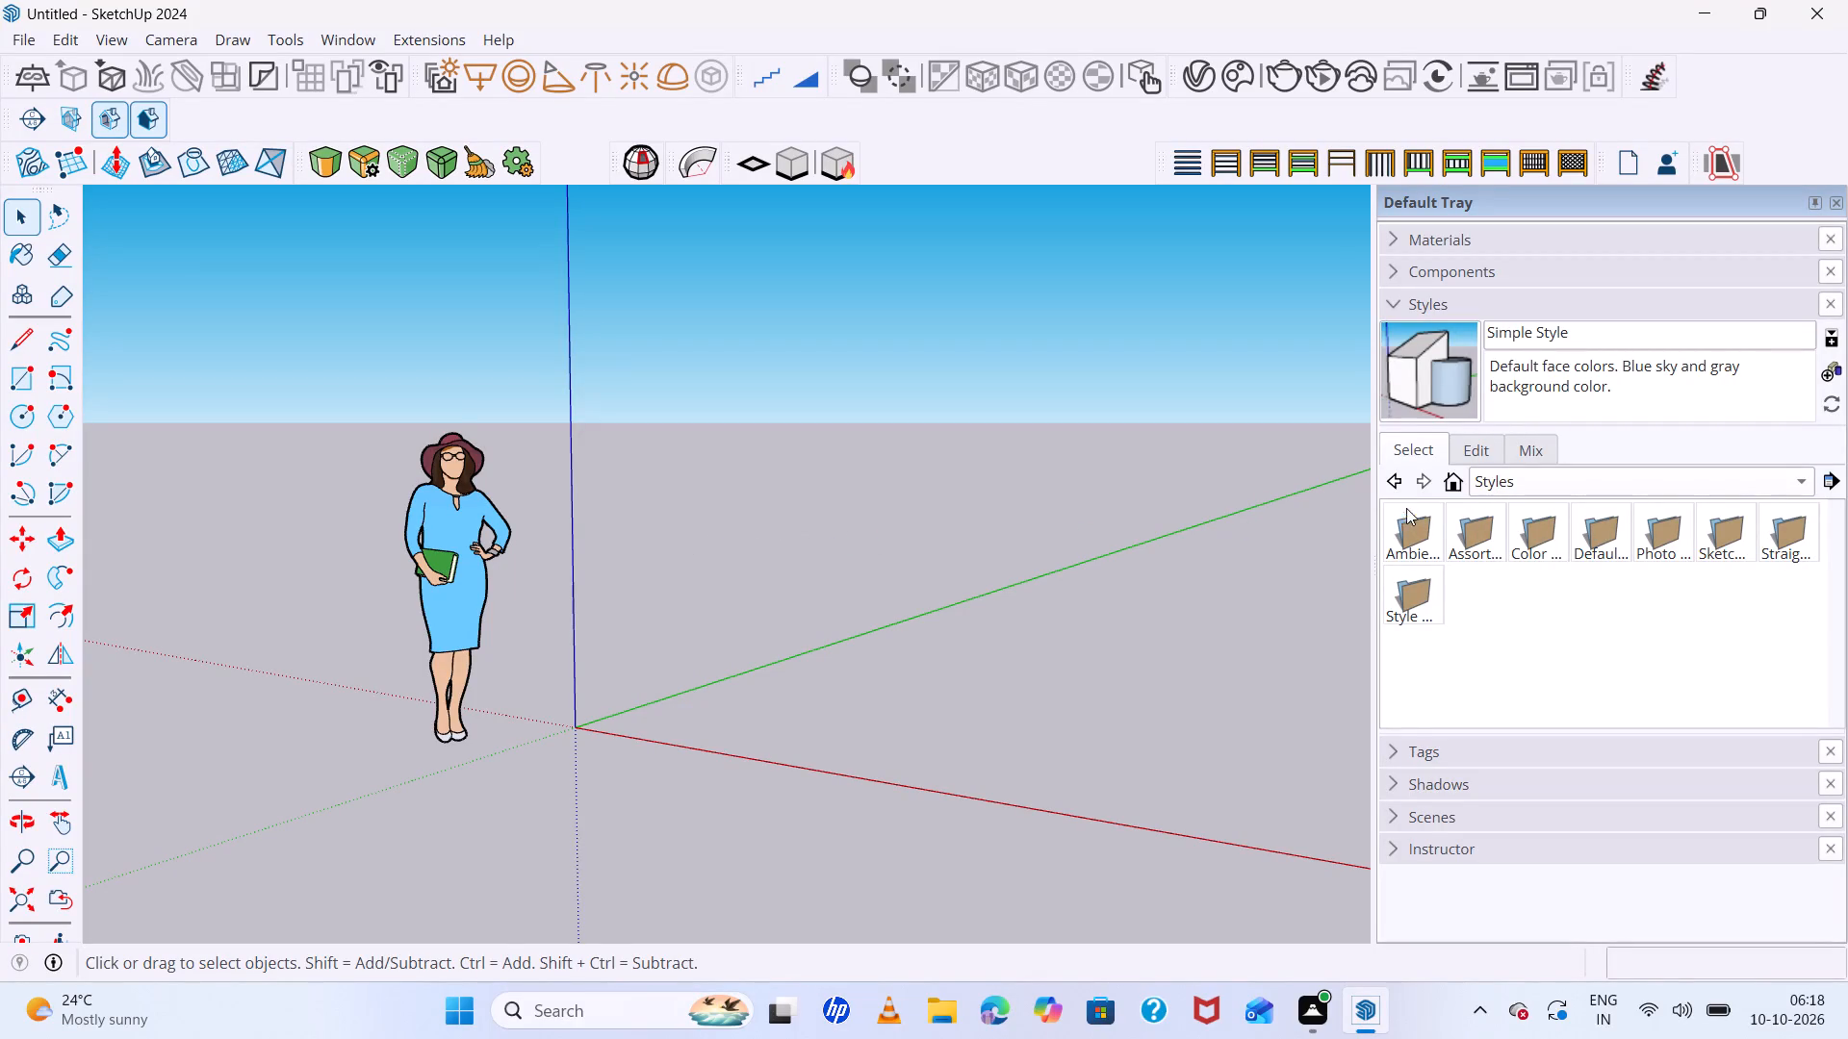
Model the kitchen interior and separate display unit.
Show the styles in the model, open the list of style collections, and remove the Styles section from the tray.
click(1455, 476)
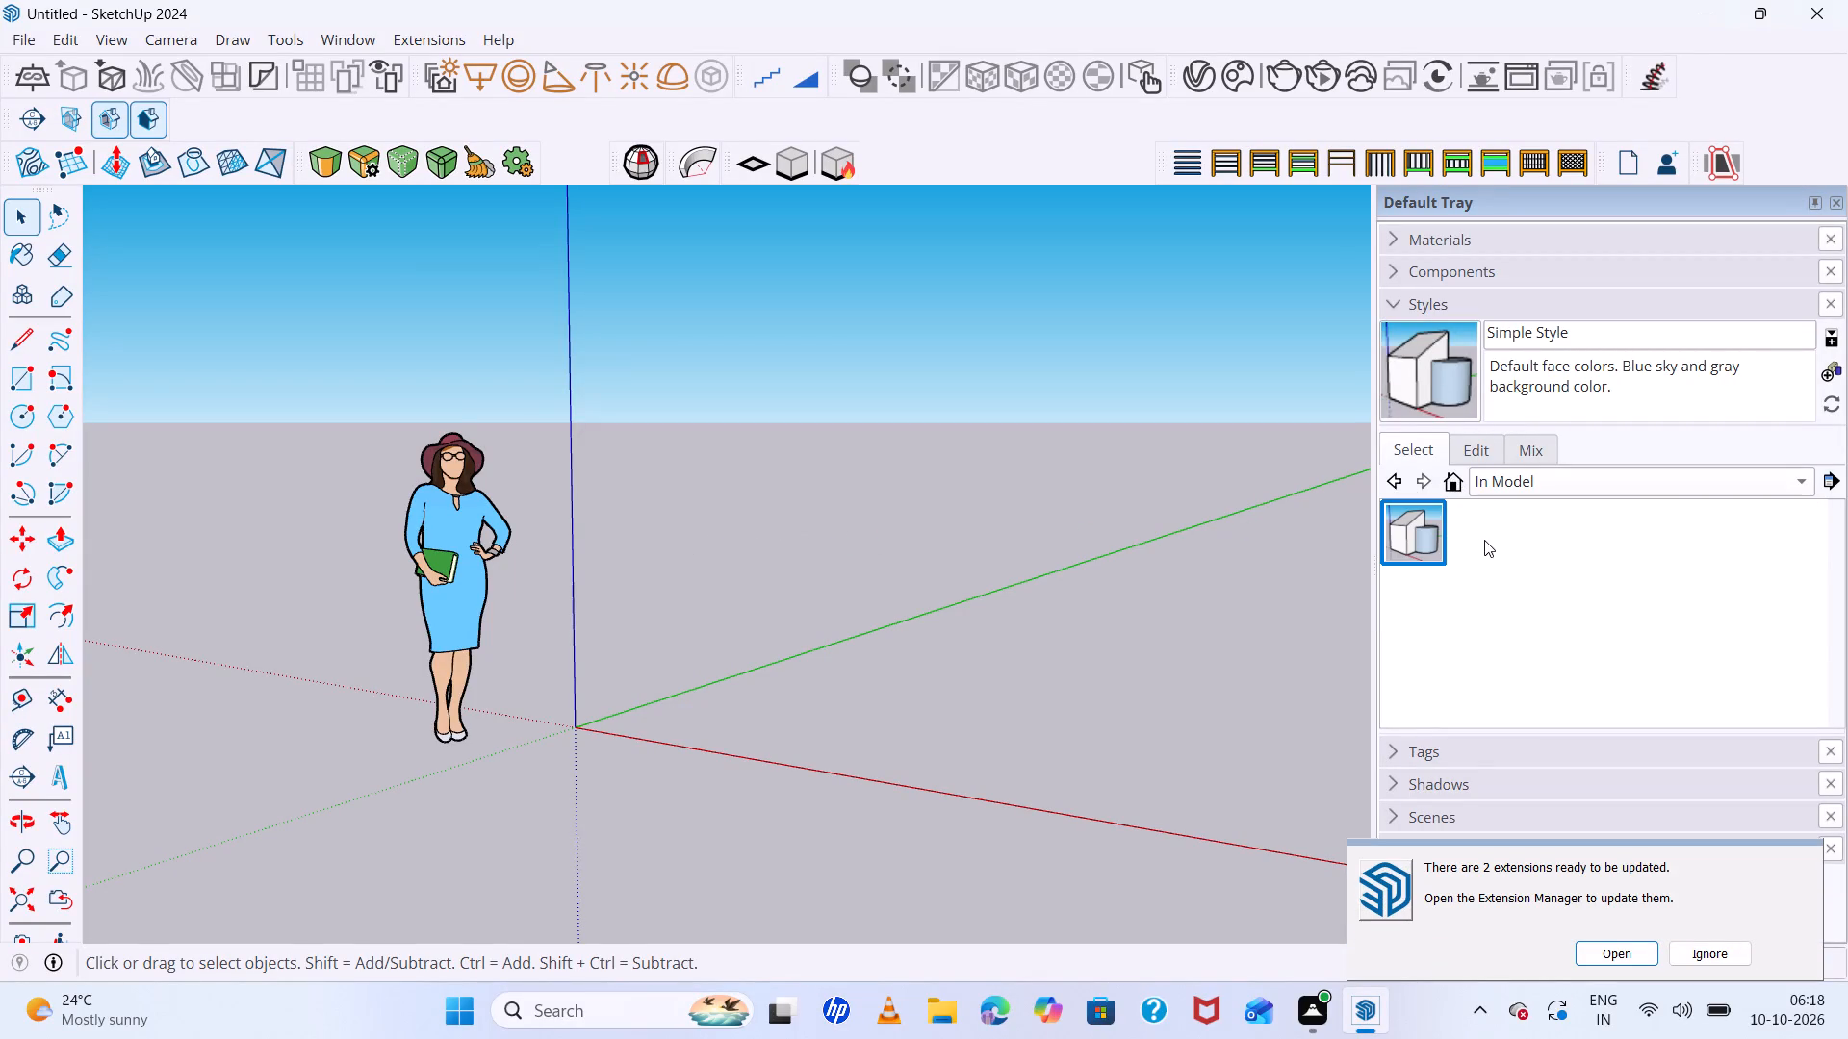
click(1444, 485)
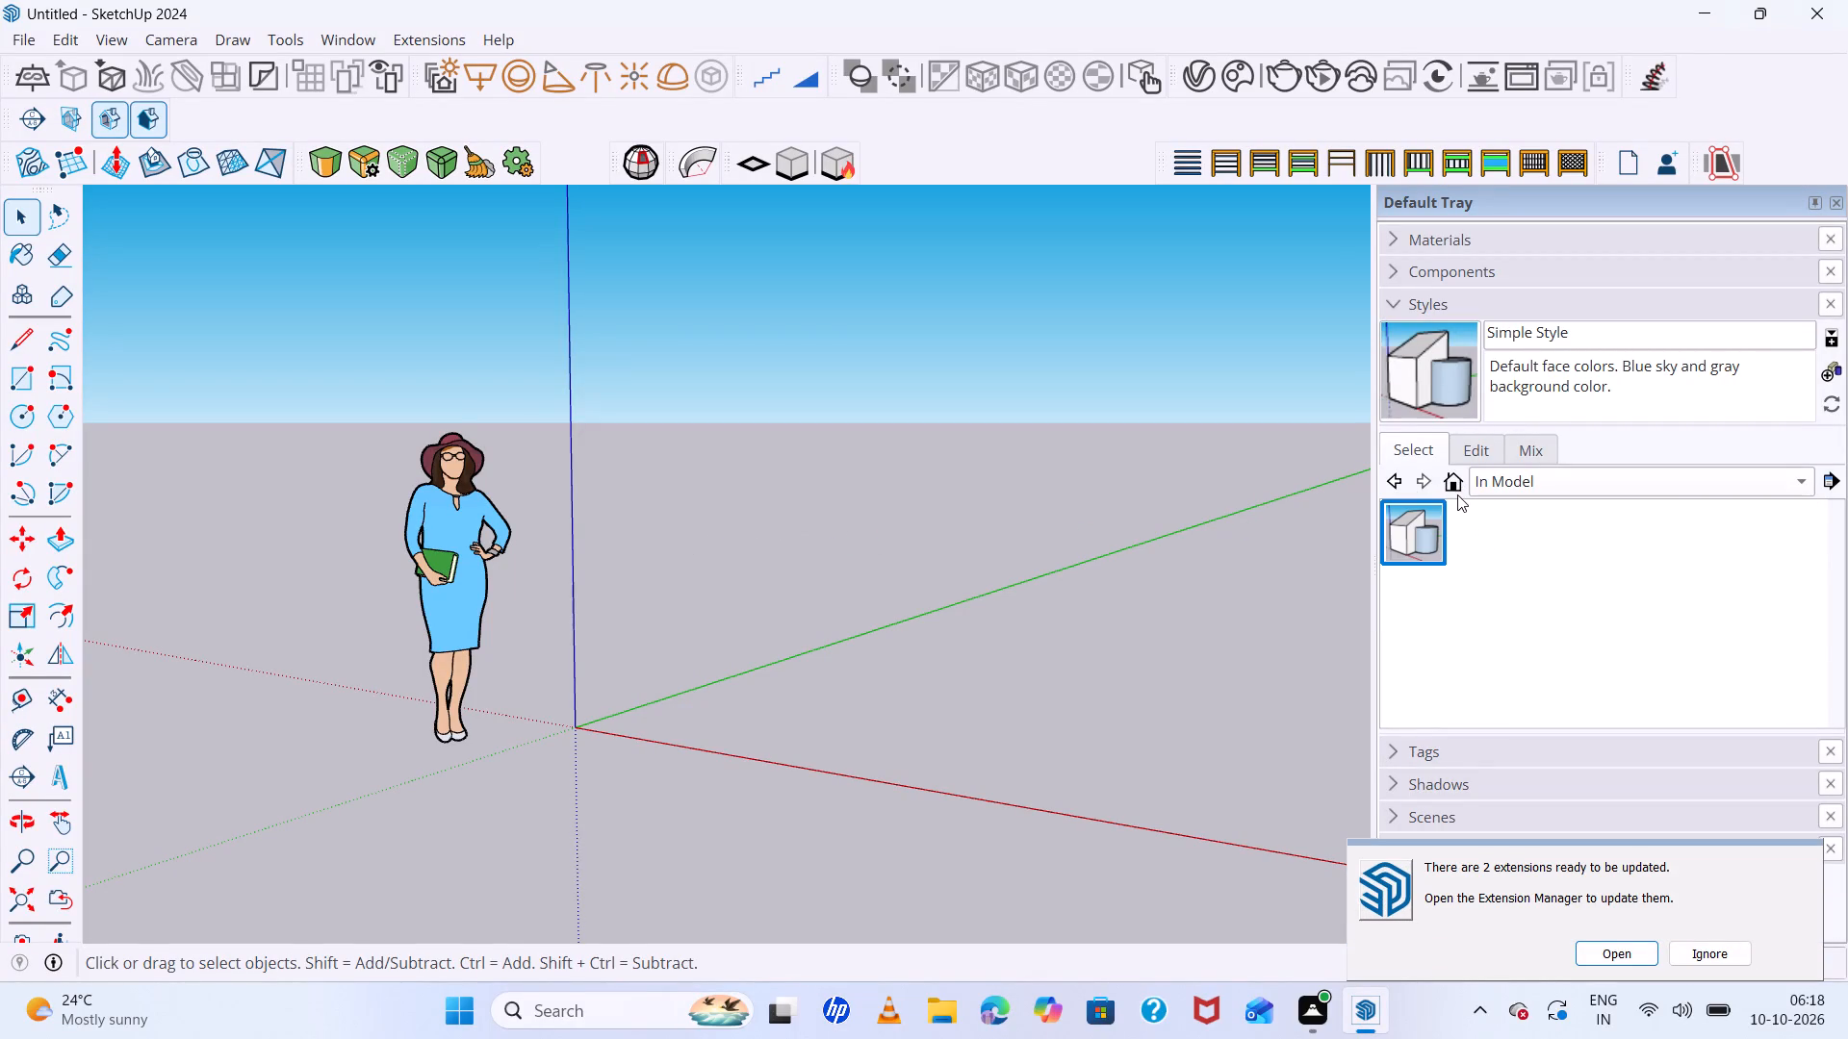
click(1458, 489)
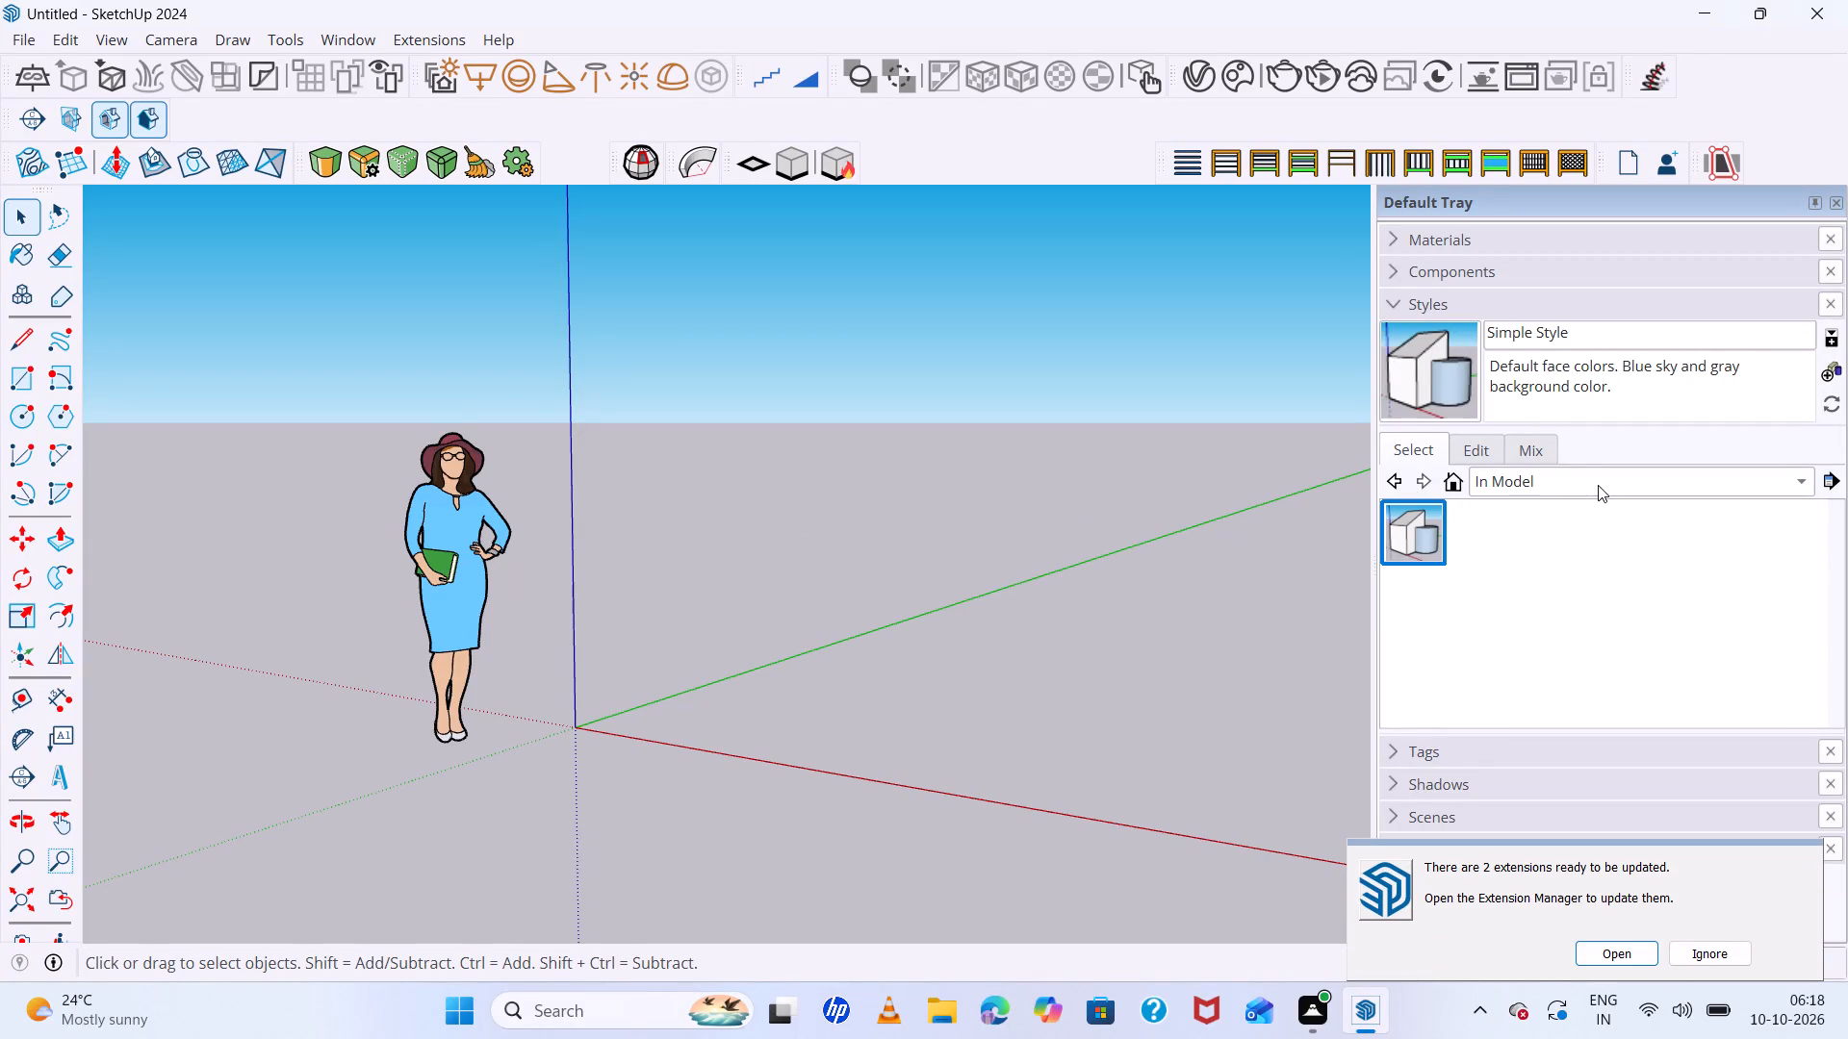
click(1599, 484)
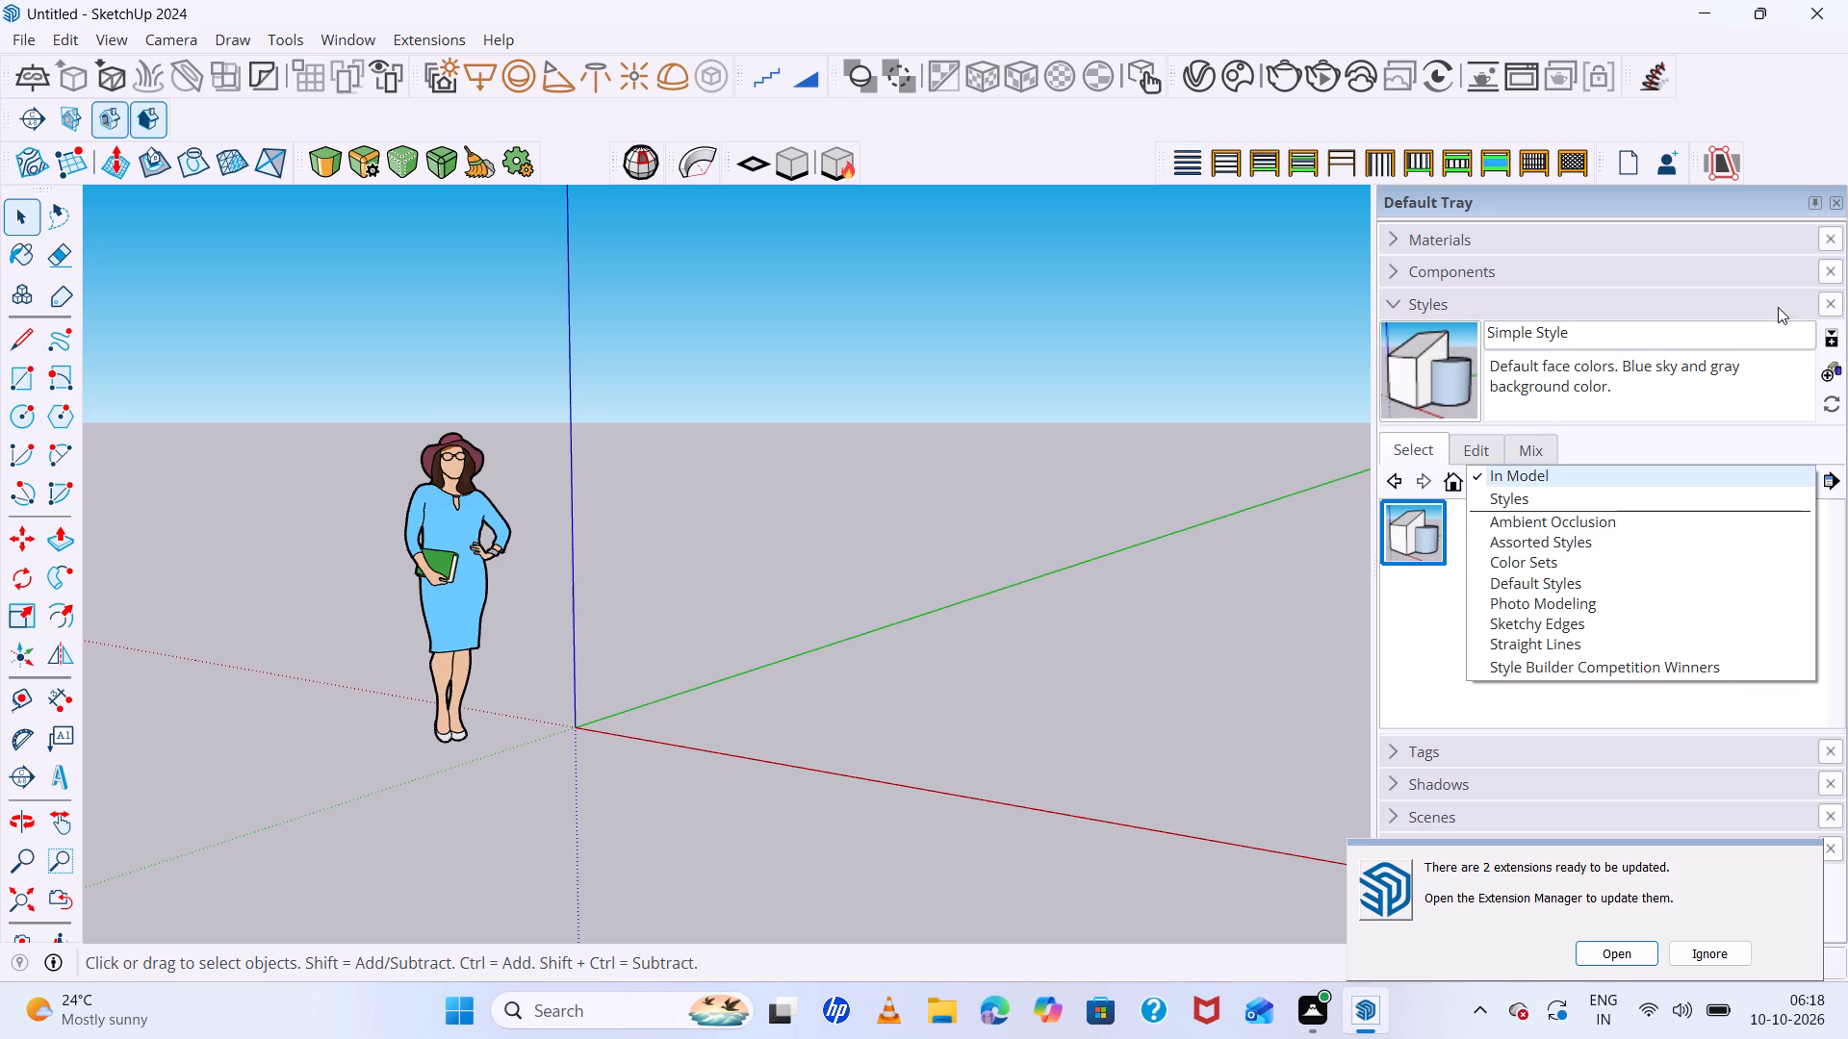
click(1835, 303)
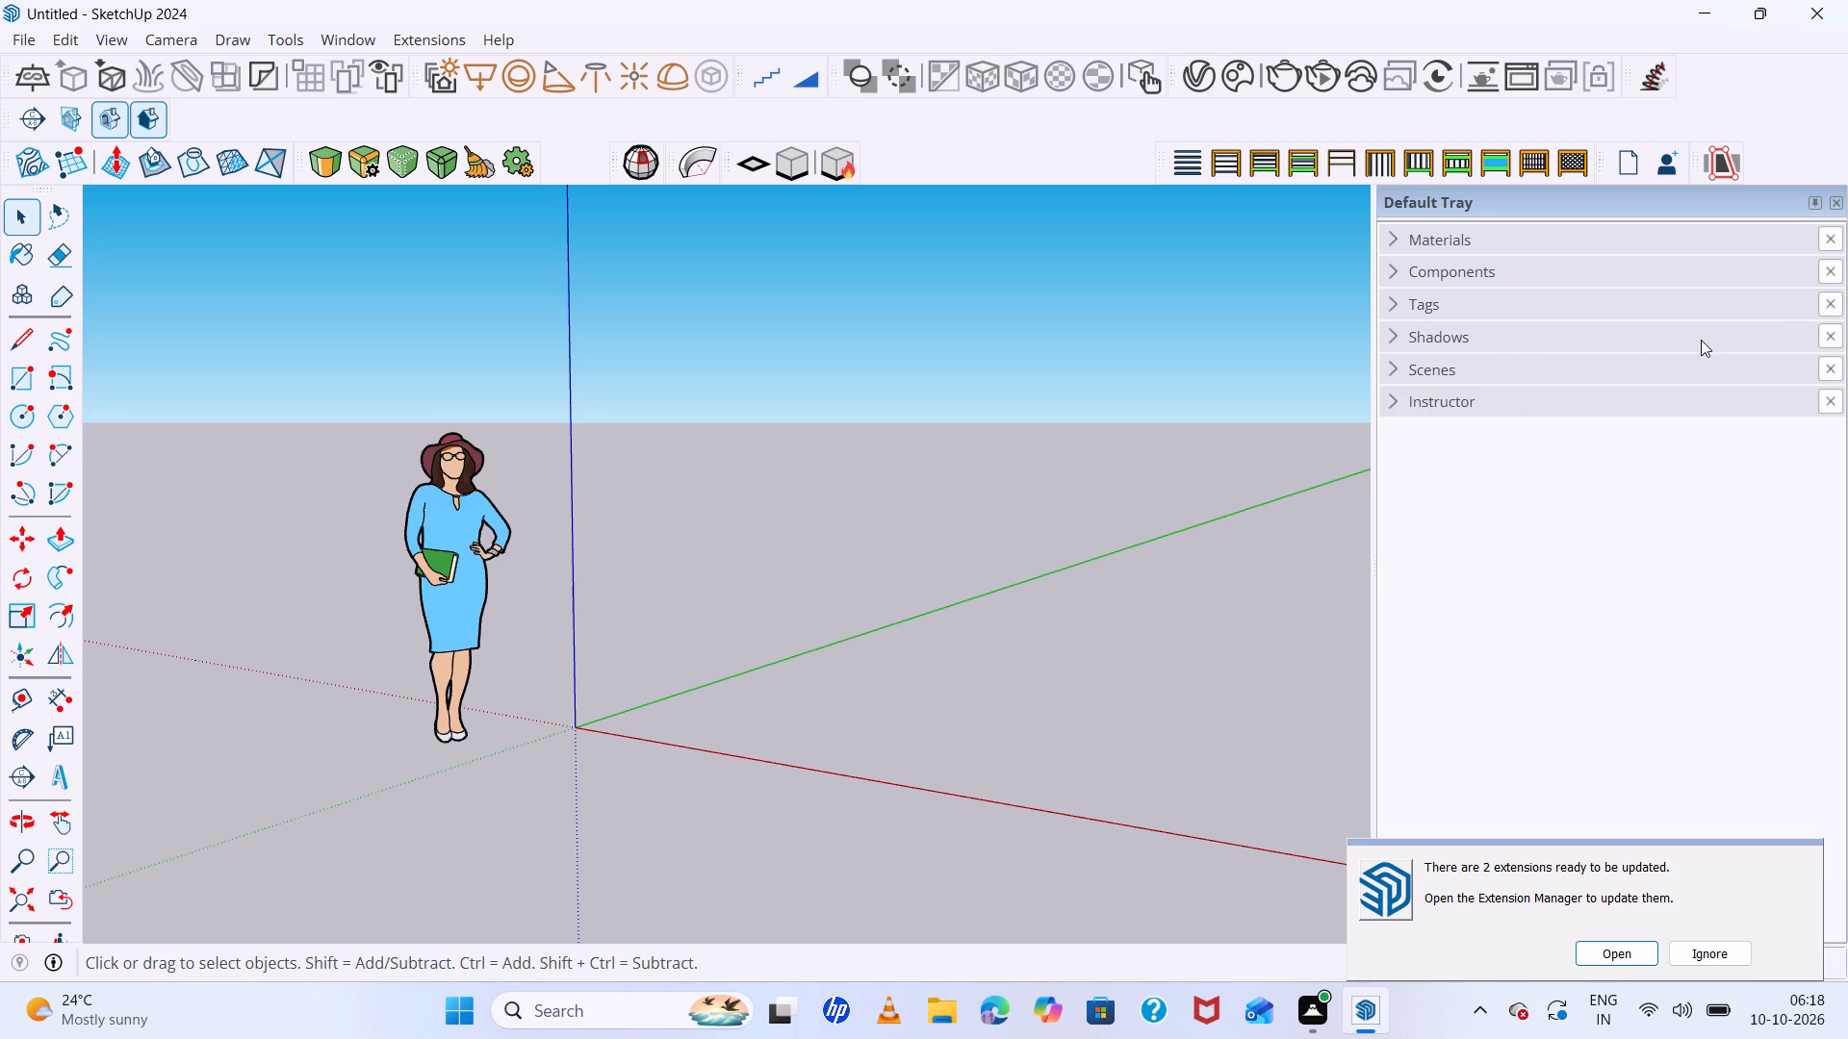
Delete all materials in the model's In Model collection.
click(1461, 237)
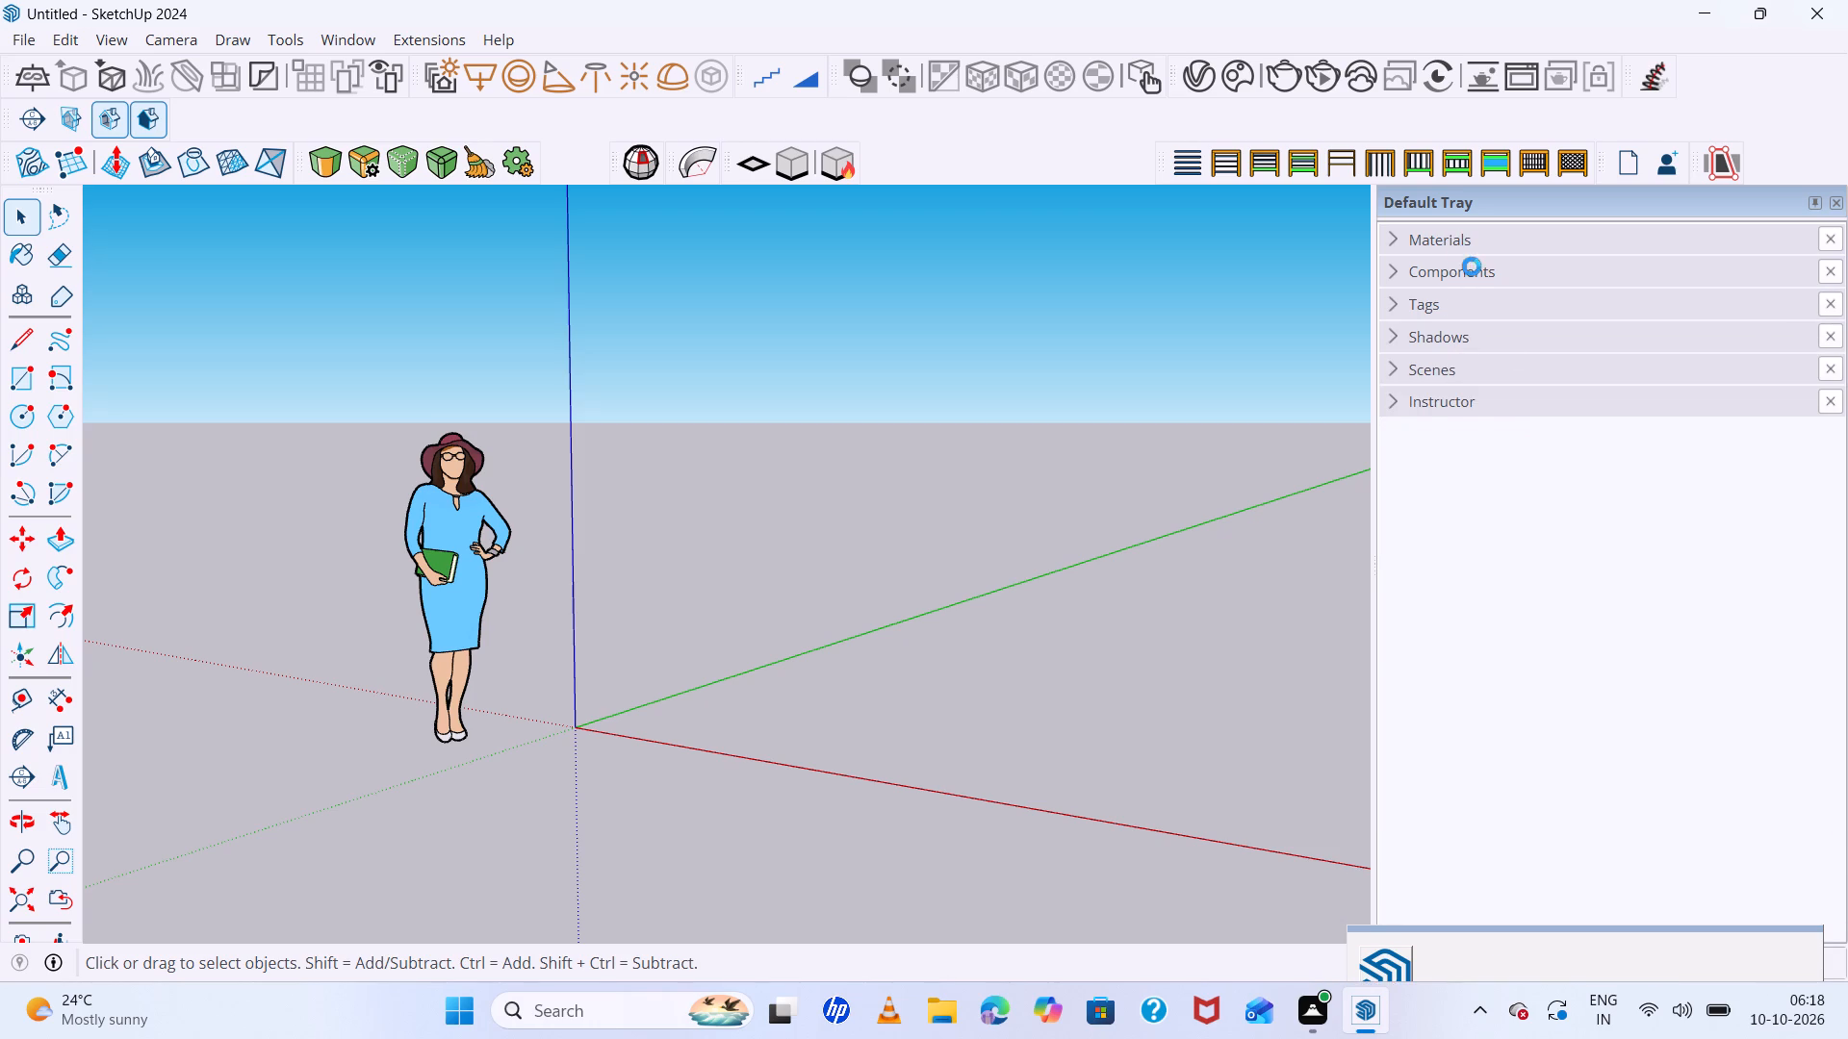
click(1448, 423)
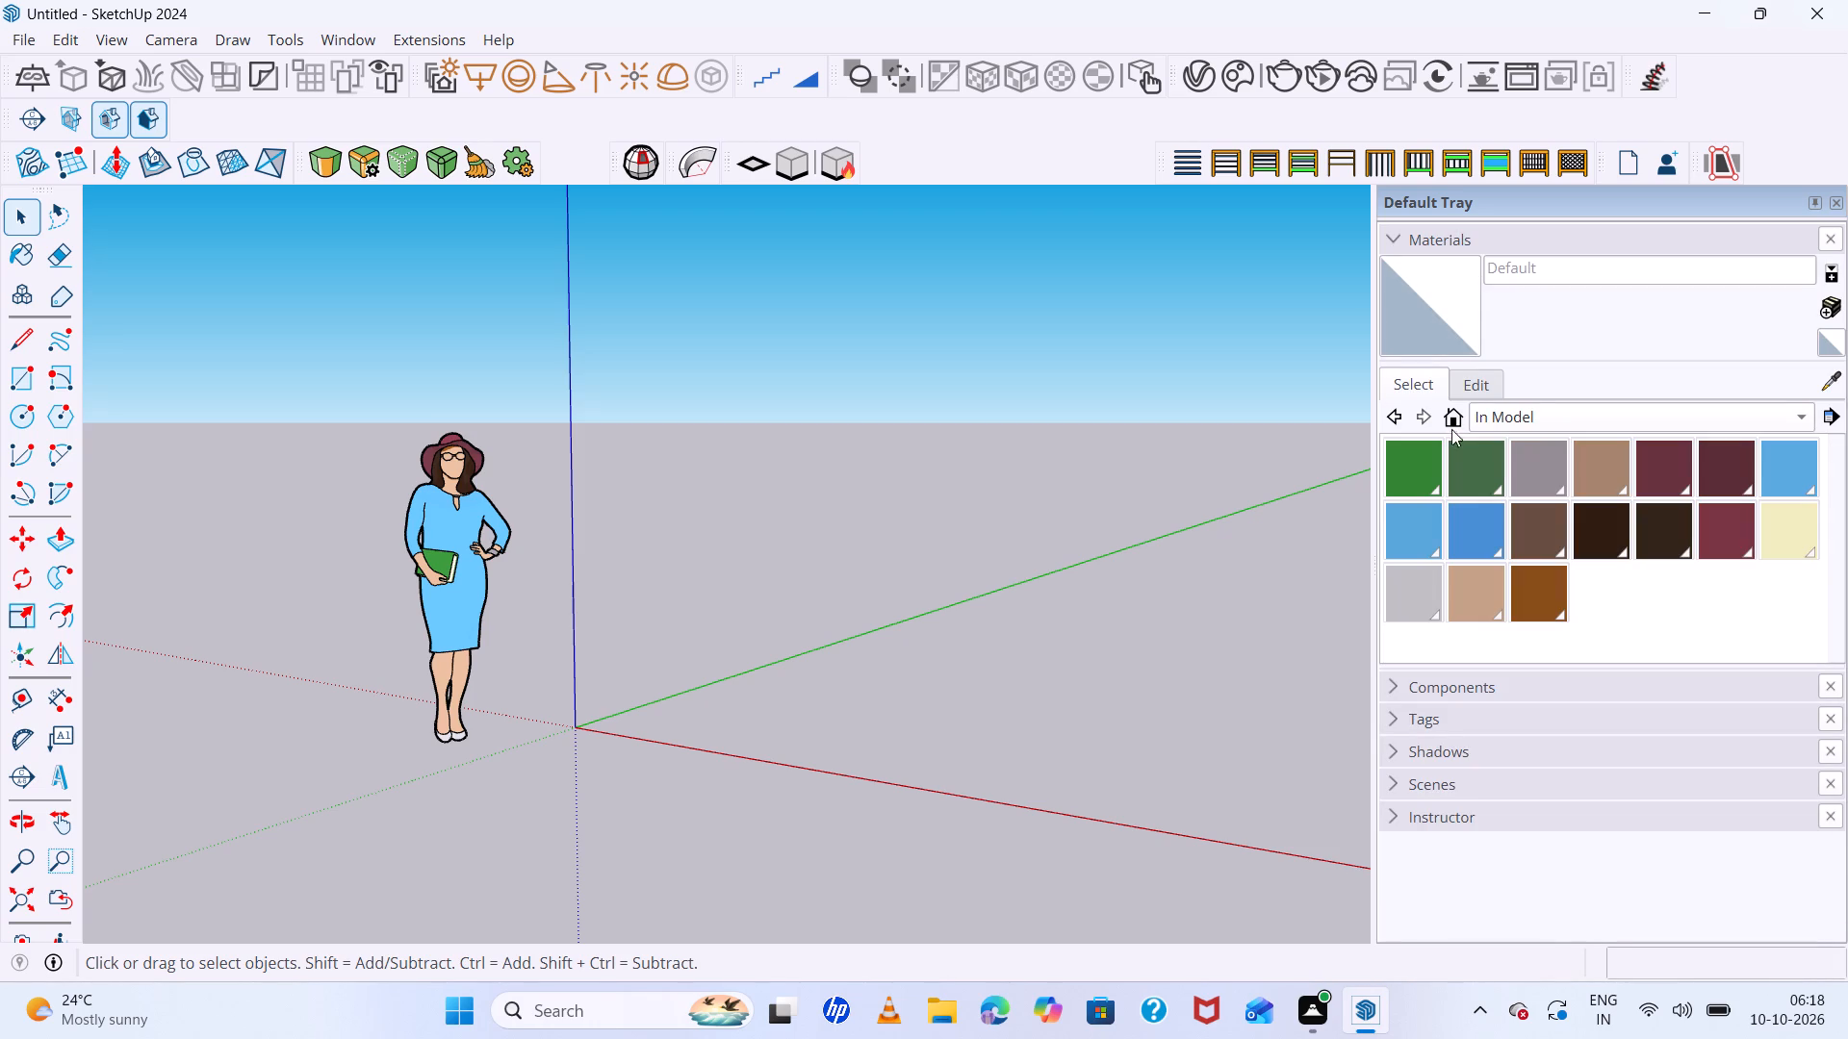
click(1826, 420)
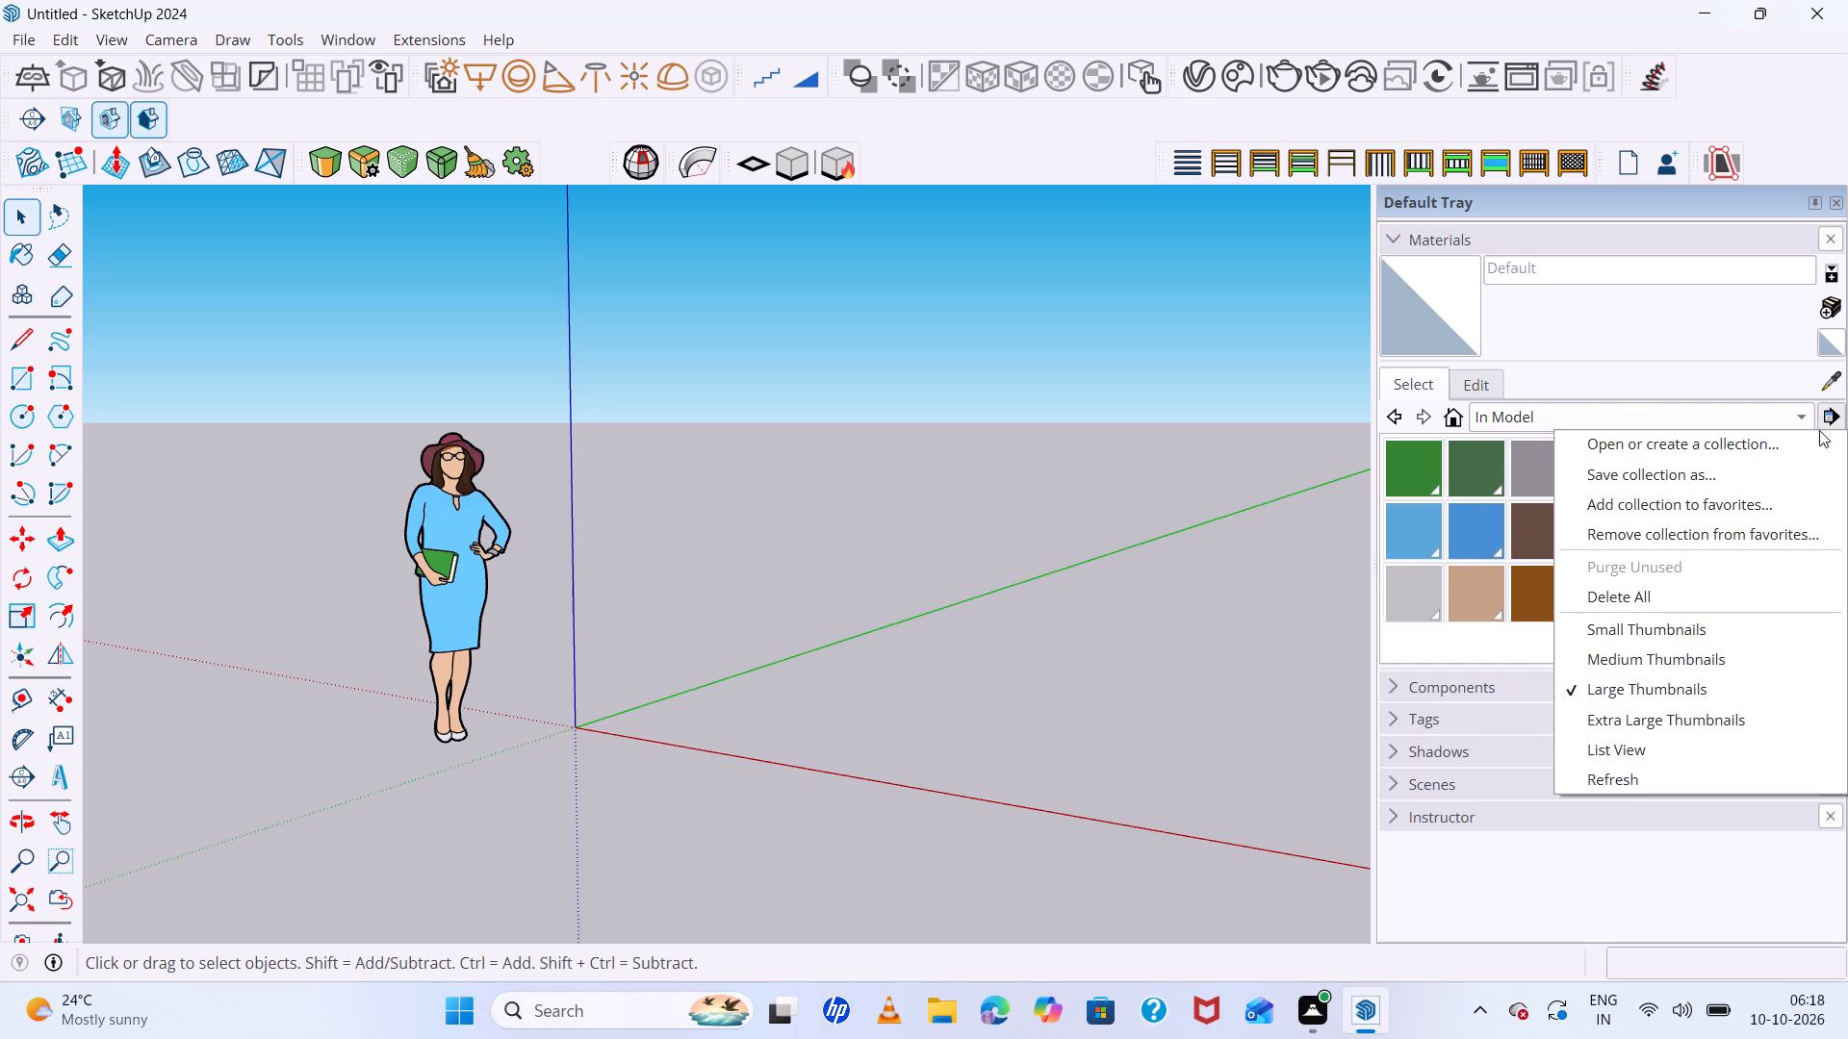
click(1659, 594)
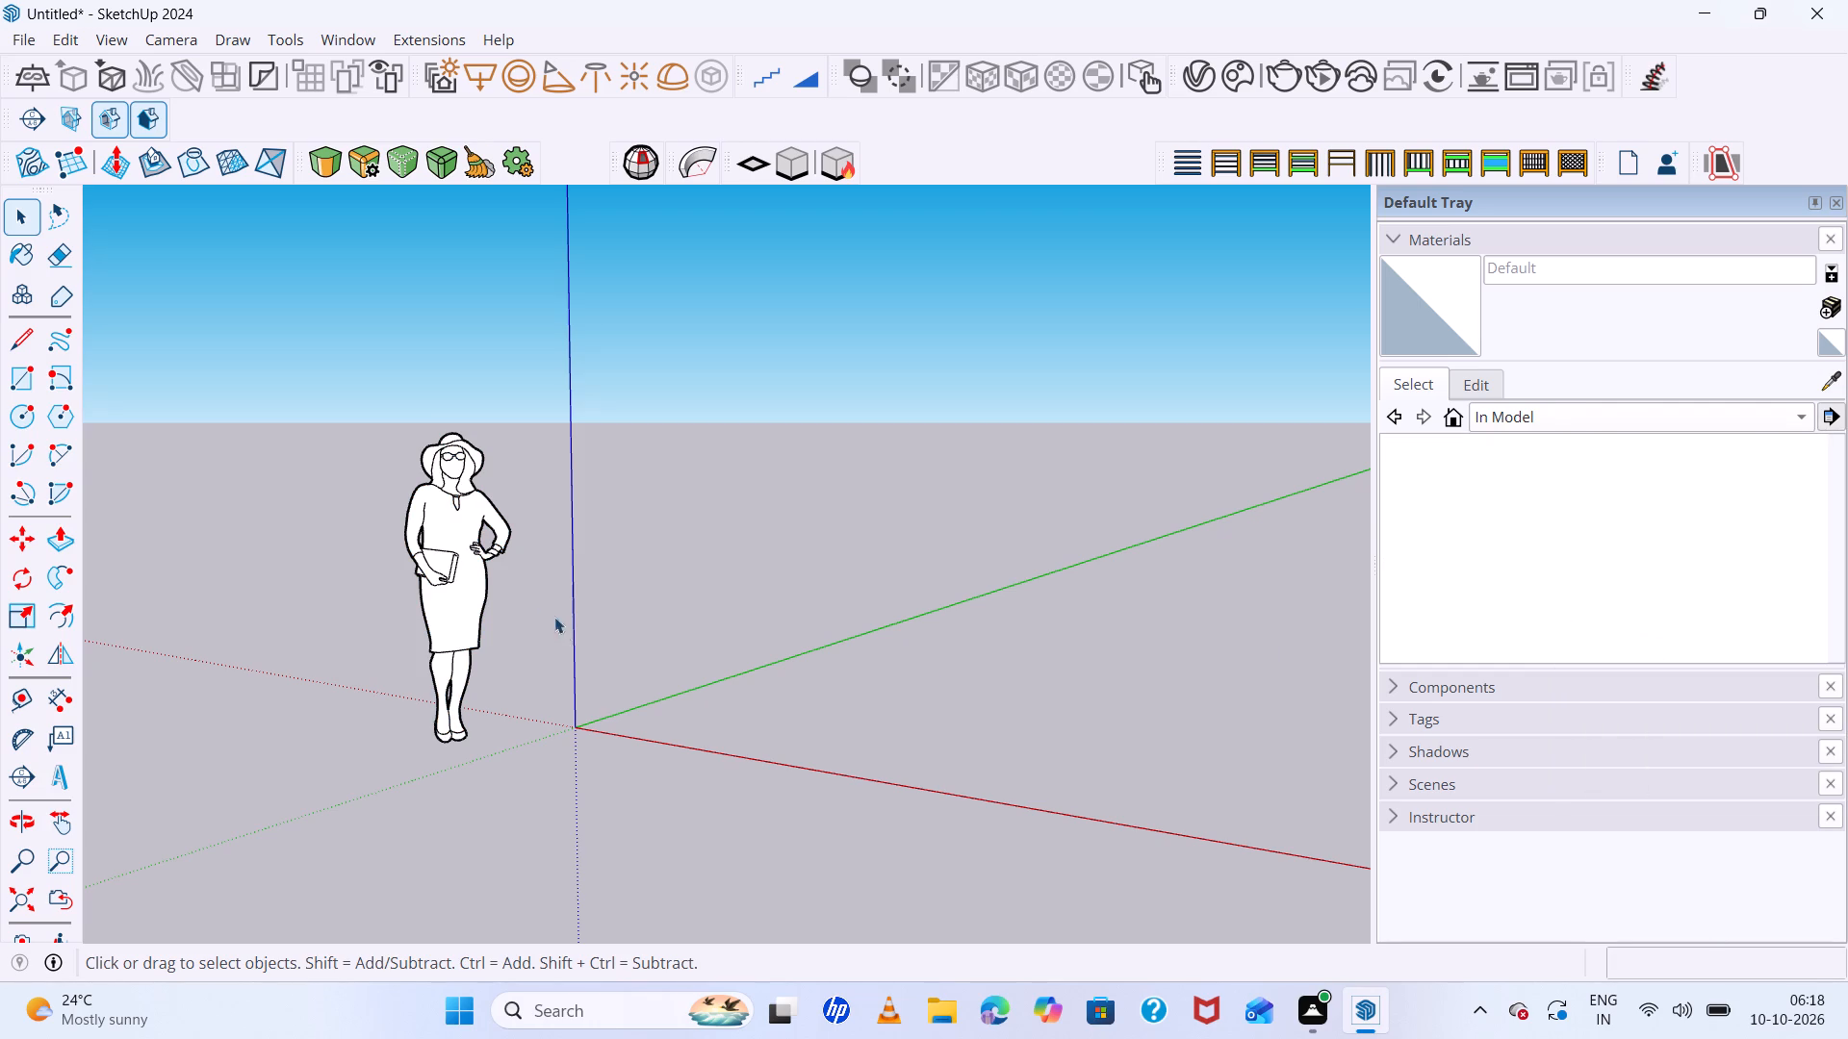
Delete the standing woman figure beside the origin.
click(449, 534)
key(Delete)
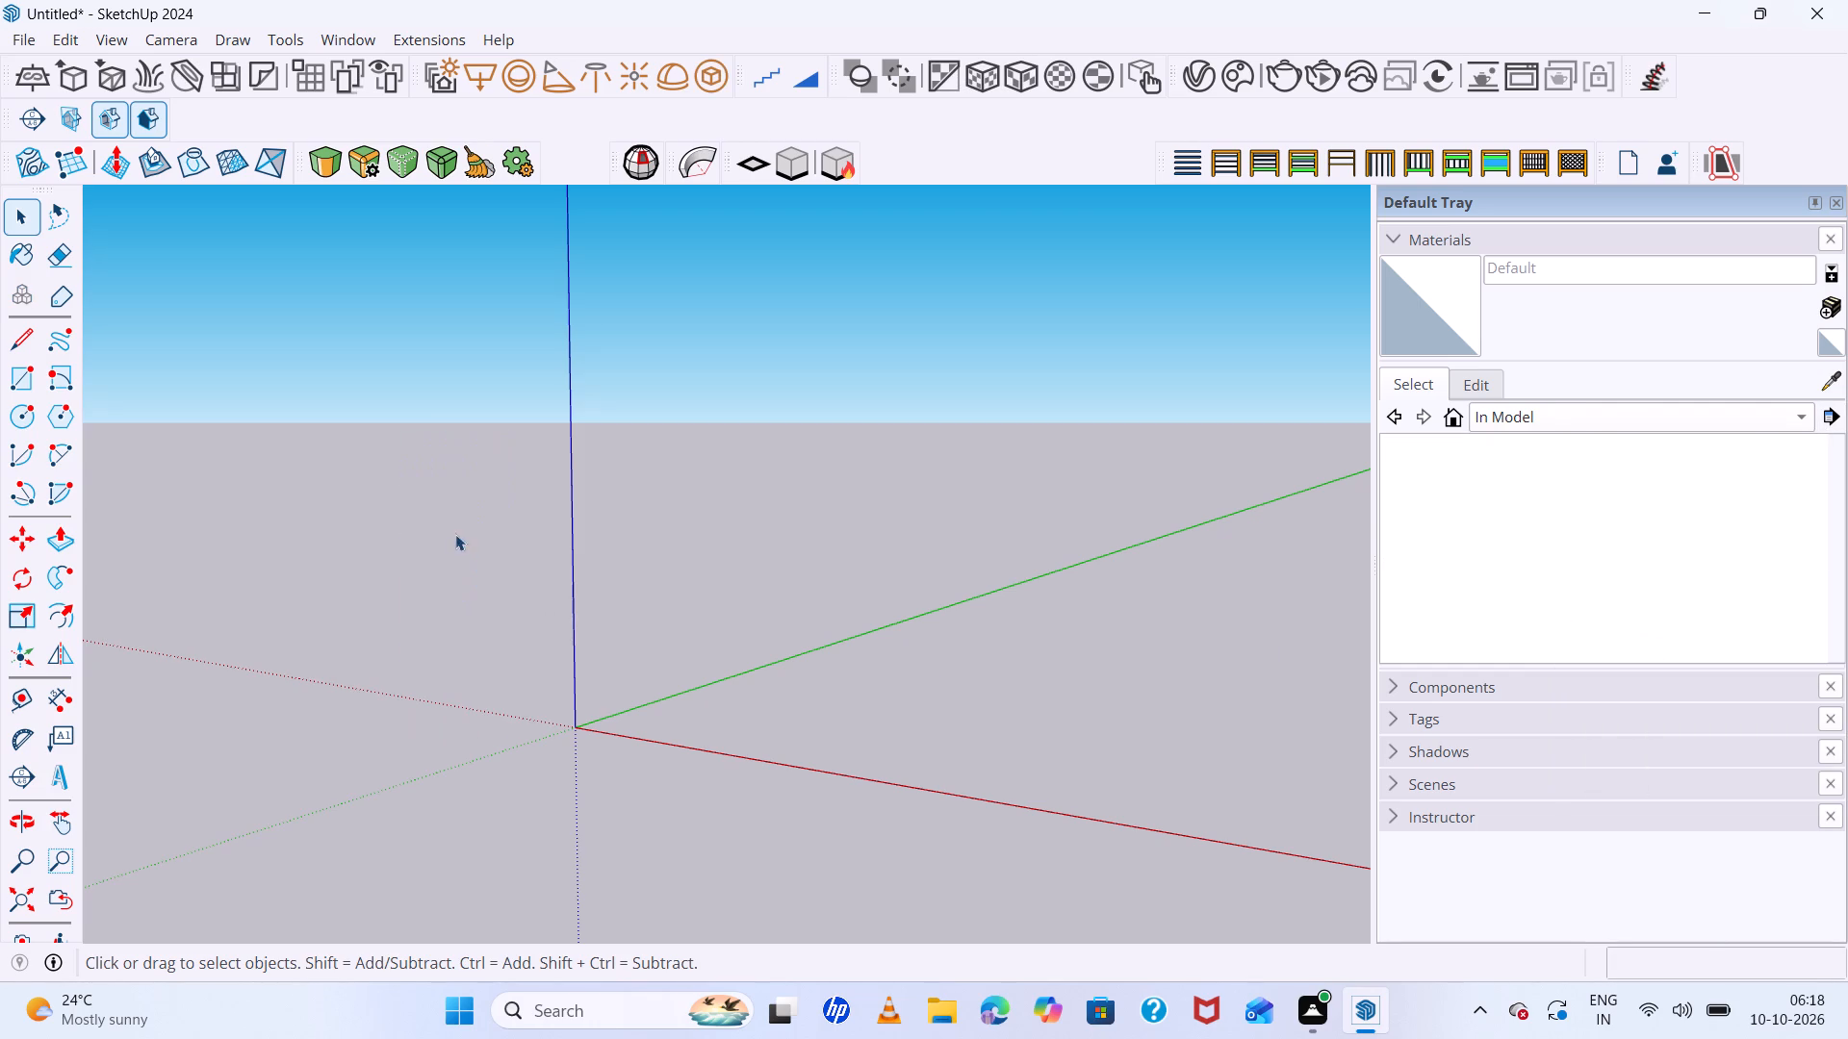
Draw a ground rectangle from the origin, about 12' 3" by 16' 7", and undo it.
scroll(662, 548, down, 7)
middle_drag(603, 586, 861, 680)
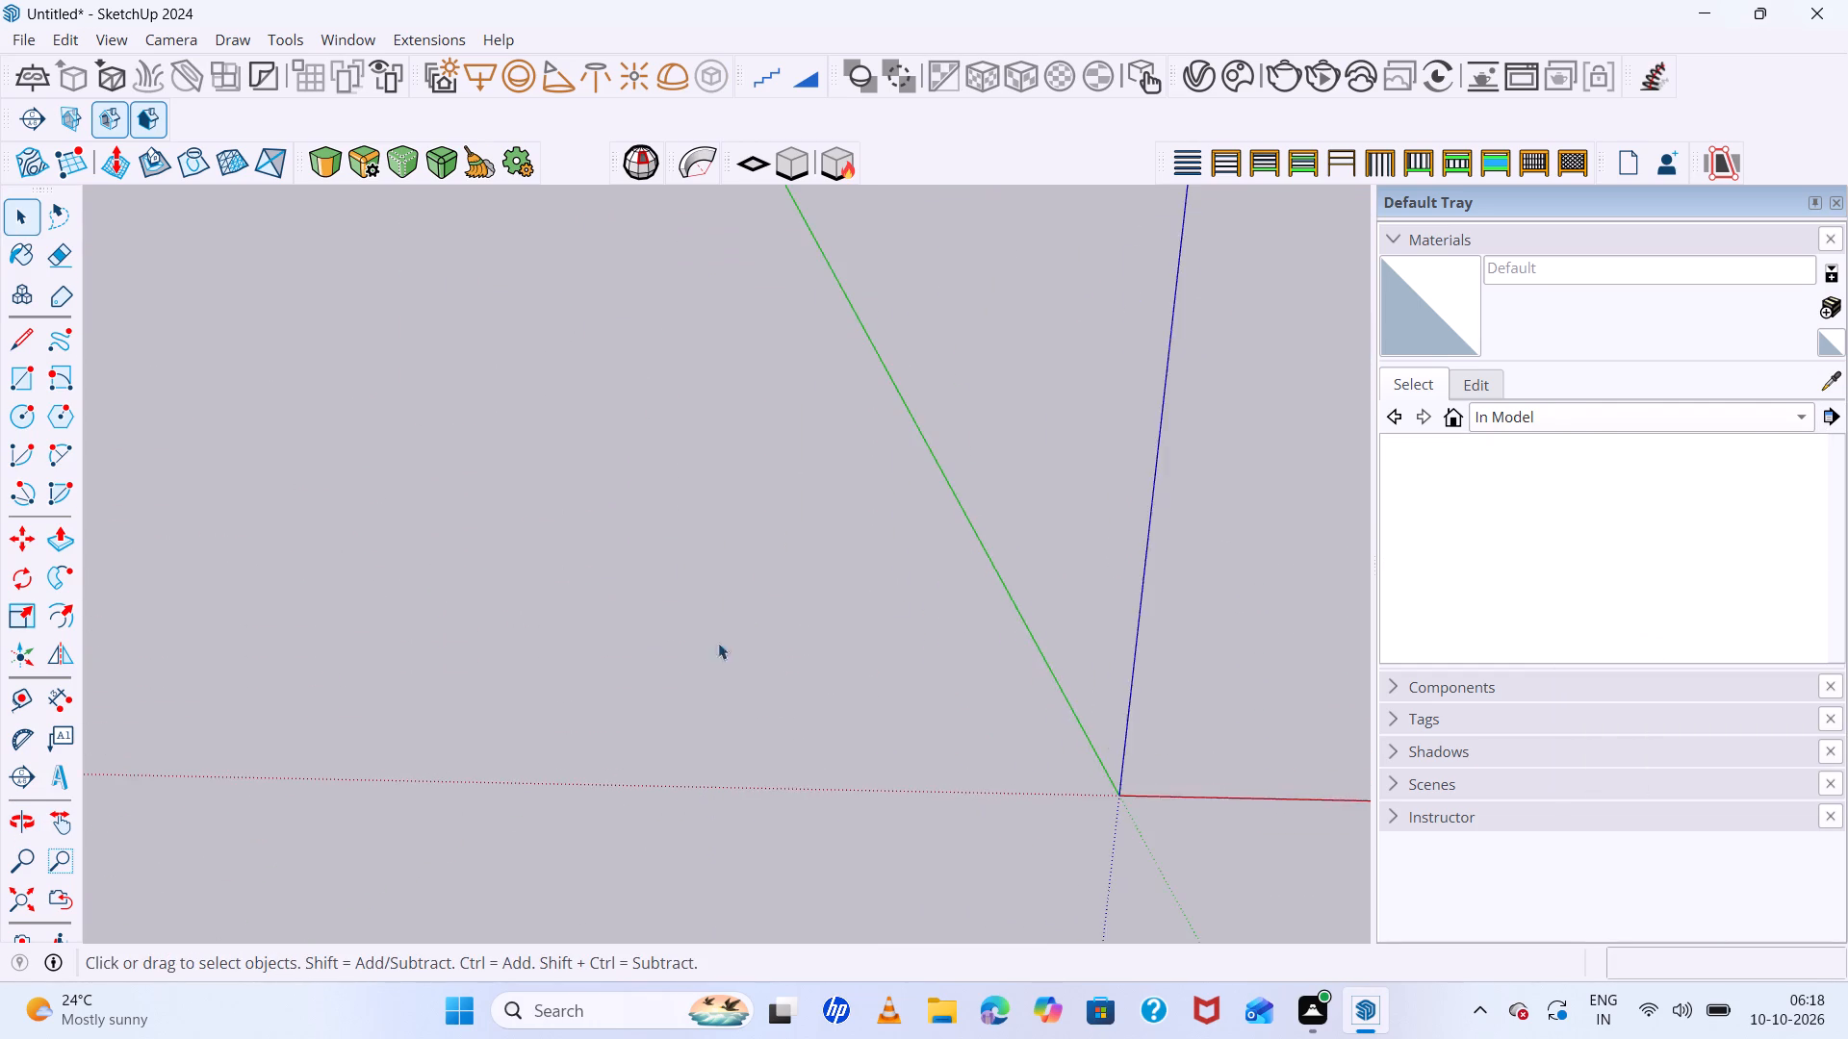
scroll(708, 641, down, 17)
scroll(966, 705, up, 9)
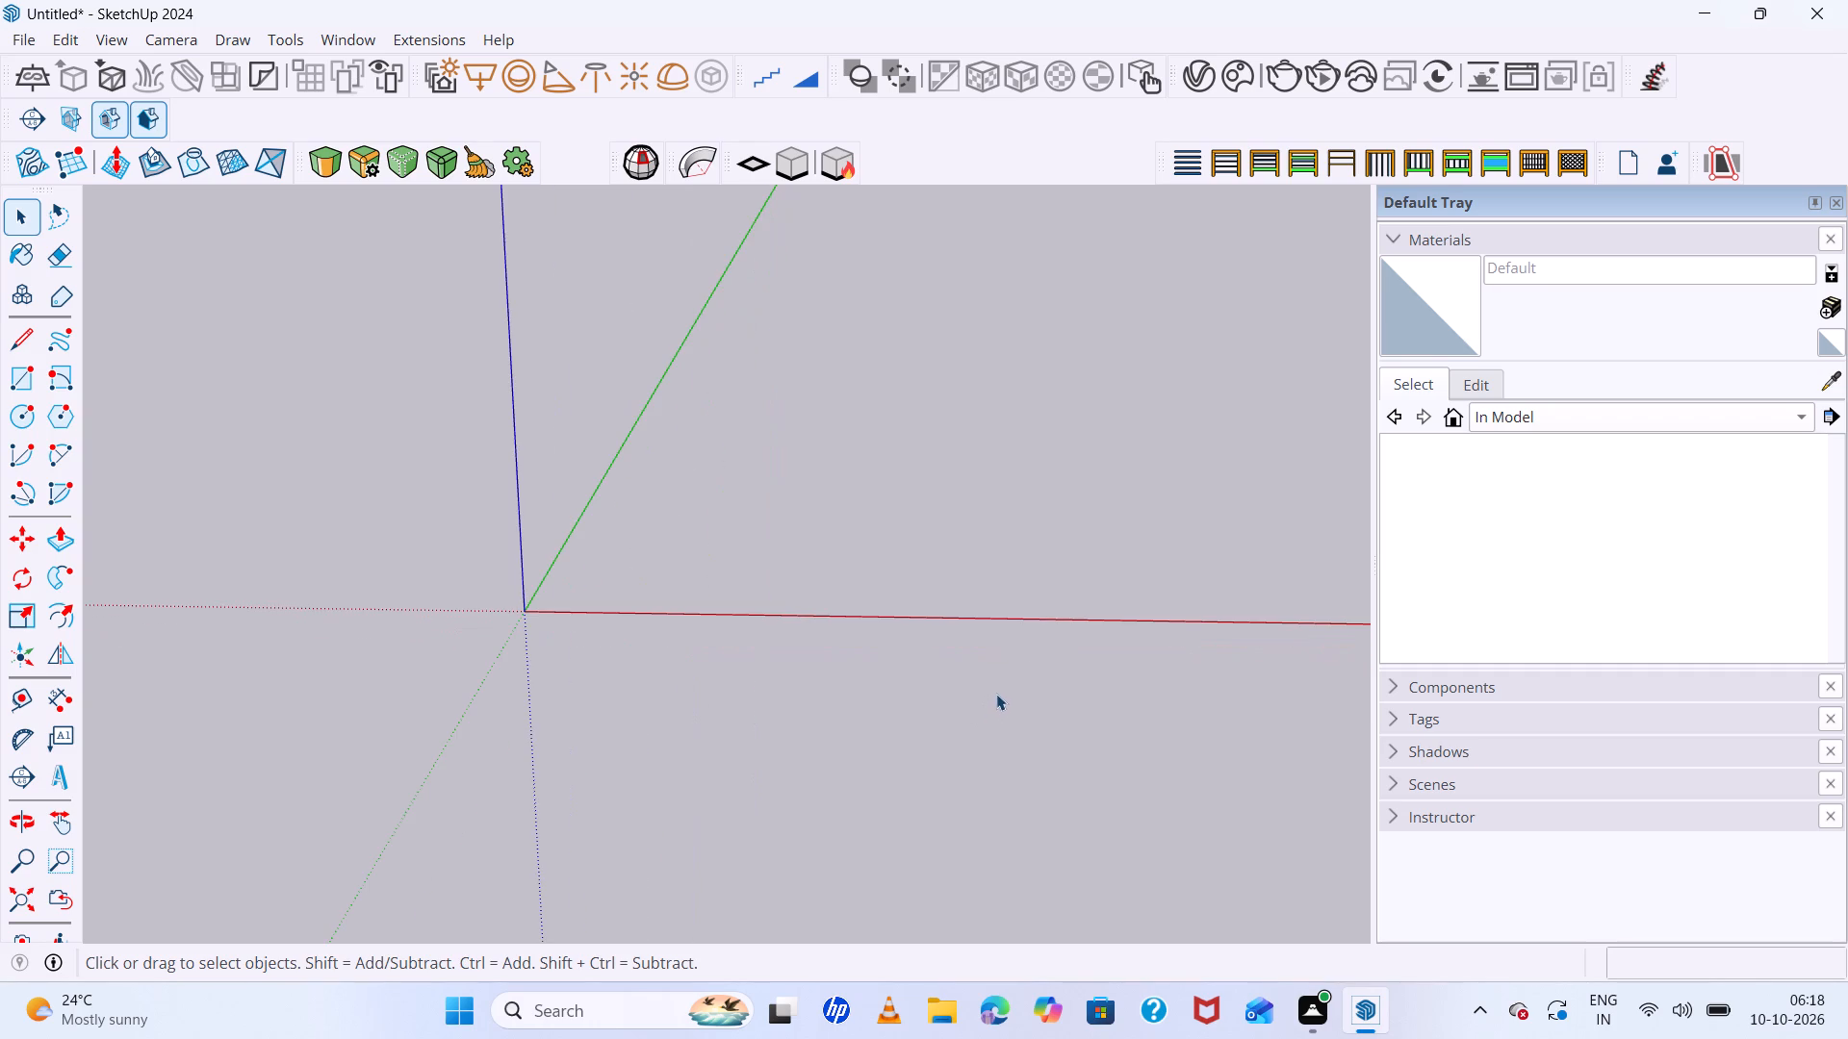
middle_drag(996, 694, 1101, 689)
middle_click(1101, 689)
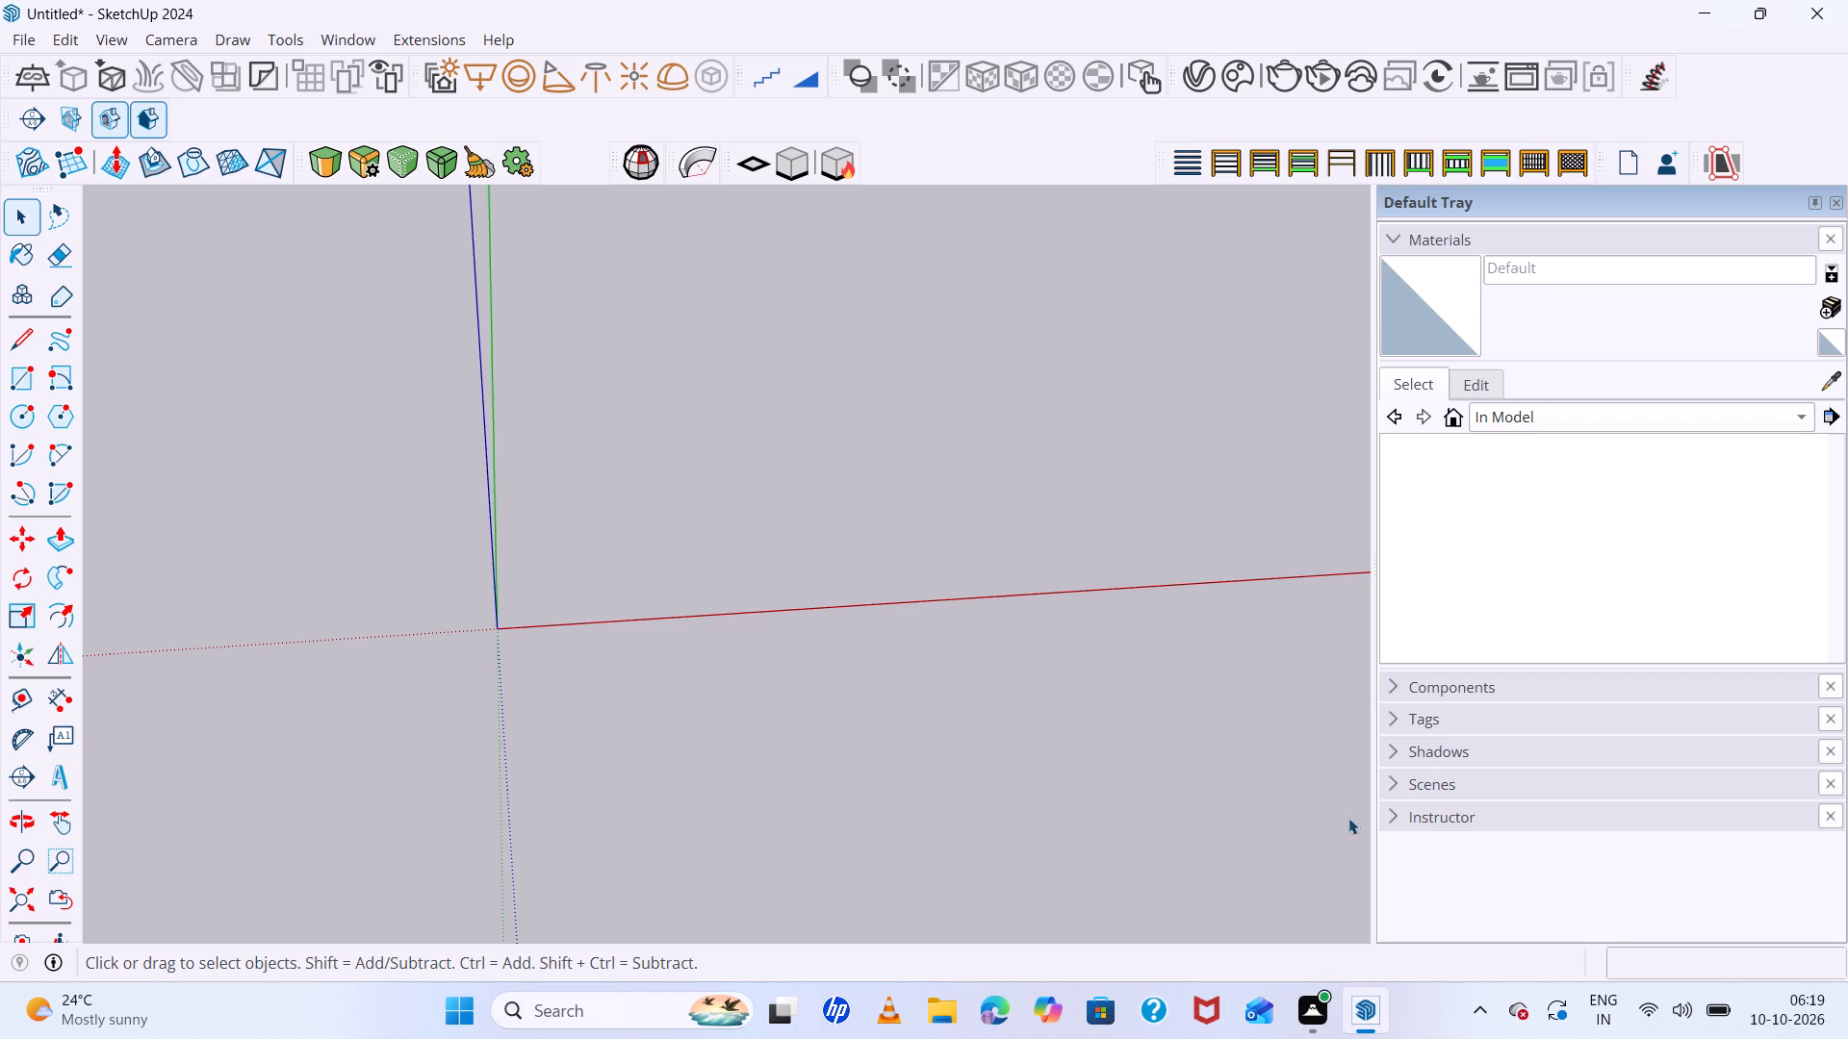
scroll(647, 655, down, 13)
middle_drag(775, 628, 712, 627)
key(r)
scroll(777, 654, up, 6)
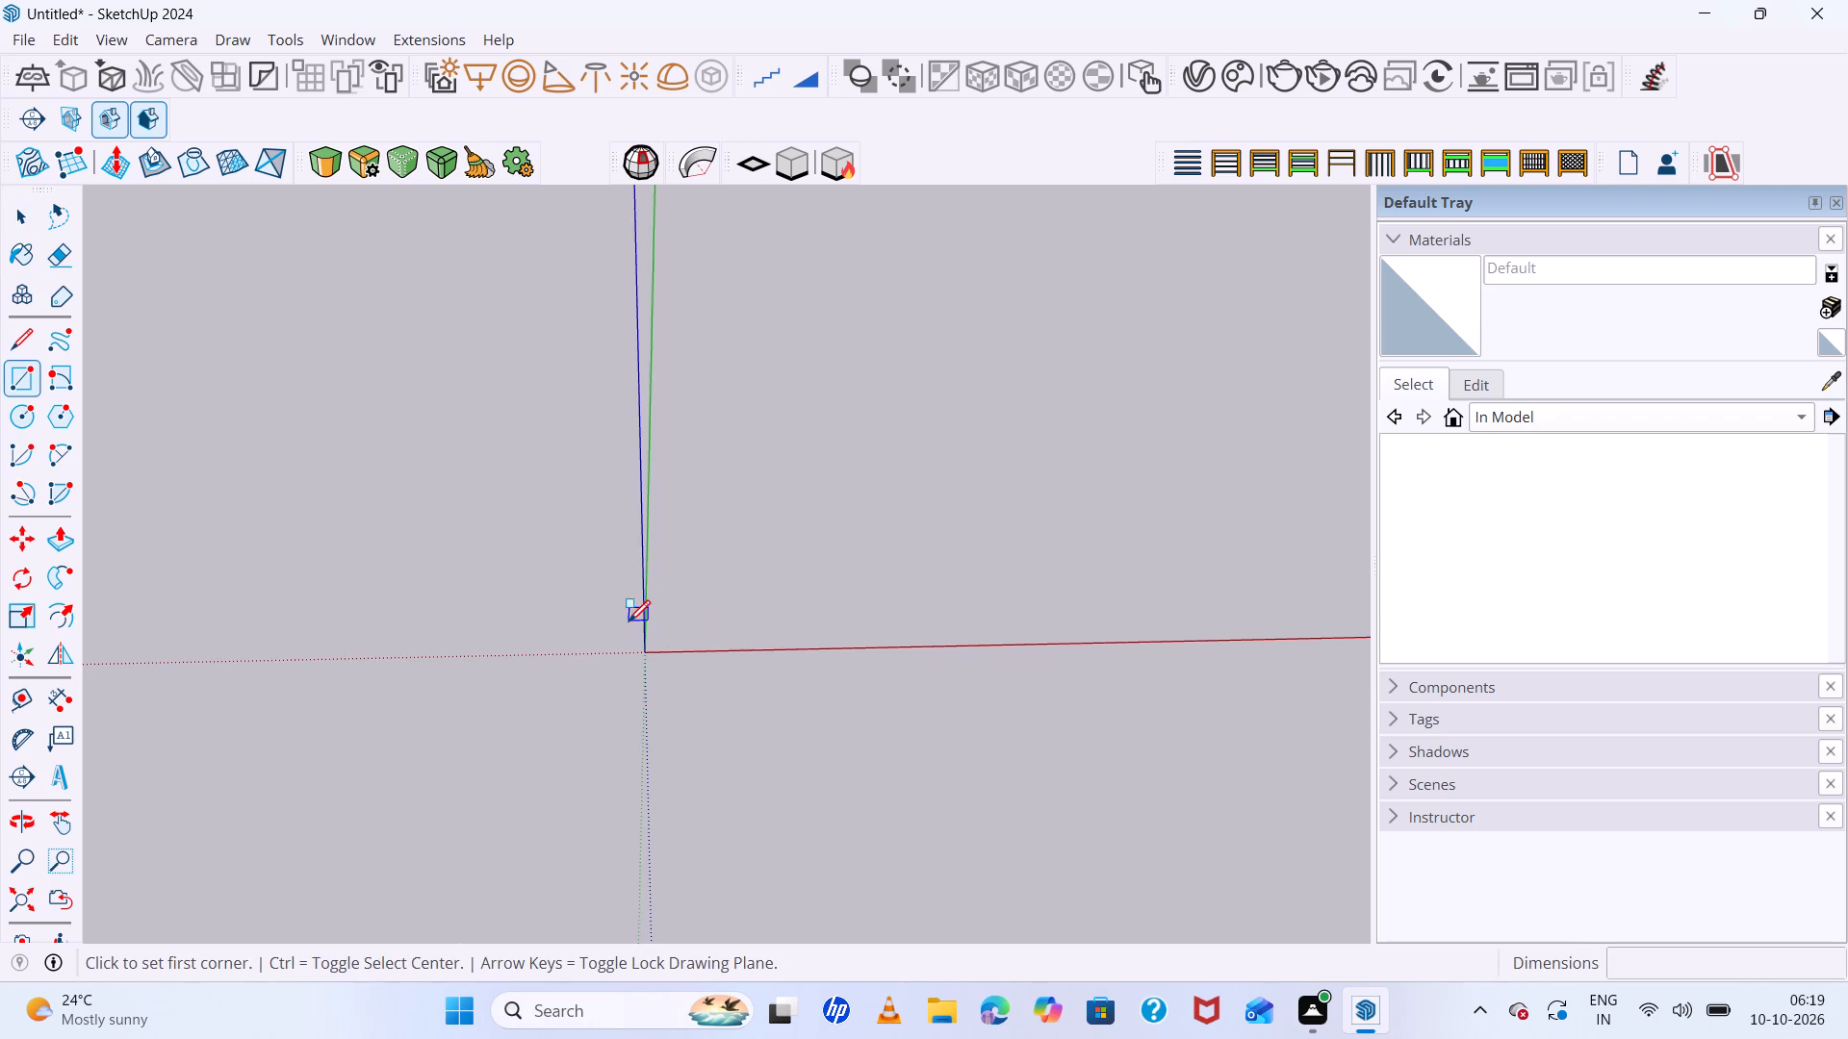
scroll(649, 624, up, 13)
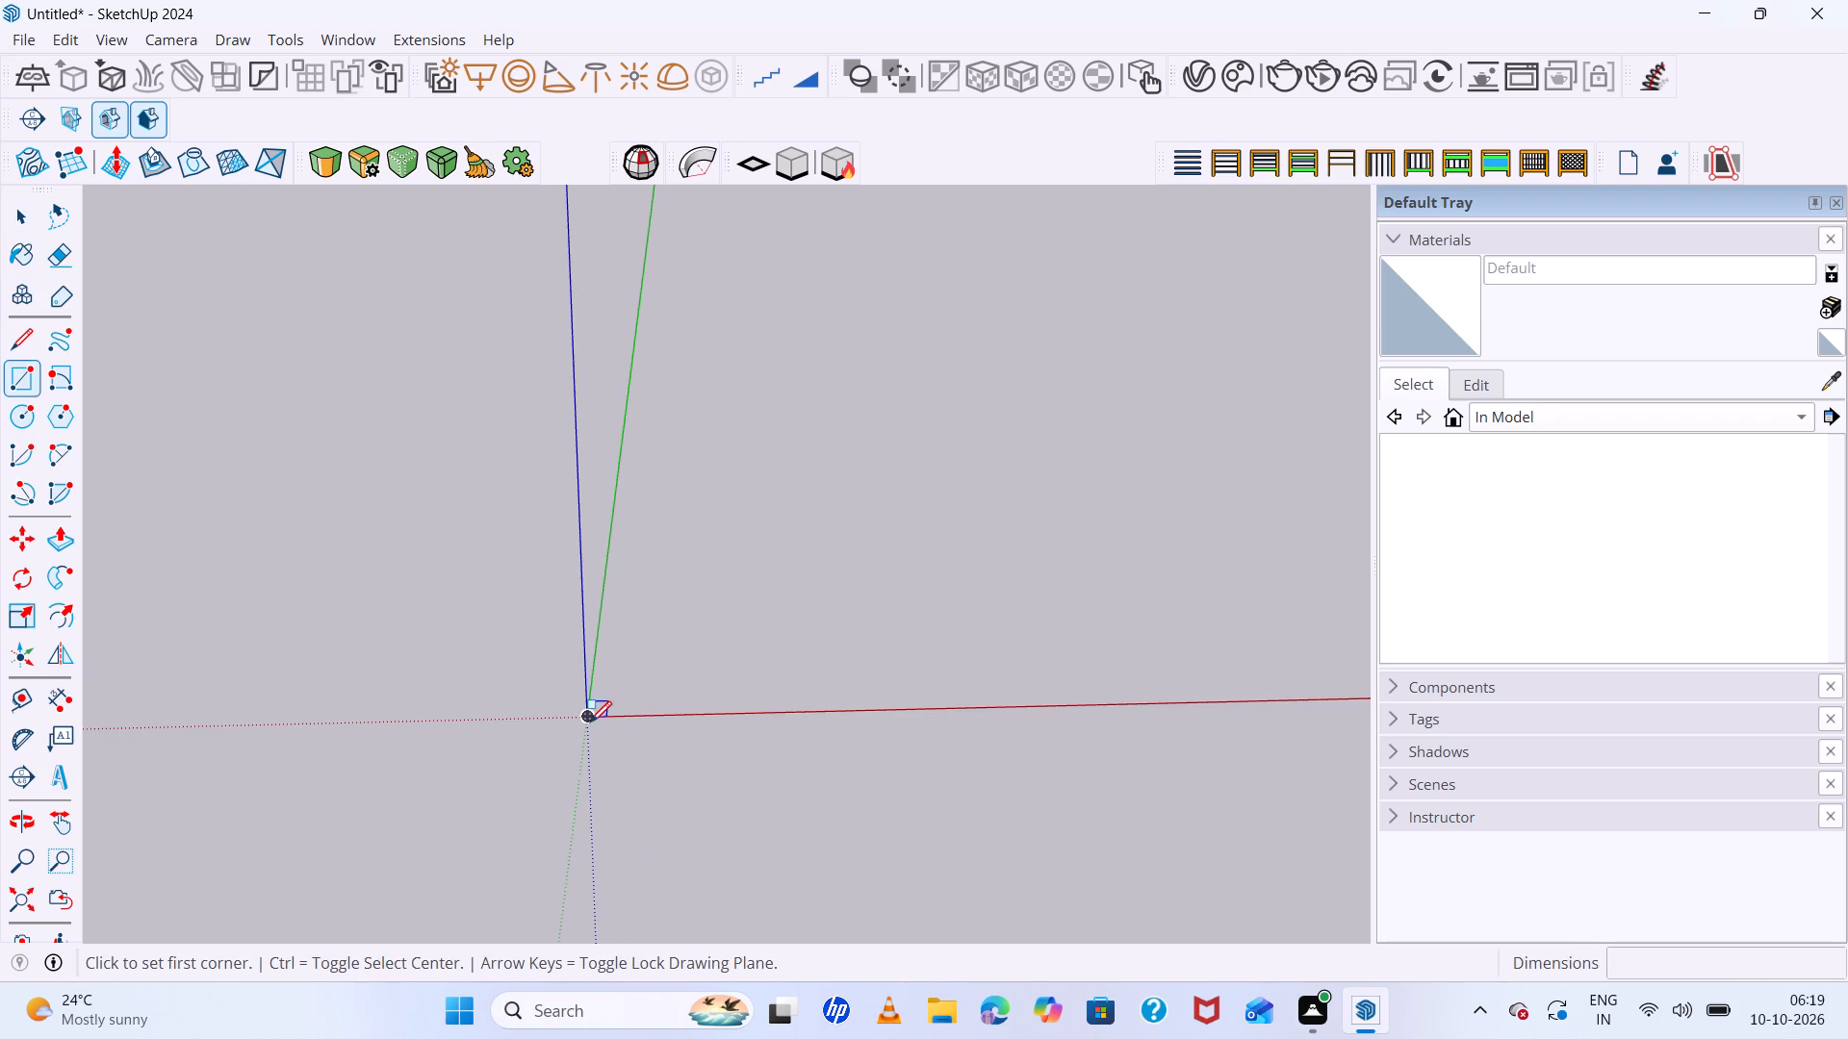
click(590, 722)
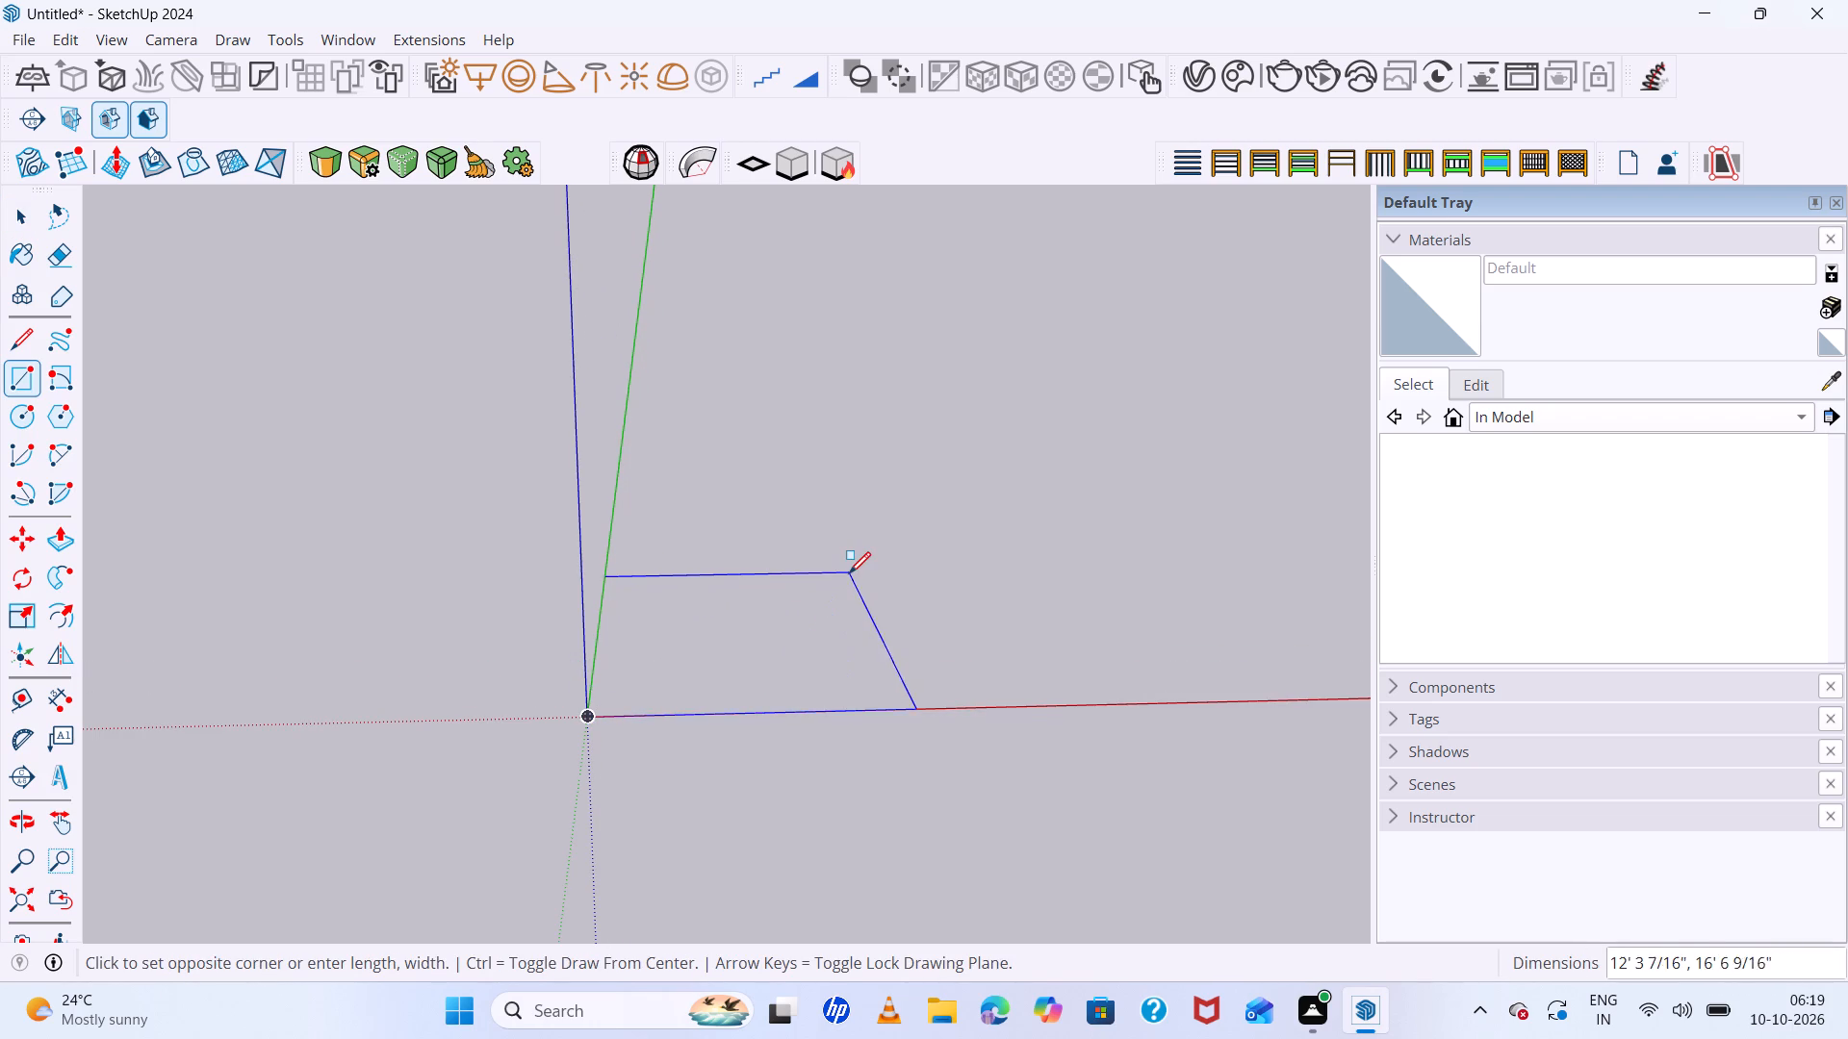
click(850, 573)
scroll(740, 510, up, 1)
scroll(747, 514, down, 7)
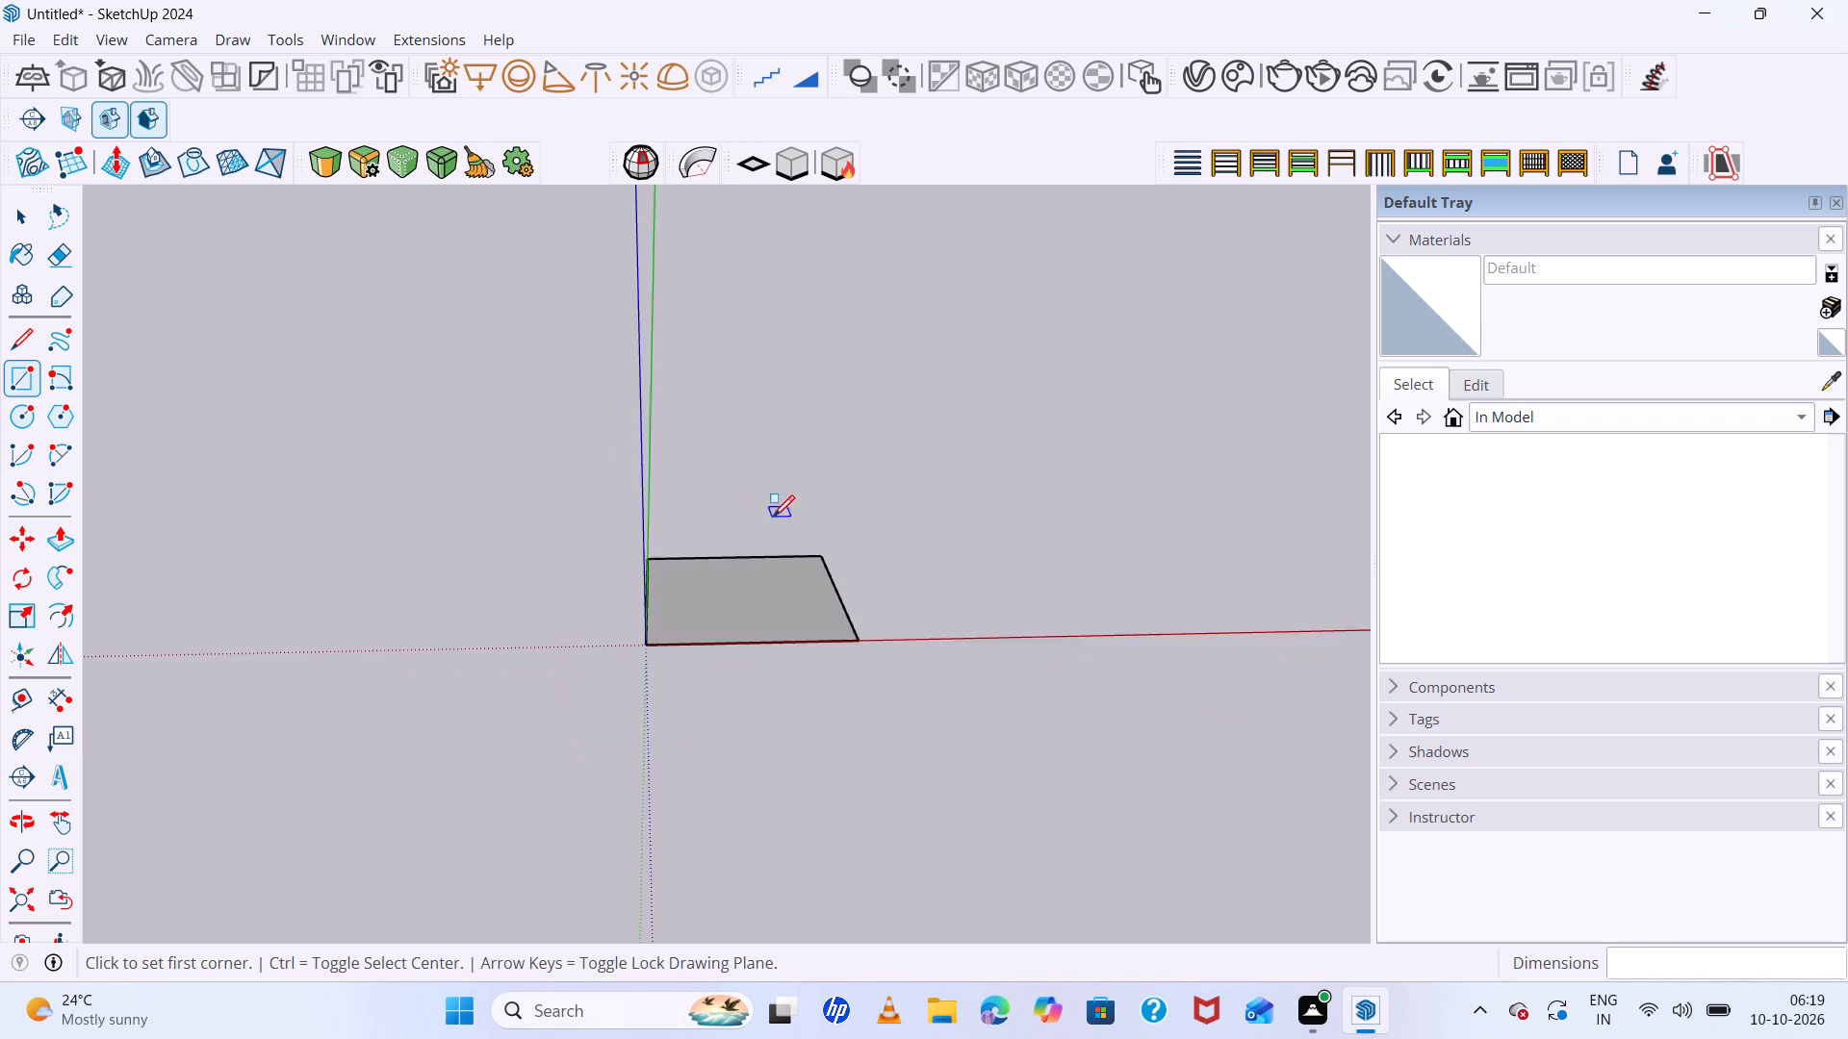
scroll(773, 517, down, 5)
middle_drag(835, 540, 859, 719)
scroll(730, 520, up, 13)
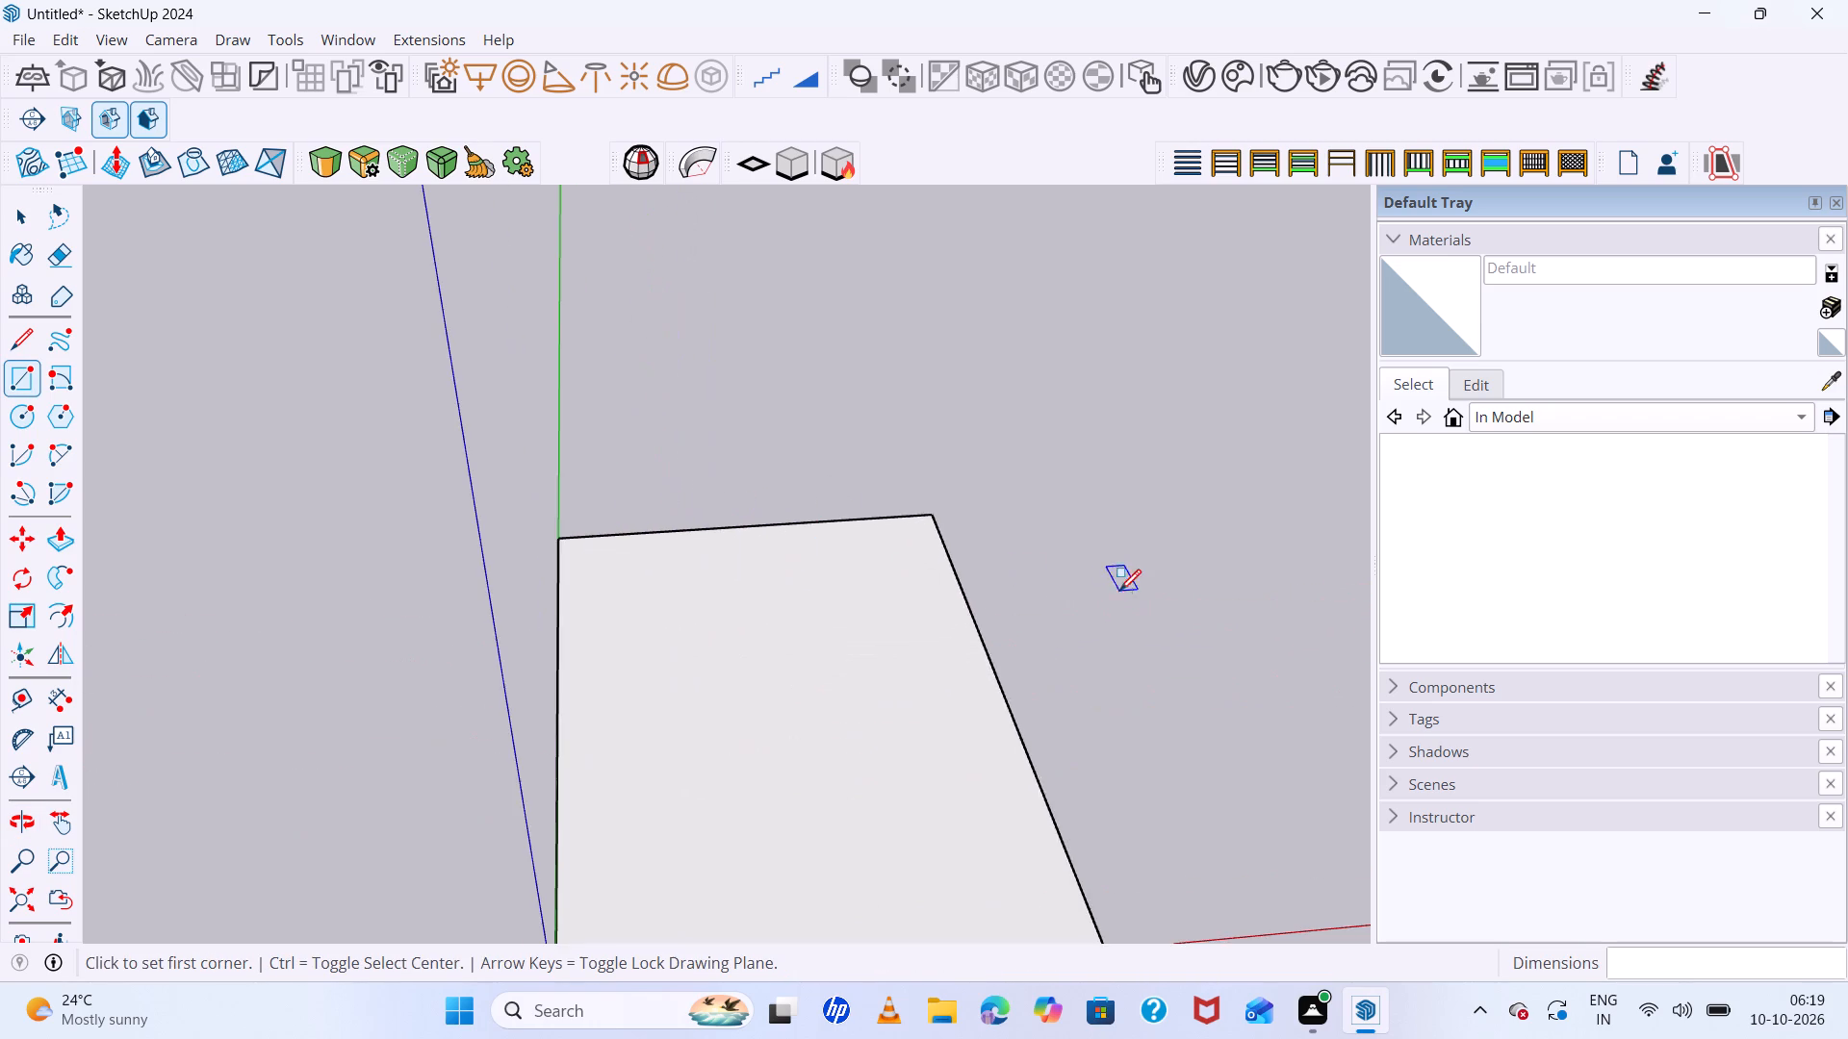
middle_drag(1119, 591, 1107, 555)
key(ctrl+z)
Draw a ground rectangle from the origin, about 21' 8" by 17' 1", and make it a group.
scroll(627, 617, down, 7)
click(574, 800)
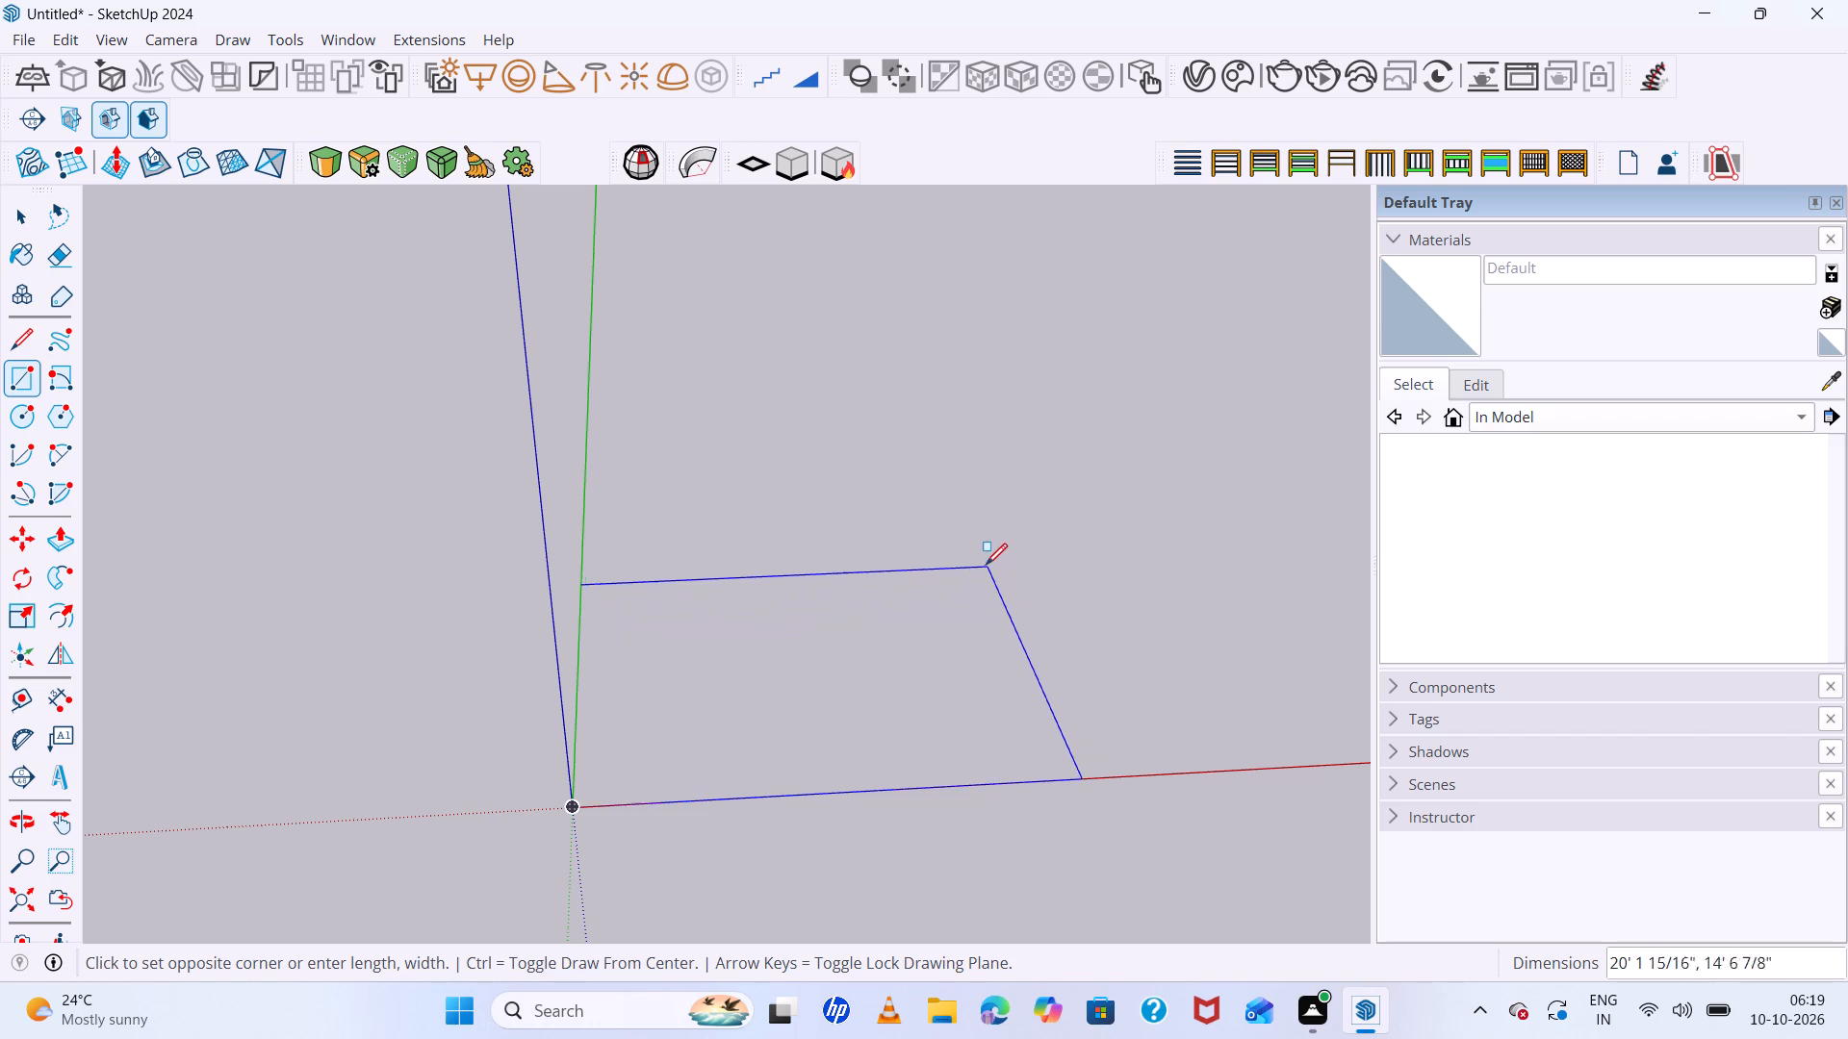
click(1006, 541)
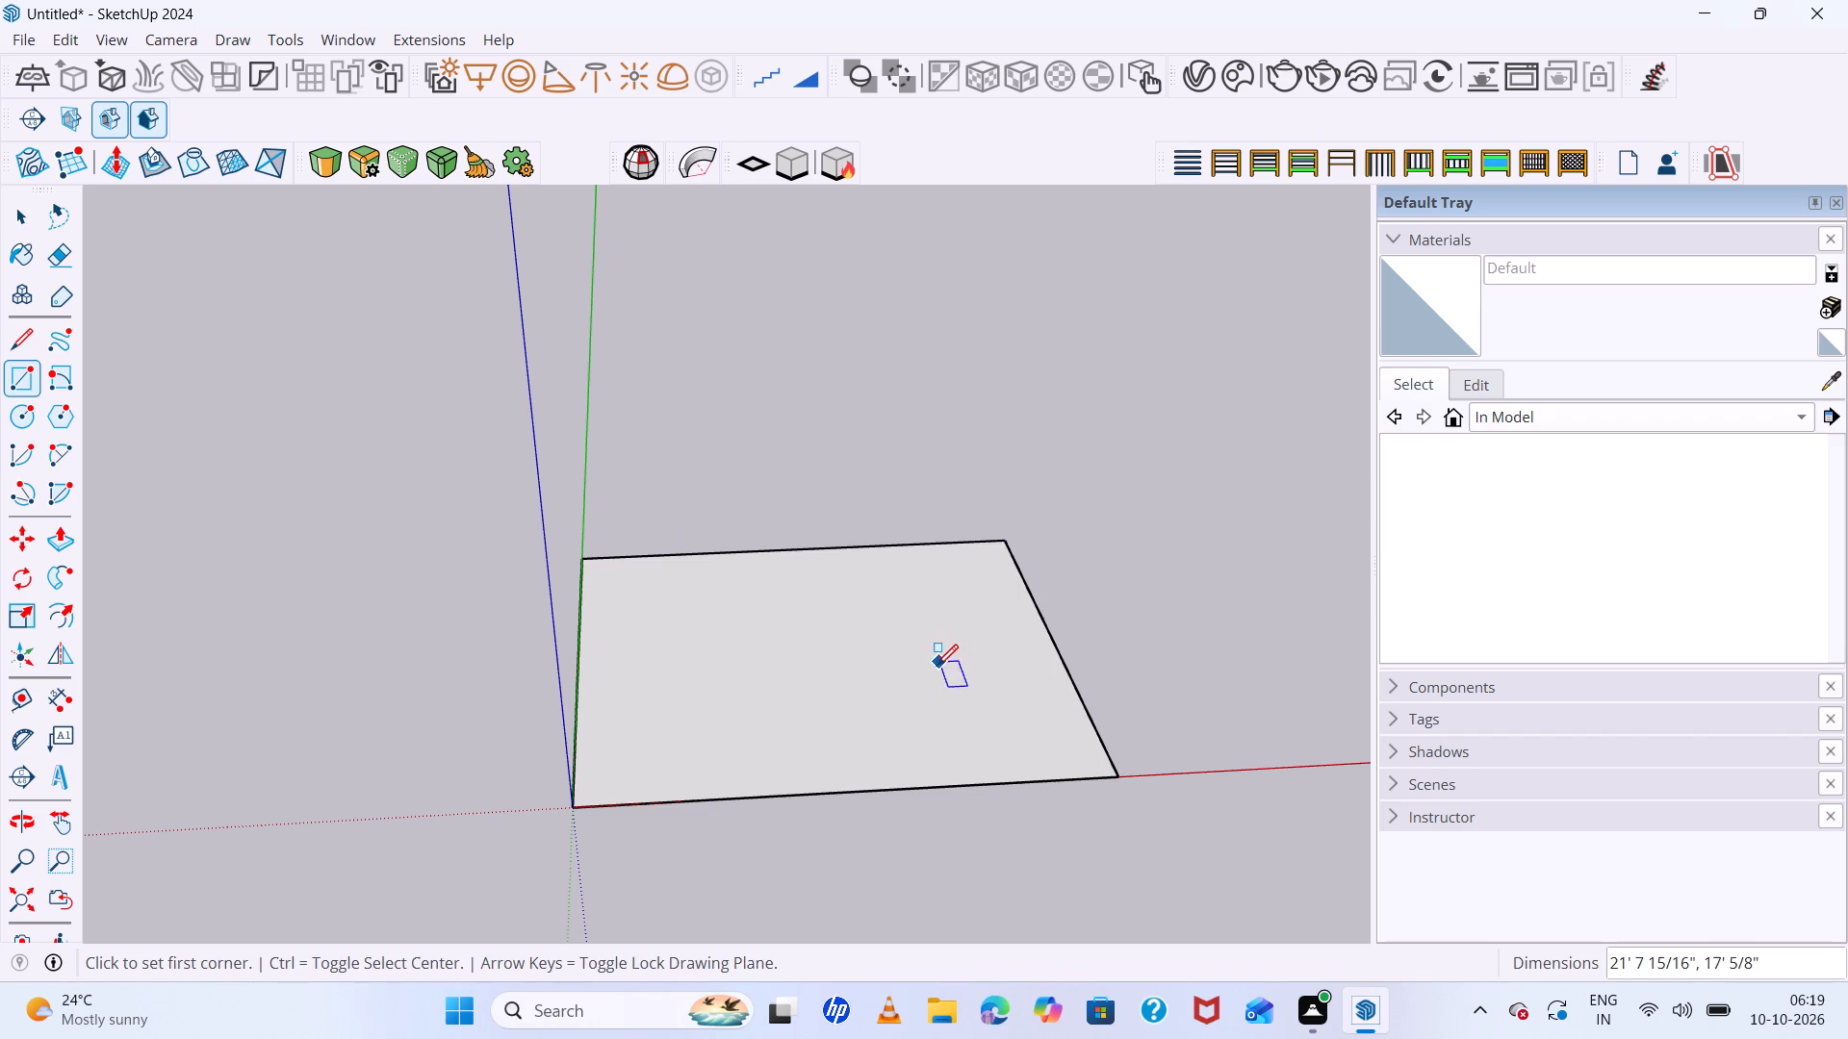
key(space)
triple_click(937, 670)
right_click(937, 670)
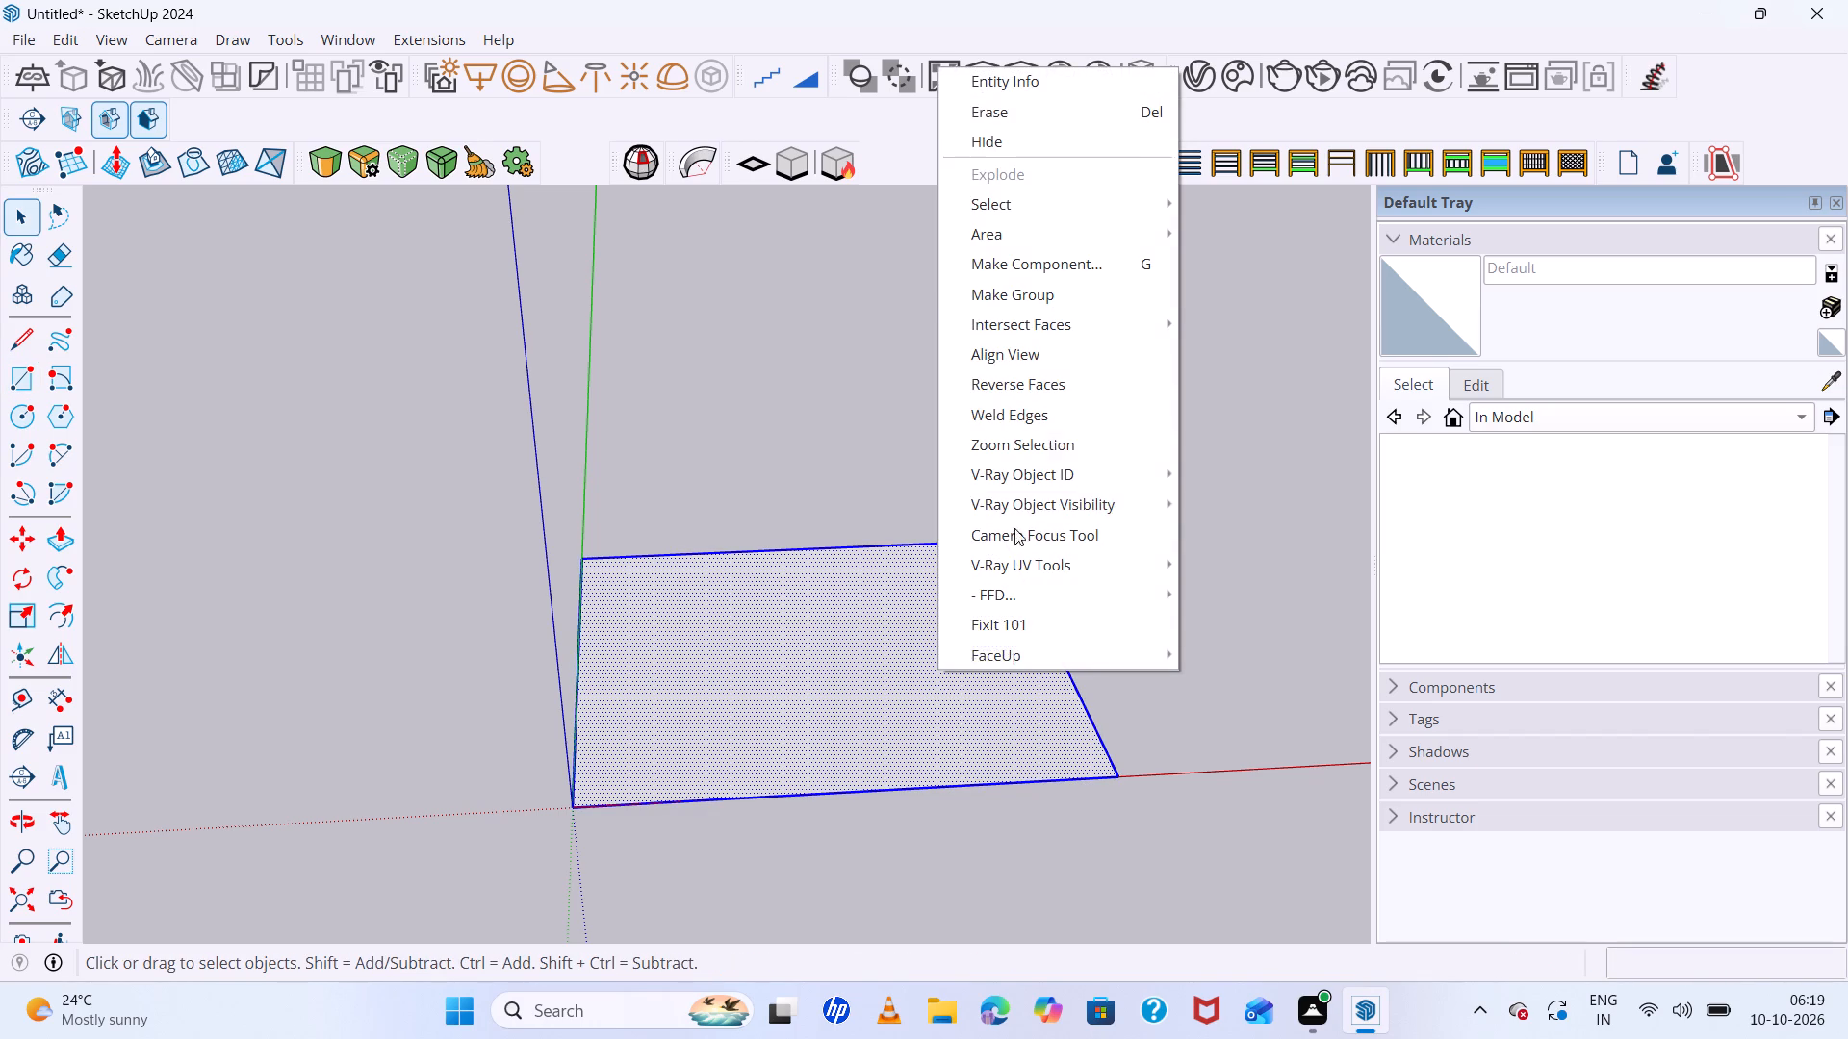
click(1066, 301)
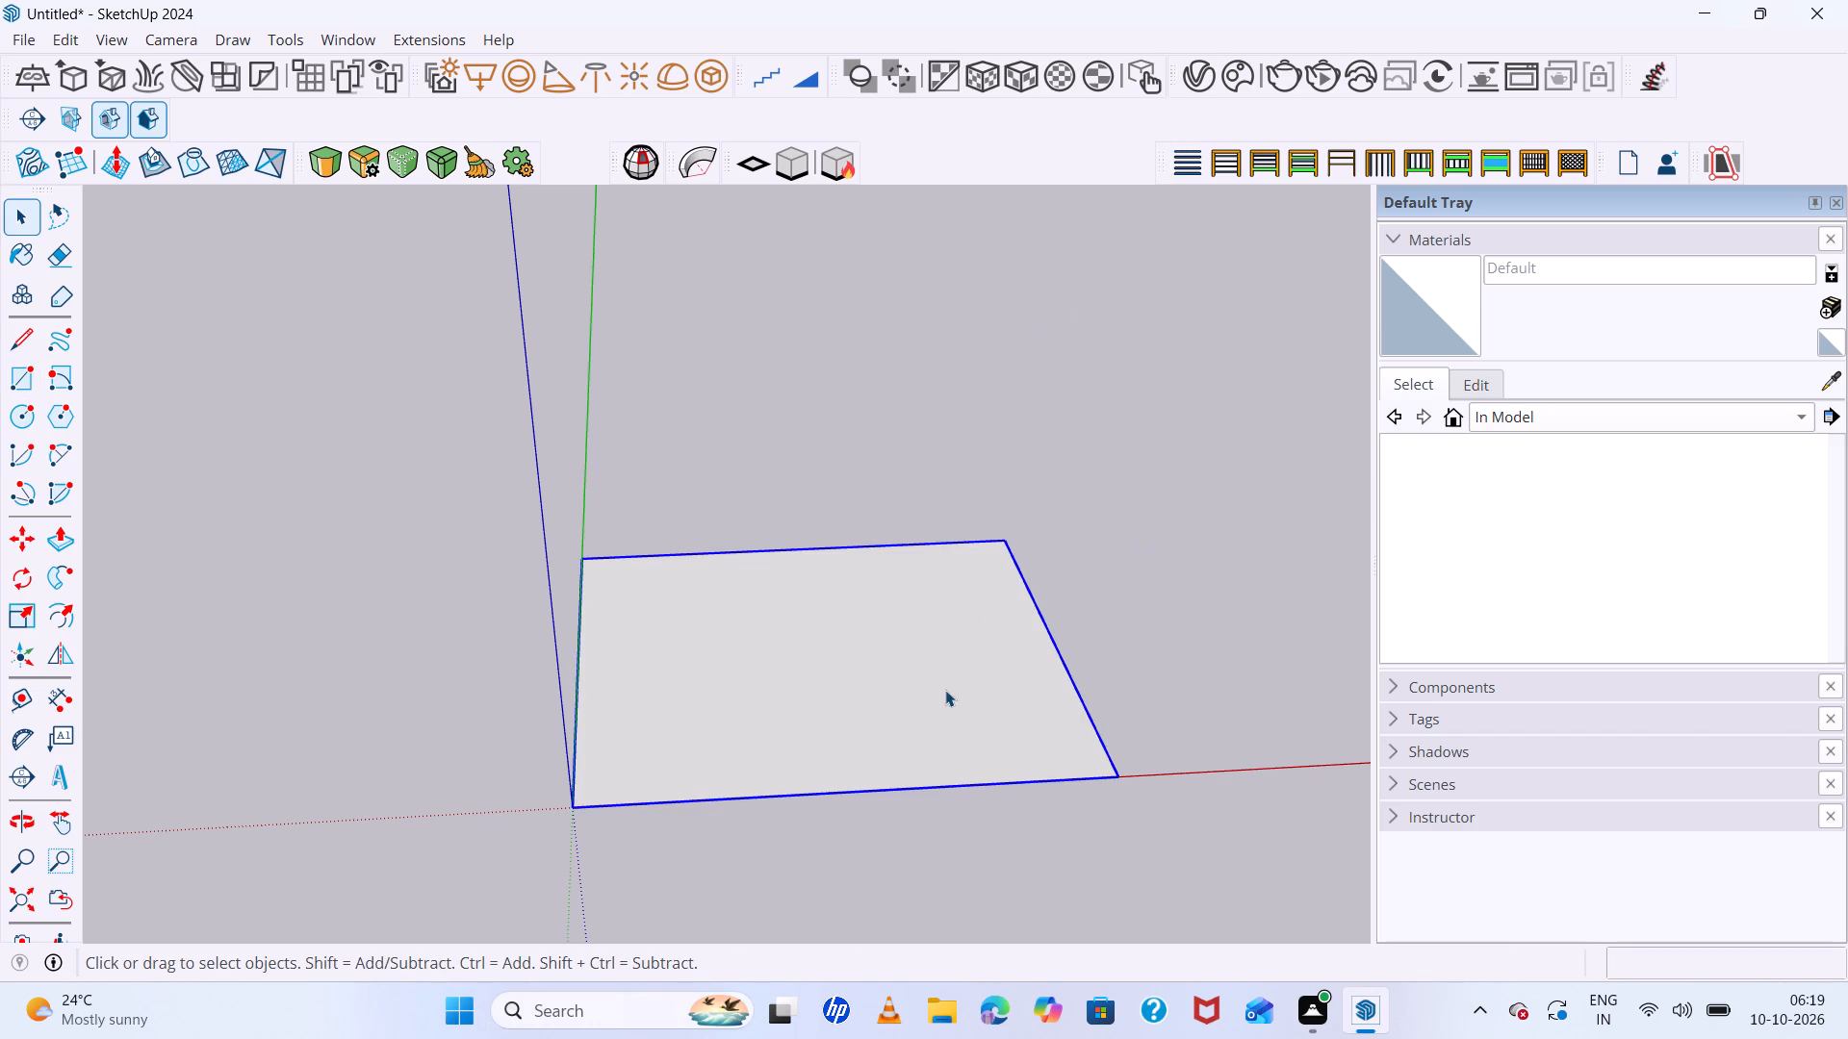
Inside the group, push/pull the rectangle's face up 4" into a slab and leave the group.
double_click(945, 690)
key(p)
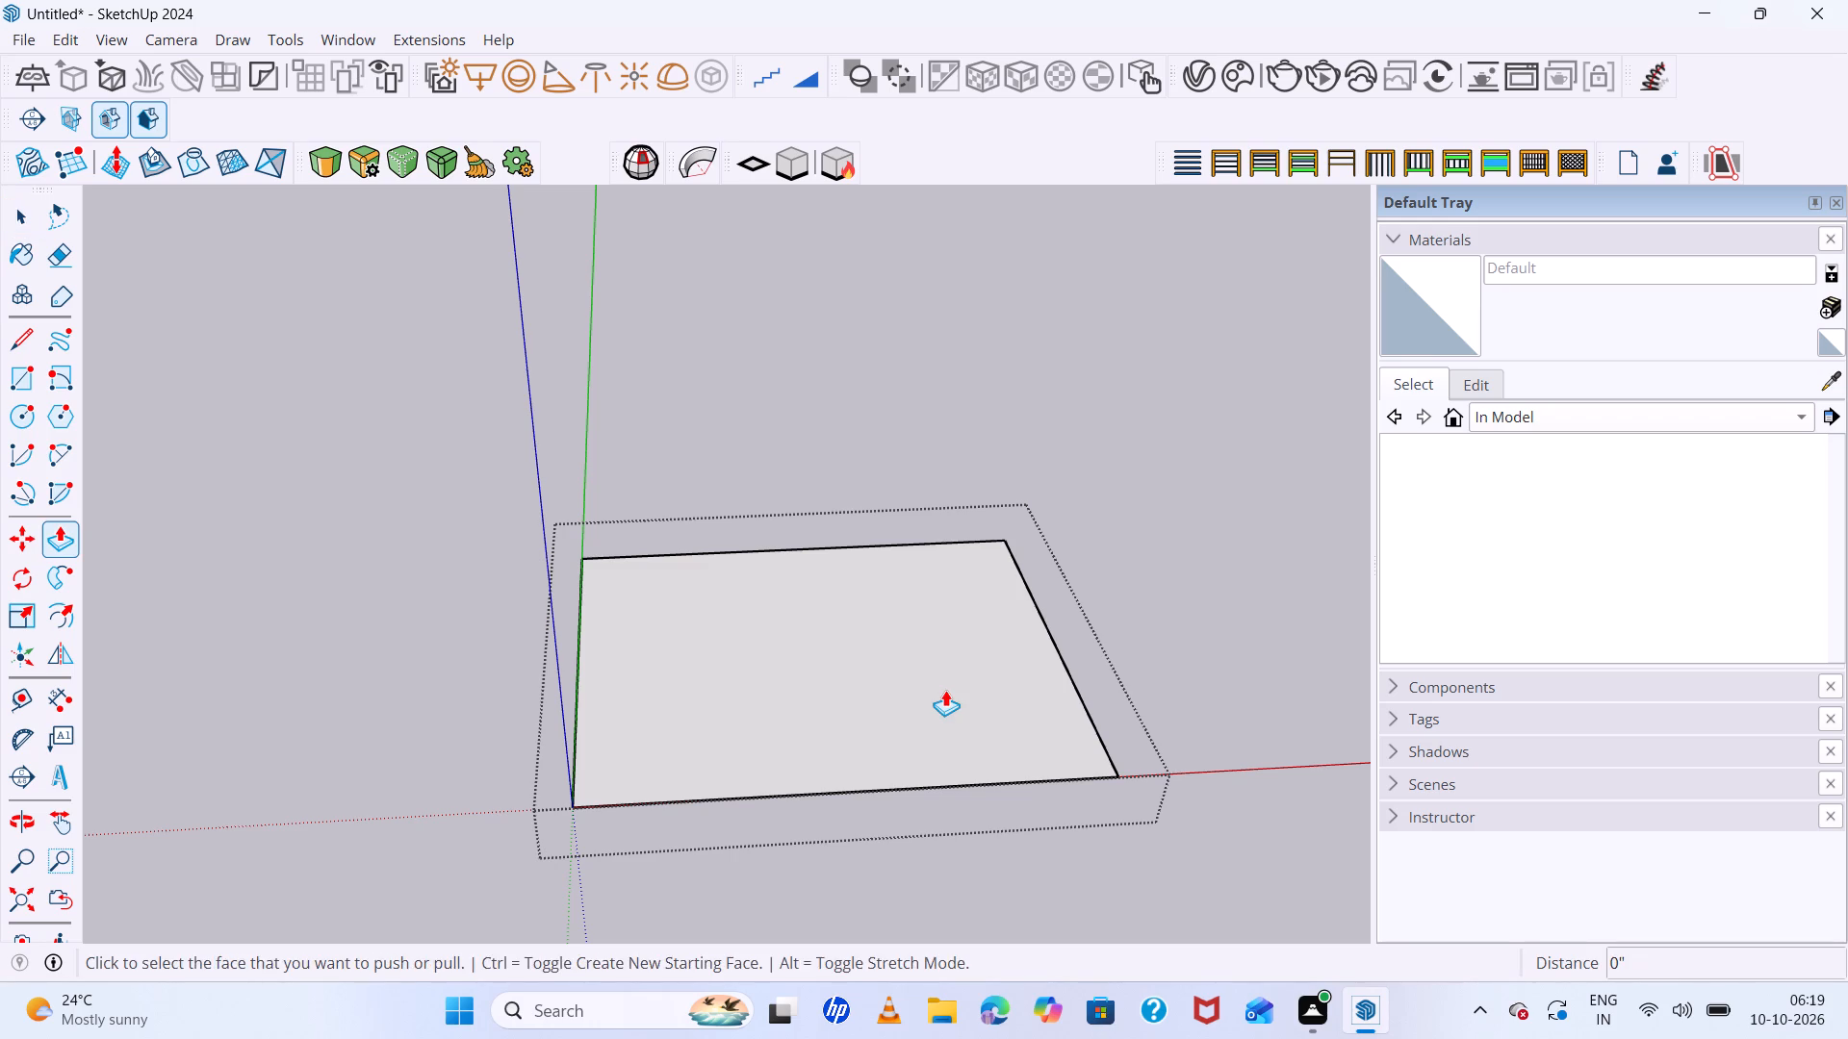
click(945, 690)
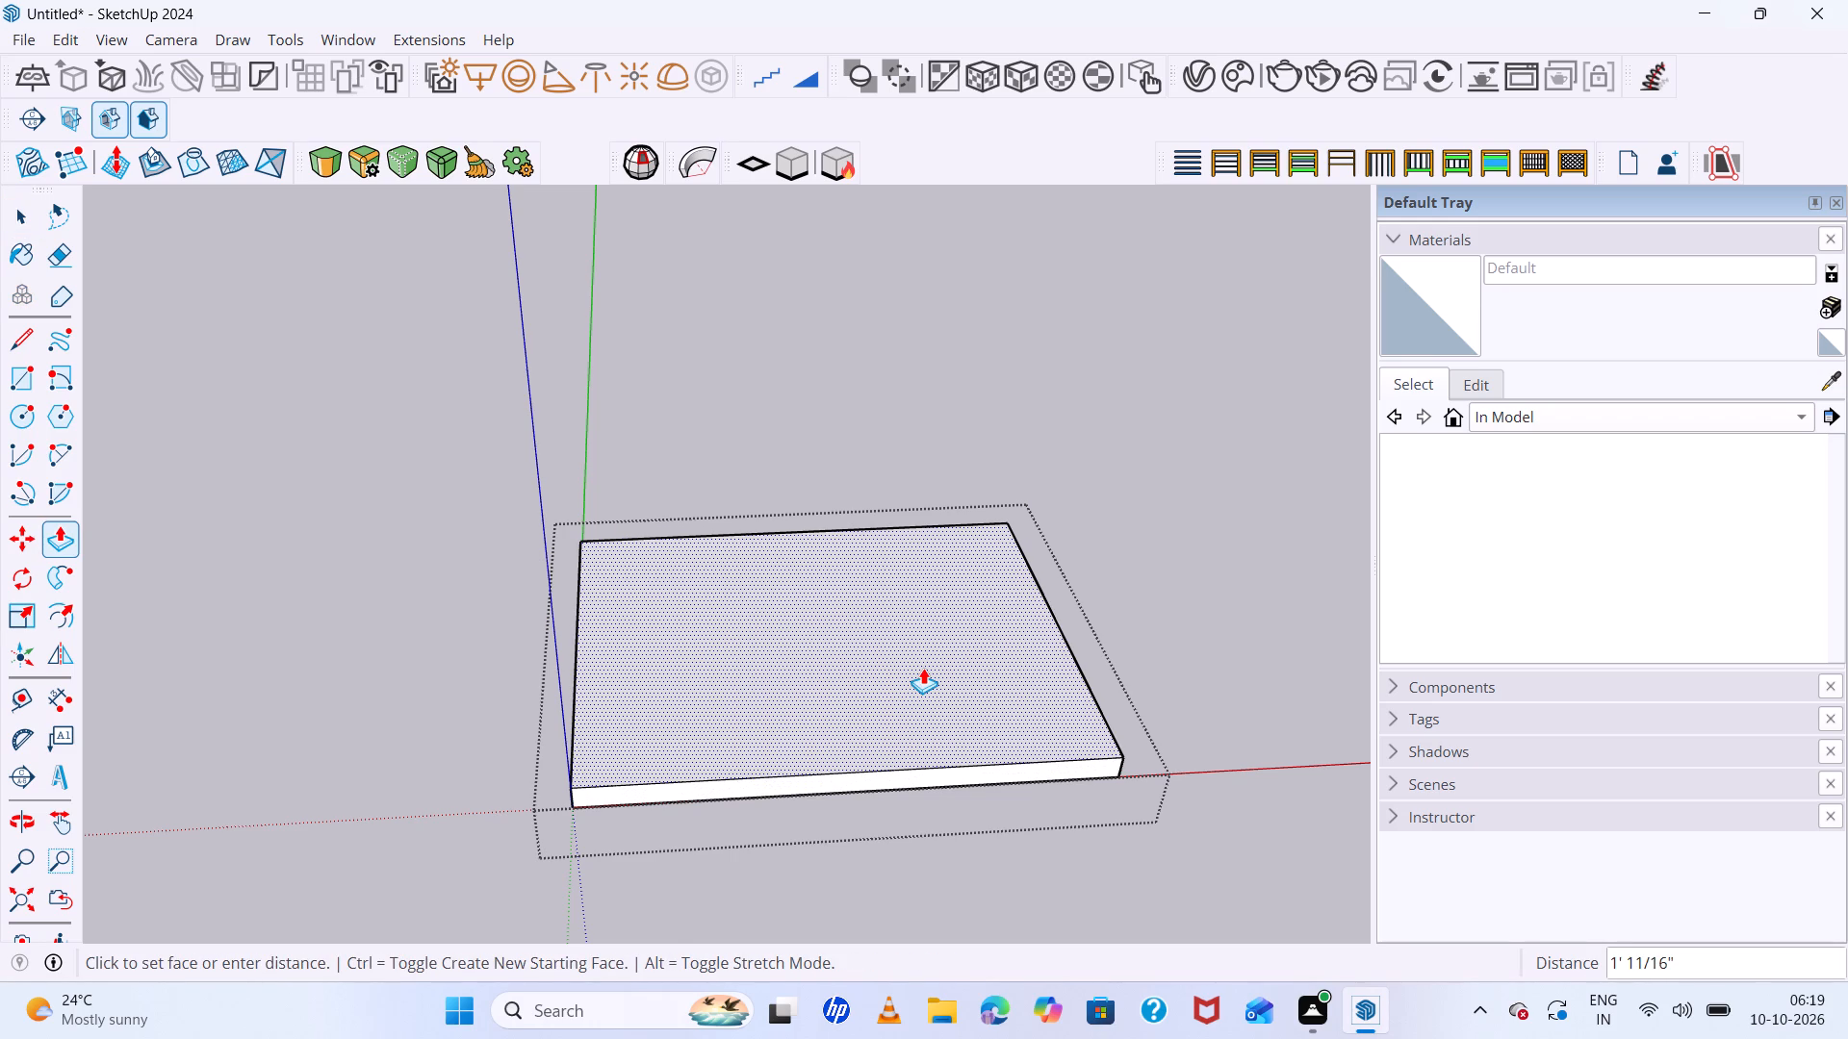
key(4)
key(Return)
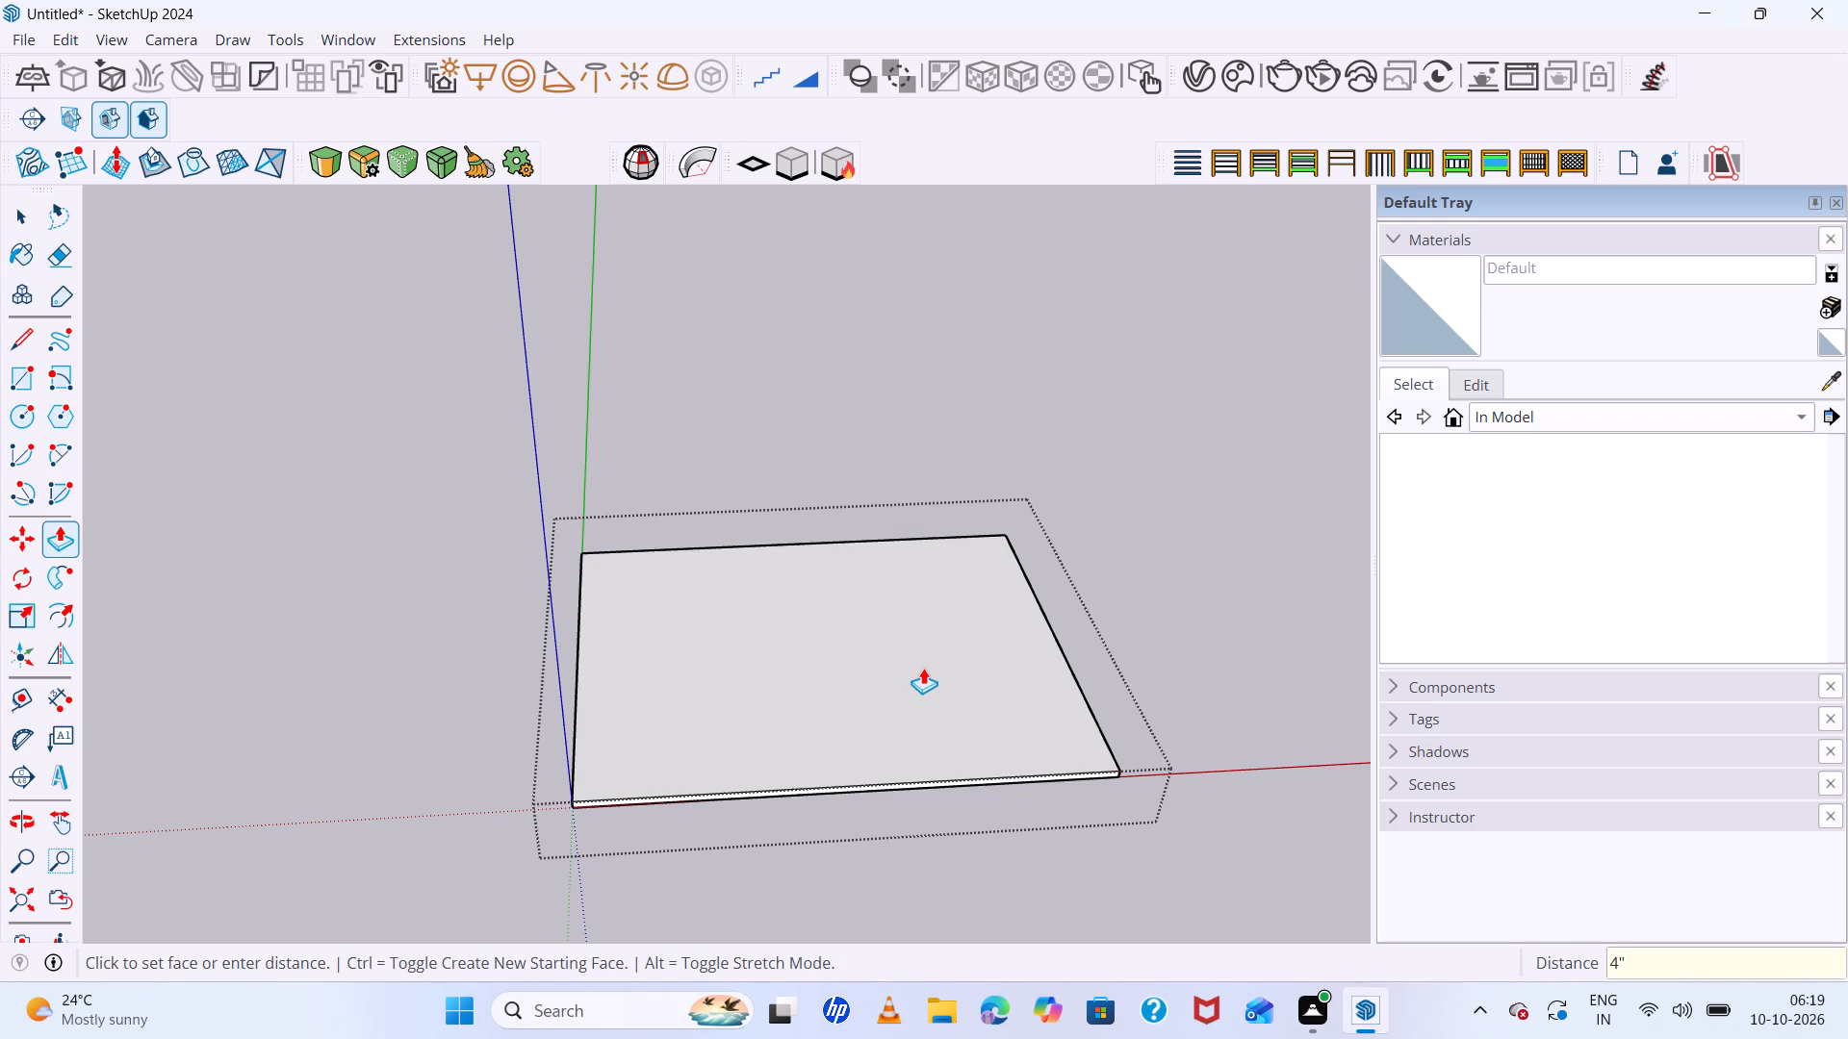
key(space)
click(923, 667)
click(1189, 586)
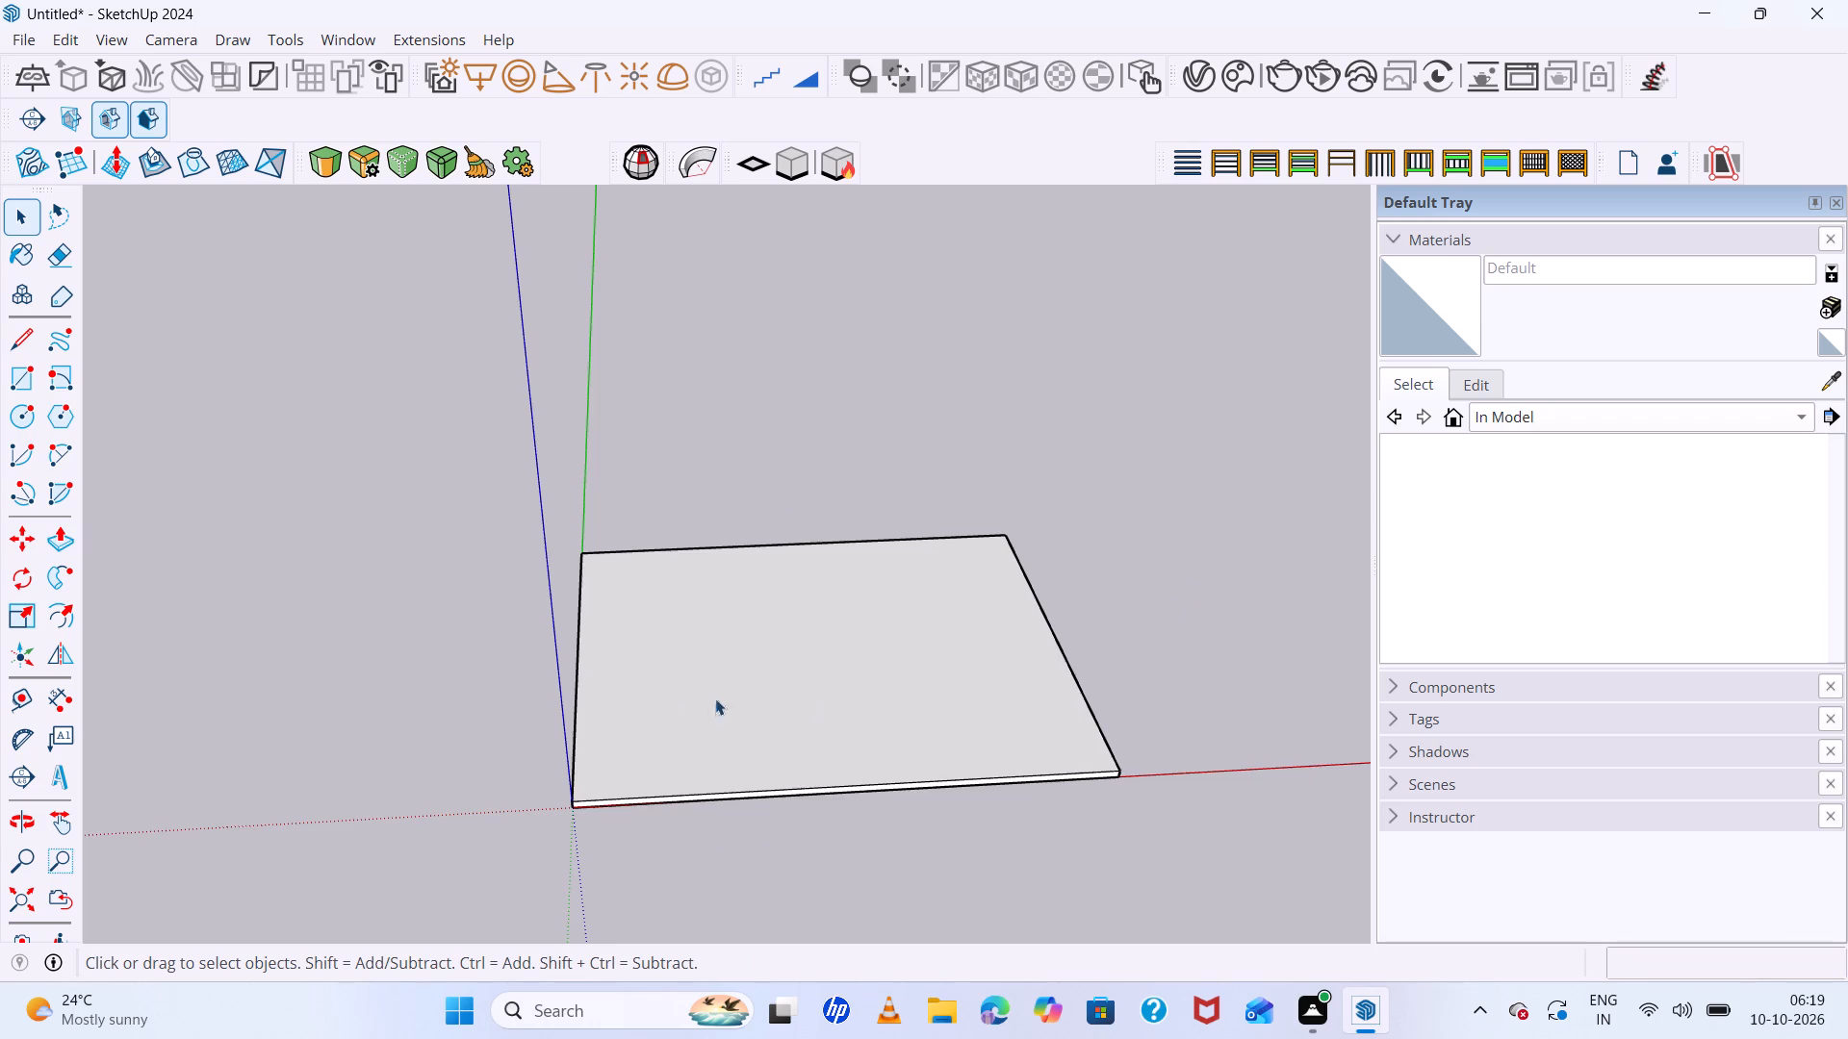
Place a guide line 9" inside the slab's edge that runs along the green axis.
scroll(655, 683, down, 6)
middle_drag(662, 714, 647, 865)
middle_click(635, 886)
middle_drag(657, 773, 668, 728)
scroll(807, 634, up, 3)
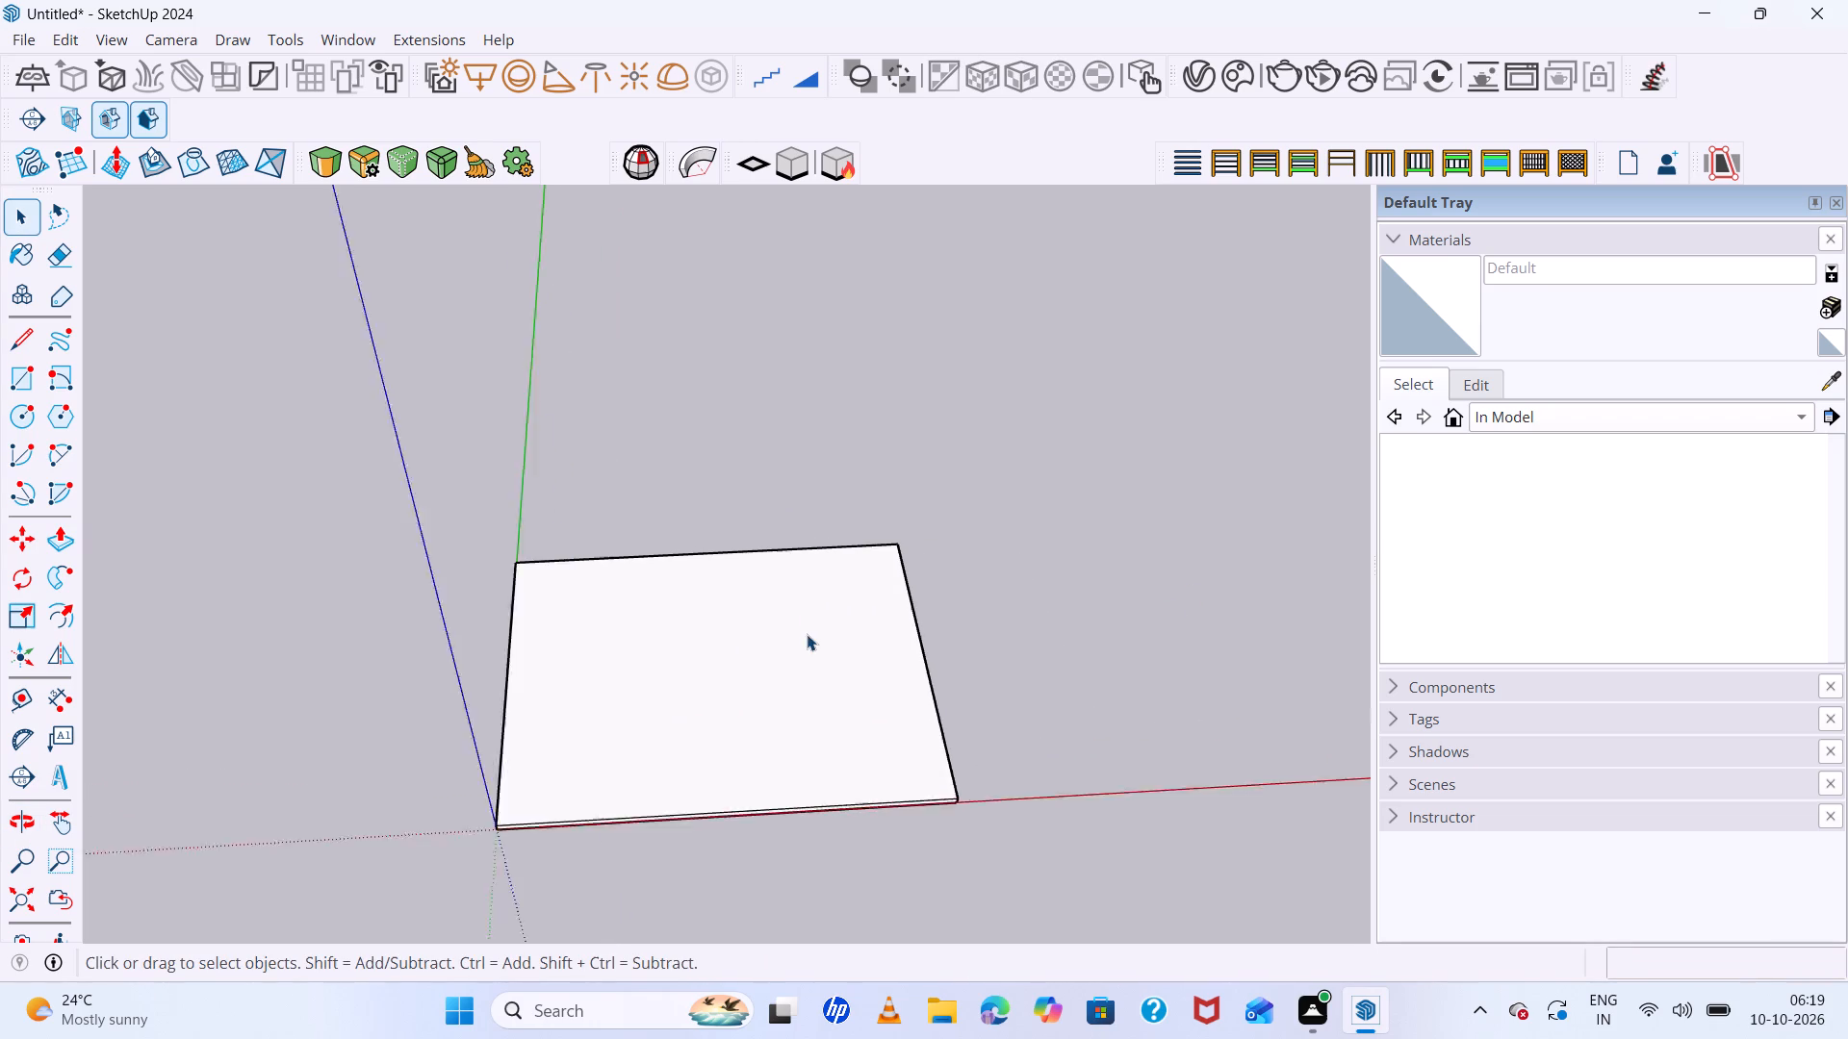
scroll(807, 634, up, 3)
middle_drag(1292, 693, 961, 668)
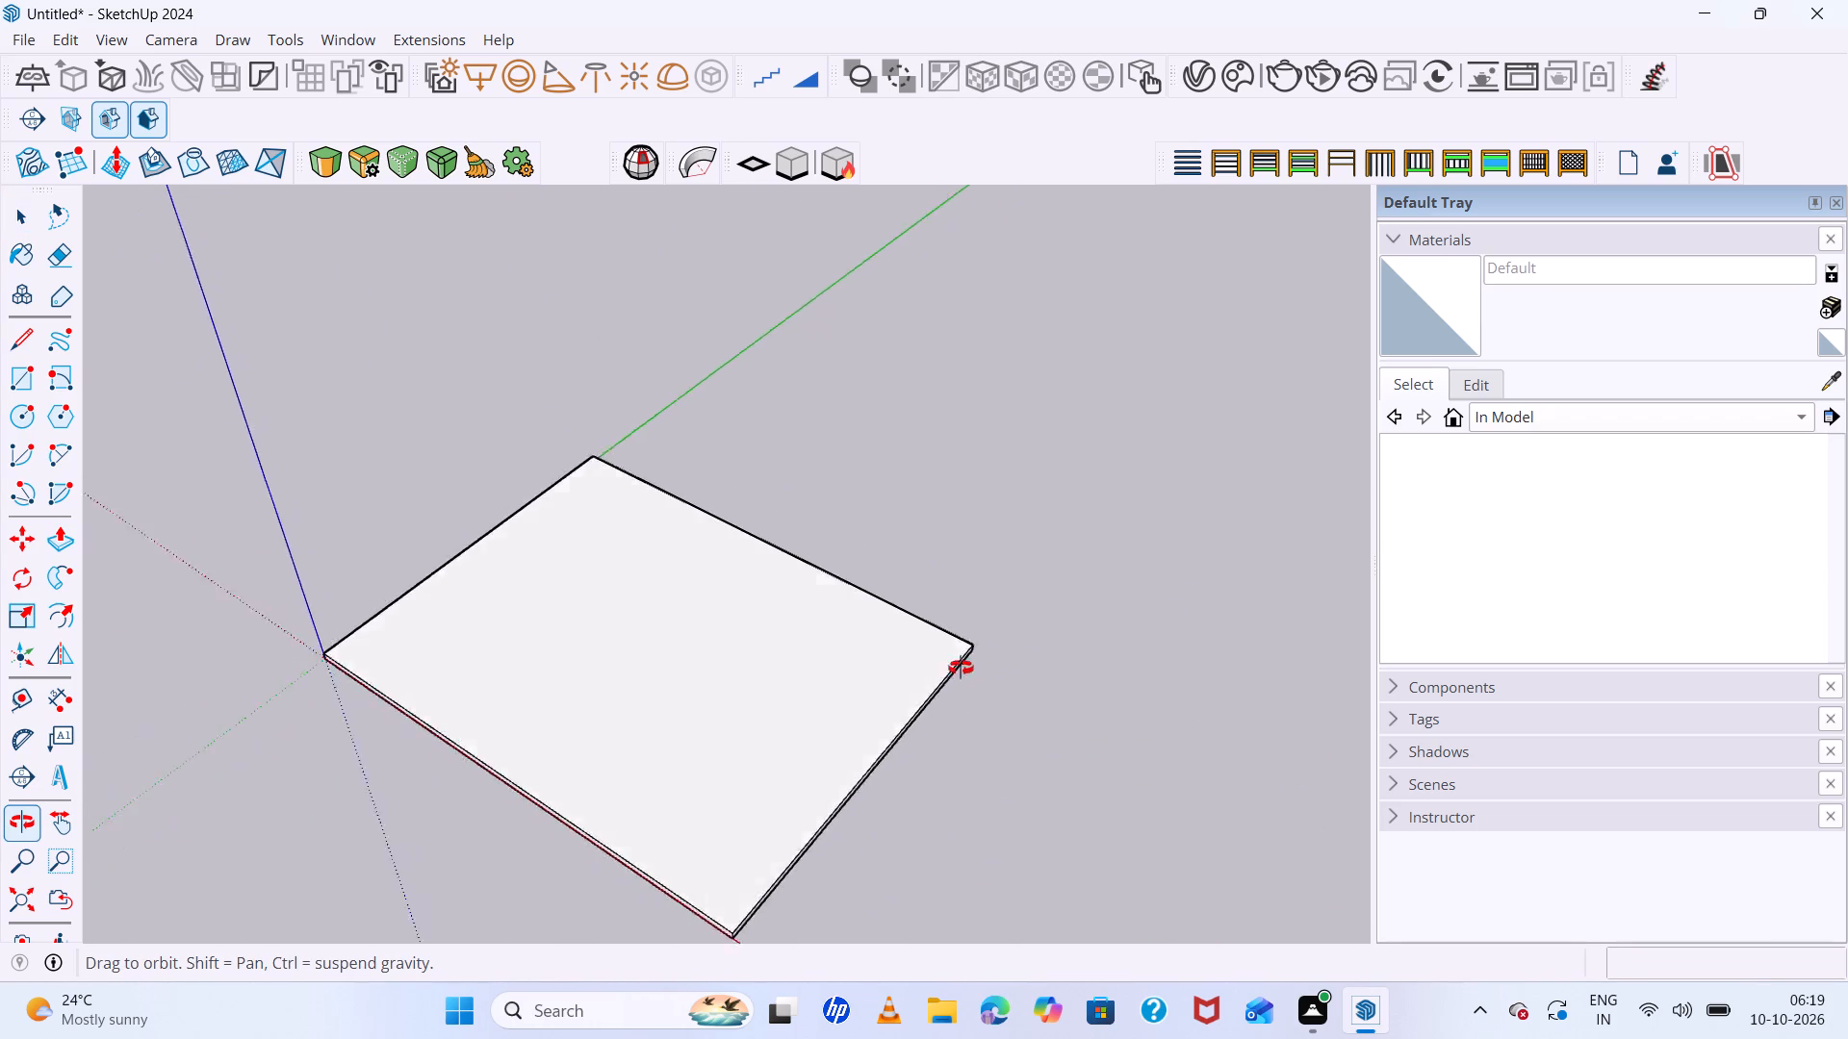
middle_drag(961, 668, 1041, 653)
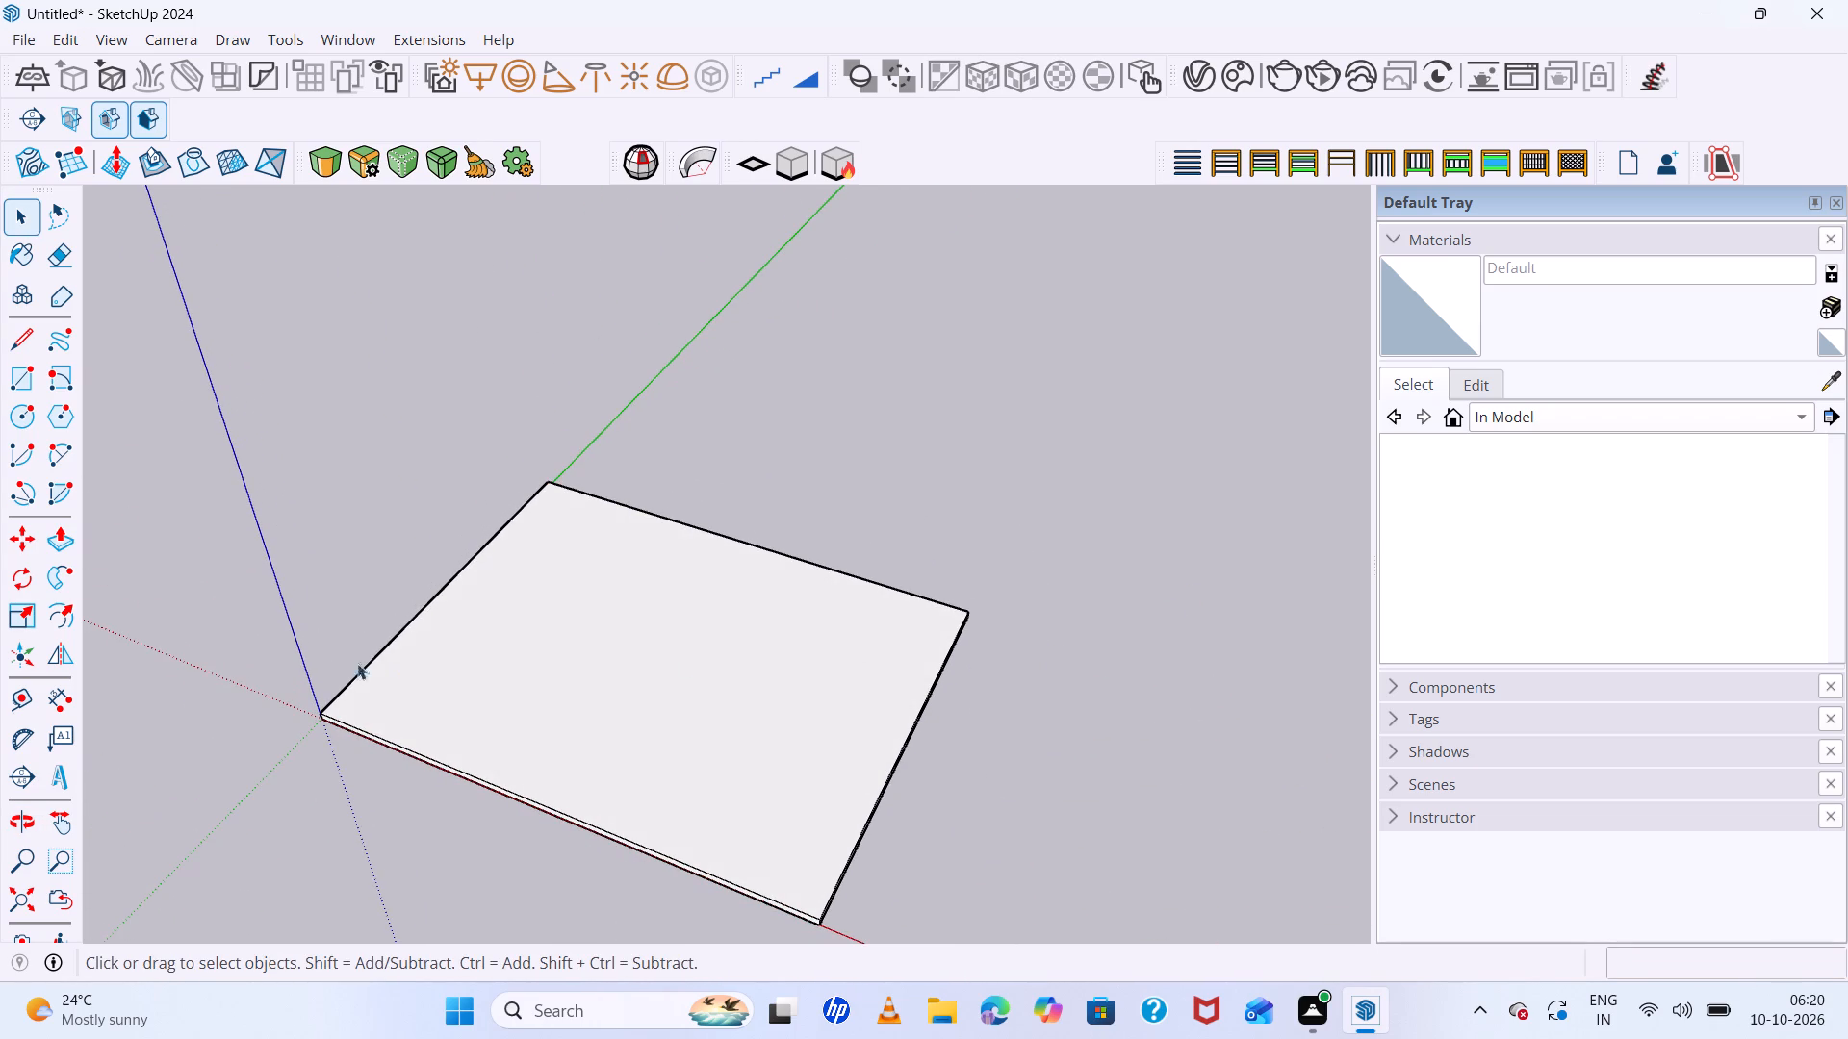
scroll(377, 669, up, 6)
key(t)
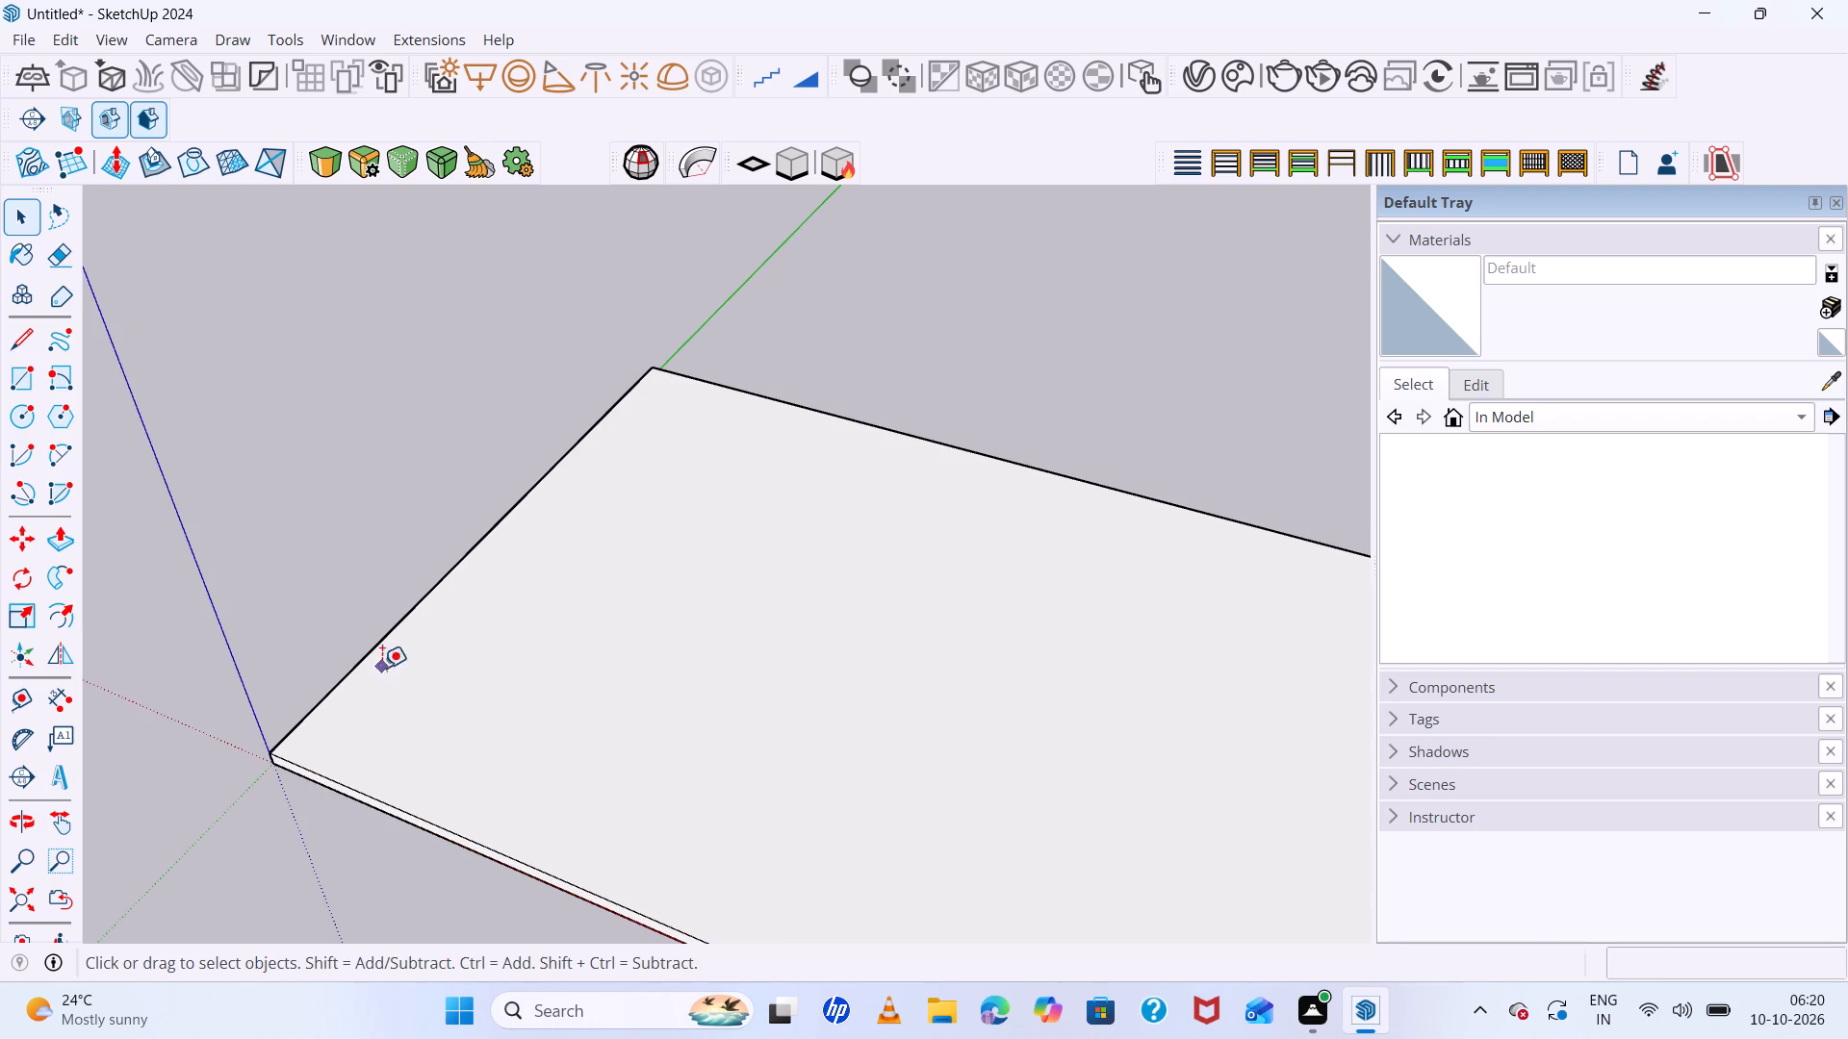
click(365, 655)
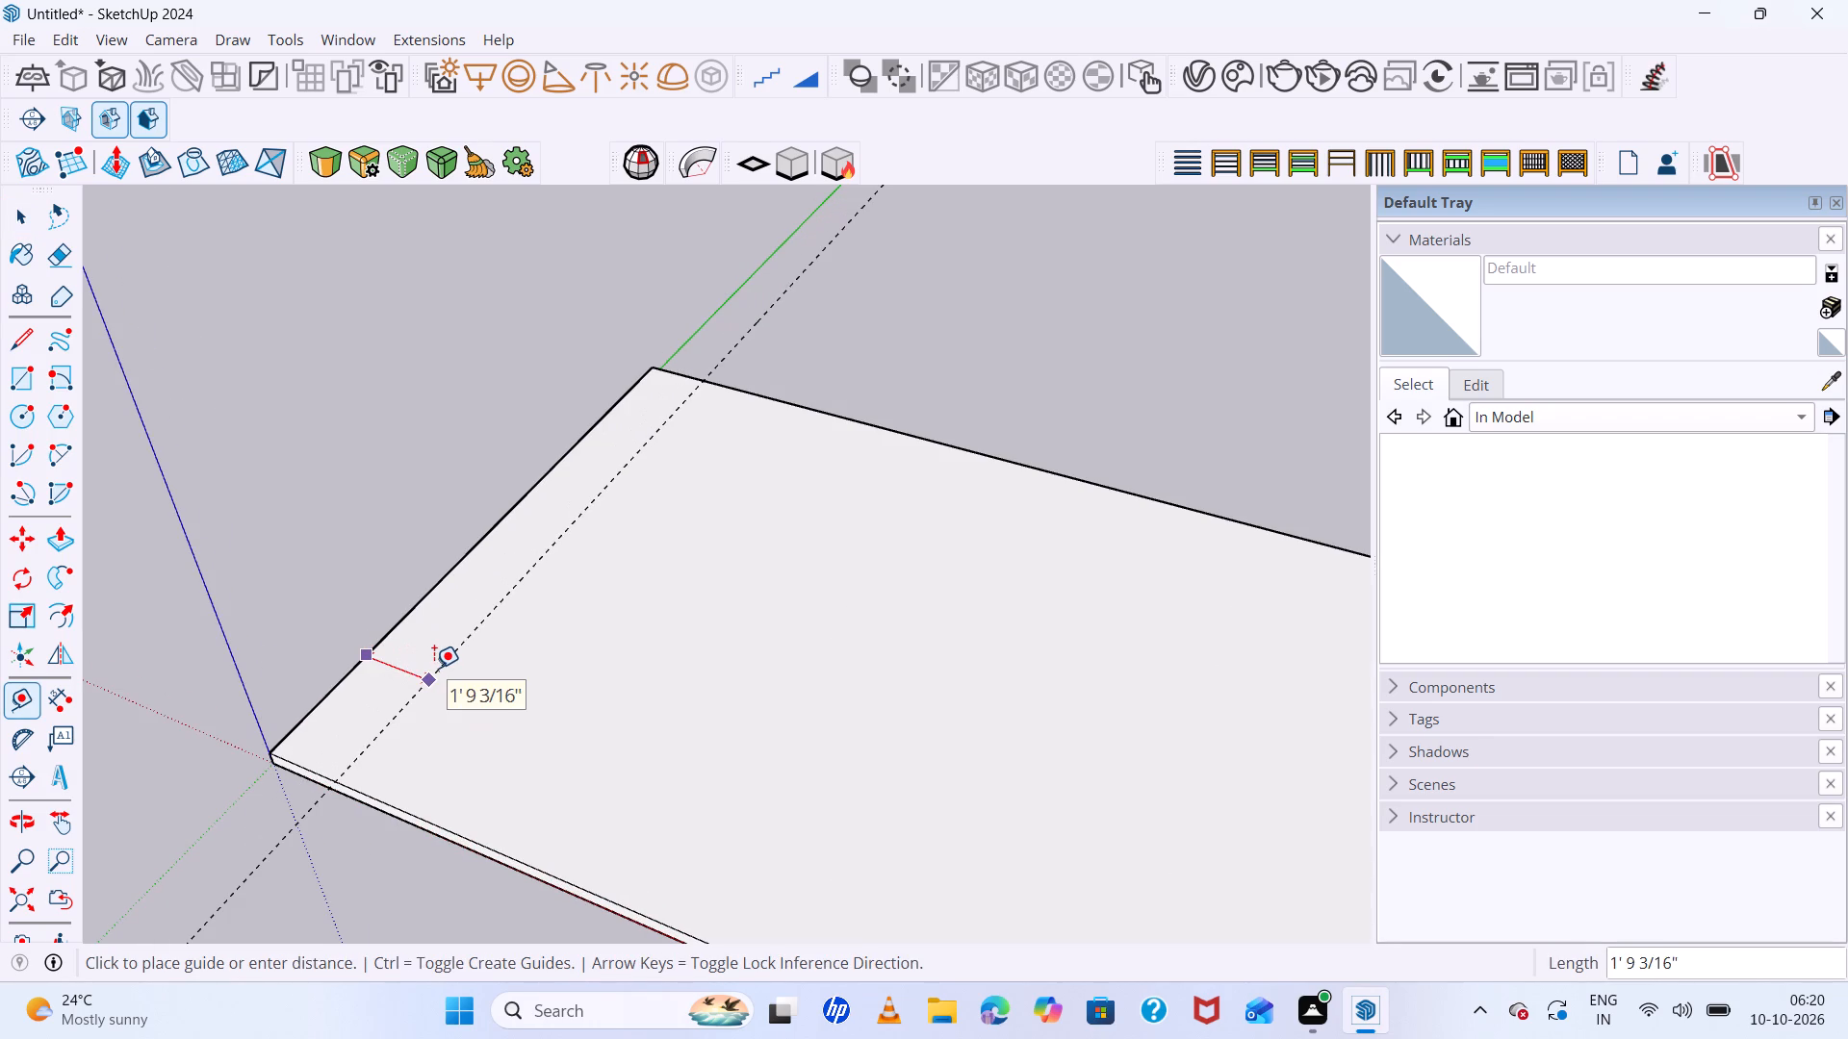
key(9)
key(Return)
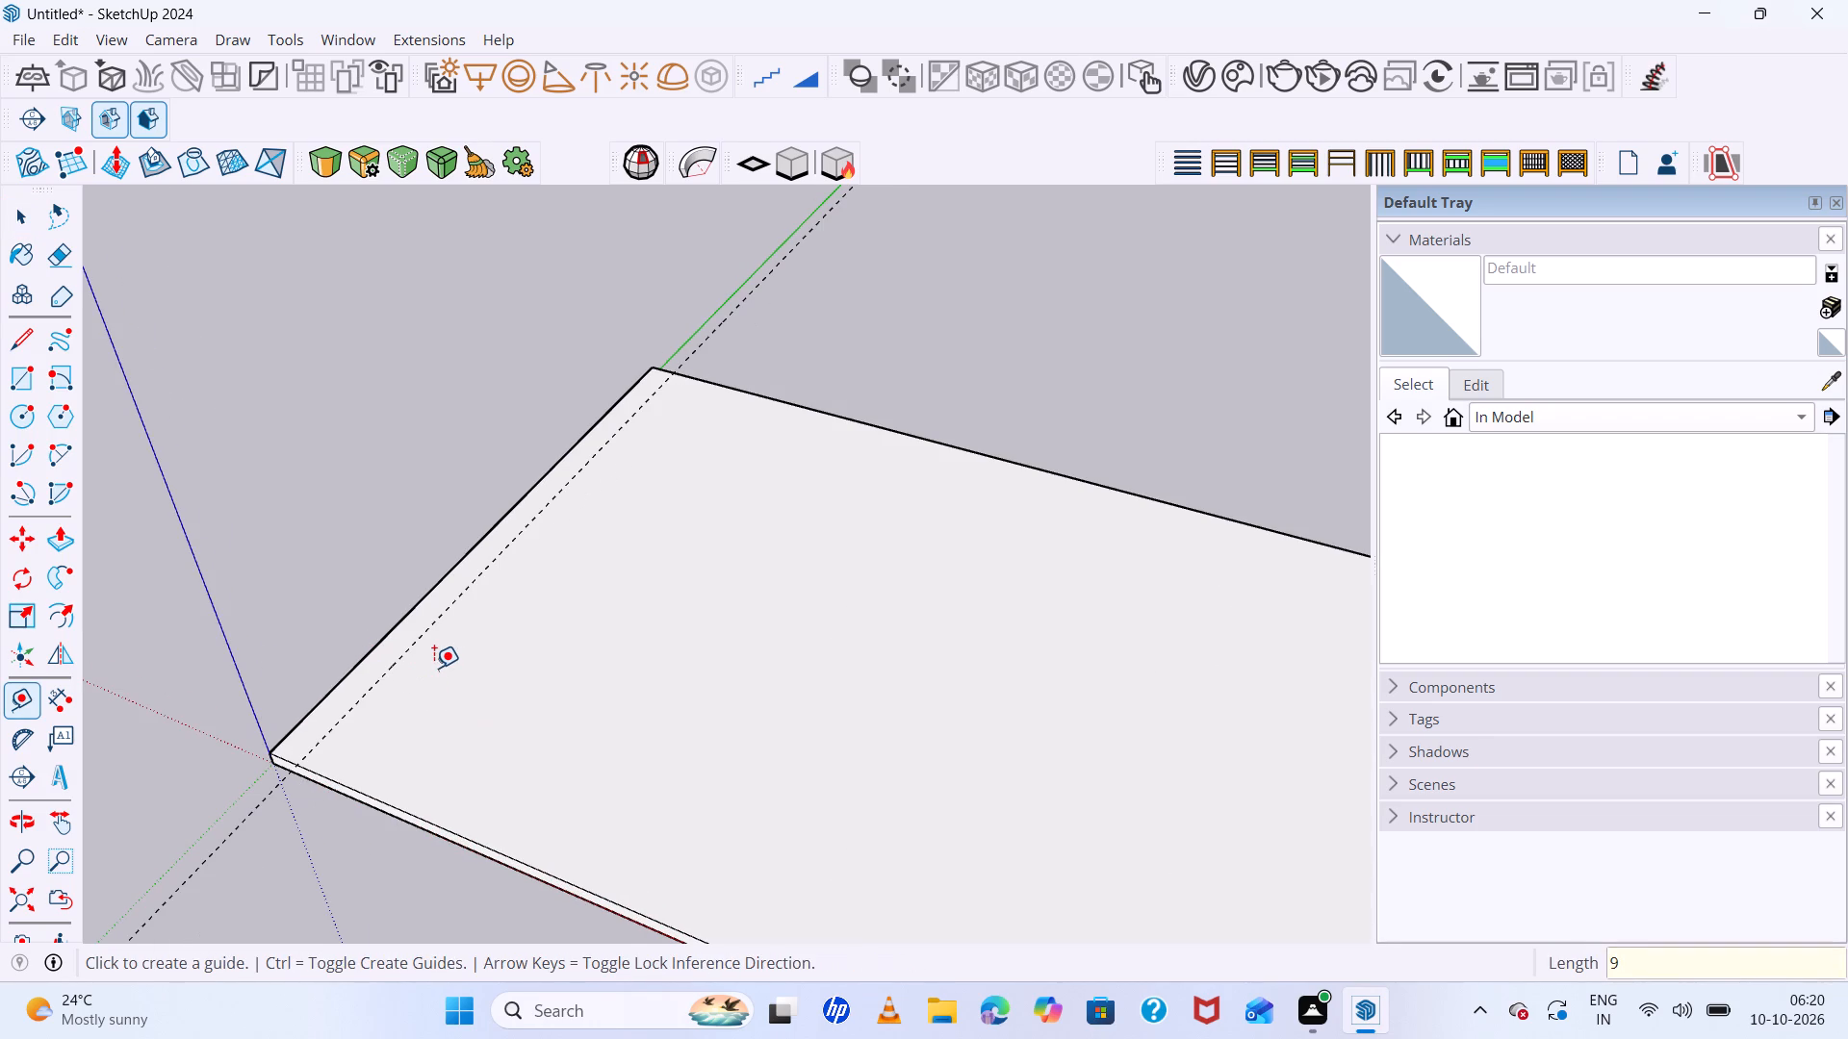
Place a guide line 9" inside the slab's far edge, the one parallel to the red axis.
click(920, 443)
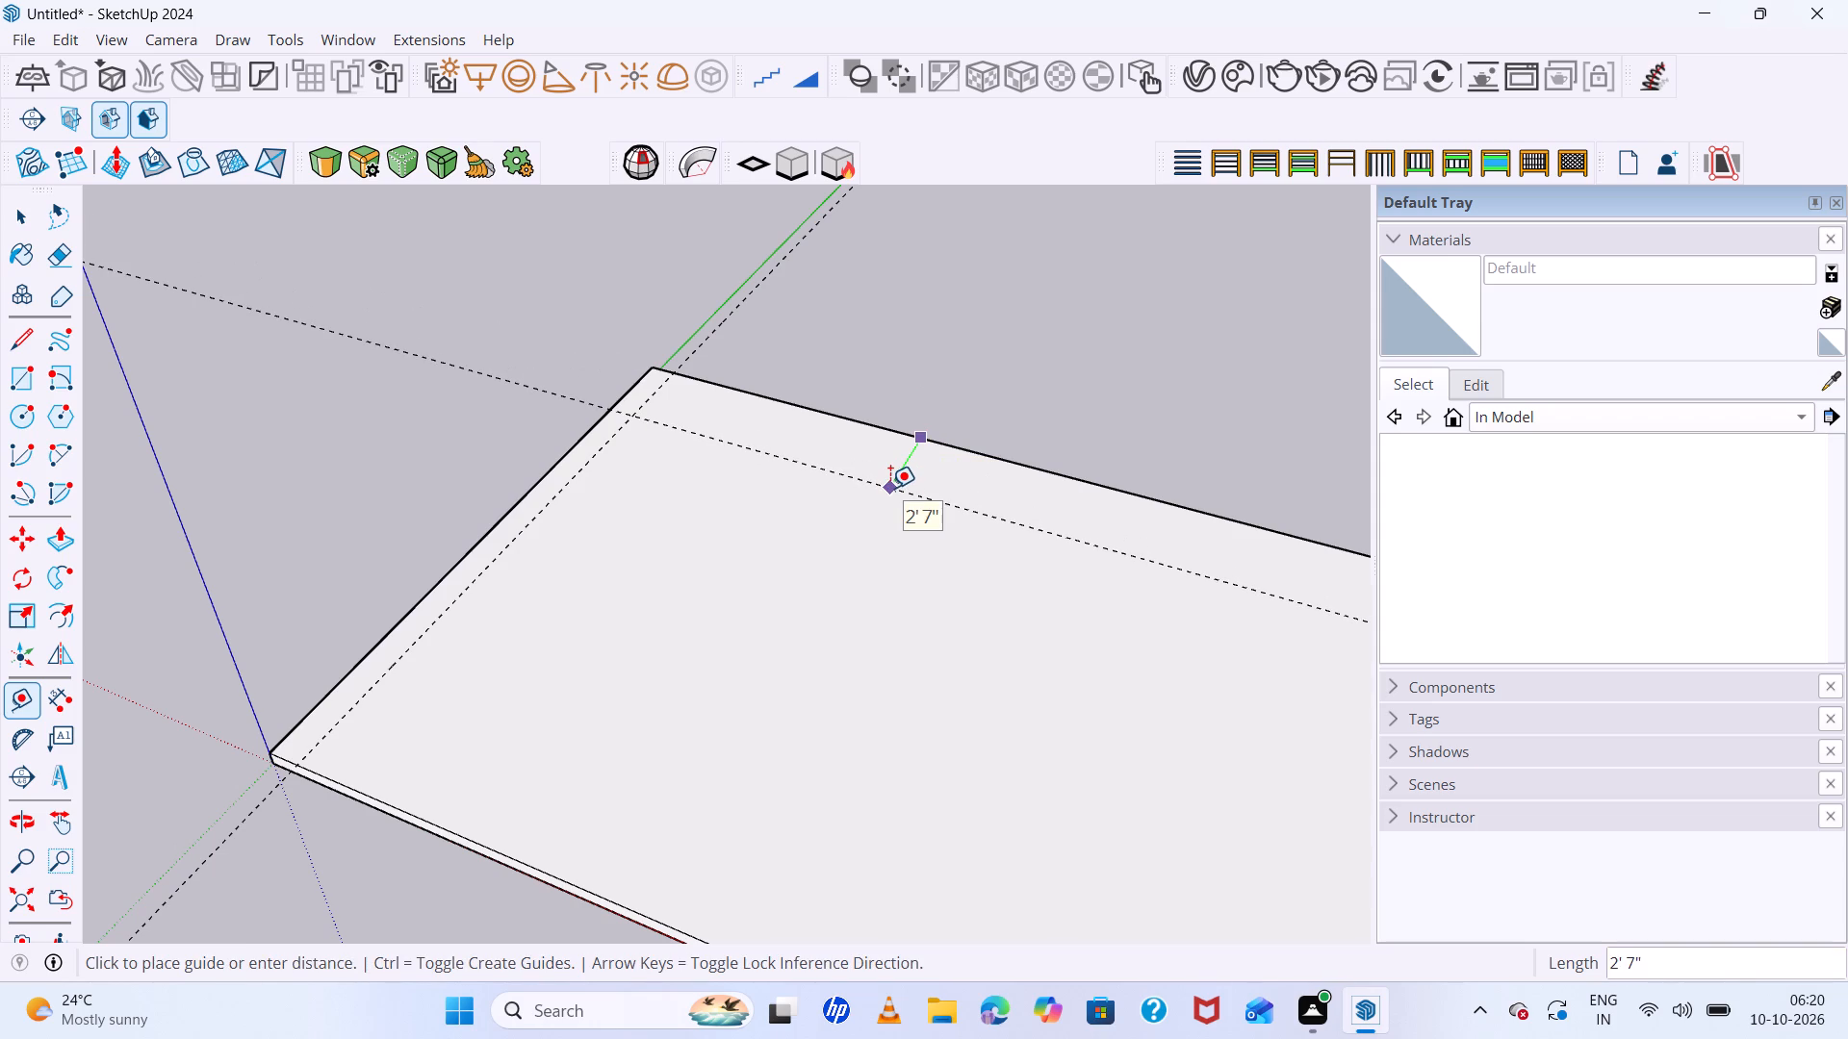
key(9)
key(Return)
scroll(815, 491, down, 7)
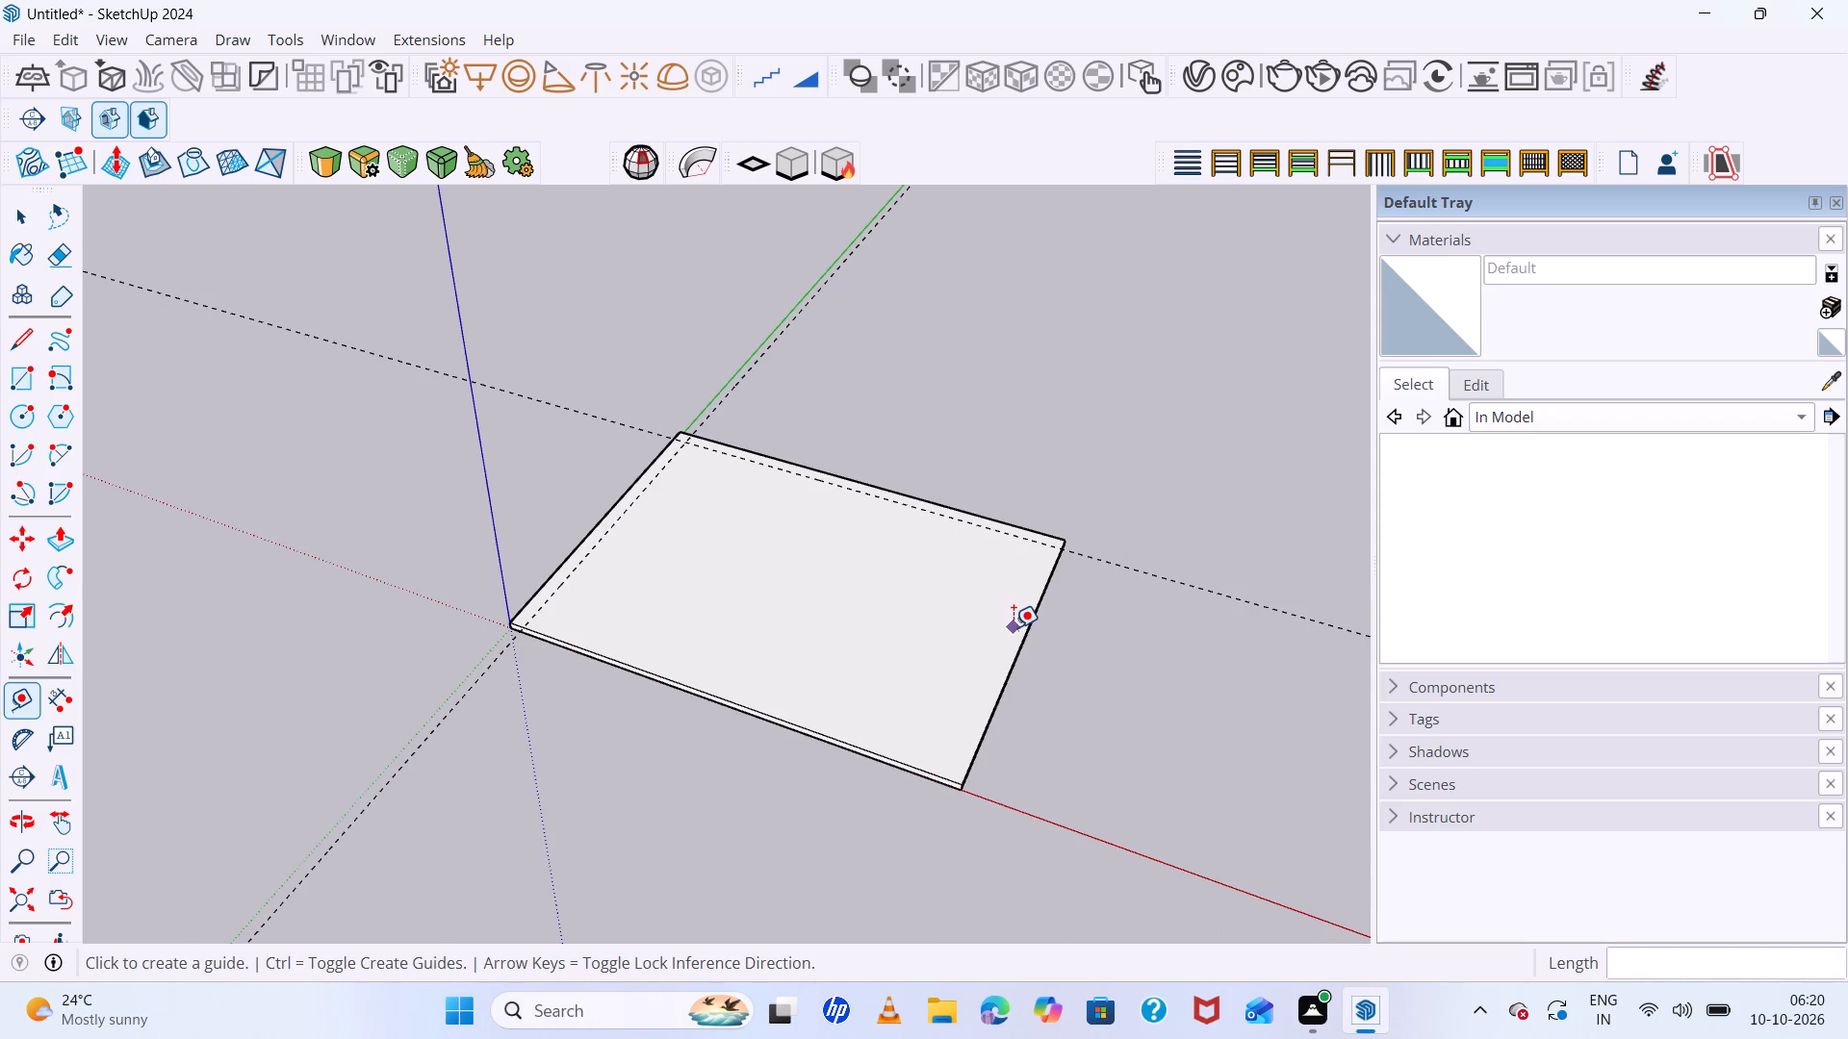
scroll(604, 571, up, 4)
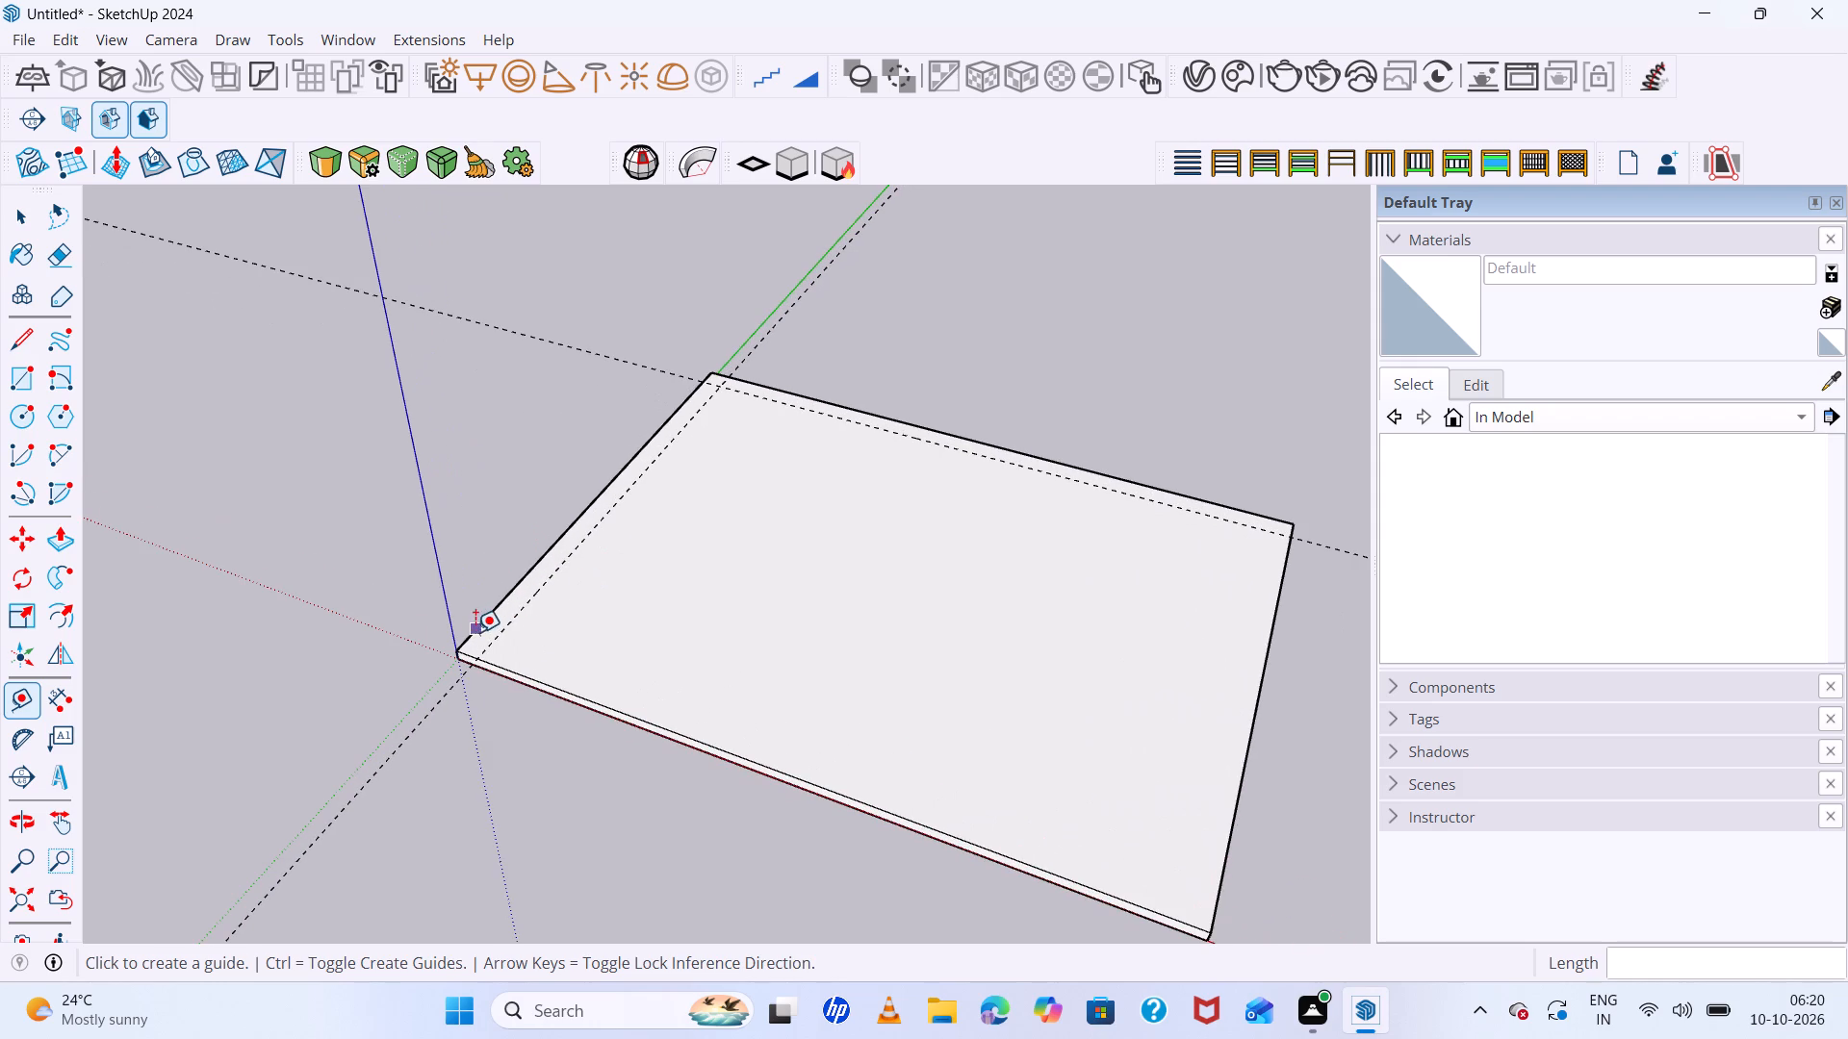
Draw a rectangle on the slab's top filling the 9" strip between the green-axis edge and its guide, along the full edge.
key(r)
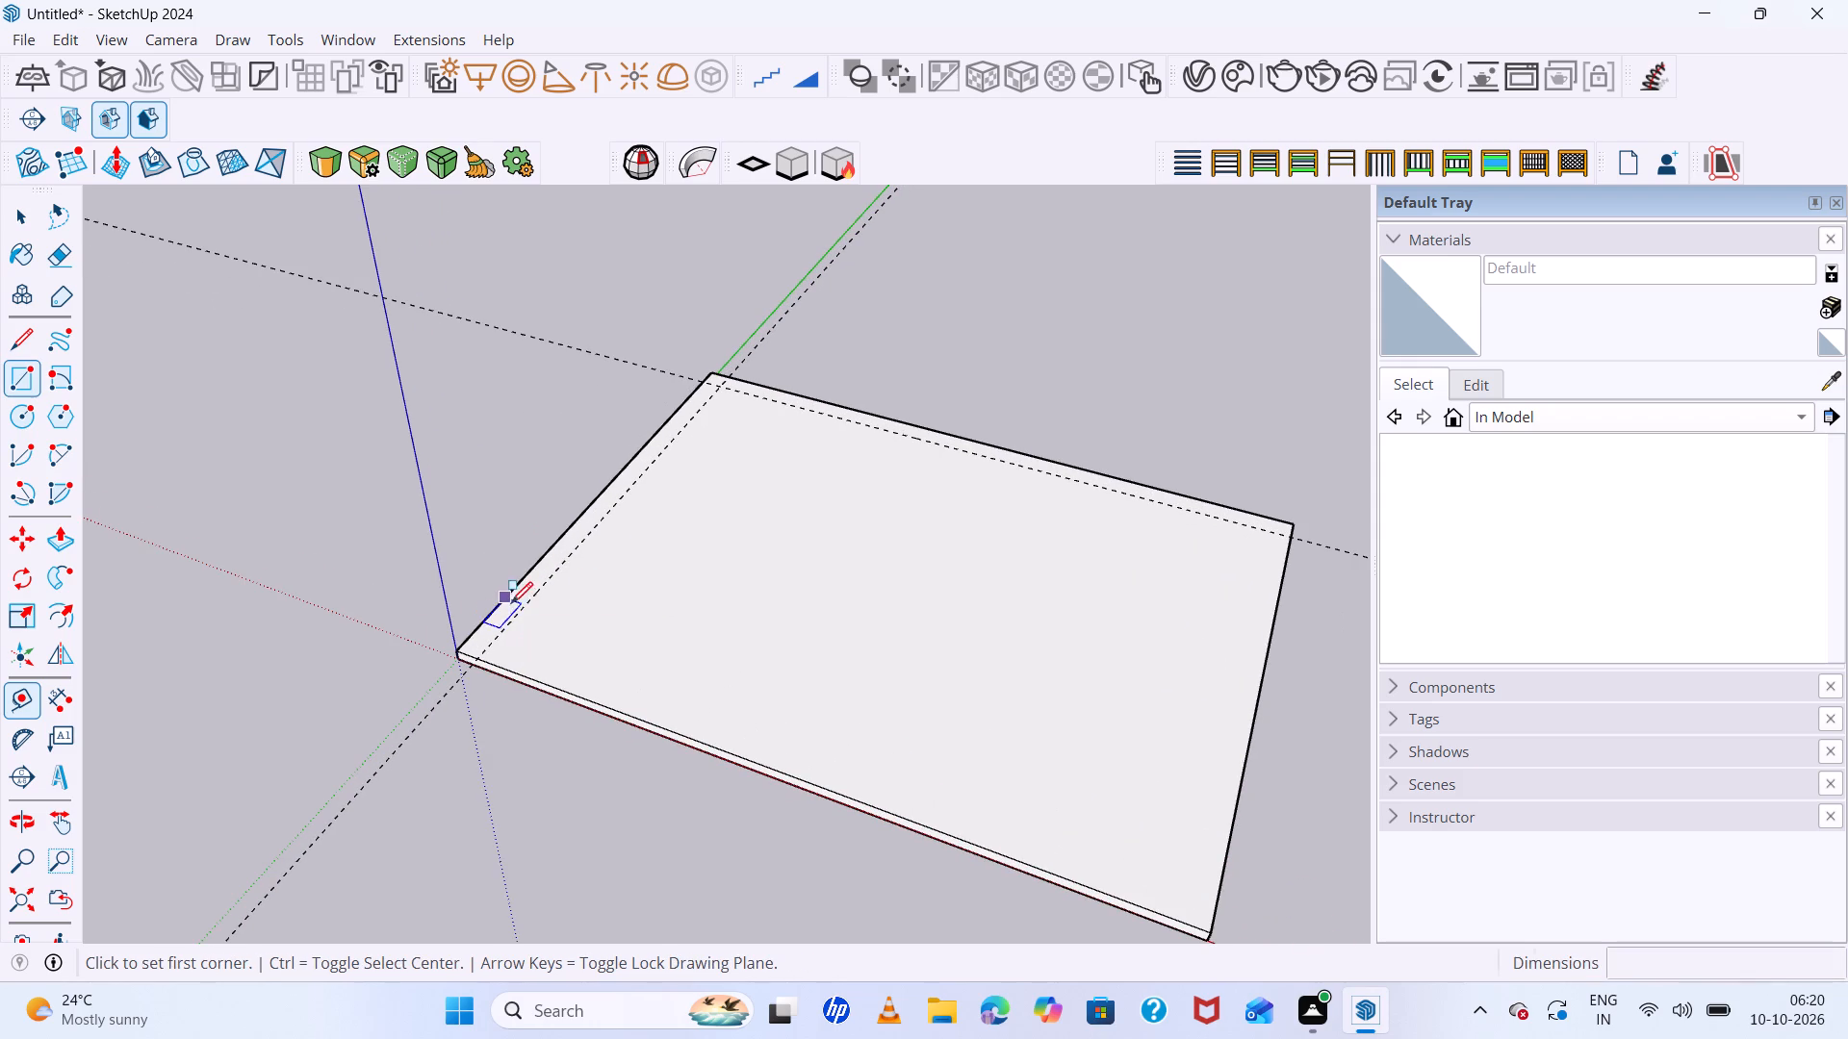
scroll(475, 672, up, 5)
click(472, 656)
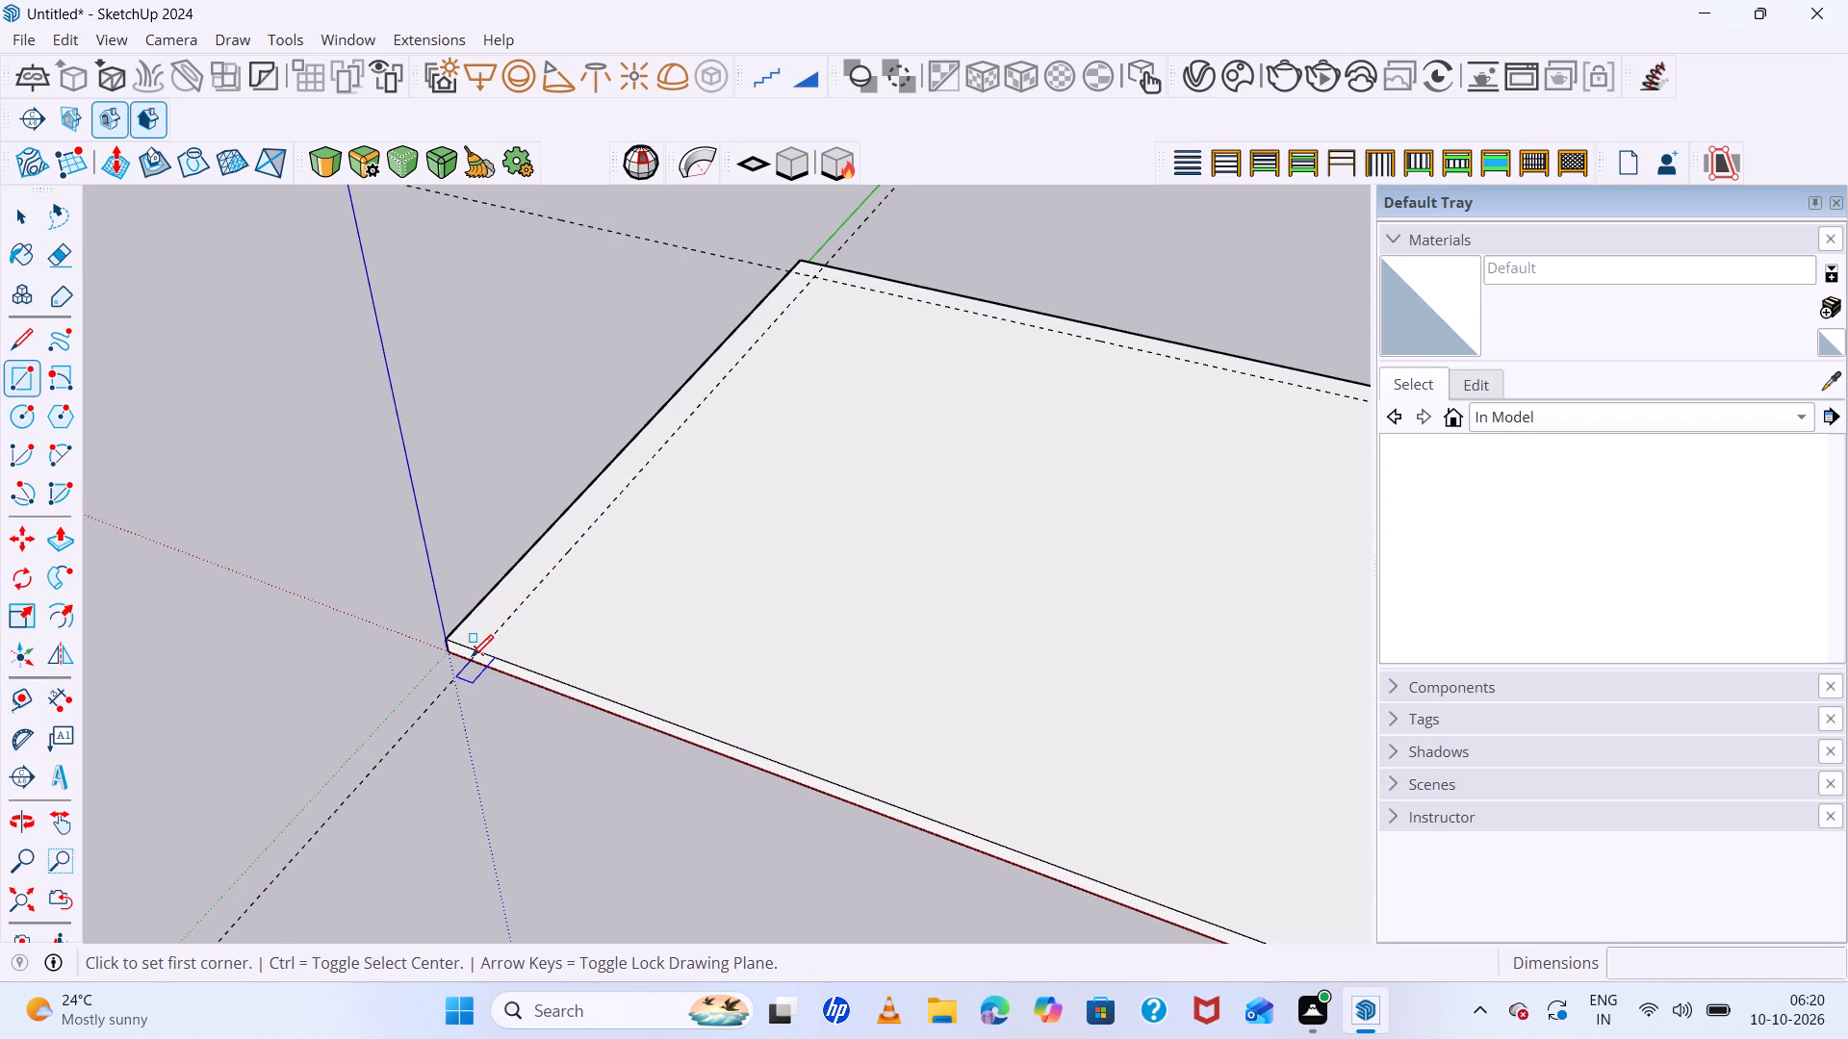
click(454, 633)
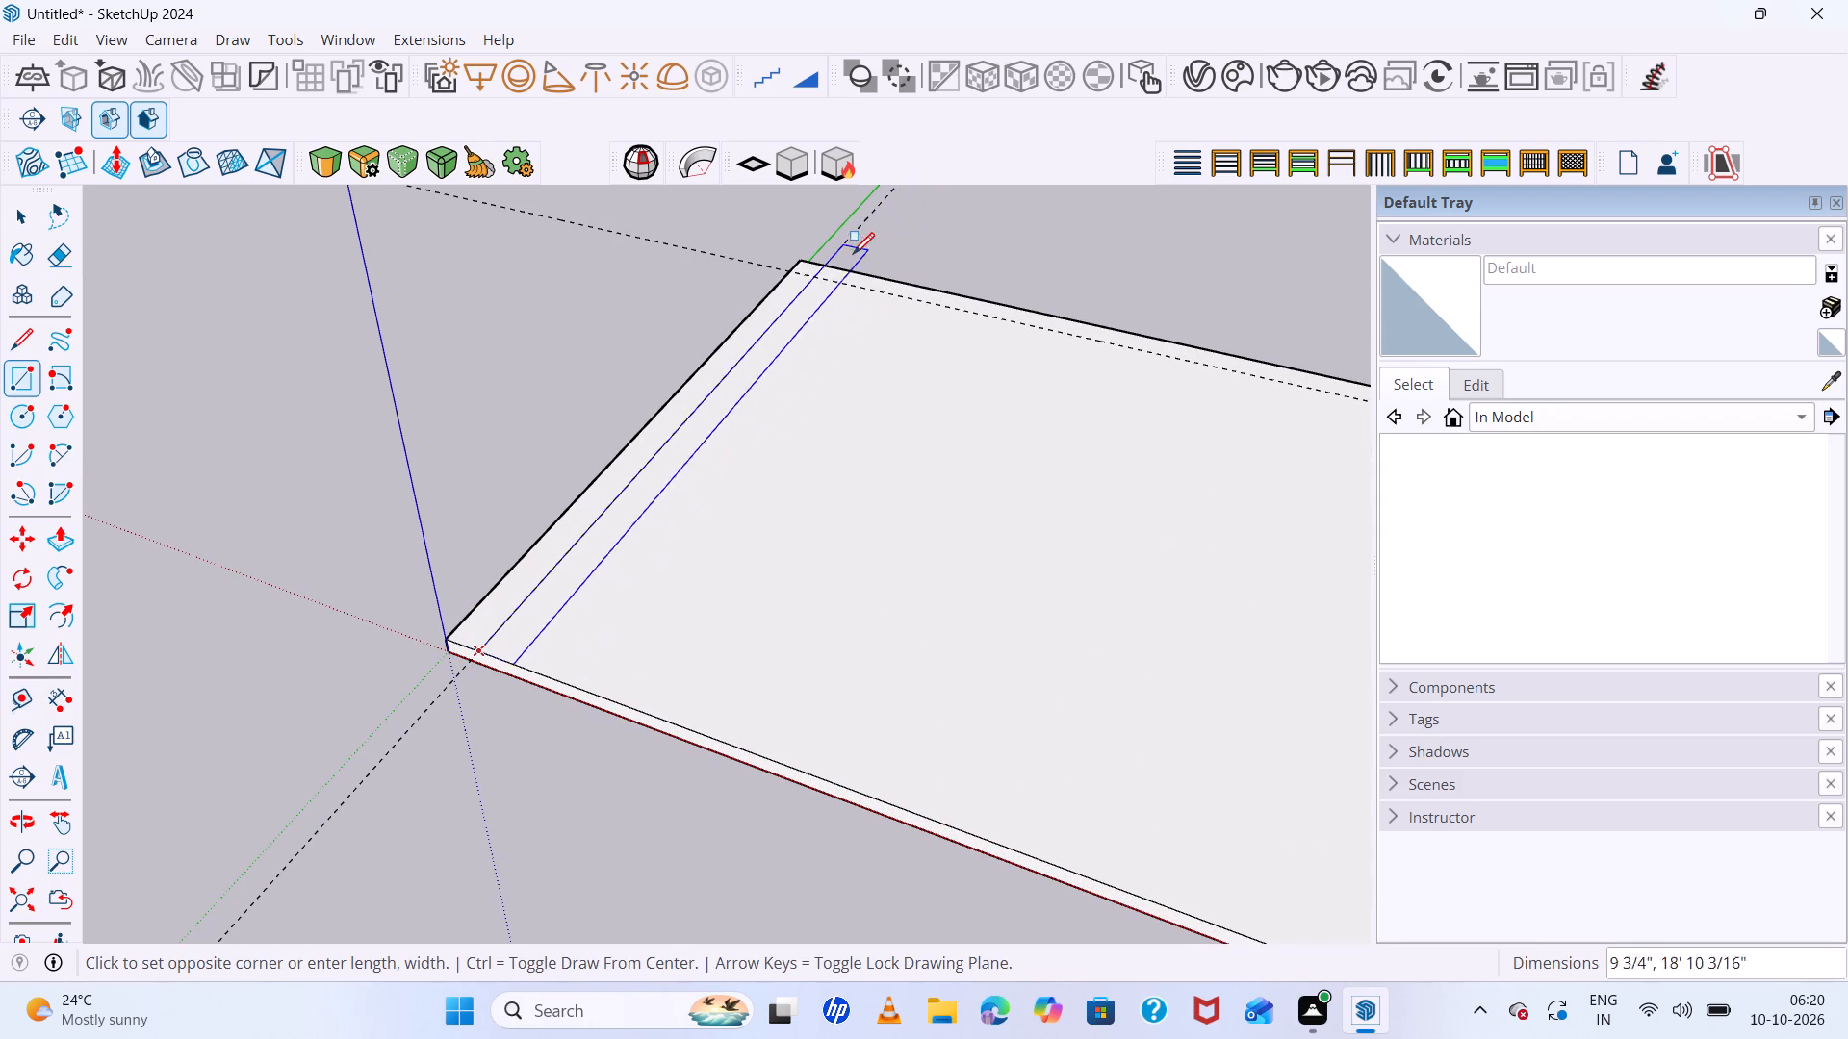
click(808, 261)
Draw a second rectangle, 9" by about 20' 11", between the slab's far edge and its guide, up to the first strip.
scroll(346, 485, down, 7)
scroll(1300, 467, up, 5)
click(1120, 484)
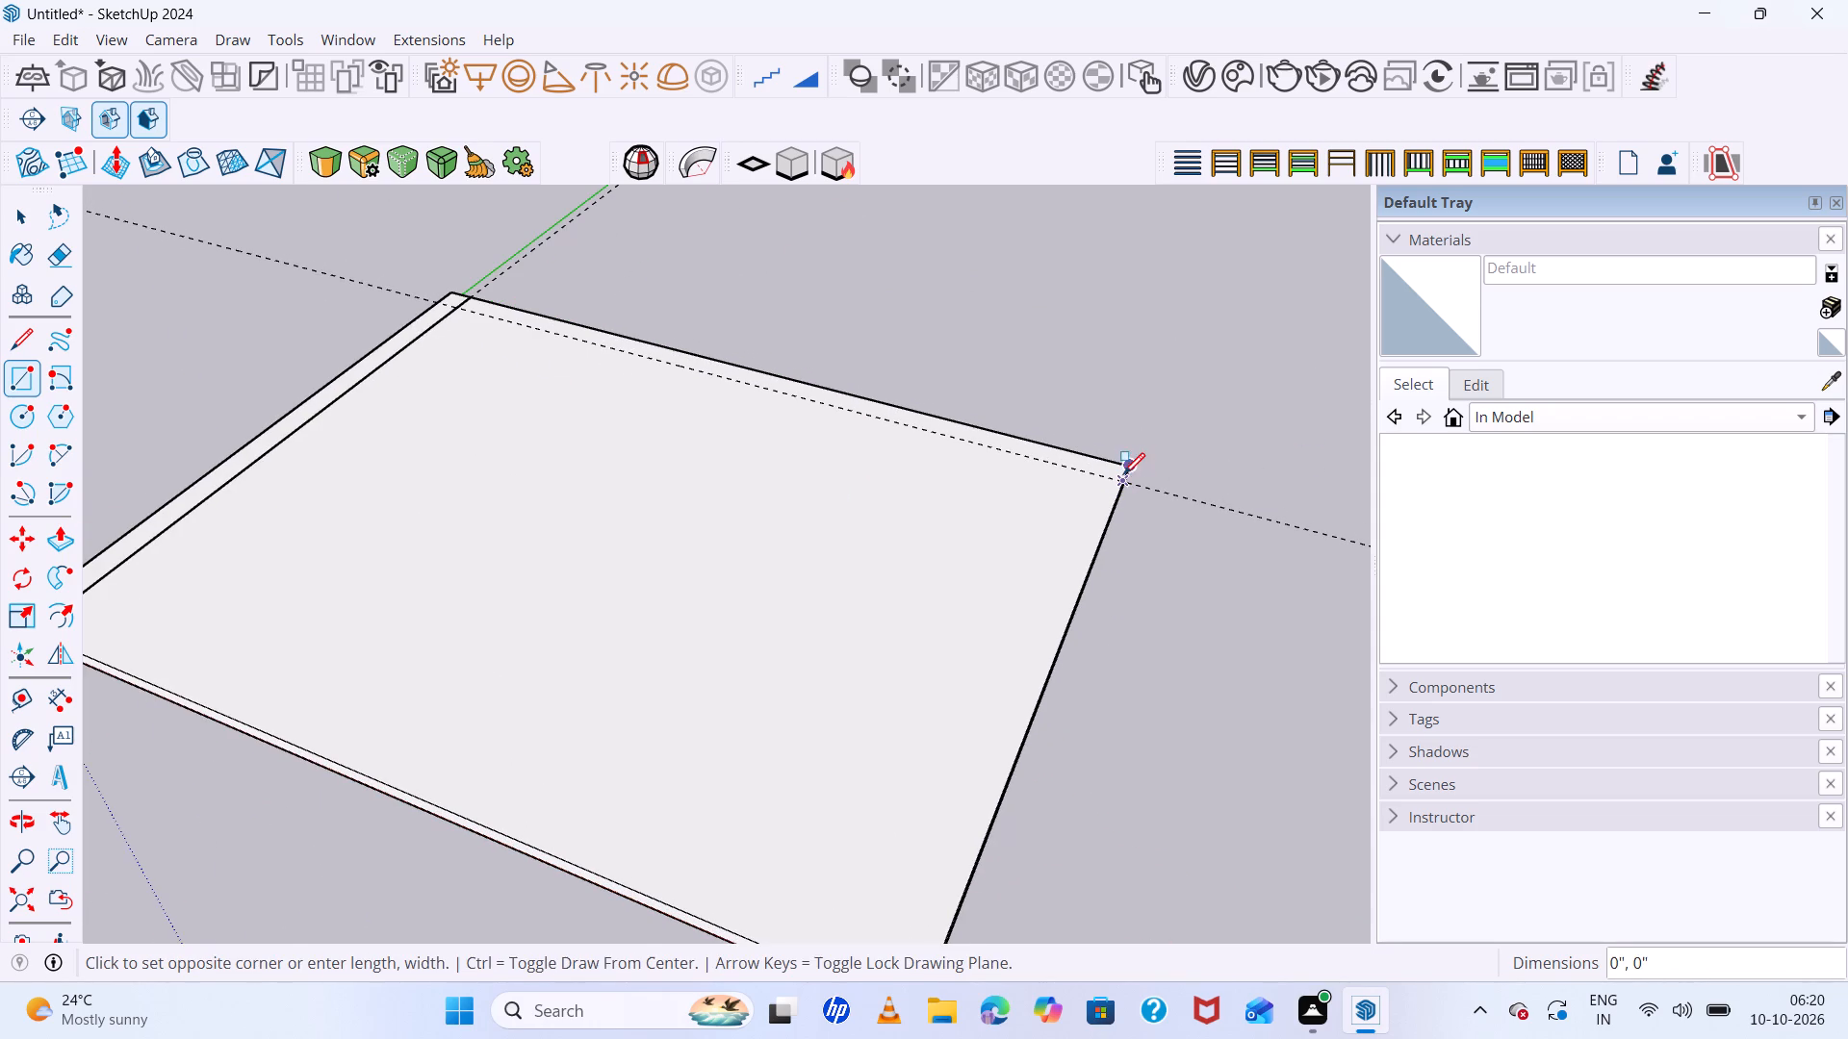
click(1125, 466)
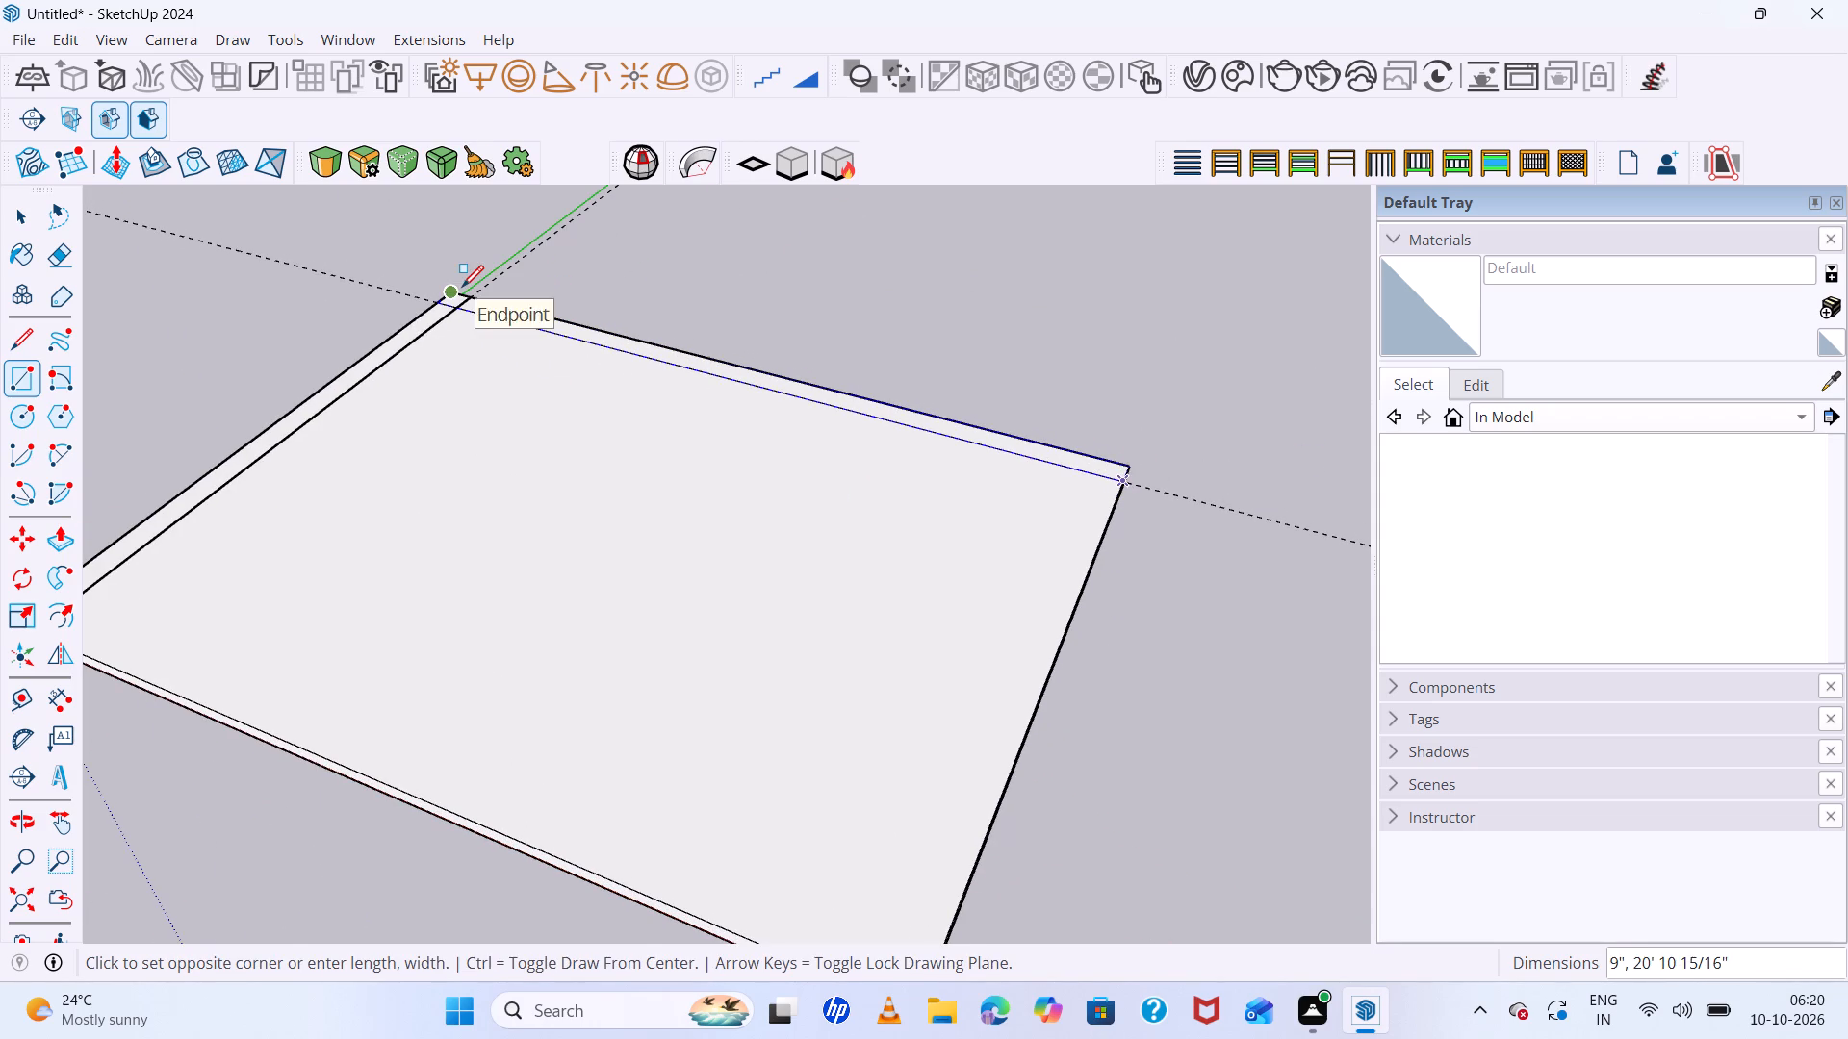
click(472, 295)
Erase both guide lines and the leftover segment where the two strips meet, leaving one L-shaped wall outline.
scroll(829, 454, down, 6)
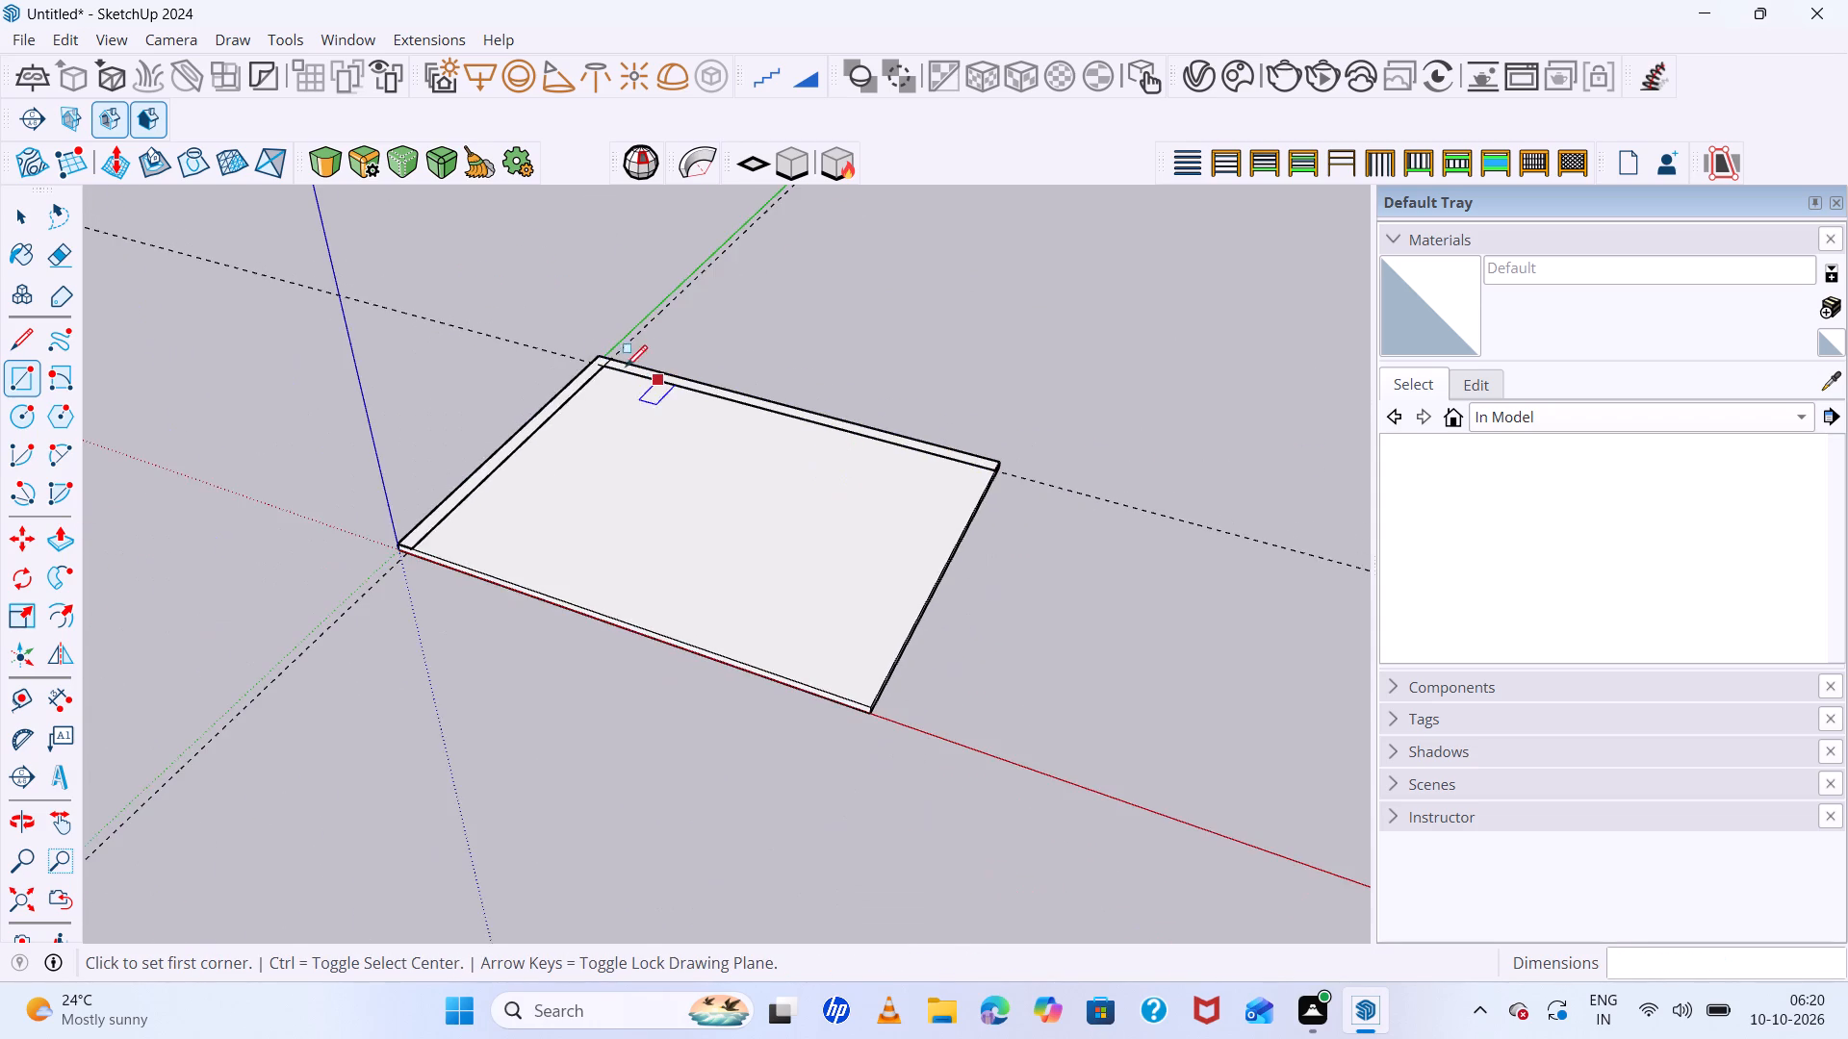
scroll(590, 355, up, 7)
key(space)
scroll(612, 354, up, 11)
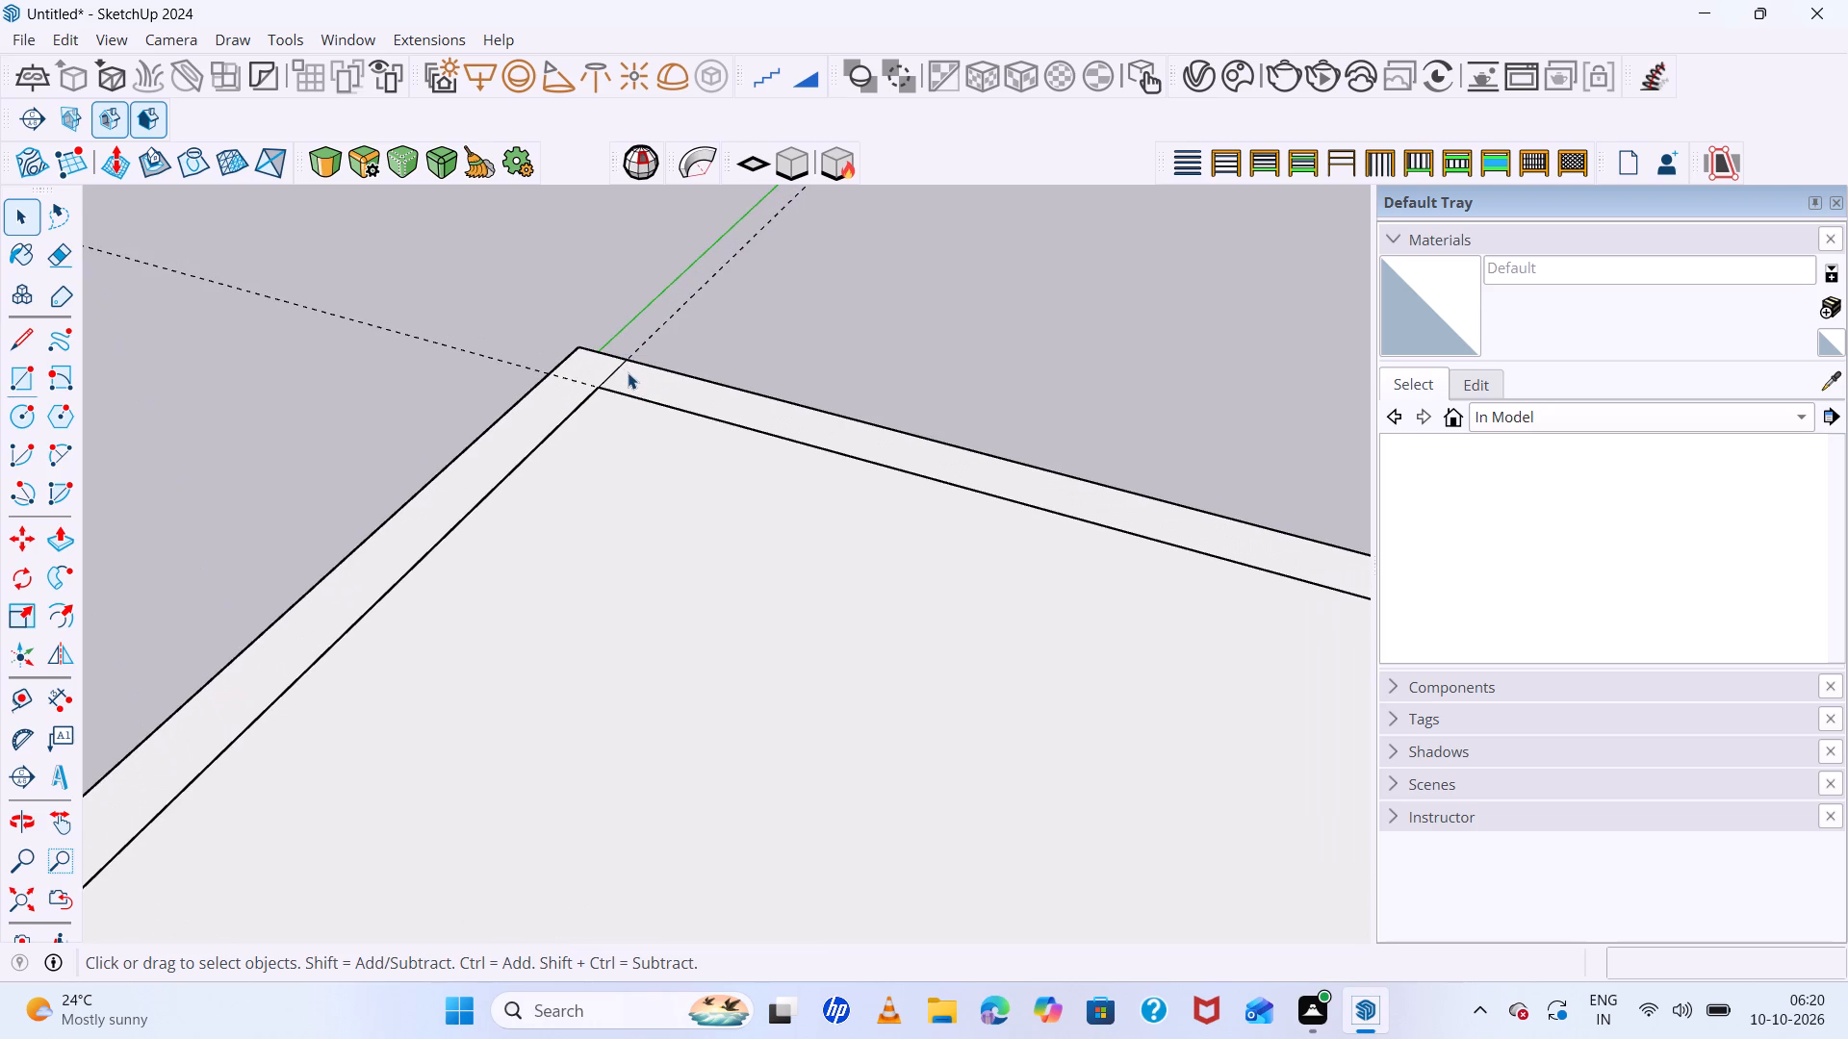
key(e)
click(613, 372)
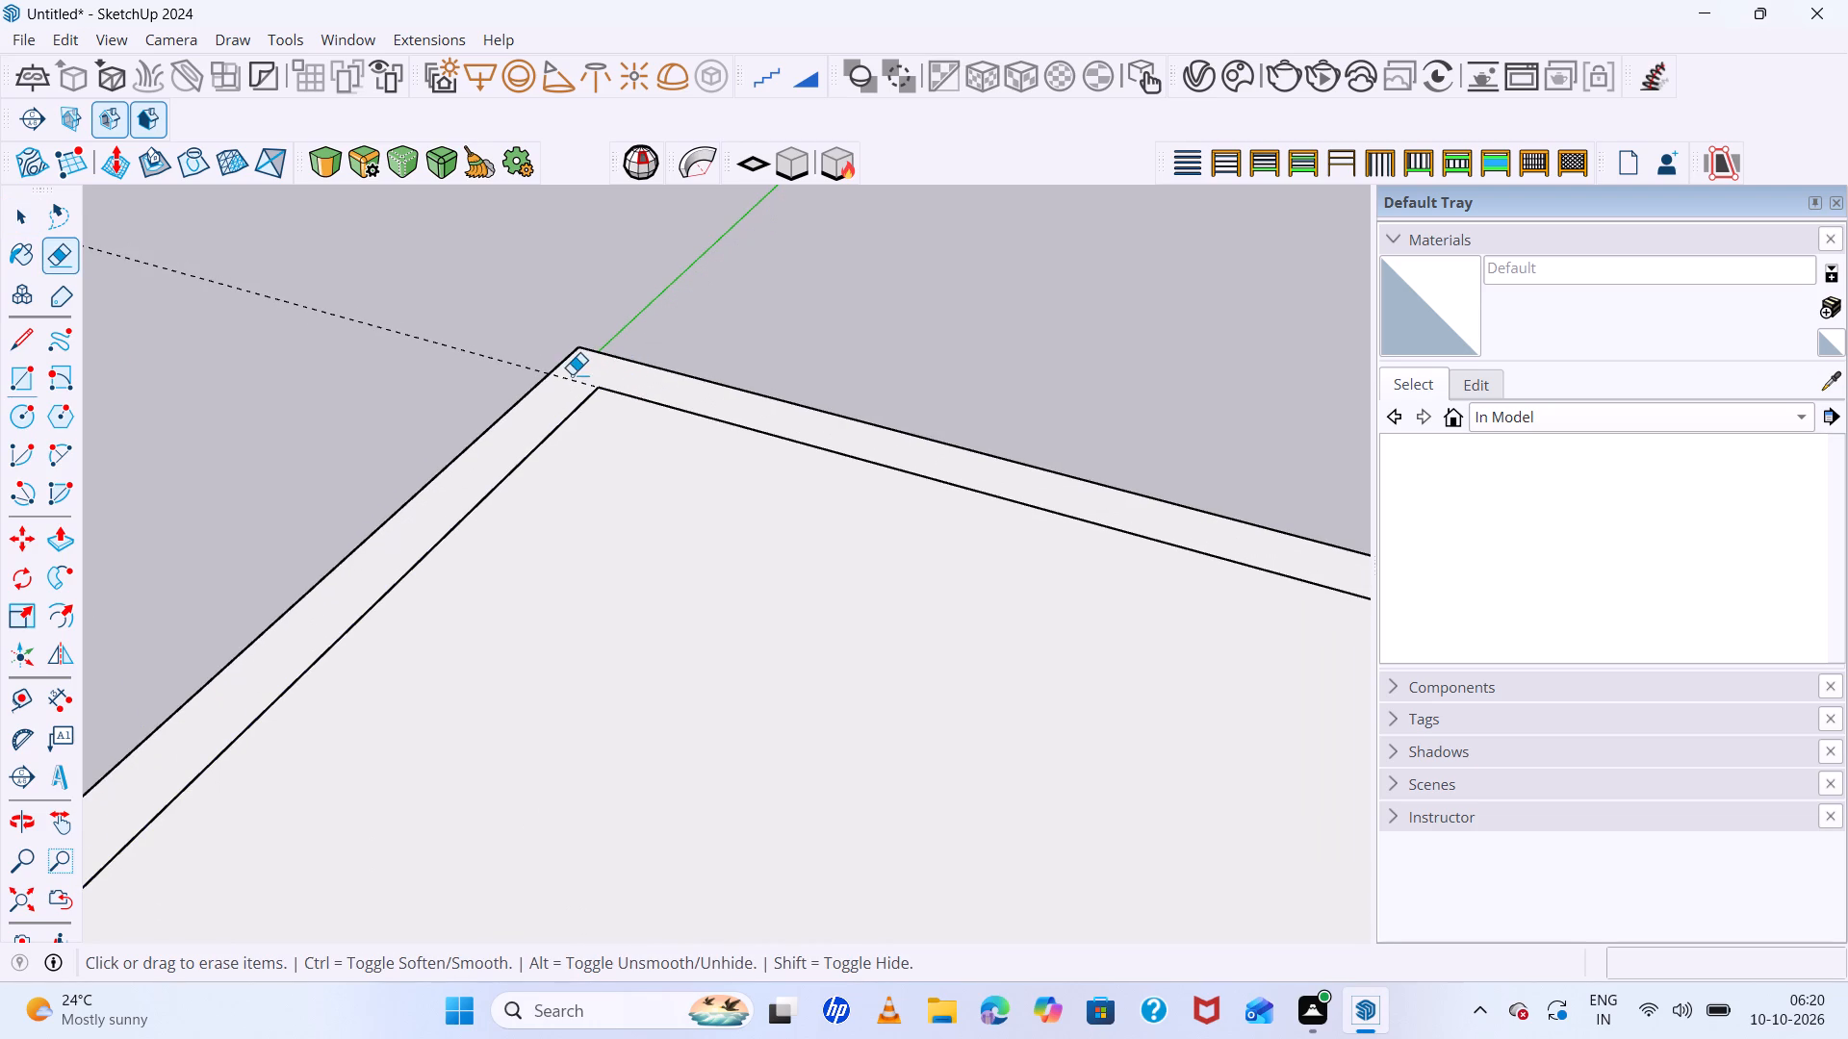
click(577, 382)
scroll(797, 364, down, 14)
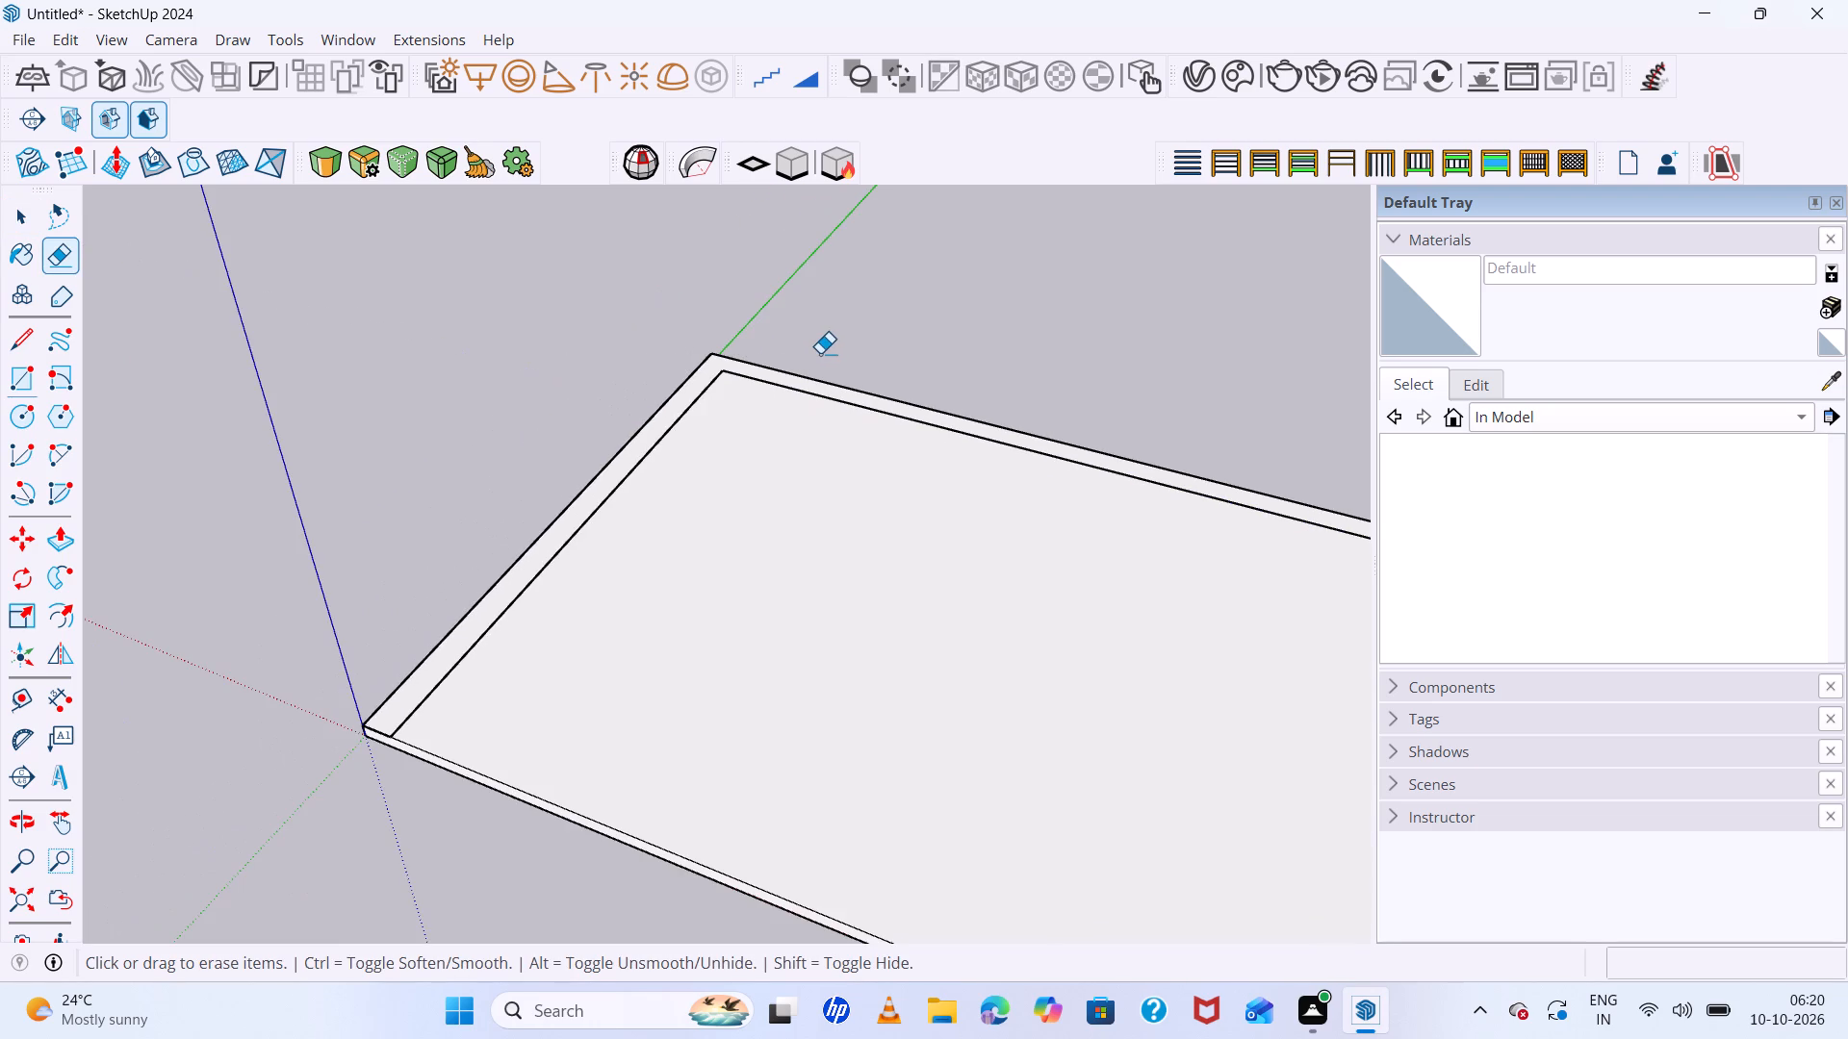
scroll(741, 368, down, 4)
scroll(1143, 387, up, 6)
Push/pull the L-shaped strip face up 10' to raise the two walls.
key(space)
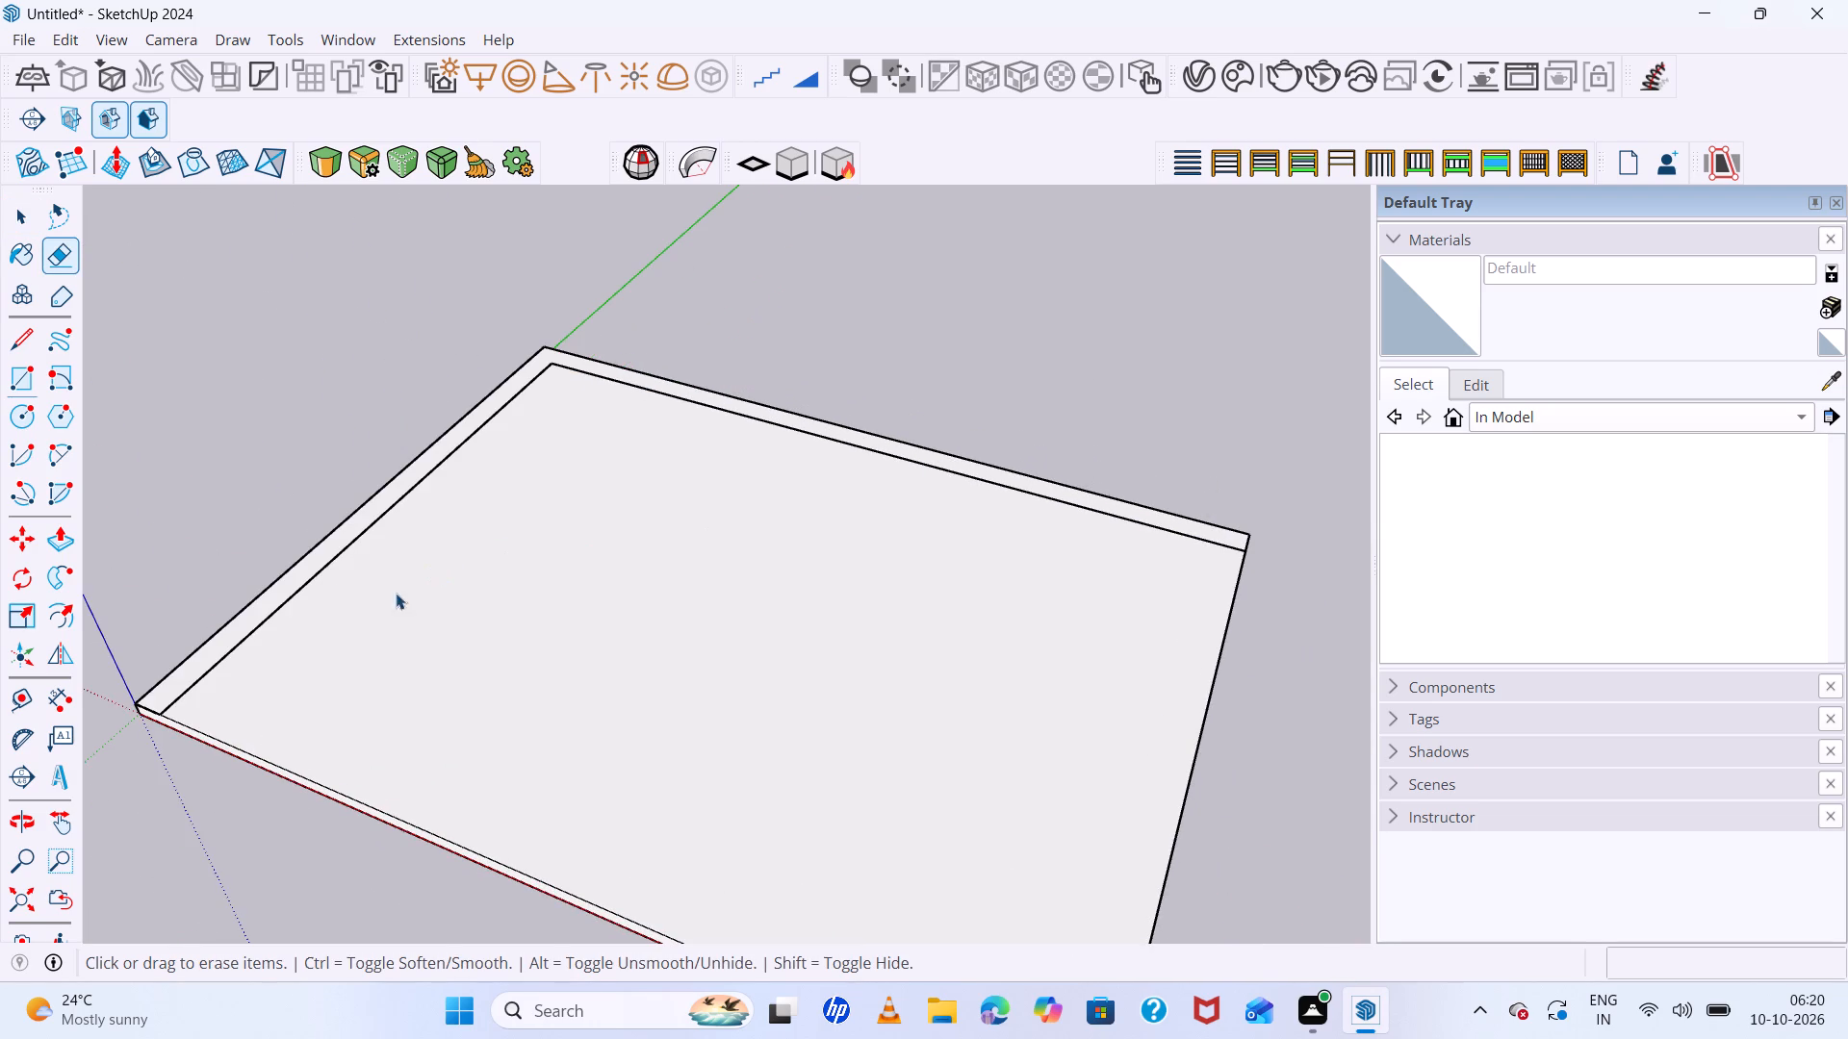
key(p)
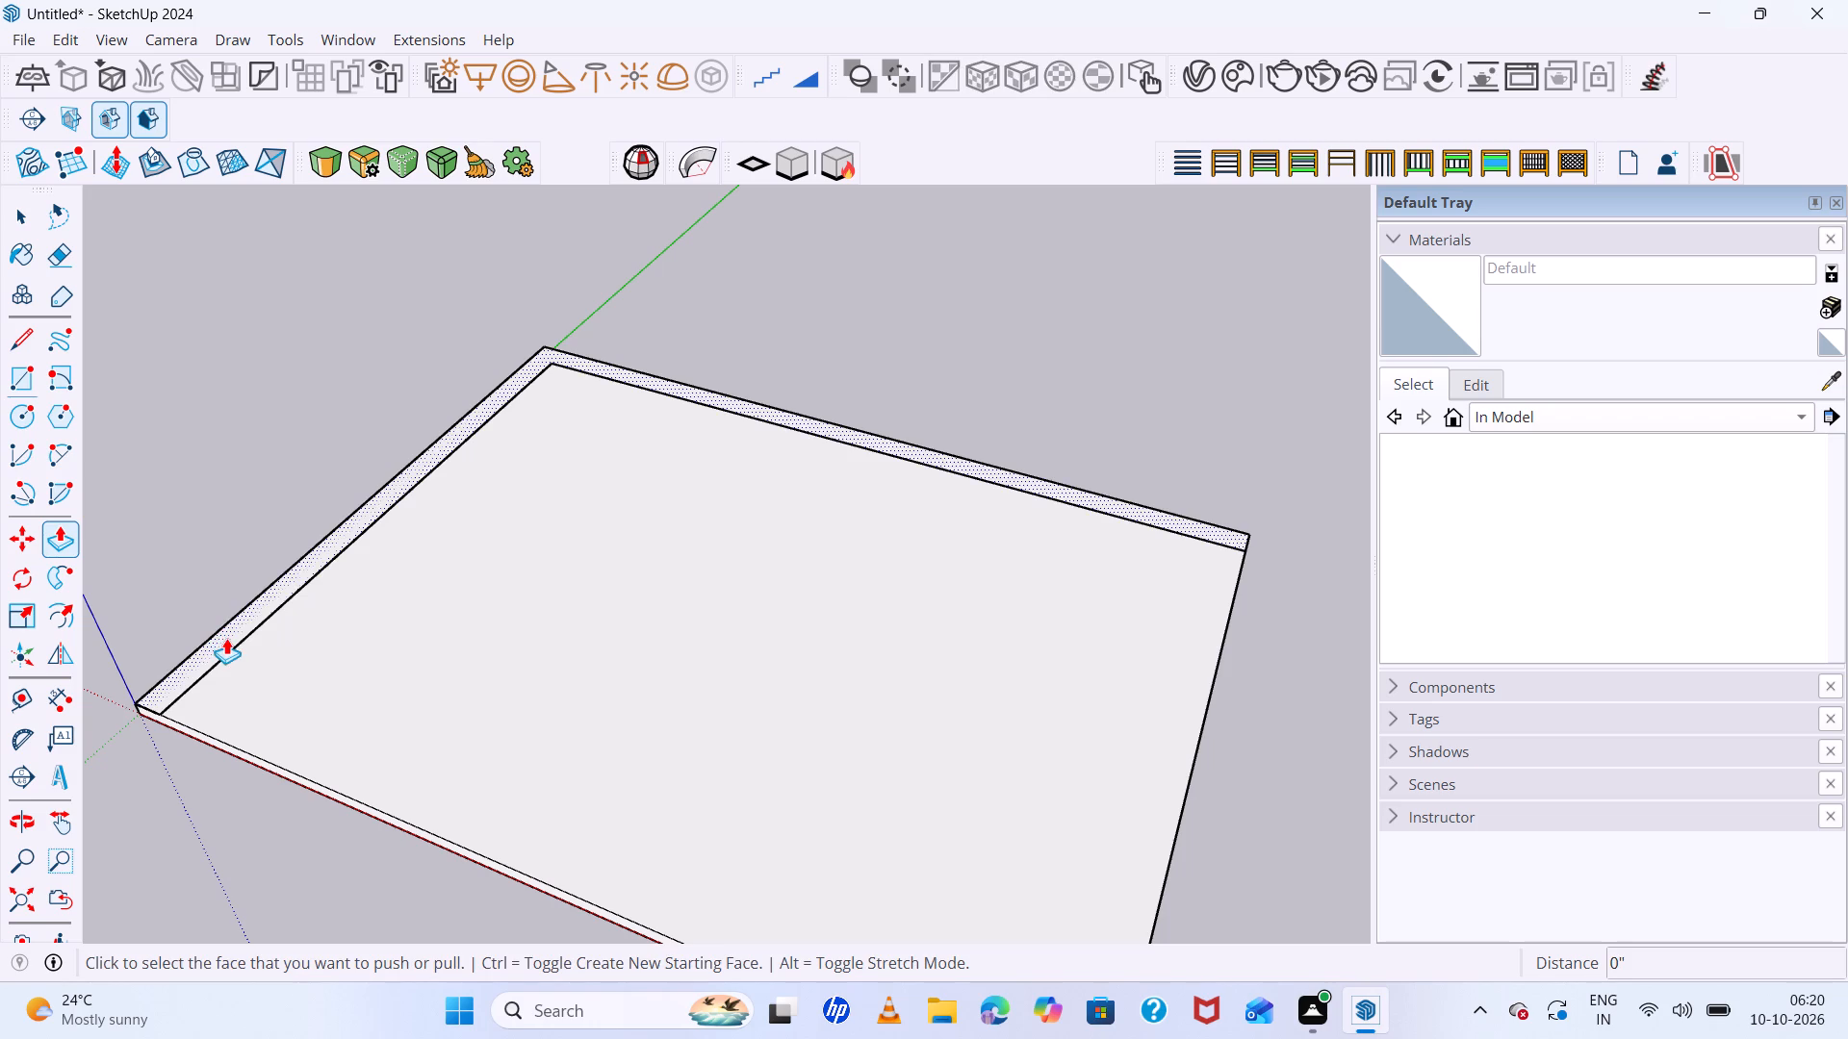
click(226, 638)
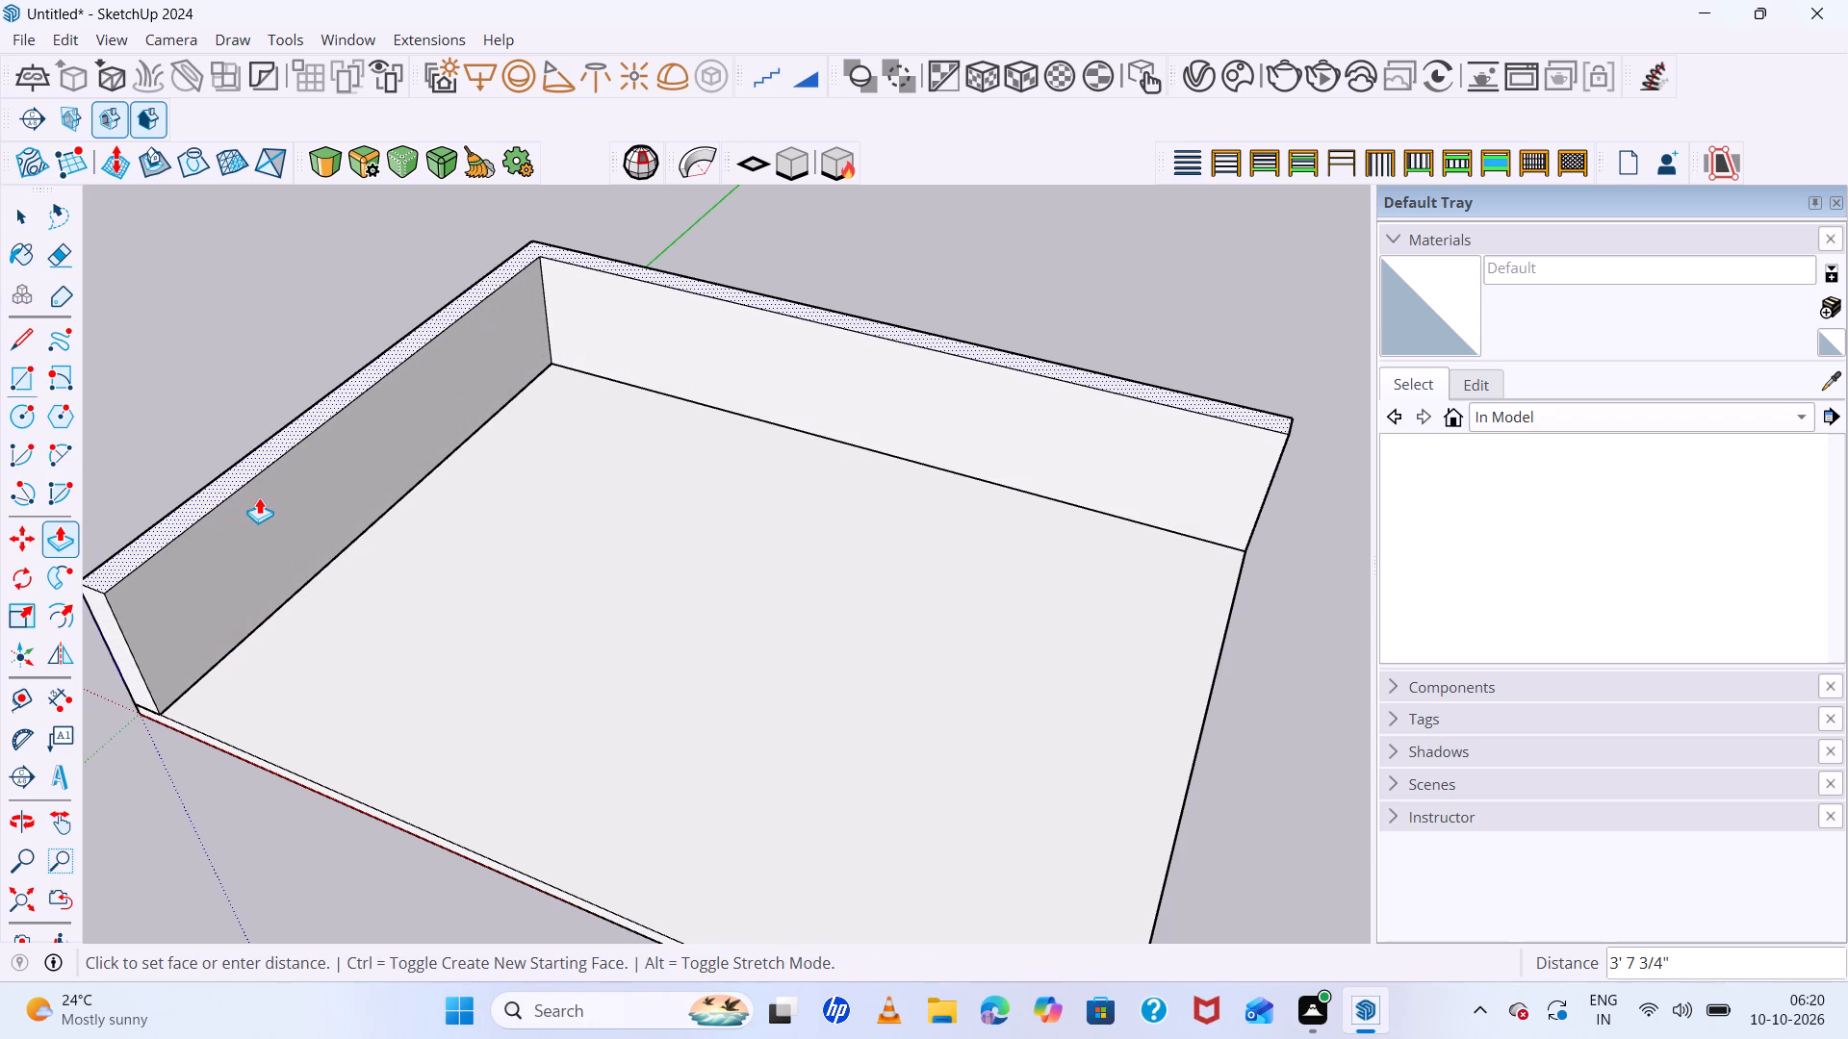
text(10')
key(Return)
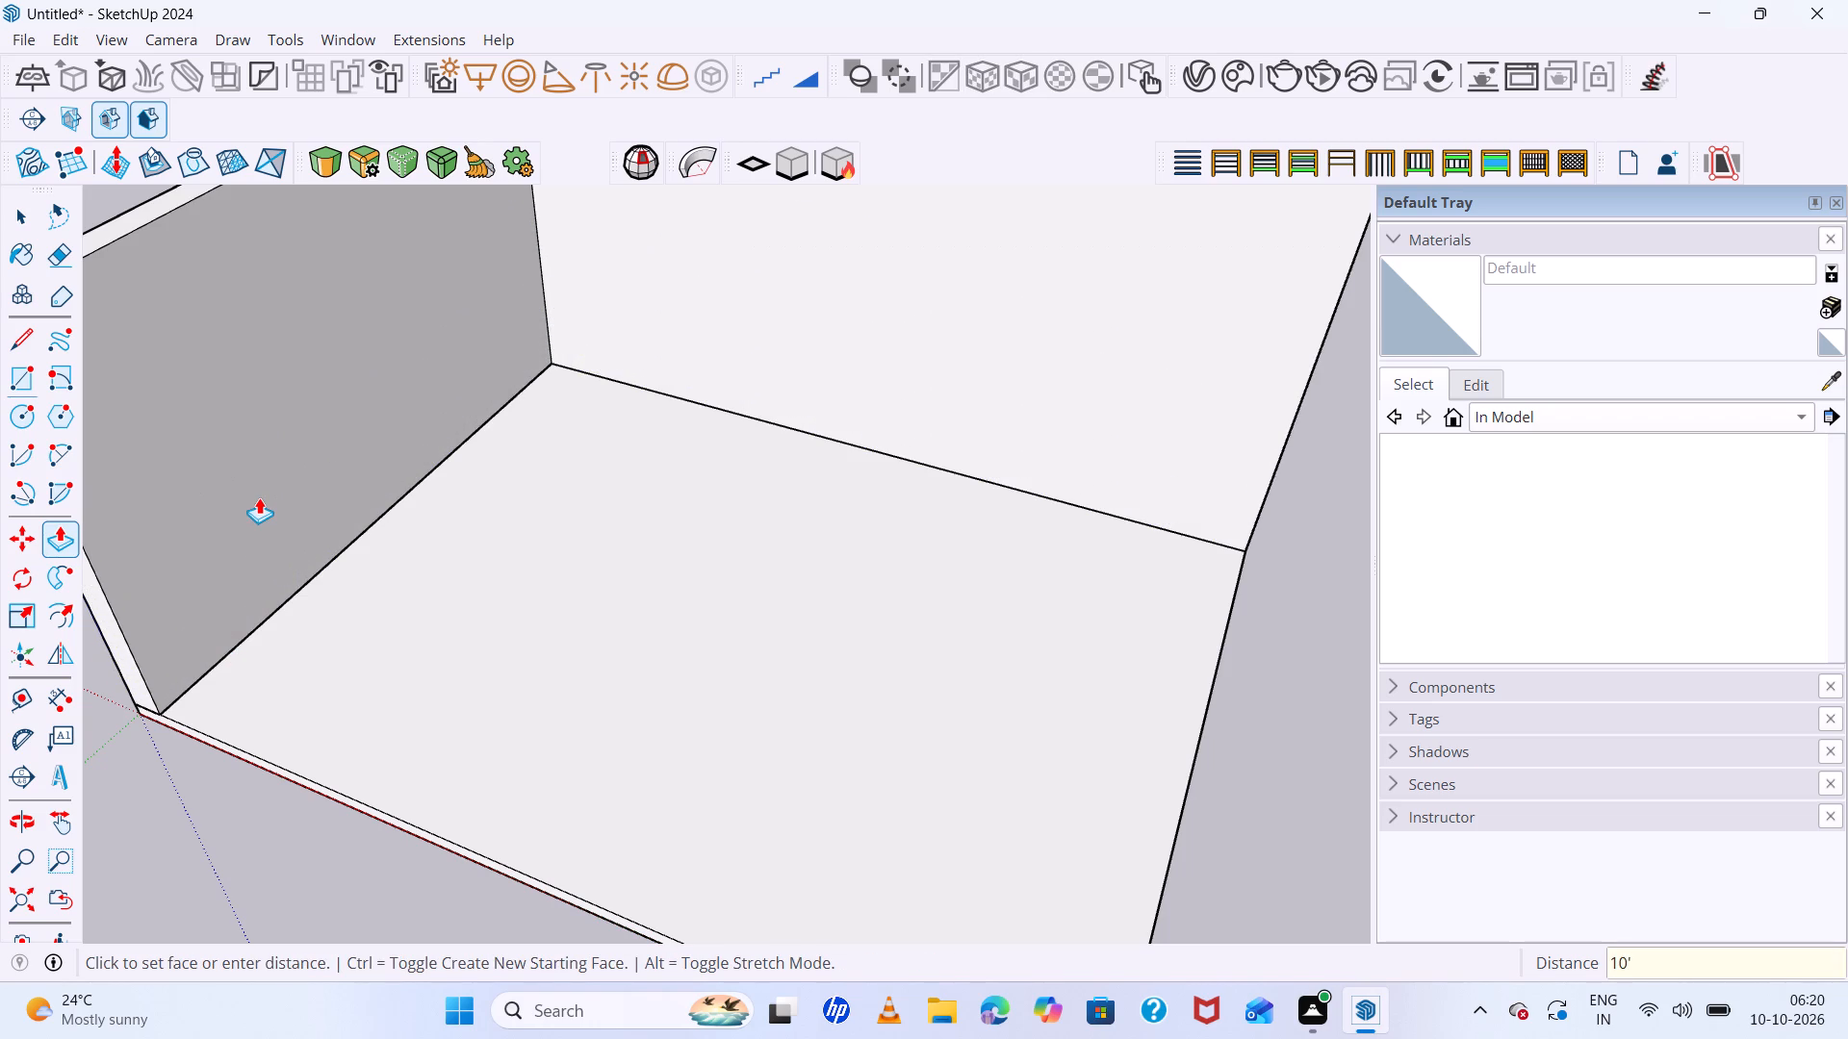
Select all the connected wall geometry, make it a group, and deselect it.
scroll(582, 634, down, 12)
middle_drag(626, 657, 899, 589)
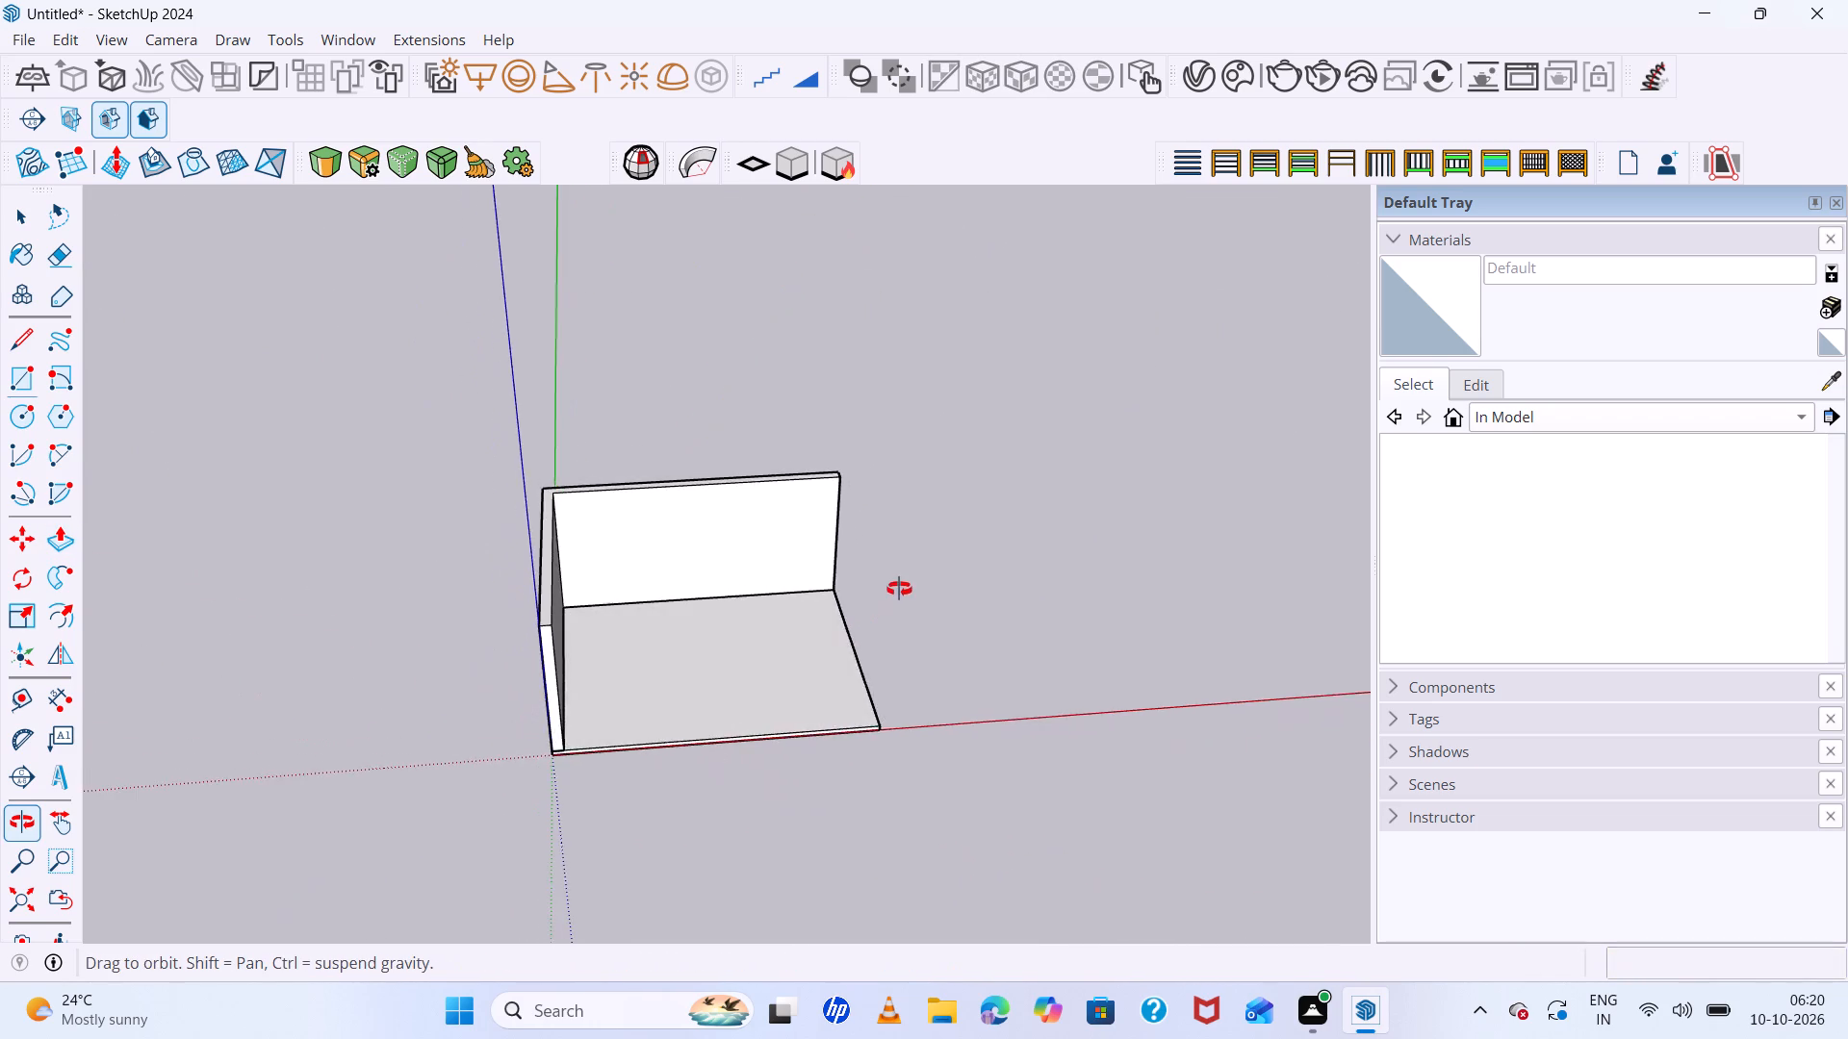
middle_drag(899, 589, 600, 517)
key(space)
triple_click(522, 549)
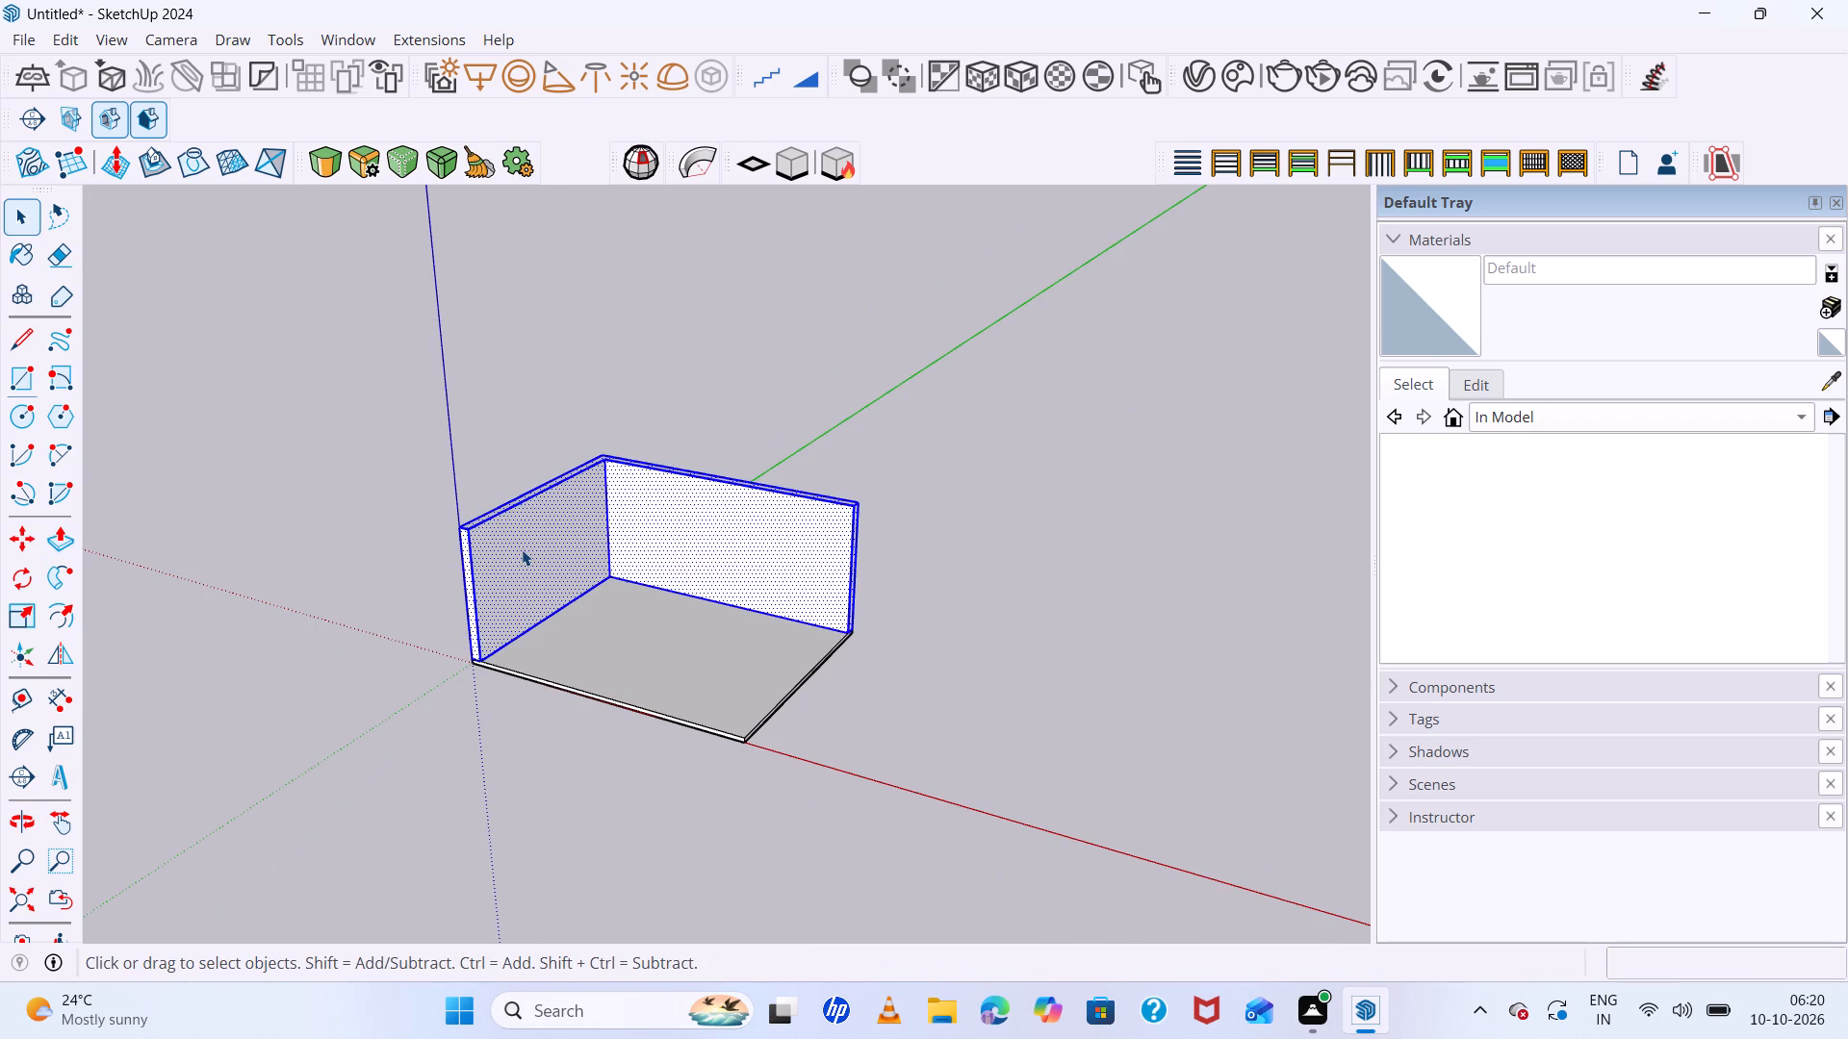
right_click(522, 549)
click(629, 227)
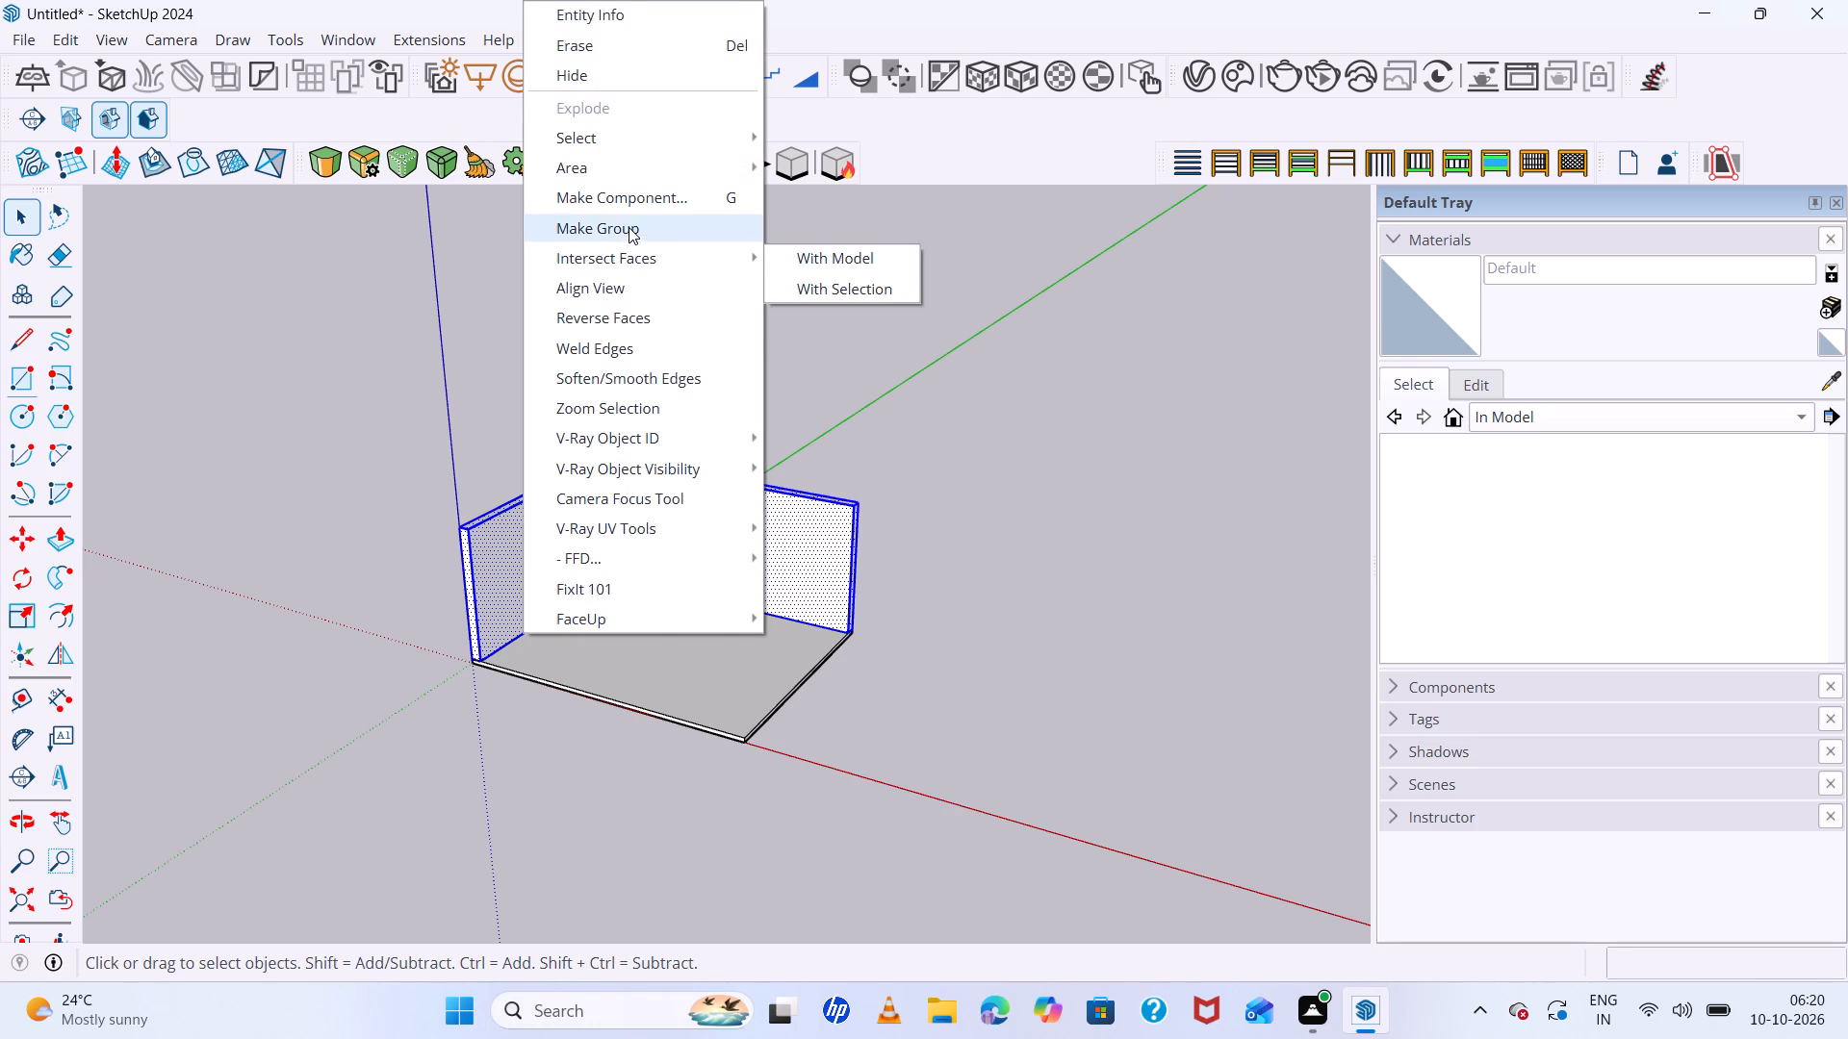
scroll(615, 558, up, 4)
scroll(753, 664, up, 1)
middle_drag(753, 664, 873, 736)
middle_click(873, 733)
scroll(873, 730, up, 1)
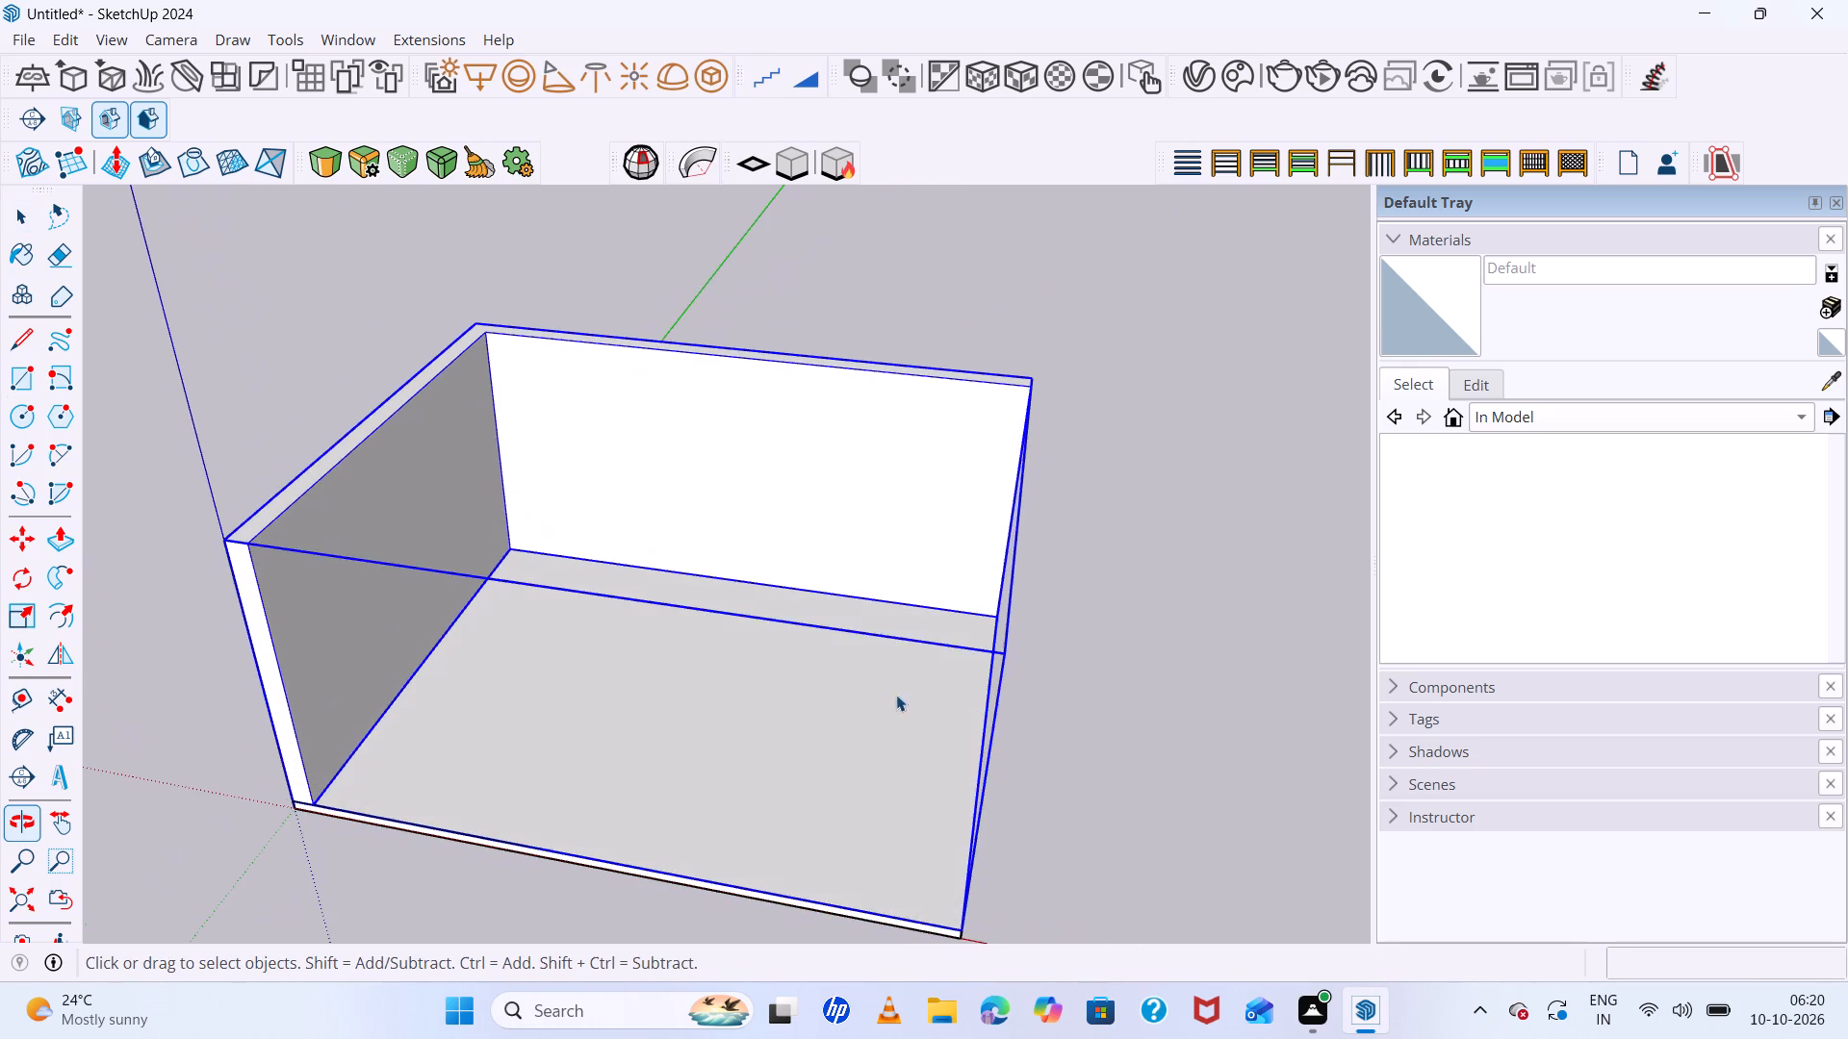
click(1099, 575)
Examine the slab and the two walls from several angles.
scroll(521, 560, down, 5)
middle_drag(541, 560, 874, 540)
middle_drag(874, 540, 527, 540)
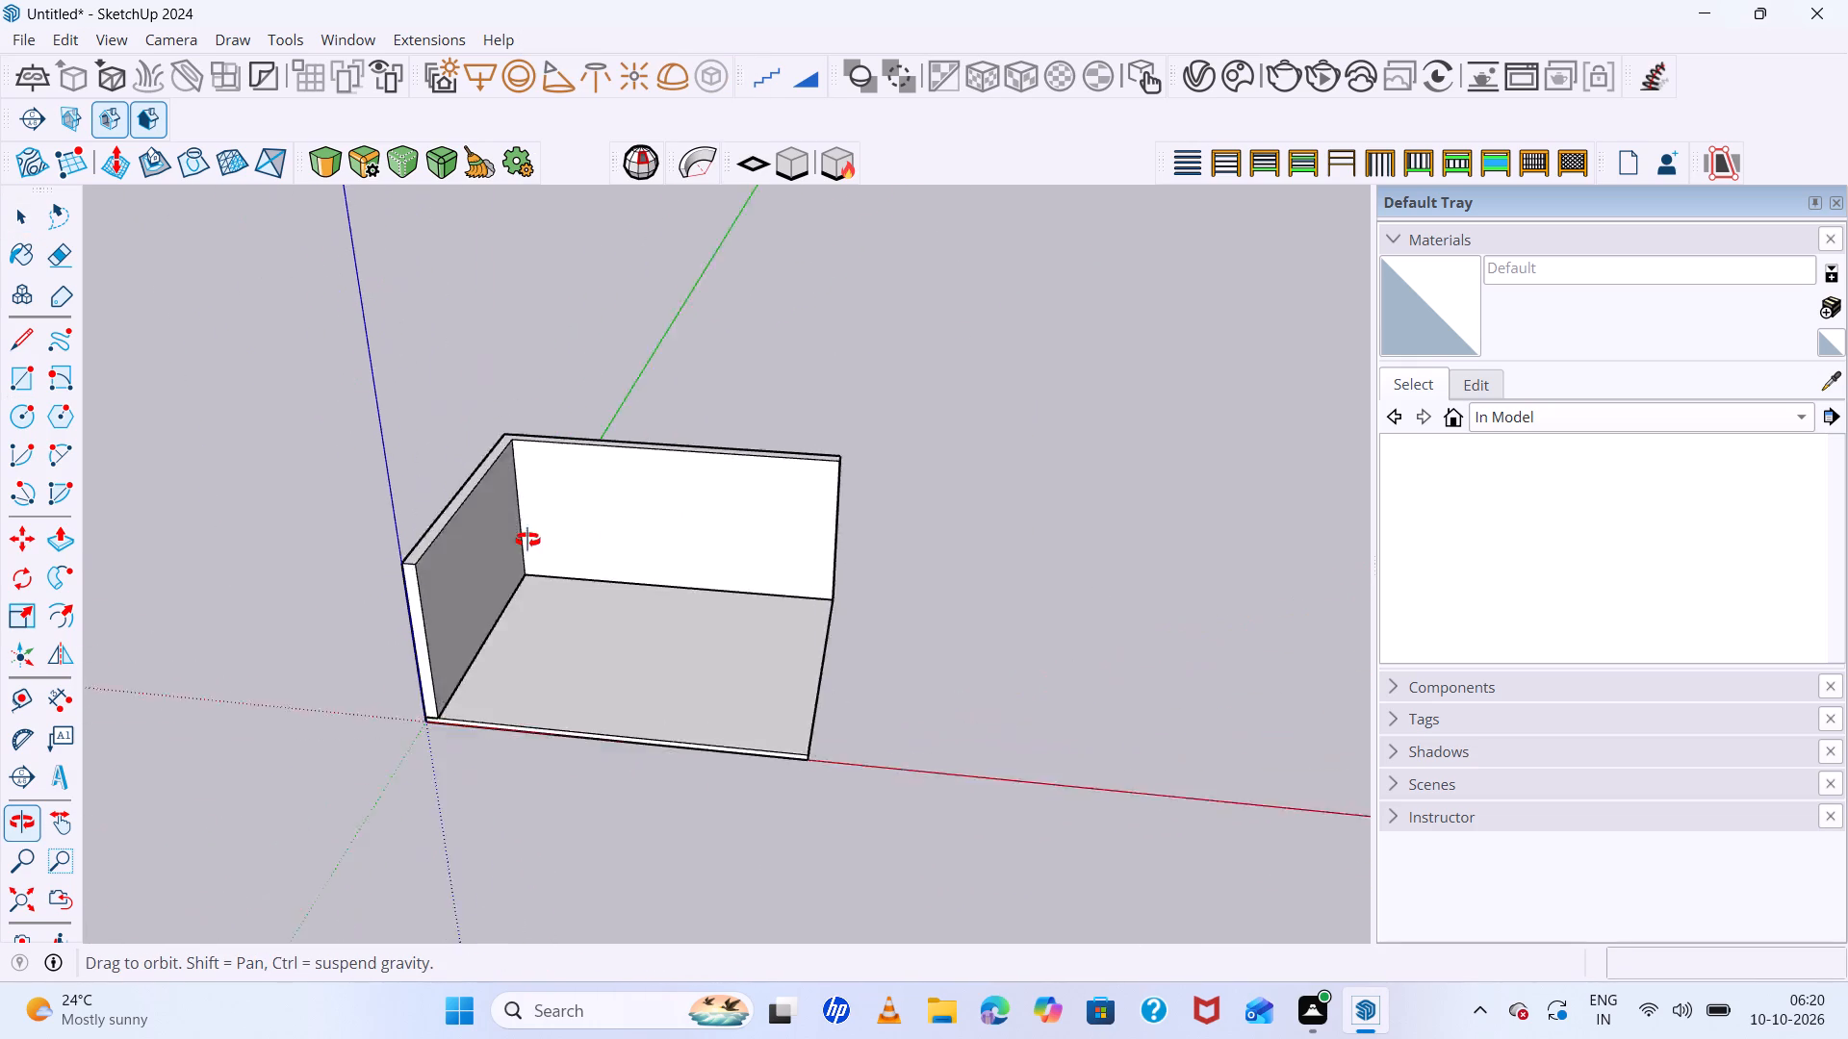
middle_drag(527, 540, 537, 540)
middle_drag(502, 540, 363, 529)
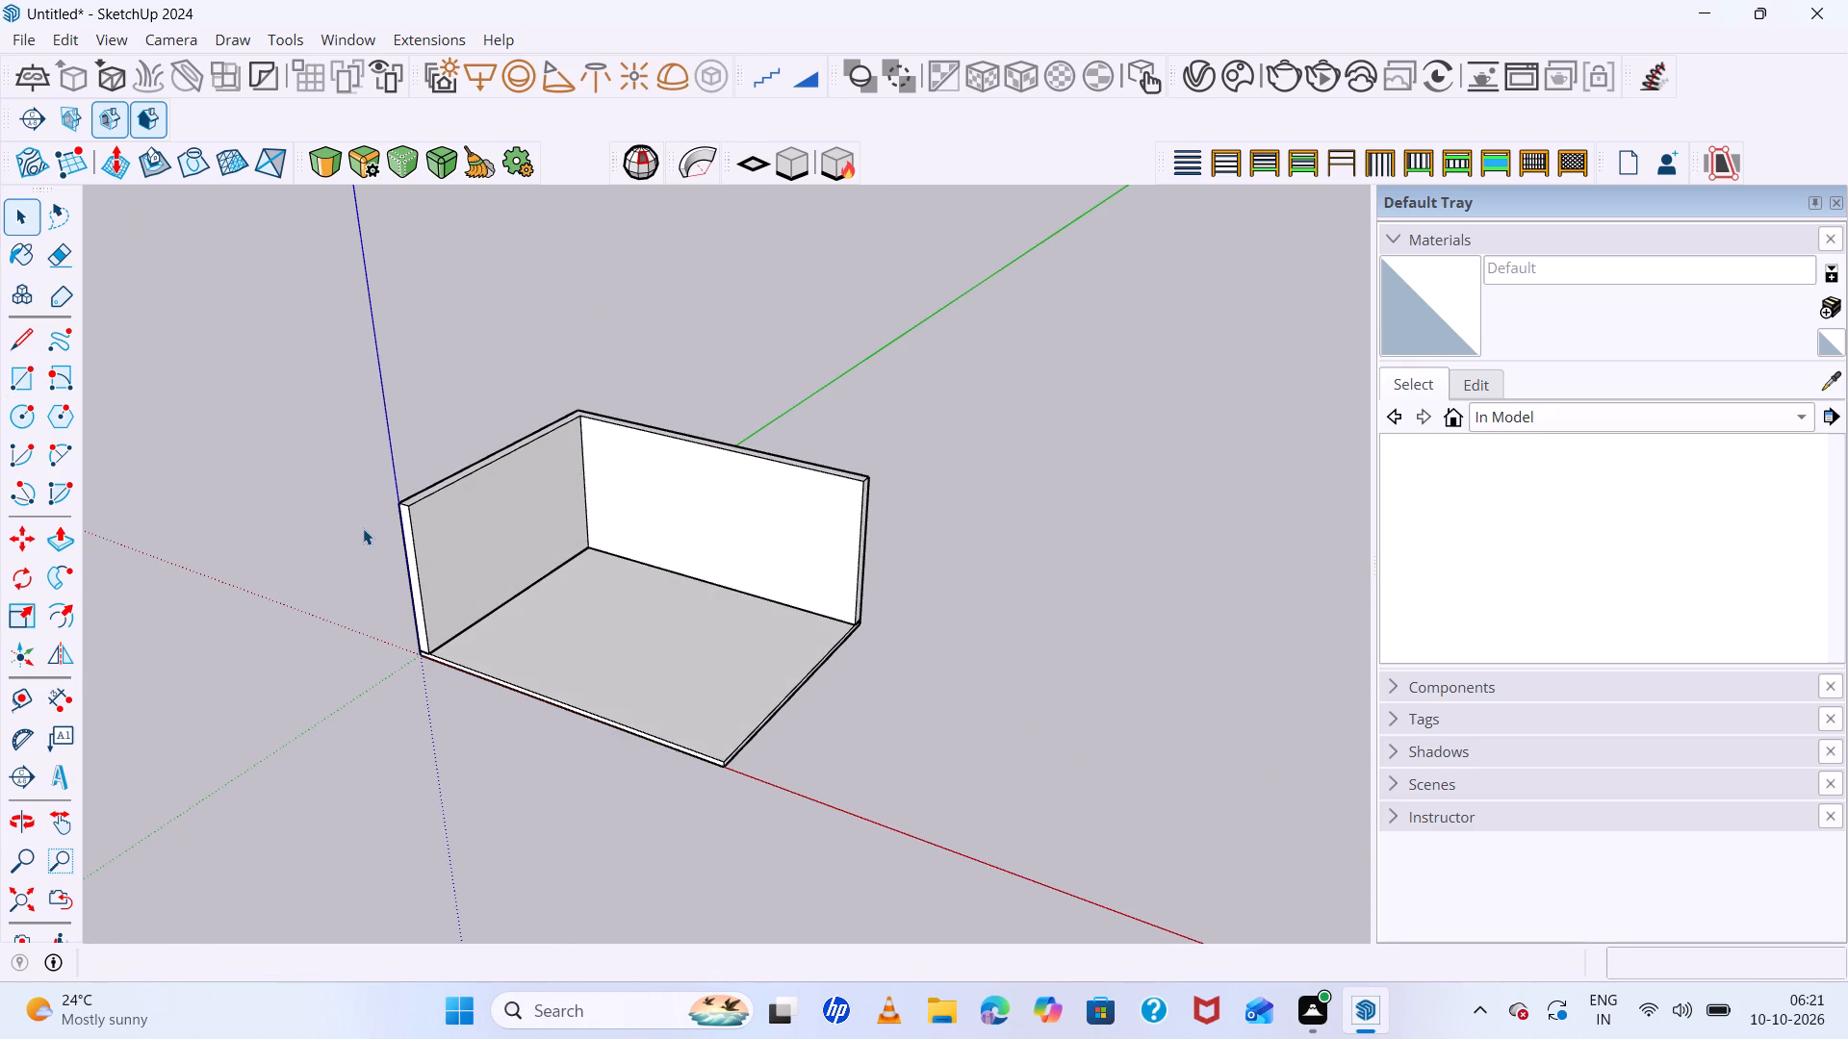
scroll(363, 528, up, 5)
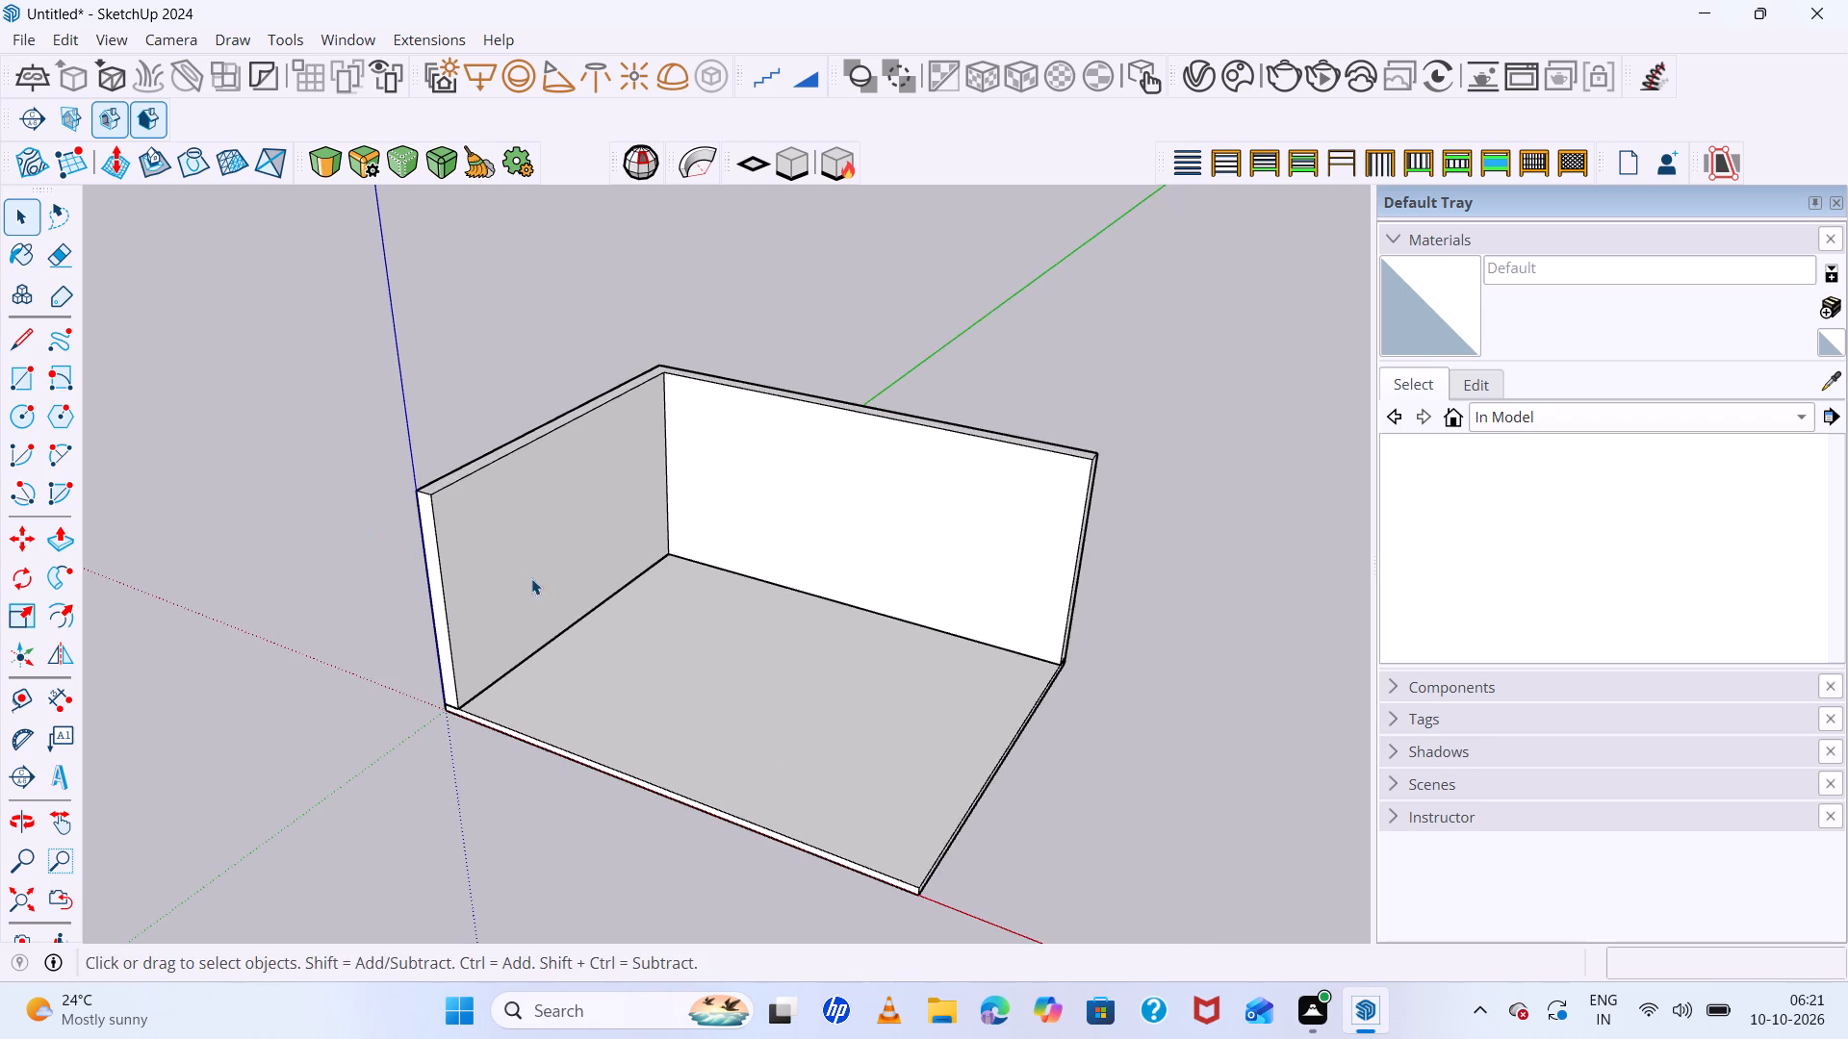
middle_drag(535, 579, 696, 694)
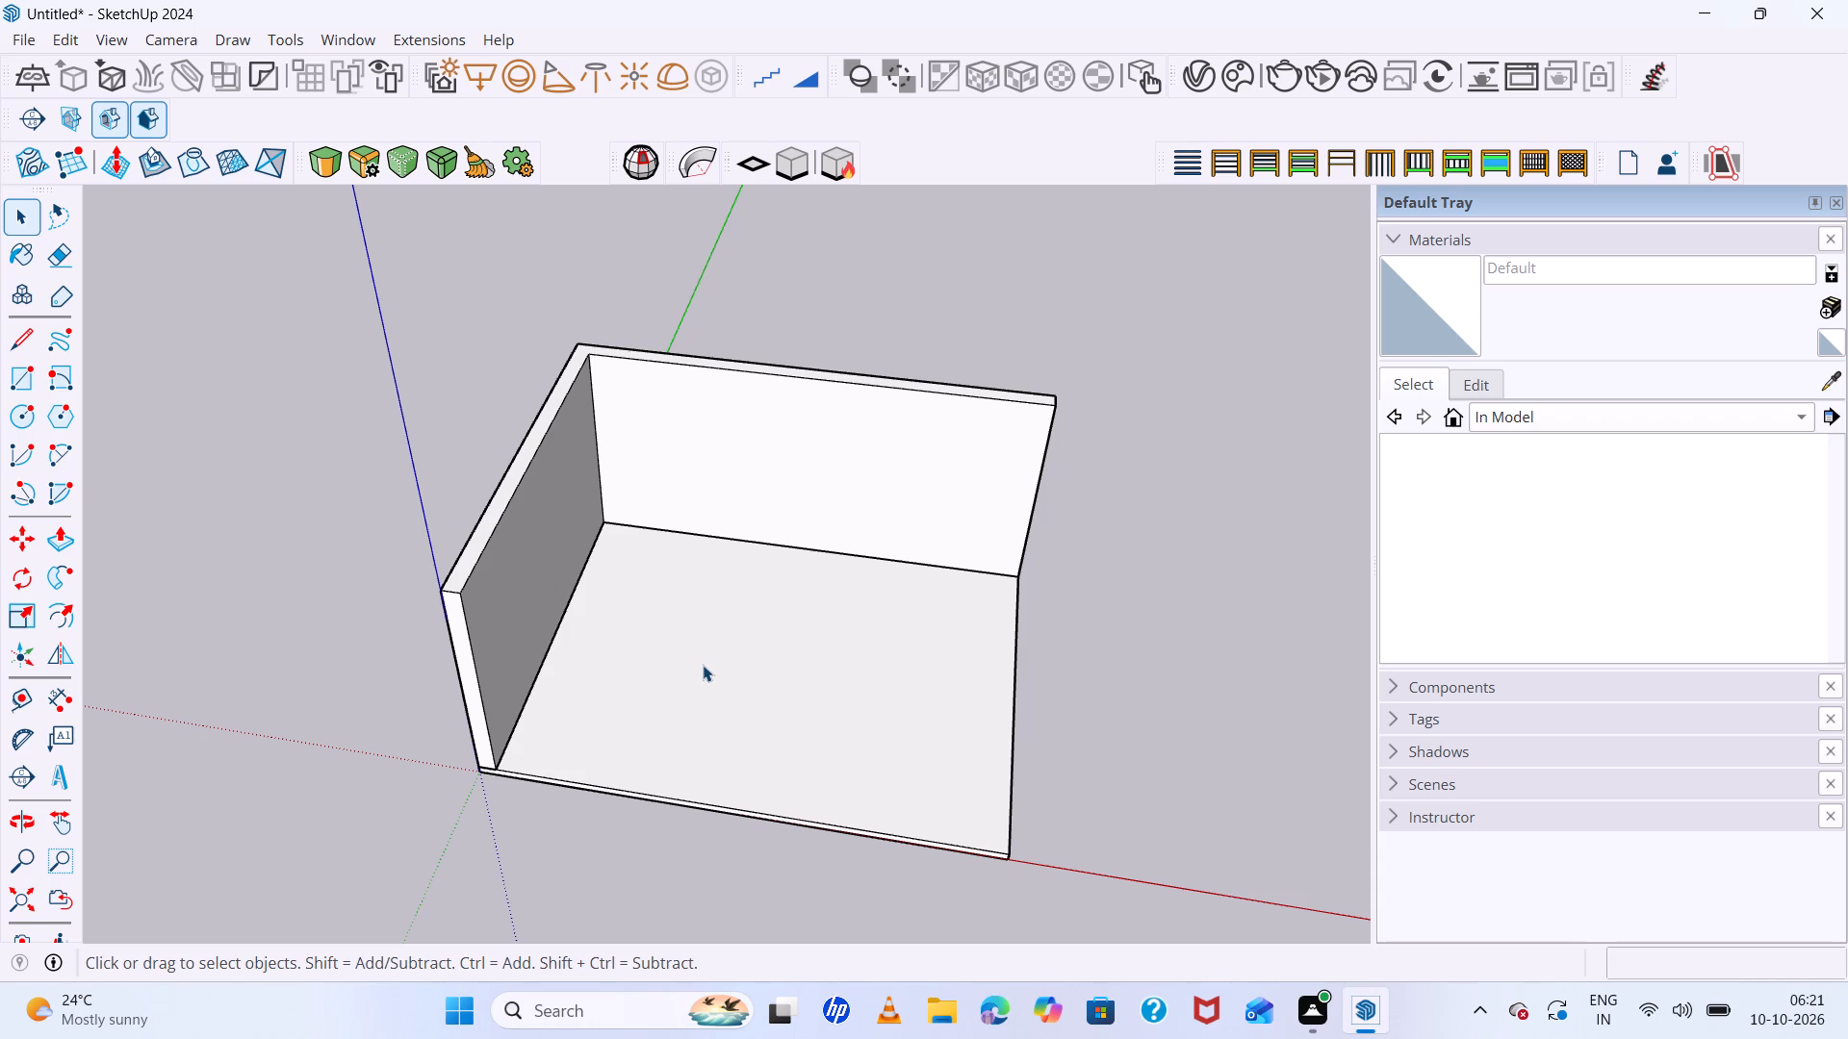
middle_drag(587, 757, 546, 735)
middle_click(546, 735)
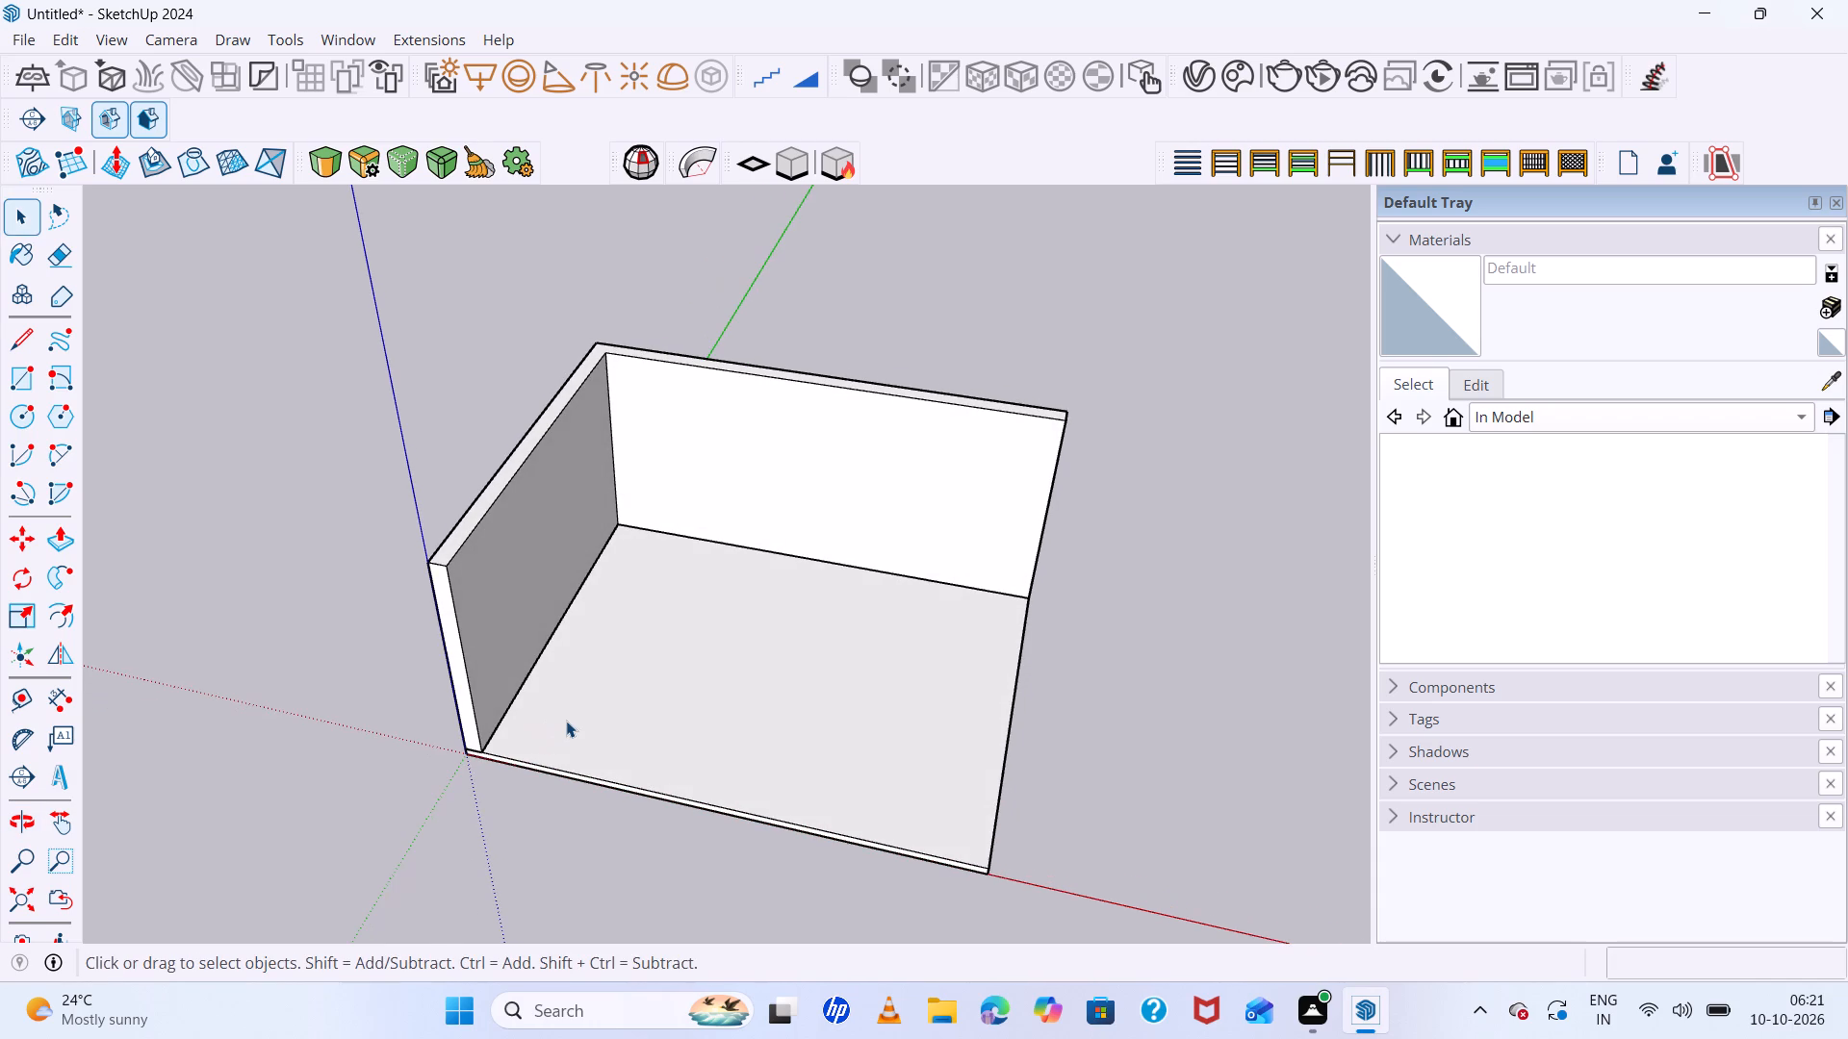
Draw a vertical rectangle parallel to the far wall, about 3' 11" by 4' 5", from the green-axis wall's inner base corner at the slab's front edge.
key(r)
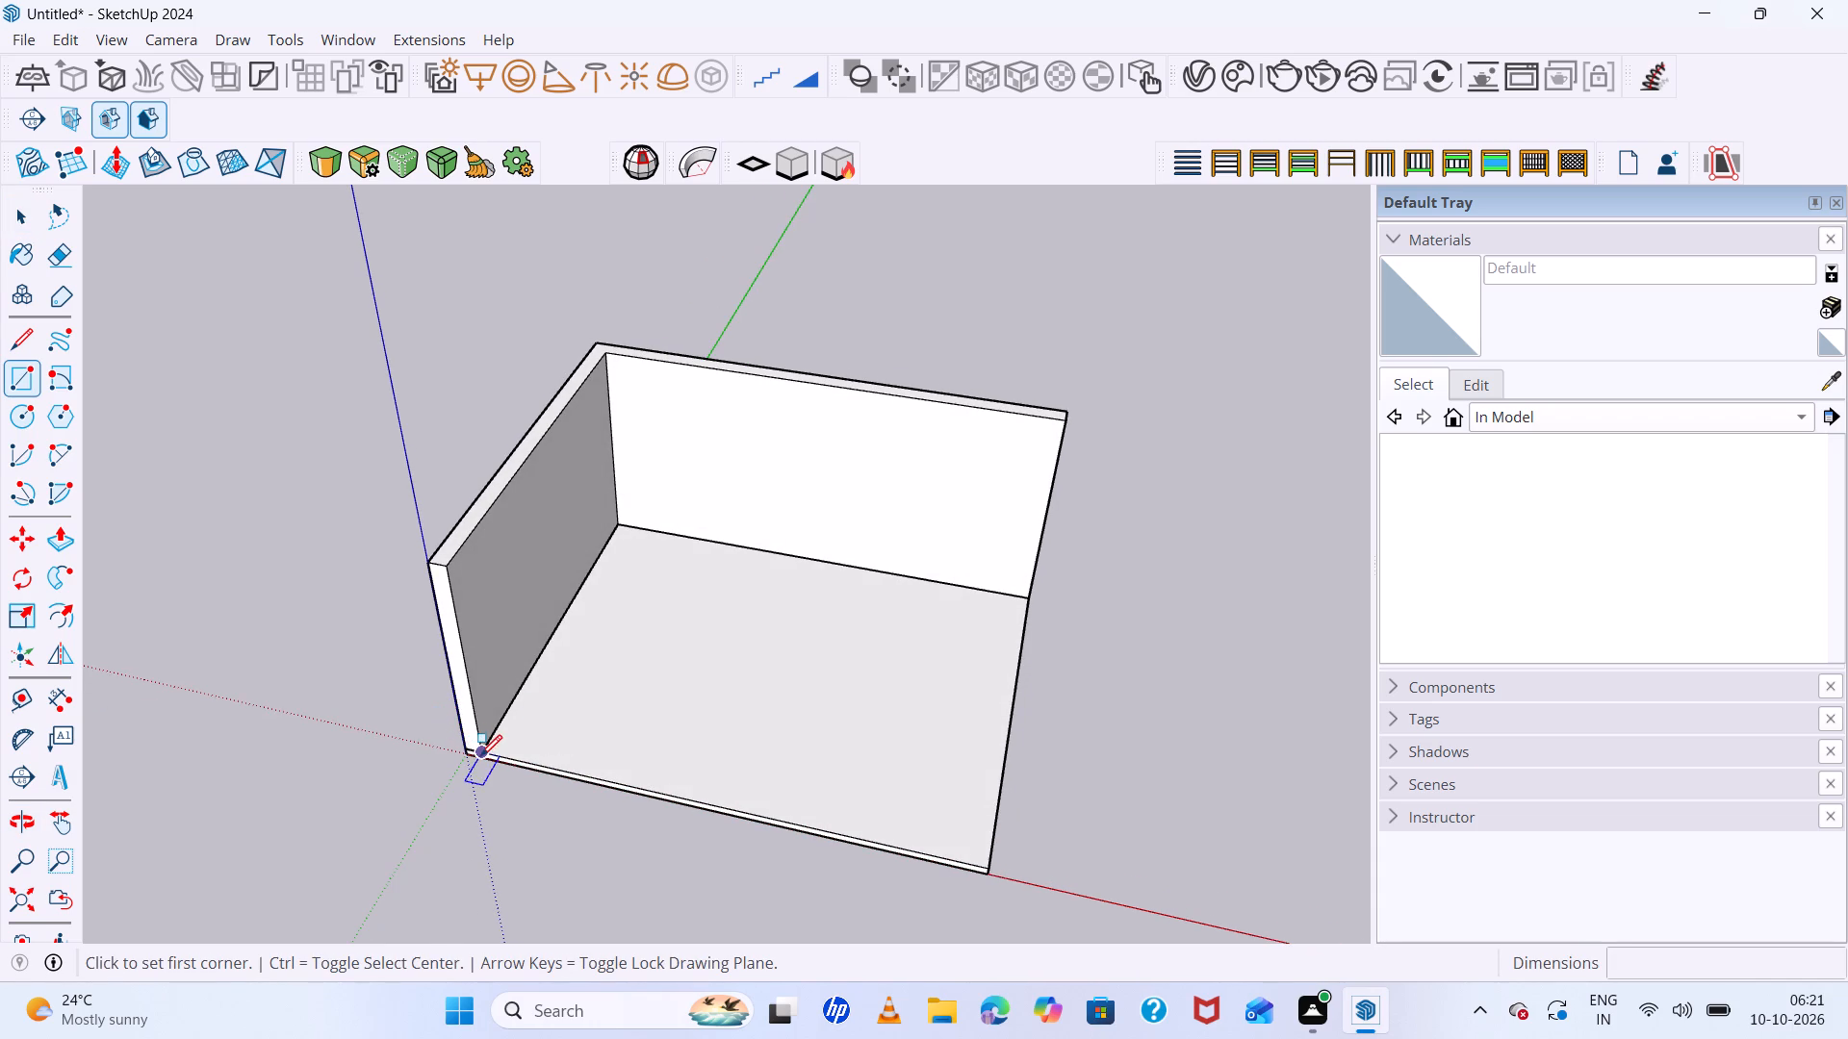
click(480, 756)
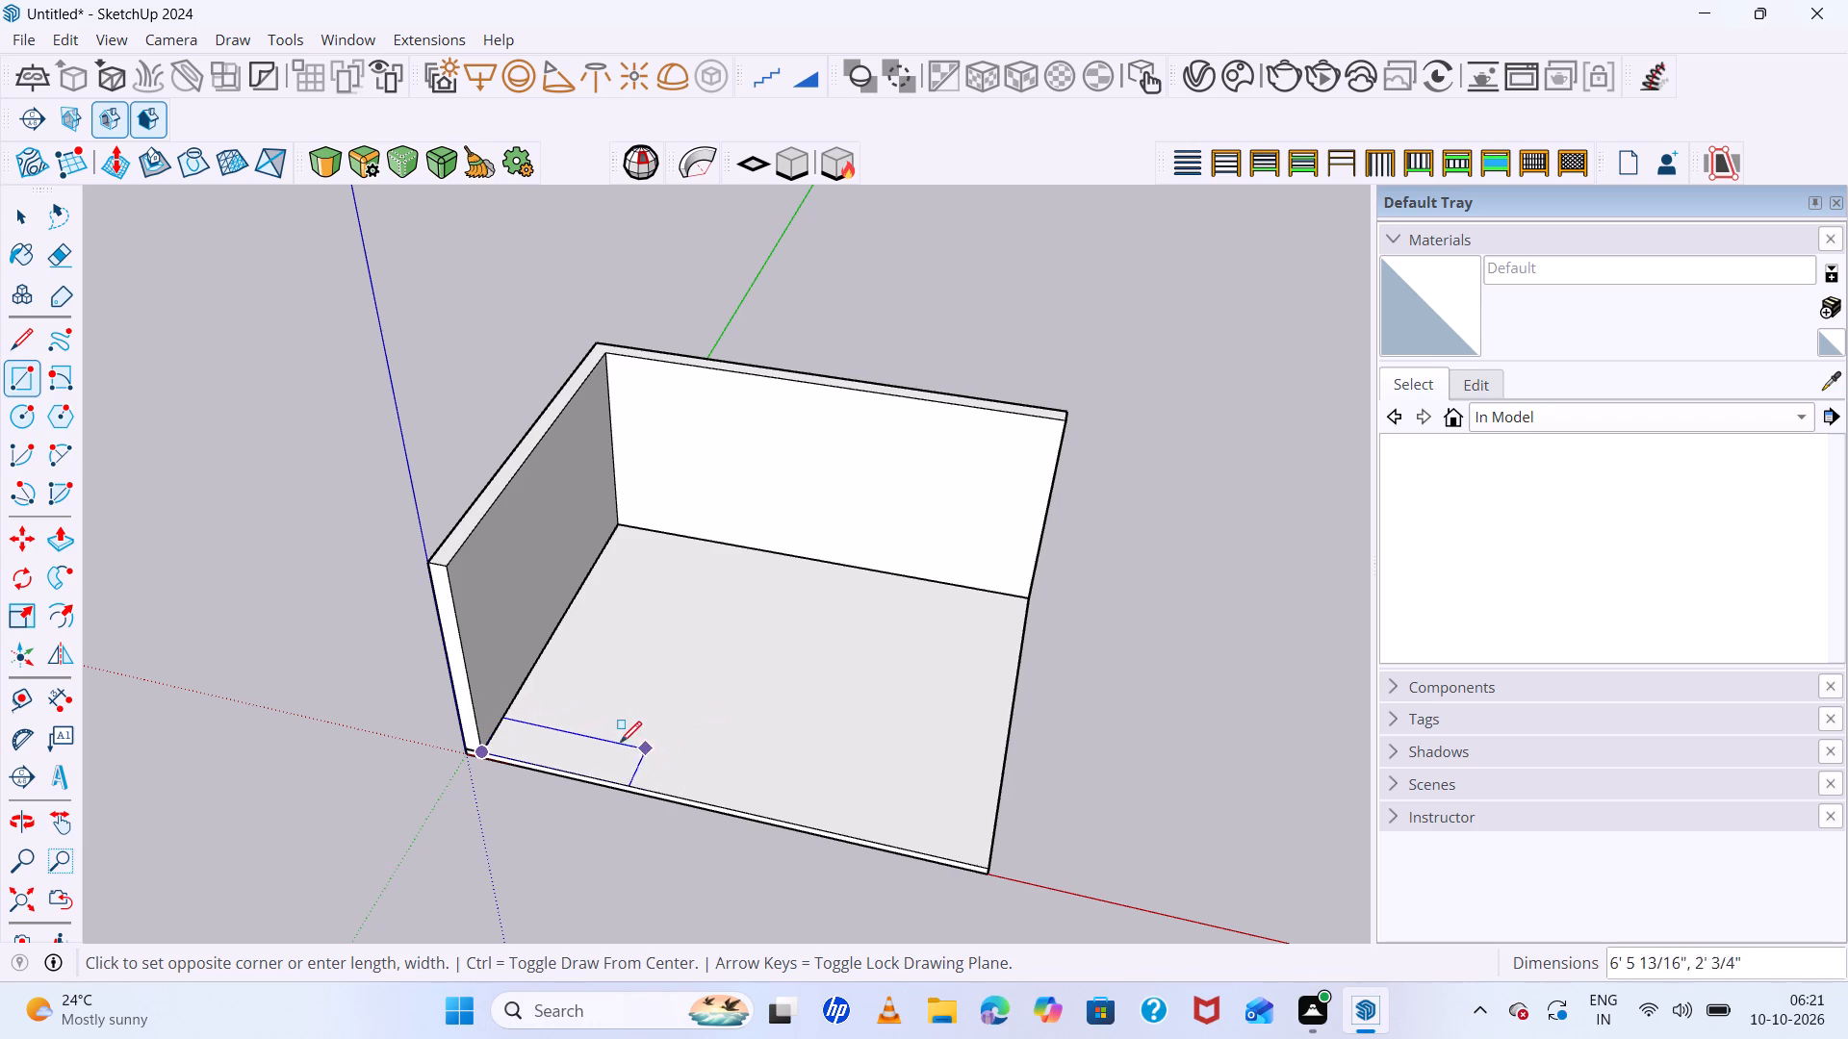
key(Left)
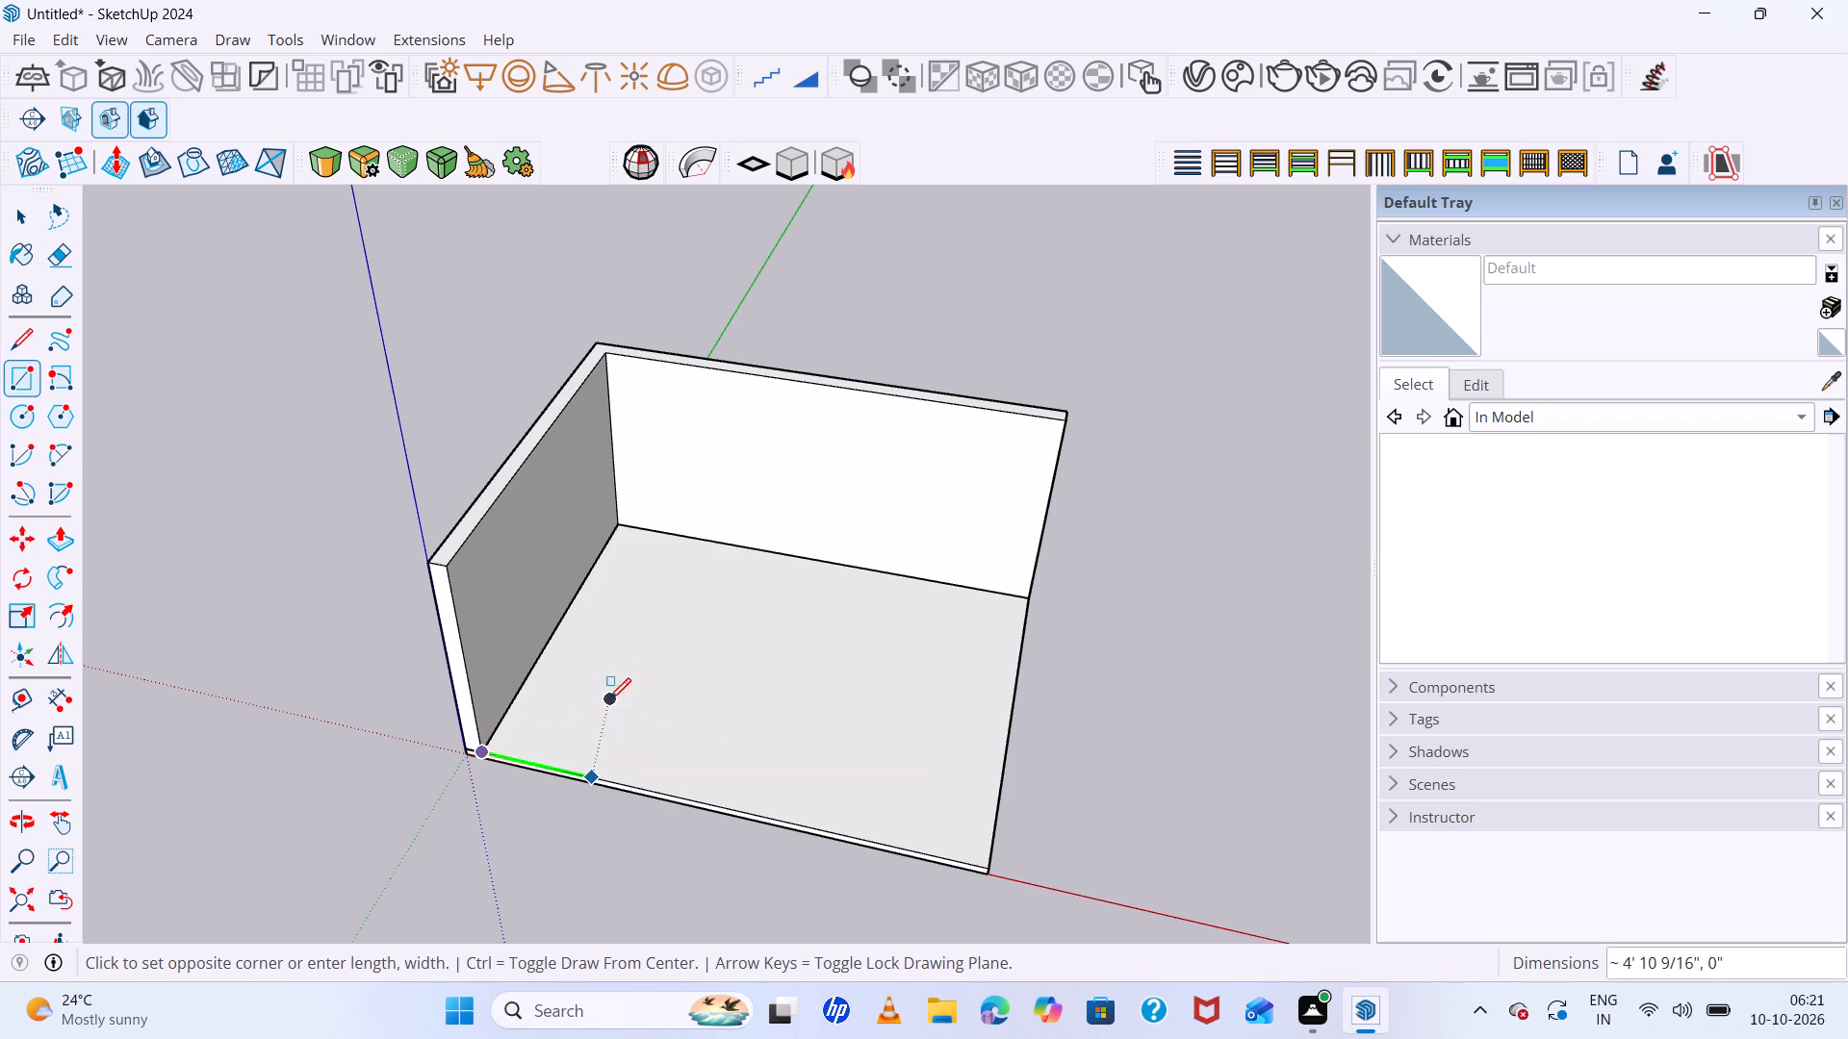
middle_drag(609, 699, 735, 510)
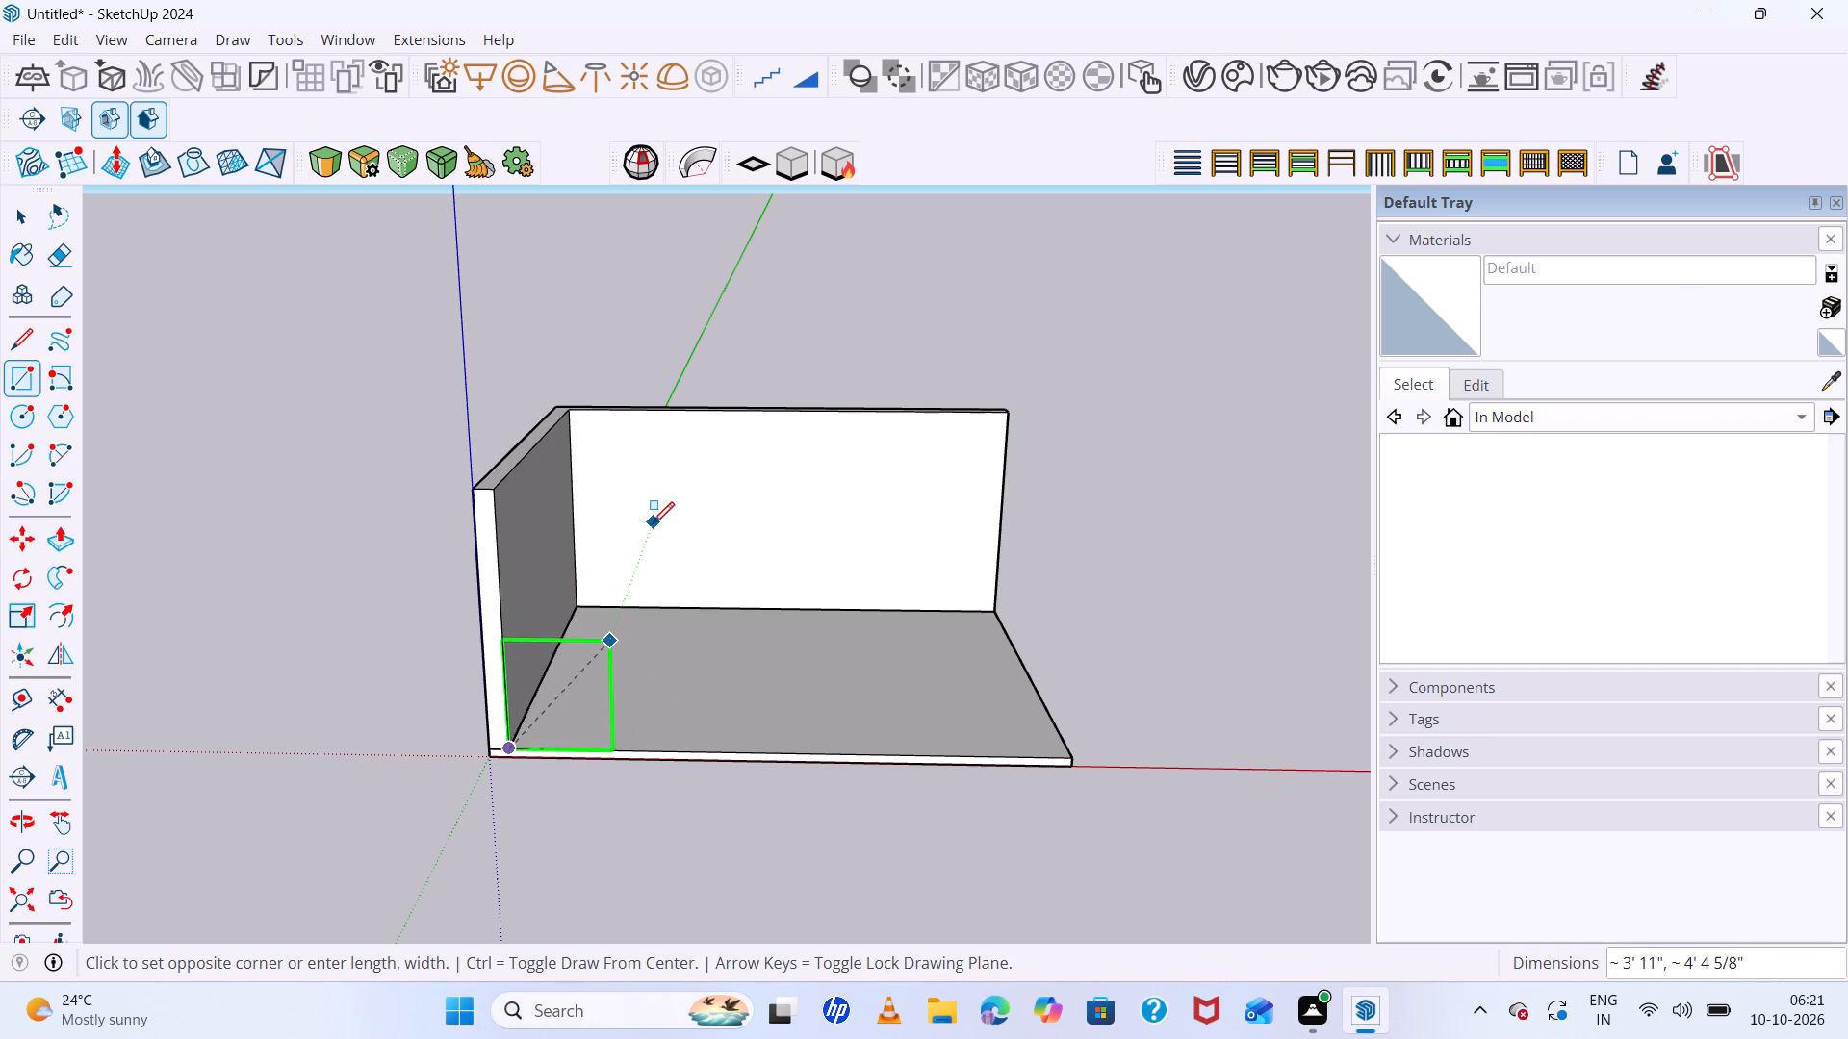
click(653, 525)
Push/pull the vertical rectangle about 16' 4" along the green-axis wall until it meets the far wall.
middle_drag(623, 712, 269, 775)
key(space)
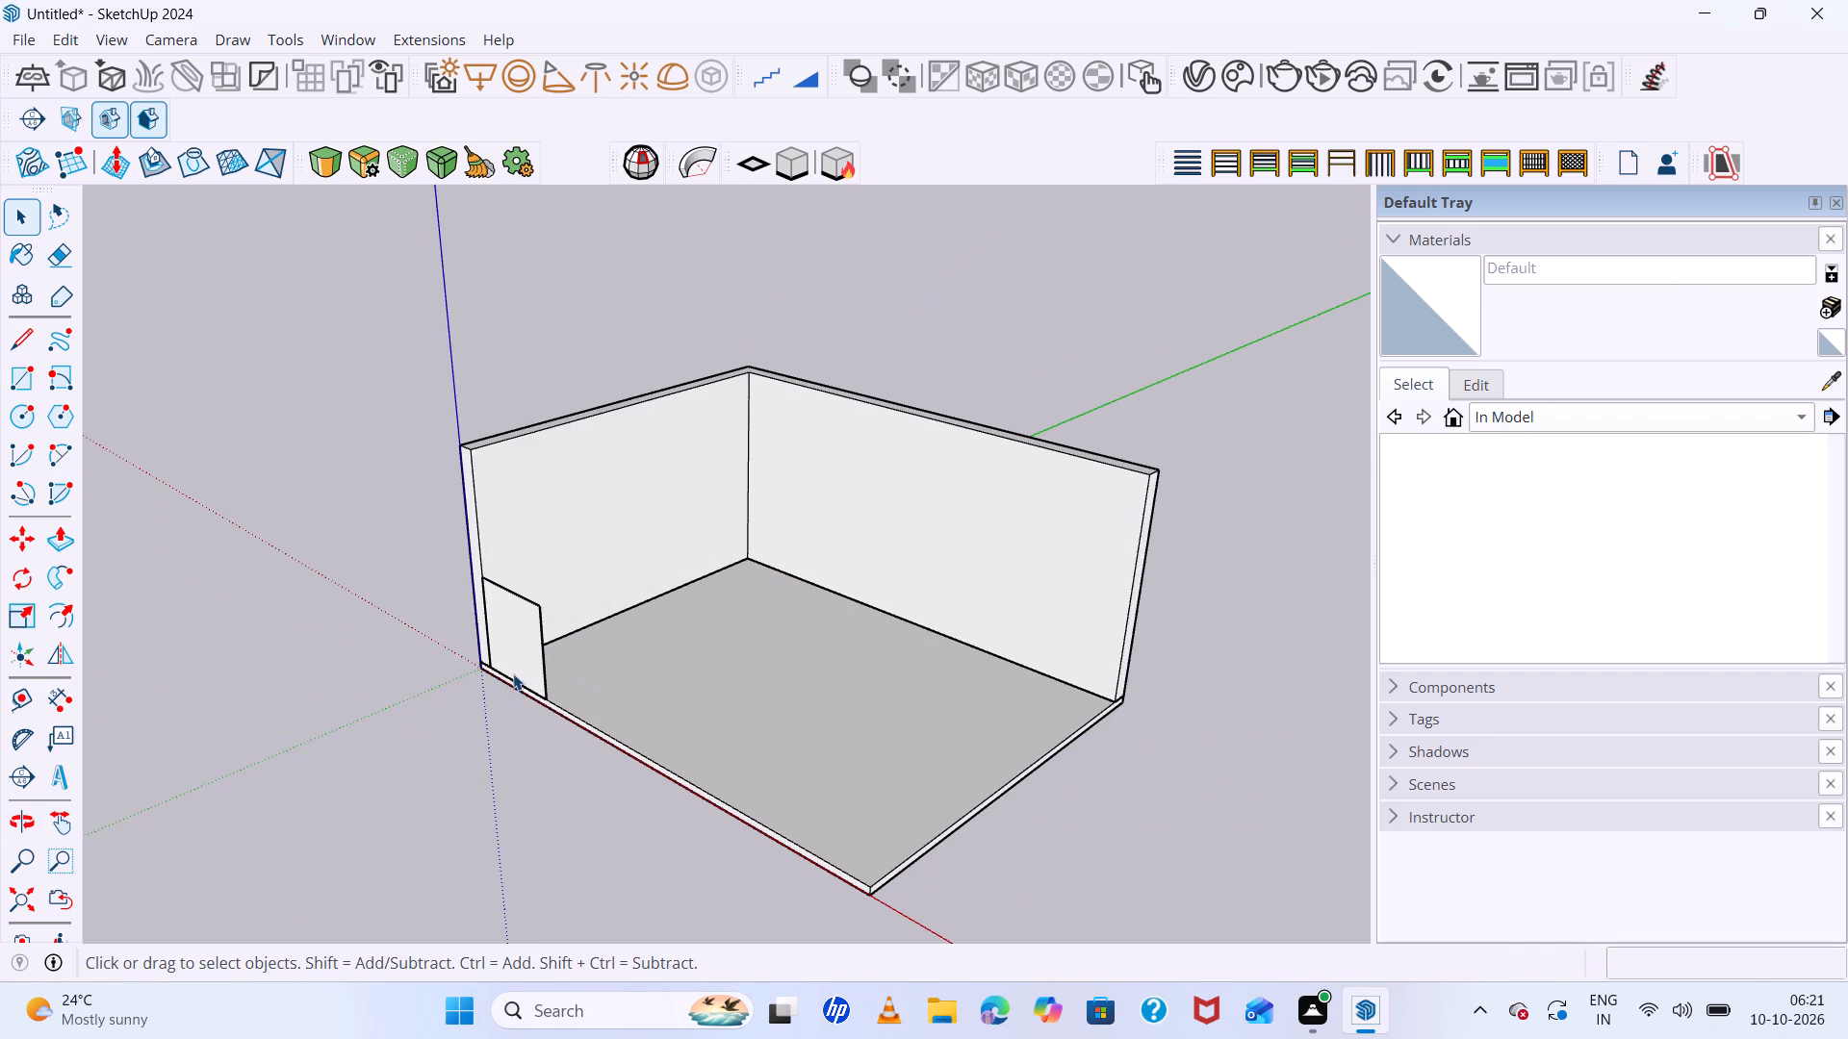
click(511, 657)
key(p)
click(512, 653)
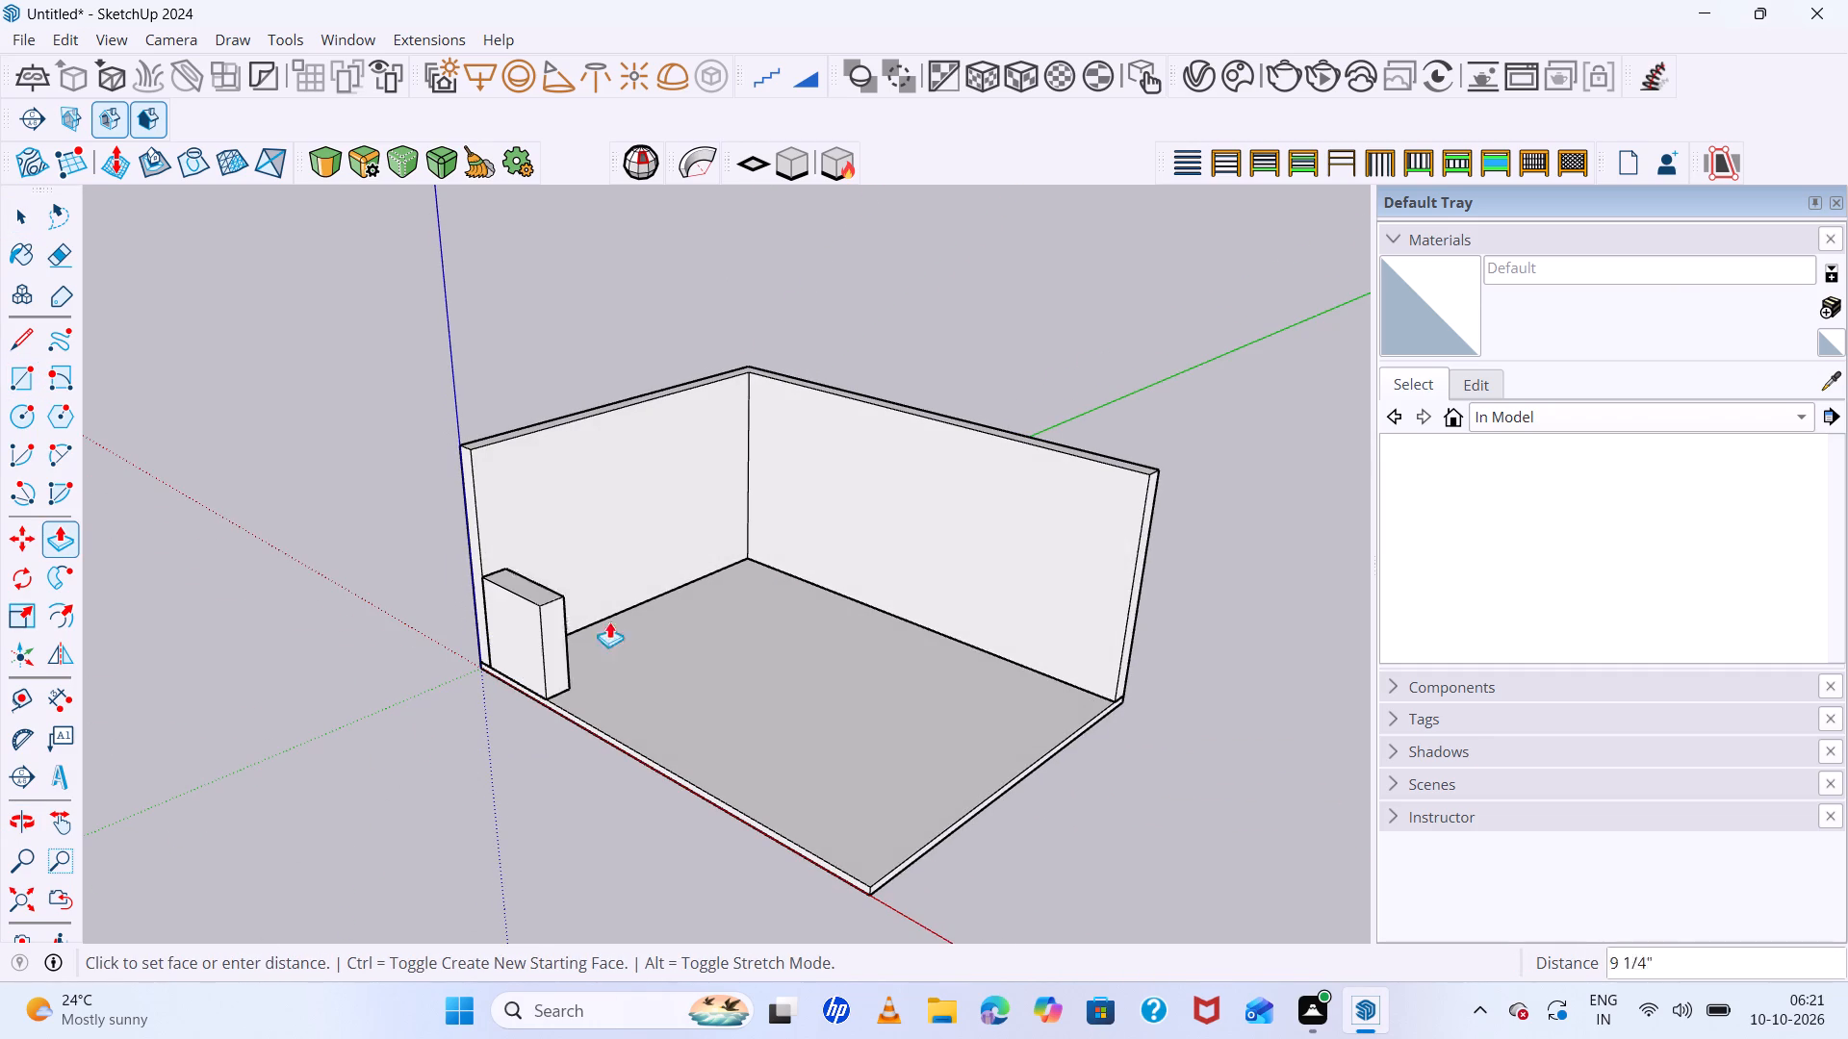
scroll(816, 574, up, 4)
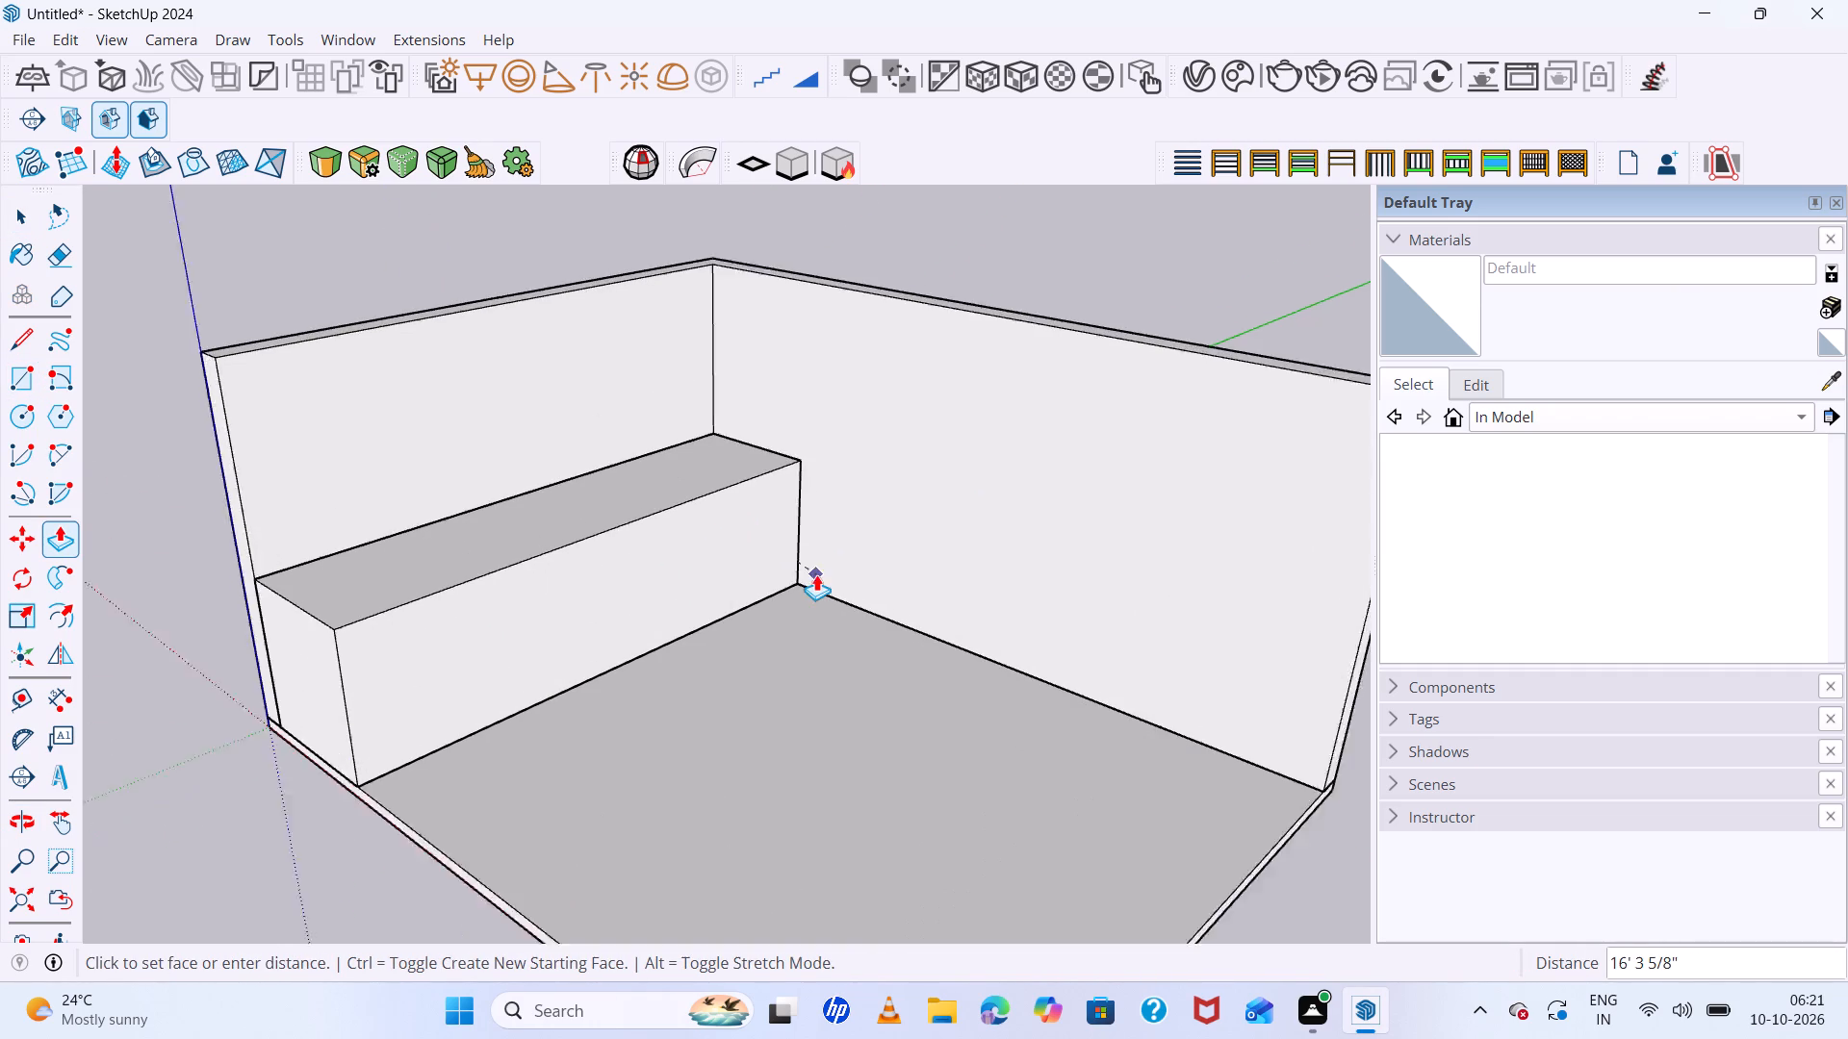
scroll(816, 574, up, 2)
click(830, 600)
Draw a vertical line about 4' 4" long down the block's long room-side face, near the far wall.
middle_drag(635, 560, 545, 560)
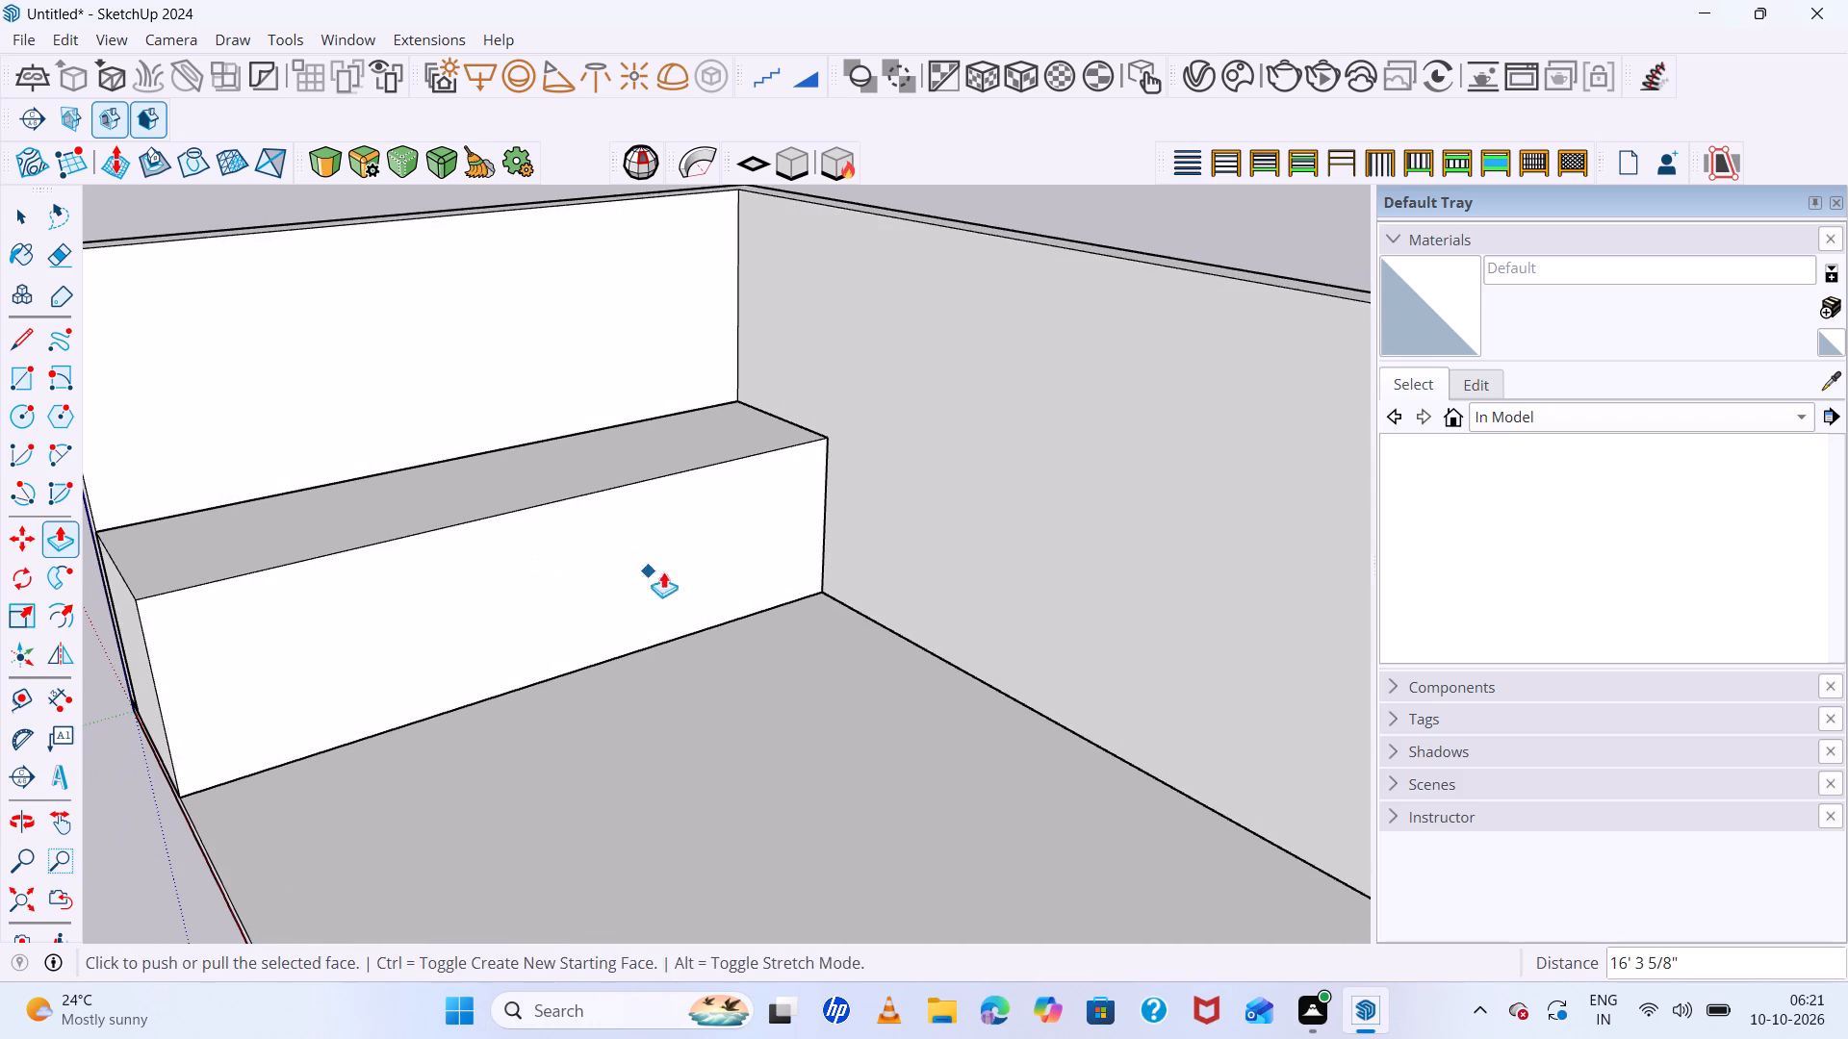
key(space)
click(703, 468)
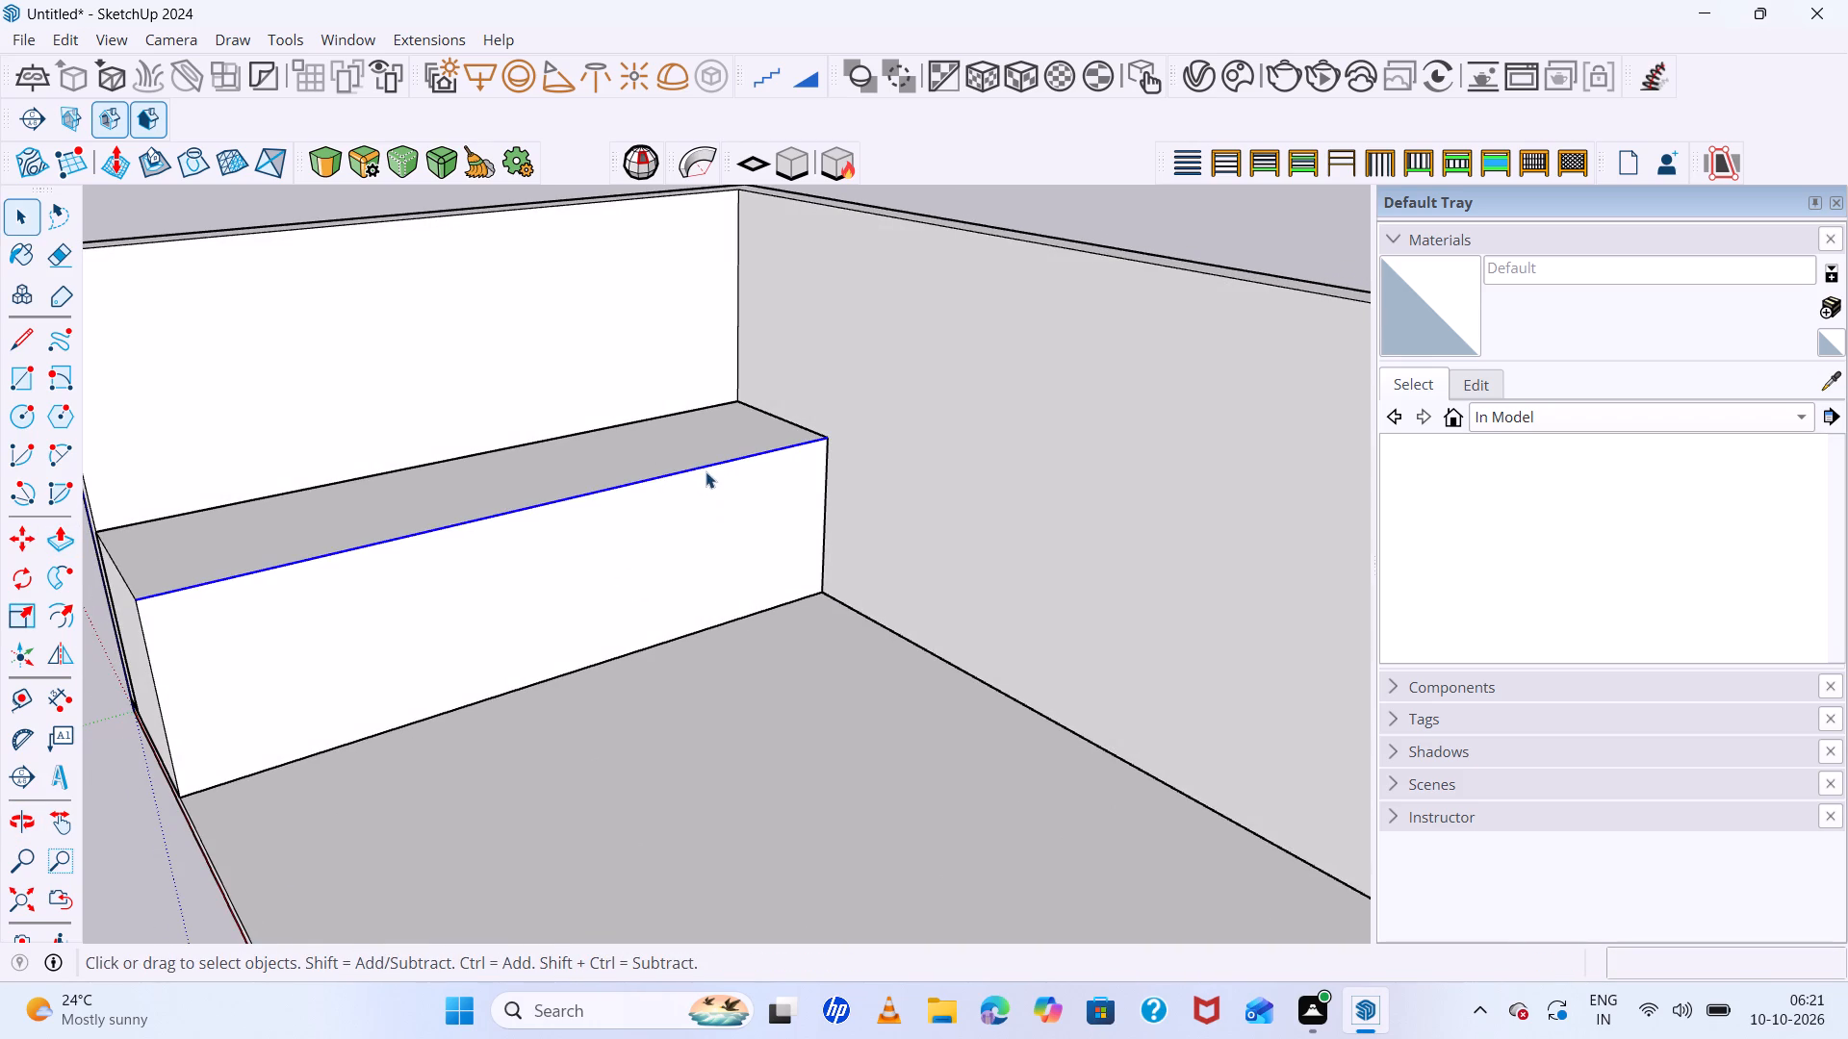
click(725, 505)
key(l)
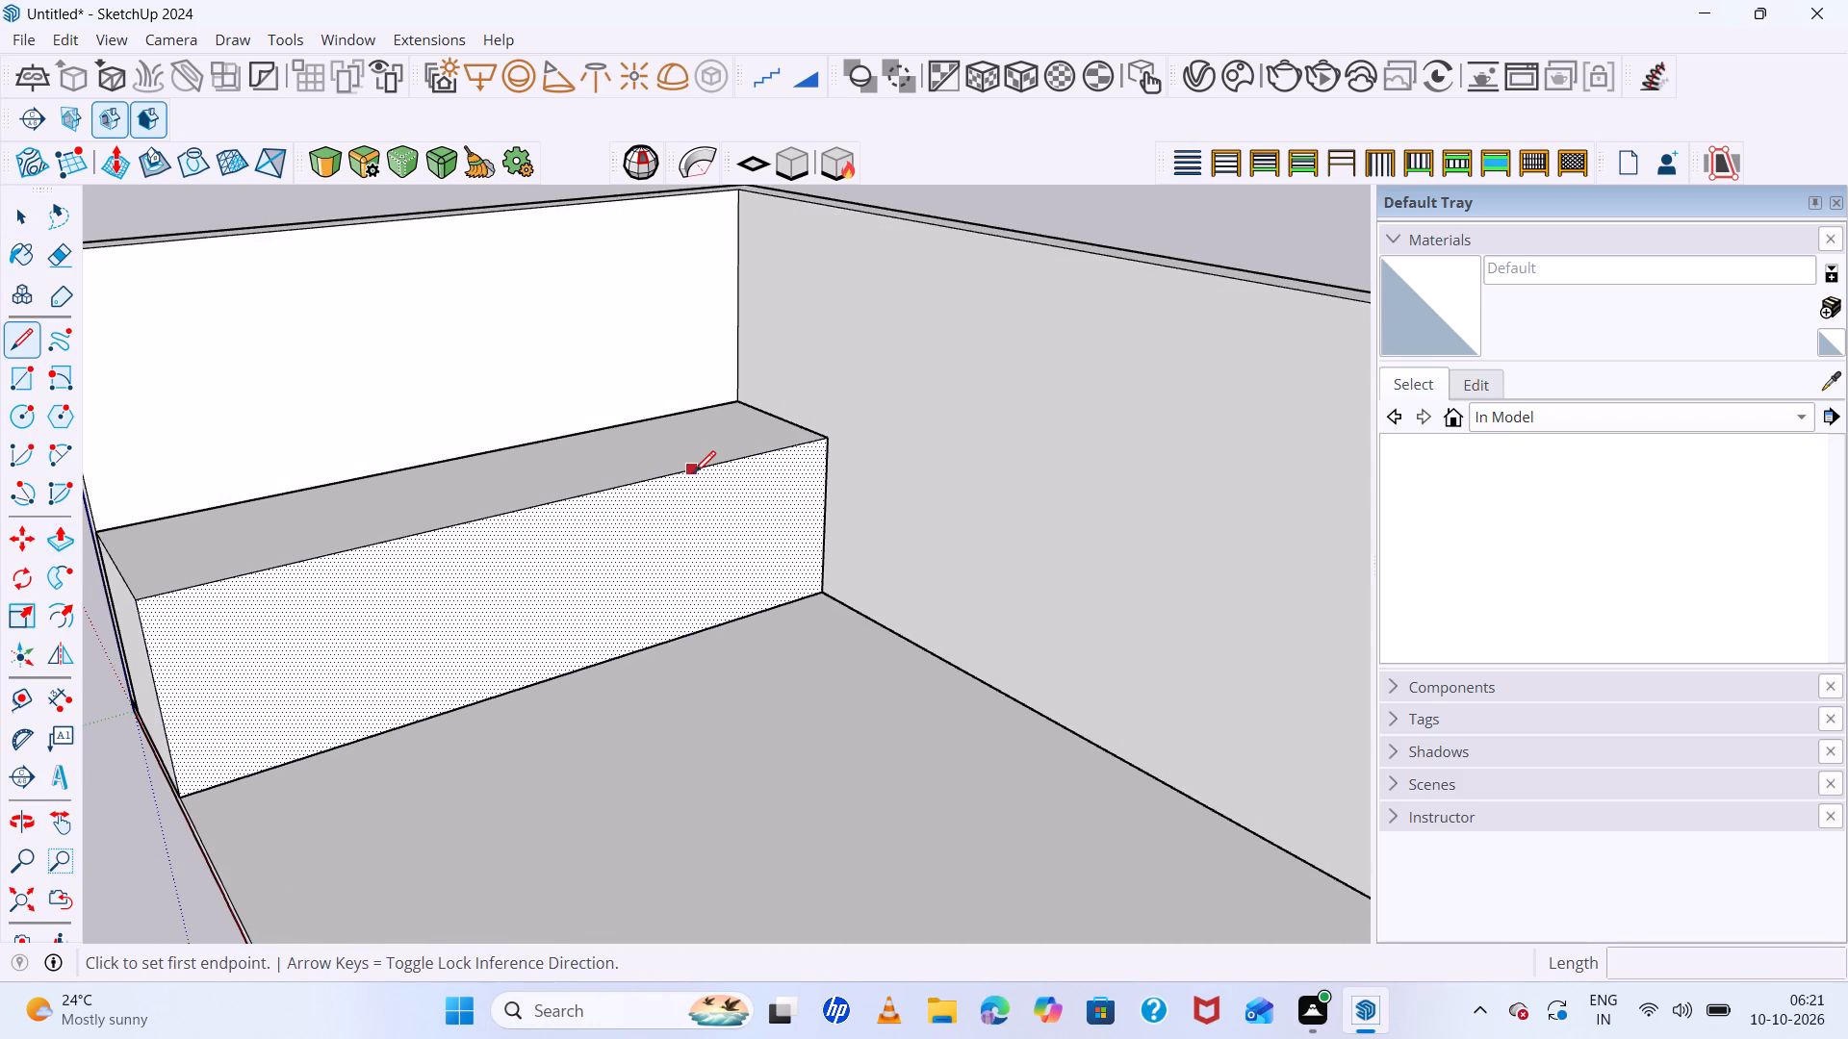
click(694, 472)
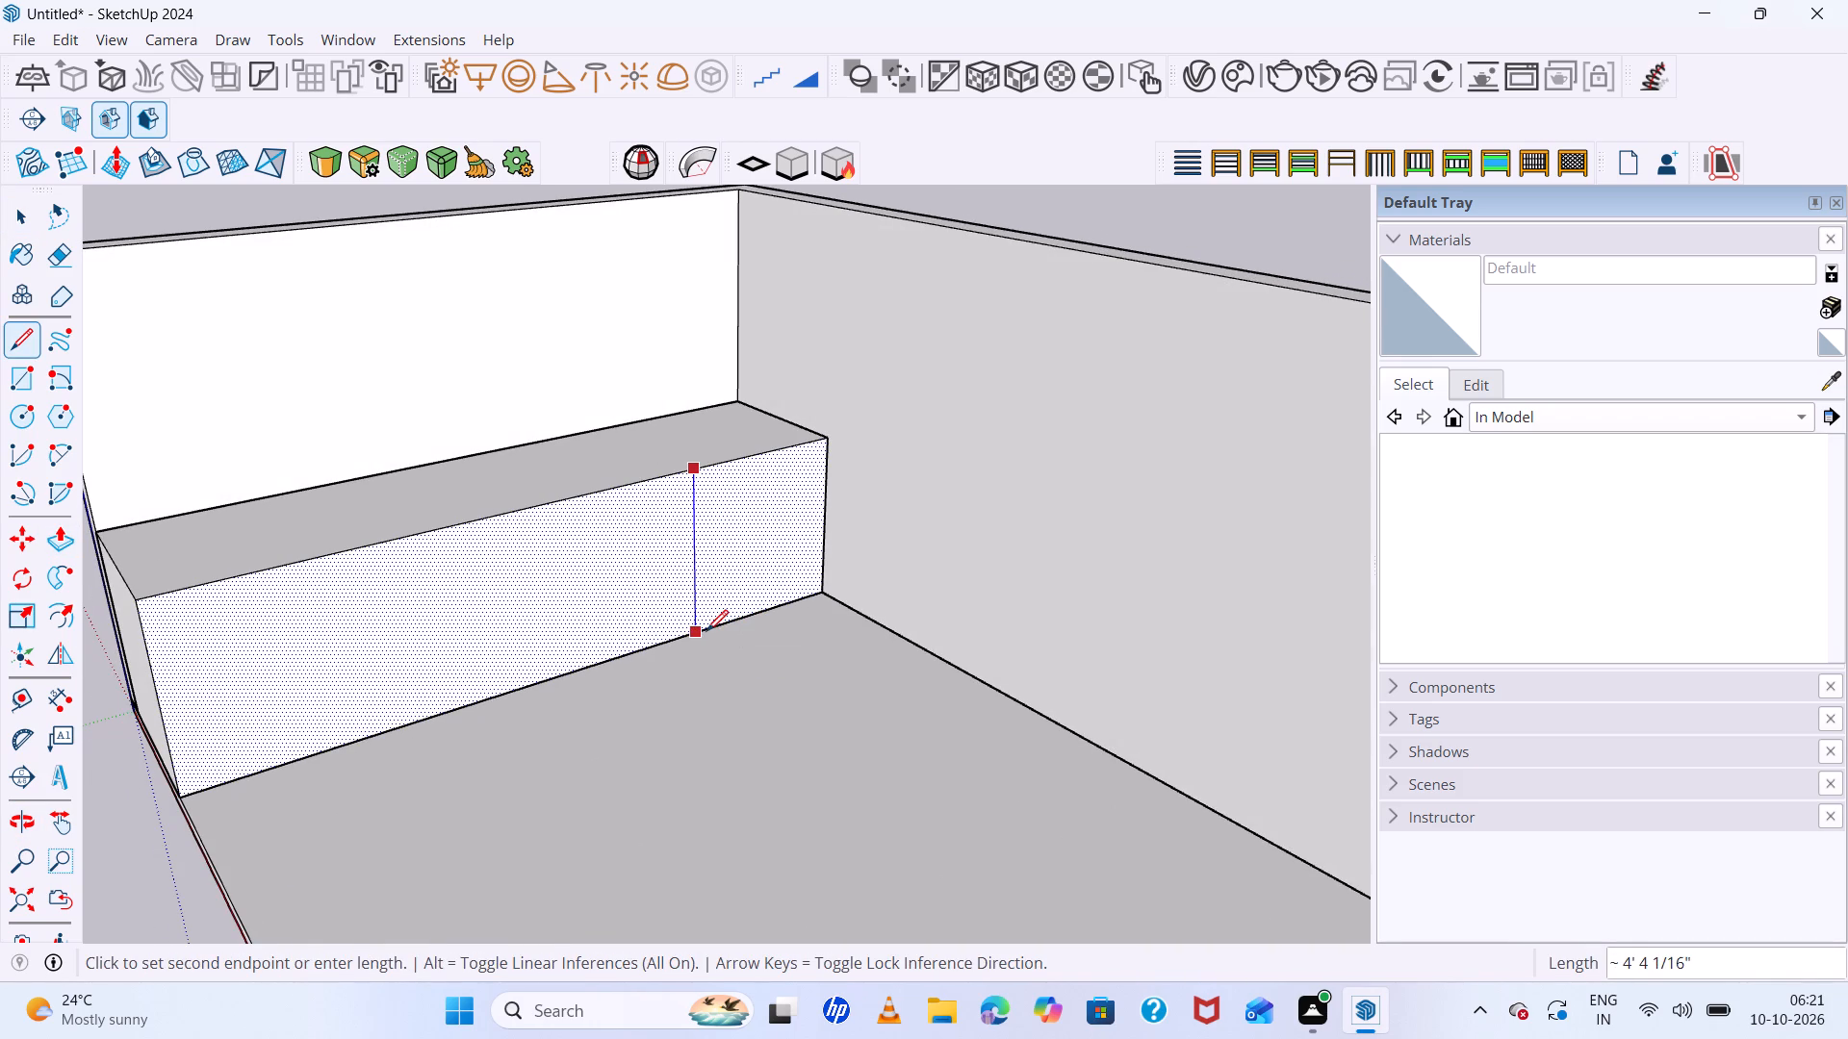
click(706, 631)
Push/pull the divided-off face nearest the far wall out about 7' 4" along the far wall, making the block L-shaped.
key(space)
click(750, 557)
key(p)
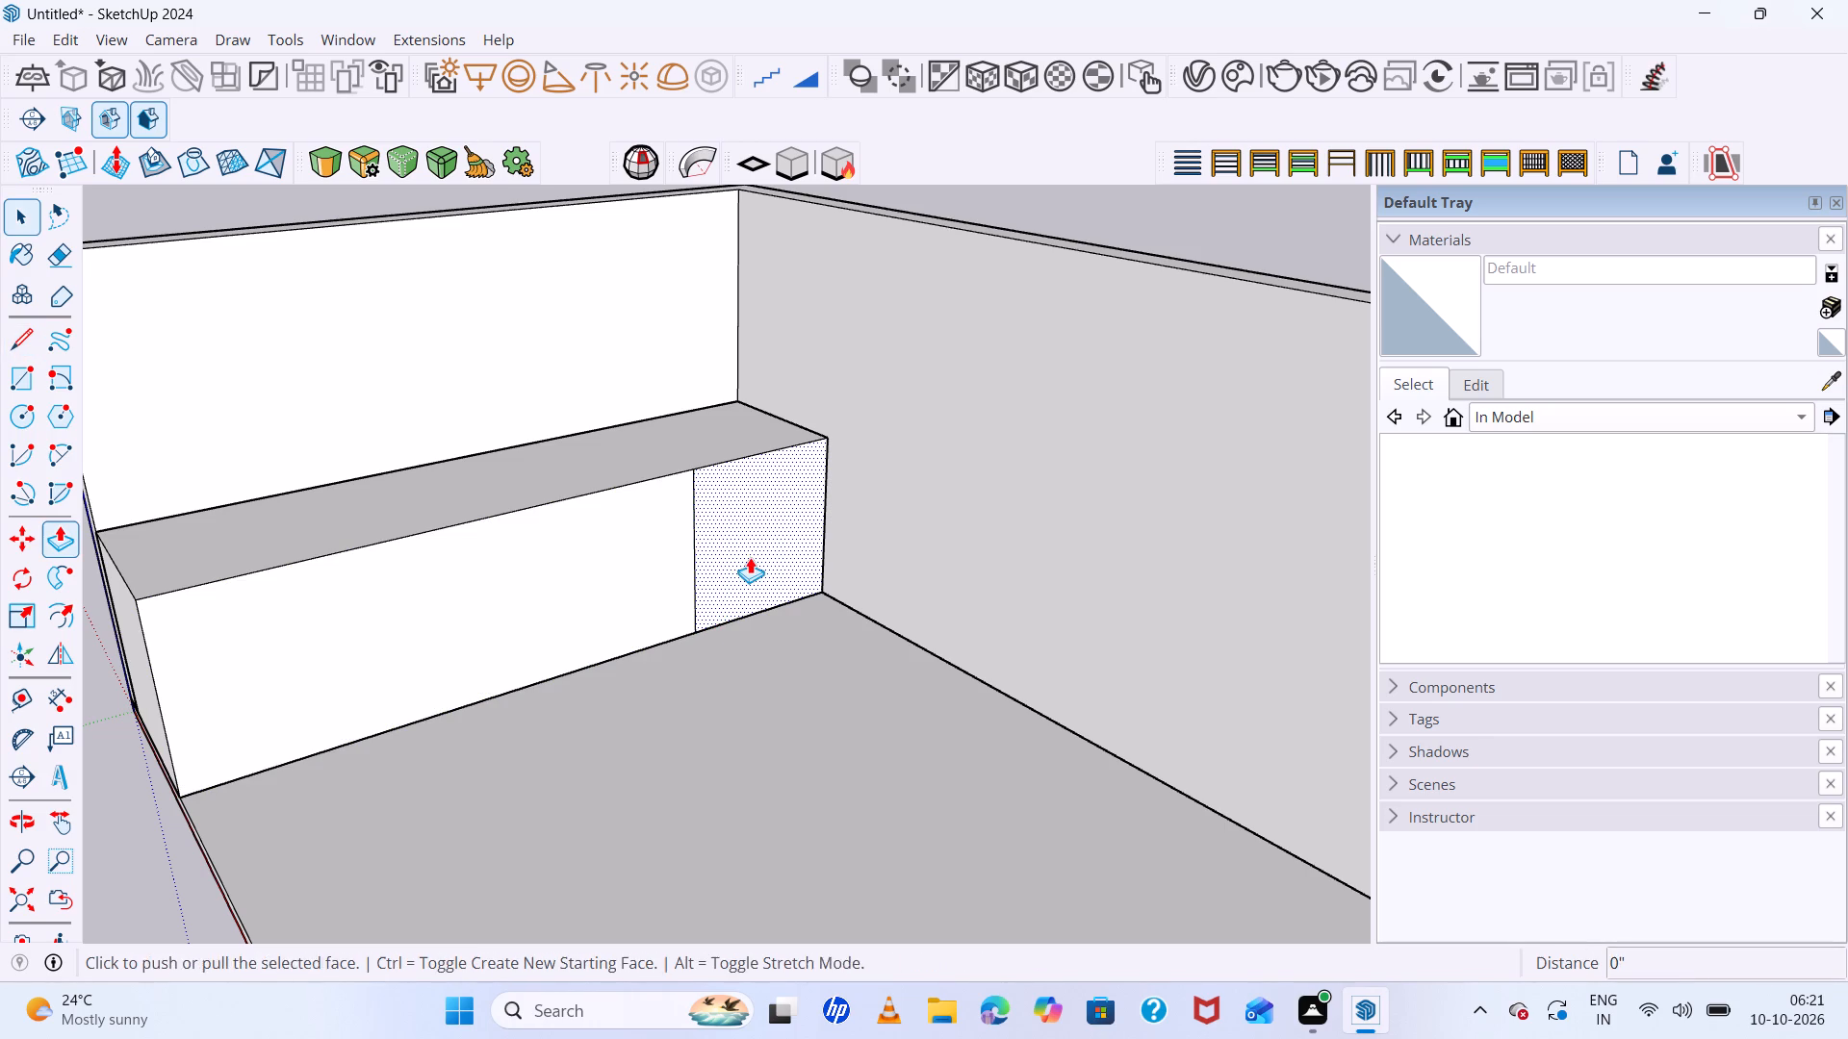
click(750, 557)
scroll(927, 673, down, 7)
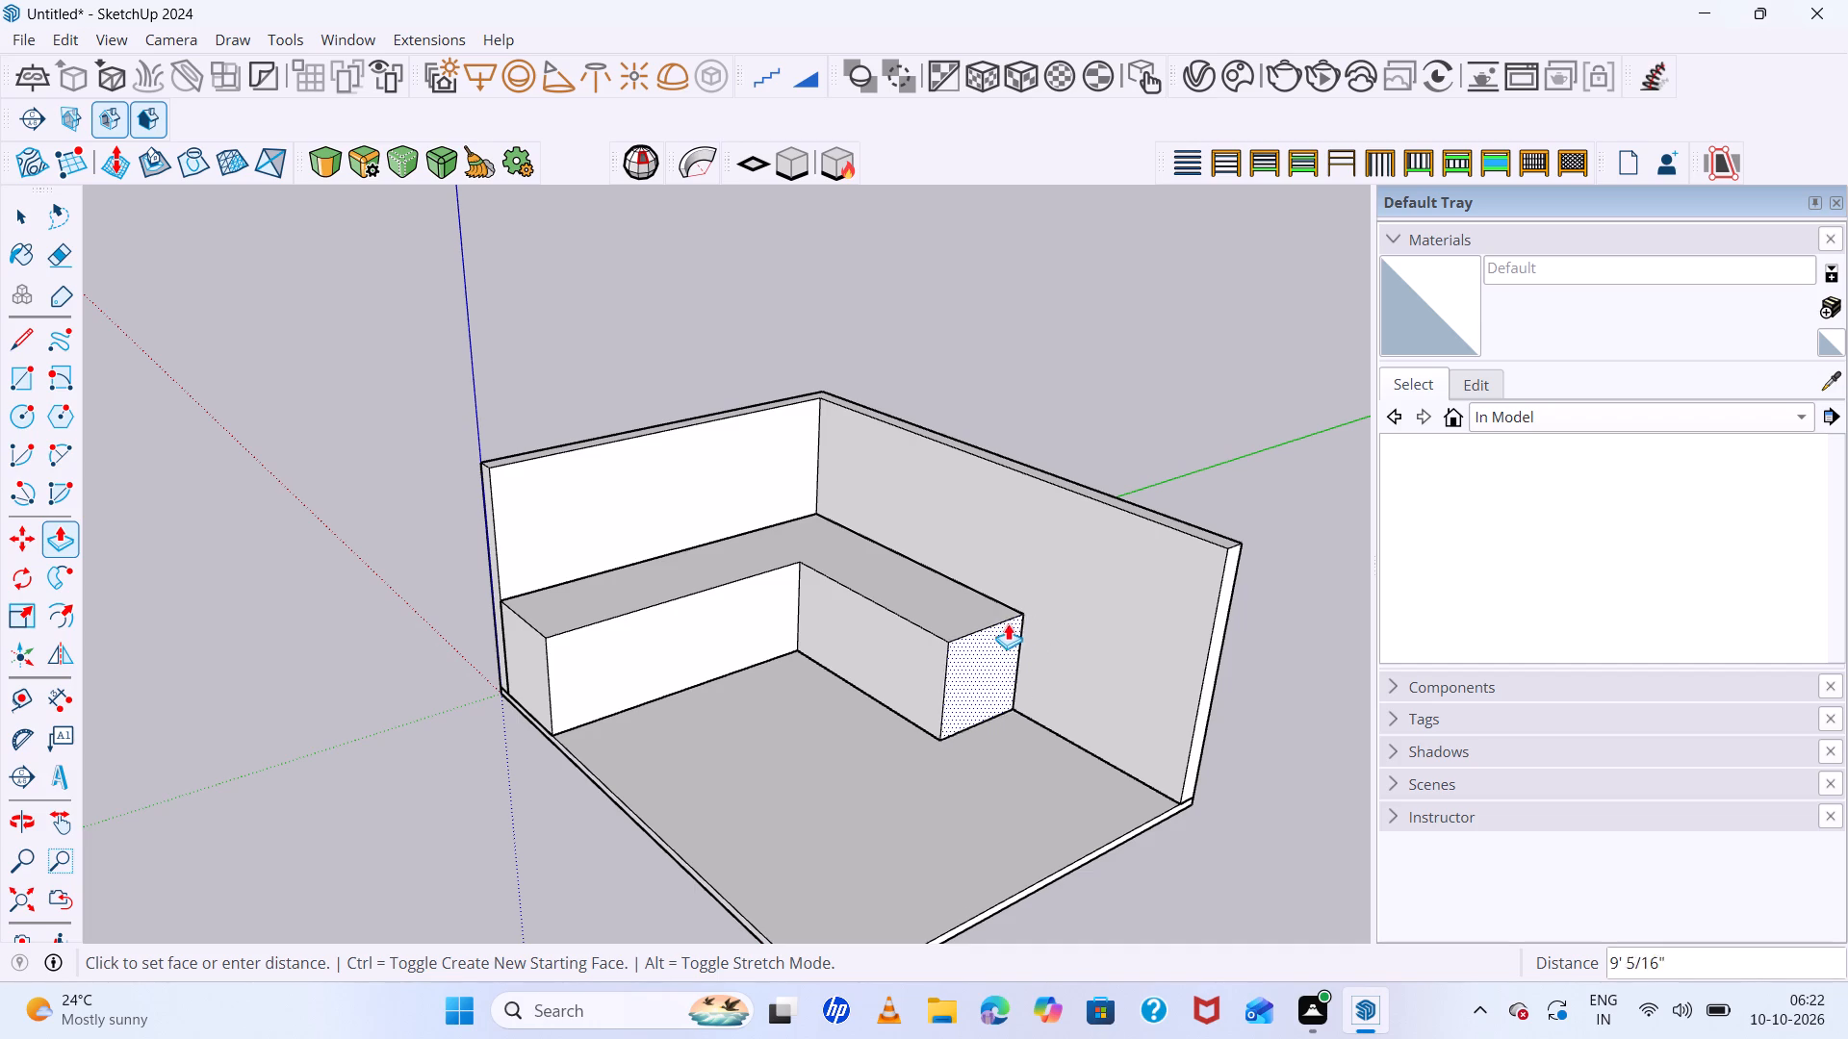
click(978, 605)
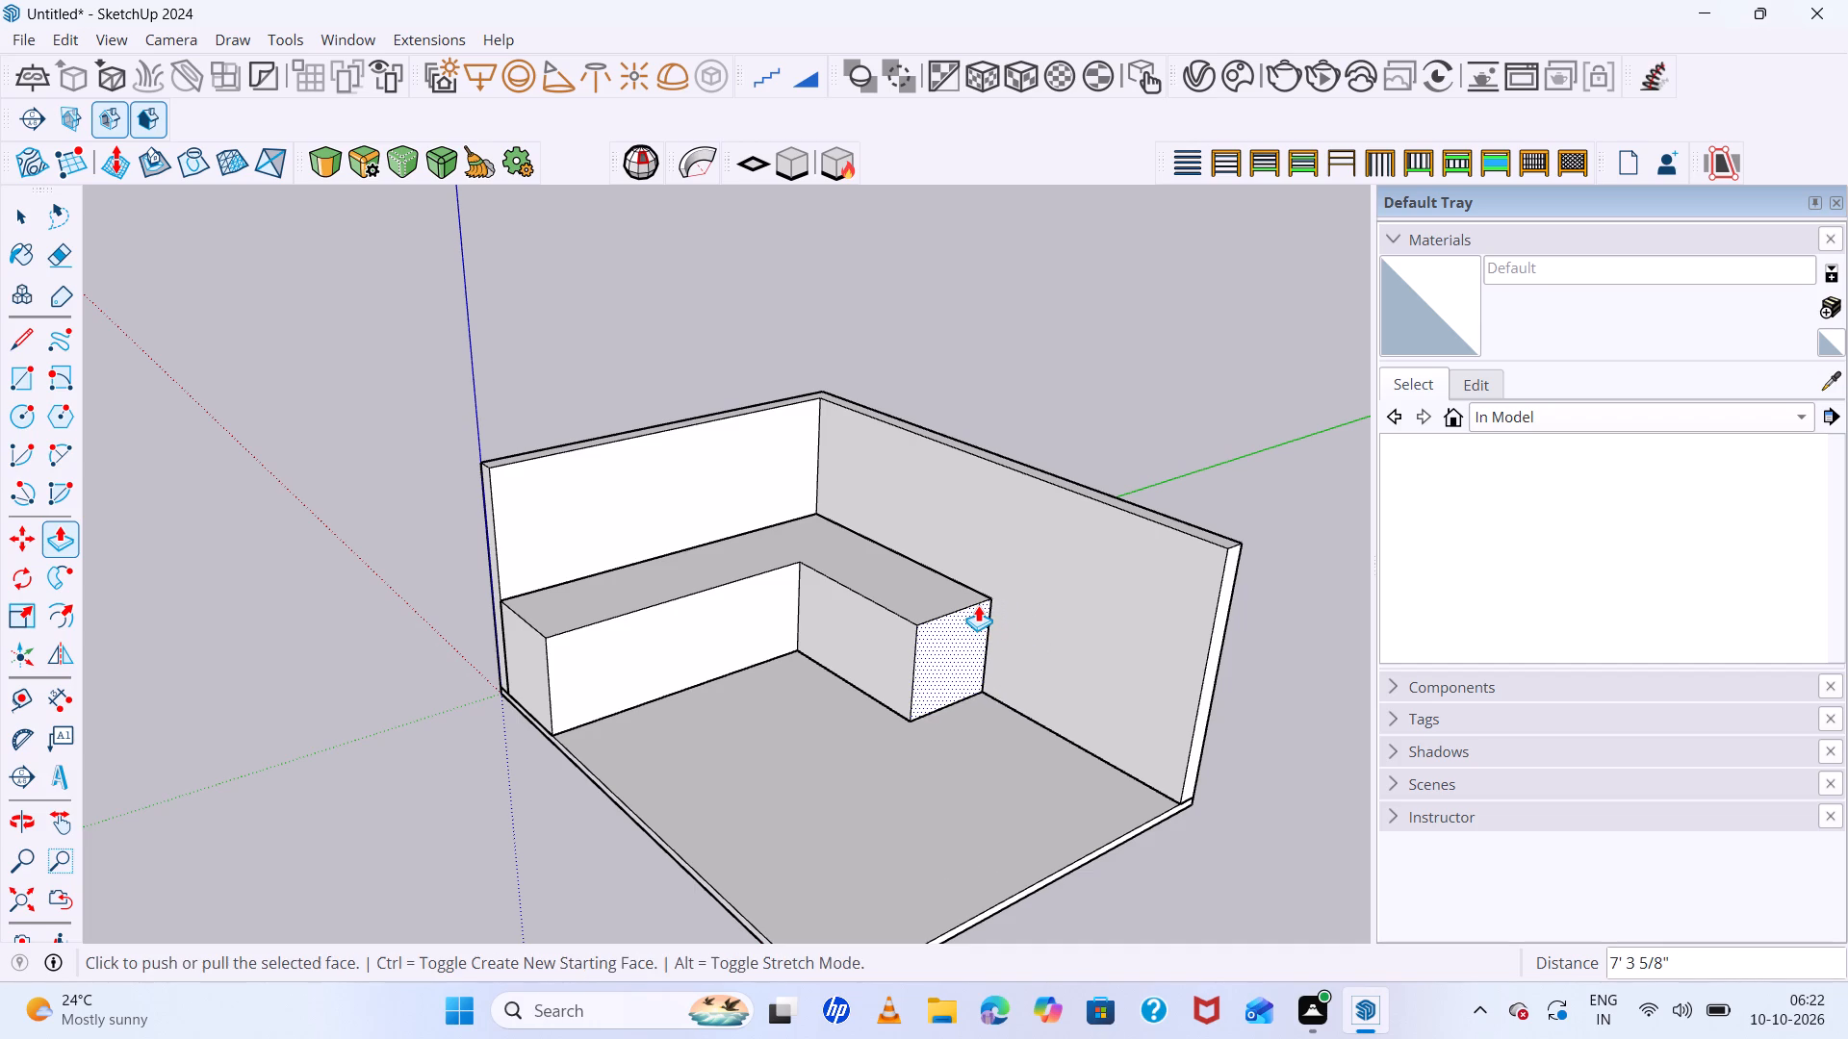
Push the block's end face at the slab's front edge back about 5' 9" along the green-axis wall.
key(space)
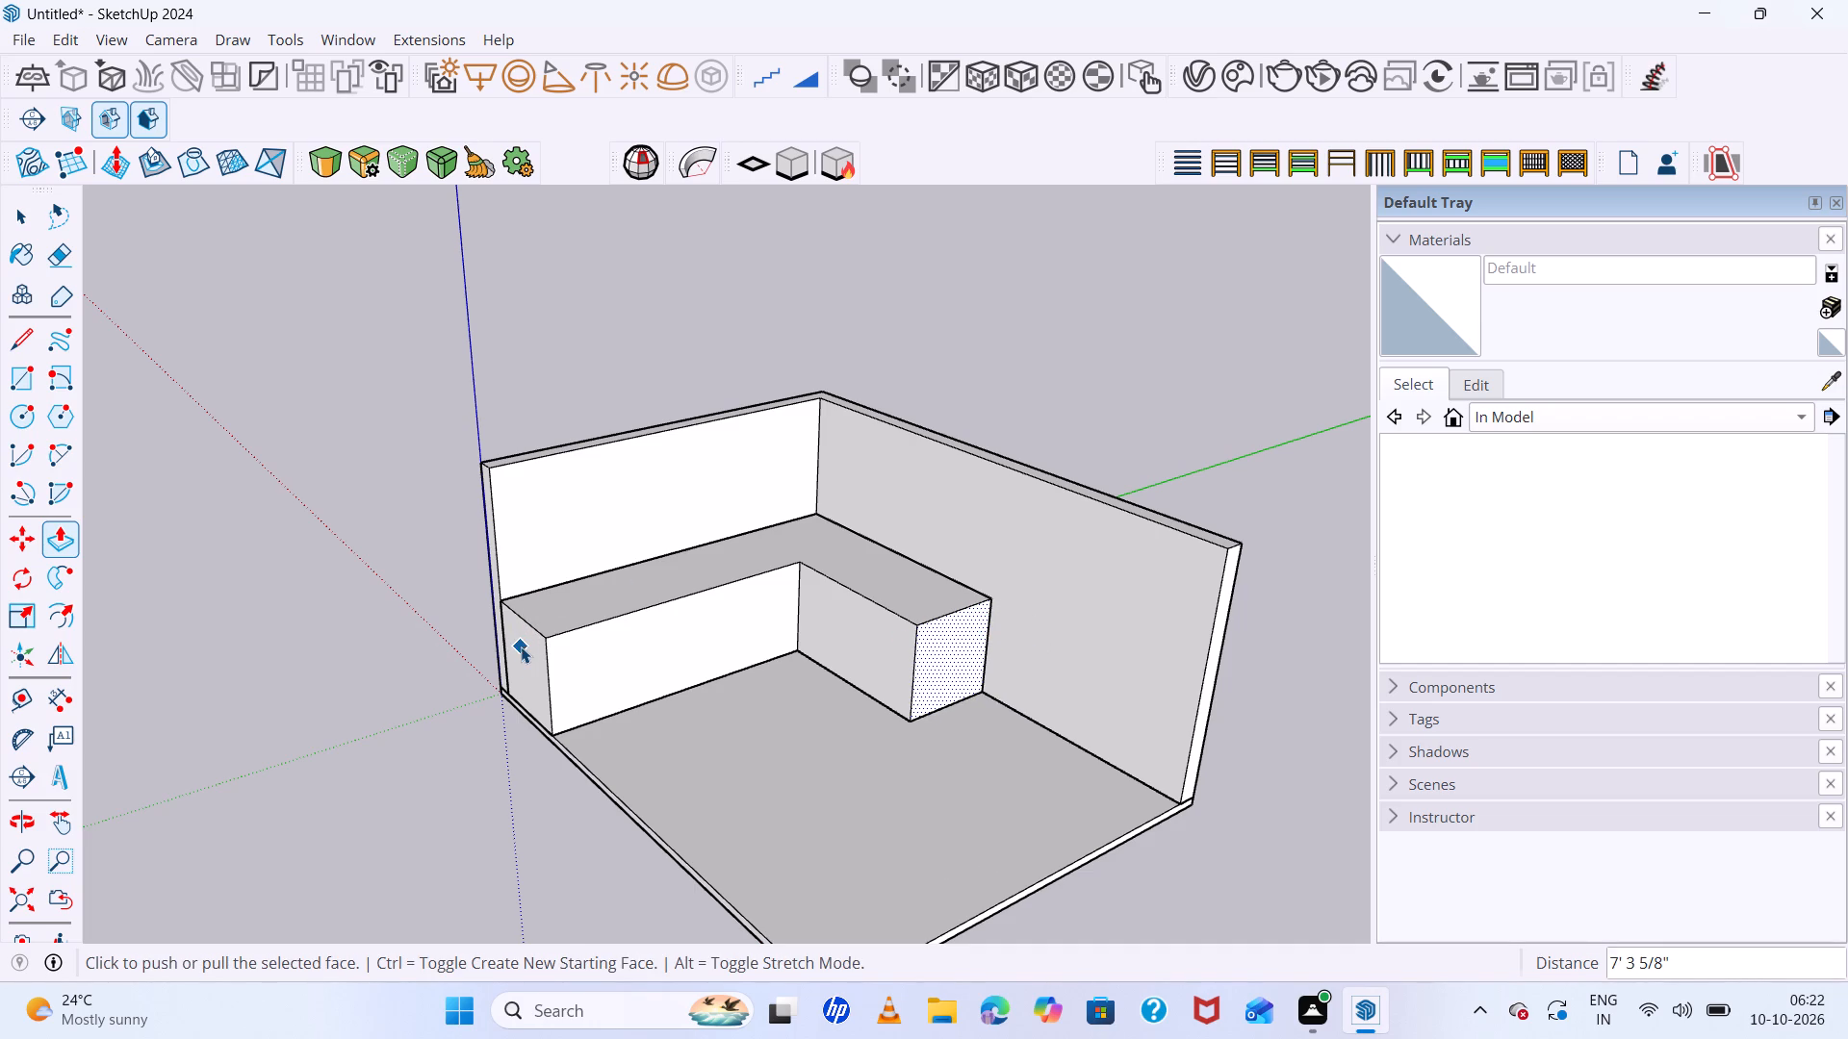
click(521, 646)
key(p)
click(521, 646)
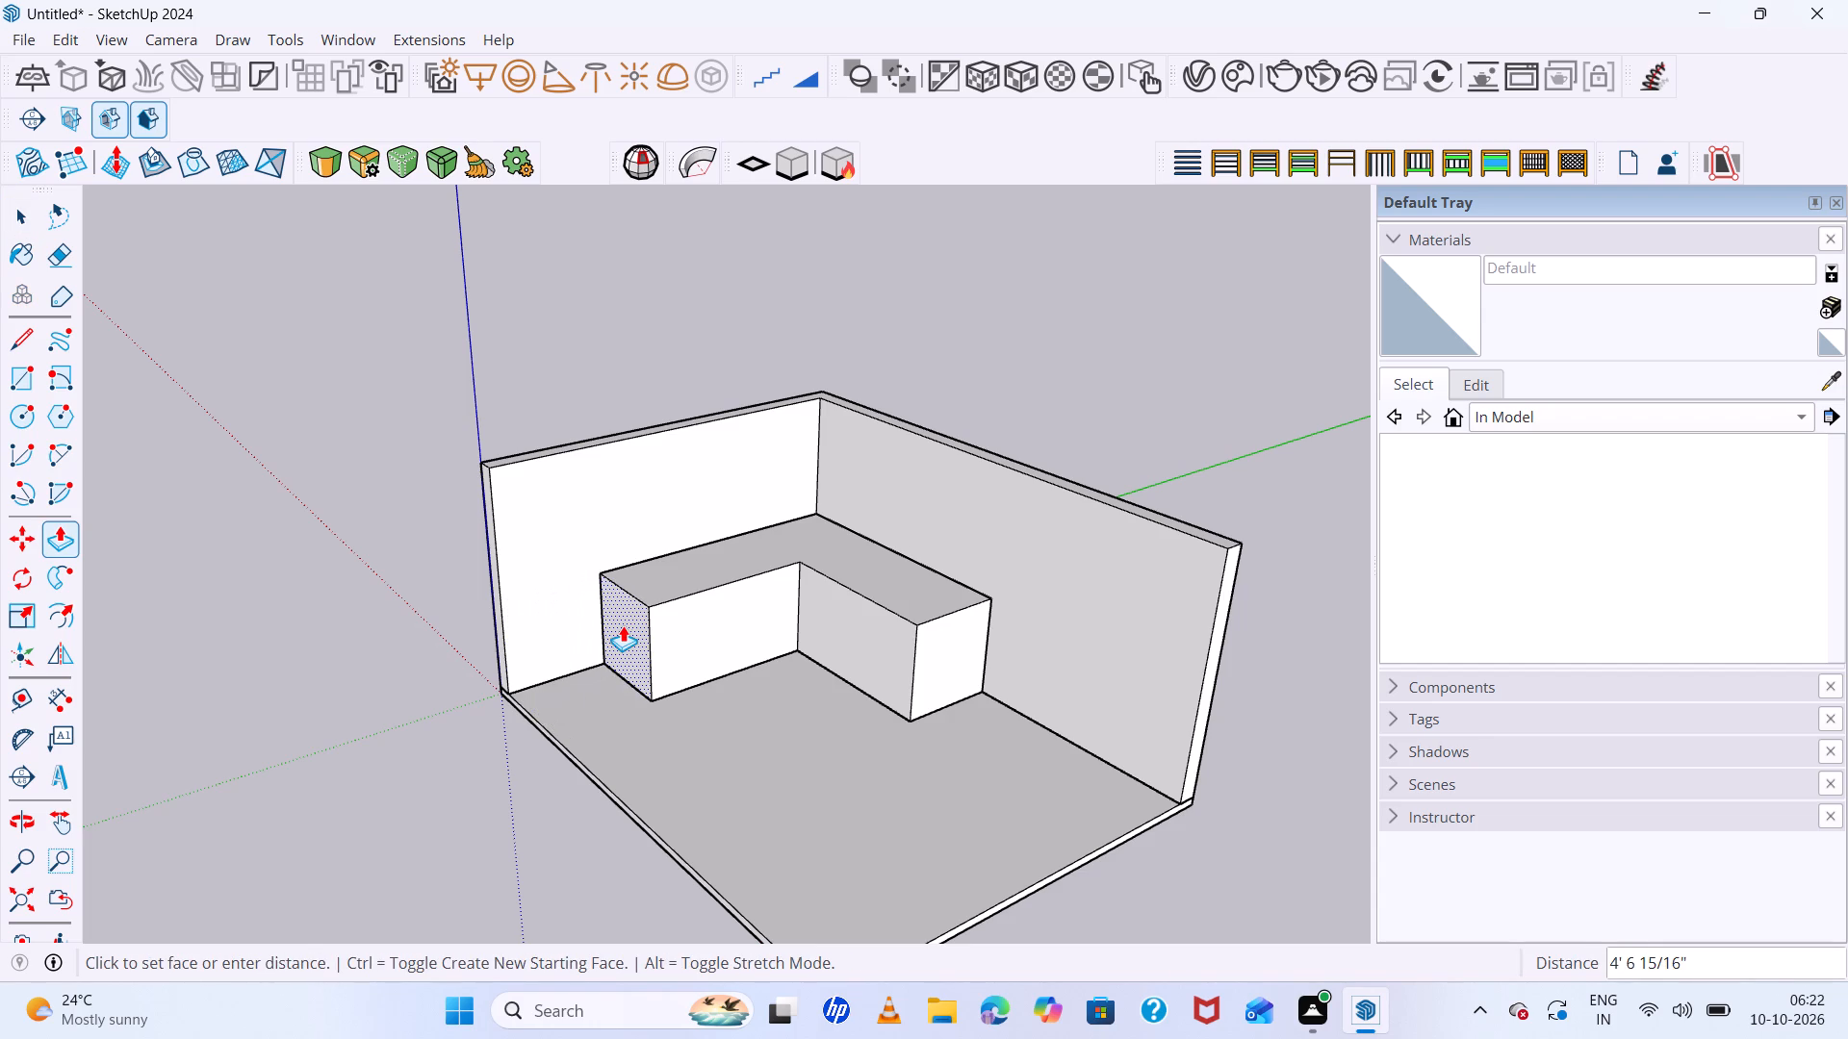
click(645, 611)
Push the L-shaped block's top face down about 1' 7".
middle_drag(860, 630, 885, 674)
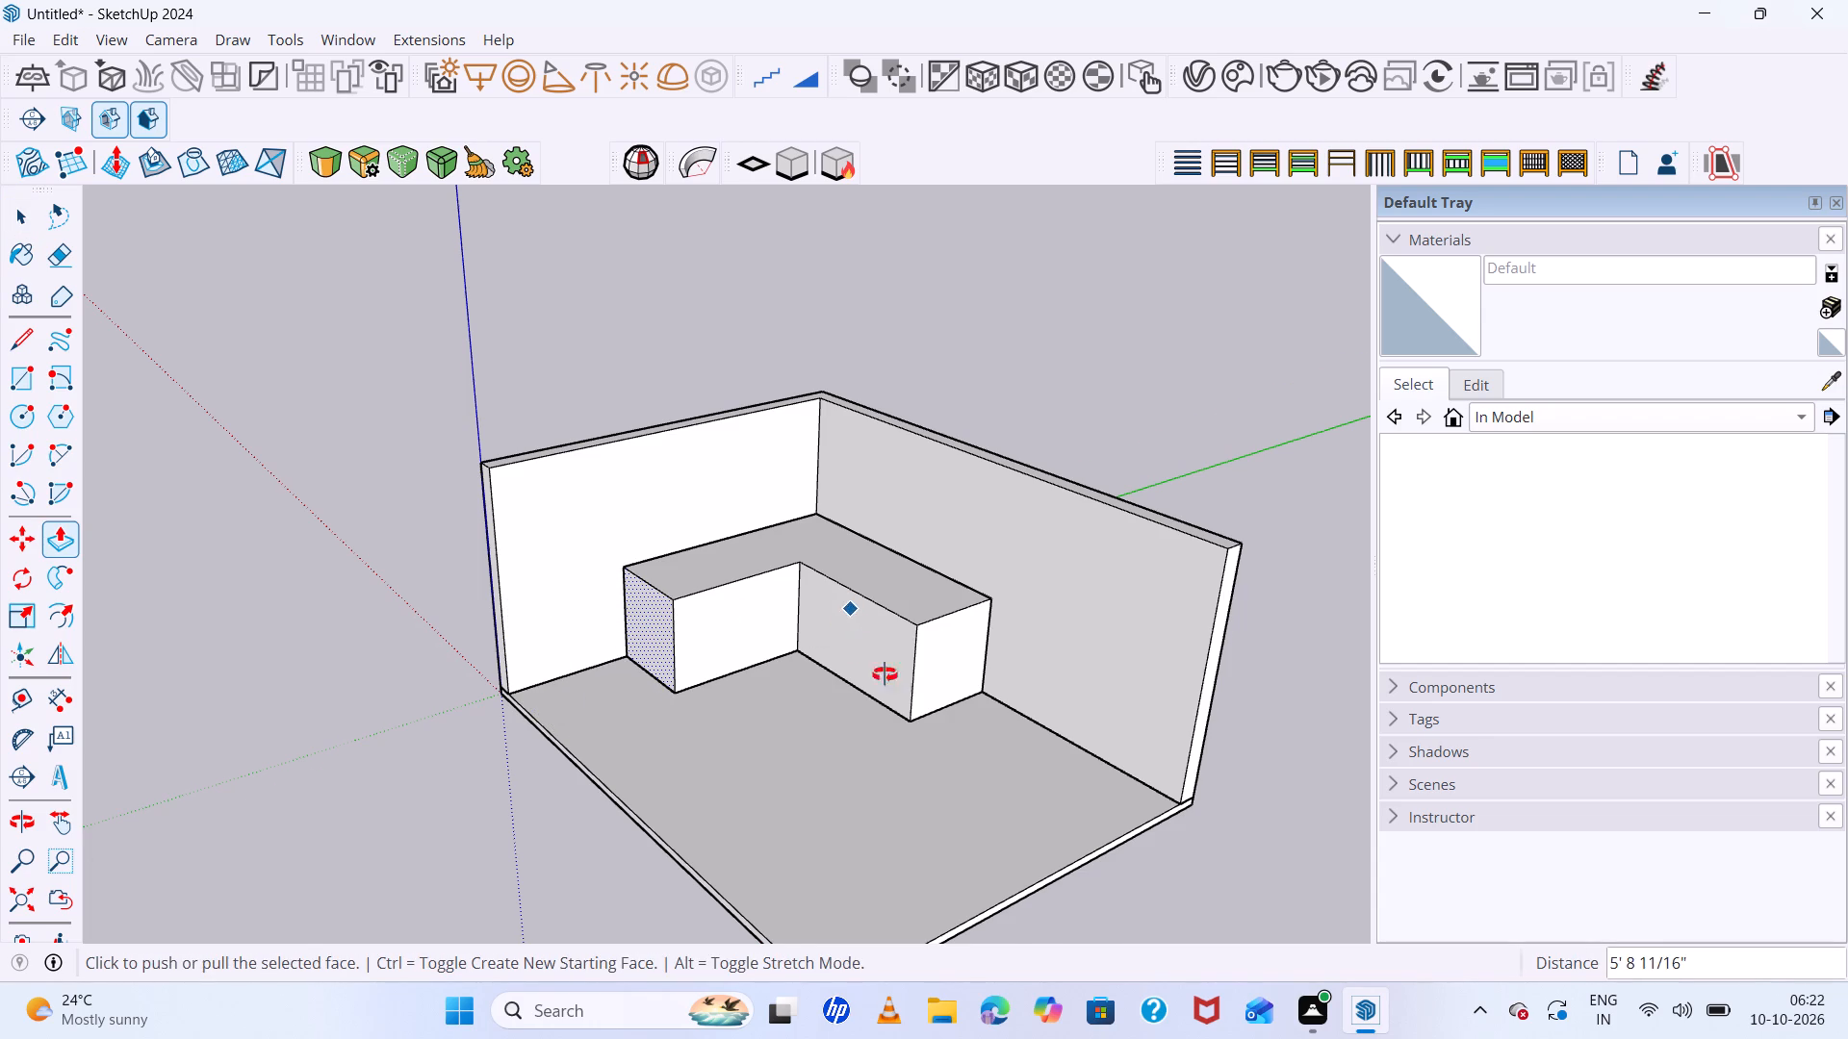
middle_drag(885, 674, 928, 776)
scroll(794, 494, up, 5)
key(space)
click(880, 538)
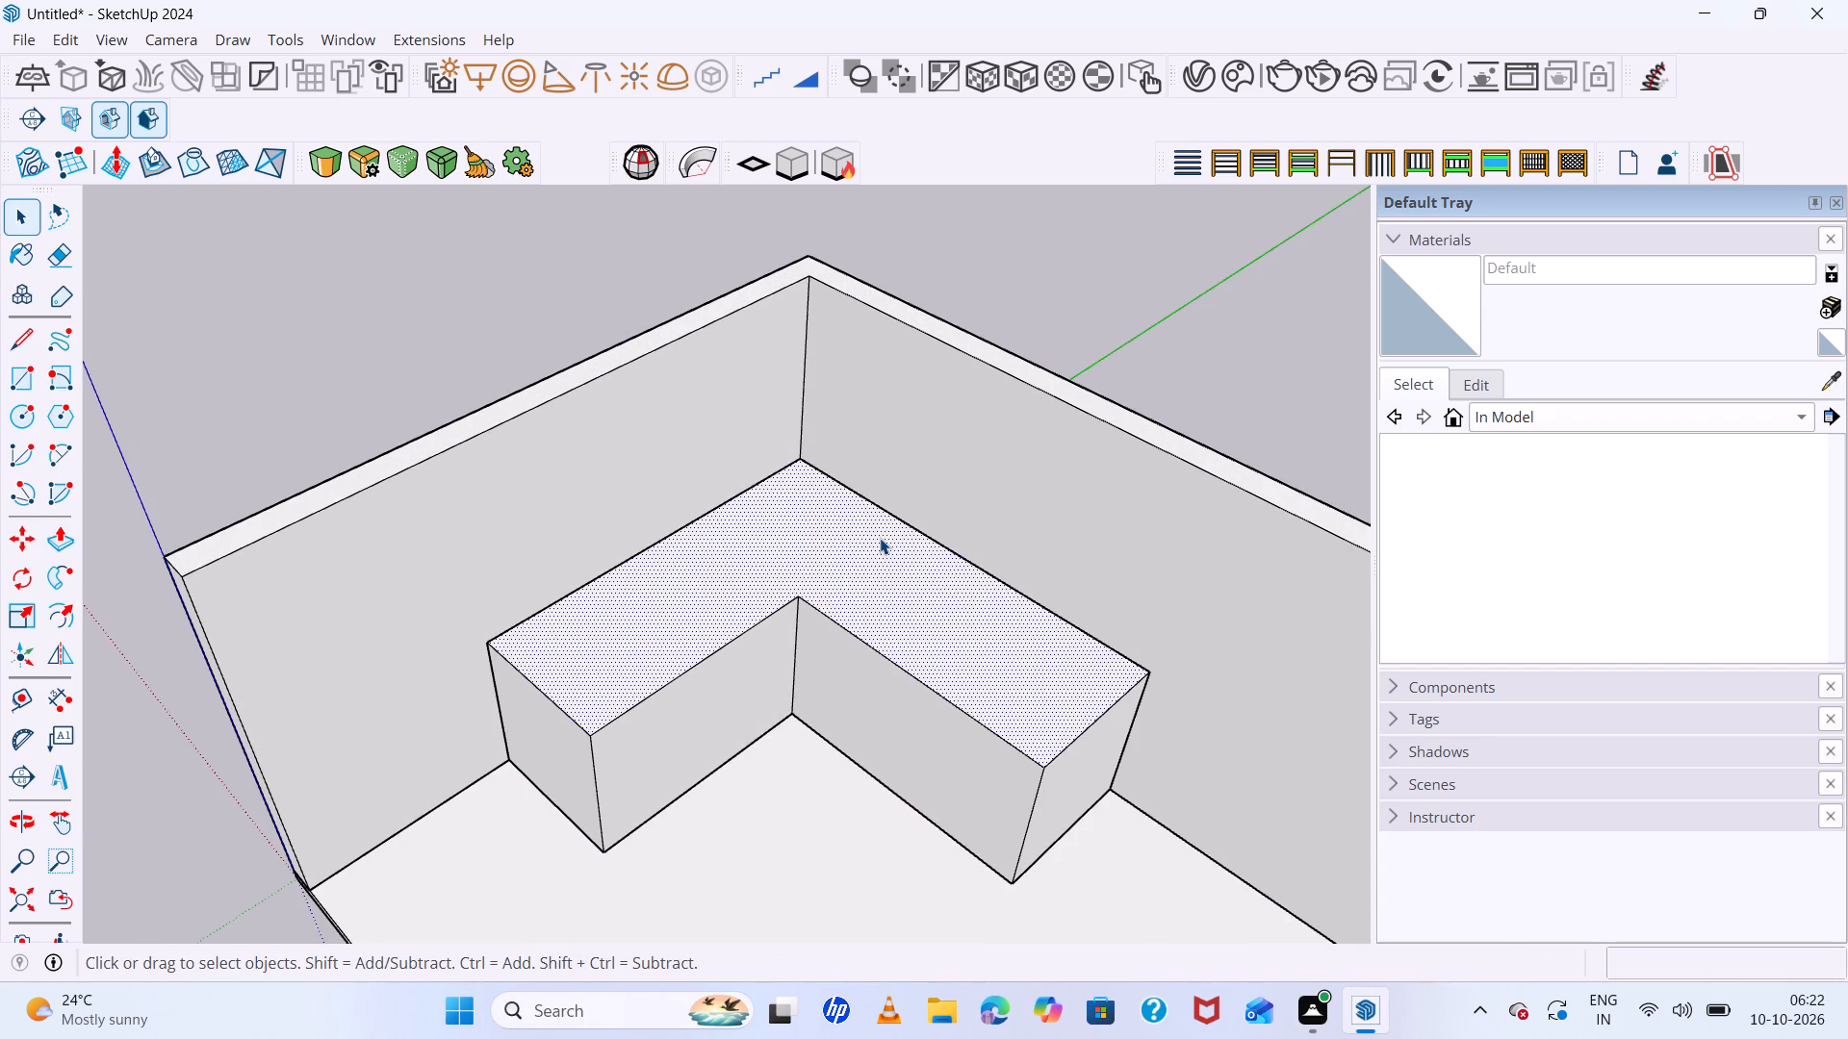
key(p)
click(880, 538)
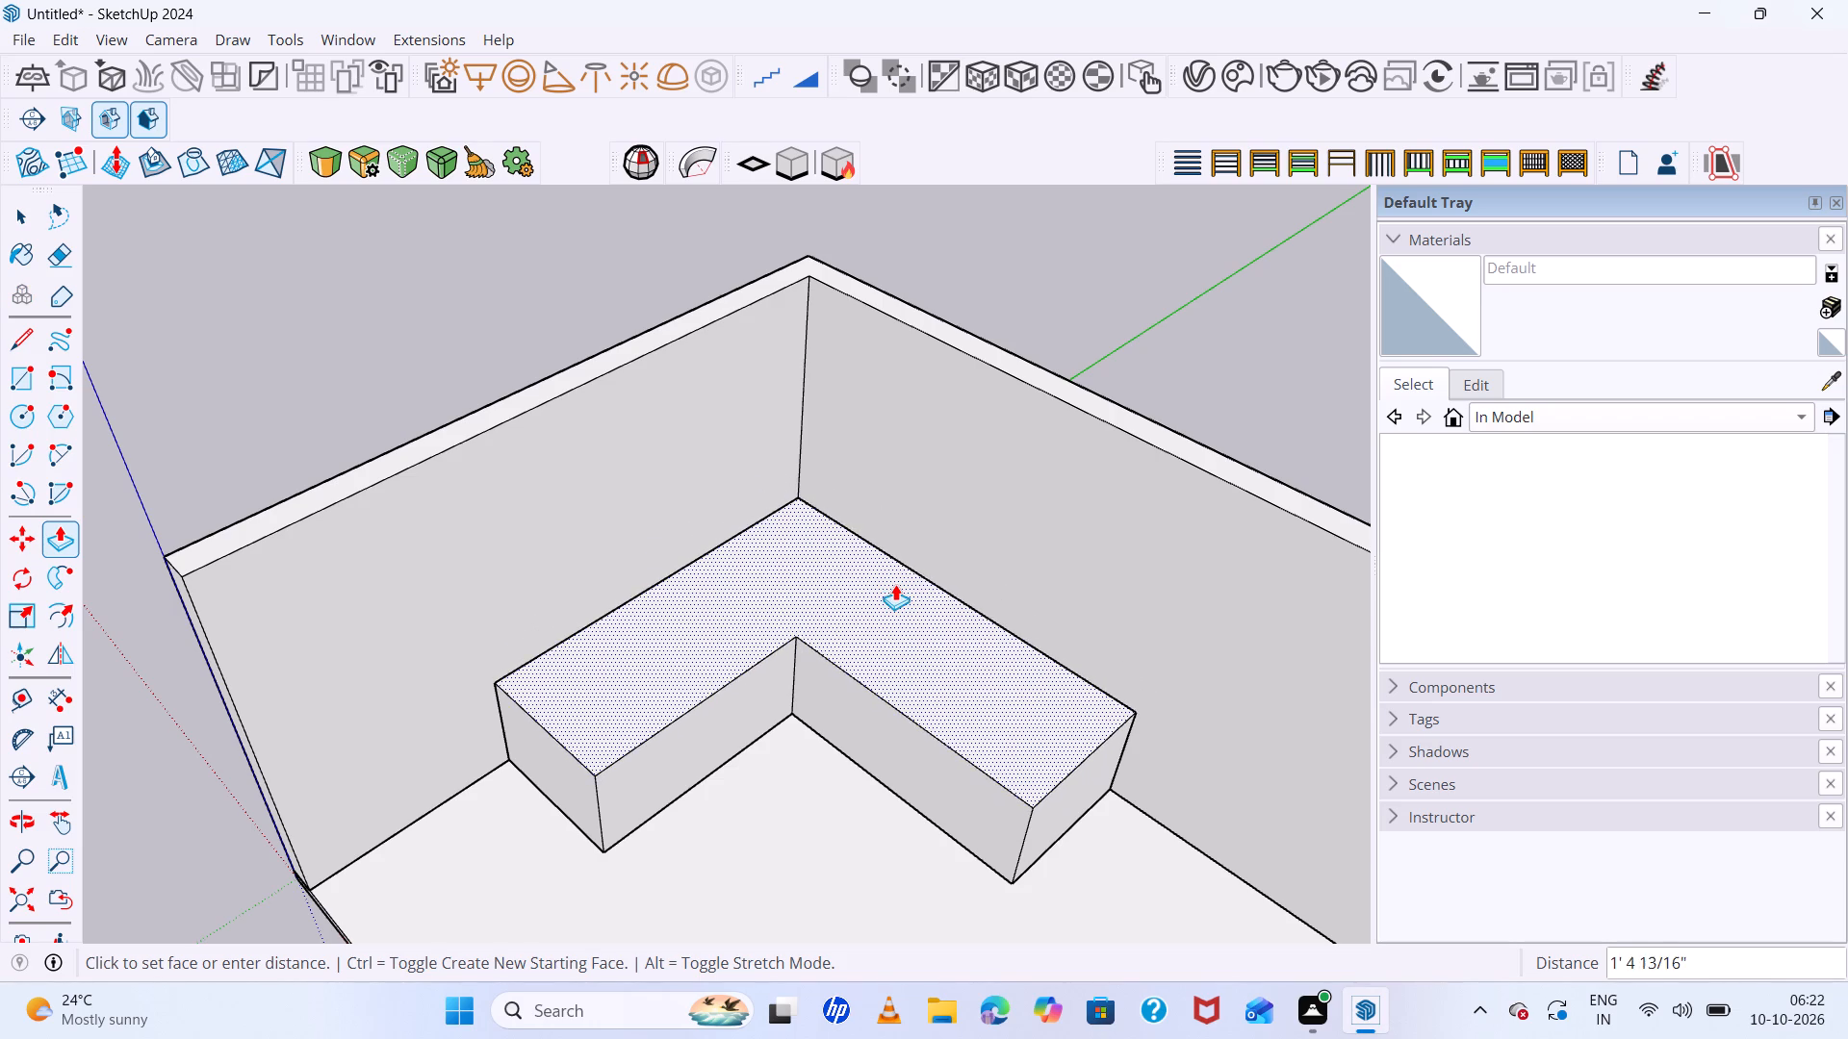
click(896, 587)
Copy the L-shaped block's top face straight down about 2' 7" to form a thin skirting outline just above the floor.
middle_drag(958, 684, 957, 476)
middle_click(956, 475)
scroll(467, 486, down, 7)
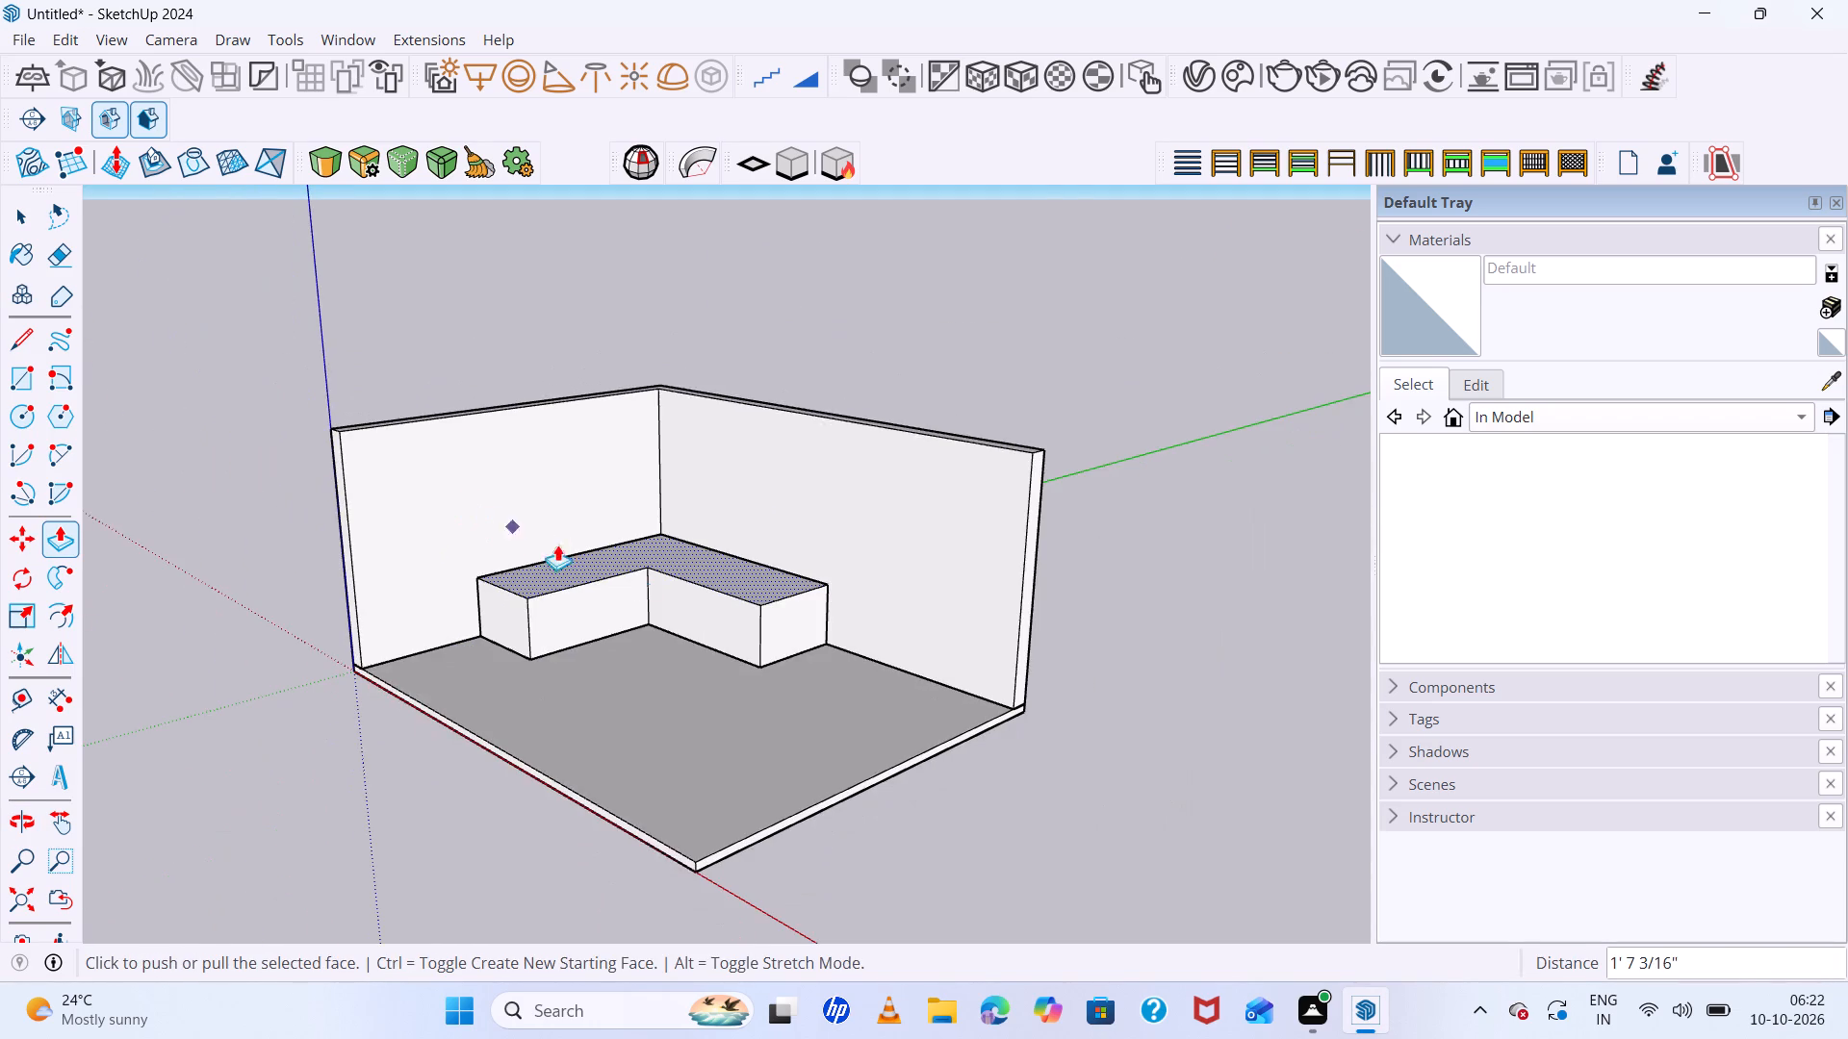
middle_drag(763, 623, 780, 532)
scroll(711, 586, up, 4)
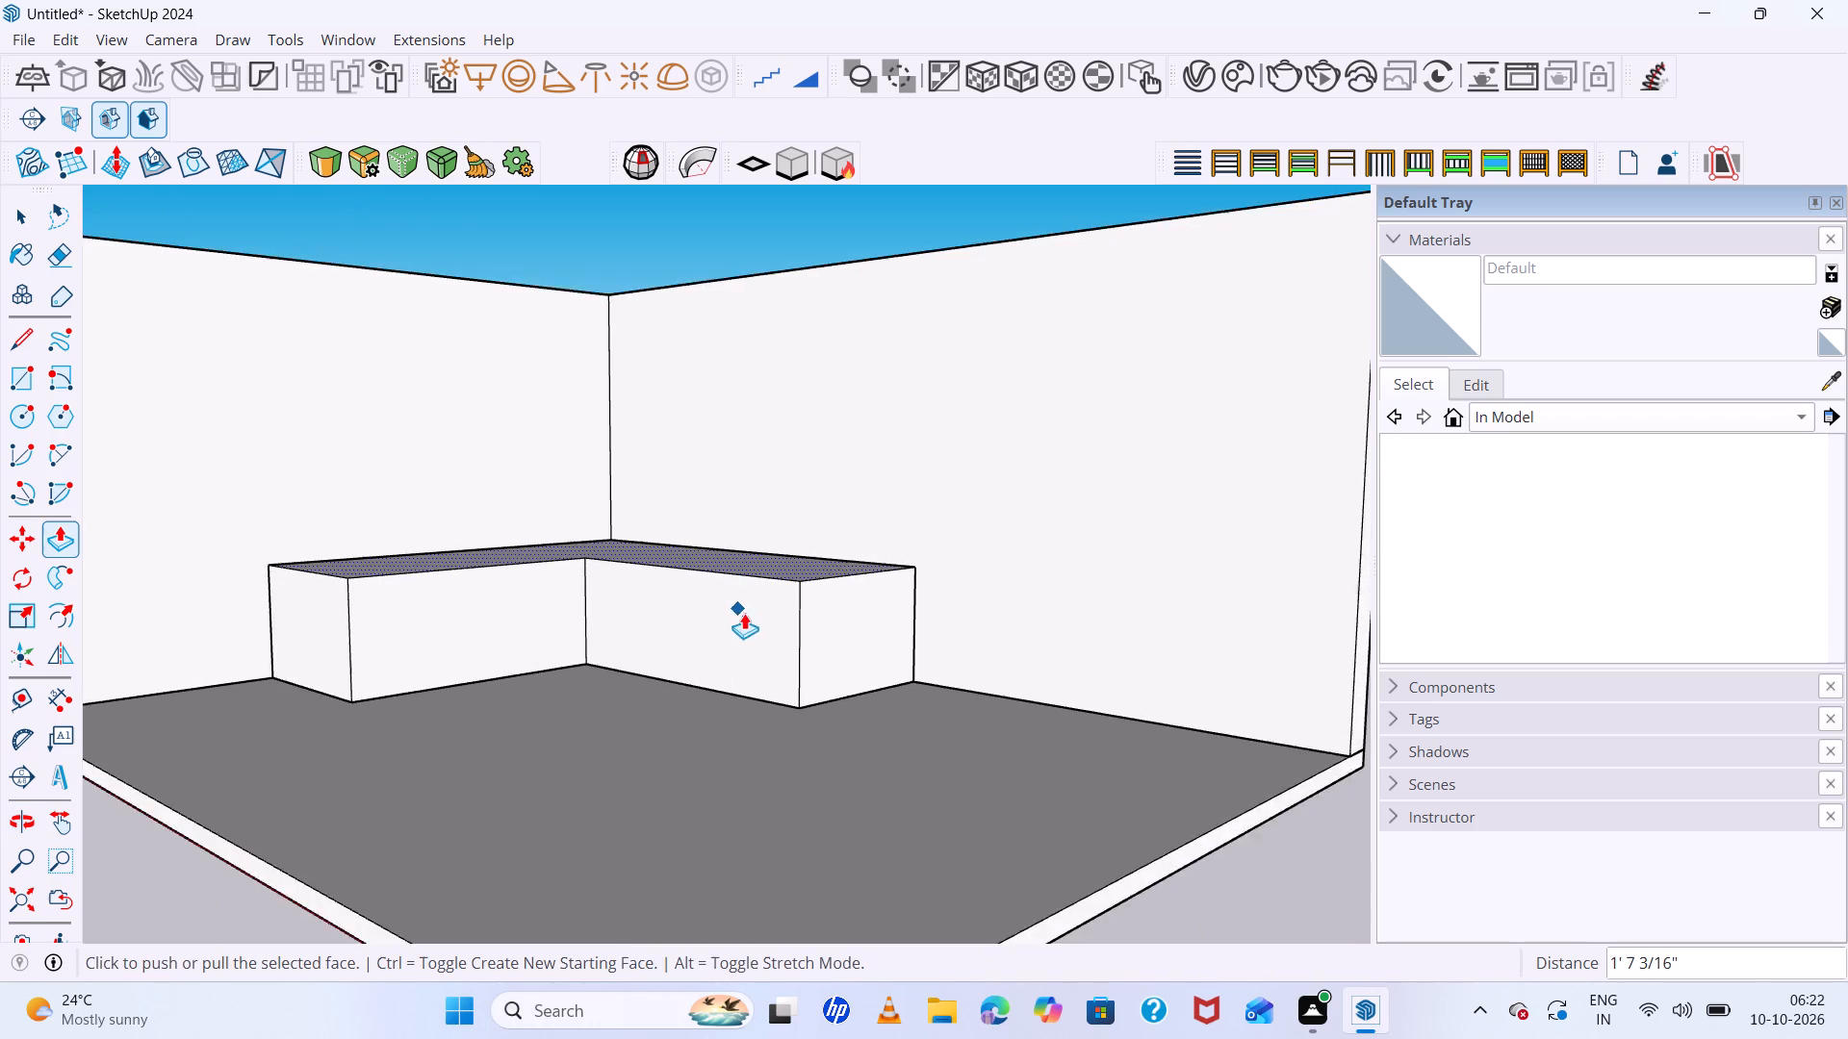
scroll(744, 613, up, 4)
key(space)
middle_drag(777, 618, 779, 684)
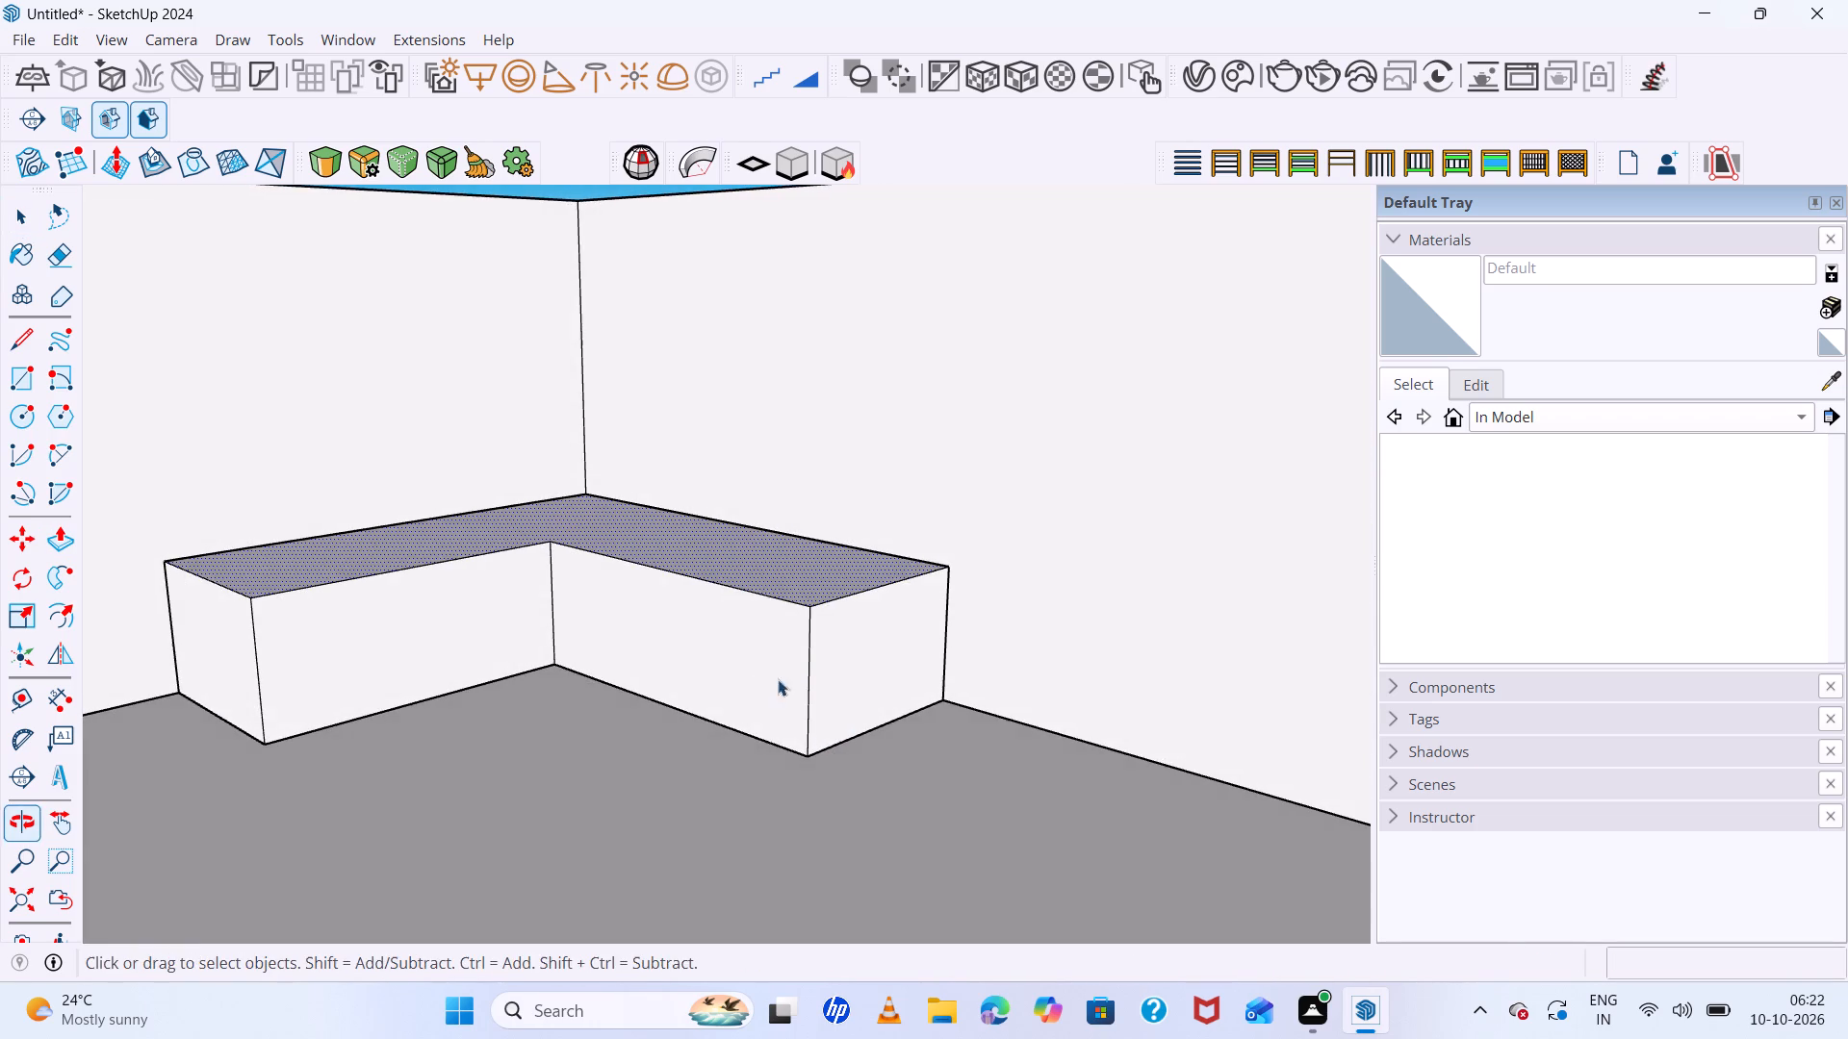
middle_drag(779, 554, 786, 611)
key(m)
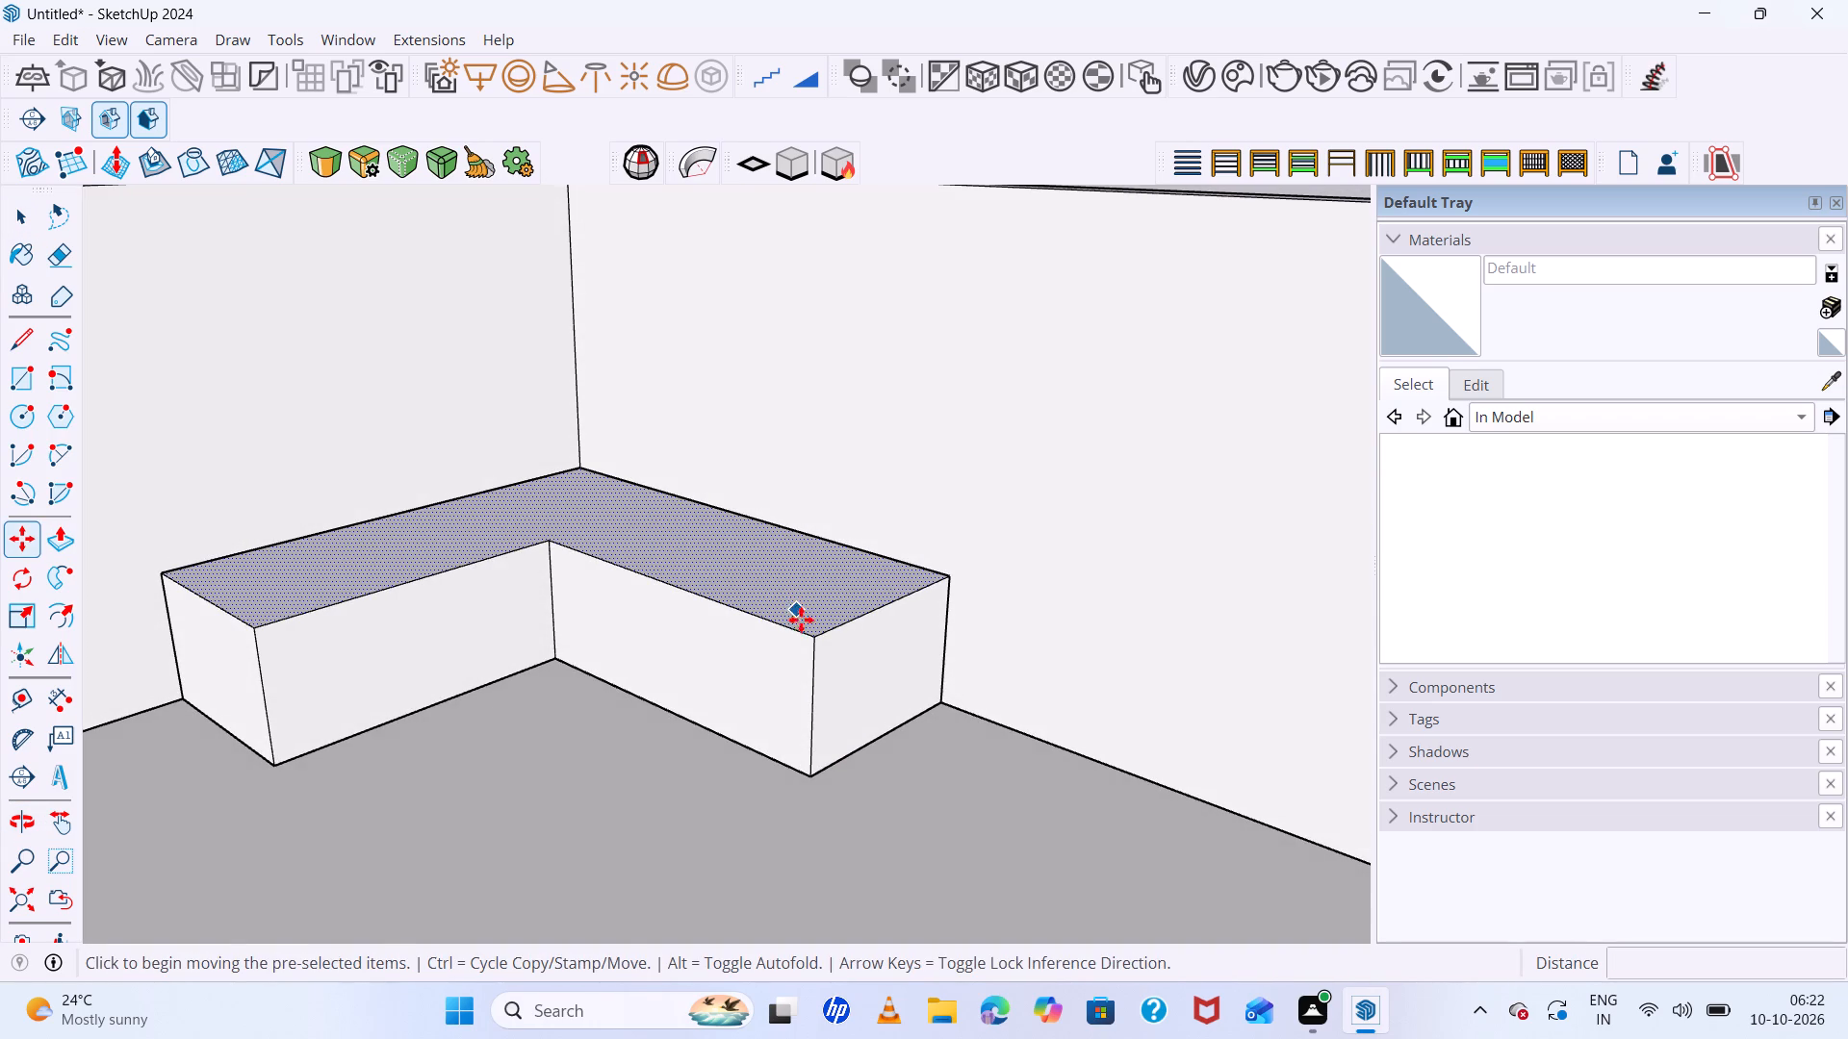
click(817, 634)
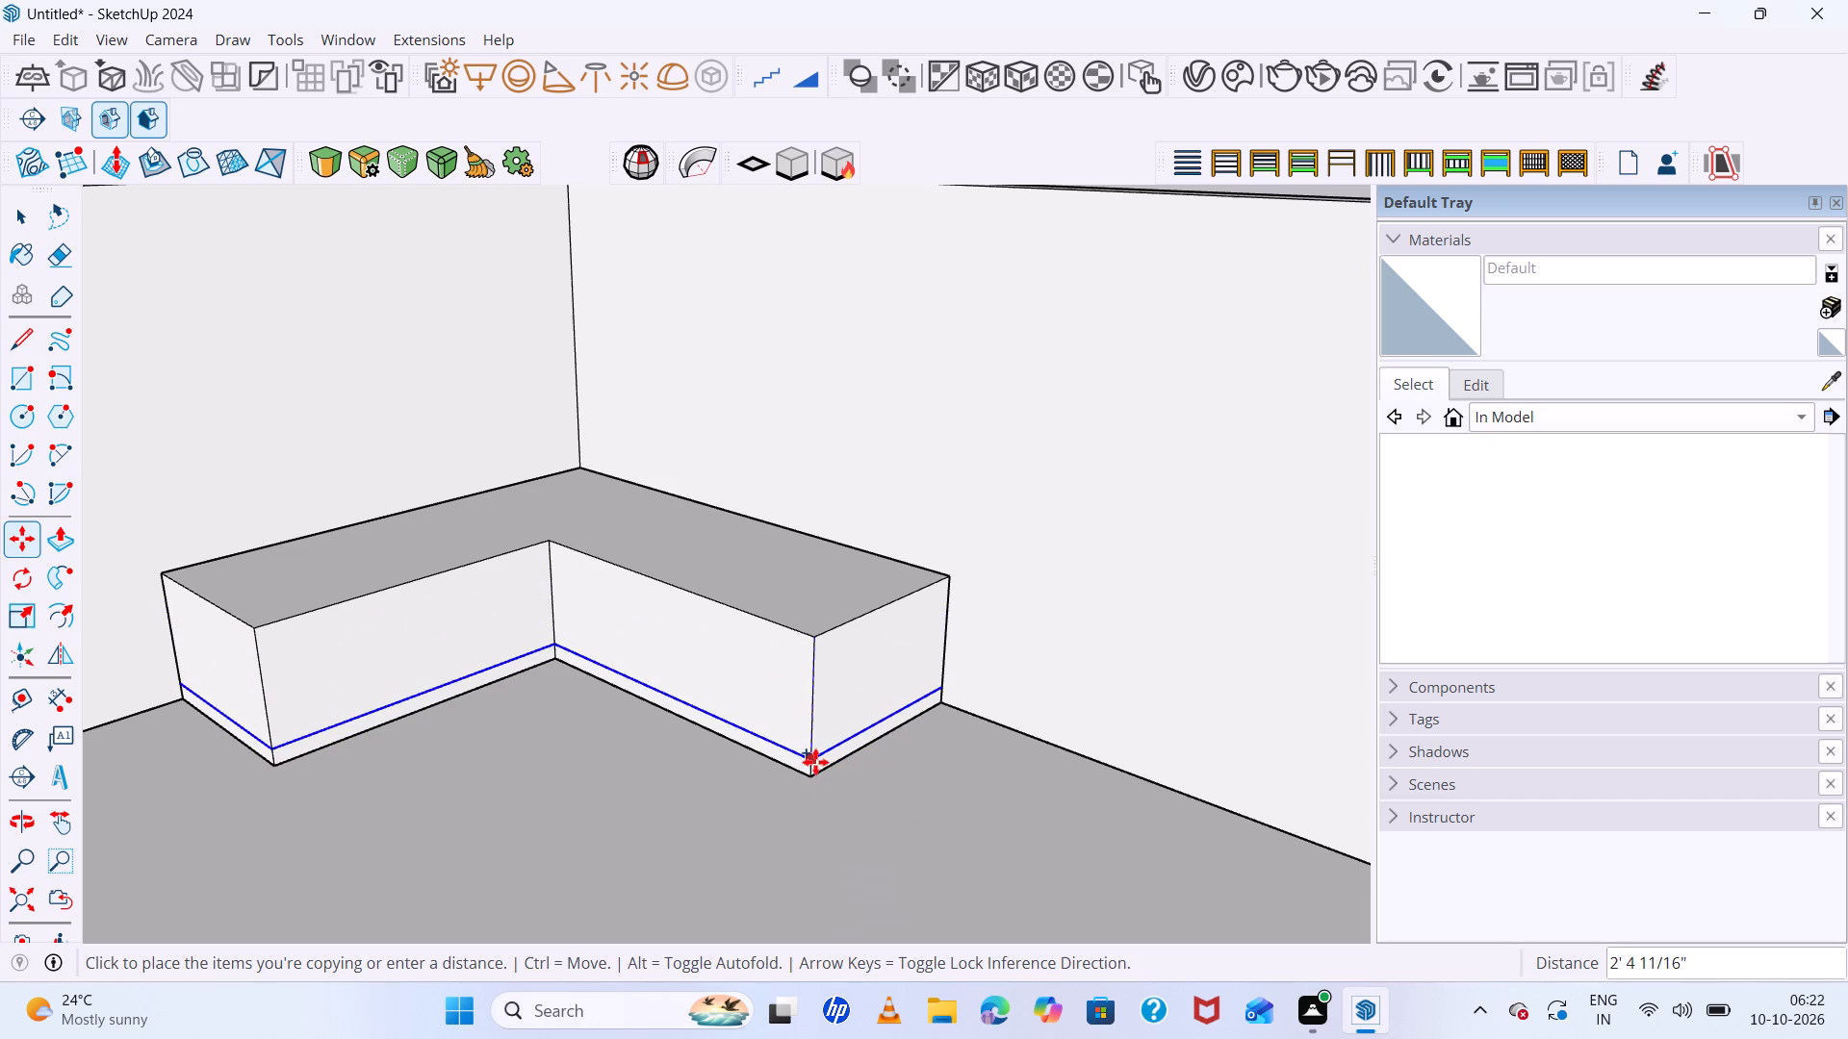
scroll(816, 760, up, 7)
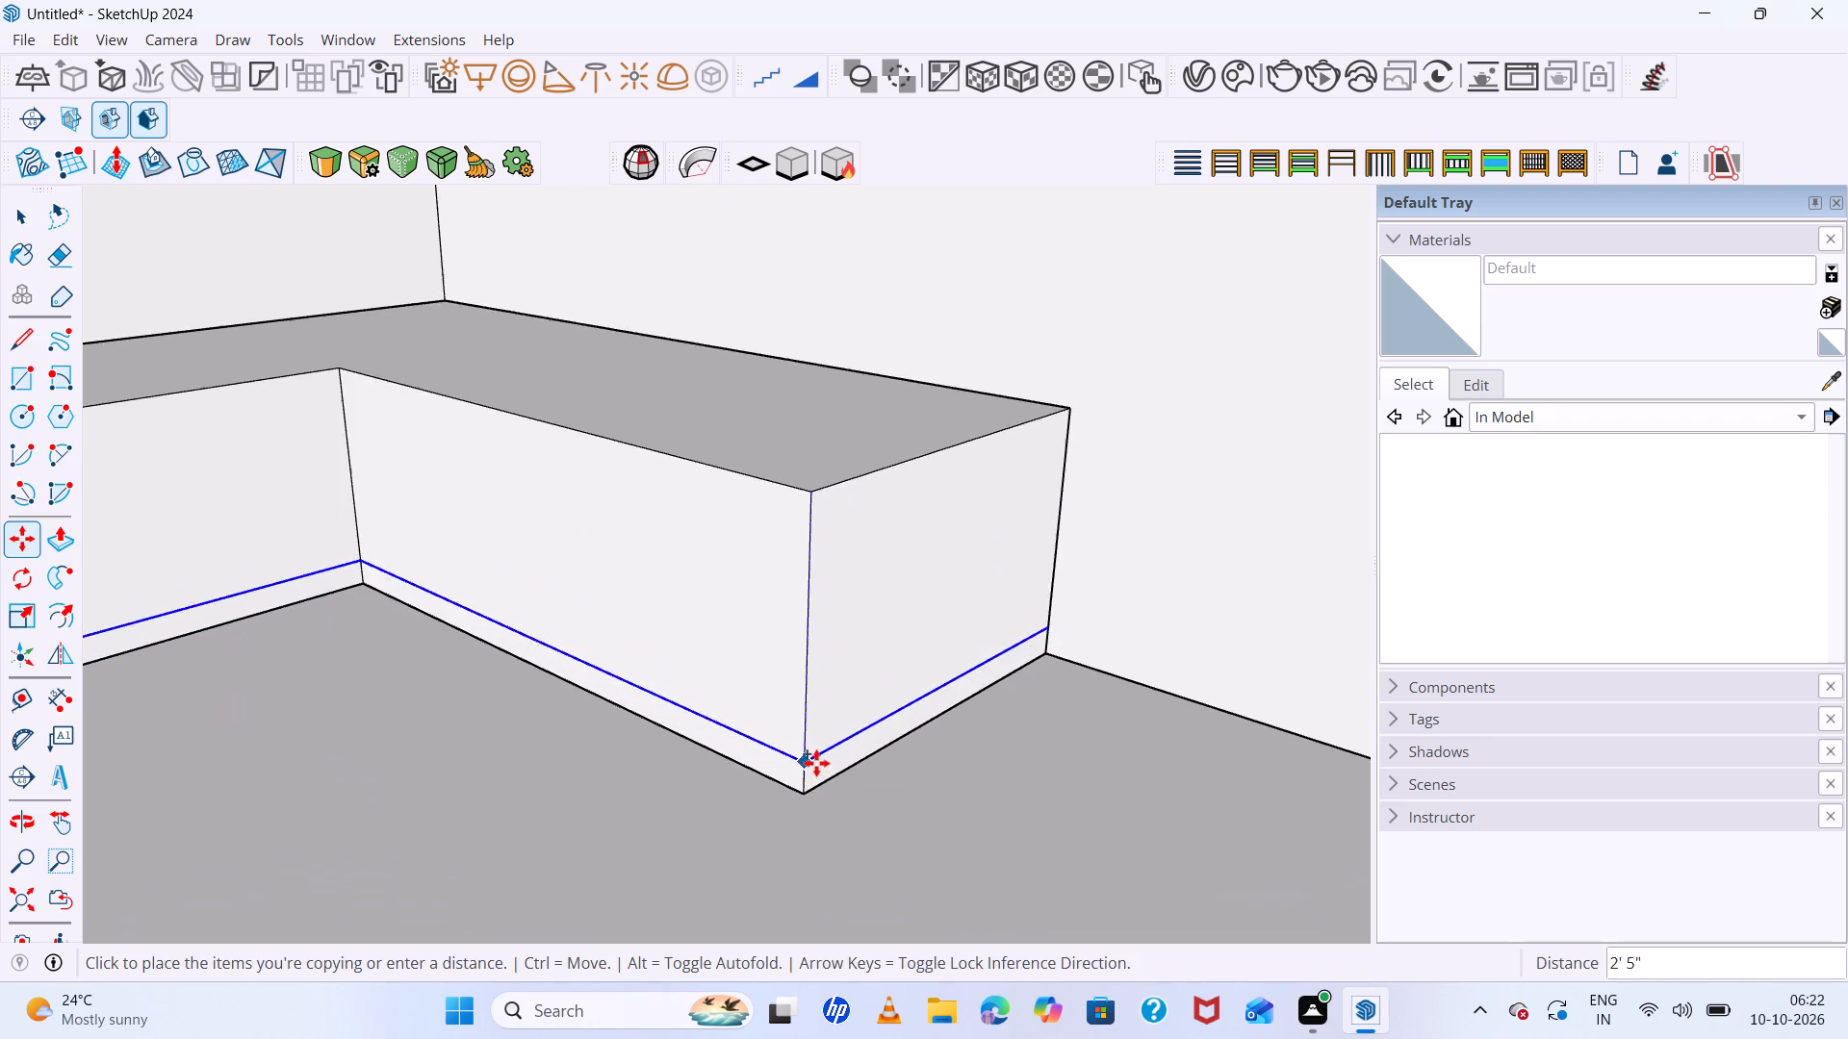
scroll(813, 770, up, 14)
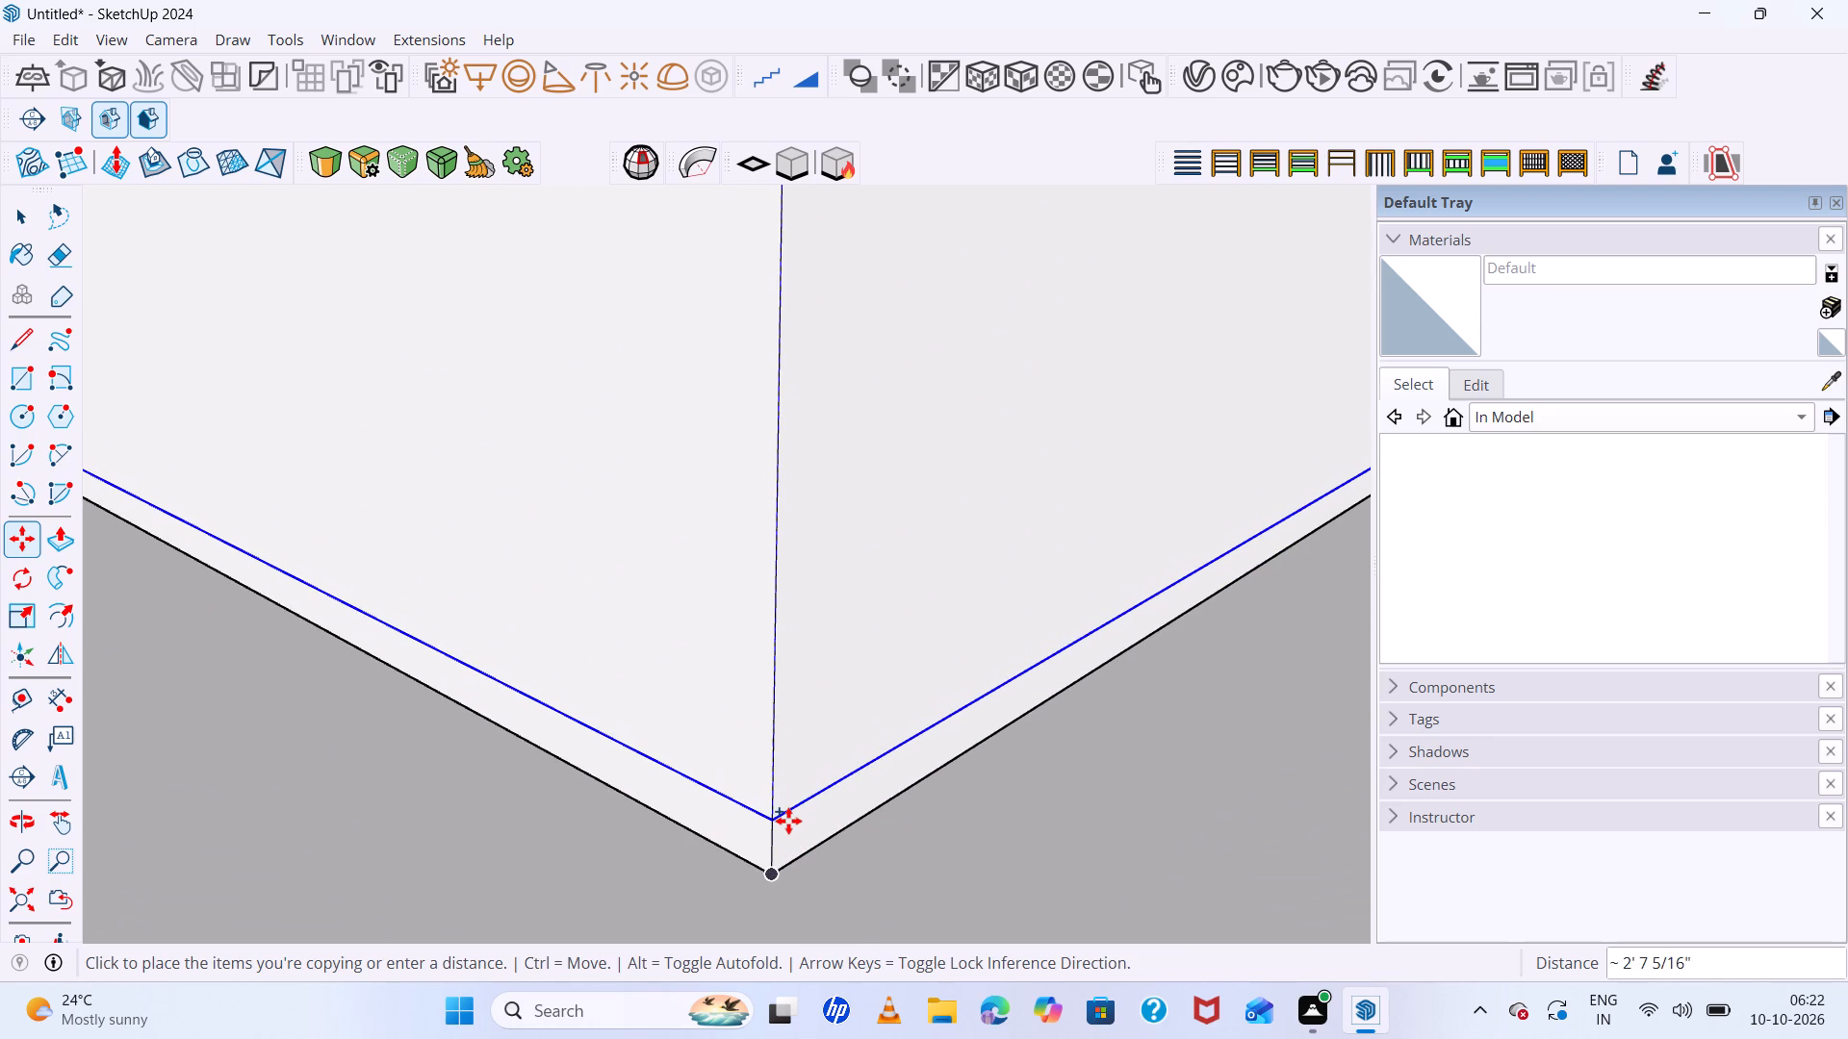
click(788, 821)
key(space)
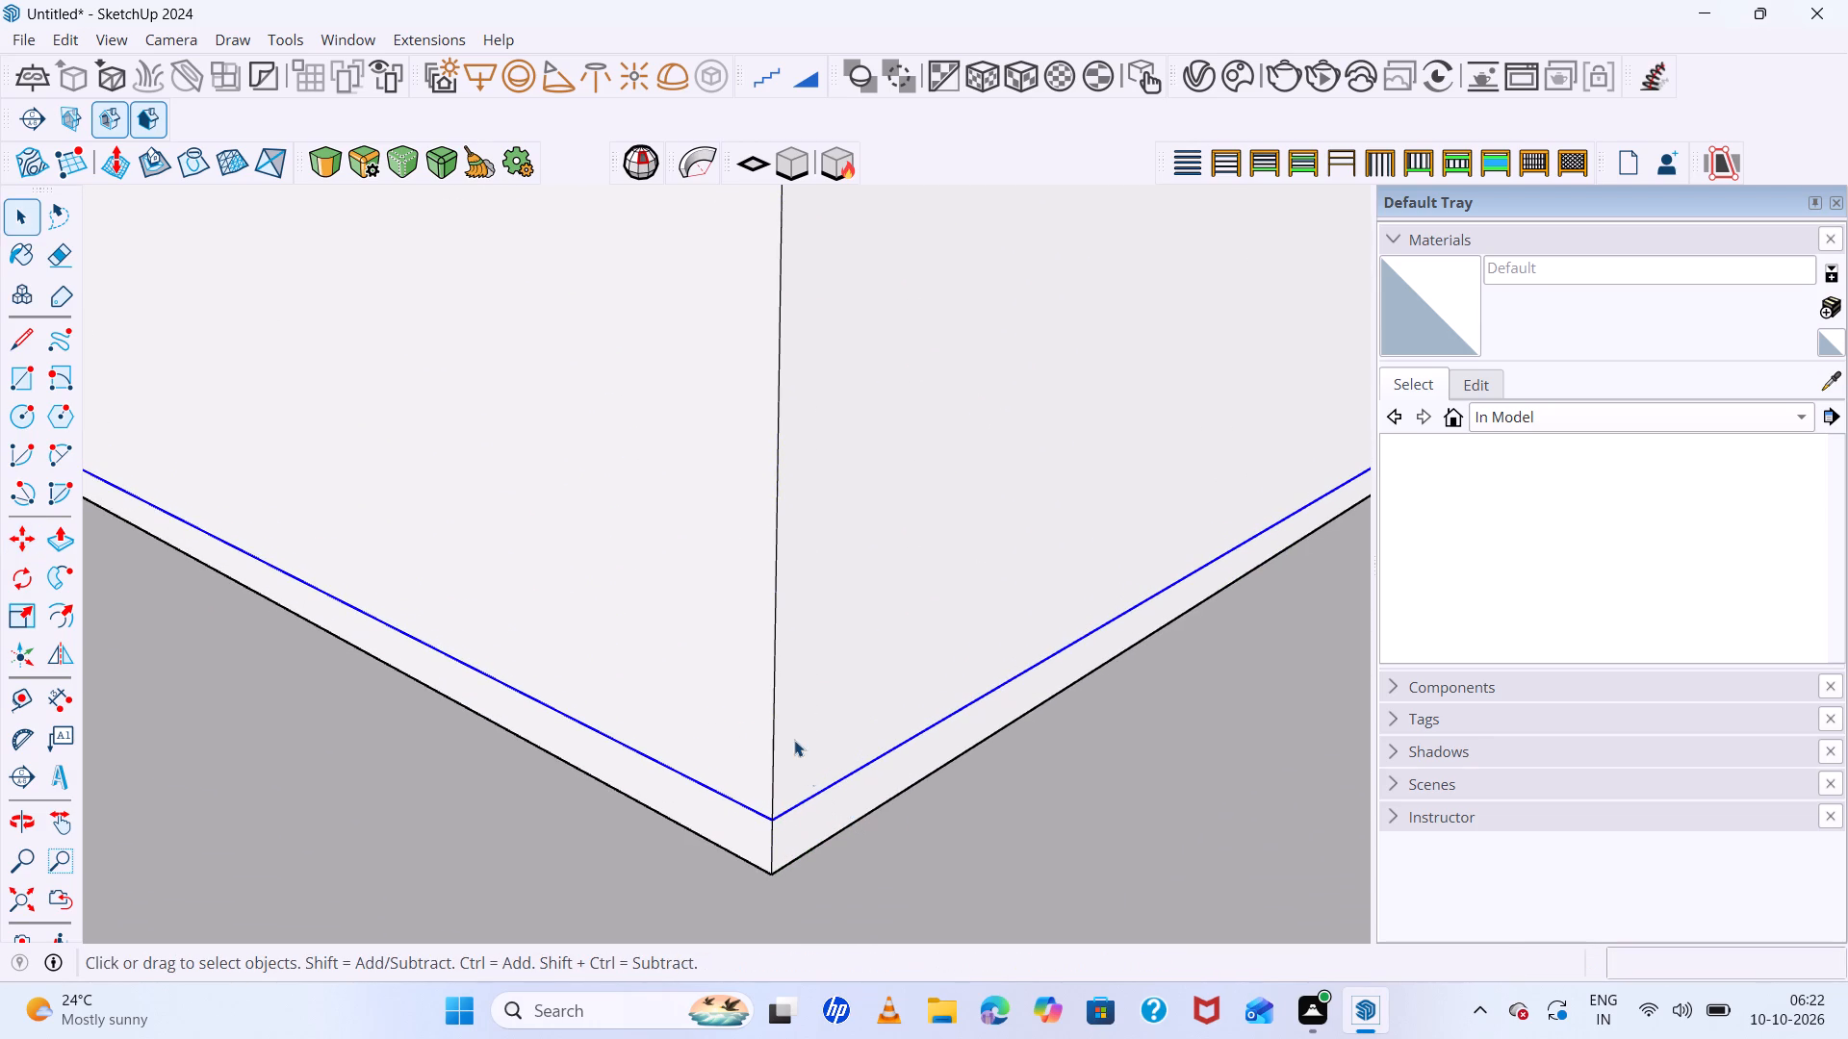
scroll(794, 728, down, 16)
scroll(765, 728, up, 13)
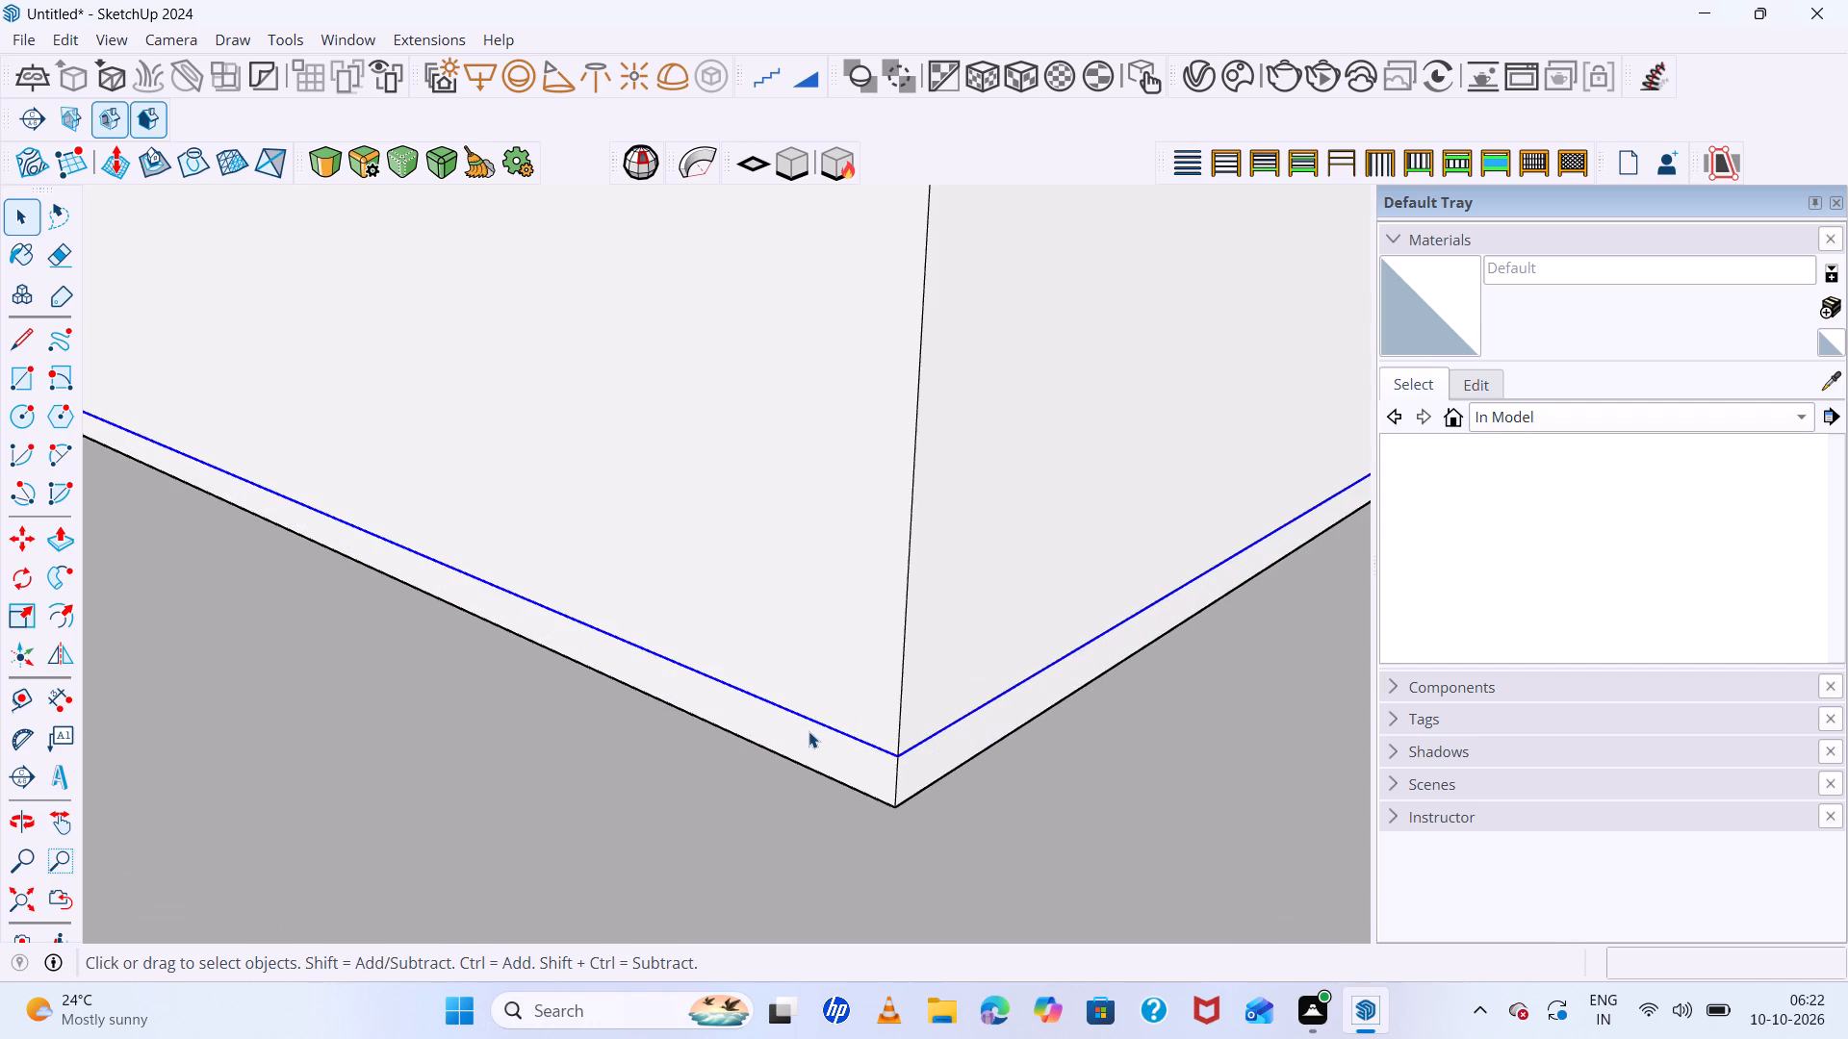
scroll(808, 731, up, 3)
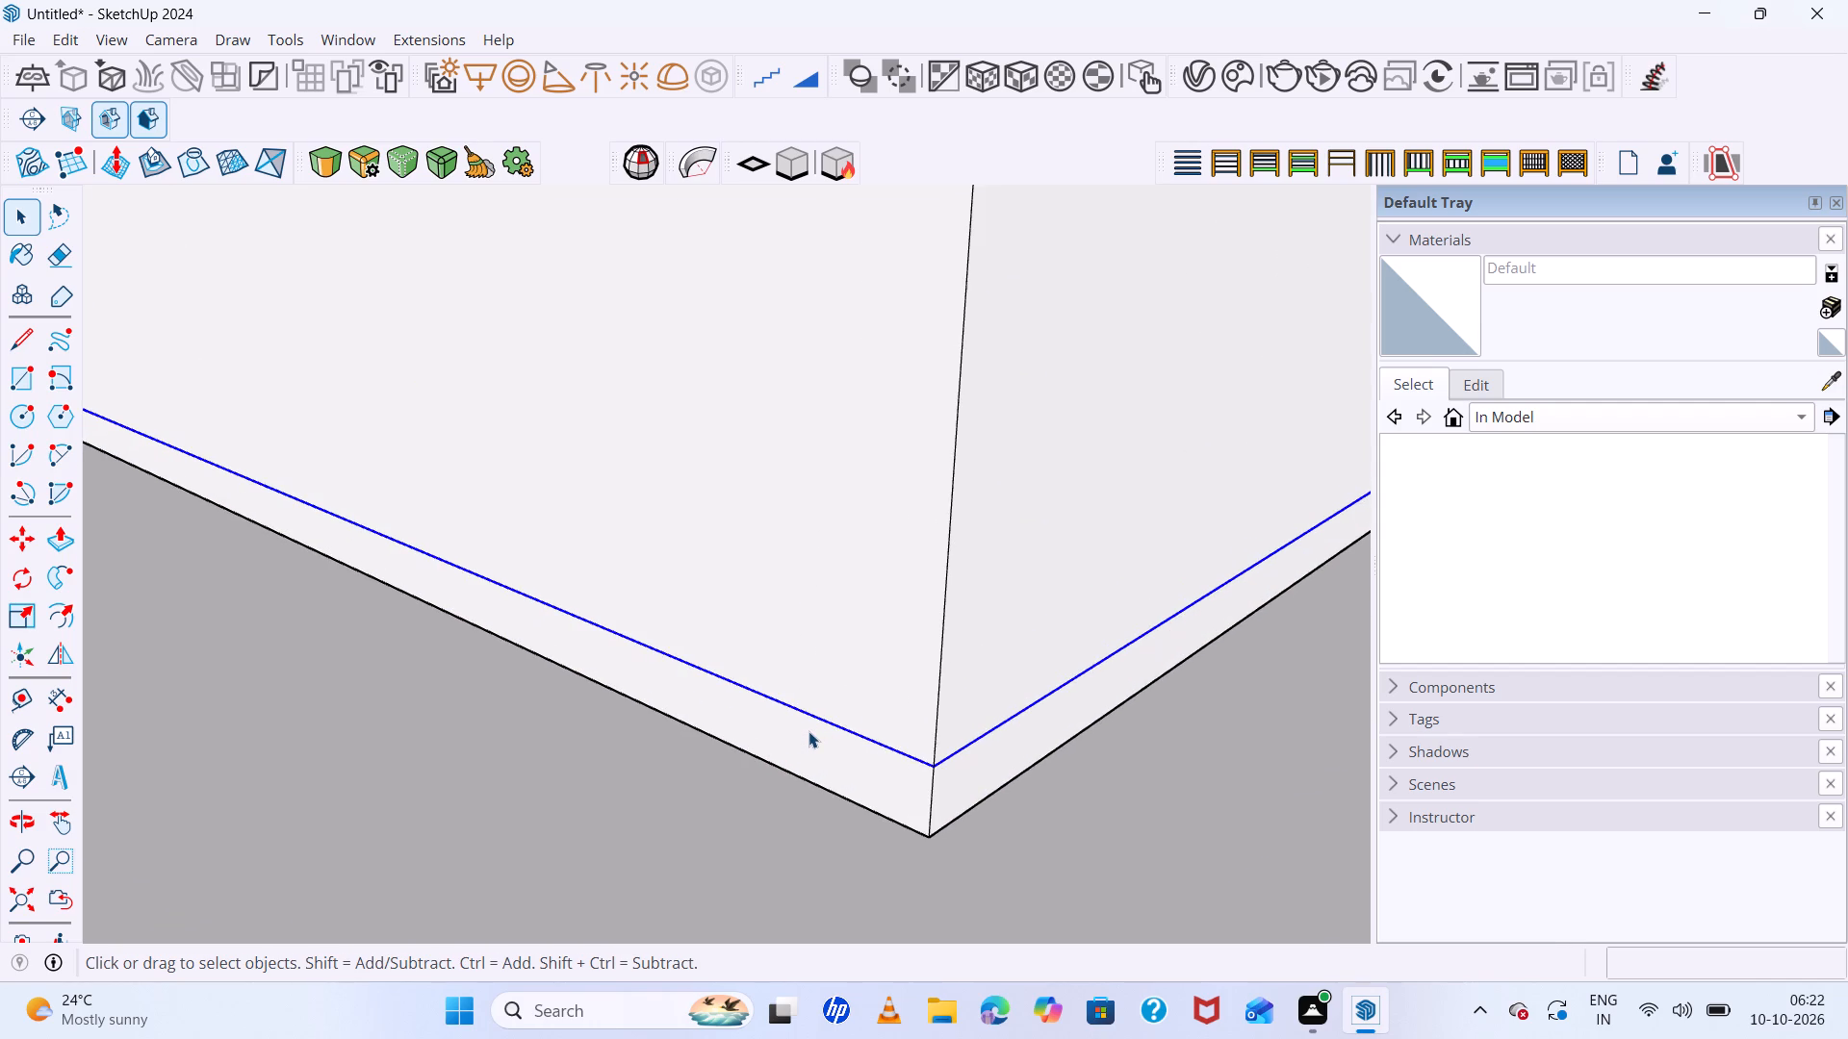
scroll(808, 731, down, 20)
scroll(808, 731, down, 4)
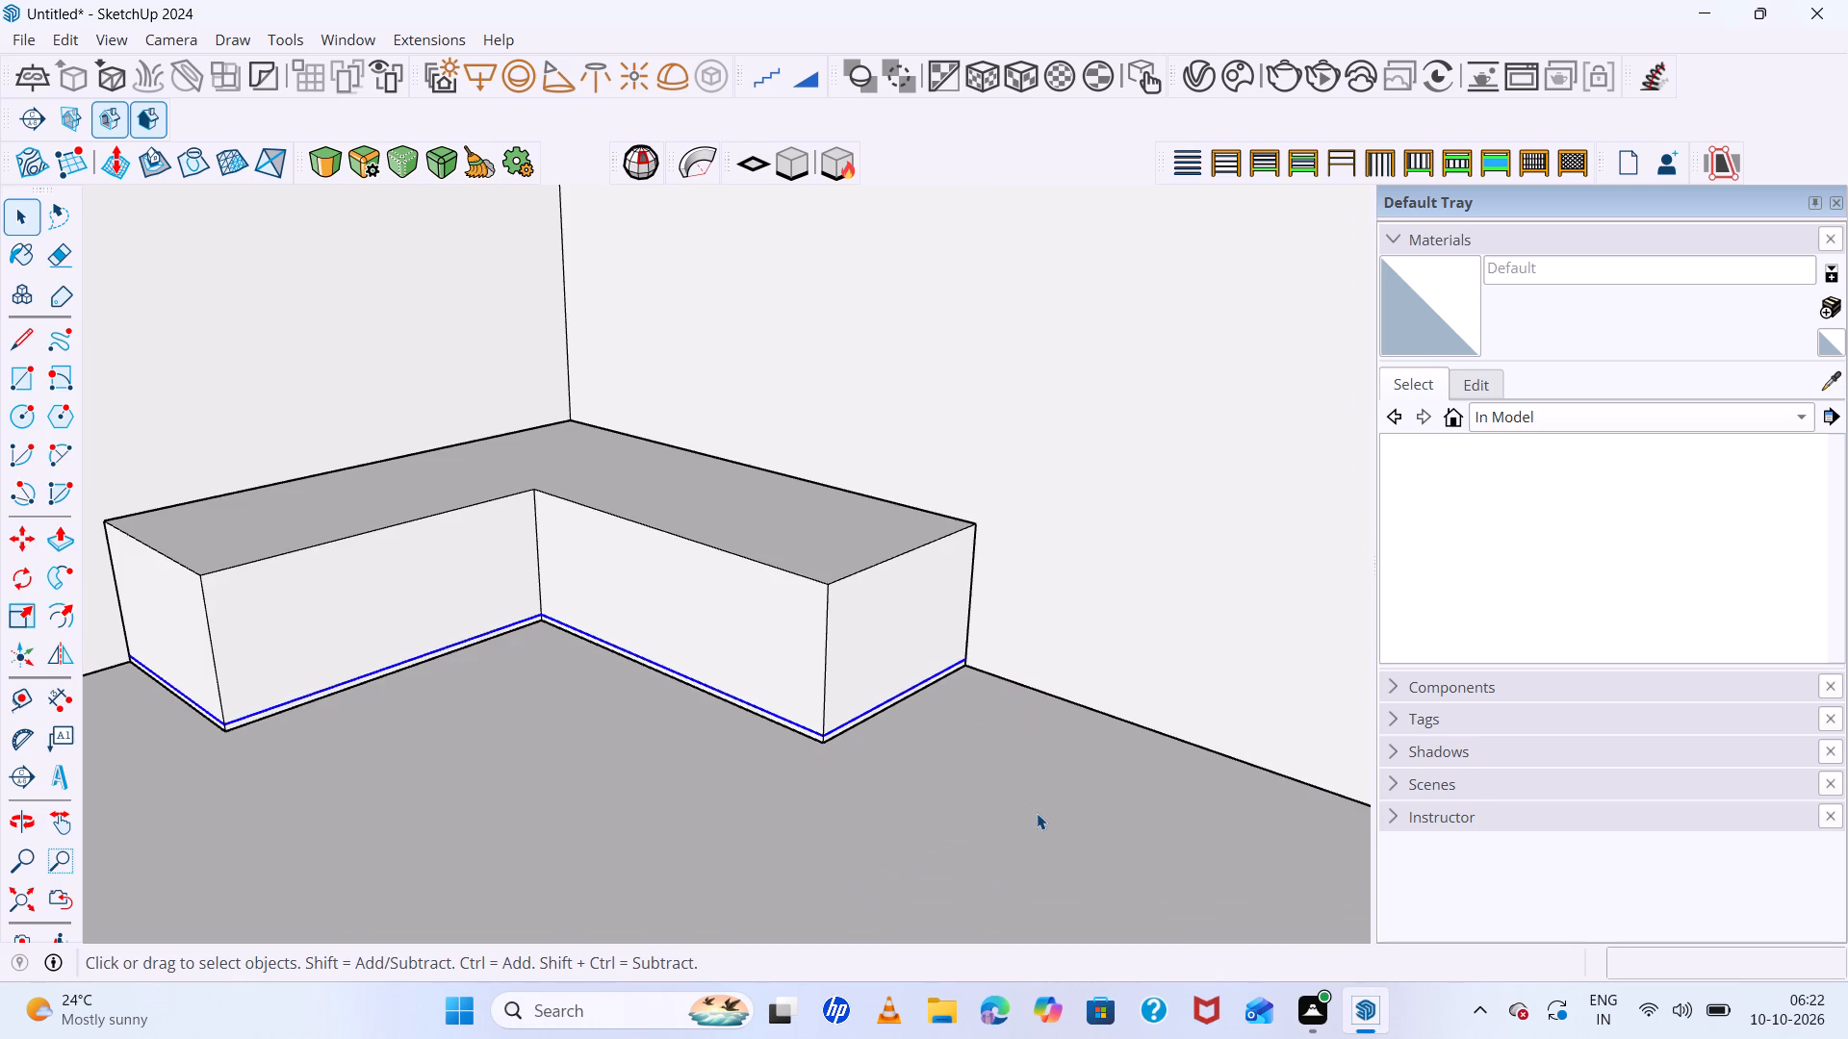
click(1037, 810)
Push/pull the block's end face above the skirting line about 1' 2" out along the green-axis wall.
middle_drag(170, 596, 389, 672)
middle_click(389, 672)
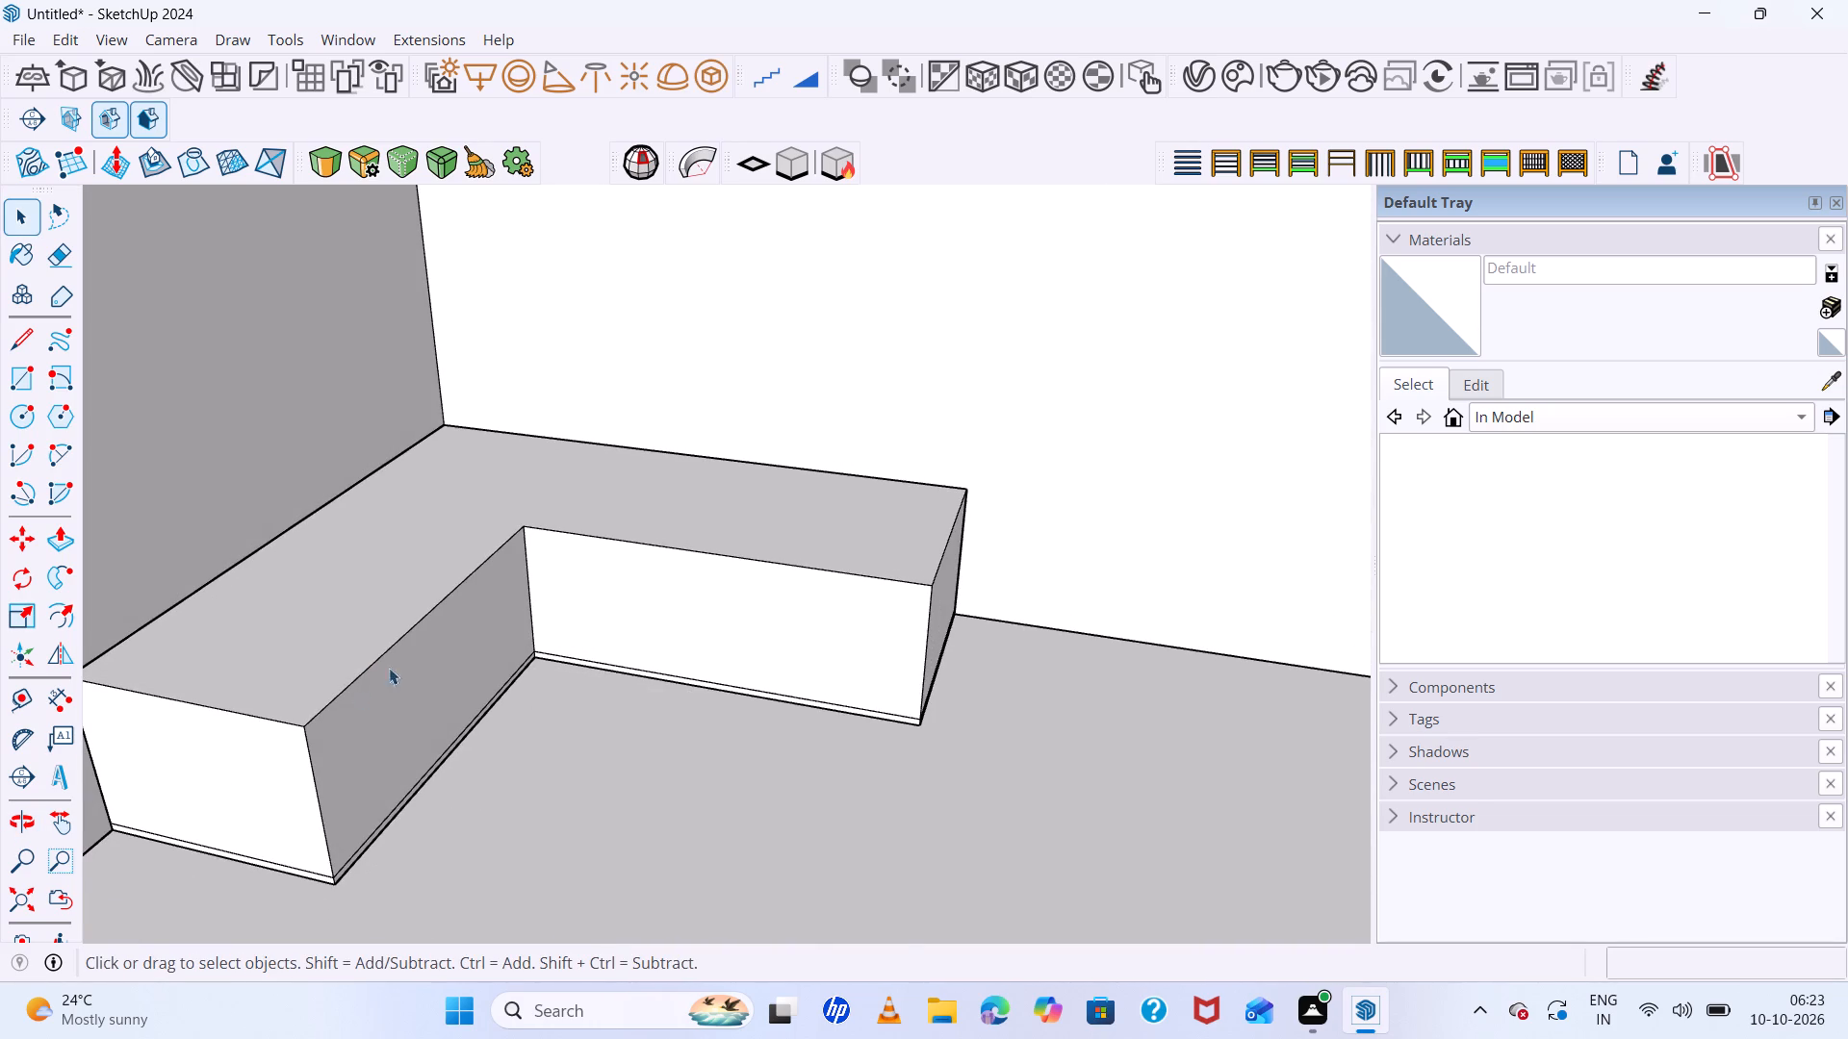
scroll(453, 659, down, 8)
click(329, 712)
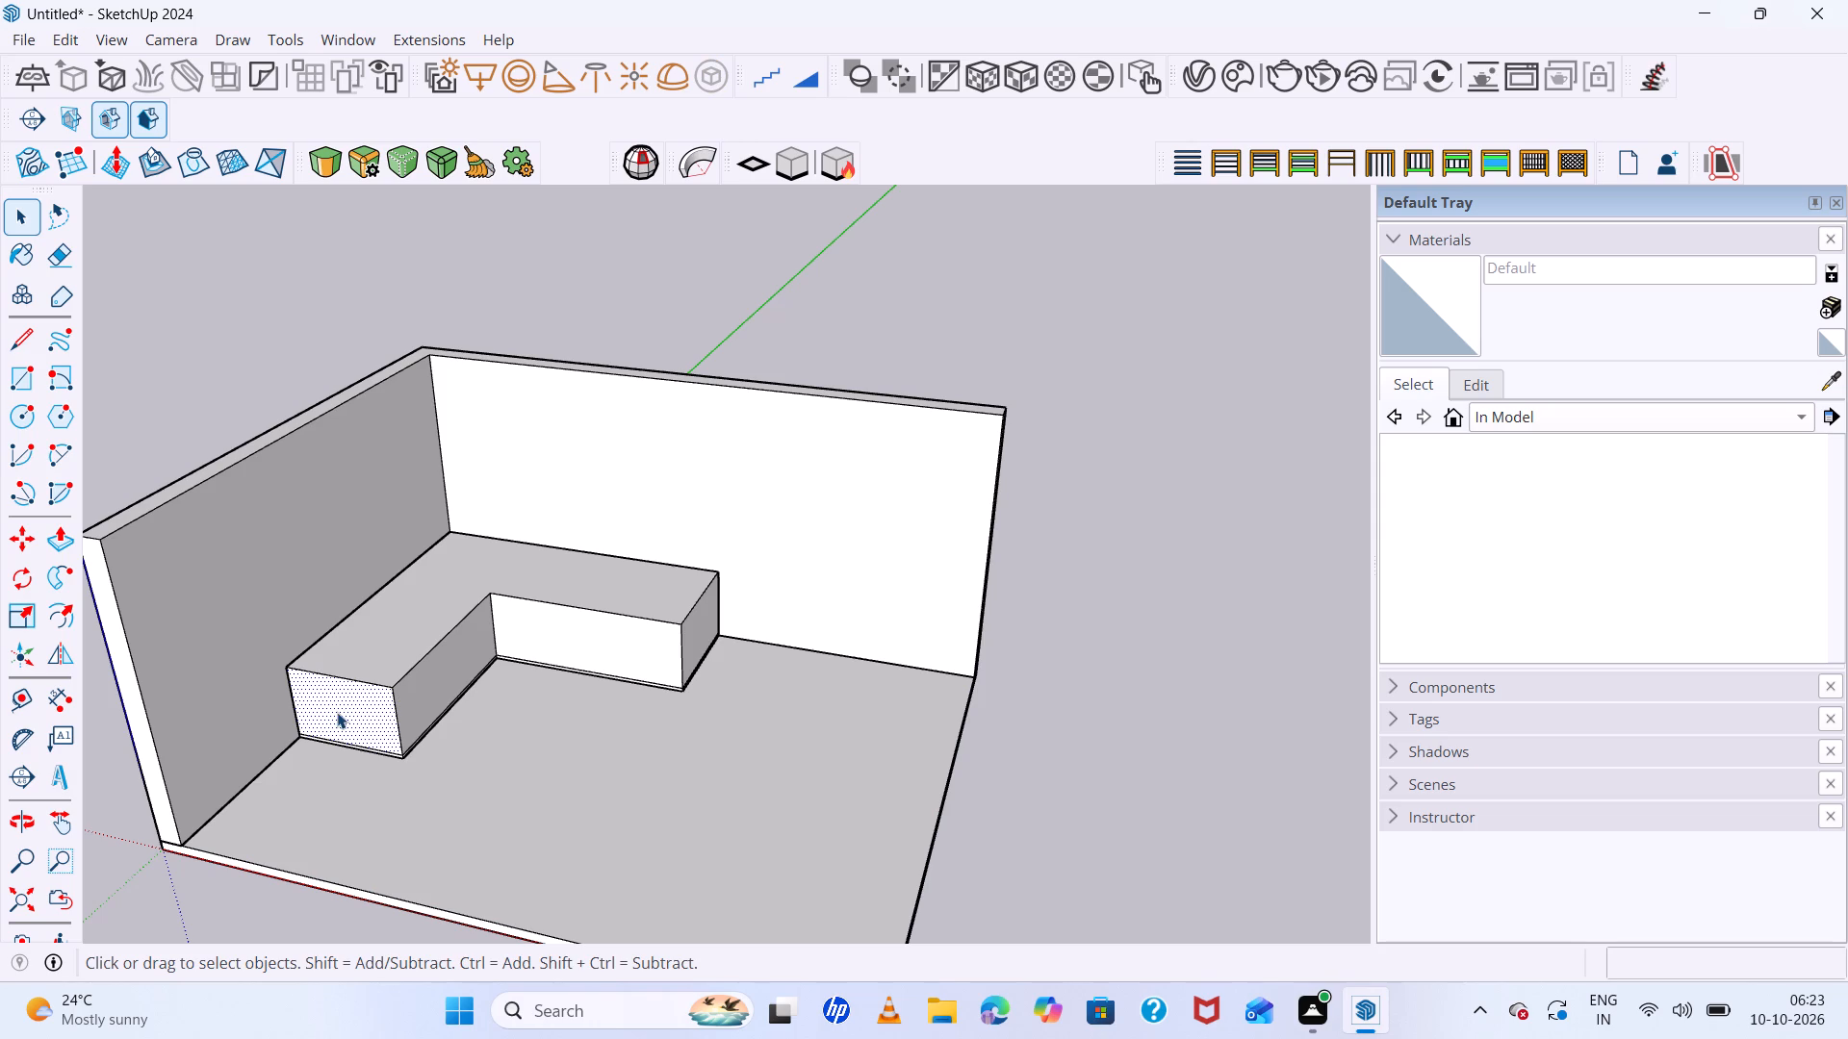
key(p)
click(339, 711)
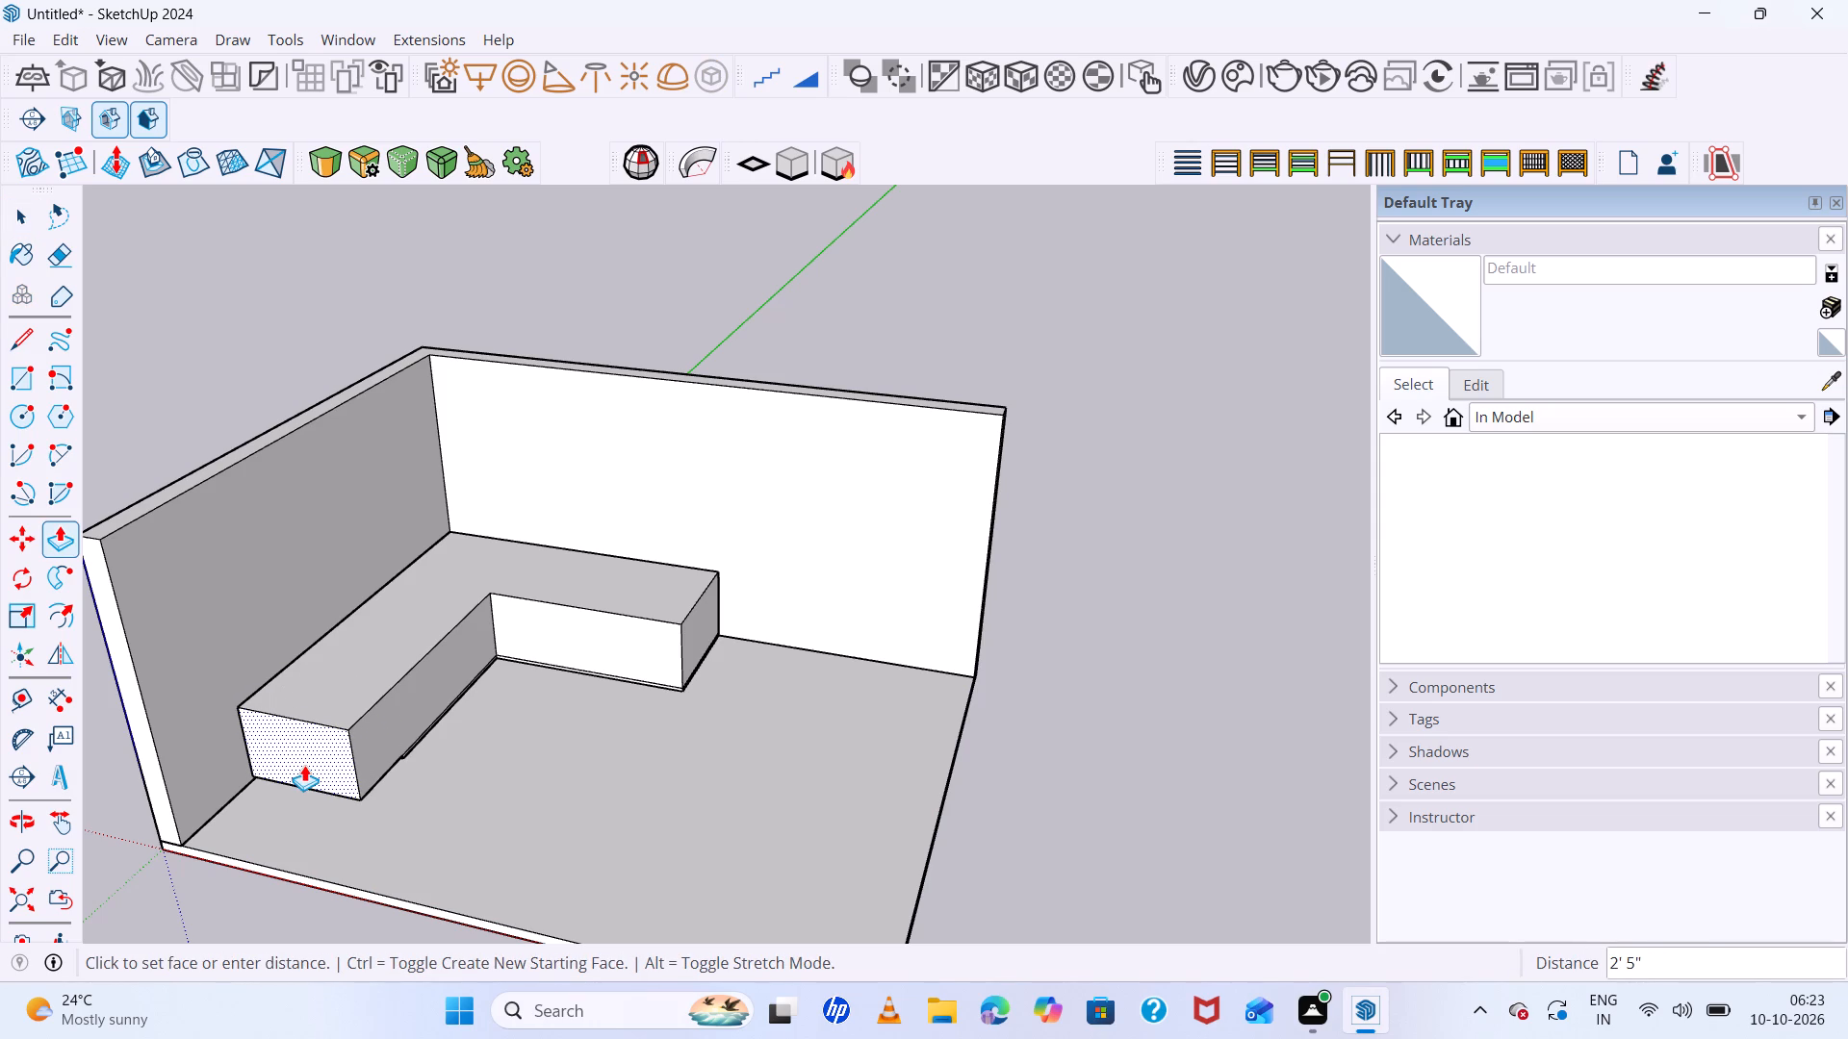
click(321, 735)
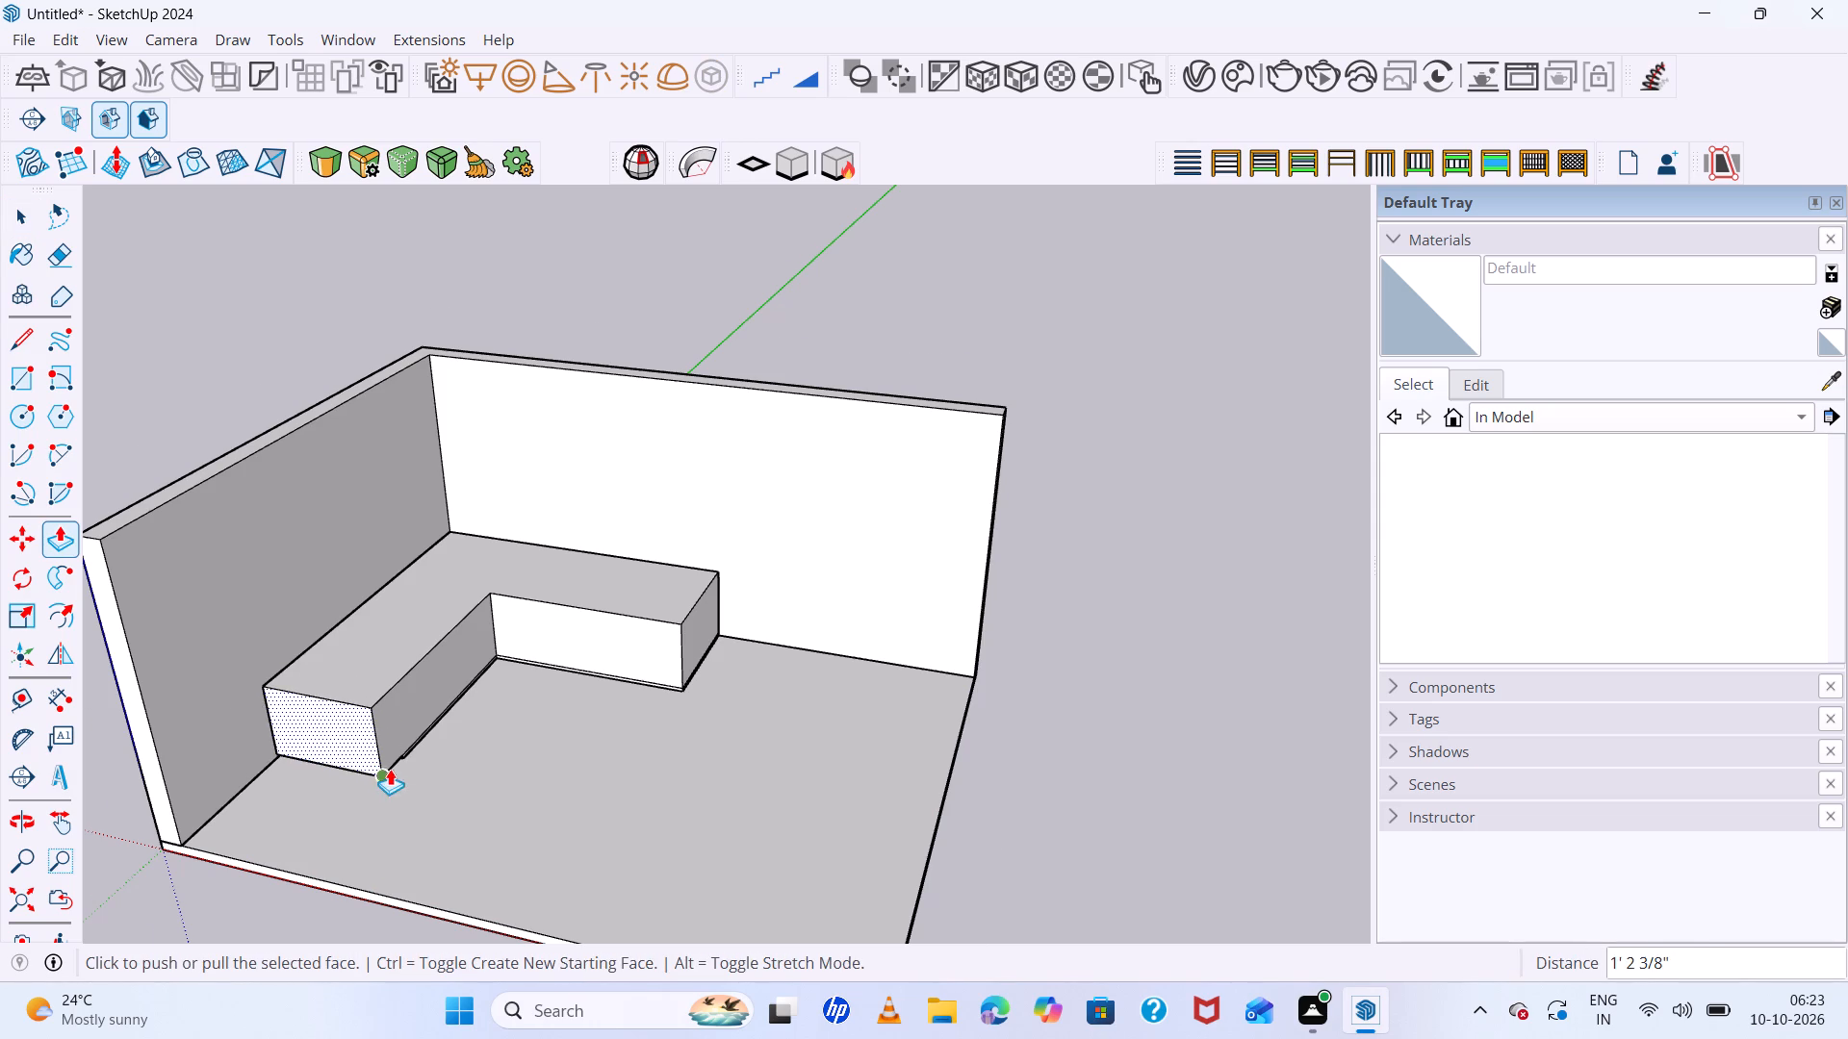
Push/pull the narrow skirting strip beneath that end out about 1' 2", flush with the extended face above.
scroll(390, 769, up, 10)
middle_drag(404, 763, 379, 577)
scroll(387, 729, up, 1)
scroll(379, 611, up, 10)
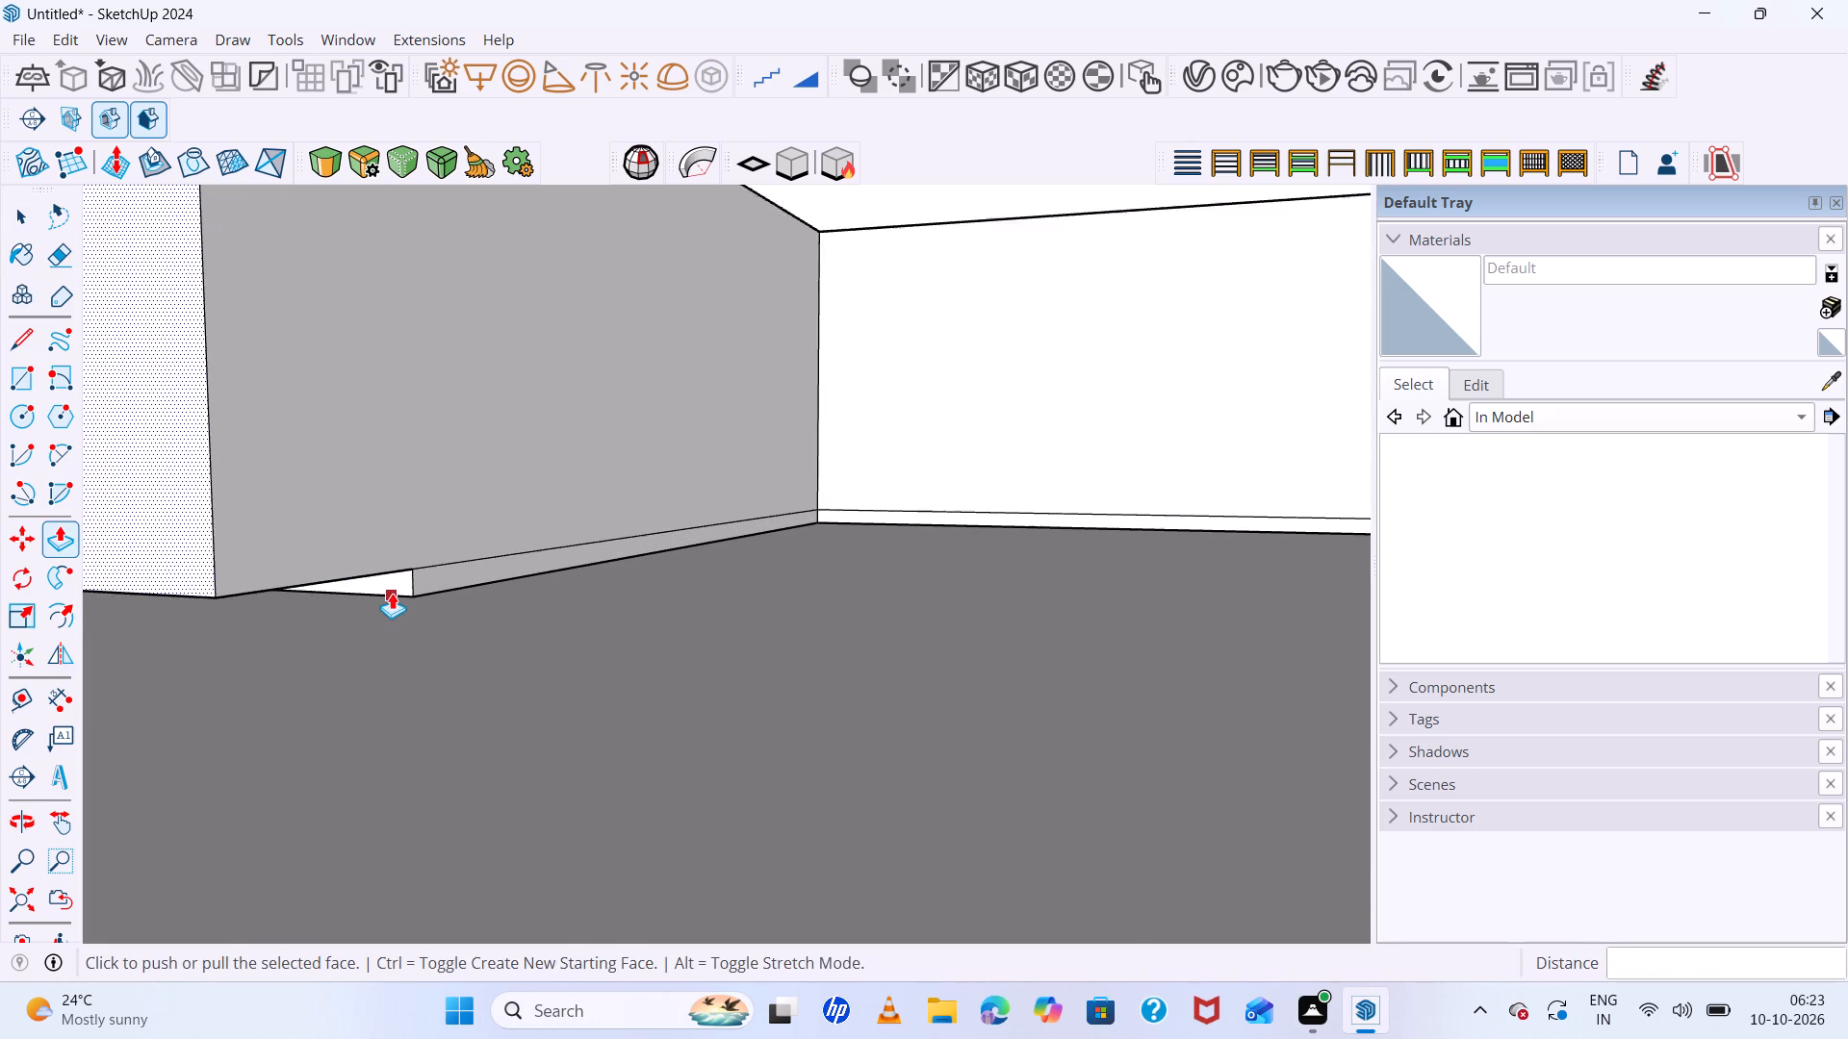
scroll(392, 593, up, 1)
key(space)
click(398, 585)
key(p)
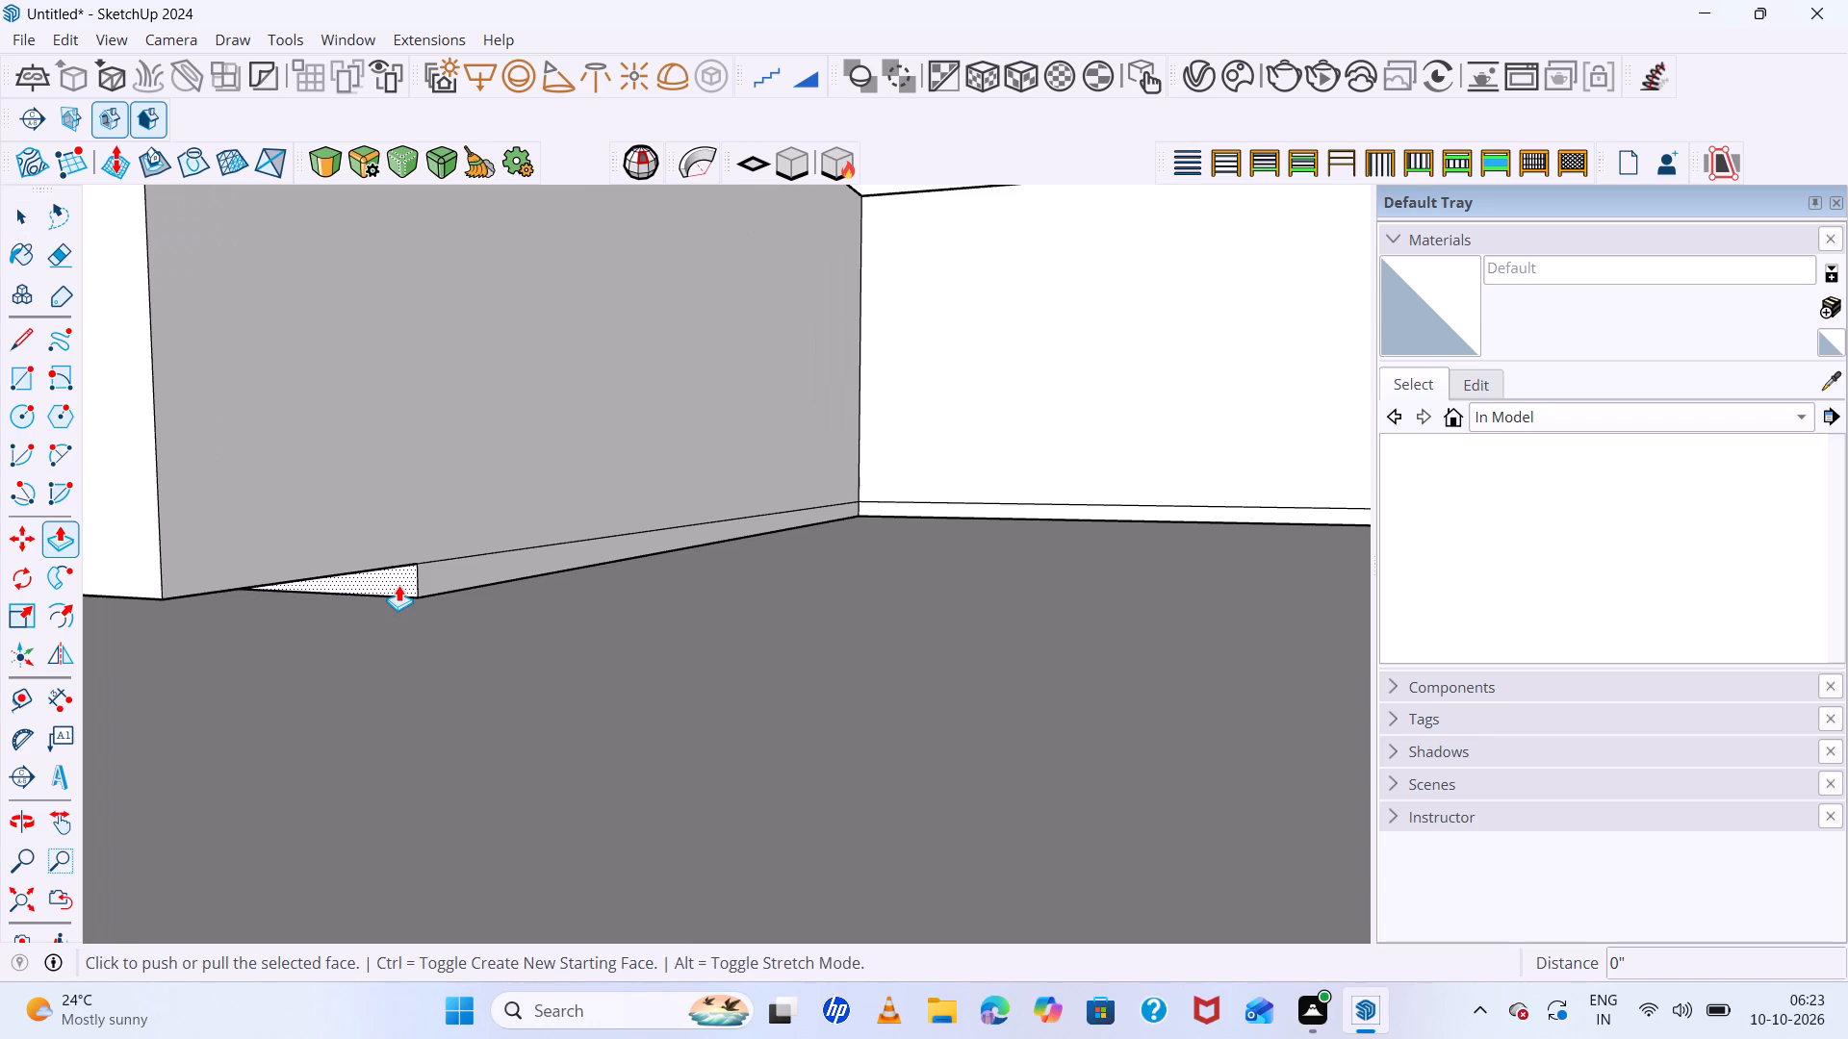
click(398, 585)
click(164, 596)
Inside the walls group, draw a door rectangle about 3' 10" by 8' 7" on the green-axis wall, between its front end and the block.
scroll(453, 619, down, 8)
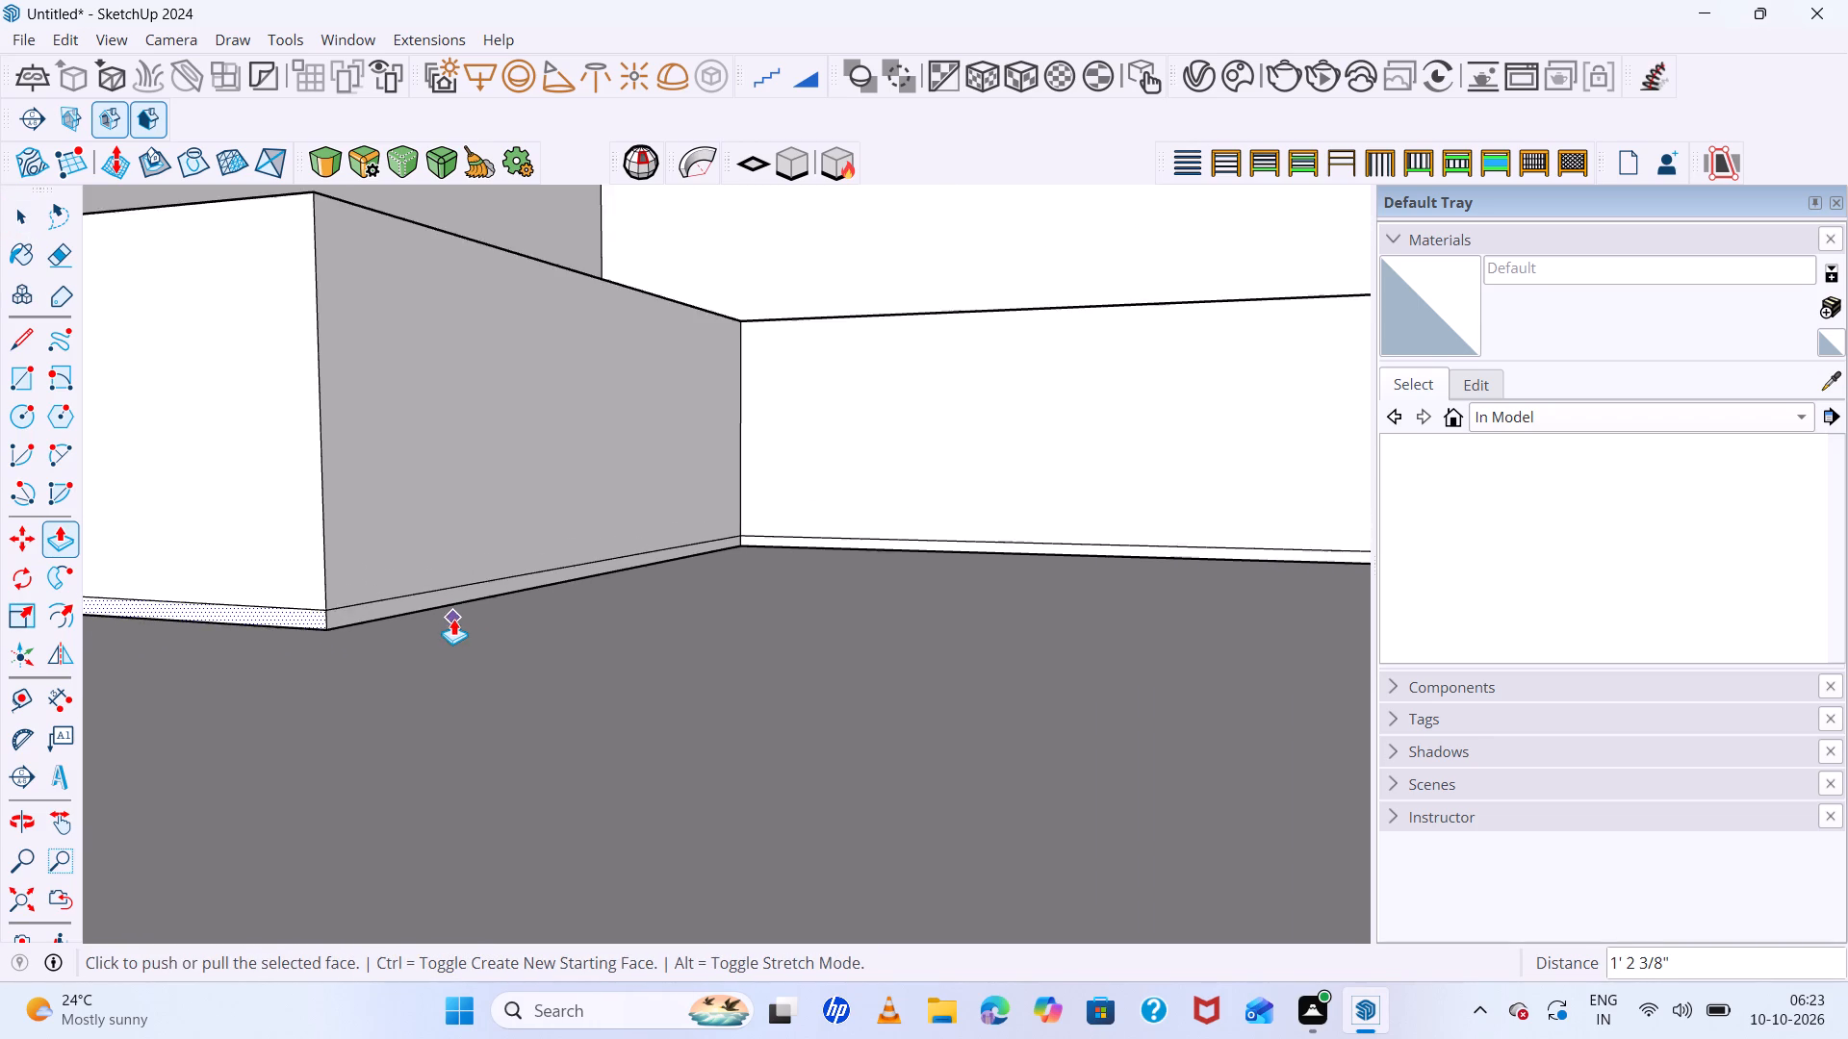
scroll(446, 606, down, 5)
middle_drag(470, 622, 310, 794)
middle_click(310, 794)
scroll(491, 502, down, 9)
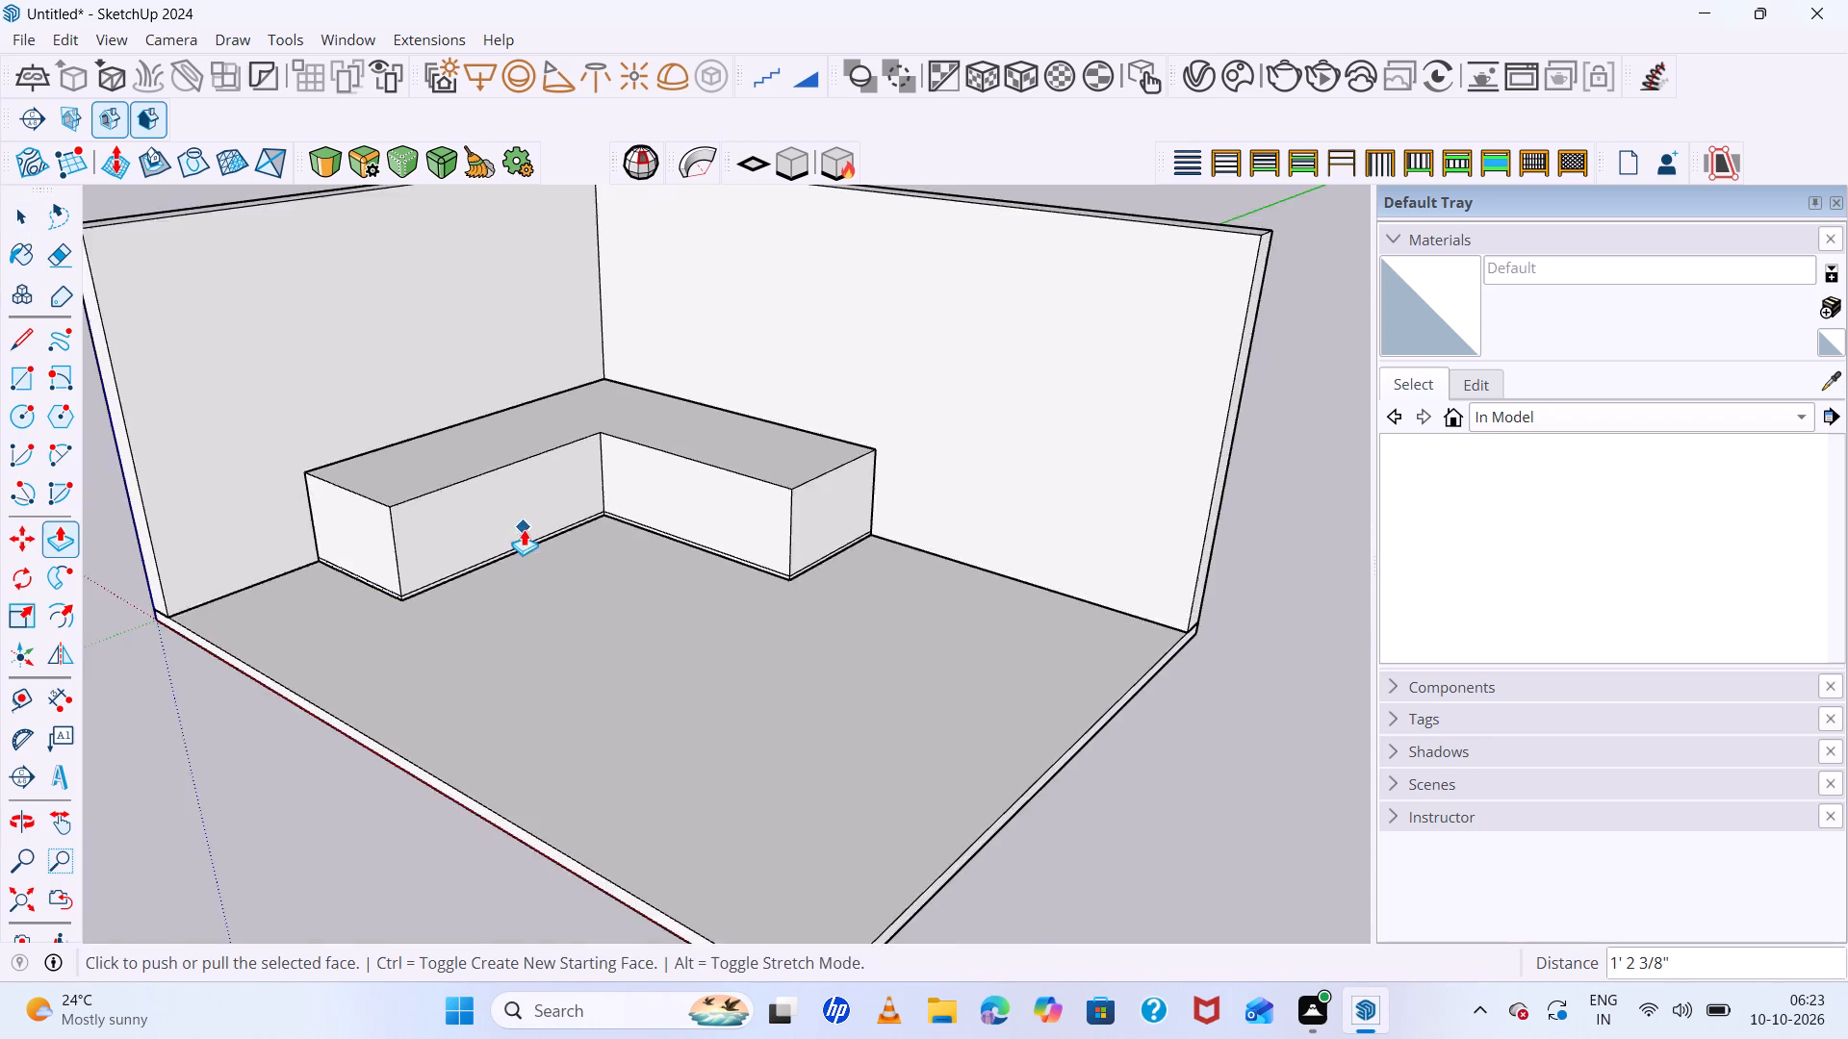
scroll(524, 529, down, 5)
middle_drag(719, 548, 486, 689)
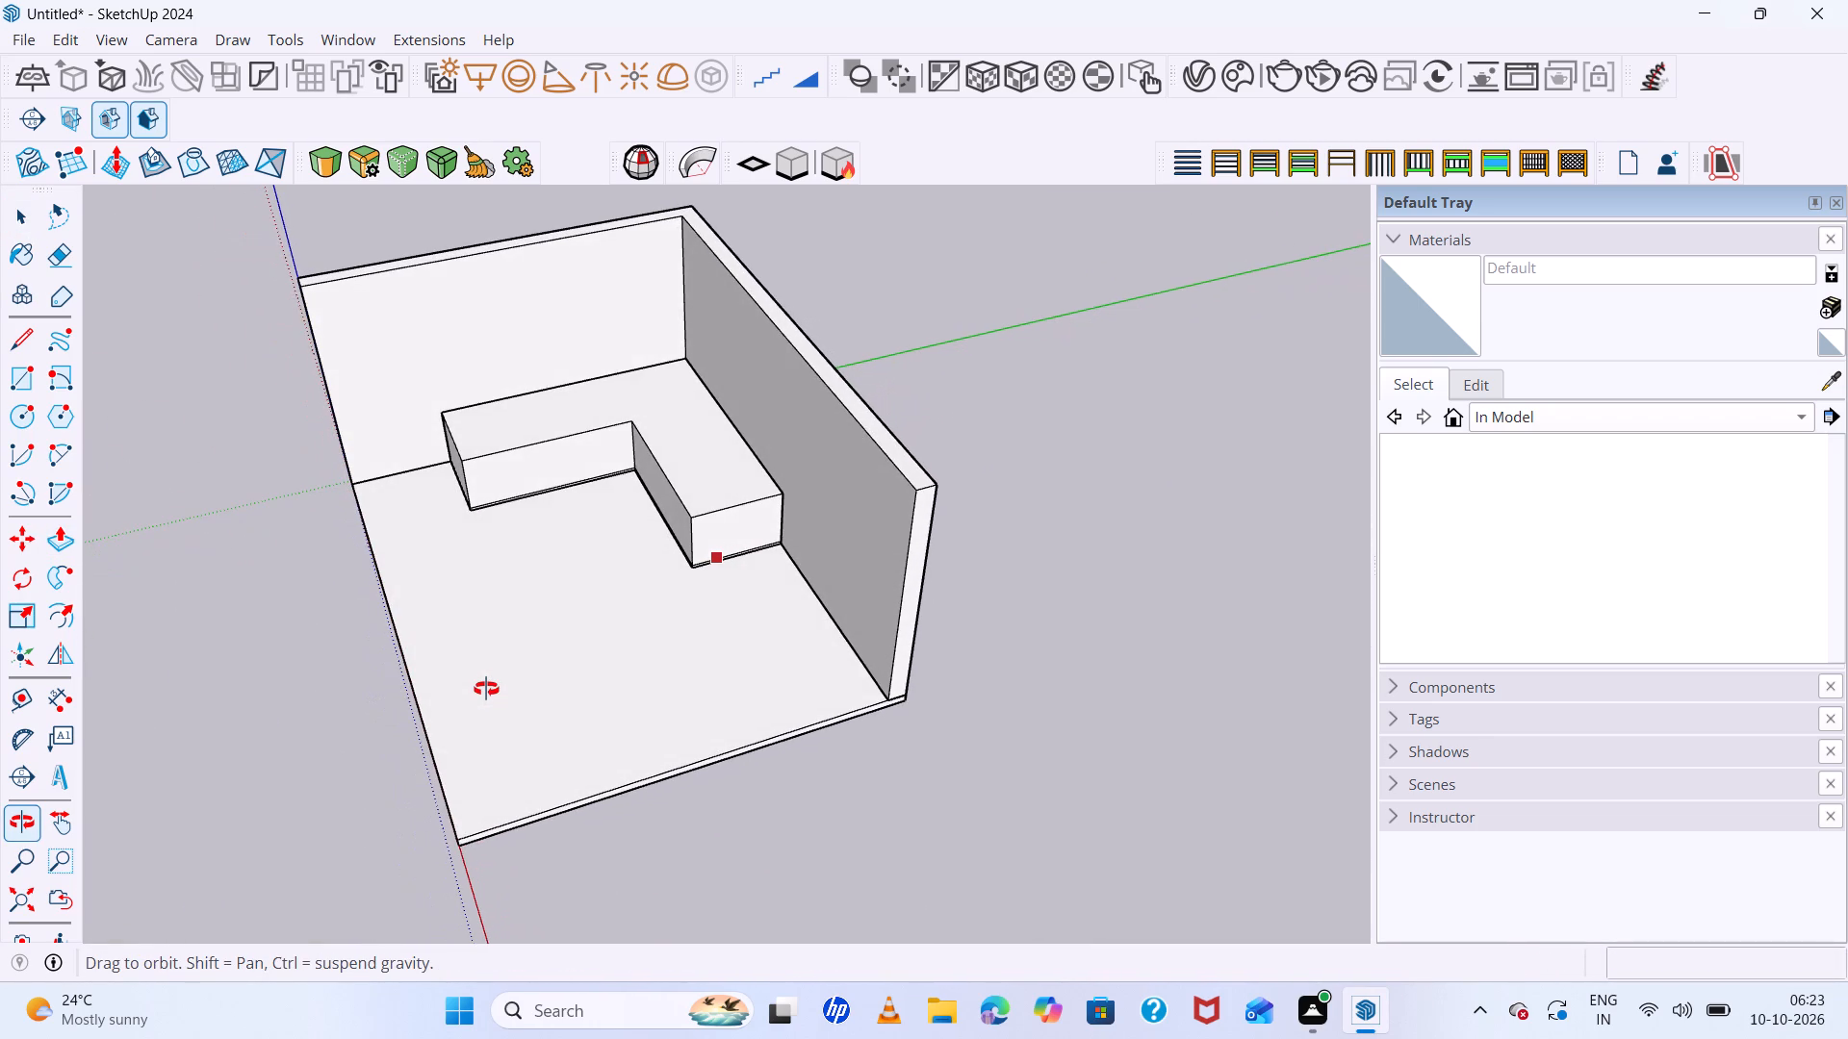
middle_drag(486, 689, 497, 634)
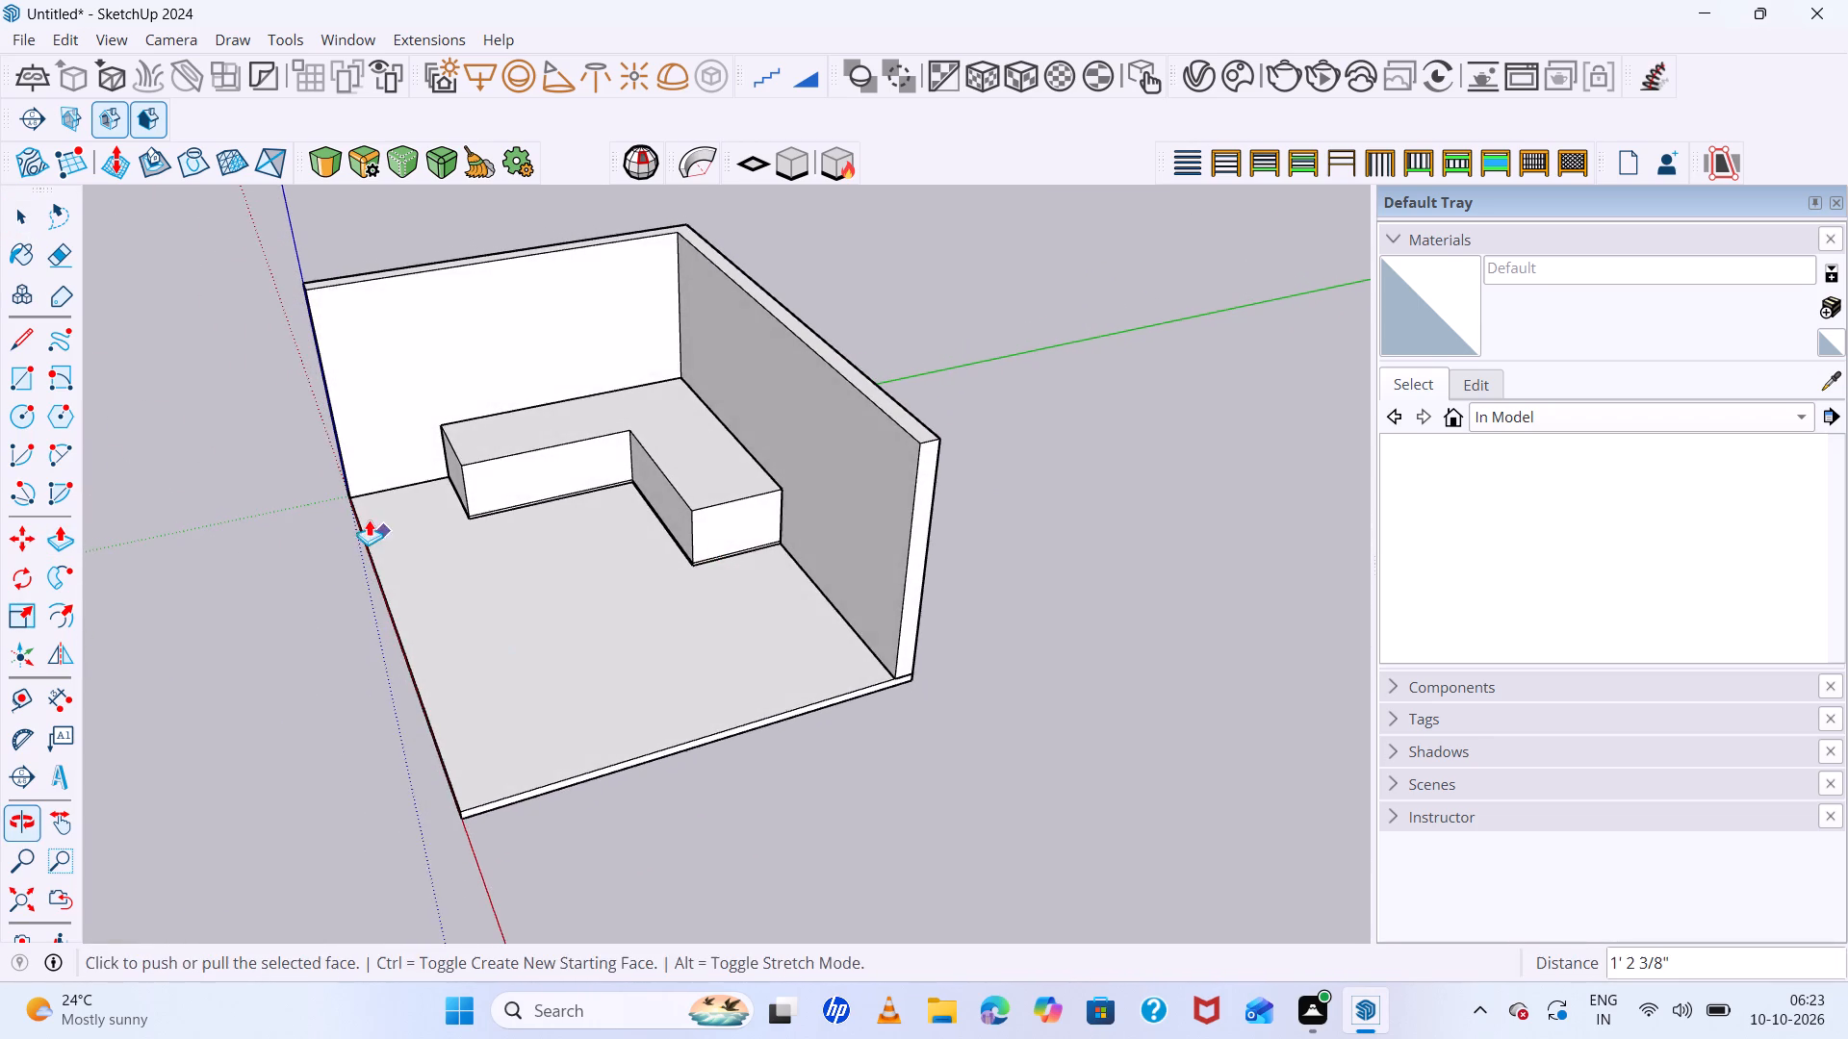
scroll(306, 385, up, 7)
scroll(405, 406, up, 3)
key(space)
click(472, 505)
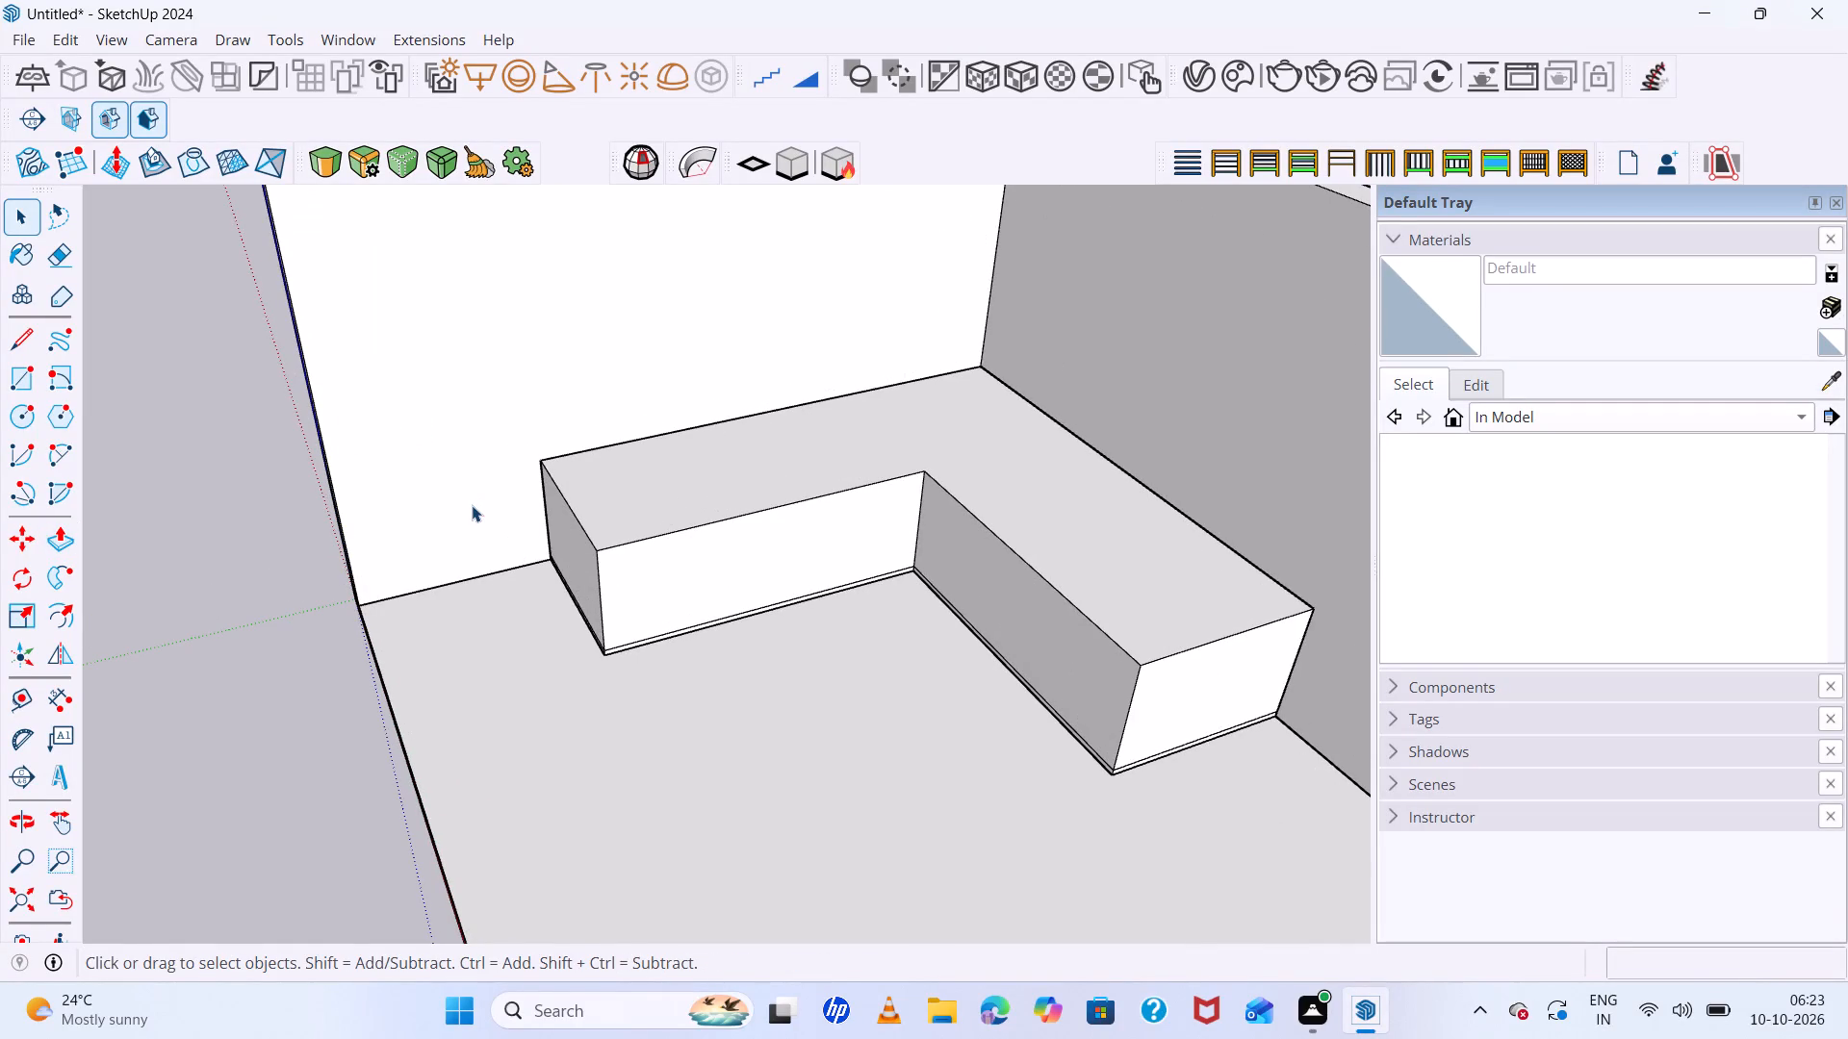
double_click(465, 516)
scroll(465, 542, down, 6)
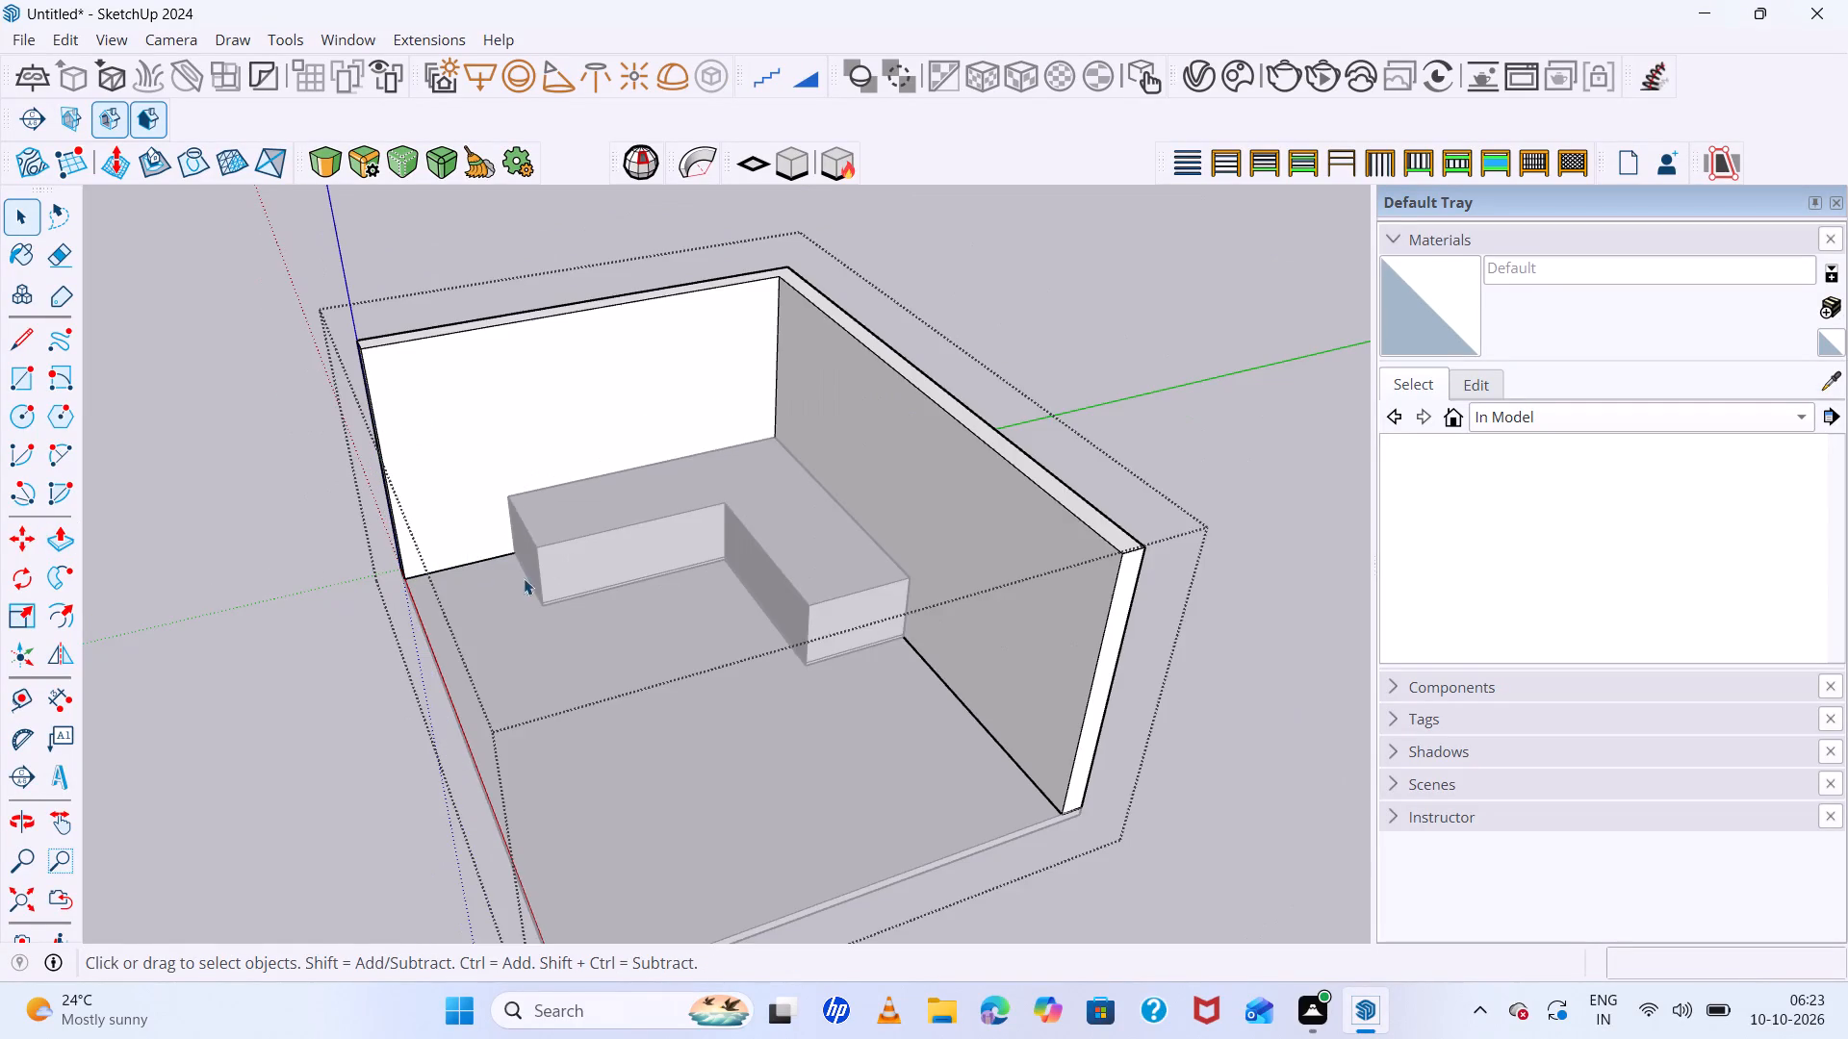
middle_drag(527, 570, 533, 496)
middle_click(533, 494)
key(r)
scroll(398, 393, up, 5)
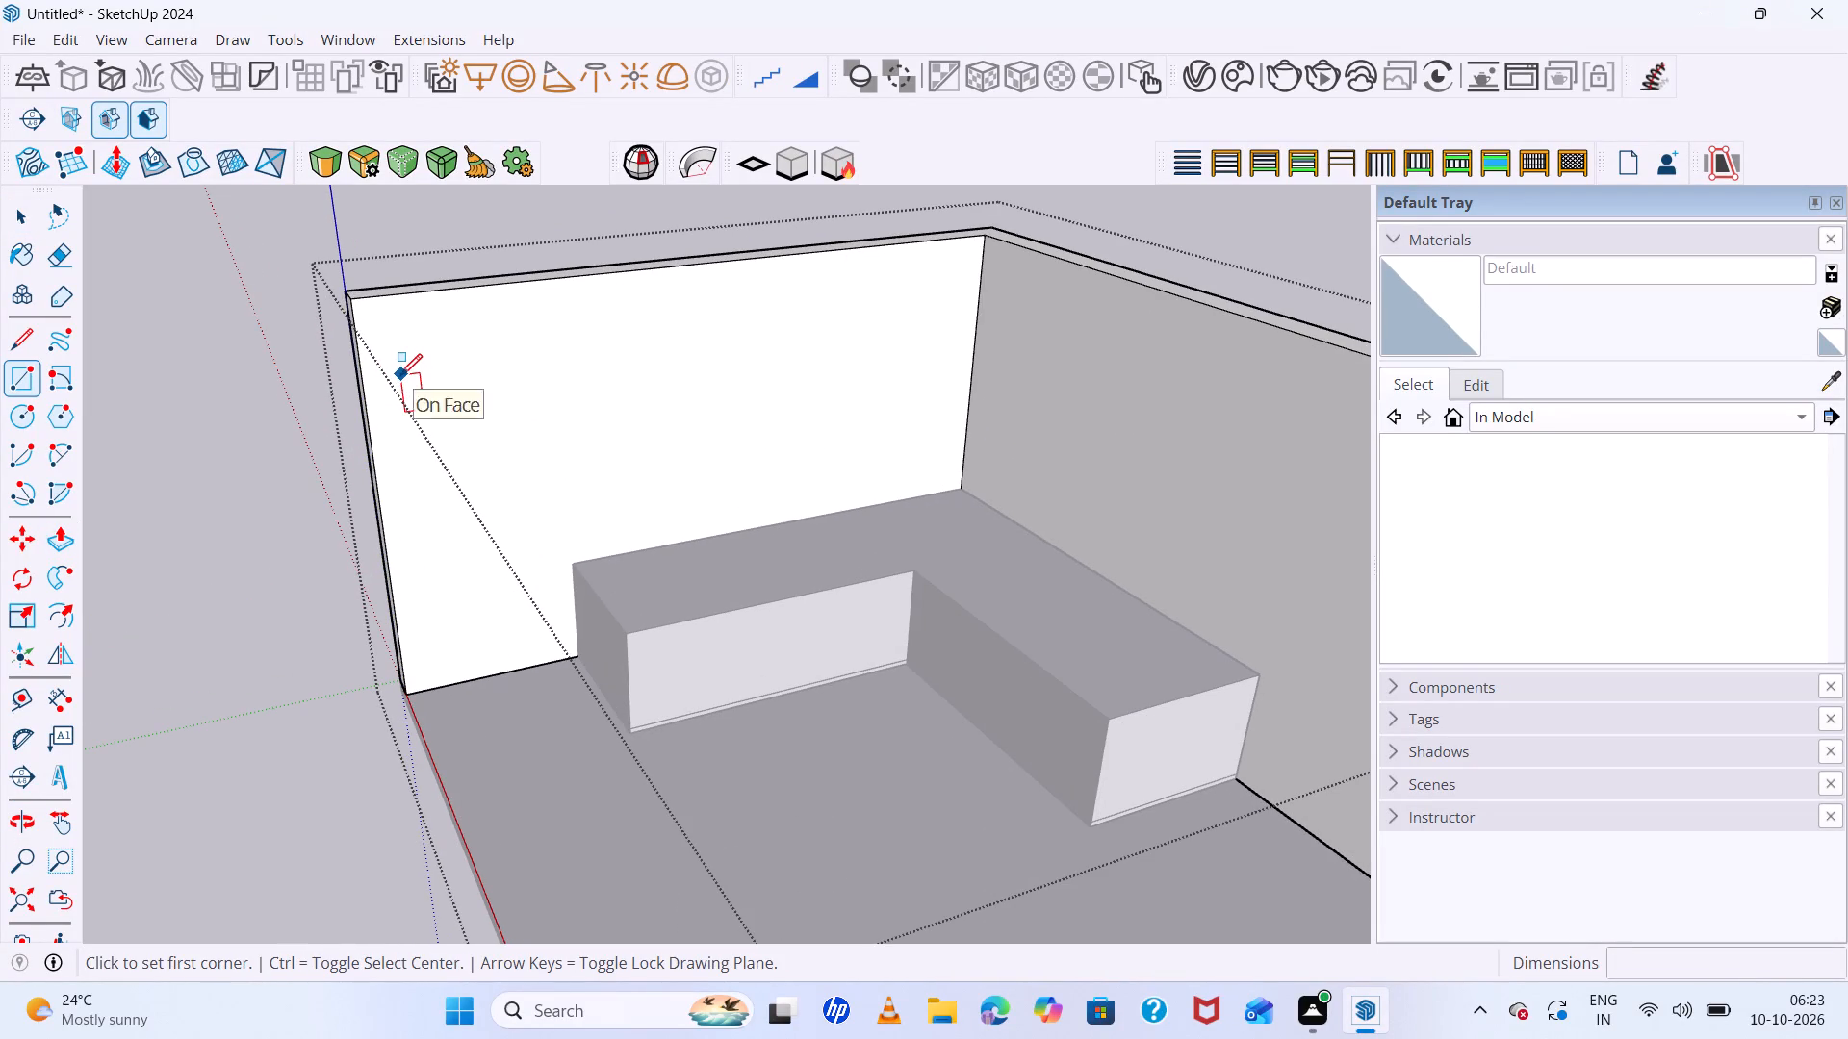
click(383, 362)
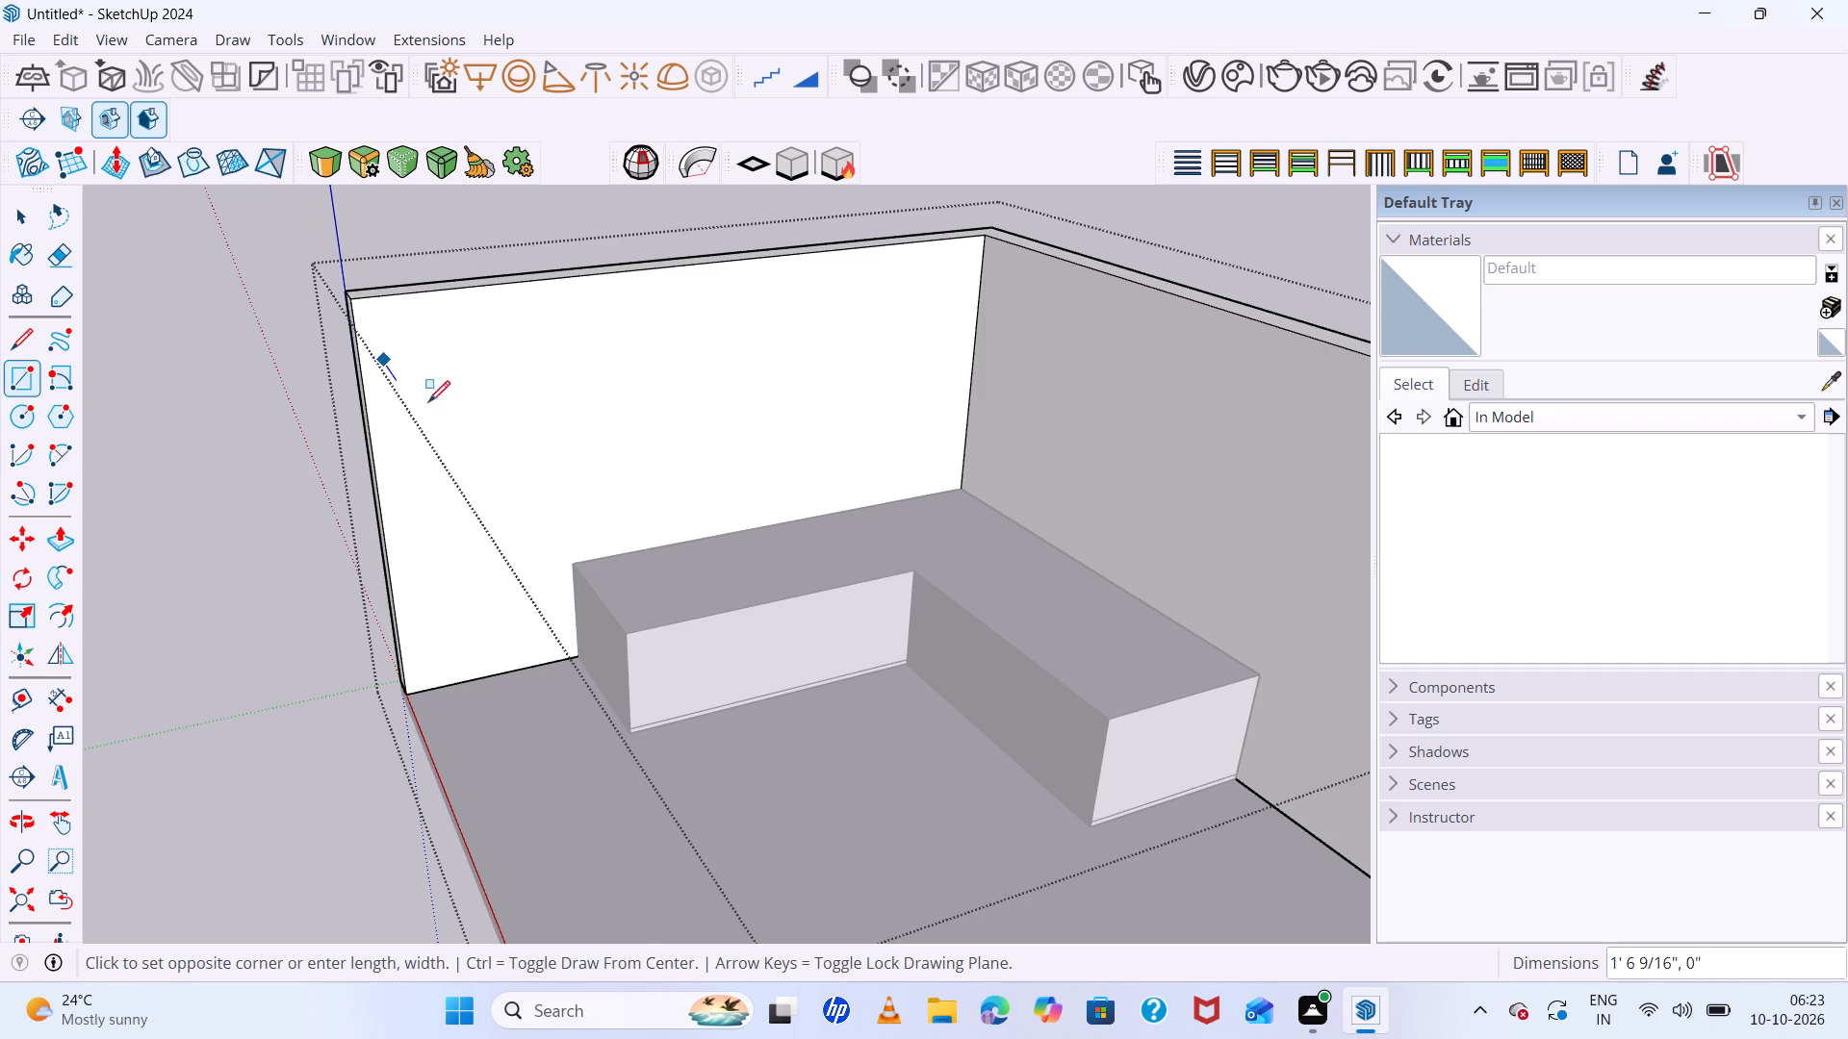
click(570, 654)
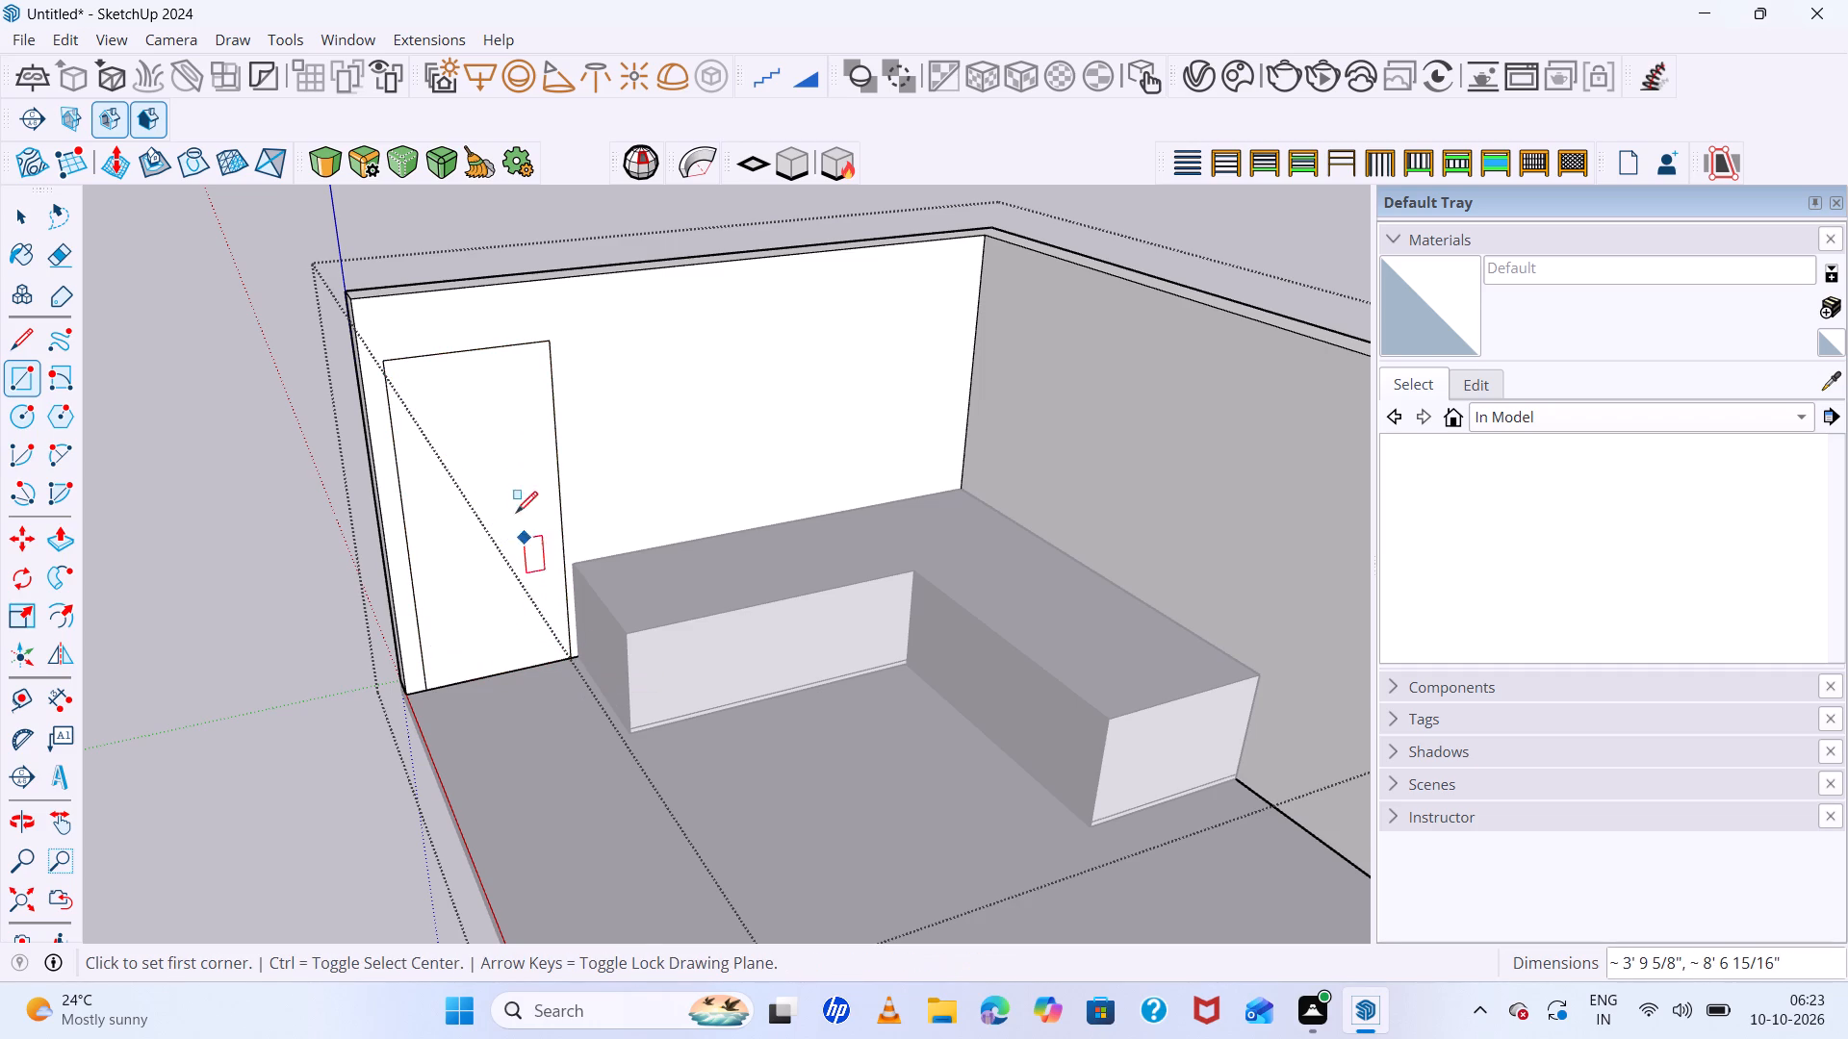
Push/pull the door rectangle 9" through the green-axis wall to cut the doorway, and leave the walls group.
key(space)
click(482, 448)
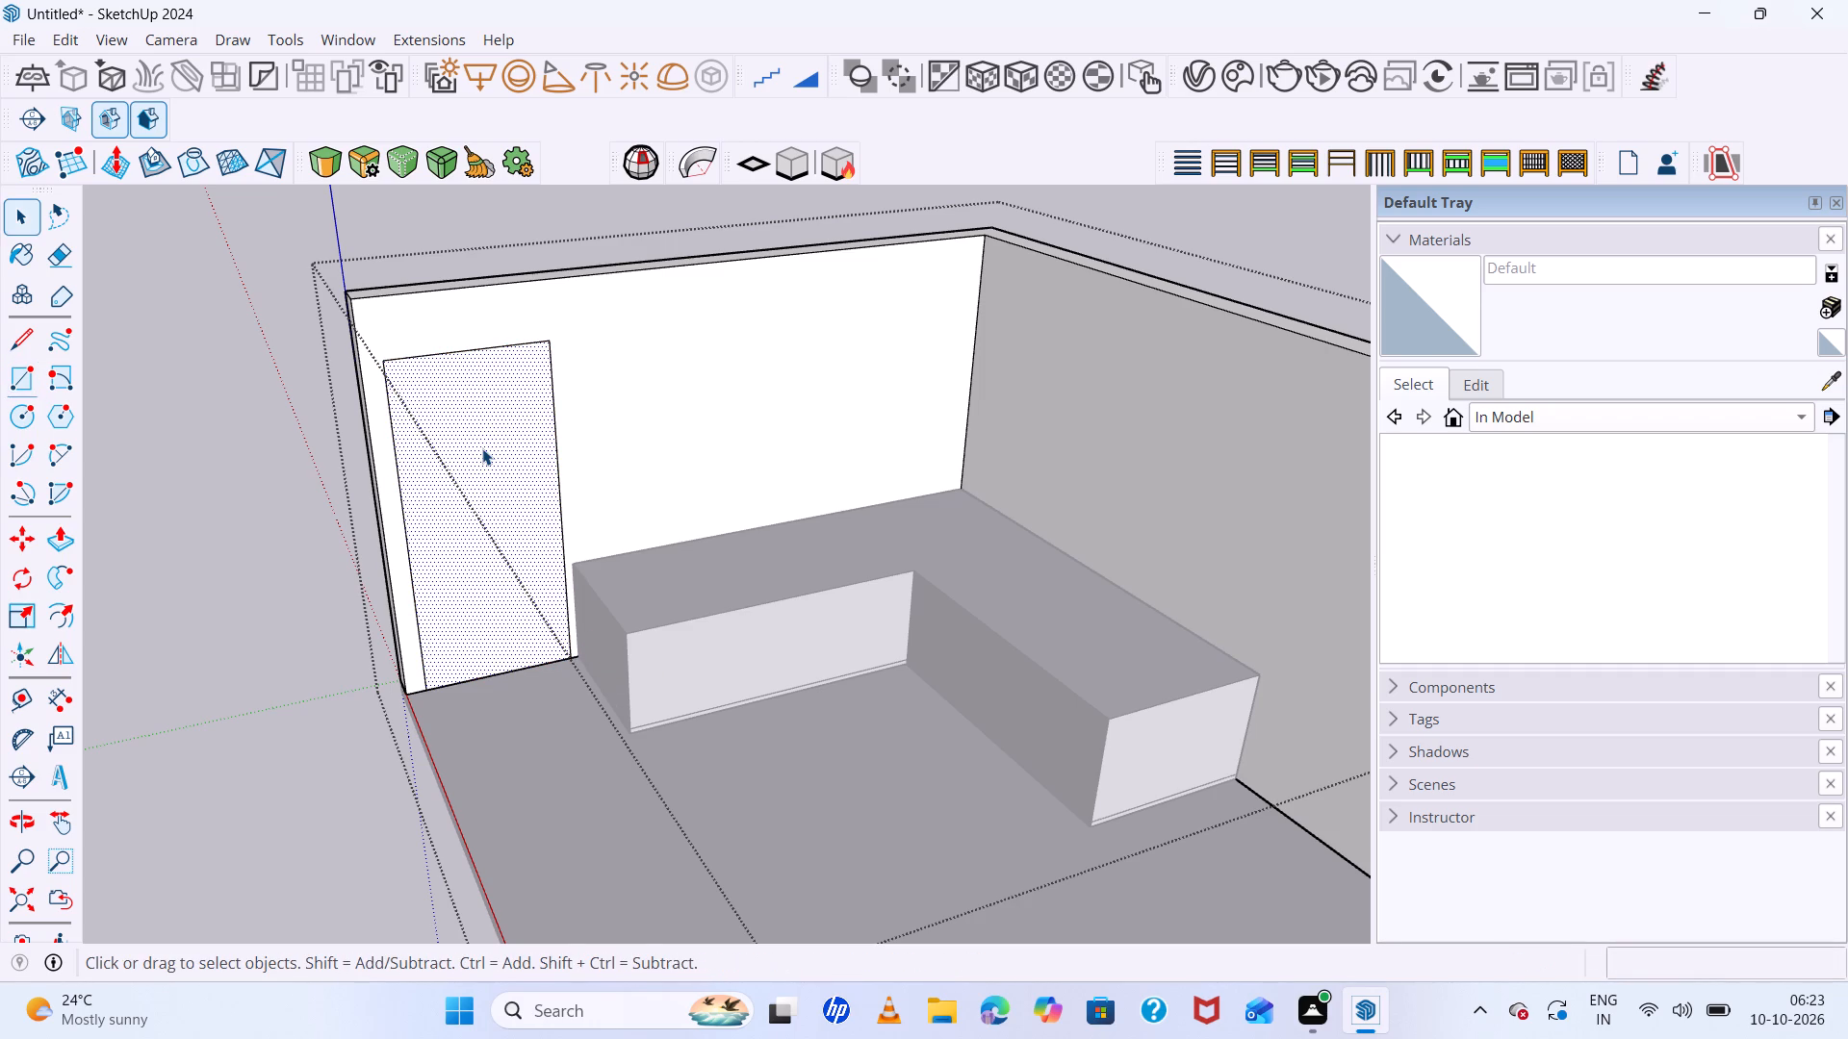
key(p)
click(482, 448)
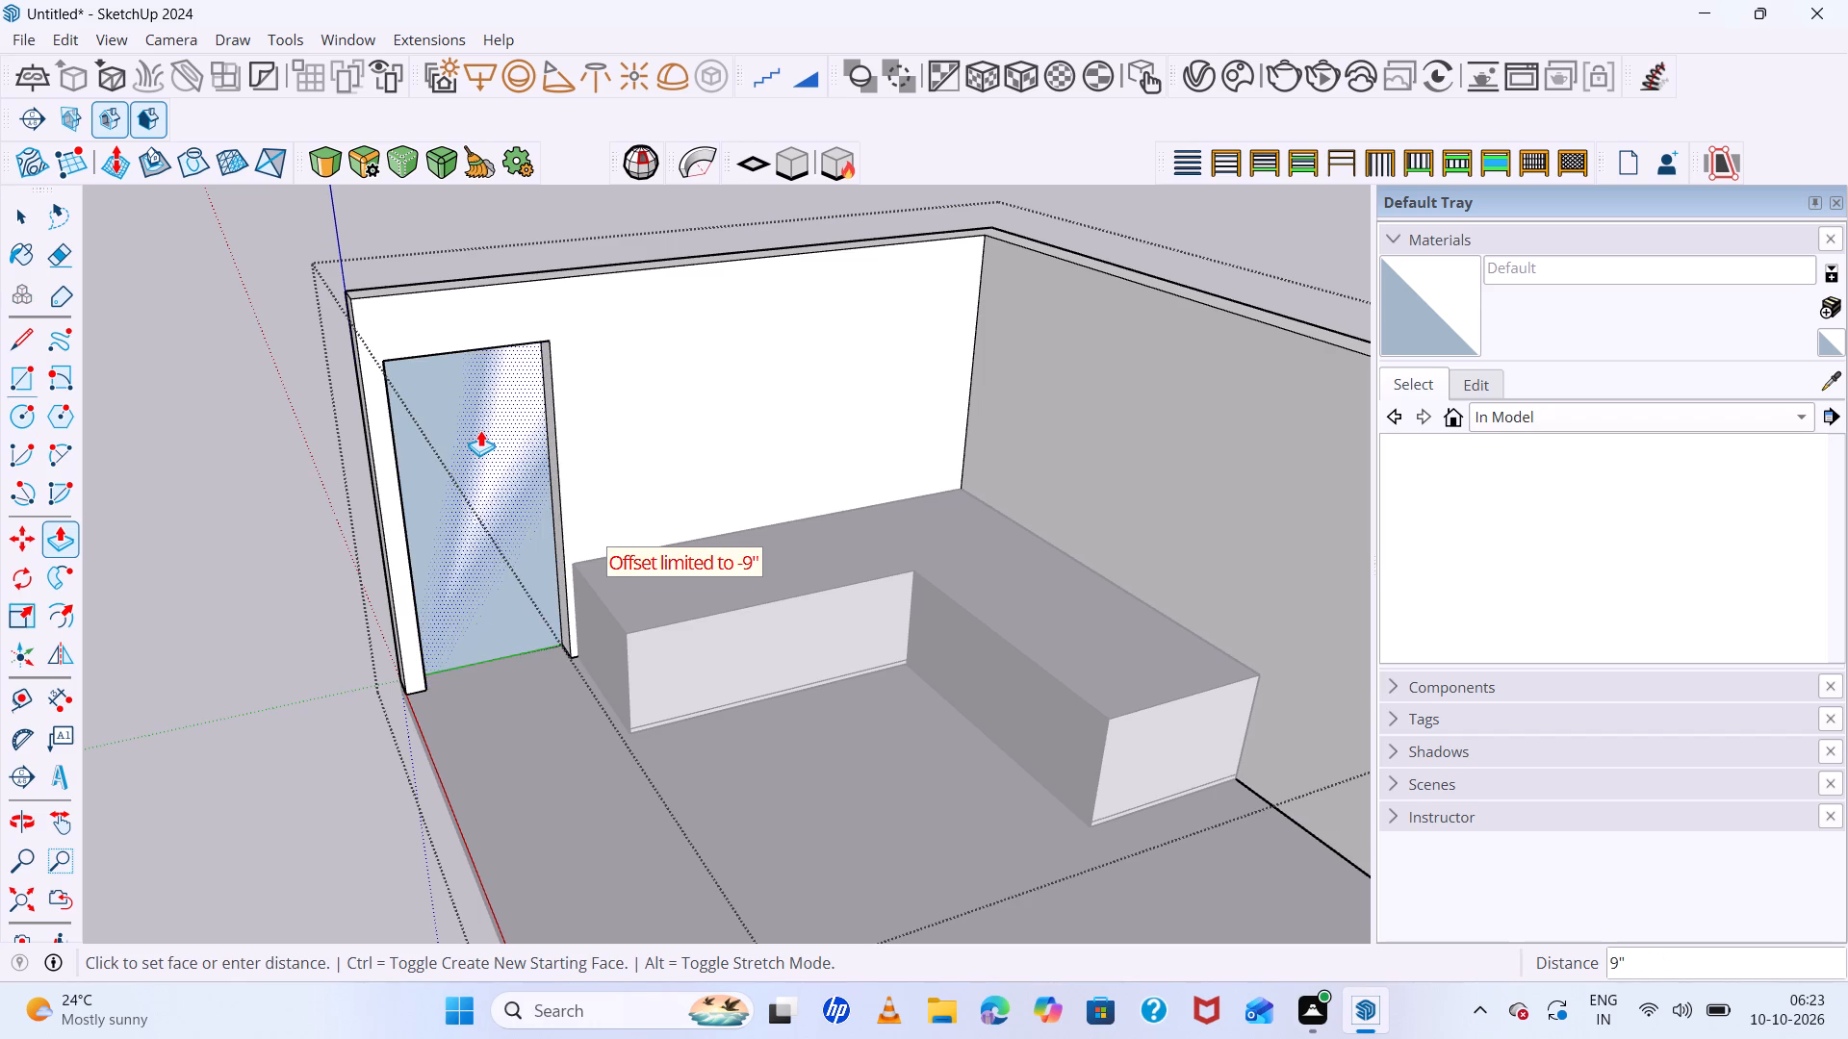
click(480, 430)
scroll(478, 430, down, 4)
middle_drag(481, 452, 1039, 572)
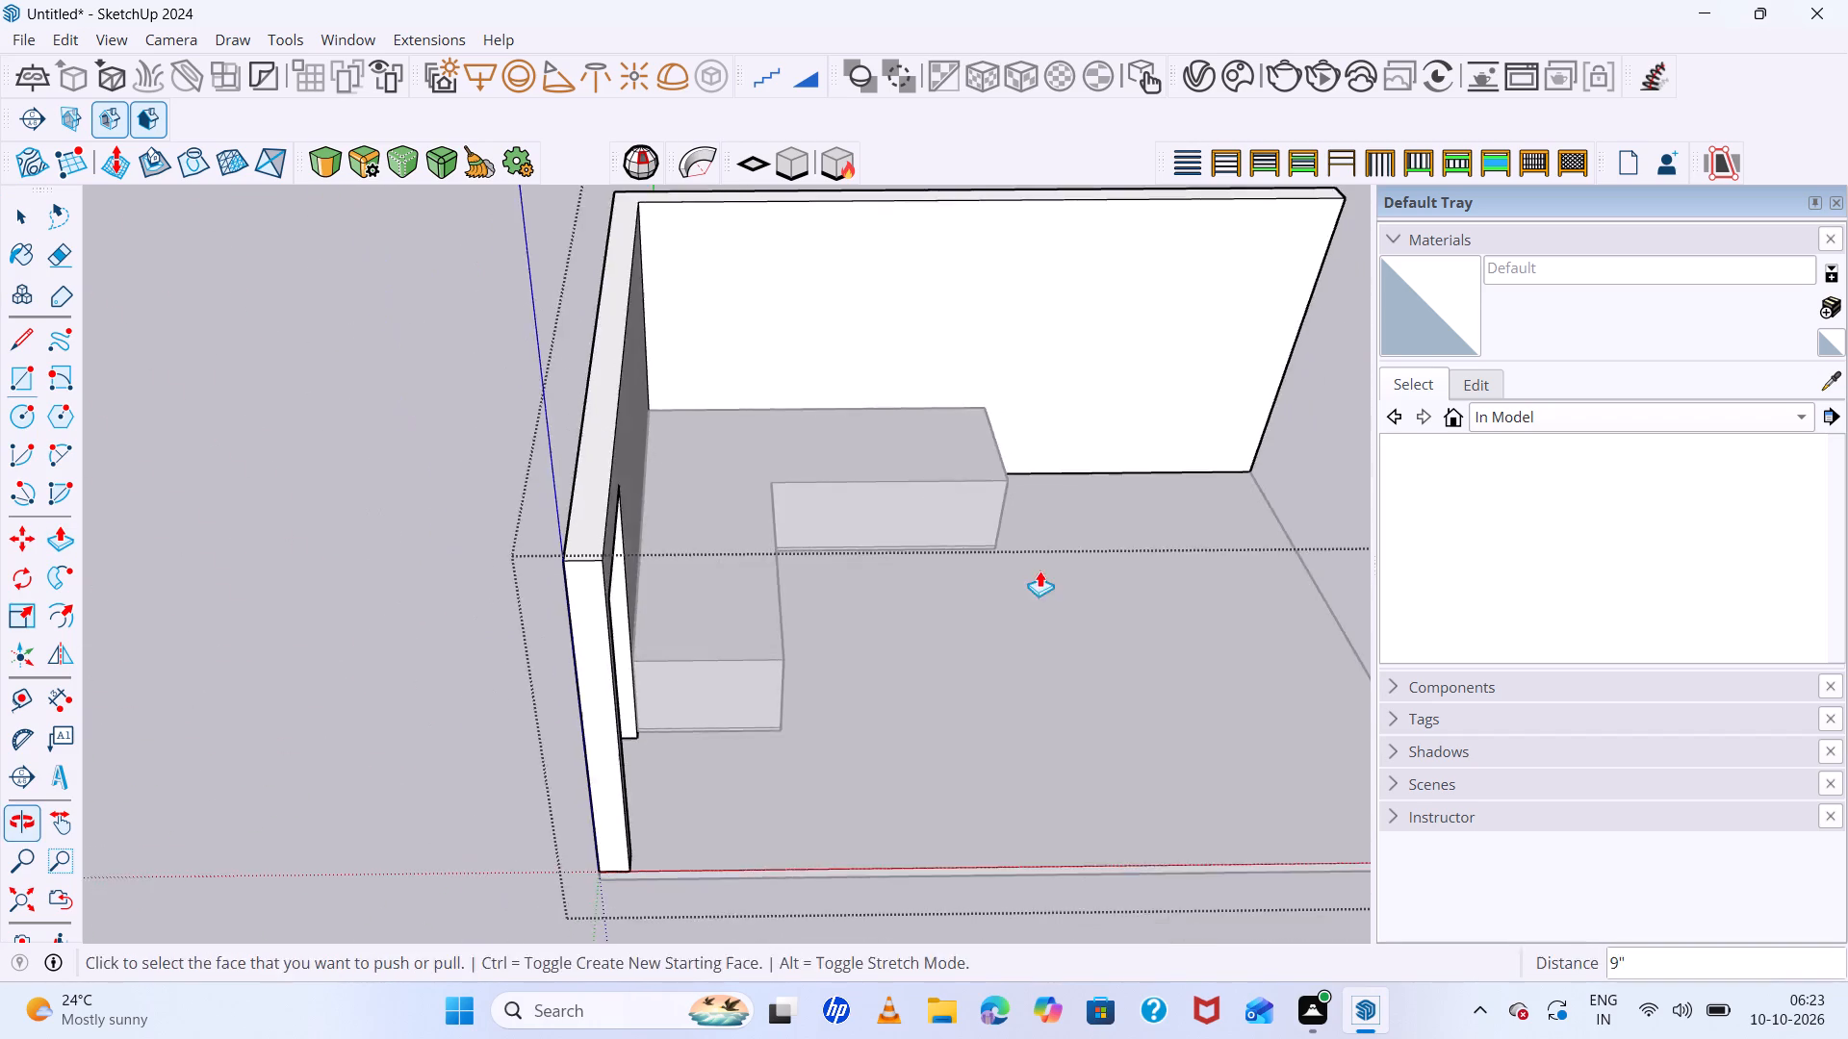
middle_drag(1033, 560, 694, 463)
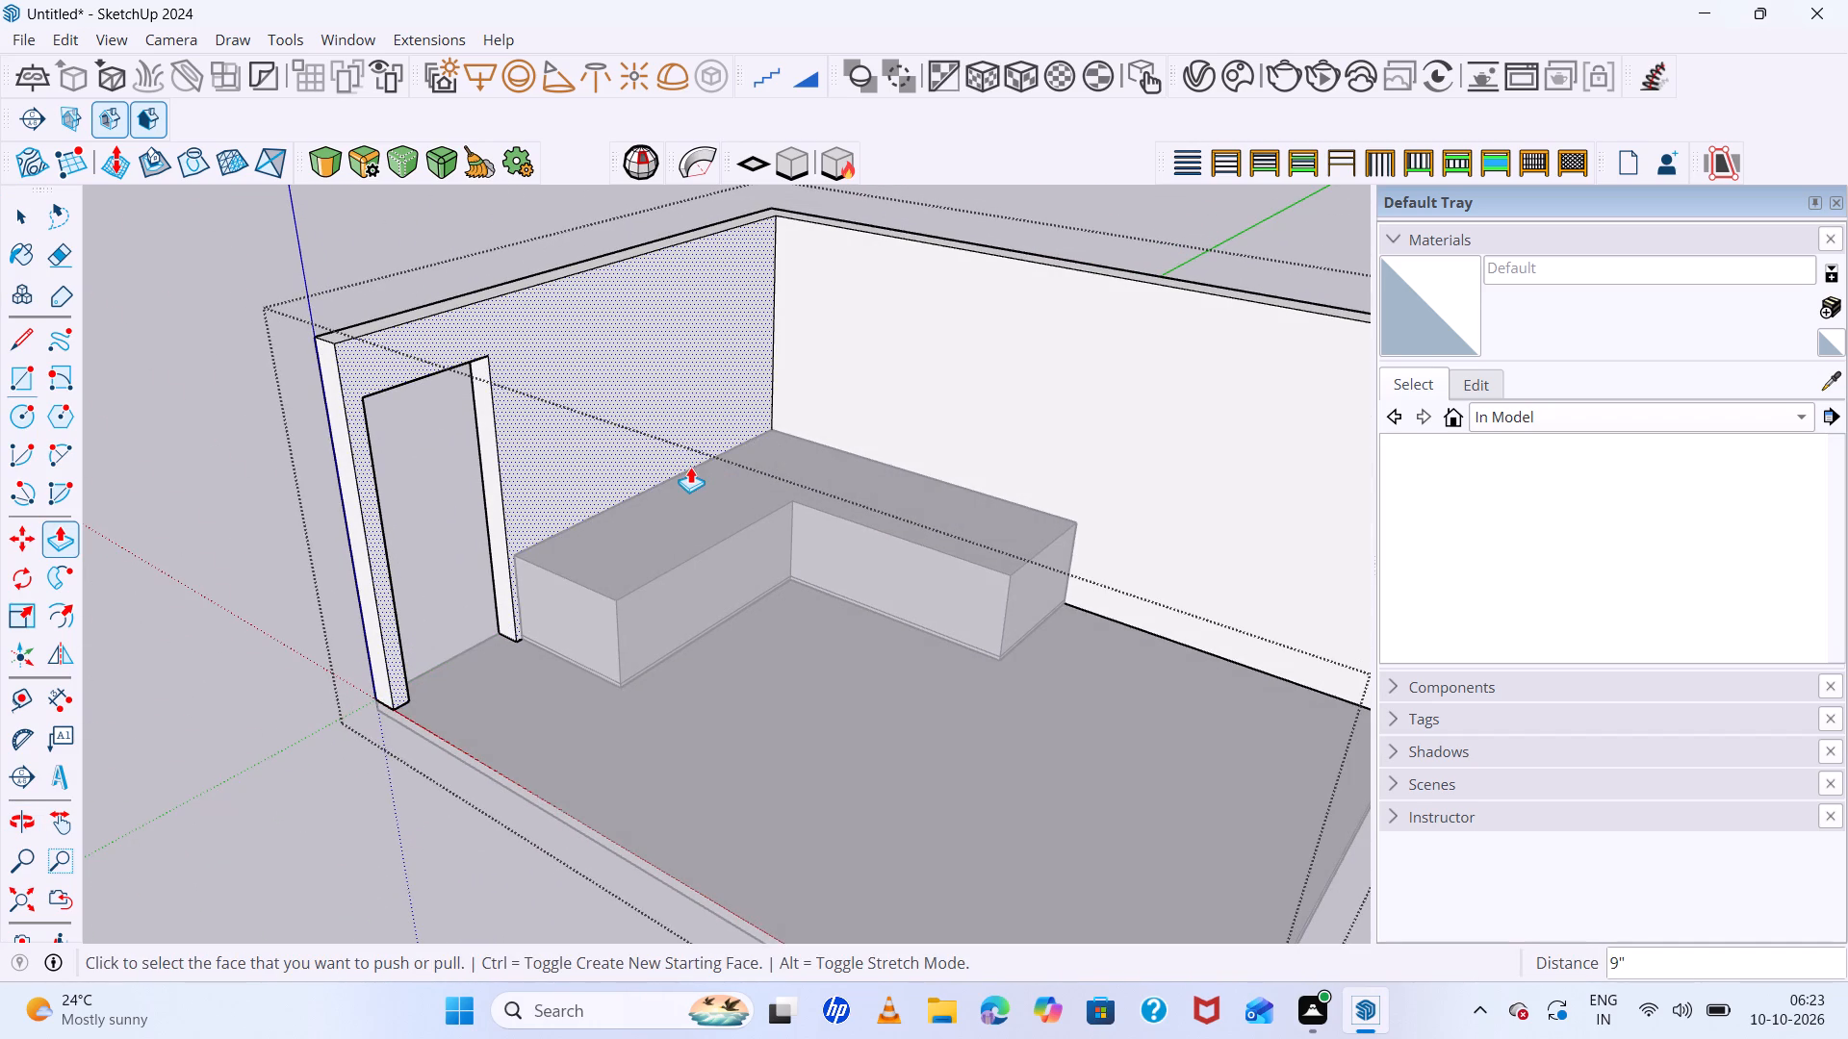
middle_drag(688, 468, 628, 317)
middle_click(628, 317)
scroll(417, 309, up, 10)
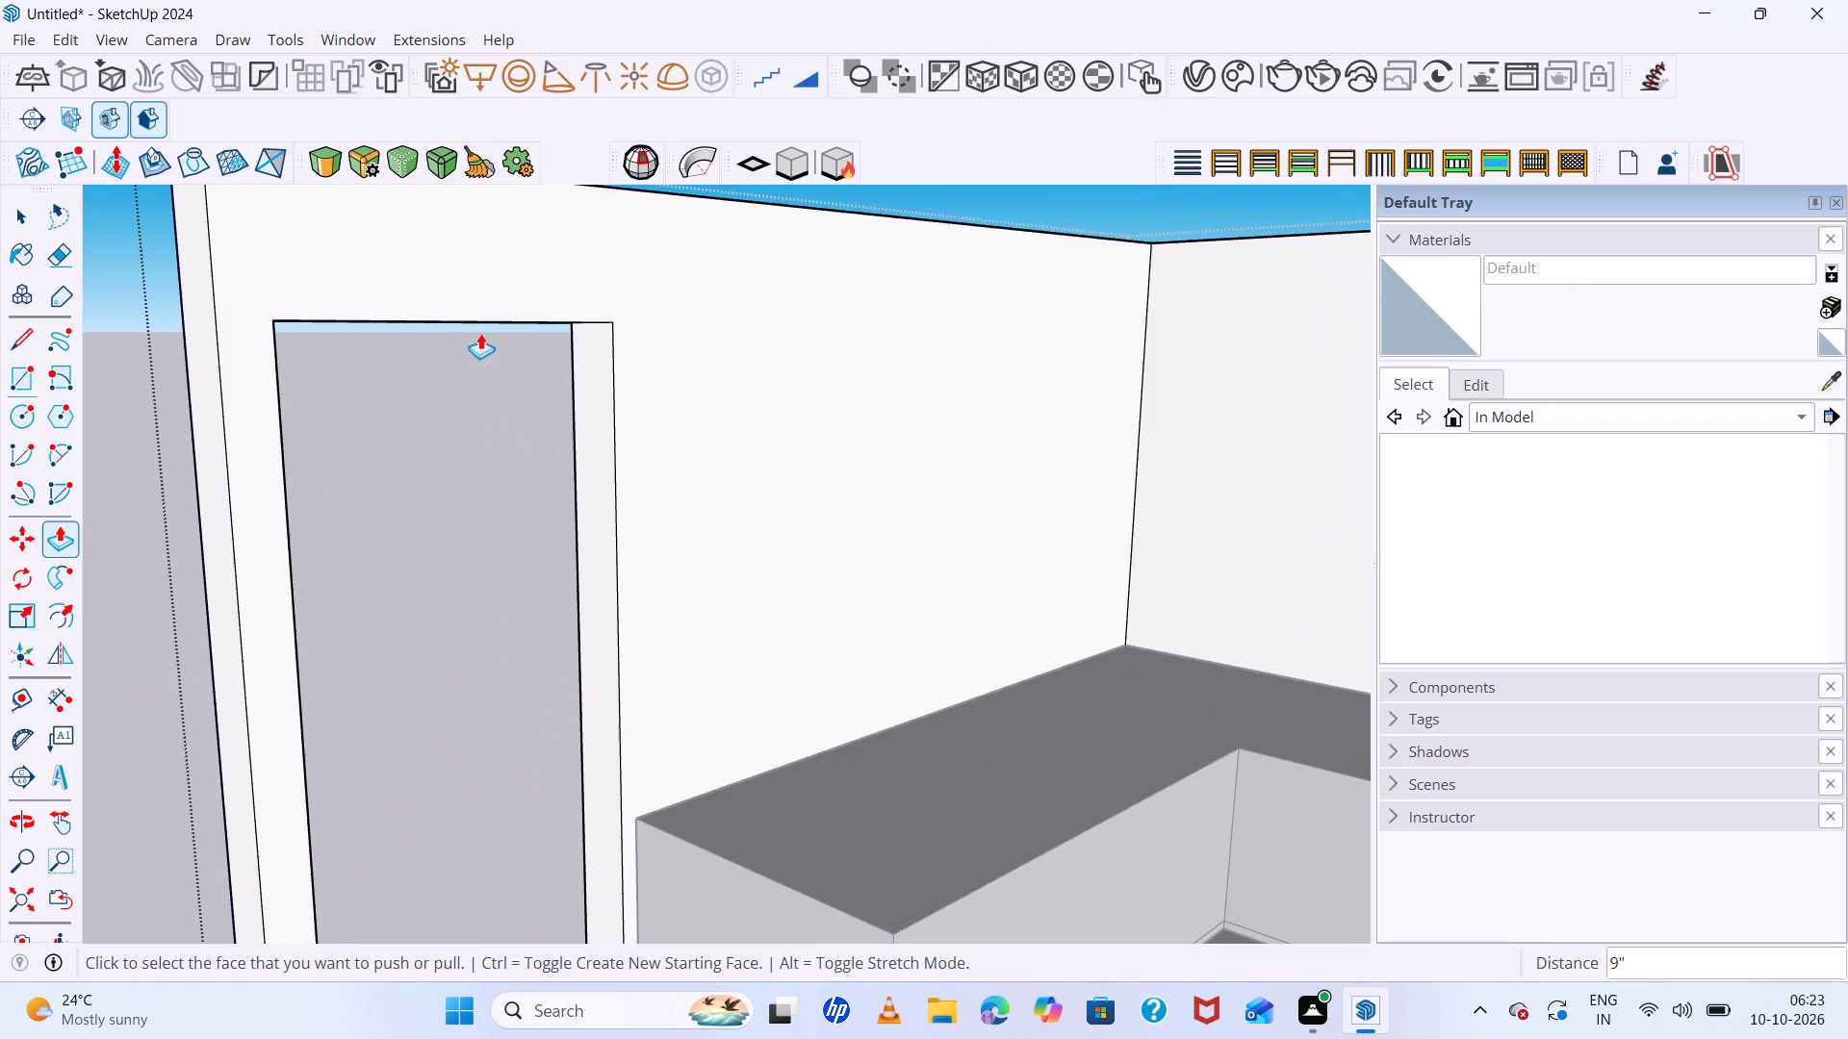
scroll(311, 423, down, 5)
key(space)
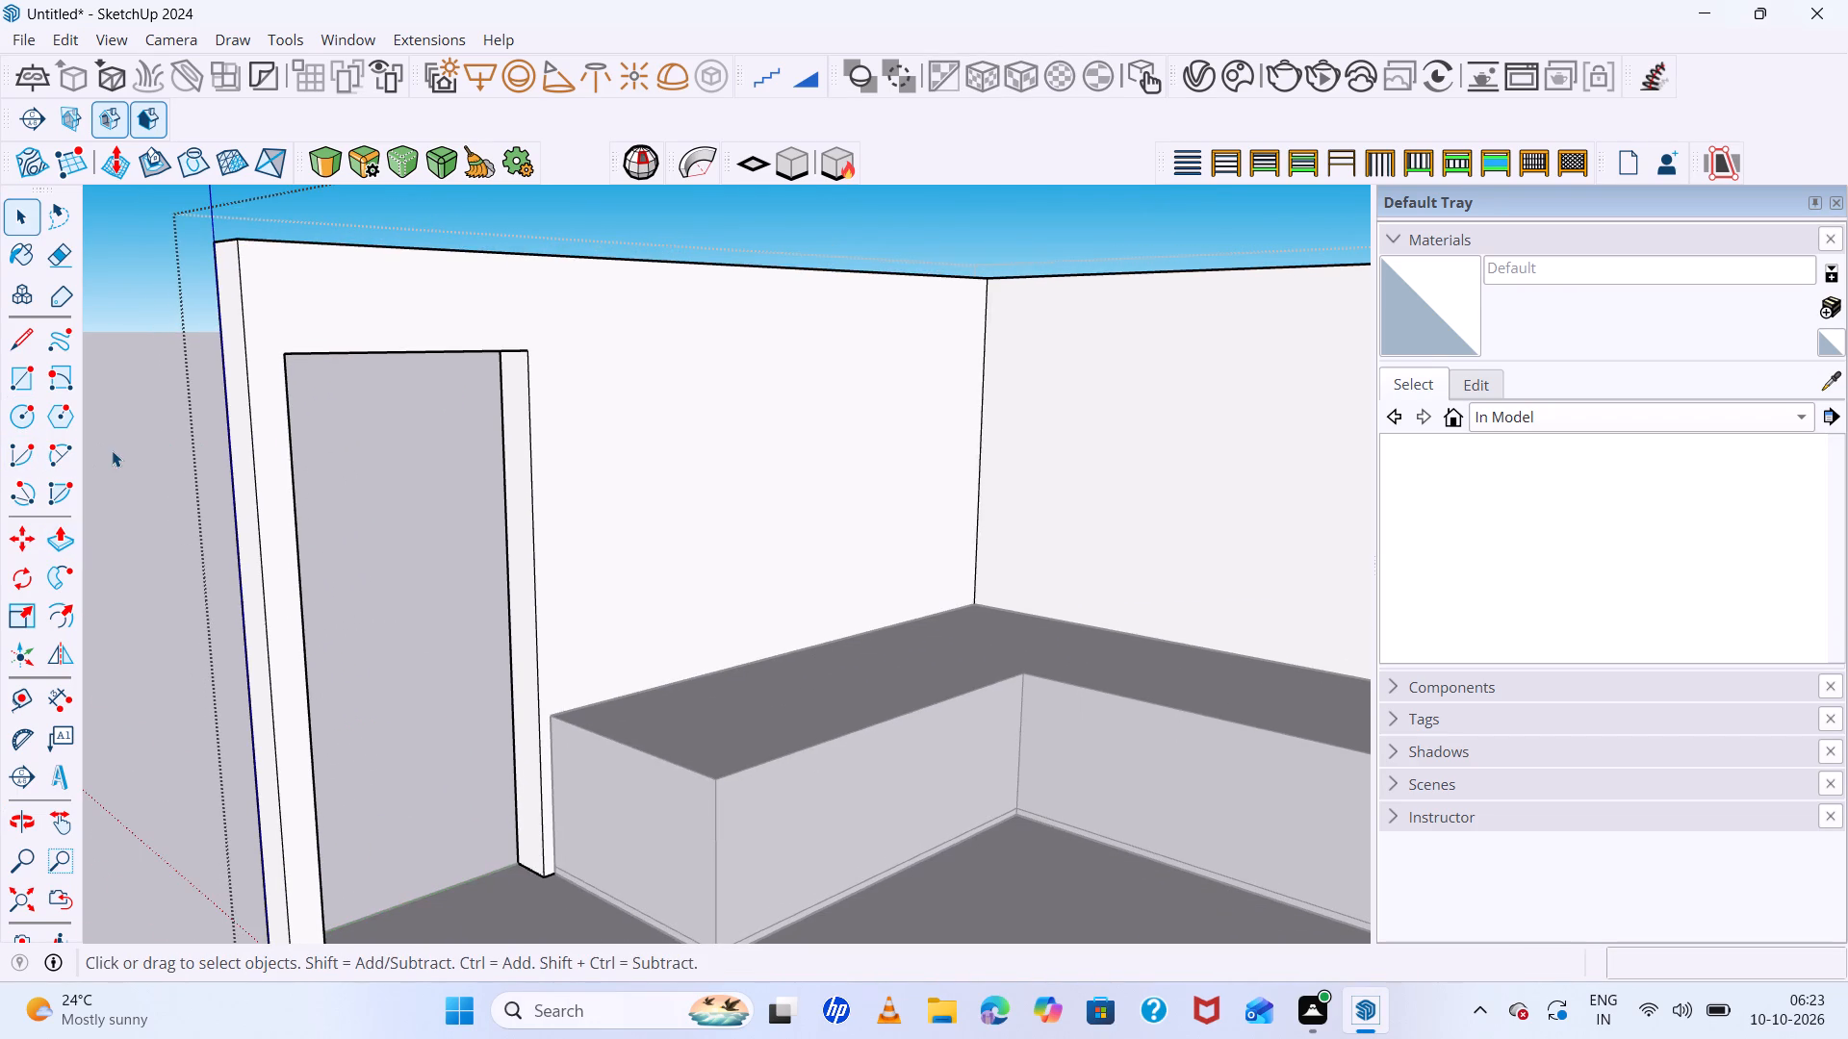
click(112, 450)
Examine the room with the doorway and L-shaped block from above and from the open front.
scroll(296, 452, down, 12)
middle_drag(363, 497, 413, 771)
middle_click(413, 771)
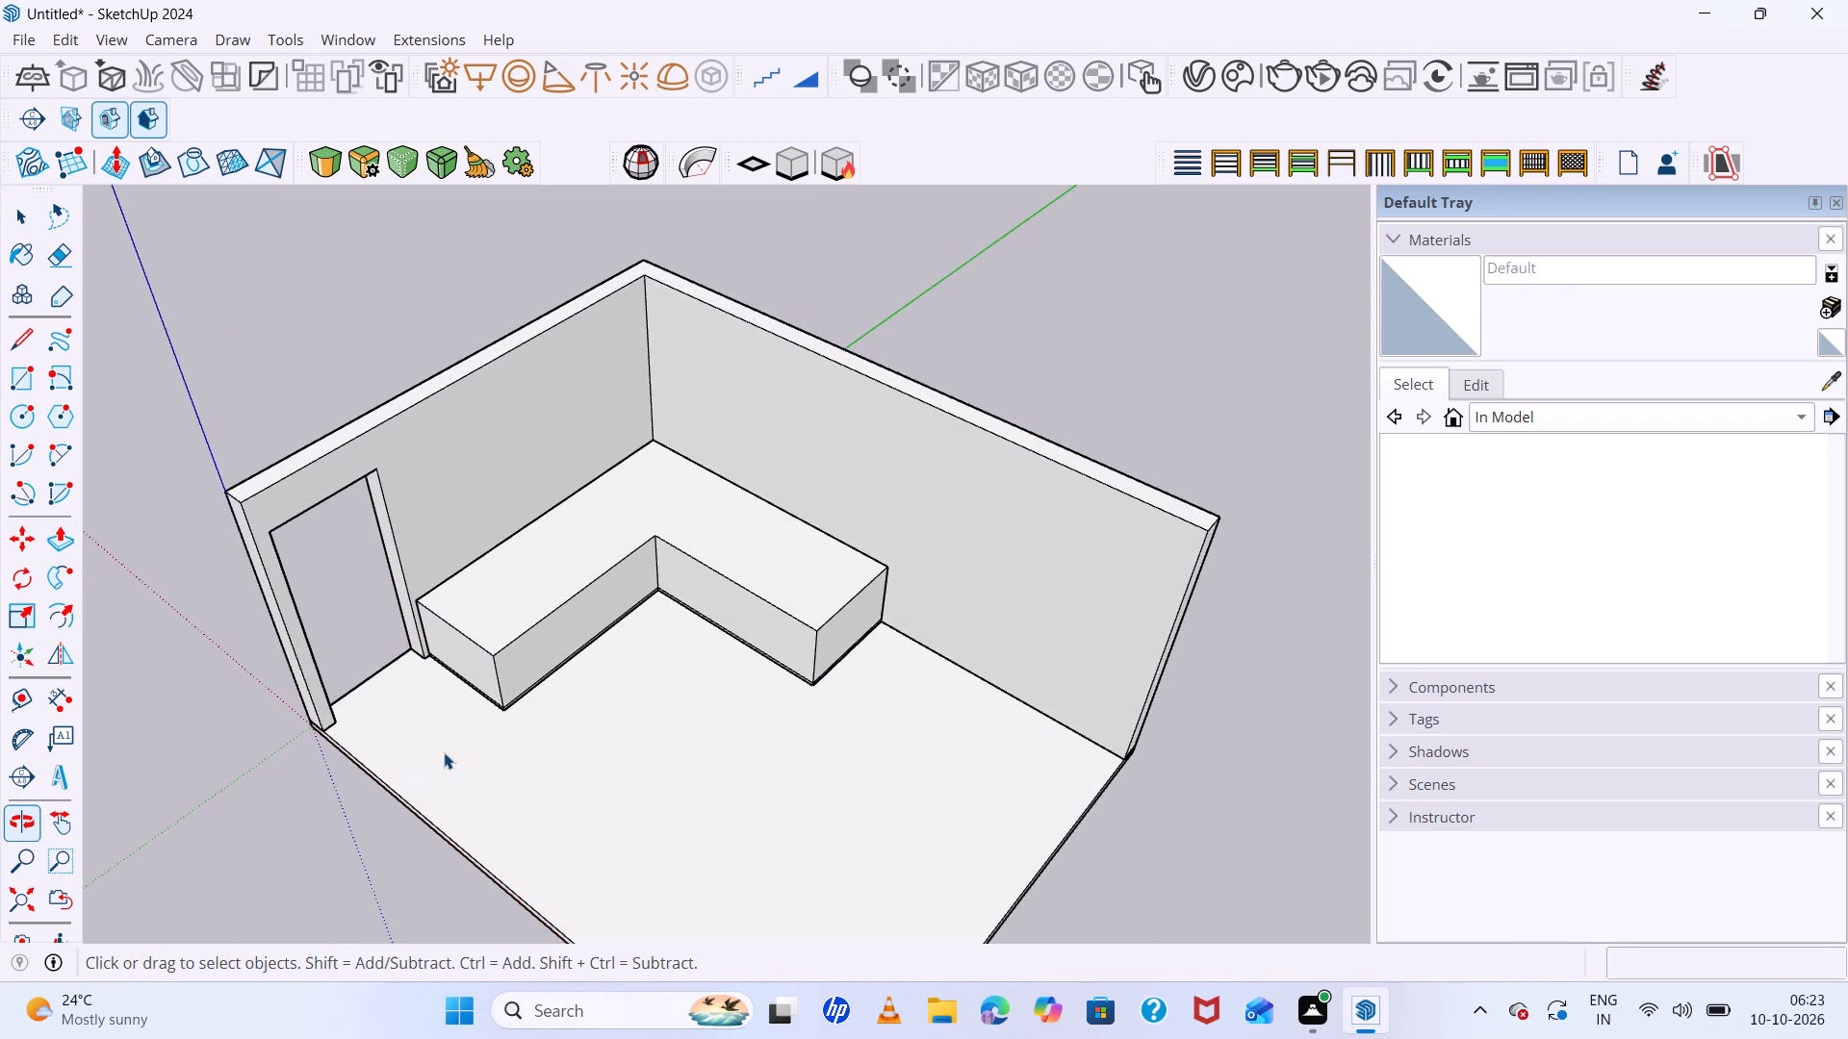
scroll(458, 729, up, 5)
scroll(587, 709, down, 6)
middle_drag(614, 718, 809, 476)
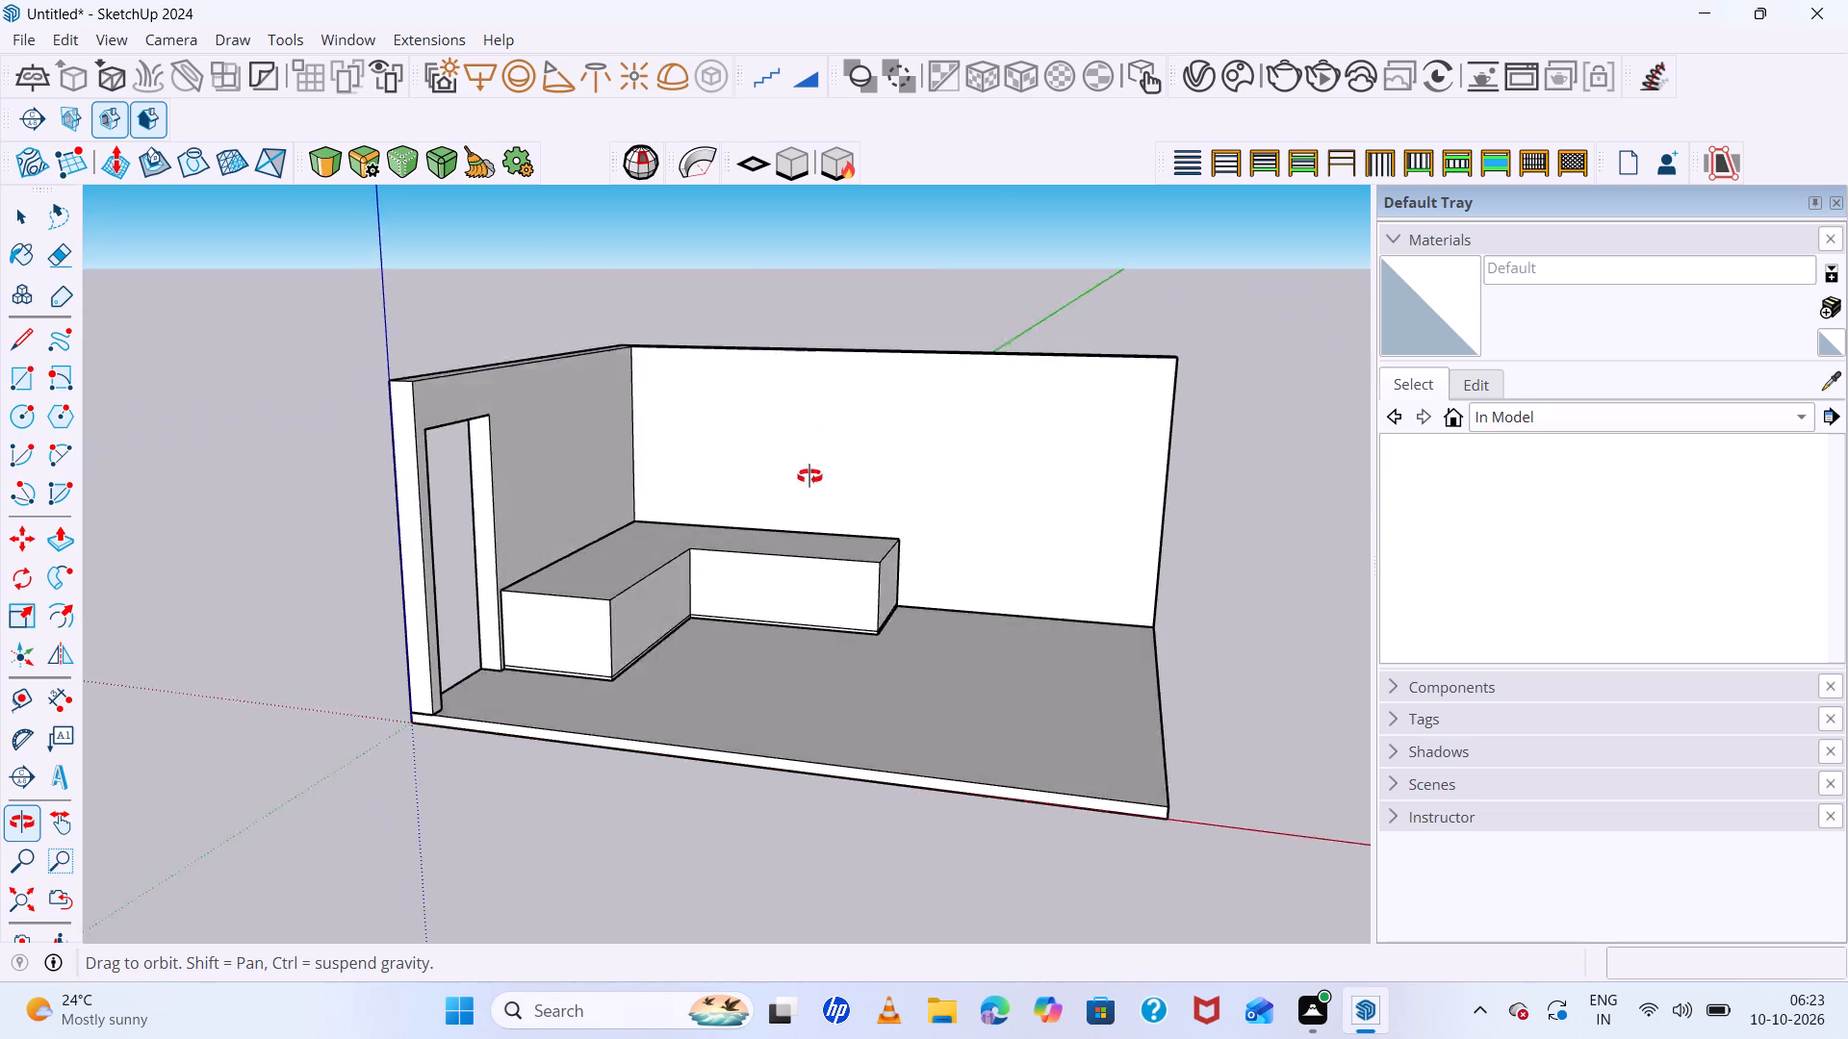
middle_drag(809, 476, 835, 638)
scroll(777, 507, up, 7)
scroll(763, 491, down, 12)
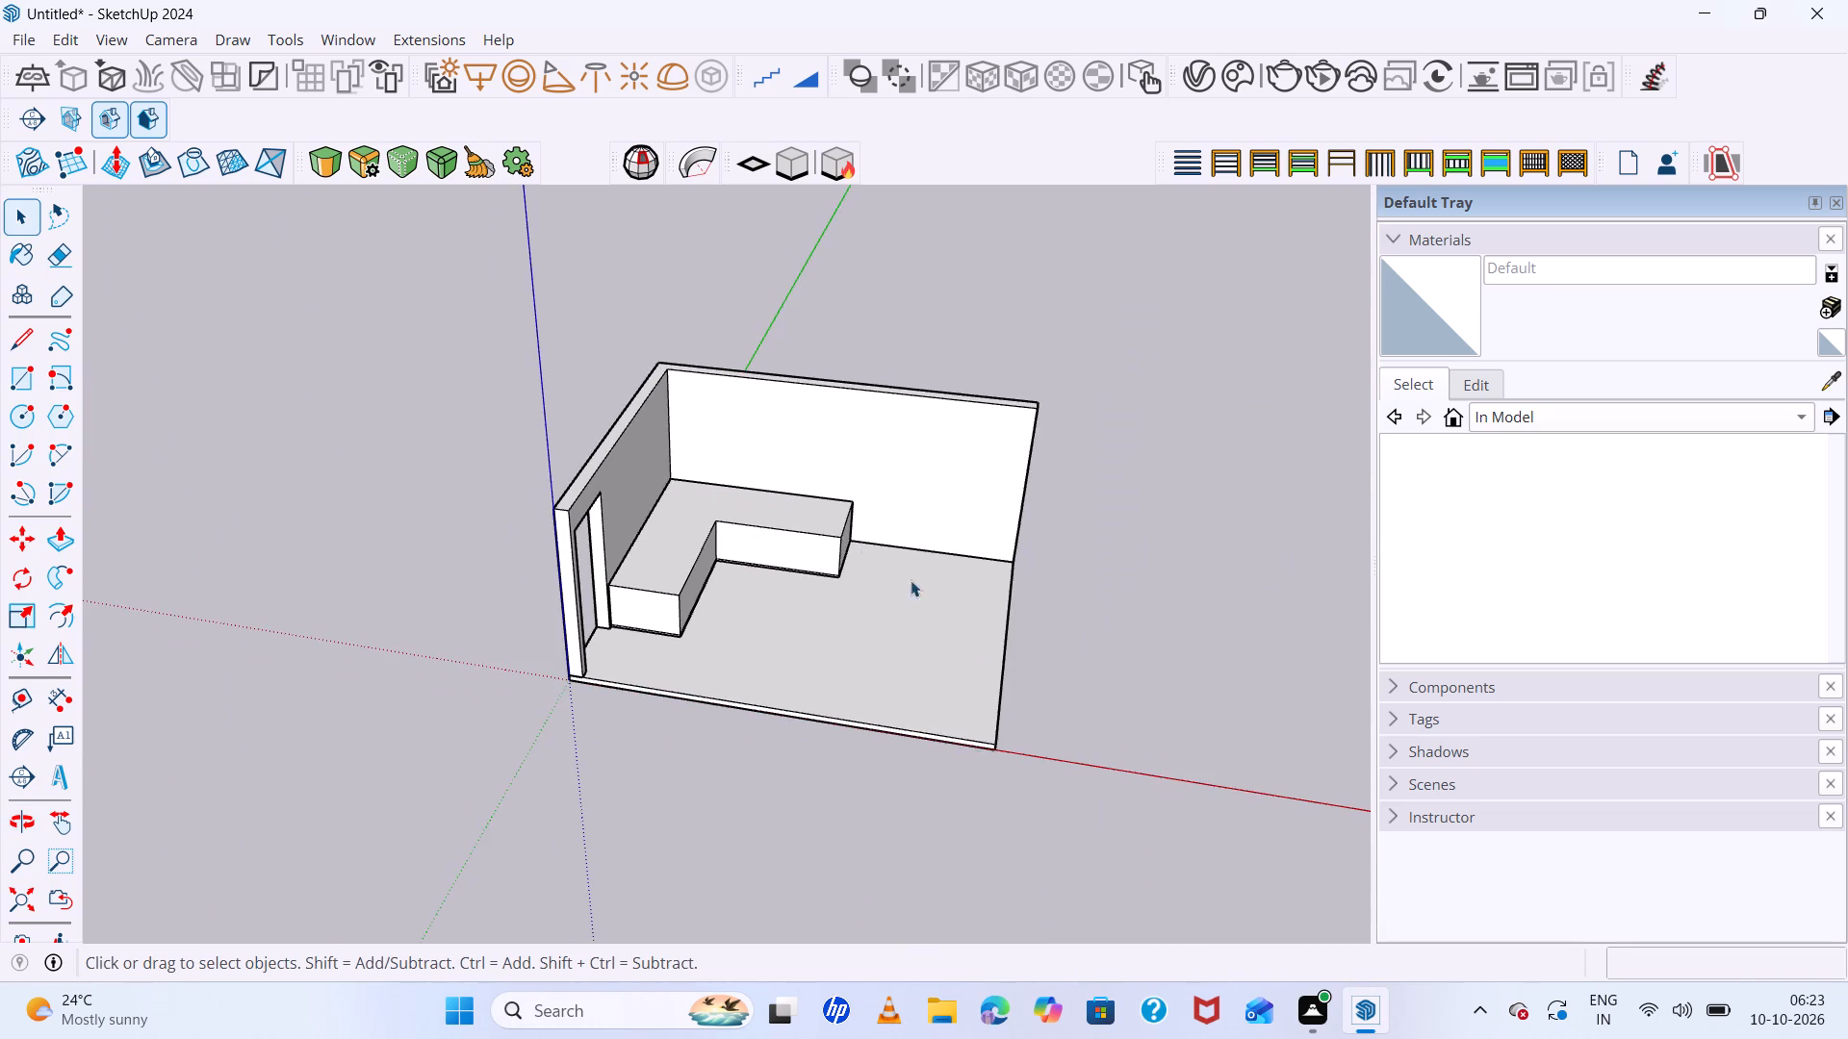
middle_drag(982, 648, 994, 613)
middle_click(996, 611)
scroll(812, 406, up, 4)
middle_drag(991, 624, 984, 594)
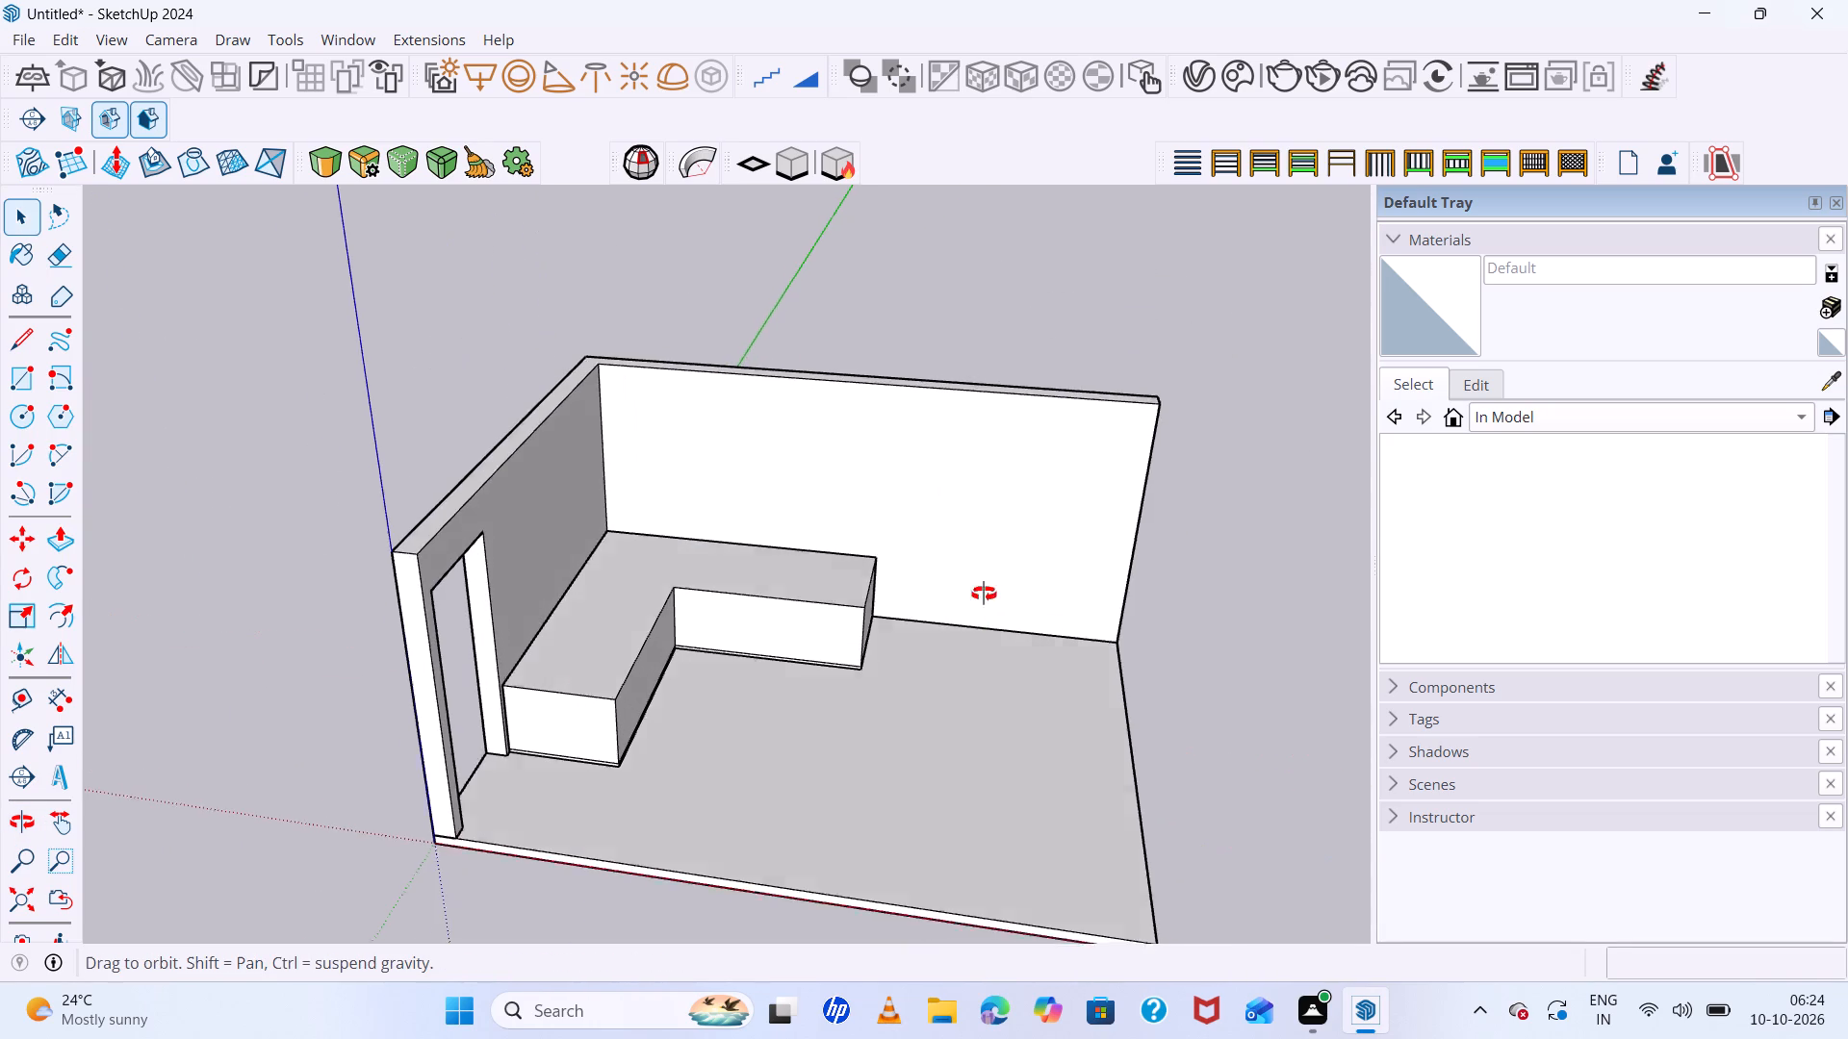
Push/pull the skirting strip under the inner face of the block's leg along the red-axis wall 20 mm inward.
middle_drag(984, 594, 605, 482)
scroll(772, 659, up, 13)
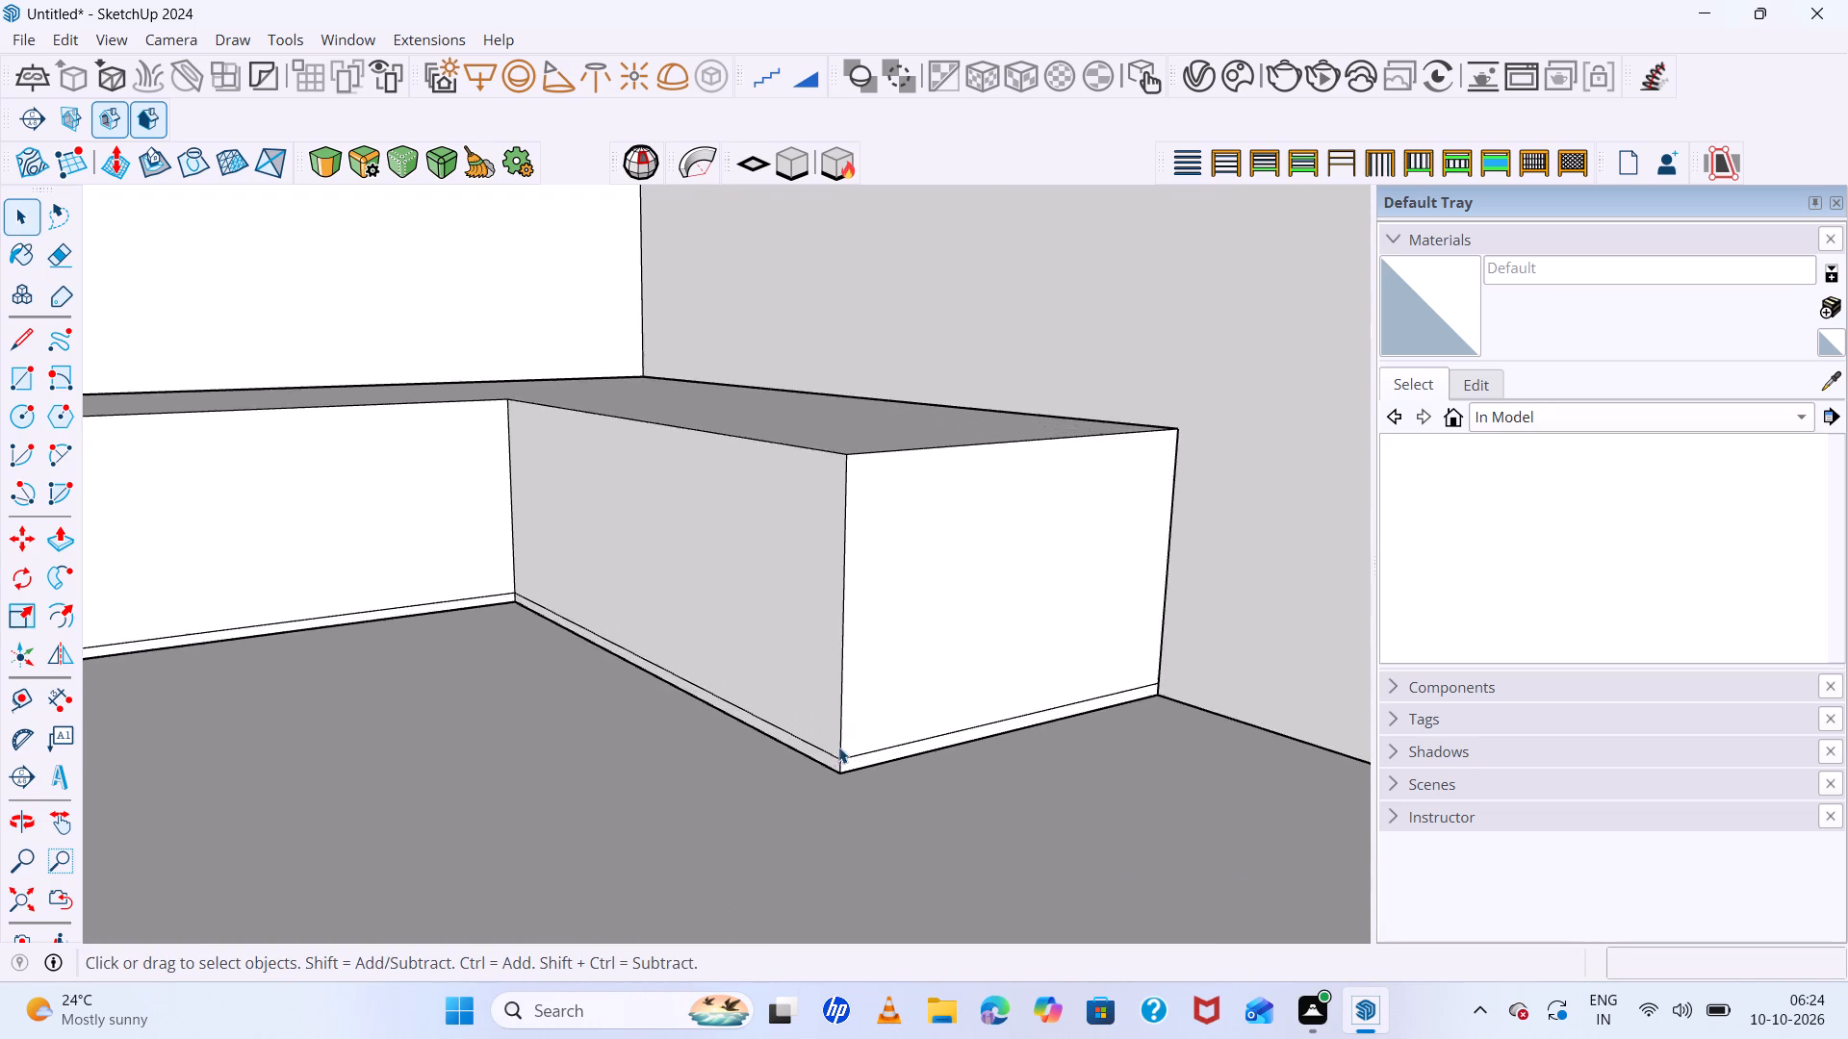
scroll(838, 747, up, 8)
click(835, 755)
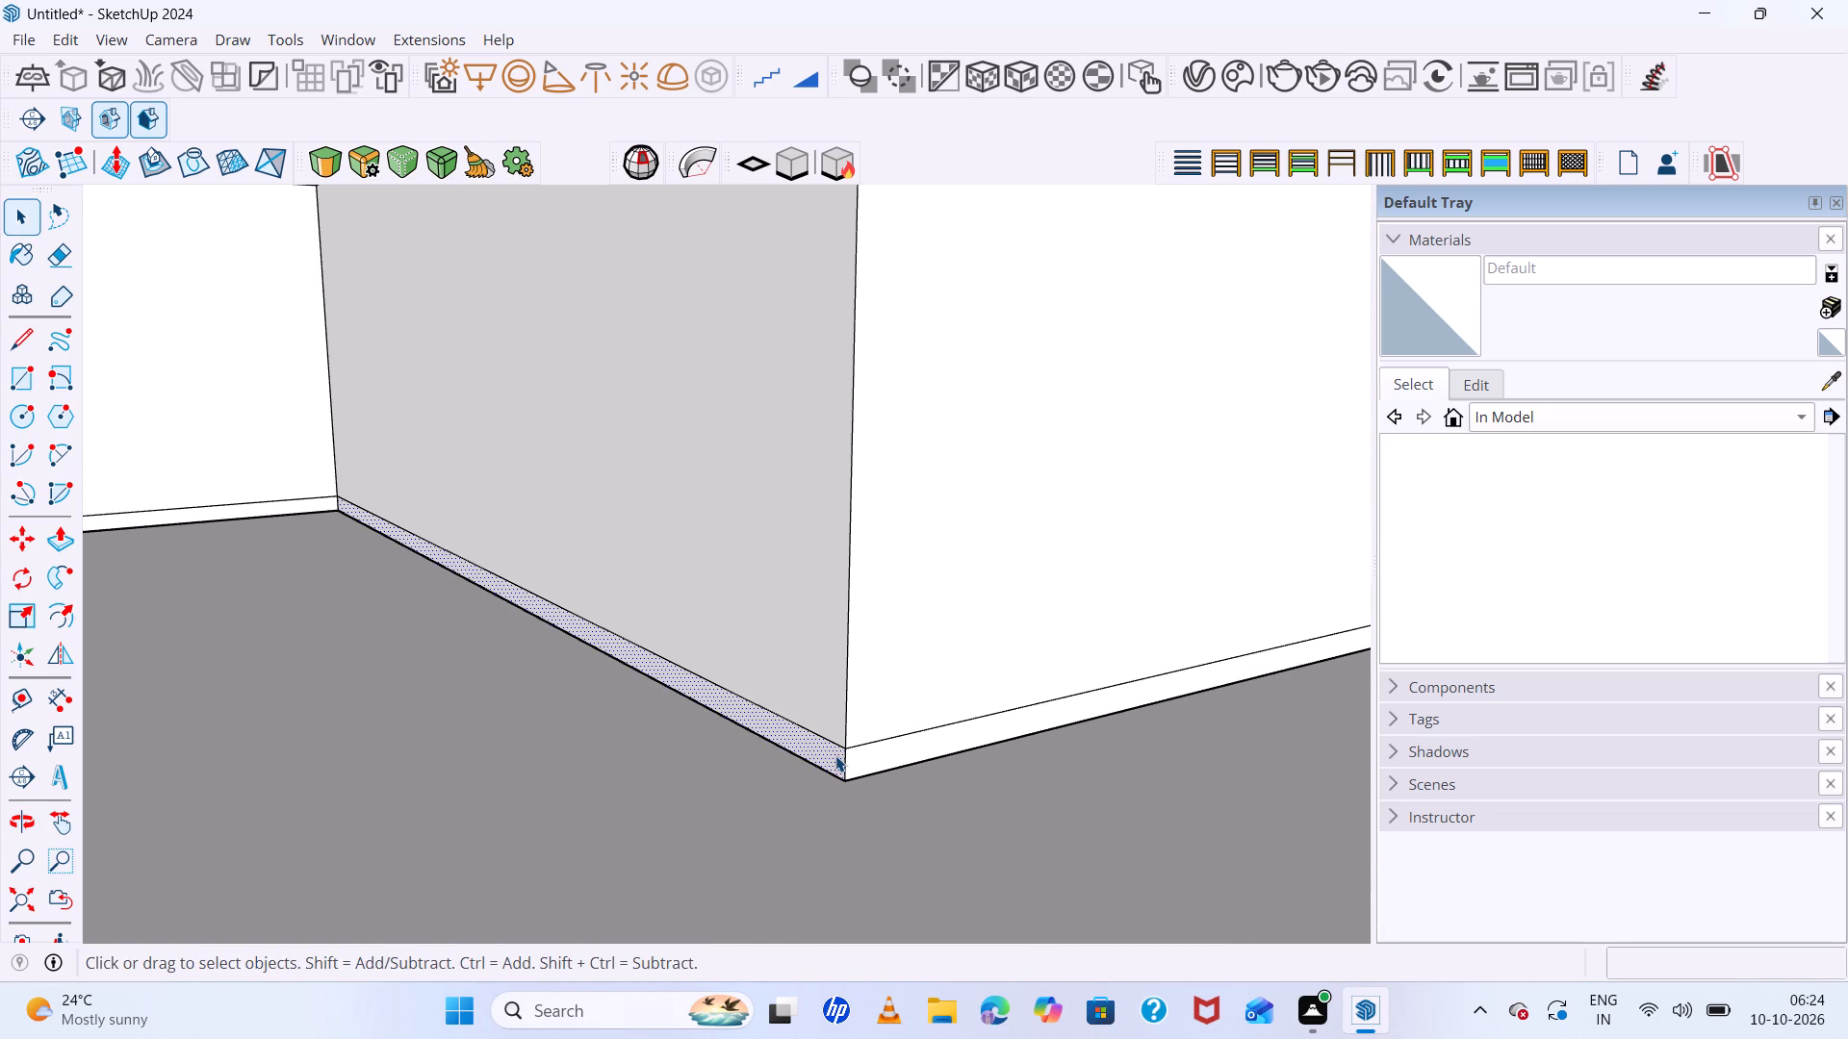
key(p)
click(835, 755)
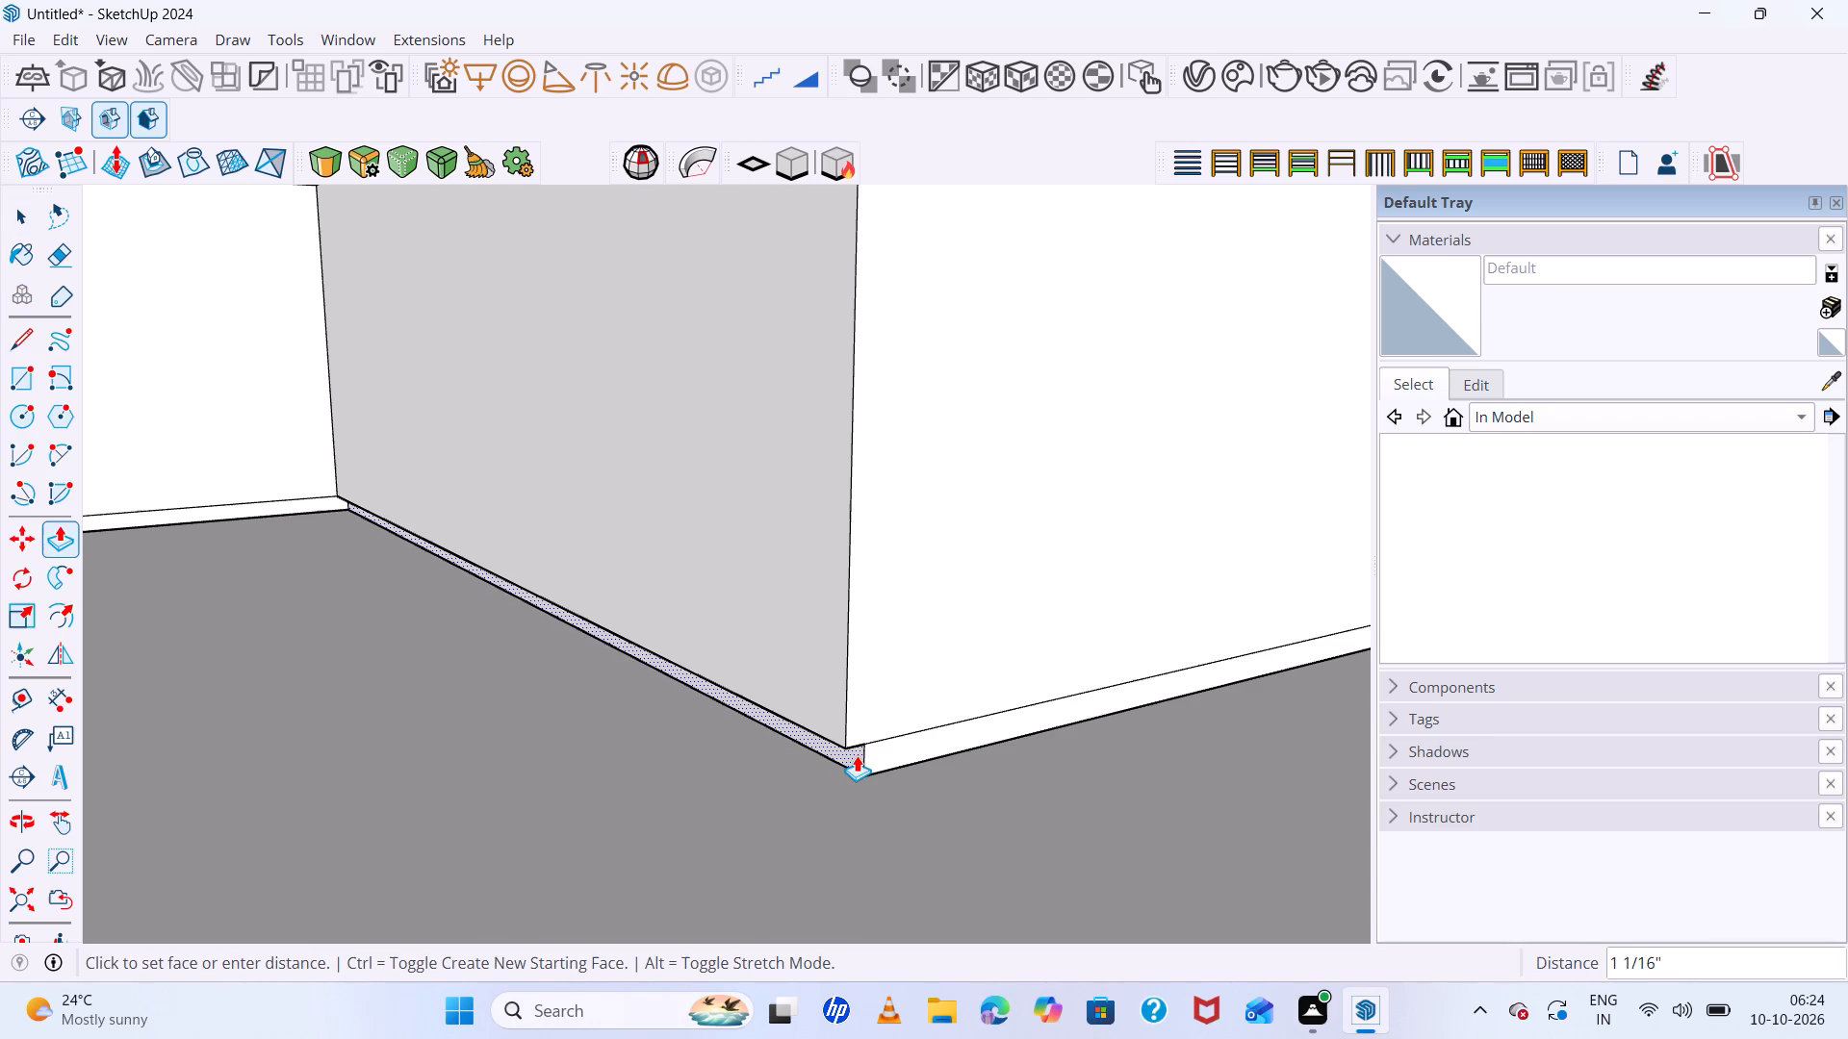
text(20mm)
key(Return)
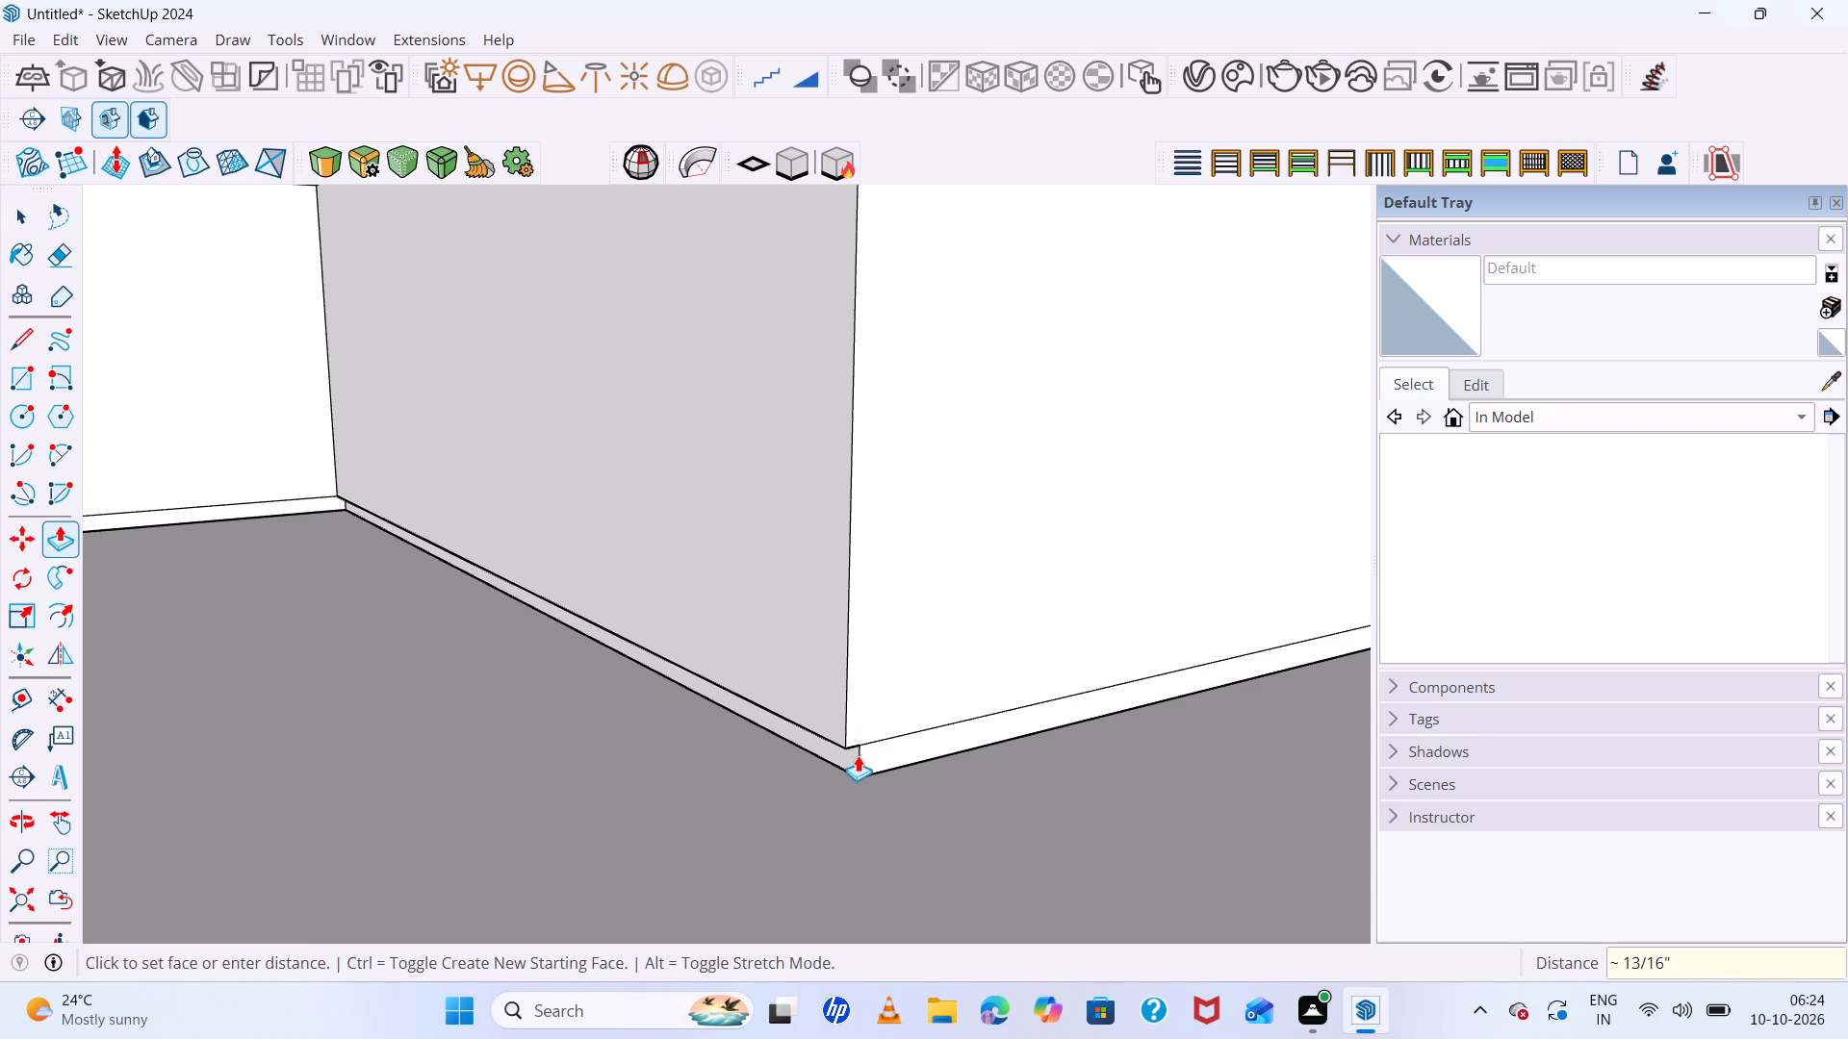
Repeat the same 20 mm inward push on the skirting strip under the front face of the leg along the doorway wall.
scroll(917, 604, down, 7)
scroll(1091, 613, down, 7)
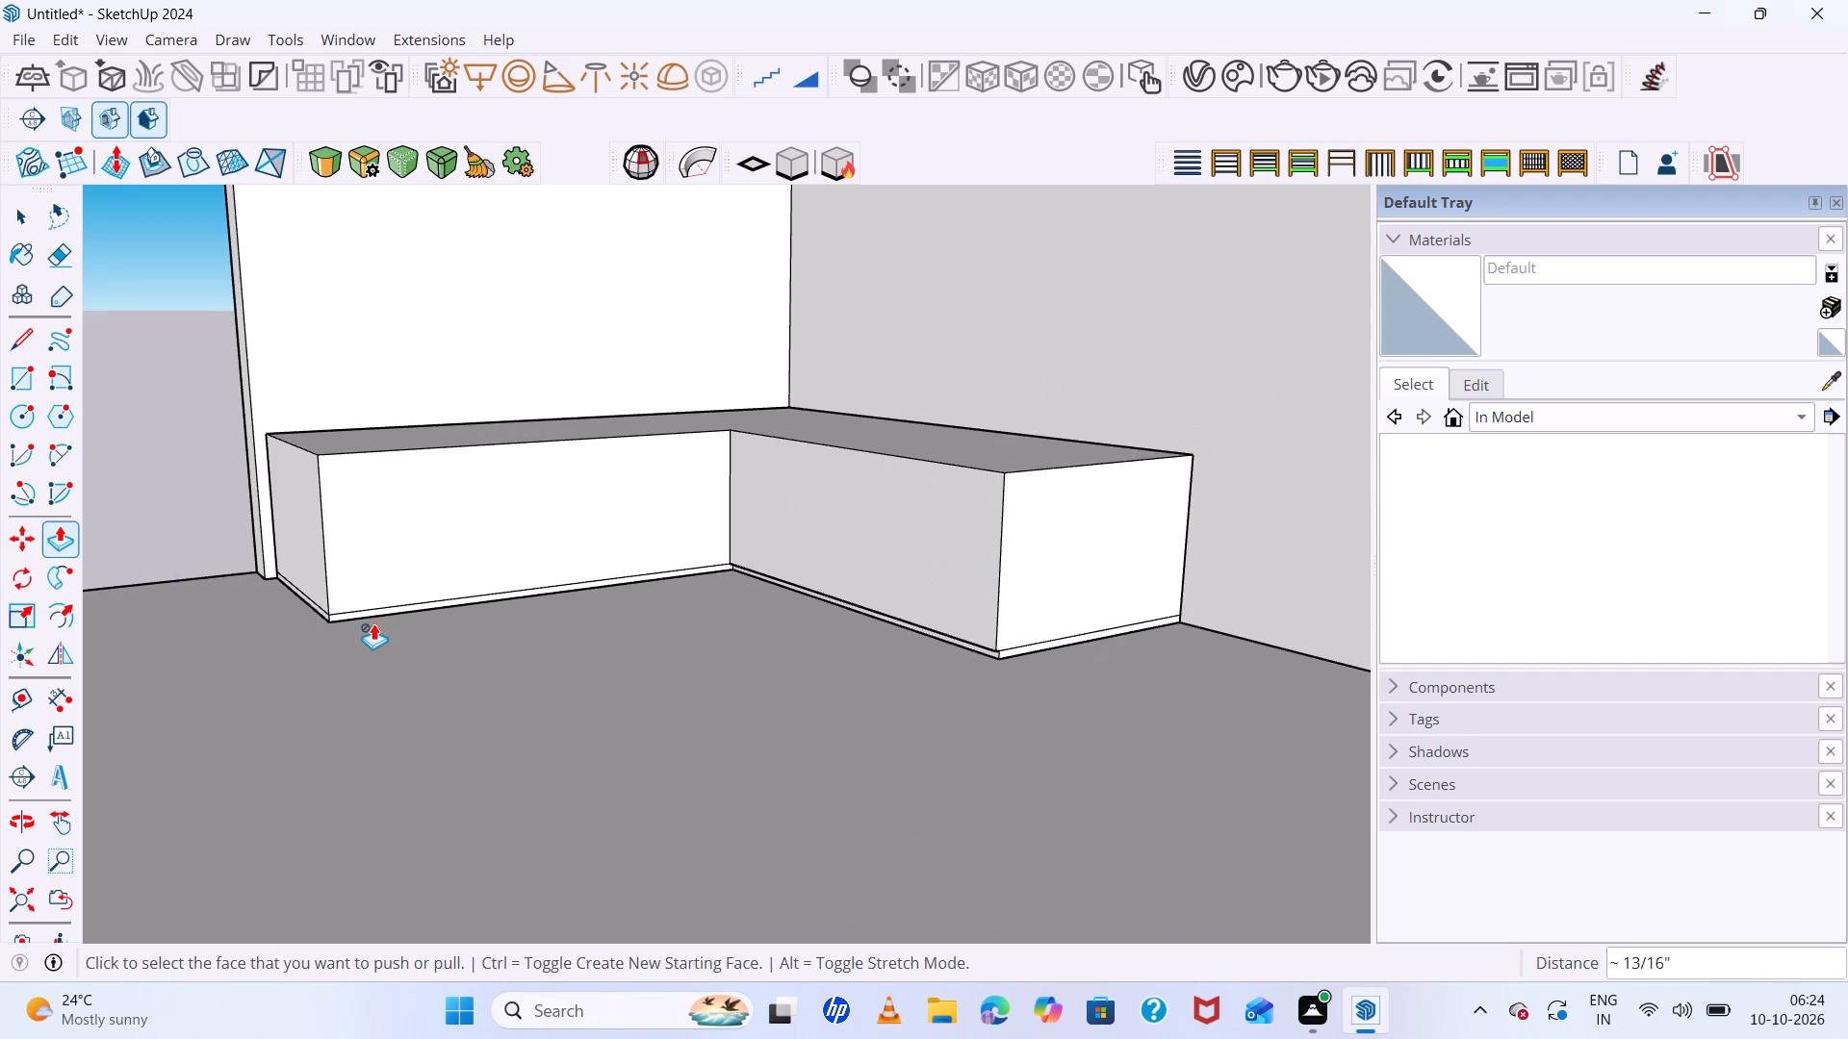
scroll(373, 623, up, 7)
double_click(359, 604)
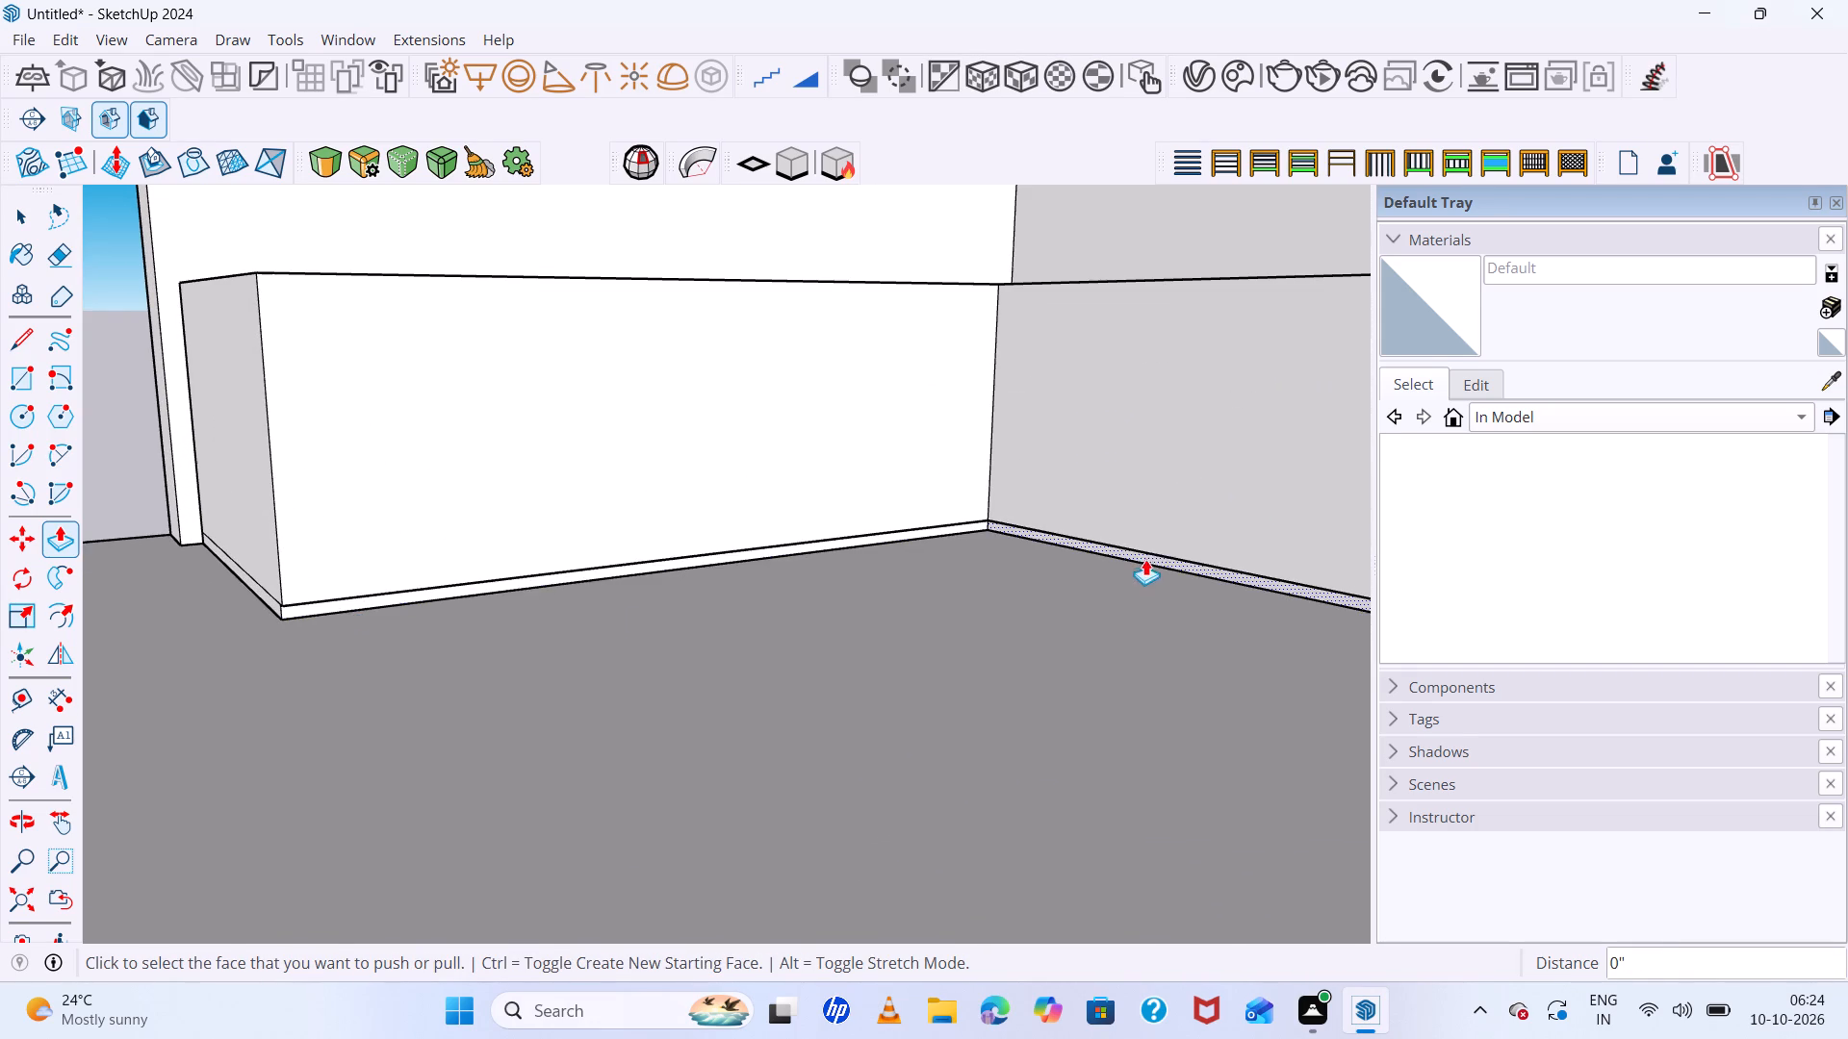
scroll(922, 481, down, 10)
middle_drag(1130, 503, 685, 501)
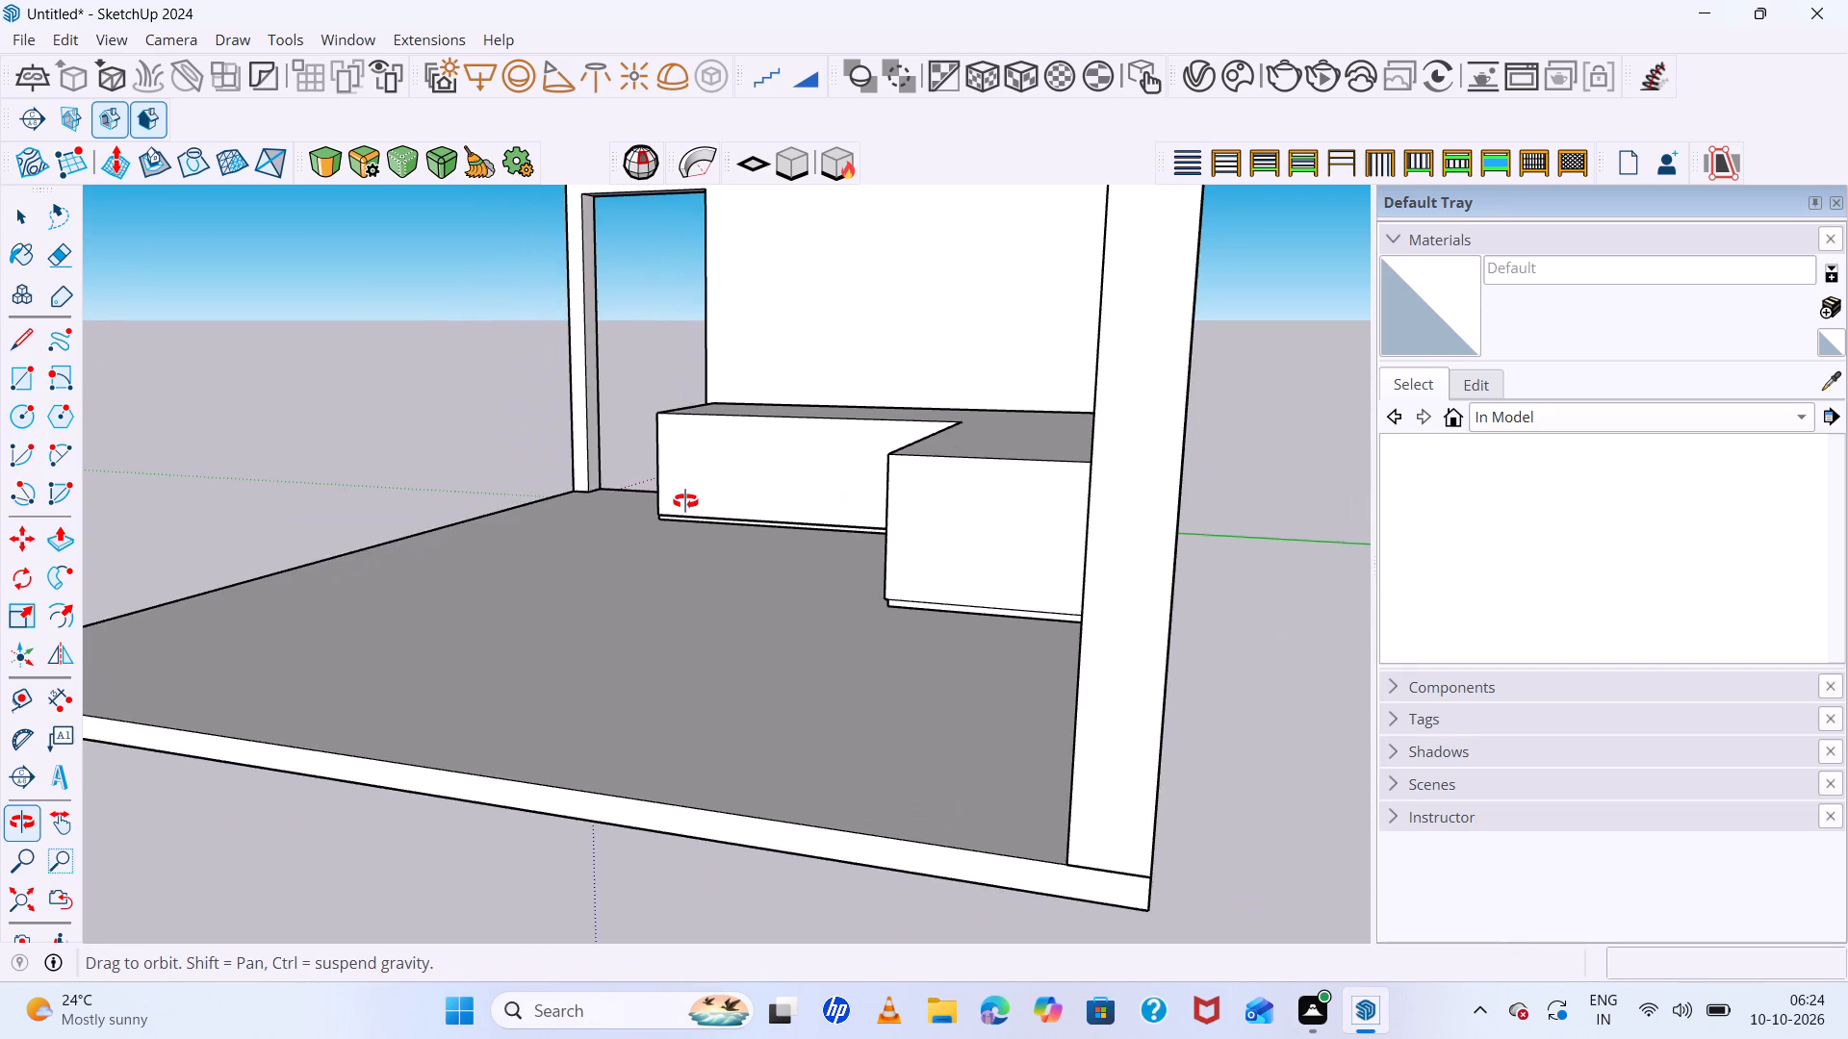
middle_drag(685, 501, 1111, 590)
middle_click(1112, 592)
scroll(788, 469, down, 7)
scroll(937, 426, up, 6)
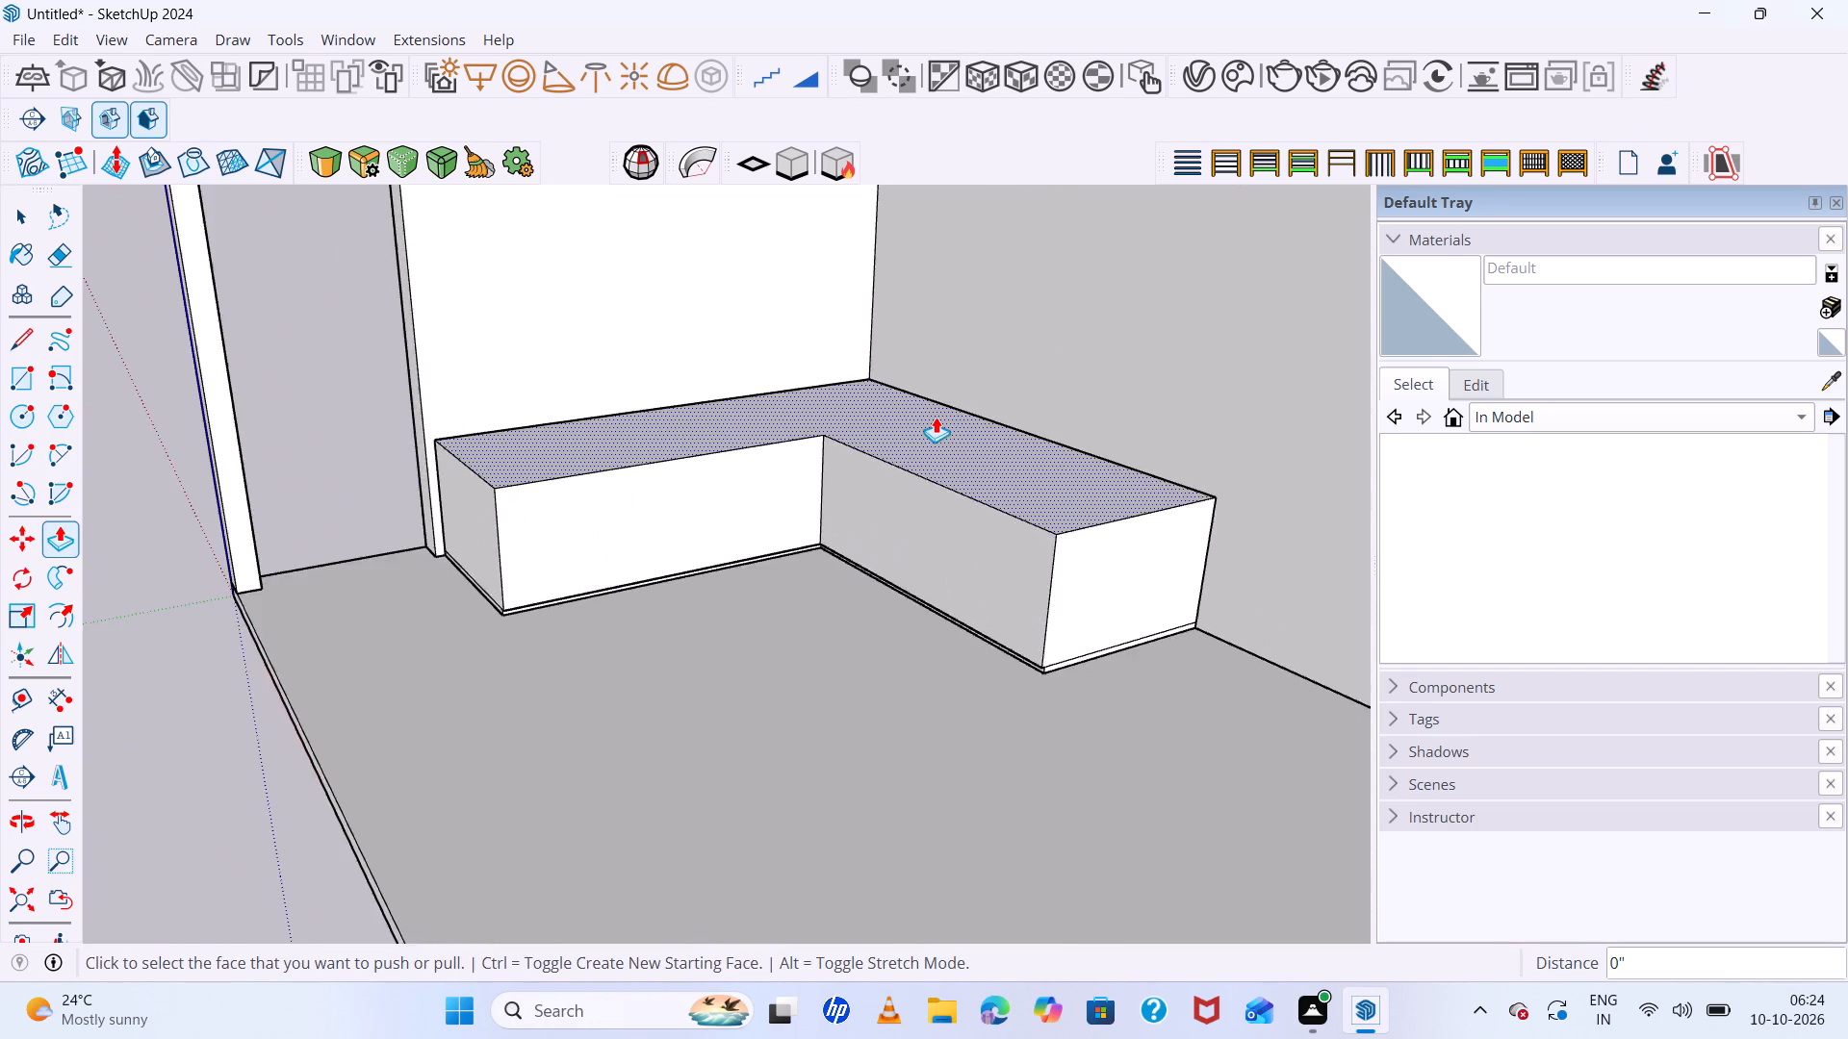
scroll(936, 417, up, 5)
key(space)
Push/pull the L-shaped block's top face up 1" as a new starting face, forming a separate countertop layer.
scroll(931, 412, down, 7)
scroll(684, 428, down, 12)
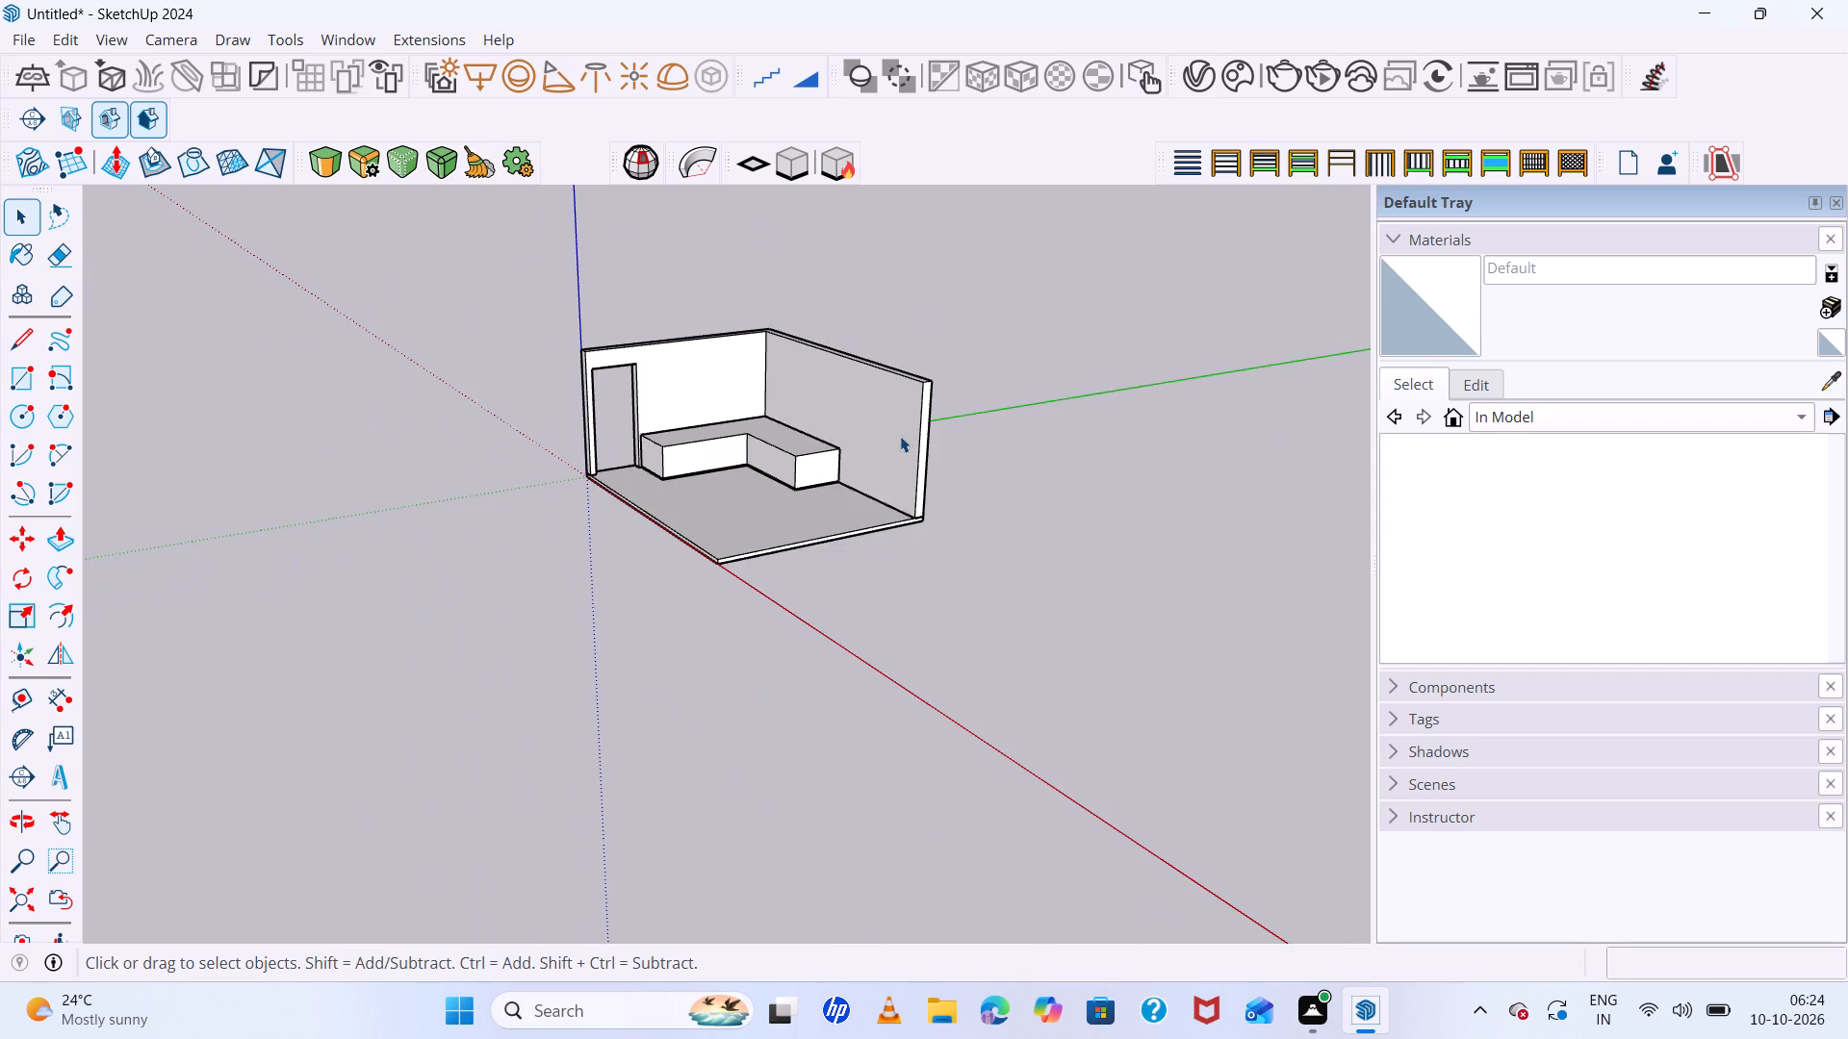
middle_drag(900, 436, 958, 574)
scroll(863, 496, up, 6)
scroll(735, 418, up, 6)
click(750, 414)
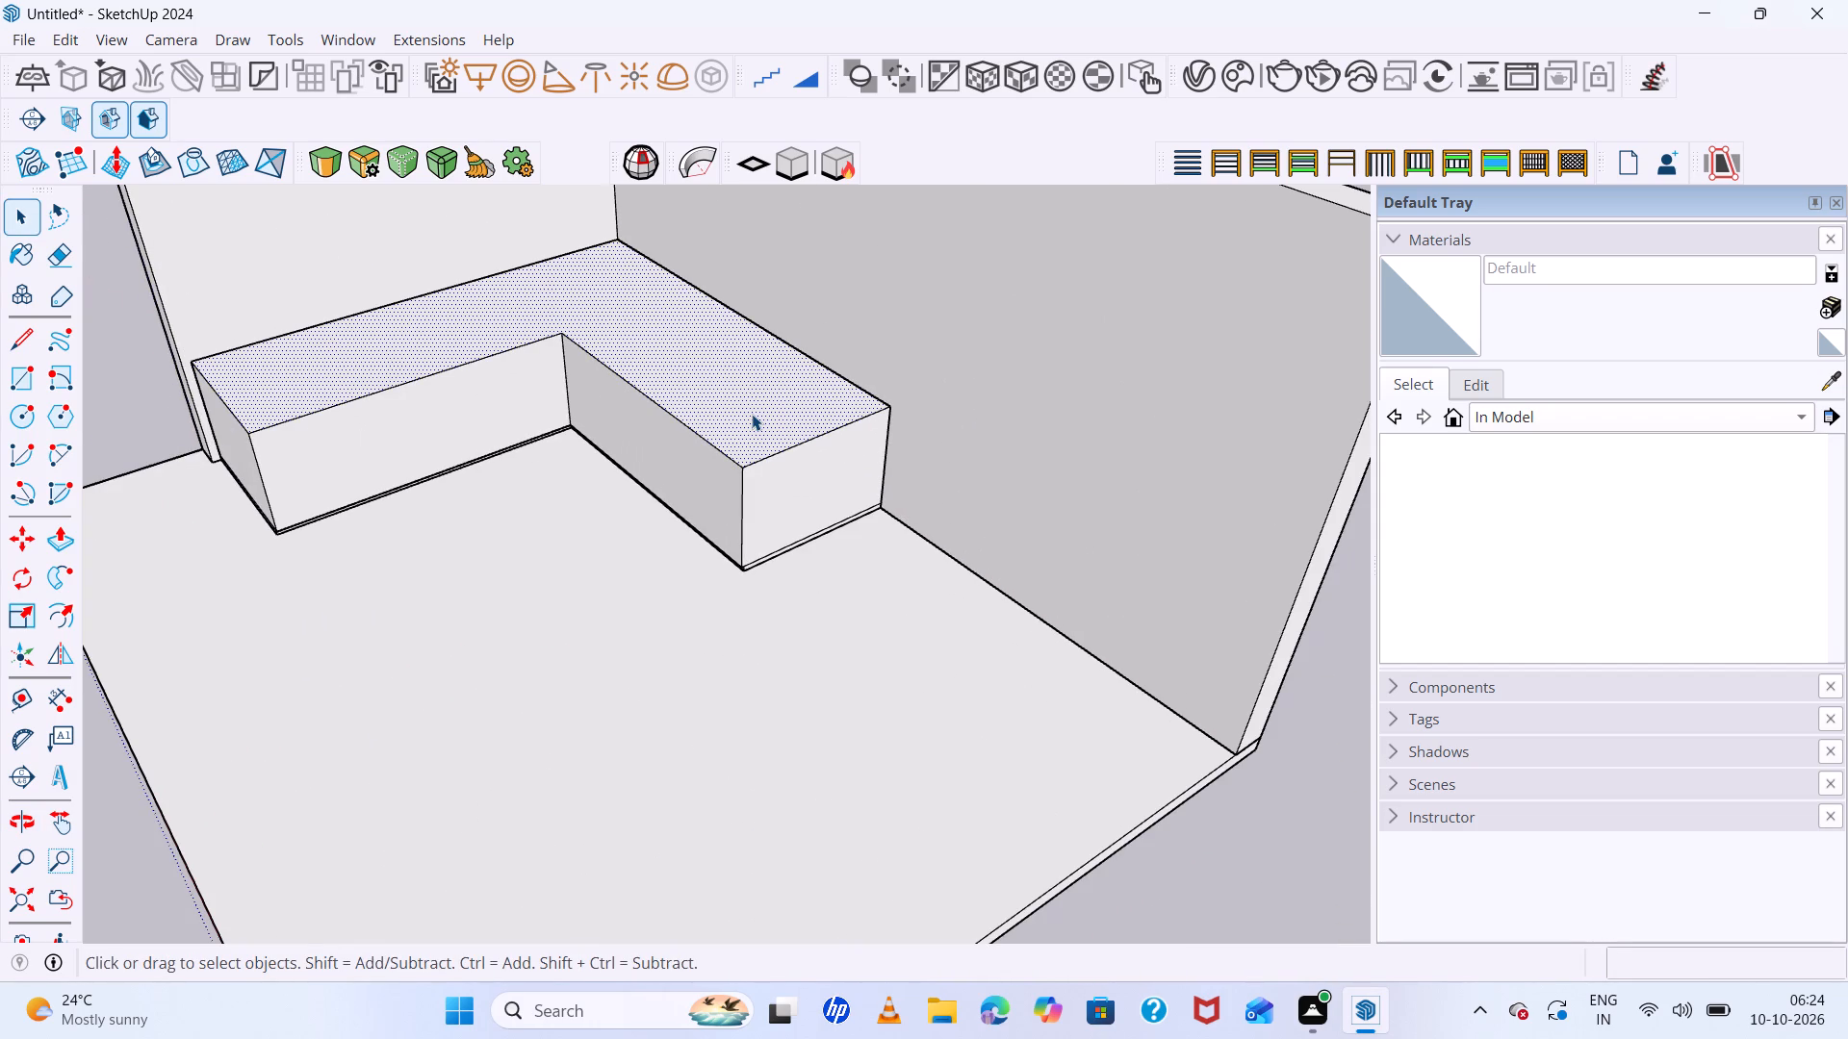
ctrl+click(752, 414)
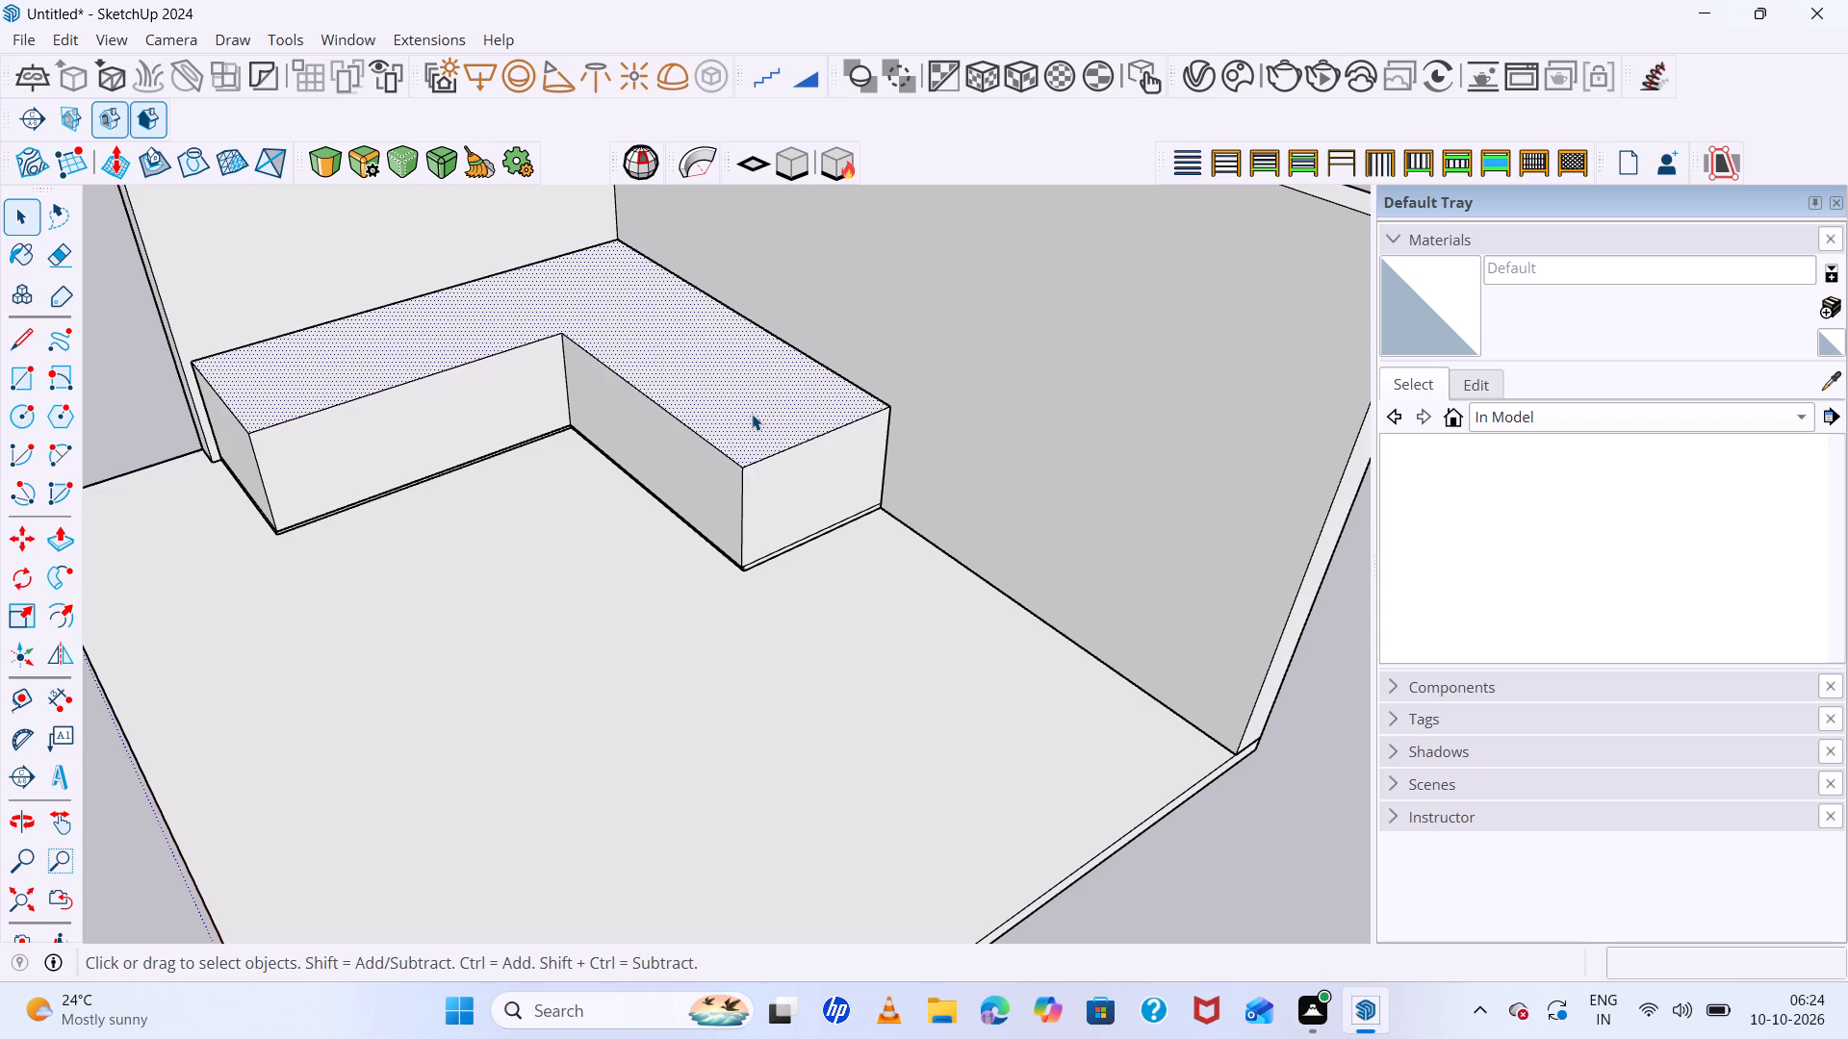
key(p)
click(752, 414)
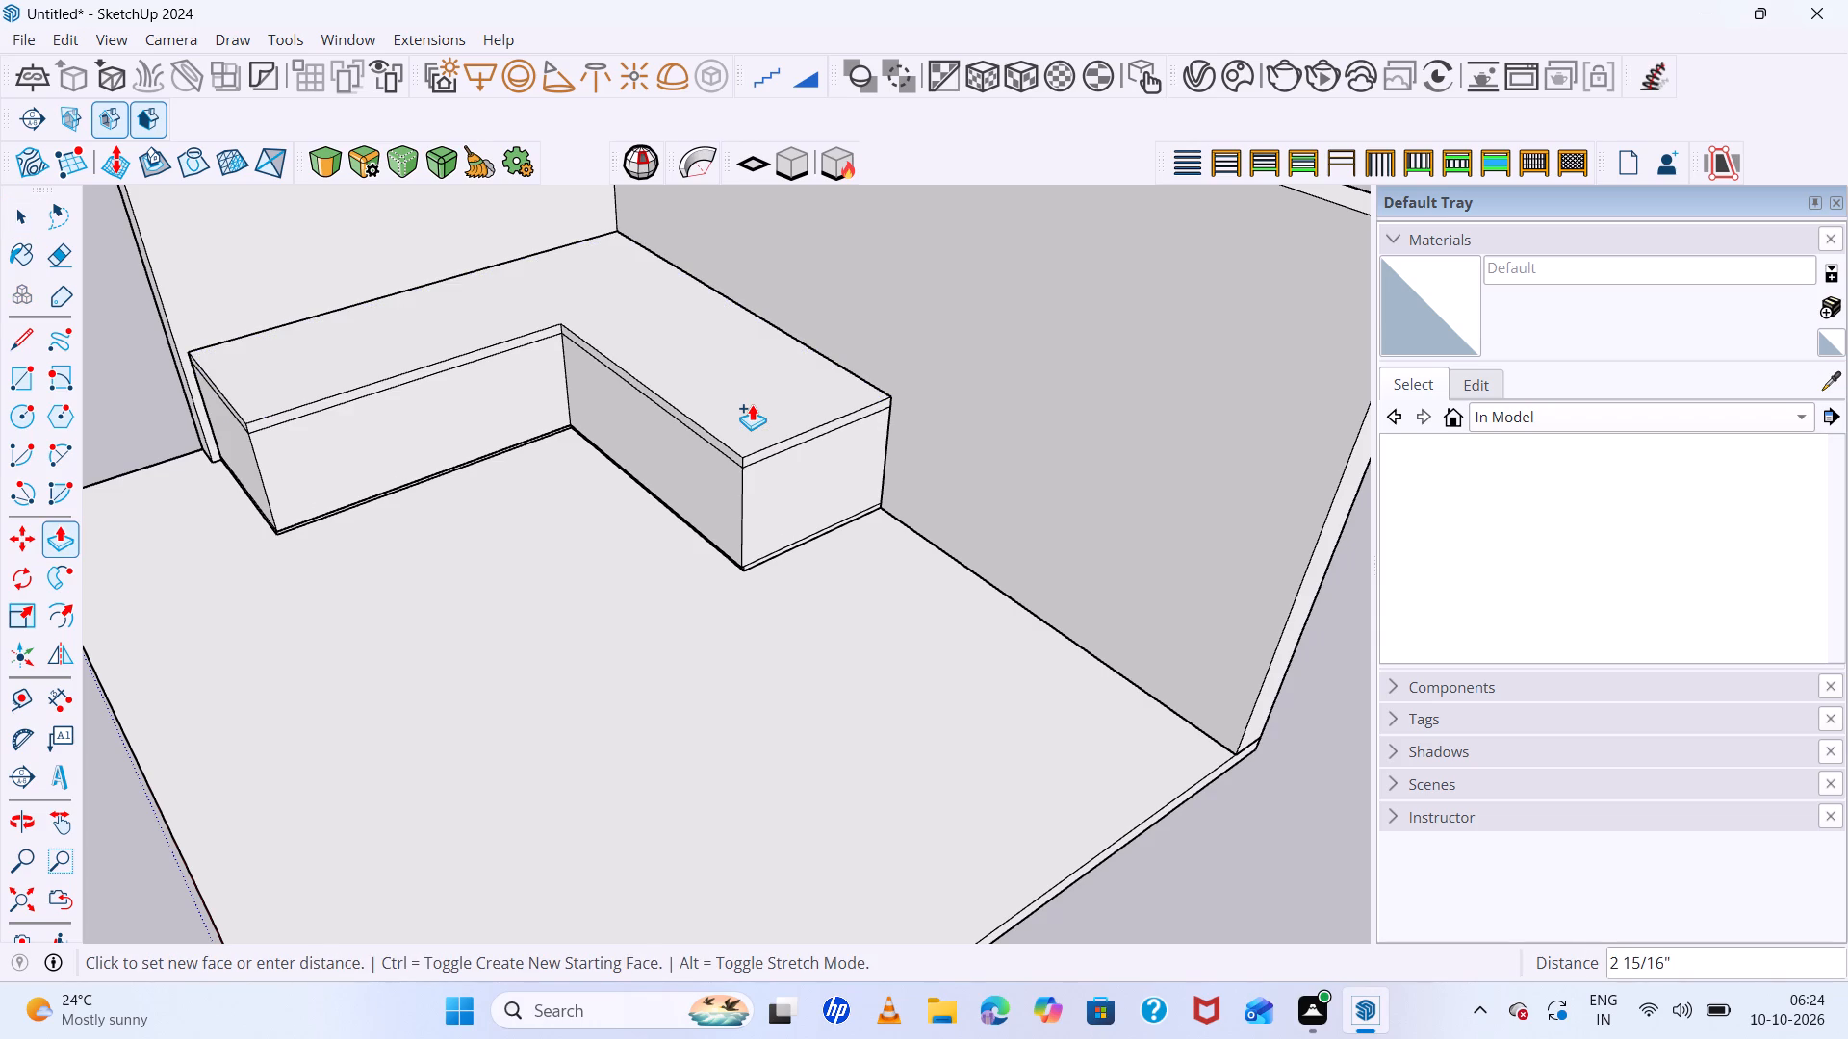
scroll(757, 417, up, 5)
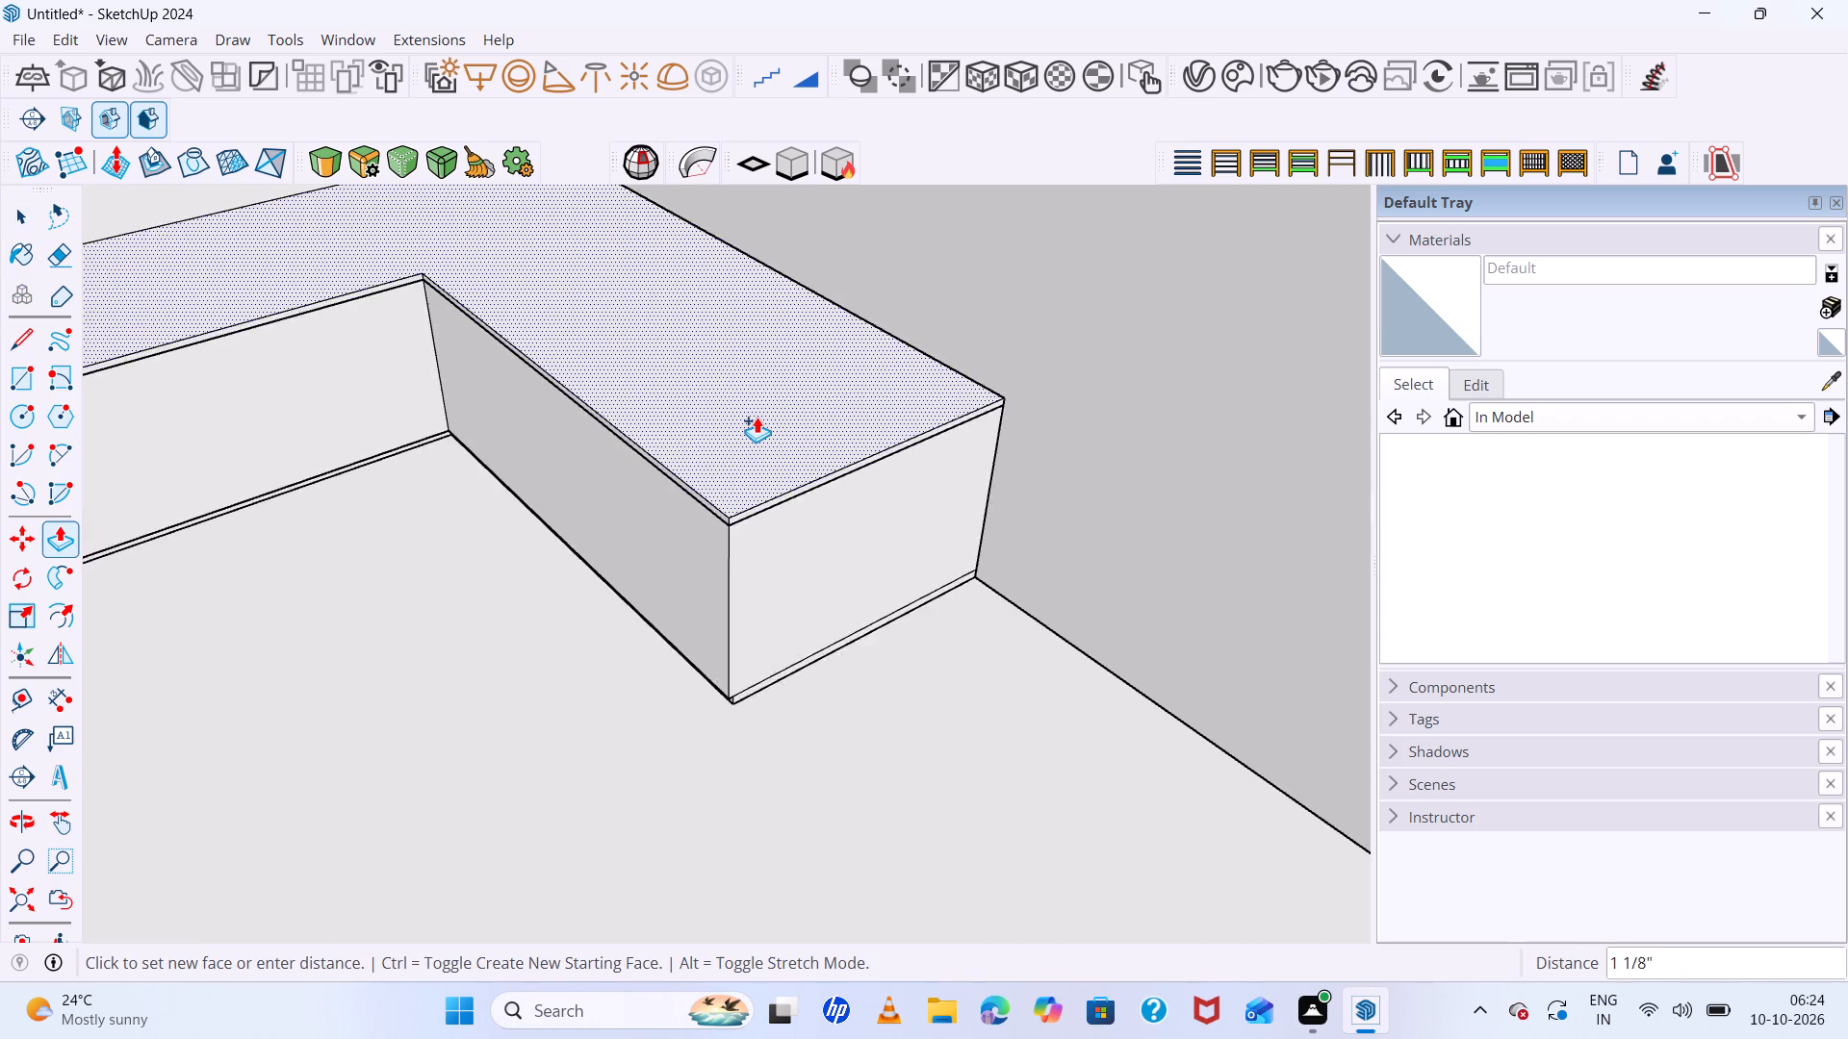
scroll(757, 417, up, 9)
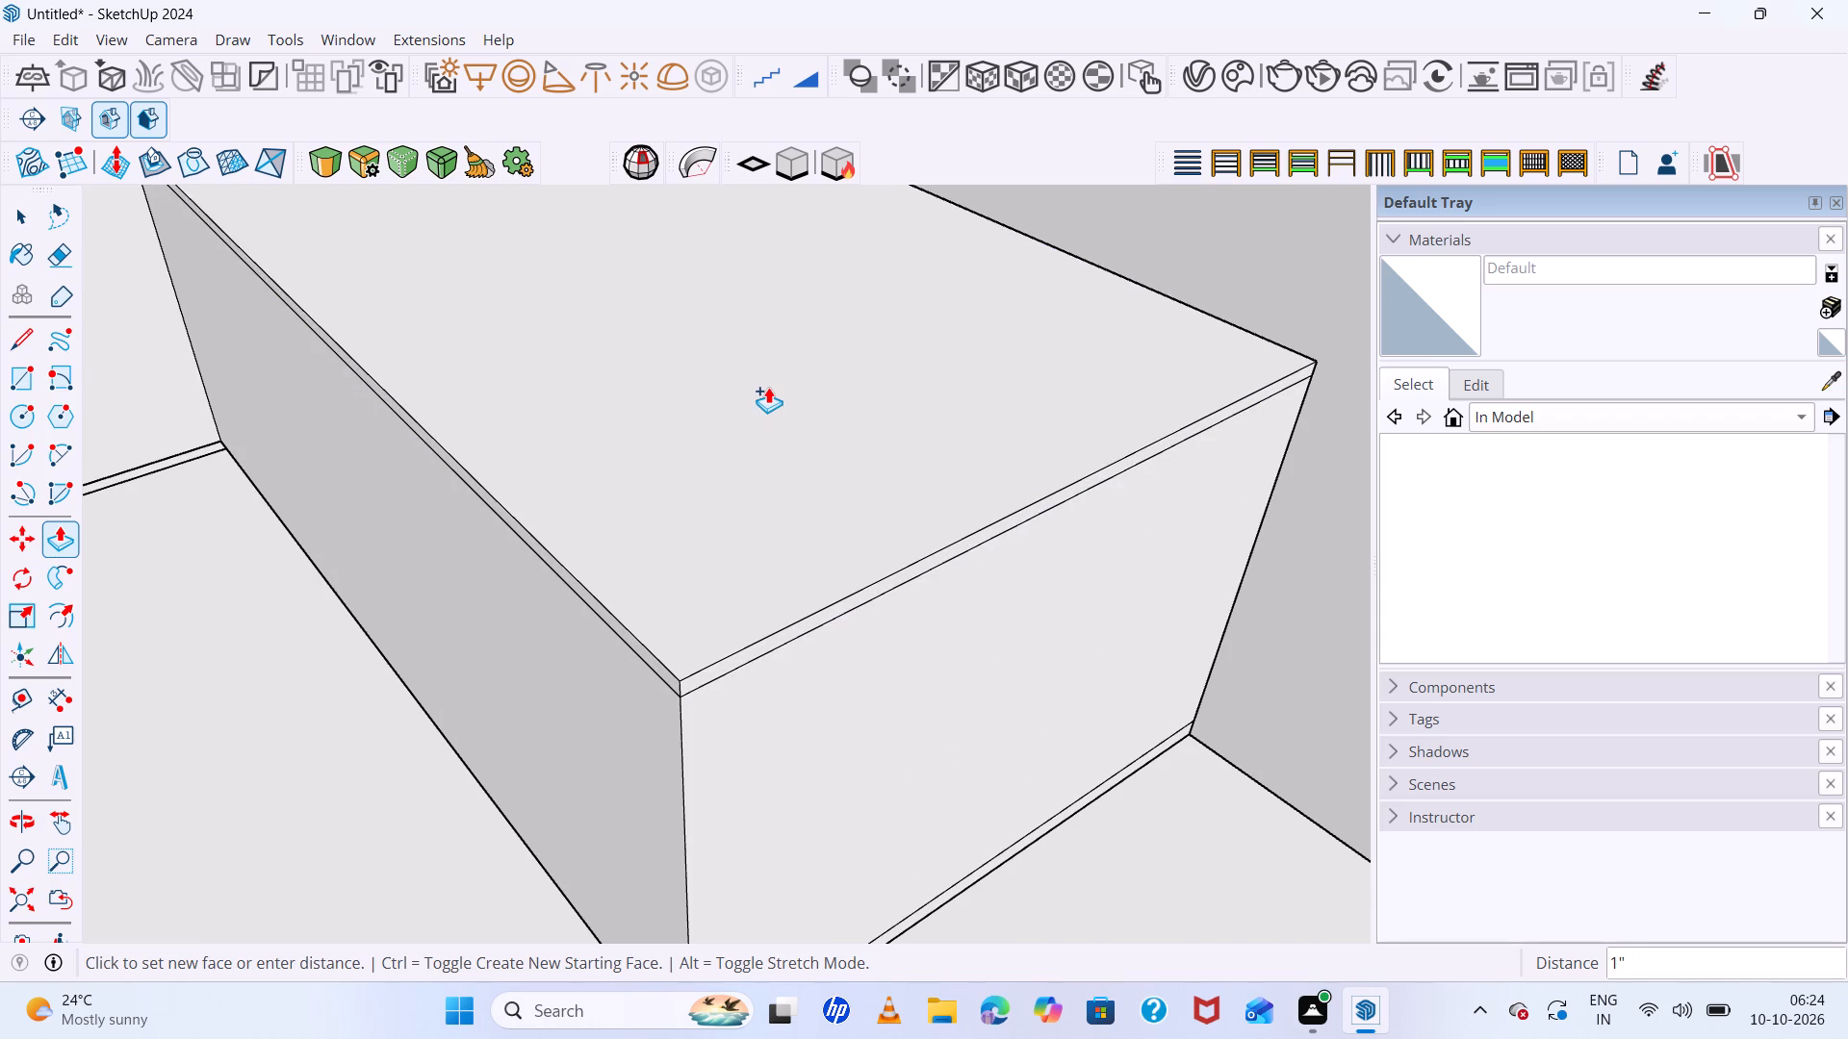
click(768, 387)
scroll(805, 547, up, 6)
key(space)
Examine the countertop layer, recessed skirting and doorway from several angles around the room.
scroll(805, 541, down, 13)
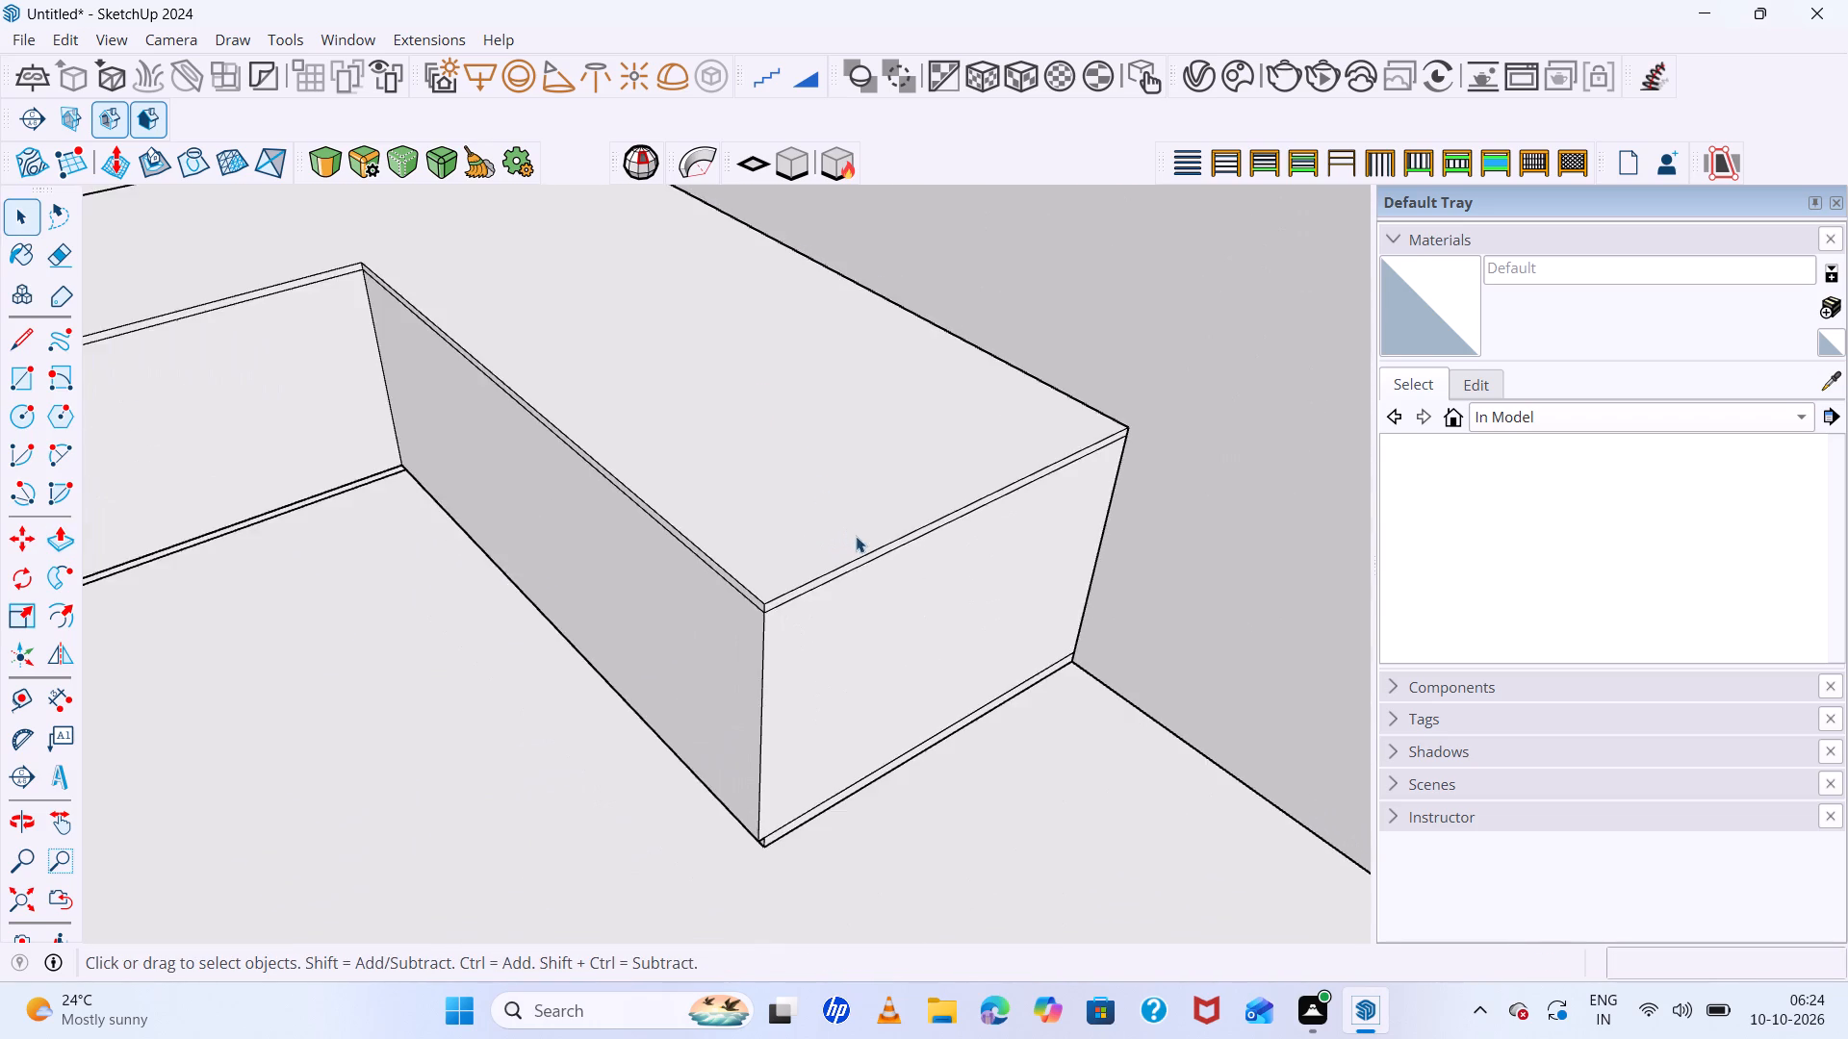
scroll(856, 536, down, 7)
middle_drag(869, 551, 859, 407)
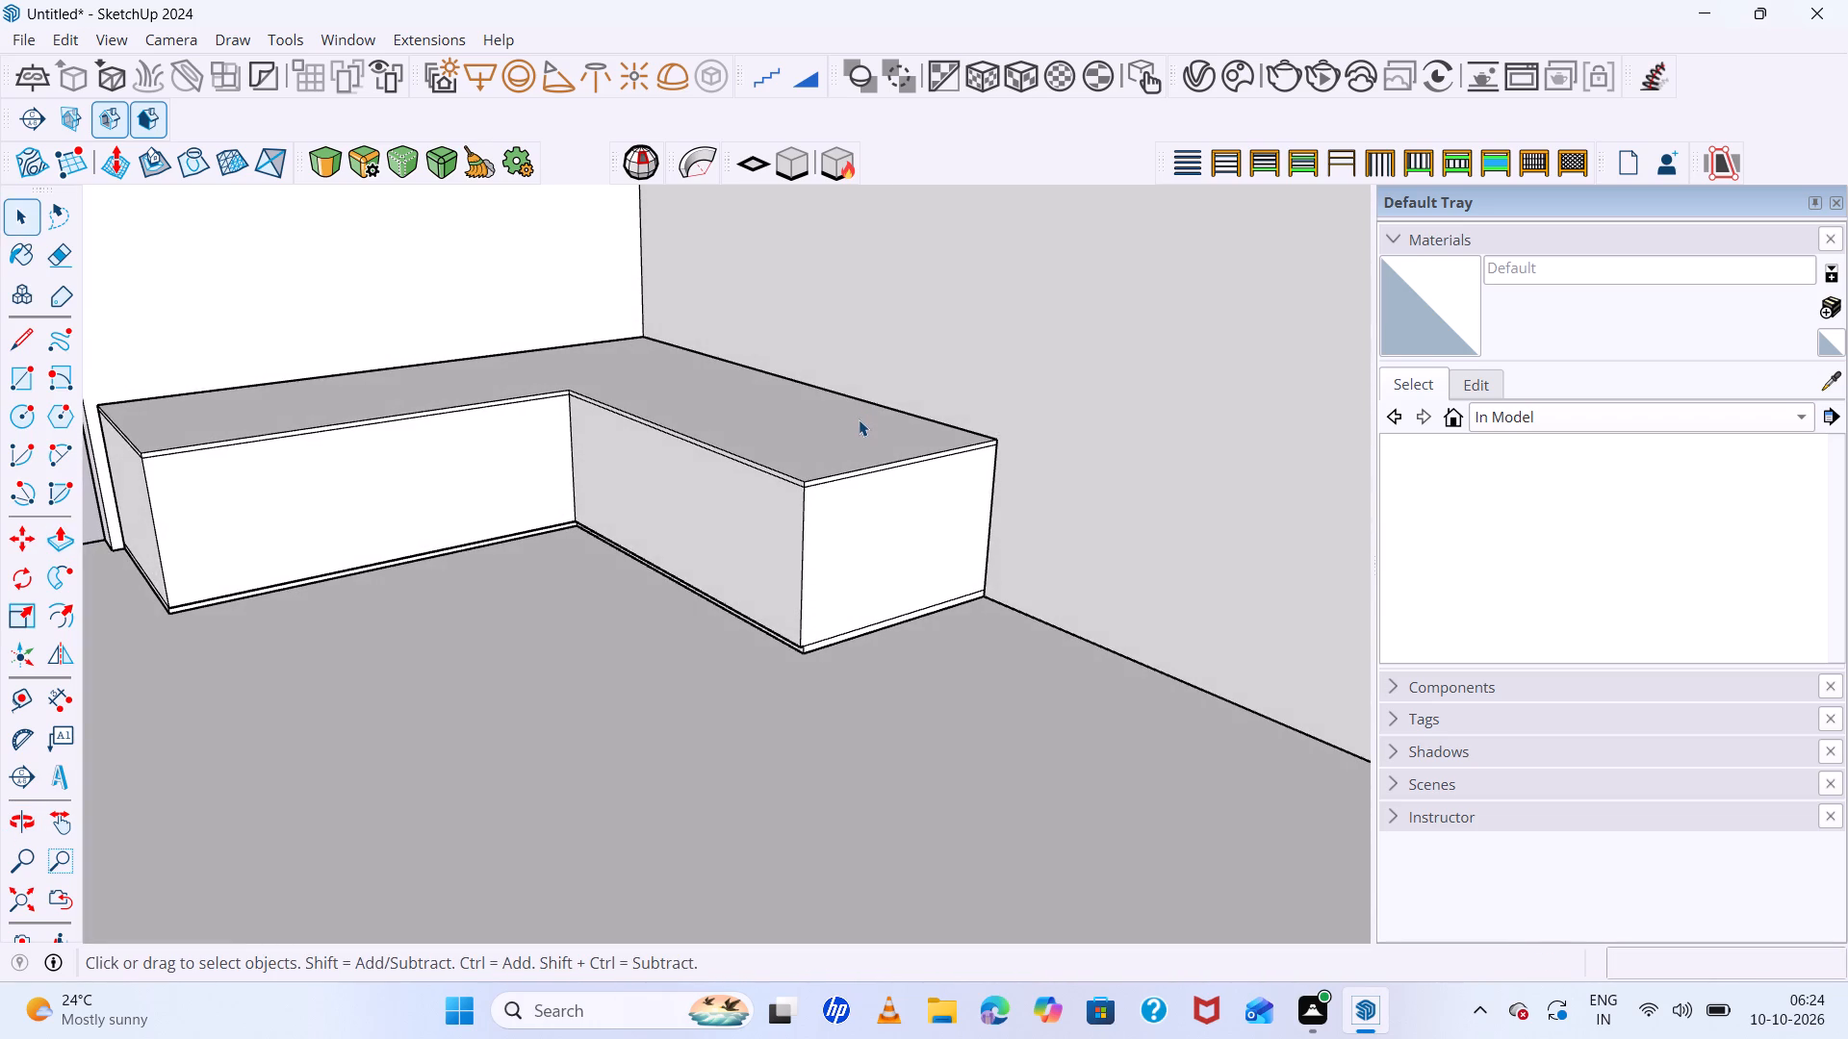
scroll(756, 516, down, 5)
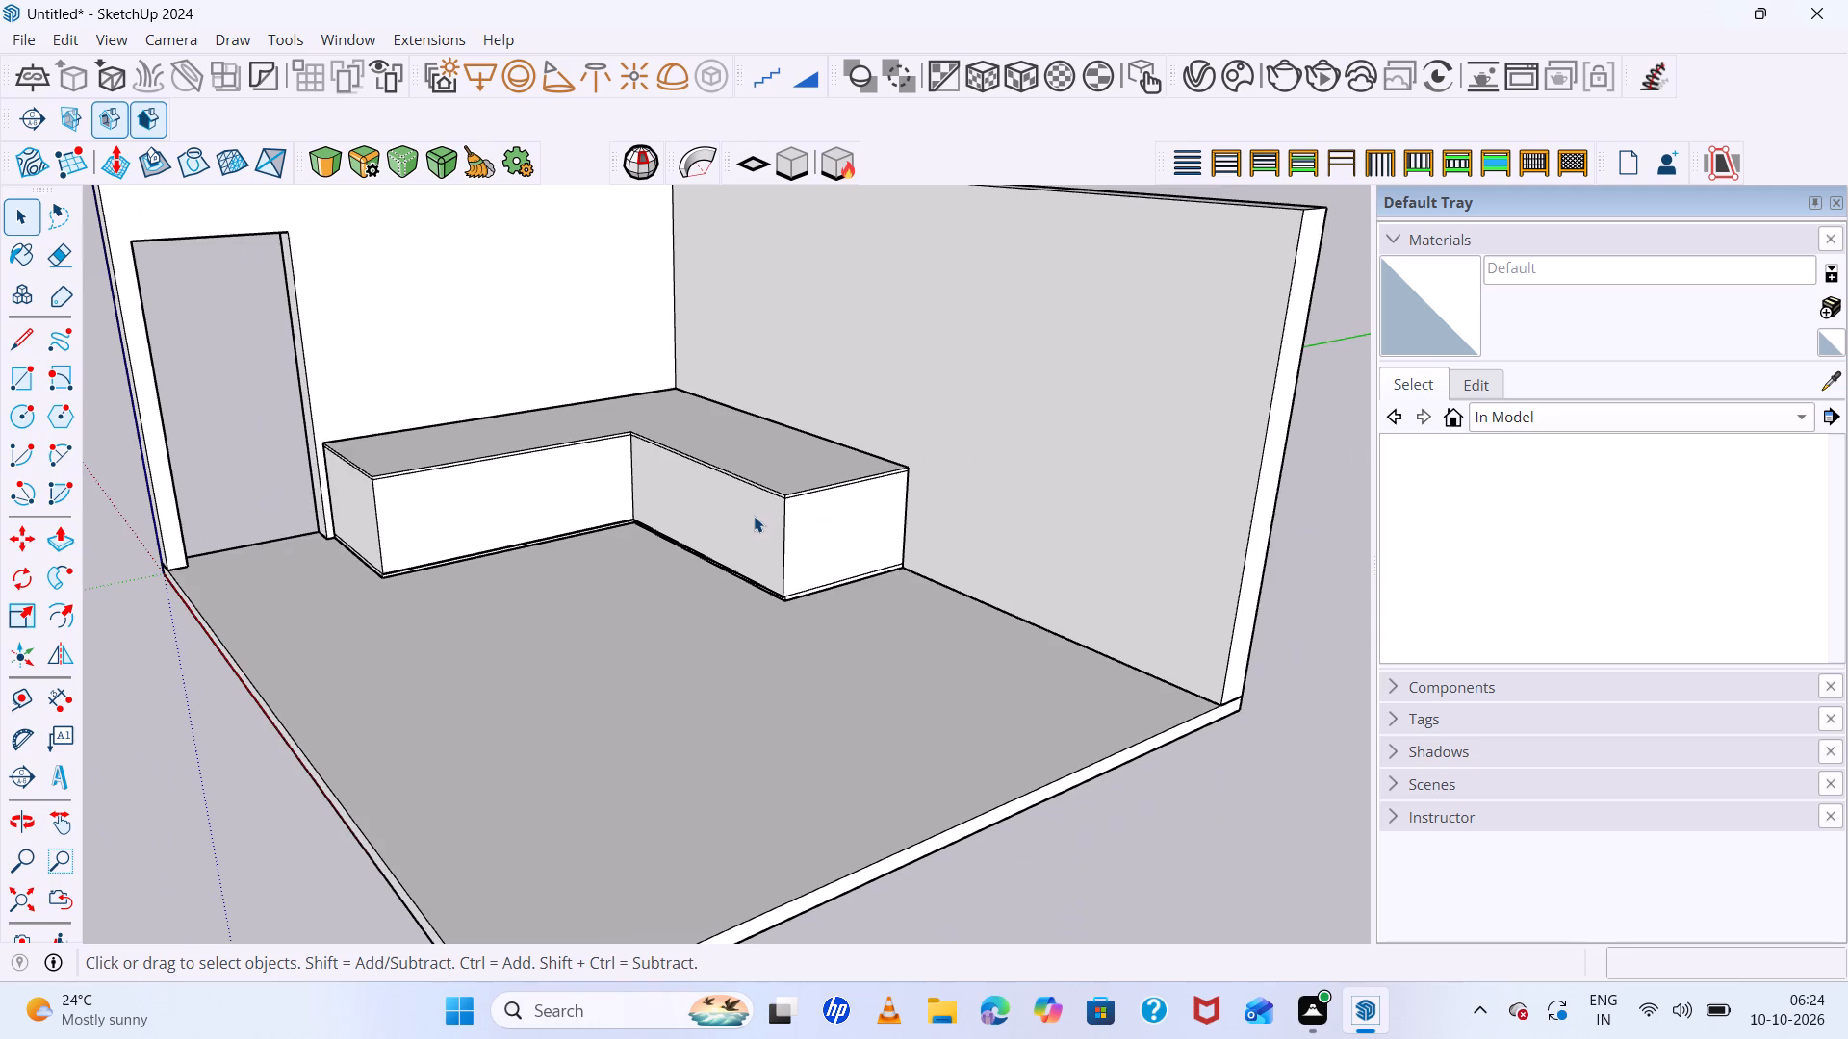
middle_drag(733, 510, 393, 446)
middle_click(388, 445)
middle_click(385, 444)
middle_click(381, 443)
middle_drag(381, 443, 397, 438)
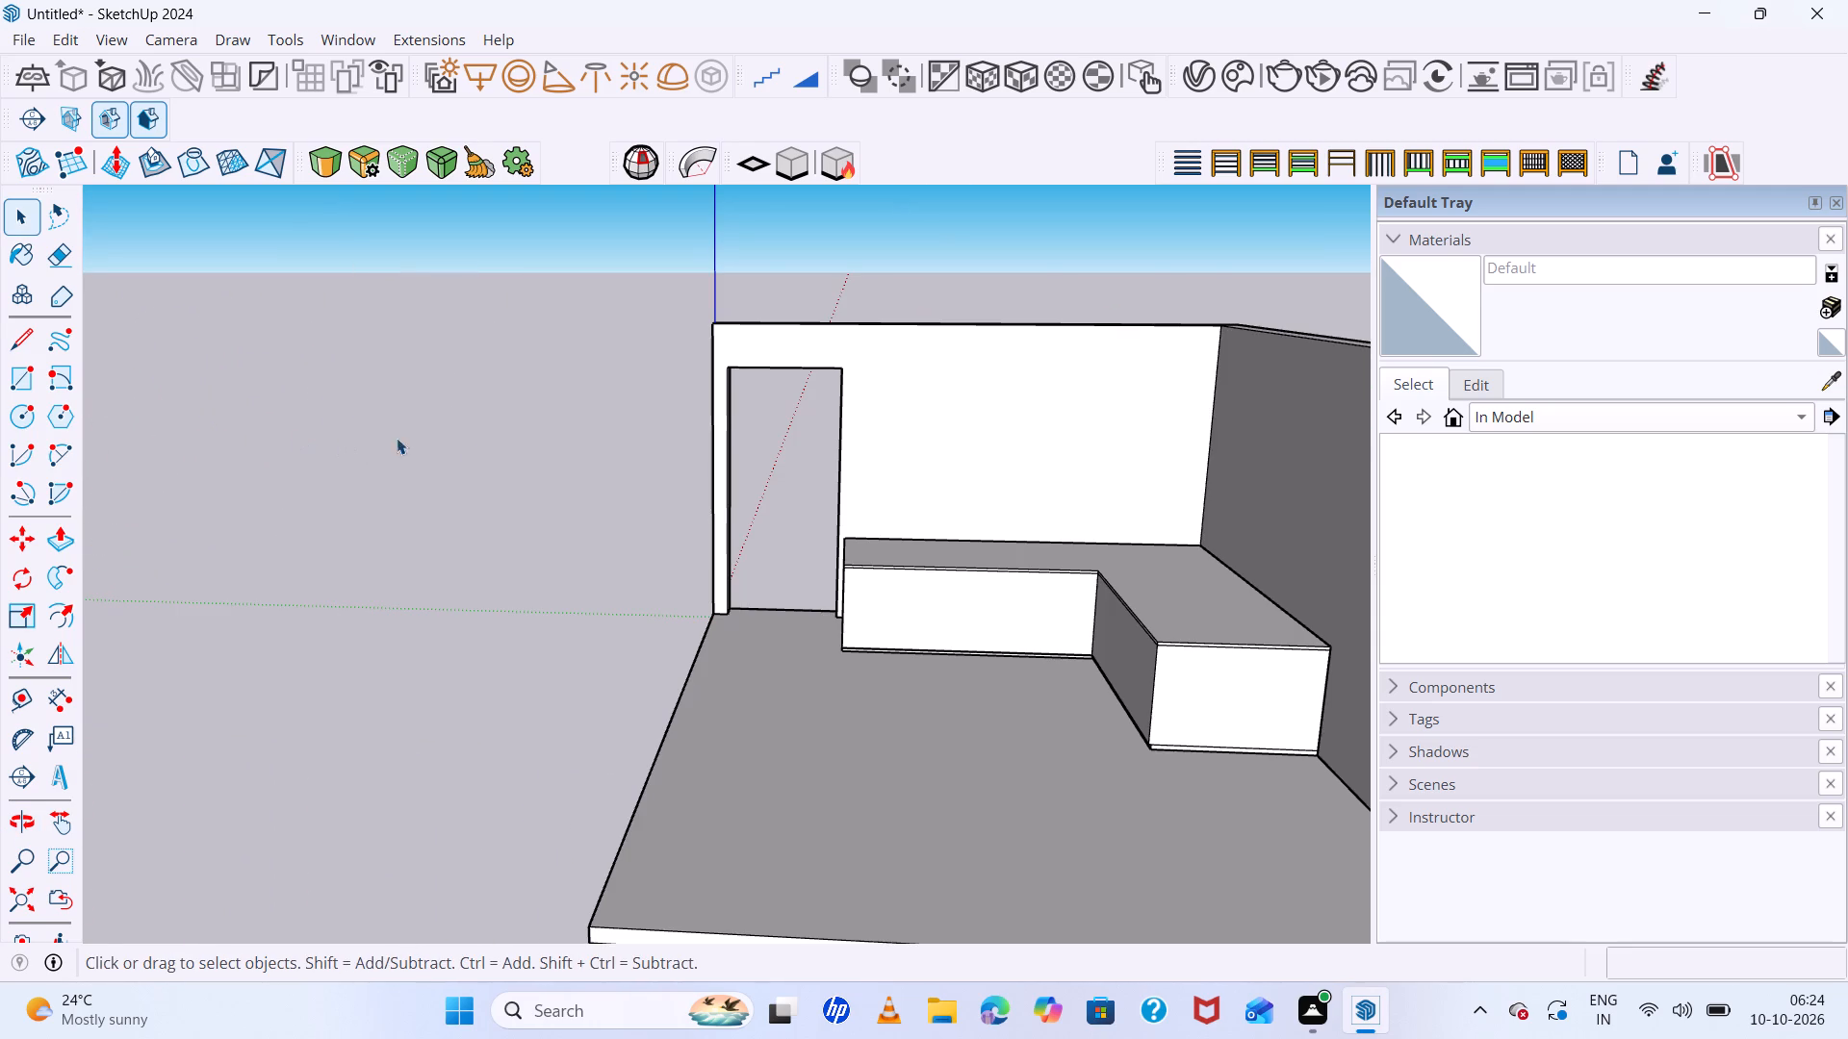
middle_drag(397, 438, 682, 464)
middle_drag(687, 465, 1108, 787)
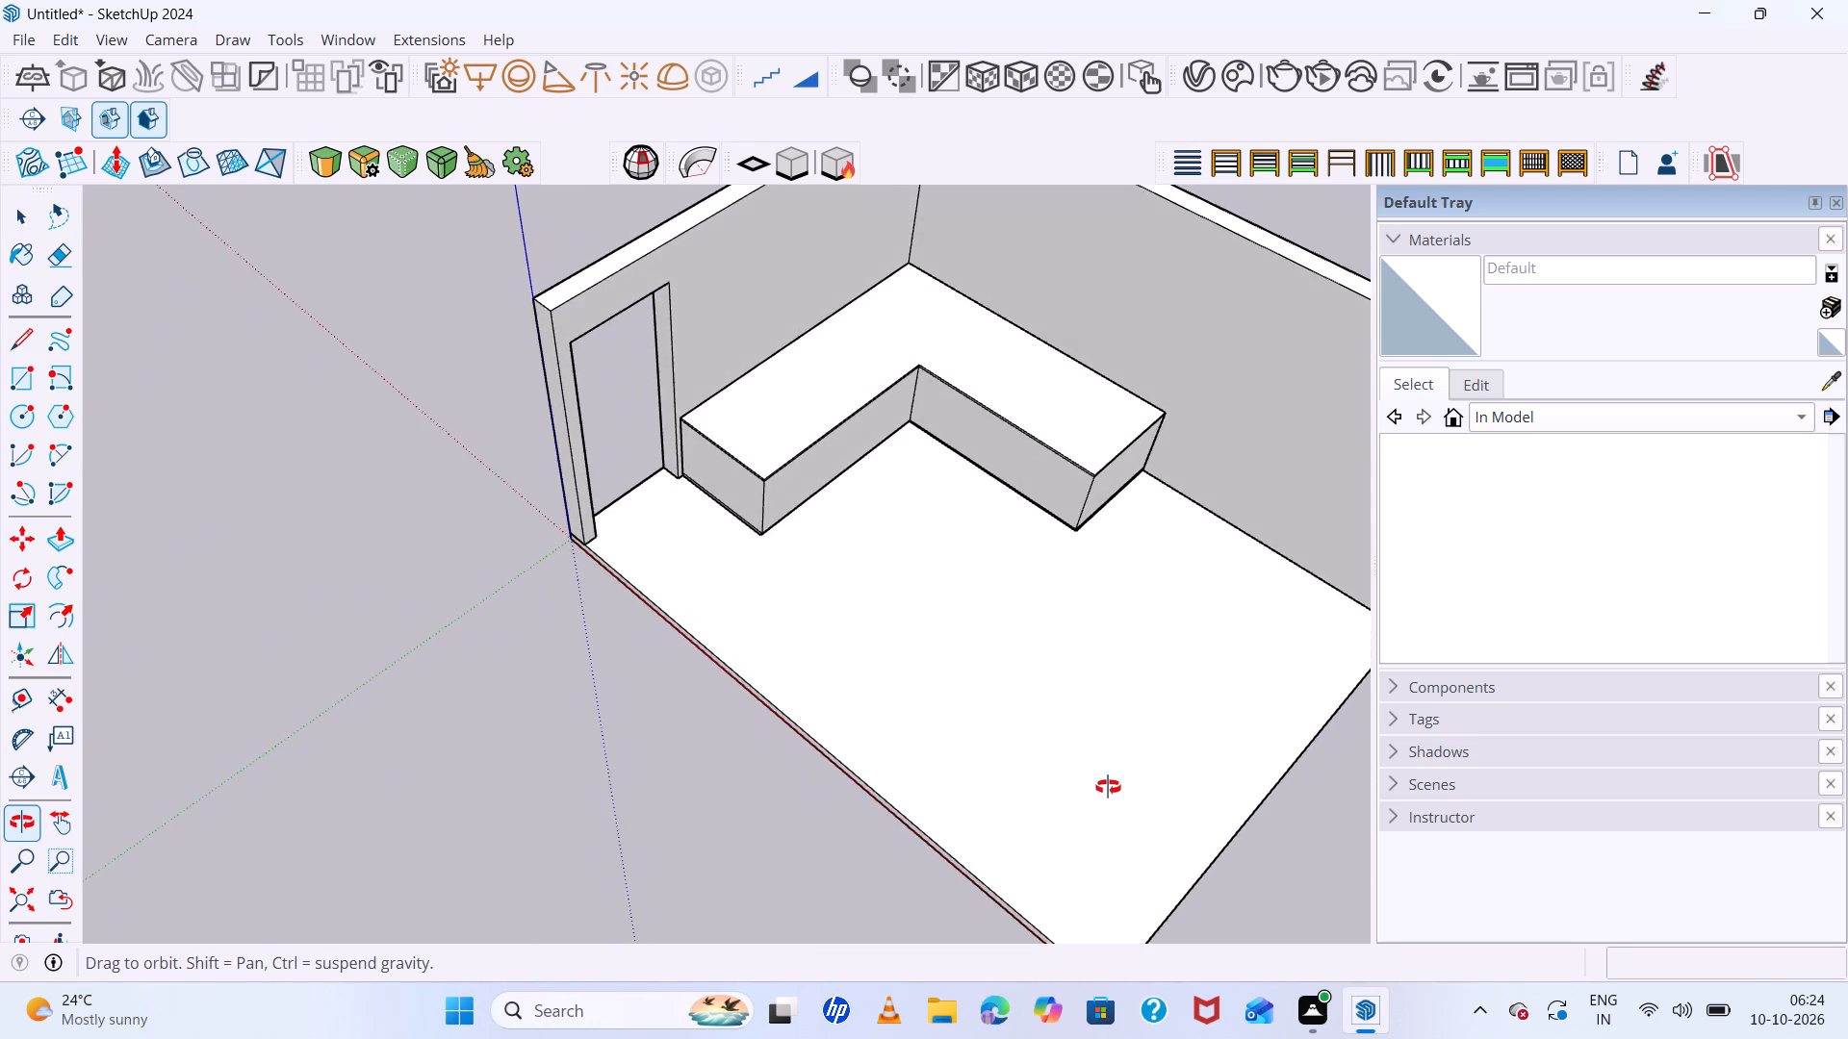
middle_drag(1108, 787, 1120, 565)
scroll(1133, 525, up, 7)
scroll(1134, 524, down, 6)
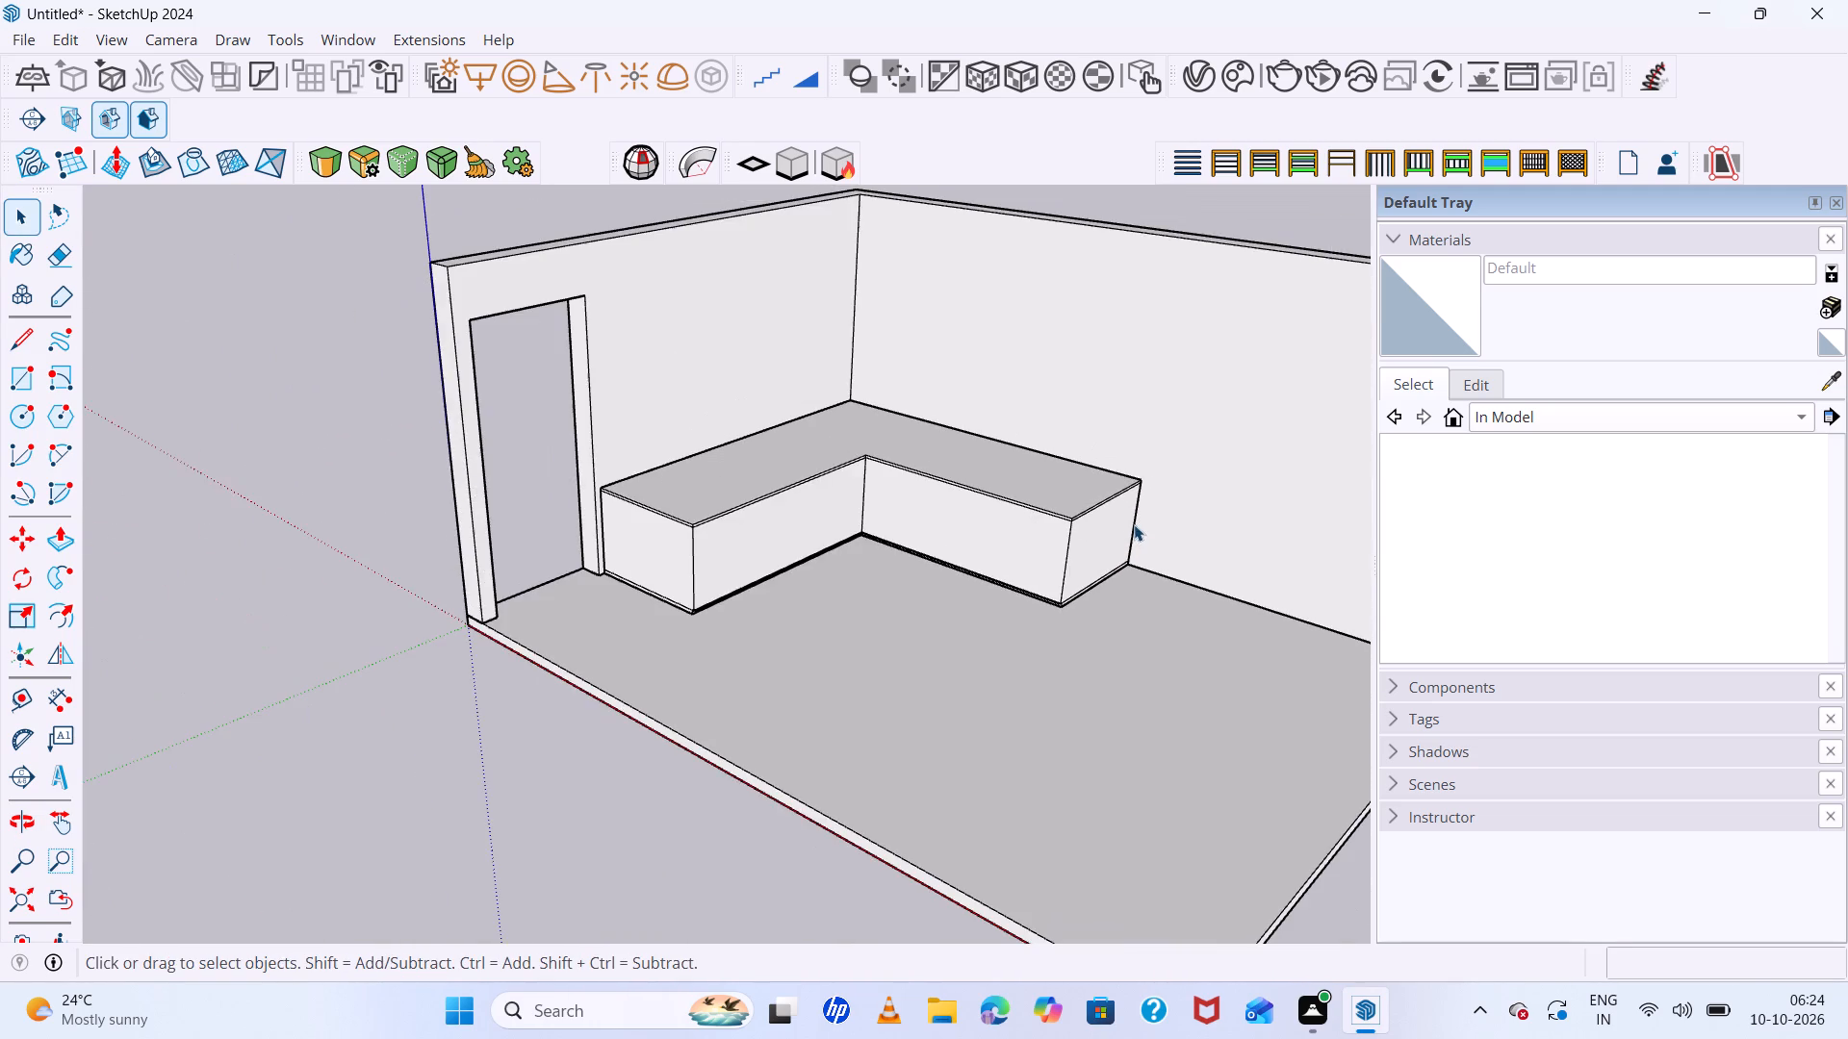
middle_drag(1191, 577, 1039, 501)
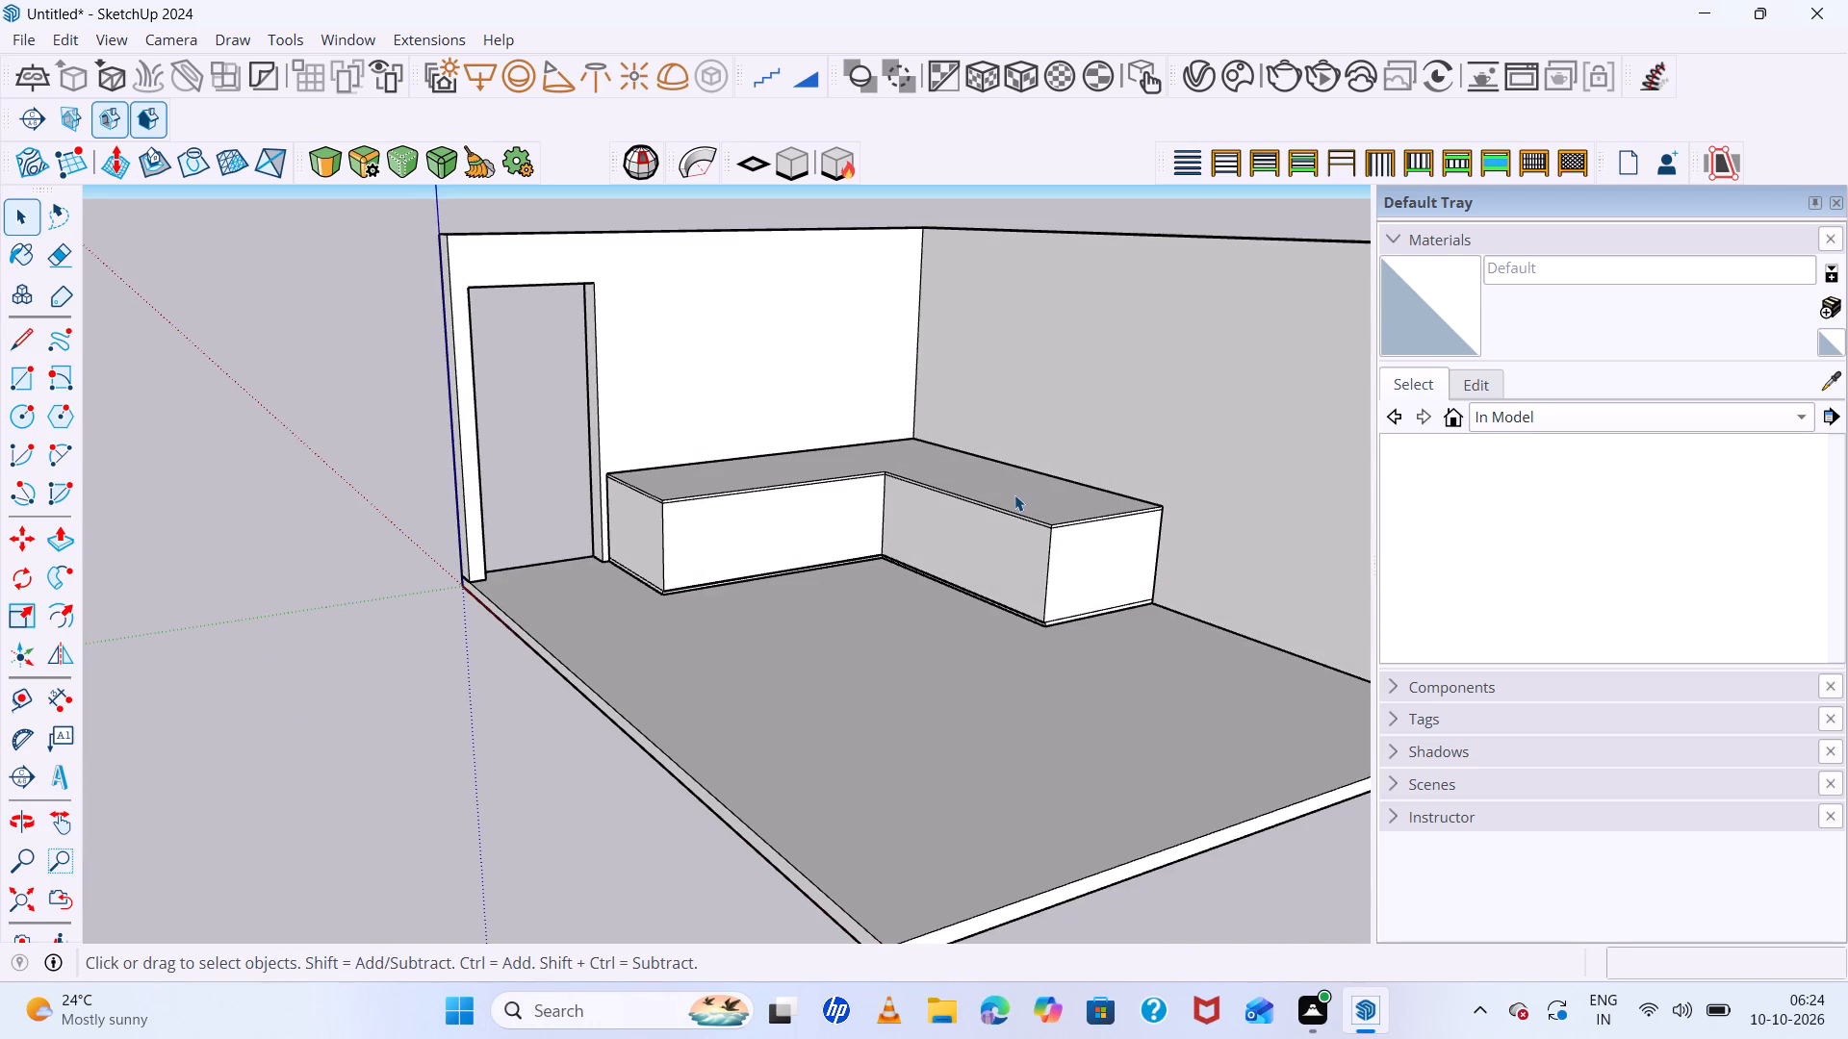
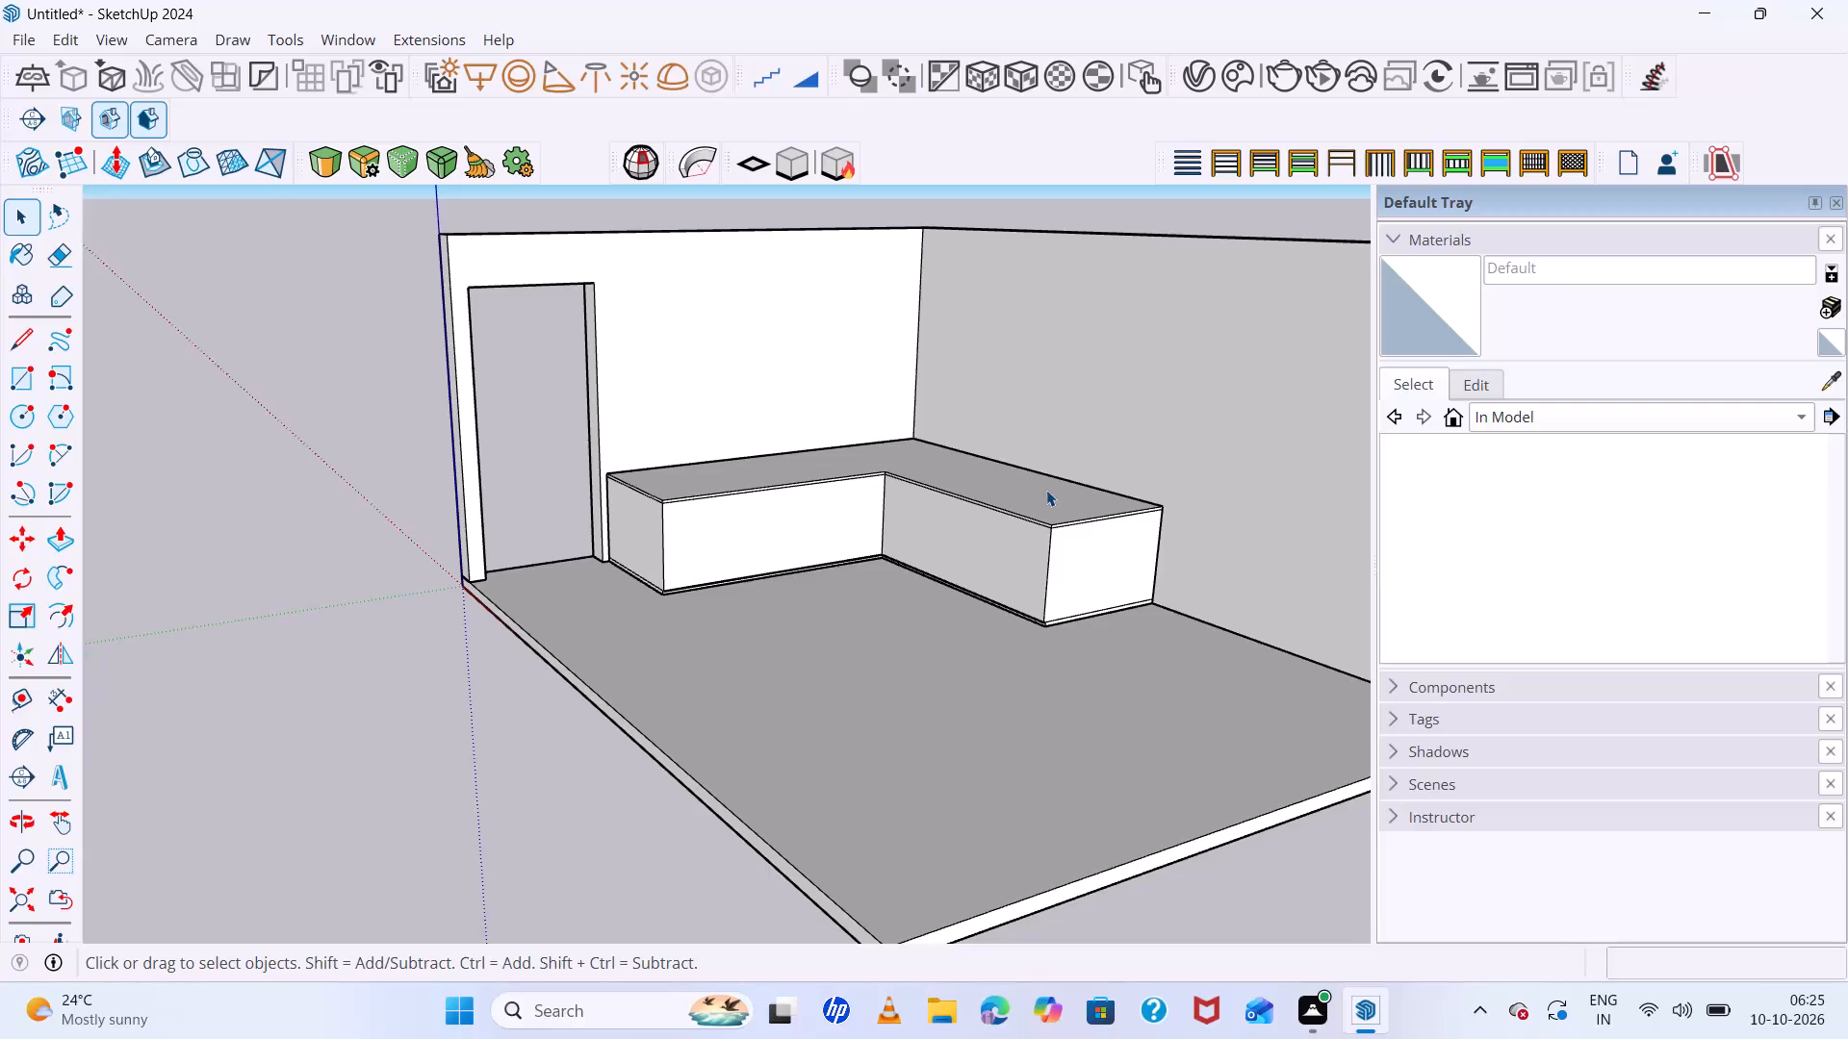
Examine the L-shaped counter, its end faces and its recessed skirting from several angles.
scroll(793, 612, down, 8)
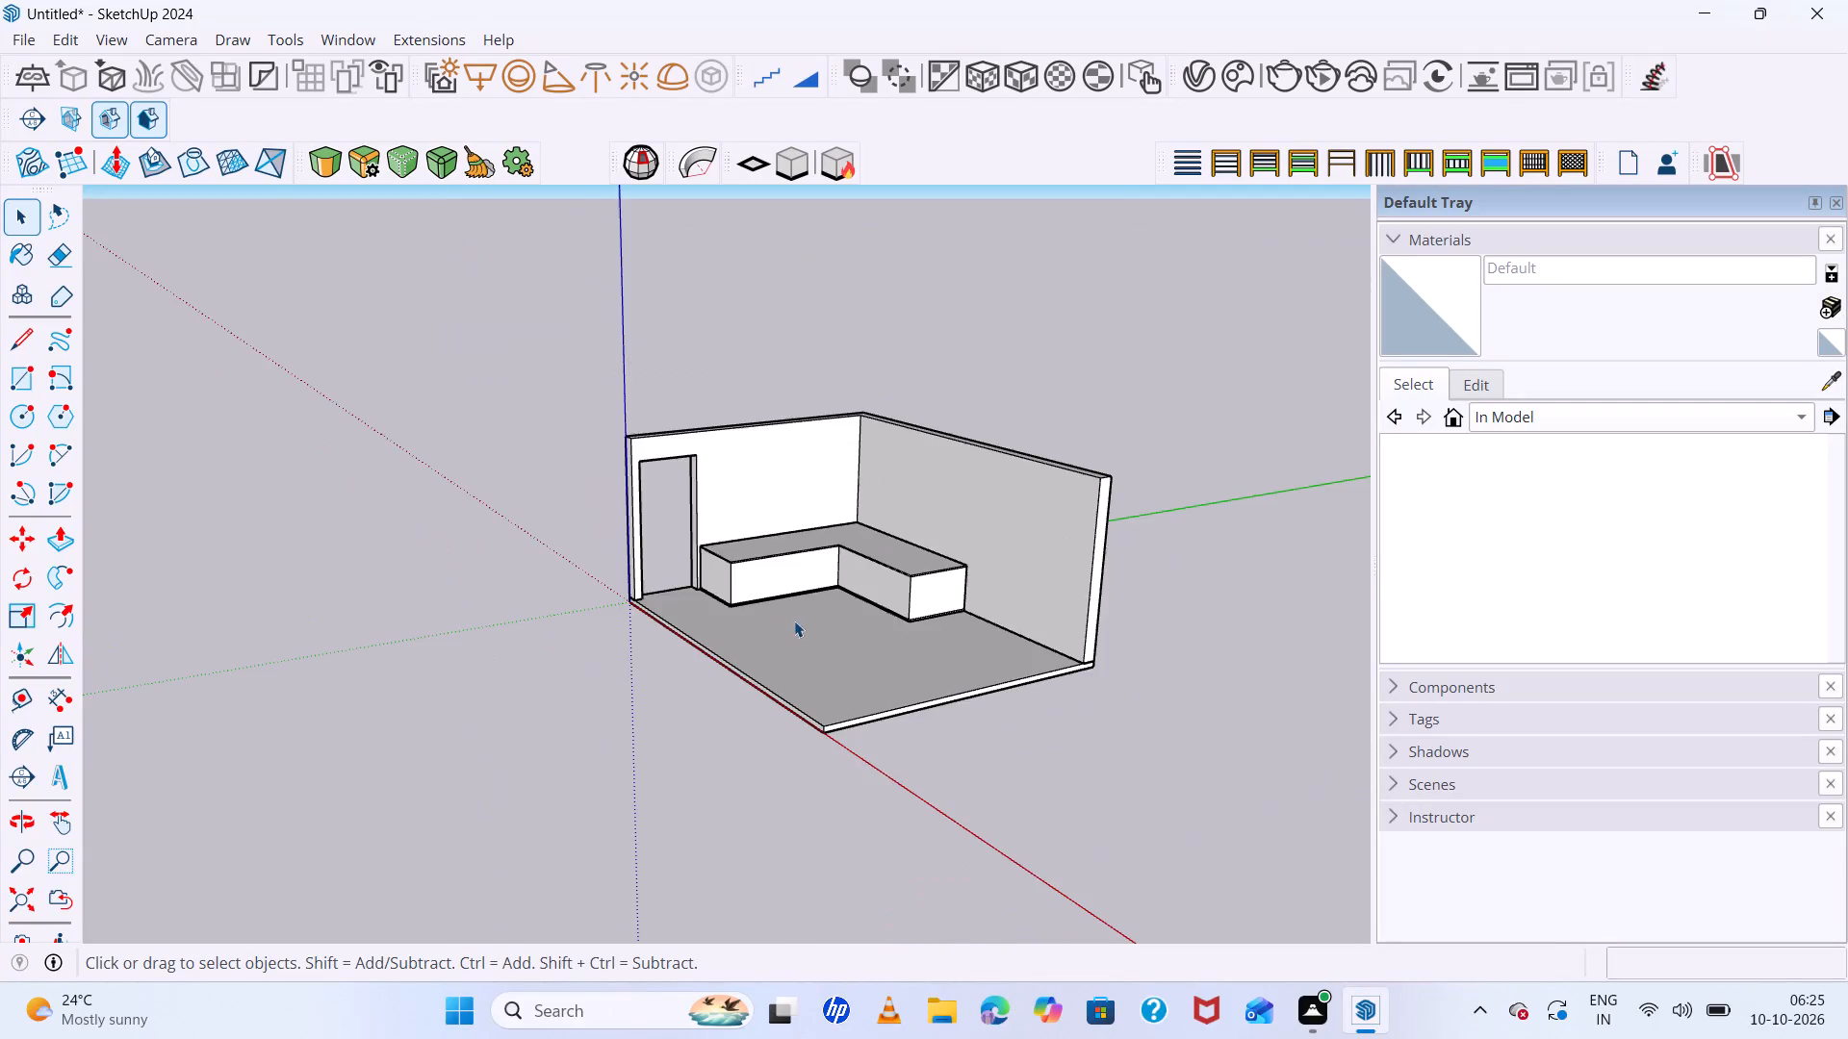
scroll(801, 640, down, 2)
middle_drag(806, 646, 1009, 849)
scroll(1017, 839, down, 1)
scroll(792, 439, up, 8)
middle_drag(1005, 607, 862, 444)
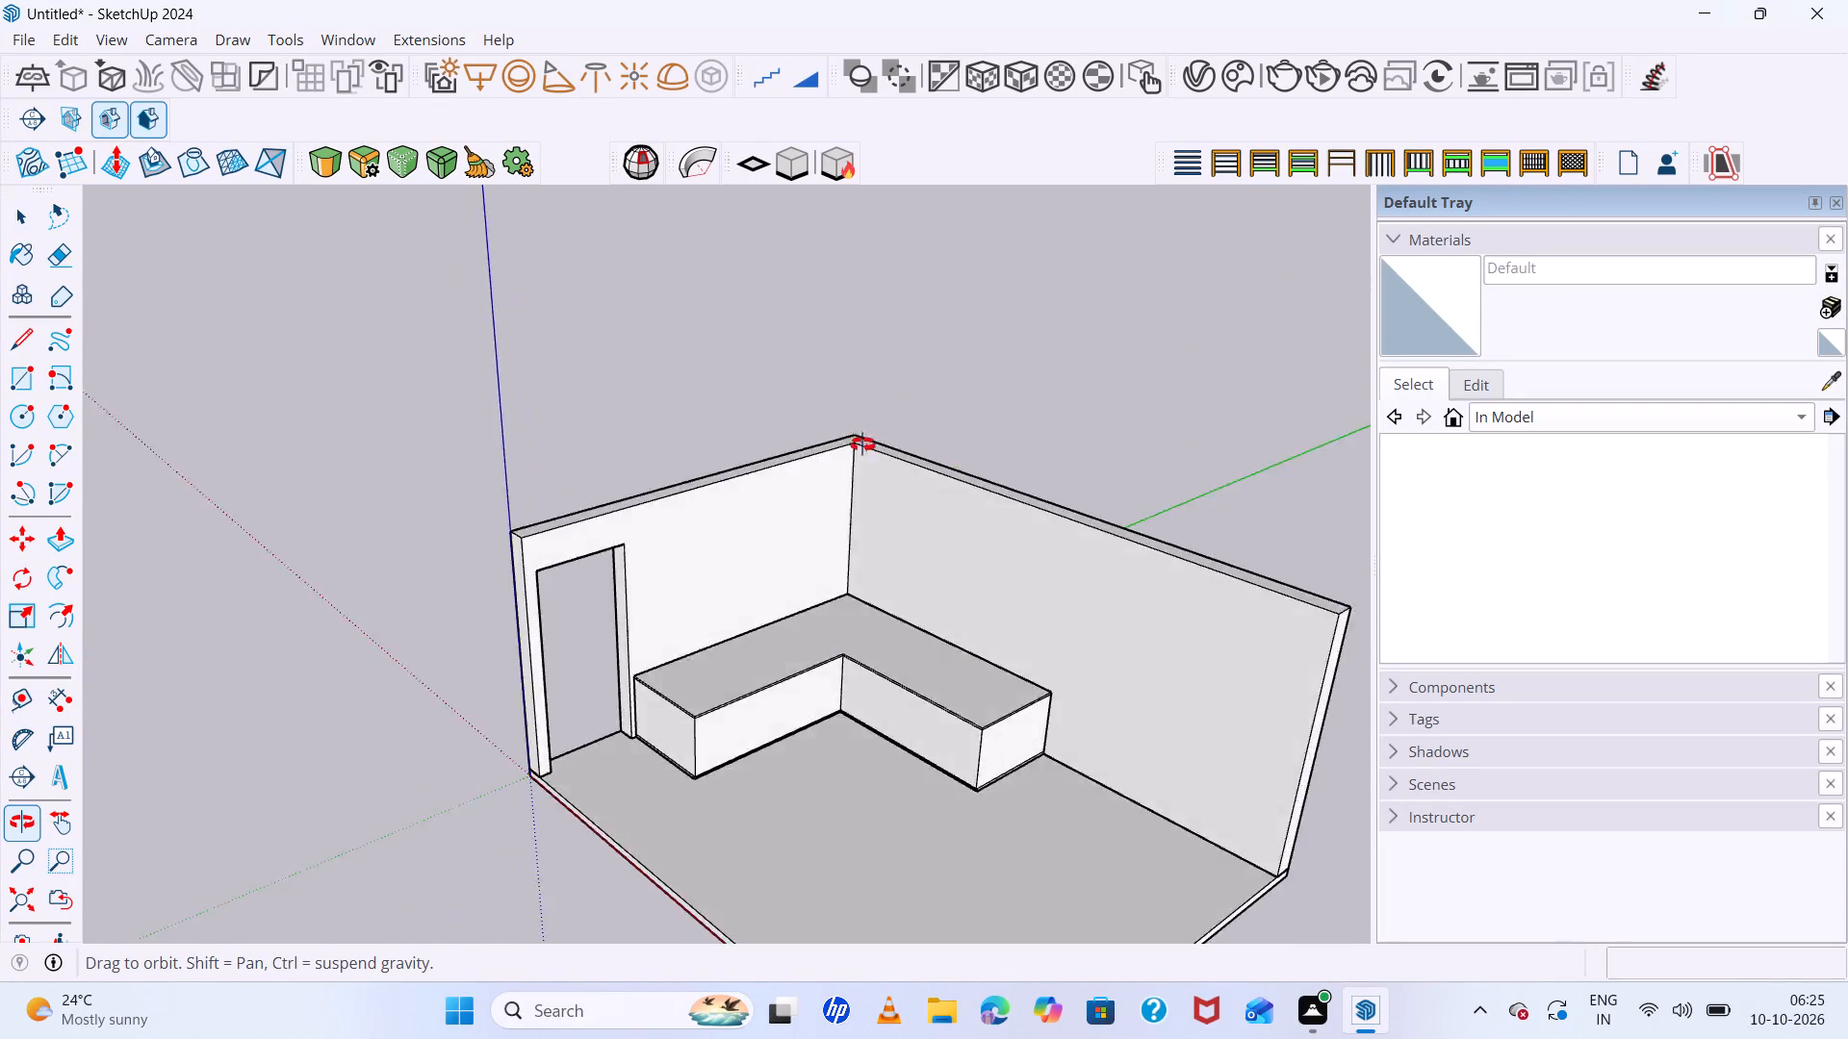
middle_drag(862, 444, 738, 297)
scroll(962, 731, up, 7)
middle_drag(830, 656, 974, 682)
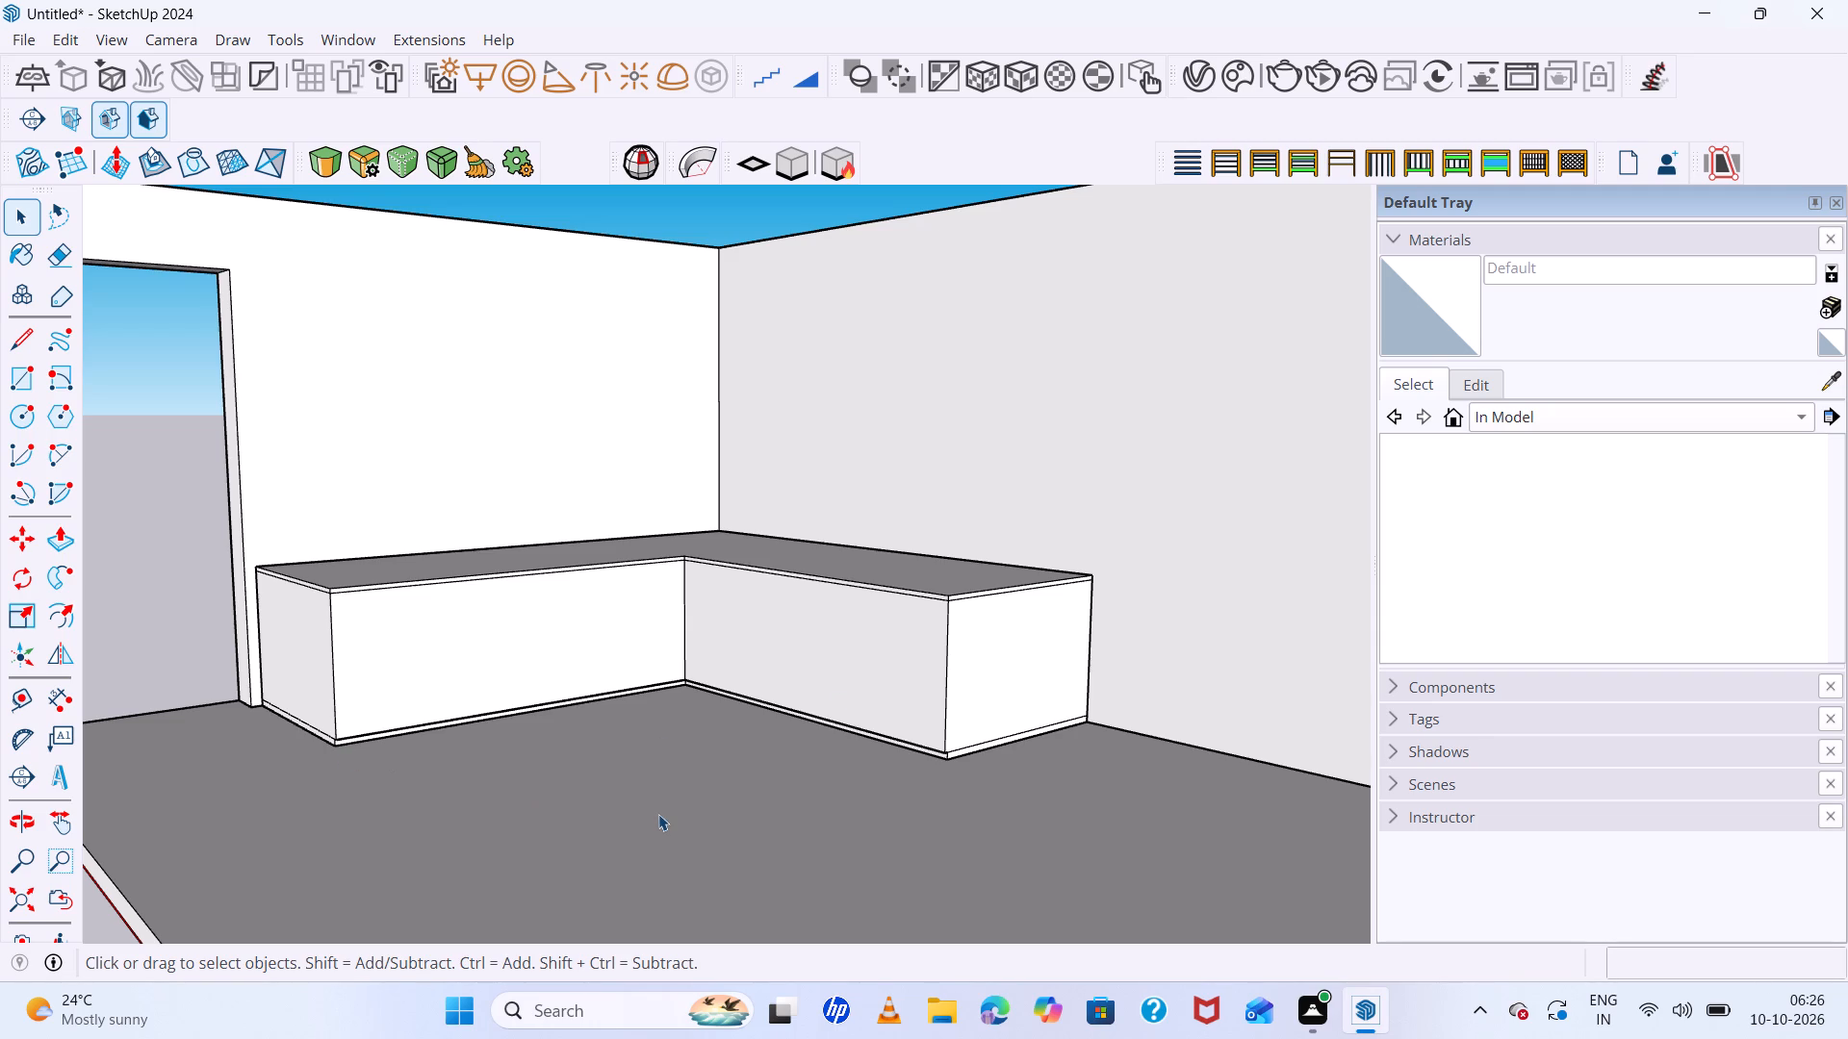
middle_drag(742, 818, 881, 846)
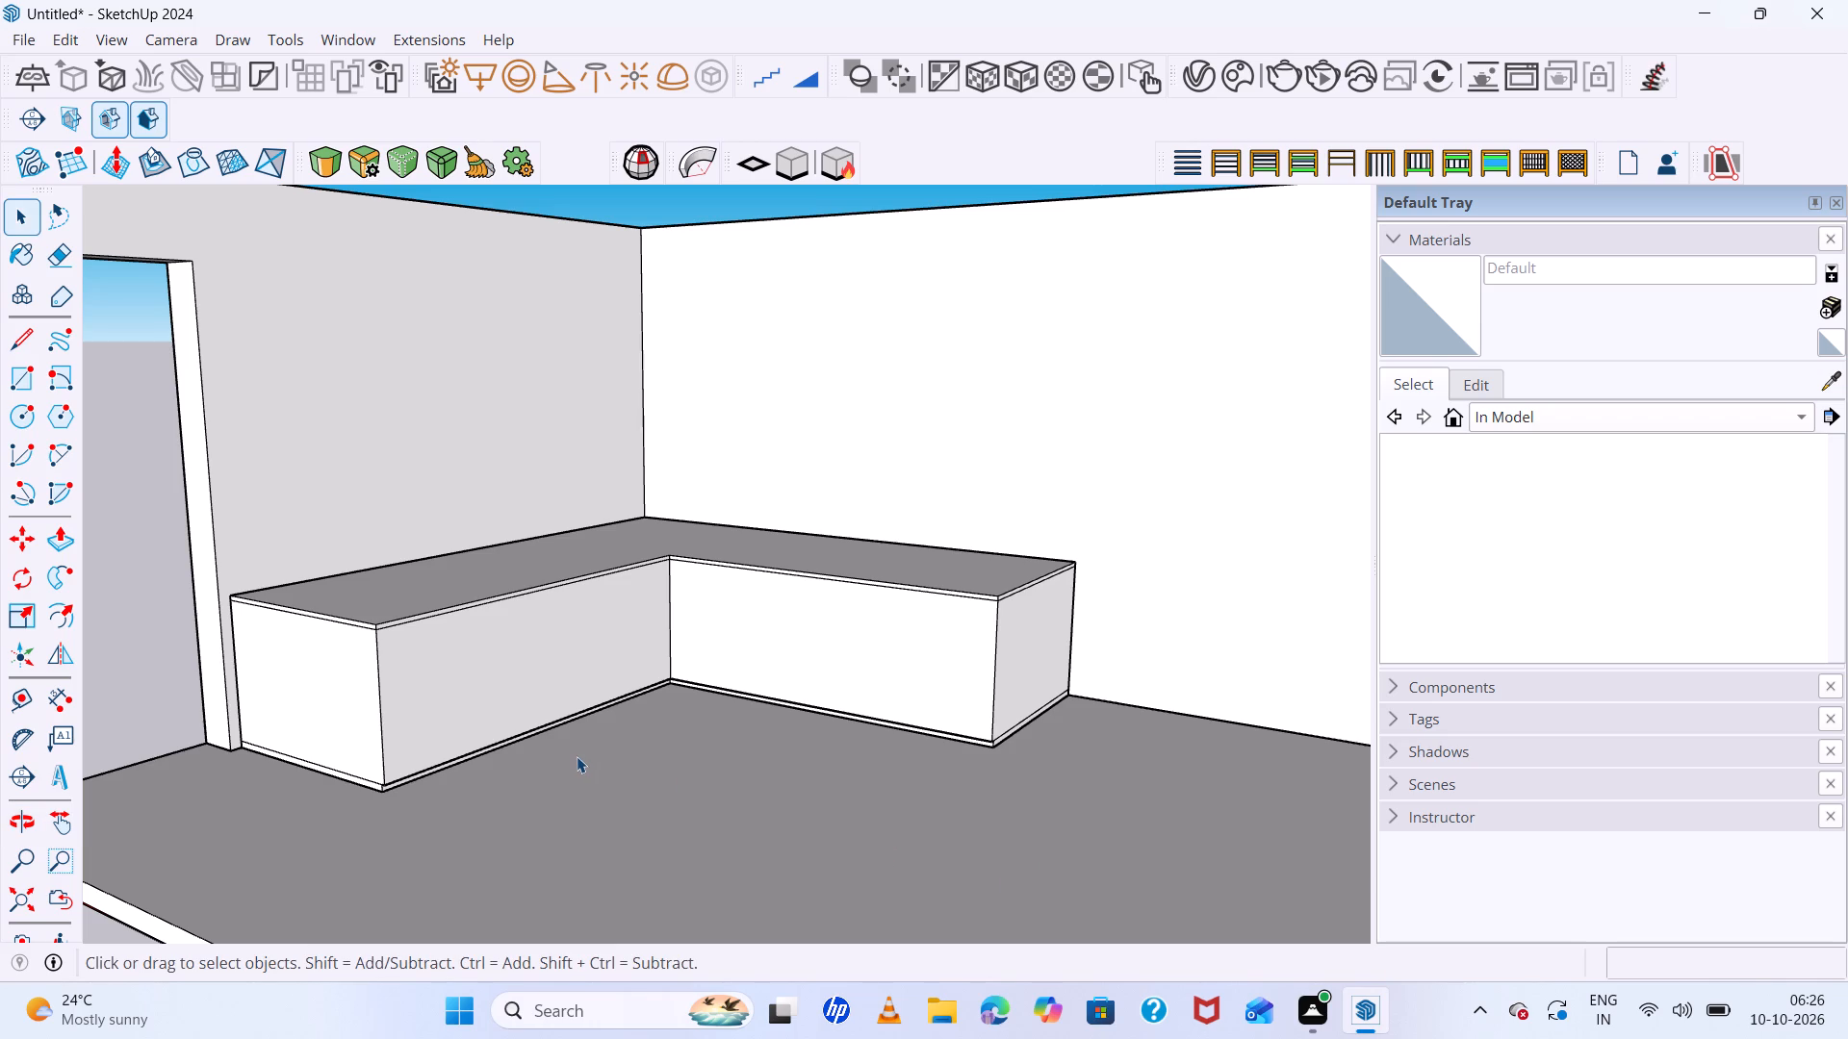
middle_drag(575, 754, 469, 753)
middle_click(469, 753)
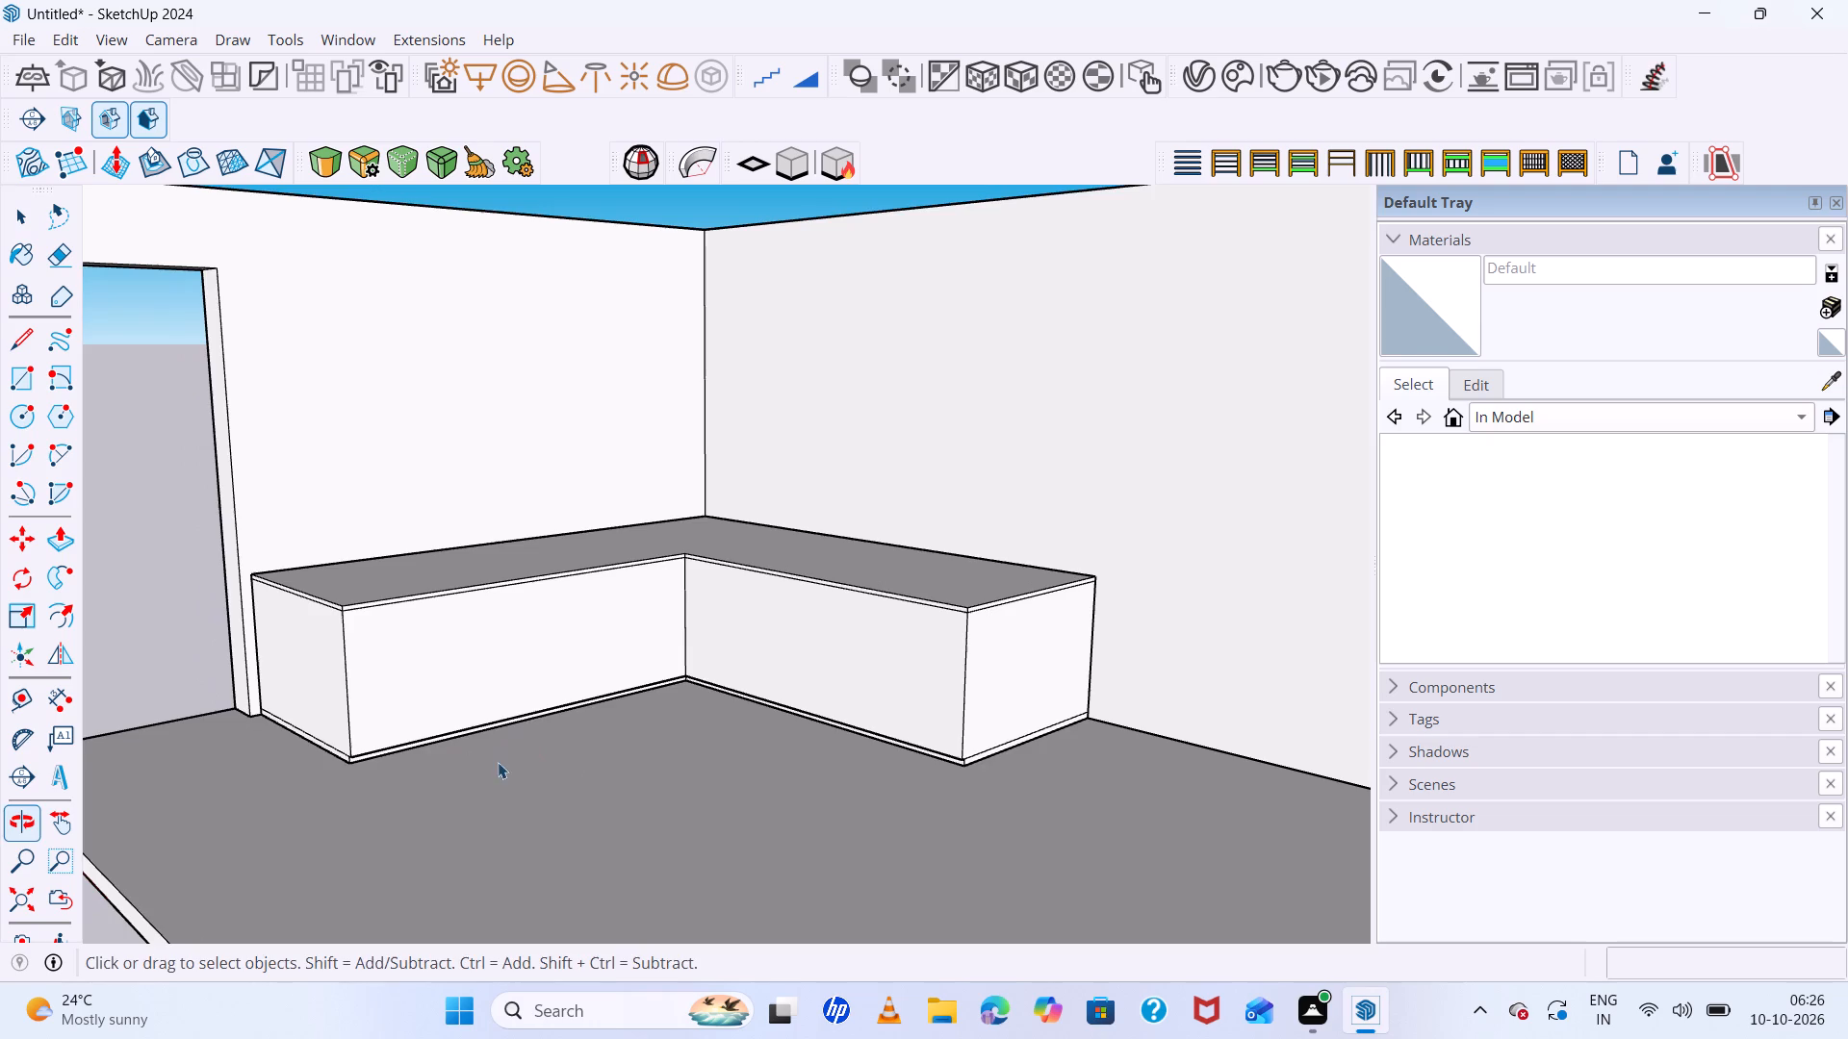
Push/pull the end face of the counter leg along the red-axis wall outward 4' 2 7/16", leaving the countertop layer at its current length.
scroll(952, 719, up, 6)
click(1023, 702)
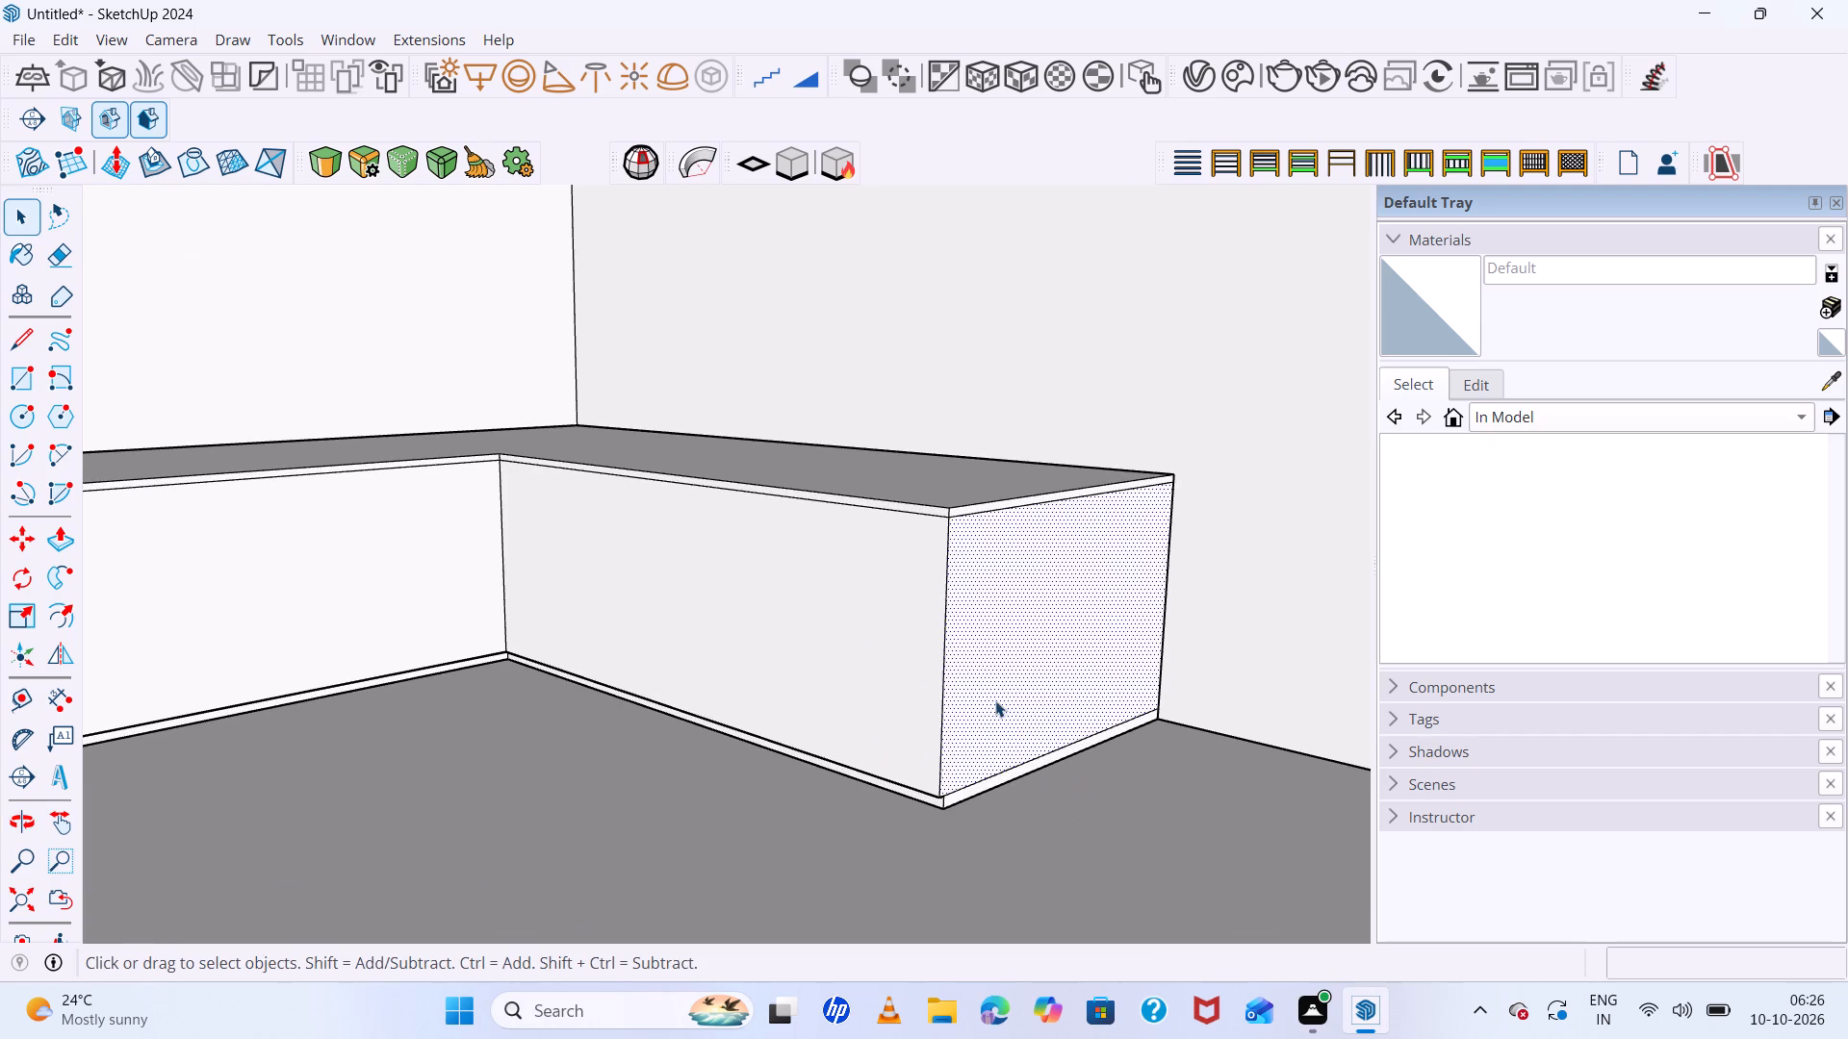
key(p)
click(993, 697)
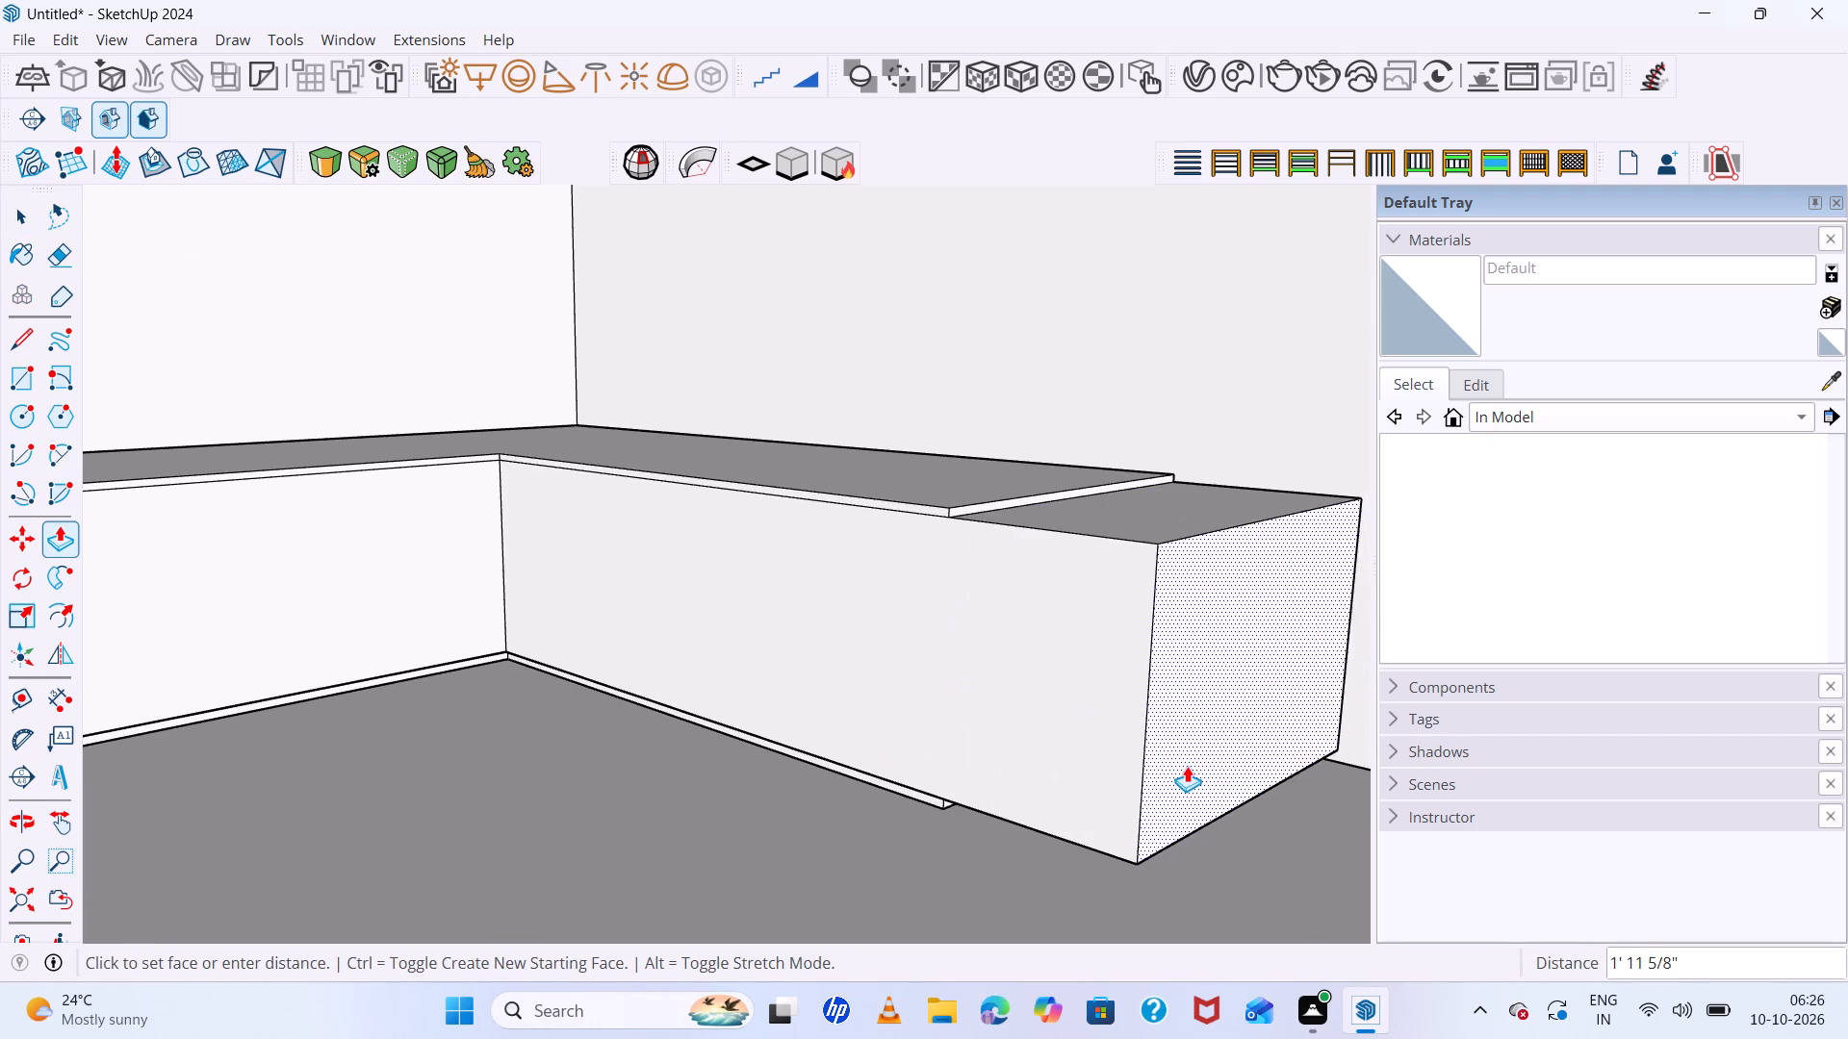
scroll(1031, 736, down, 5)
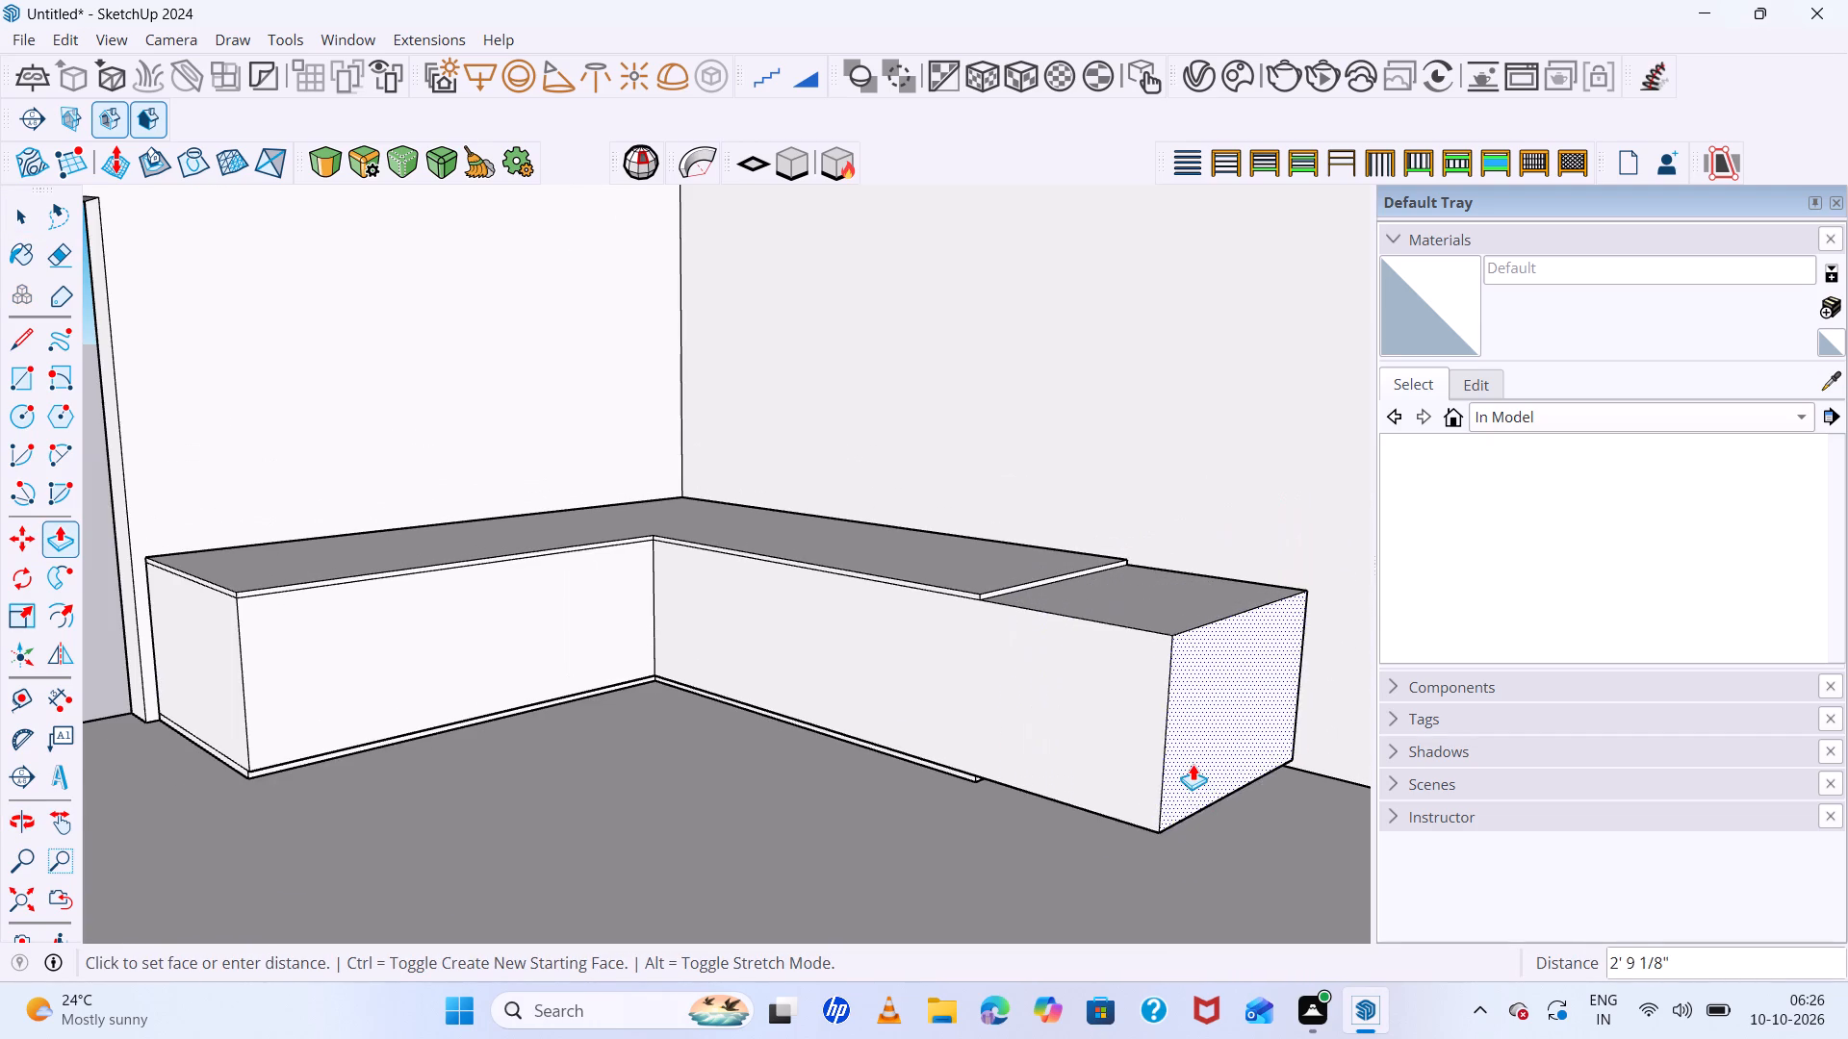
scroll(1192, 763, down, 6)
click(1249, 783)
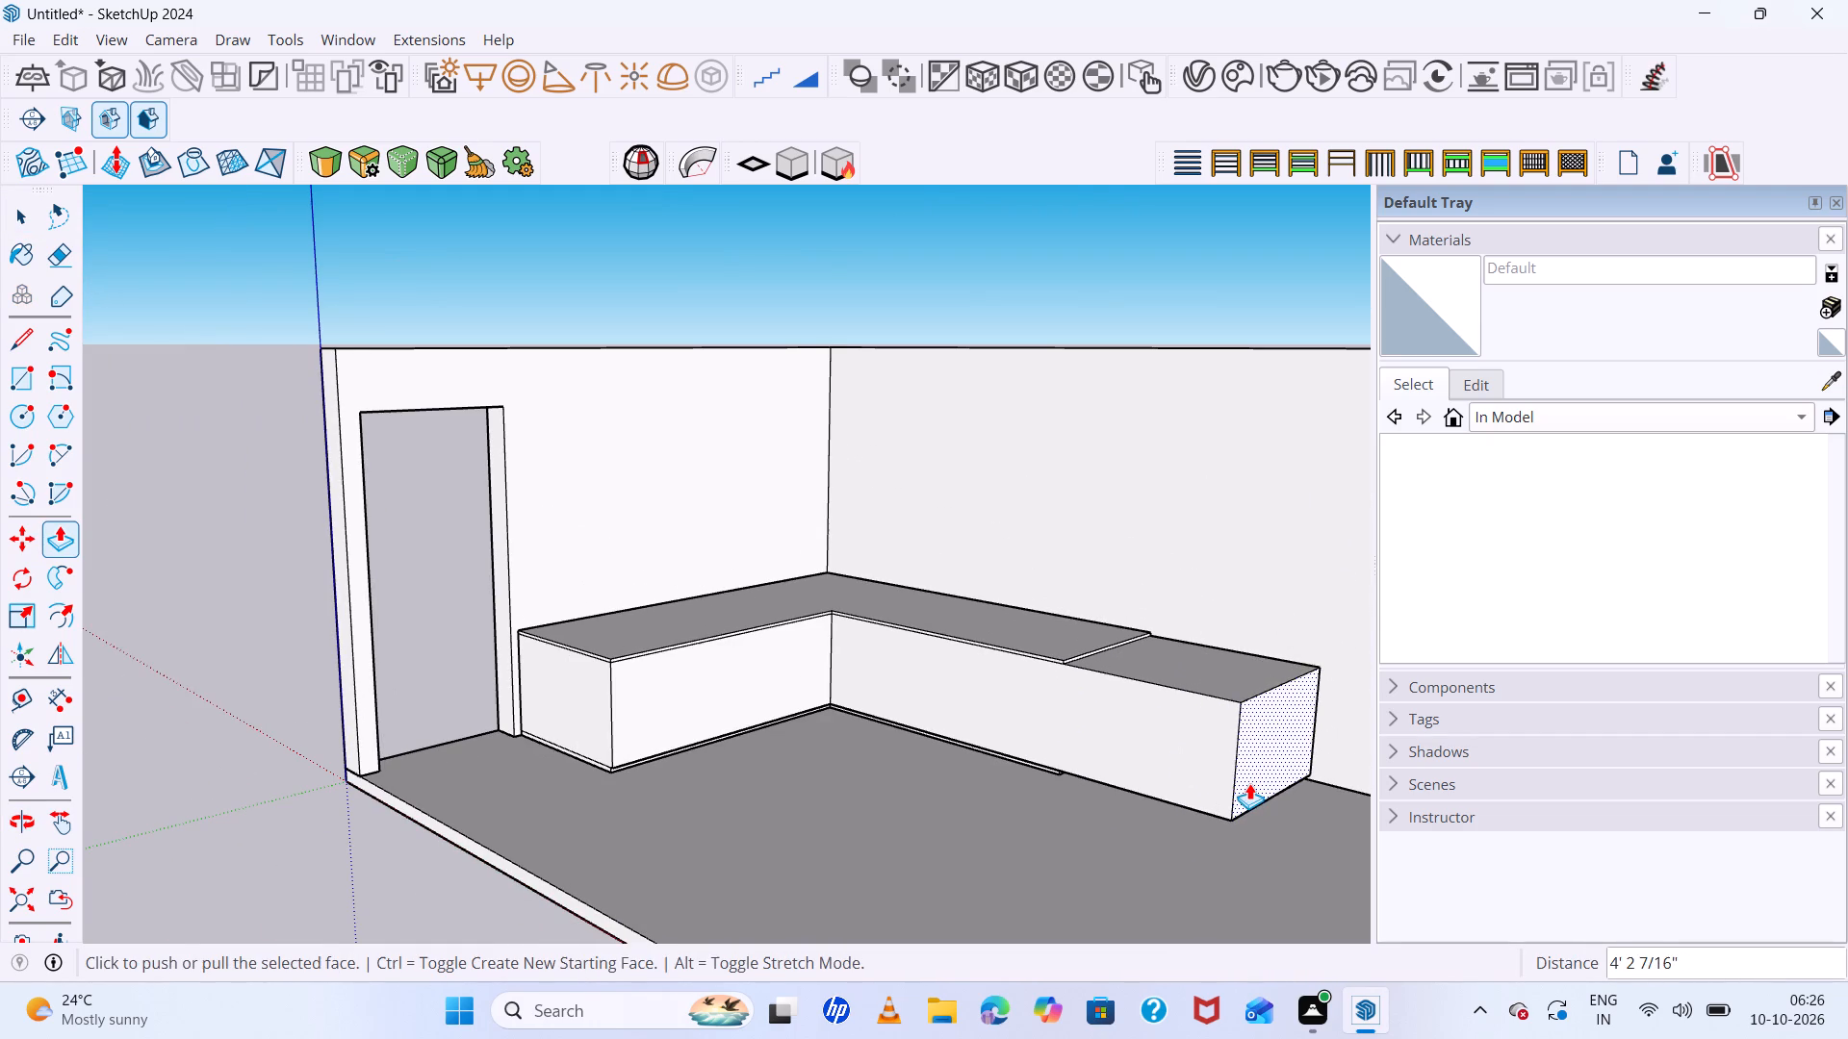
Push/pull the end face of that leg's skirting strip outward 4' 2 7/16" to run beneath the extended block.
scroll(1065, 738, down, 4)
middle_drag(1081, 755, 1124, 620)
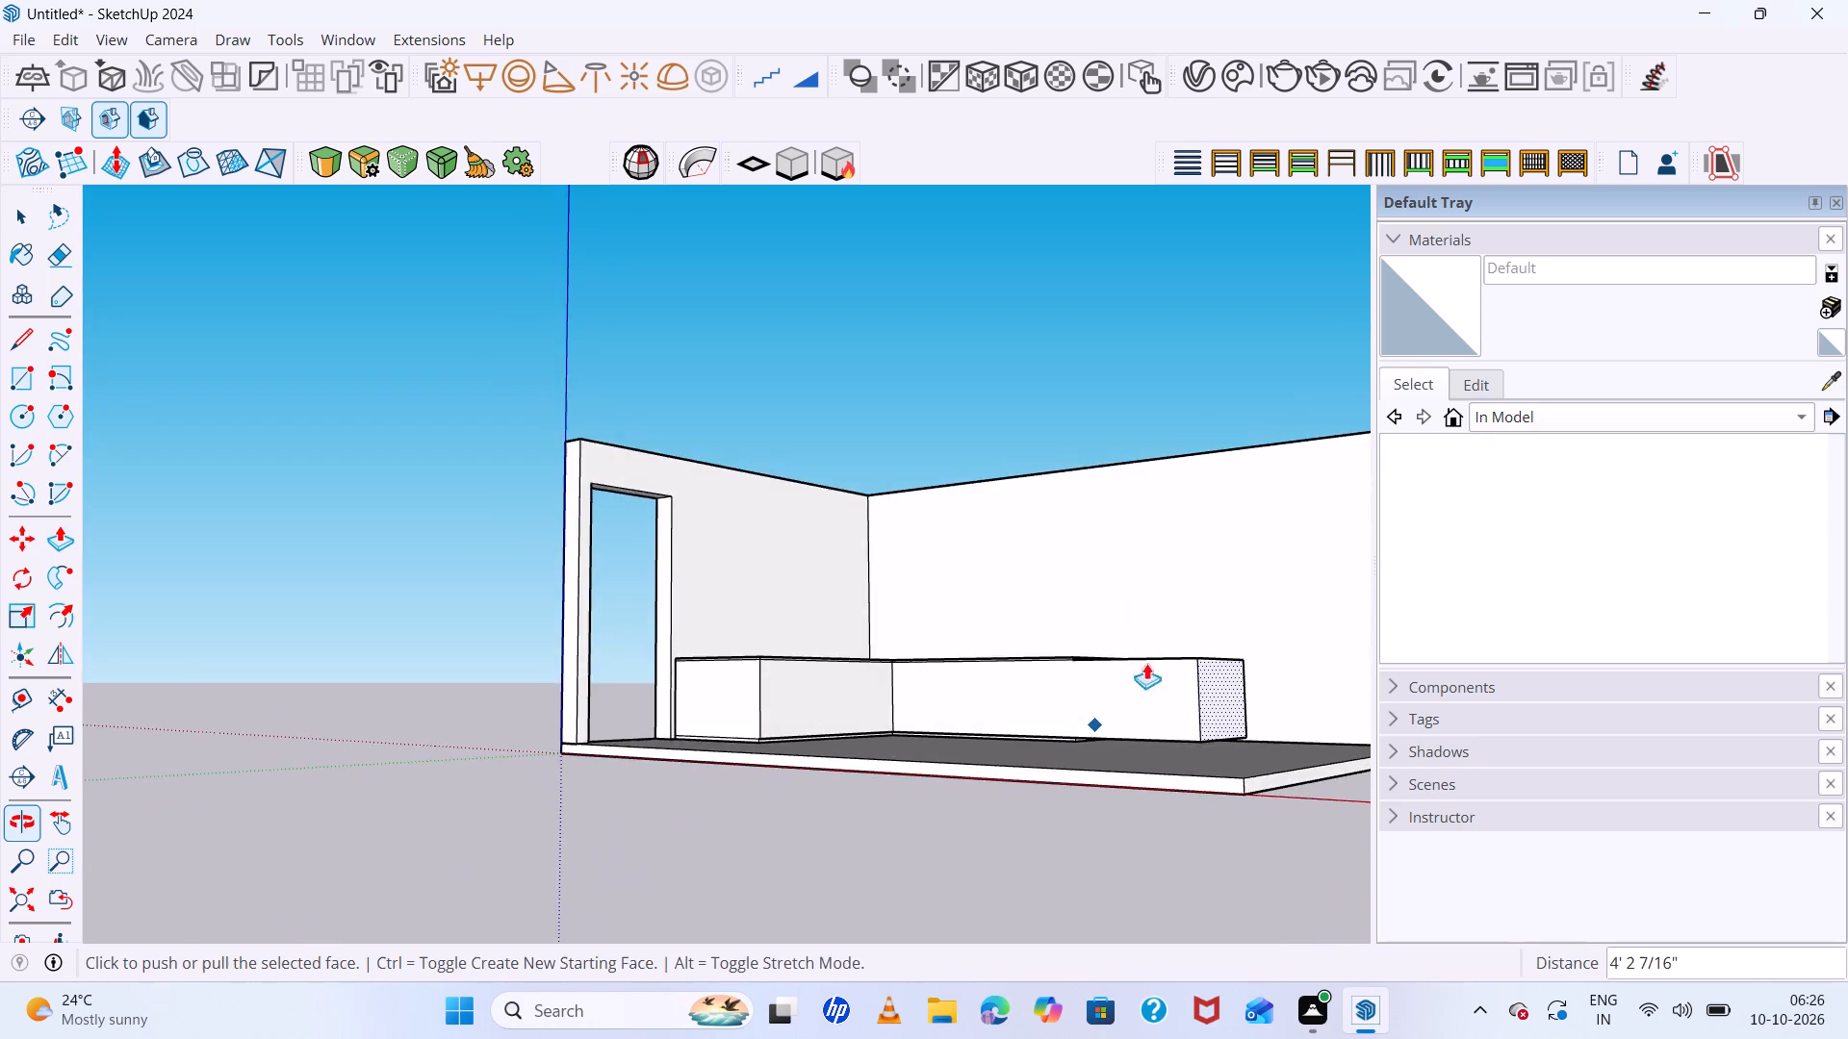
scroll(1180, 731, up, 17)
middle_drag(1190, 796, 1186, 773)
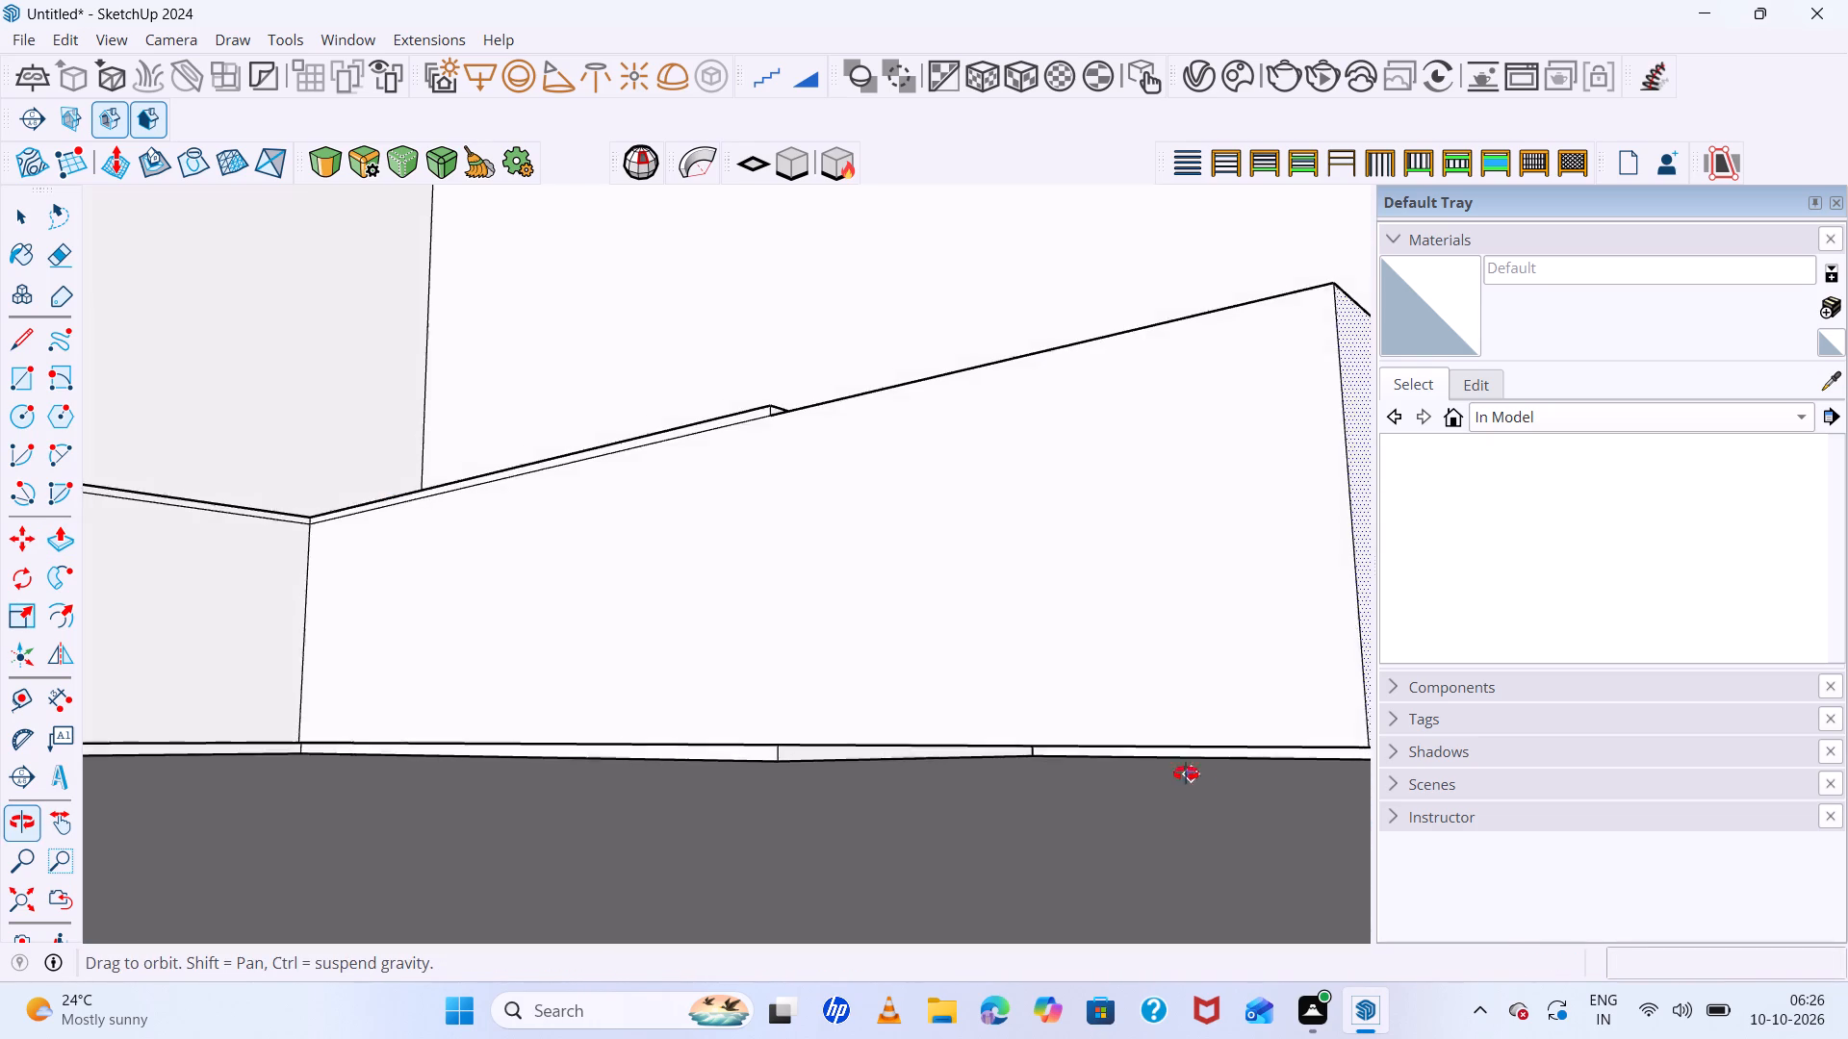
middle_drag(1186, 773, 1192, 783)
scroll(700, 818, up, 6)
scroll(834, 763, up, 5)
key(space)
click(818, 721)
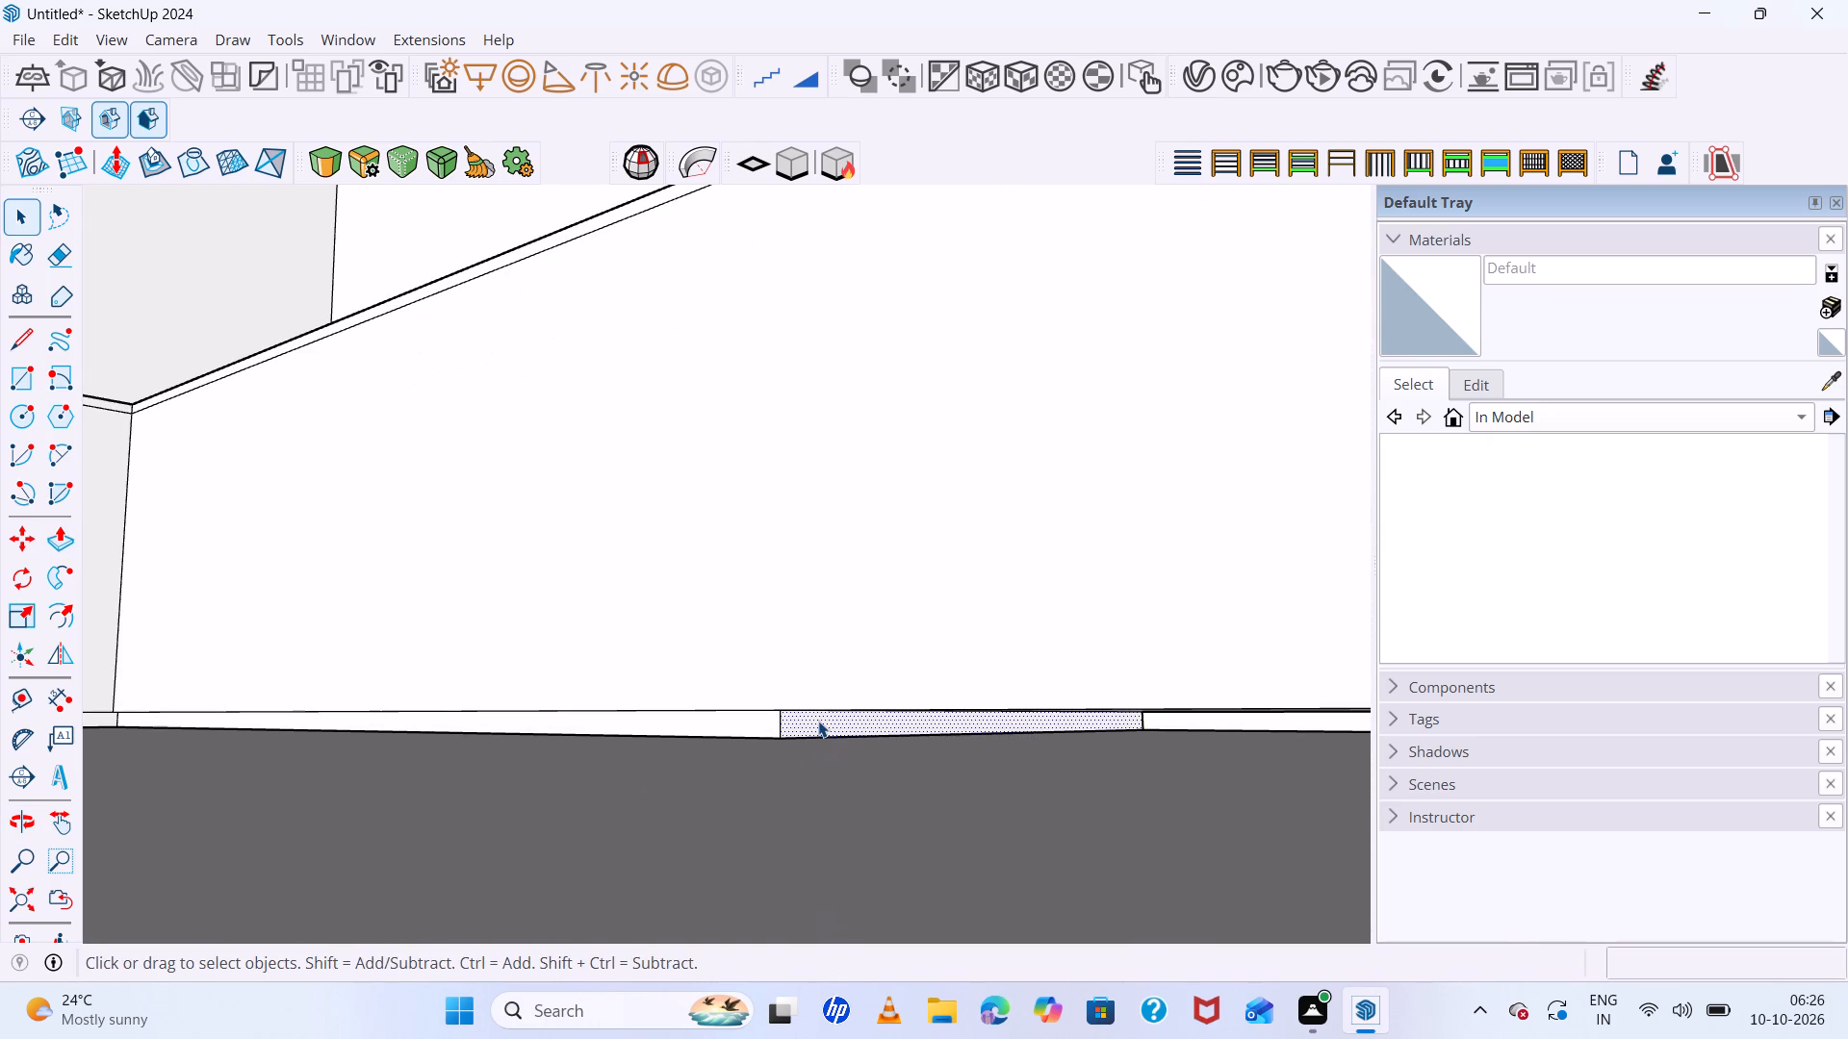
key(p)
click(818, 721)
scroll(1096, 769, down, 5)
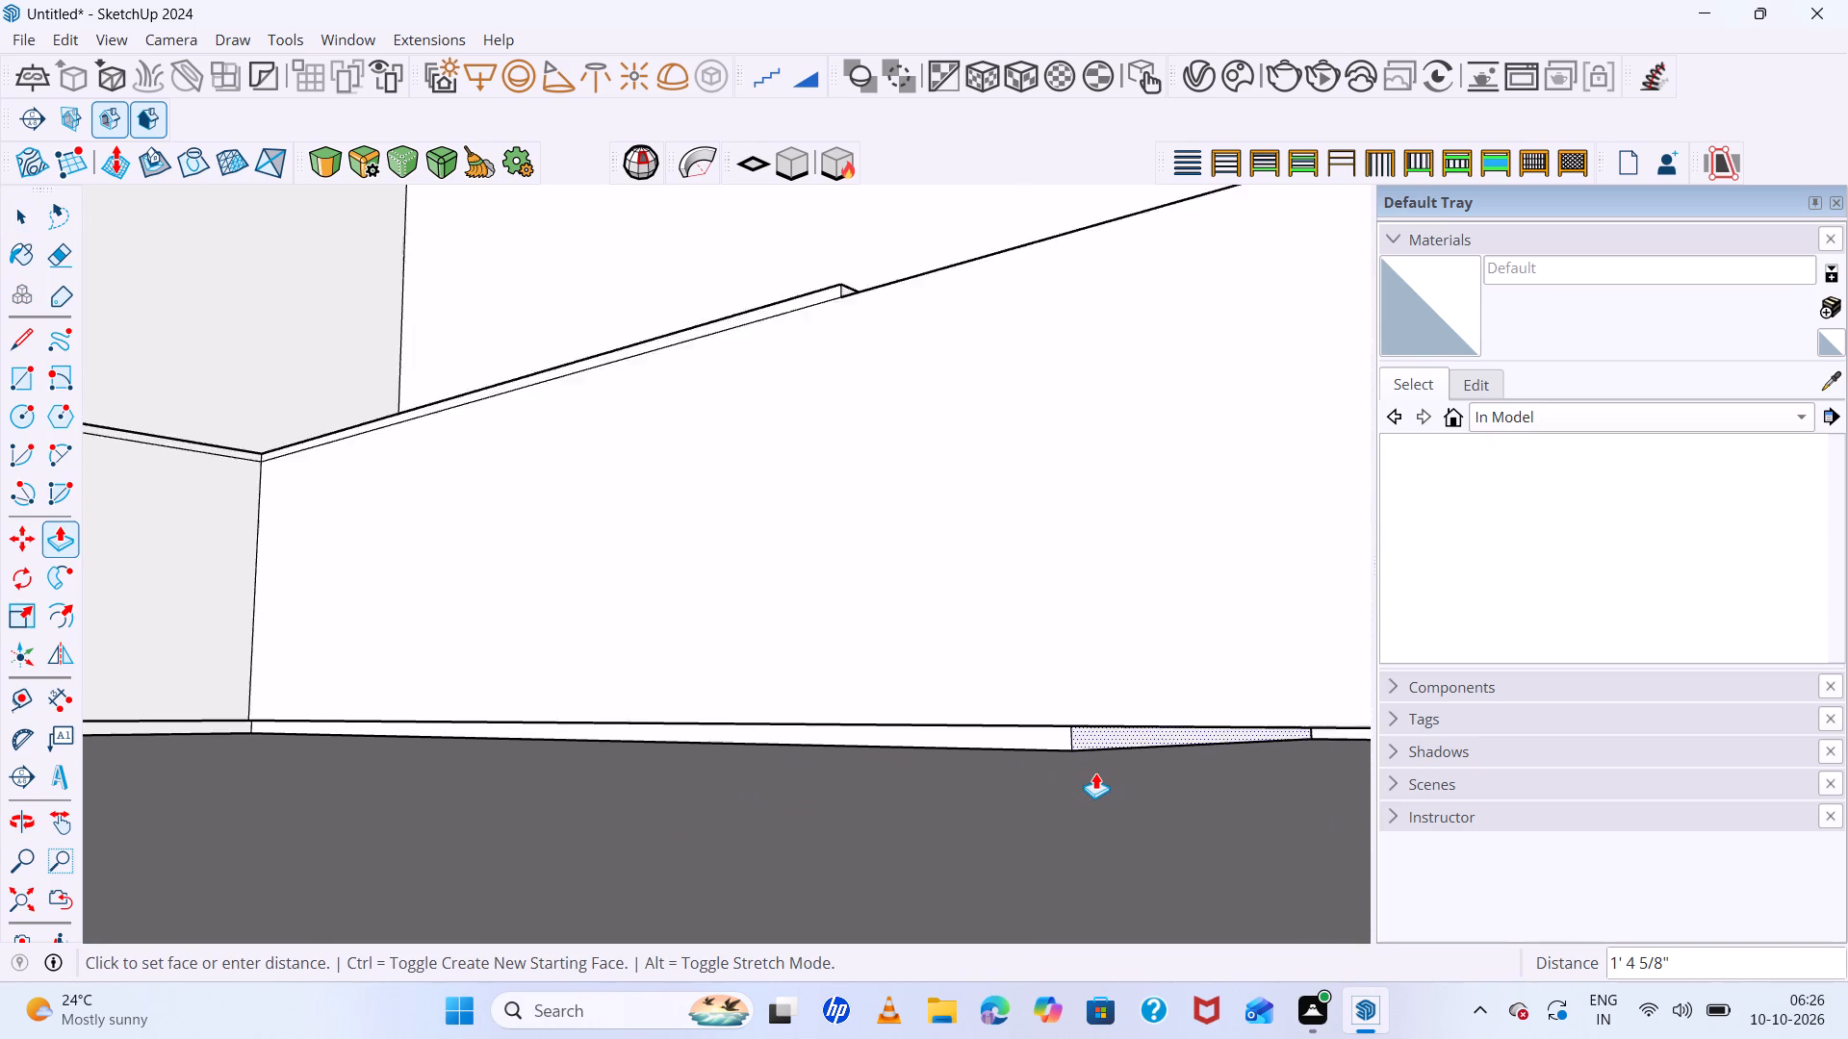
scroll(1095, 773, down, 18)
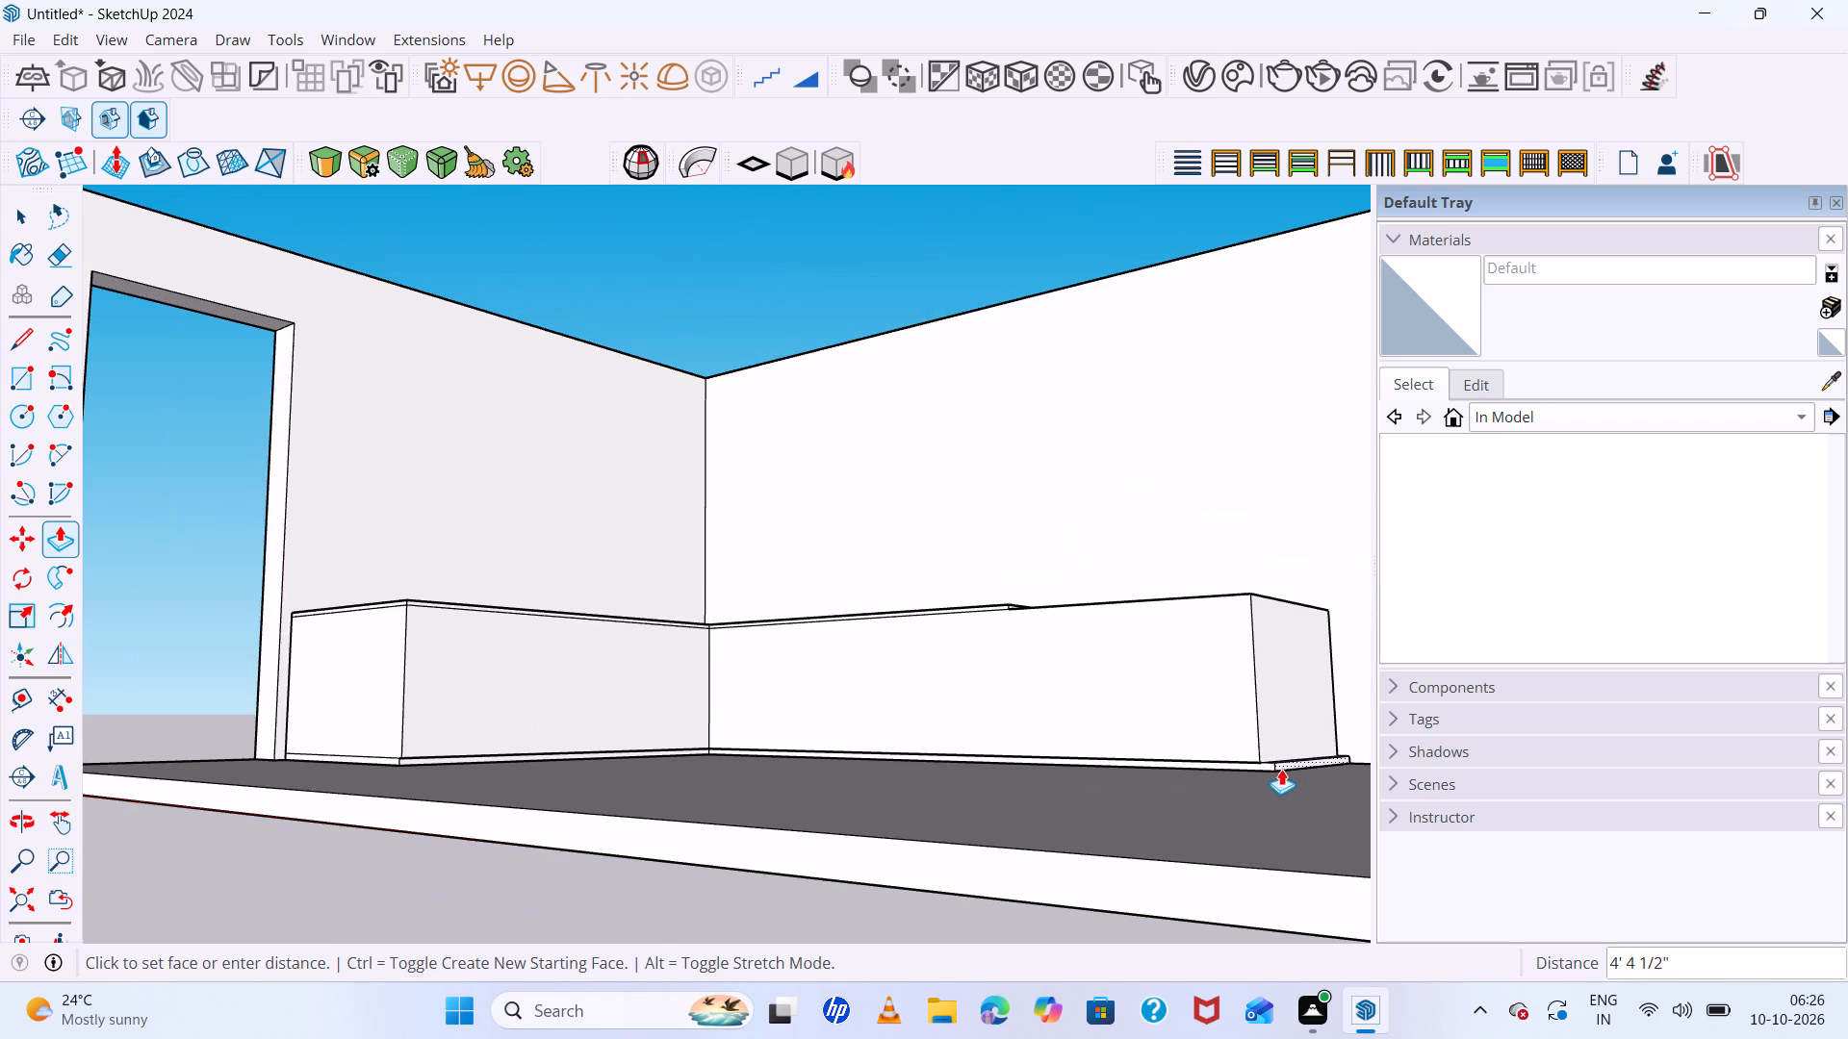
scroll(1272, 758, up, 12)
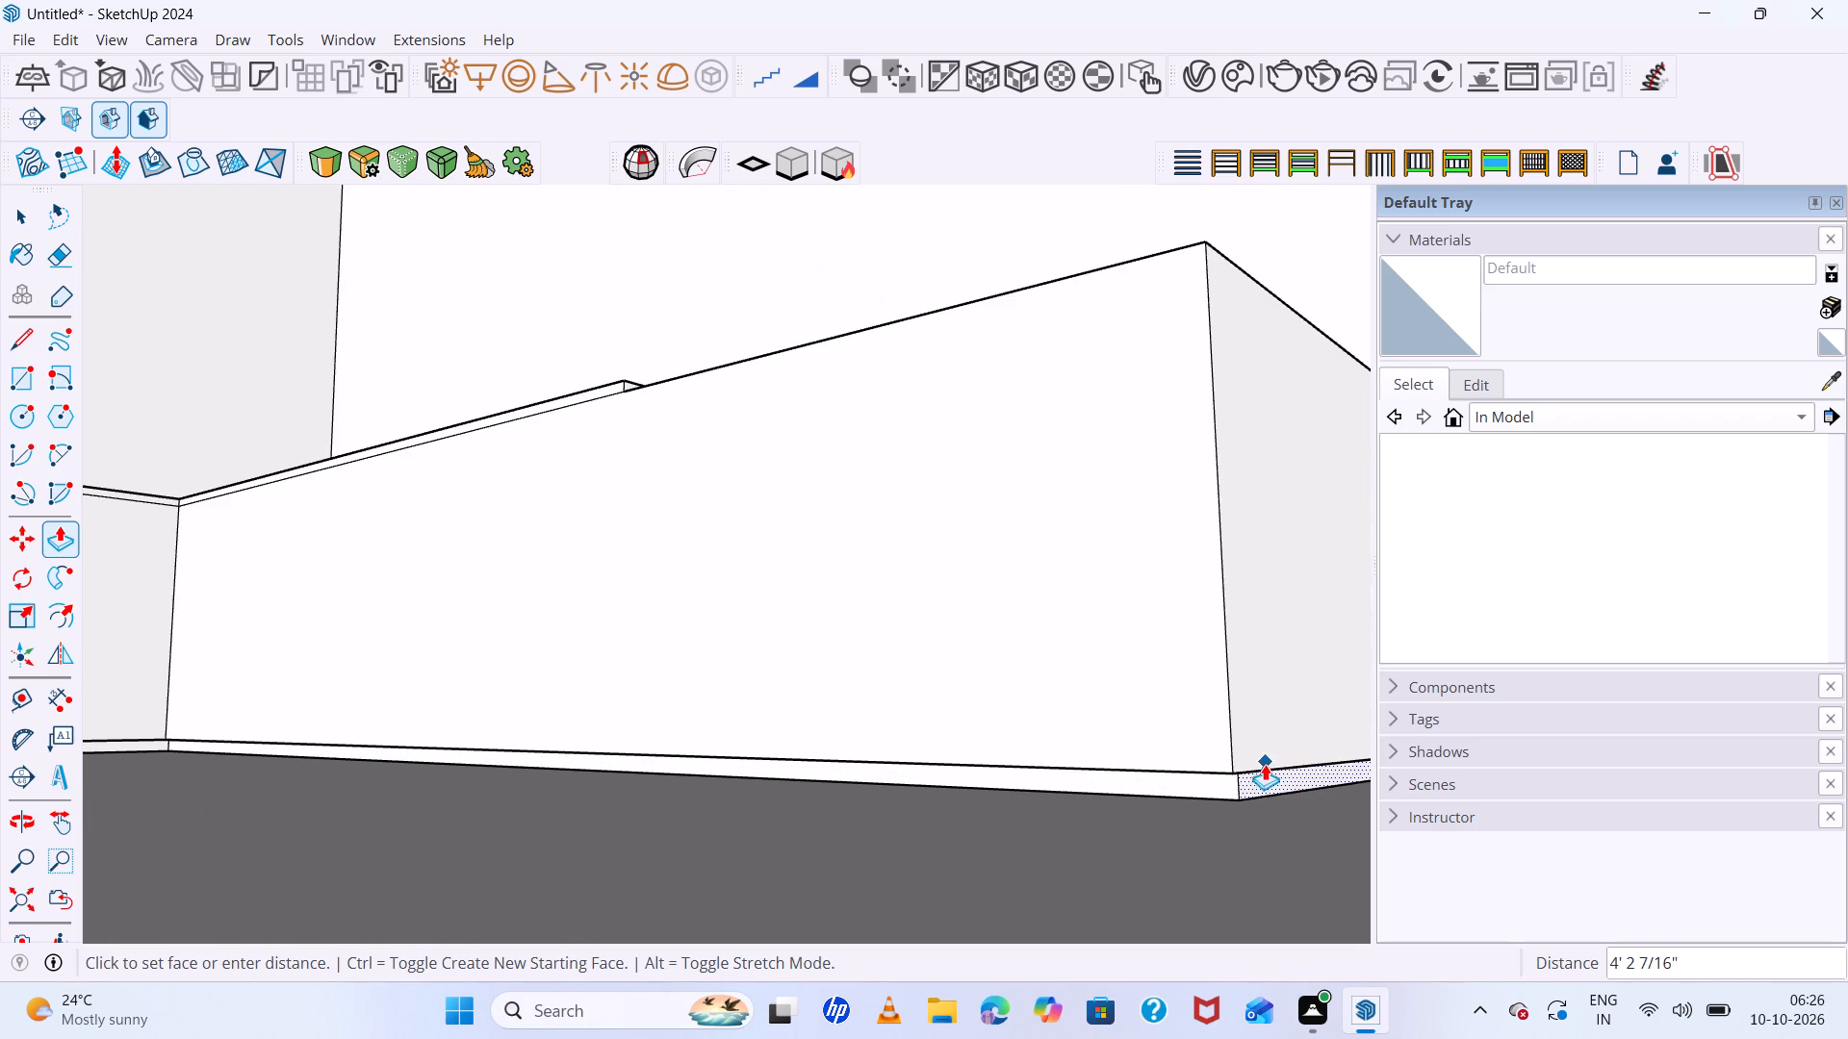
click(1265, 766)
Examine the extended leg, its skirting and the surrounding floor and wall from above.
scroll(1080, 752, down, 7)
middle_drag(1080, 753, 1187, 923)
middle_click(1188, 925)
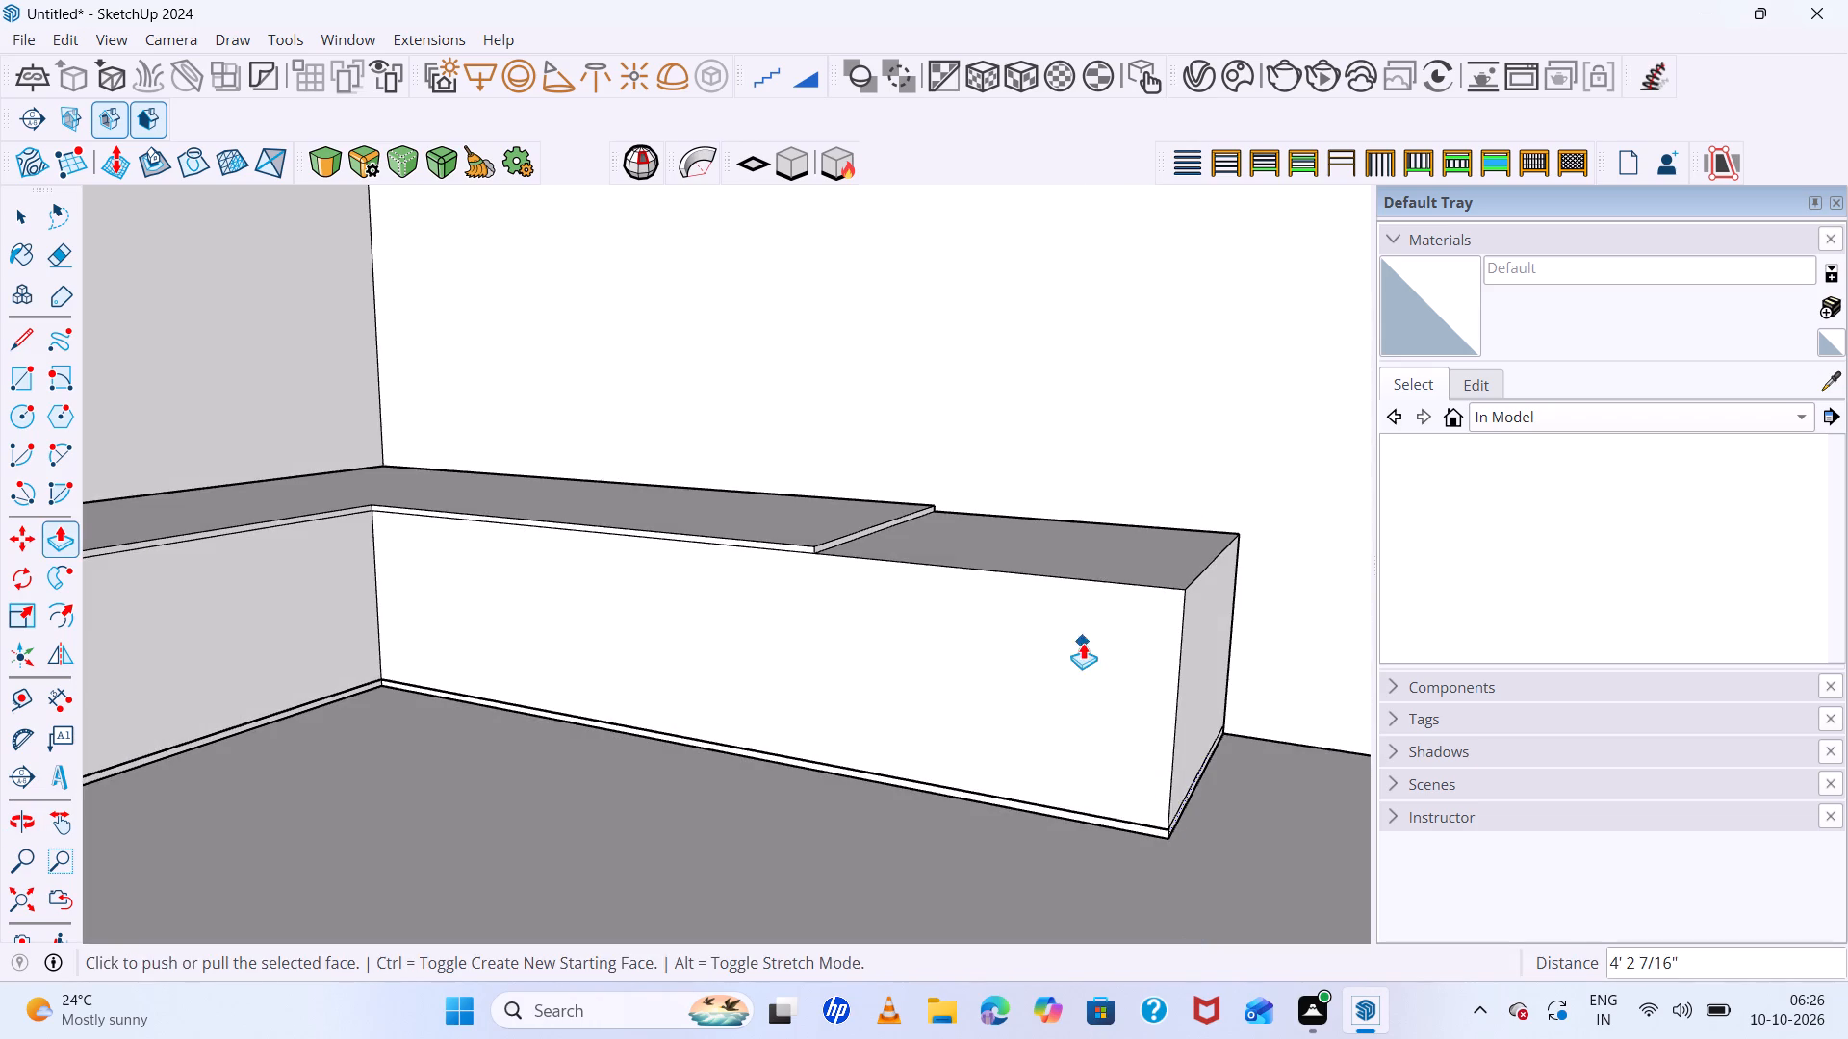
middle_drag(1083, 643, 1243, 885)
middle_click(1243, 885)
middle_click(1243, 885)
middle_click(1243, 885)
middle_click(1243, 885)
middle_click(1243, 885)
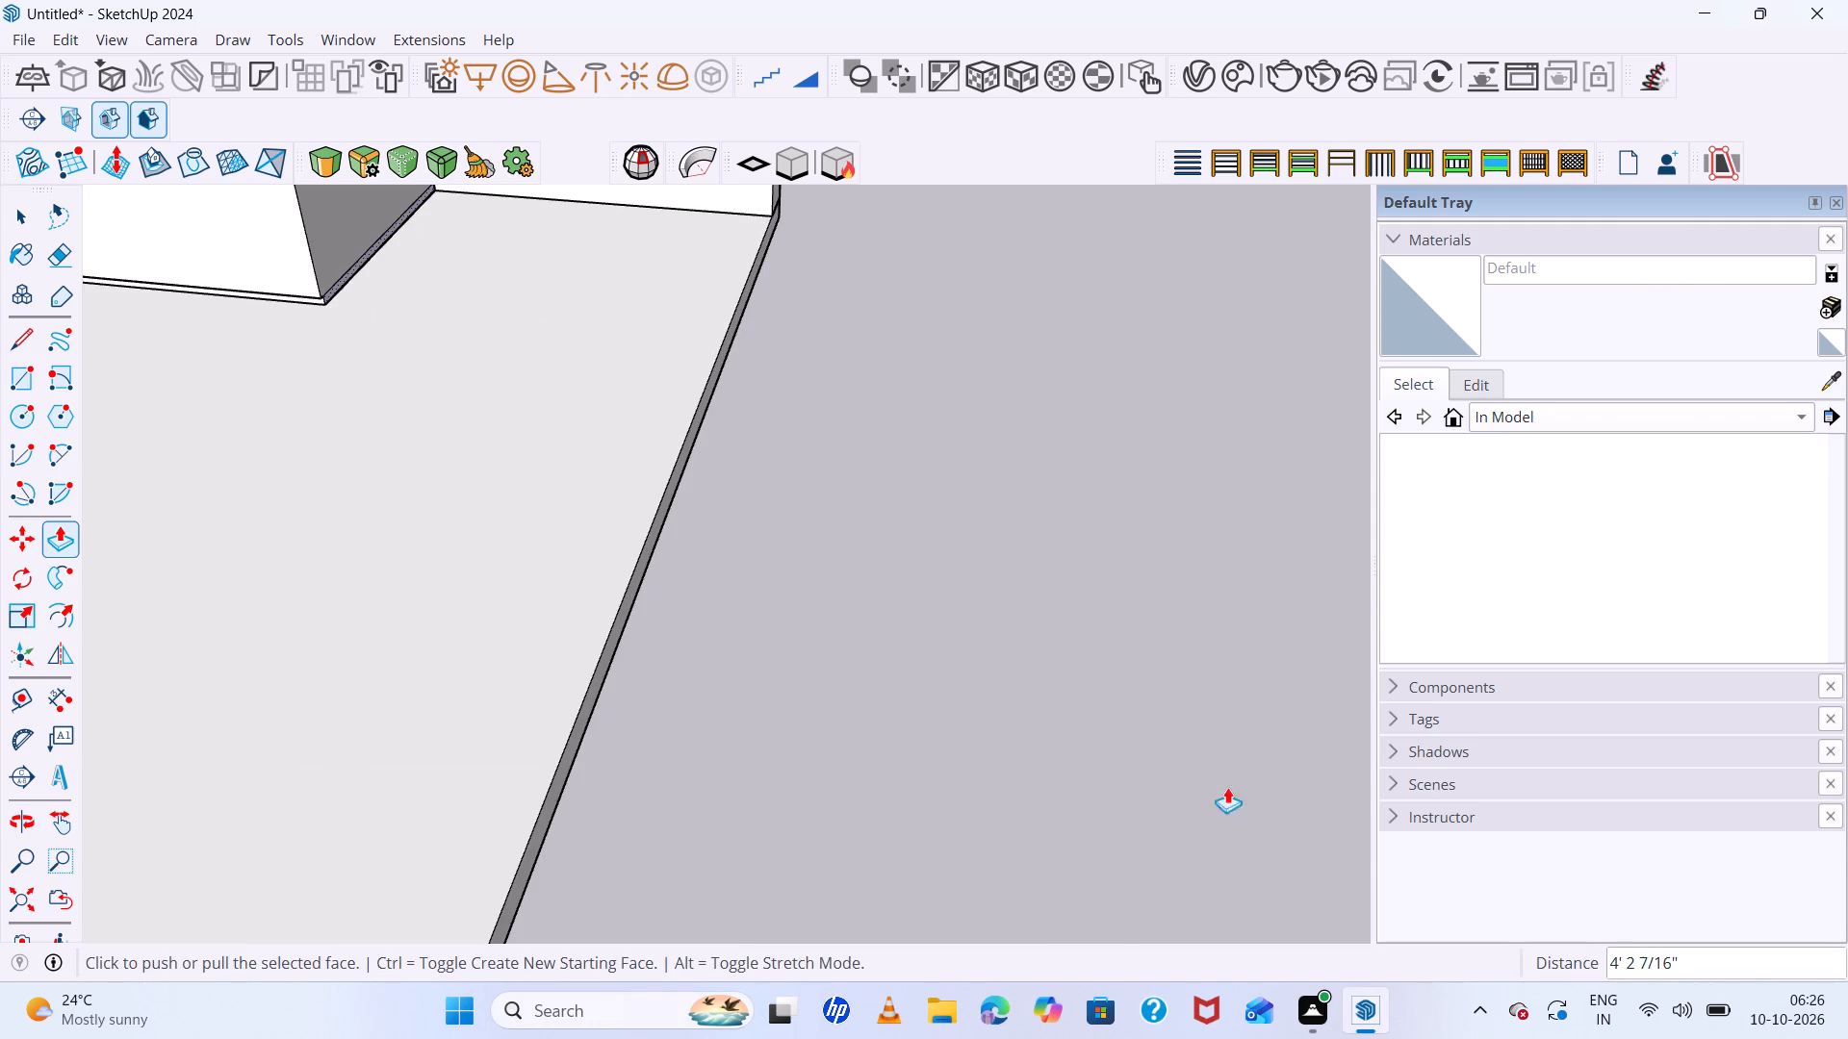
scroll(1157, 707, down, 20)
scroll(807, 330, up, 6)
middle_drag(1201, 574, 1139, 494)
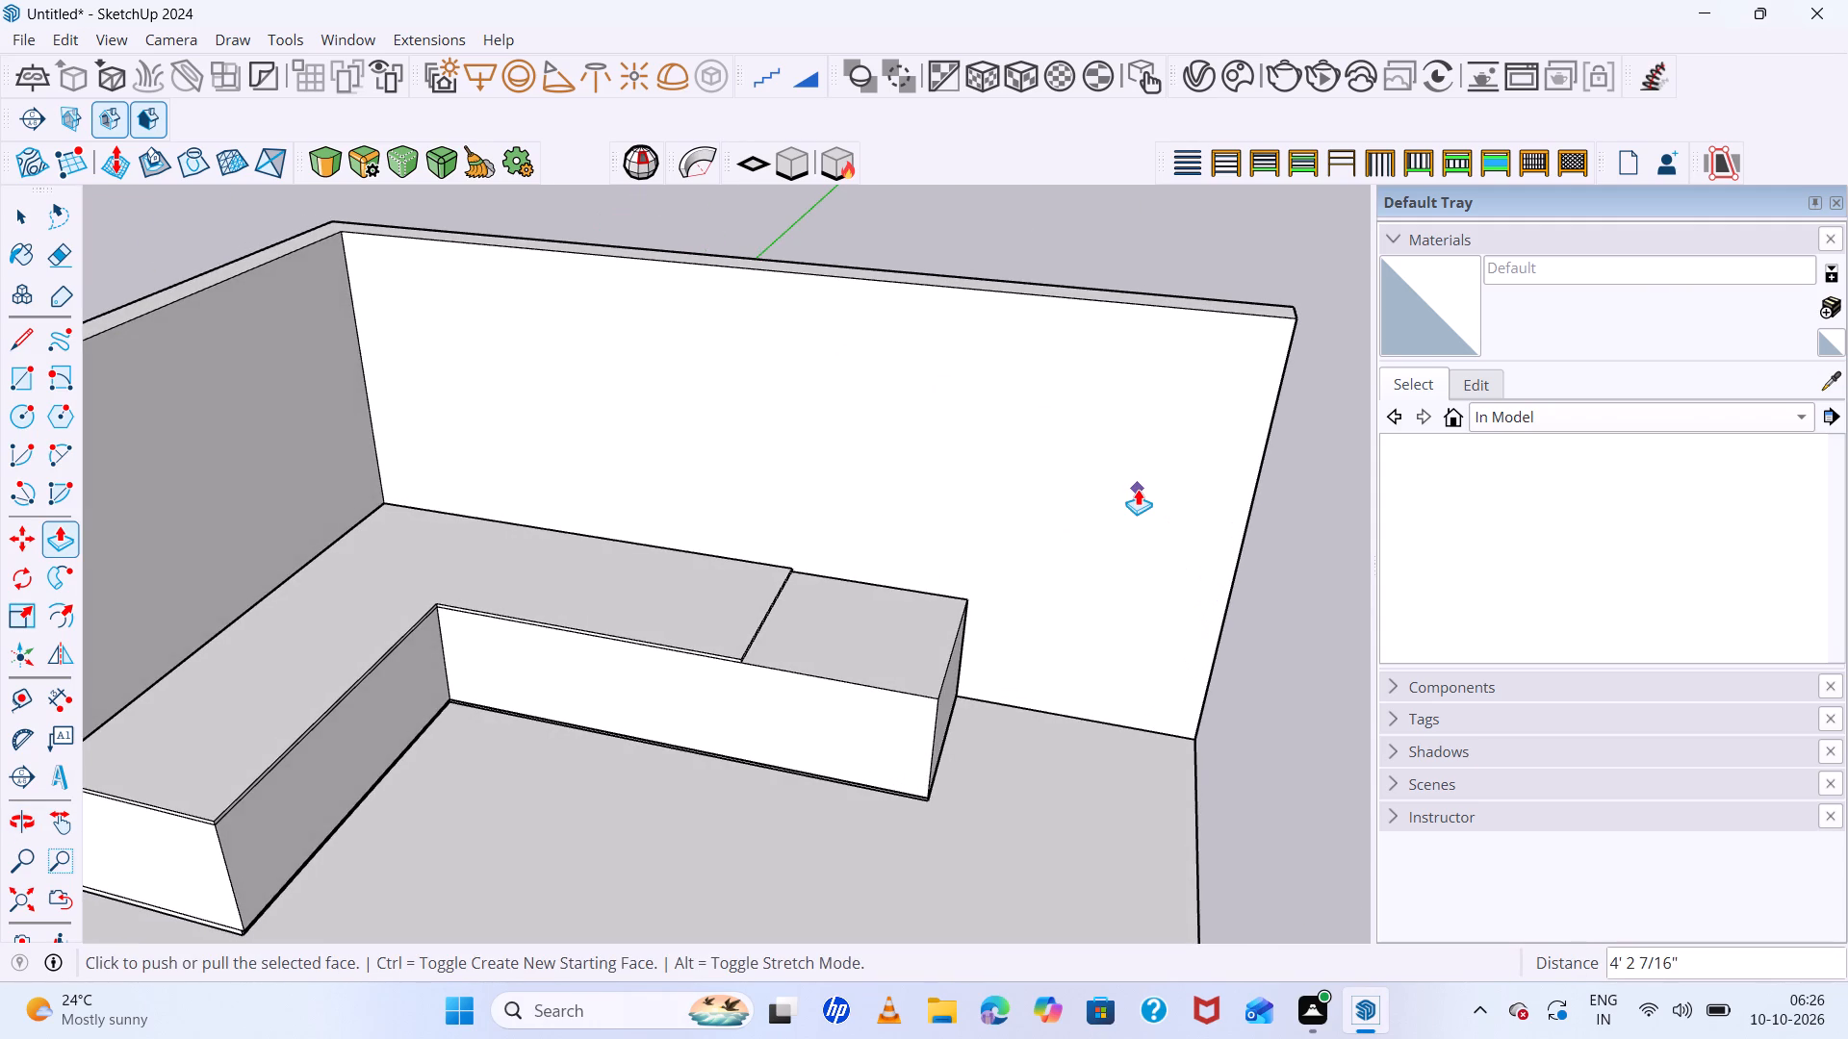
Save the model as "kitchen and pooja room" in the skup files folder on the Desktop.
key(ctrl+s)
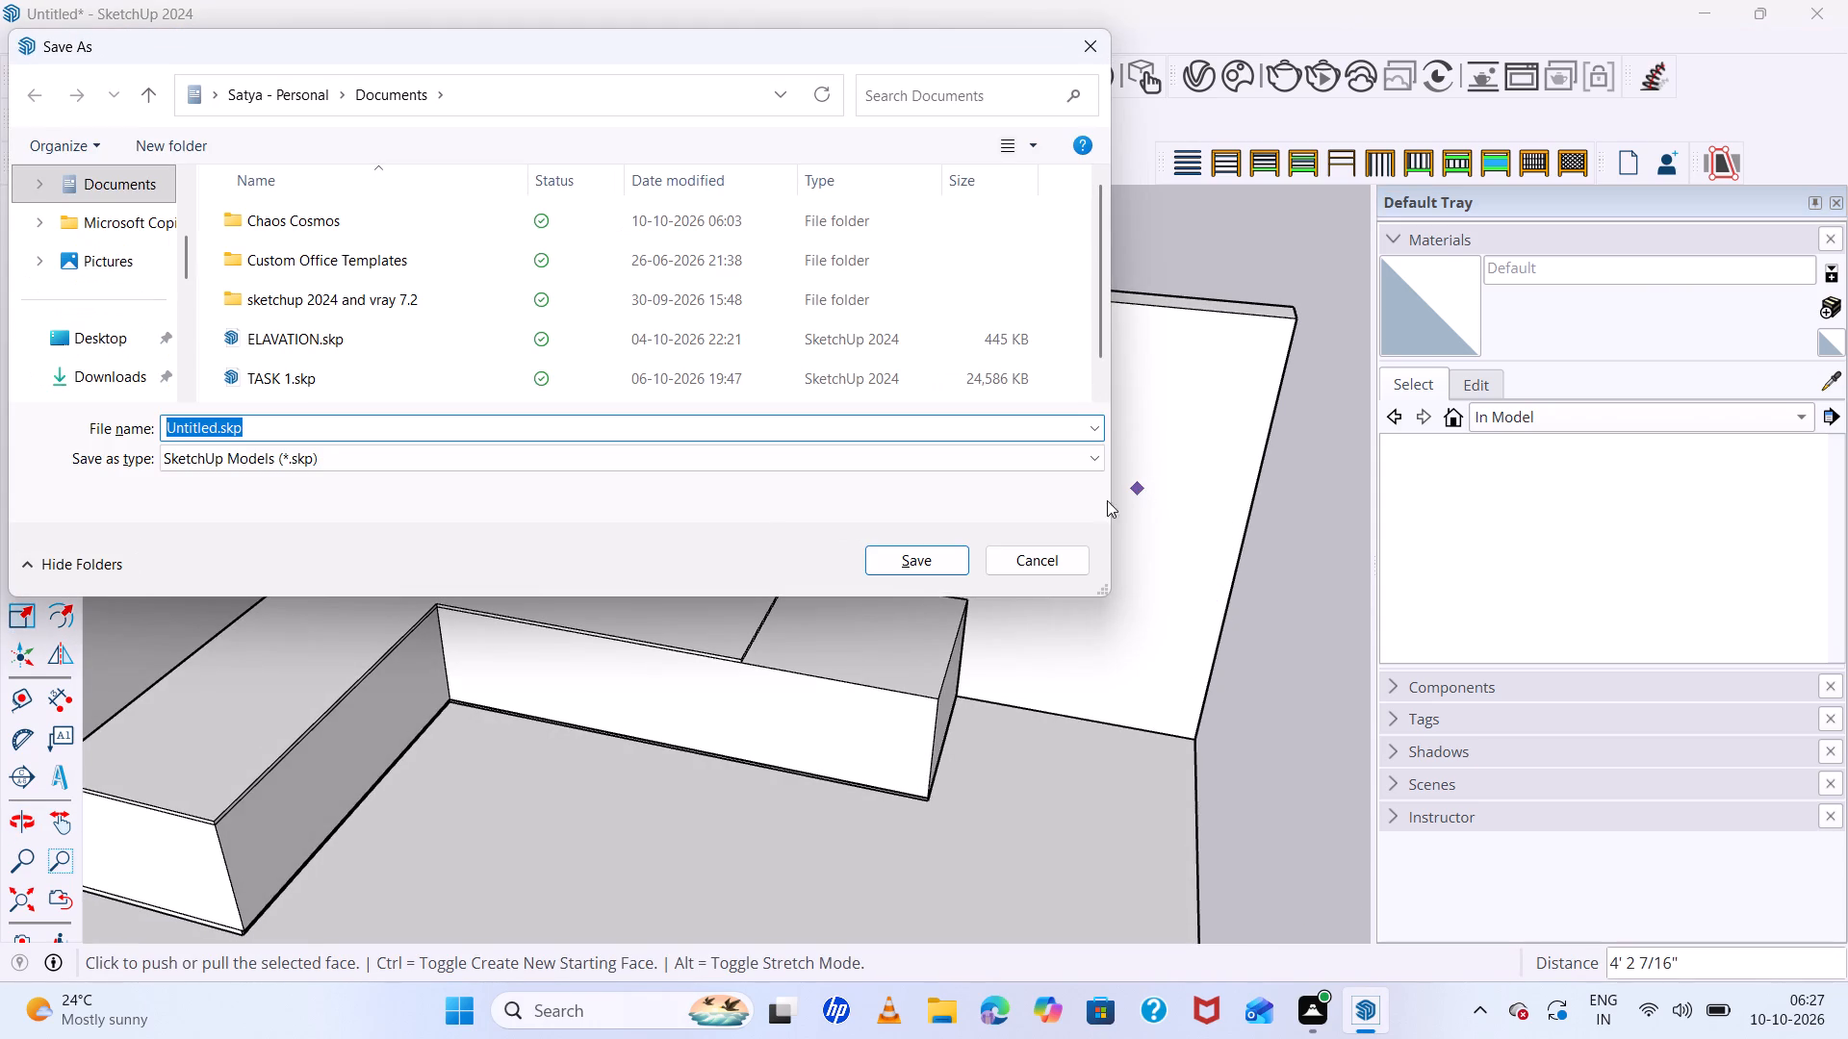
click(109, 345)
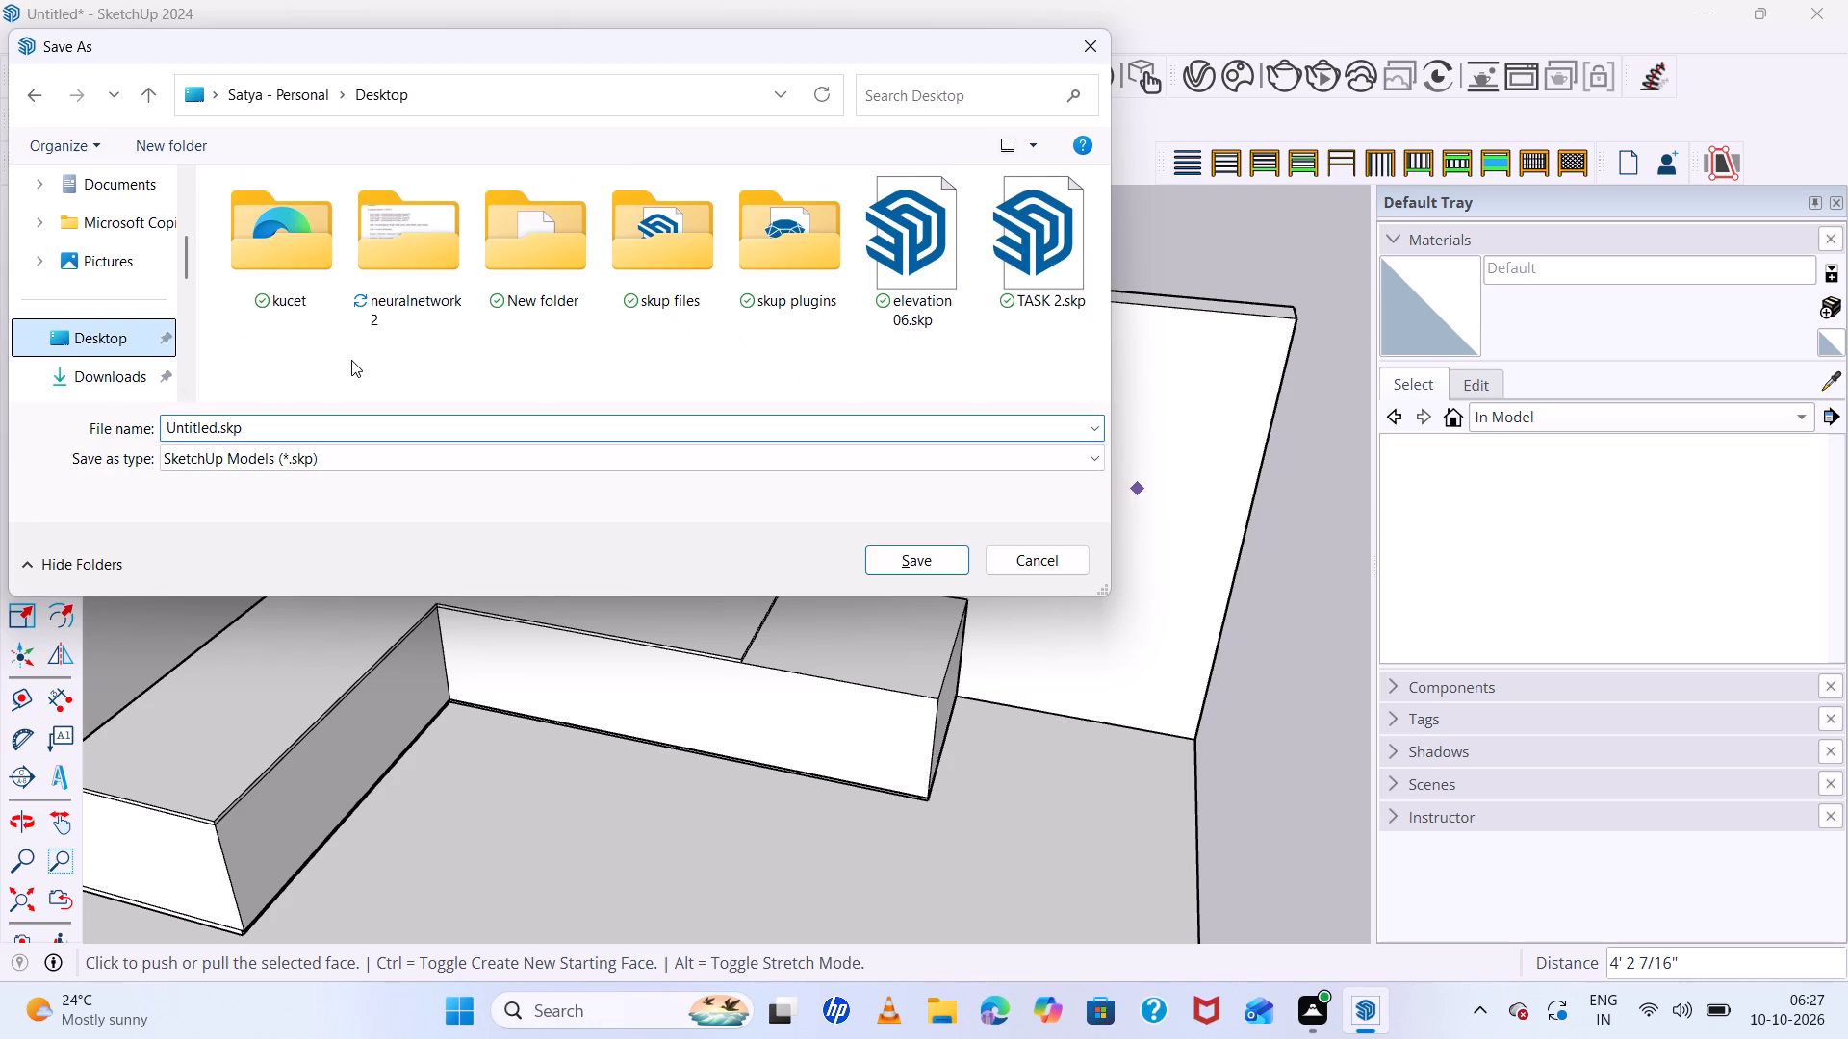
double_click(687, 278)
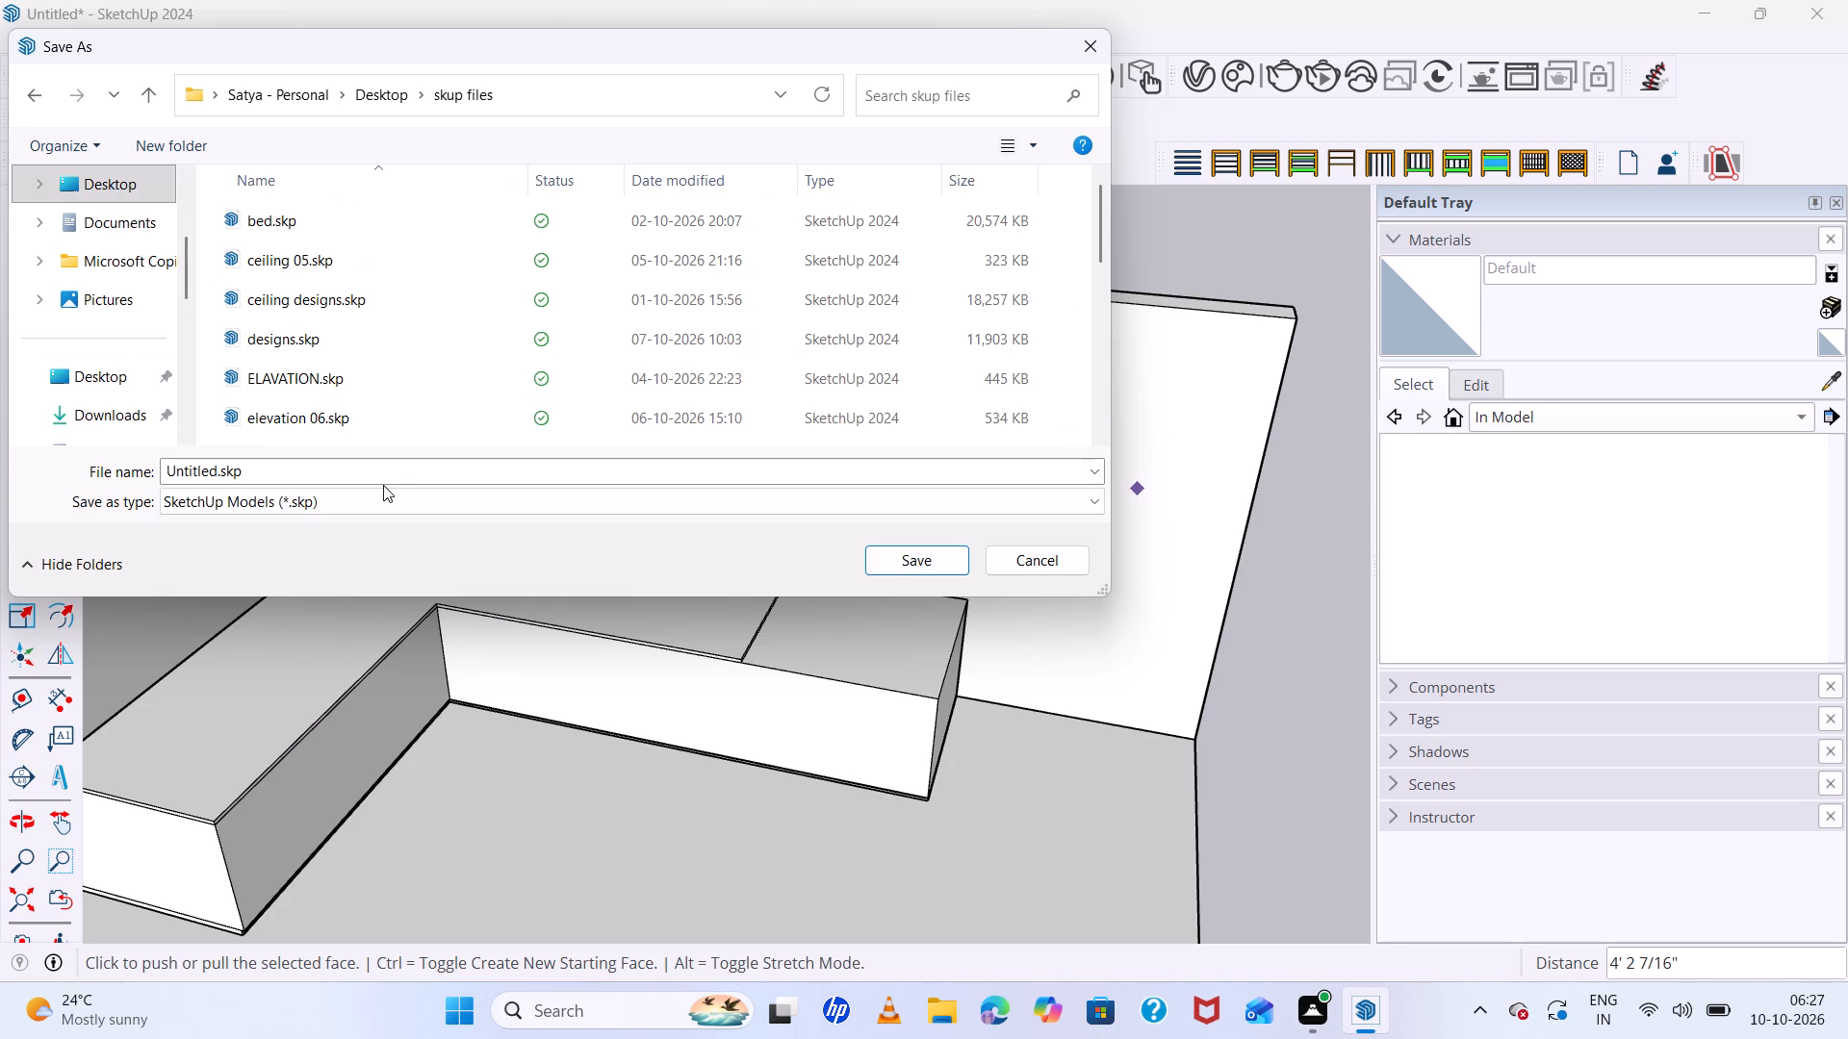
click(385, 477)
key(BackSpace)
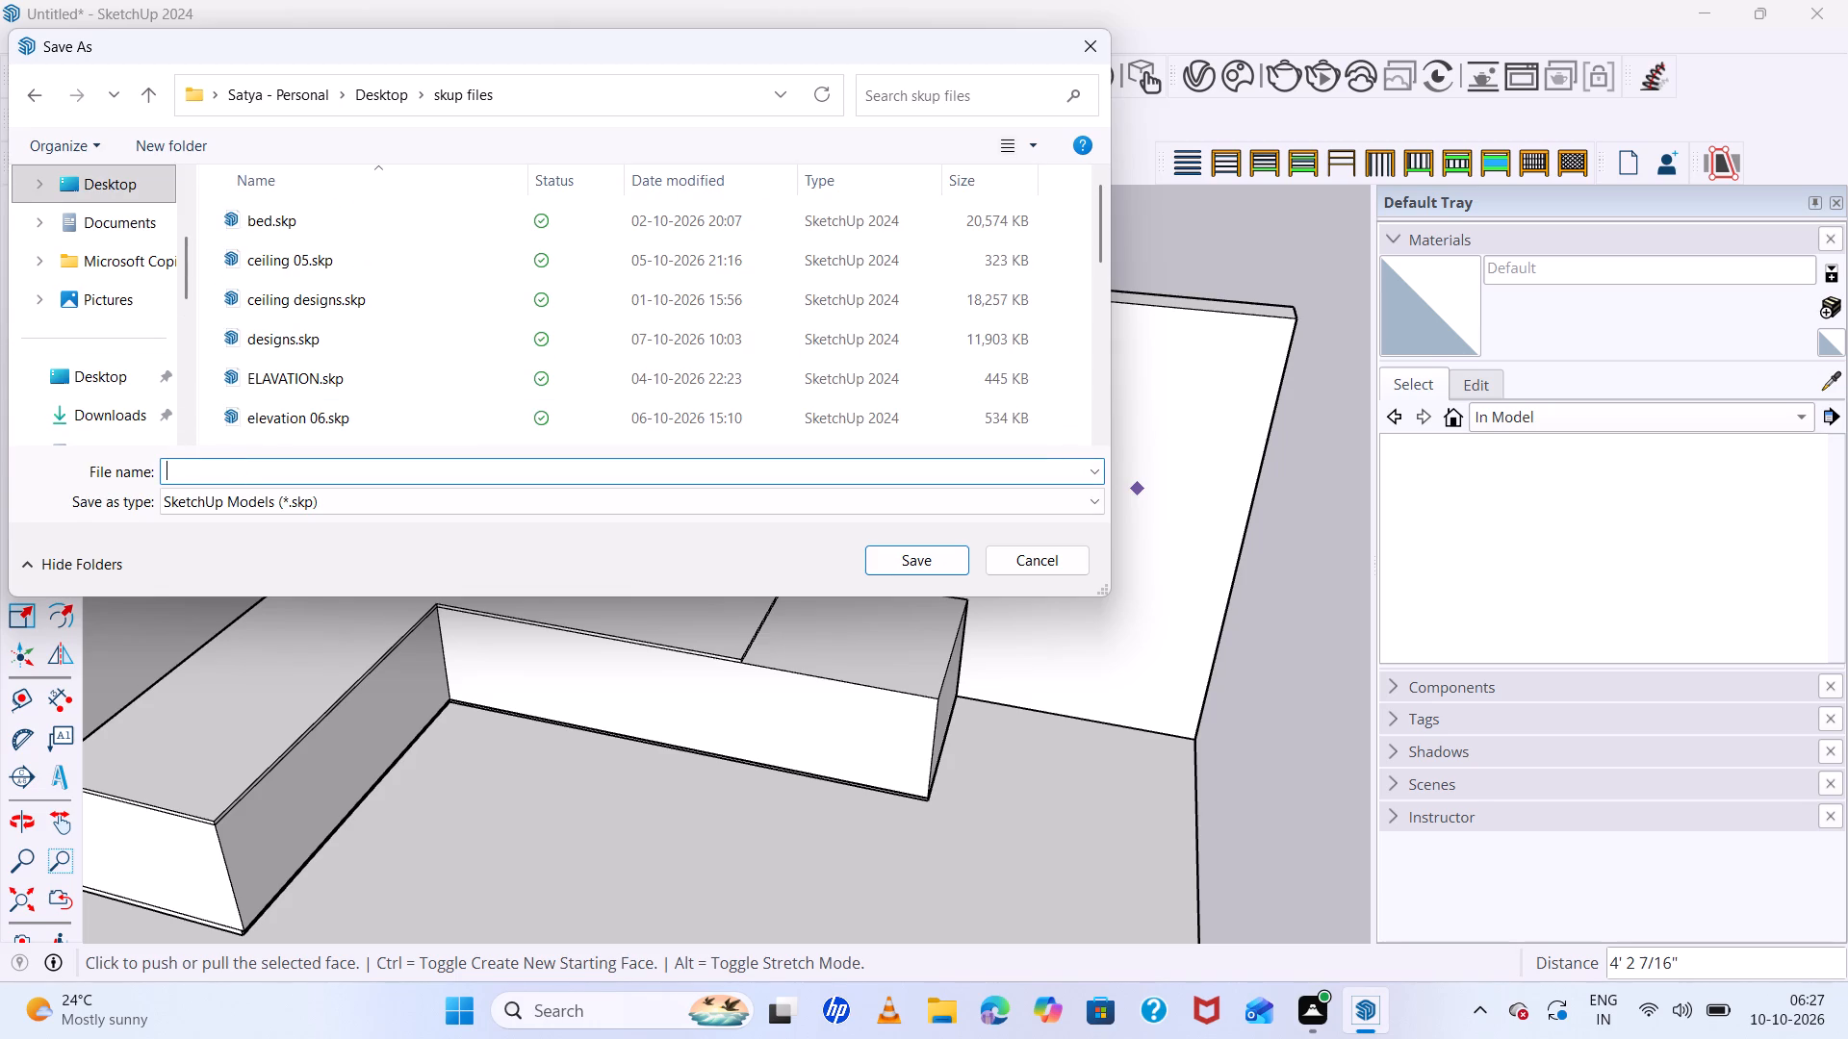
text(kitchen)
key(space)
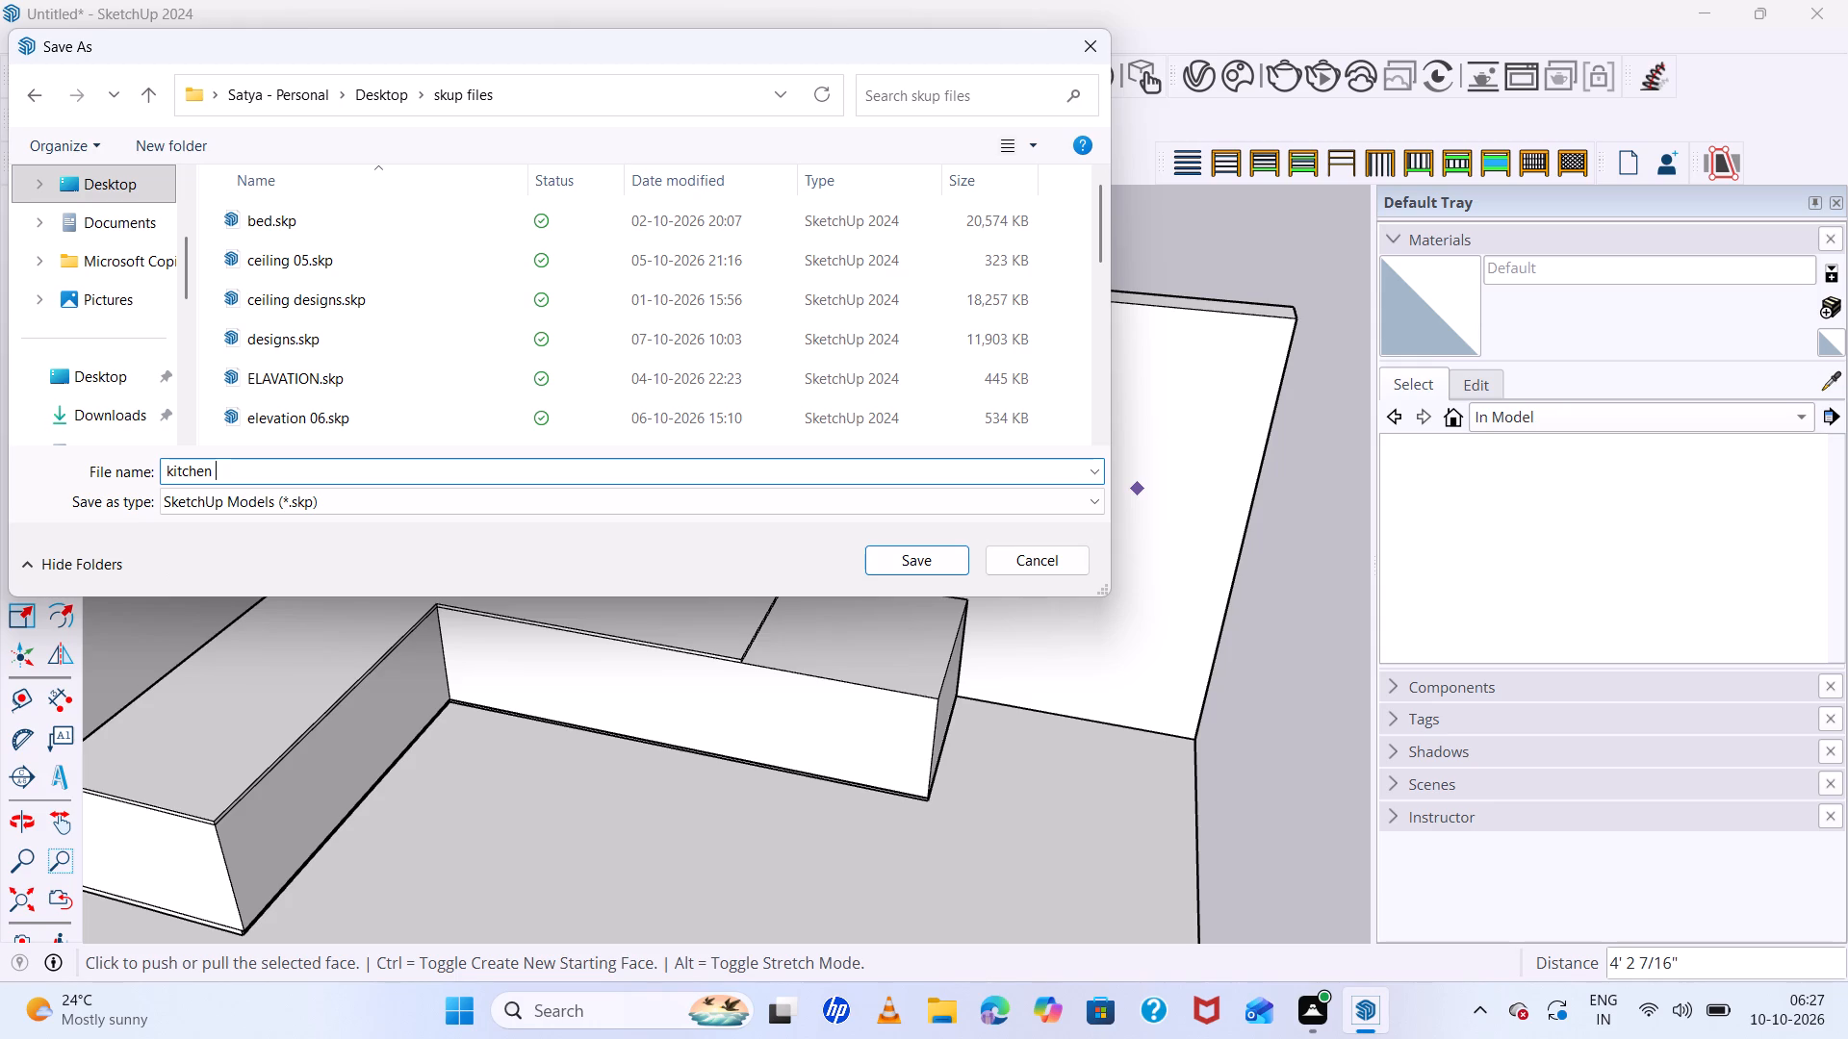
text(and)
key(space)
text(pooja)
key(space)
text(room)
key(Return)
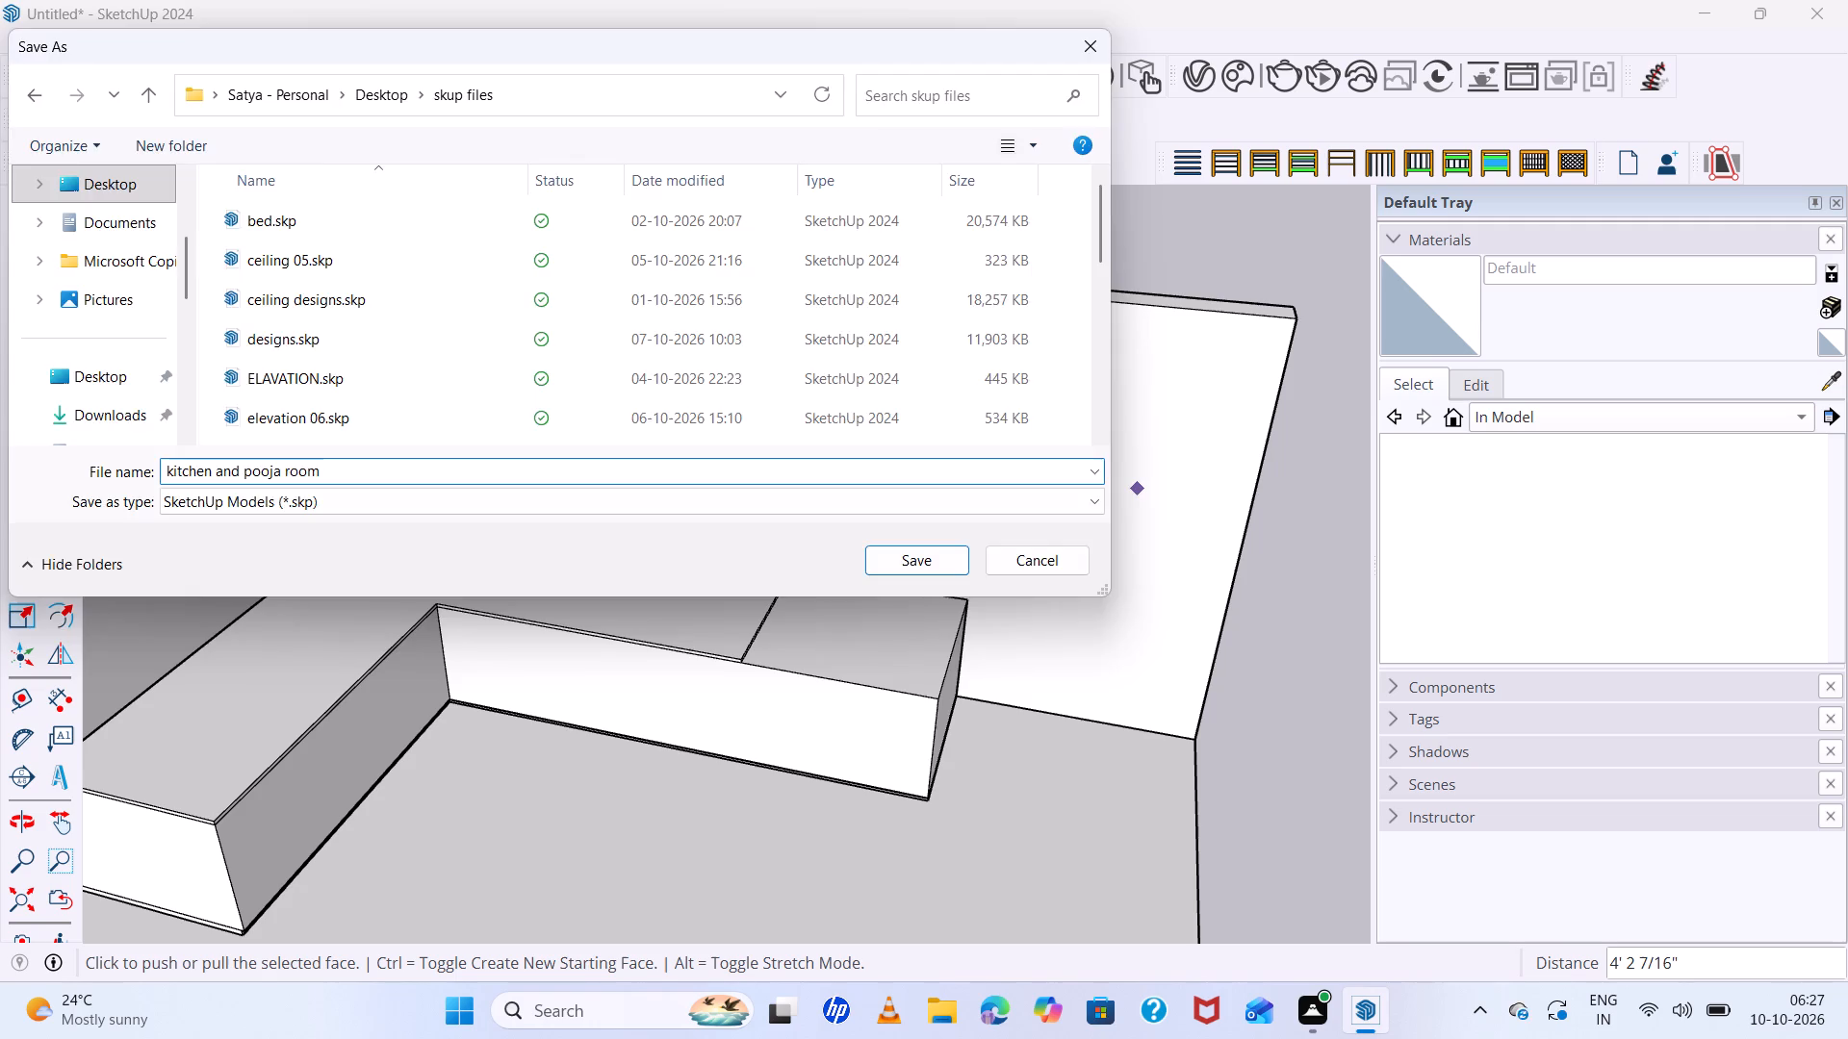
Push/pull the top face of the leg's extension beyond the countertop up about 7' 3 1/8" to form a tall block.
scroll(455, 659, down, 7)
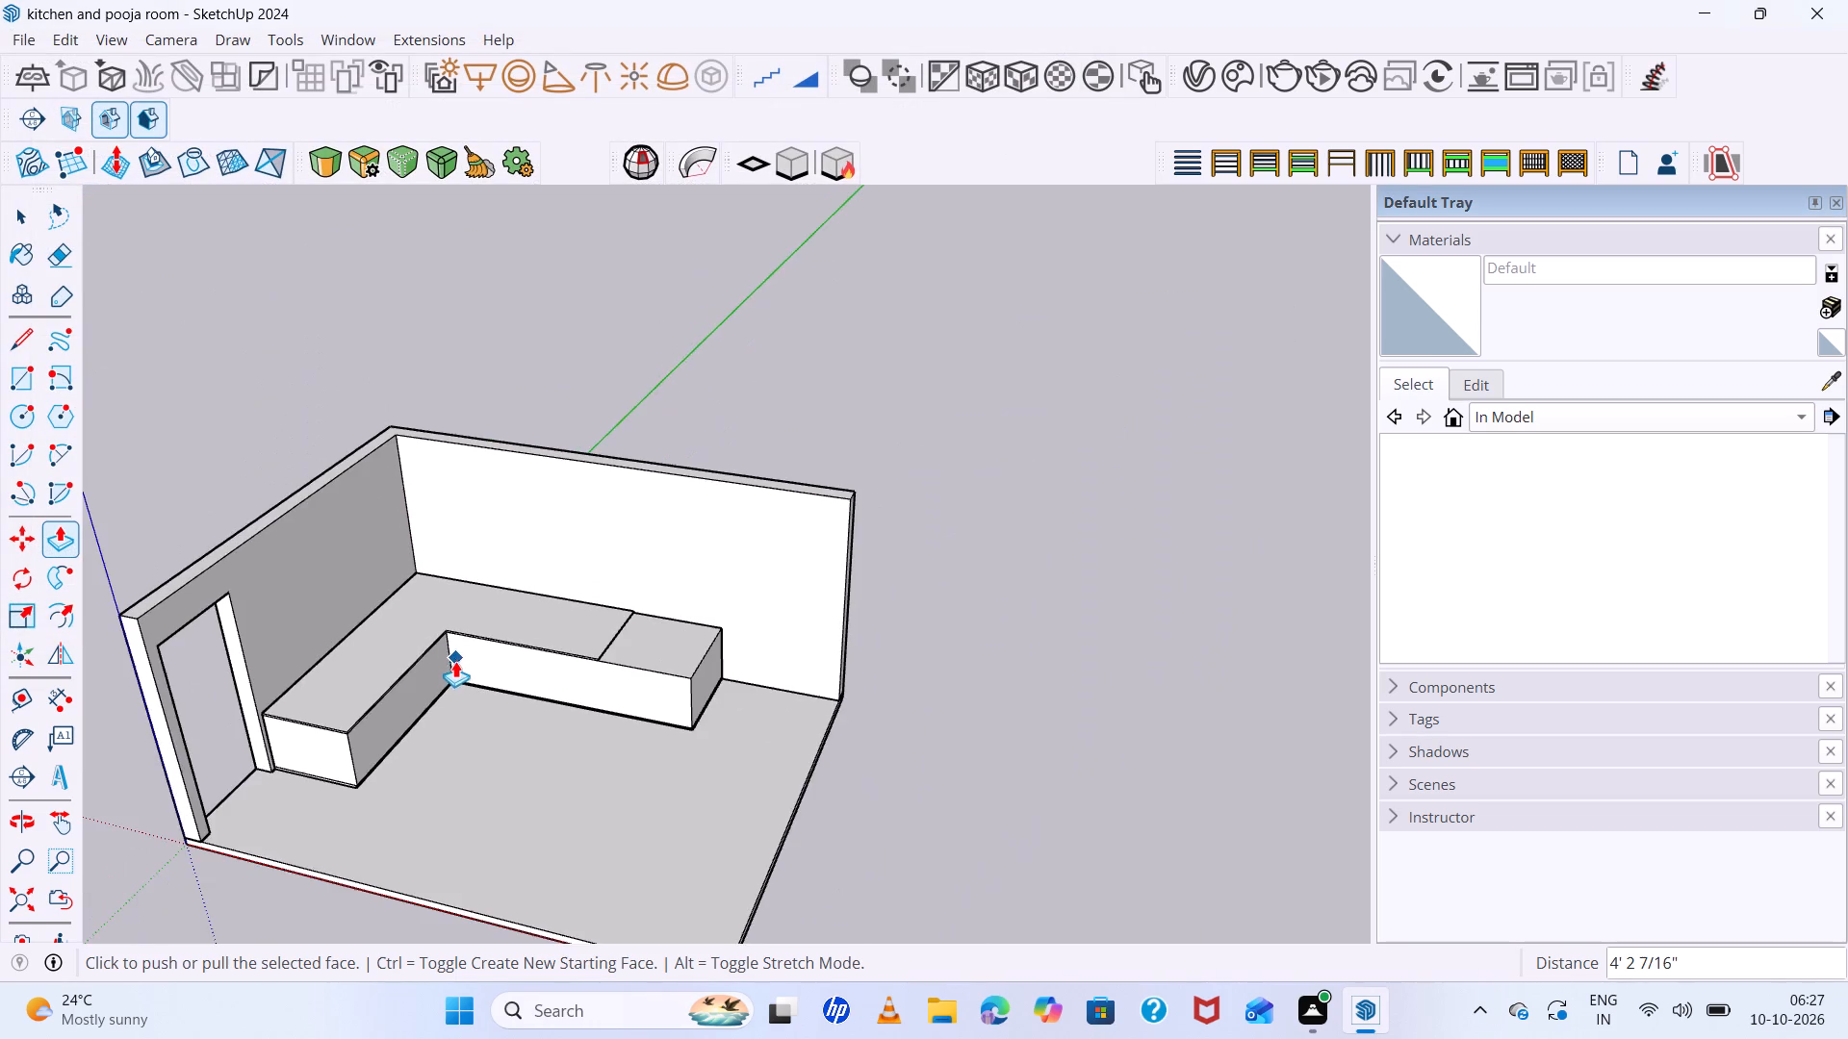
middle_drag(579, 663, 501, 601)
scroll(672, 631, up, 12)
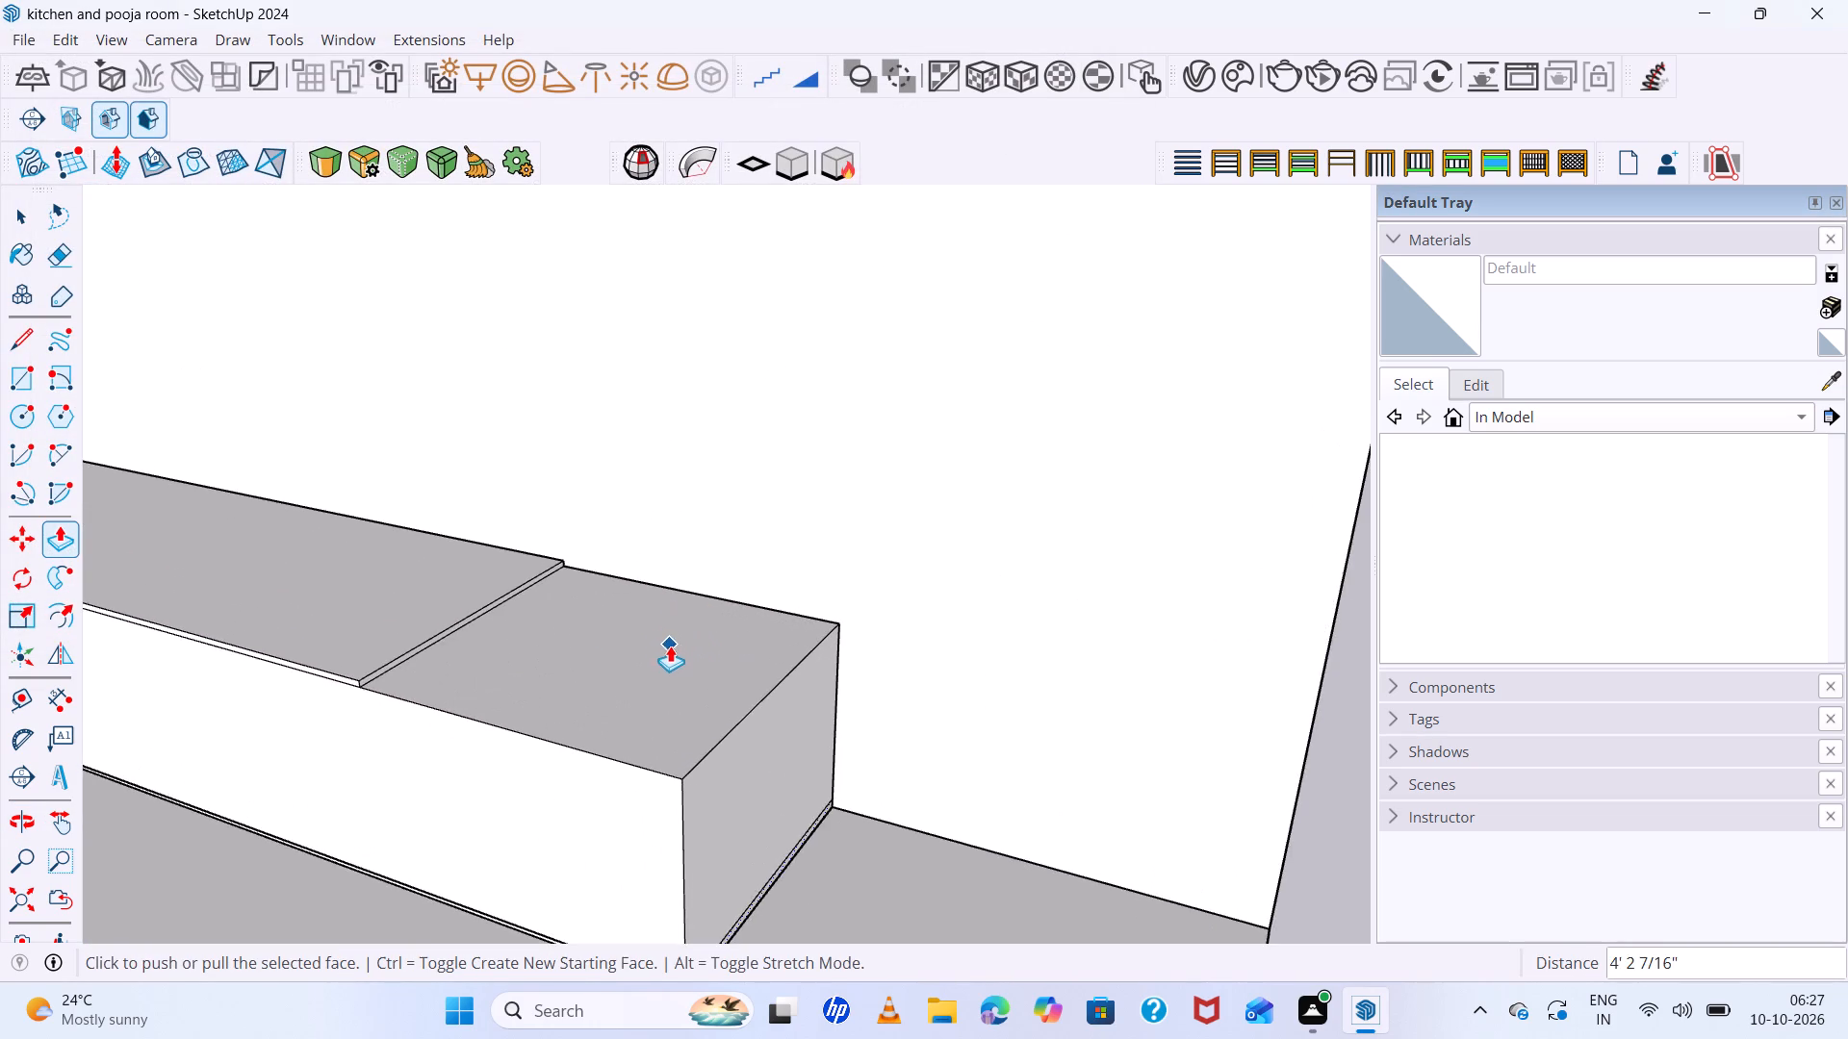
middle_drag(670, 646, 902, 534)
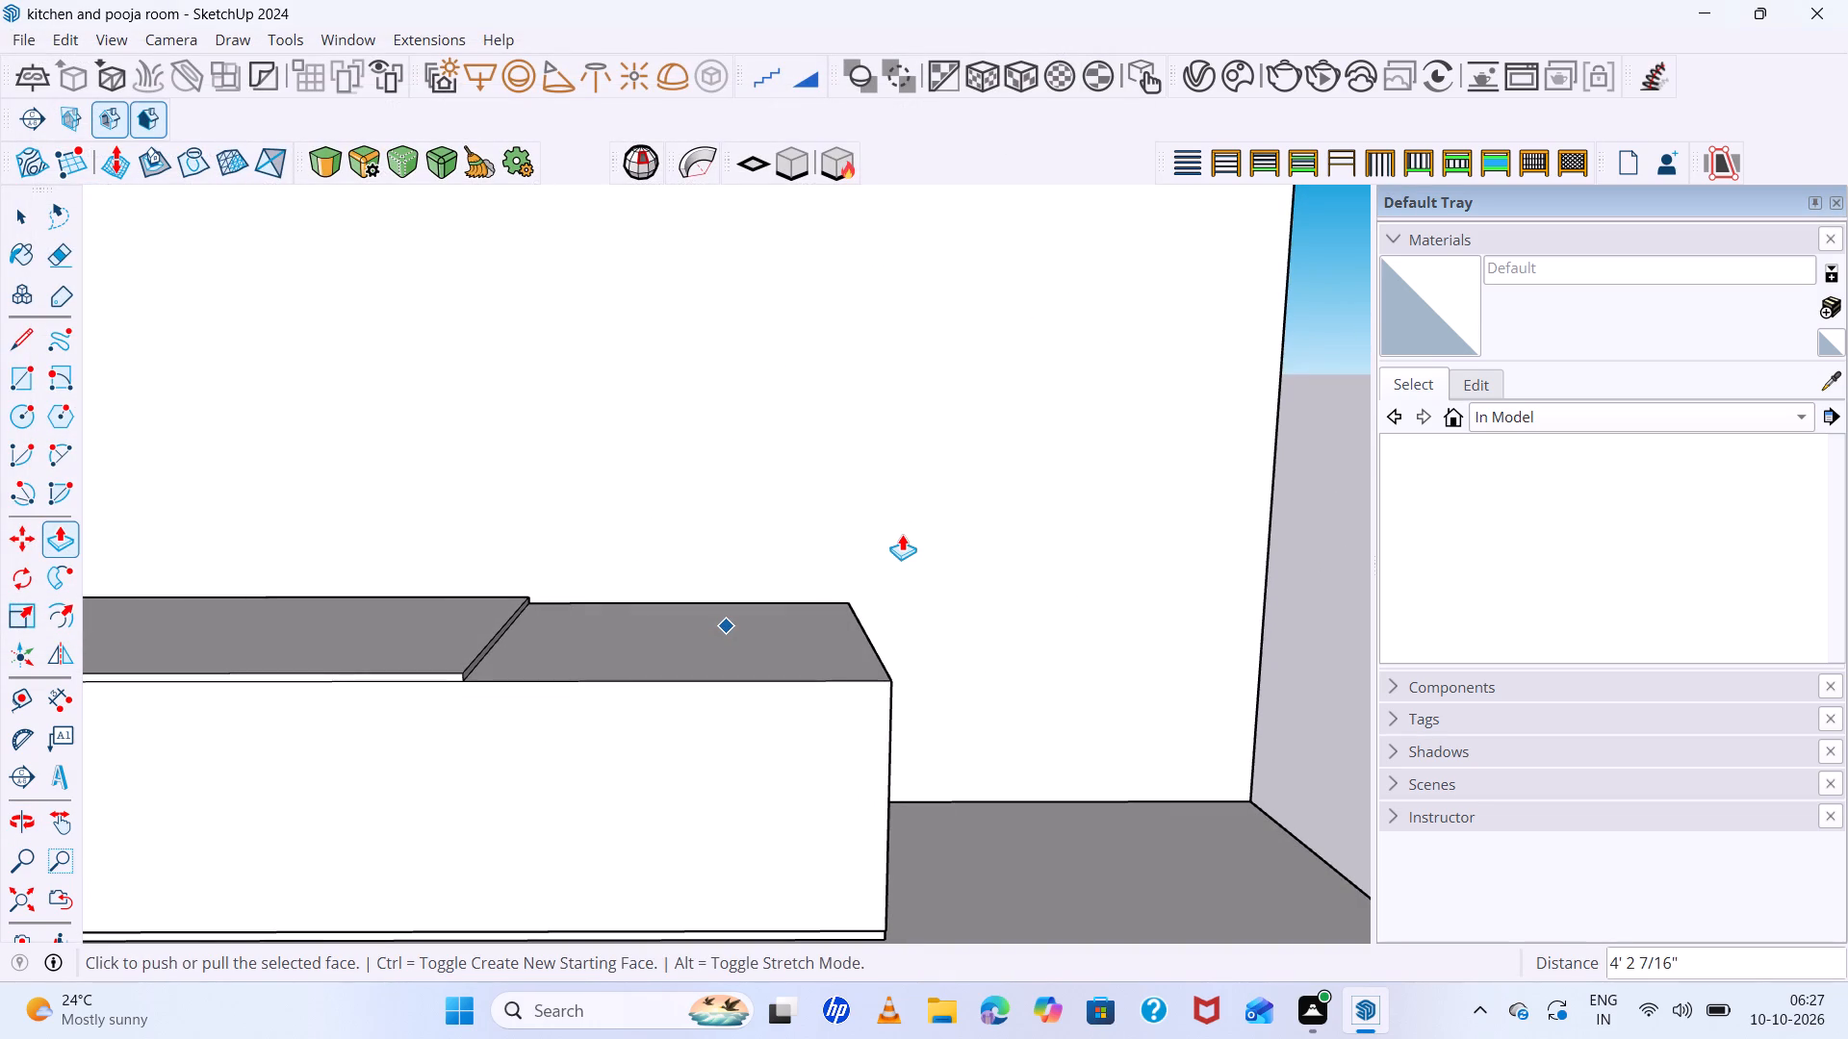
middle_drag(860, 552, 974, 685)
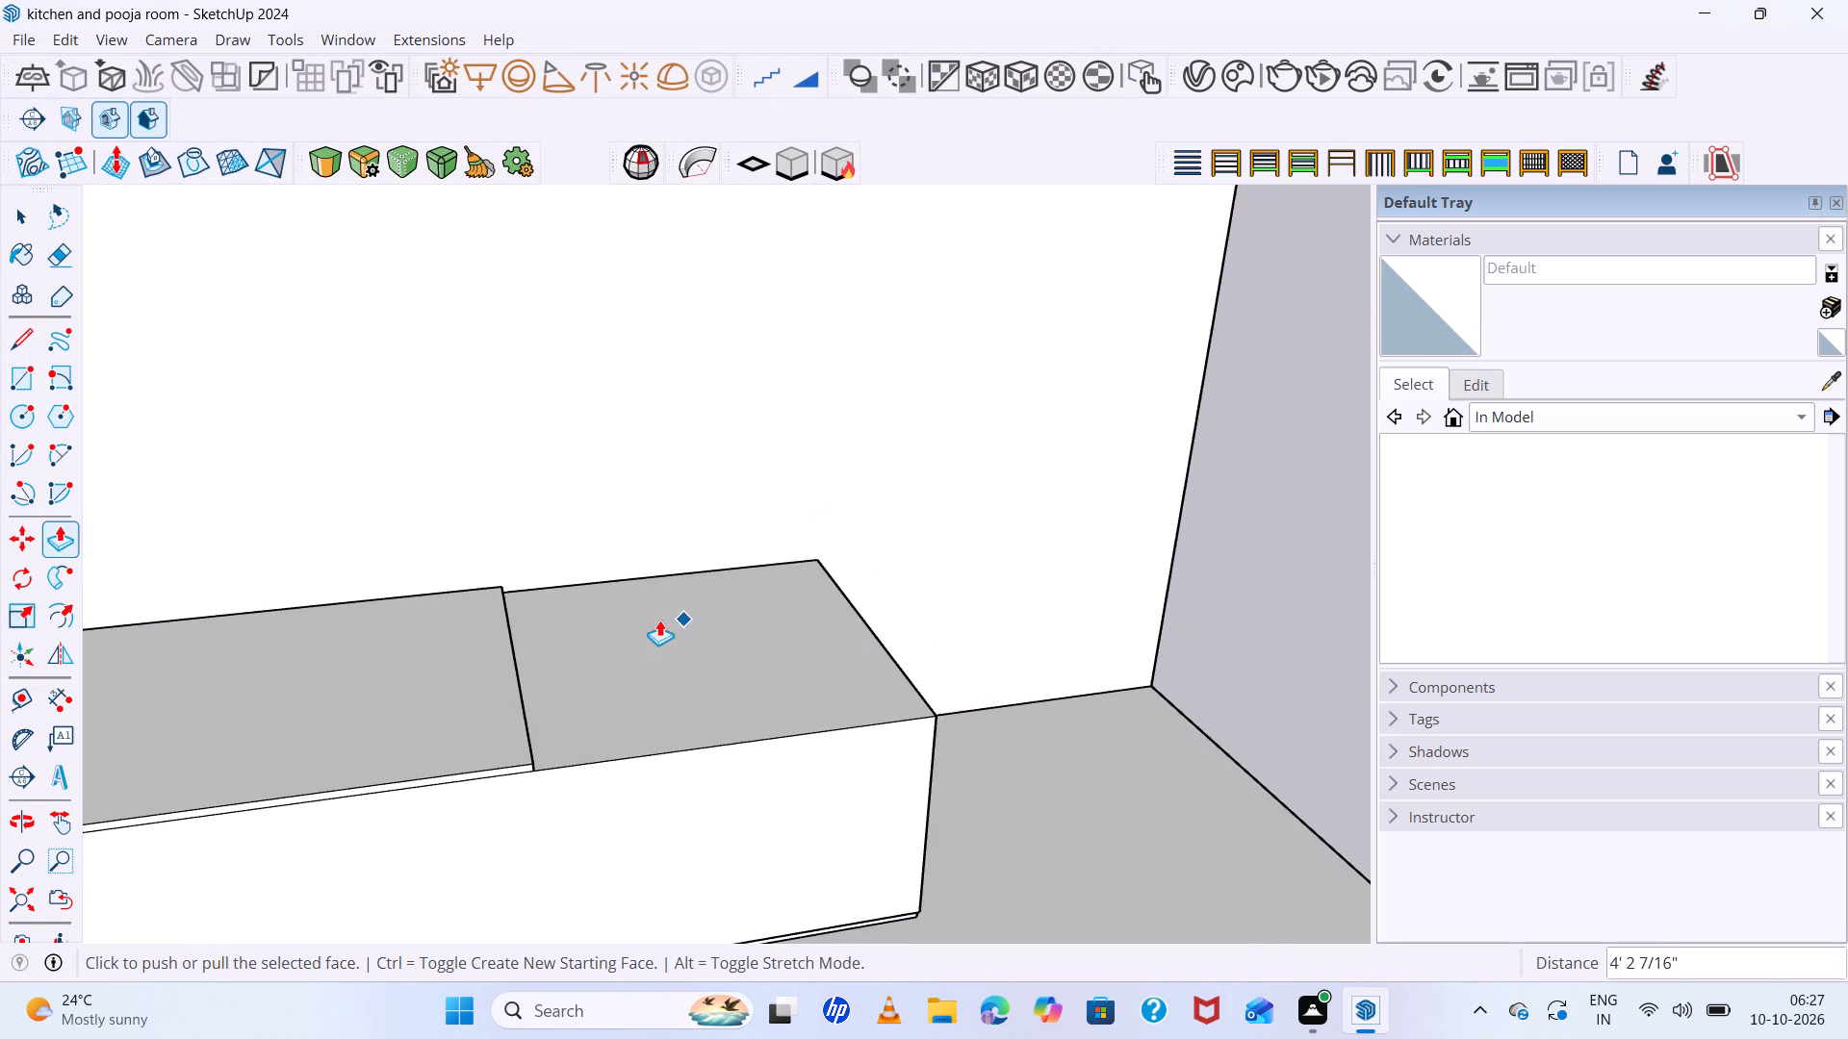
scroll(659, 620, down, 5)
middle_drag(834, 632, 685, 715)
middle_click(685, 715)
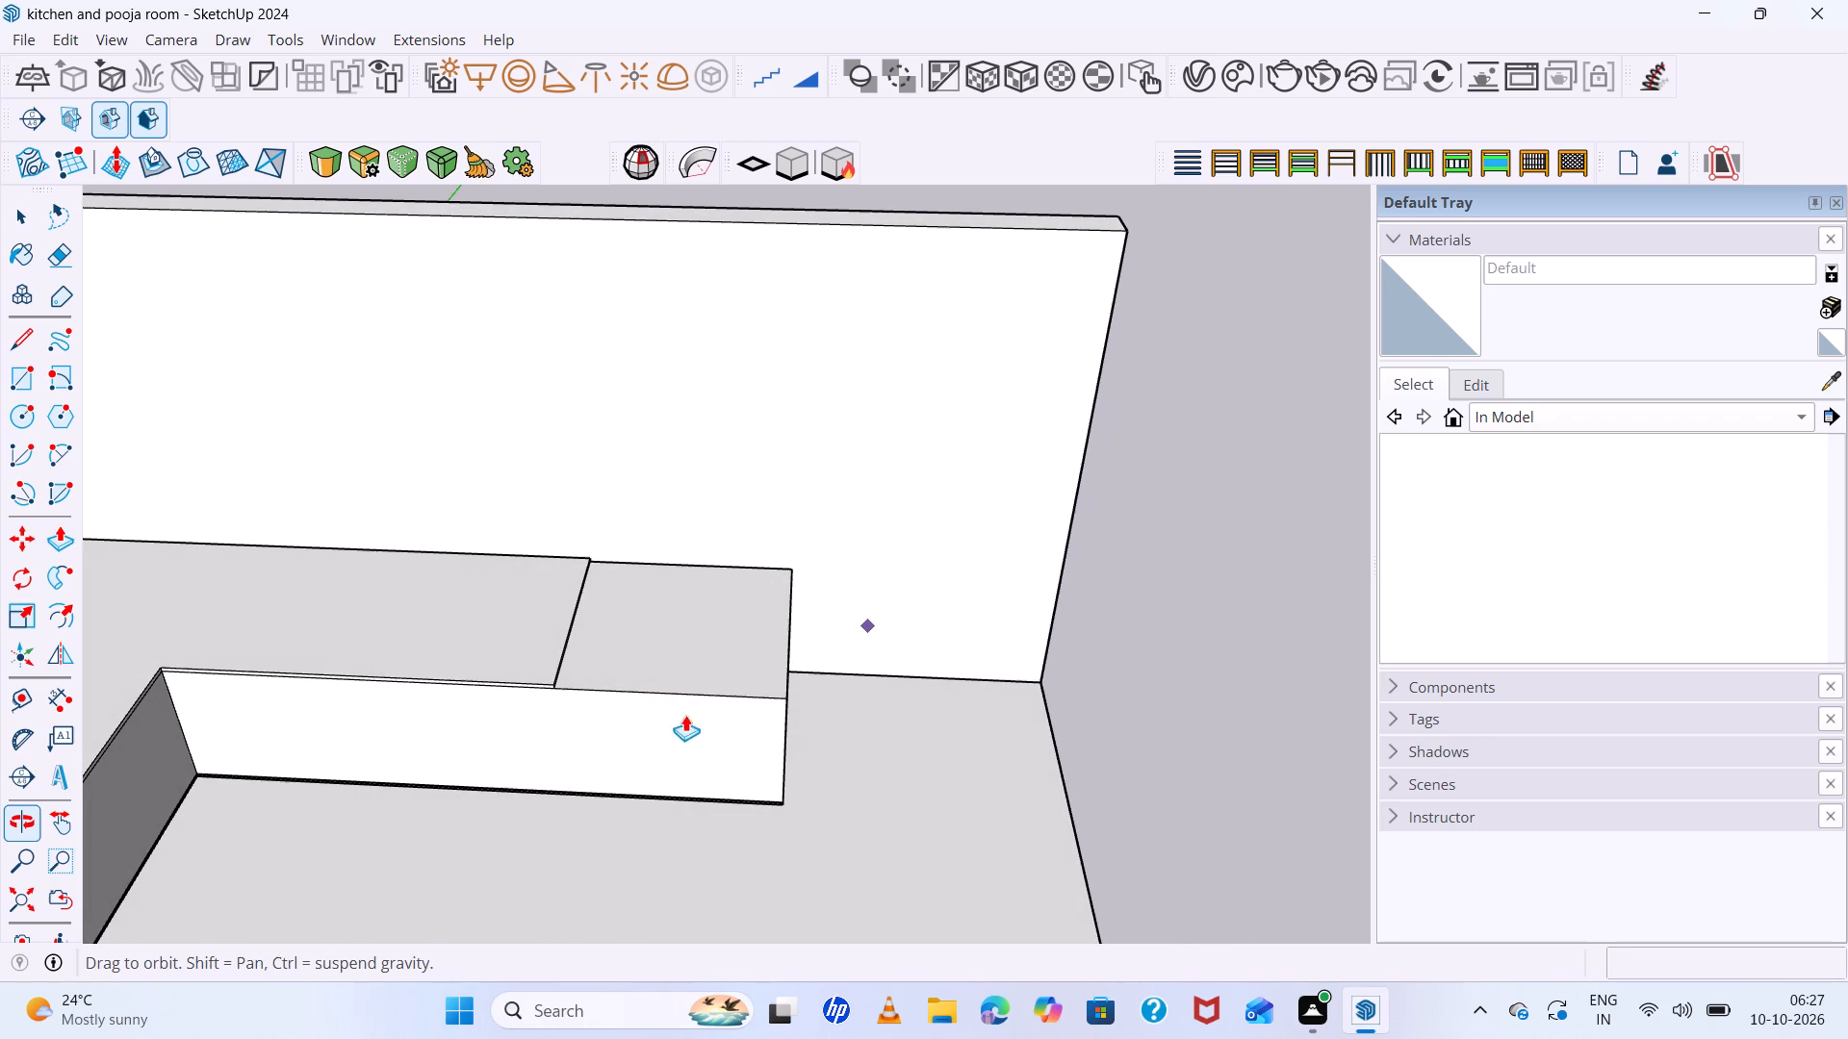
key(space)
click(678, 638)
key(p)
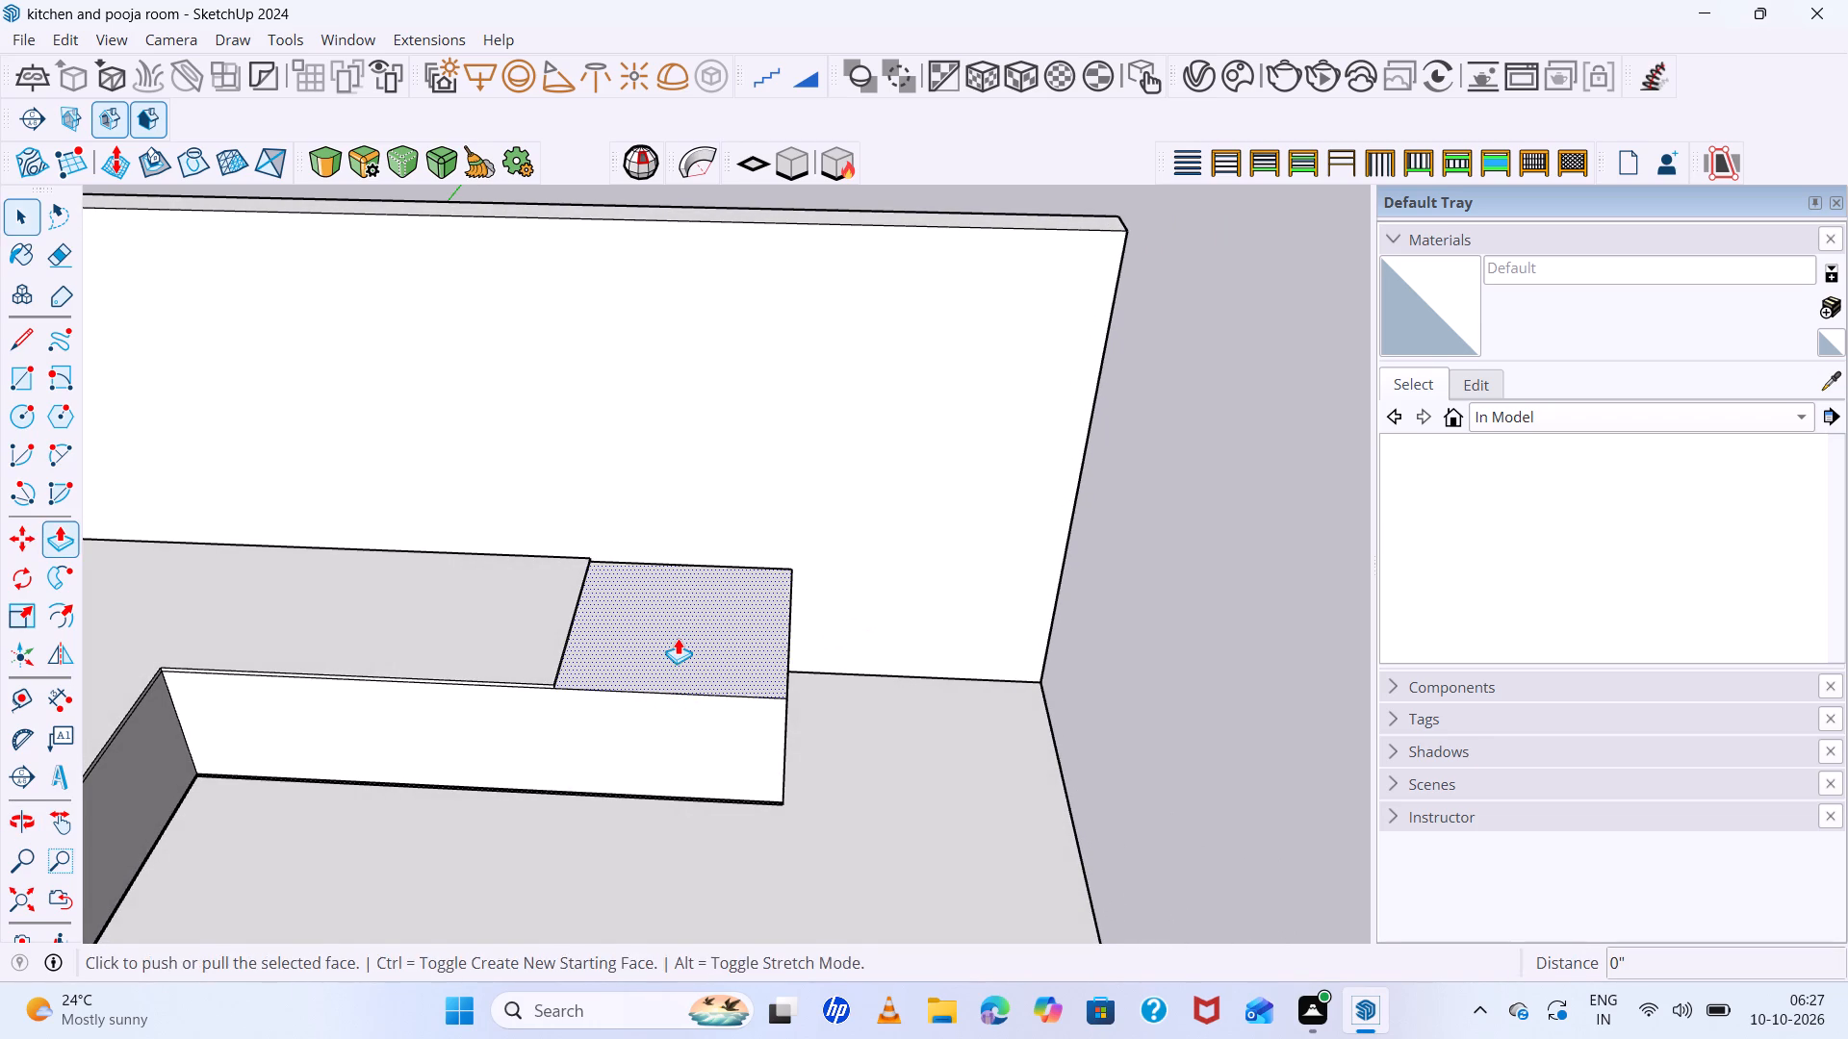
click(678, 638)
scroll(685, 537, down, 7)
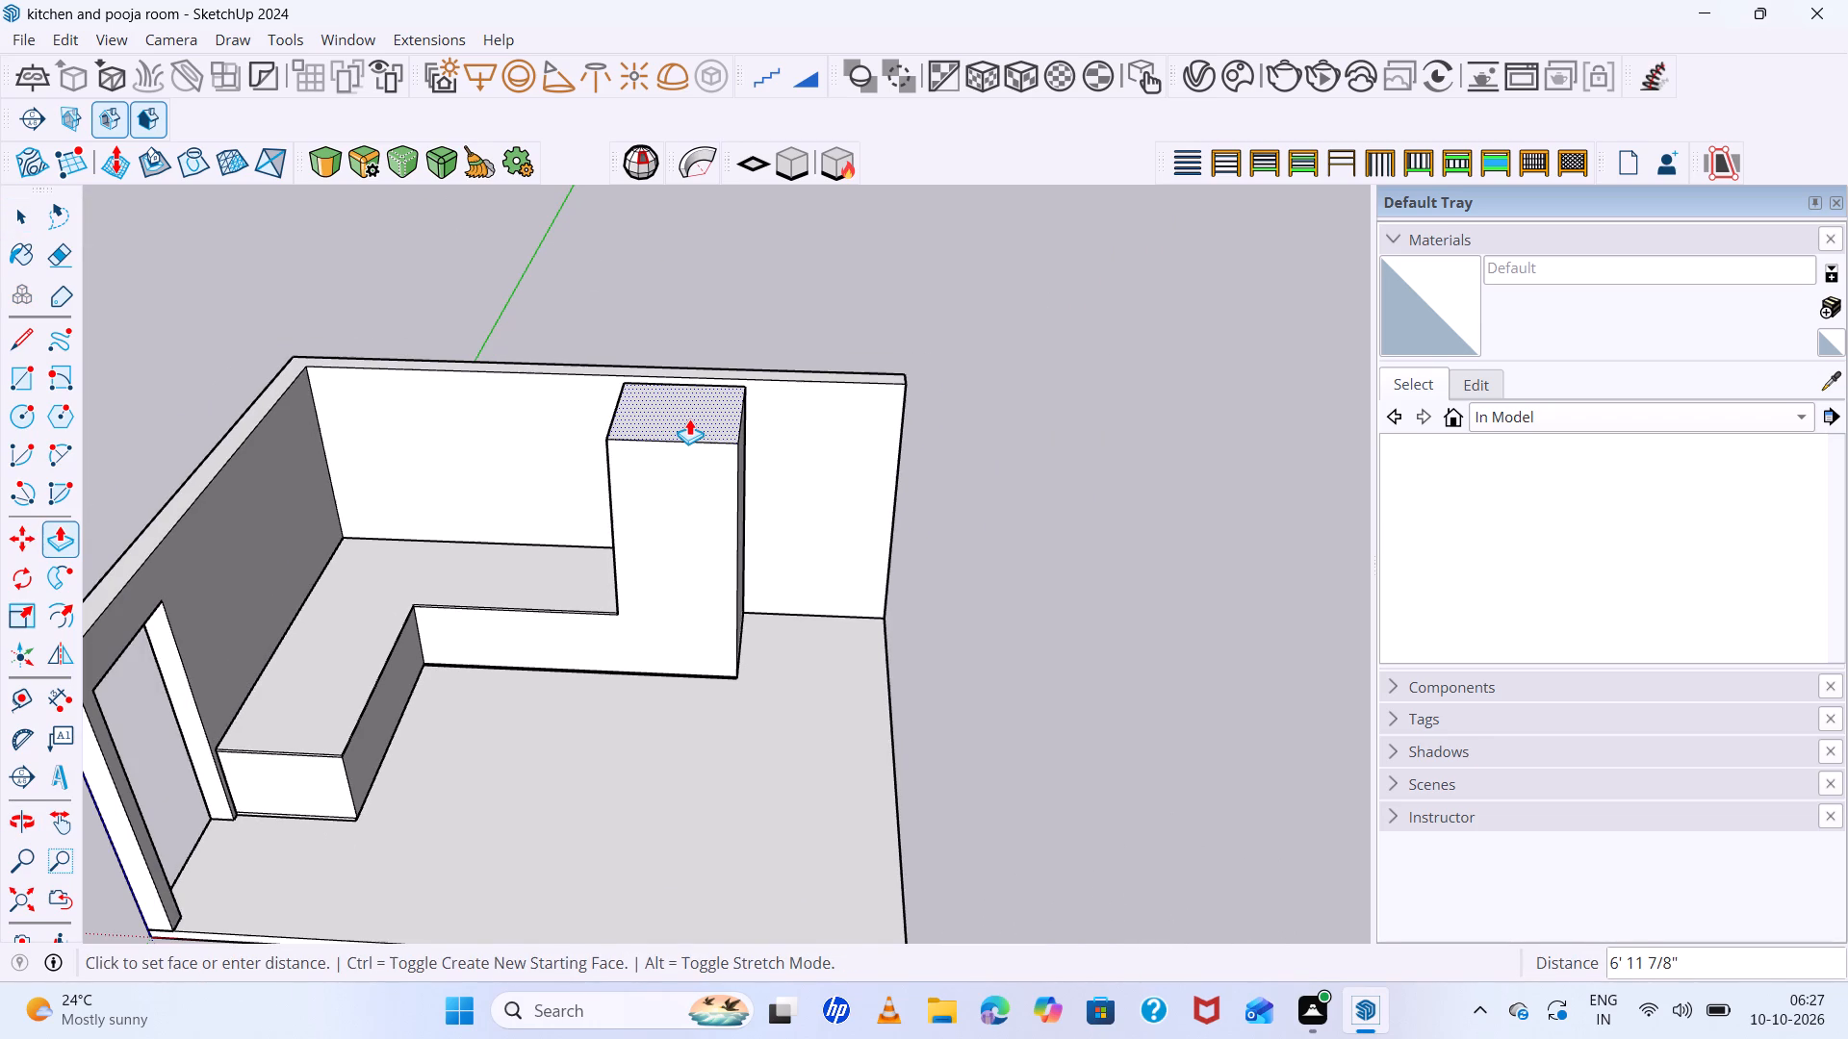
click(844, 387)
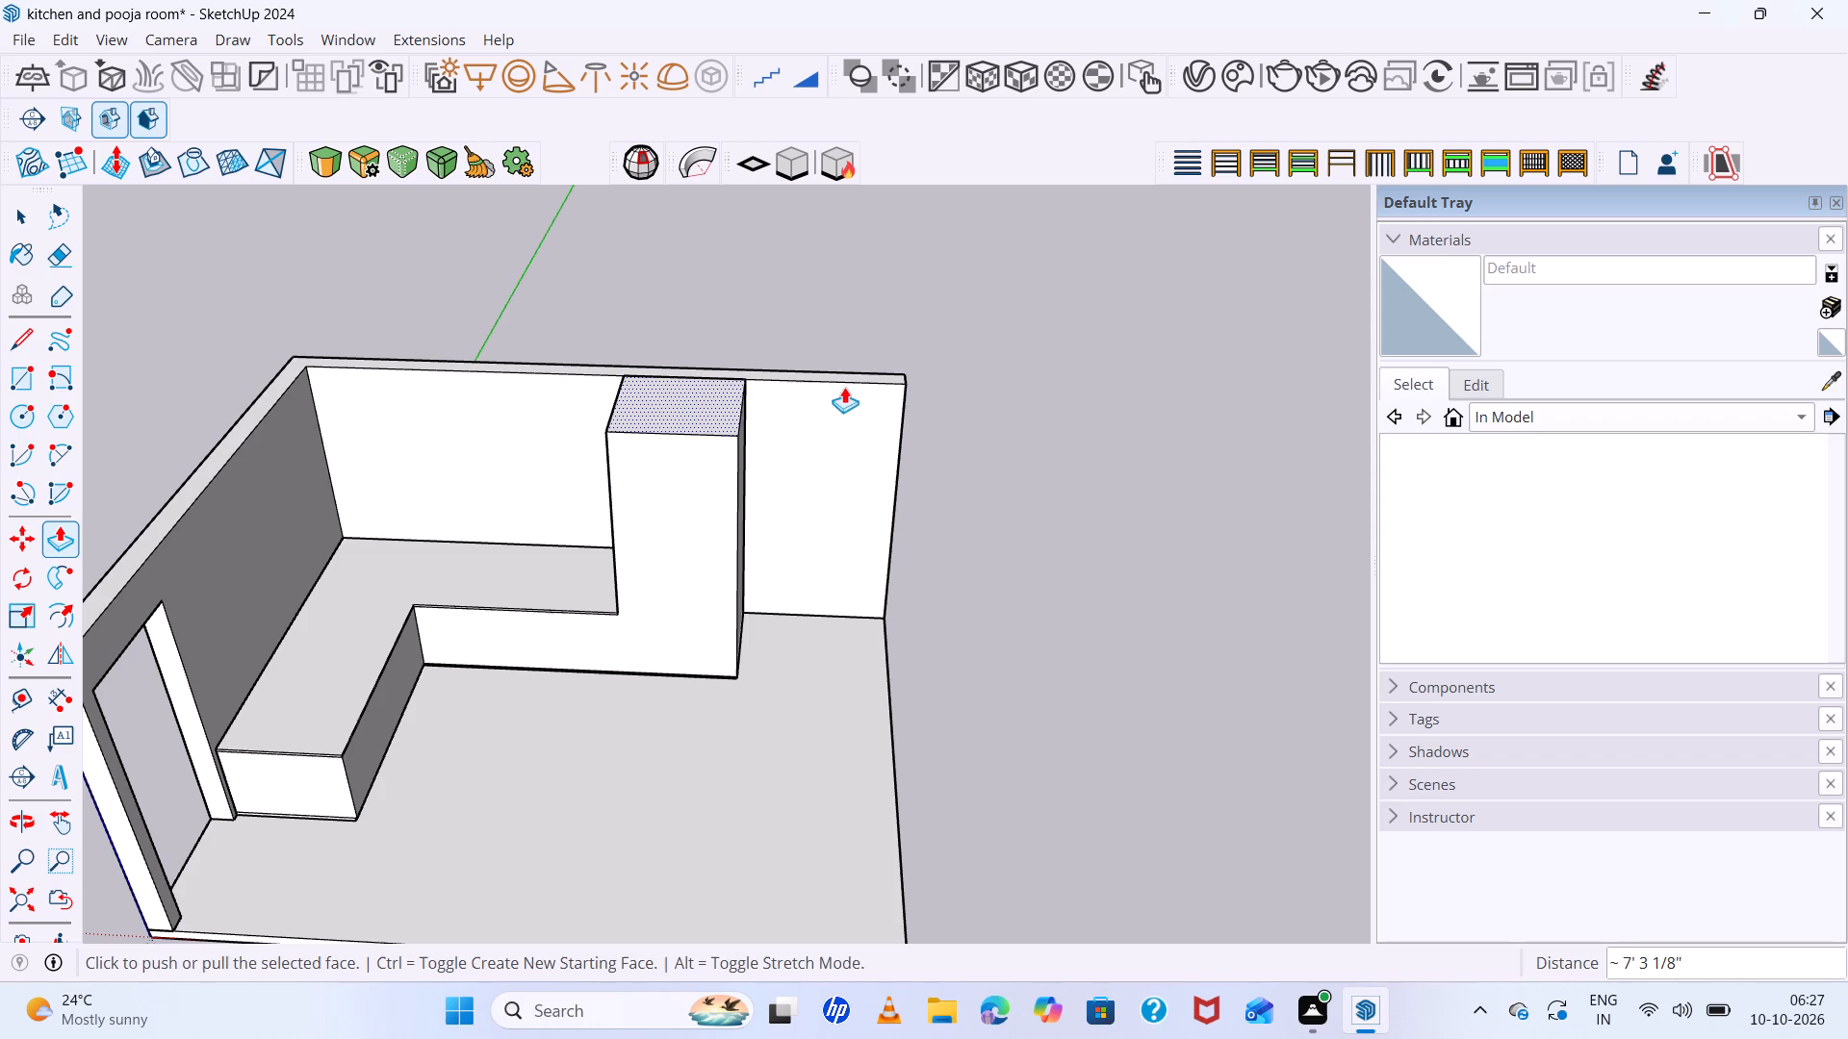
middle_drag(774, 508, 791, 388)
scroll(710, 497, up, 5)
middle_drag(704, 517, 1022, 551)
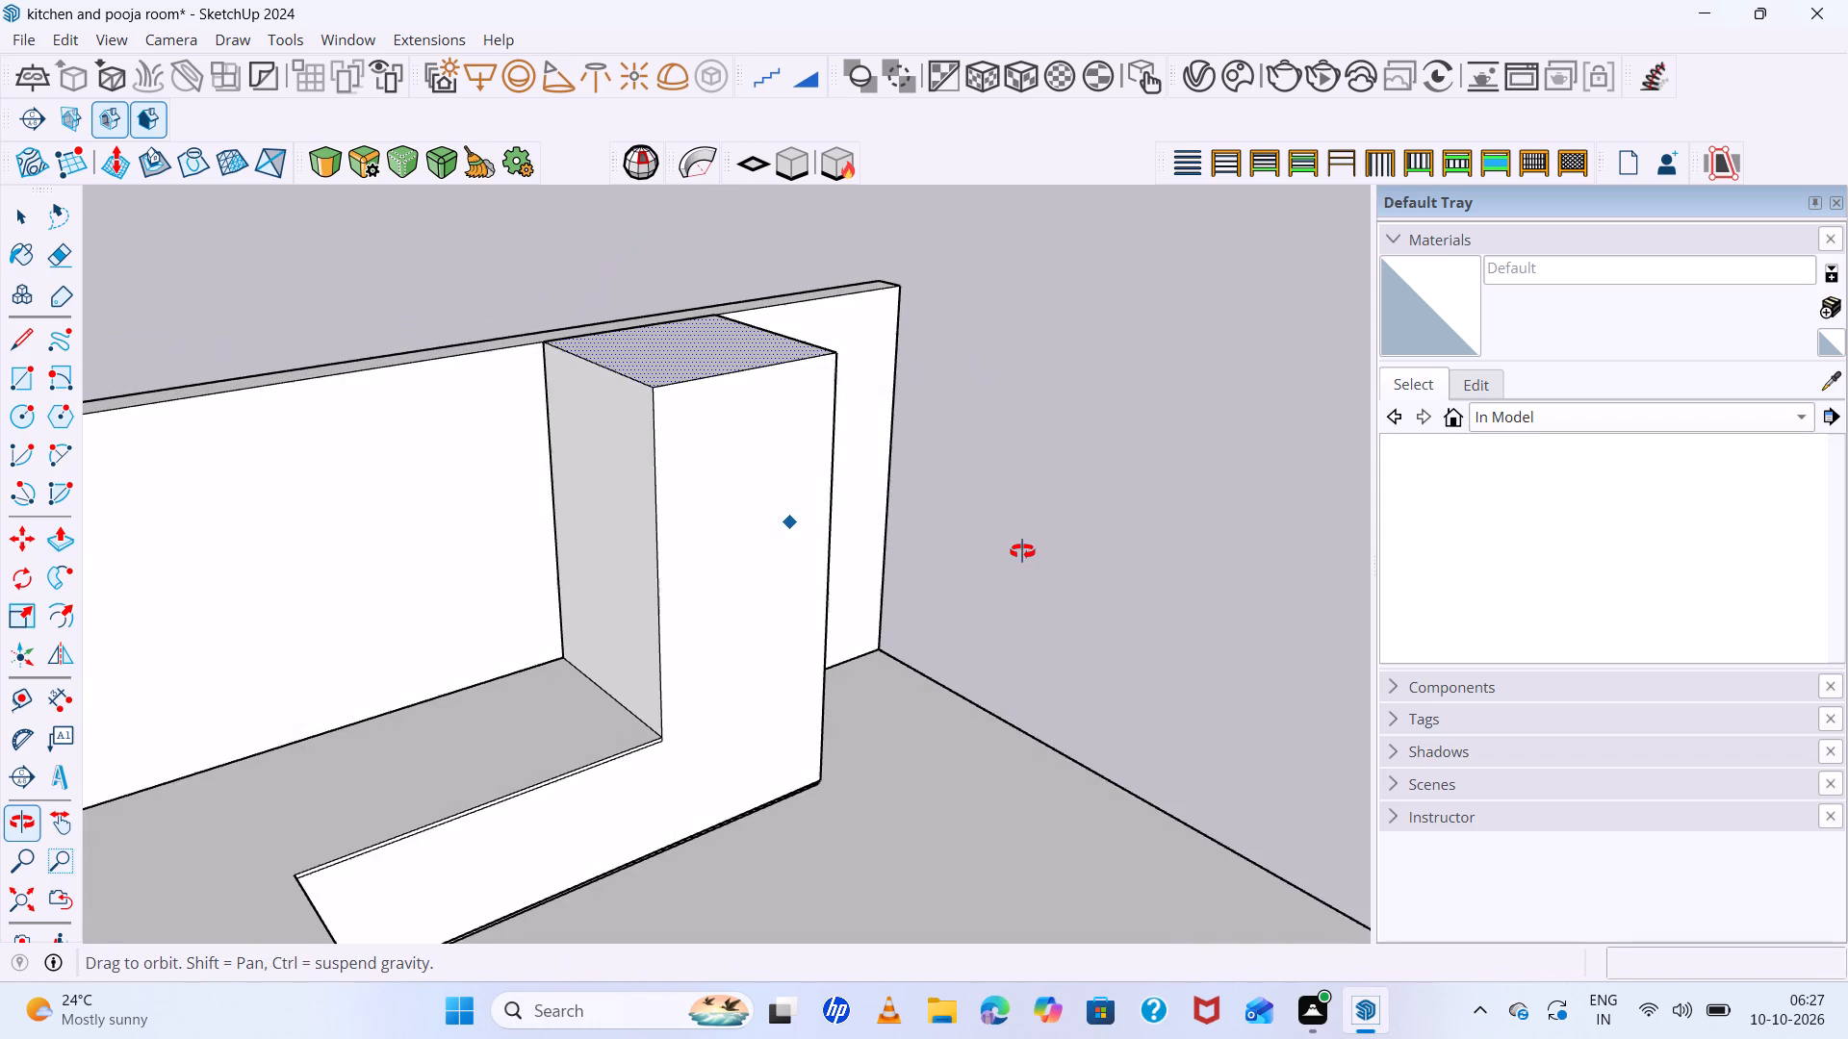
Examine the tall block against the back wall and the adjoining counter from several angles.
middle_drag(1022, 551, 878, 542)
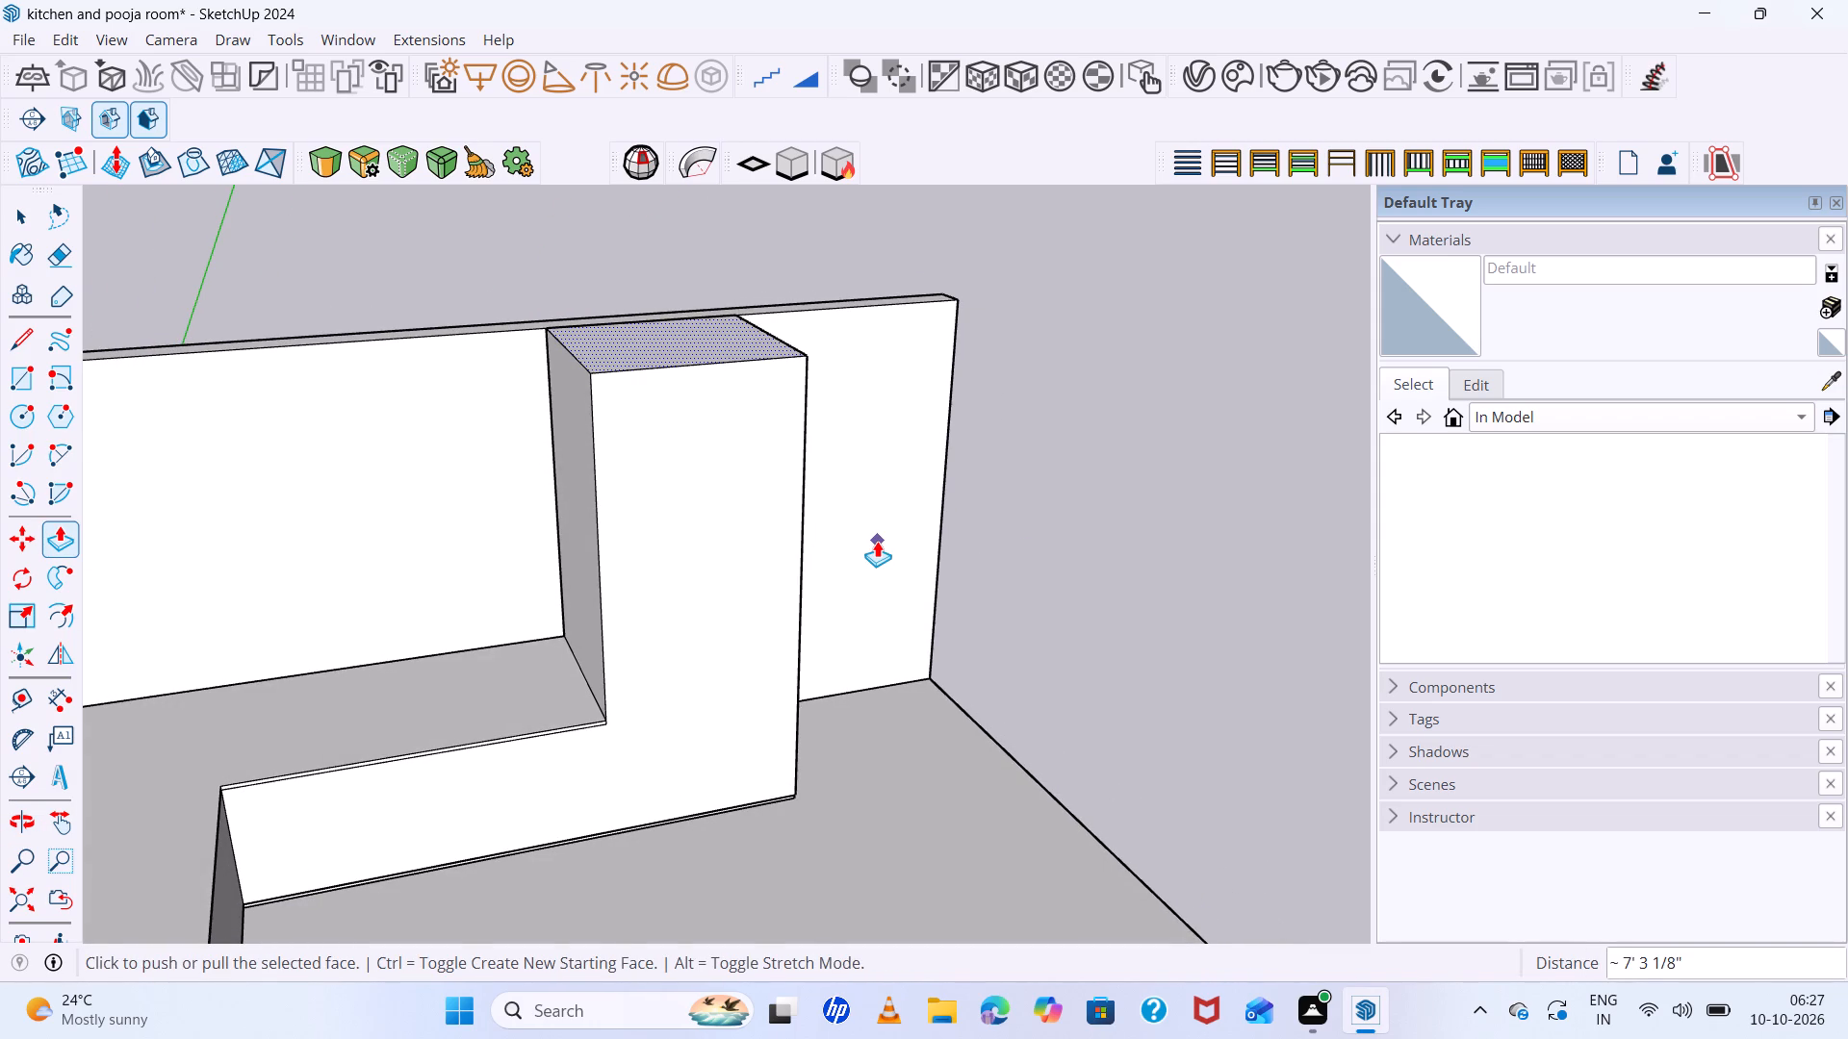
scroll(858, 585, down, 6)
scroll(752, 484, up, 10)
middle_drag(713, 500, 606, 445)
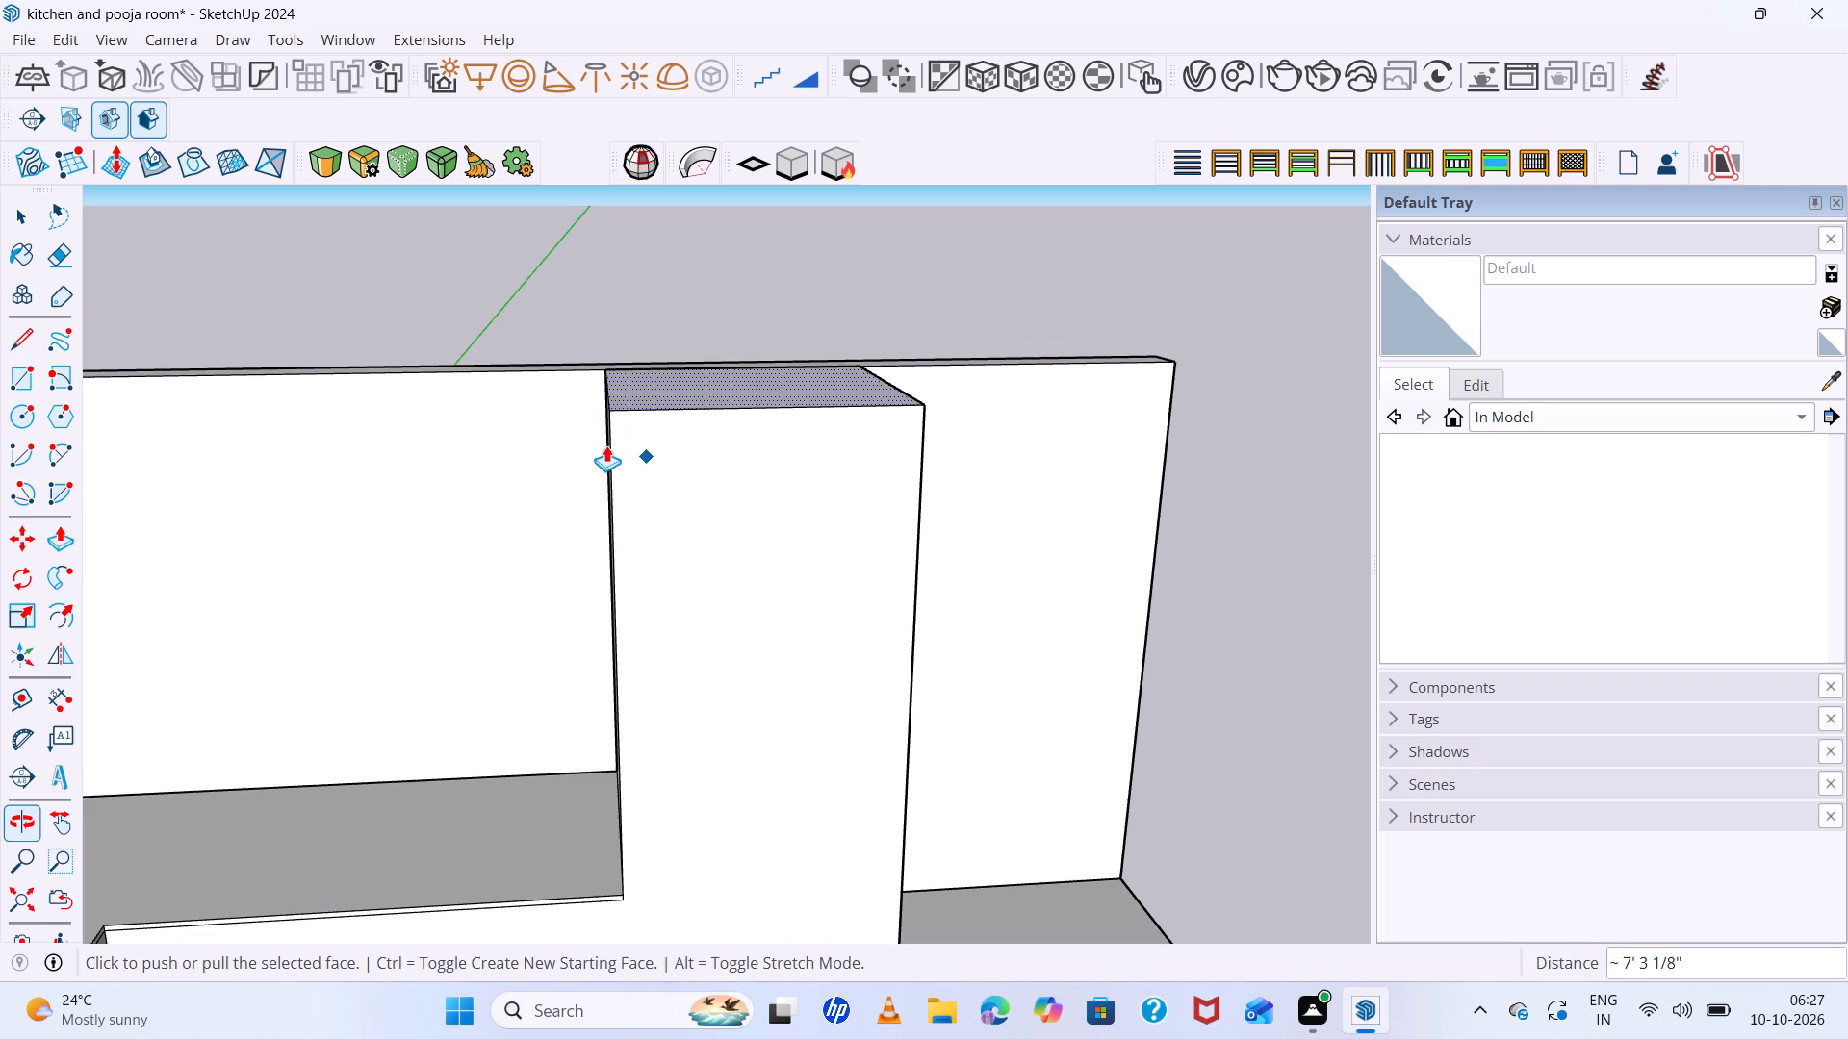
key(space)
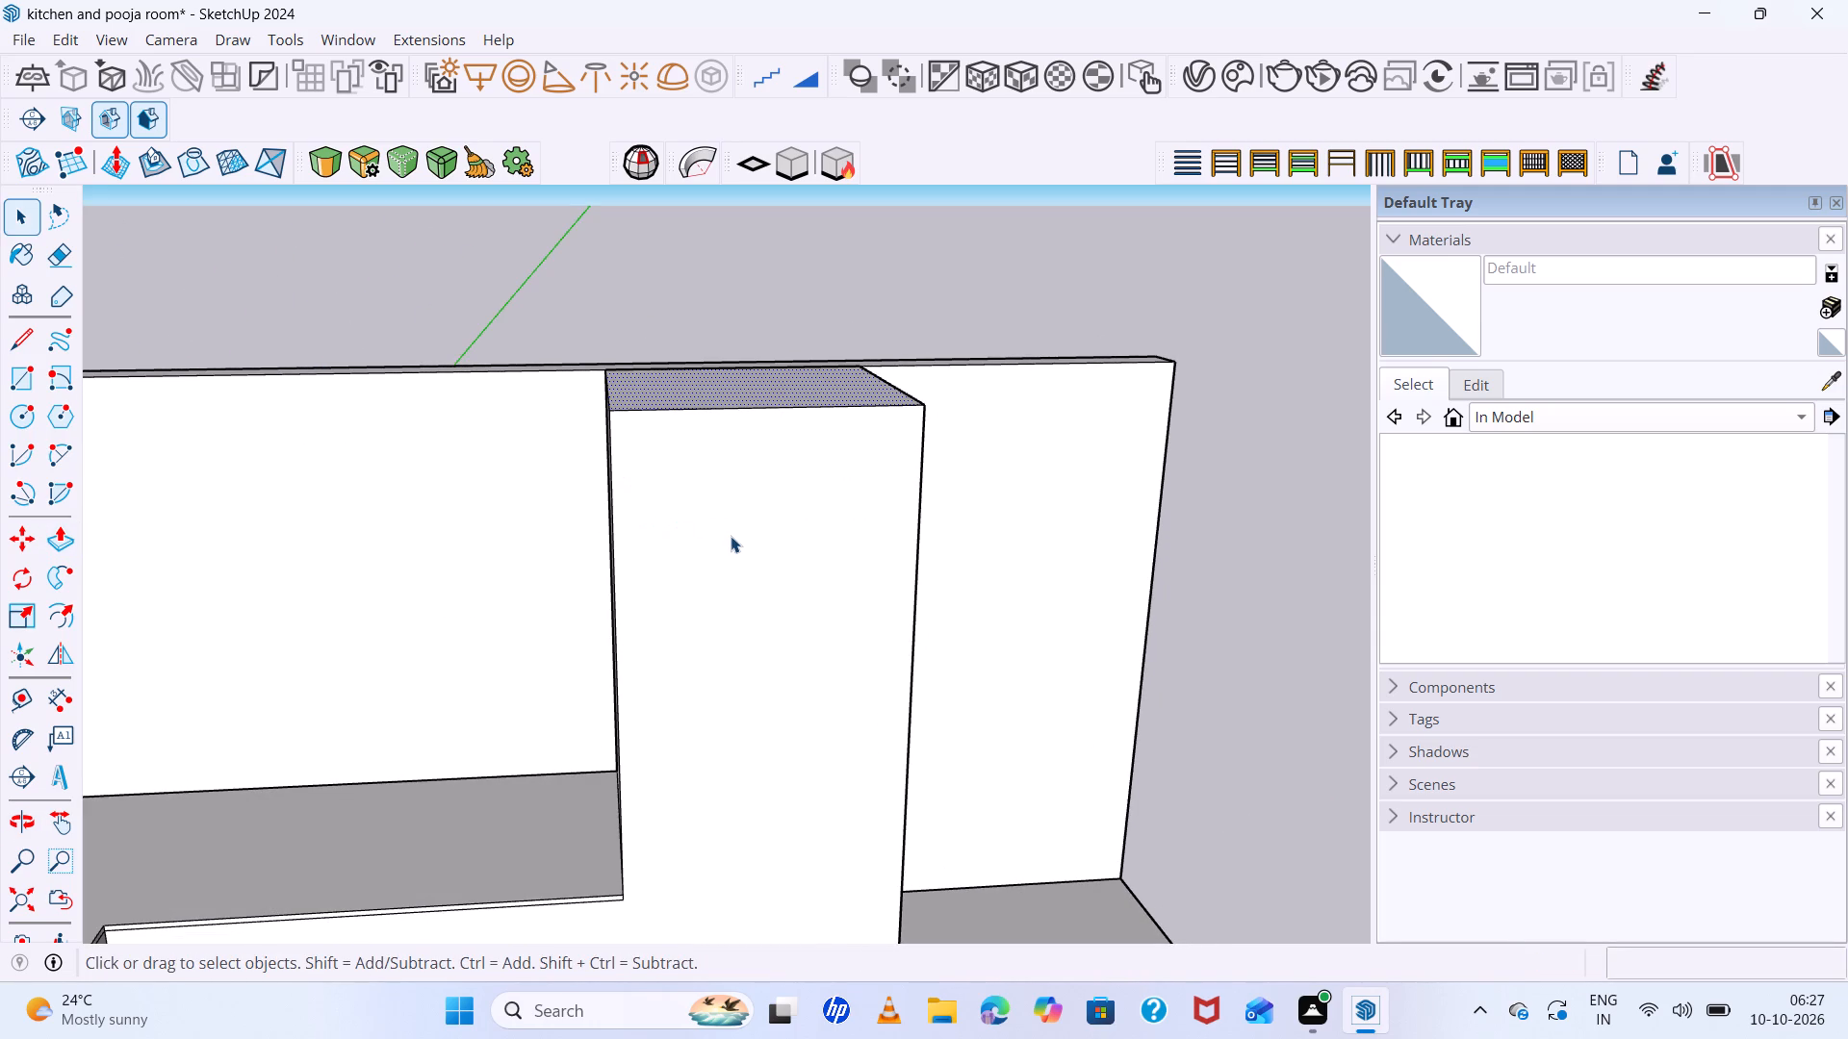
scroll(731, 536, down, 1)
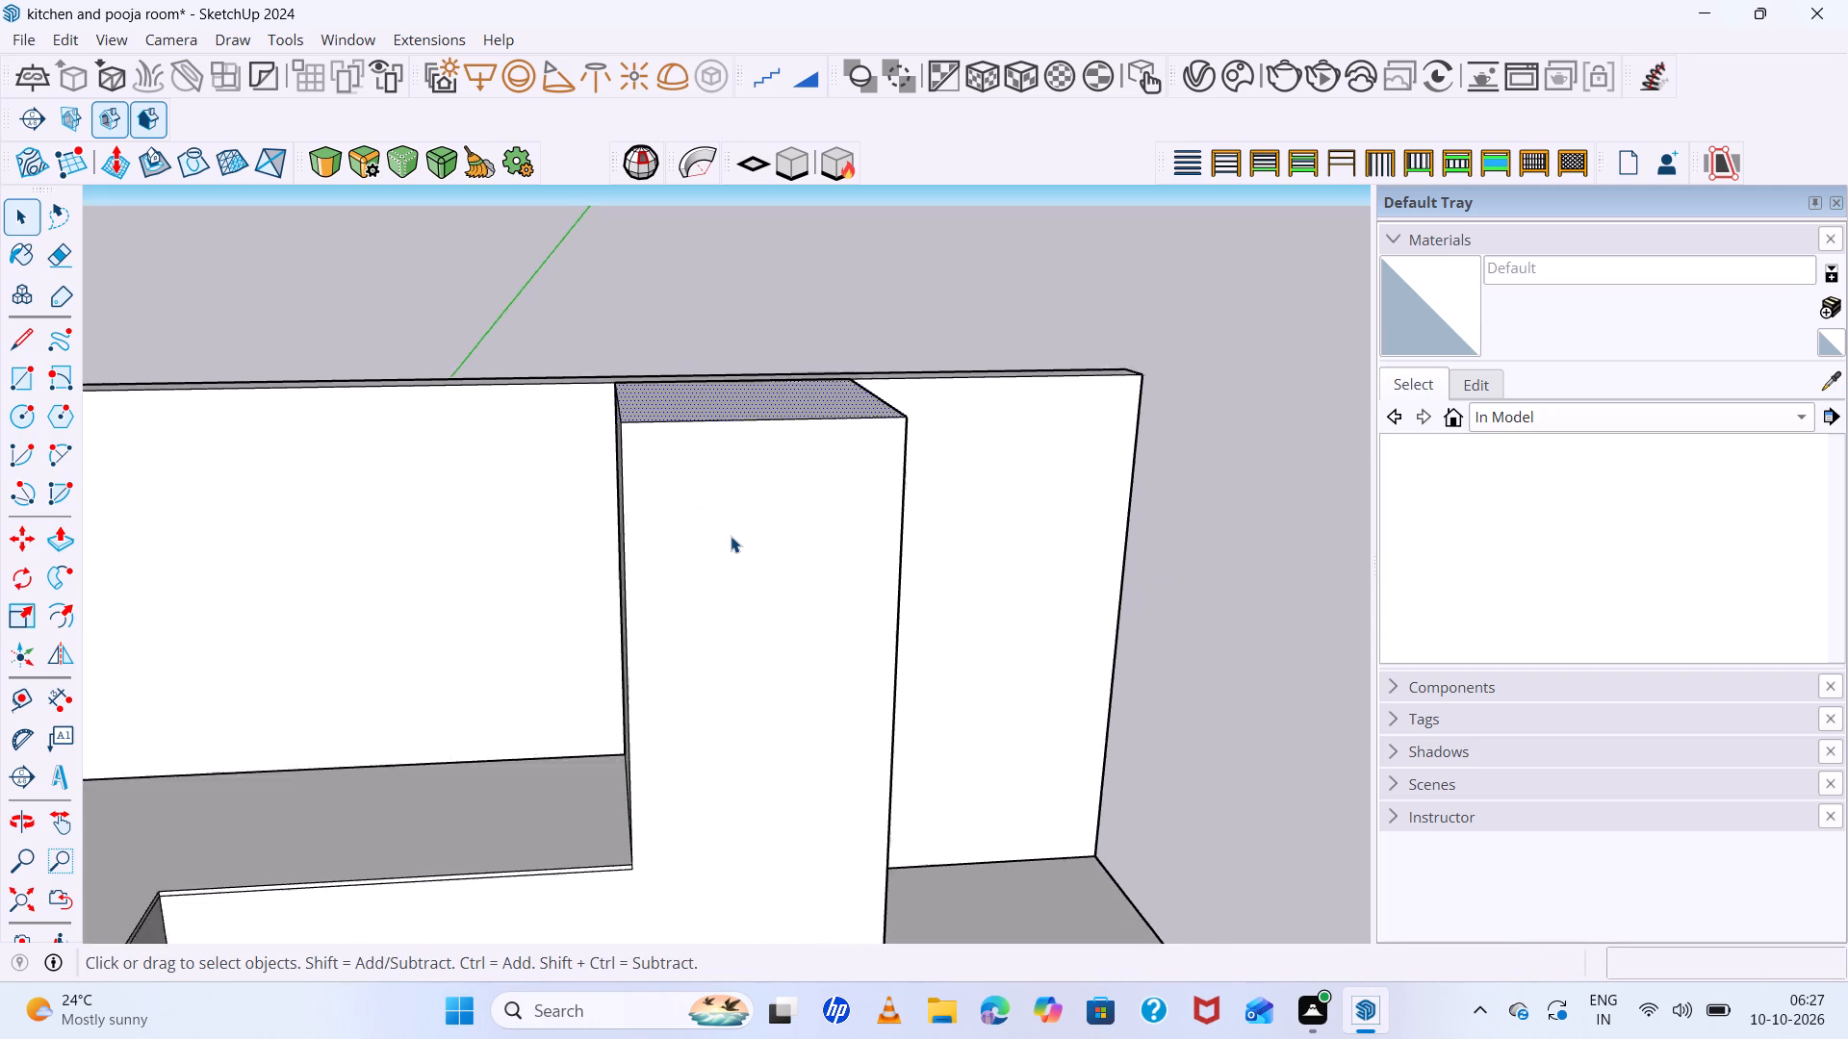
scroll(731, 536, down, 4)
middle_drag(731, 536, 731, 484)
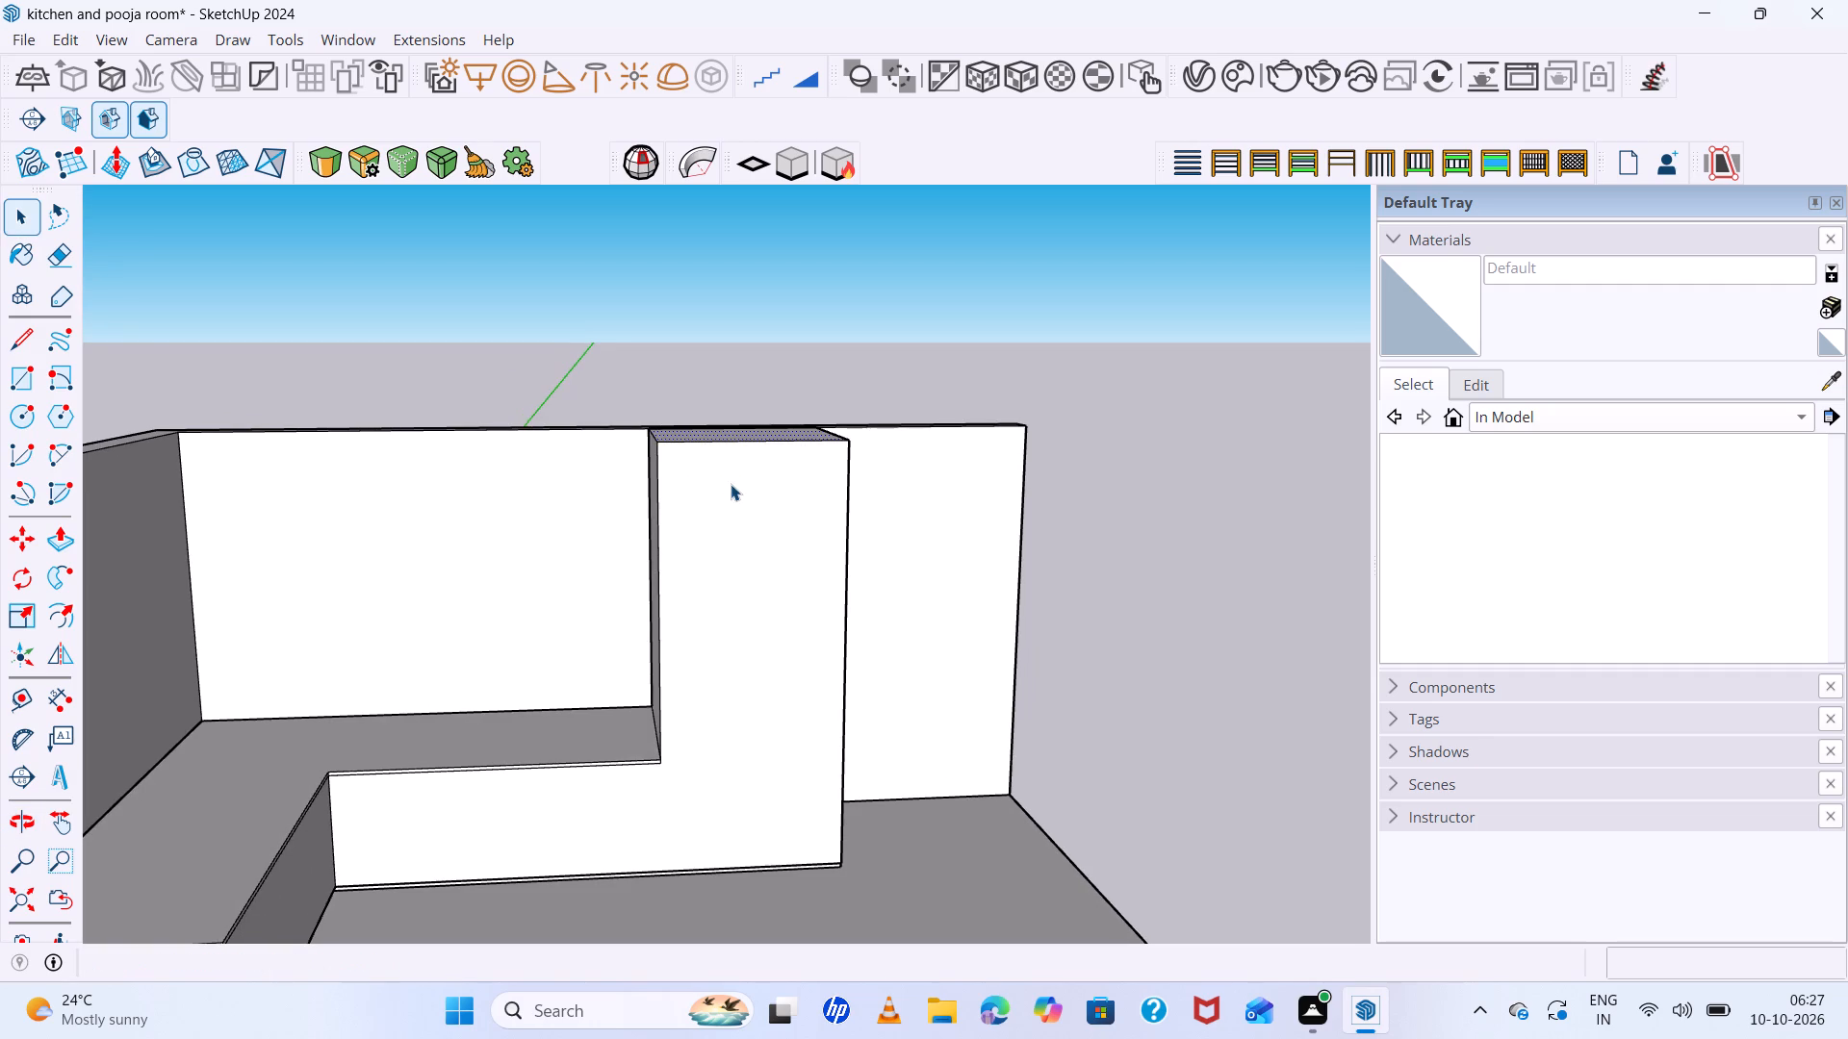
scroll(731, 484, down, 1)
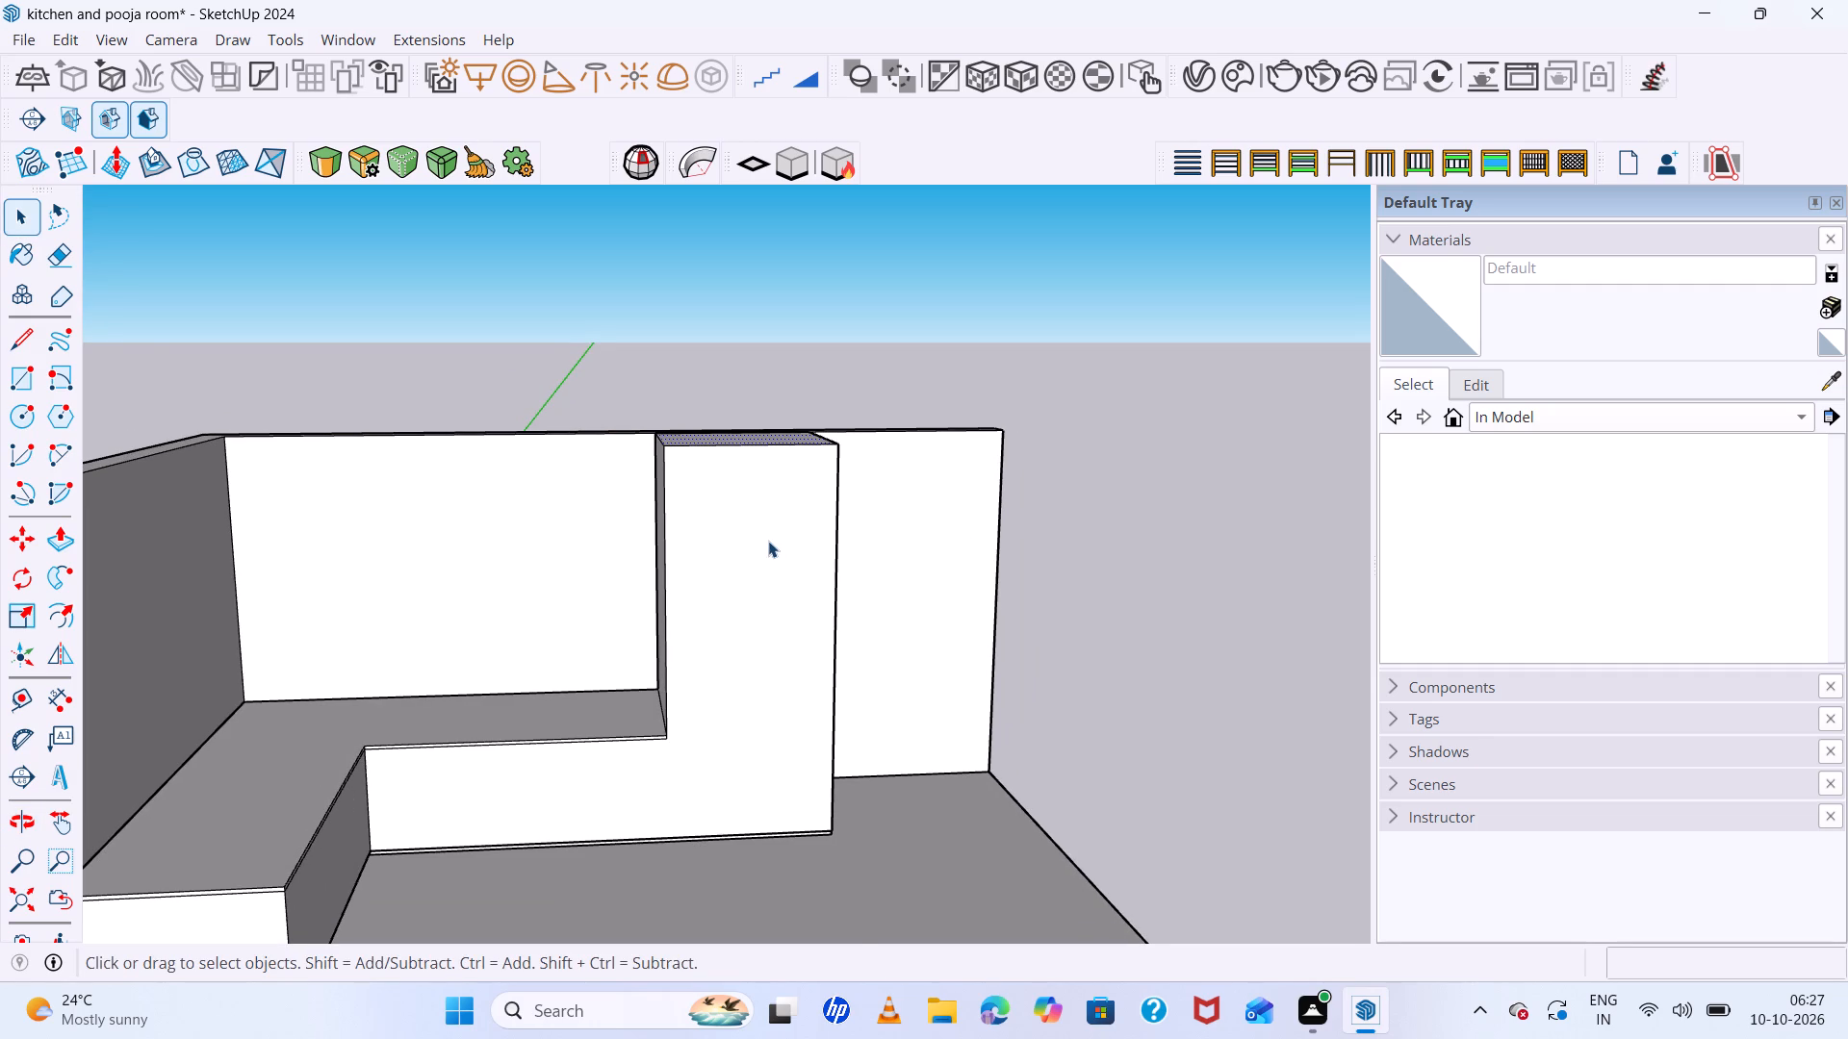
scroll(772, 547, up, 4)
Draw a line from front edge to back edge across the tall block's outer side face, separating its upper part.
middle_drag(774, 549, 606, 648)
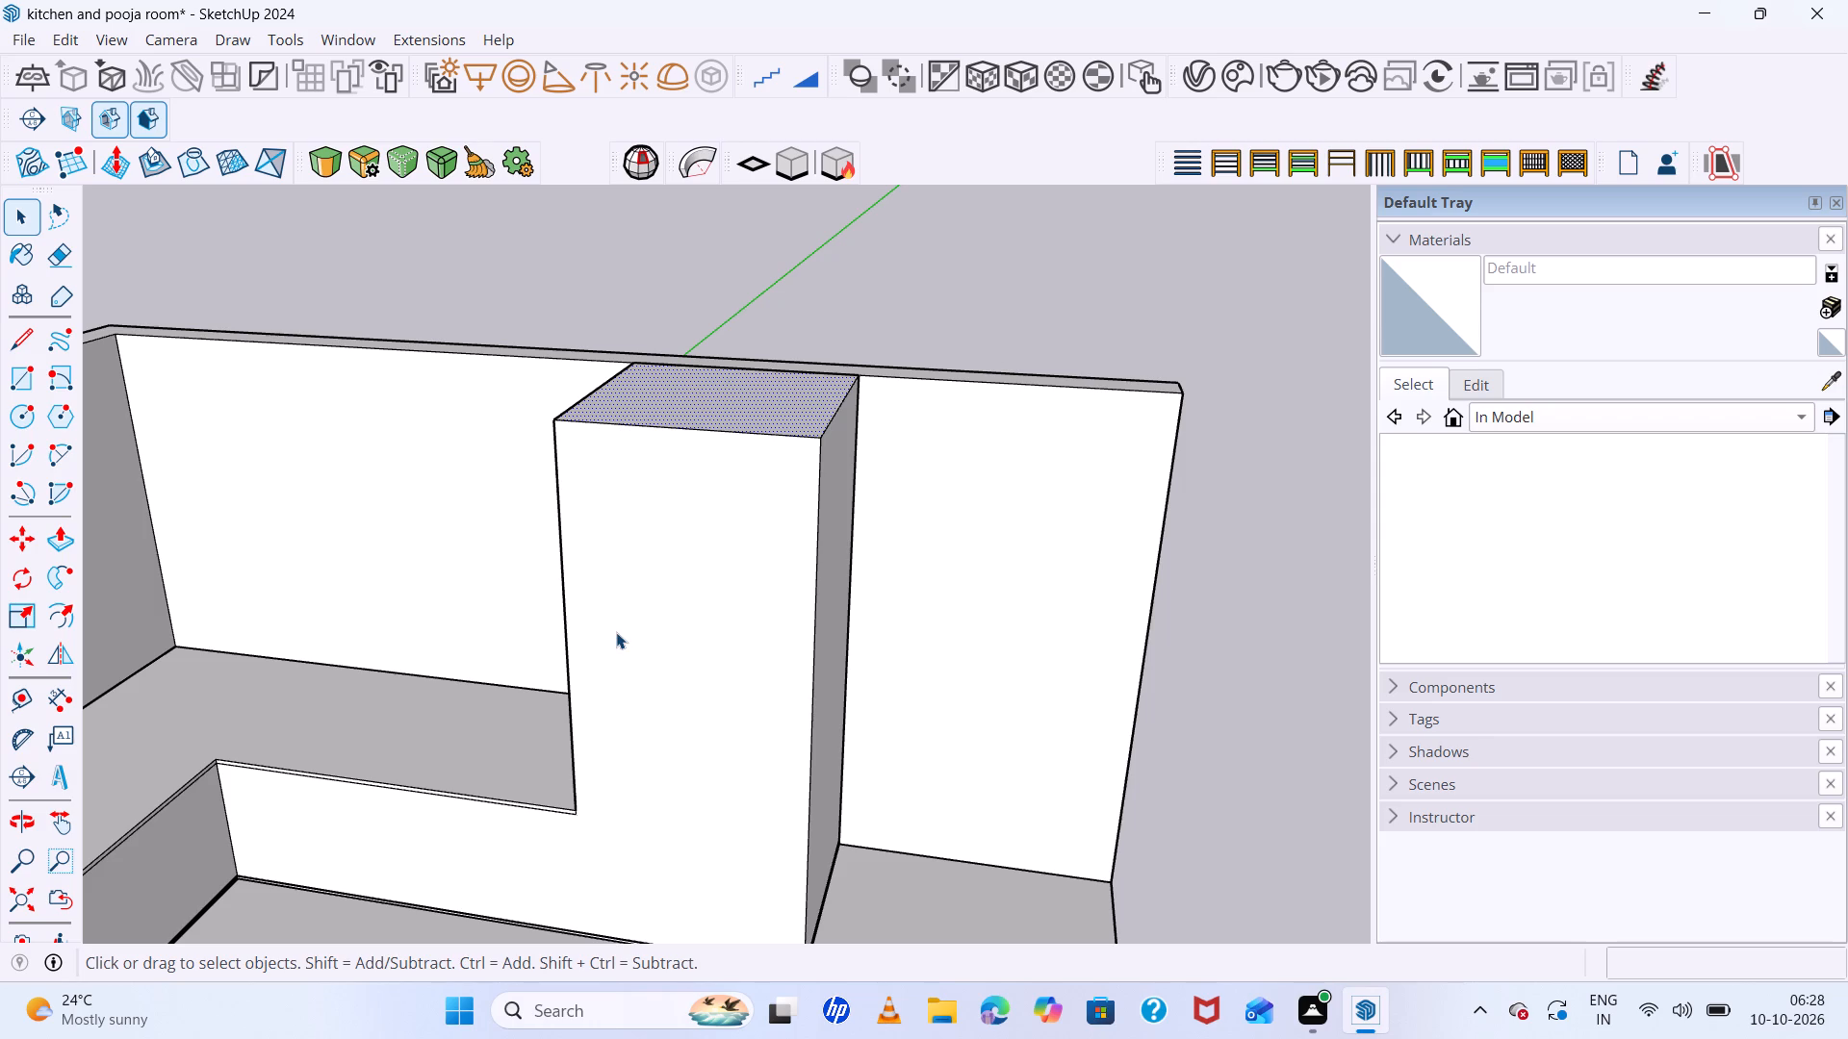
middle_drag(928, 623, 673, 610)
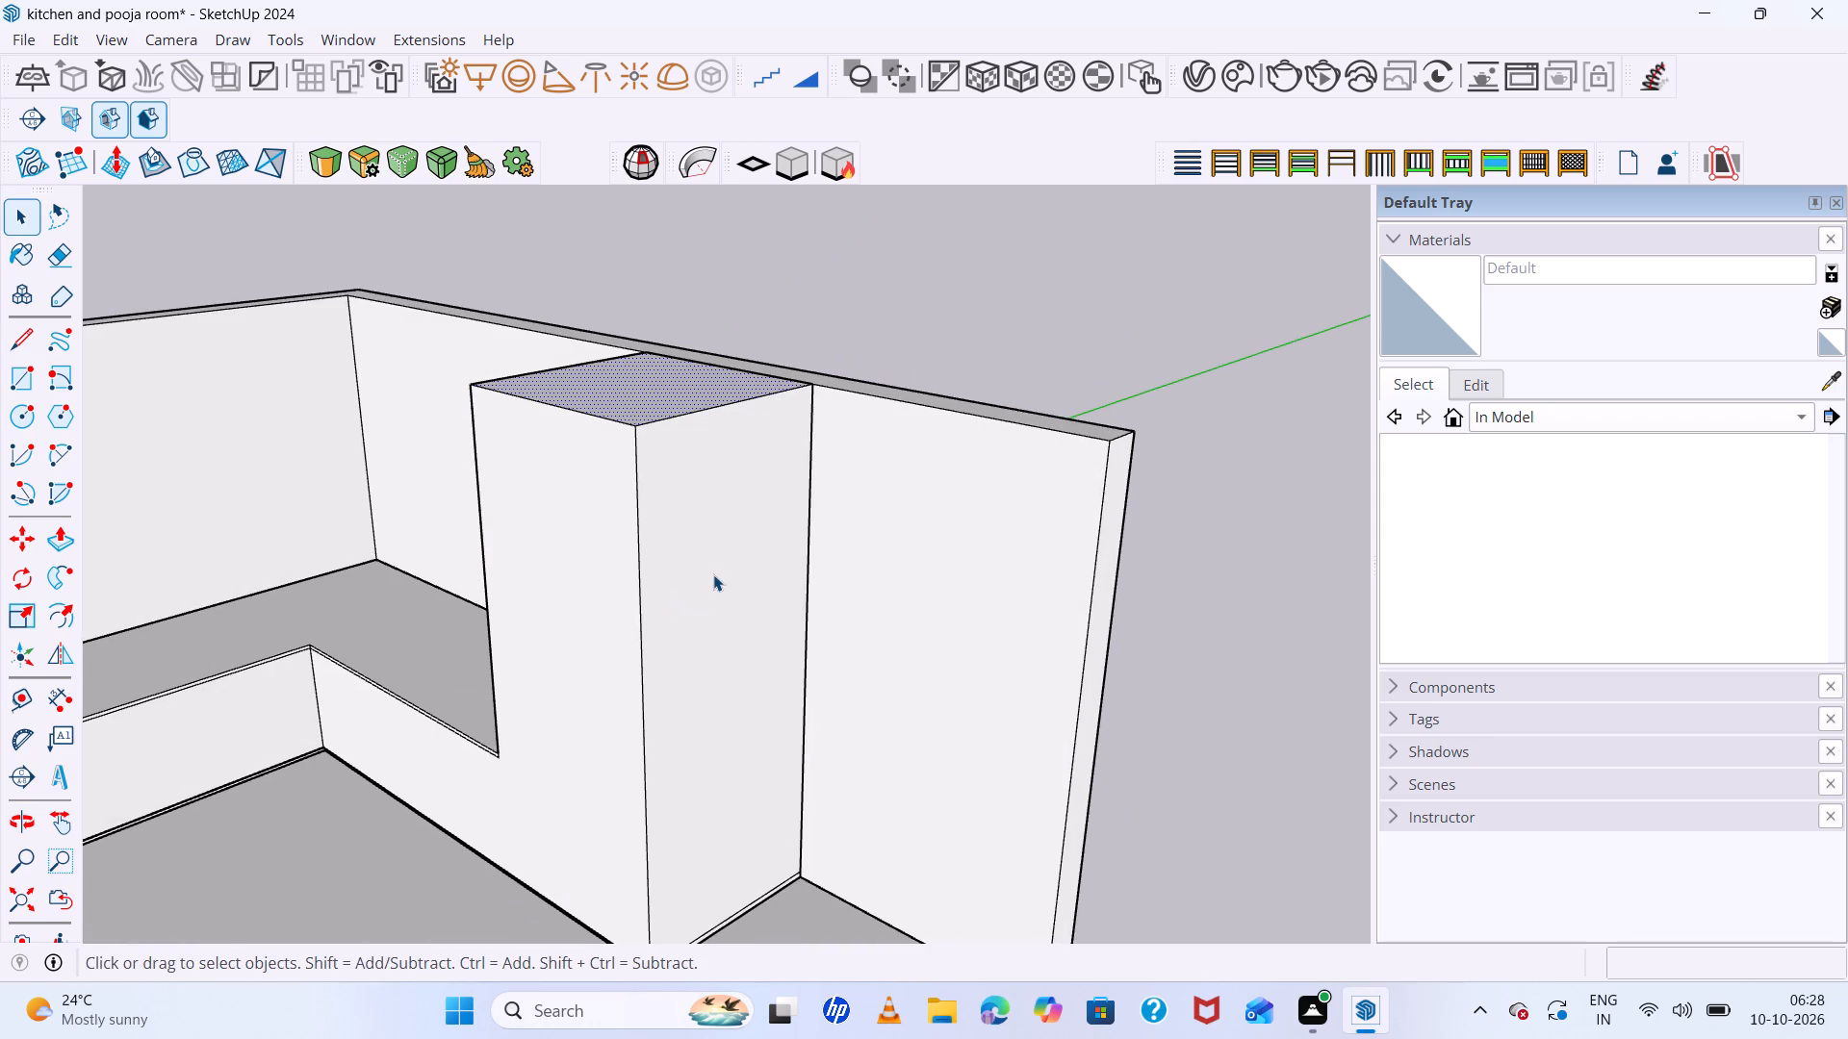
middle_click(718, 577)
middle_click(718, 577)
key(l)
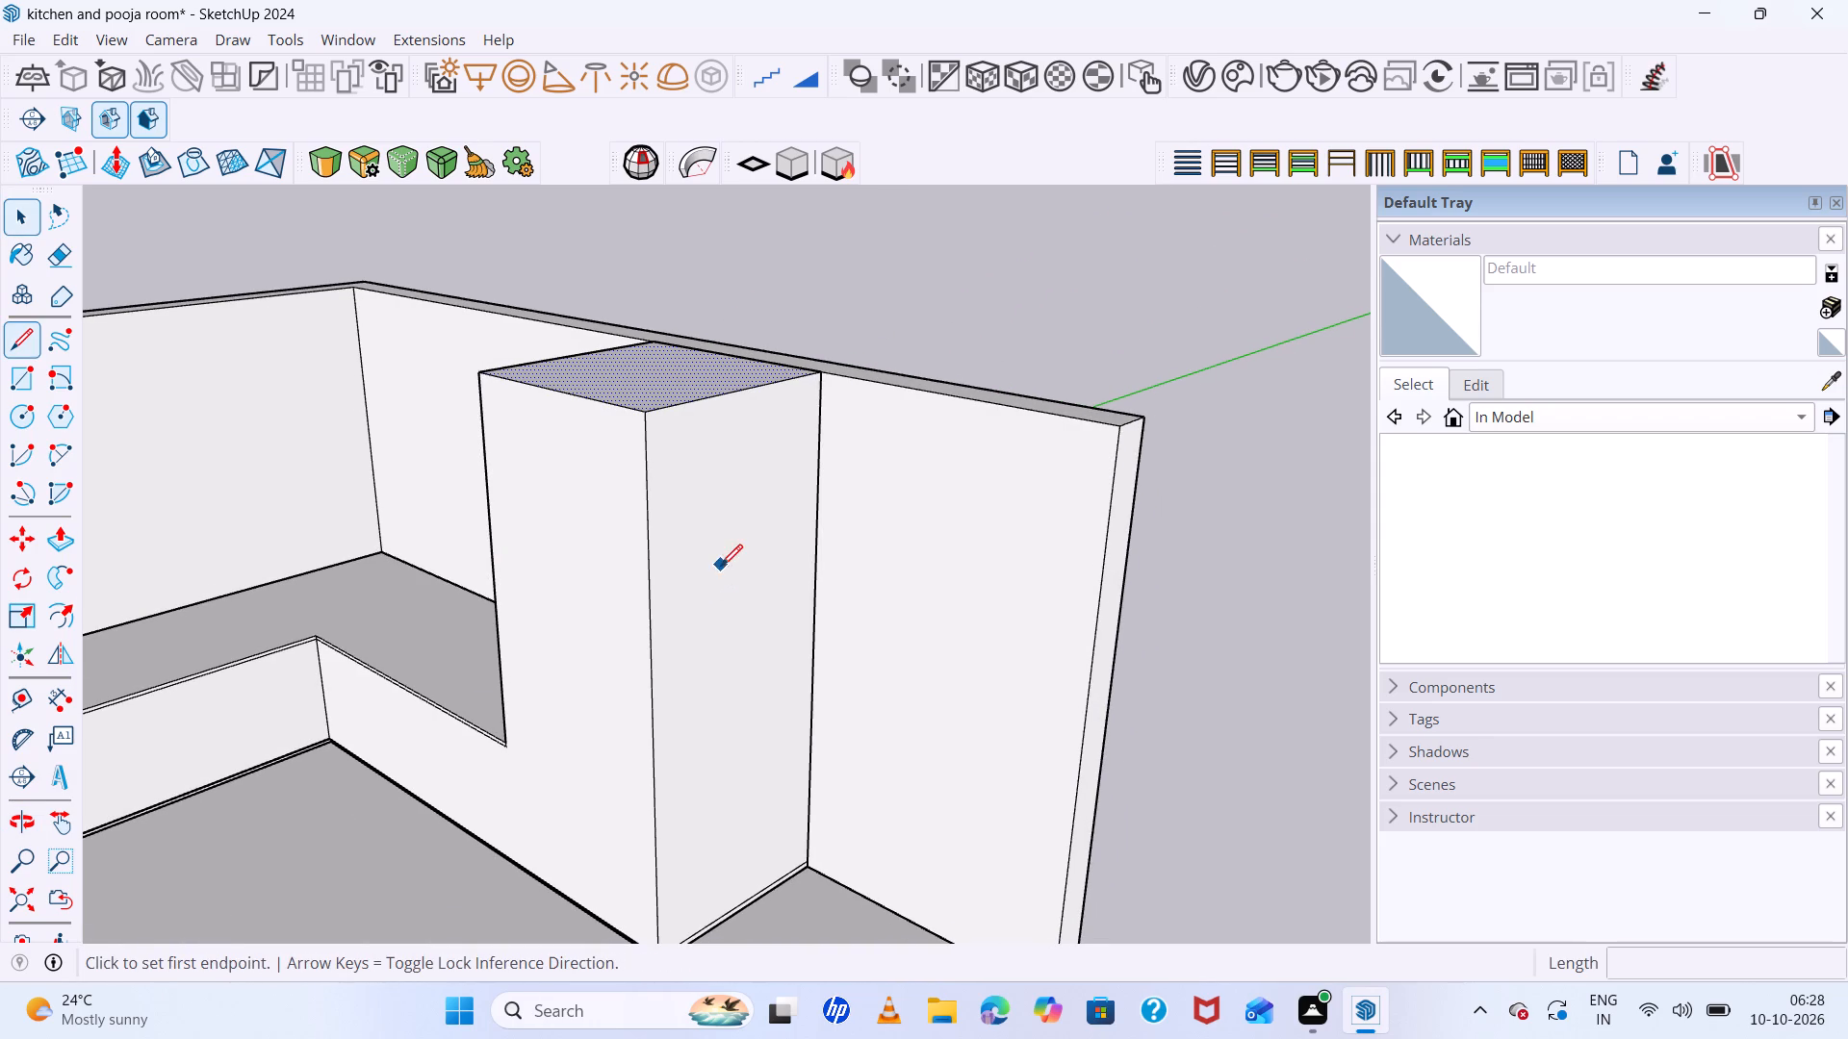
click(651, 556)
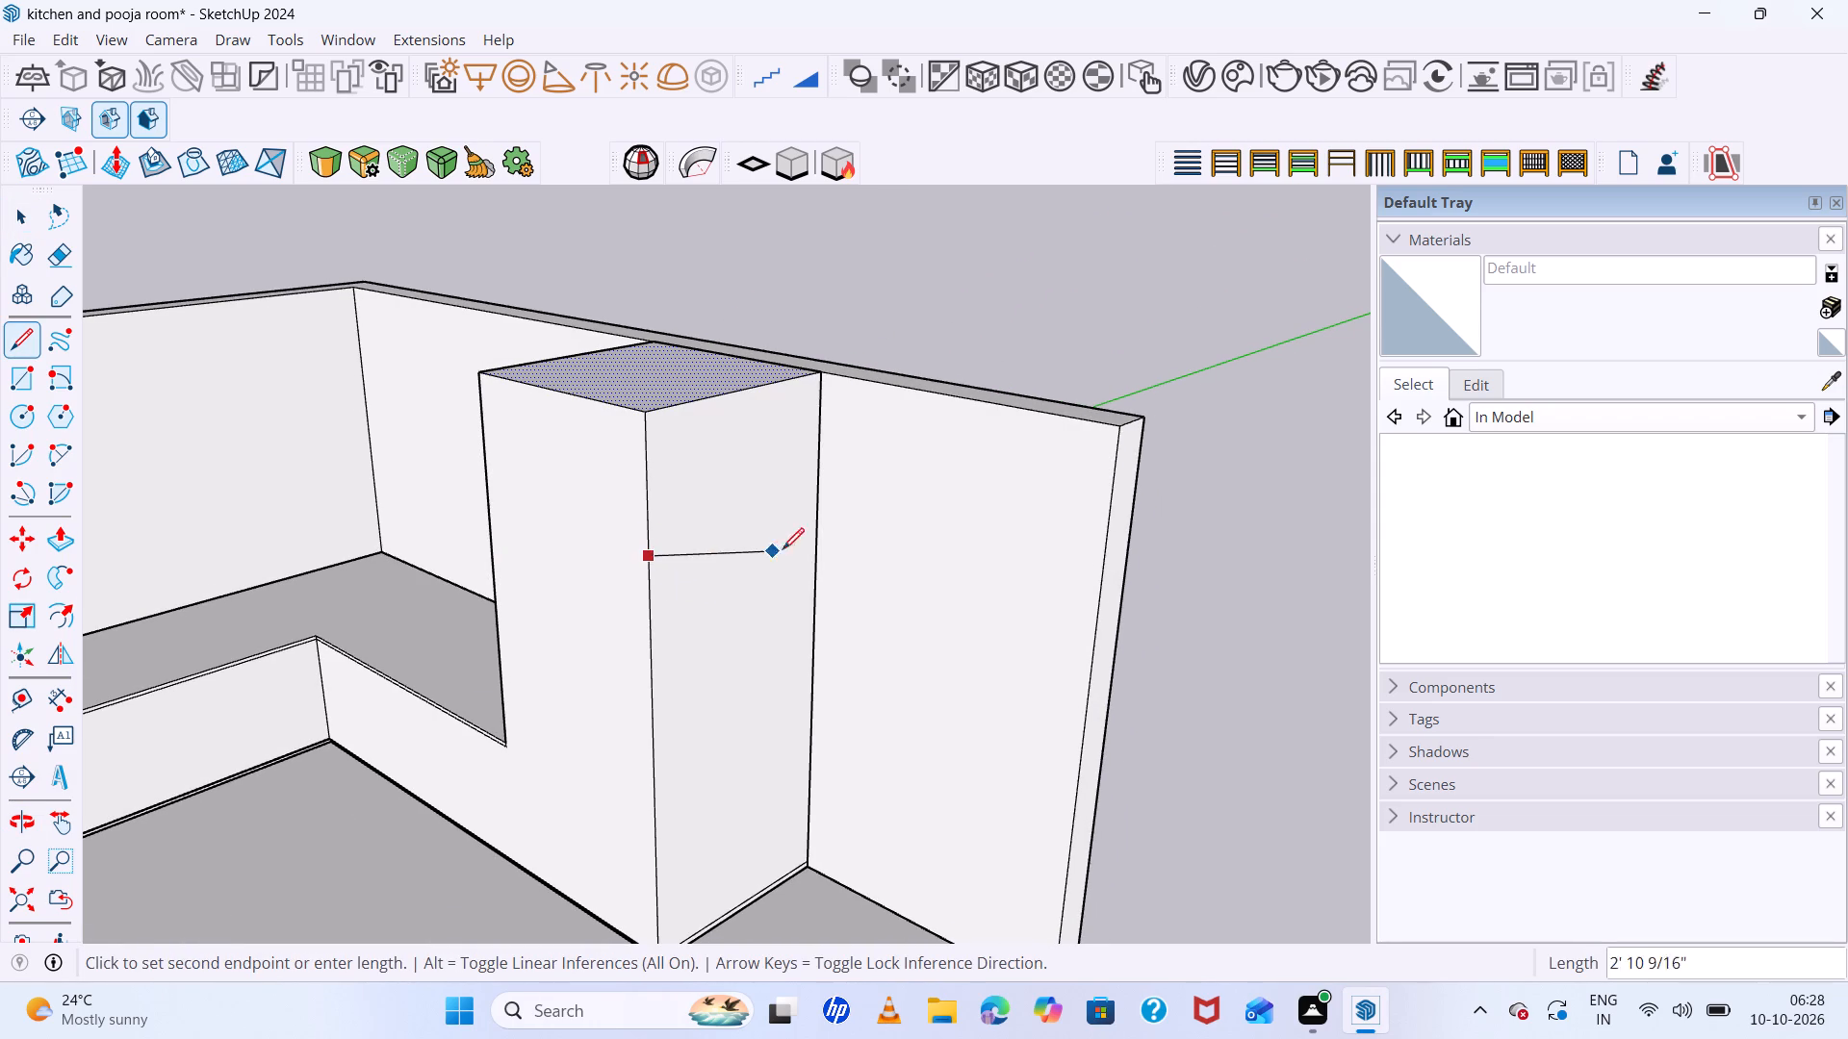
click(818, 494)
key(space)
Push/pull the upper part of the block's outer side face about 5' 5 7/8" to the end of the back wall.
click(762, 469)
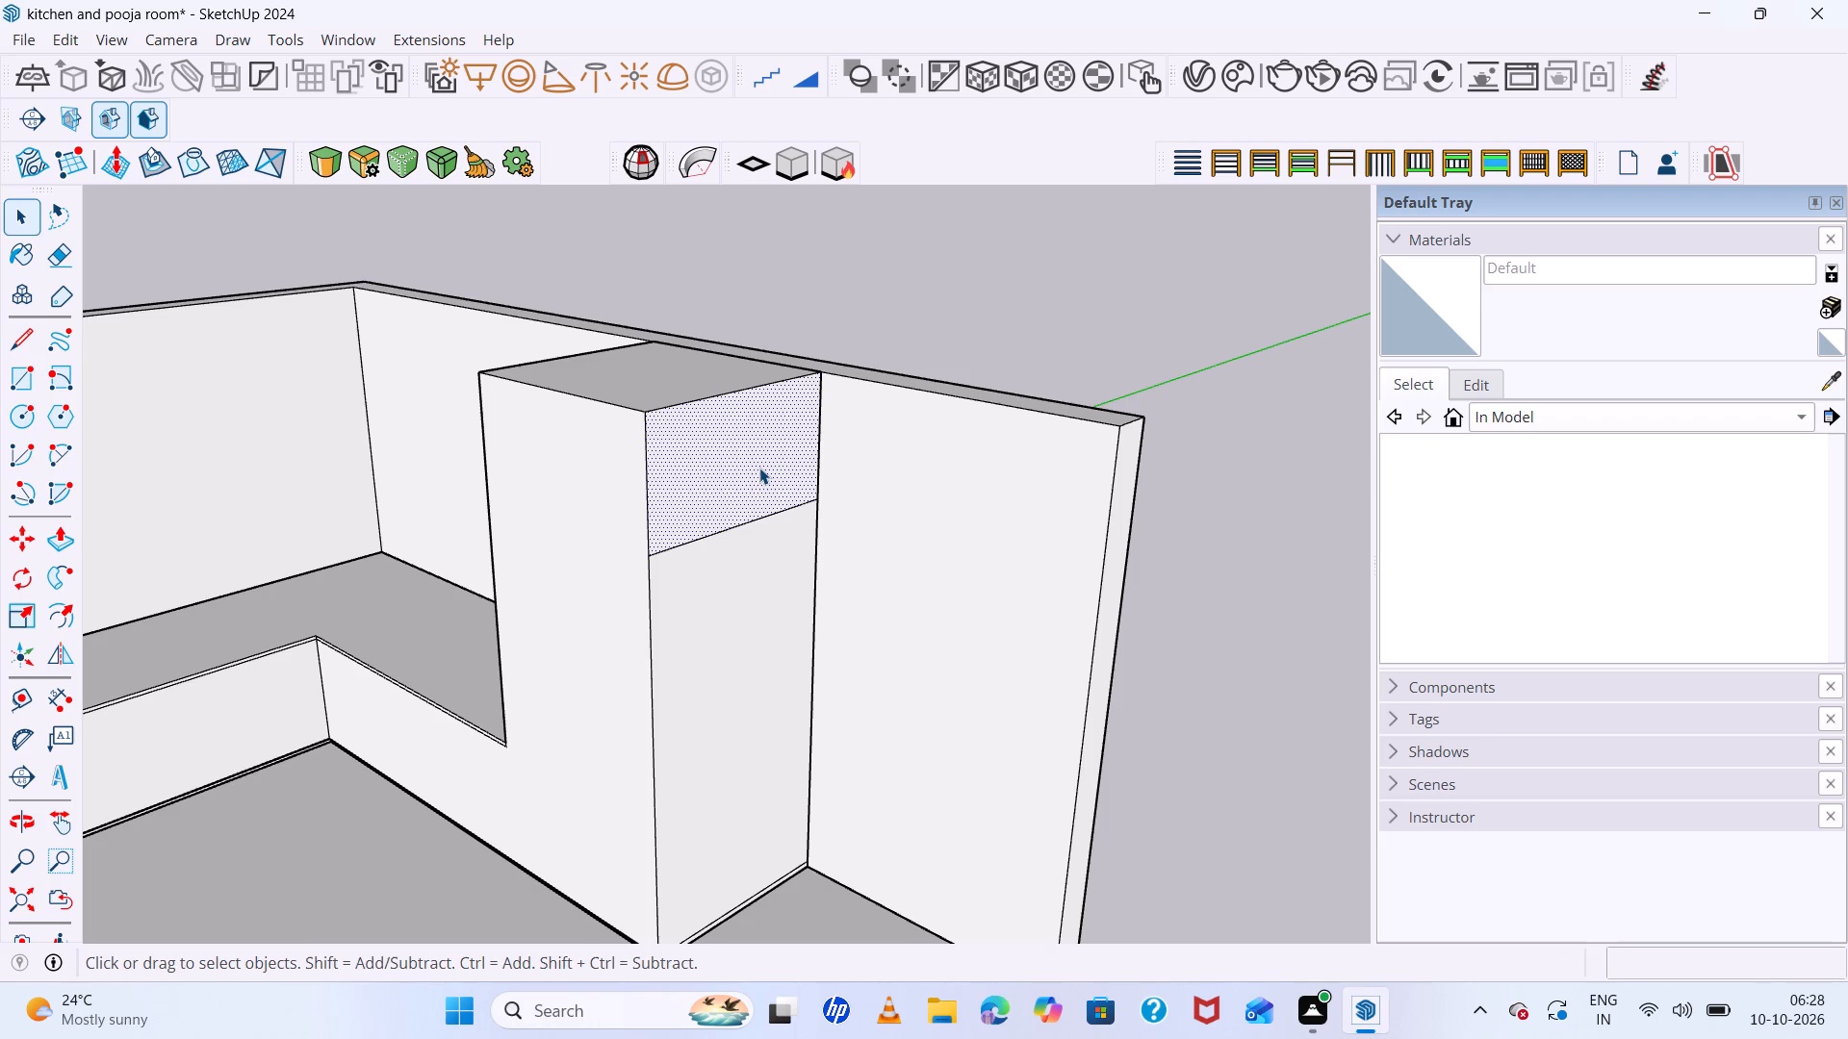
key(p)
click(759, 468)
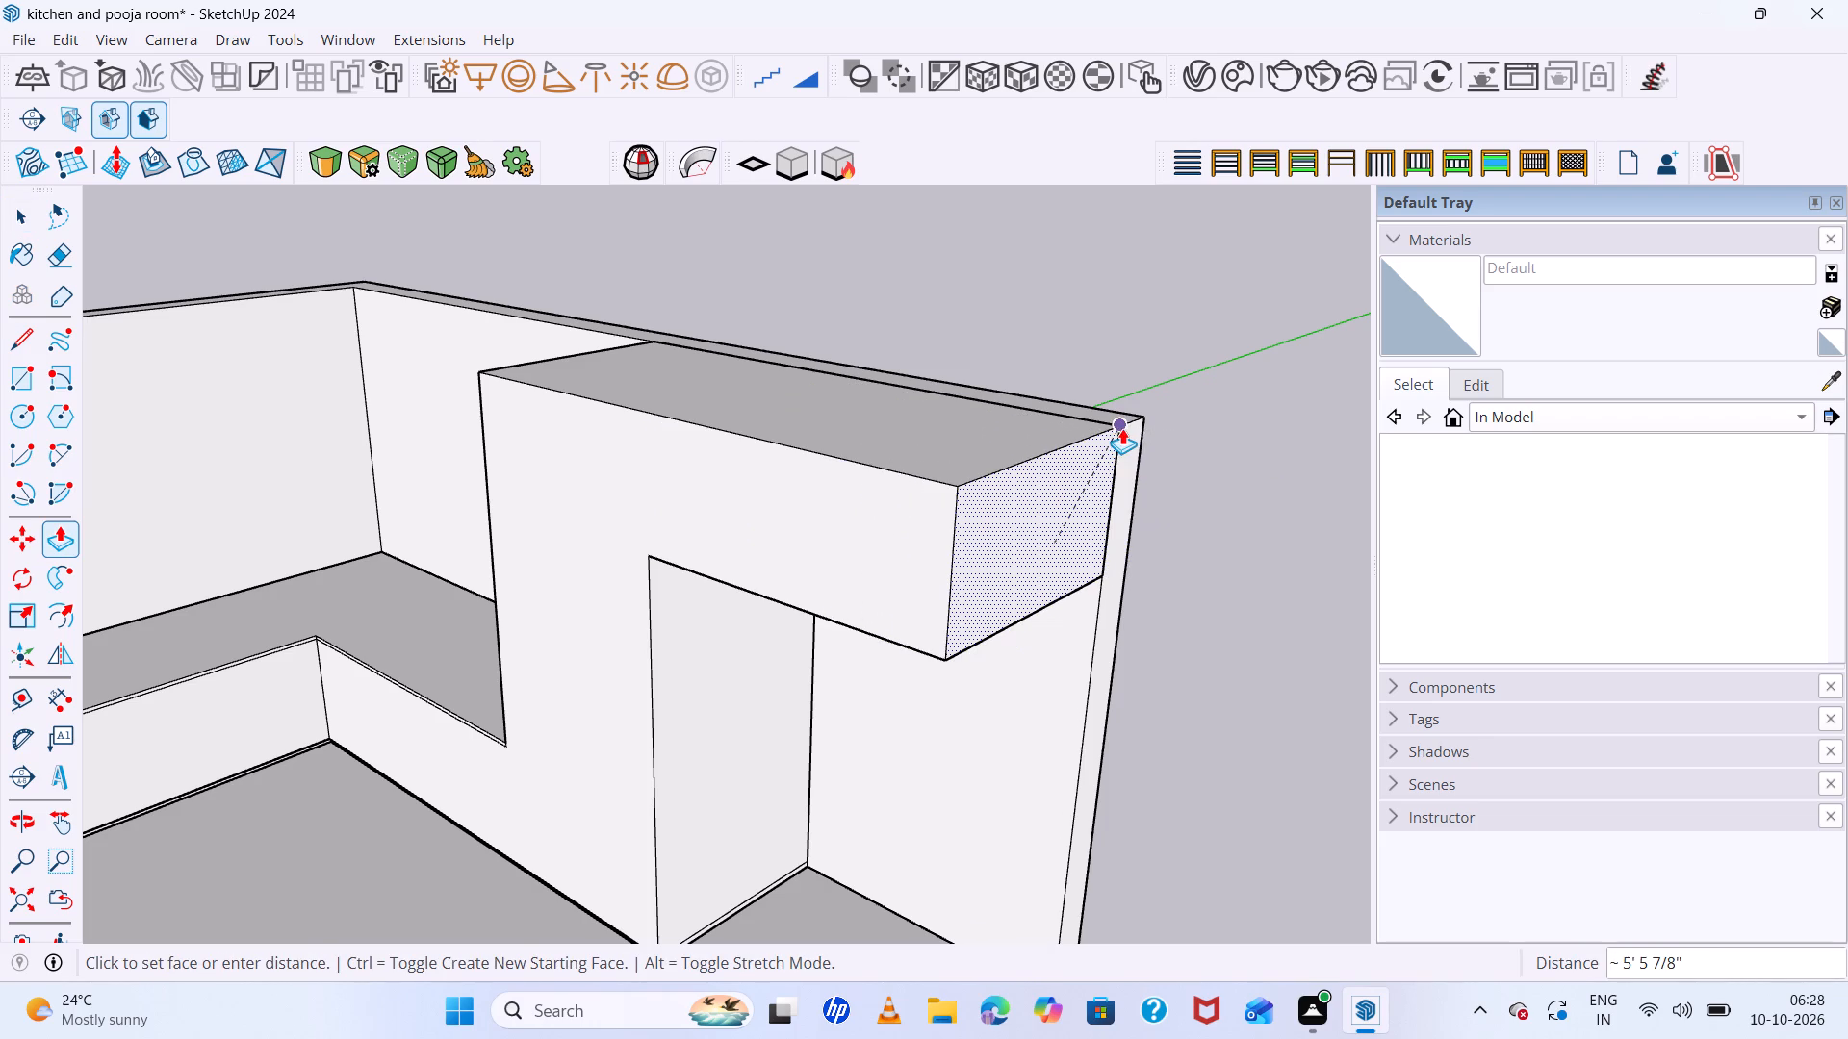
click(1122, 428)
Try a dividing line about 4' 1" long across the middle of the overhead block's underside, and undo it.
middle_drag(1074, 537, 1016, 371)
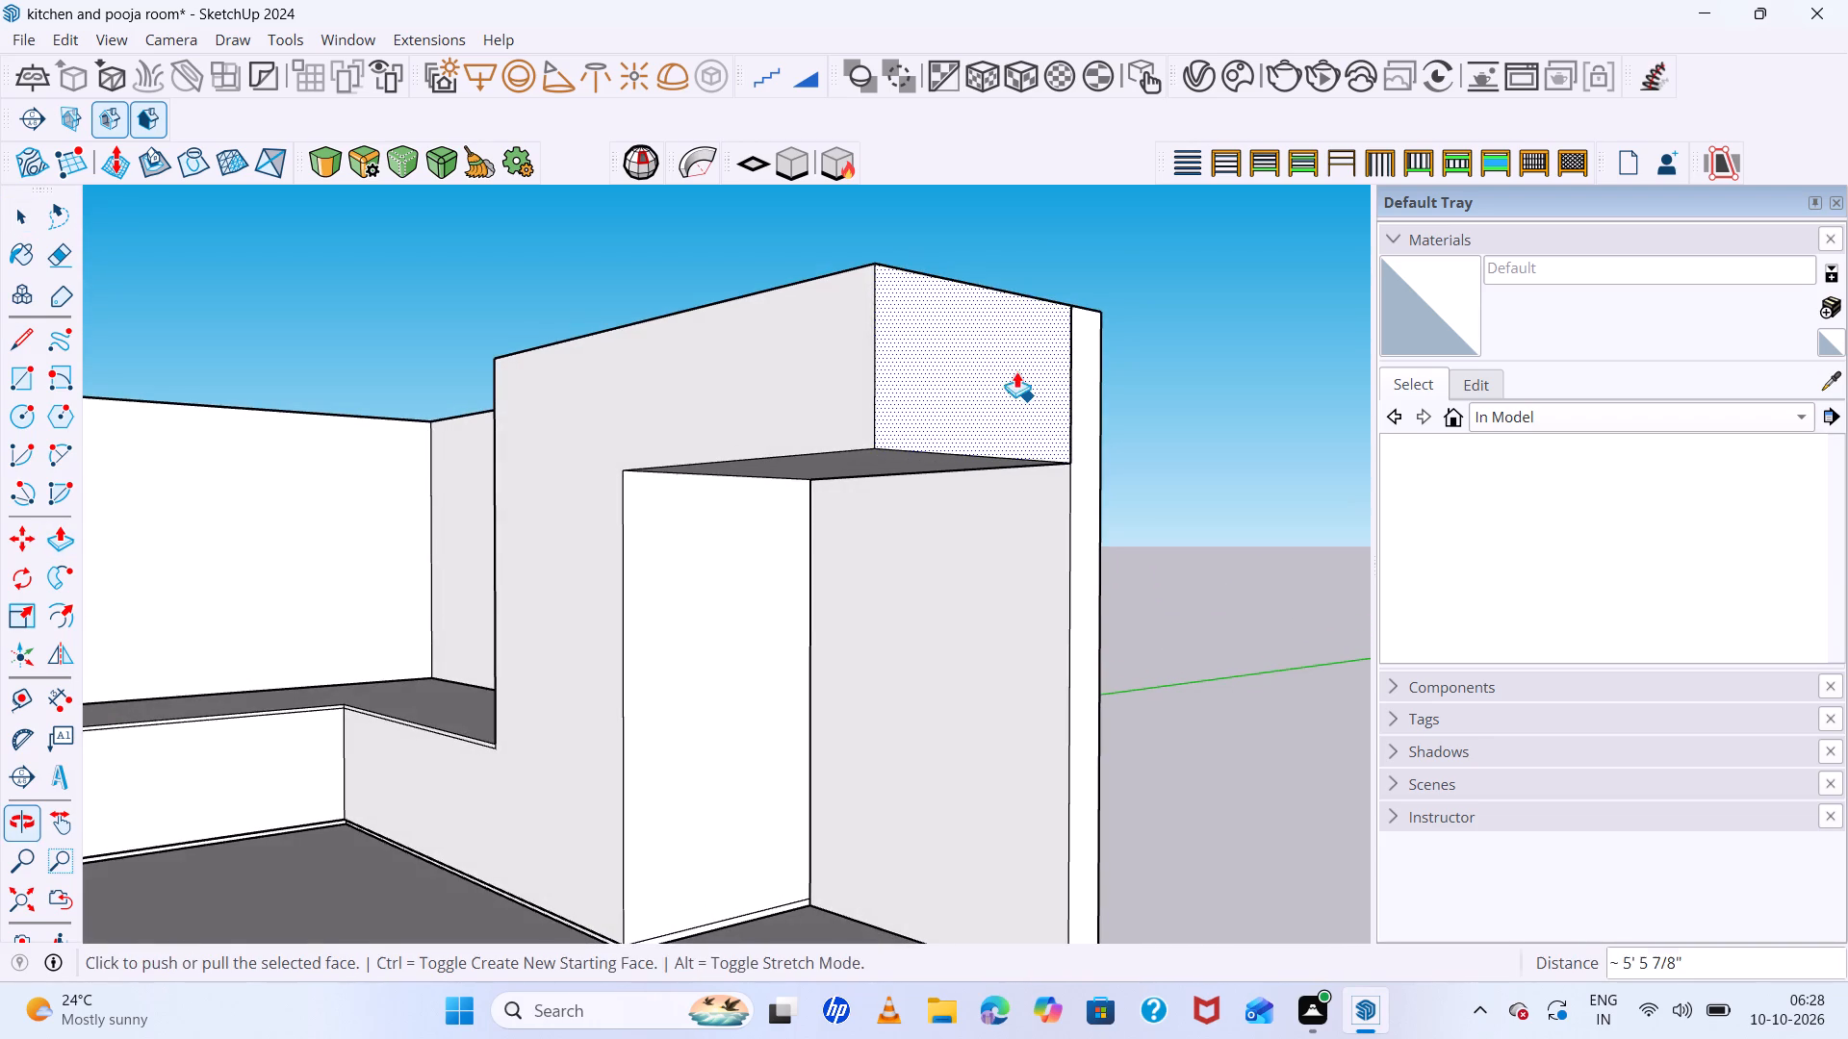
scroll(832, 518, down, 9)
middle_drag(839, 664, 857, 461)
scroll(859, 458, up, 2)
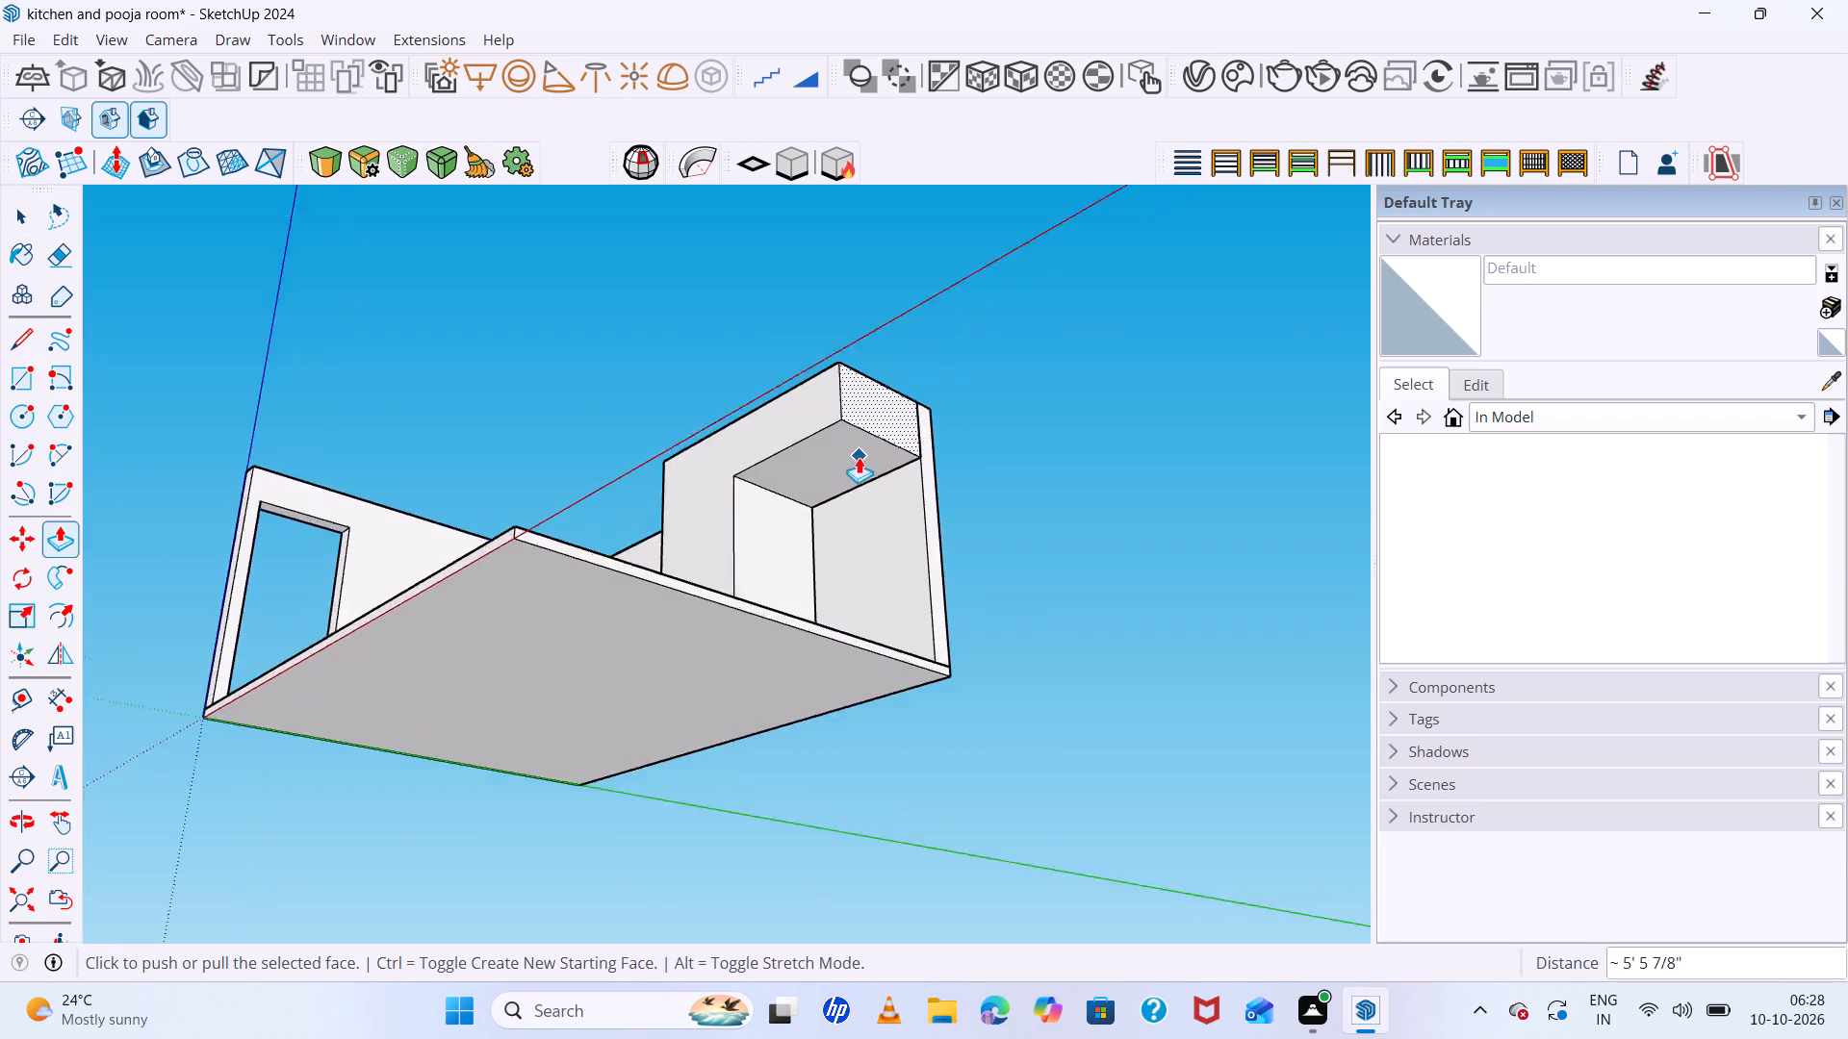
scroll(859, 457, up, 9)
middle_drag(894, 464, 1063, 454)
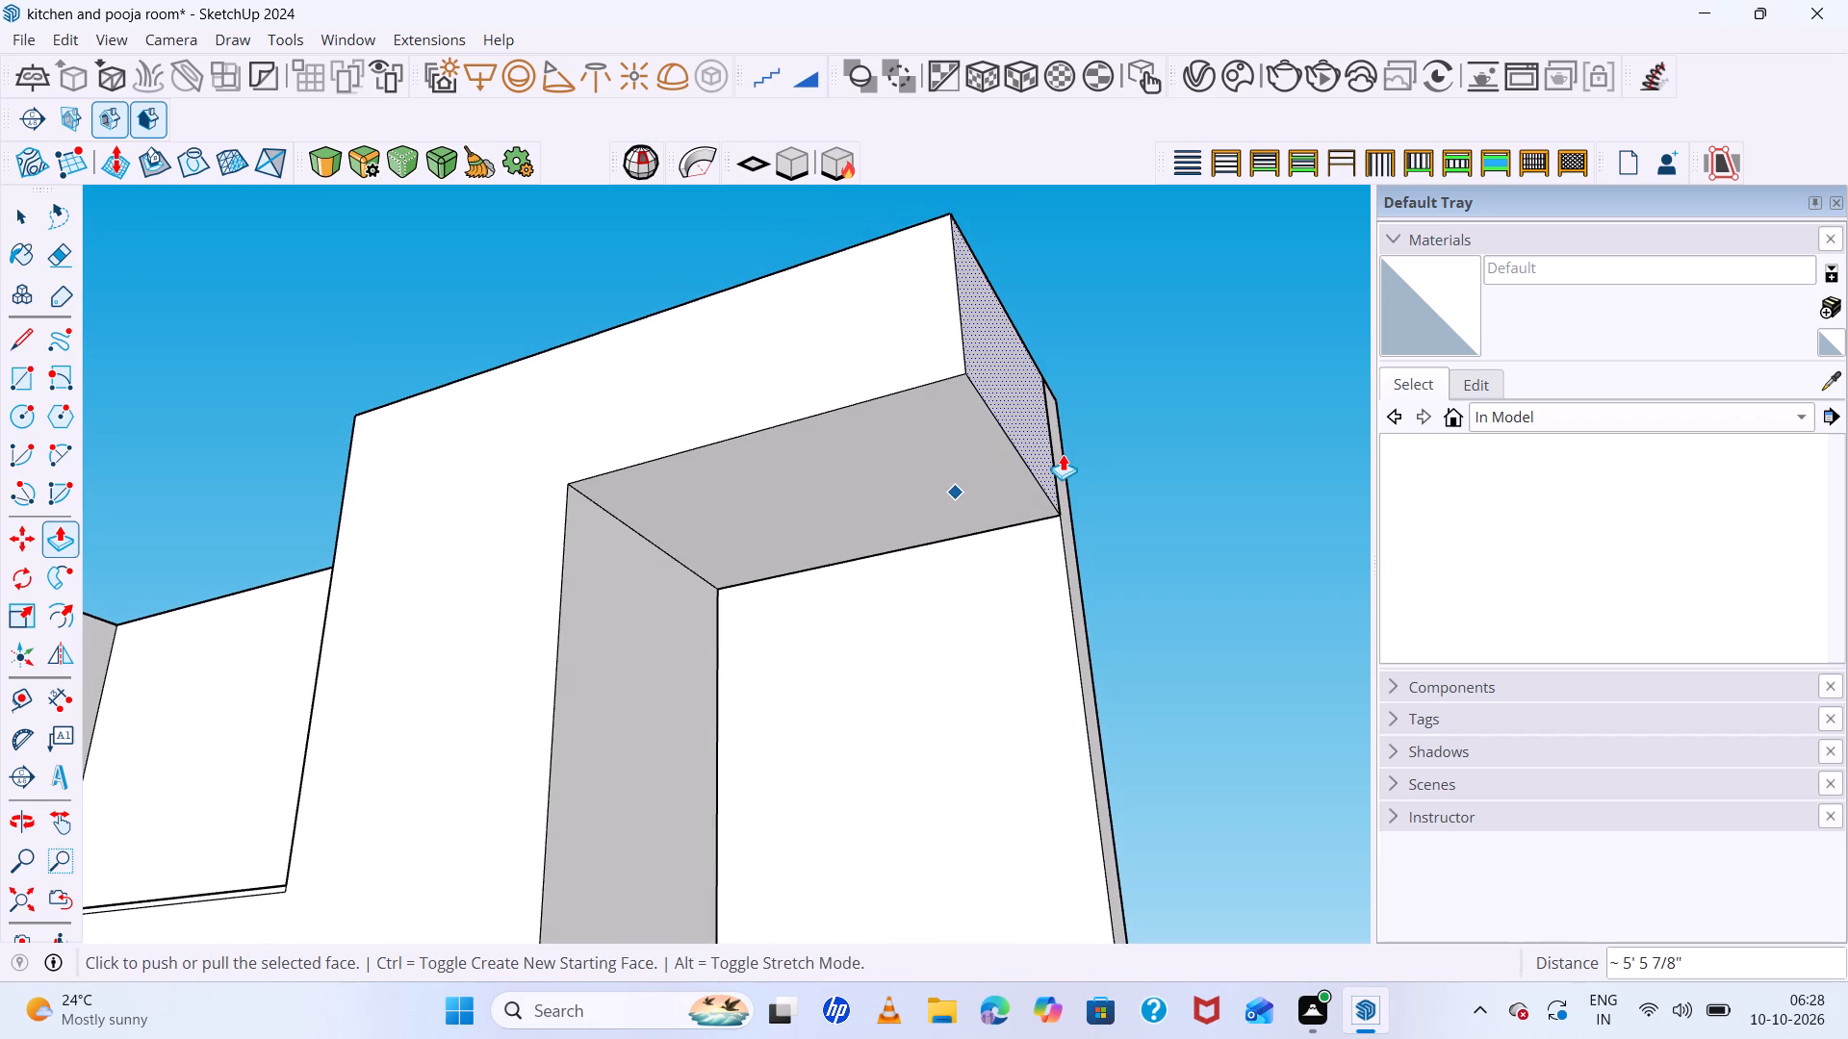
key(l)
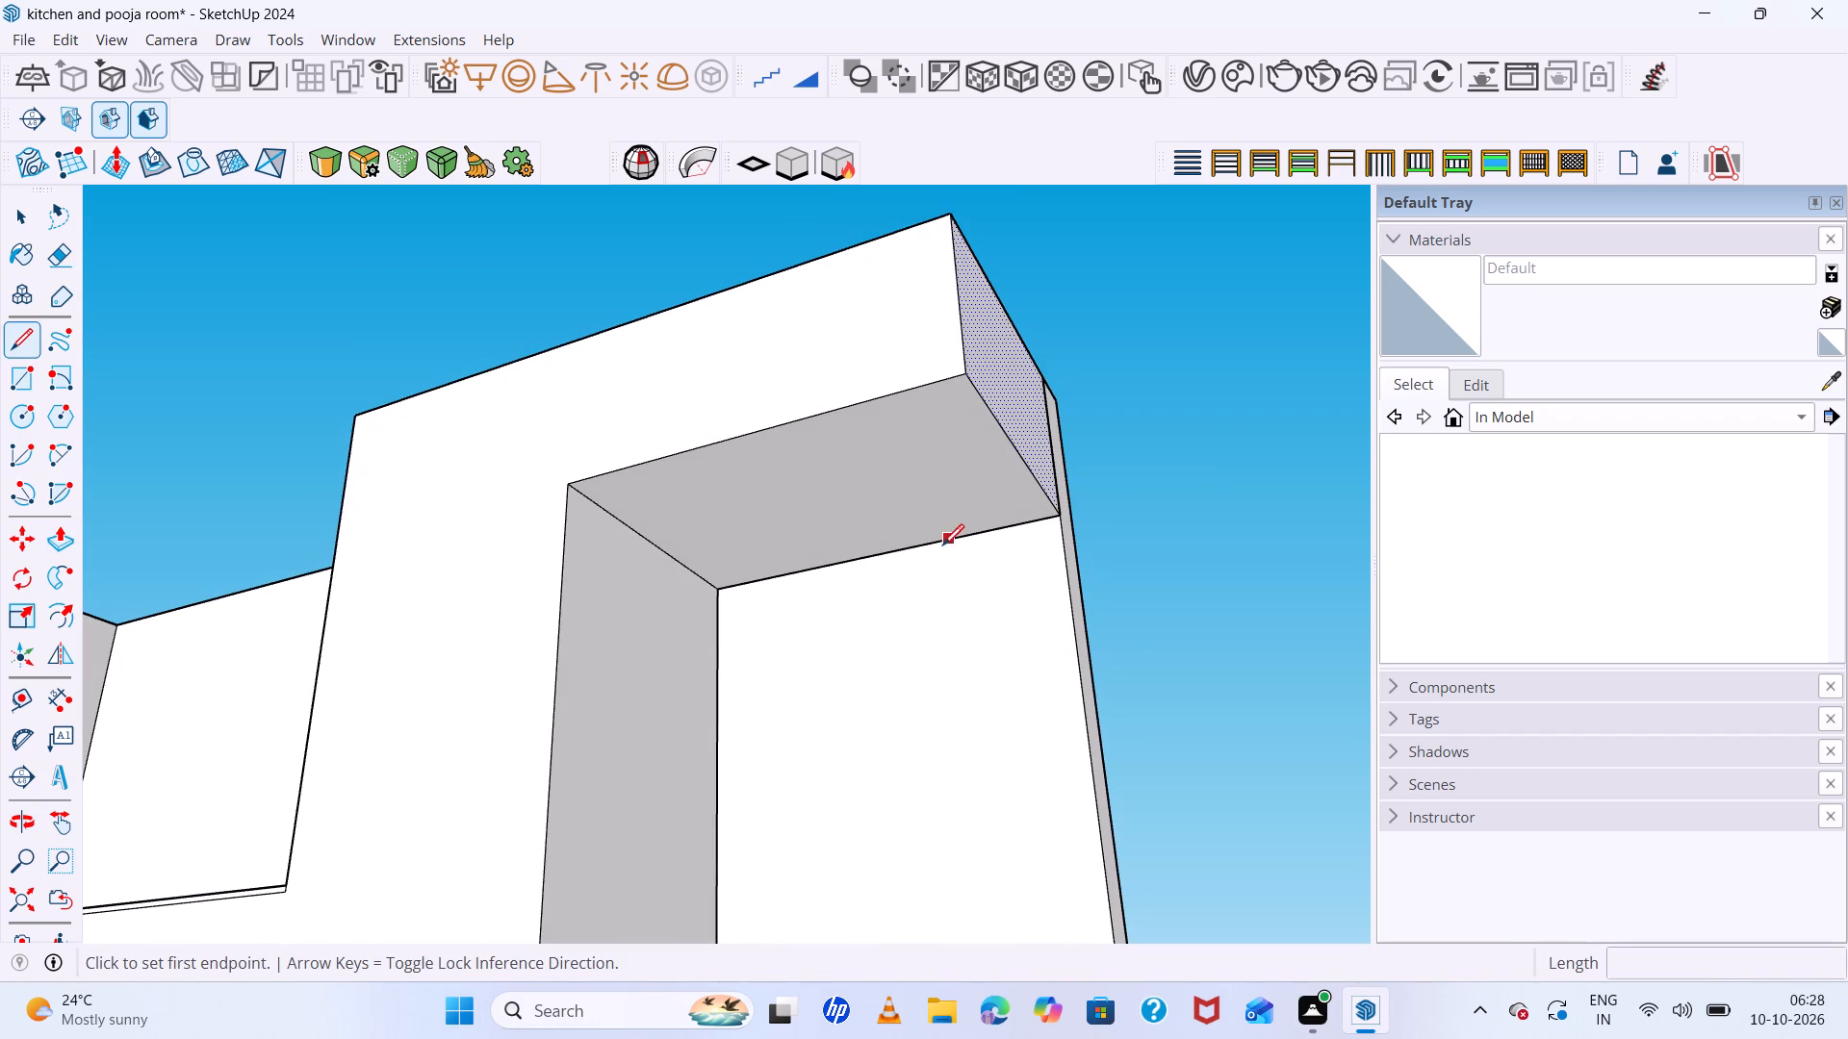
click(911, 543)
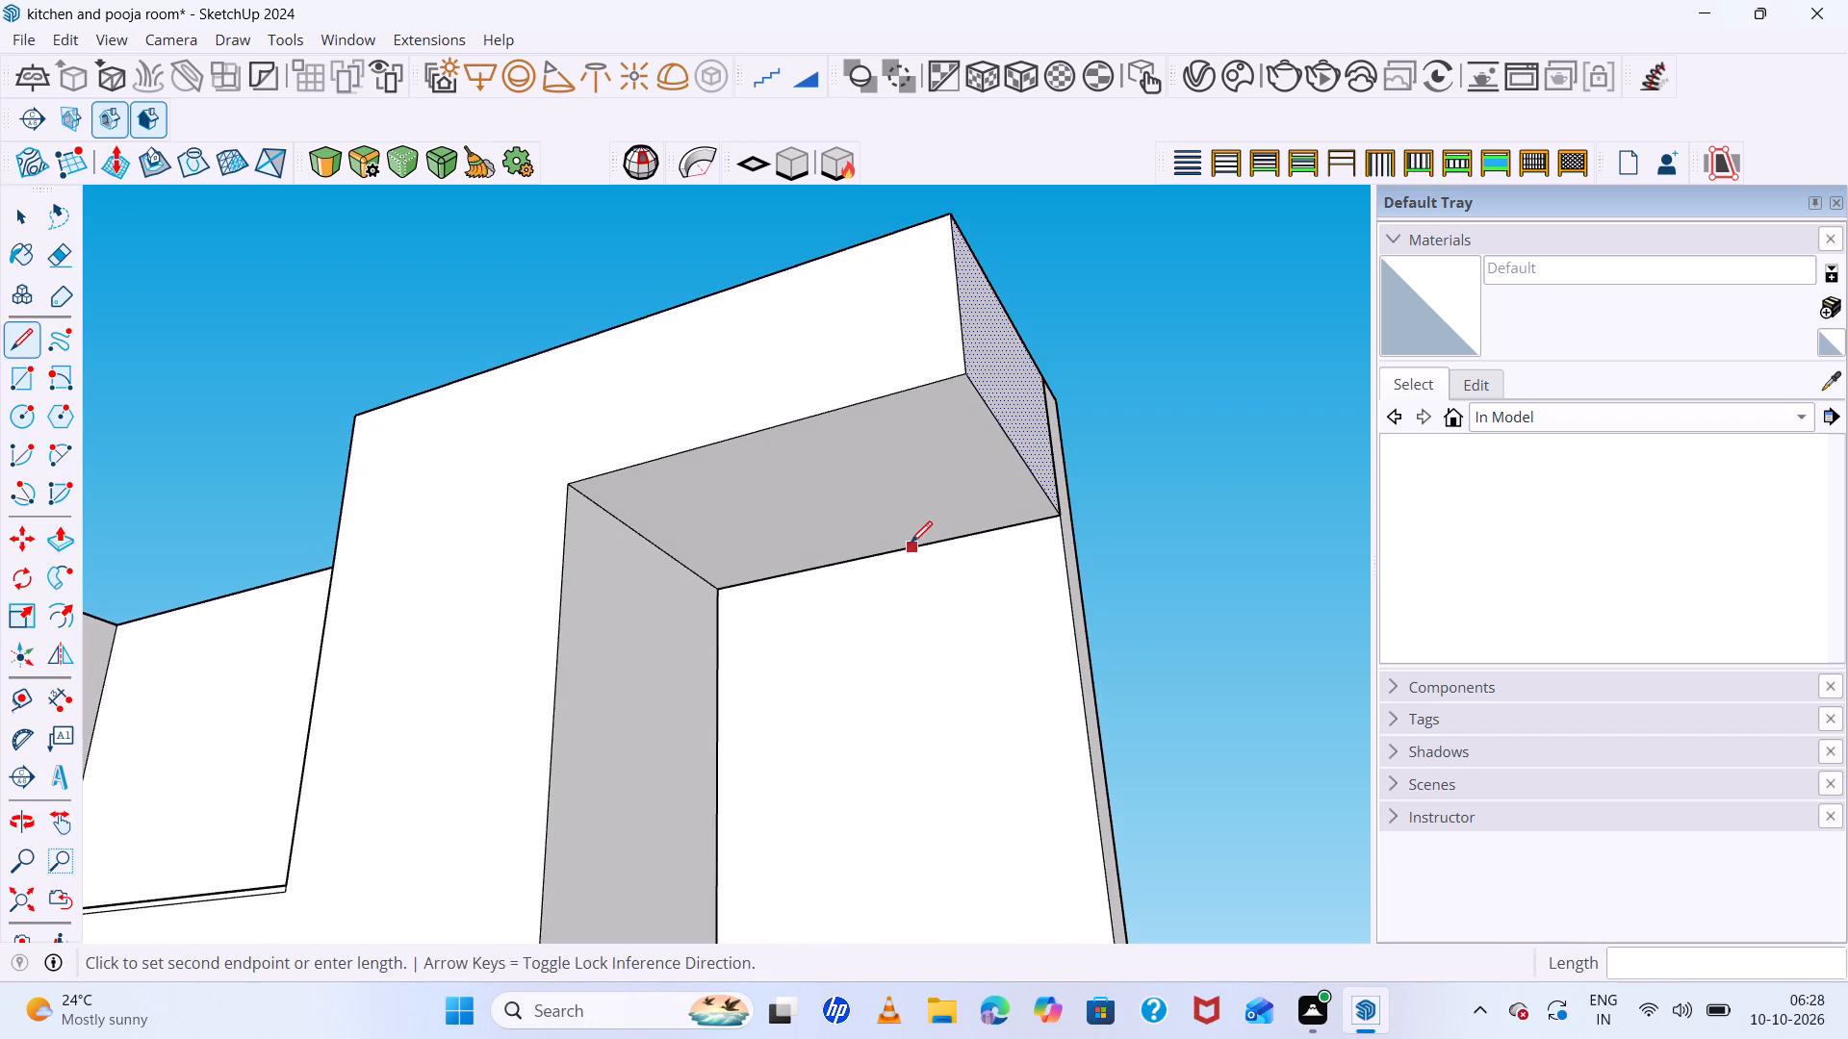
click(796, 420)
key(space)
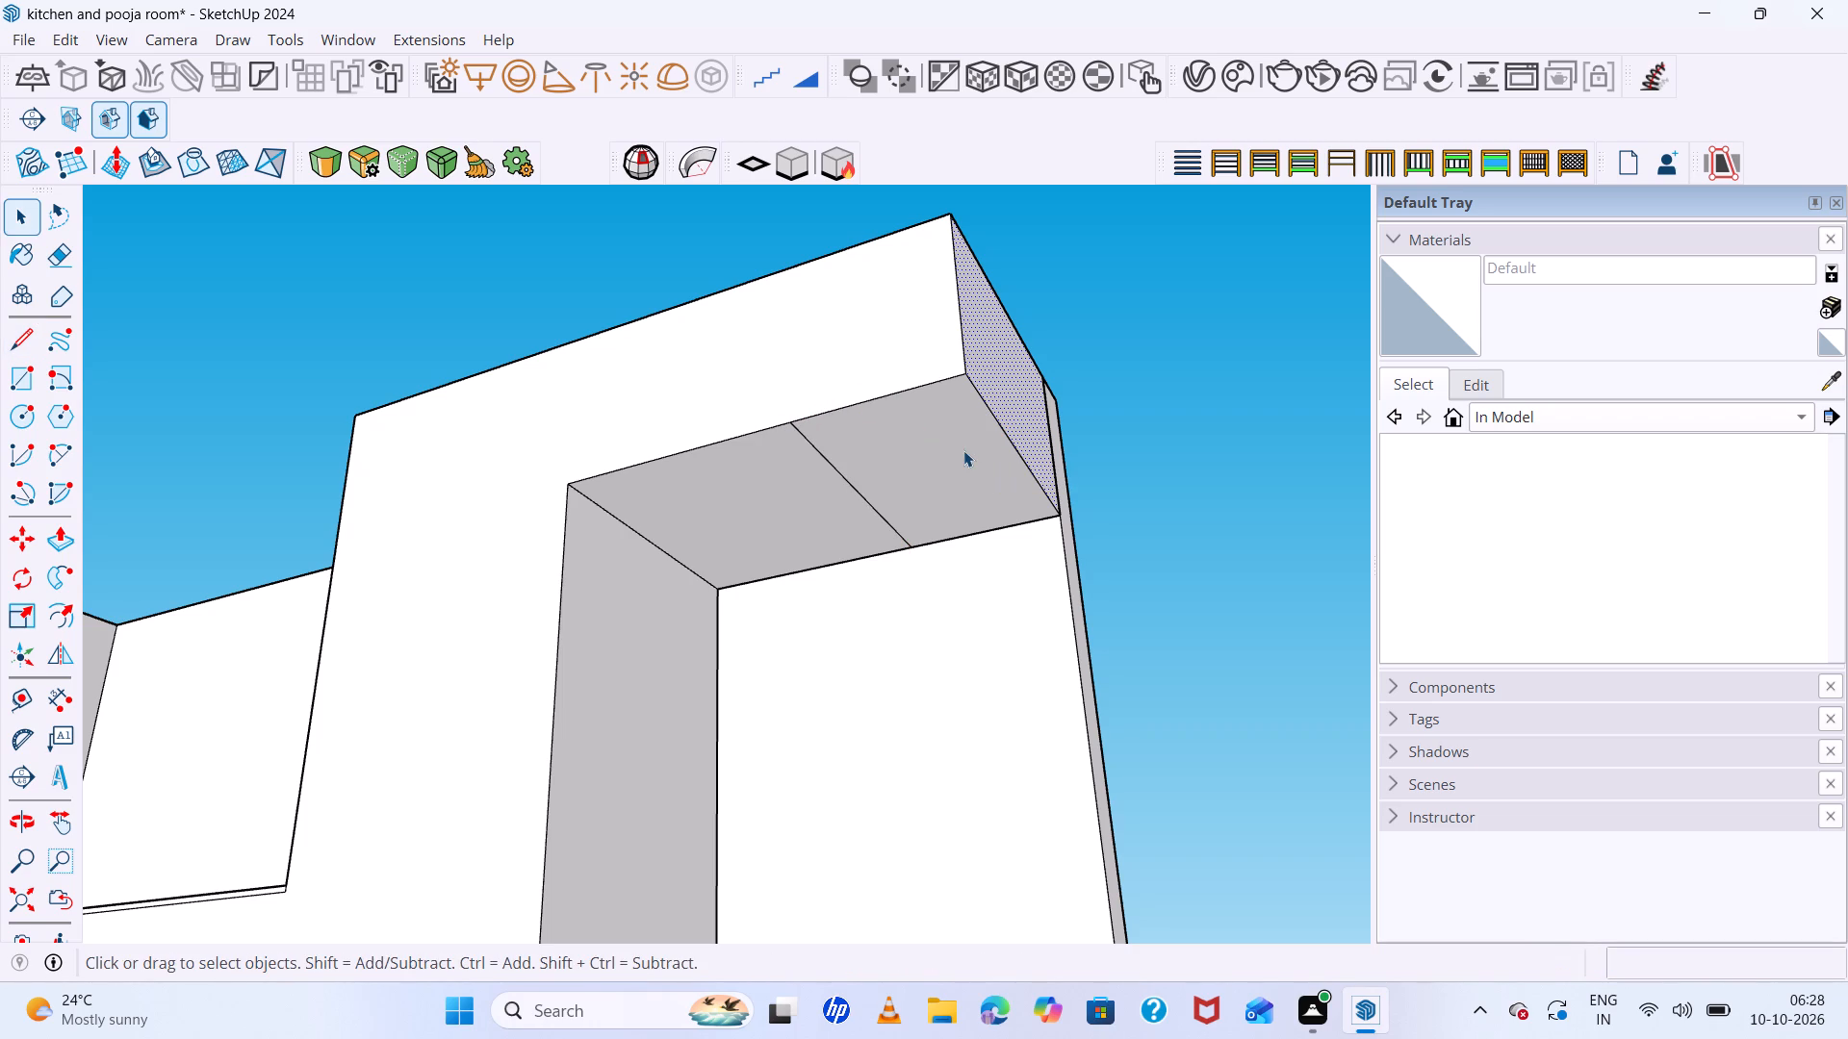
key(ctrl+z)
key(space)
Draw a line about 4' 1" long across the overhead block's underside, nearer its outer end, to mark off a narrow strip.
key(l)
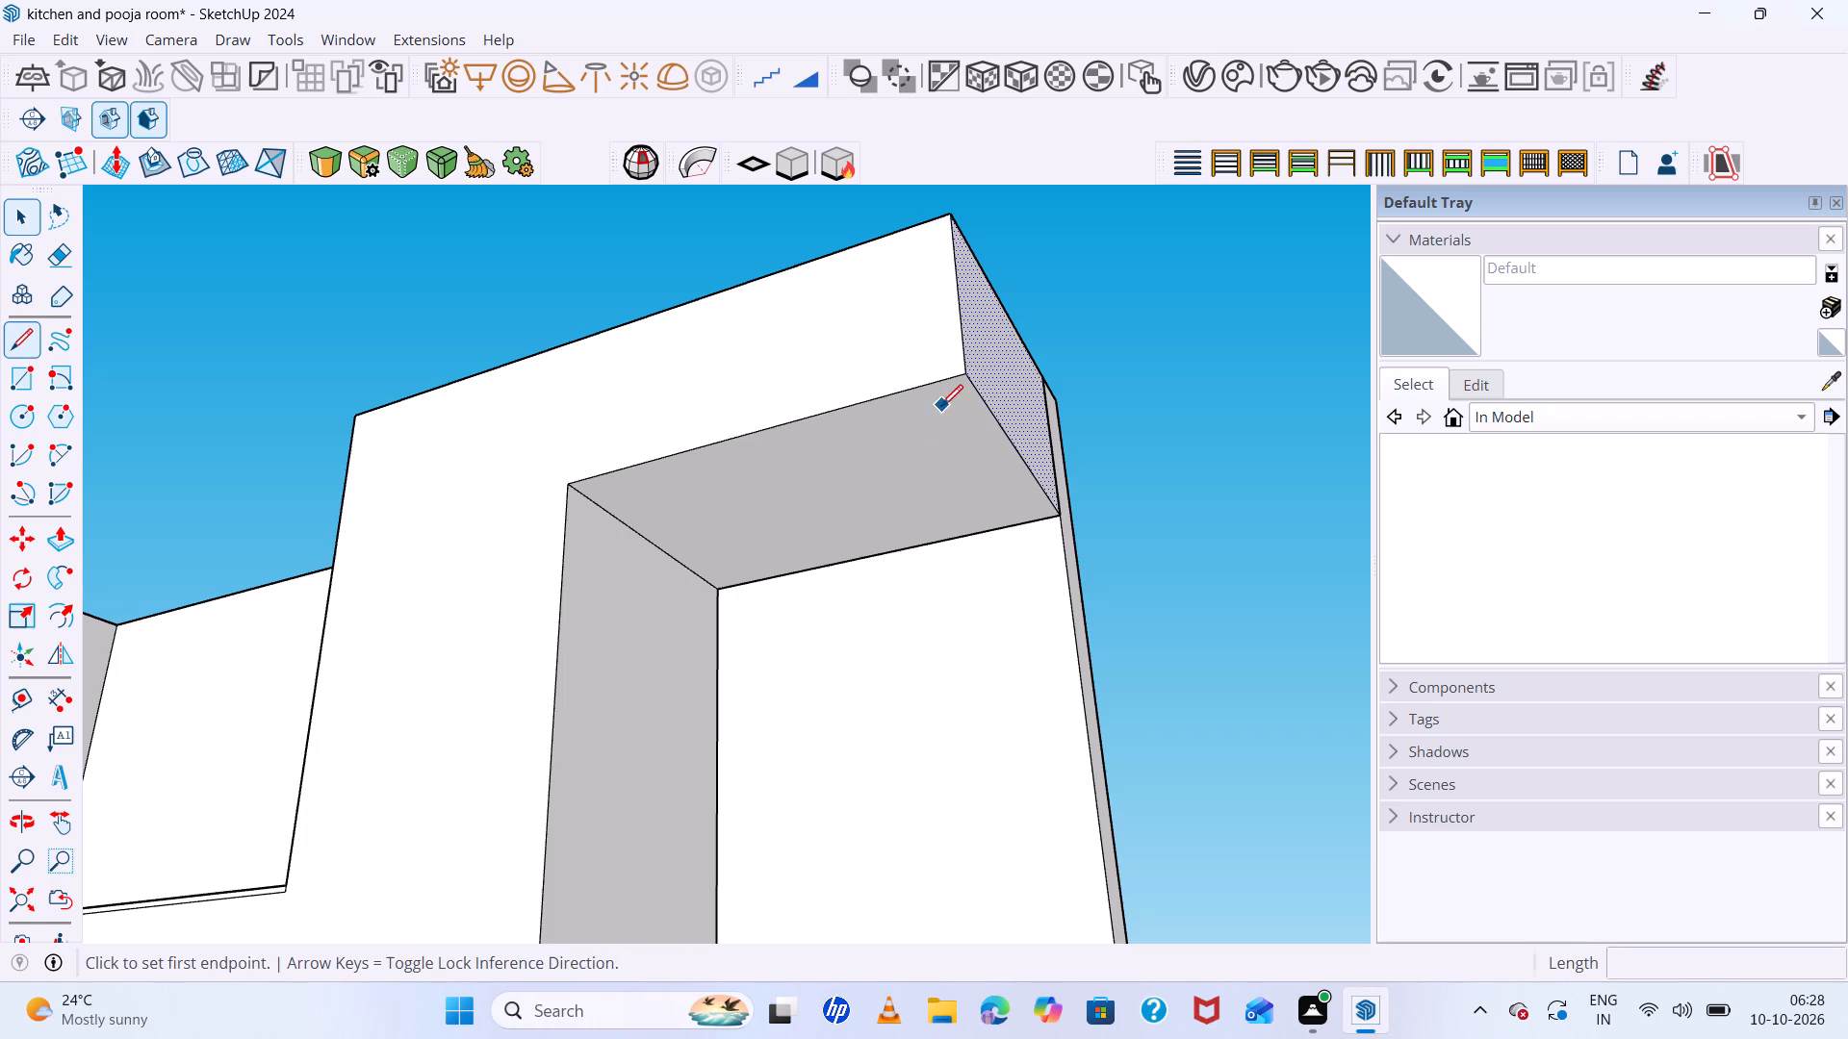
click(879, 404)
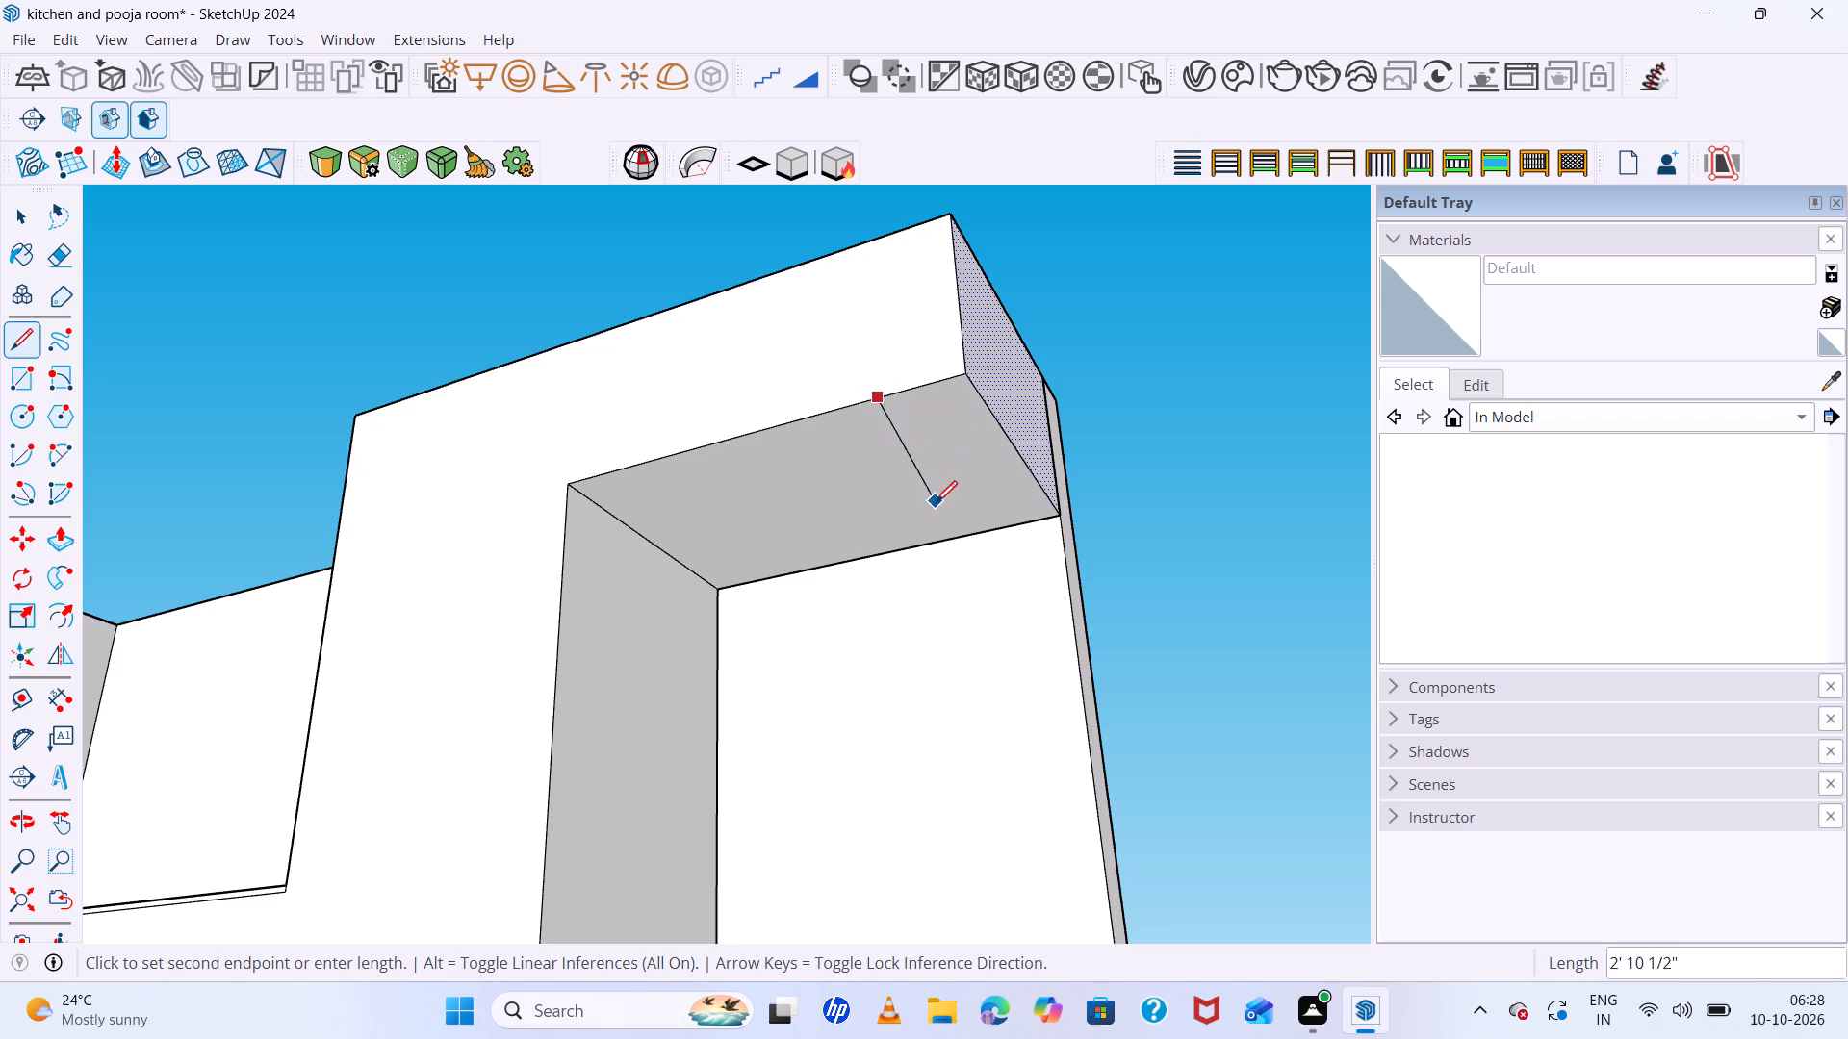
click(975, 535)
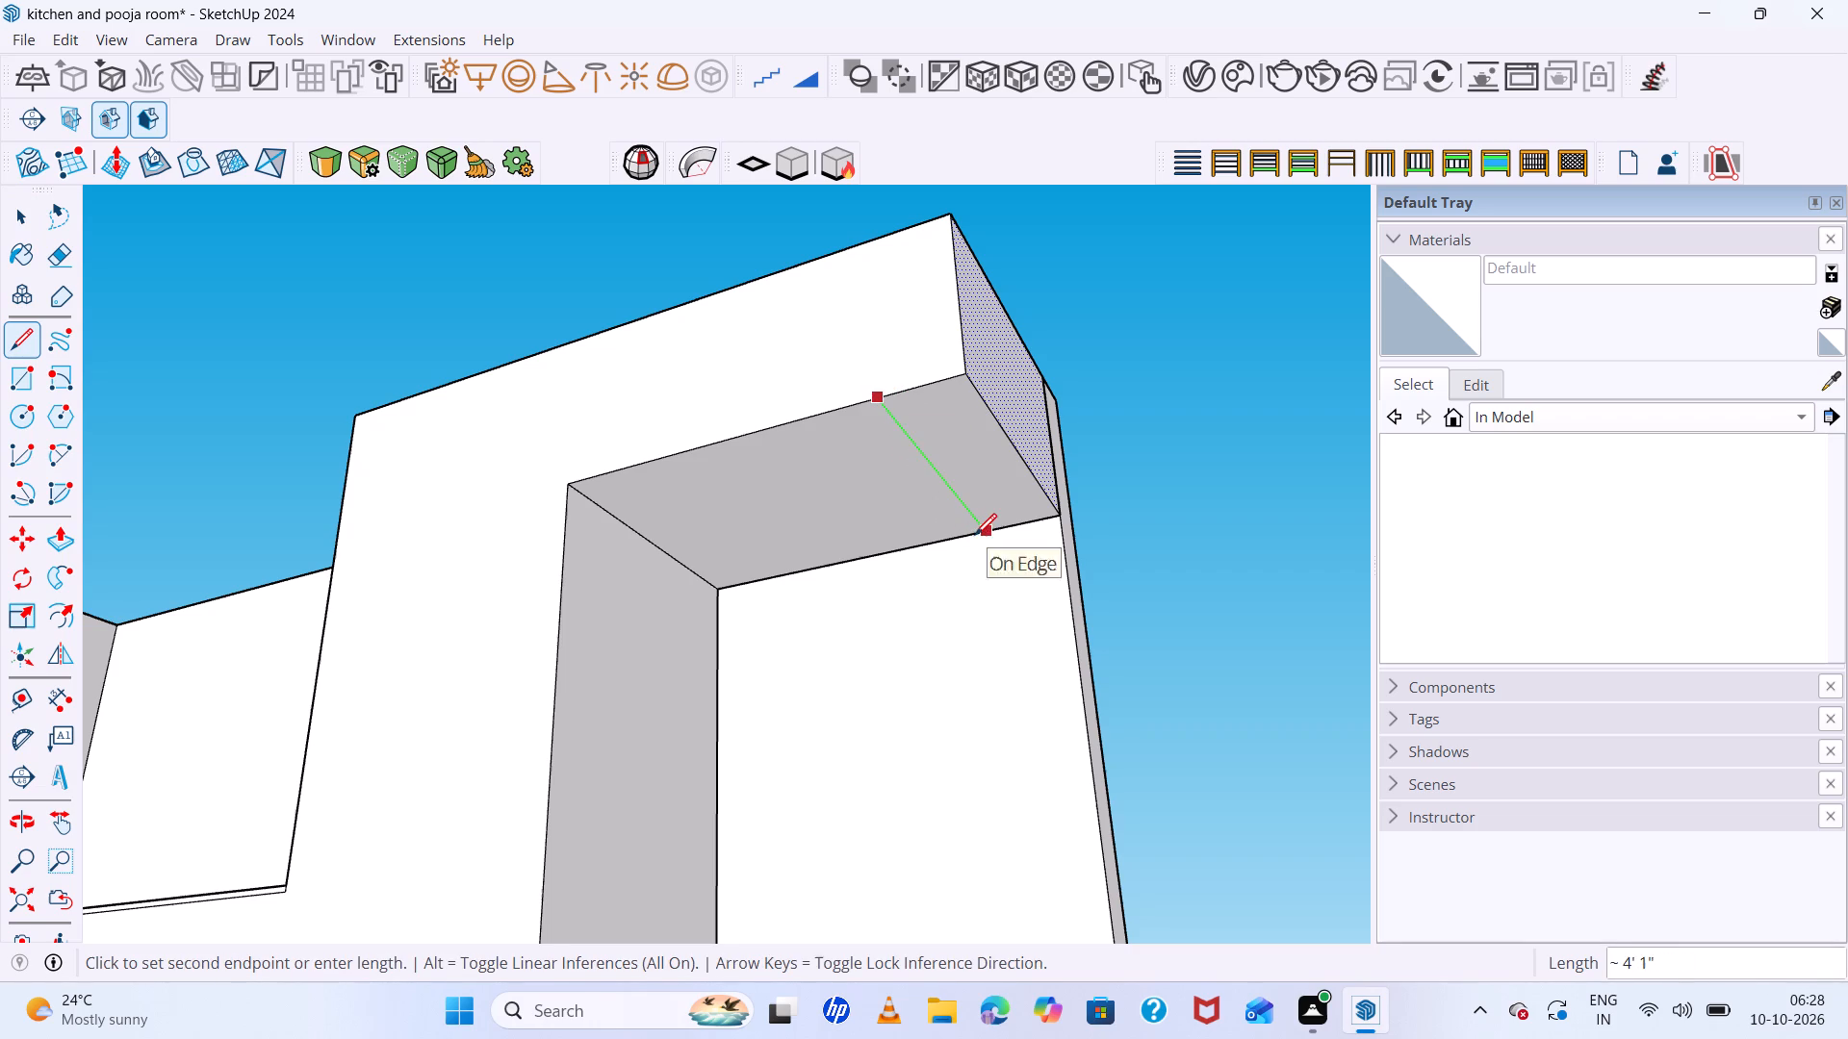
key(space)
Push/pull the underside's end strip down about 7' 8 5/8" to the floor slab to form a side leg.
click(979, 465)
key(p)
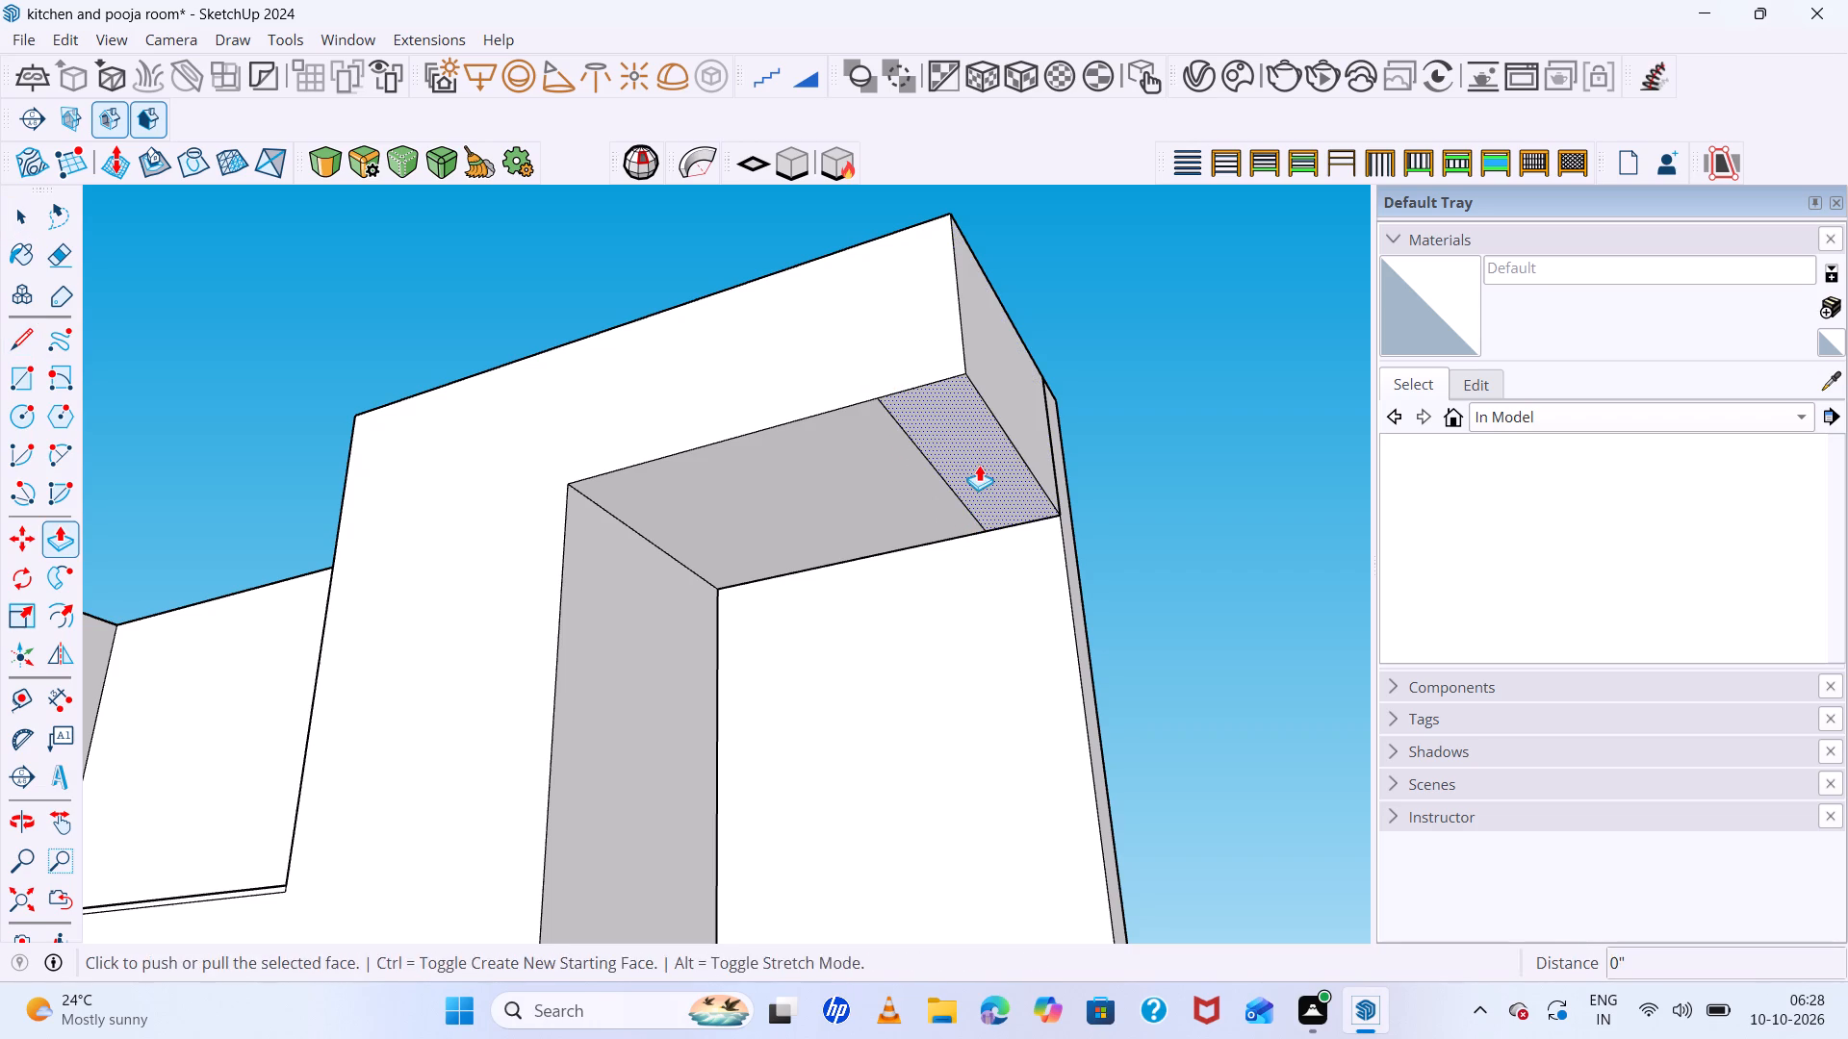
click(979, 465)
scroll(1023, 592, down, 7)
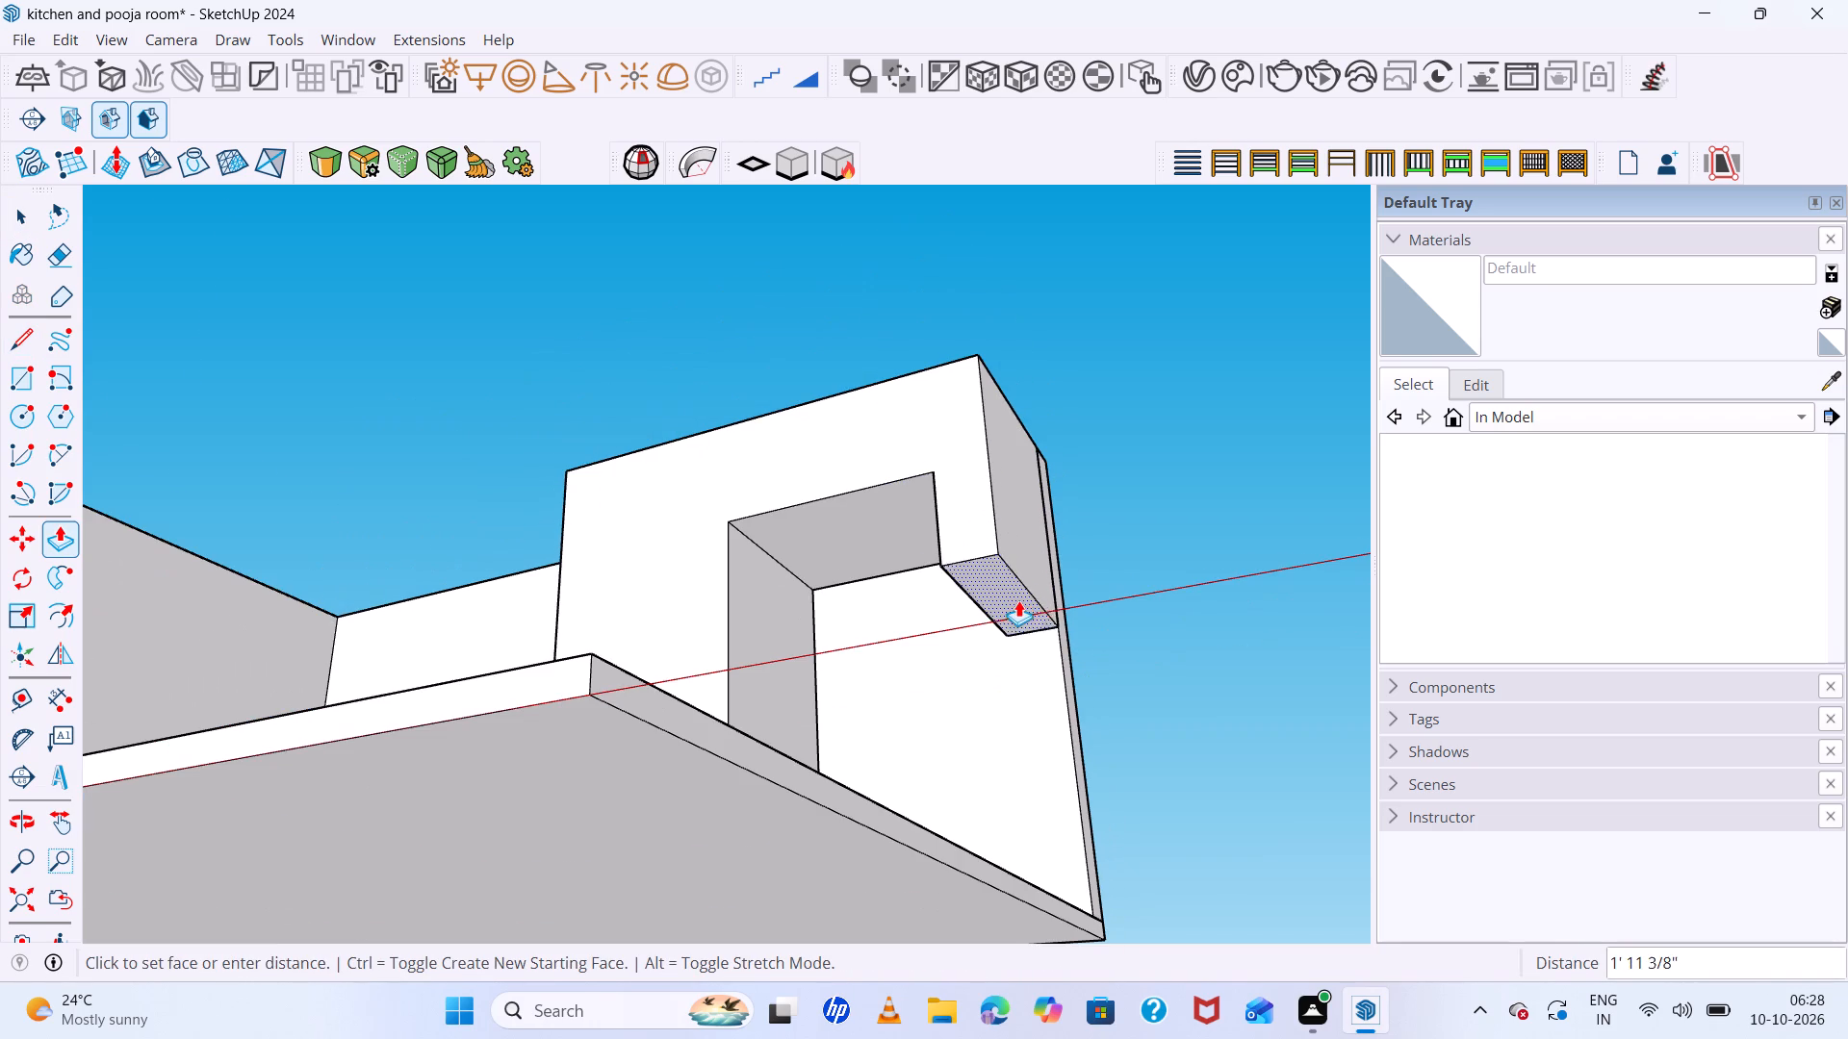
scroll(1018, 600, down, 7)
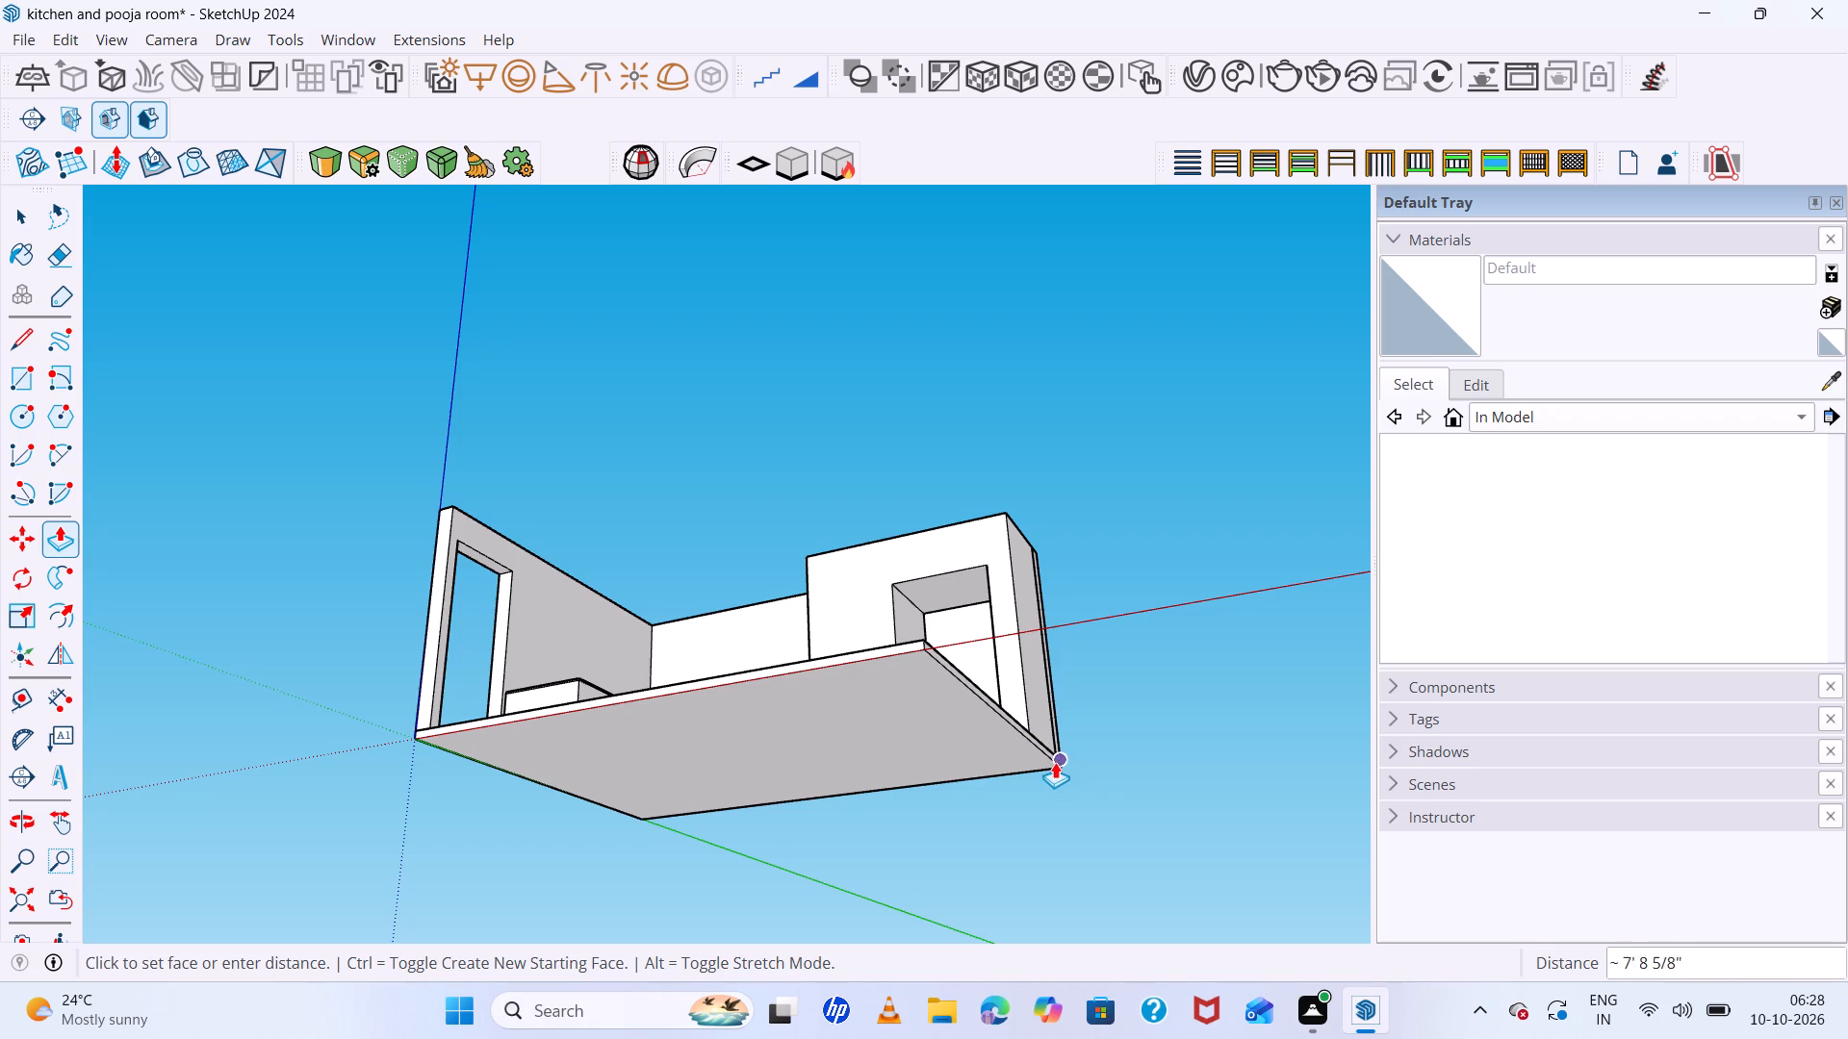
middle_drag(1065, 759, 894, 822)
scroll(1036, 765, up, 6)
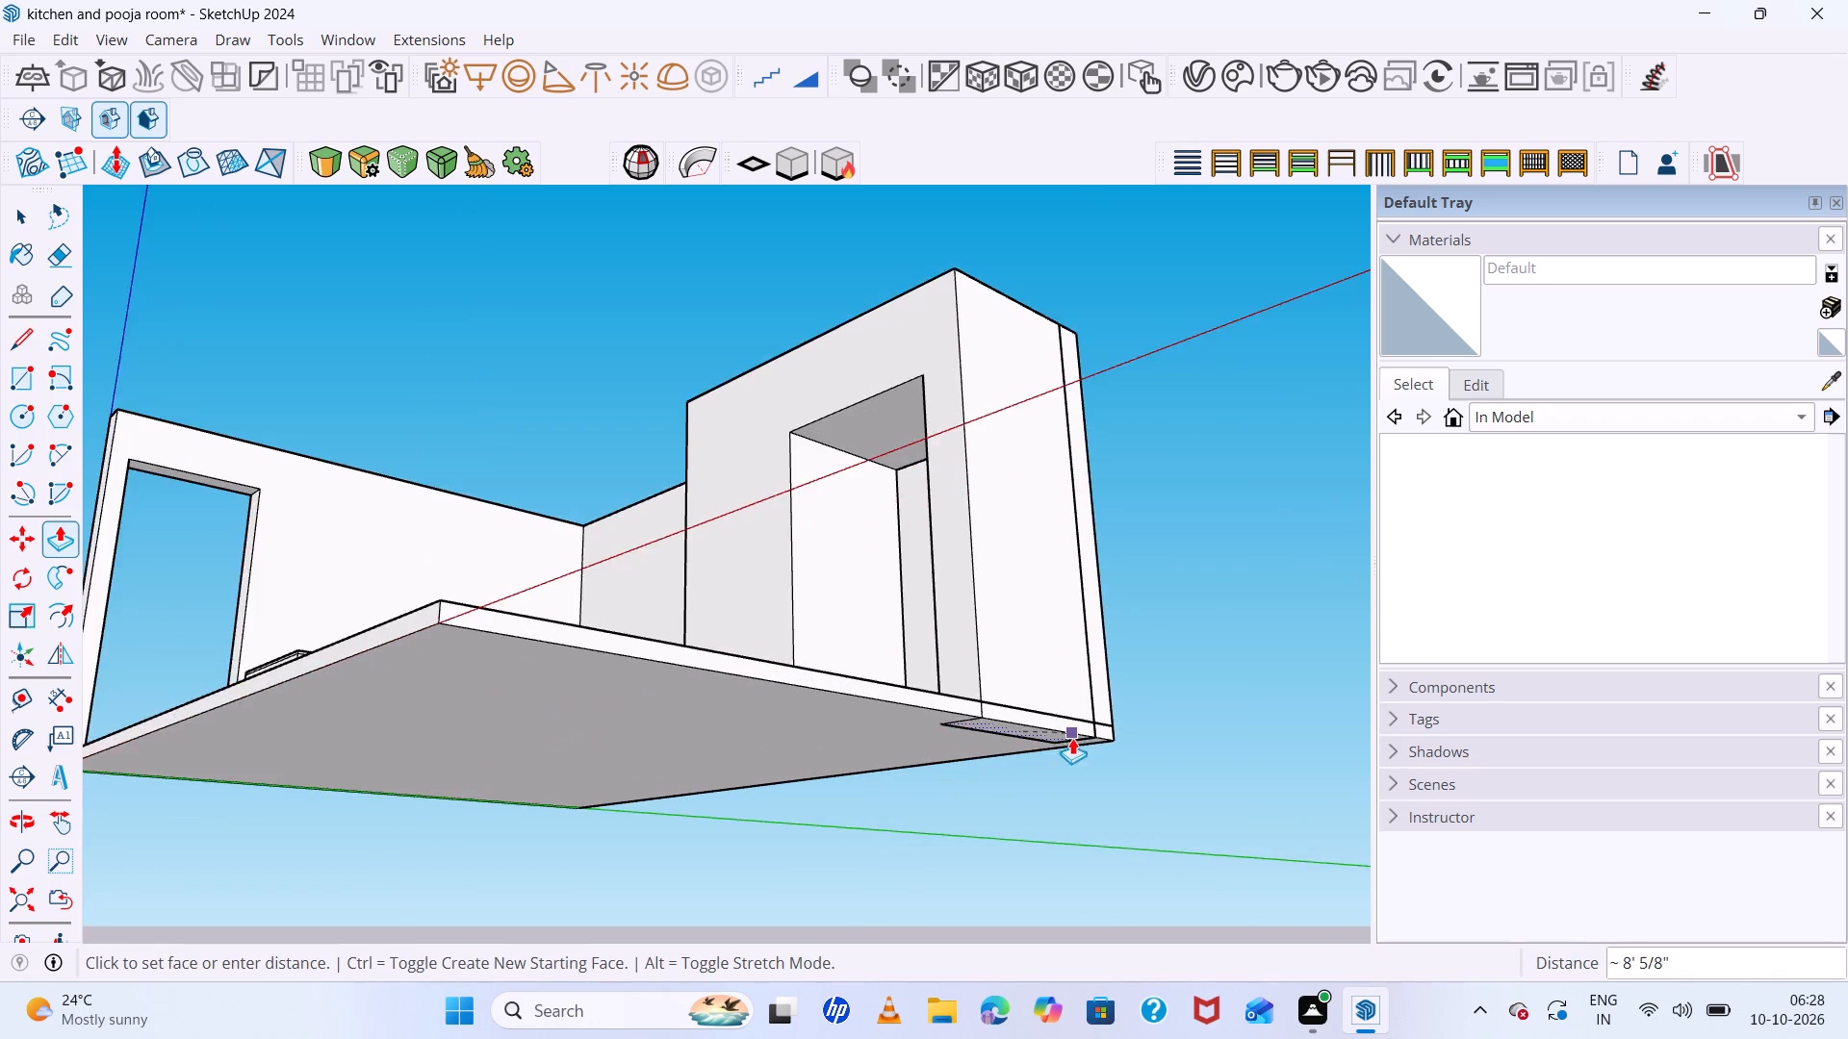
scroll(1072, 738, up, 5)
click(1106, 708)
Examine the overhead block and its side leg together with the counter and walls from several angles.
scroll(923, 581, down, 4)
middle_drag(928, 599, 951, 635)
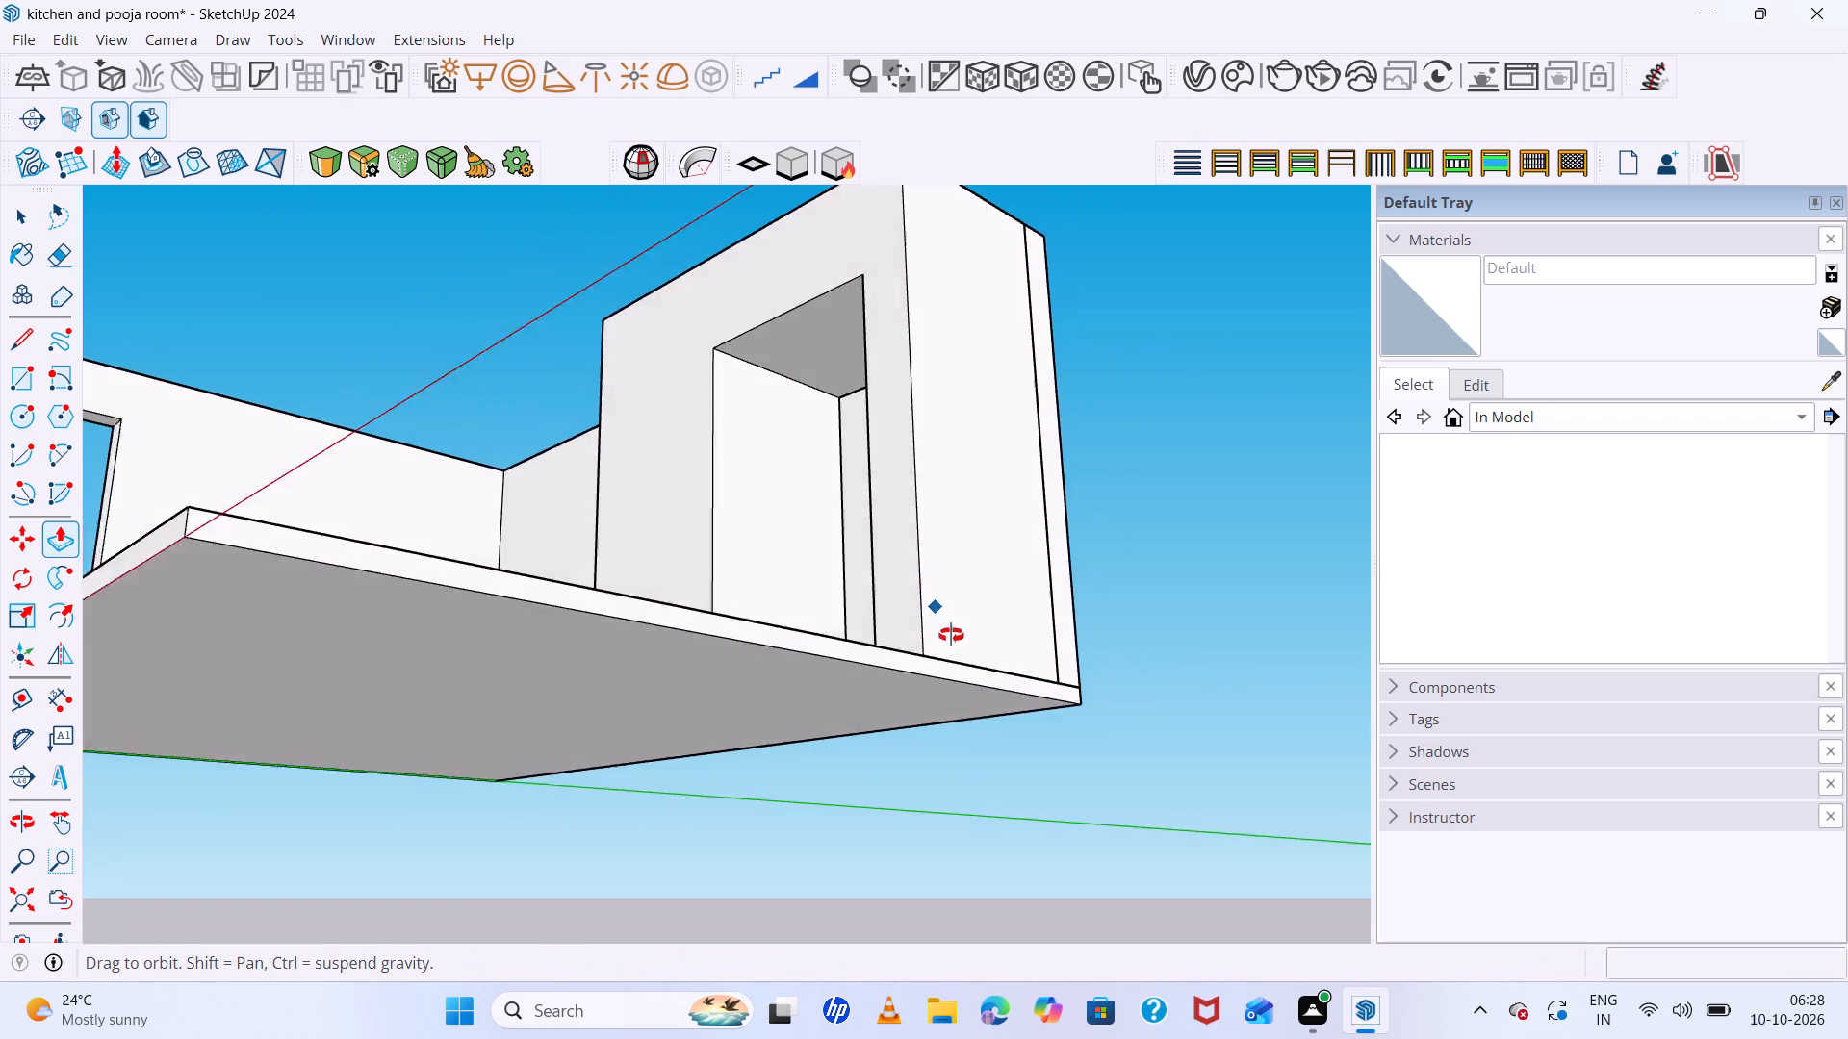
middle_drag(951, 635, 1079, 903)
scroll(302, 514, down, 8)
middle_drag(675, 561, 1063, 573)
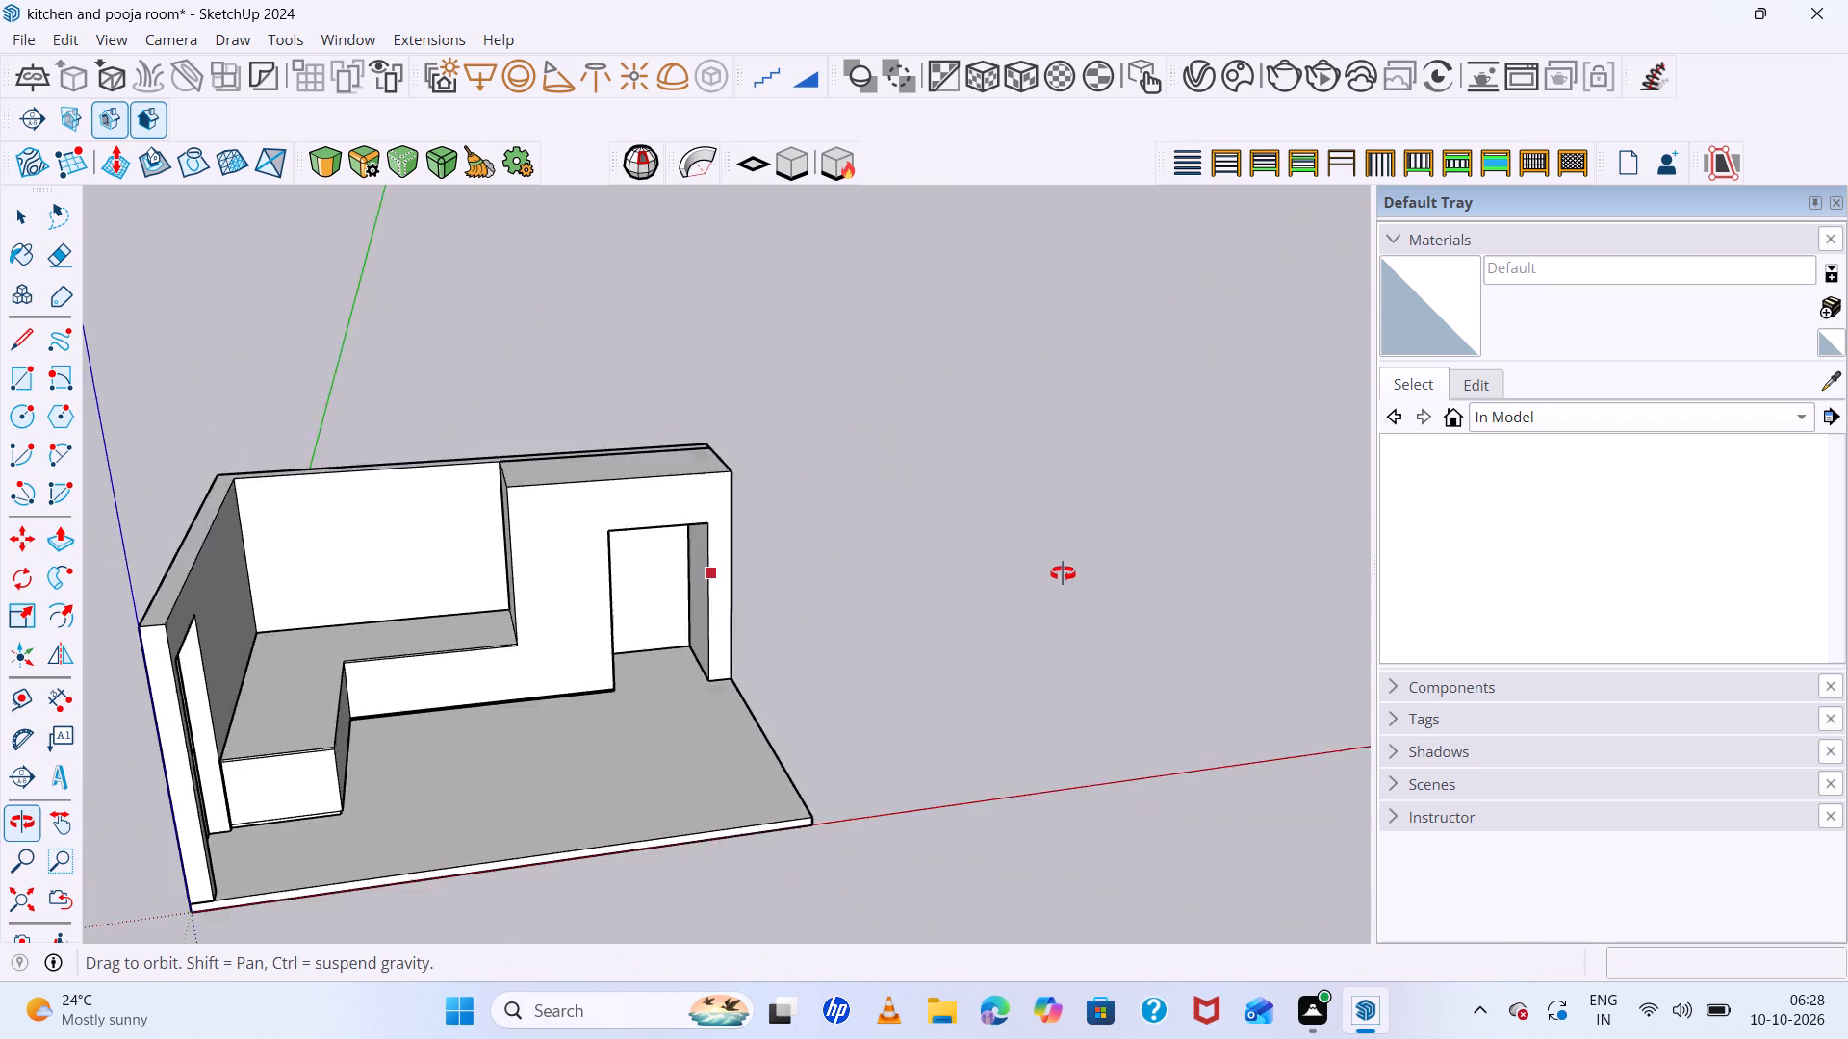
middle_drag(1063, 573, 1035, 431)
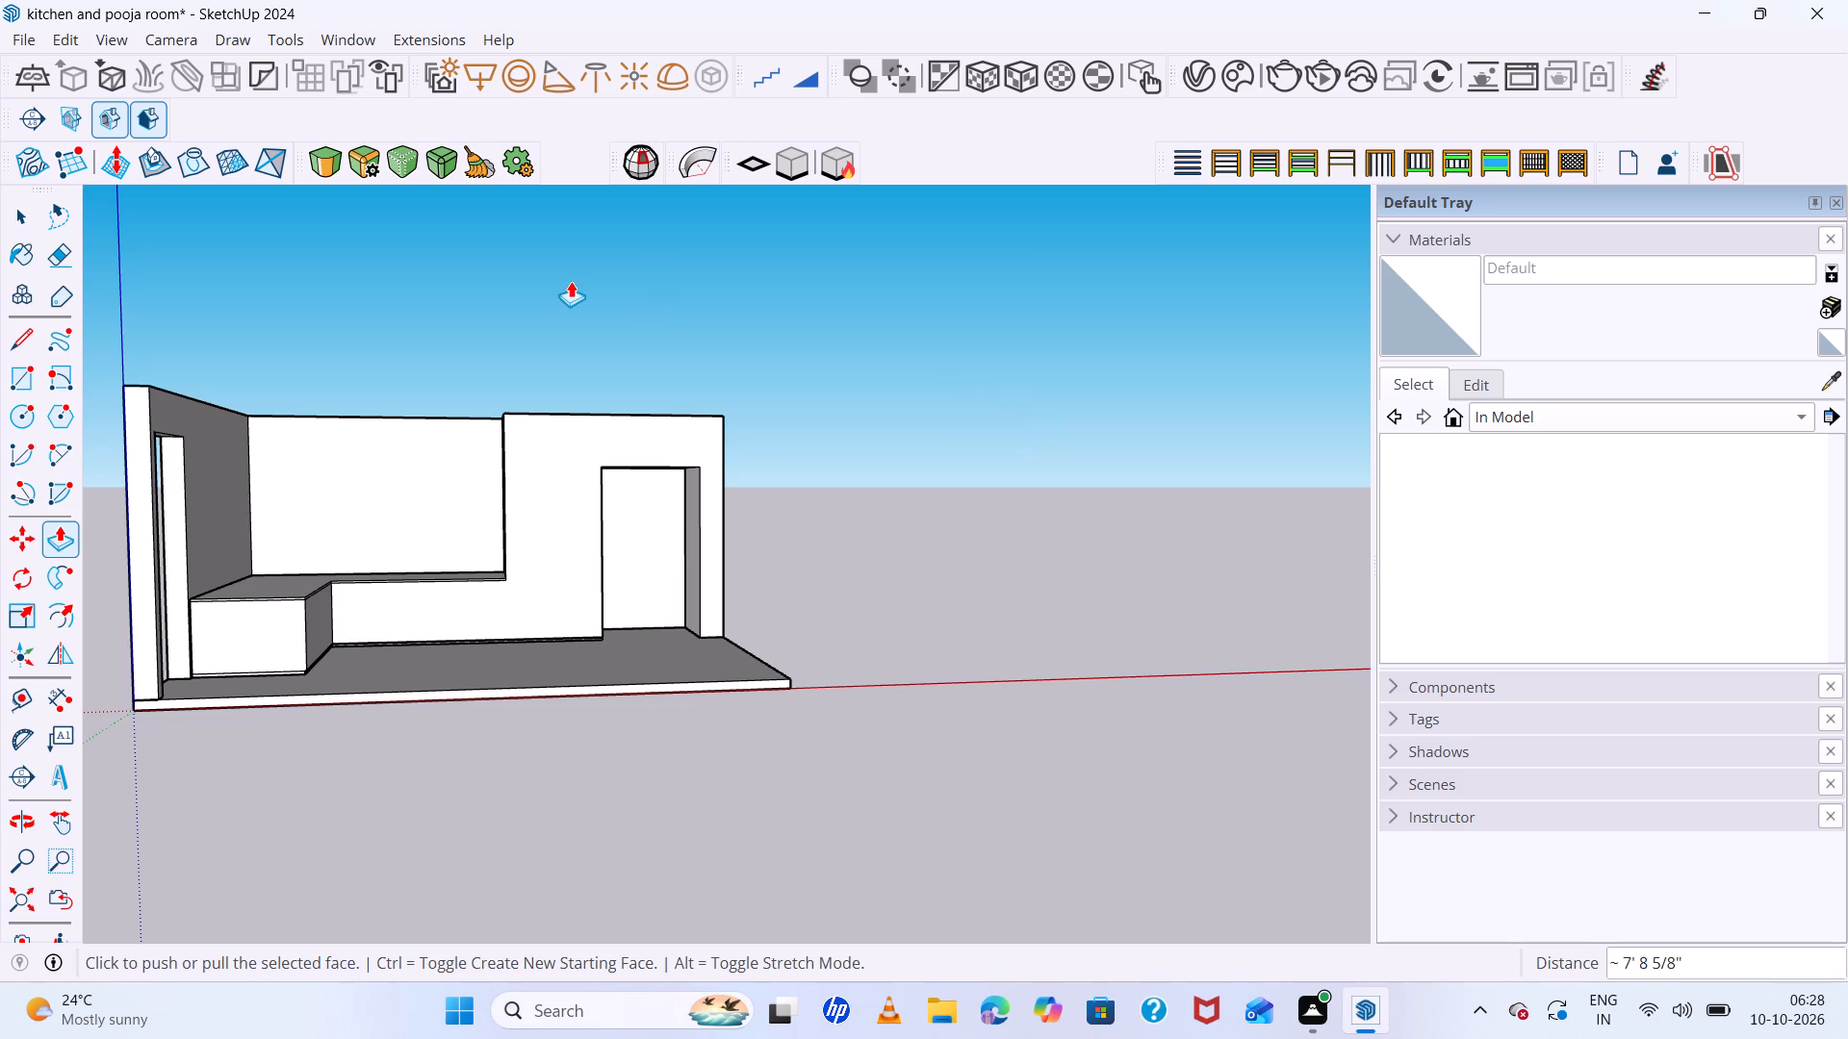
scroll(558, 286, up, 5)
middle_drag(665, 389, 459, 696)
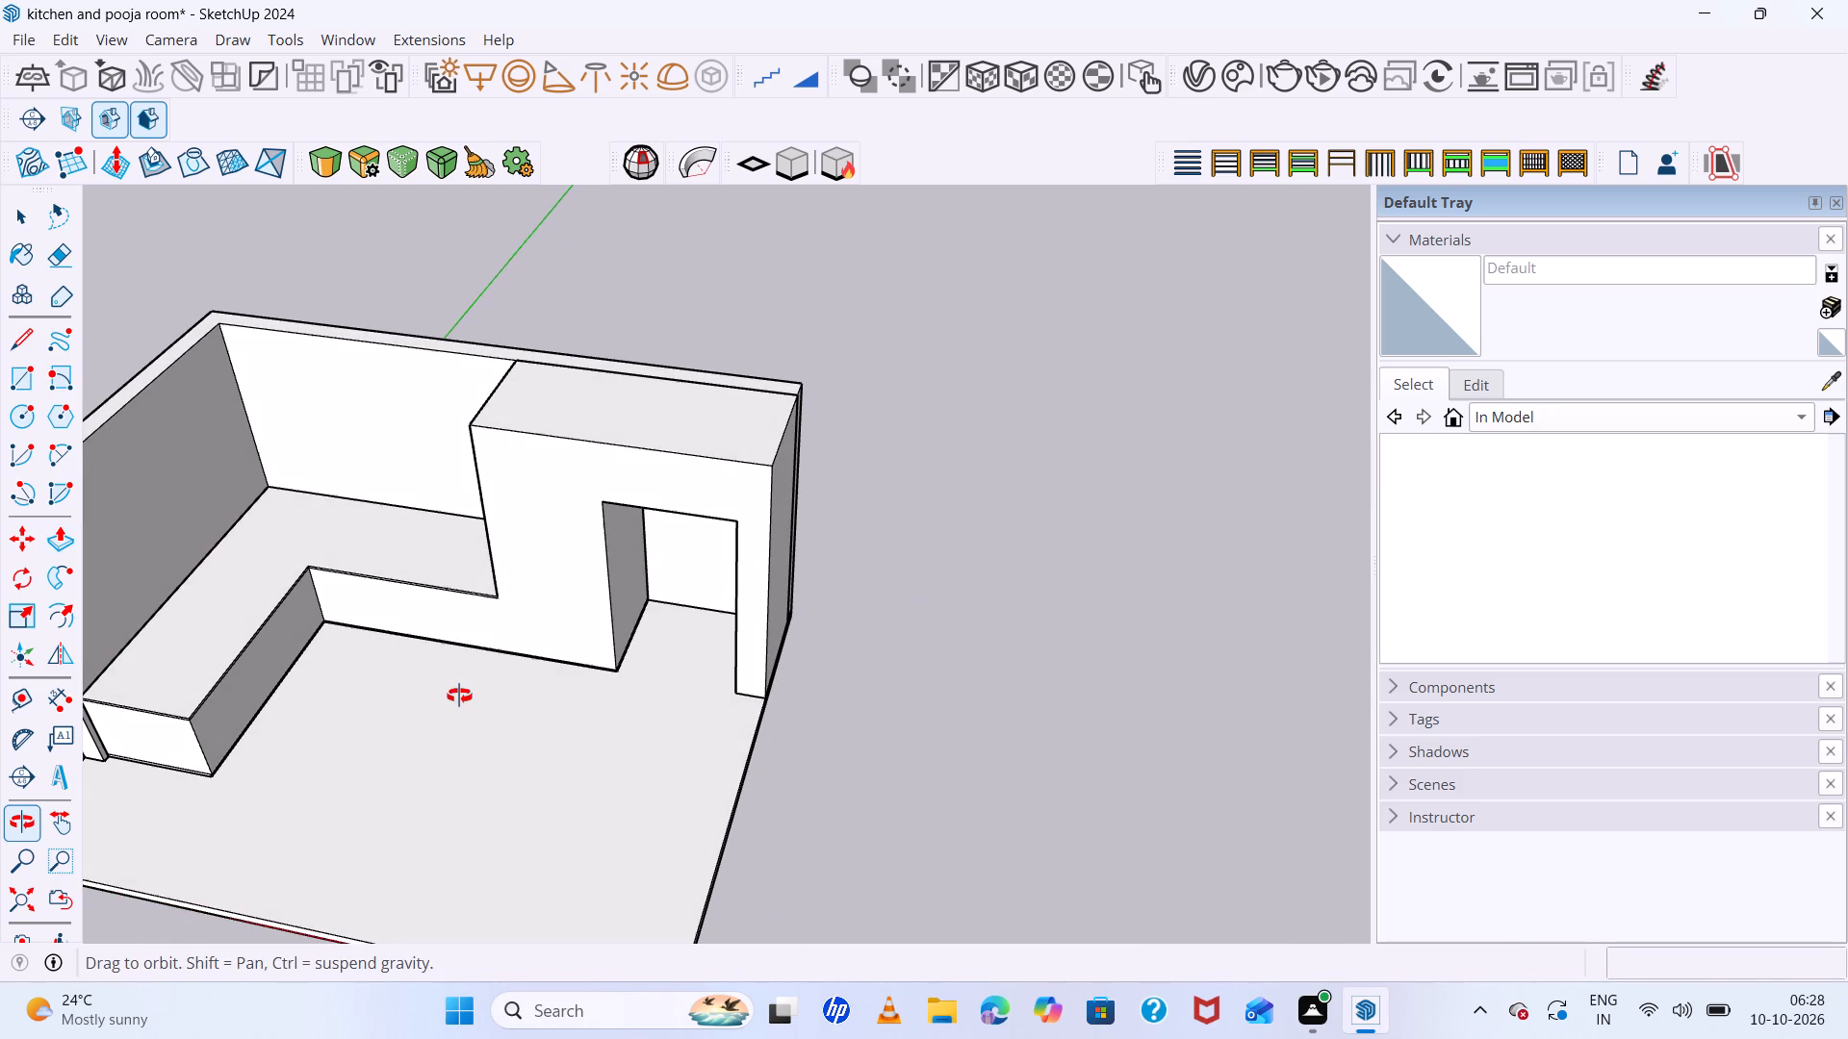
middle_drag(459, 696, 451, 584)
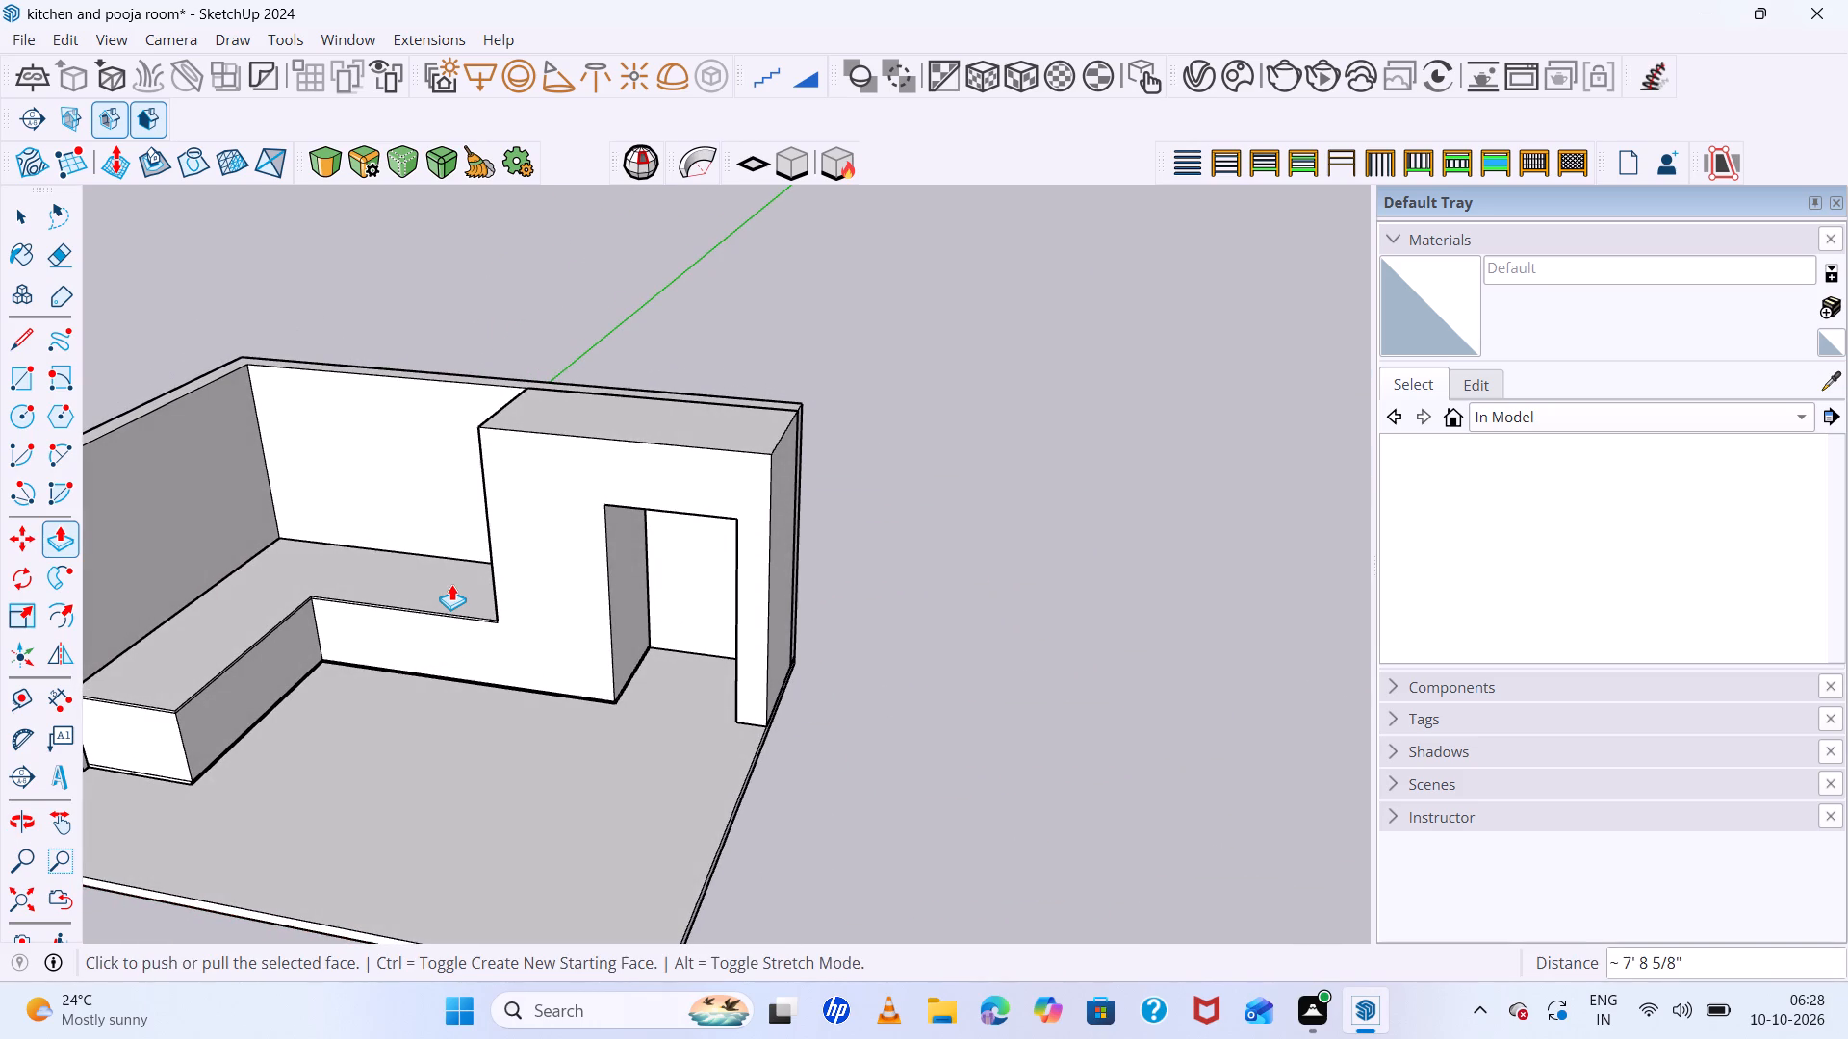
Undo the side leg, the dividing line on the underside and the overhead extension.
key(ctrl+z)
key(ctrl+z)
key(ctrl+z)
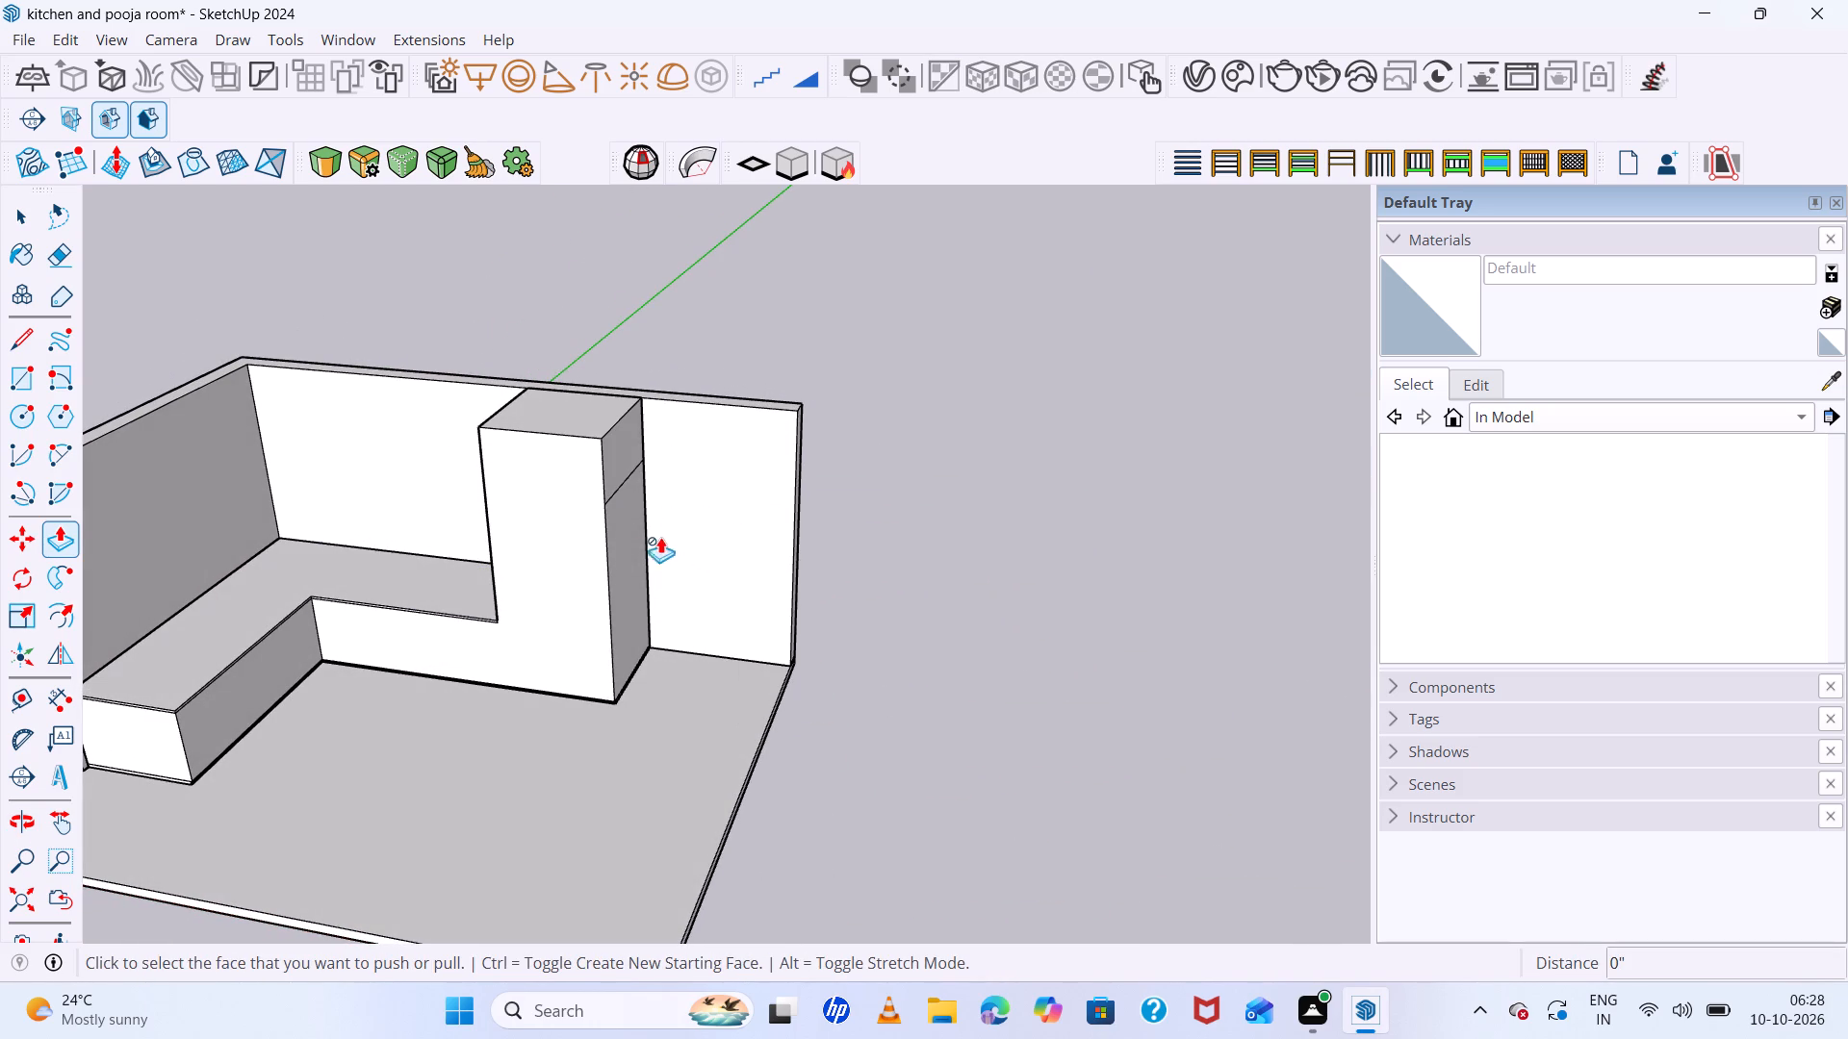
Push/pull the upper side face as a new starting face about 5' 5 7/8" to the back wall's end, forming a separate overhead block.
click(616, 441)
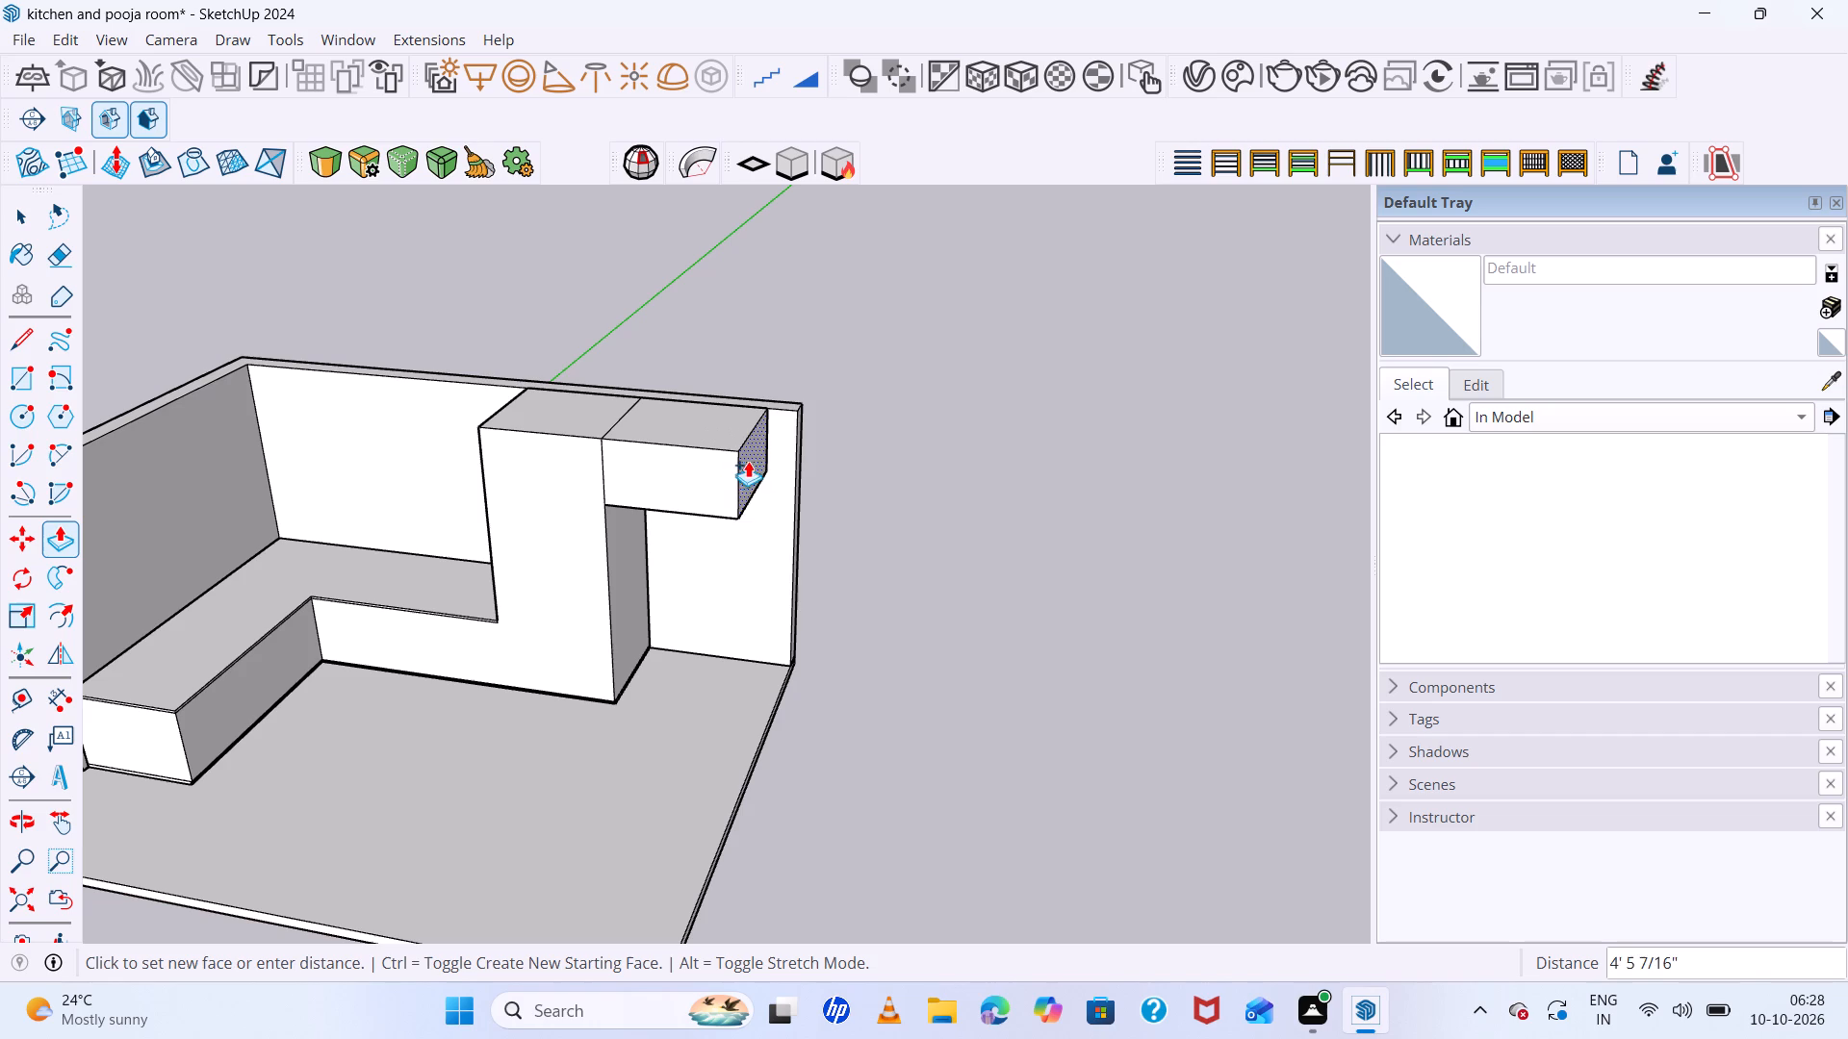
middle_drag(808, 422, 652, 393)
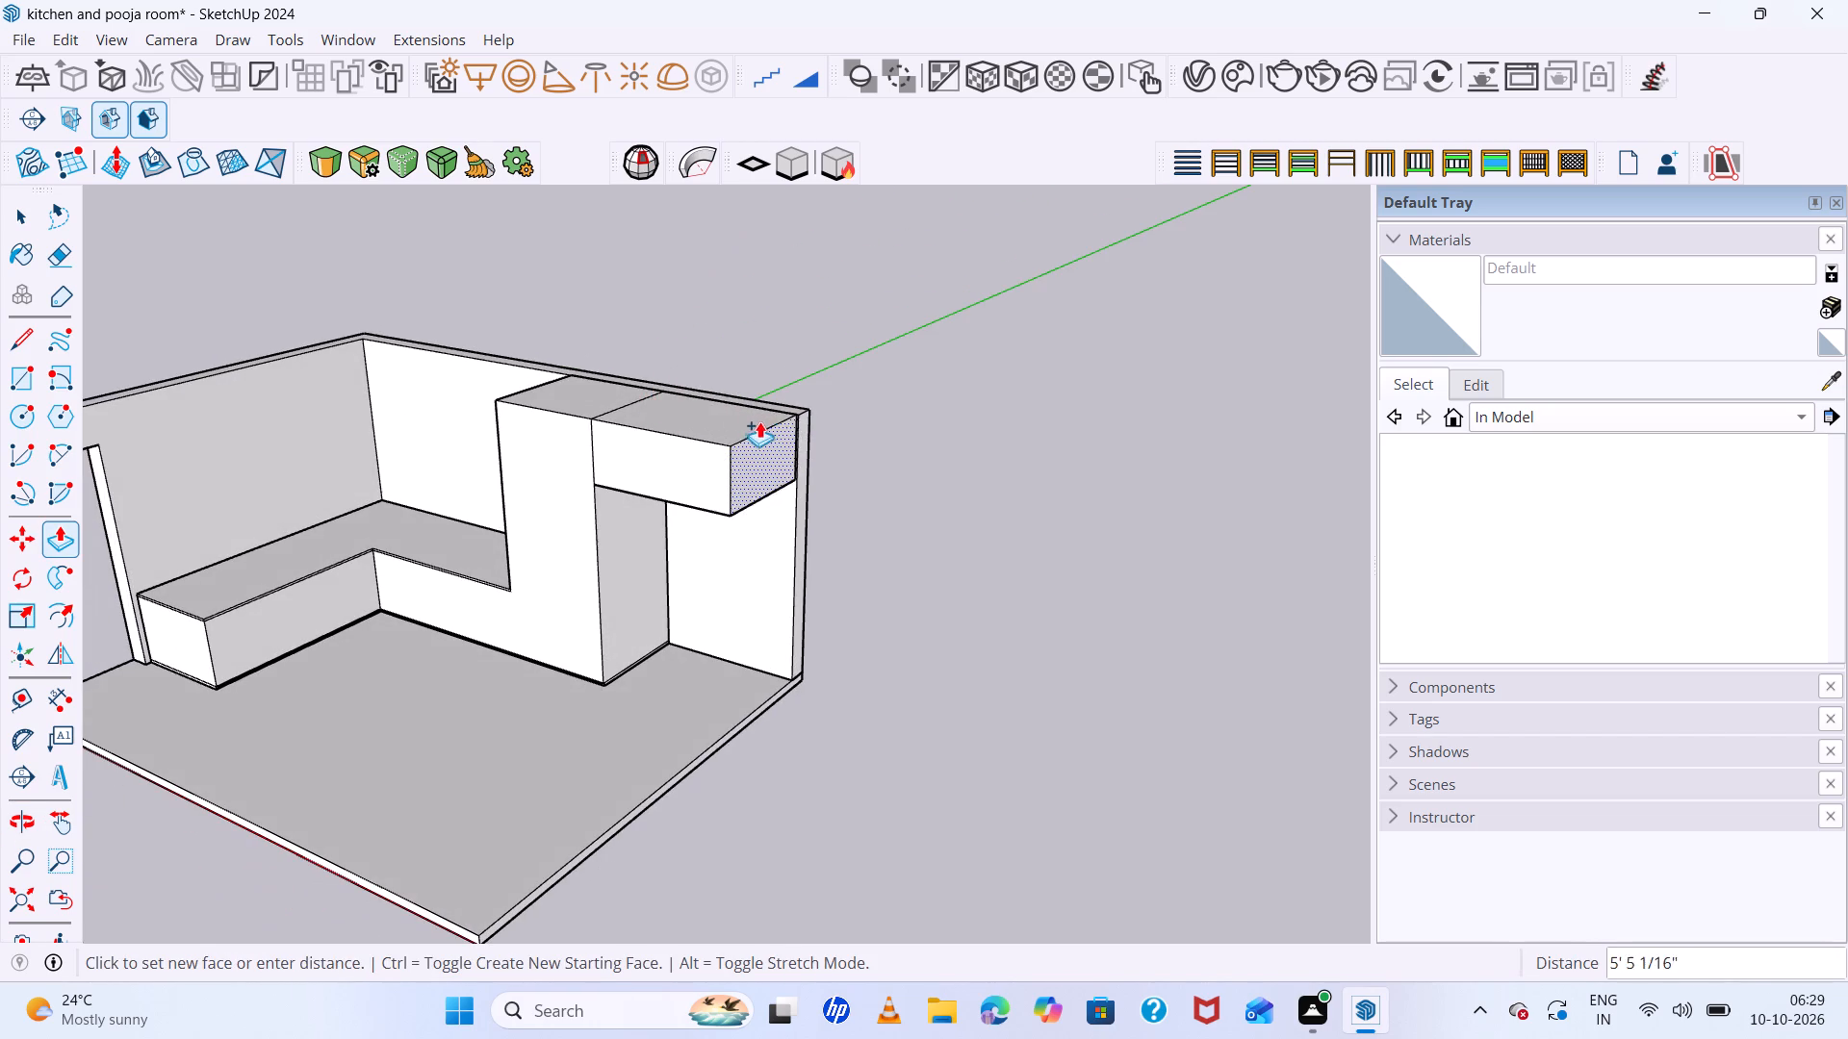
click(803, 553)
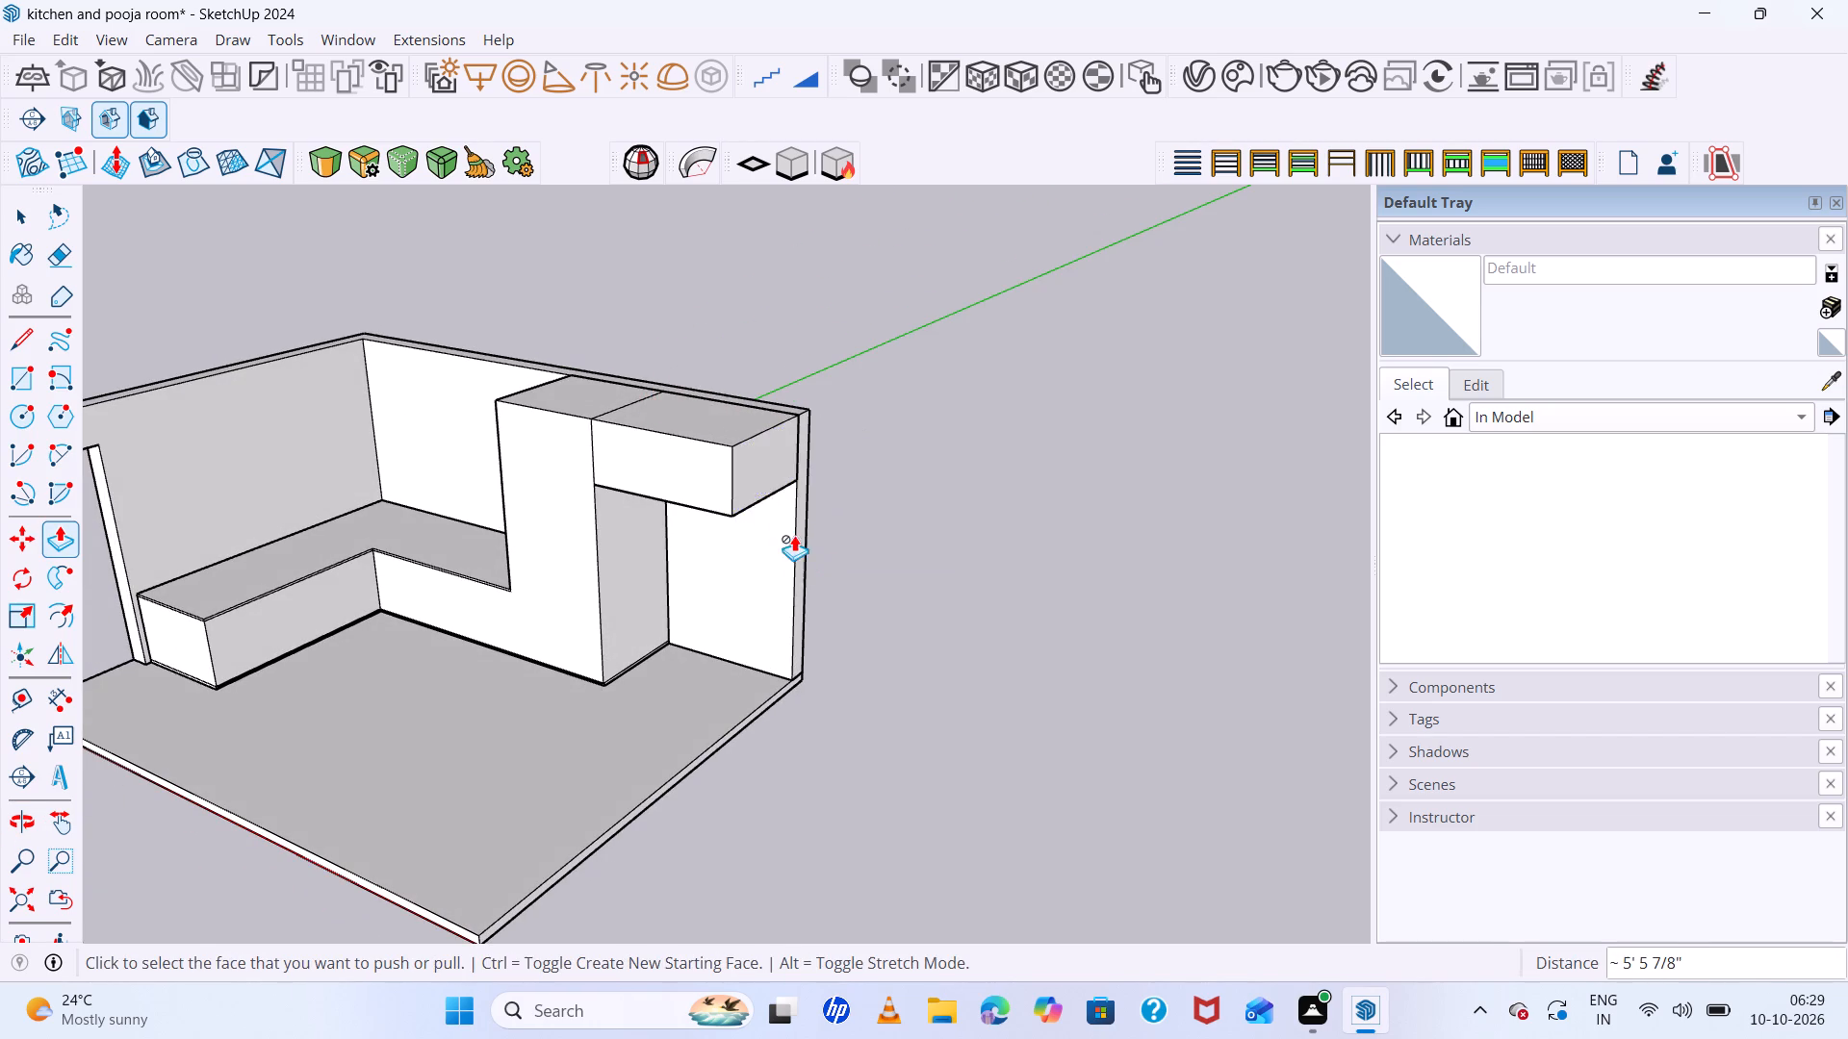
Draw a line from front to back across the overhead block's underside, marking off a strip at its outer end.
middle_drag(763, 447, 830, 317)
scroll(791, 417, up, 7)
middle_drag(803, 506, 852, 330)
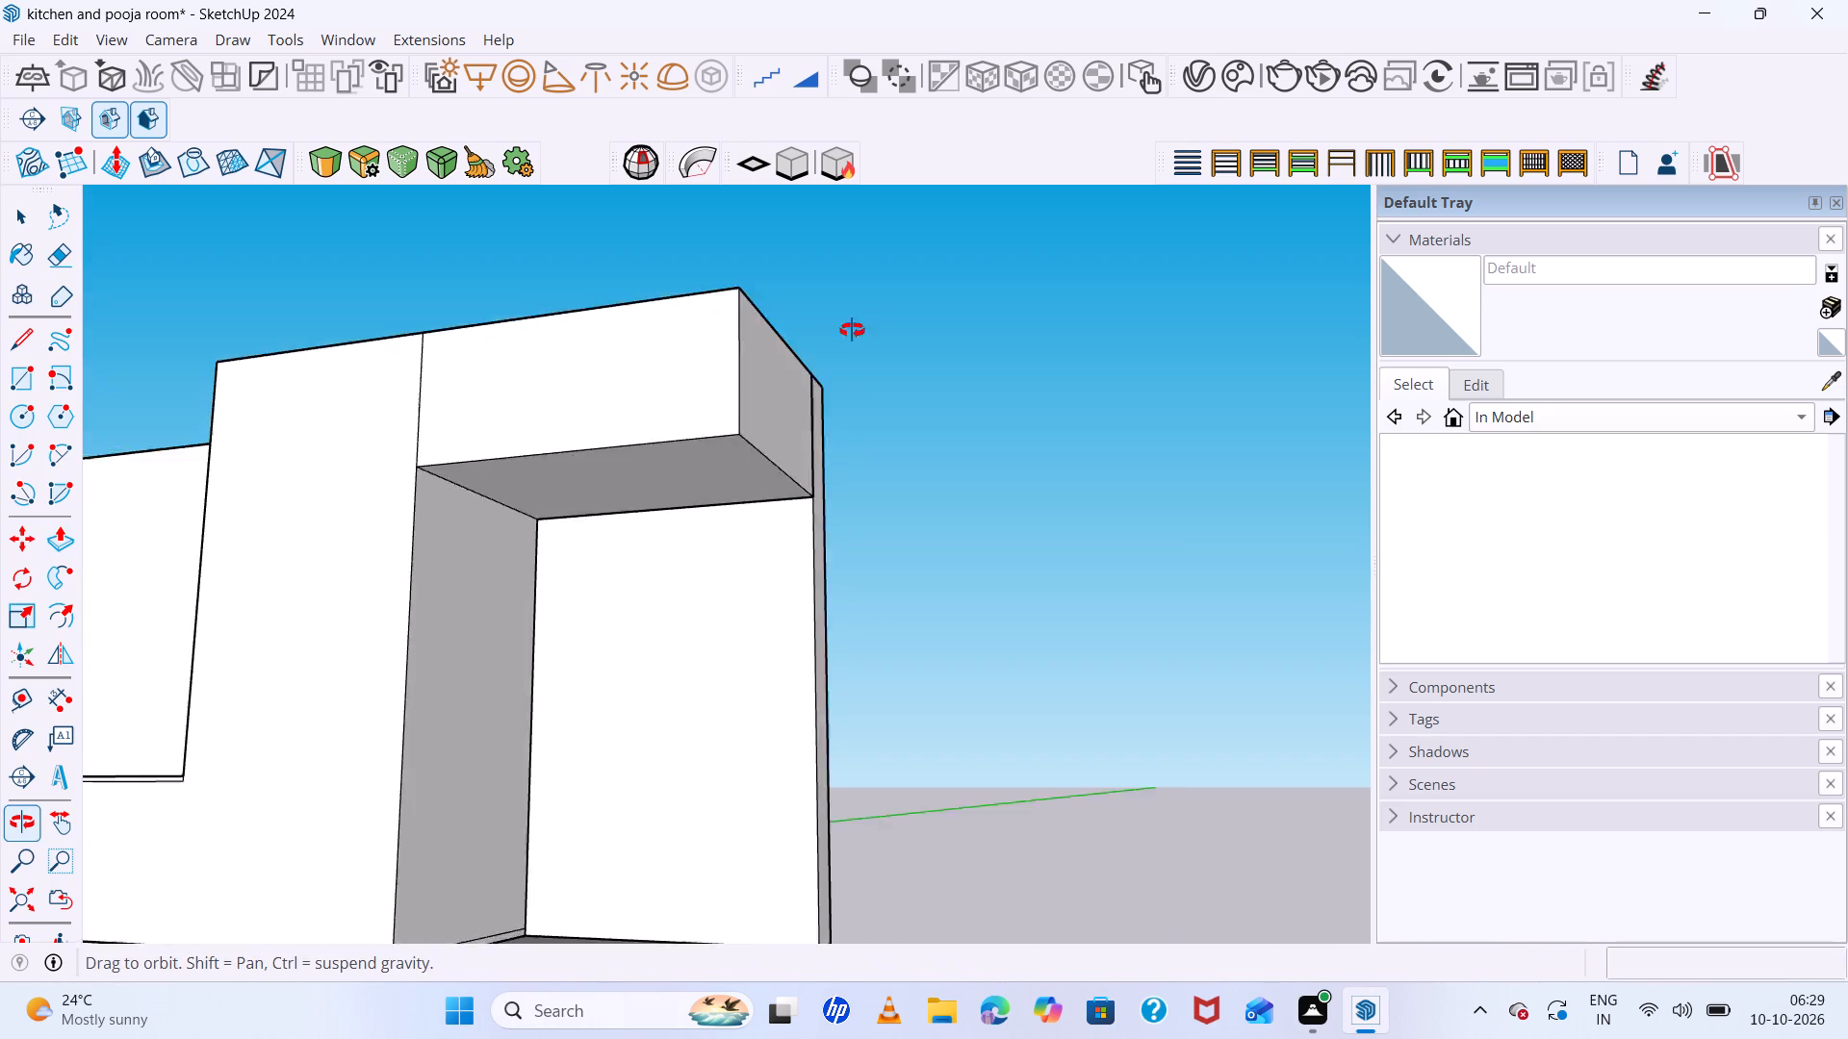
middle_drag(852, 330, 860, 277)
scroll(775, 456, up, 4)
middle_drag(763, 461, 787, 396)
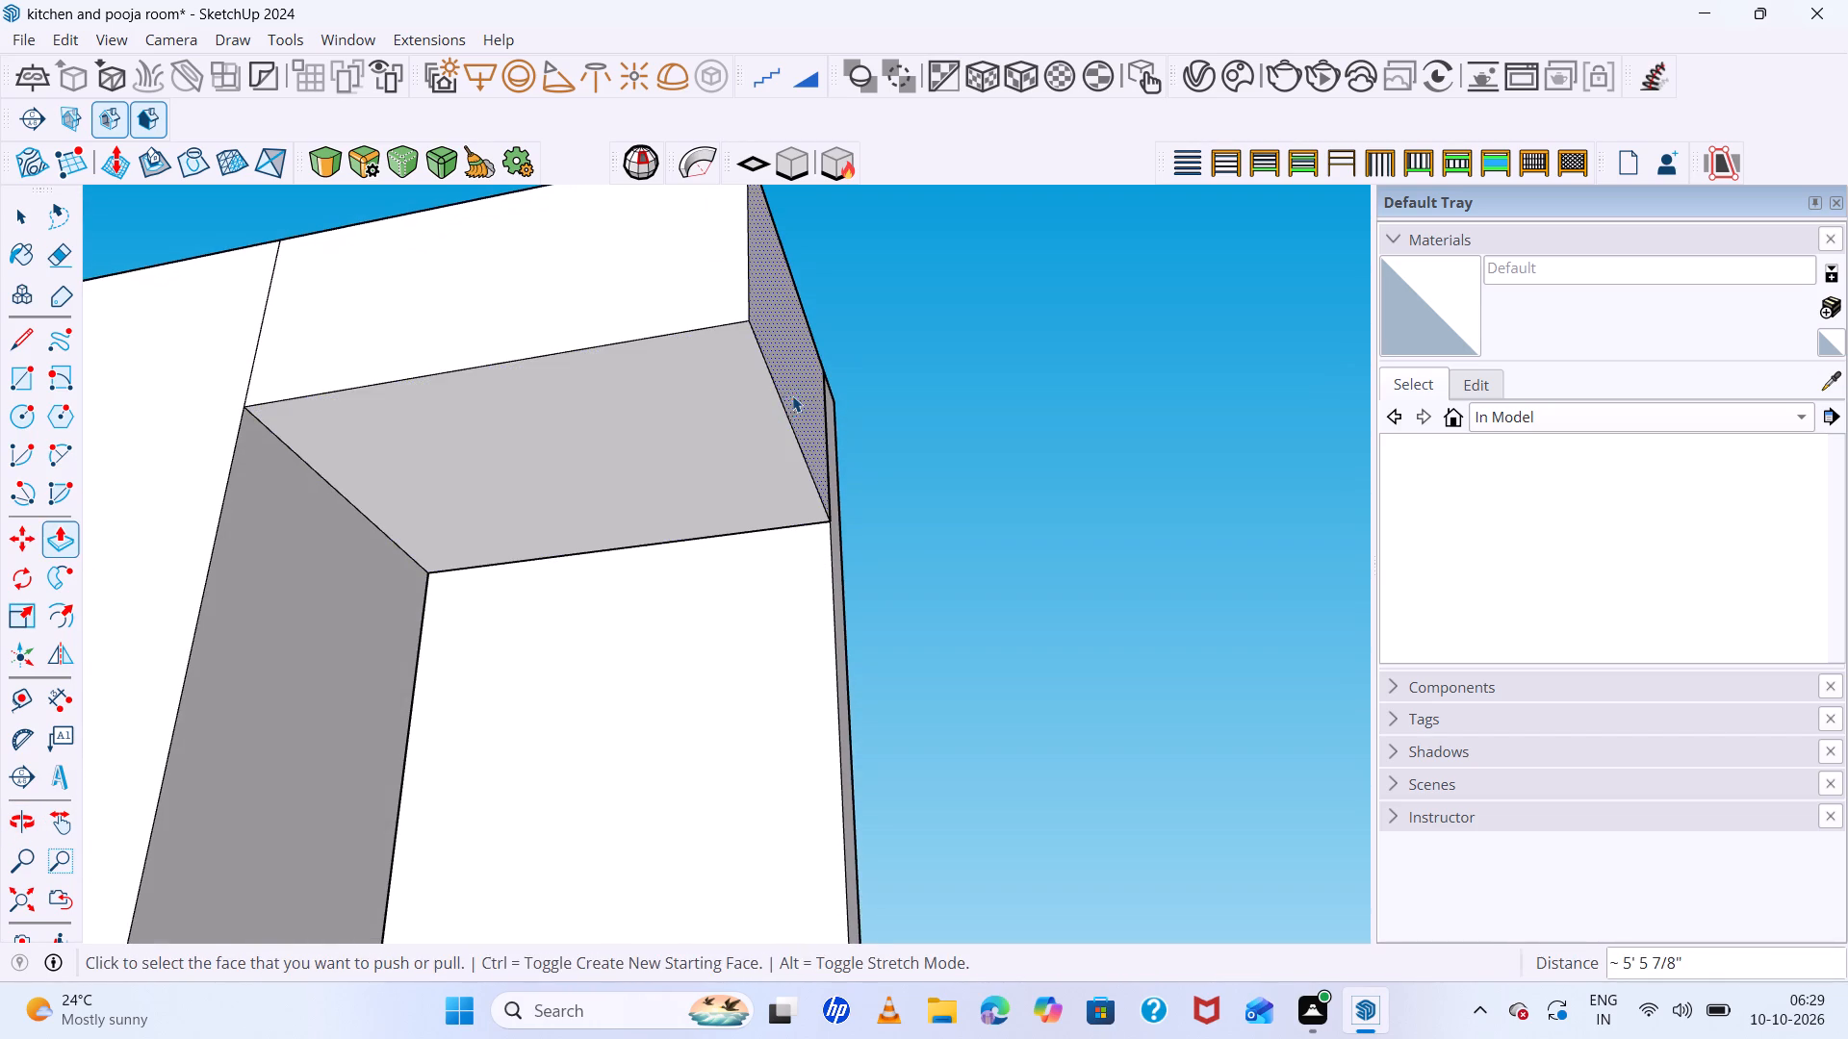
key(space)
text(l)
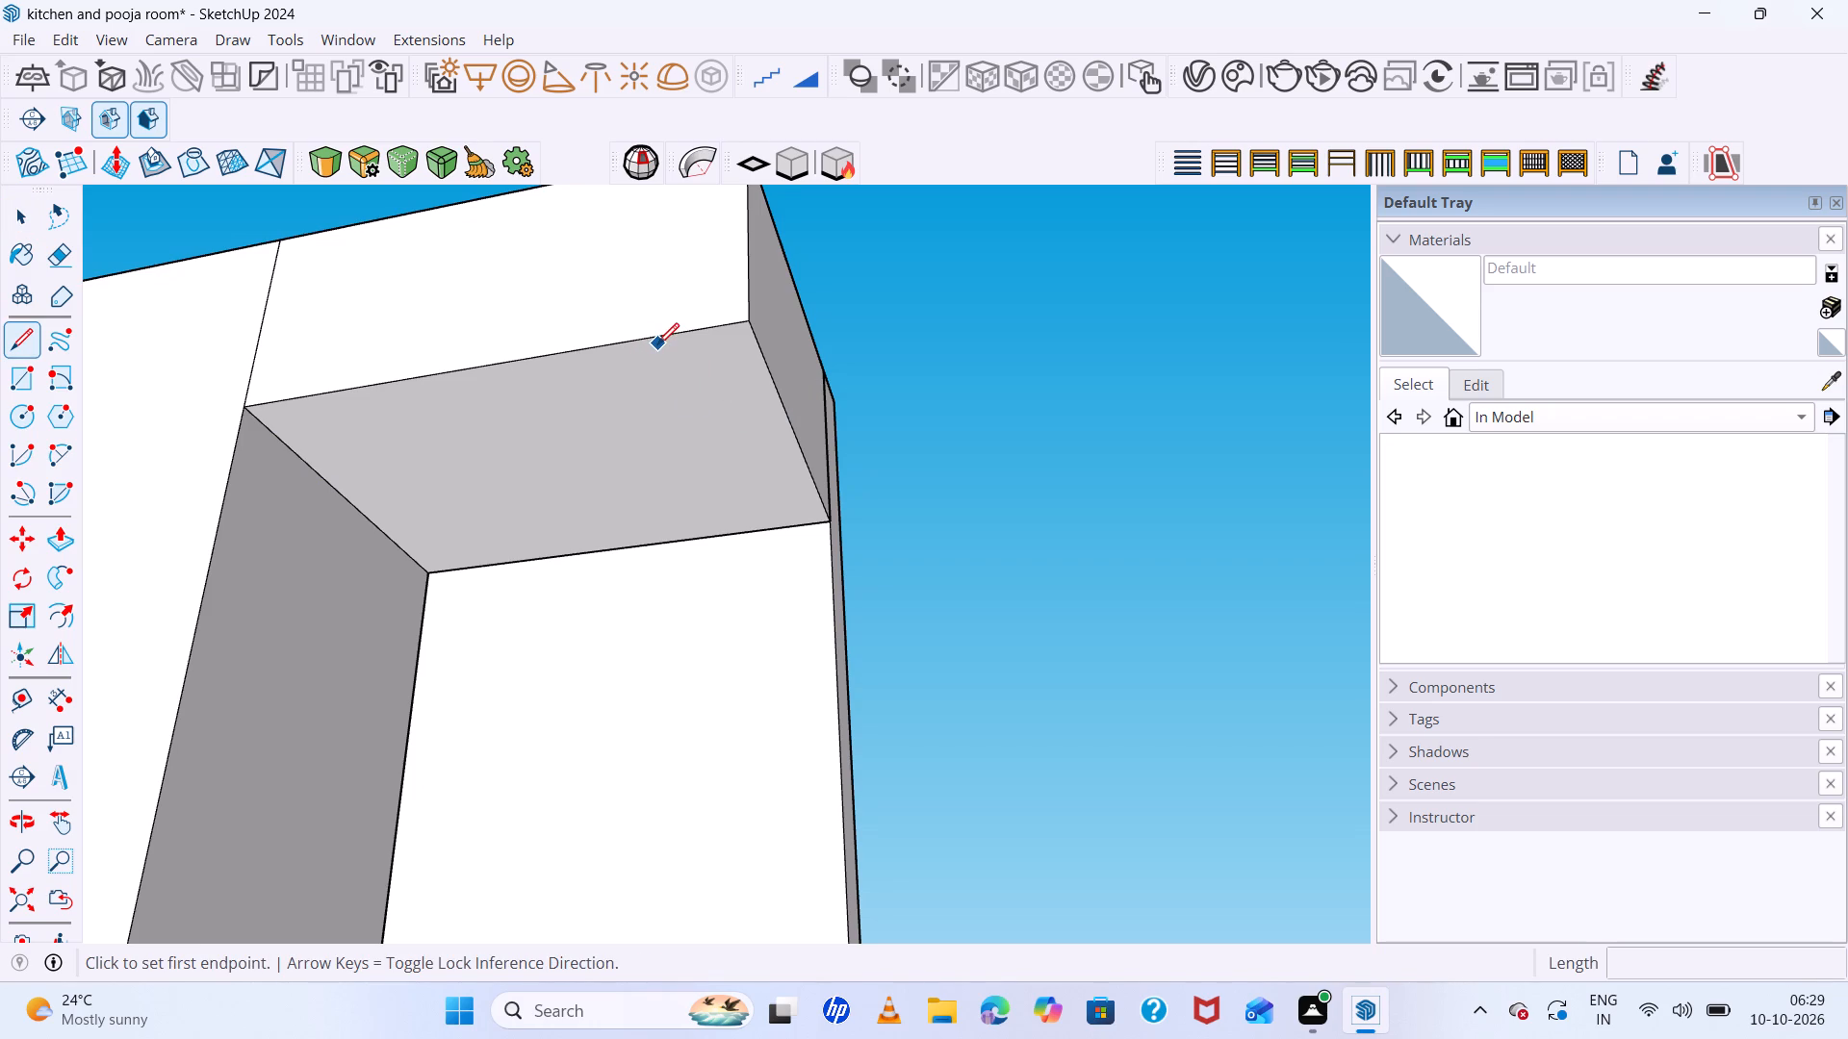
click(648, 344)
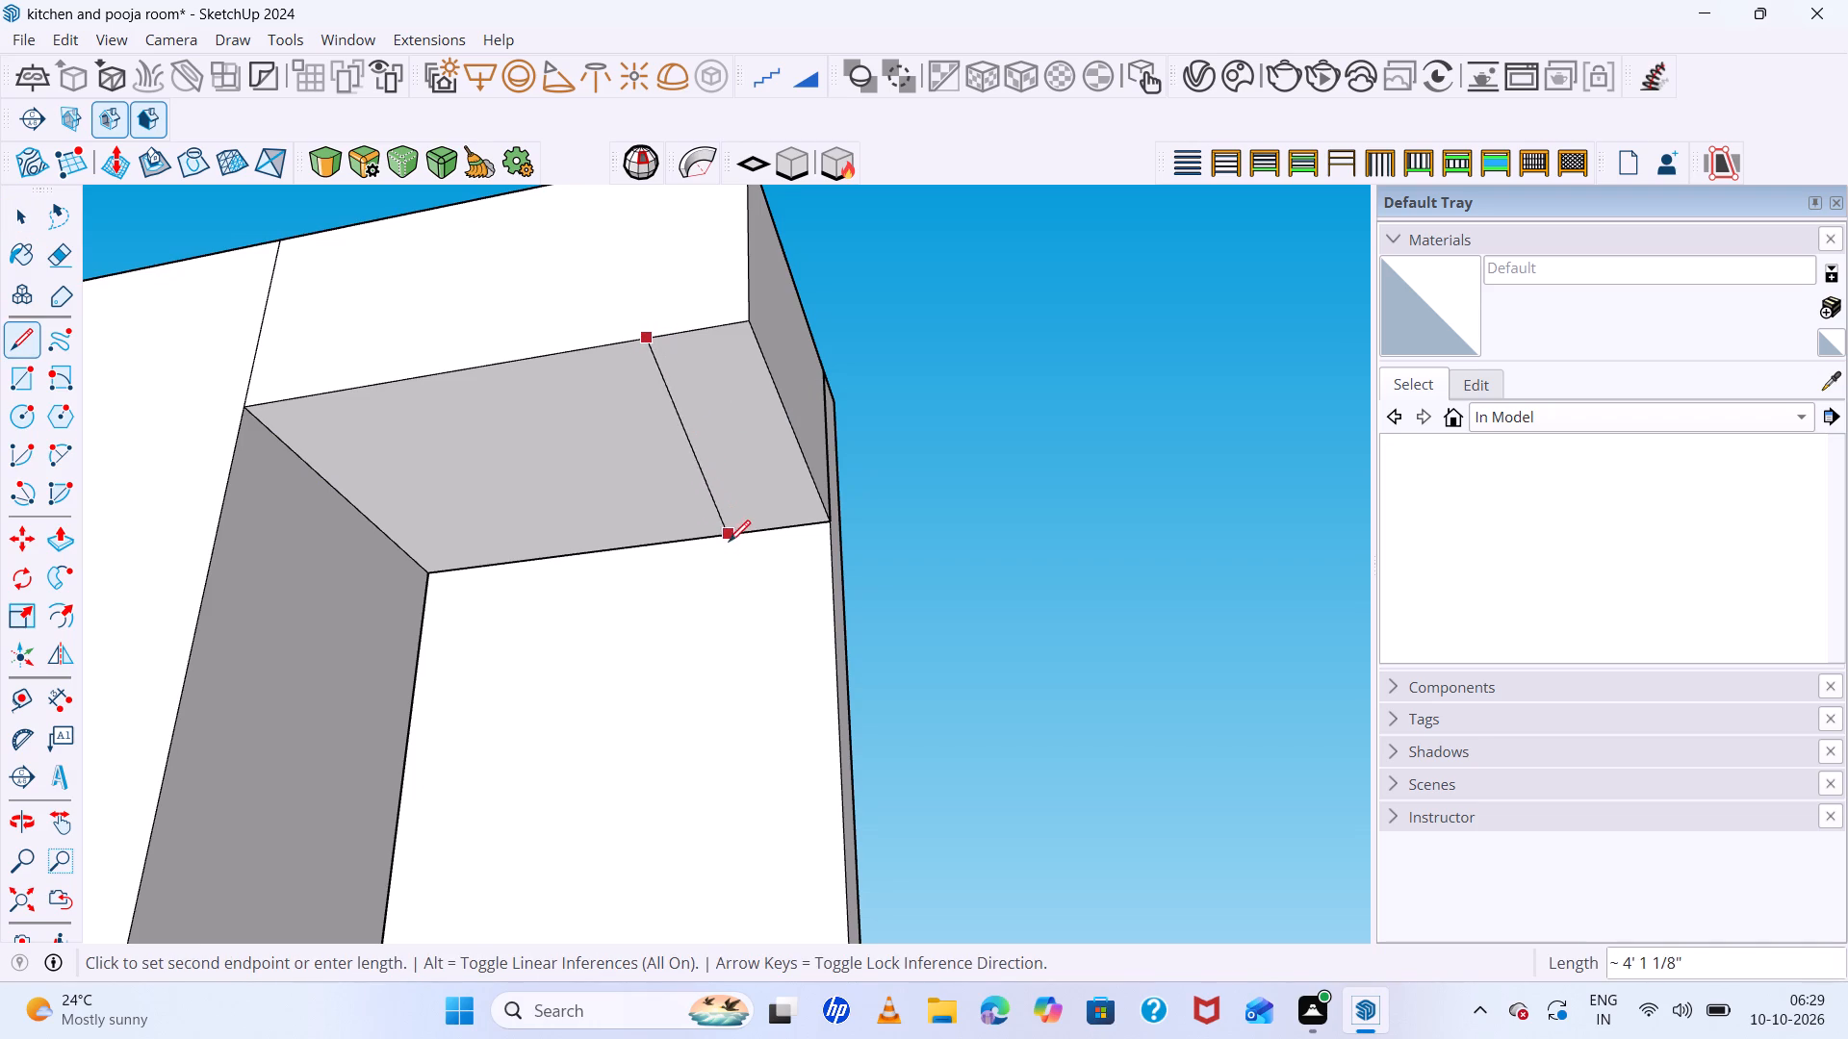
click(739, 537)
Push/pull the underside's end strip down about 7' 8 5/8" to the floor slab to form a side leg.
key(space)
click(736, 417)
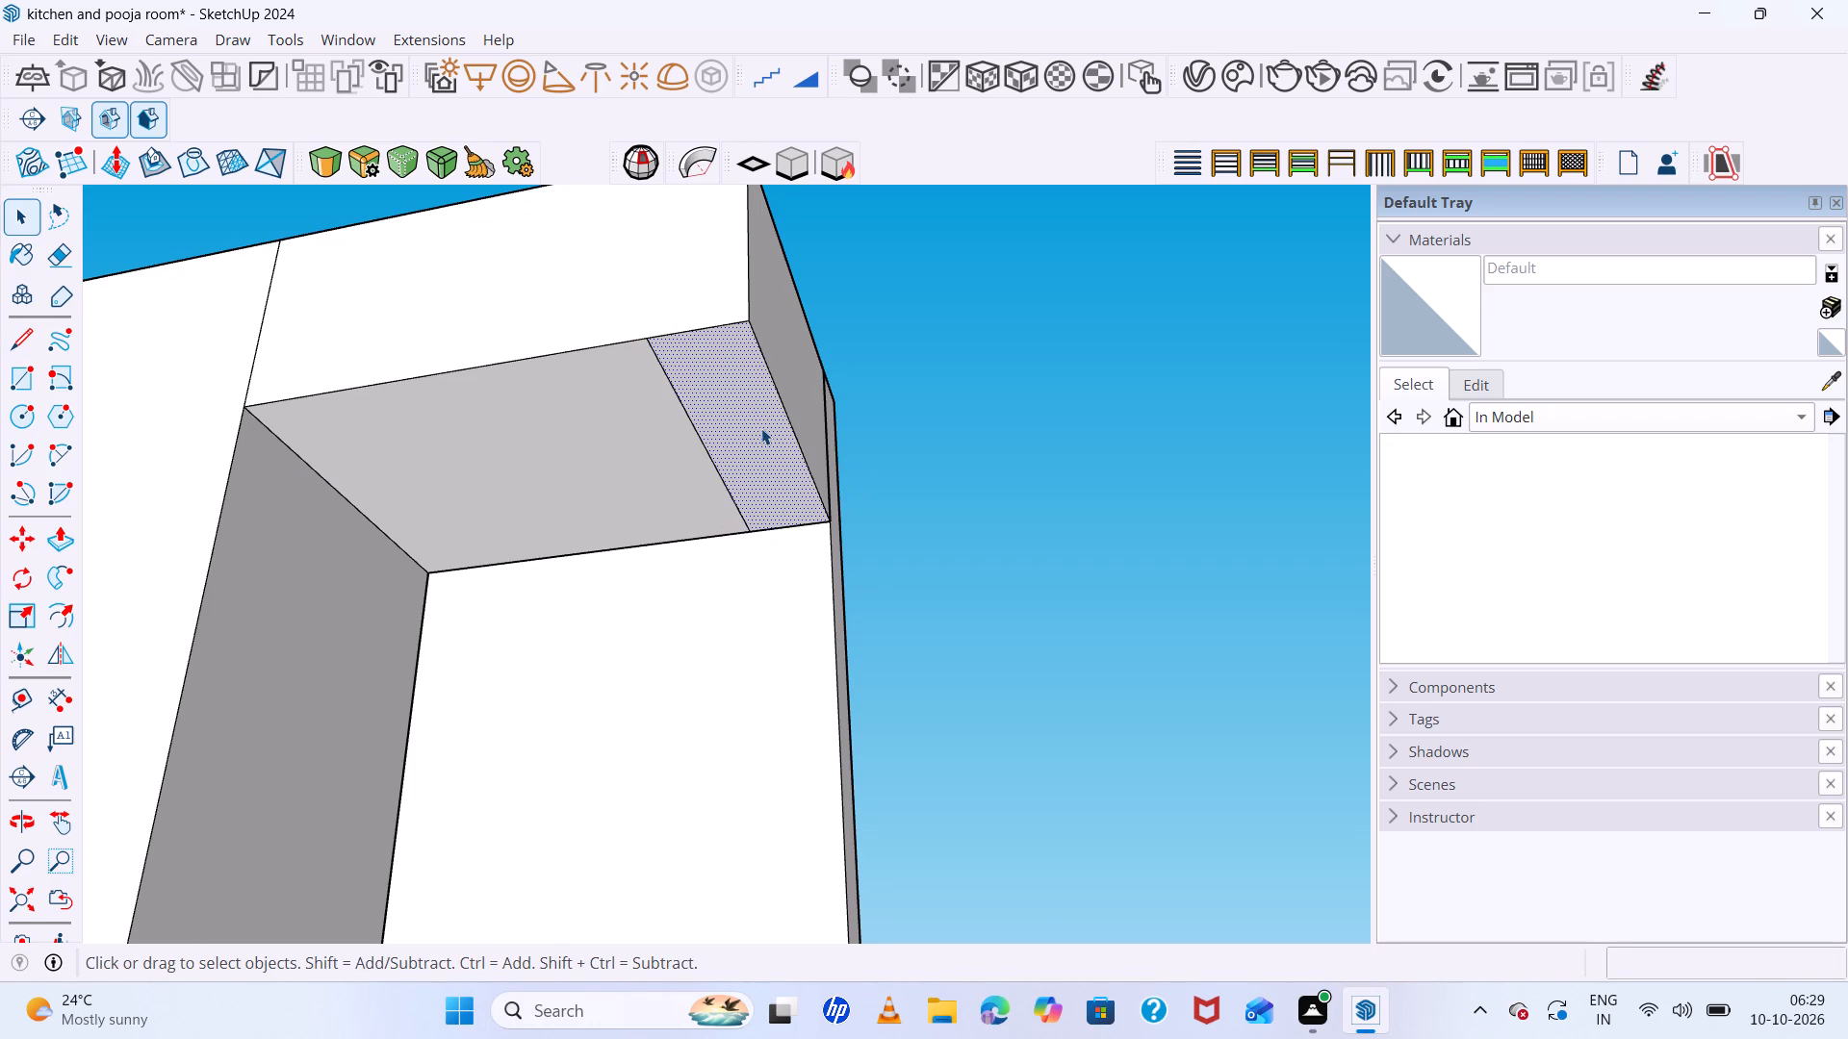
key(p)
click(761, 428)
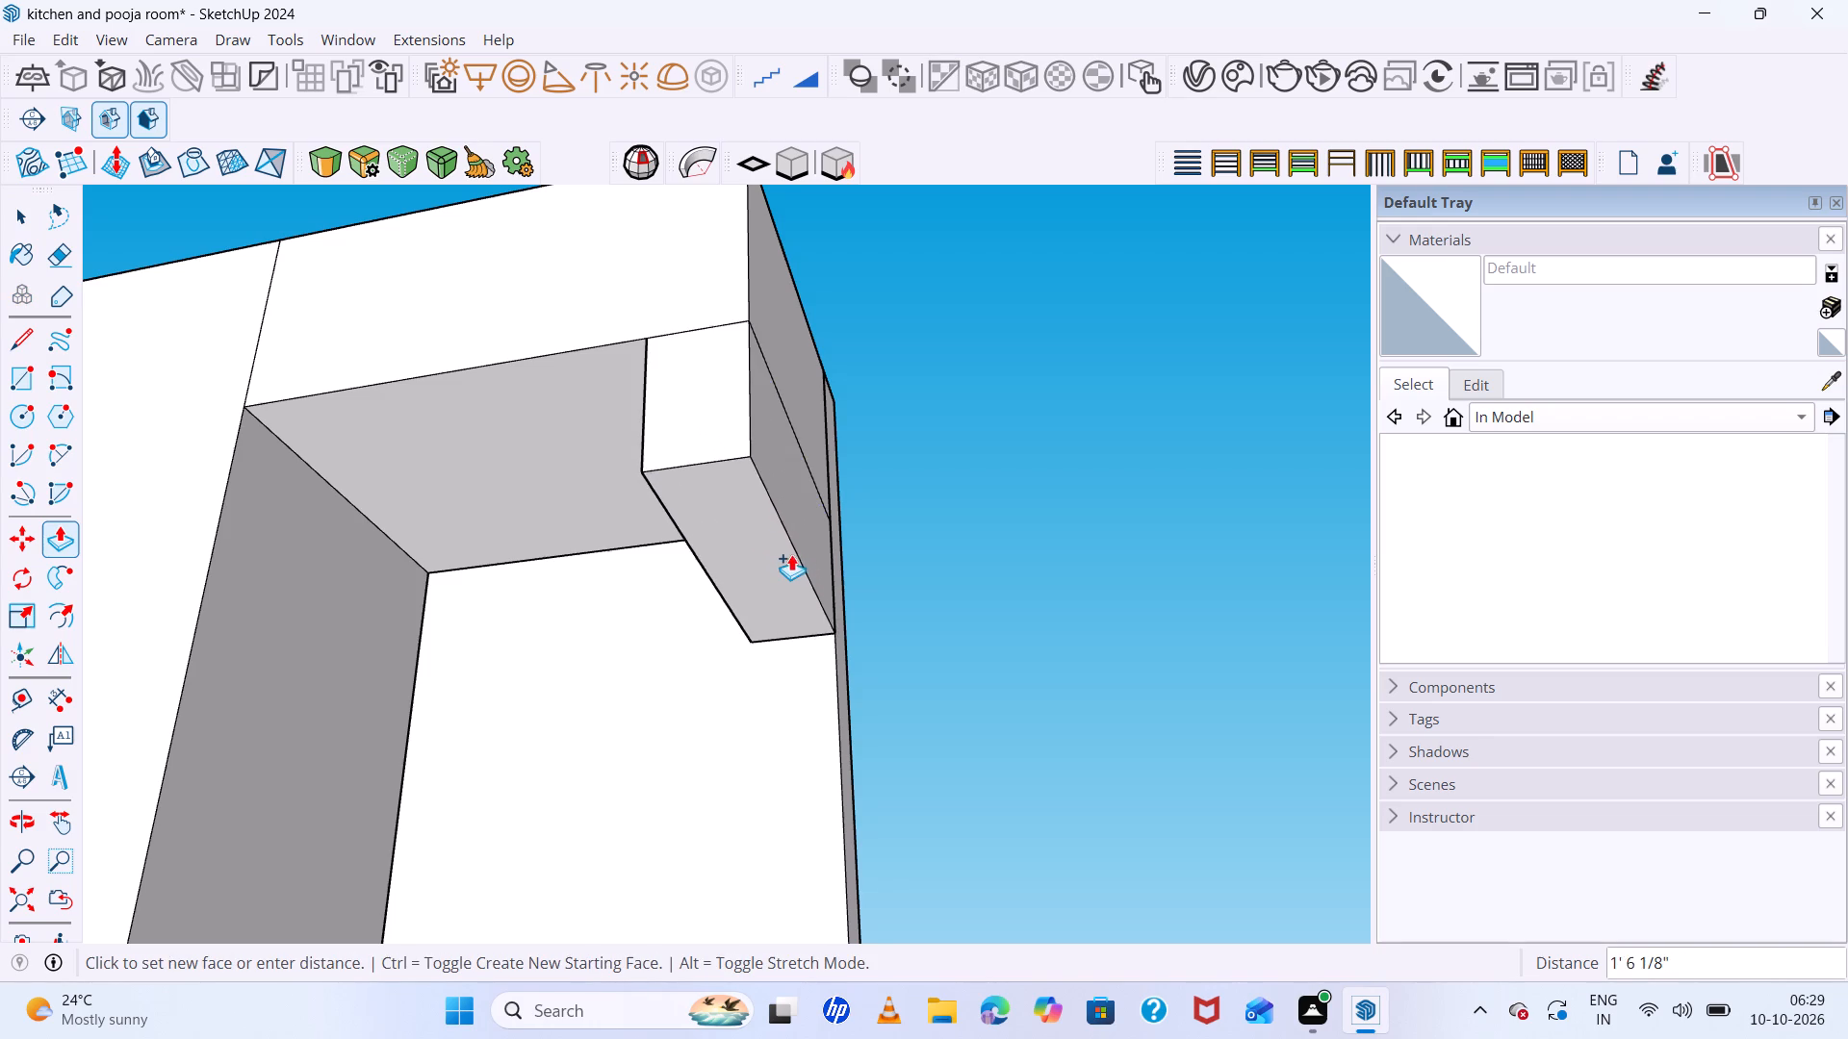
scroll(792, 560, down, 8)
middle_drag(806, 638, 777, 752)
click(820, 869)
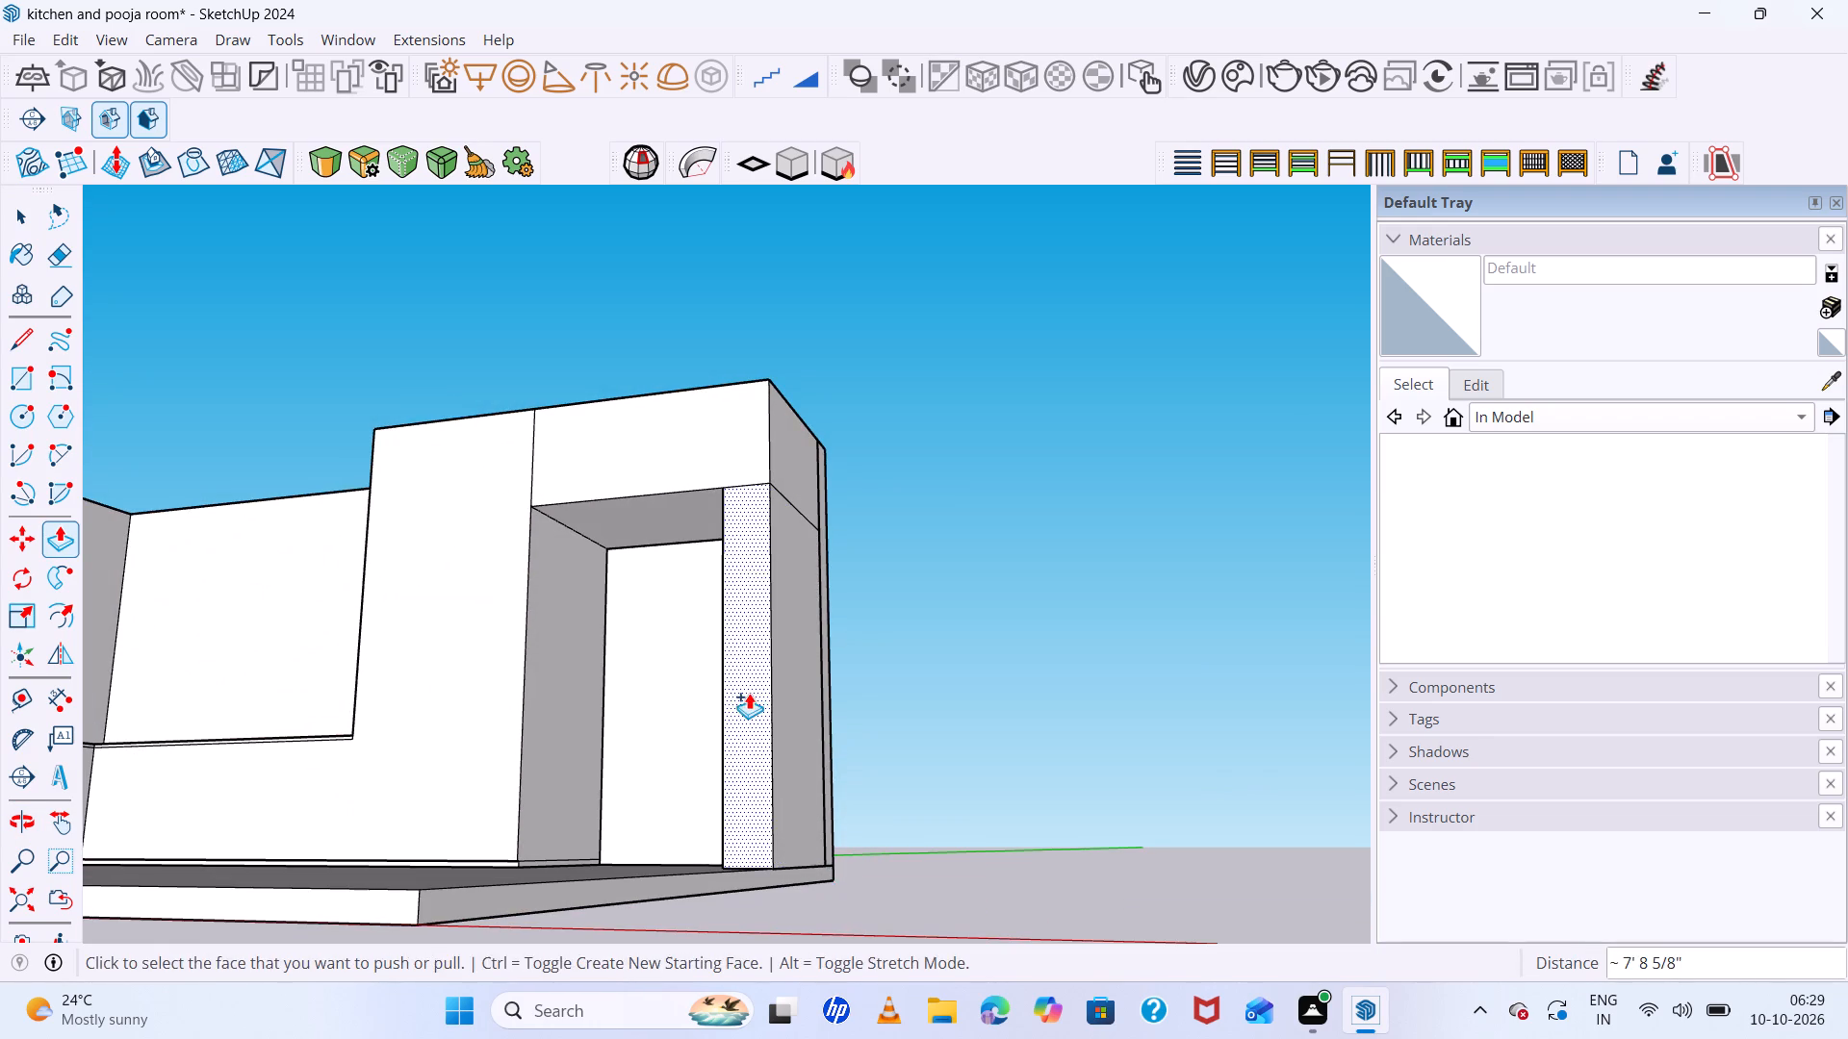
Examine the side leg, overhead block and tall block from several angles, including the overhead block's front face.
middle_drag(757, 682, 780, 893)
middle_drag(455, 657, 969, 818)
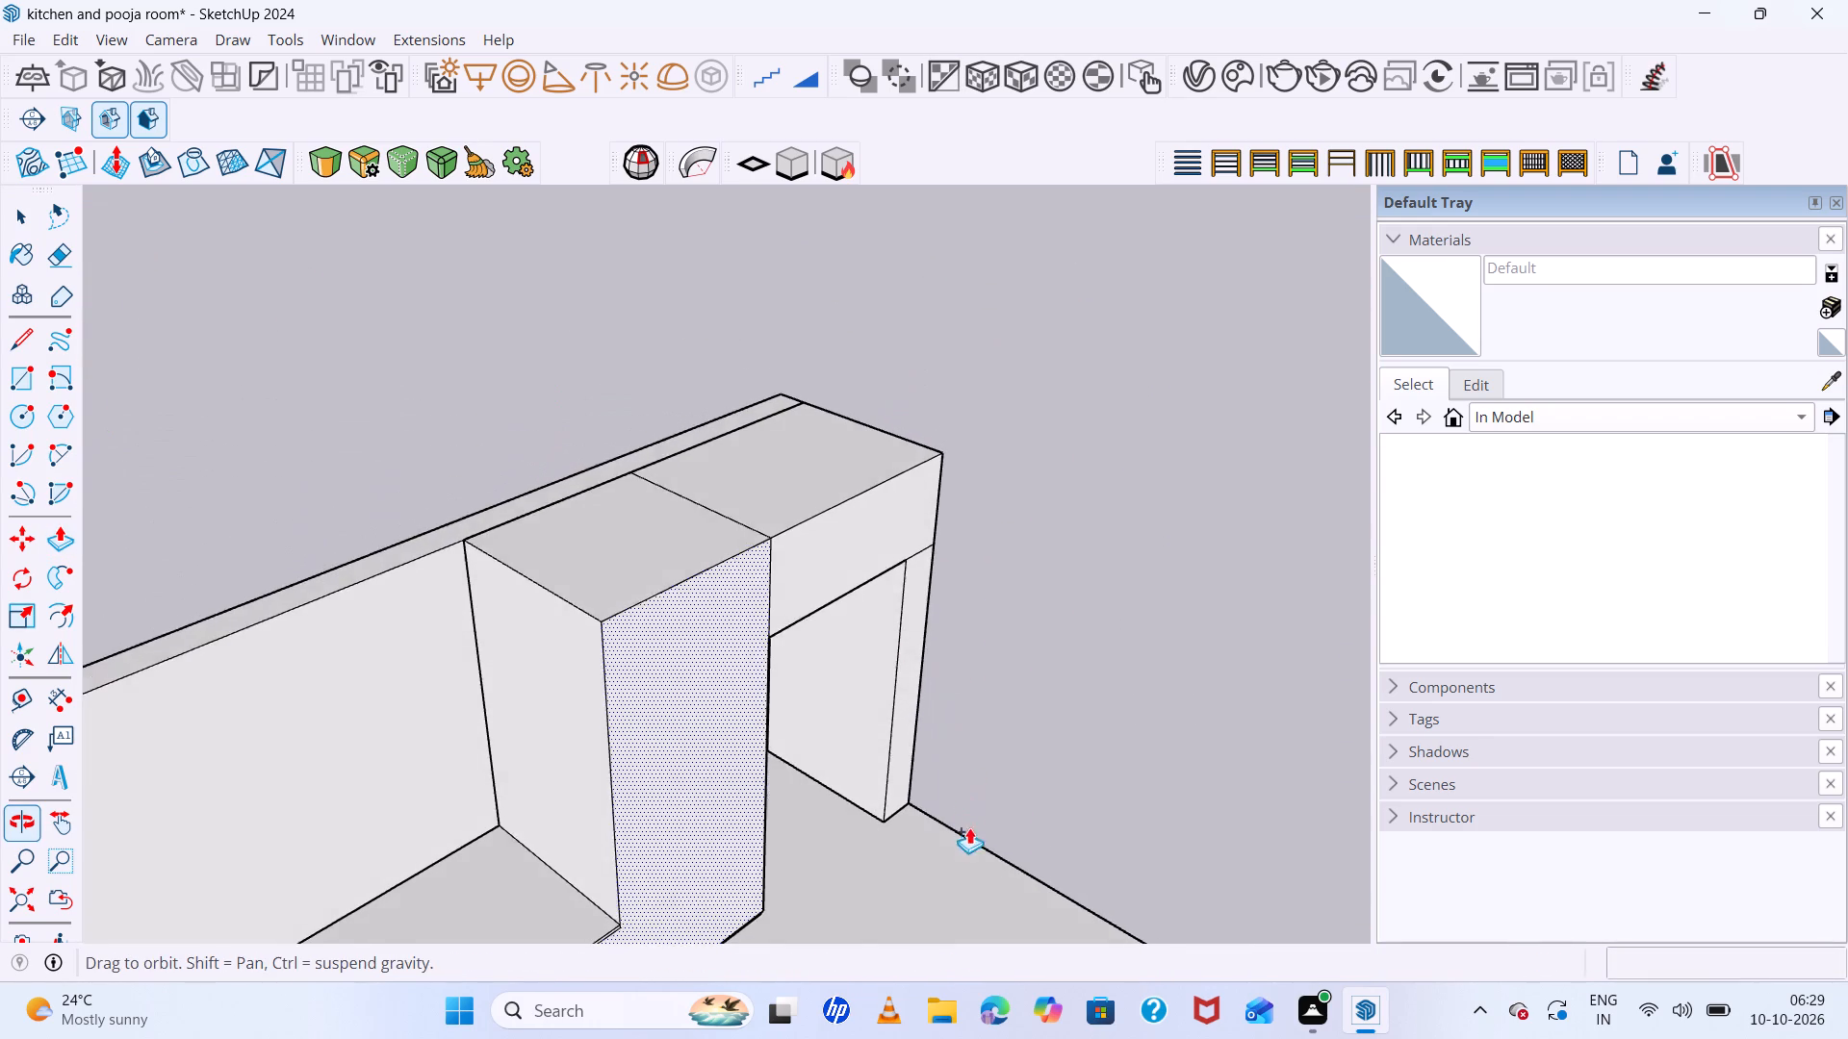
middle_drag(415, 719, 373, 700)
scroll(575, 559, down, 9)
middle_drag(1030, 653, 905, 642)
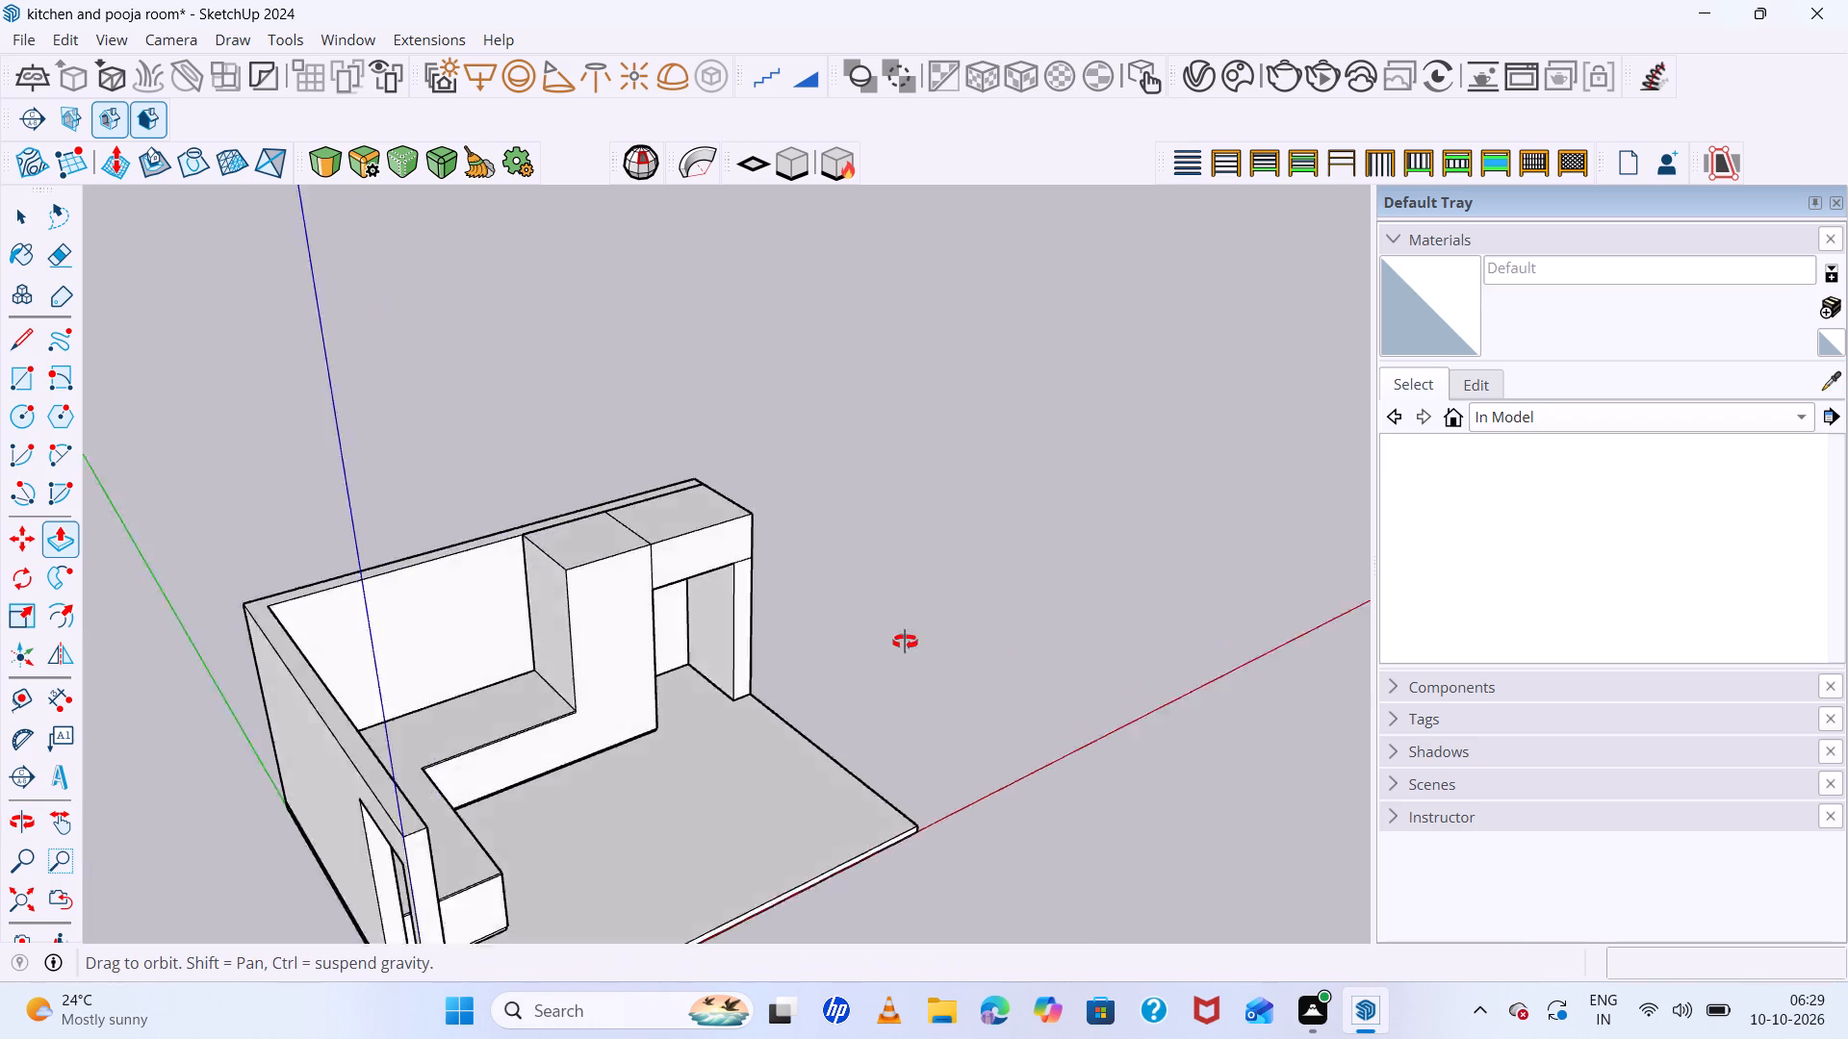
middle_drag(905, 642, 419, 569)
scroll(763, 568, up, 12)
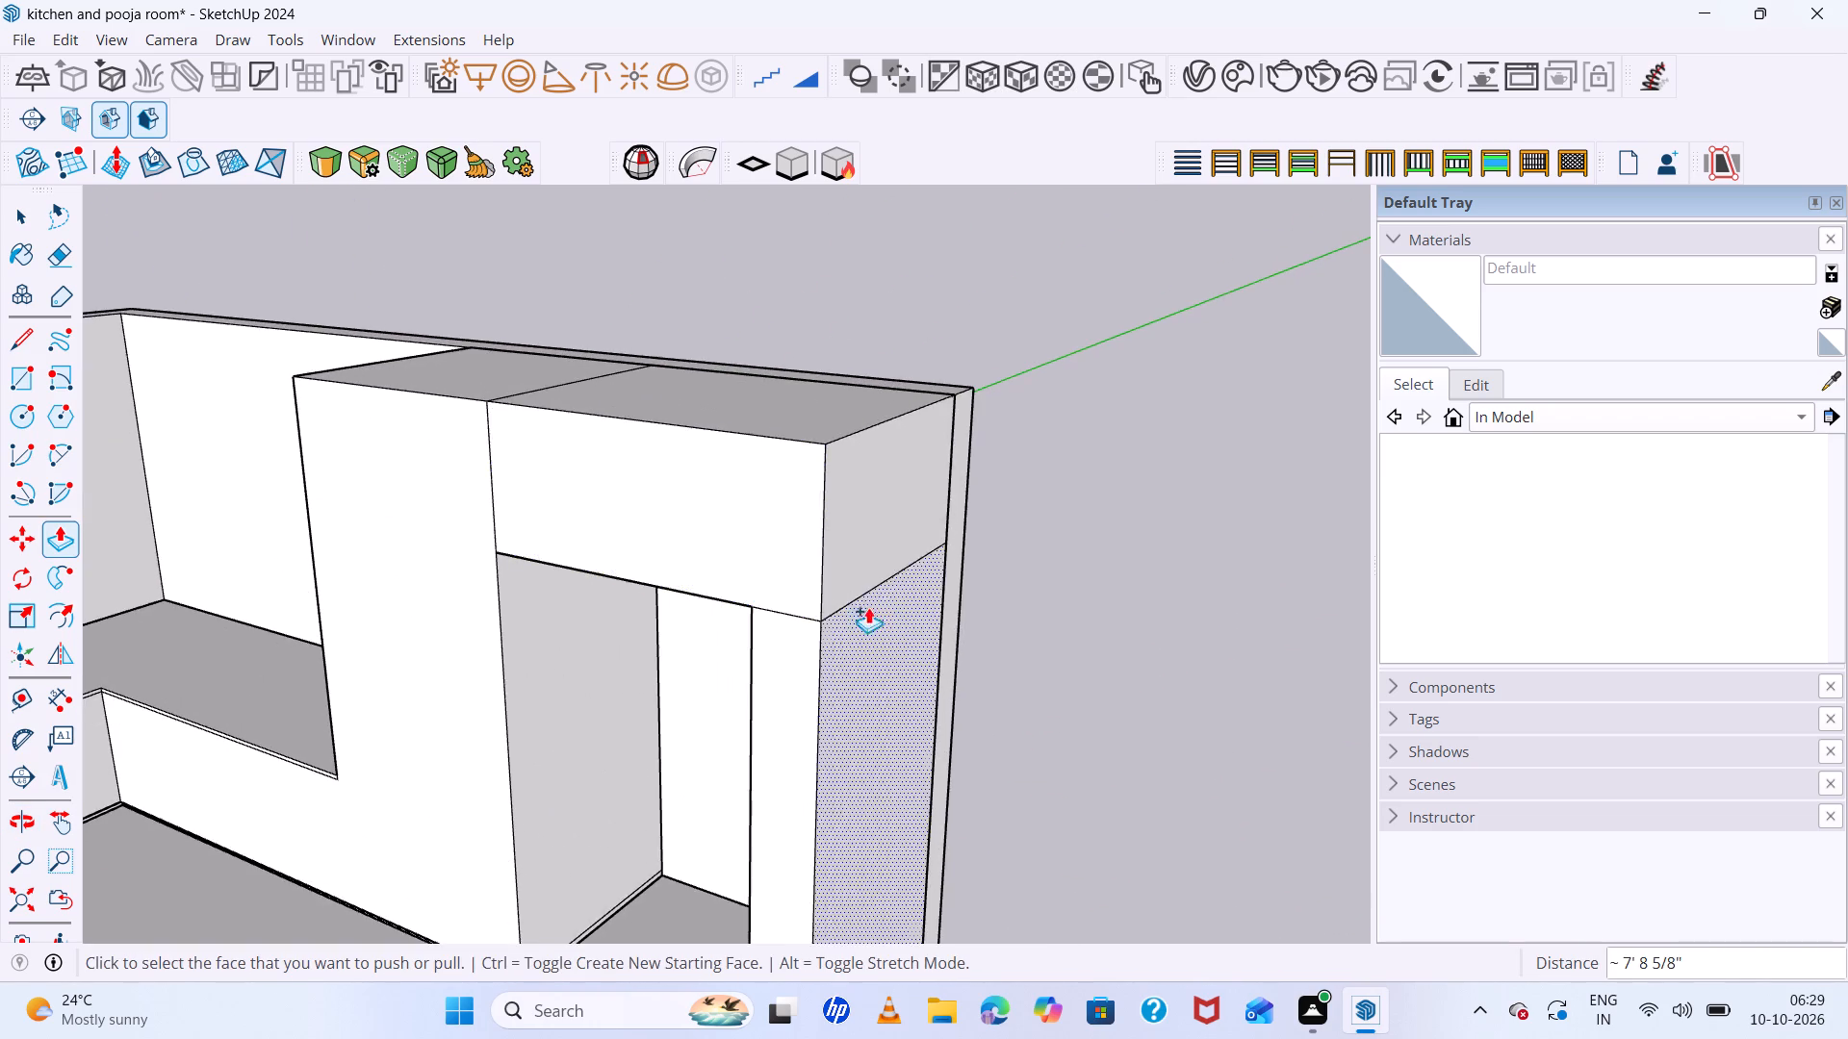
middle_drag(876, 609, 969, 577)
scroll(969, 577, up, 1)
key(space)
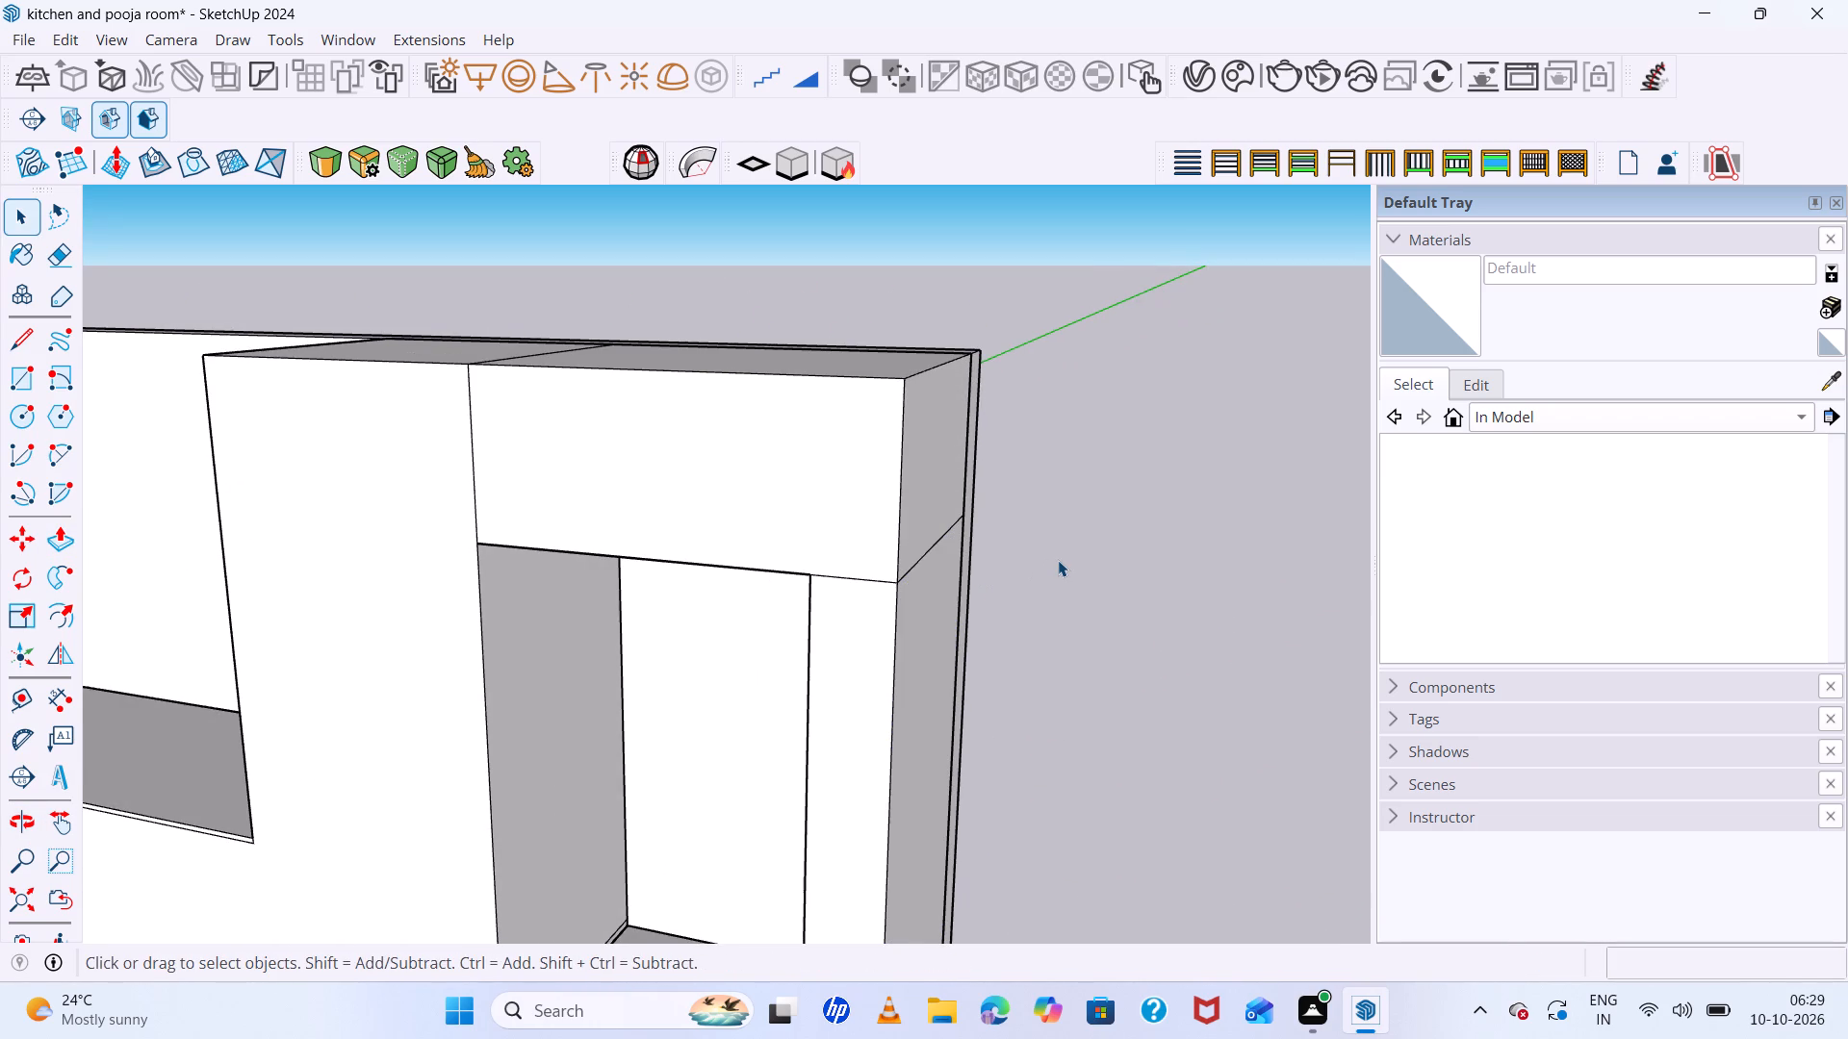
scroll(1058, 560, down, 6)
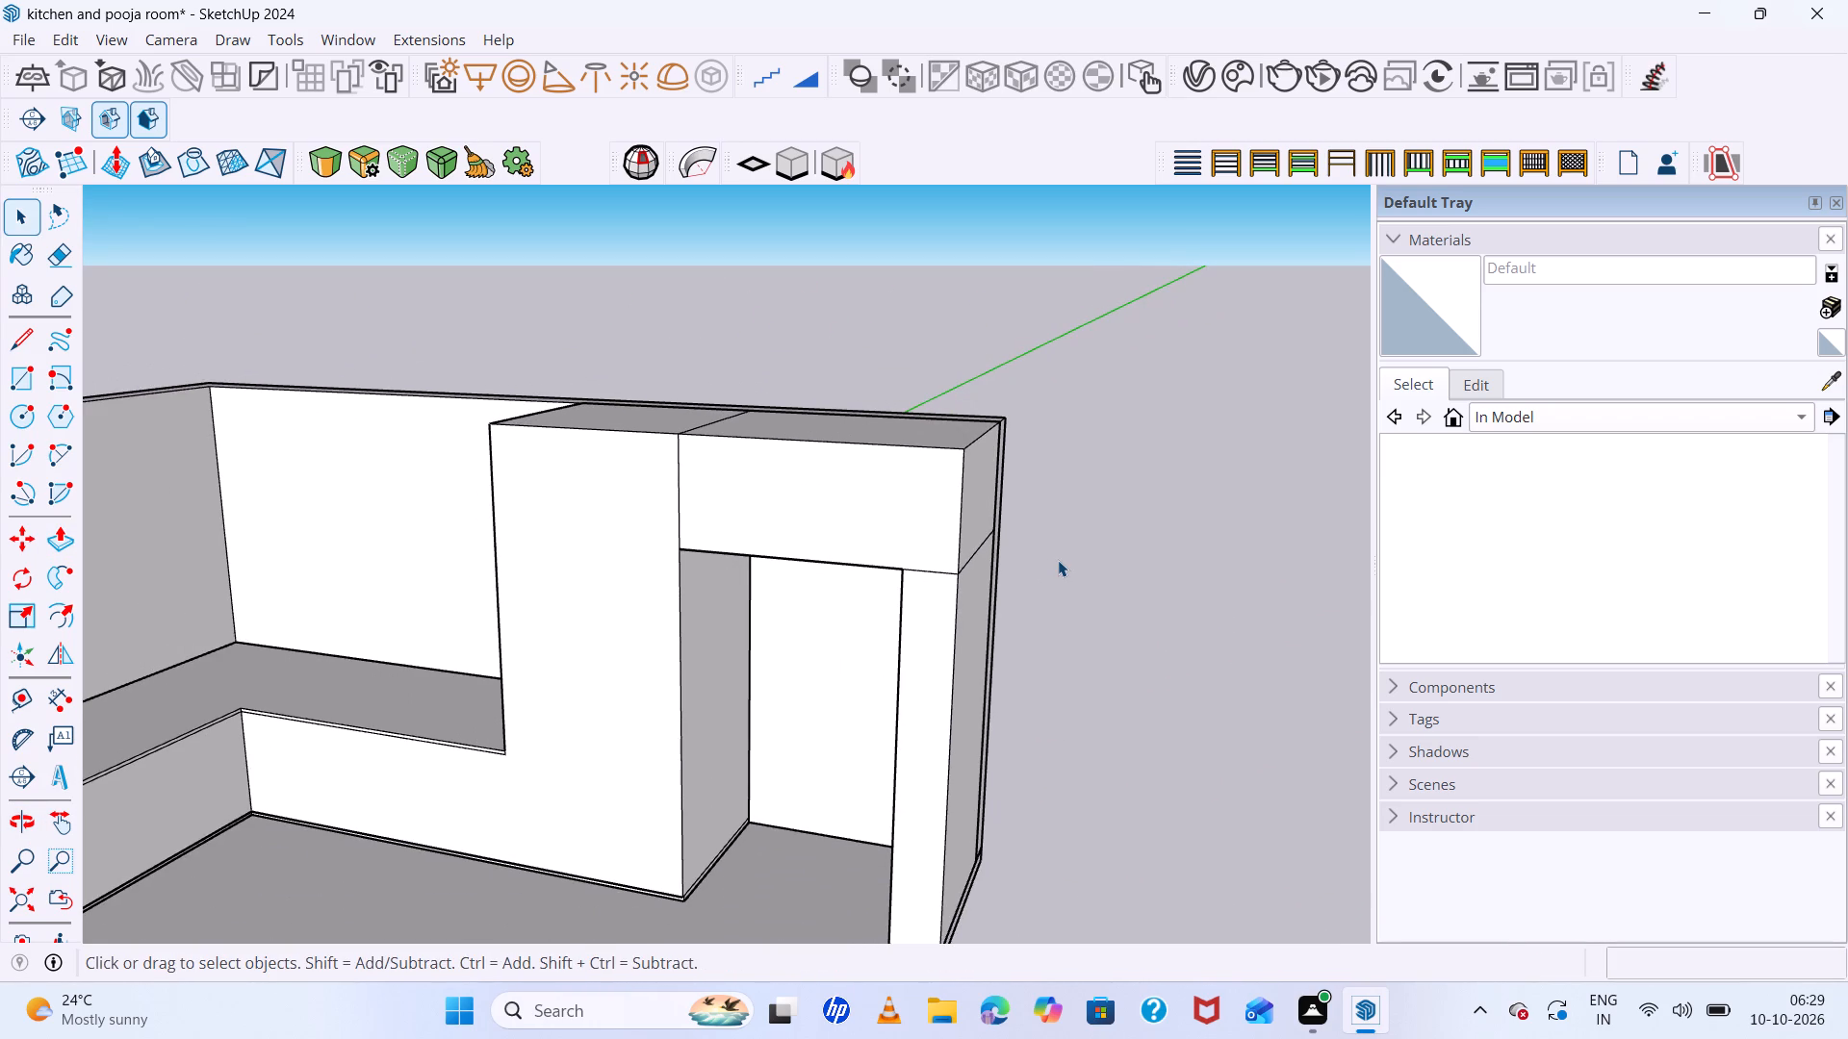
scroll(1058, 560, up, 4)
scroll(1058, 560, down, 6)
middle_drag(1054, 557, 893, 548)
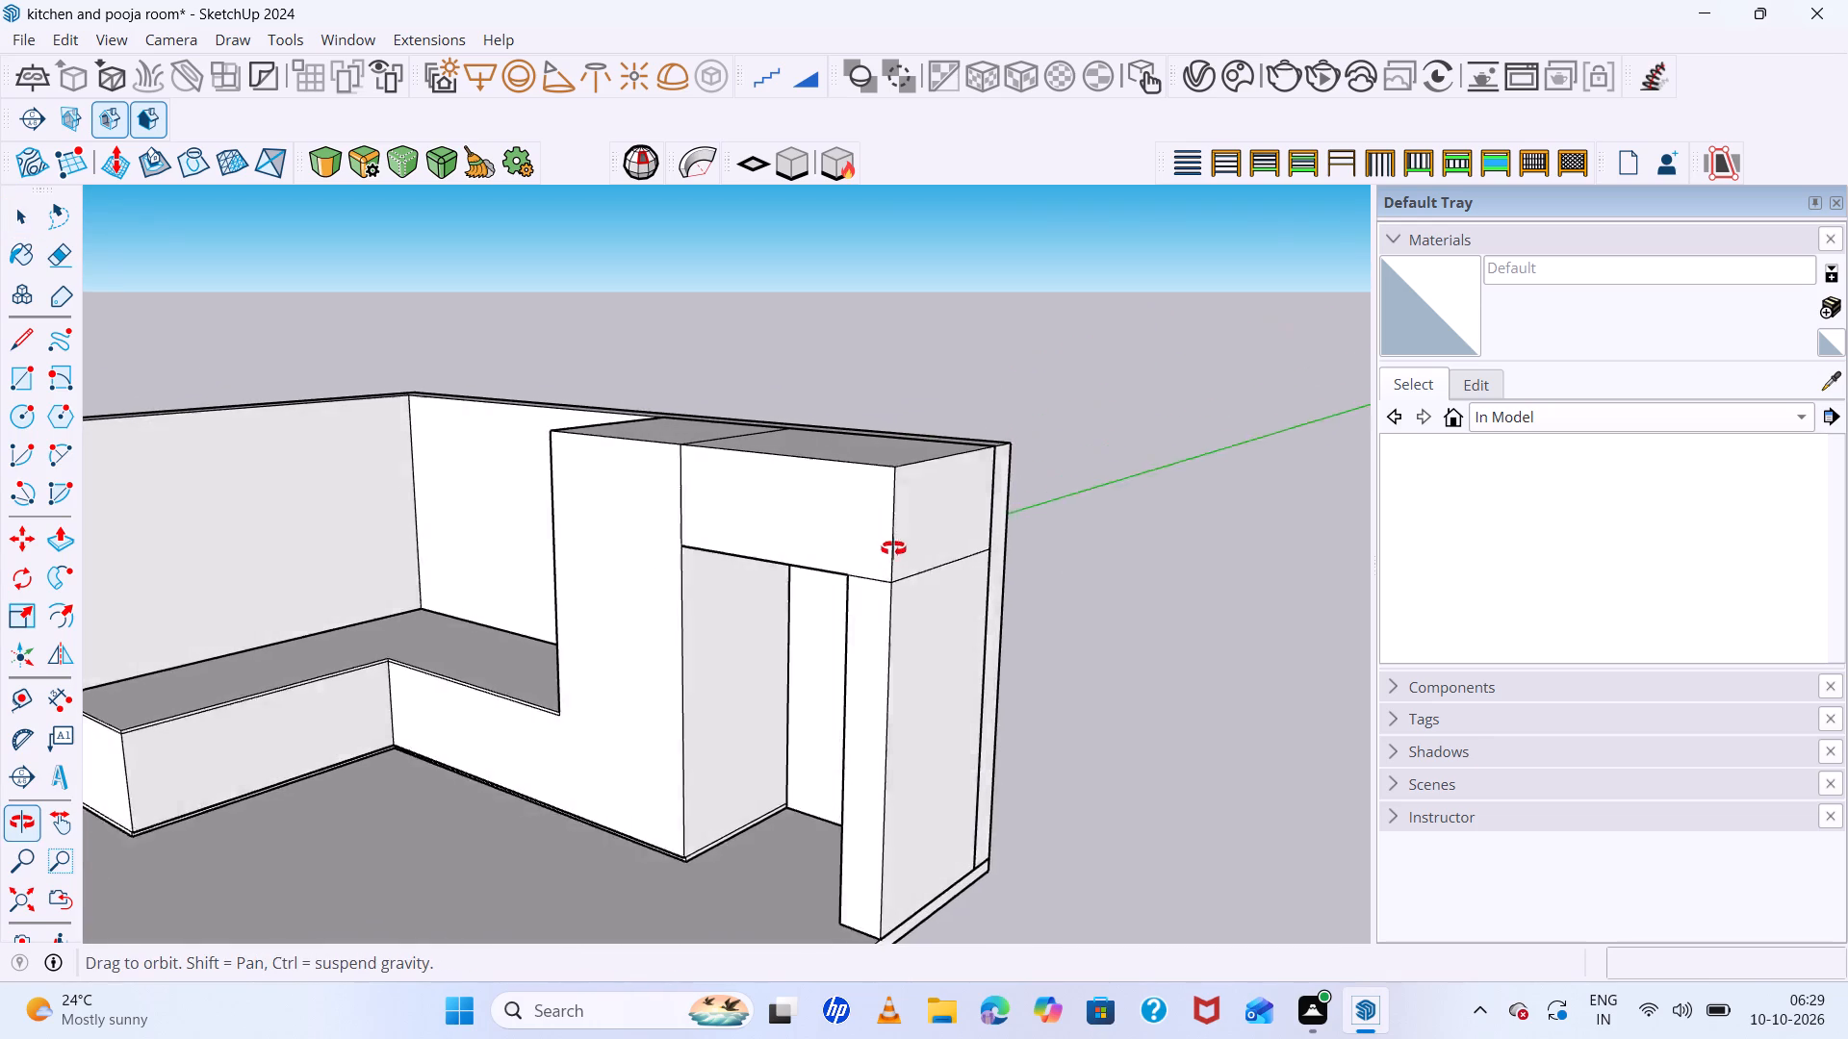
middle_drag(893, 548, 813, 548)
middle_click(813, 548)
scroll(802, 520, up, 6)
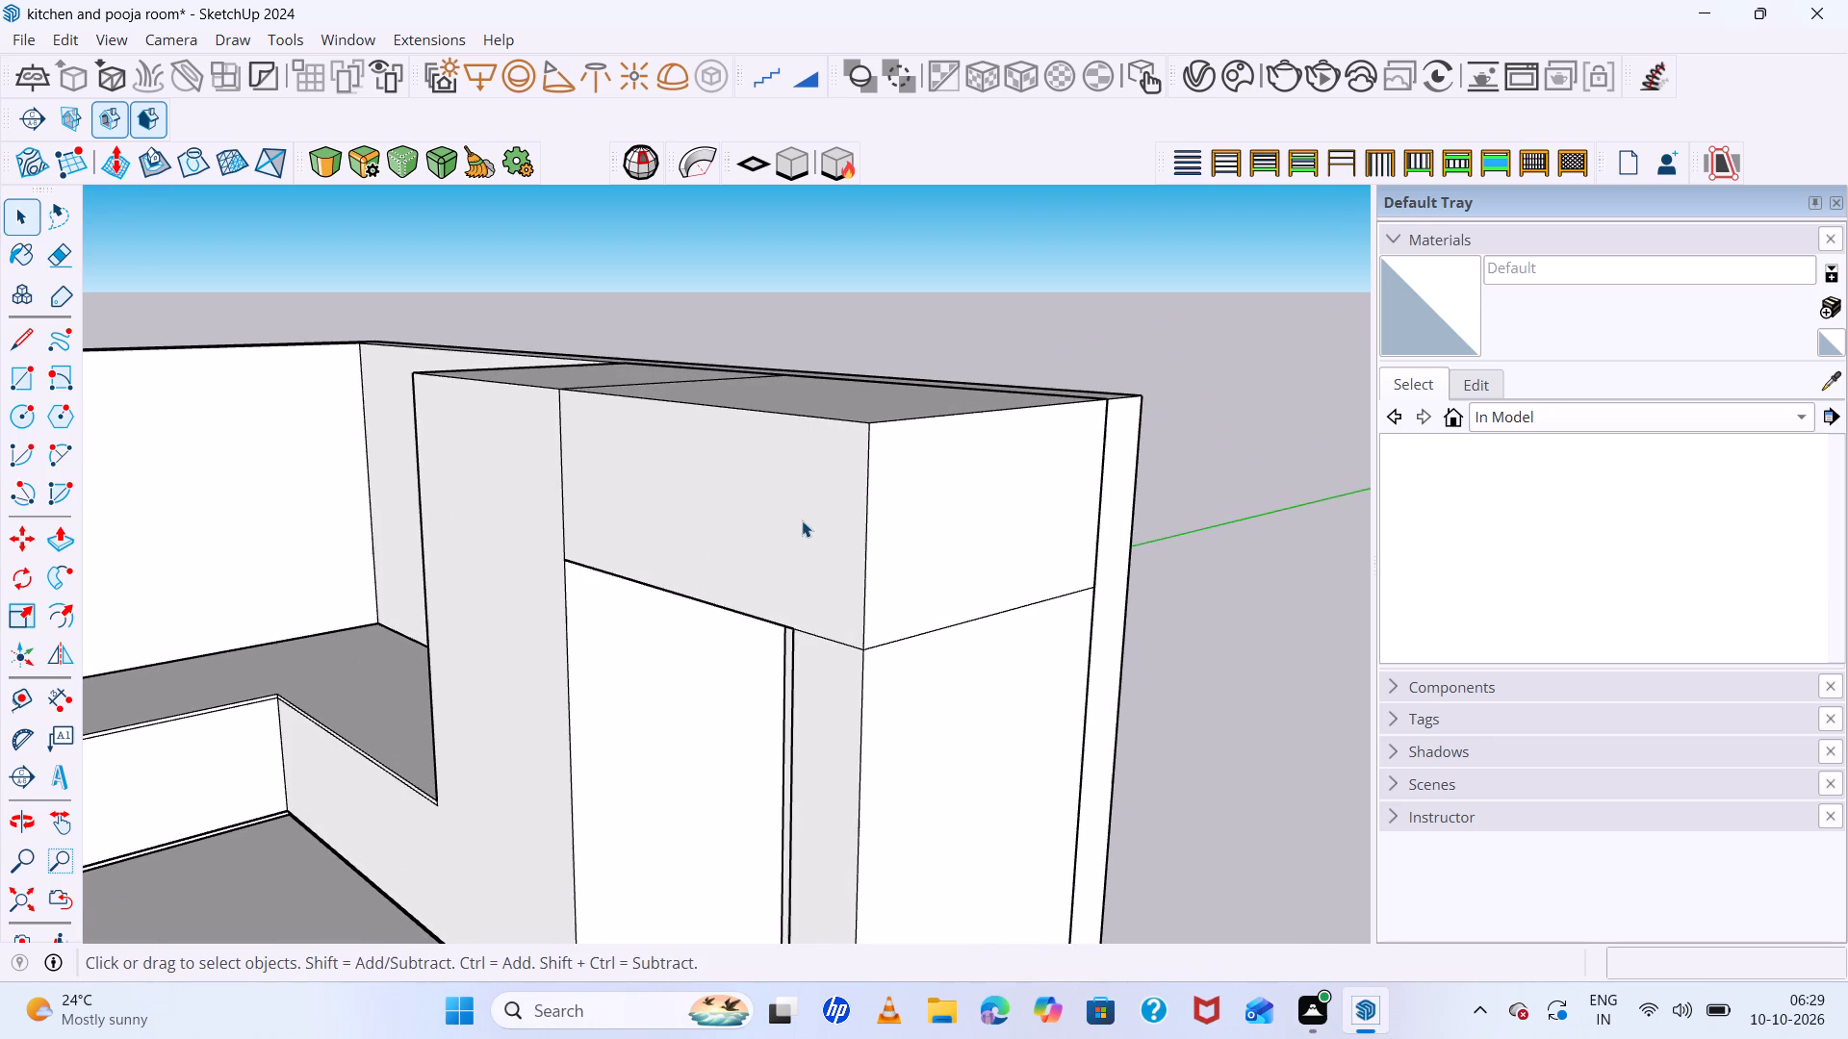
click(802, 520)
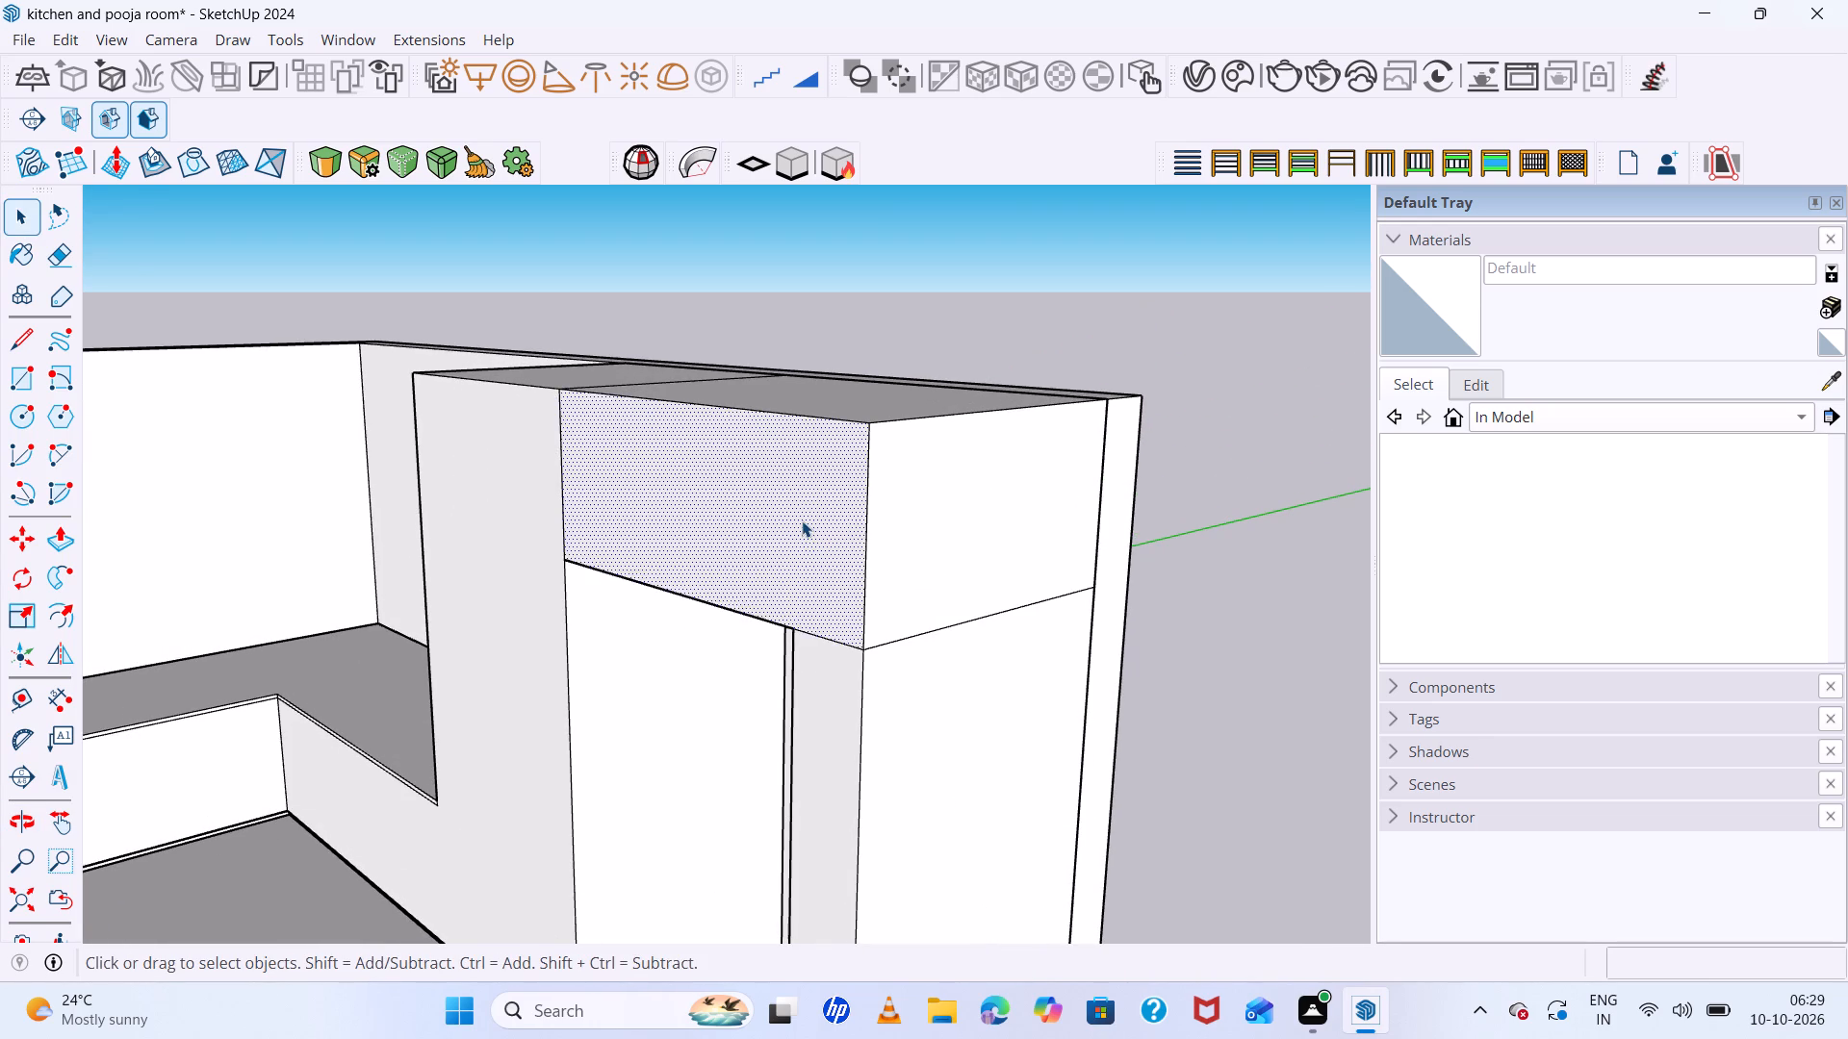
scroll(802, 520, up, 6)
middle_click(806, 519)
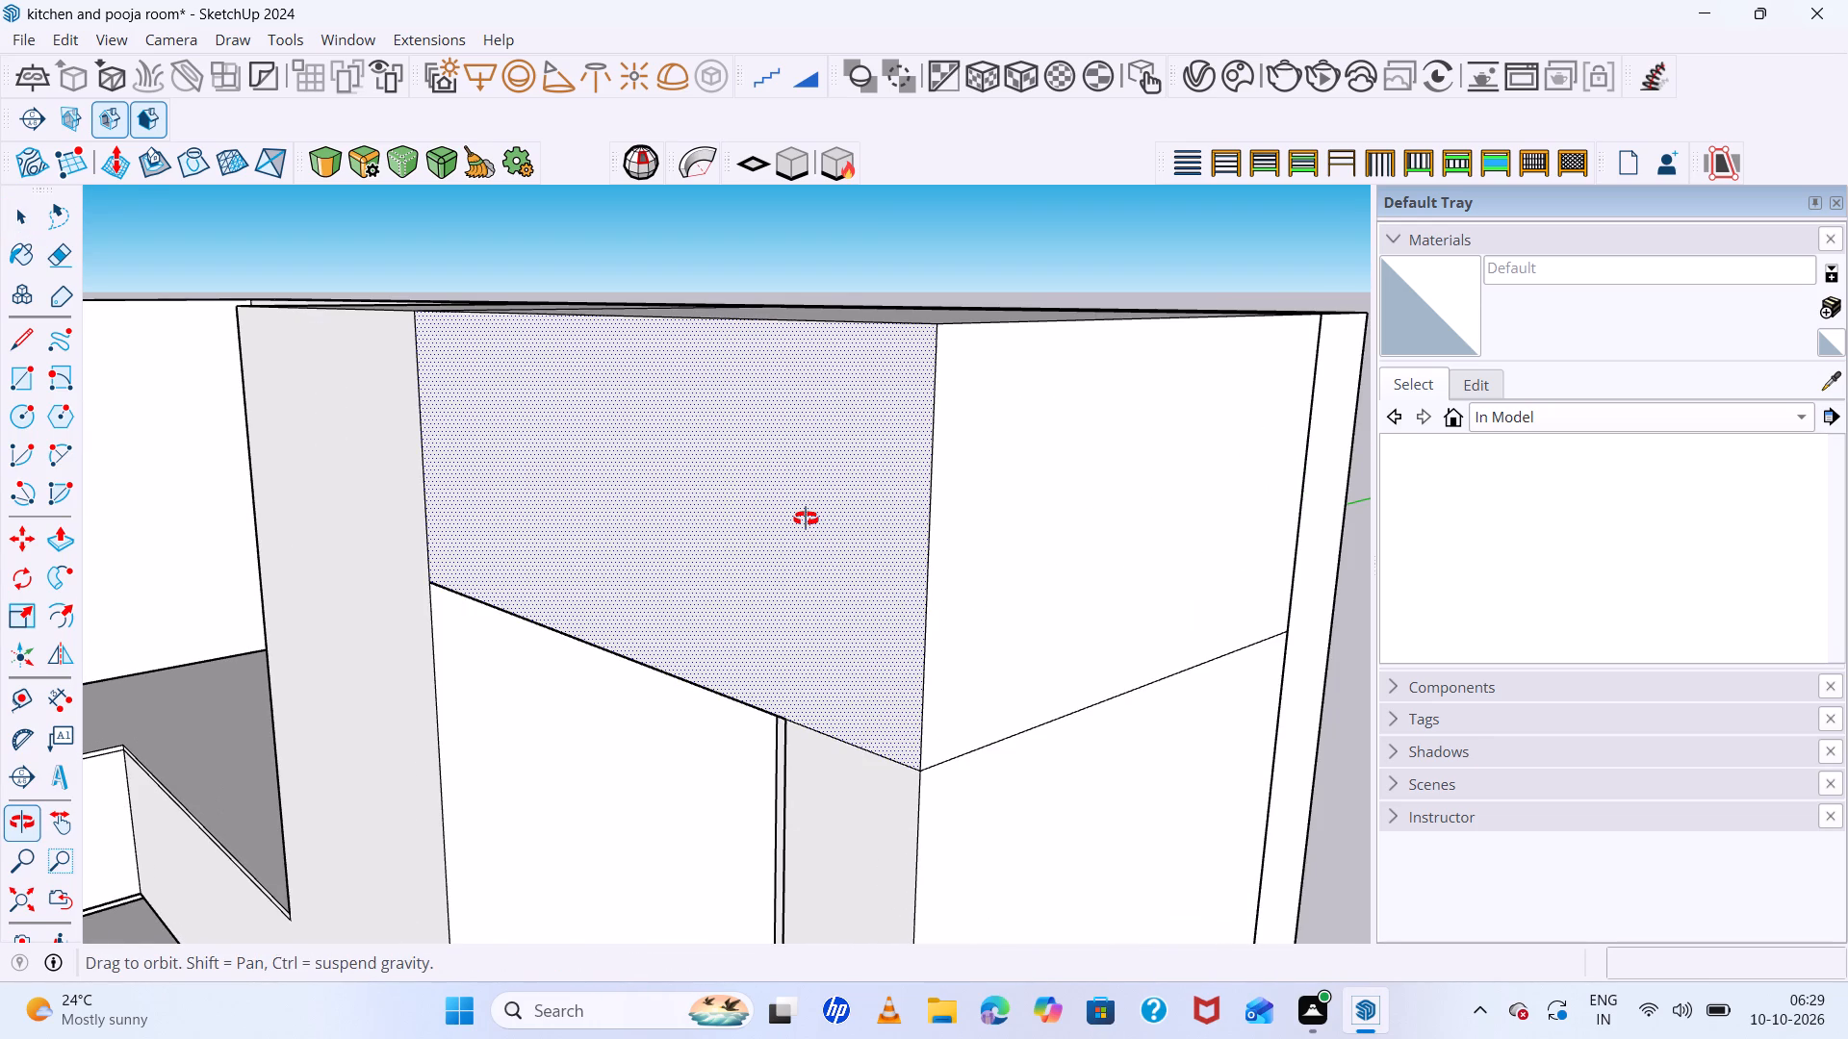
middle_click(806, 519)
scroll(806, 519, up, 1)
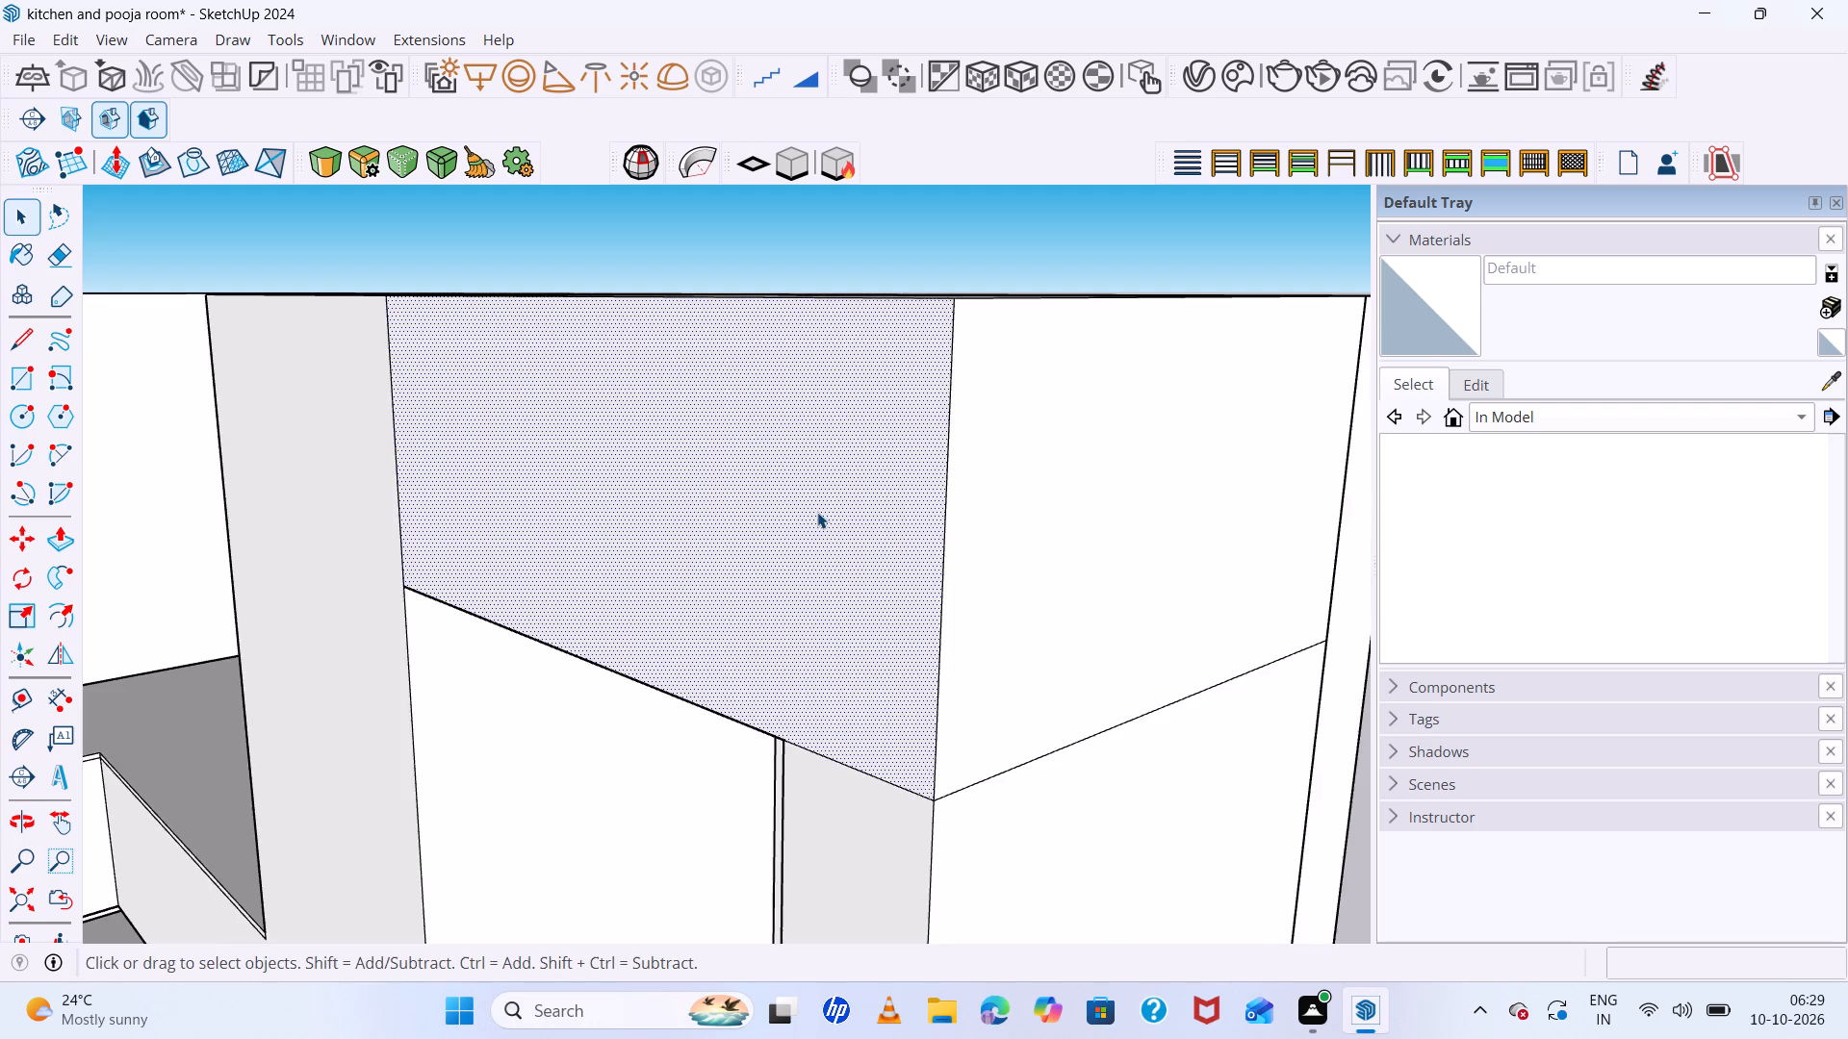
scroll(817, 512, down, 15)
scroll(817, 512, up, 6)
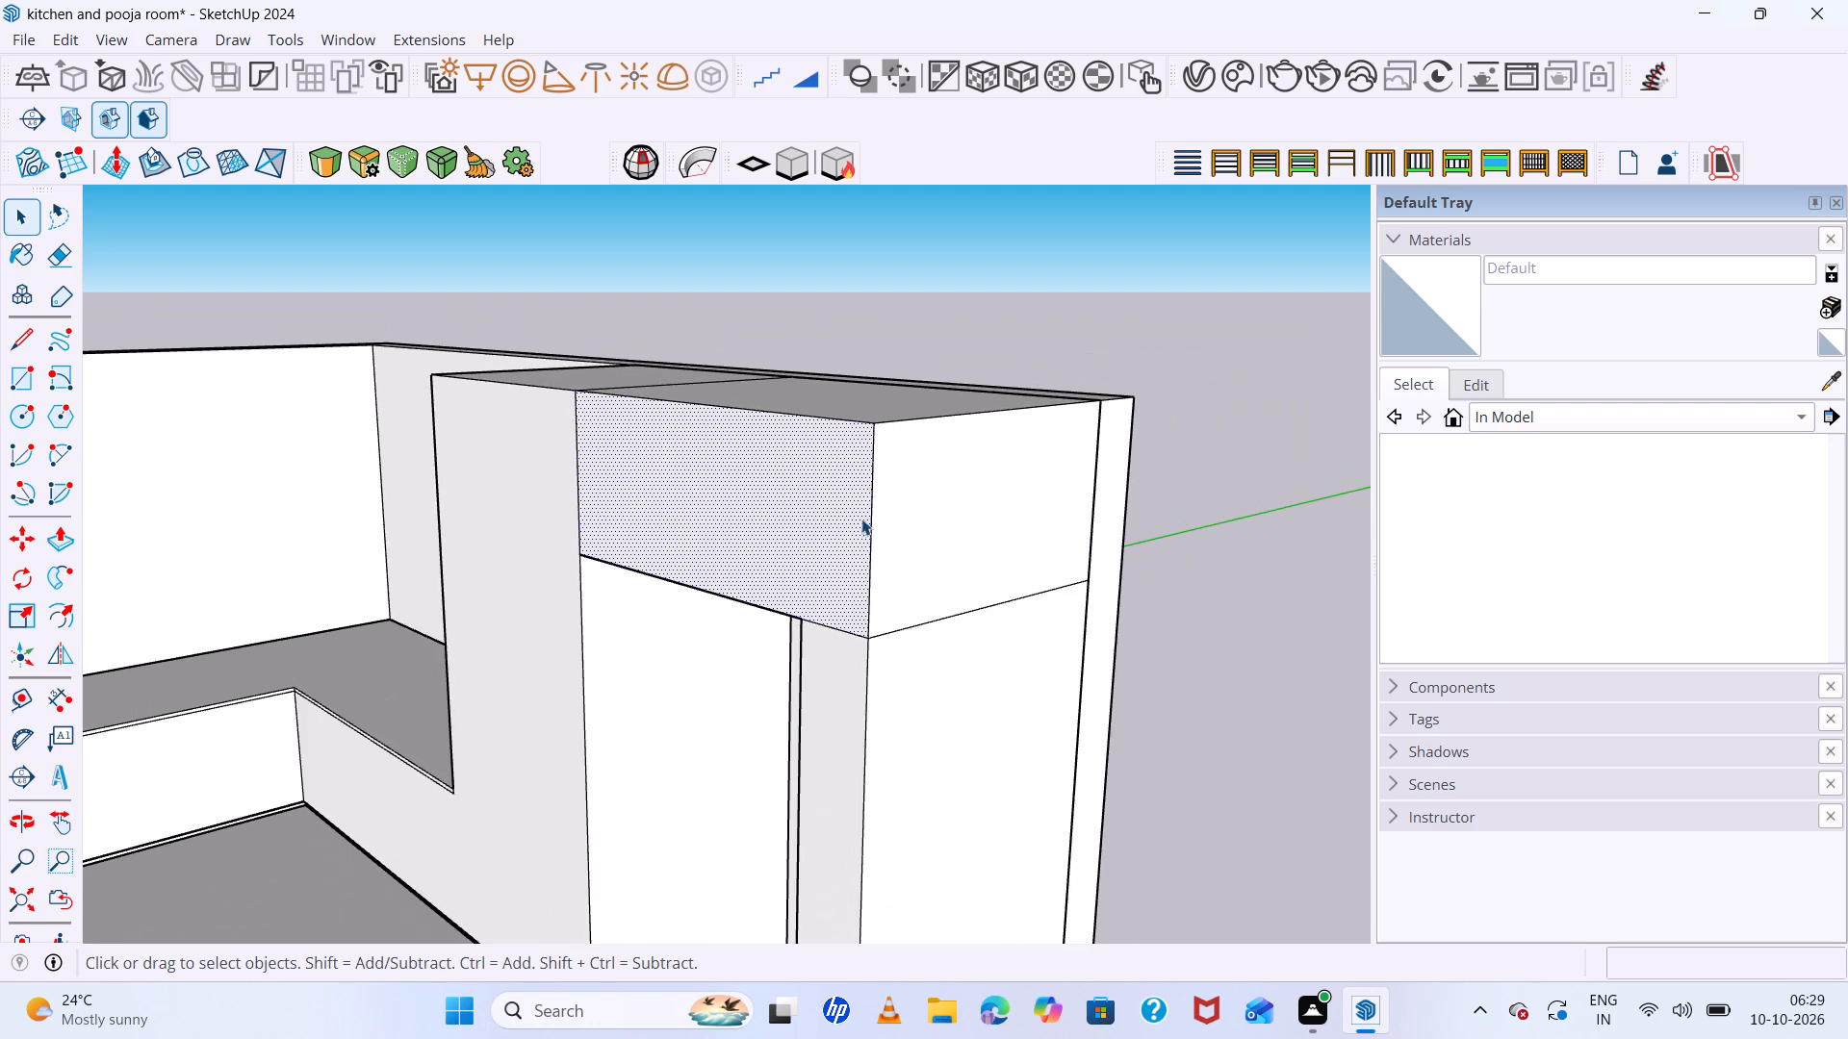
Draw a line up the overhead block's front face from the leg's inner corner, continuing 3' 9 11/16" across its top to the wall.
middle_drag(861, 519, 1082, 550)
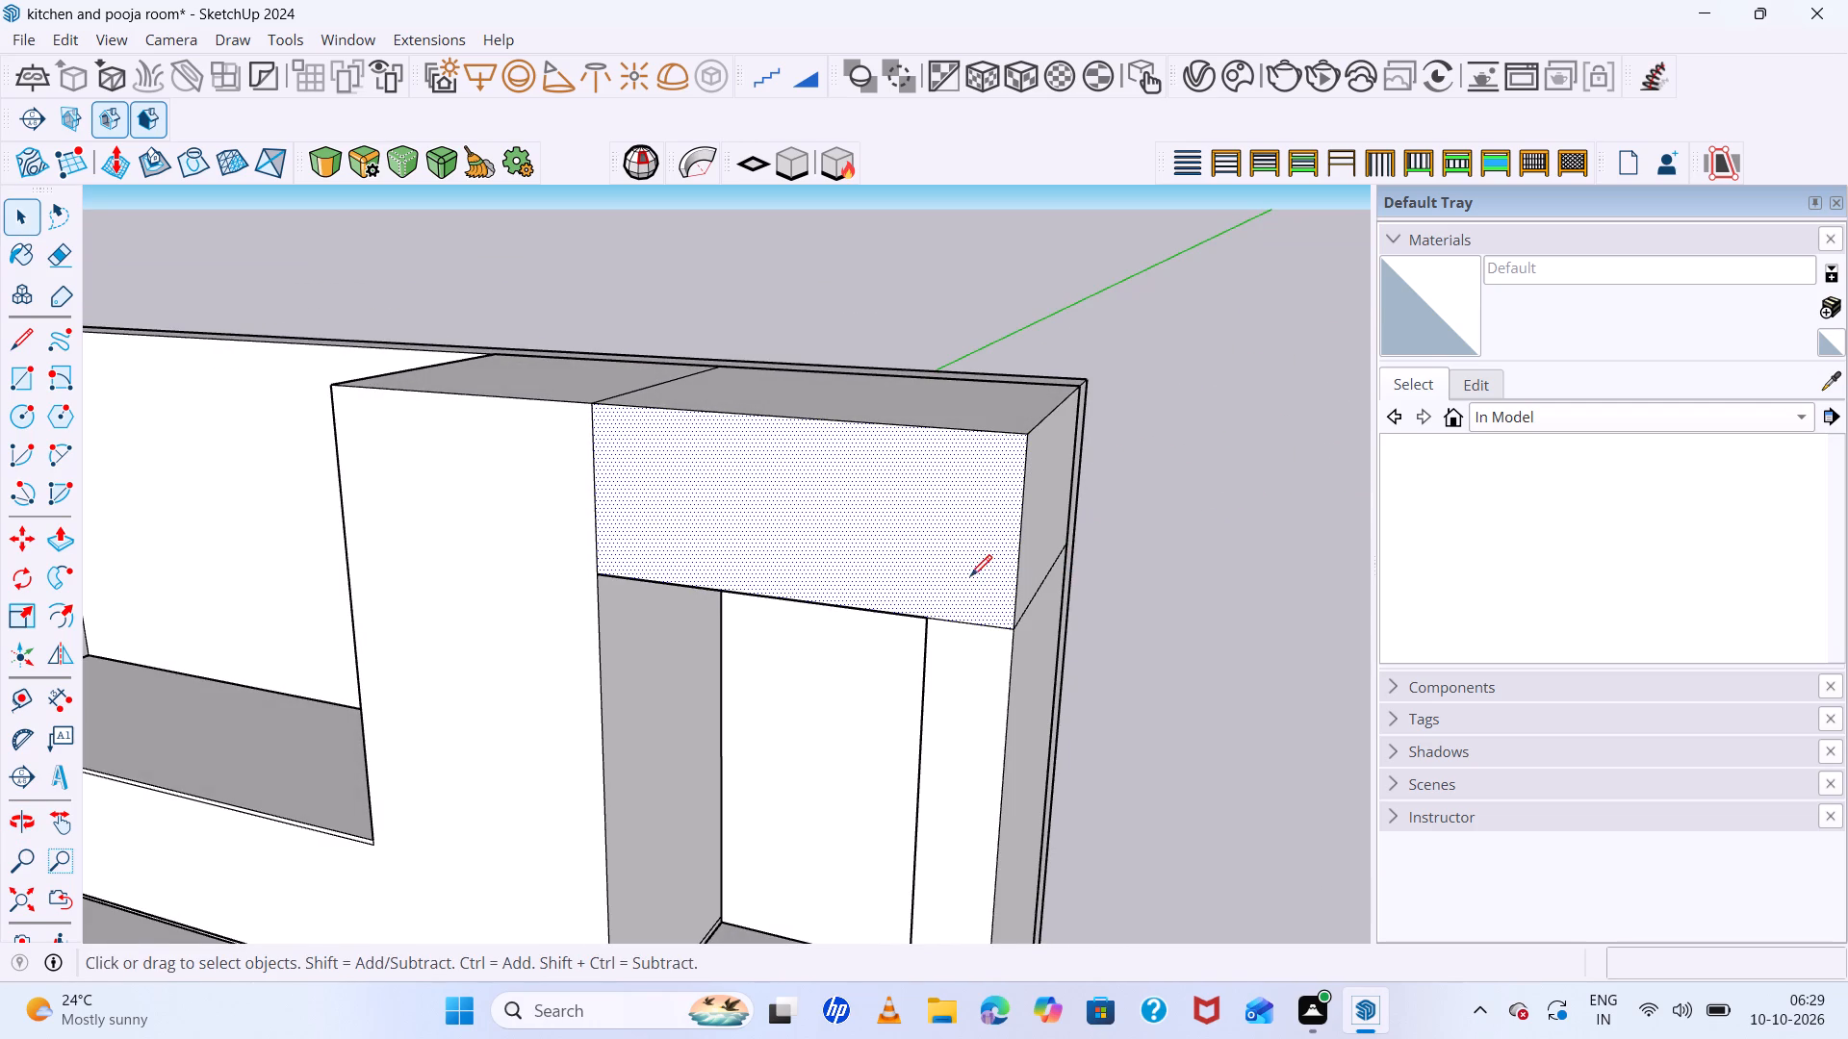
key(l)
scroll(970, 576, up, 4)
click(905, 641)
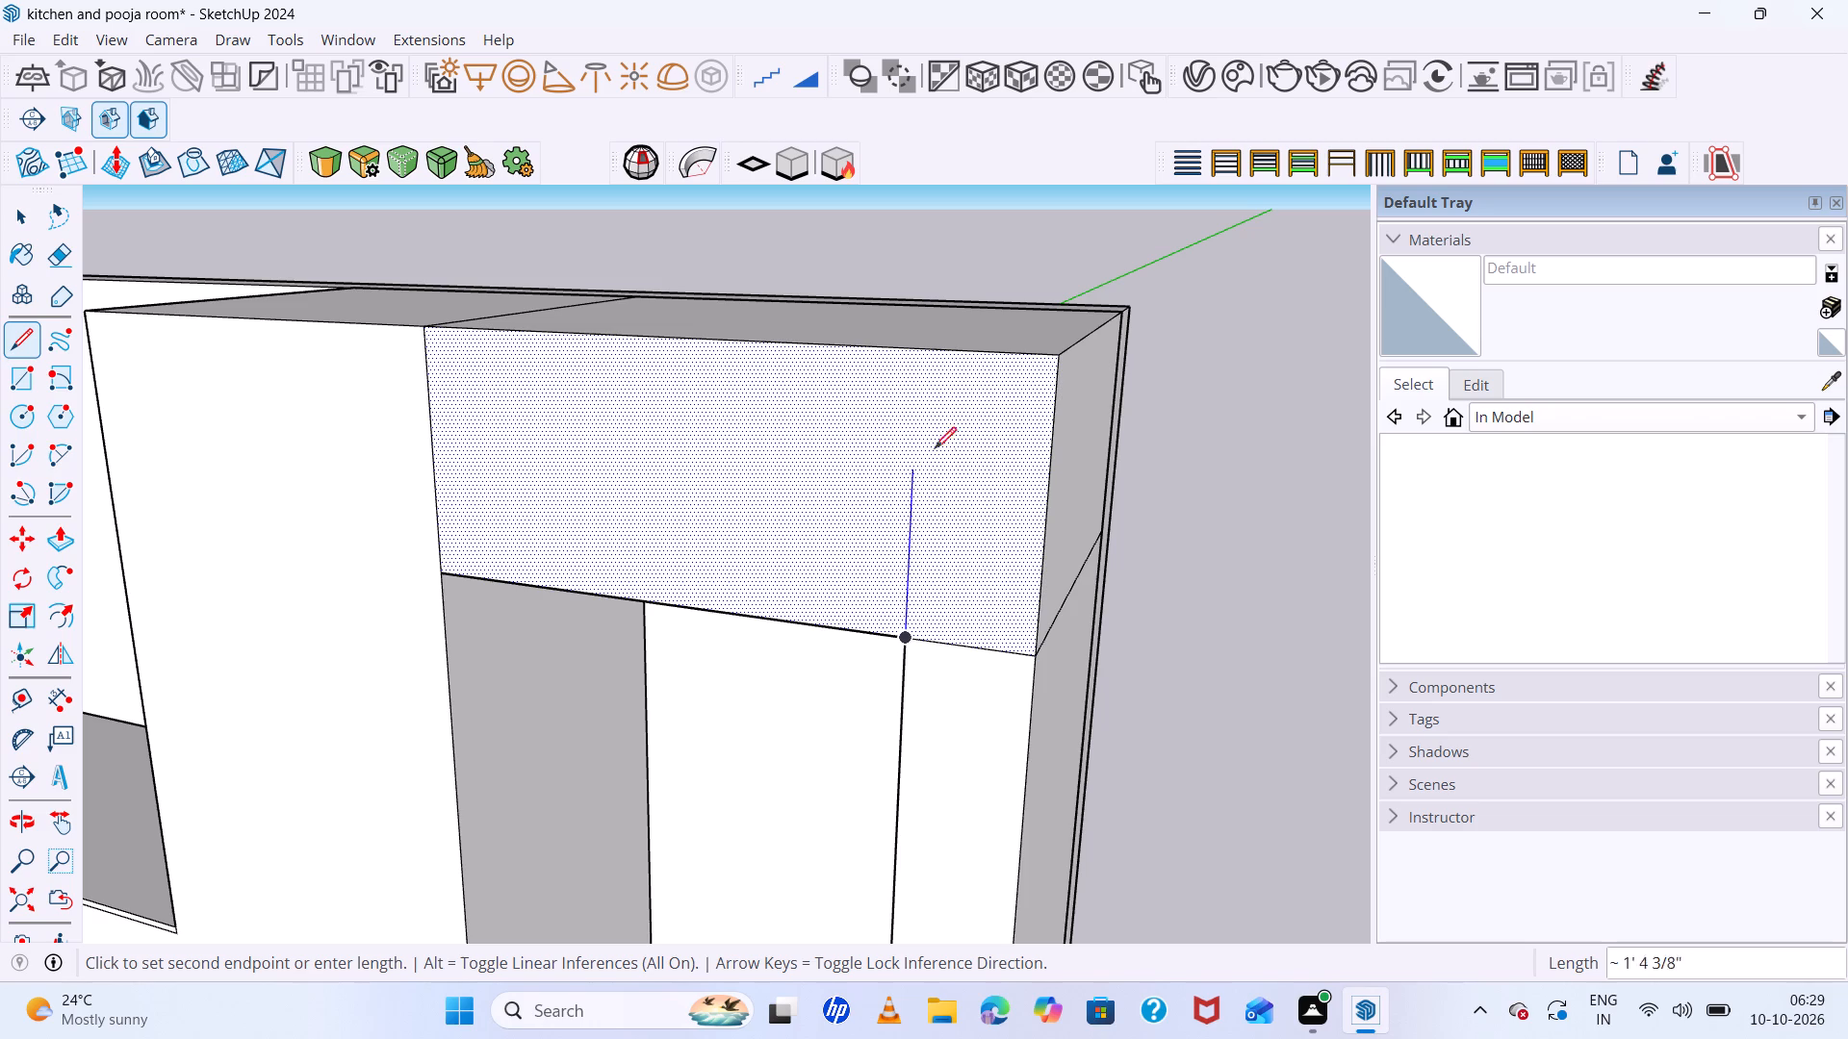
click(919, 353)
middle_drag(971, 407, 971, 651)
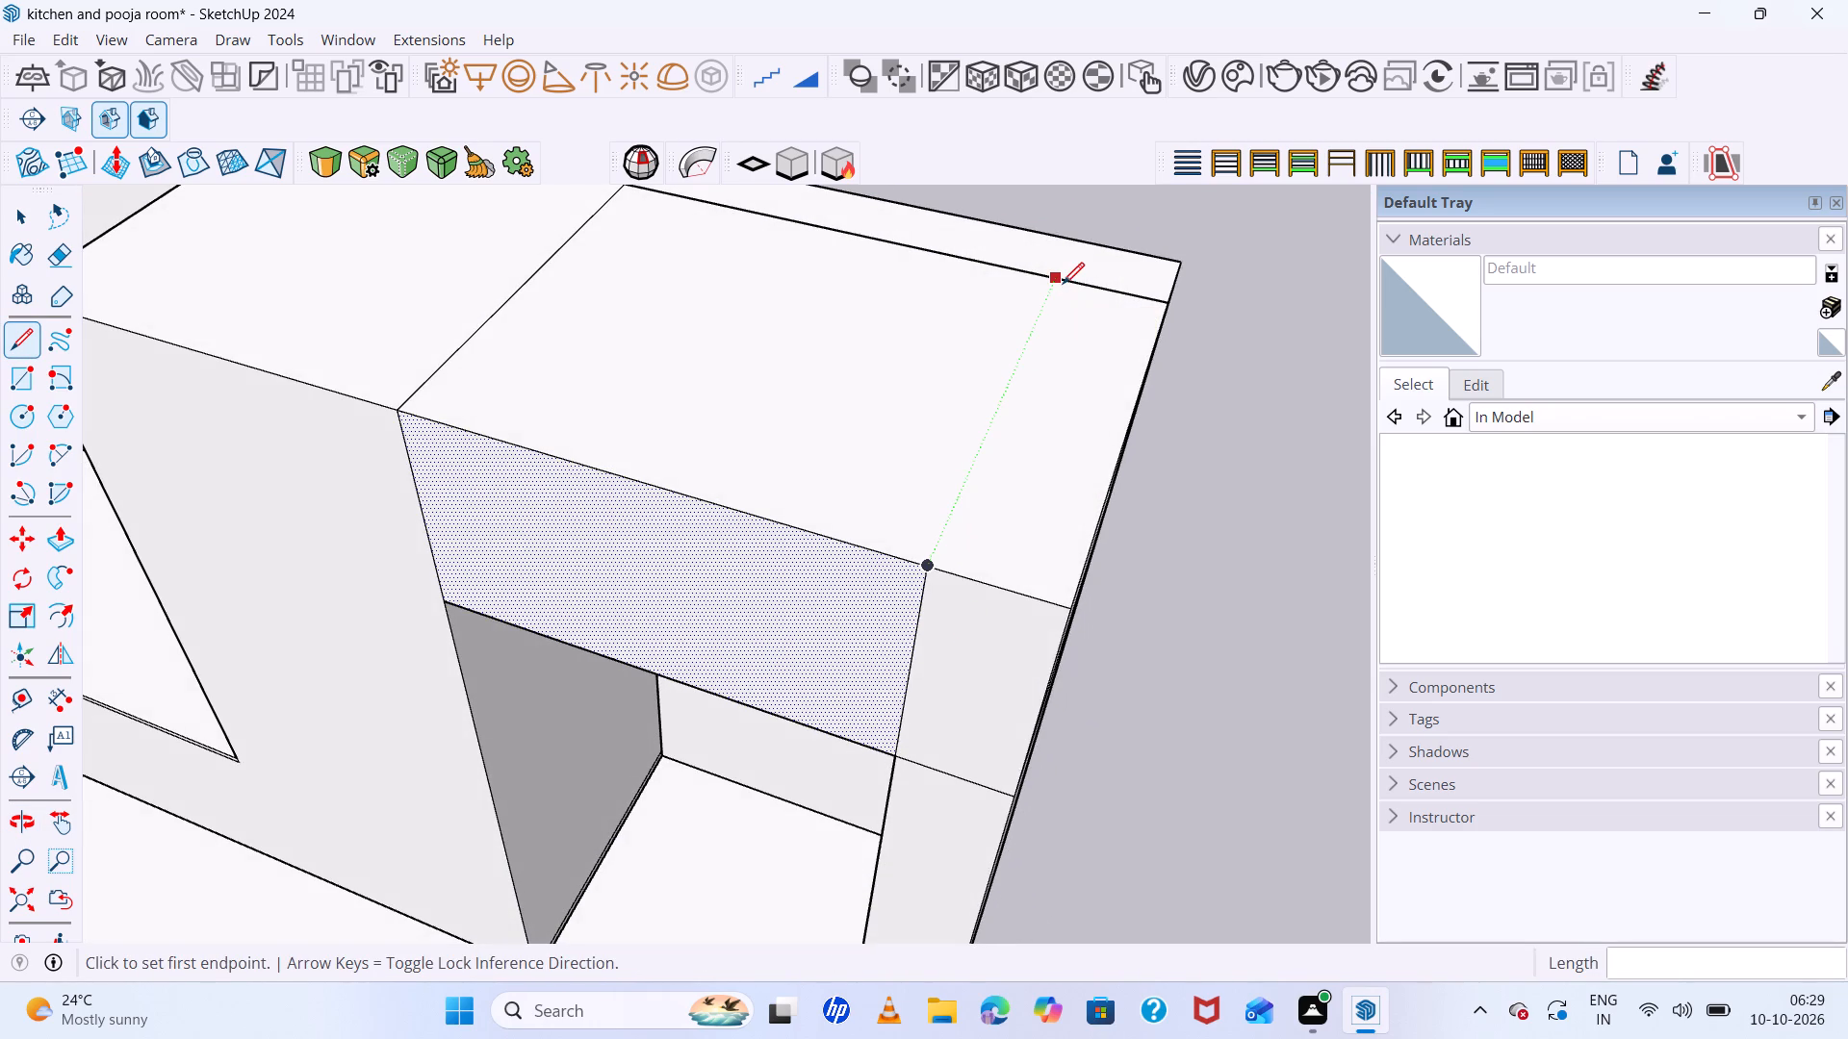
click(1064, 282)
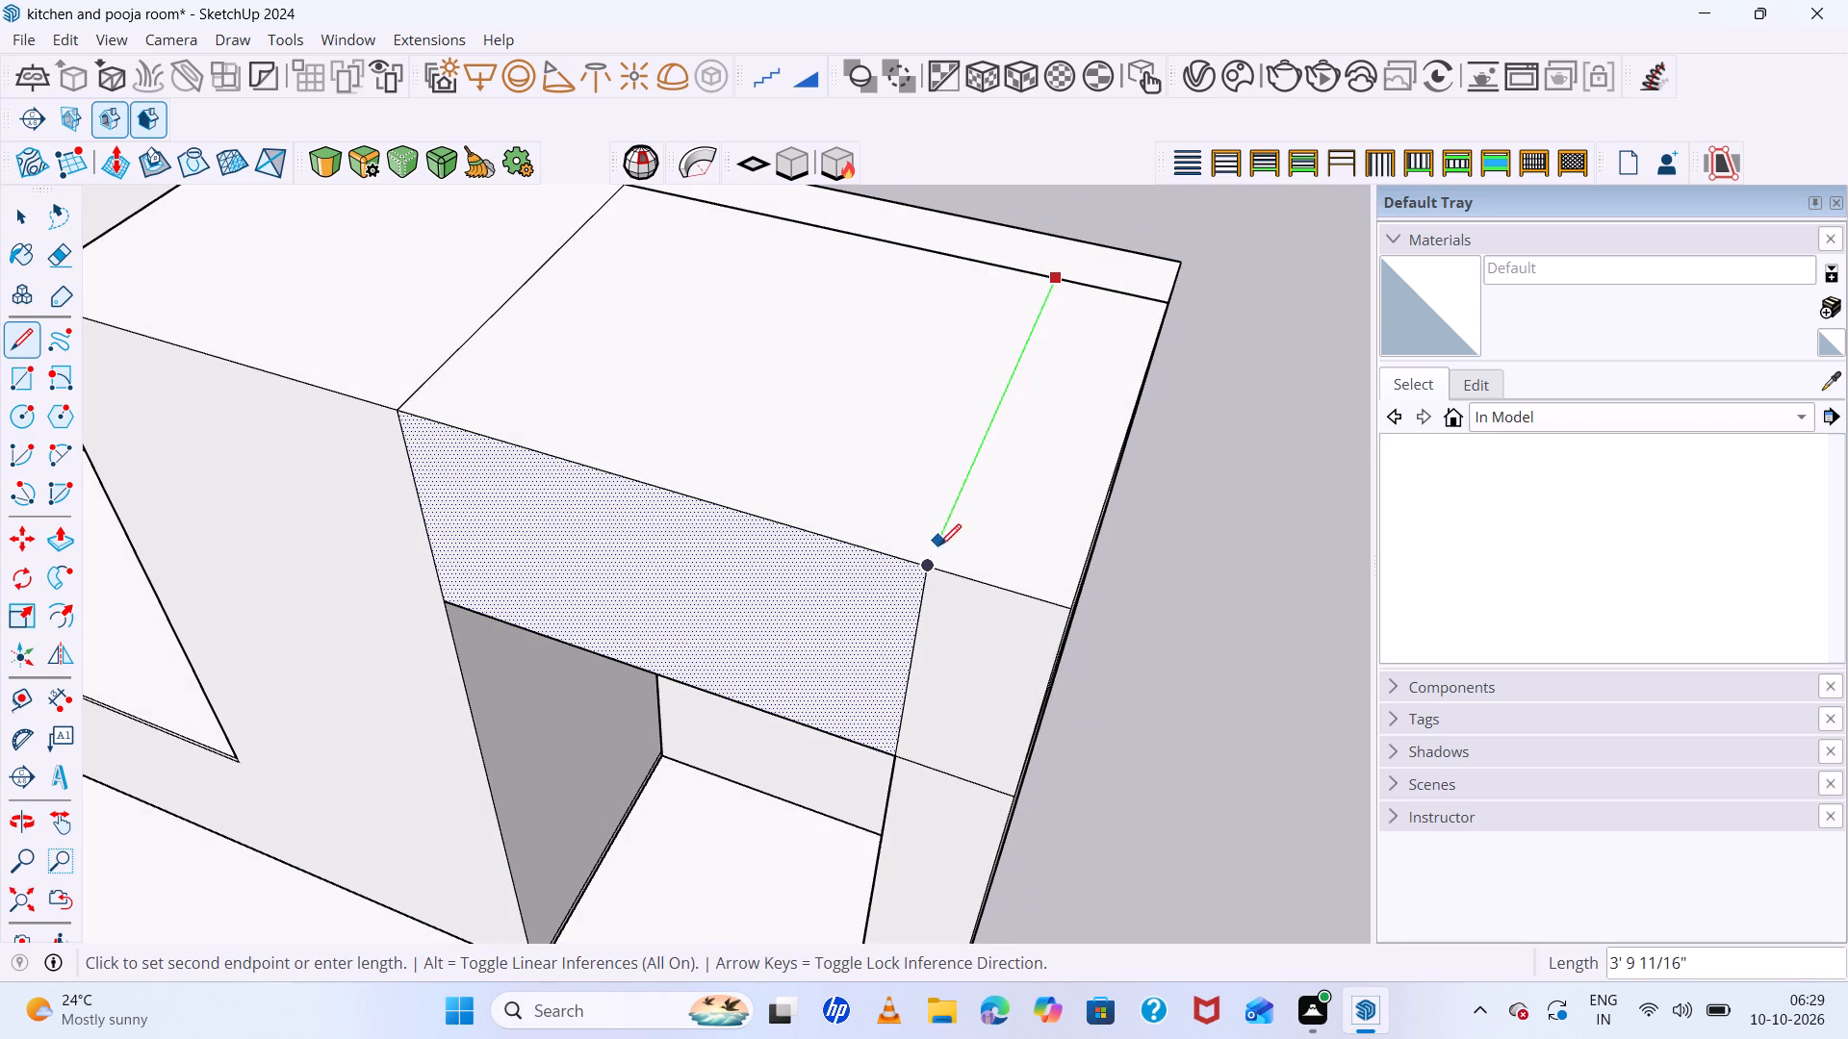
click(926, 567)
Delete the horizontal edge between the overhead block and the side leg on their outer side face.
scroll(892, 494, down, 6)
middle_drag(1074, 541, 892, 408)
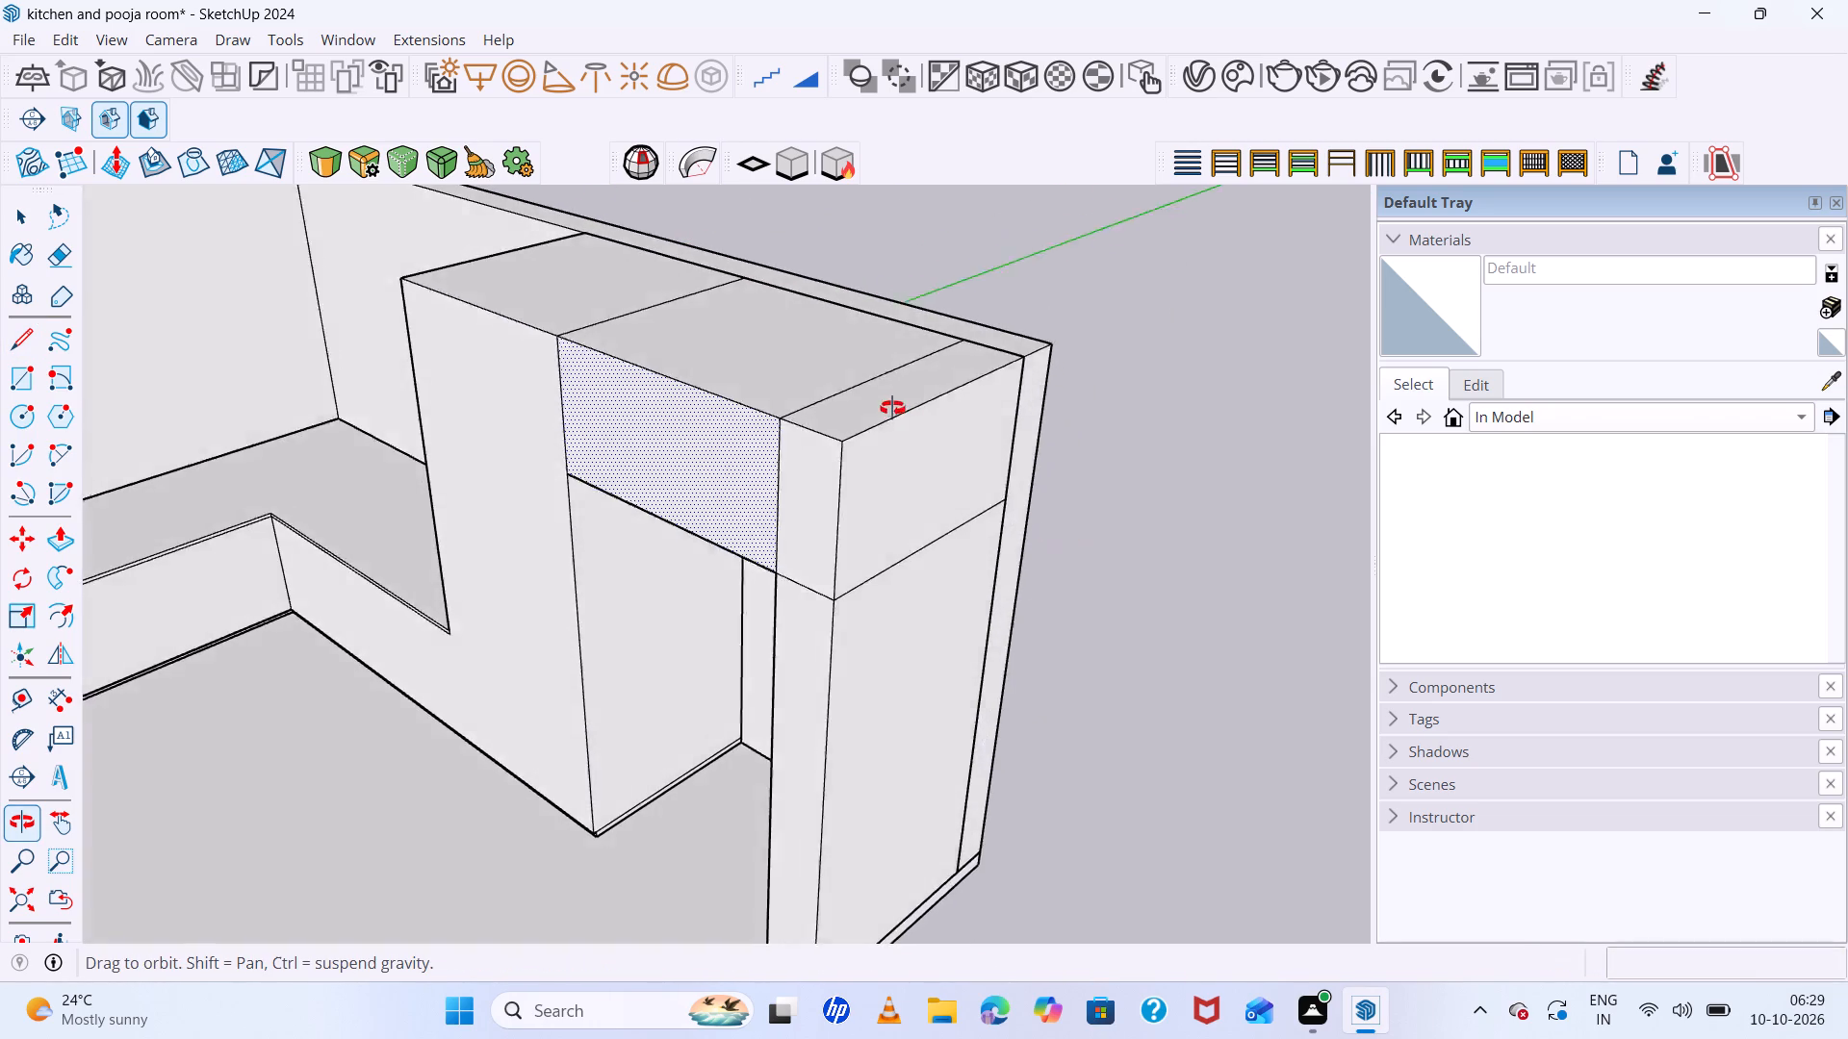
middle_drag(892, 408, 1125, 416)
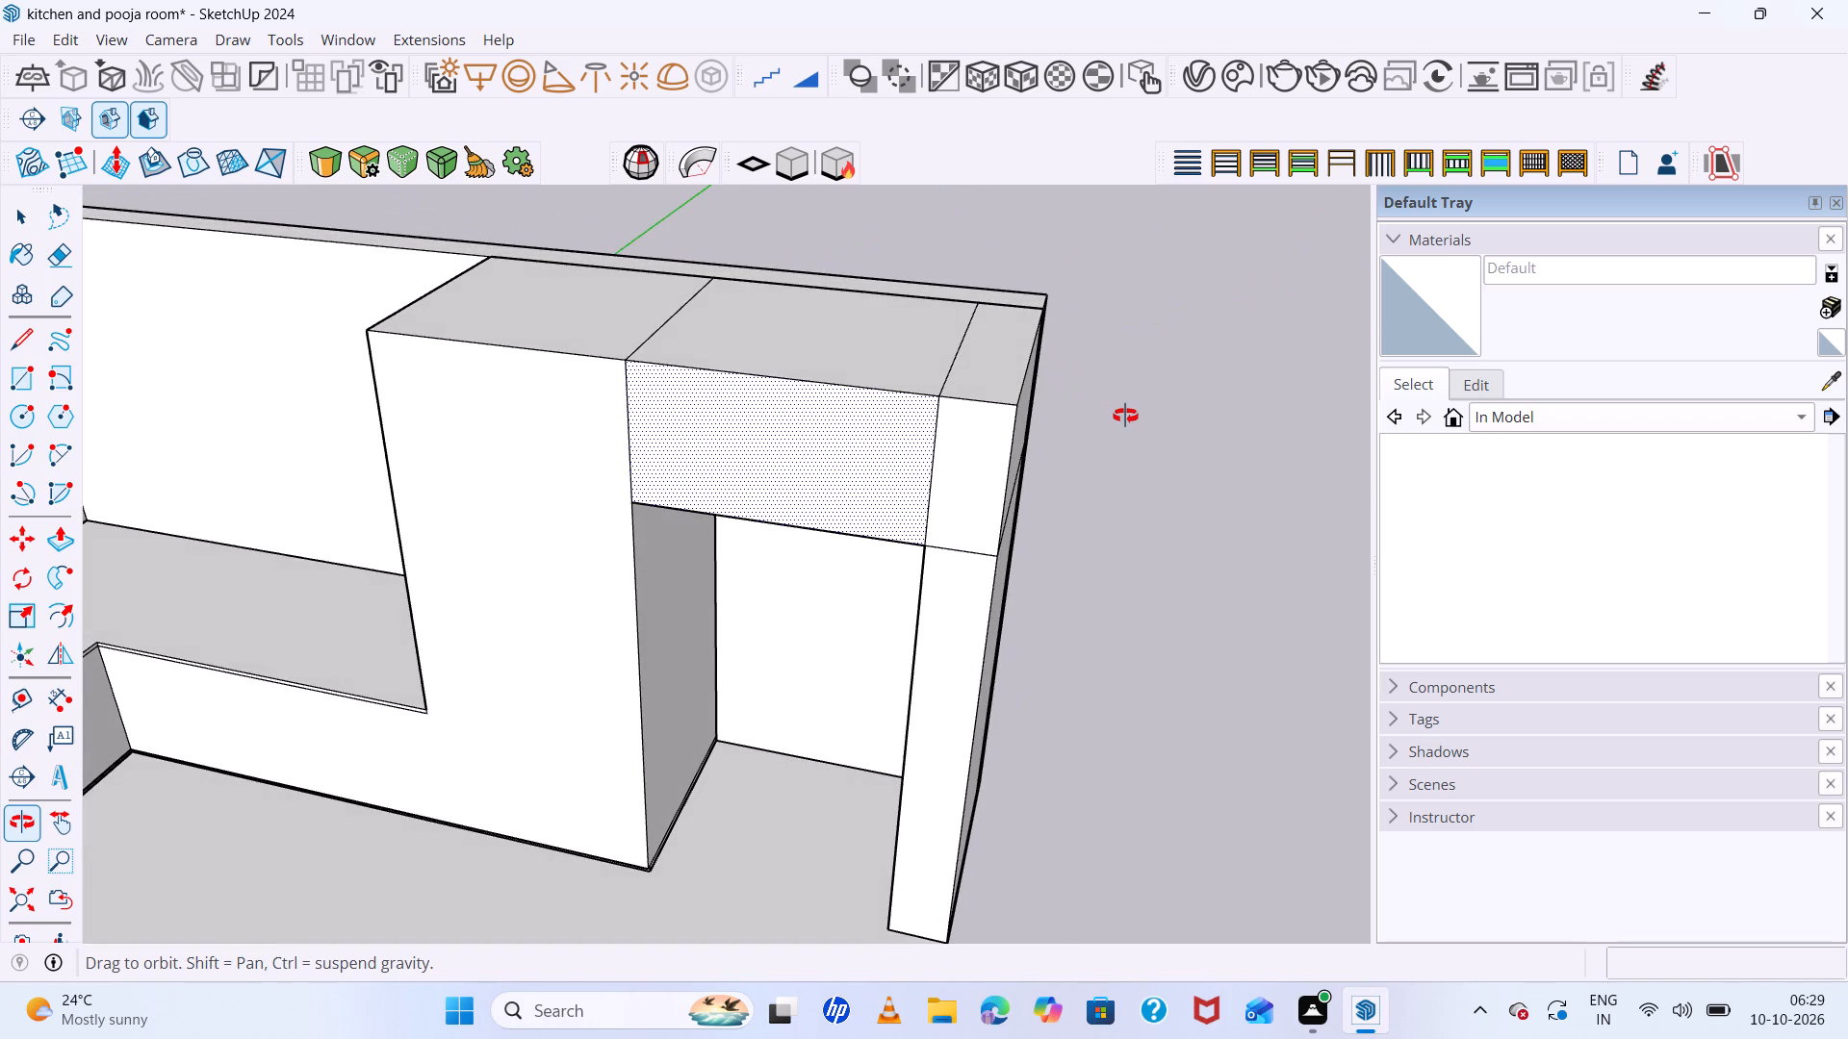
middle_drag(1125, 416, 799, 402)
middle_click(799, 402)
key(space)
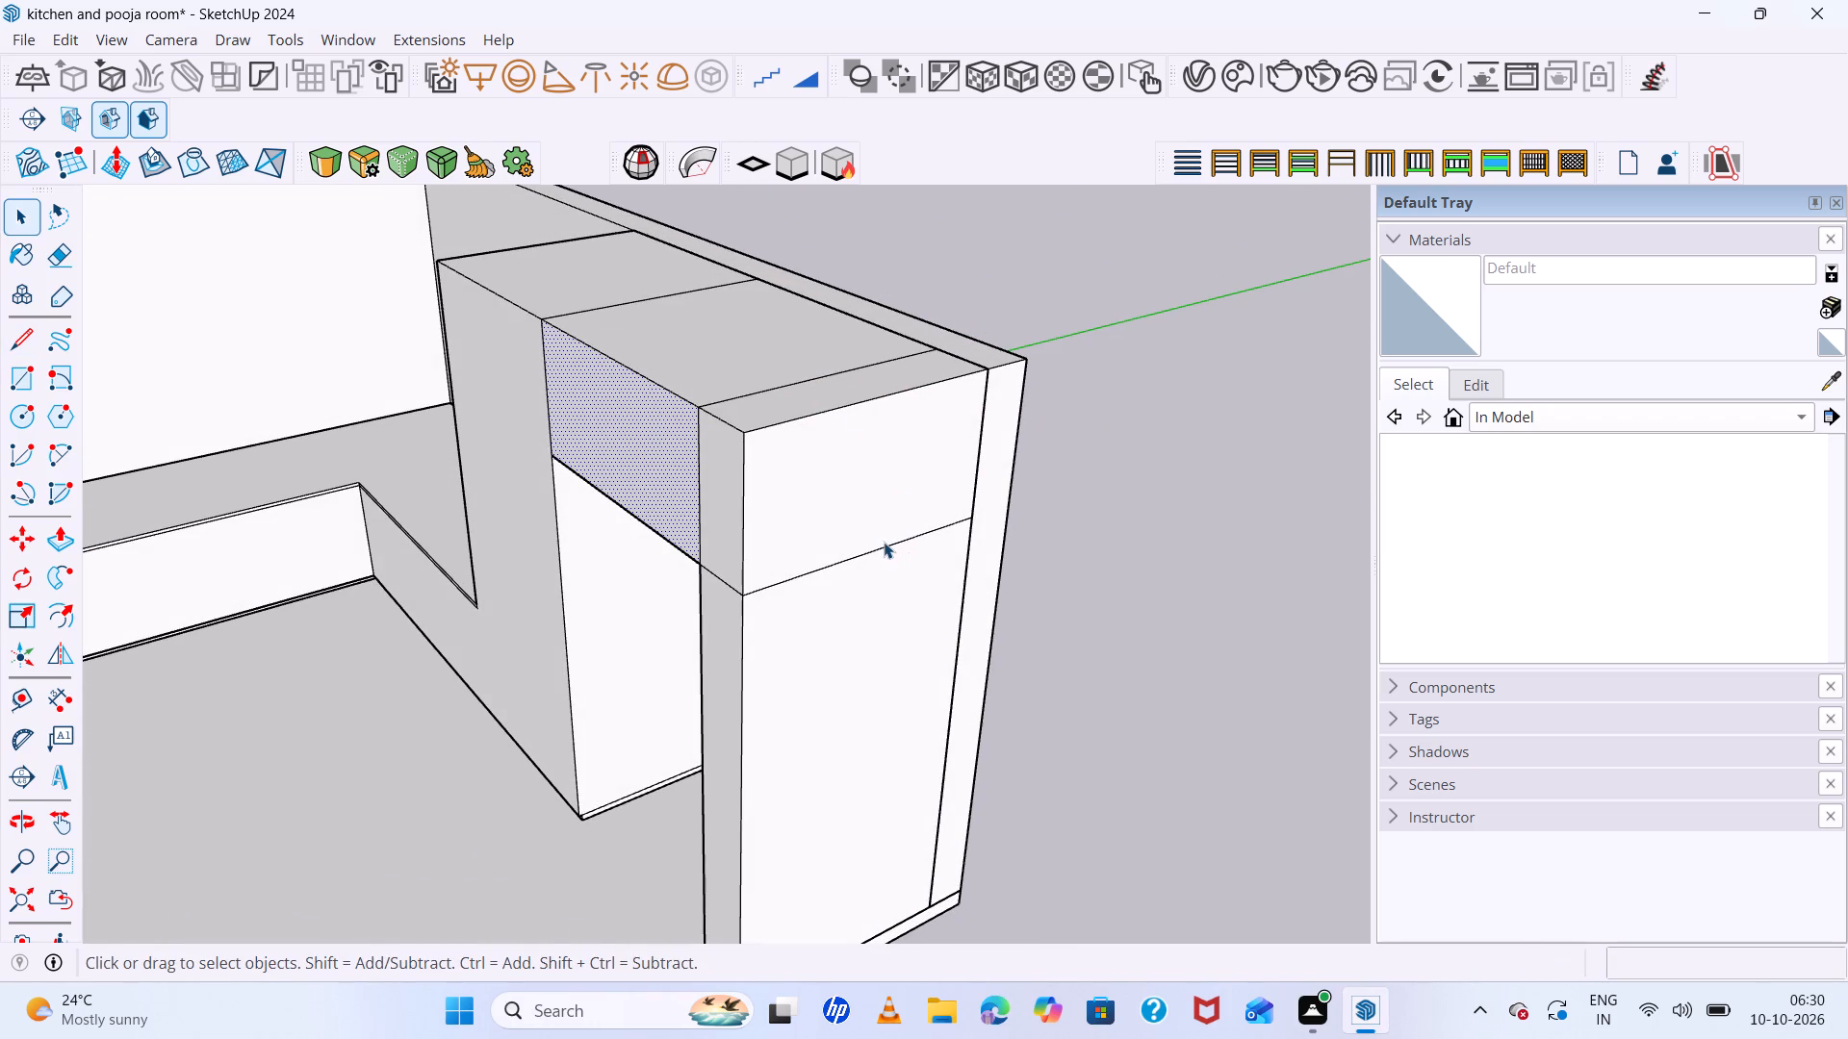
click(882, 548)
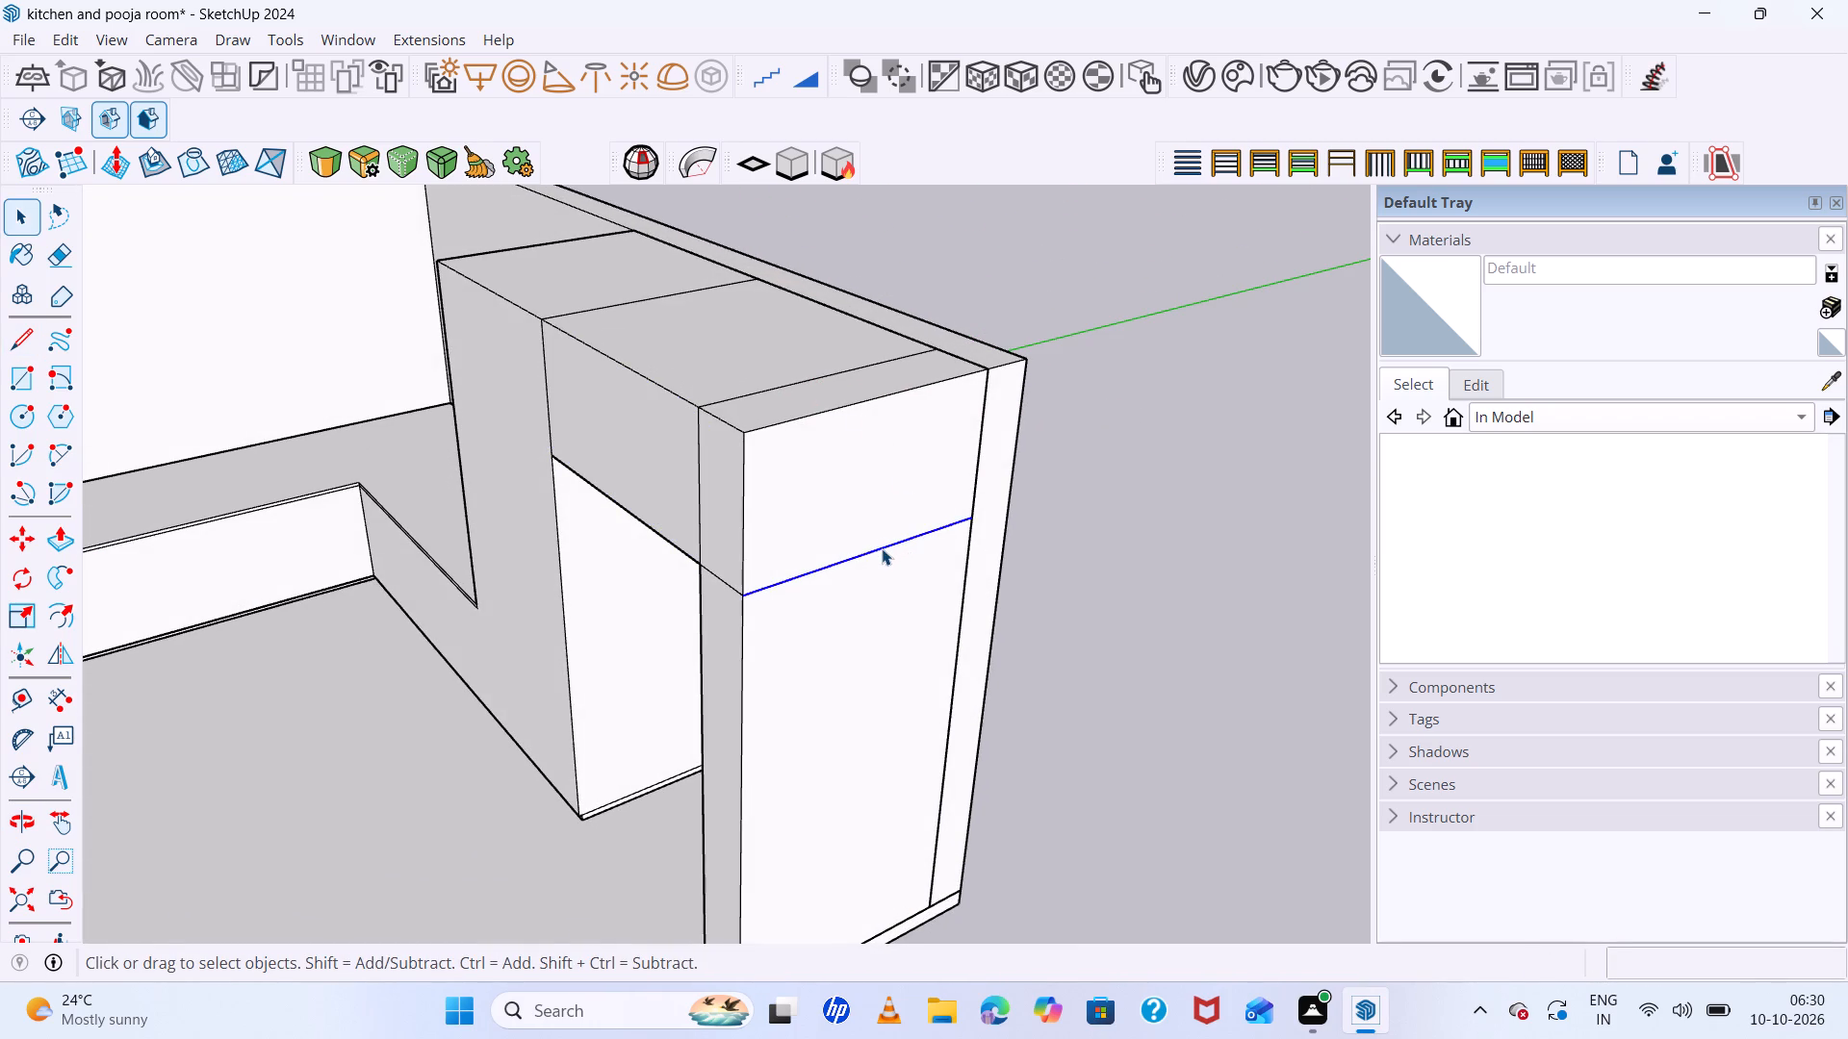
key(Delete)
Place a guide line 2" in front of the back wall's inner edge, across the tops of the tall and overhead blocks.
middle_drag(885, 550, 1301, 647)
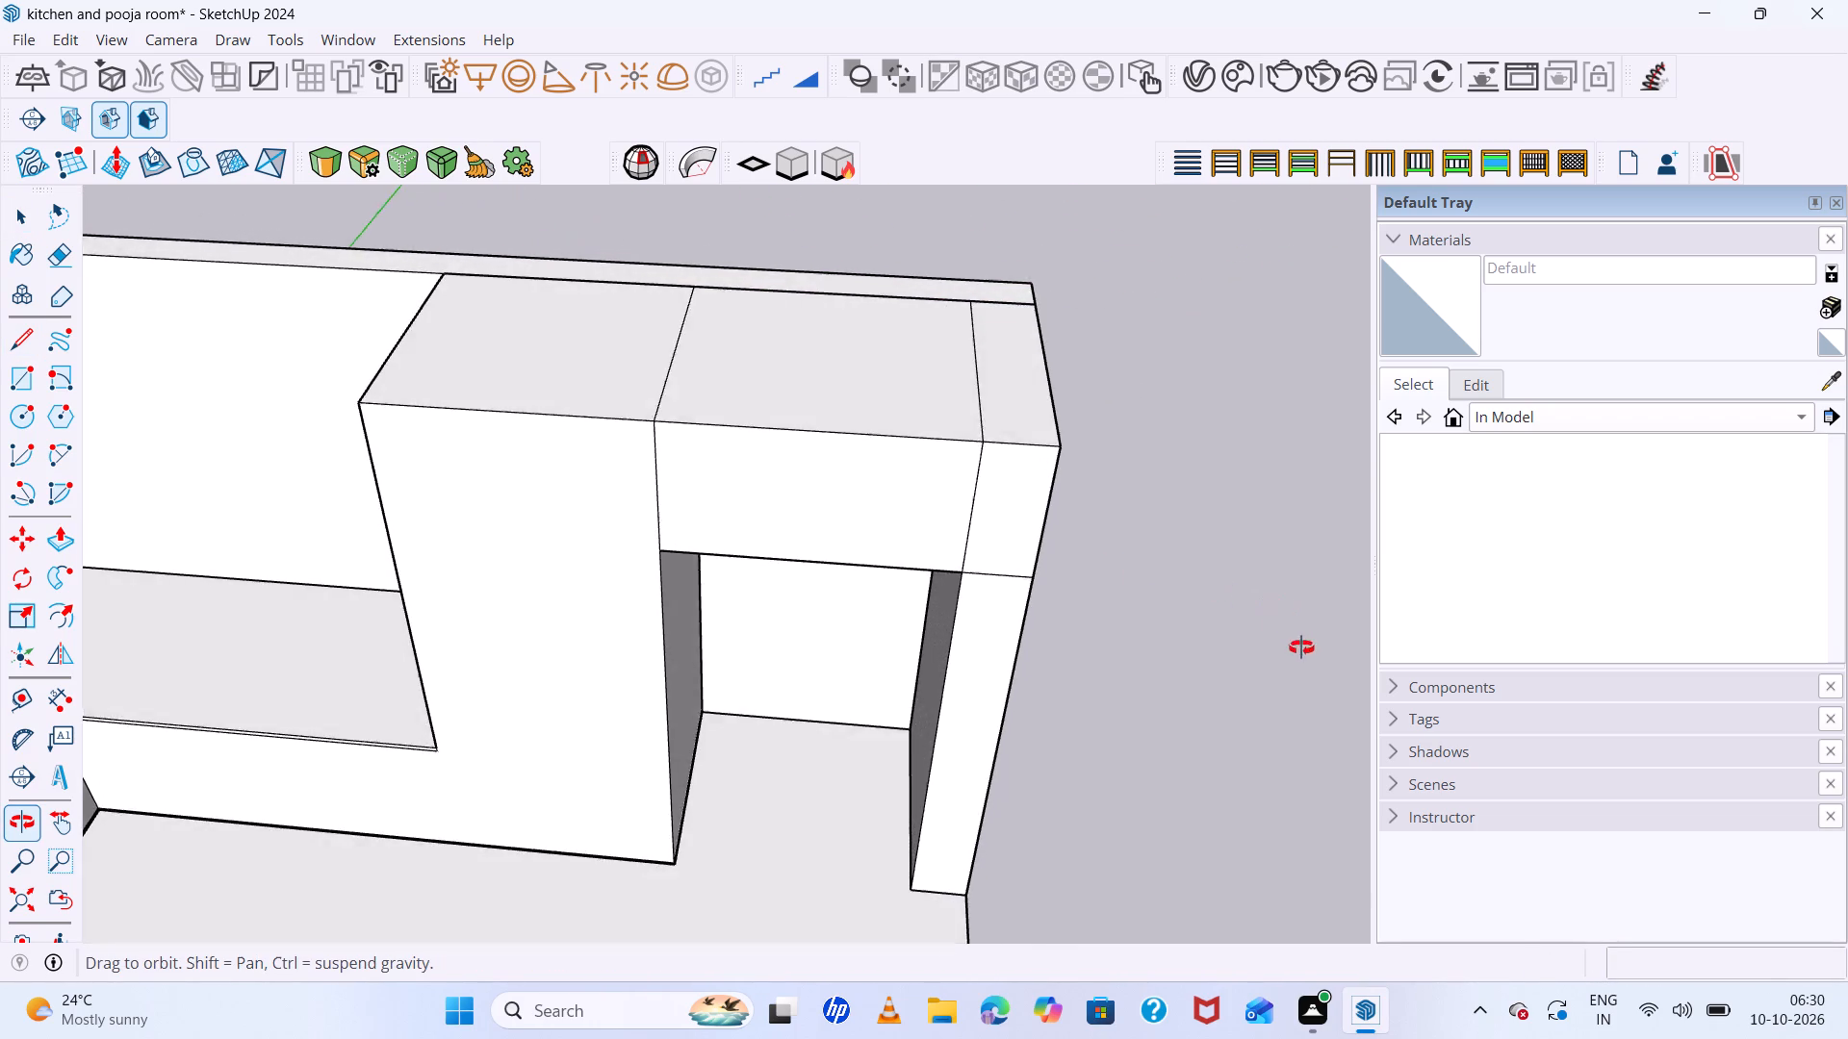
middle_drag(1301, 647, 1304, 639)
middle_drag(1304, 637, 1324, 539)
middle_click(1324, 536)
scroll(852, 485, up, 6)
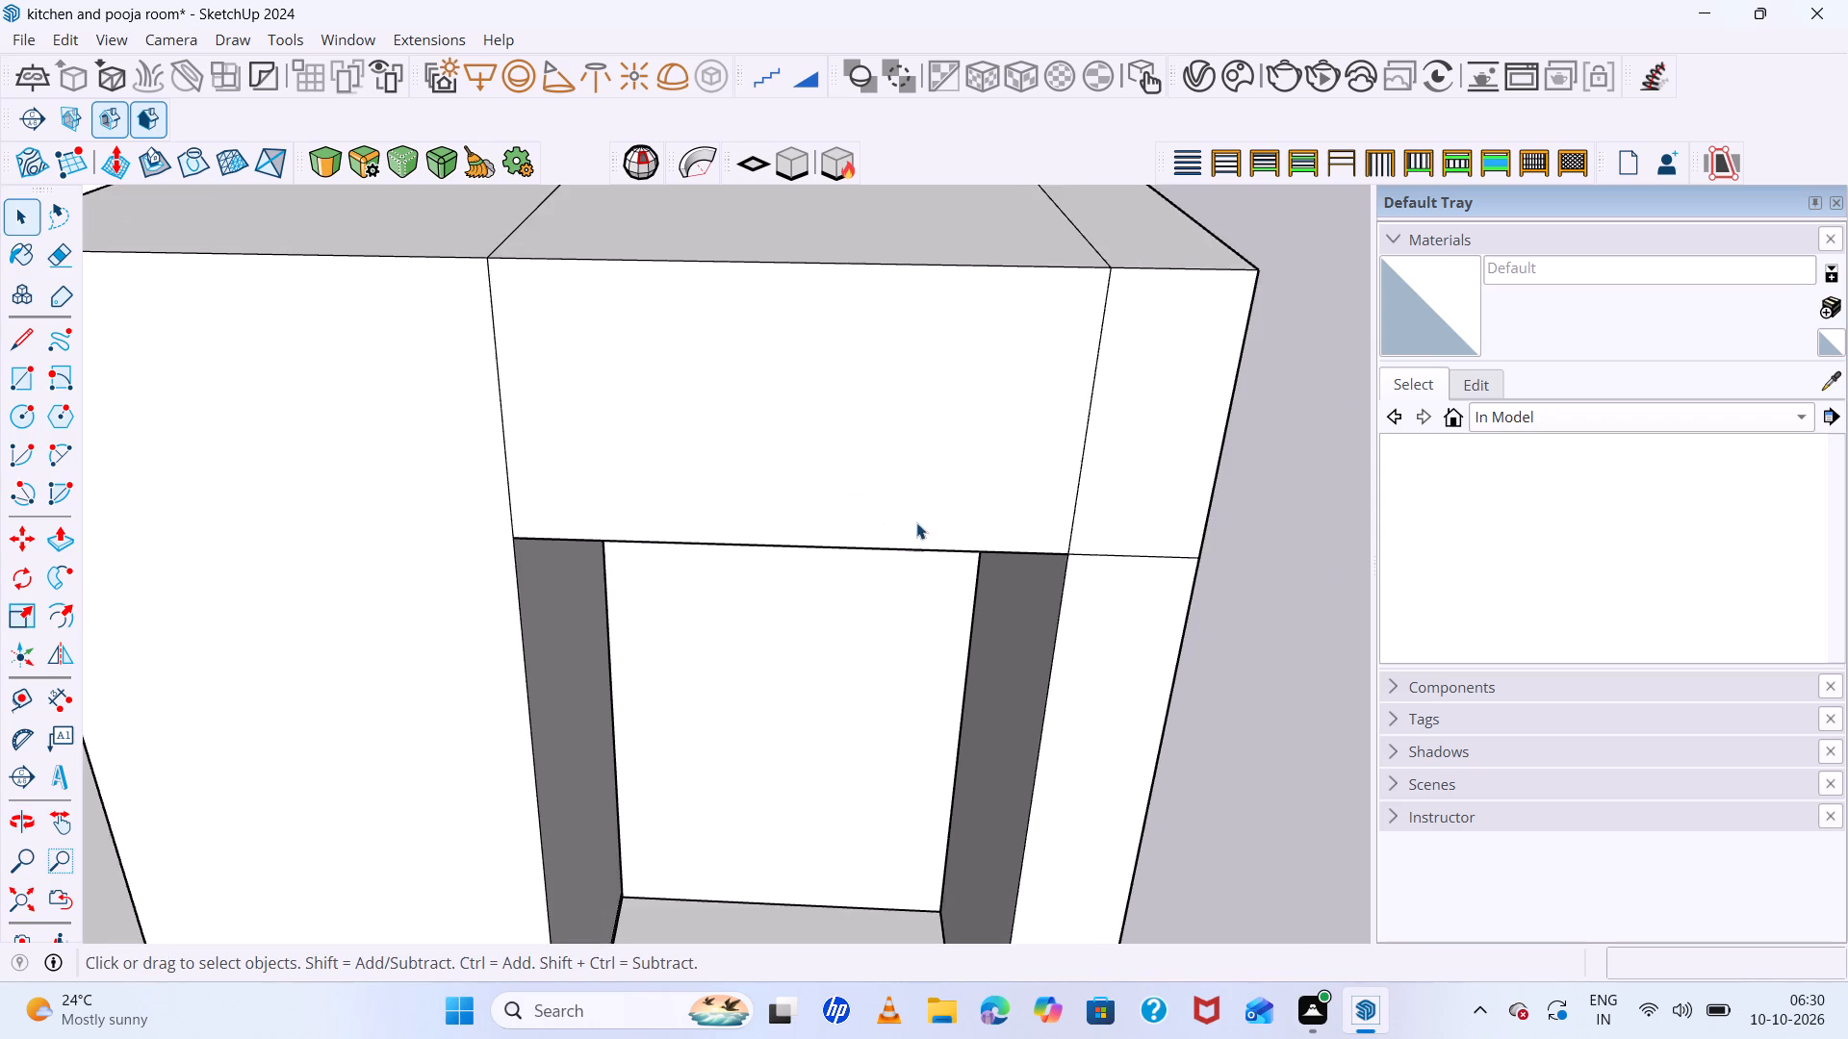
middle_drag(916, 522, 925, 477)
click(885, 419)
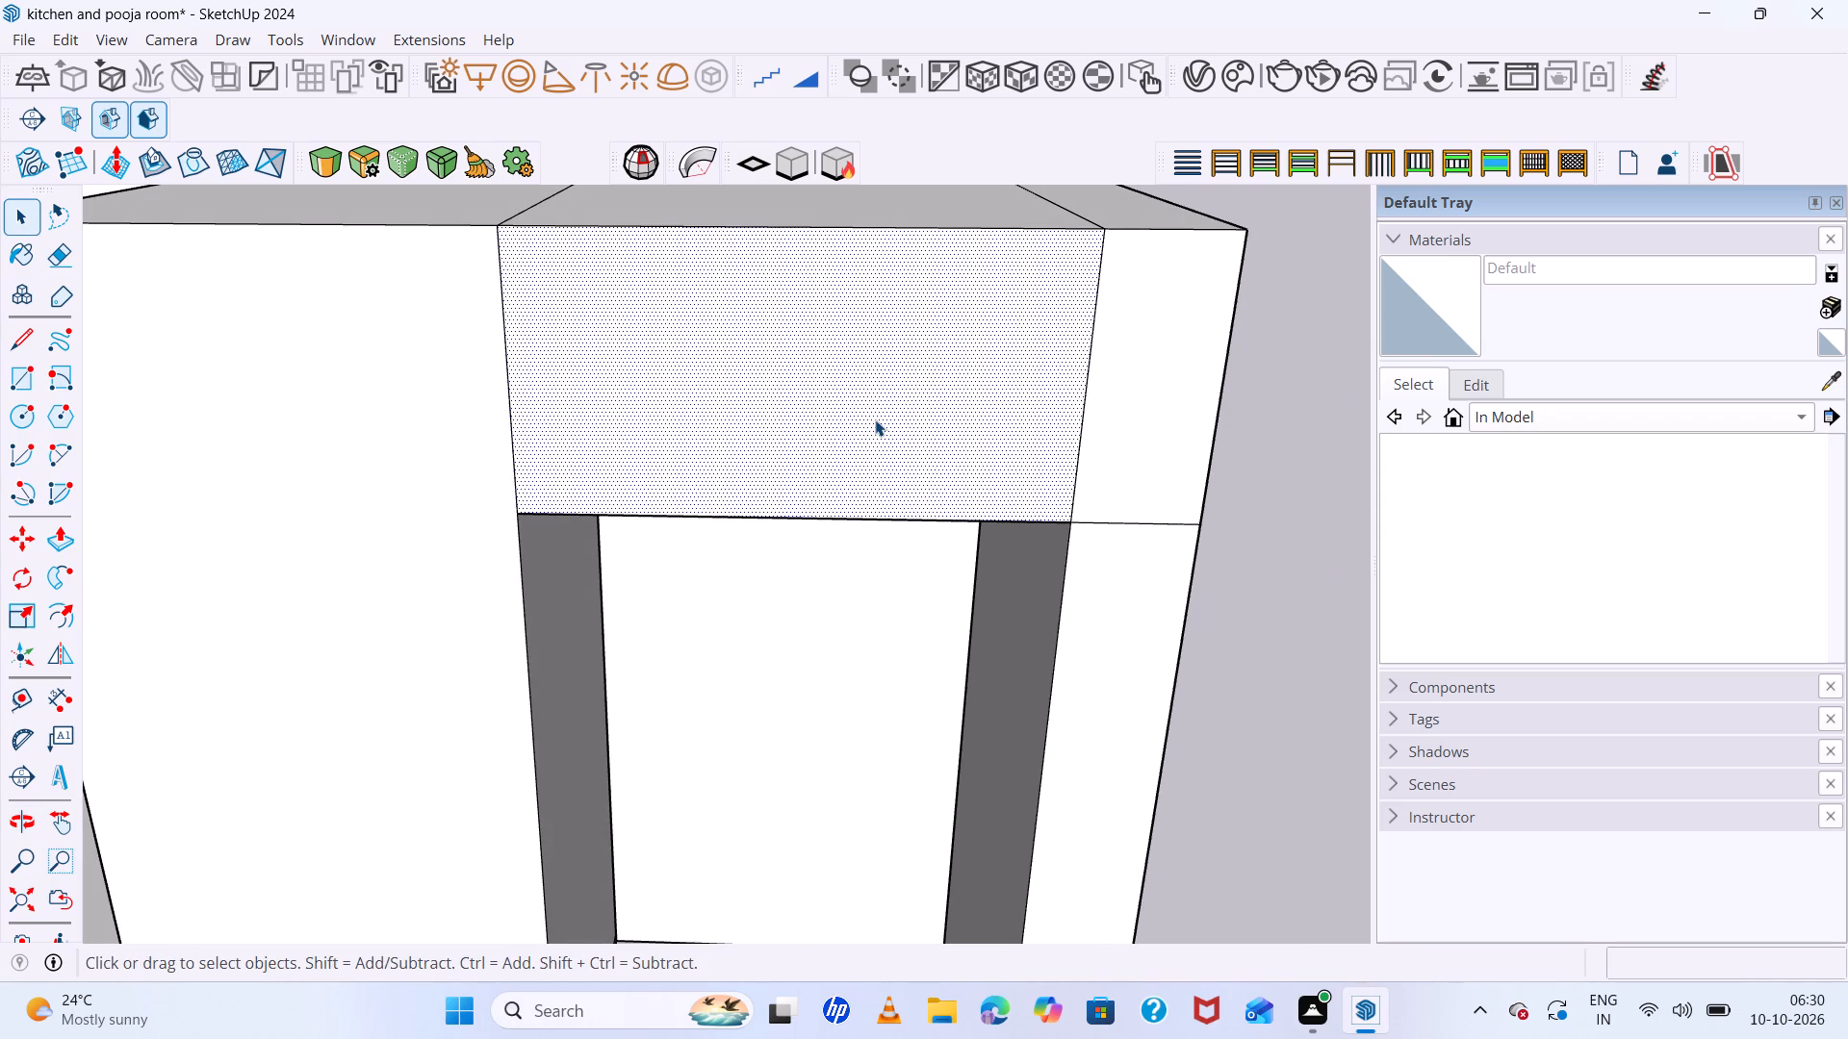
scroll(875, 419, down, 6)
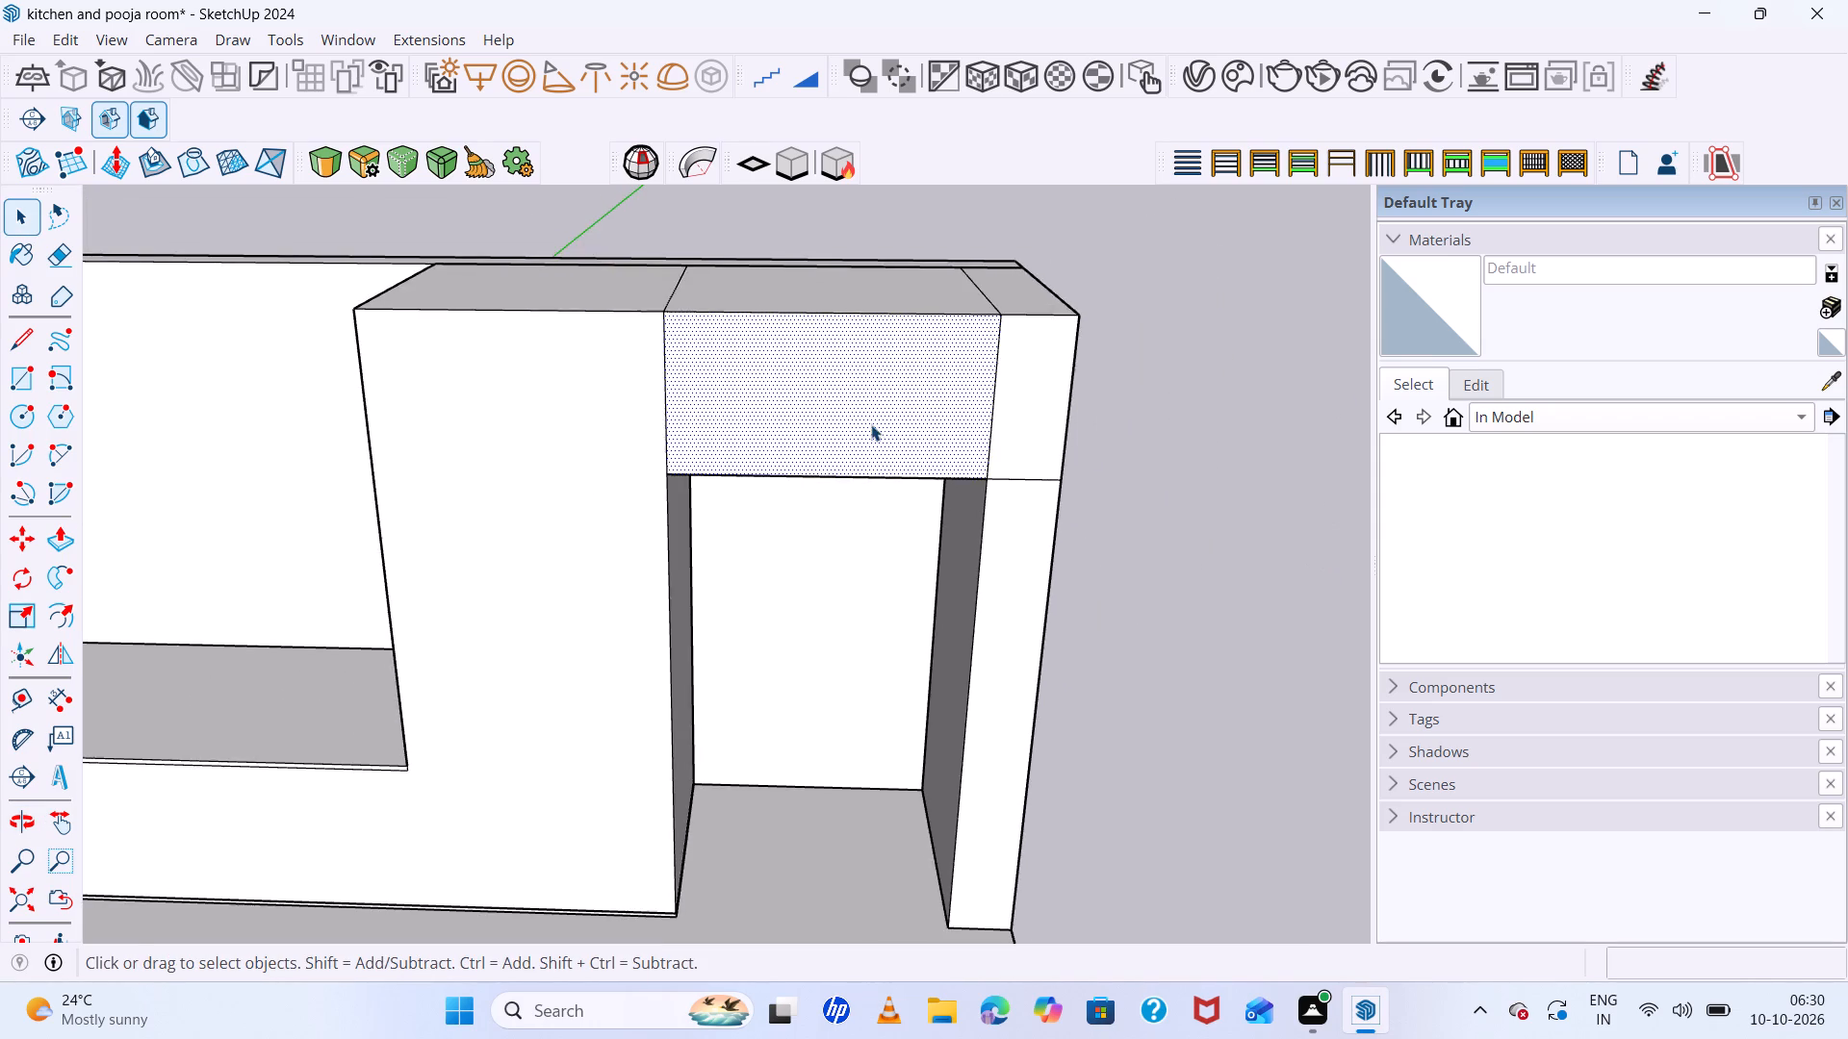
scroll(889, 475, down, 4)
middle_drag(900, 505, 912, 800)
scroll(734, 372, up, 5)
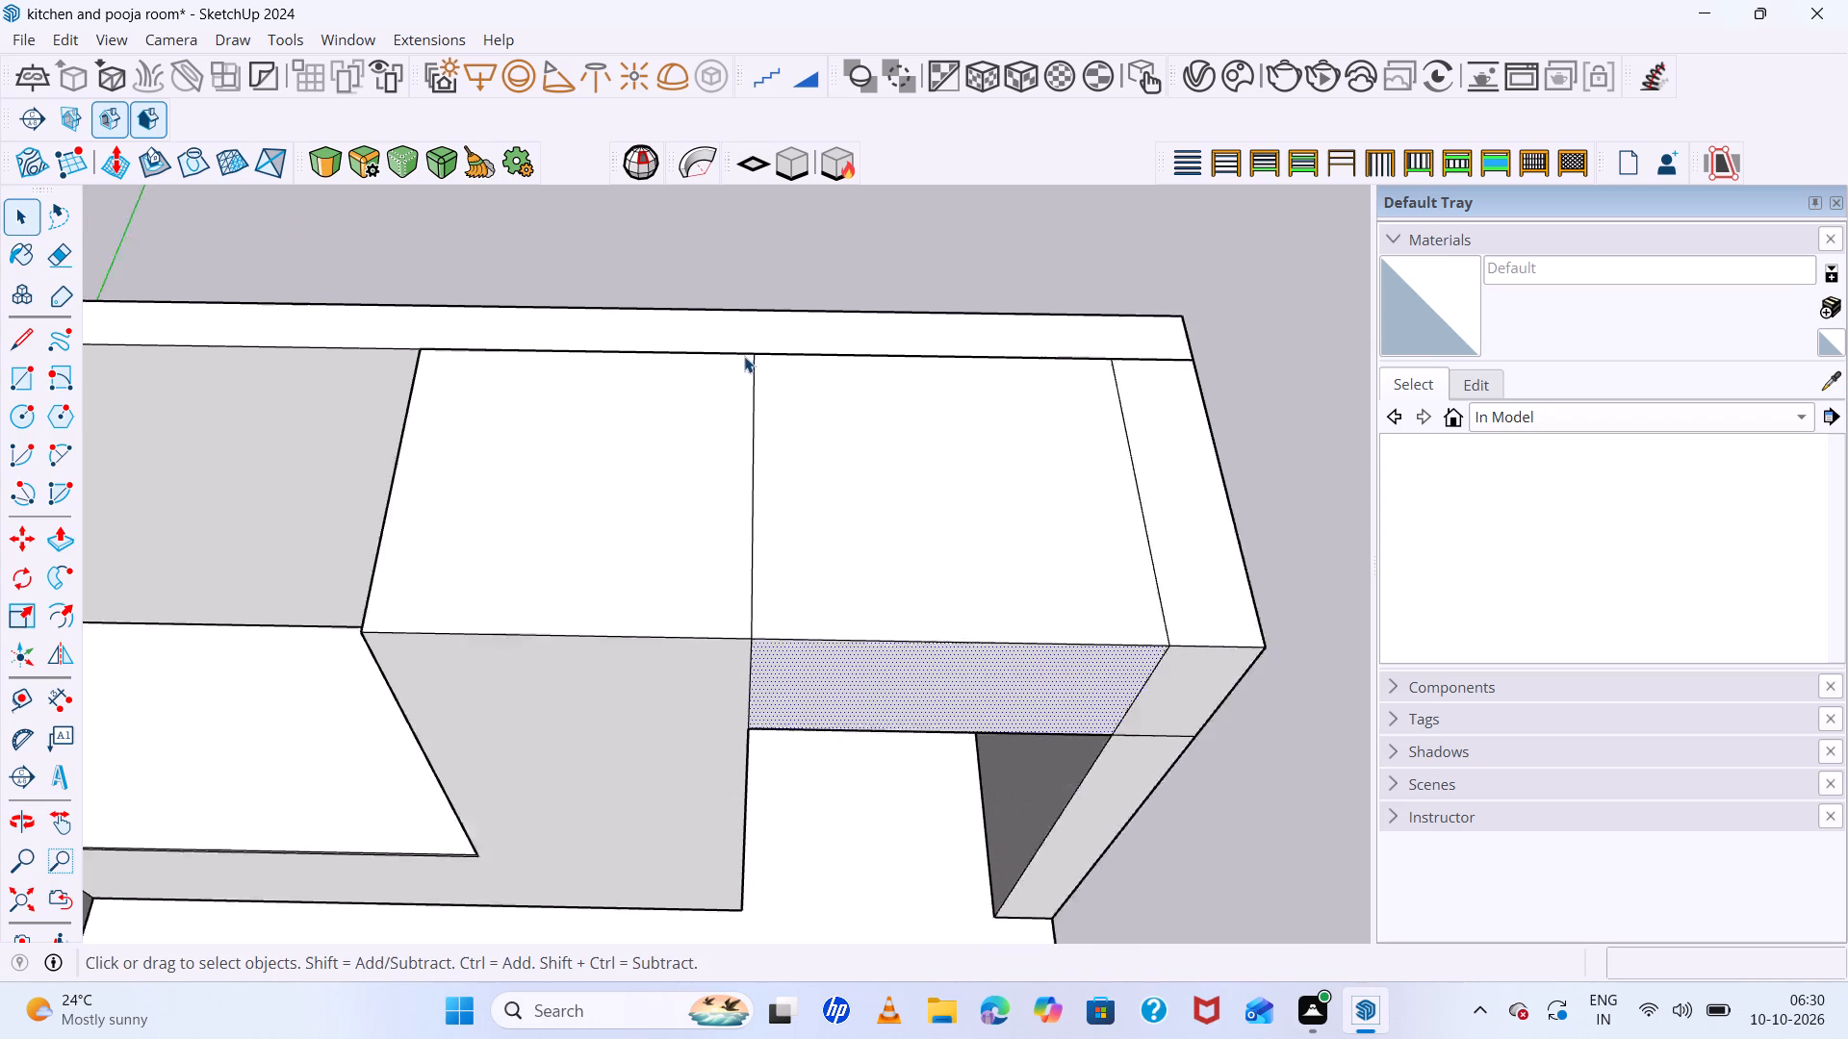
scroll(744, 356, up, 1)
key(t)
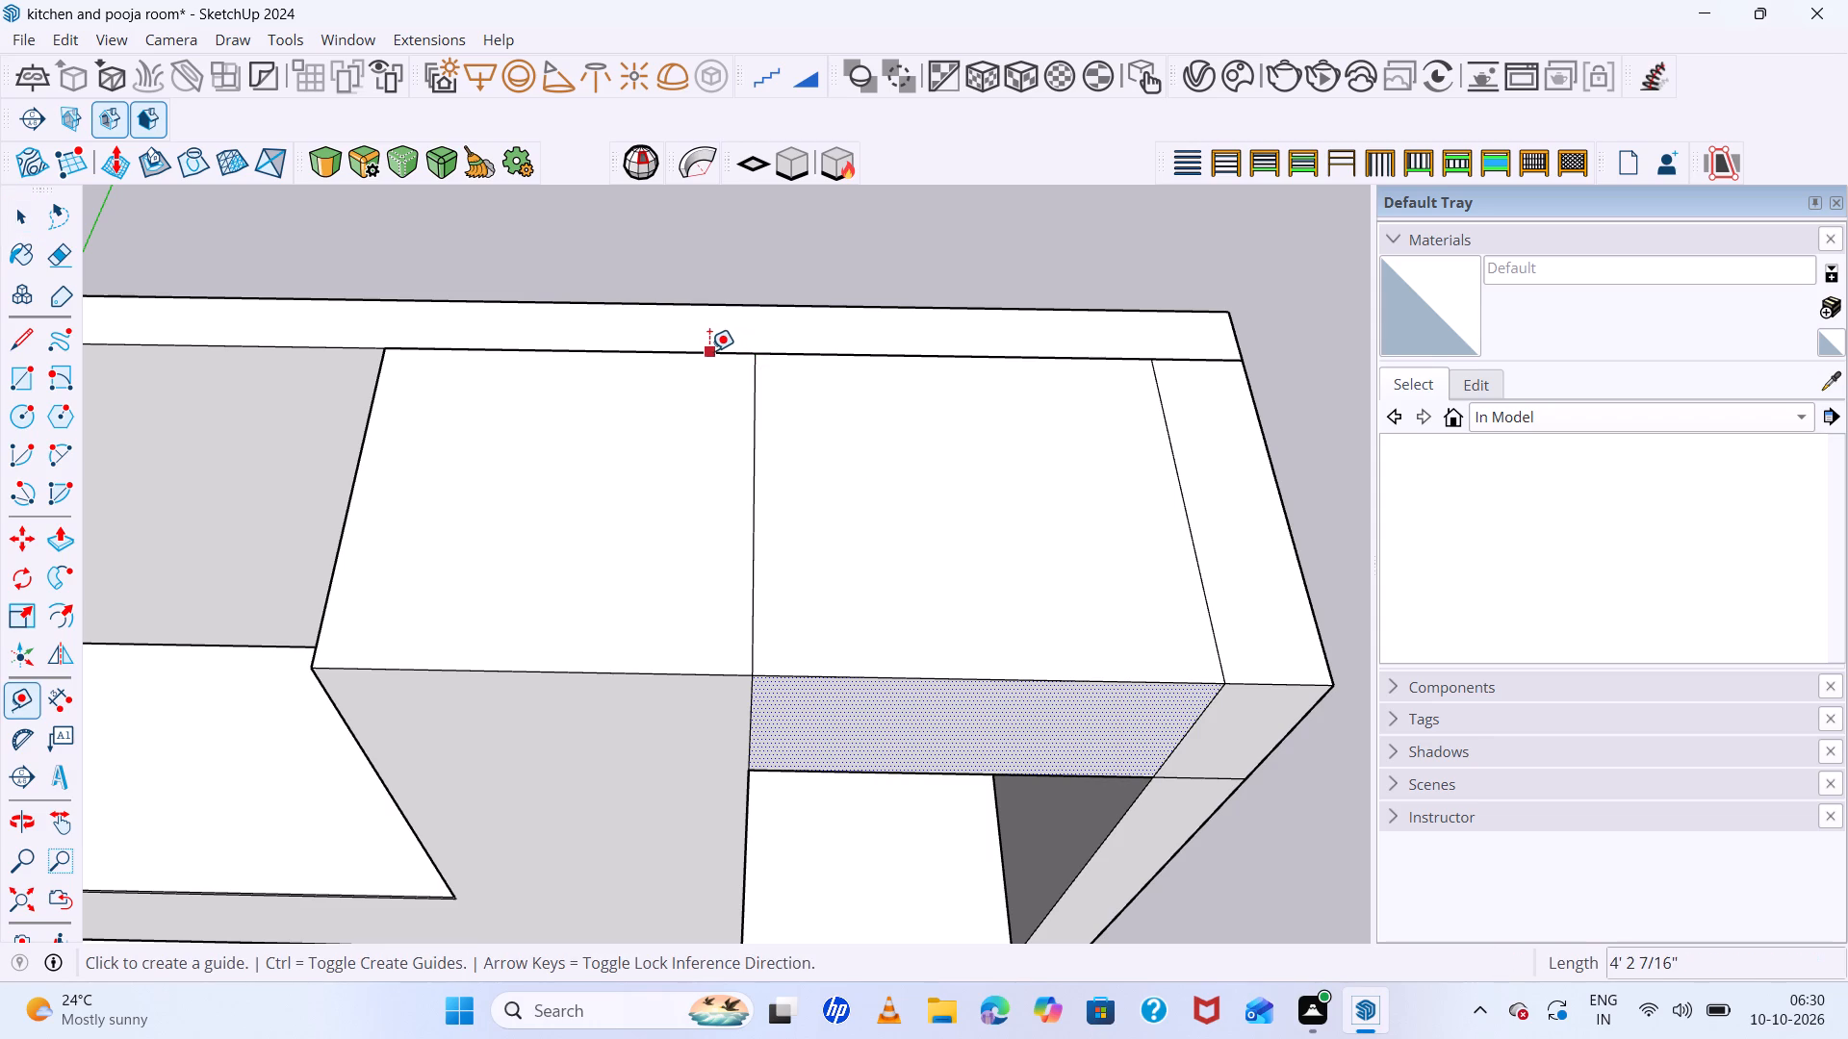
click(706, 351)
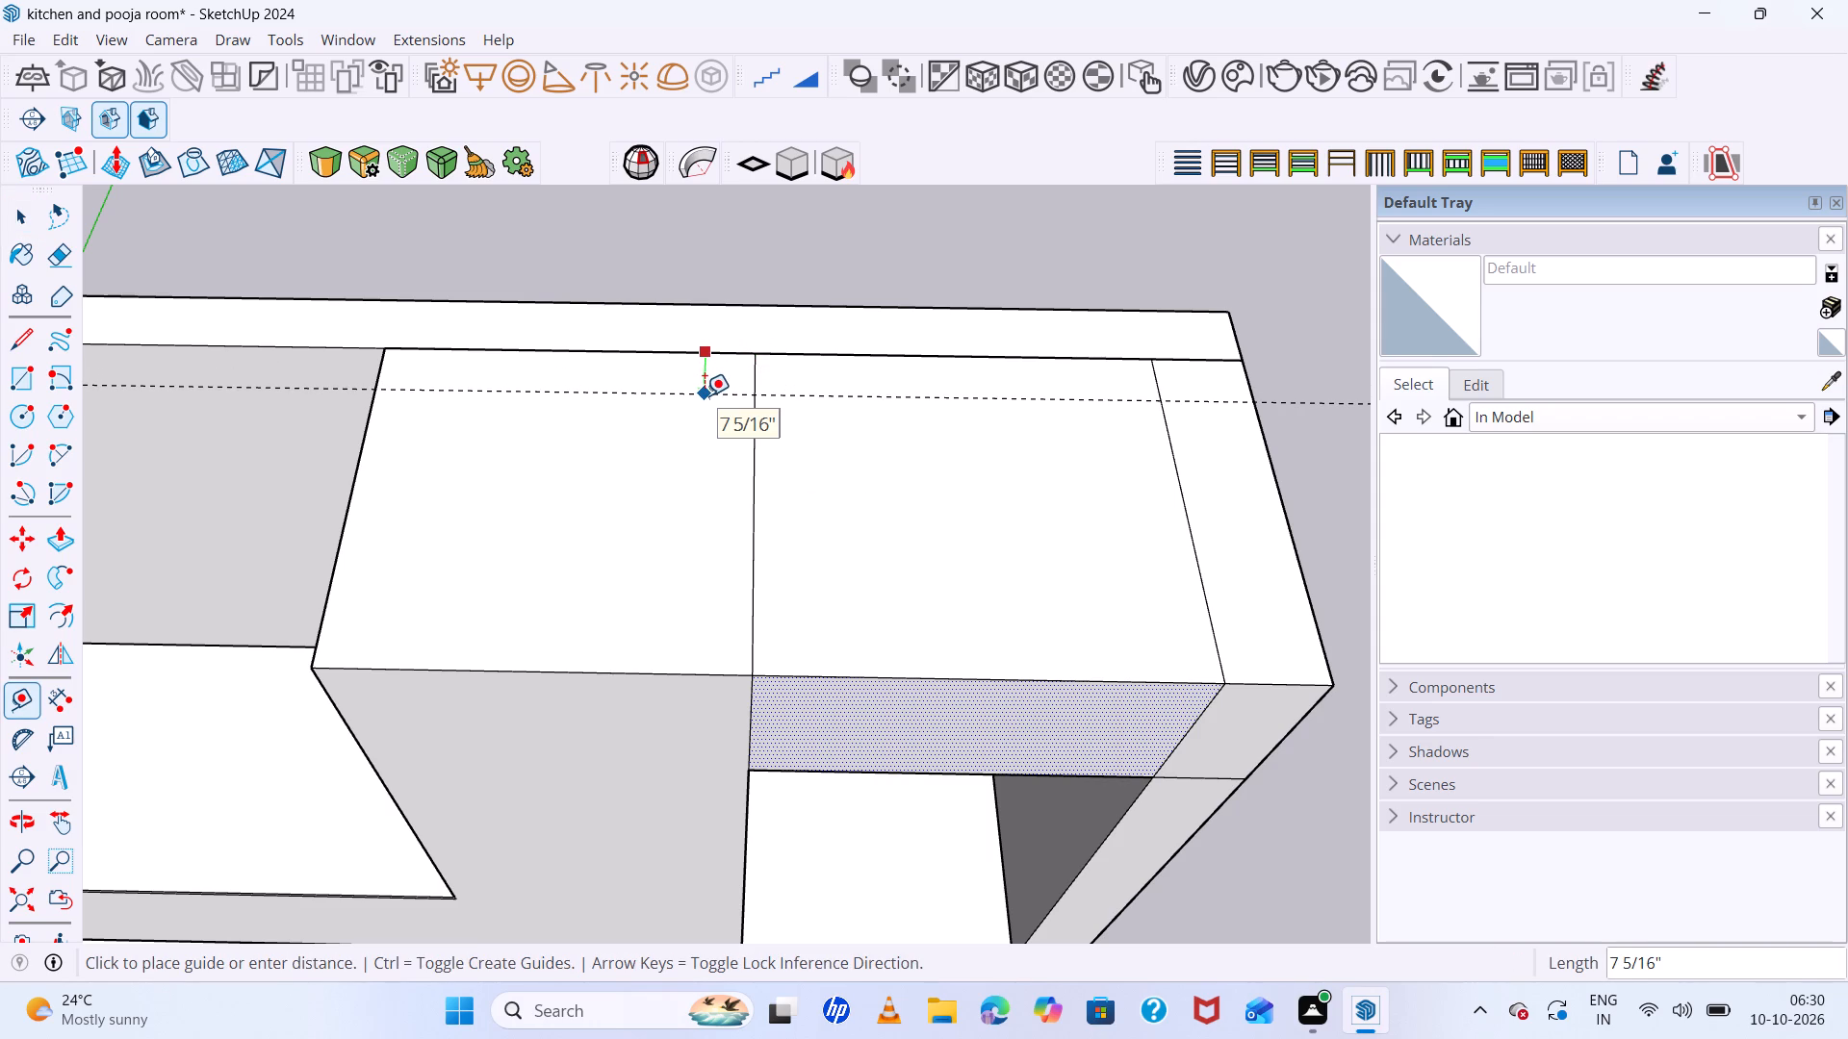
key(2)
key(Return)
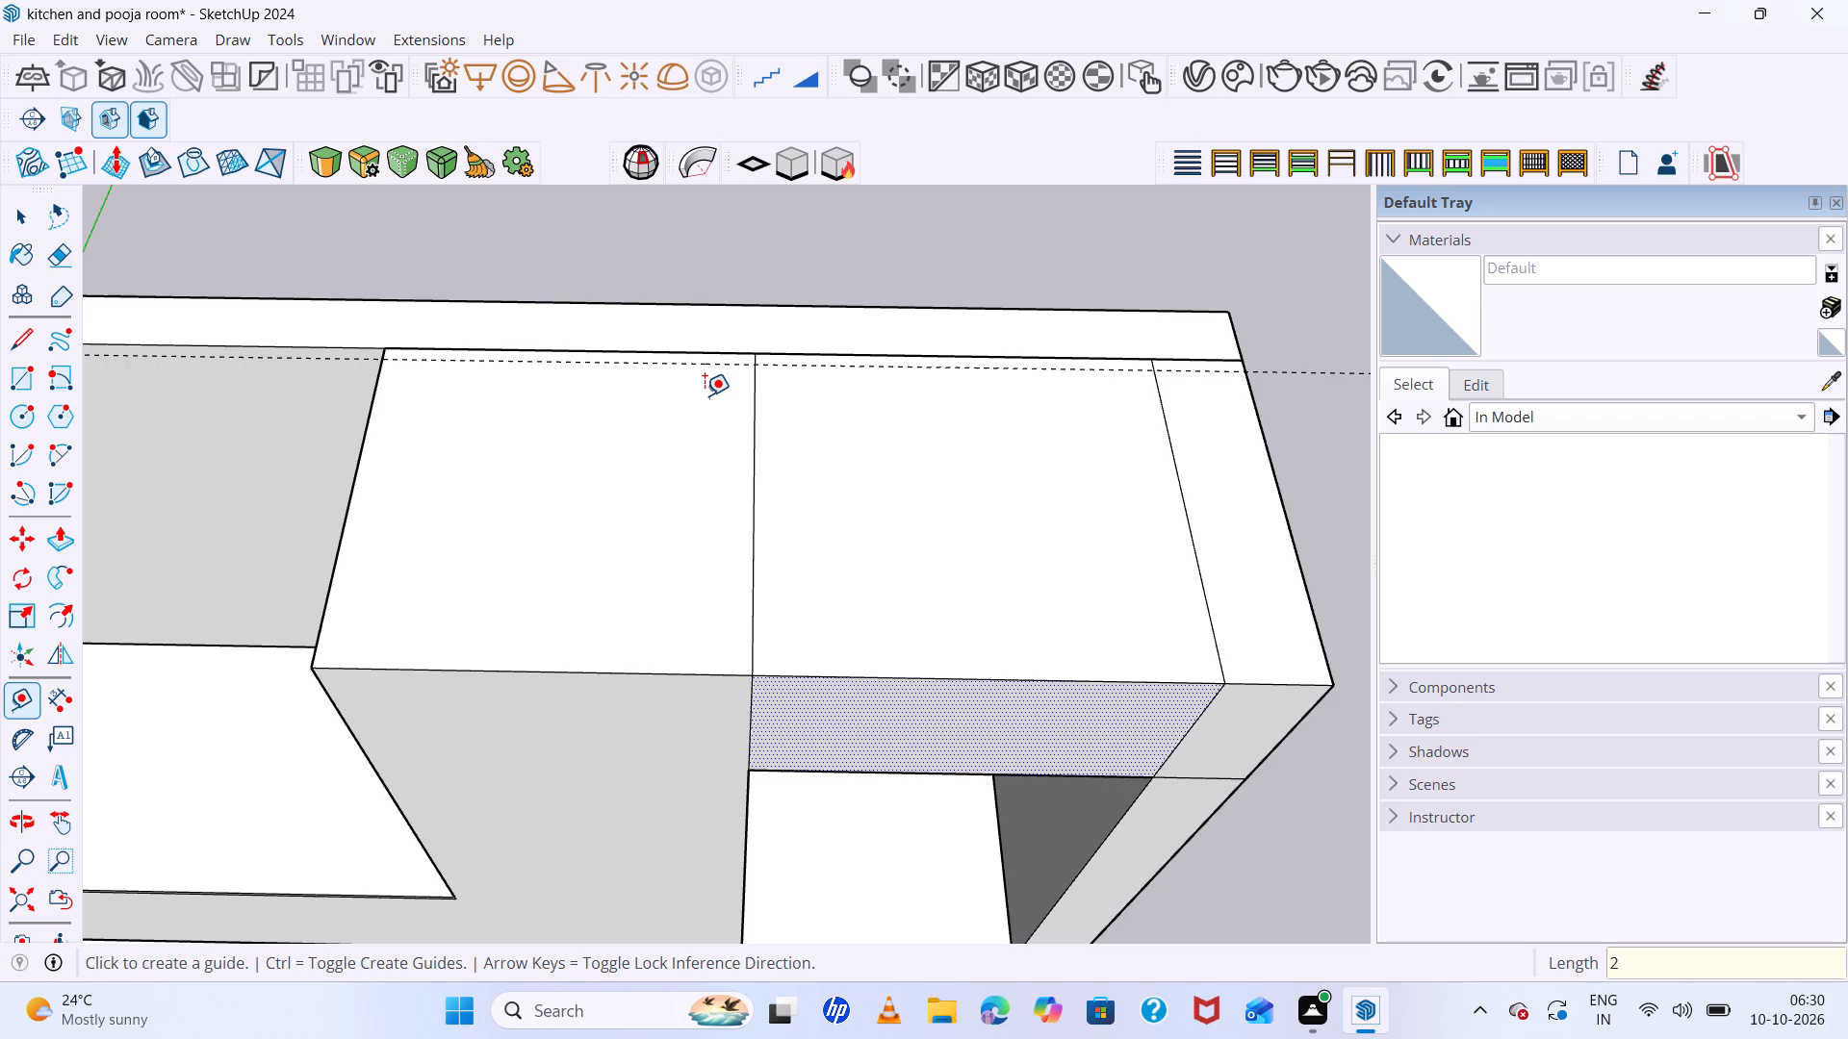
Examine the whole room with the guide line, then the tops and front of the tall and overhead blocks.
scroll(1023, 873, down, 8)
scroll(931, 798, down, 3)
scroll(704, 627, down, 2)
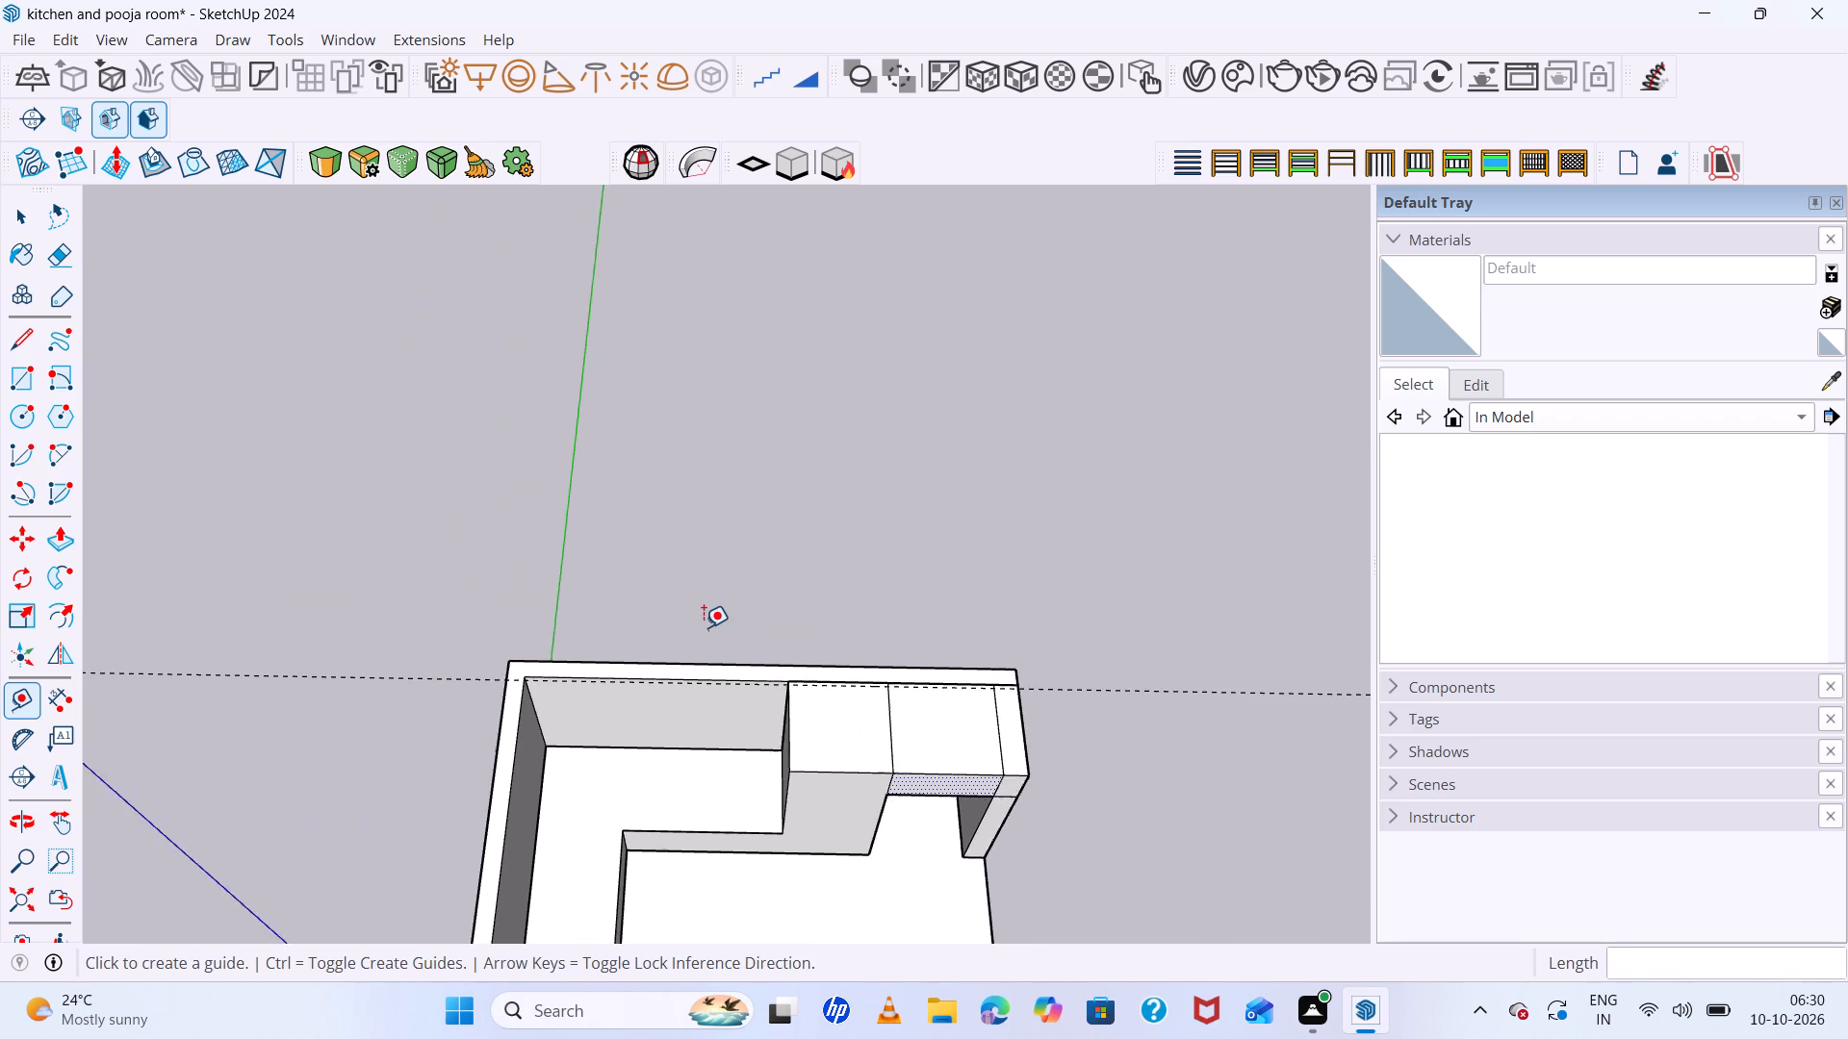
scroll(704, 627, down, 1)
middle_drag(993, 735, 931, 646)
middle_drag(931, 644, 904, 615)
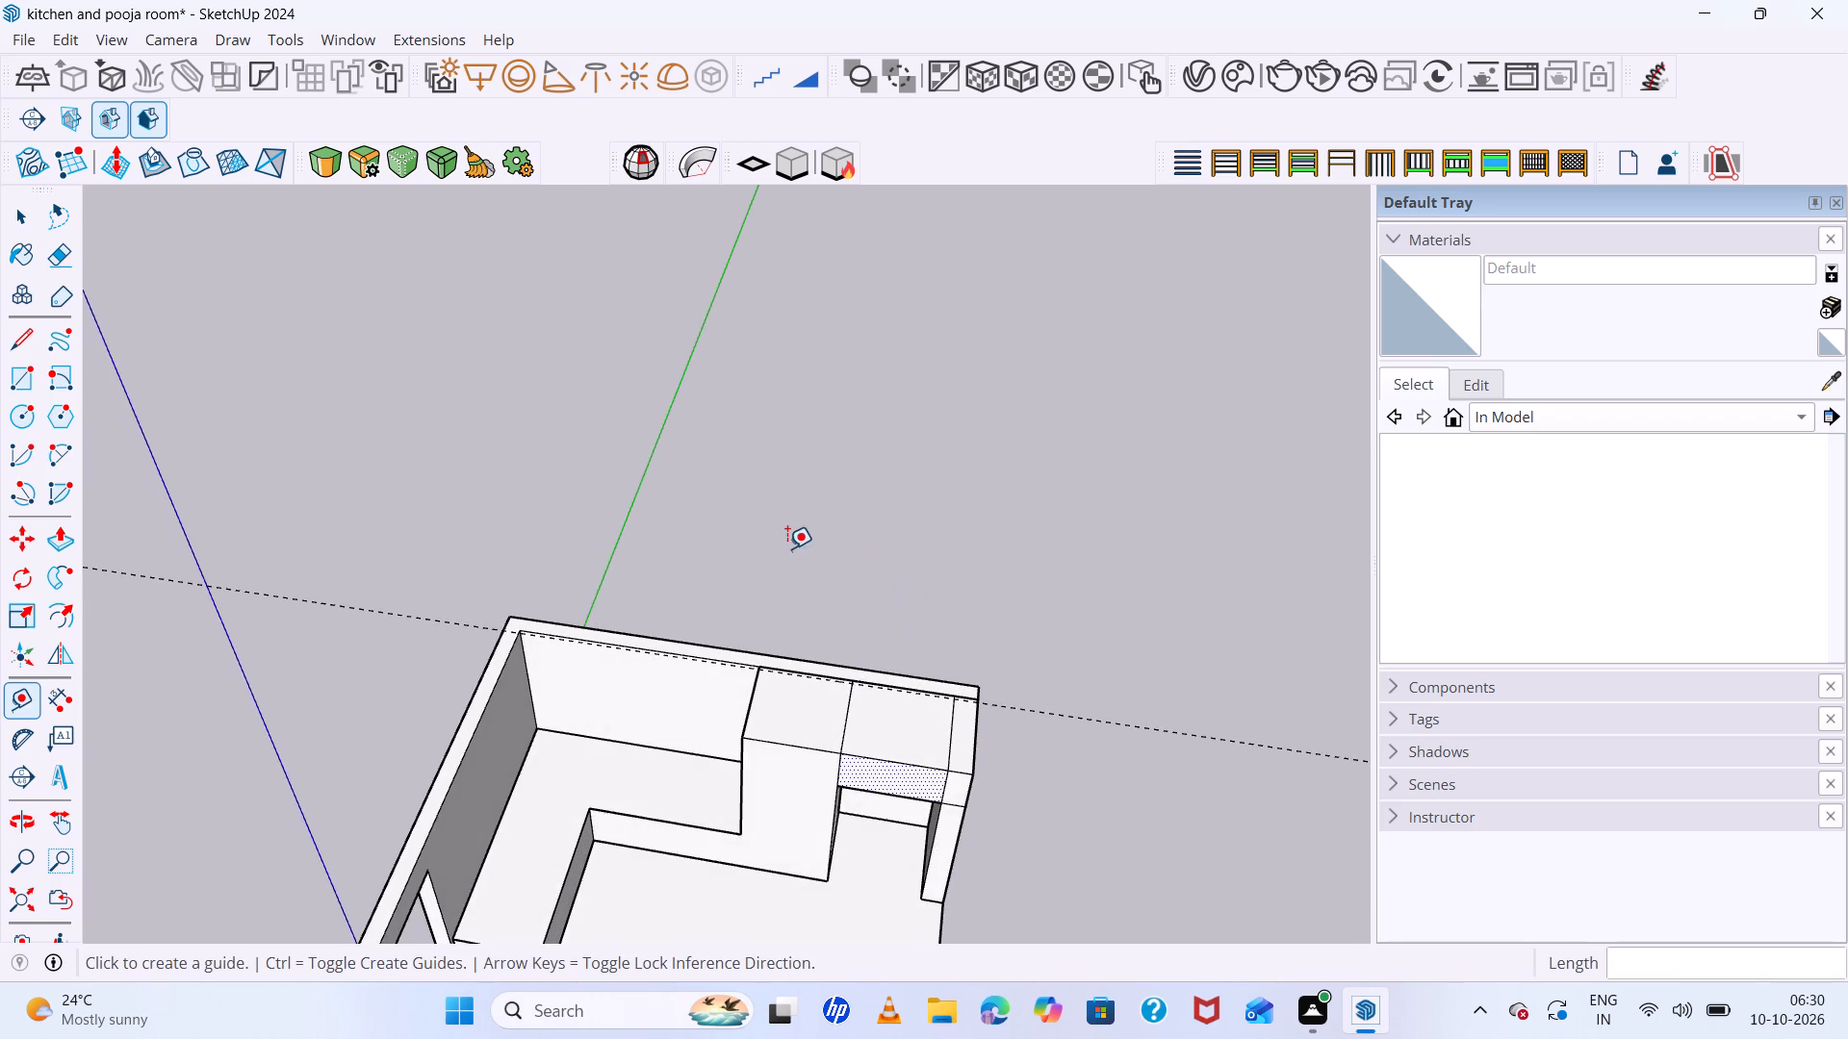
scroll(786, 547, down, 8)
middle_drag(1004, 773, 892, 593)
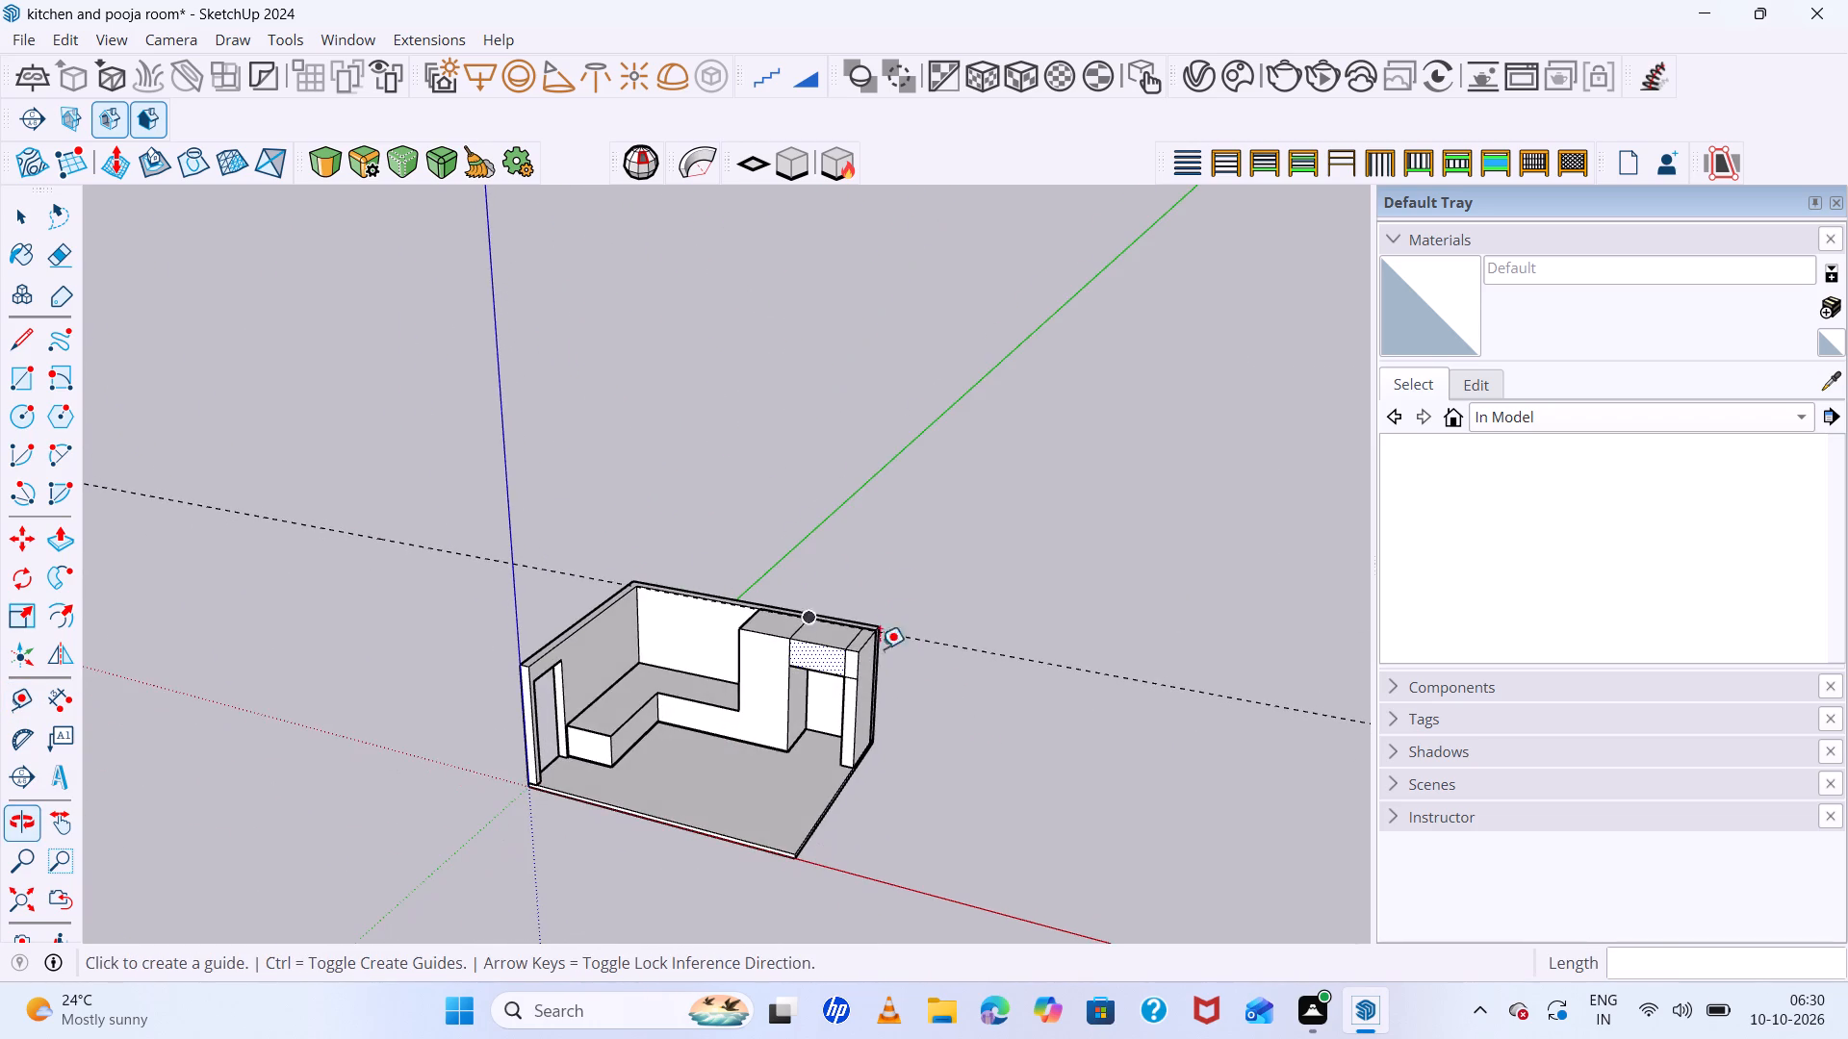
scroll(781, 821, up, 8)
key(space)
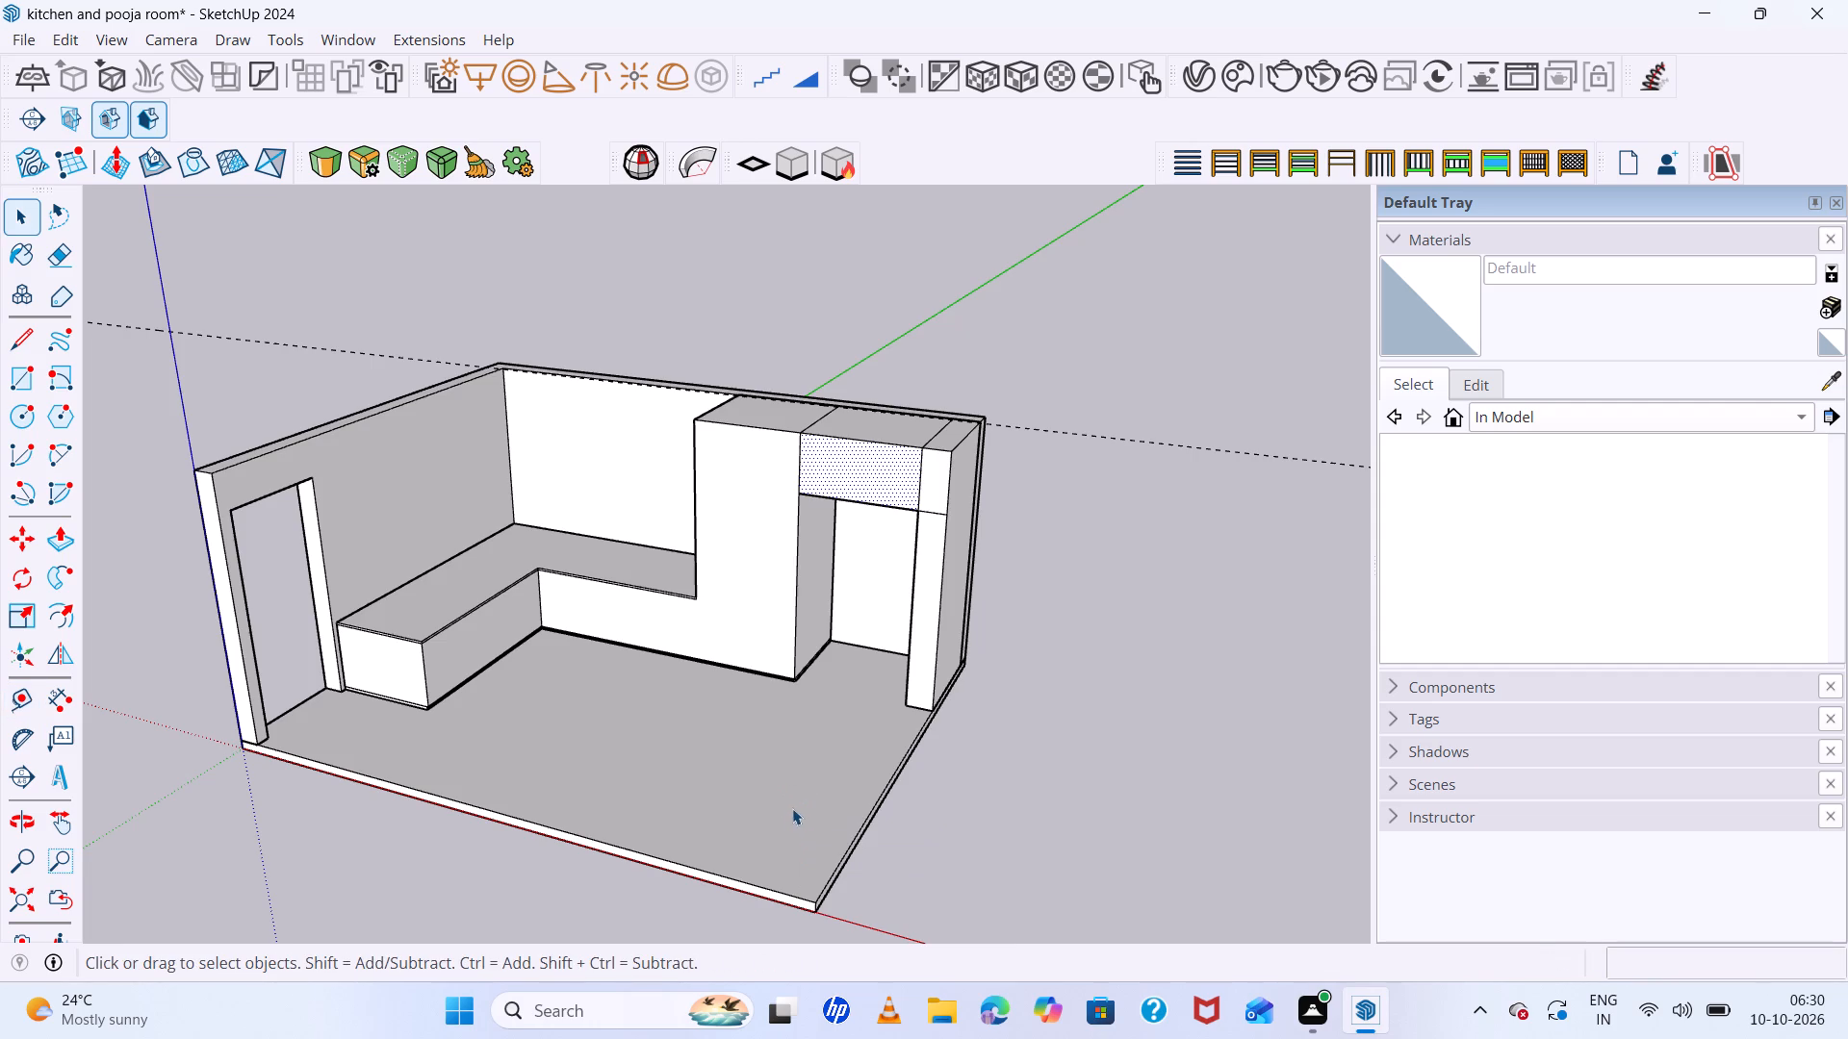
scroll(799, 802, down, 5)
middle_drag(799, 802, 984, 813)
scroll(918, 615, up, 7)
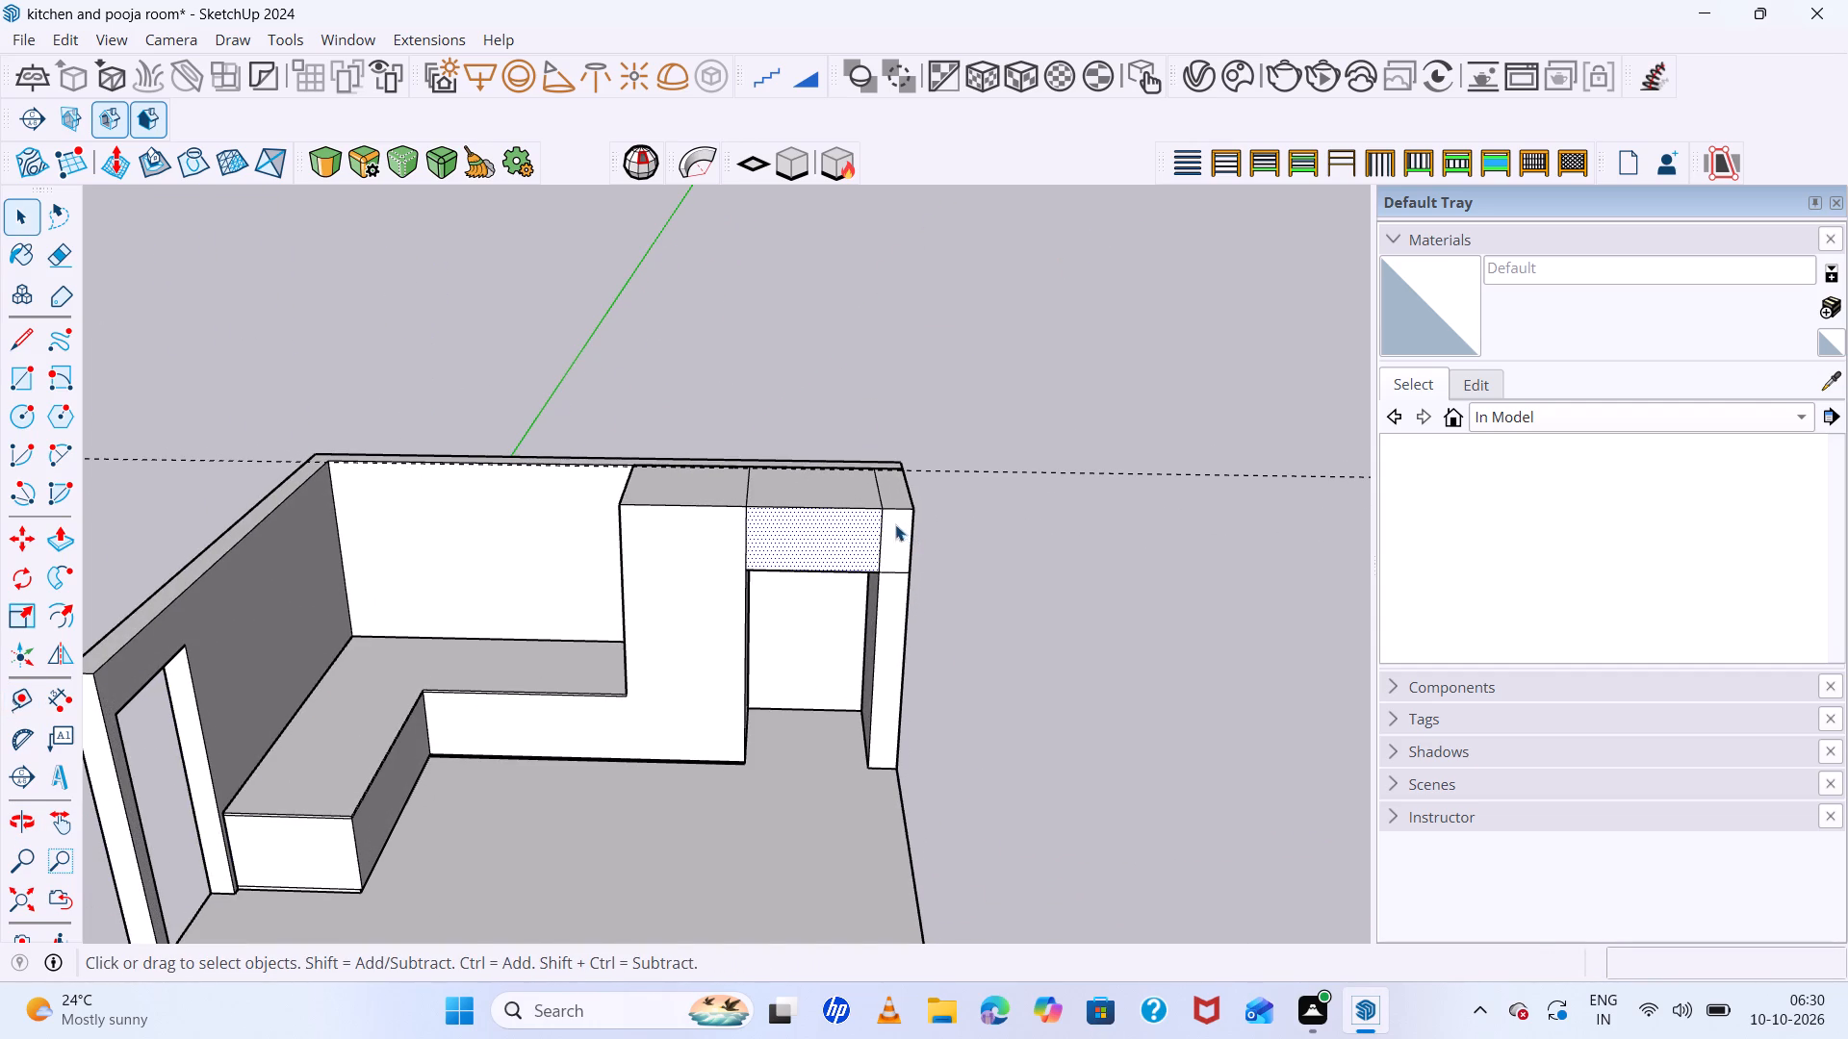
scroll(830, 499, up, 6)
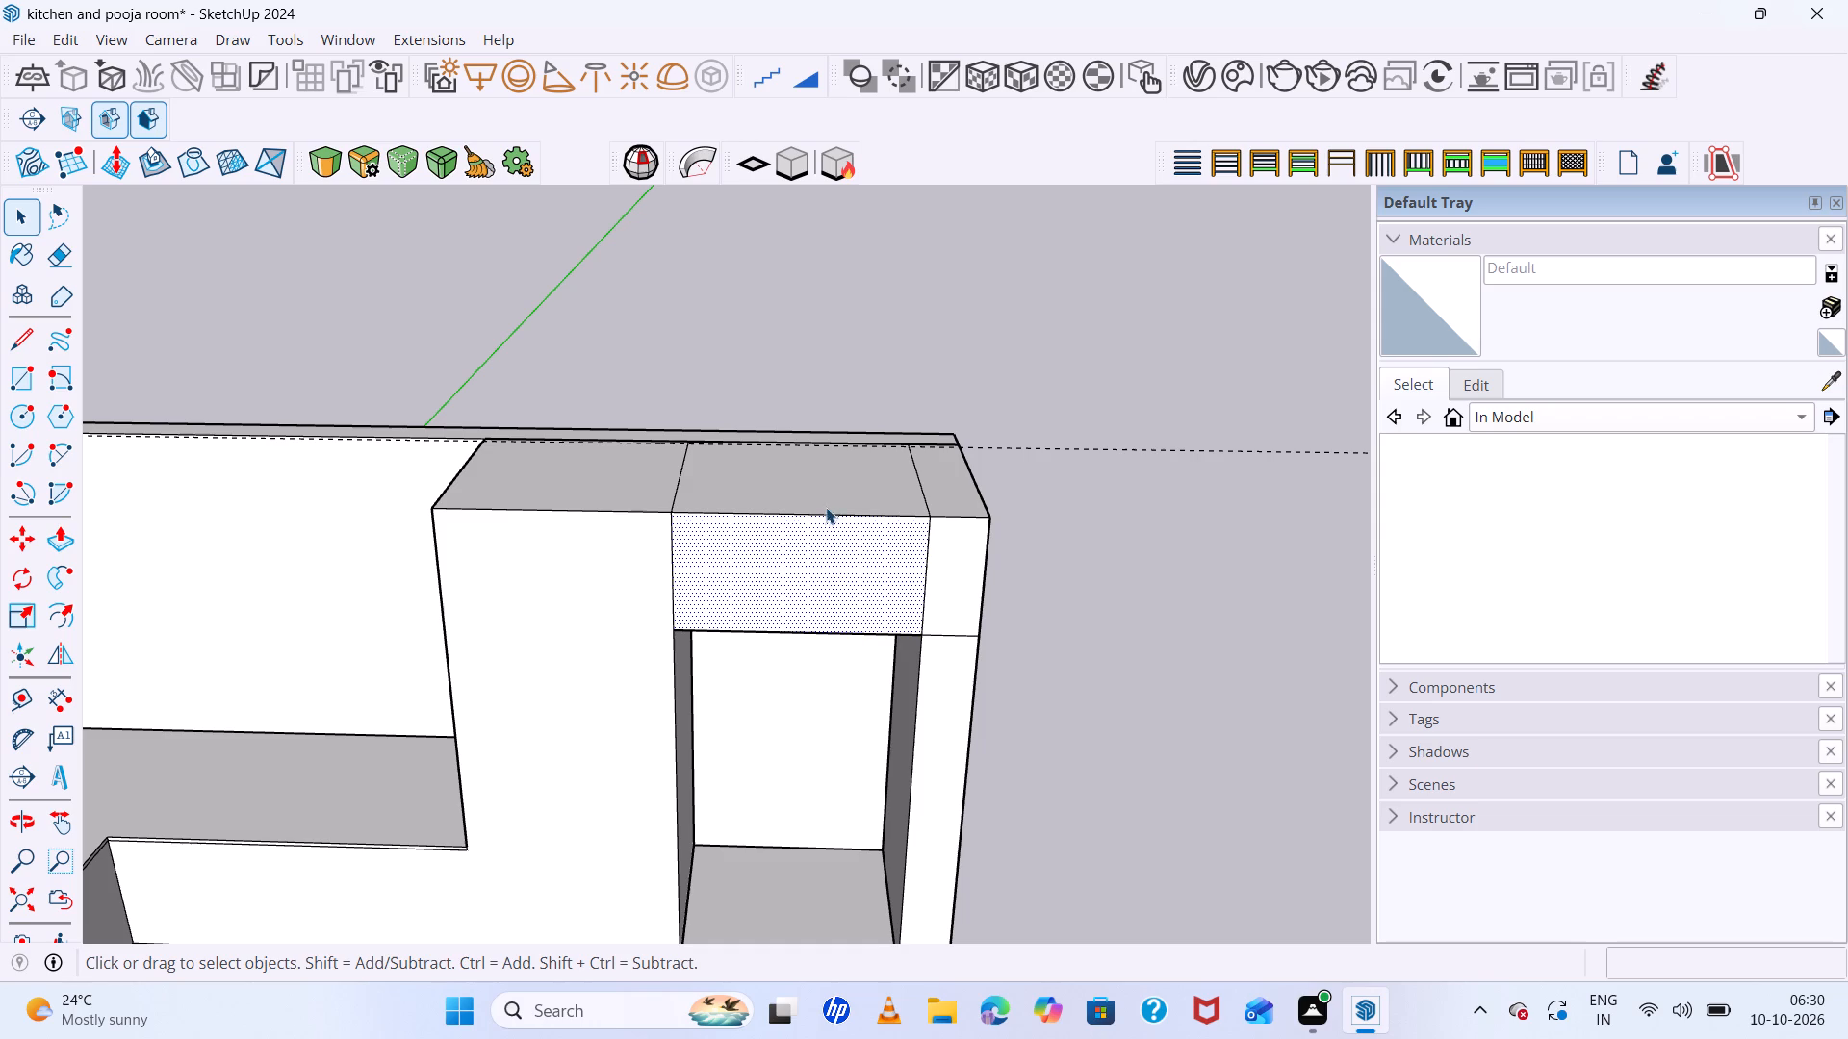
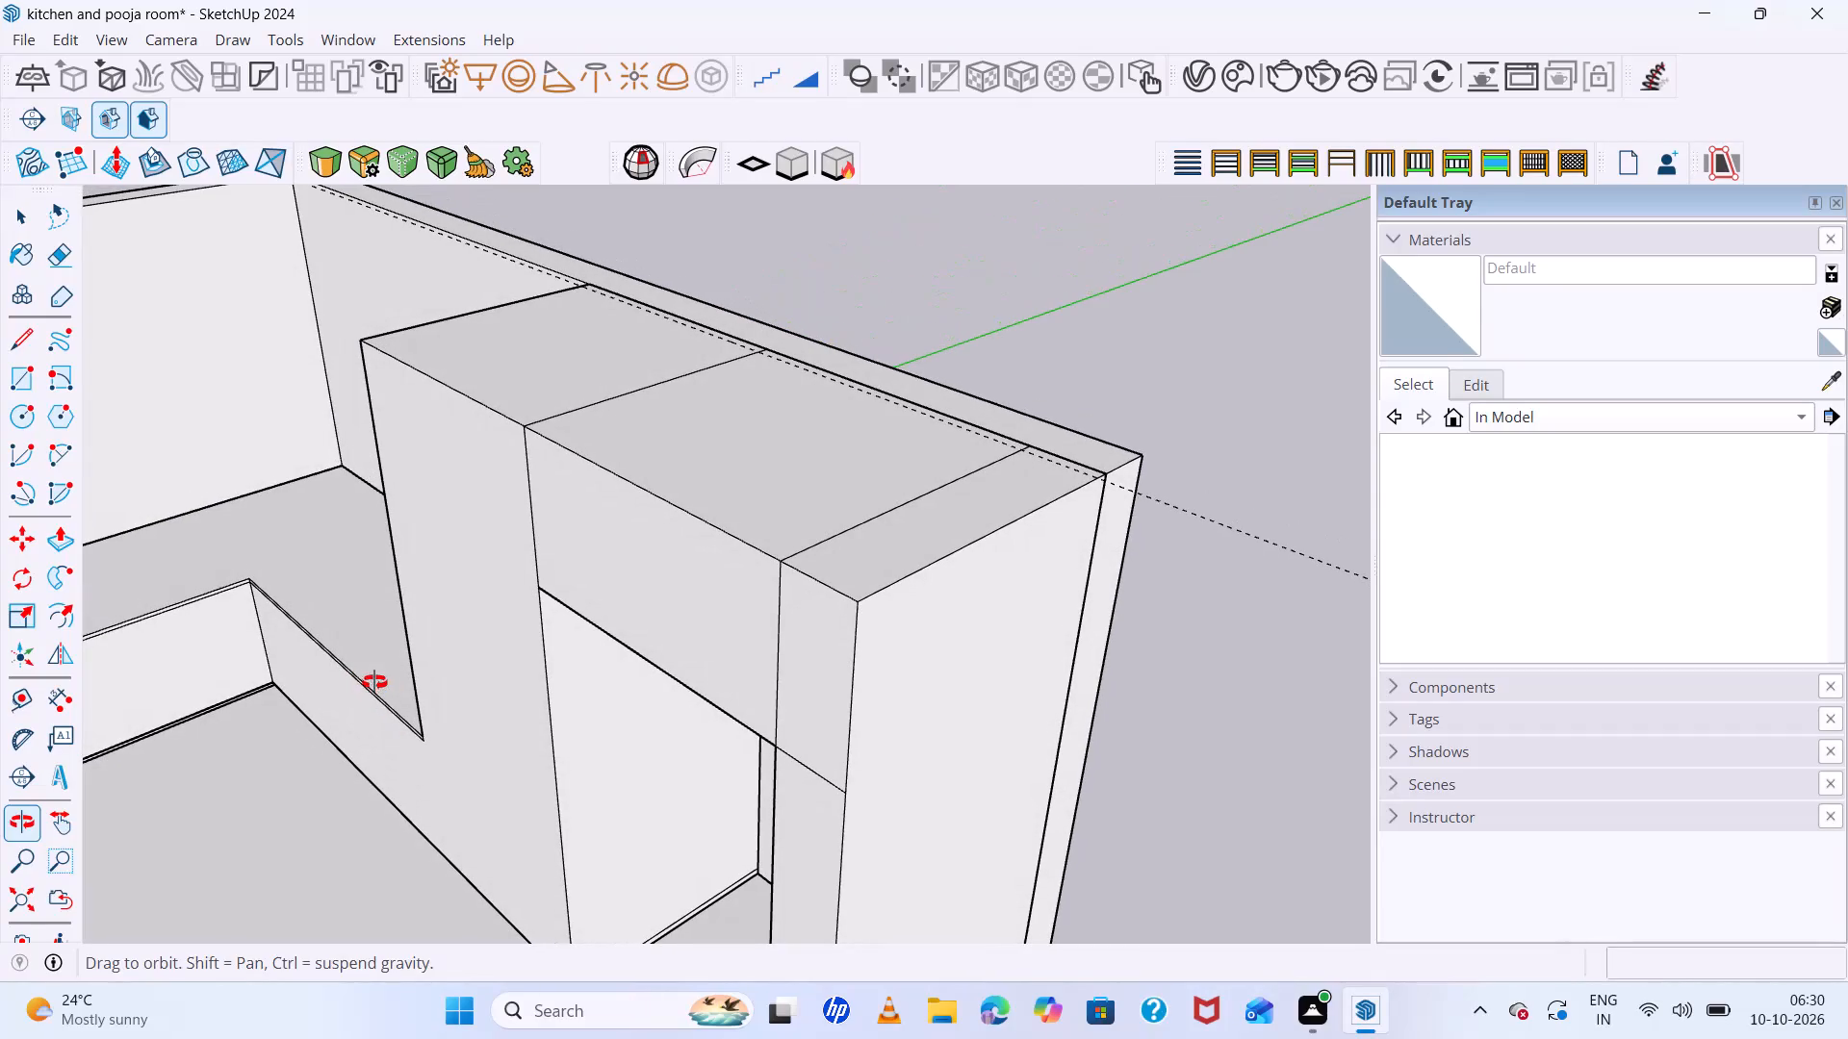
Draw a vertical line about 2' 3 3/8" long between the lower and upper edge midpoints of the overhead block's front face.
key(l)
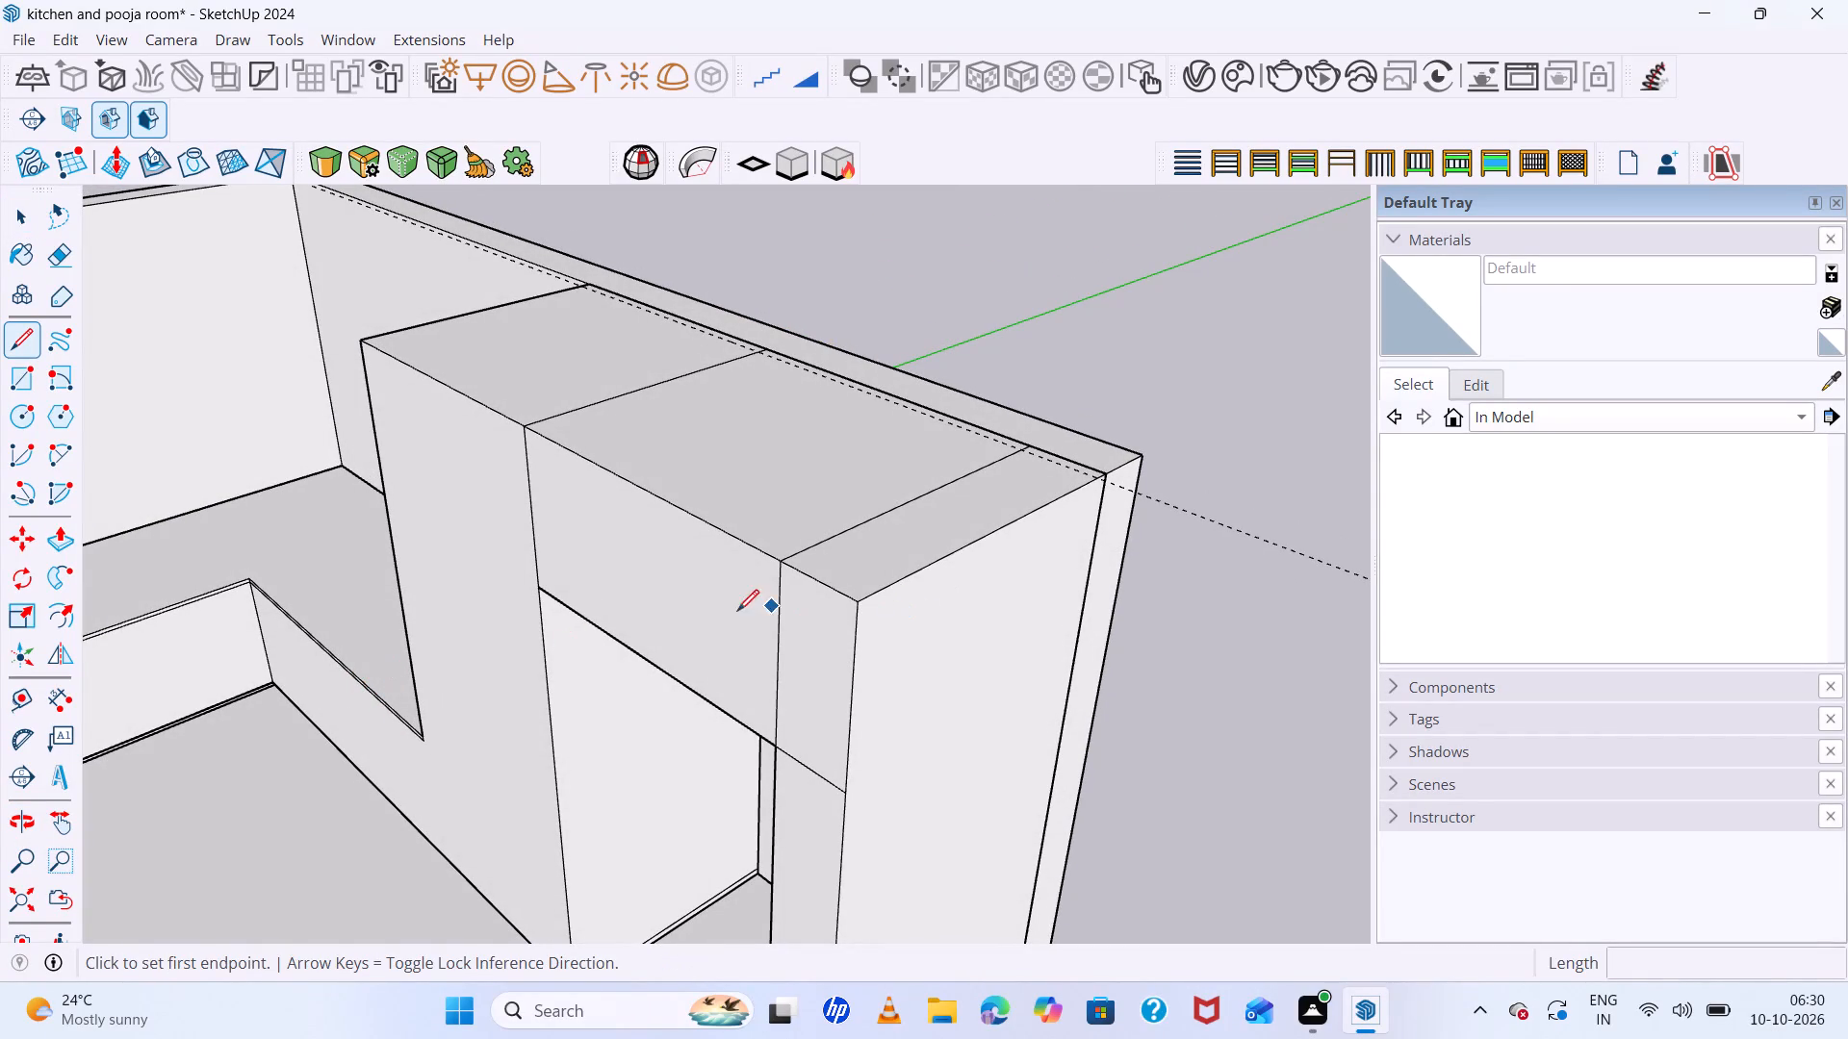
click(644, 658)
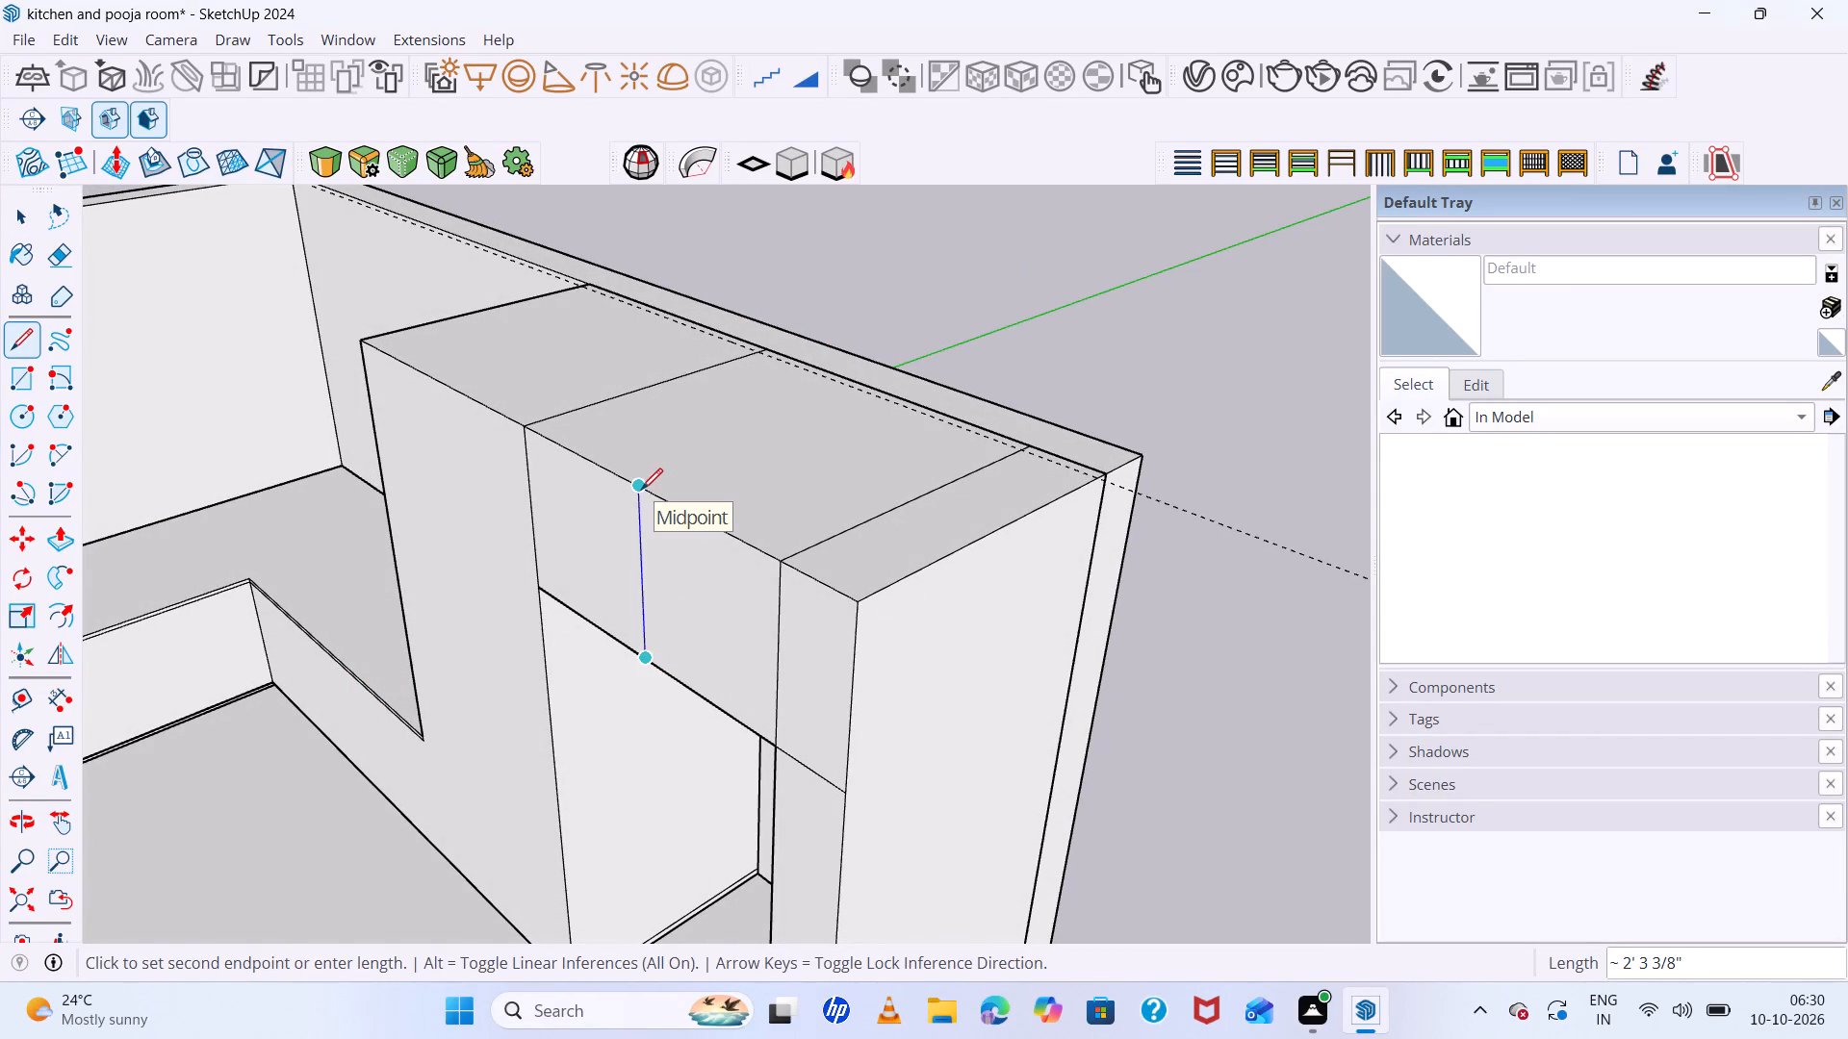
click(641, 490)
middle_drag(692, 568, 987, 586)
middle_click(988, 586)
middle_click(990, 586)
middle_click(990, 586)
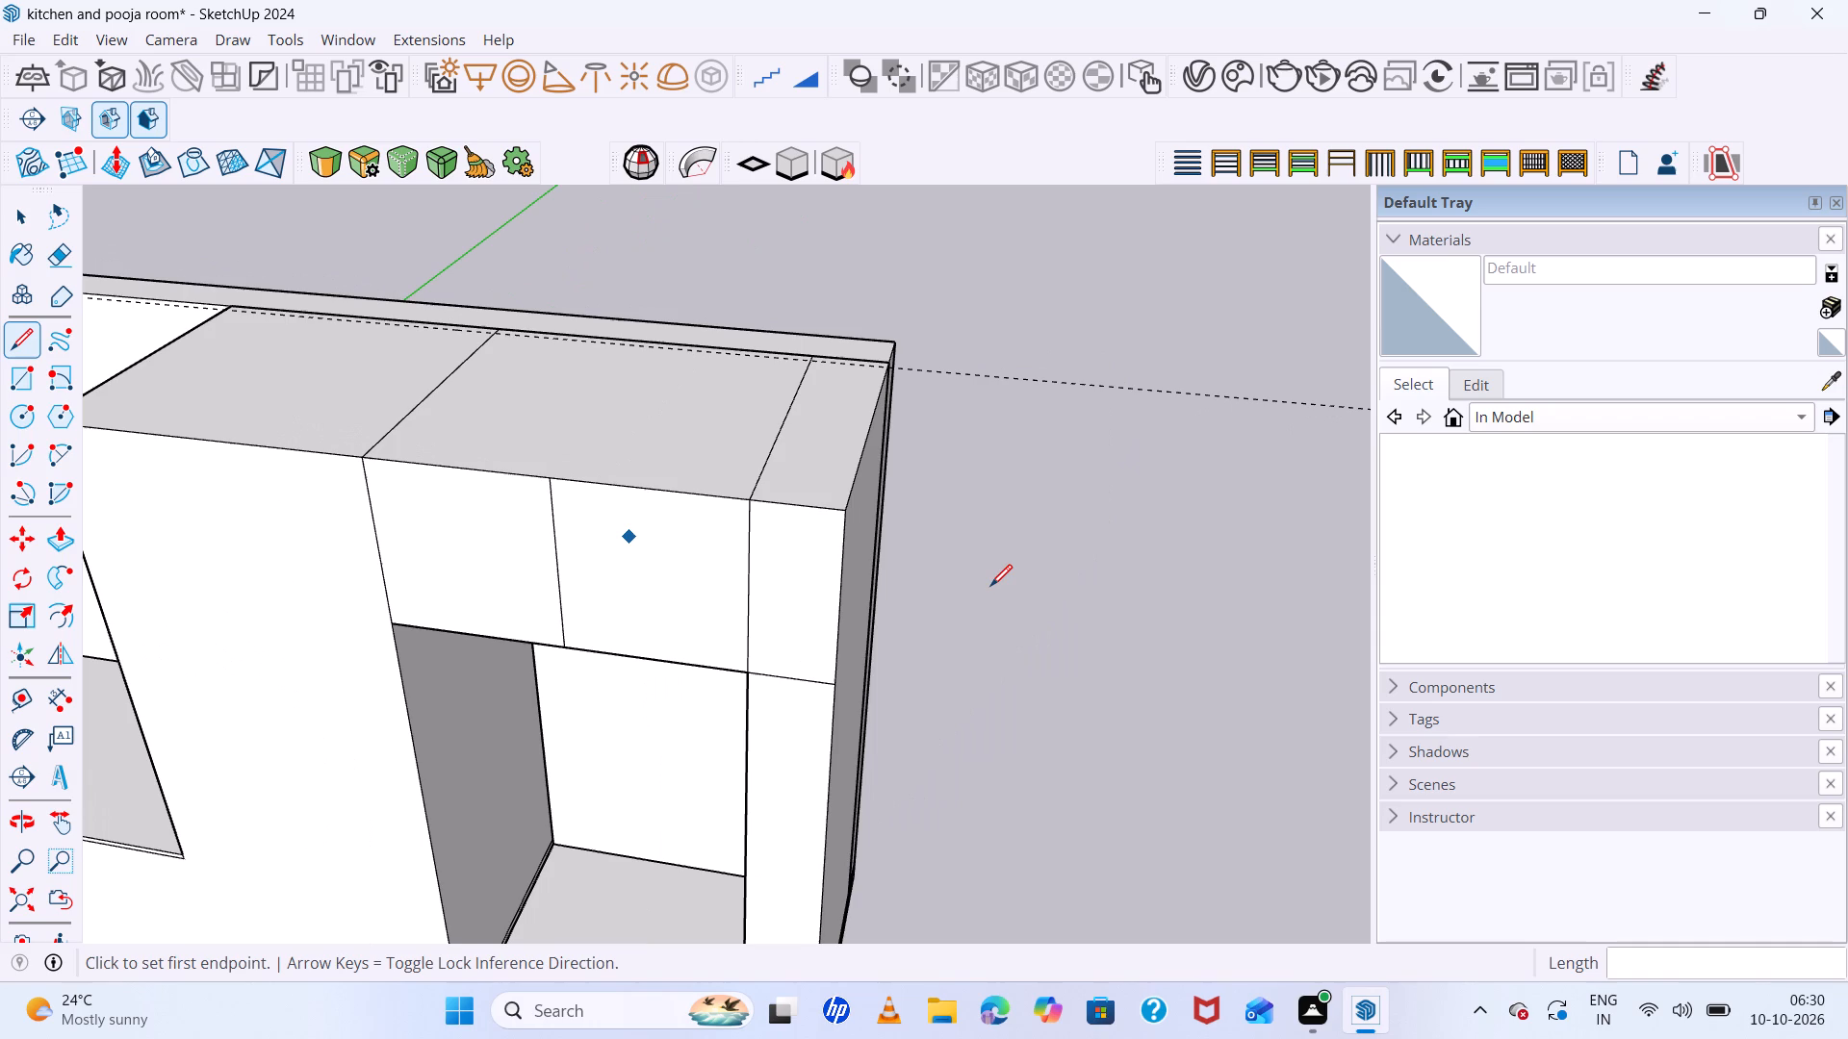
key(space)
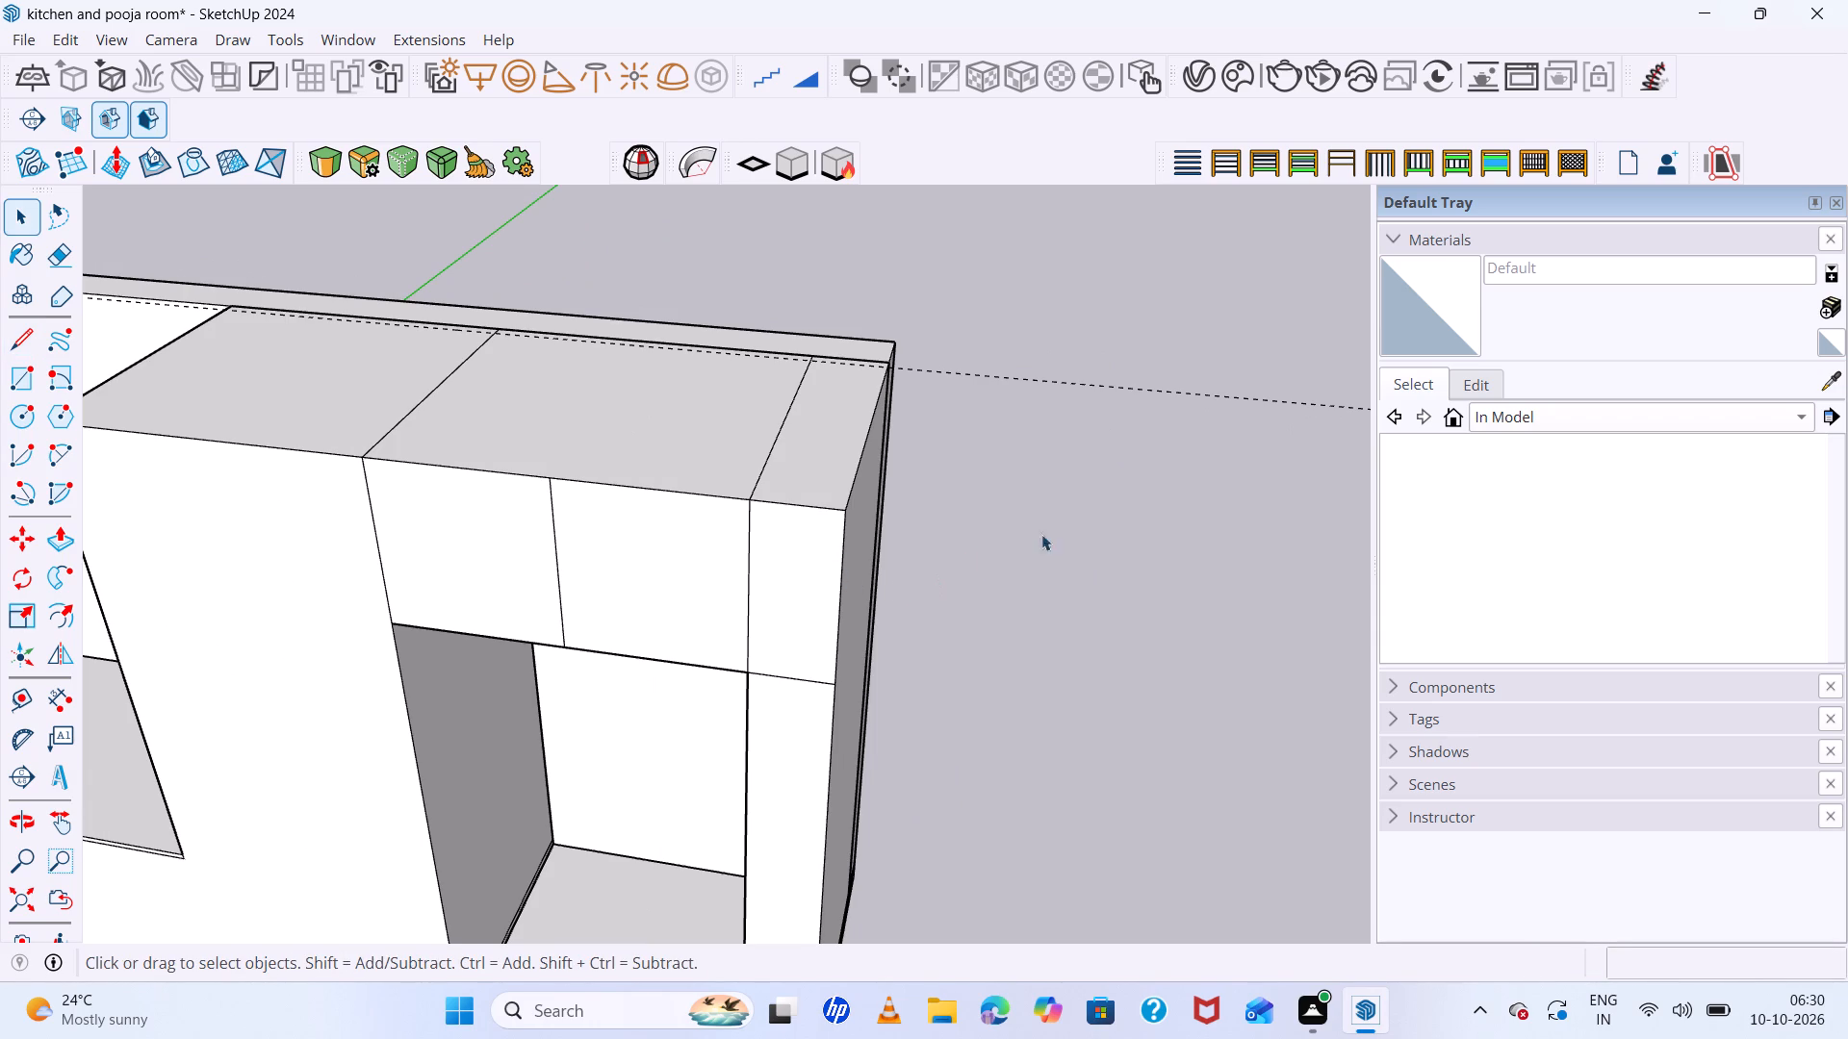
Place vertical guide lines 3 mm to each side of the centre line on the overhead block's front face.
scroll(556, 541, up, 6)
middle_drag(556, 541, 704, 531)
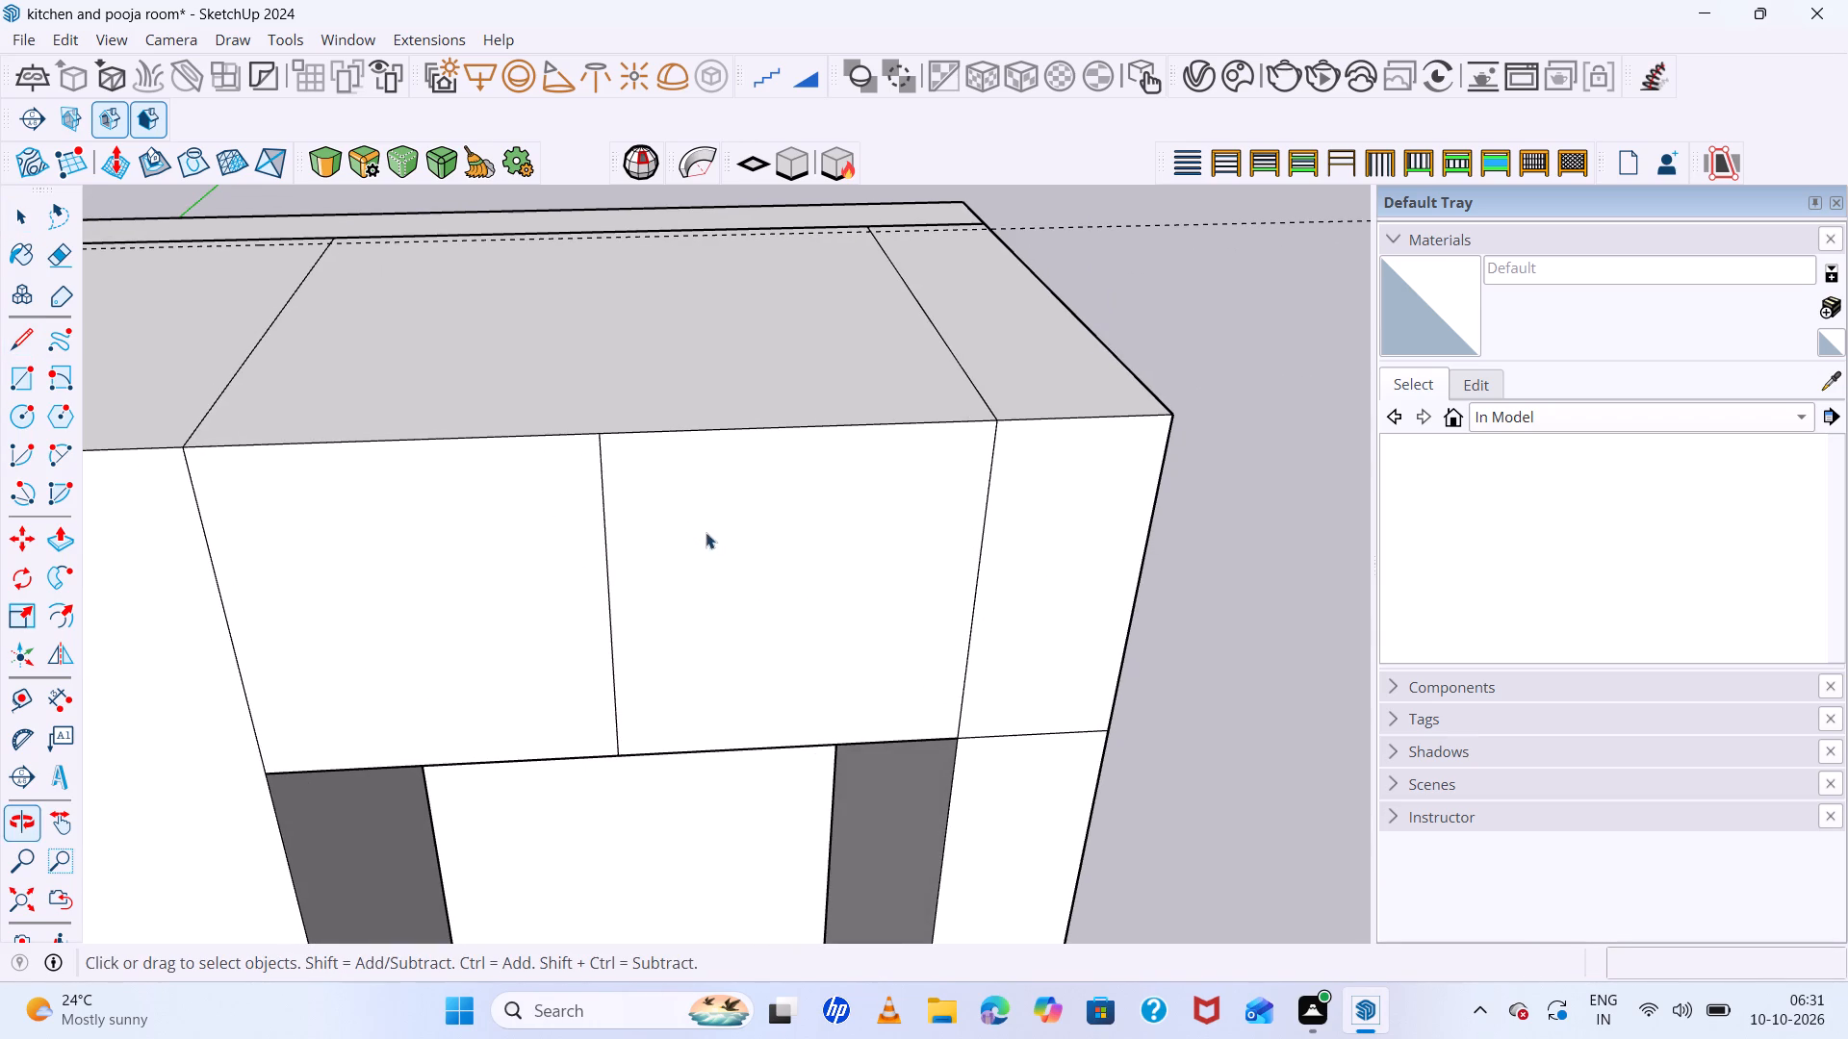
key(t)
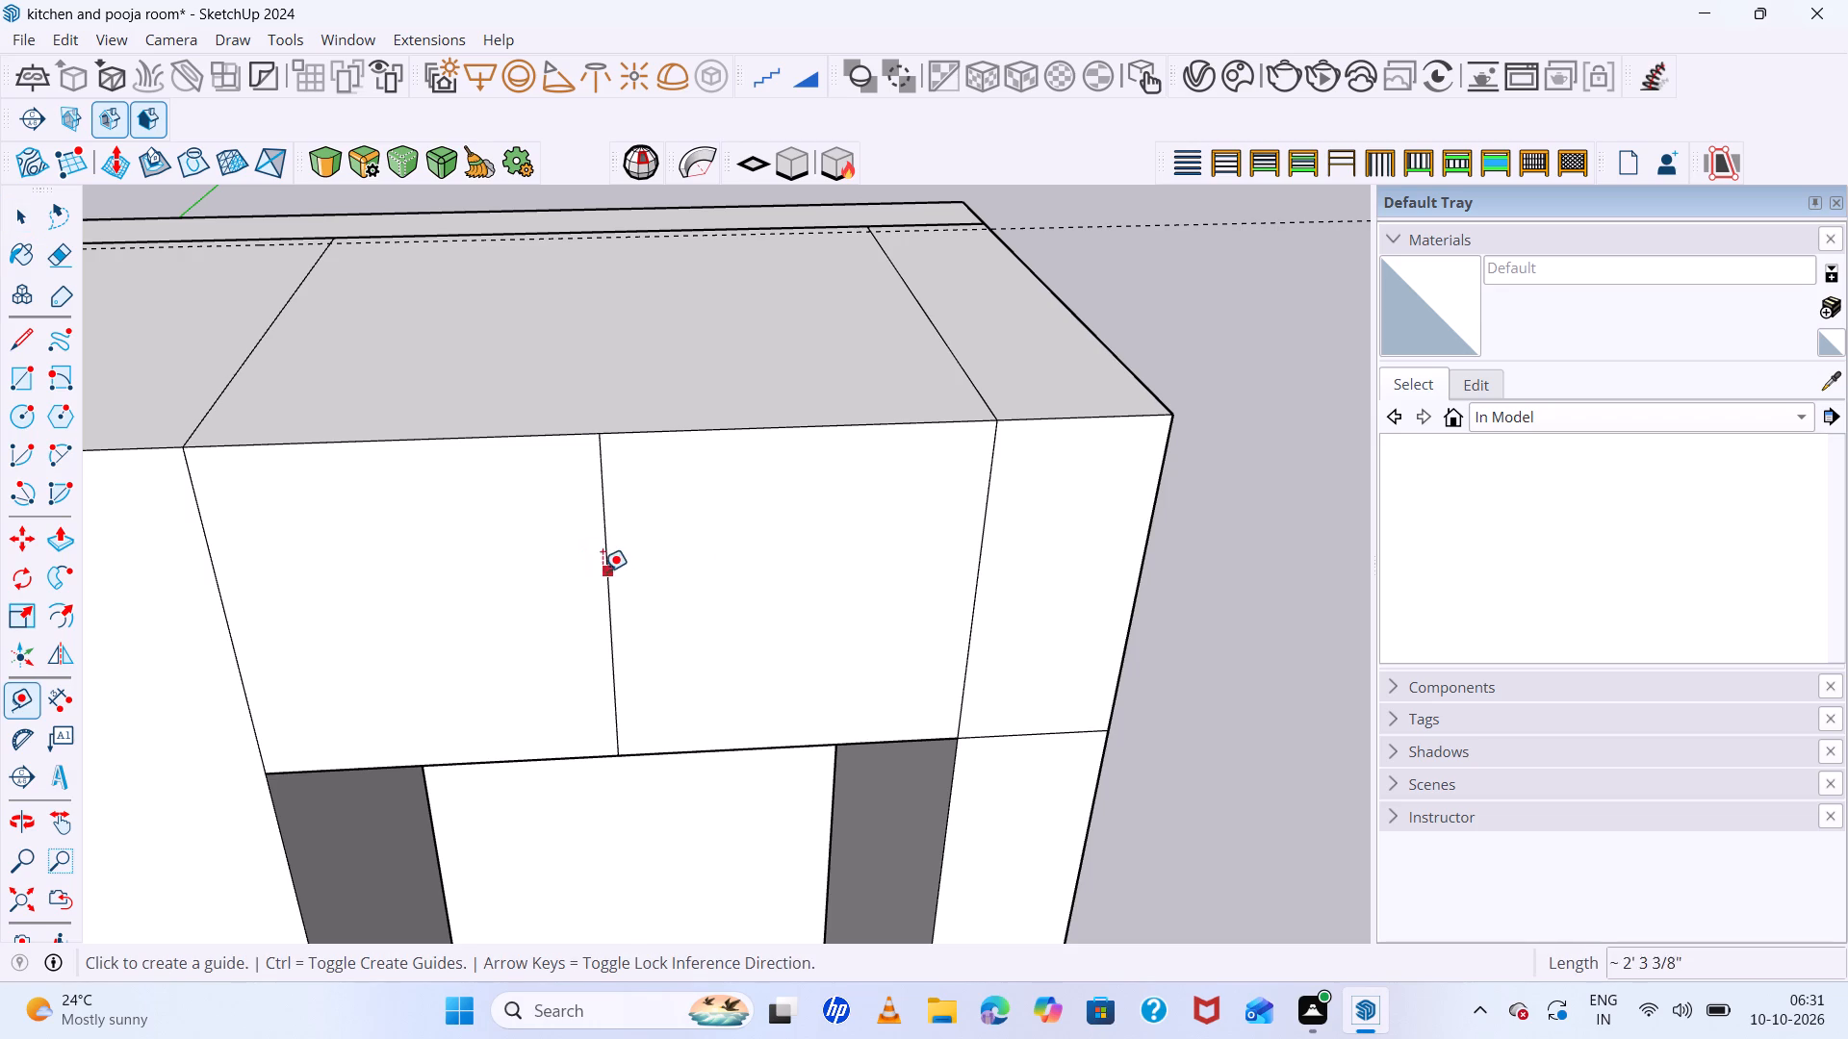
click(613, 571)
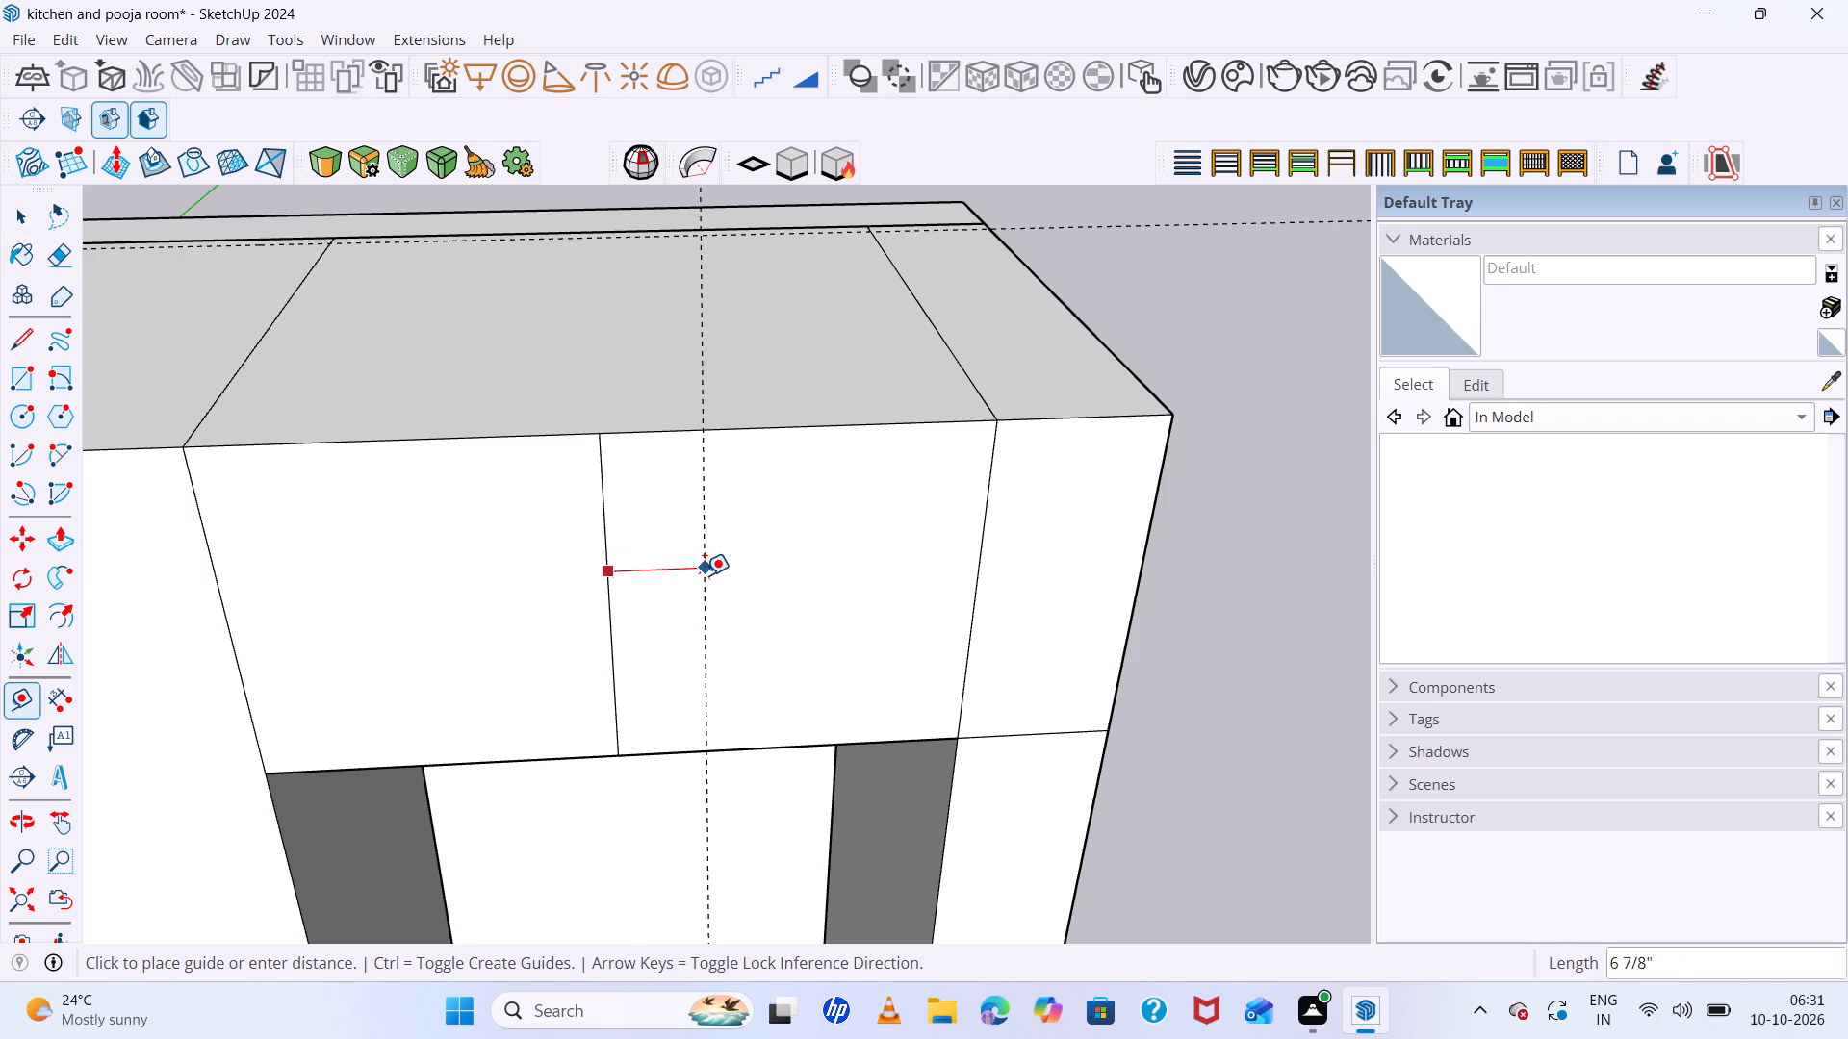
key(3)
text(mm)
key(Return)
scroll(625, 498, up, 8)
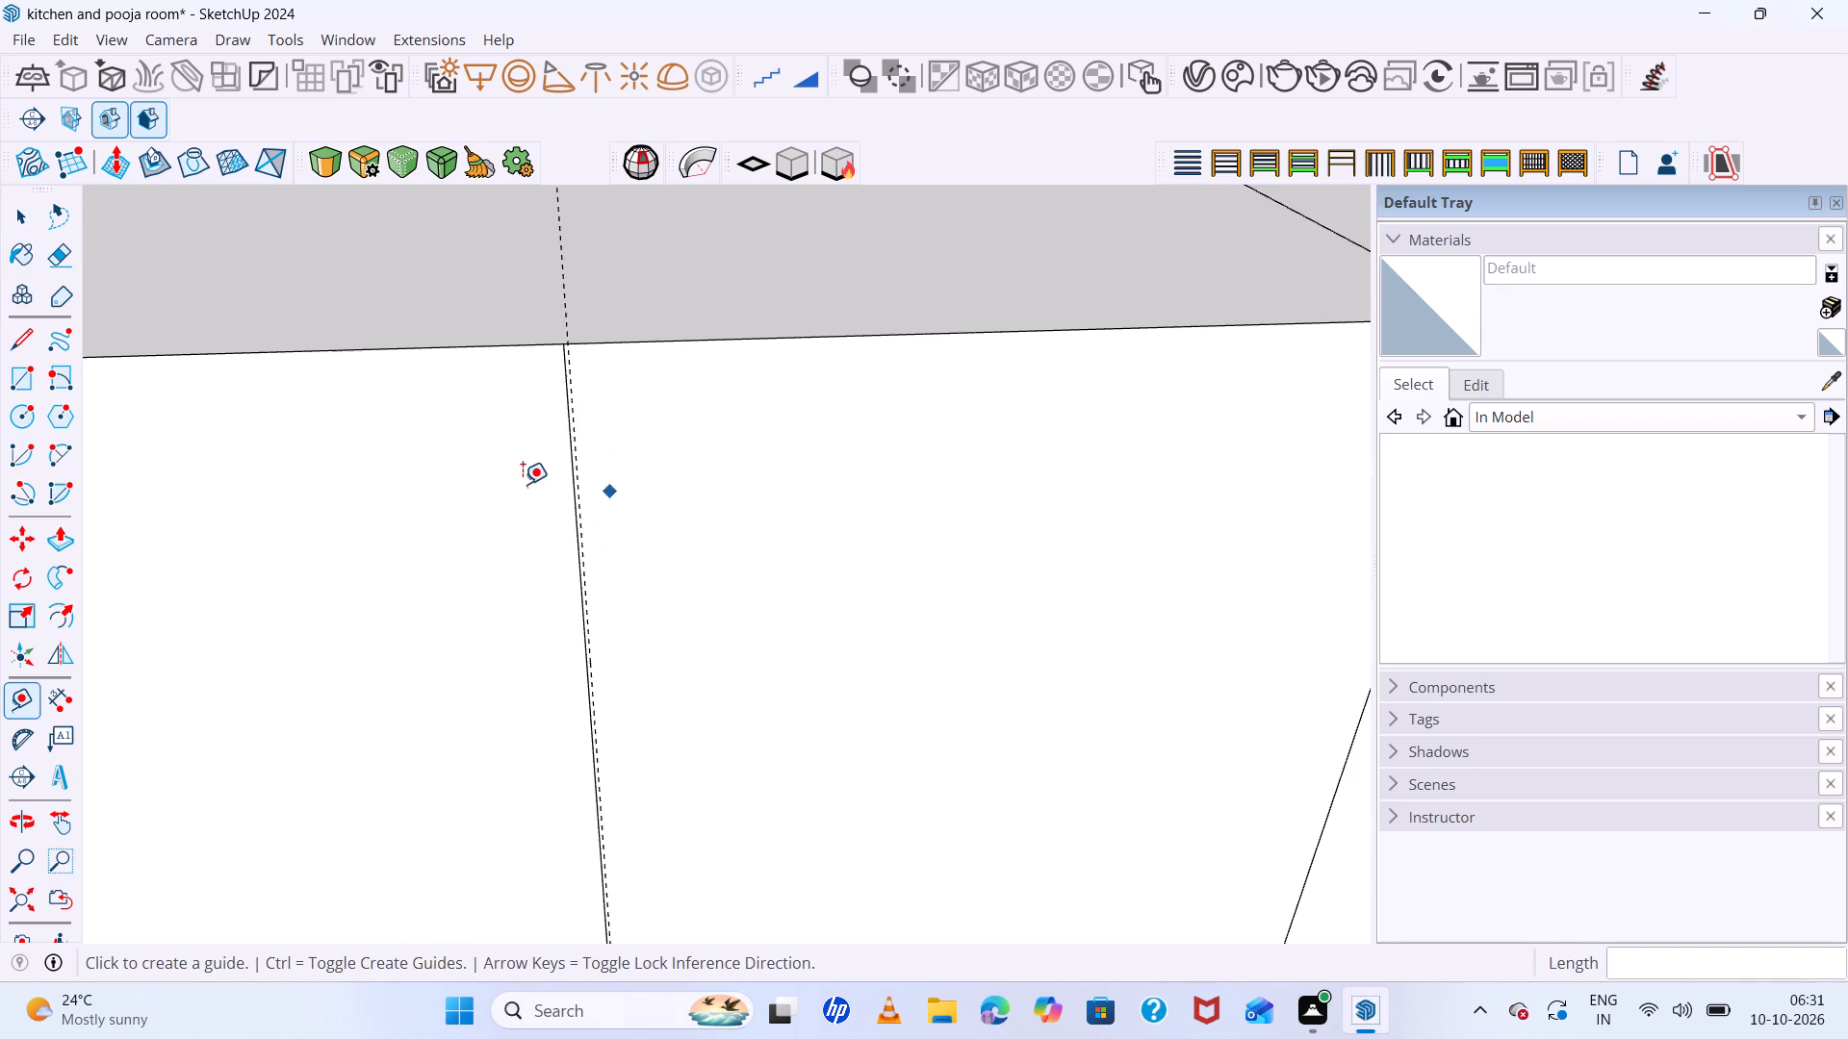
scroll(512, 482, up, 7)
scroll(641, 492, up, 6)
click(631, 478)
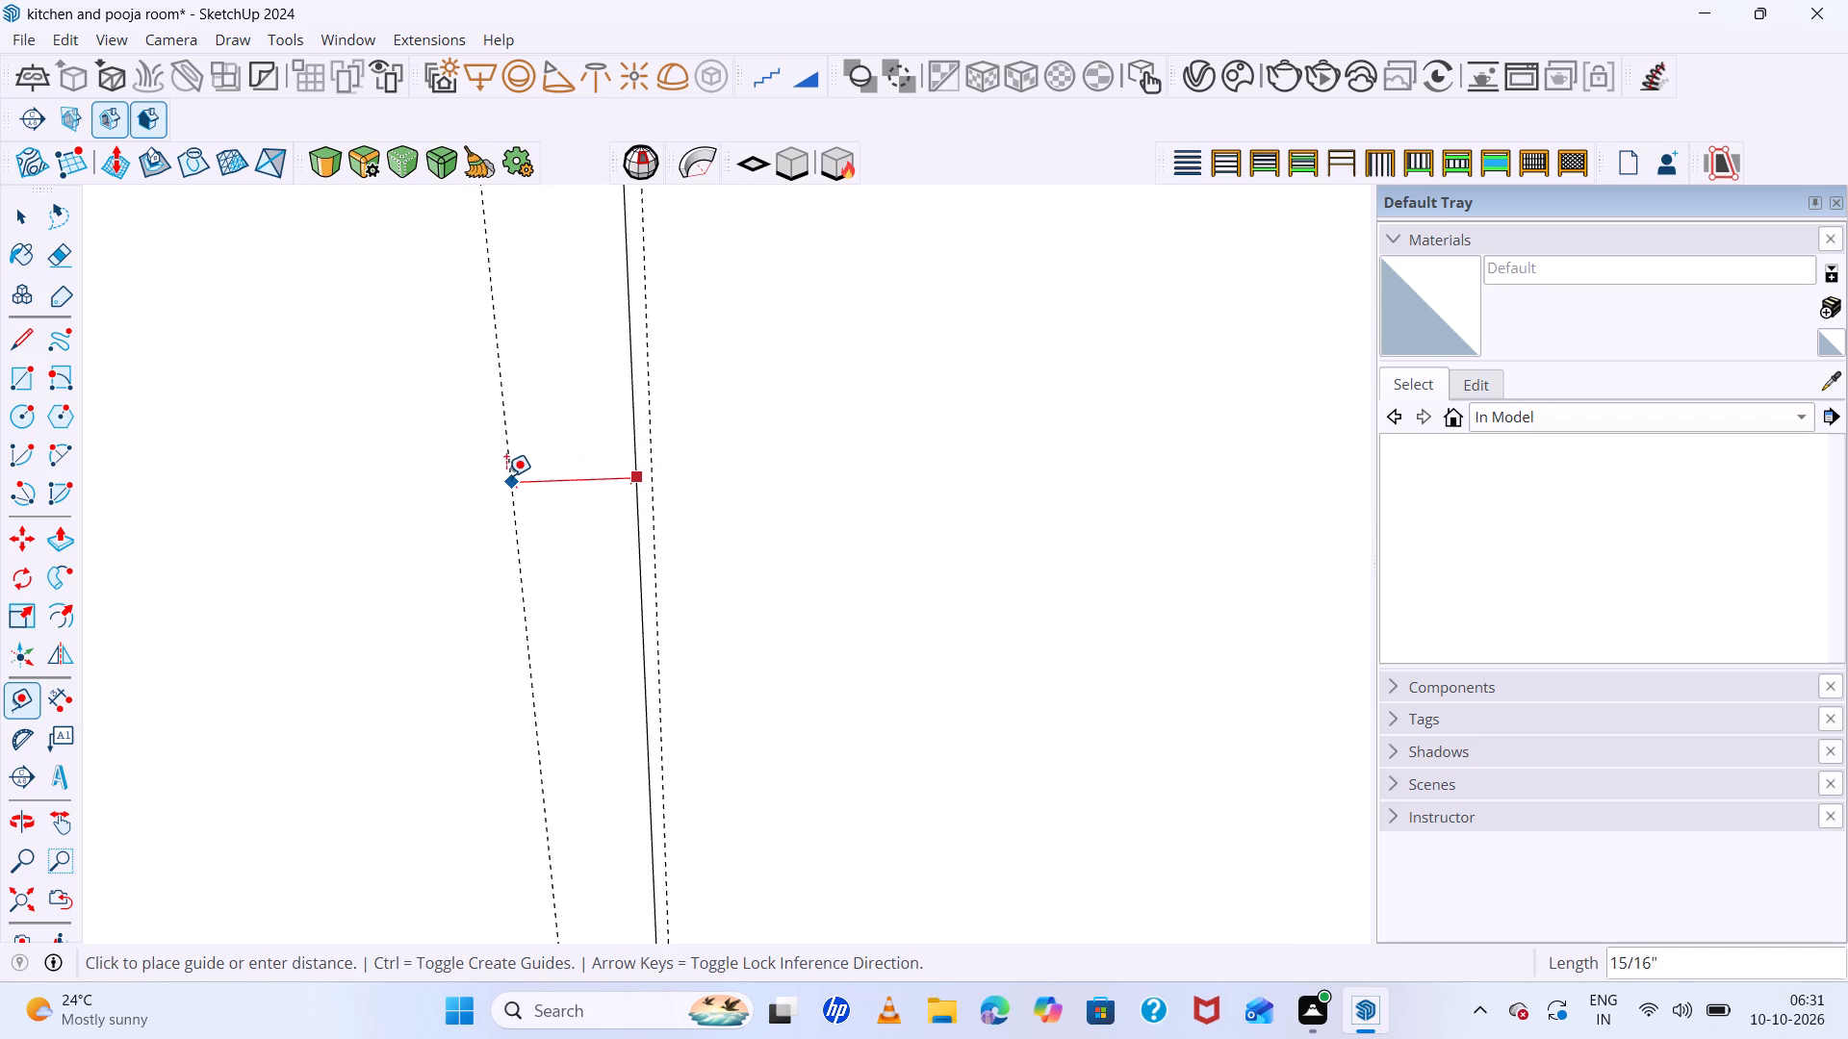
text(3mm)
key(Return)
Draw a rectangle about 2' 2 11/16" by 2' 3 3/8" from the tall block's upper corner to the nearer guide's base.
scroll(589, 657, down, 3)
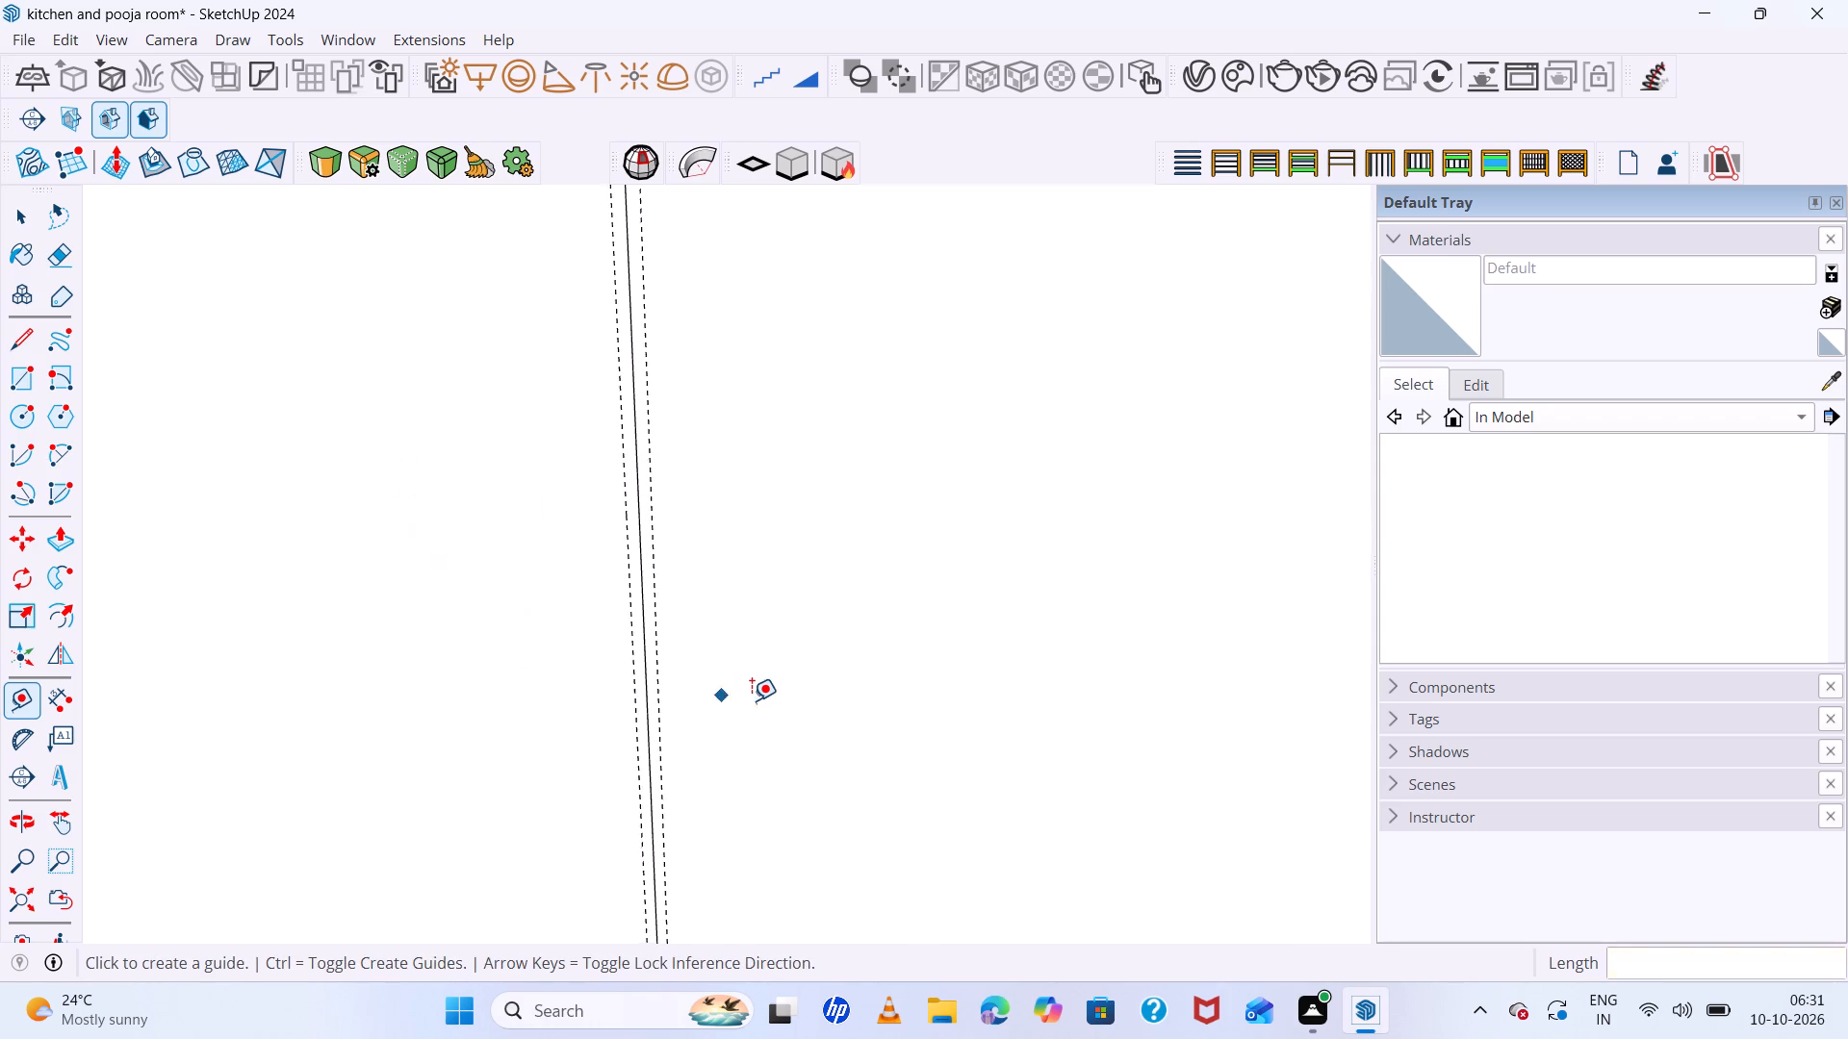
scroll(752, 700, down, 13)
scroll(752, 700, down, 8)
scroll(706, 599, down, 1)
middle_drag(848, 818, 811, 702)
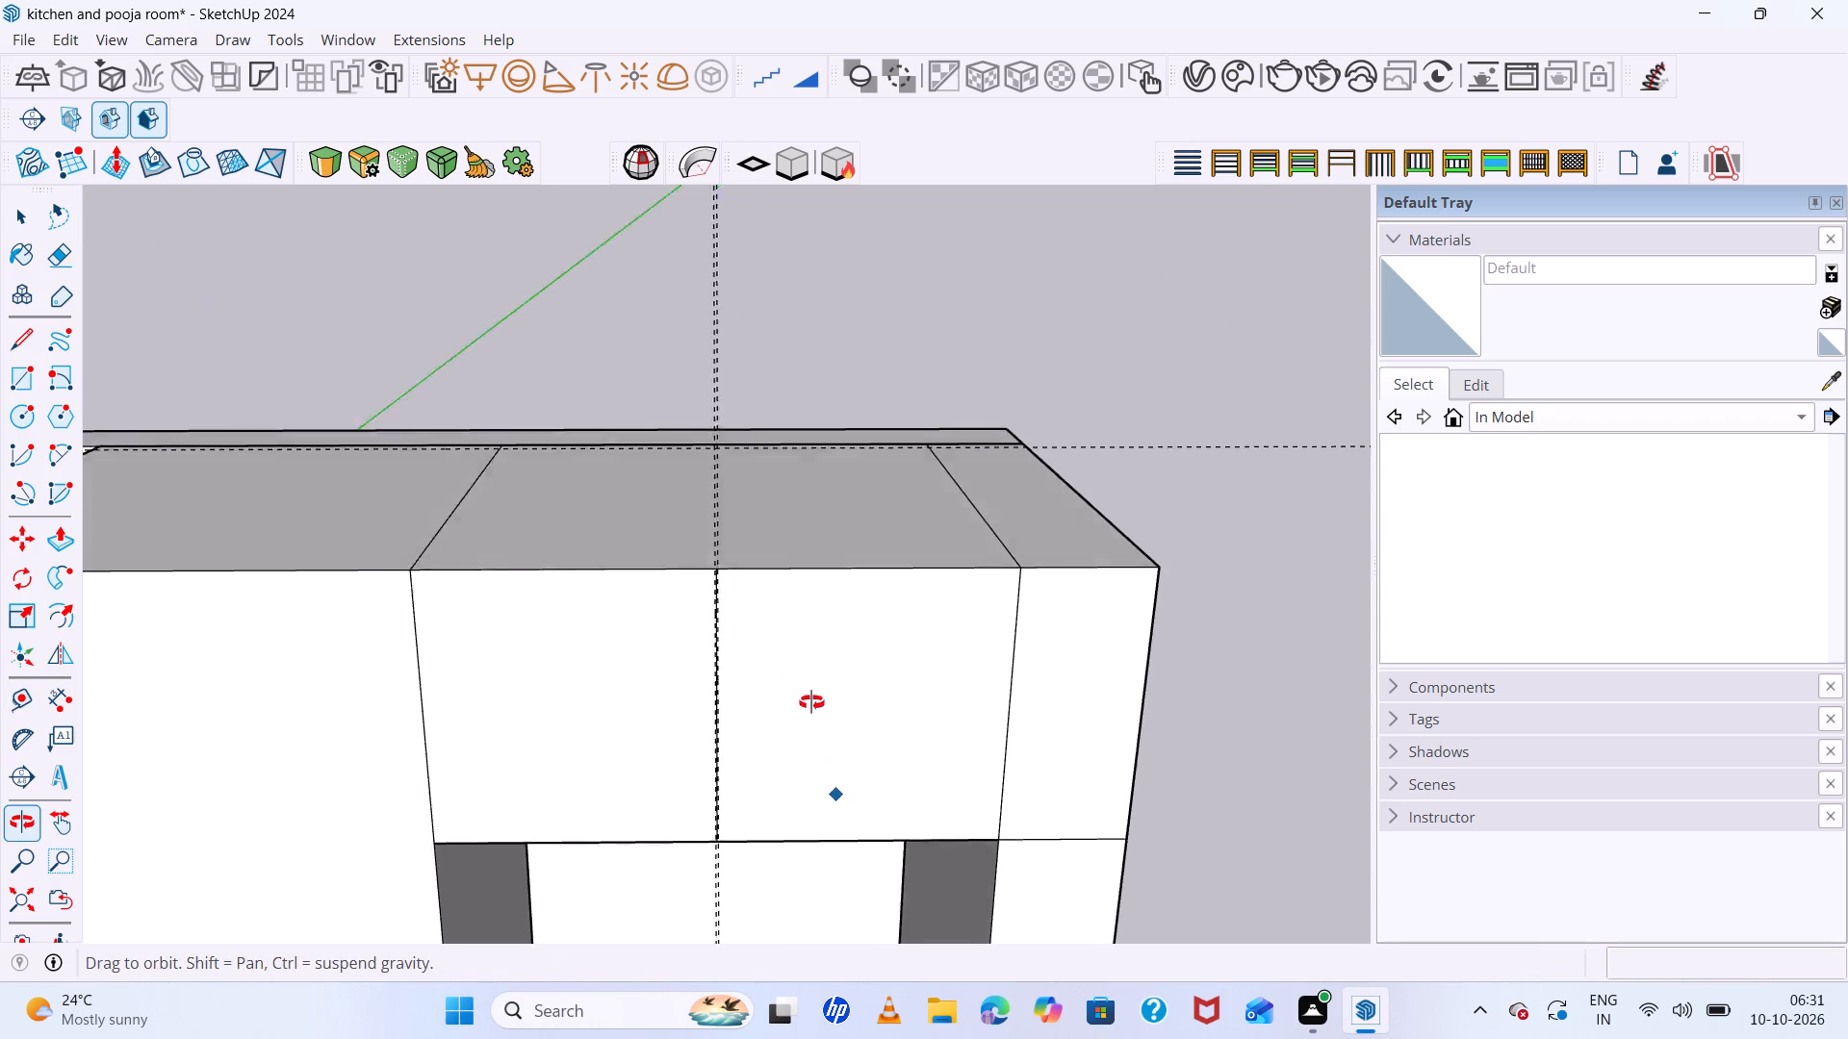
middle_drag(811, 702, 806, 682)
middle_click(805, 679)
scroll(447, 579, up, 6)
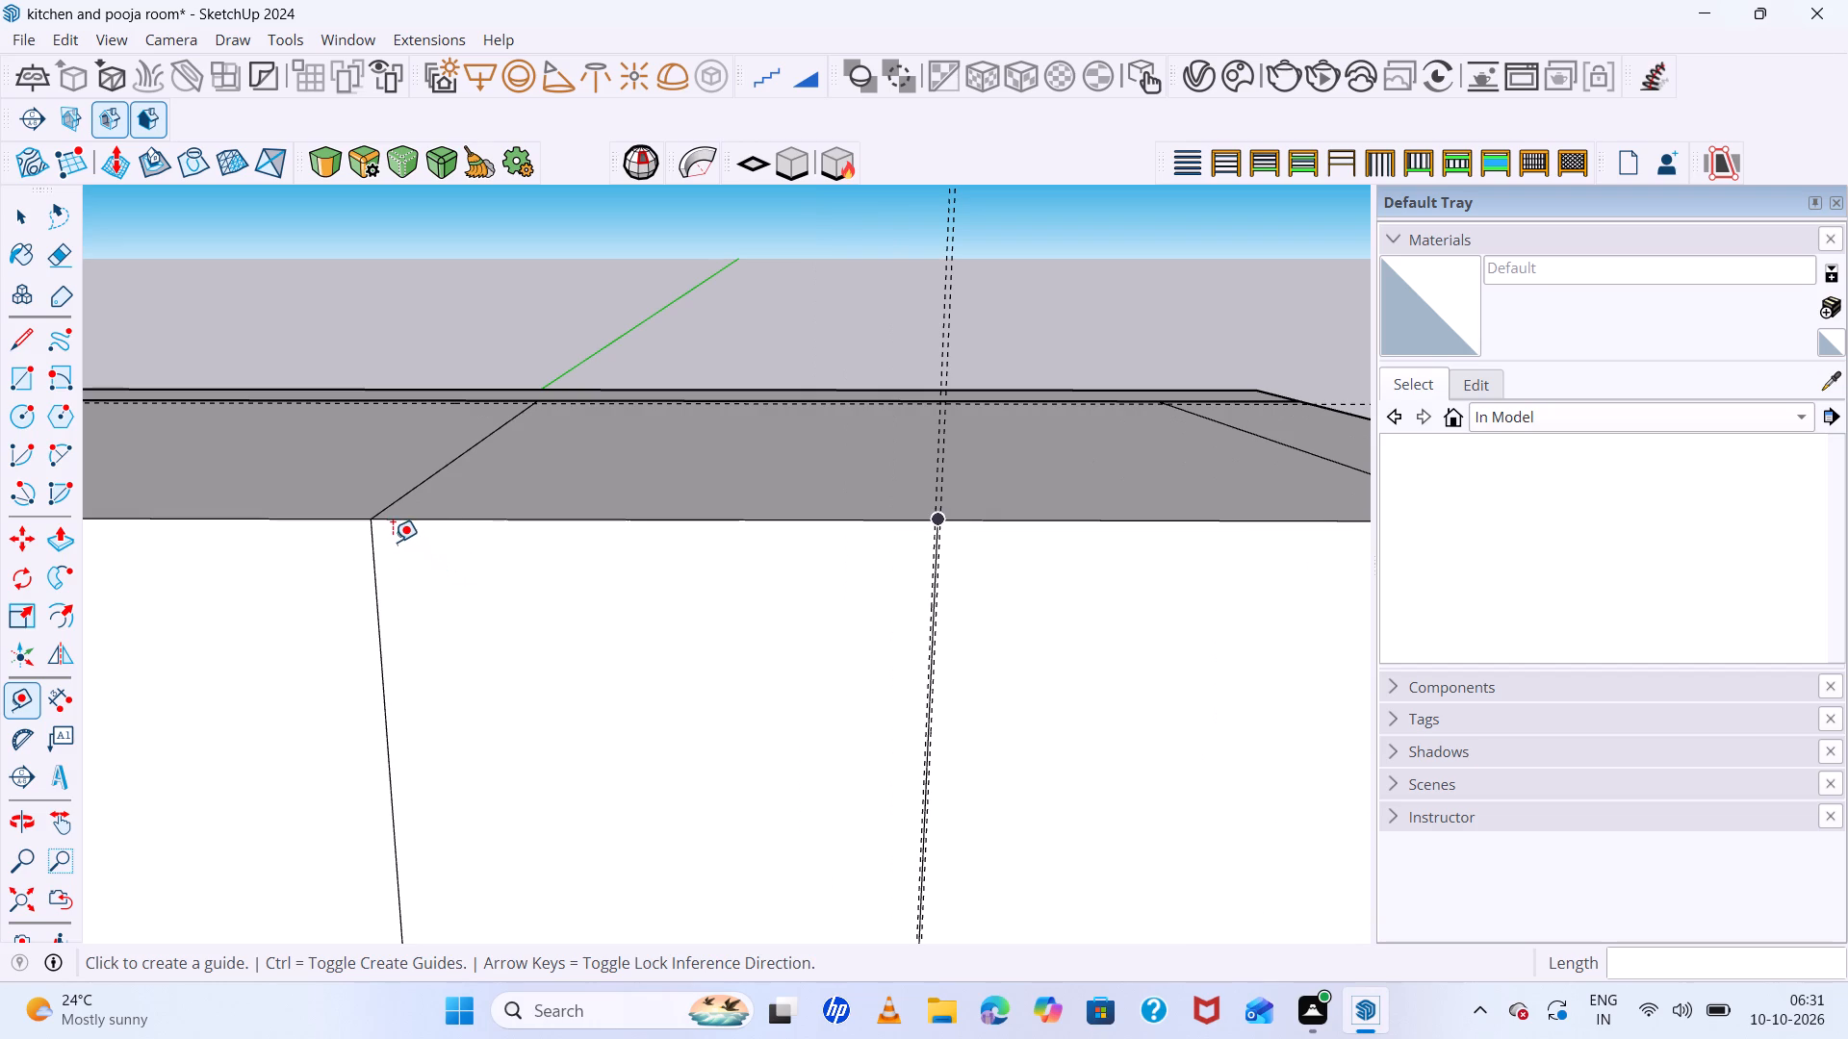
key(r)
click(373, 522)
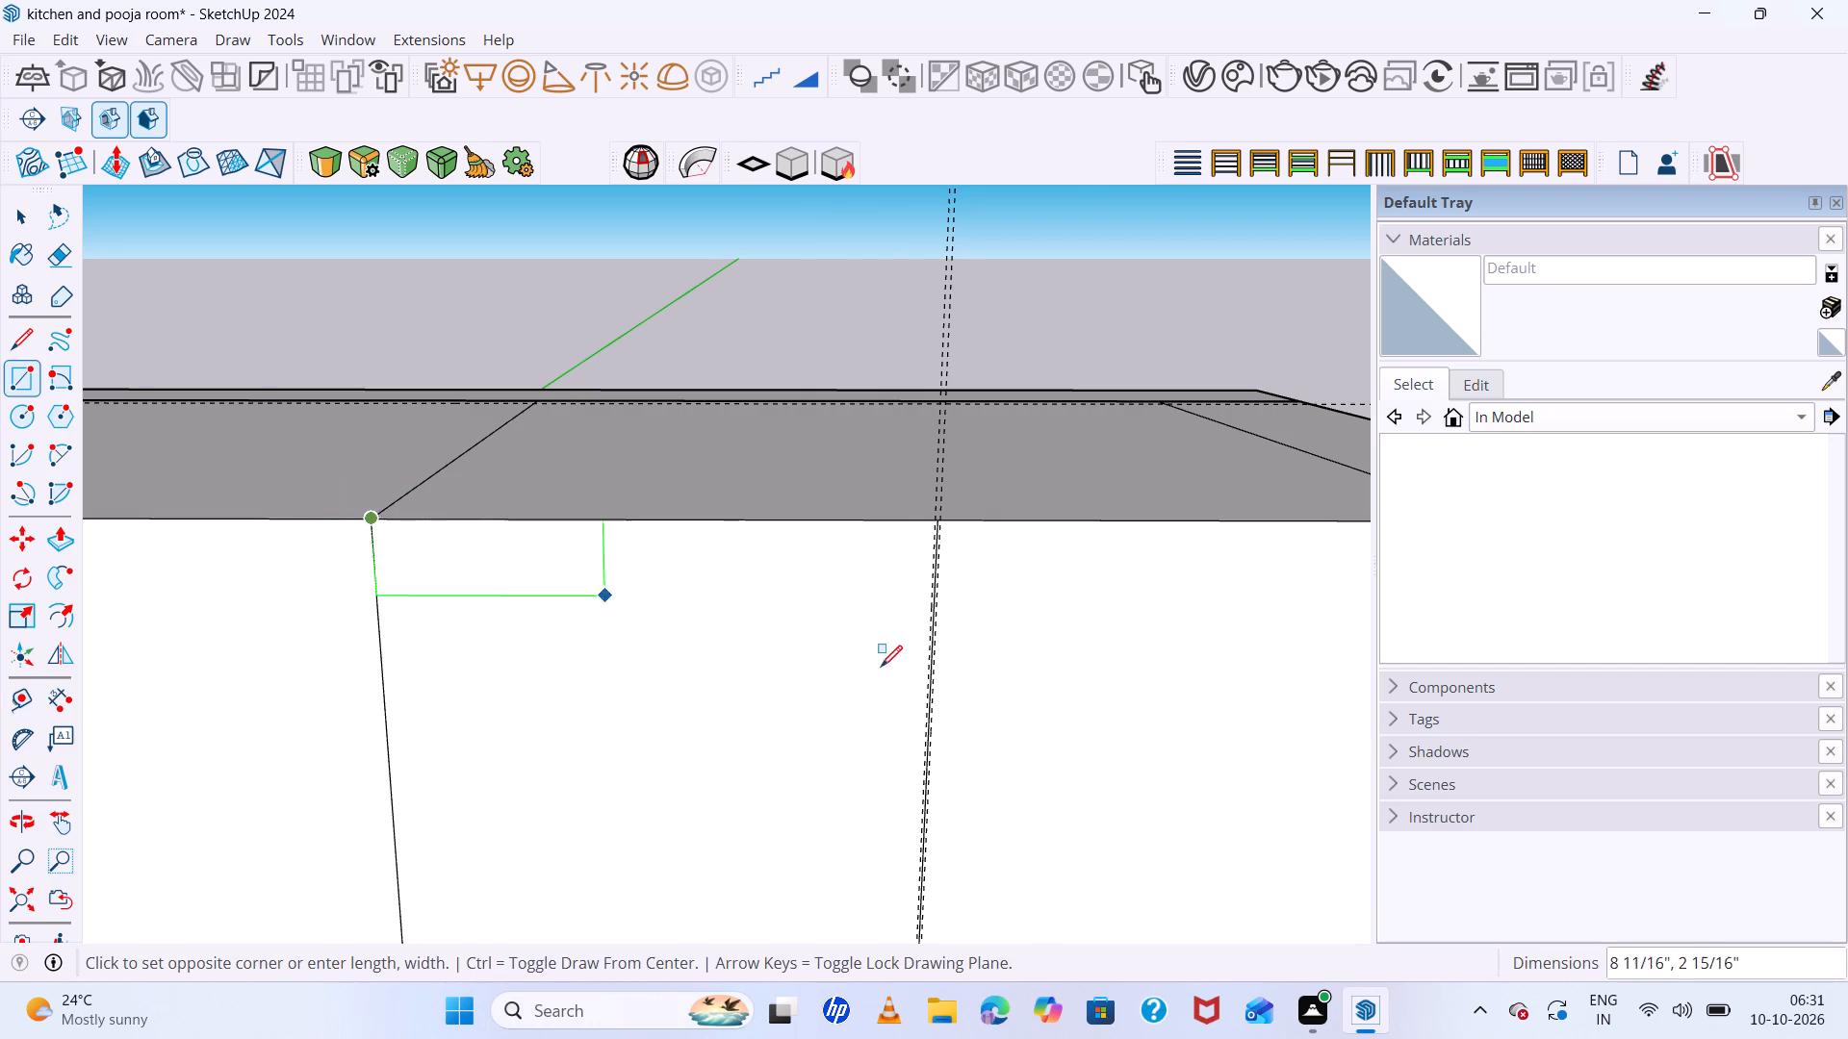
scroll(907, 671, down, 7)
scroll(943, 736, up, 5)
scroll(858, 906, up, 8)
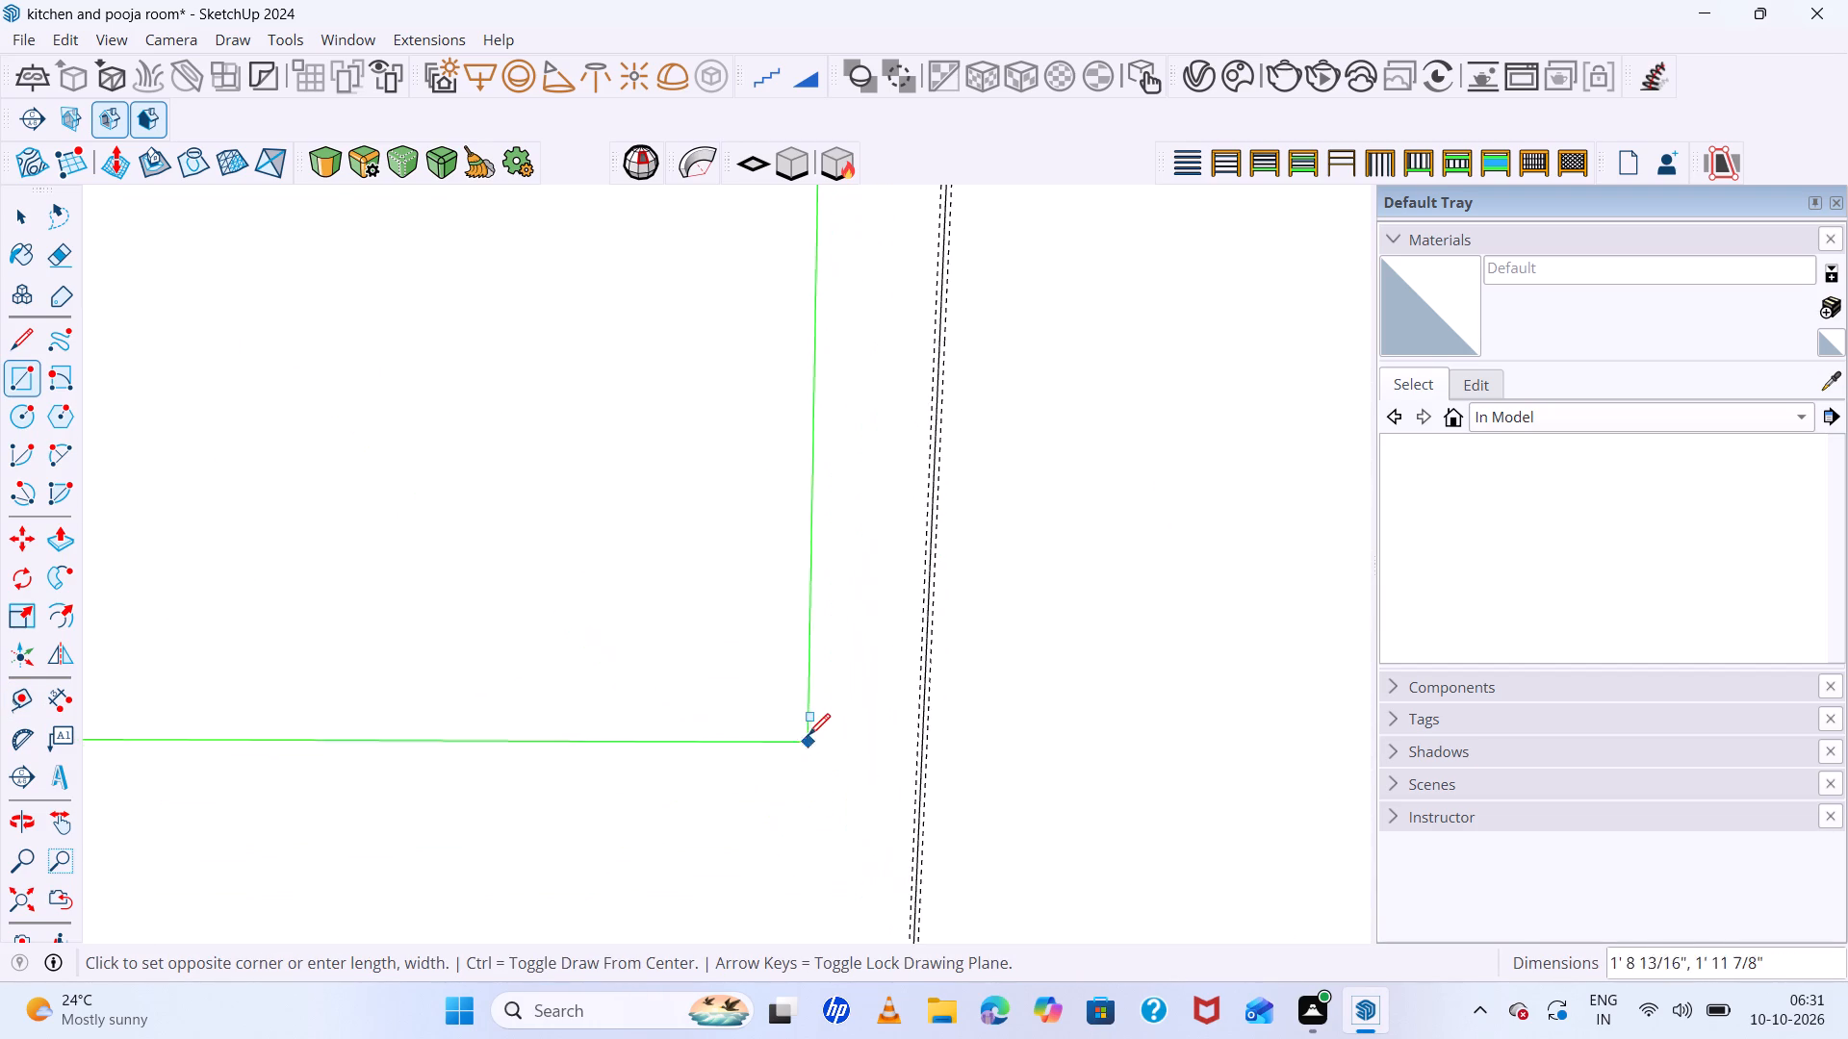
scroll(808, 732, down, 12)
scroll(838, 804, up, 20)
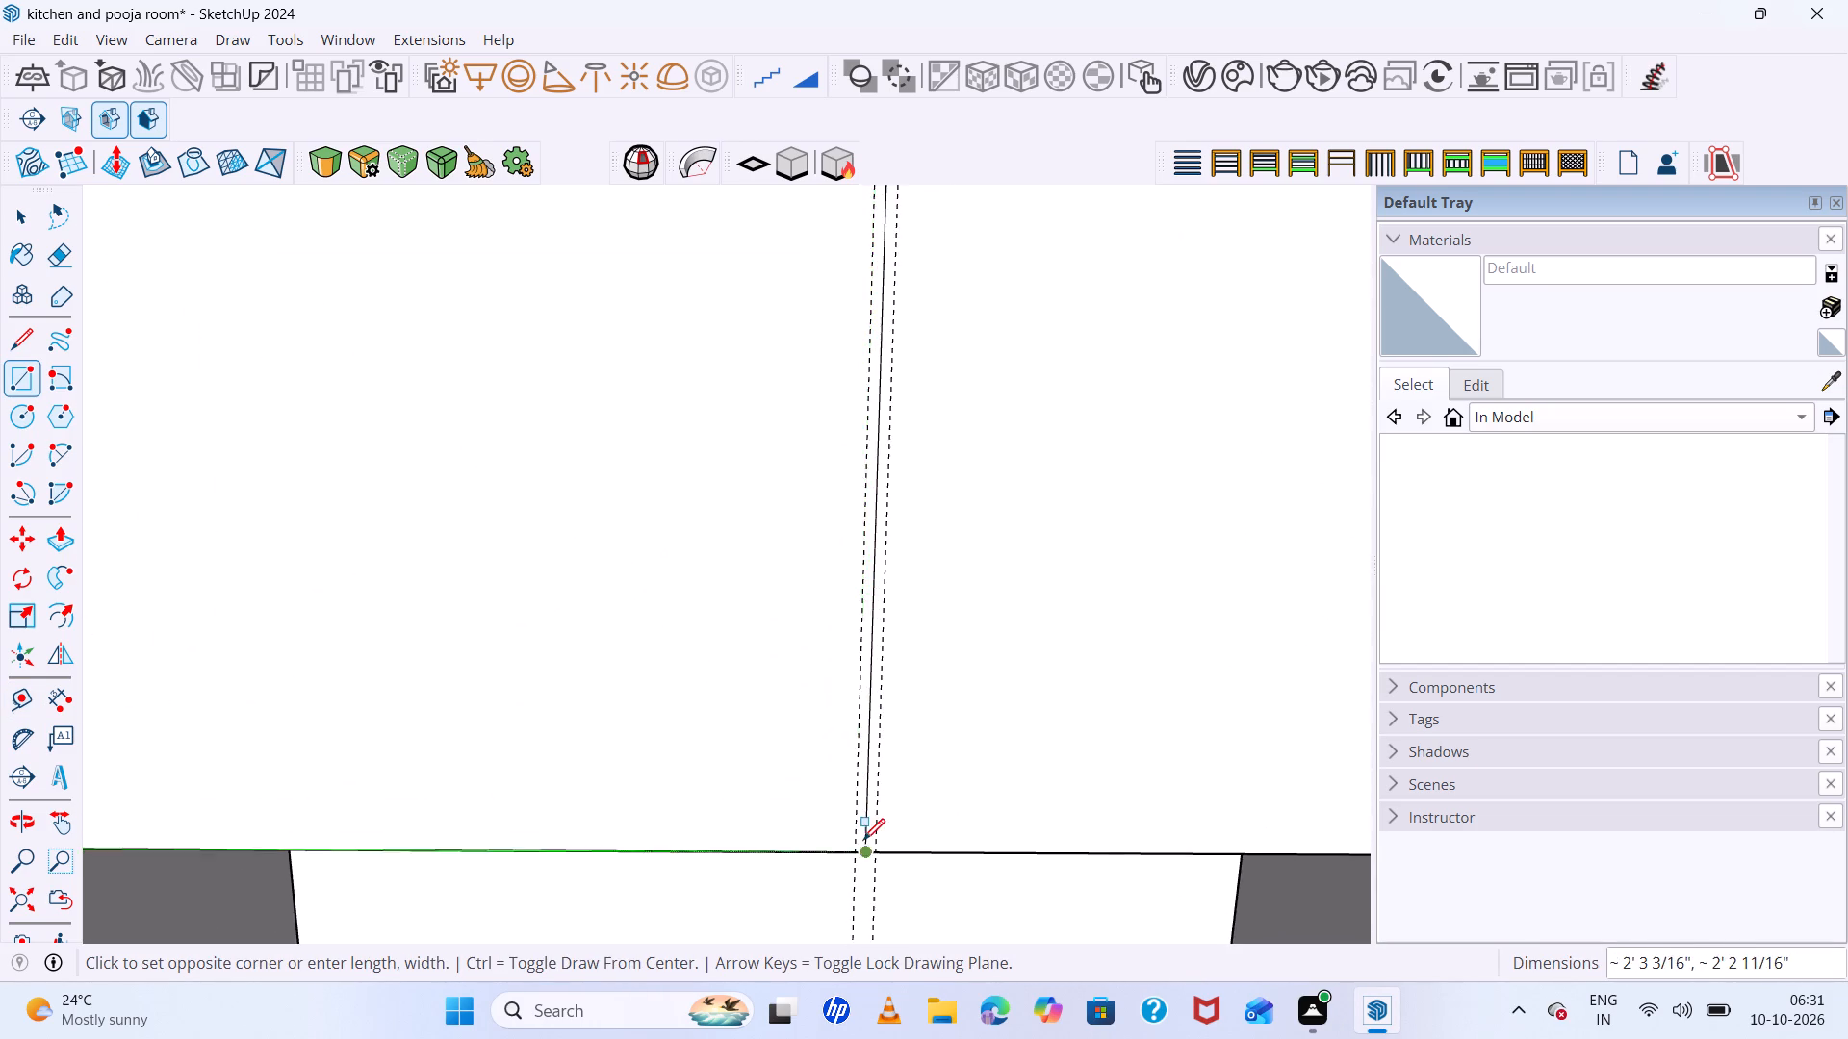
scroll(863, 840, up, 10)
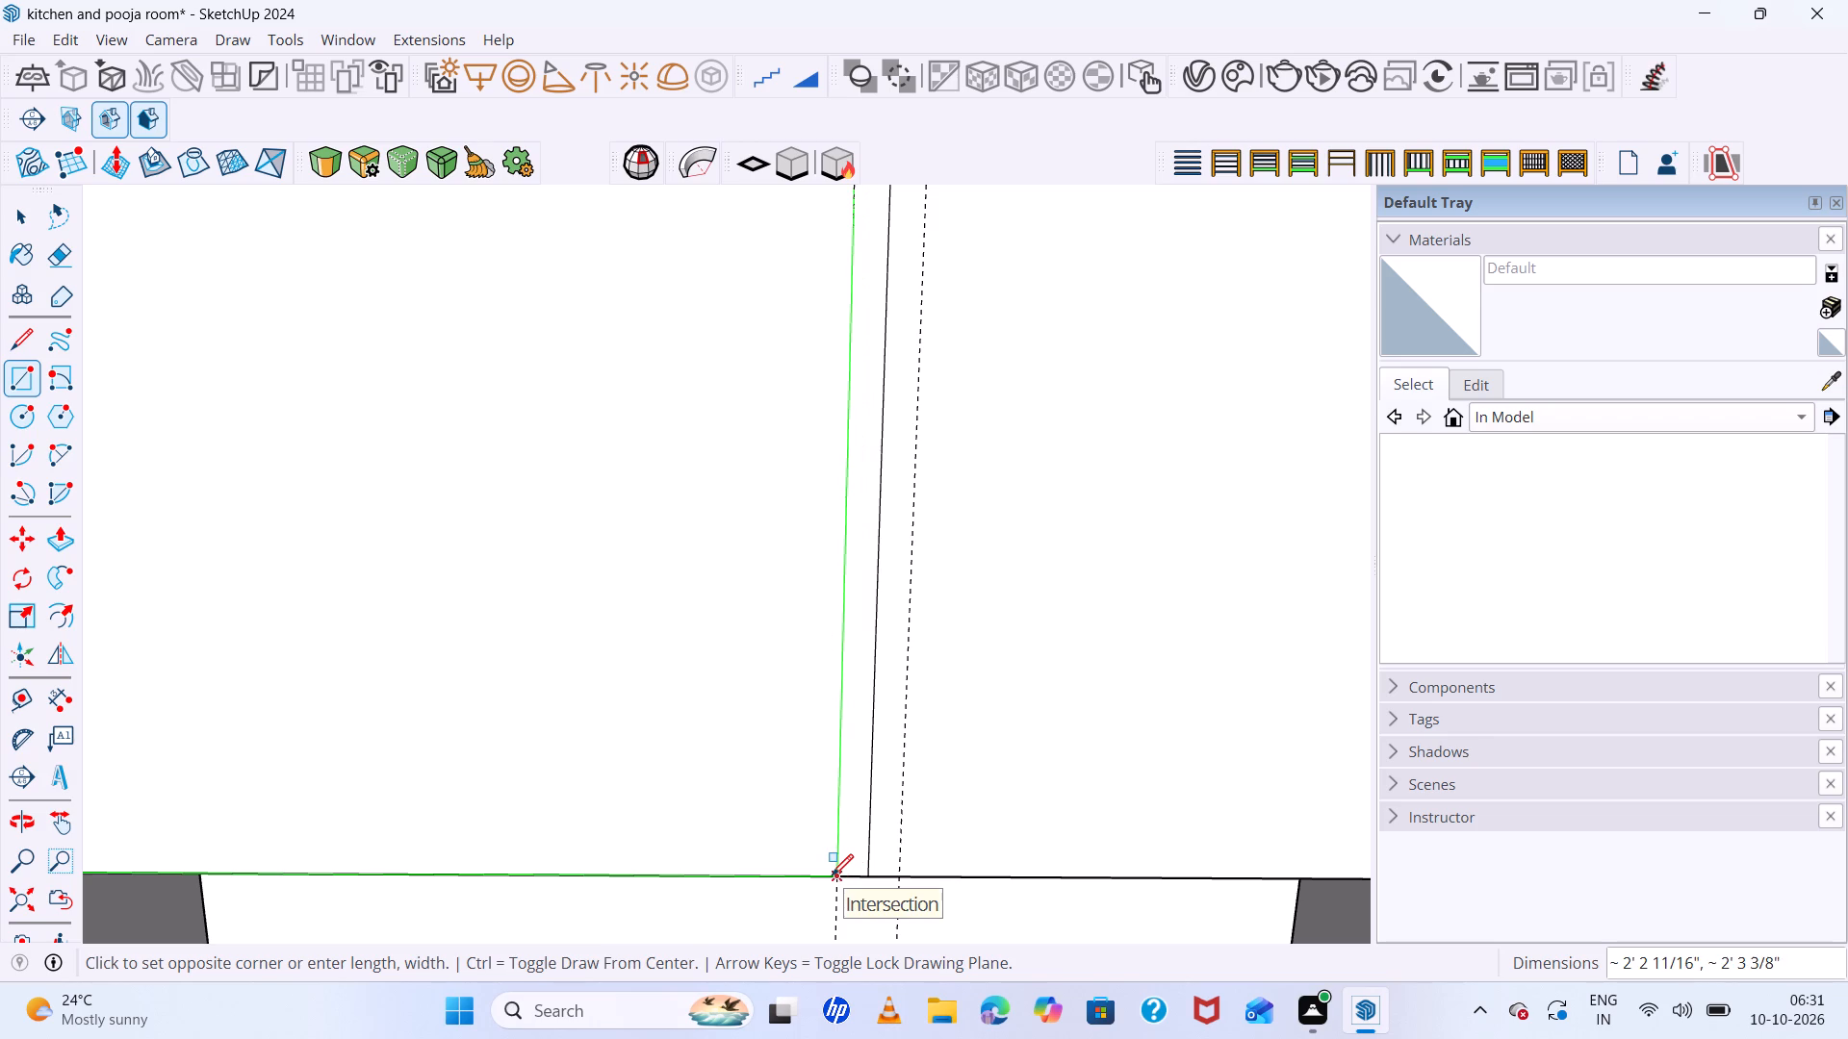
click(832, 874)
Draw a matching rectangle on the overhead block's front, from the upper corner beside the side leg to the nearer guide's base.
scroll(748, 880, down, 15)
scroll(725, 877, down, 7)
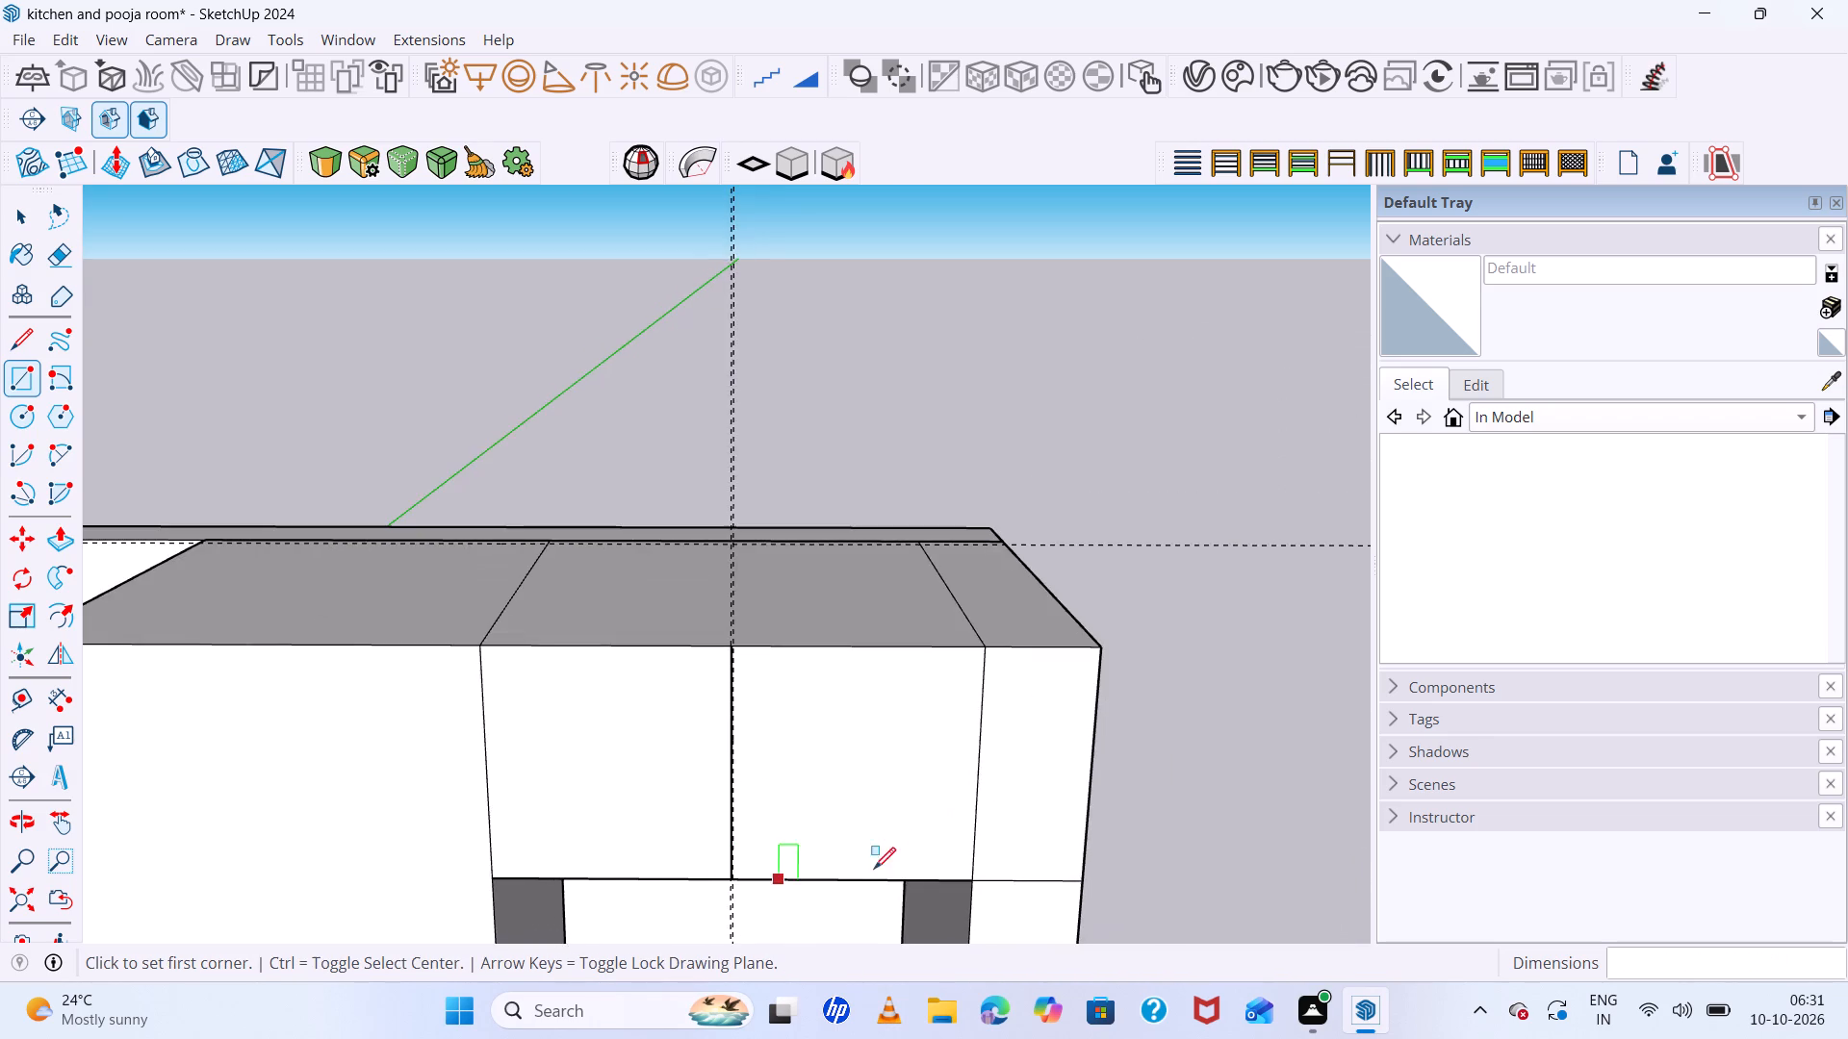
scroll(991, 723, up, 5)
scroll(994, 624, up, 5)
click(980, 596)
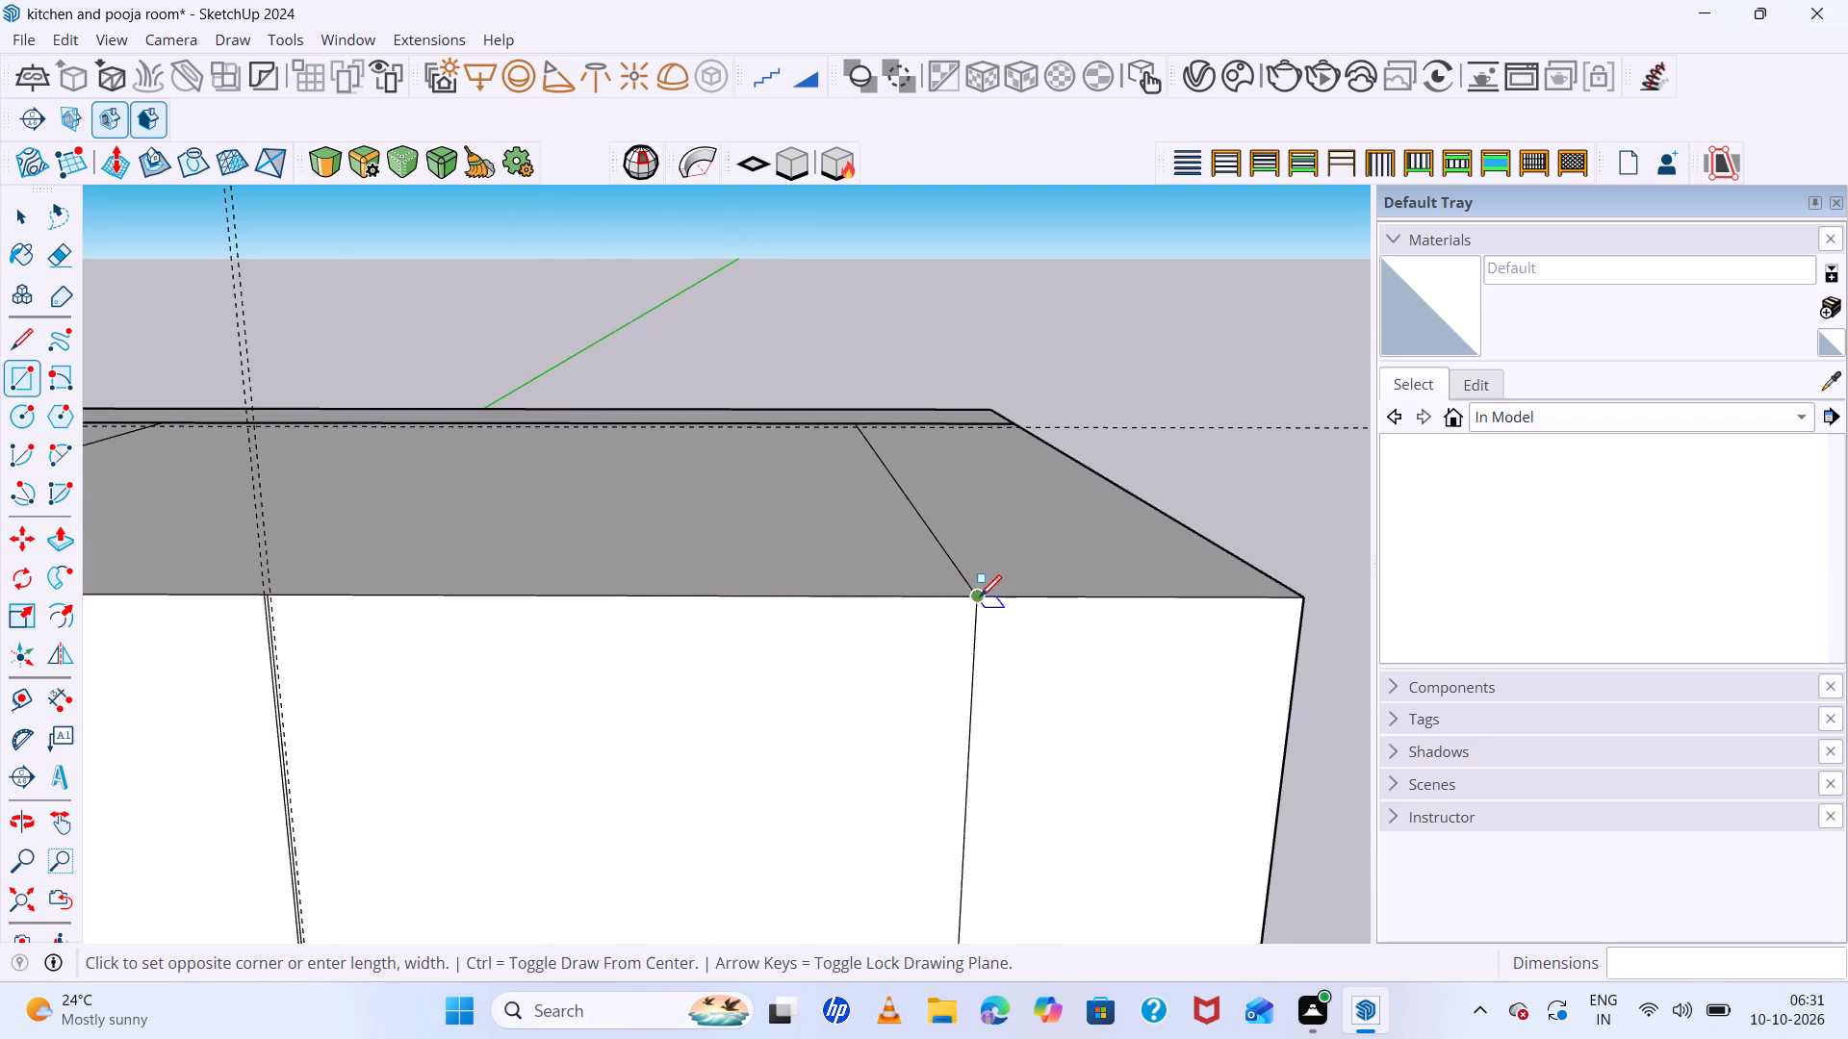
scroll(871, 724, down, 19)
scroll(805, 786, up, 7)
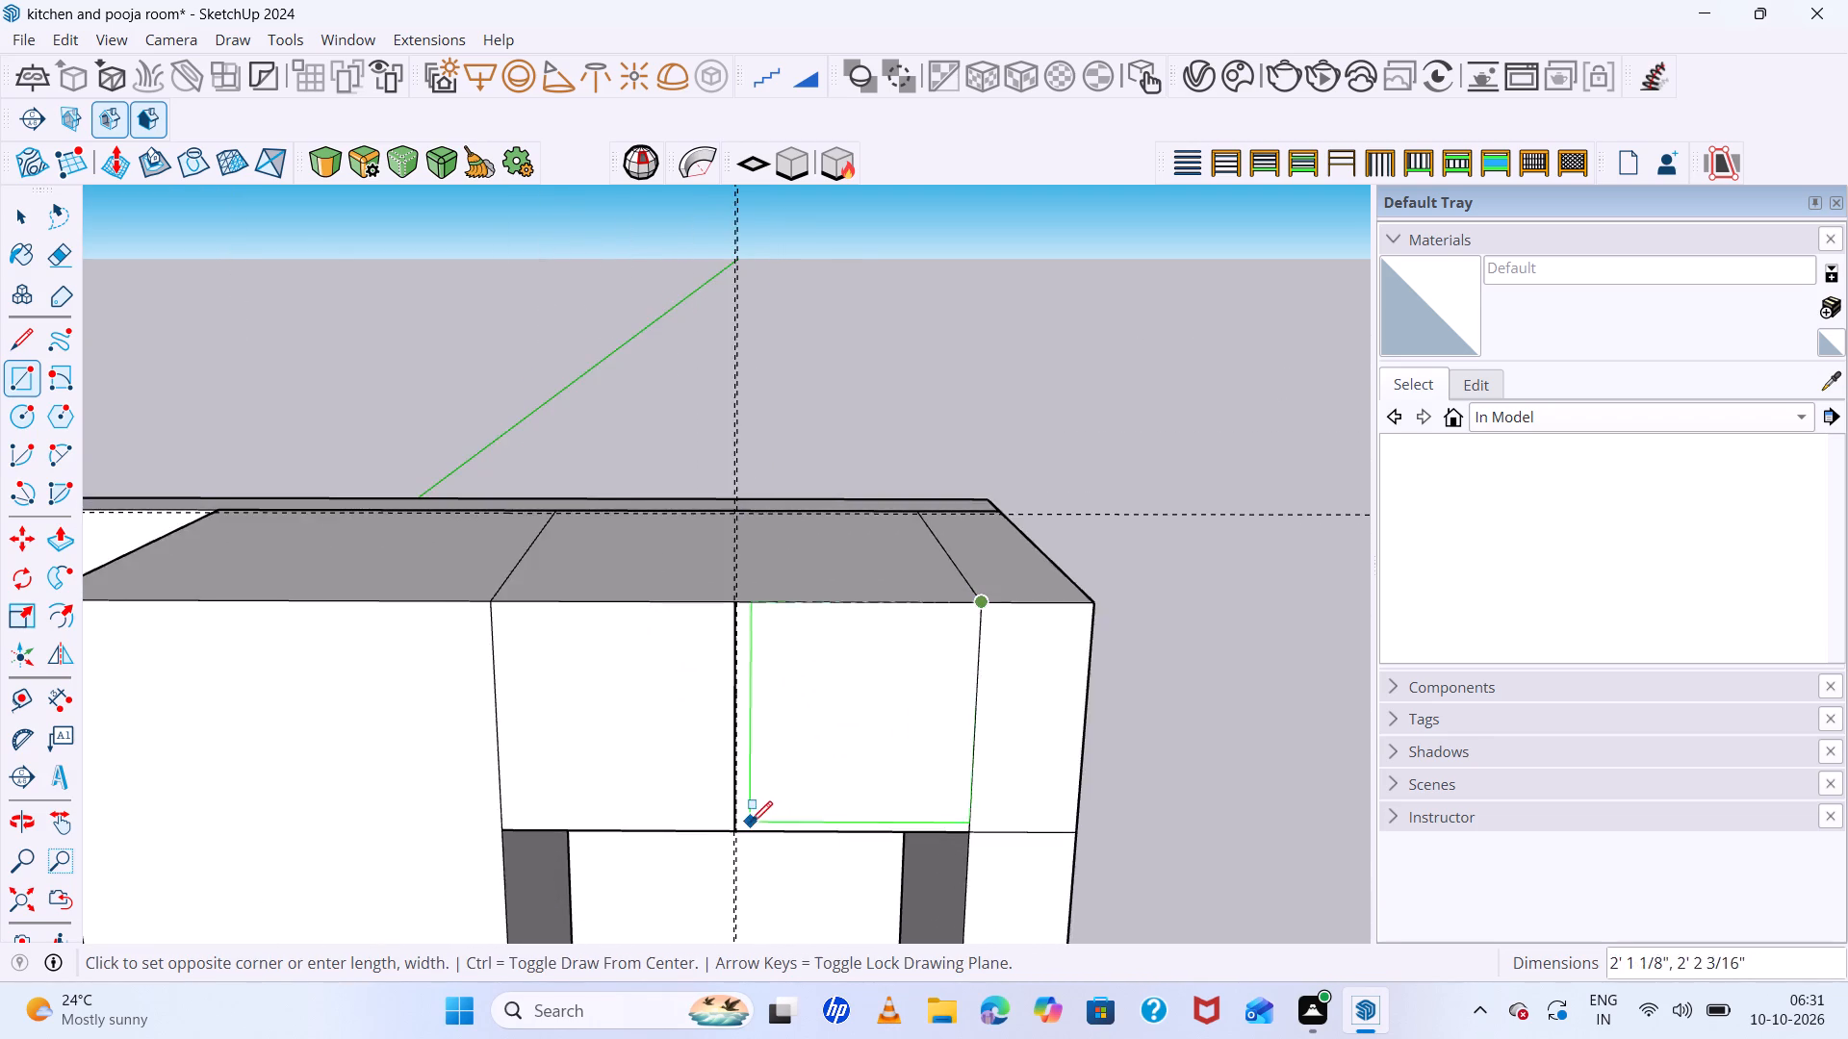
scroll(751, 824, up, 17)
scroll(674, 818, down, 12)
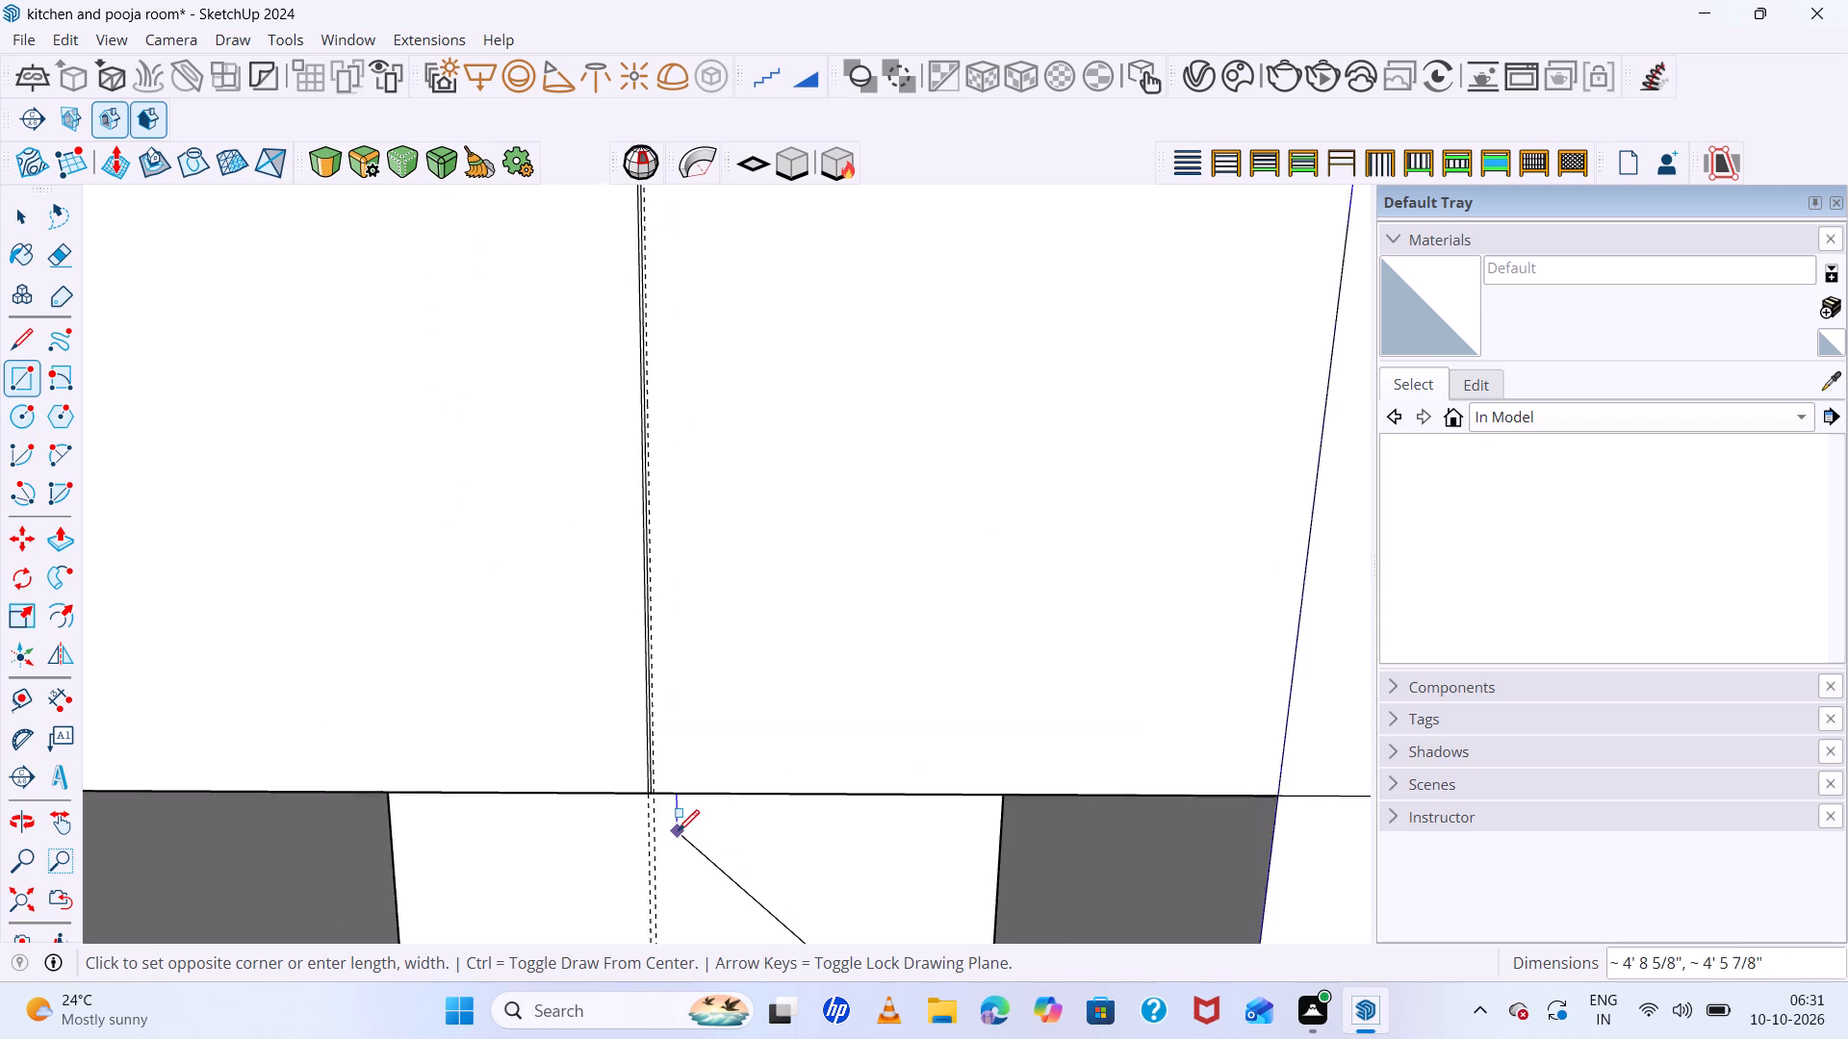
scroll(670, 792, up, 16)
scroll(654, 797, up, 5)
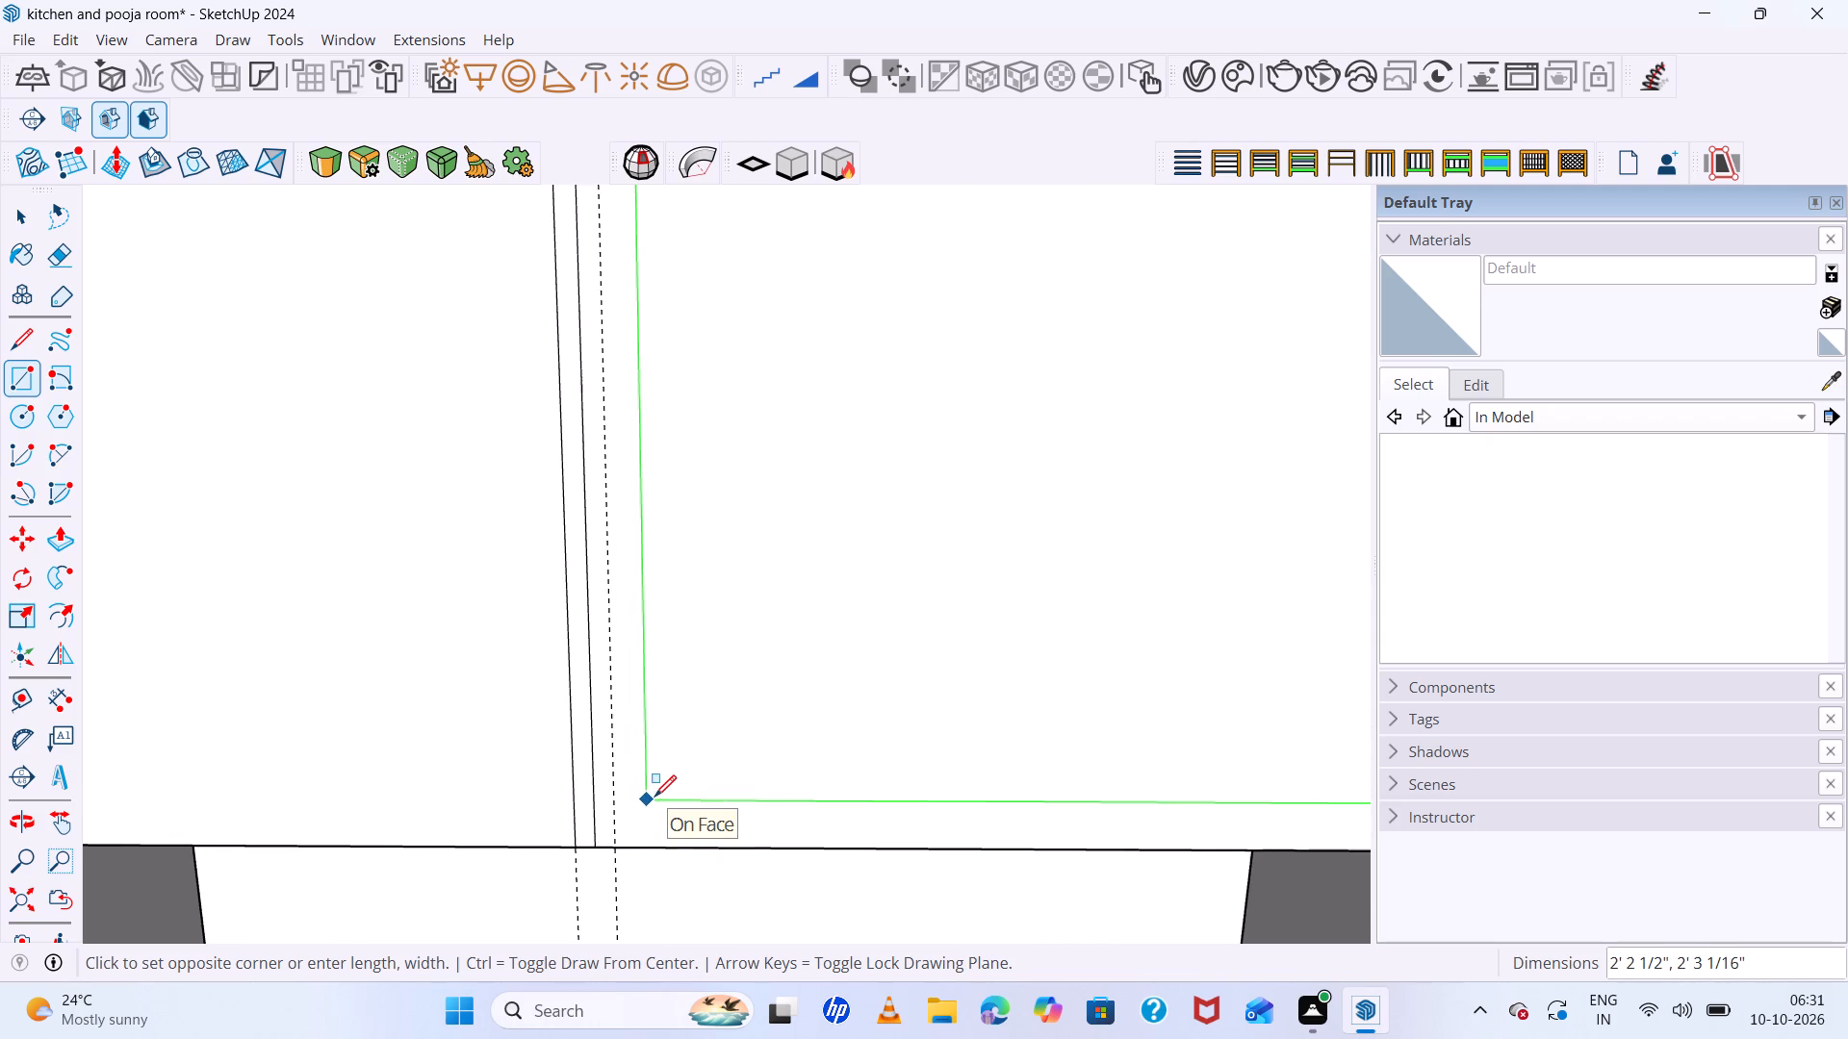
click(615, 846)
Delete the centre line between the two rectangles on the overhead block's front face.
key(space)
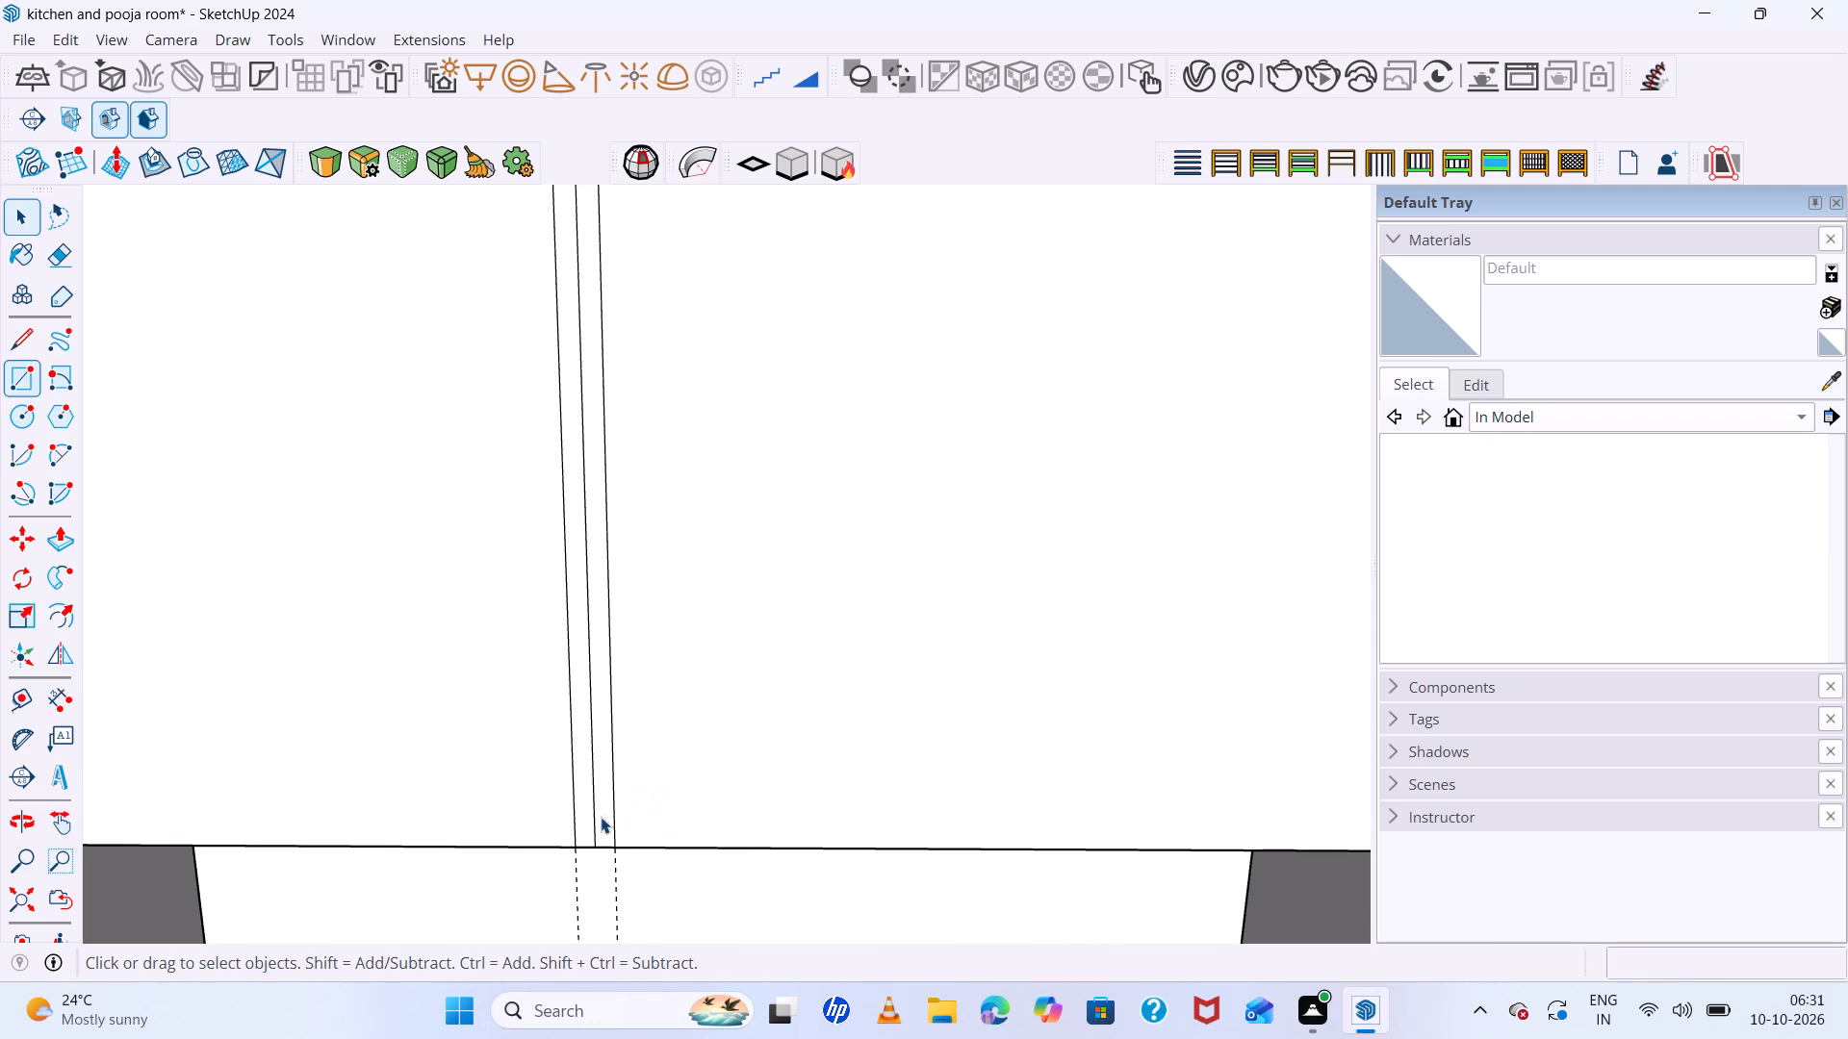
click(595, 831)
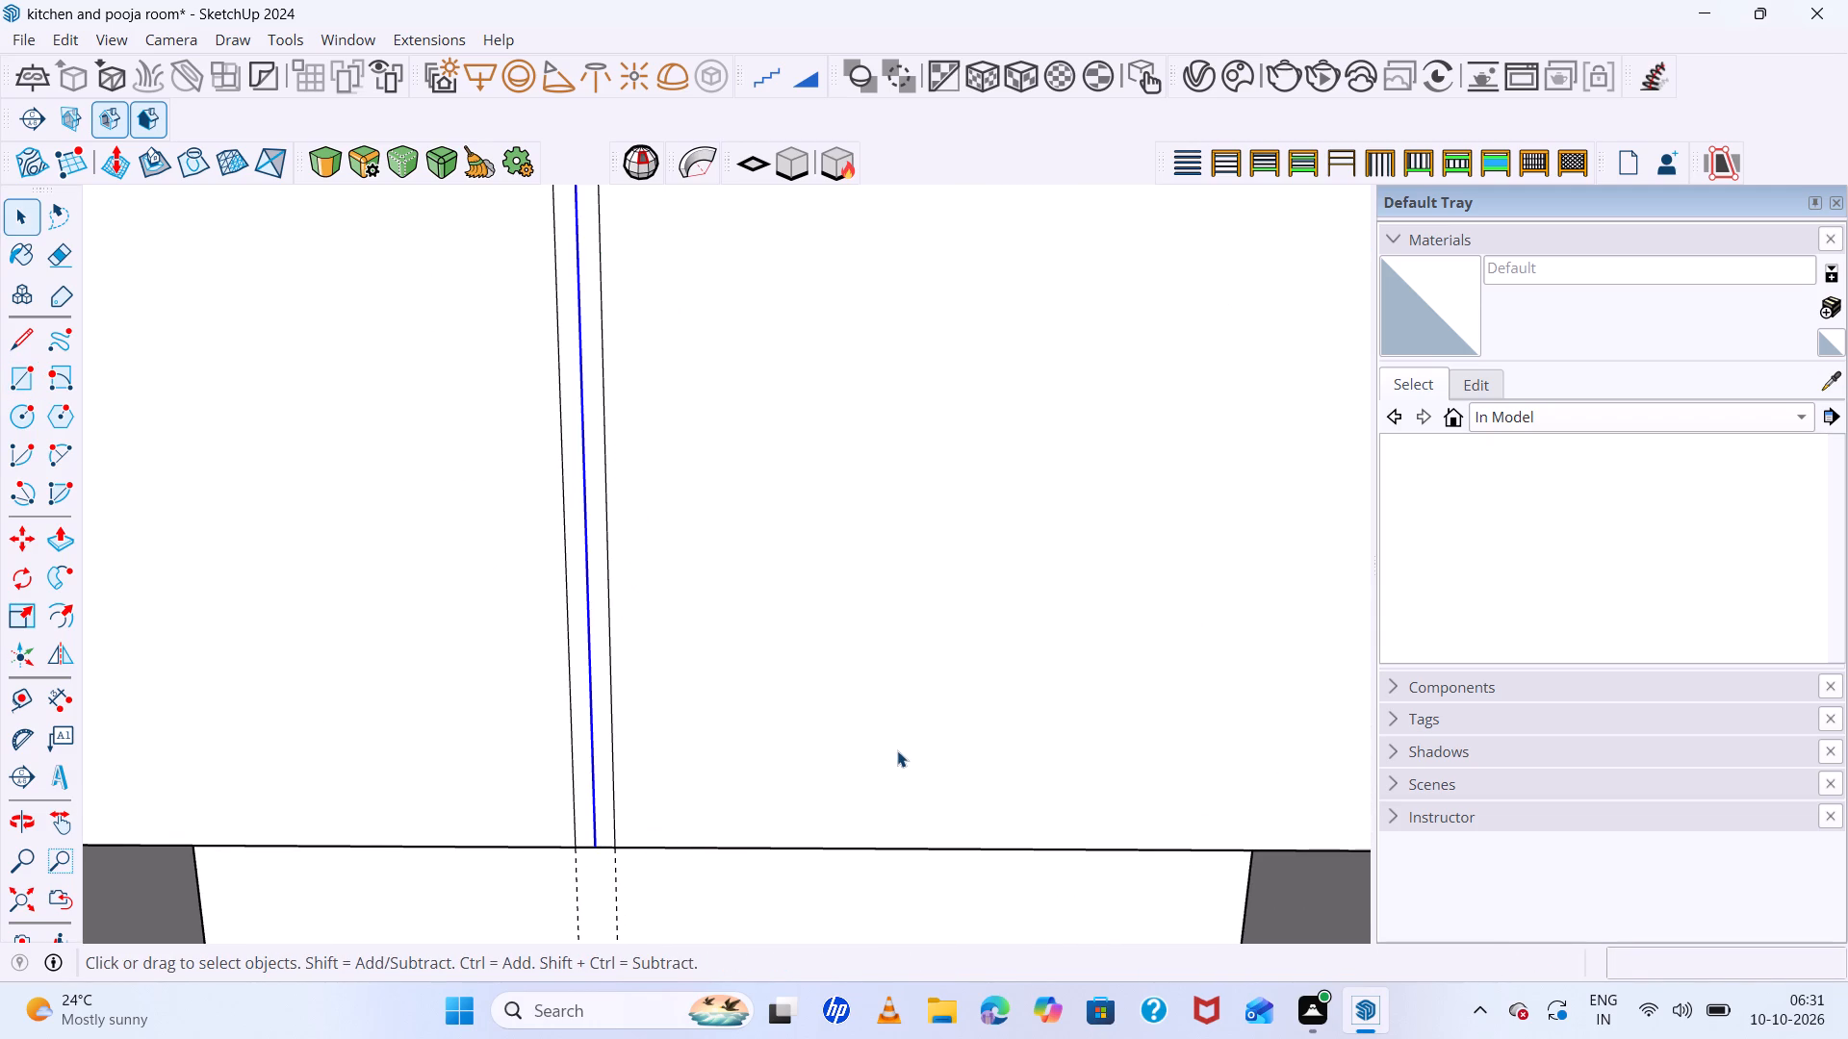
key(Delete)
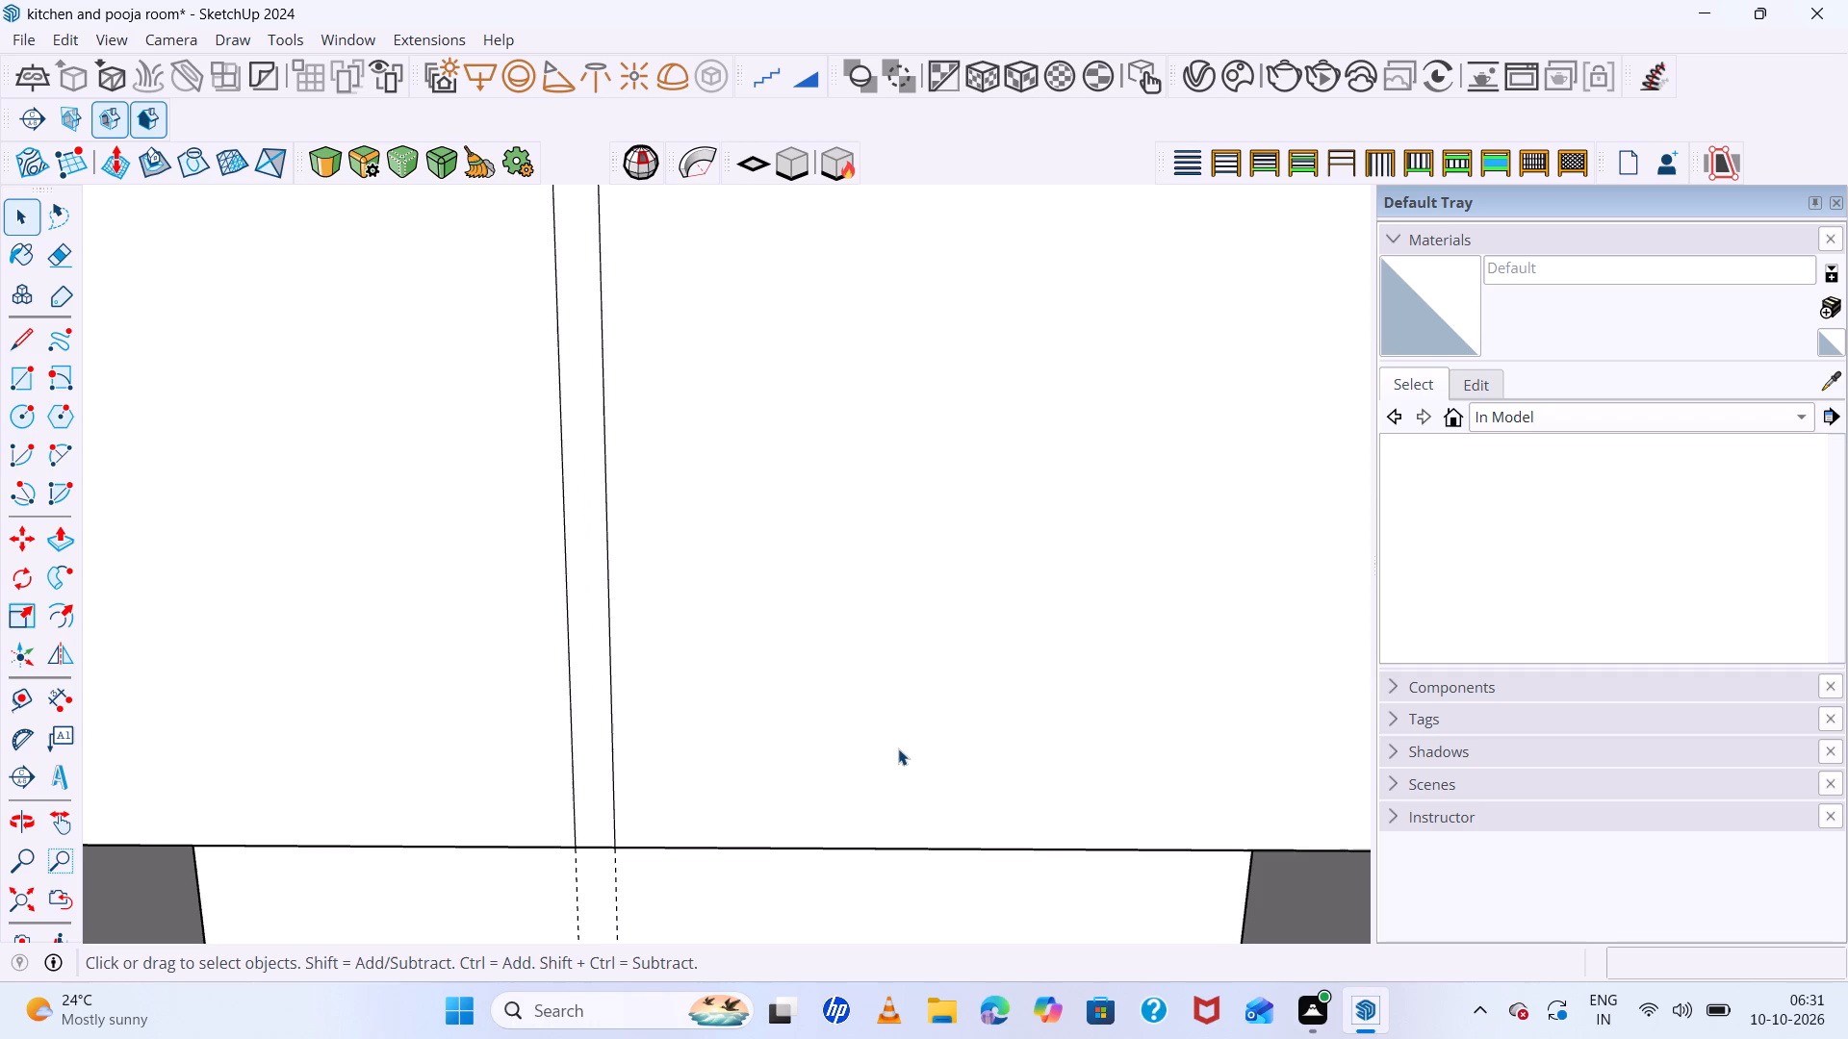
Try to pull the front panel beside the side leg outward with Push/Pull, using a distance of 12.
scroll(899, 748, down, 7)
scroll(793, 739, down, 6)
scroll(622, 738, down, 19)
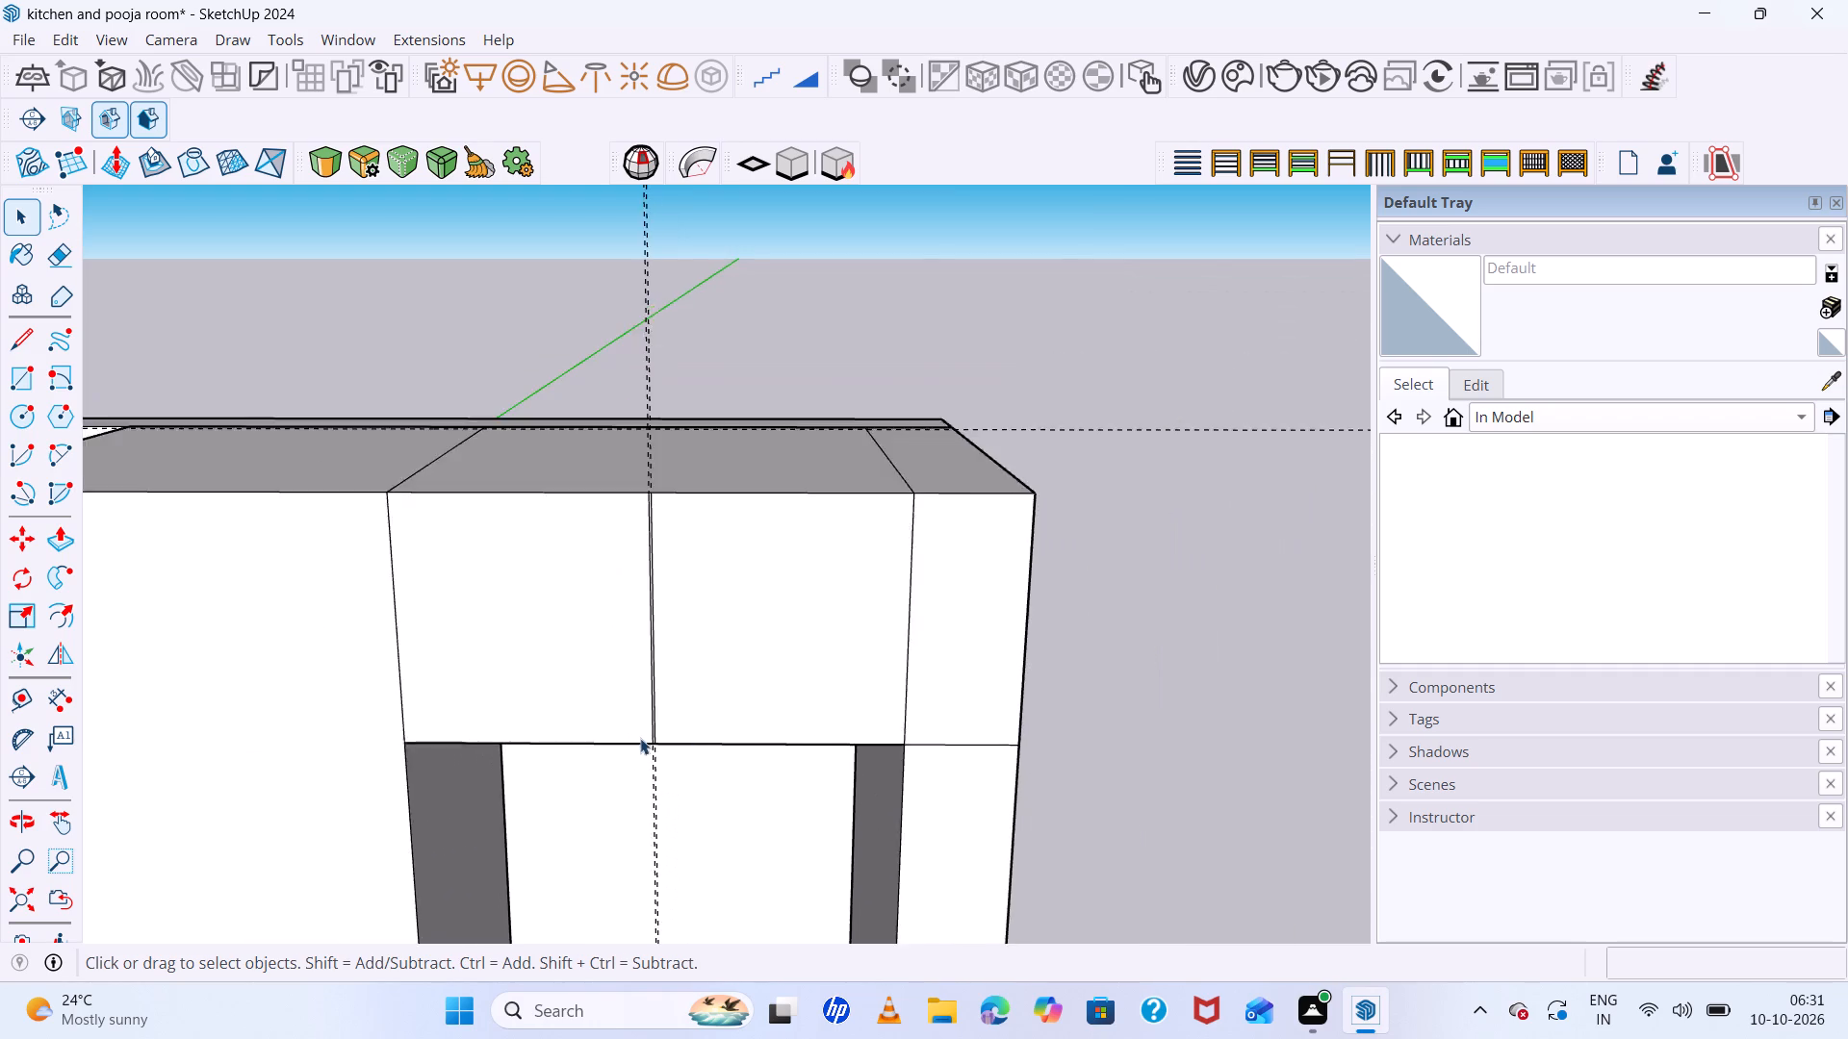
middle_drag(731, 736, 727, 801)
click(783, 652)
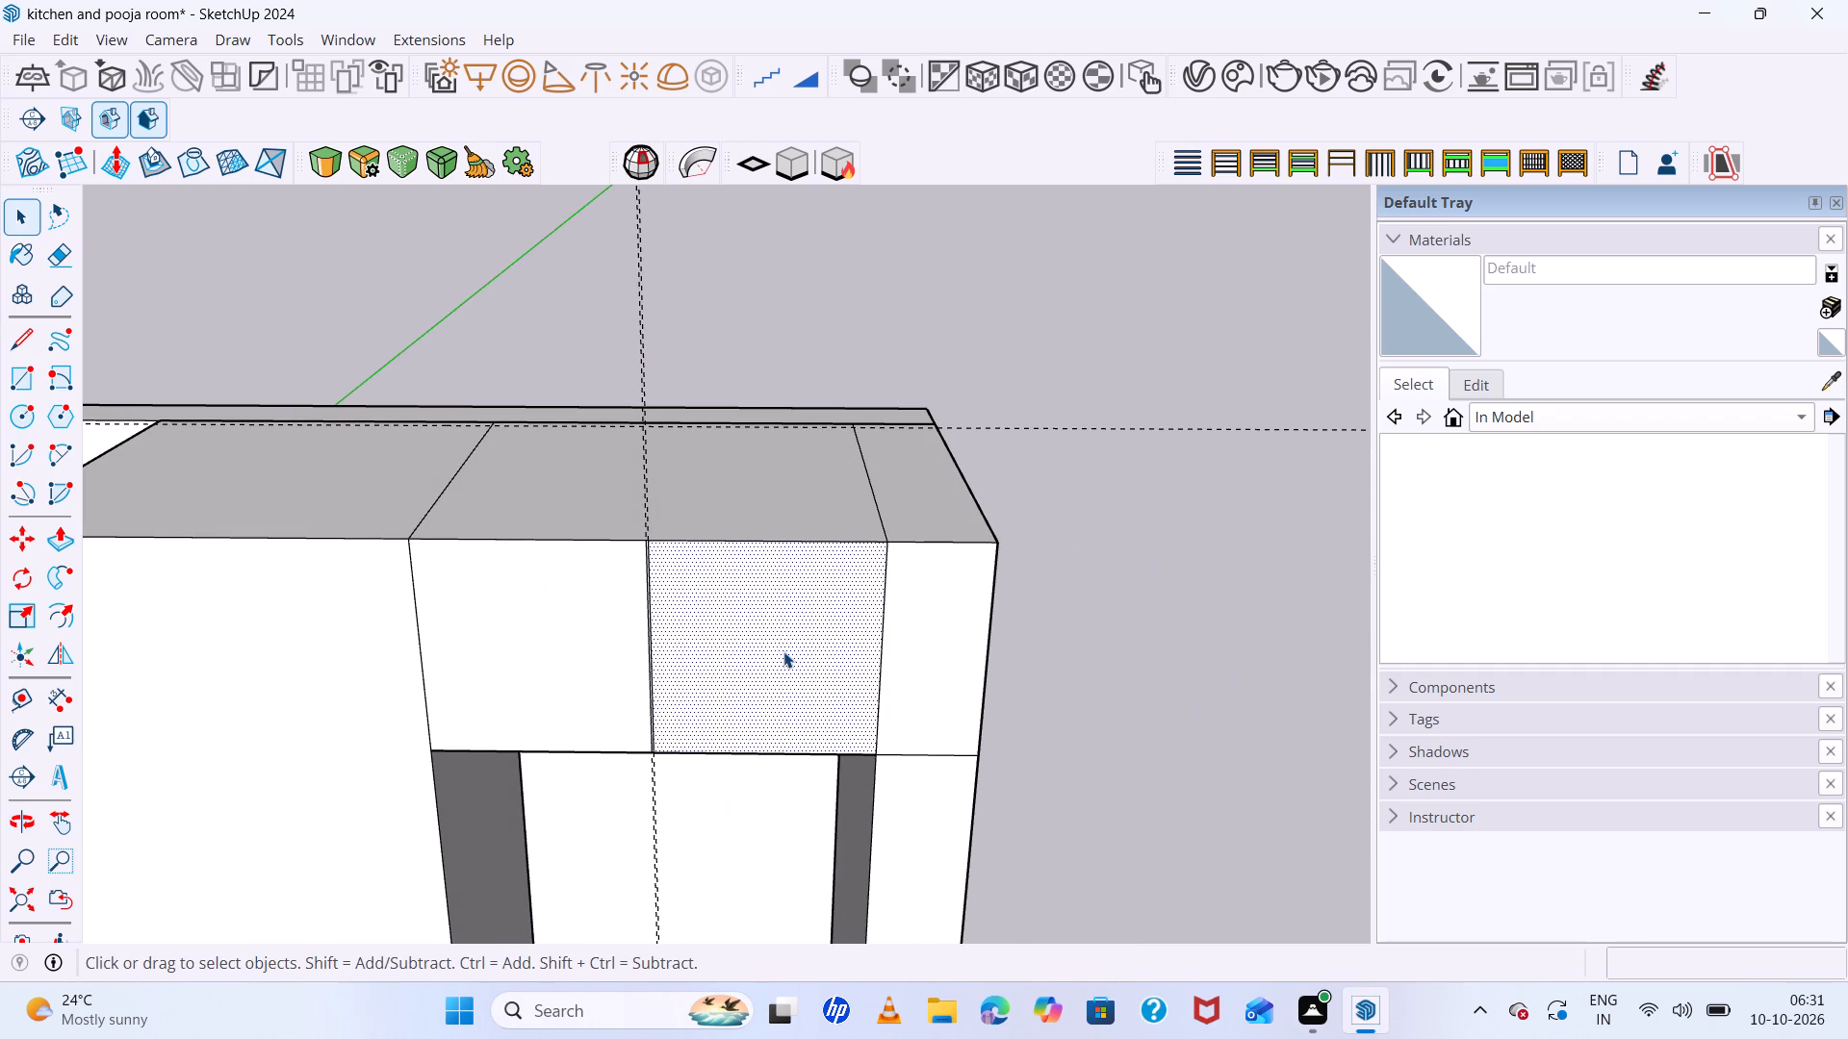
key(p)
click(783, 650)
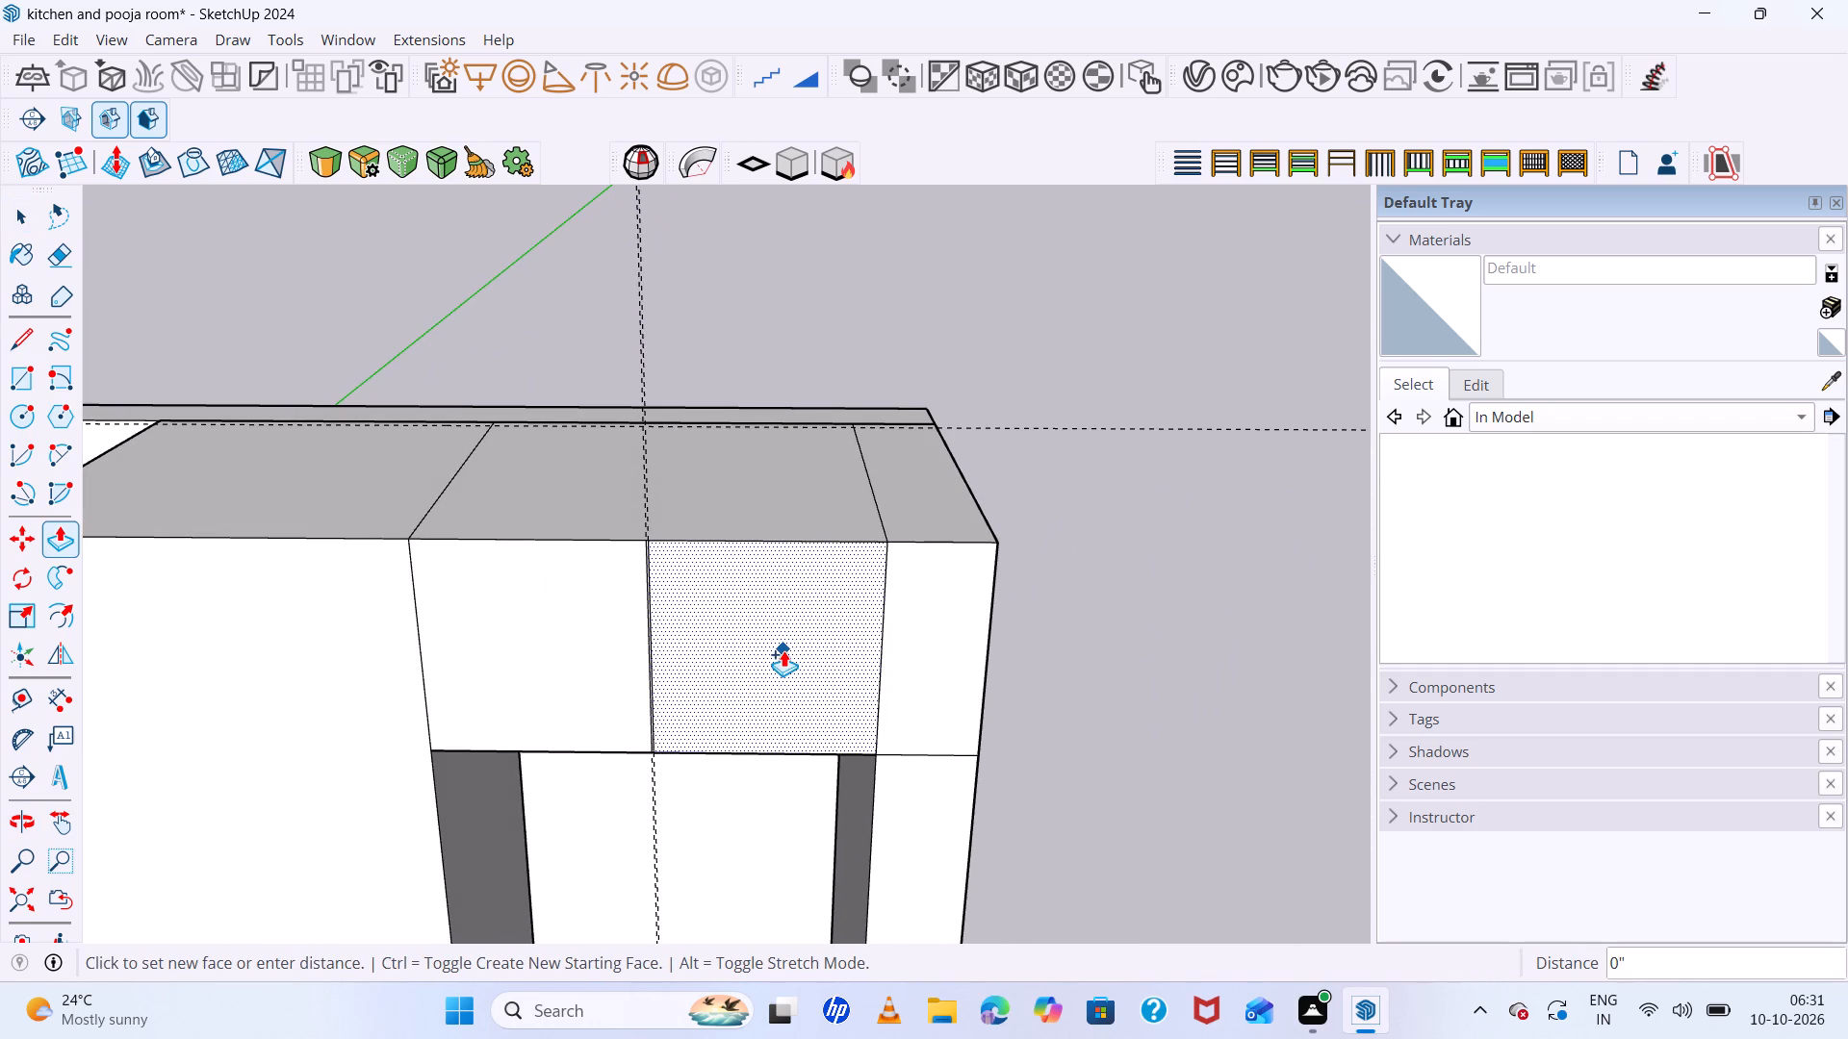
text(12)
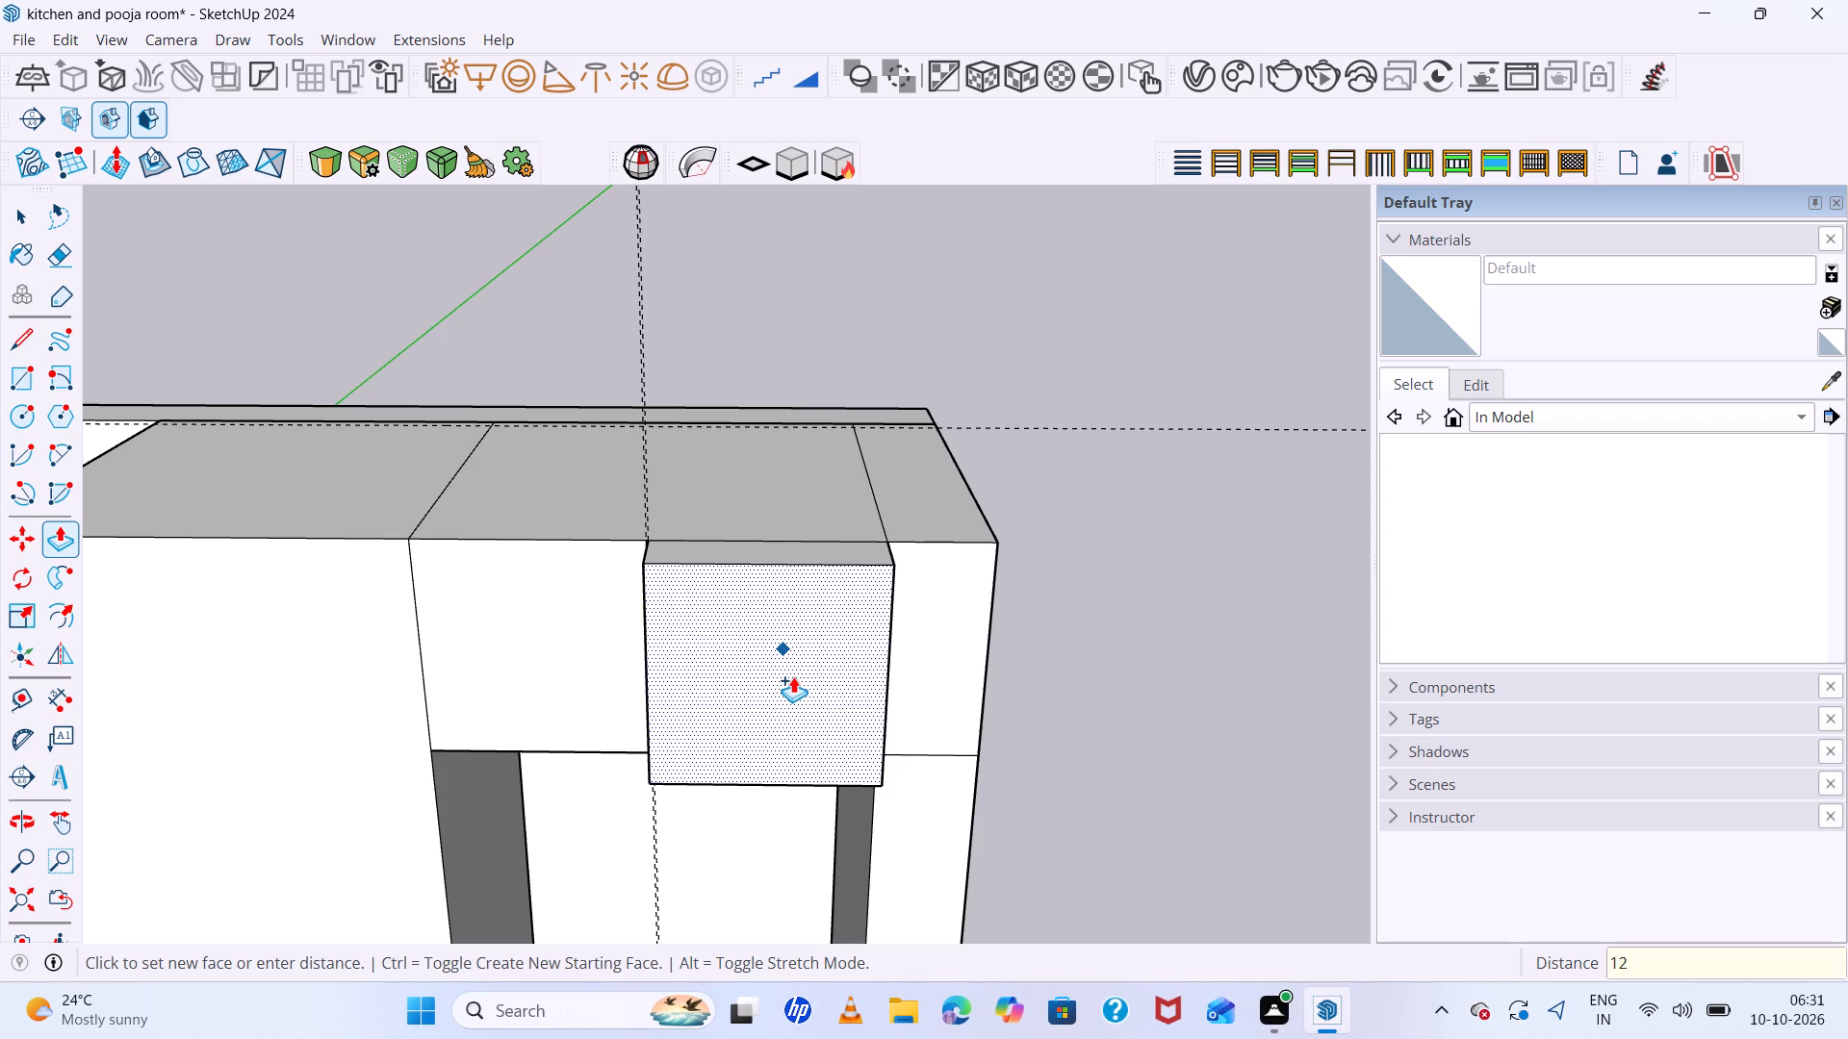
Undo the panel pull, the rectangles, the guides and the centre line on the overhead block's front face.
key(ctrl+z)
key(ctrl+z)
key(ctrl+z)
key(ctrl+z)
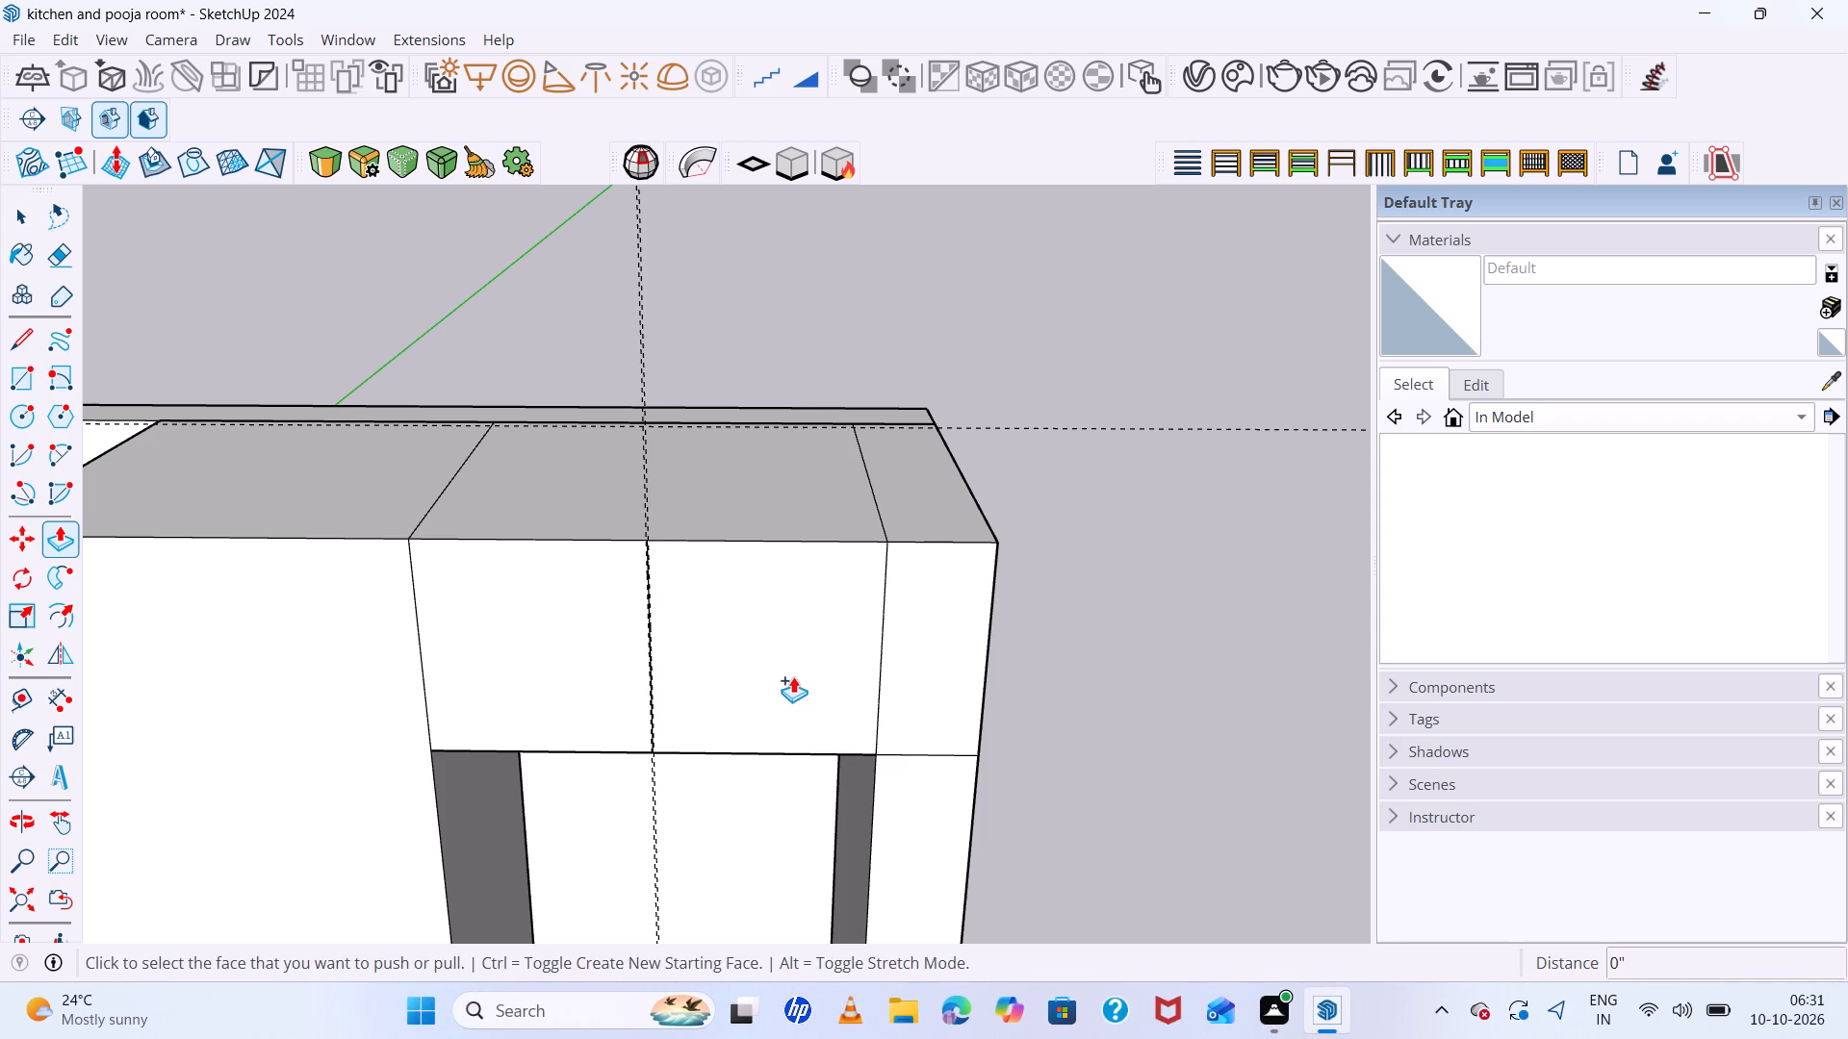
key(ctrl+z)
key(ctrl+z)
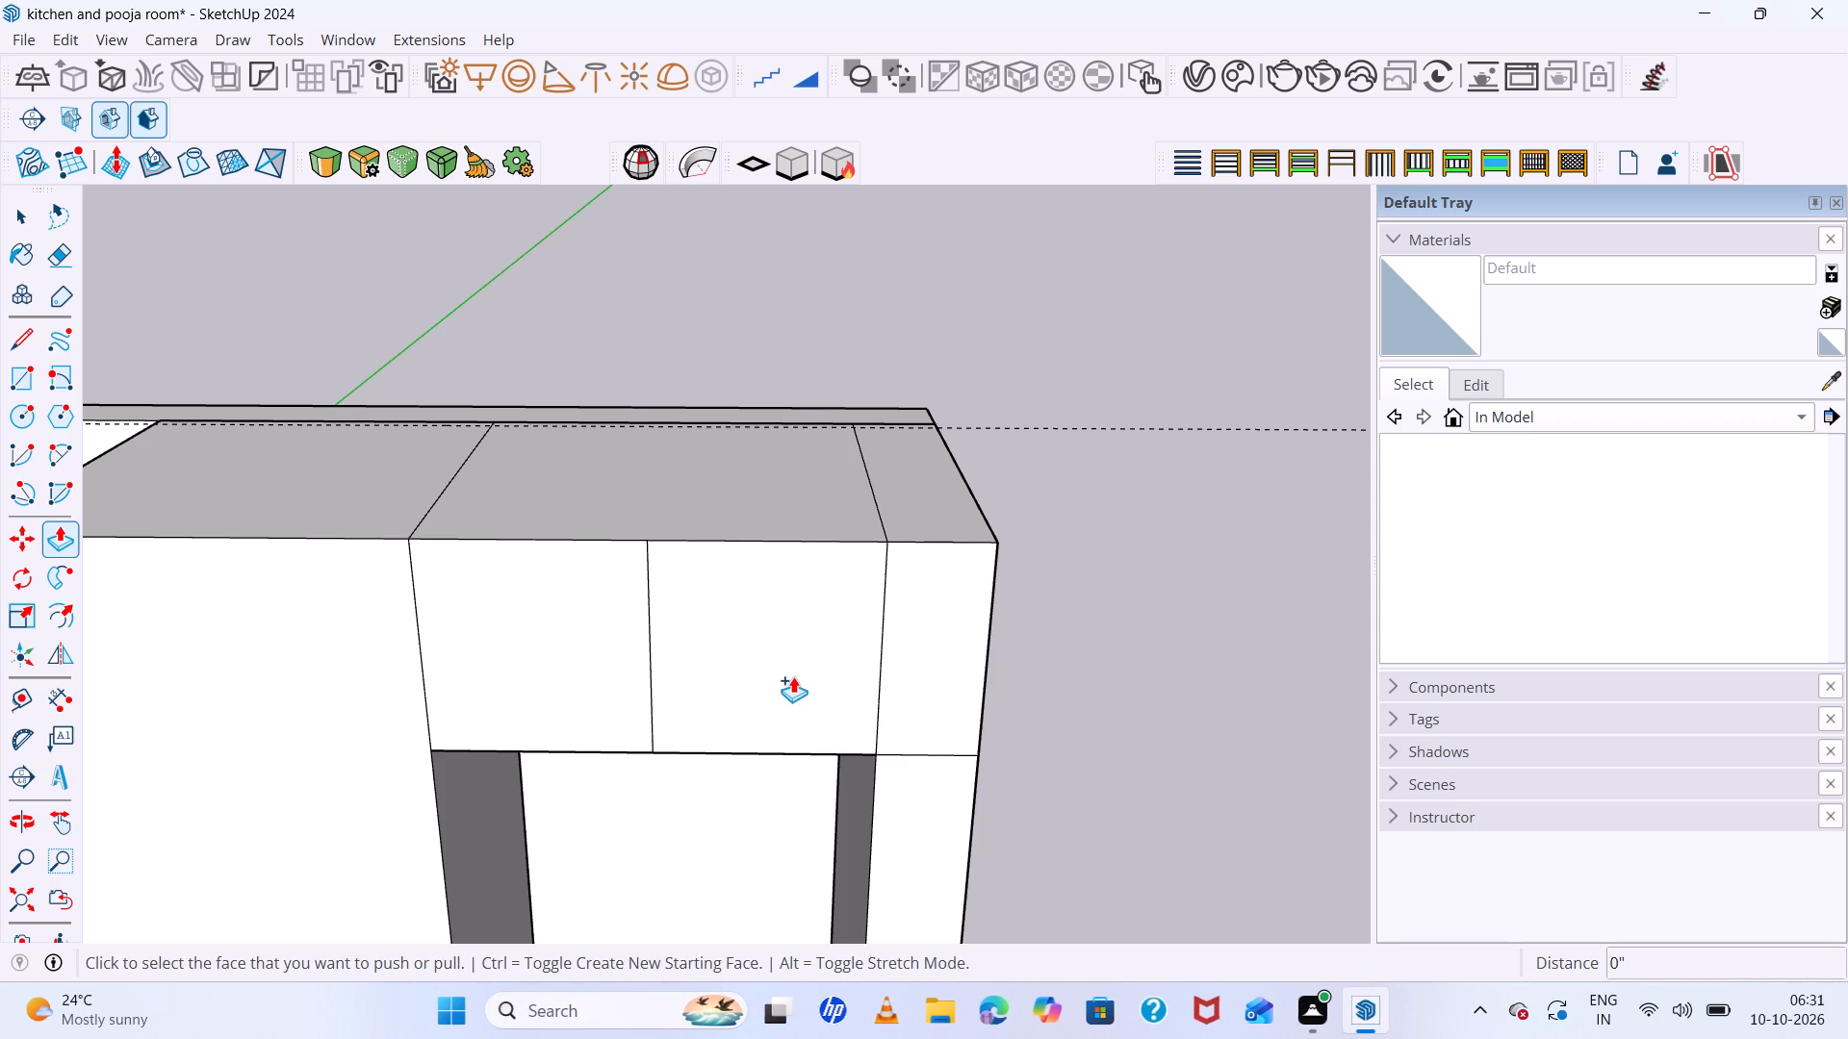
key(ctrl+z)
Offset the outline of the overhead block's whole front face inward by about 3/4".
key(space)
click(793, 676)
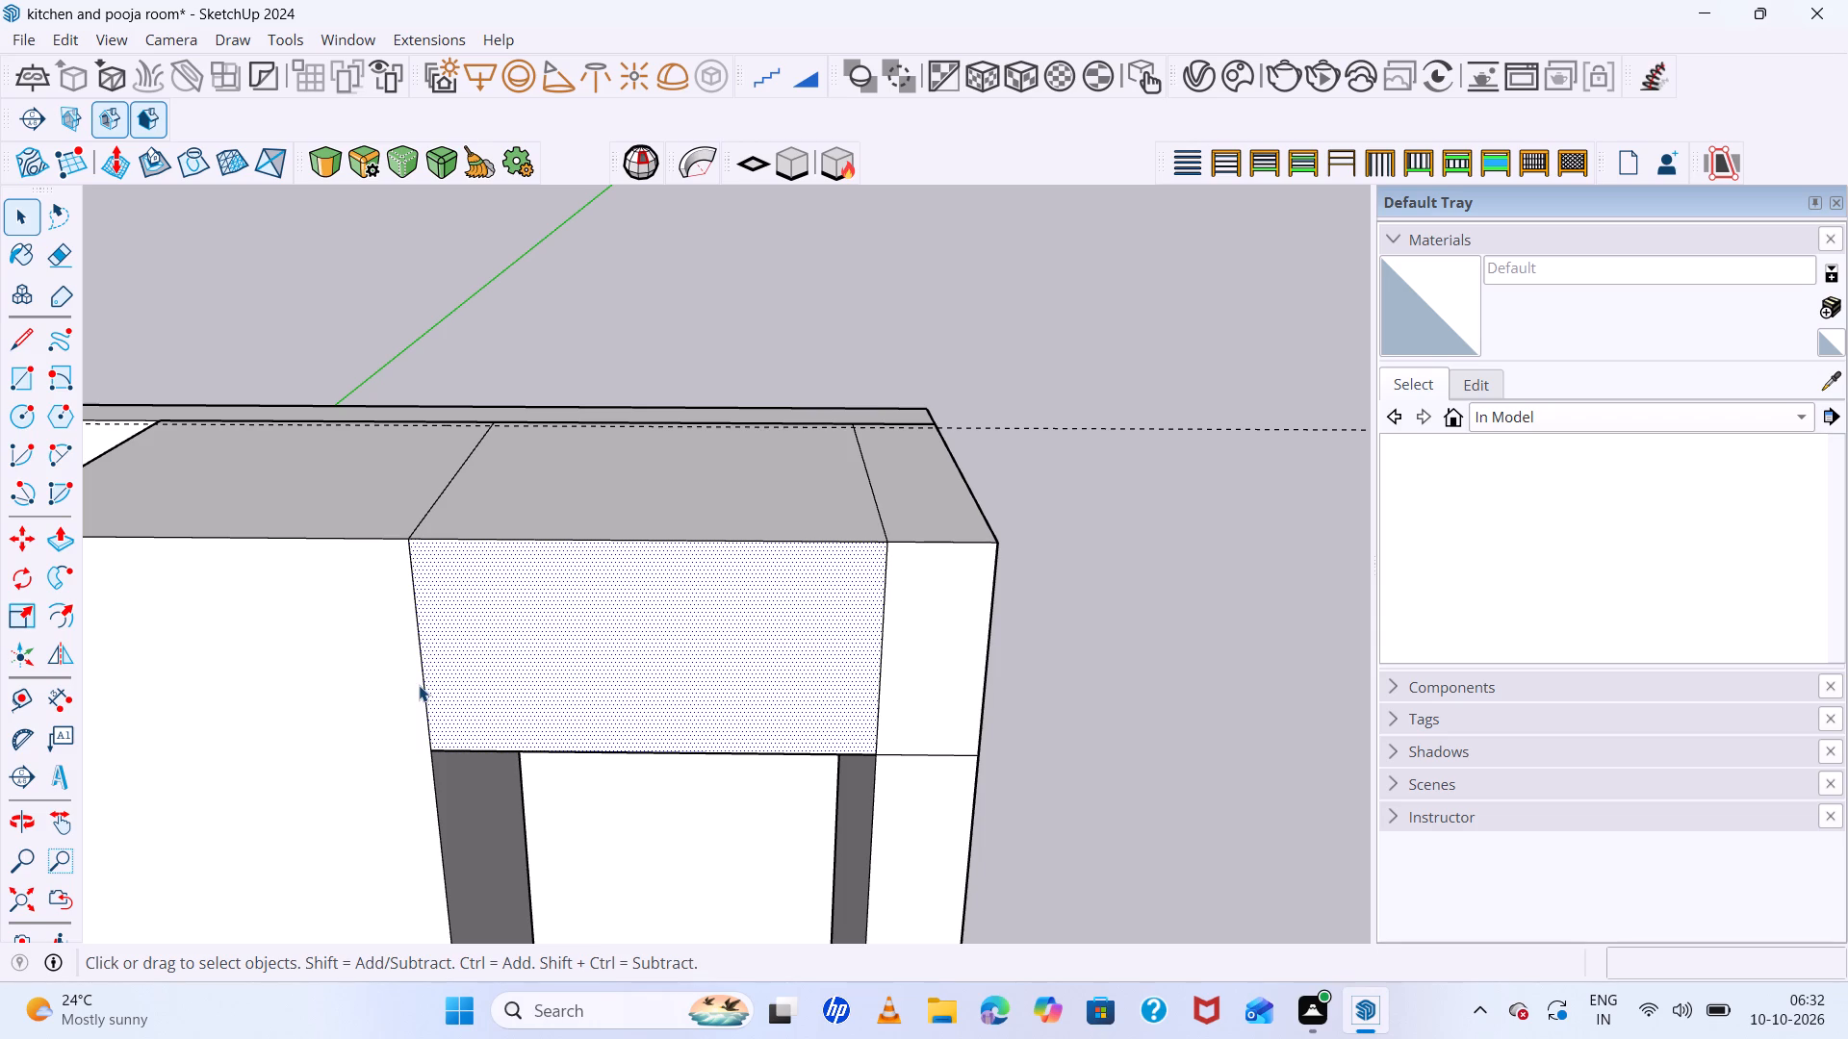
key(f)
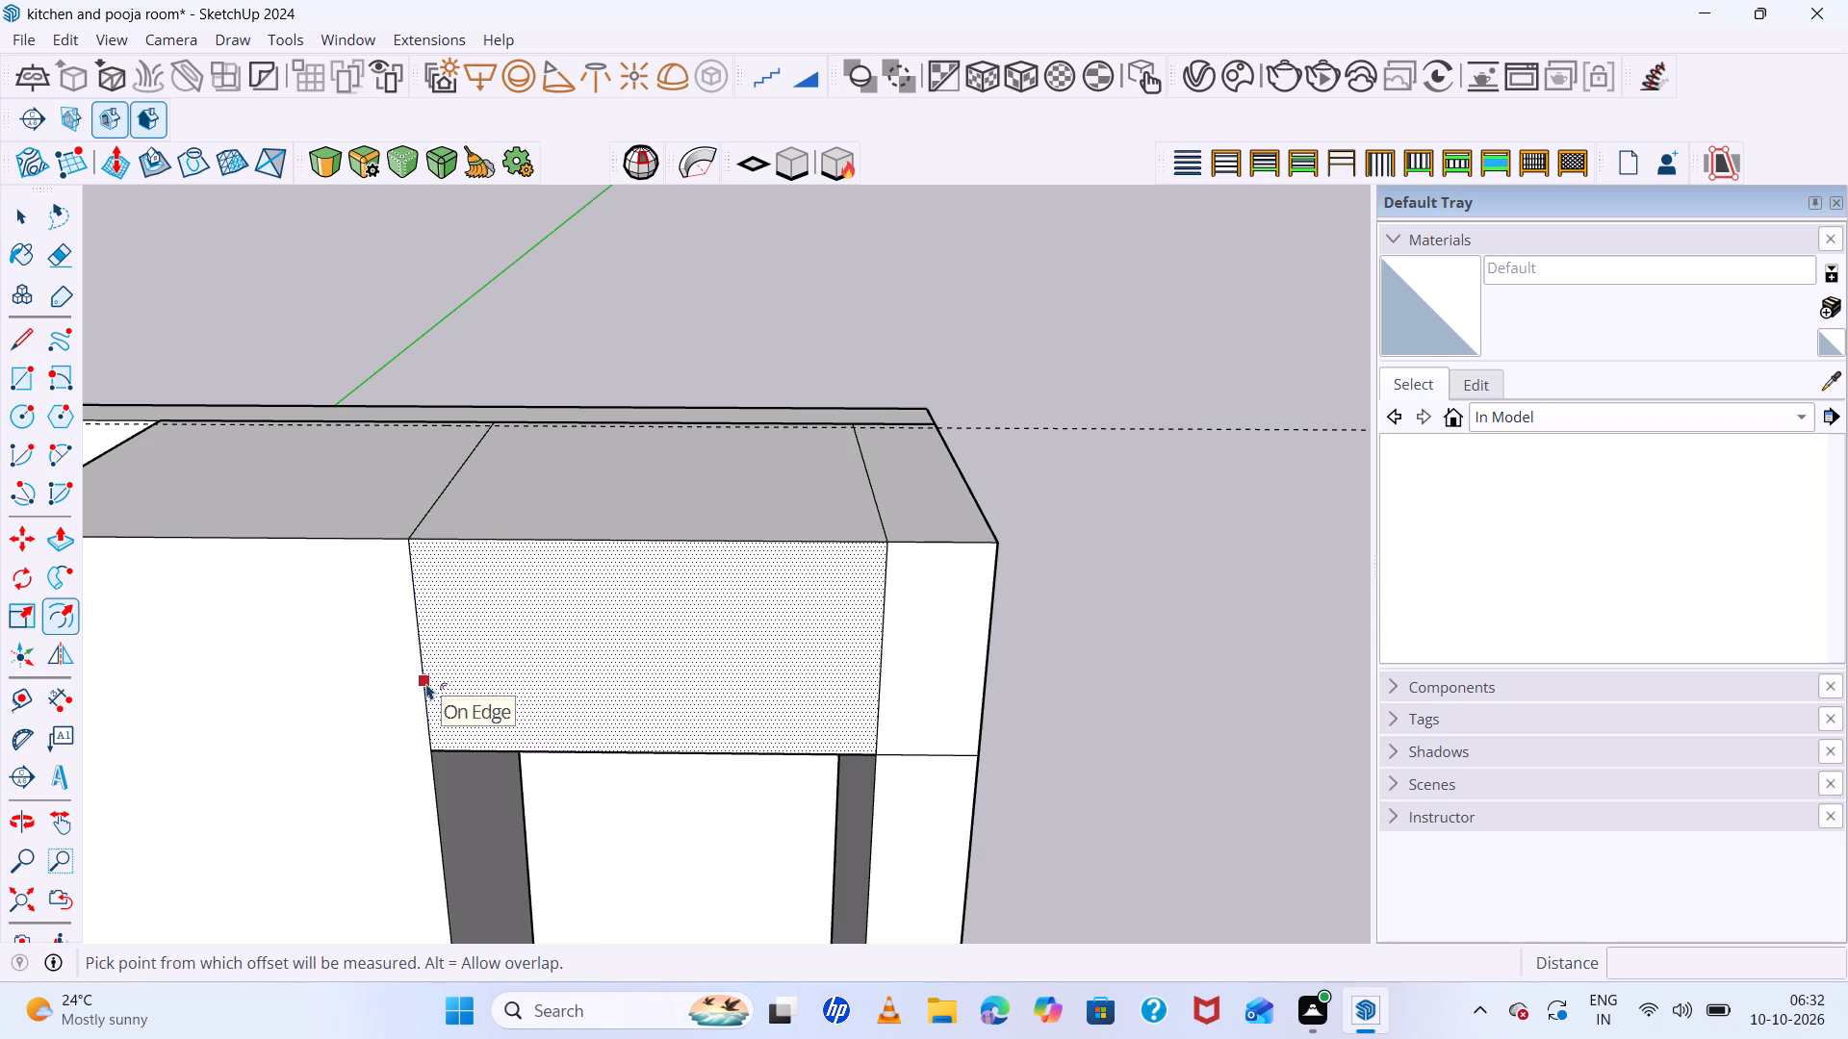
click(426, 683)
scroll(437, 688, up, 6)
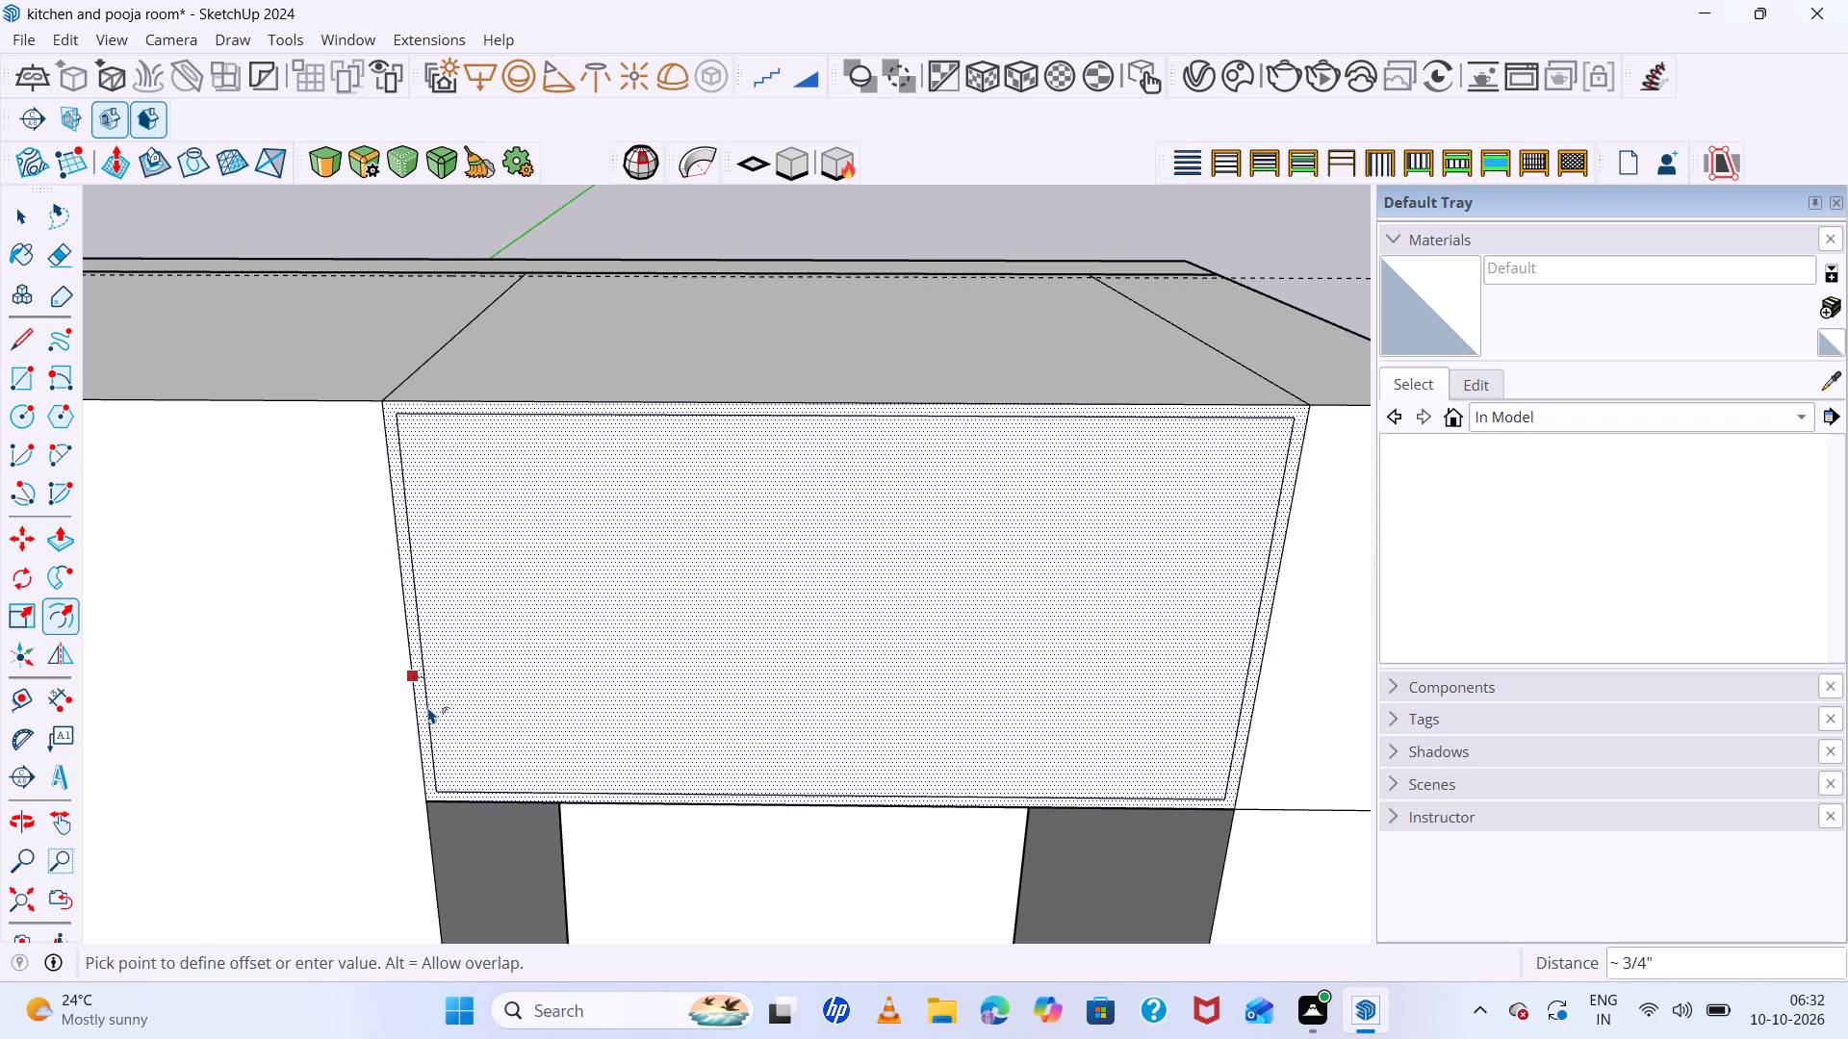
click(428, 707)
middle_drag(581, 651, 595, 915)
middle_click(595, 915)
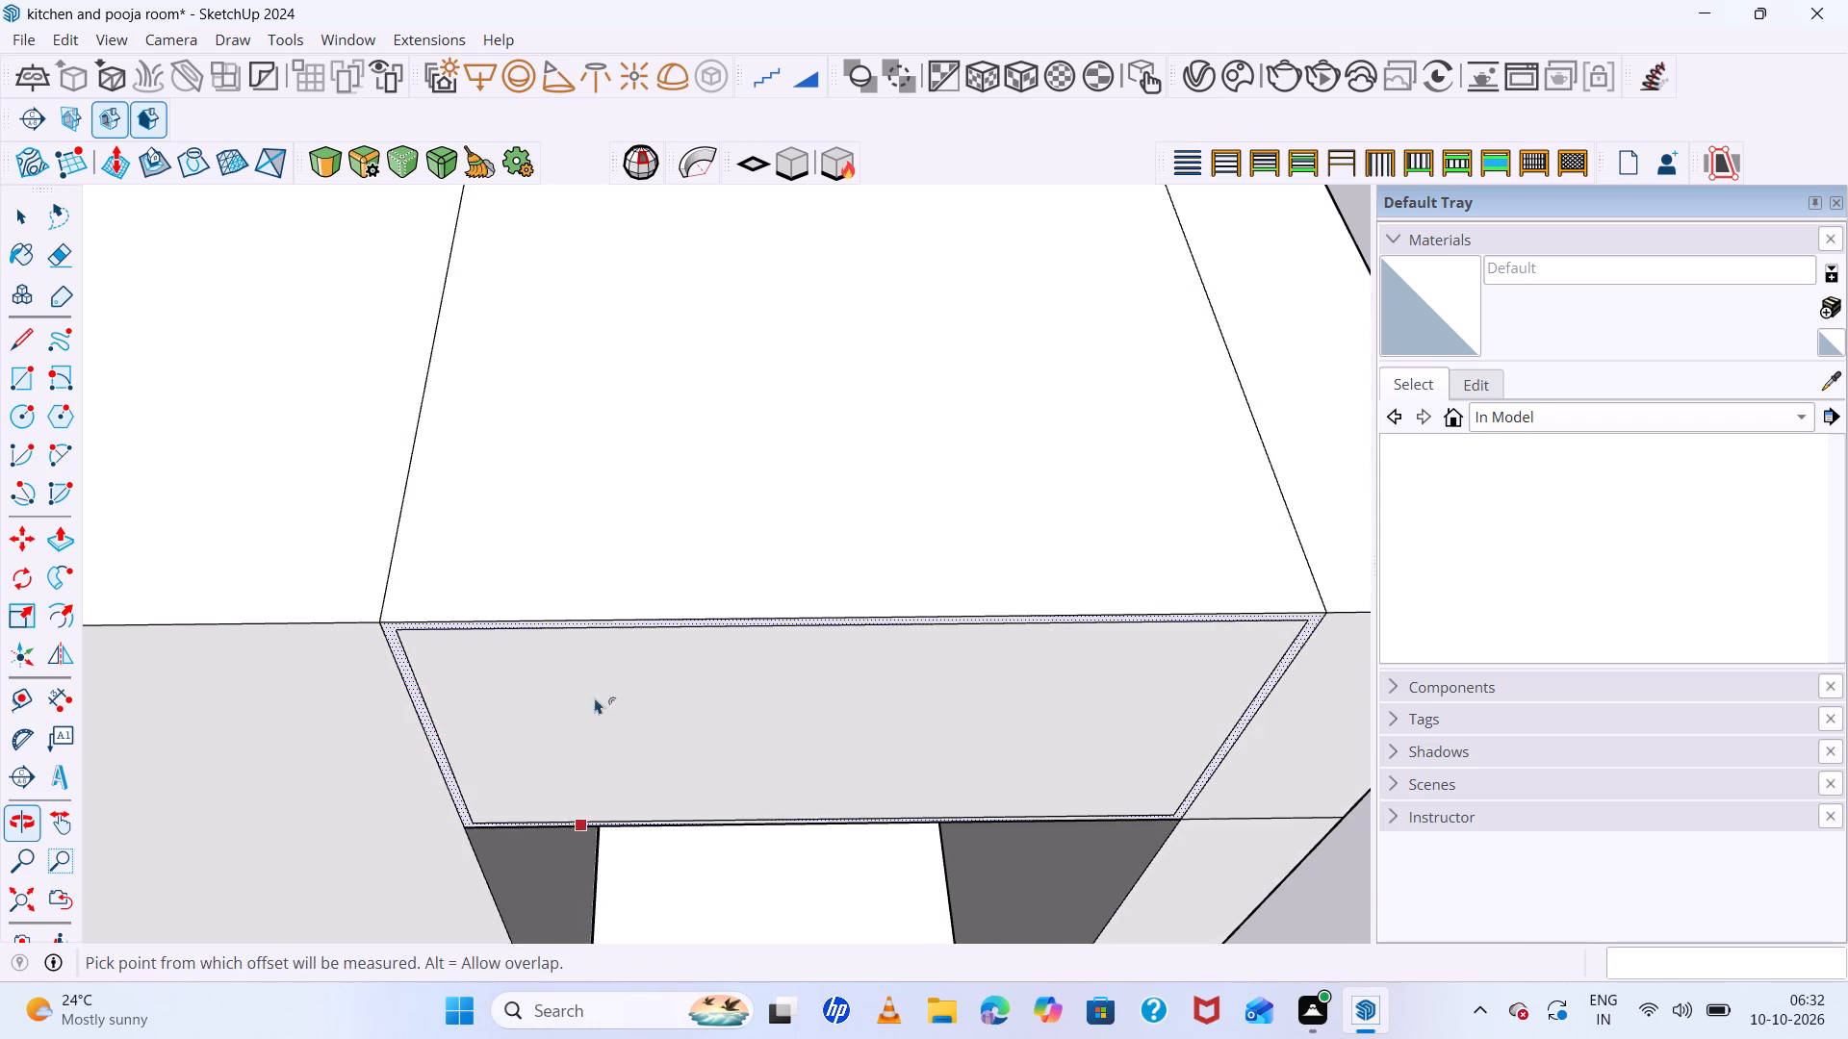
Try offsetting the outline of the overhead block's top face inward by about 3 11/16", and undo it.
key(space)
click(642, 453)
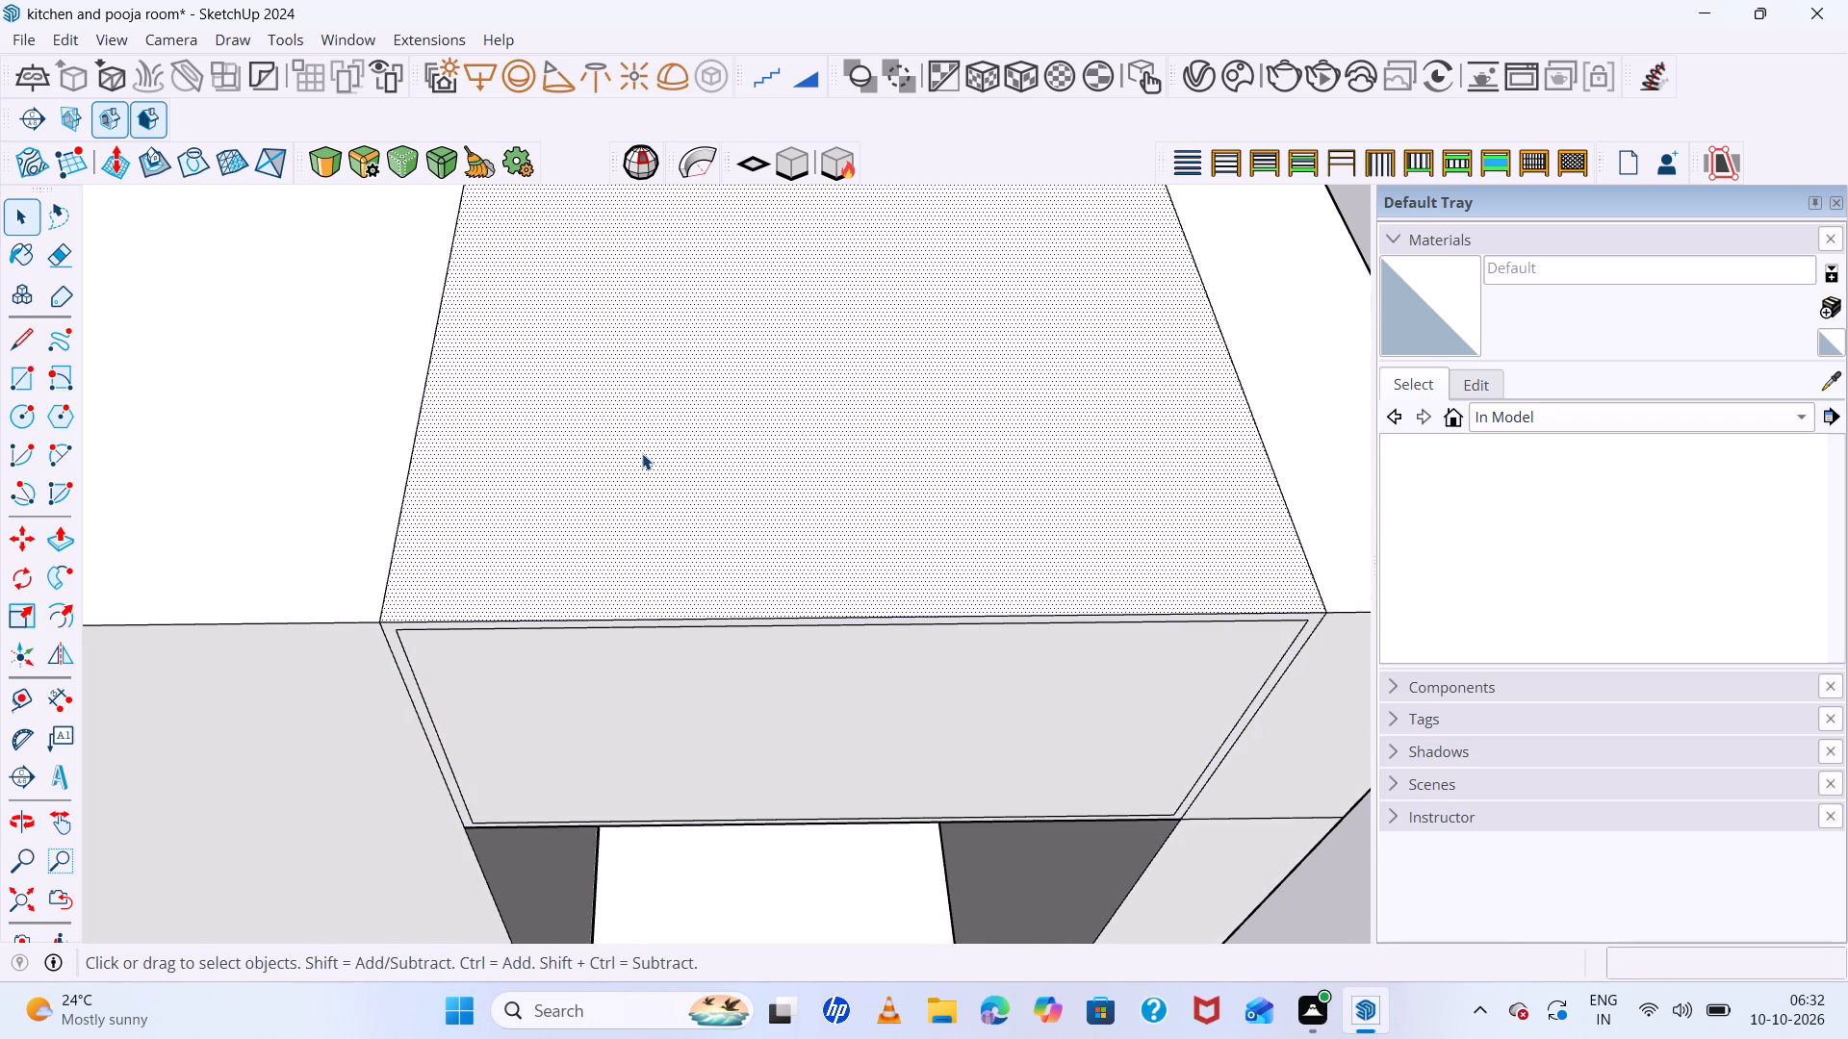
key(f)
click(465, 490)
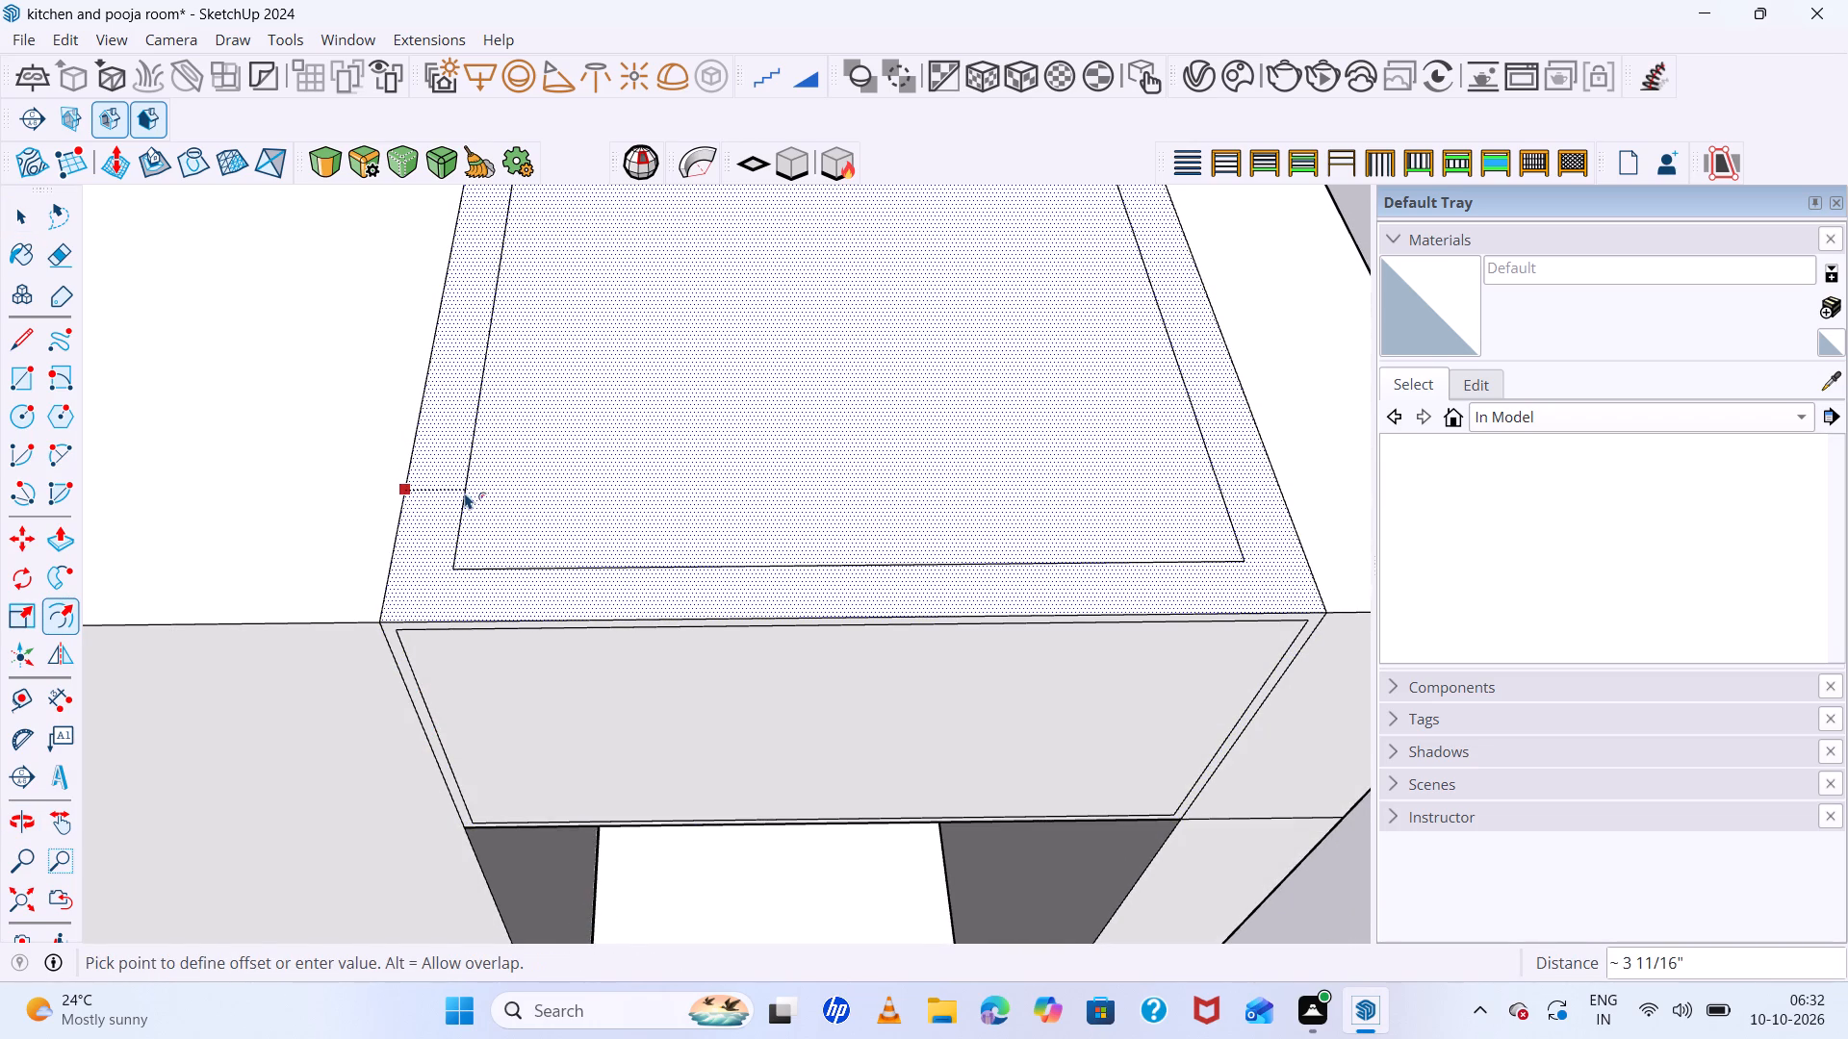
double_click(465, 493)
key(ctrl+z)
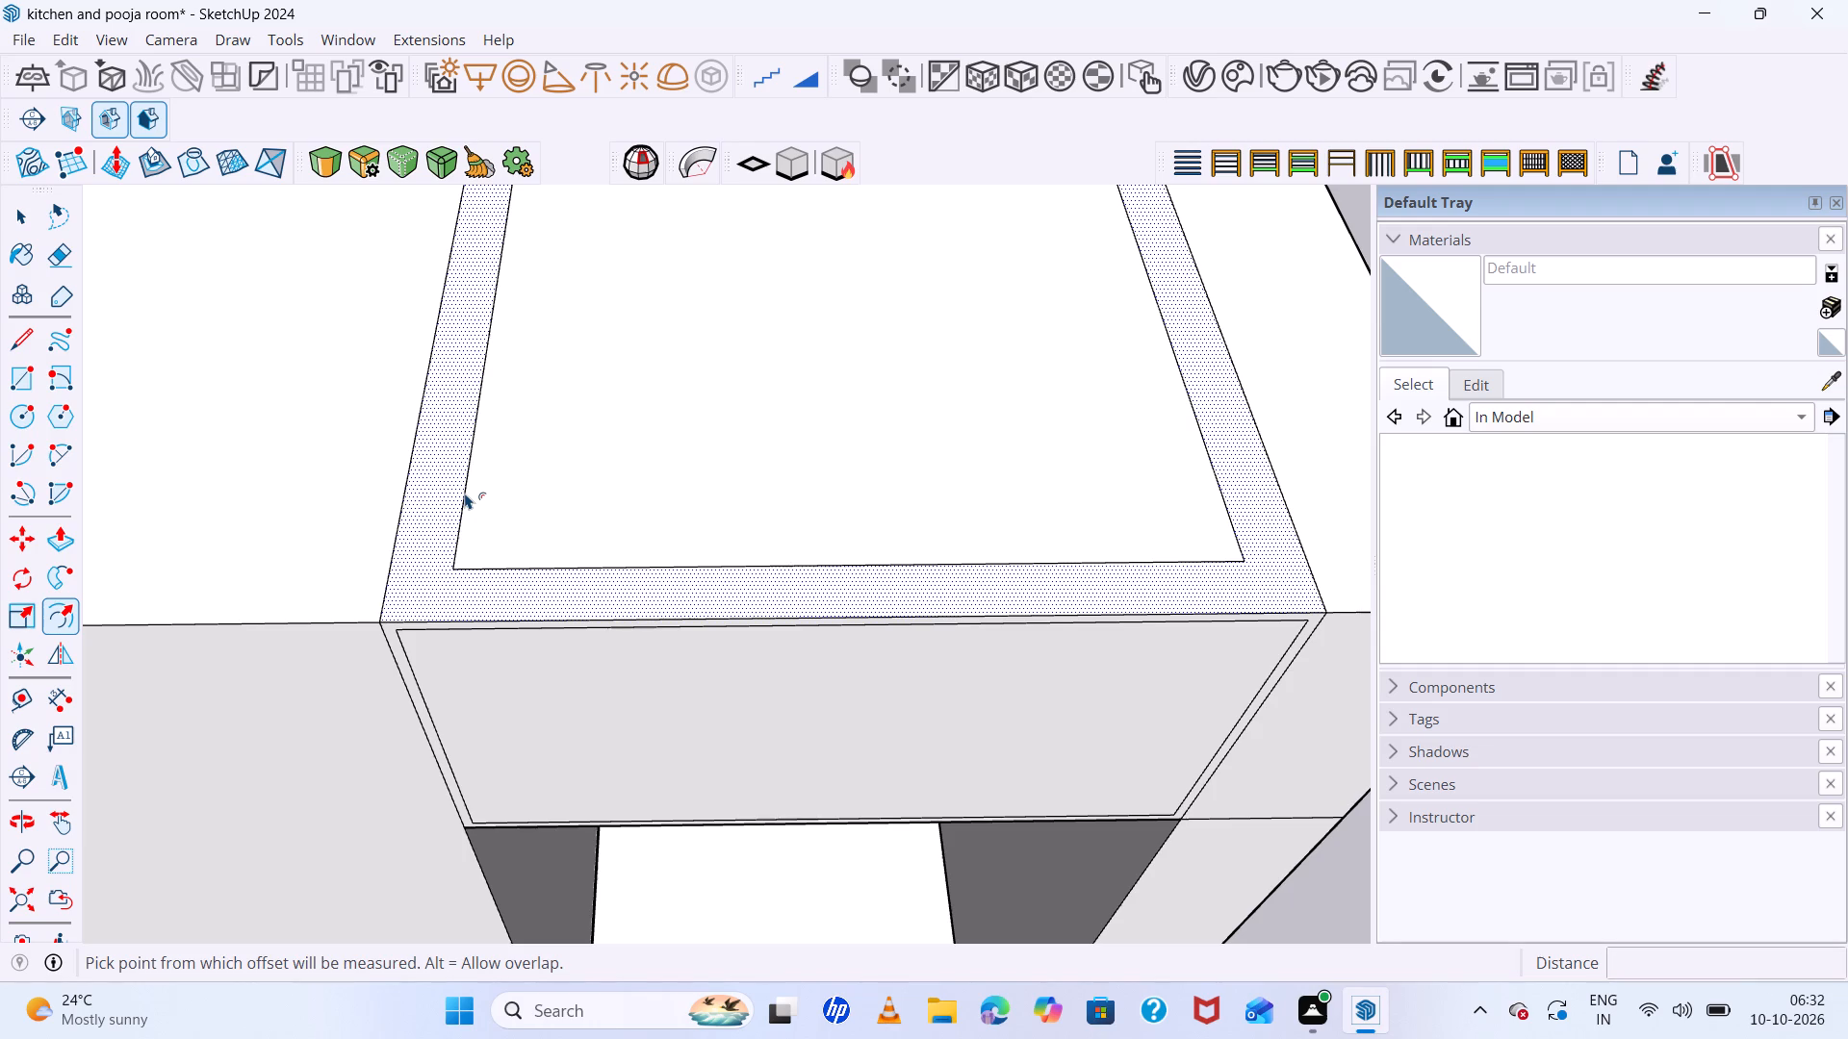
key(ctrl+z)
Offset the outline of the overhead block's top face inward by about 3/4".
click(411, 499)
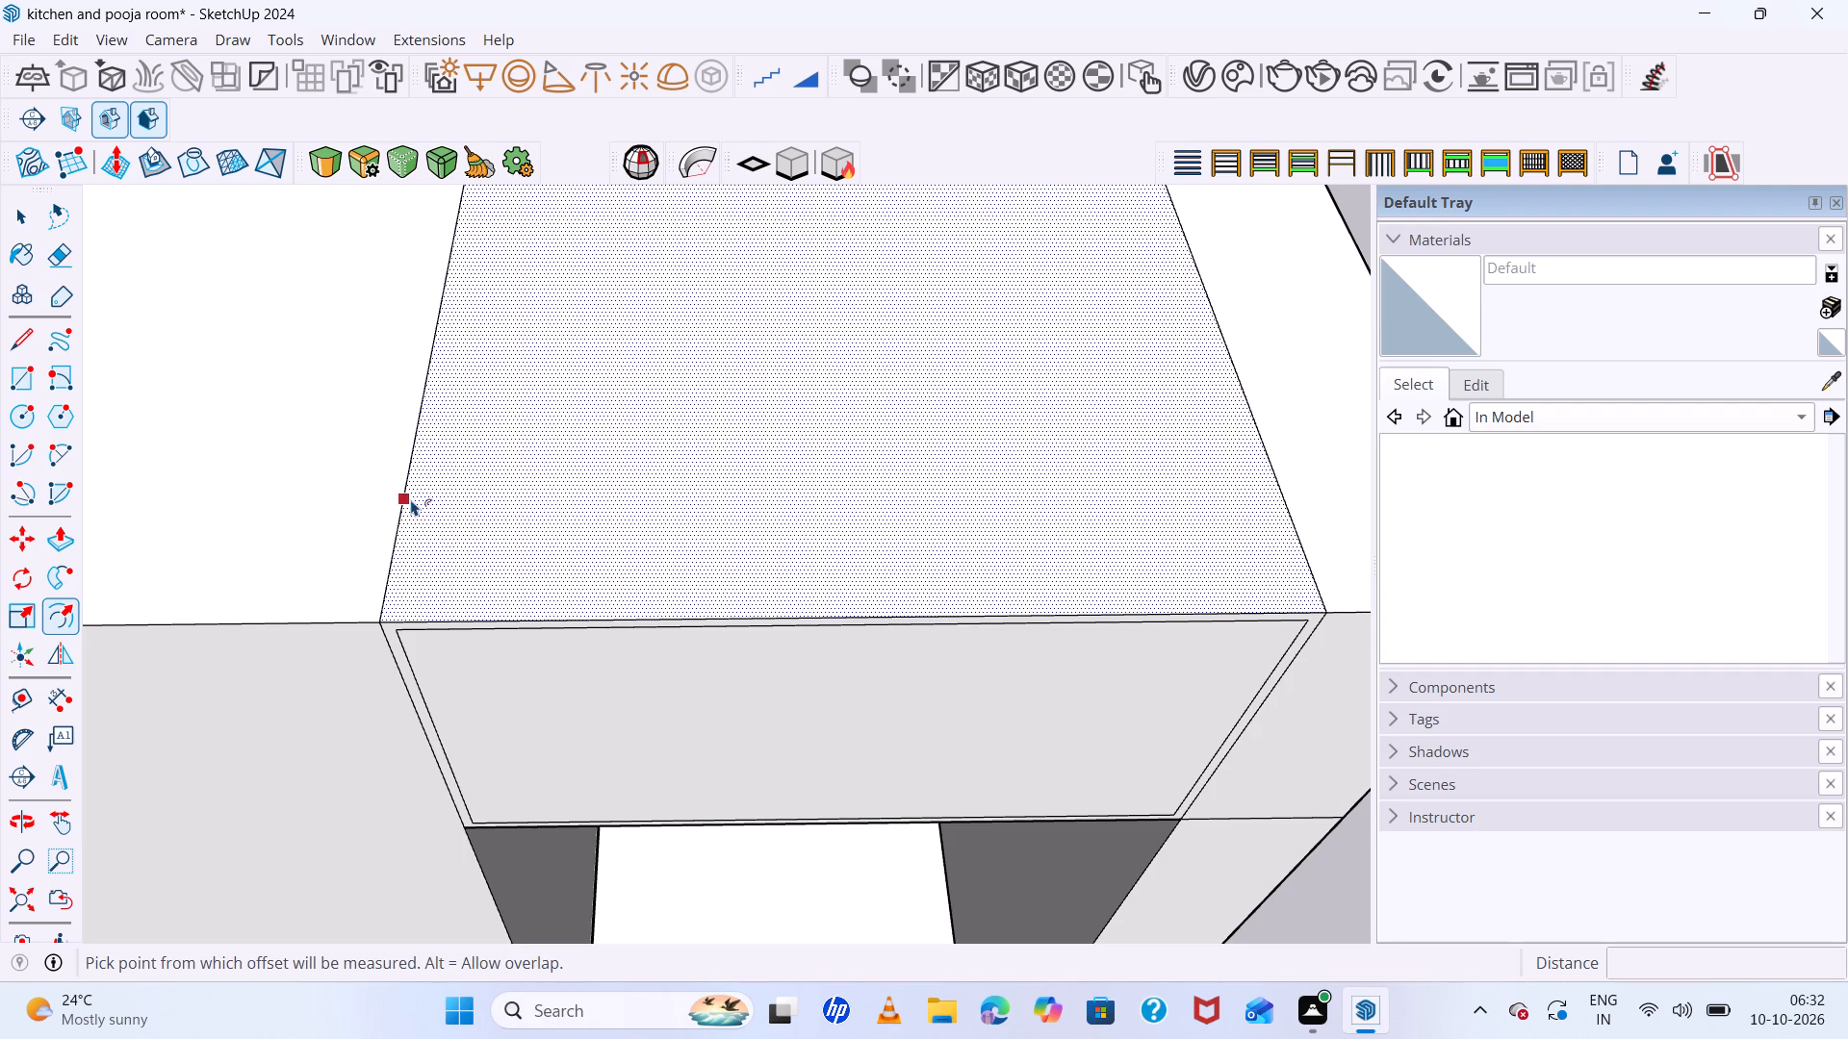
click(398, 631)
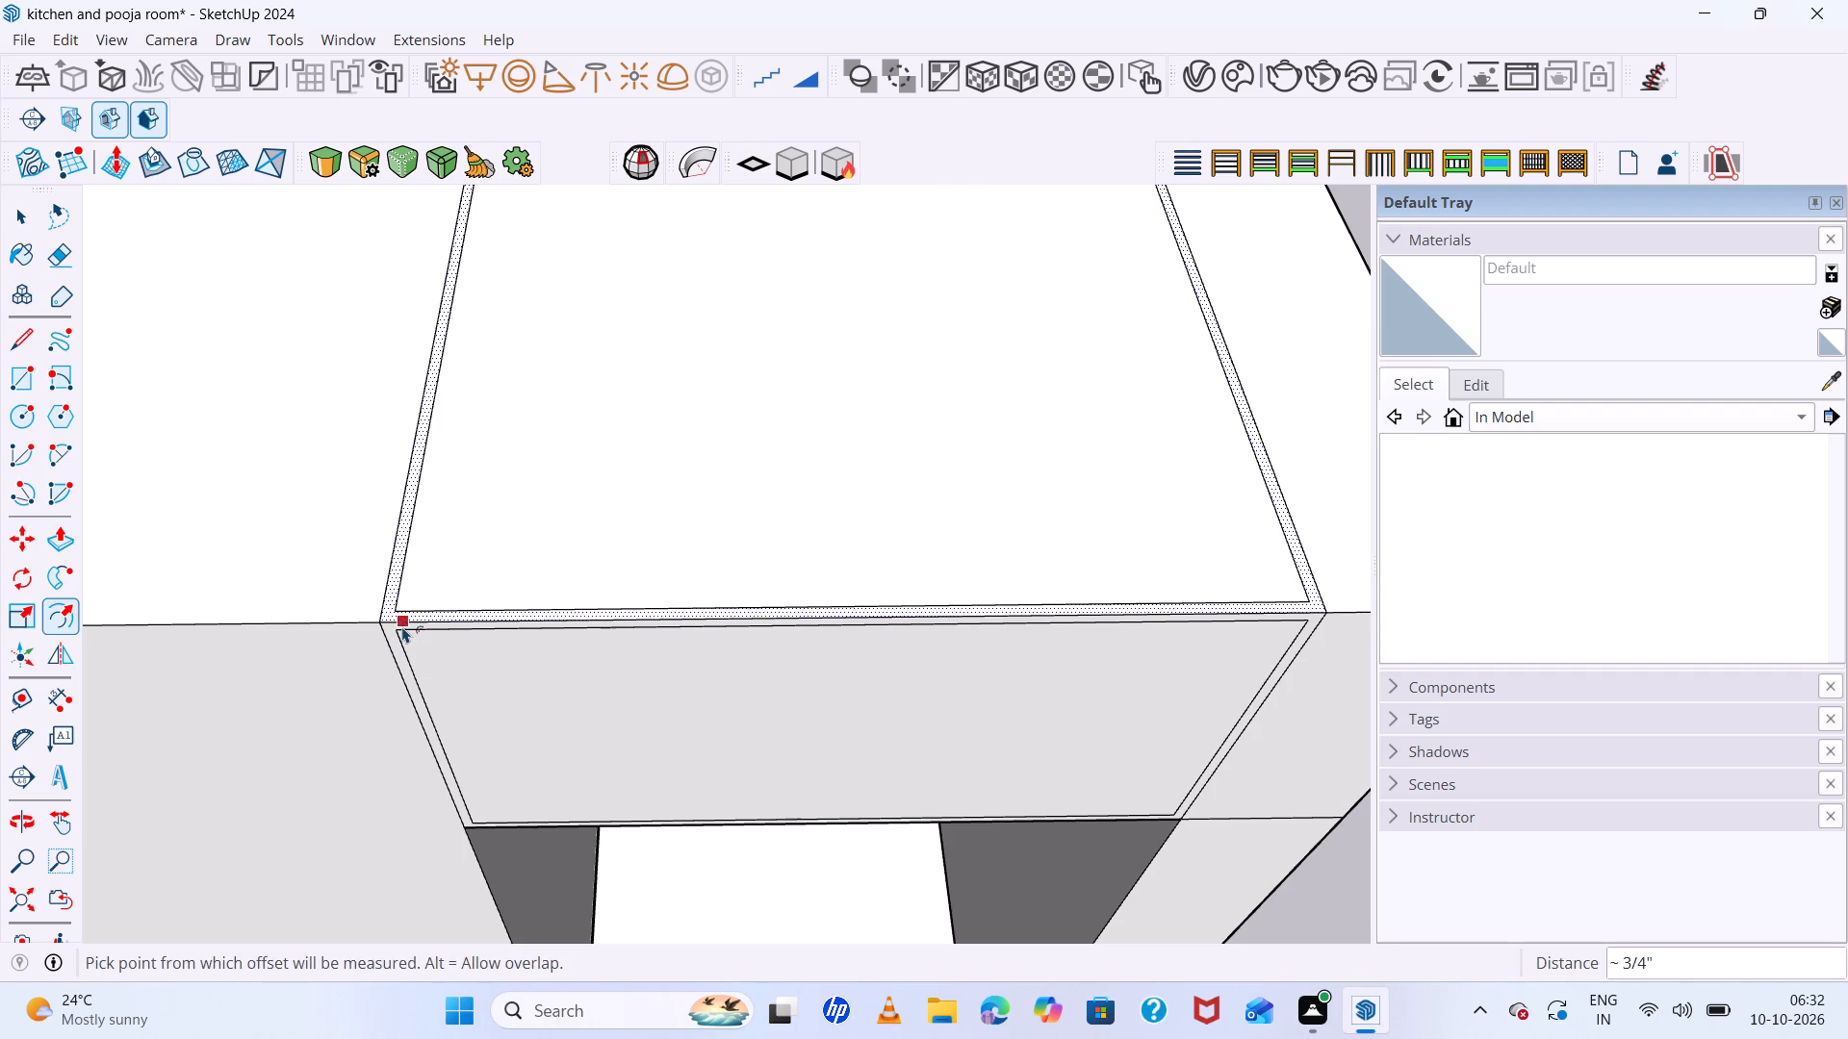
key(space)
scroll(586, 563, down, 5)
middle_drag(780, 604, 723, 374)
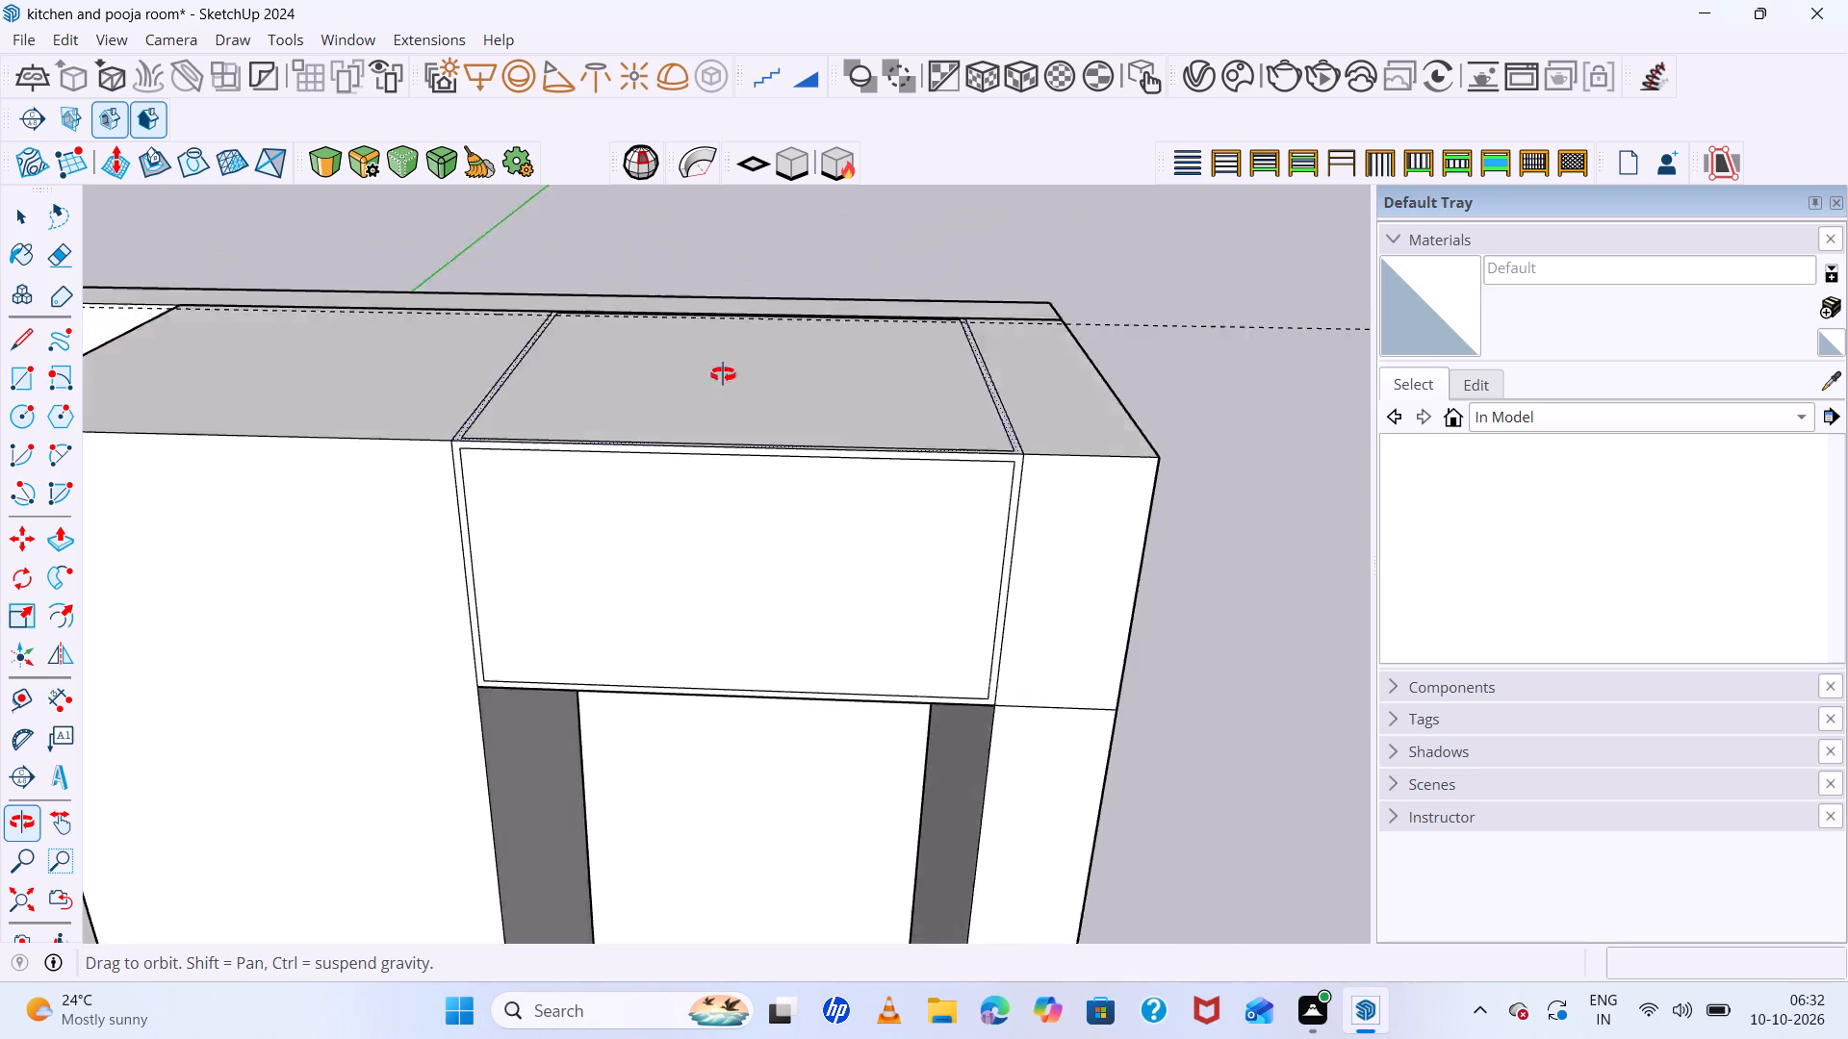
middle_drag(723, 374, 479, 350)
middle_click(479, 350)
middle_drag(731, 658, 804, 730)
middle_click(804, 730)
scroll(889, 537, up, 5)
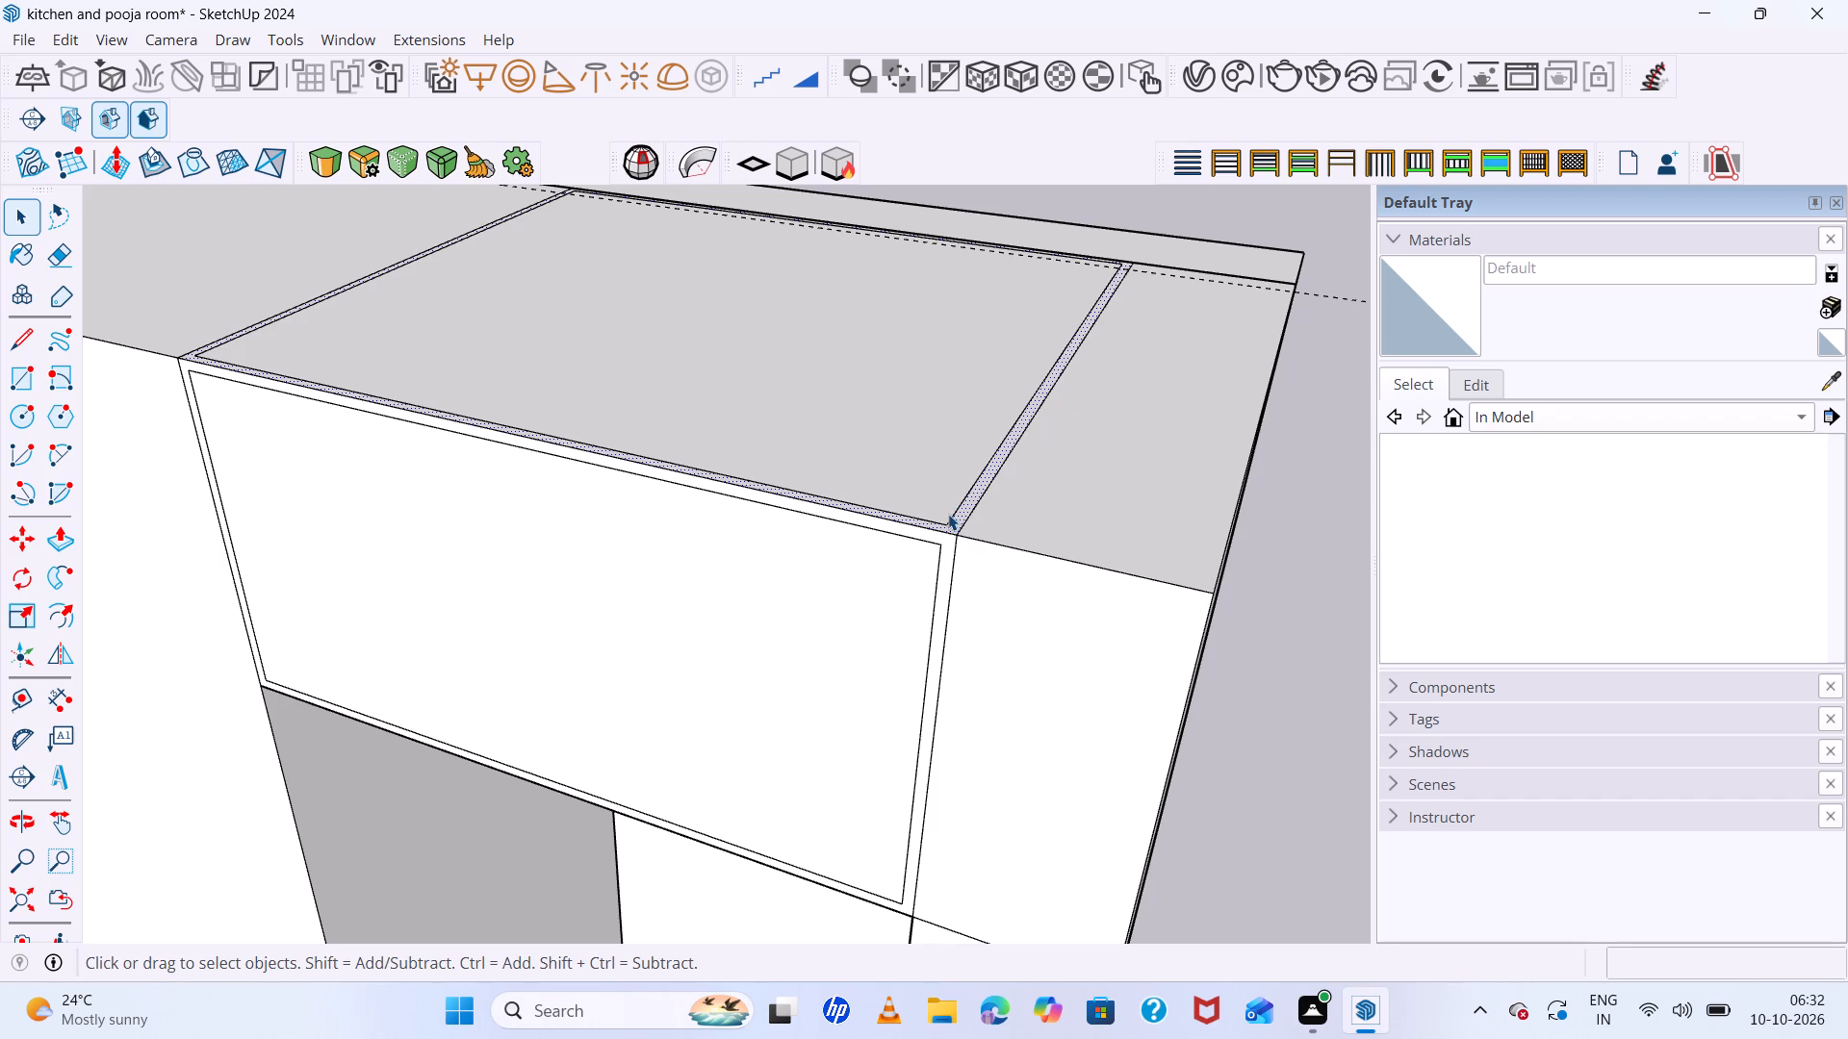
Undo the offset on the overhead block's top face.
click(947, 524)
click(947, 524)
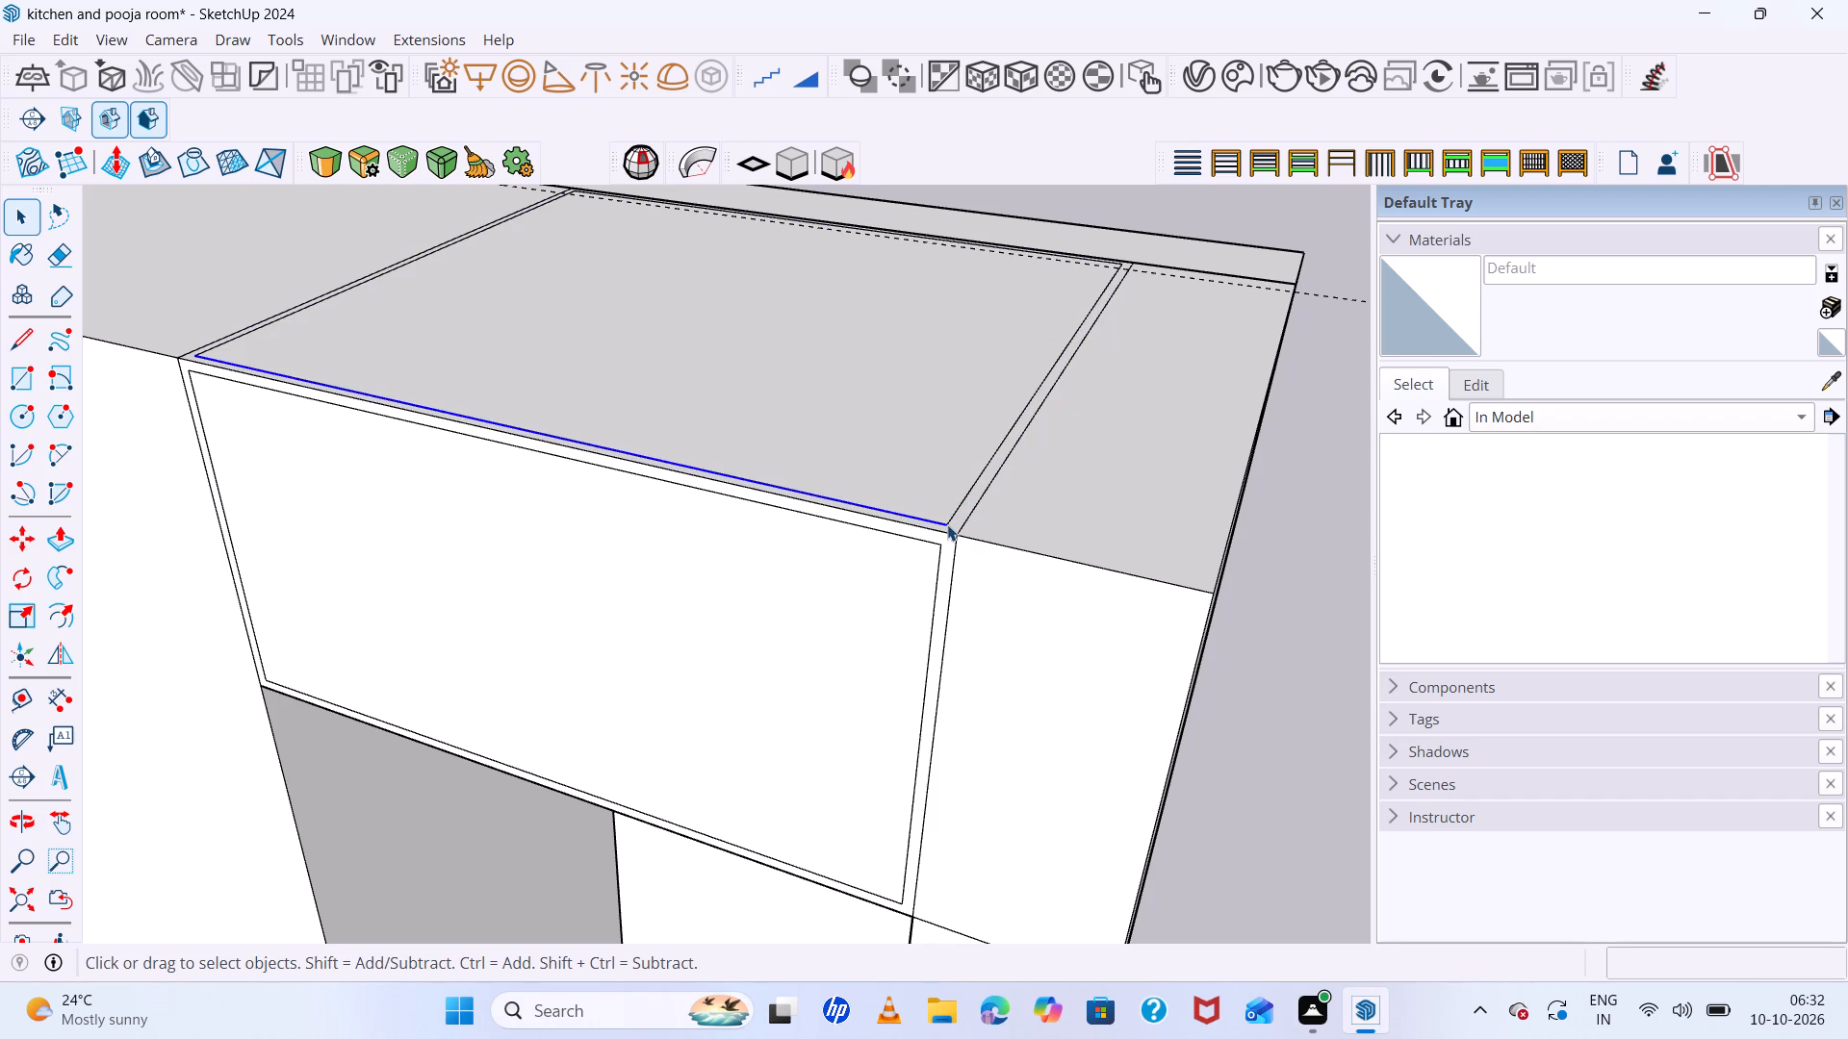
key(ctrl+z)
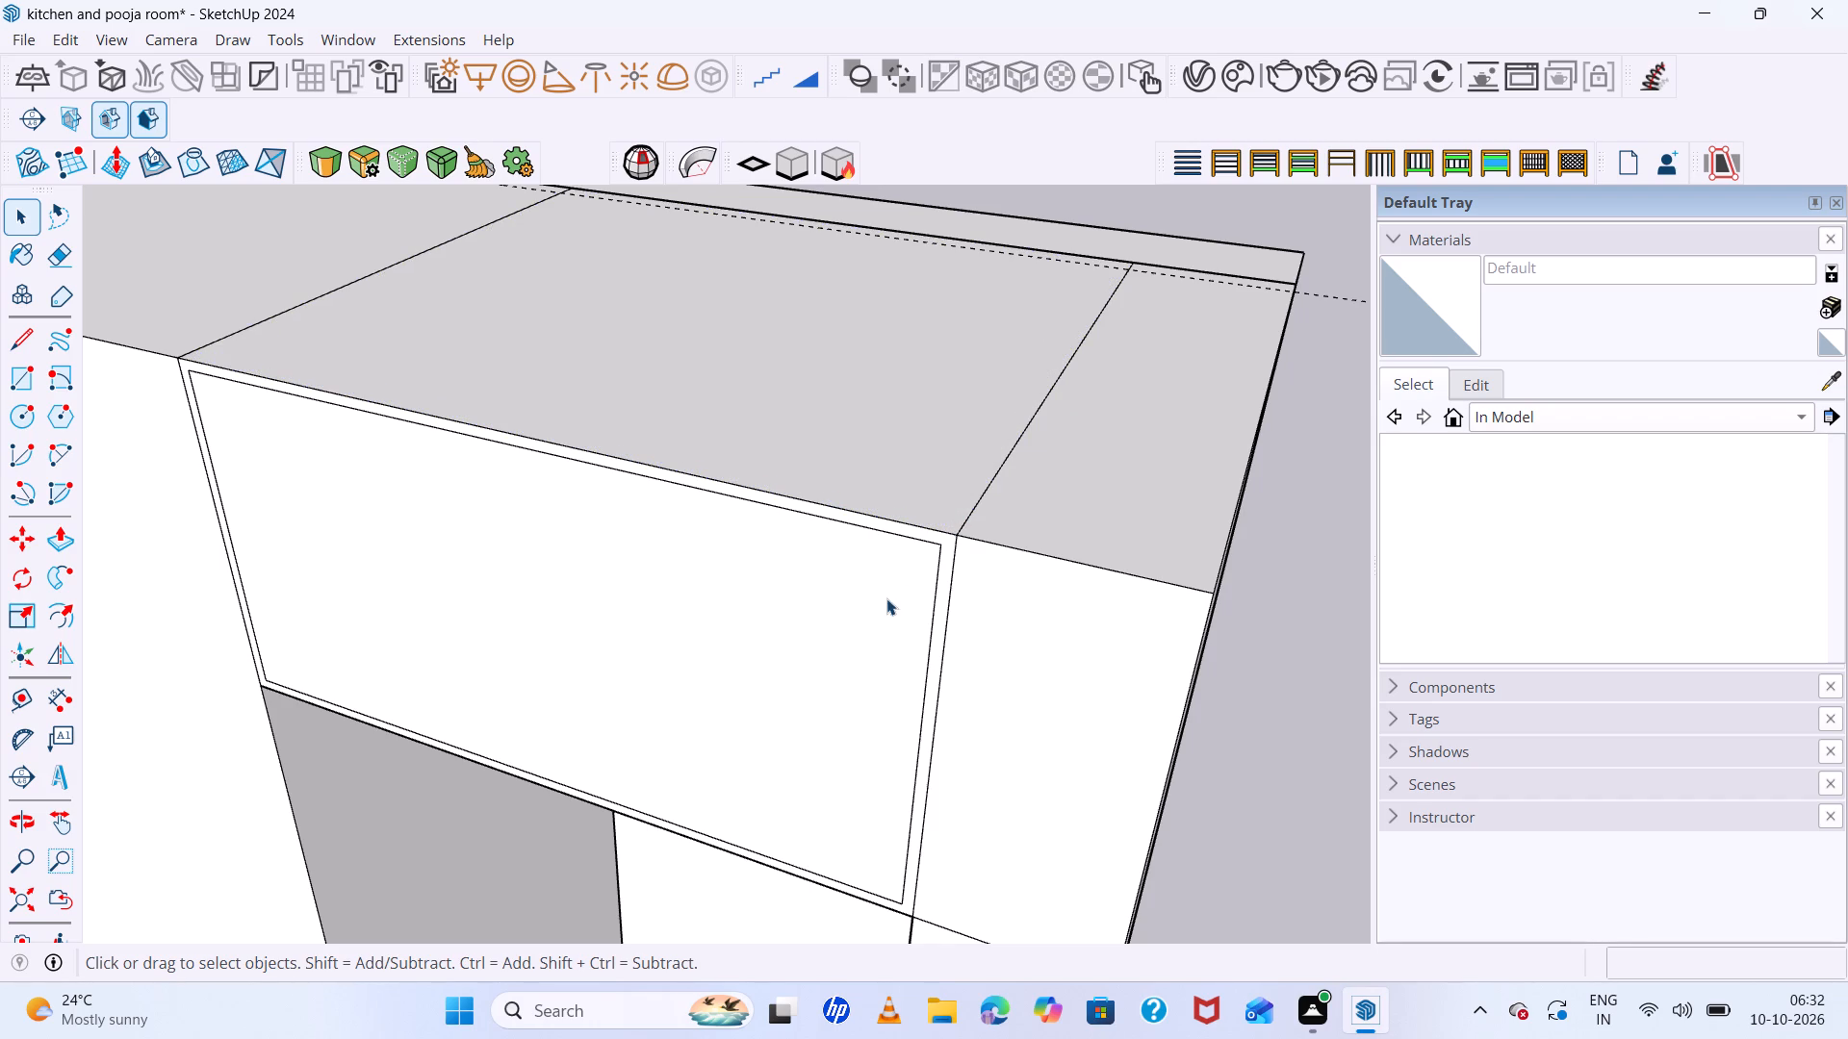
Move the upper edge of the inset outline on the overhead block's front up onto the block's top edge.
key(space)
scroll(896, 542, up, 4)
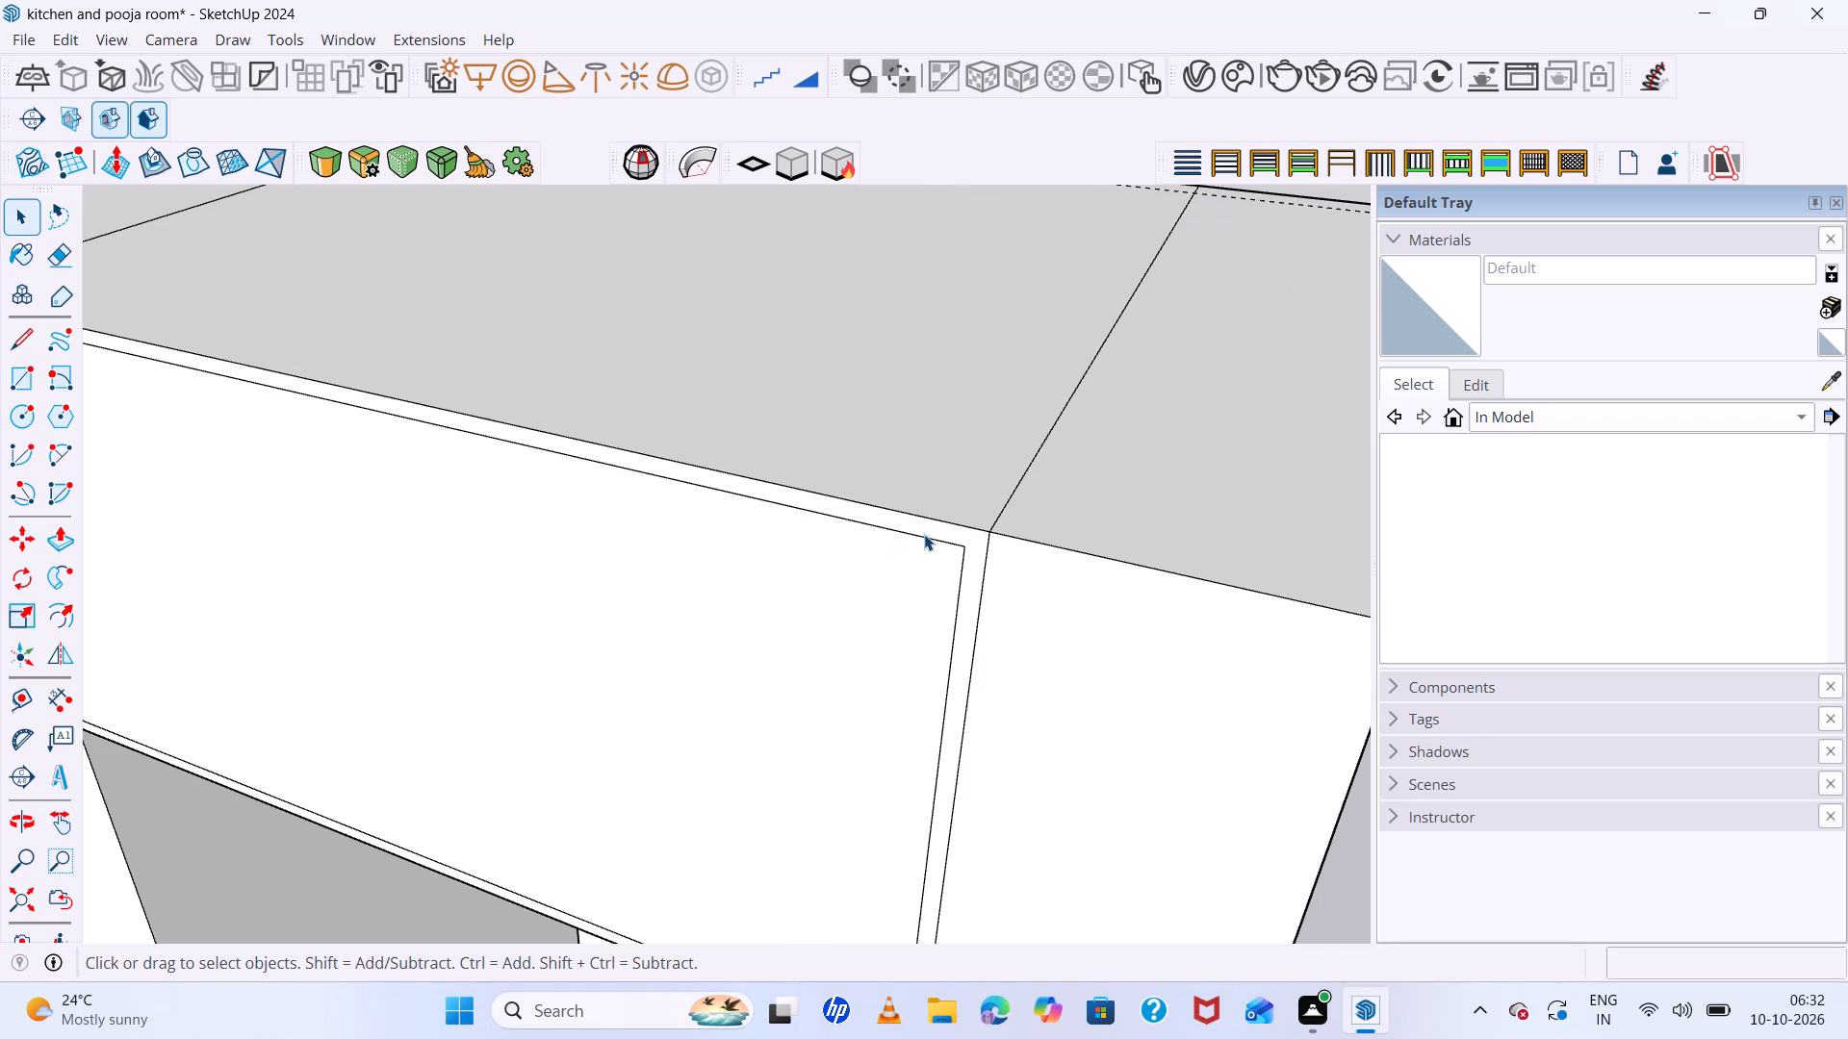
click(926, 538)
key(m)
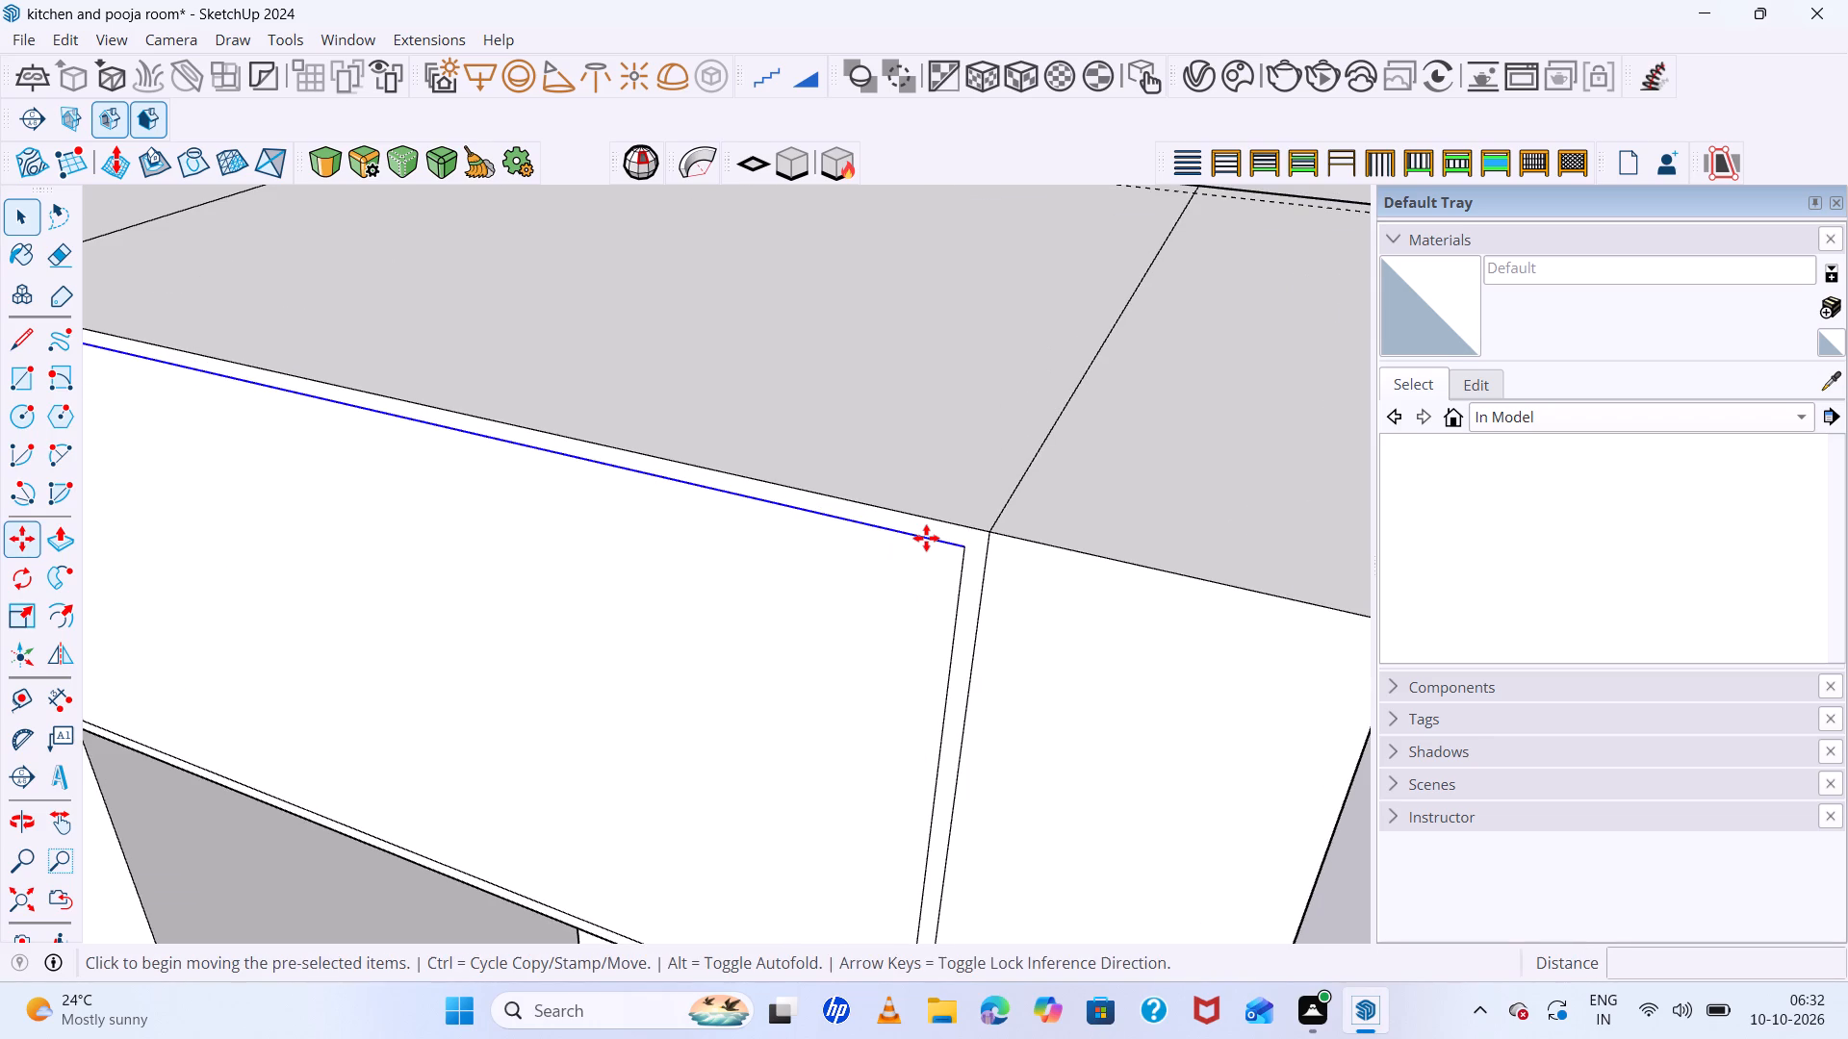
click(926, 538)
click(937, 518)
Push the overhead block's inner front face back by about 3' 11" to hollow out the block.
scroll(895, 560, down, 5)
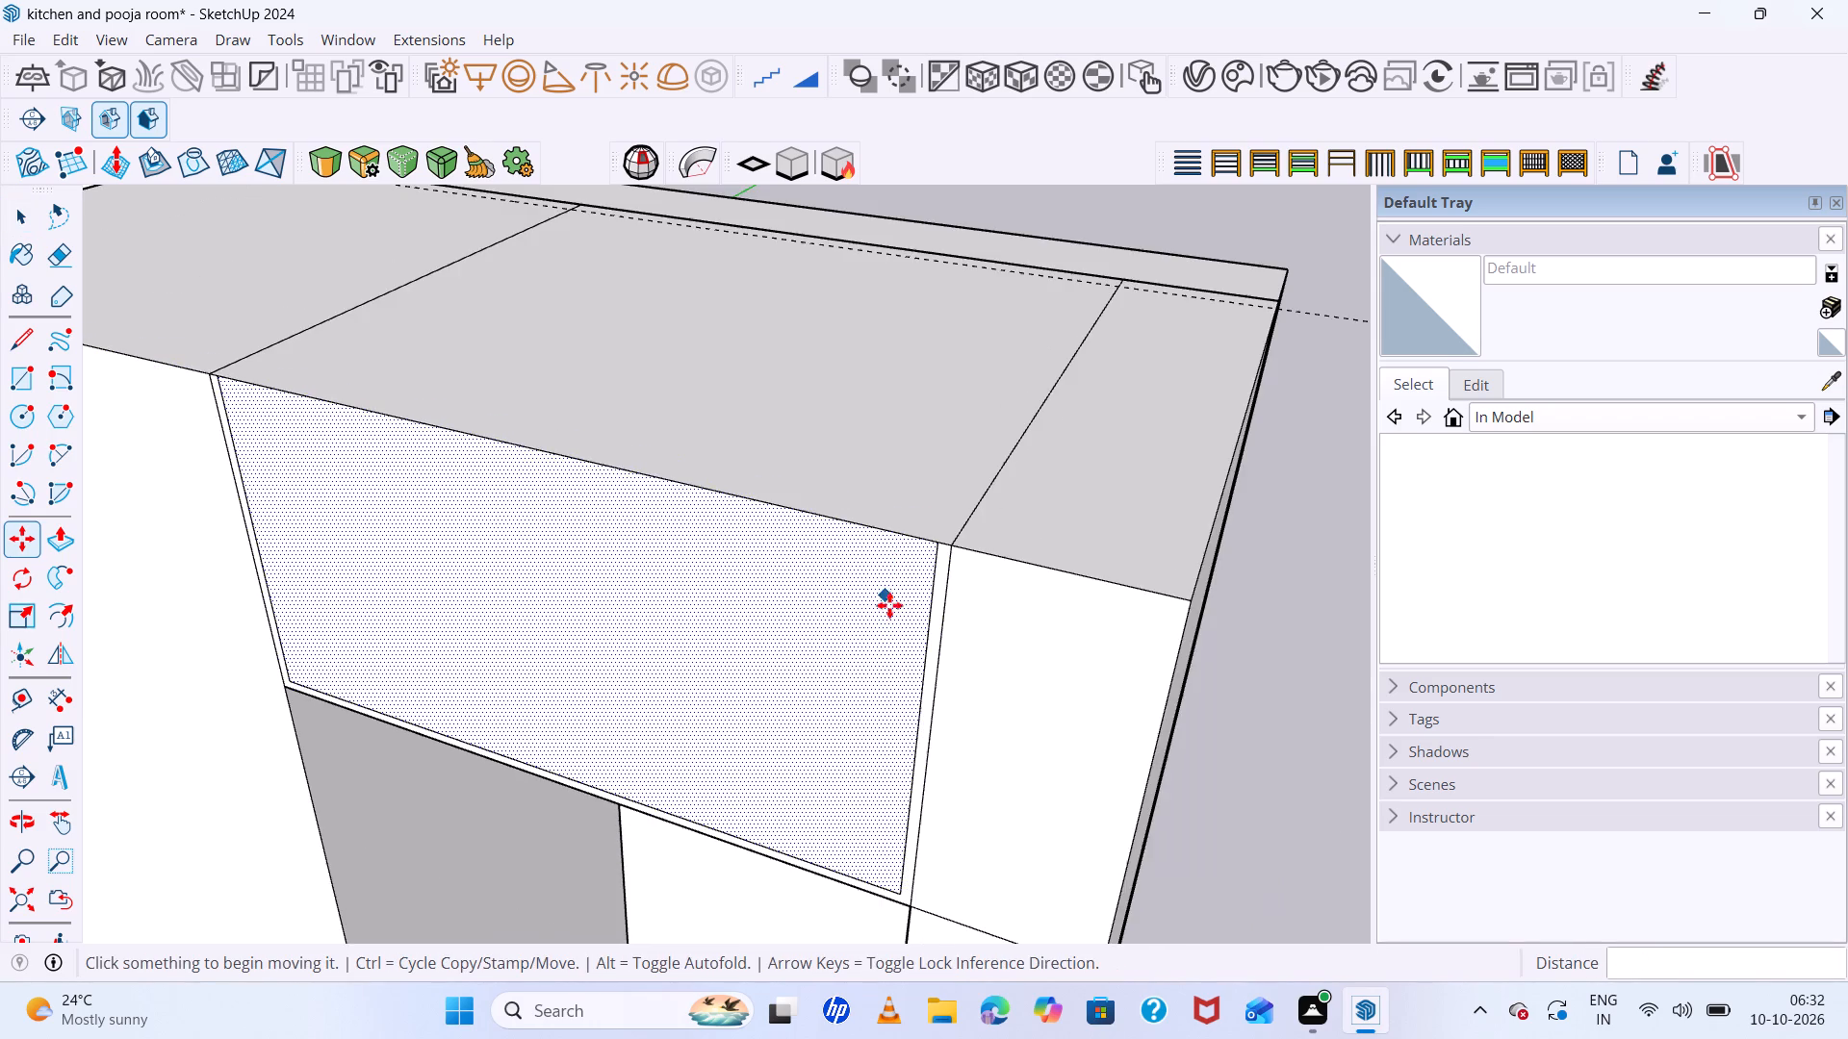
middle_drag(893, 612, 895, 633)
key(space)
click(757, 625)
key(p)
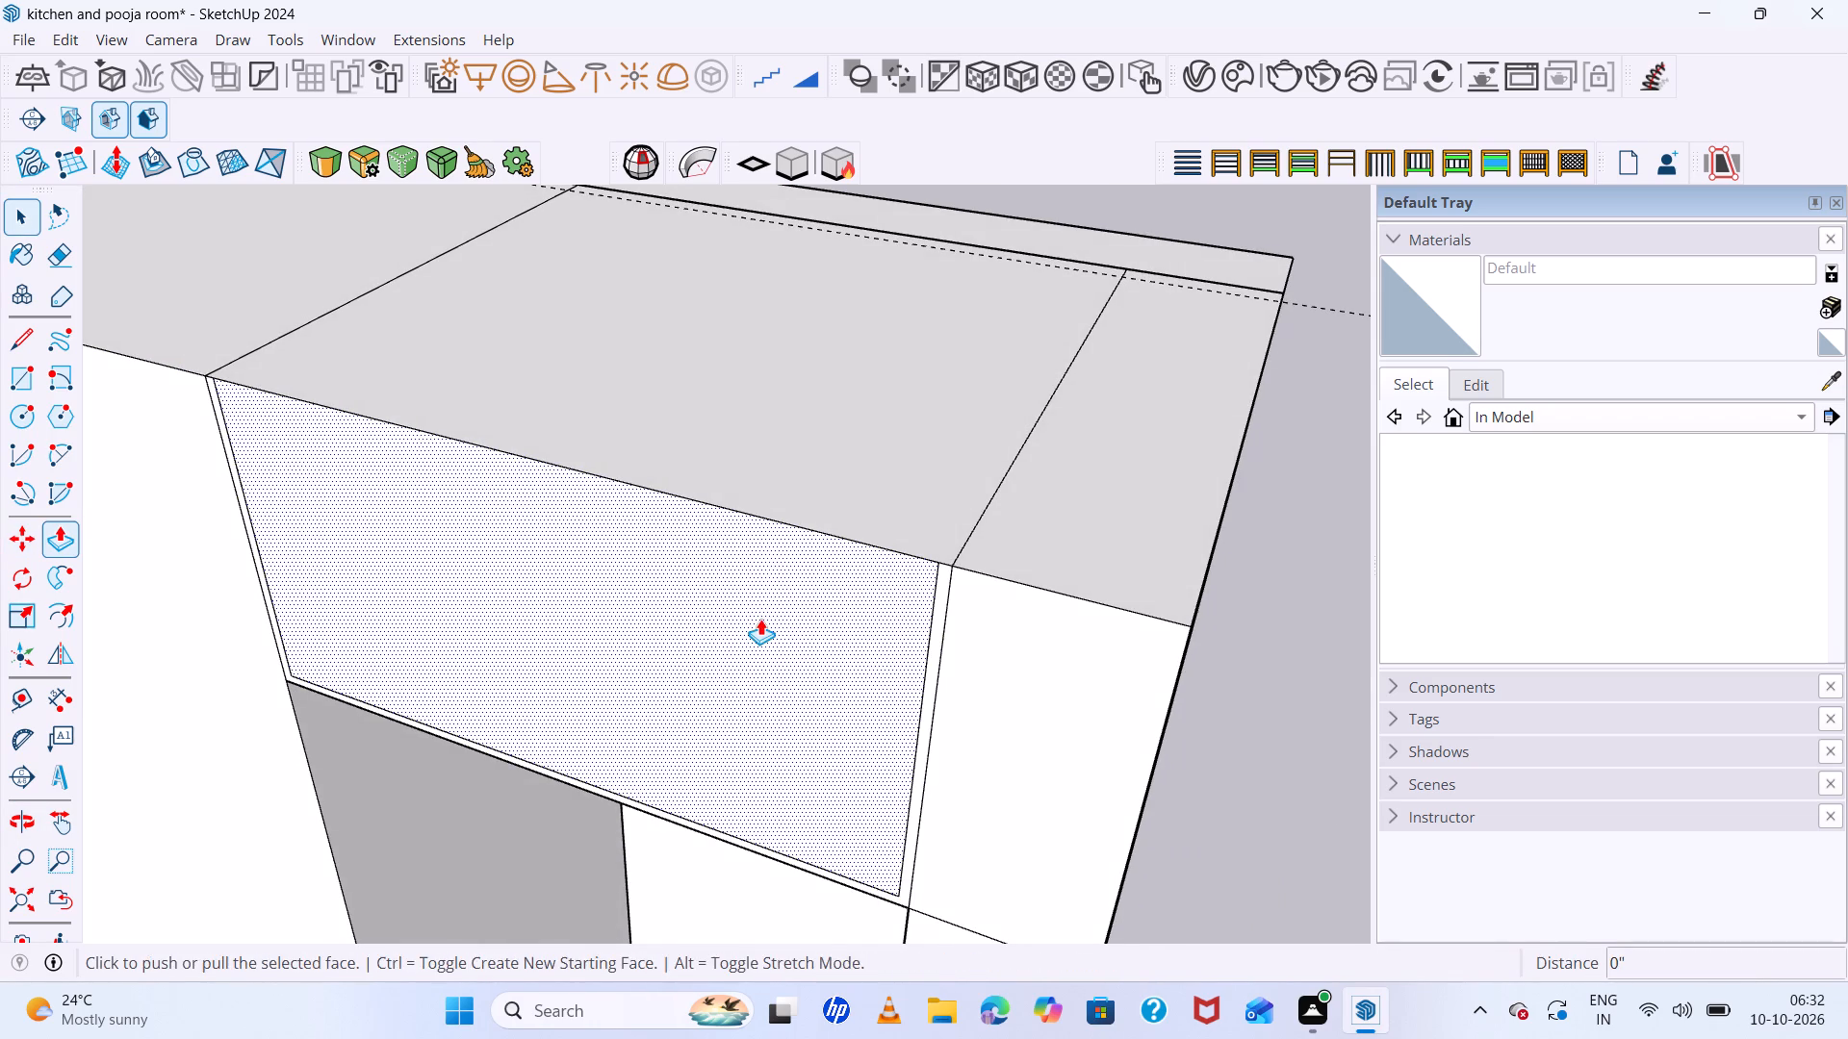
click(760, 619)
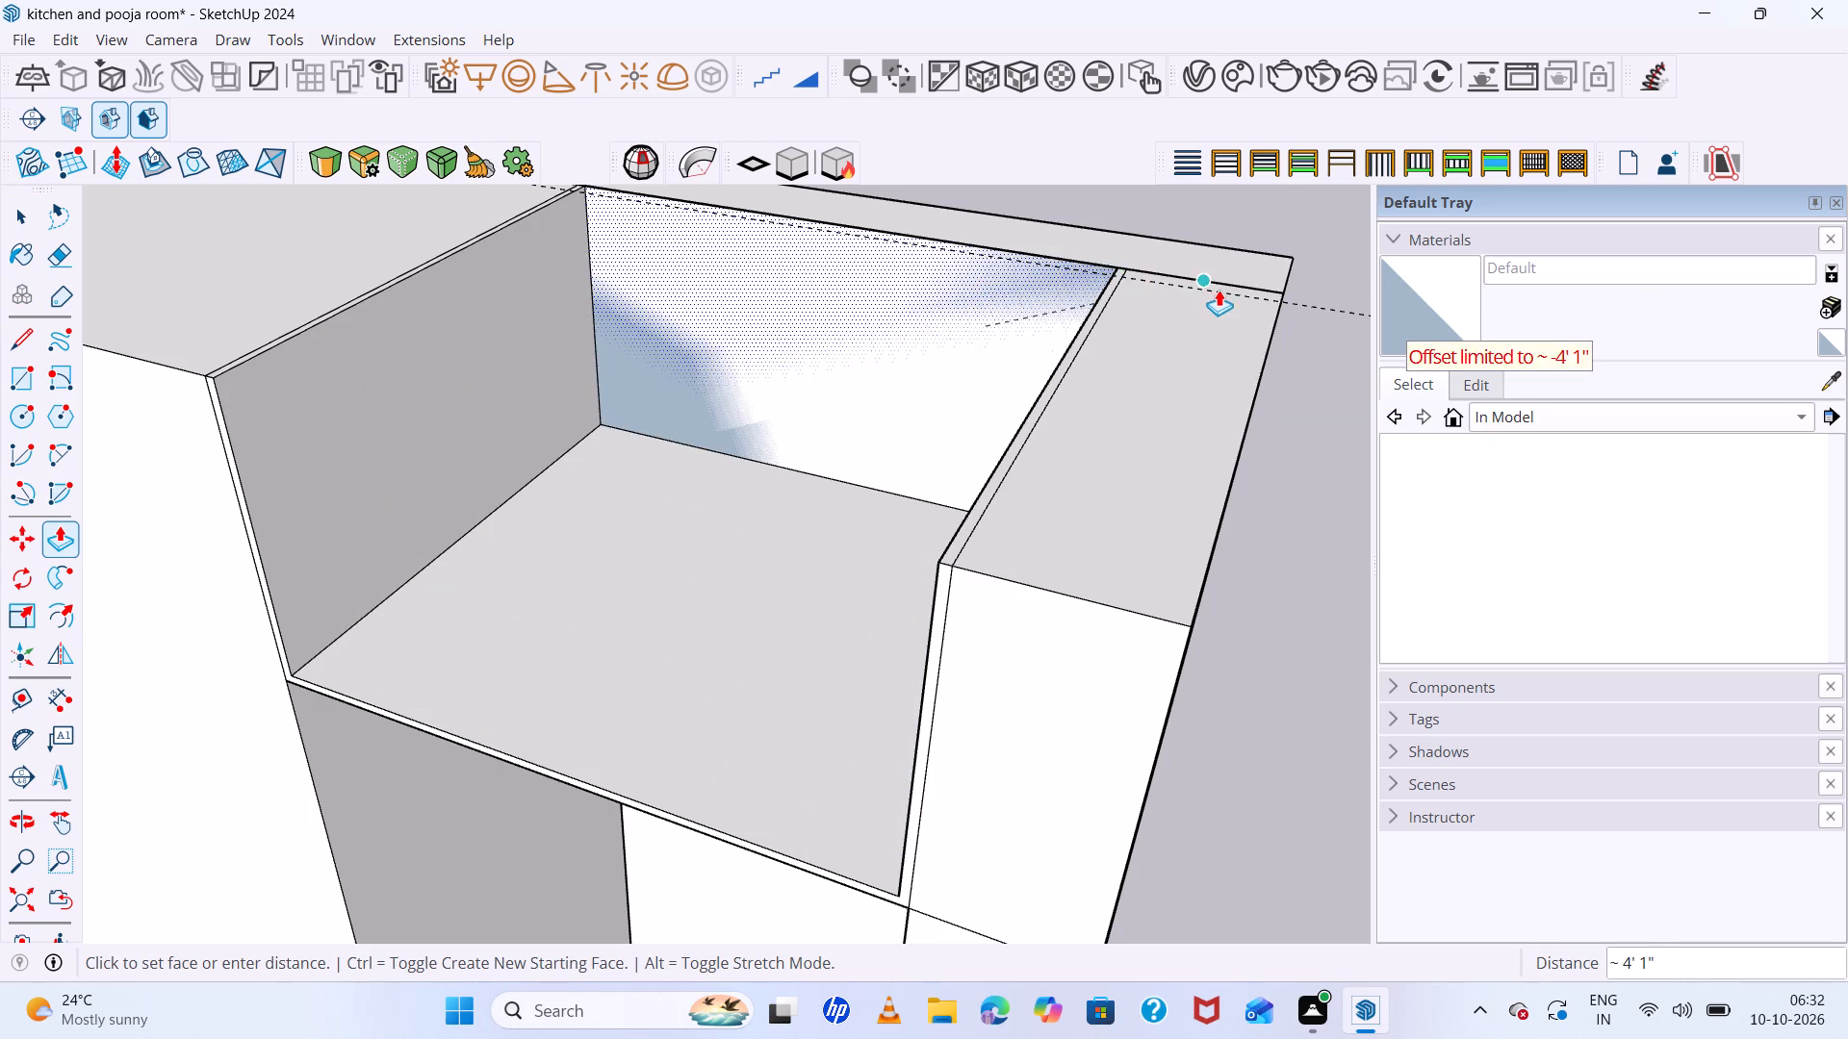
click(1226, 294)
Close the hollow block's open top with a rectangle of about 4' 4 1/8" by 3' 11" between opposite inner corners.
middle_drag(861, 377, 1046, 323)
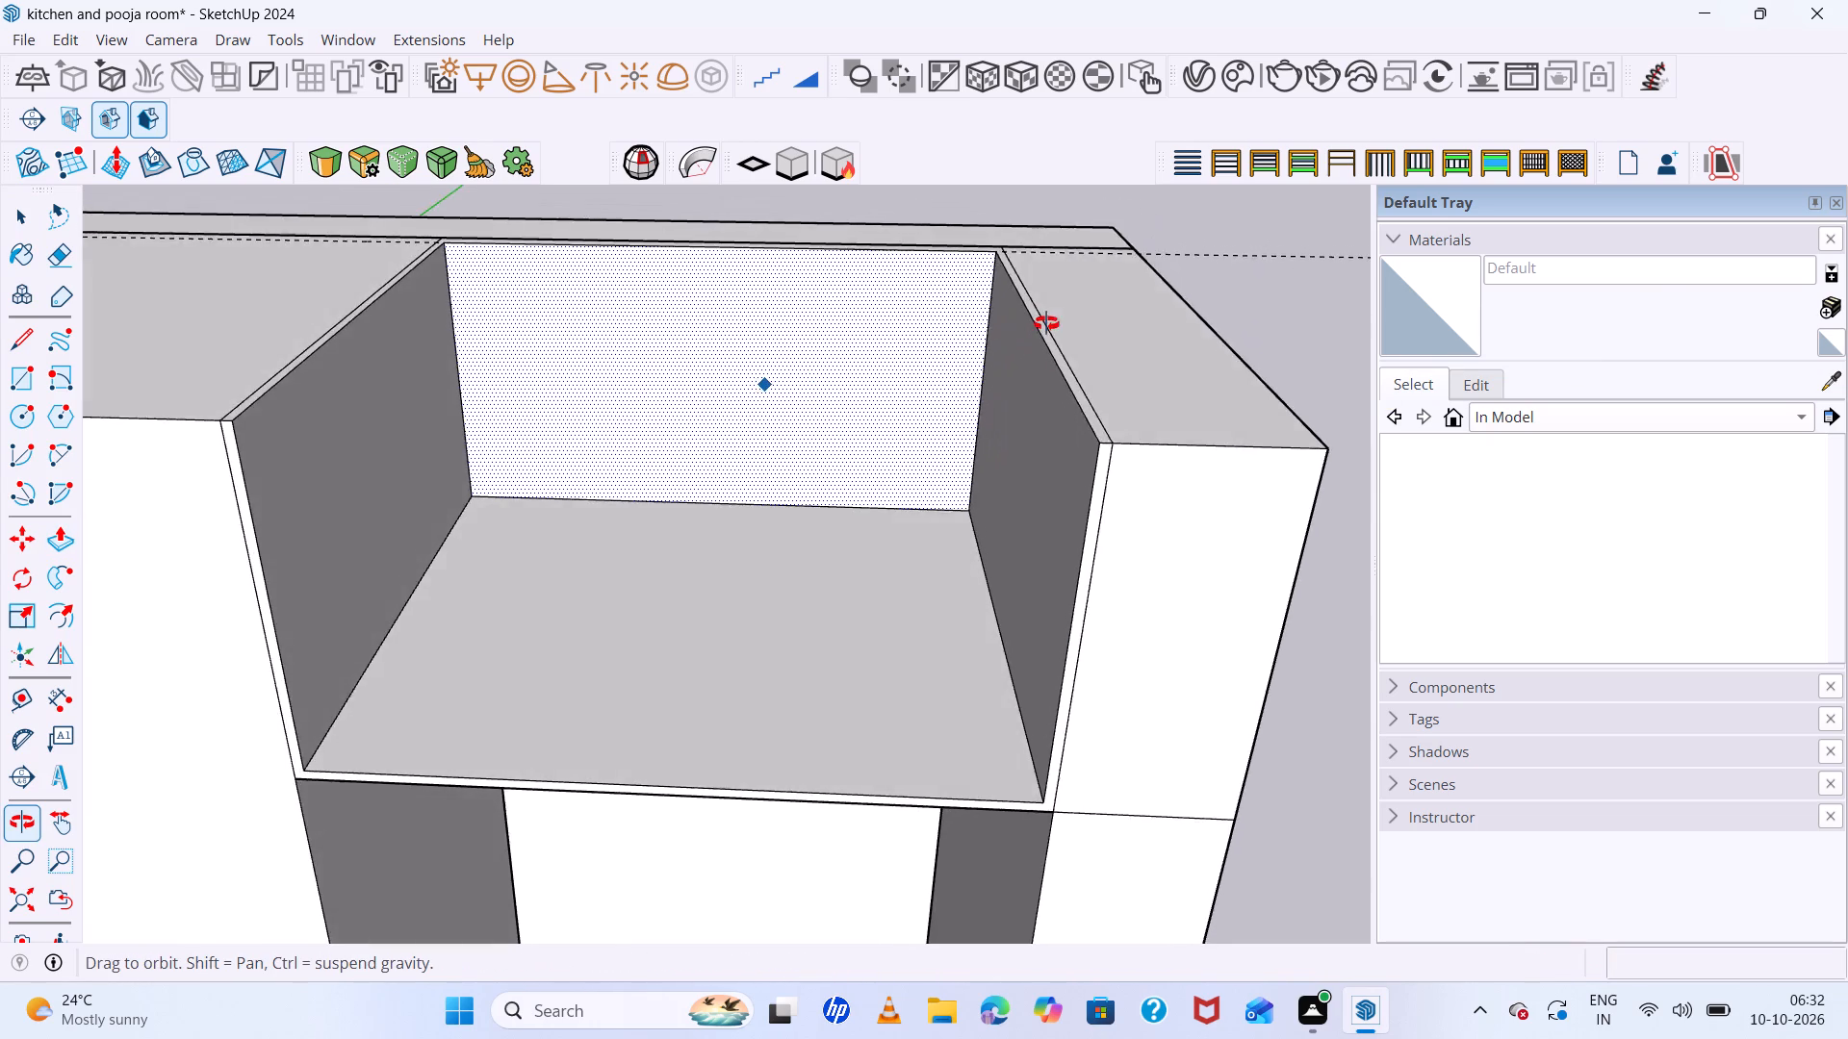
middle_drag(1046, 323, 1149, 549)
middle_click(1149, 558)
scroll(843, 617, down, 8)
middle_drag(1053, 610, 974, 653)
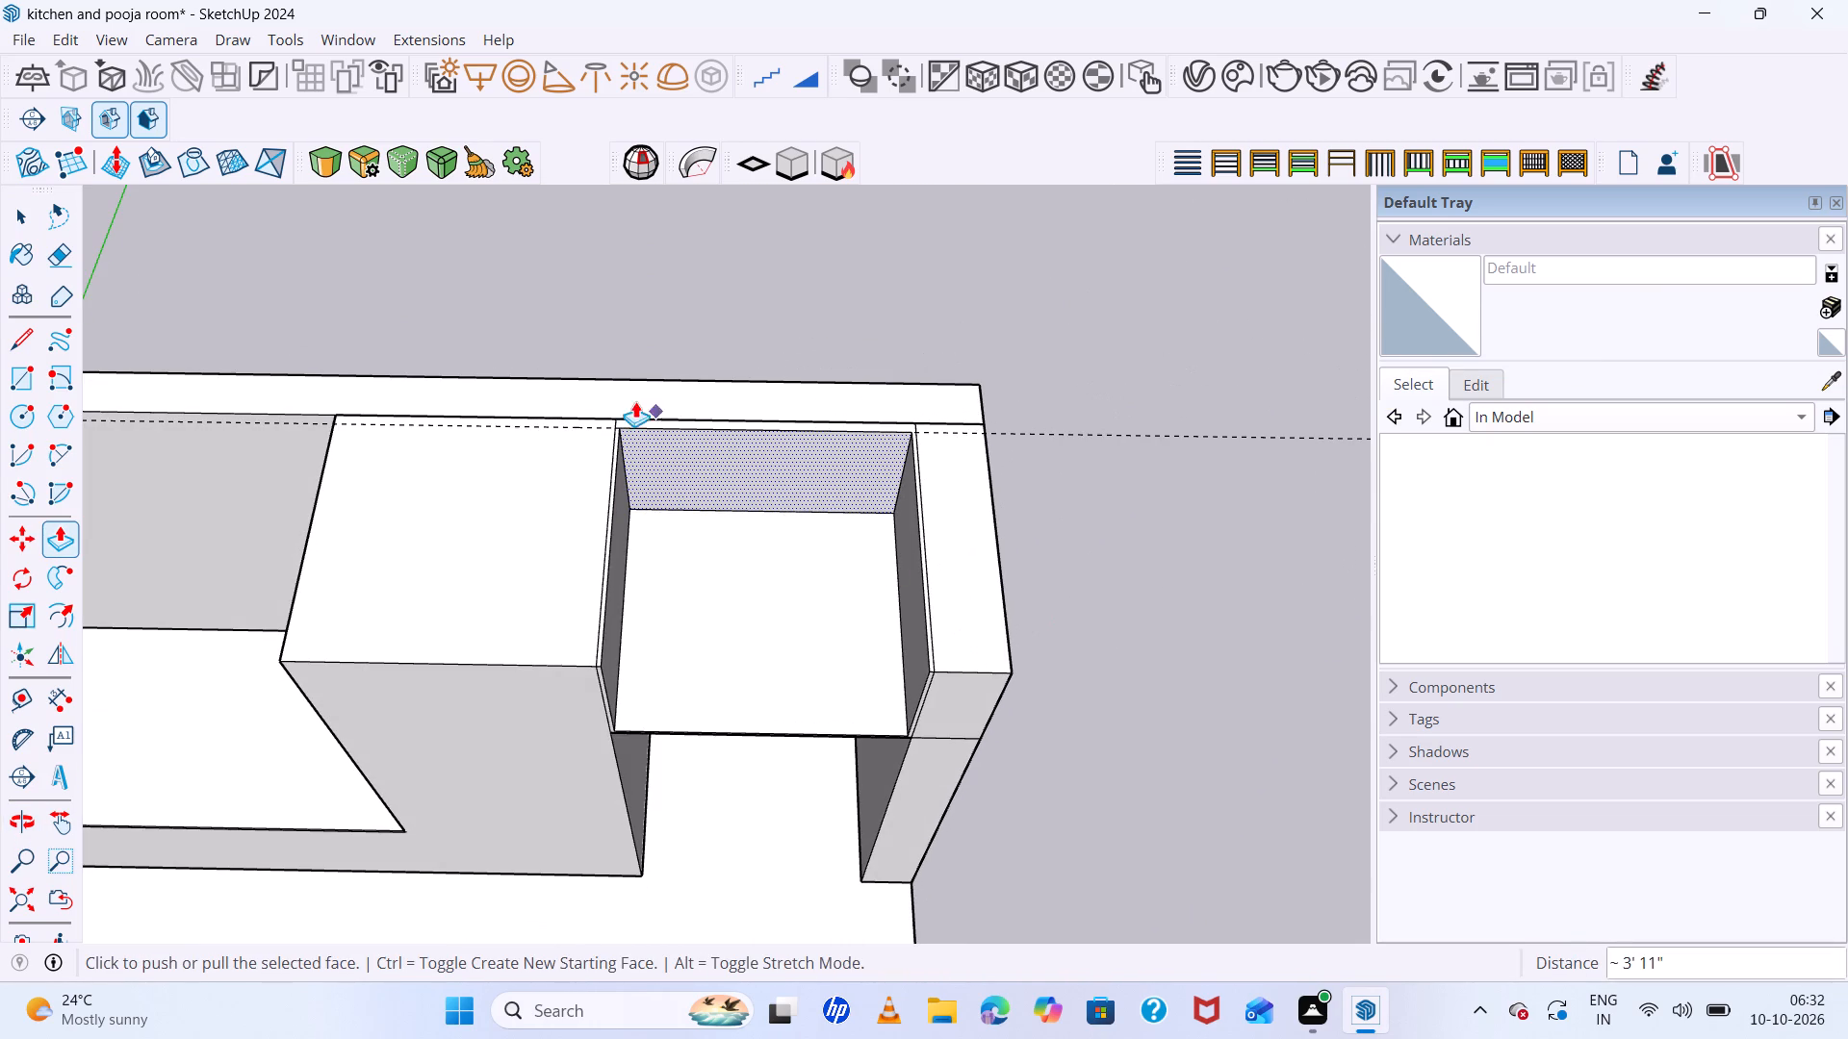
scroll(646, 423, up, 1)
key(r)
scroll(648, 425, up, 3)
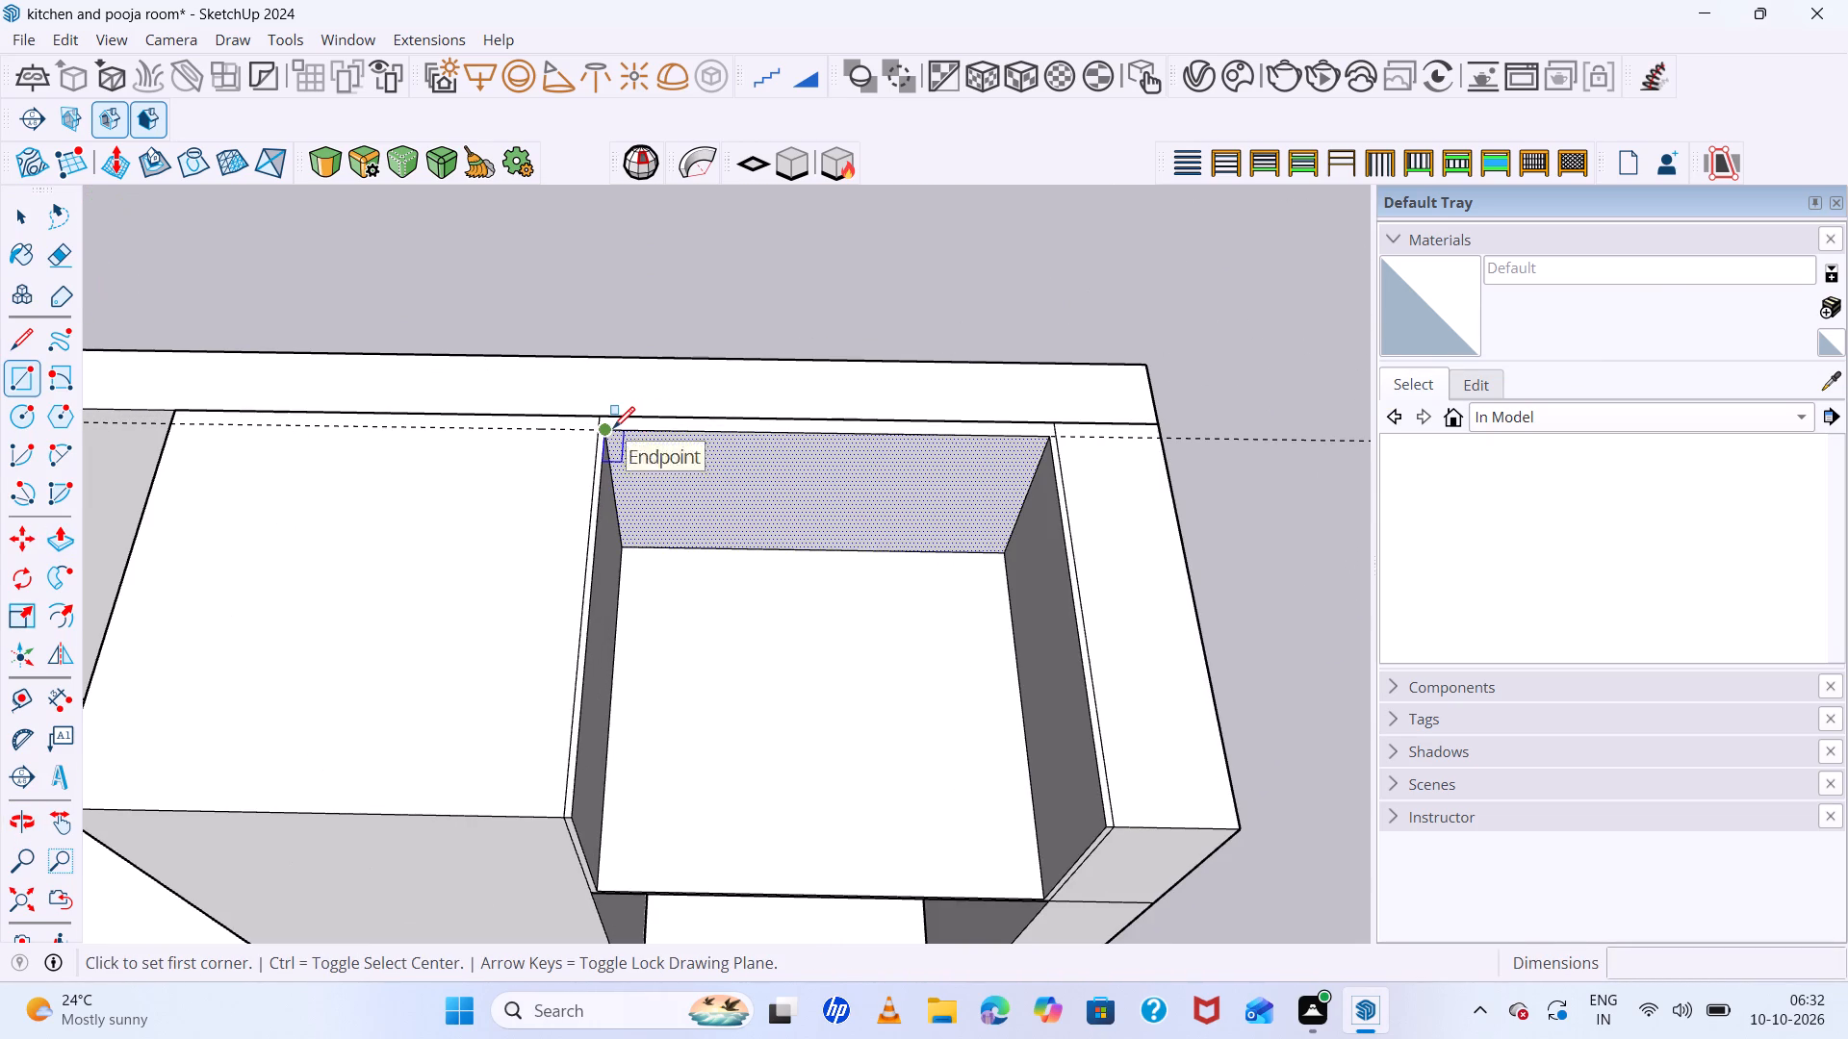
click(613, 428)
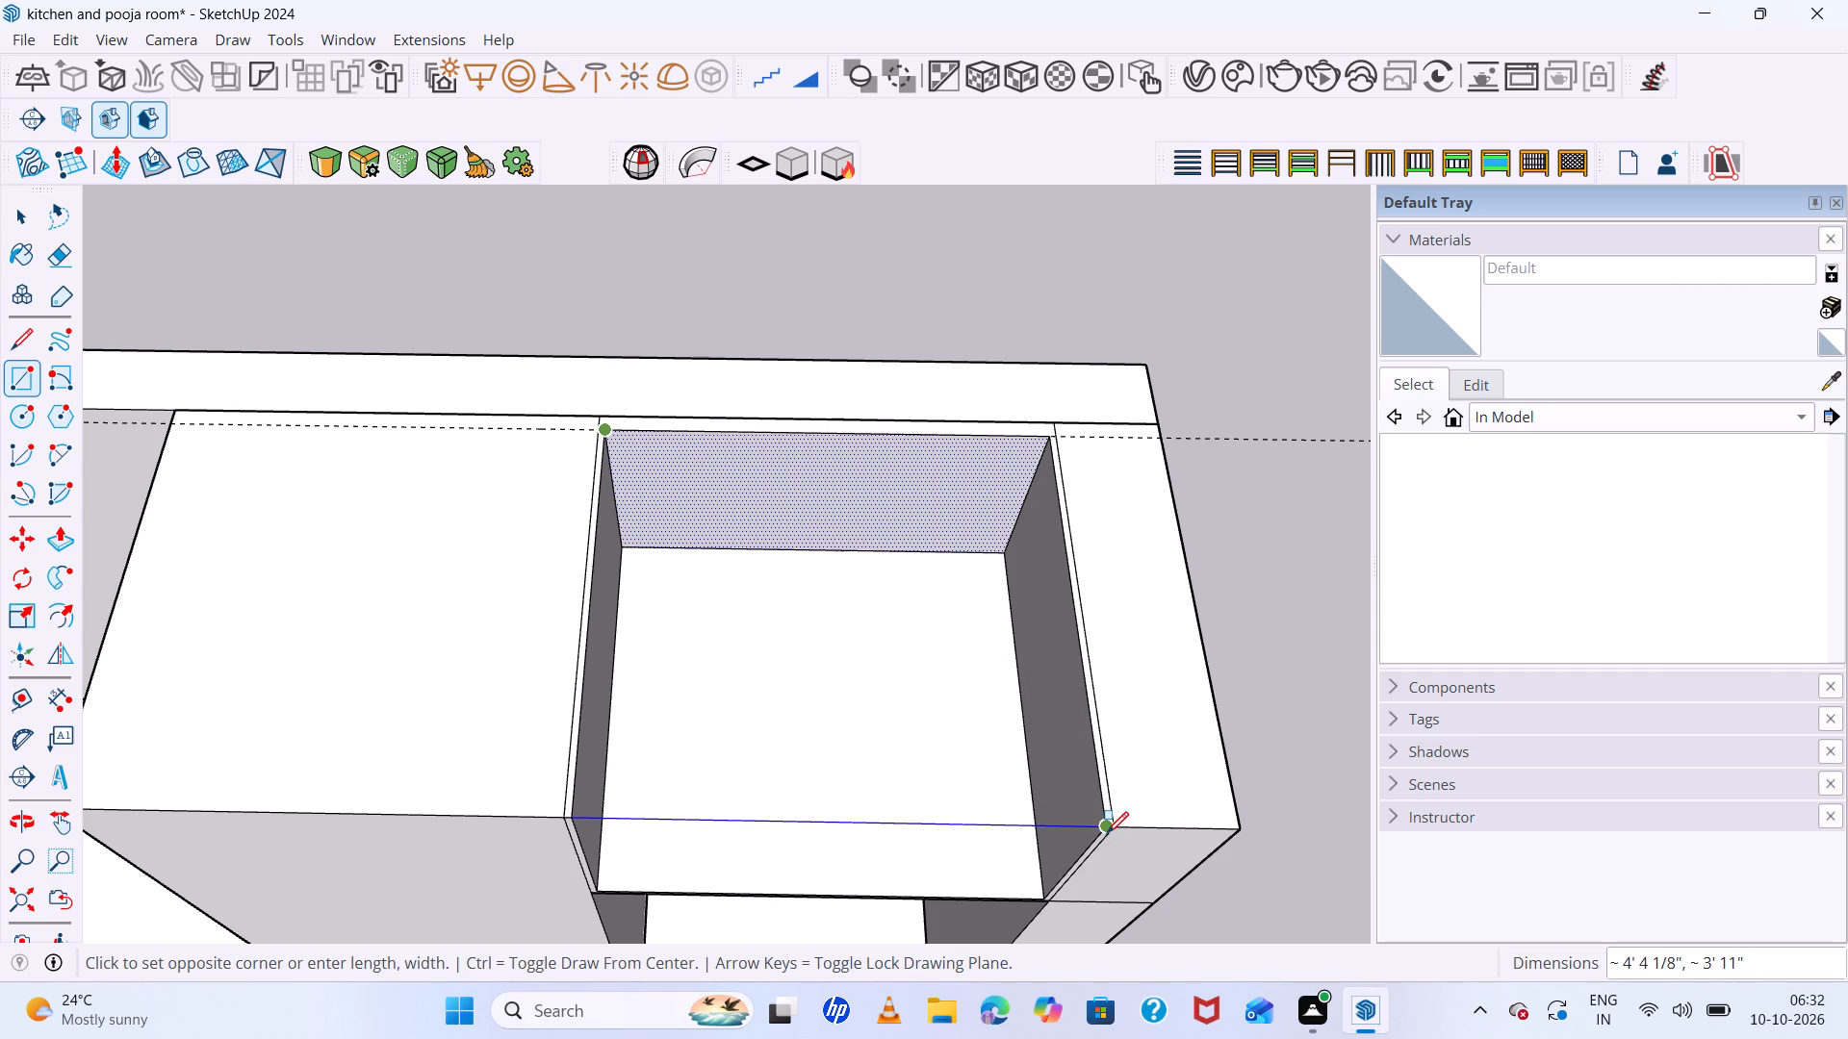
click(1105, 832)
Draw a vertical centre line about 2' 2 5/8" long from the front panel's lower inner edge to its top edge.
middle_drag(977, 747, 894, 565)
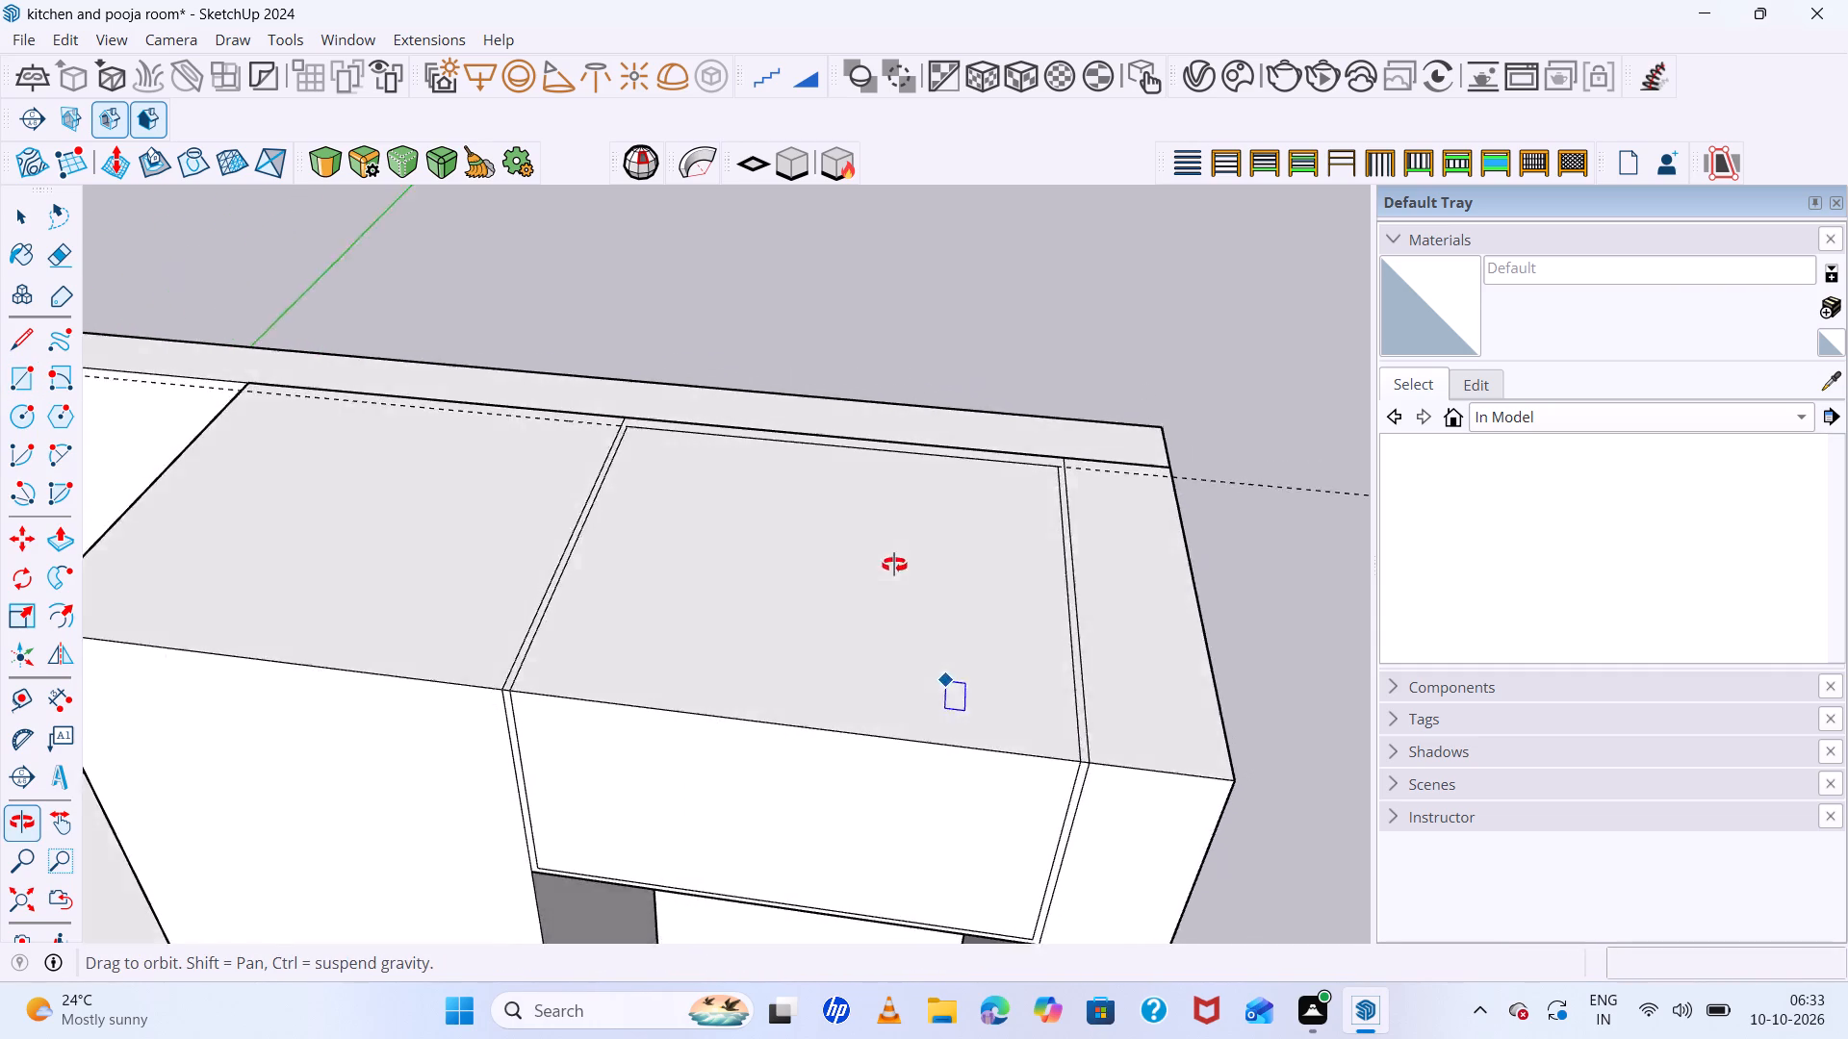
middle_drag(894, 565, 521, 537)
scroll(829, 547, down, 8)
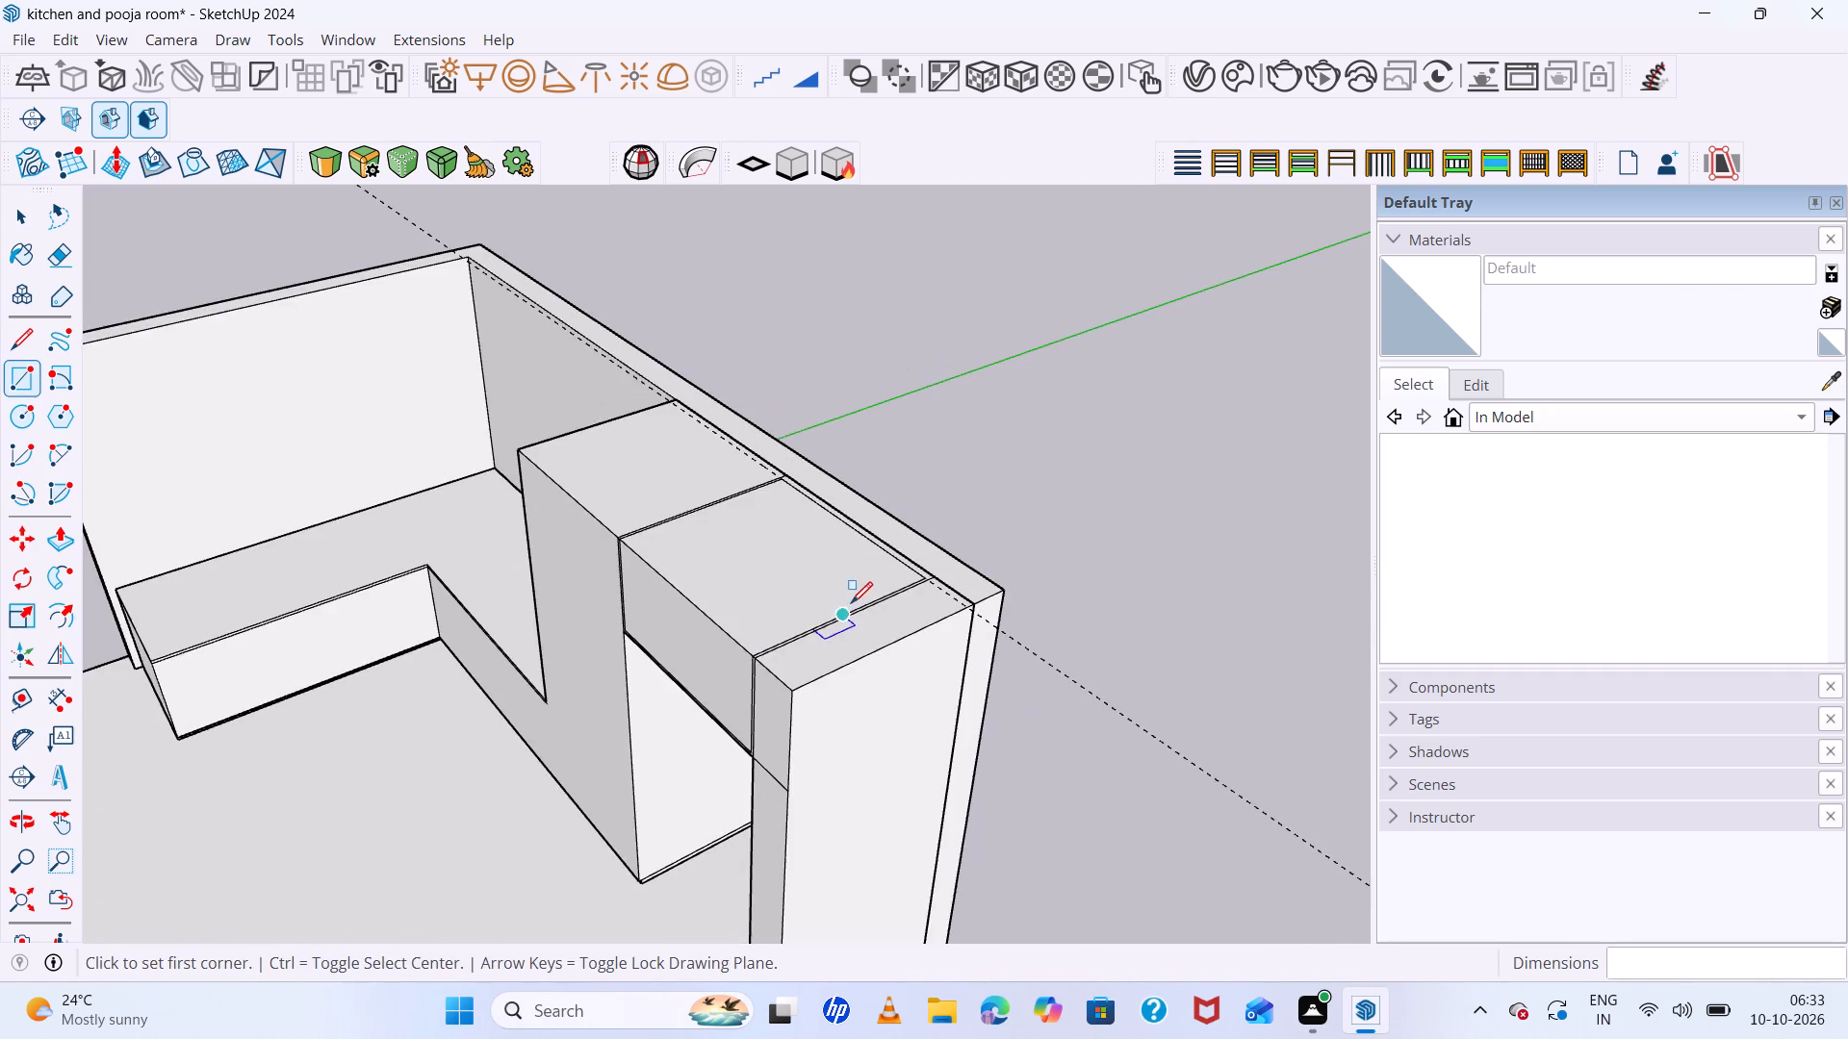
middle_drag(851, 603, 1019, 403)
scroll(823, 505, up, 6)
middle_drag(867, 560, 1080, 676)
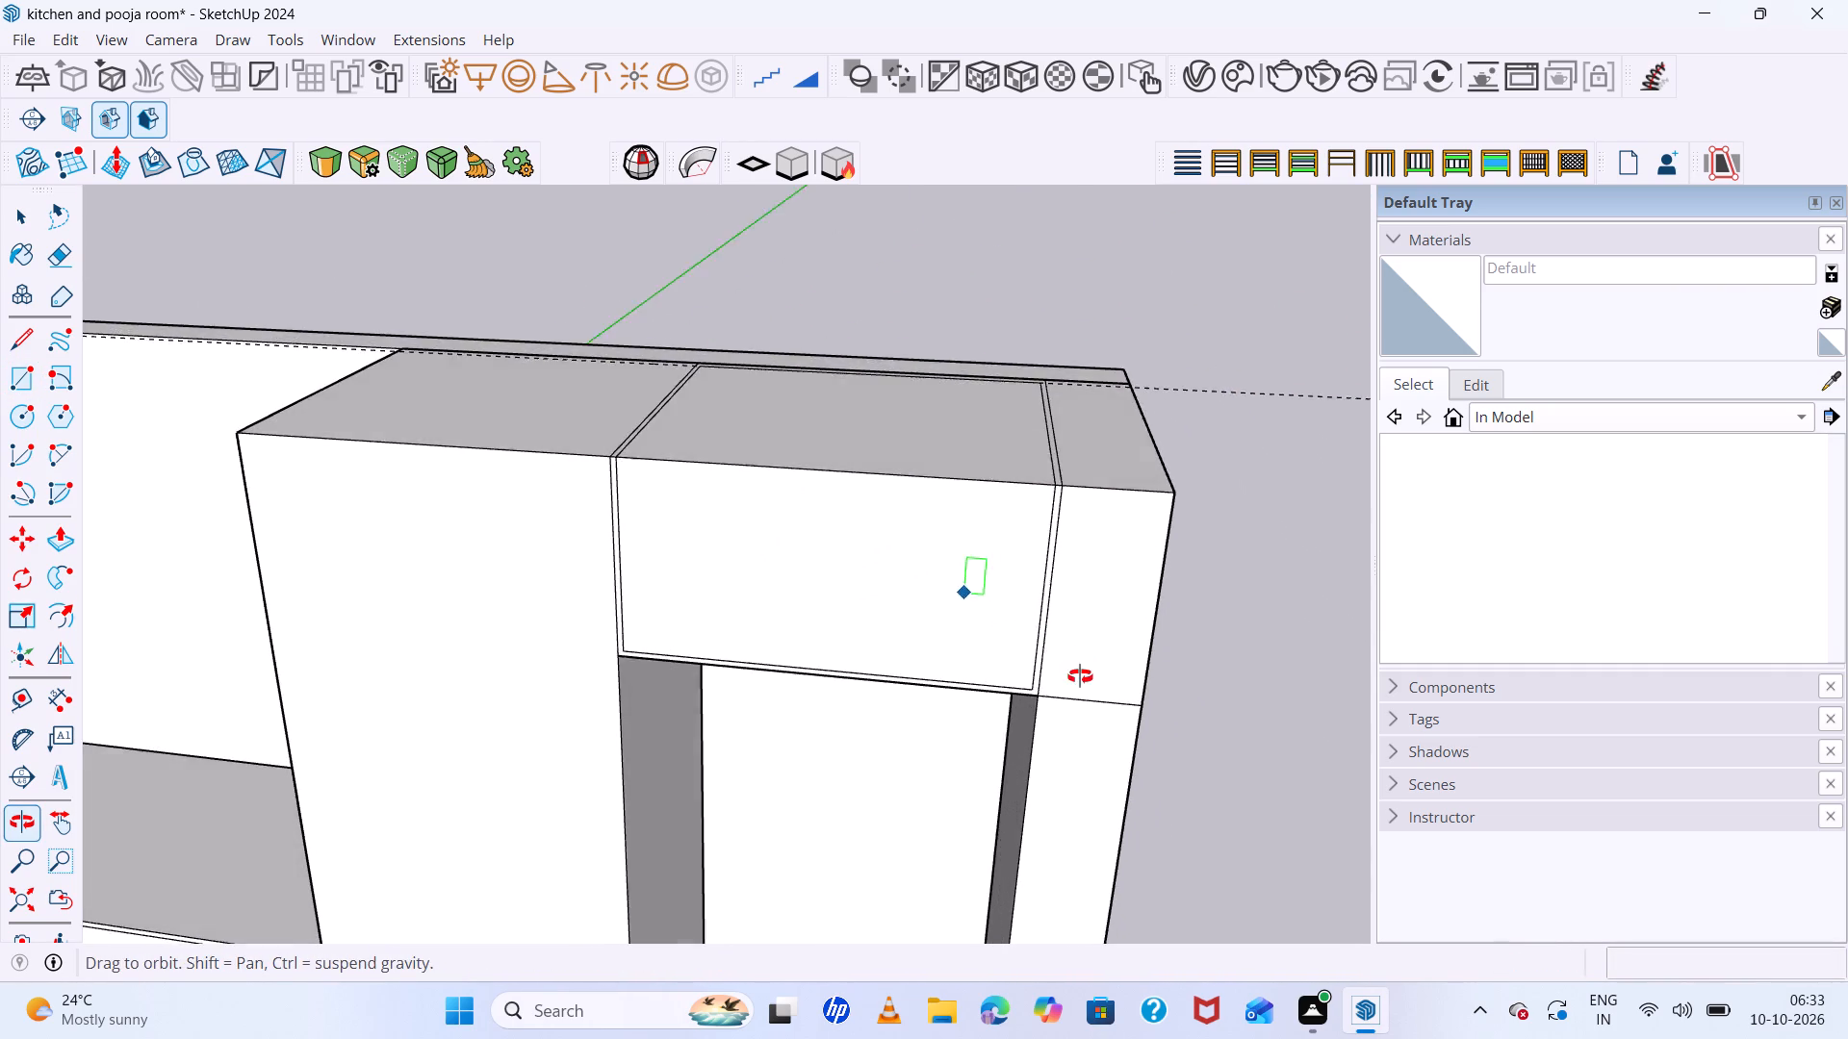
middle_drag(1080, 676, 1082, 677)
scroll(760, 647, up, 5)
key(space)
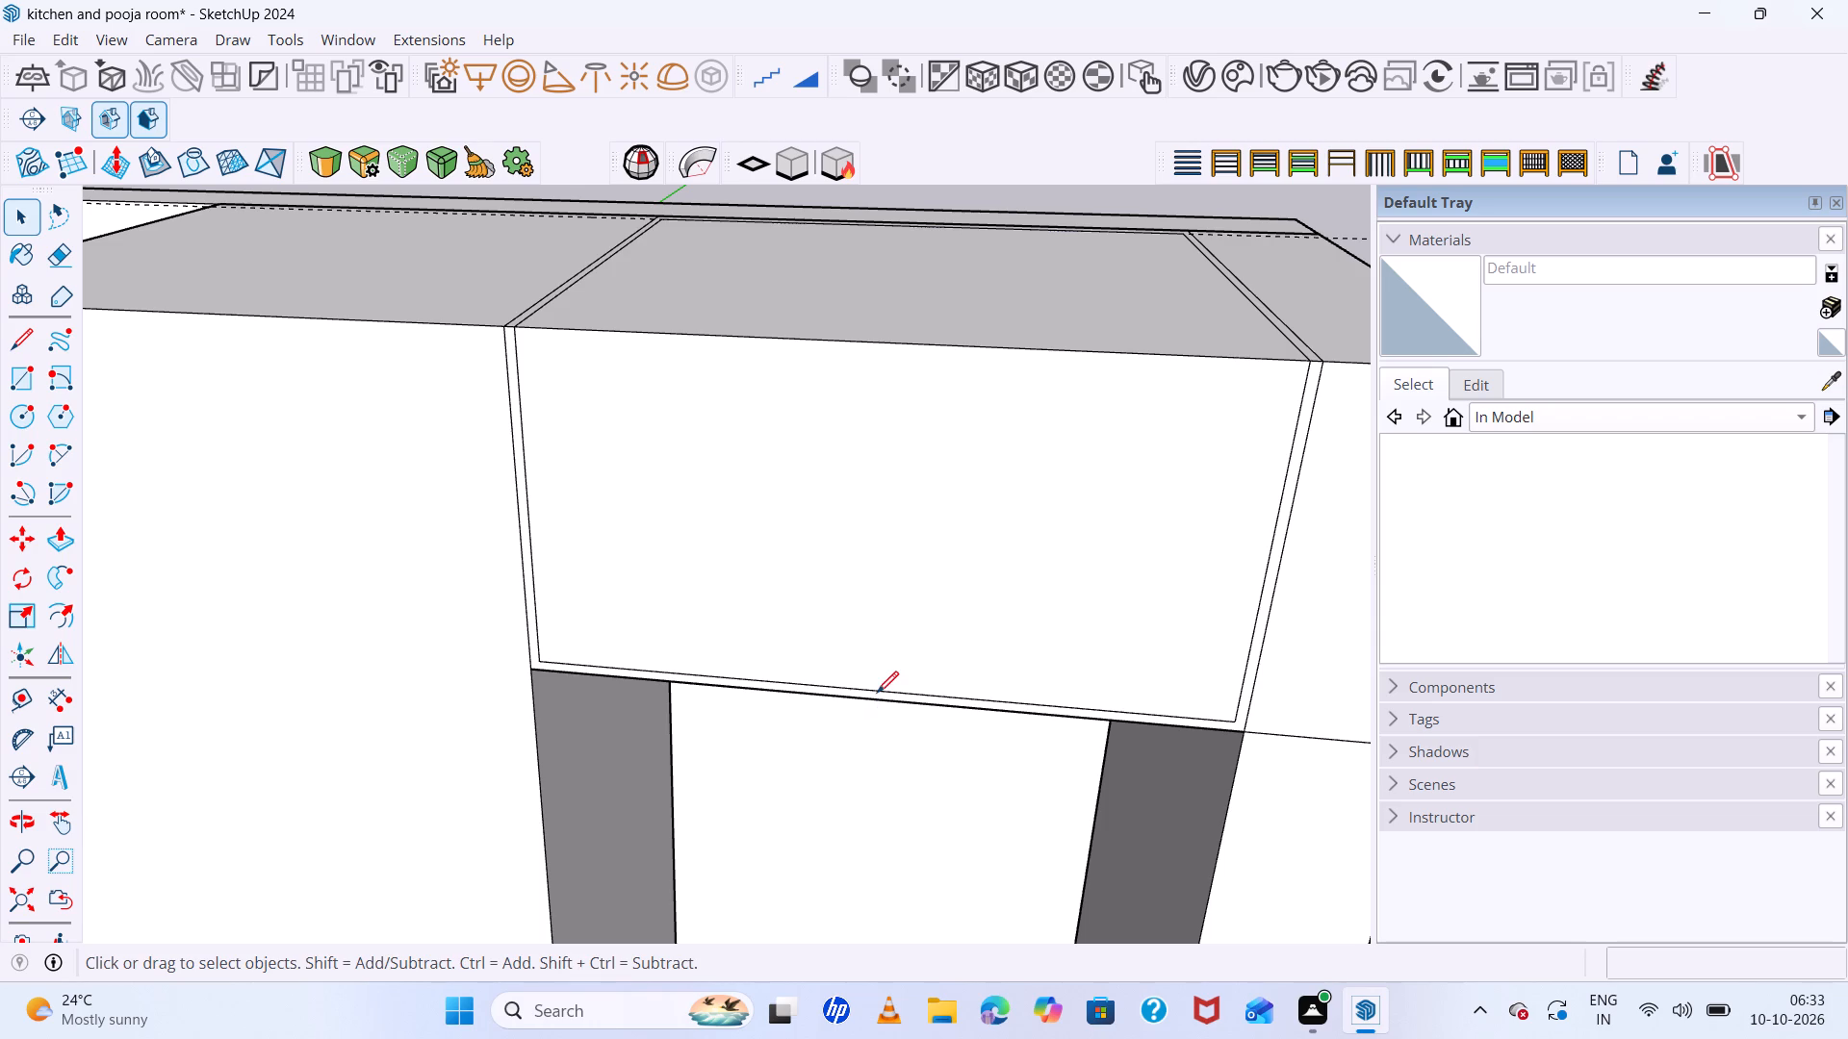
key(l)
click(880, 692)
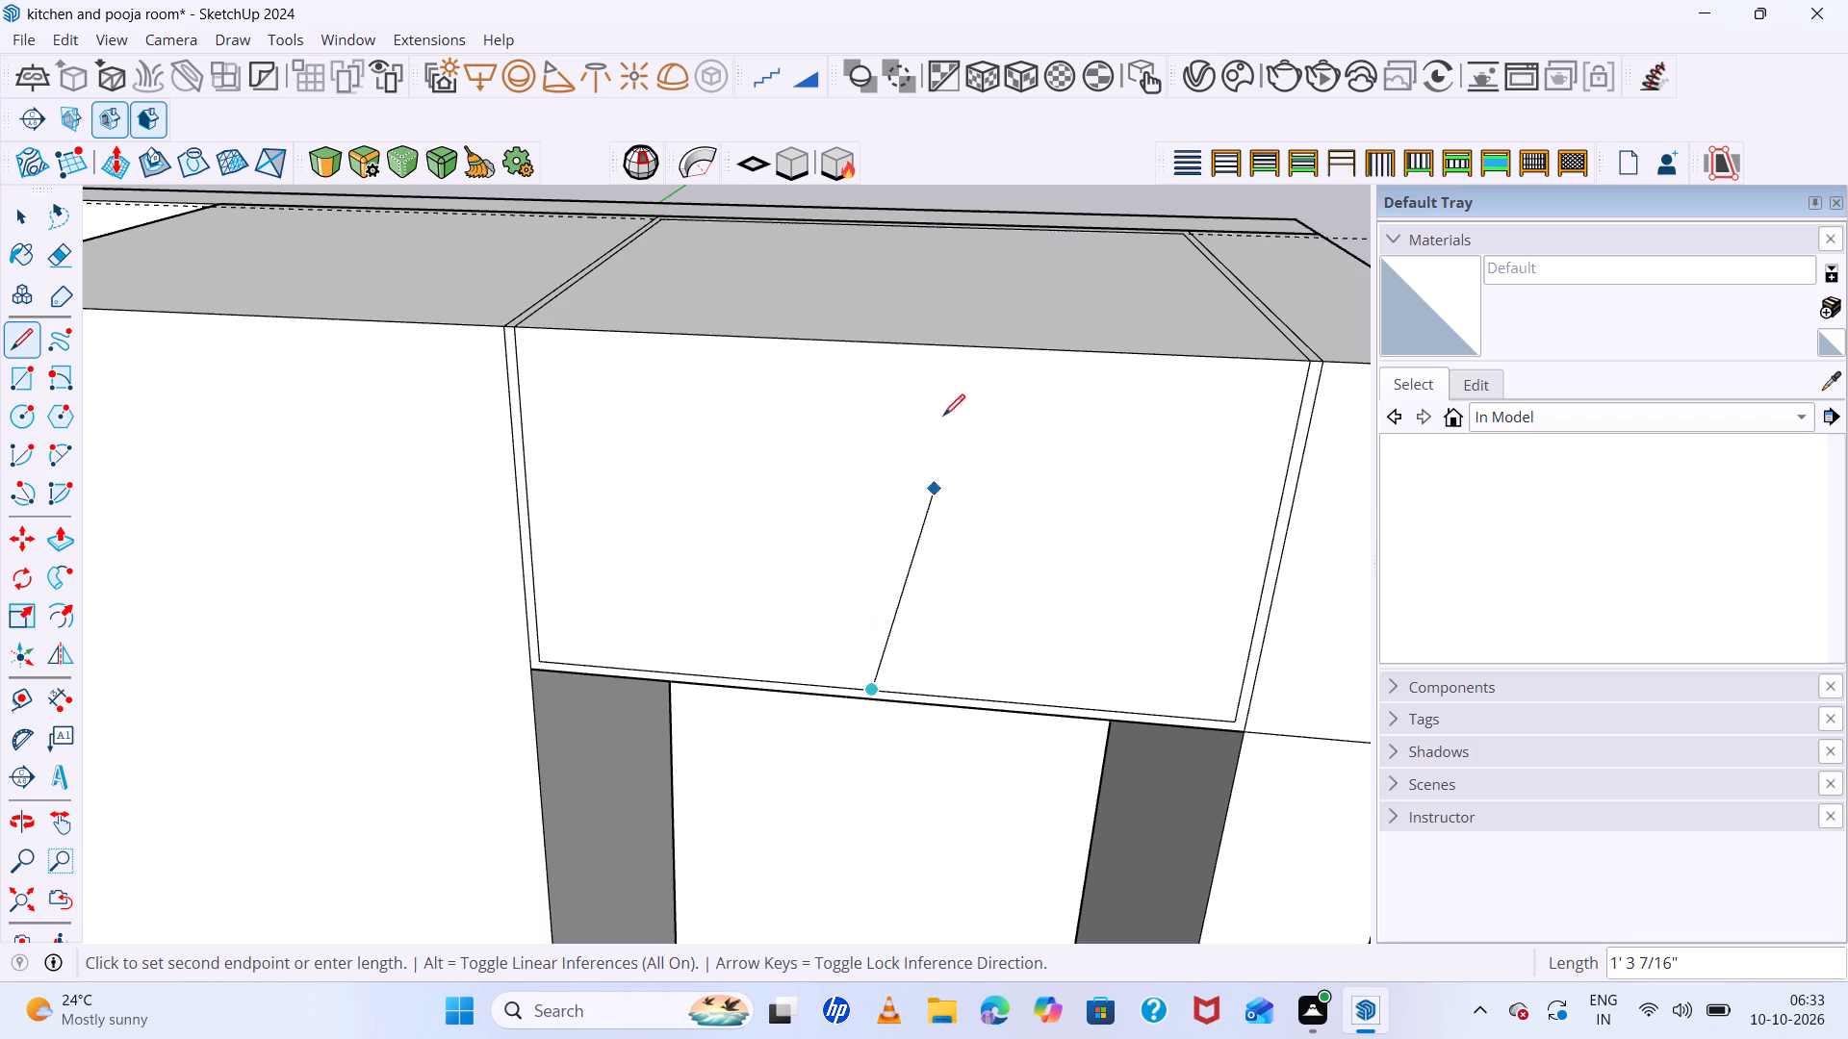
click(894, 342)
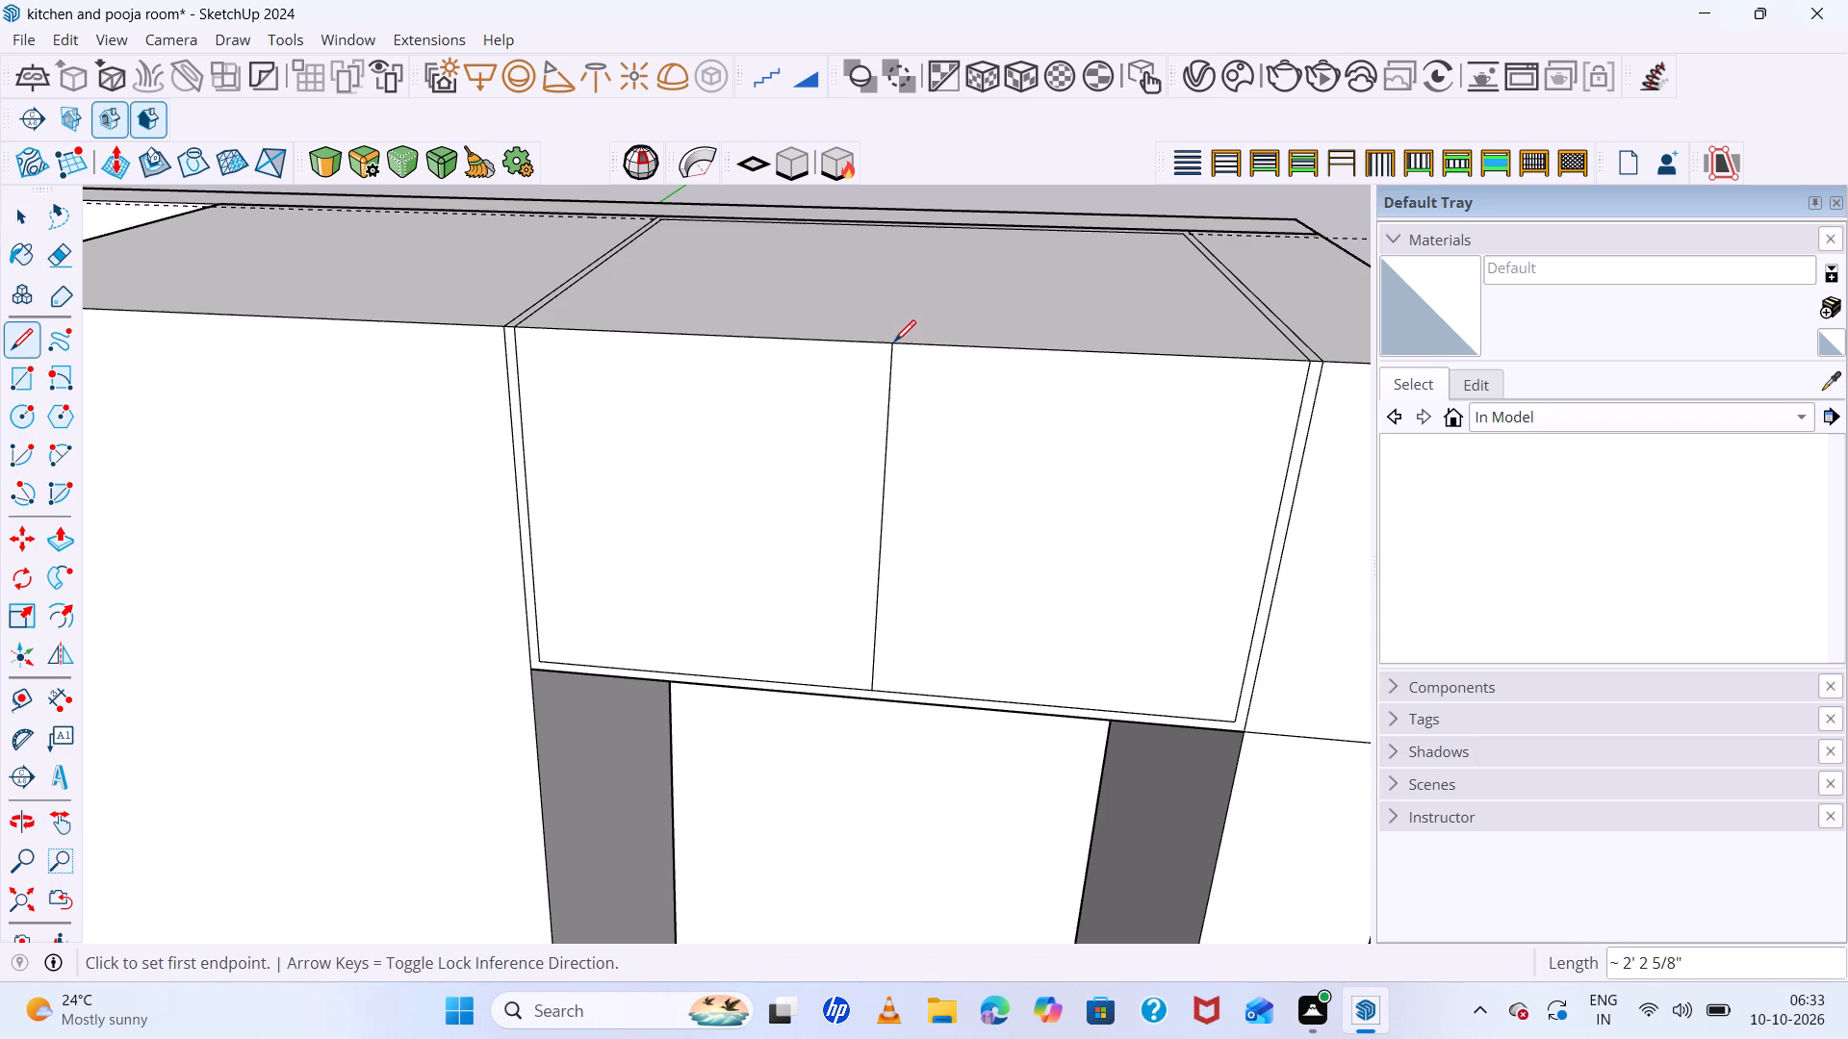
key(space)
Place a guide 3 mm from the front panel's centre line on the side leg's side.
key(t)
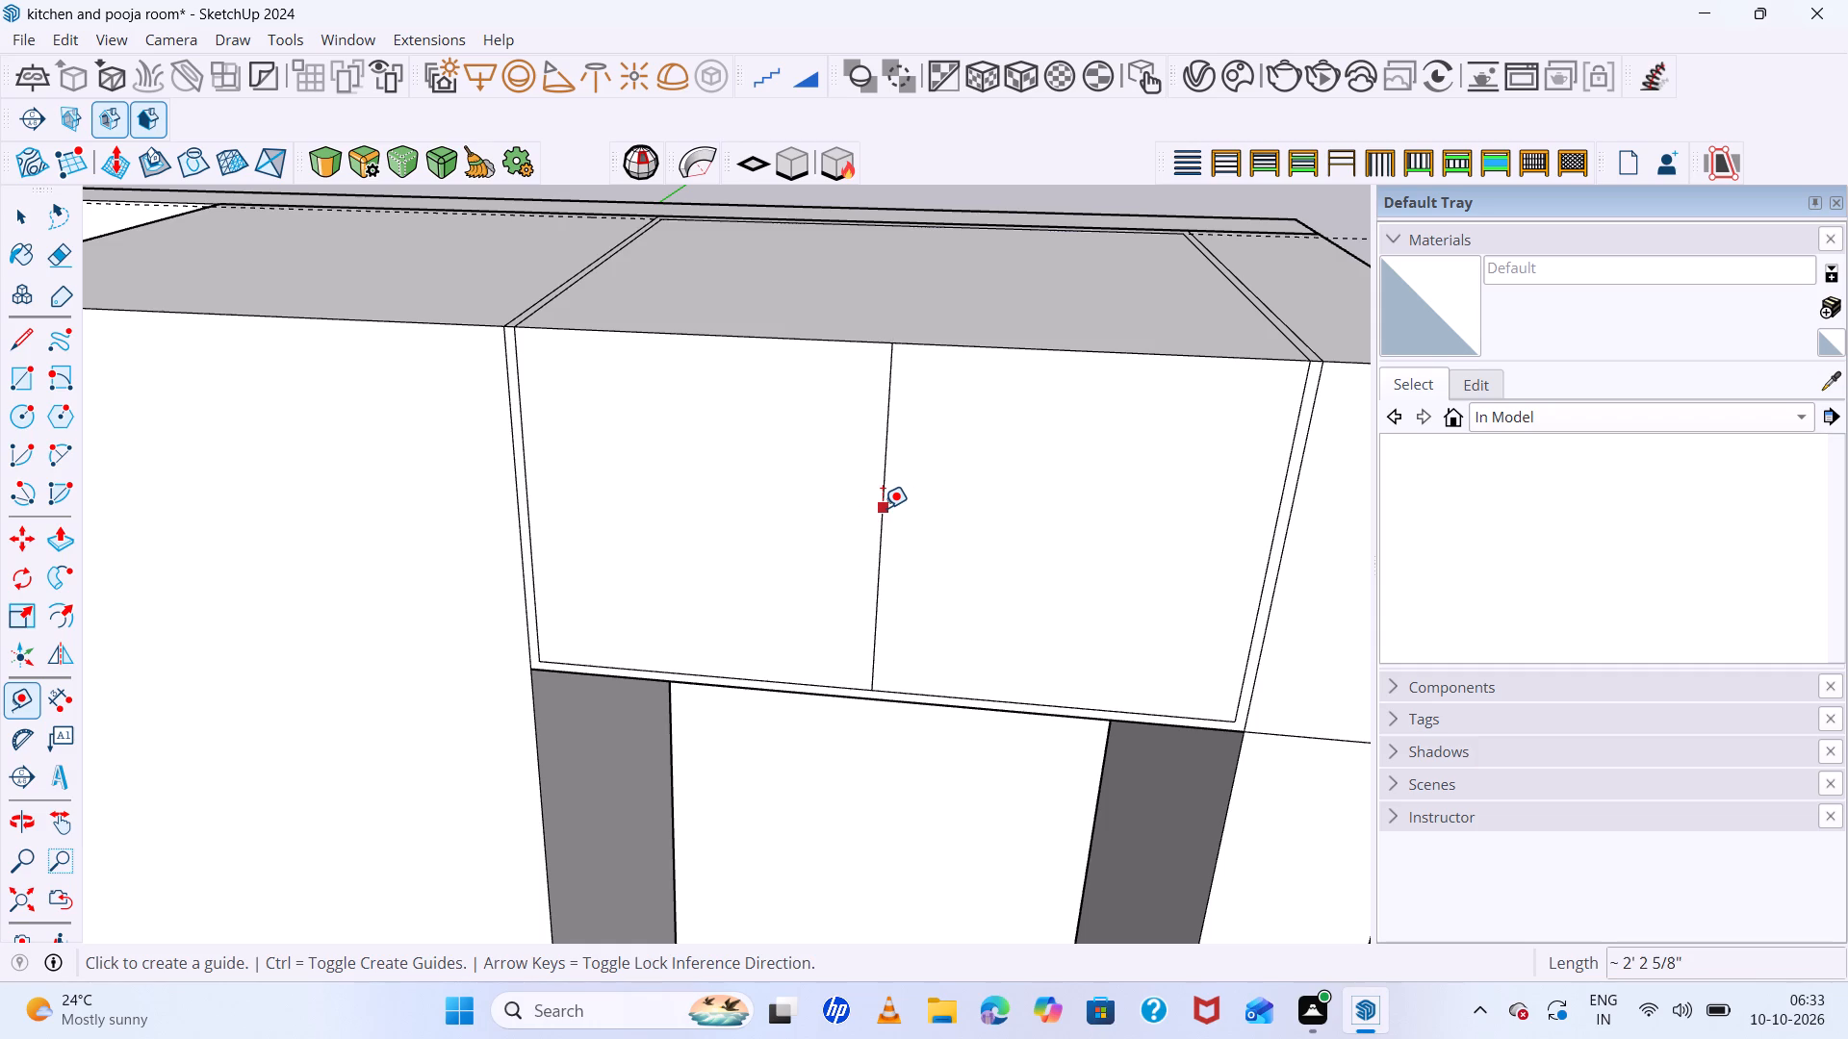
click(883, 508)
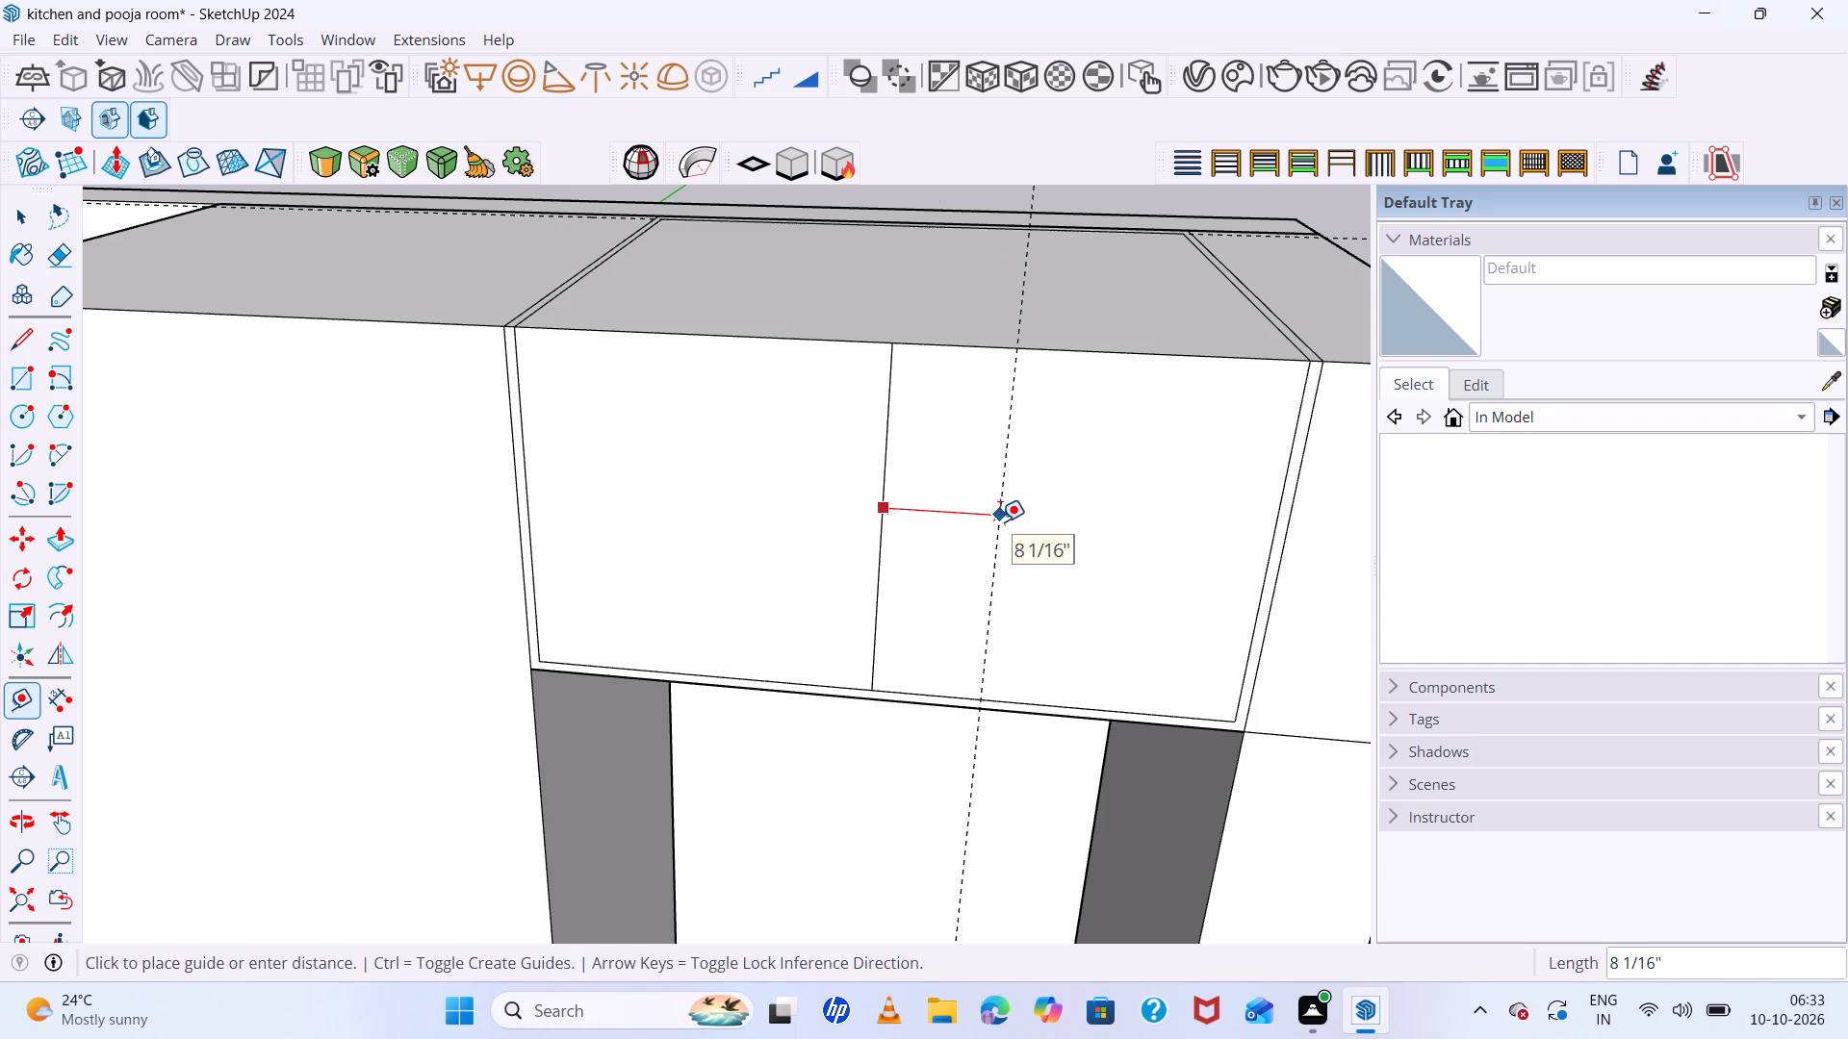
key(3)
text(mm)
key(Return)
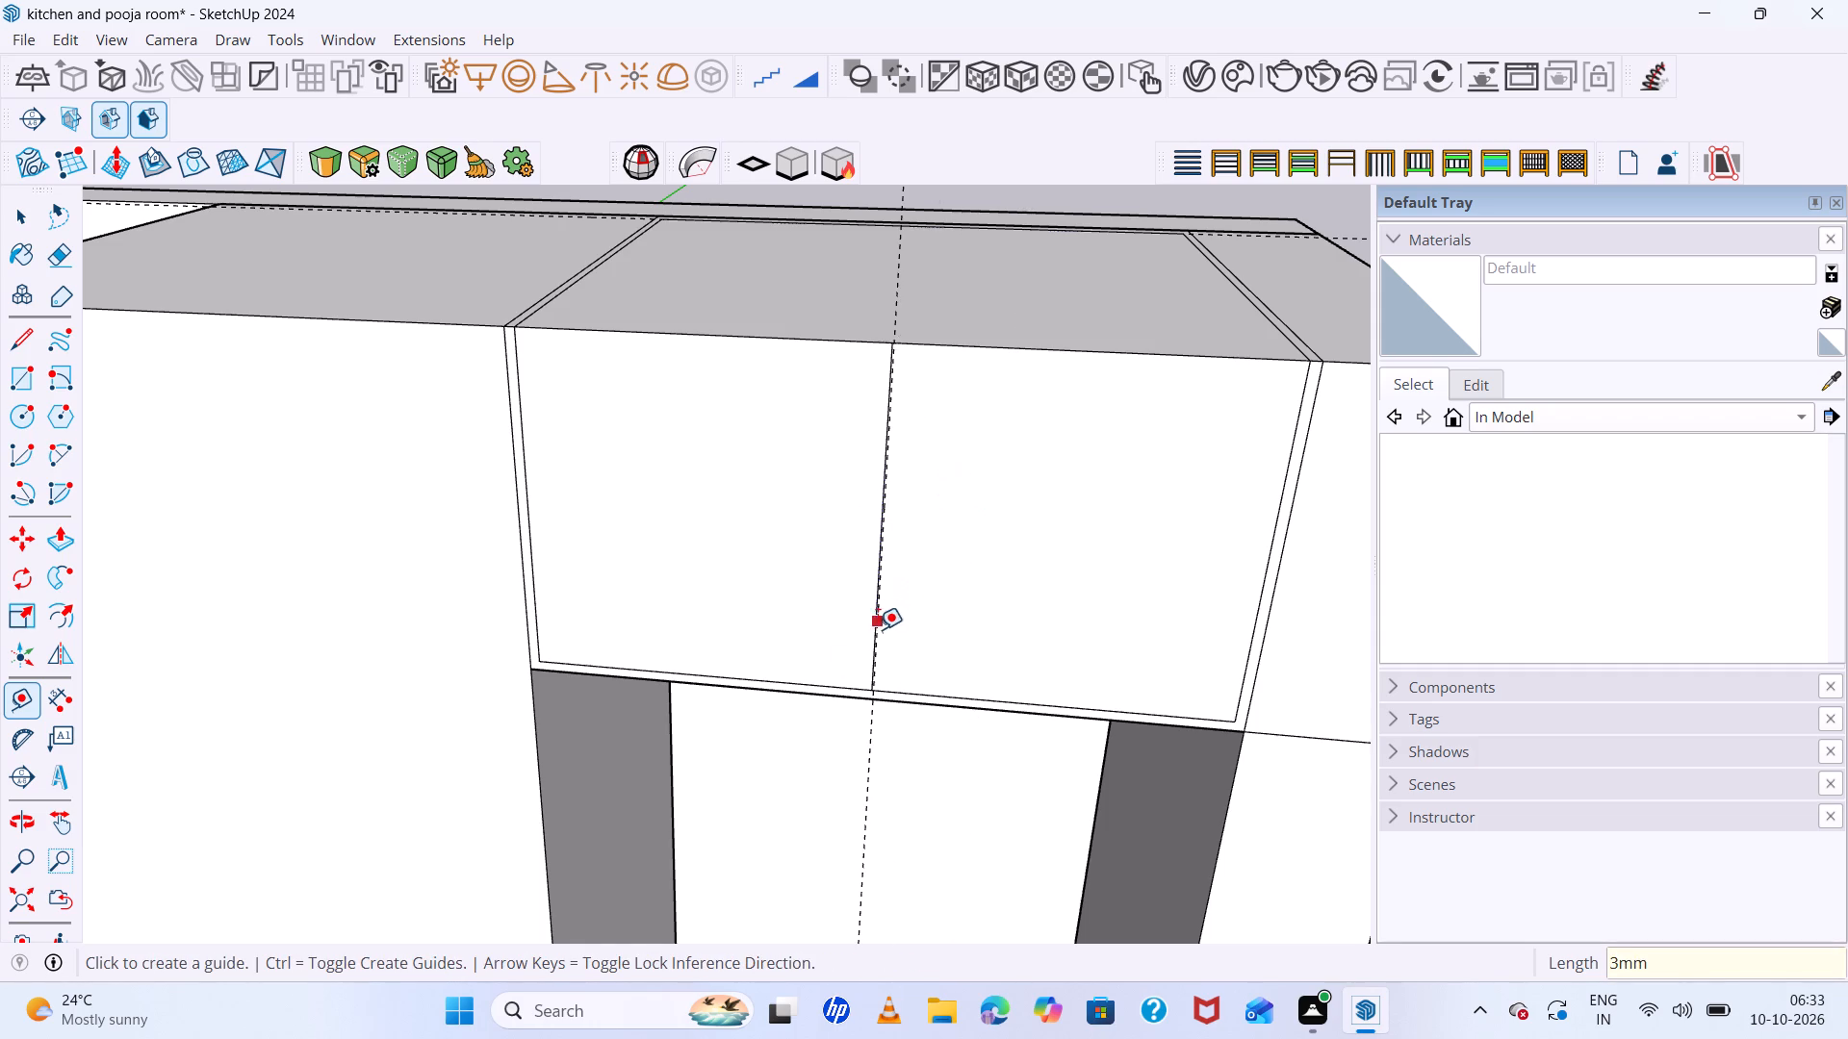
Place a second guide 3 mm from the front panel's centre line on the tall block's side.
scroll(834, 703, up, 8)
scroll(839, 663, down, 5)
scroll(903, 605, up, 3)
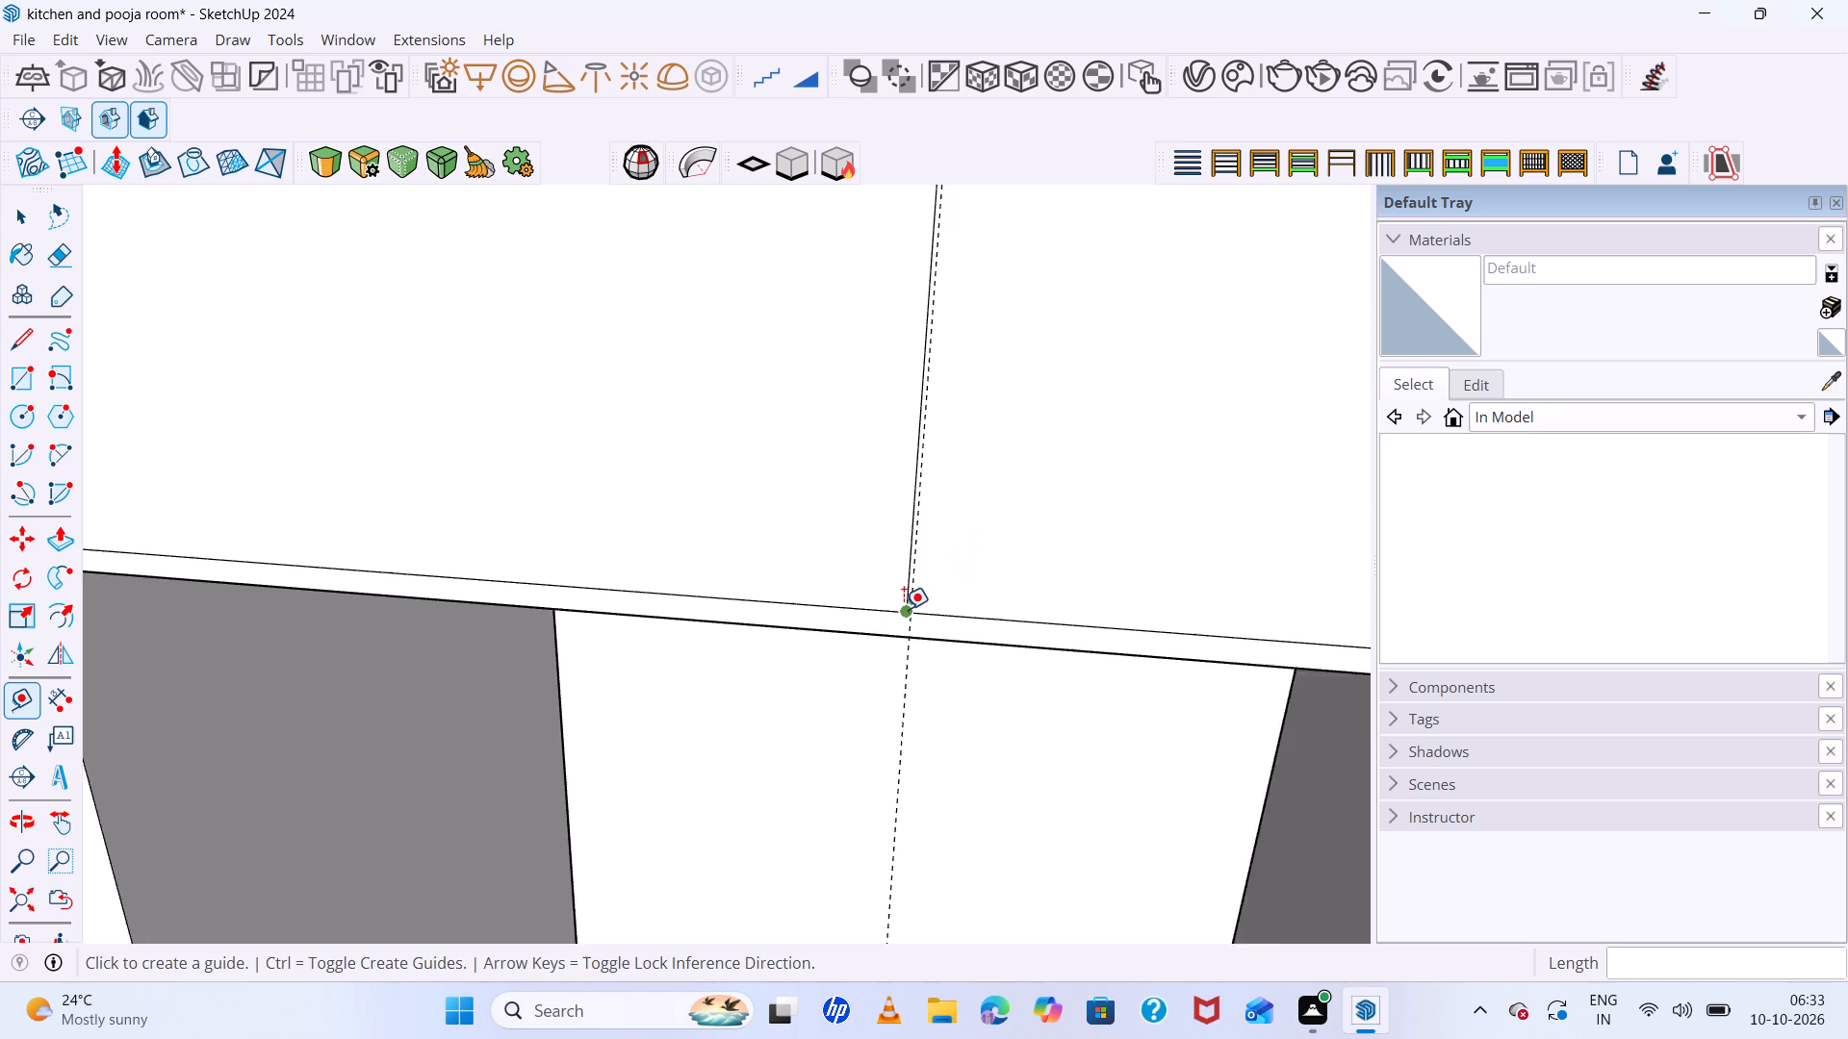
scroll(904, 609, up, 14)
scroll(902, 589, up, 8)
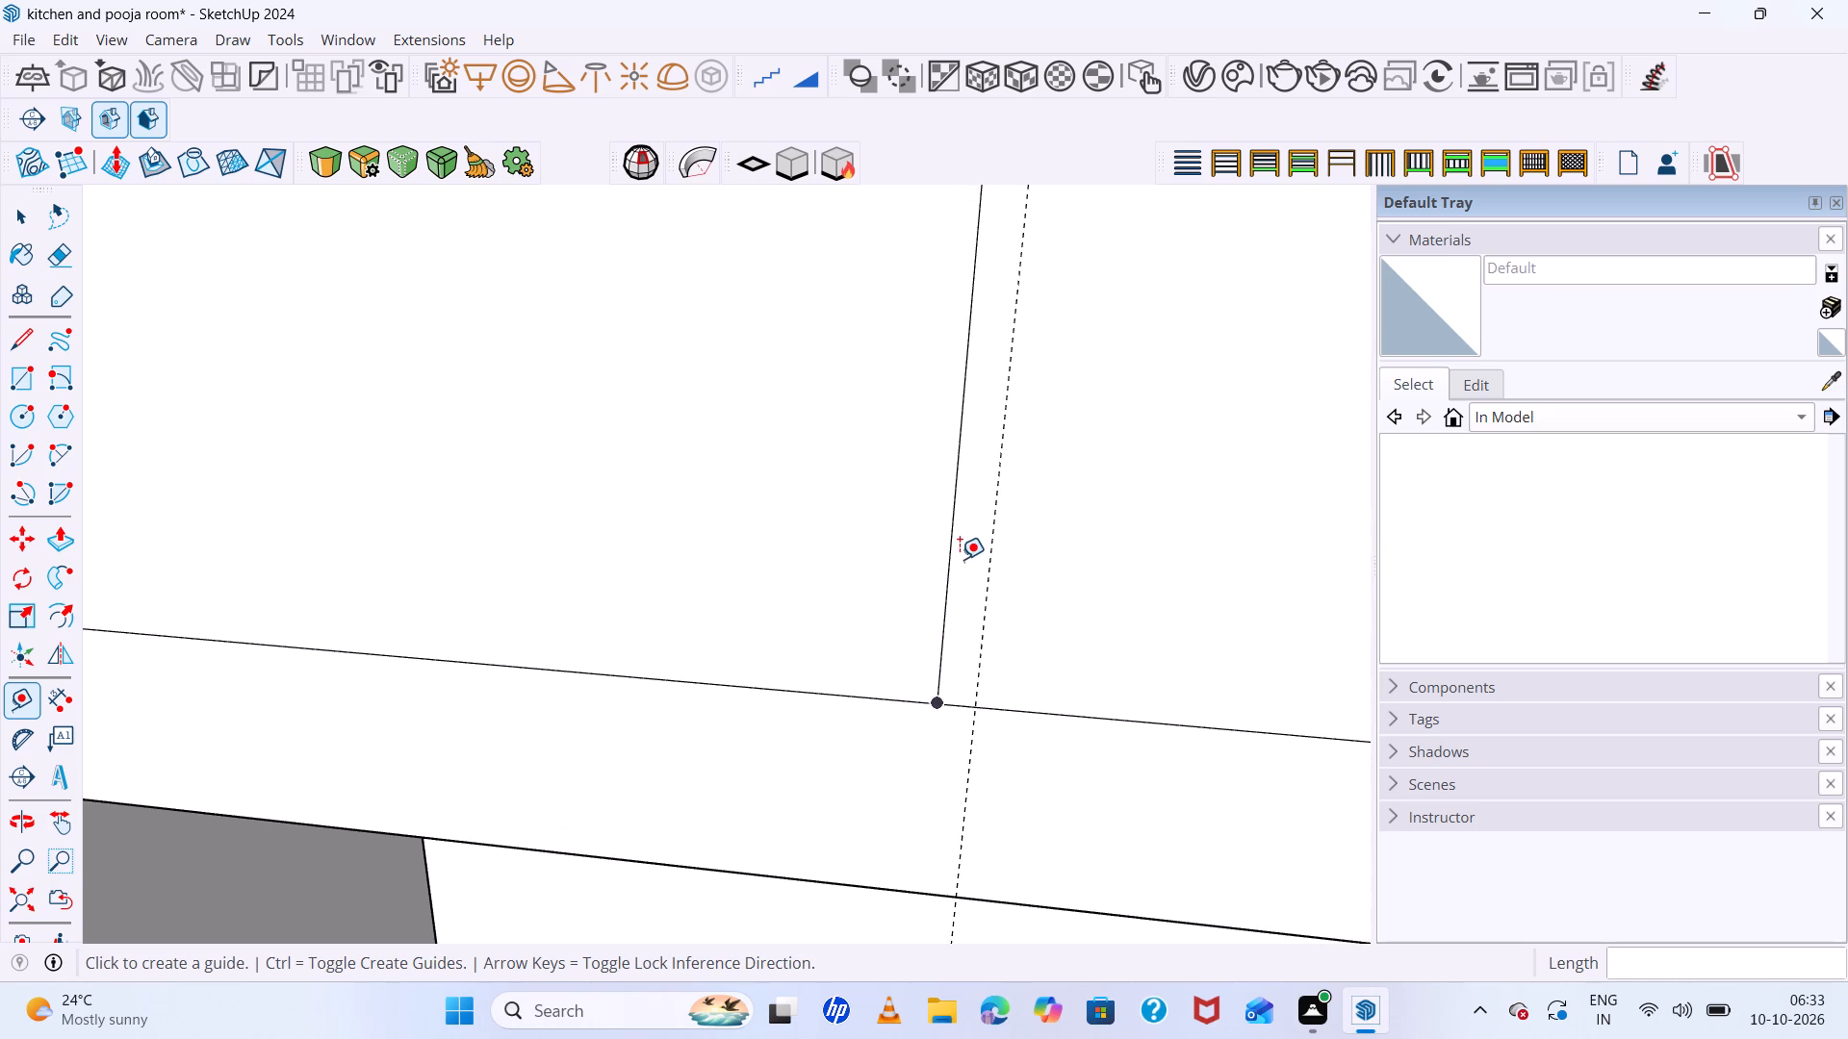
click(953, 550)
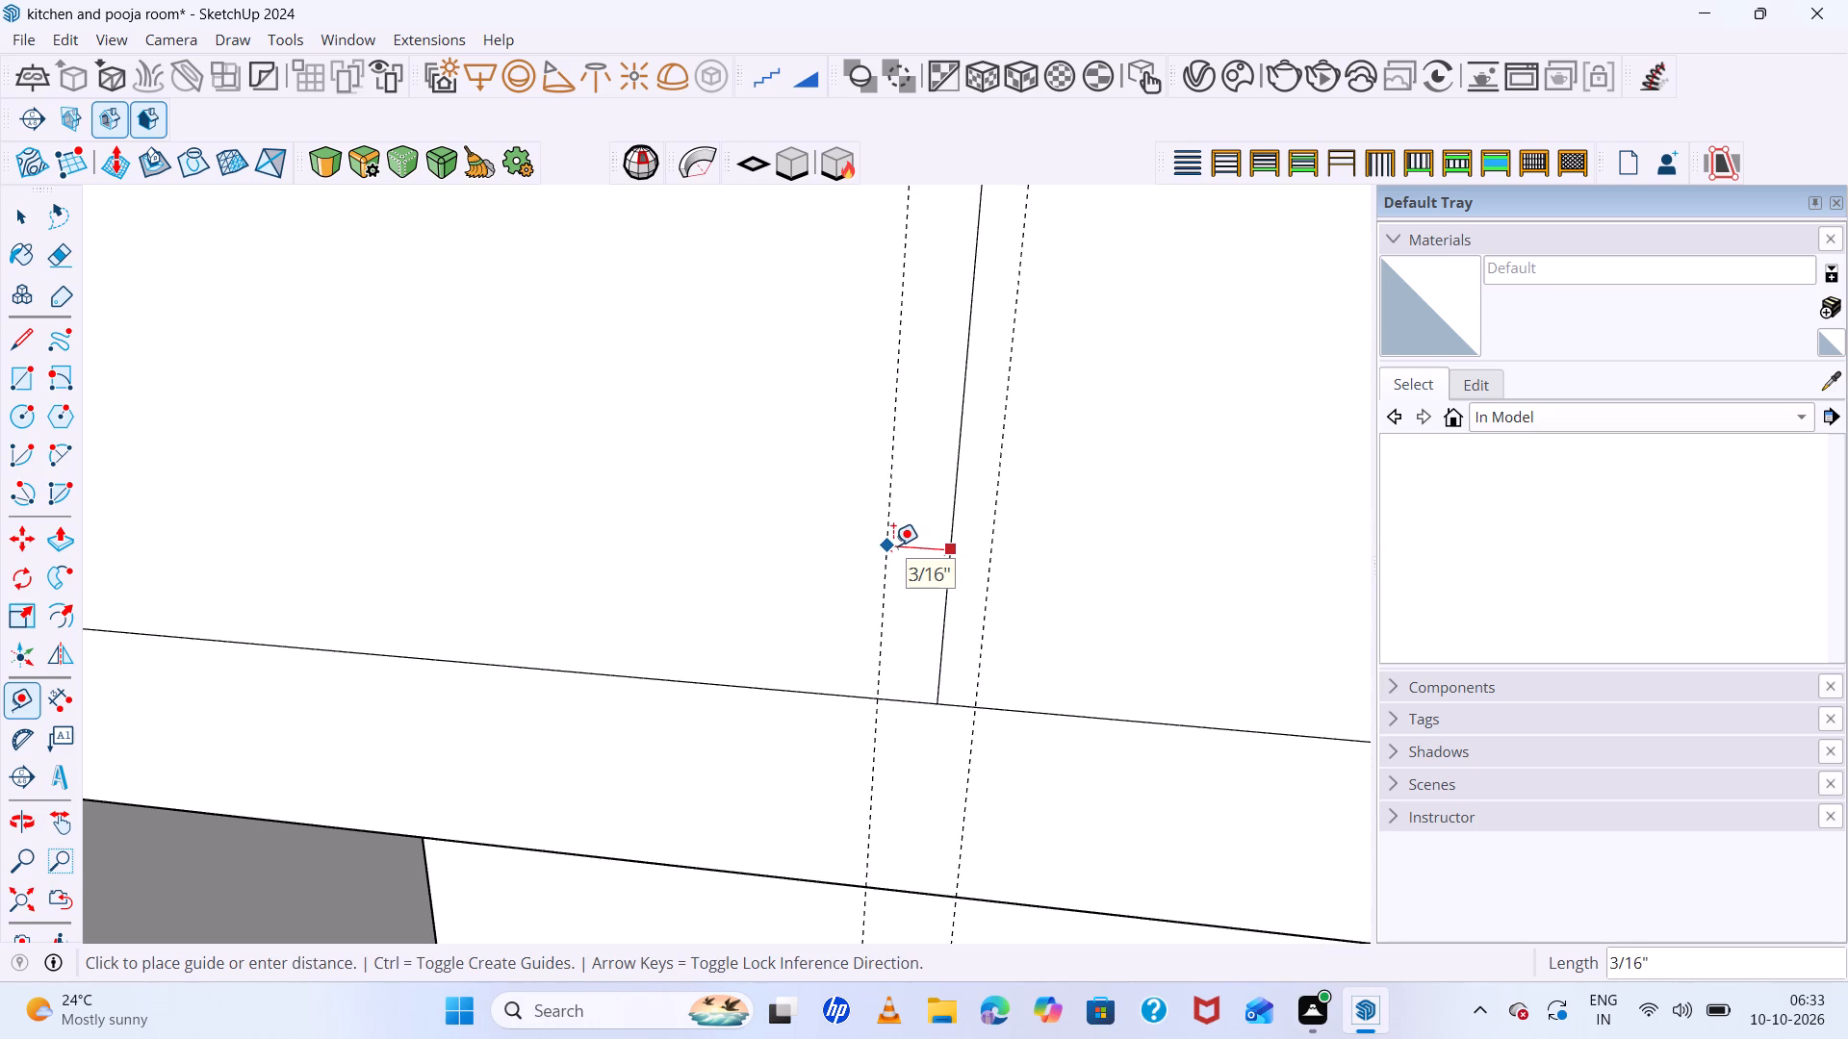
key(3)
text(mm)
key(Return)
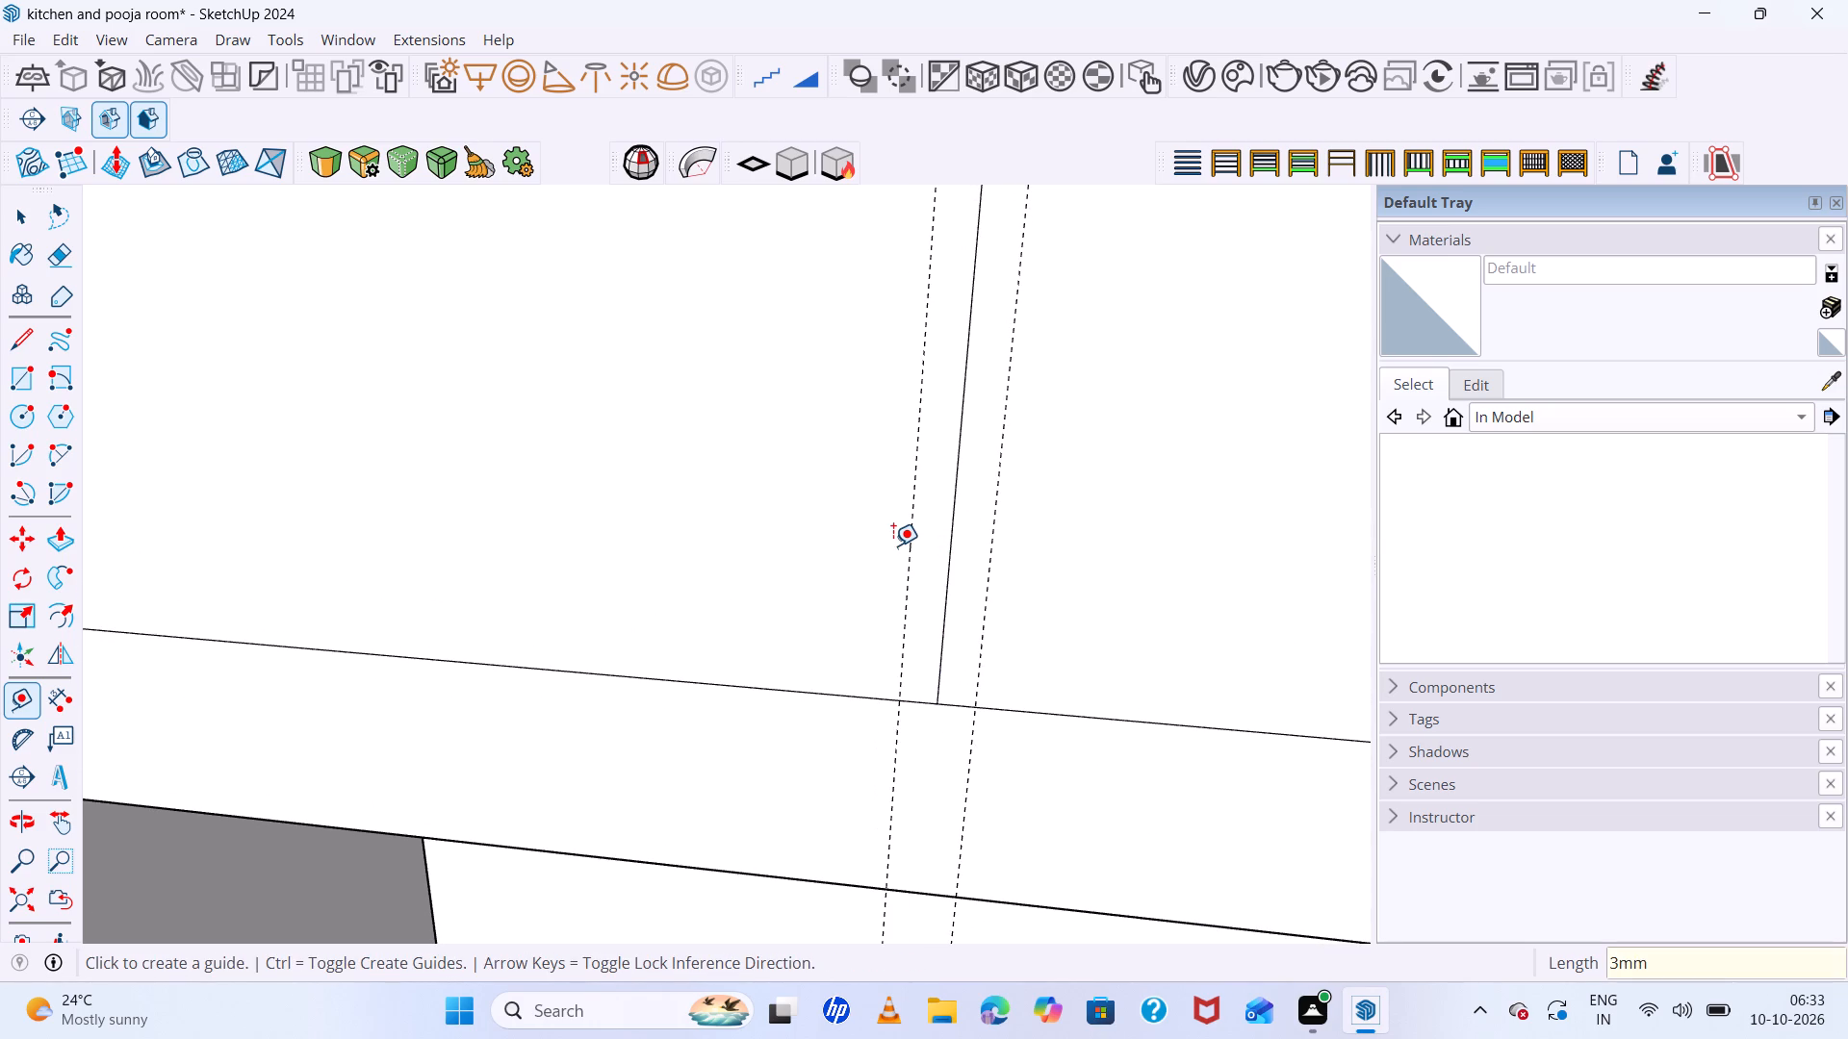
scroll(873, 655, down, 19)
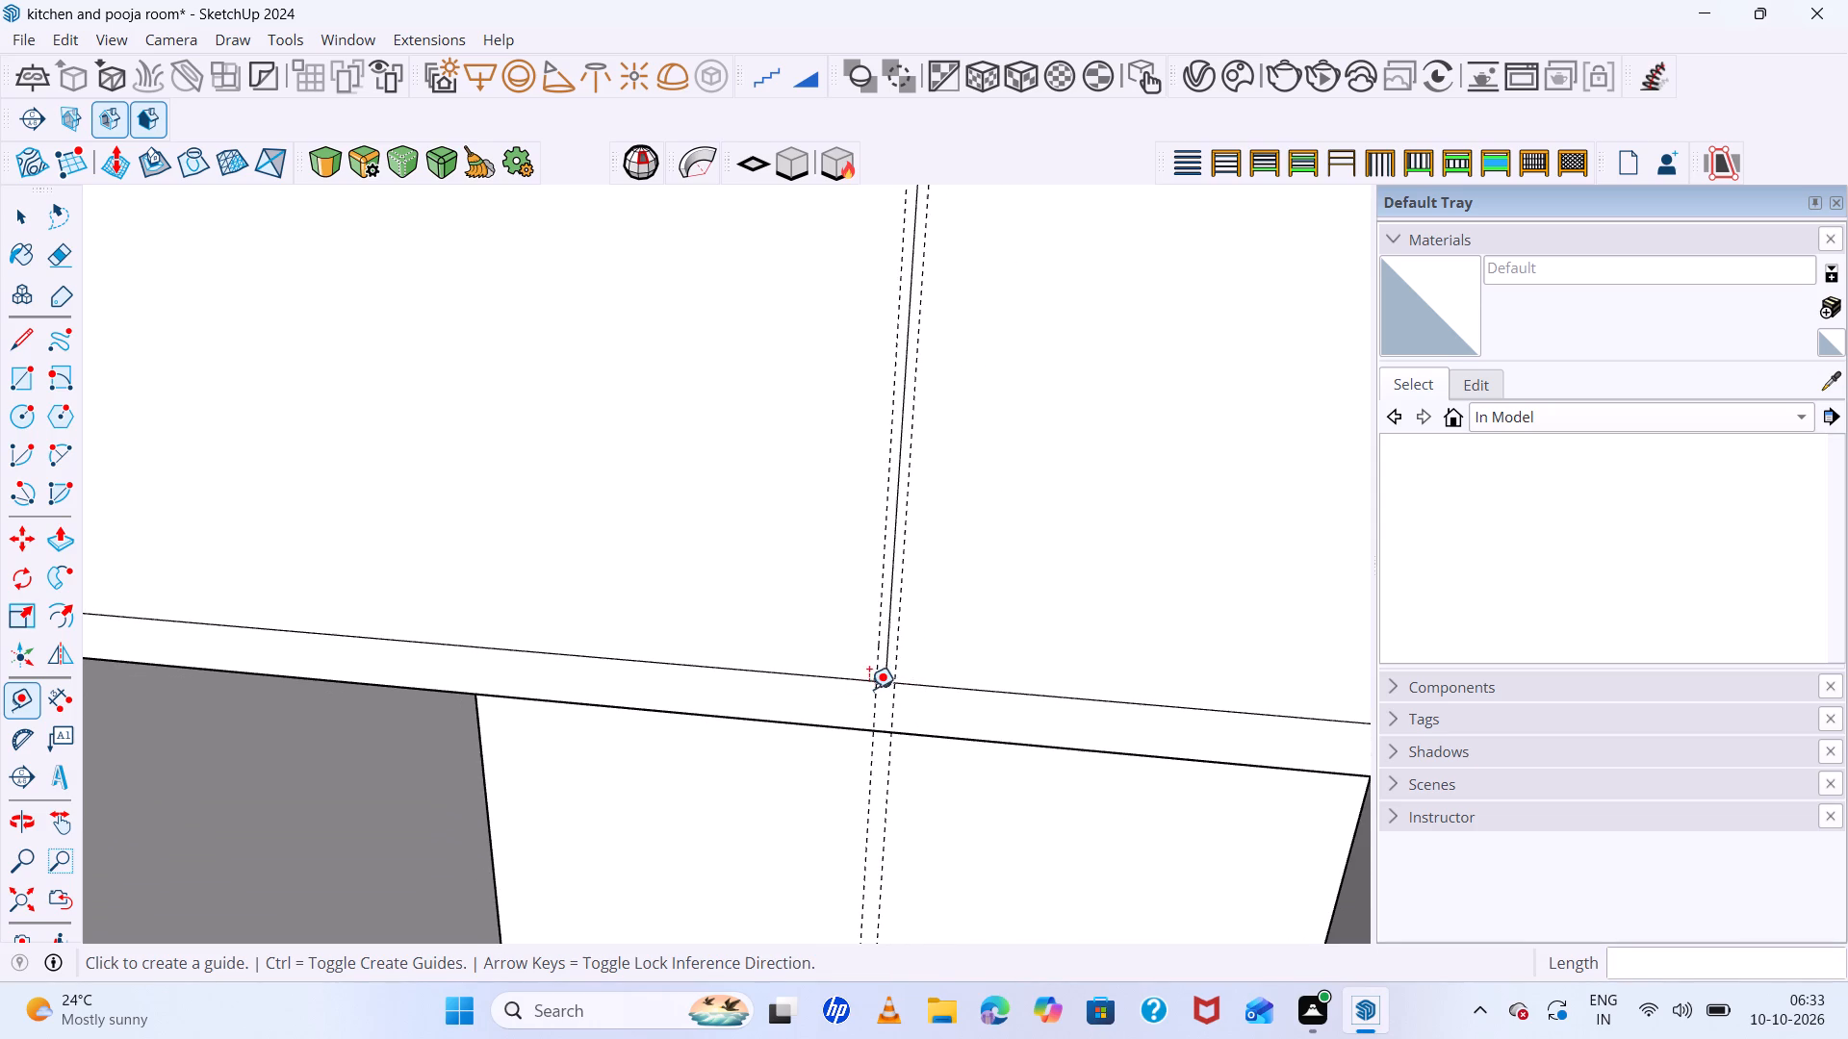
scroll(999, 708, down, 14)
scroll(543, 621, down, 7)
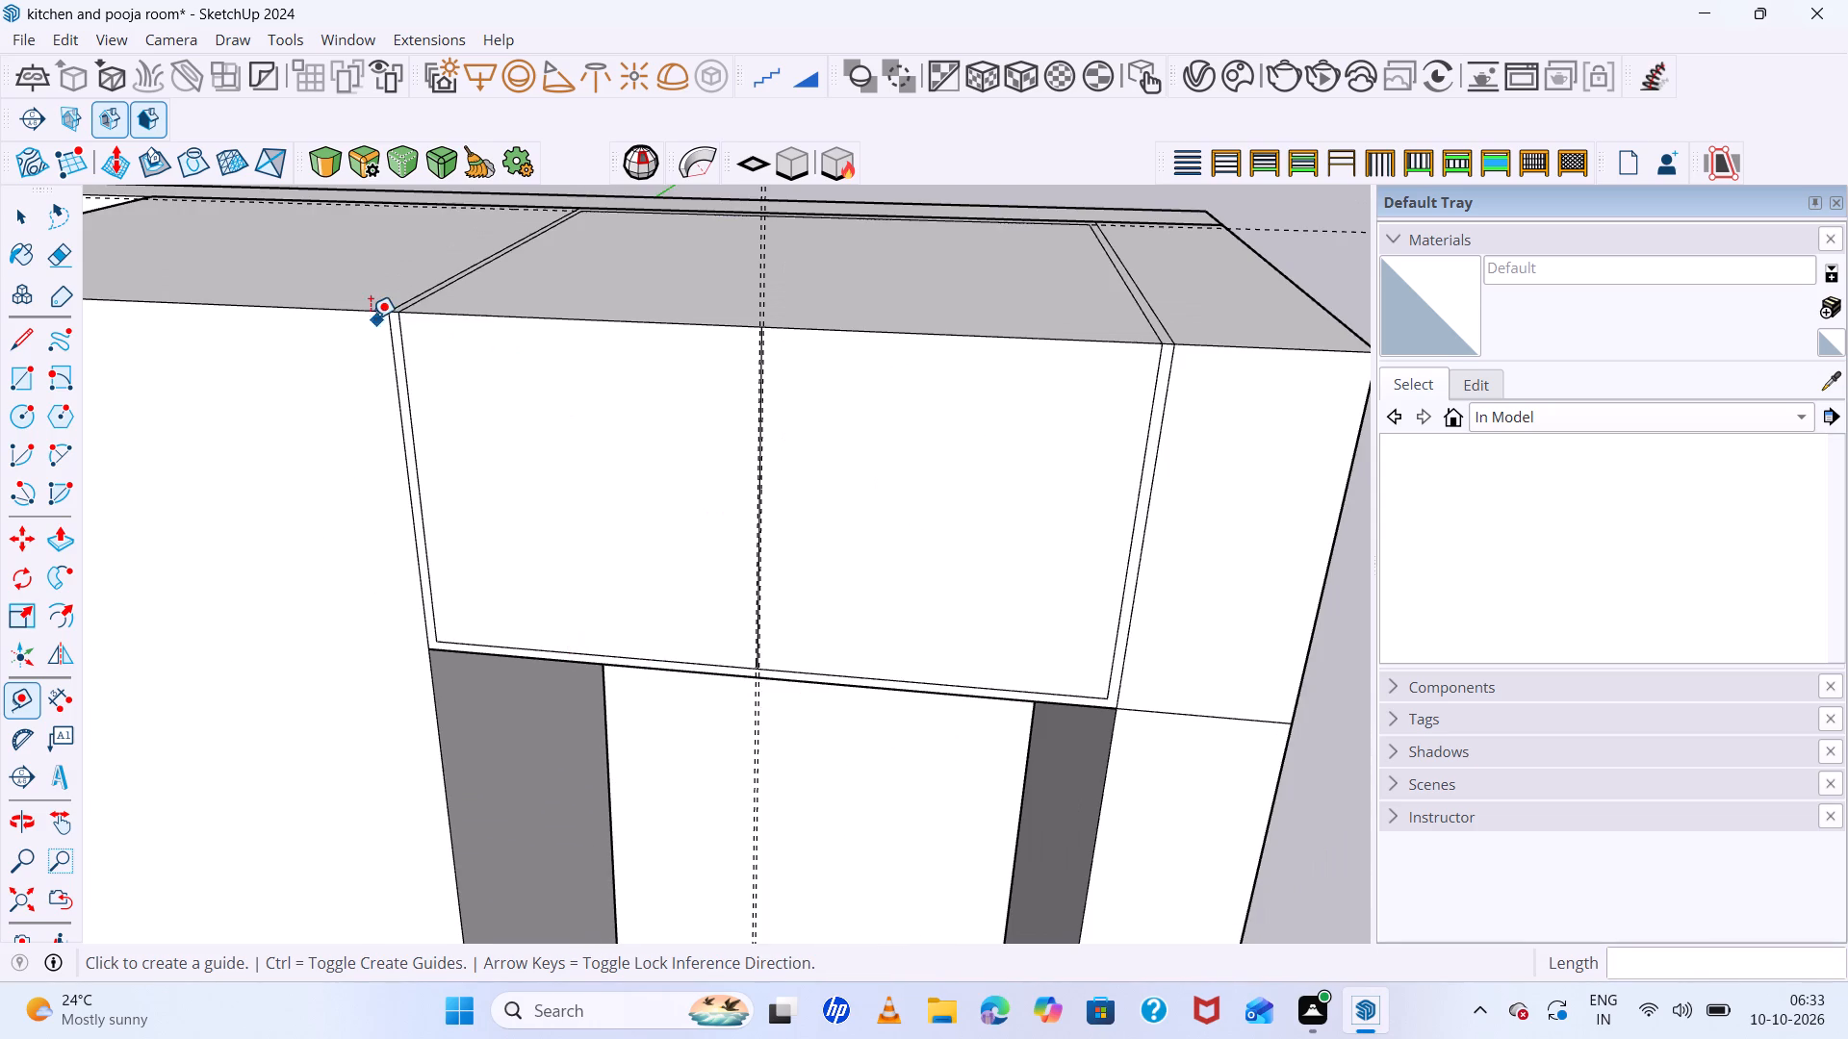
Draw a shutter rectangle about 2' 1 15/16" by 2' 2 5/8" from the tall-block-side top inner corner to the nearer centre guide at the lower inner edge.
scroll(371, 318, up, 7)
key(r)
scroll(464, 358, up, 6)
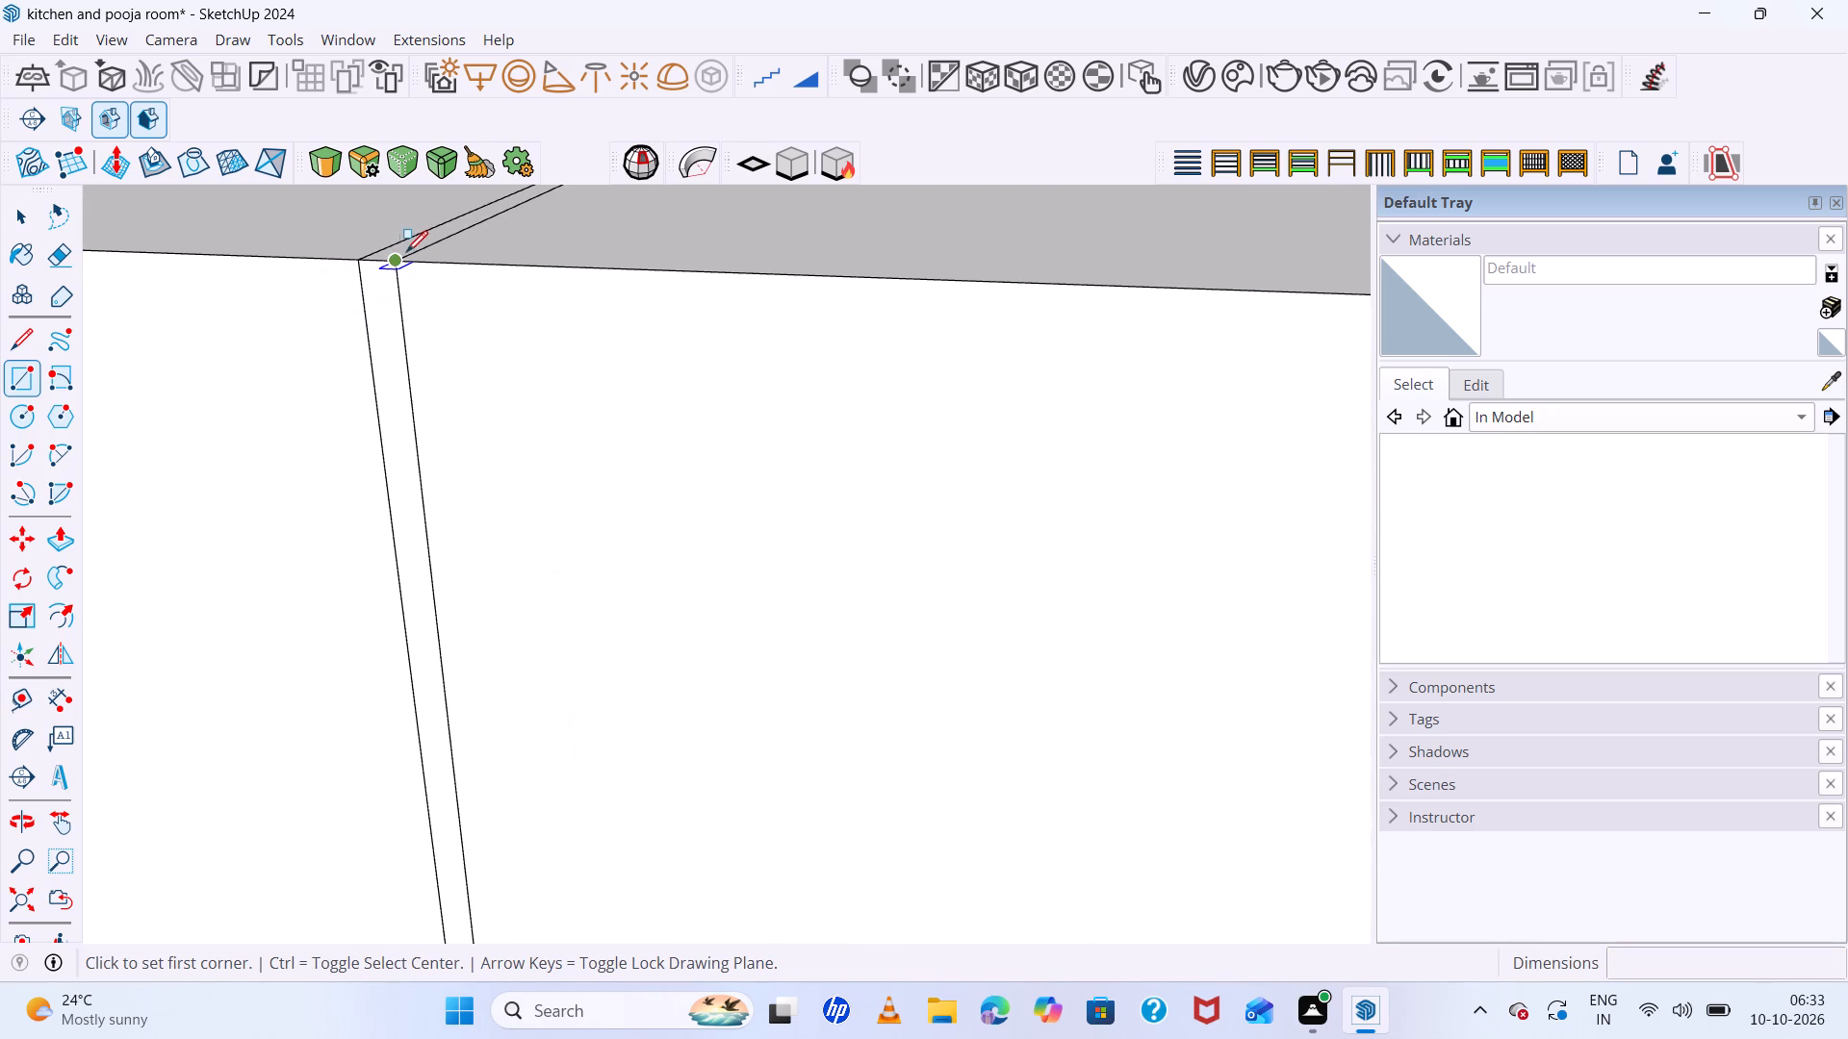
click(396, 266)
scroll(994, 450, down, 16)
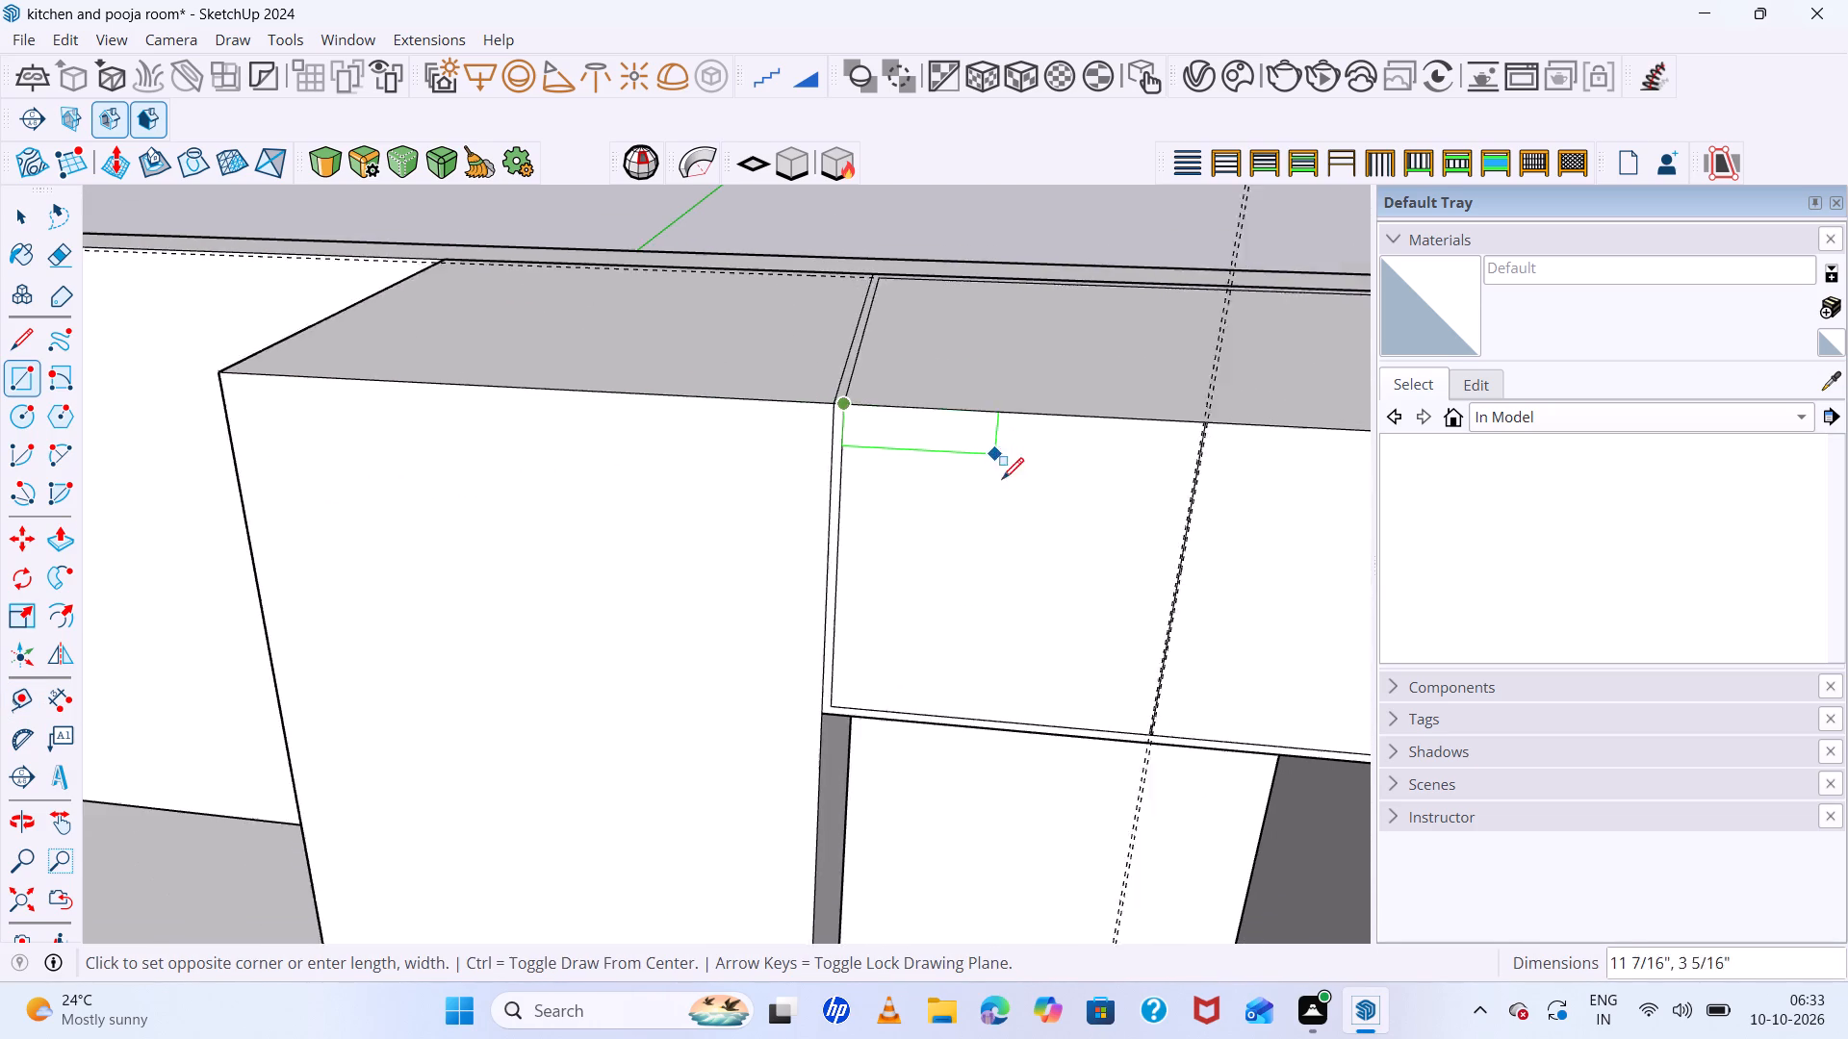
scroll(1002, 479, down, 2)
scroll(1137, 650, up, 18)
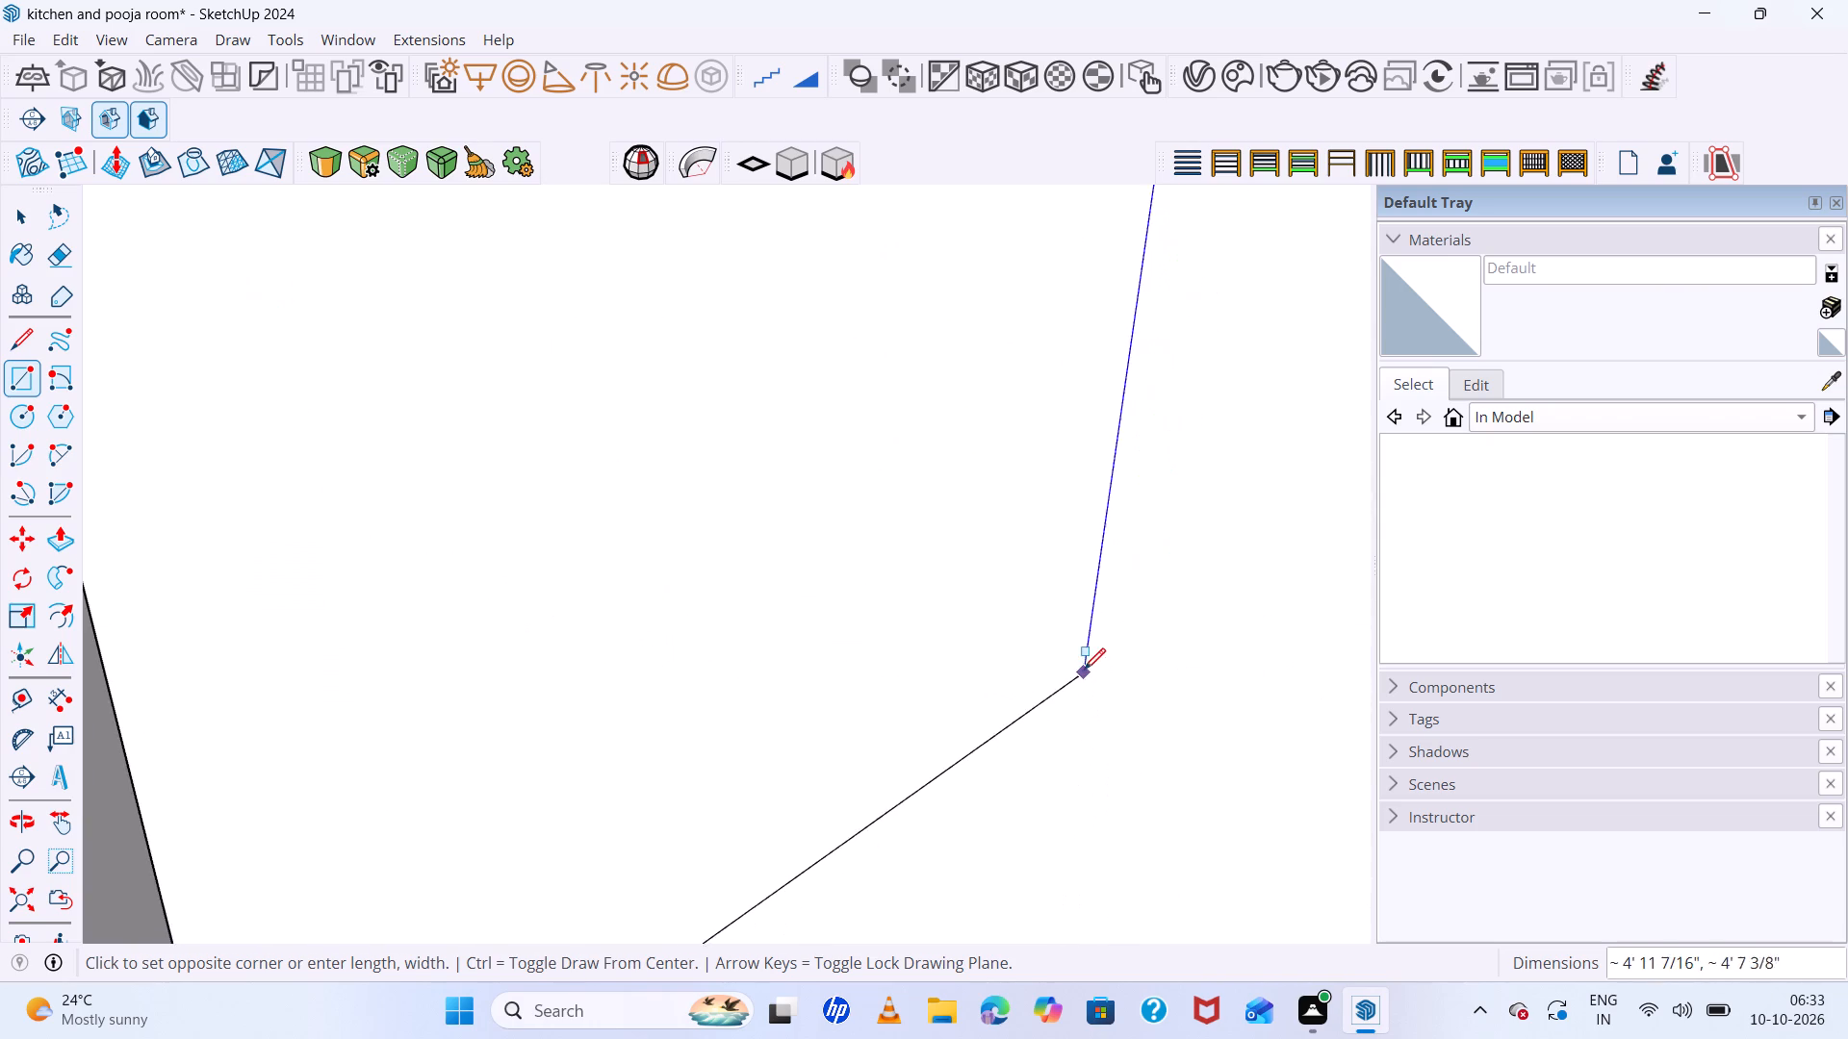
scroll(1085, 668, down, 7)
scroll(1103, 567, up, 5)
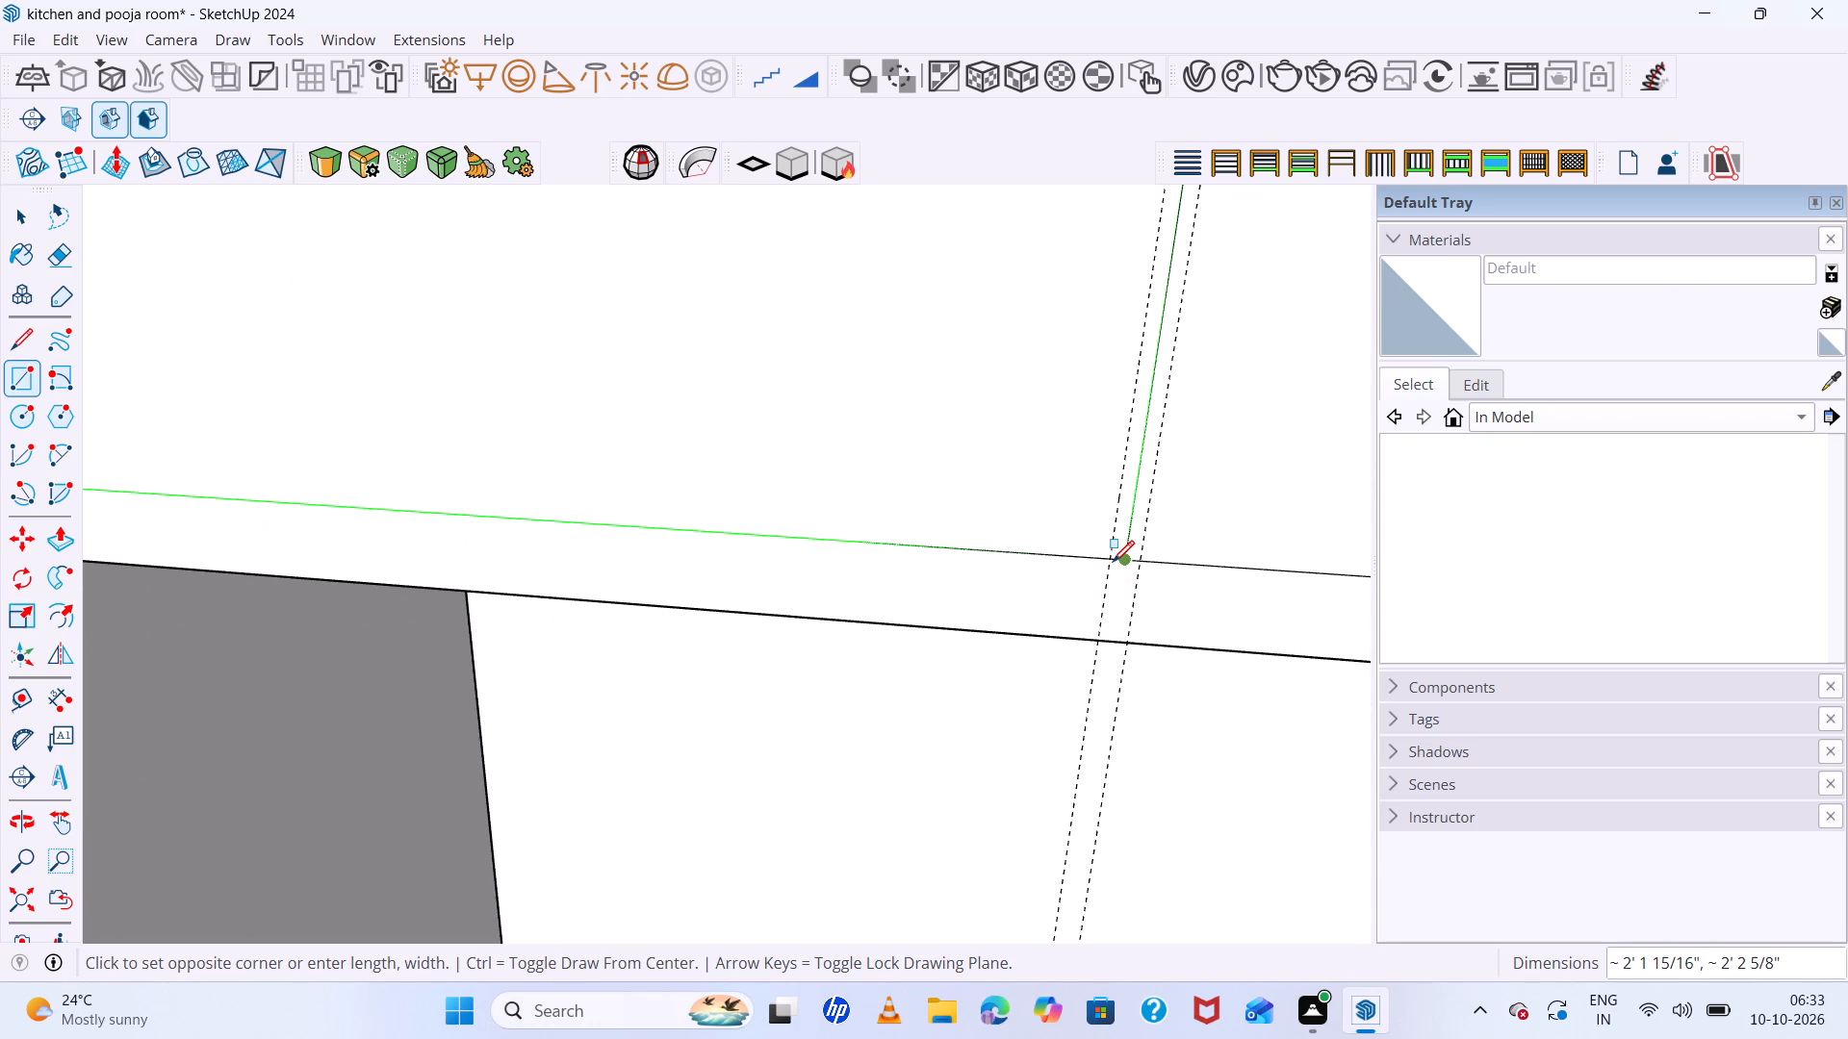
scroll(1098, 561, up, 9)
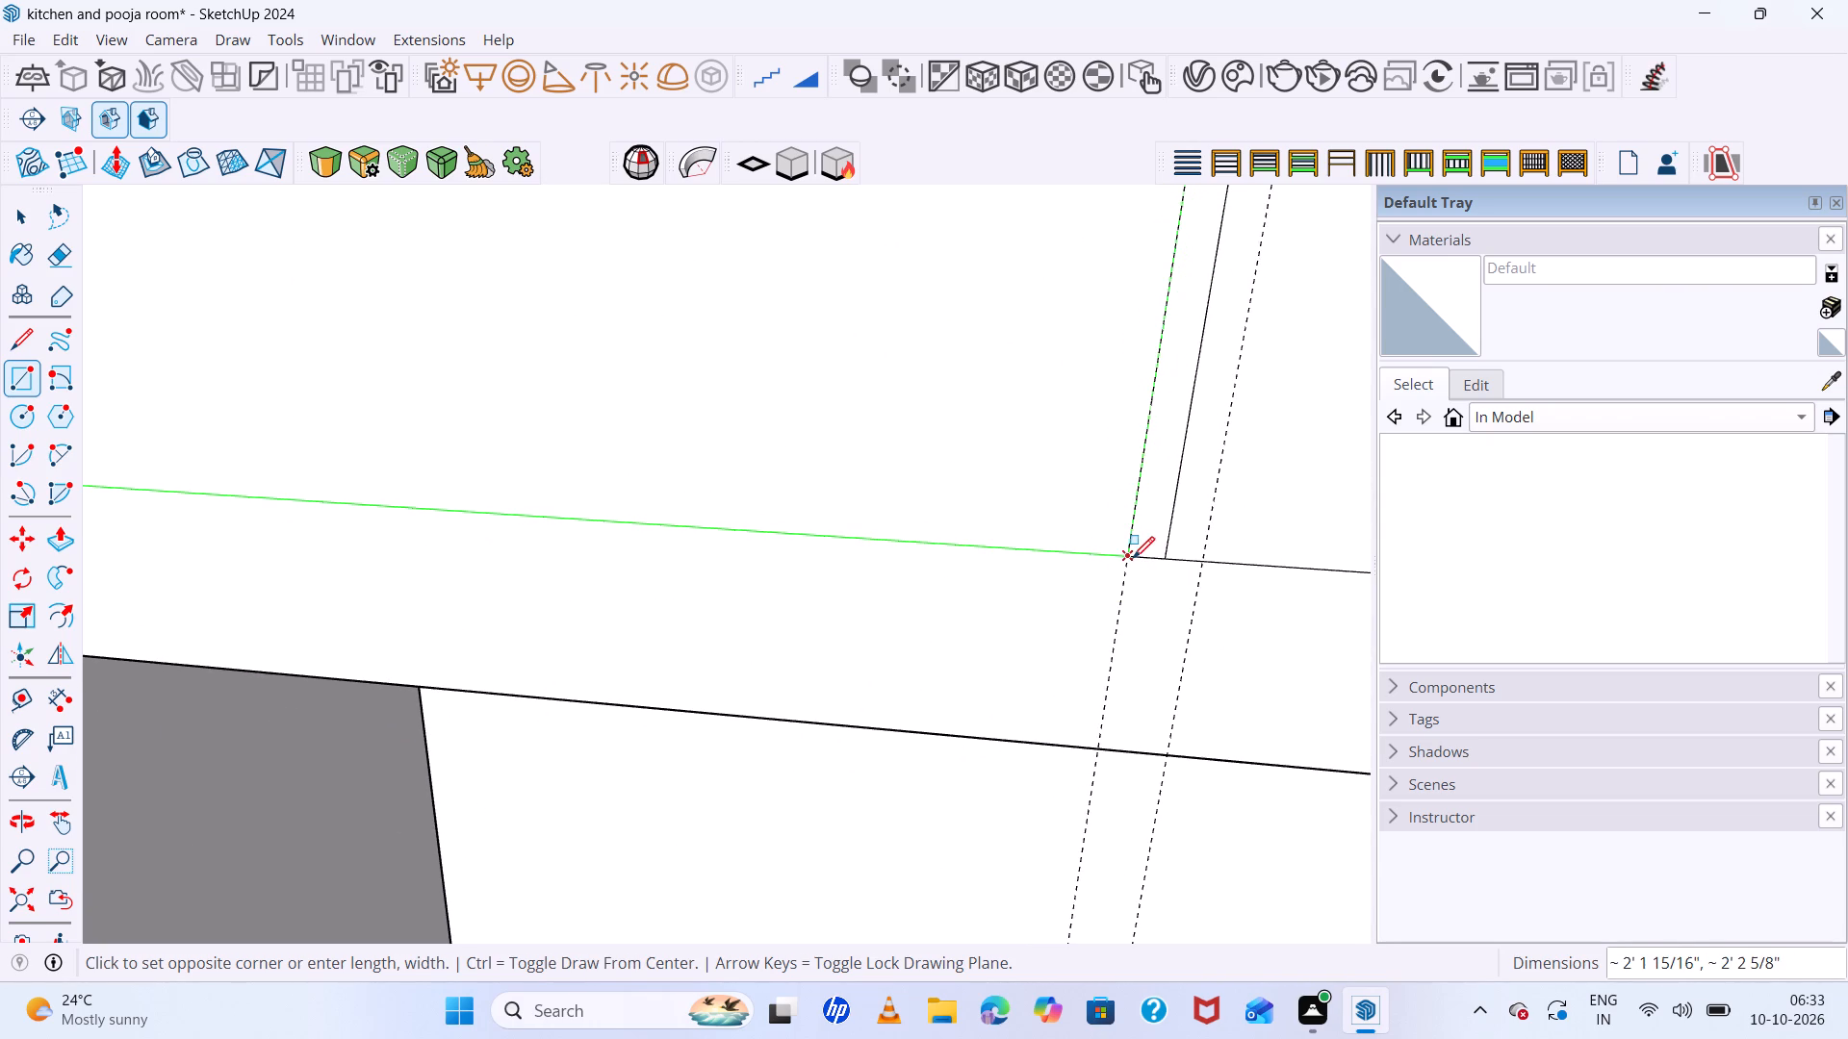
click(1132, 558)
Draw a matching shutter rectangle about 2' 1 15/16" by 2' 2 5/8" from the leg-side top inner corner to the other centre guide.
scroll(877, 616, down, 7)
scroll(582, 734, down, 13)
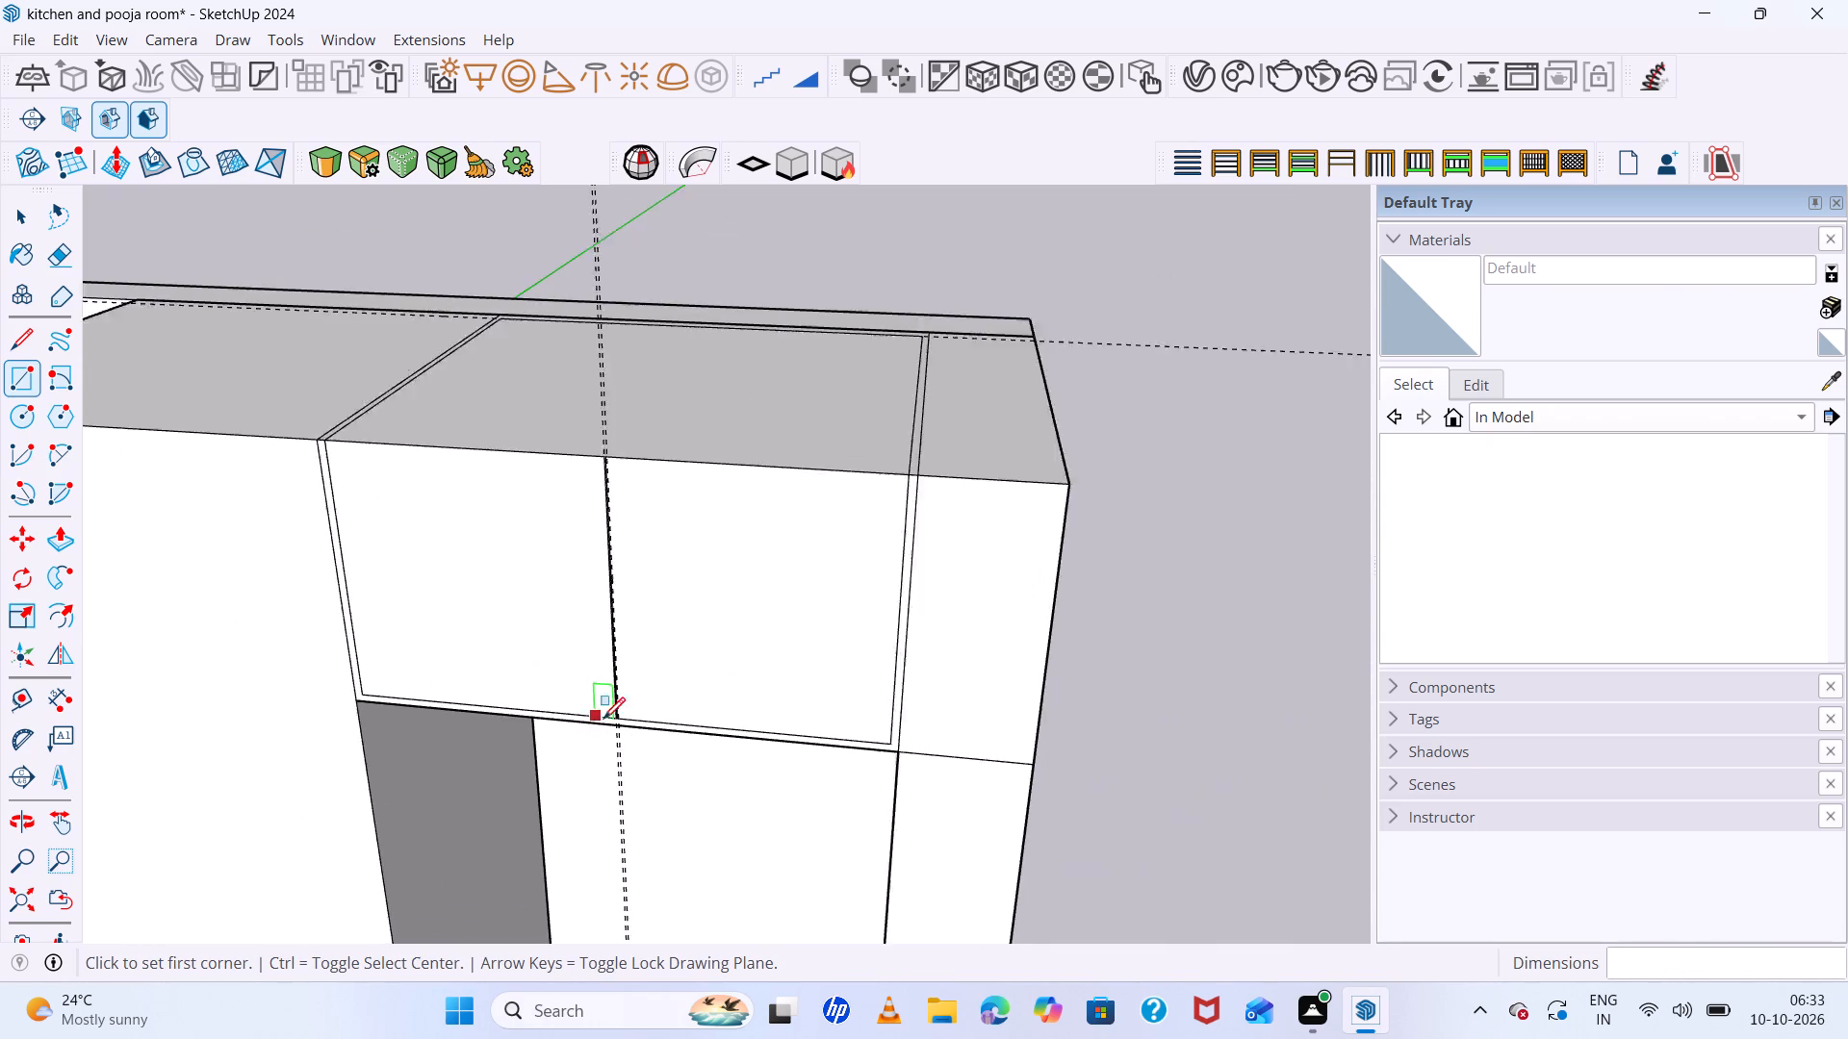
scroll(854, 473, up, 11)
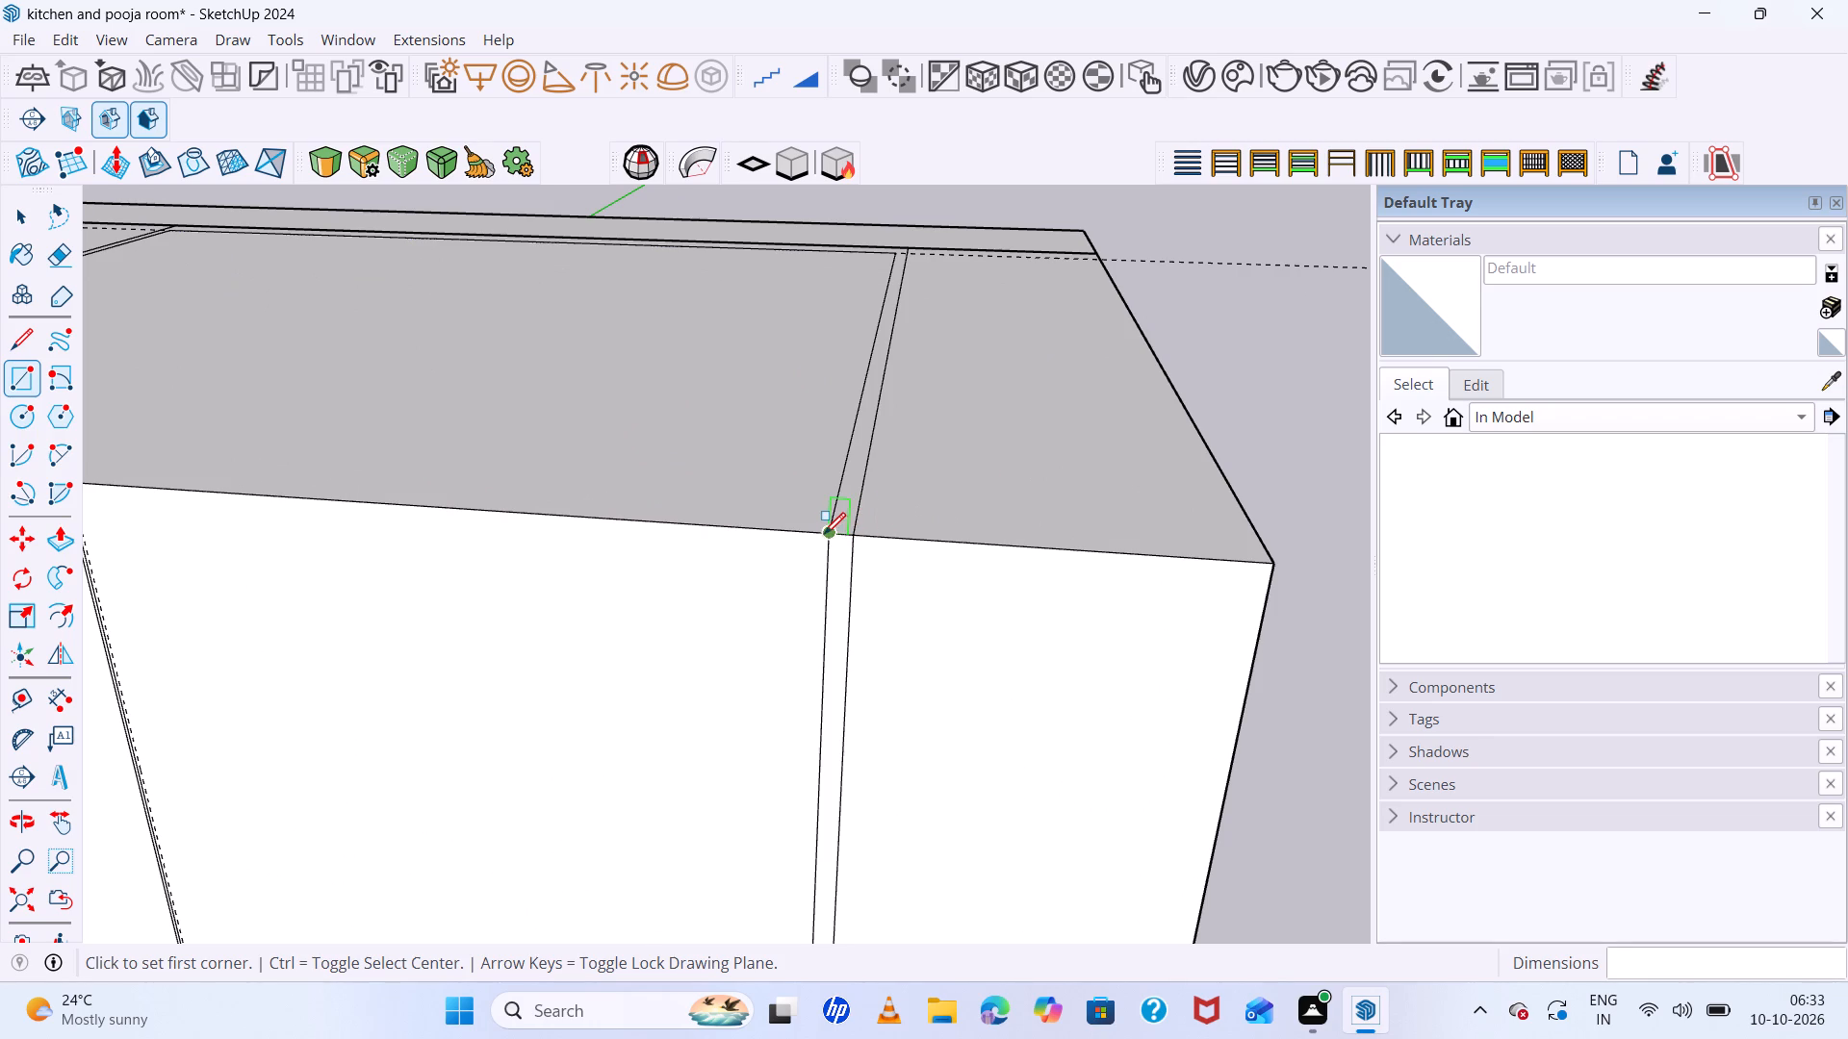
click(824, 534)
scroll(1138, 486, down, 13)
scroll(808, 697, up, 6)
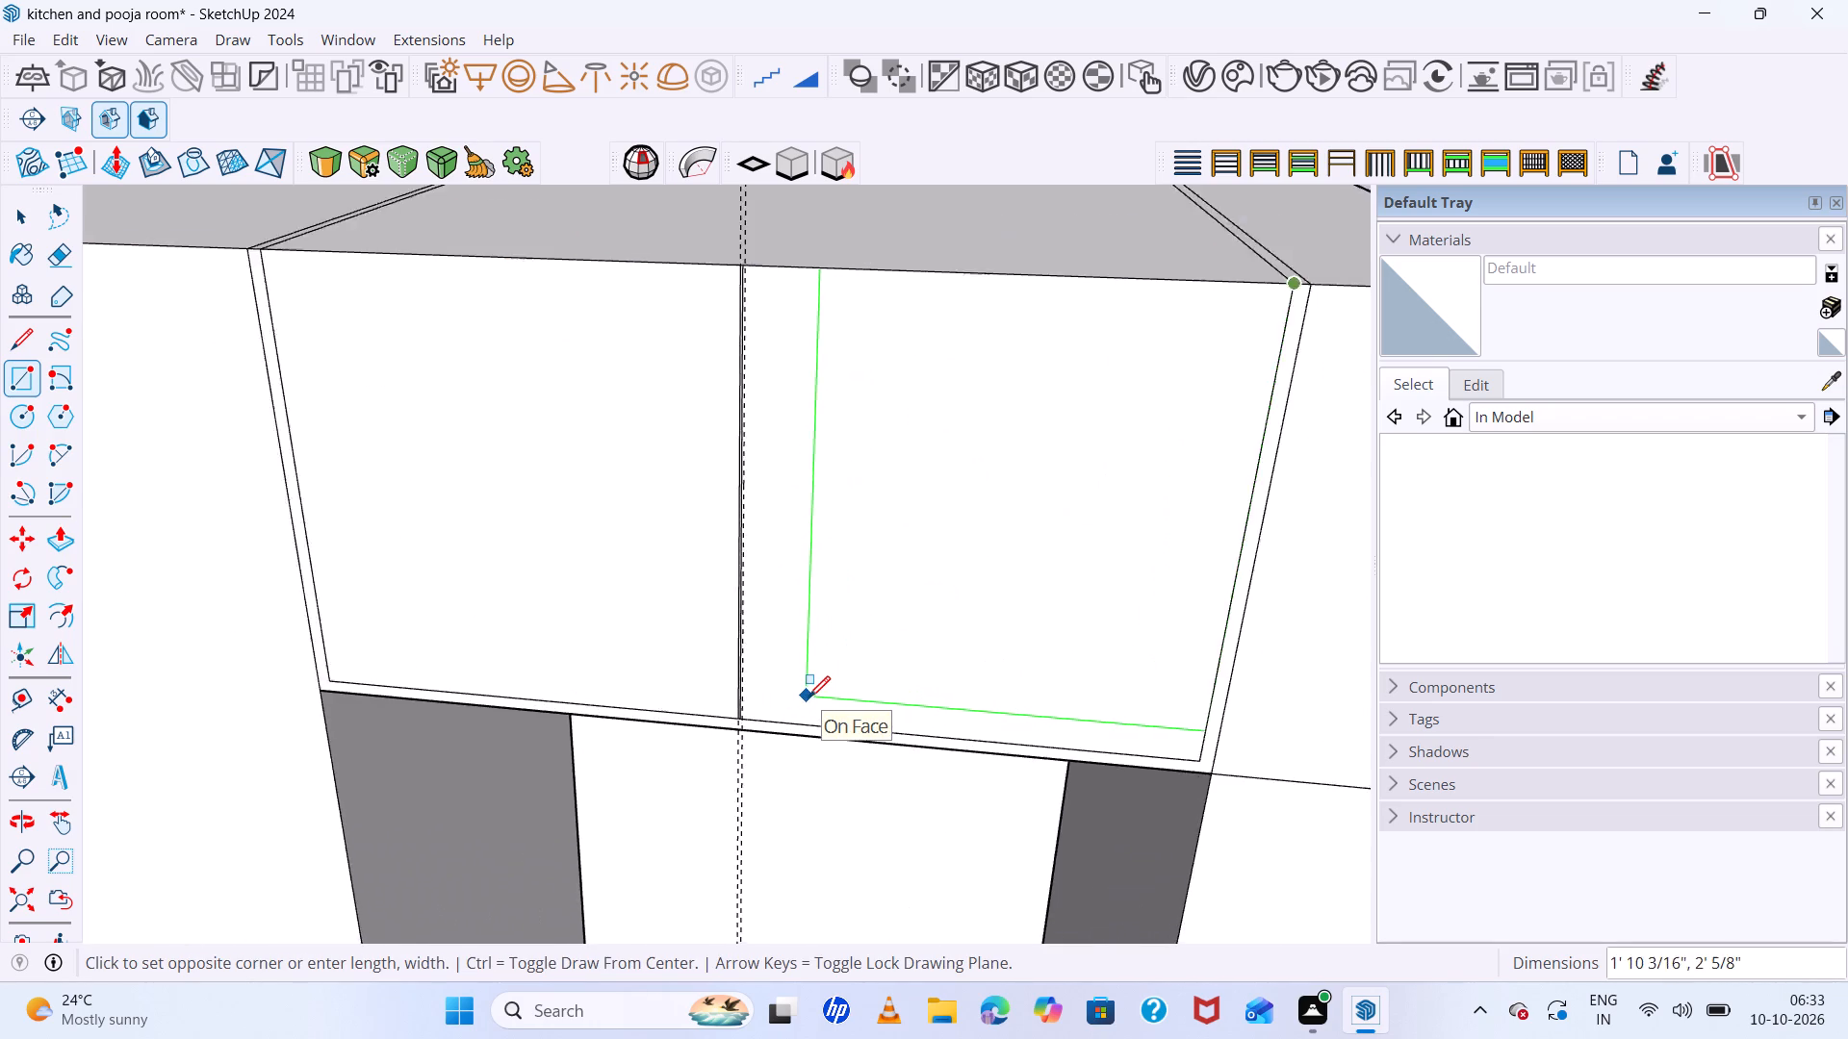
scroll(808, 697, up, 8)
scroll(618, 753, up, 5)
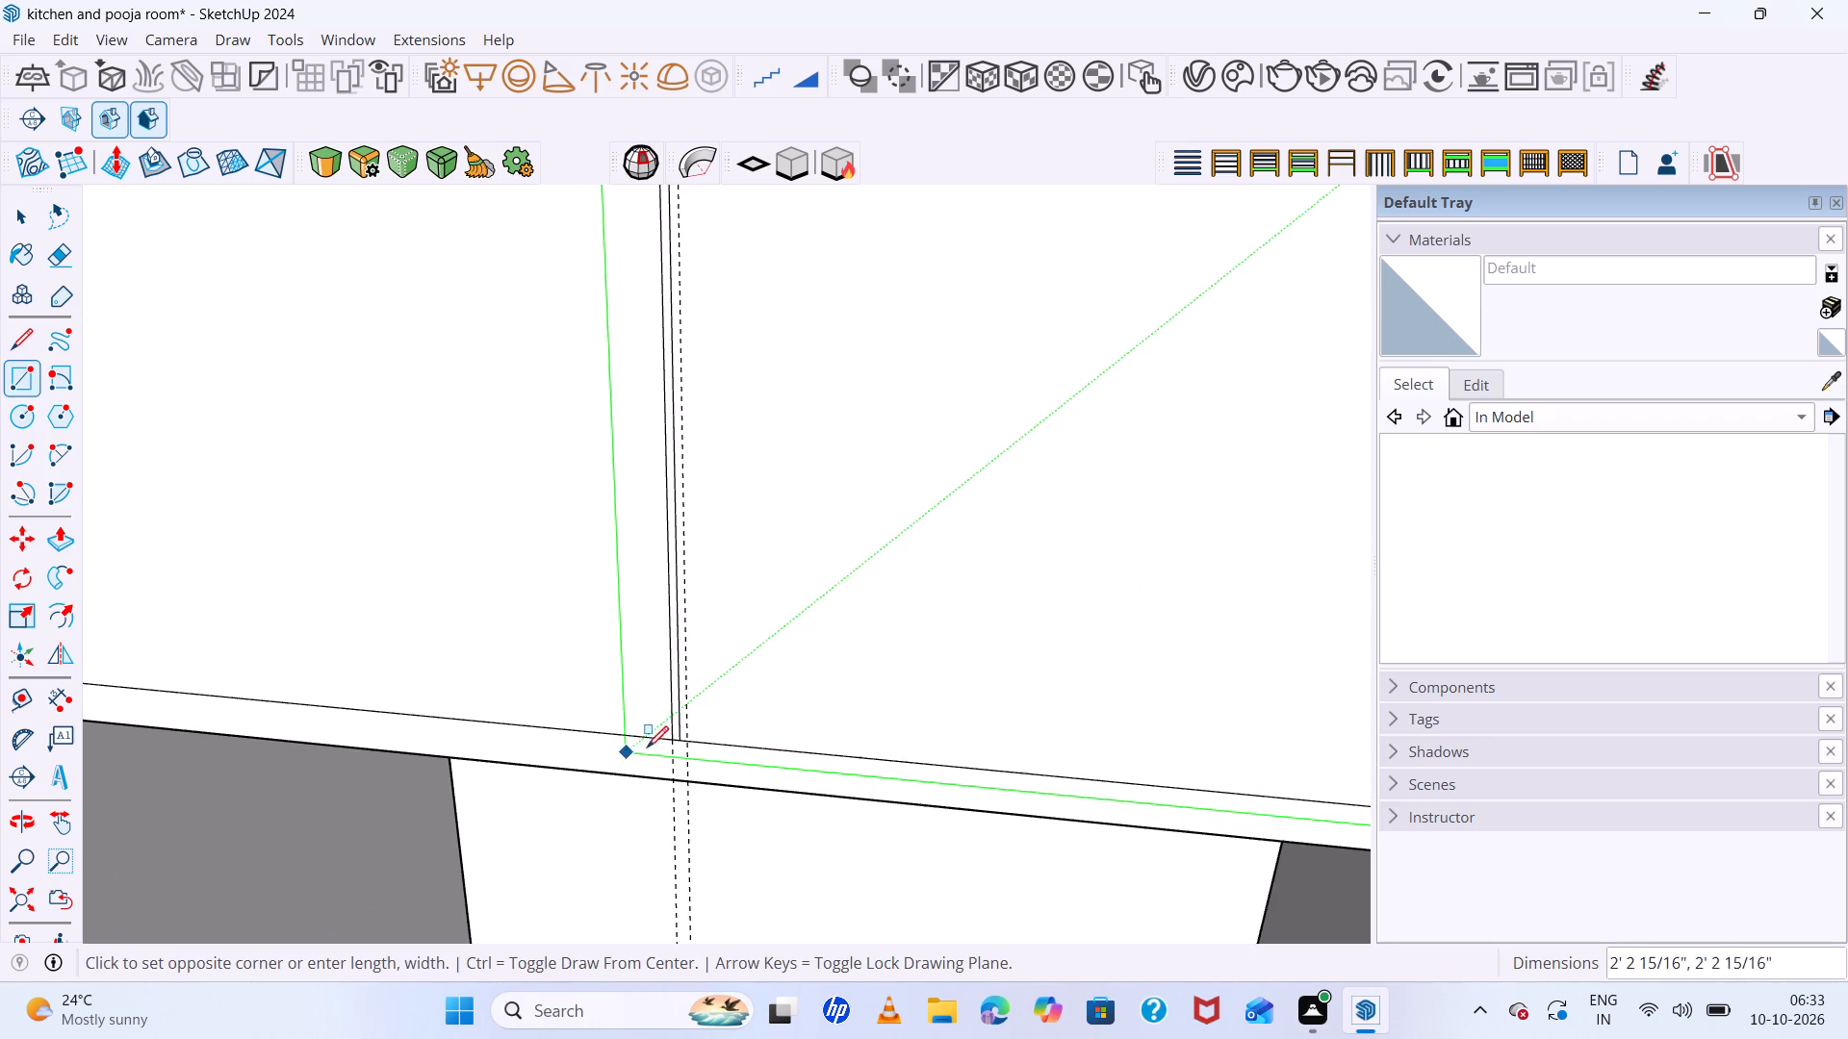
scroll(719, 737, up, 9)
click(640, 751)
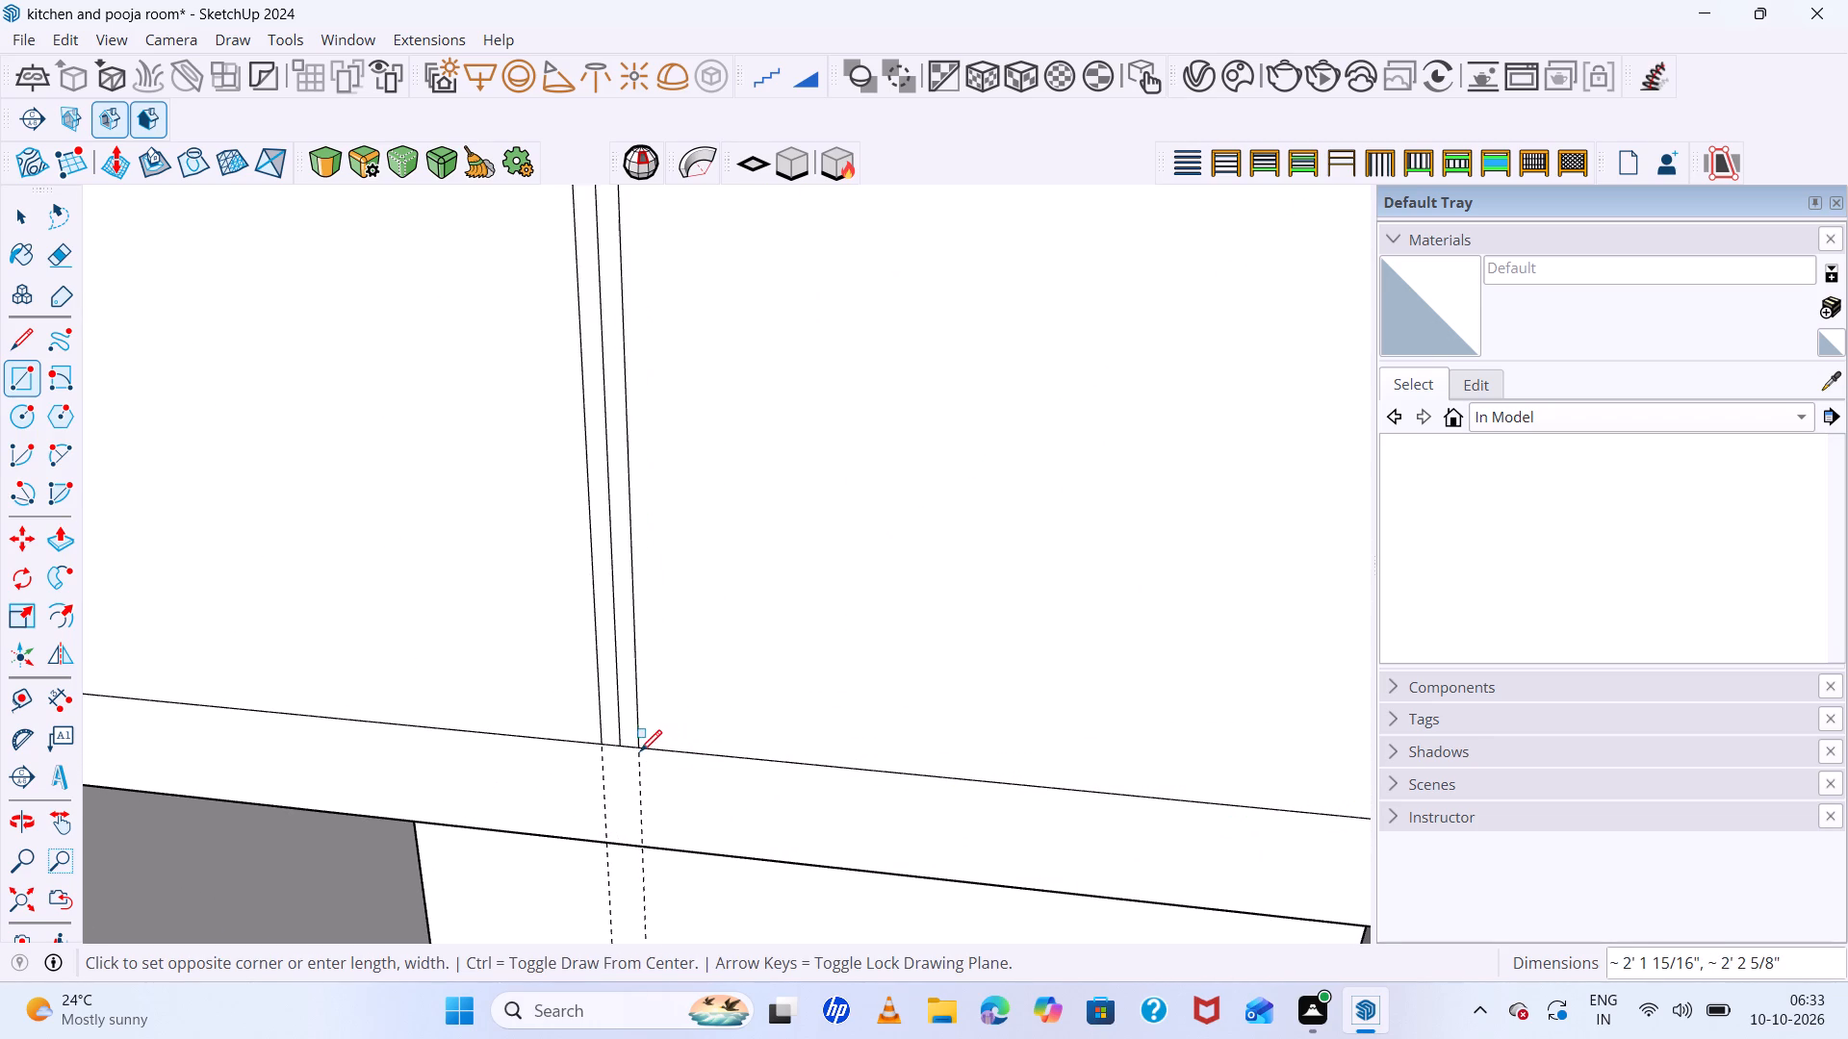
Delete the vertical centre line between the two shutter rectangles on the overhead block's front.
key(space)
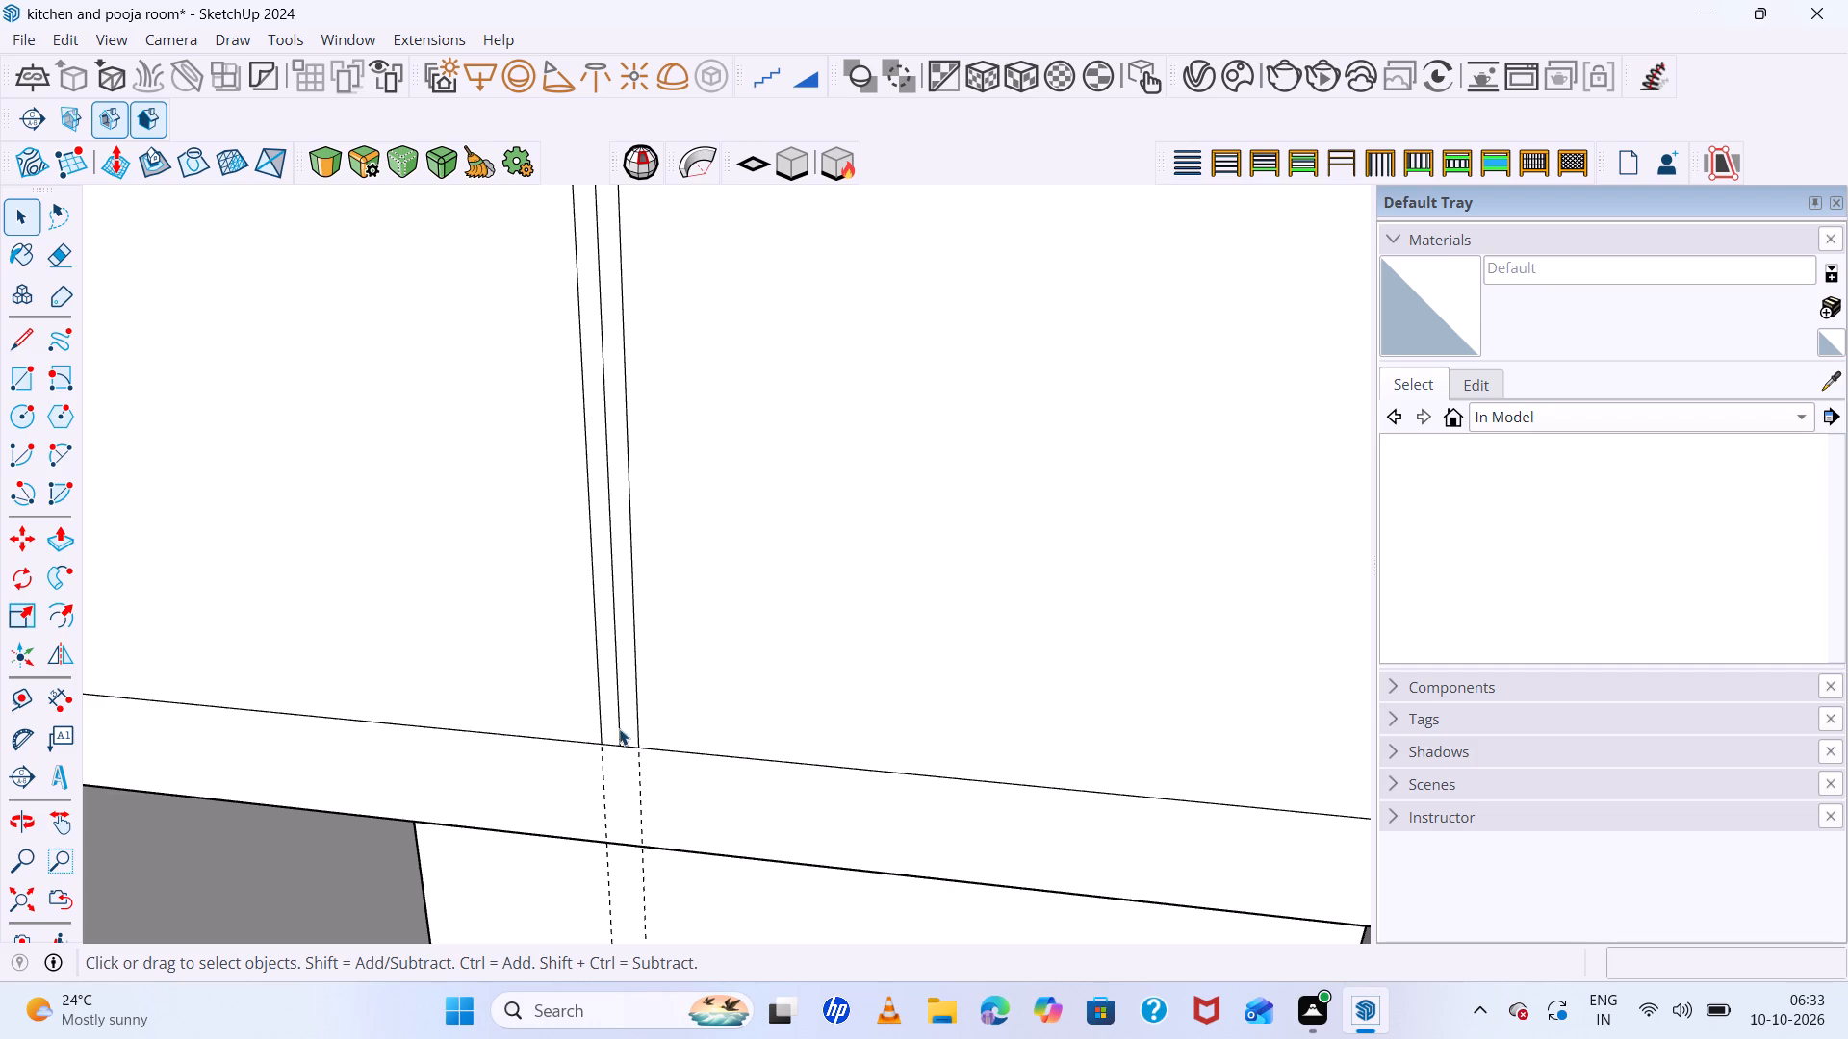
click(619, 730)
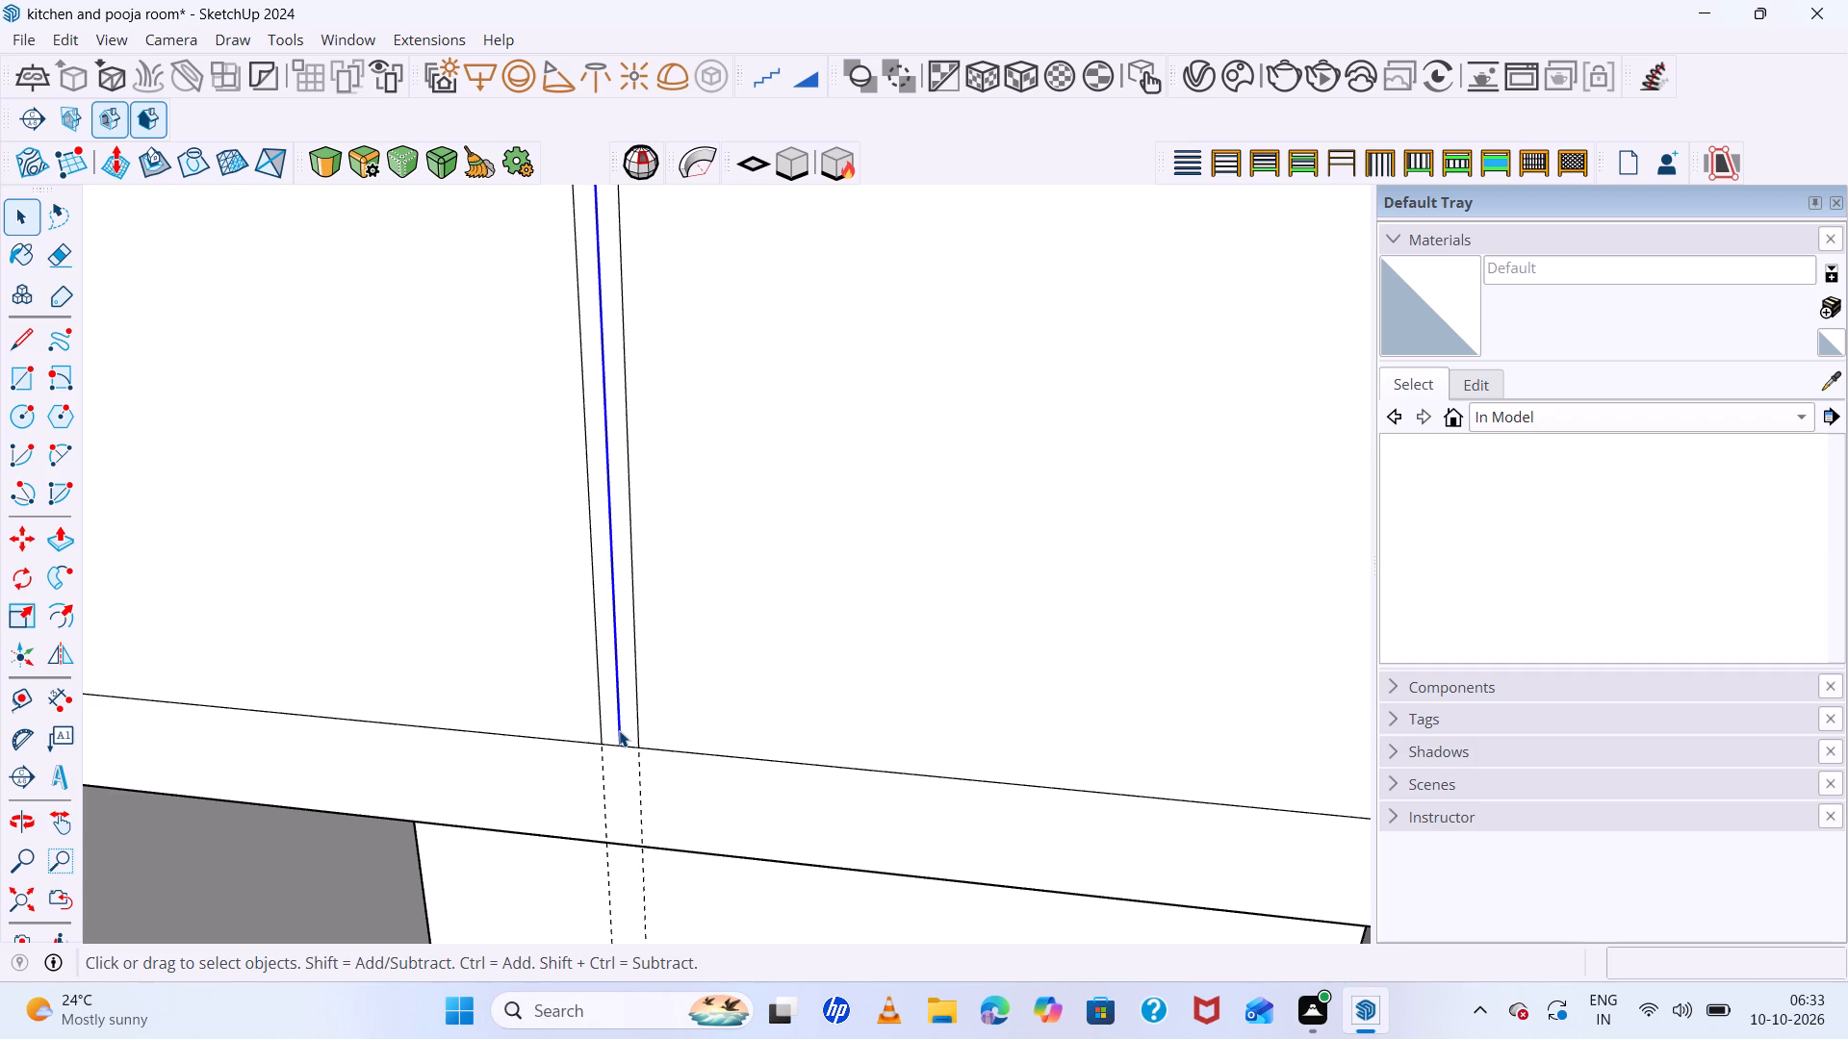
key(Delete)
Push/Pull both shutter faces on the overhead block's front outward by 12 mm.
scroll(676, 760, down, 14)
scroll(805, 802, down, 14)
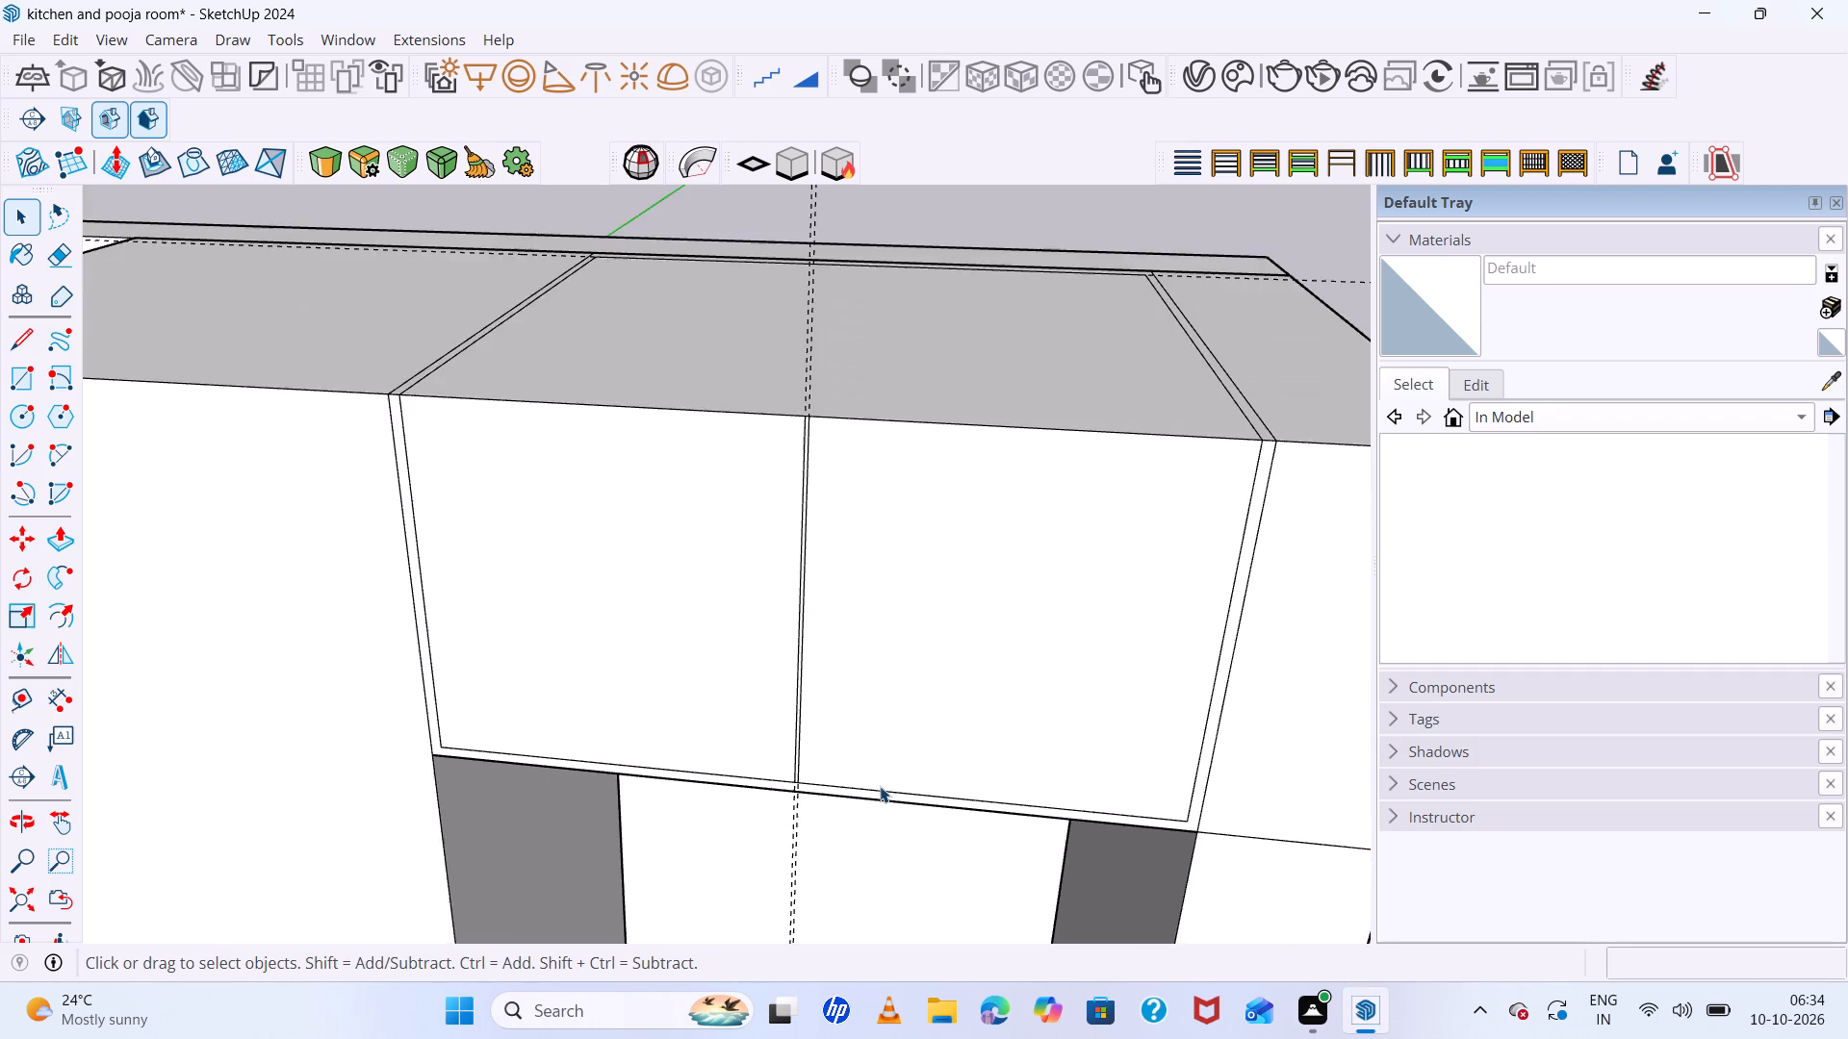
scroll(885, 777, down, 6)
middle_drag(753, 716, 773, 763)
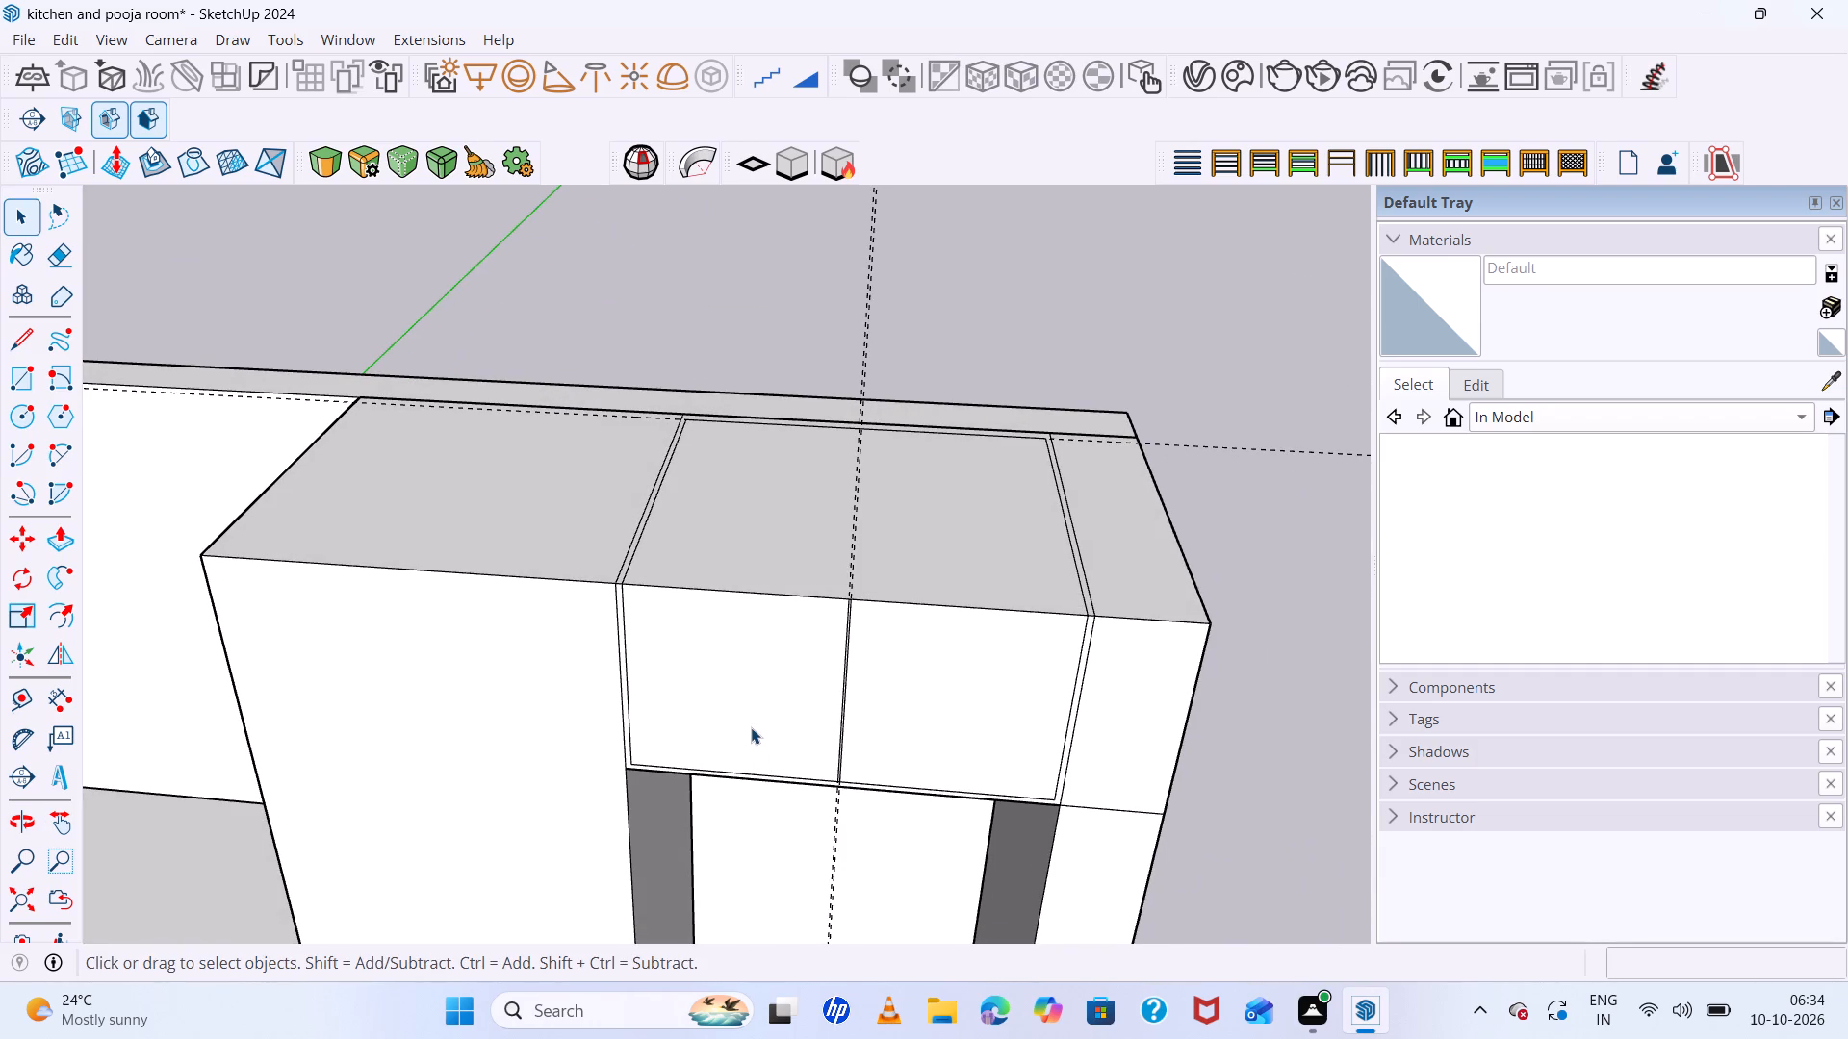
key(p)
click(740, 697)
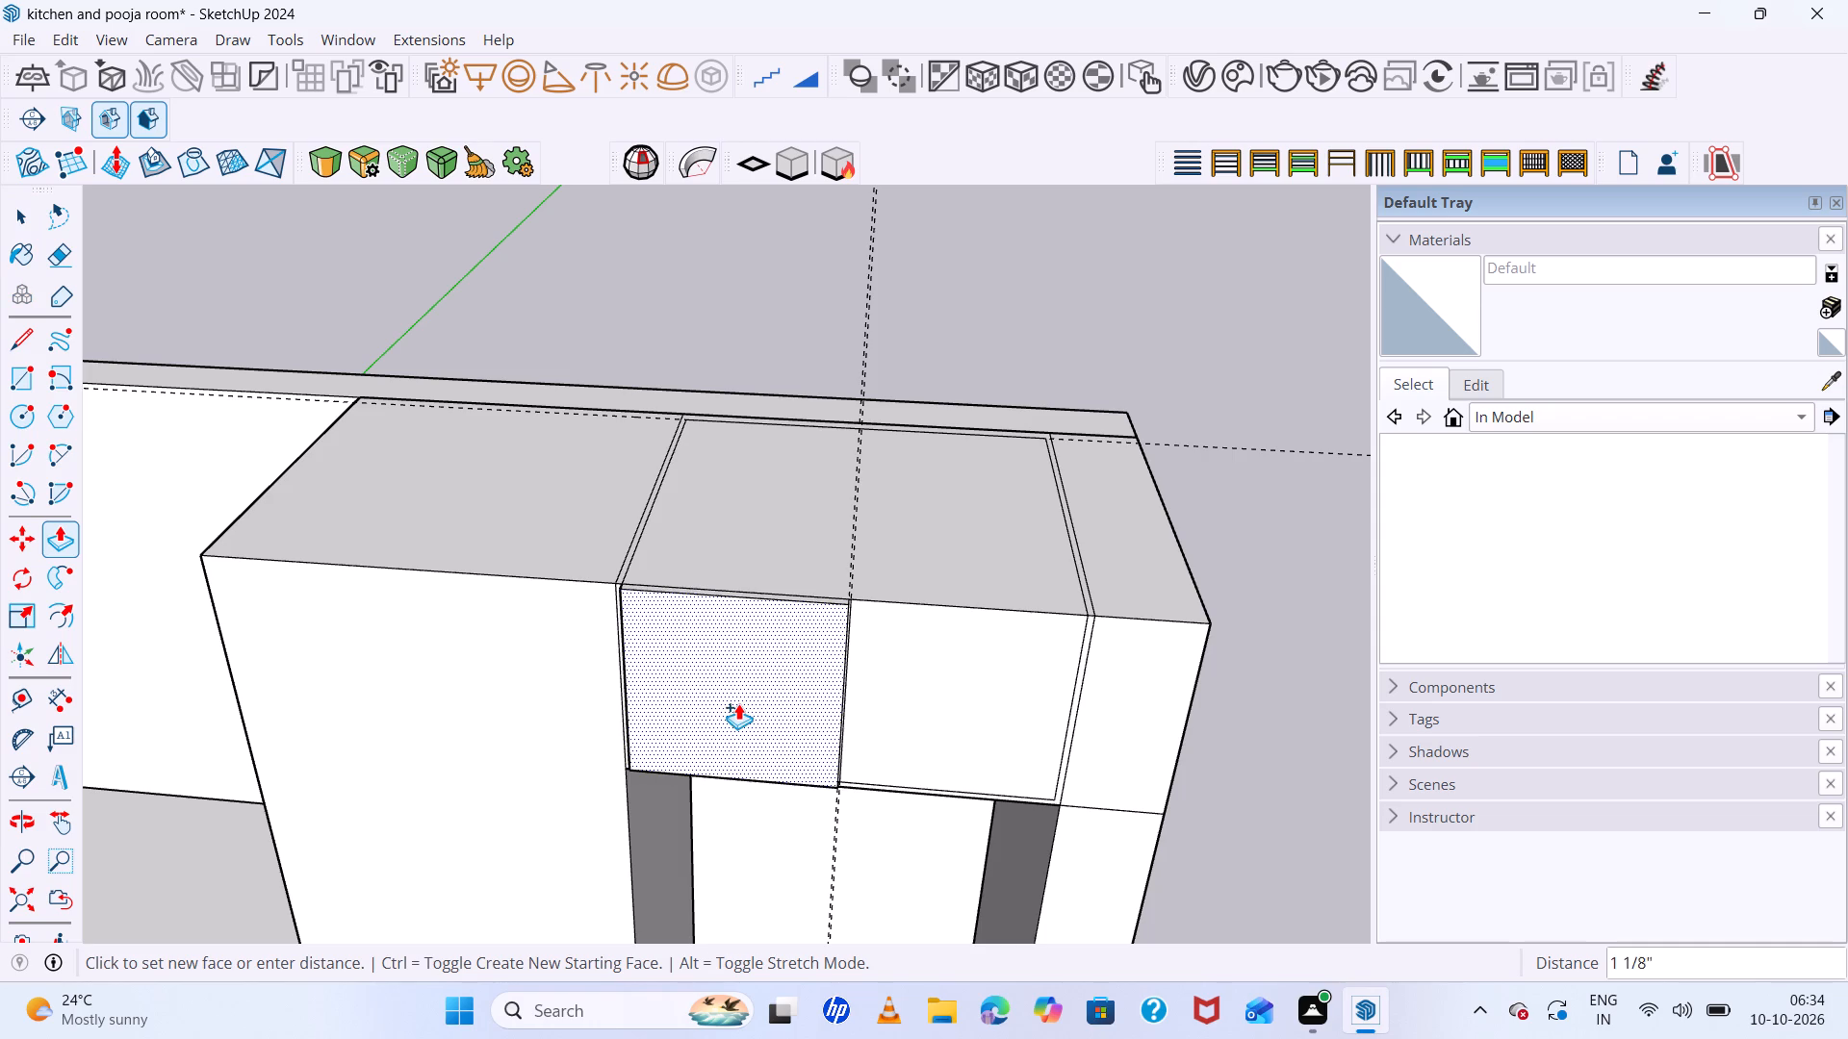
text(12)
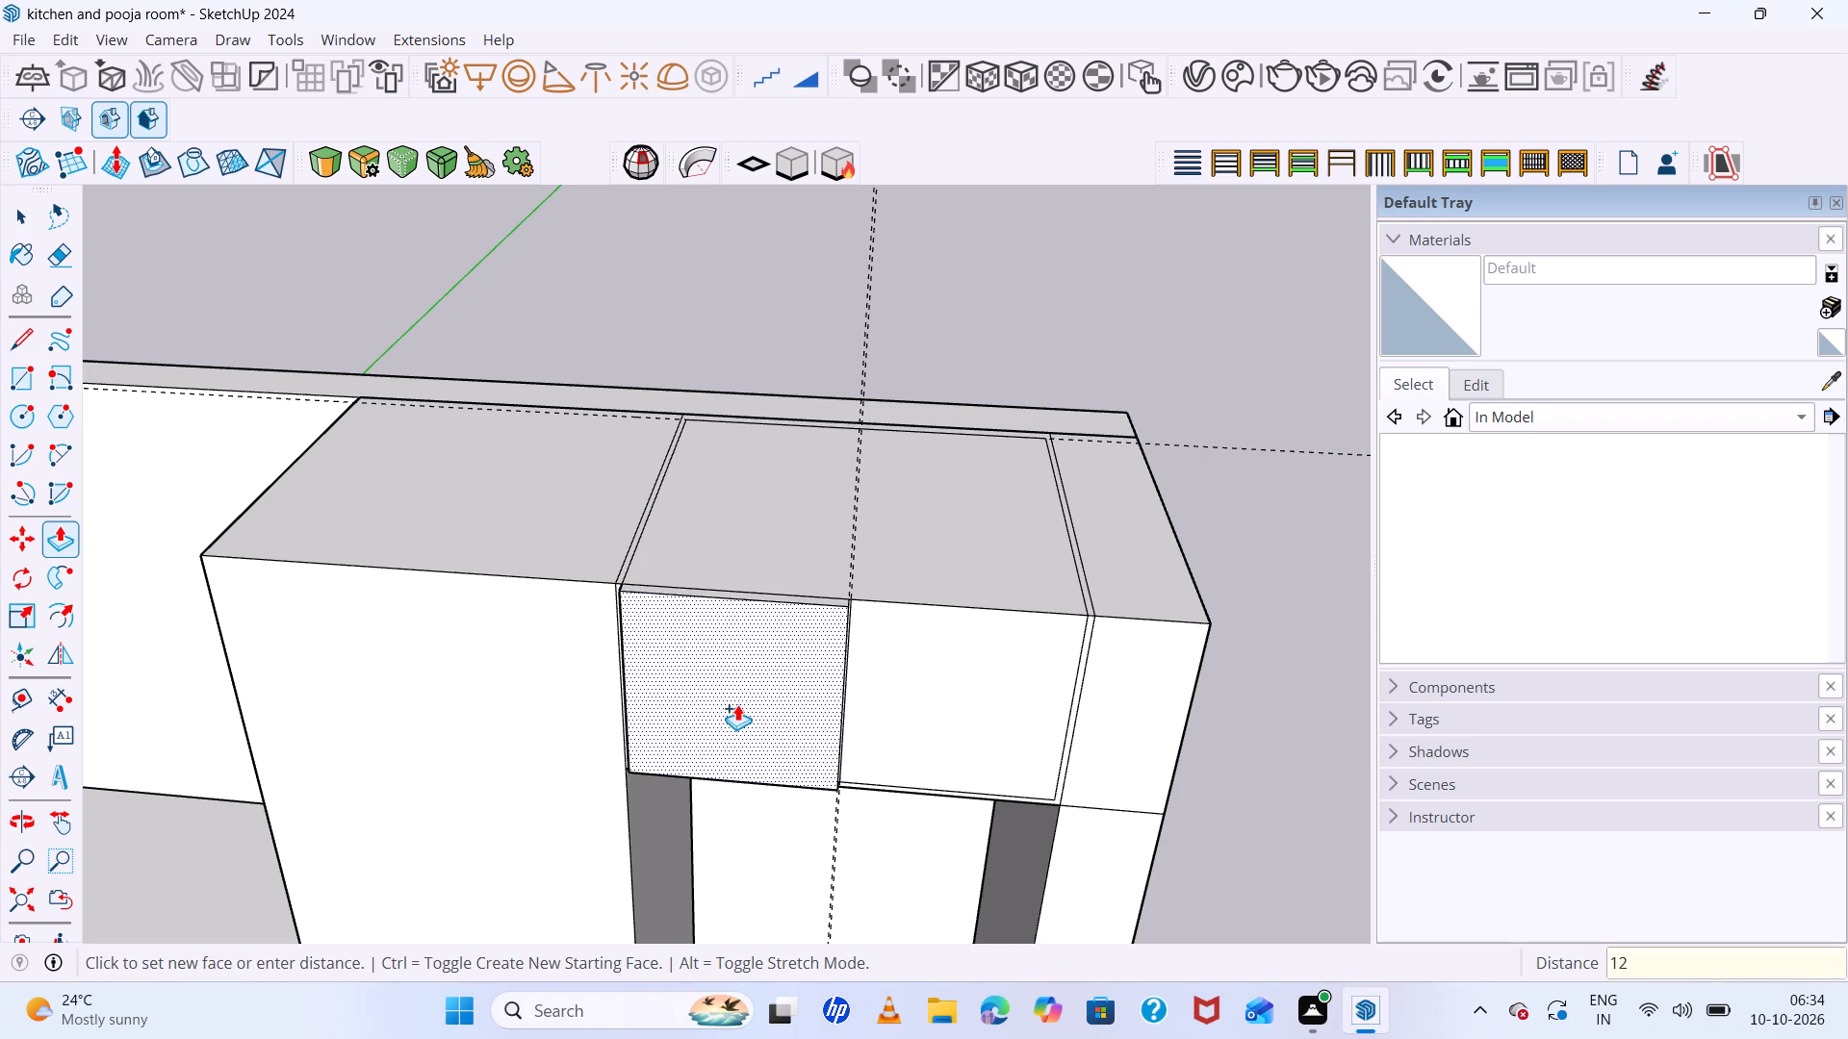
text(mm)
key(Return)
double_click(921, 644)
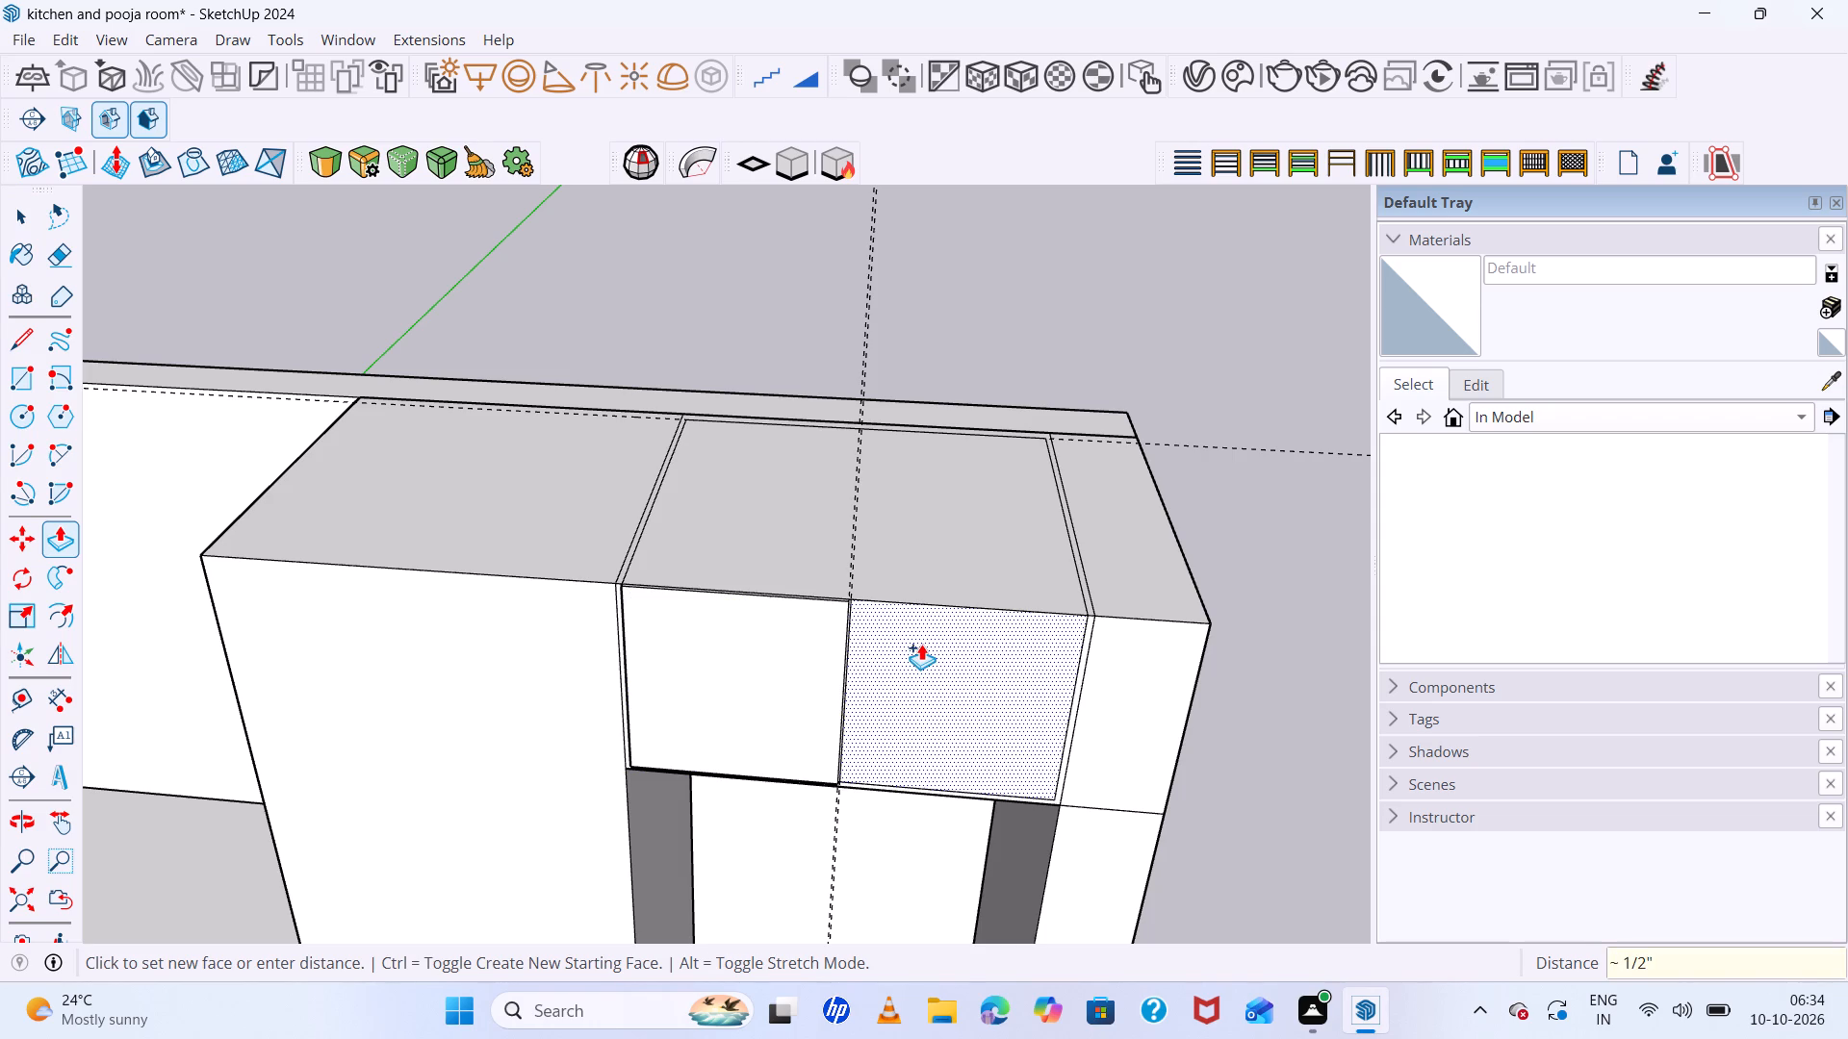
Examine the overhead block's two front shutters and the adjoining tall block from several angles.
middle_drag(841, 632, 887, 729)
scroll(897, 615, up, 5)
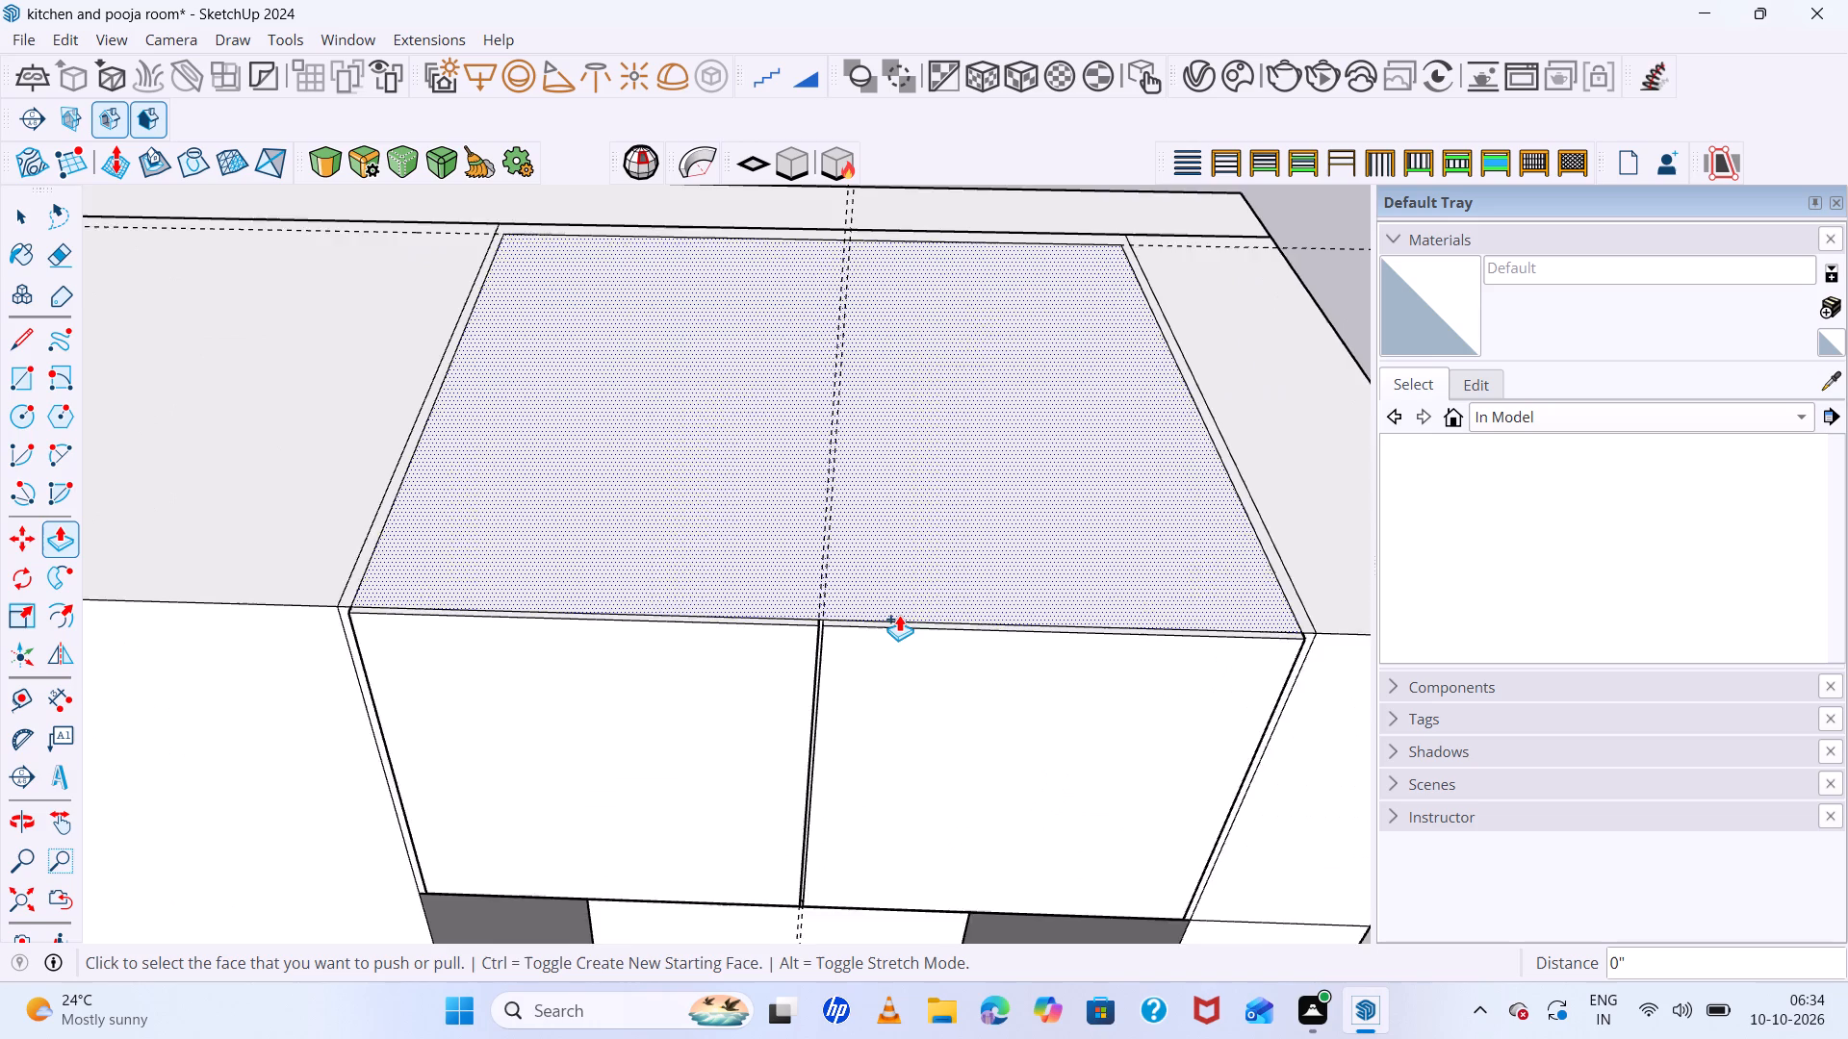
scroll(899, 615, up, 4)
middle_drag(902, 607, 753, 383)
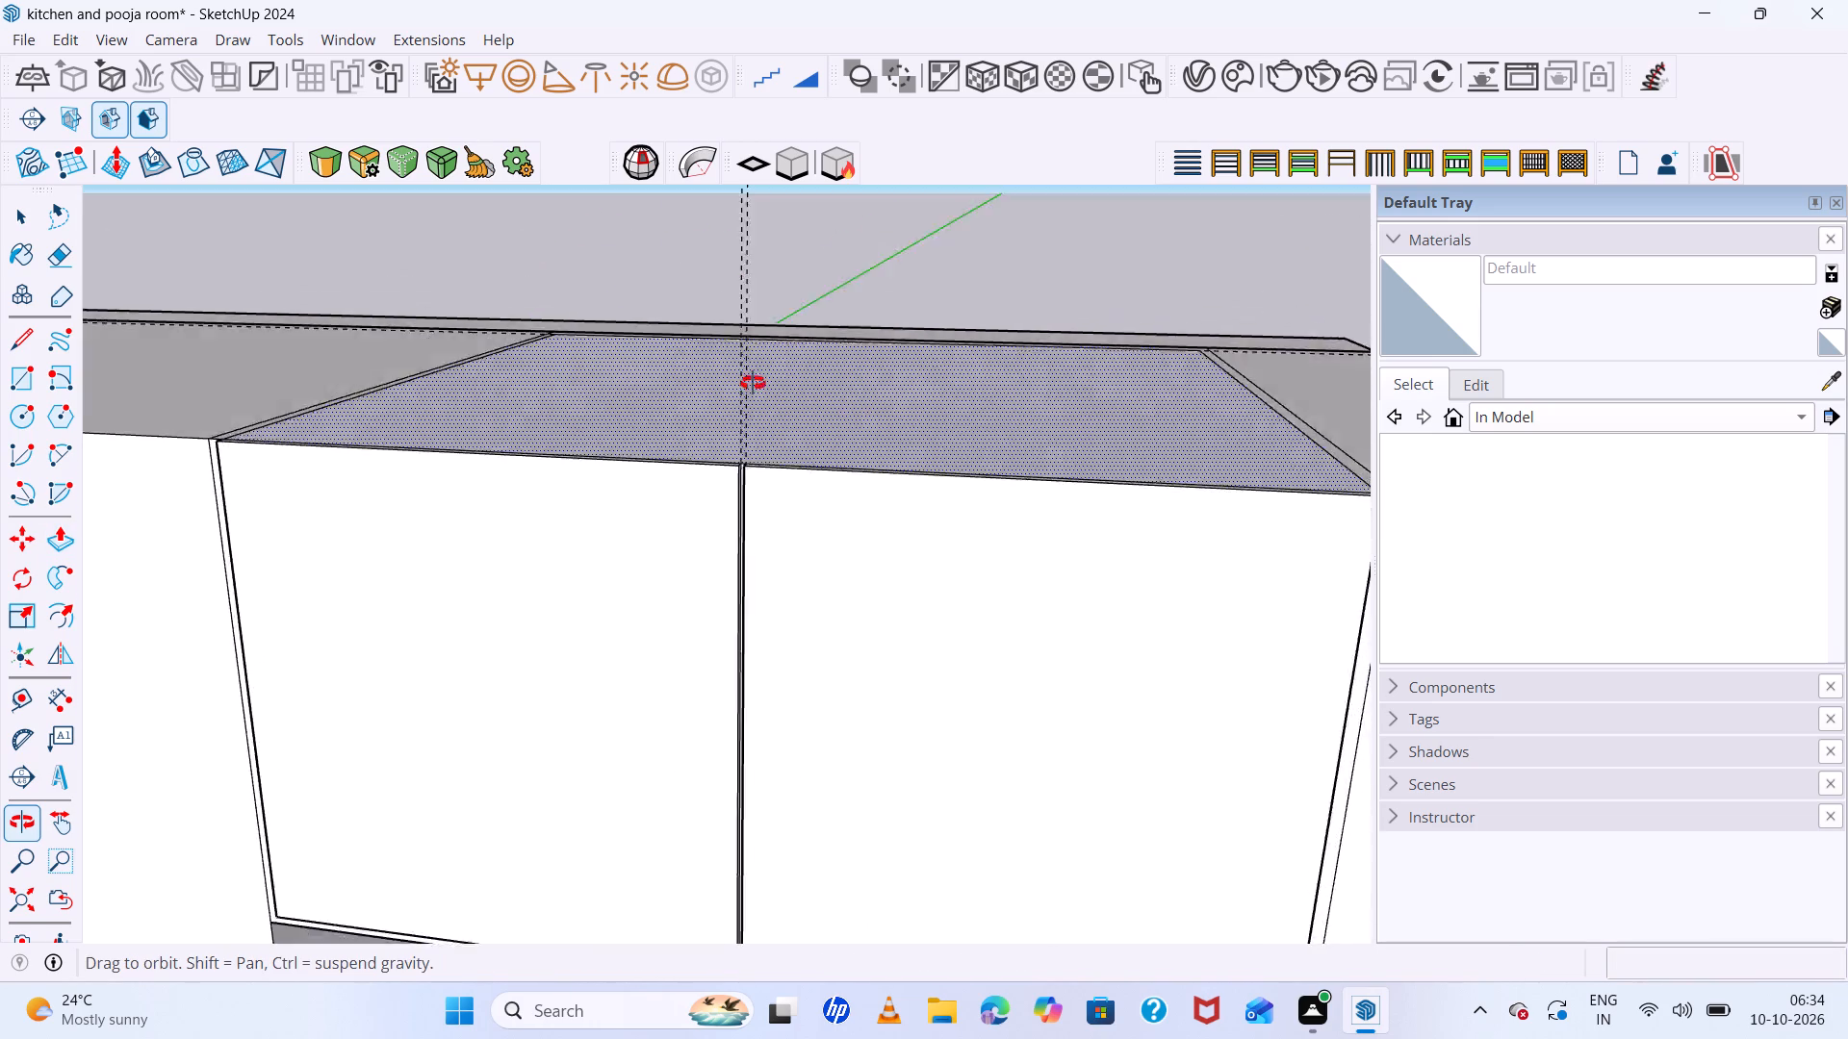
middle_drag(753, 383, 596, 276)
scroll(663, 696, up, 5)
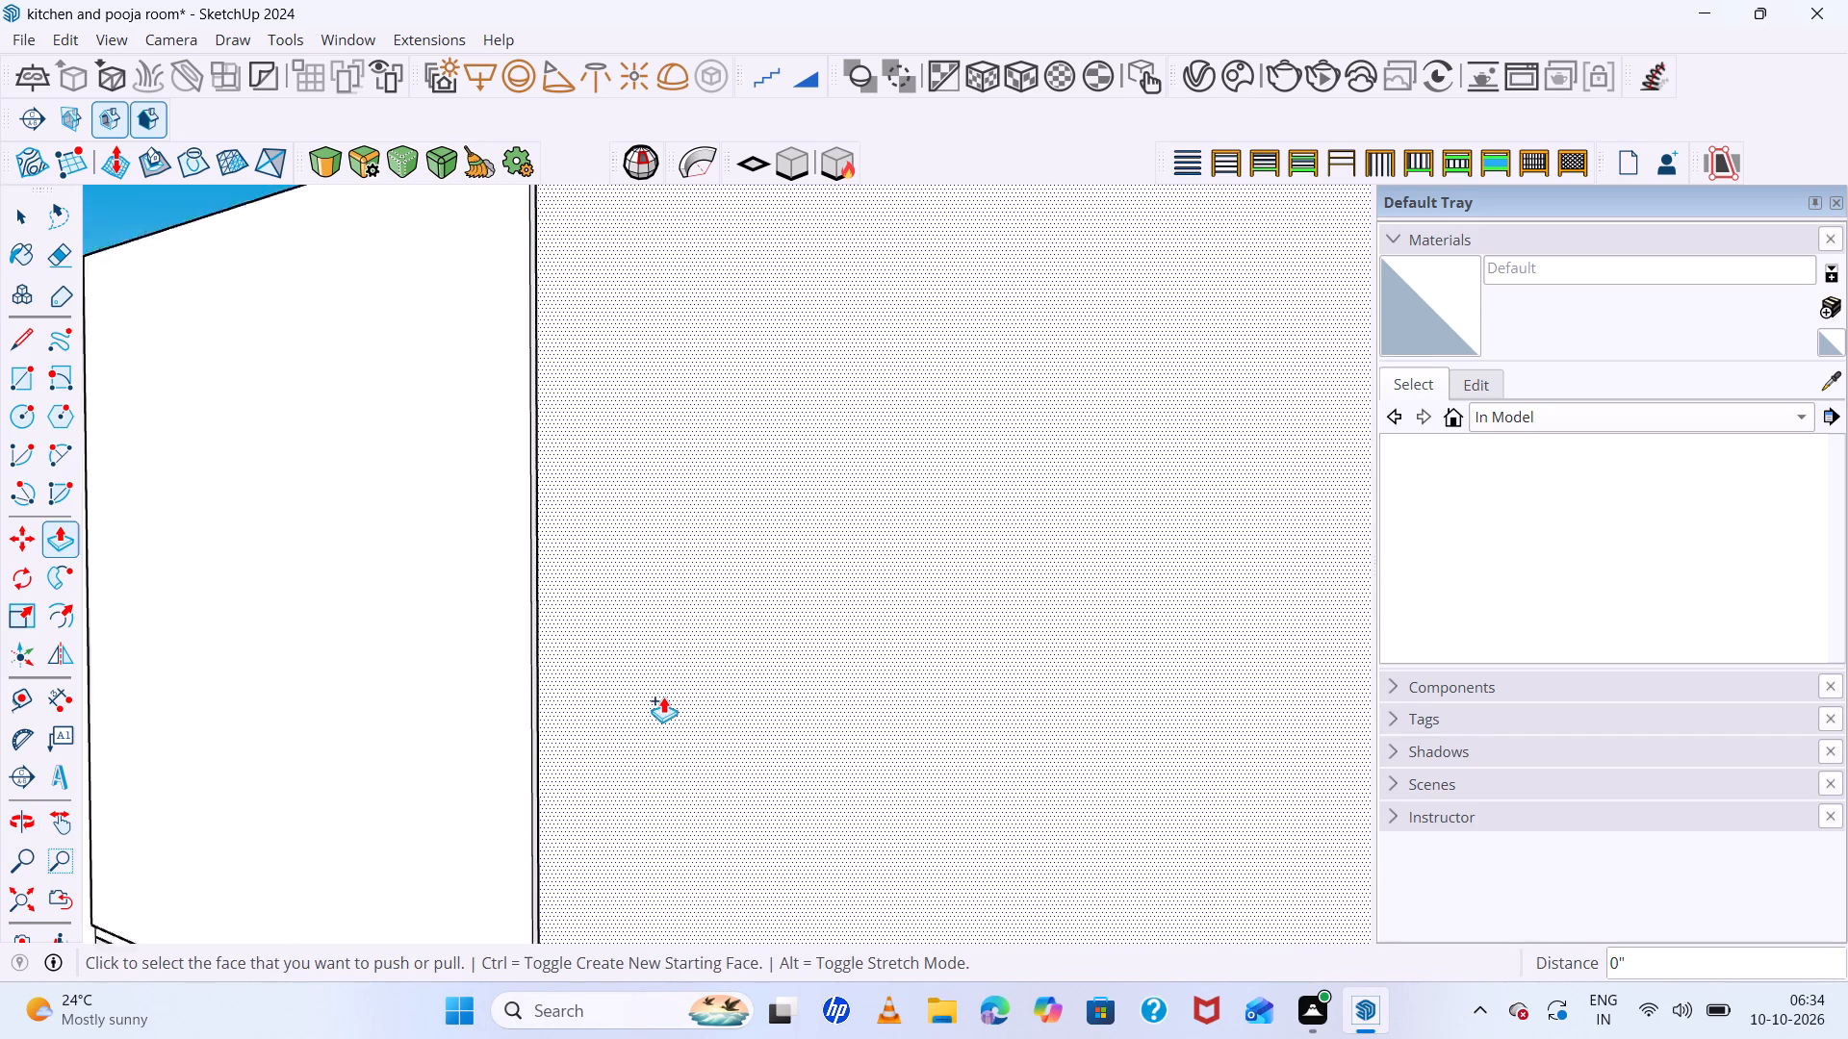
scroll(663, 697, up, 4)
scroll(679, 690, down, 8)
middle_drag(709, 697, 950, 721)
middle_click(950, 721)
scroll(845, 639, down, 8)
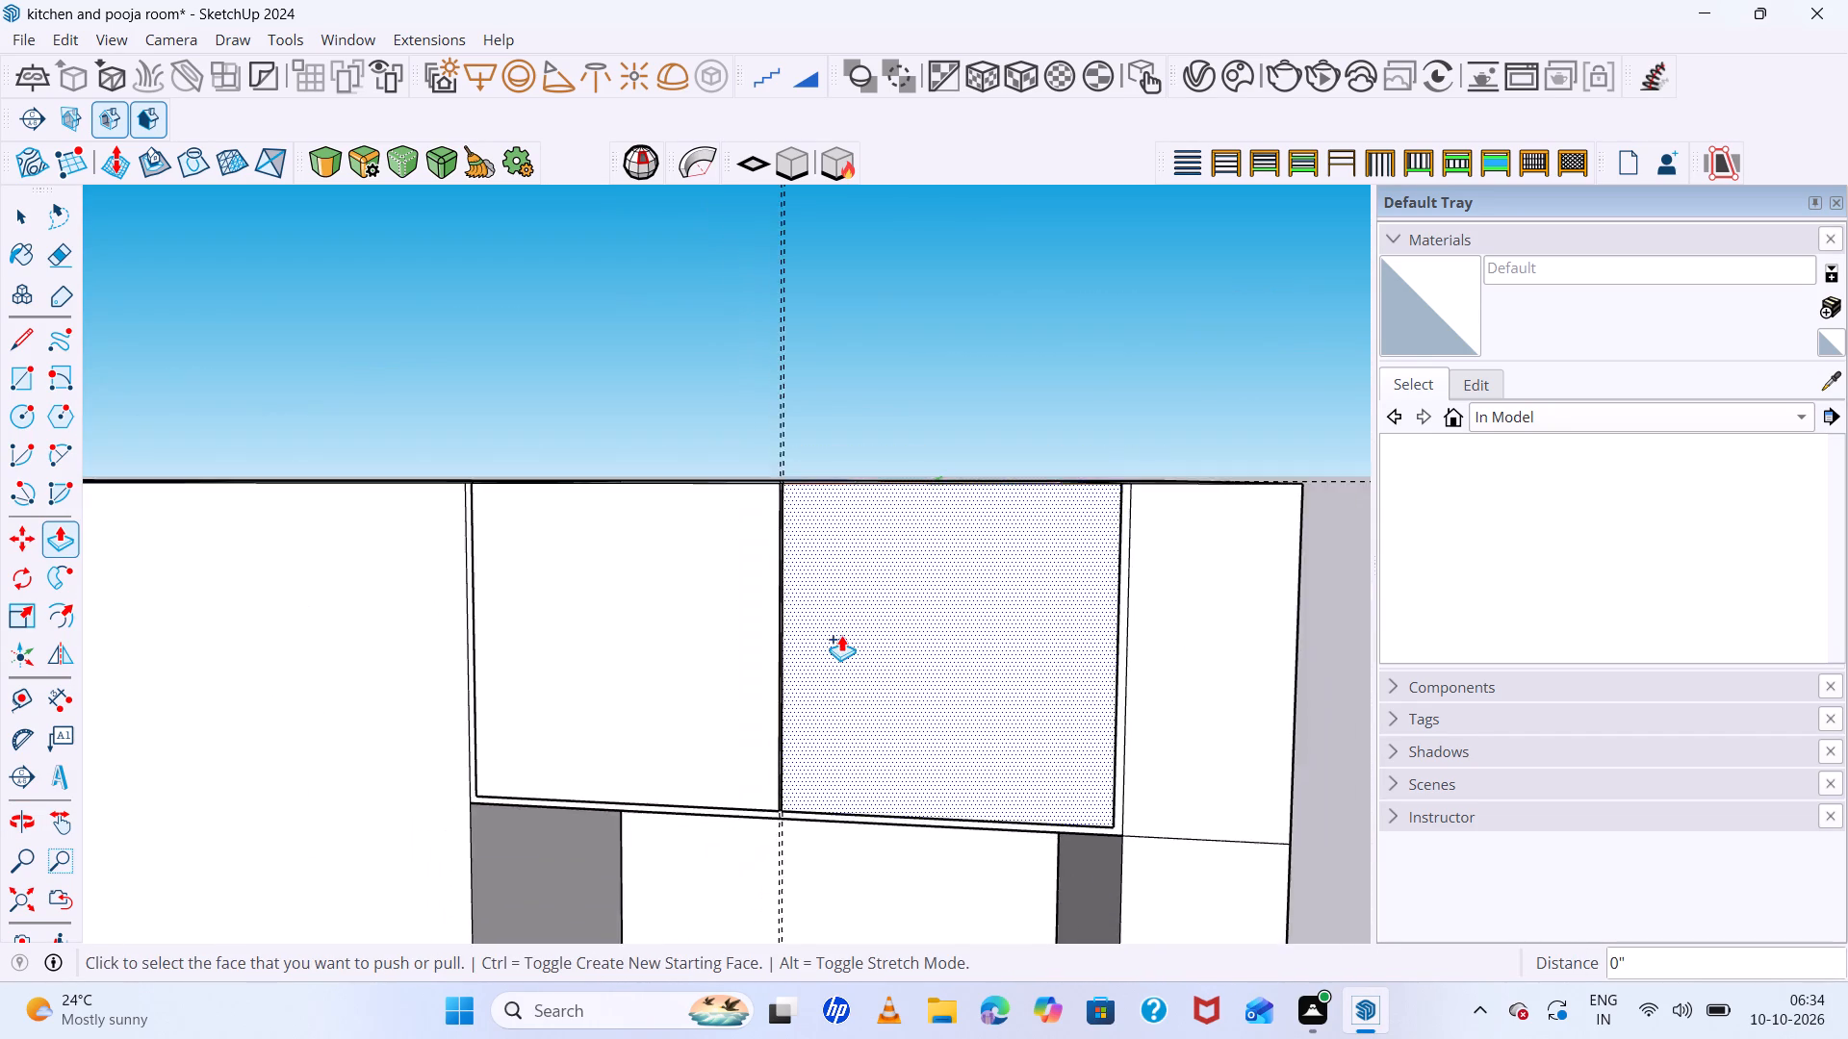
scroll(841, 635, down, 7)
middle_drag(1003, 710, 552, 740)
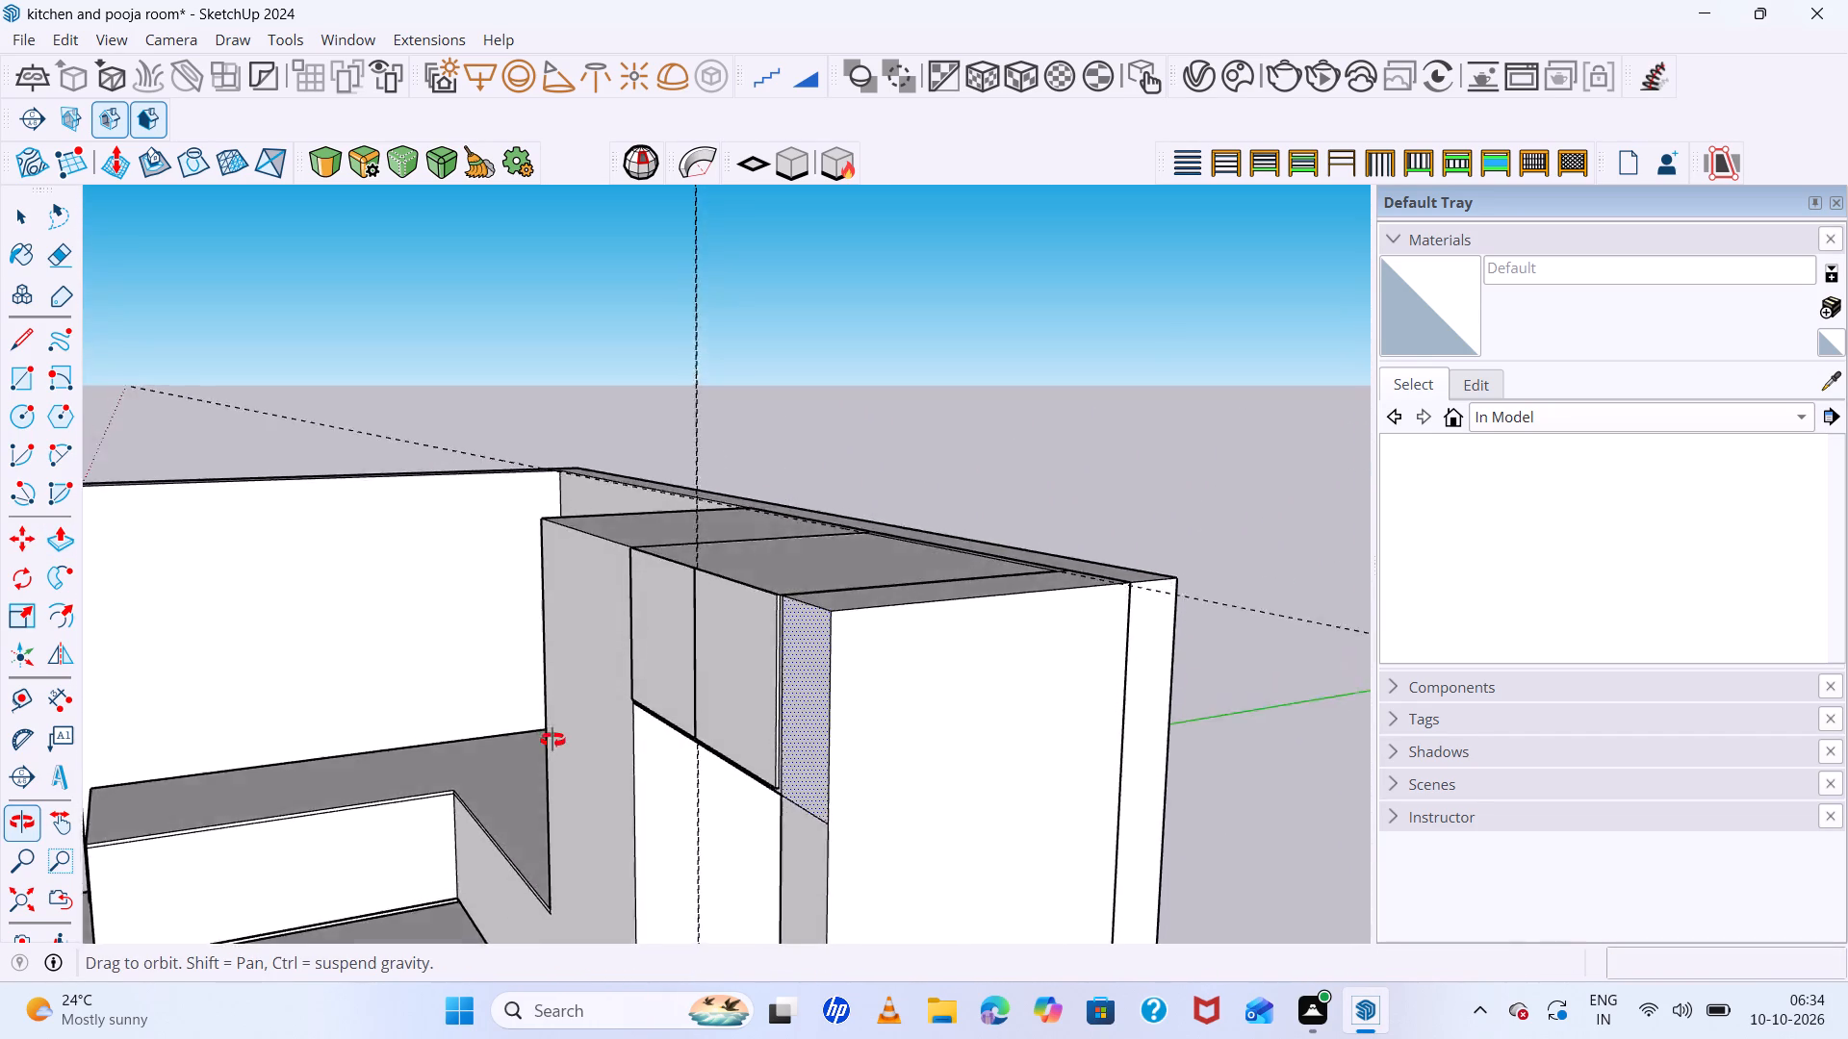
middle_drag(552, 740, 922, 608)
middle_click(922, 608)
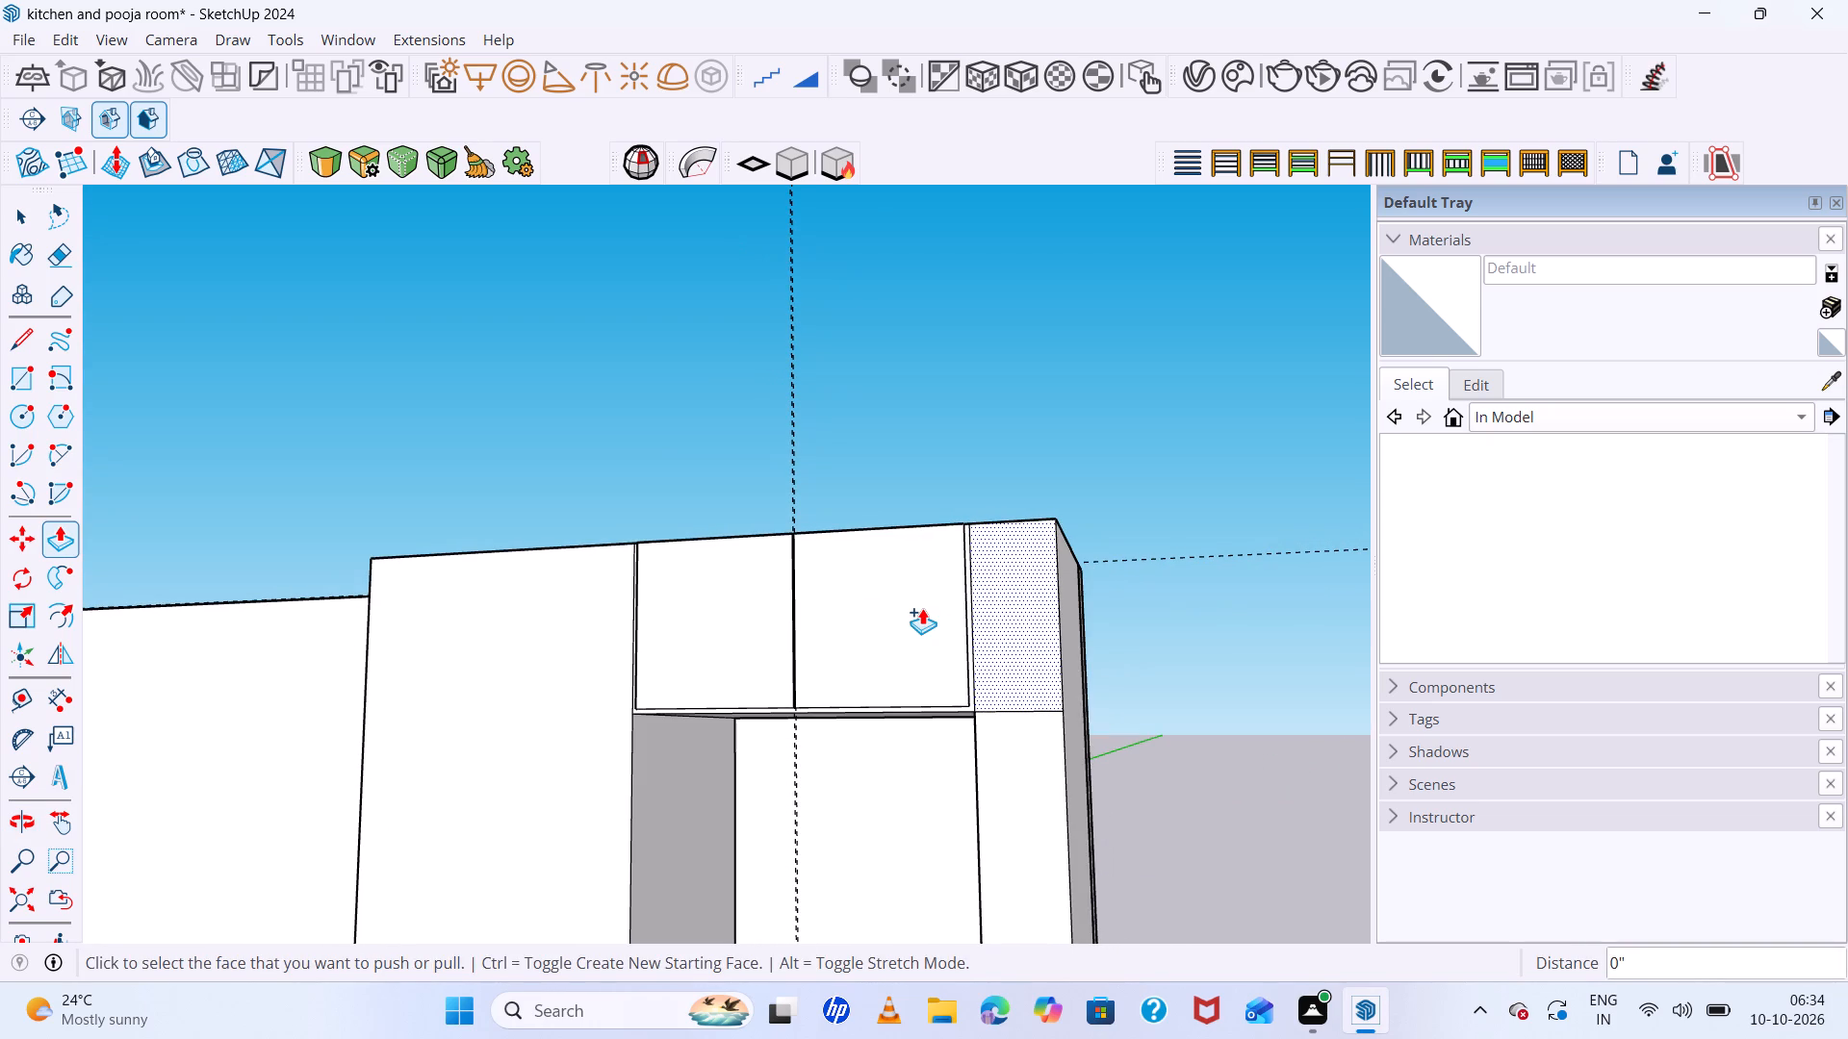
scroll(928, 612, down, 4)
middle_drag(1001, 648, 1188, 773)
scroll(577, 643, up, 7)
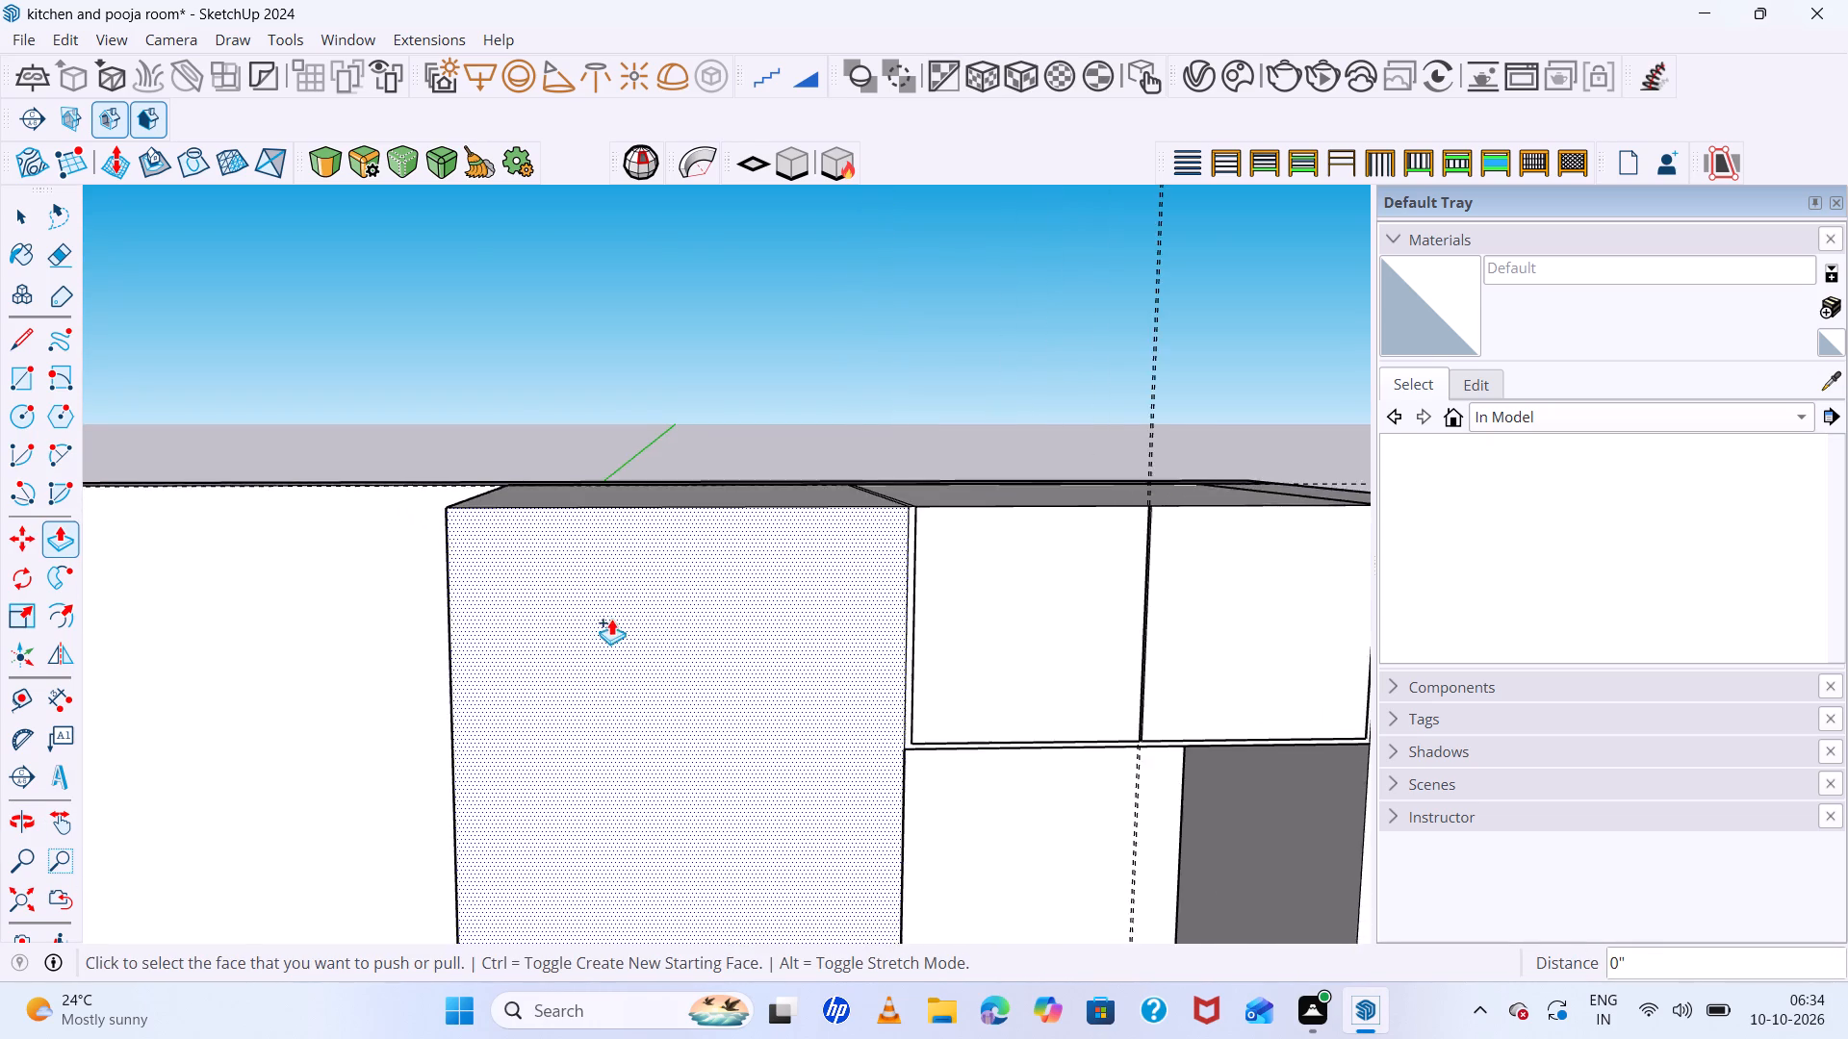
scroll(626, 615, down, 8)
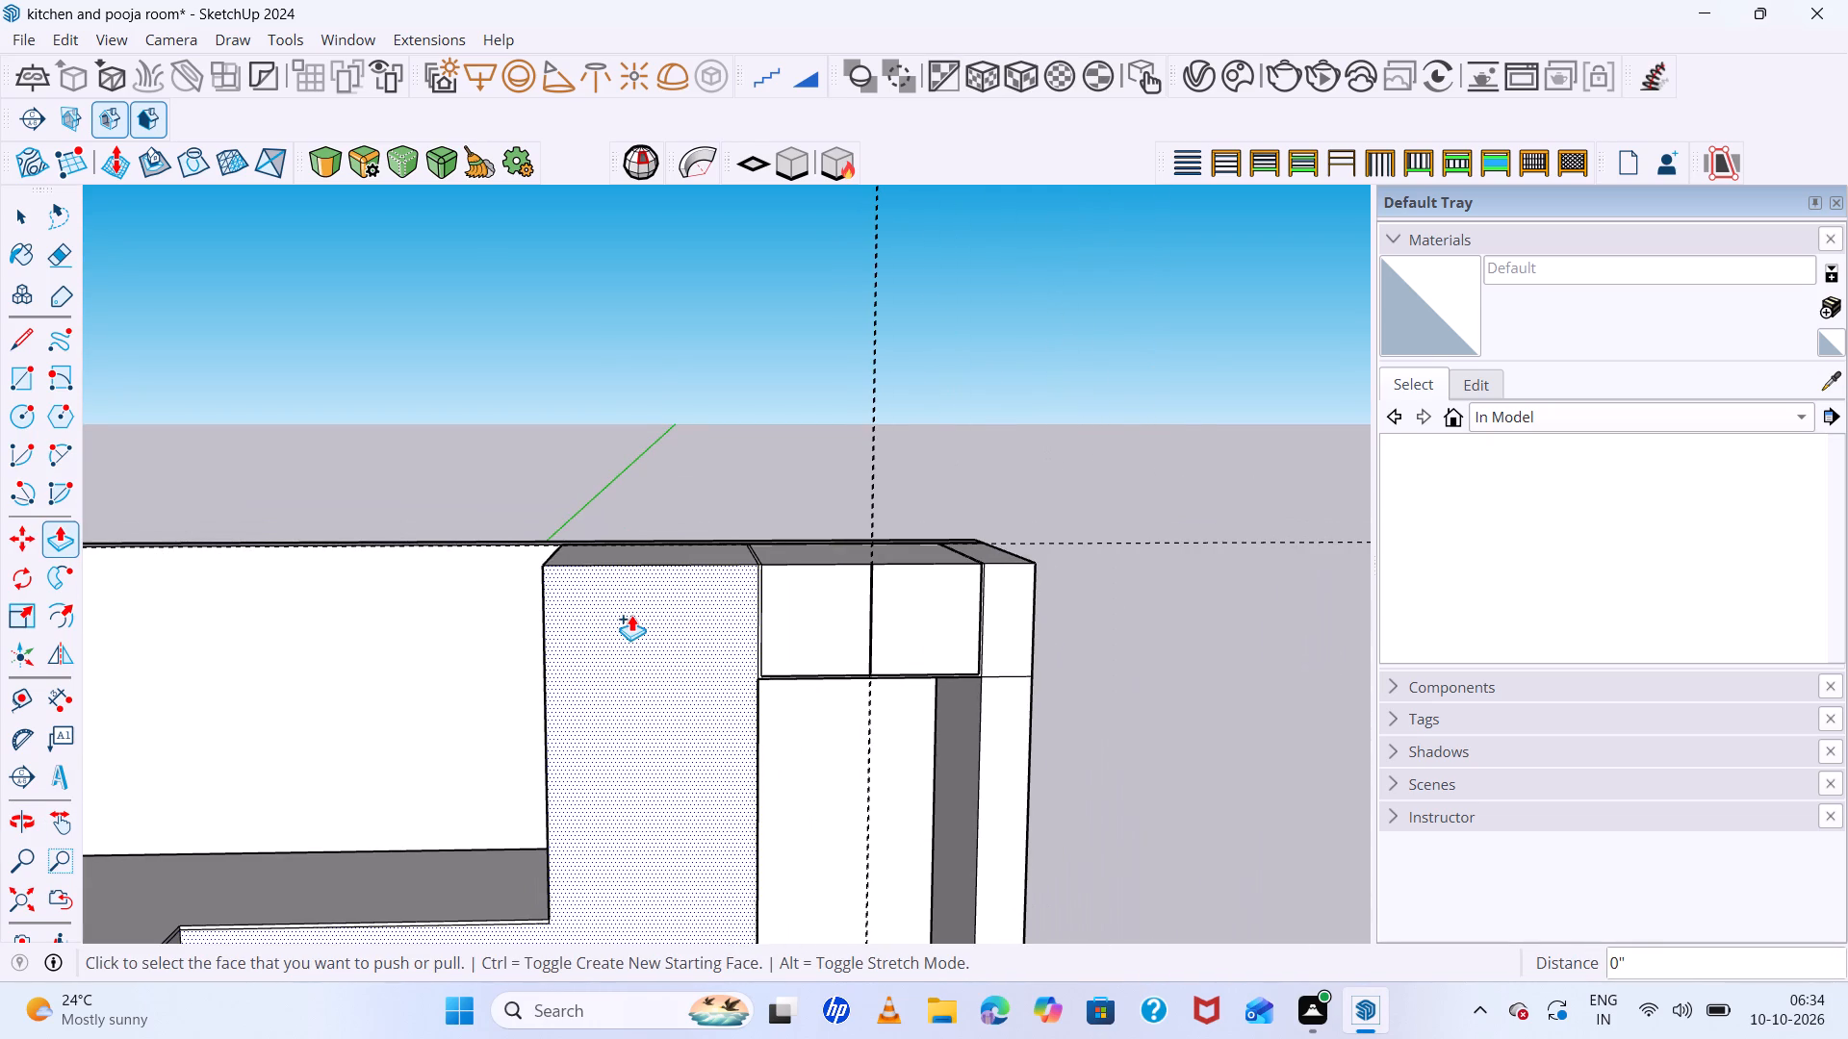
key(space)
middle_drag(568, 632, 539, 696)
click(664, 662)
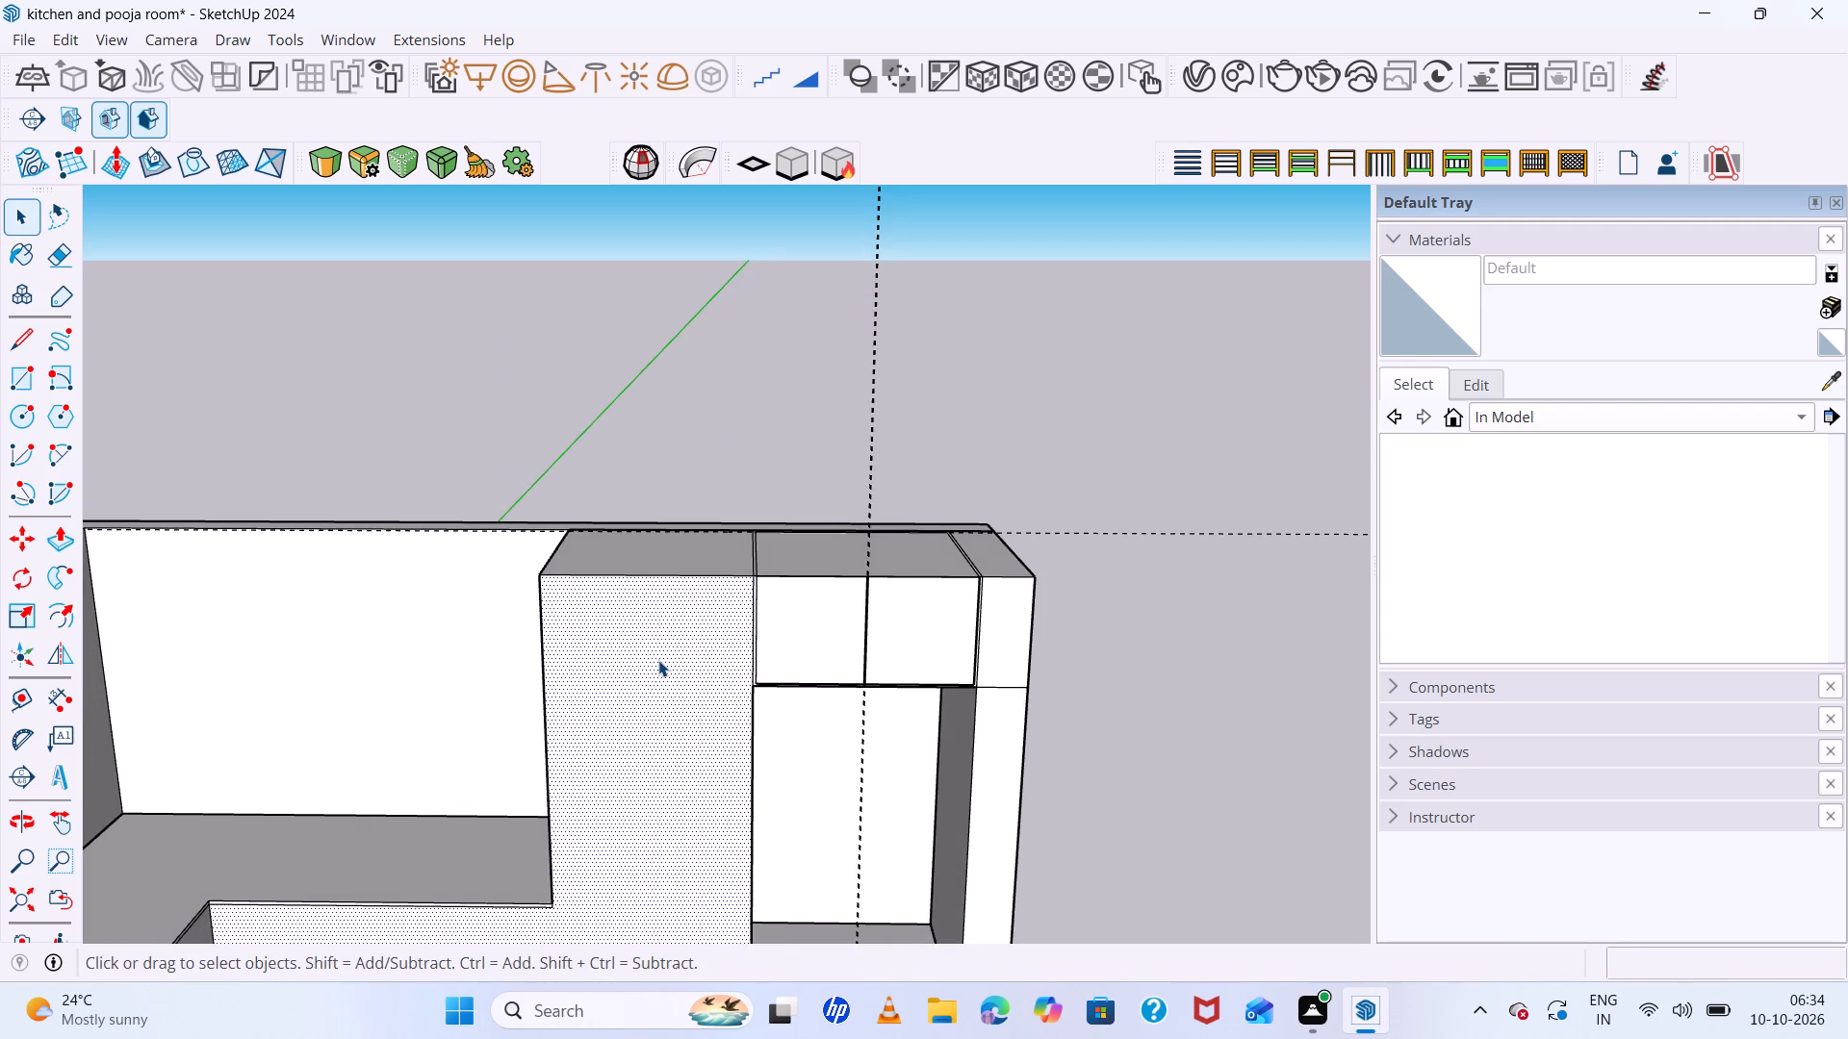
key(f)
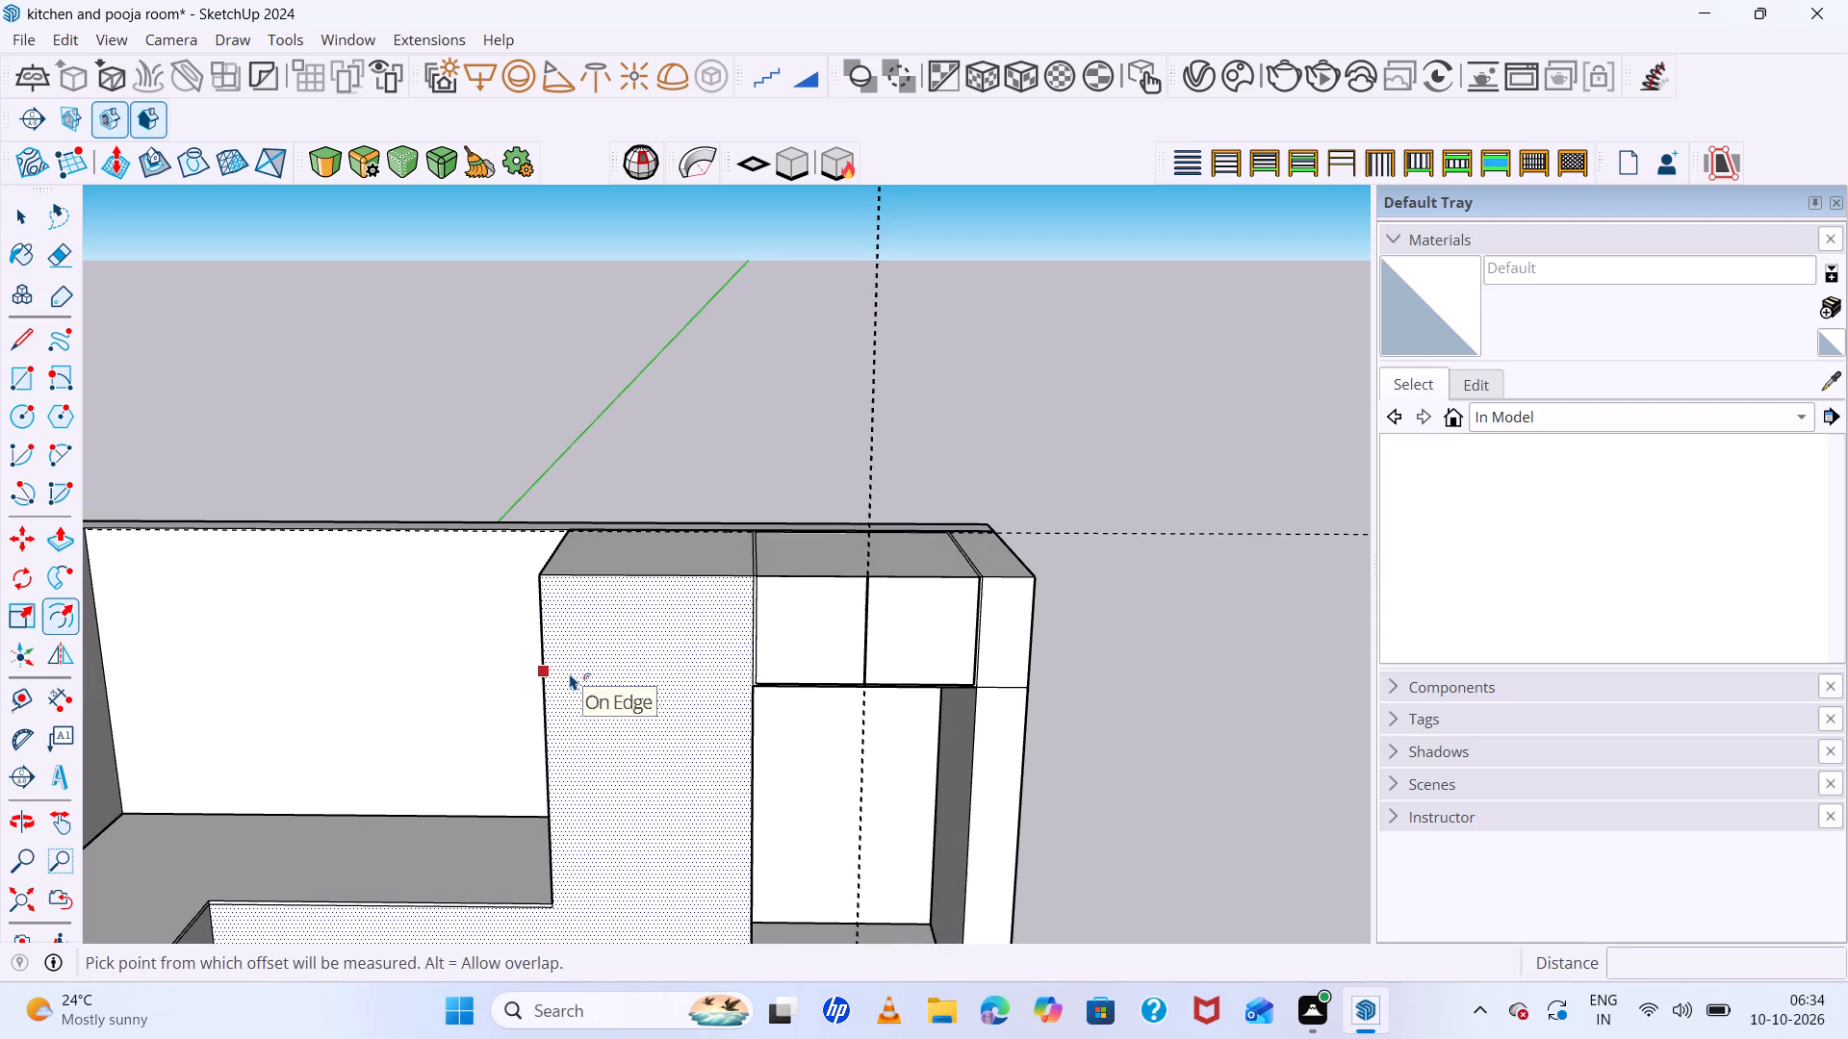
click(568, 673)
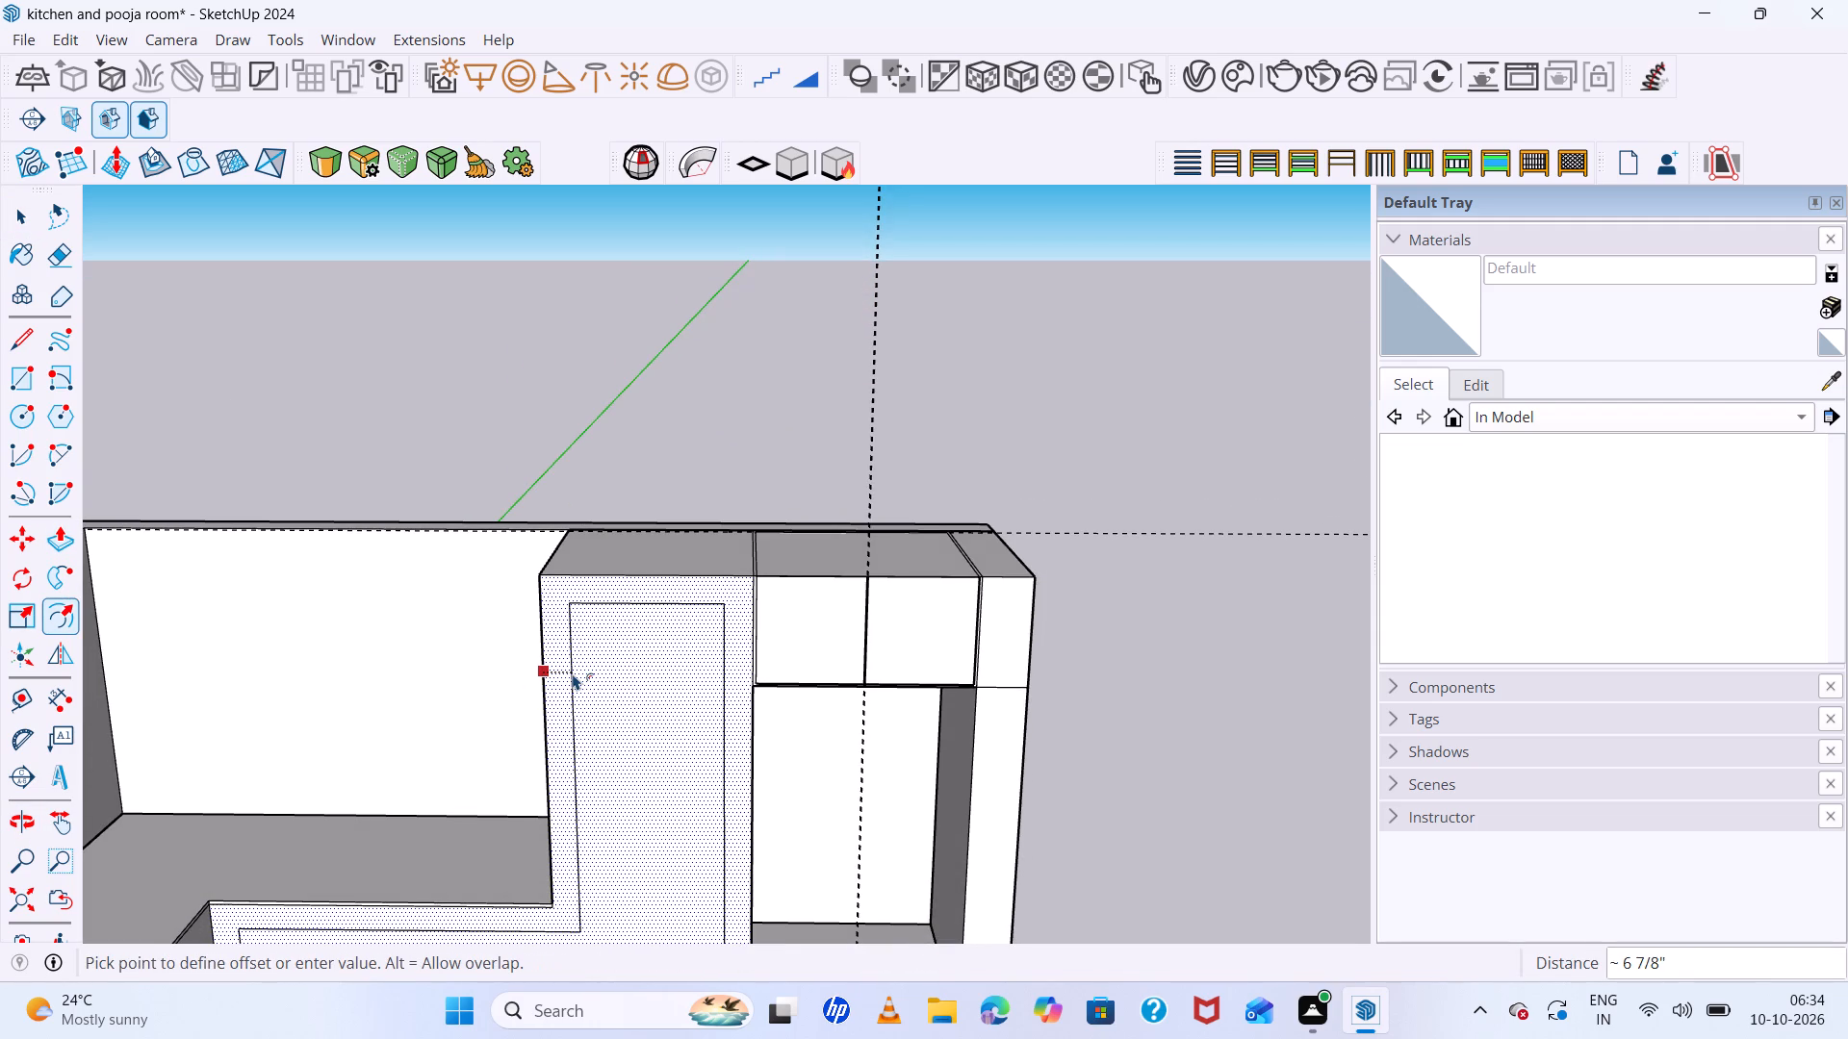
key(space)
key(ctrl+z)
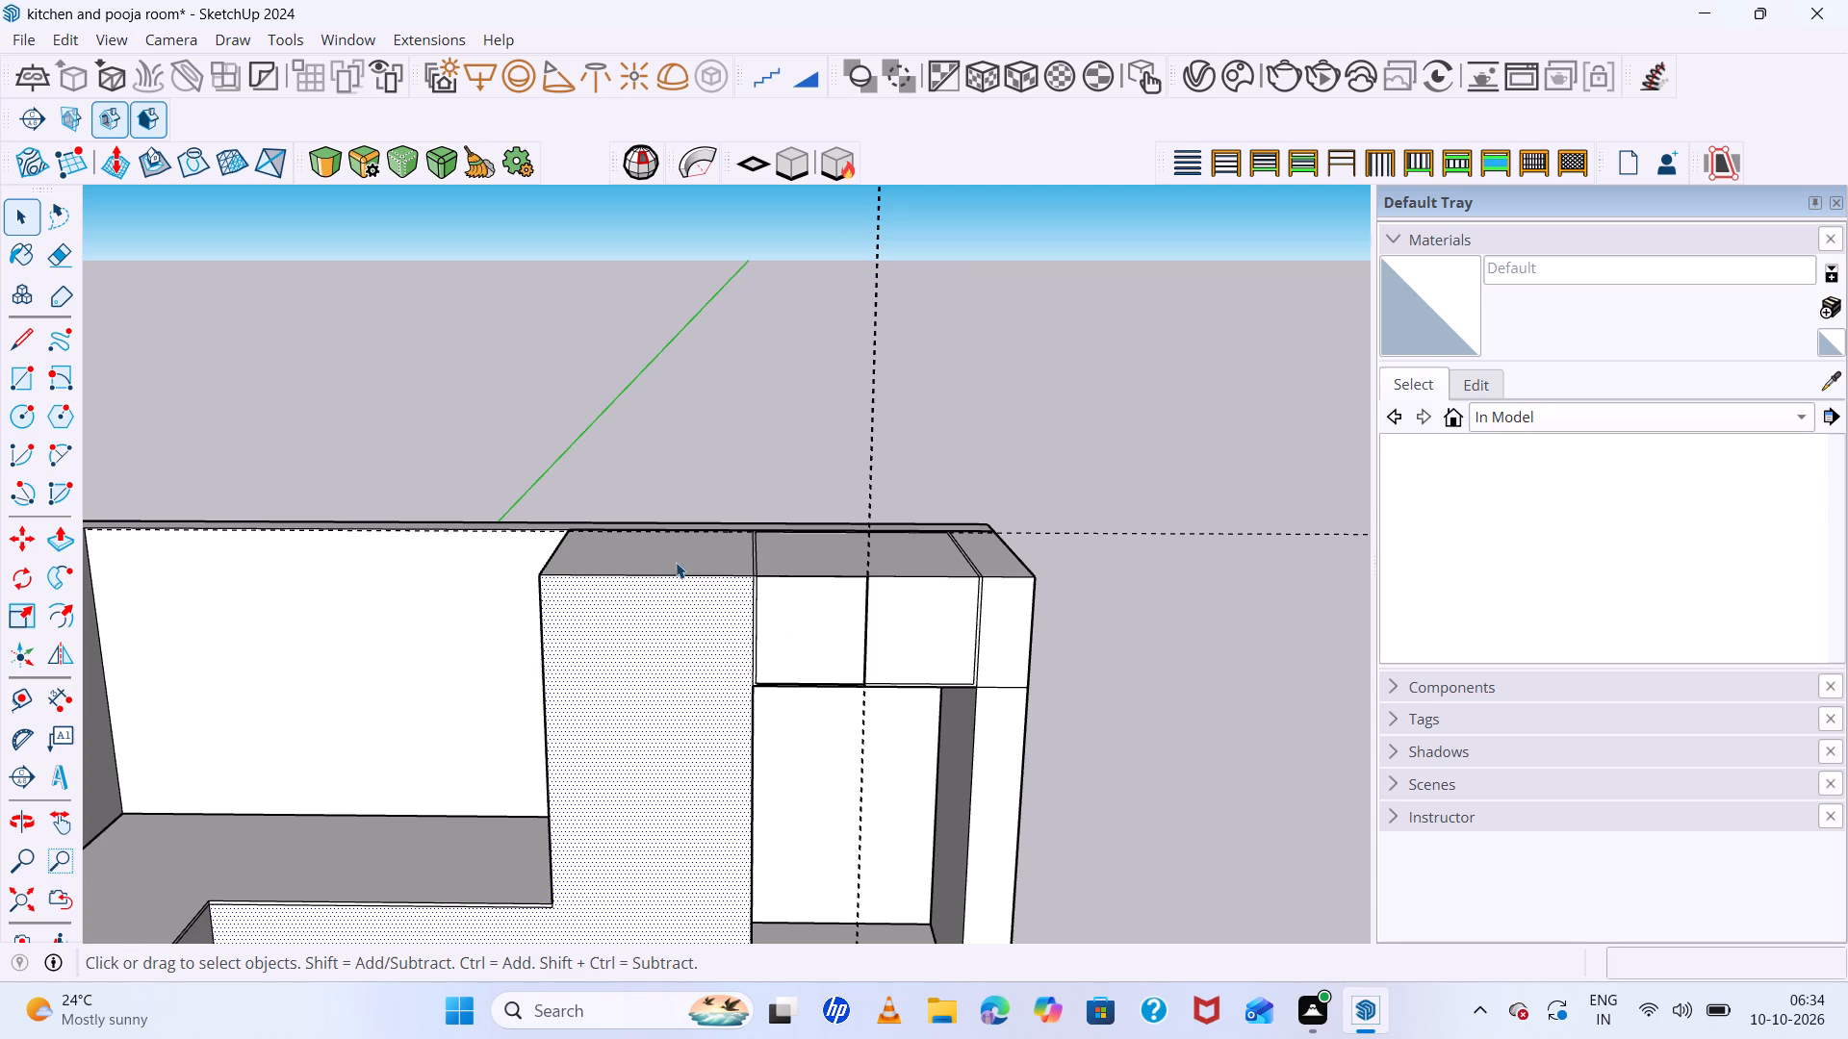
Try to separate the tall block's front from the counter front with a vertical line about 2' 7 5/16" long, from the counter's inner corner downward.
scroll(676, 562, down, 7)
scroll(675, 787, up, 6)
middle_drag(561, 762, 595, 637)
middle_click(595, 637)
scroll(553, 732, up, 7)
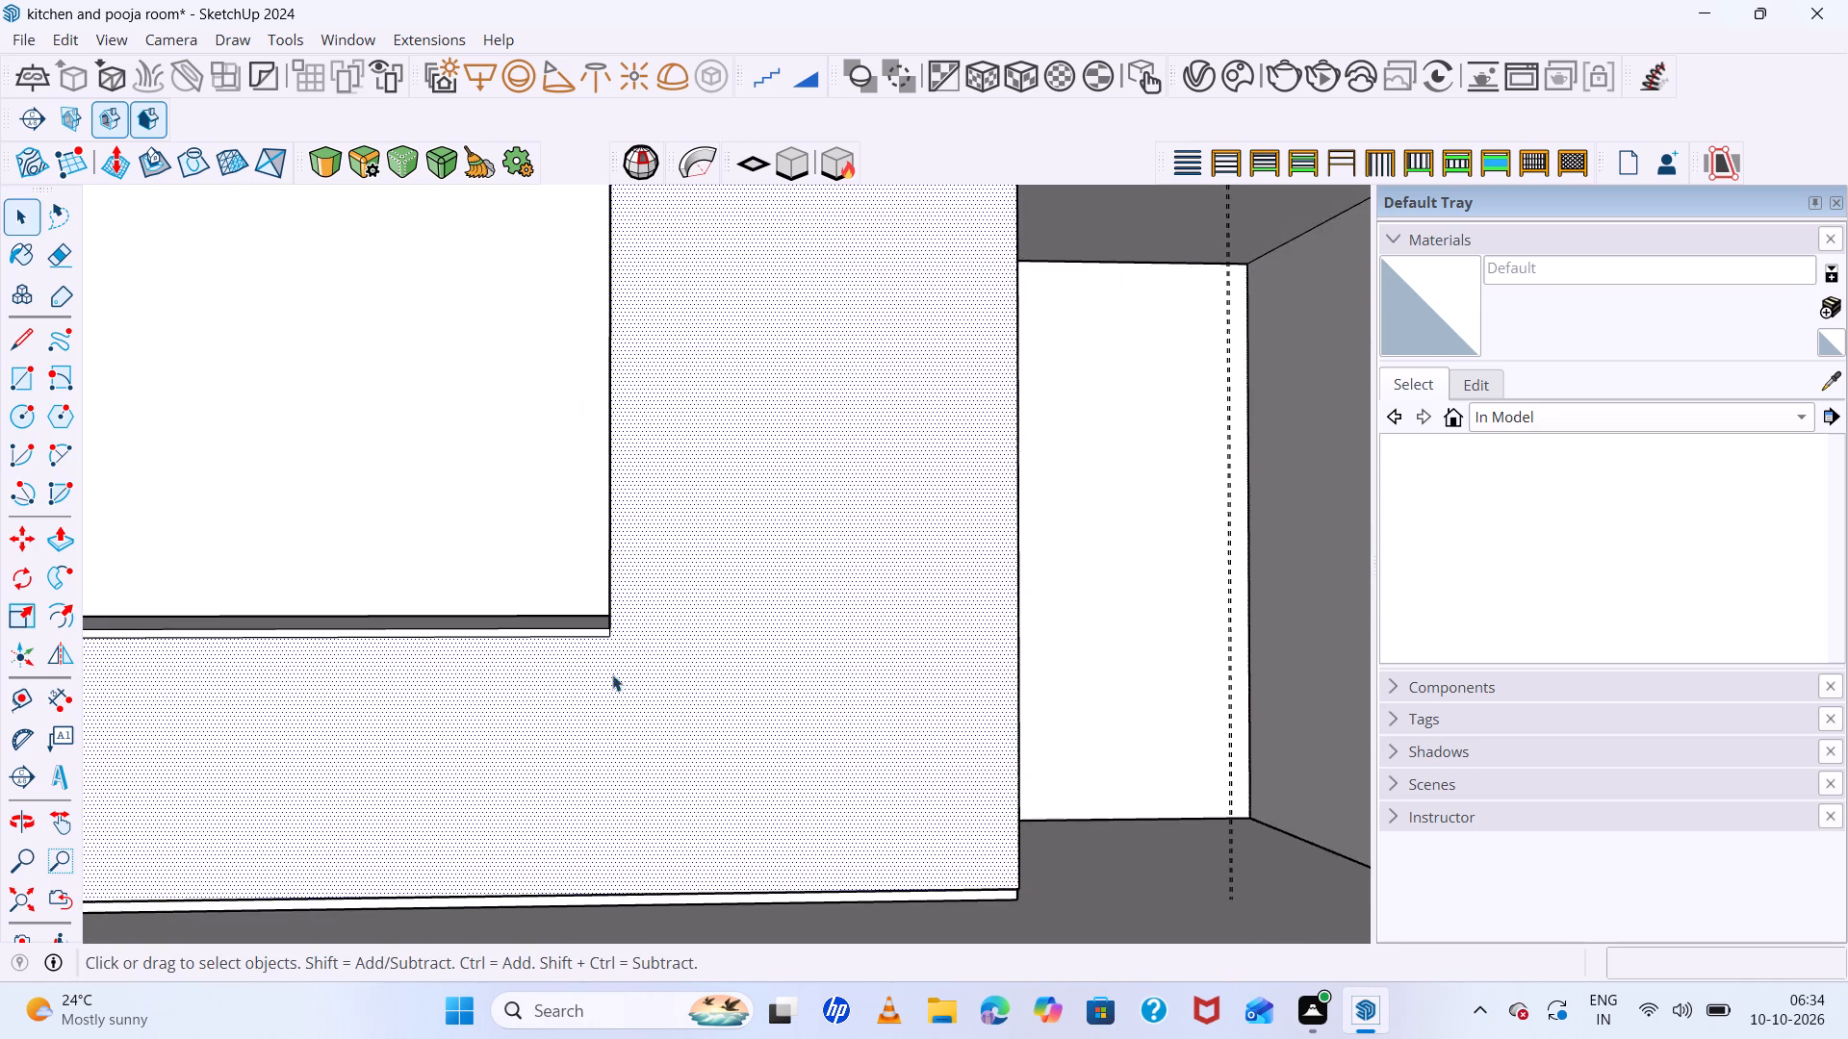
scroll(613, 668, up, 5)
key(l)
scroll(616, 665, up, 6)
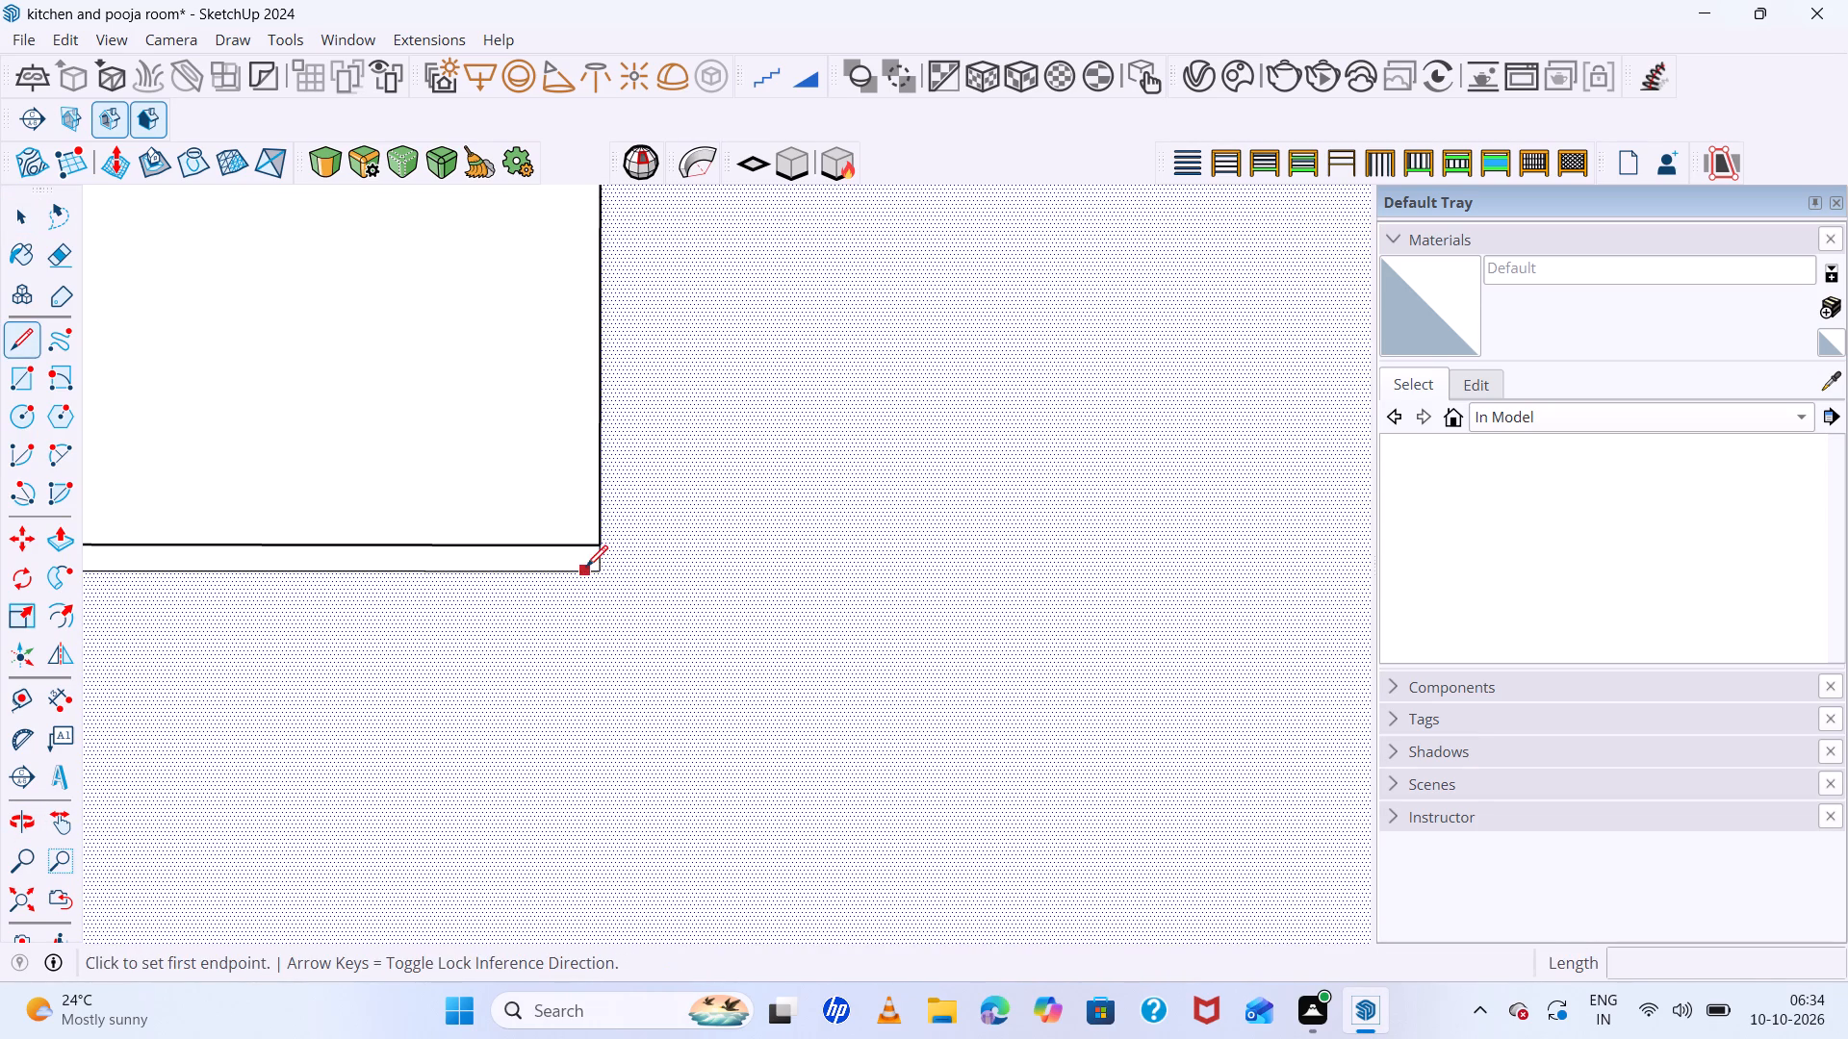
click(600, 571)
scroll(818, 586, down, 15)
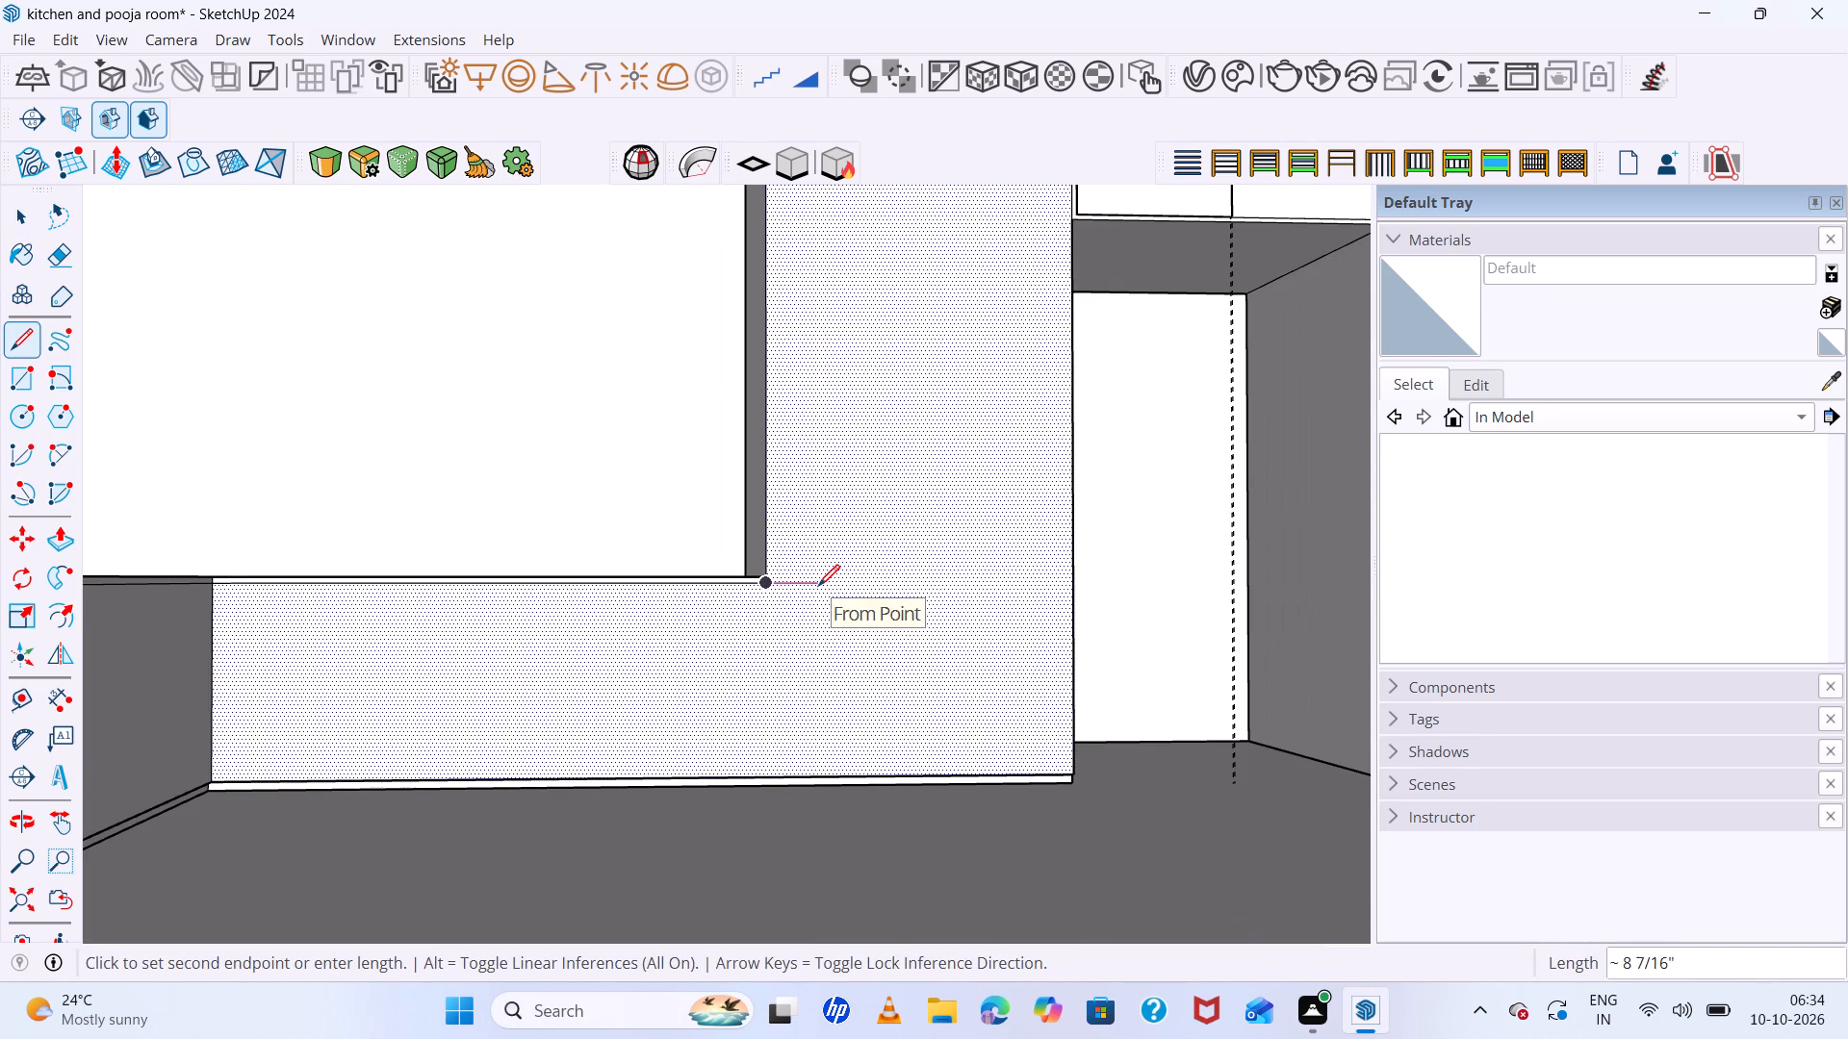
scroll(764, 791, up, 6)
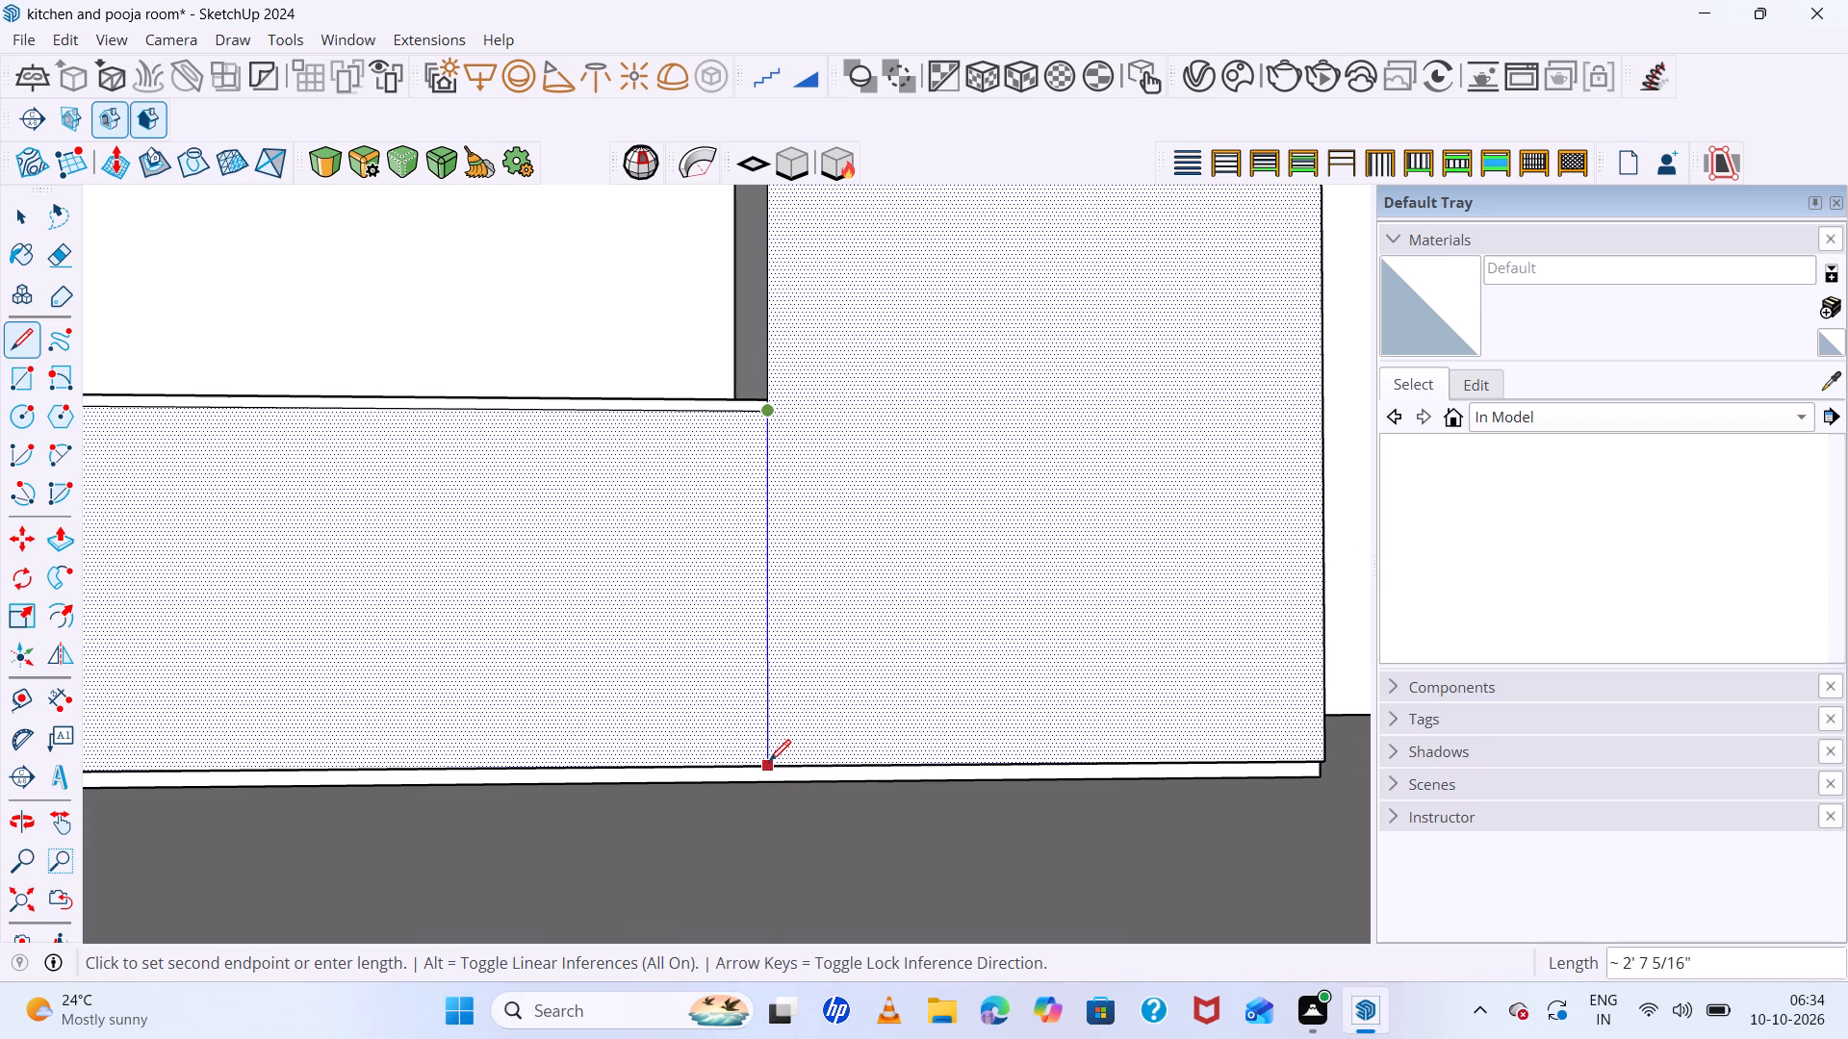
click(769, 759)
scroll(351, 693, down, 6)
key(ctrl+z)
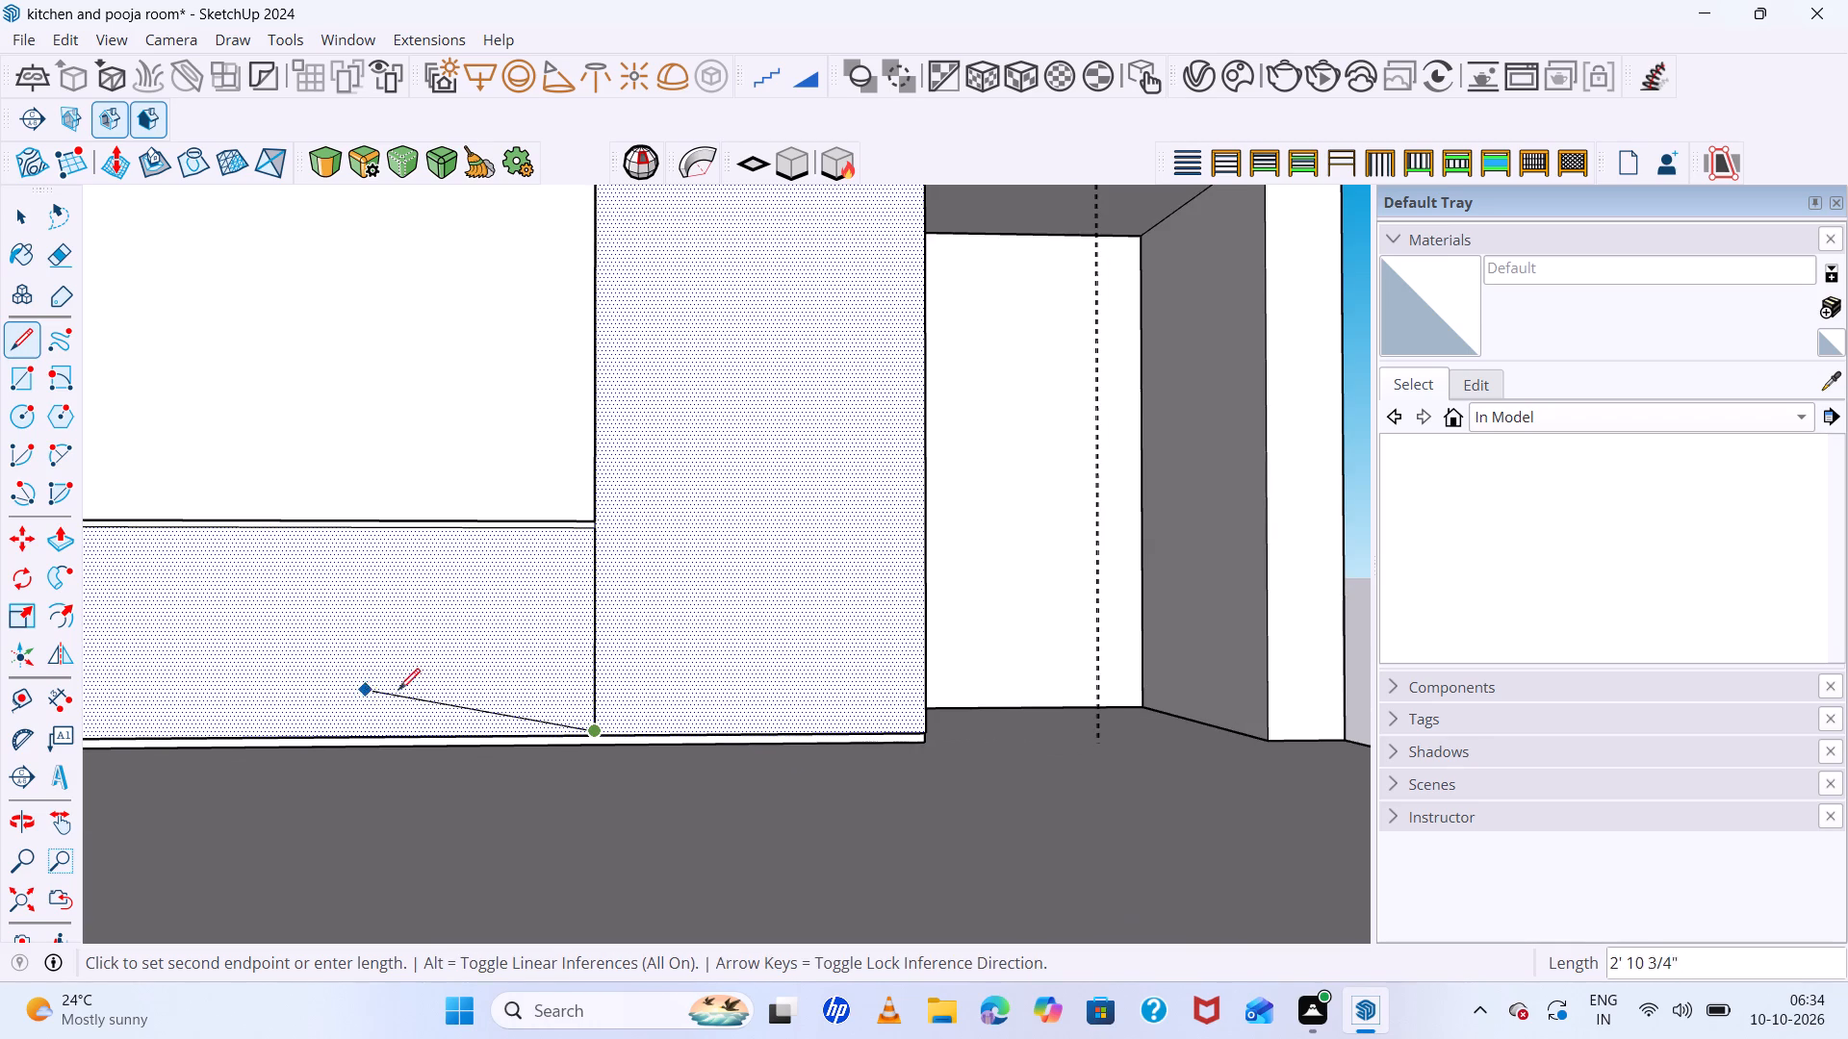
Undo the last line and redraw the vertical divider from the countertop edge's lower corner down to the tall block's bottom edge.
scroll(537, 710, up, 6)
key(ctrl+z)
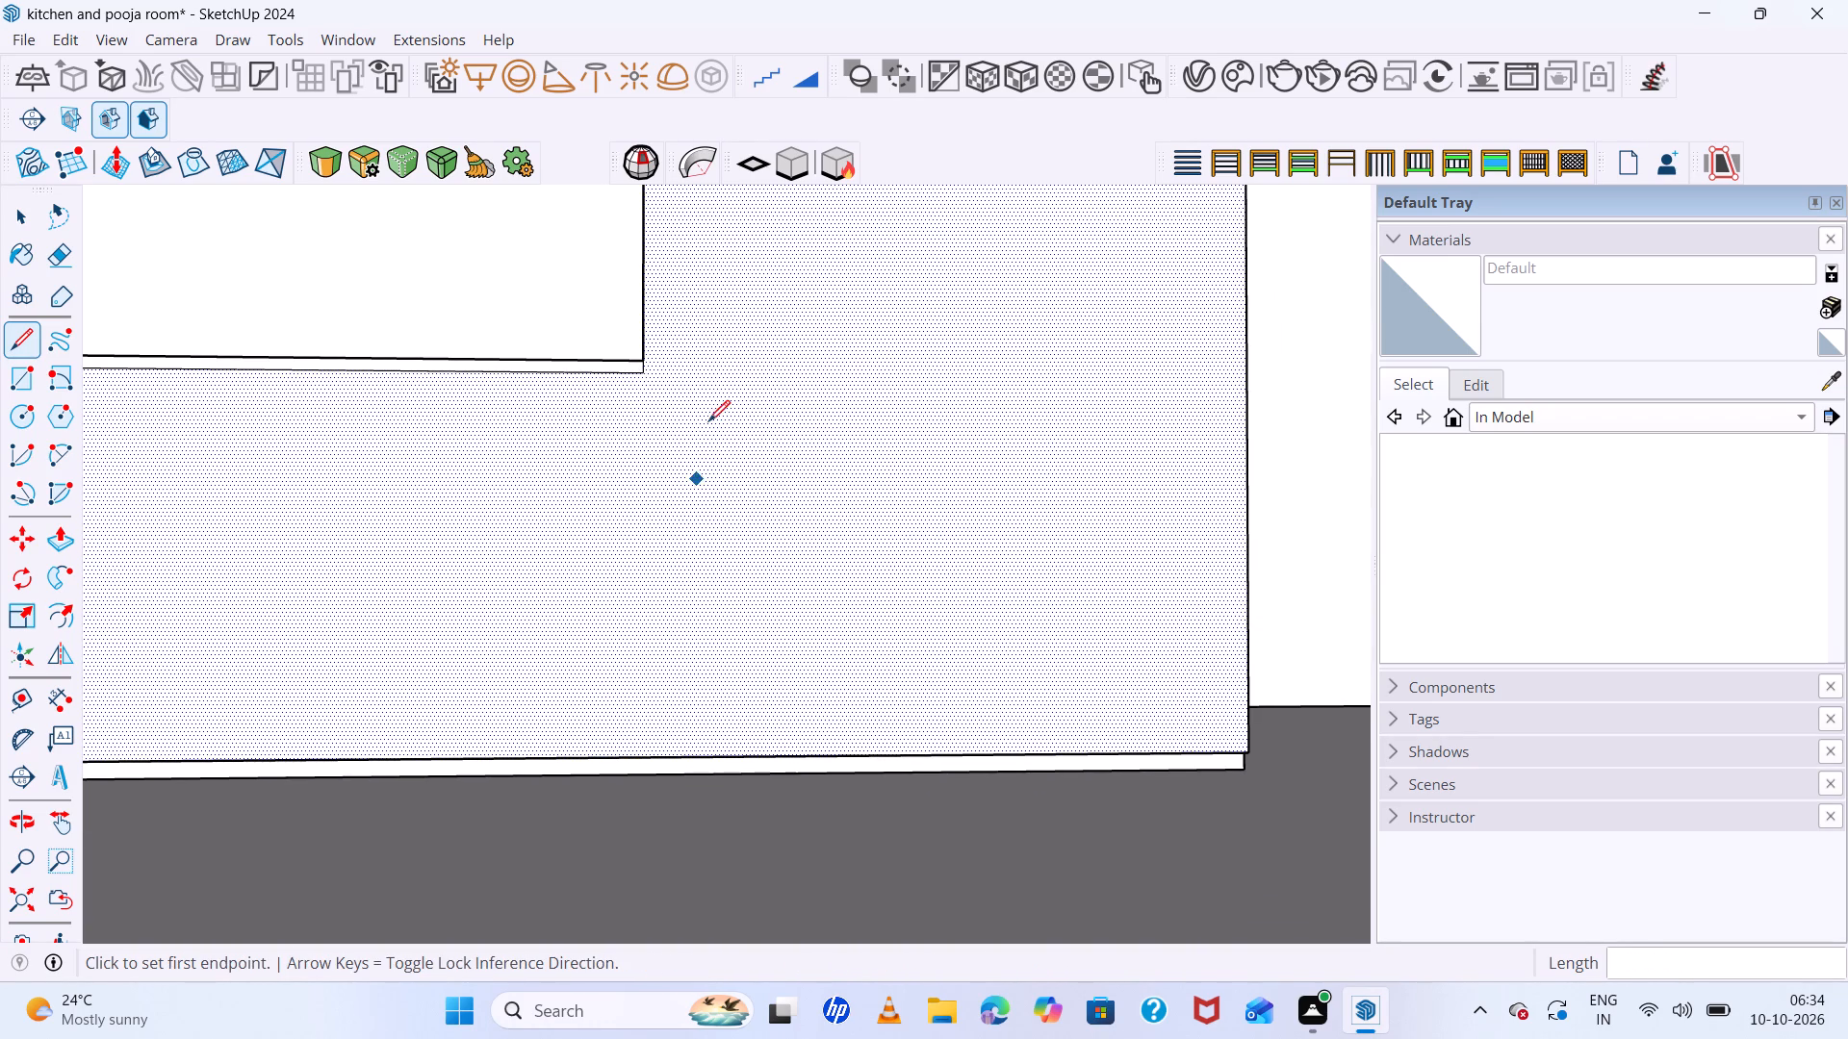
click(645, 373)
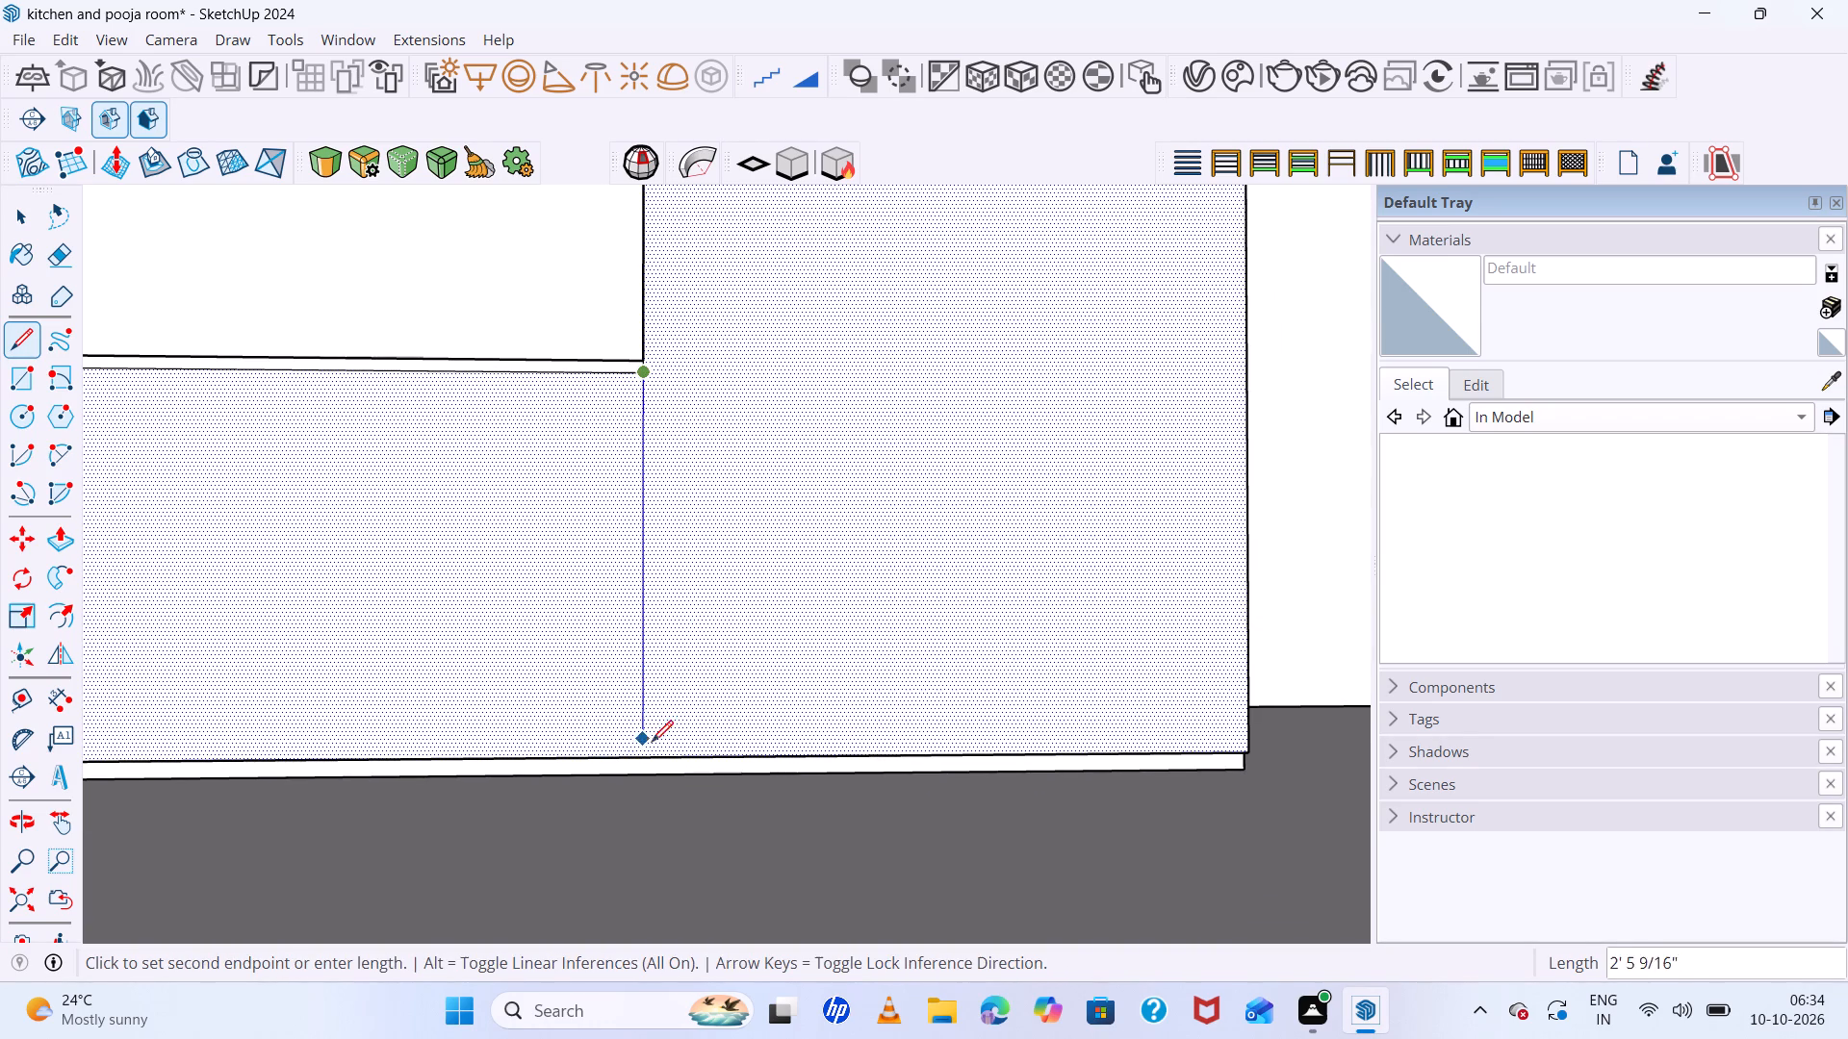
click(653, 759)
scroll(675, 696, down, 6)
key(space)
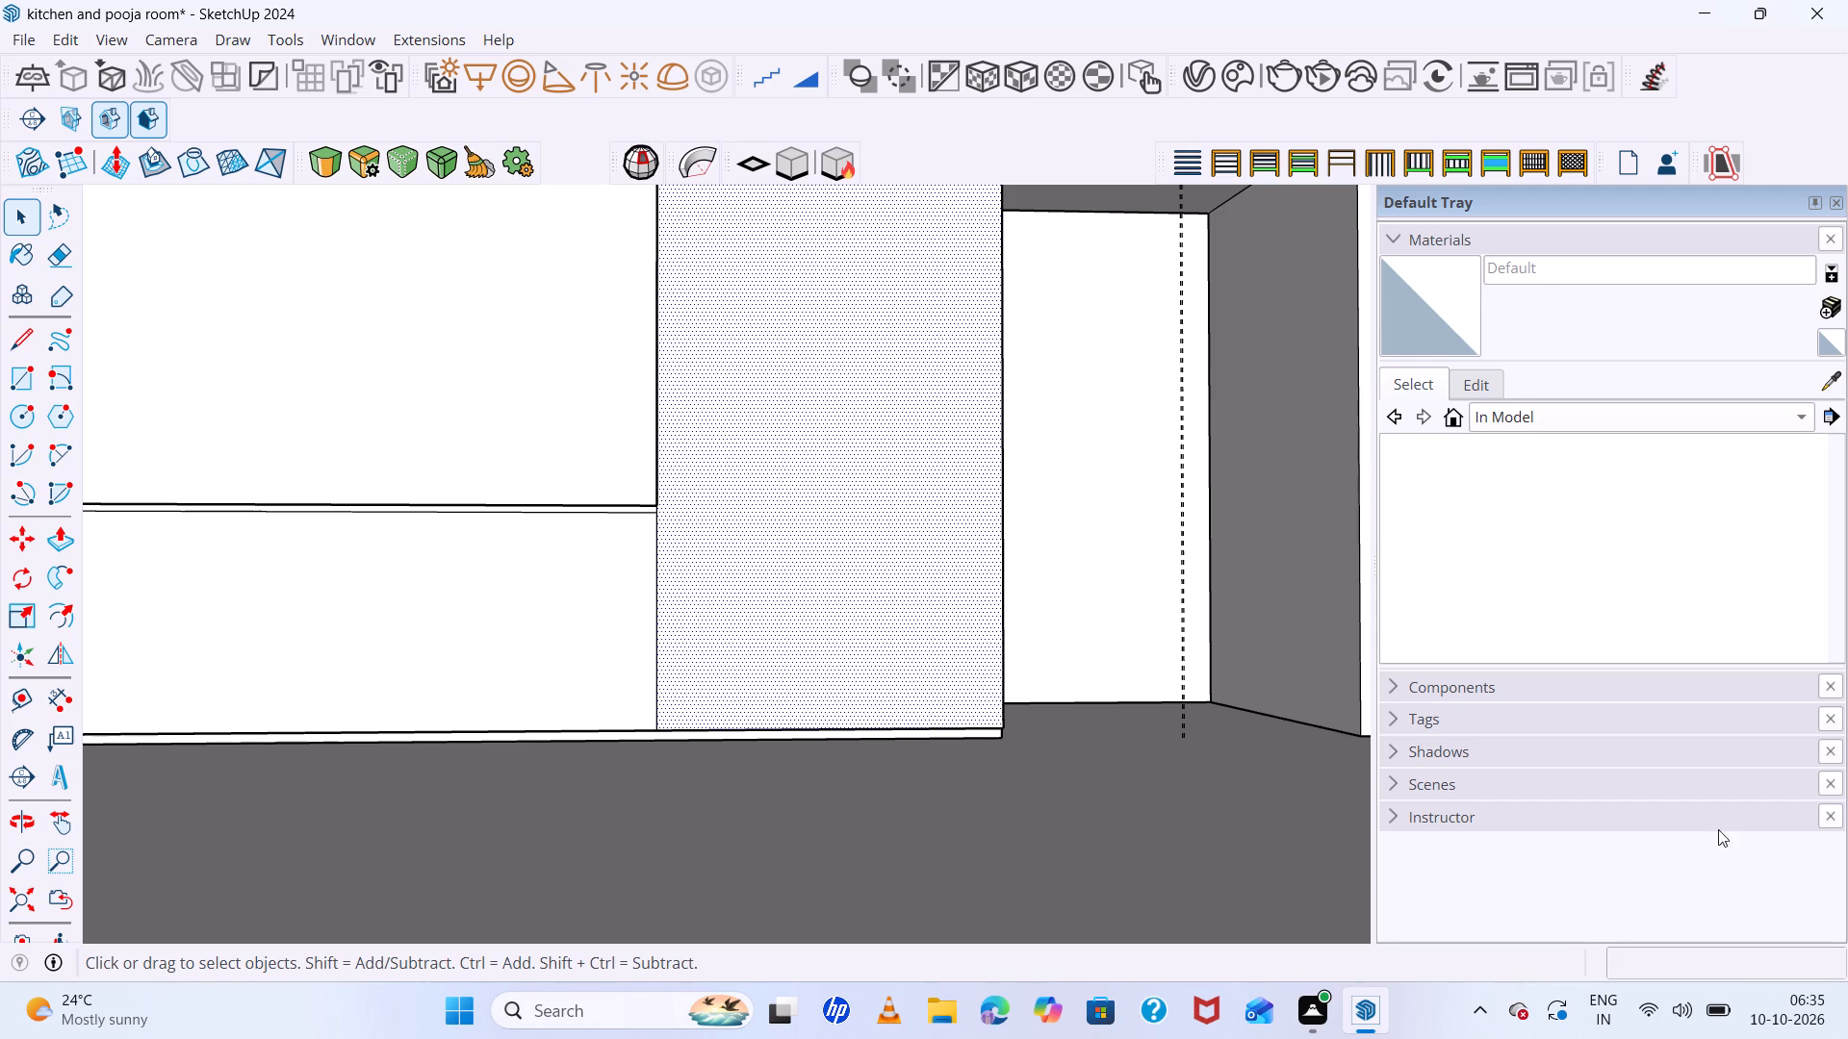
Delete all guides from the model.
scroll(1679, 741, down, 3)
scroll(1077, 1020, down, 7)
scroll(731, 525, down, 6)
scroll(645, 670, down, 13)
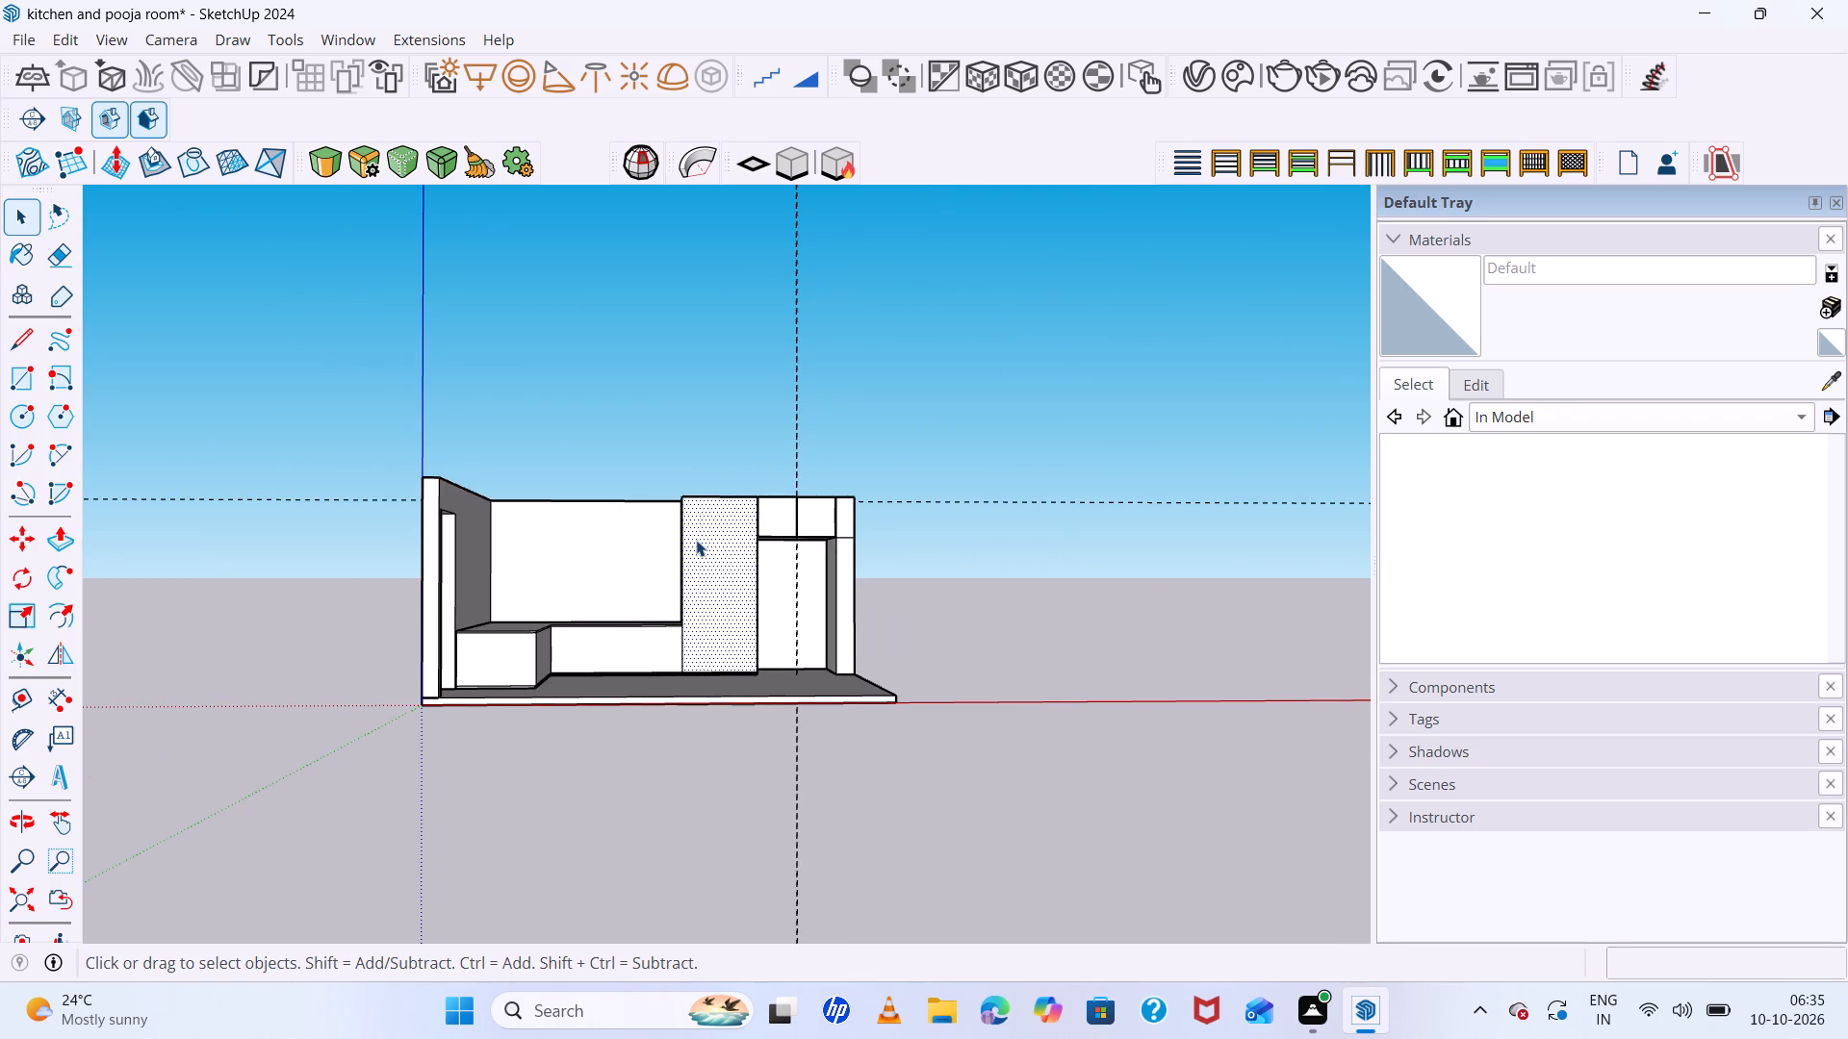
scroll(697, 540, up, 8)
scroll(902, 561, up, 1)
middle_drag(902, 561, 711, 670)
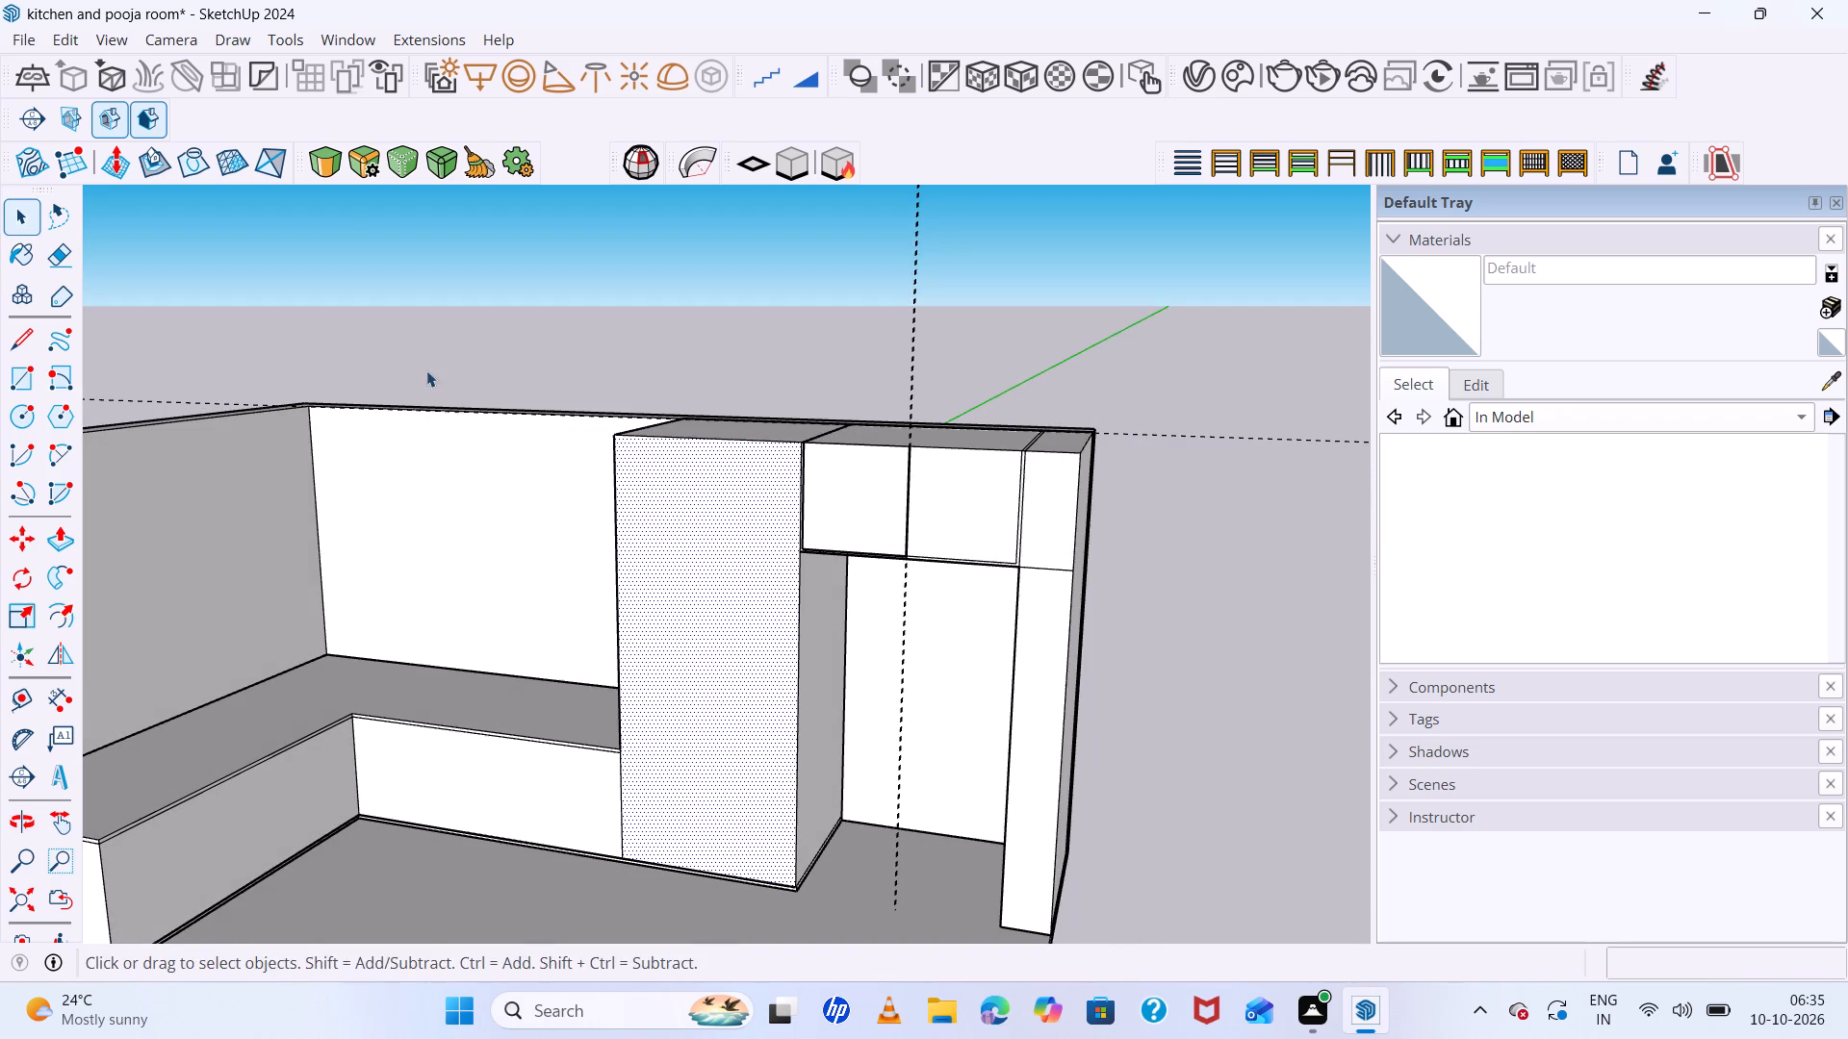
click(6, 33)
click(6, 43)
click(30, 40)
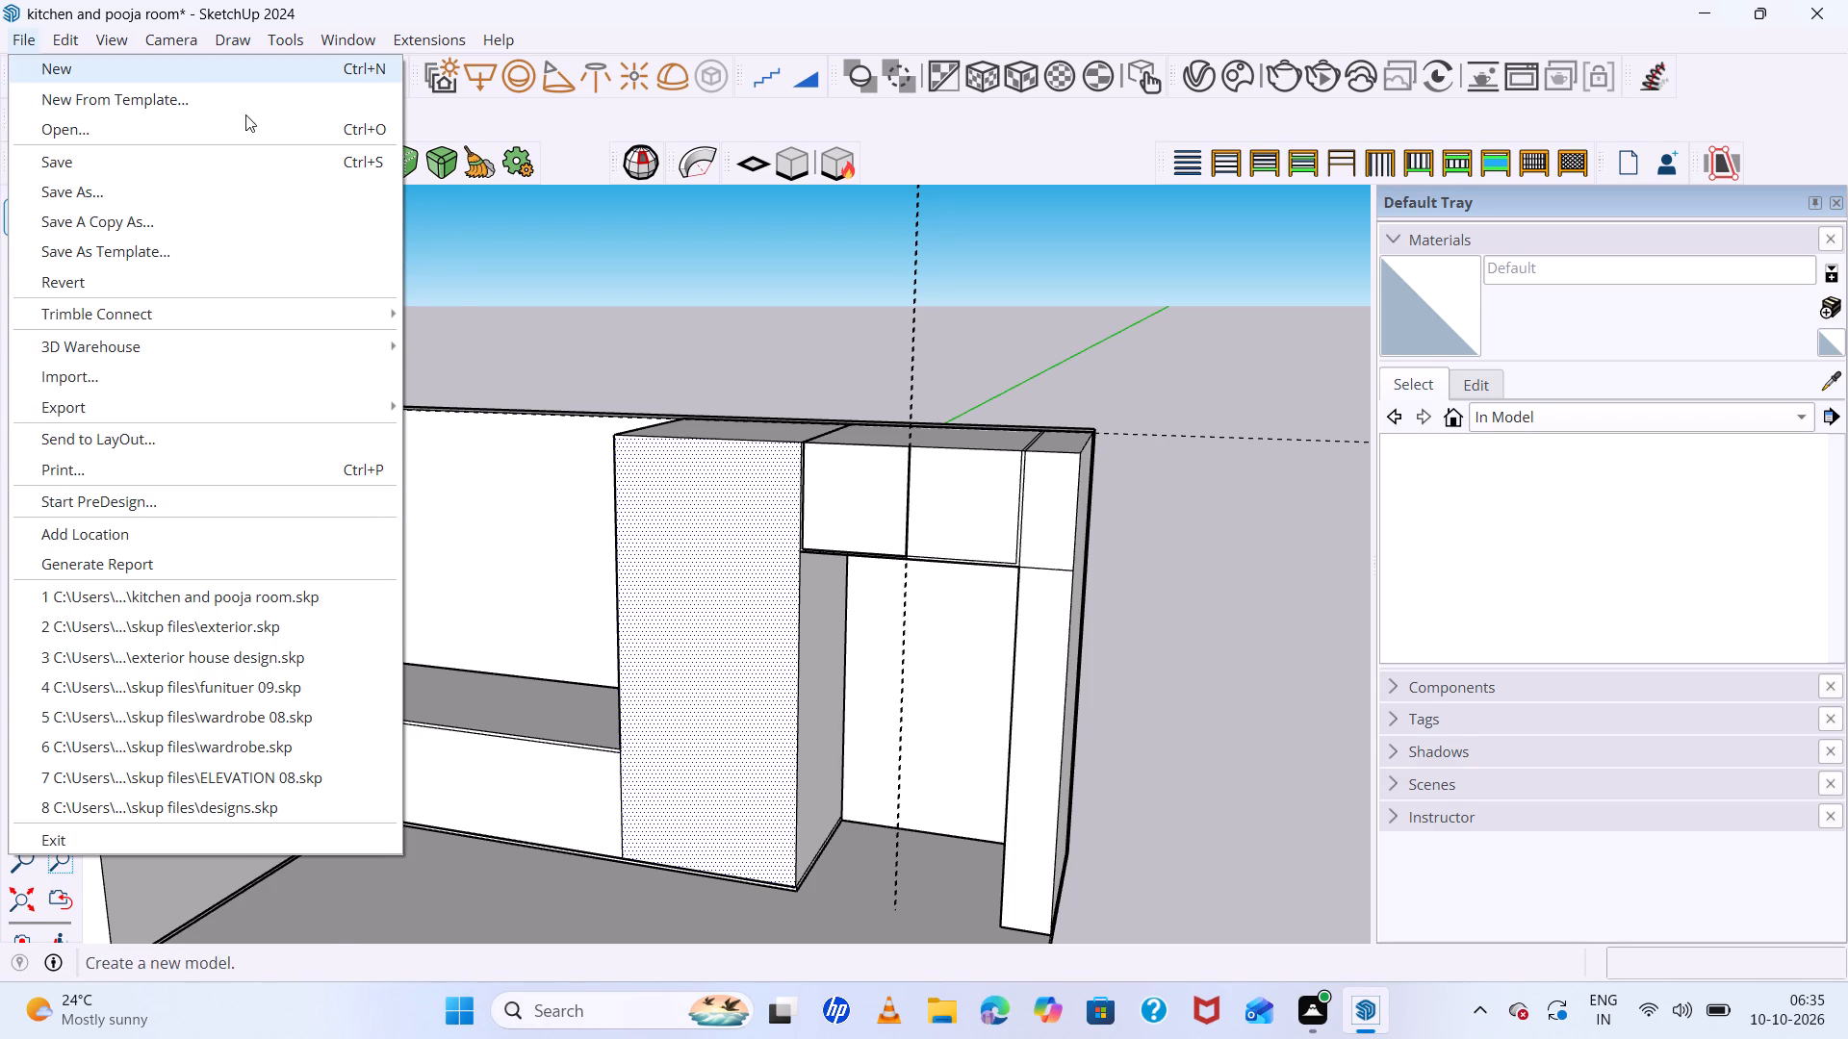
click(453, 287)
click(74, 41)
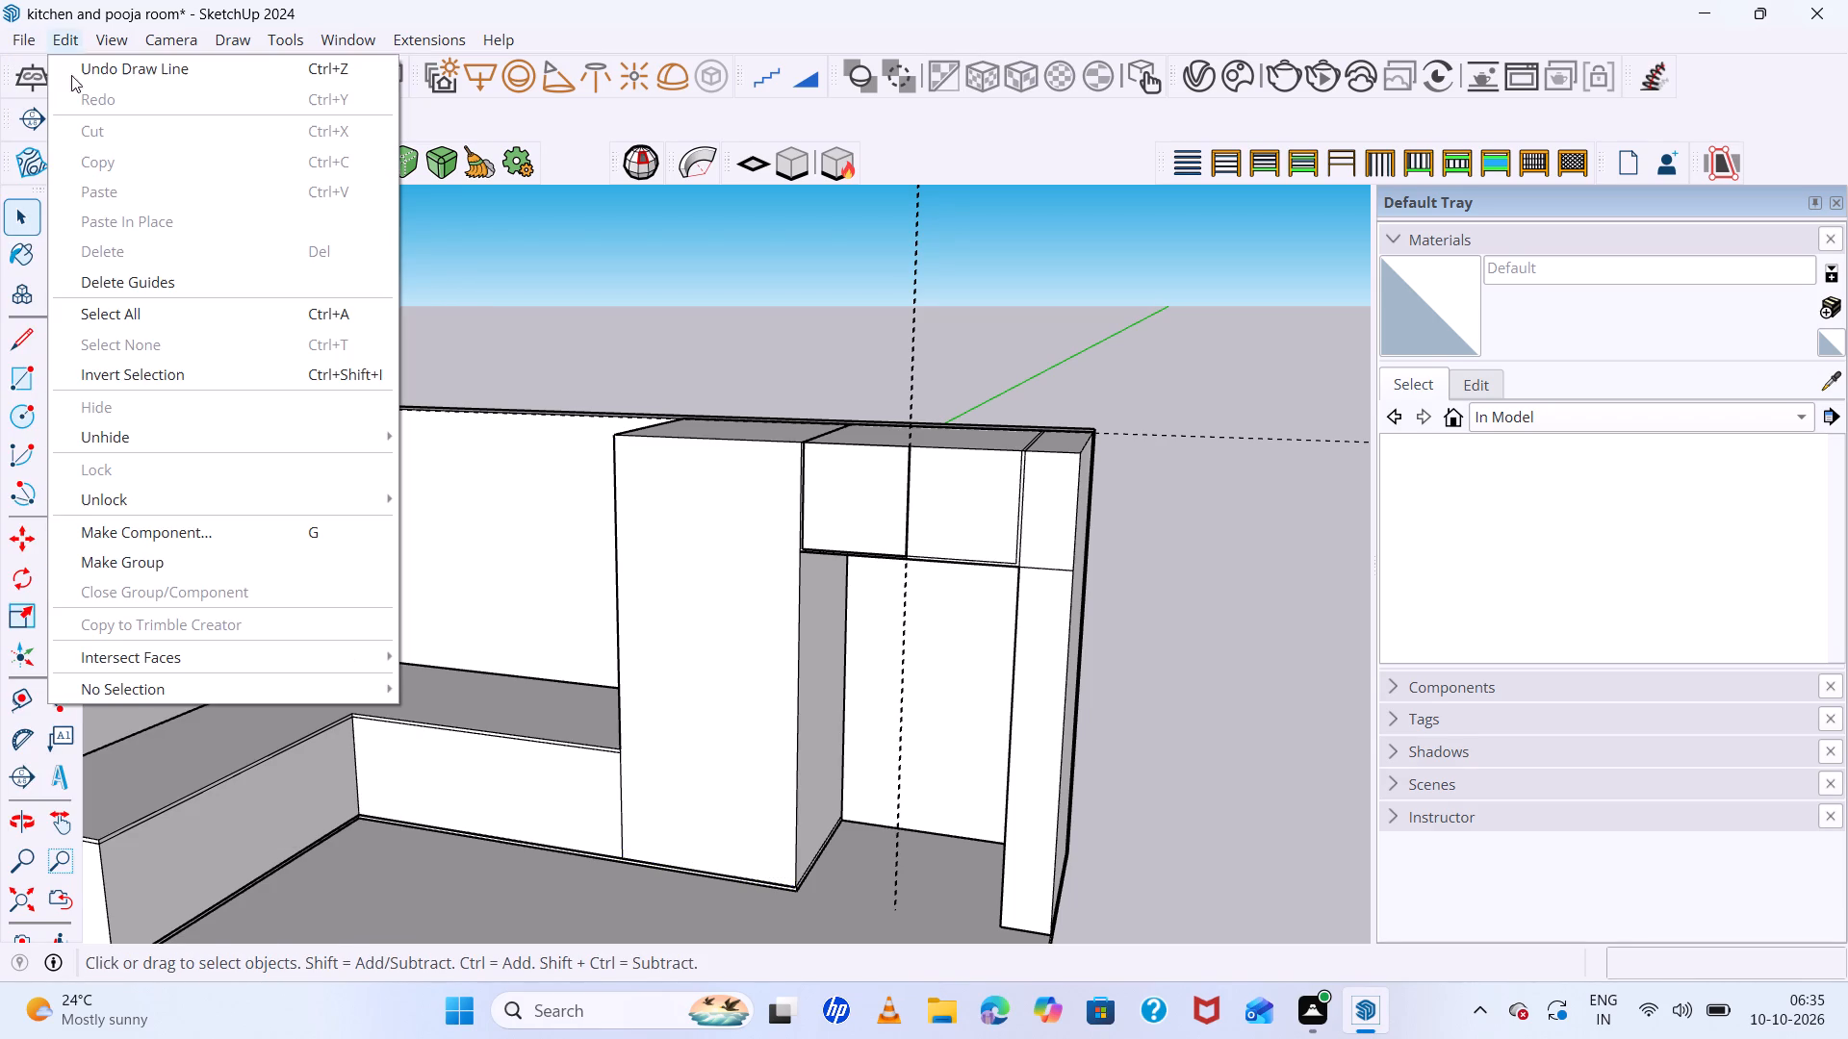
click(130, 283)
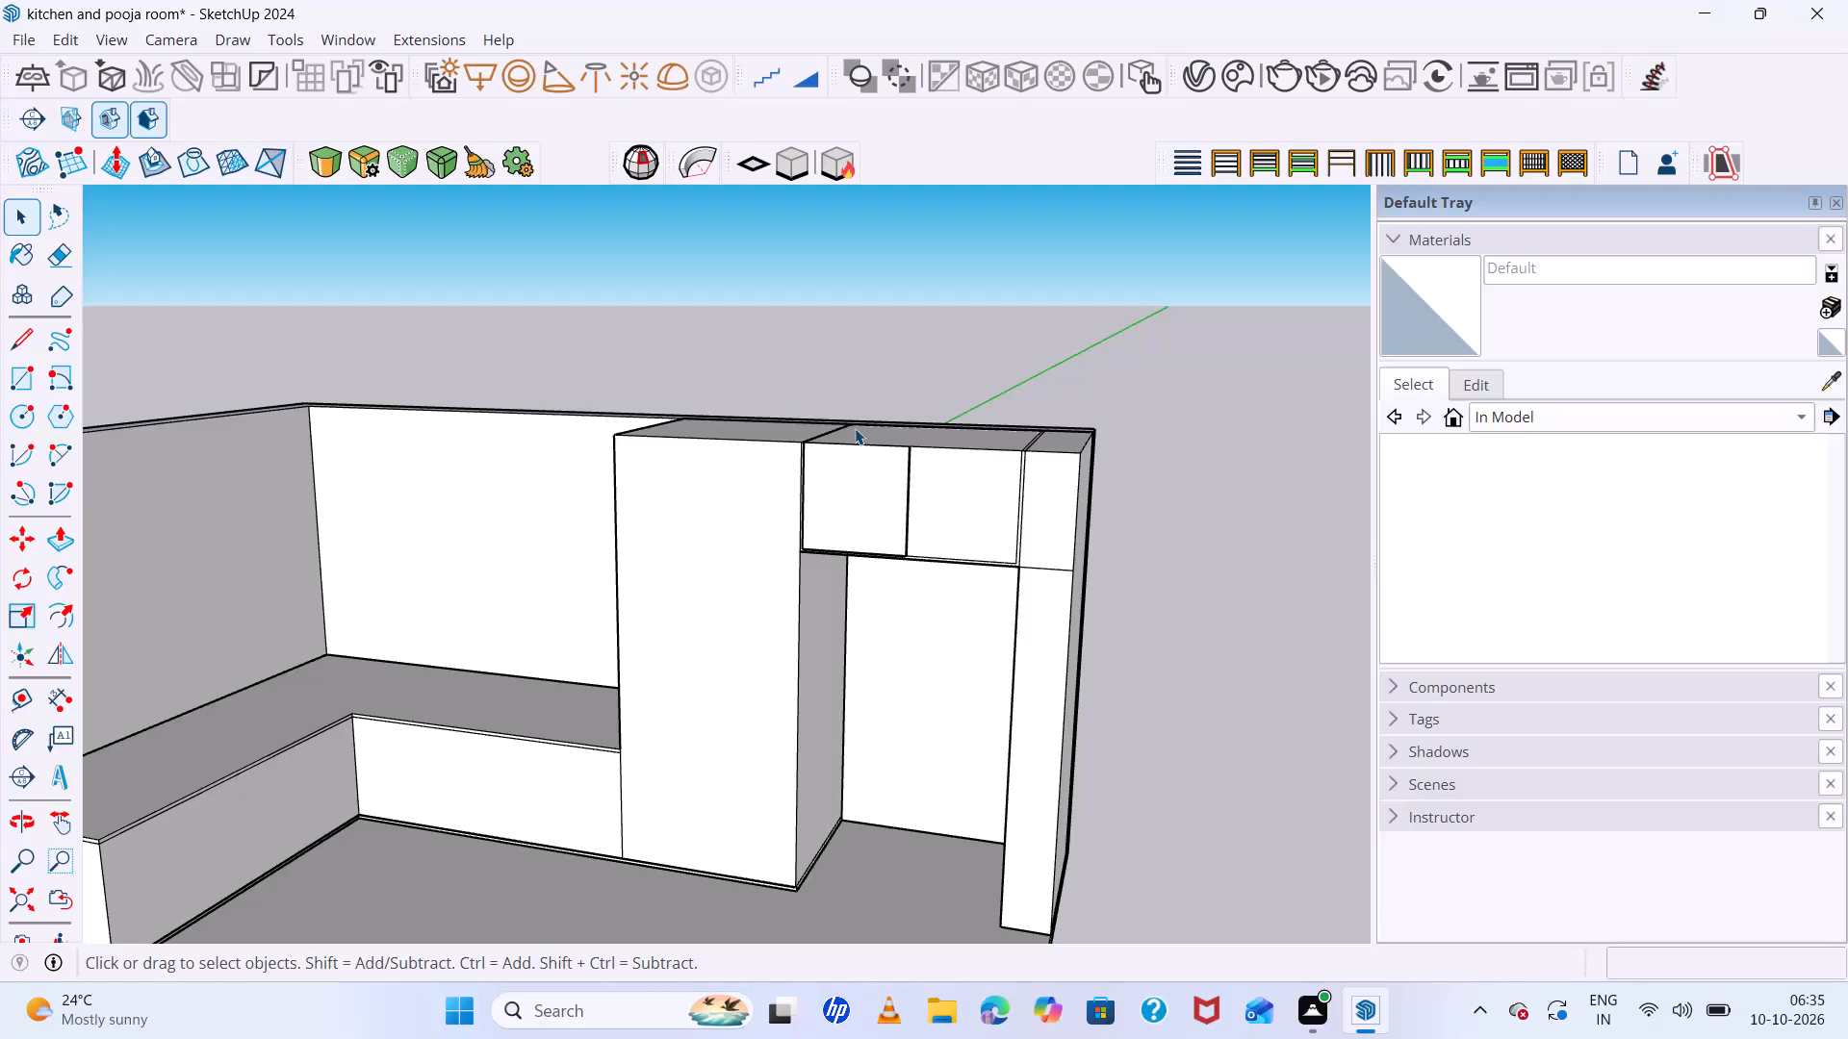
Measure the gap between the overhead shutter's lower corner and the tall block's edge with the Dimension tool.
scroll(635, 544, up, 5)
middle_drag(783, 544, 833, 554)
scroll(995, 520, up, 8)
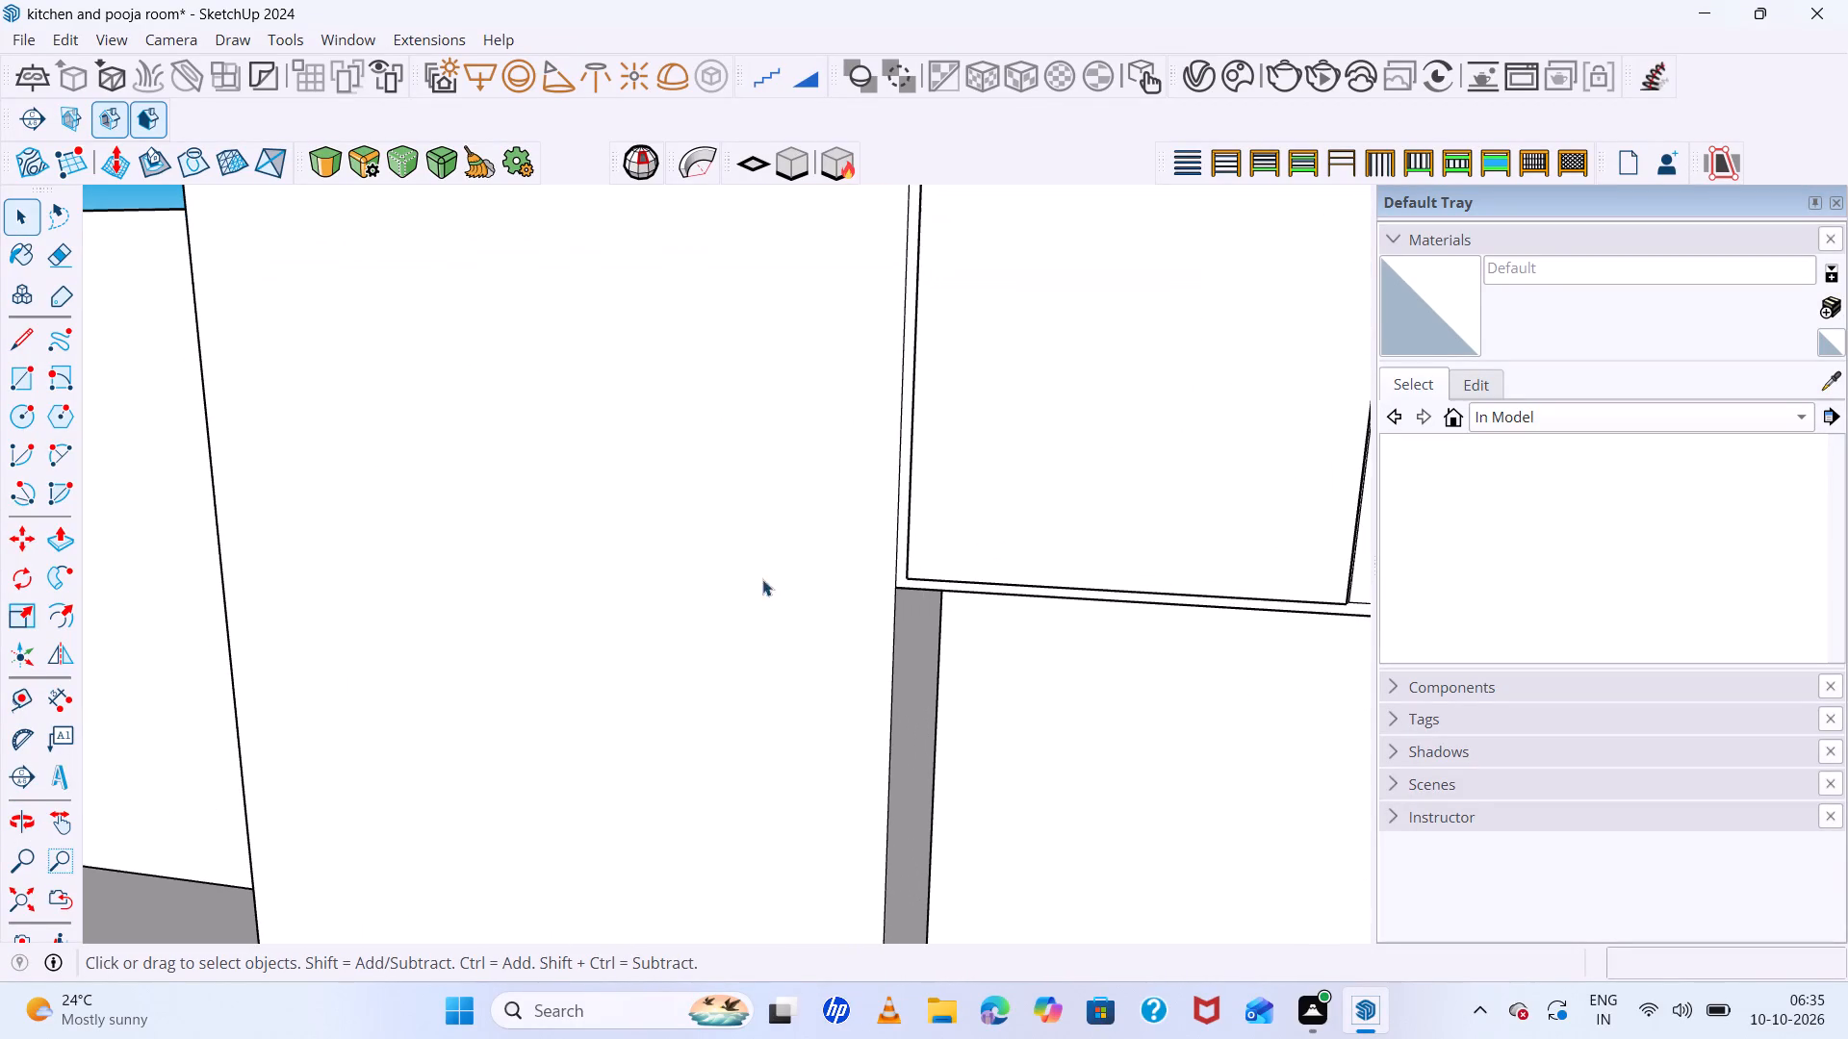
click(67, 711)
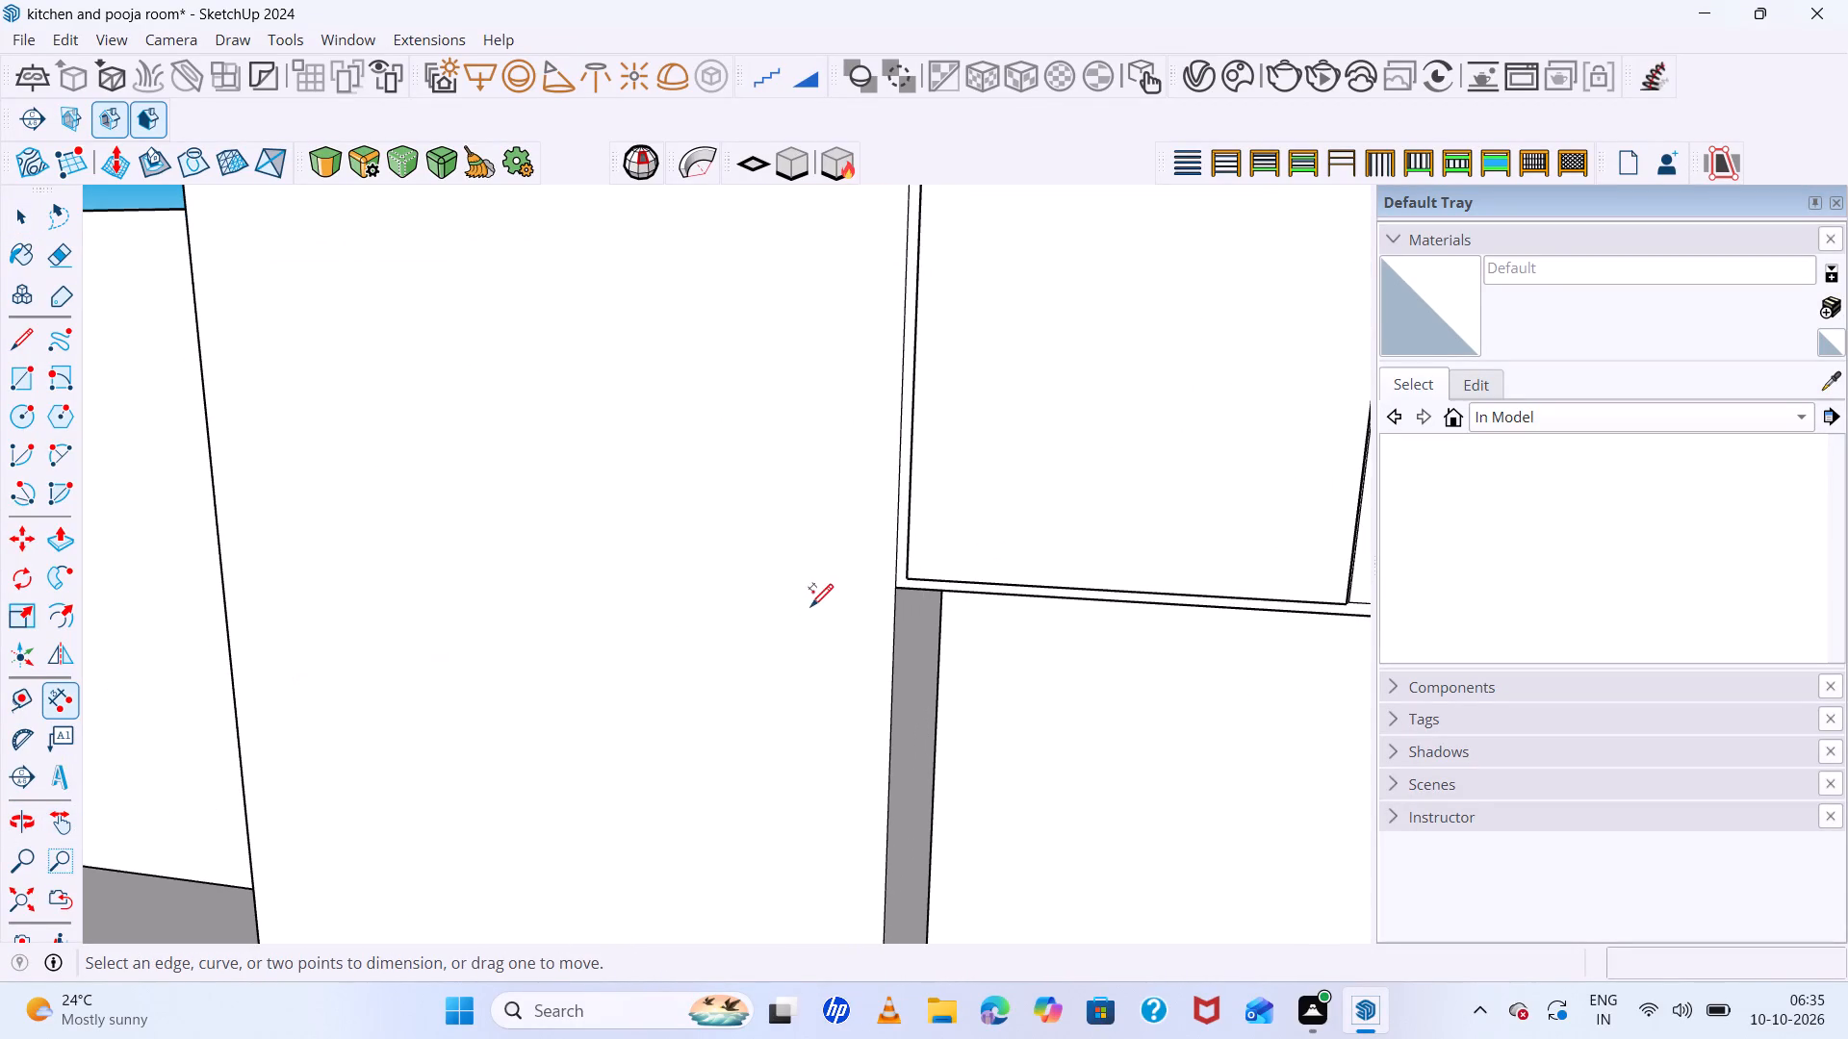
scroll(878, 608, up, 7)
scroll(702, 503, up, 5)
click(620, 441)
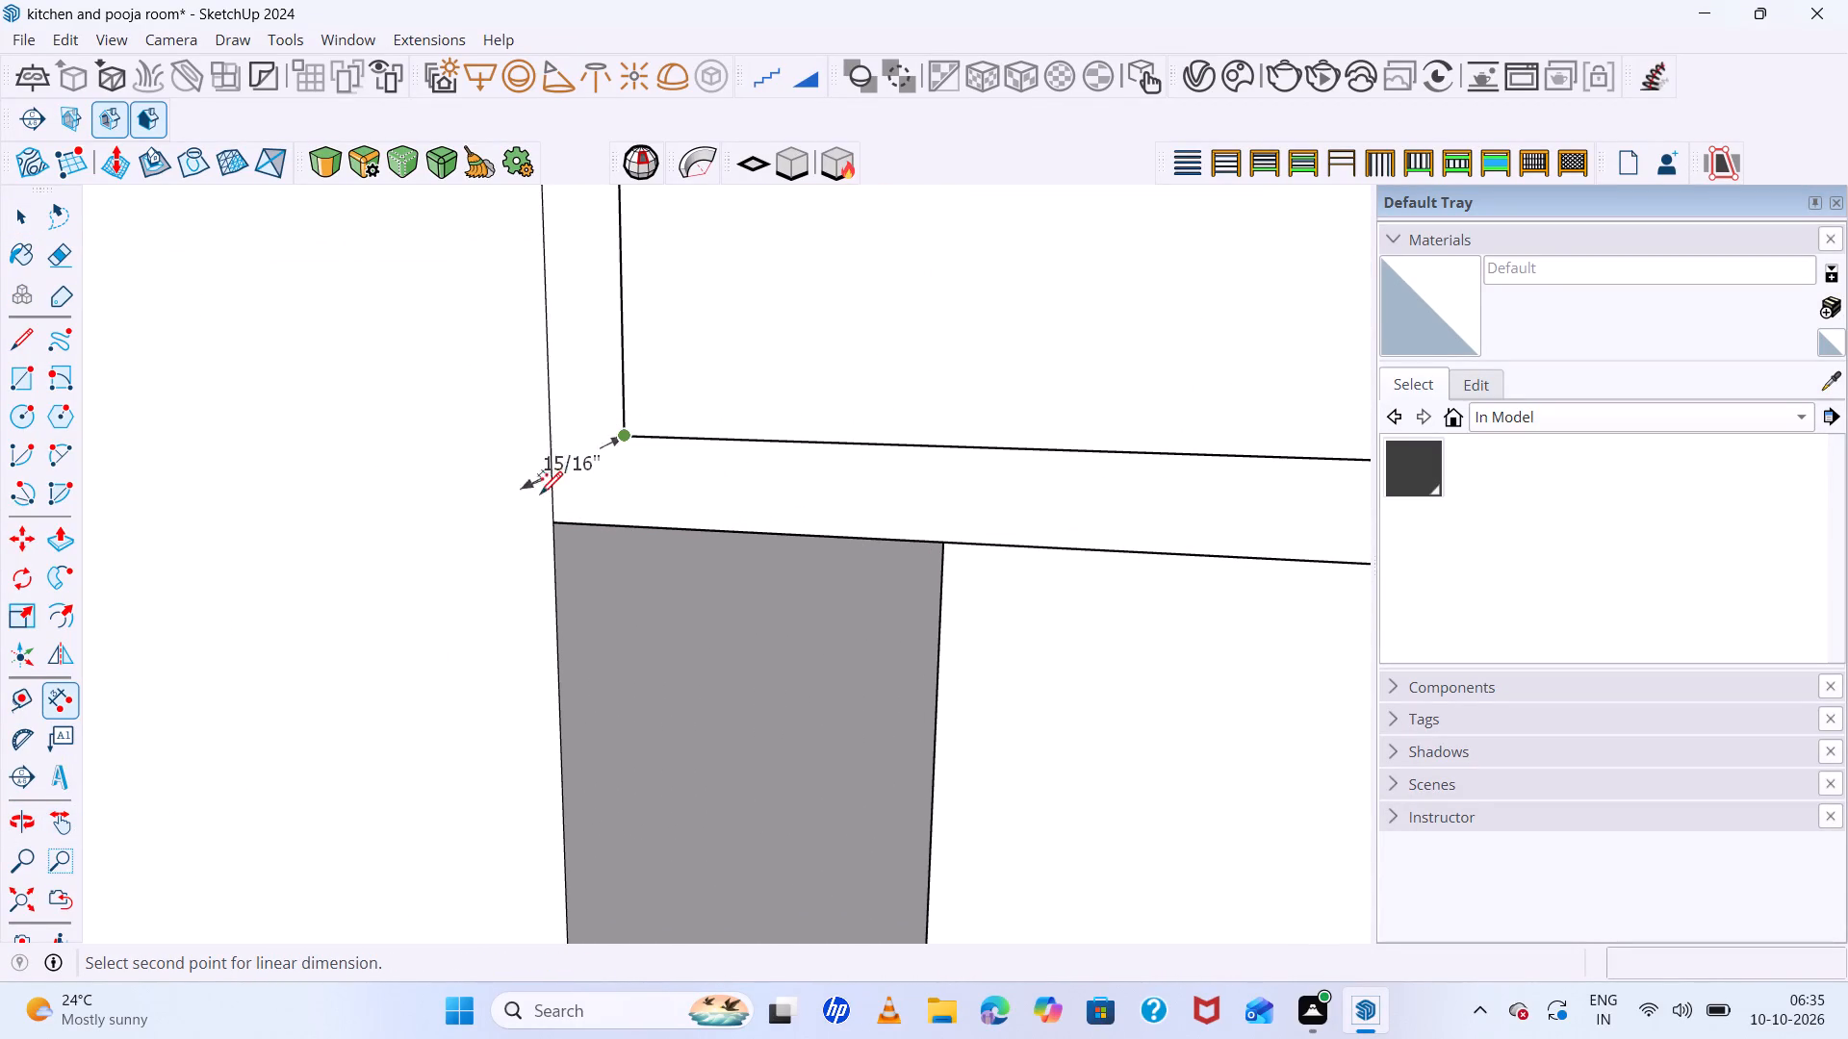
key(space)
Set the model units' display precision to 0" for length, 0 in² for area and 0 in³ for volume.
click(363, 47)
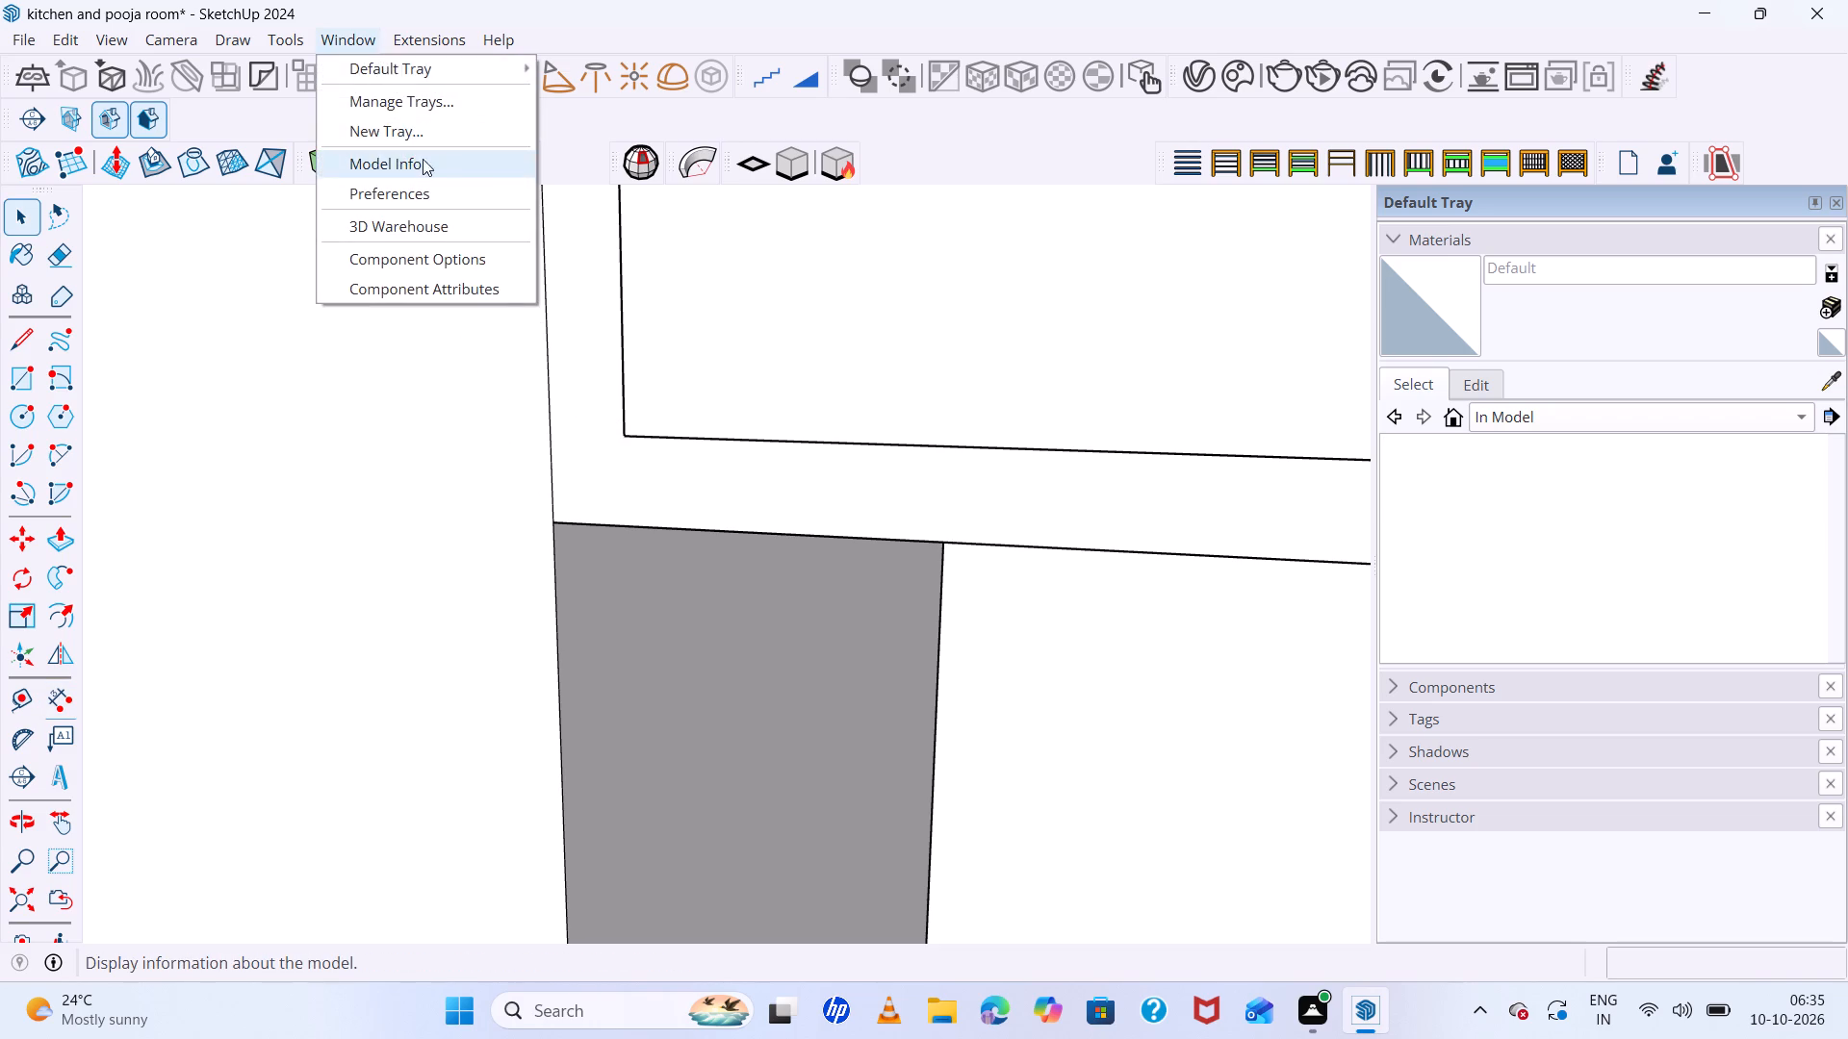
click(430, 173)
click(1019, 421)
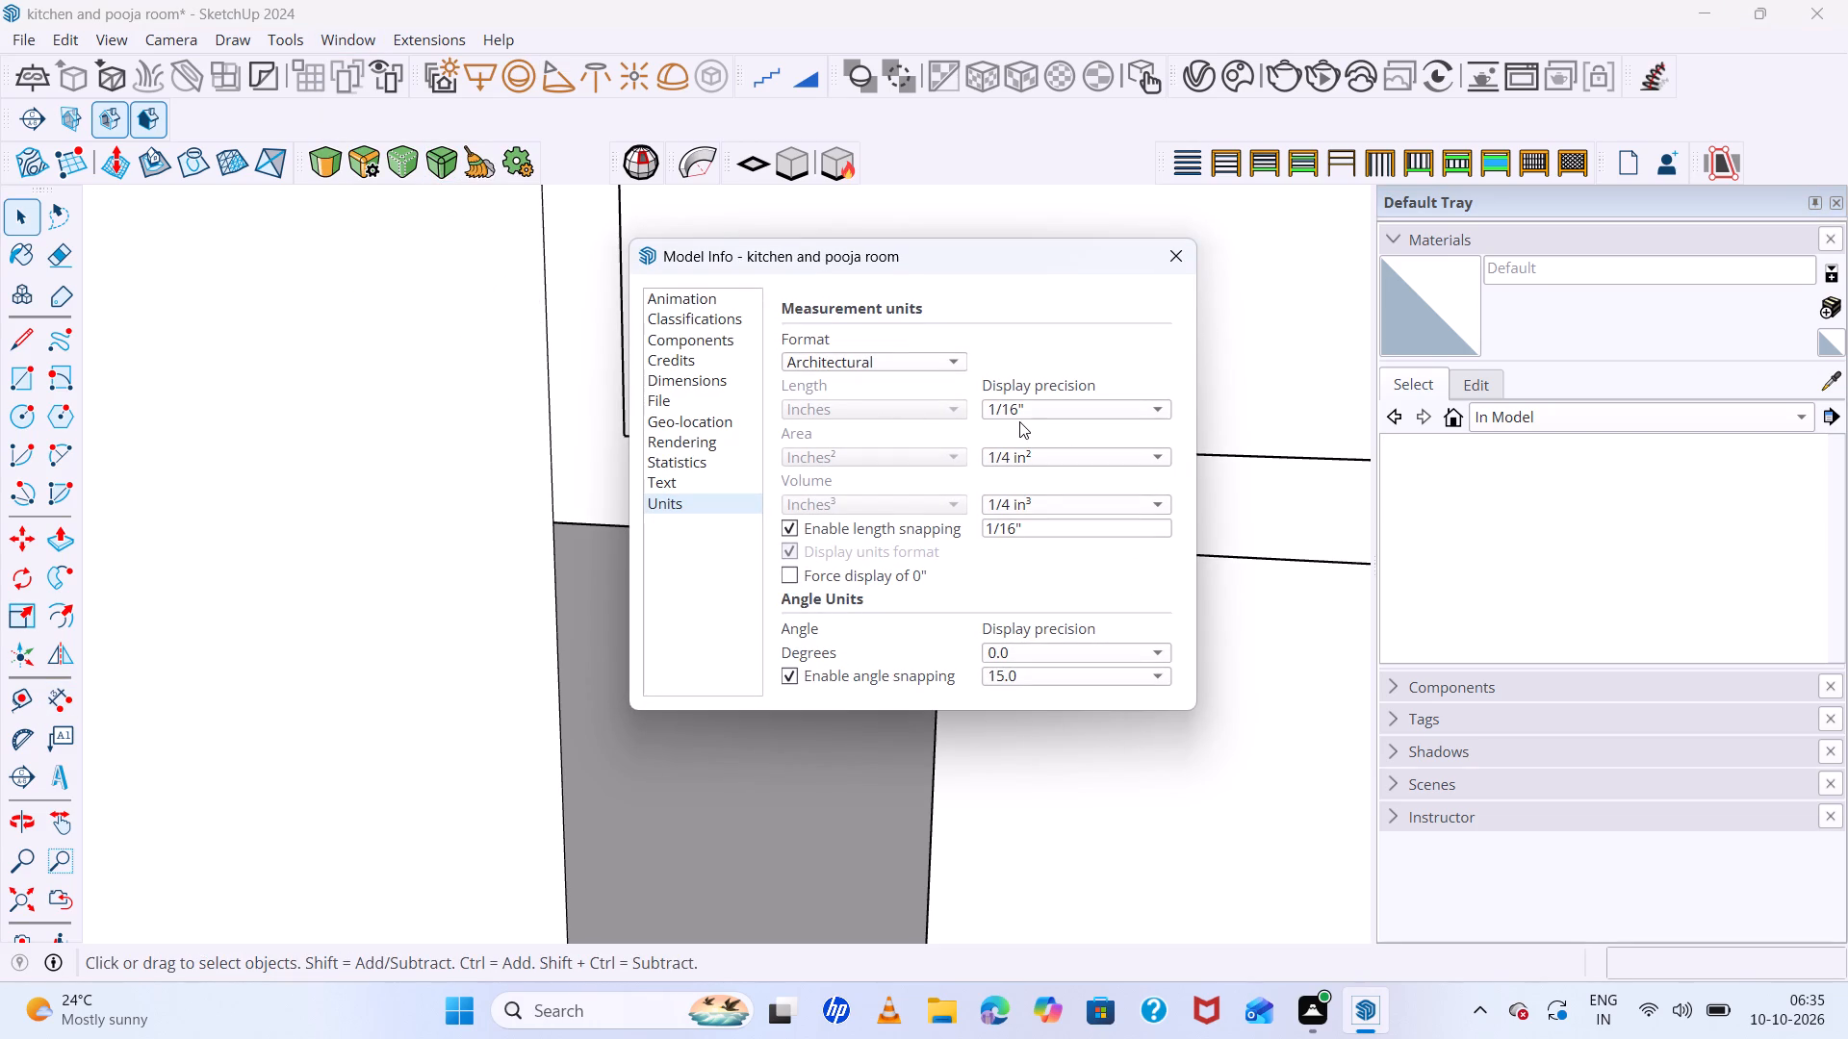
click(1022, 417)
click(1033, 305)
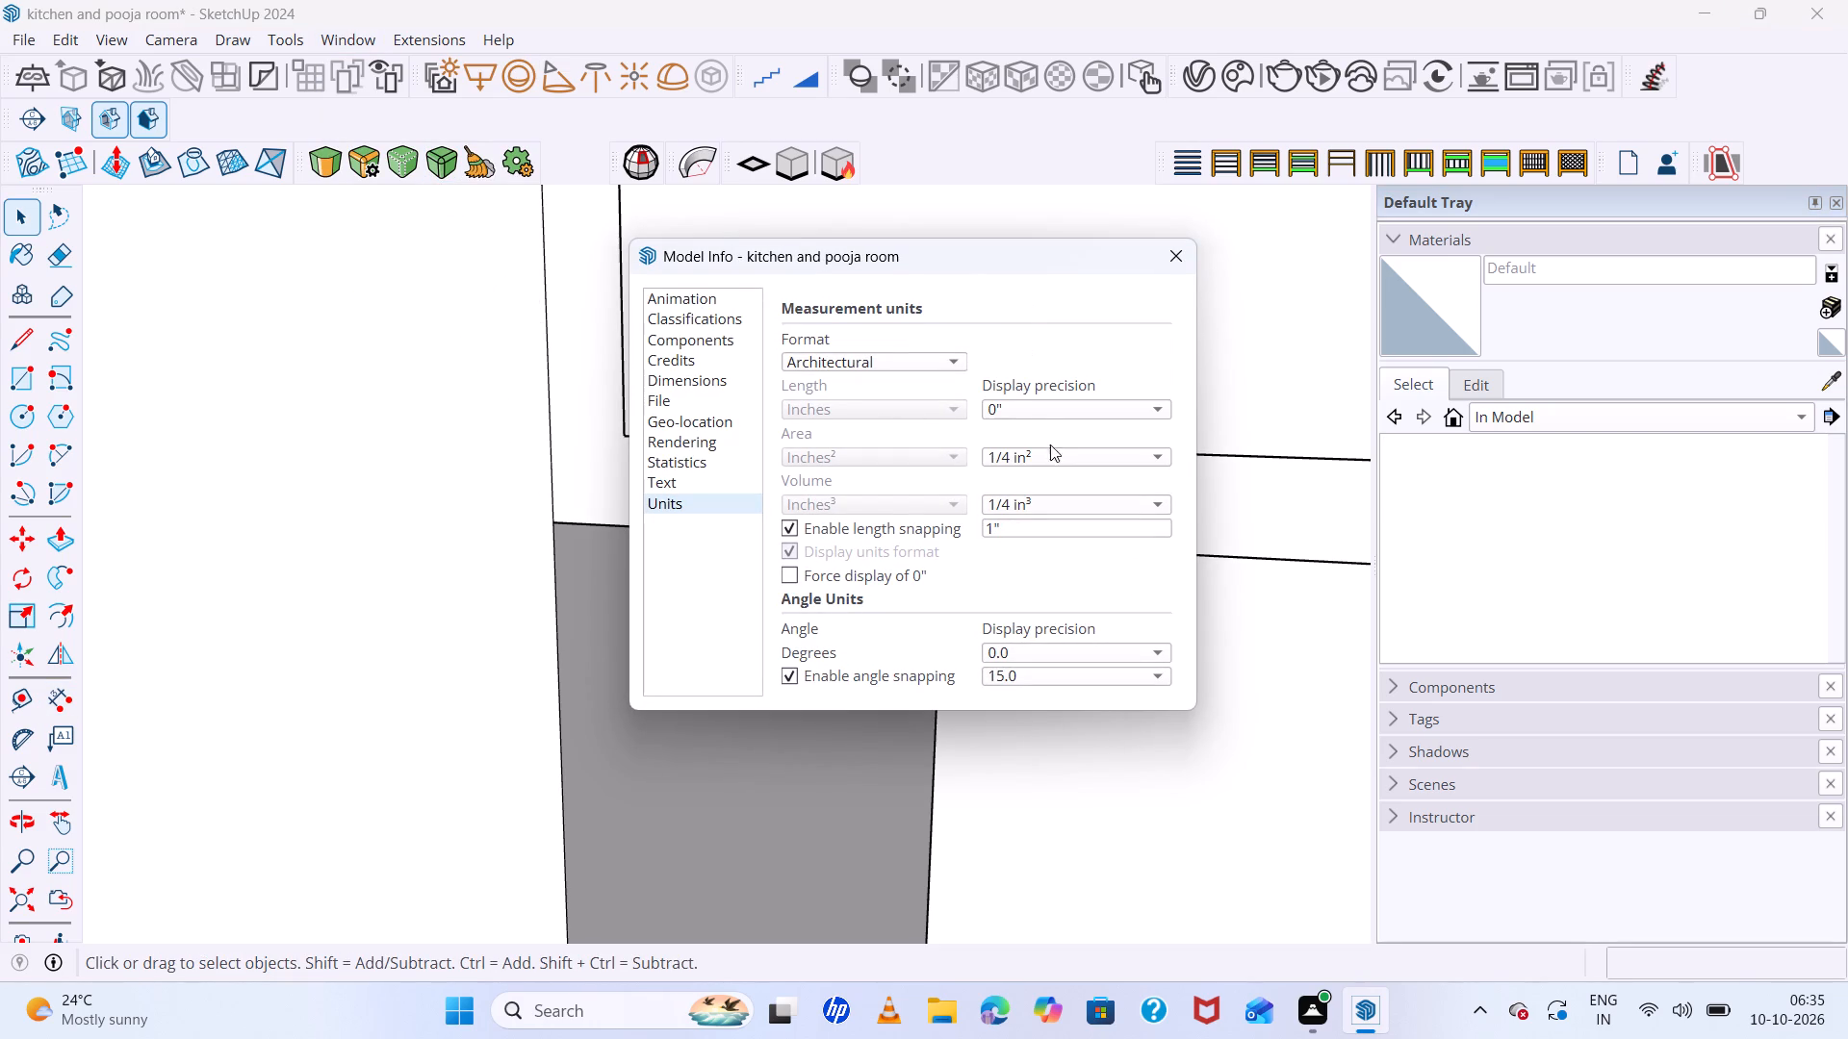
click(1055, 452)
click(1042, 403)
click(1042, 502)
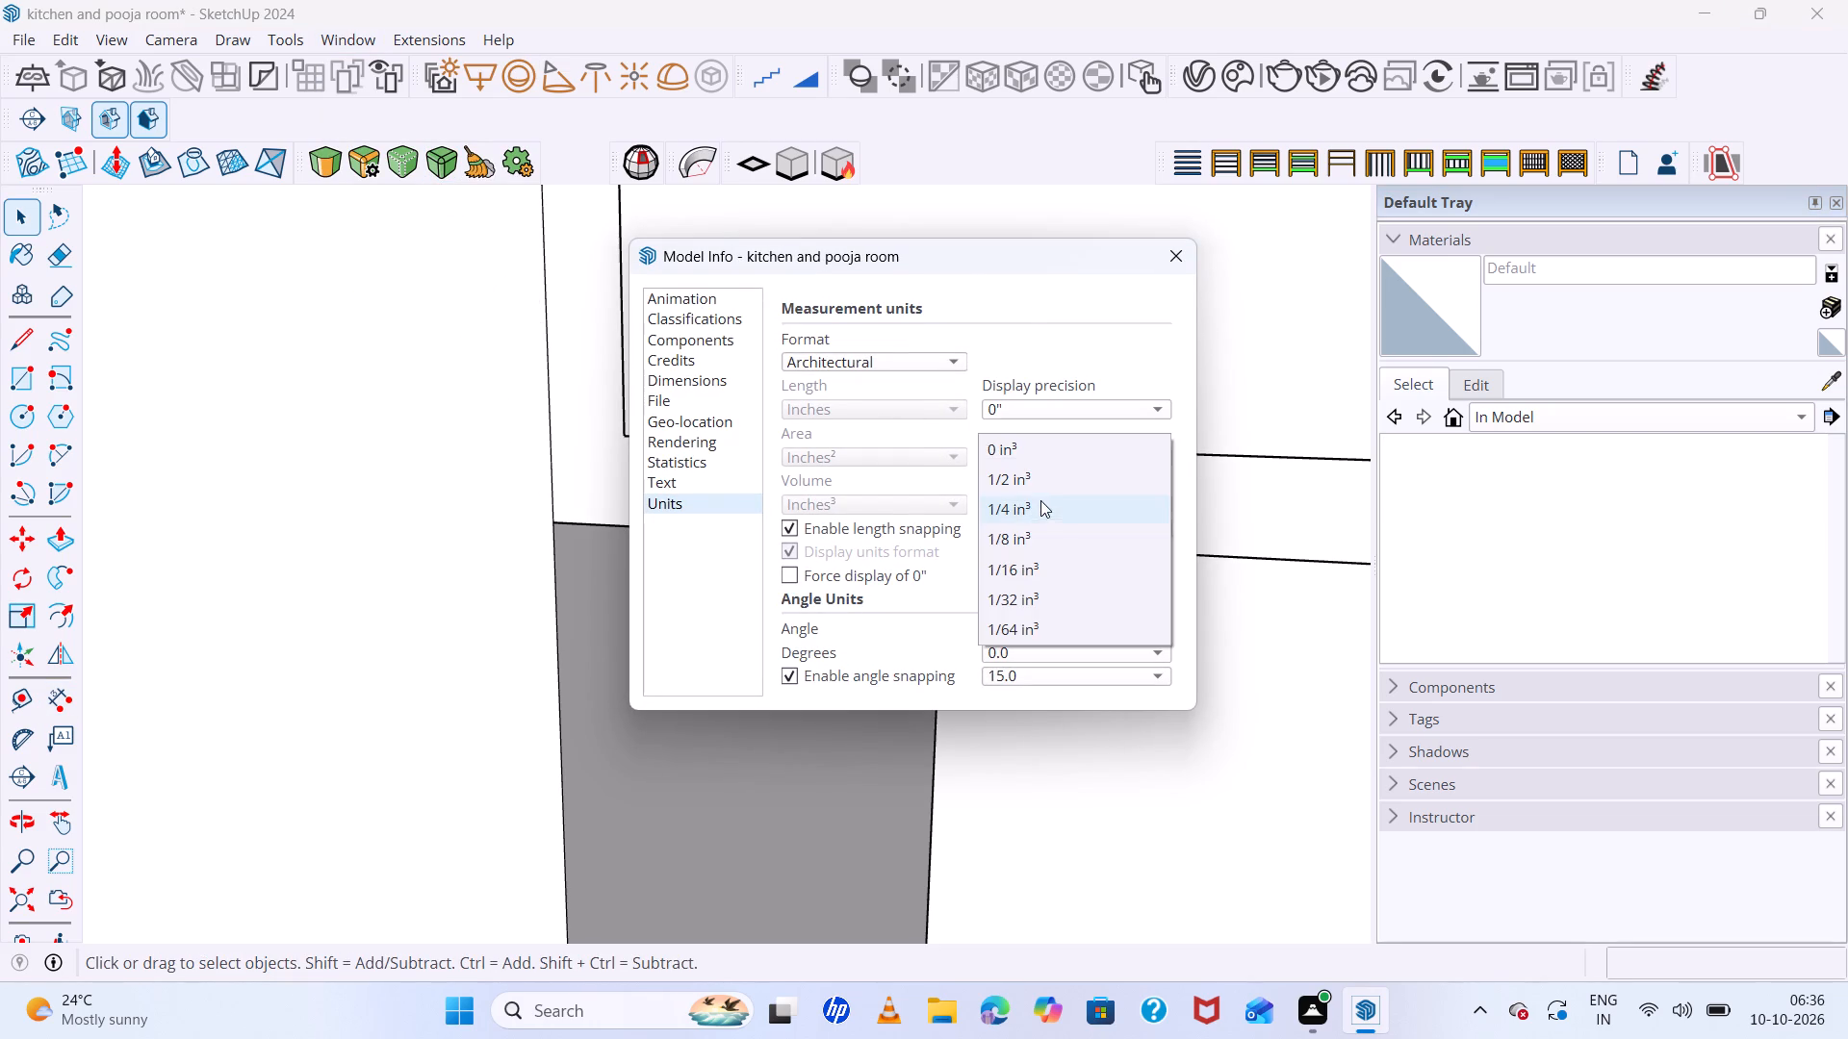
click(1029, 451)
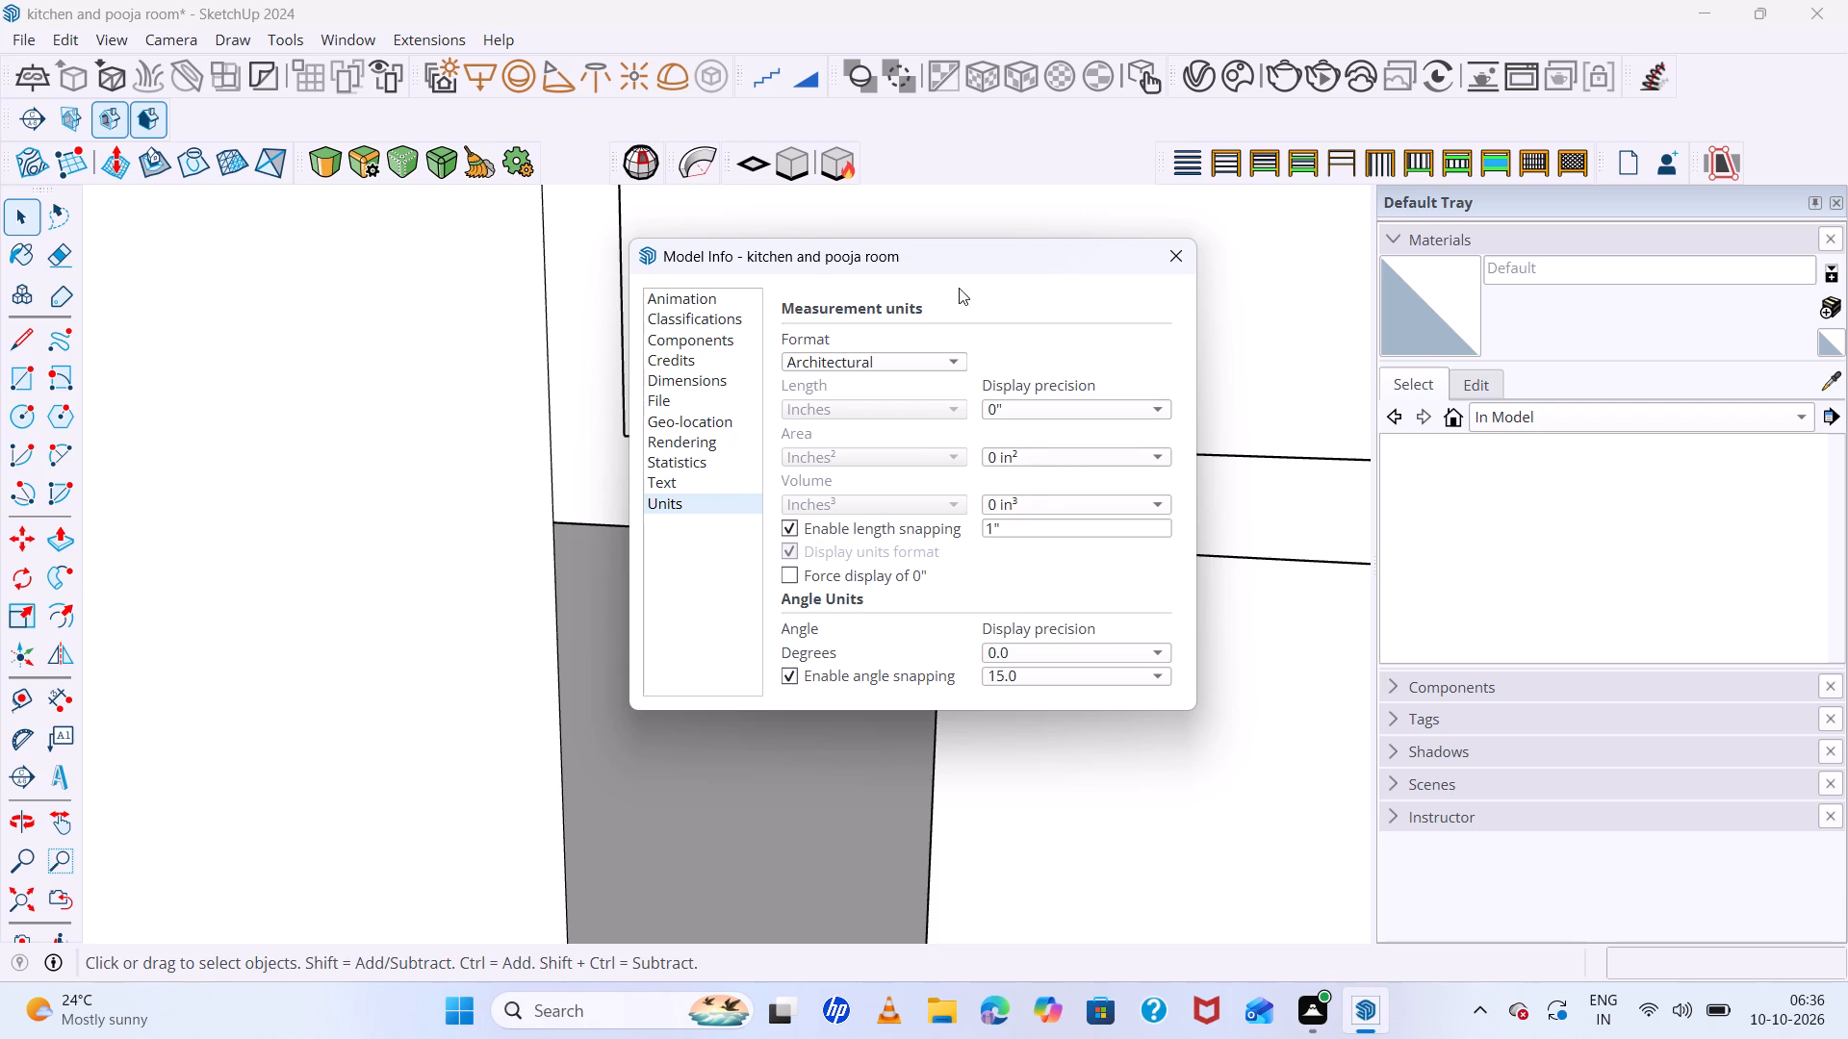
click(1168, 261)
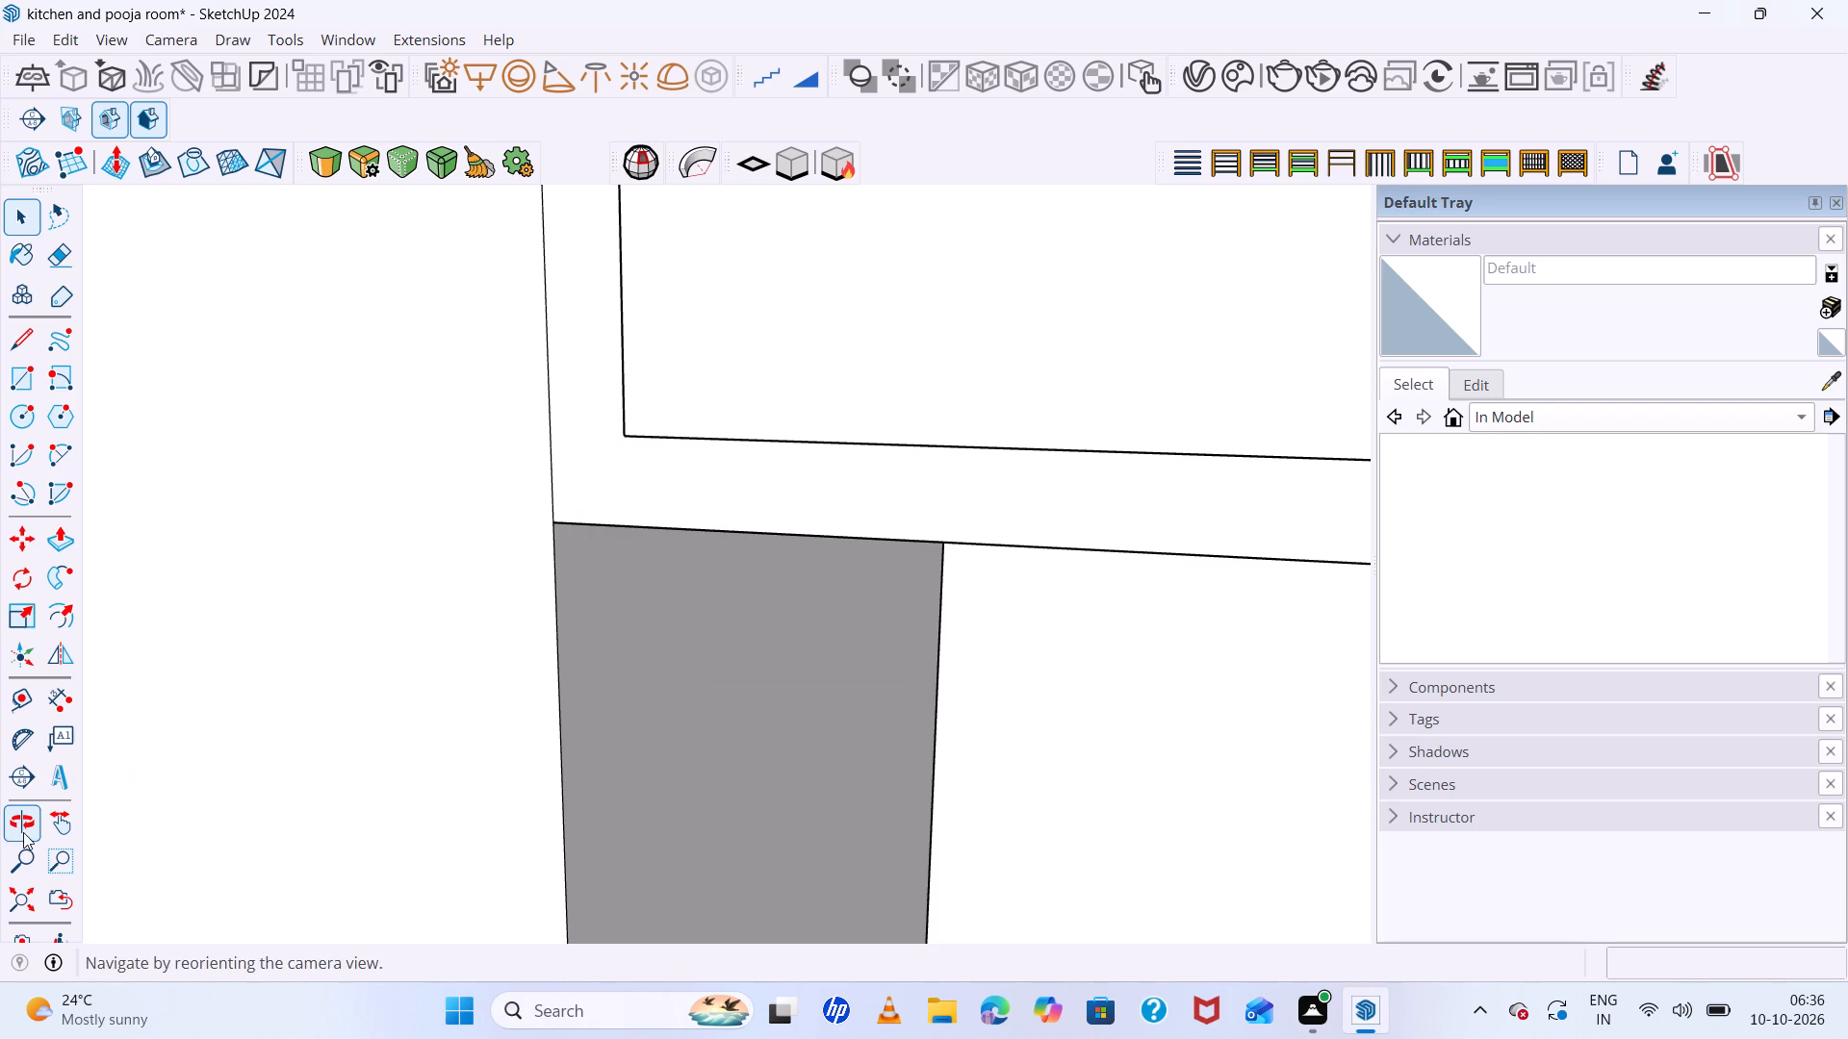
Measure the horizontal gap from the overhead shutter's lower corner to the tall block's edge again.
click(61, 692)
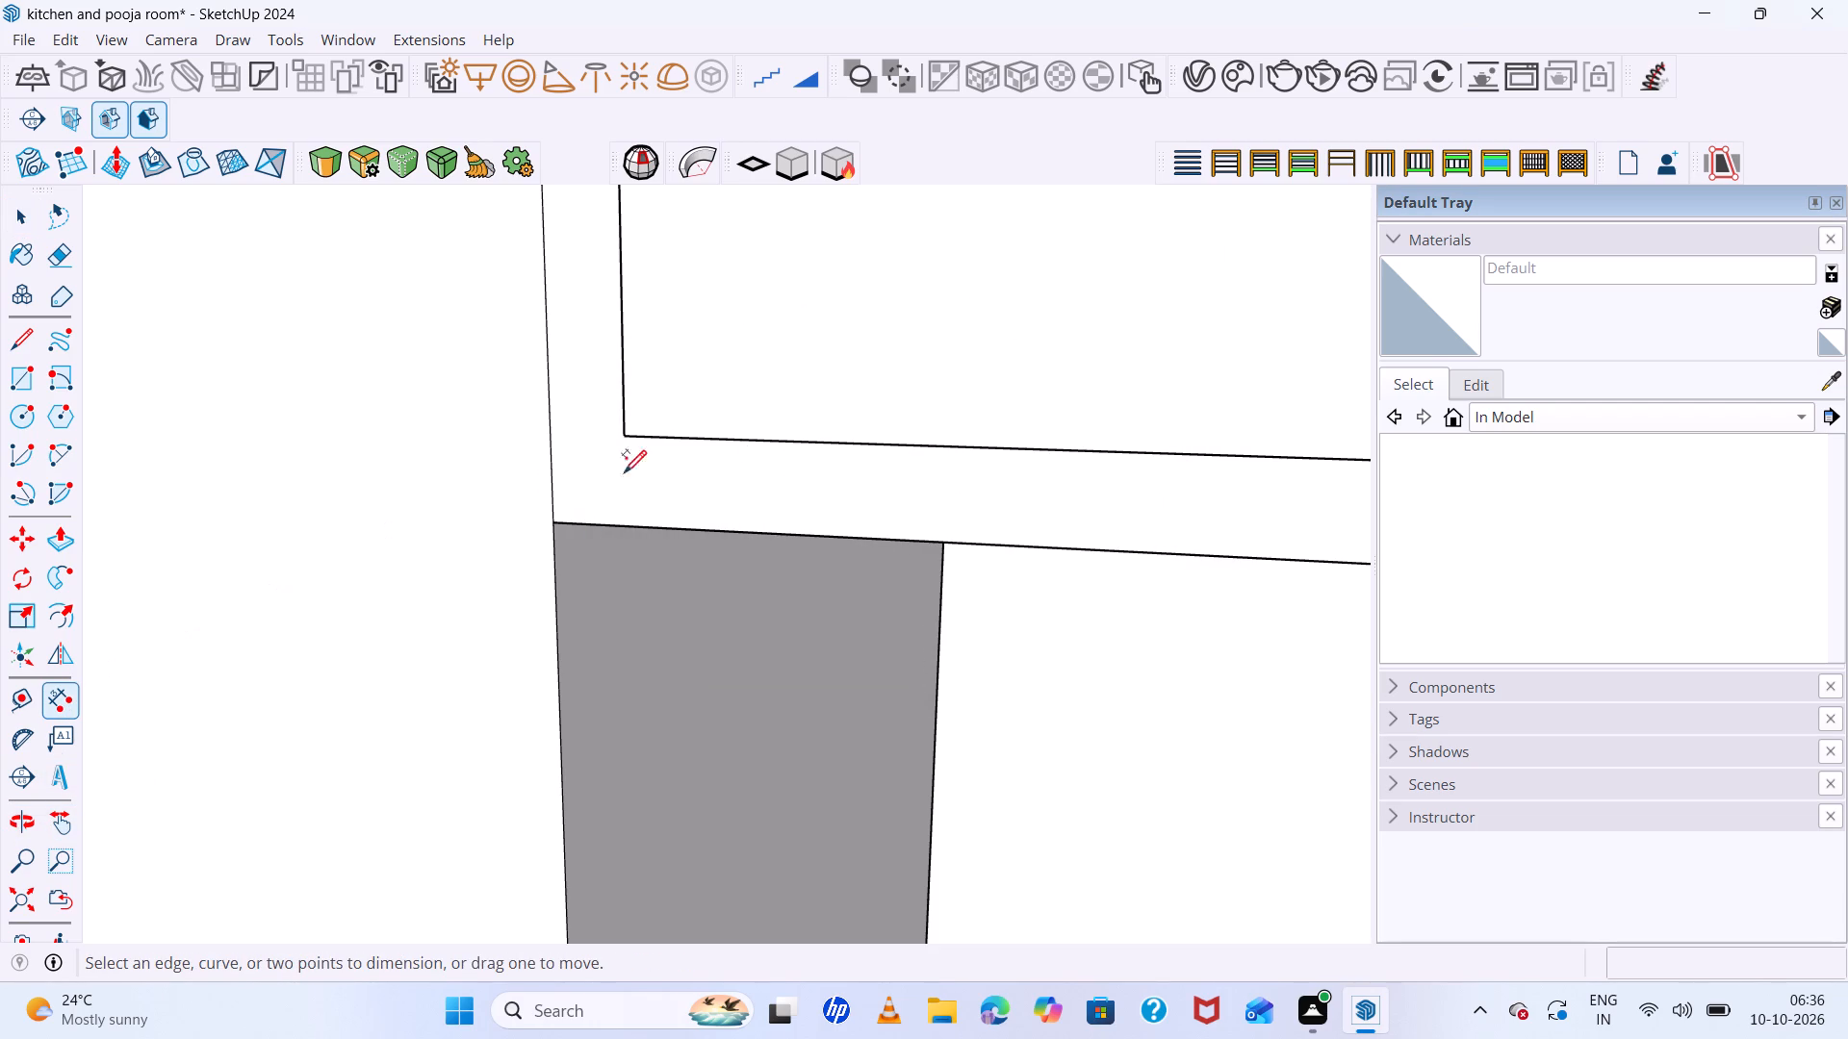
click(626, 435)
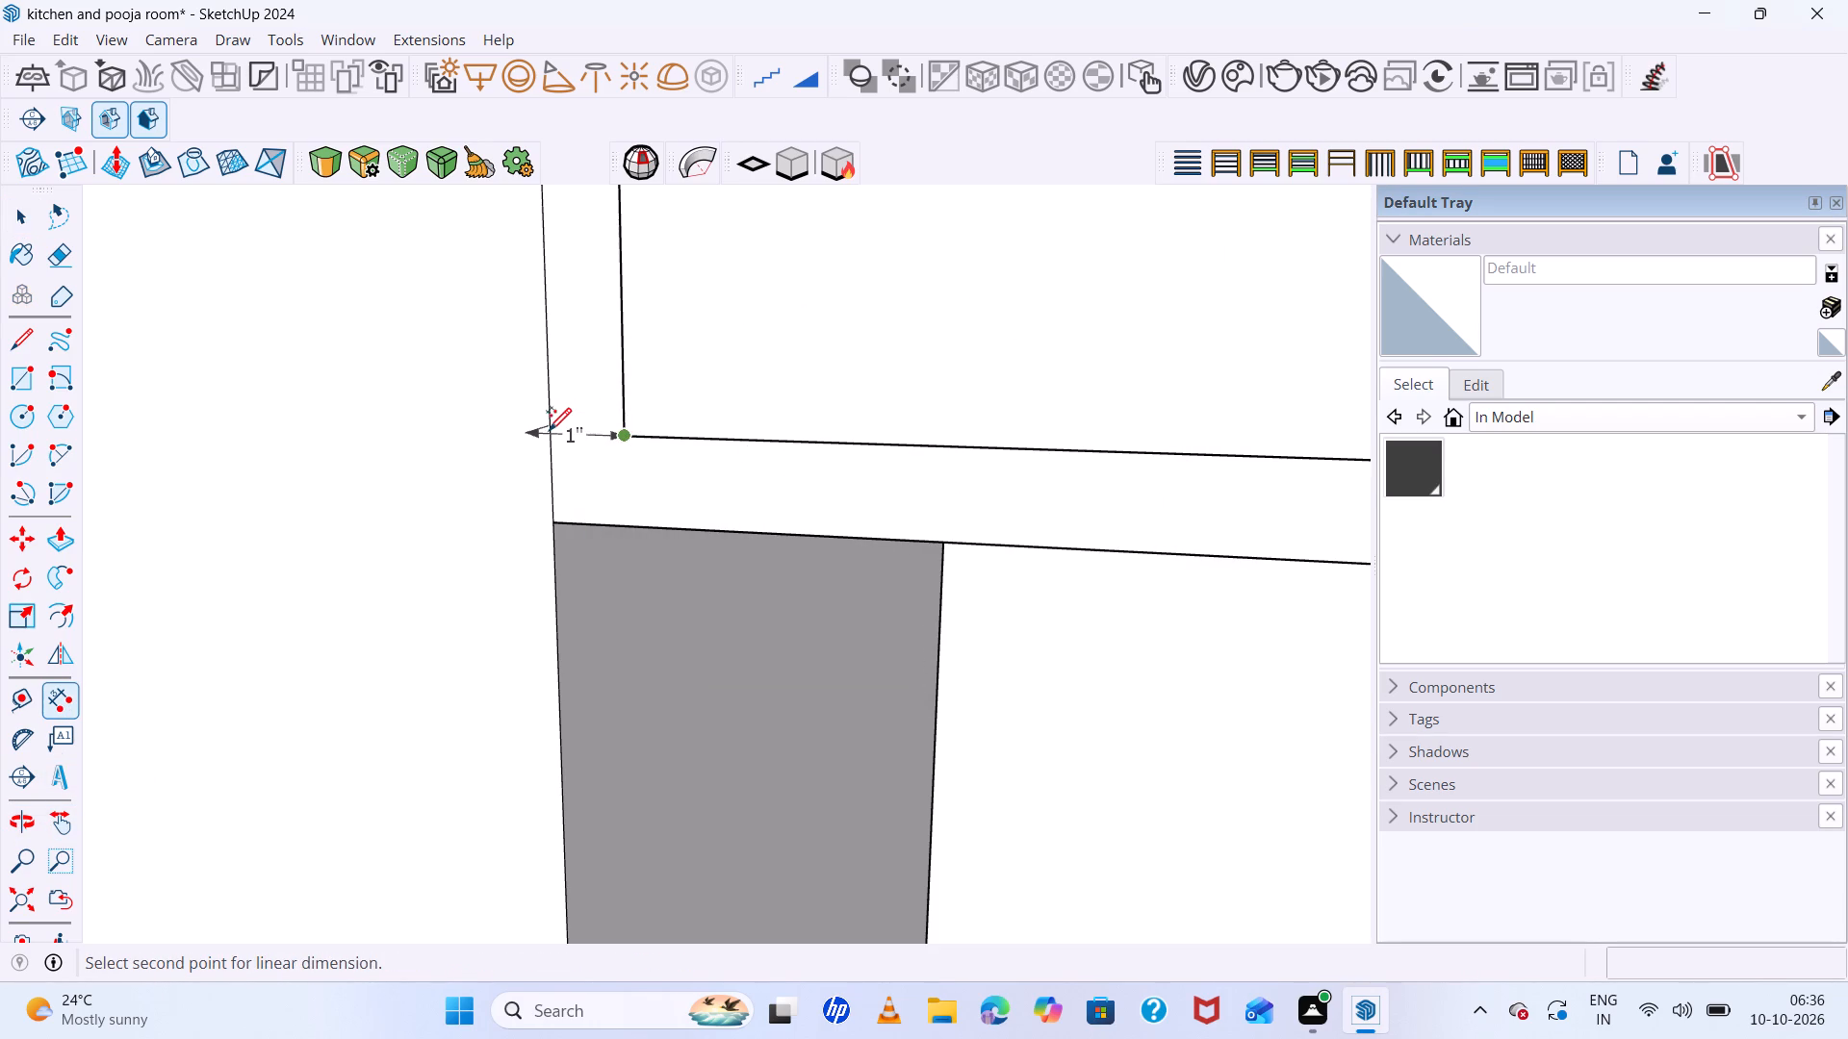
scroll(556, 432, up, 5)
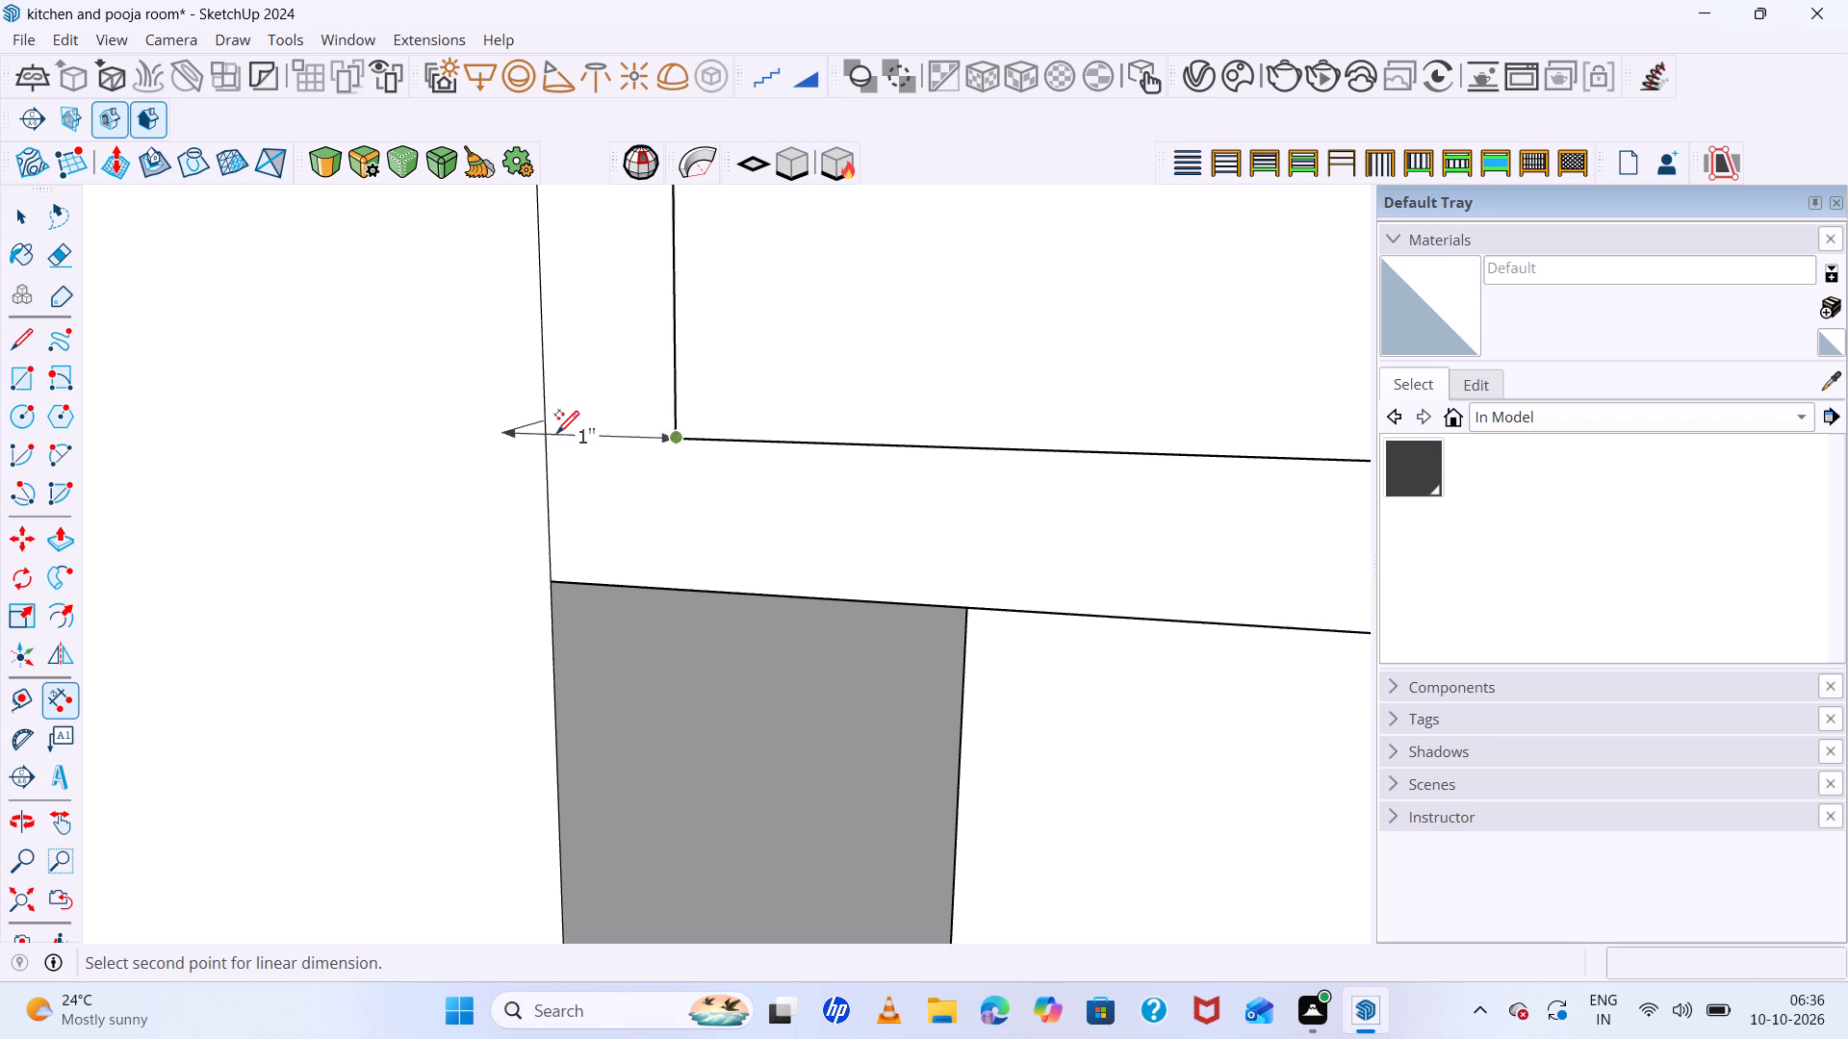
scroll(556, 432, up, 7)
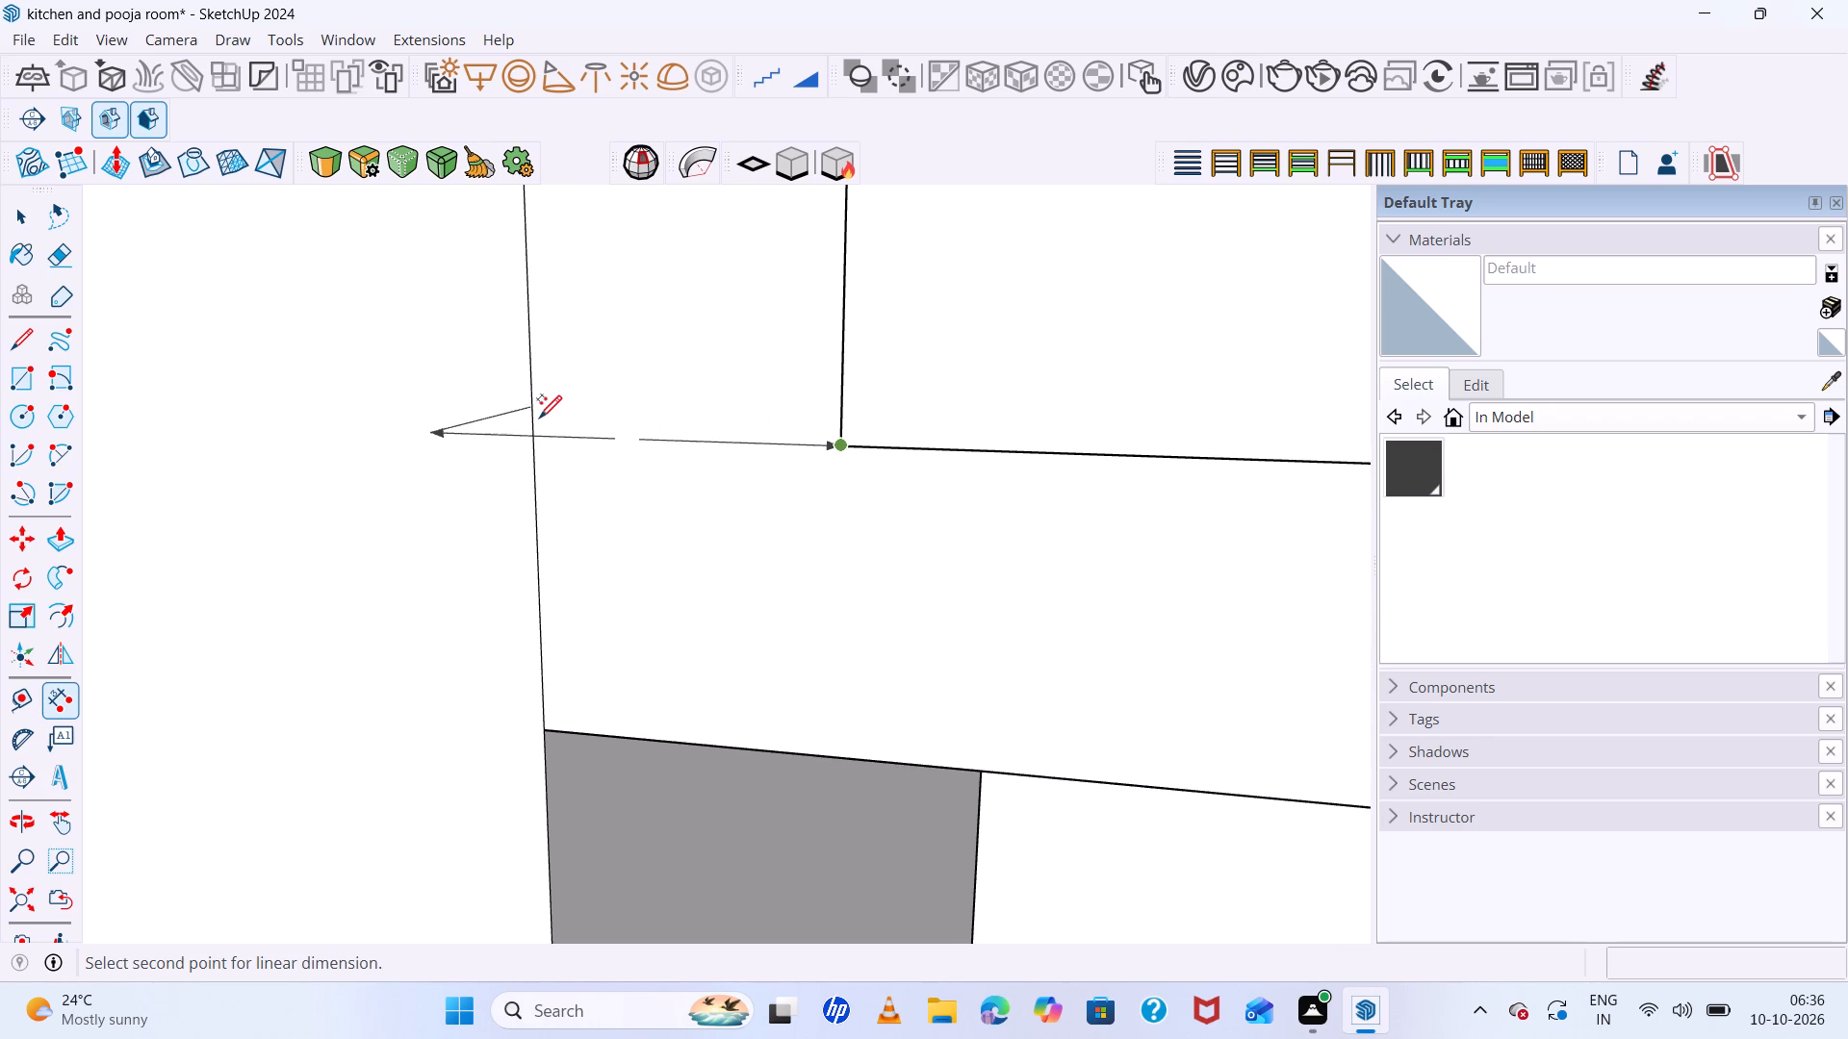
middle_drag(540, 416, 904, 424)
middle_click(904, 424)
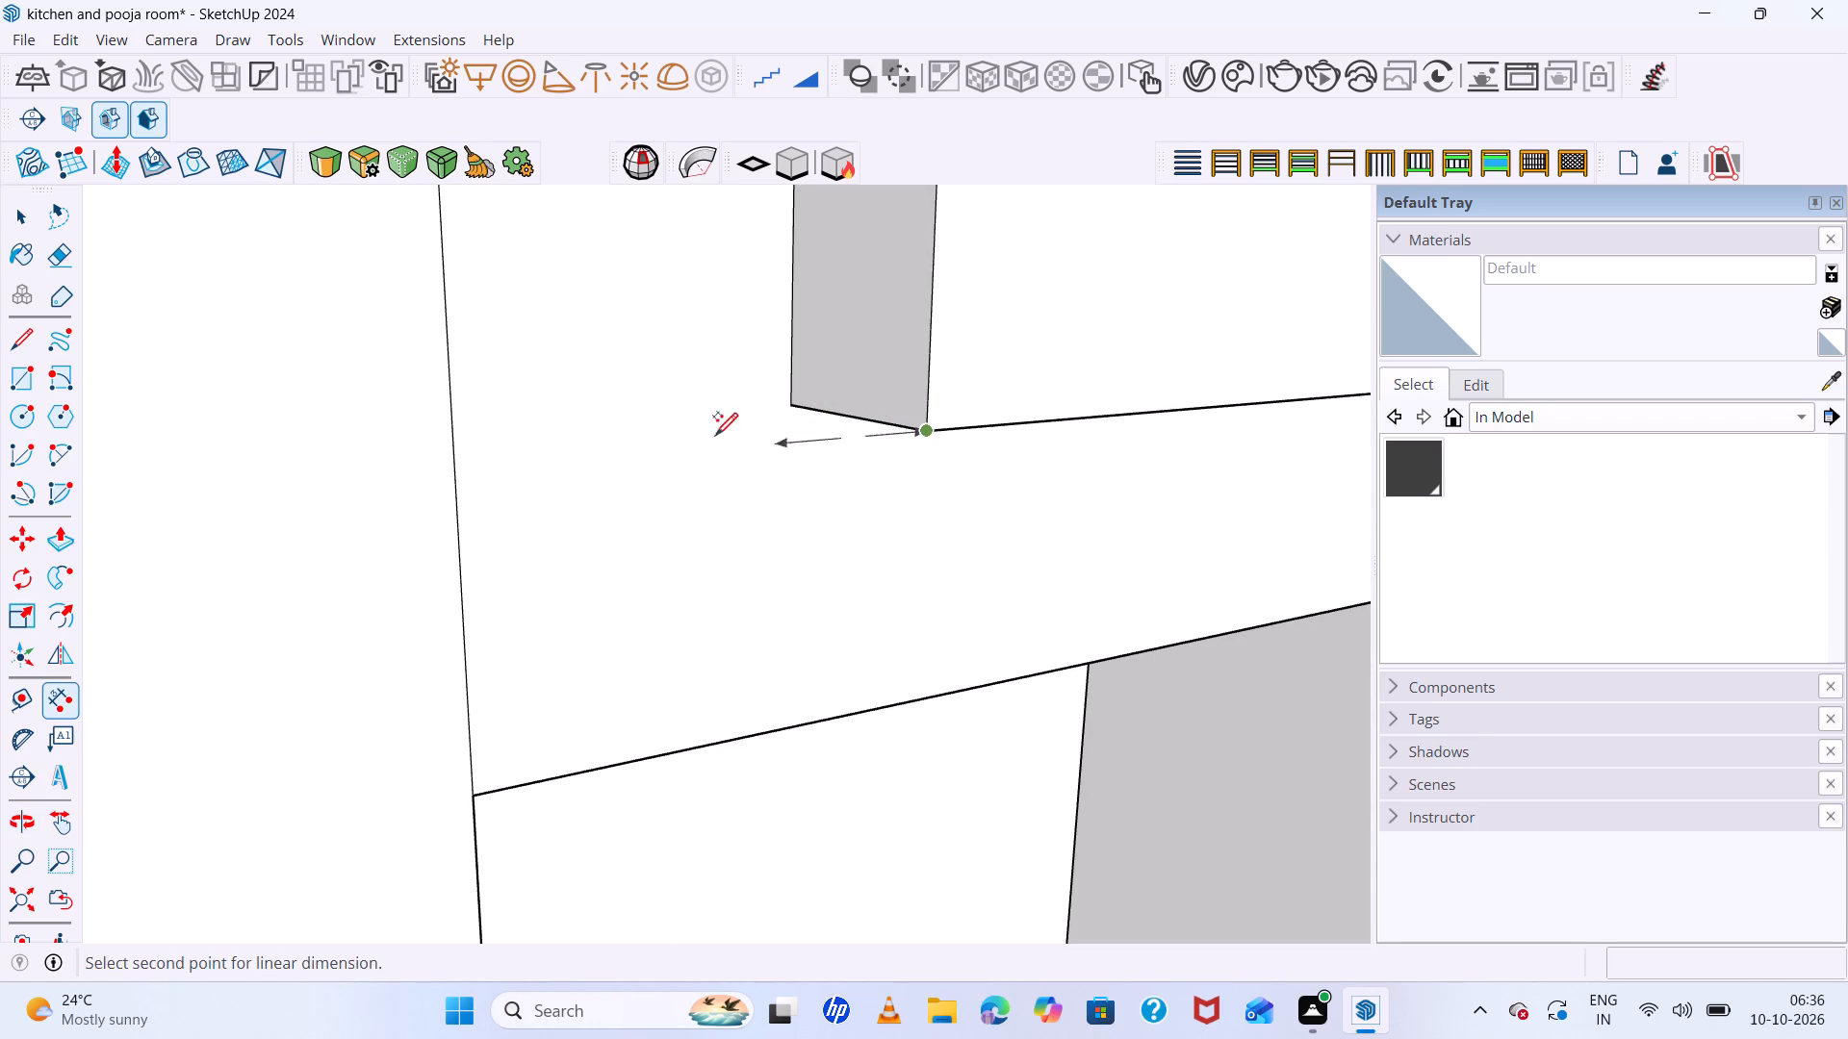
click(458, 445)
scroll(456, 445, down, 6)
middle_drag(514, 463, 462, 444)
middle_click(462, 444)
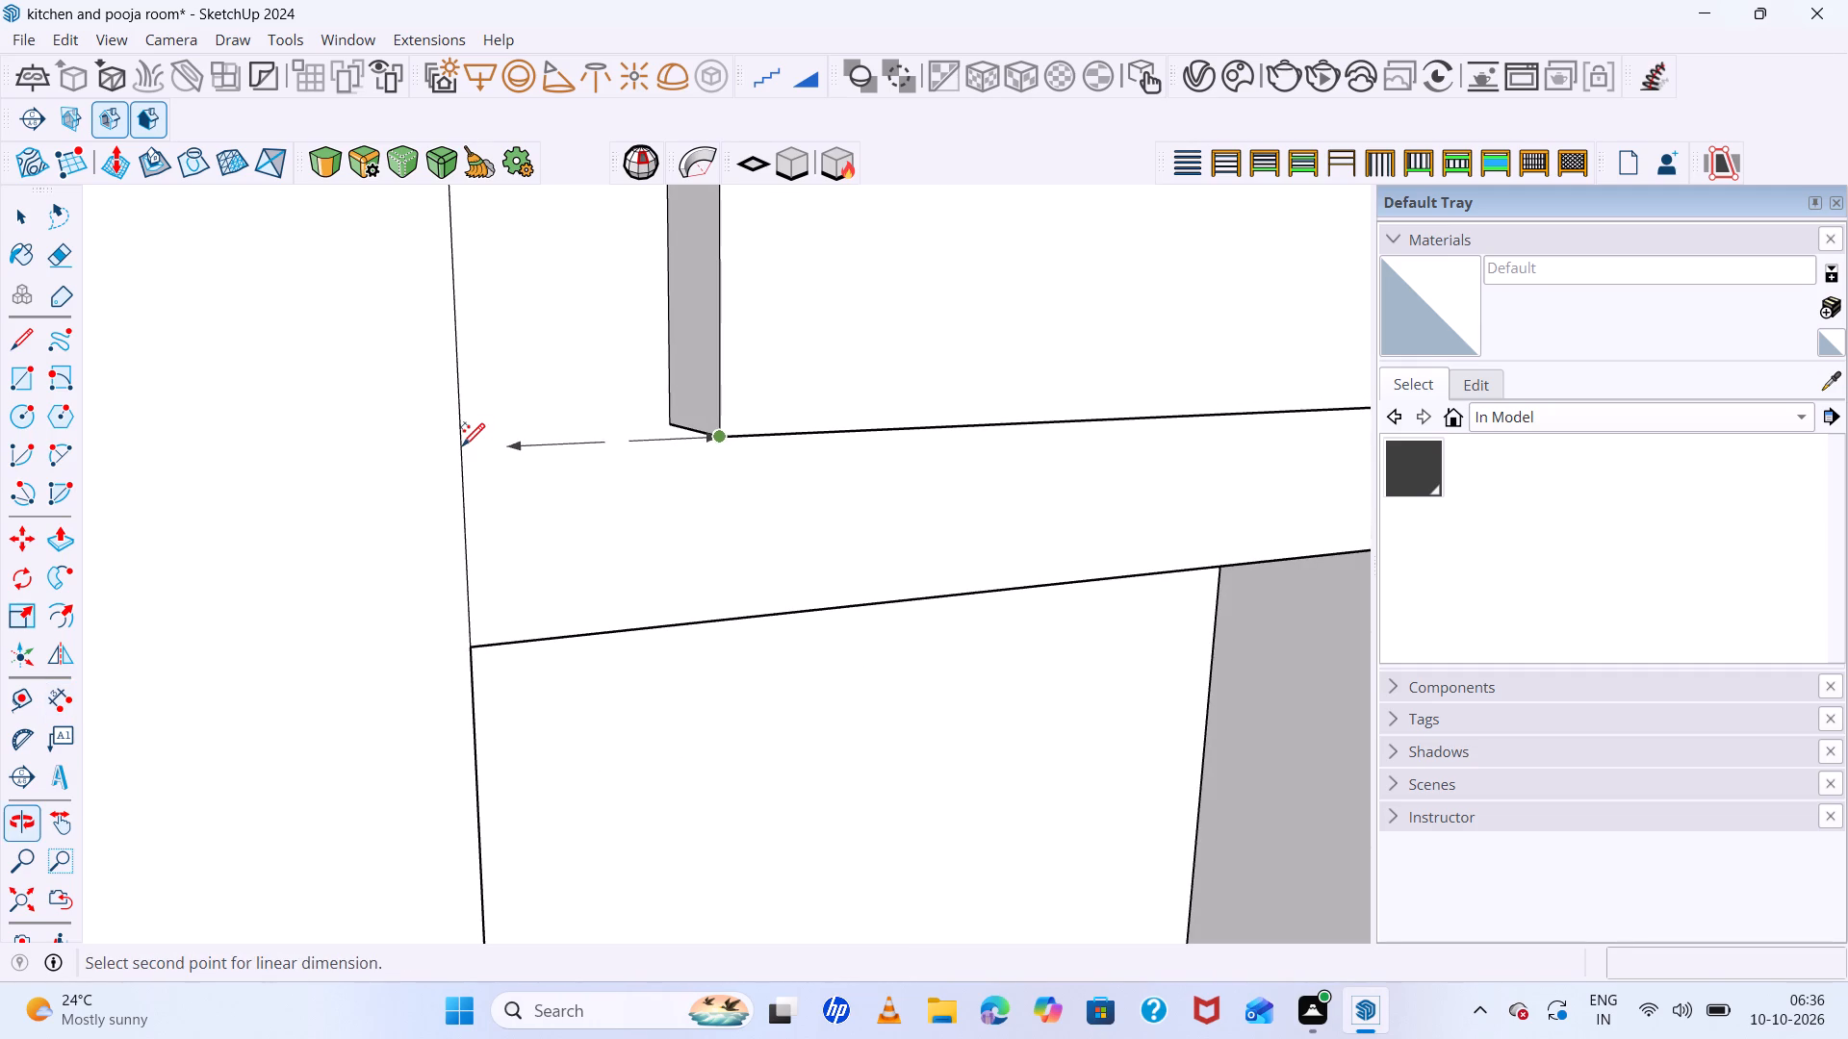
key(space)
Offset the outline of the tall block's front face inward by 1".
middle_drag(770, 564, 734, 395)
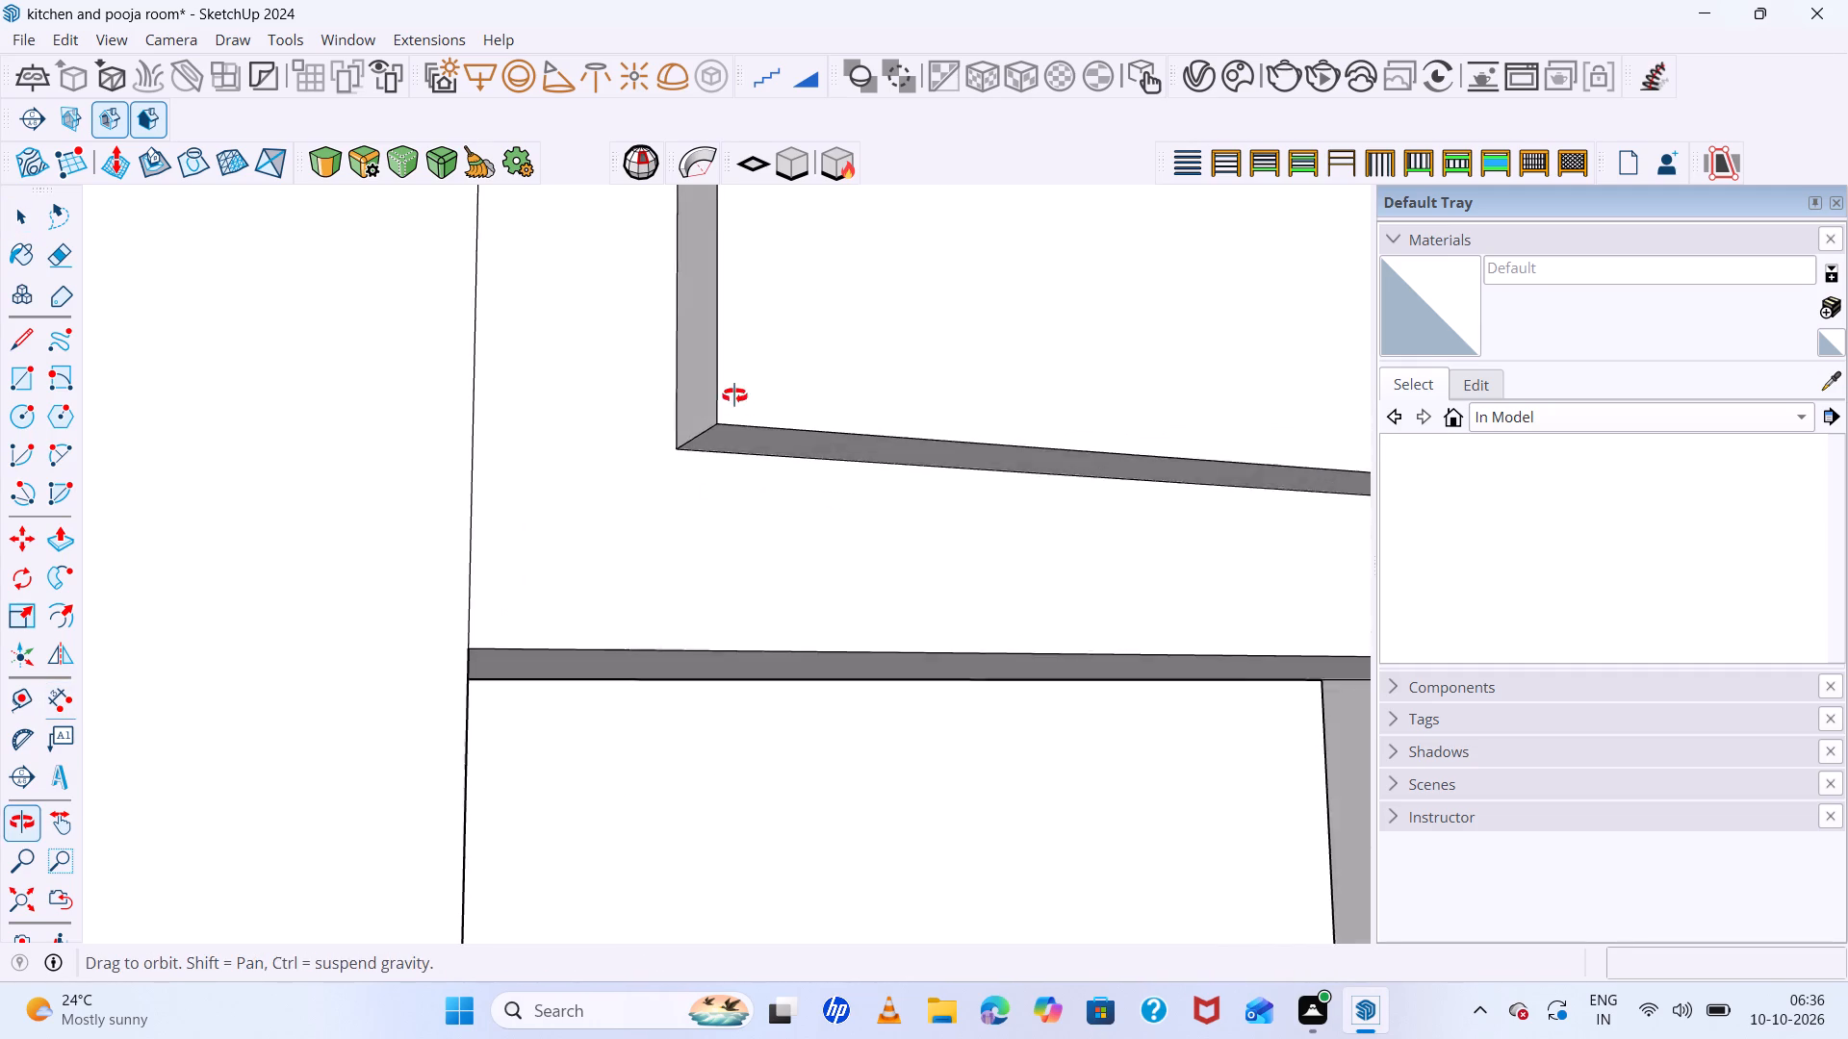
middle_drag(734, 395, 730, 379)
scroll(671, 490, up, 5)
scroll(636, 499, down, 8)
scroll(396, 462, down, 8)
scroll(527, 477, down, 8)
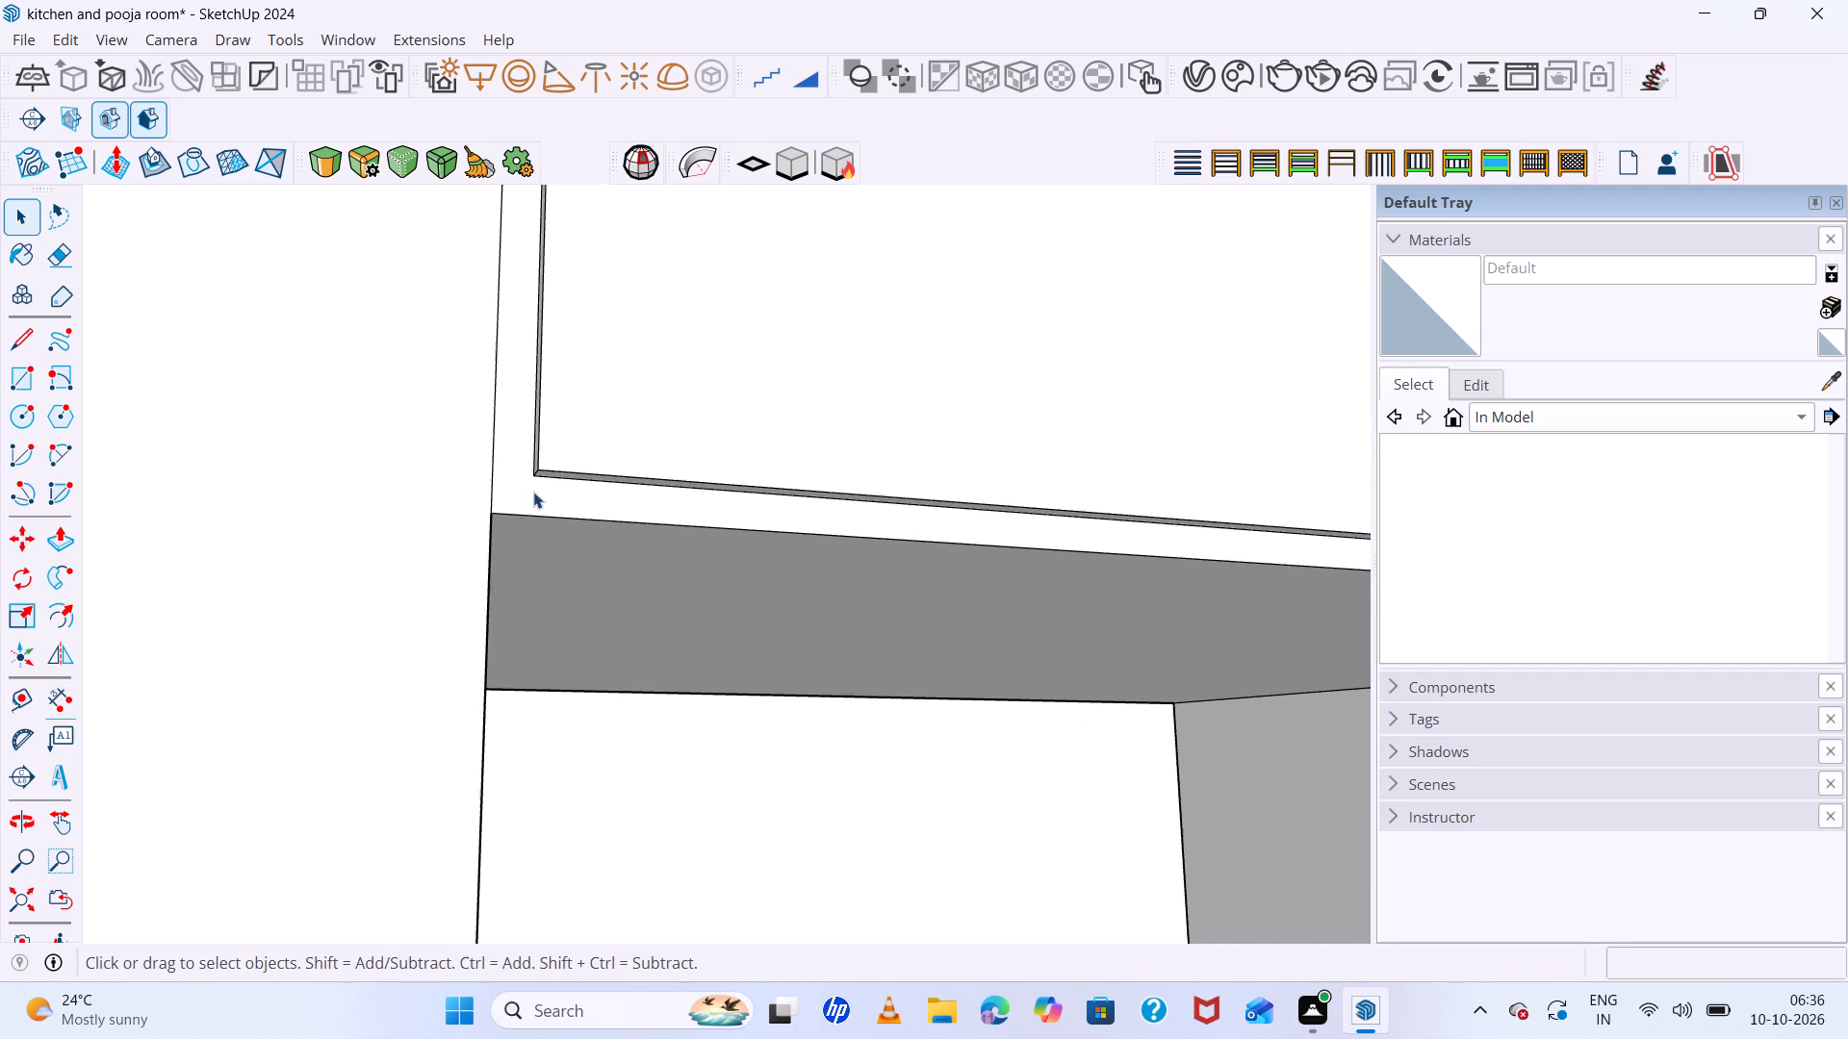
scroll(537, 497, down, 9)
scroll(537, 497, down, 16)
middle_drag(855, 554, 815, 631)
middle_click(813, 633)
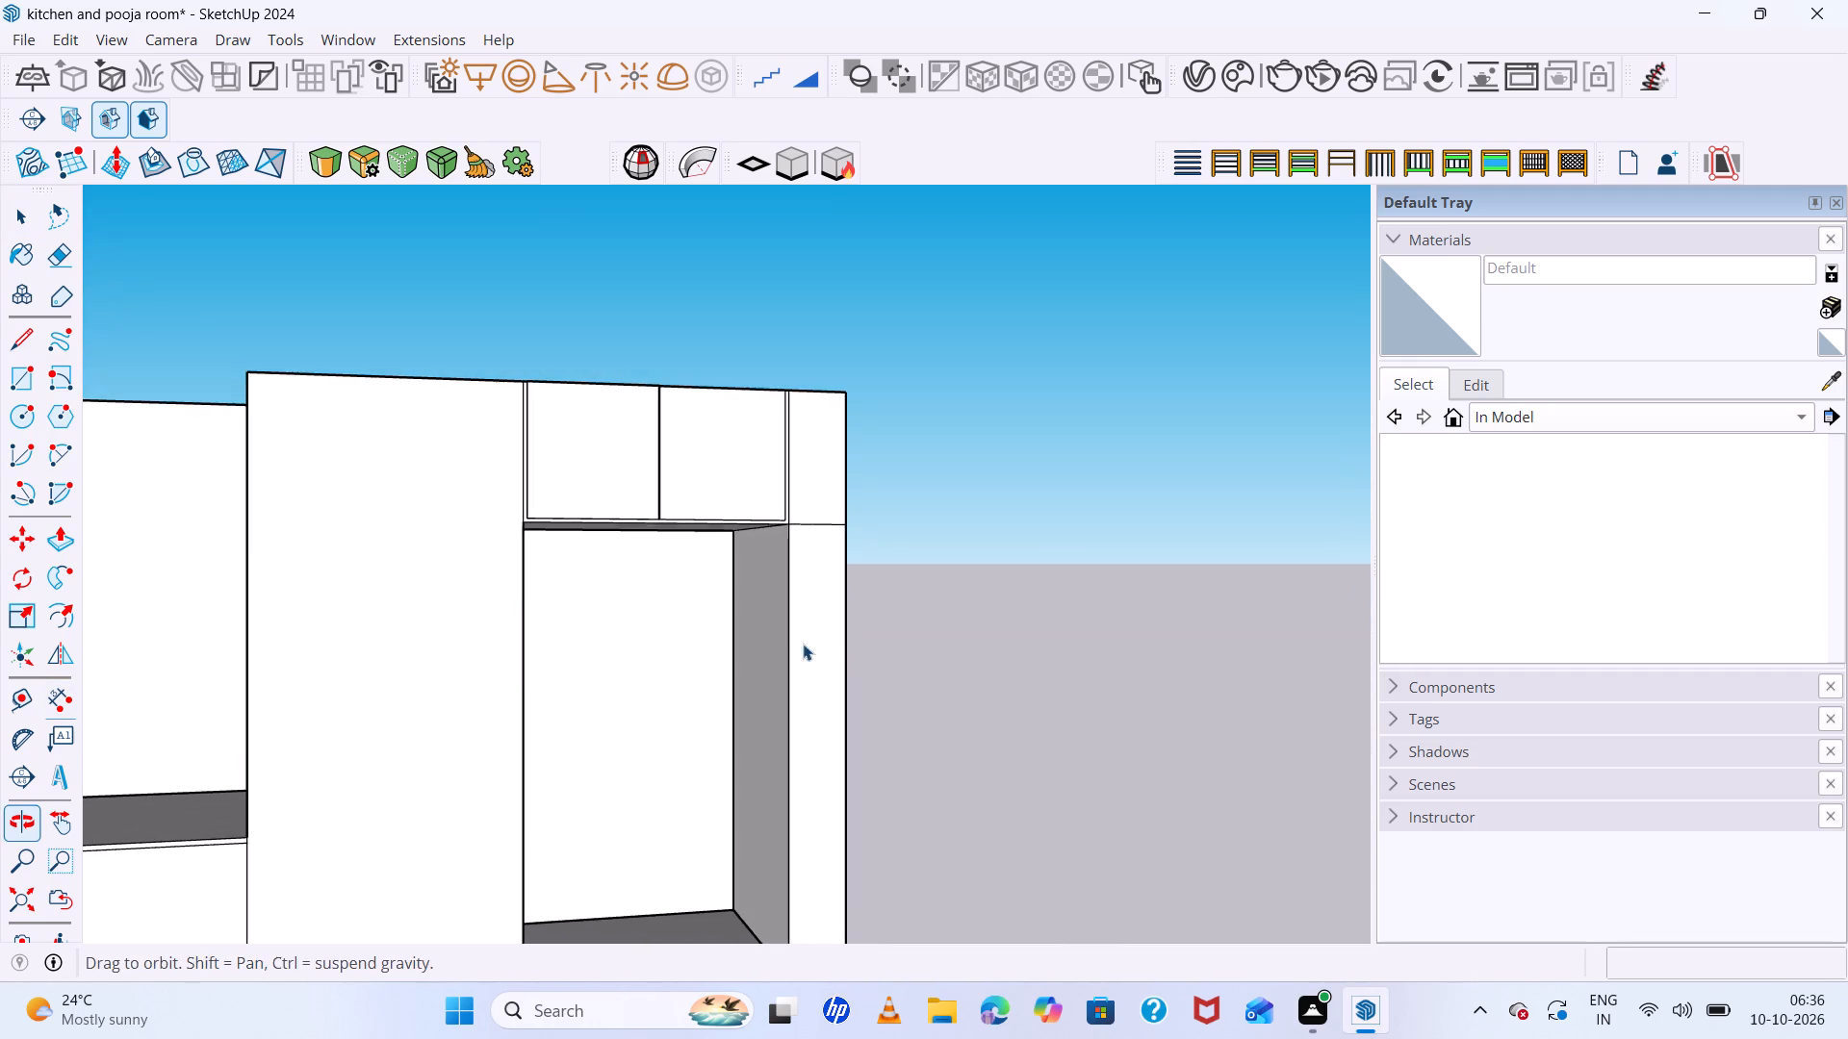
click(283, 530)
key(f)
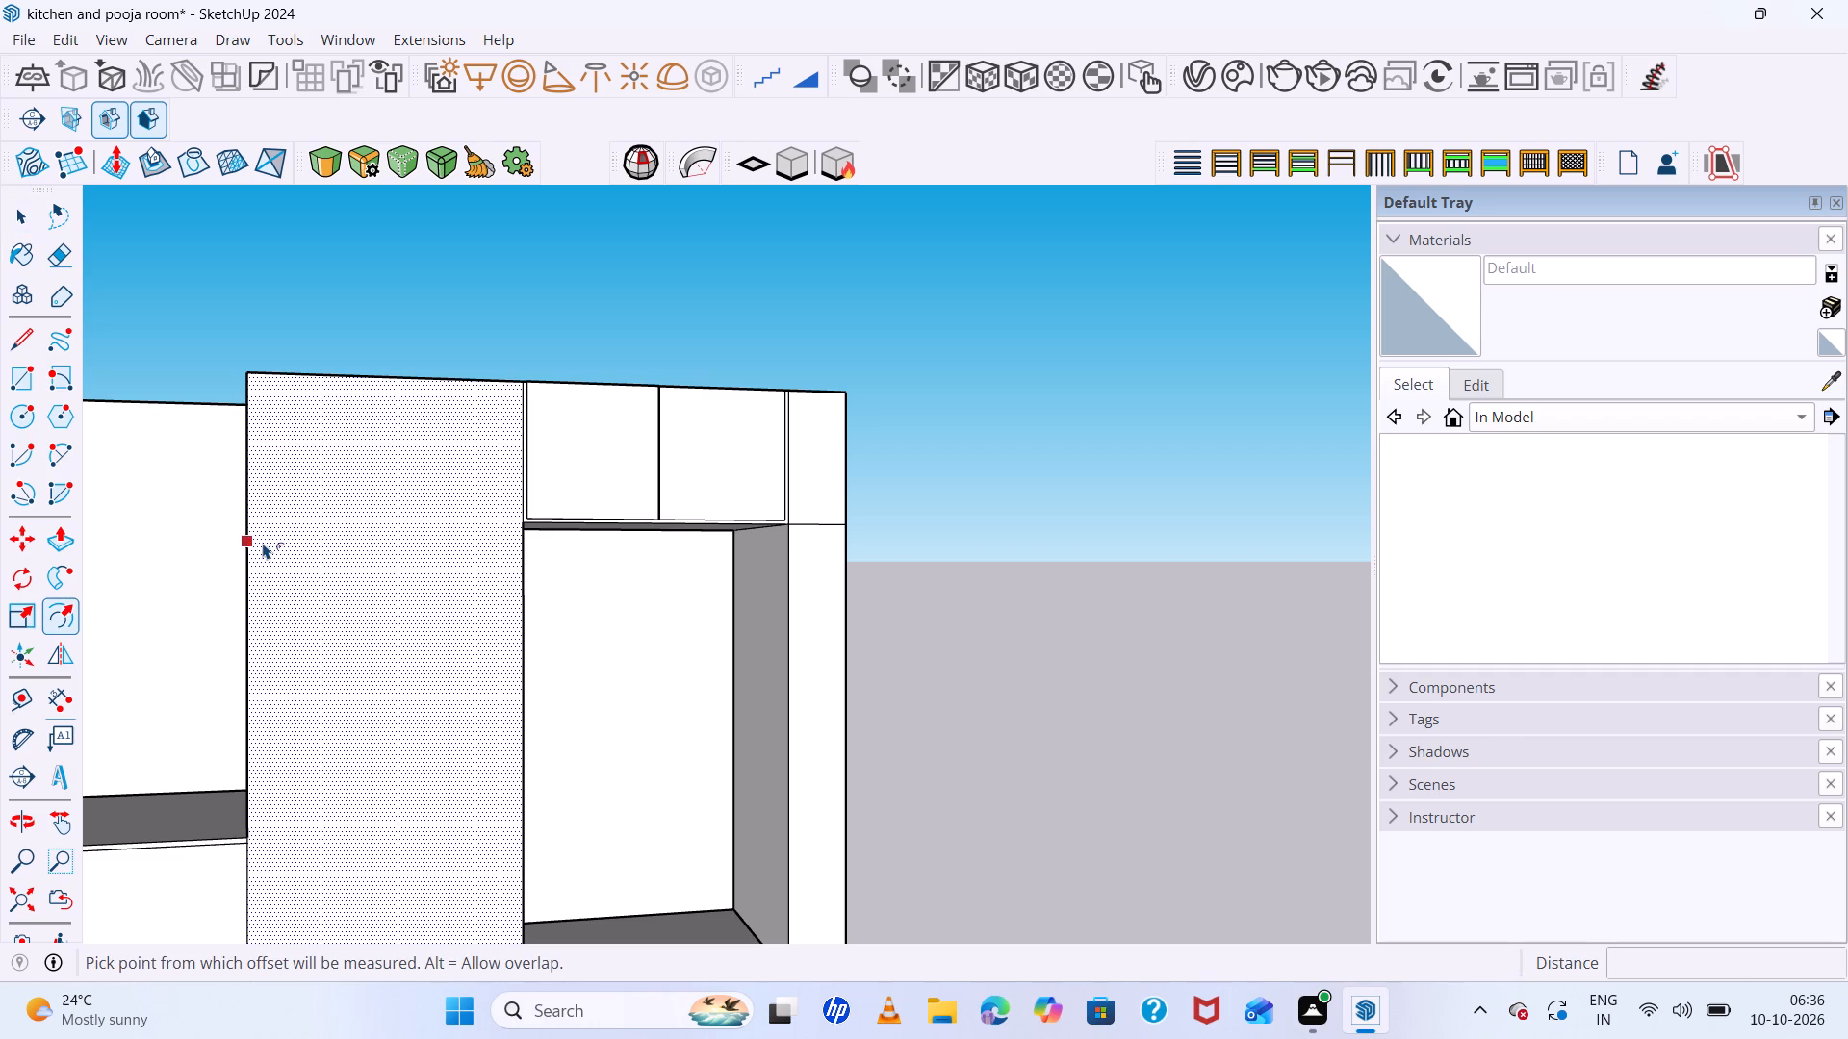
double_click(263, 543)
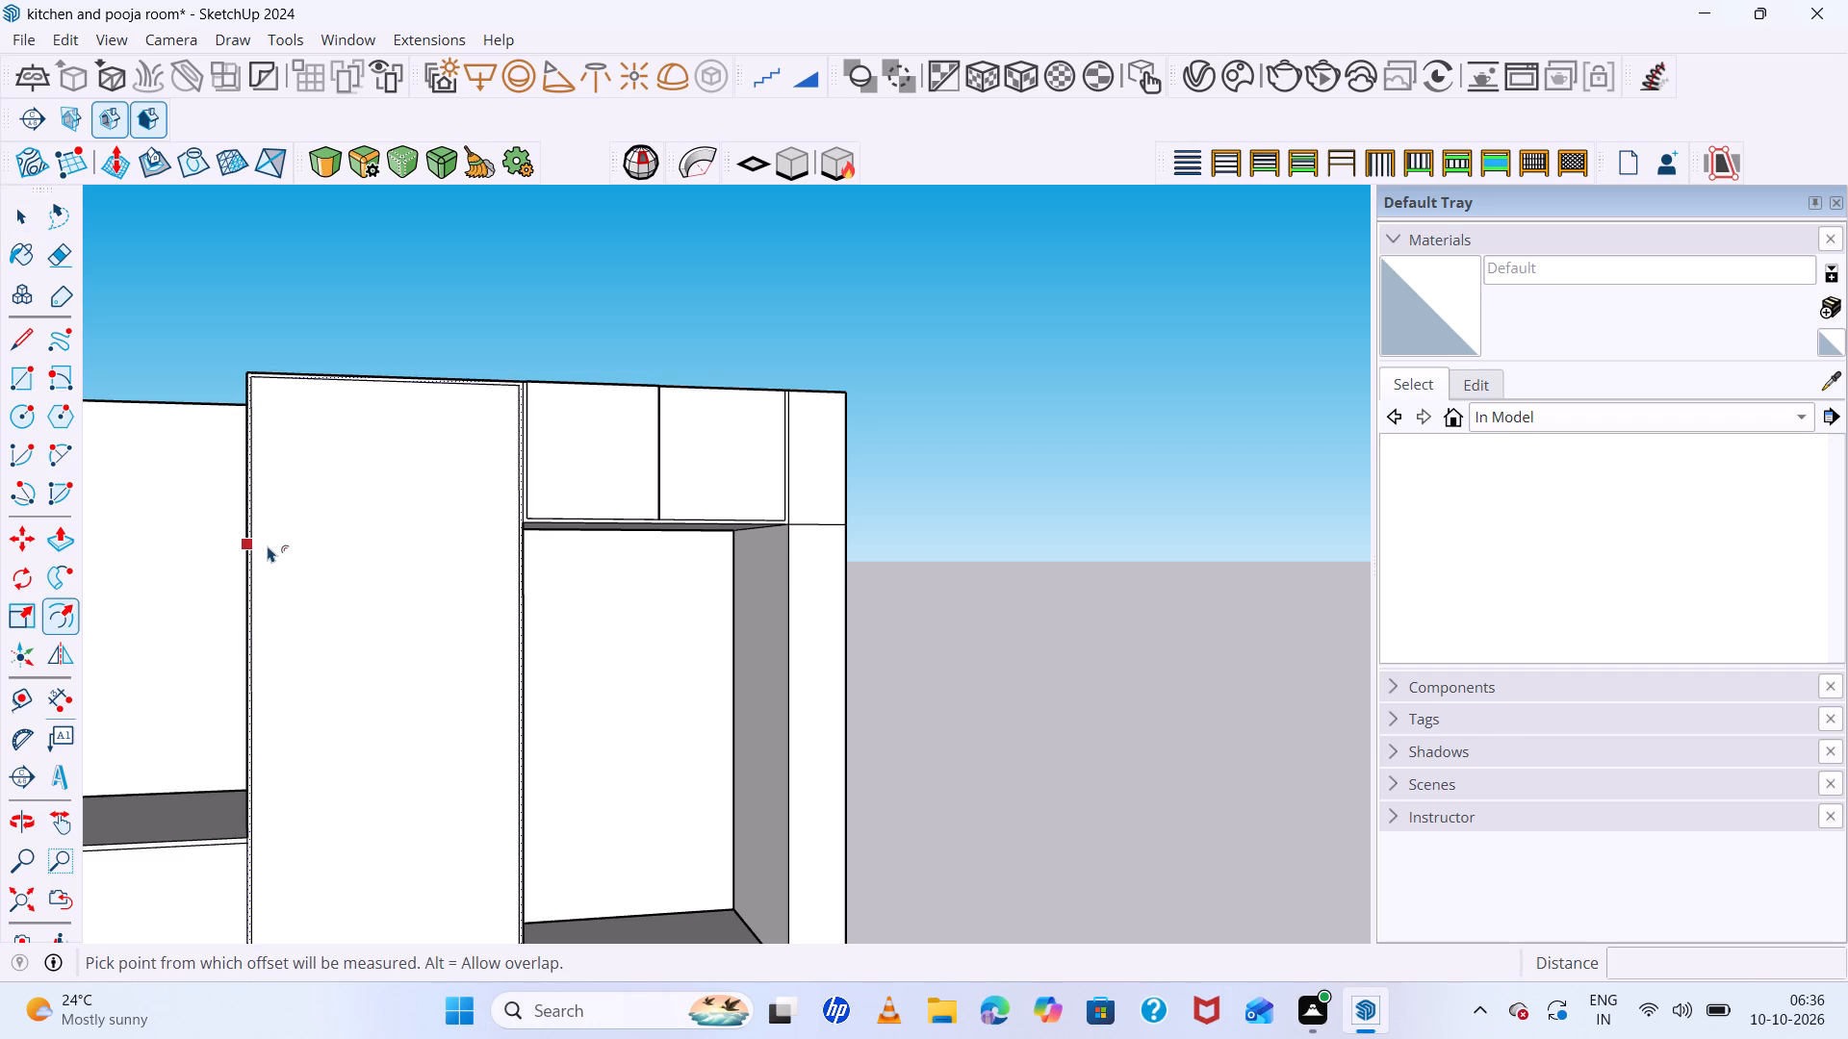
key(ctrl+z)
scroll(248, 559, up, 5)
click(249, 561)
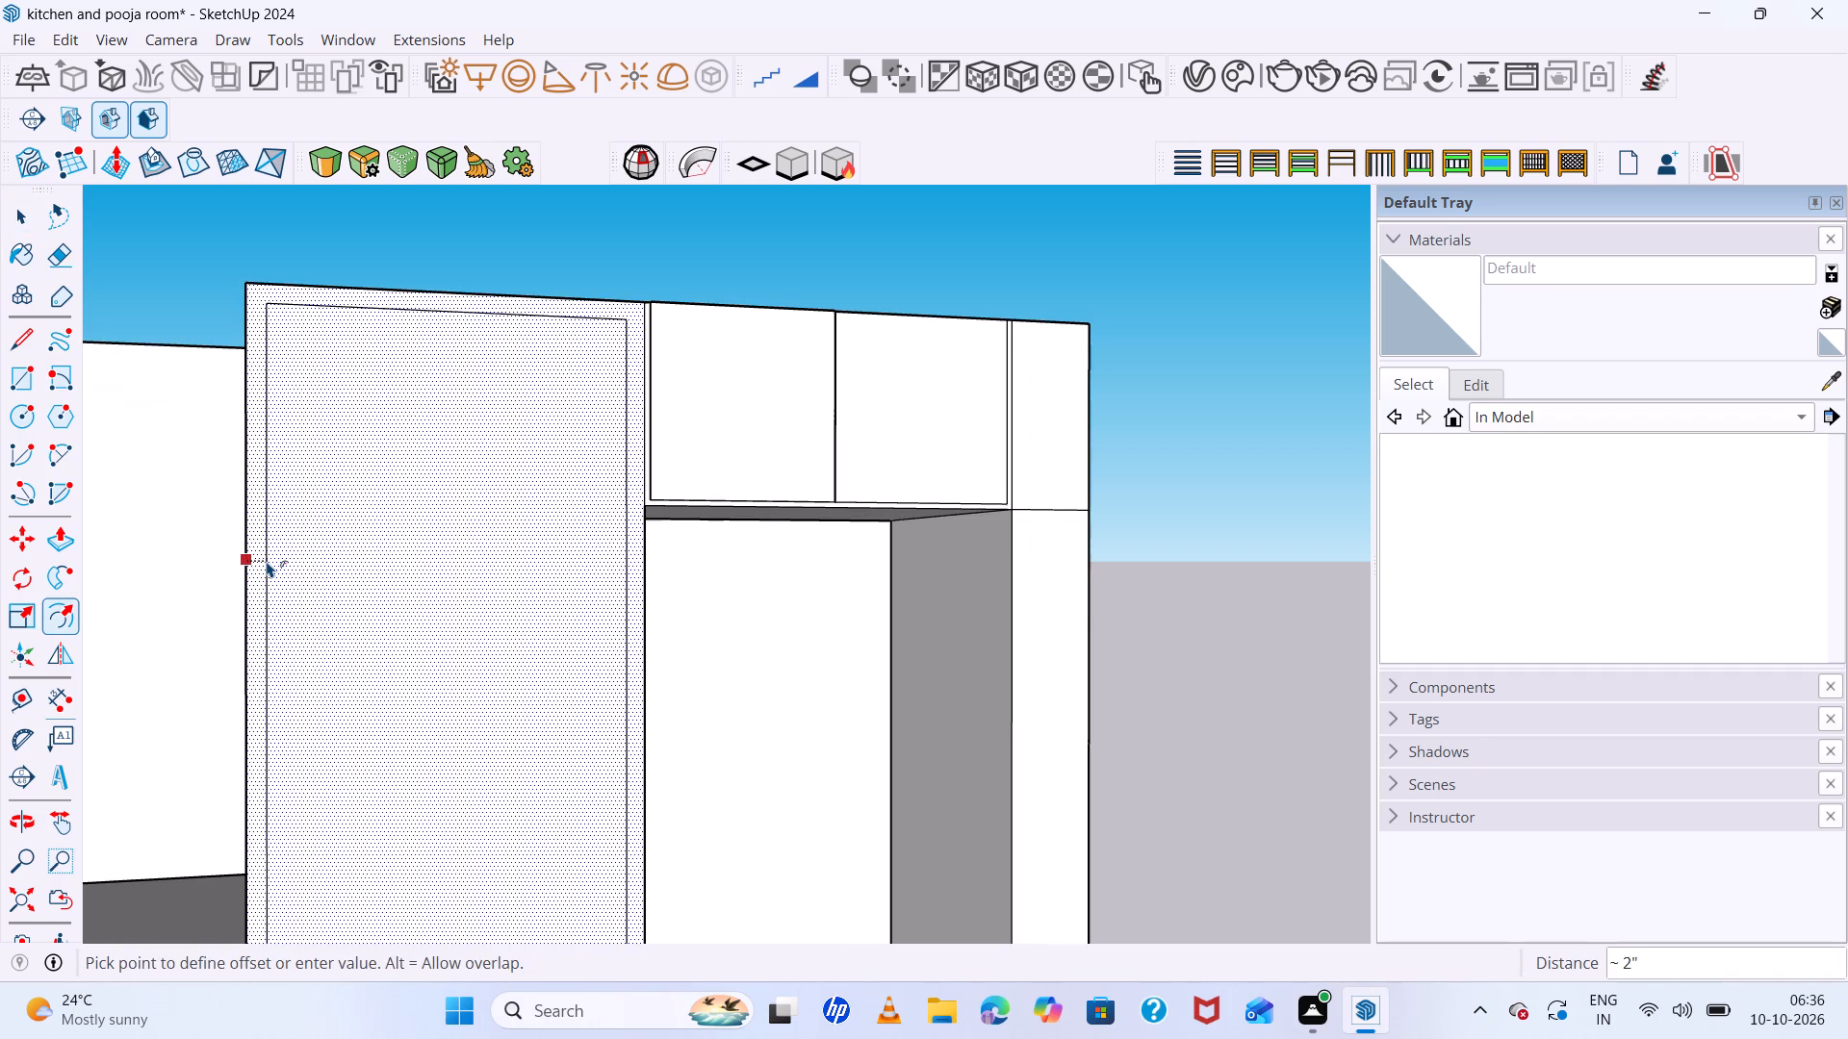
key(1)
key(Return)
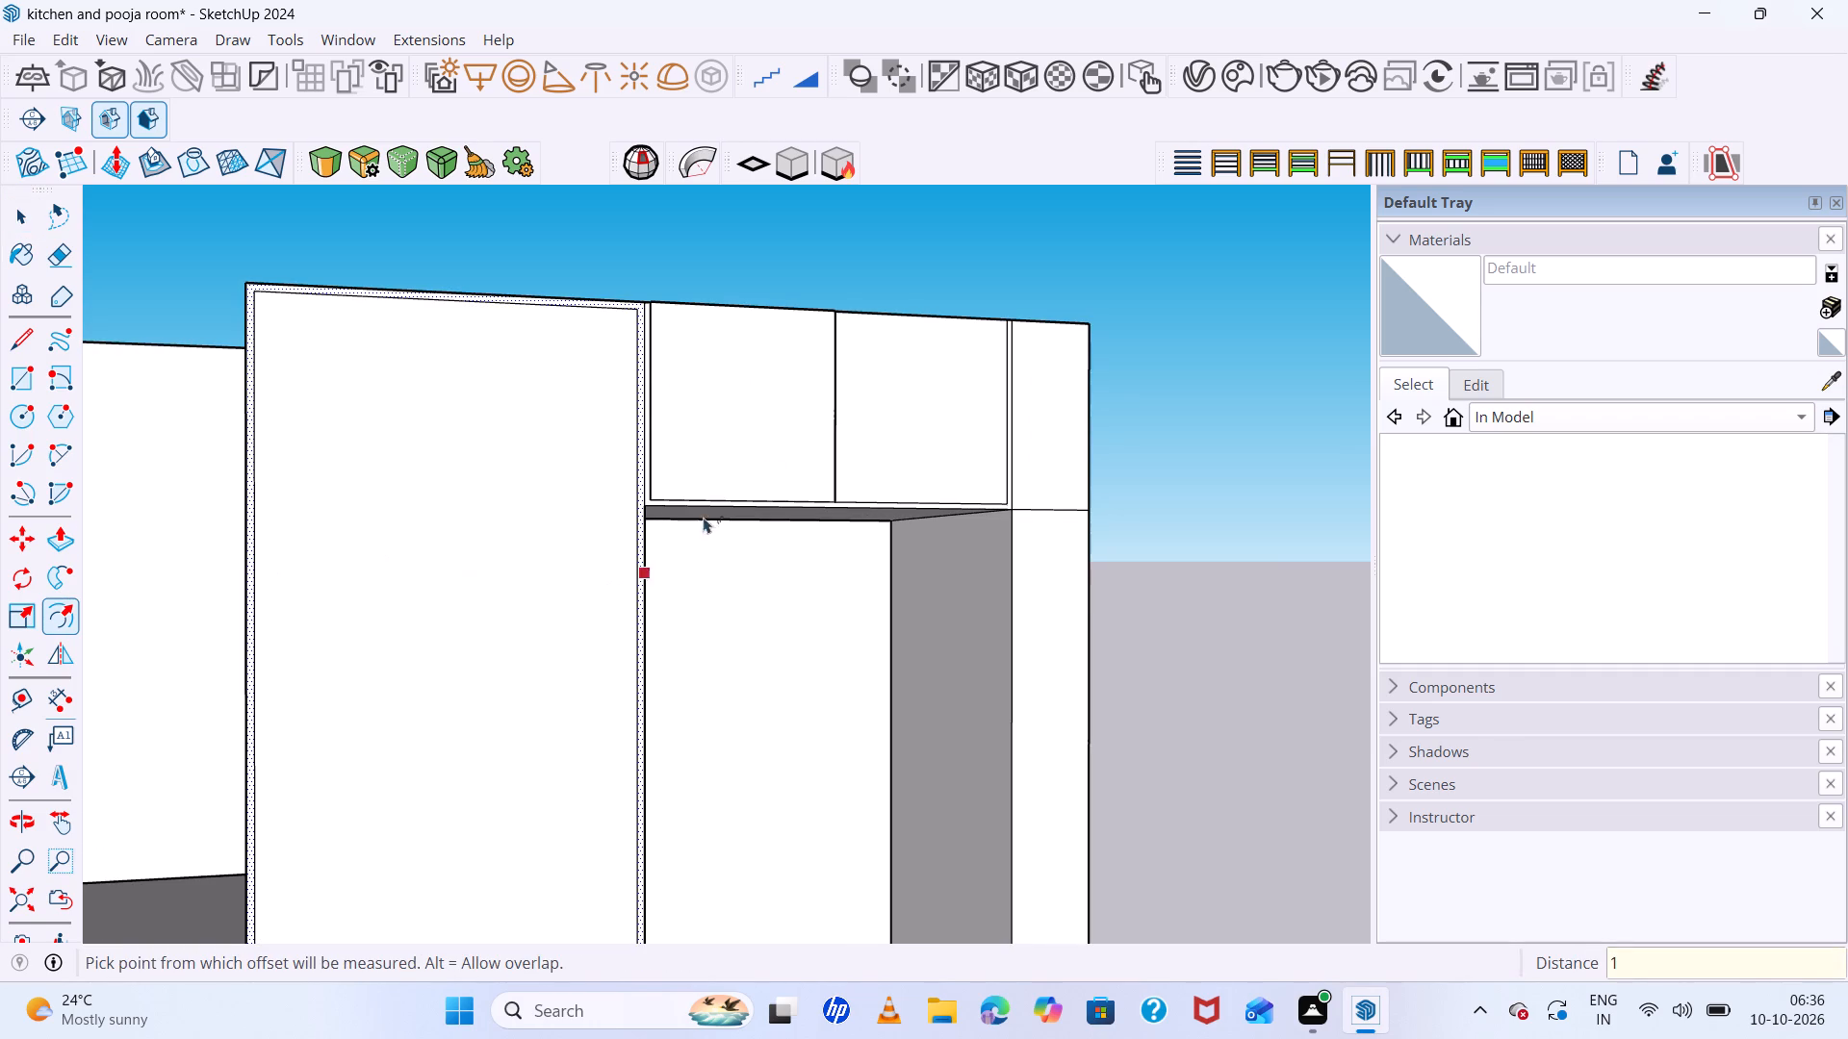
key(space)
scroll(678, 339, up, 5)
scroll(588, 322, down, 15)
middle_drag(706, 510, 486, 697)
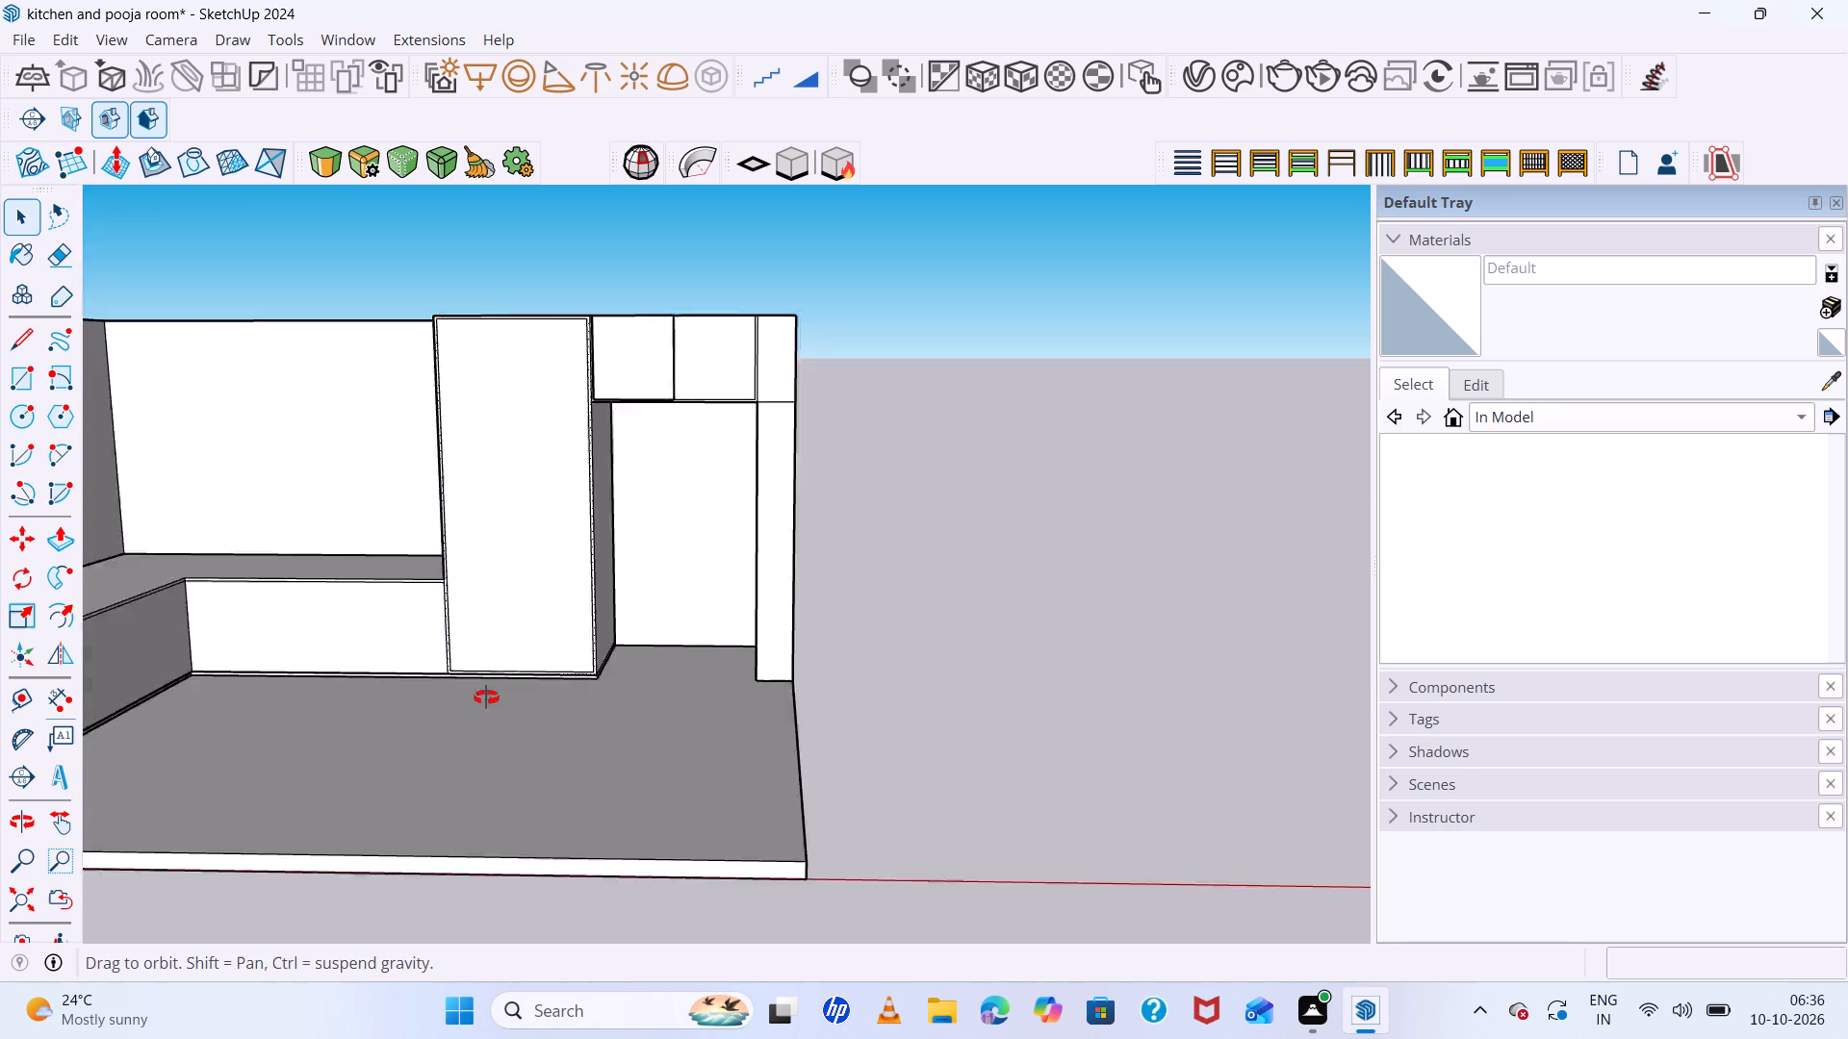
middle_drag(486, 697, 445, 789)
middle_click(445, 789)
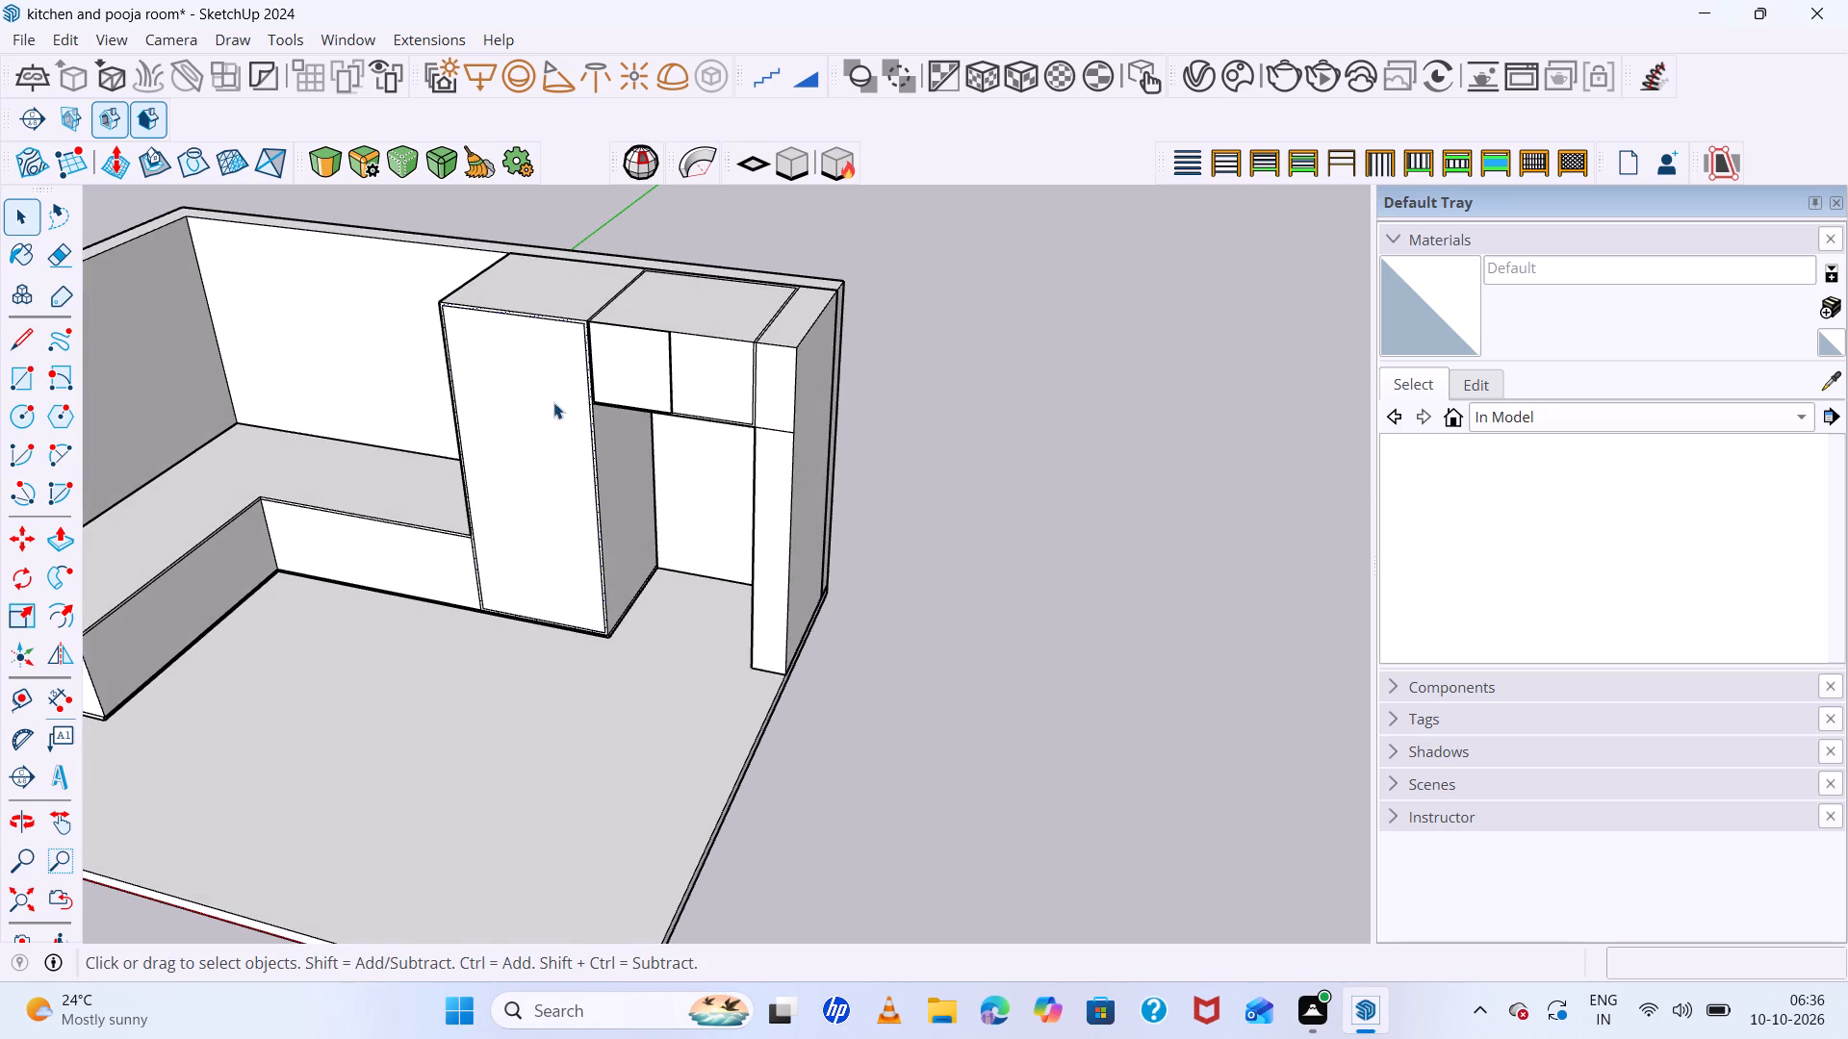
Push the tall block's inset front face inward about 3' 11" to hollow out the cabinet.
scroll(542, 388, up, 5)
key(space)
double_click(532, 386)
scroll(536, 394, up, 4)
scroll(536, 395, down, 4)
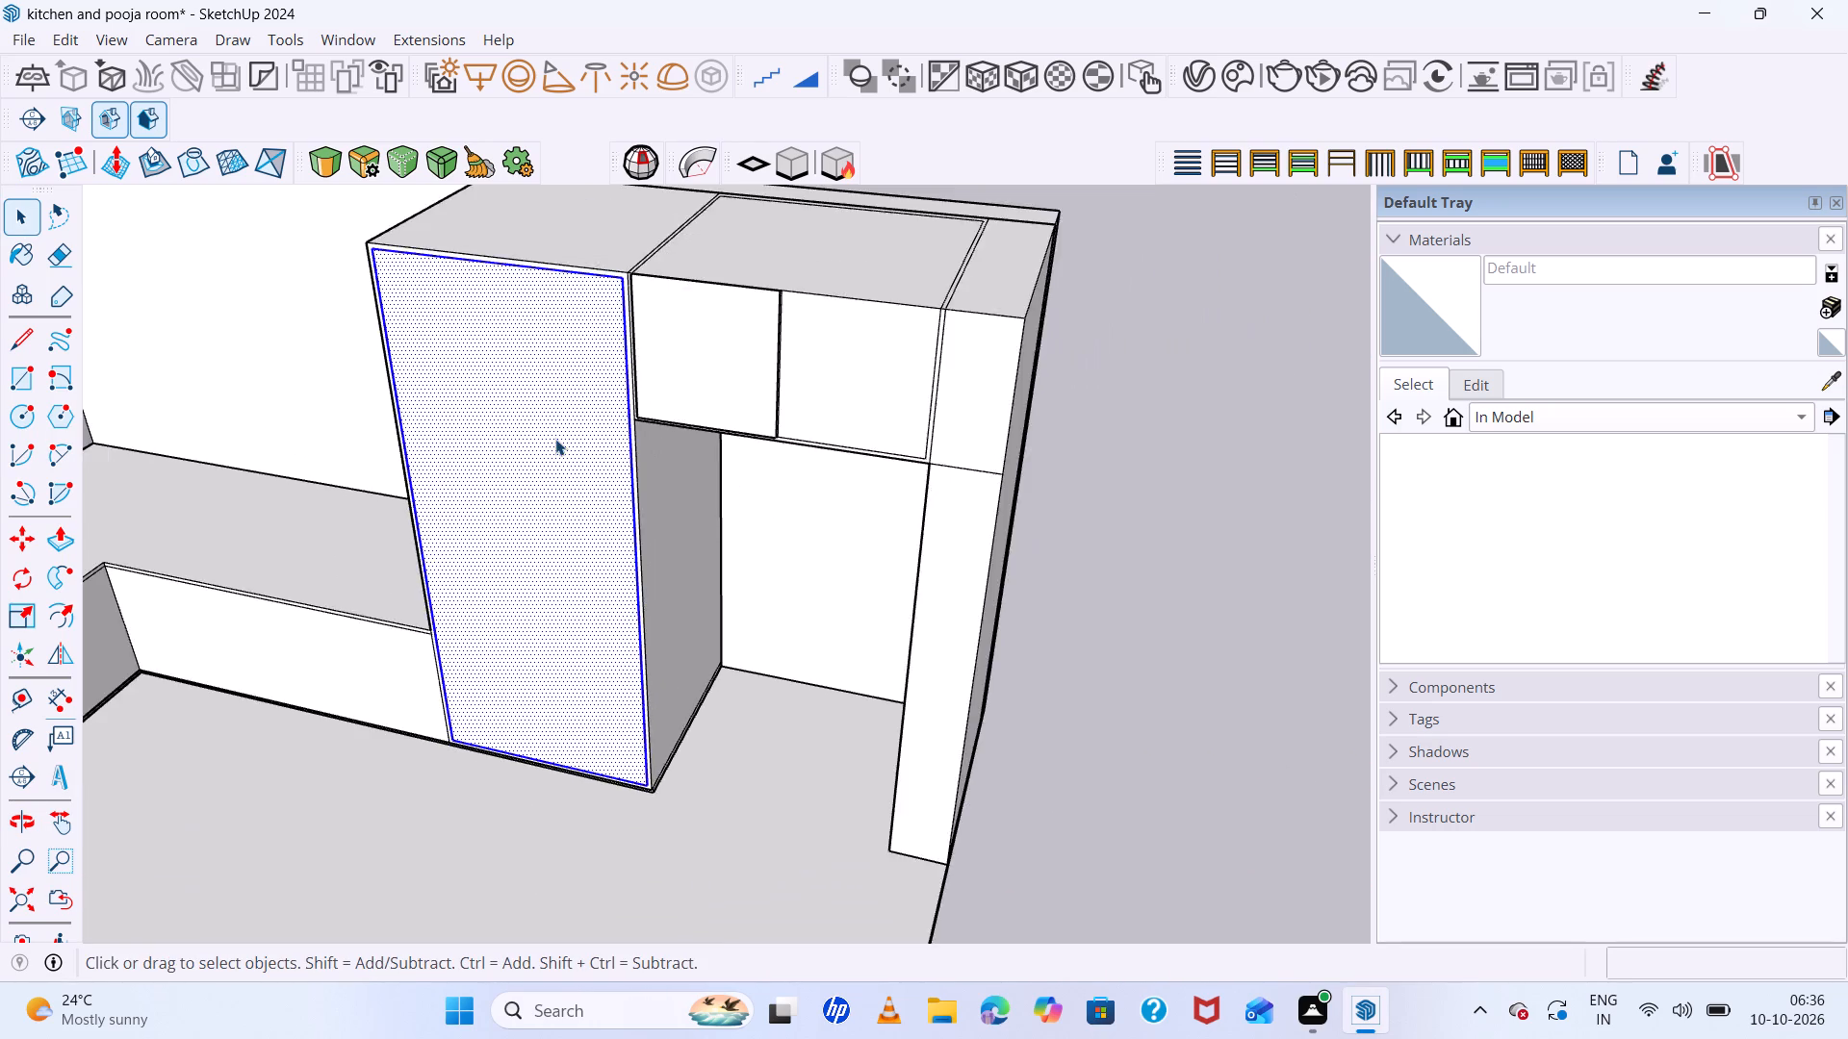
scroll(555, 439, down, 3)
middle_drag(555, 439, 567, 643)
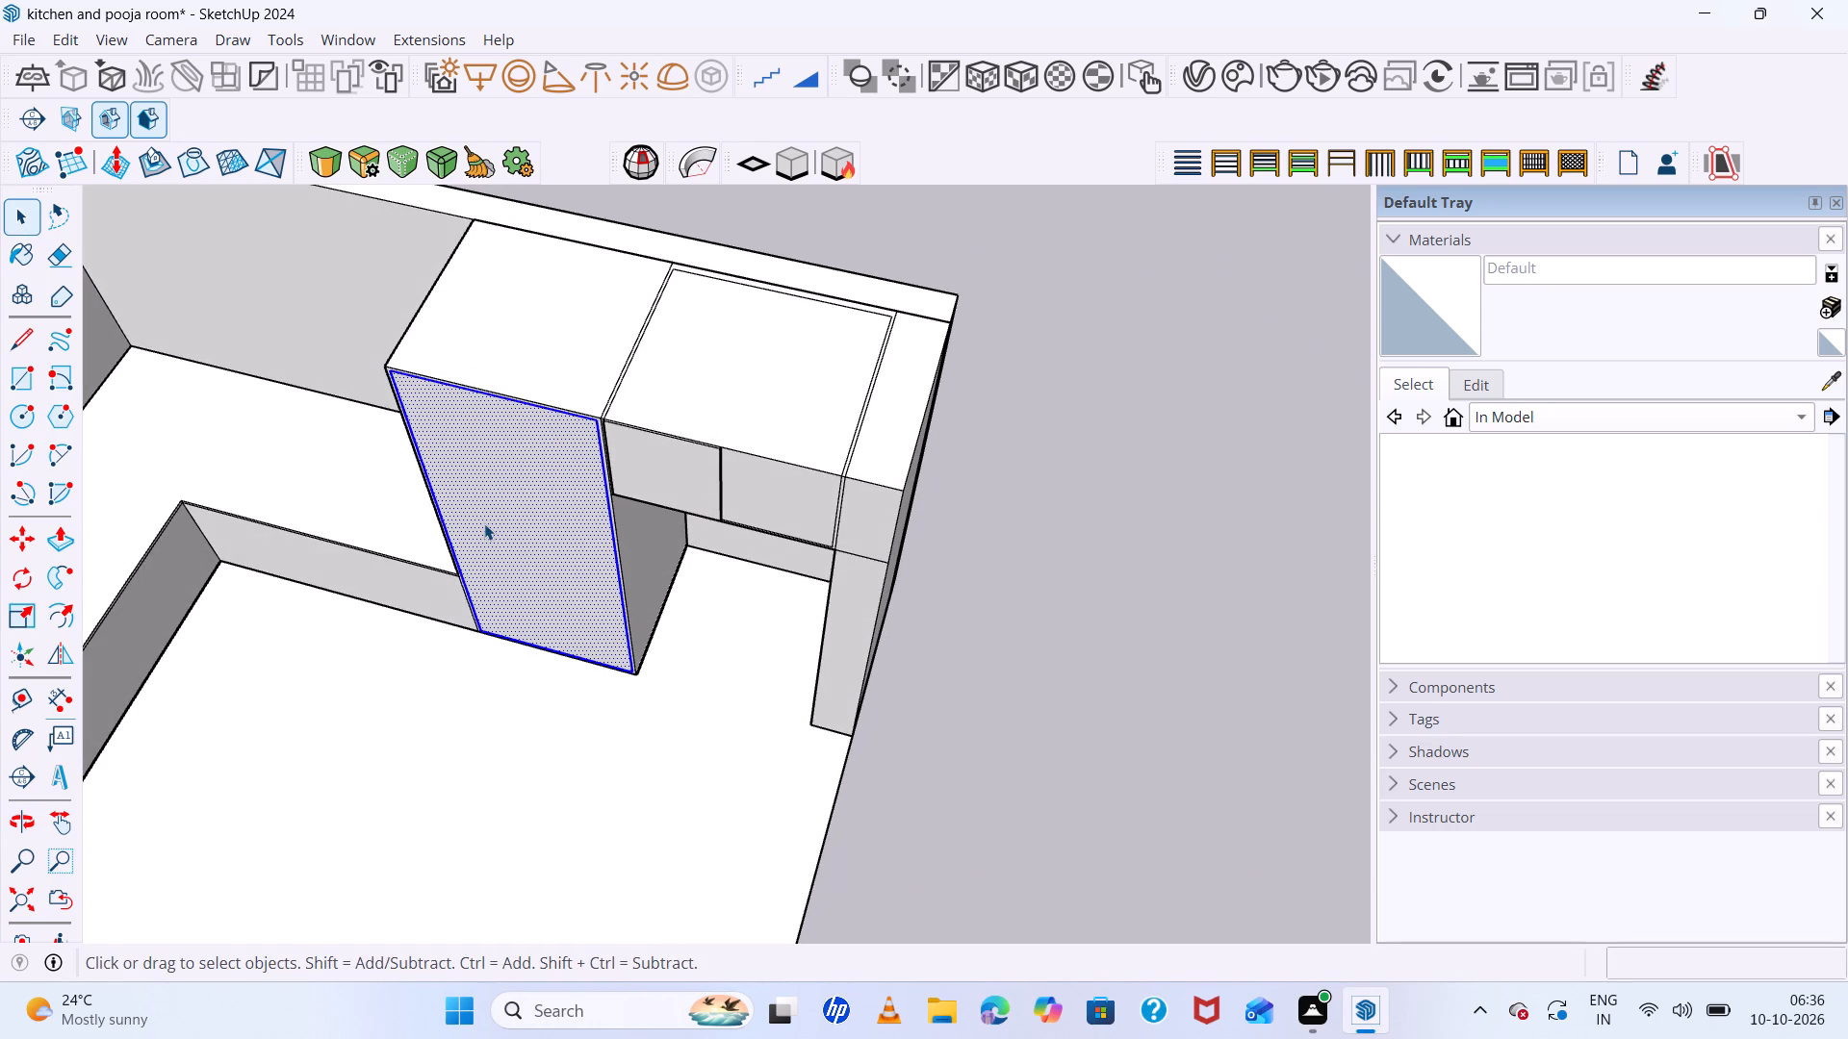
key(p)
click(484, 523)
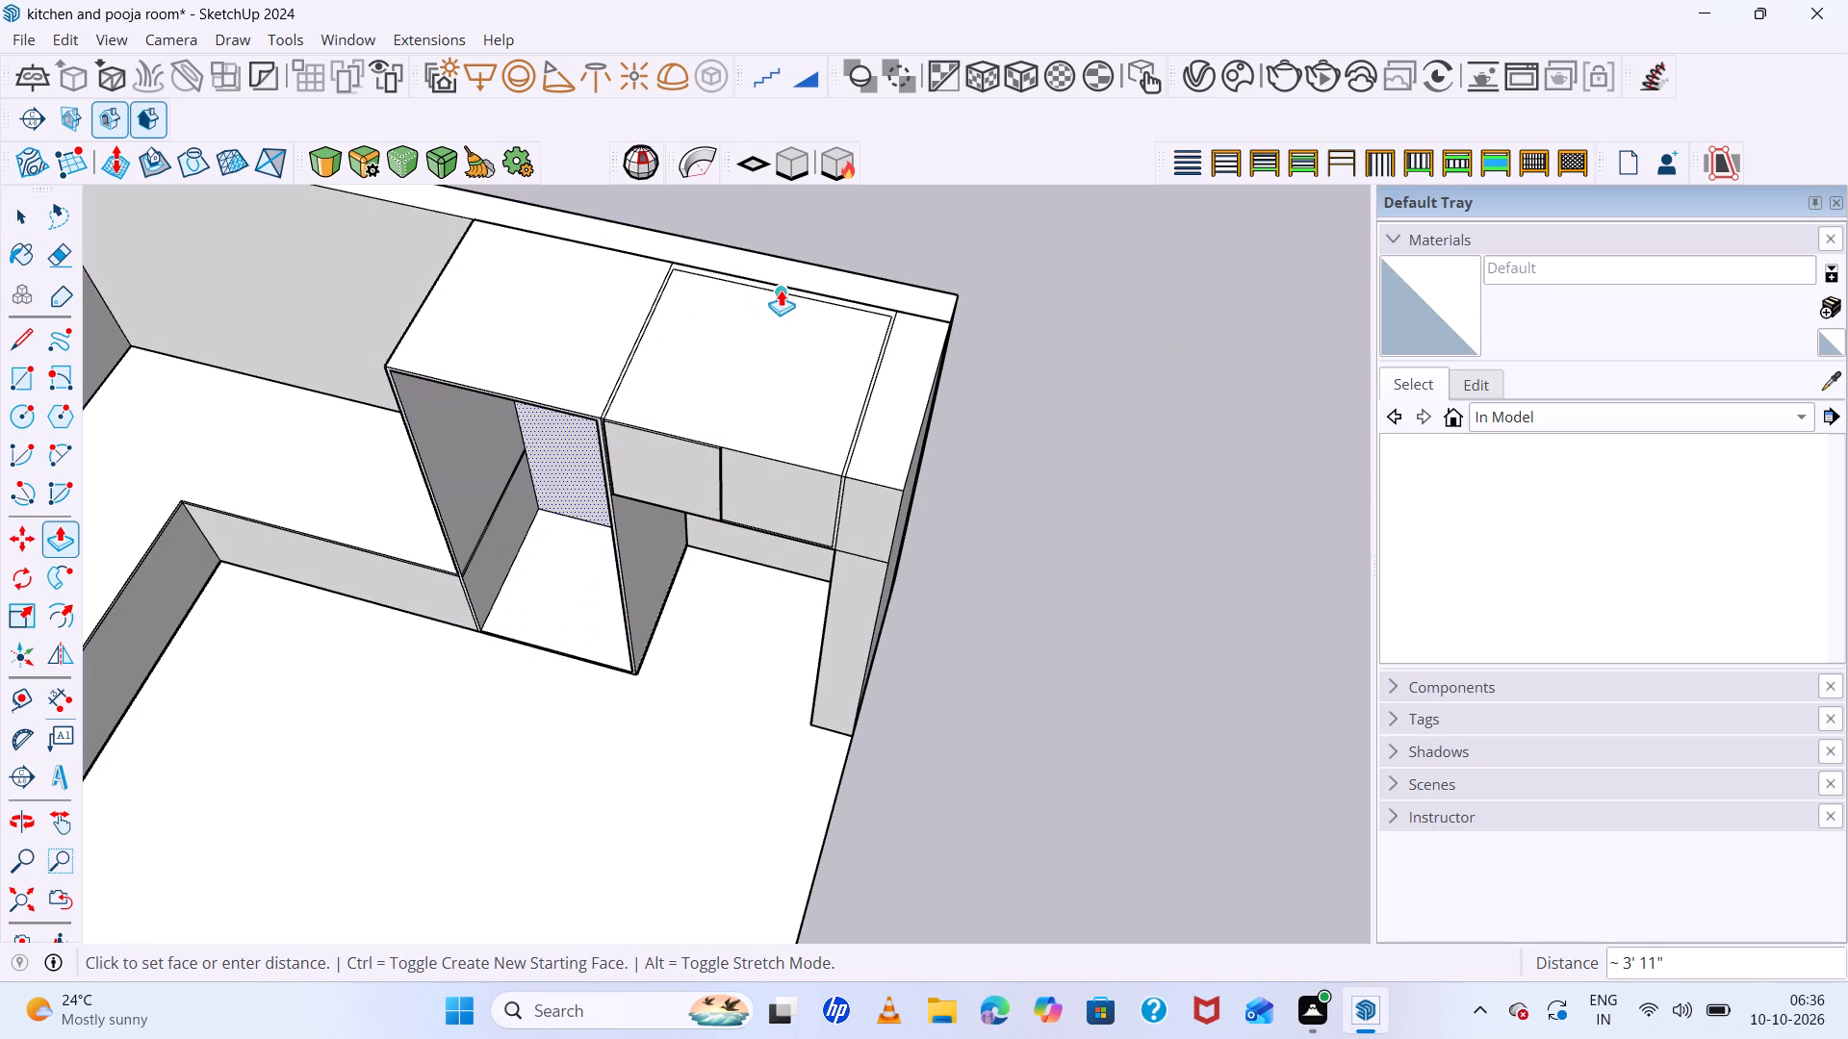
click(783, 291)
Examine the hollowed tall block and the adjoining niche from the front and the side.
middle_drag(708, 408, 931, 121)
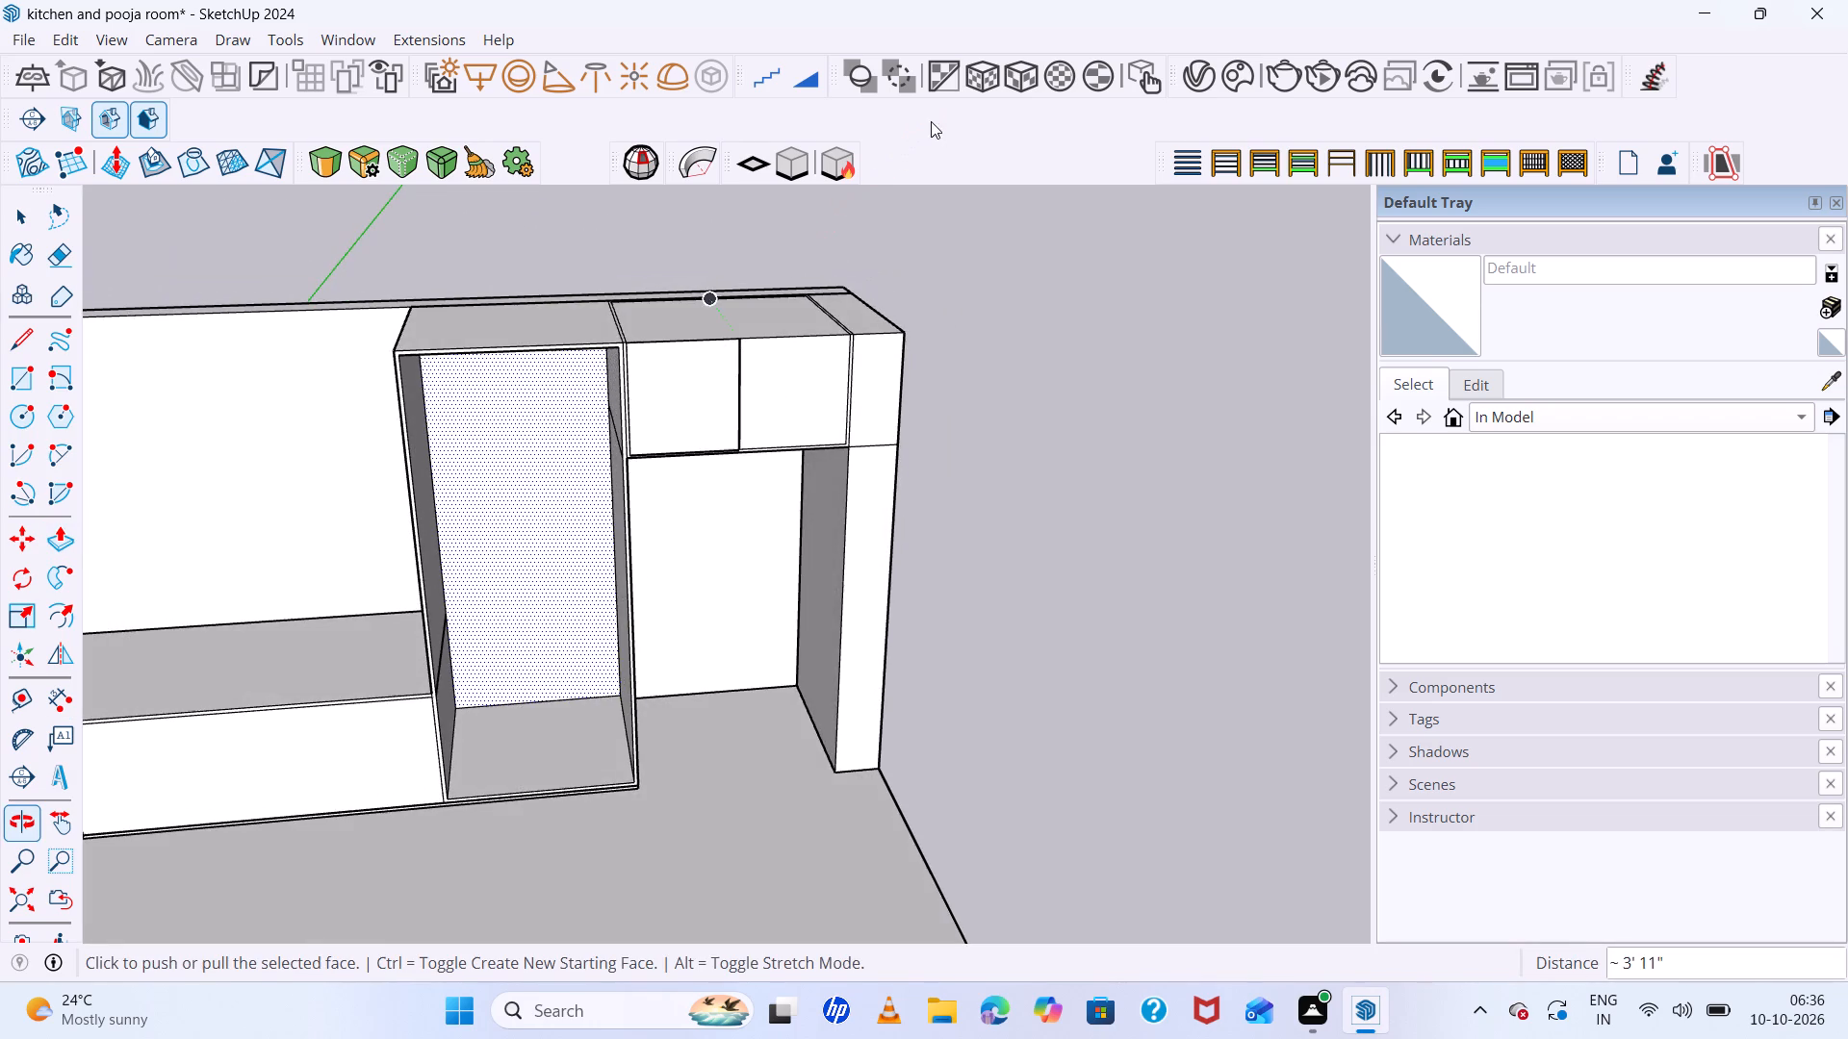
scroll(462, 540, down, 8)
middle_drag(758, 576, 819, 364)
middle_click(819, 364)
scroll(634, 531, up, 6)
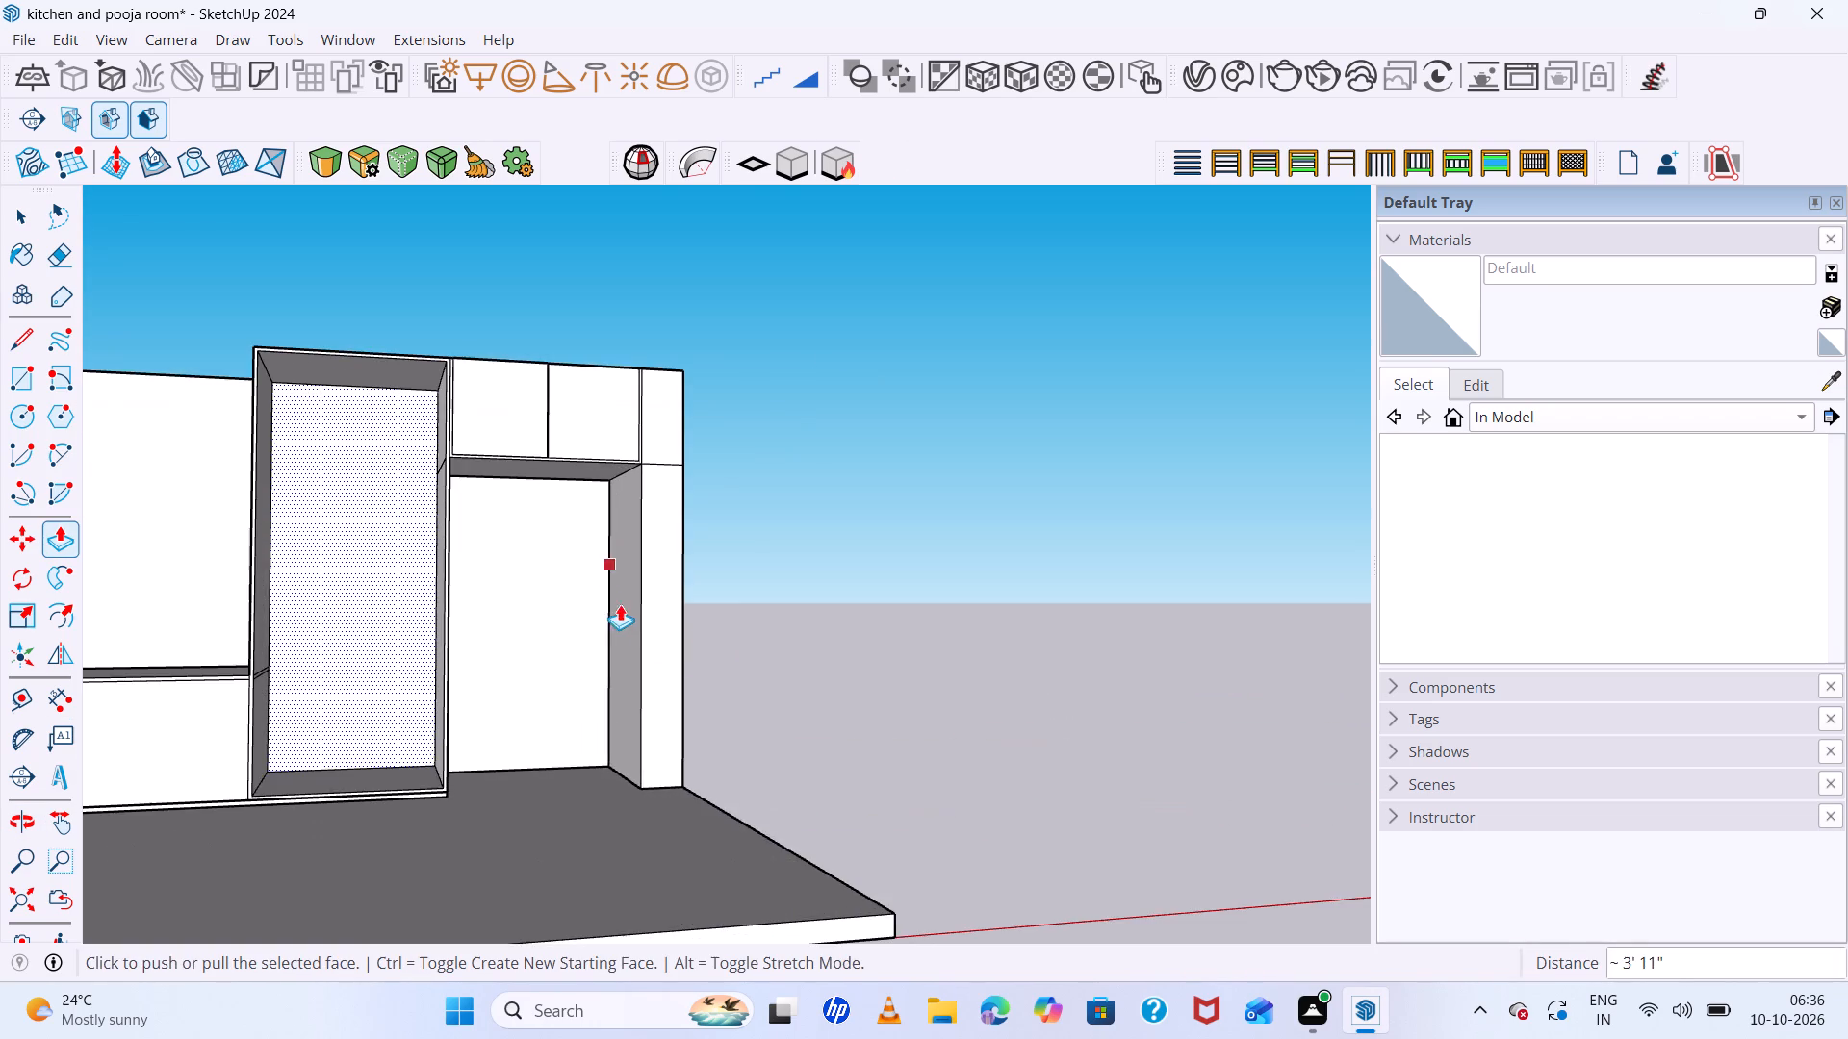
middle_drag(683, 642, 181, 678)
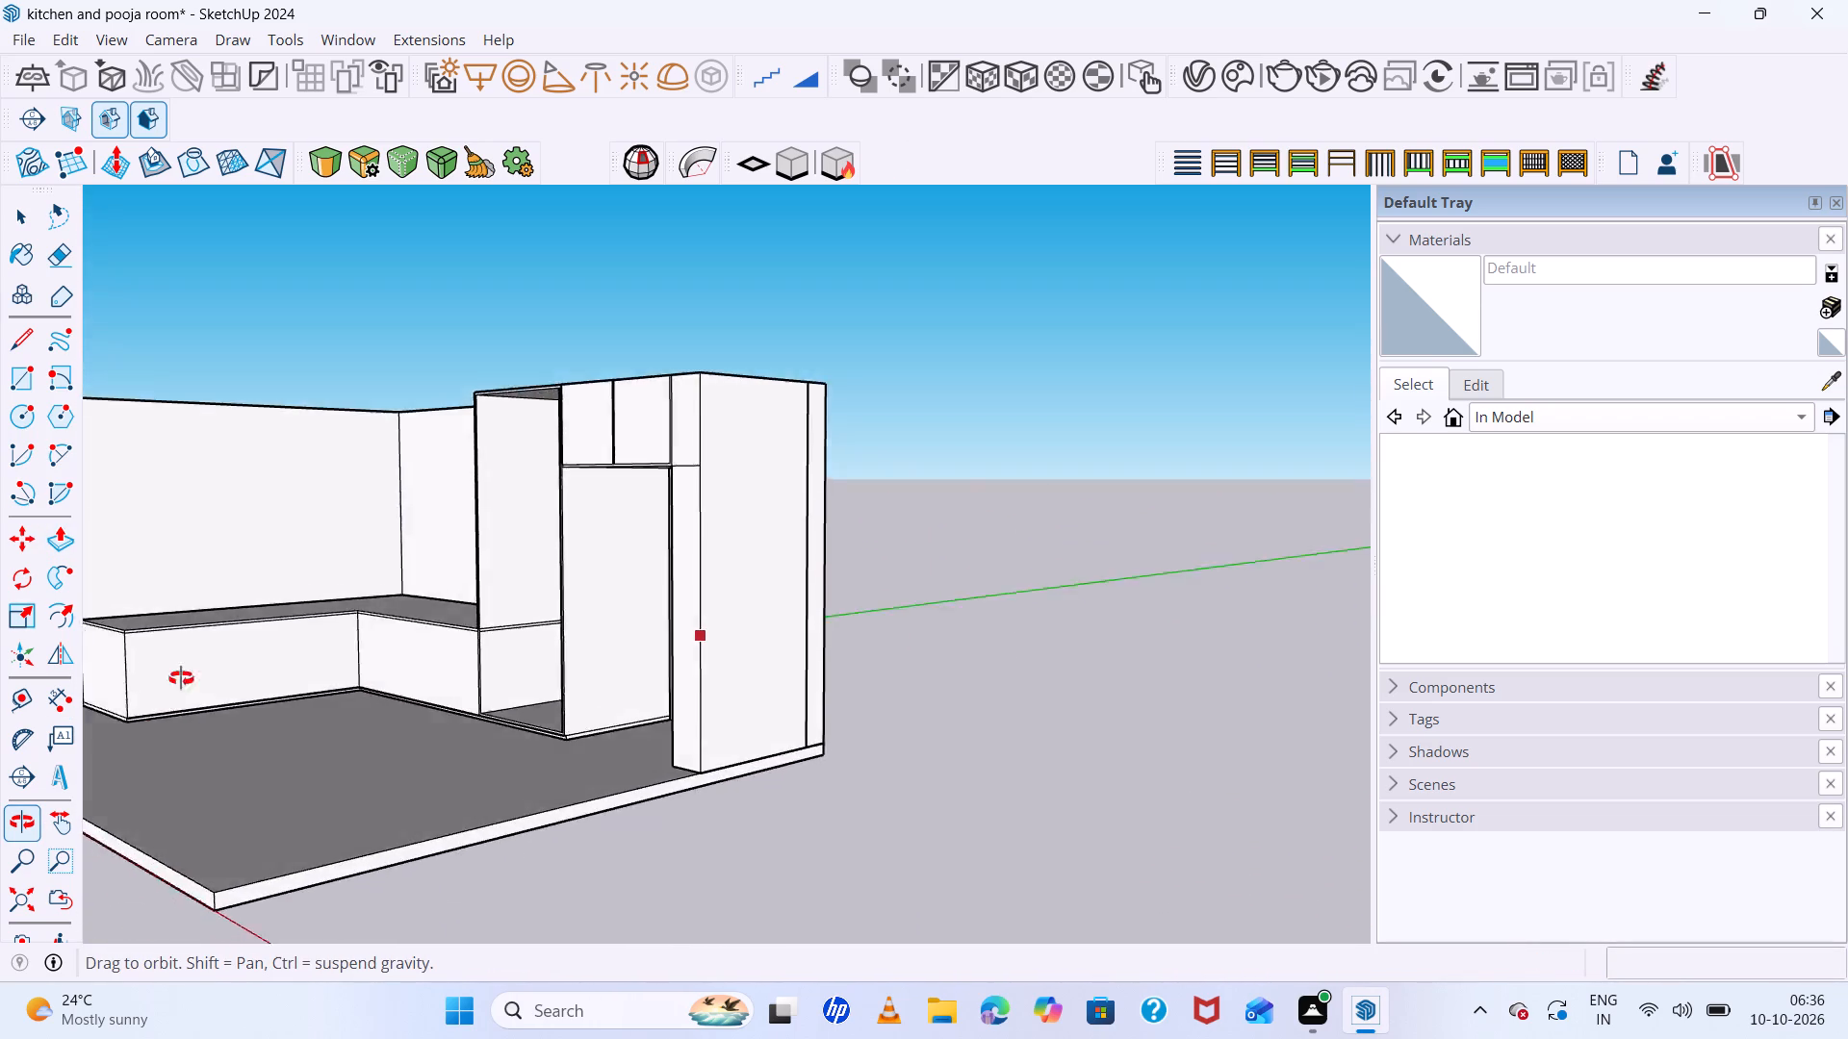
middle_drag(181, 678, 271, 600)
middle_drag(325, 560, 648, 713)
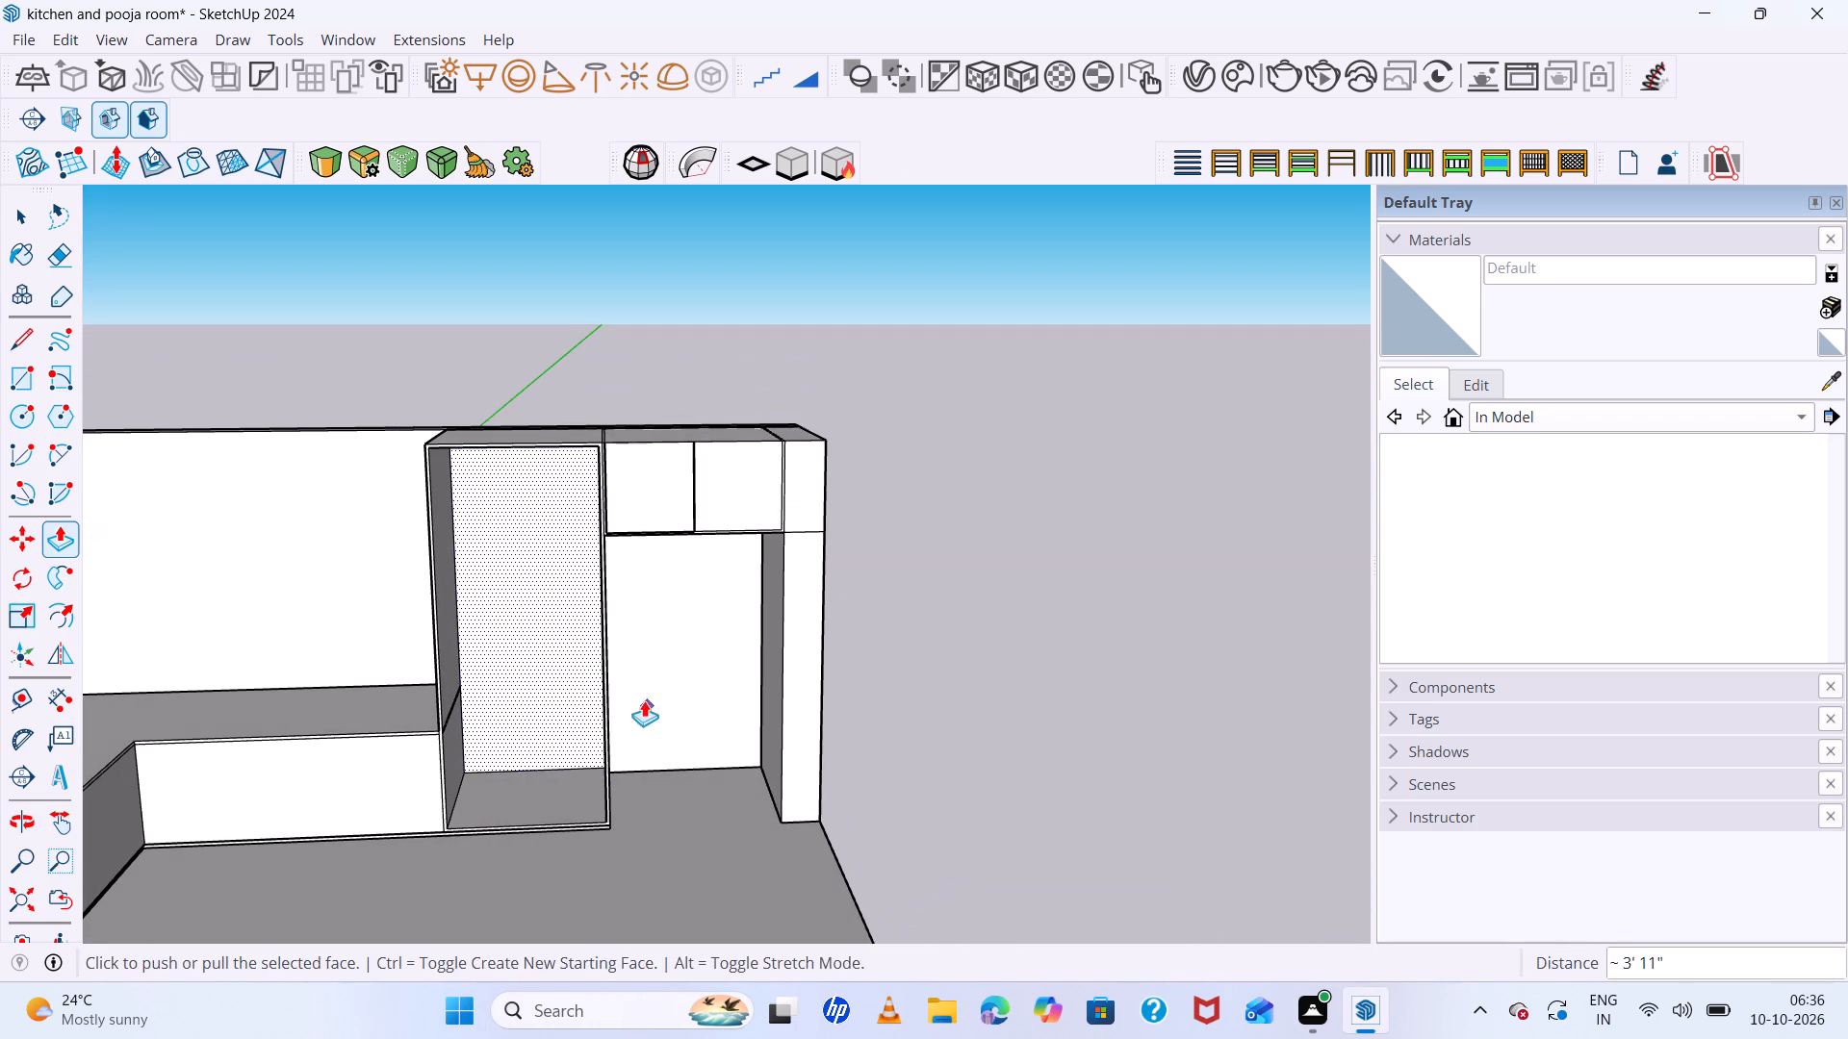
Draw a shutter rectangle of about 9' 8" by 4' across the tall block's front opening, between opposite inner frame corners.
key(space)
scroll(408, 431, up, 5)
middle_drag(588, 527, 623, 522)
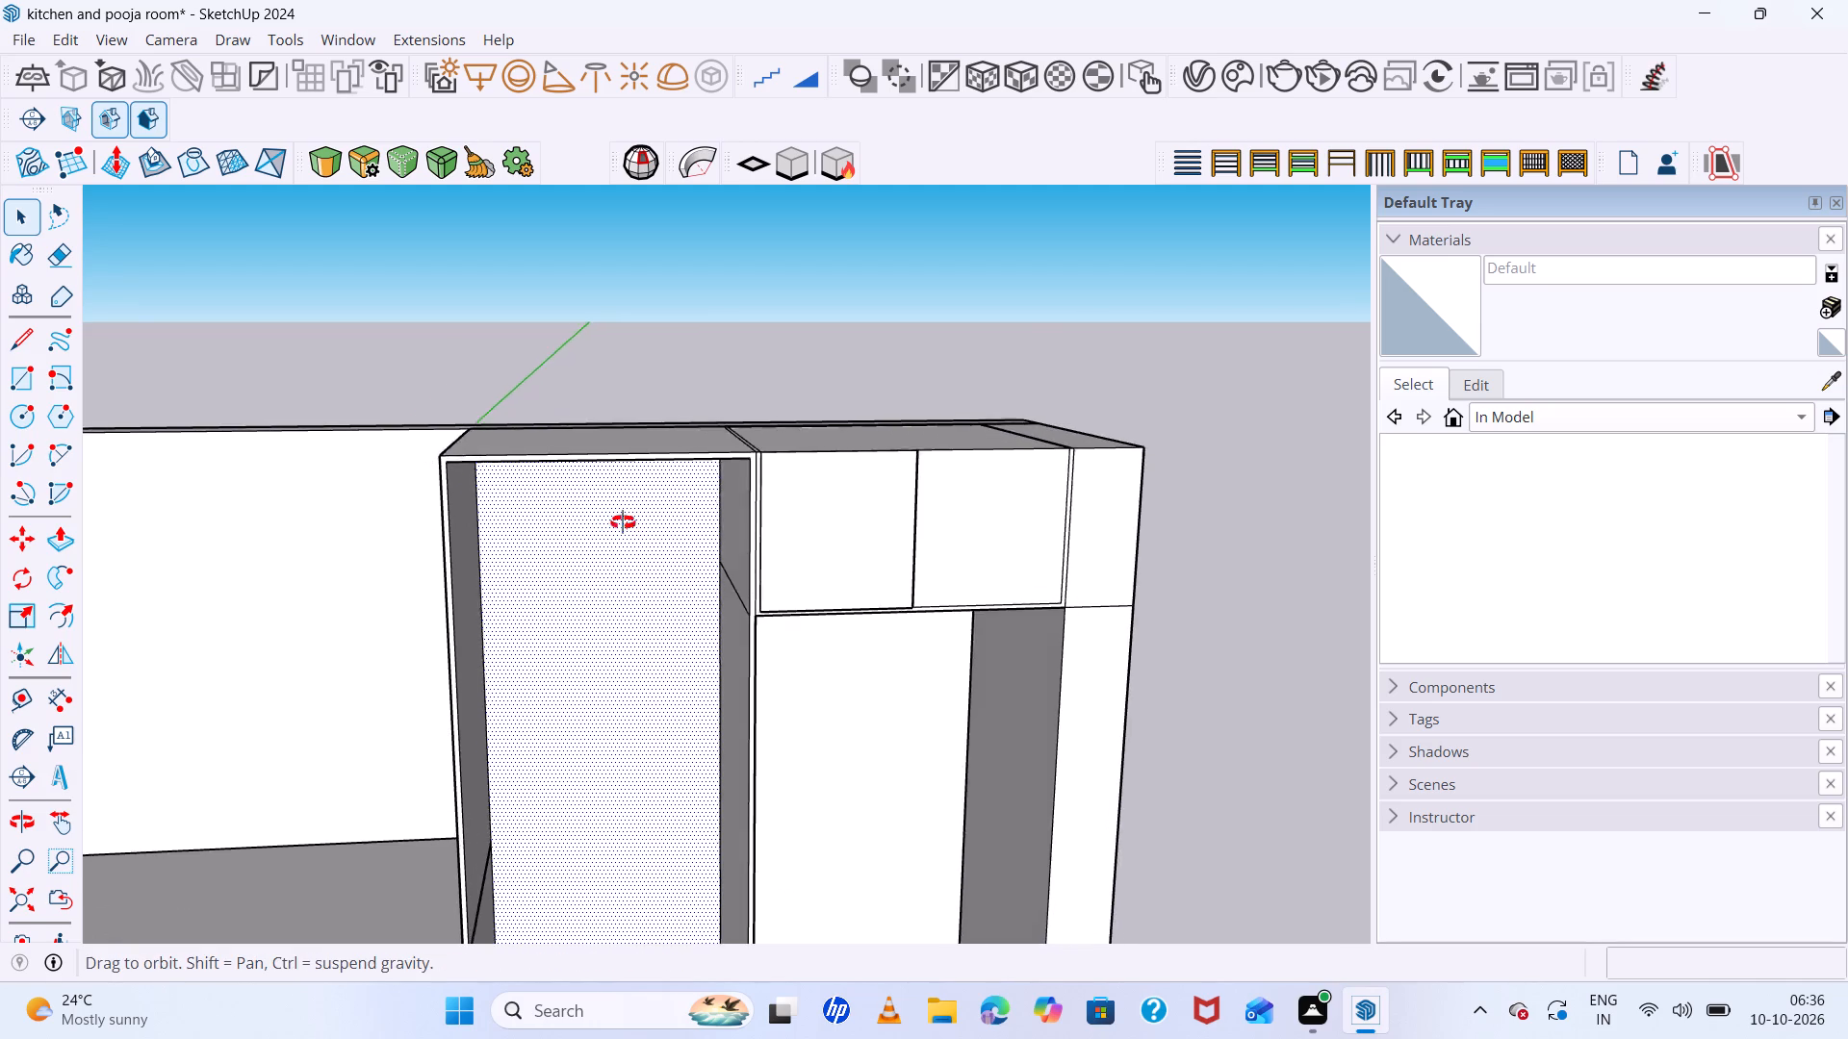
middle_drag(623, 522, 631, 522)
key(r)
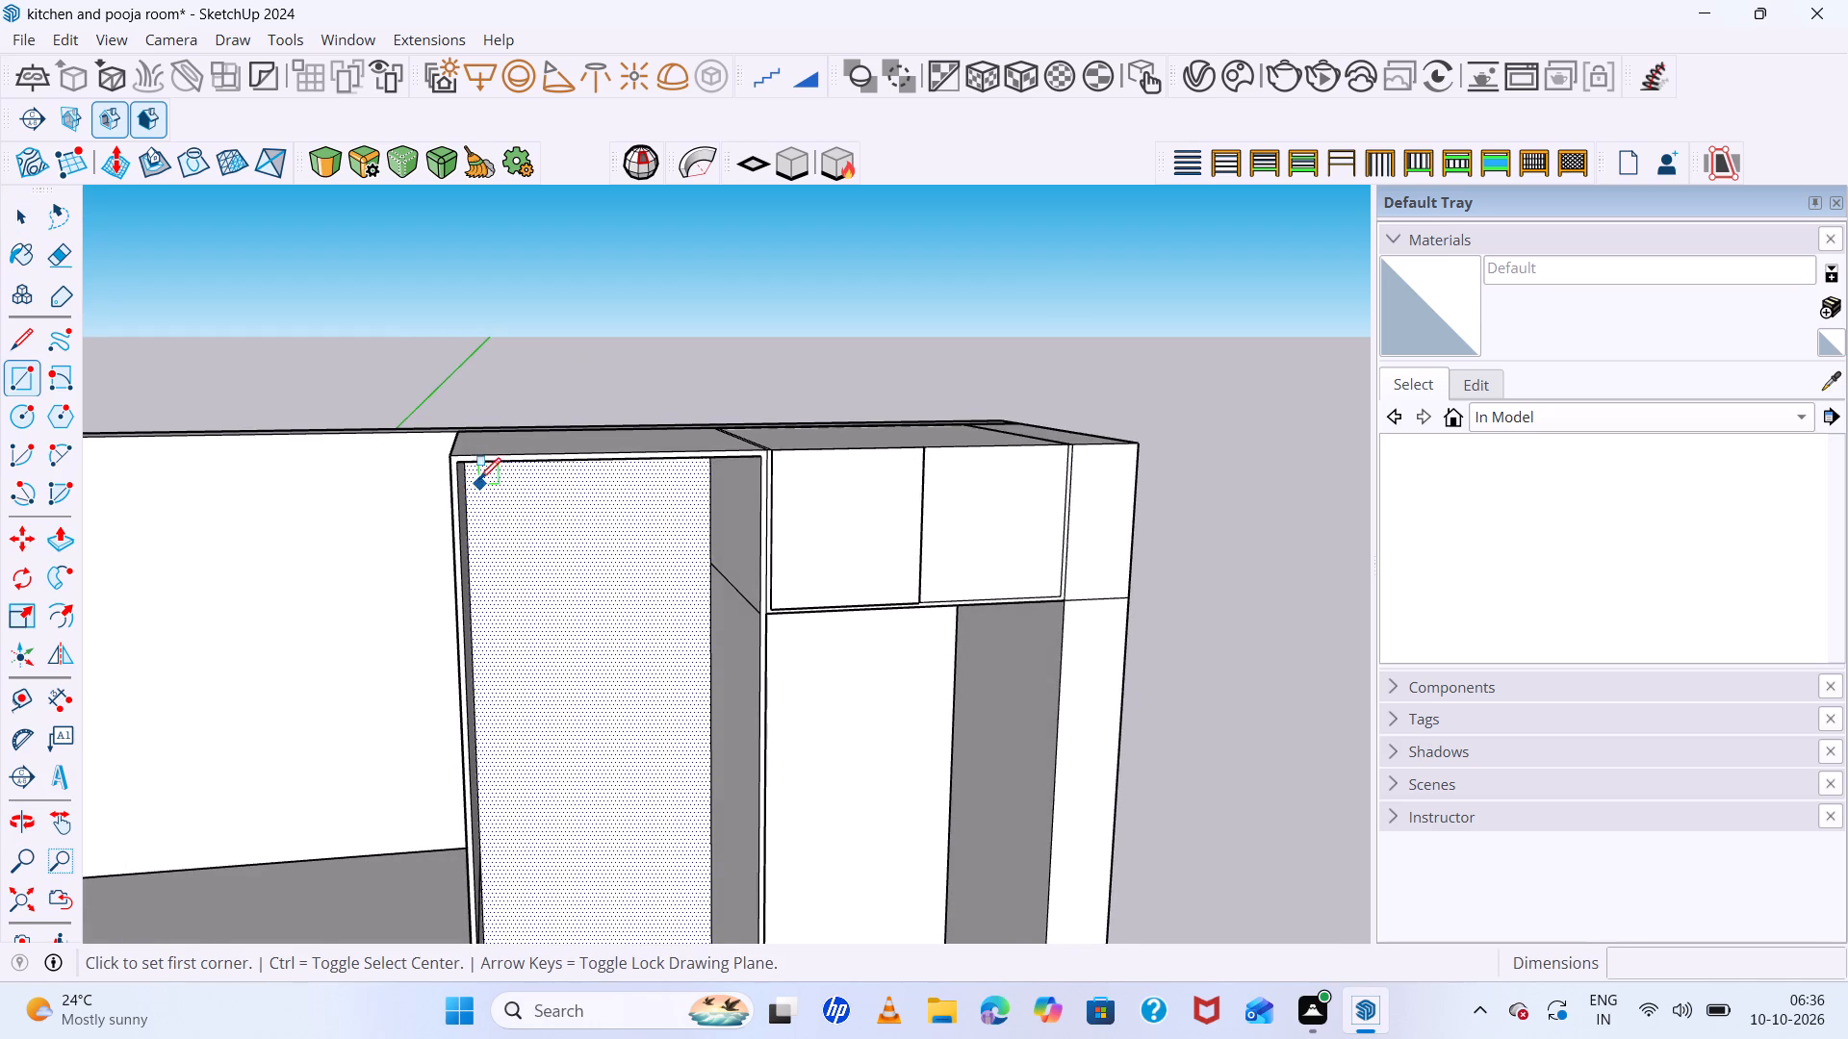
scroll(478, 462, up, 2)
click(454, 465)
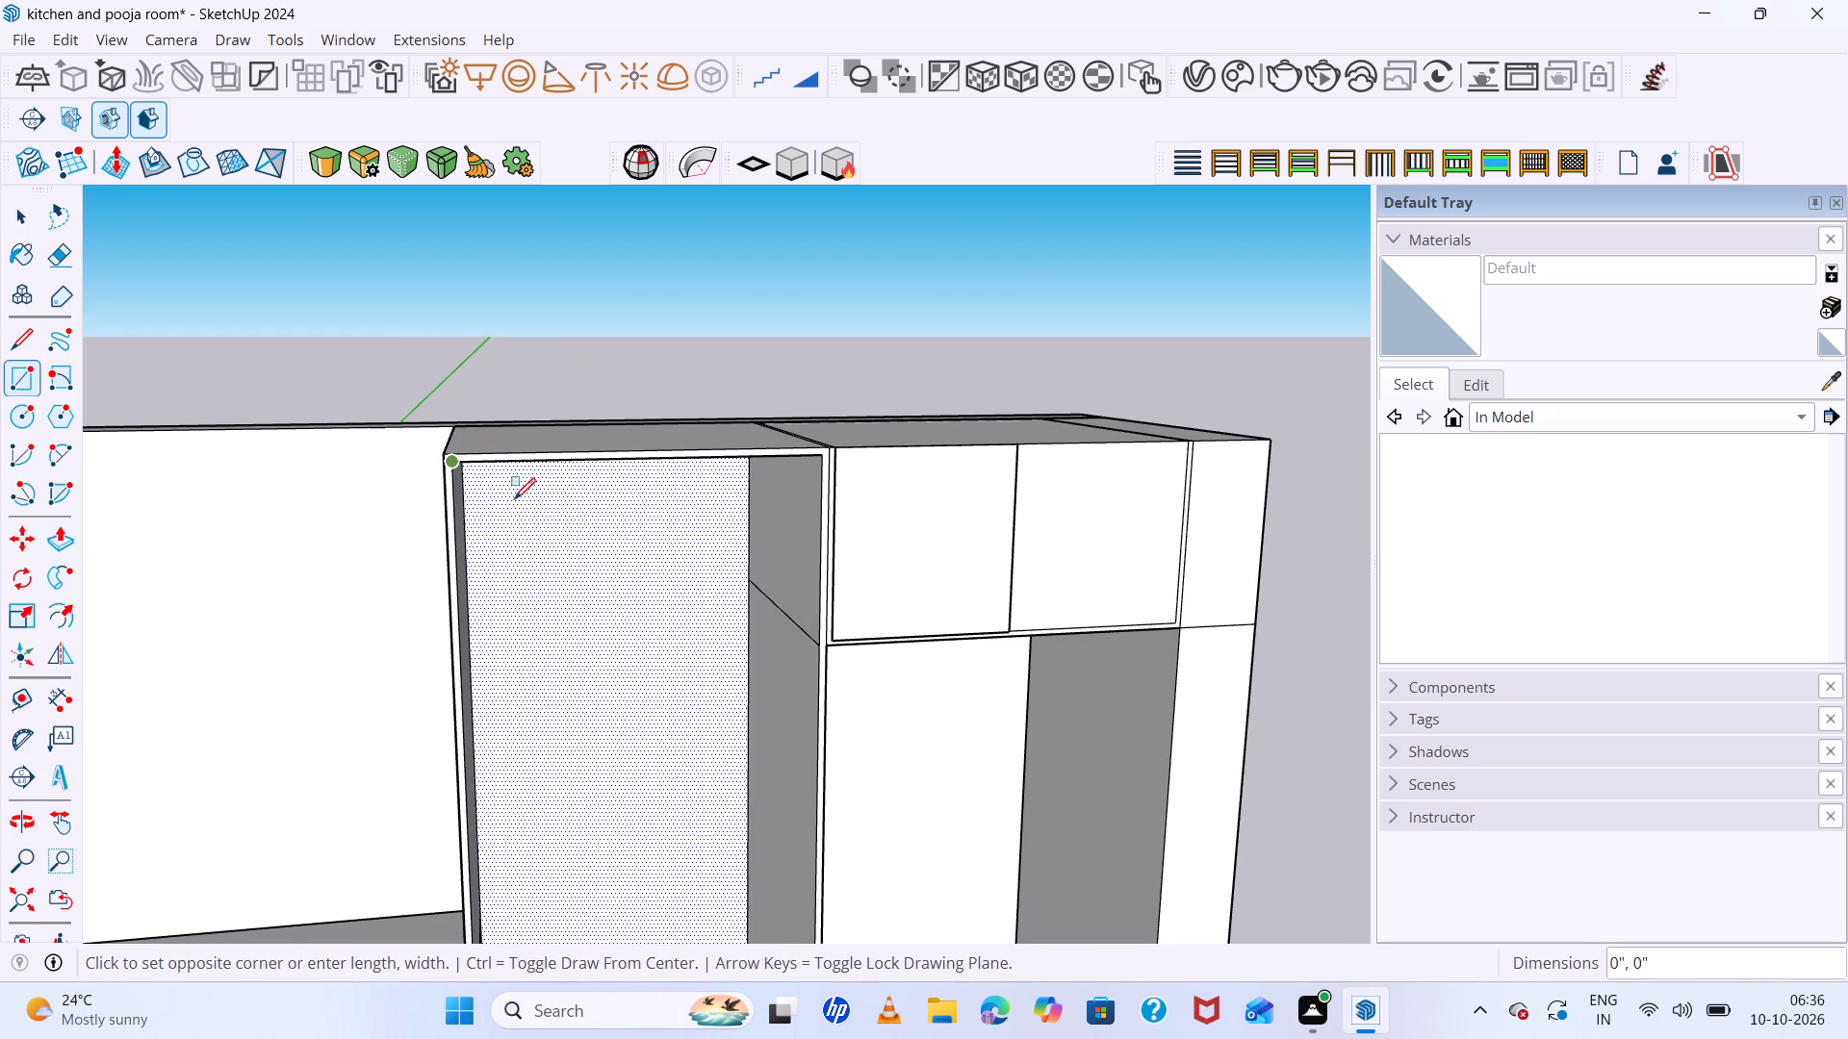
scroll(629, 537, down, 11)
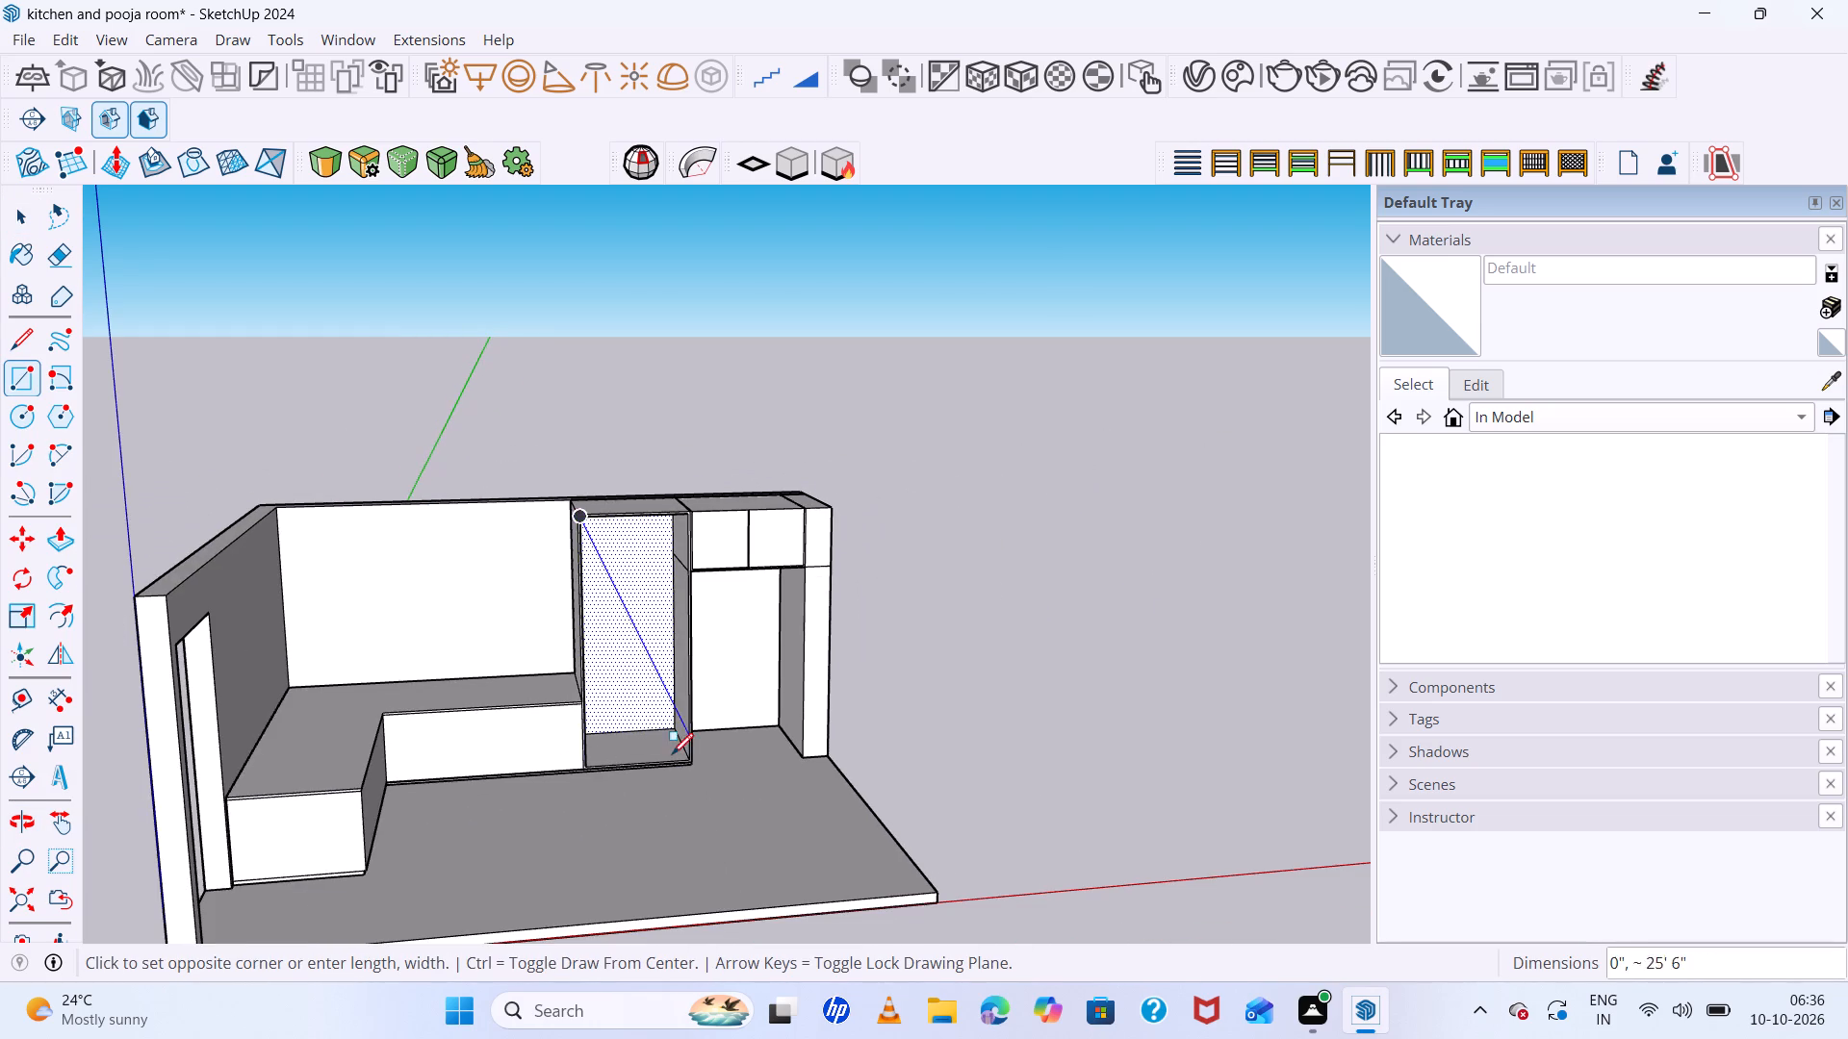
scroll(676, 766, up, 13)
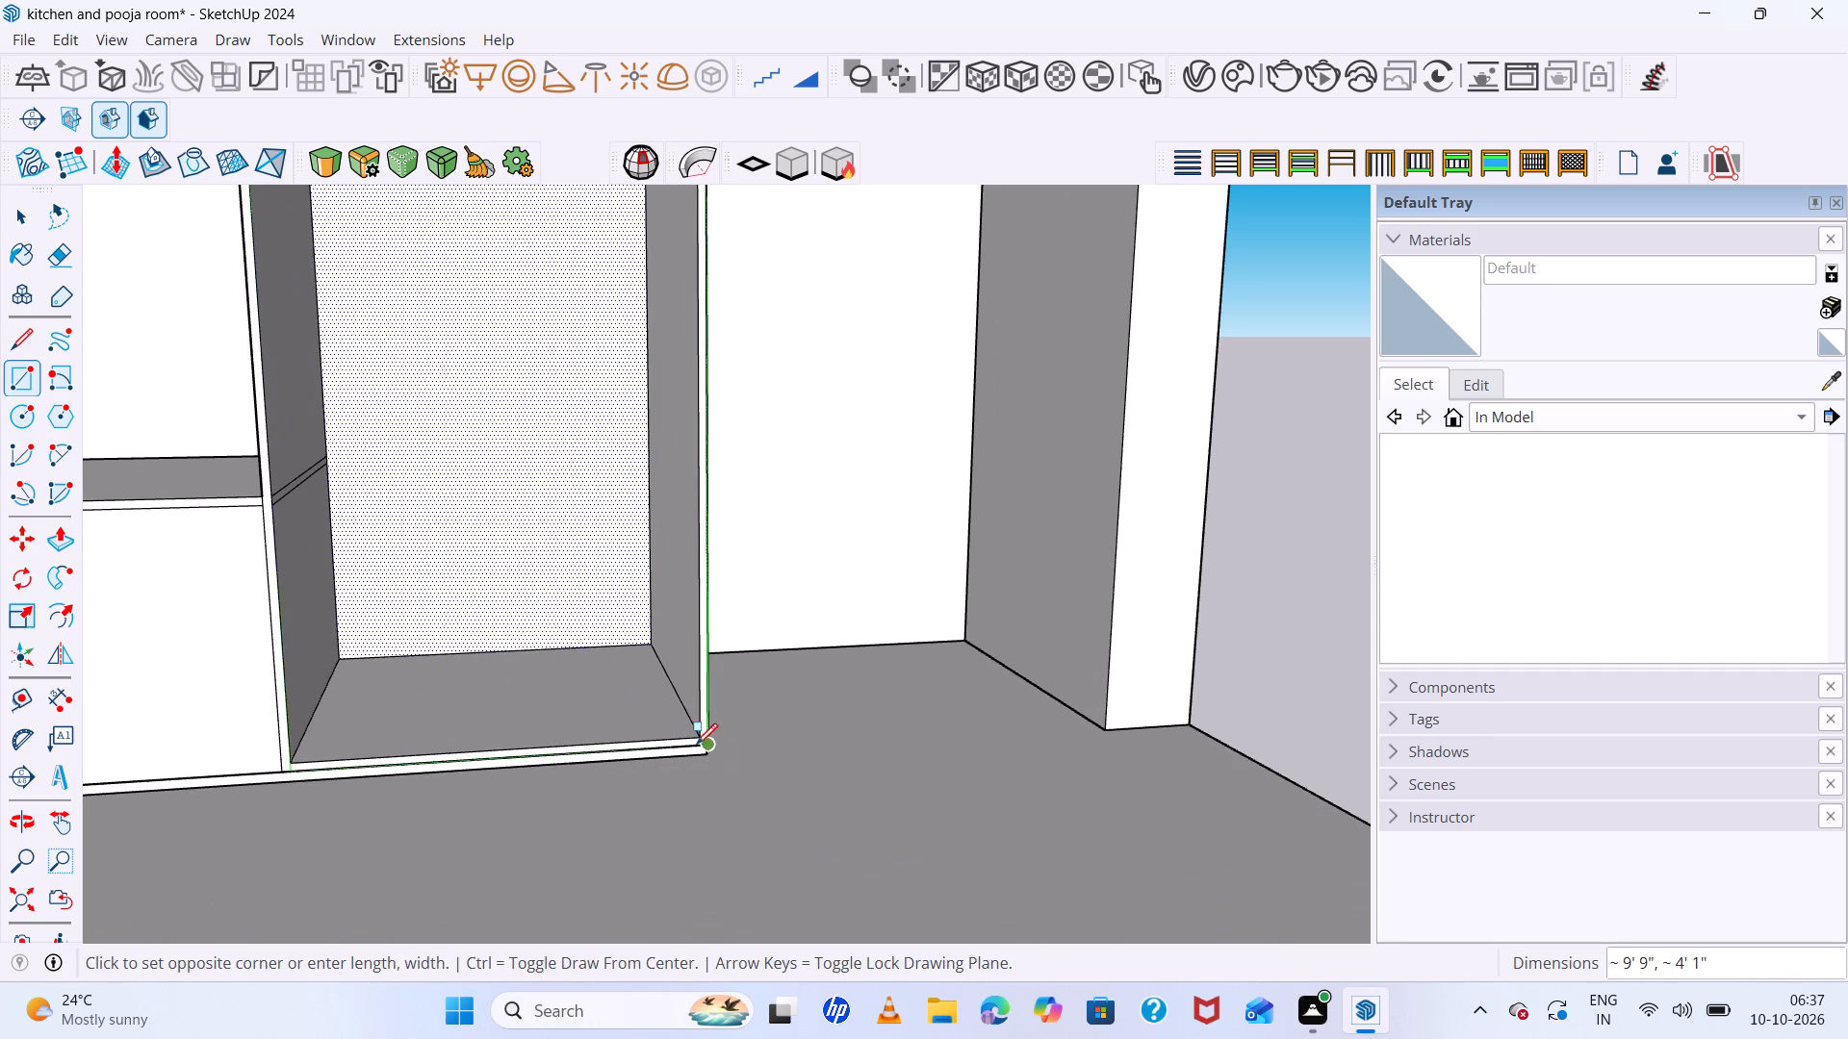
click(697, 739)
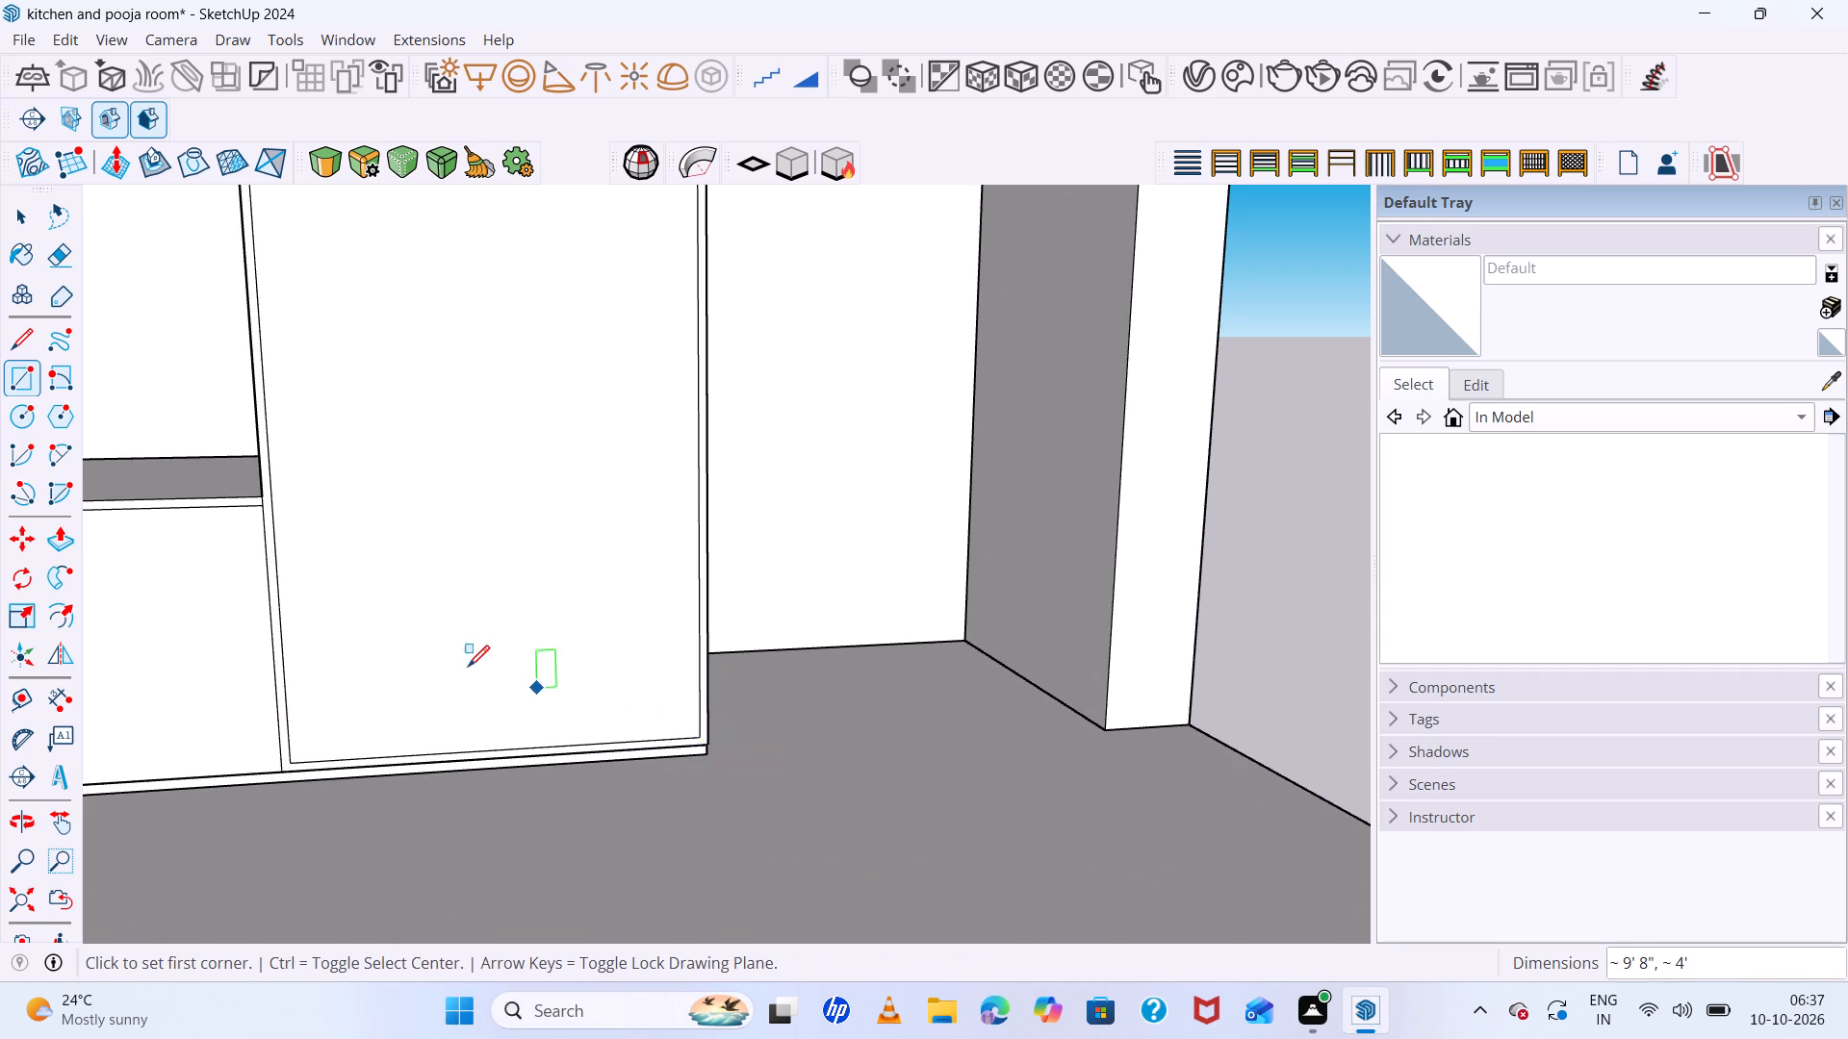
scroll(468, 667, down, 6)
scroll(622, 682, down, 6)
key(space)
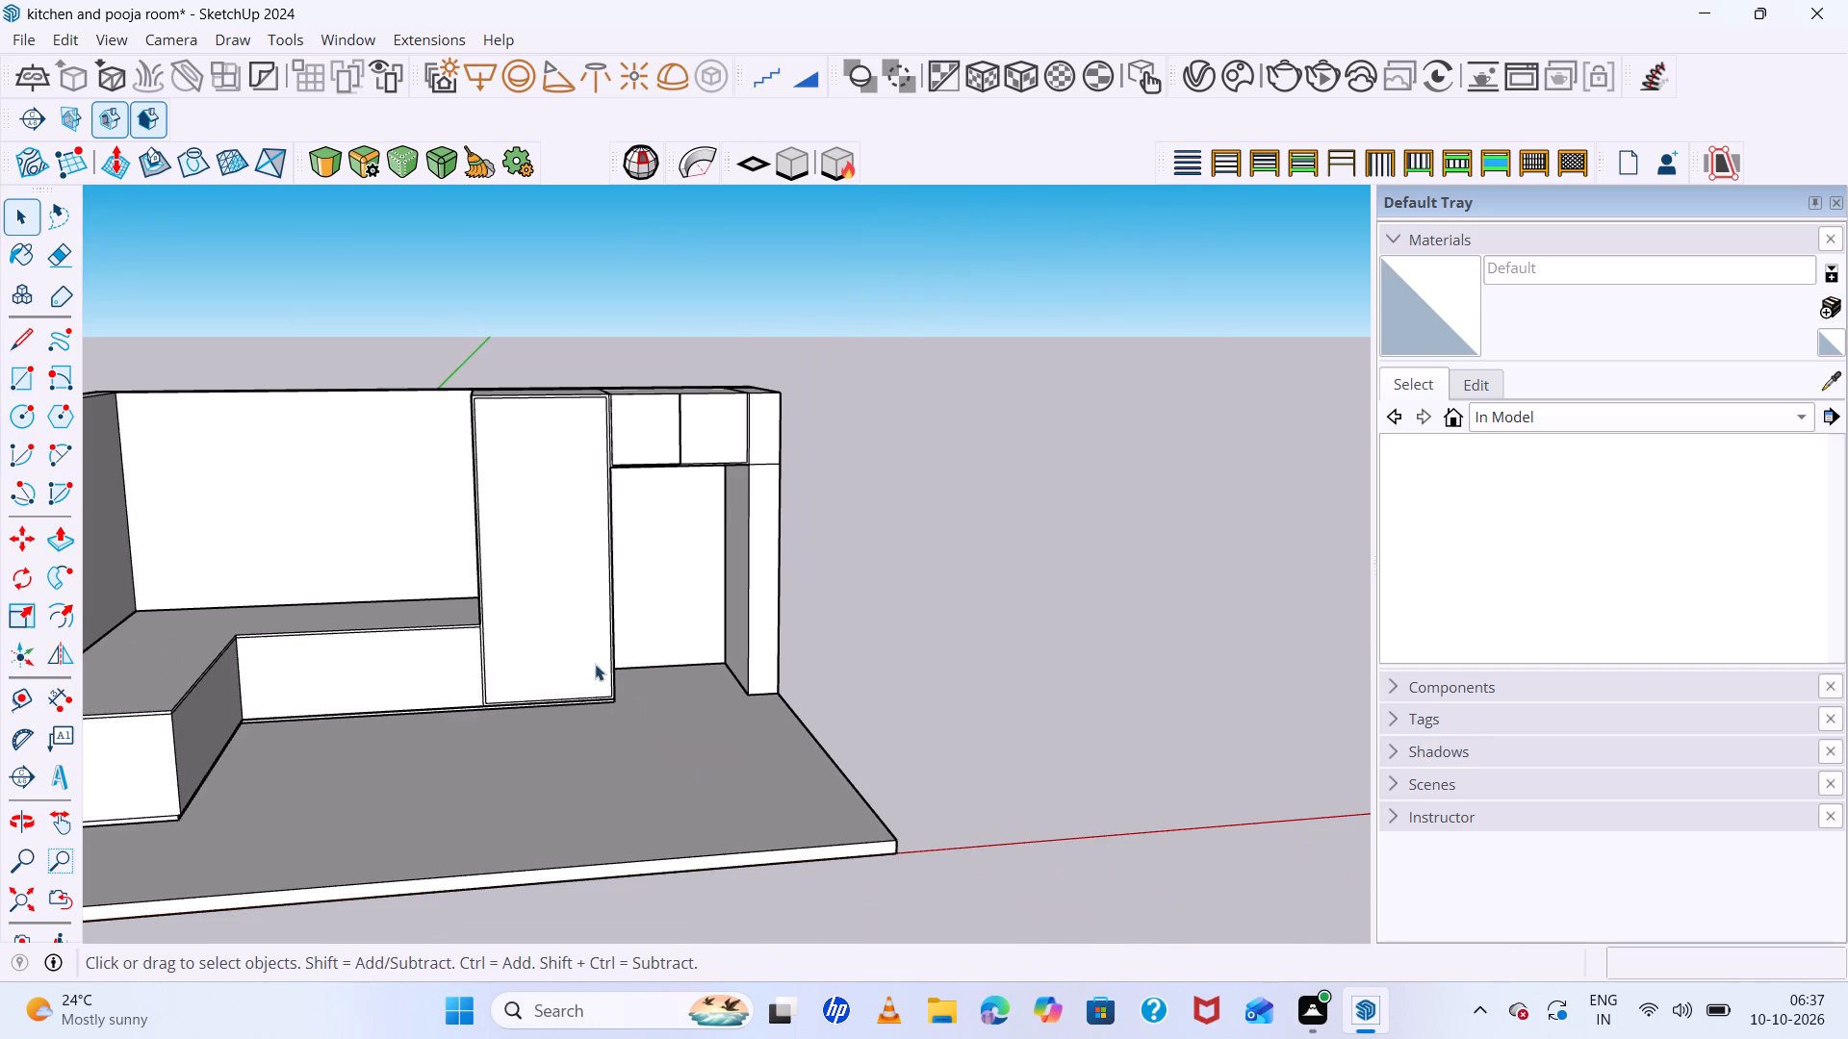
Draw a vertical centre line about 9' 8" long on the tall block's shutter face, from bottom edge midpoint to top edge.
scroll(565, 588, up, 4)
key(l)
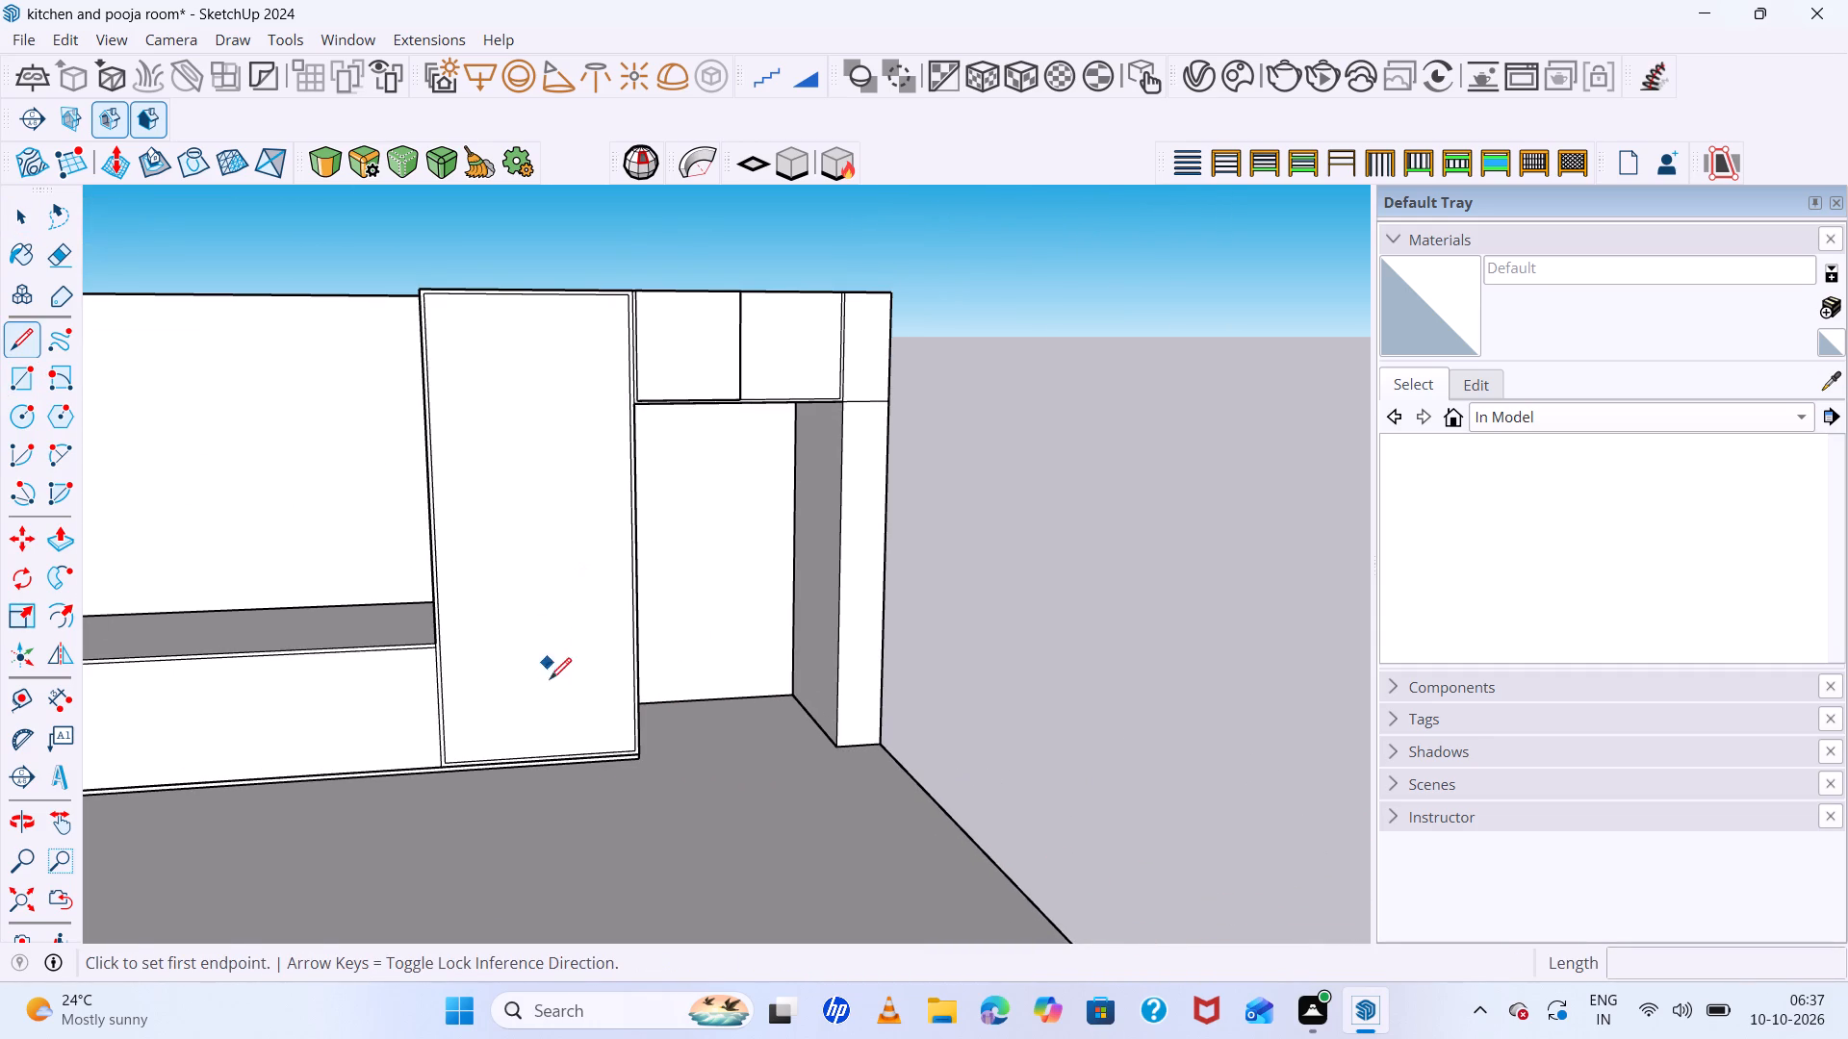
scroll(533, 760, up, 4)
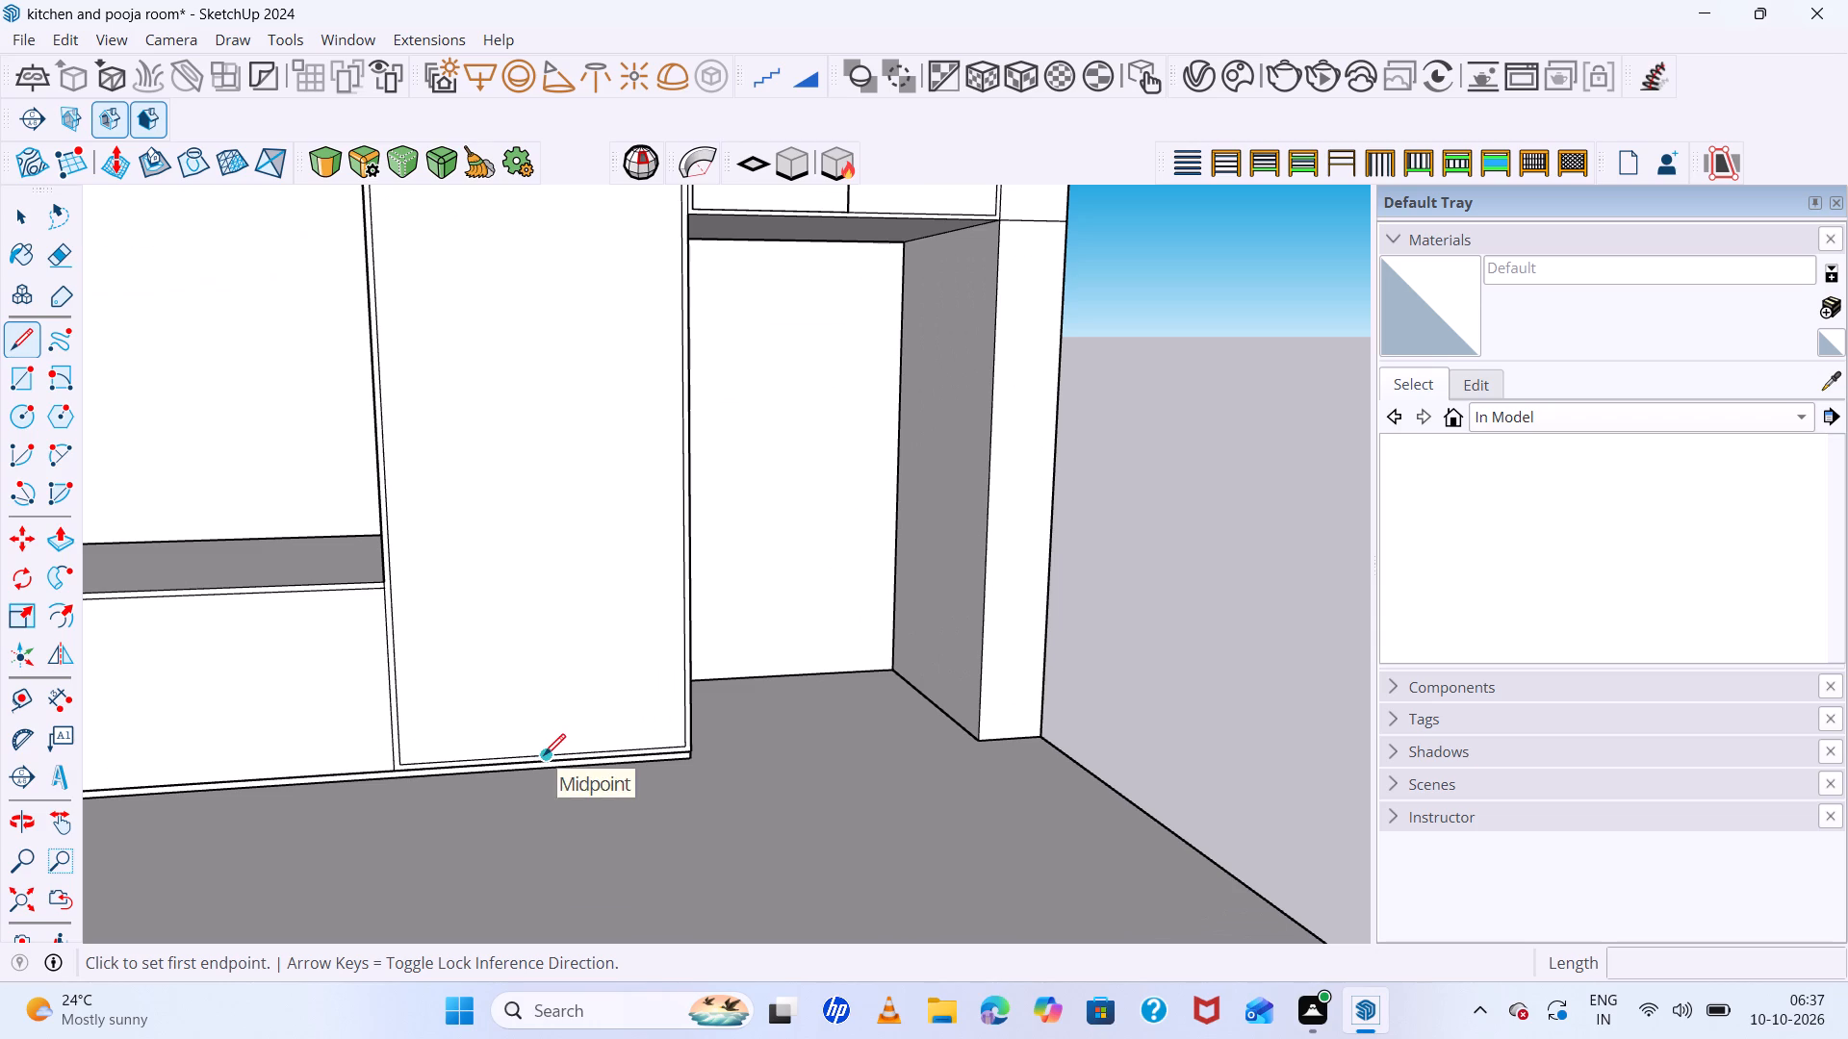
click(544, 755)
scroll(572, 677, down, 7)
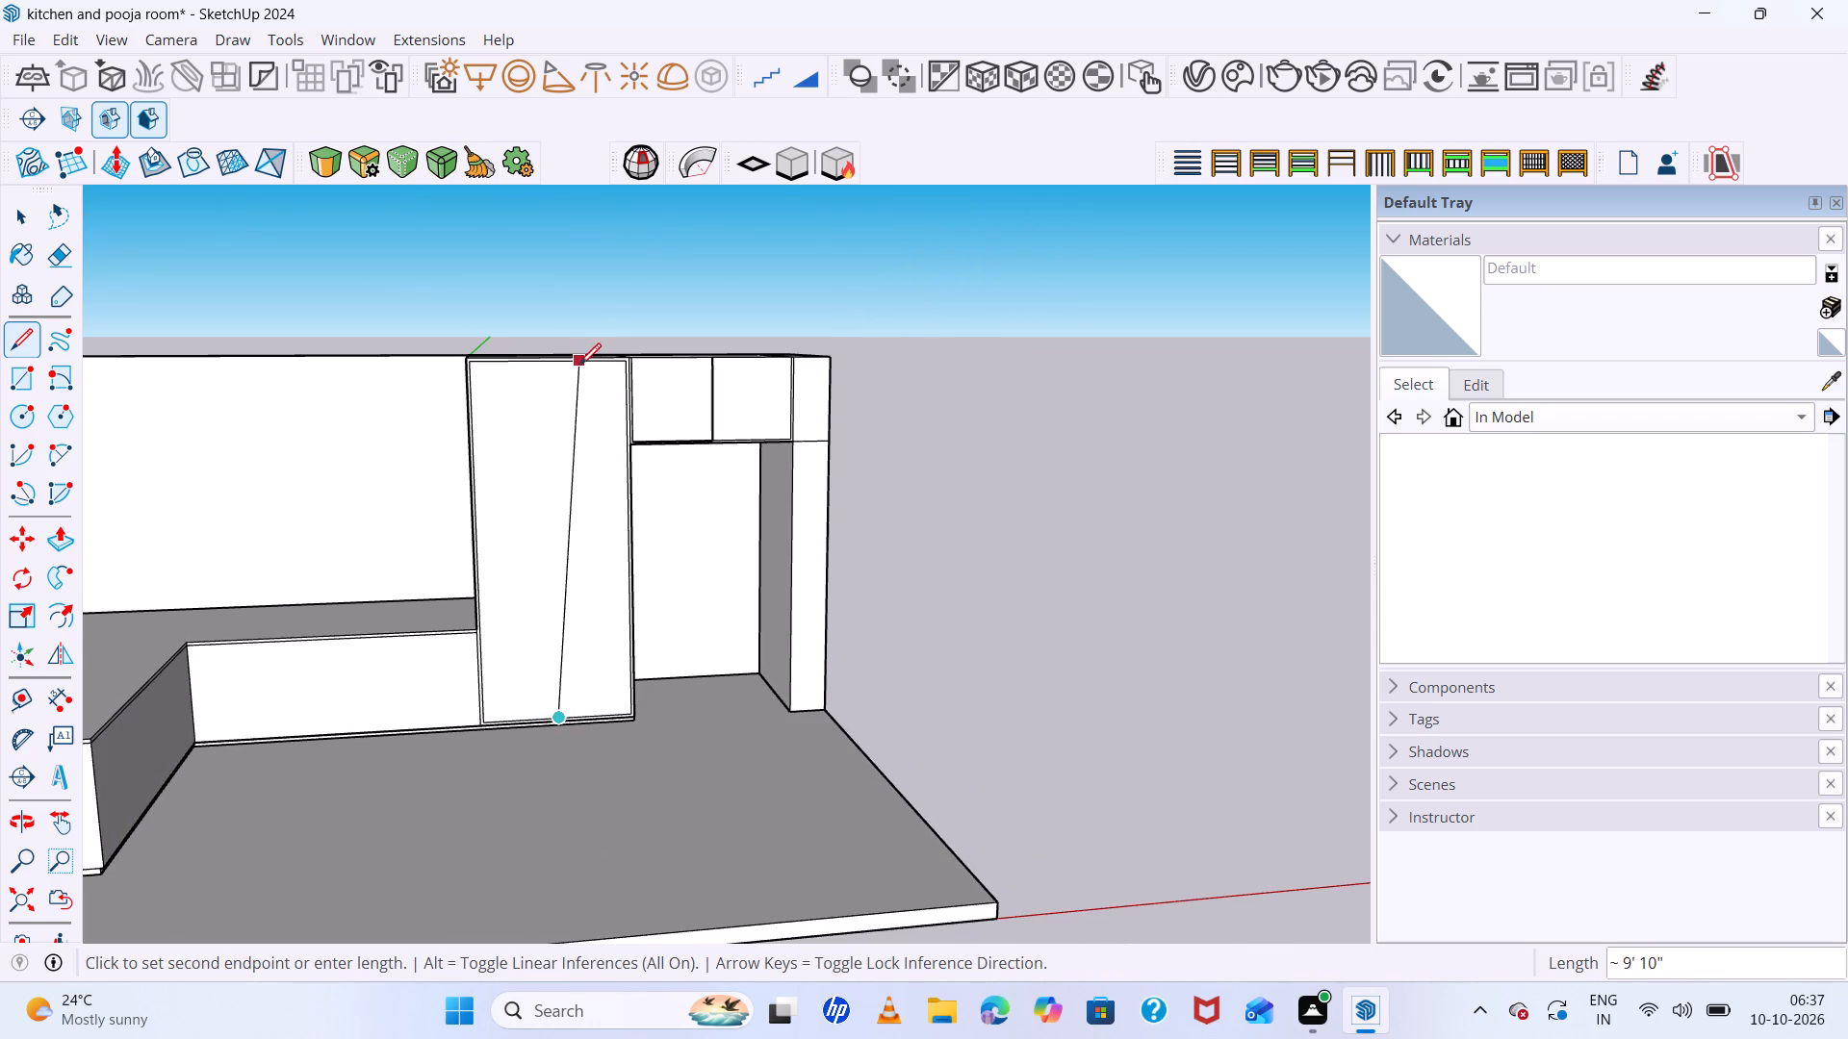
scroll(549, 366, up, 5)
click(549, 366)
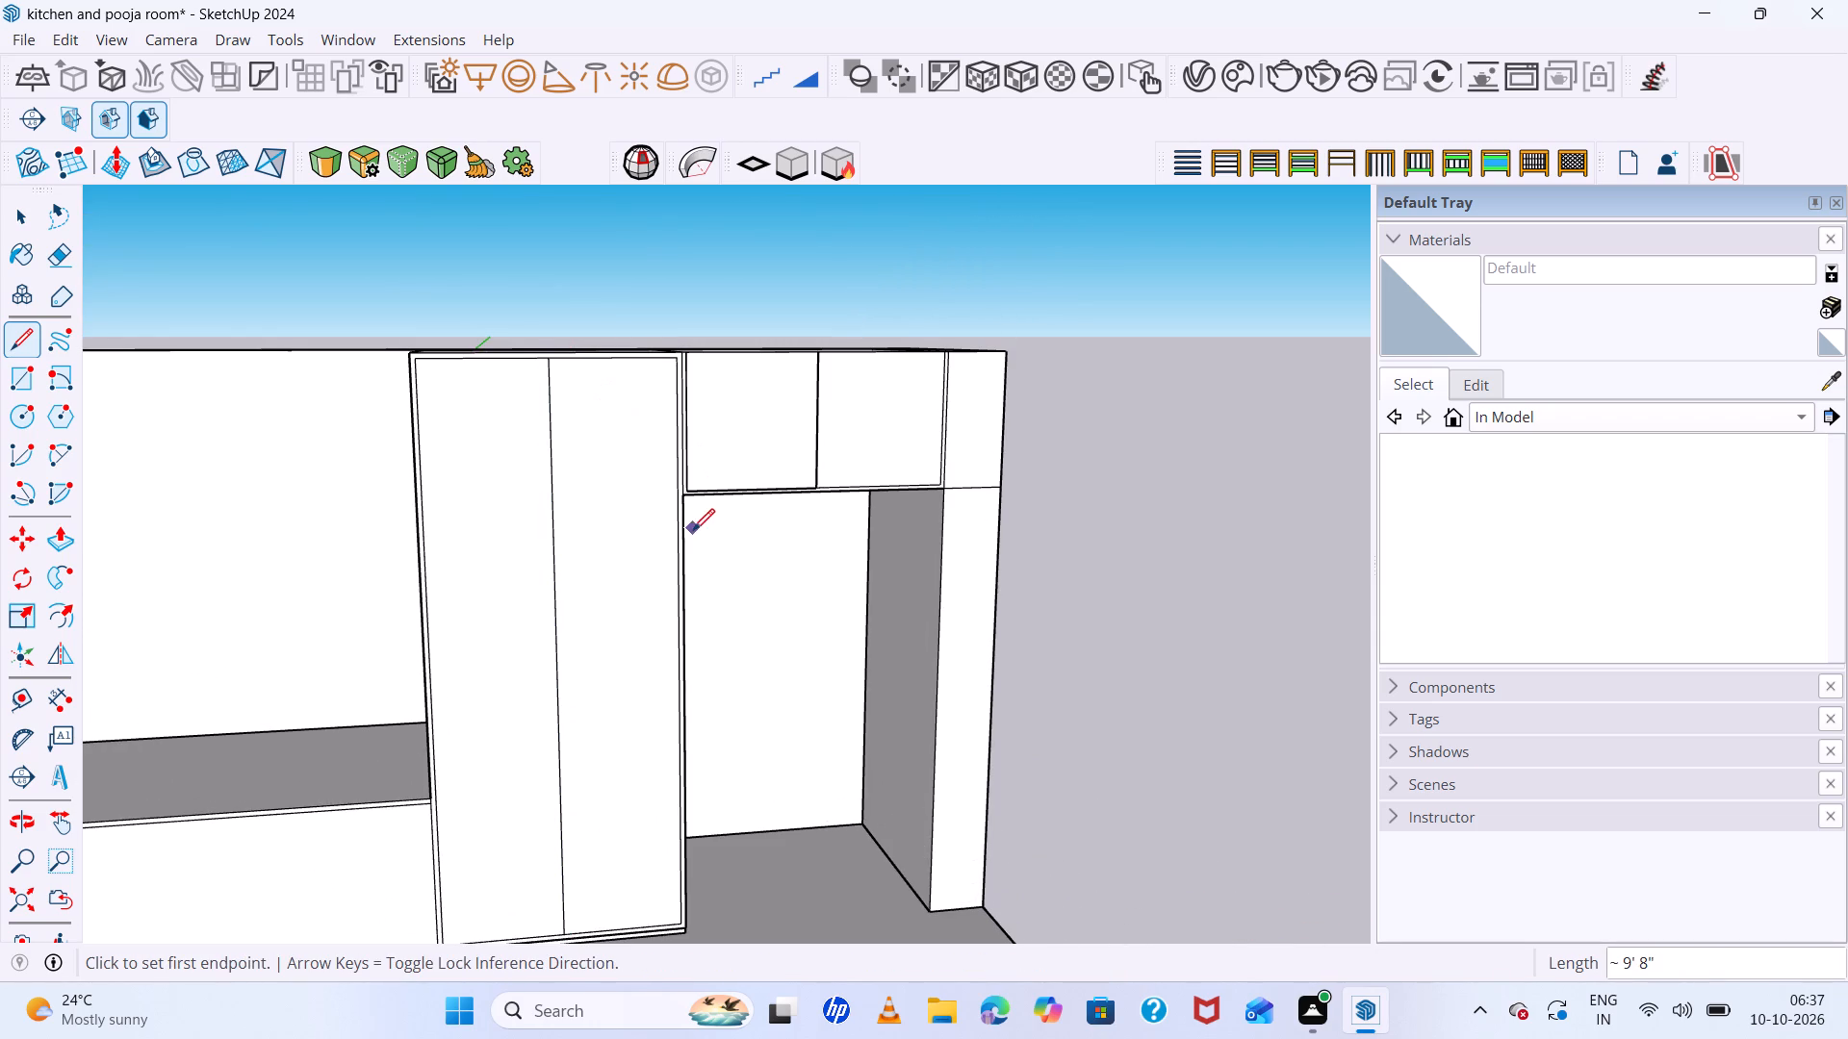
Draw a horizontal line about 4' long across the tall block's shutter face, level with the overhead unit's underside.
scroll(679, 506, up, 10)
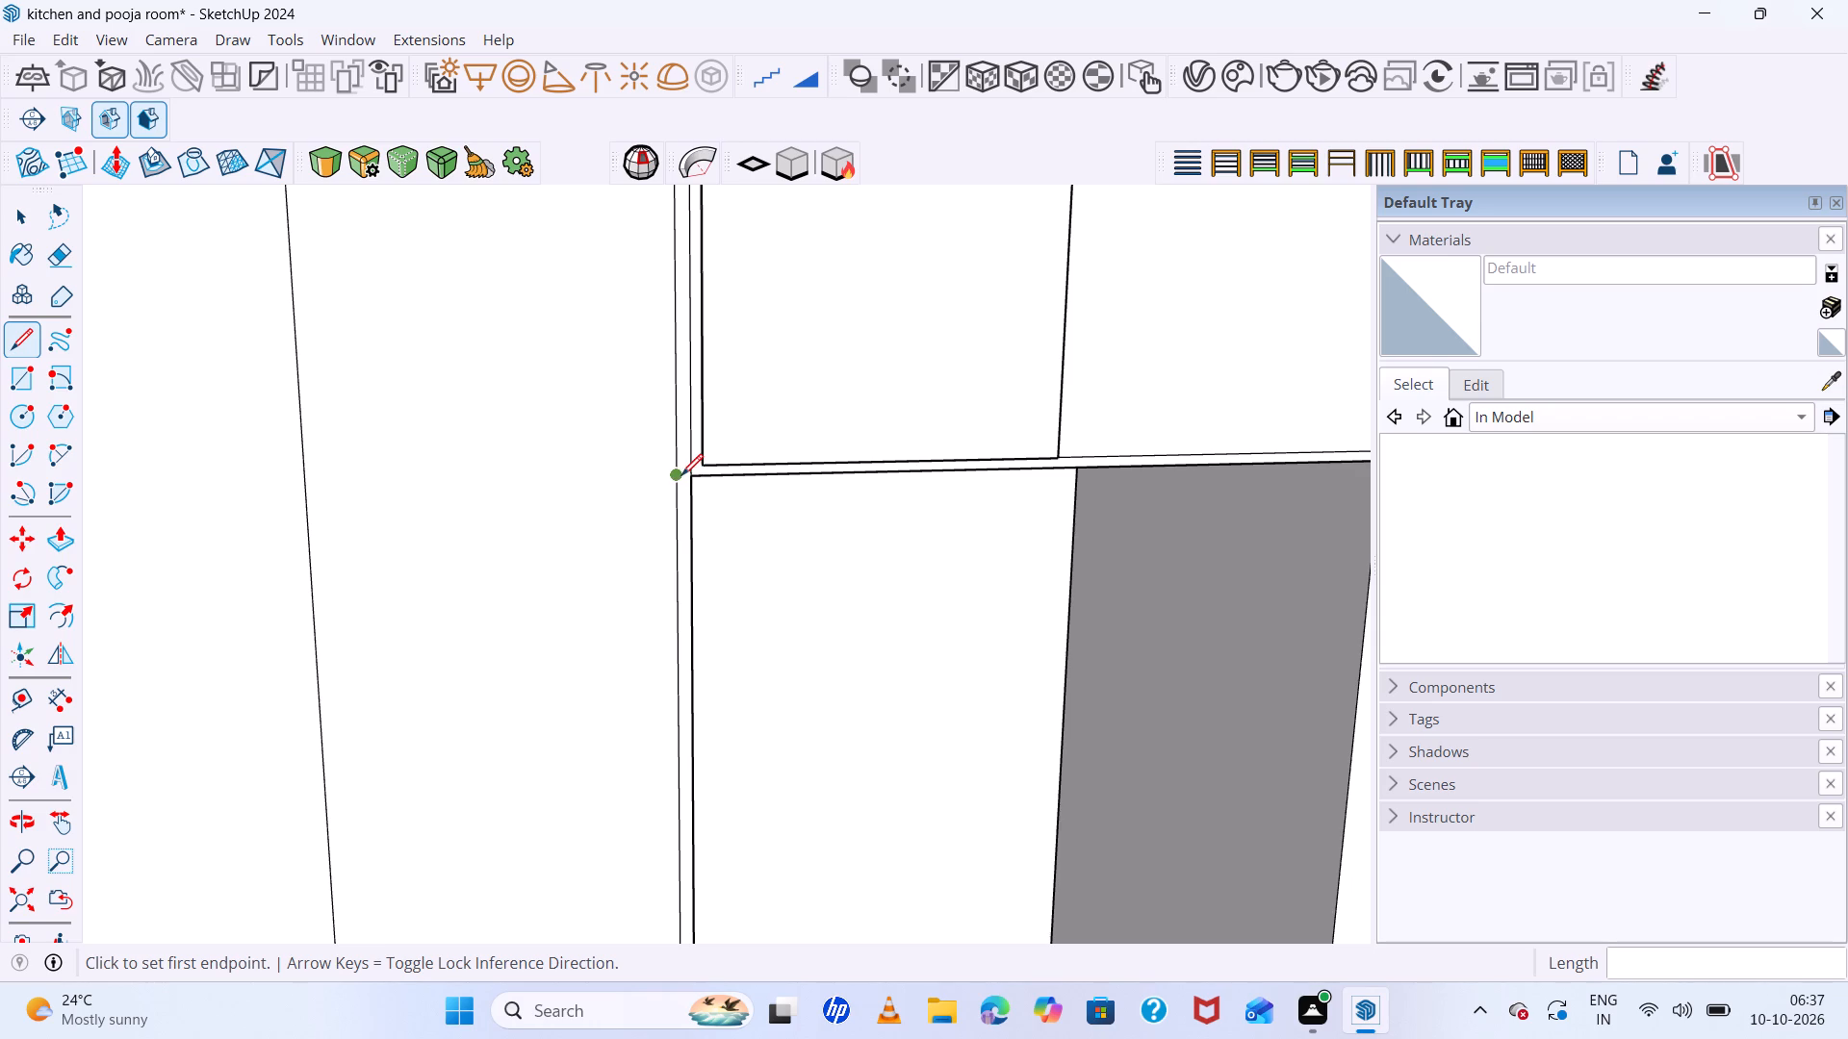
click(681, 475)
scroll(578, 460, down, 7)
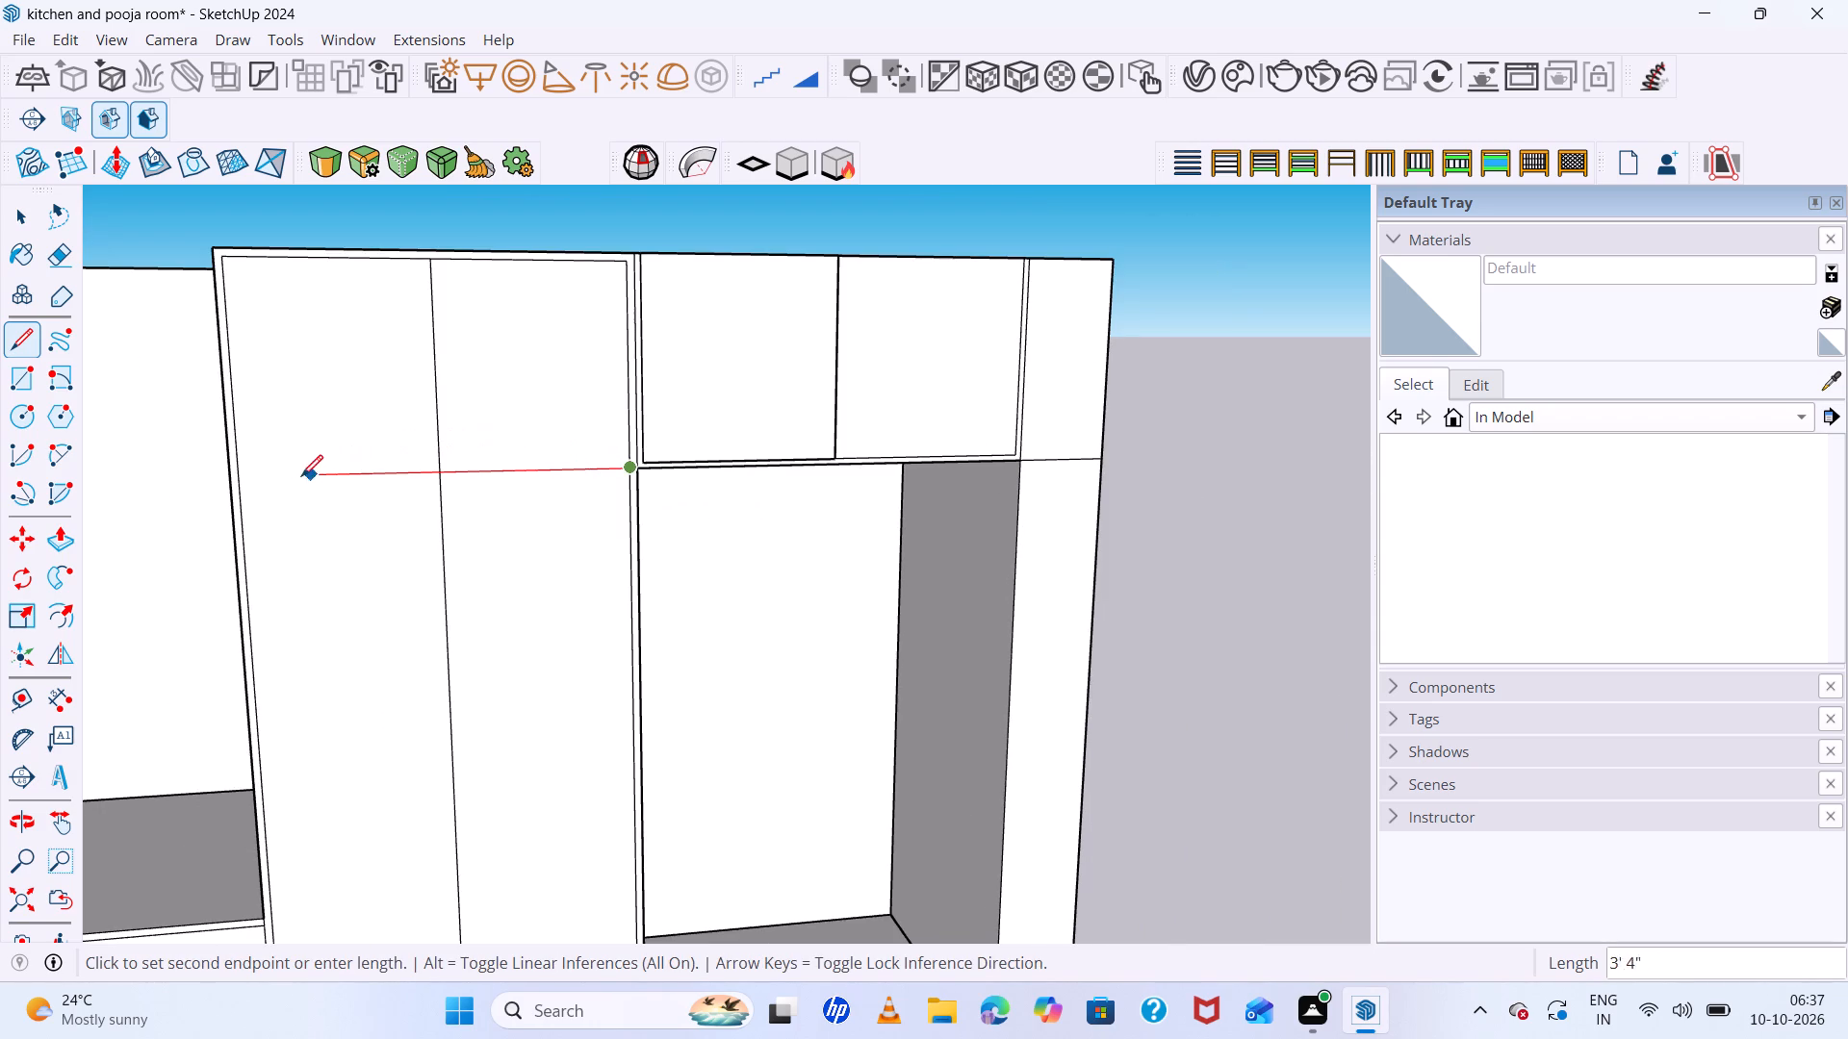
click(238, 483)
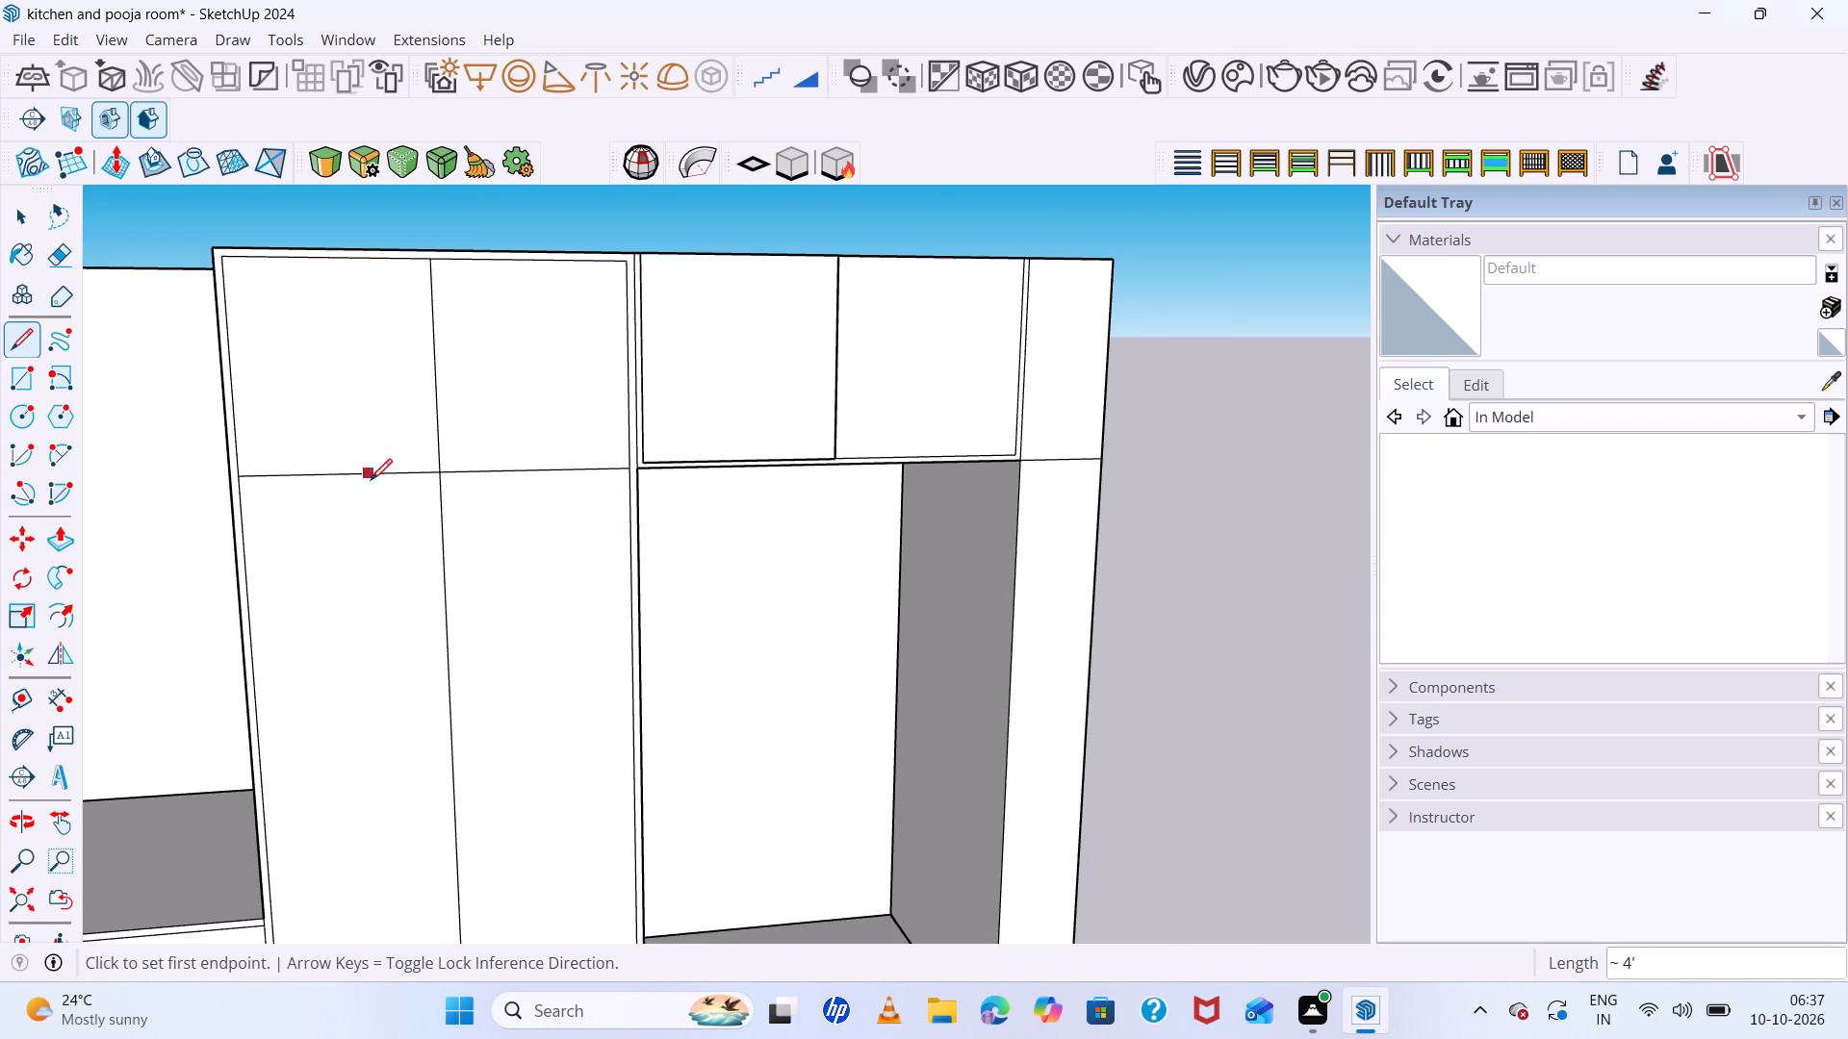
scroll(372, 482, down, 5)
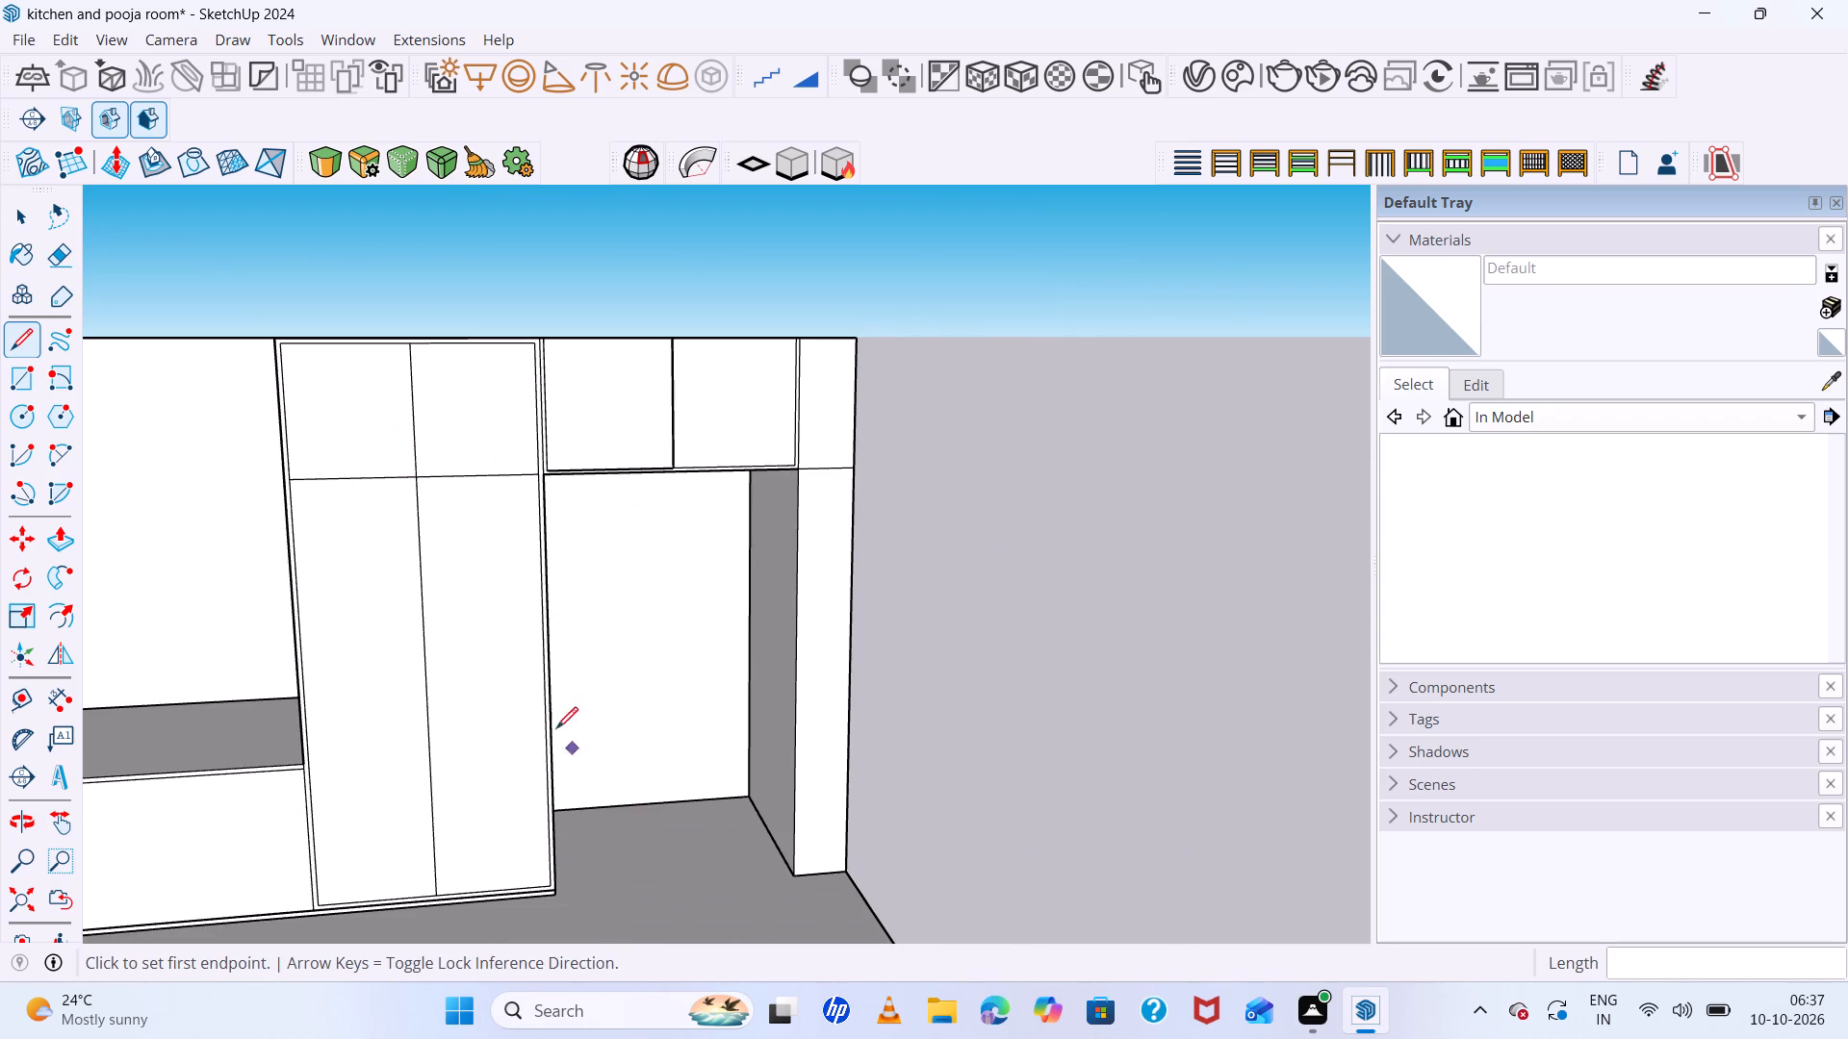
key(space)
Place a guide 3 mm from the shutter face's vertical centre line, on the side toward the niche.
scroll(423, 408, down, 8)
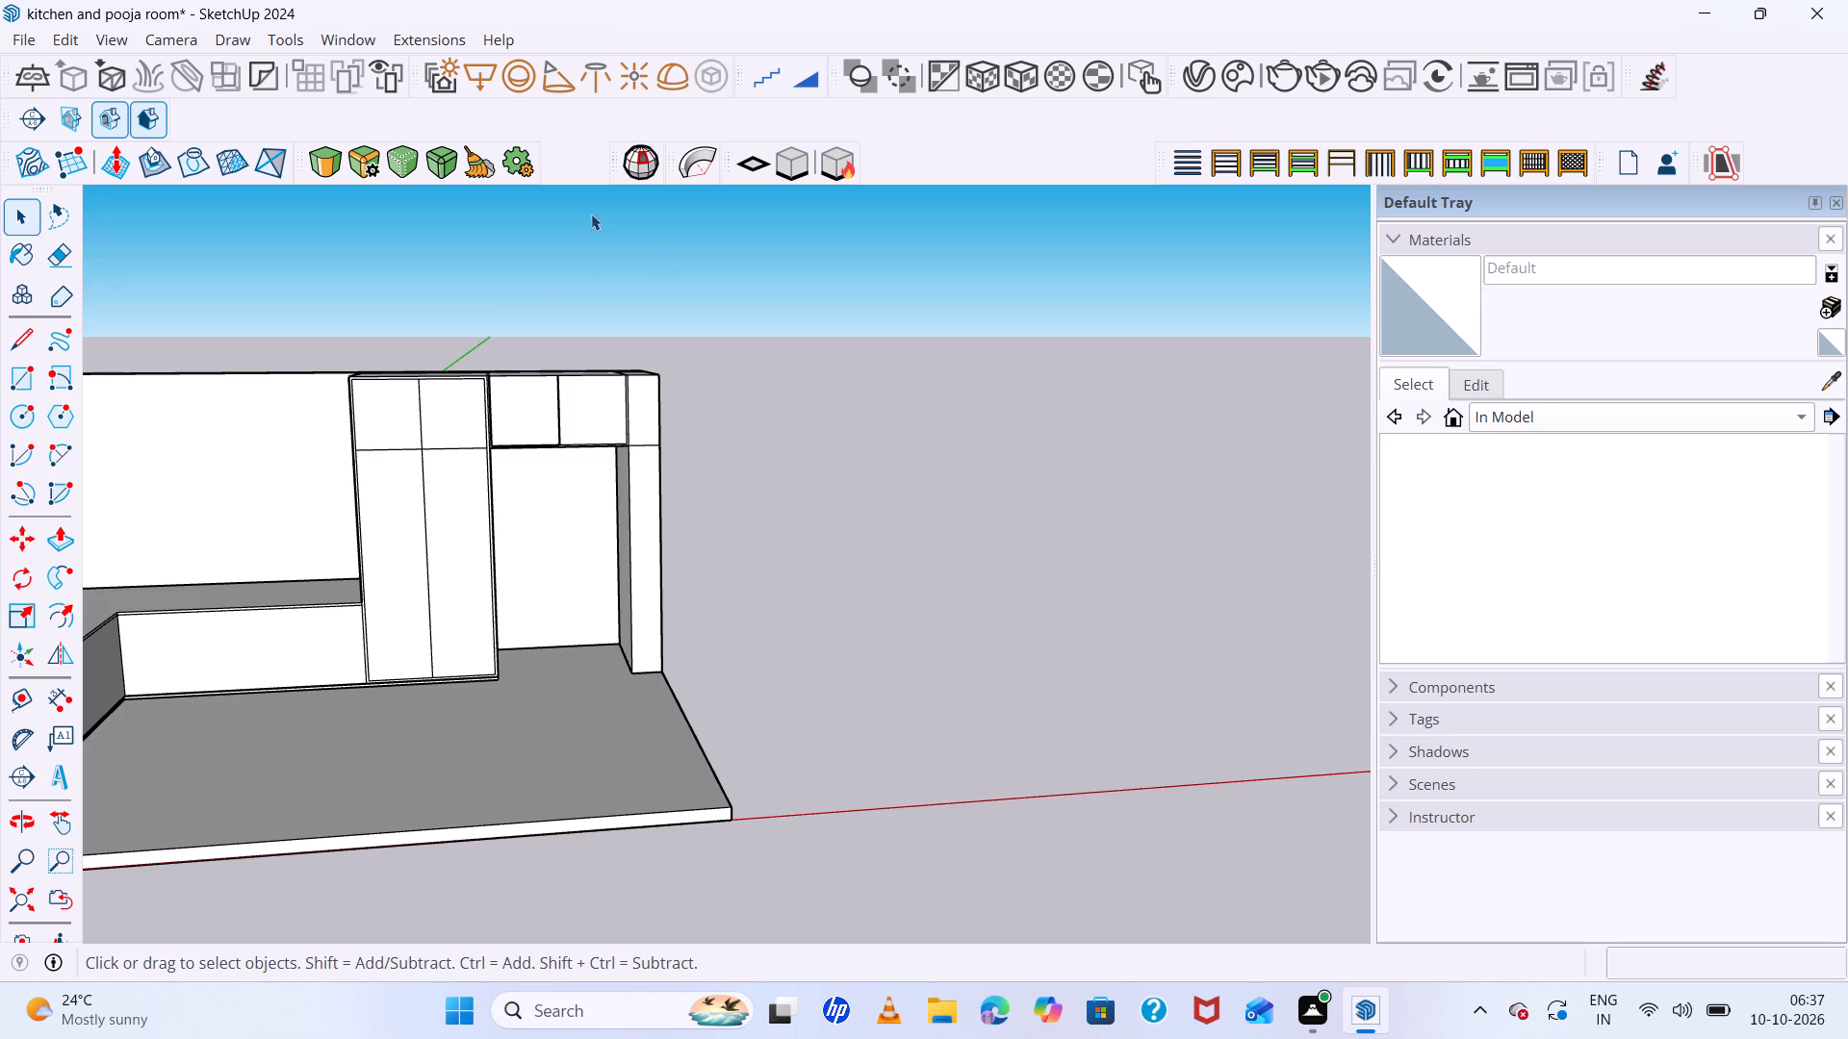
scroll(420, 578, up, 6)
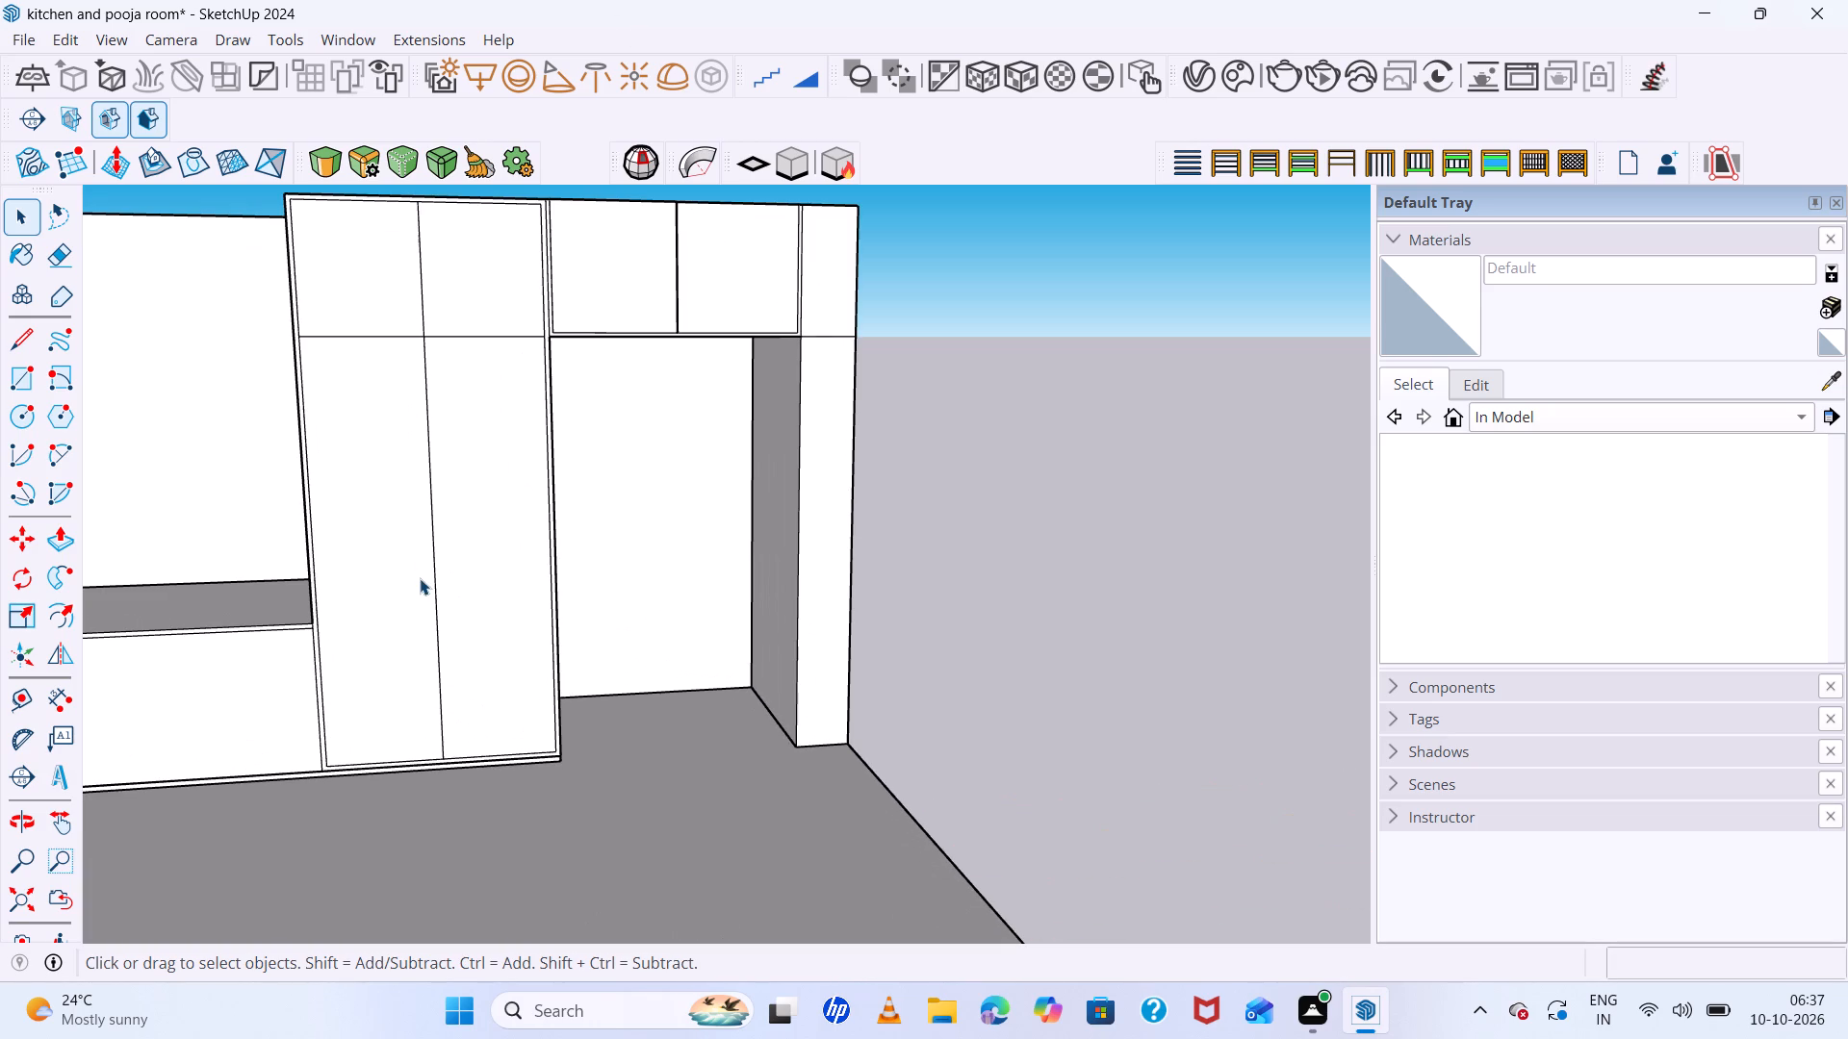
key(t)
scroll(423, 590, up, 6)
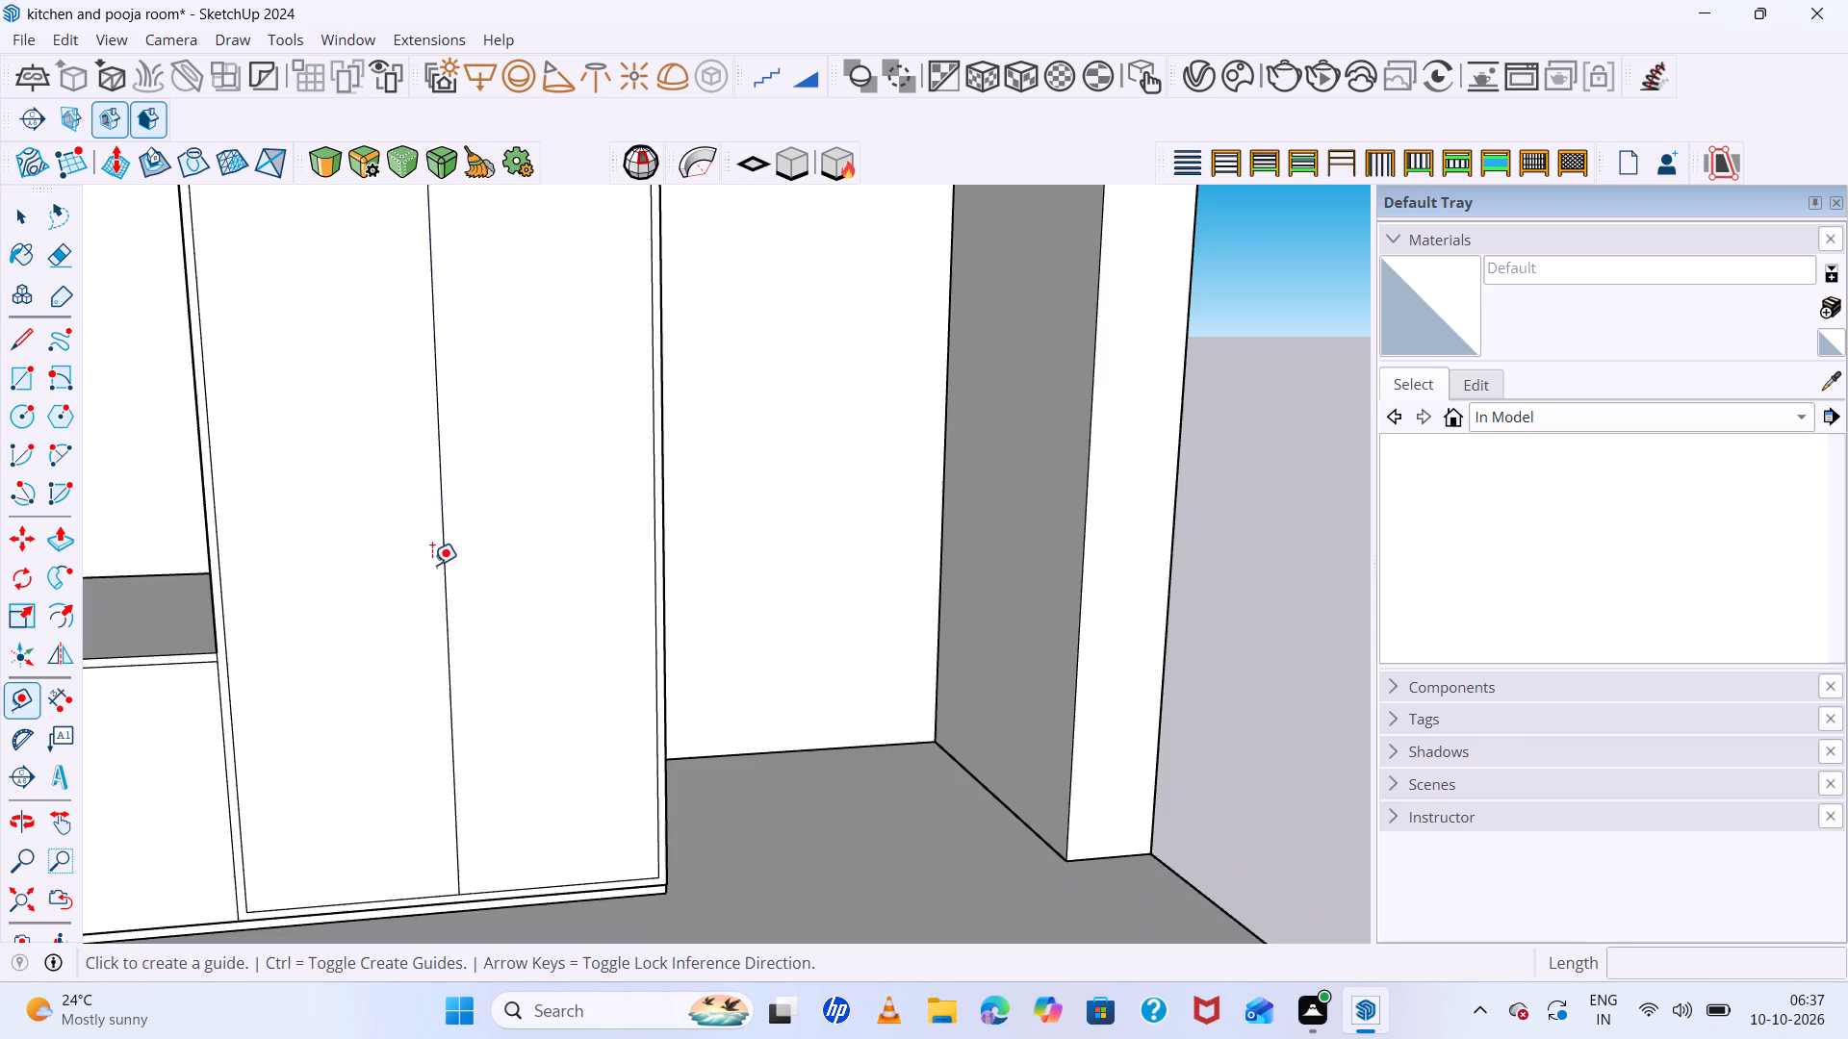
click(443, 558)
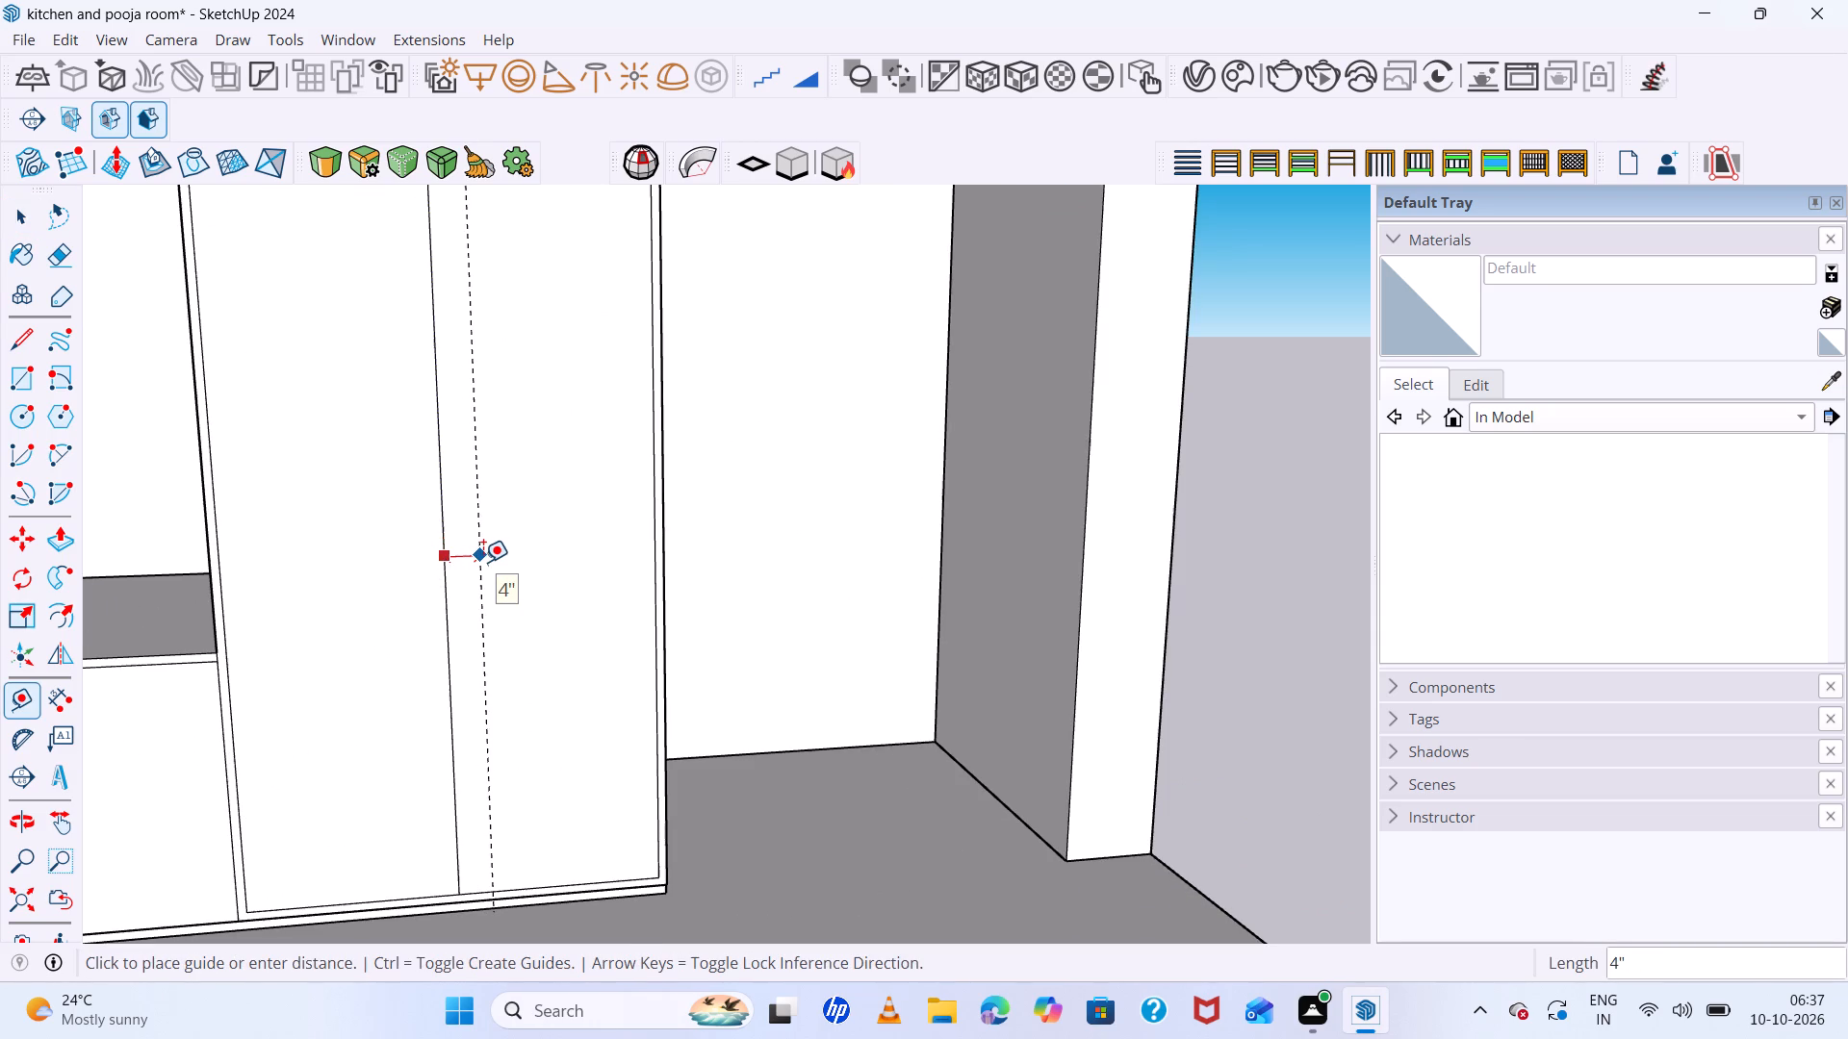
key(3)
text(mm)
key(Return)
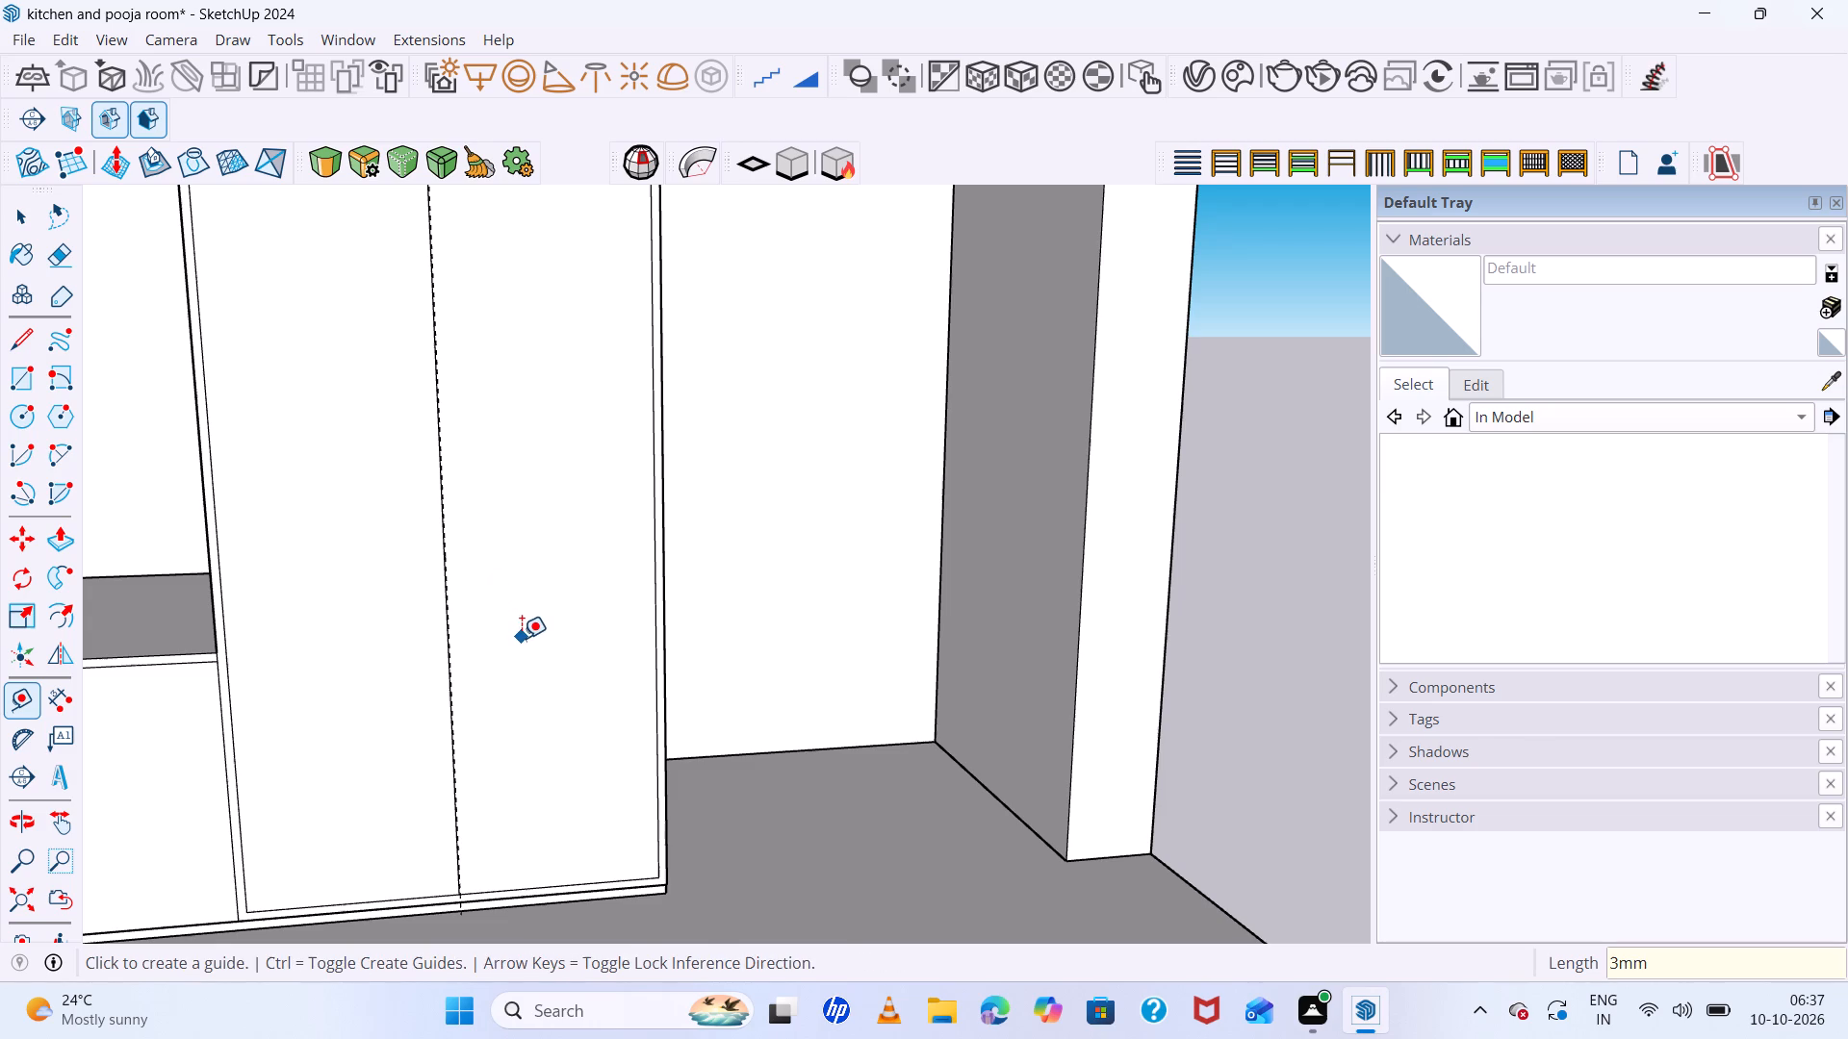
Place a second guide 3 mm from the vertical centre line, on the side toward the kitchen counter.
scroll(475, 592, up, 8)
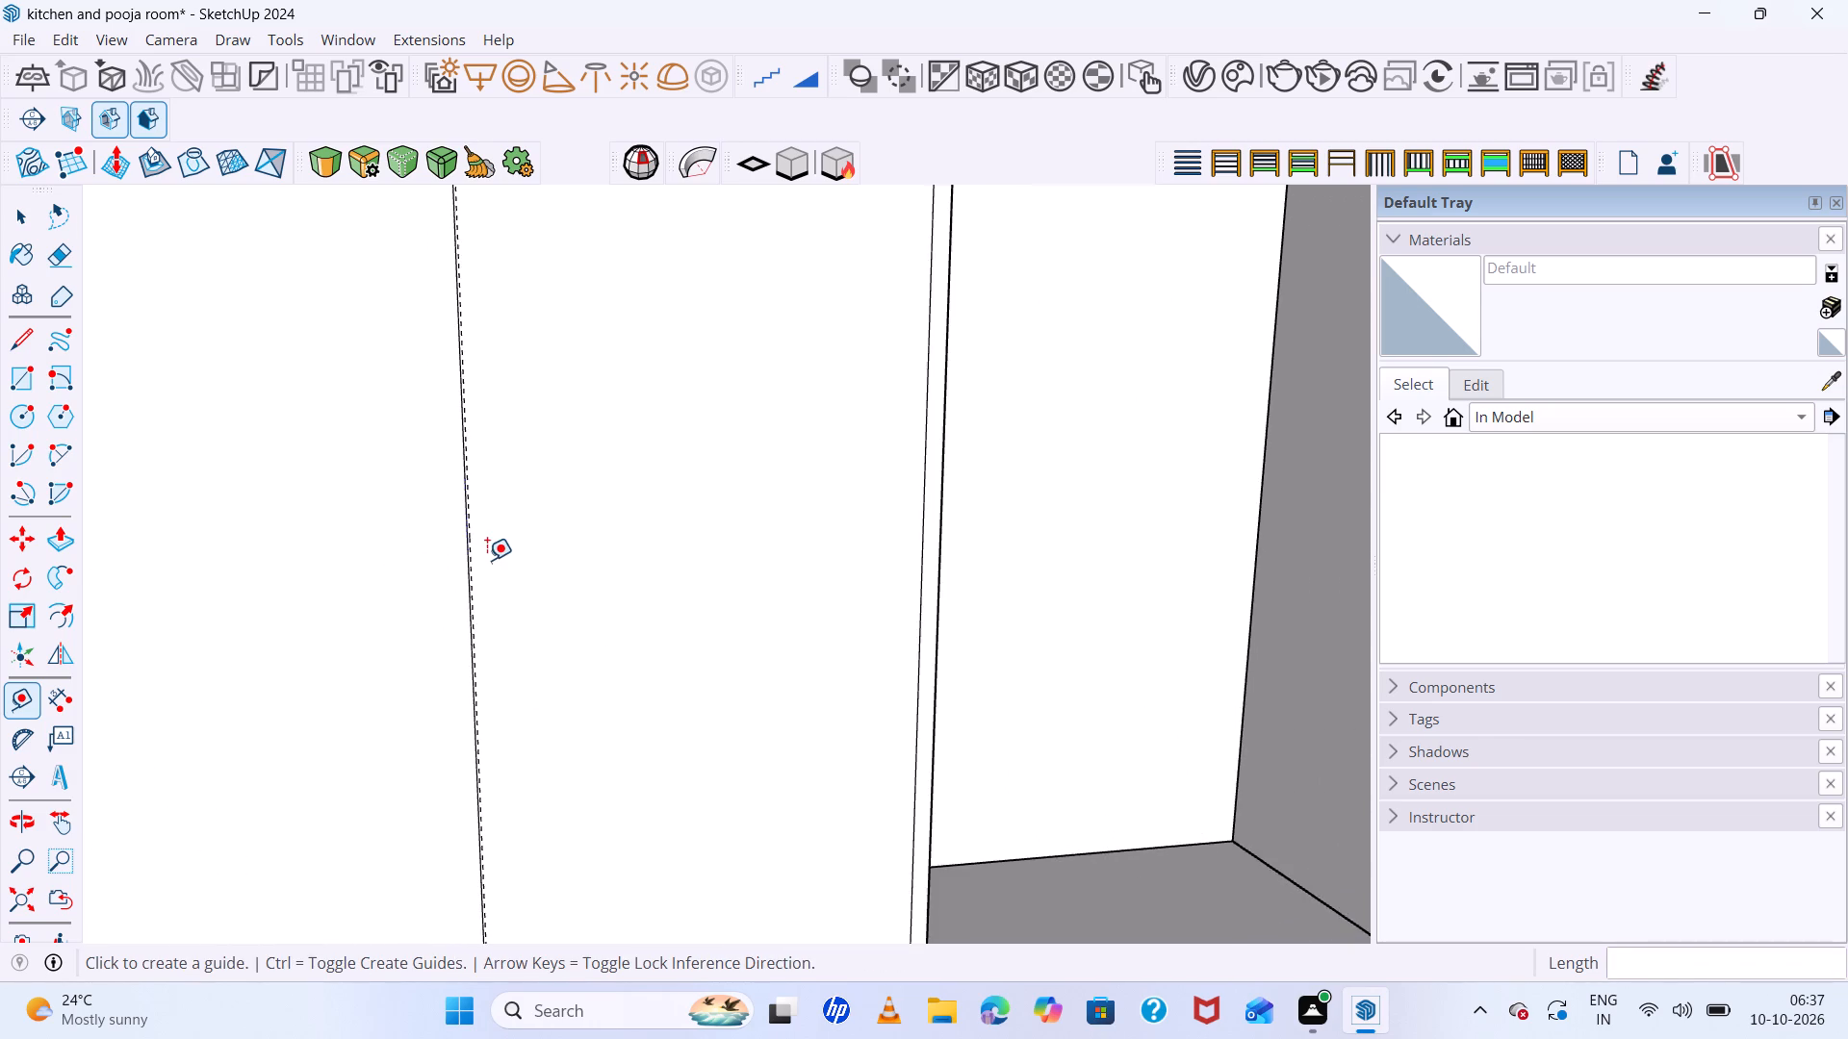
scroll(487, 560, up, 19)
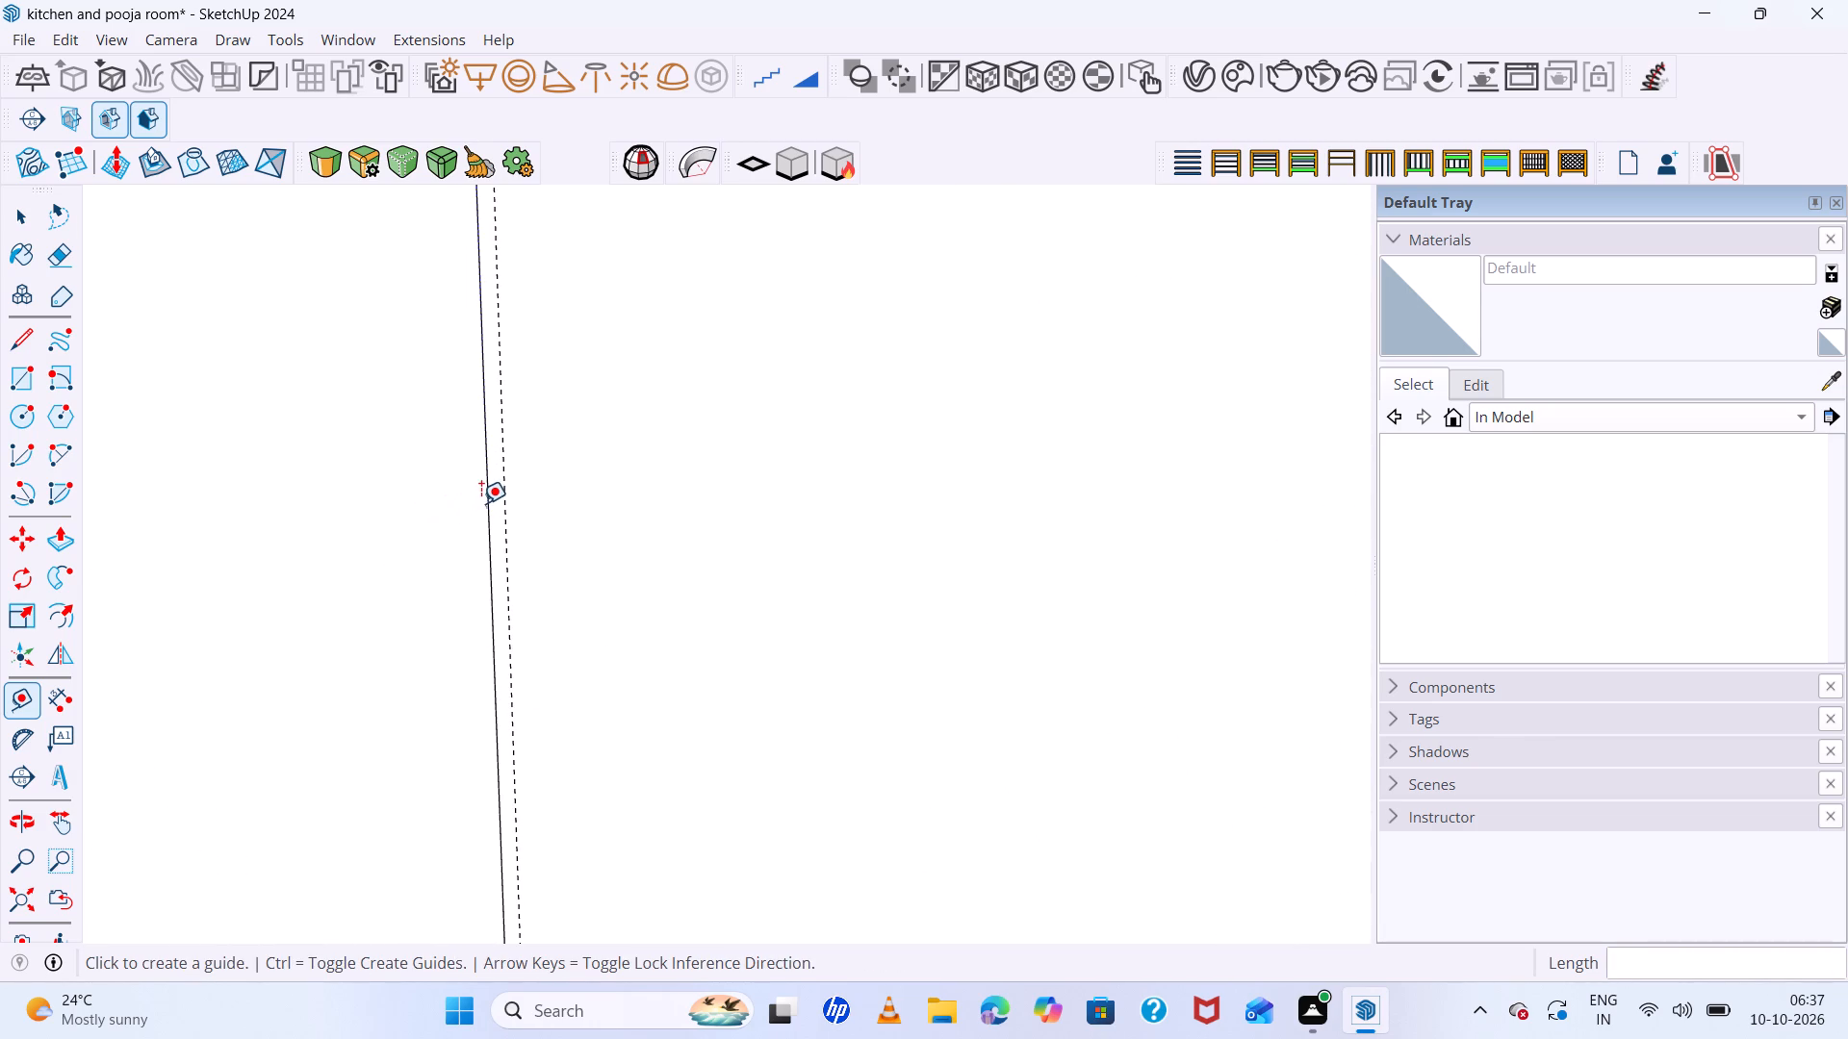
click(485, 498)
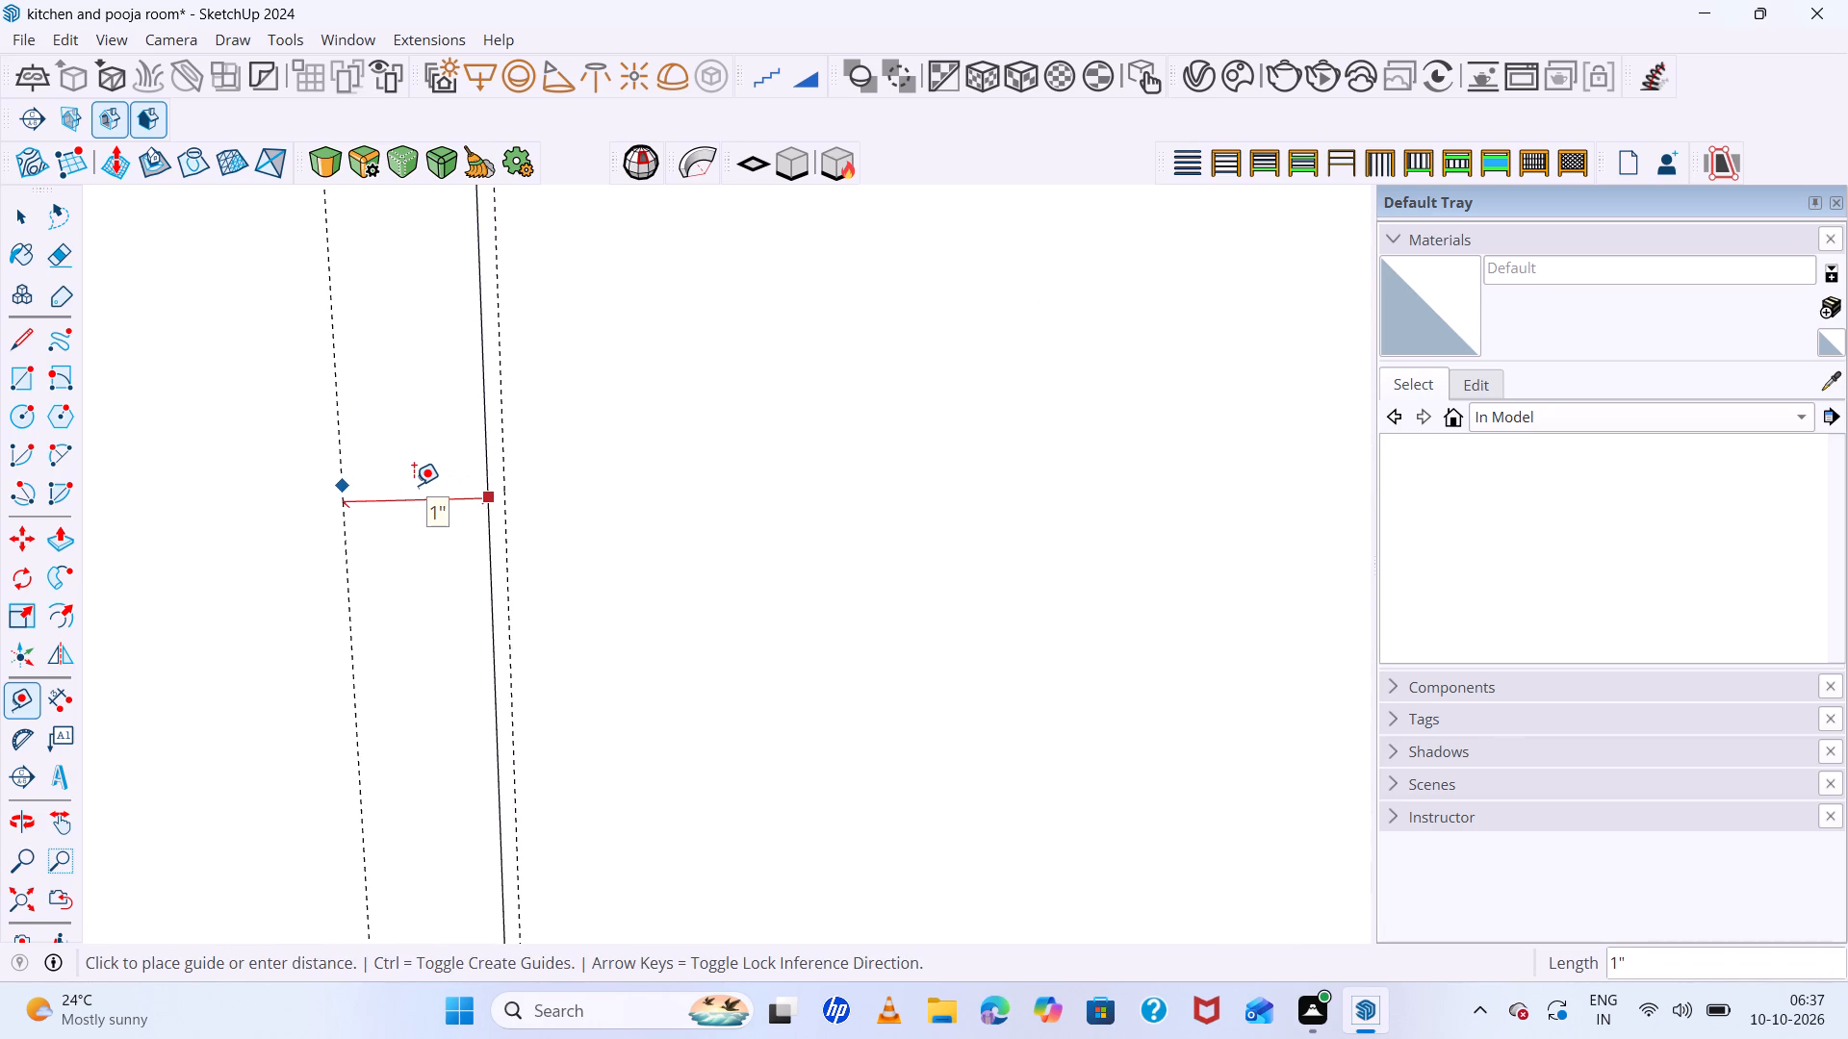
text(3mm)
key(Return)
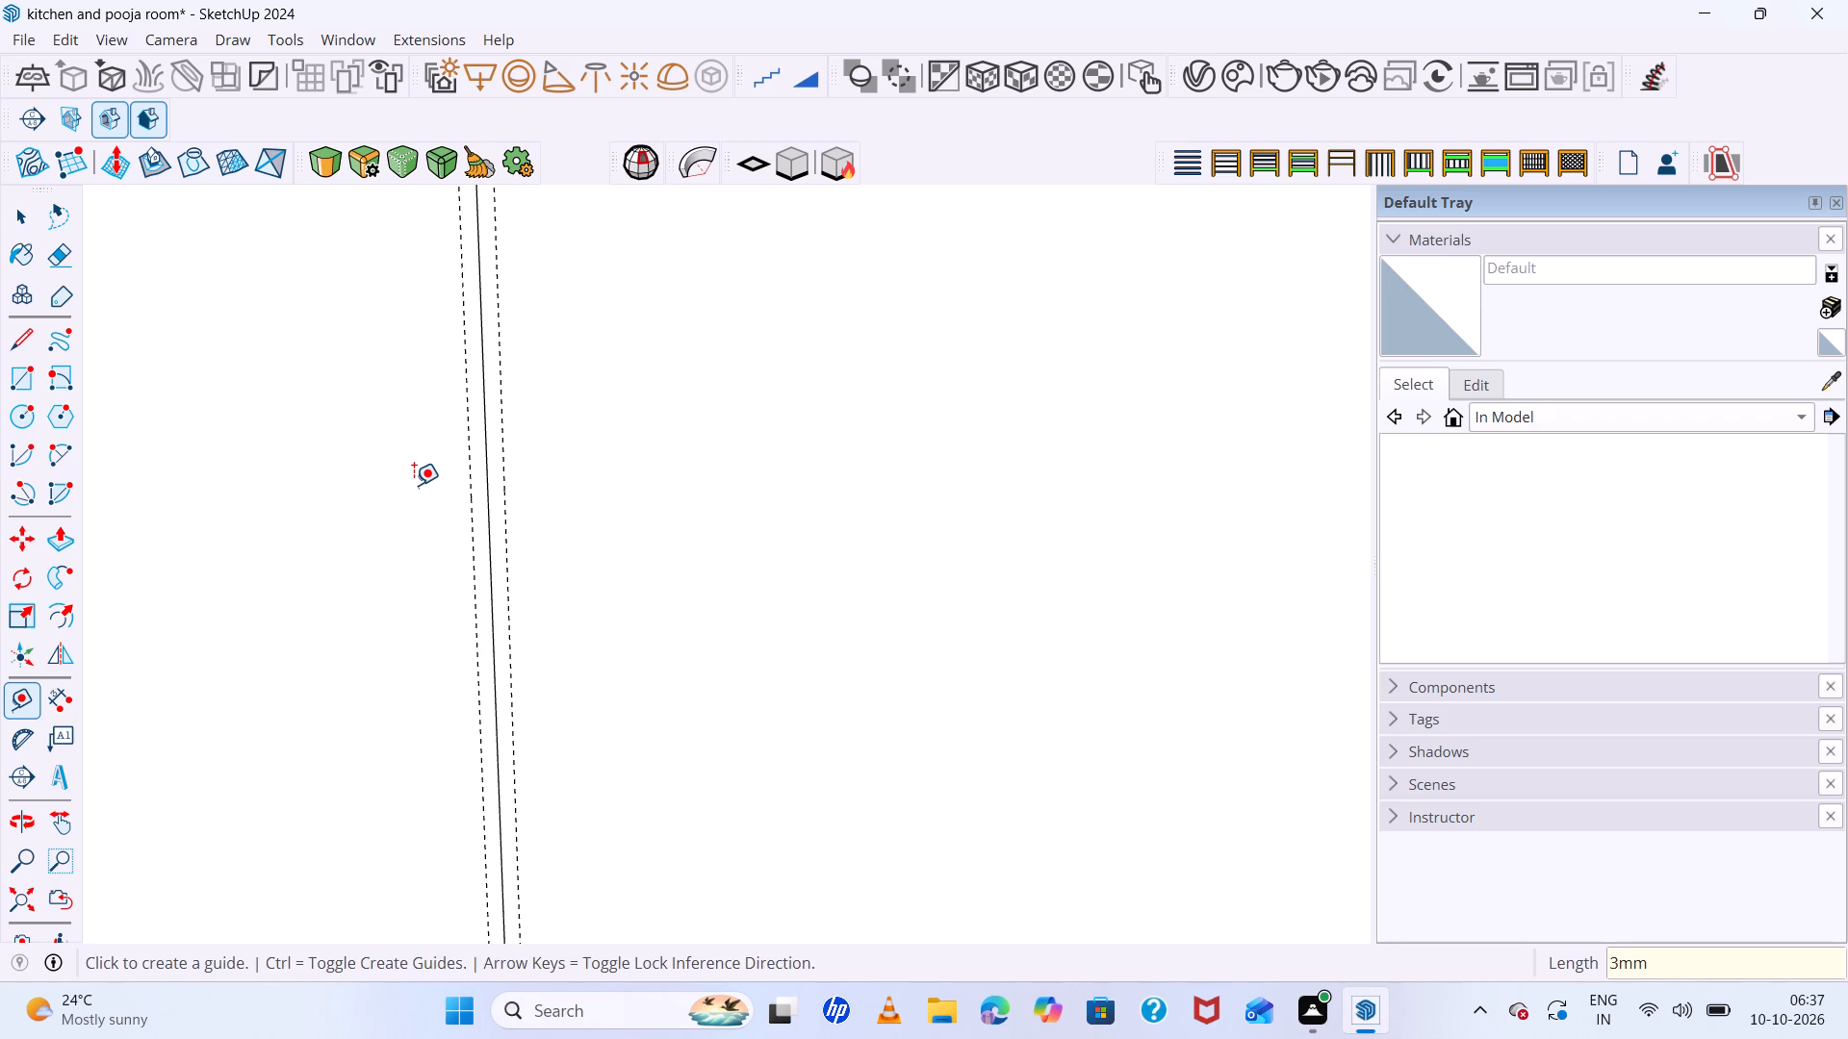
scroll(550, 542, down, 15)
scroll(449, 576, down, 8)
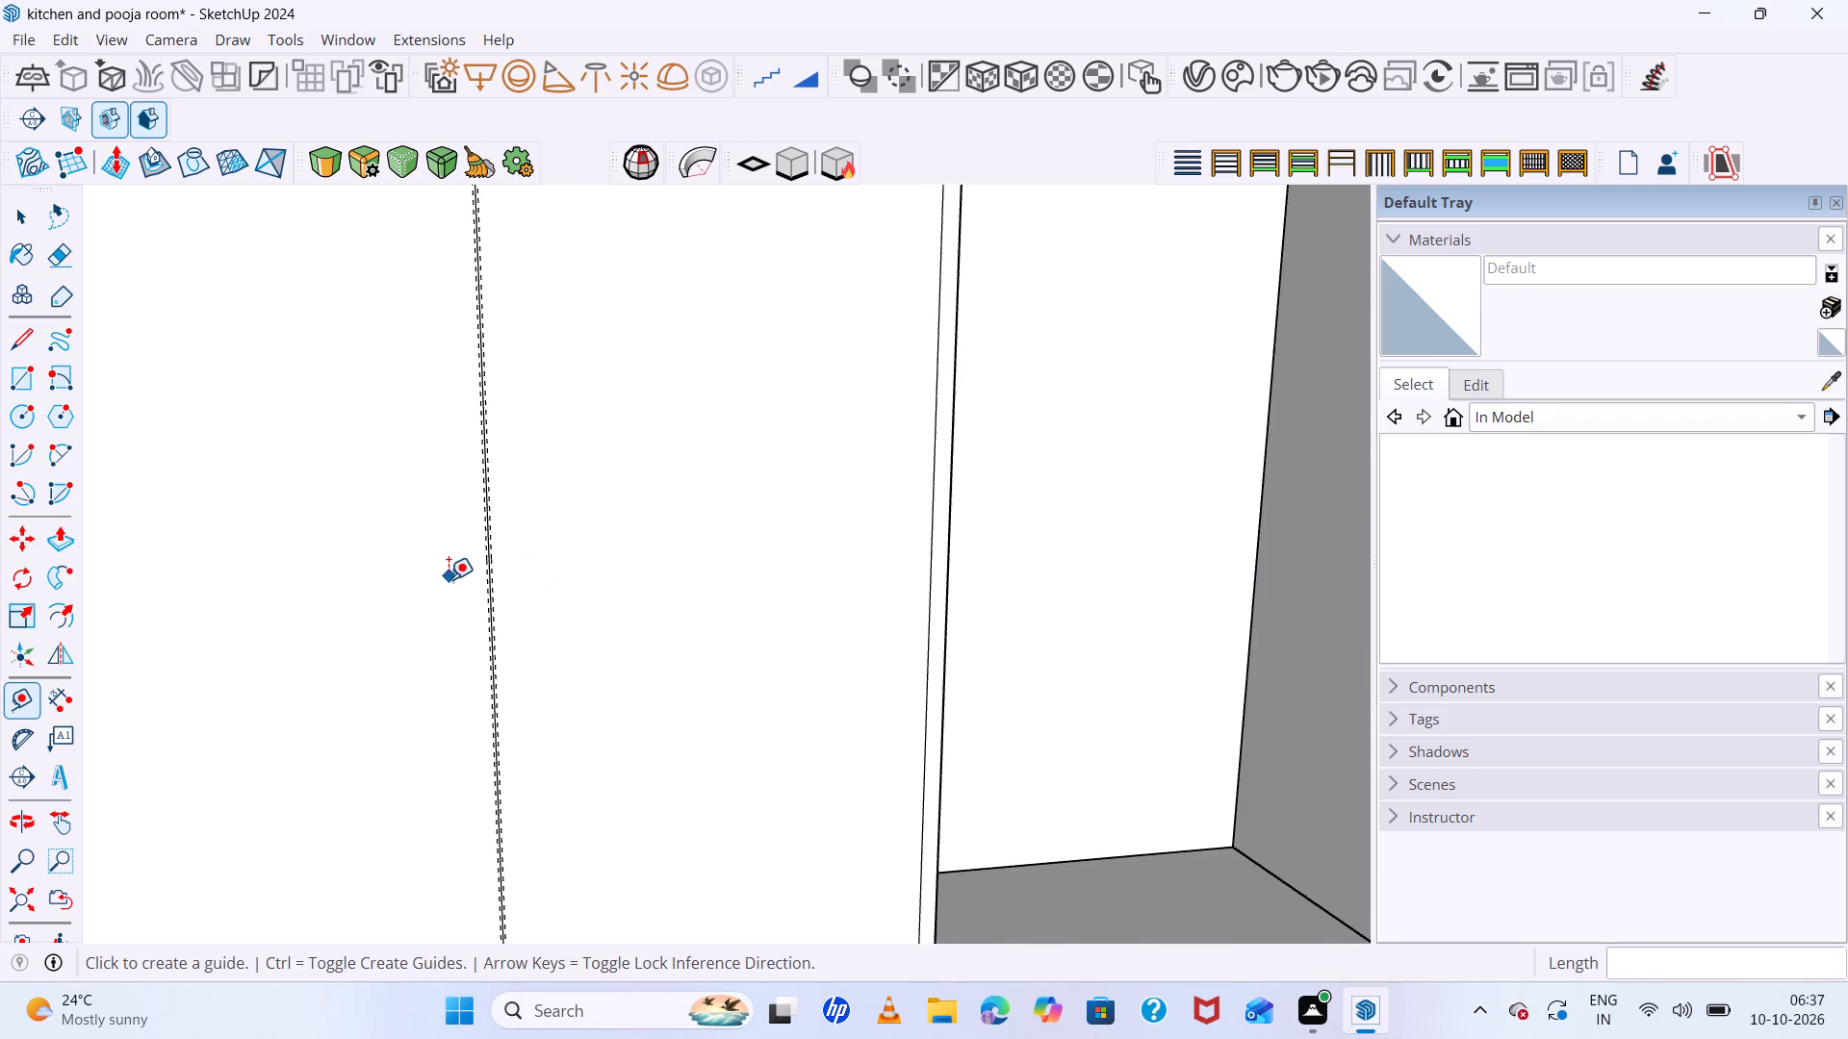
scroll(453, 590, down, 14)
scroll(542, 254, up, 6)
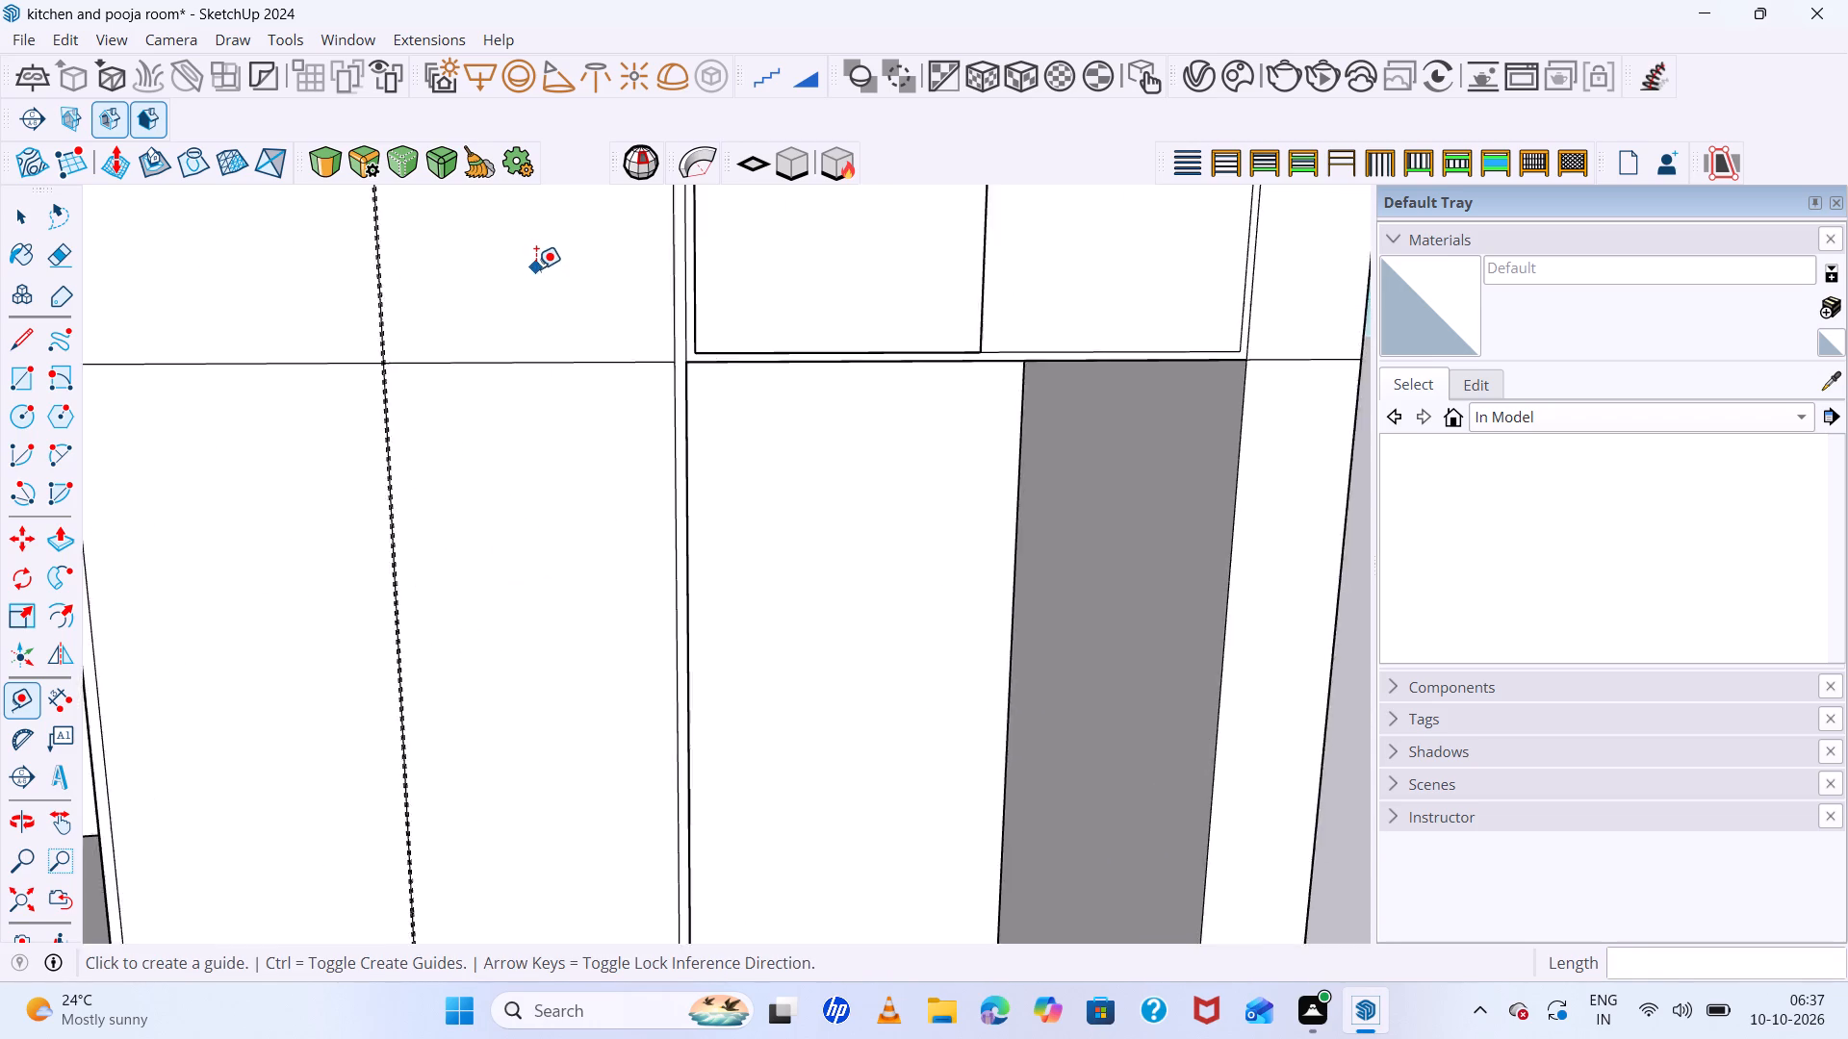
Place a guide 3 mm above the horizontal line across the tall block's shutter face.
scroll(536, 268, up, 2)
scroll(463, 362, up, 6)
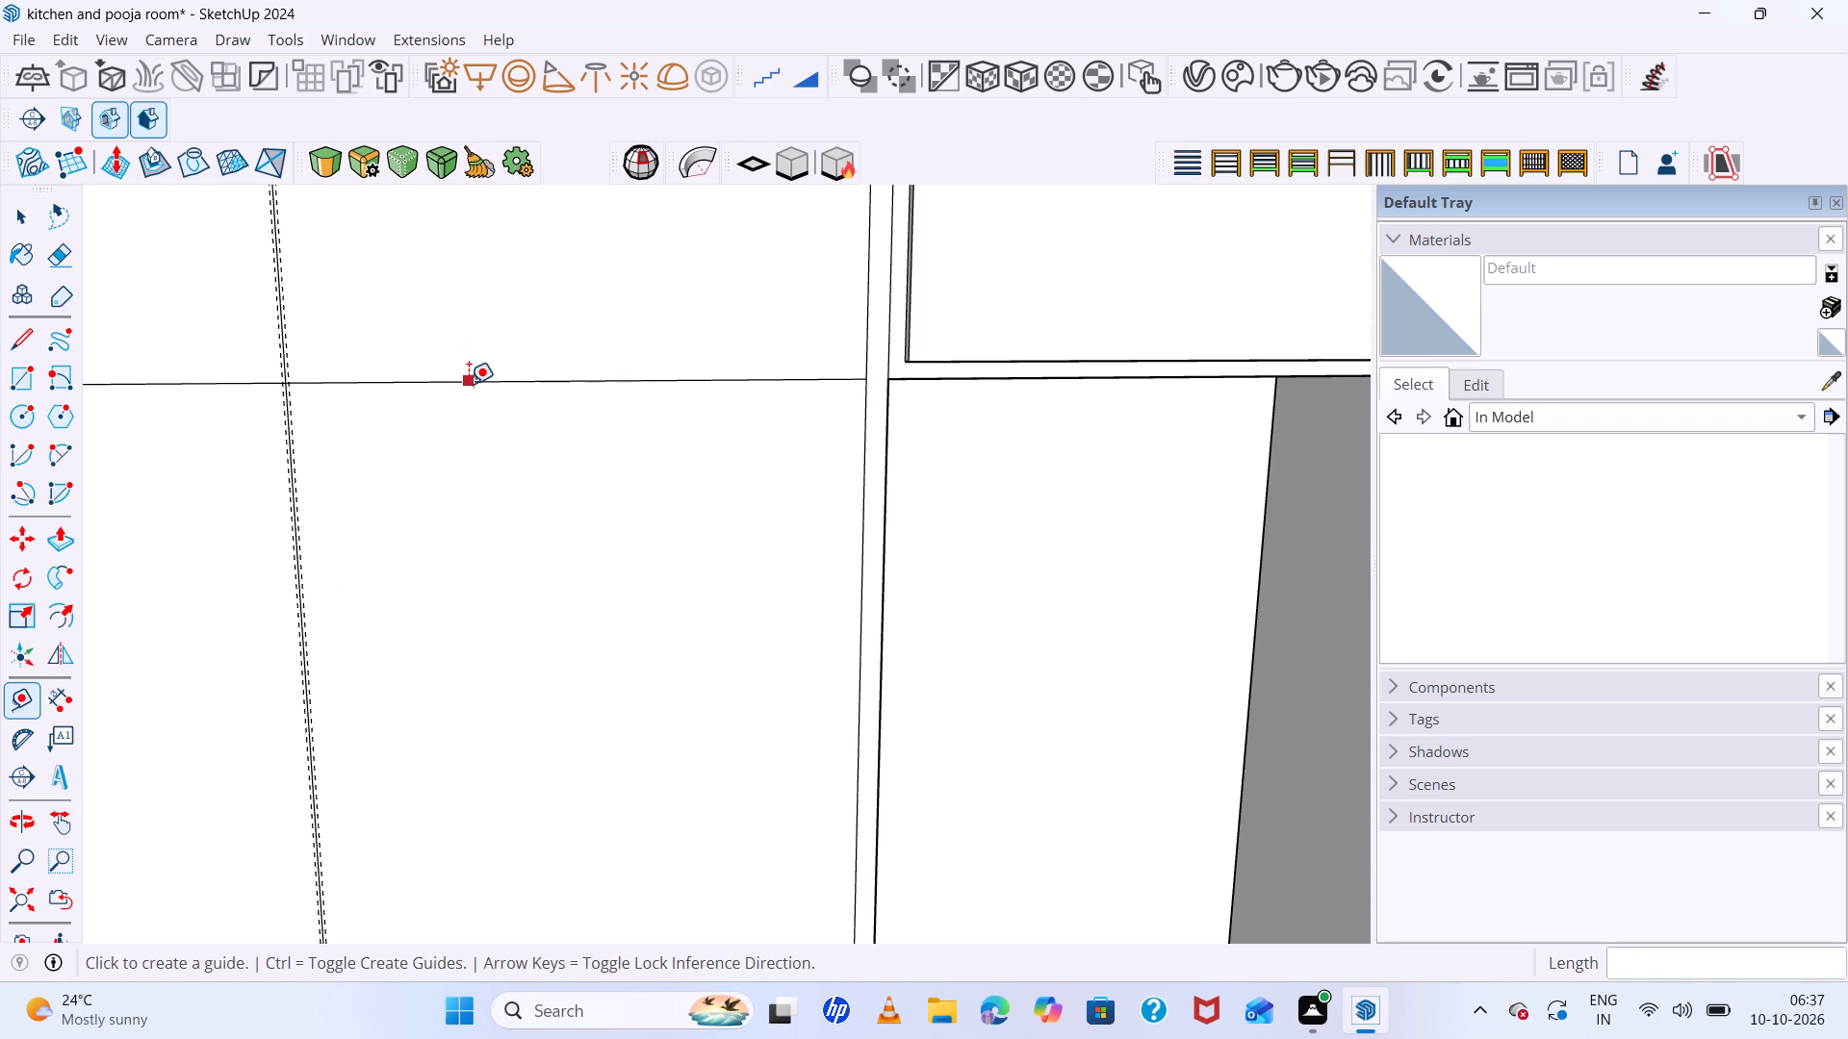
click(469, 384)
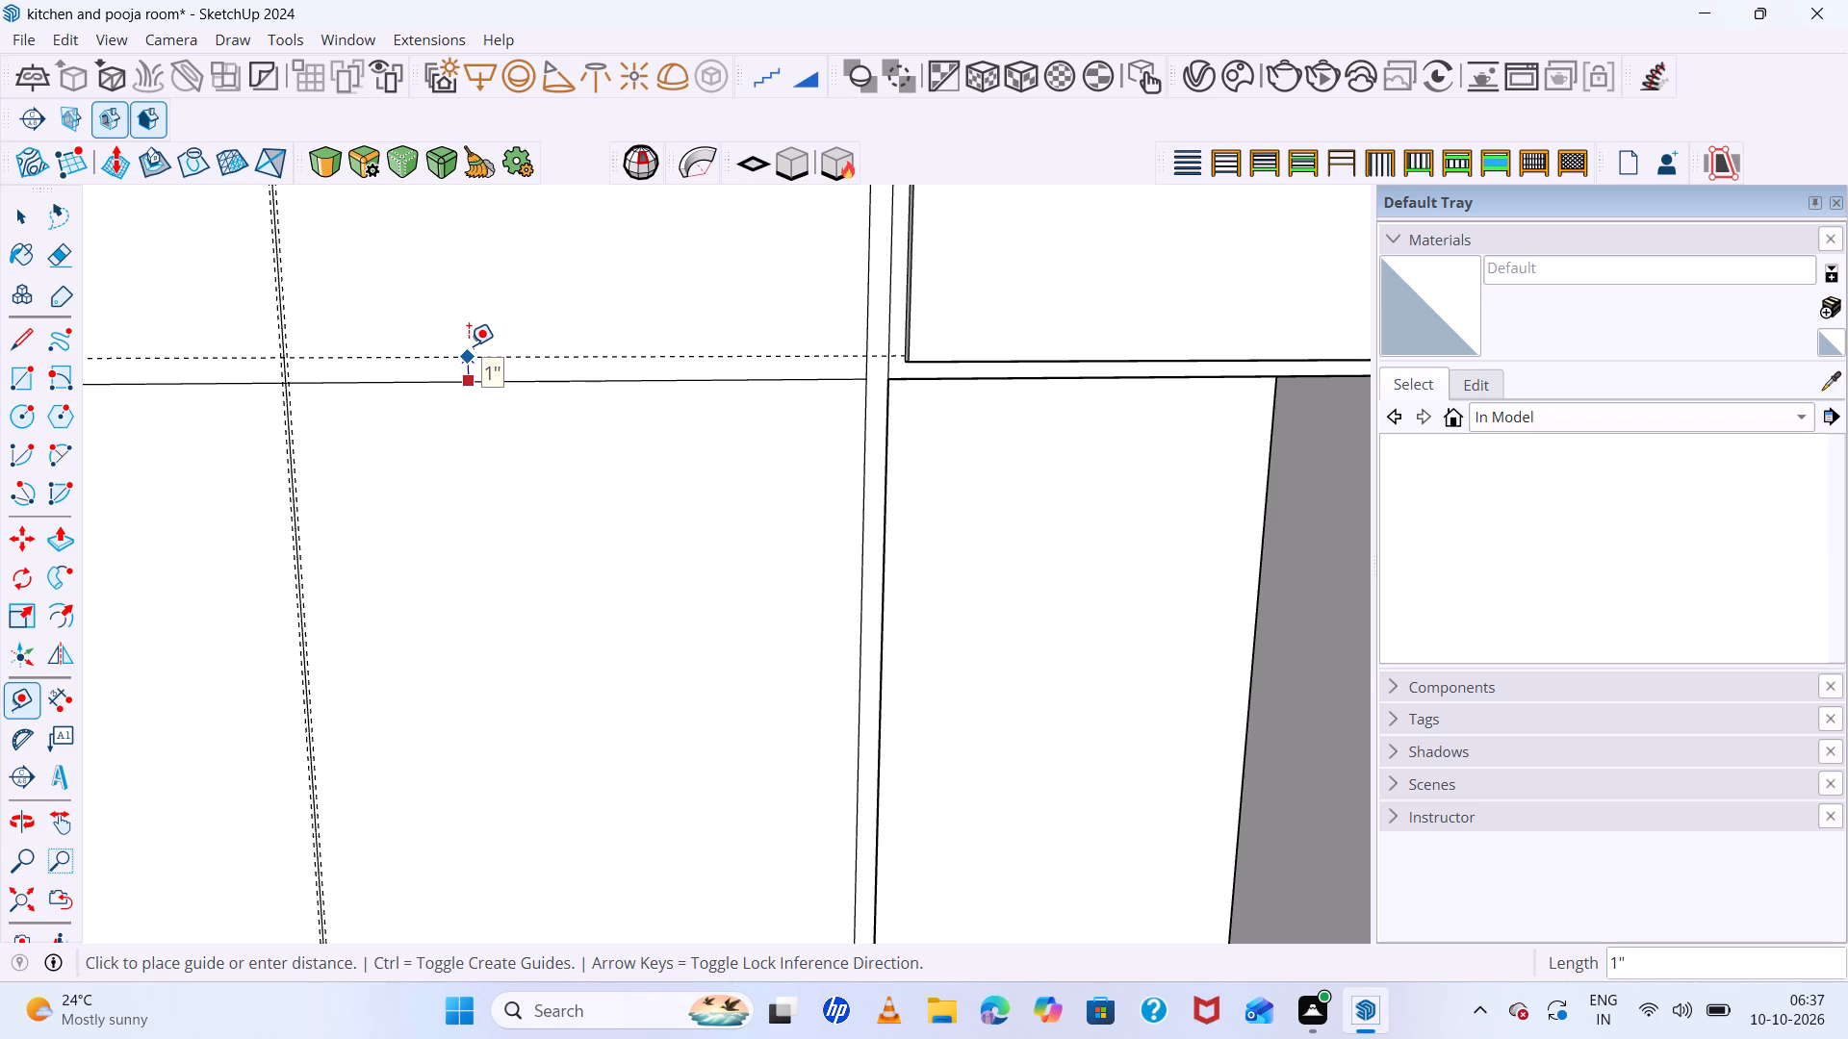
key(3)
text(mm)
key(Return)
Place a second guide 3 mm below the horizontal line across the tall block's shutter face.
scroll(253, 409, up, 8)
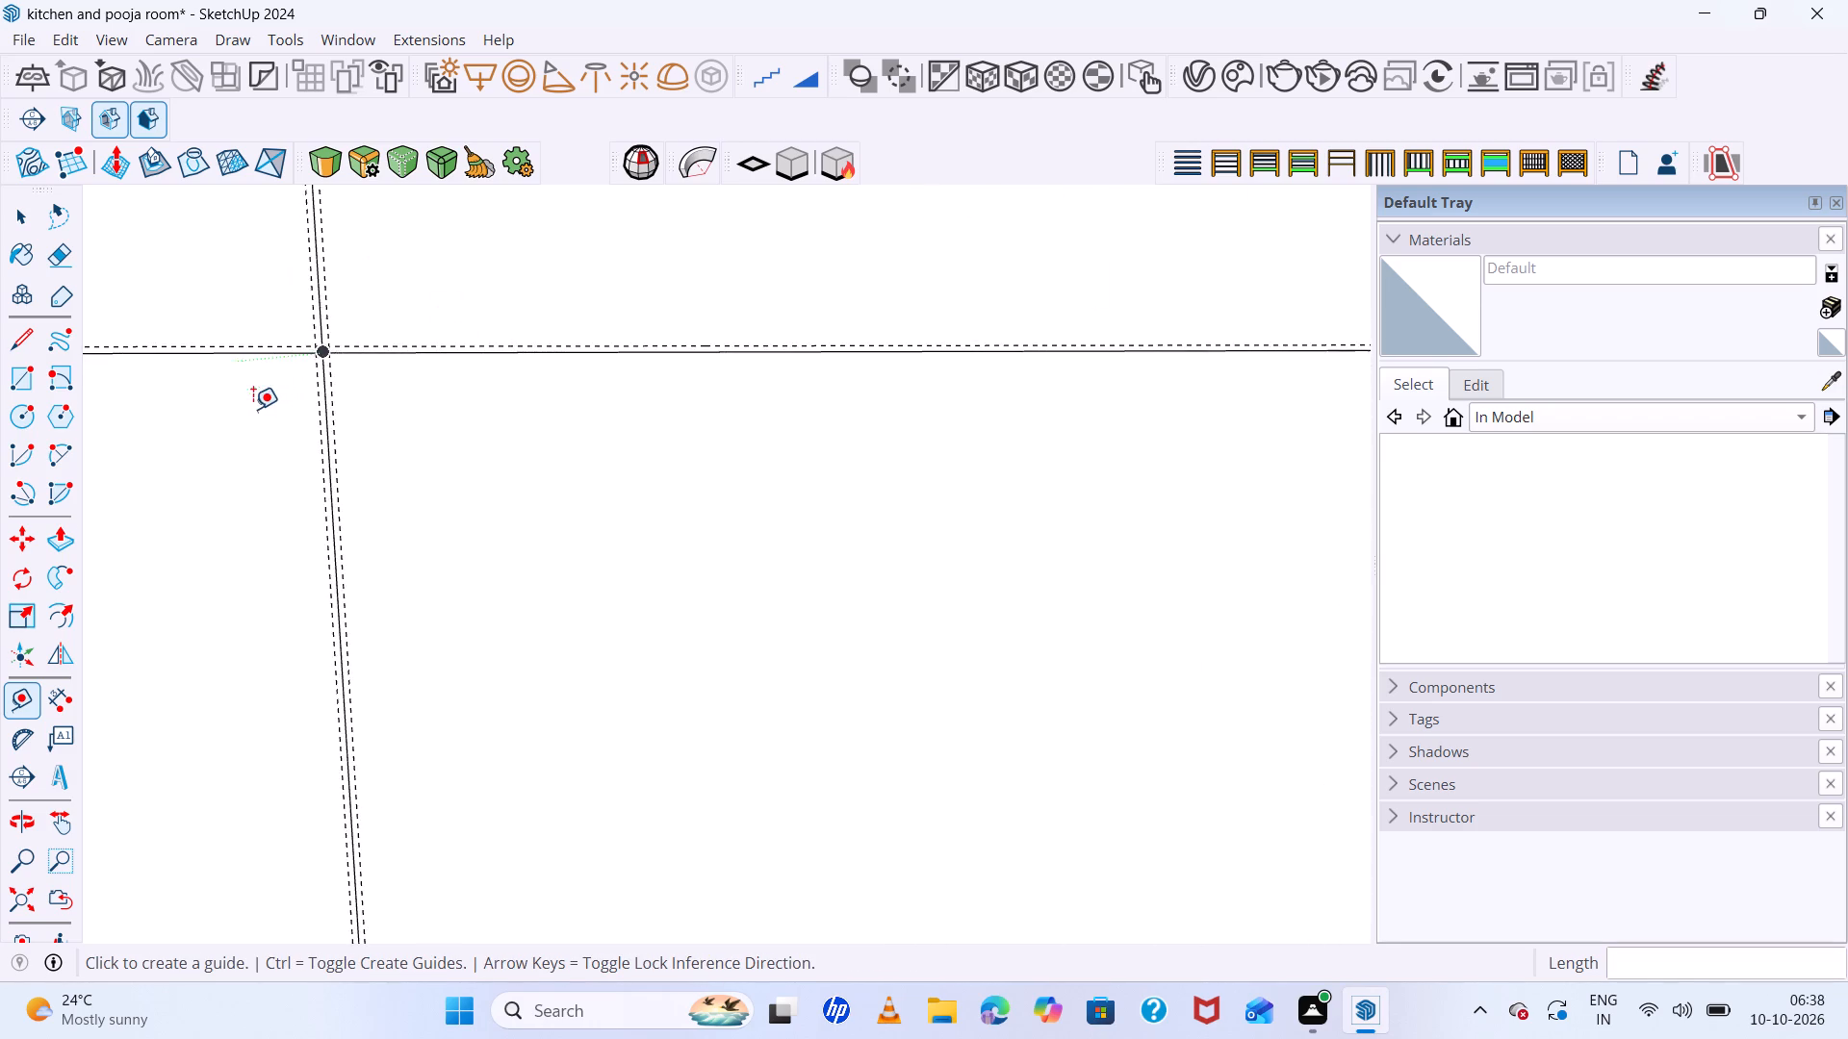
scroll(323, 357, up, 13)
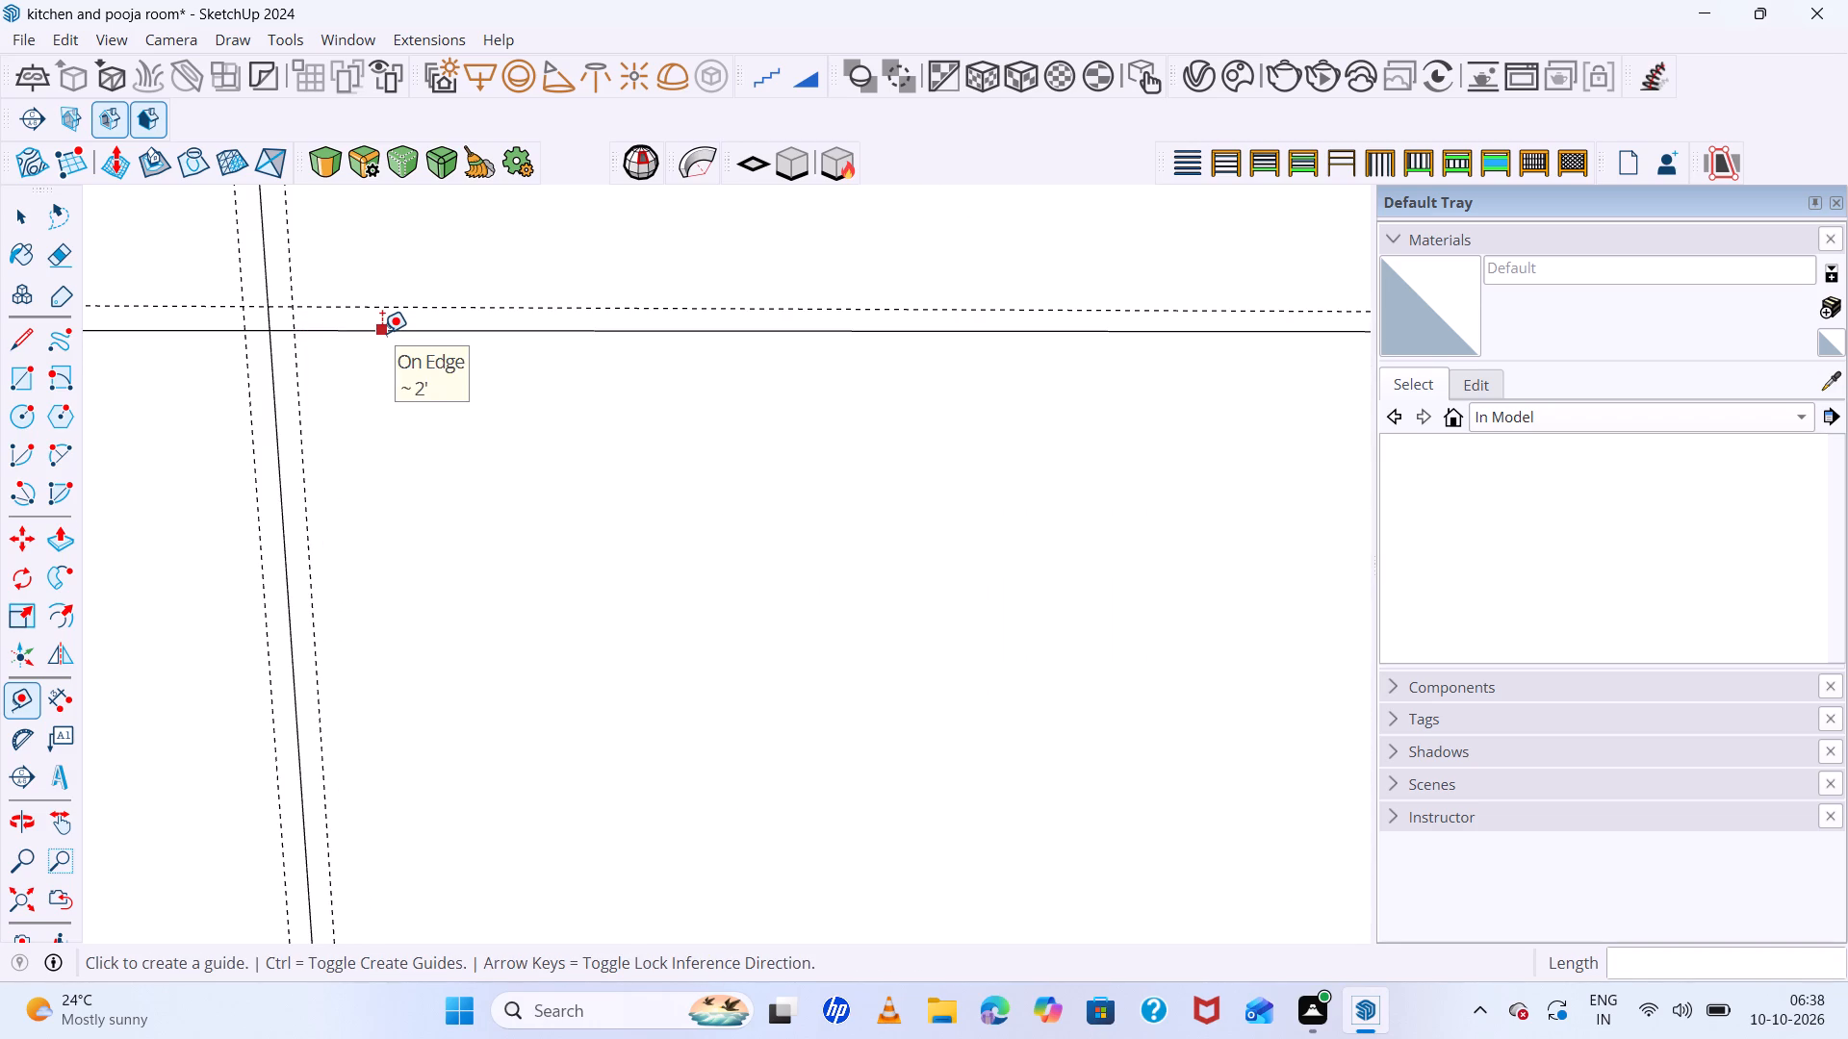
click(382, 333)
key(Escape)
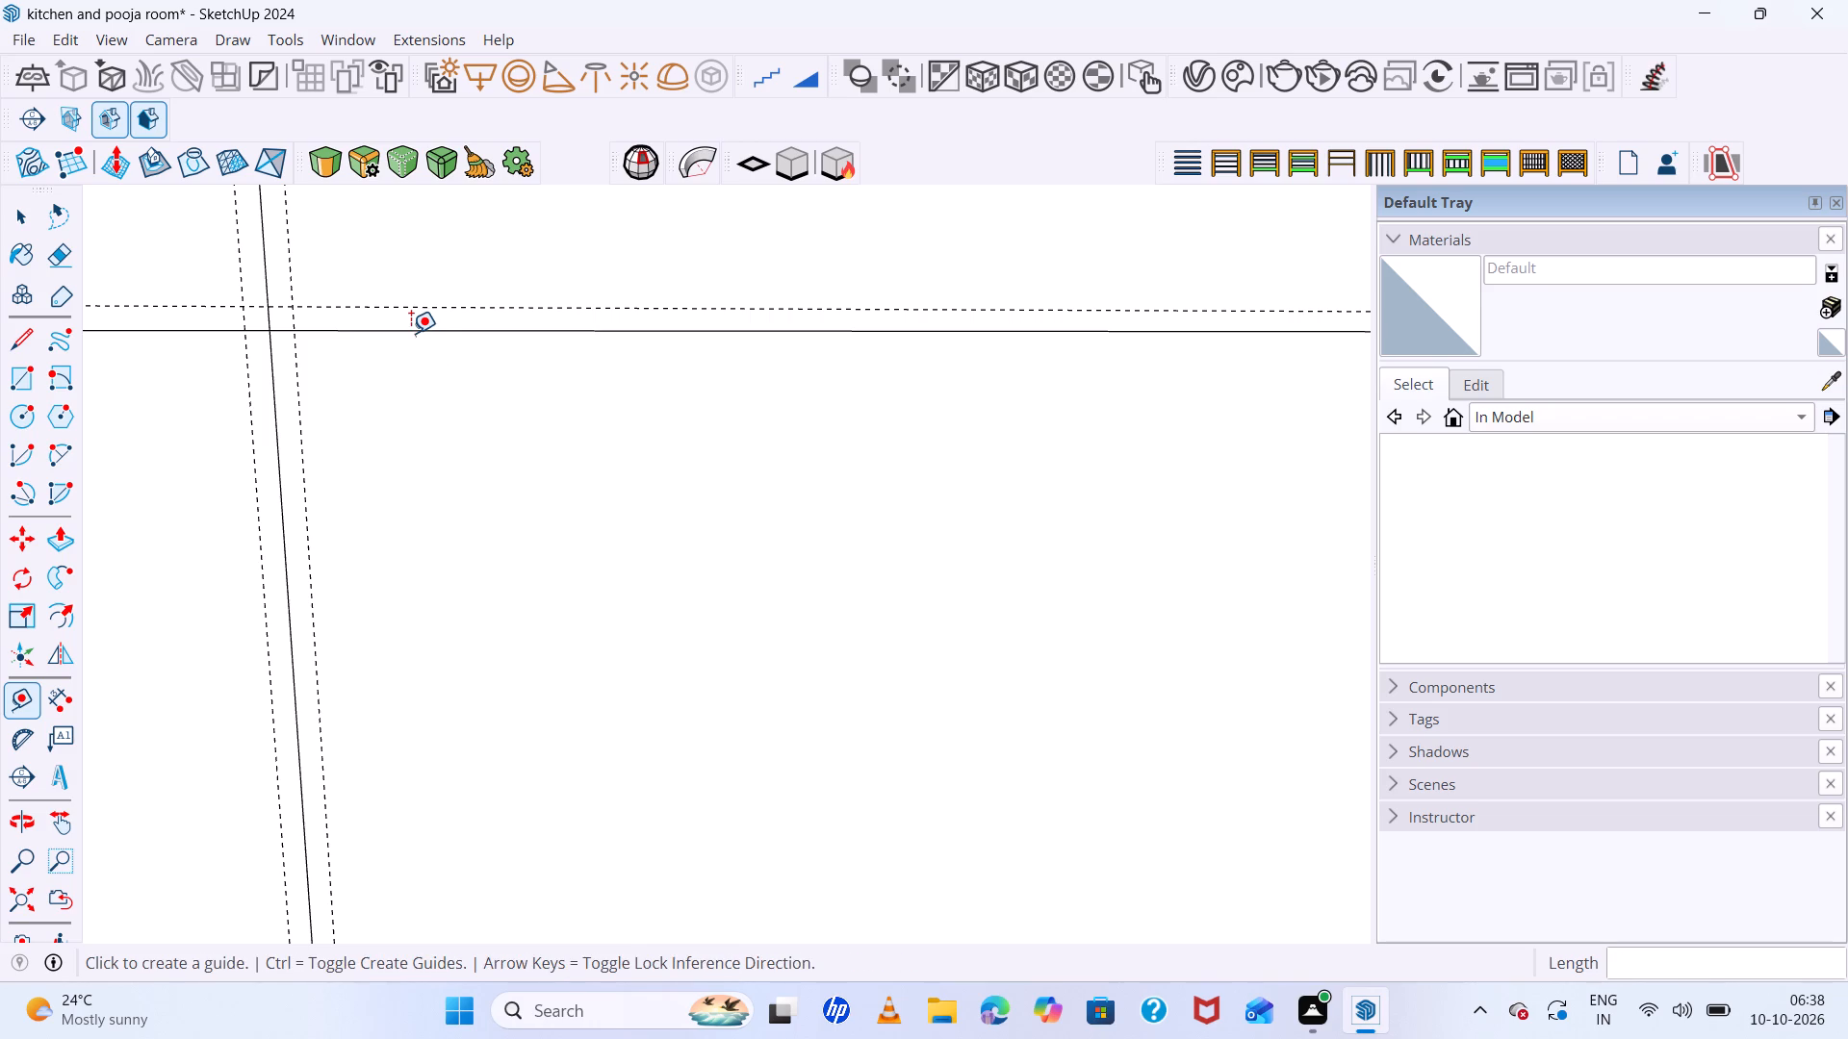
click(416, 327)
key(space)
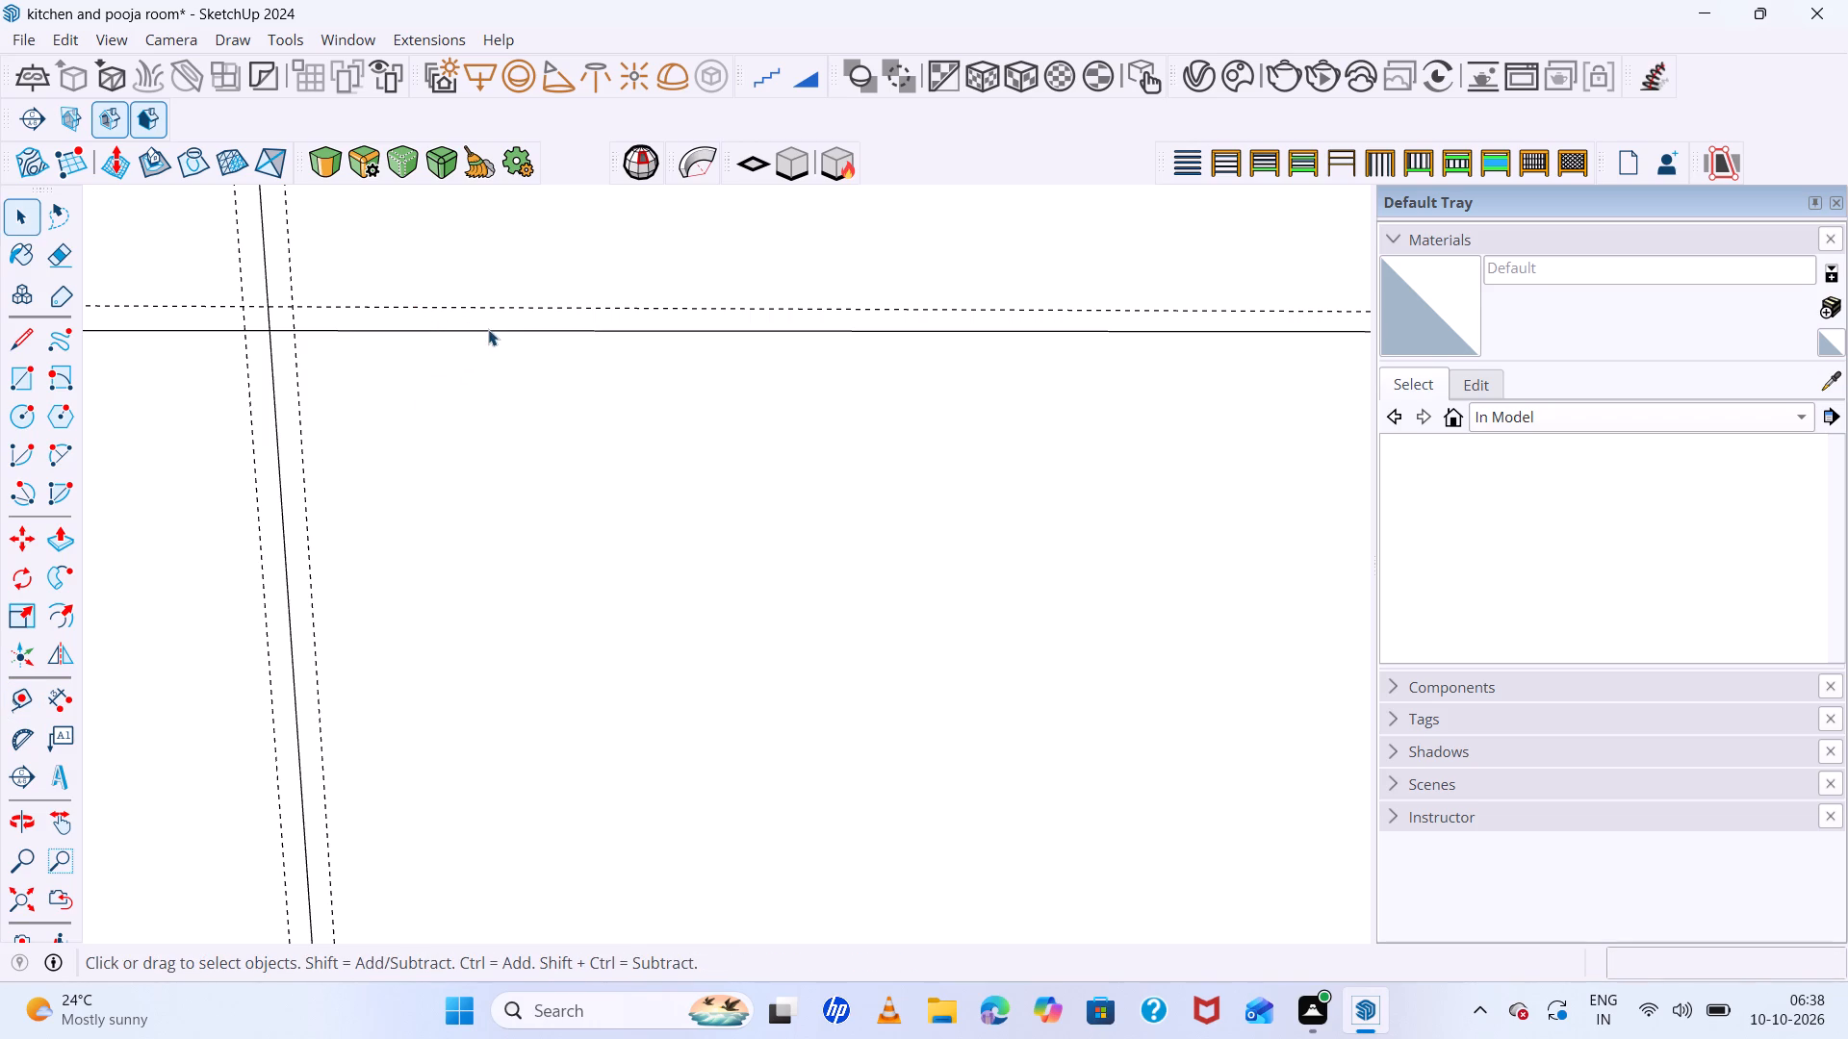
key(t)
click(493, 329)
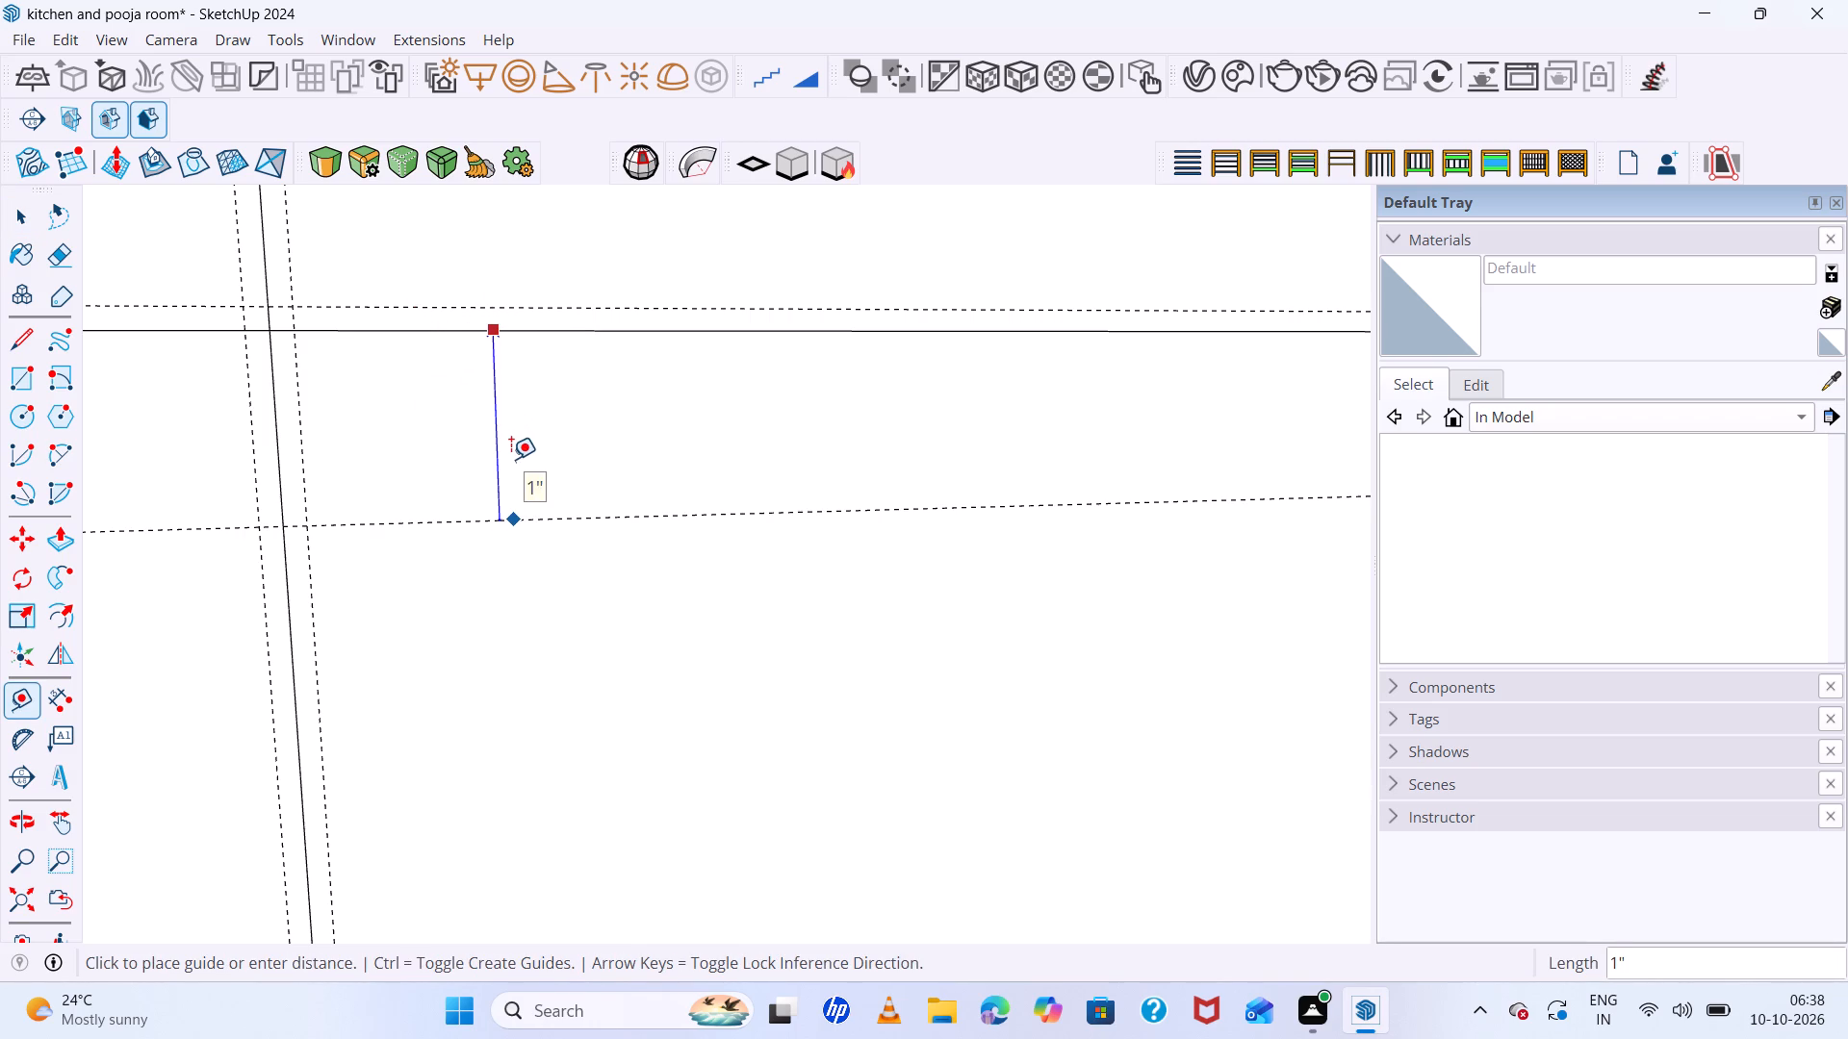
text(3mm)
key(Return)
Draw the lower shutter rectangle on the kitchen counter side, about 7' 6" by 2', from the lower horizontal guide to the face's bottom edge at the near vertical guide.
scroll(543, 432, down, 8)
scroll(638, 489, down, 5)
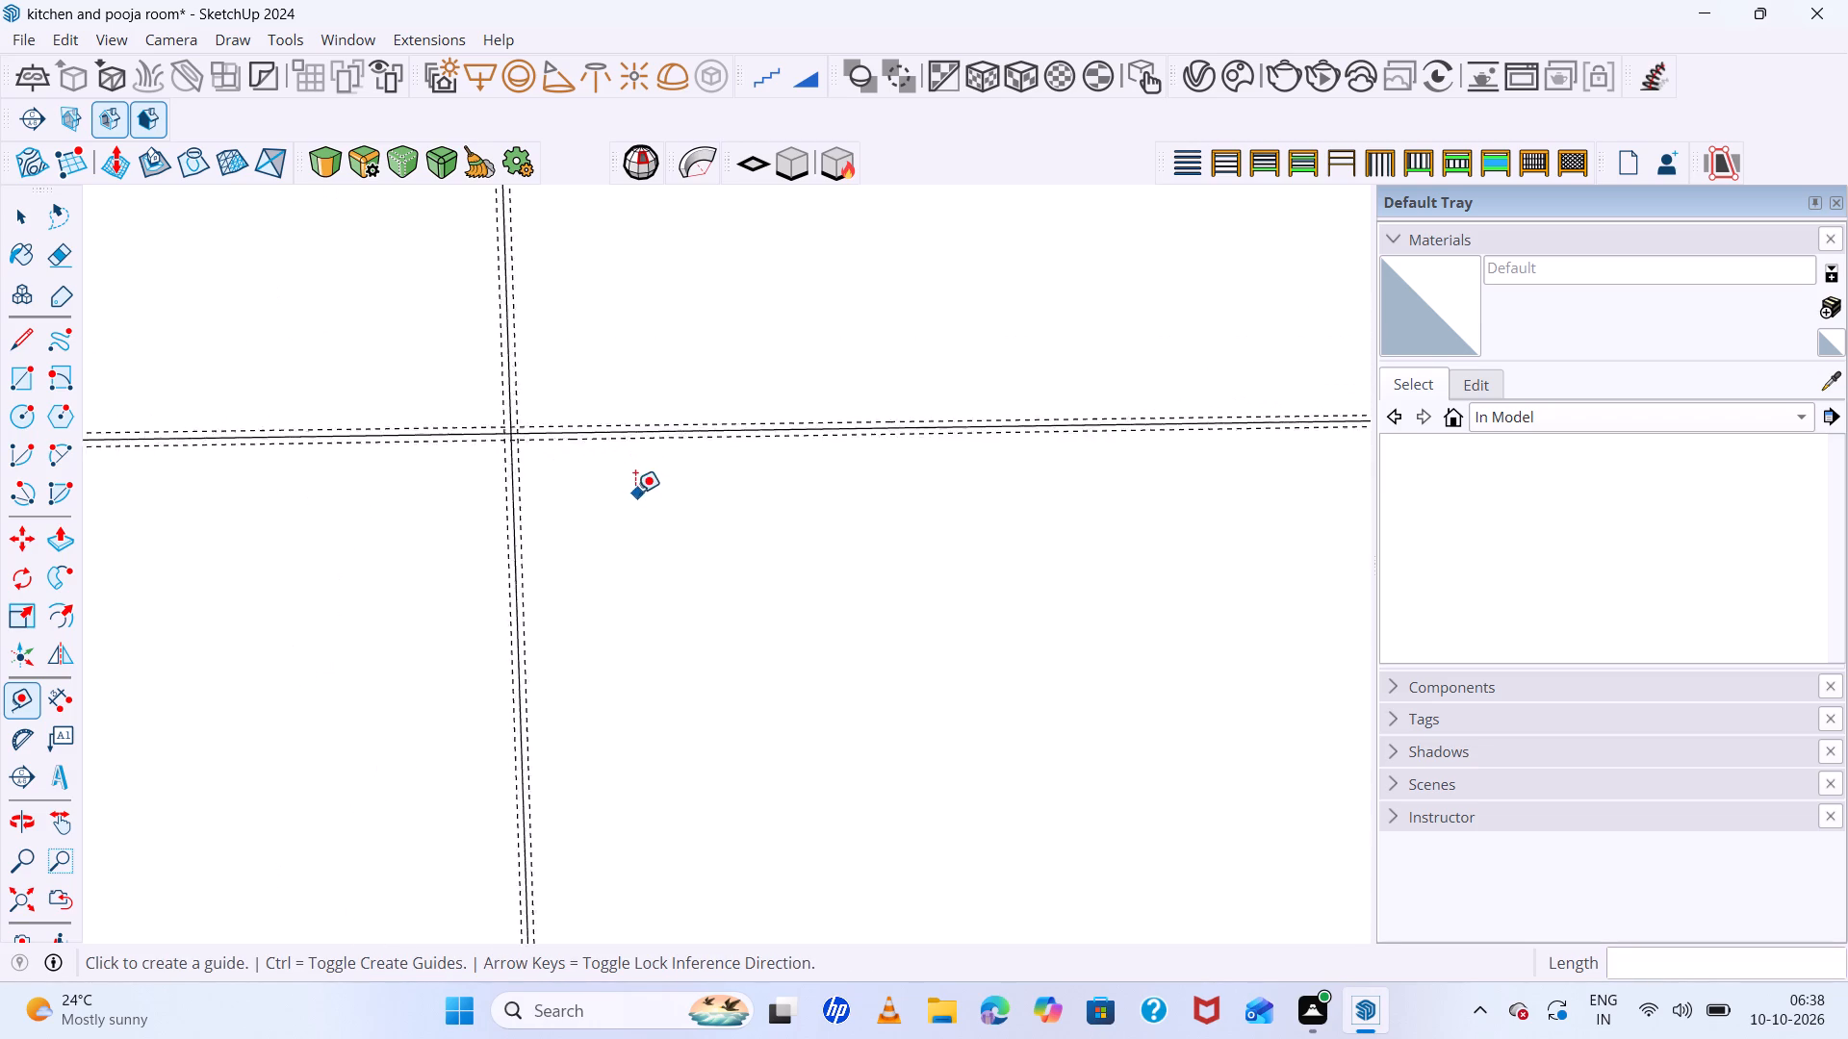
scroll(635, 493, down, 3)
scroll(623, 322, down, 20)
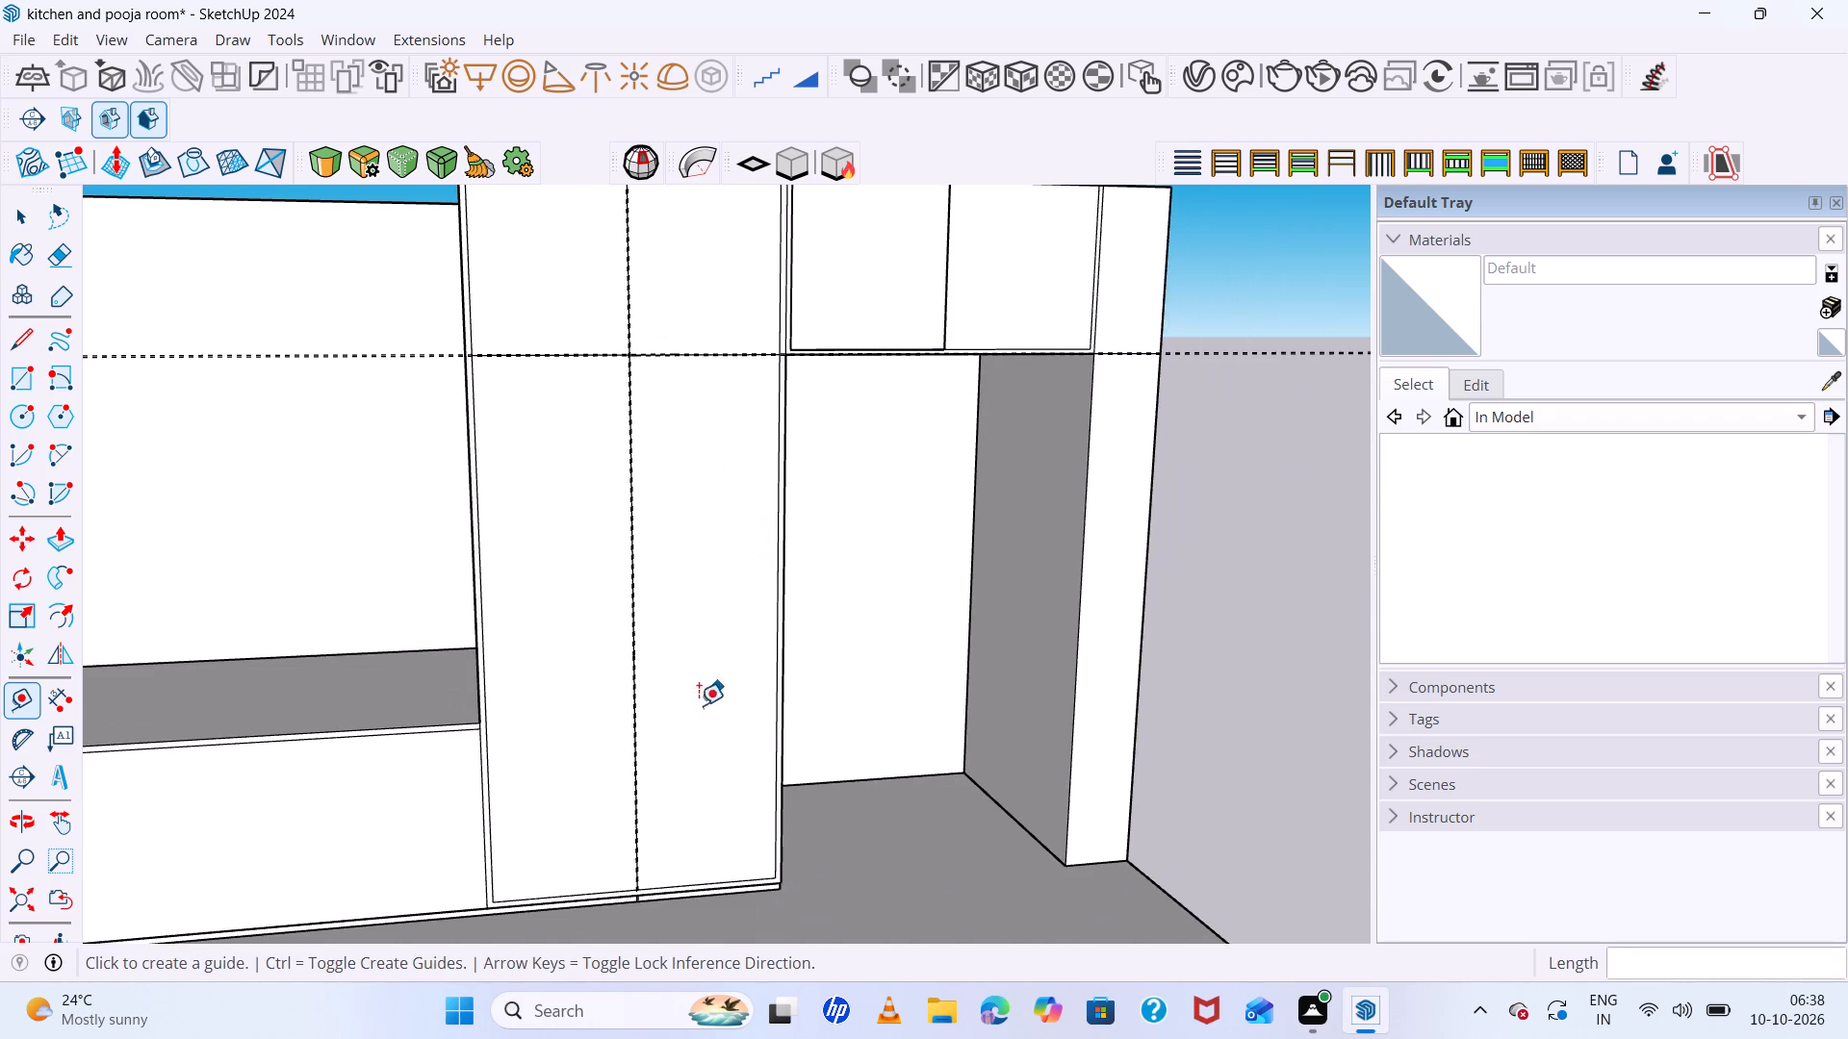
scroll(484, 341, up, 11)
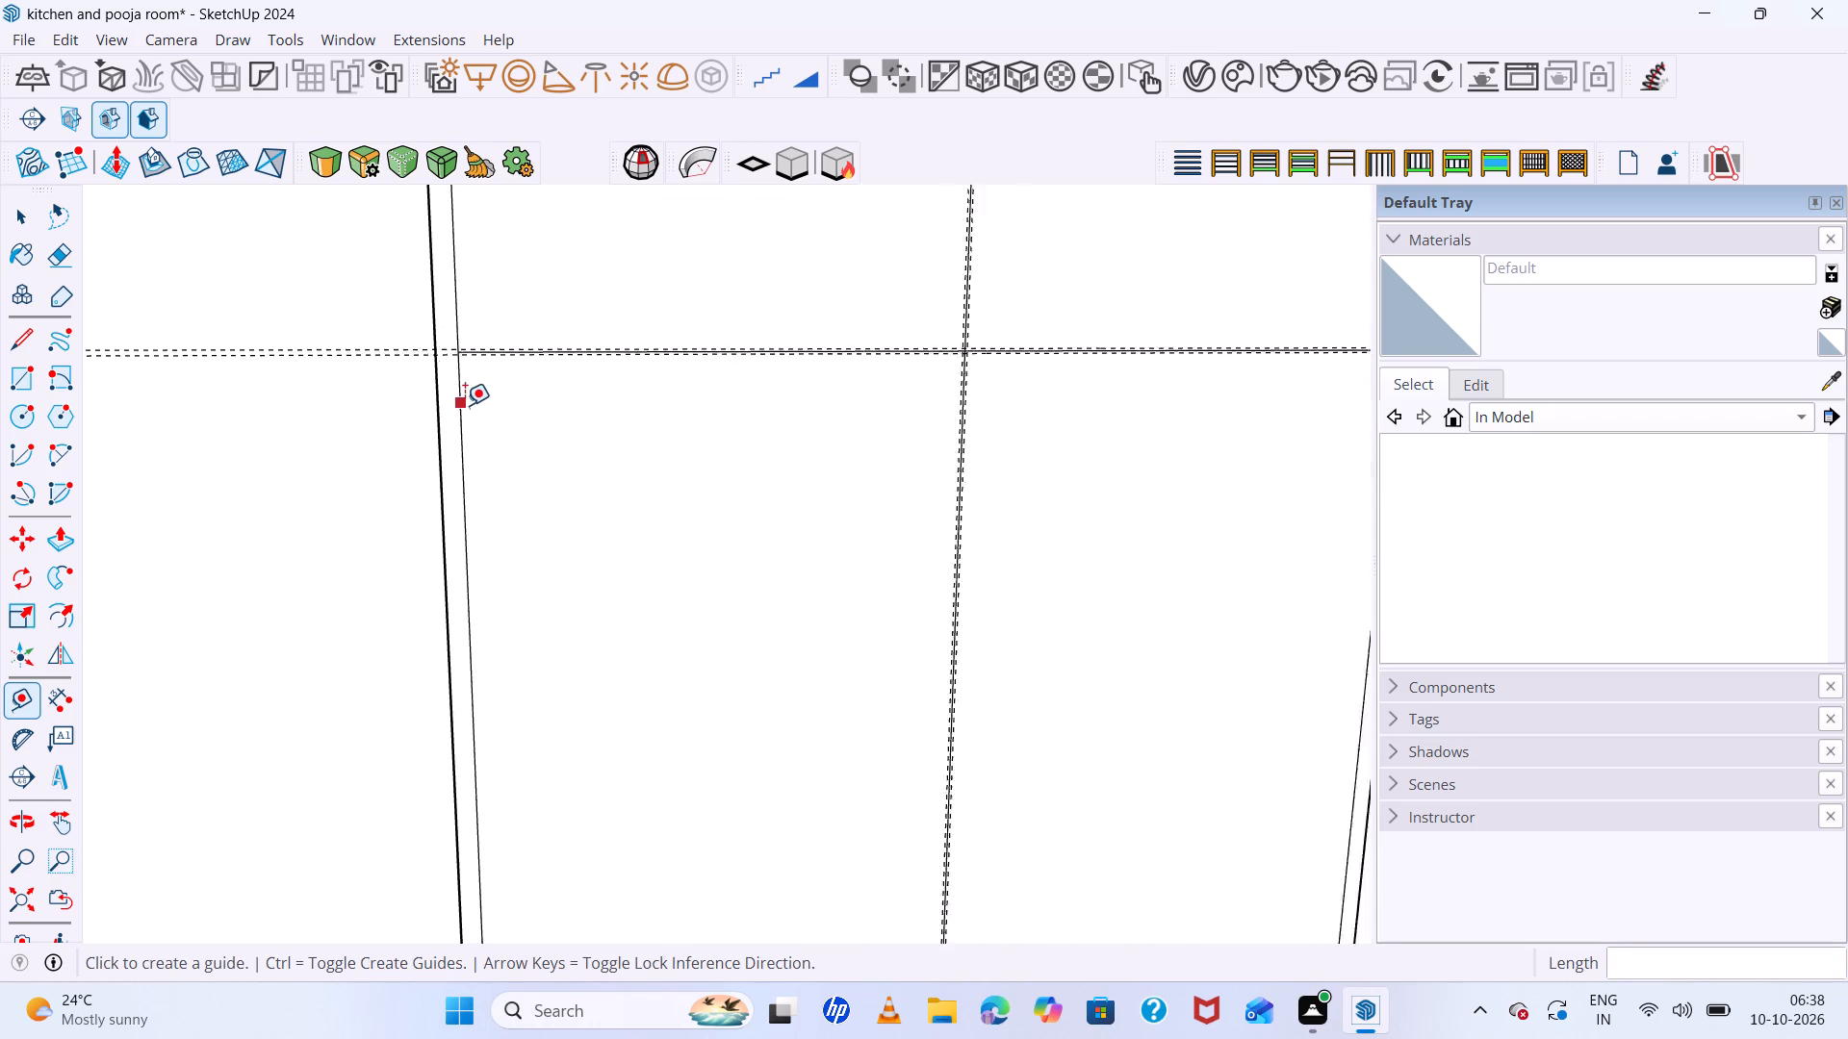
scroll(465, 405, up, 13)
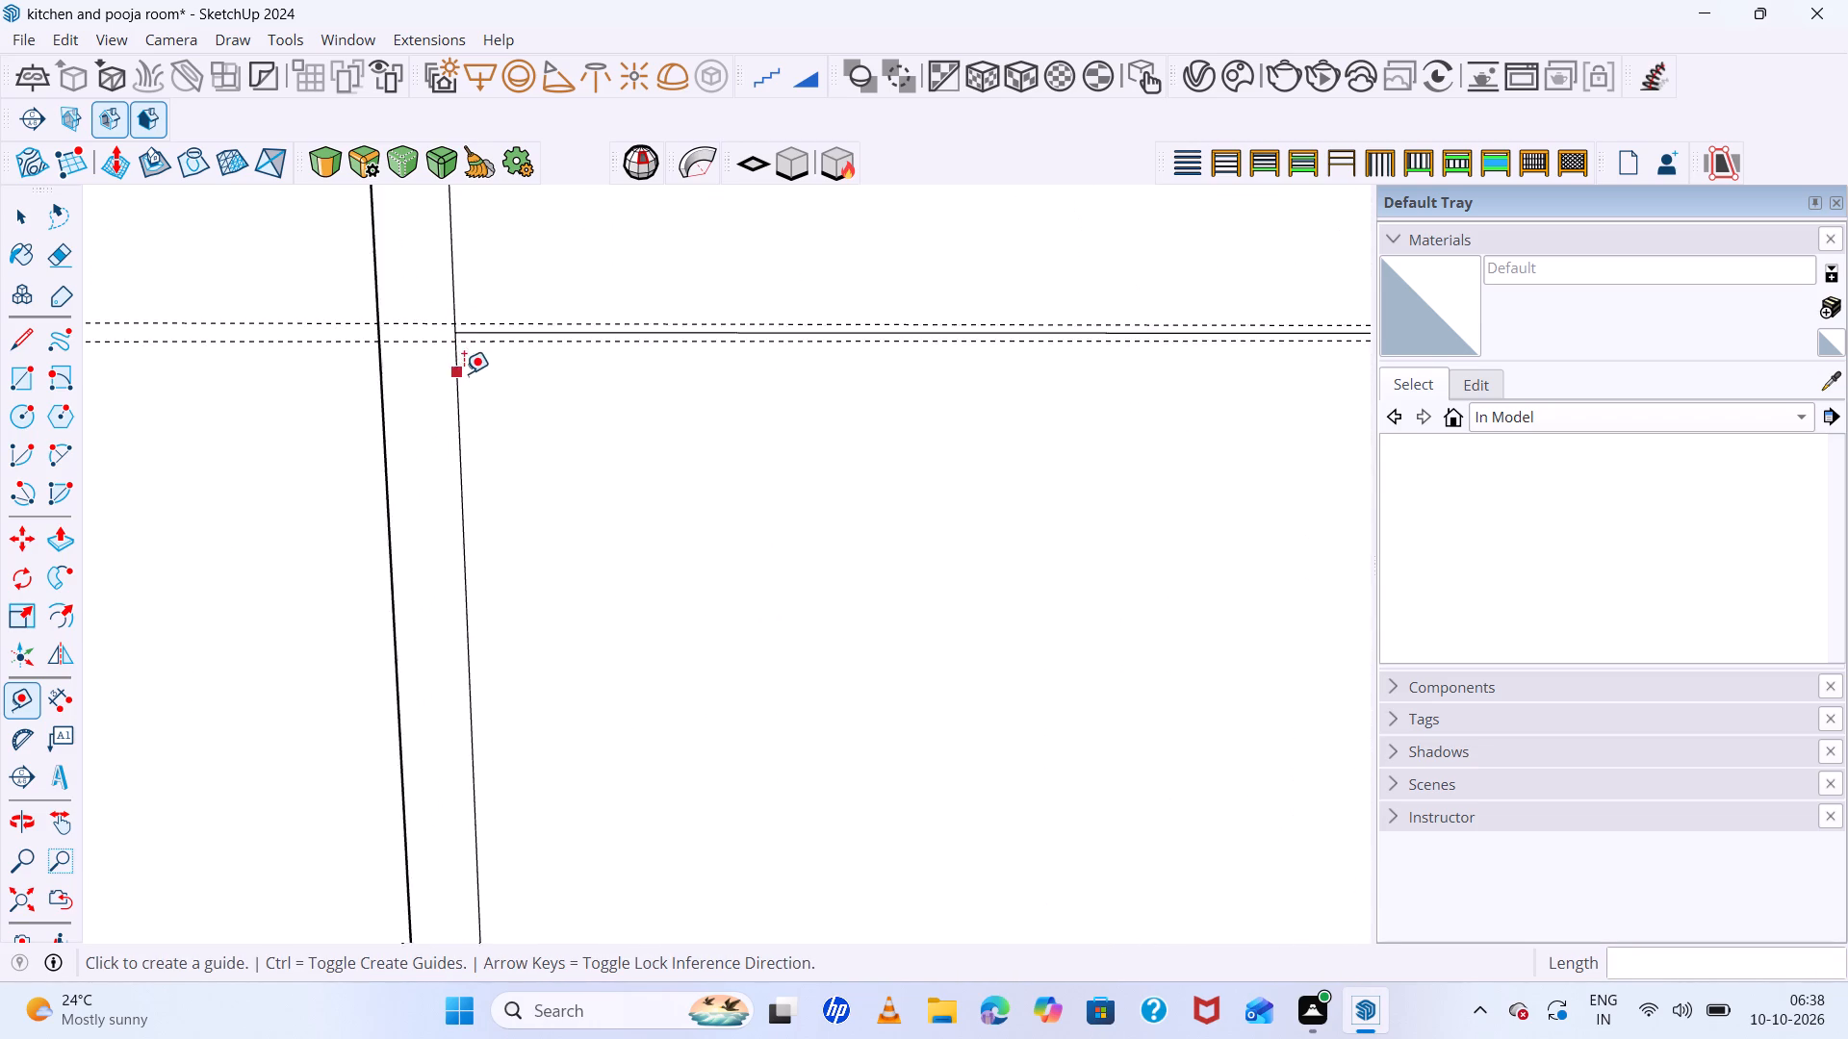
scroll(464, 373, up, 4)
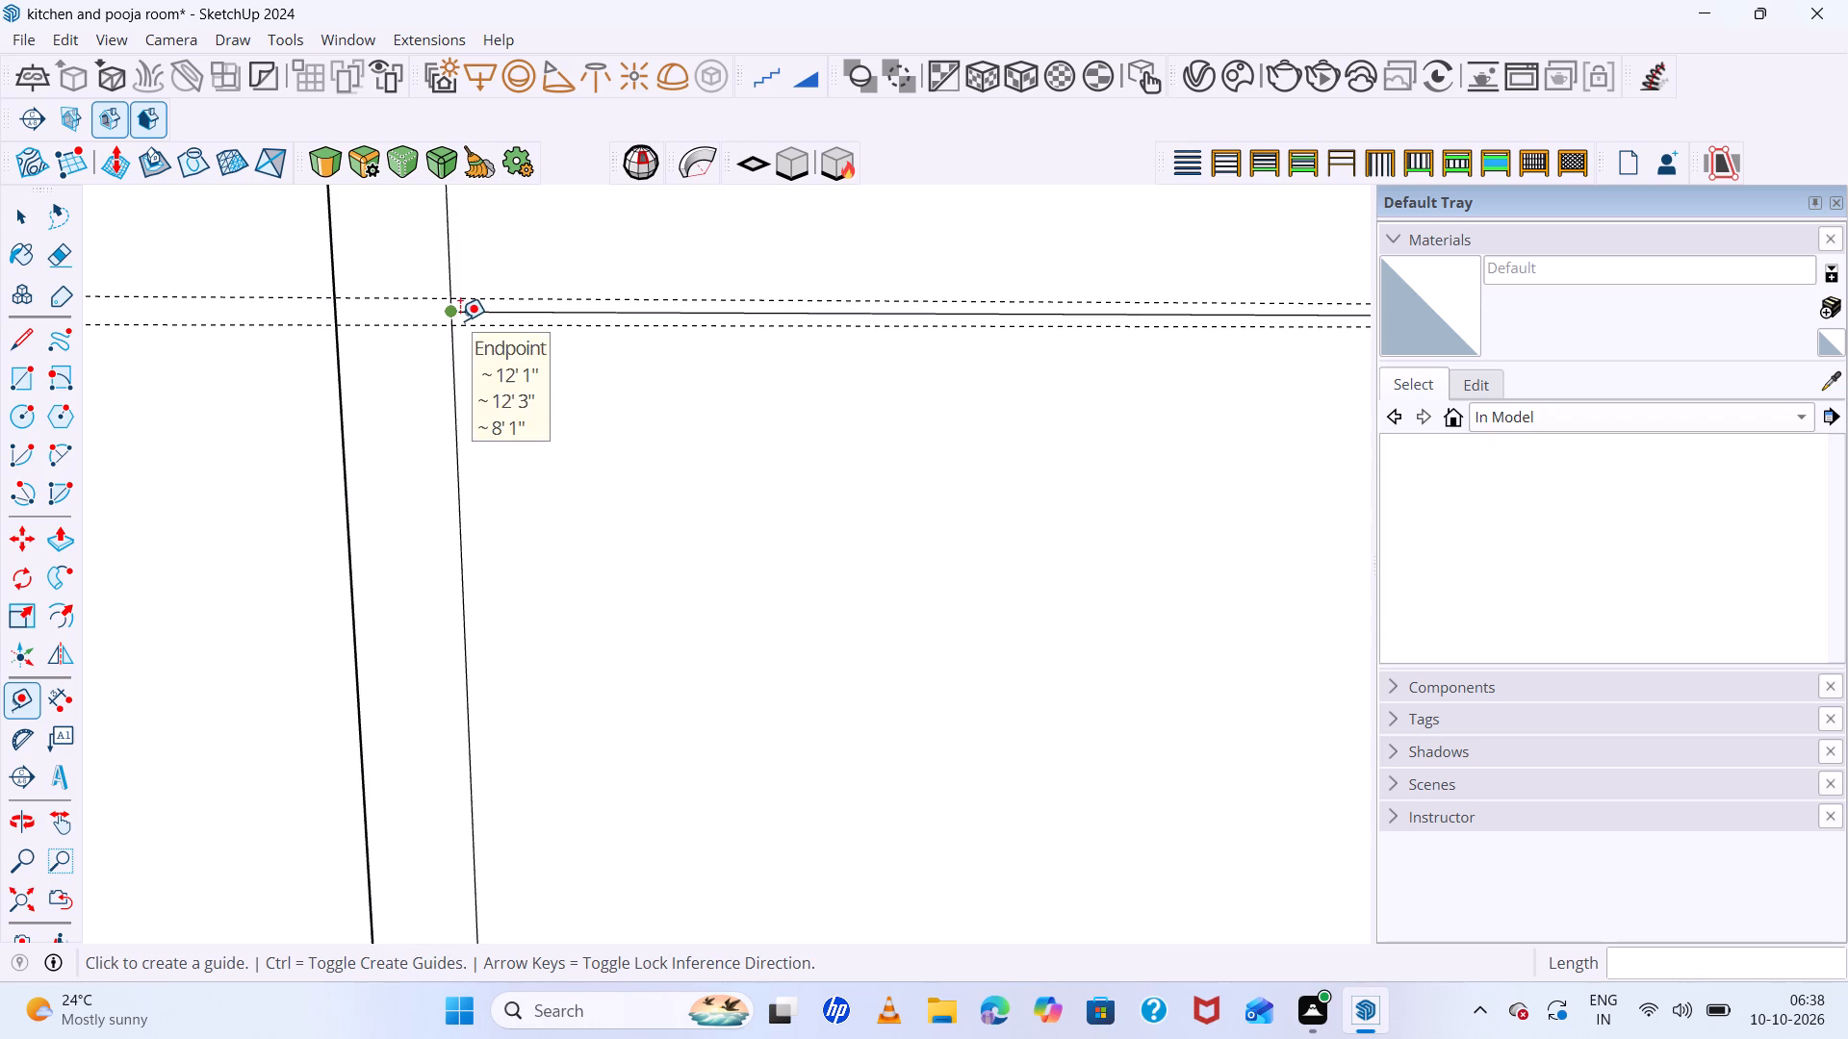
key(r)
scroll(457, 328, up, 10)
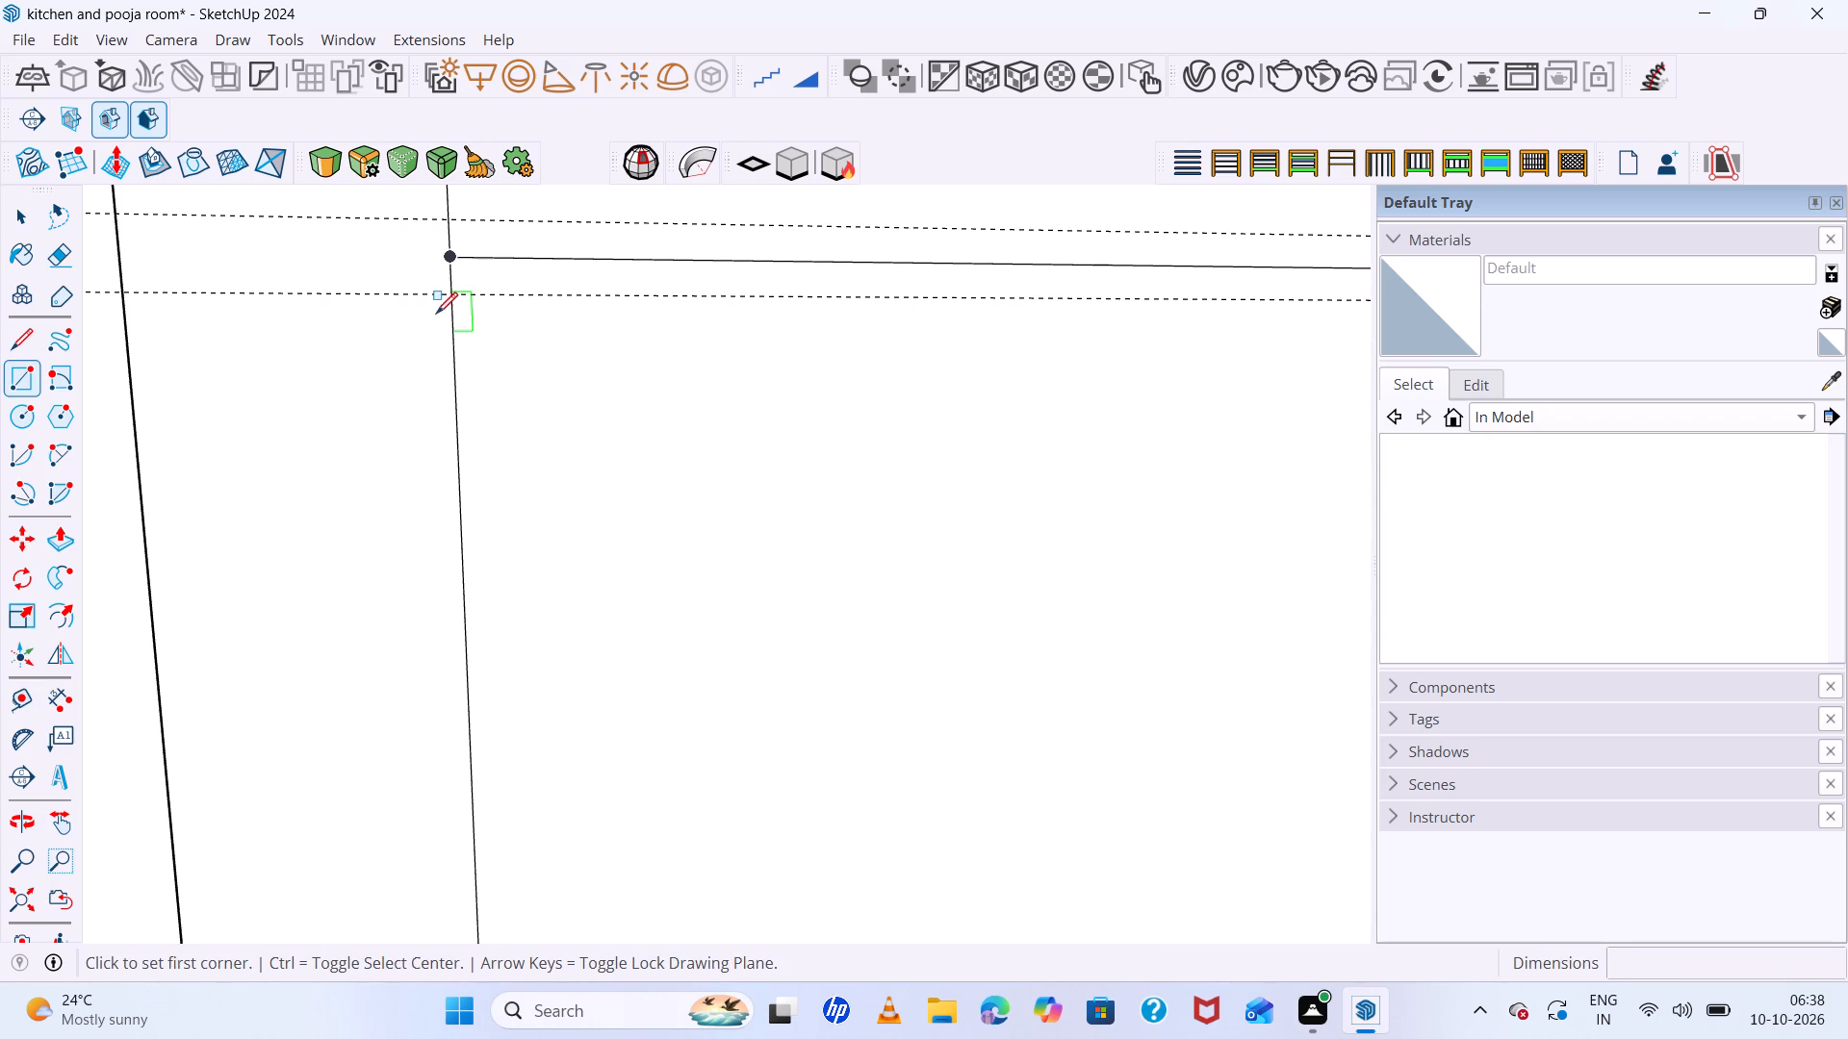
click(451, 292)
scroll(850, 480, down, 6)
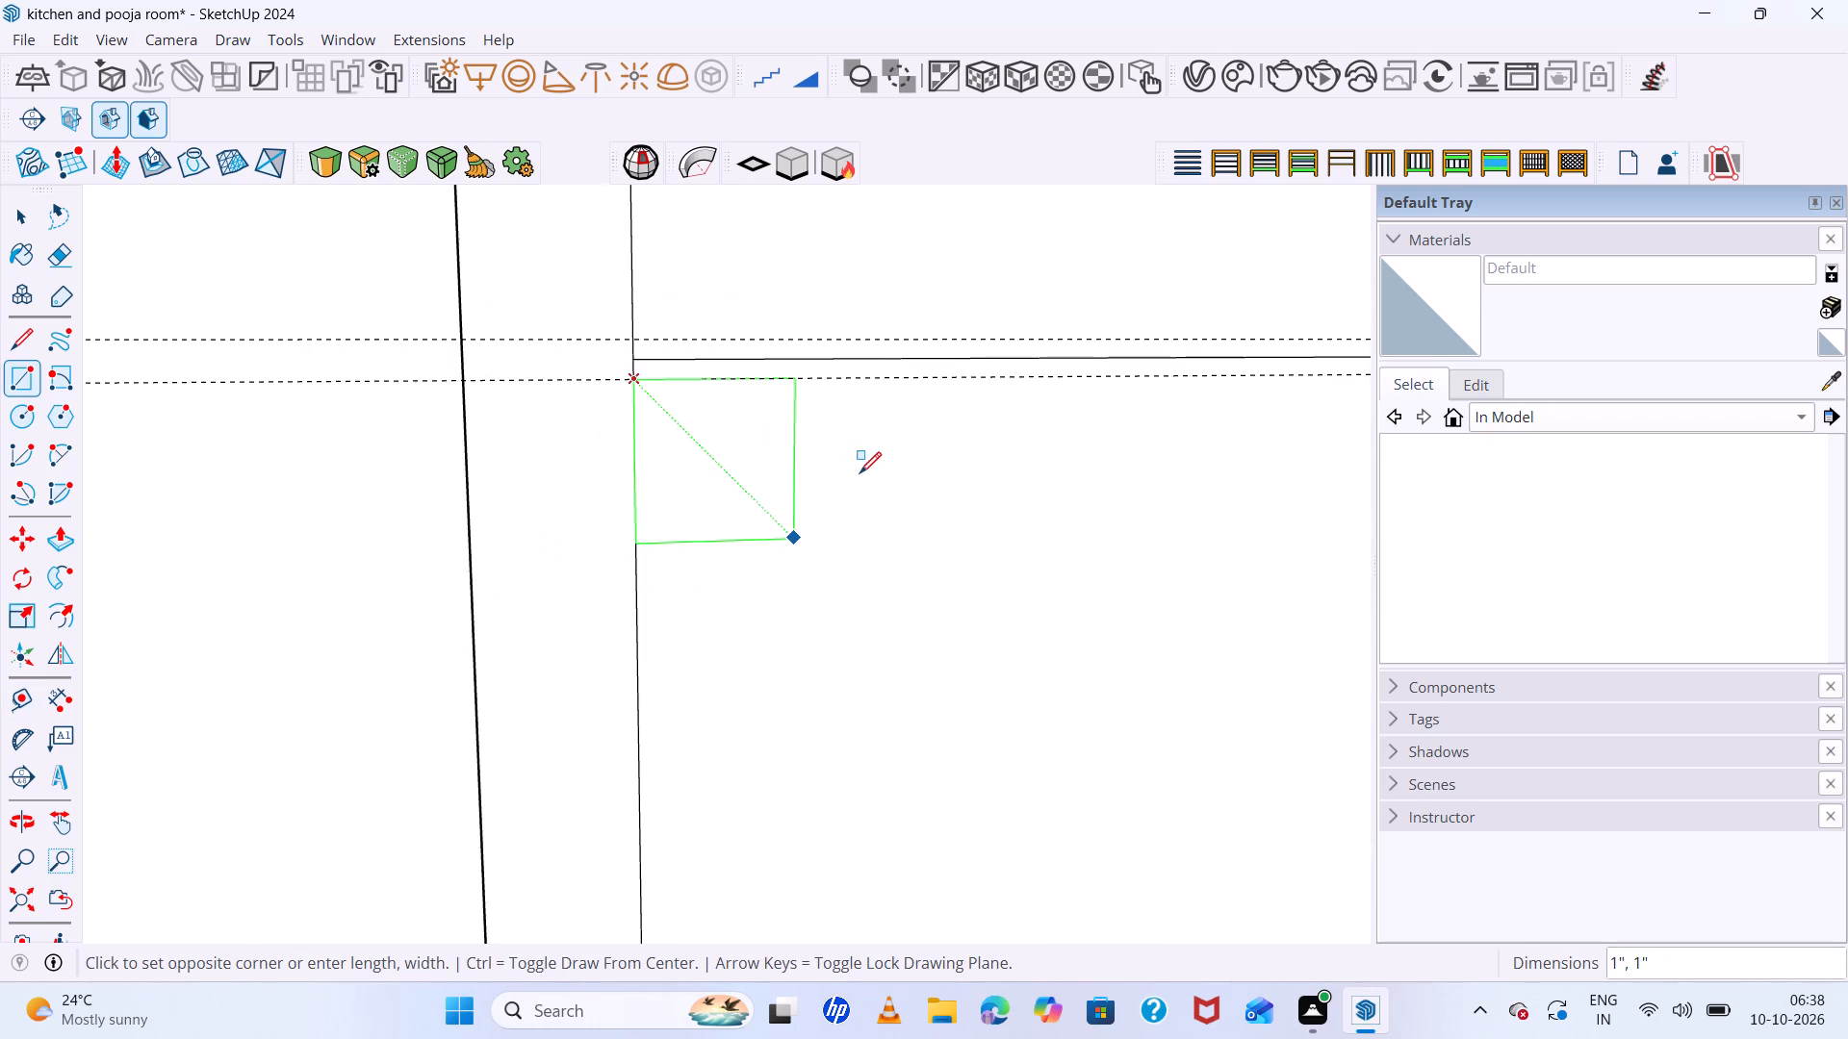
scroll(860, 472, down, 20)
scroll(860, 472, down, 3)
scroll(511, 516, down, 7)
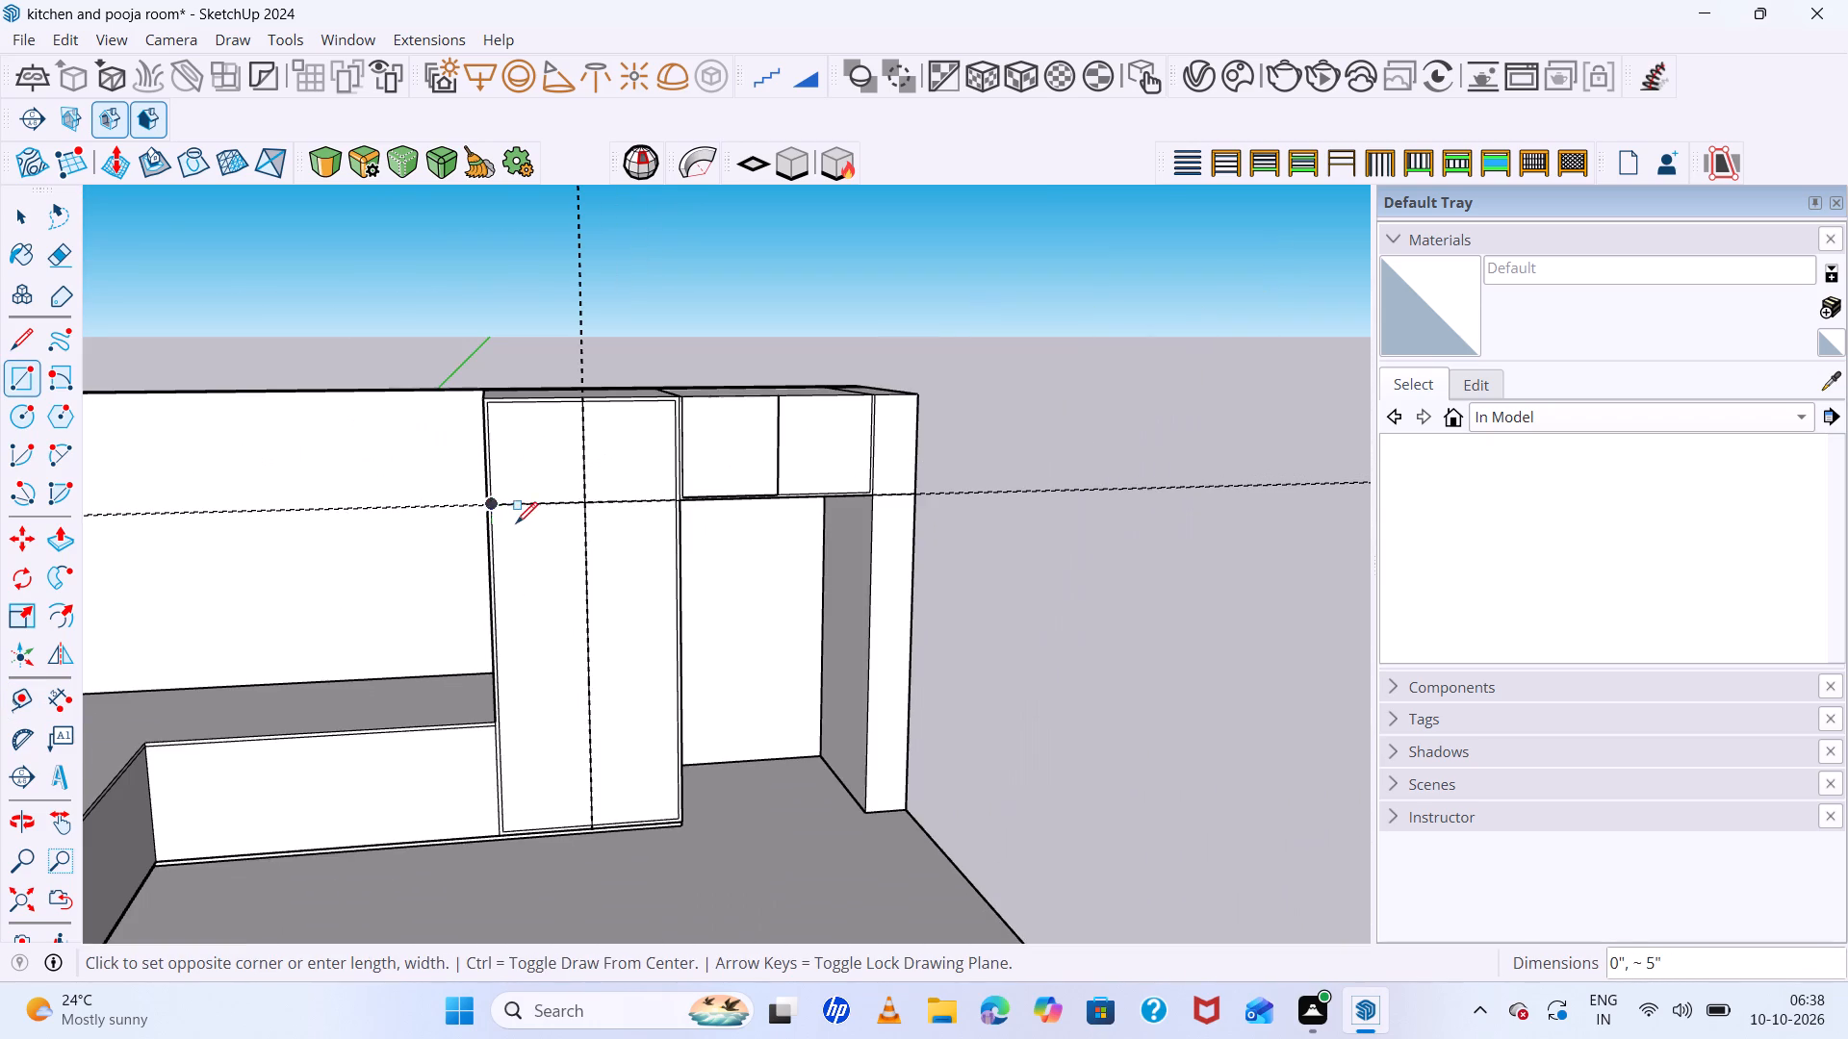
scroll(590, 728, up, 7)
scroll(593, 787, down, 8)
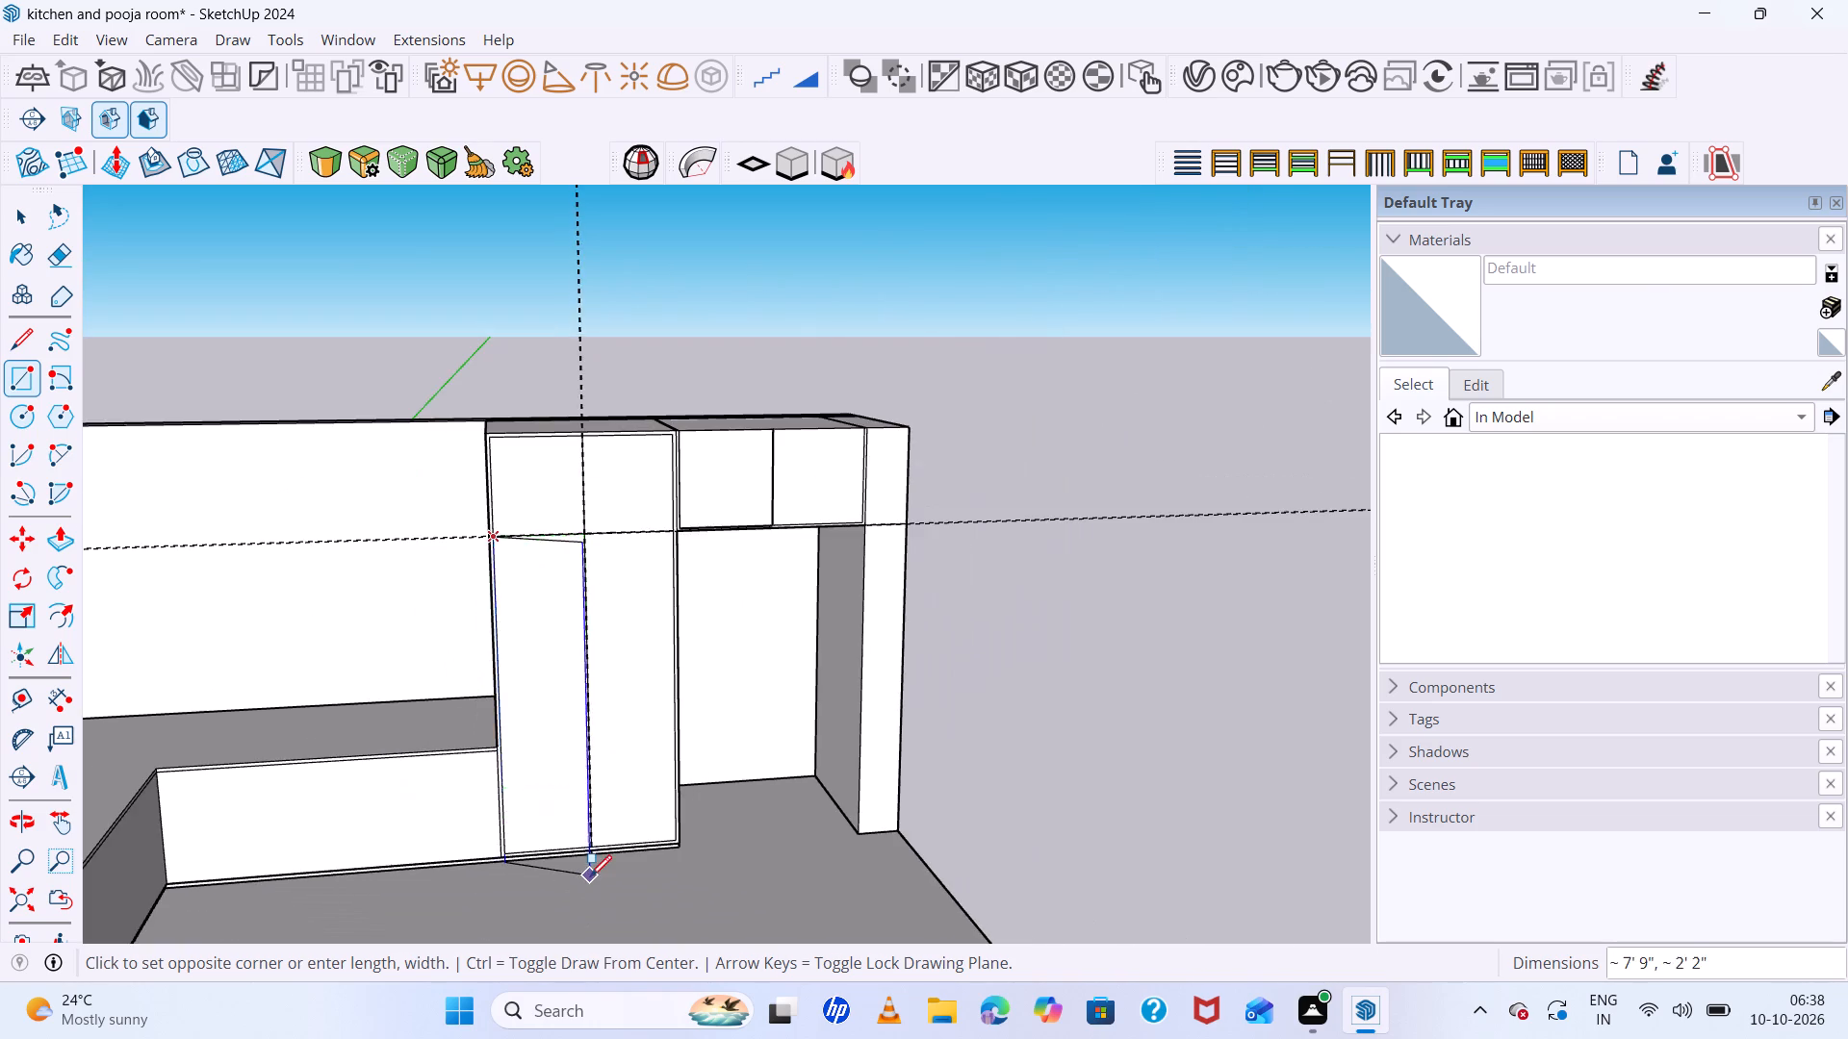
scroll(590, 876, up, 16)
scroll(590, 846, up, 6)
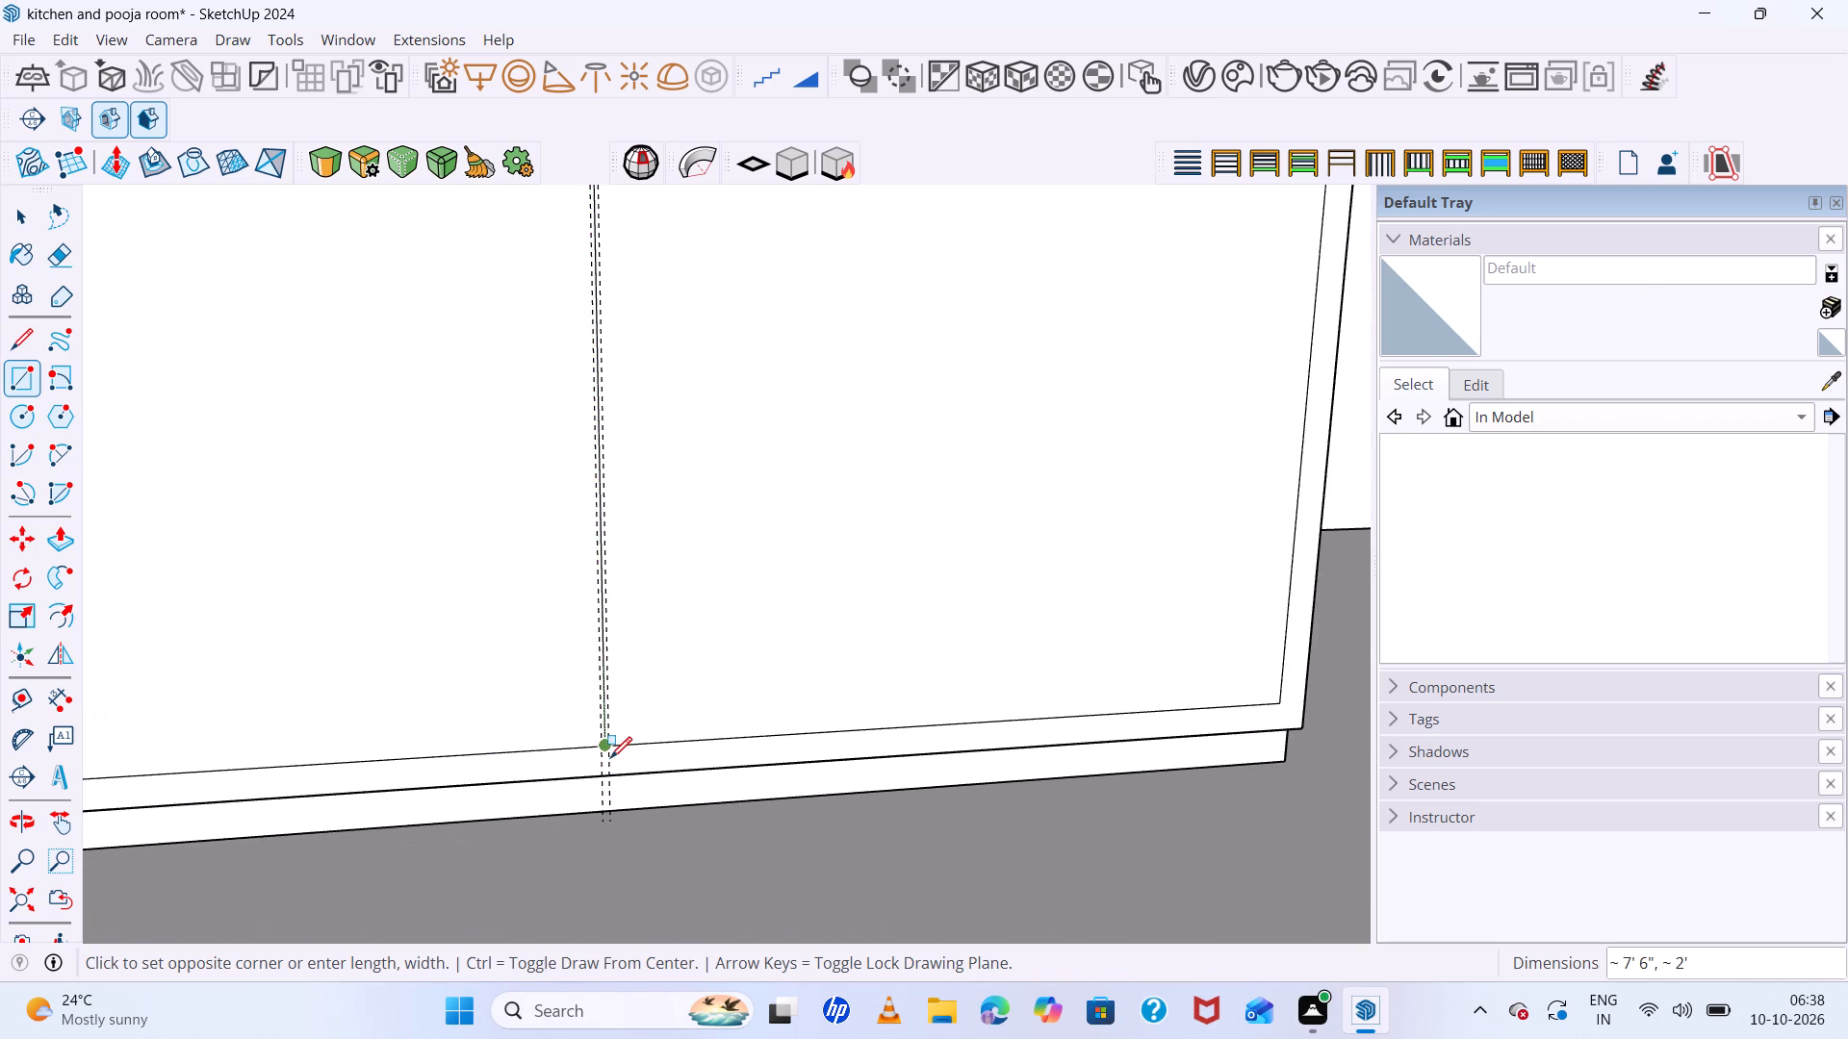
scroll(604, 743, up, 11)
scroll(596, 743, up, 10)
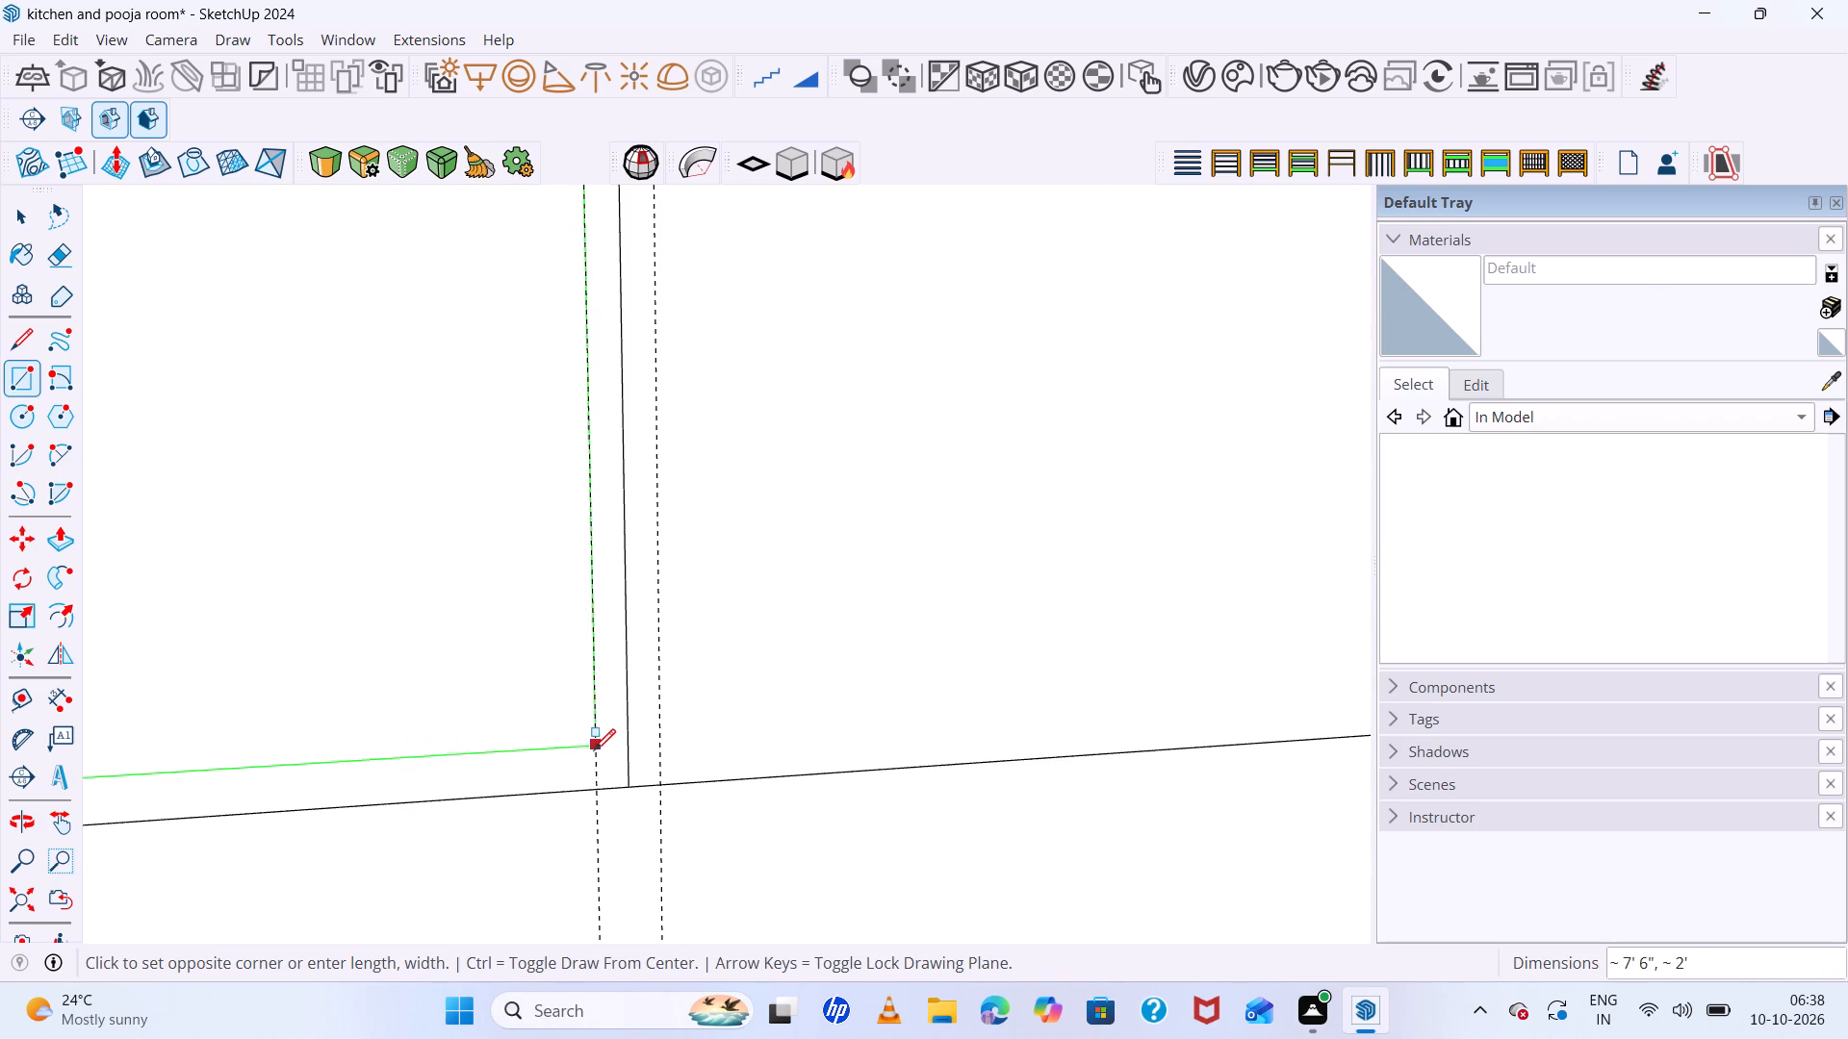
click(594, 789)
Draw the lower shutter rectangle on the niche side, about 7' 6" by 2', from the lower horizontal guide to the bottom edge at the niche-side vertical guide.
scroll(494, 824, down, 7)
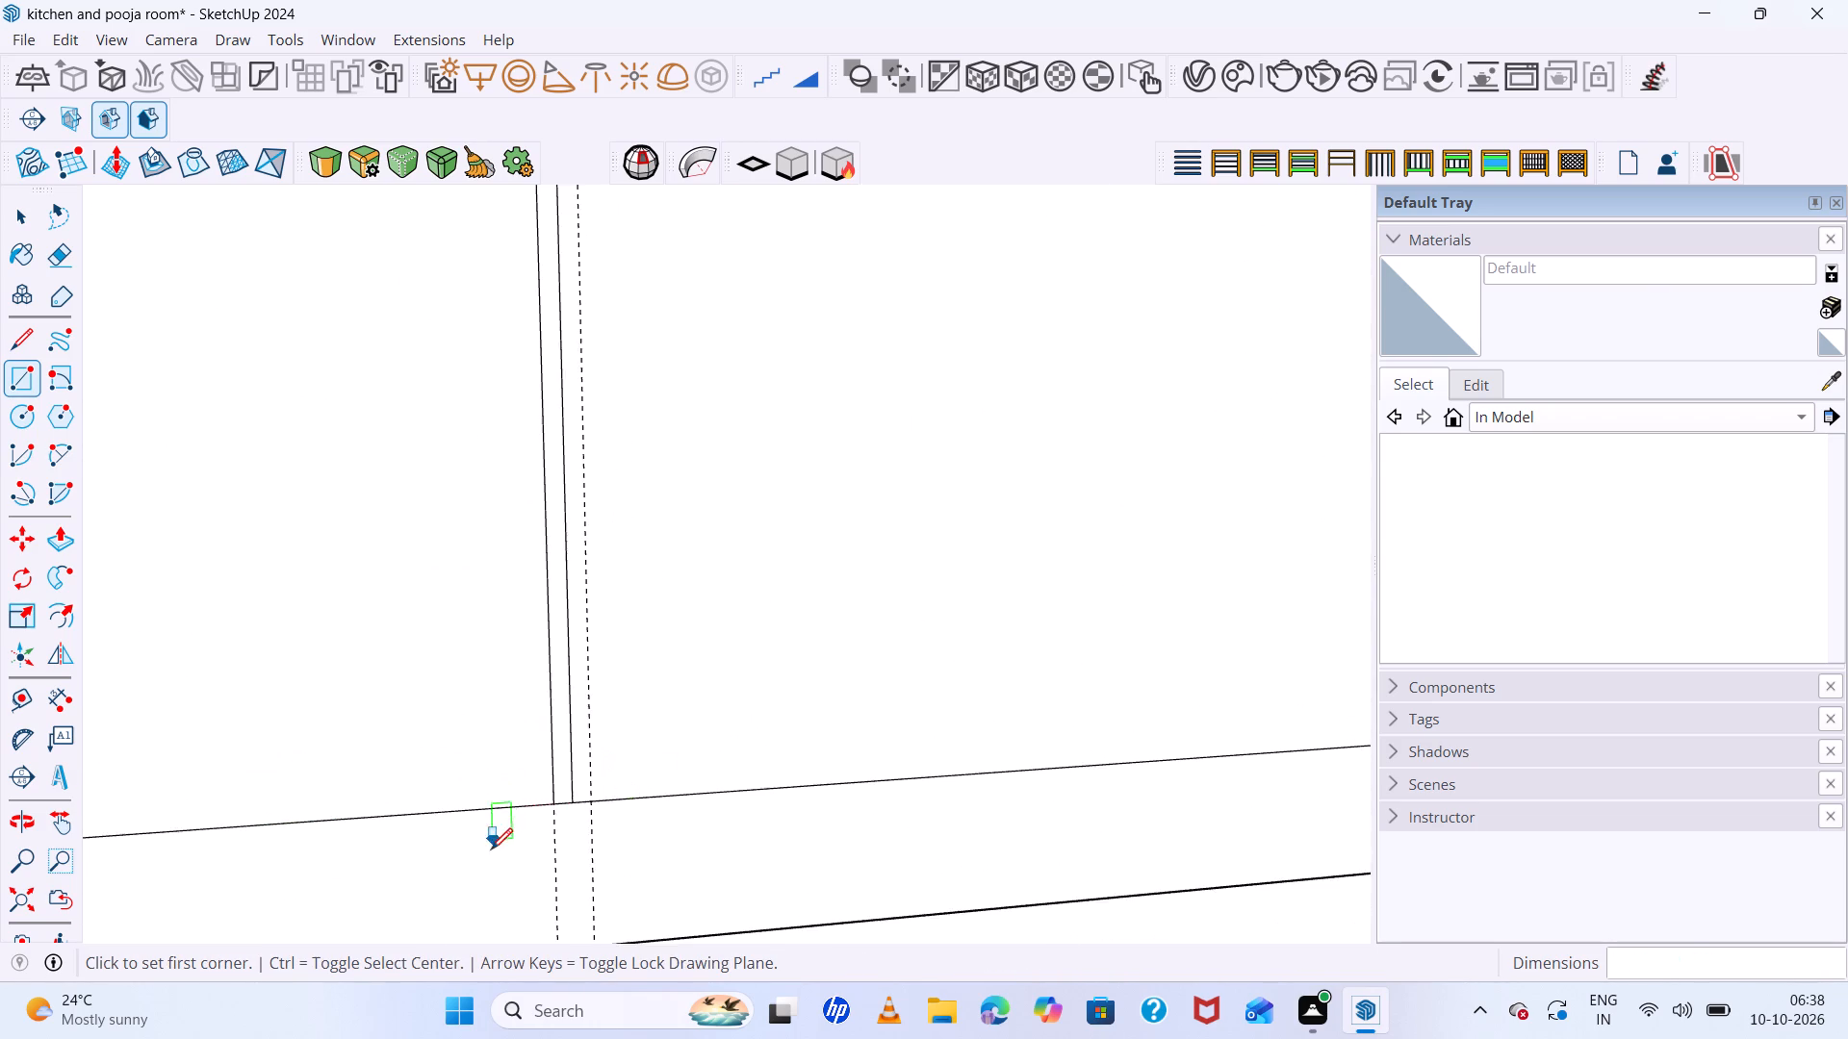
scroll(517, 875, down, 7)
scroll(696, 826, down, 5)
scroll(569, 615, down, 8)
scroll(707, 649, down, 8)
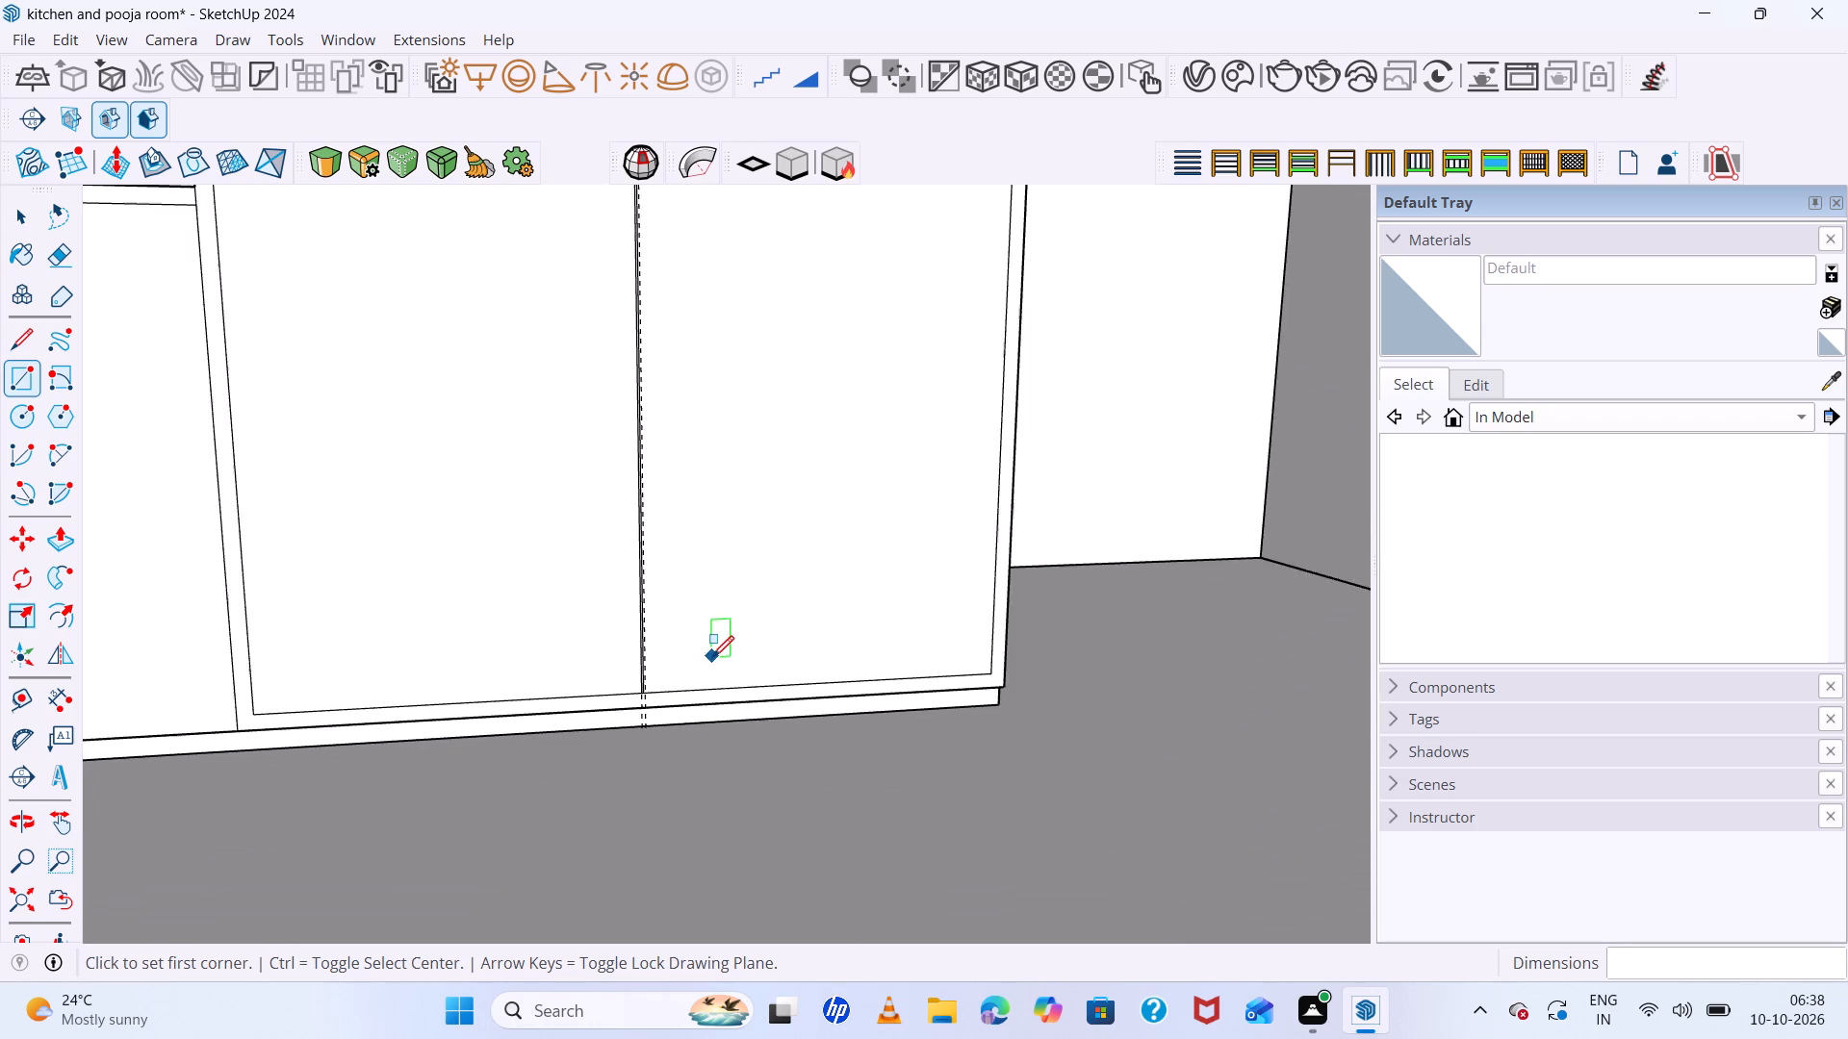
scroll(712, 657, down, 9)
scroll(753, 763, down, 8)
scroll(843, 399, up, 7)
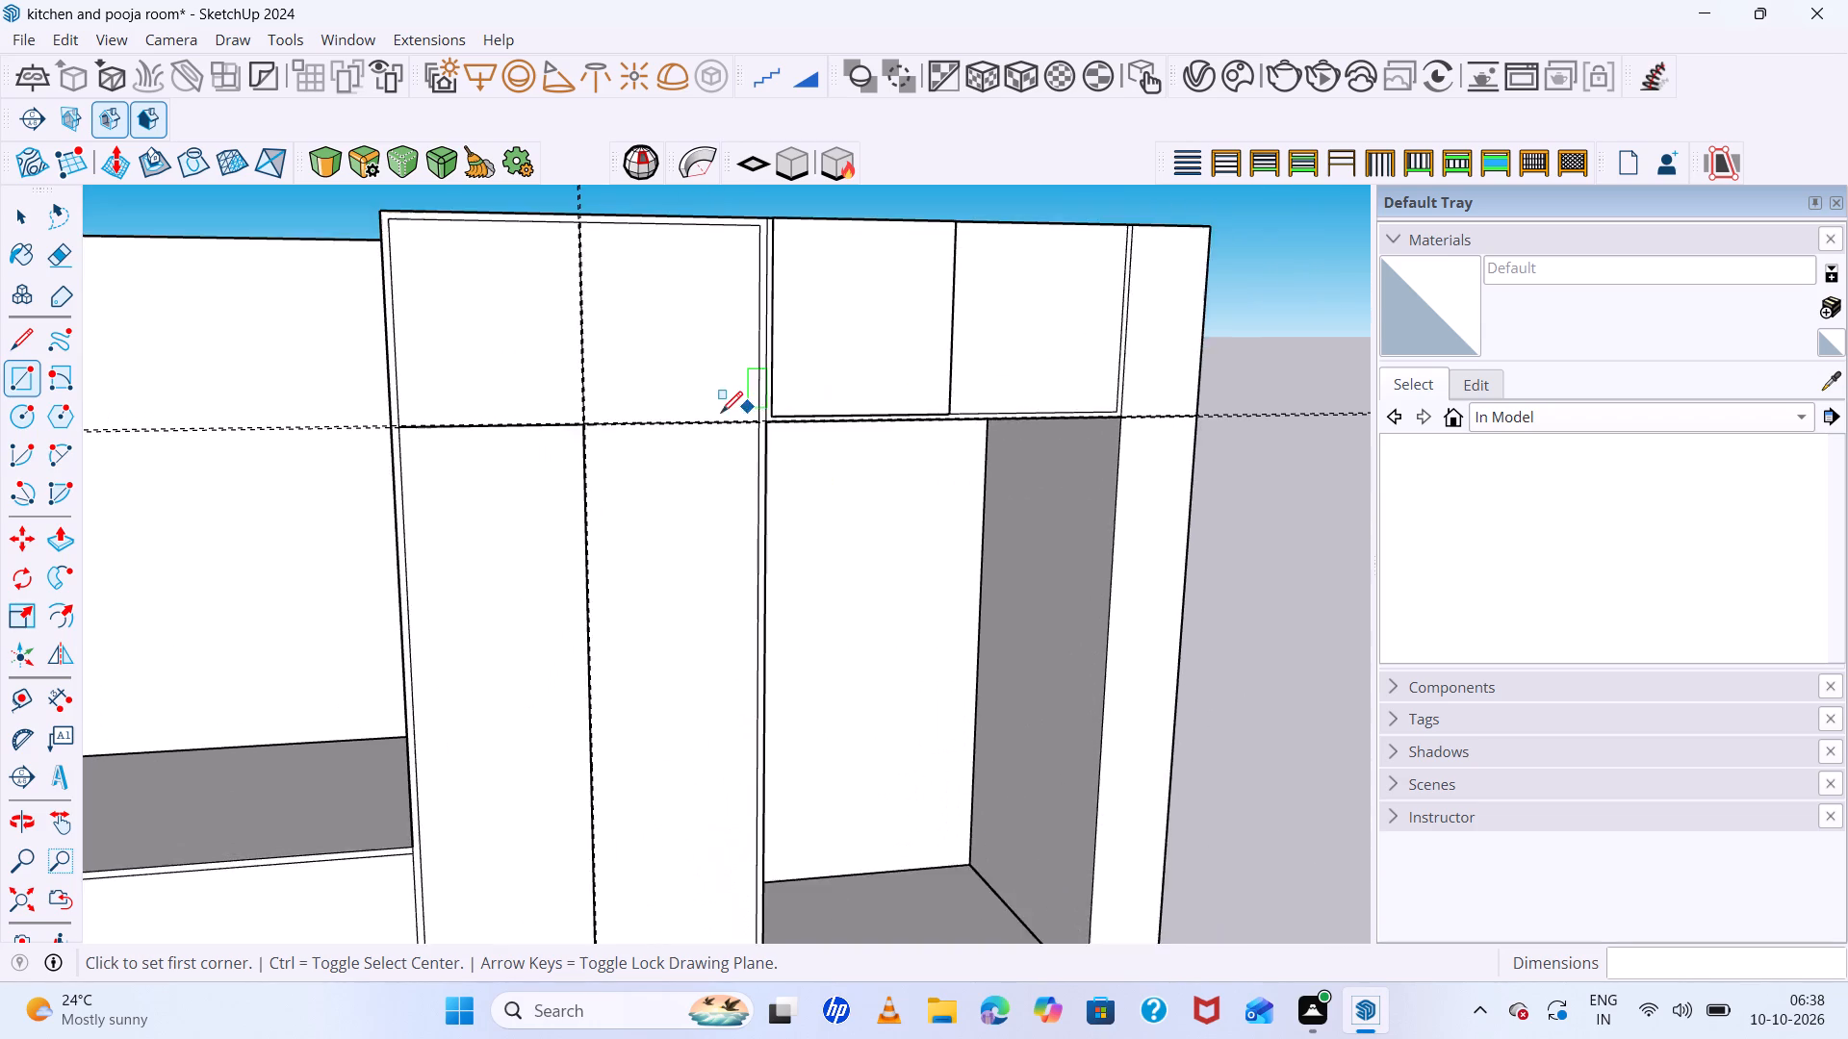
scroll(719, 413, up, 8)
scroll(802, 421, up, 19)
scroll(822, 472, up, 3)
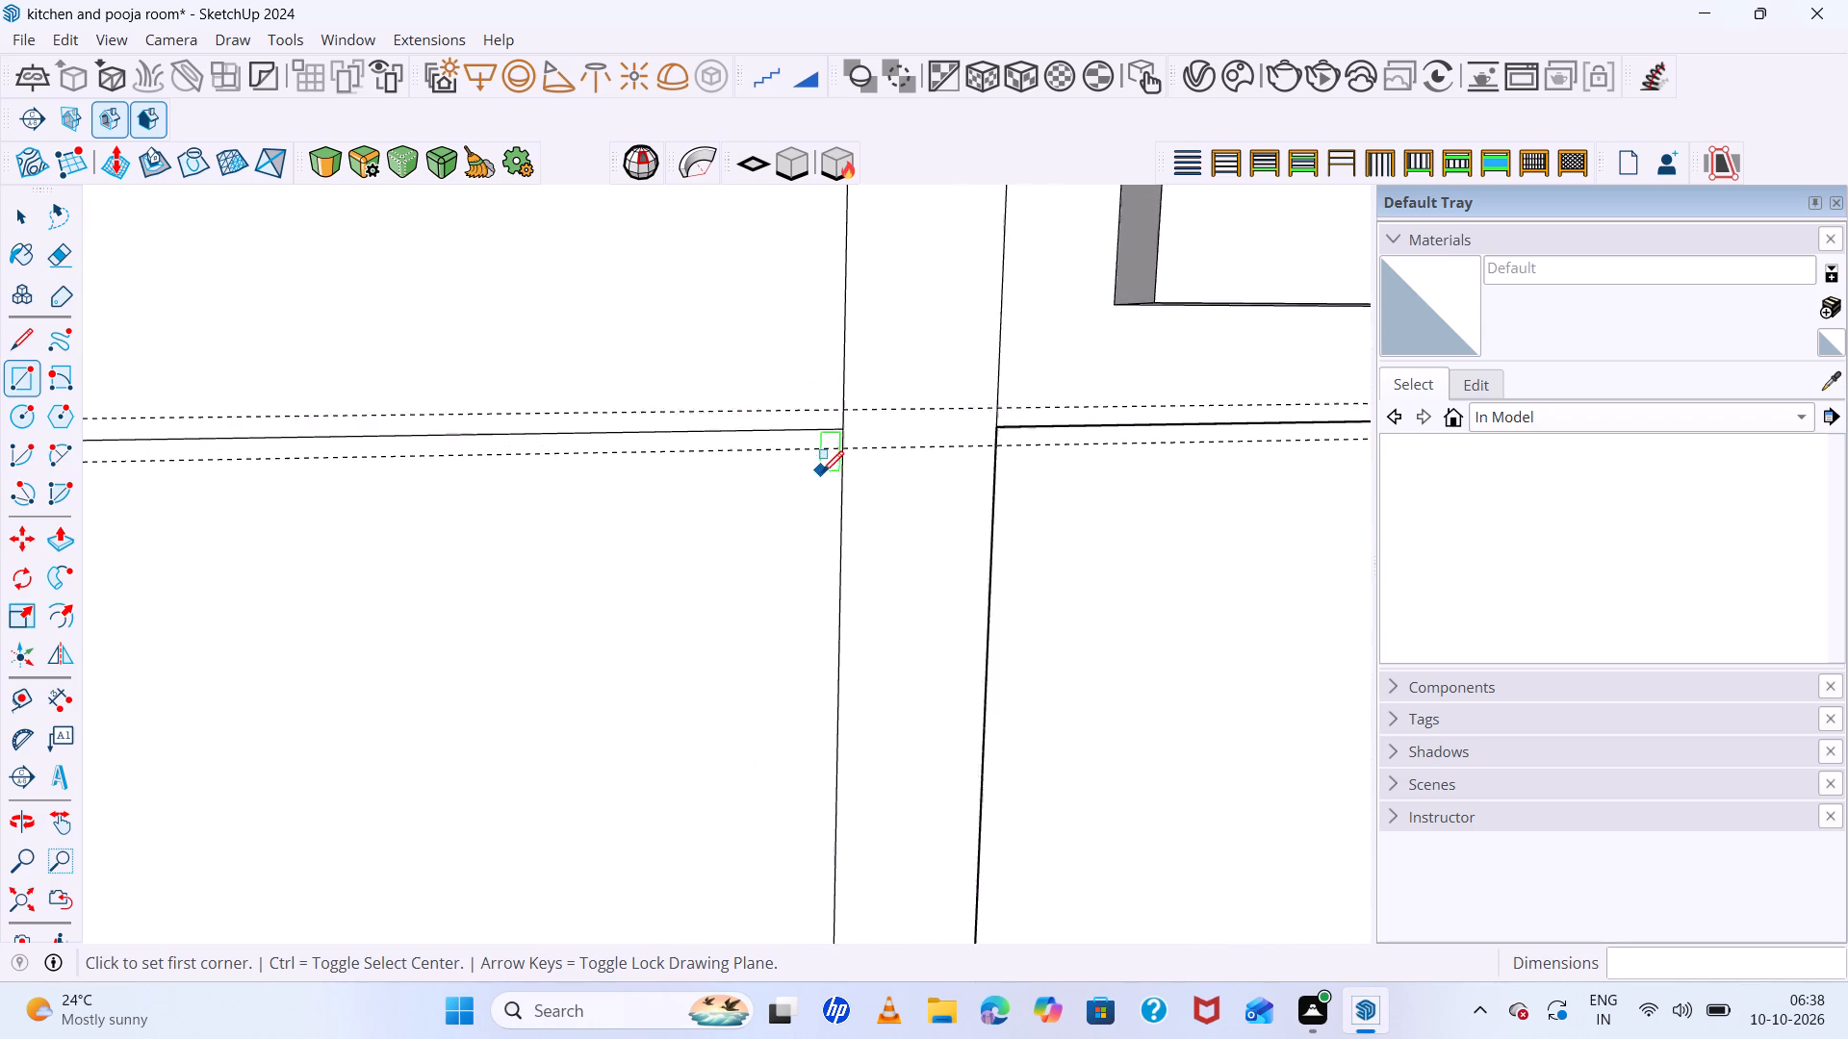
scroll(822, 472, up, 3)
click(845, 444)
scroll(631, 504, down, 3)
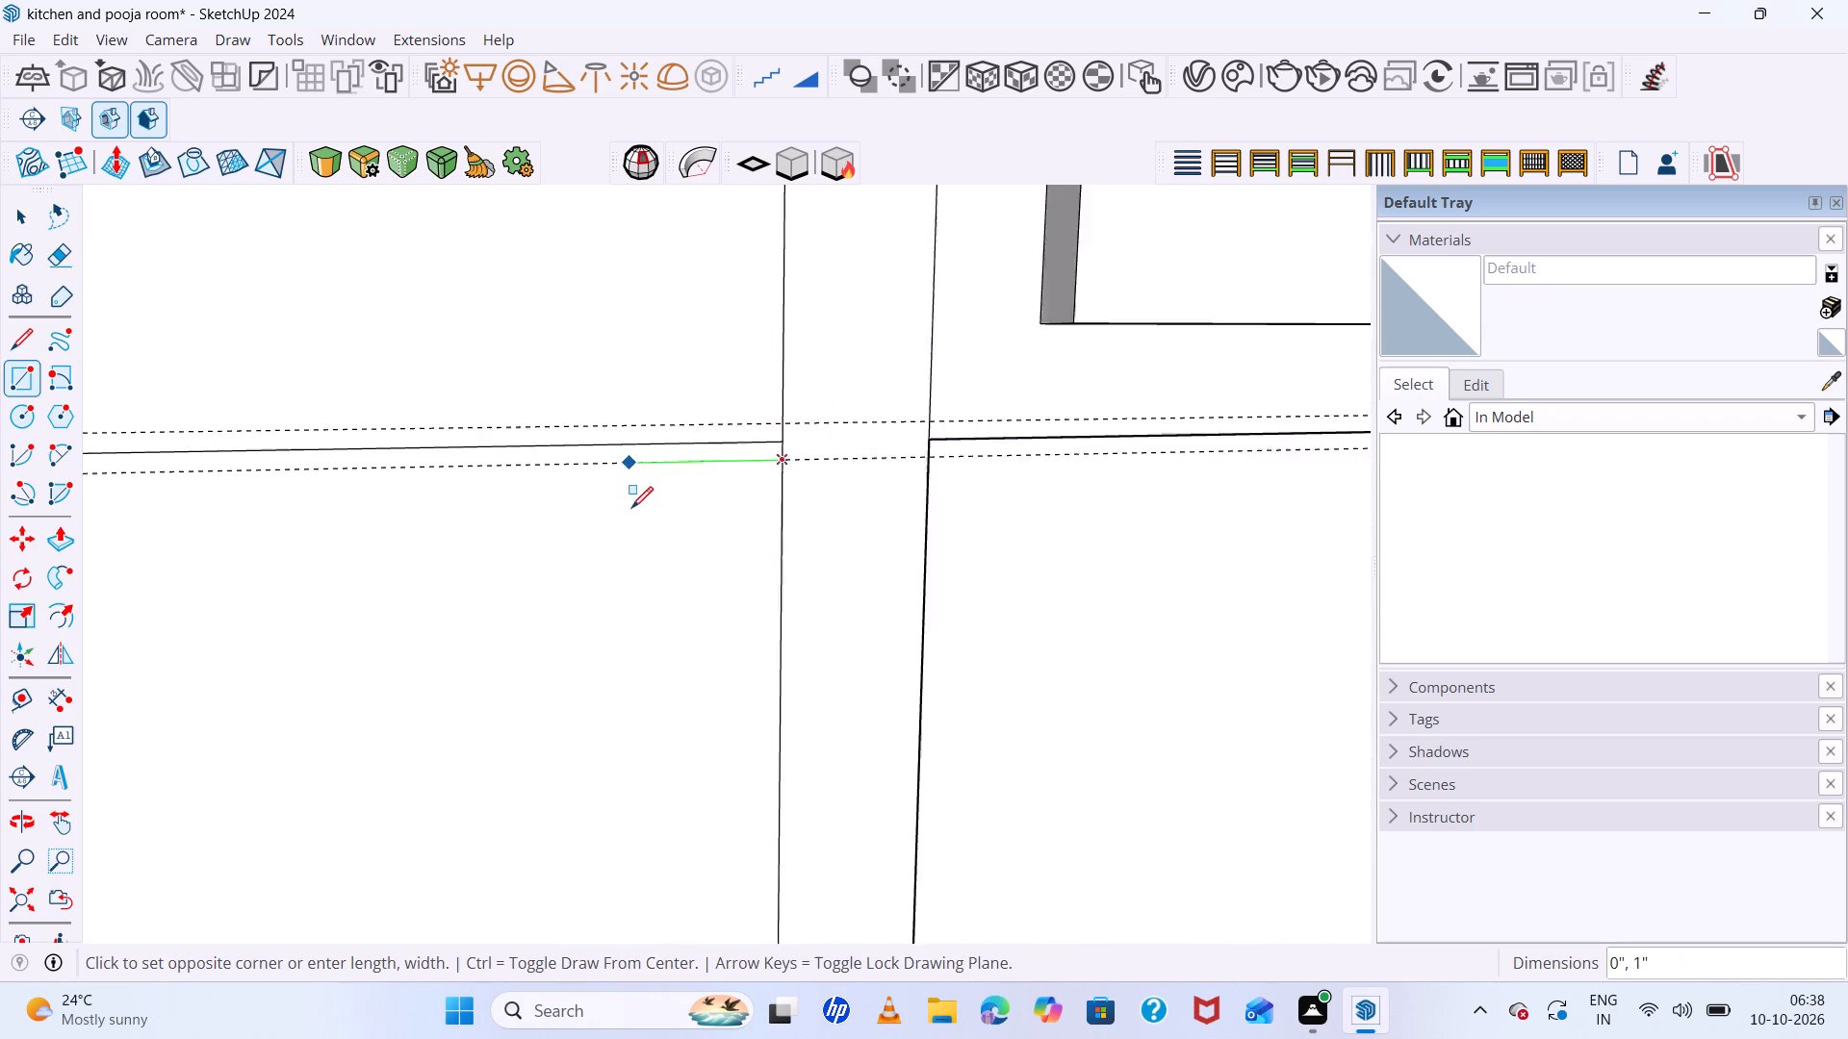
scroll(631, 508, down, 12)
scroll(958, 471, down, 5)
scroll(738, 489, up, 13)
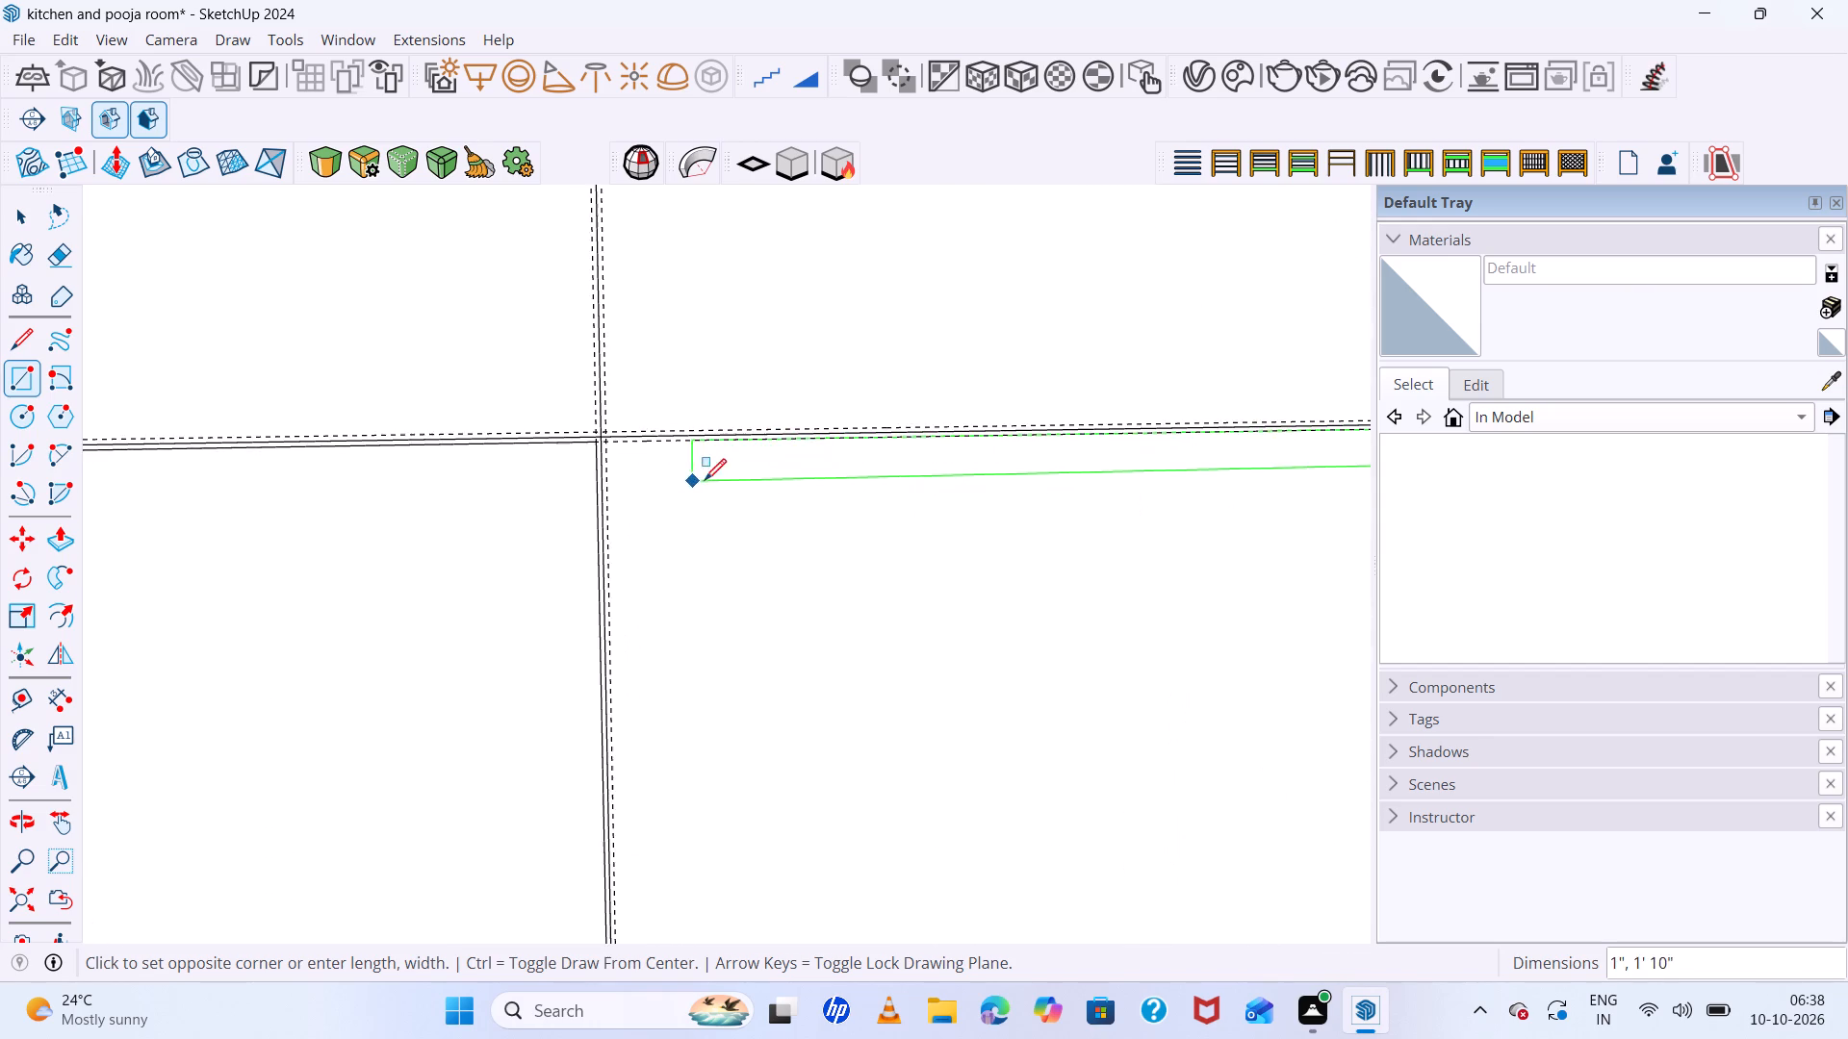
scroll(681, 472, up, 12)
scroll(532, 407, up, 4)
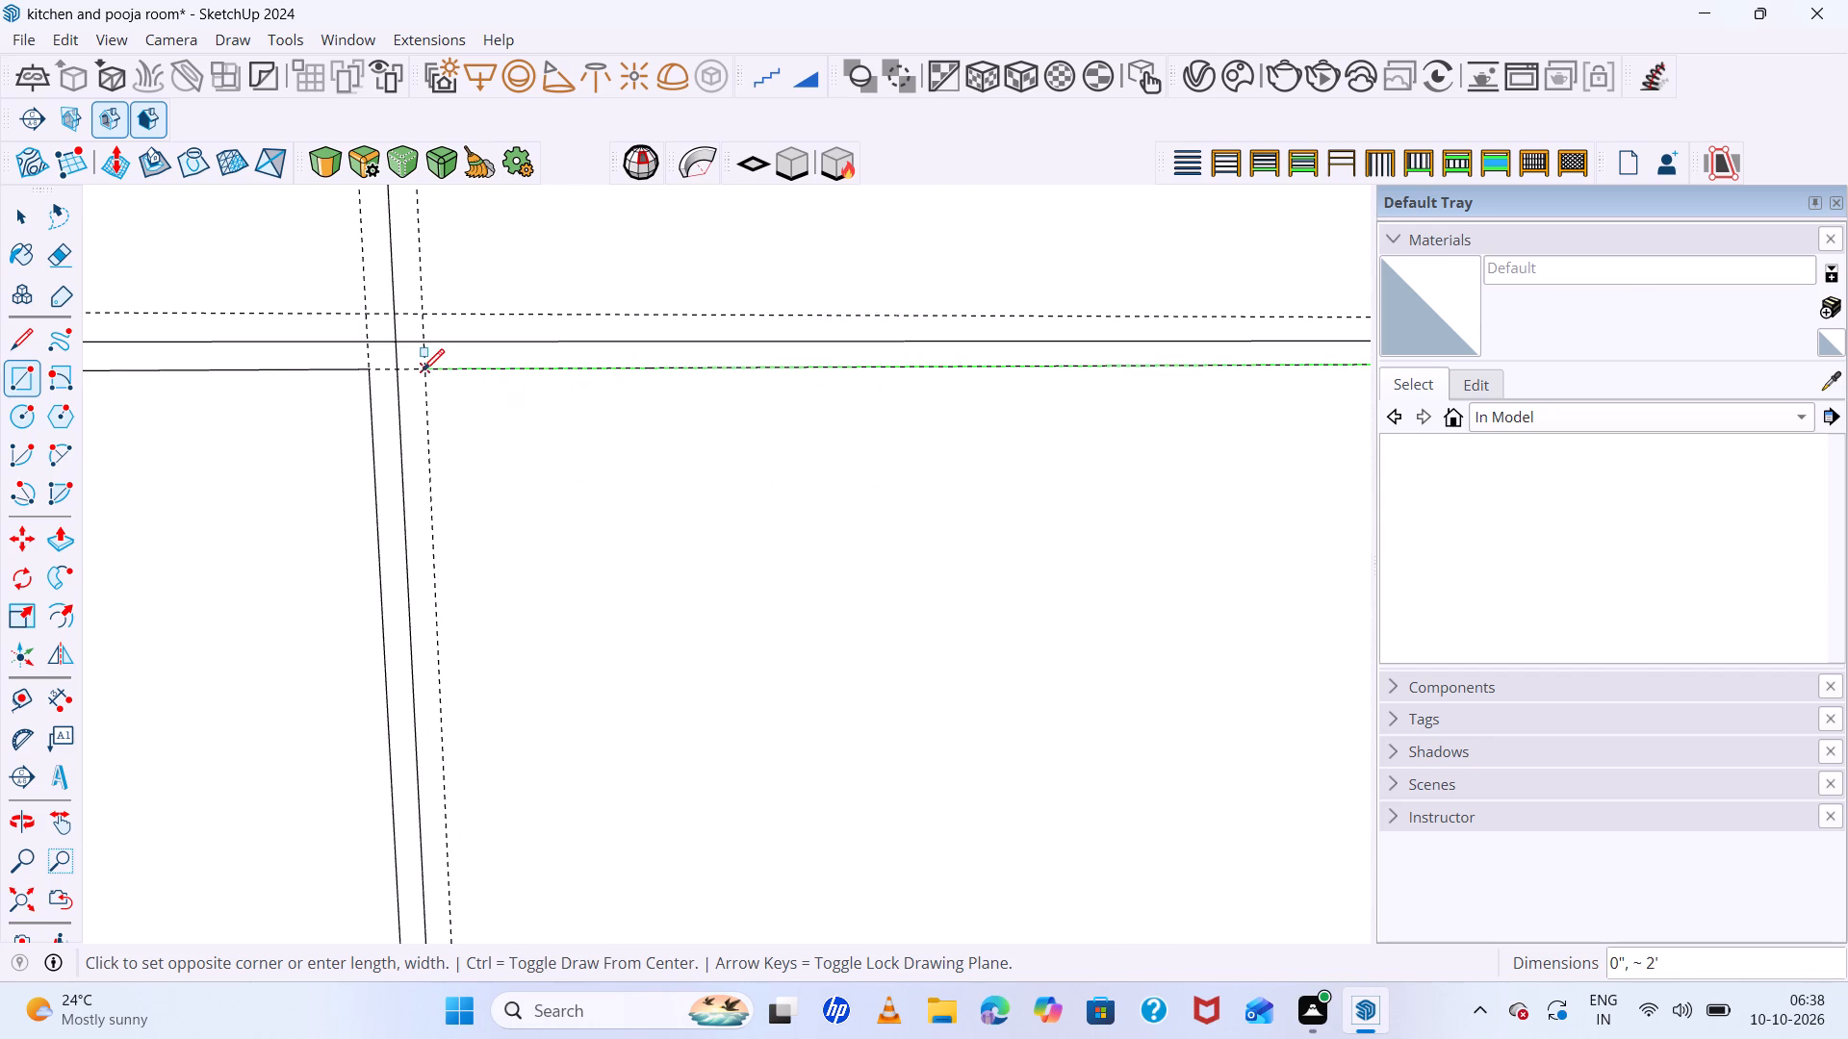
click(423, 370)
scroll(600, 457, down, 13)
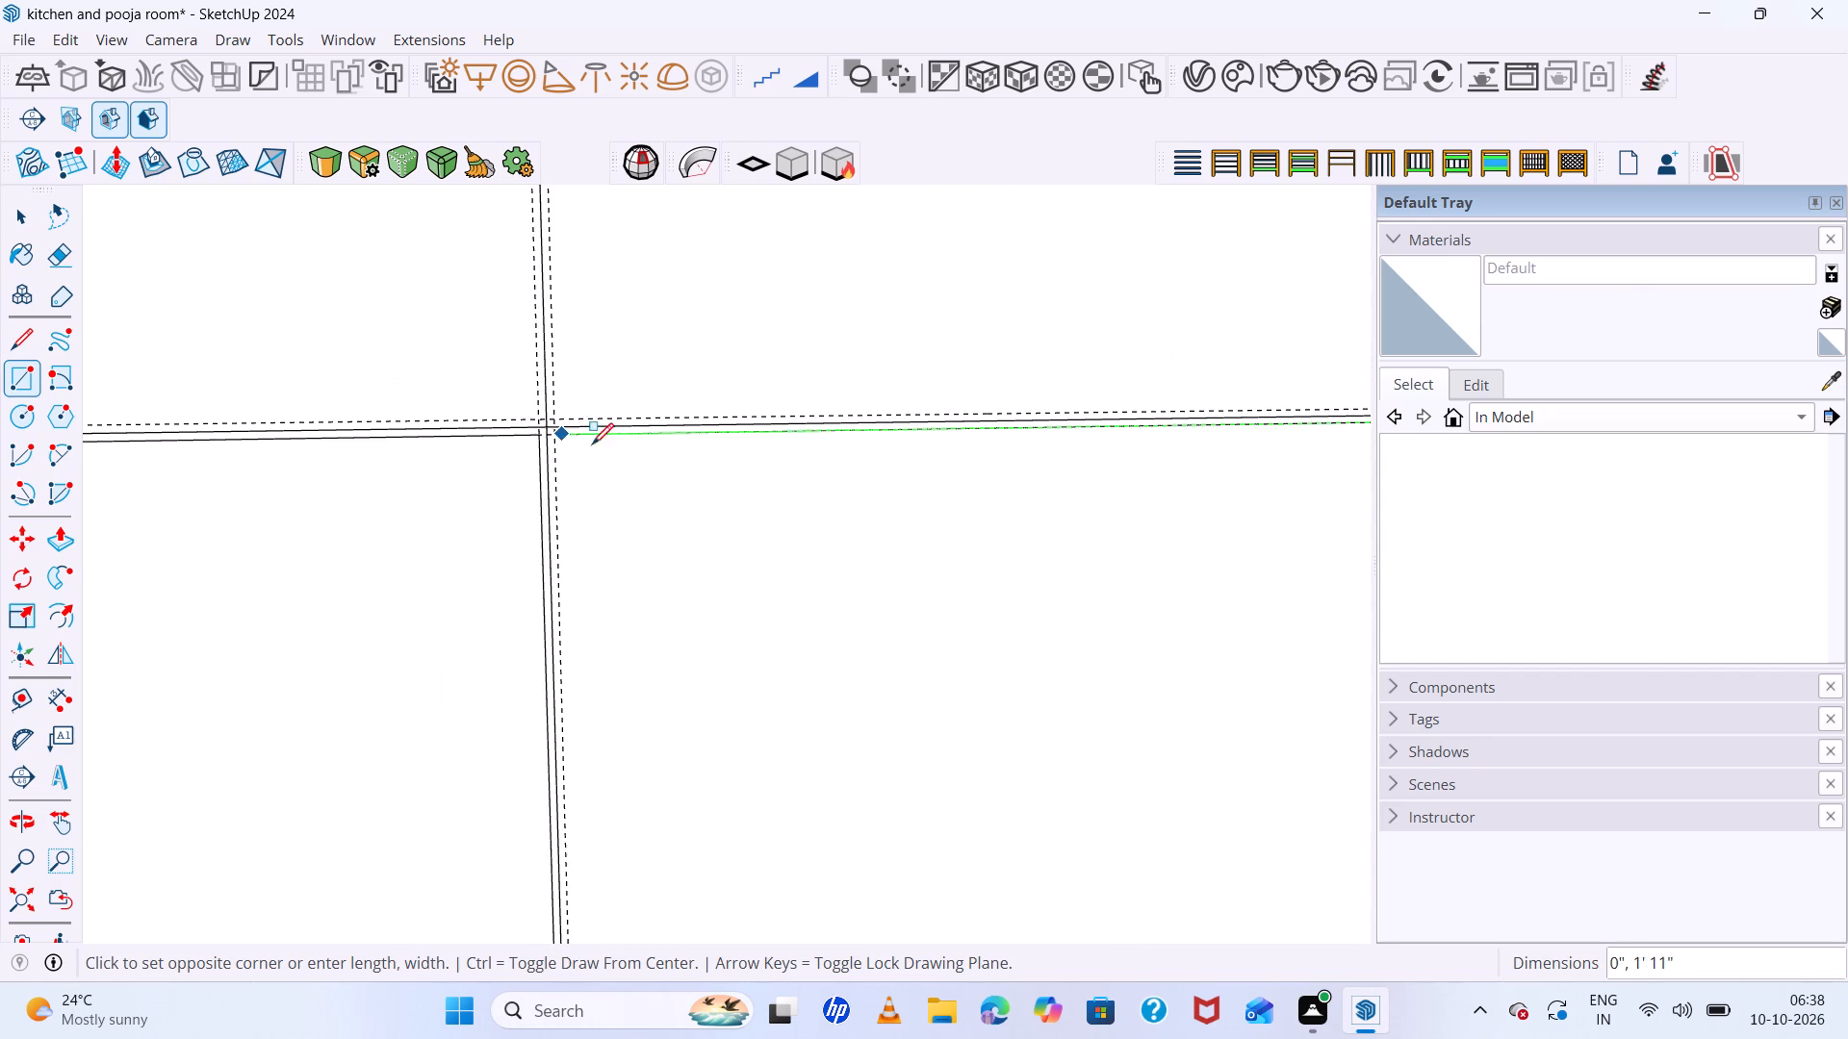
scroll(568, 439, up, 18)
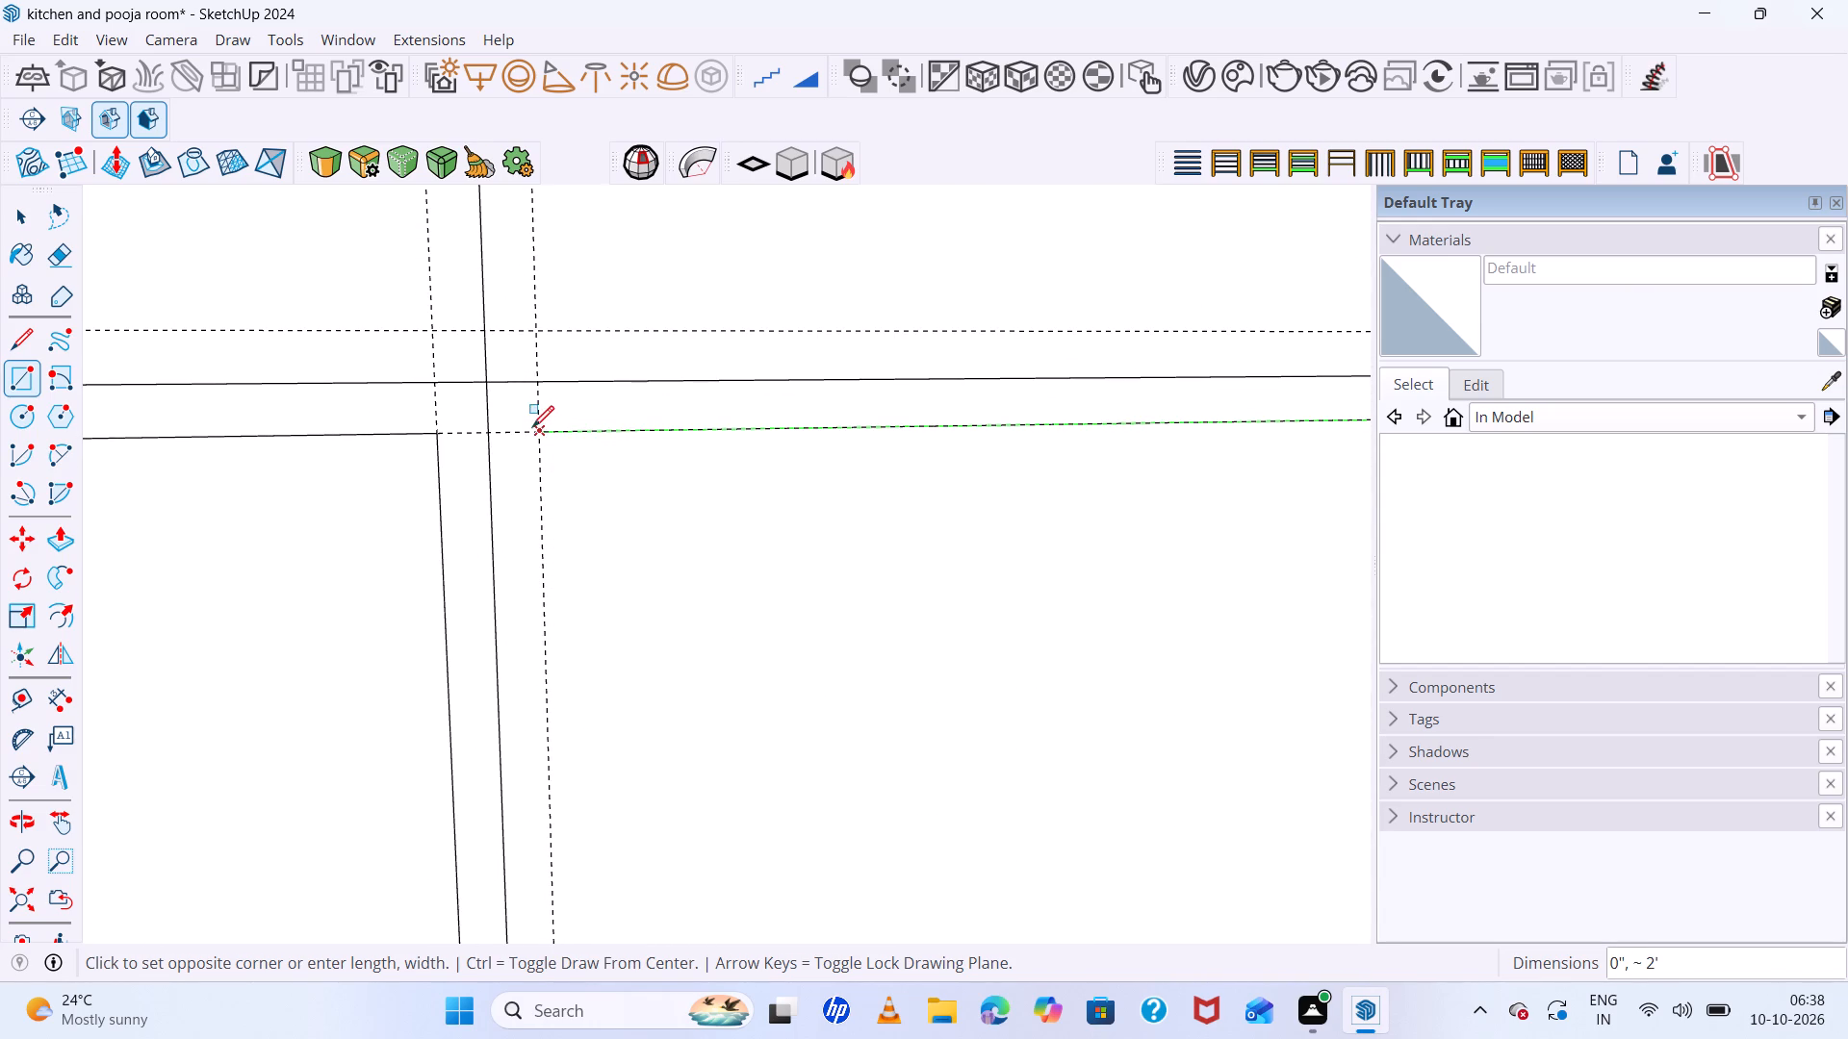
click(539, 431)
scroll(555, 530, down, 7)
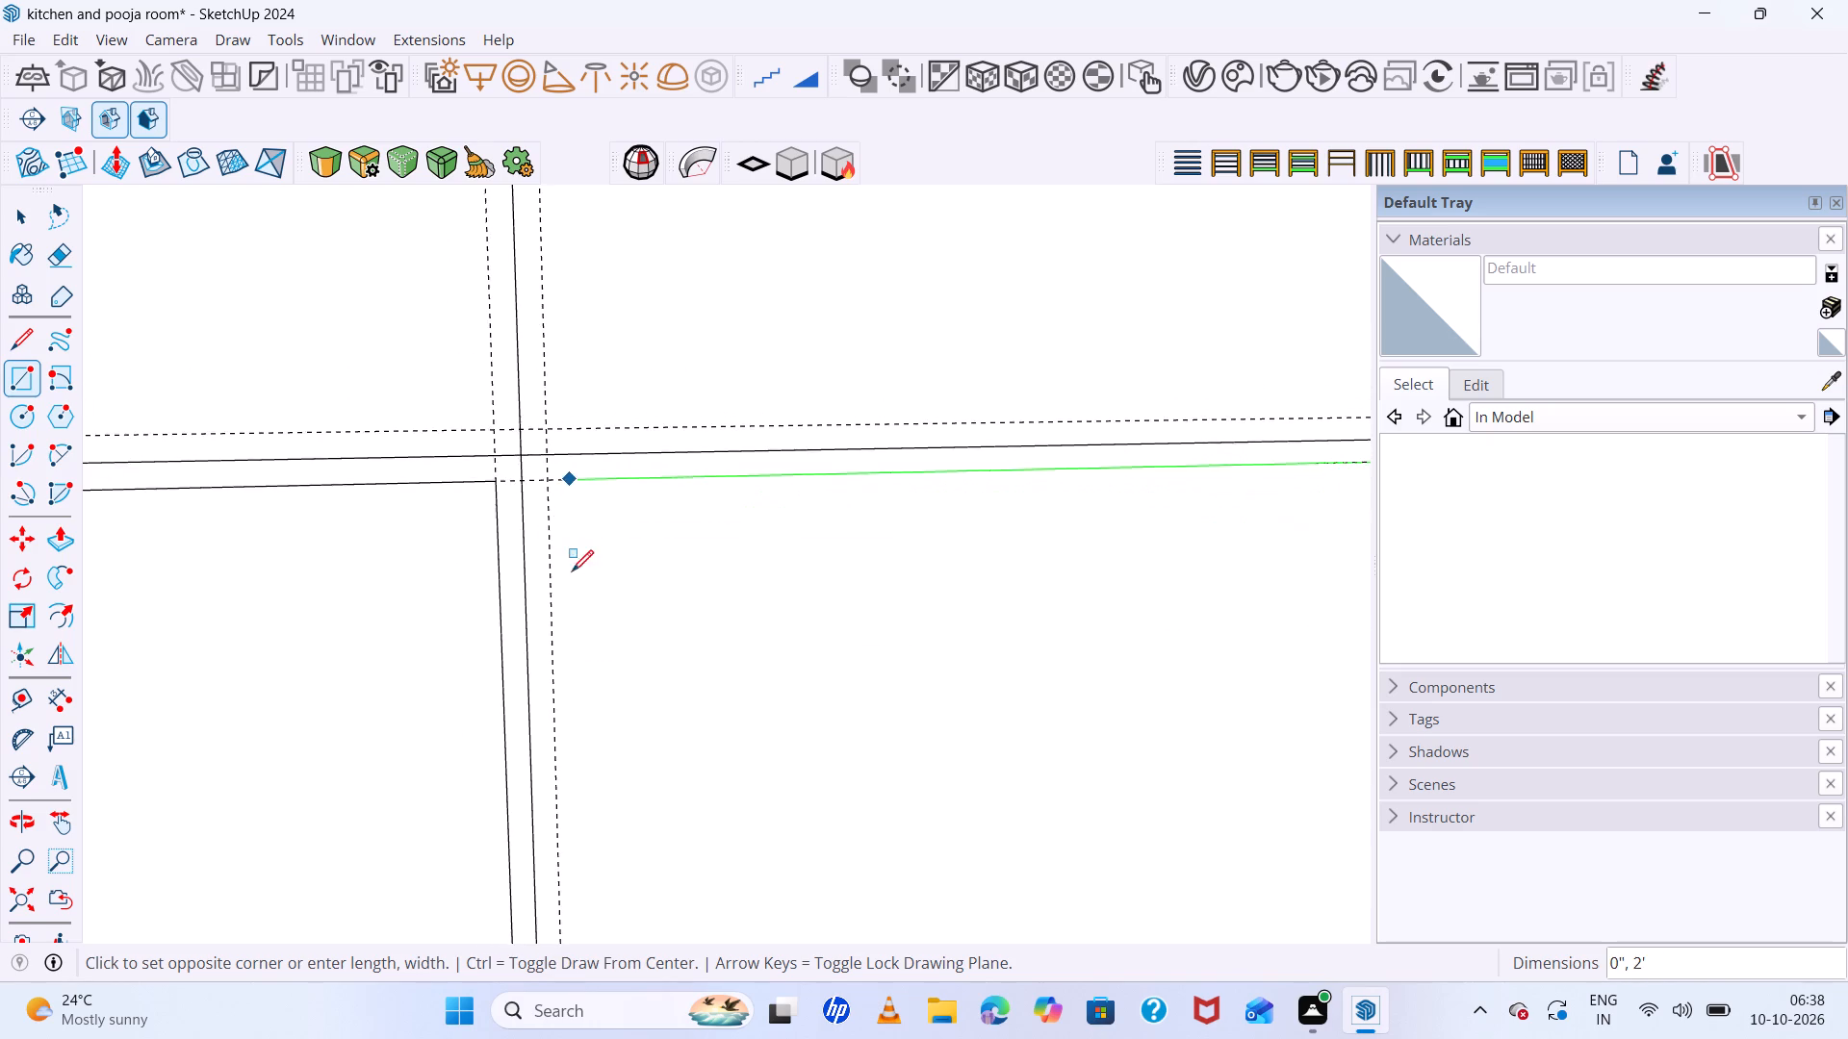
scroll(580, 582, down, 20)
scroll(590, 584, down, 14)
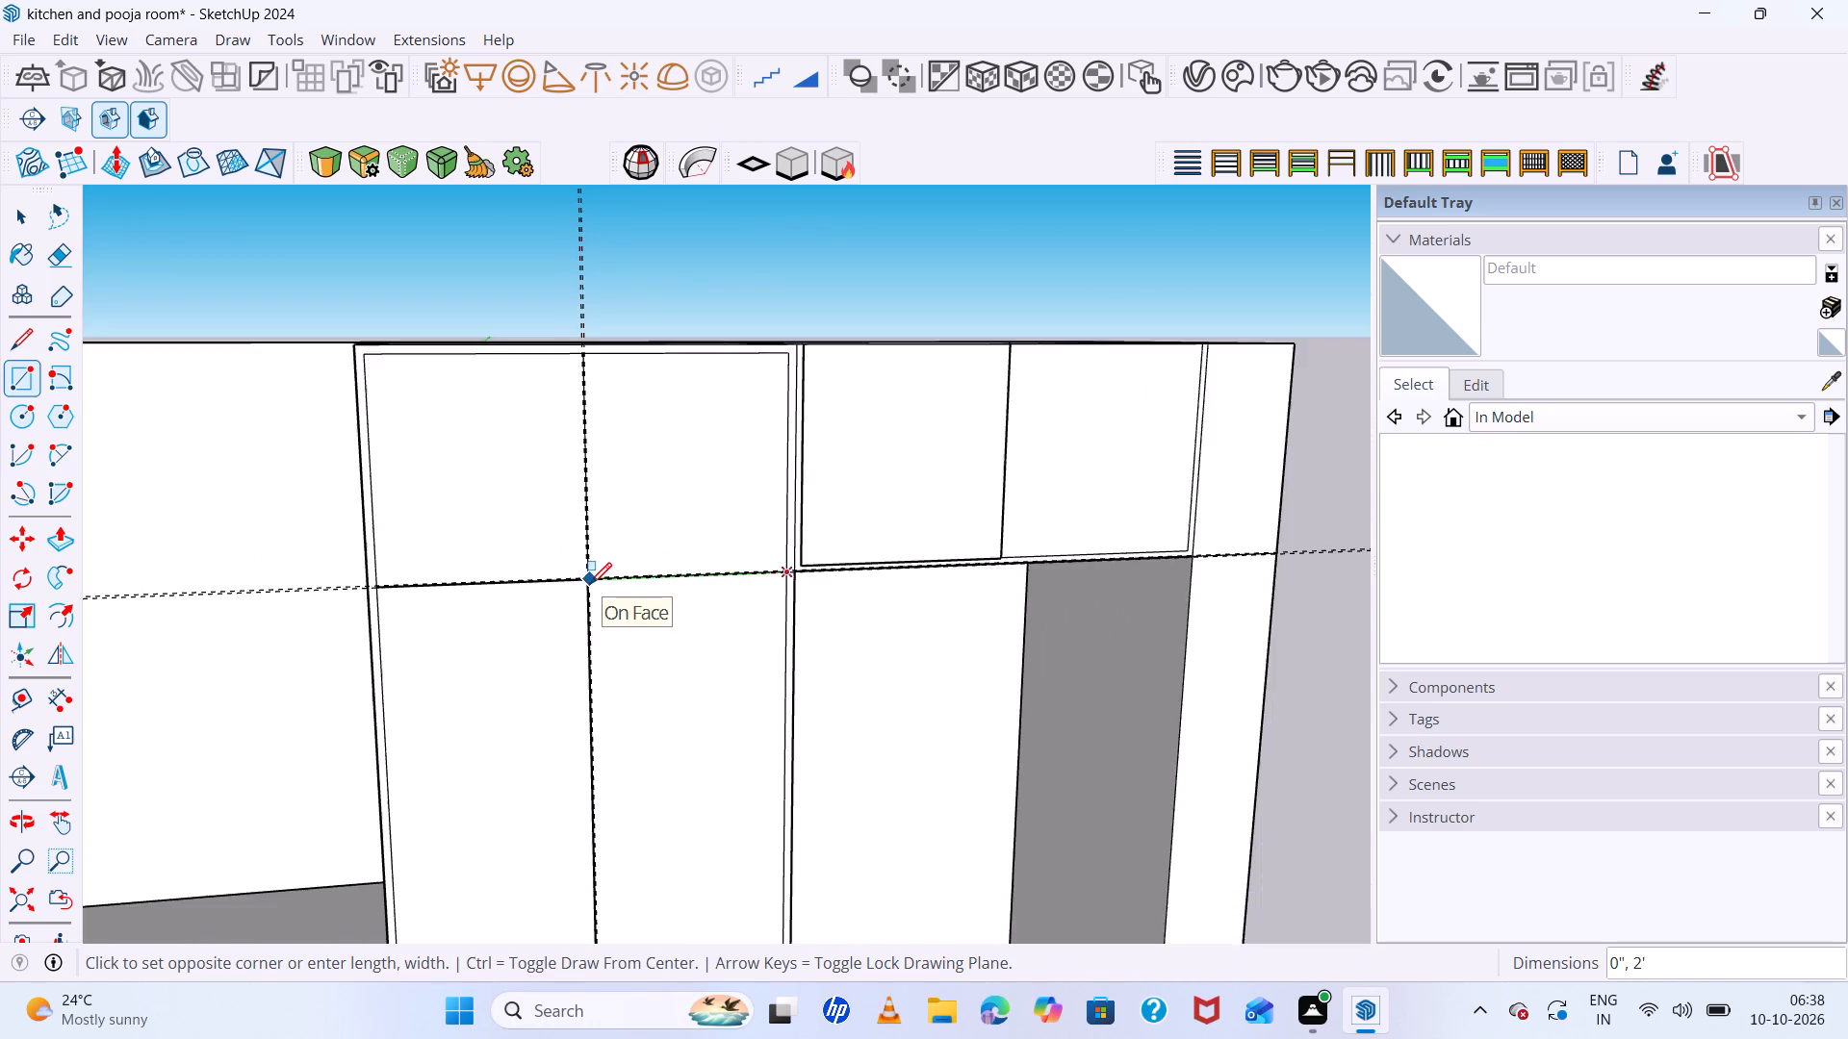
scroll(592, 578, down, 13)
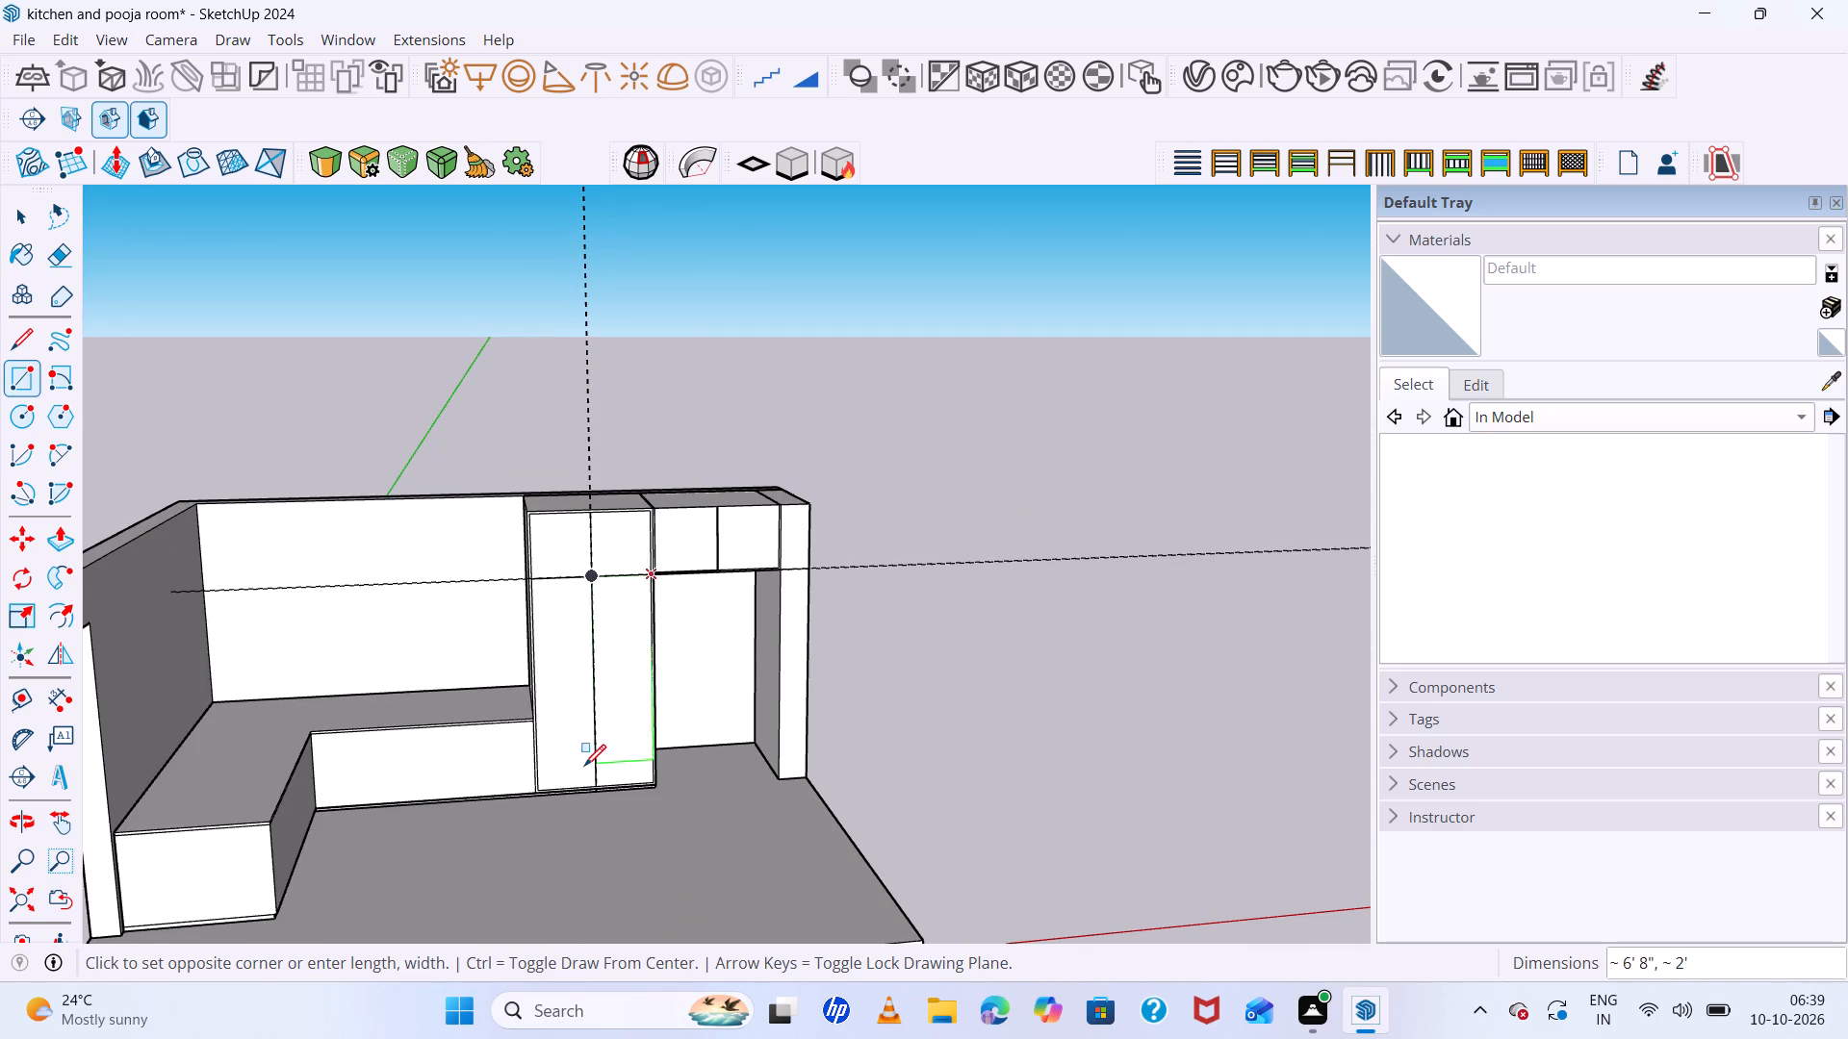
scroll(586, 773, up, 15)
scroll(601, 787, up, 11)
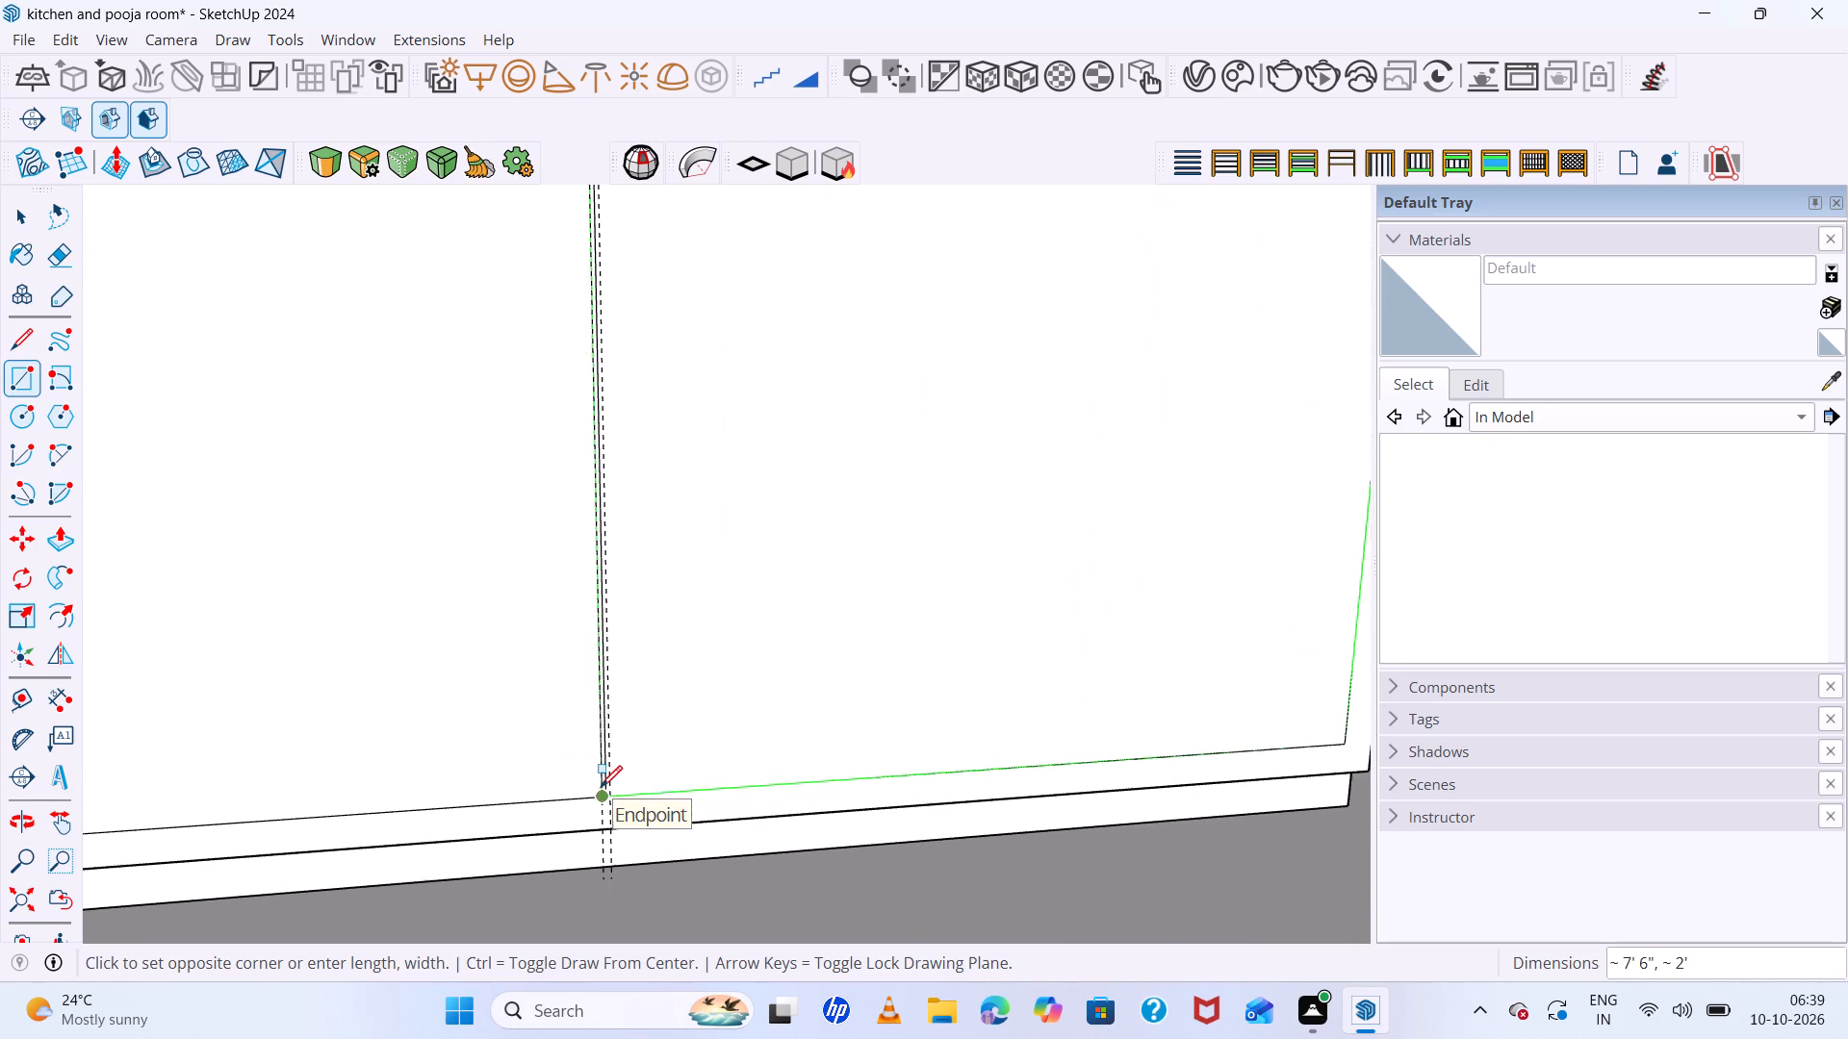
scroll(626, 791, up, 19)
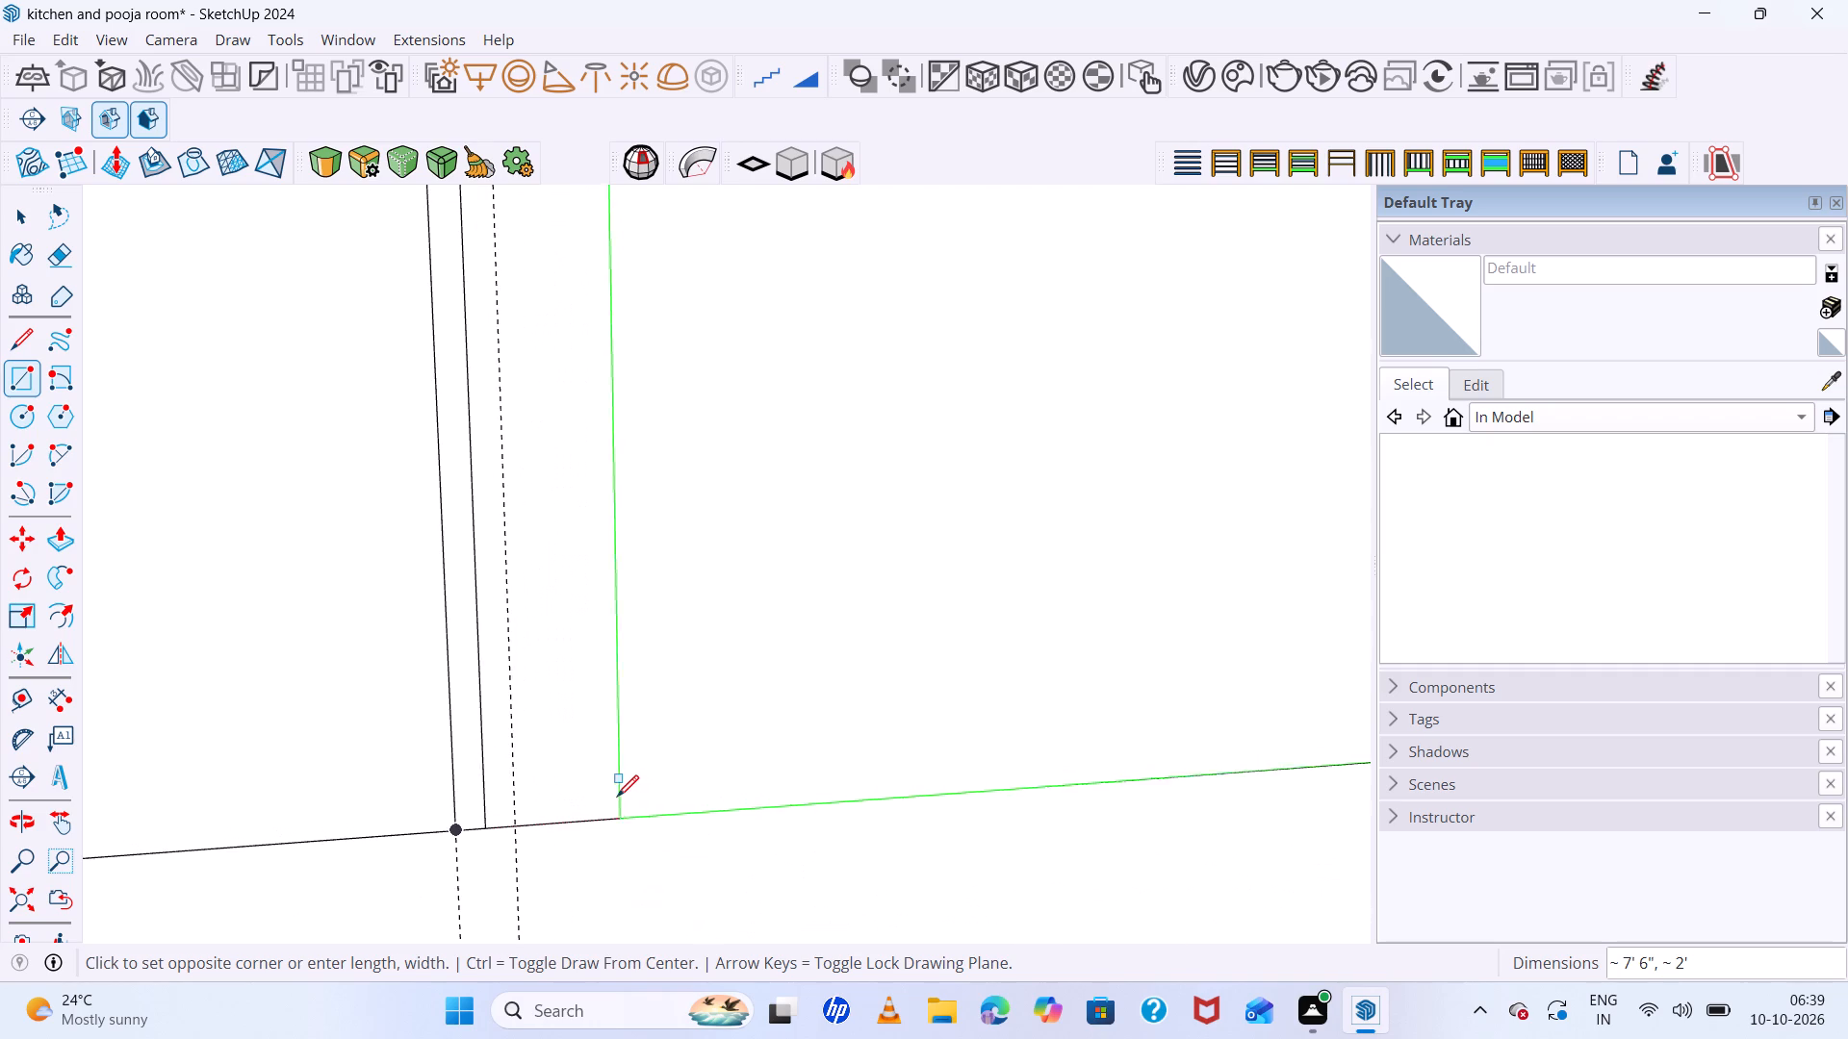
click(513, 822)
scroll(596, 794, down, 7)
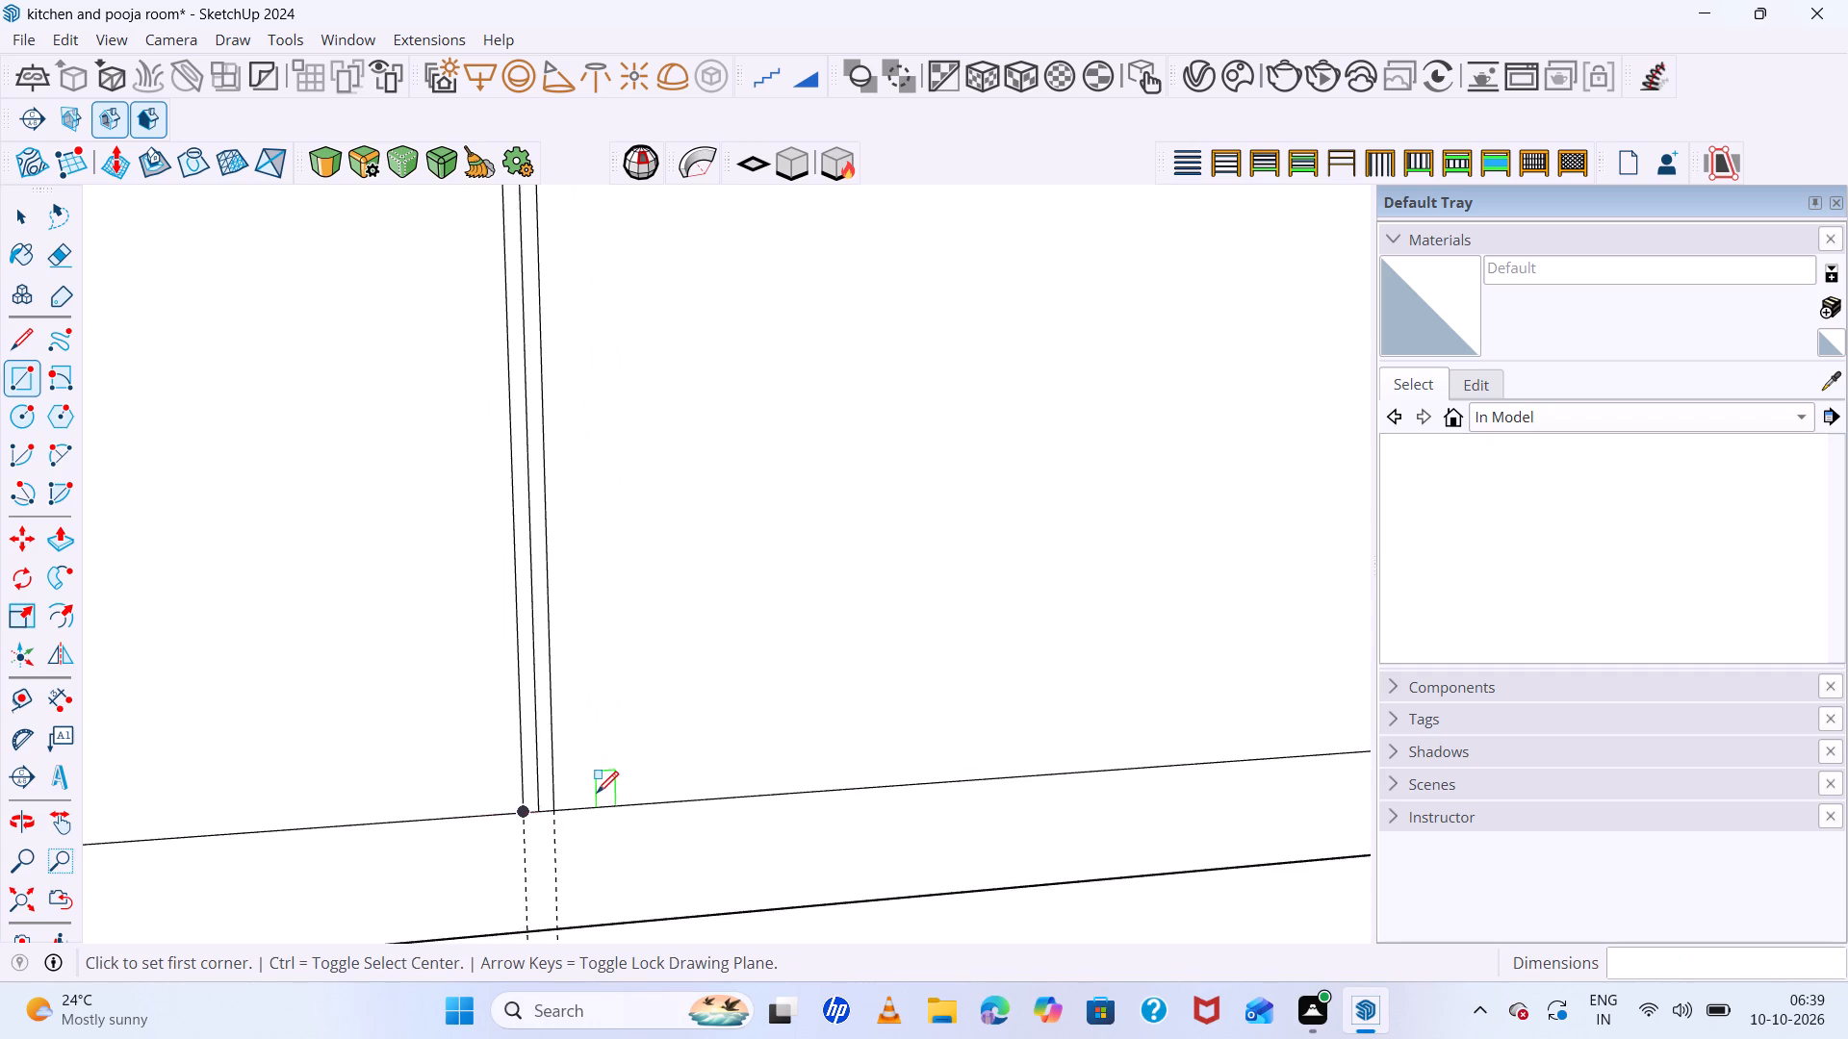
Draw the upper shutter rectangle on the kitchen counter side, about 2' 2" by 2', from the face's top corner to the crossing of the near guides.
scroll(598, 793, down, 16)
scroll(696, 748, down, 13)
scroll(720, 766, down, 8)
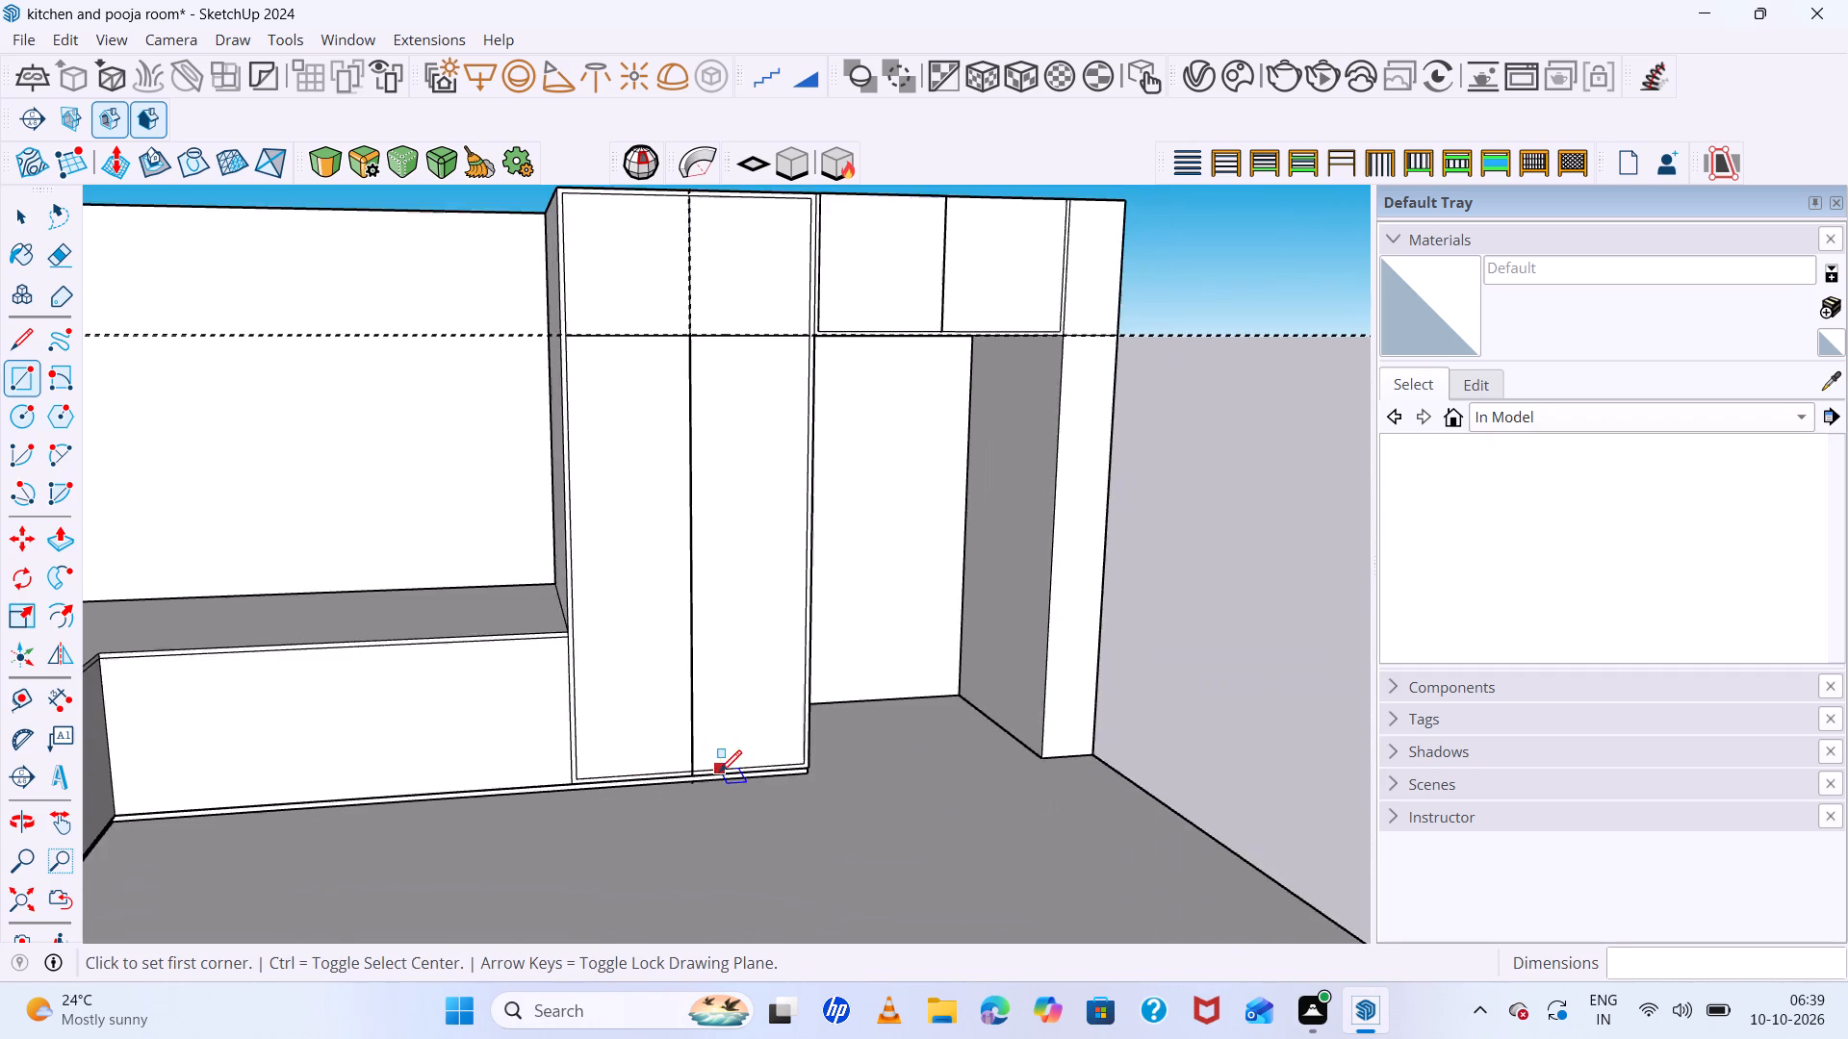
scroll(723, 773, down, 7)
scroll(685, 441, up, 8)
scroll(679, 600, up, 5)
scroll(775, 657, up, 6)
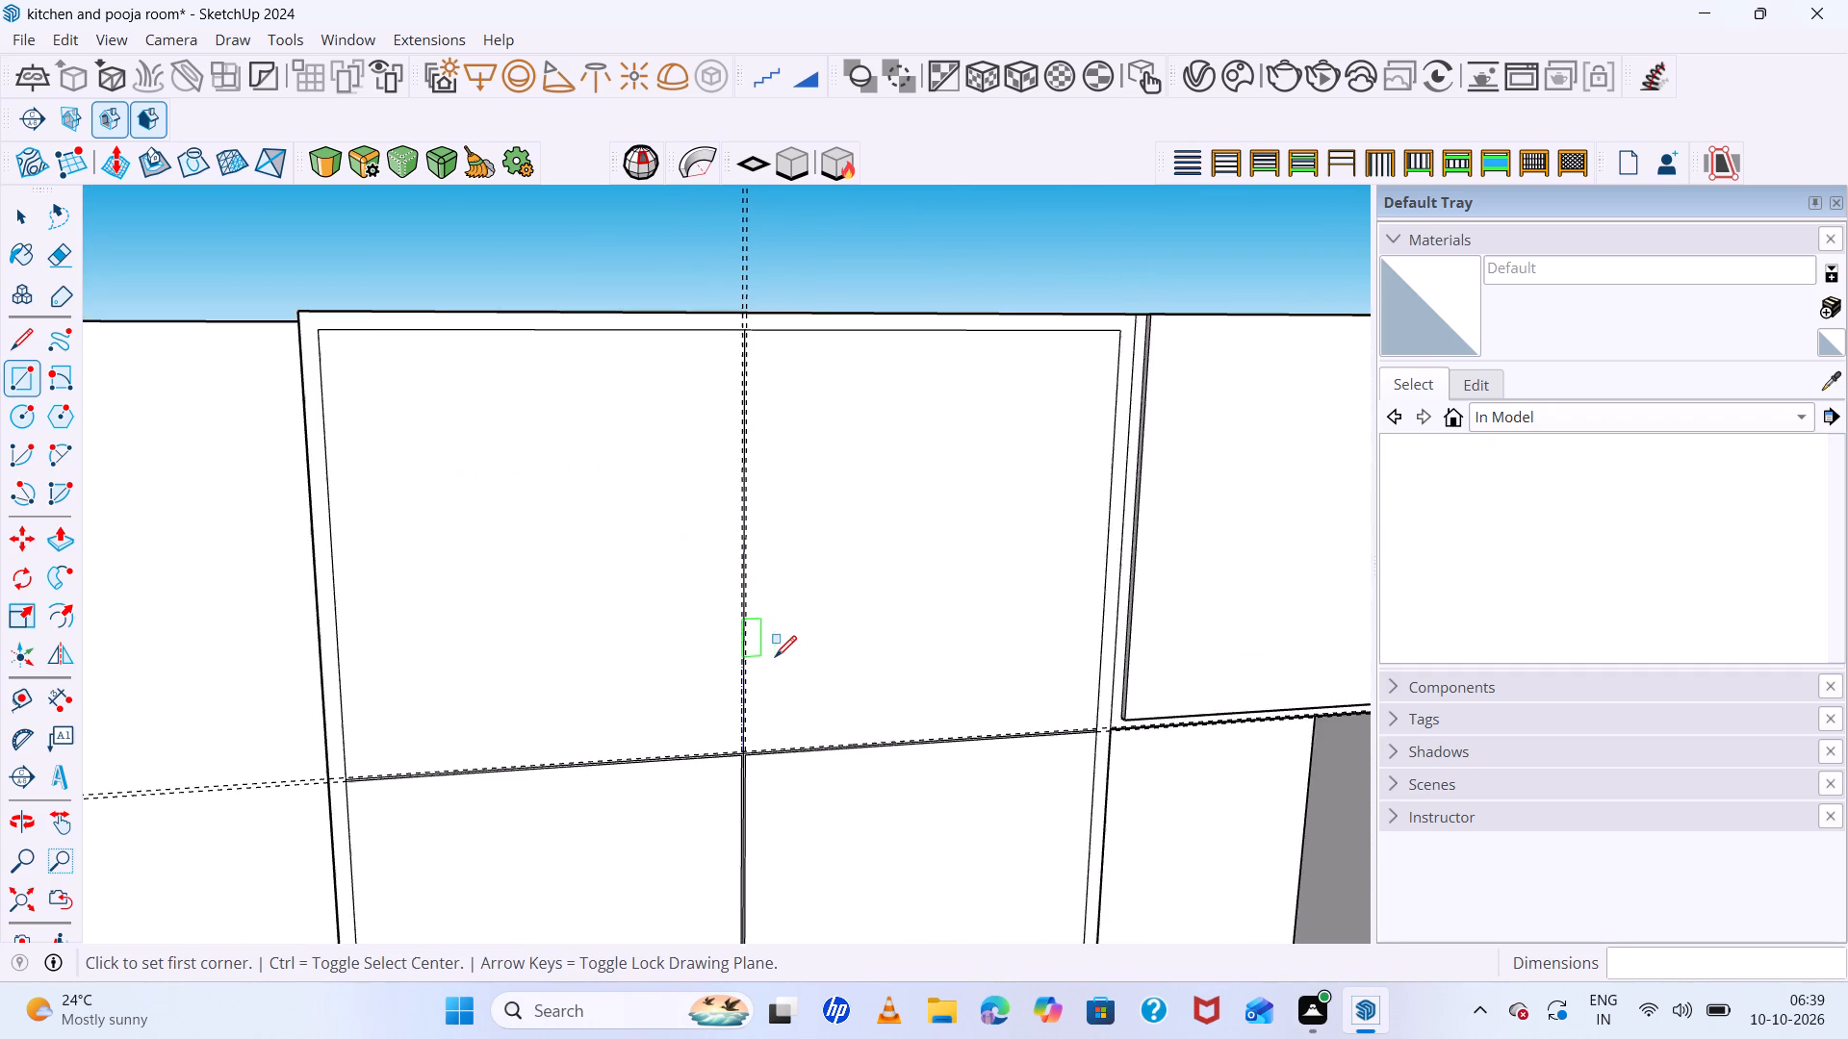
scroll(778, 672, up, 12)
scroll(778, 668, down, 3)
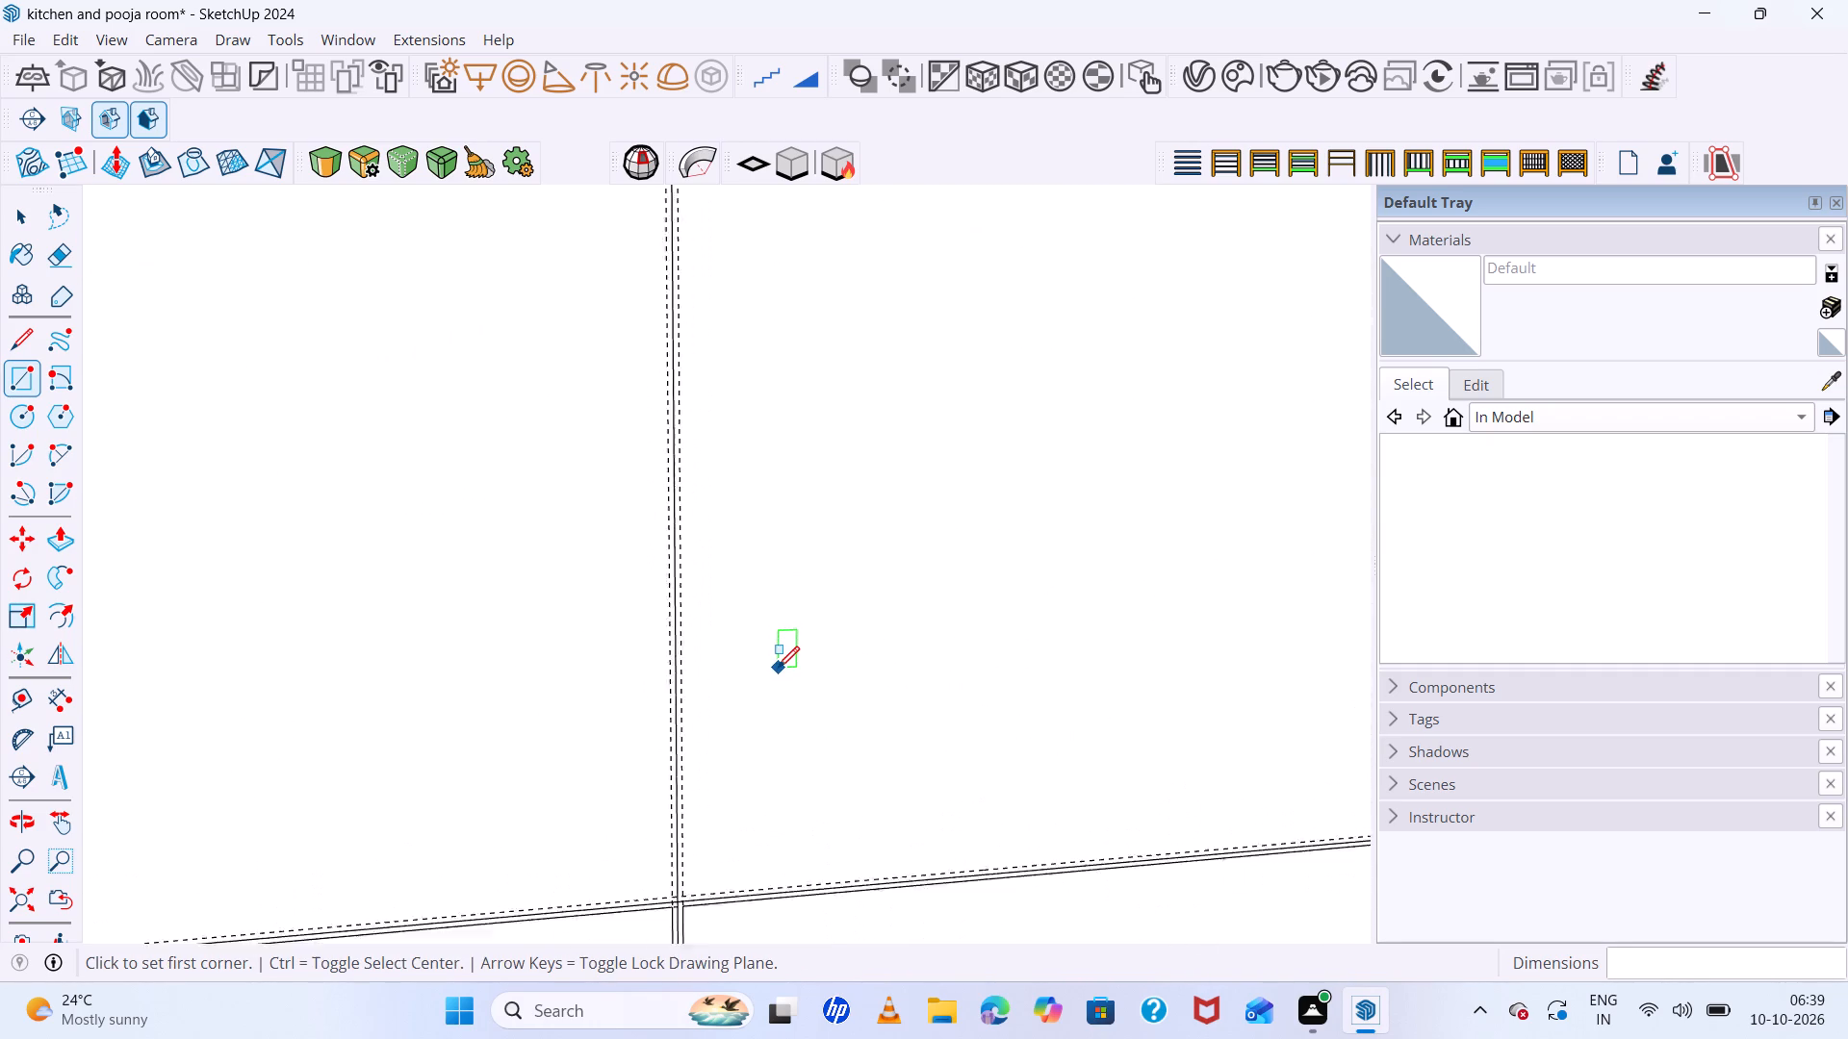
scroll(778, 668, down, 9)
scroll(878, 702, down, 3)
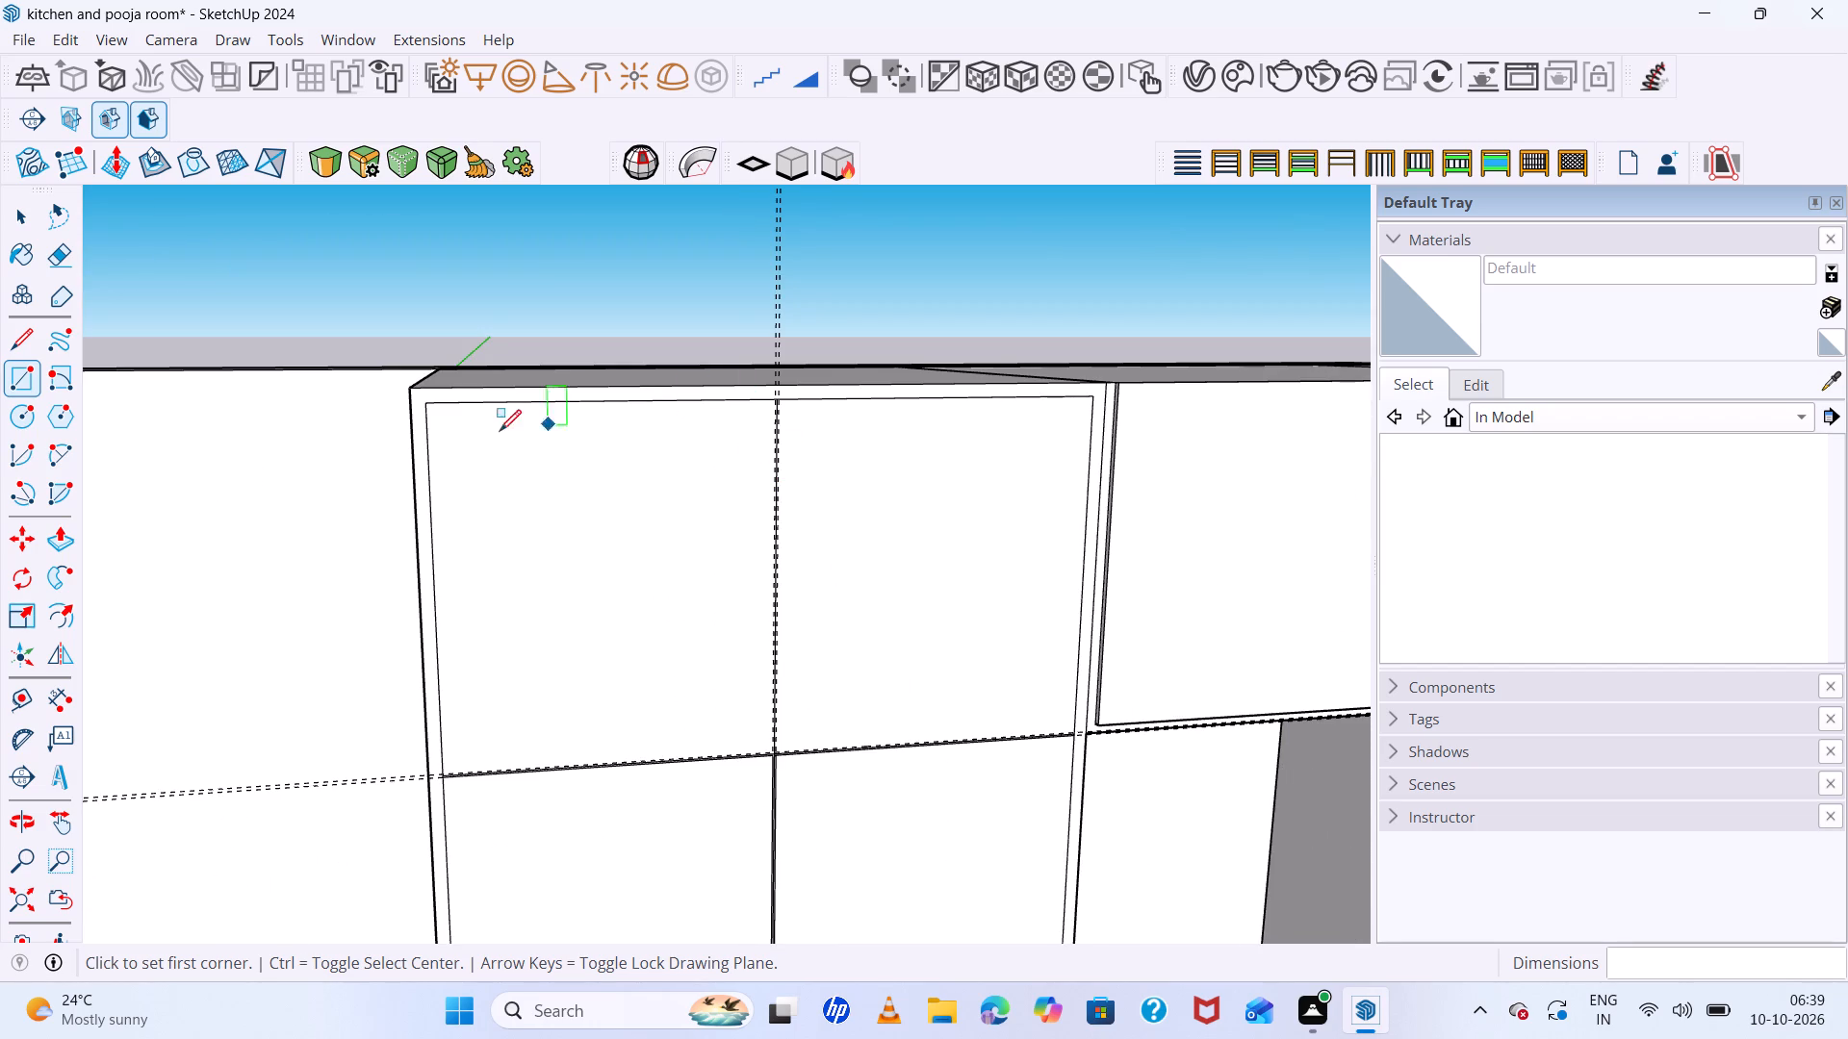
scroll(445, 400, up, 5)
scroll(560, 430, up, 4)
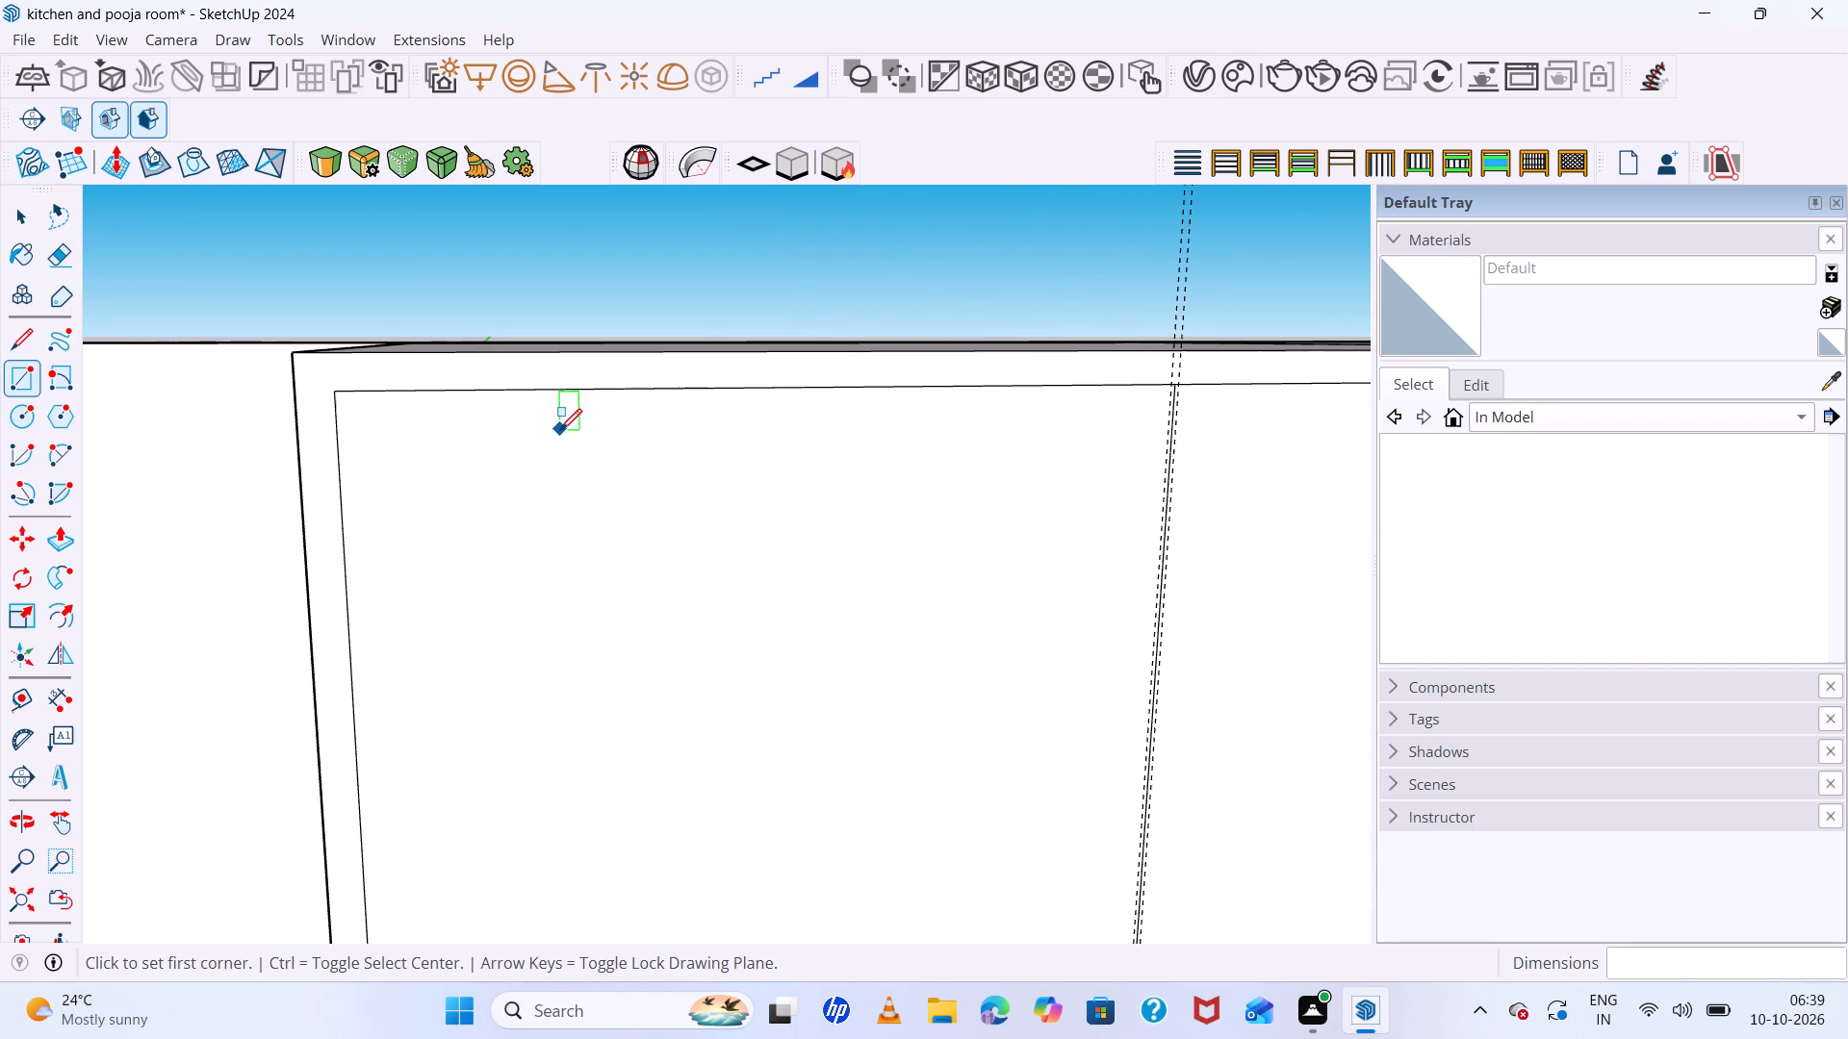
key(space)
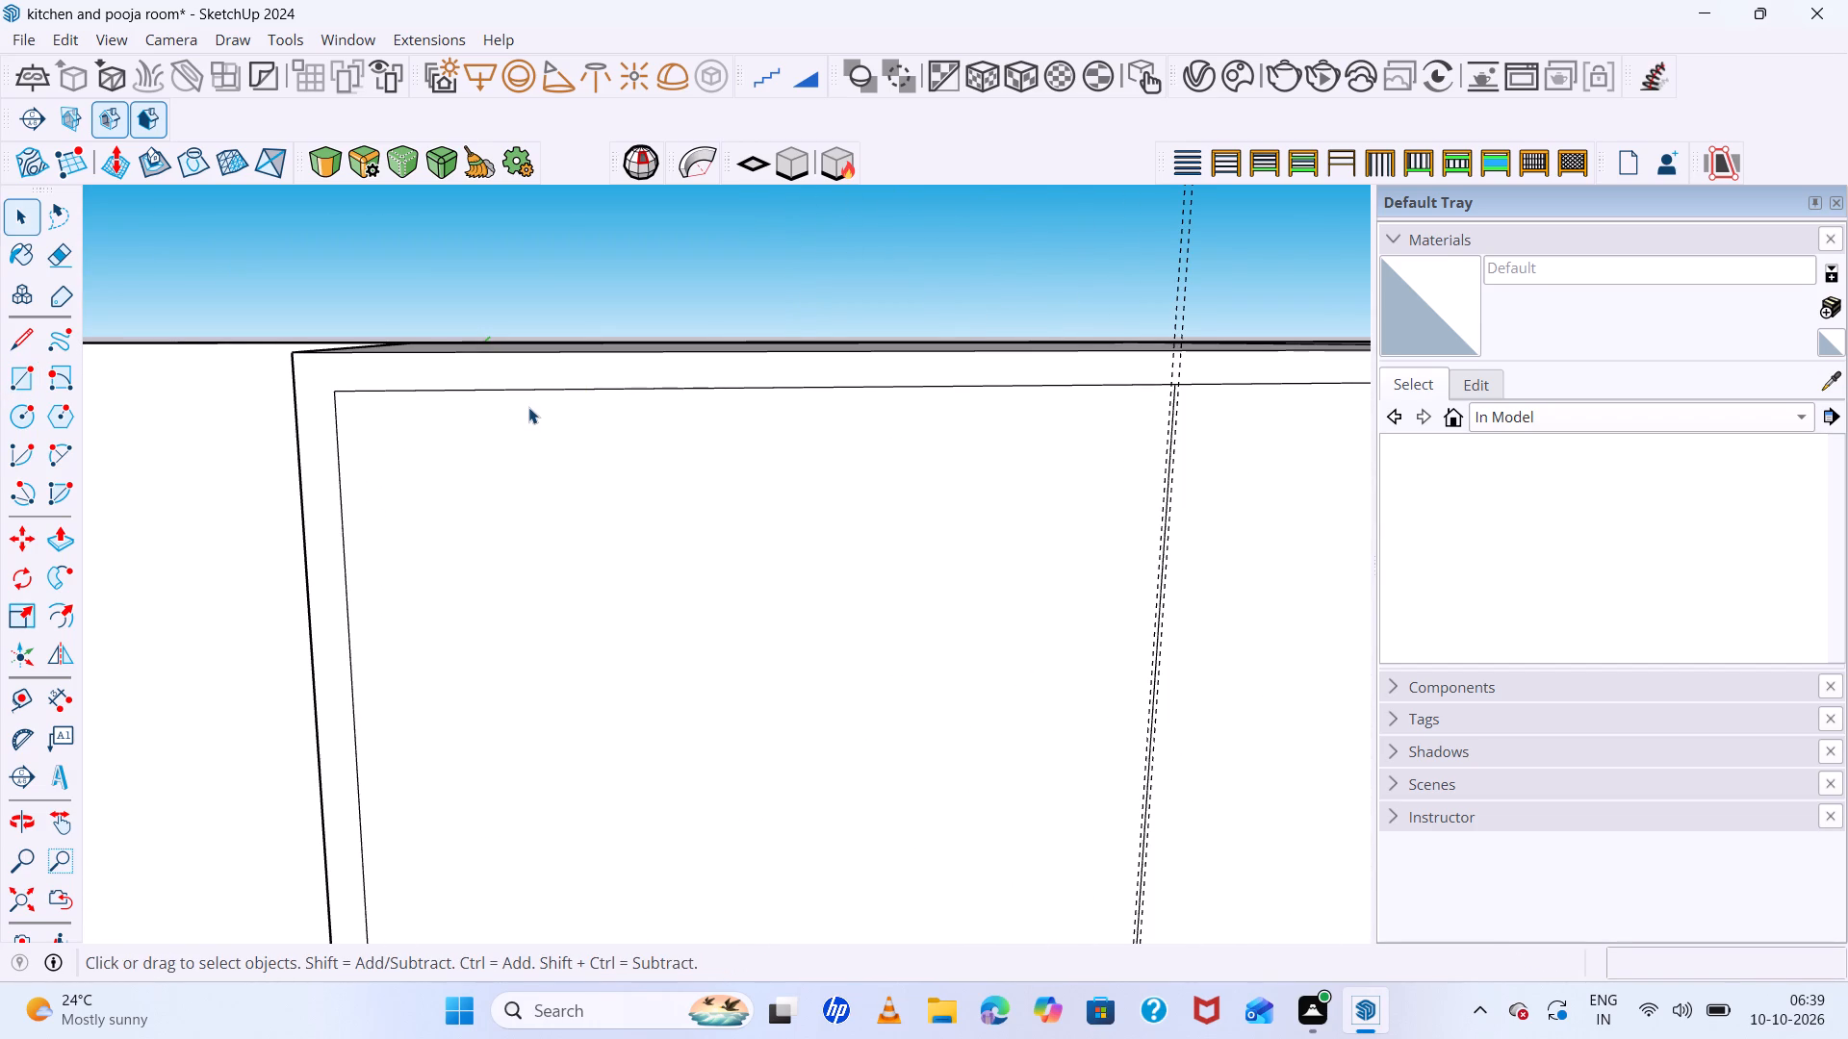
key(r)
scroll(328, 393, up, 3)
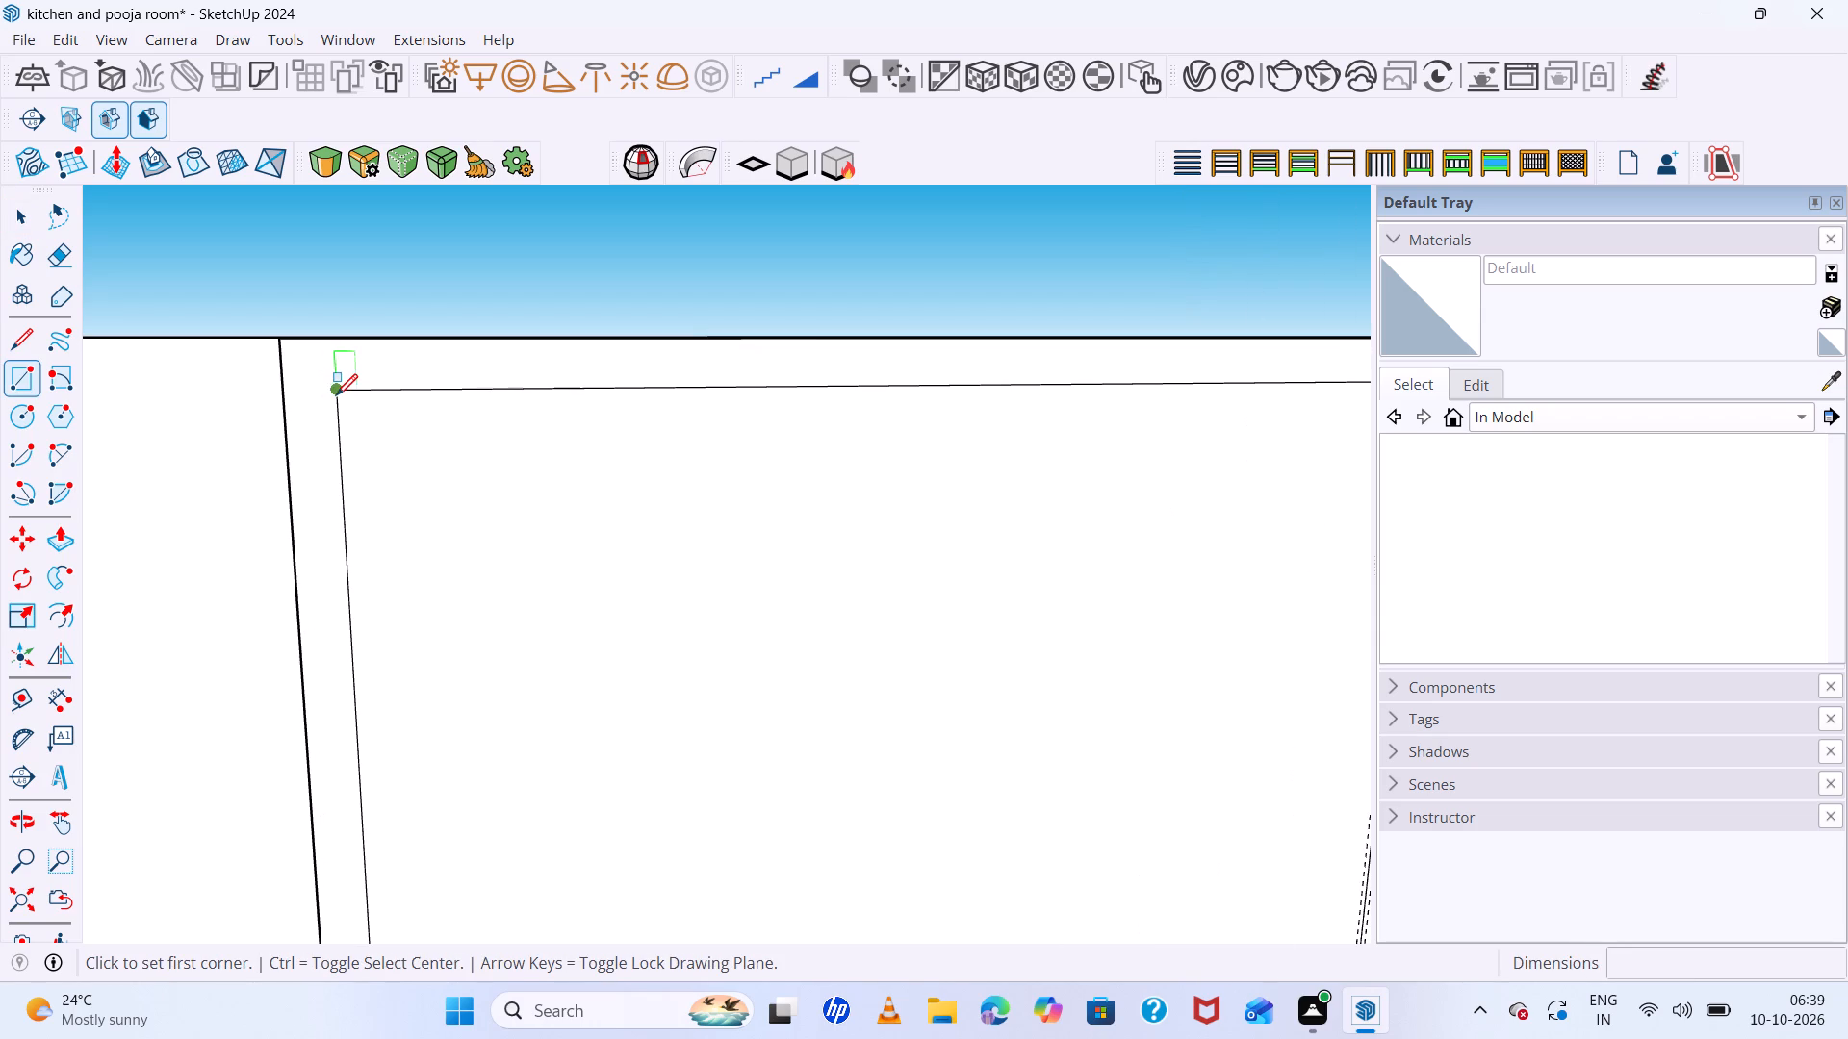
click(336, 394)
scroll(804, 556, down, 16)
scroll(919, 709, up, 7)
scroll(974, 823, up, 13)
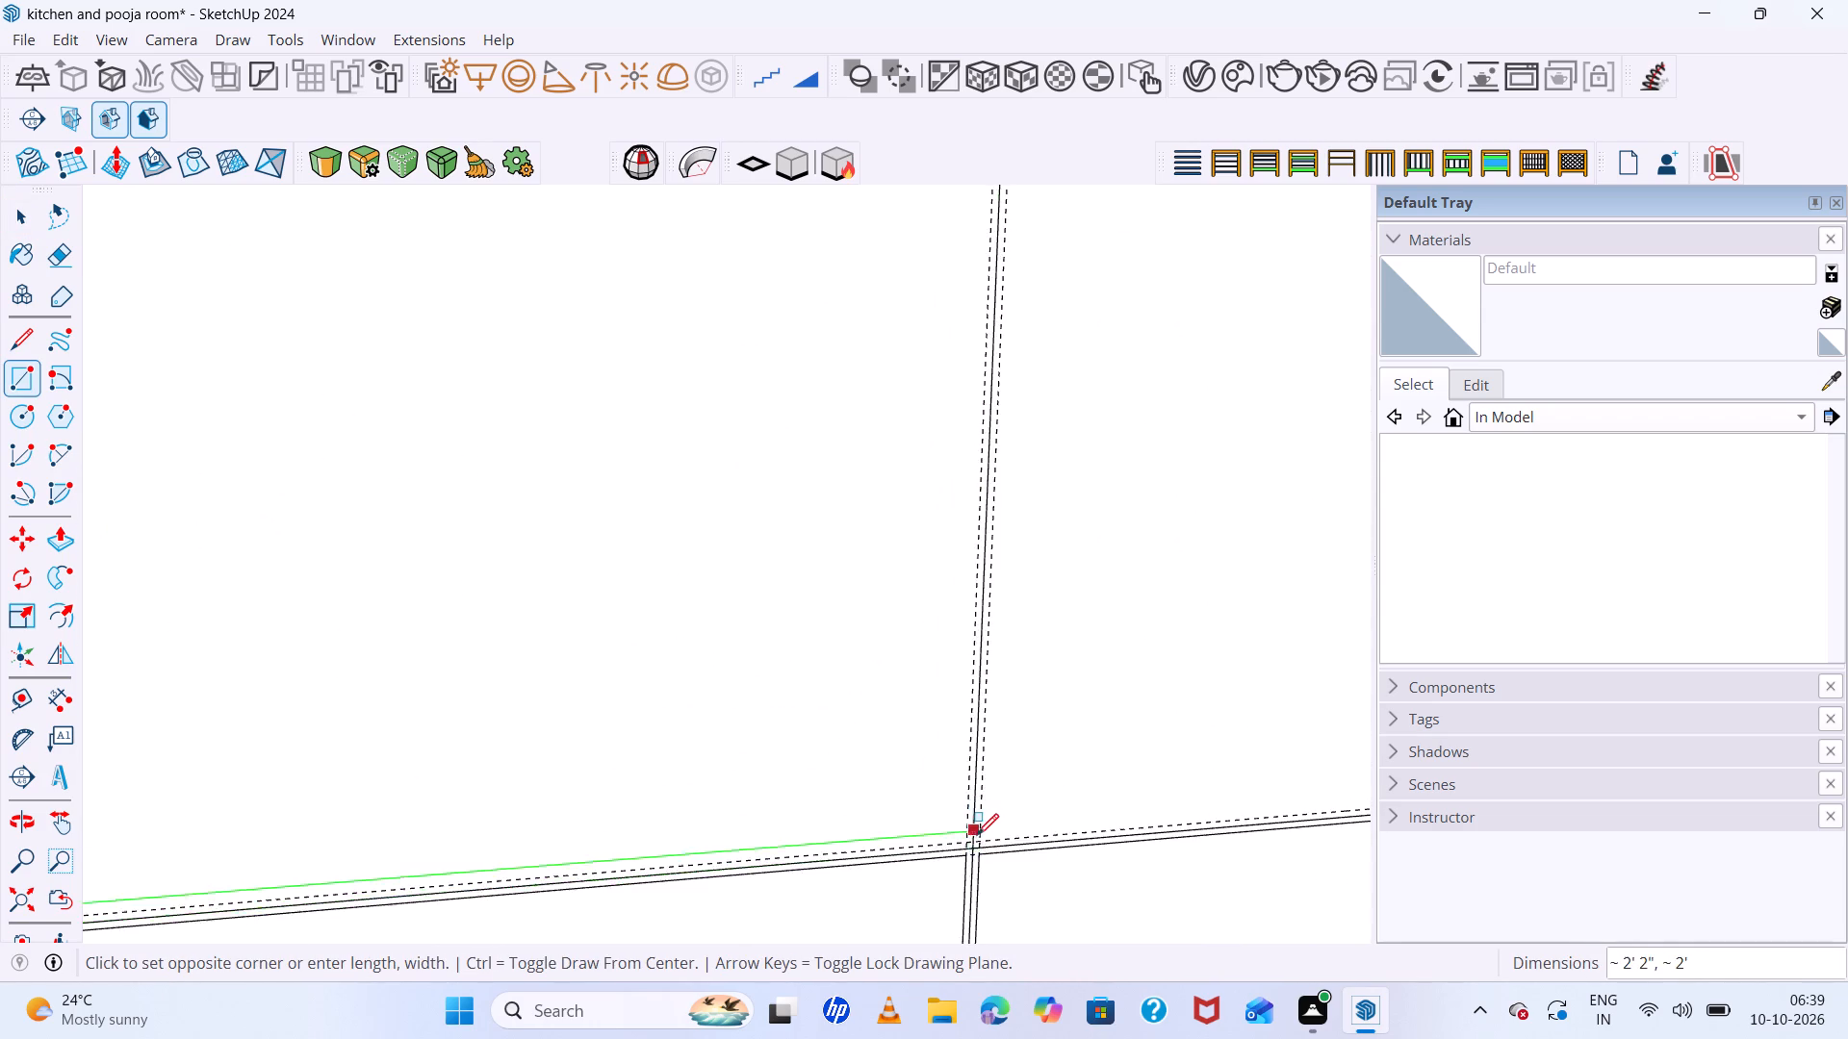
scroll(977, 835, up, 20)
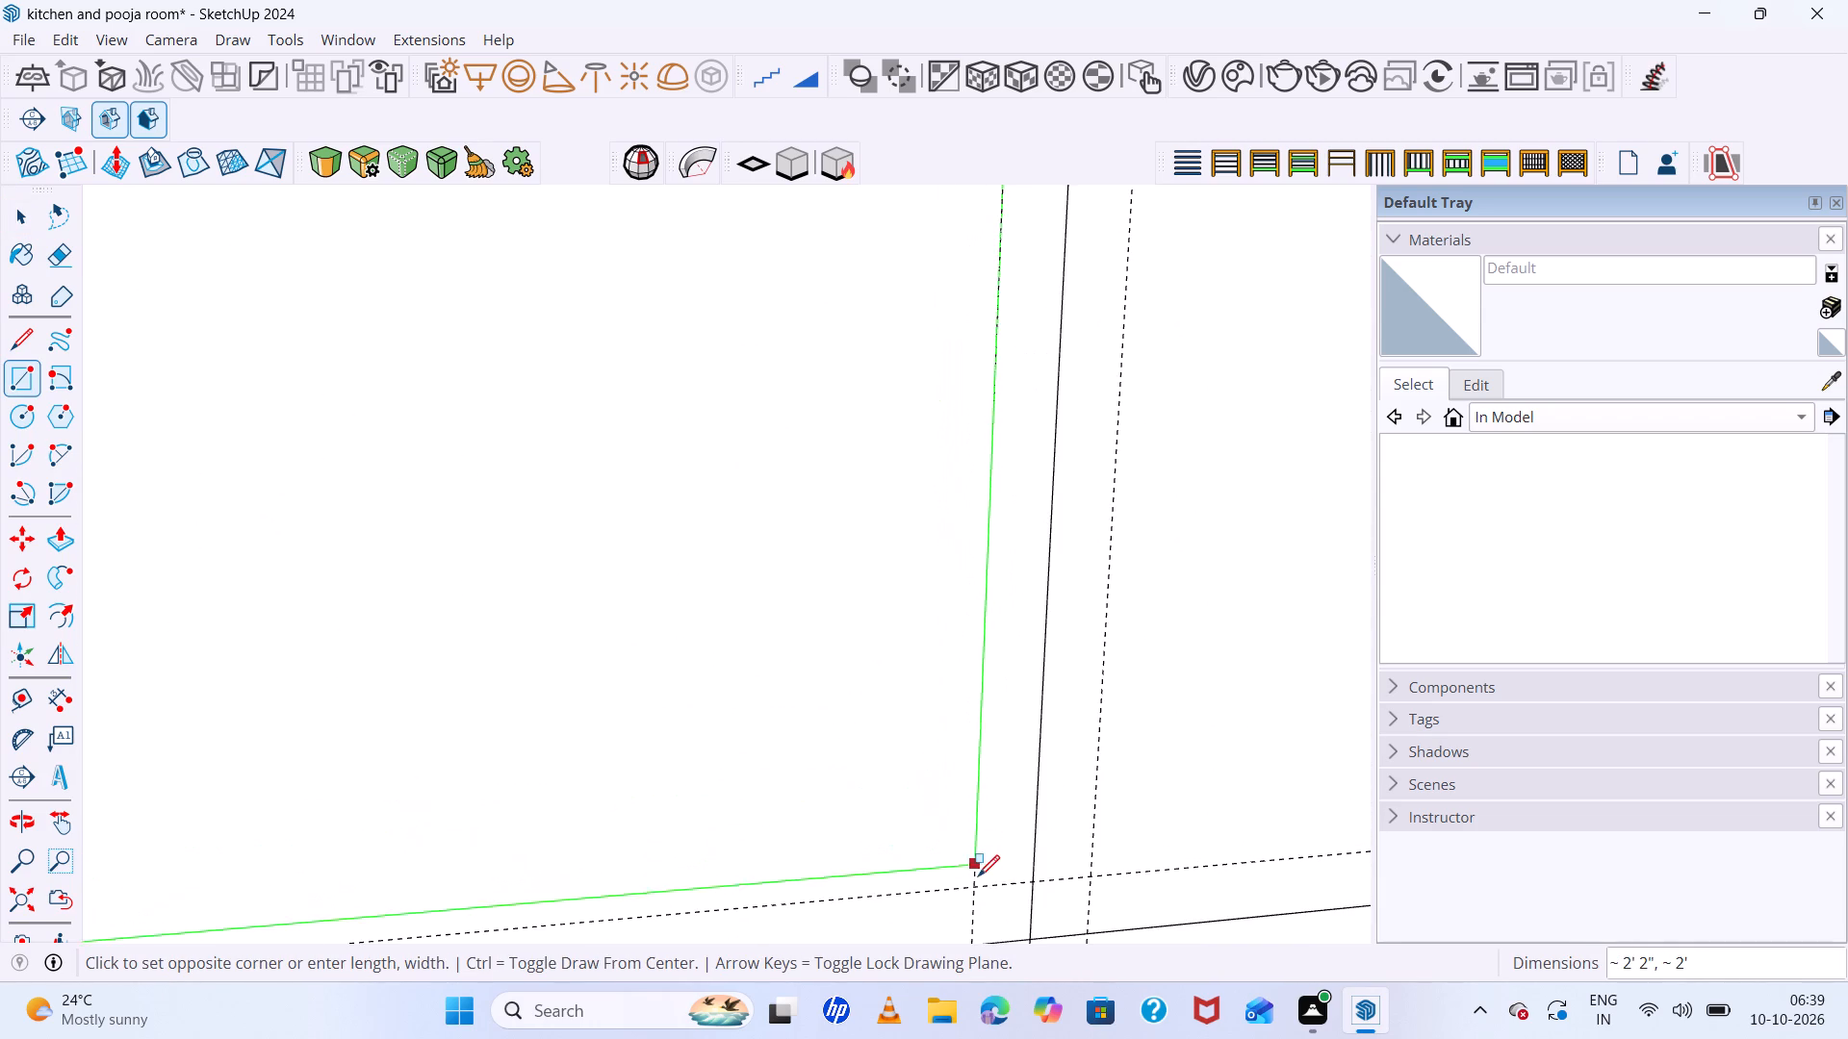
click(976, 885)
Draw the upper shutter rectangle on the niche side, about 2' by 2' 2", from the face's top corner to the crossing of the niche-side guides.
scroll(782, 824, down, 19)
scroll(740, 768, down, 20)
scroll(800, 787, down, 7)
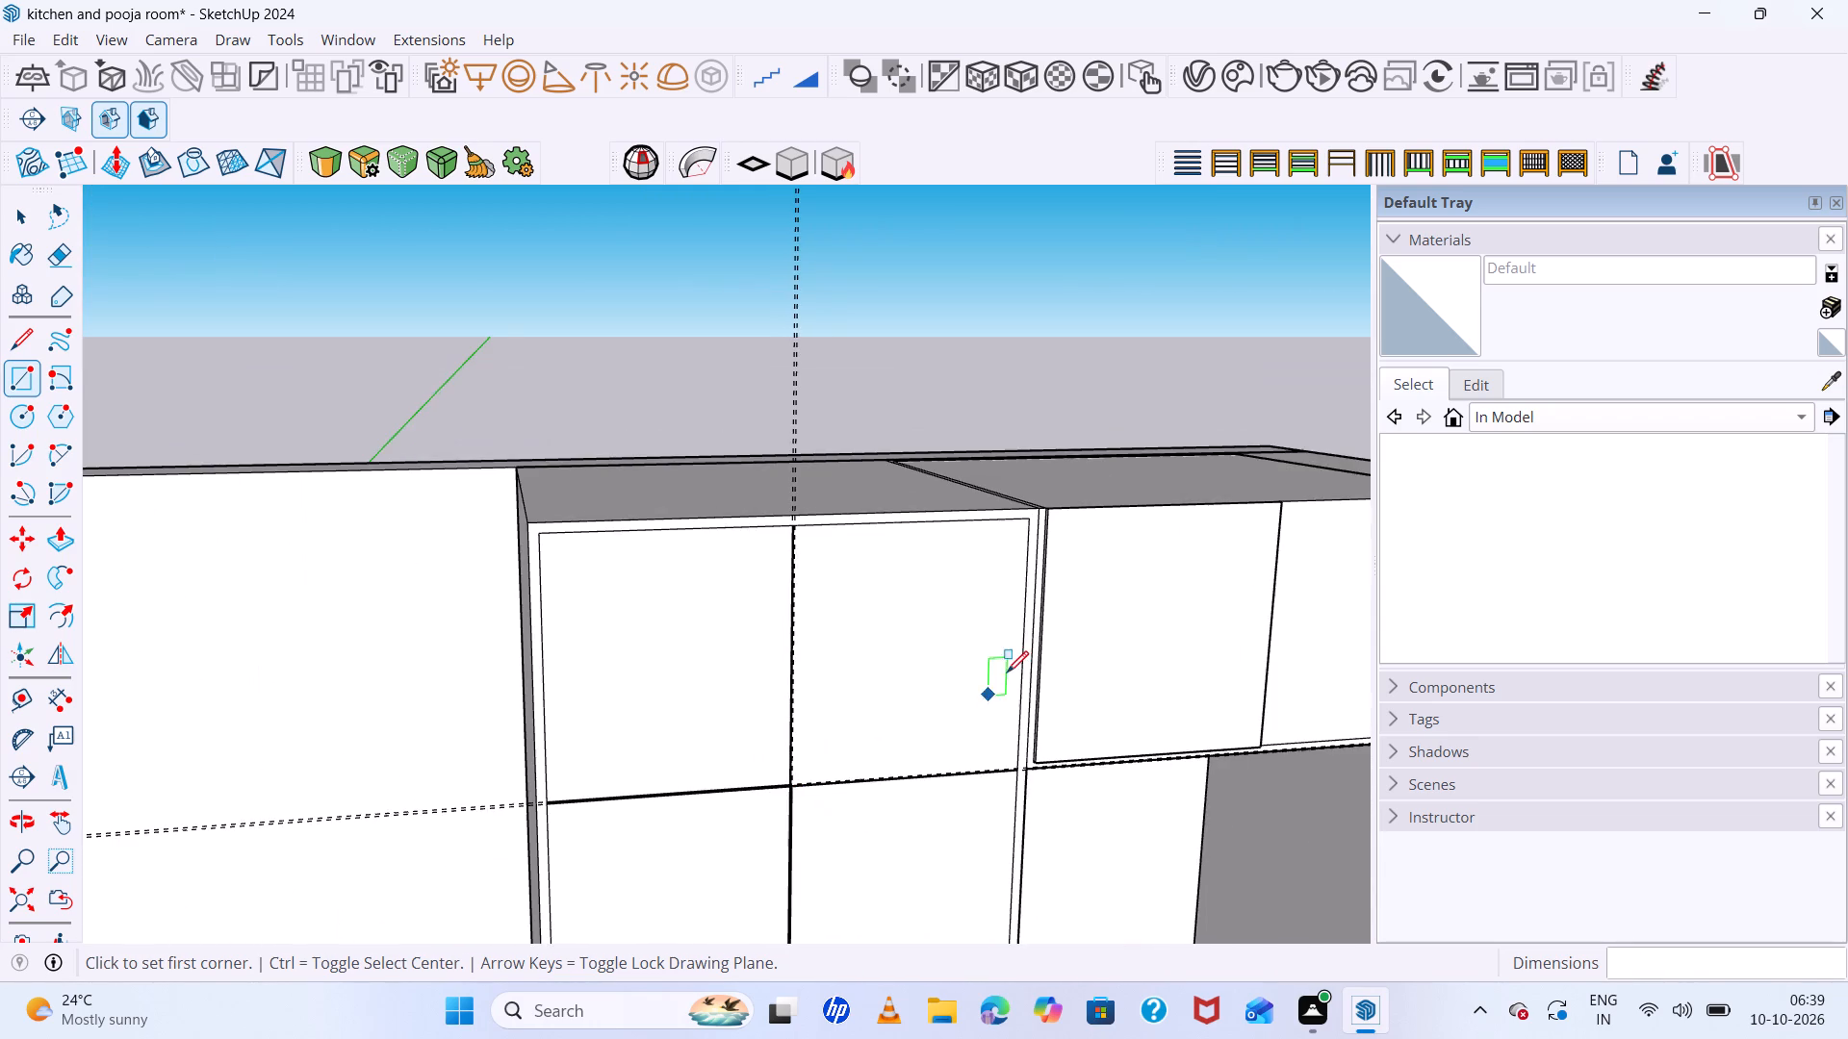
scroll(1005, 644, up, 6)
scroll(1019, 442, up, 4)
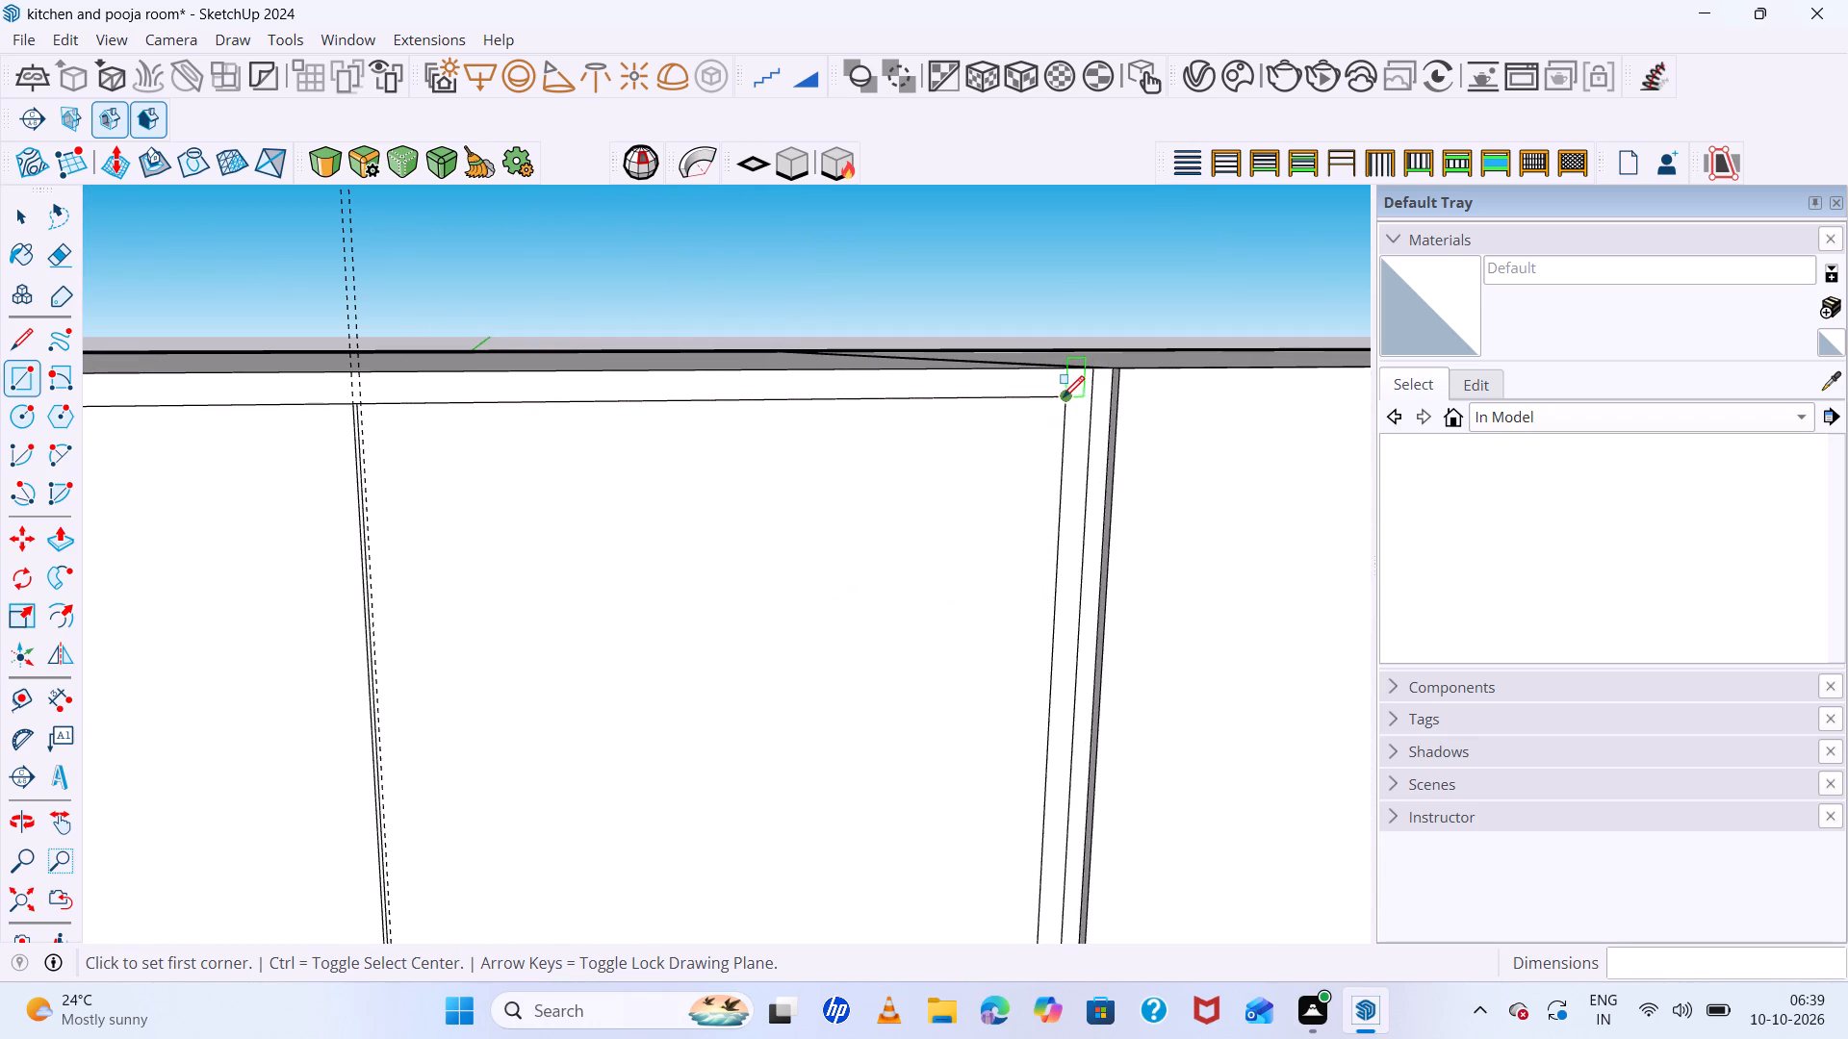
click(1063, 397)
scroll(850, 474, down, 12)
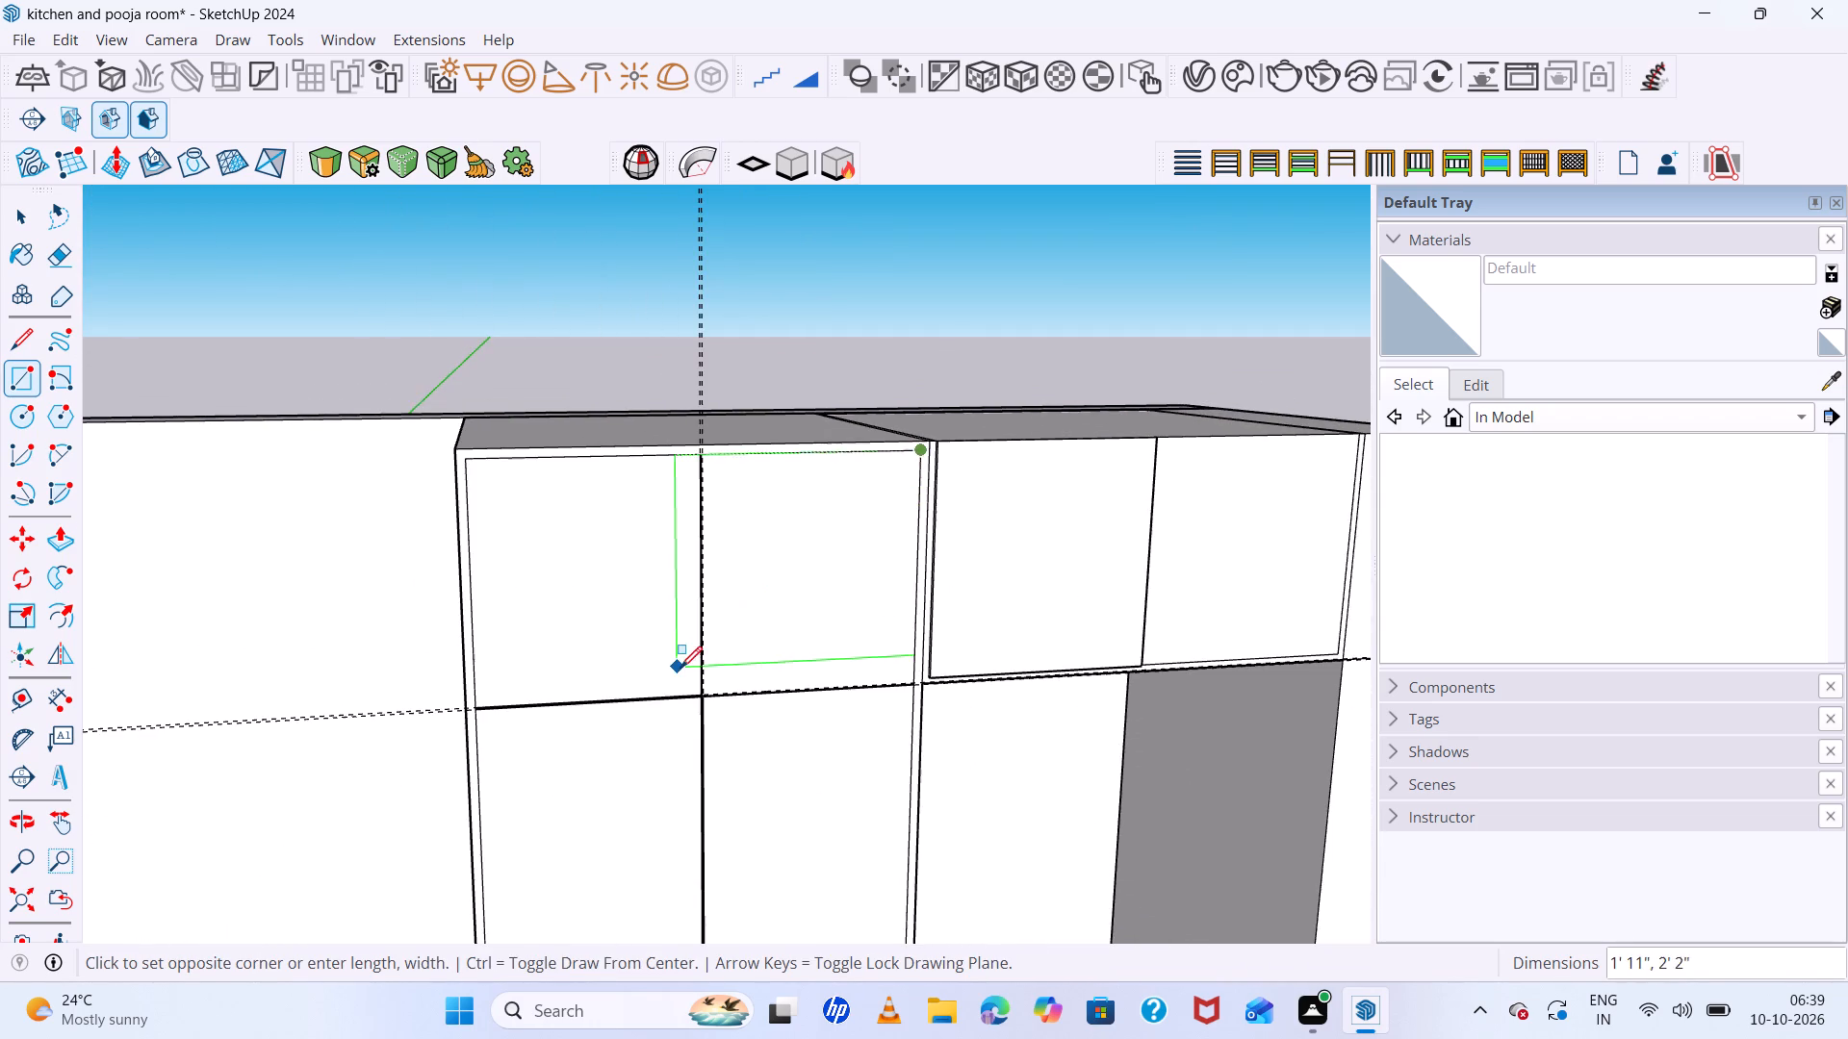
scroll(680, 668, up, 6)
scroll(762, 716, up, 19)
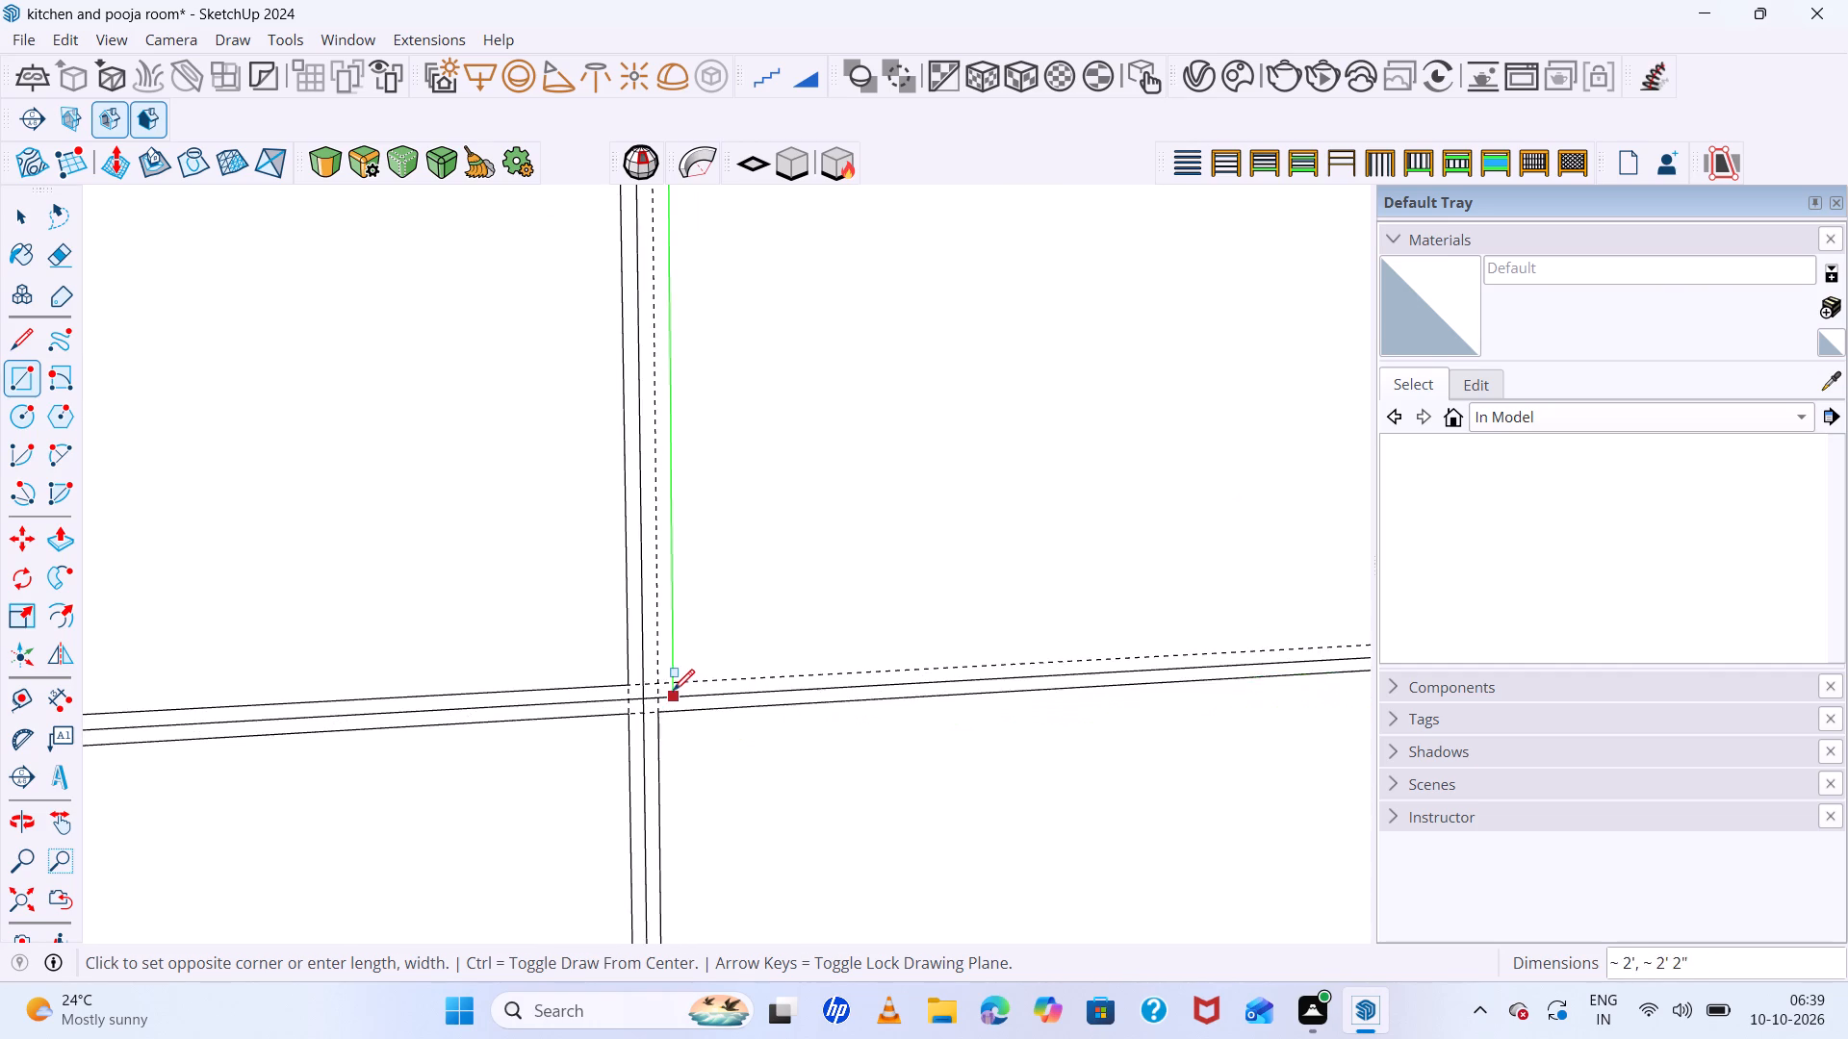
scroll(673, 690, up, 11)
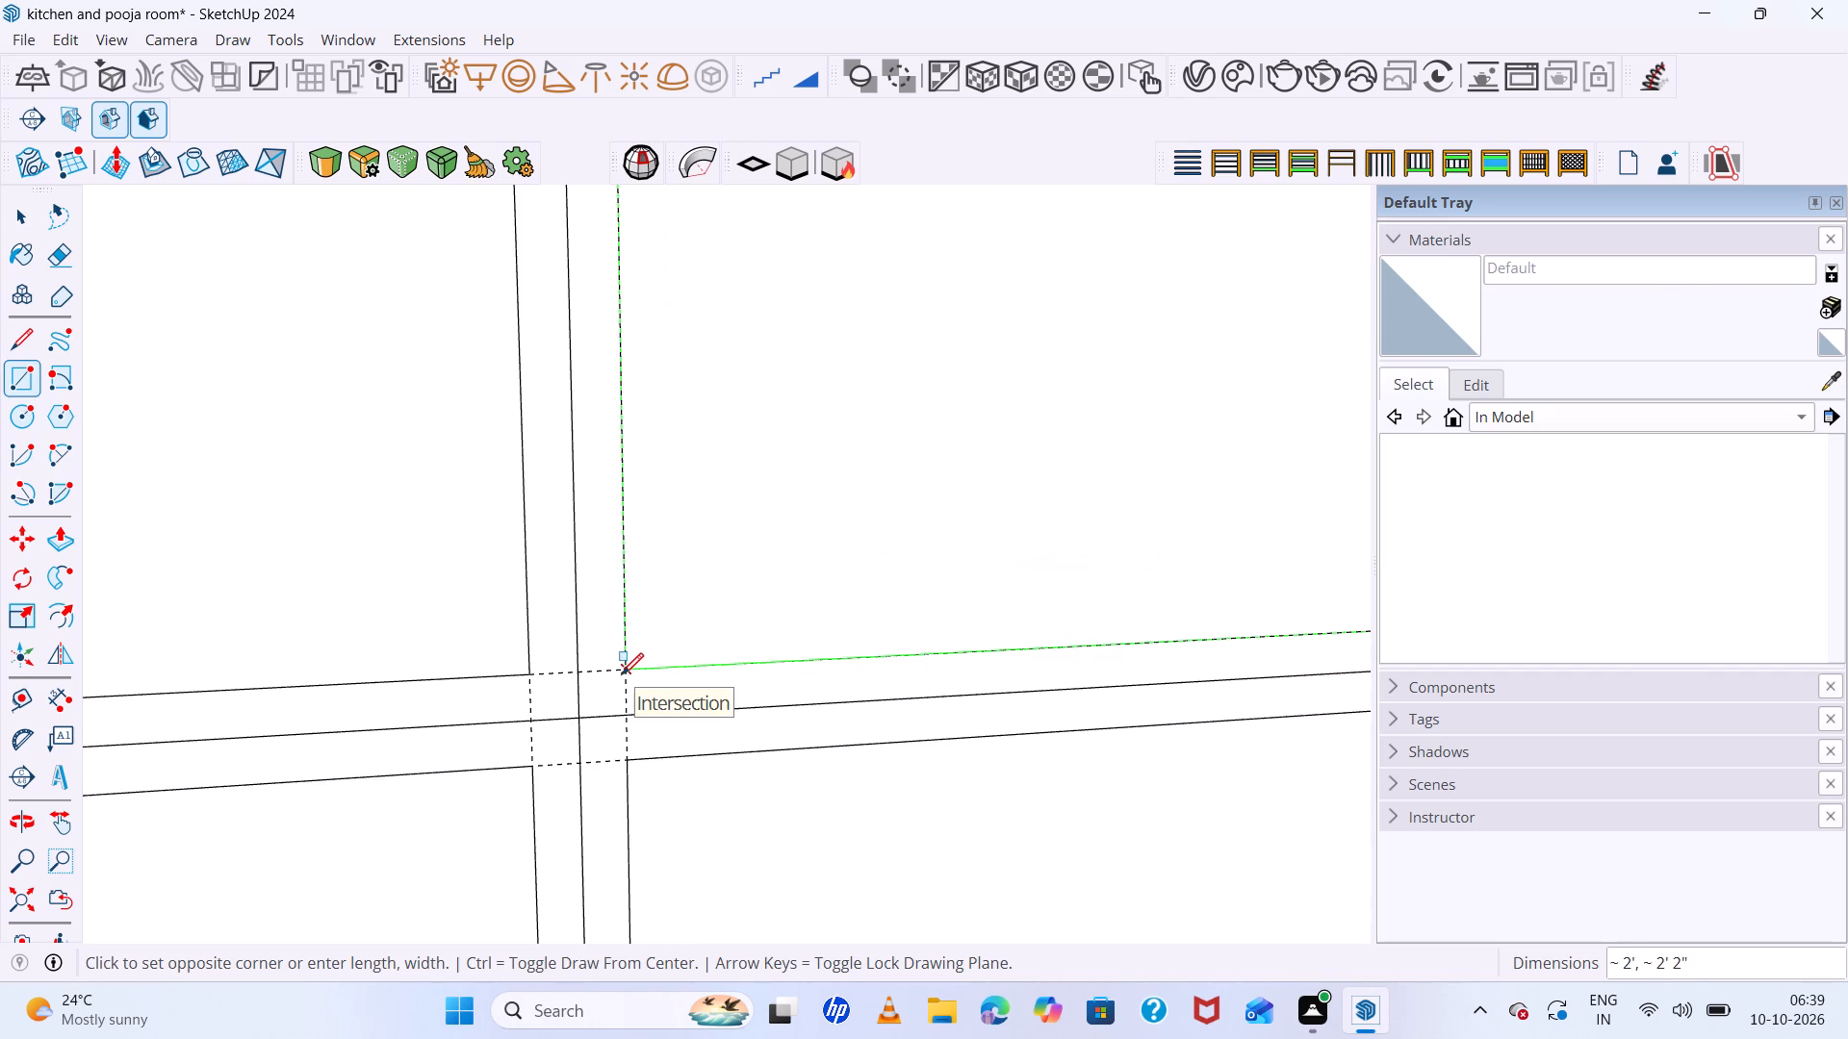
scroll(622, 674, up, 11)
click(630, 663)
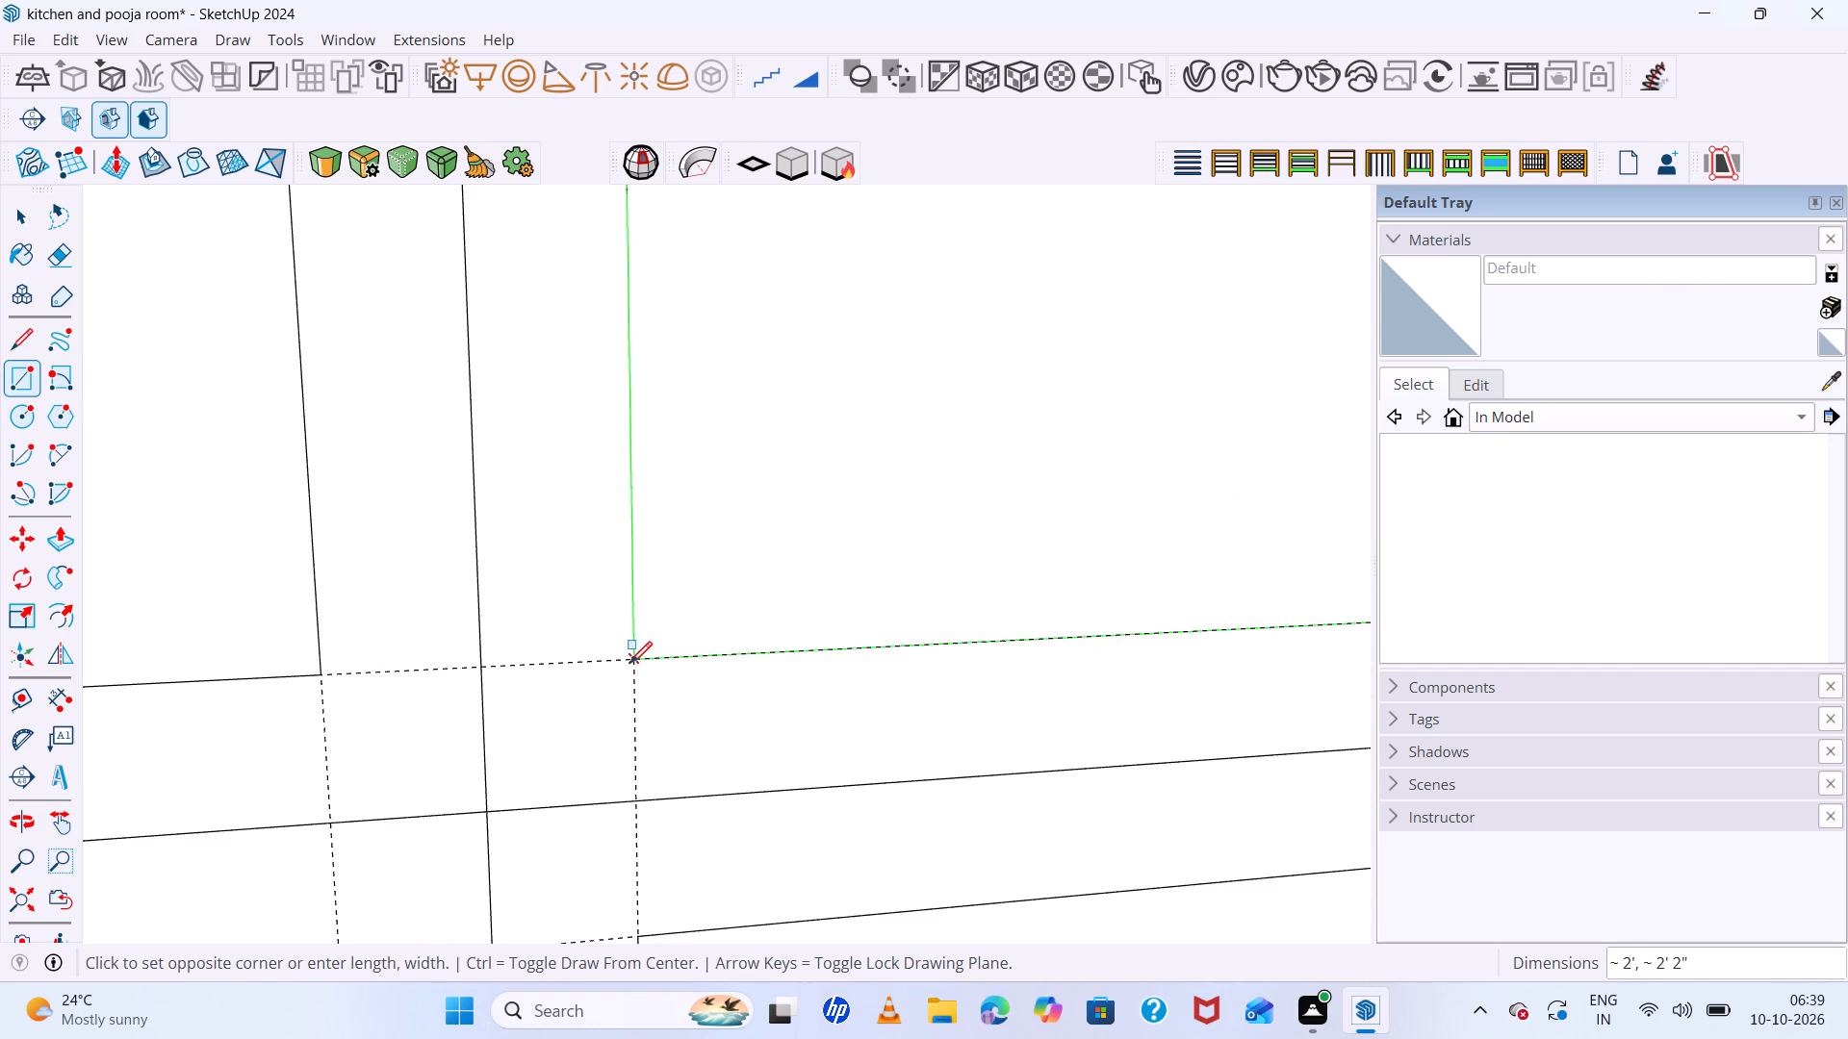
Erase the horizontal and vertical guides around the crossing of the tall block's four shutters.
scroll(677, 662, down, 5)
key(space)
key(e)
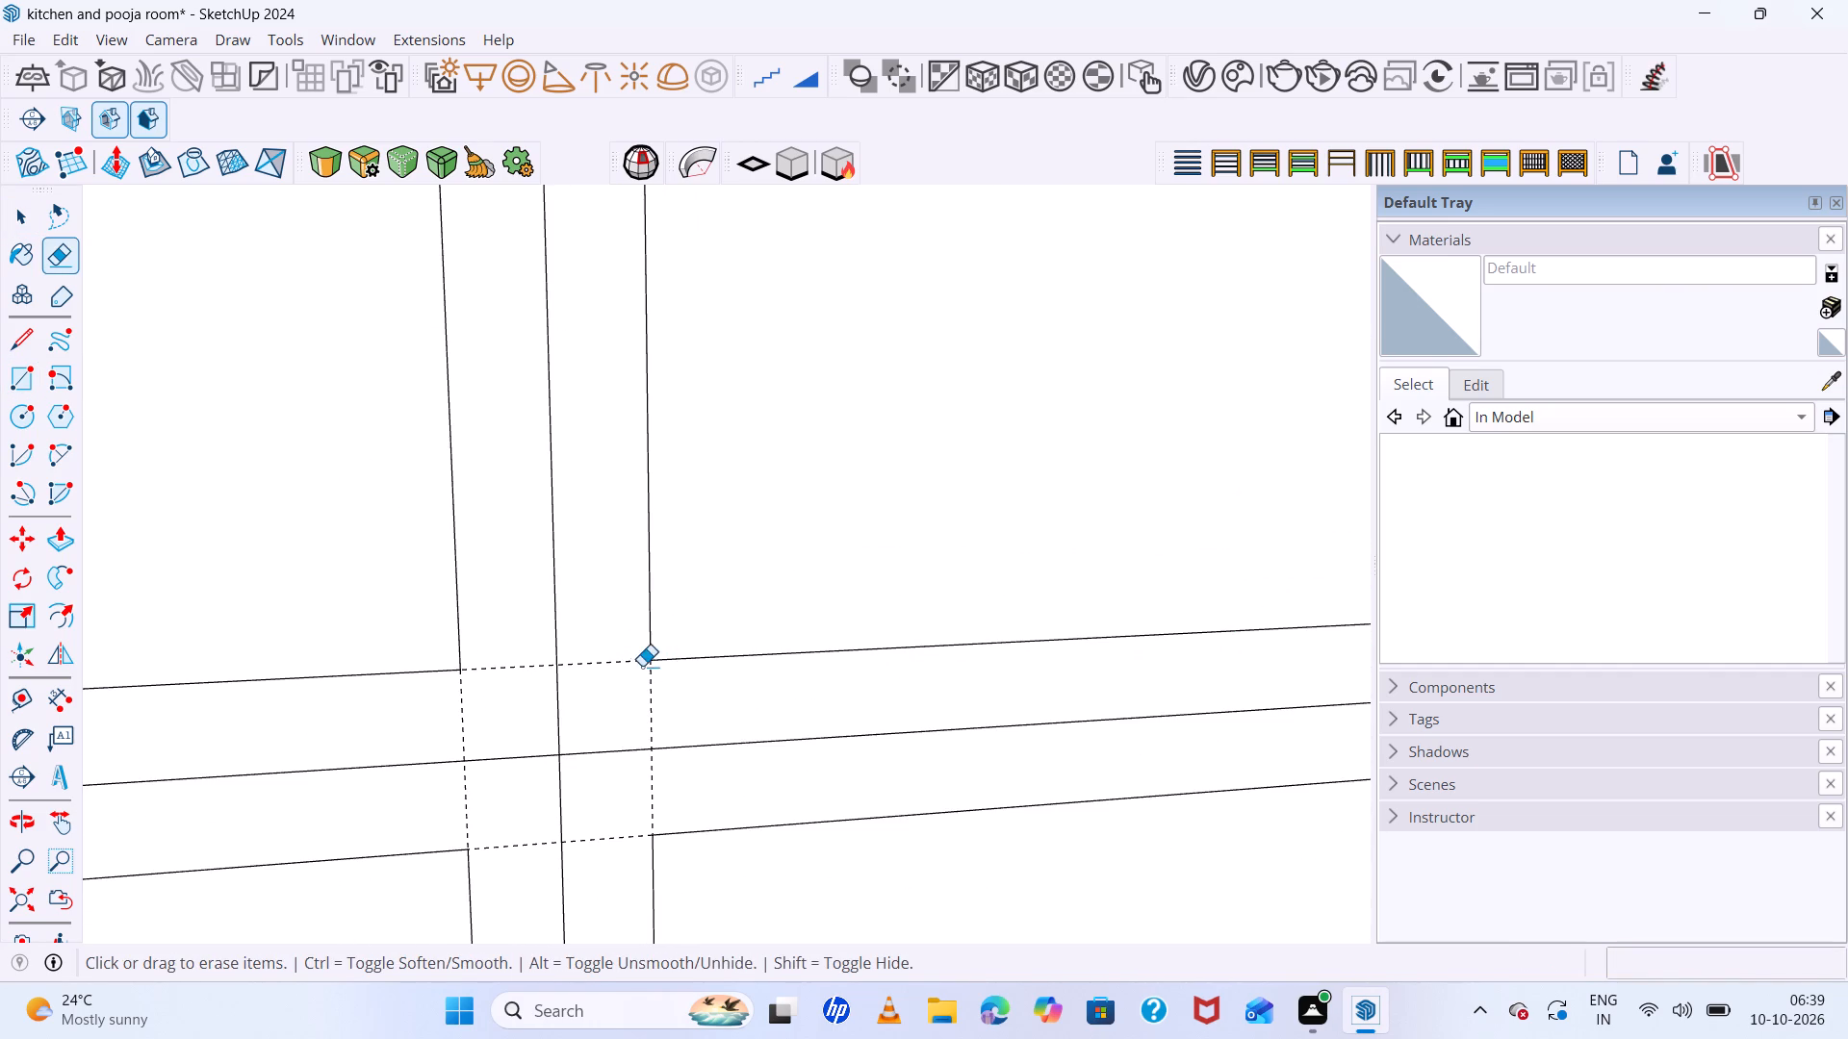
drag(627, 649, 619, 685)
drag(655, 714, 646, 716)
click(645, 716)
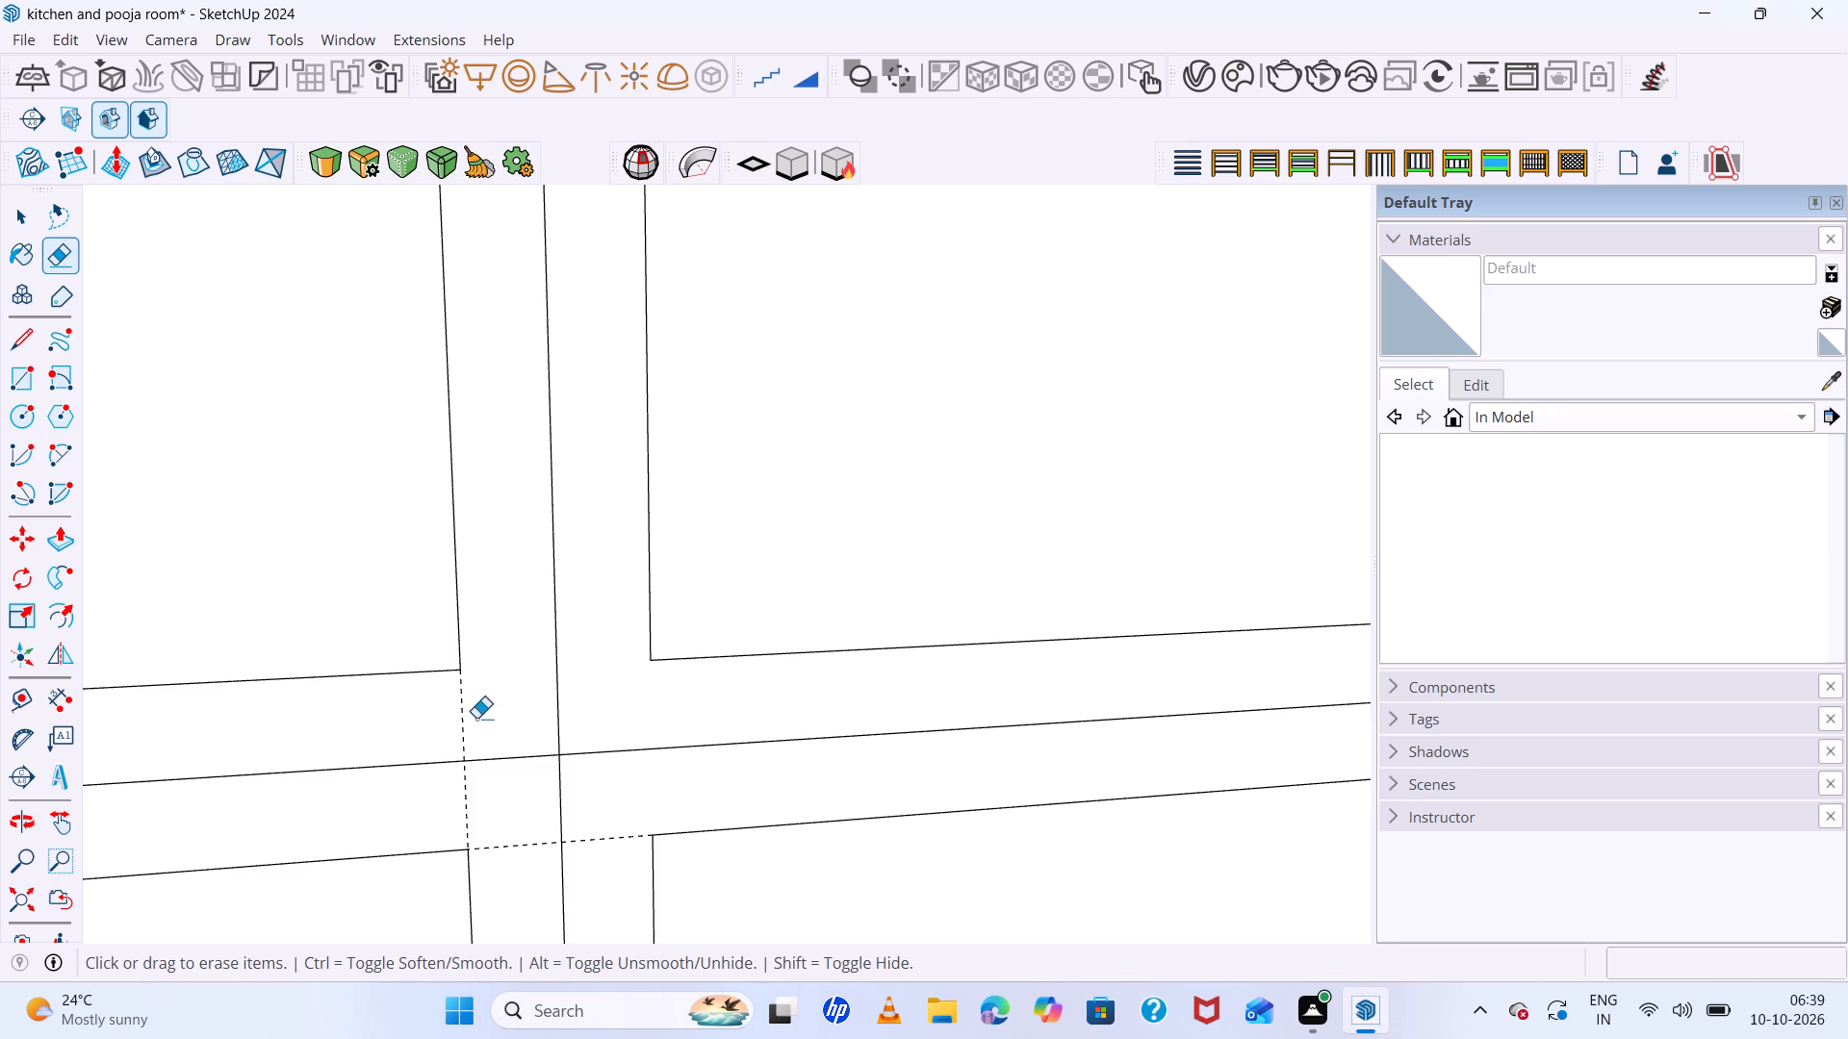
click(438, 723)
drag(479, 720, 453, 722)
double_click(449, 723)
drag(586, 832, 589, 864)
Erase the original vertical and horizontal centre lines running through the gaps between the tall block's four shutters.
scroll(664, 716, down, 20)
scroll(664, 716, down, 4)
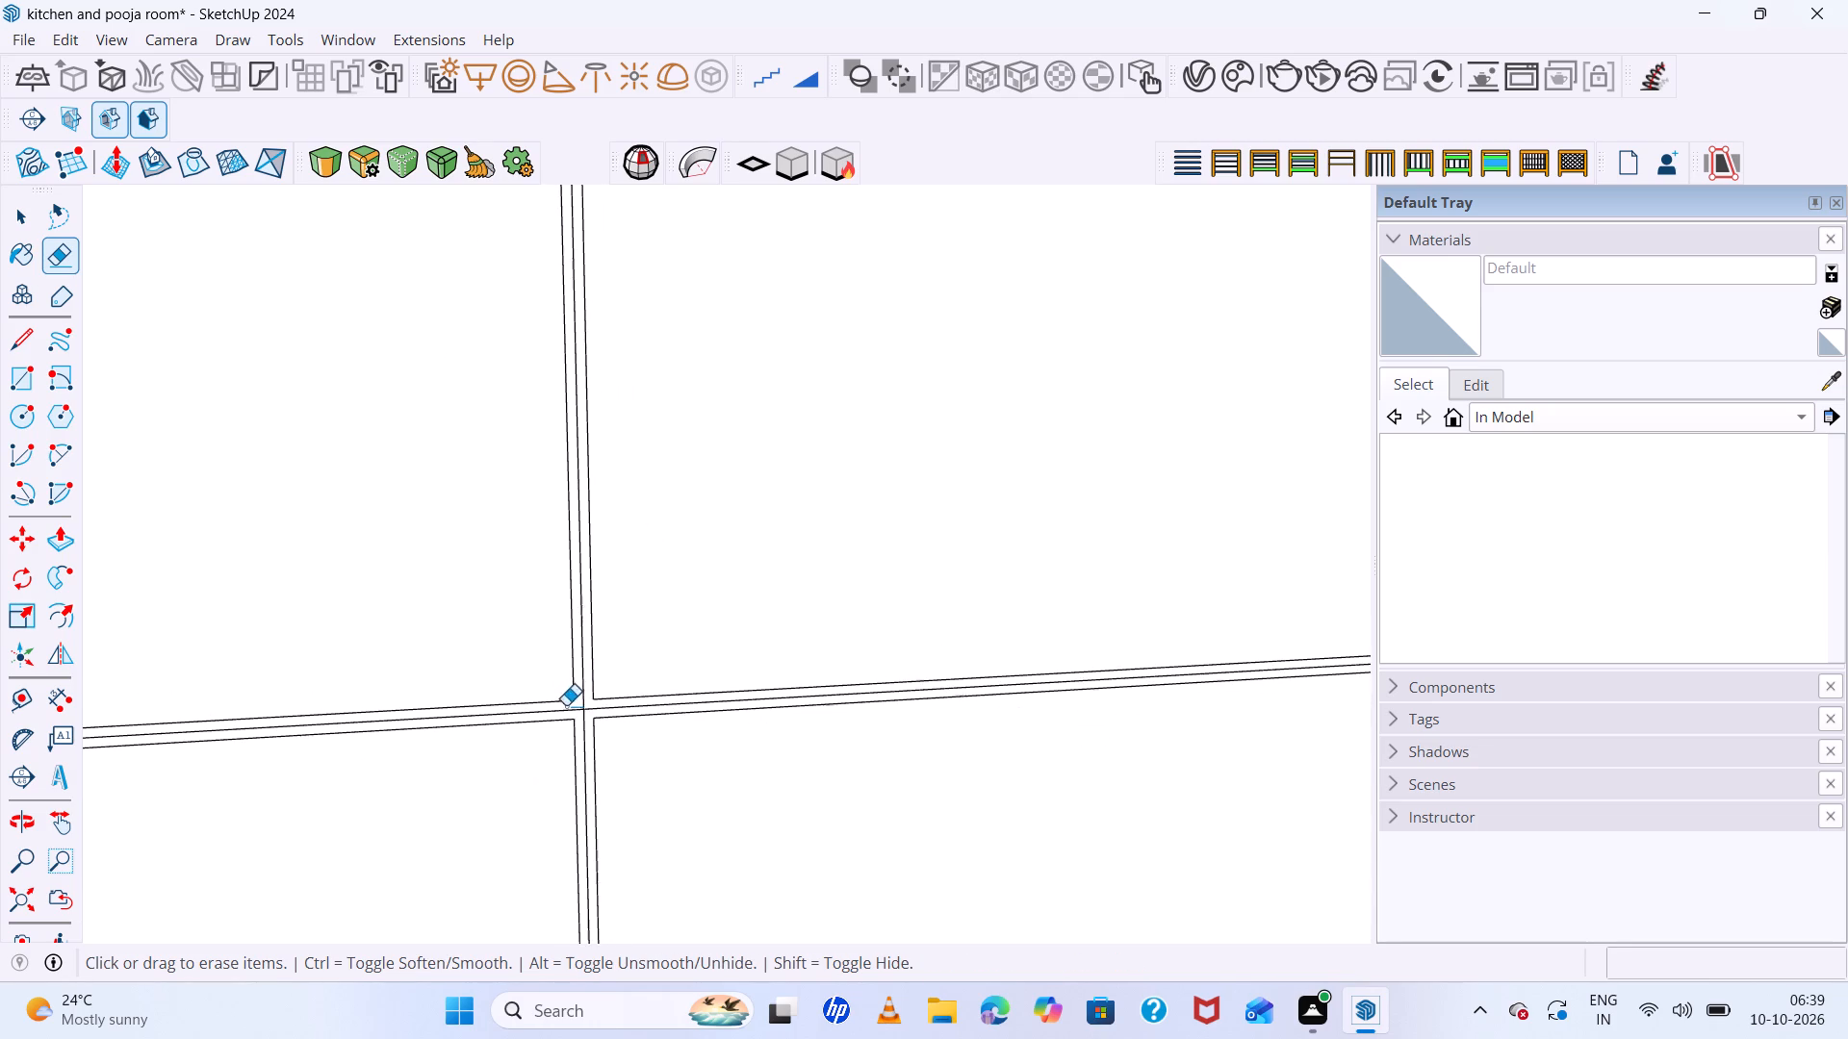
scroll(574, 715, up, 14)
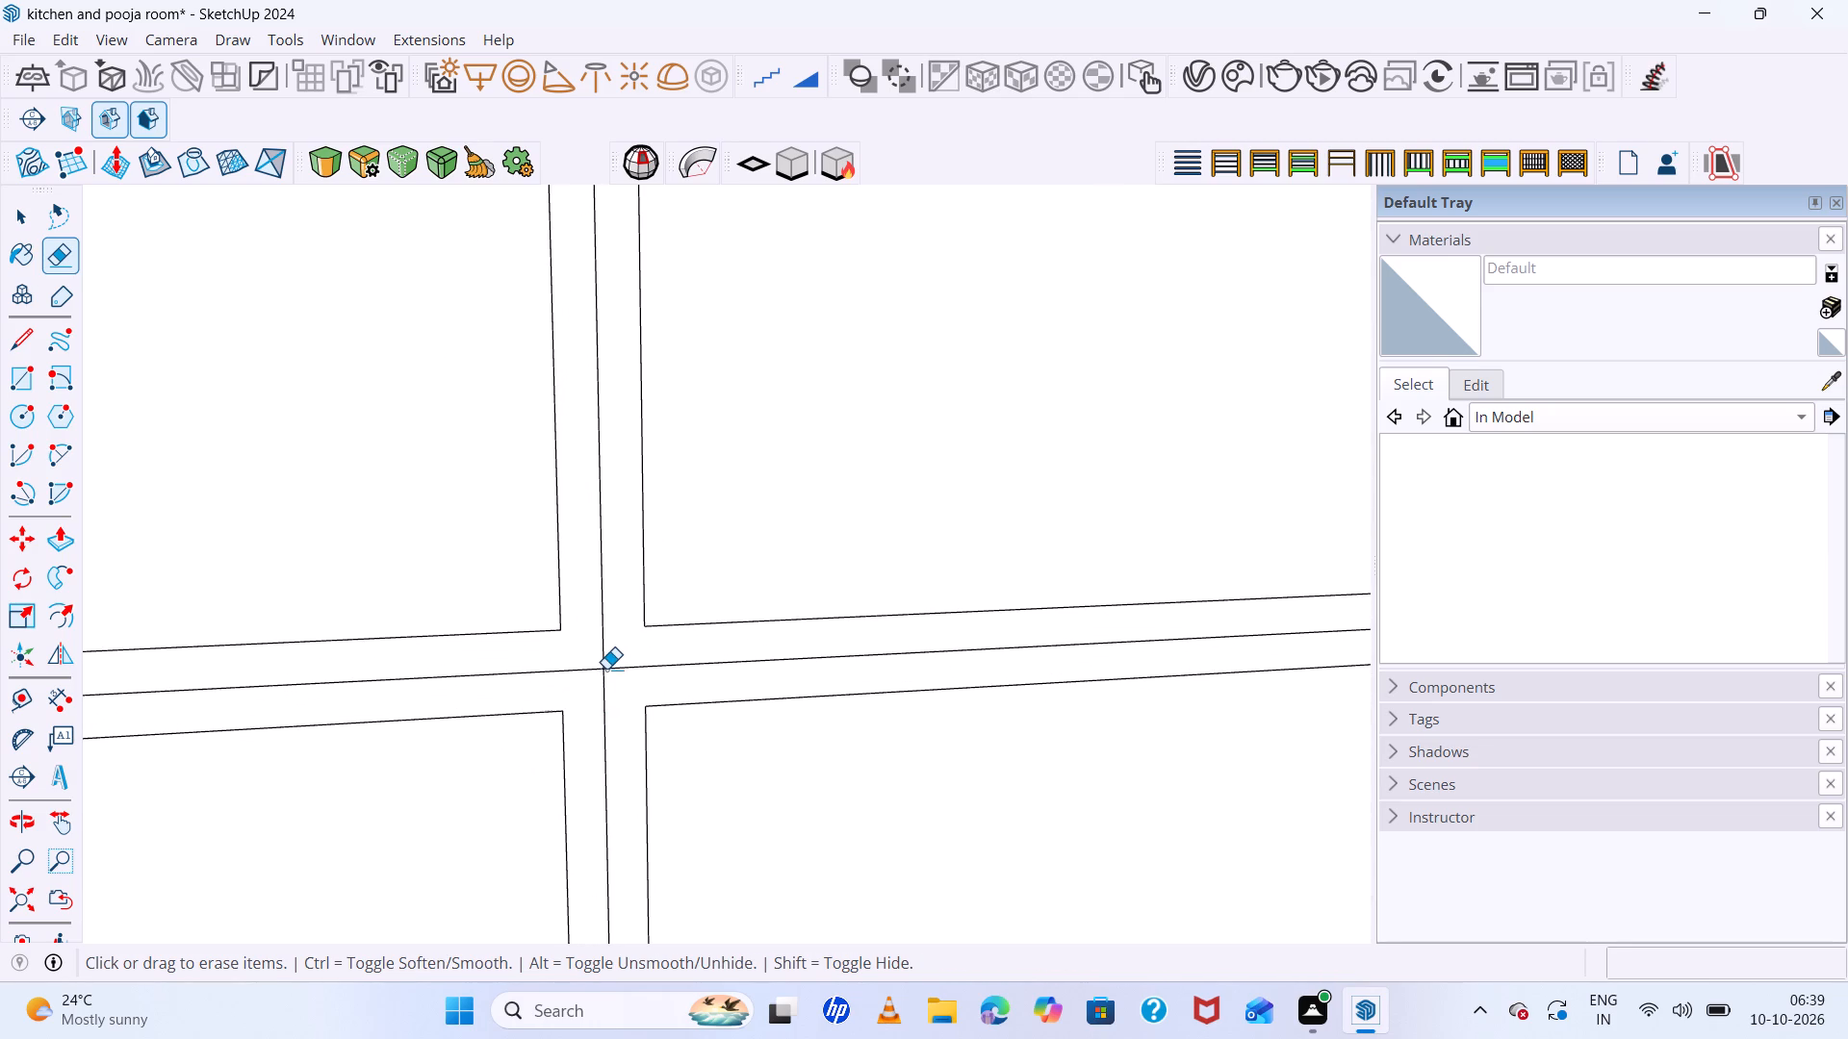
click(606, 669)
scroll(594, 685, down, 20)
scroll(594, 685, down, 1)
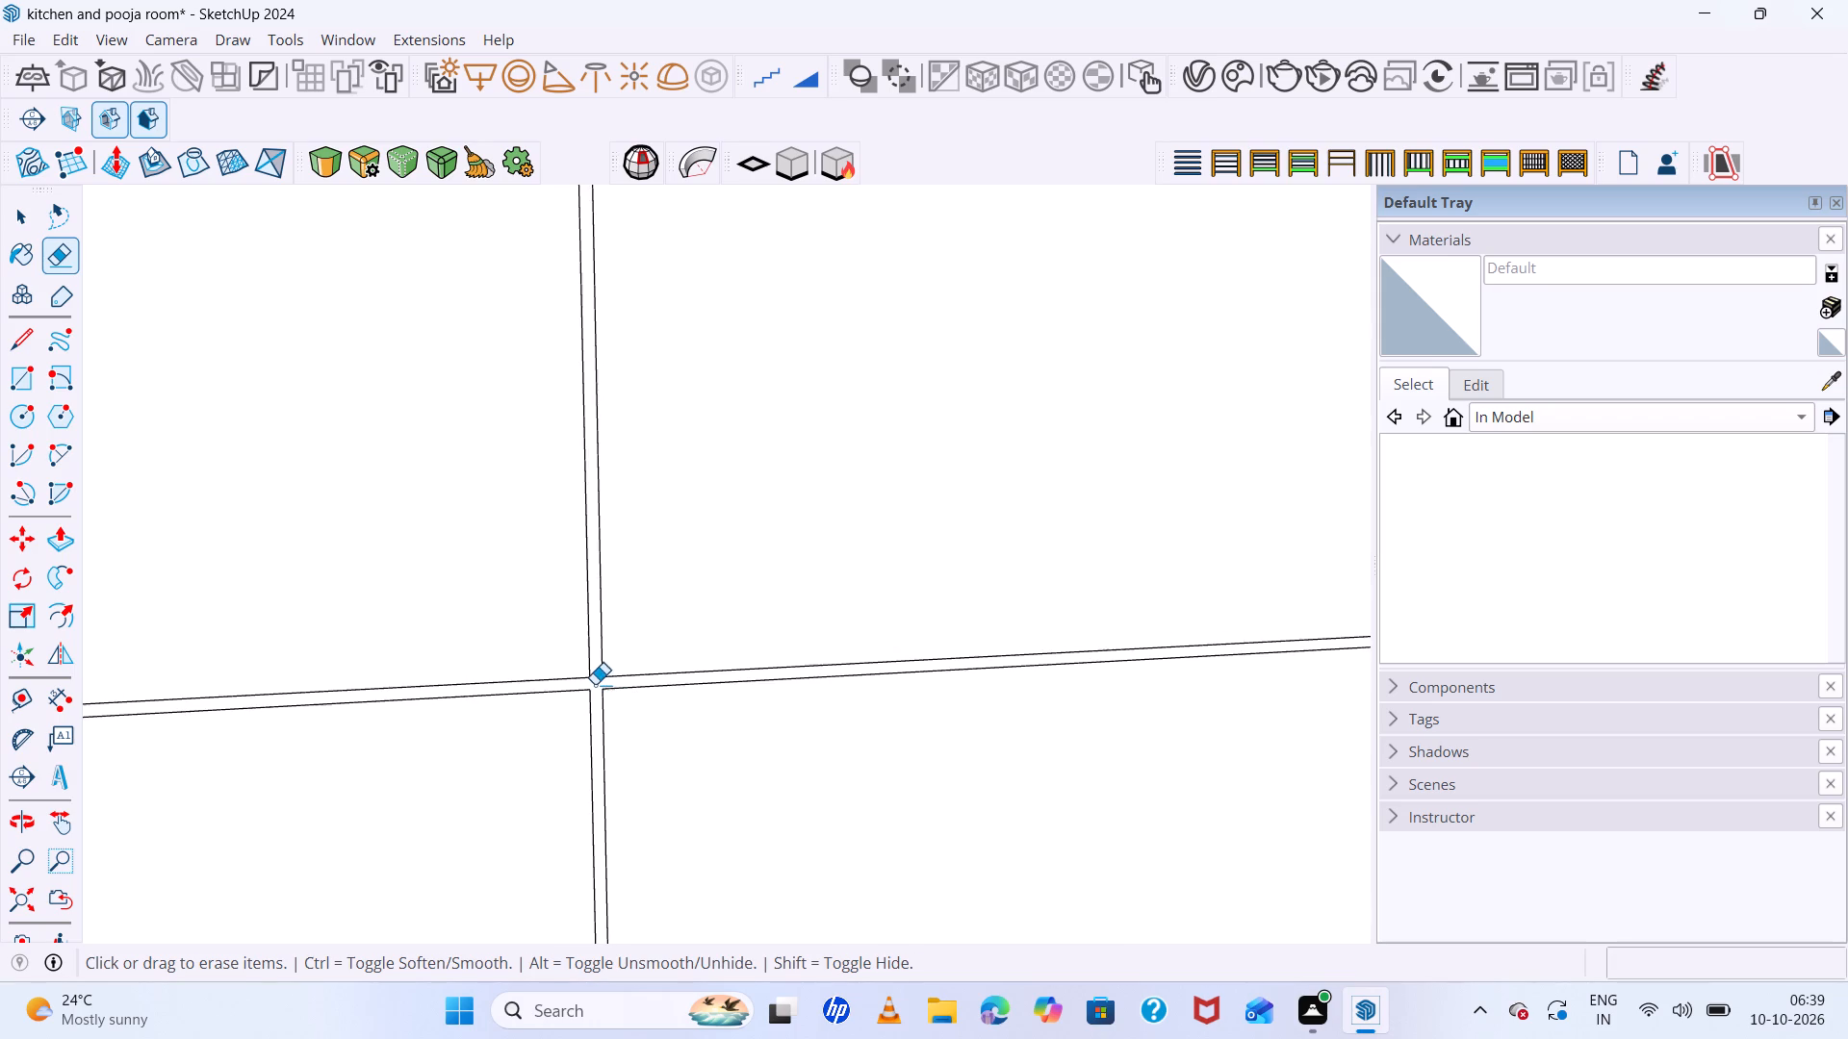
Push/Pull the tall block's upper shutter on the kitchen counter side outward by 12 mm.
scroll(595, 684, down, 16)
scroll(584, 624, down, 8)
scroll(554, 496, down, 5)
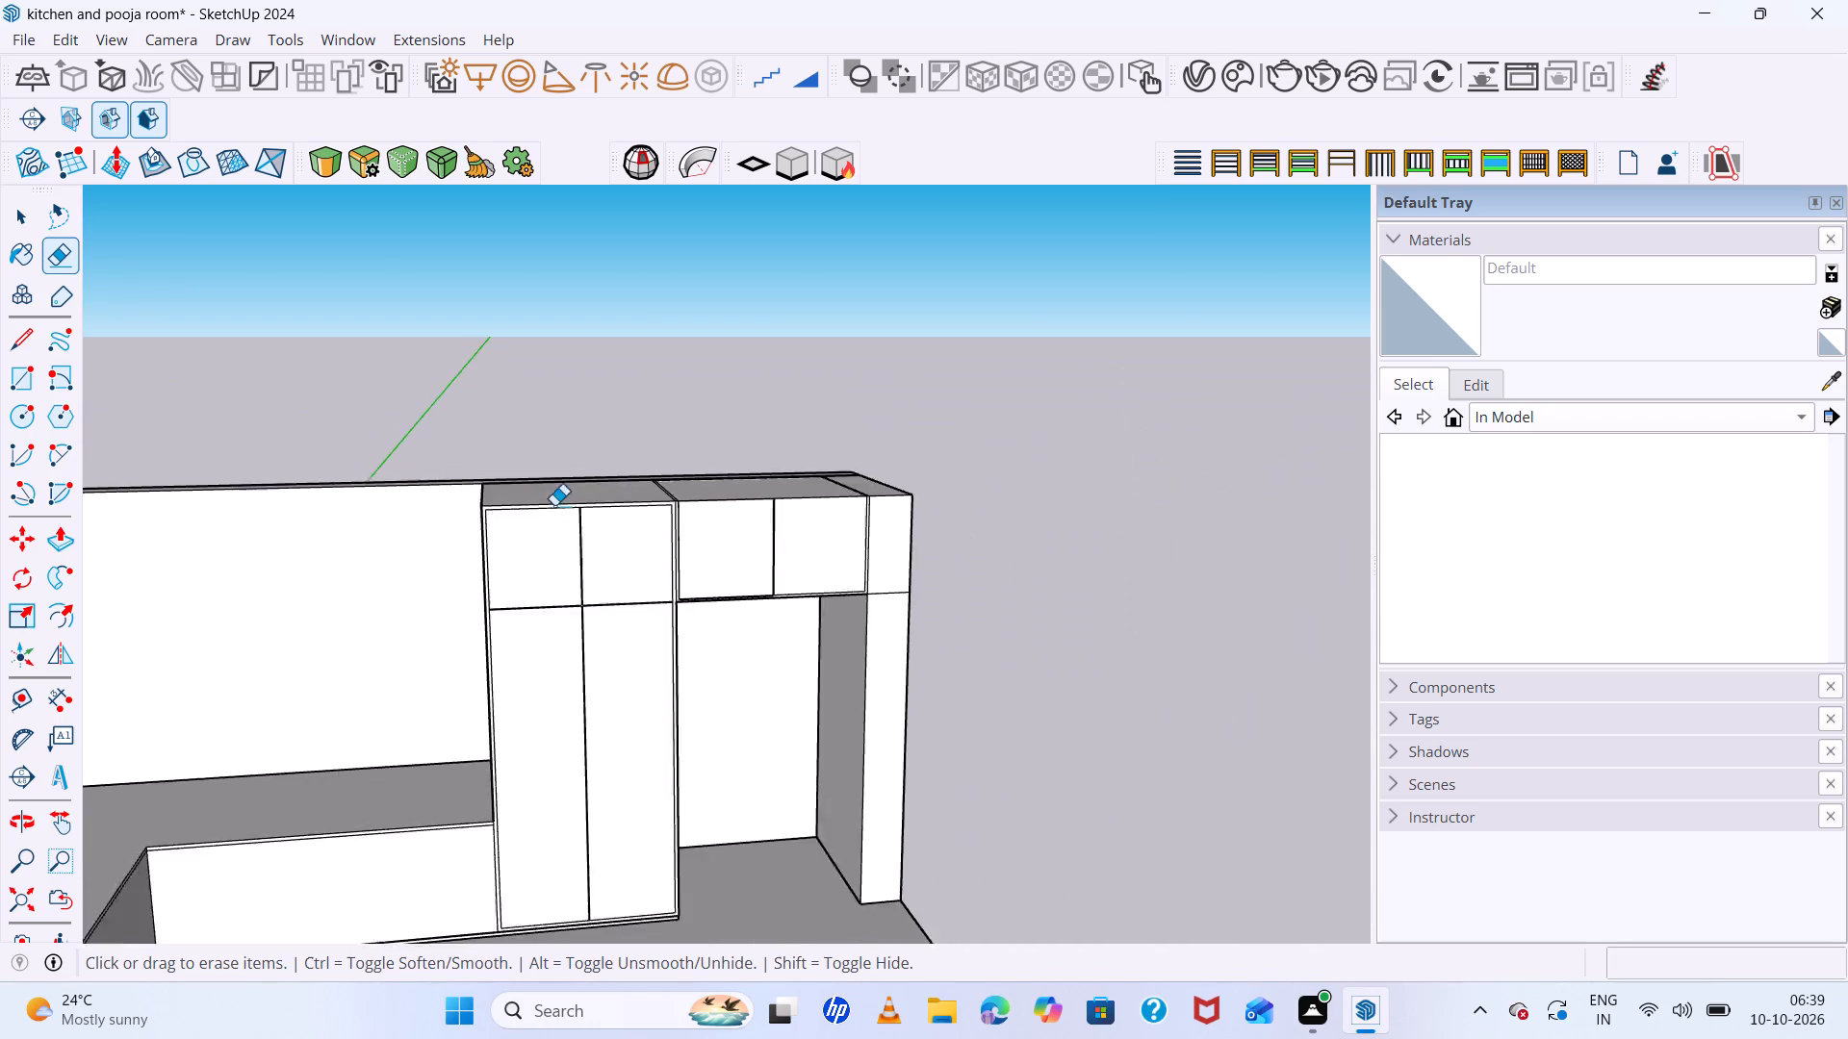
scroll(554, 505, down, 1)
middle_drag(577, 756, 318, 824)
scroll(640, 608, up, 7)
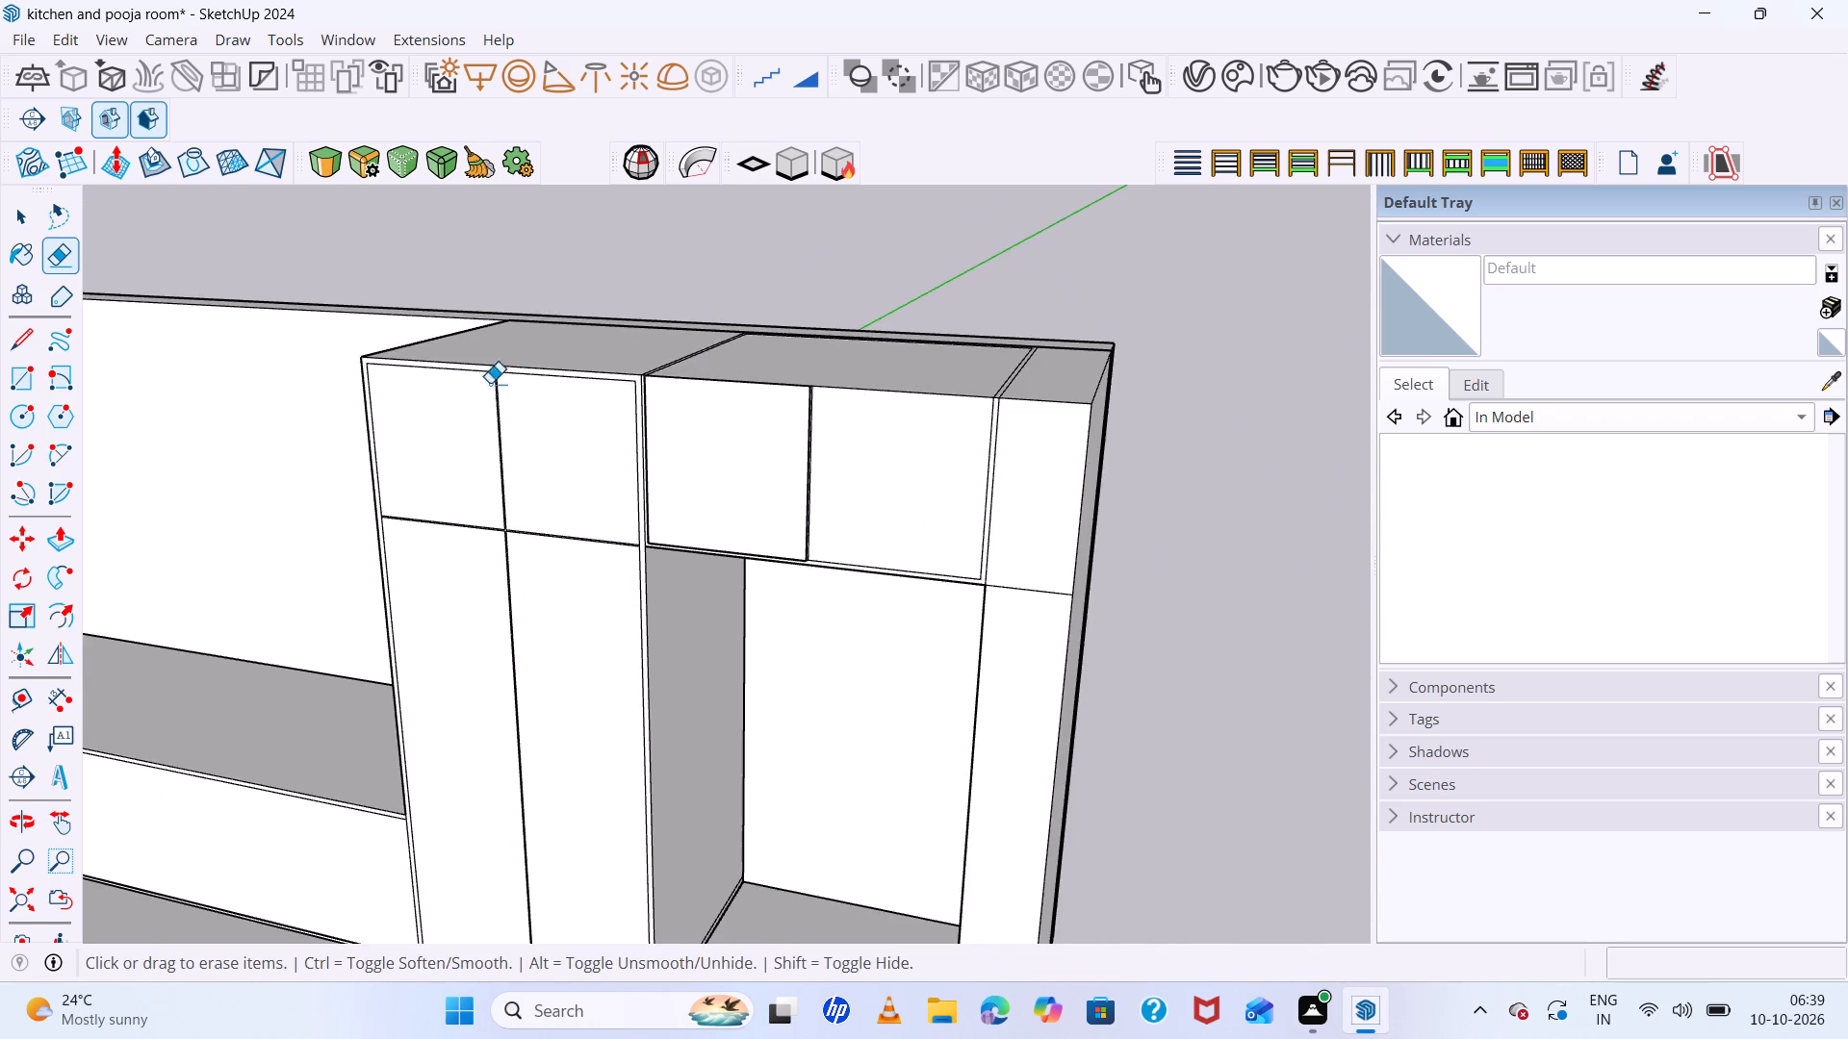
scroll(435, 418, up, 5)
key(space)
click(465, 424)
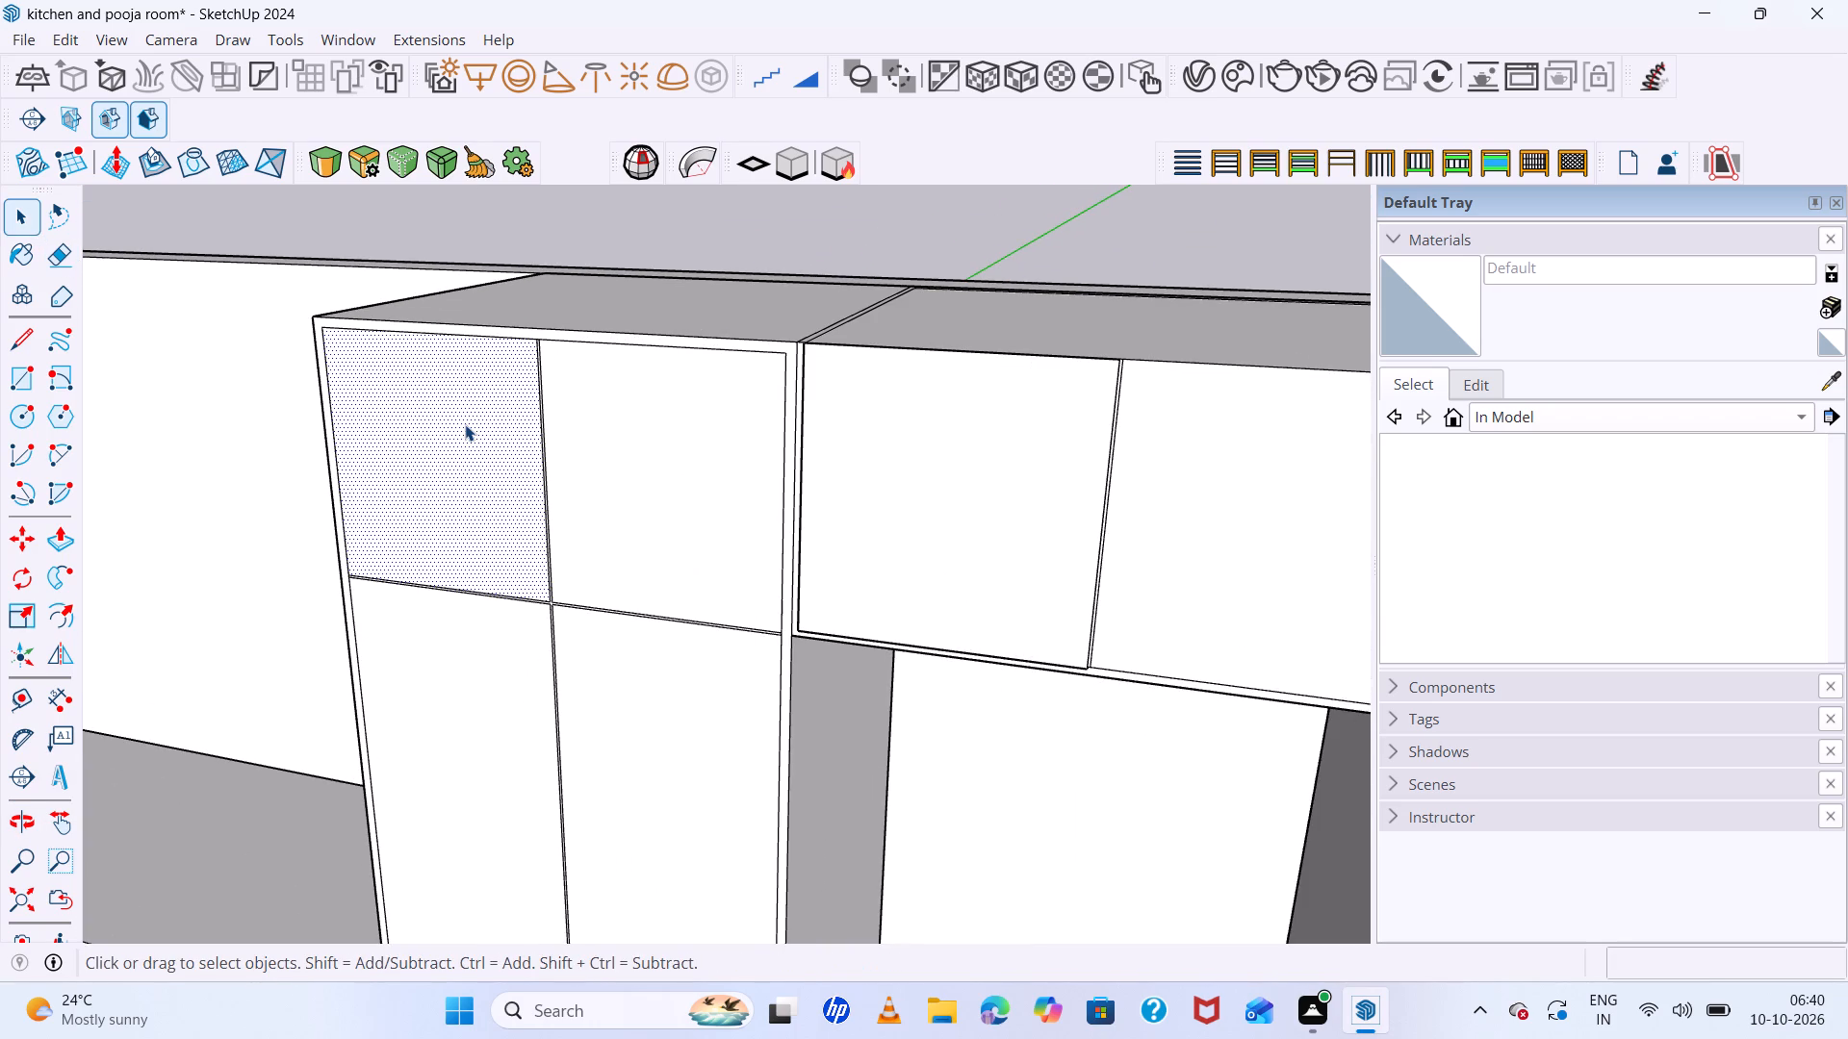
key(p)
click(467, 423)
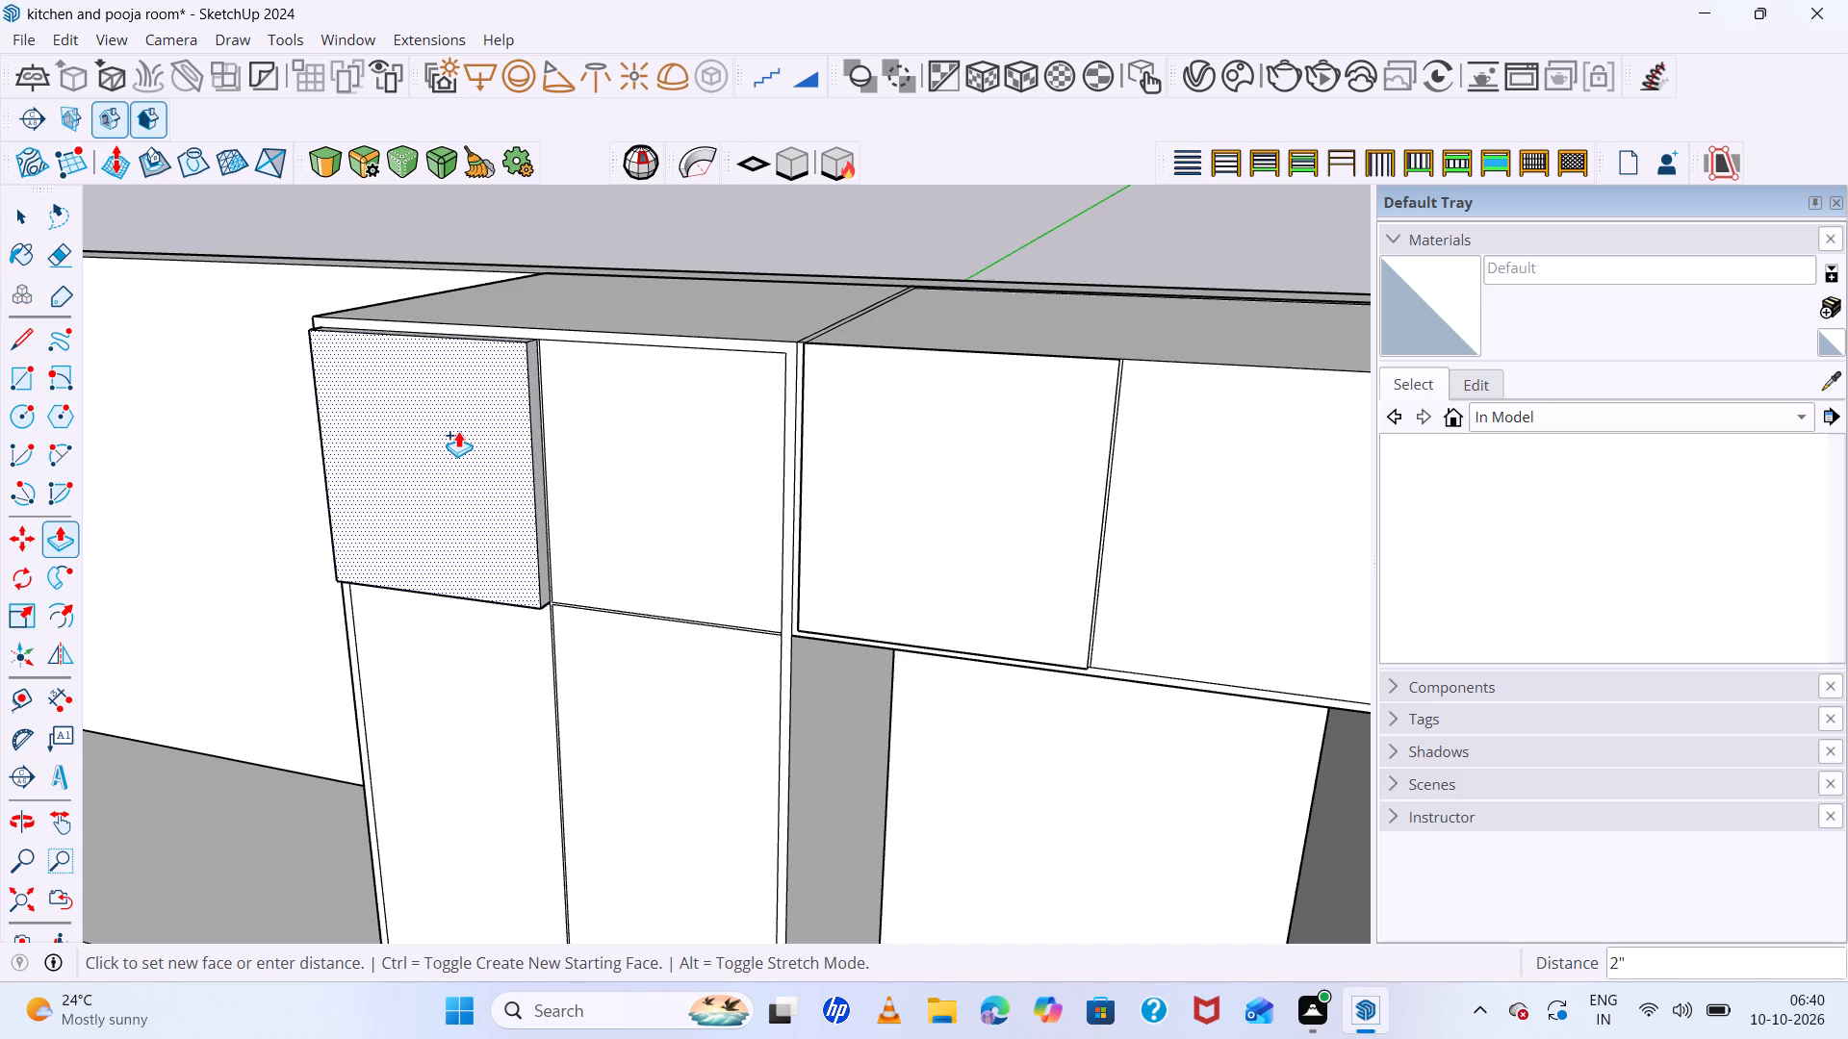
text(12mm)
key(Return)
Repeat the 12 mm Push/Pull on the upper niche-side shutter and the lower counter-side shutter of the tall block.
double_click(654, 481)
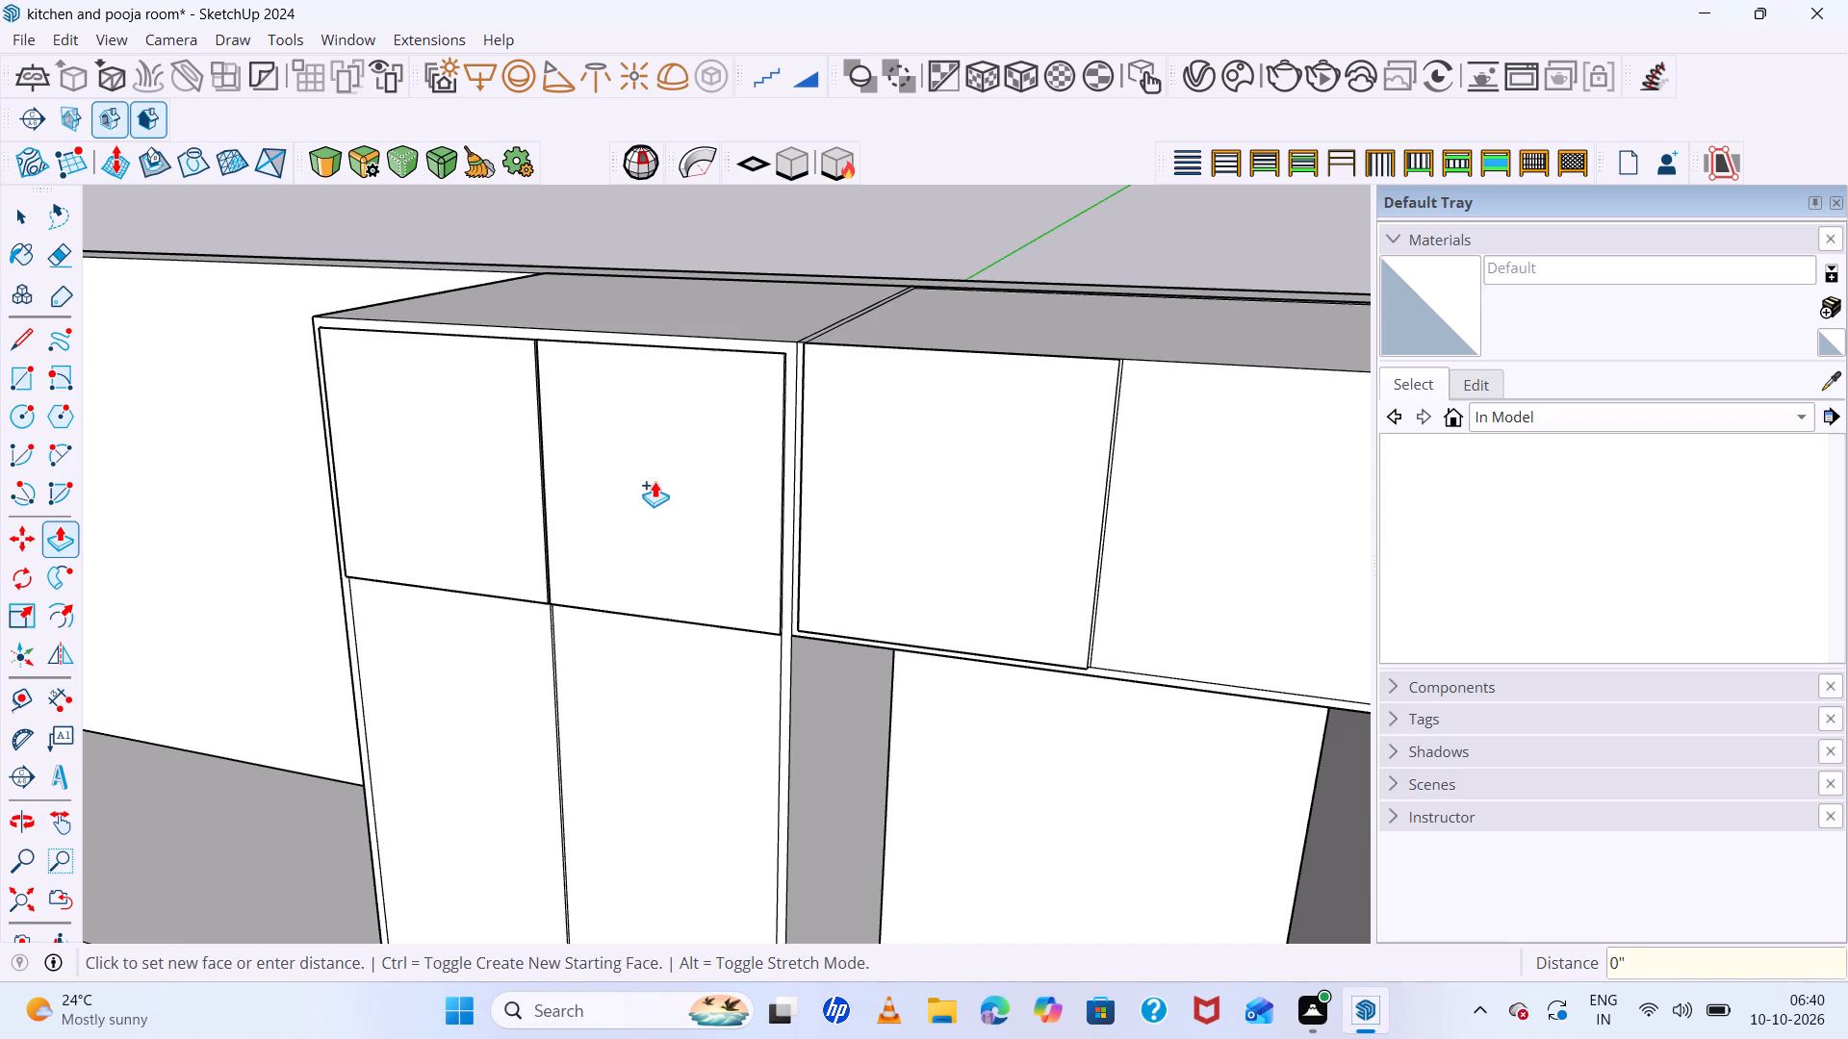
triple_click(482, 685)
Push/Pull the tall block's lower niche-side shutter outward by 12 mm, undoing the extra repeated pull first.
double_click(592, 697)
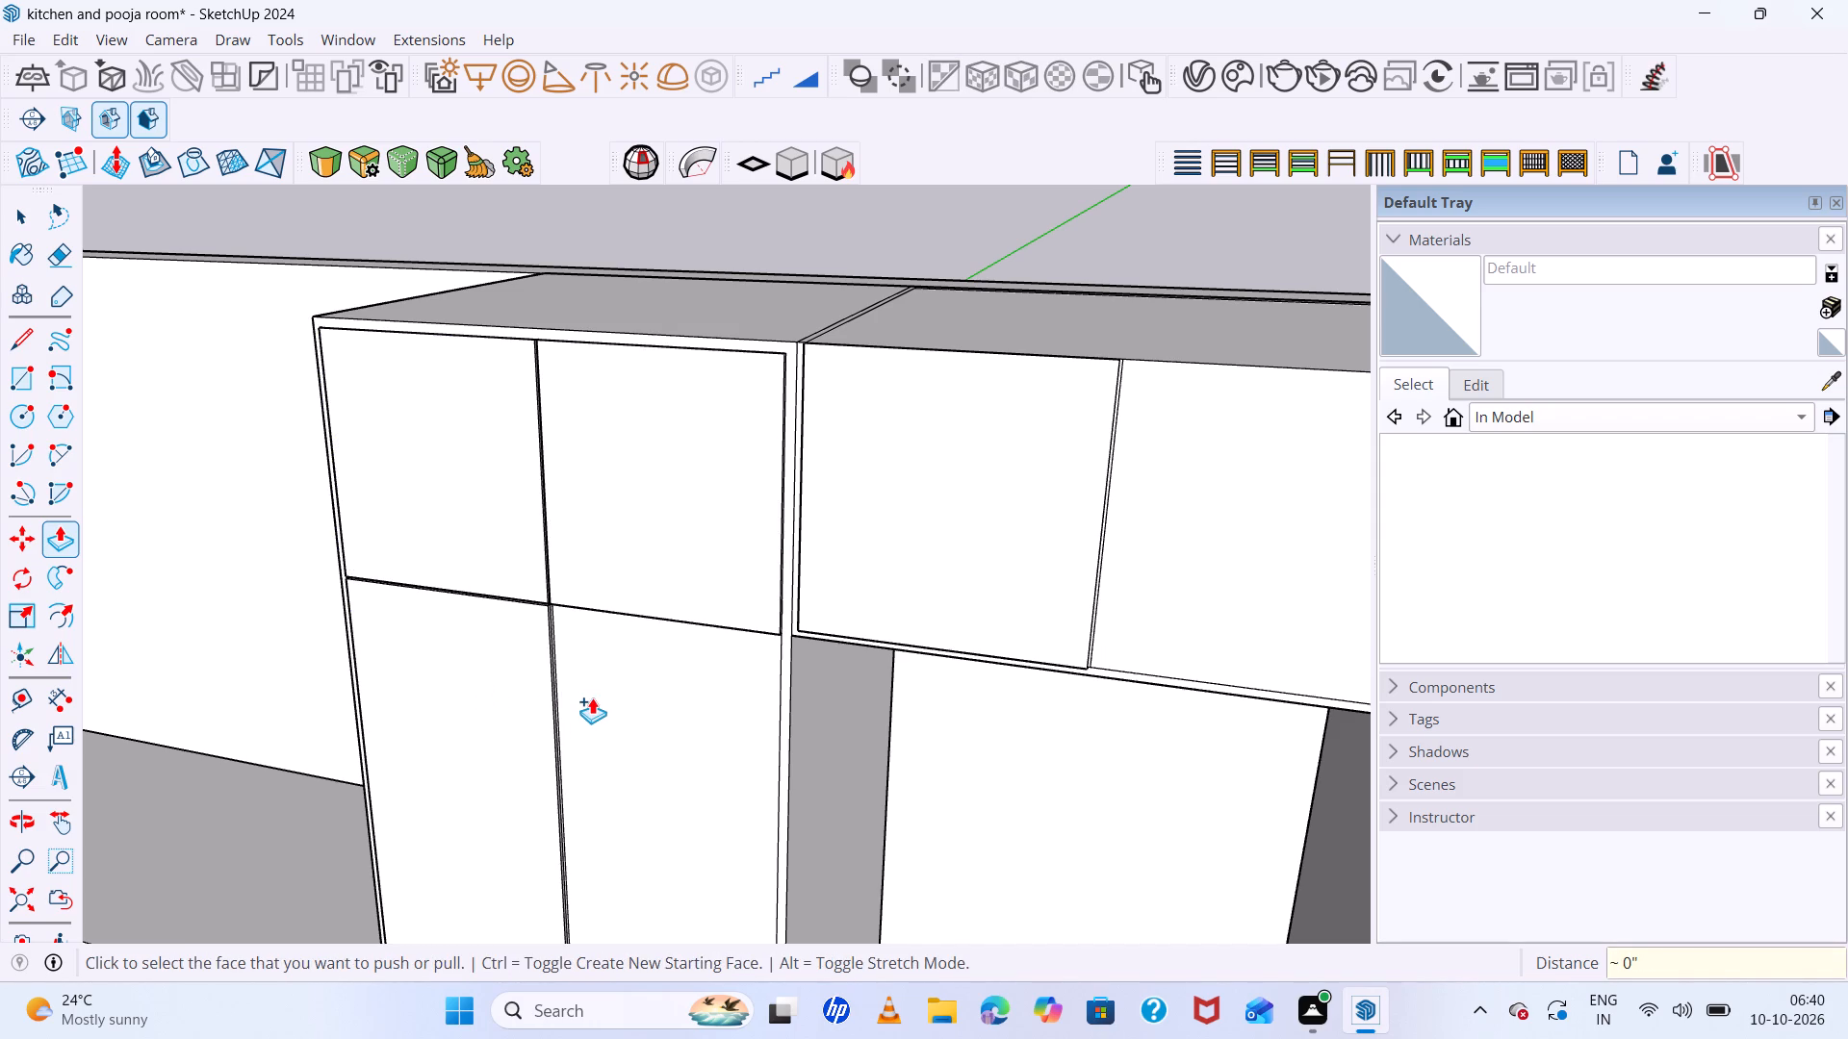
double_click(630, 706)
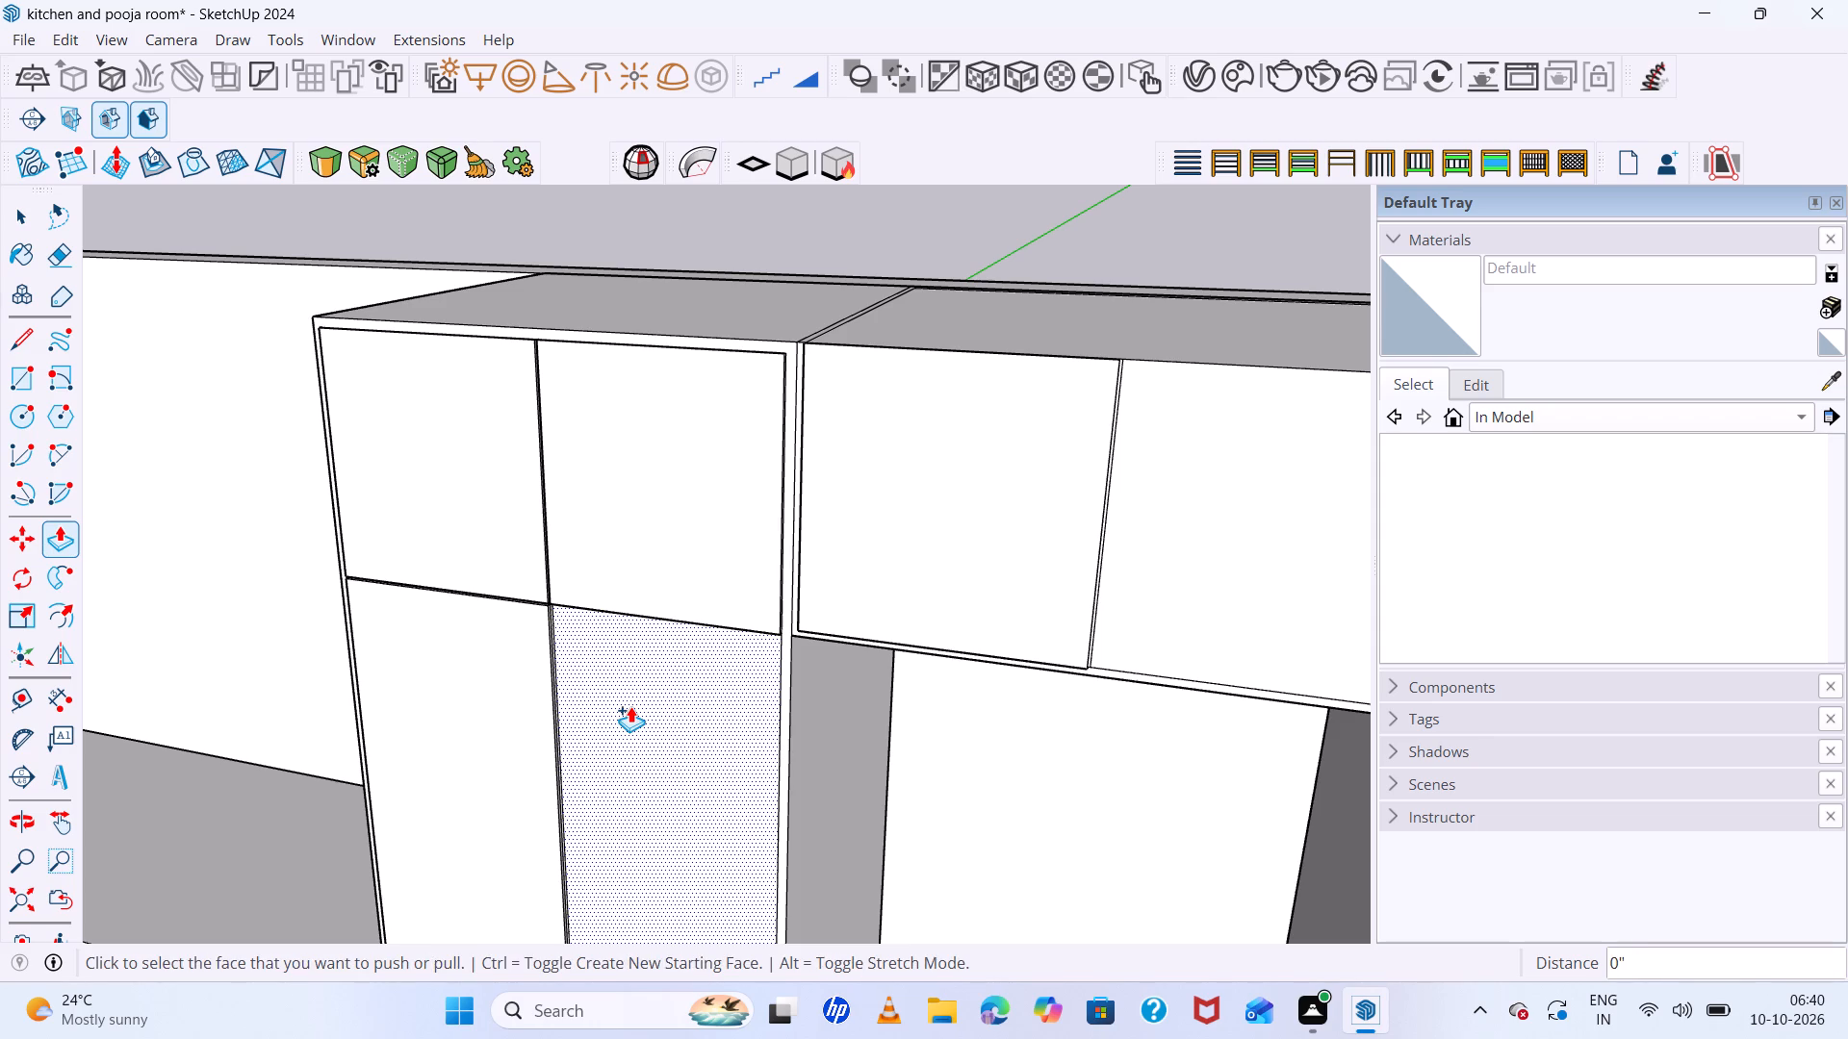
key(ctrl+z)
click(630, 706)
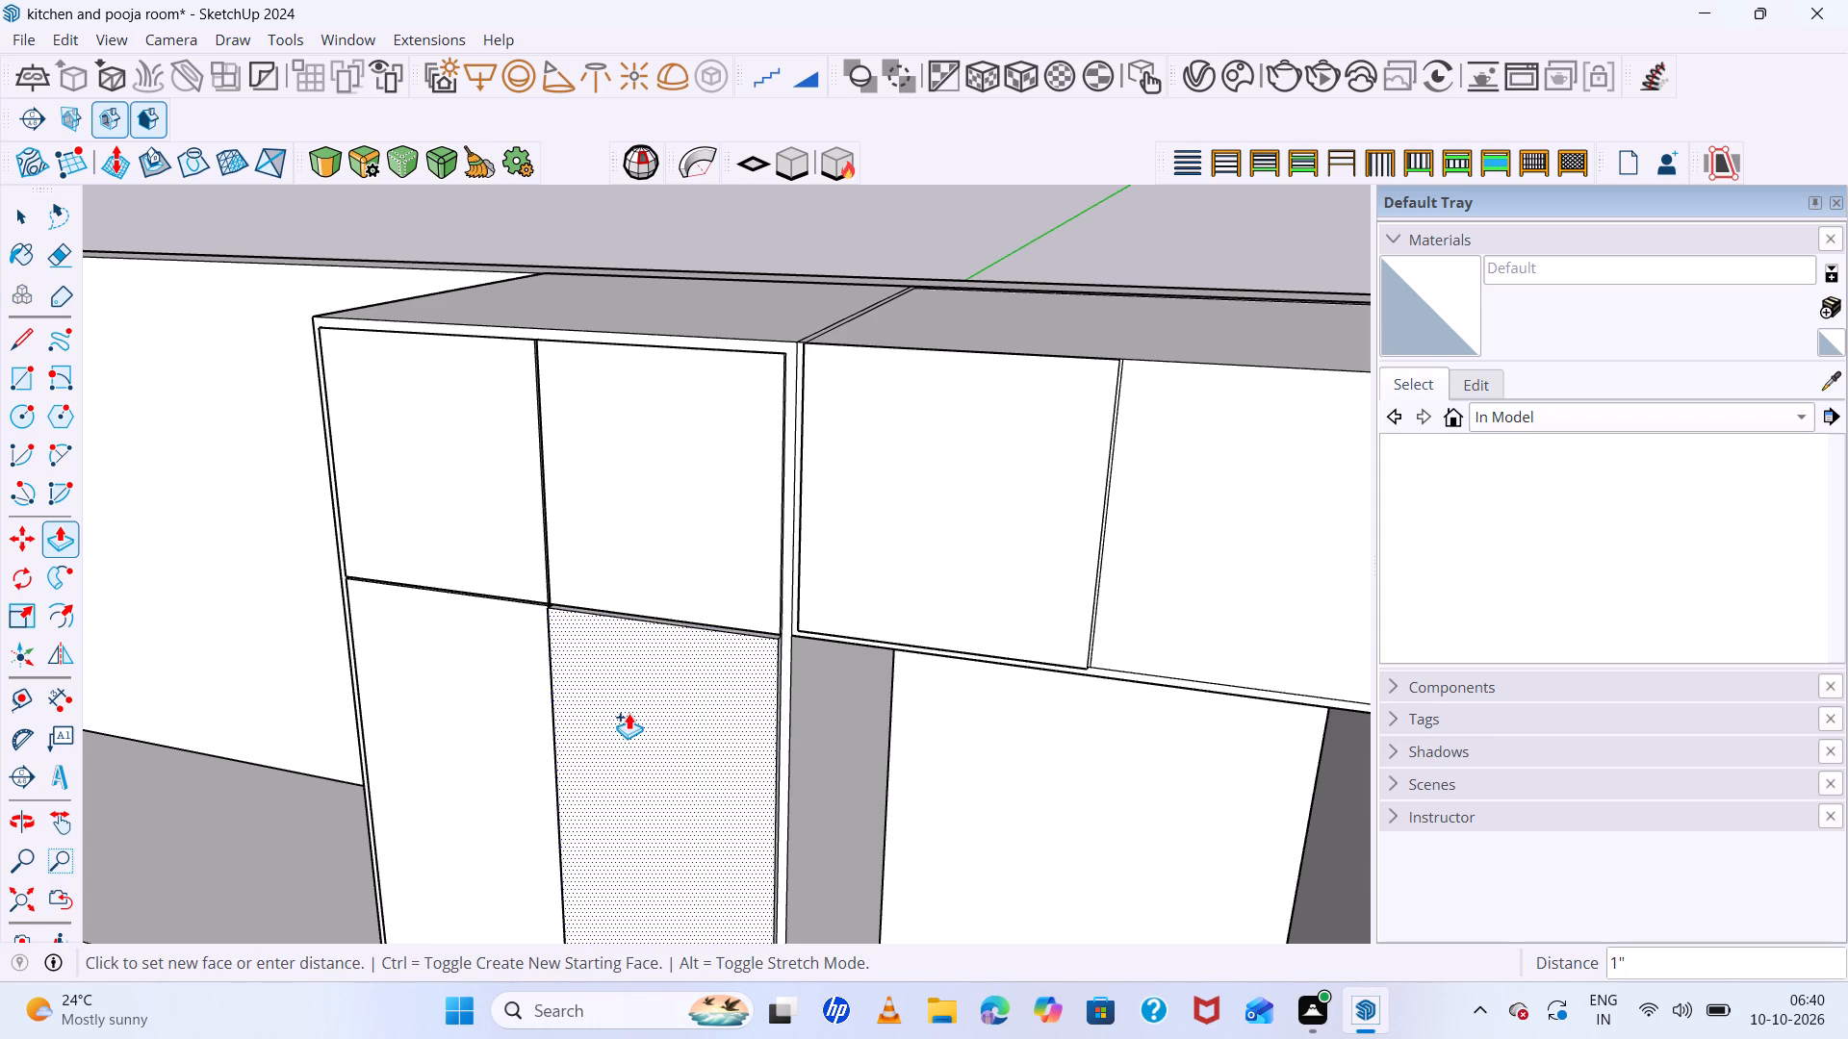
text(12mm)
key(Return)
Erase the vertical seam line between the tall block's frame and the frame of the shutters above the niche.
scroll(678, 630, down, 15)
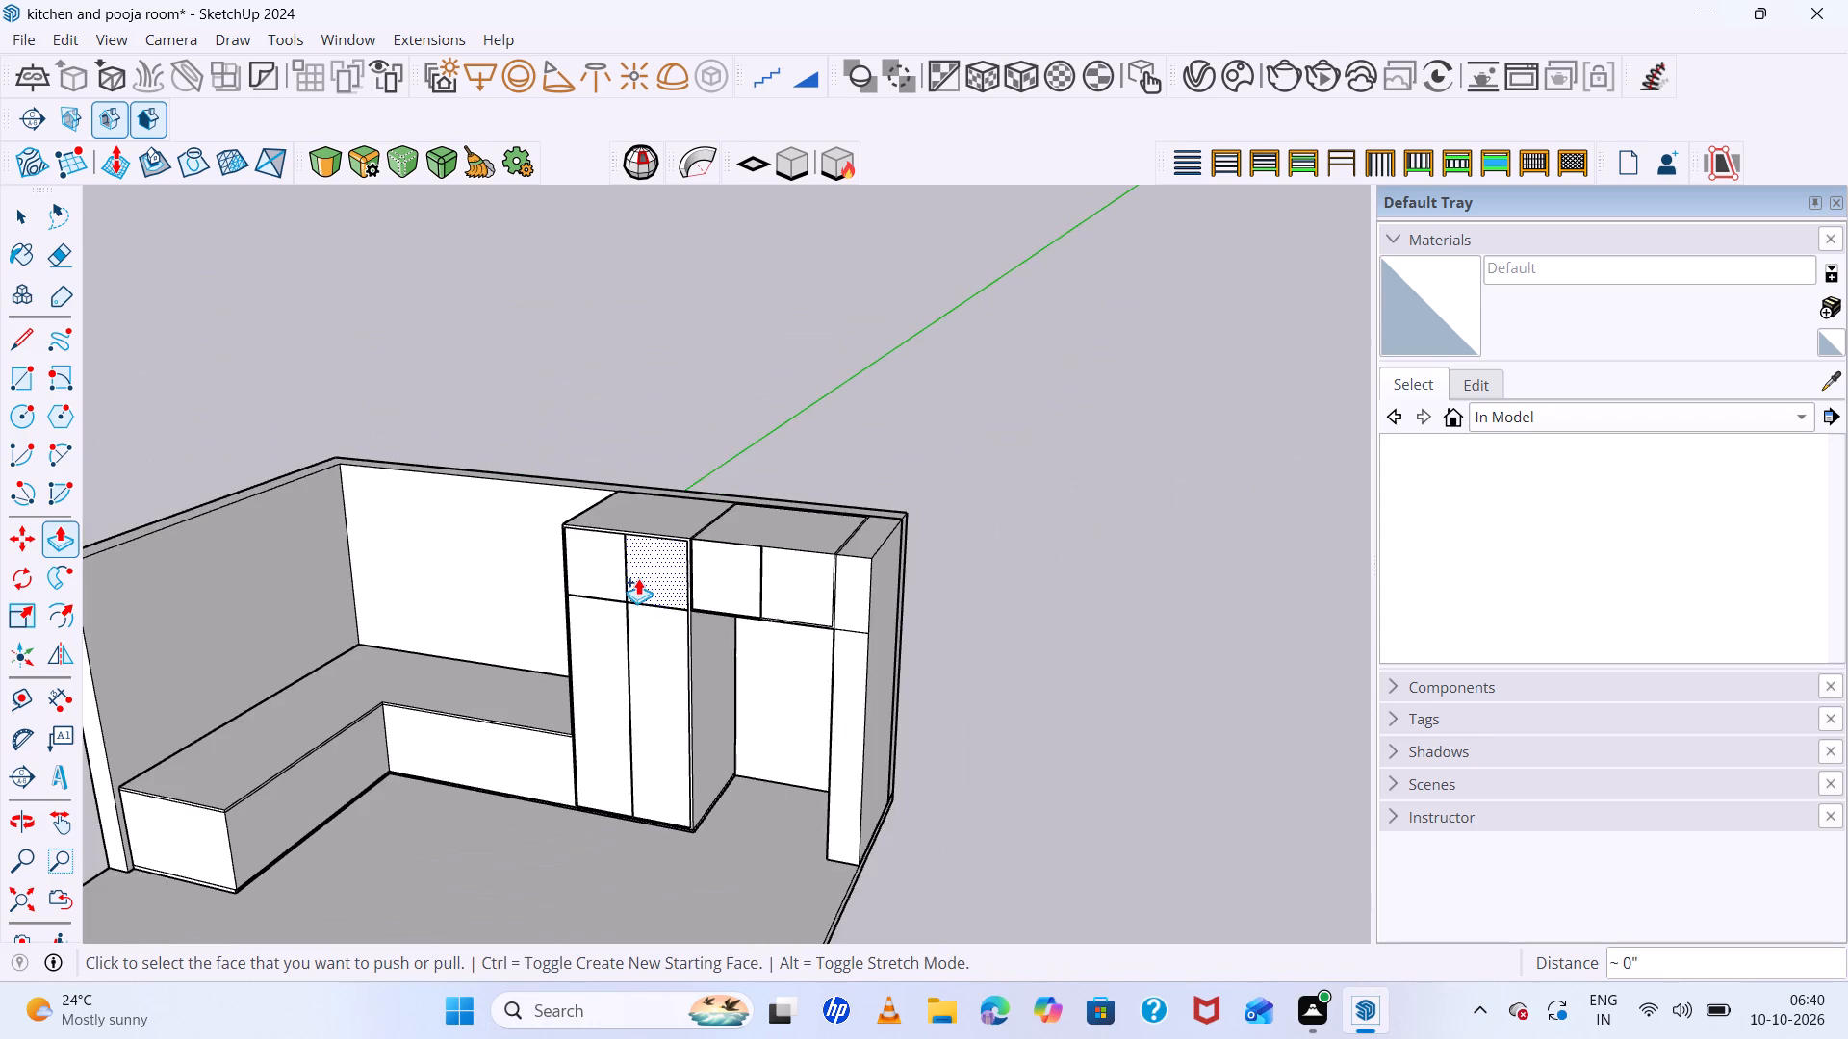
middle_drag(690, 762, 883, 580)
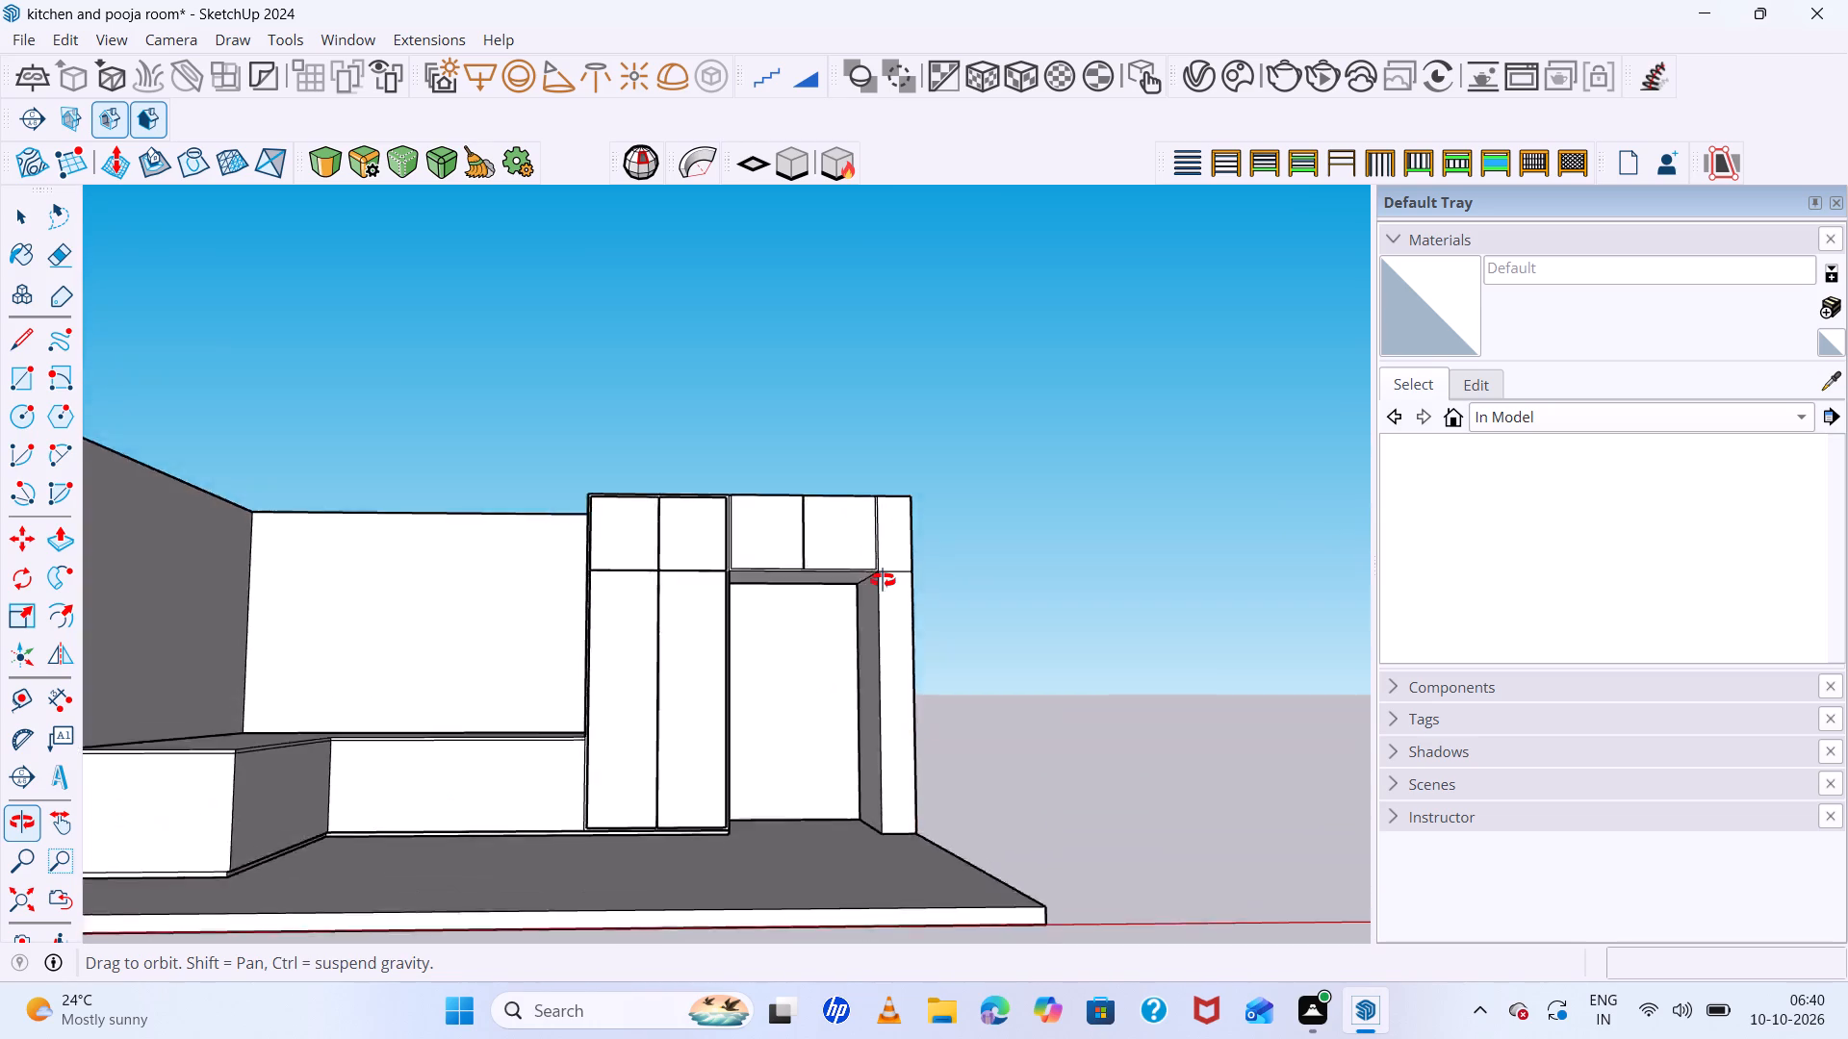
middle_drag(883, 580, 883, 588)
scroll(726, 508, up, 20)
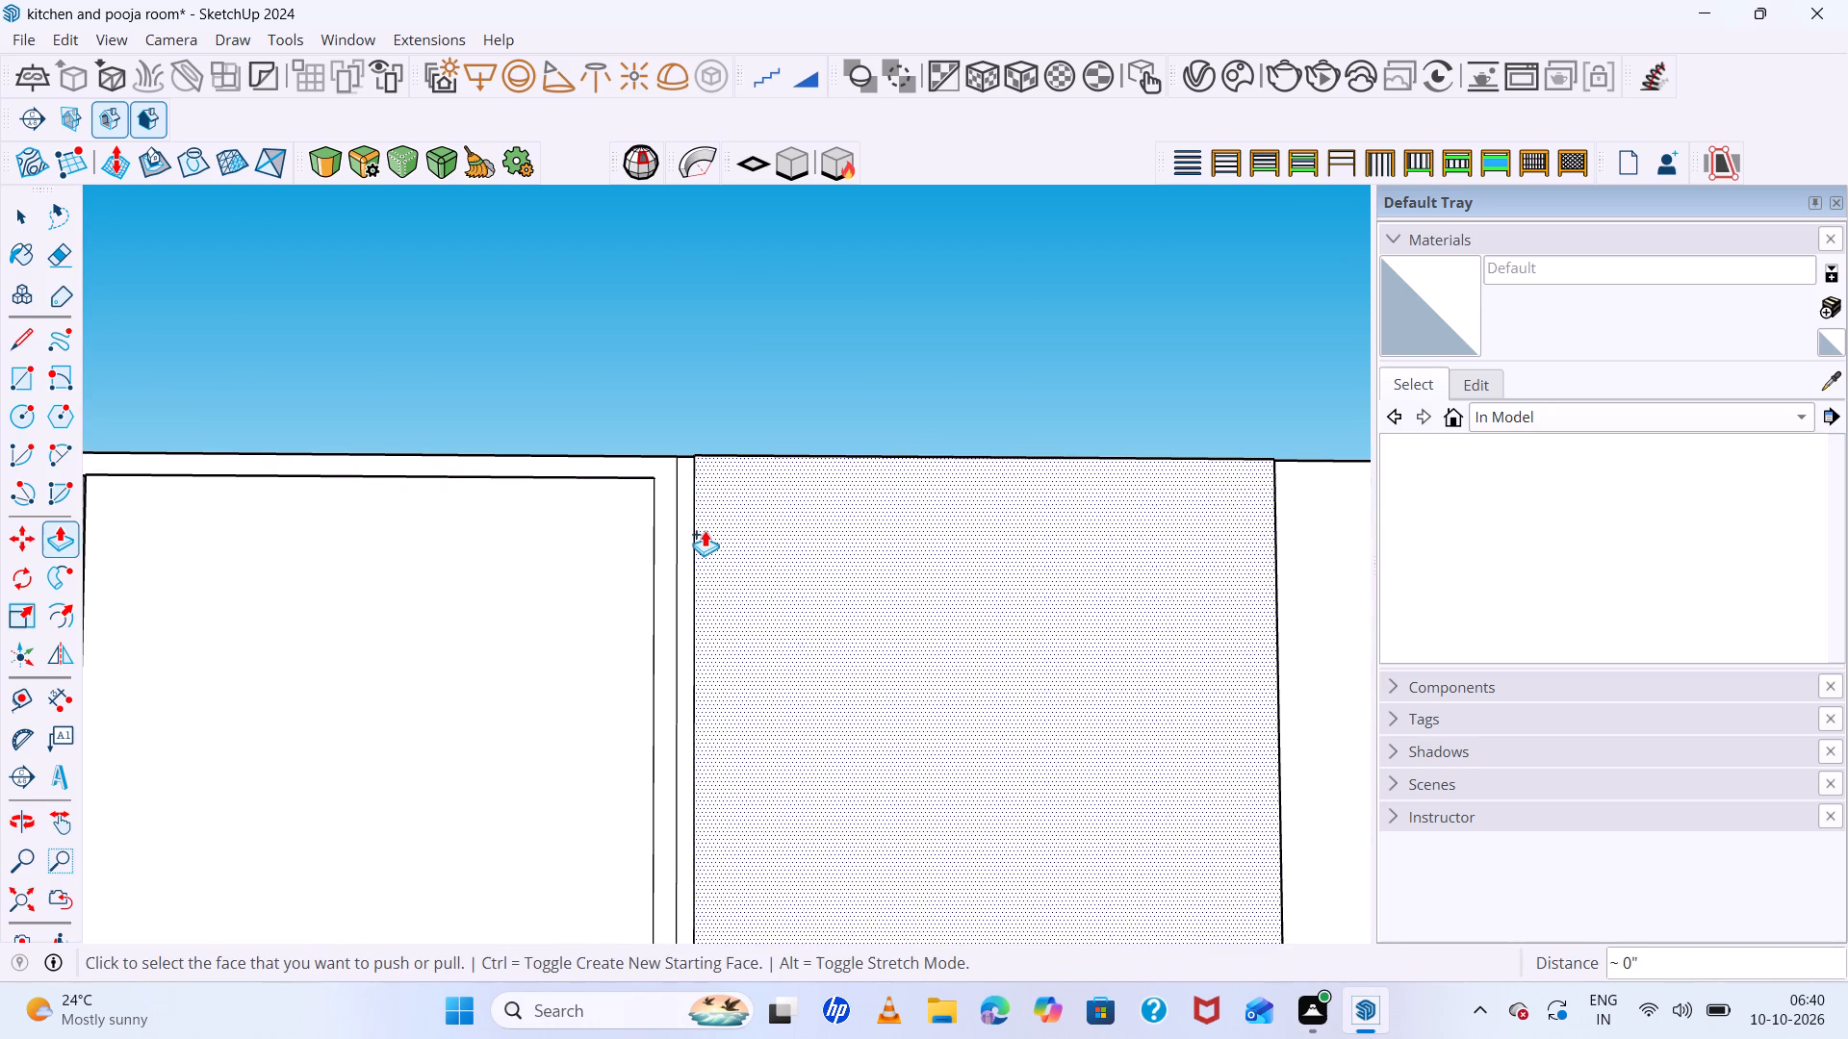
key(space)
click(680, 560)
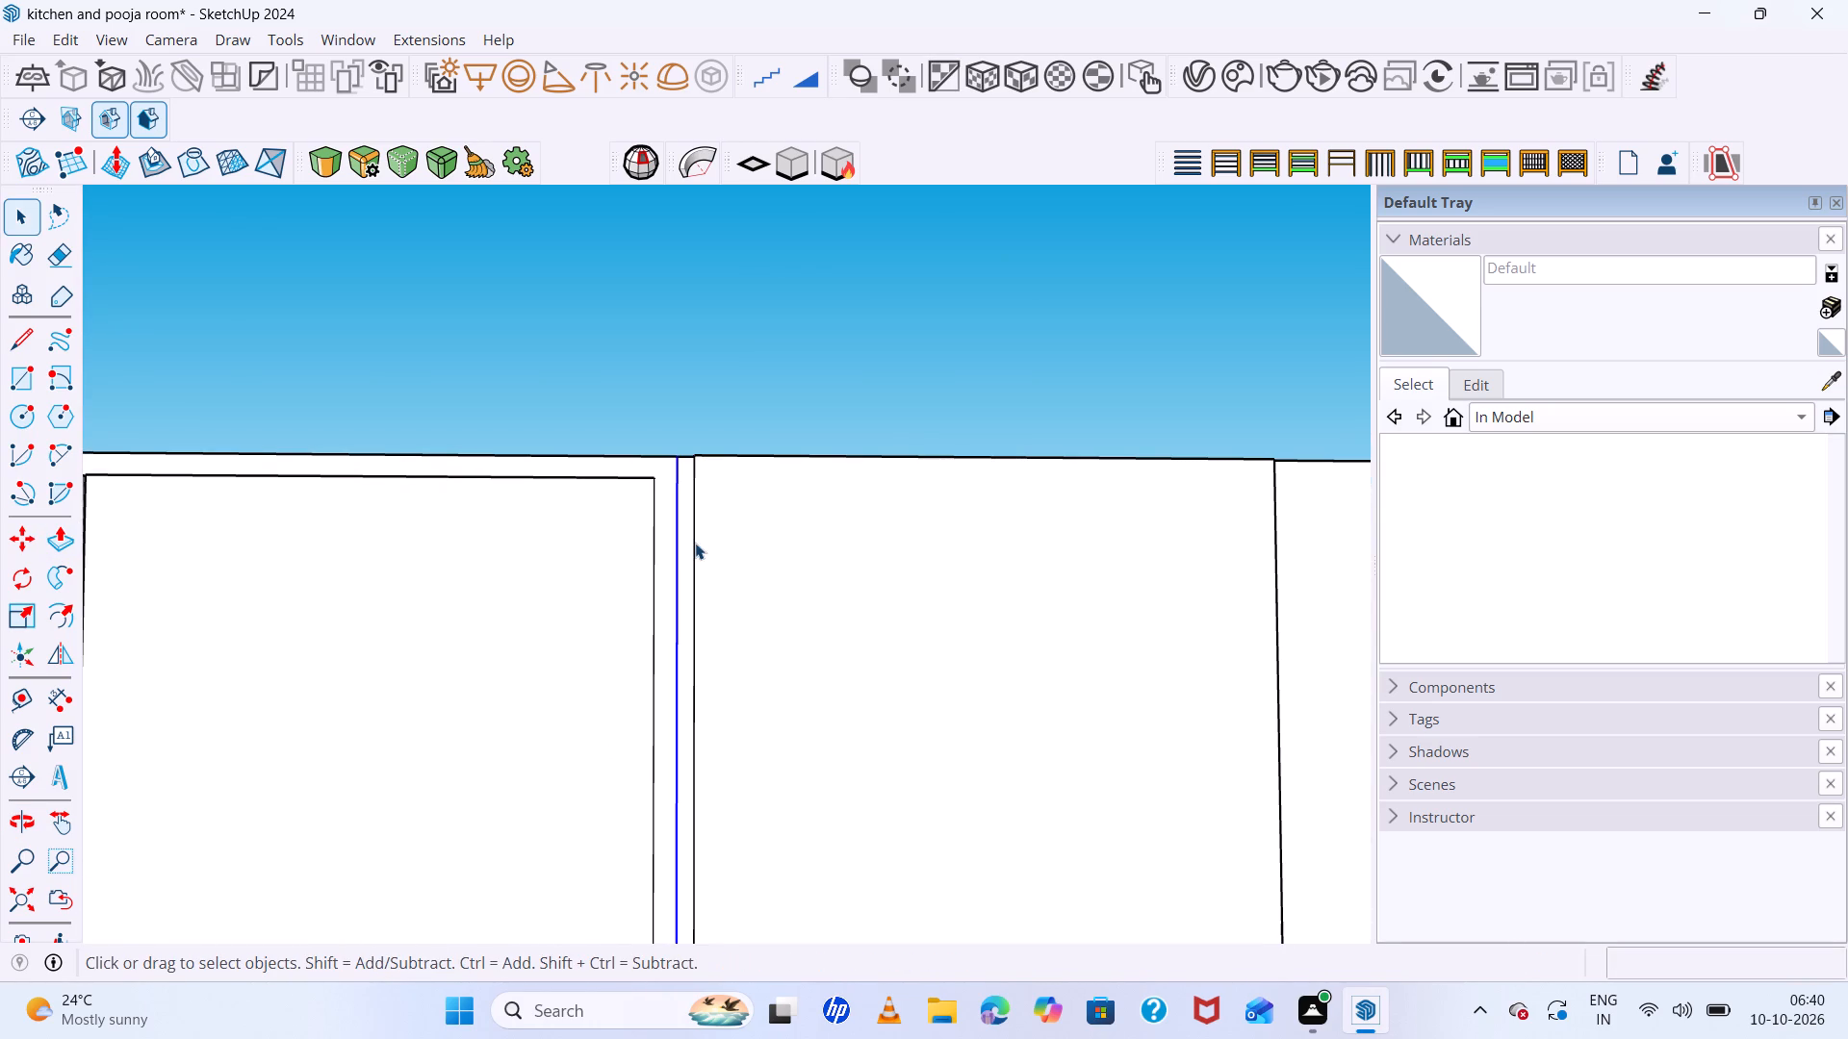
key(Delete)
Examine the fronts of the tall block and the niche's upper shutters from several angles.
scroll(612, 518, down, 9)
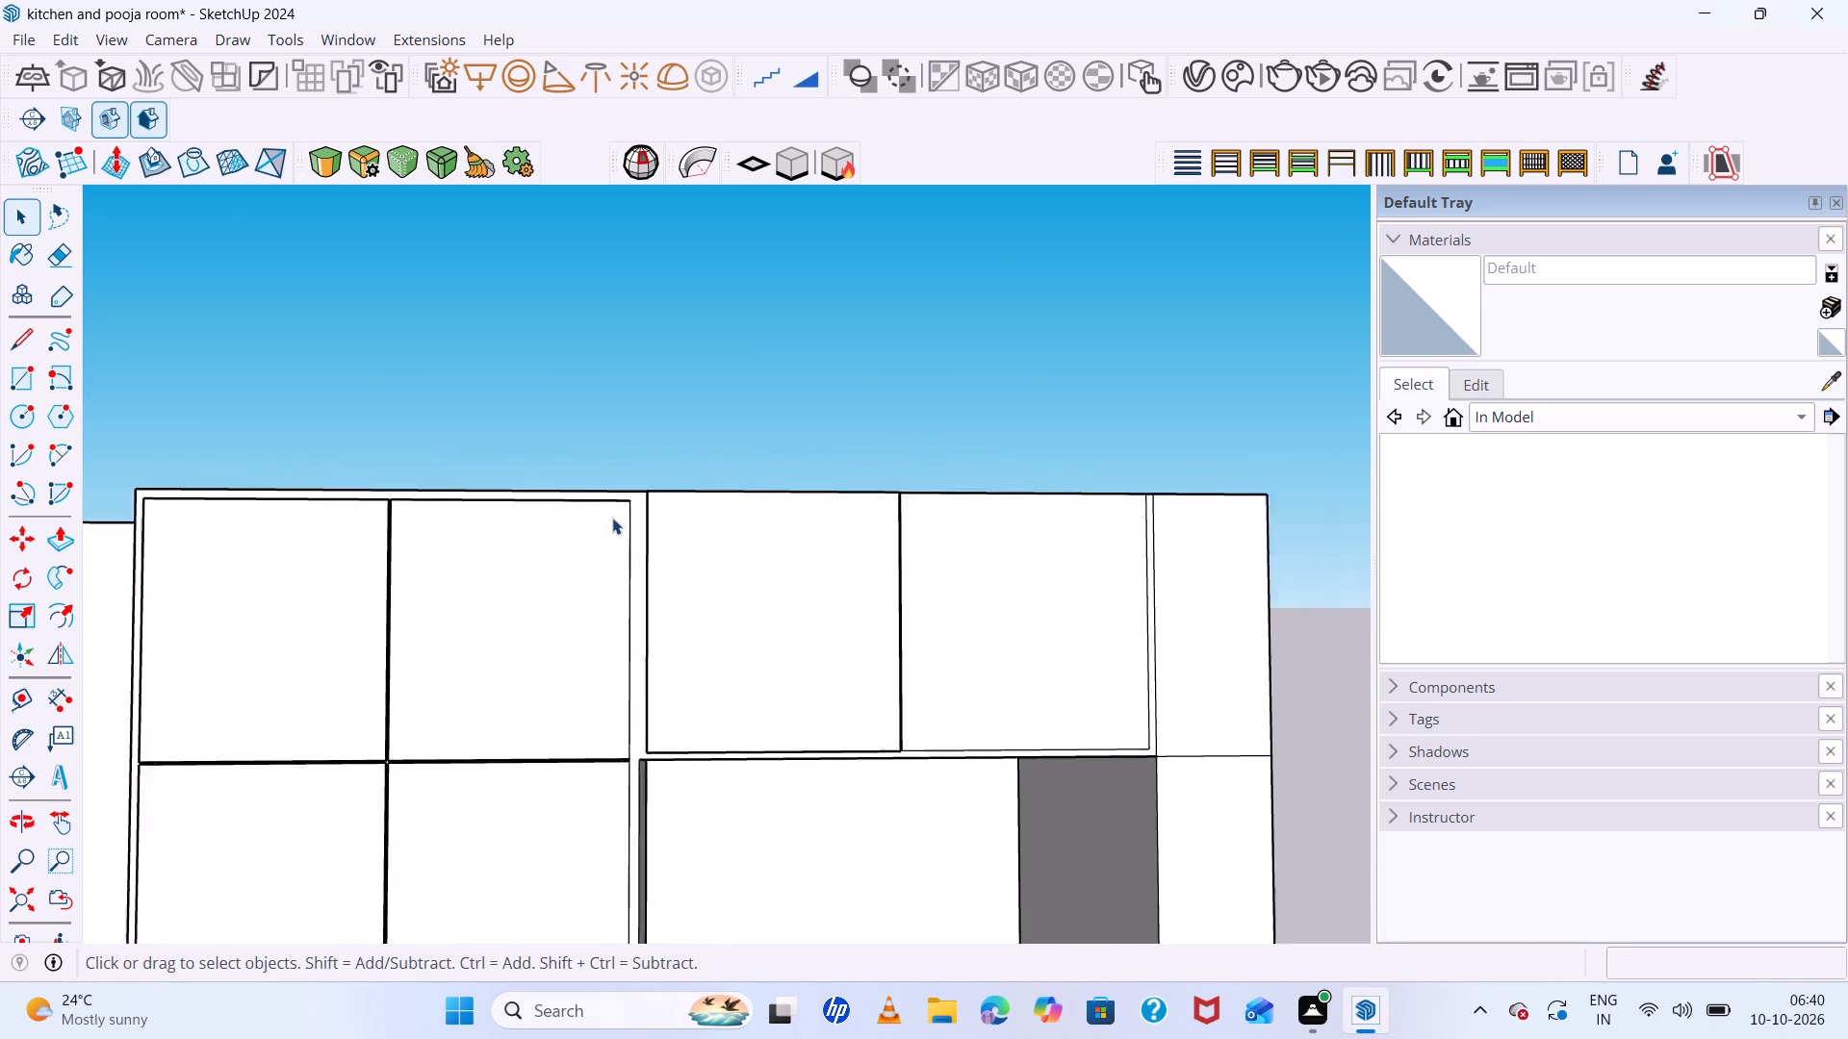
scroll(612, 518, down, 7)
middle_drag(705, 641, 583, 726)
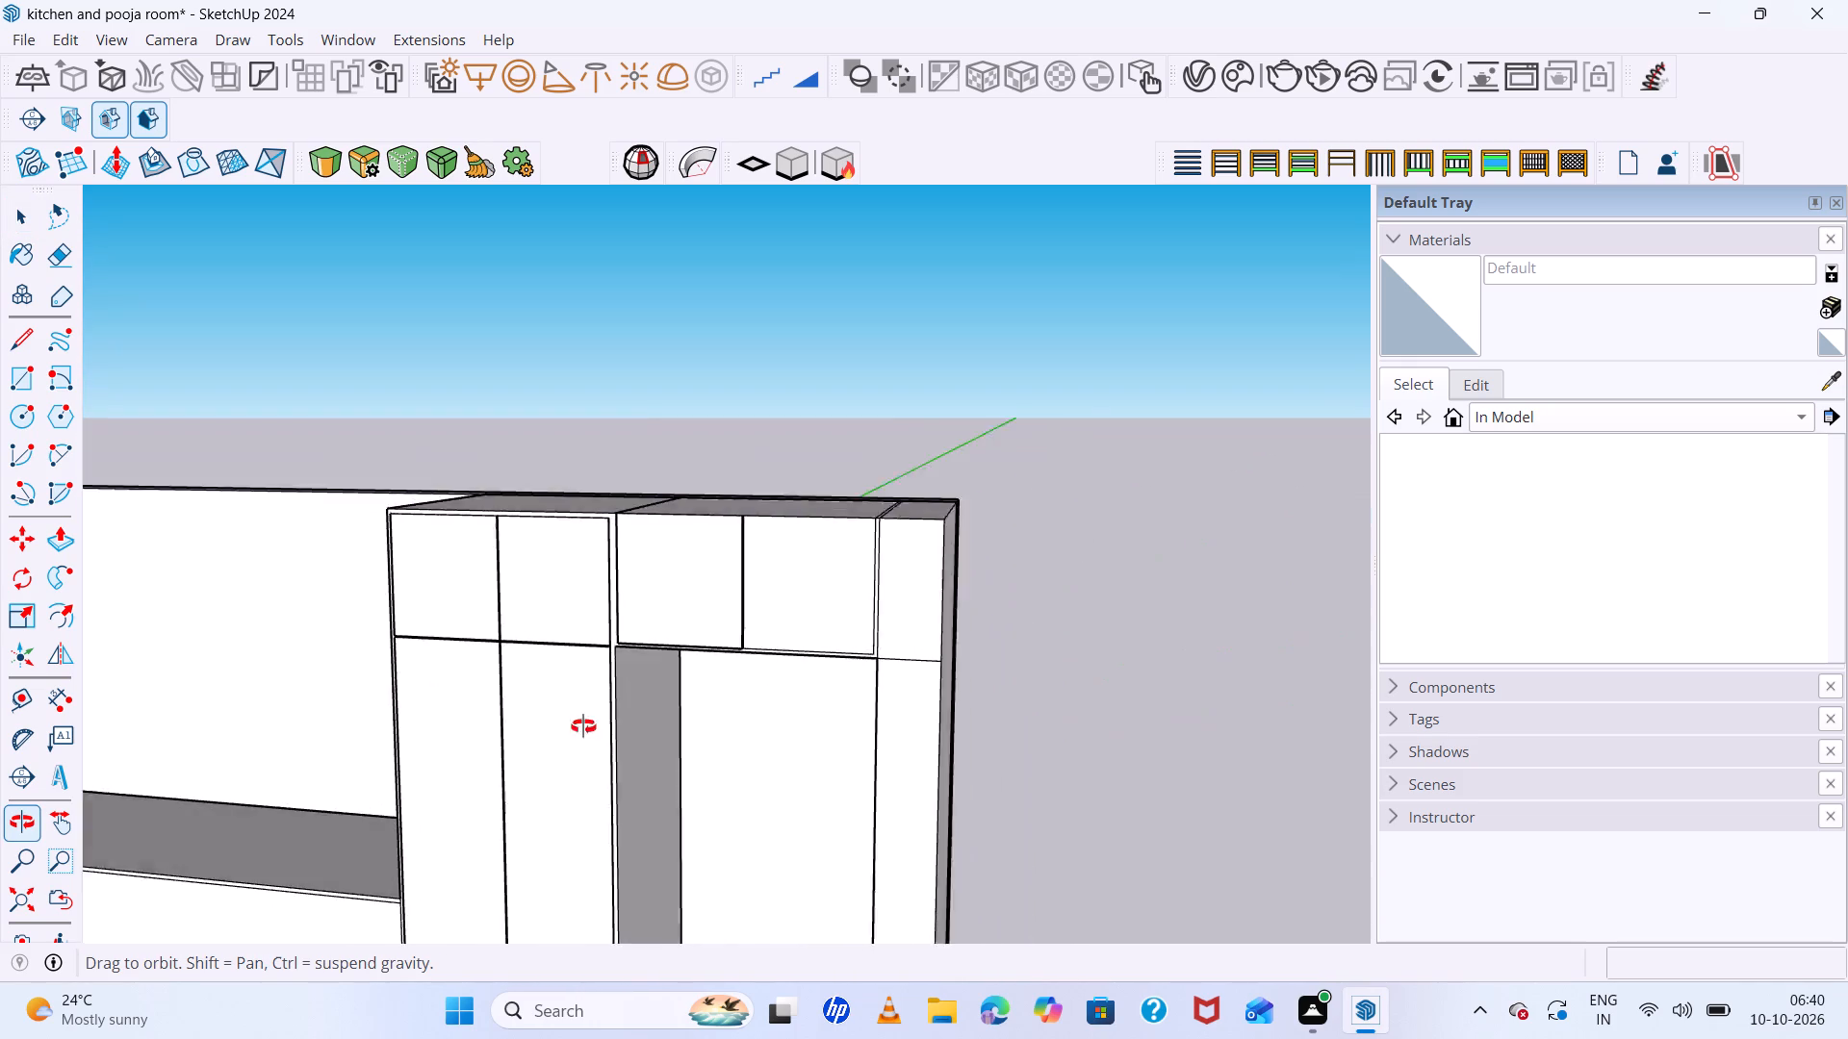
middle_drag(583, 726, 598, 731)
middle_click(605, 733)
middle_click(607, 733)
middle_click(607, 733)
scroll(758, 442, up, 8)
scroll(758, 442, down, 8)
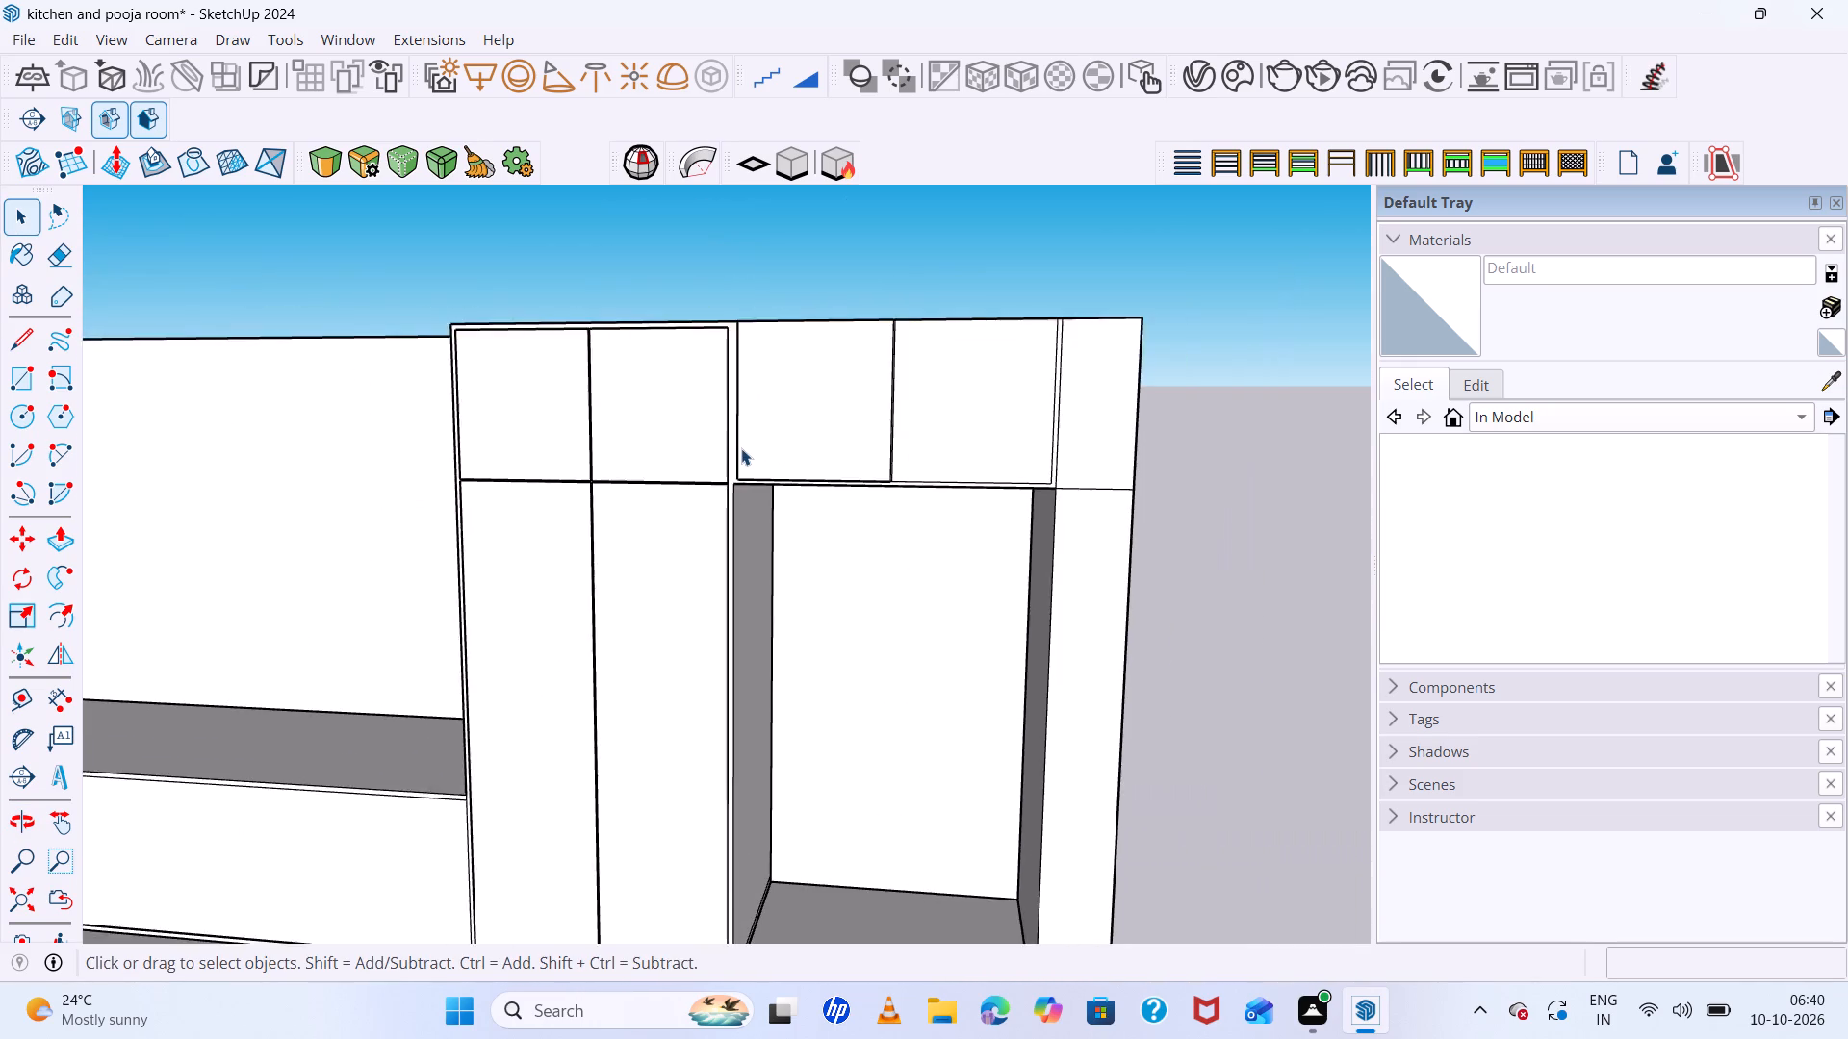
scroll(1053, 451, down, 2)
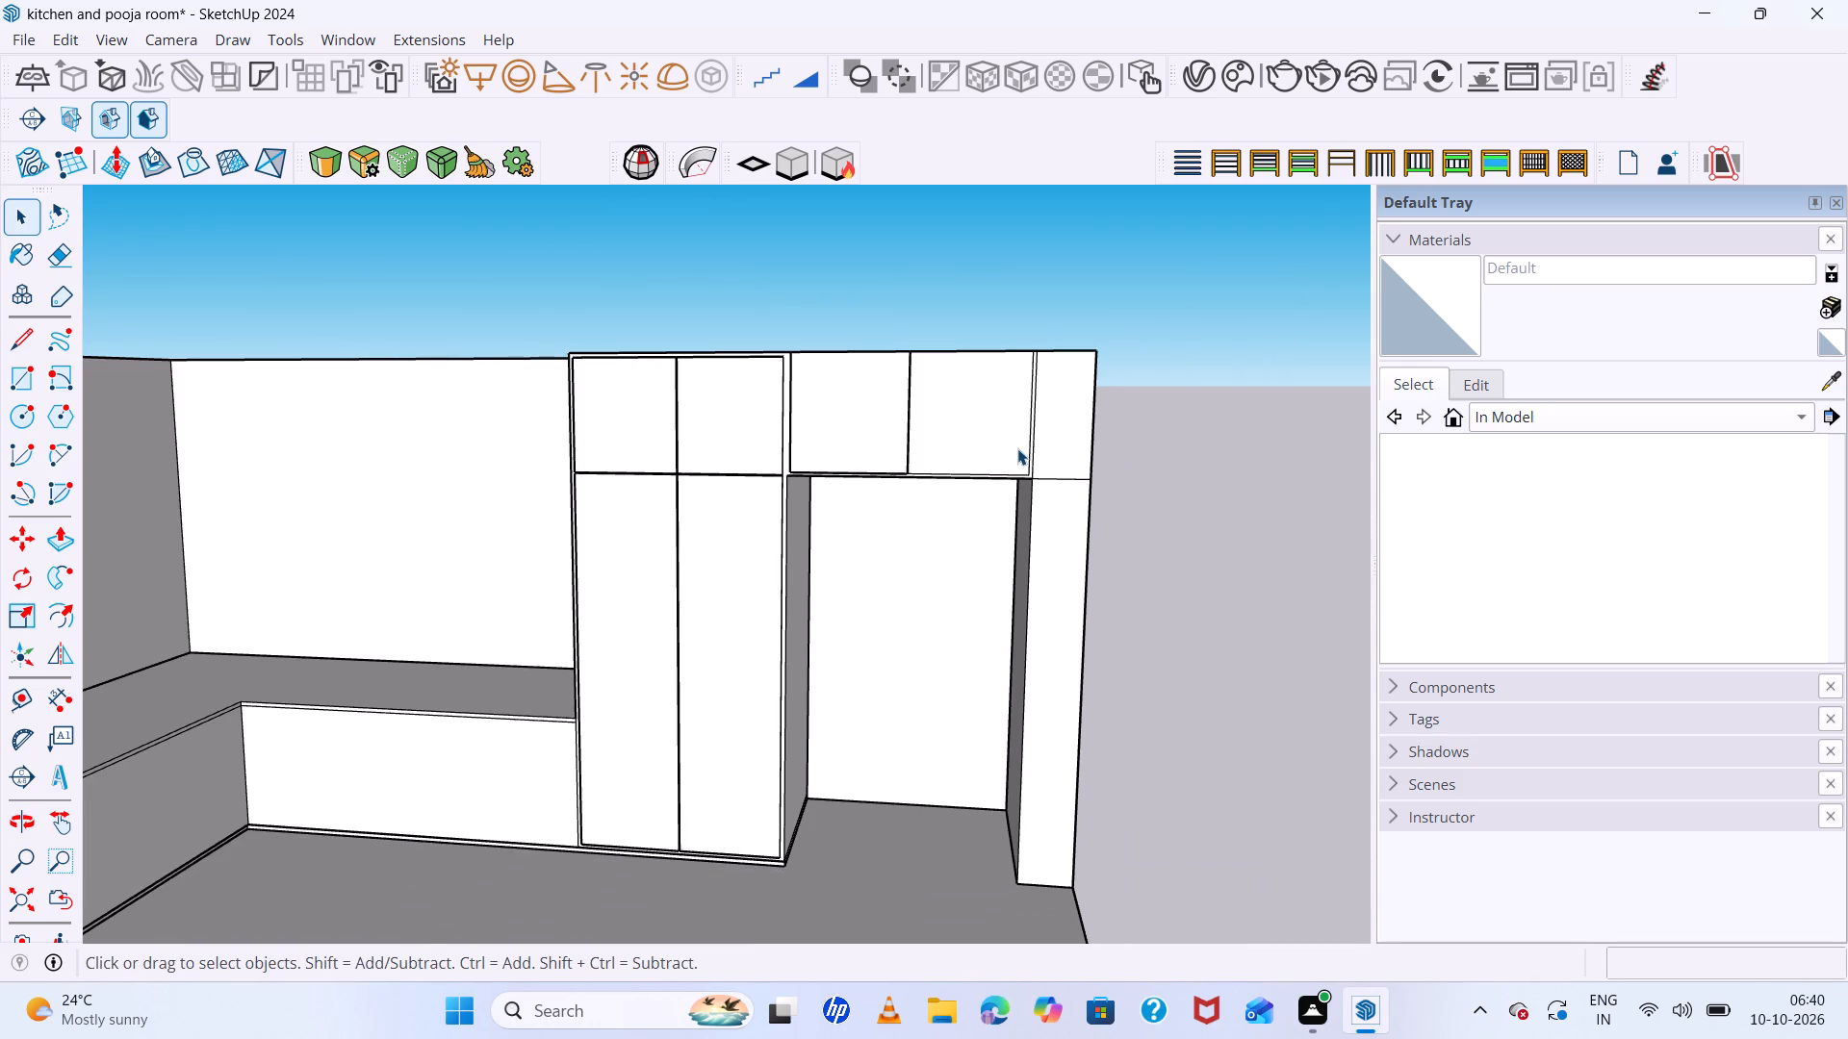
scroll(1017, 444, down, 7)
middle_drag(1077, 467, 943, 541)
scroll(1077, 467, up, 1)
middle_drag(937, 545, 924, 564)
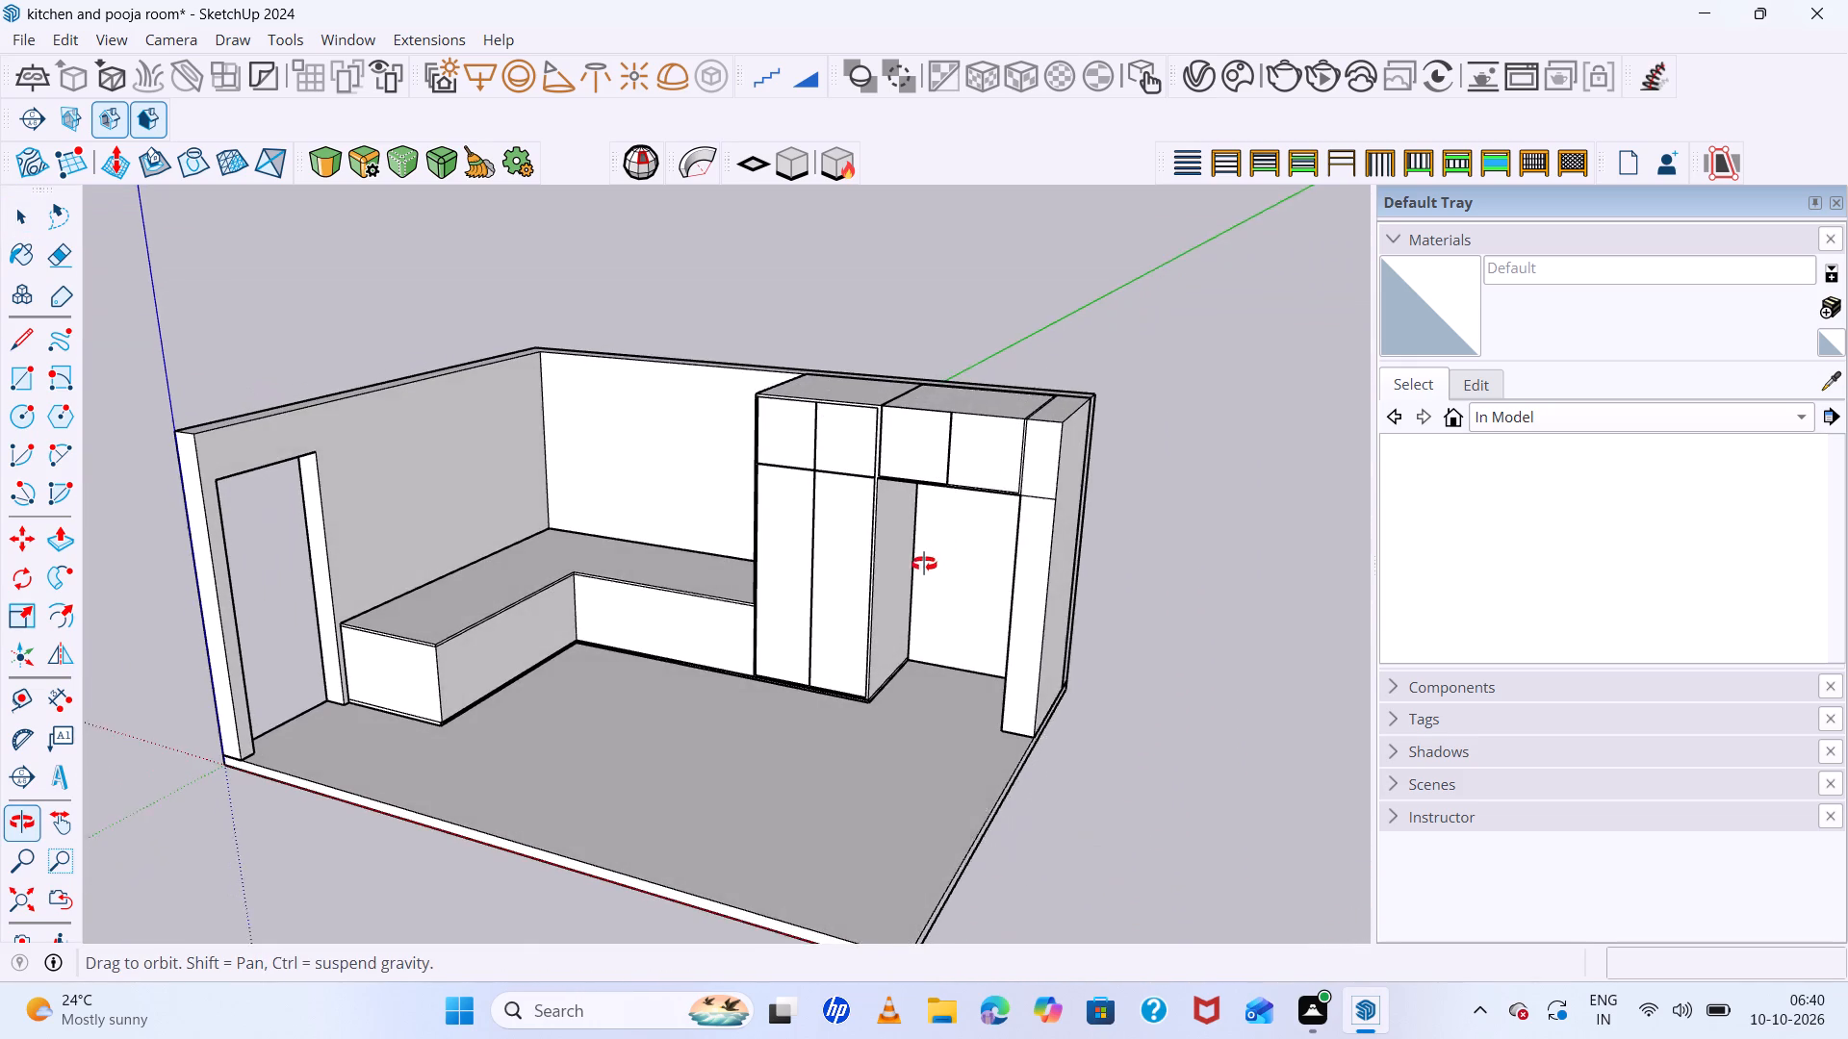
middle_drag(924, 564, 929, 574)
middle_click(931, 574)
Examine the L-shaped counter's fronts, its junction with the tall block and the base strip along the floor.
scroll(776, 686, up, 6)
scroll(575, 585, up, 4)
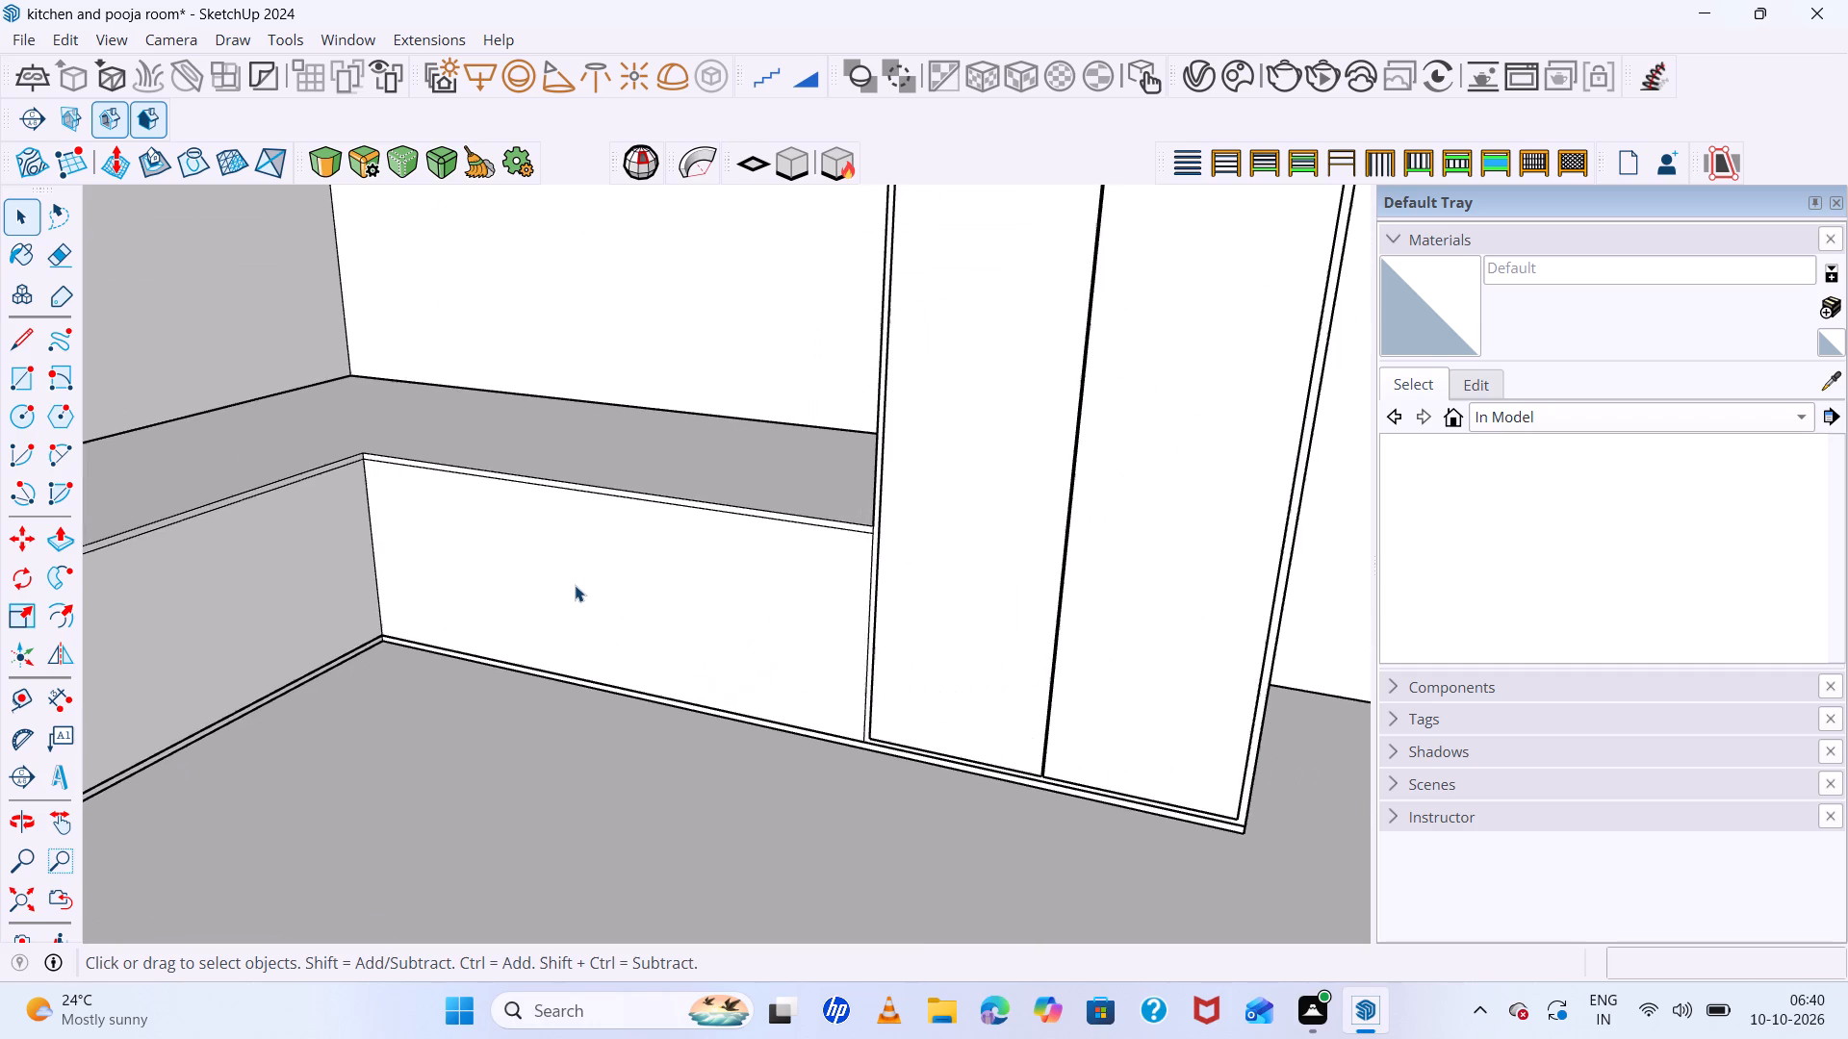
middle_drag(717, 602, 427, 450)
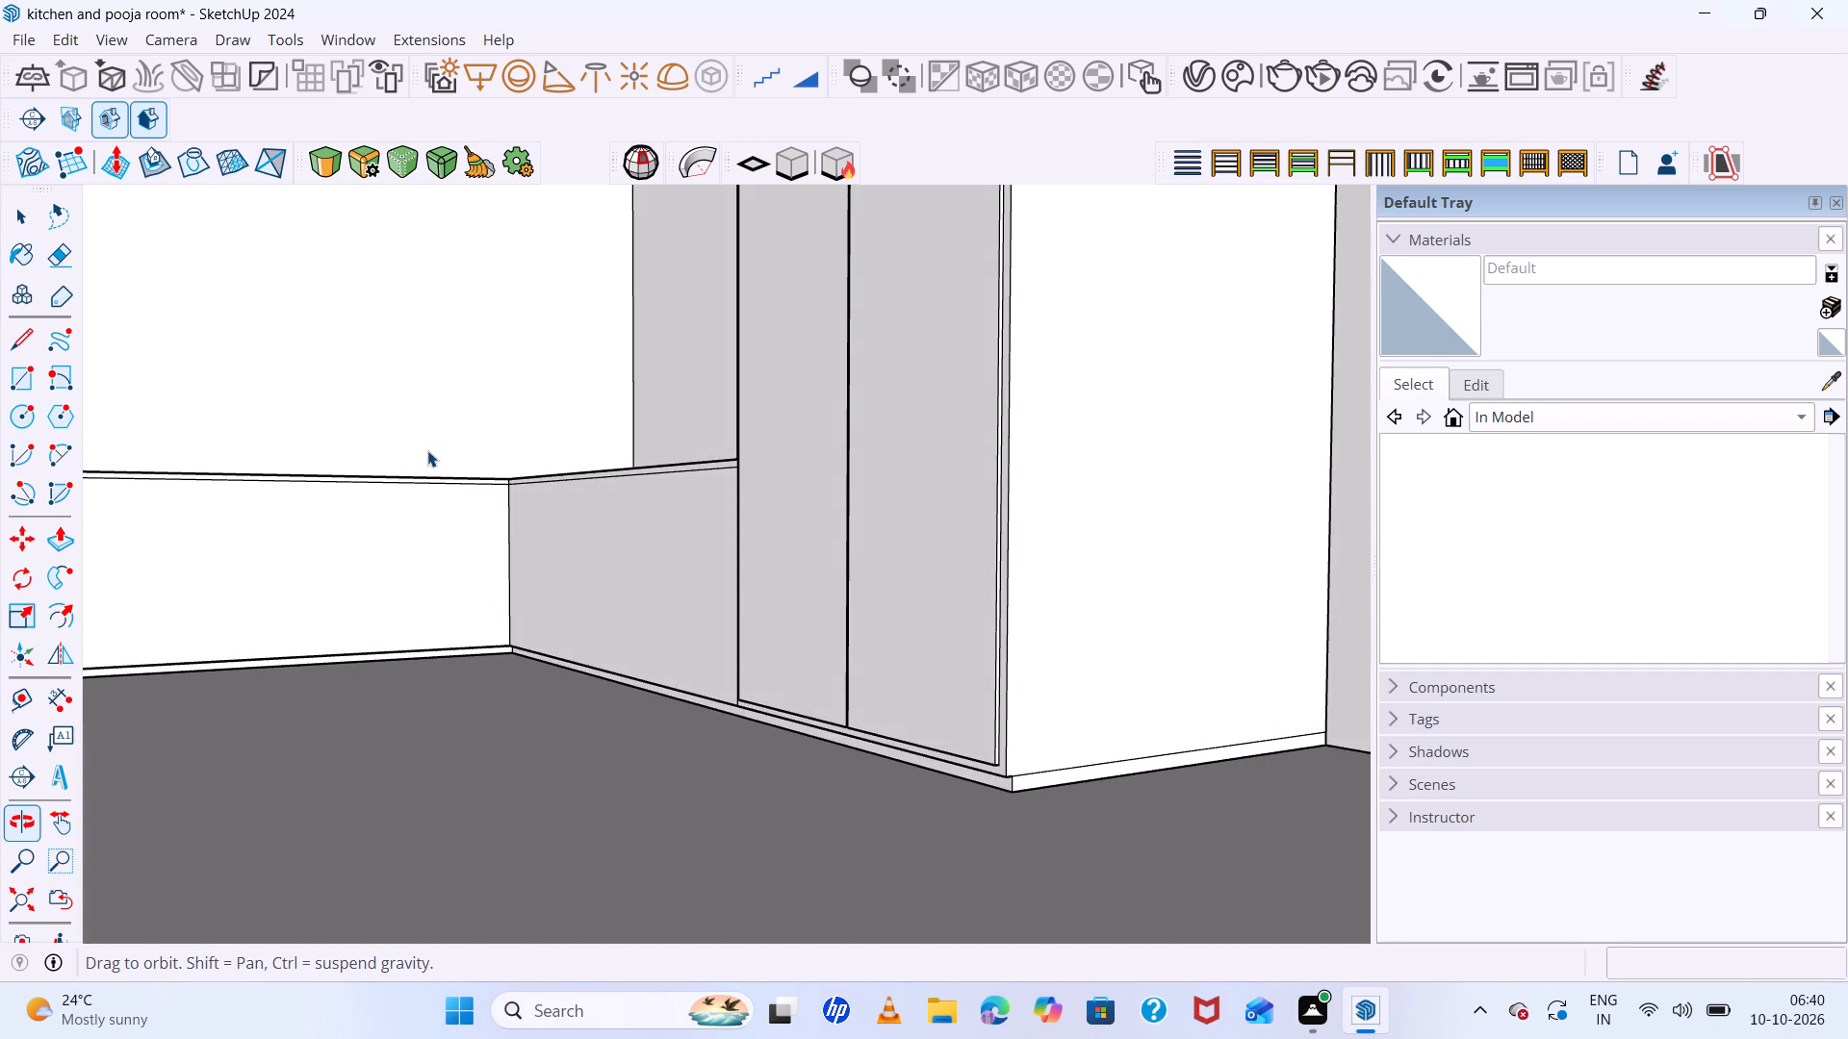
scroll(432, 448, down, 8)
middle_drag(501, 486, 536, 558)
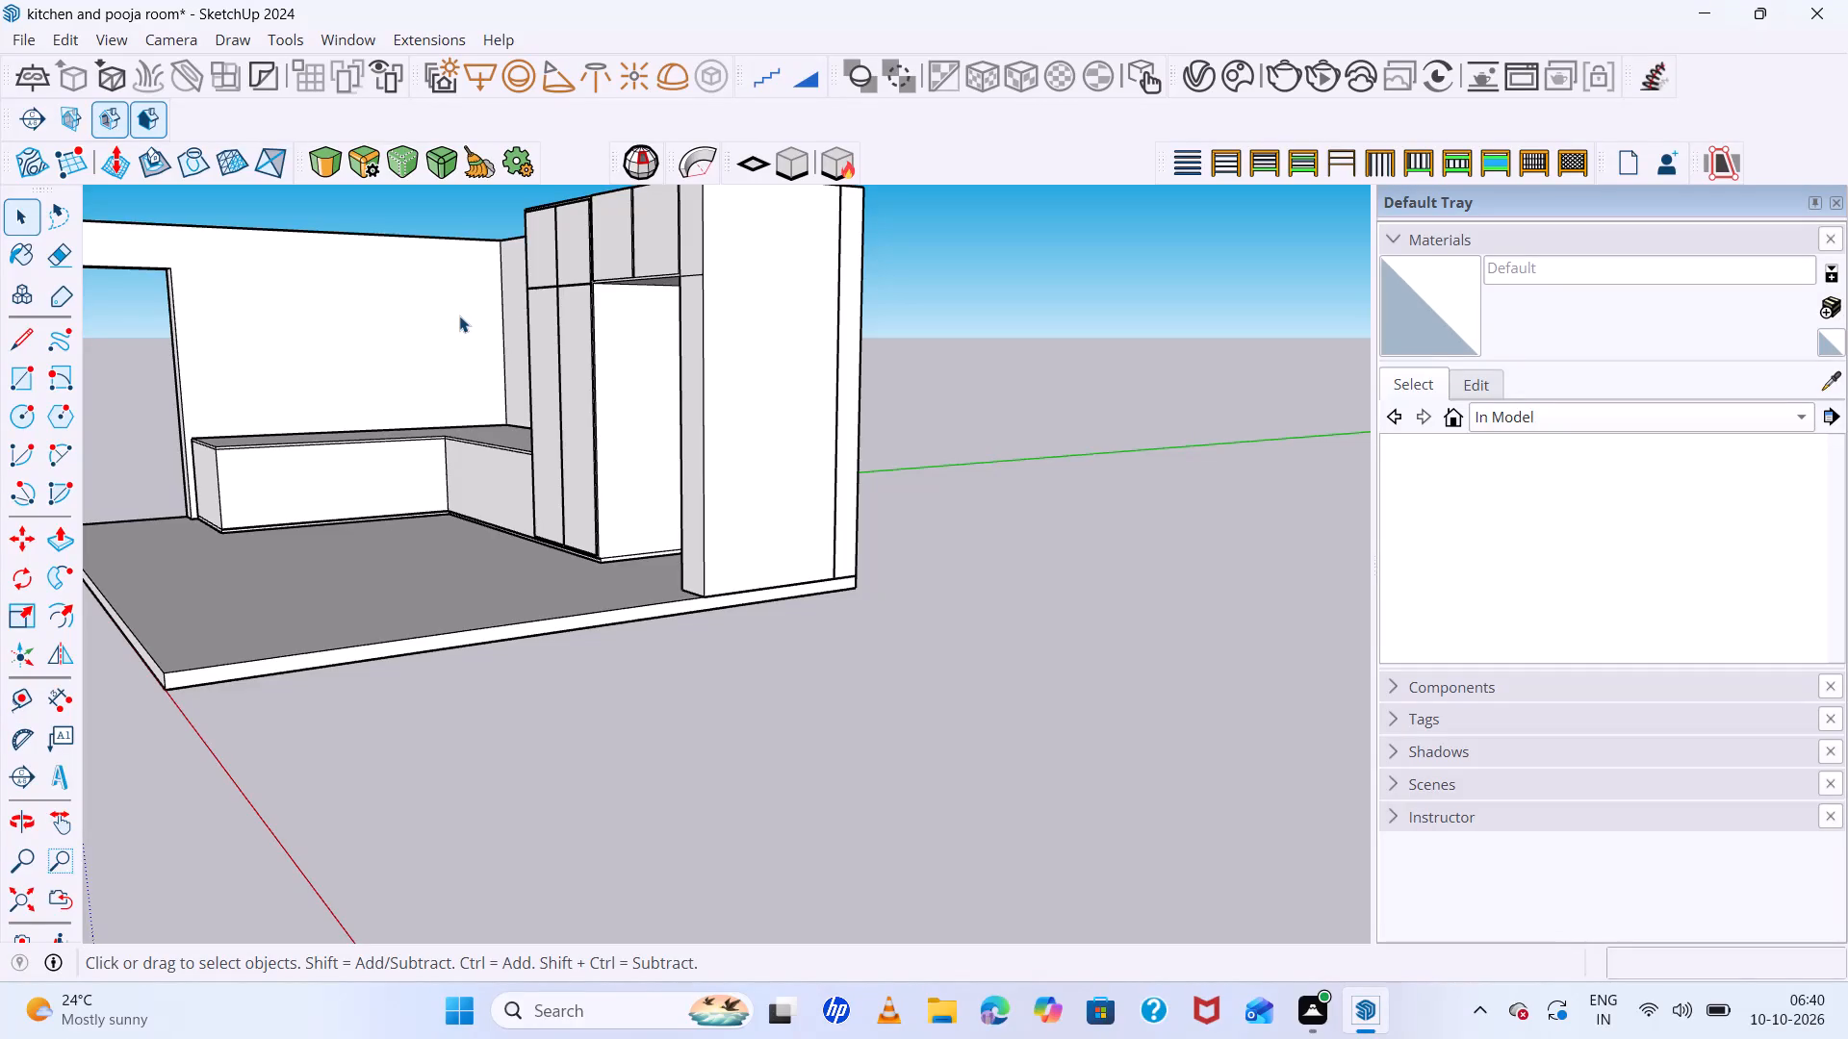
scroll(443, 545, down, 8)
middle_drag(504, 544, 702, 582)
scroll(344, 451, up, 8)
scroll(348, 442, down, 6)
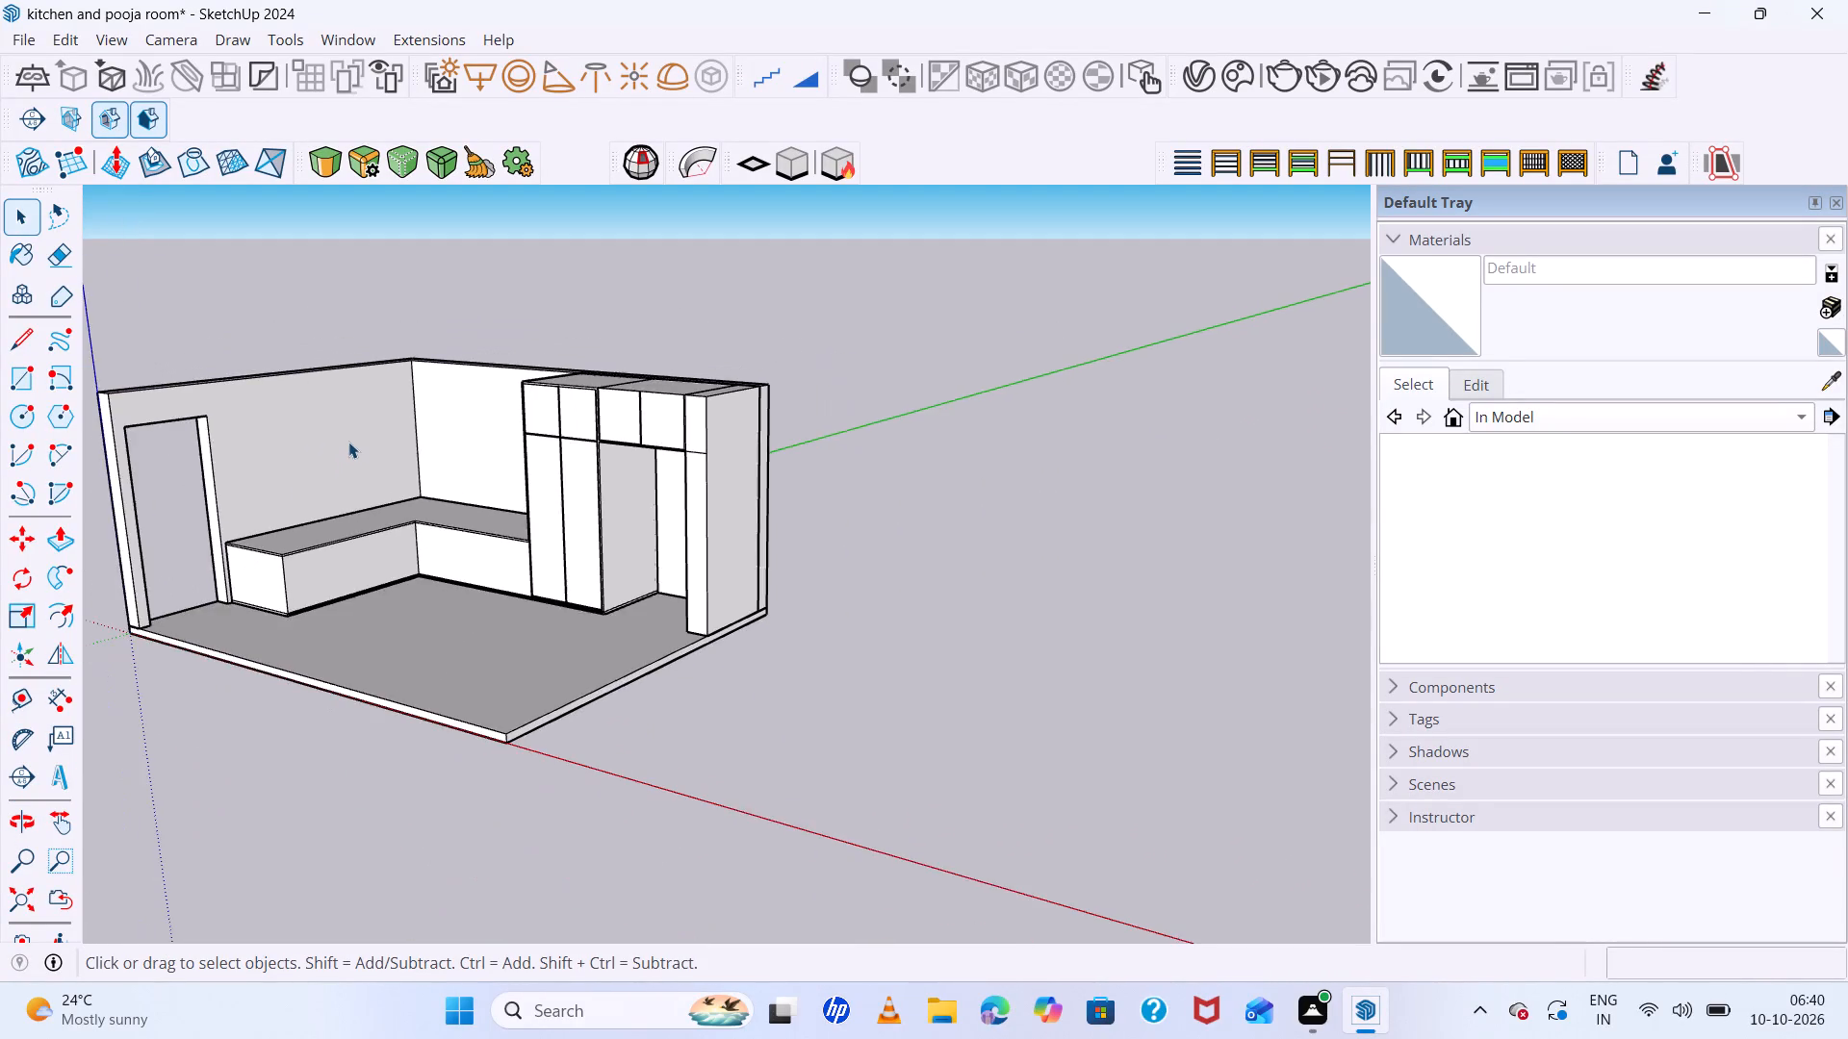
middle_drag(541, 512, 626, 613)
scroll(626, 613, down, 1)
middle_drag(626, 613, 521, 545)
middle_drag(515, 543, 436, 537)
scroll(436, 537, up, 1)
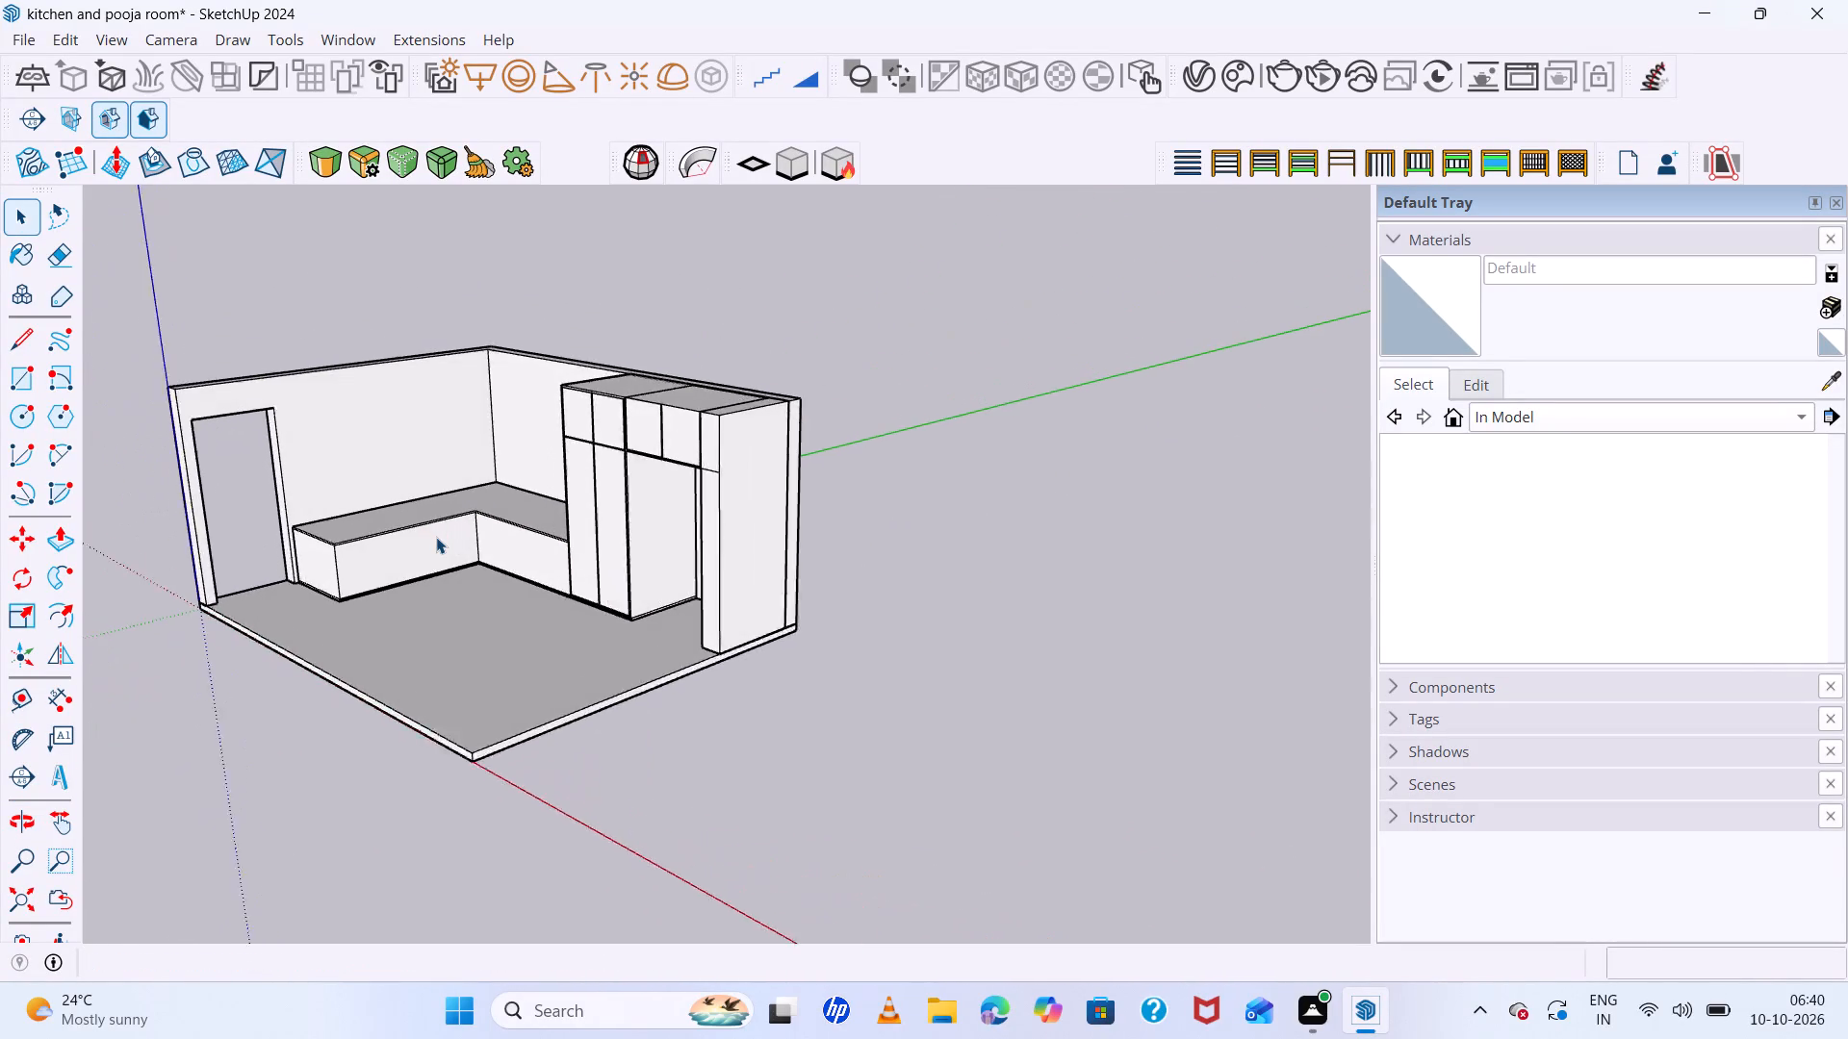
scroll(436, 537, up, 6)
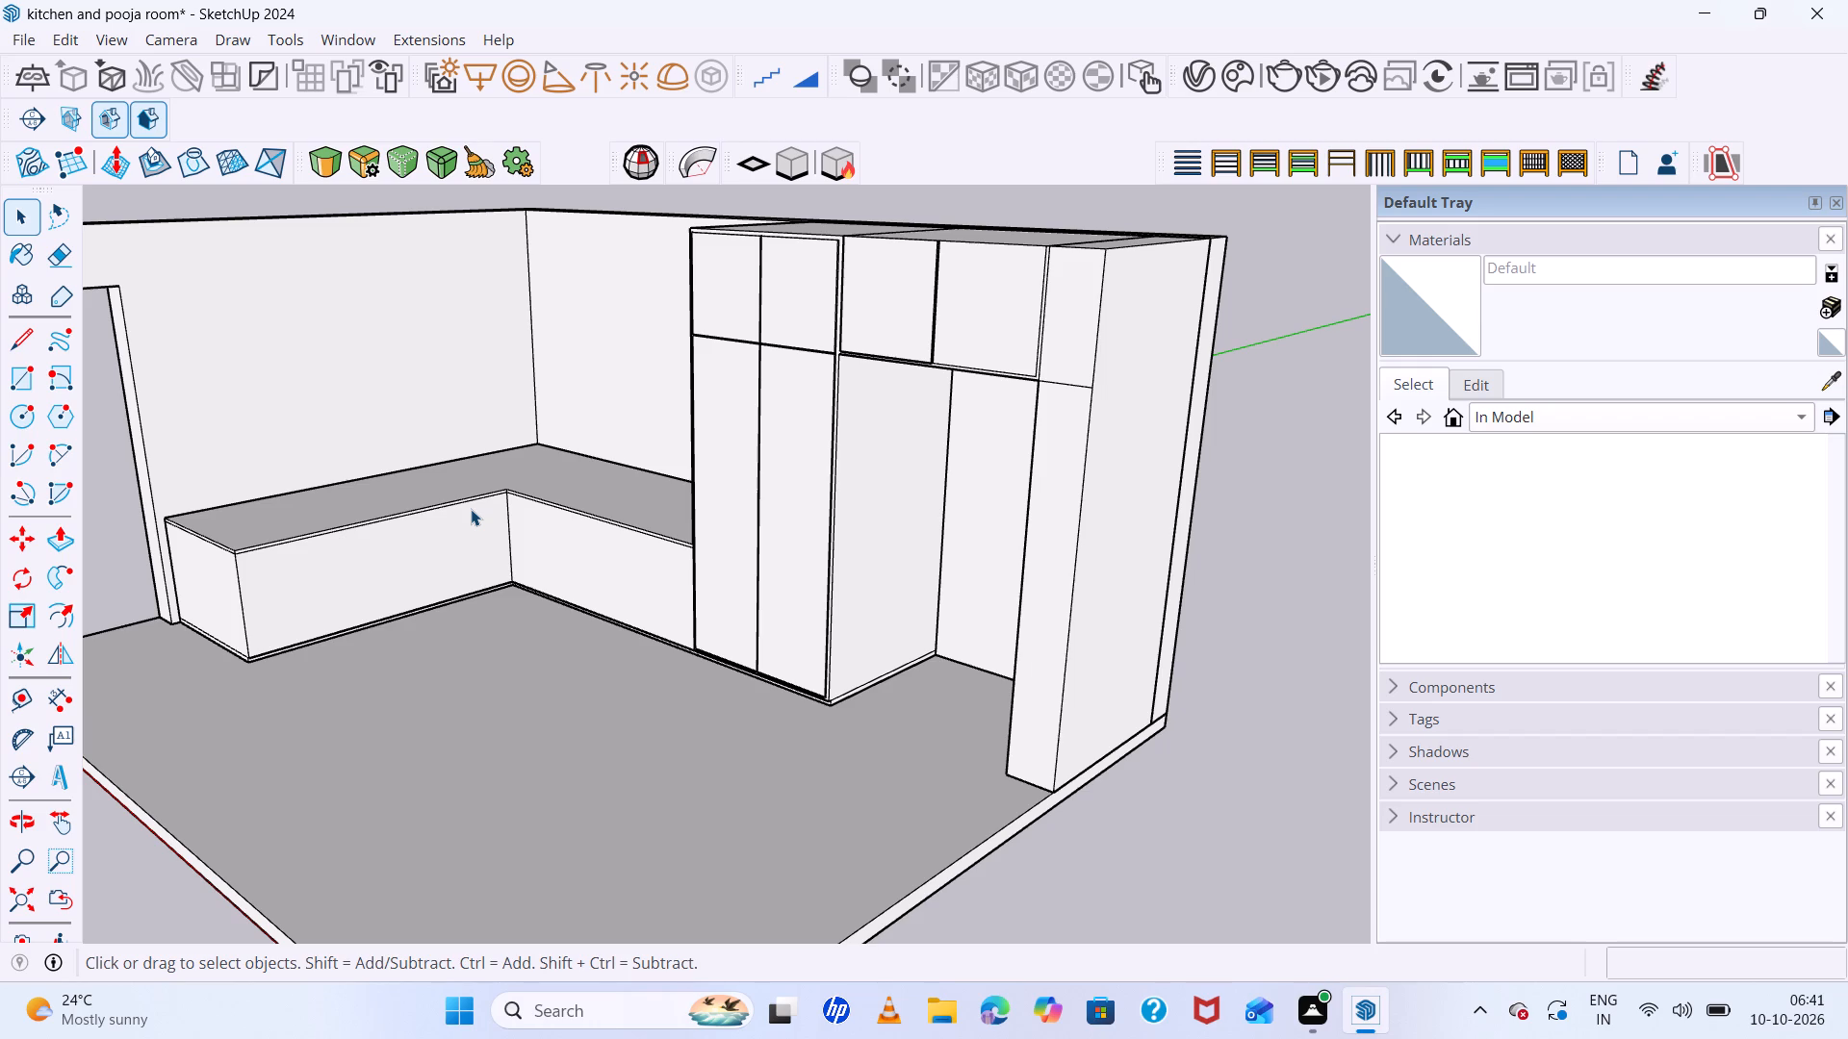
scroll(668, 683, up, 14)
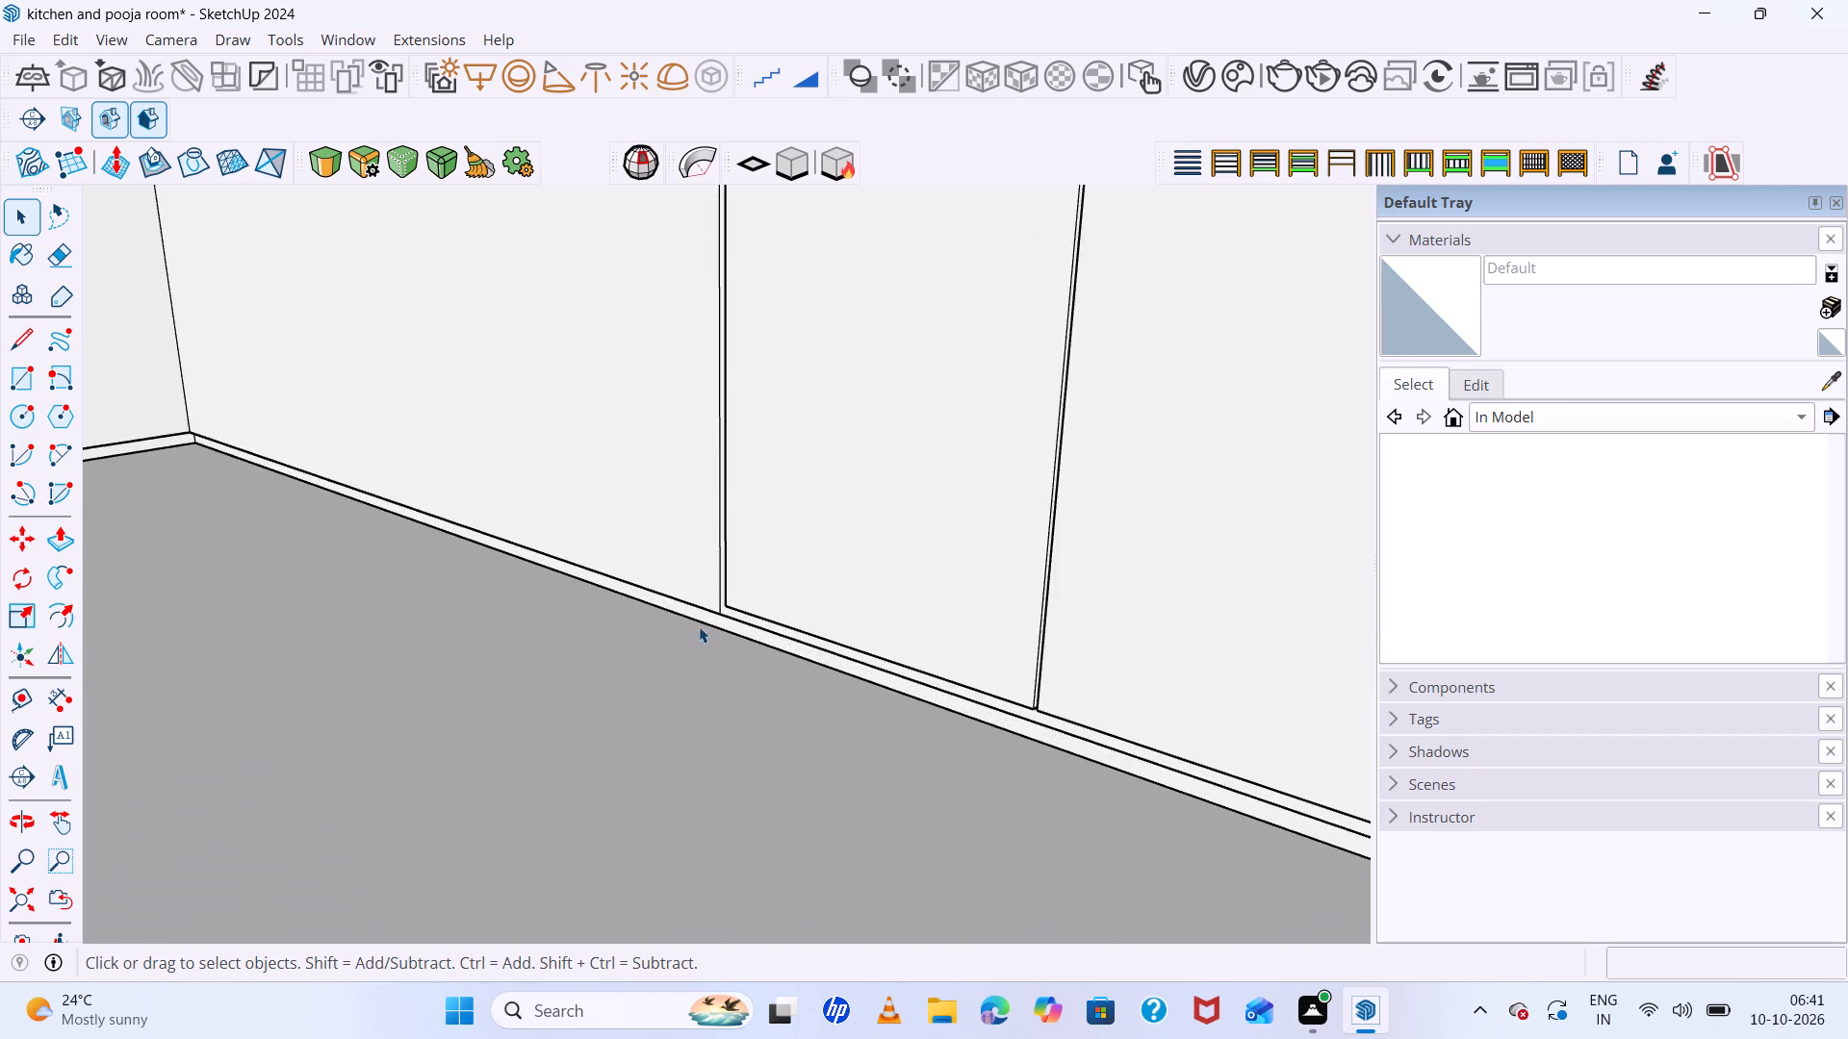
scroll(701, 622, up, 6)
middle_drag(838, 619, 912, 587)
middle_click(911, 593)
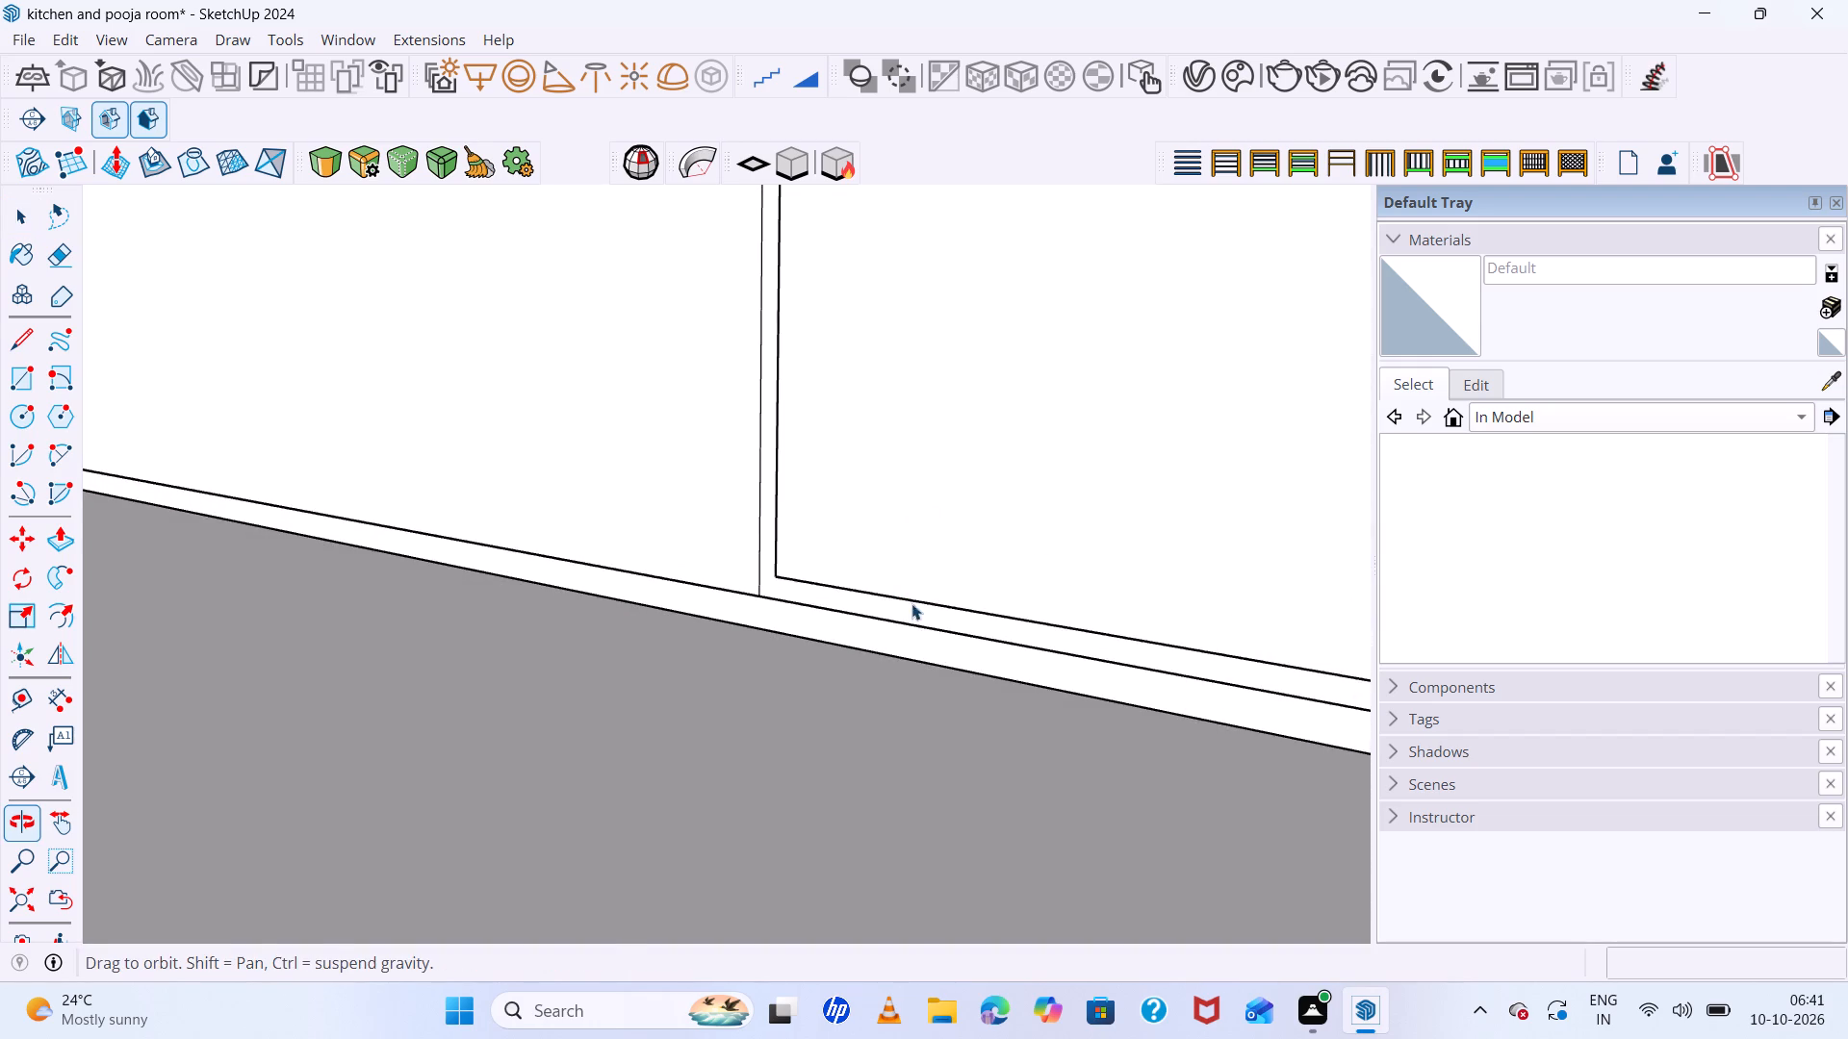
scroll(756, 531, down, 16)
scroll(769, 519, down, 7)
scroll(592, 408, up, 3)
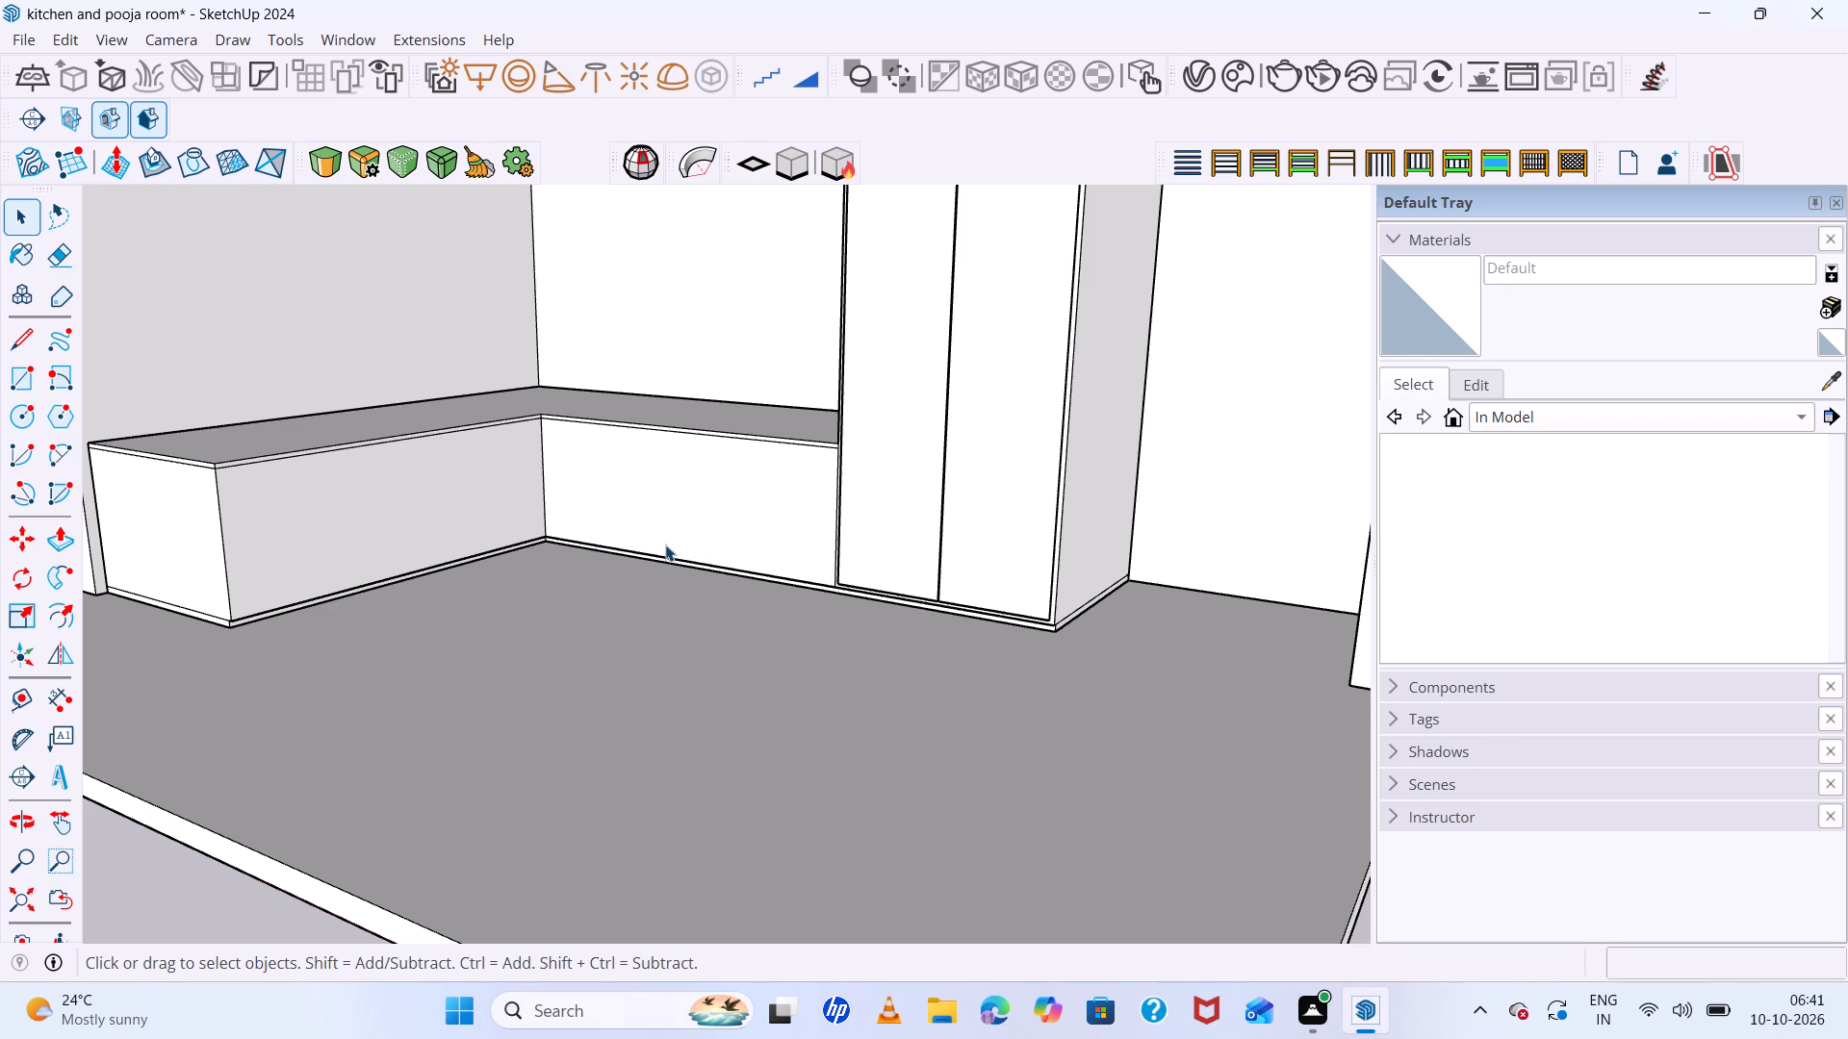
scroll(685, 554, up, 3)
middle_drag(687, 554, 704, 578)
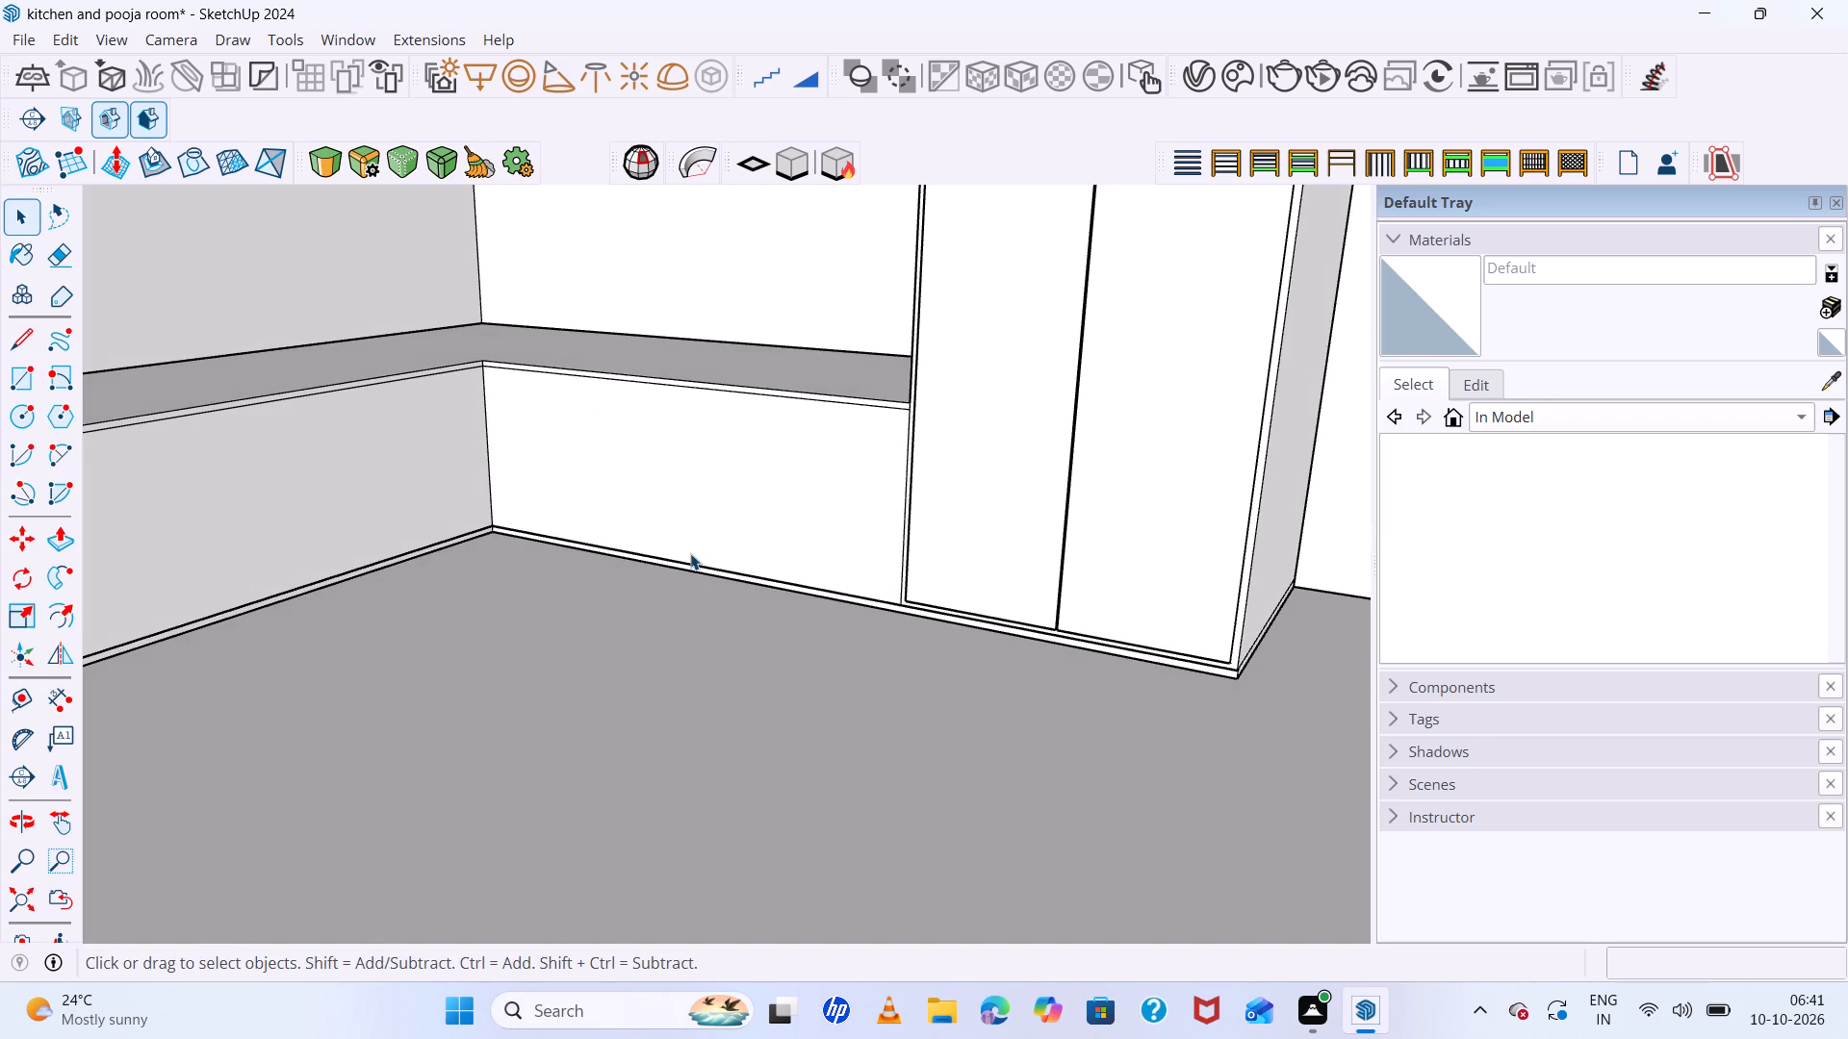
Select all geometry connected to the counter front beside the tall block to check its extent, and clear the selection.
double_click(679, 517)
triple_click(679, 517)
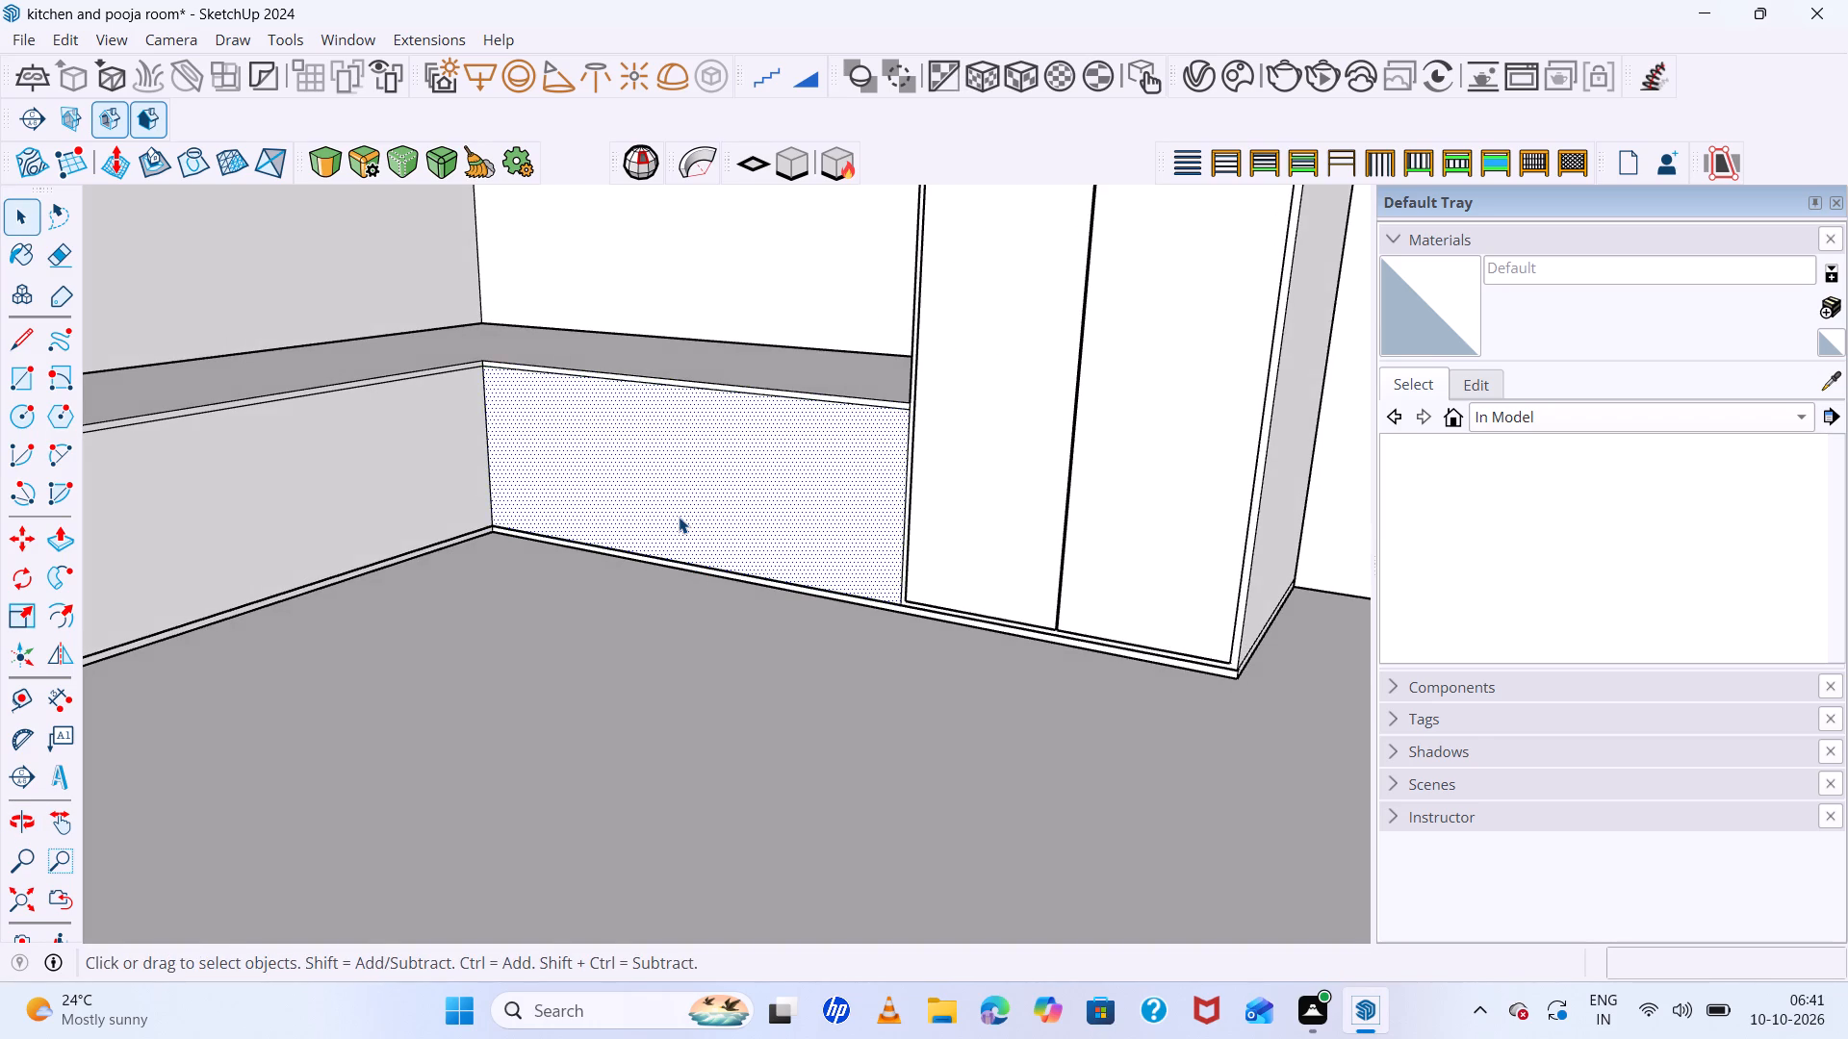
click(679, 517)
scroll(679, 517, down, 11)
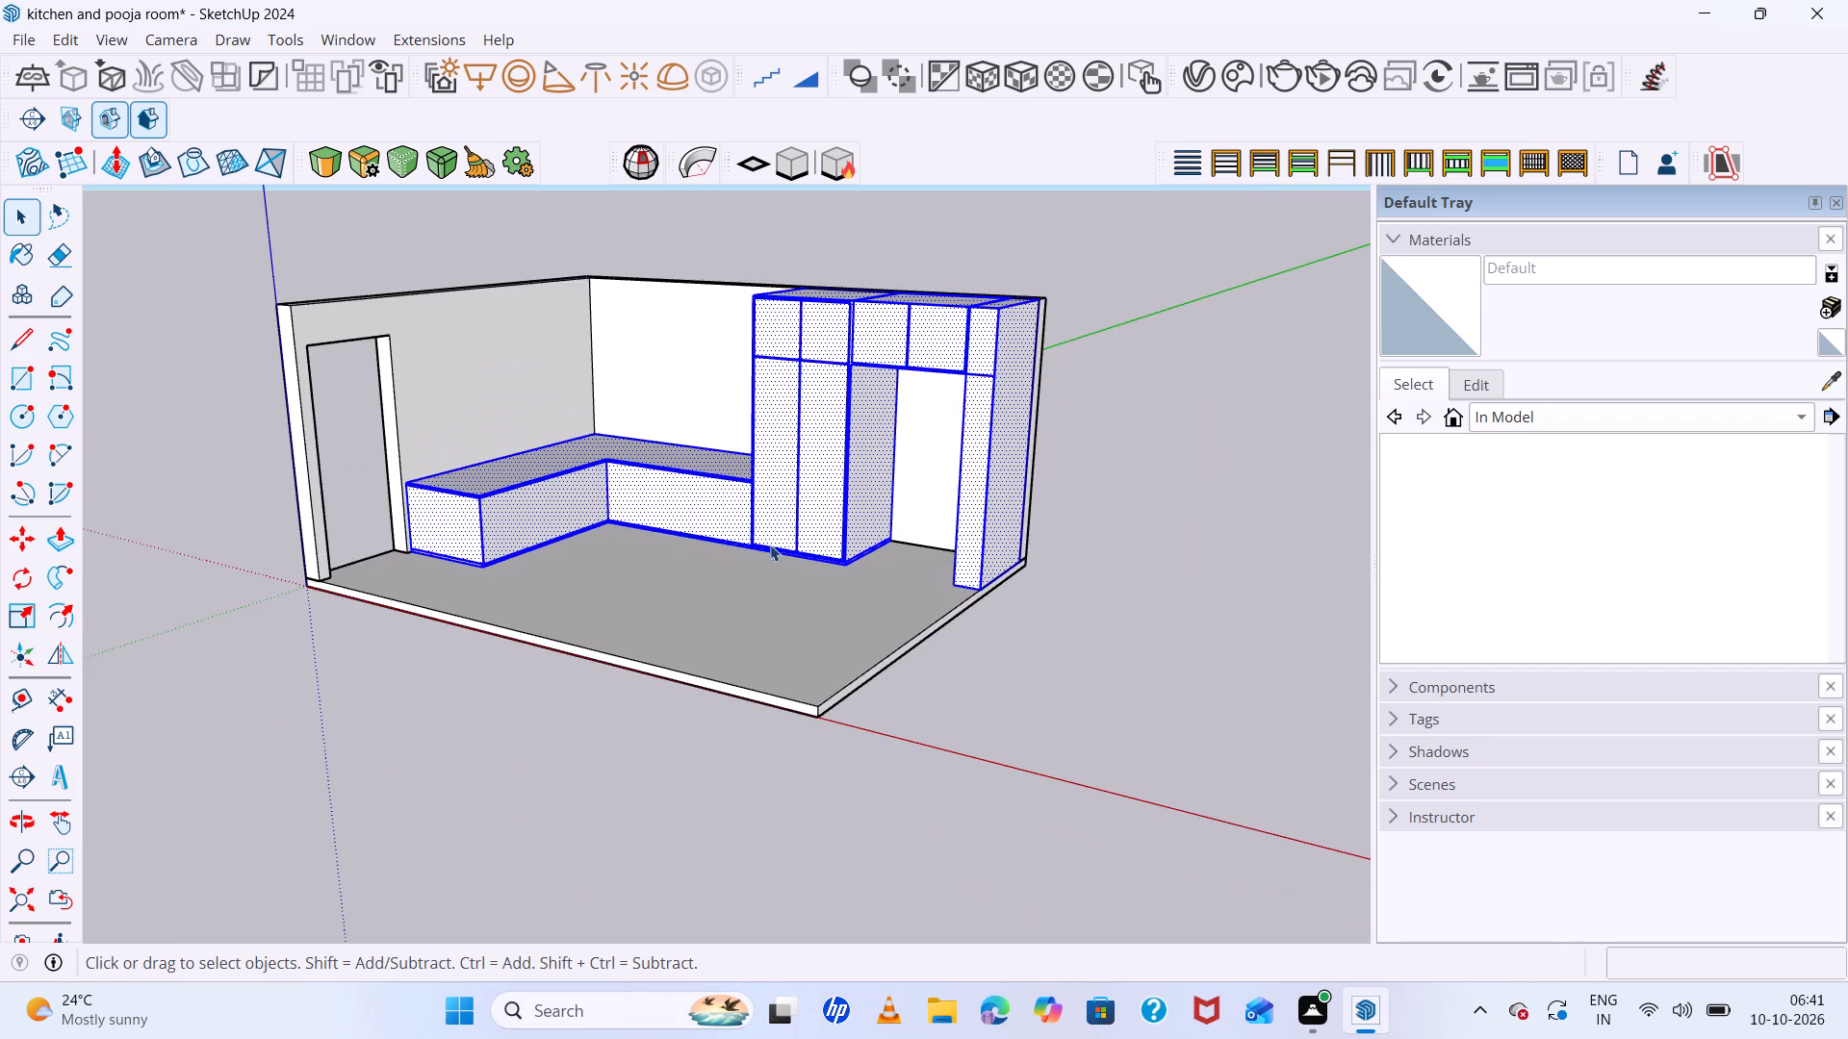
middle_drag(771, 545, 698, 637)
middle_drag(690, 634, 692, 656)
click(1109, 286)
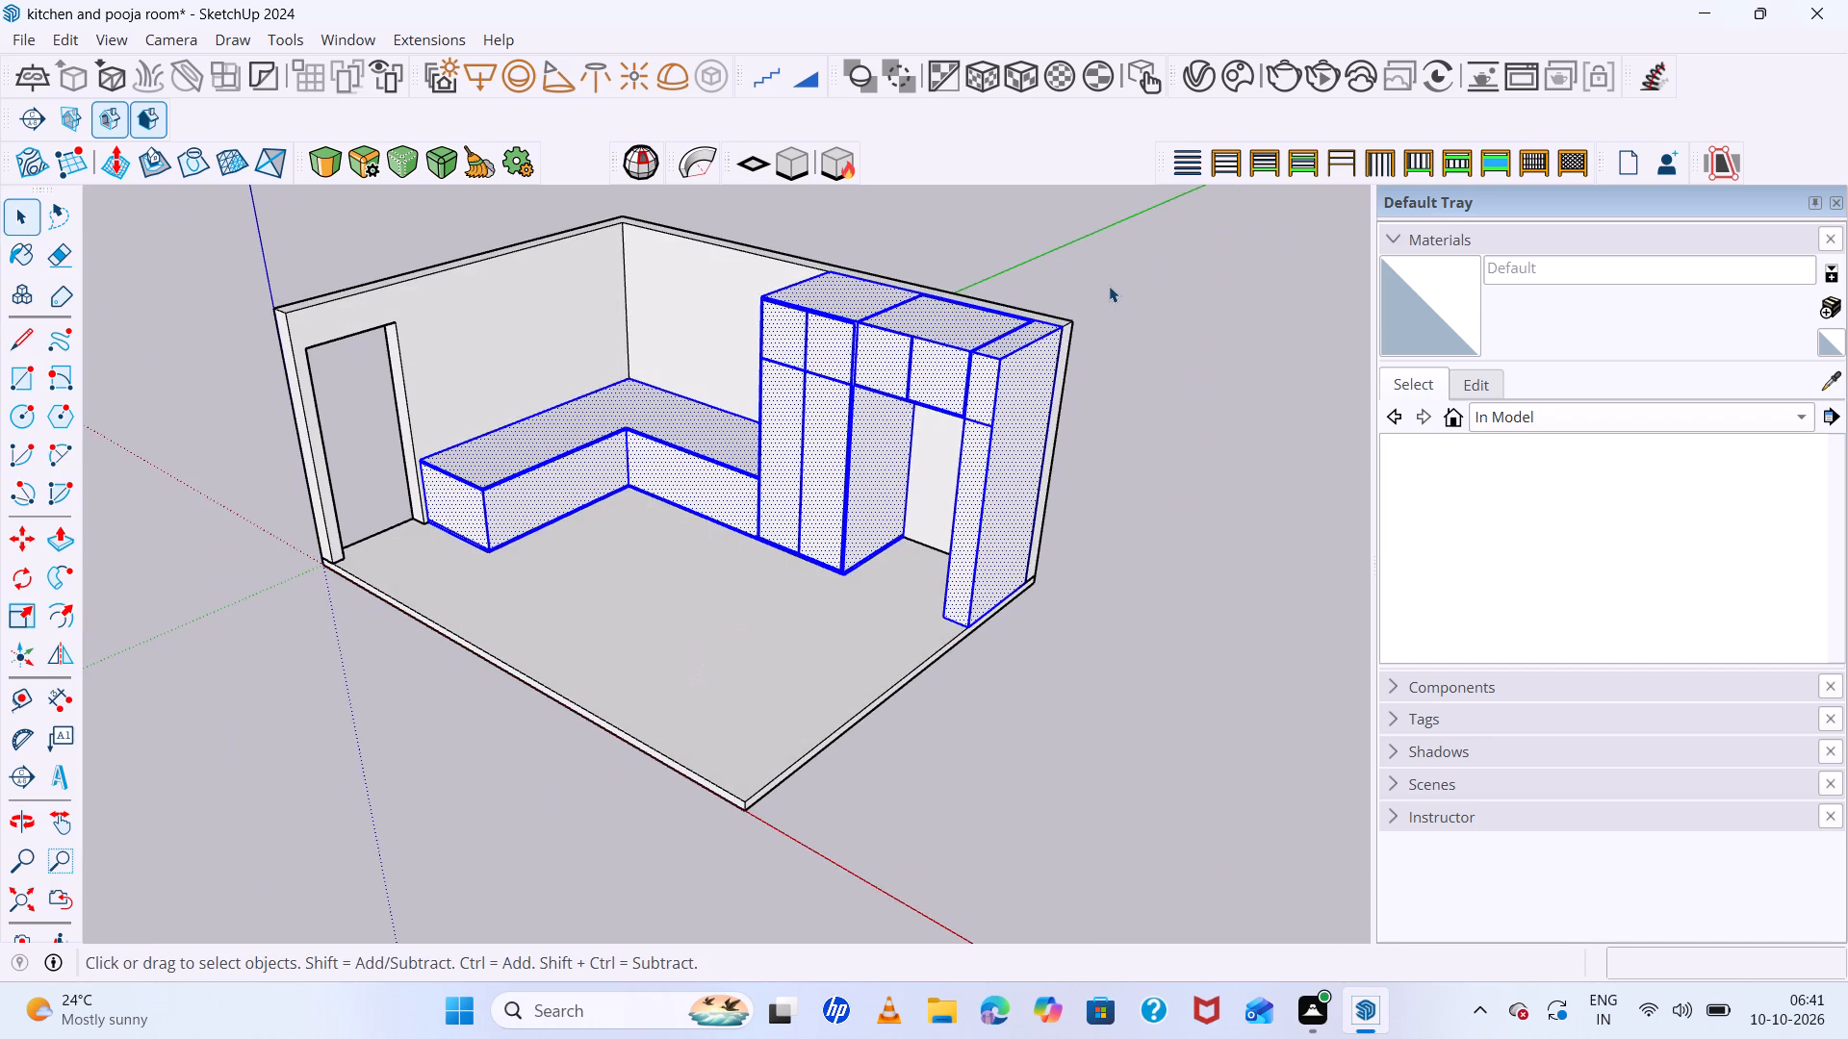
Examine the L-shaped counter's front faces around the inner corner and beside the tall block.
scroll(808, 416, up, 6)
scroll(699, 488, up, 1)
middle_click(842, 286)
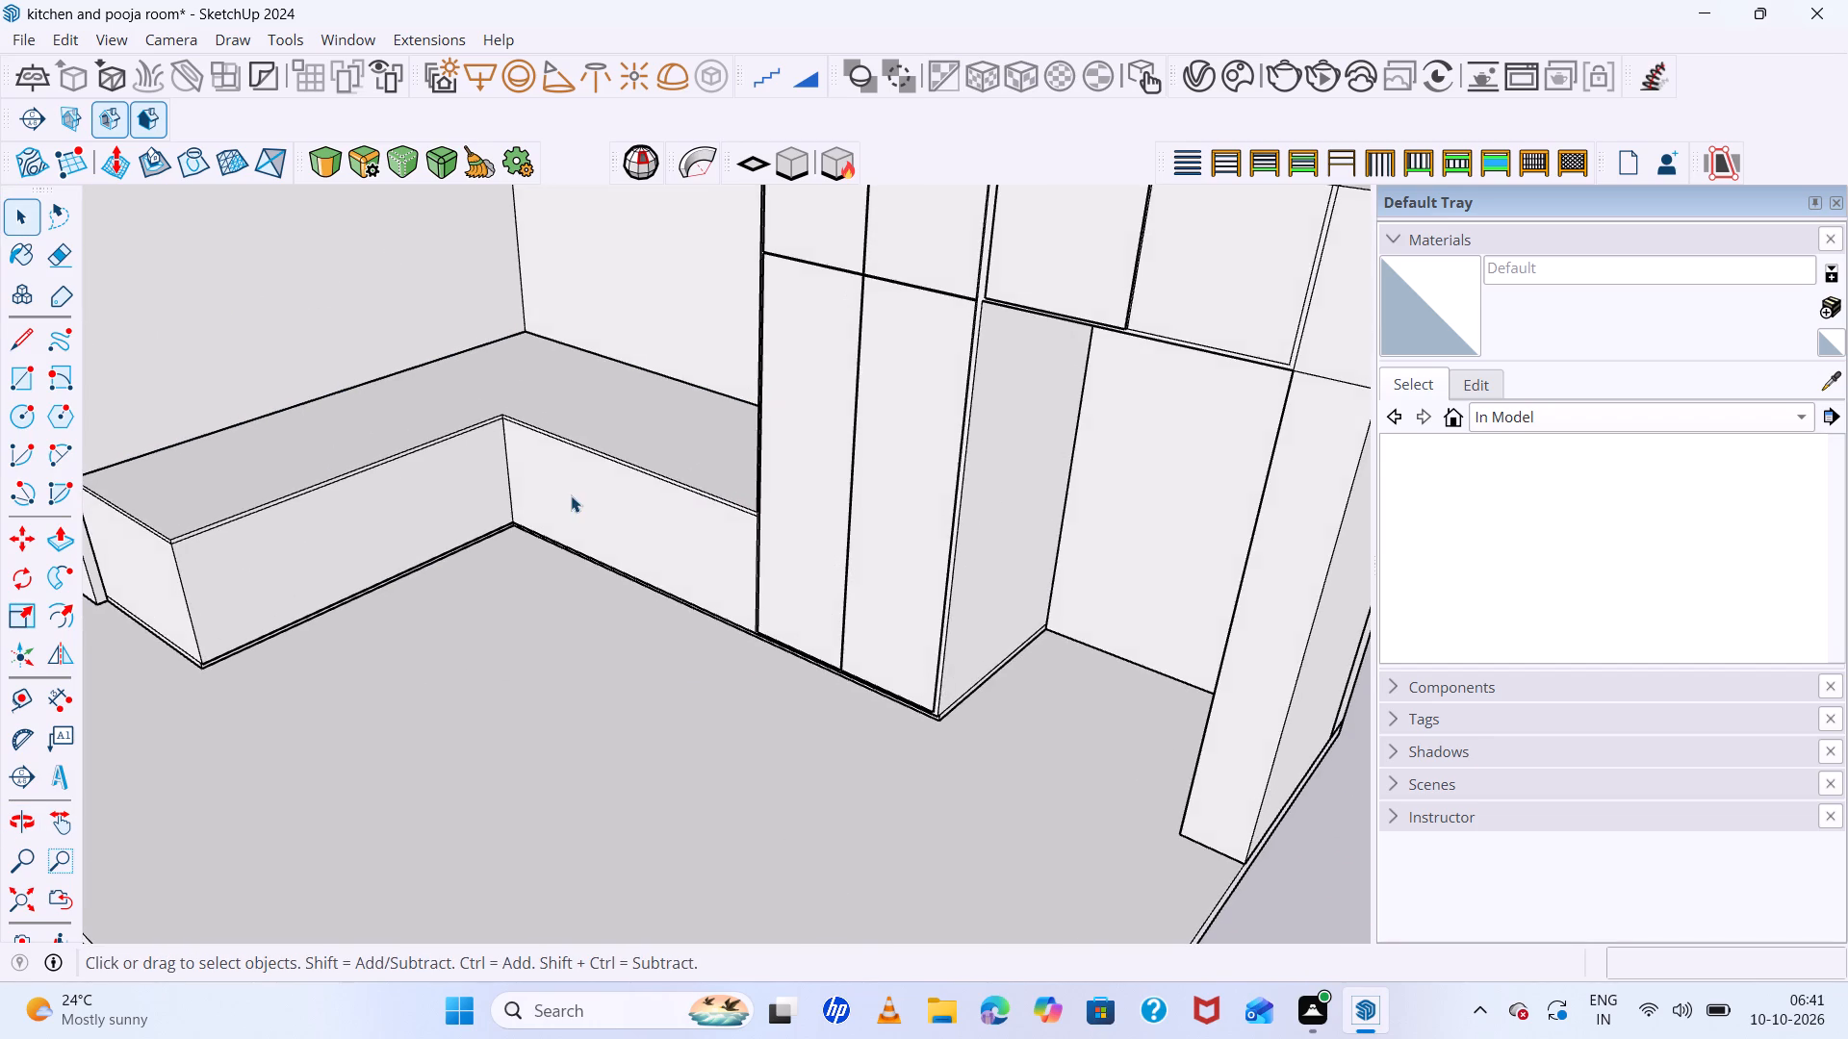
middle_drag(571, 495, 807, 460)
middle_click(860, 342)
scroll(678, 515, down, 8)
middle_drag(842, 487, 695, 407)
middle_click(695, 407)
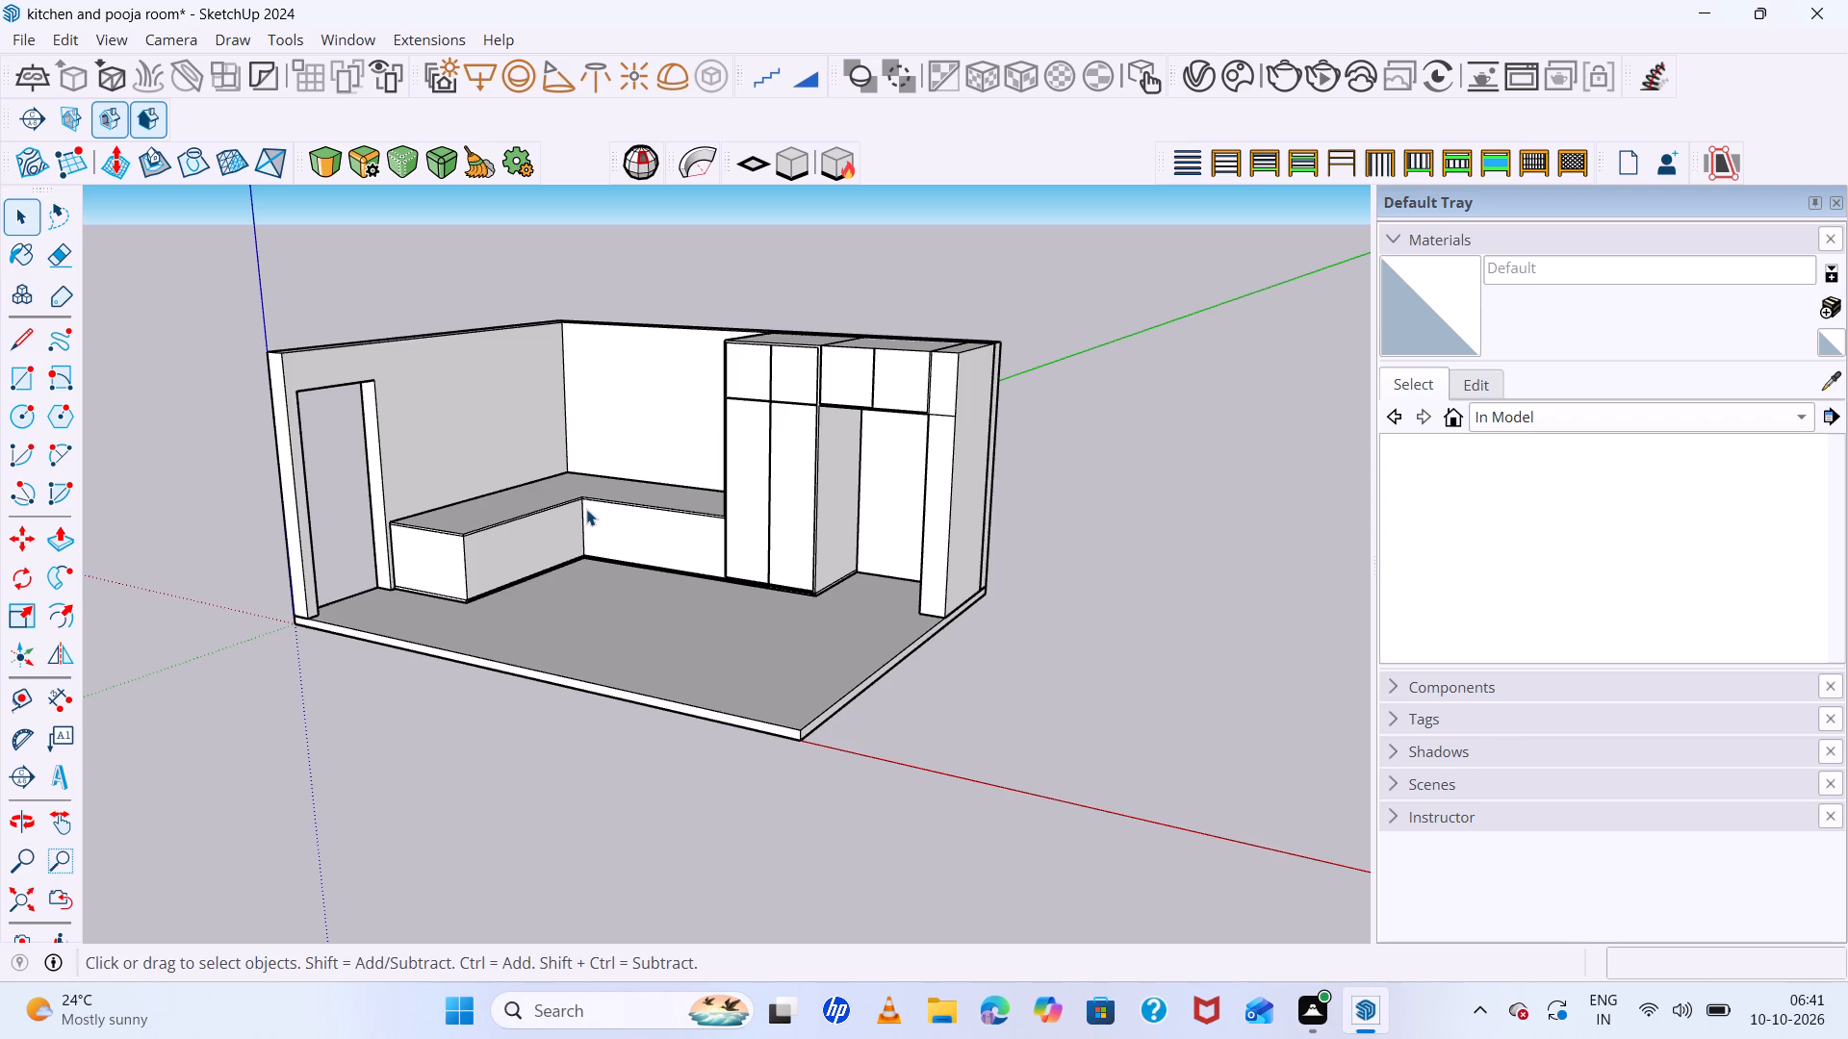
scroll(586, 508, up, 5)
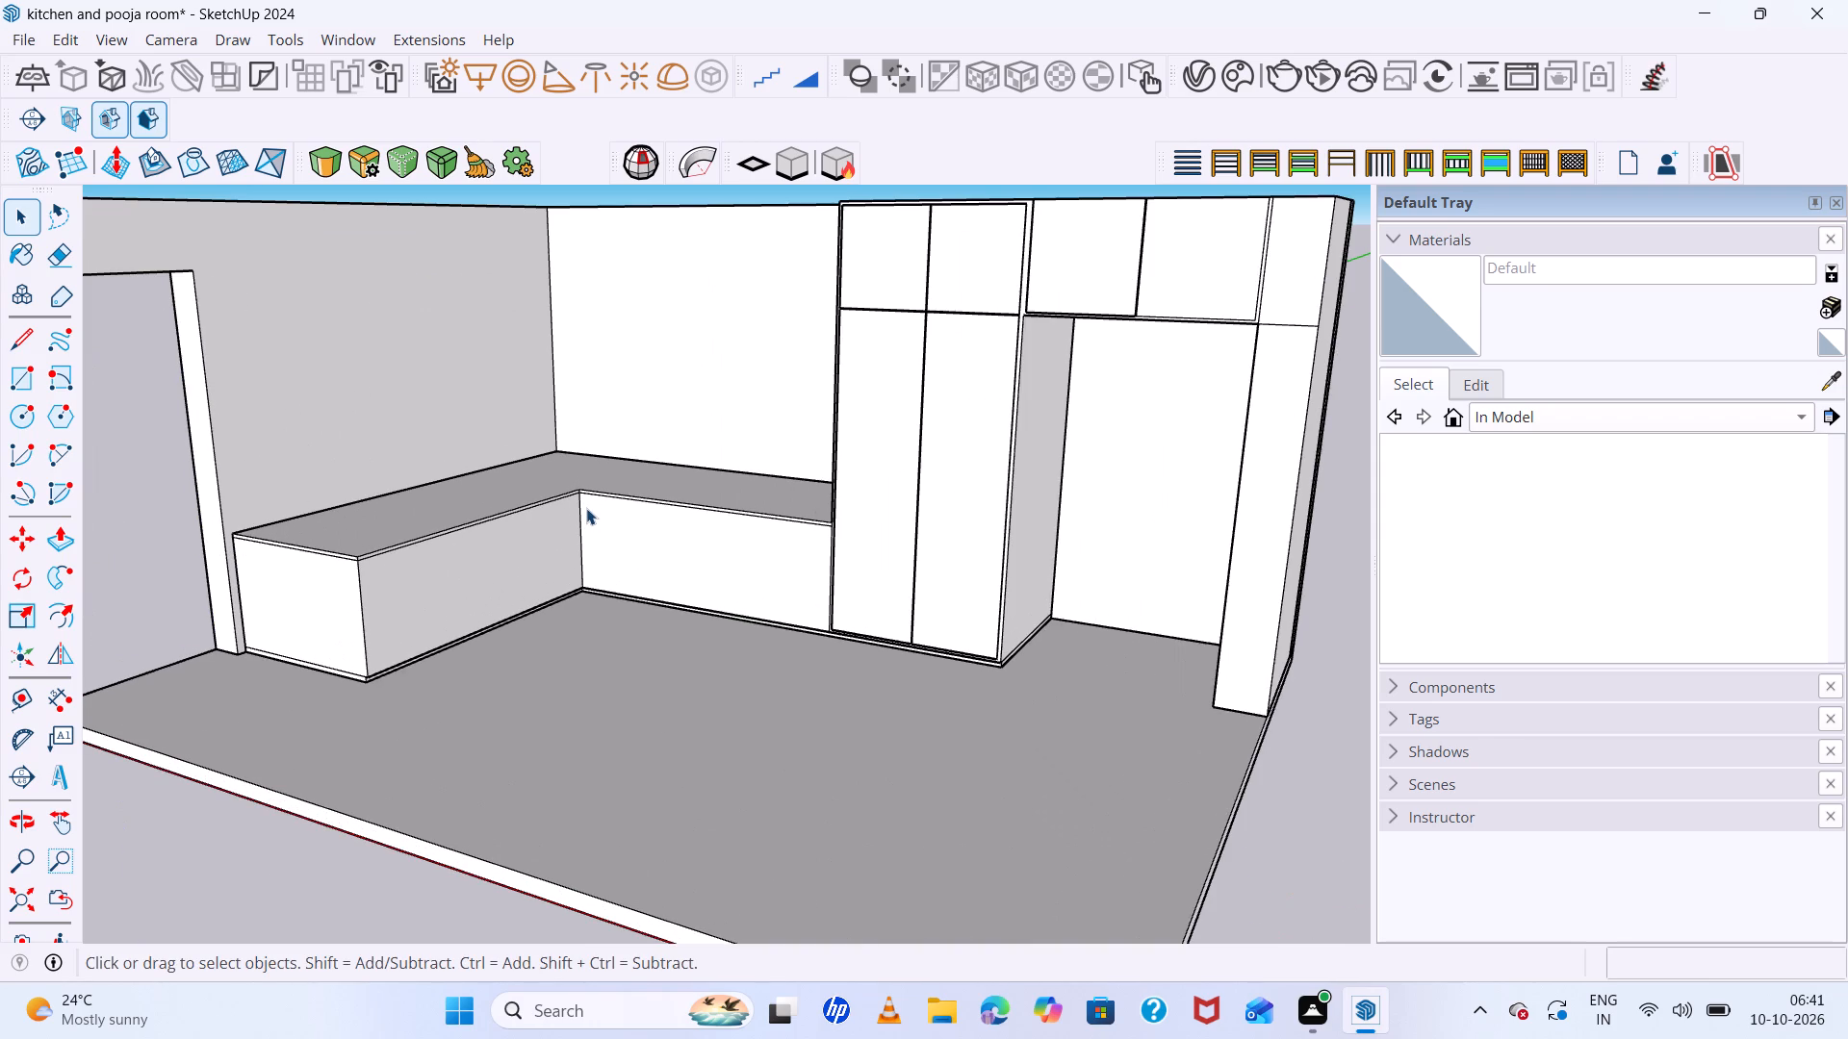
scroll(586, 508, down, 6)
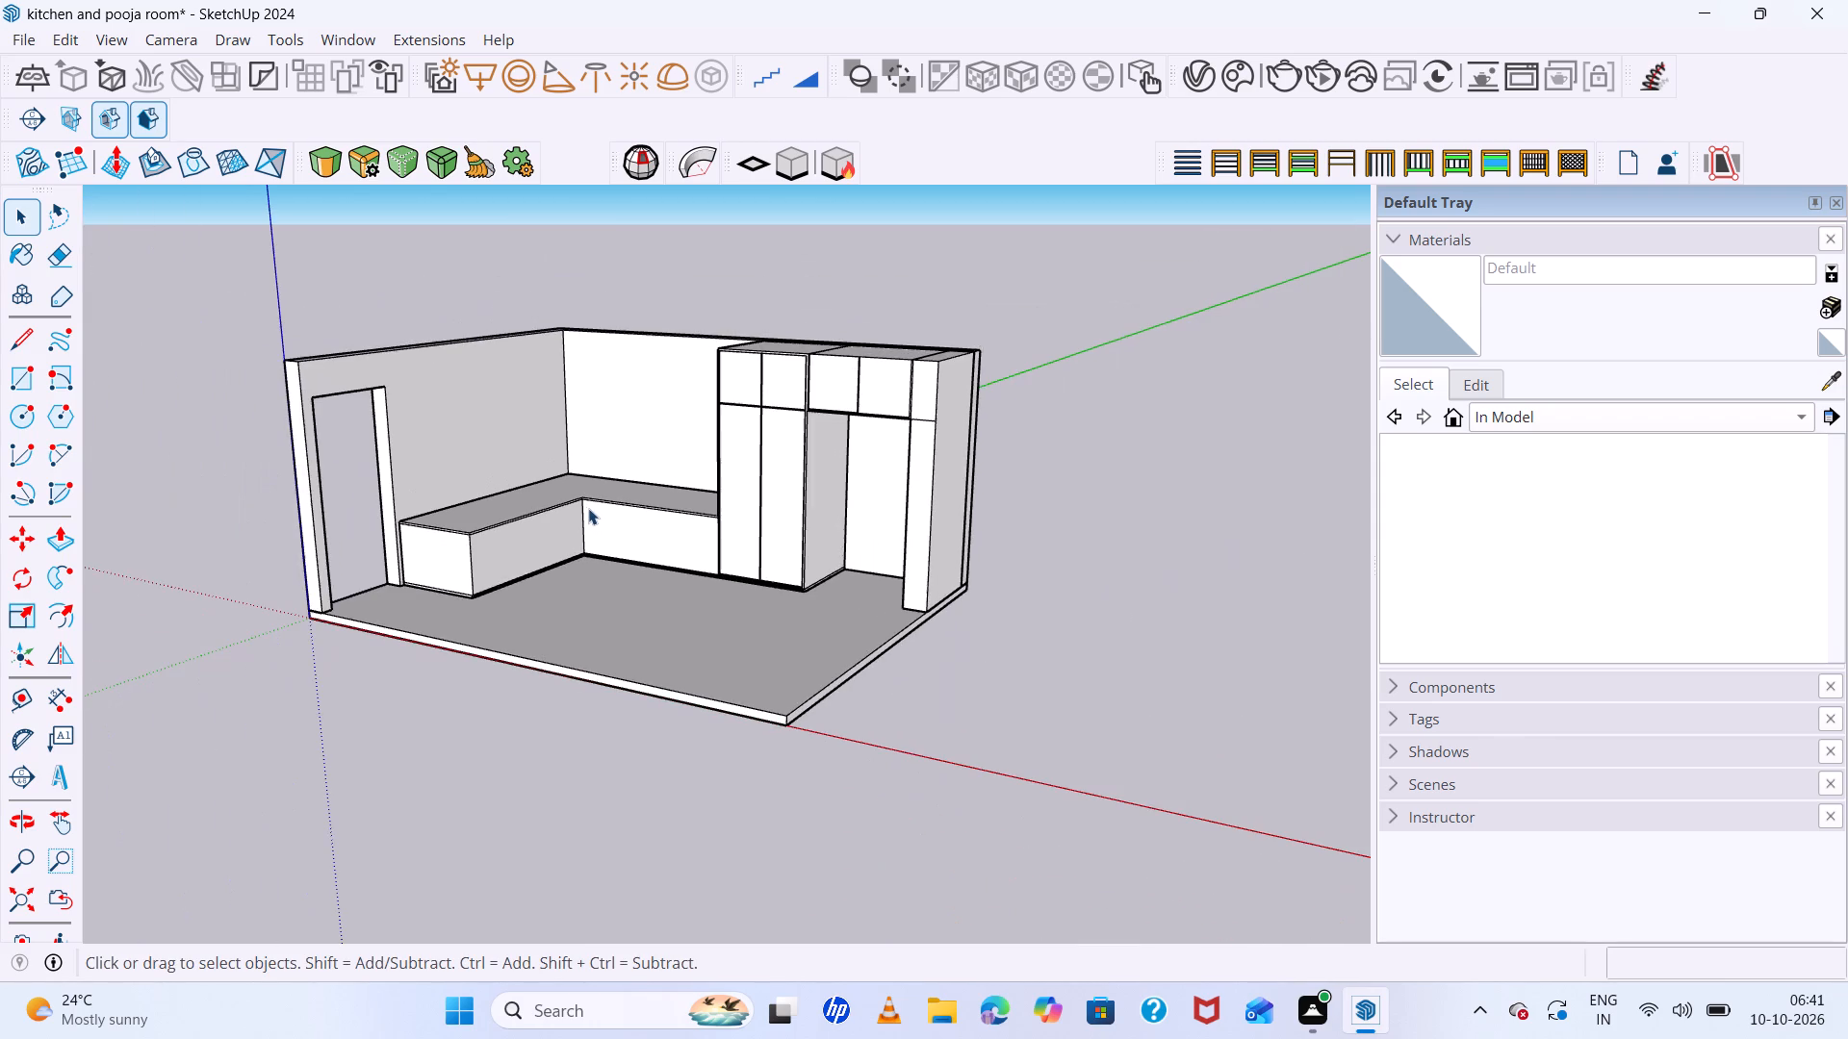
middle_drag(716, 542, 749, 549)
scroll(654, 540, up, 8)
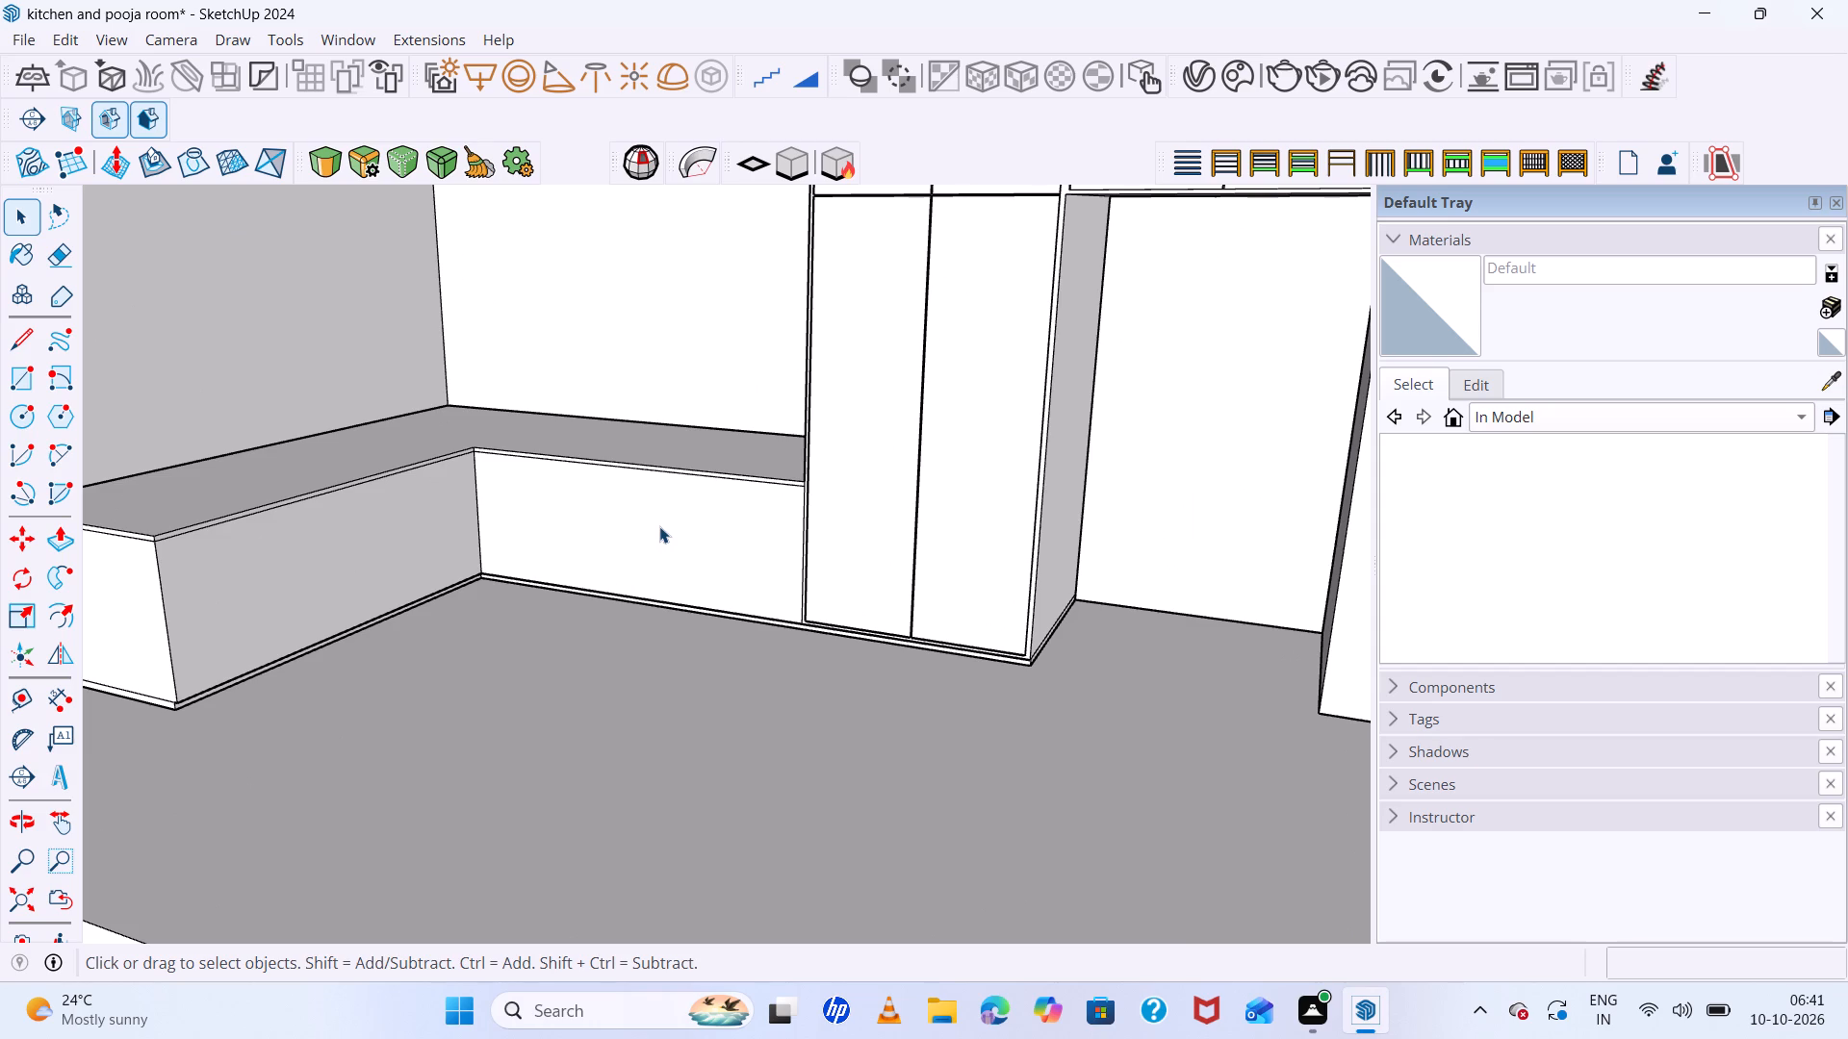
Draw two full-height vertical lines on the counter front beside the tall block, one near its middle and one close to the inner corner.
key(l)
scroll(629, 536, up, 2)
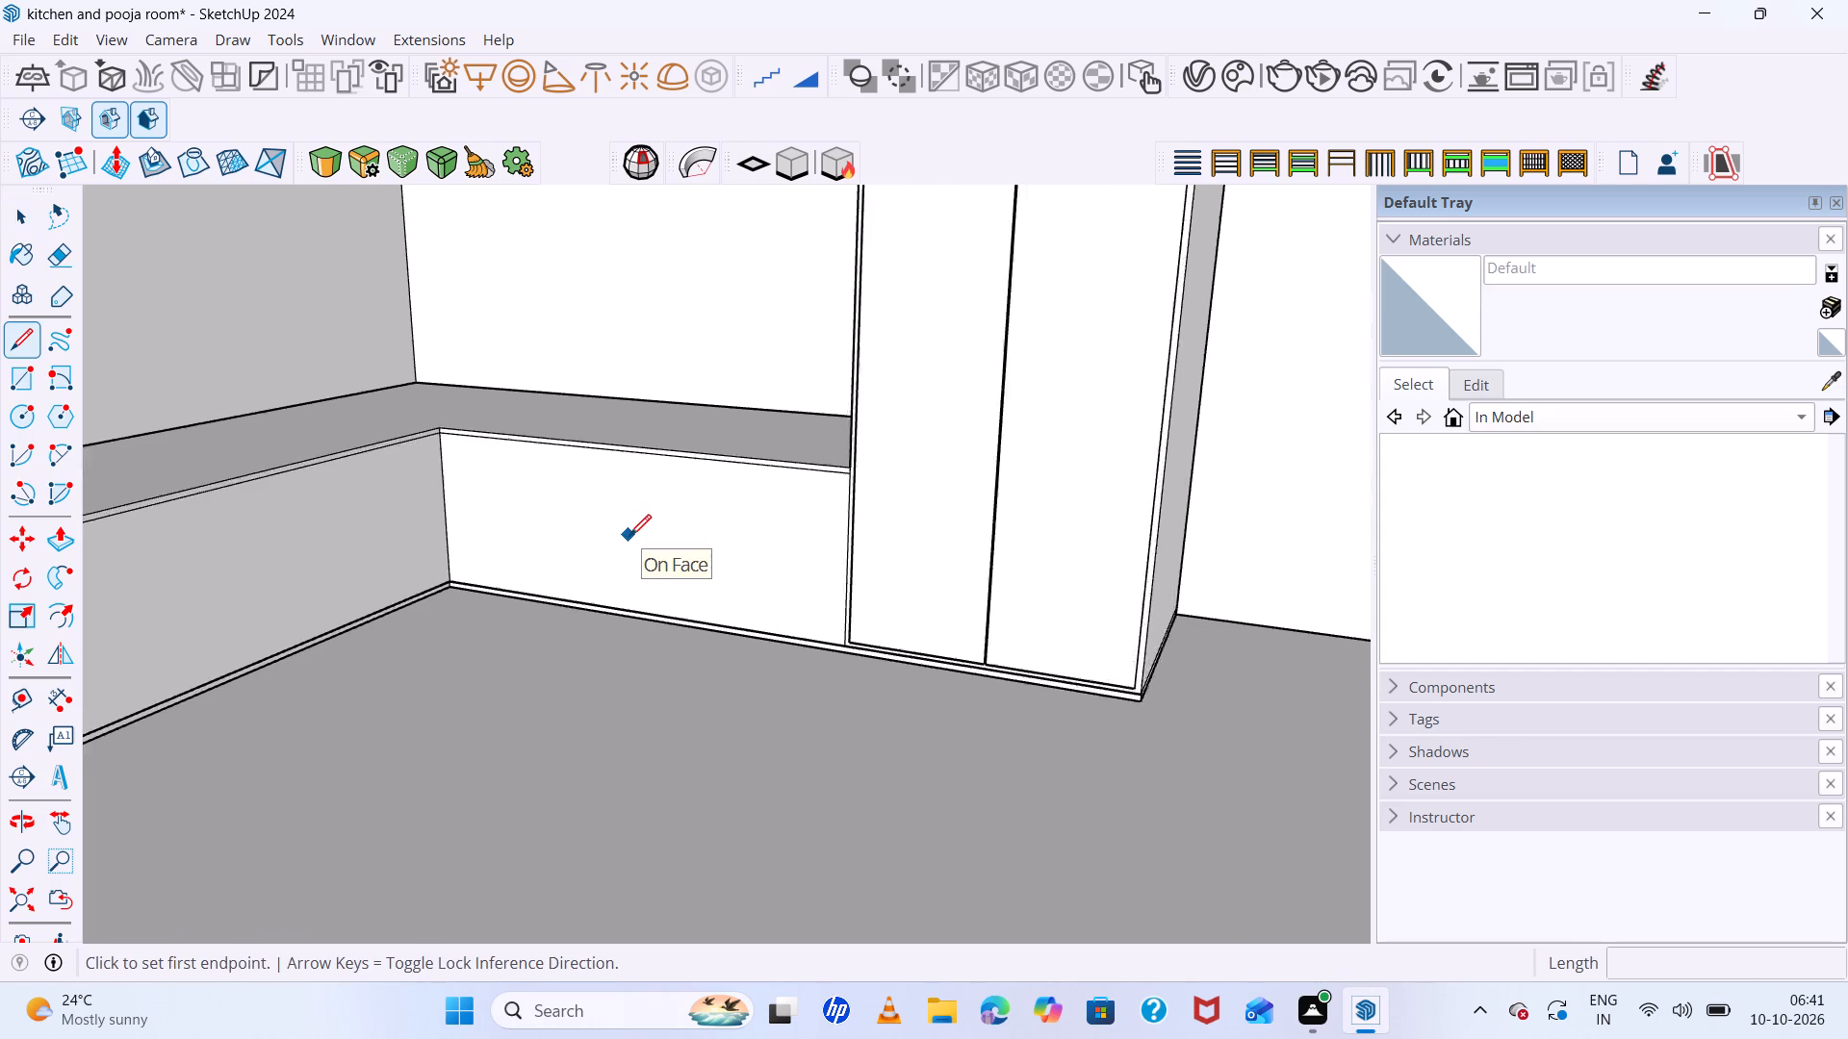
scroll(629, 536, up, 5)
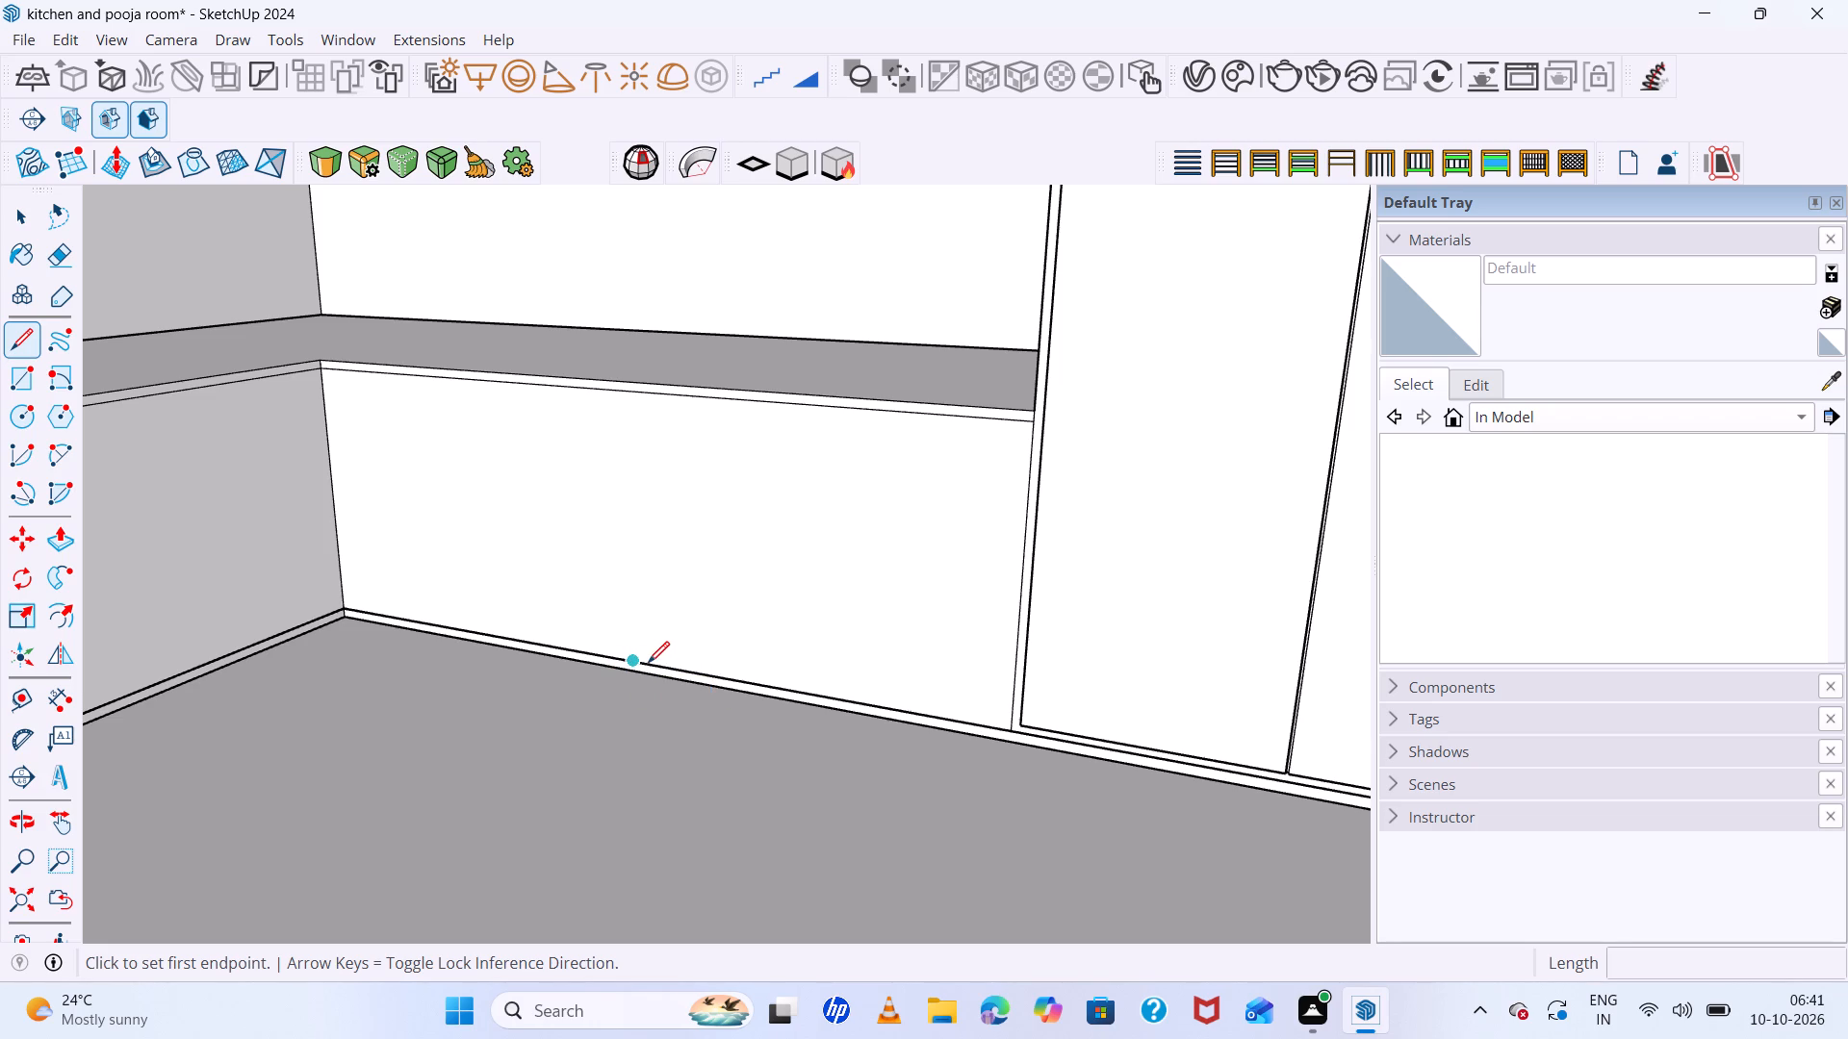
click(649, 663)
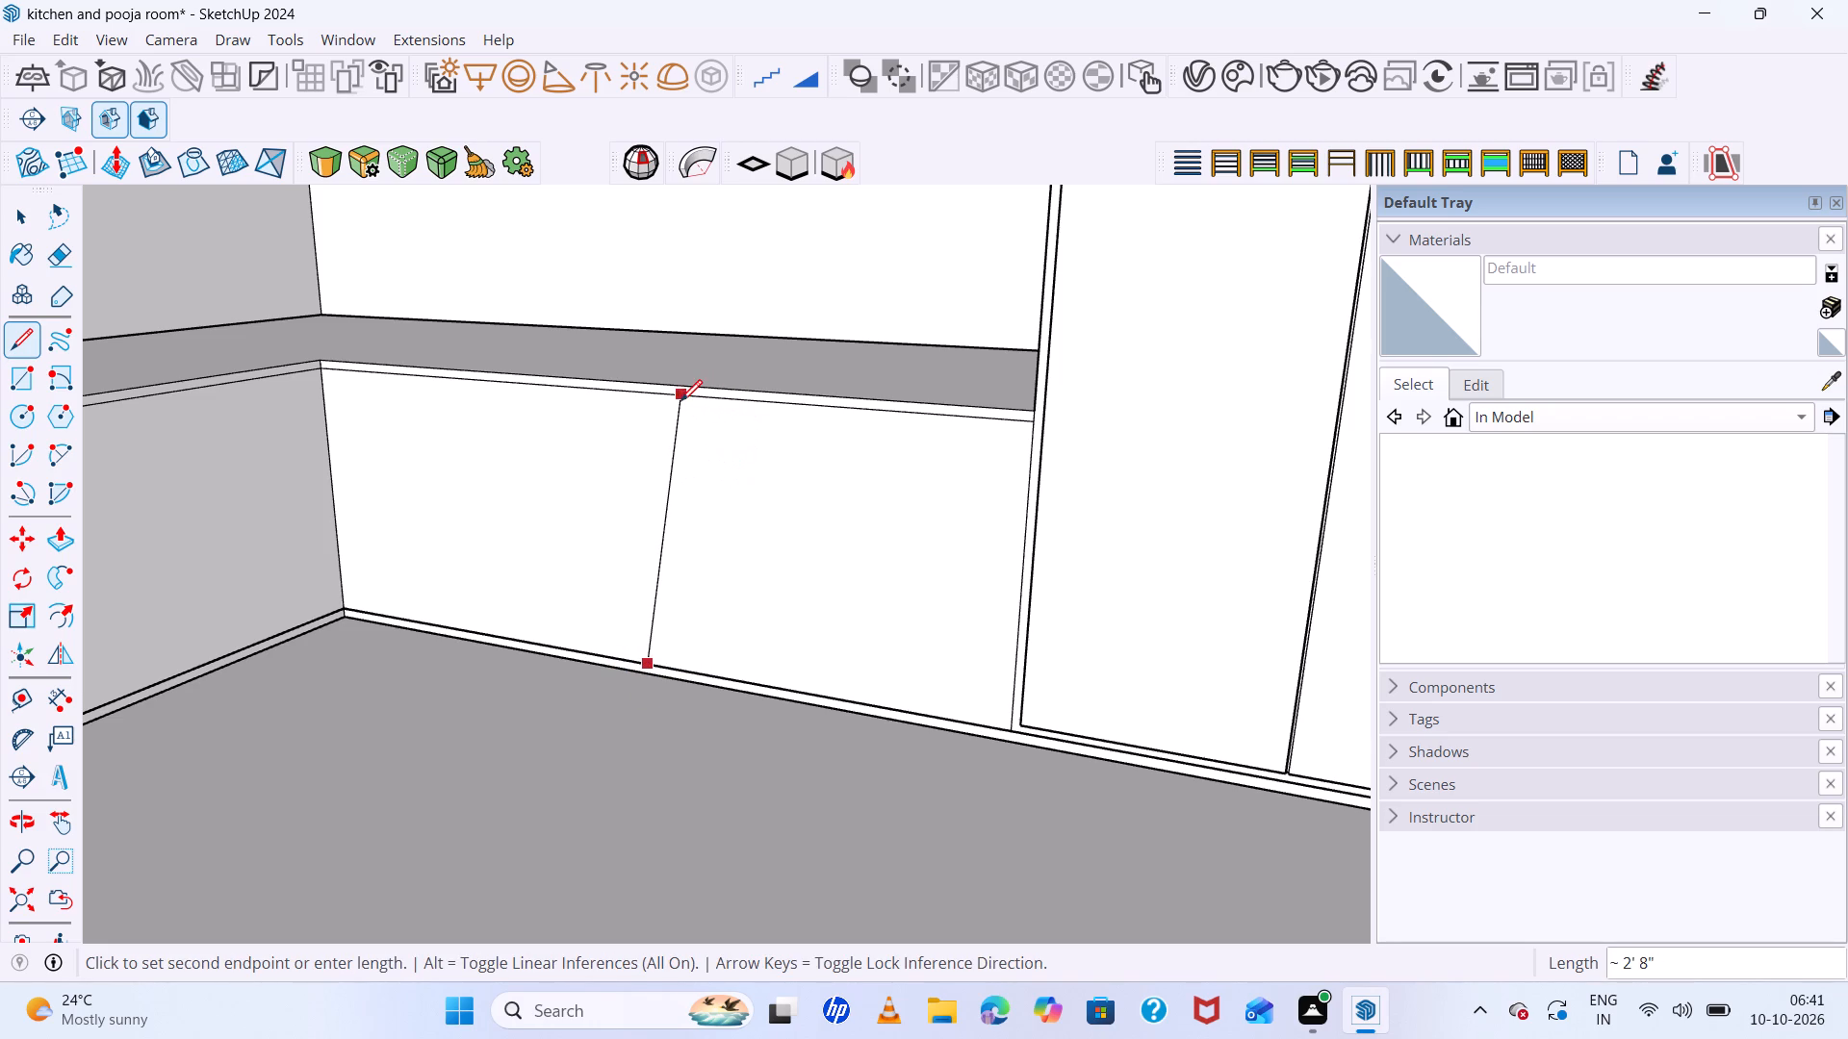
click(651, 393)
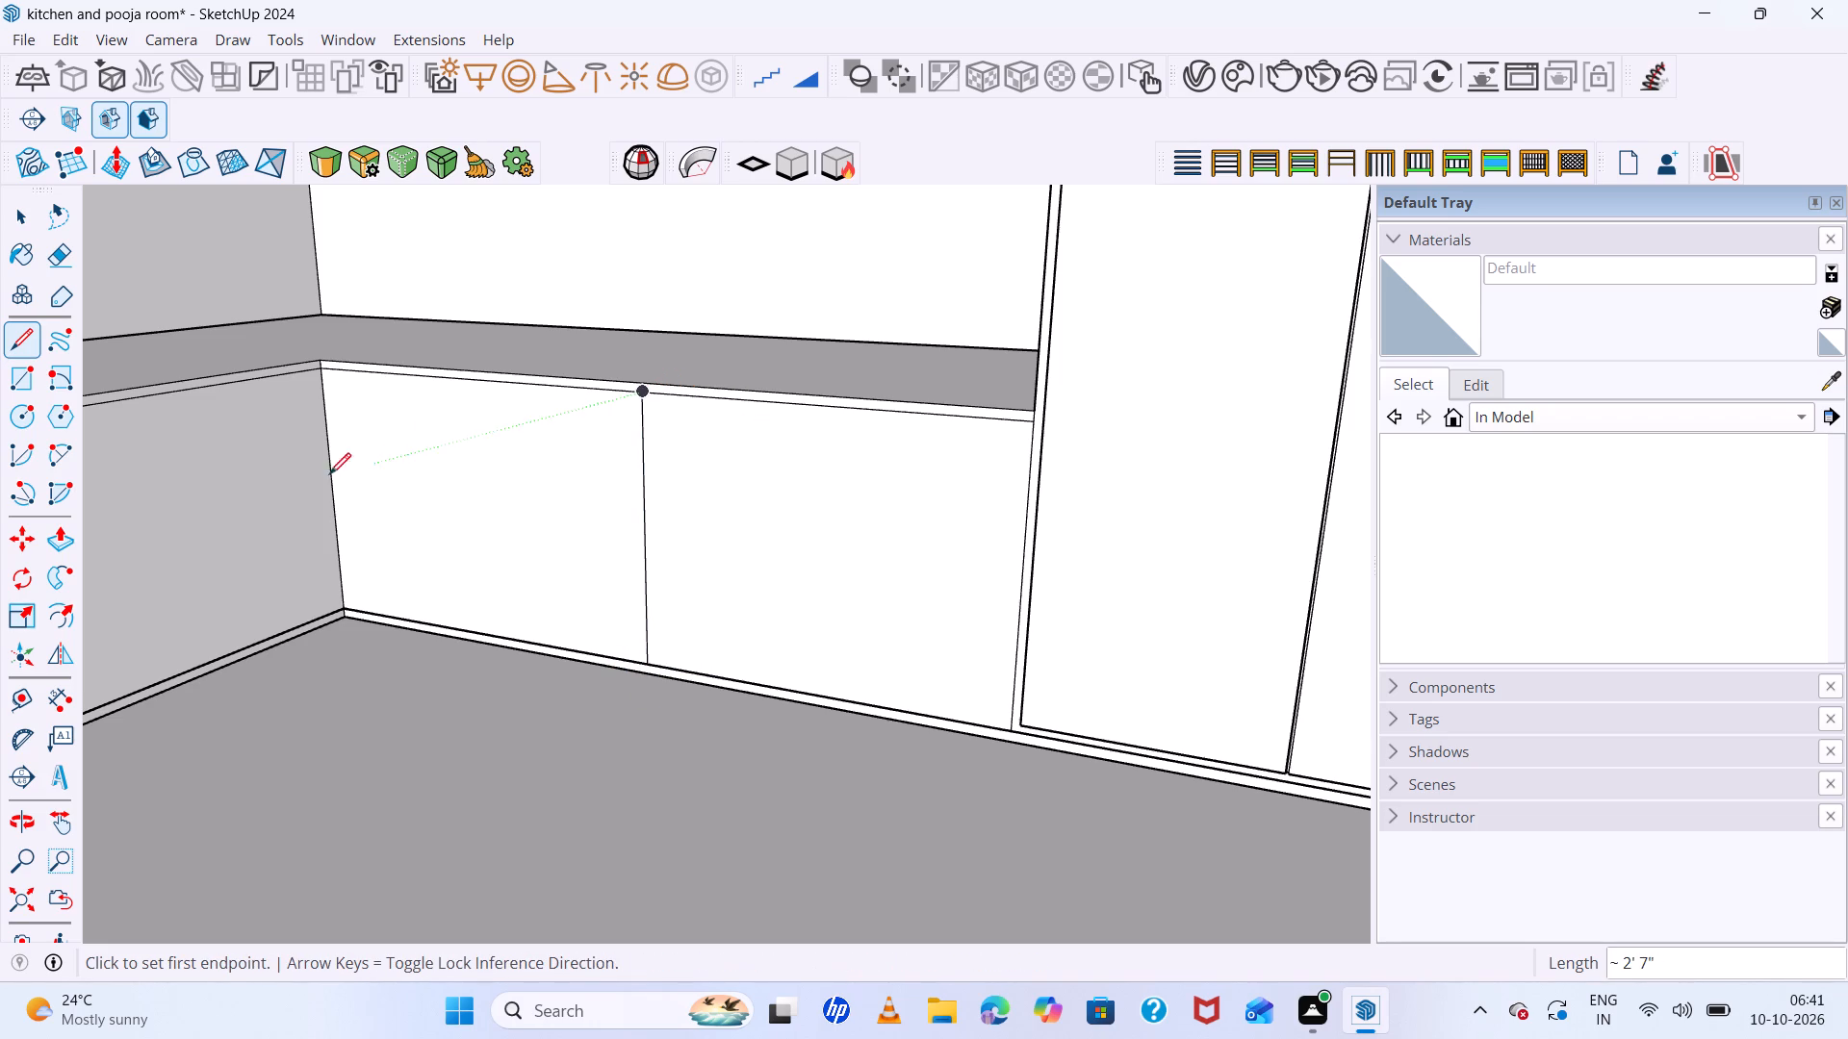
click(375, 612)
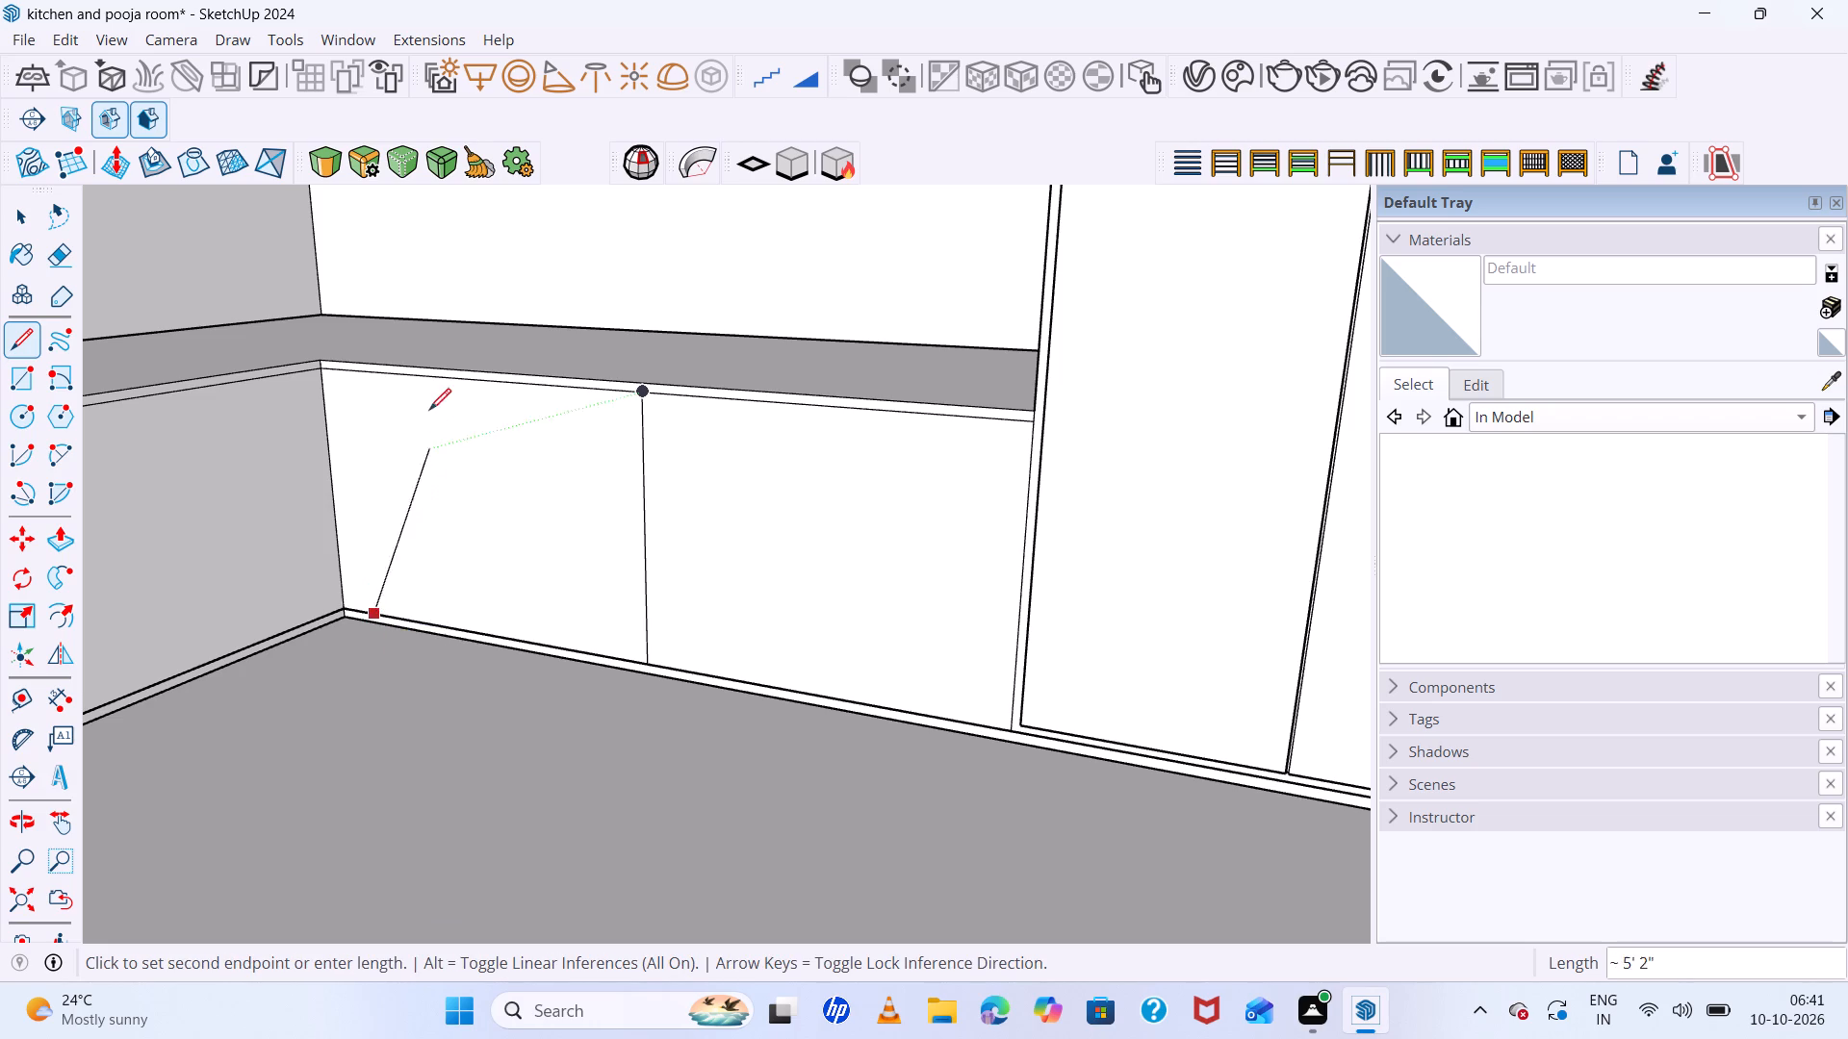
click(351, 371)
Draw a full-height vertical line close to the inner corner on the counter front of the run leading to the doorway.
middle_drag(440, 516, 287, 494)
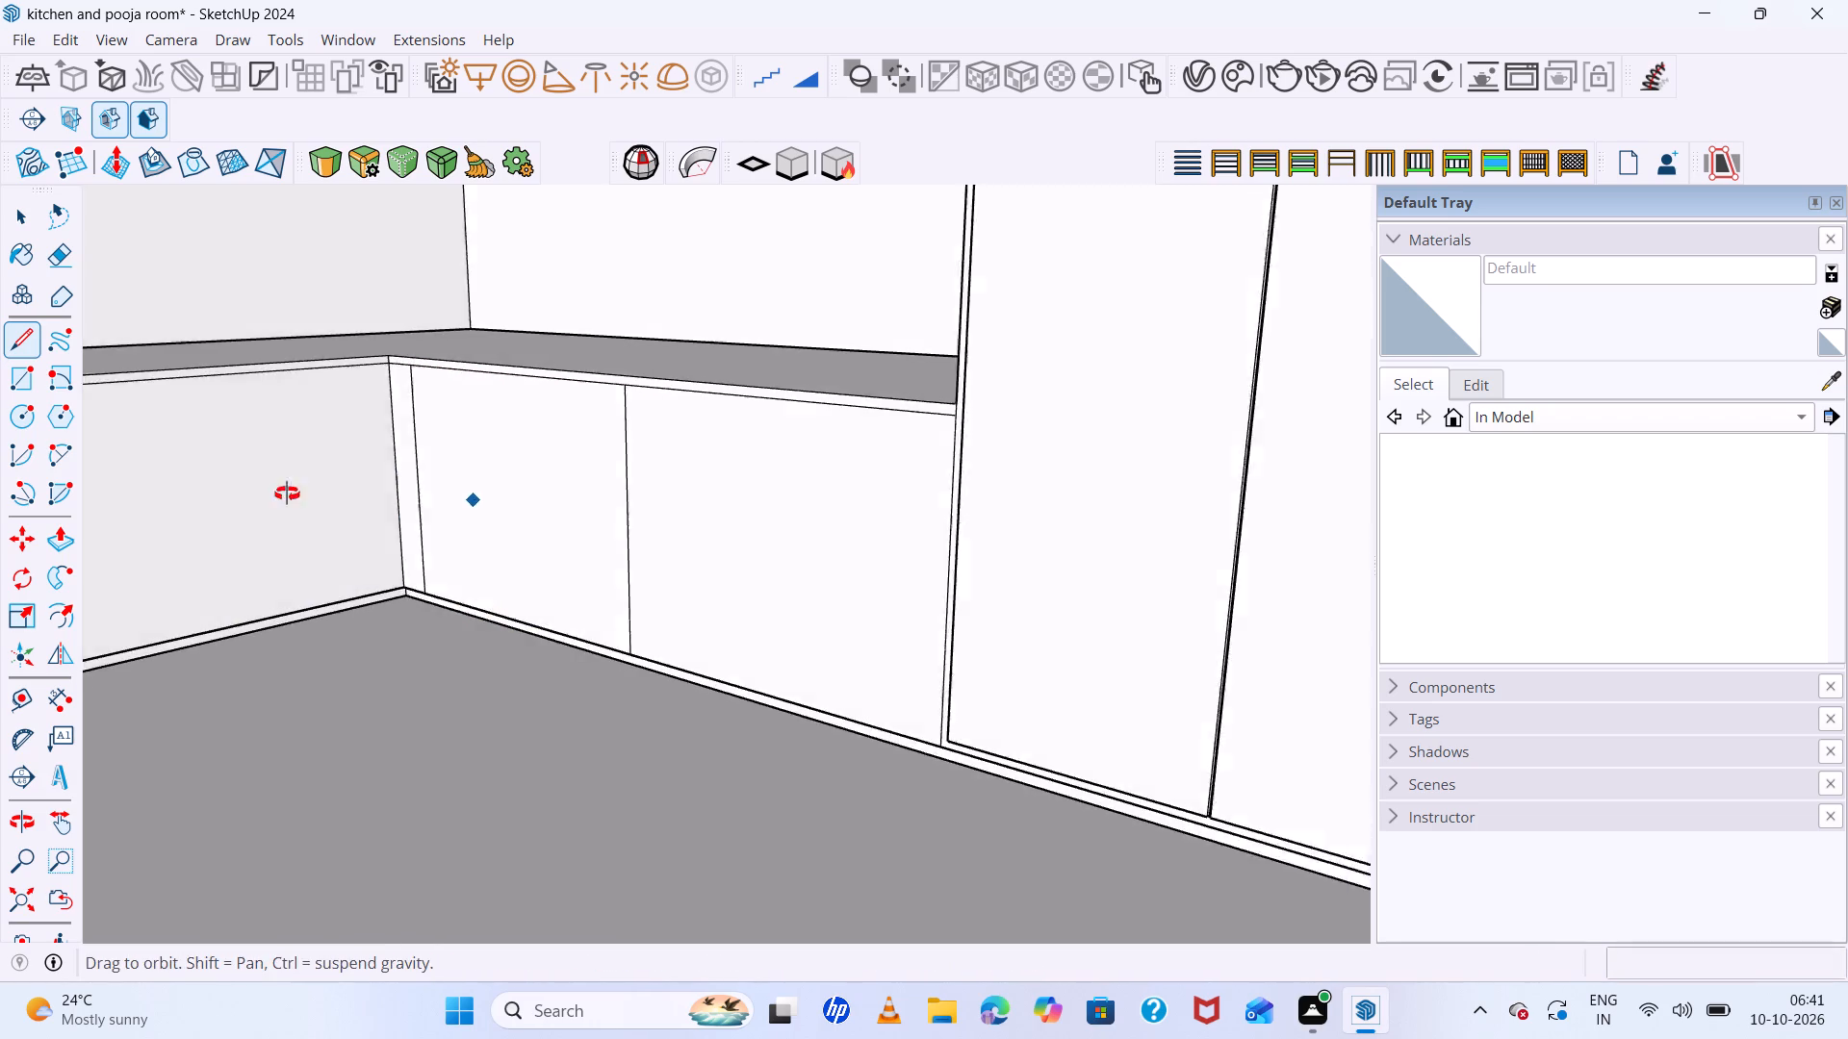
middle_drag(287, 494, 230, 494)
middle_click(230, 494)
scroll(449, 573, up, 7)
click(405, 584)
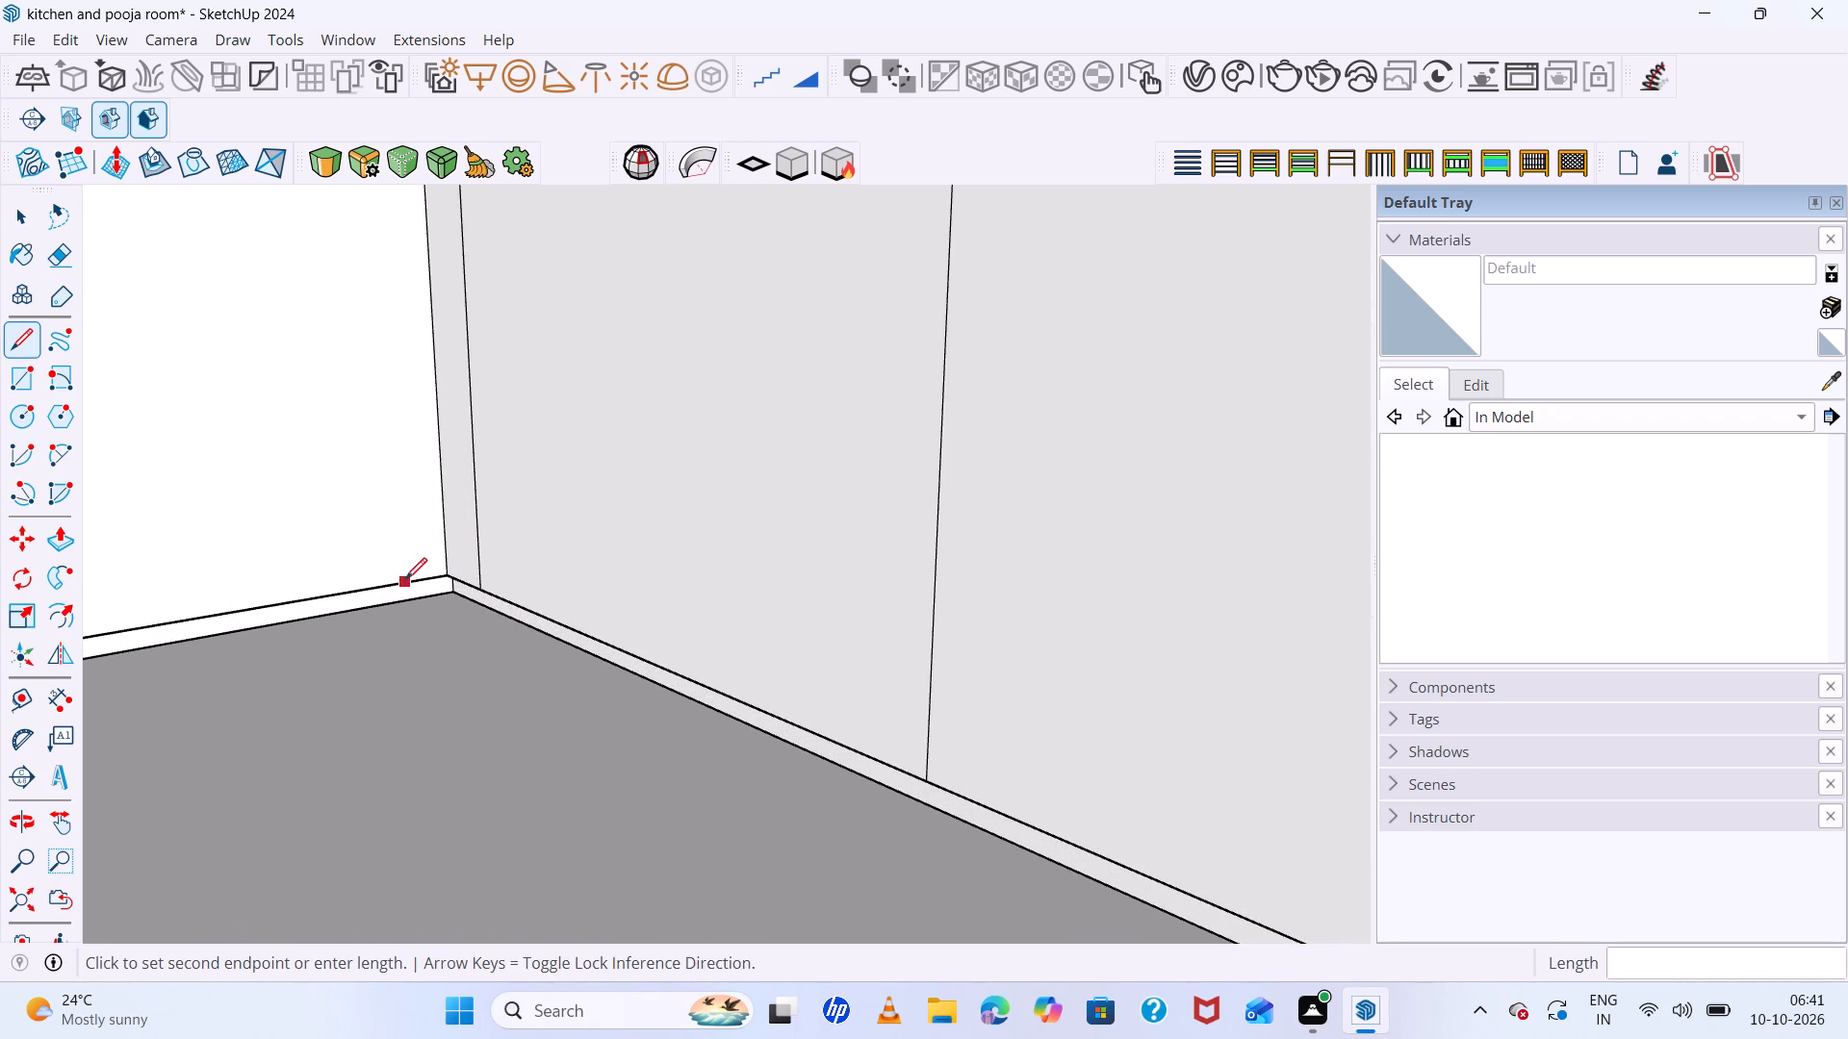
scroll(427, 432, down, 9)
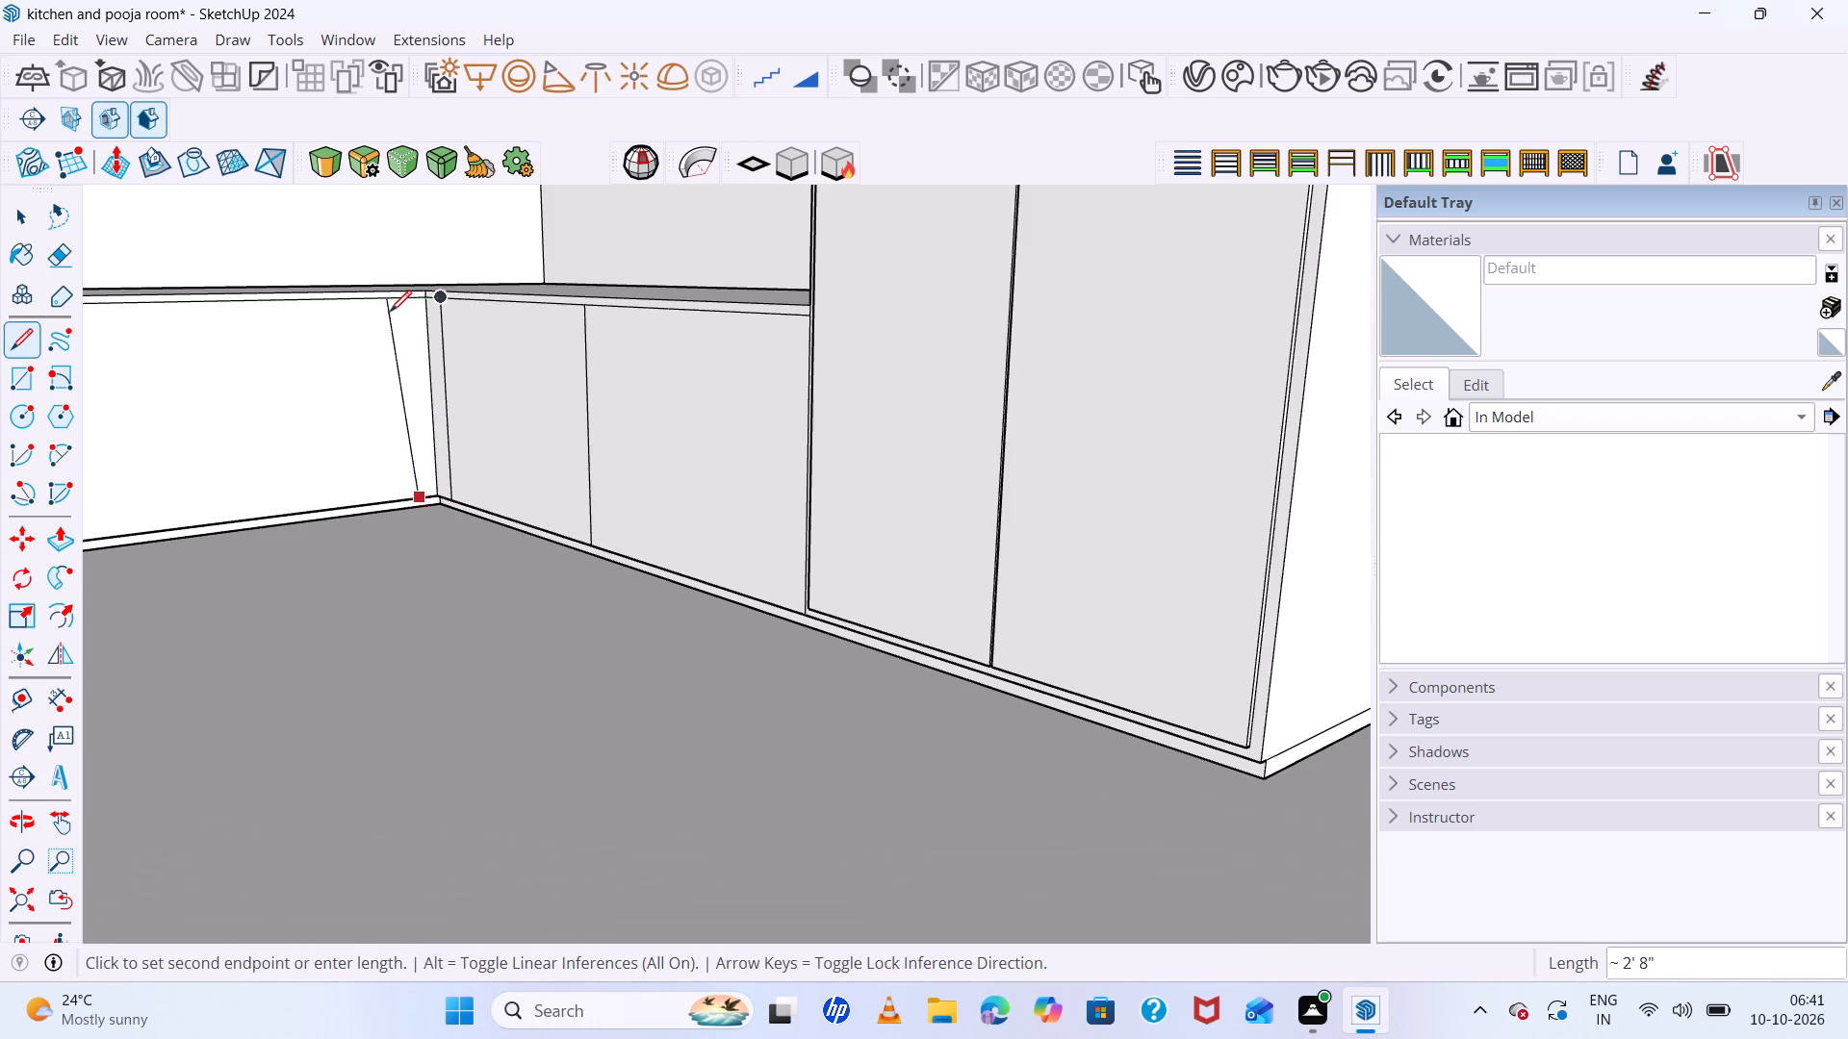
click(399, 304)
middle_drag(512, 427, 638, 456)
middle_click(638, 456)
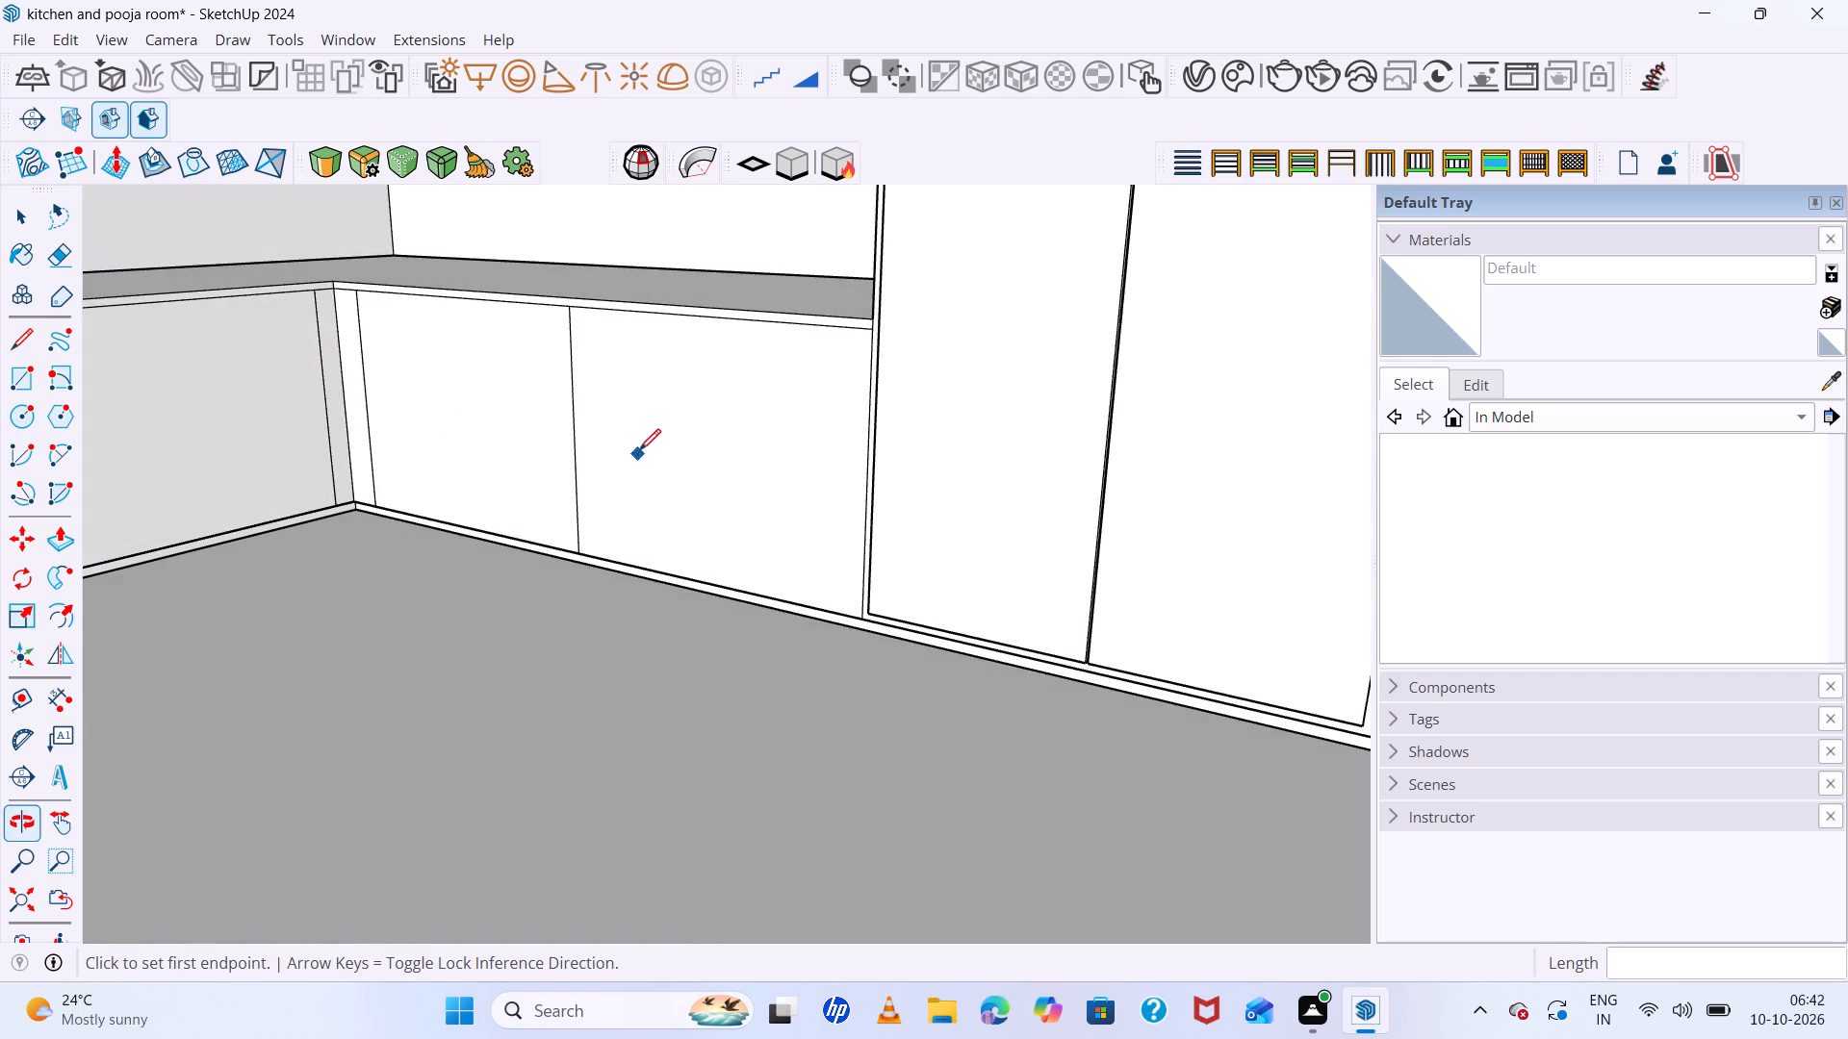
Draw a second full-height vertical line, about 2' 7" long, on the doorway-side counter front, a short way out from the inner-corner line.
scroll(639, 443, down, 7)
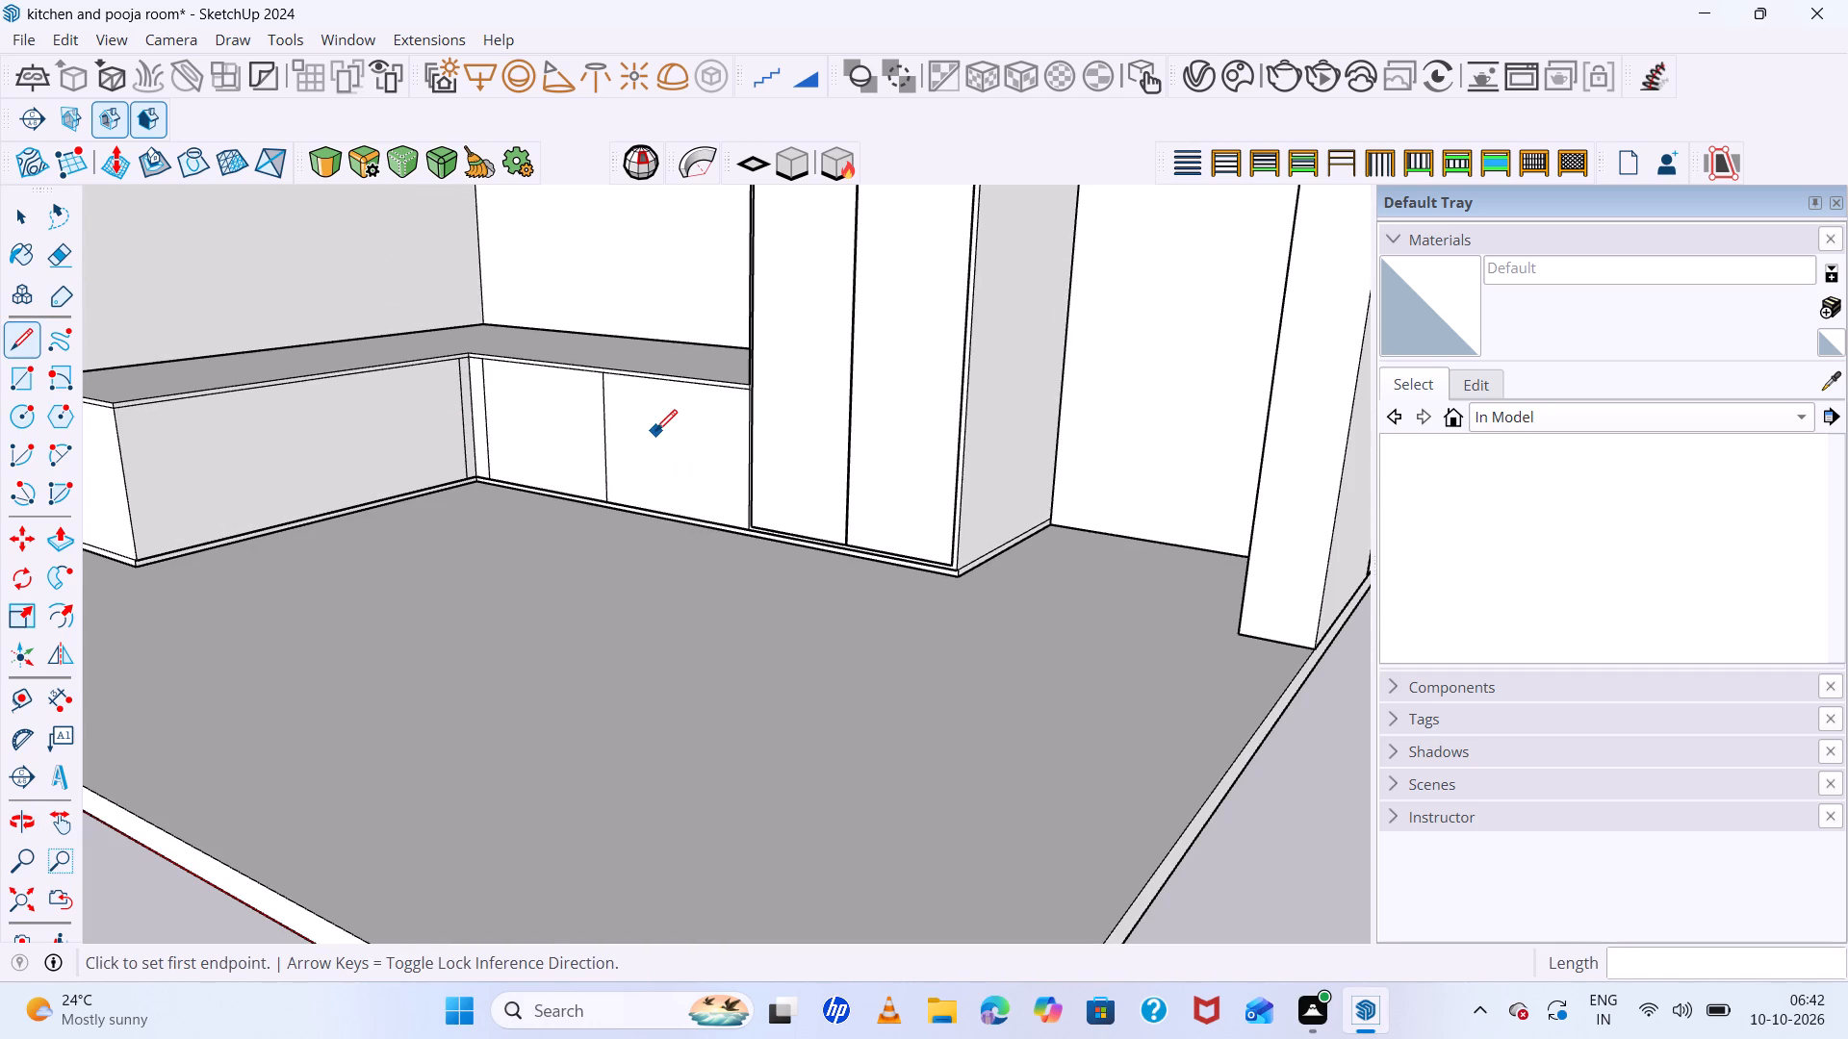
scroll(316, 475, up, 8)
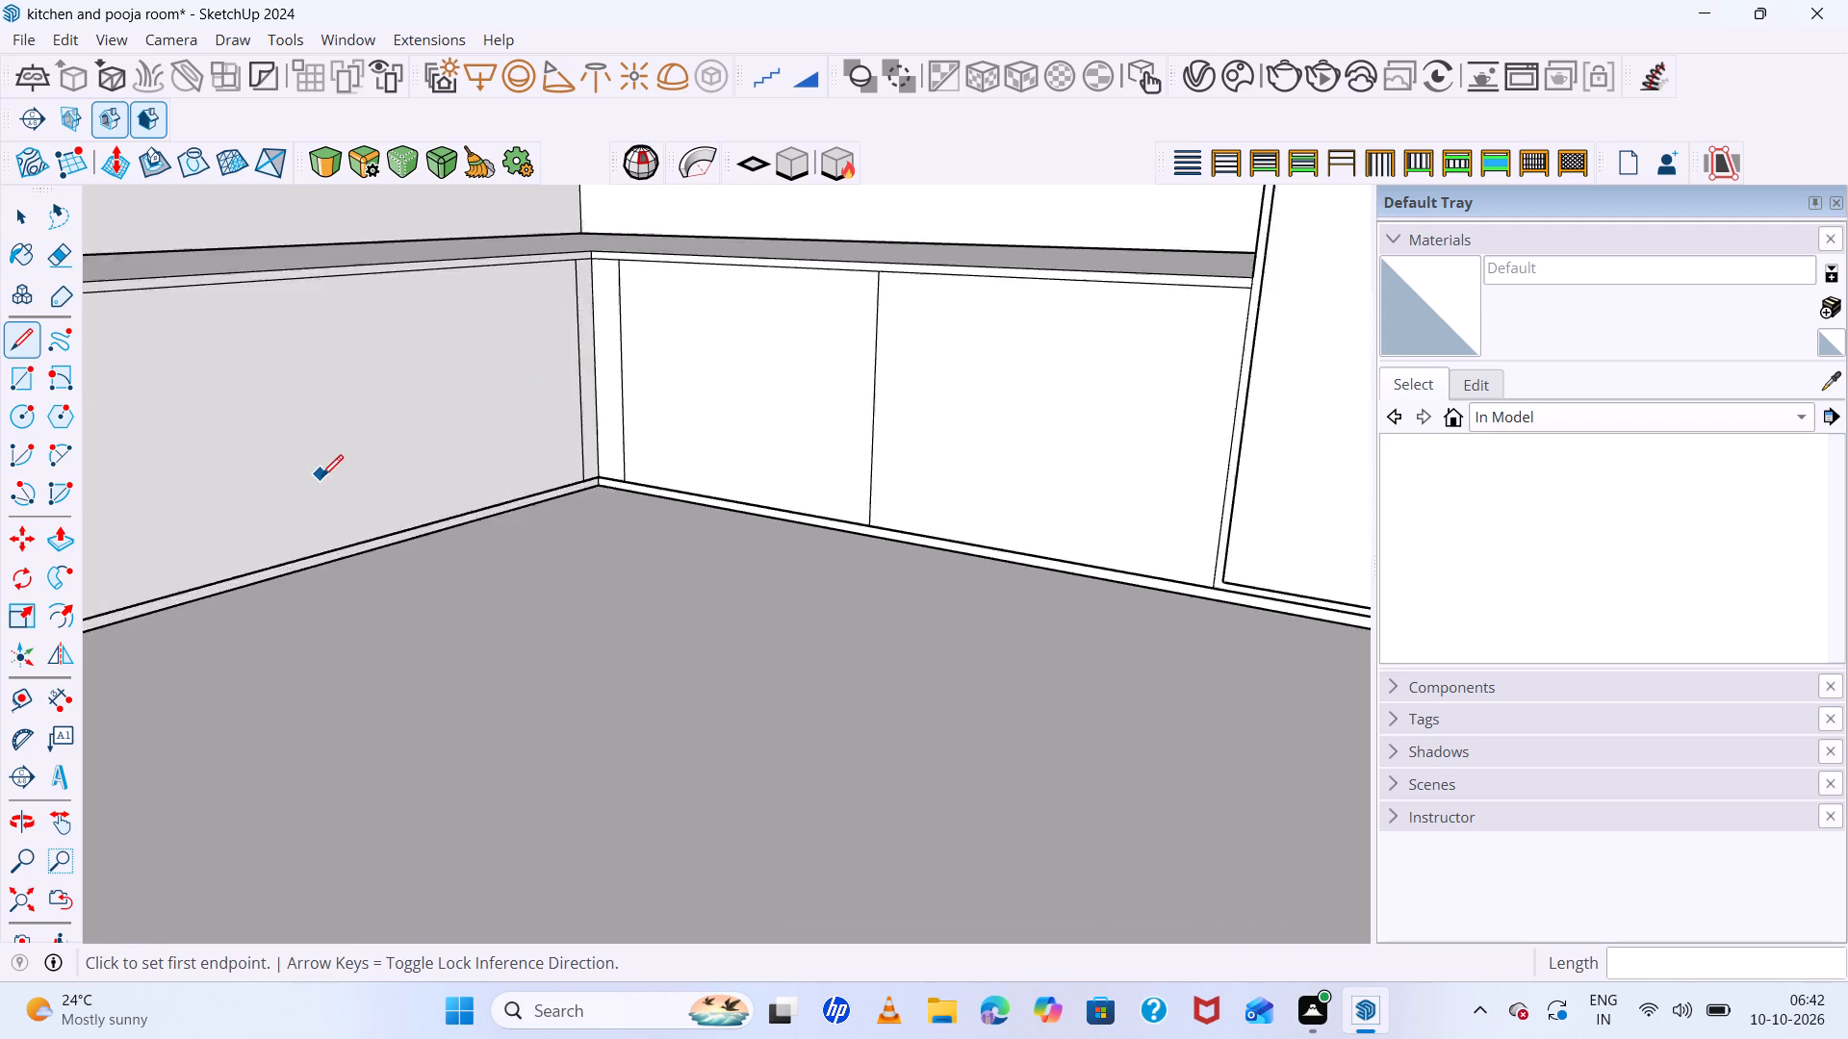
middle_drag(536, 549, 484, 584)
middle_click(484, 584)
scroll(531, 503, up, 5)
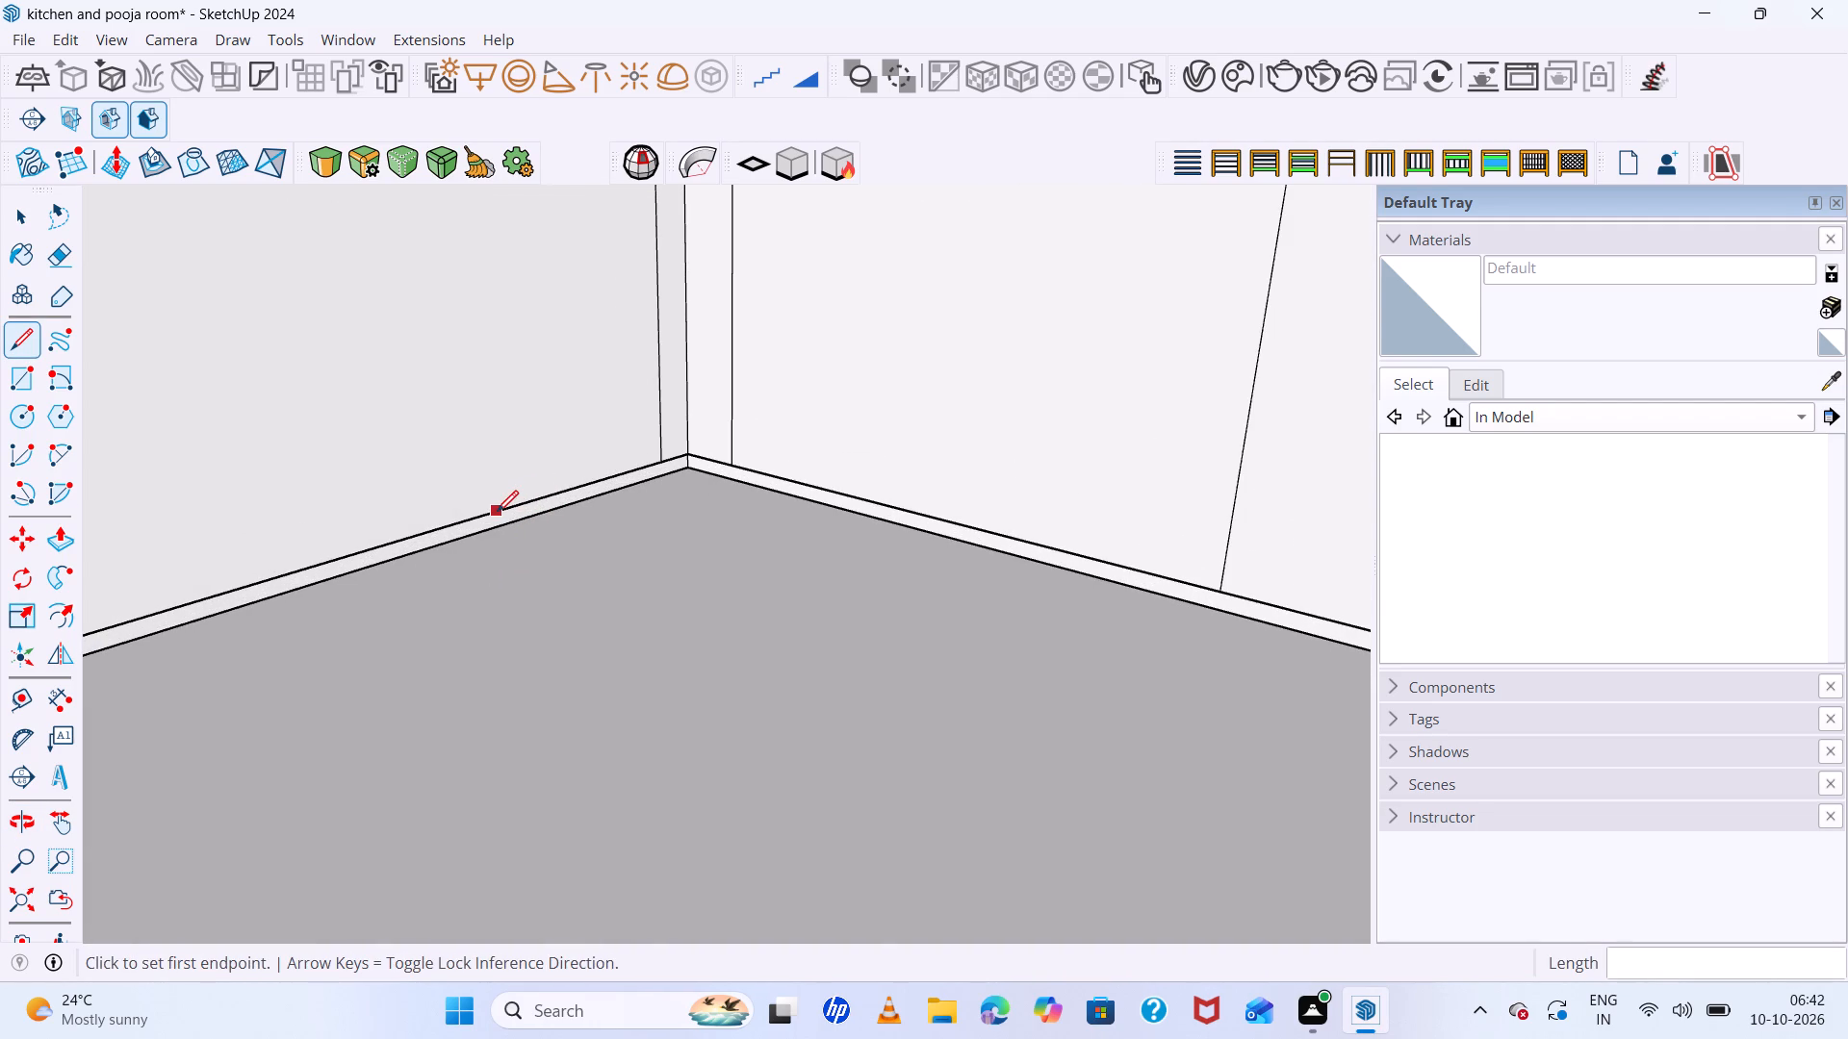
click(497, 512)
scroll(548, 450, down, 7)
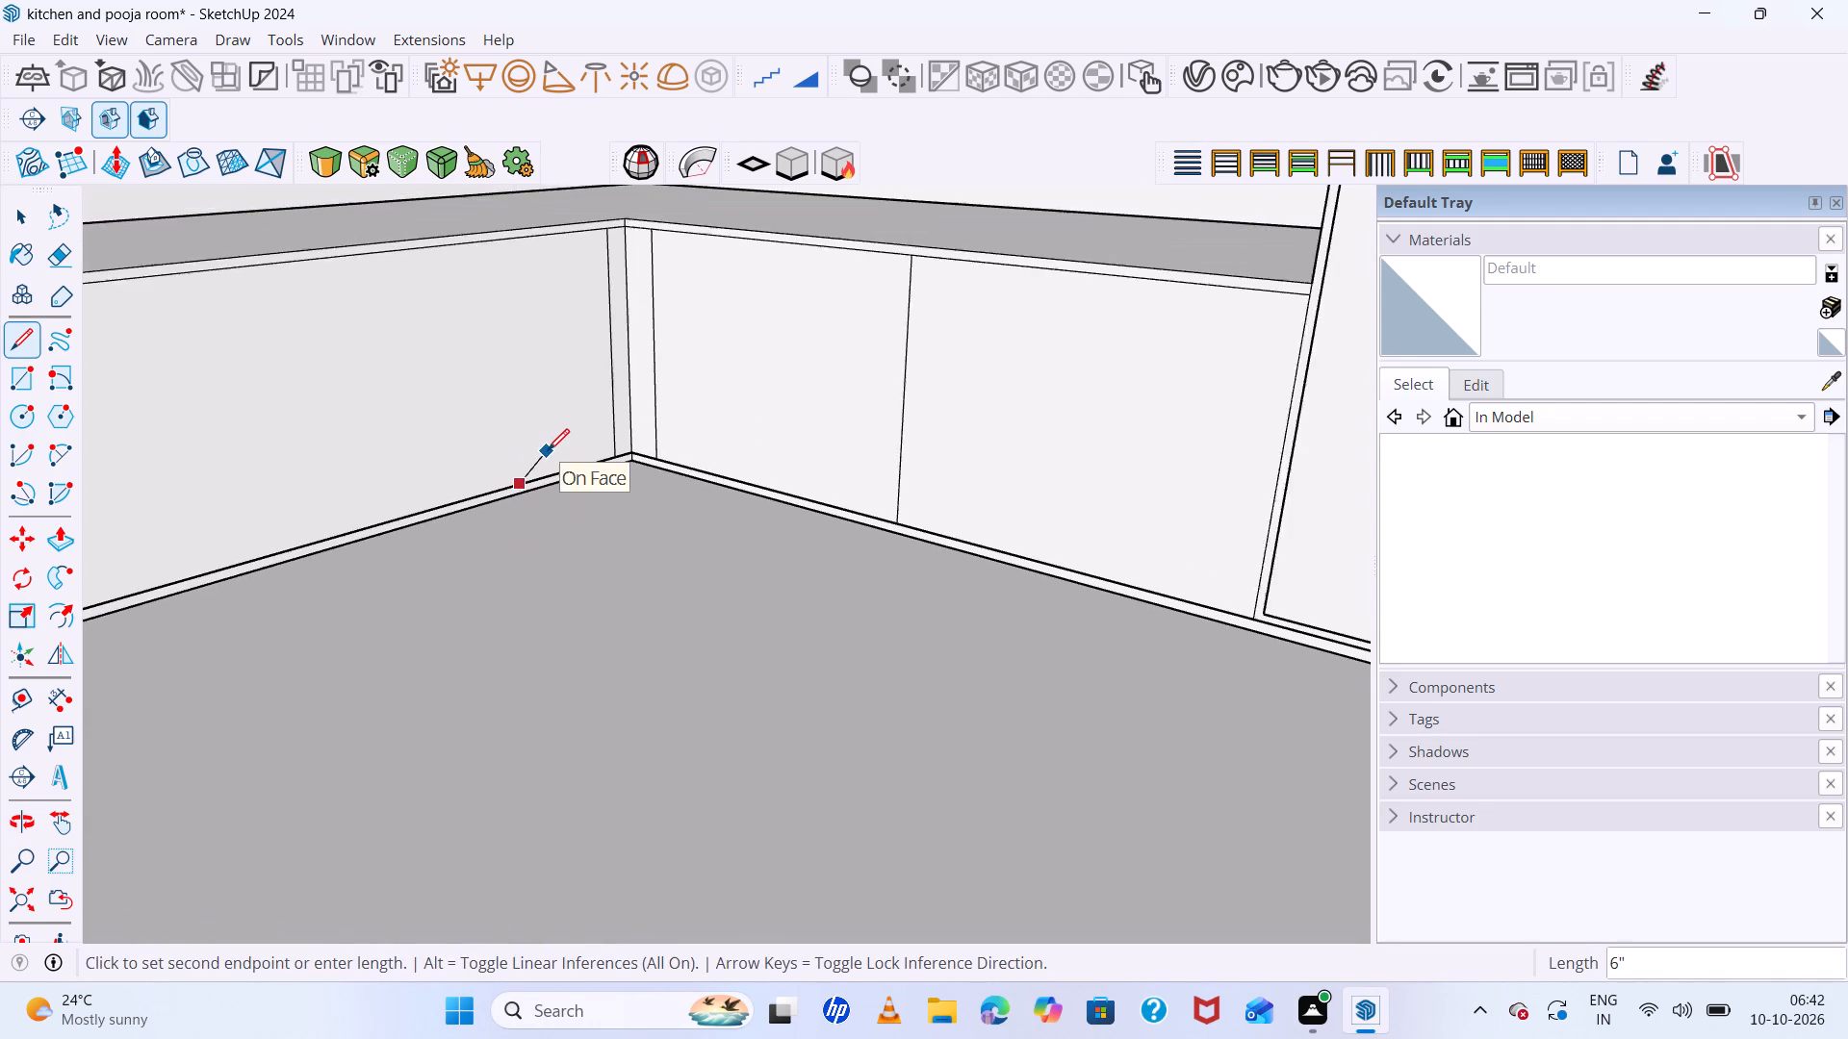
scroll(497, 260, up, 4)
middle_drag(519, 282, 537, 162)
scroll(557, 217, up, 2)
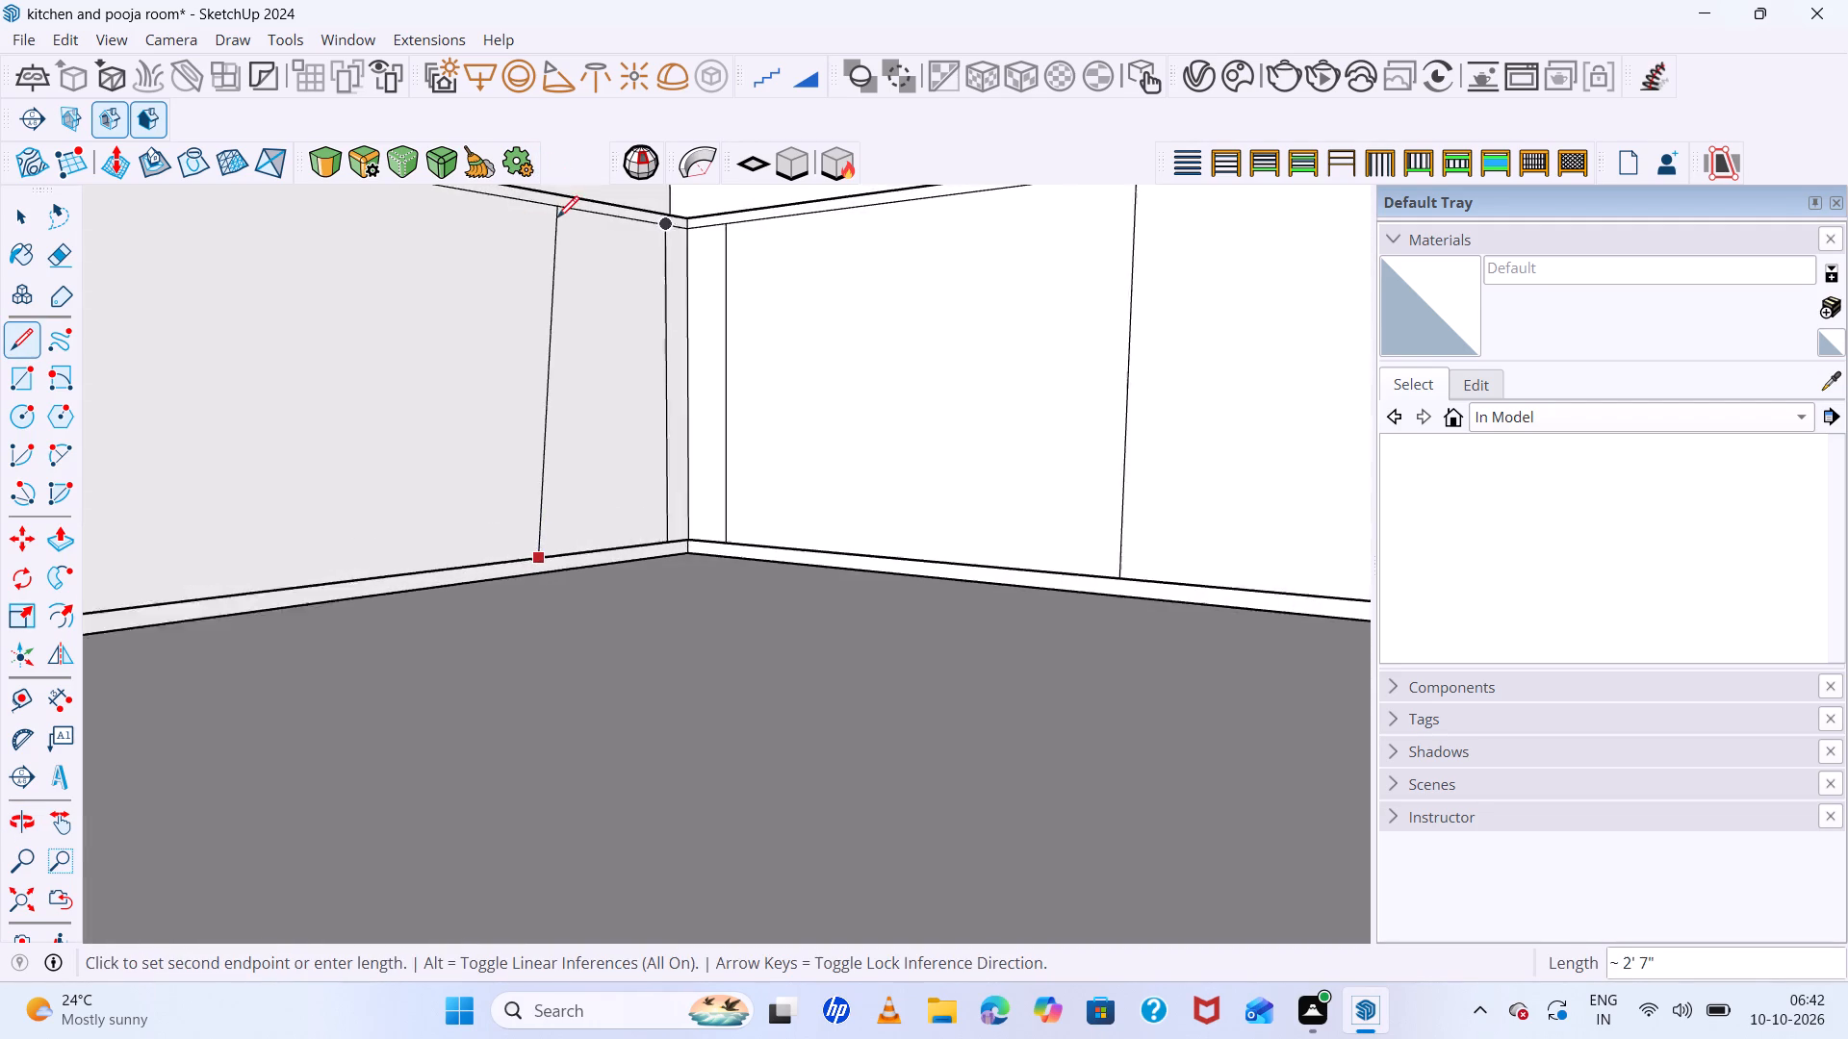
scroll(557, 217, up, 8)
scroll(532, 257, down, 5)
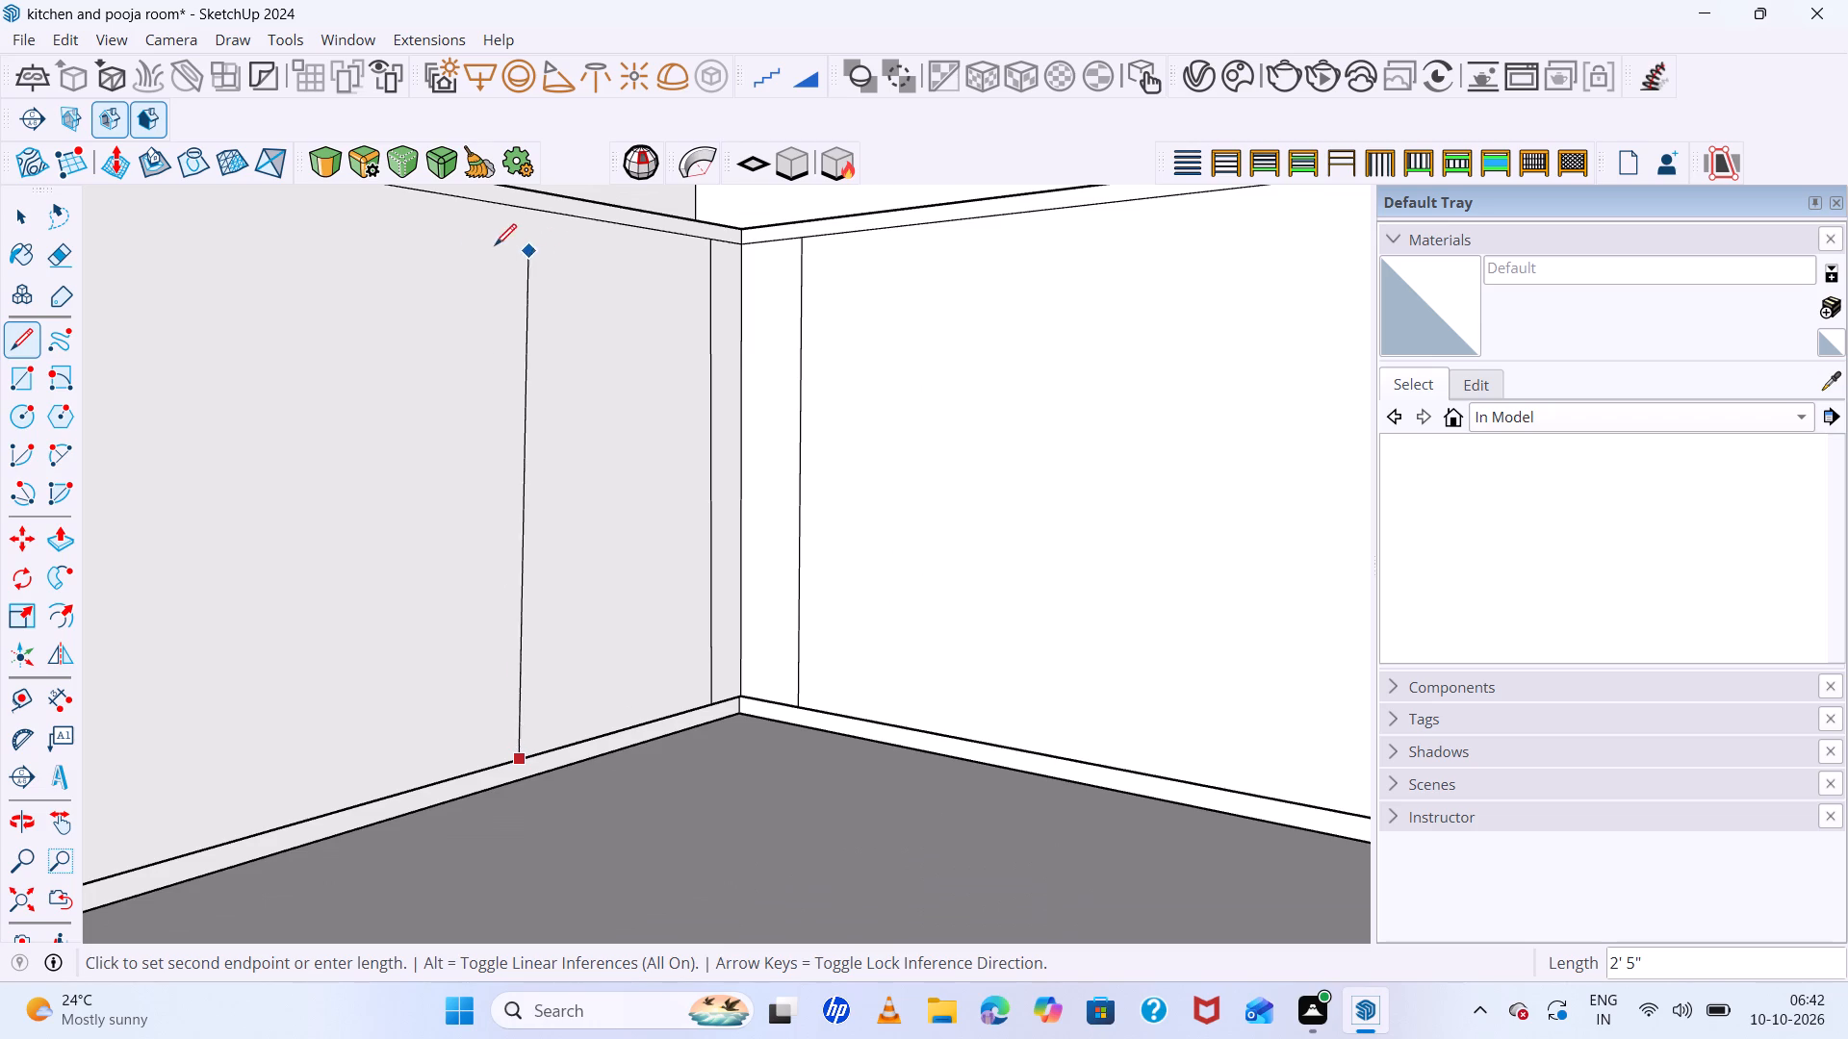
middle_drag(465, 245, 399, 342)
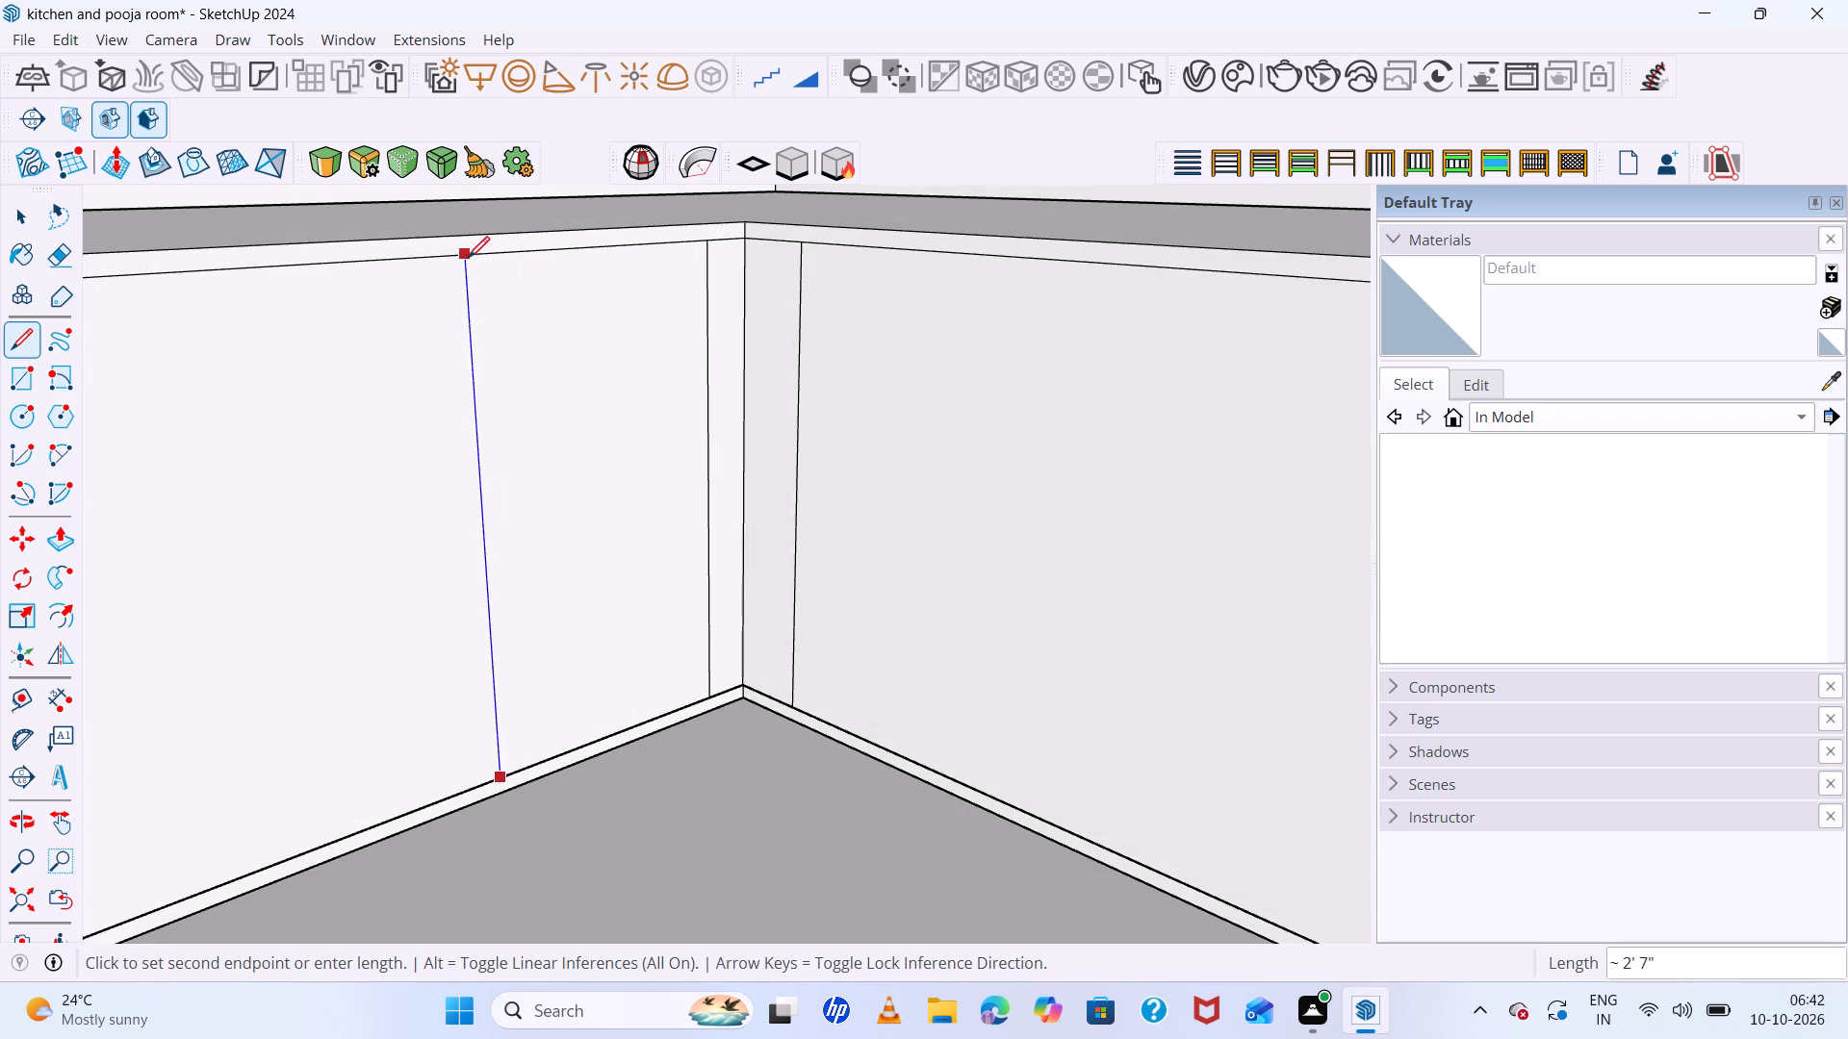
click(468, 258)
Draw two more vertical lines about 2' 7" long on the doorway-side counter front, one near its middle and one towards its free end.
scroll(597, 310, down, 9)
scroll(673, 385, down, 3)
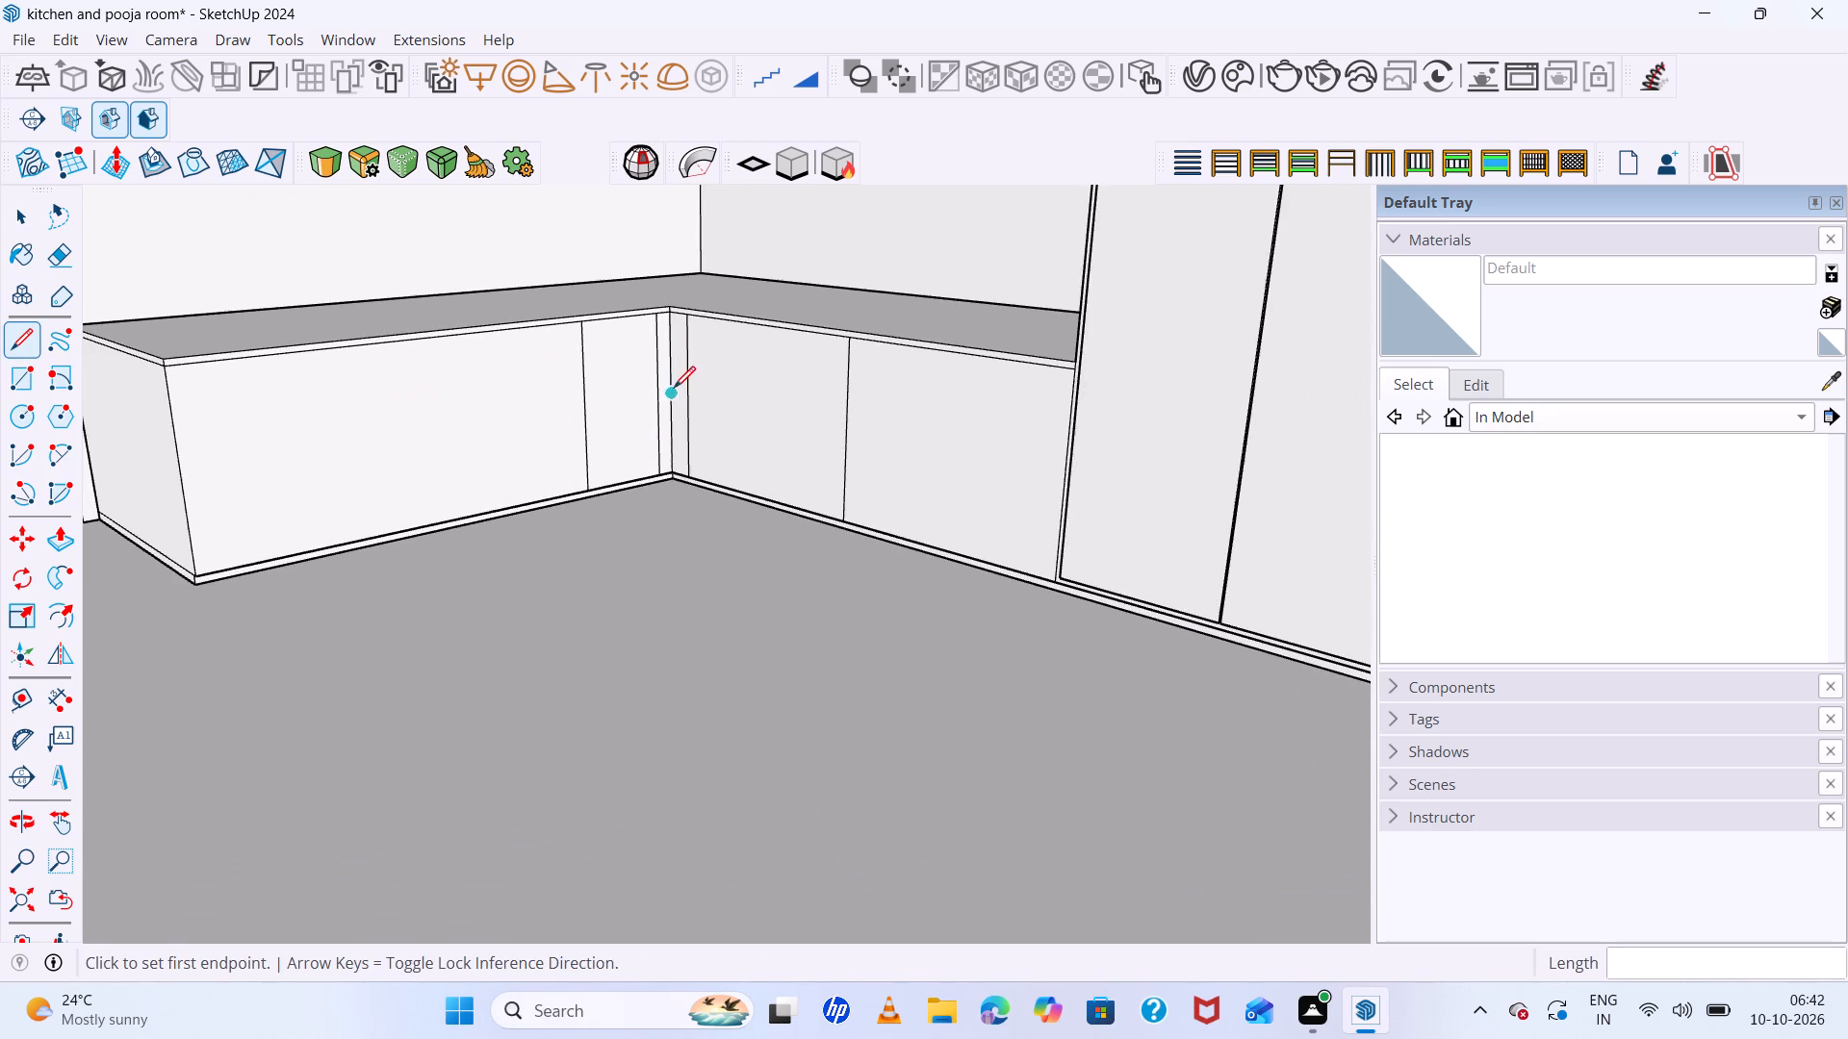
scroll(443, 469, up, 5)
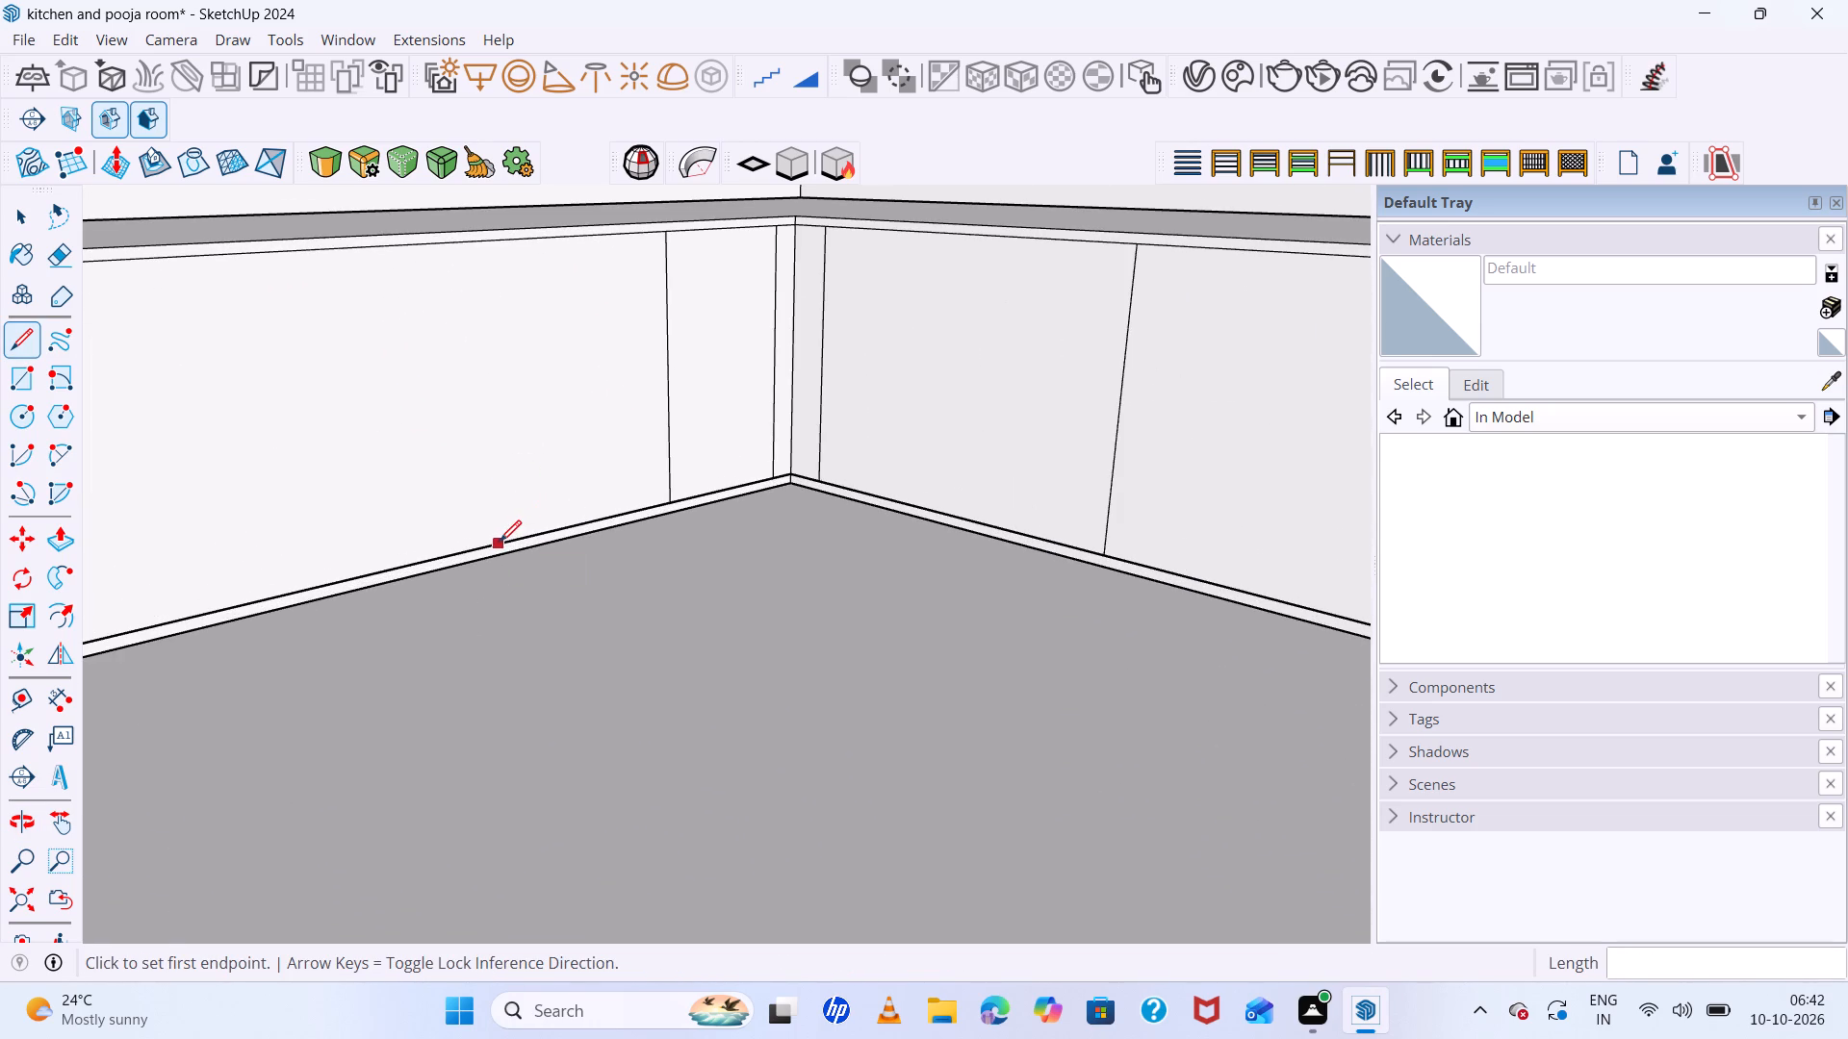
click(501, 542)
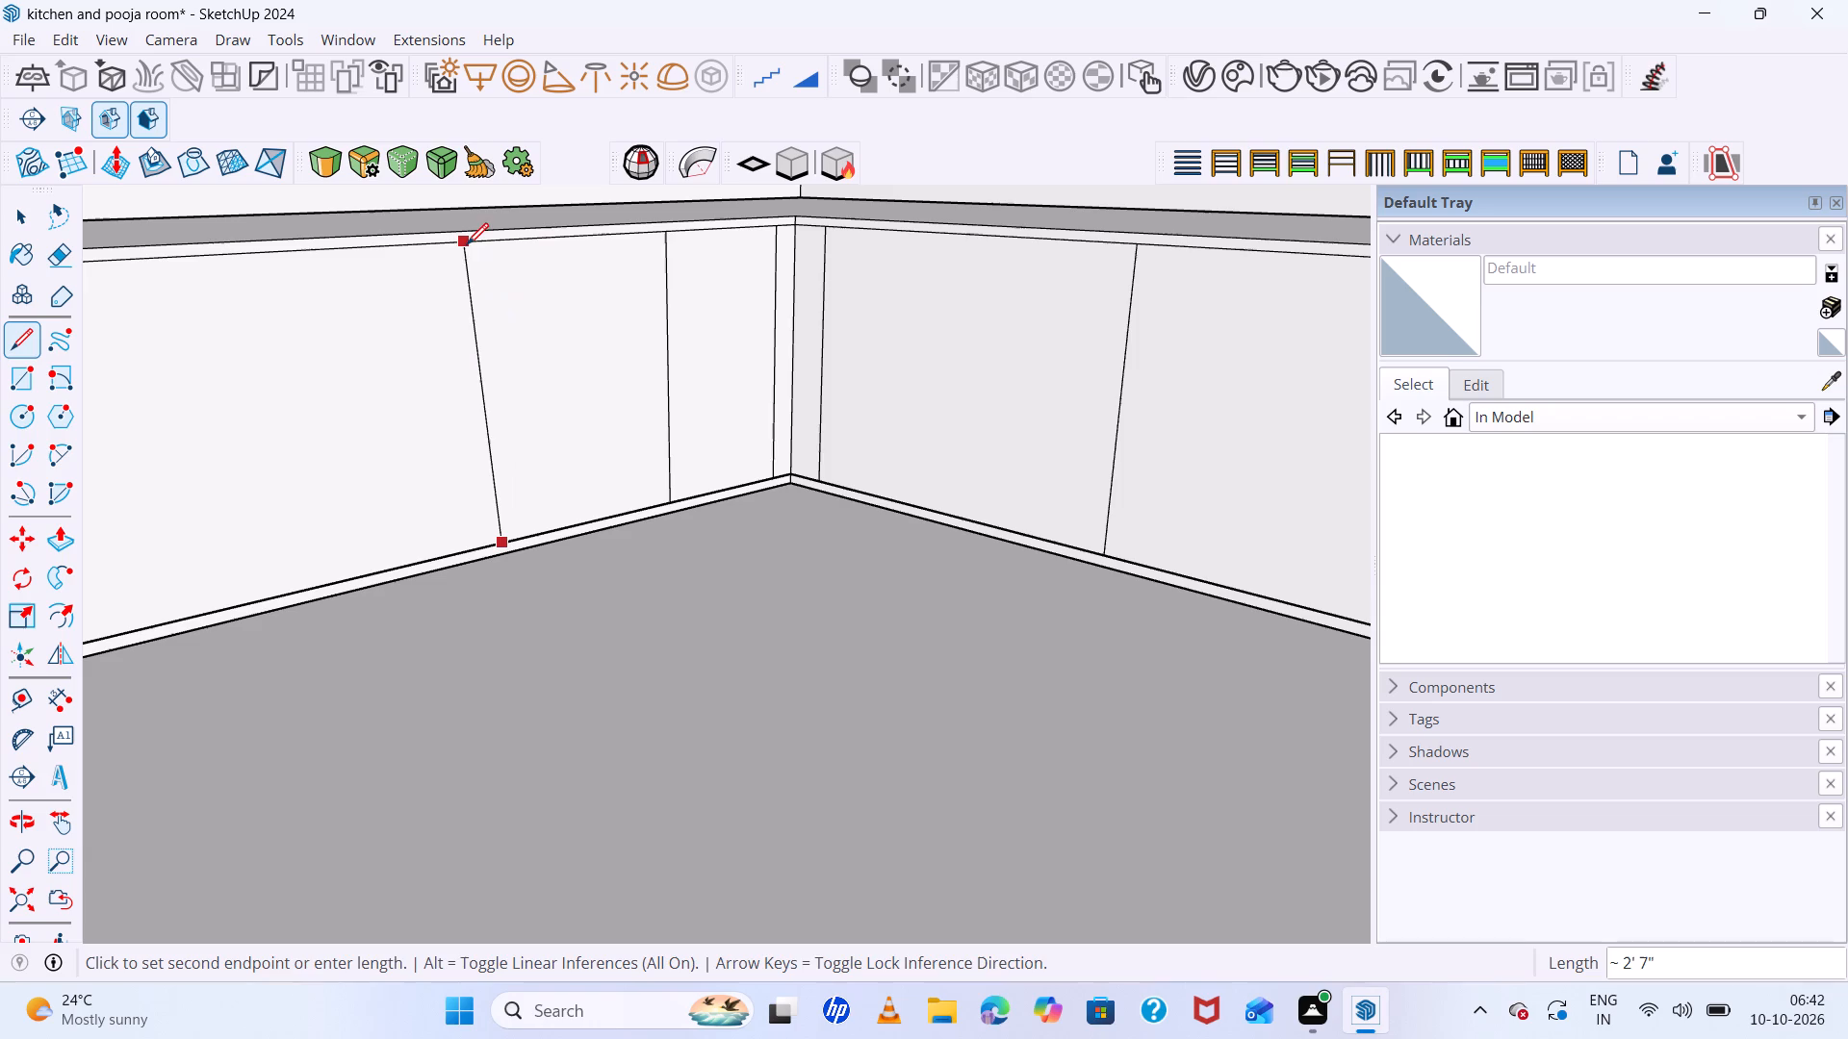
click(472, 241)
scroll(657, 372, down, 10)
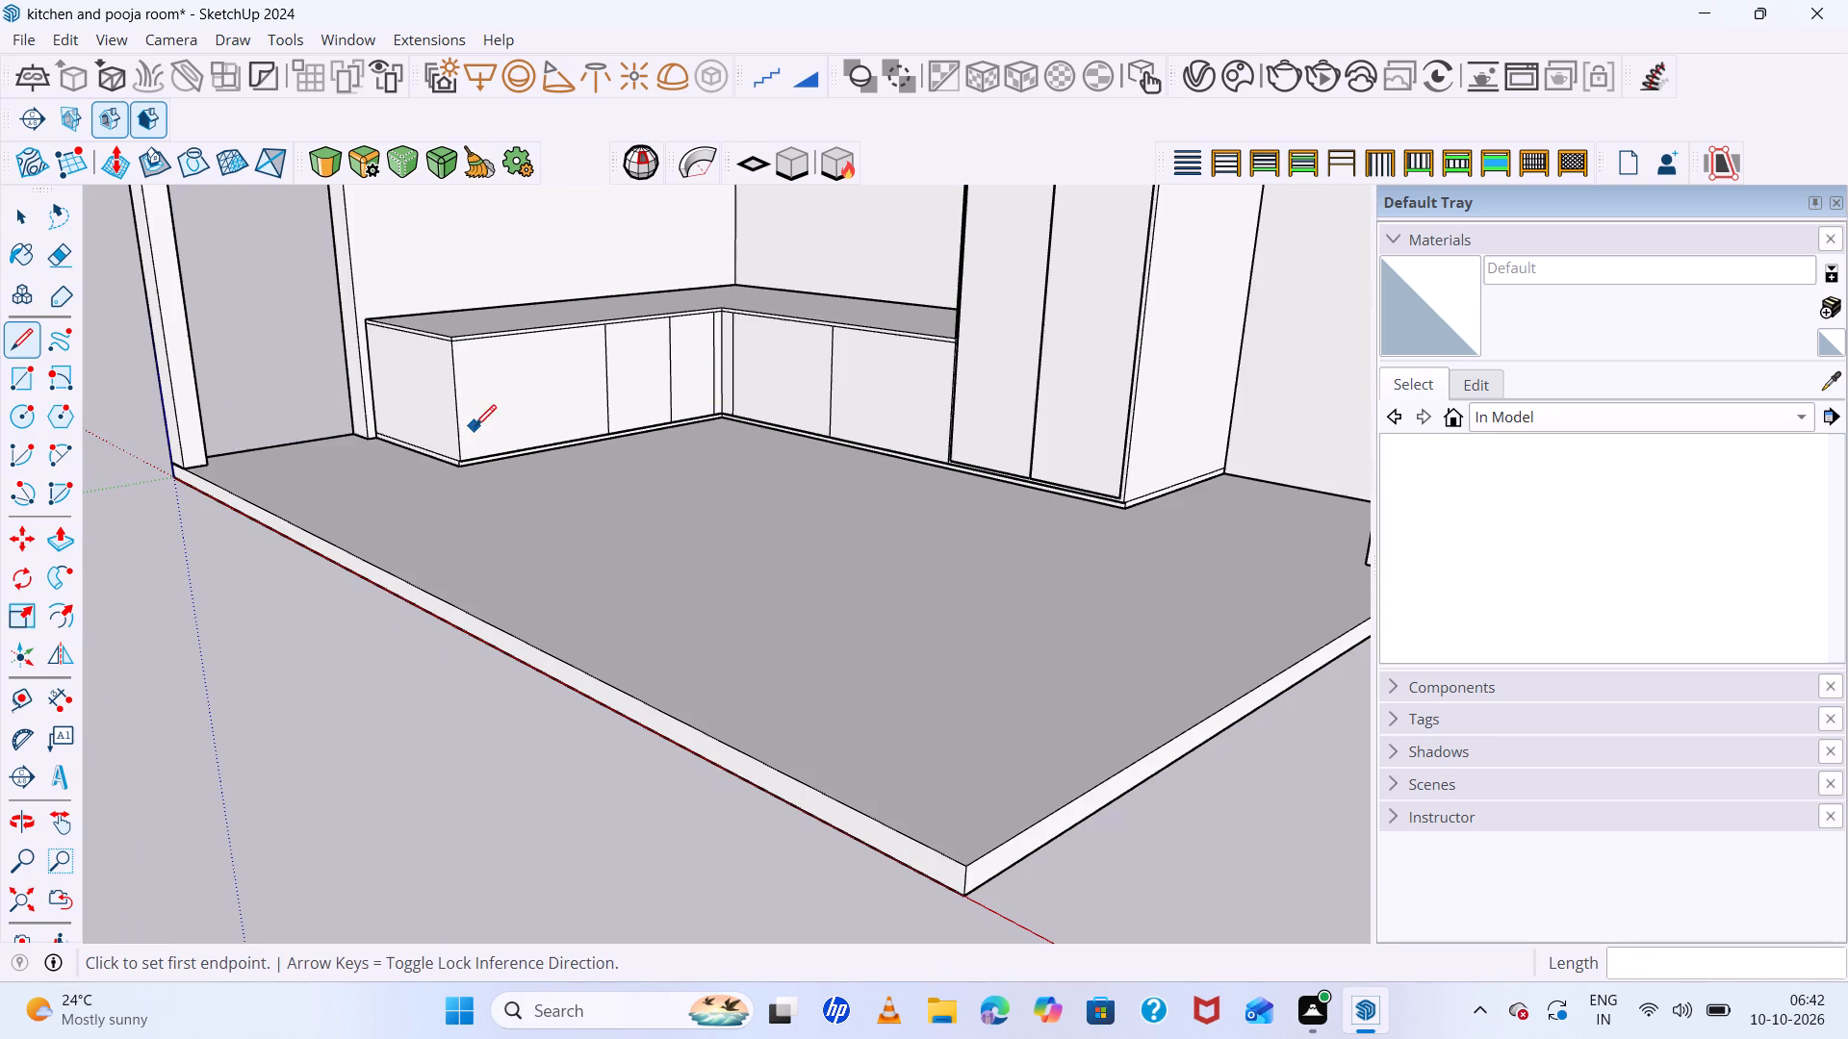
scroll(483, 431, up, 6)
click(525, 459)
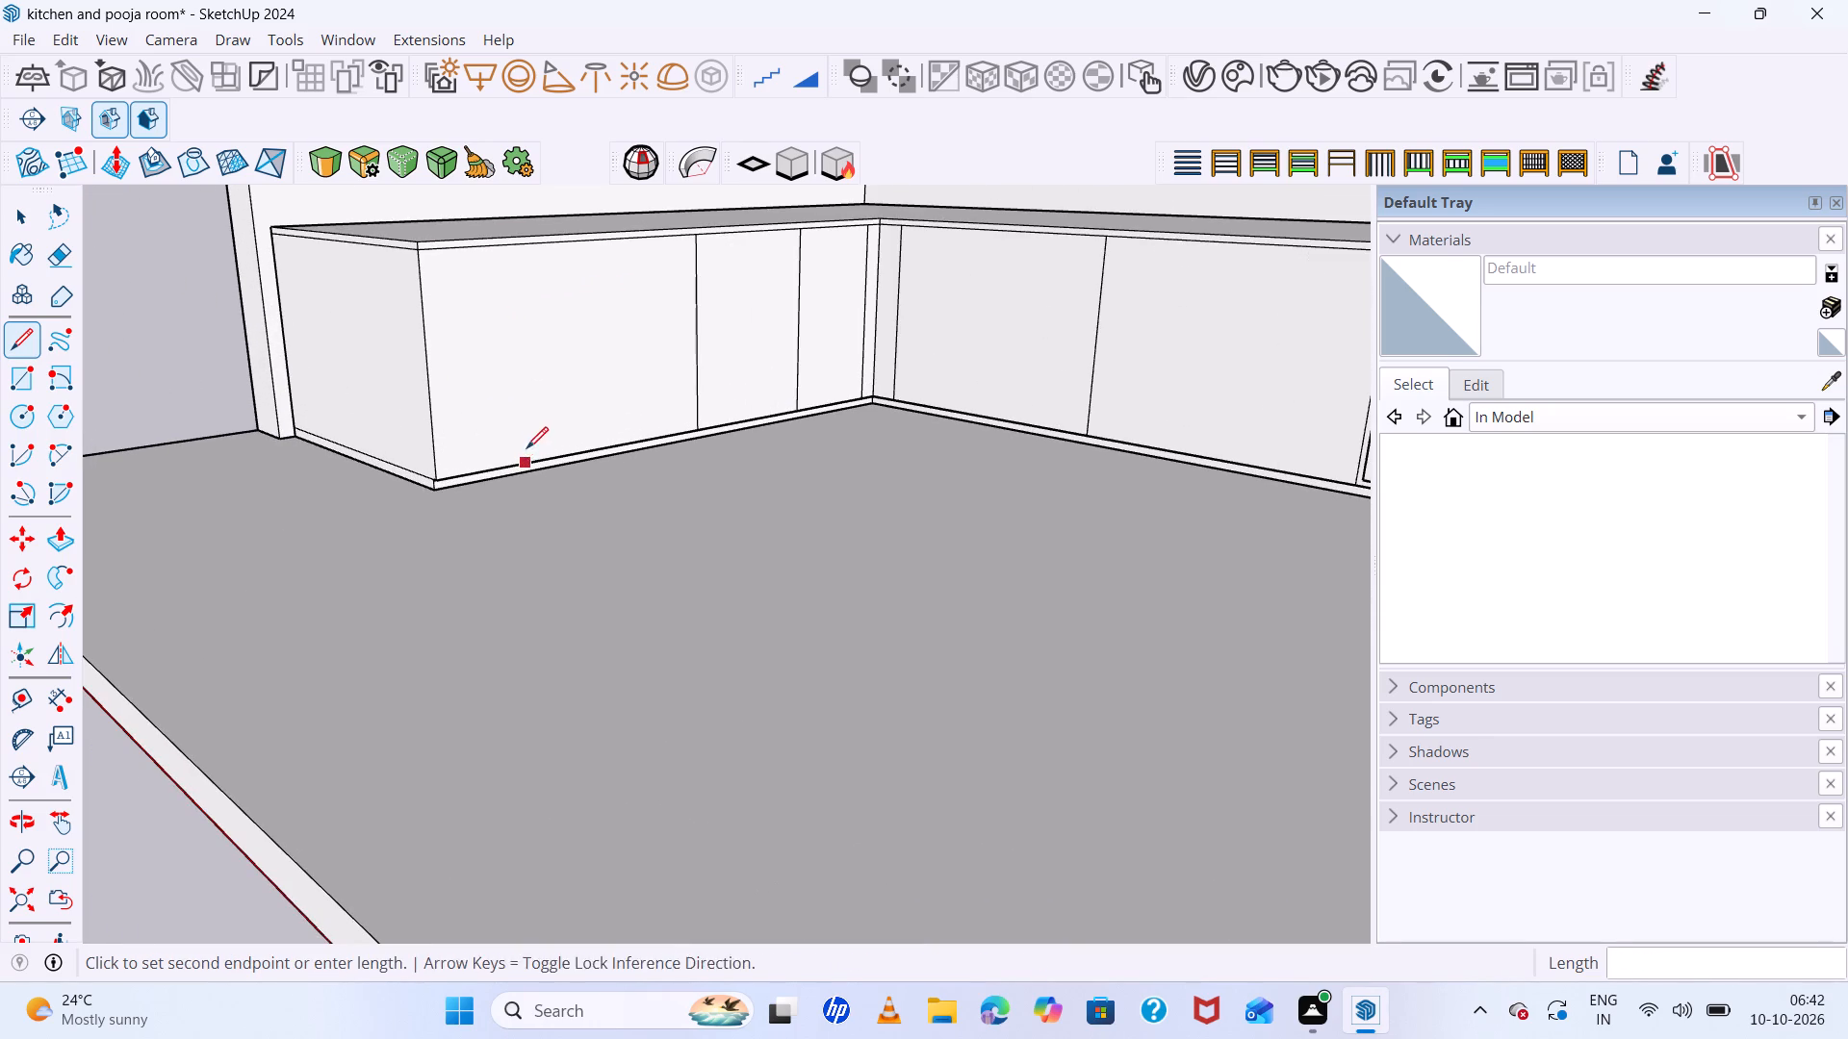
click(510, 247)
key(space)
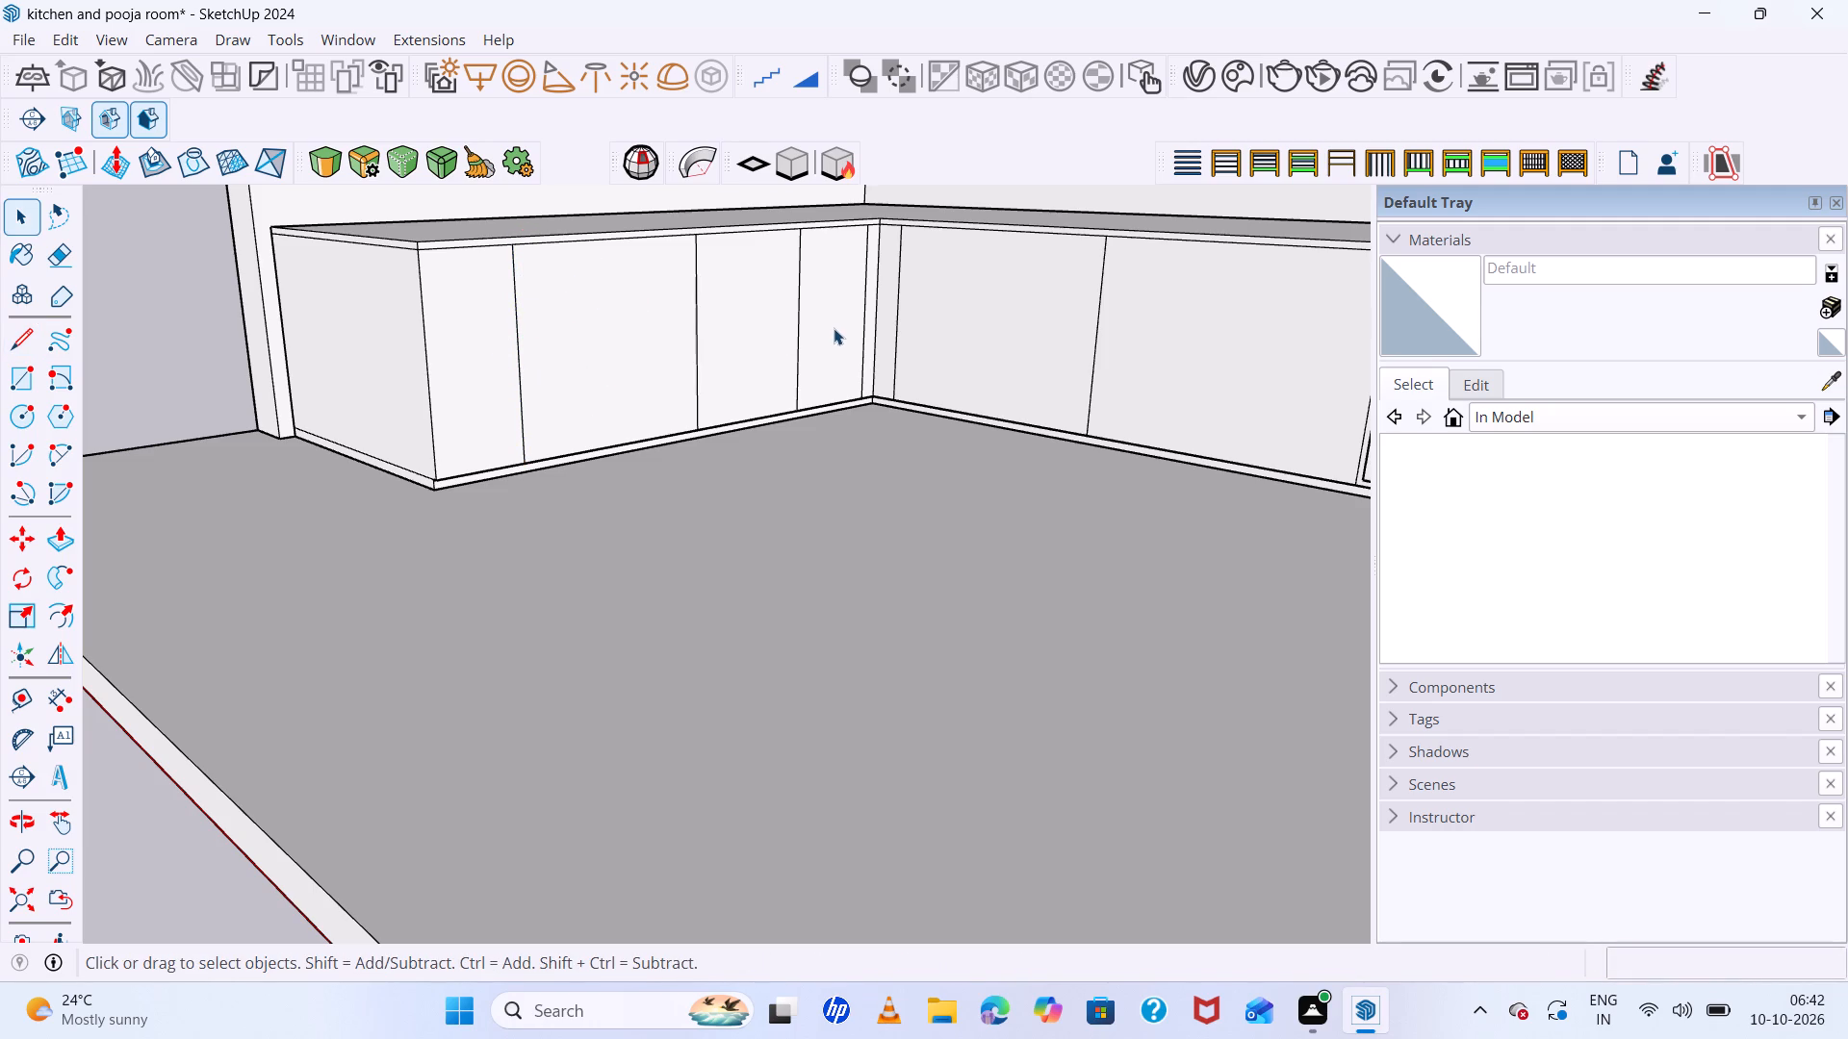
Examine the vertical divisions on the L-shaped counter's fronts and the counter's free end from above.
scroll(638, 337, down, 6)
middle_drag(637, 339, 637, 521)
middle_click(637, 521)
scroll(555, 231, up, 7)
scroll(487, 418, up, 6)
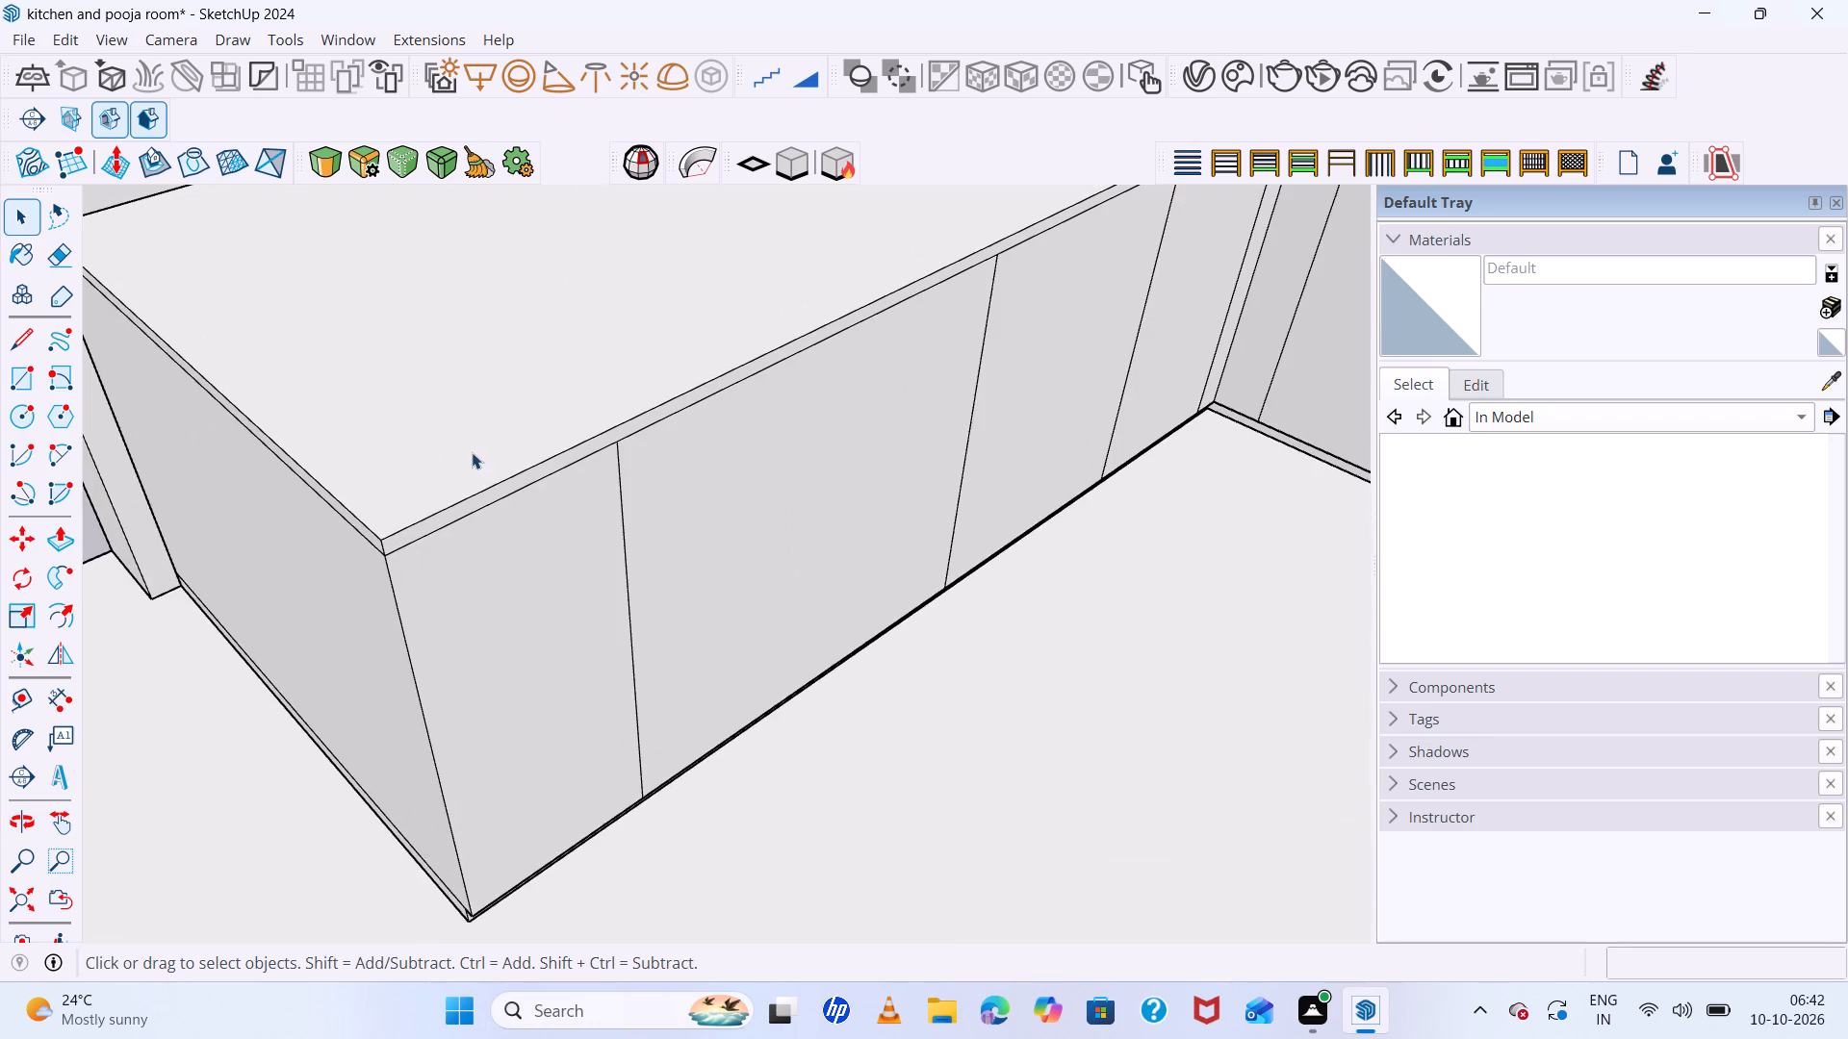
scroll(471, 490, up, 5)
scroll(372, 477, down, 14)
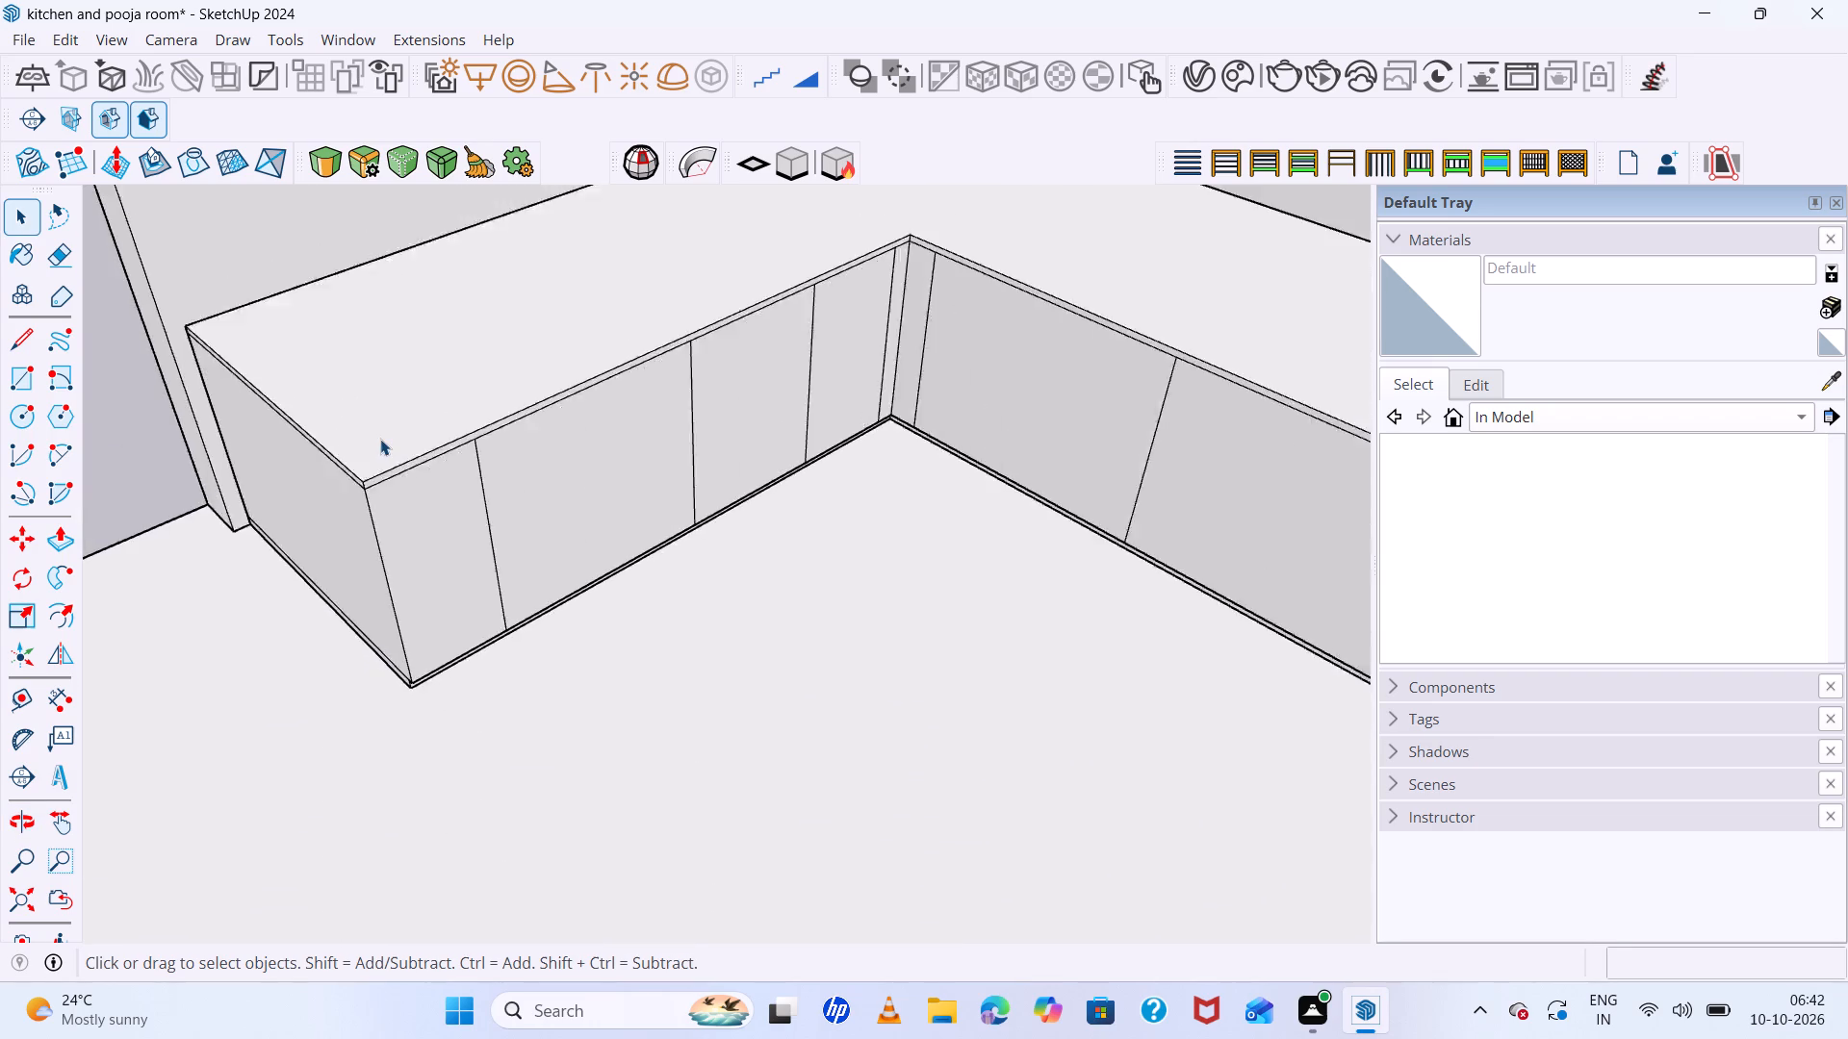
scroll(380, 439, down, 13)
Examine the whole room, checking the divided counter fronts against the tall block, overhead units and niche.
middle_drag(623, 517, 897, 334)
middle_drag(897, 327, 897, 283)
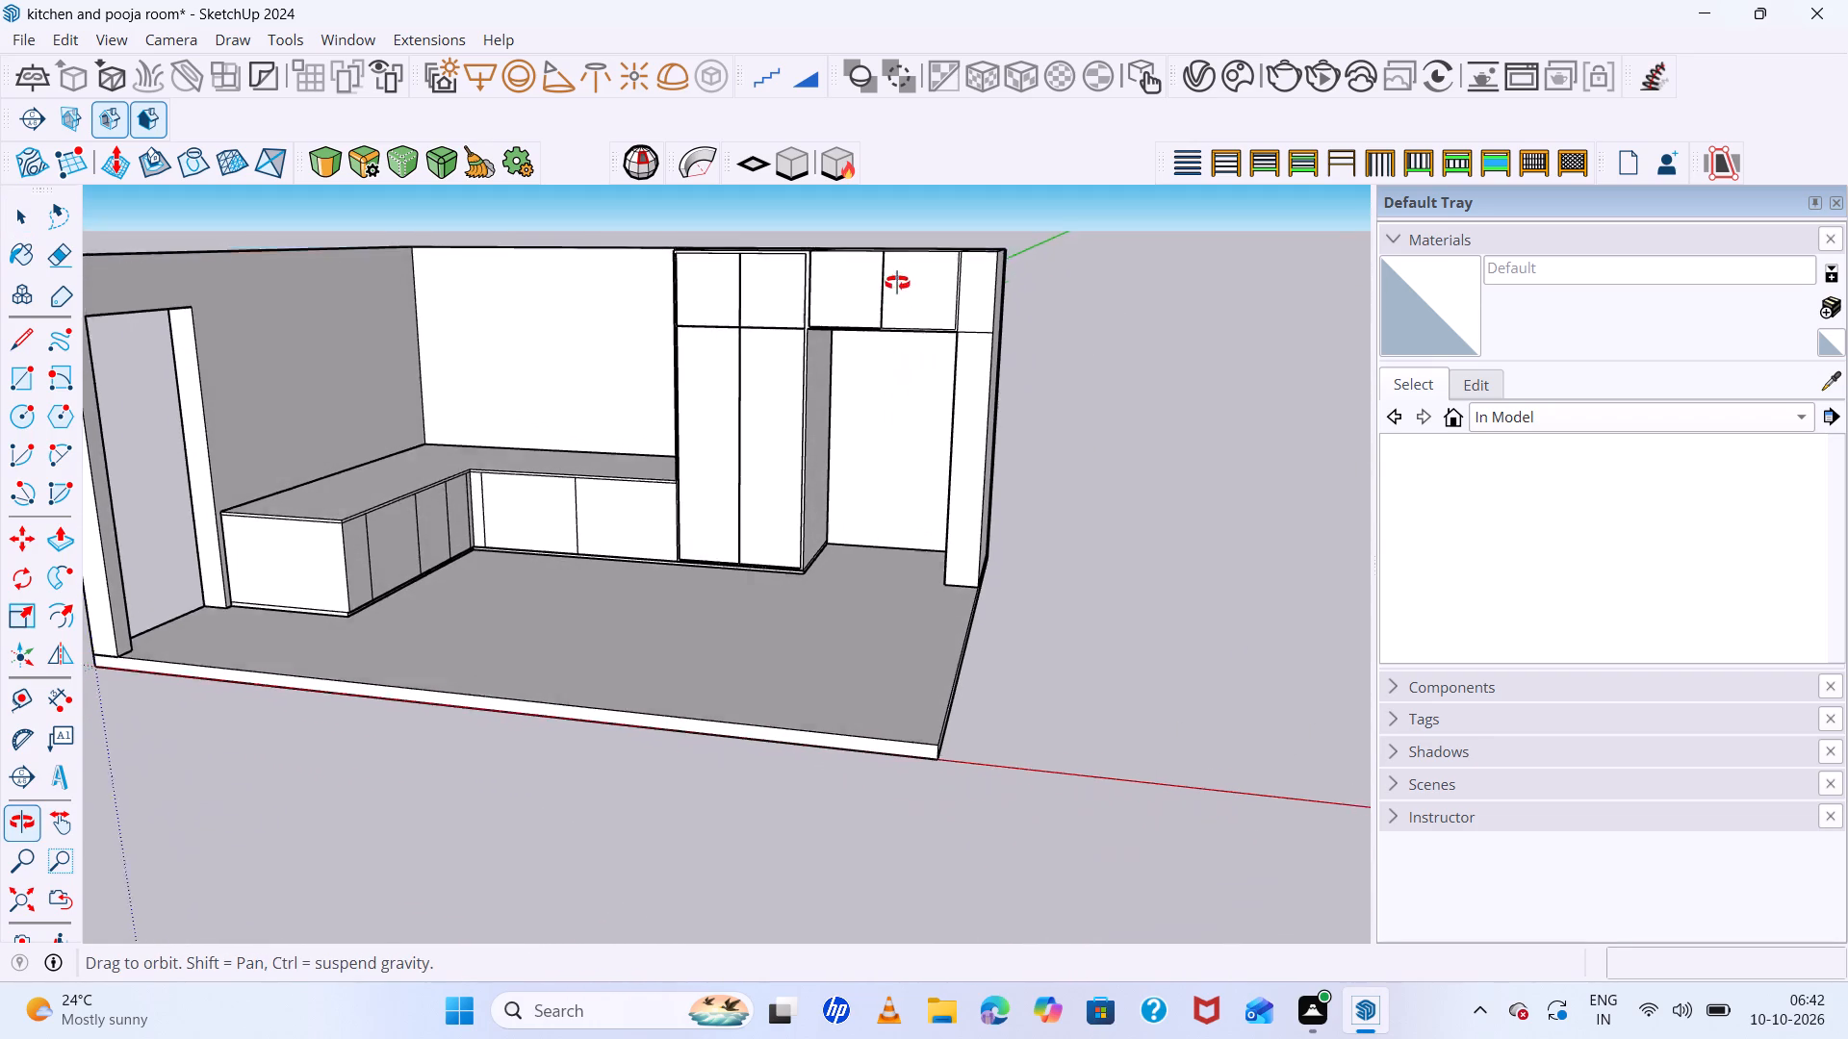
middle_drag(897, 283, 897, 282)
scroll(603, 459, up, 7)
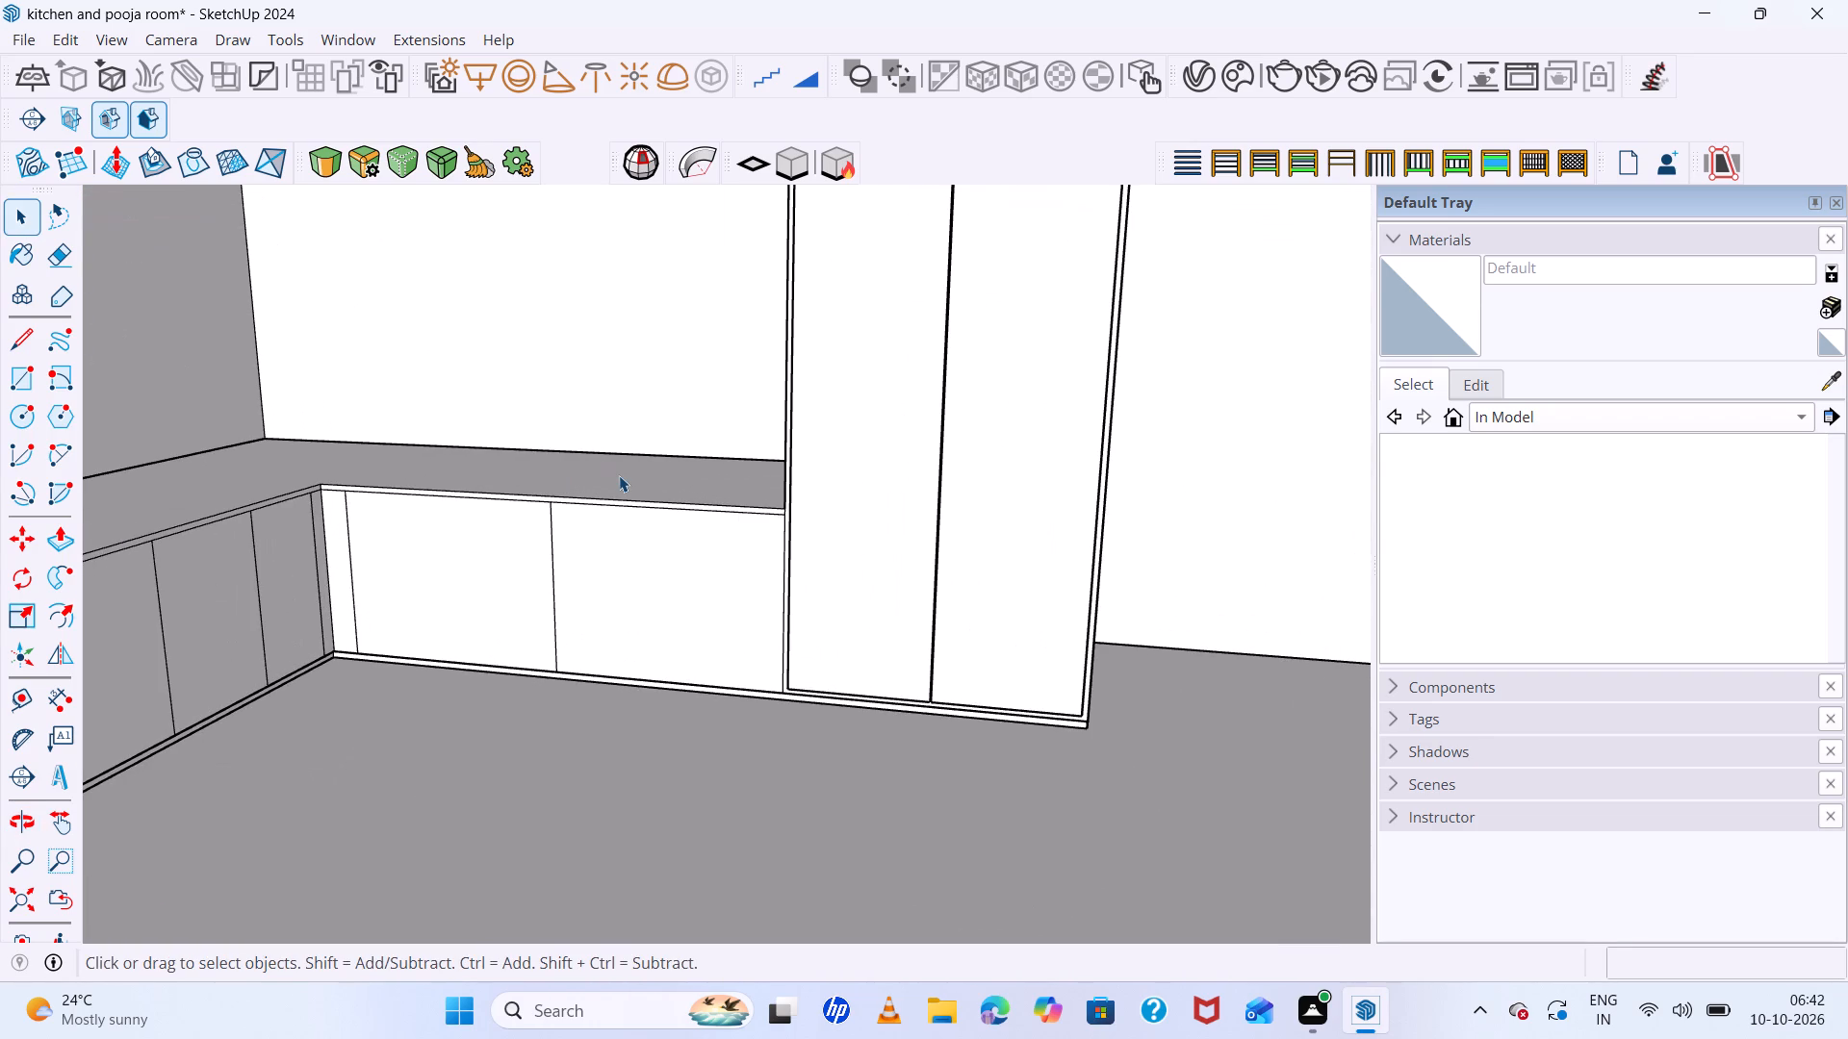
scroll(619, 475, up, 3)
scroll(619, 475, down, 5)
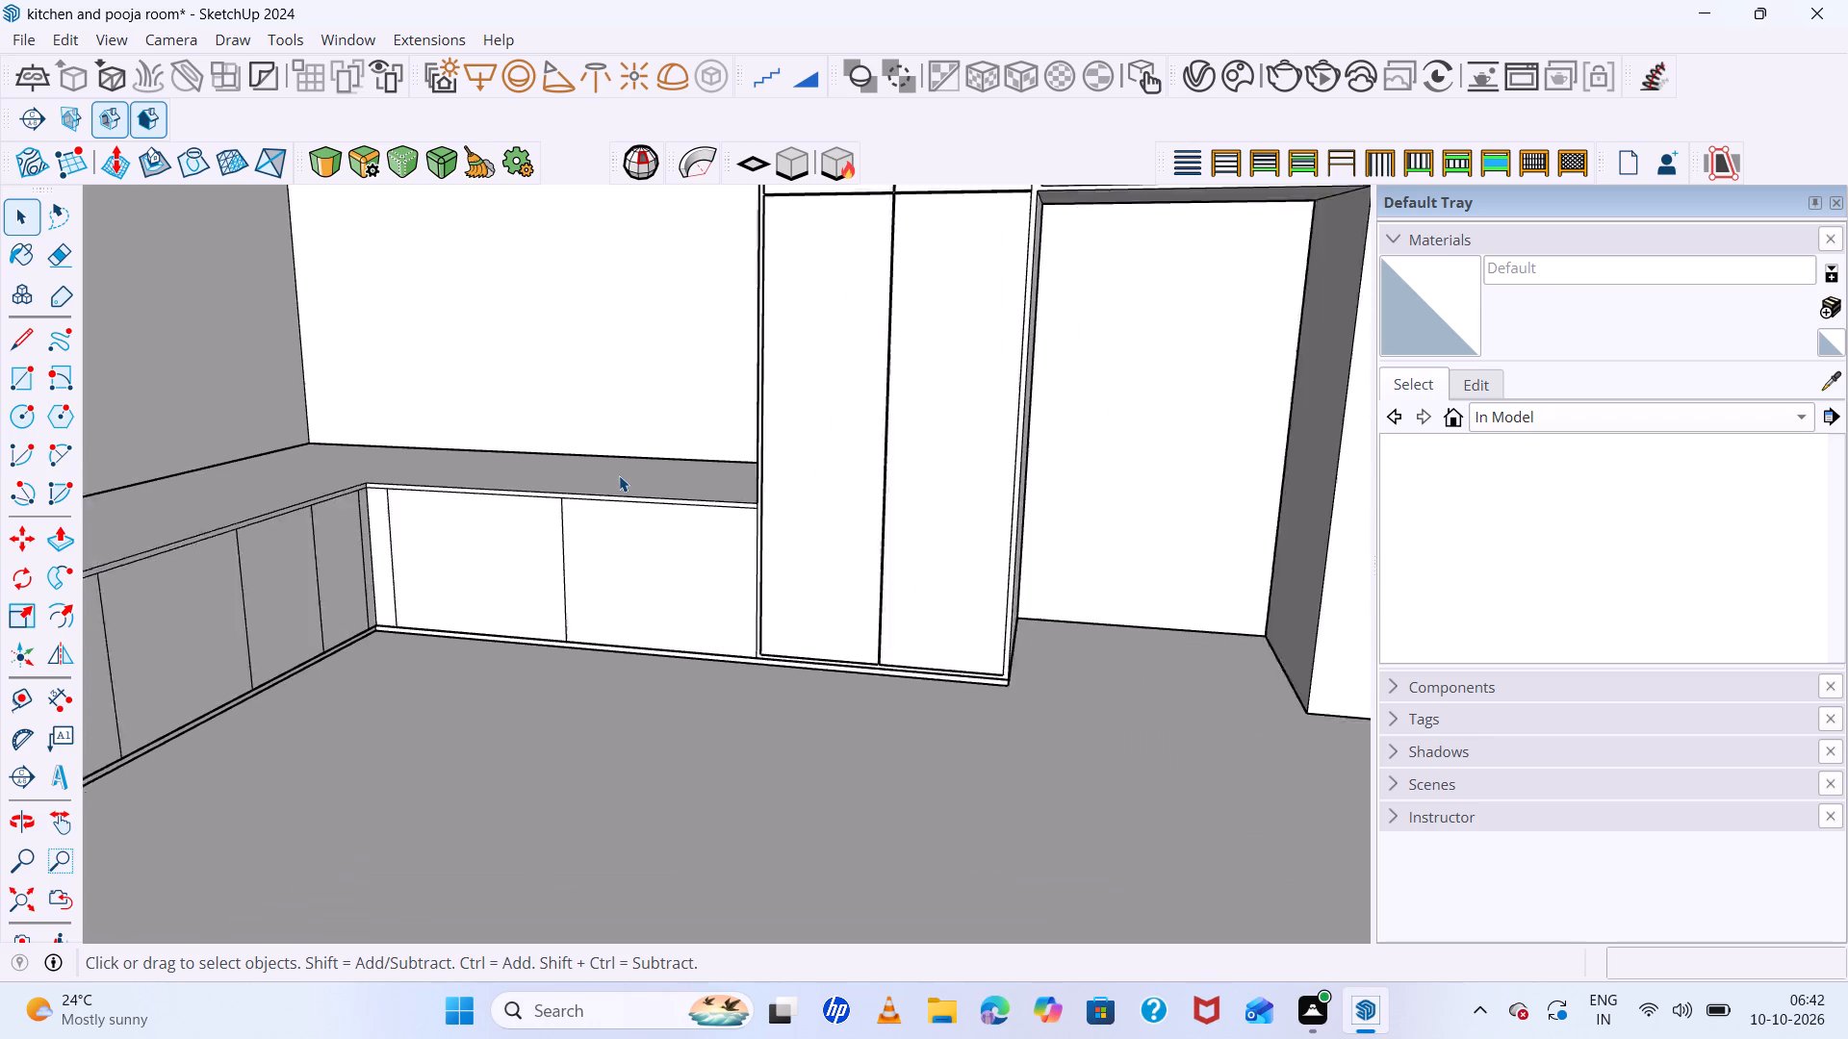
scroll(619, 475, down, 1)
middle_drag(796, 495, 186, 568)
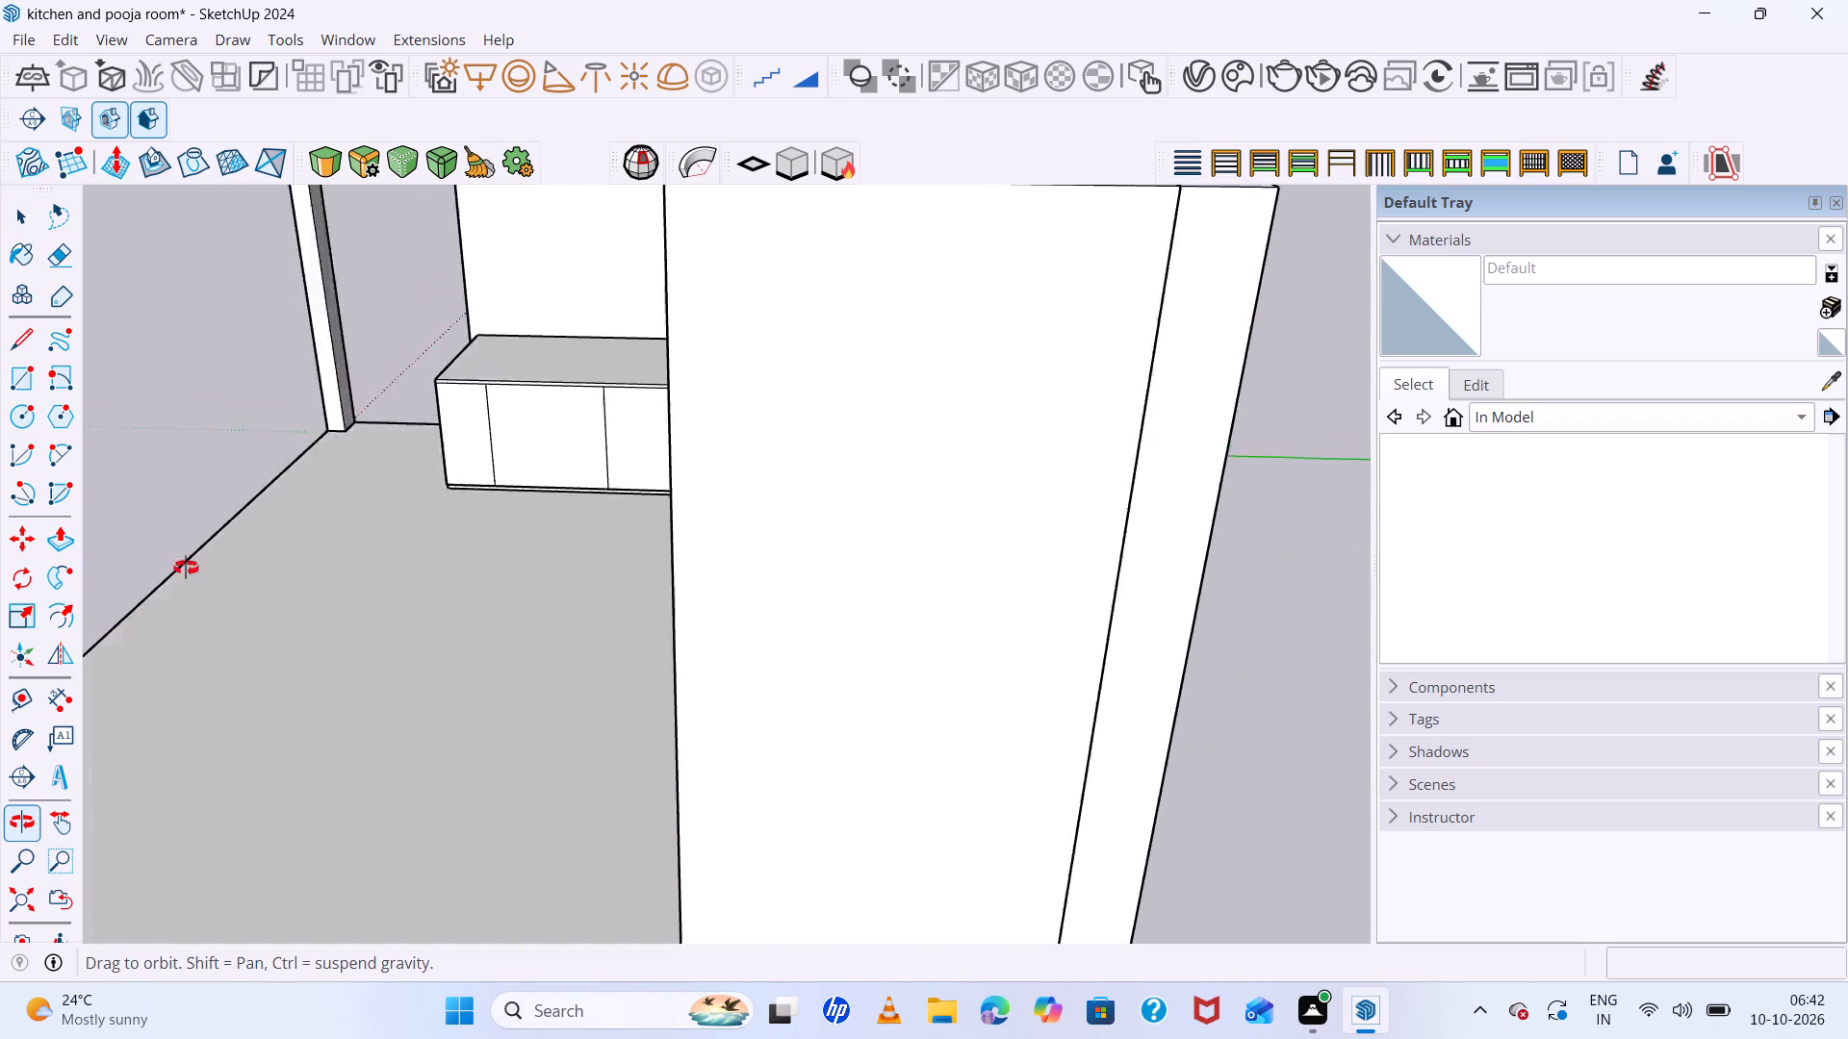
middle_drag(186, 568, 469, 476)
middle_click(469, 476)
scroll(476, 479, down, 7)
middle_drag(526, 487, 530, 491)
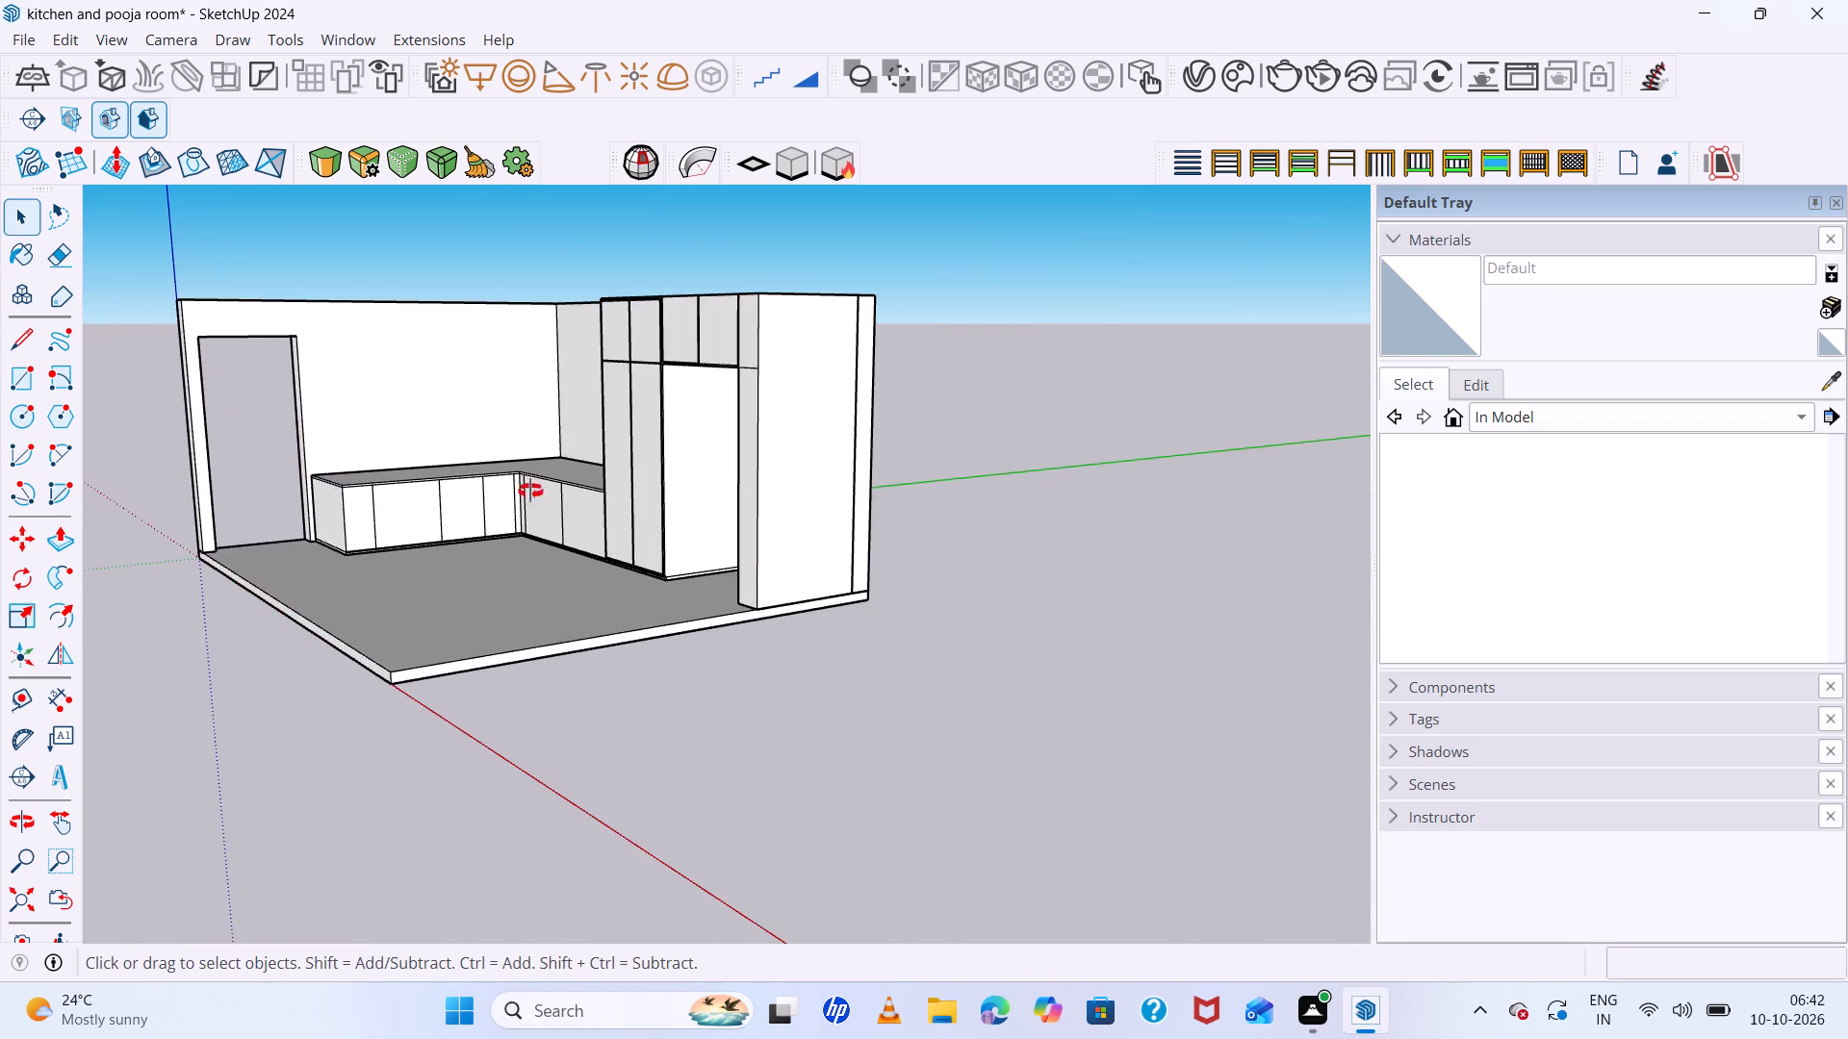
middle_drag(530, 491, 590, 559)
scroll(511, 315, up, 6)
scroll(509, 313, down, 5)
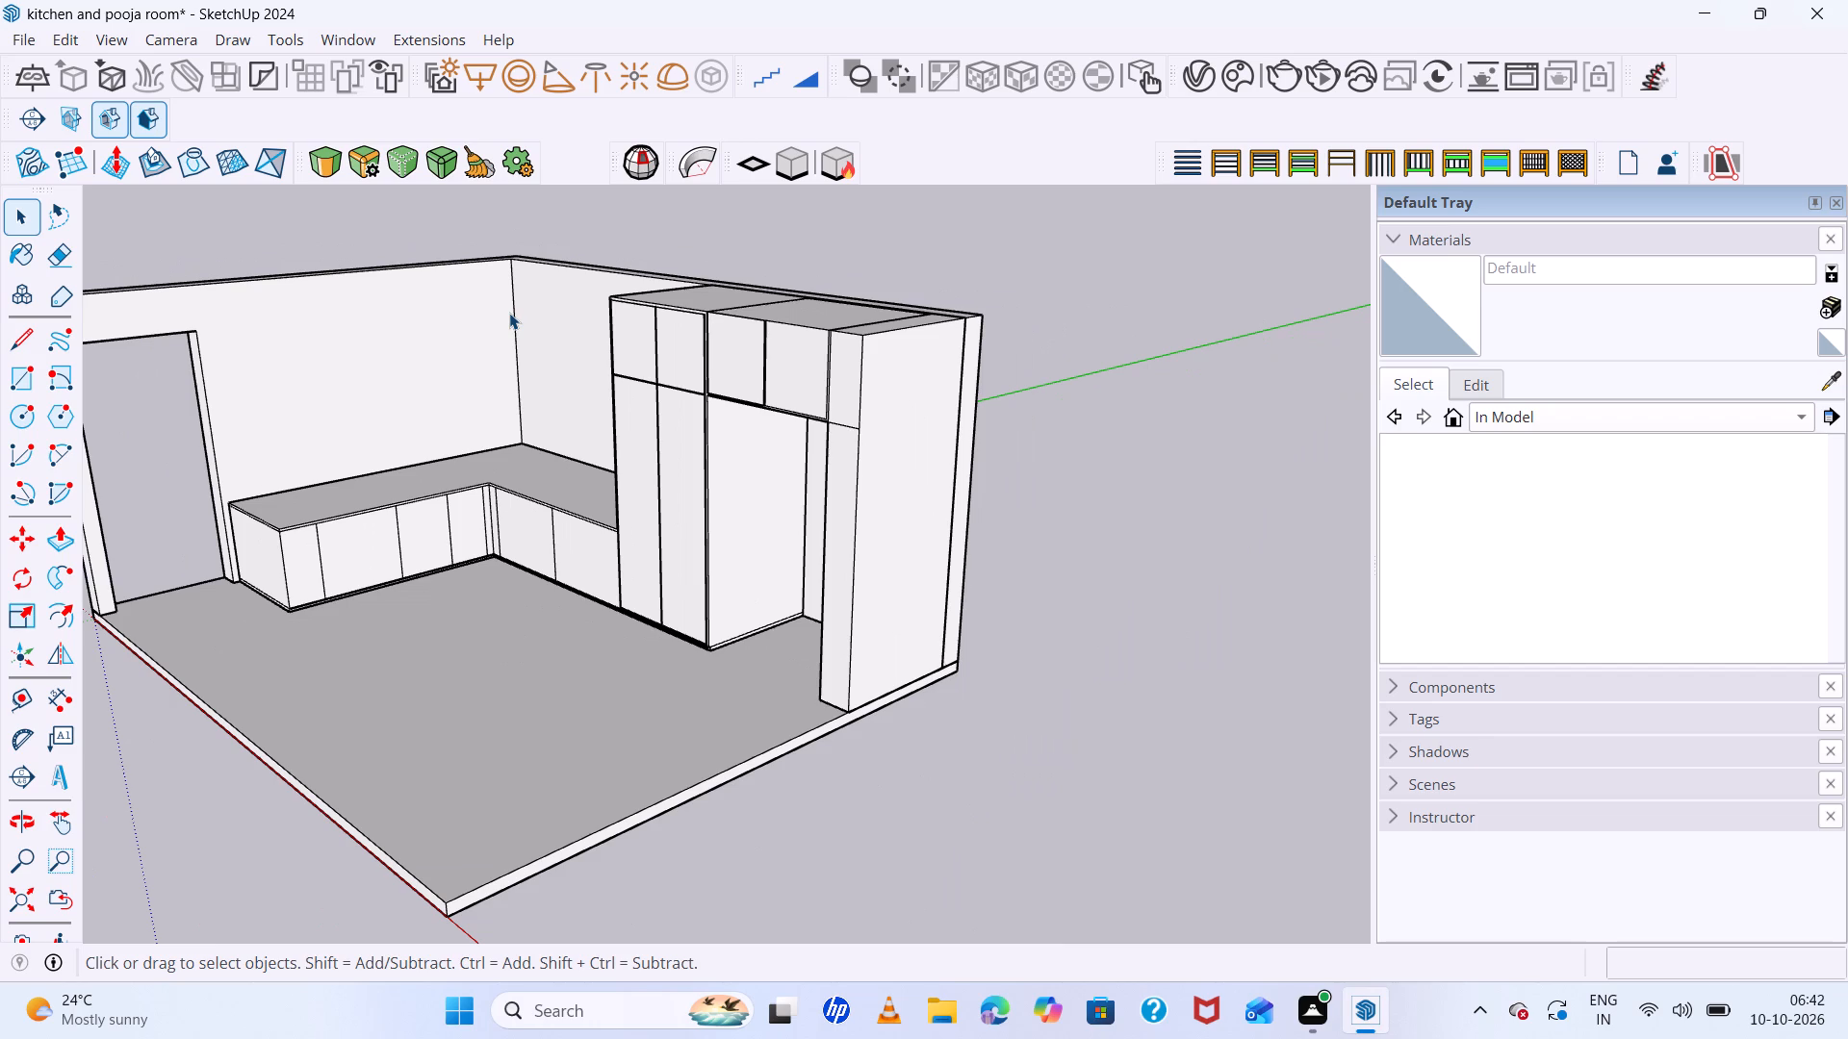
scroll(509, 313, up, 5)
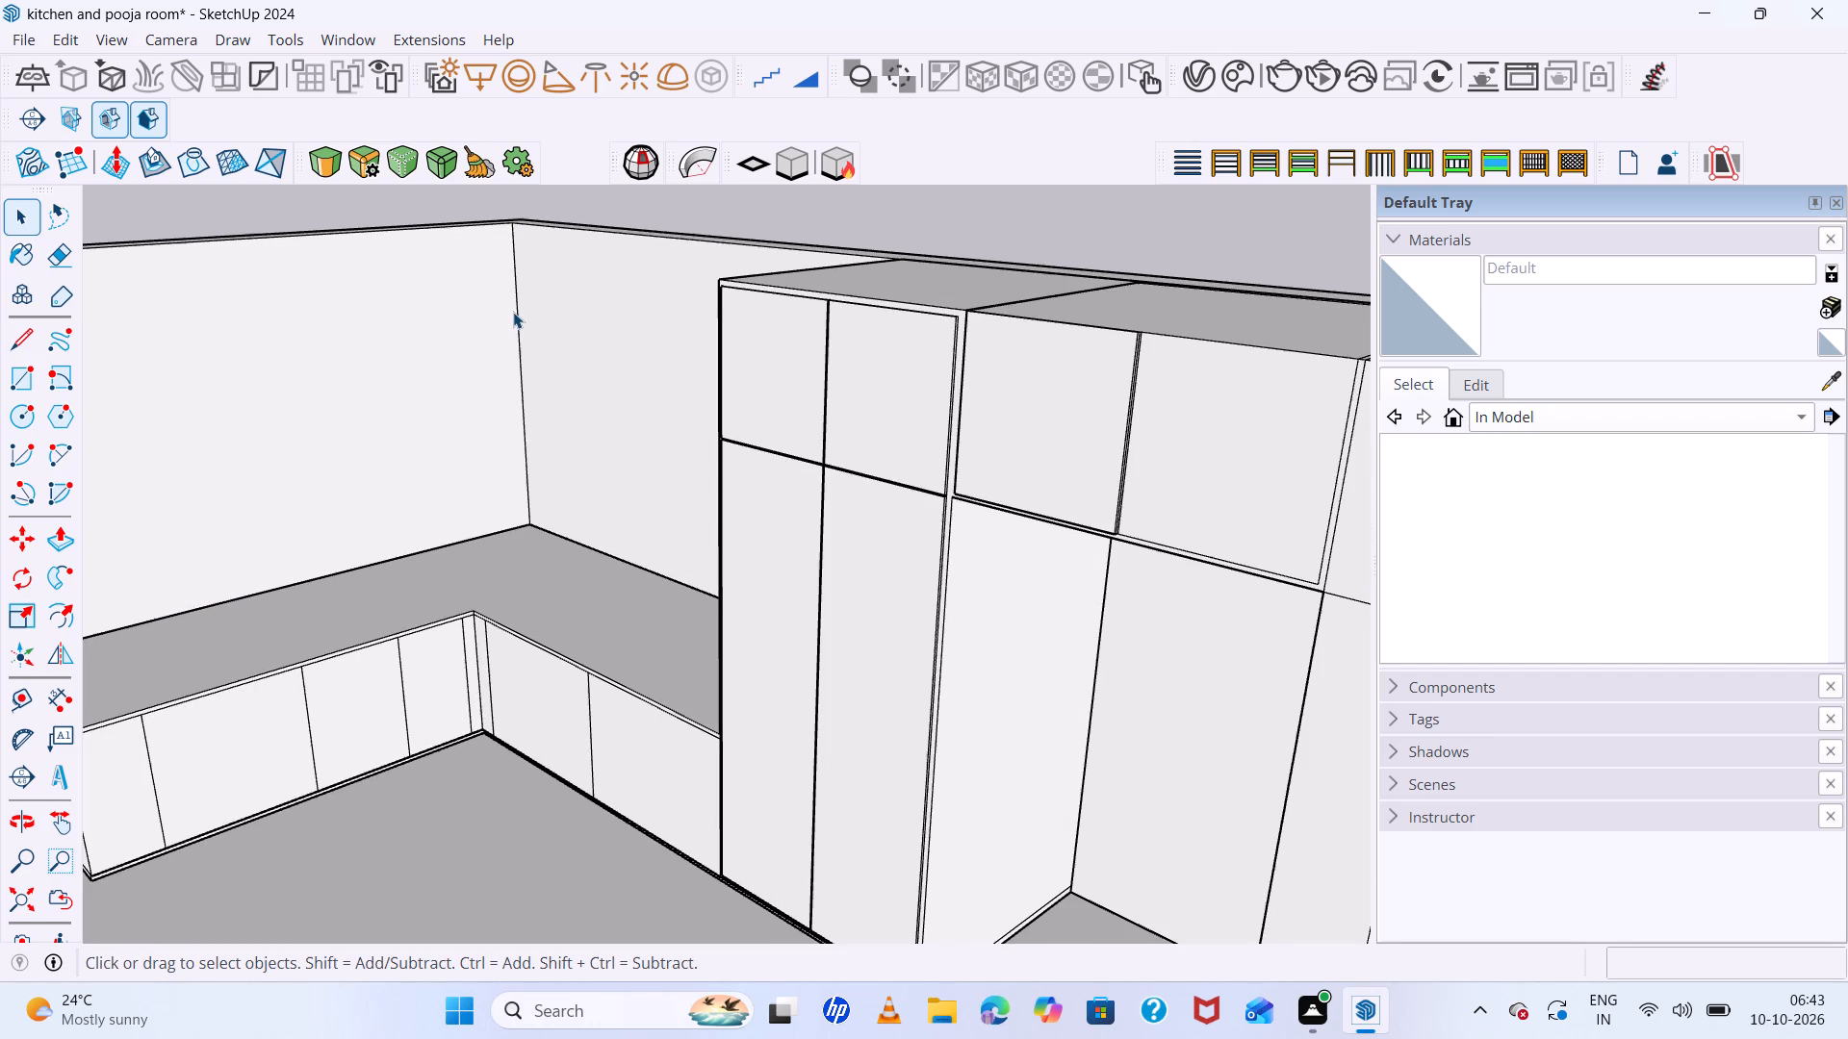
scroll(513, 312, down, 5)
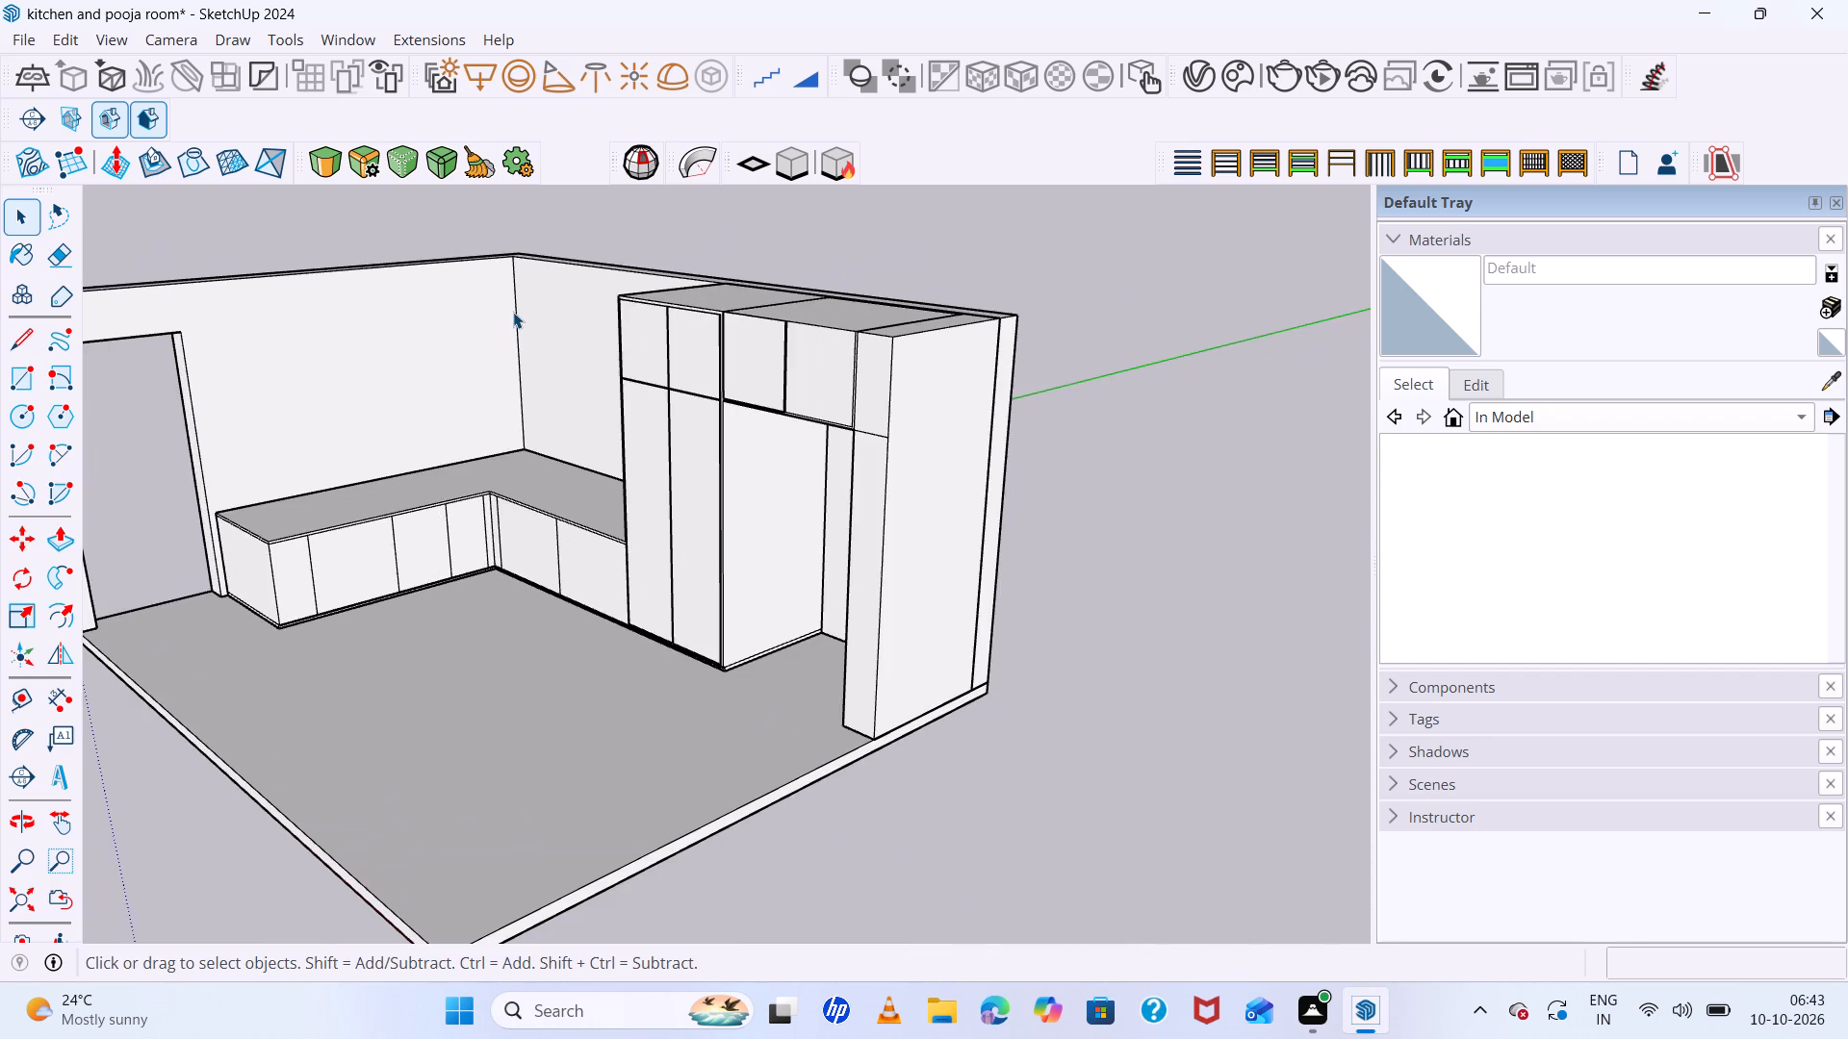
middle_drag(514, 312, 379, 435)
middle_drag(370, 455, 361, 487)
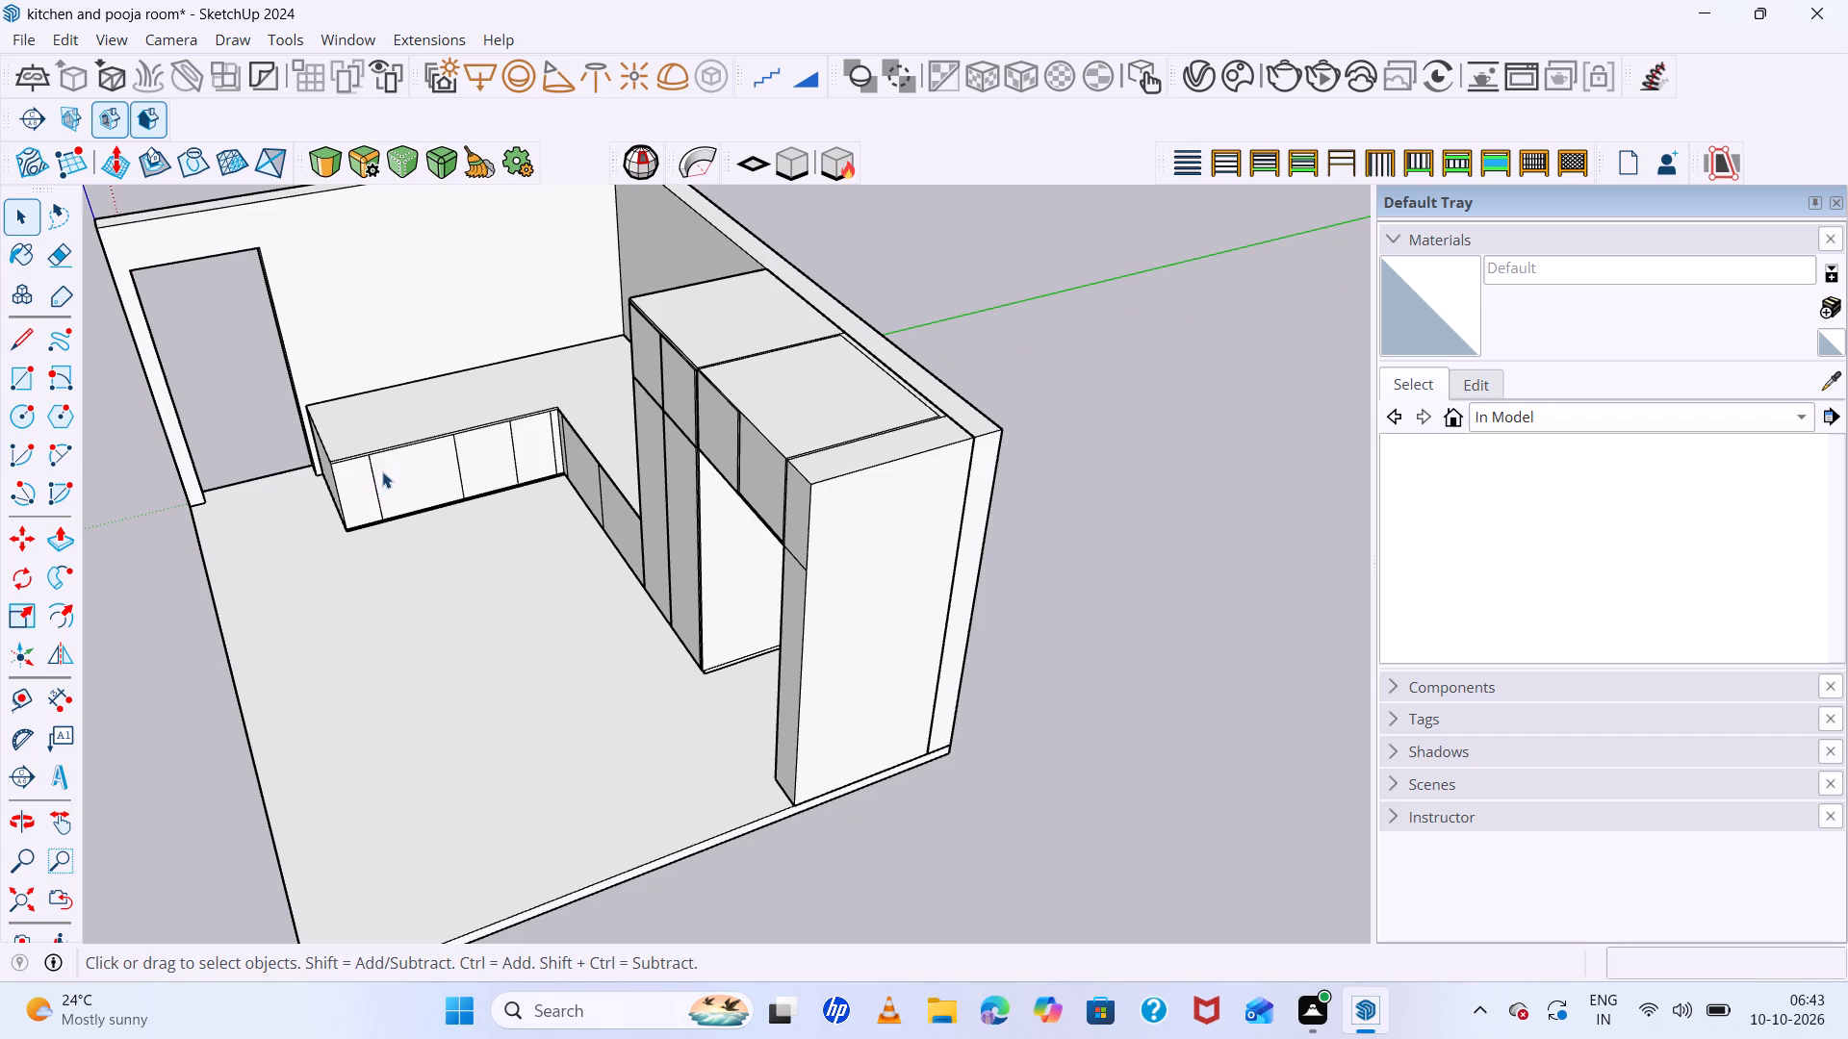
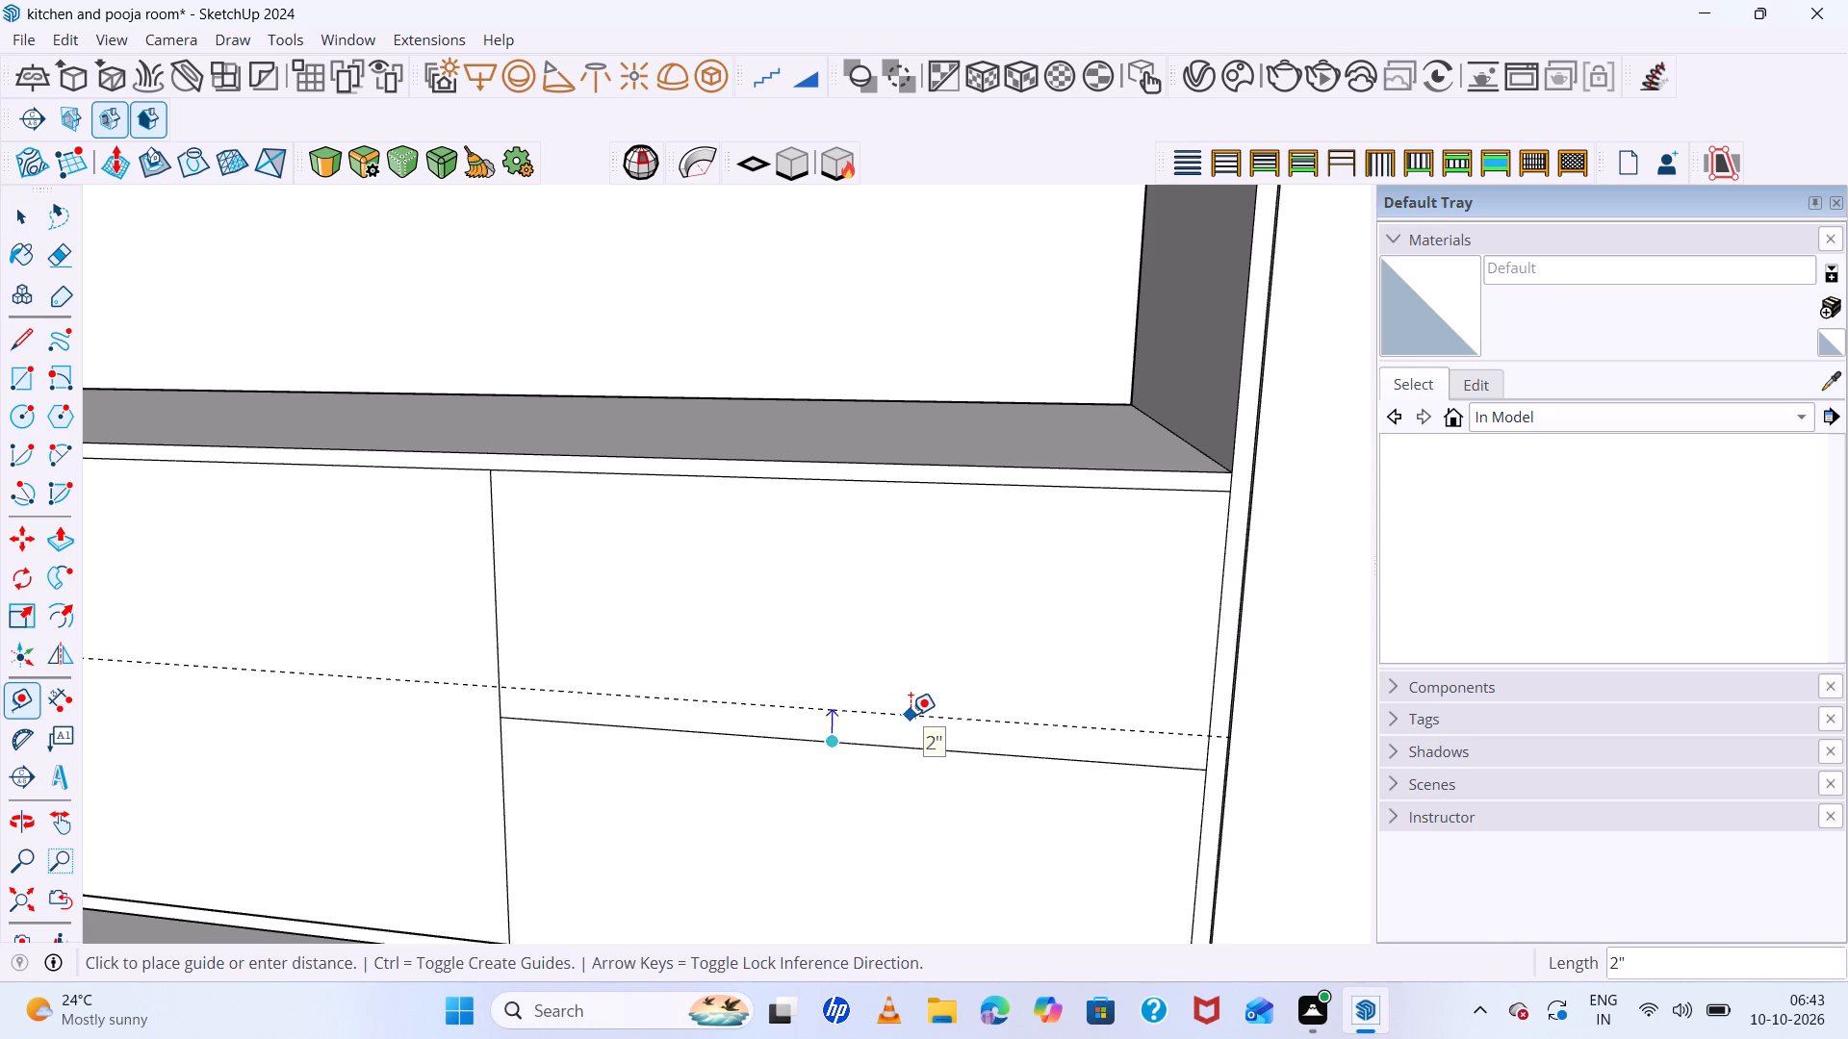
Place guides 3 mm above and 3 mm below the horizontal dividing line on the counter front beside the tall block.
key(3)
text(mm)
key(Return)
scroll(811, 688, up, 3)
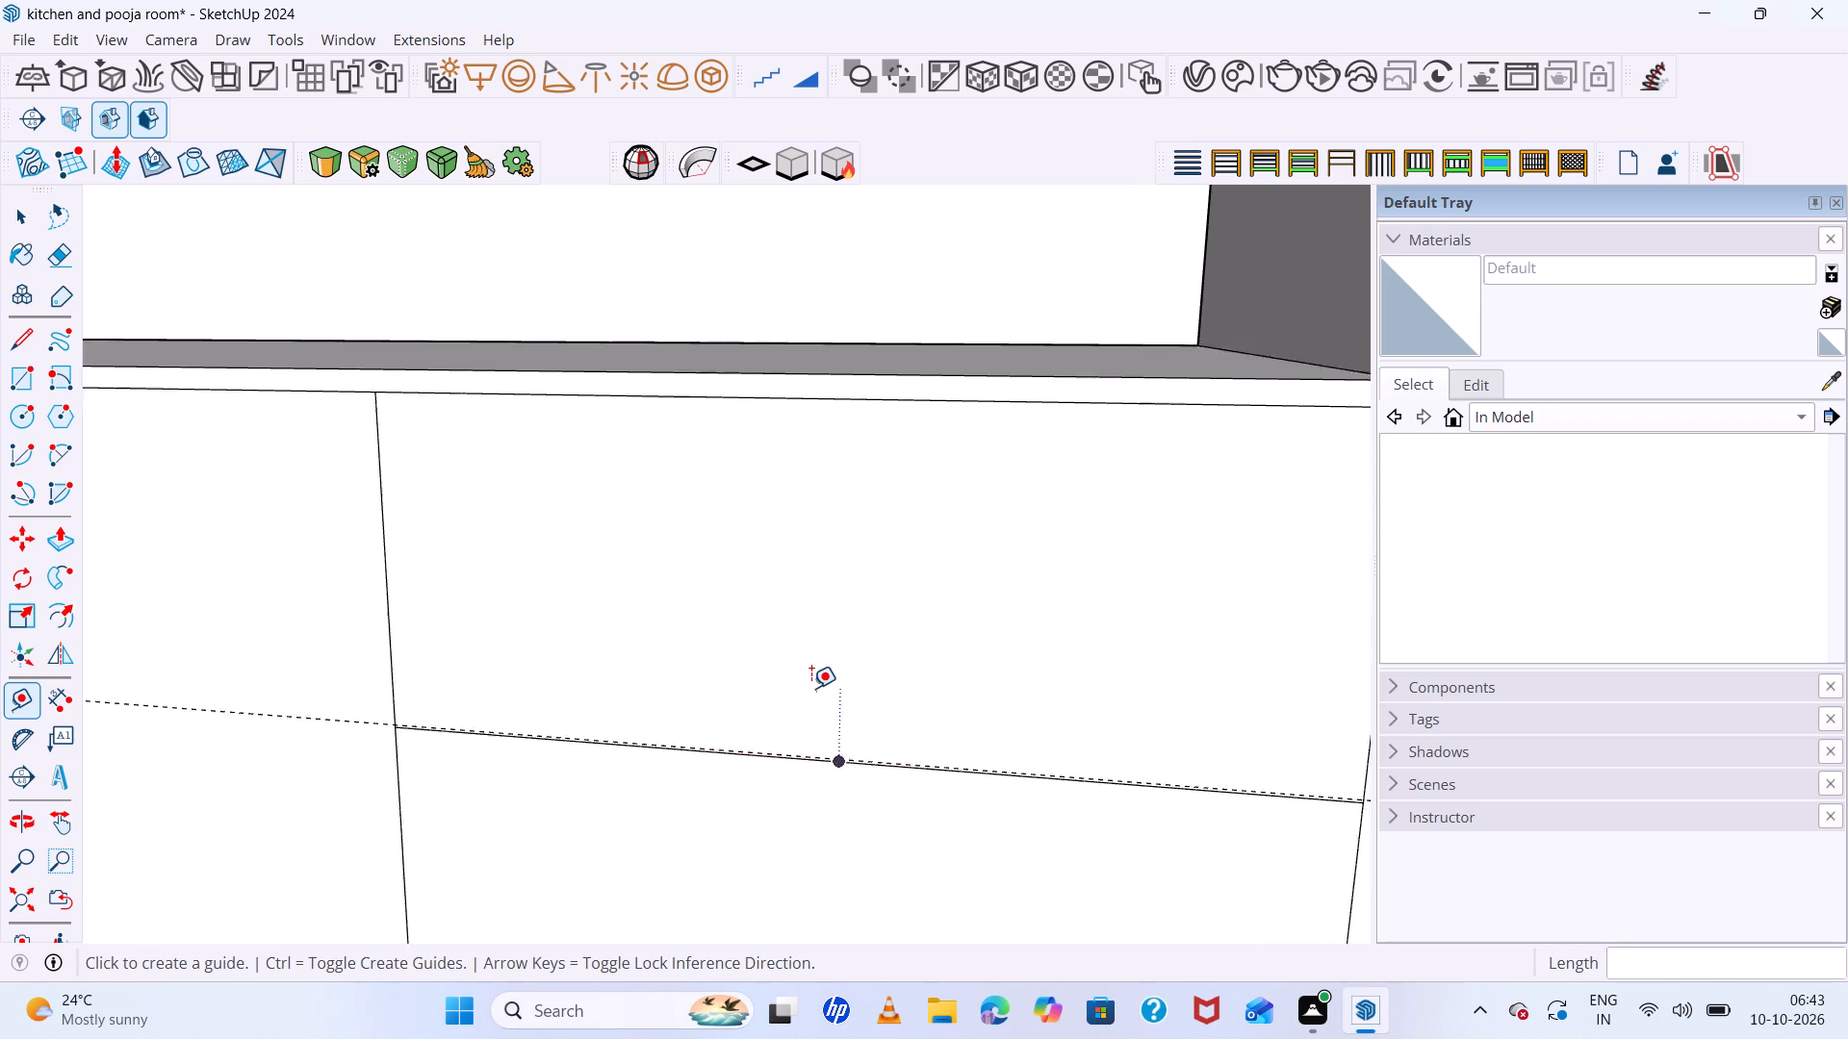
scroll(811, 688, up, 4)
scroll(718, 825, up, 6)
scroll(781, 775, up, 5)
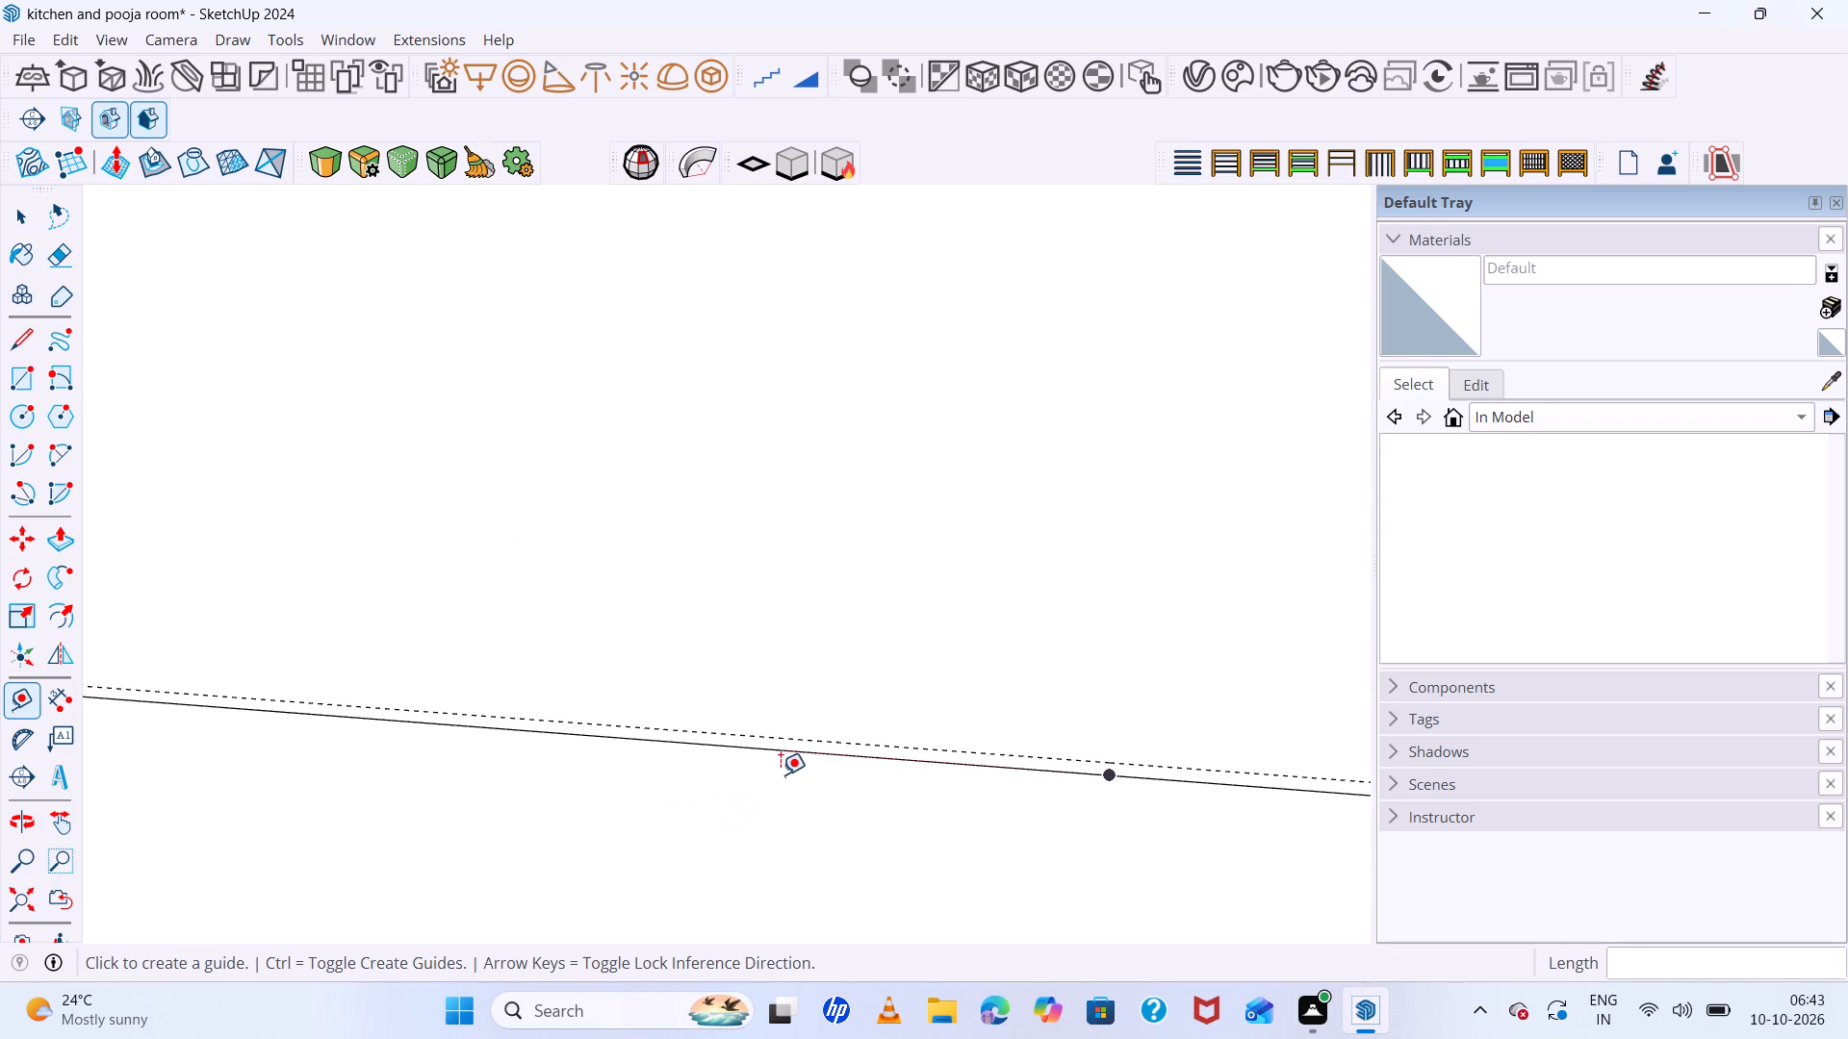
click(790, 749)
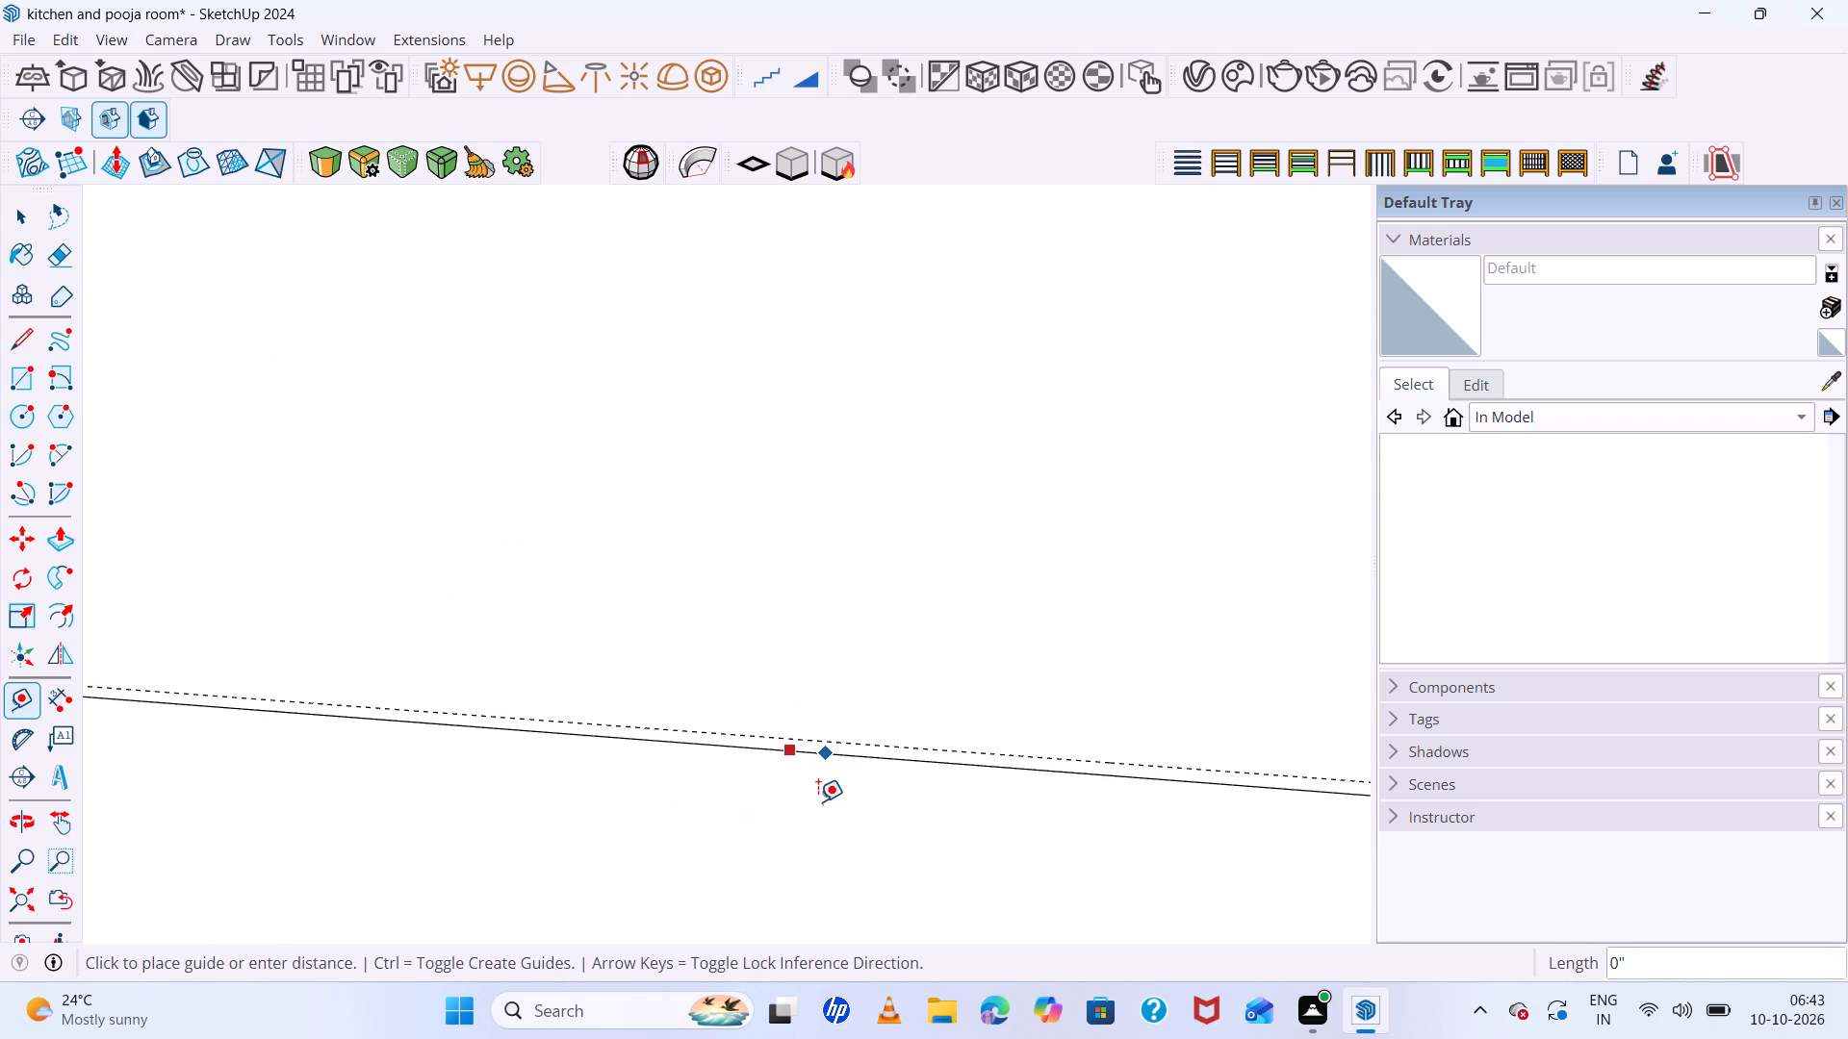
key(3)
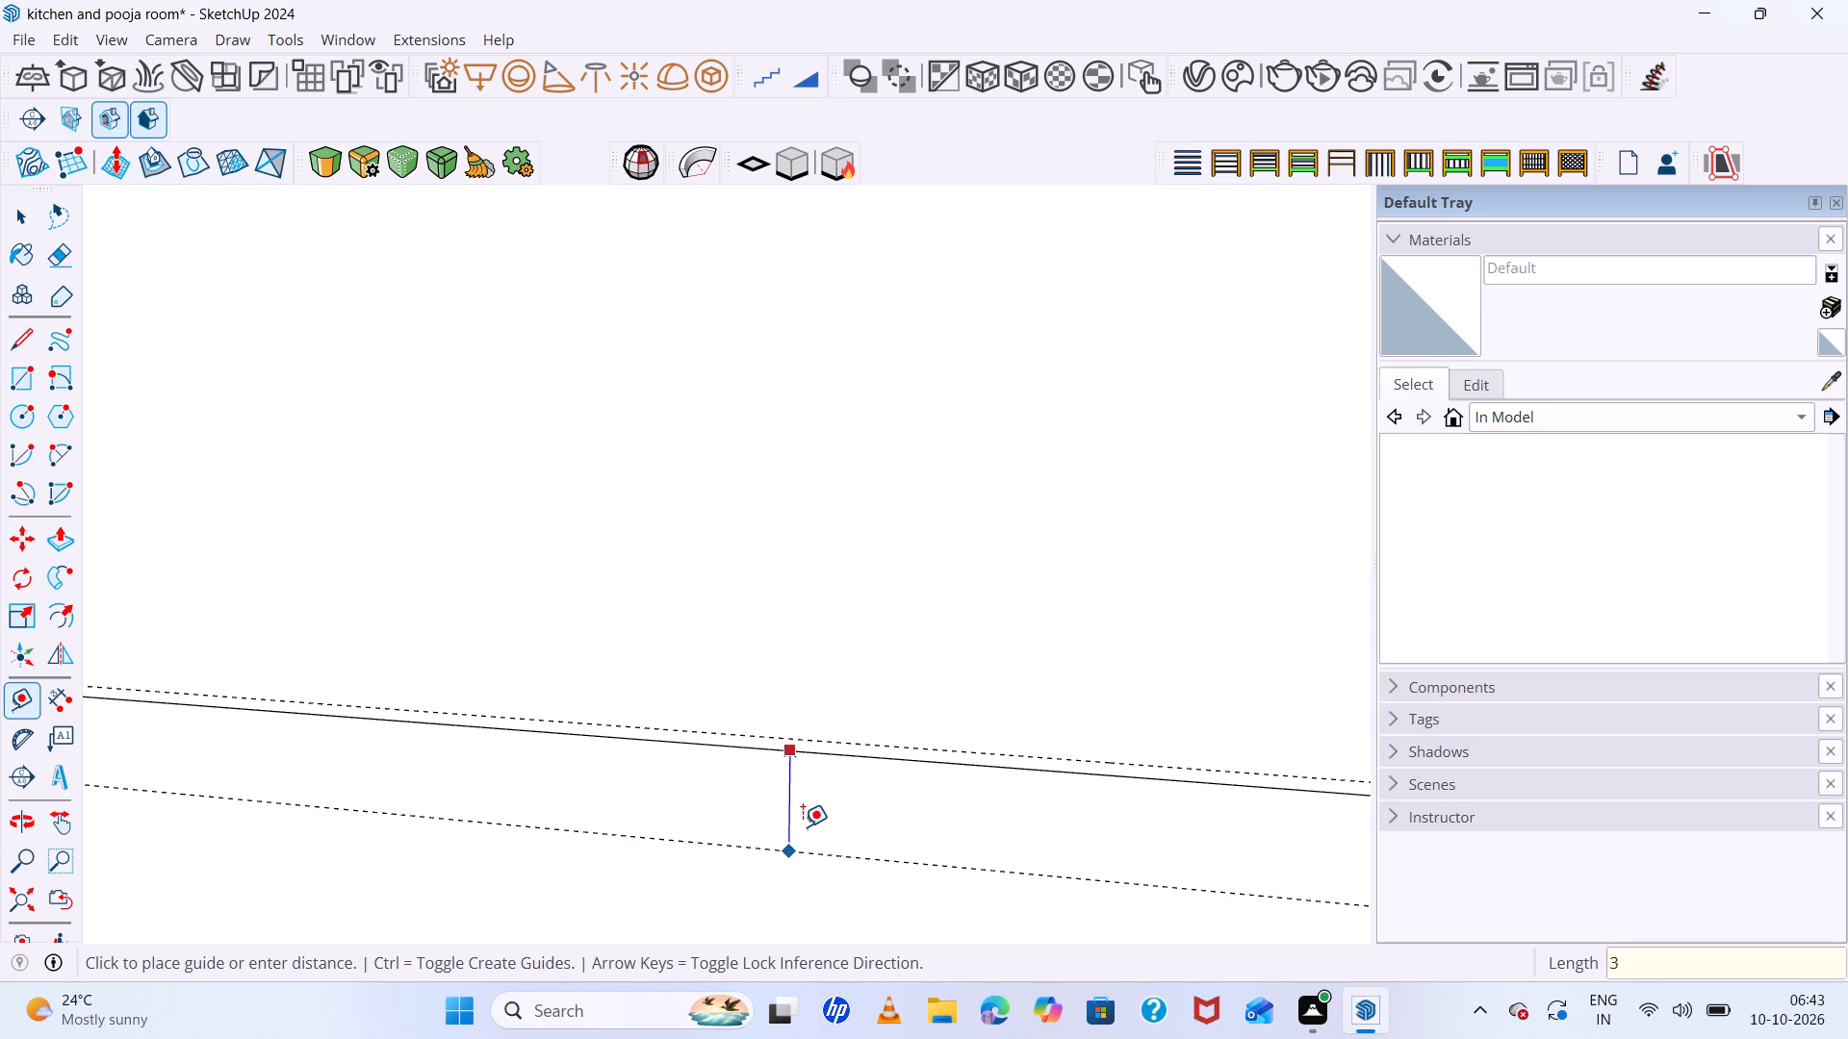
text(mm)
key(Return)
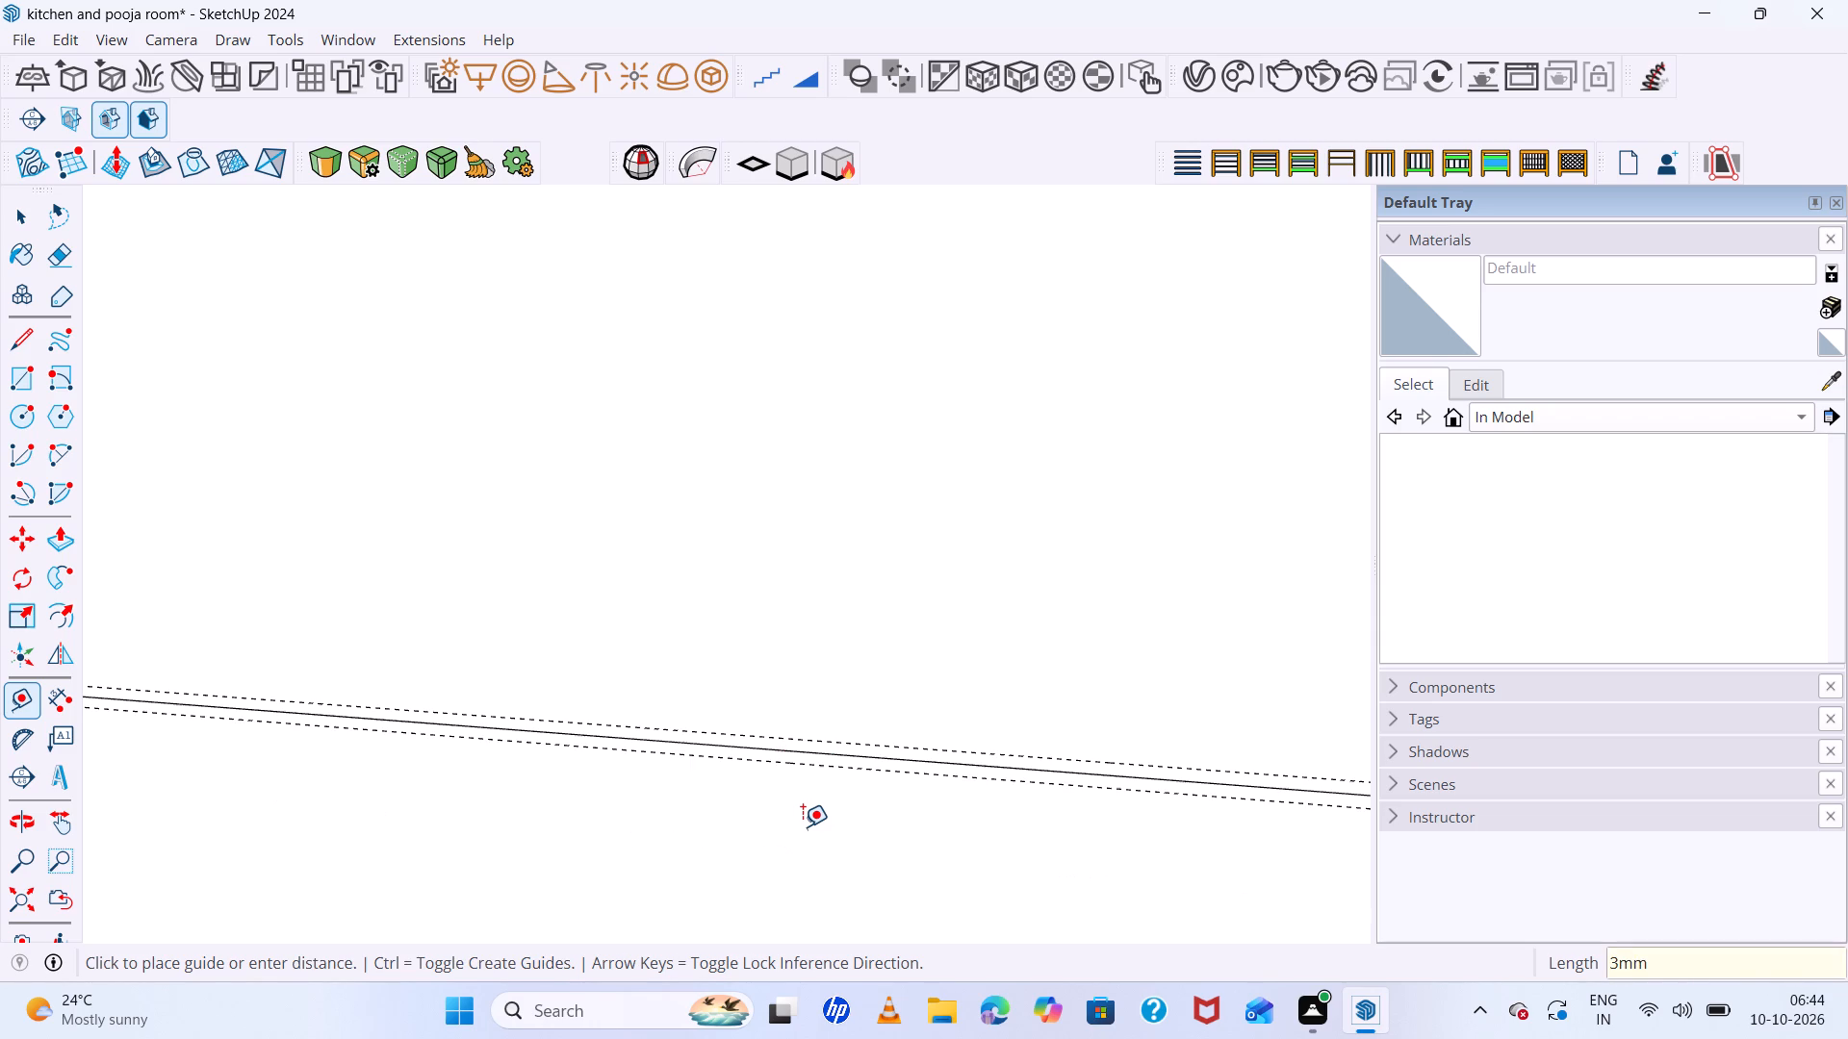
Draw a rectangle of about 1' 4" by 3' 6" over the upper front beside the tall block, ending at the upper guide.
scroll(779, 809, down, 16)
scroll(631, 877, down, 8)
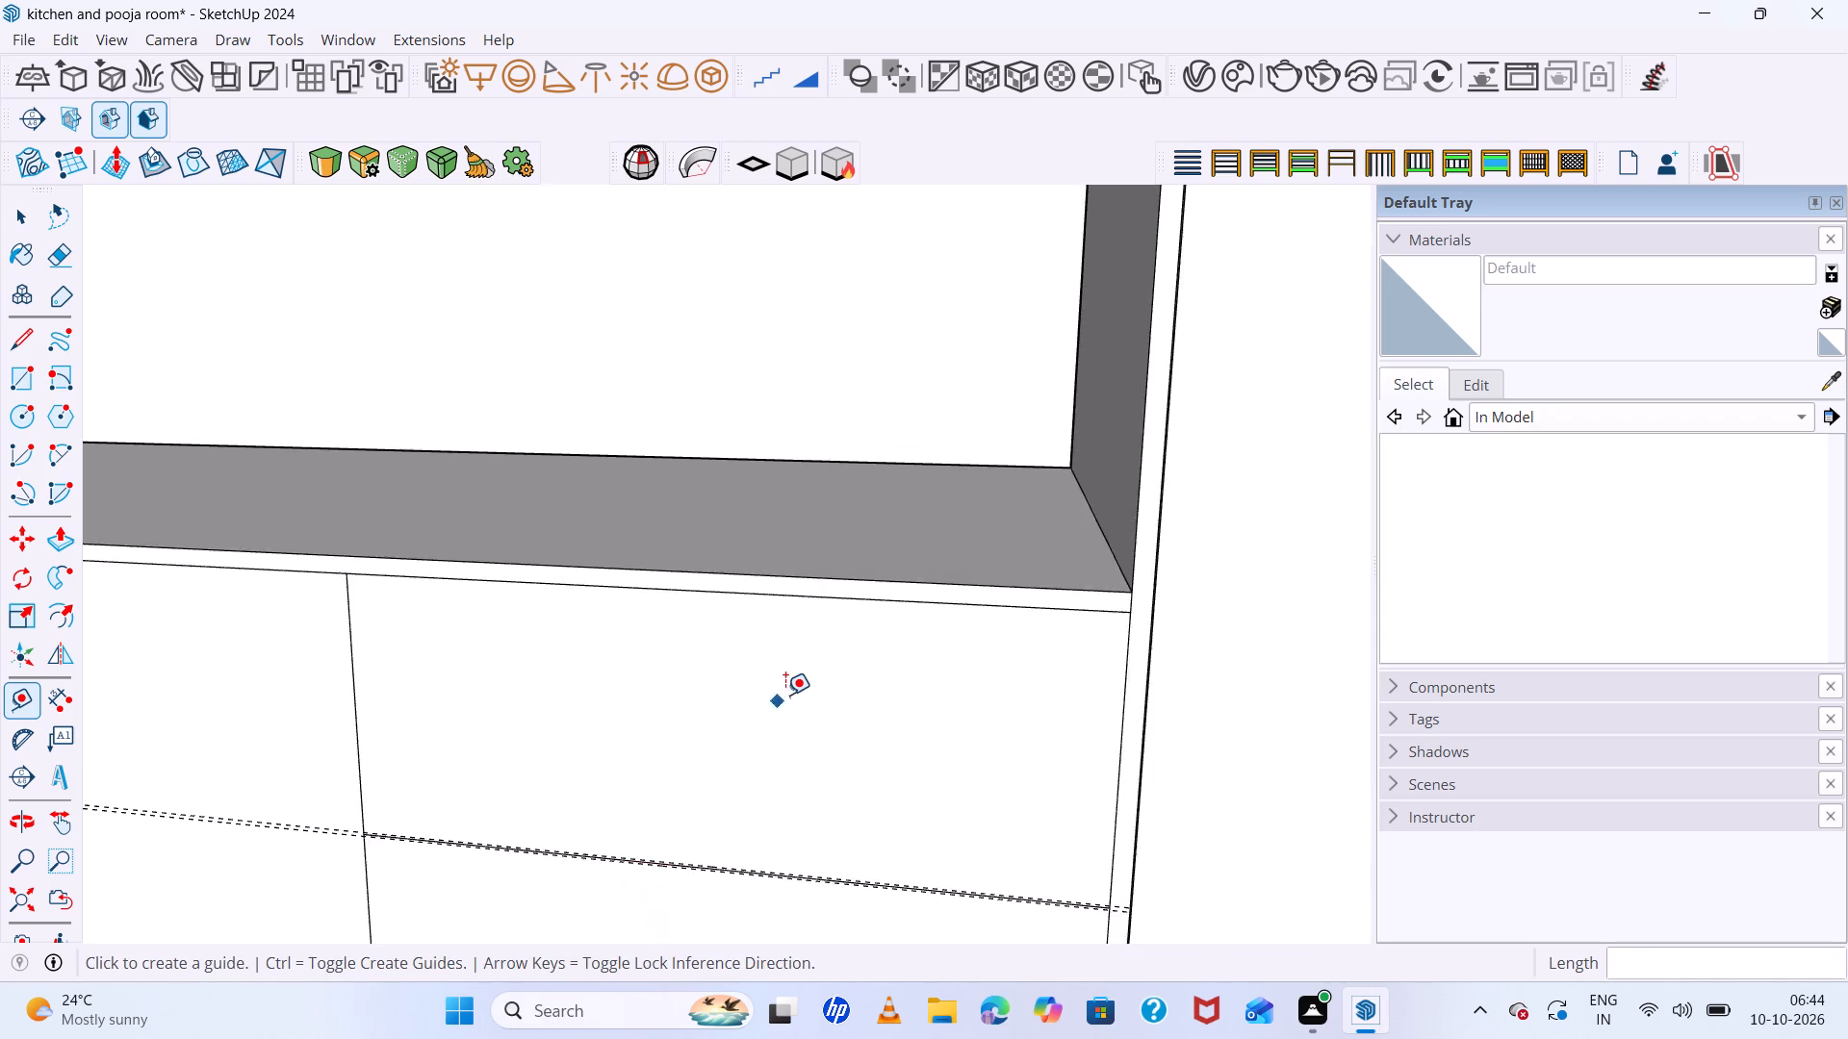
scroll(785, 695, down, 11)
middle_drag(793, 869, 962, 889)
middle_click(962, 889)
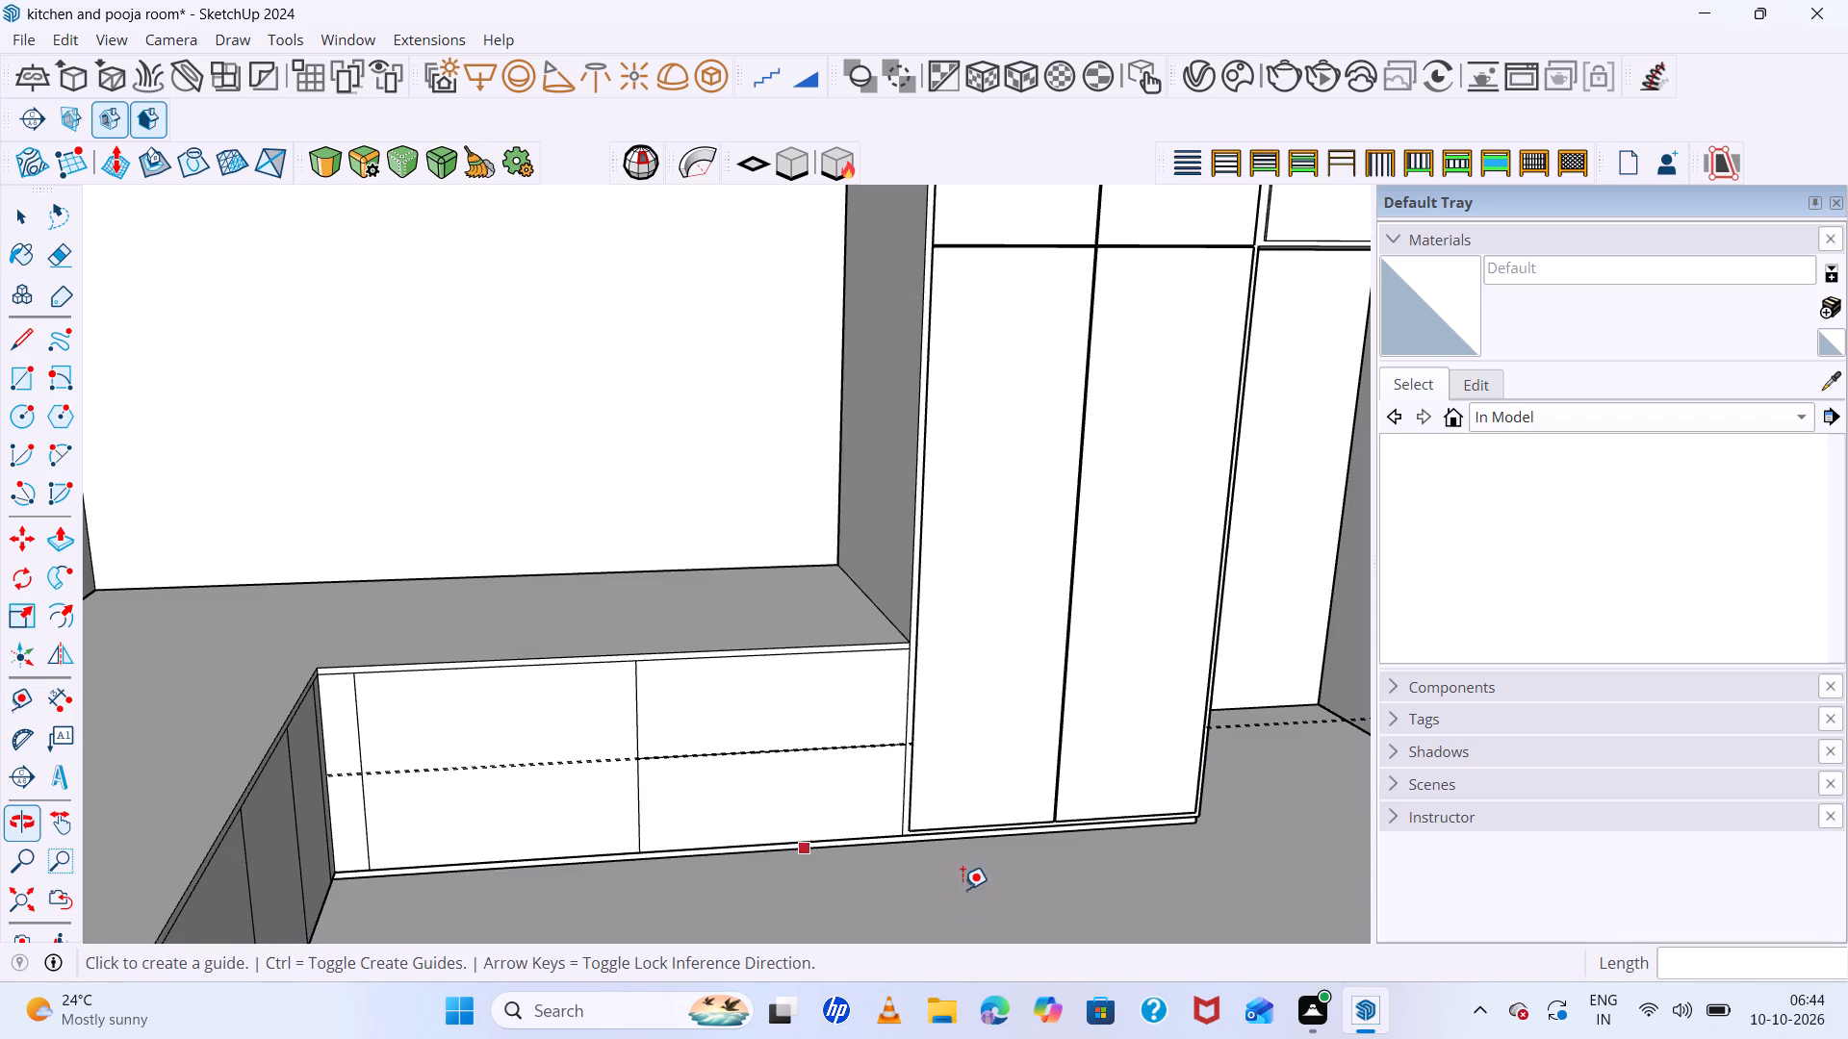
scroll(660, 693, up, 14)
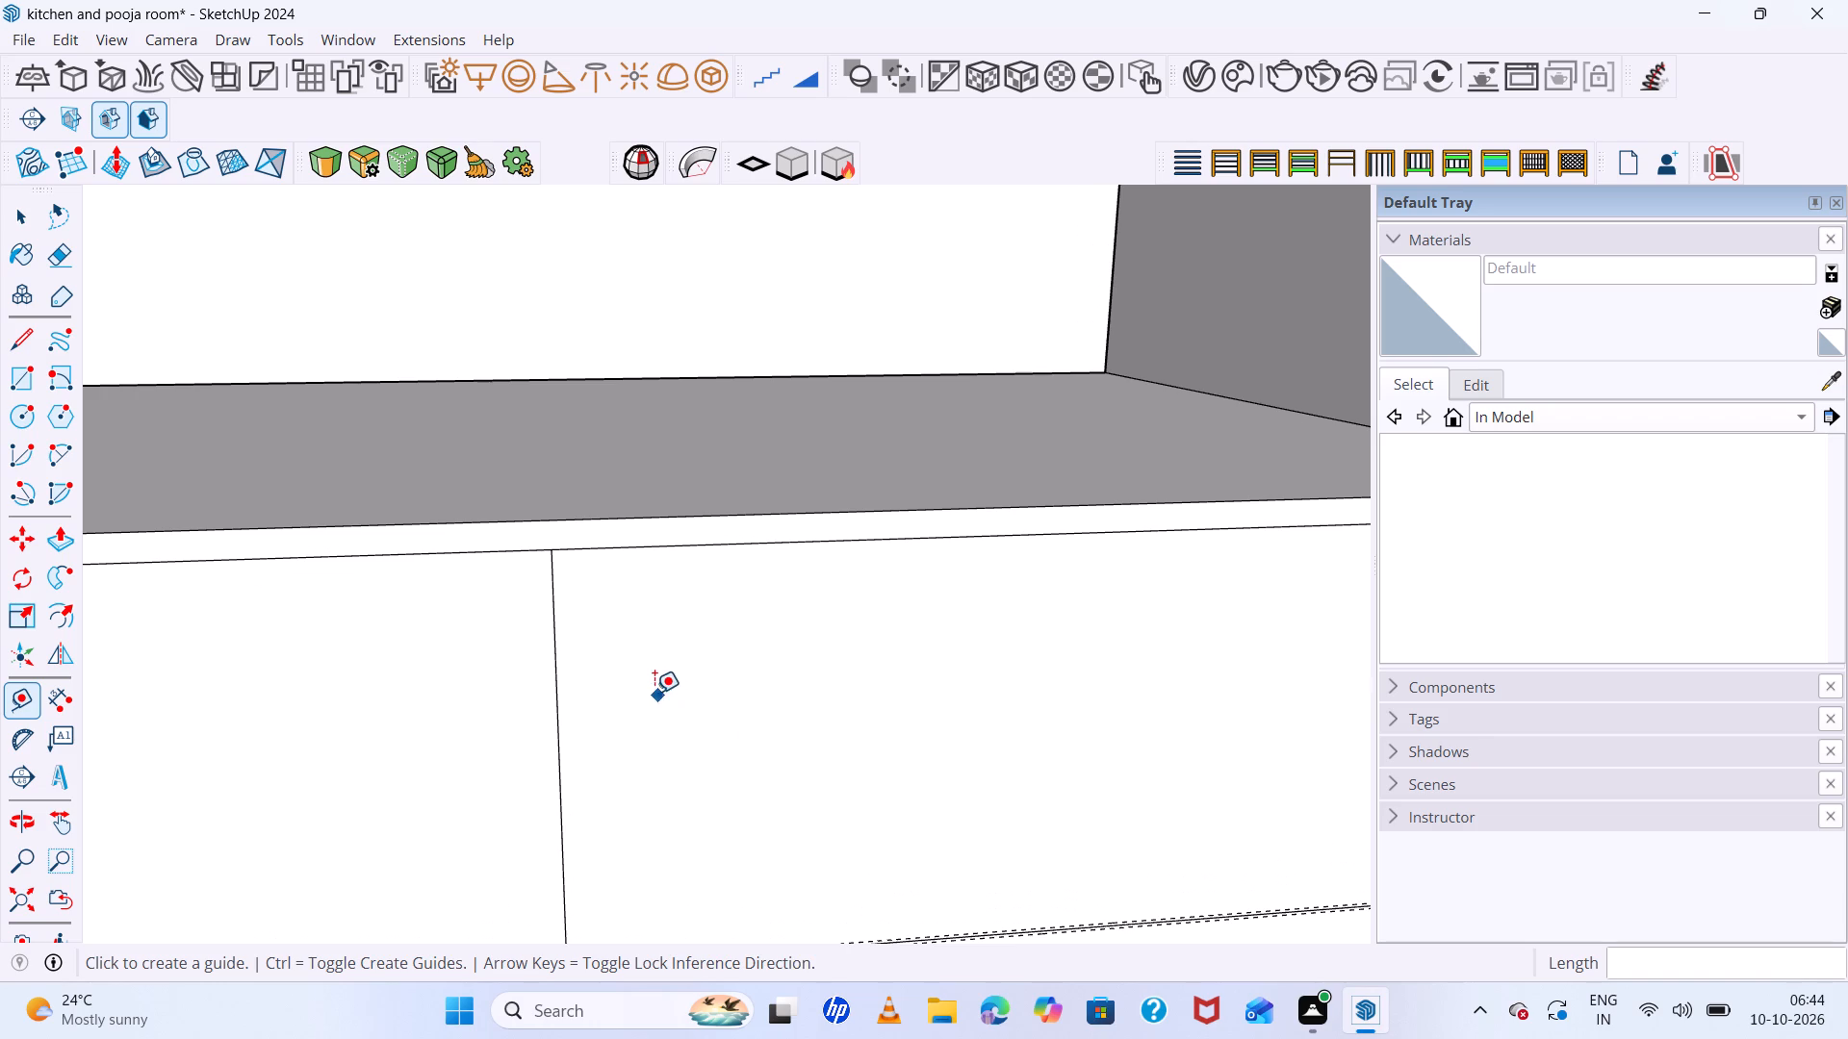
key(r)
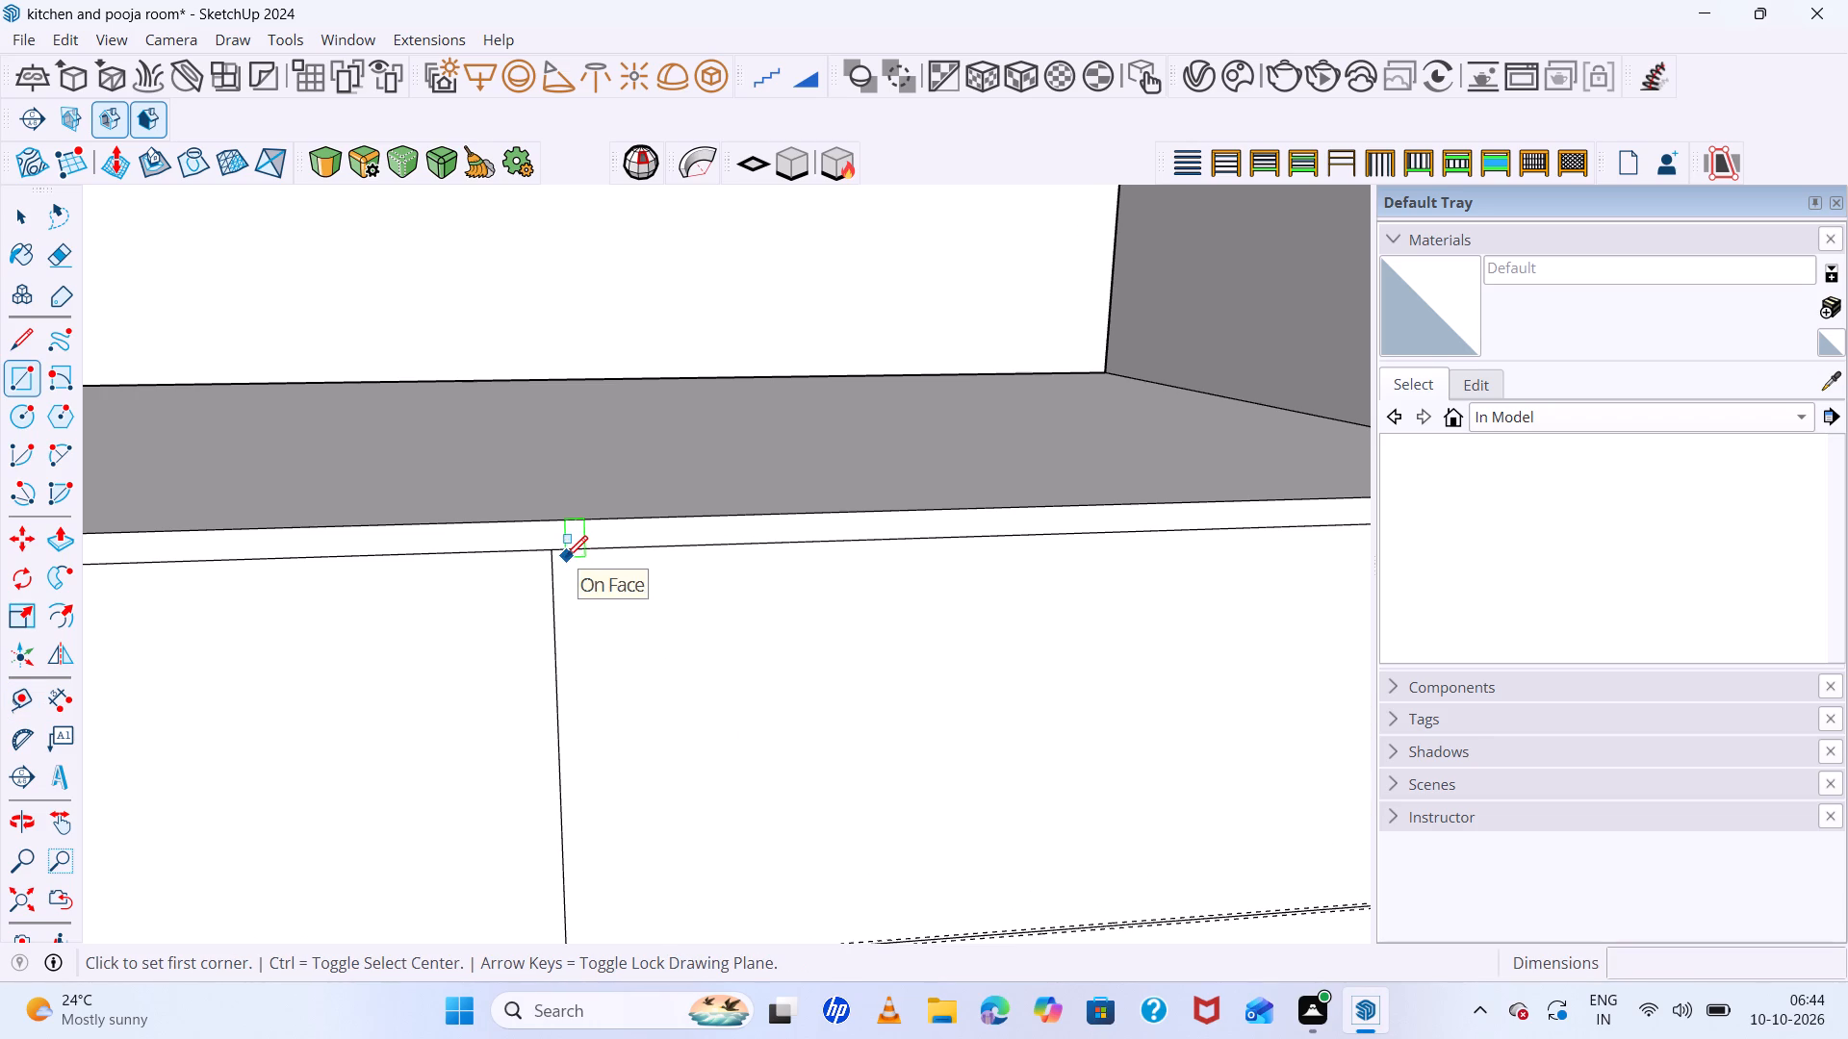
click(549, 553)
scroll(635, 626, down, 6)
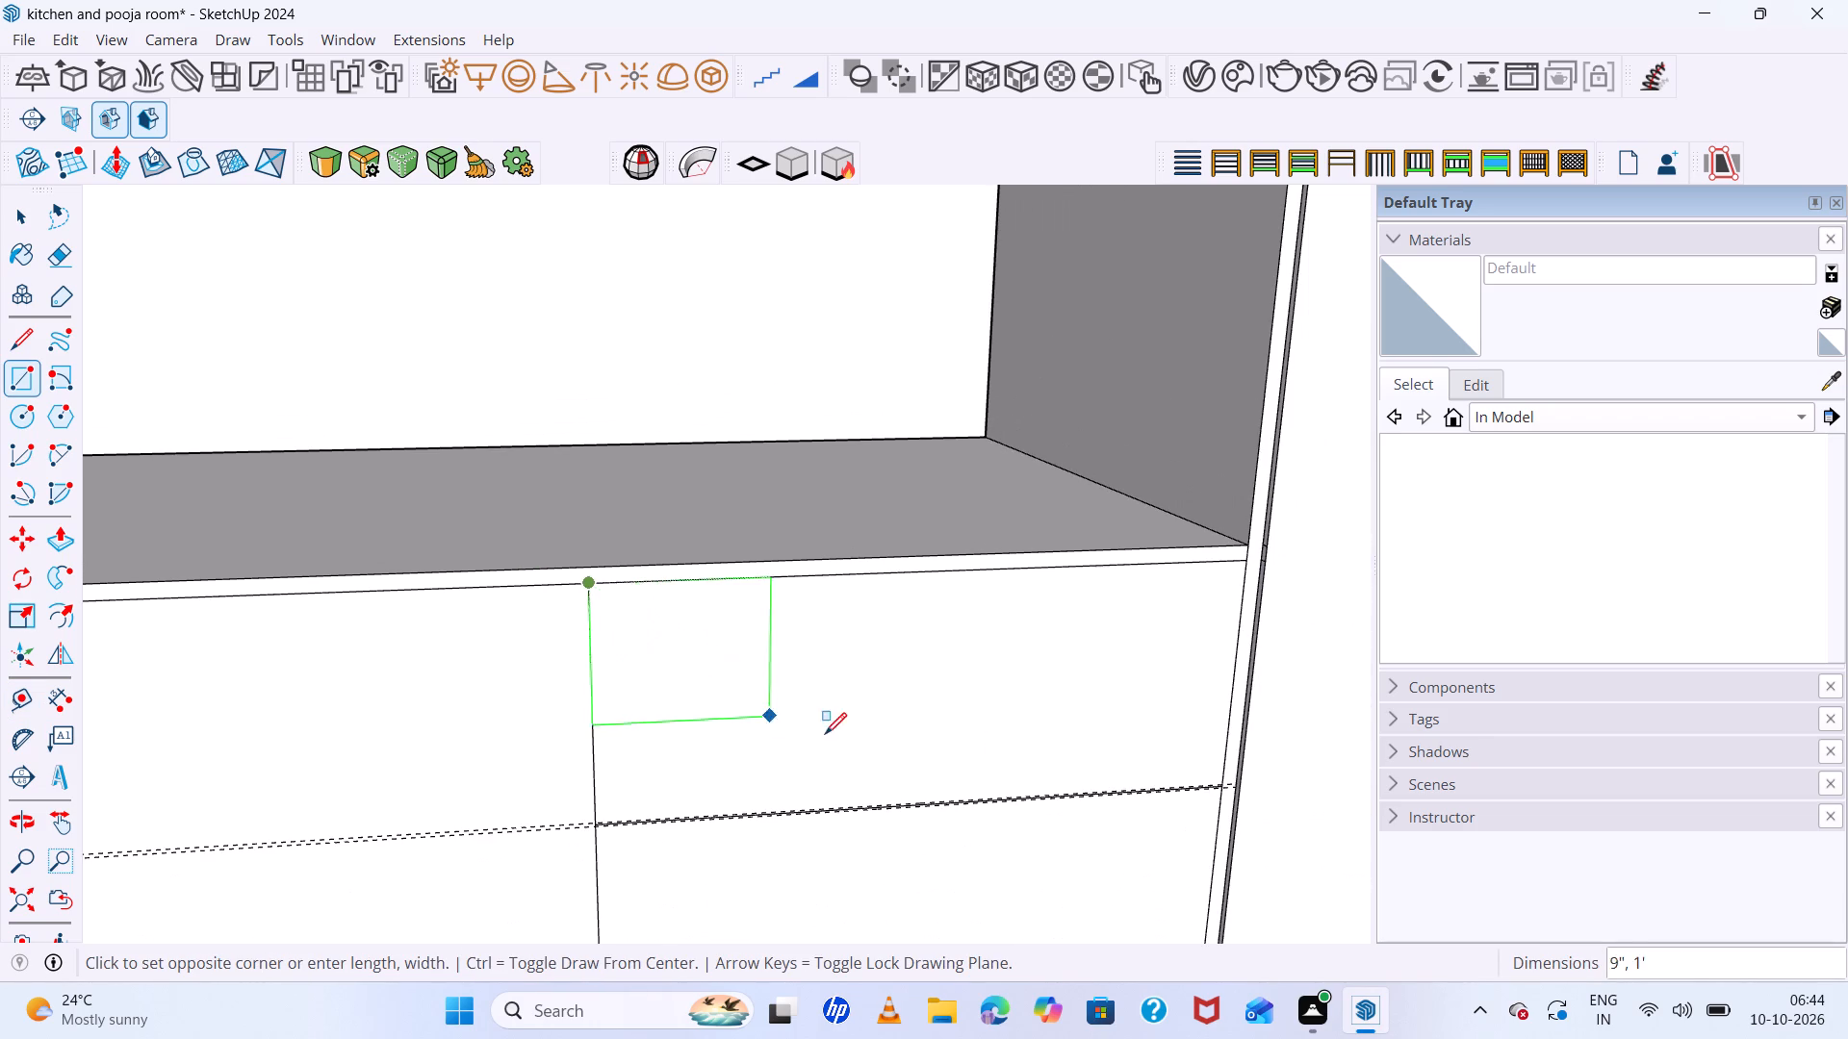
scroll(1173, 782, up, 16)
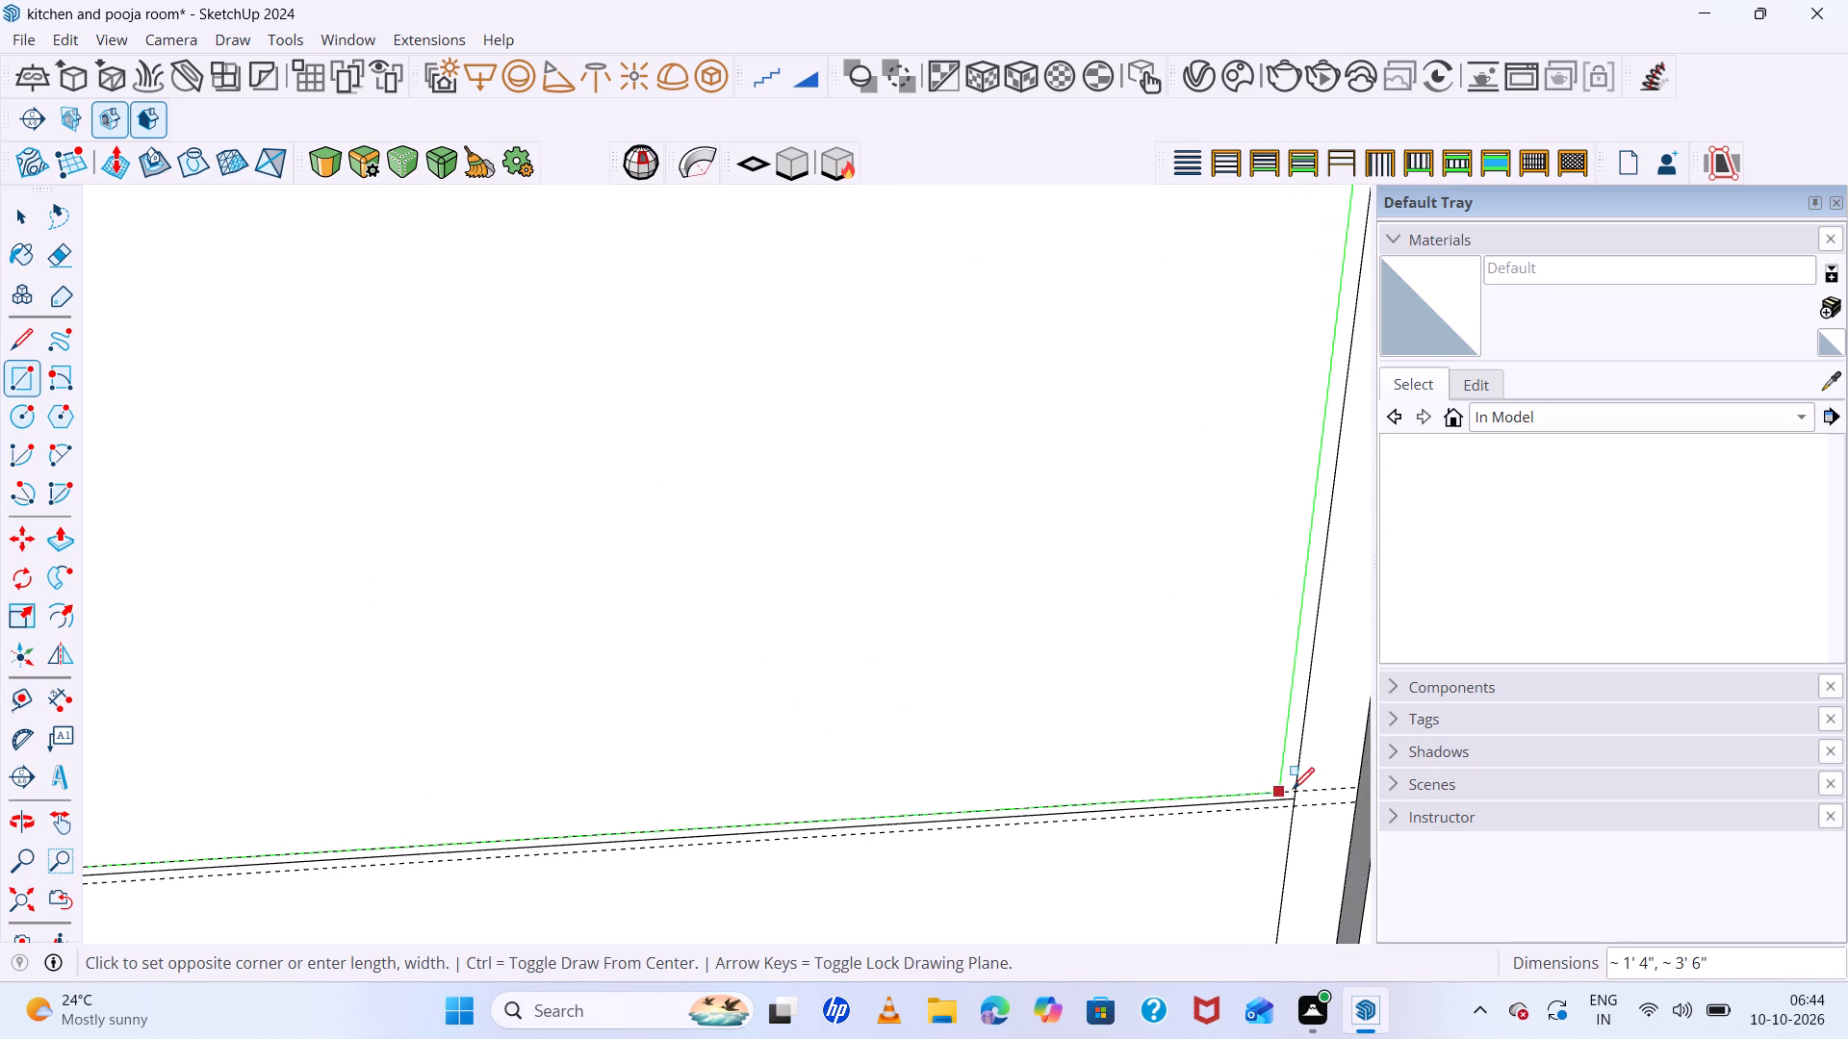
scroll(1300, 793, up, 8)
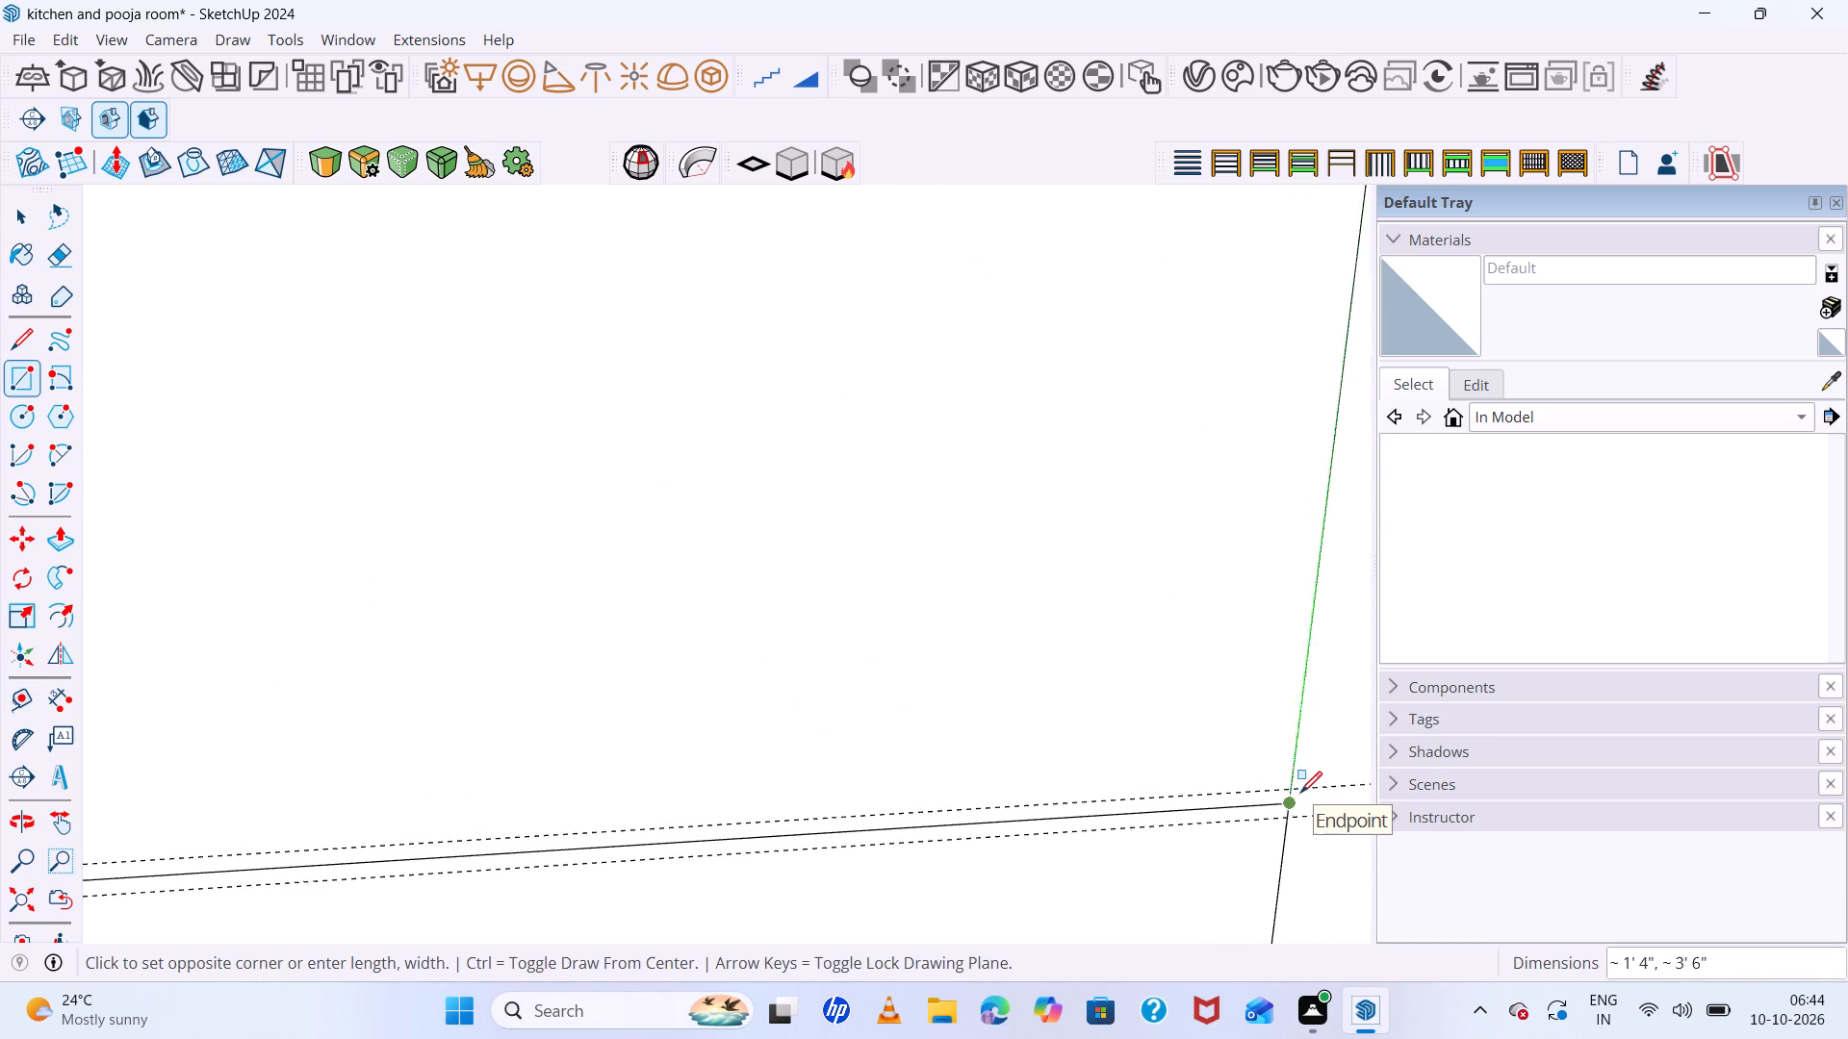
scroll(1300, 793, up, 3)
click(1290, 784)
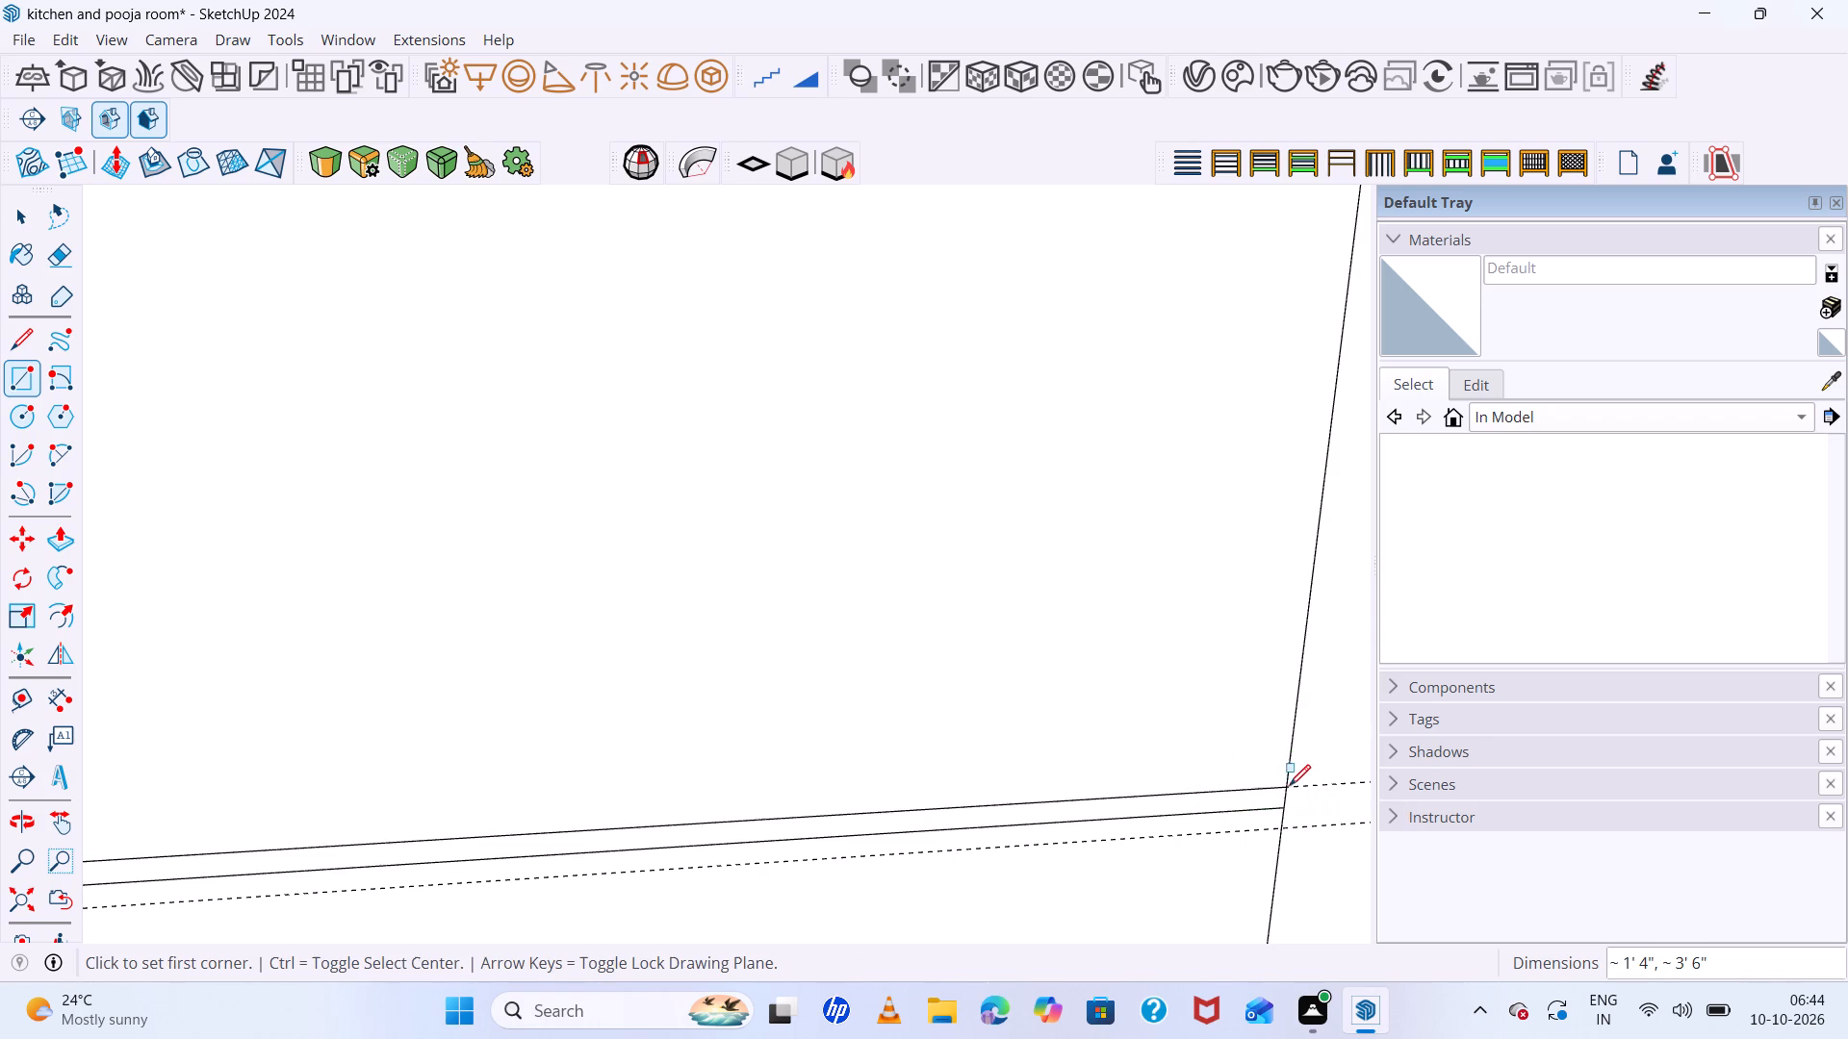
Draw a rectangle of about 1' 4" by 3' 6" over the lower front beside the tall block, starting at the lower guide.
scroll(1031, 730, down, 20)
scroll(1114, 728, down, 11)
scroll(622, 761, up, 5)
scroll(706, 697, down, 10)
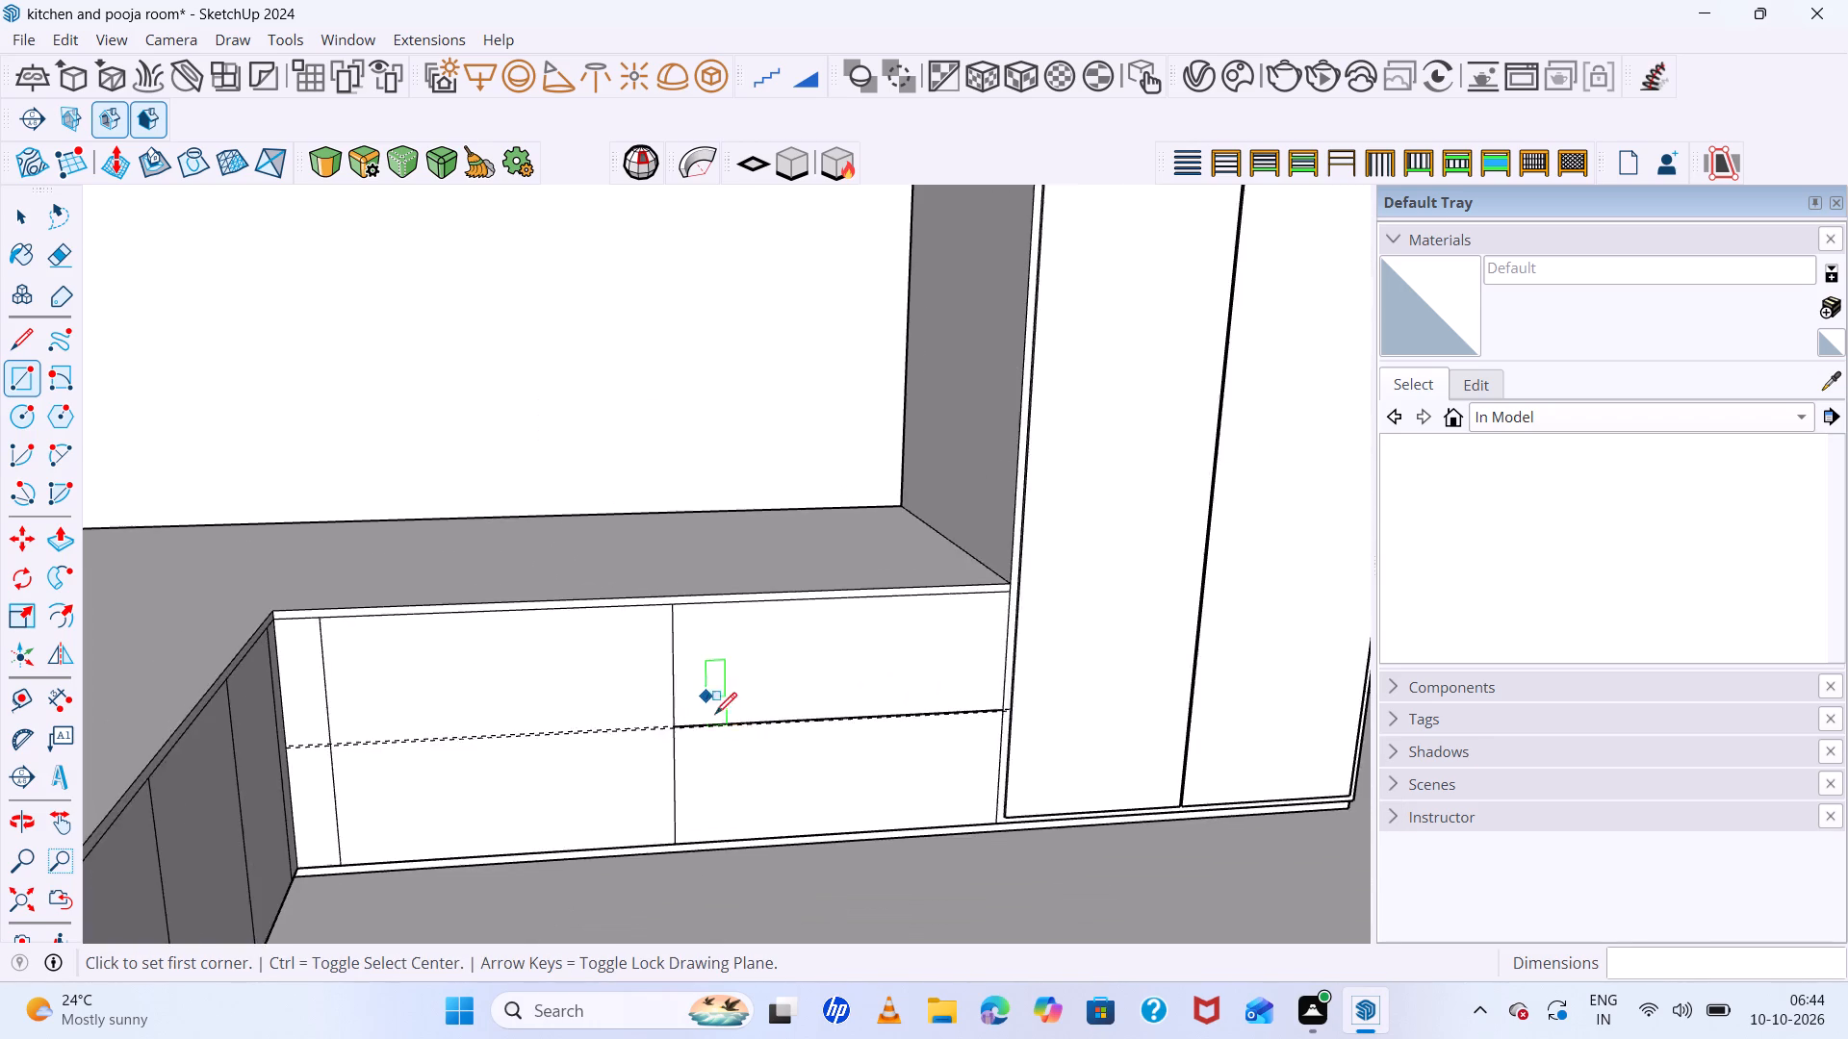
scroll(746, 799, up, 4)
middle_drag(835, 836, 841, 772)
middle_click(841, 772)
scroll(684, 689, up, 6)
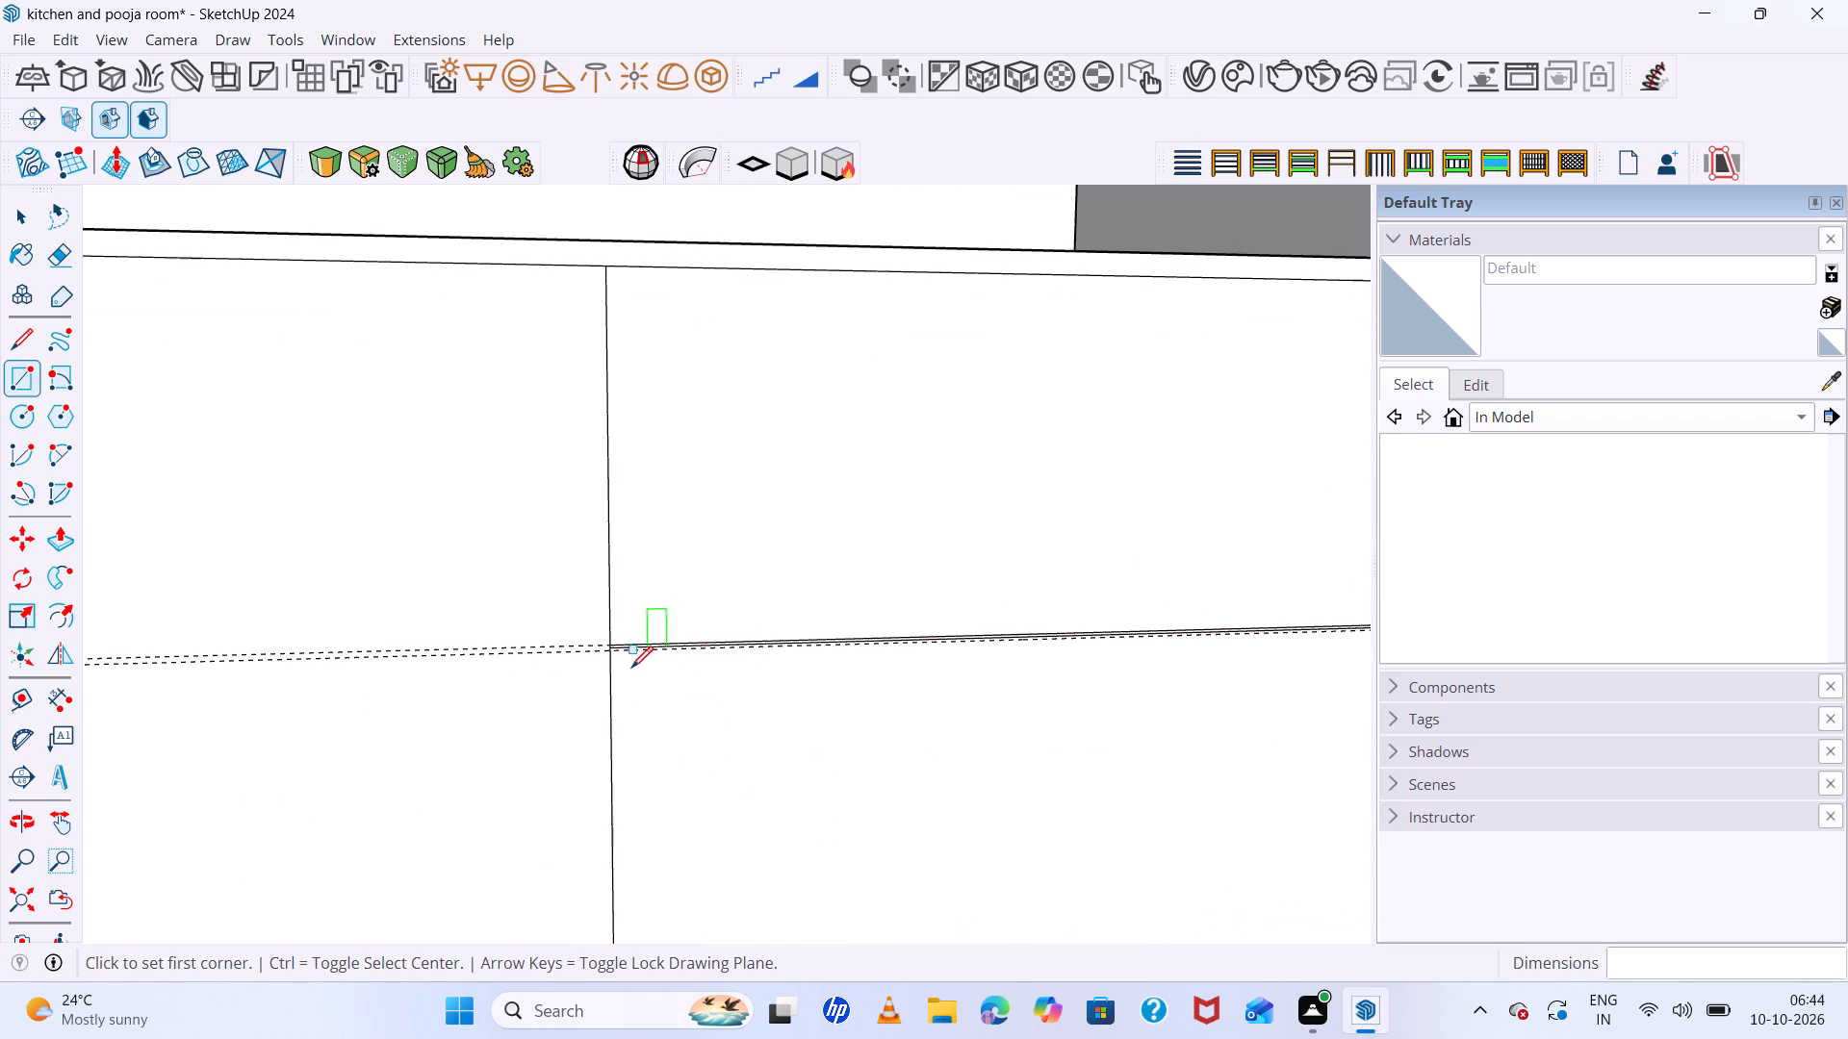
scroll(631, 668, up, 19)
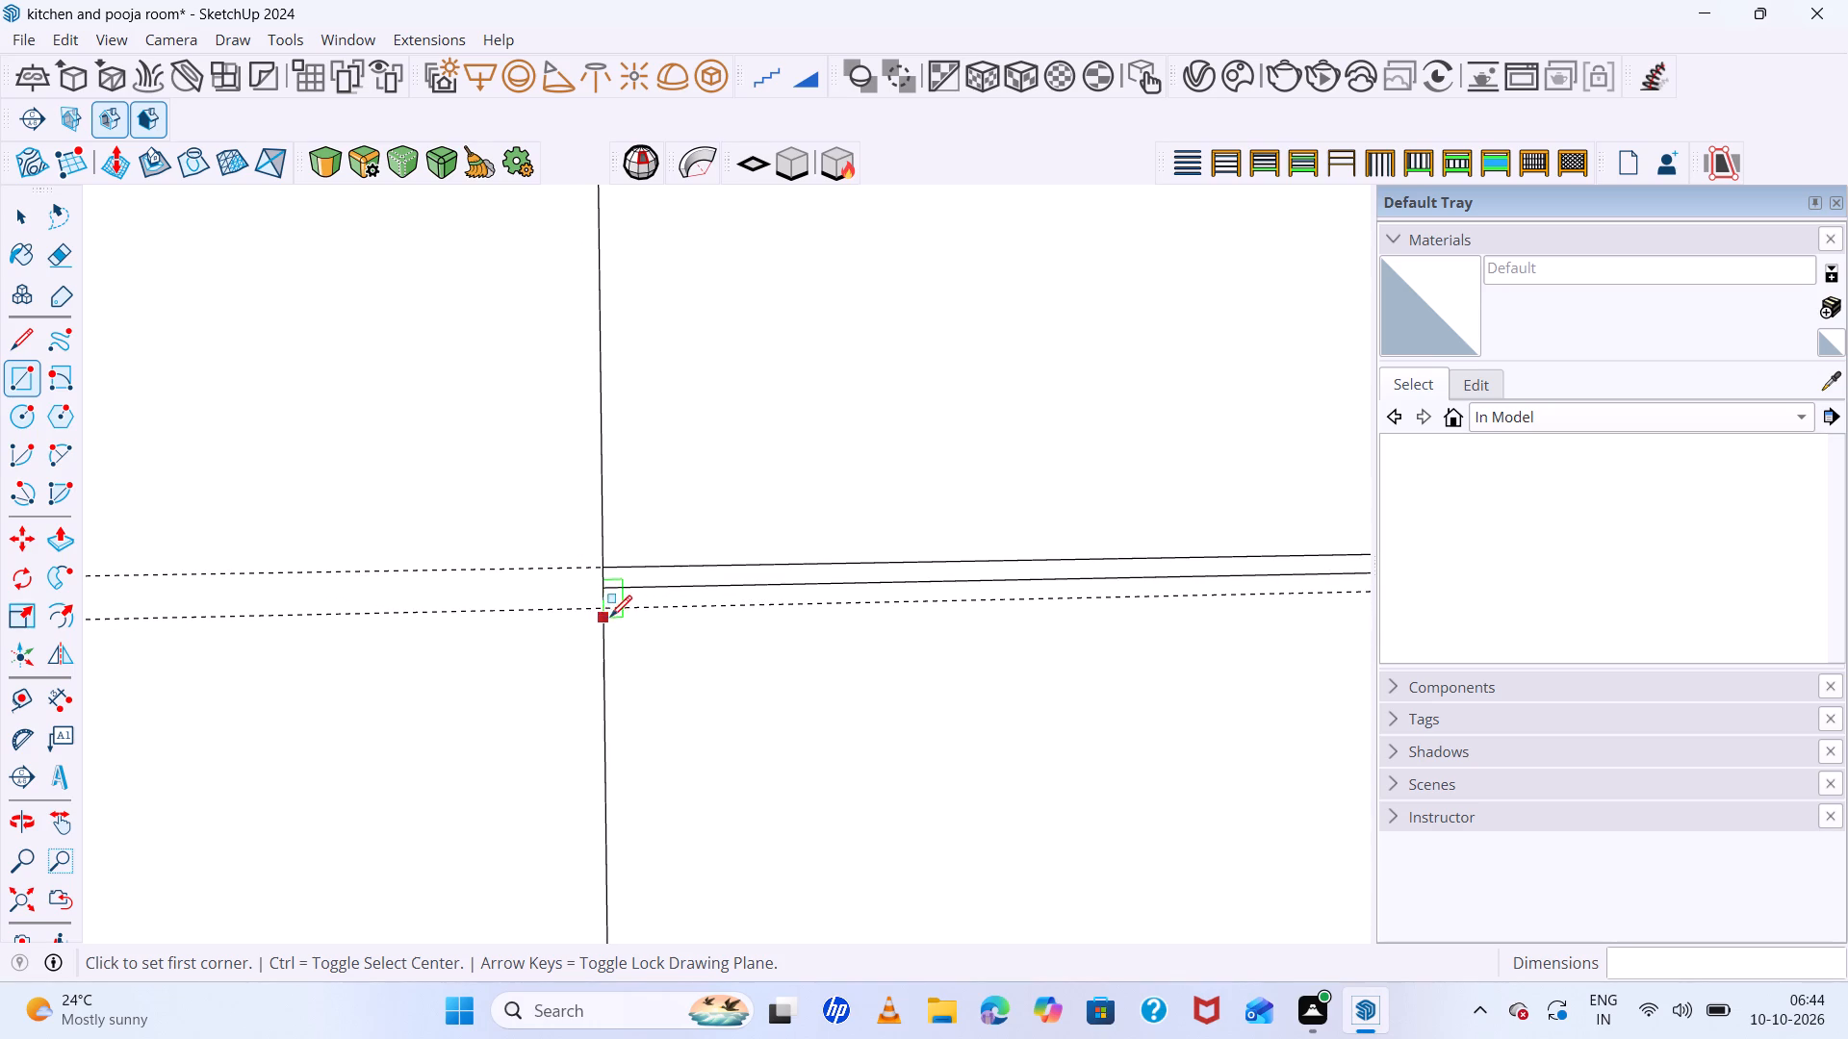
click(606, 609)
scroll(835, 760, down, 14)
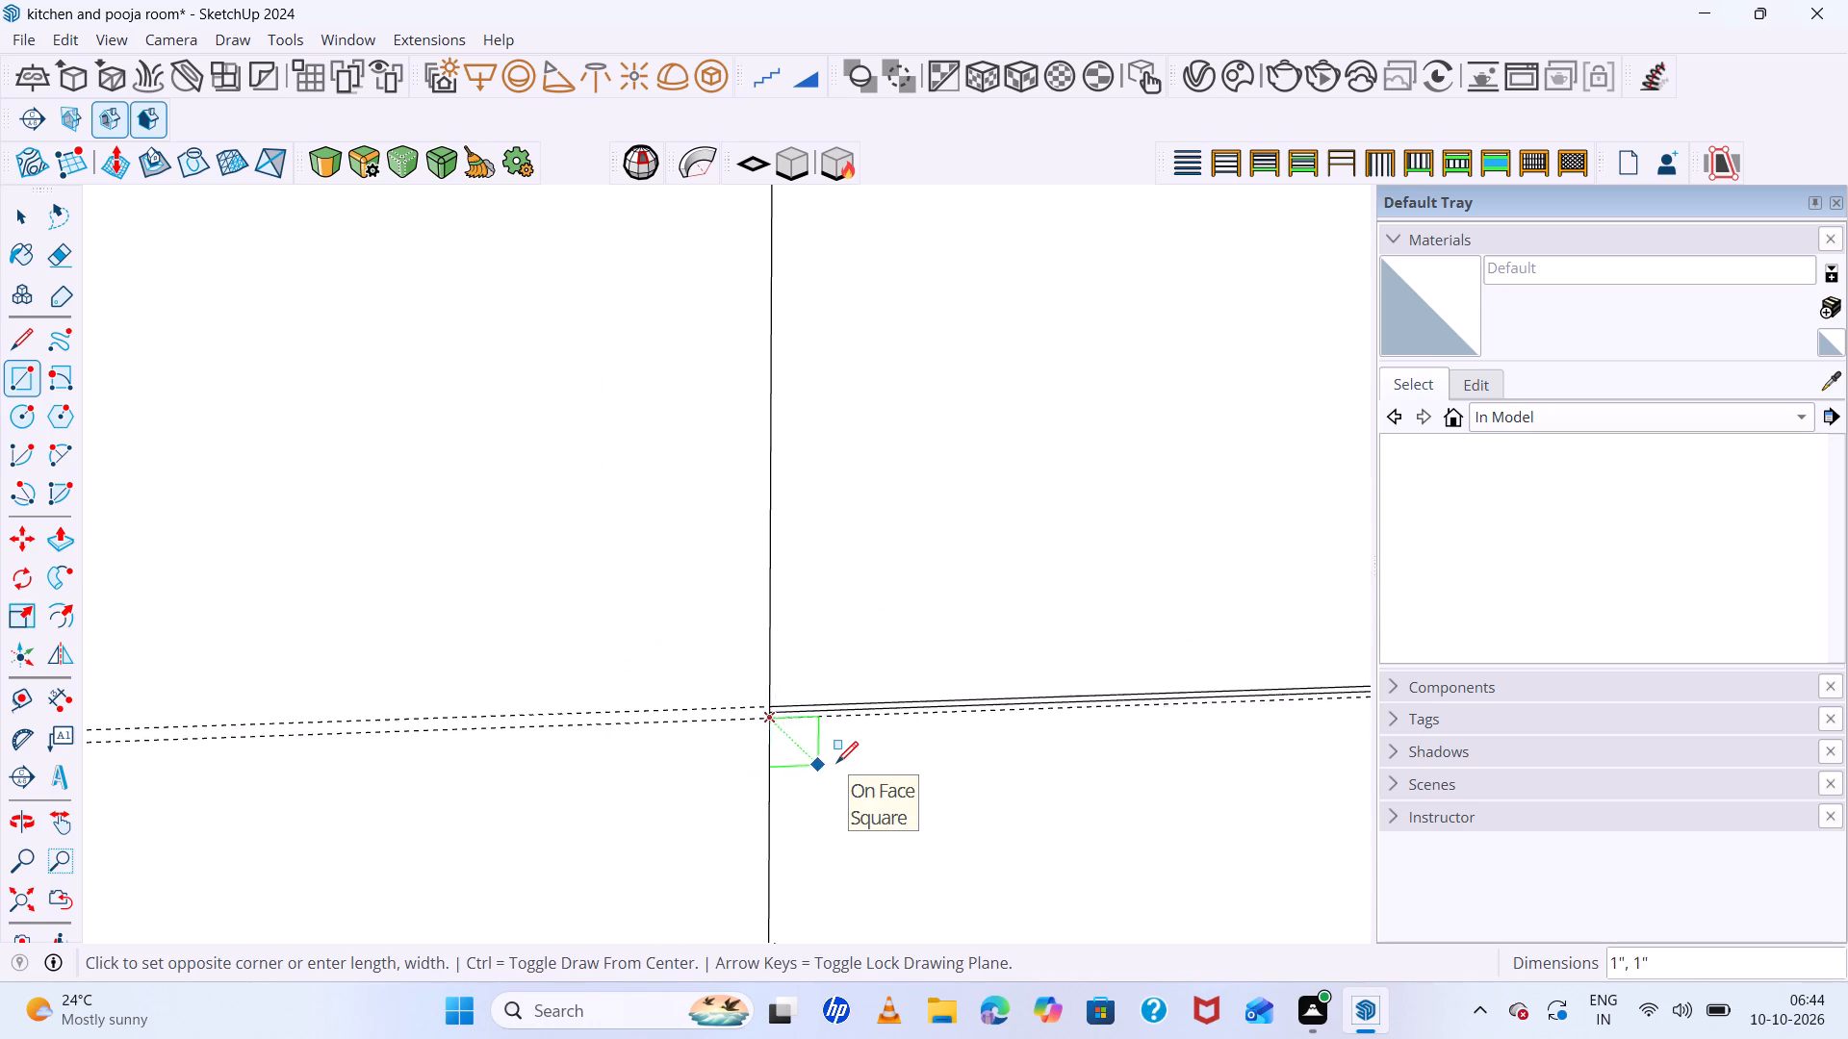
scroll(738, 717, down, 18)
scroll(1034, 858, up, 3)
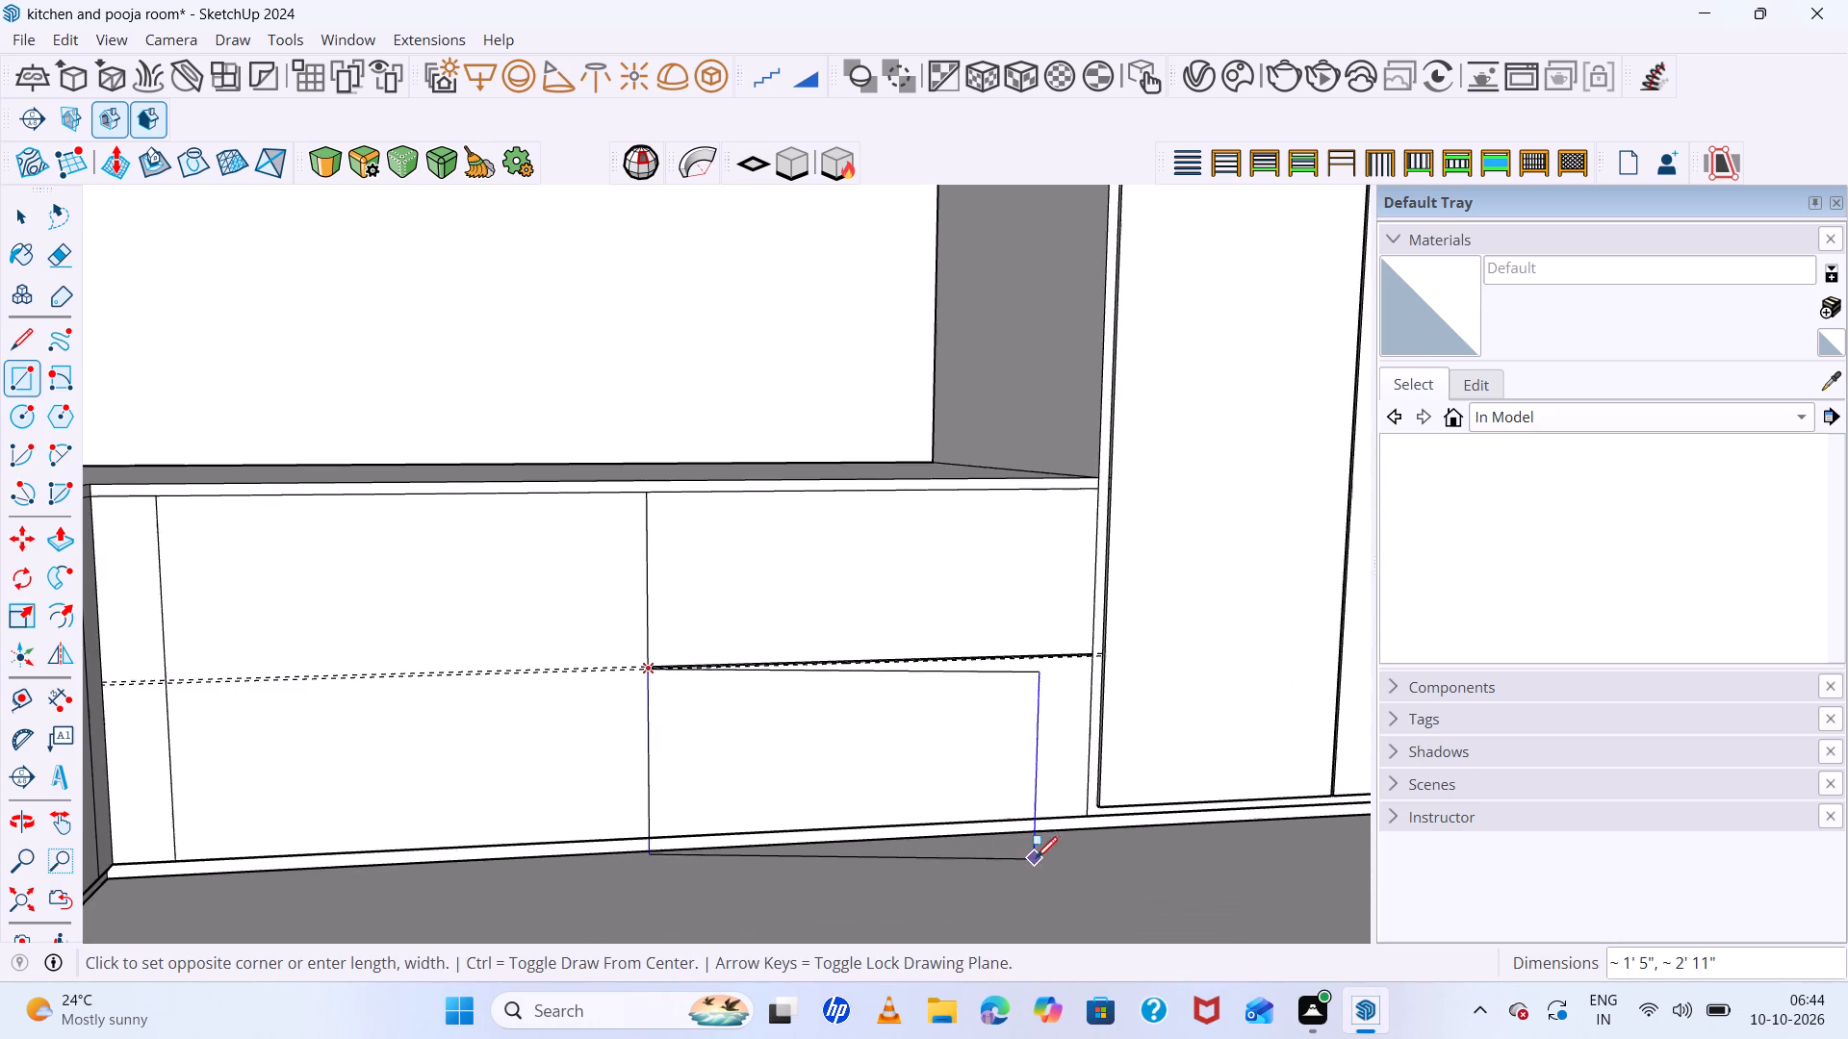
scroll(1056, 834, up, 11)
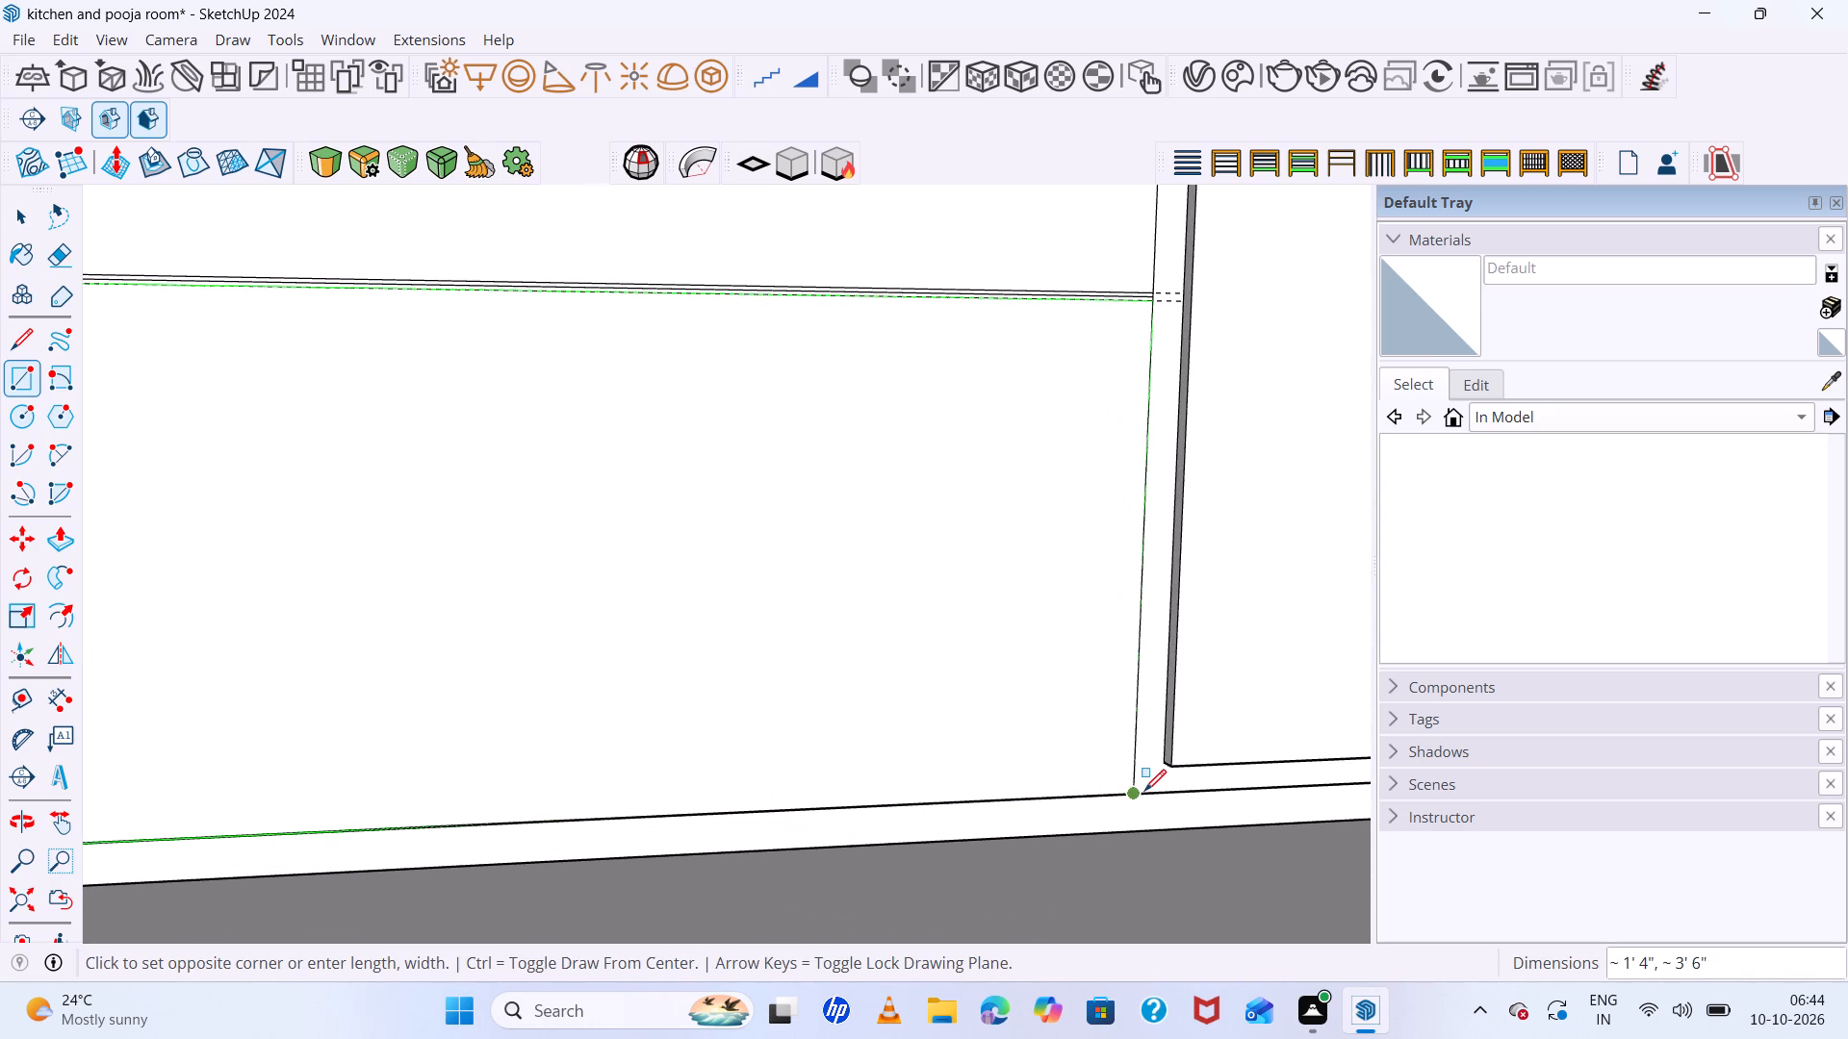
click(1142, 791)
Delete the original dividing line in the middle of the gap between the upper and lower front rectangles.
scroll(1001, 769, down, 12)
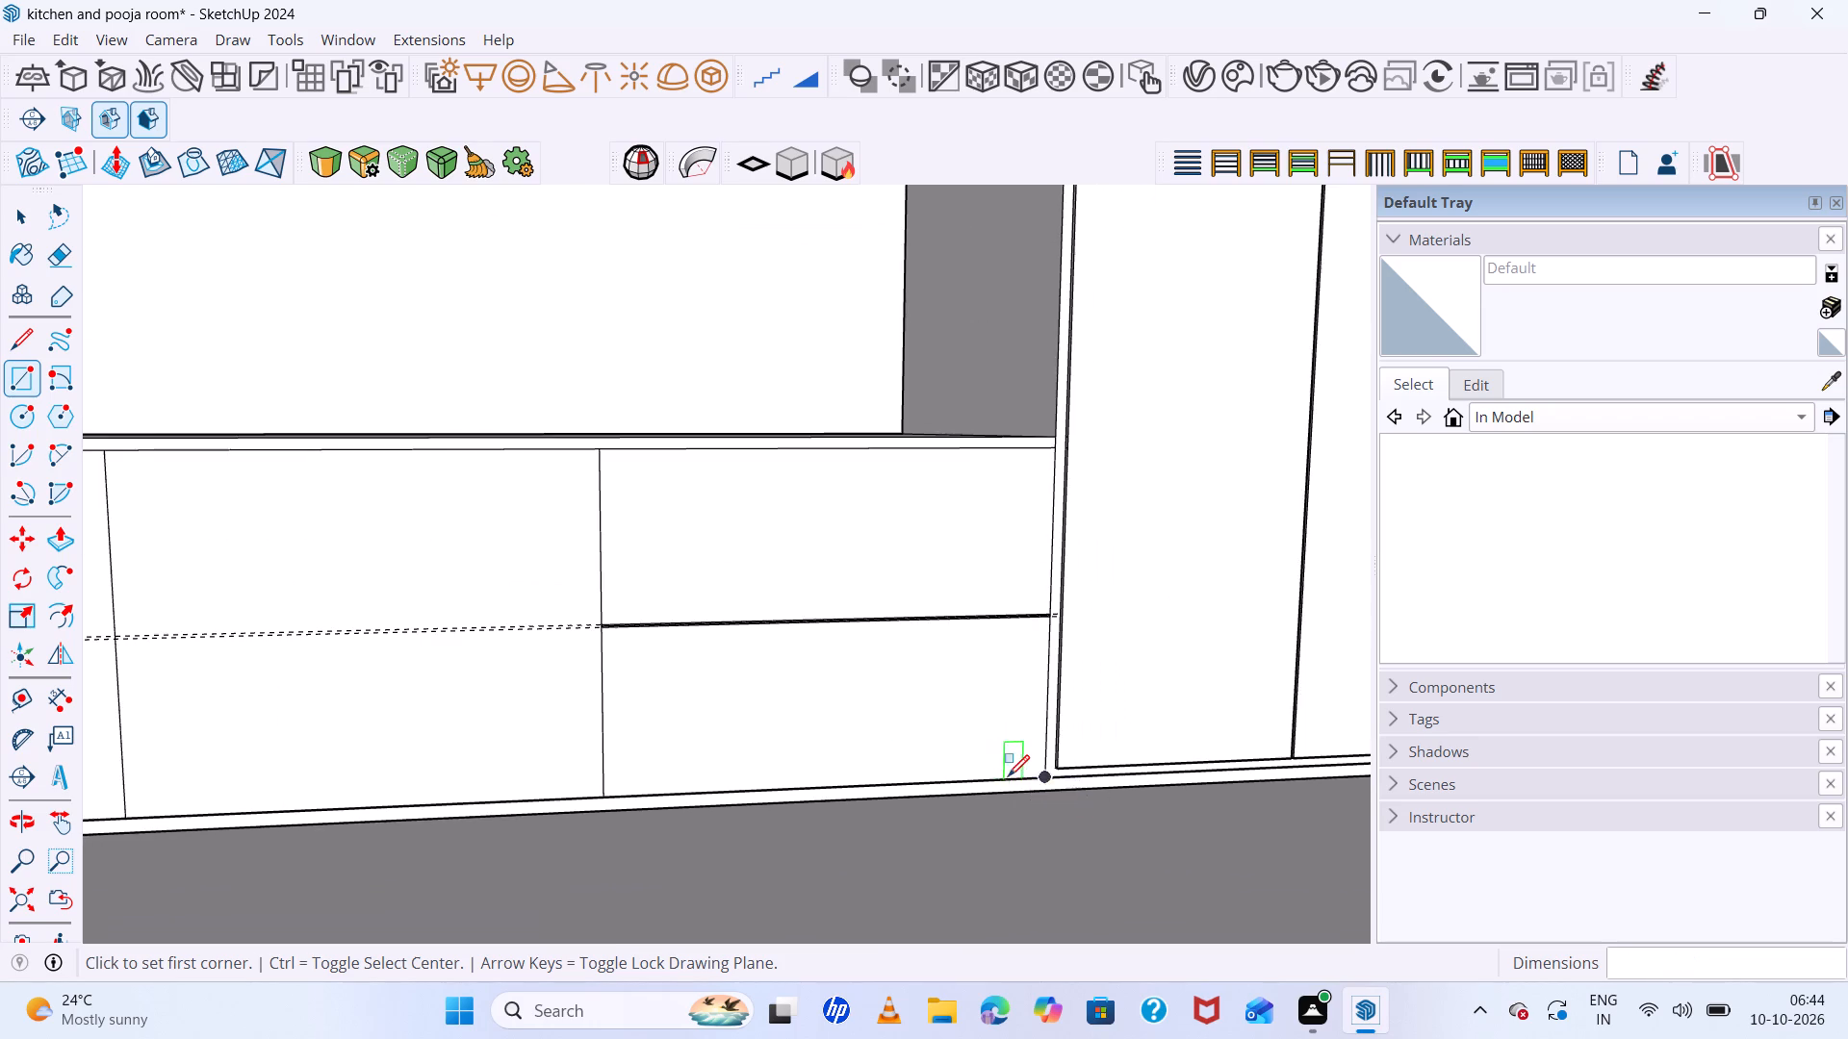
scroll(784, 614, up, 4)
key(space)
scroll(570, 609, up, 16)
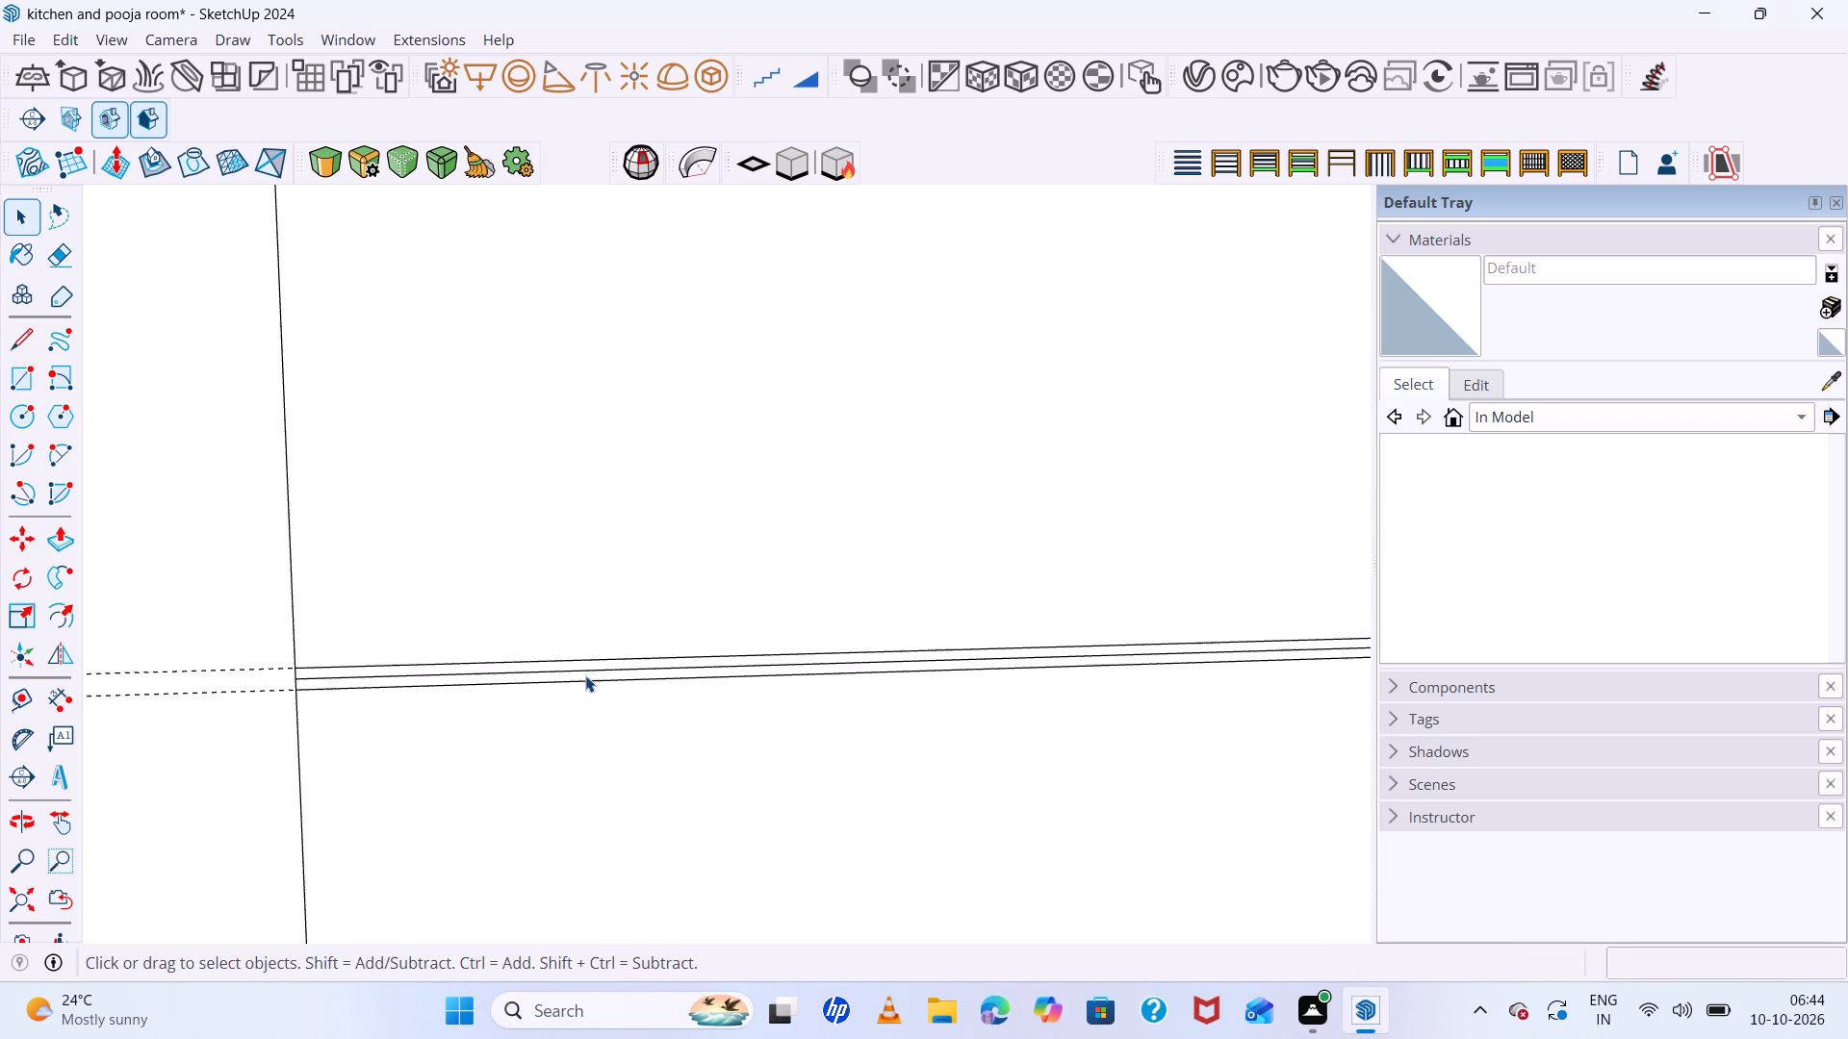
click(585, 671)
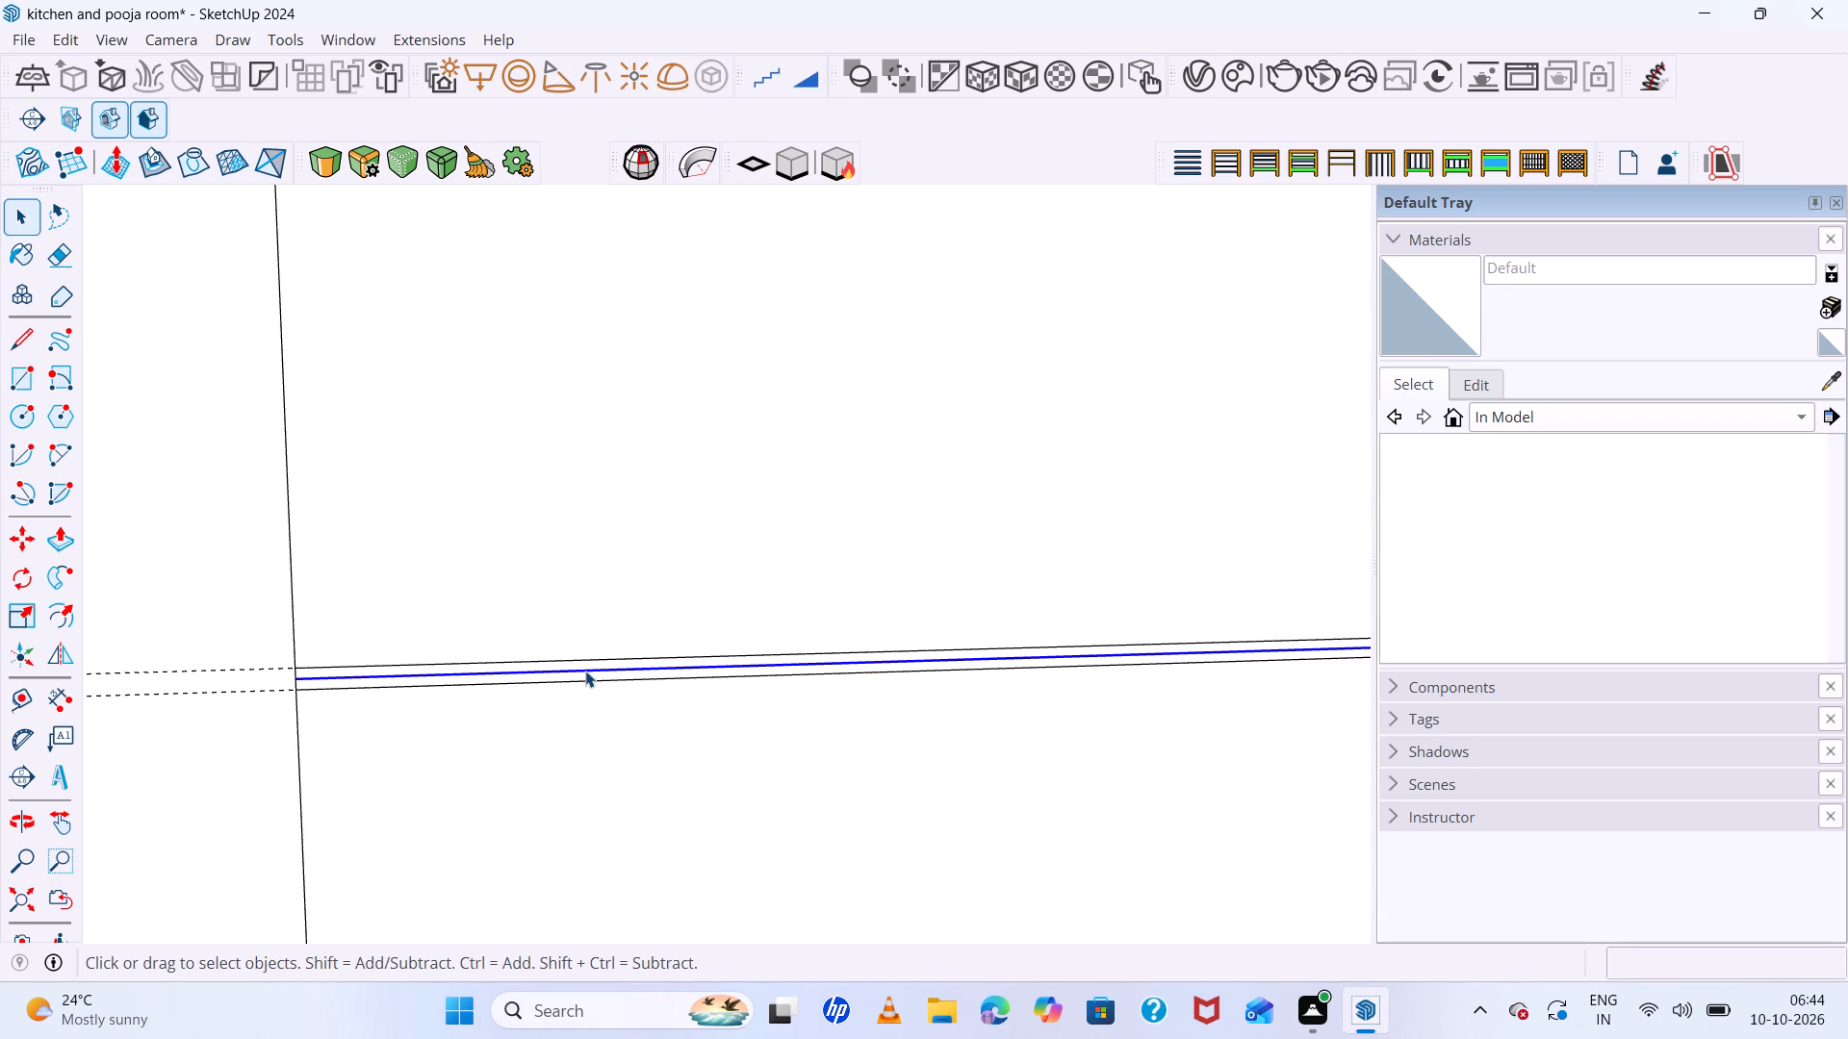
key(Delete)
Push/Pull the upper and lower fronts beside the tall block outward by 12 mm each.
scroll(580, 676, down, 9)
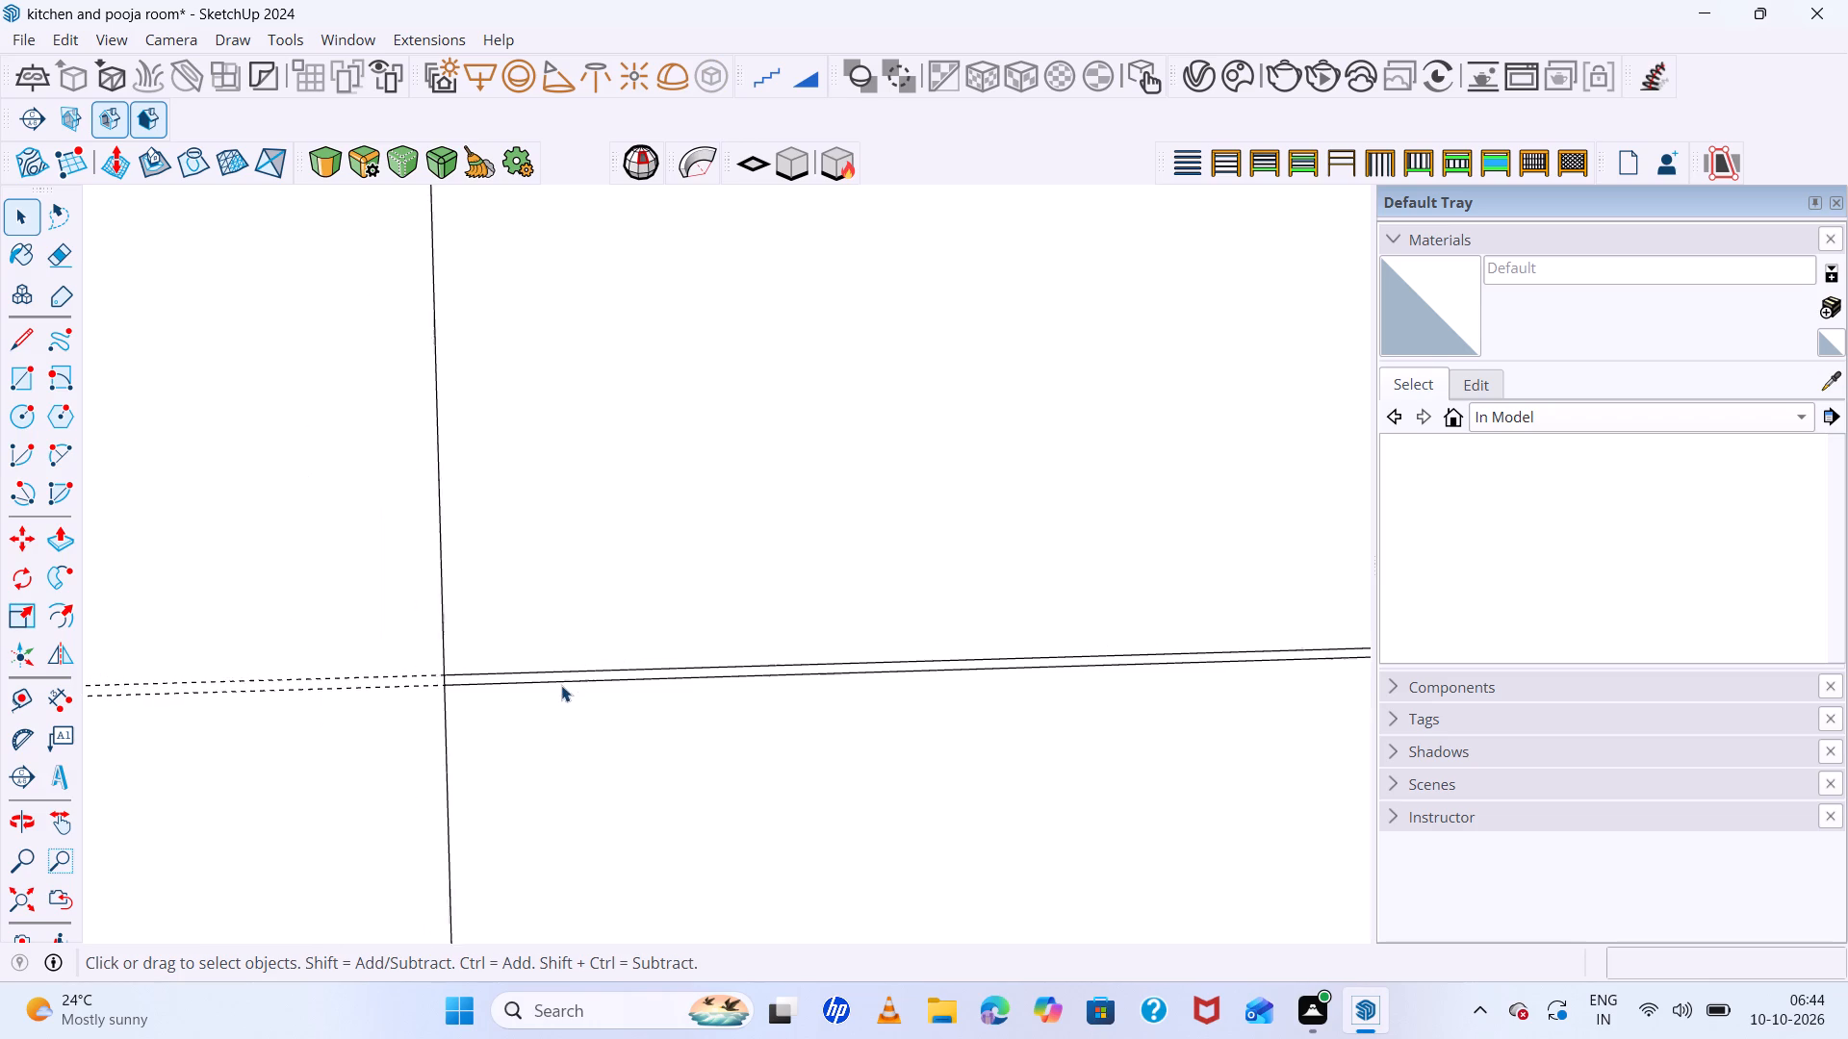
scroll(561, 685, down, 9)
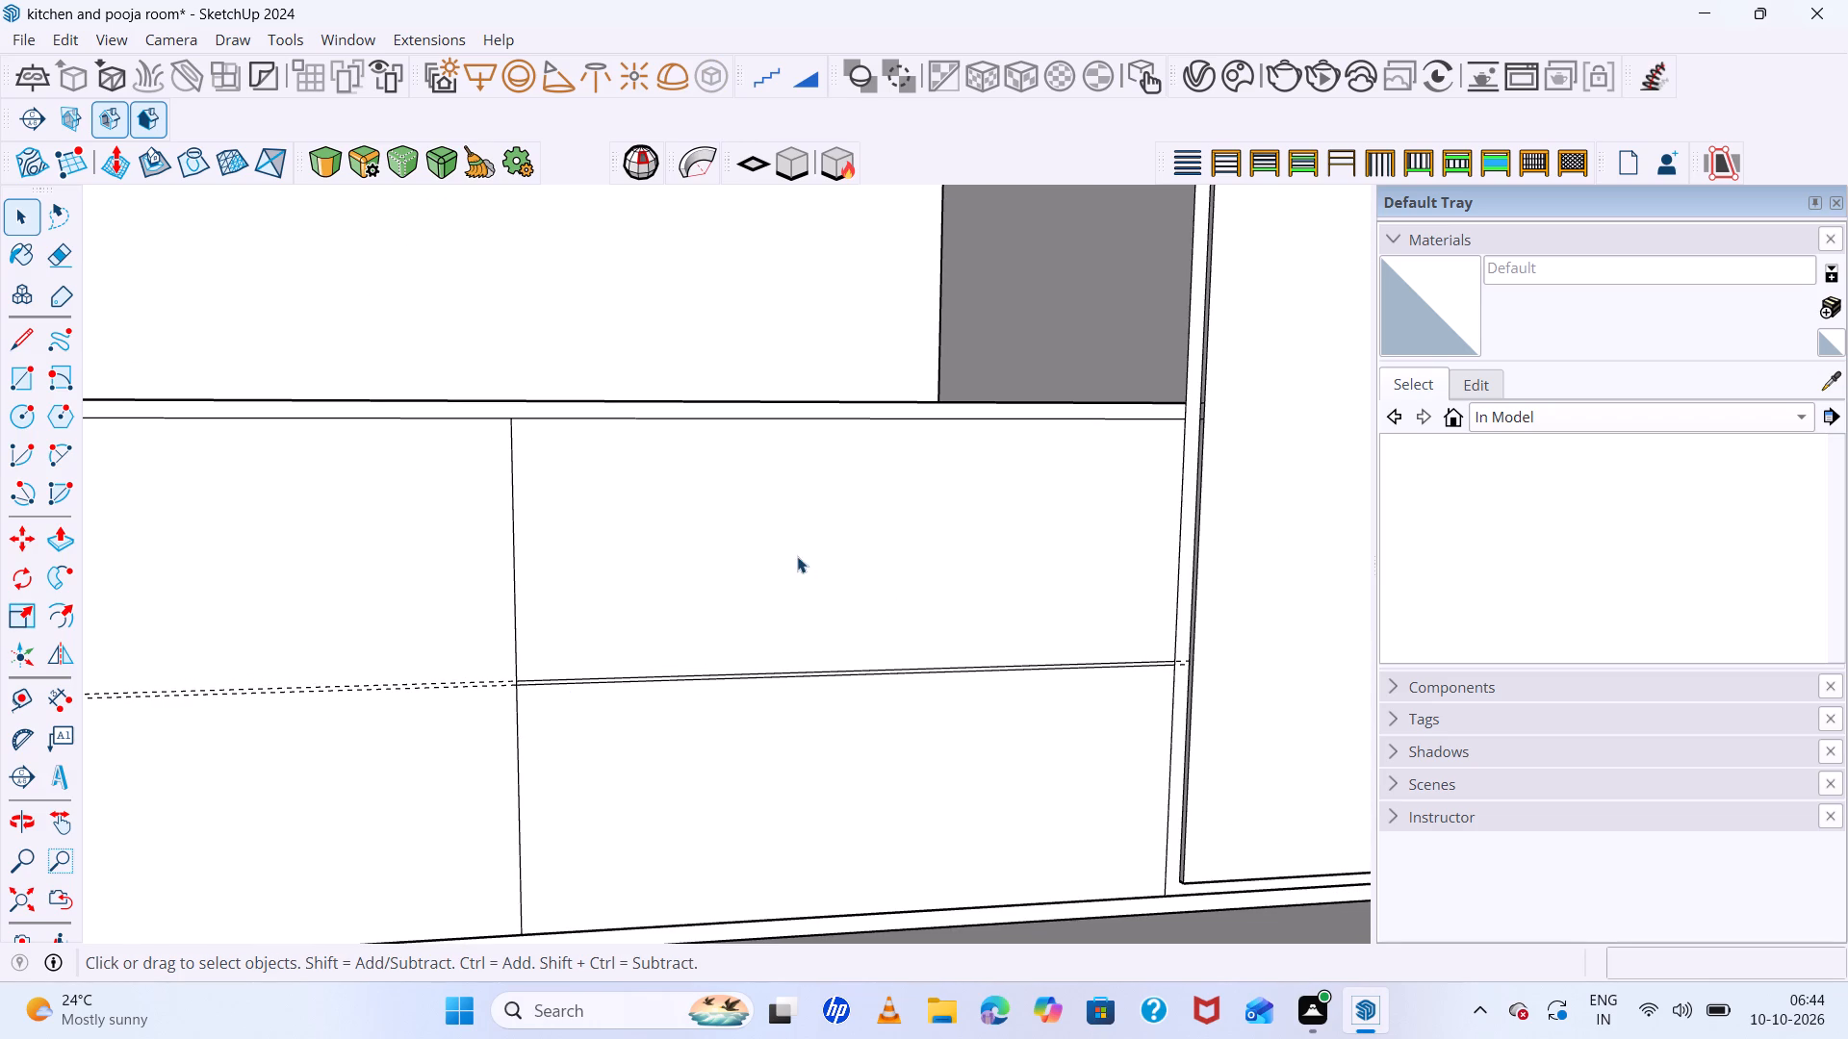
click(797, 556)
key(p)
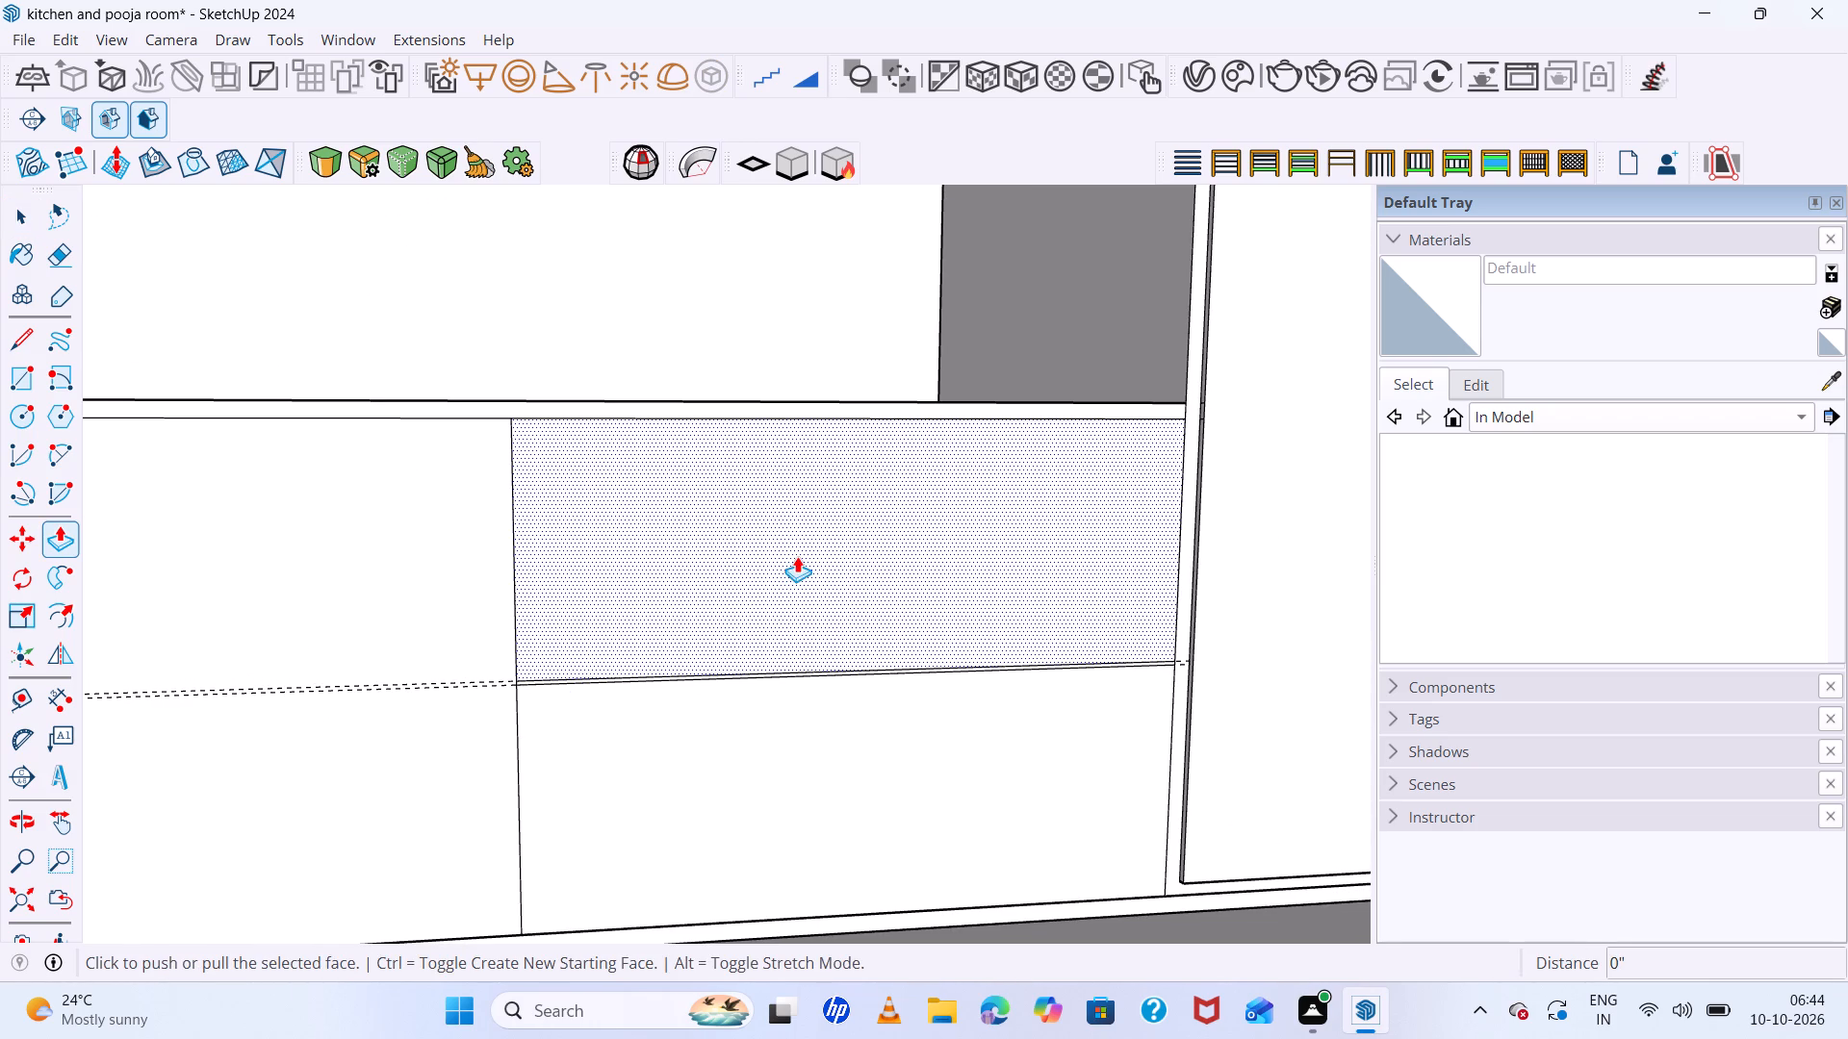
ctrl+click(755, 533)
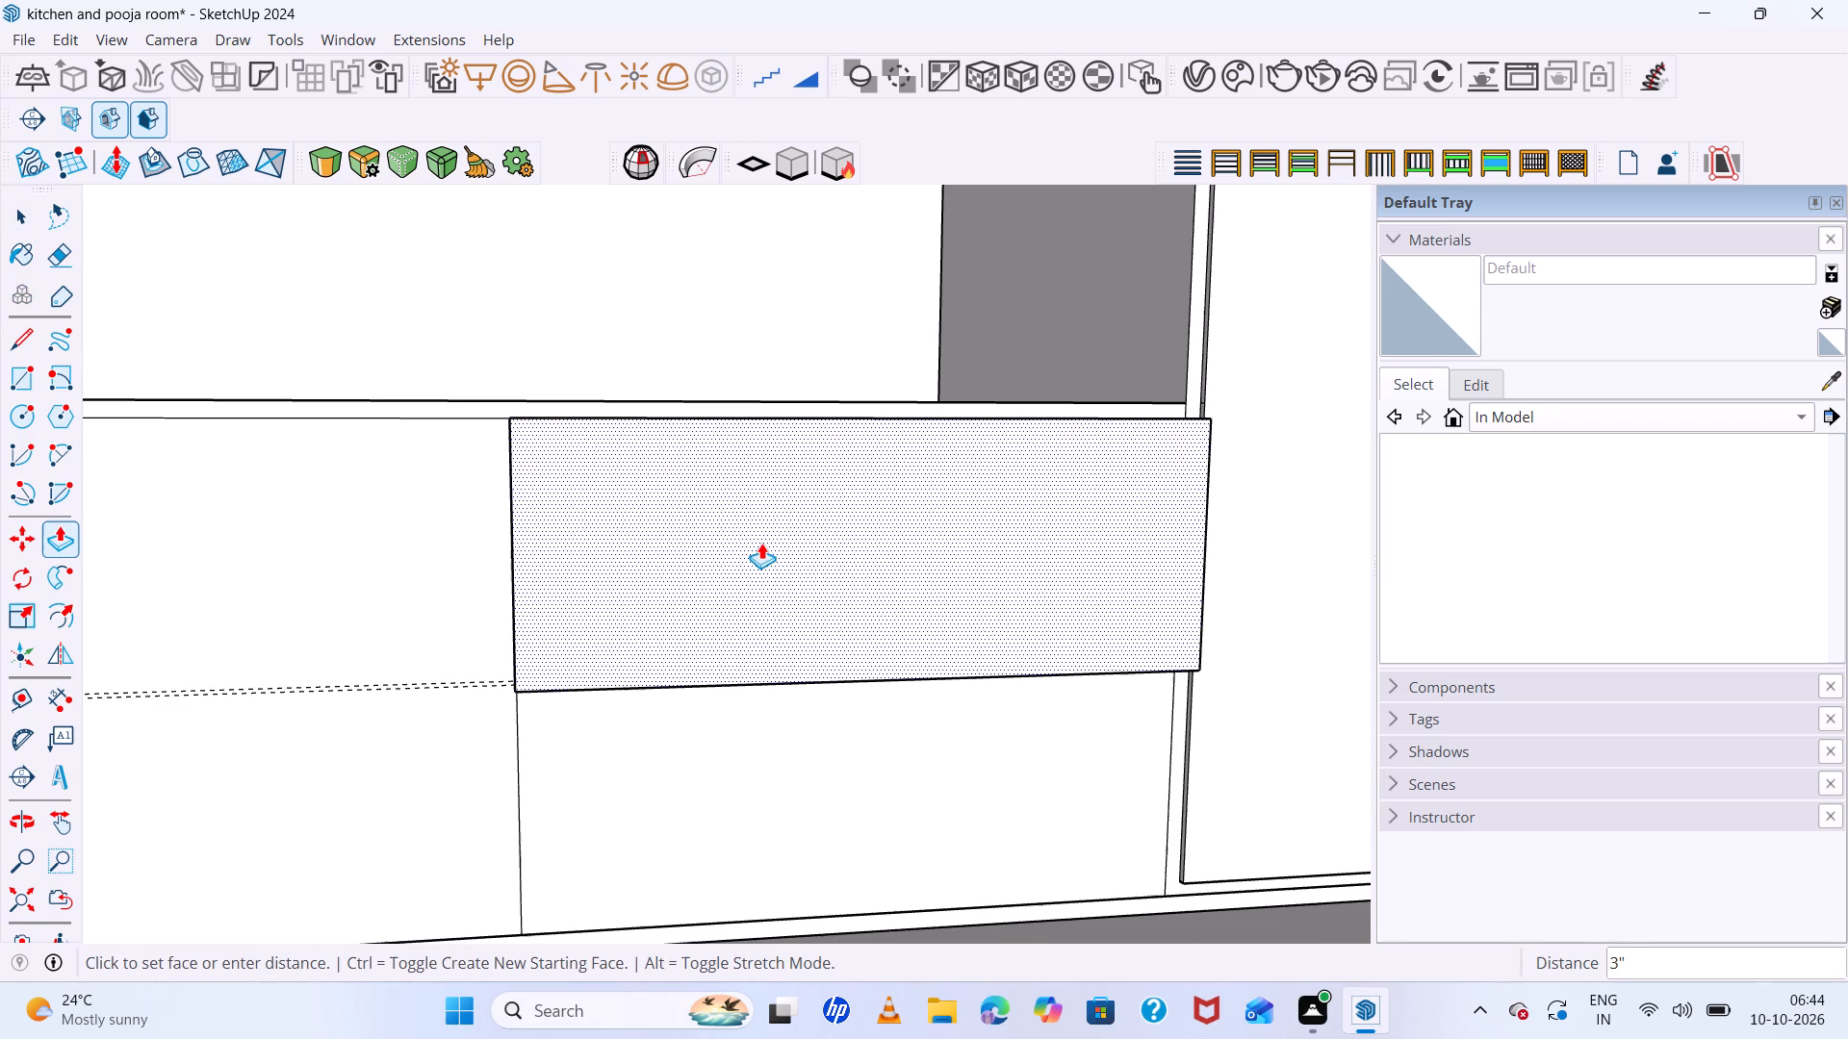
text(12mm)
key(Return)
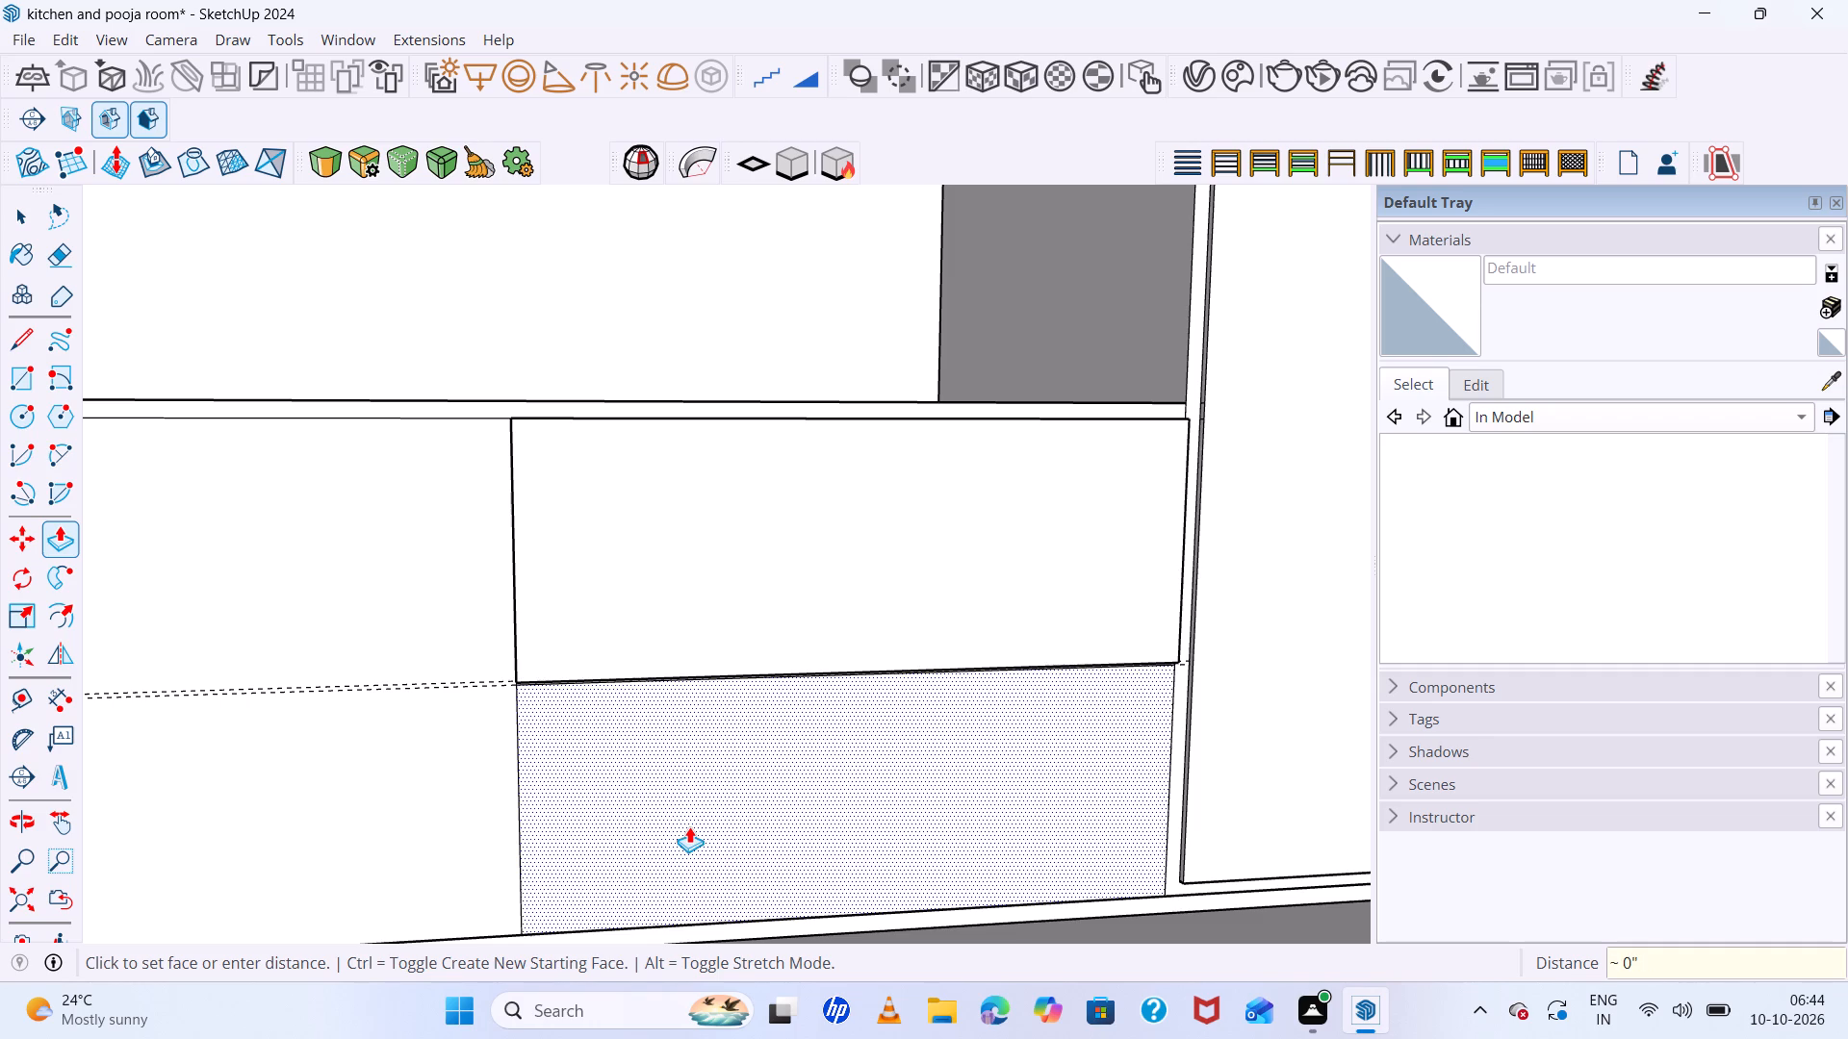
double_click(689, 826)
Examine the two raised fronts and the gap between them from several angles beside the tall block.
middle_drag(708, 896, 212, 1038)
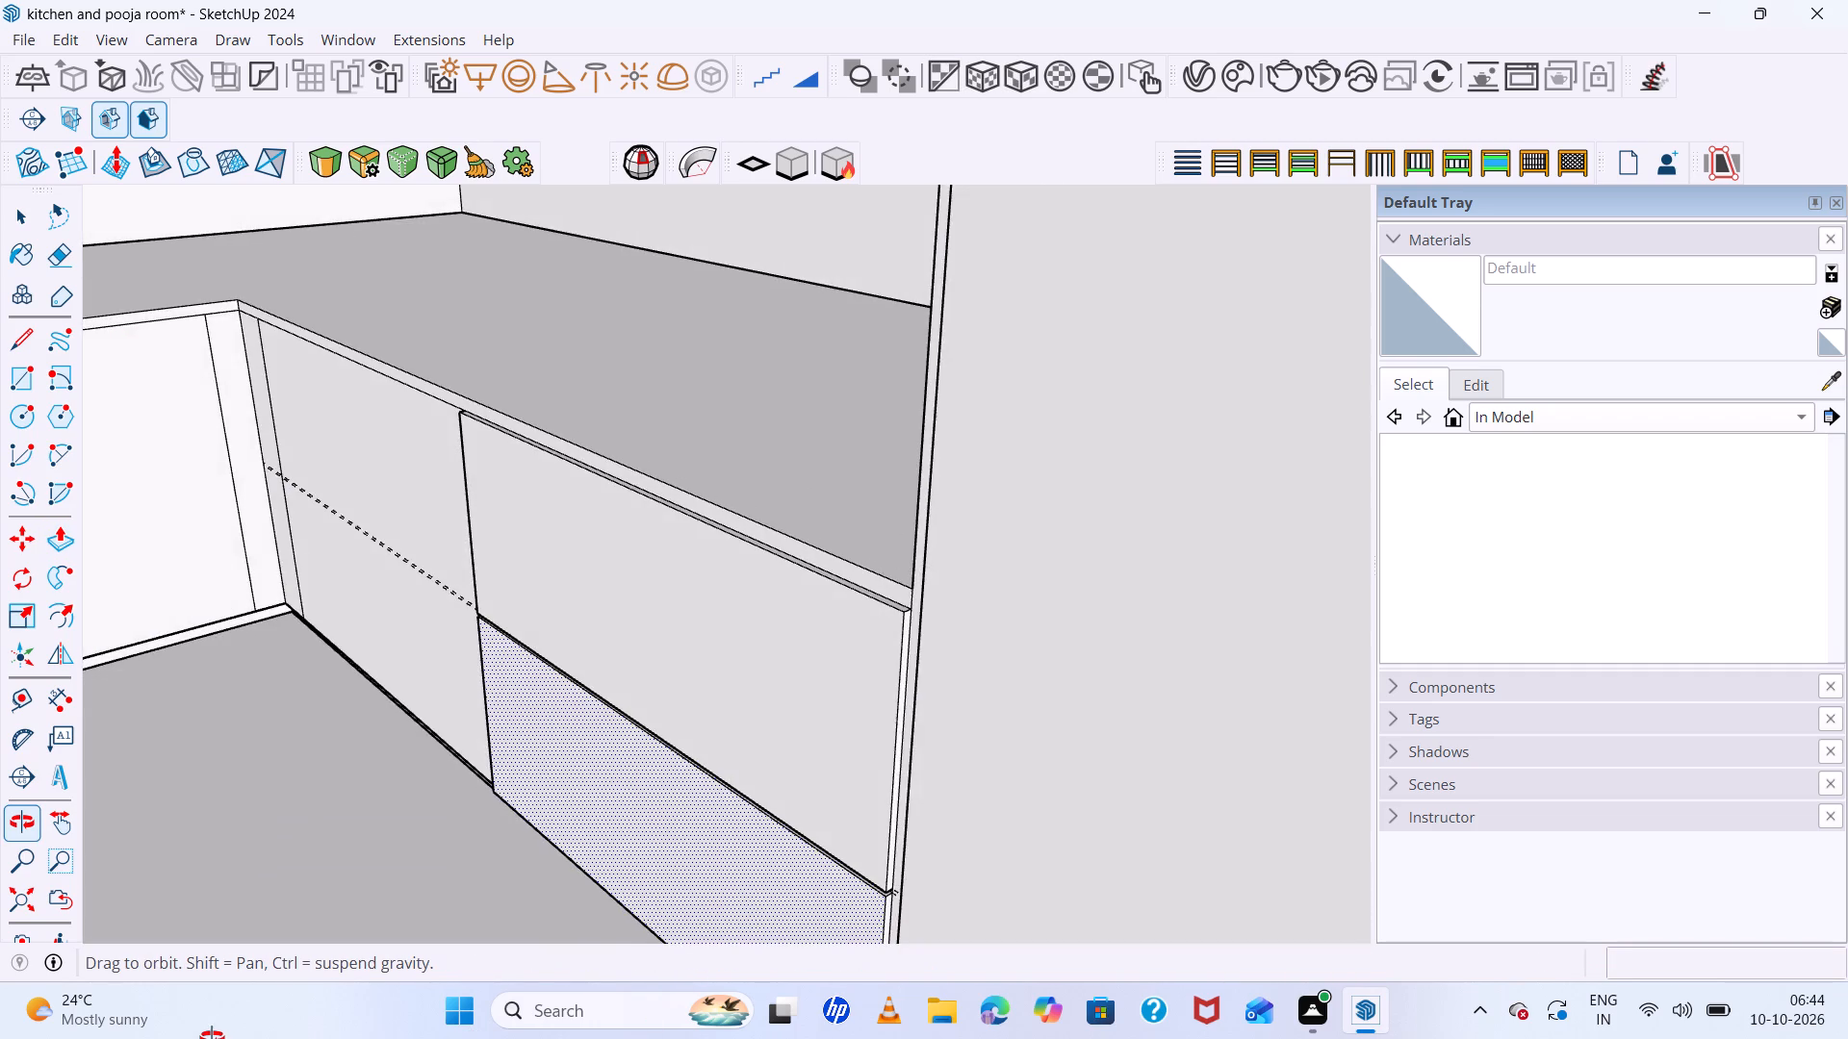
middle_drag(212, 1038, 935, 810)
middle_drag(939, 812, 976, 820)
middle_click(976, 820)
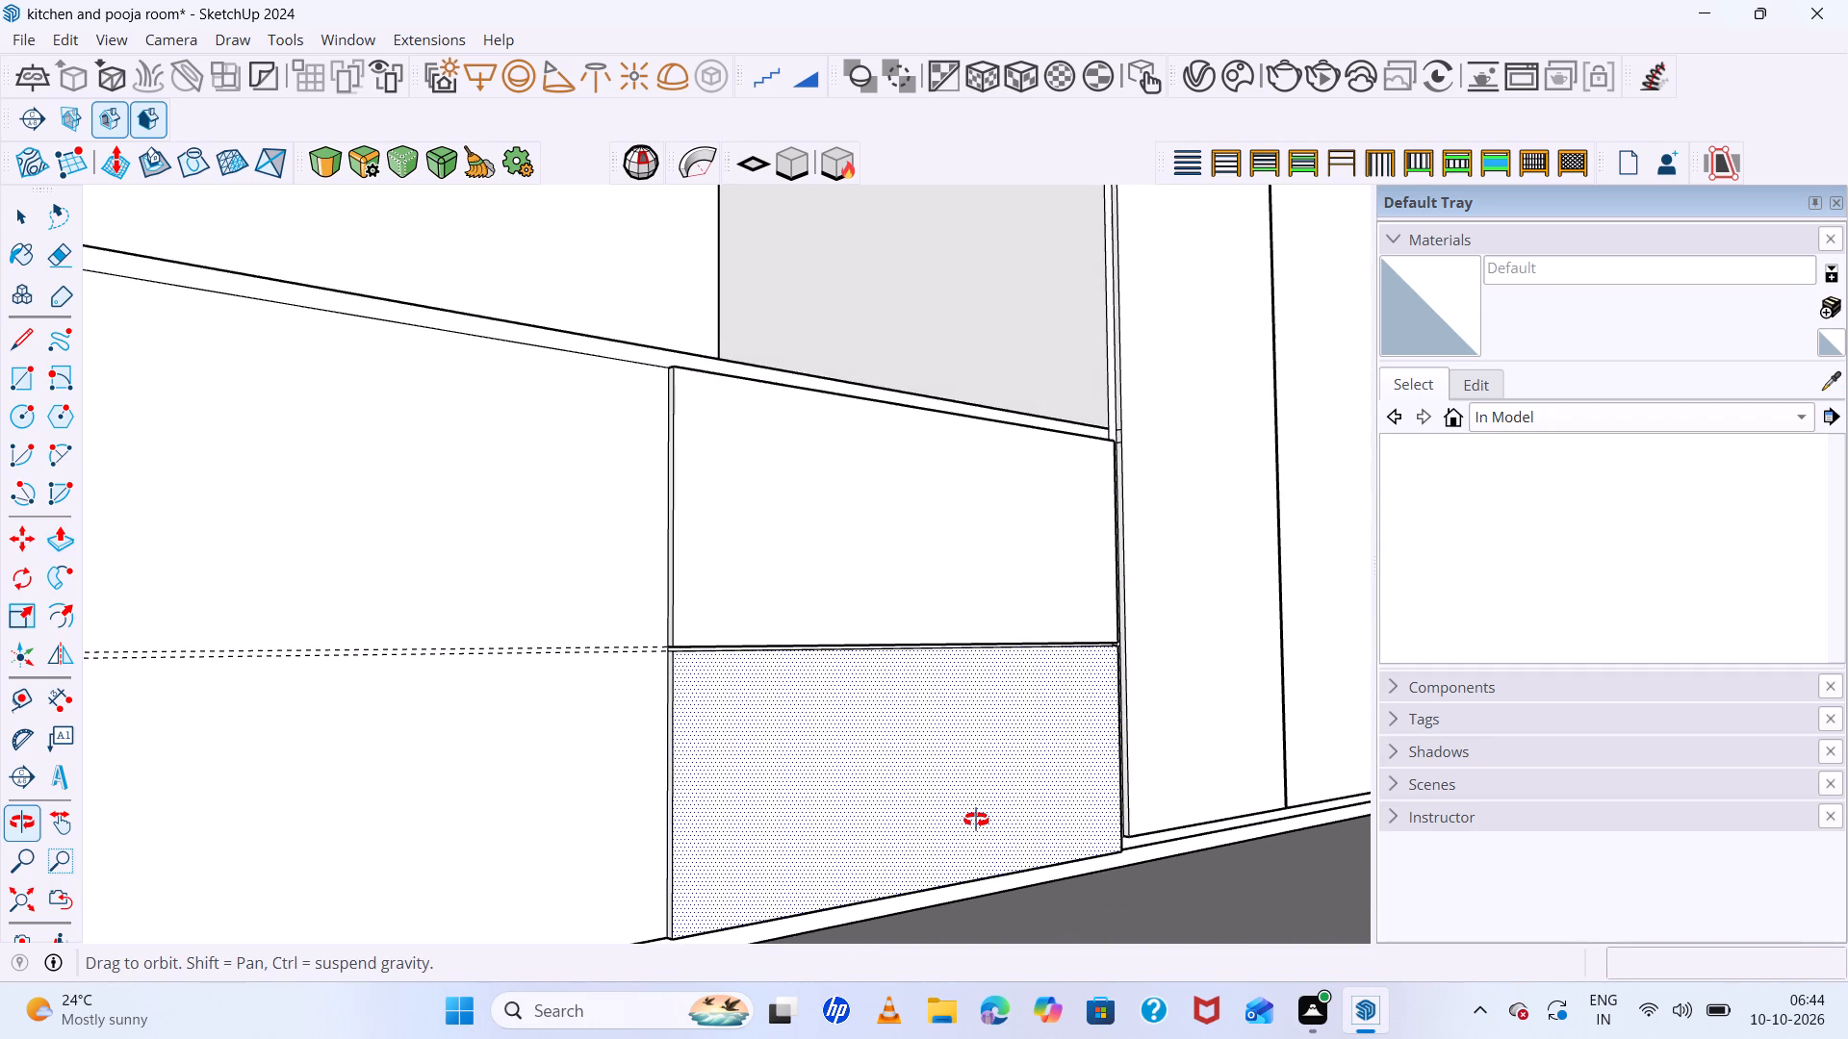
scroll(837, 735, down, 10)
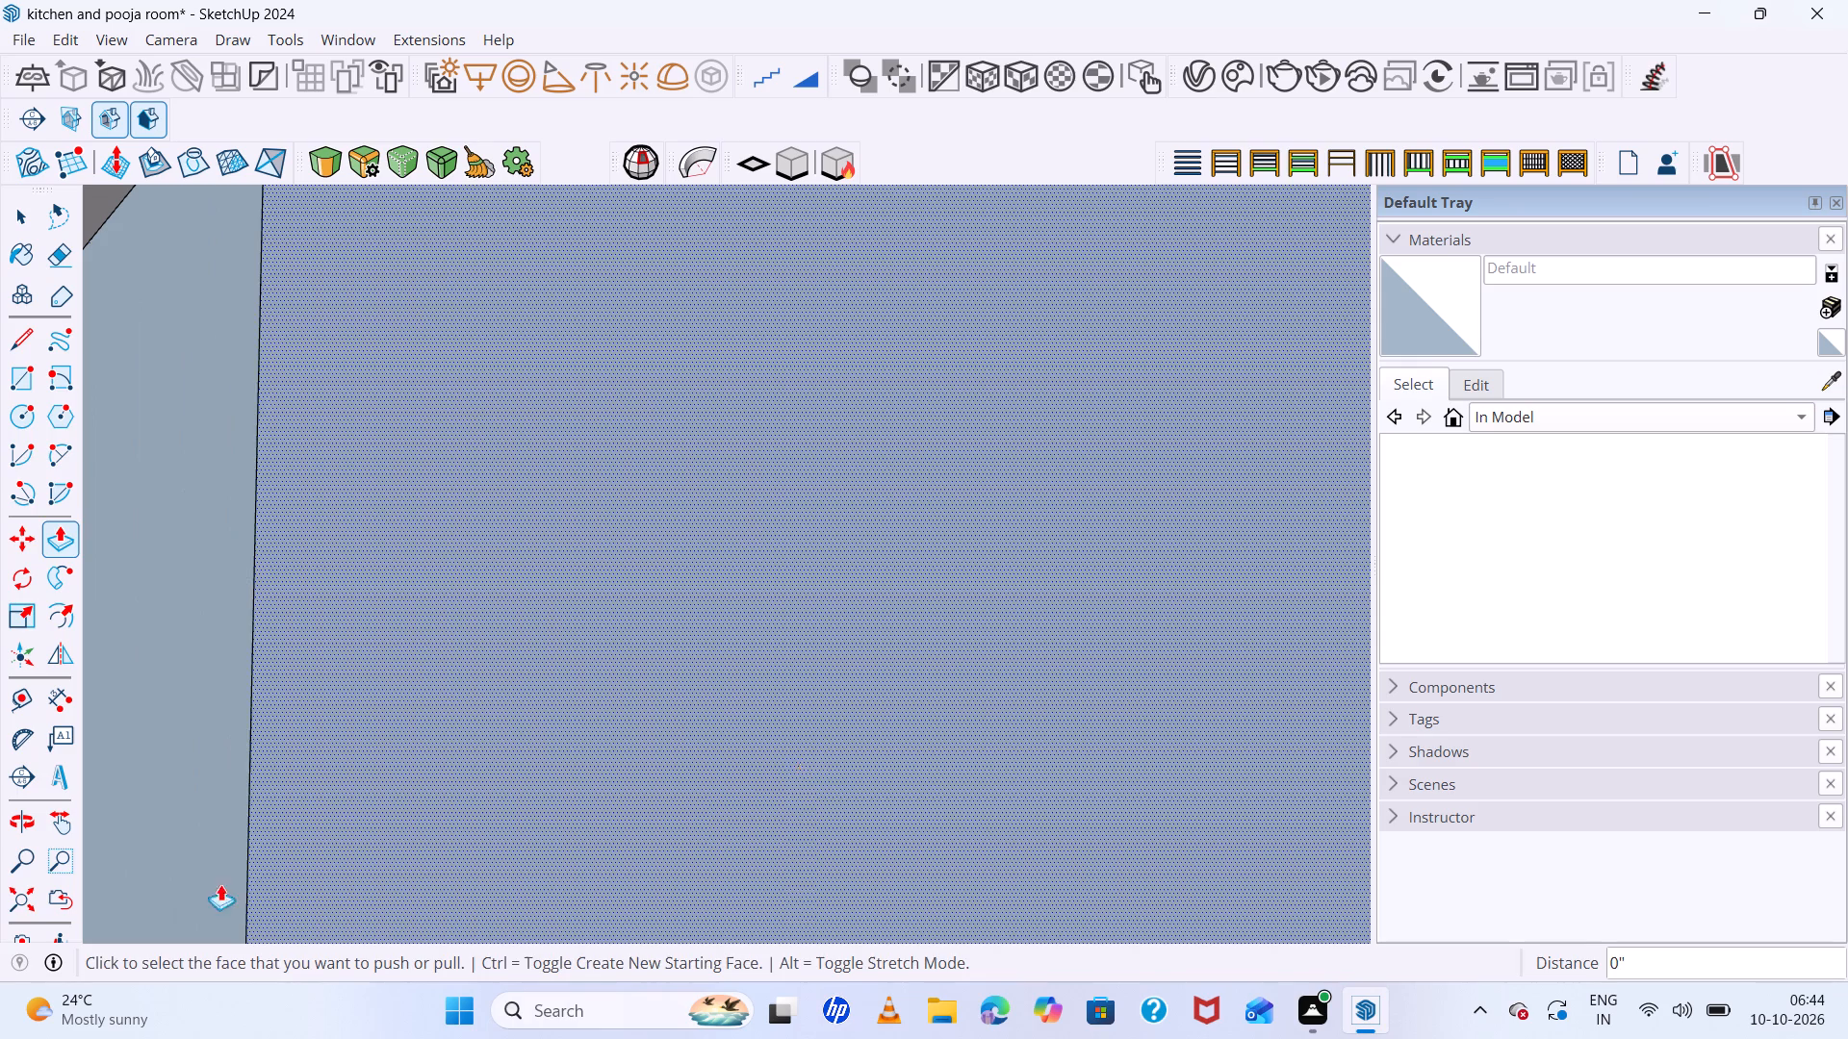
key(space)
click(36, 910)
scroll(641, 844, down, 5)
middle_drag(787, 830, 488, 975)
middle_click(486, 977)
scroll(621, 709, up, 7)
scroll(510, 711, up, 6)
middle_drag(565, 738, 813, 770)
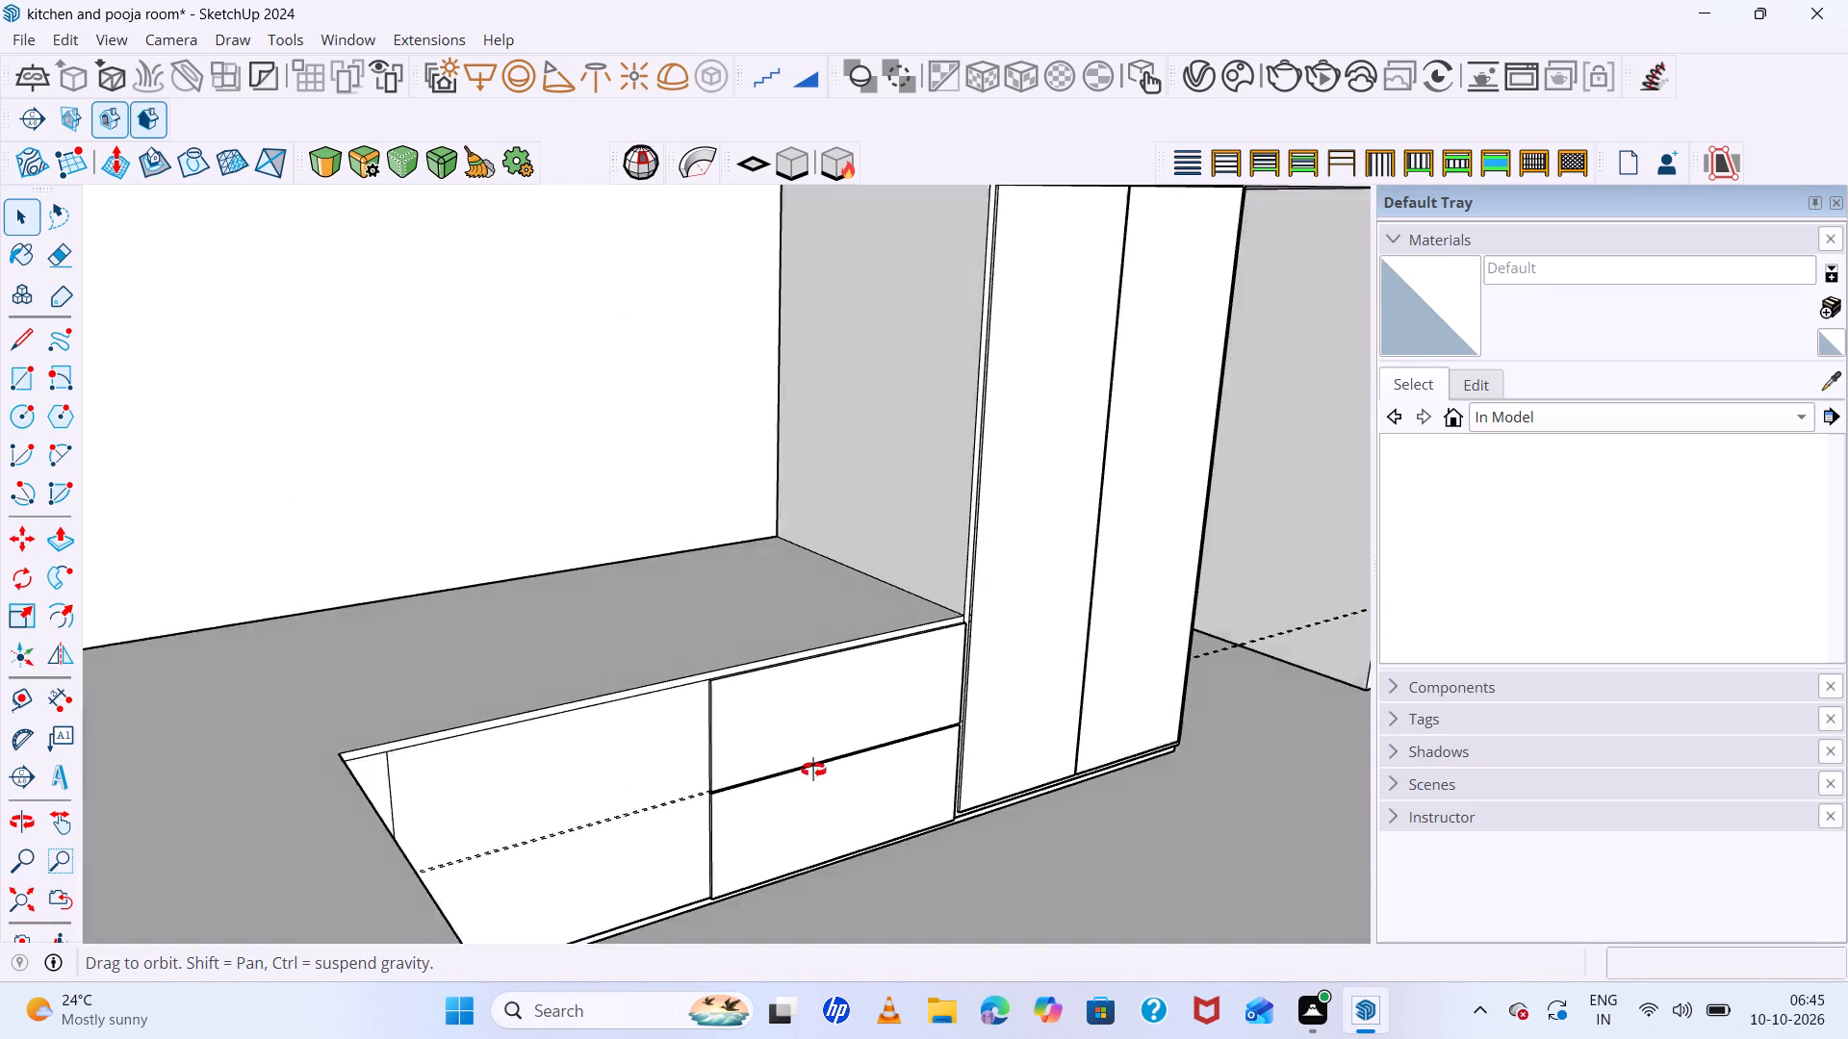
middle_drag(813, 770, 596, 872)
middle_drag(596, 872, 578, 760)
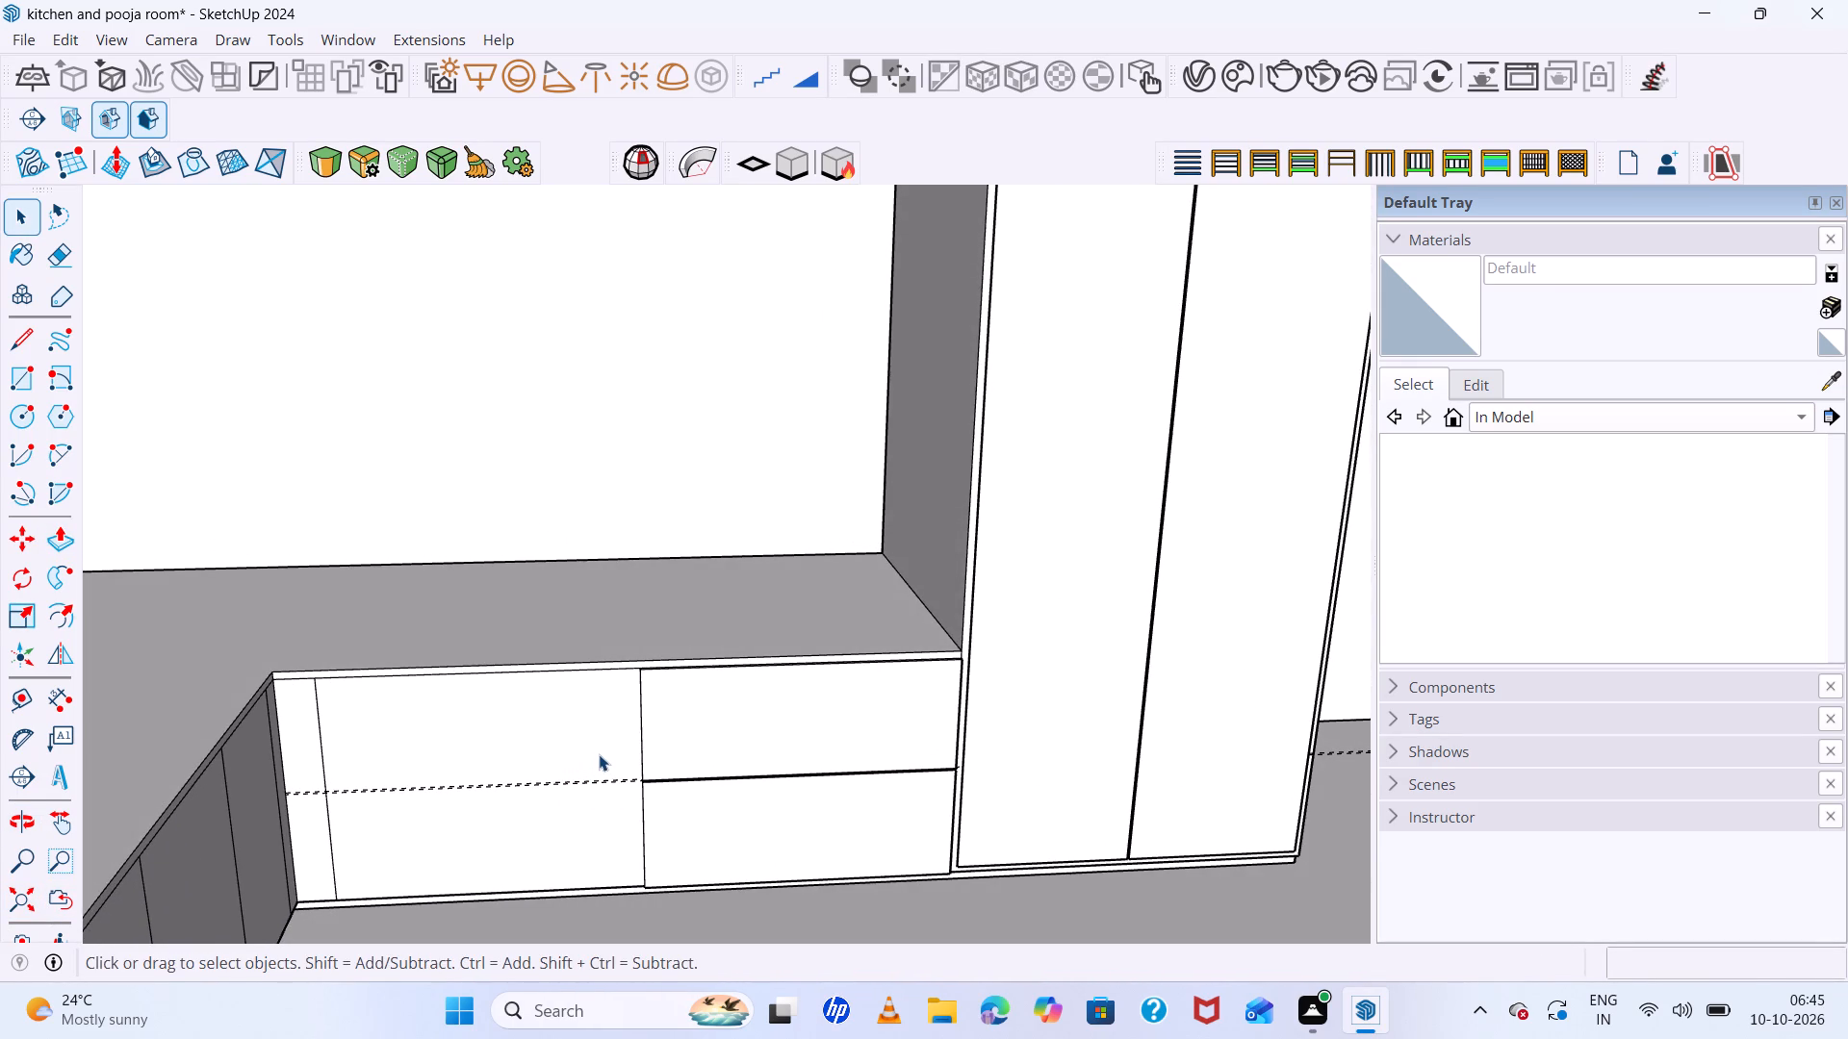
Delete one of the two horizontal guides running across the counter front.
click(537, 781)
key(Delete)
Delete the remaining horizontal guide running across the counter front.
click(521, 786)
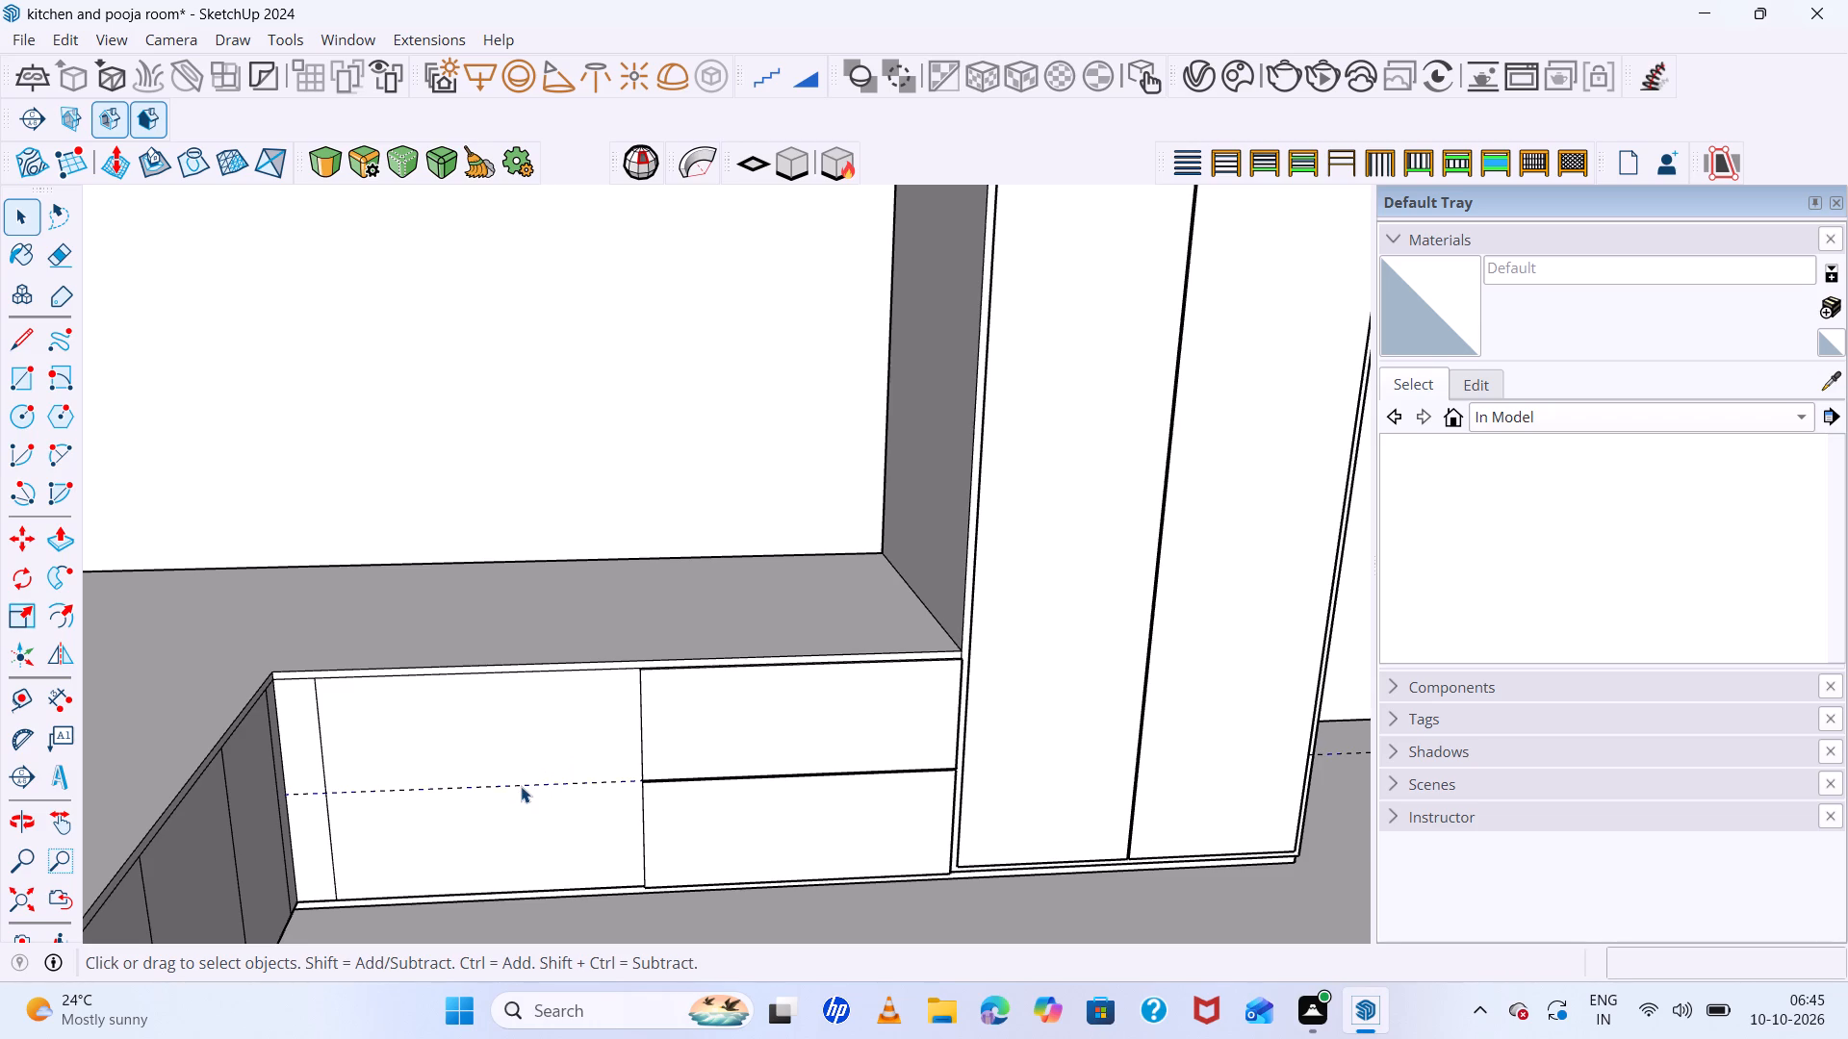
key(Home)
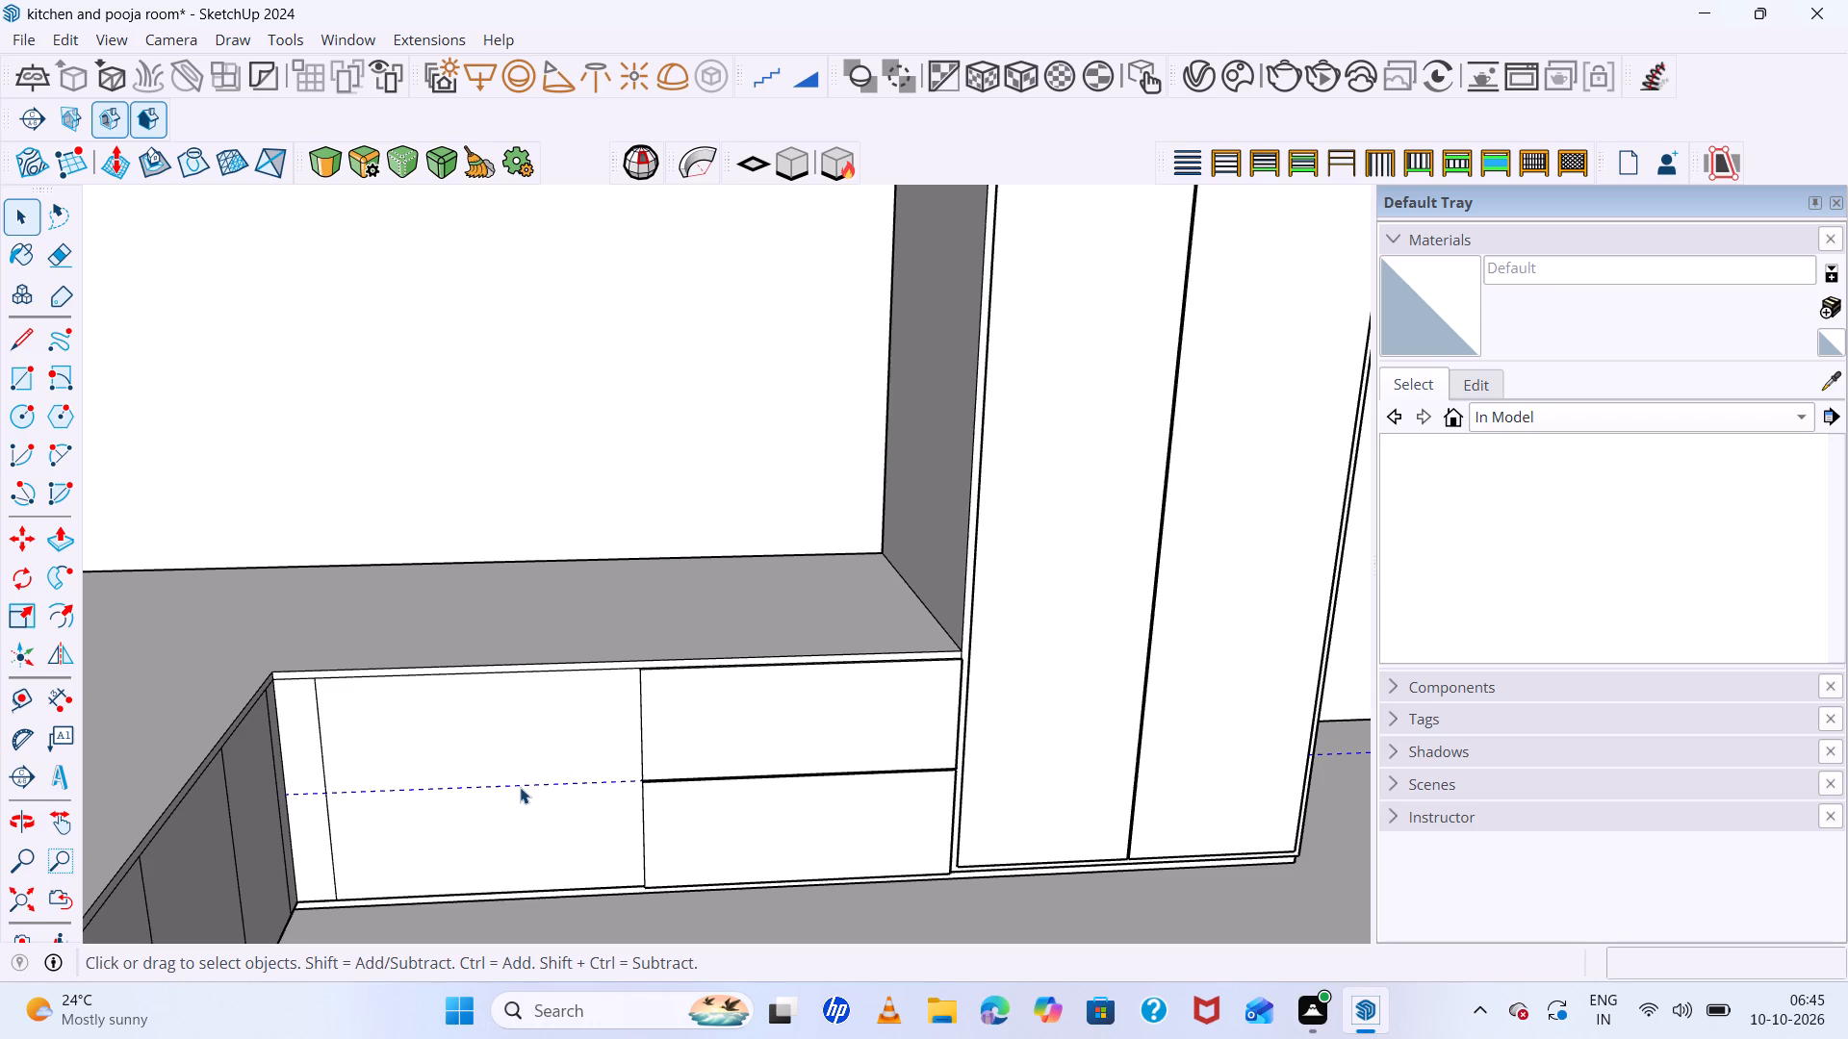
key(Delete)
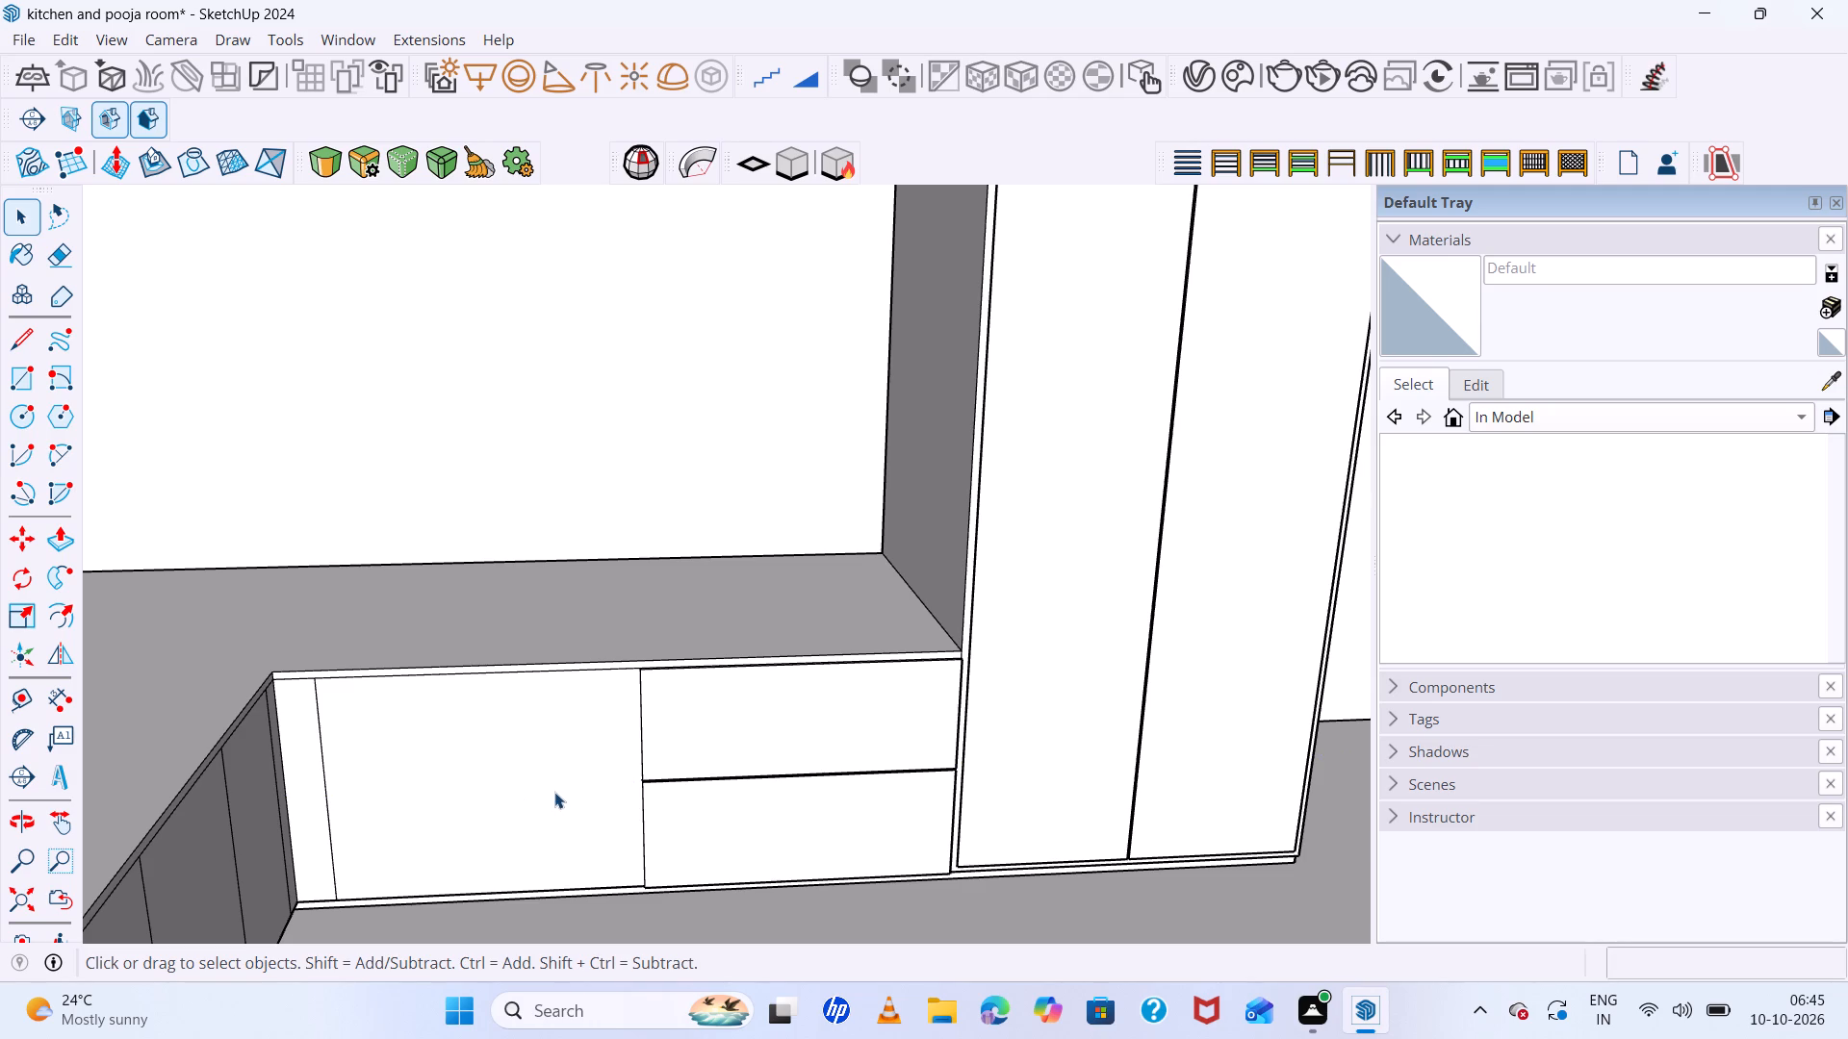
Draw a rectangle about 3' by 2' on the plain counter front between the corner strip and the two raised fronts.
key(r)
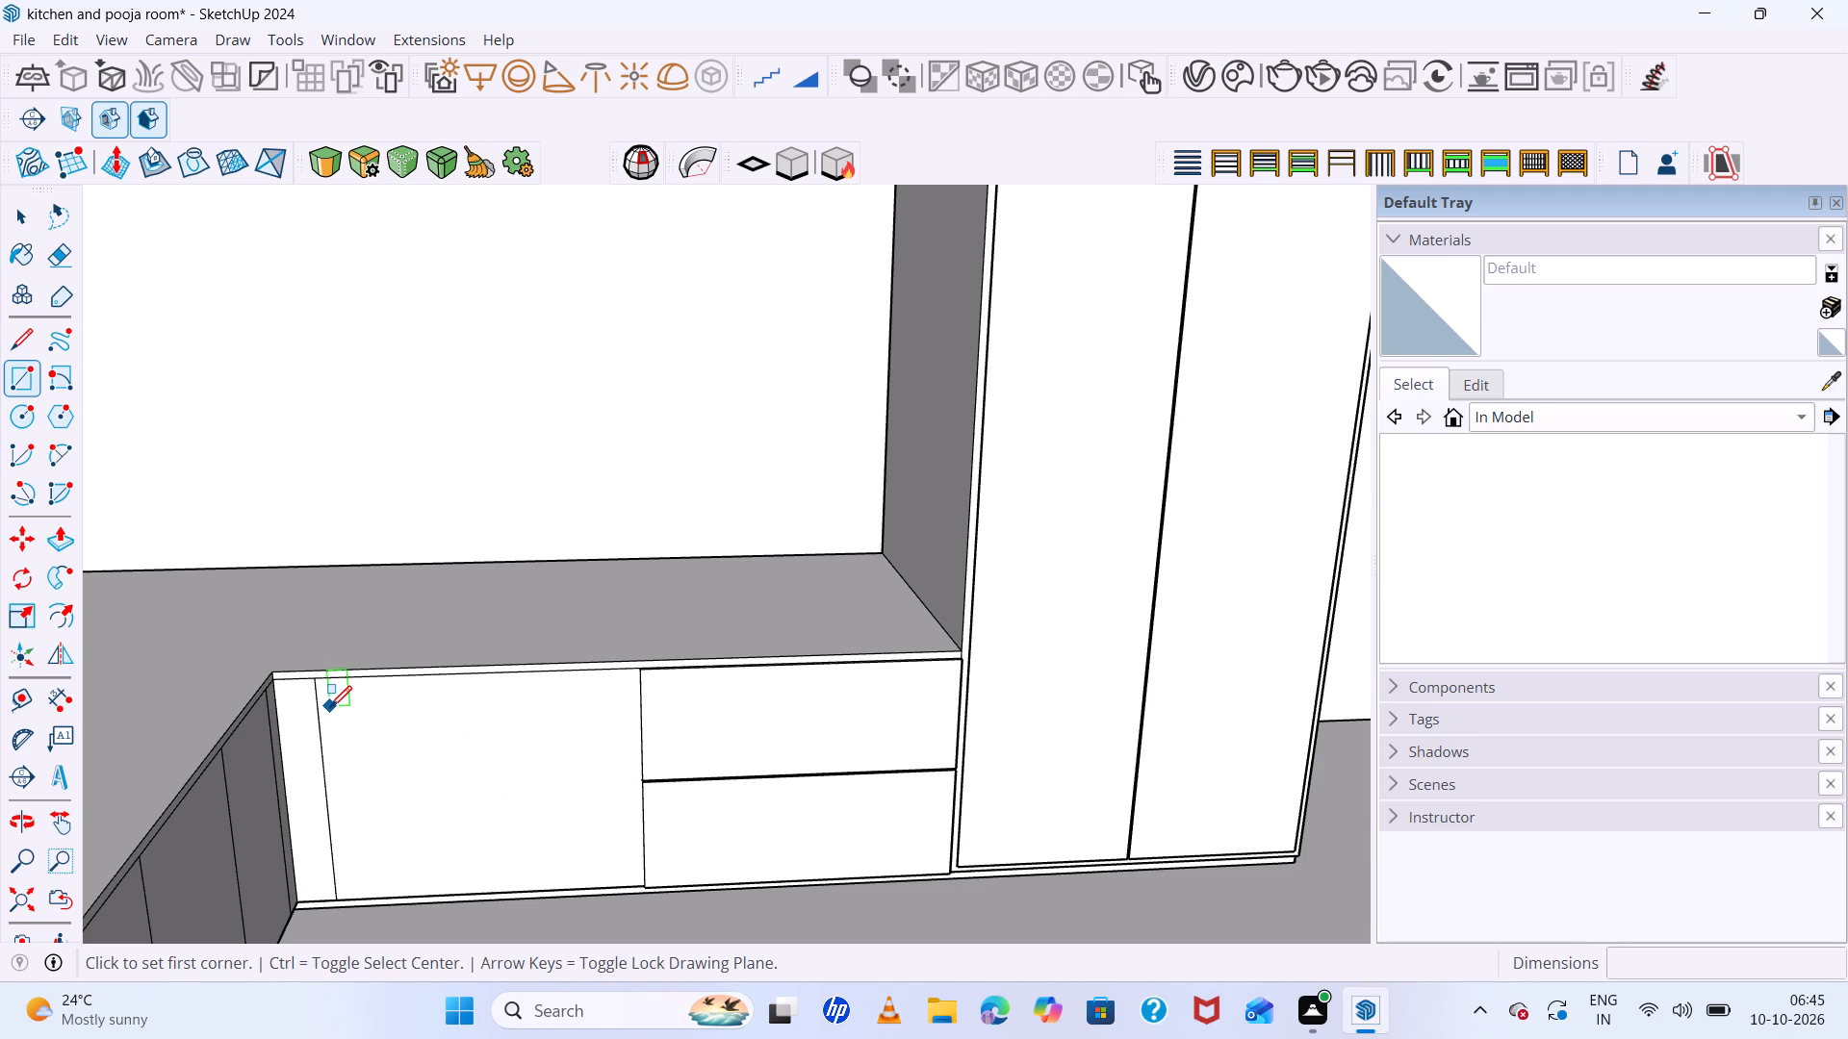
click(330, 707)
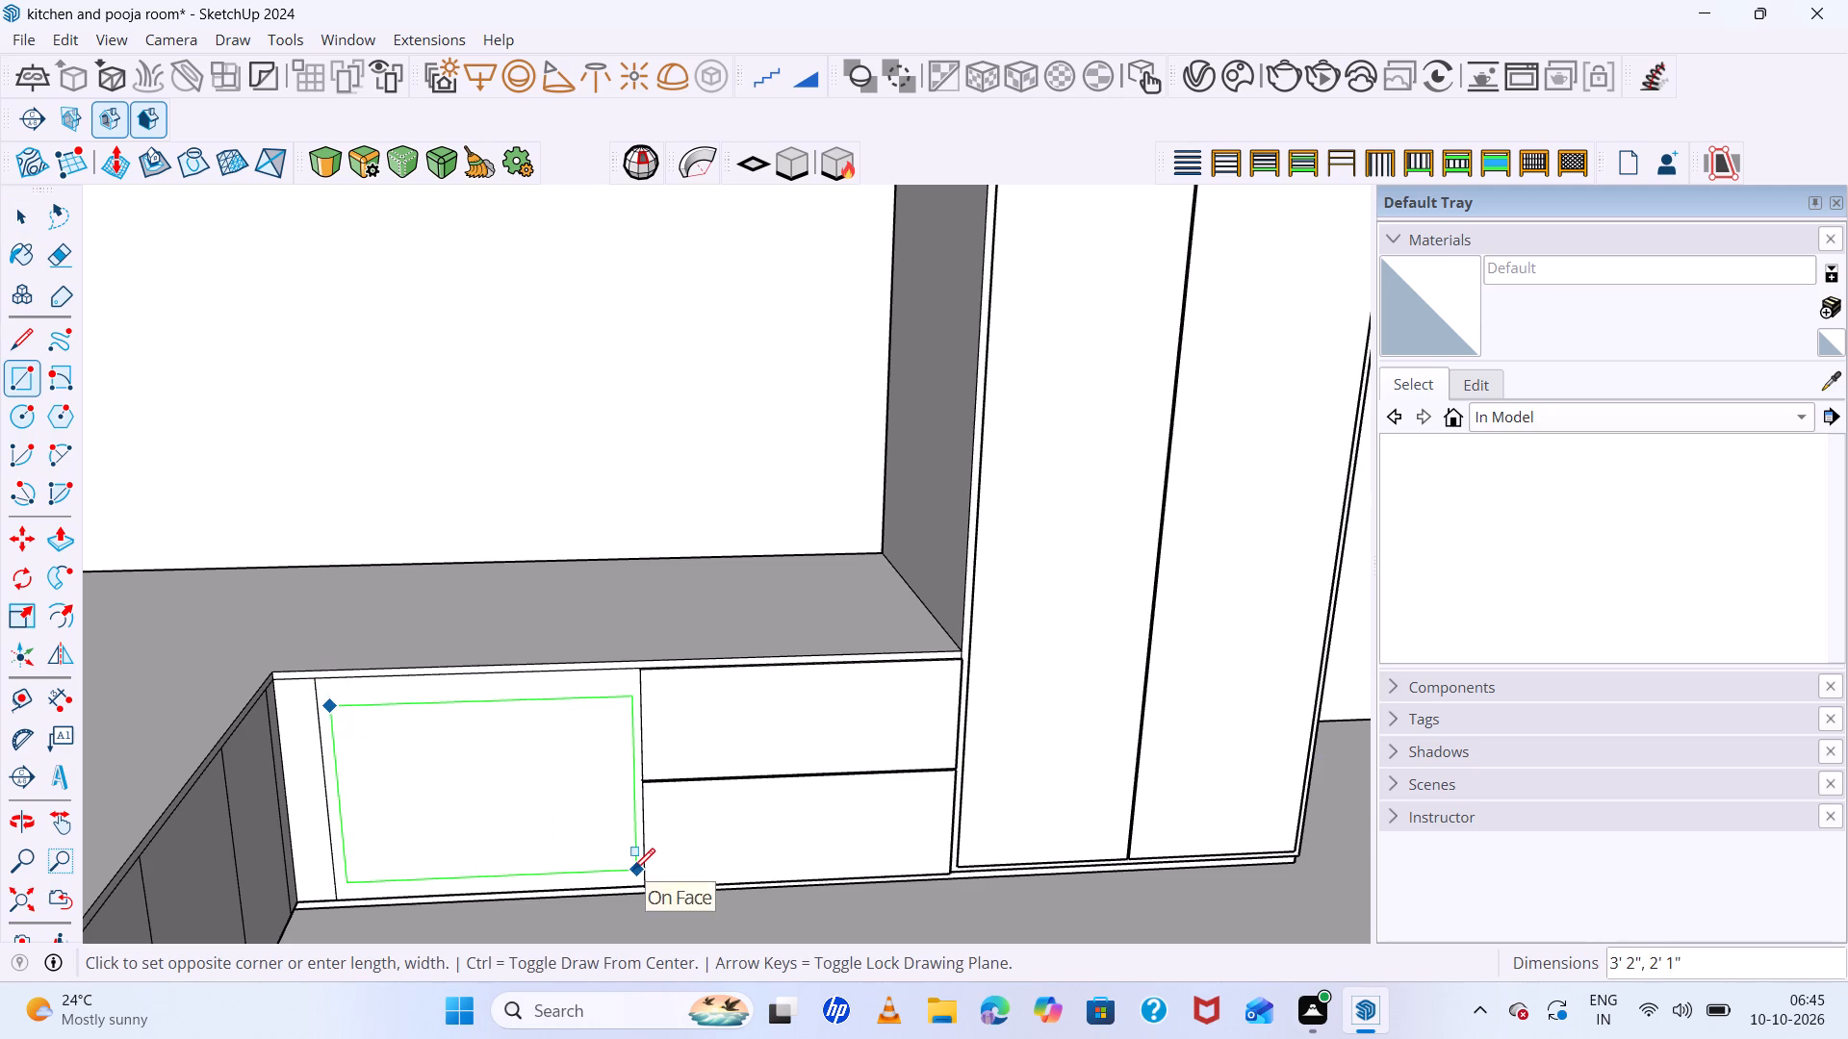
click(622, 870)
key(space)
Place a guide on the countertop 2" from its back edge, behind the new rectangle.
click(491, 782)
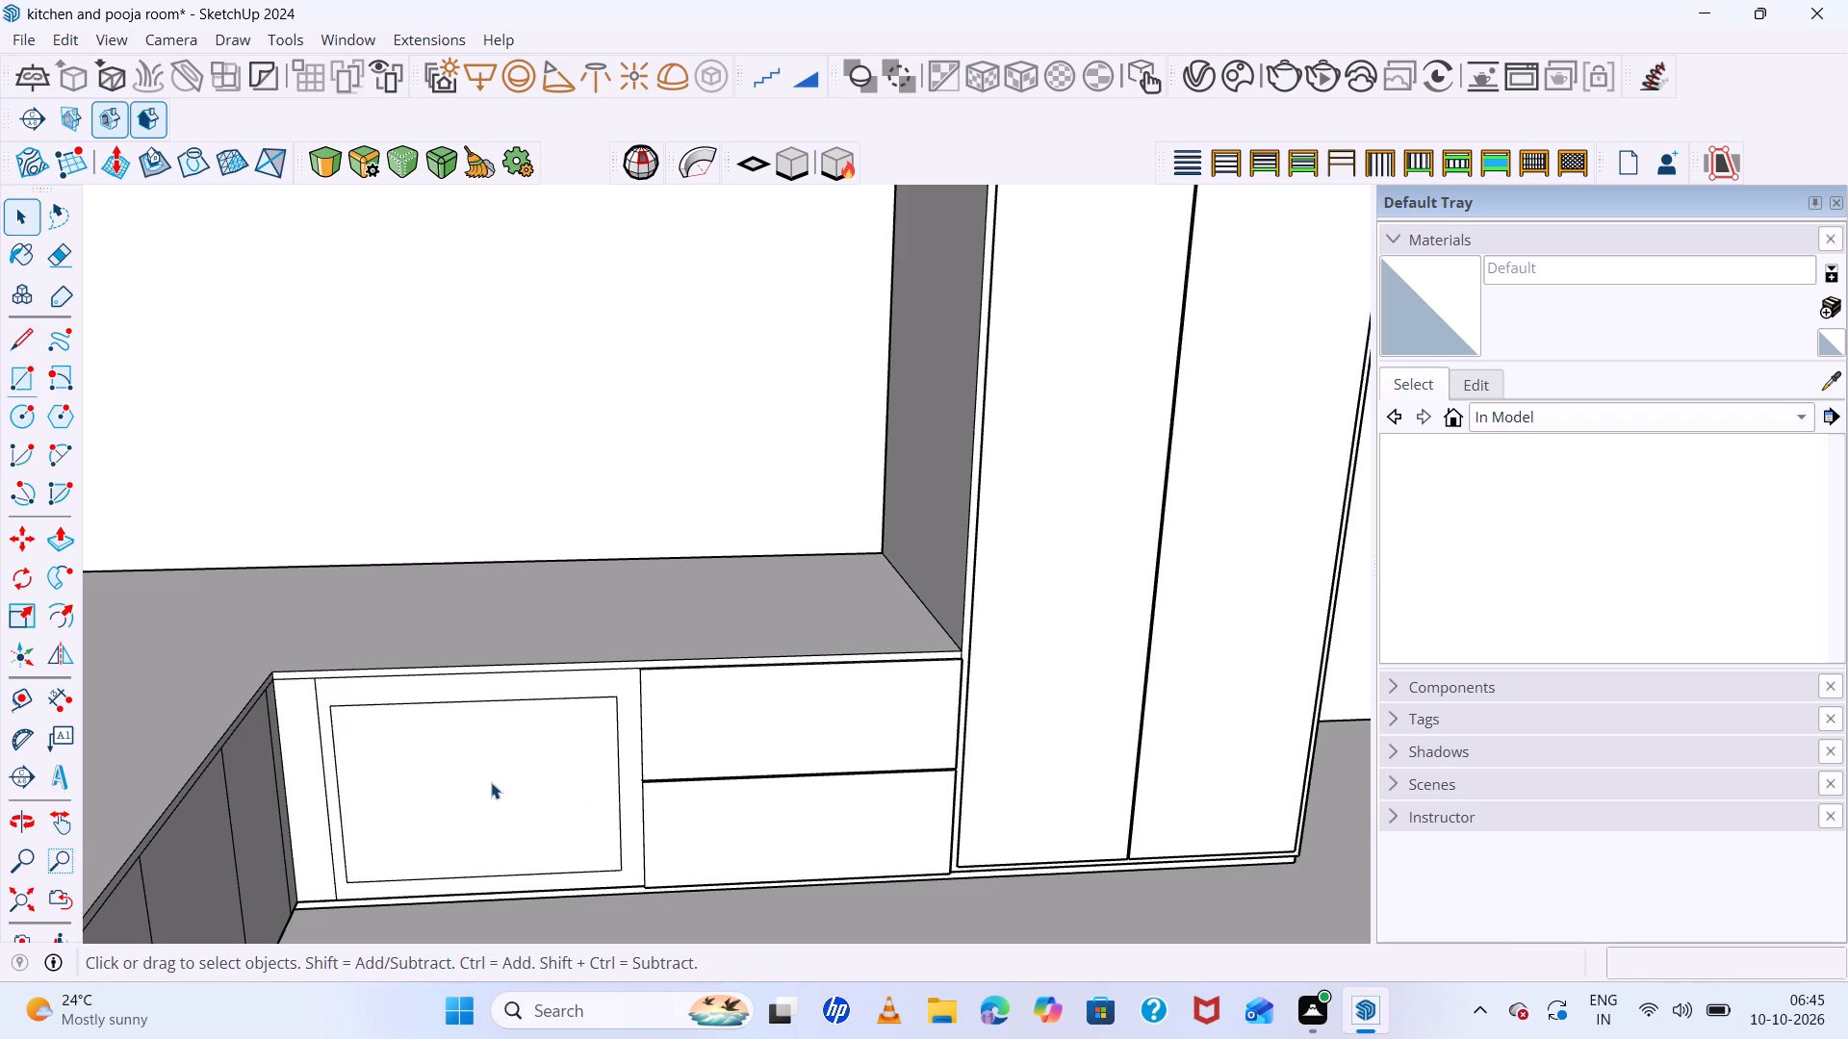
middle_drag(491, 782, 484, 952)
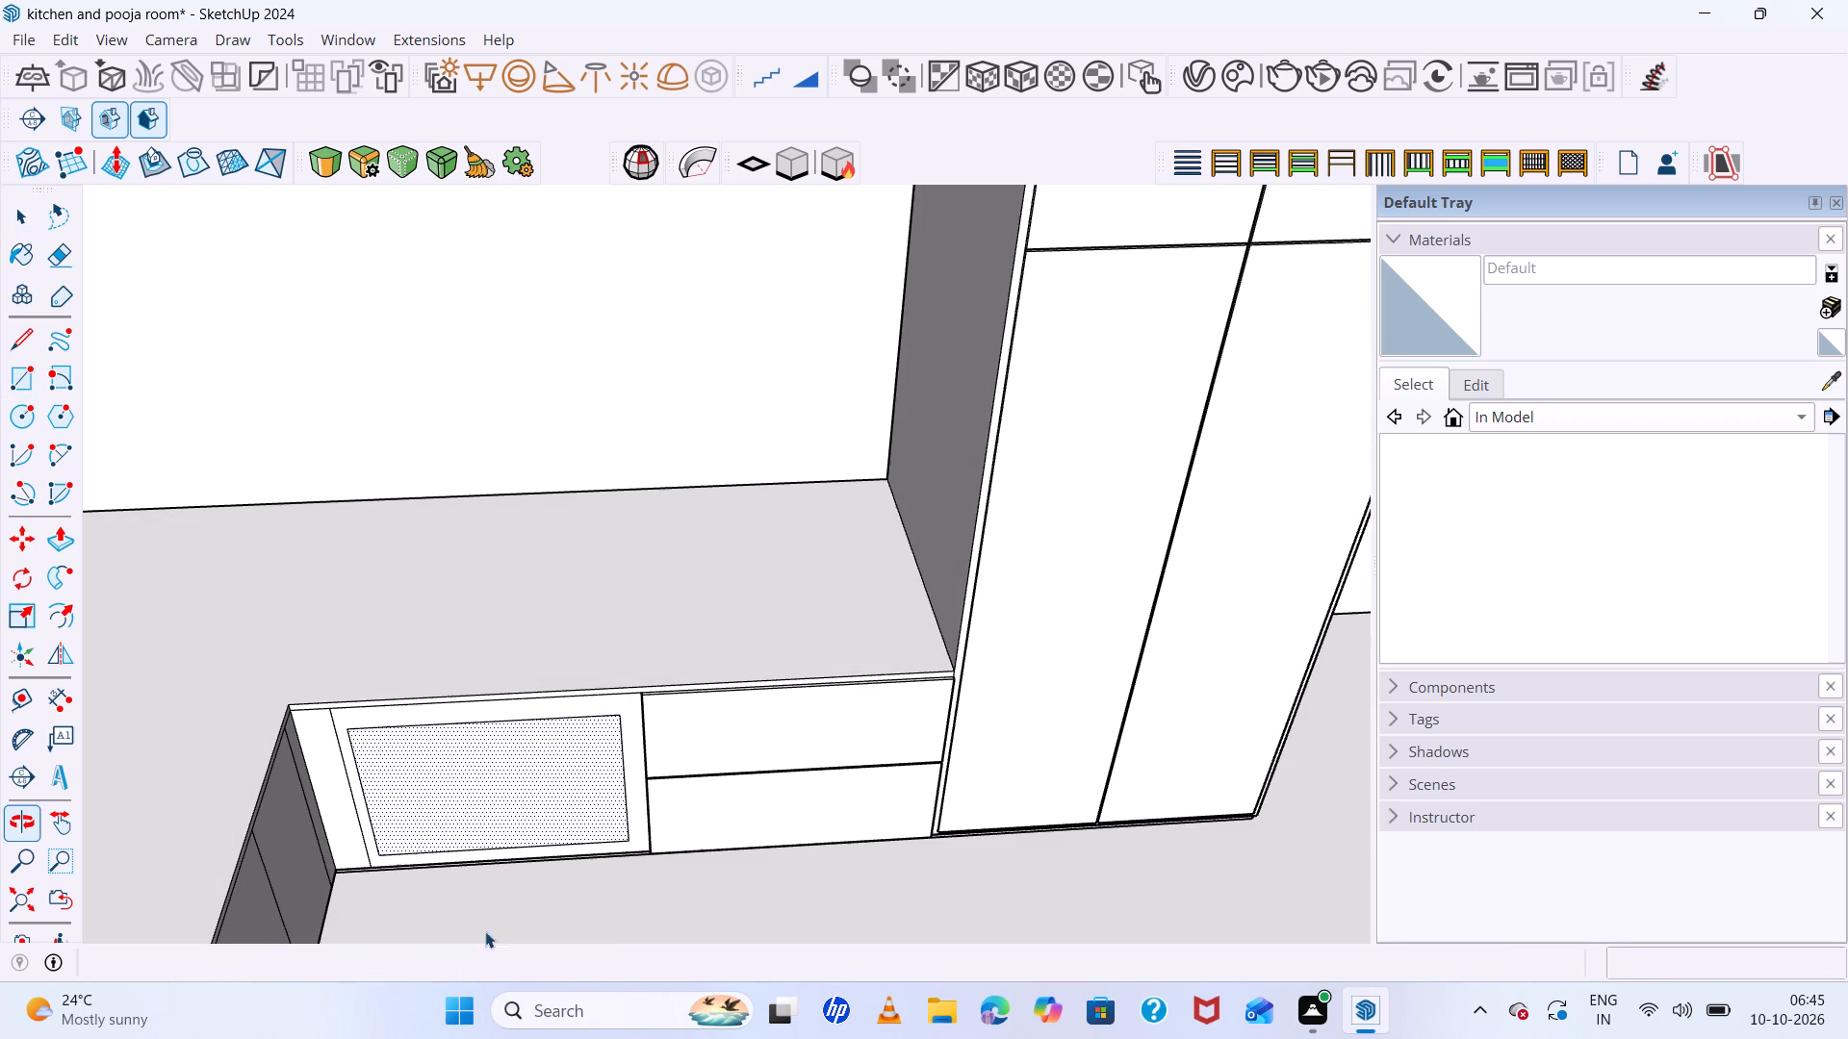
key(t)
scroll(503, 489, up, 4)
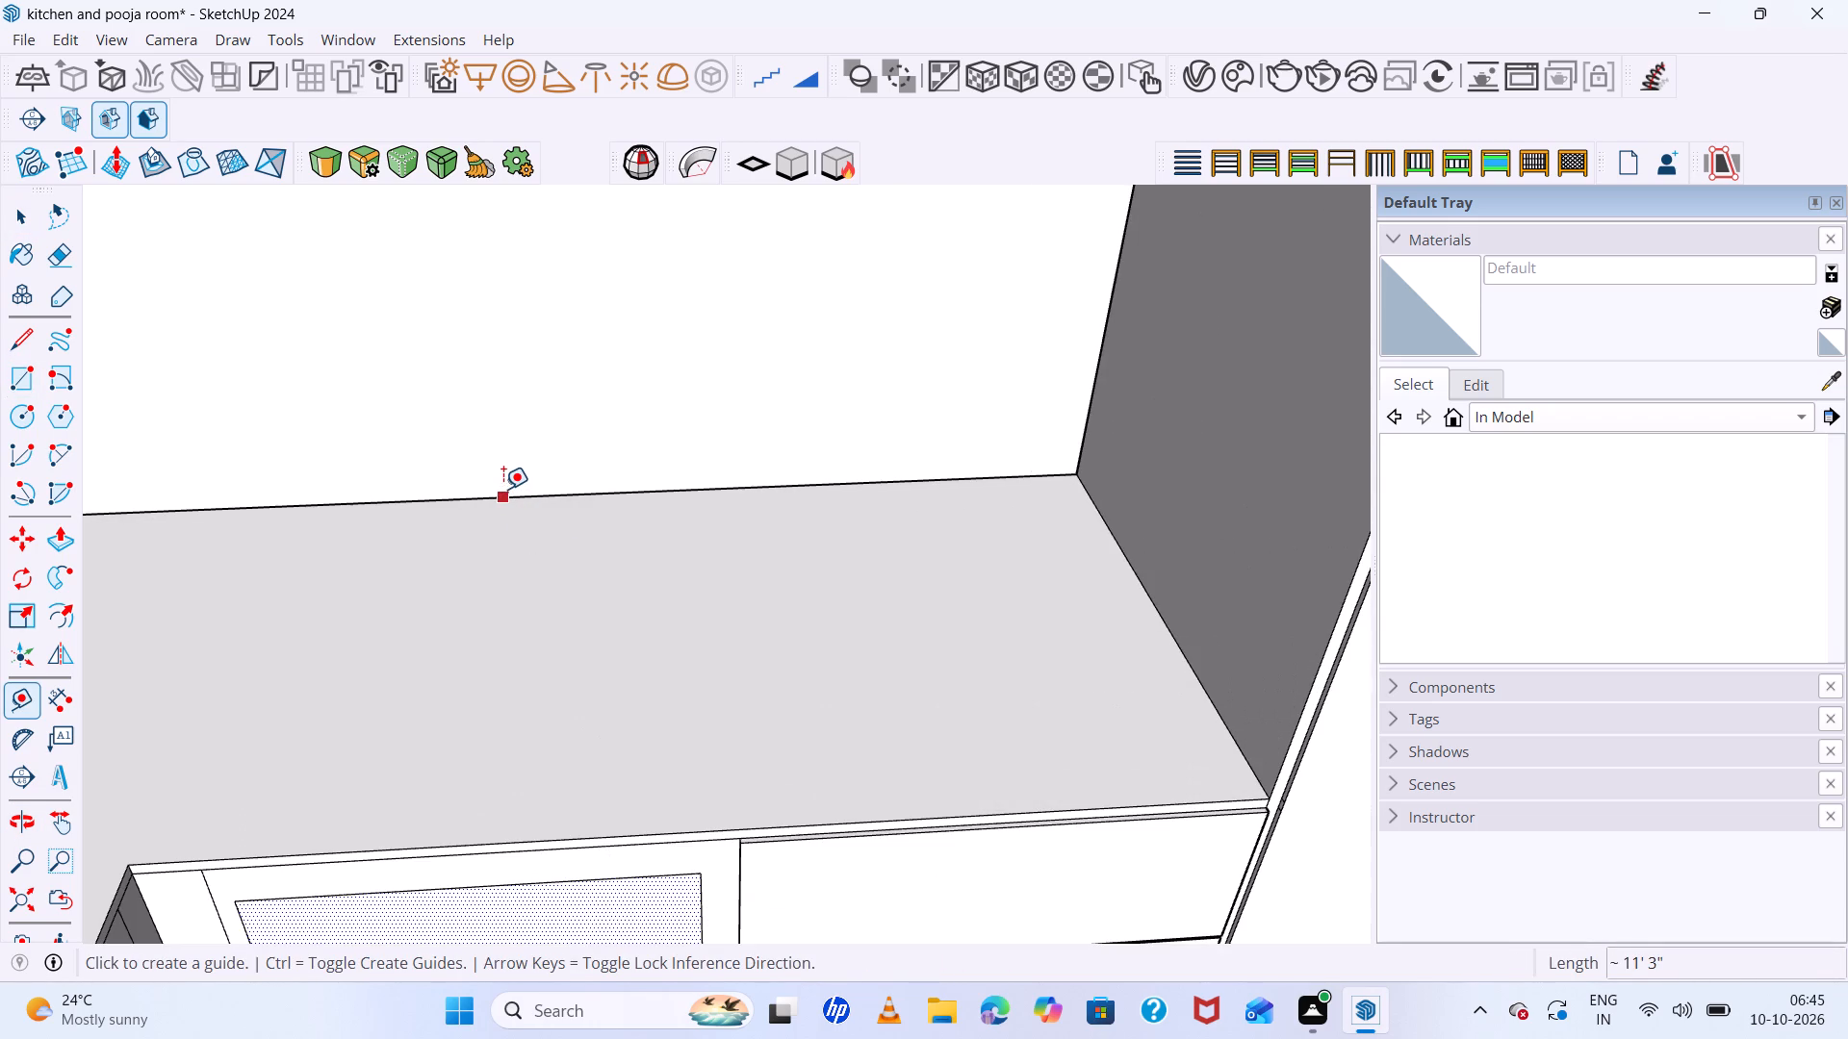
click(502, 494)
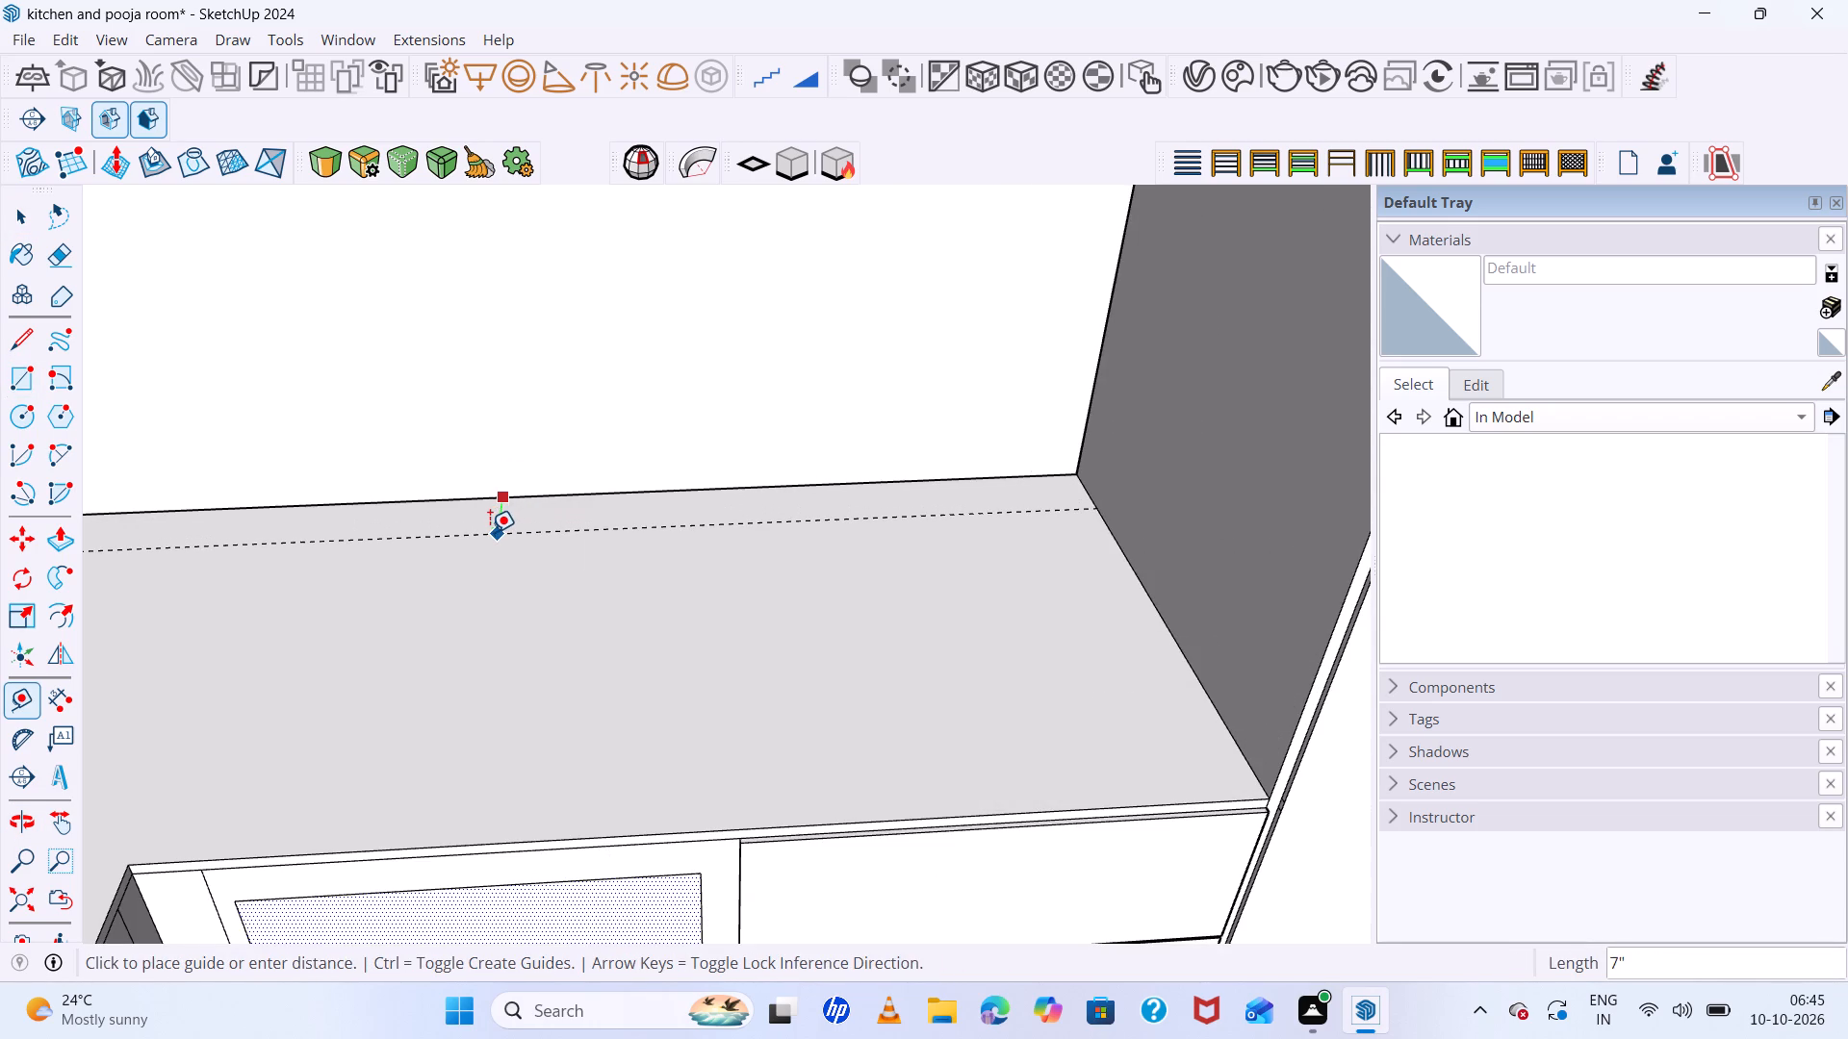
key(2)
key(Return)
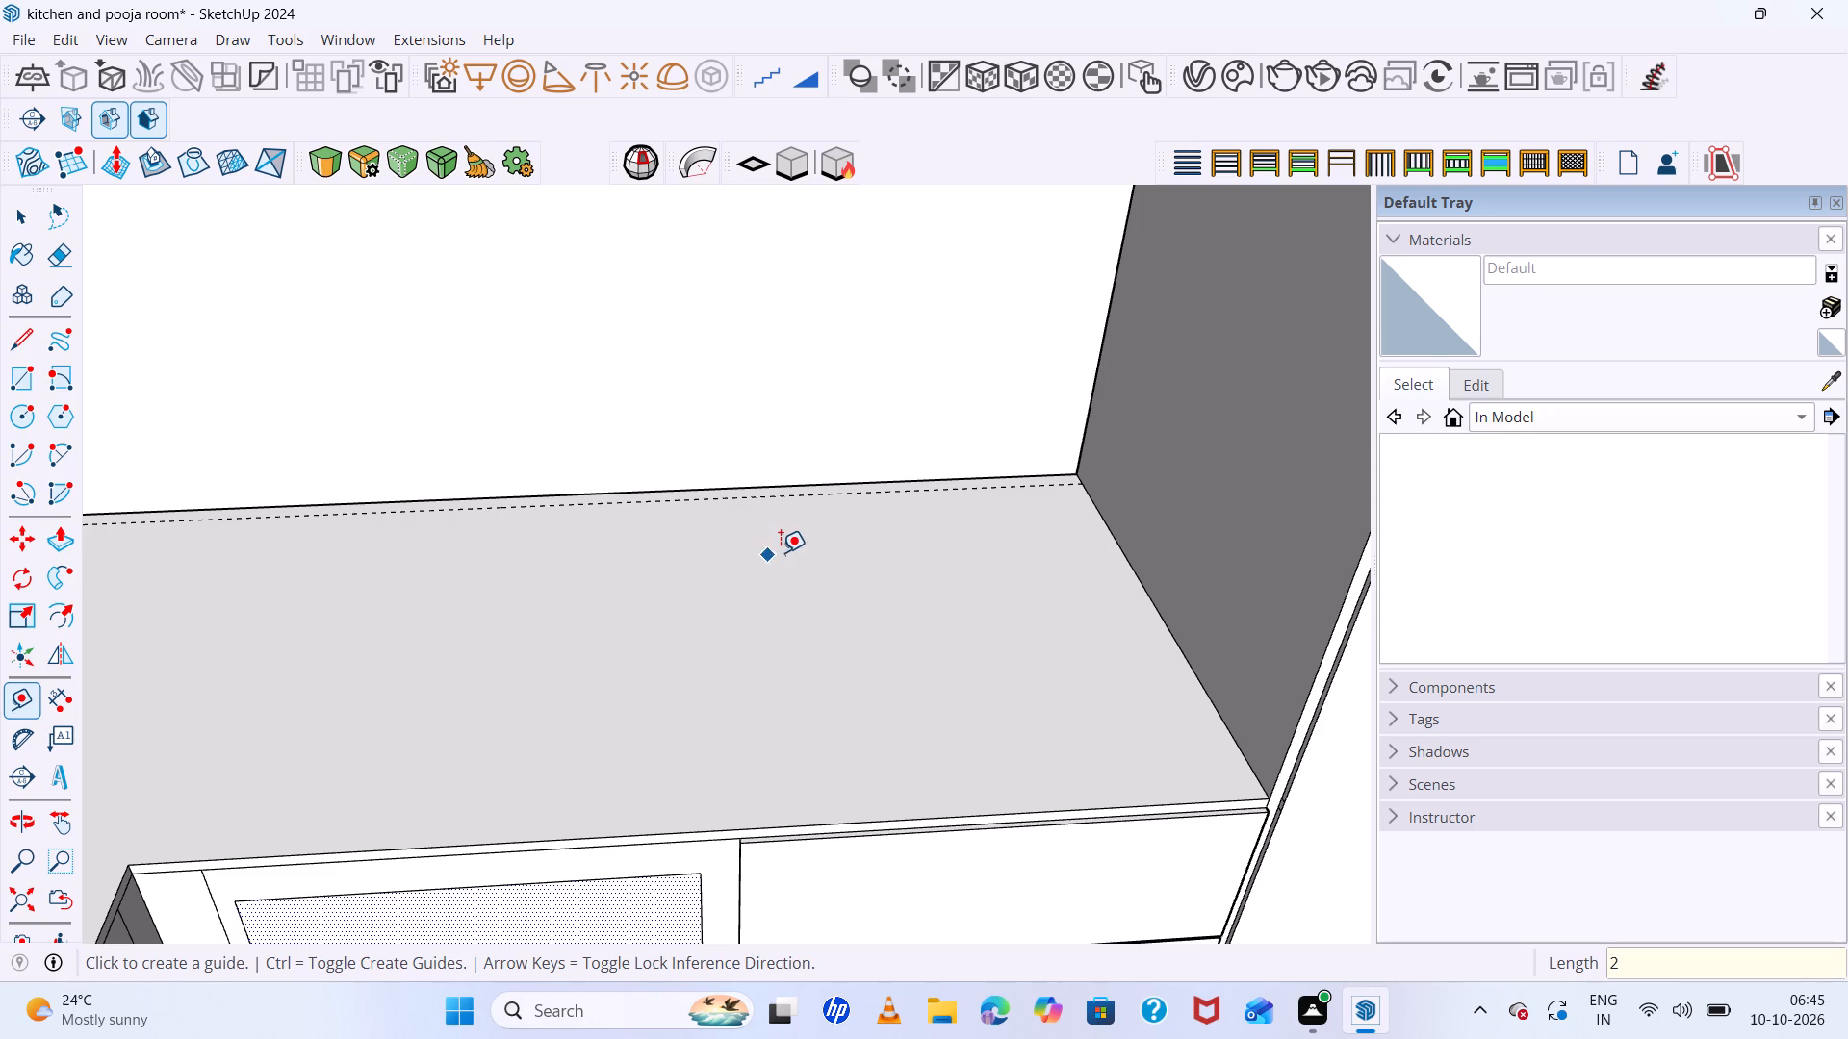
Push/Pull the rectangle inward to the countertop guide near the back wall, hollowing an opening in the counter.
scroll(781, 561, down, 6)
key(space)
key(p)
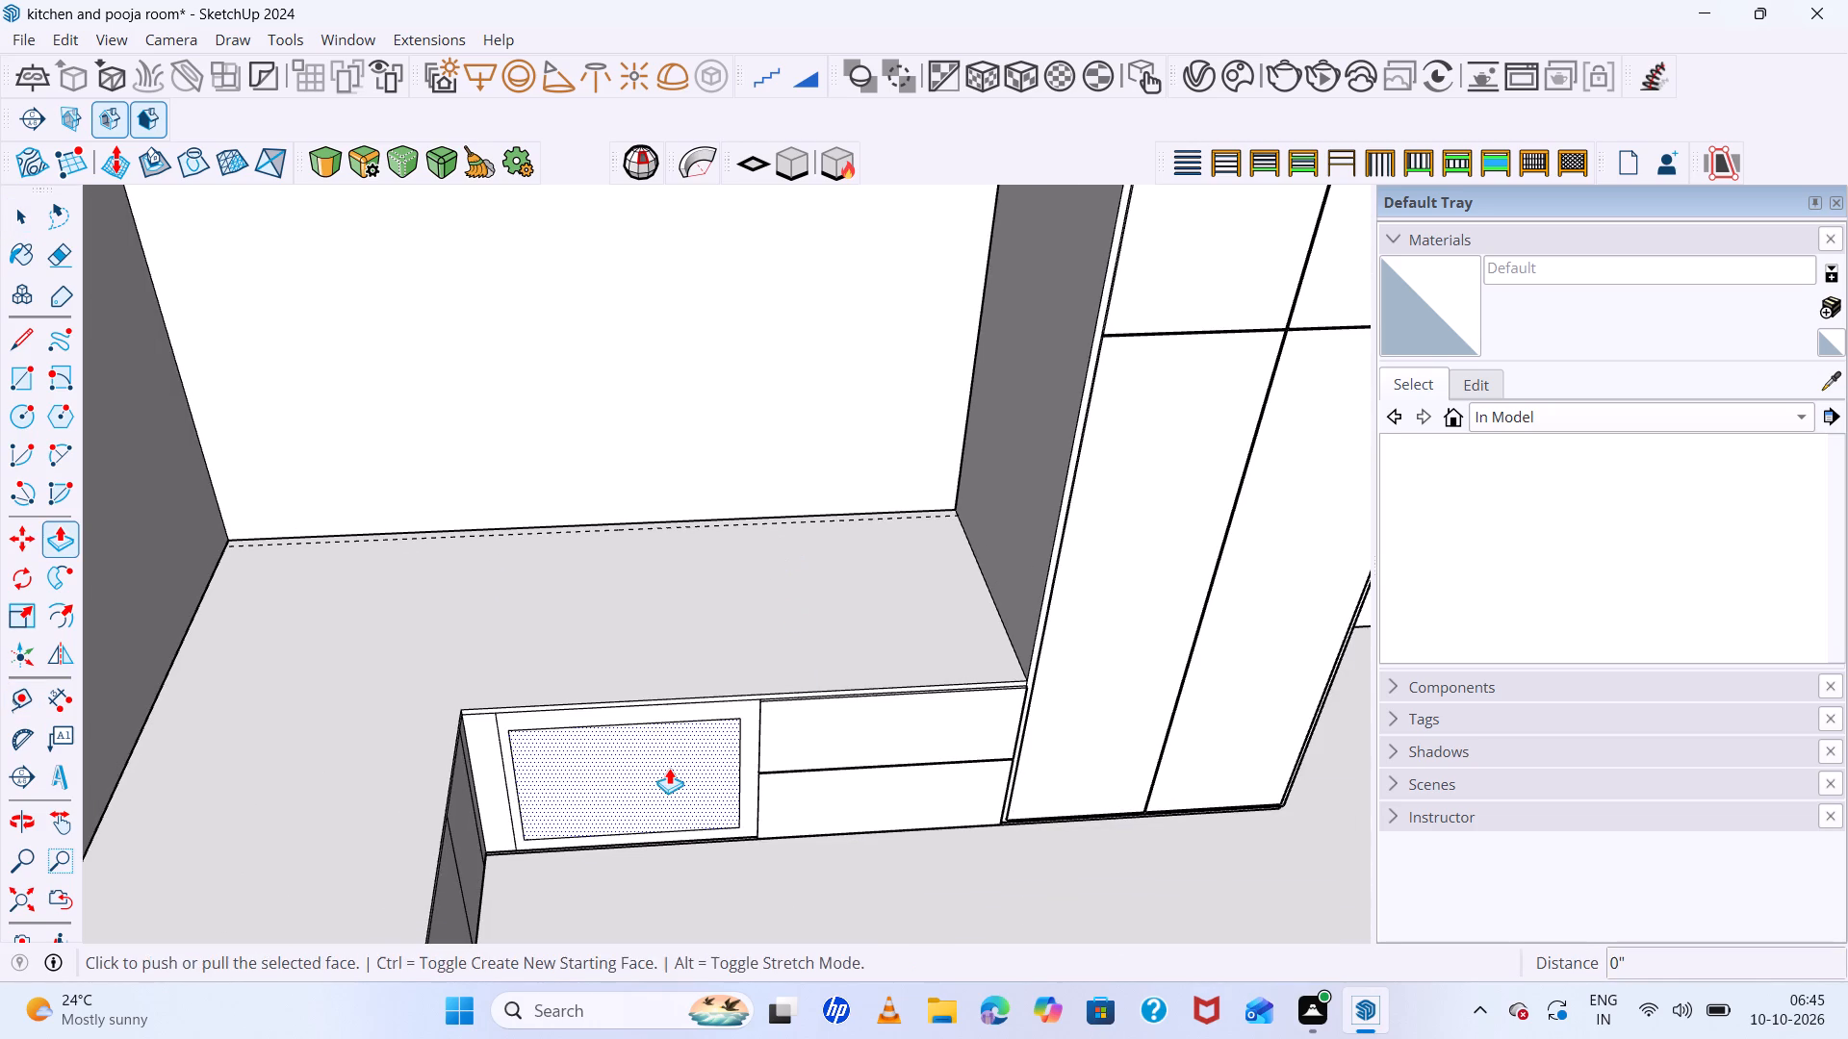
click(669, 768)
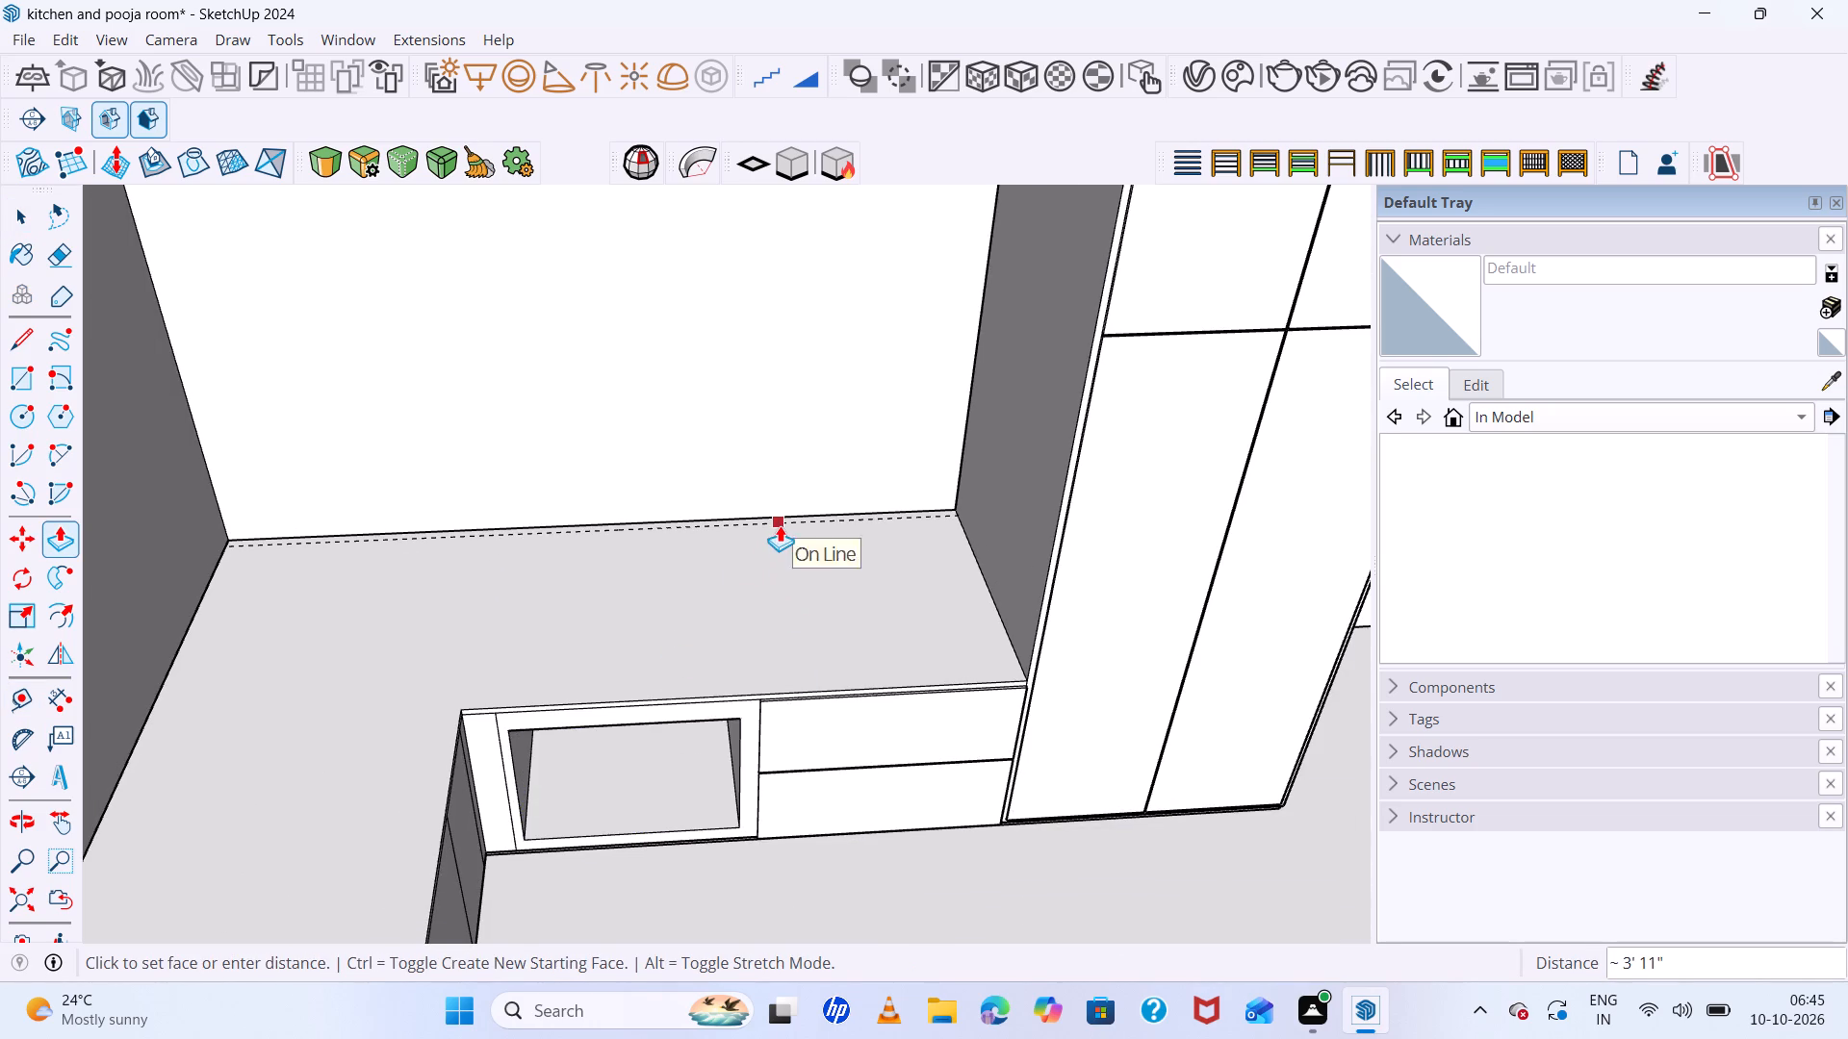
click(780, 525)
Examine the counter opening and the adjoining counter run from several angles.
middle_drag(823, 702, 762, 535)
scroll(801, 626, down, 7)
middle_drag(934, 750, 435, 602)
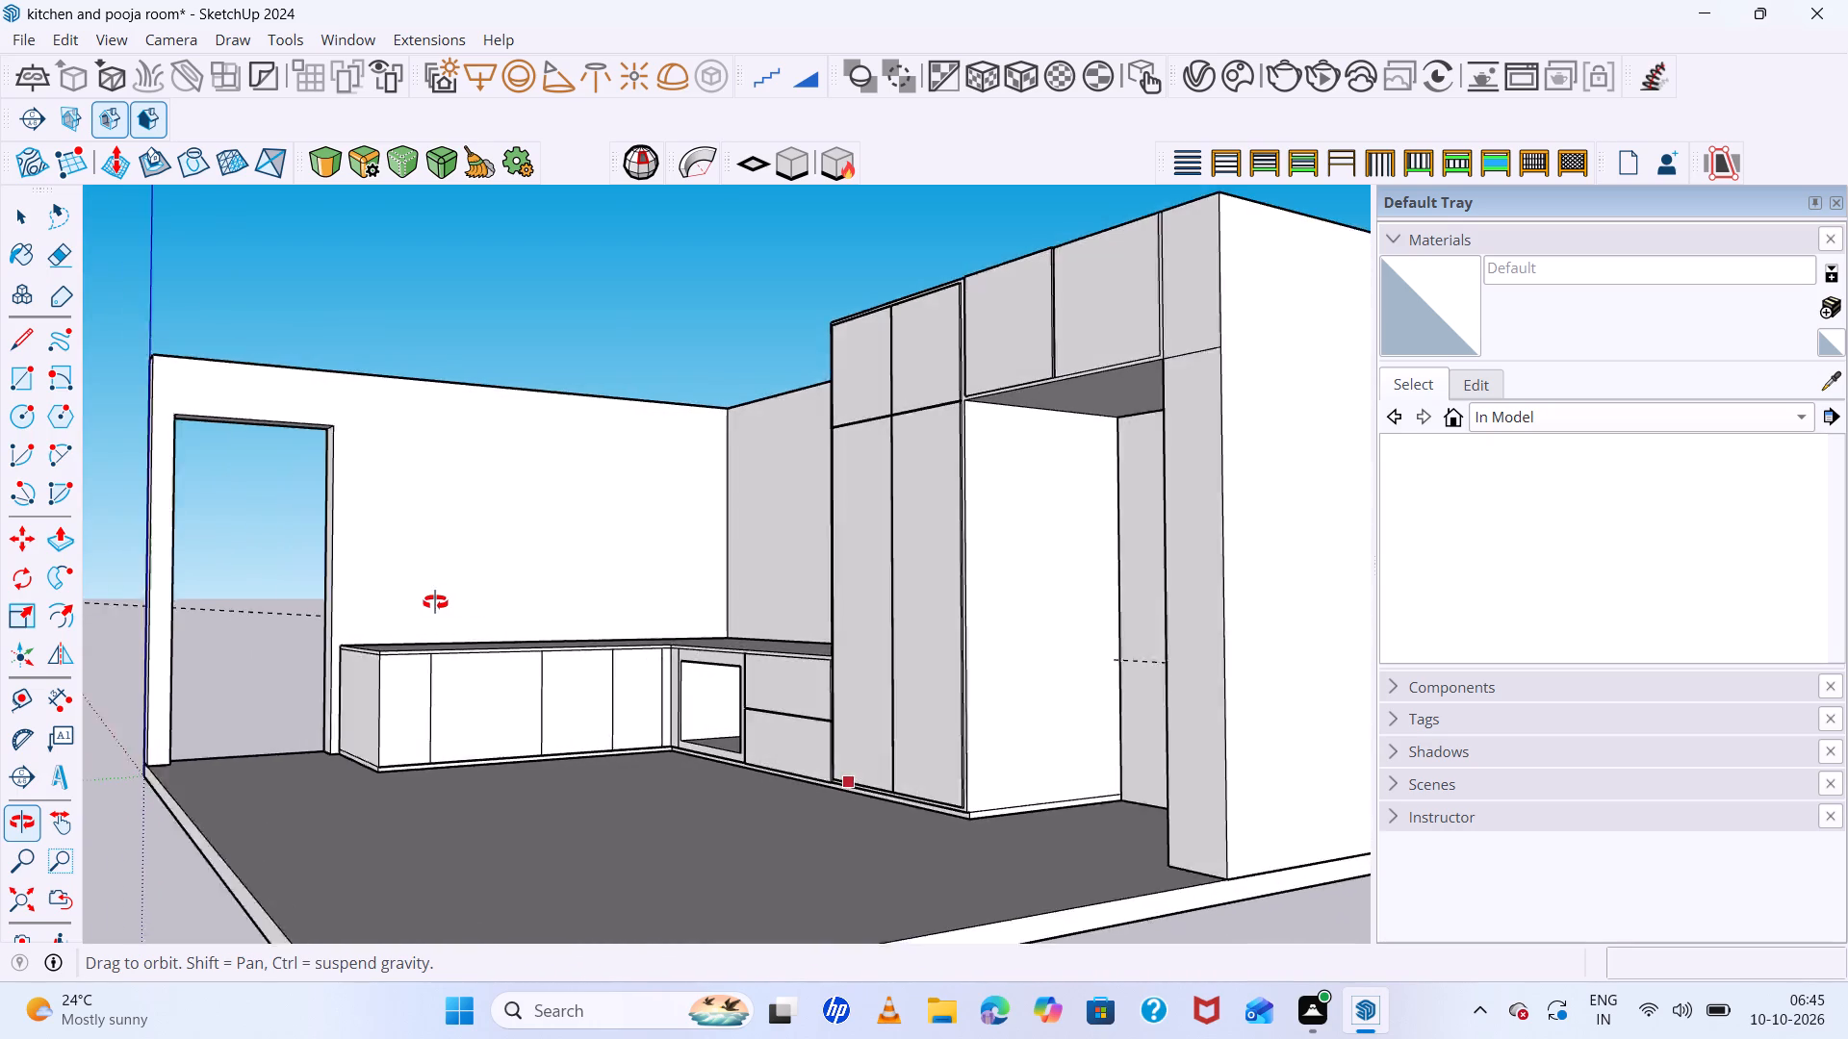
middle_drag(435, 602, 319, 747)
middle_click(319, 747)
scroll(656, 624, up, 6)
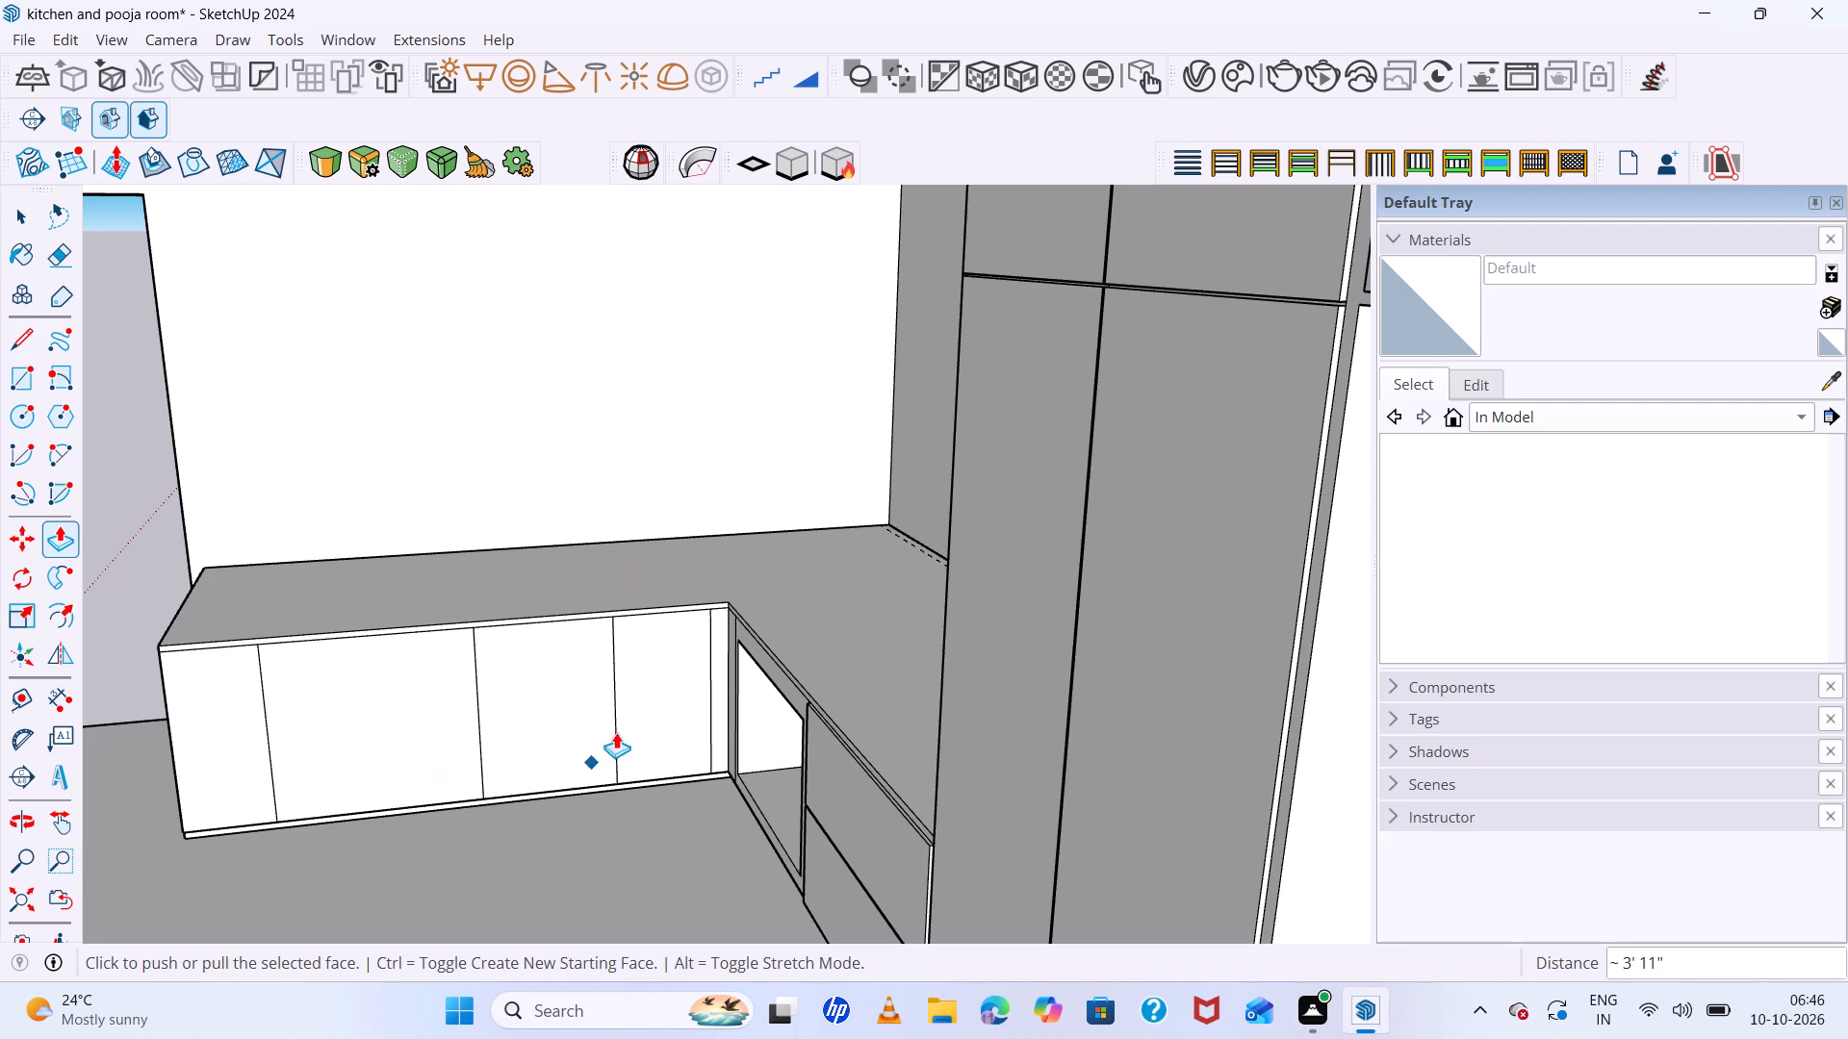
scroll(652, 683, up, 7)
scroll(652, 683, down, 5)
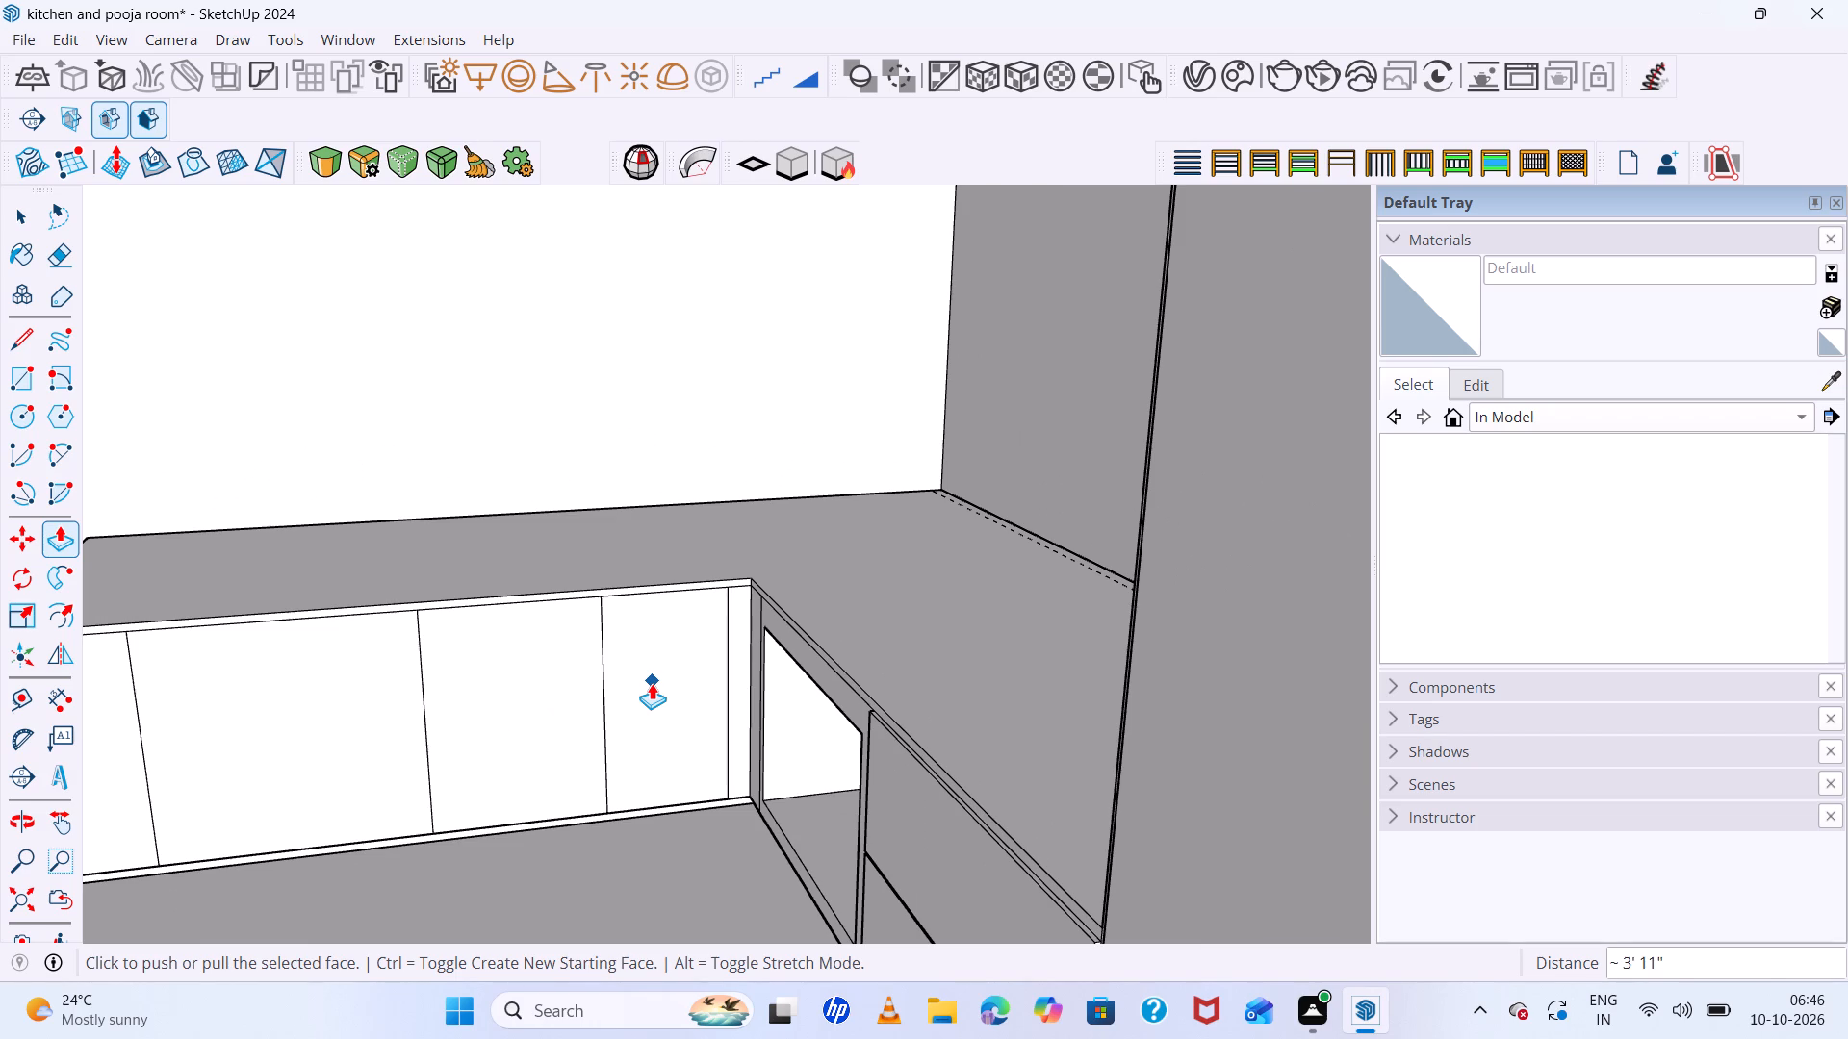
key(space)
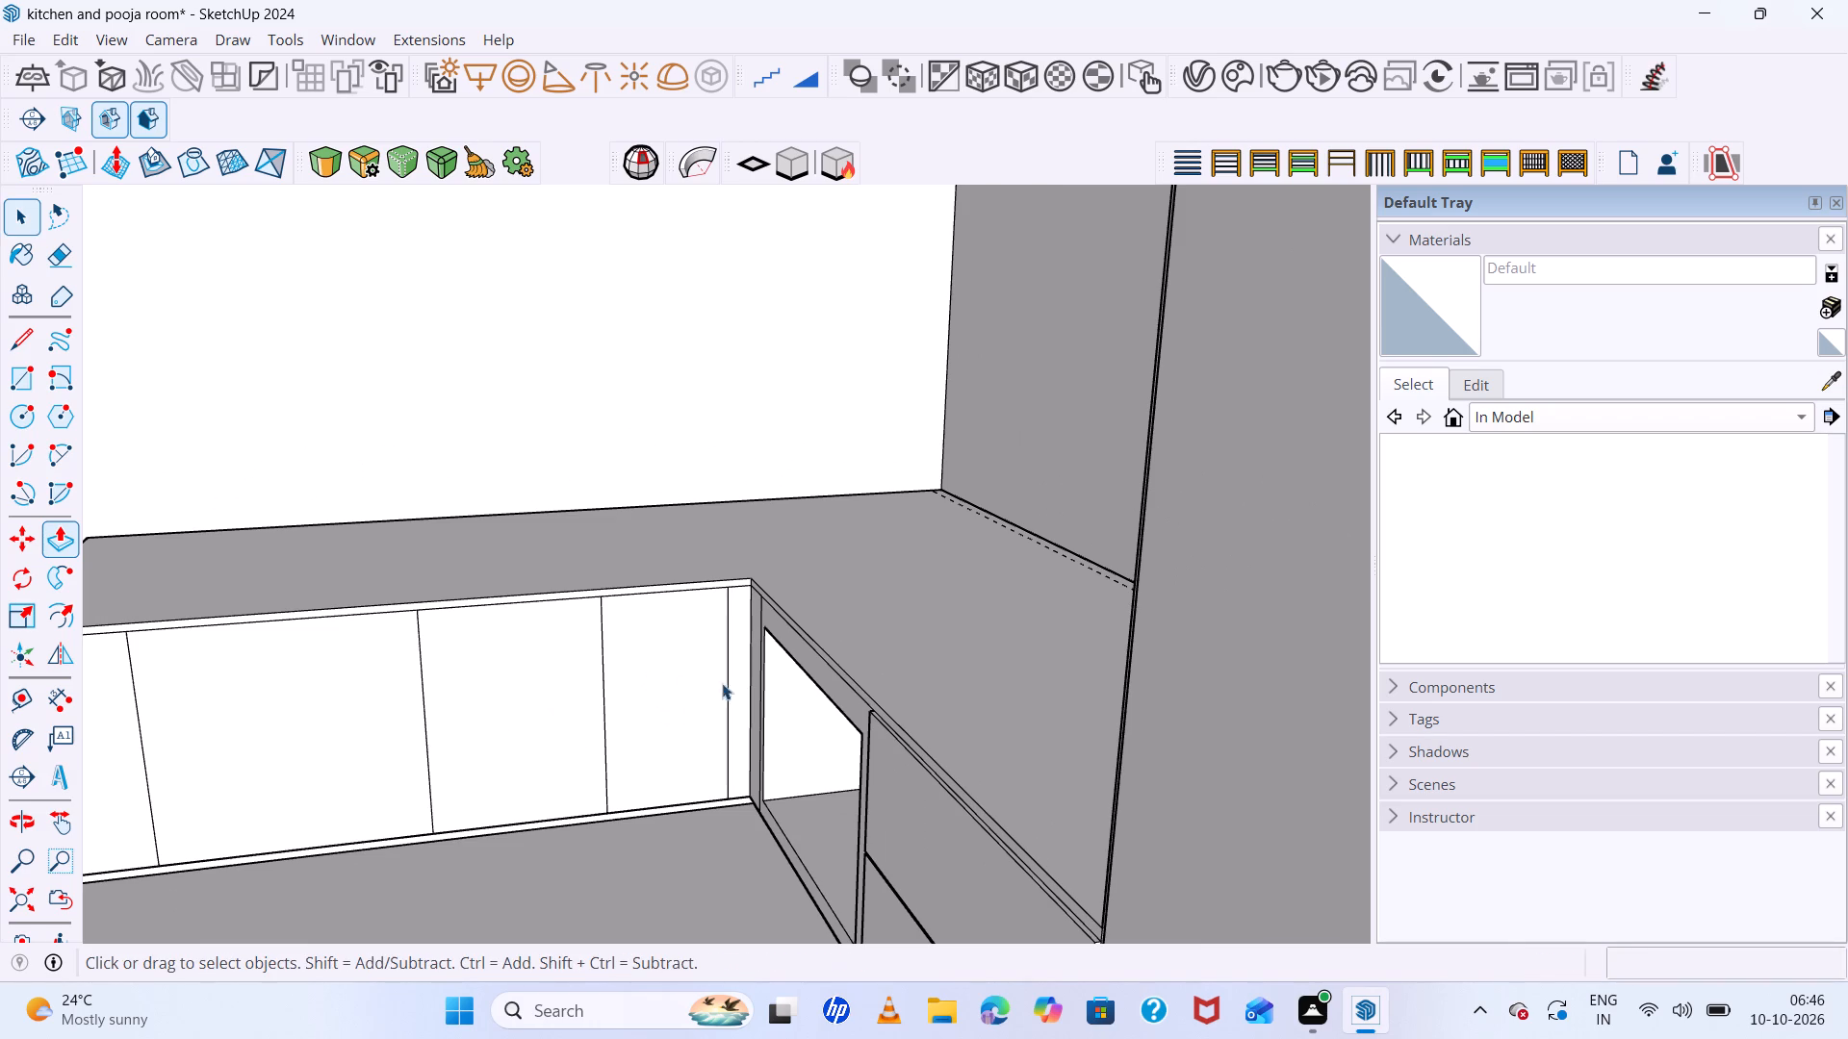
Delete all guides in the model.
scroll(926, 684, down, 11)
middle_drag(934, 685, 1153, 784)
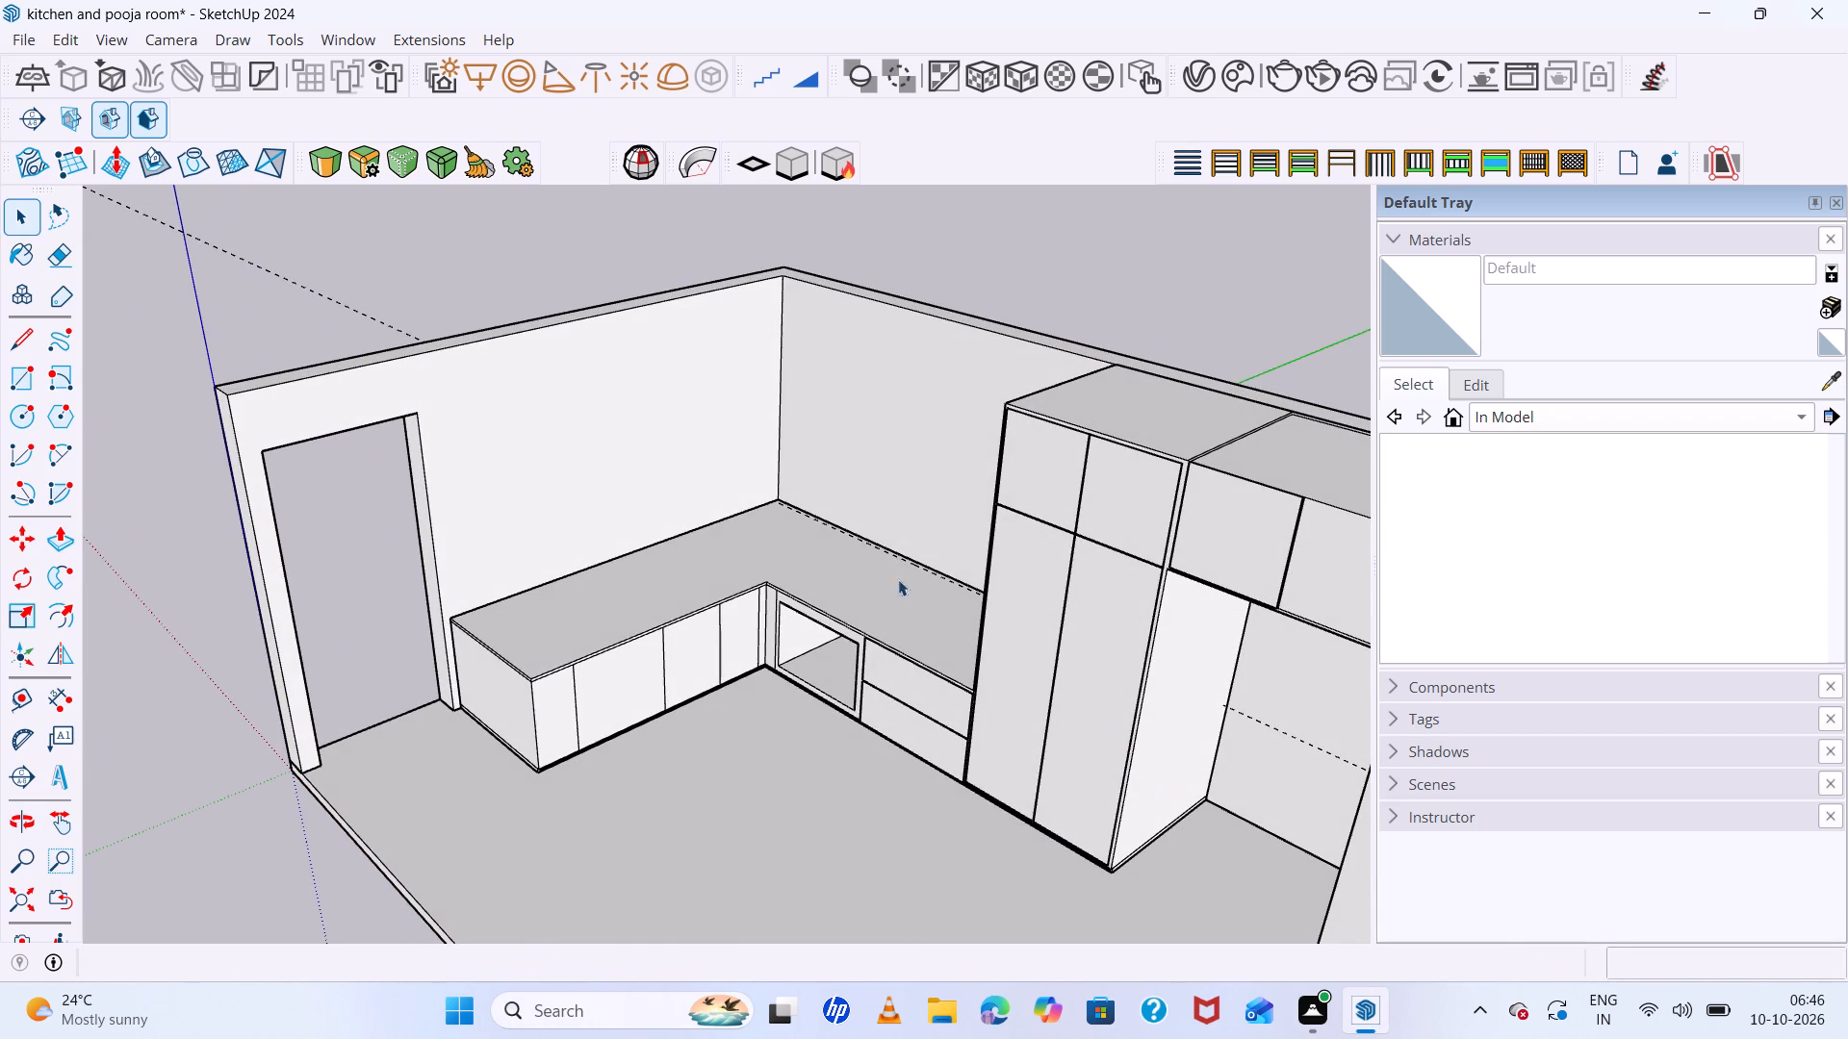
click(70, 38)
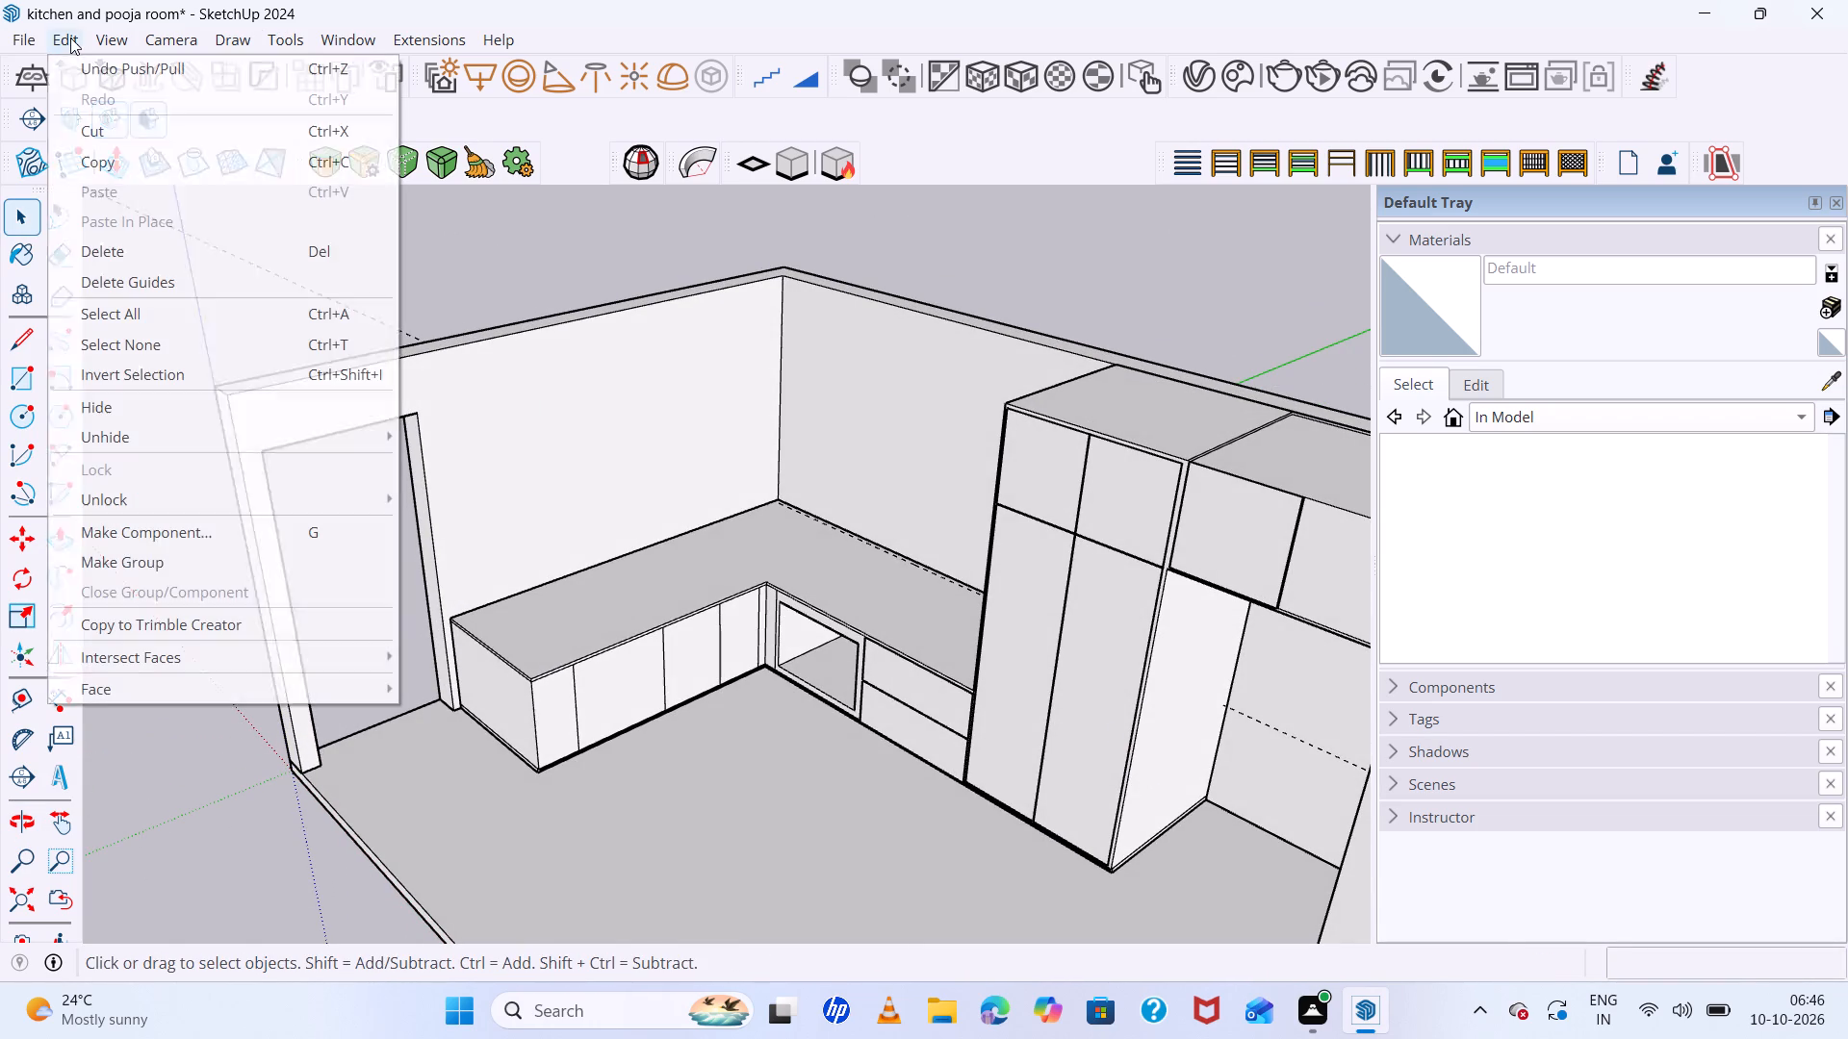
click(156, 292)
Place a vertical guide 3 mm from the corner strip's line on the long counter run, toward the shutter panels.
scroll(678, 540, up, 7)
scroll(678, 536, down, 2)
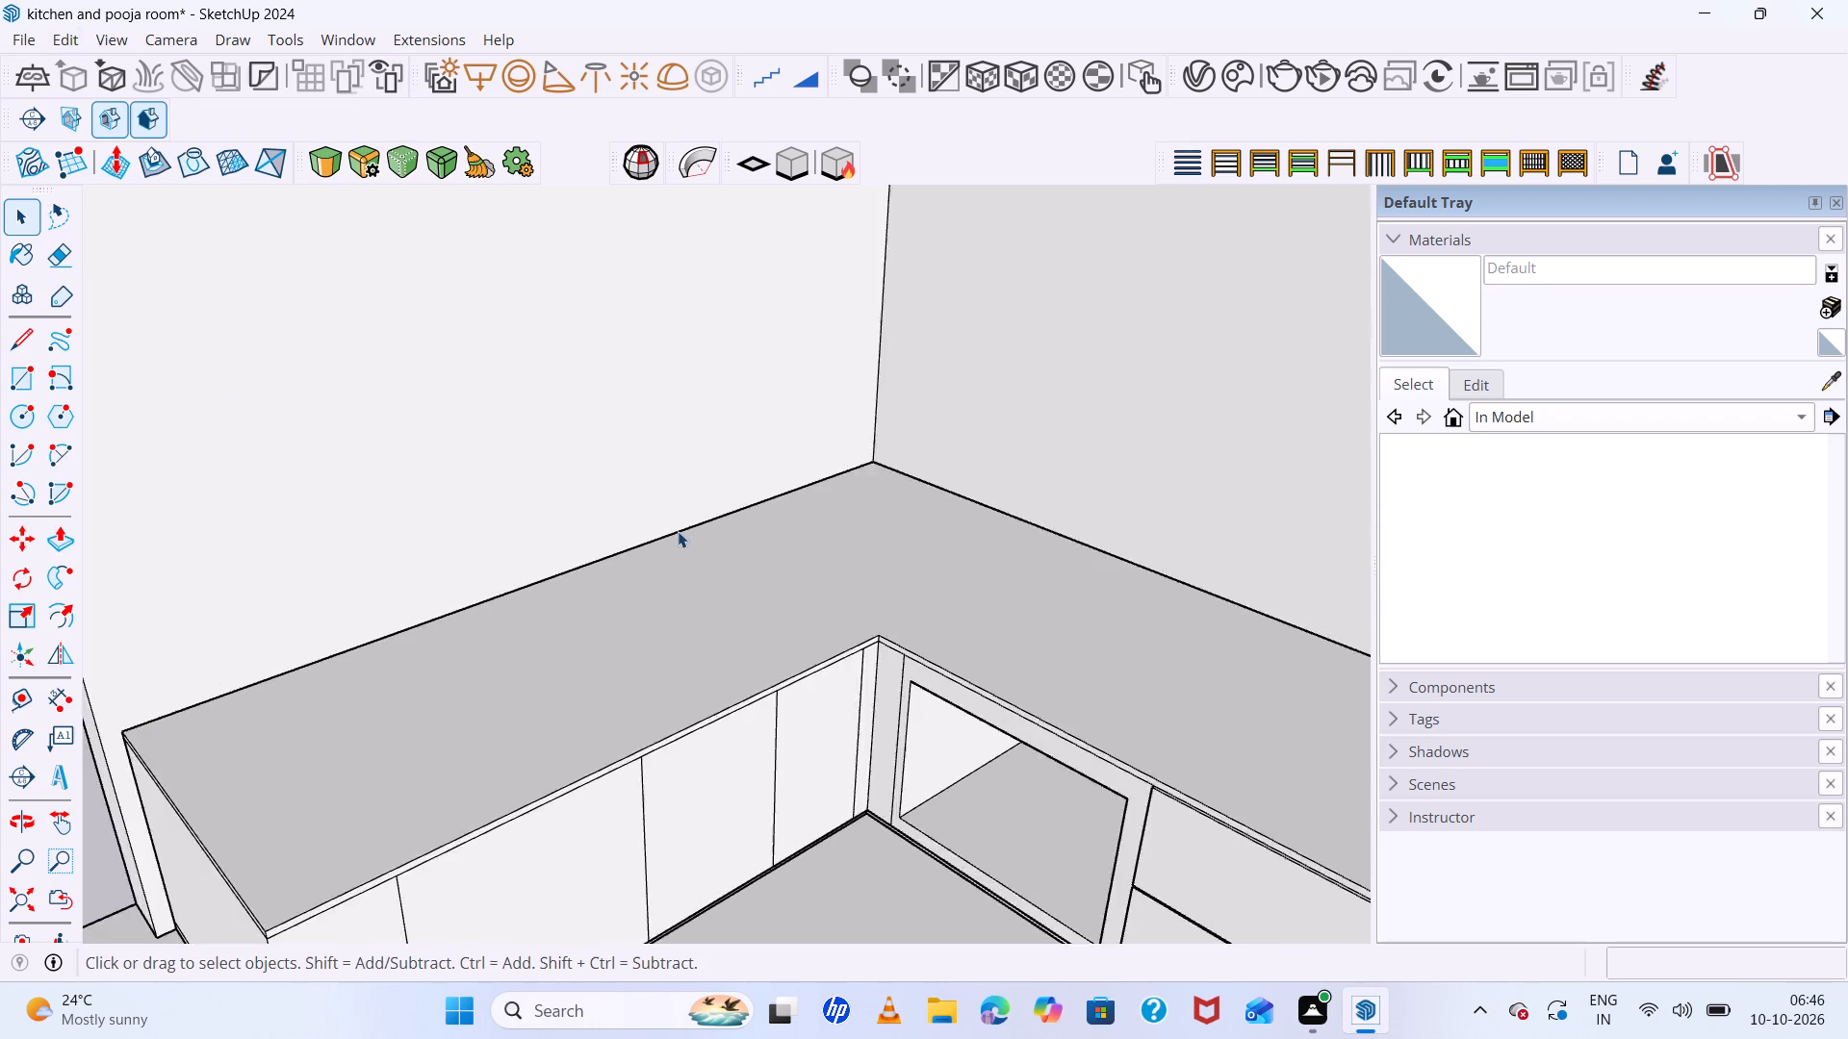
scroll(678, 531, down, 6)
middle_drag(812, 622, 749, 472)
middle_drag(749, 472, 701, 482)
scroll(705, 664, up, 7)
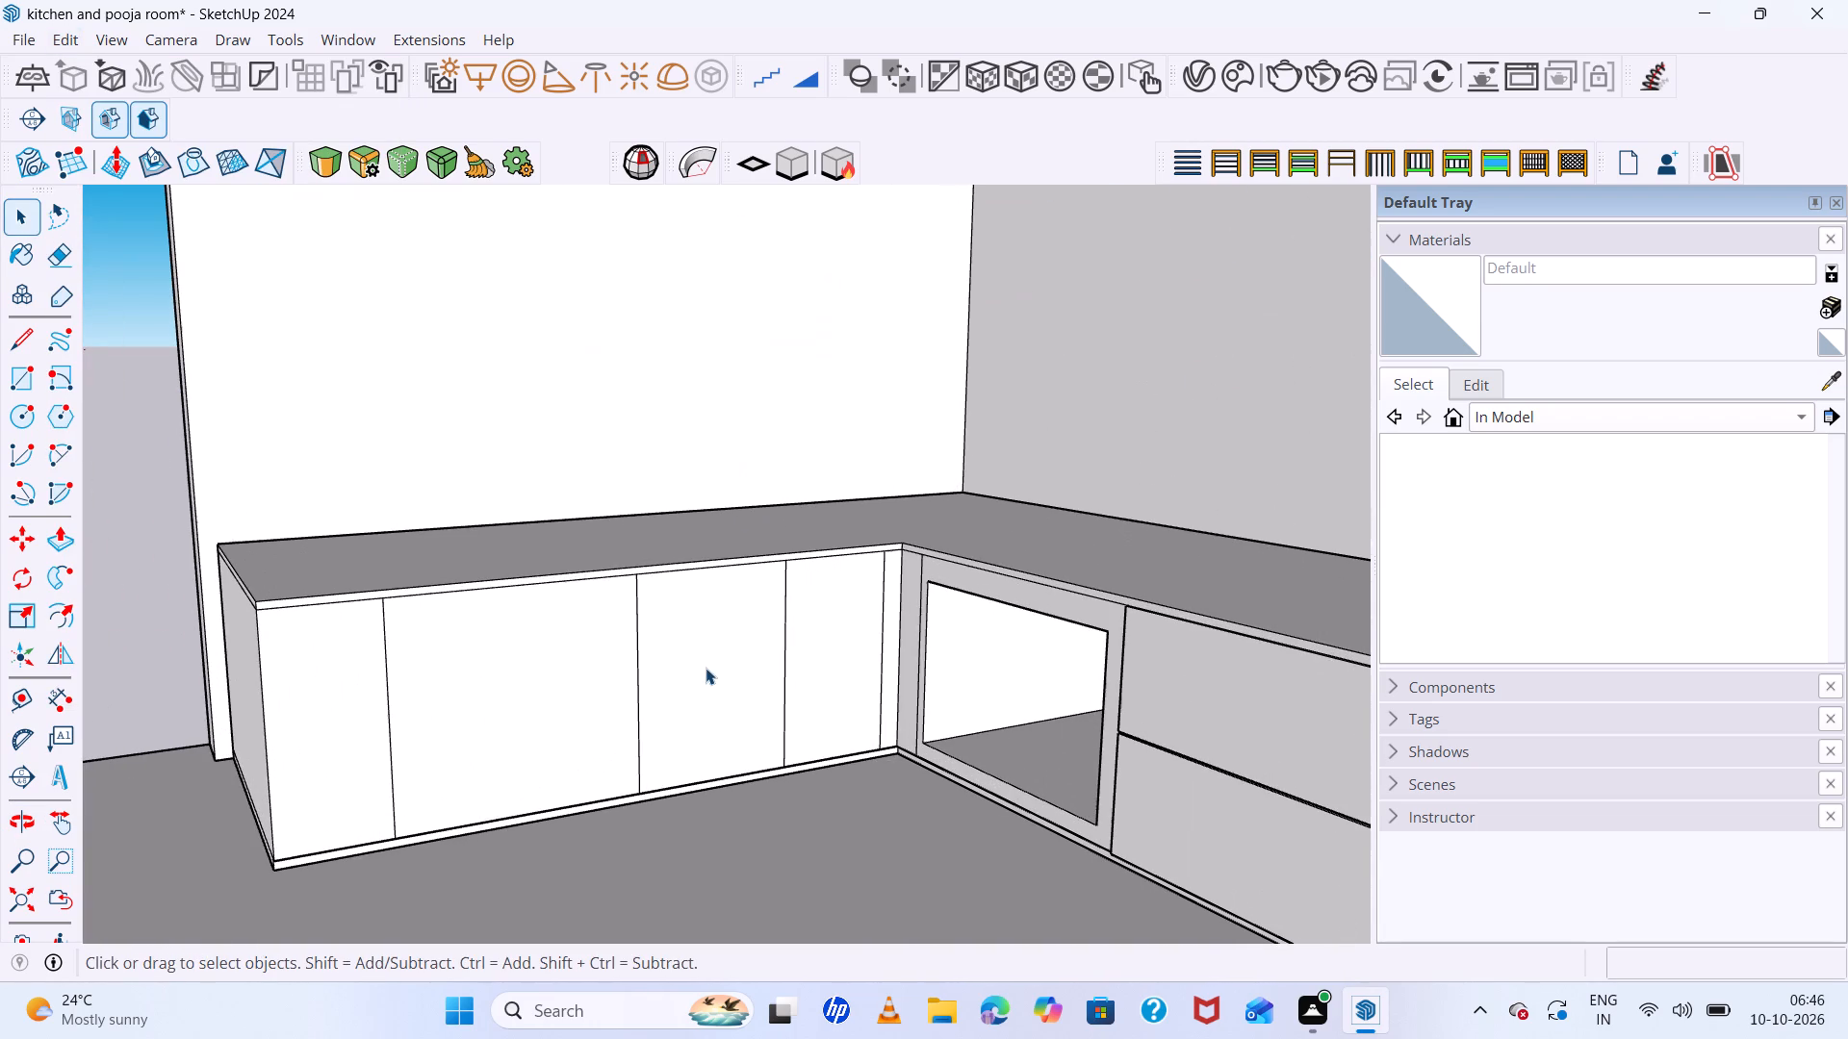
scroll(706, 668, up, 1)
scroll(807, 682, up, 3)
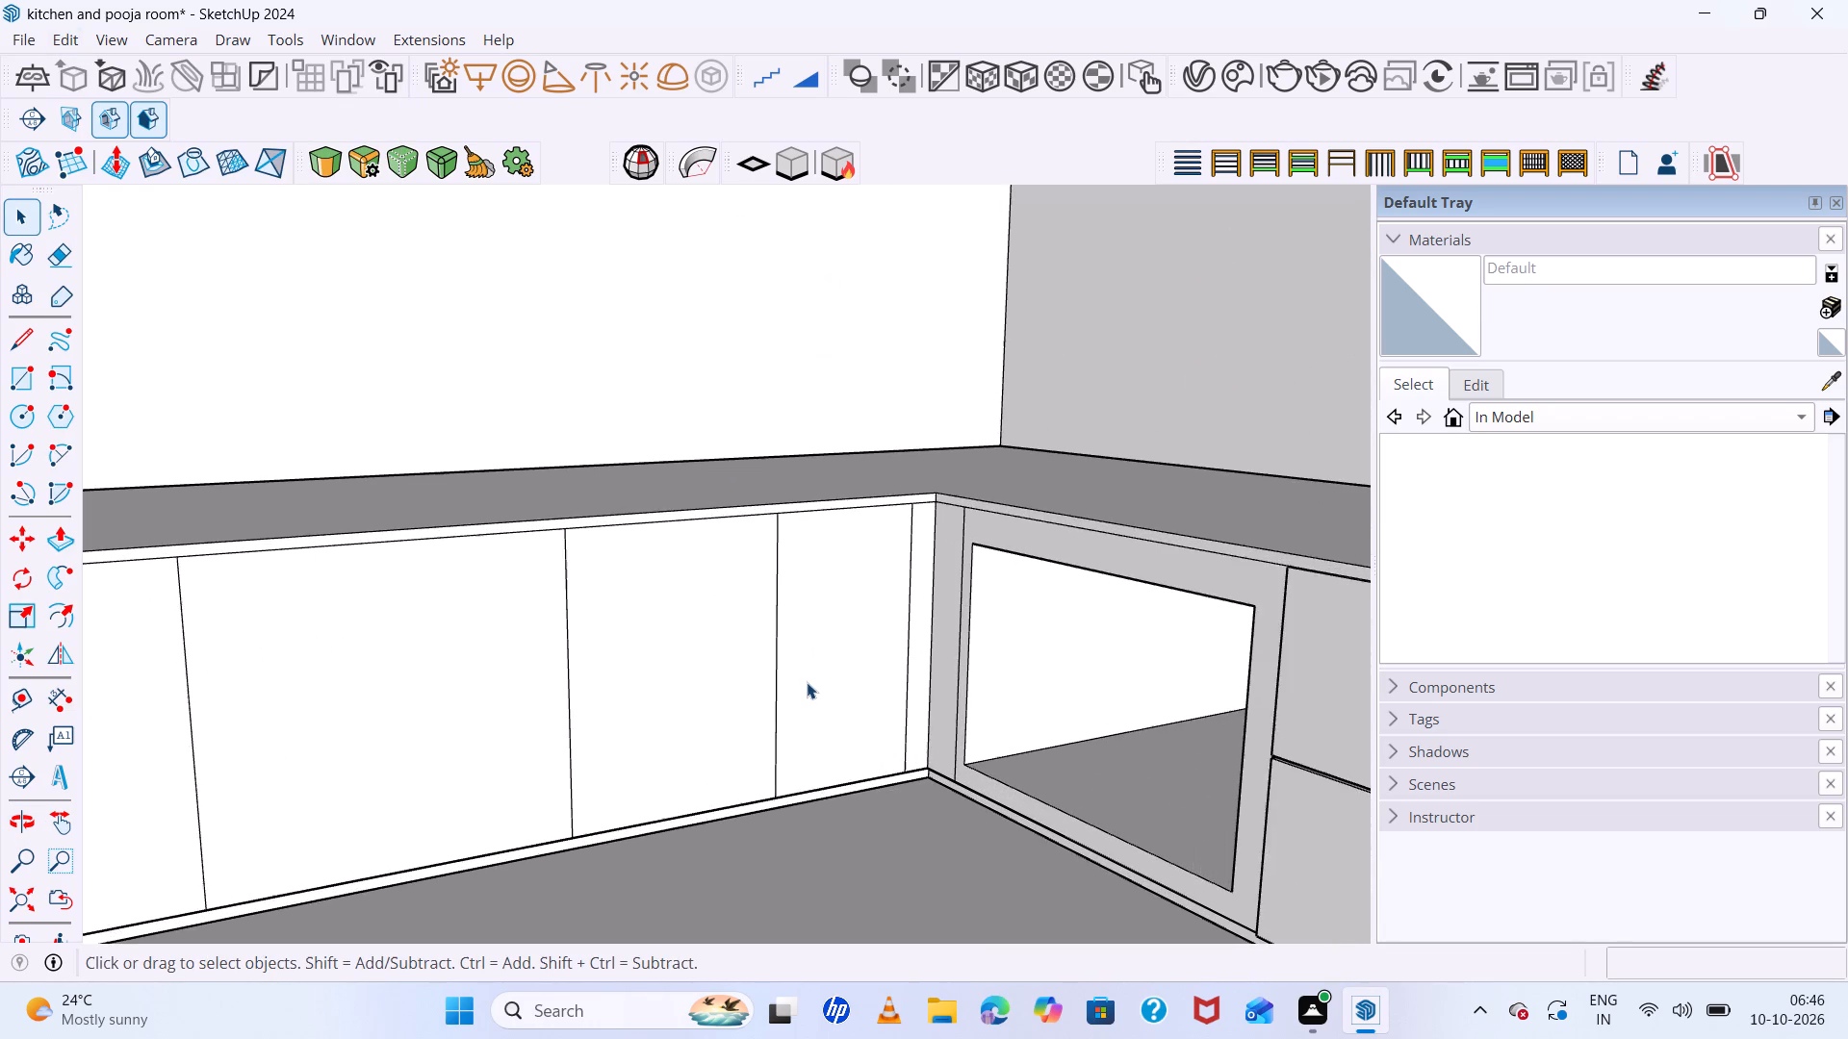
middle_drag(807, 681, 640, 679)
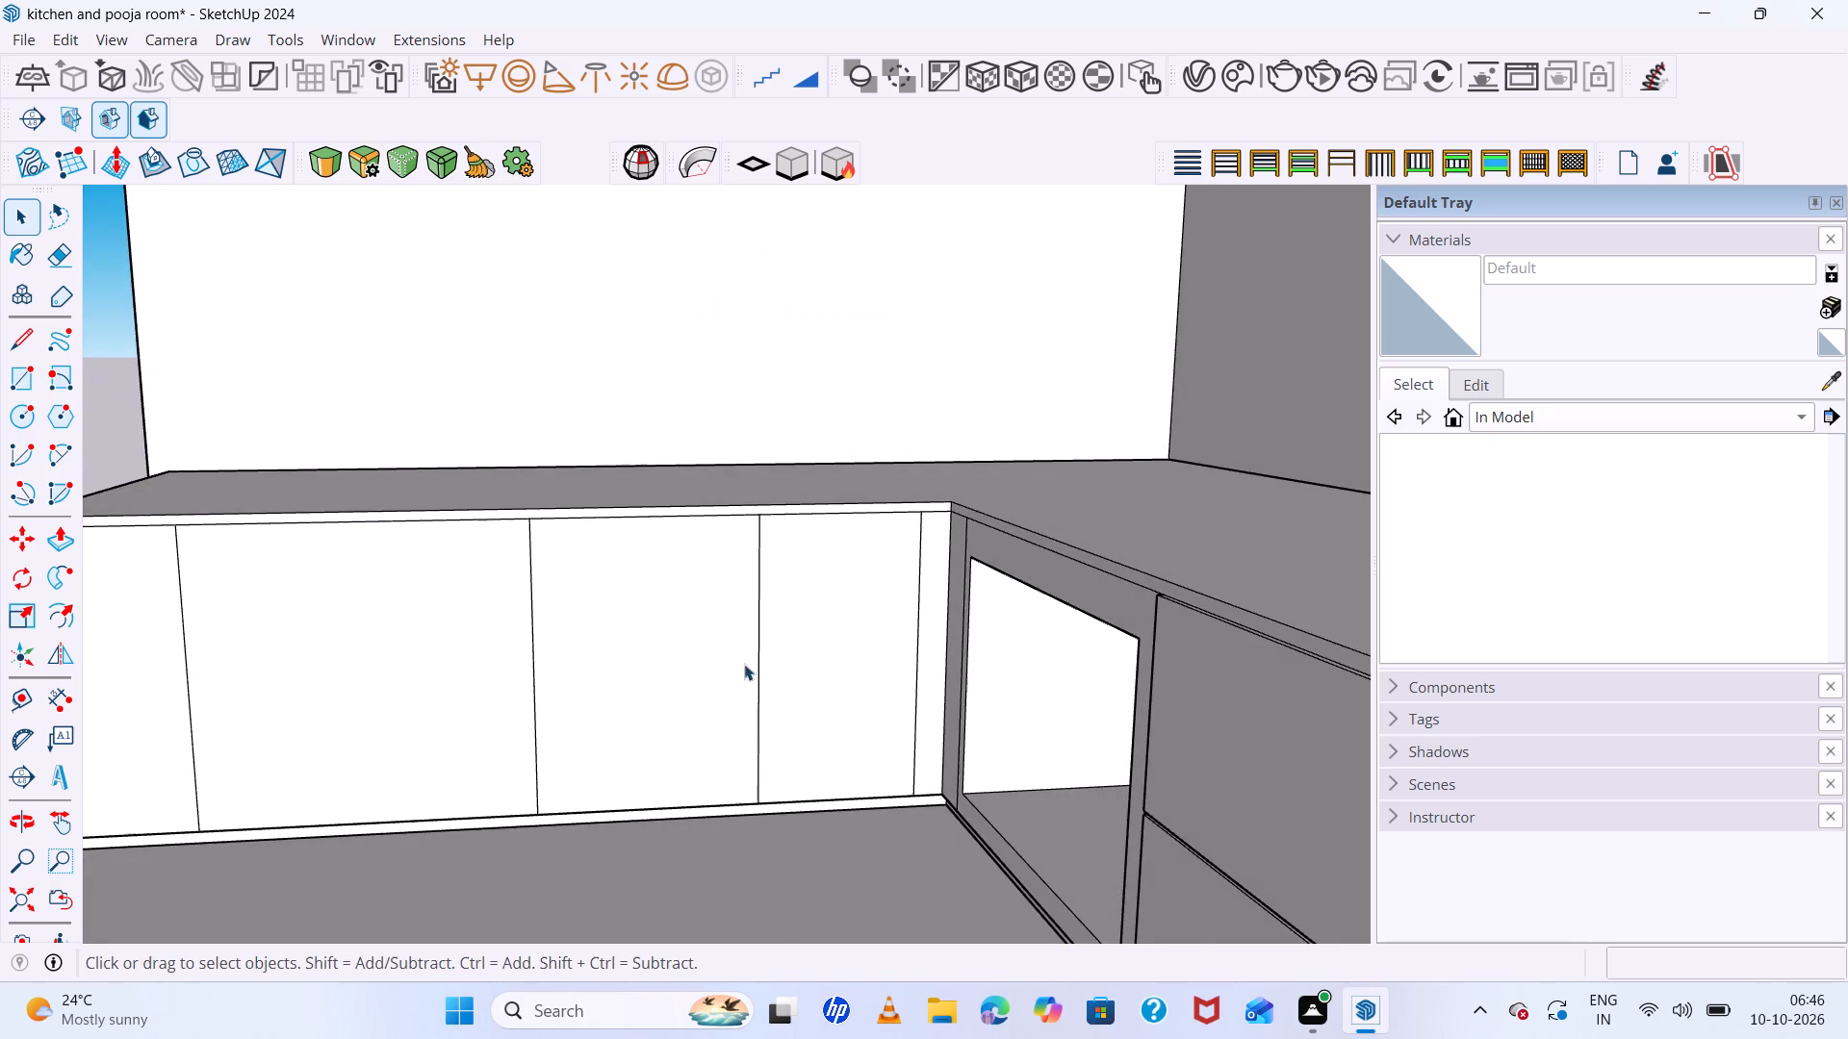
scroll(782, 629, up, 5)
scroll(782, 629, down, 3)
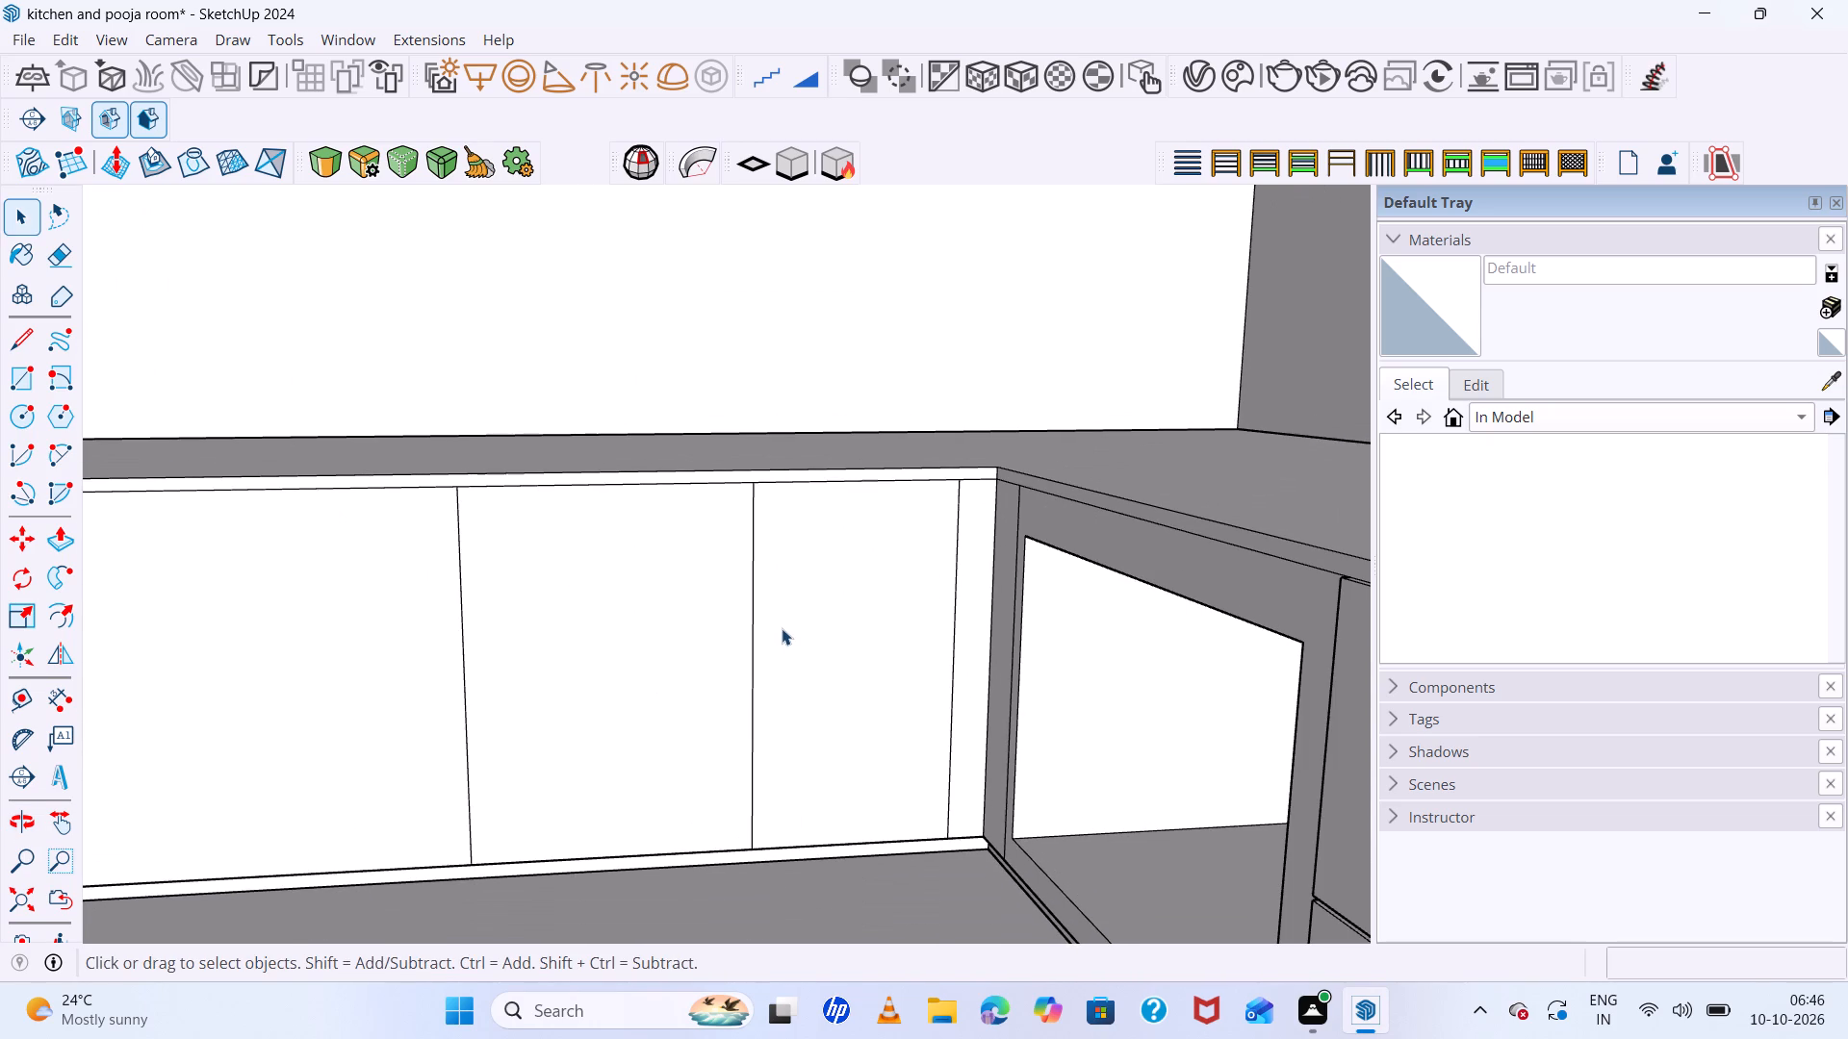
key(t)
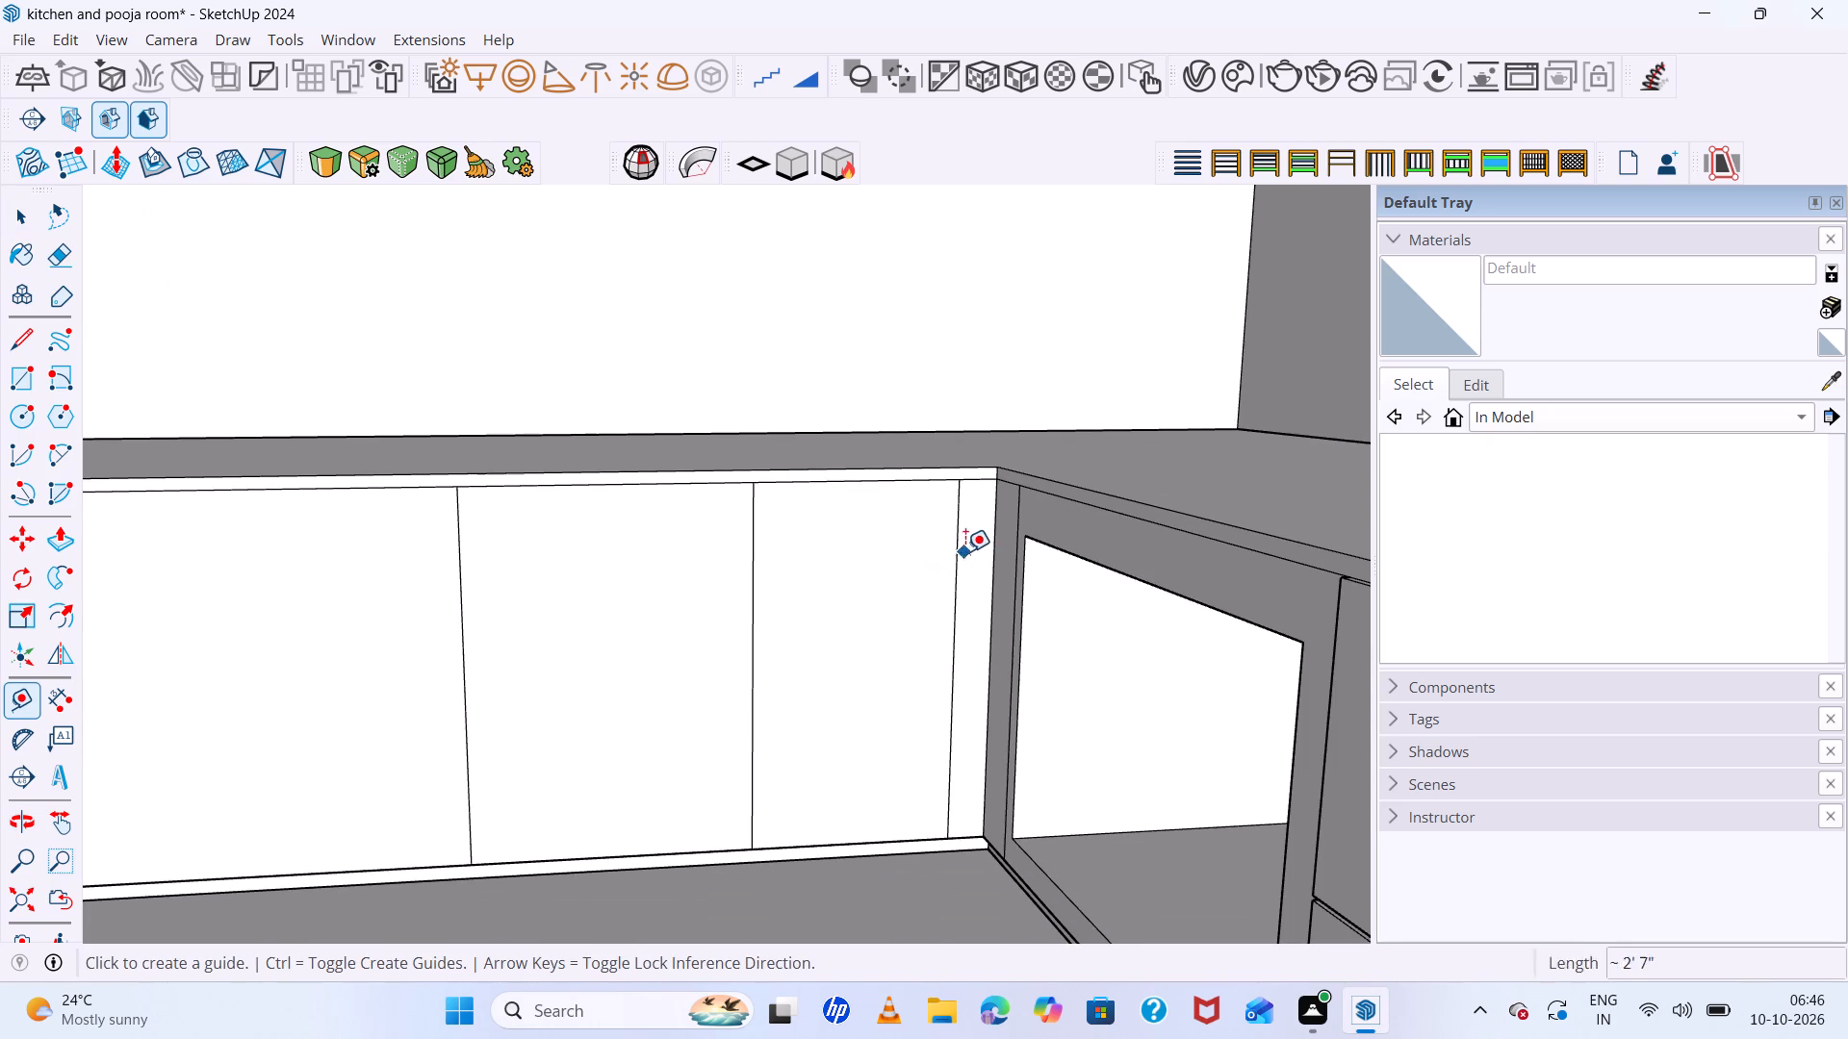
click(959, 552)
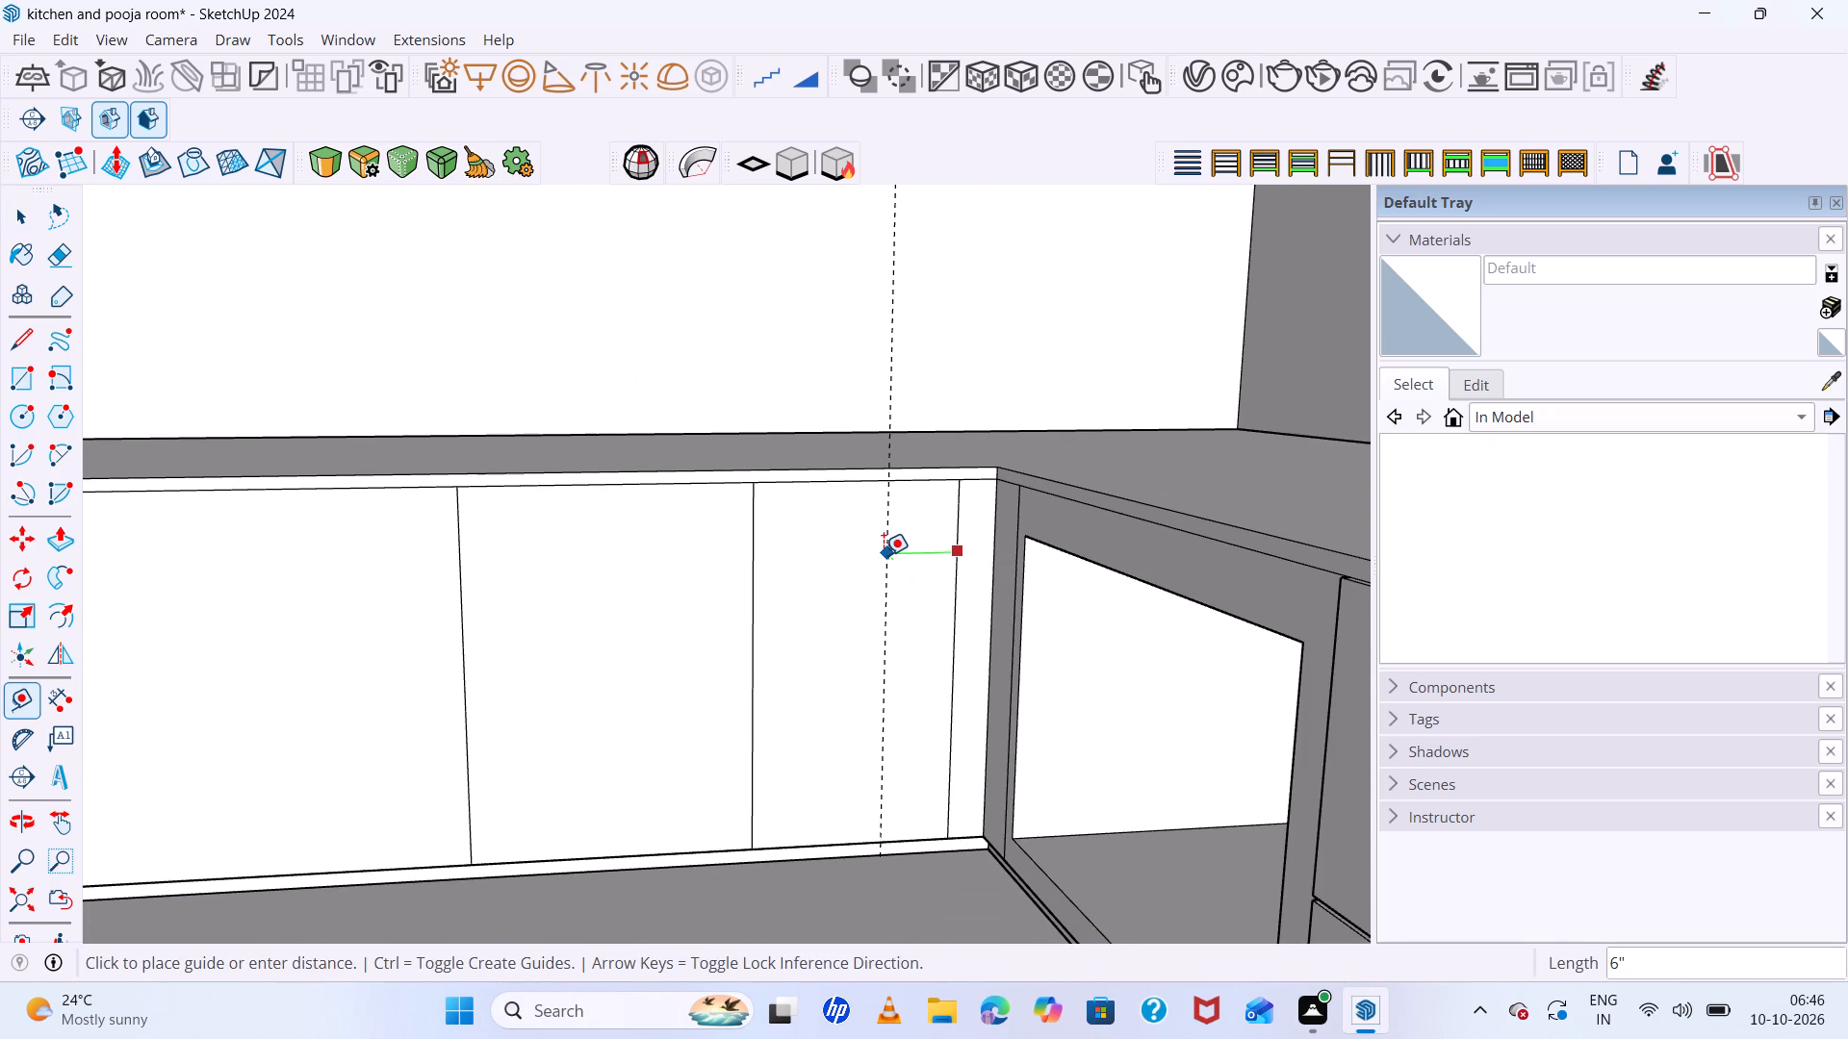
key(3)
text(mm)
key(Return)
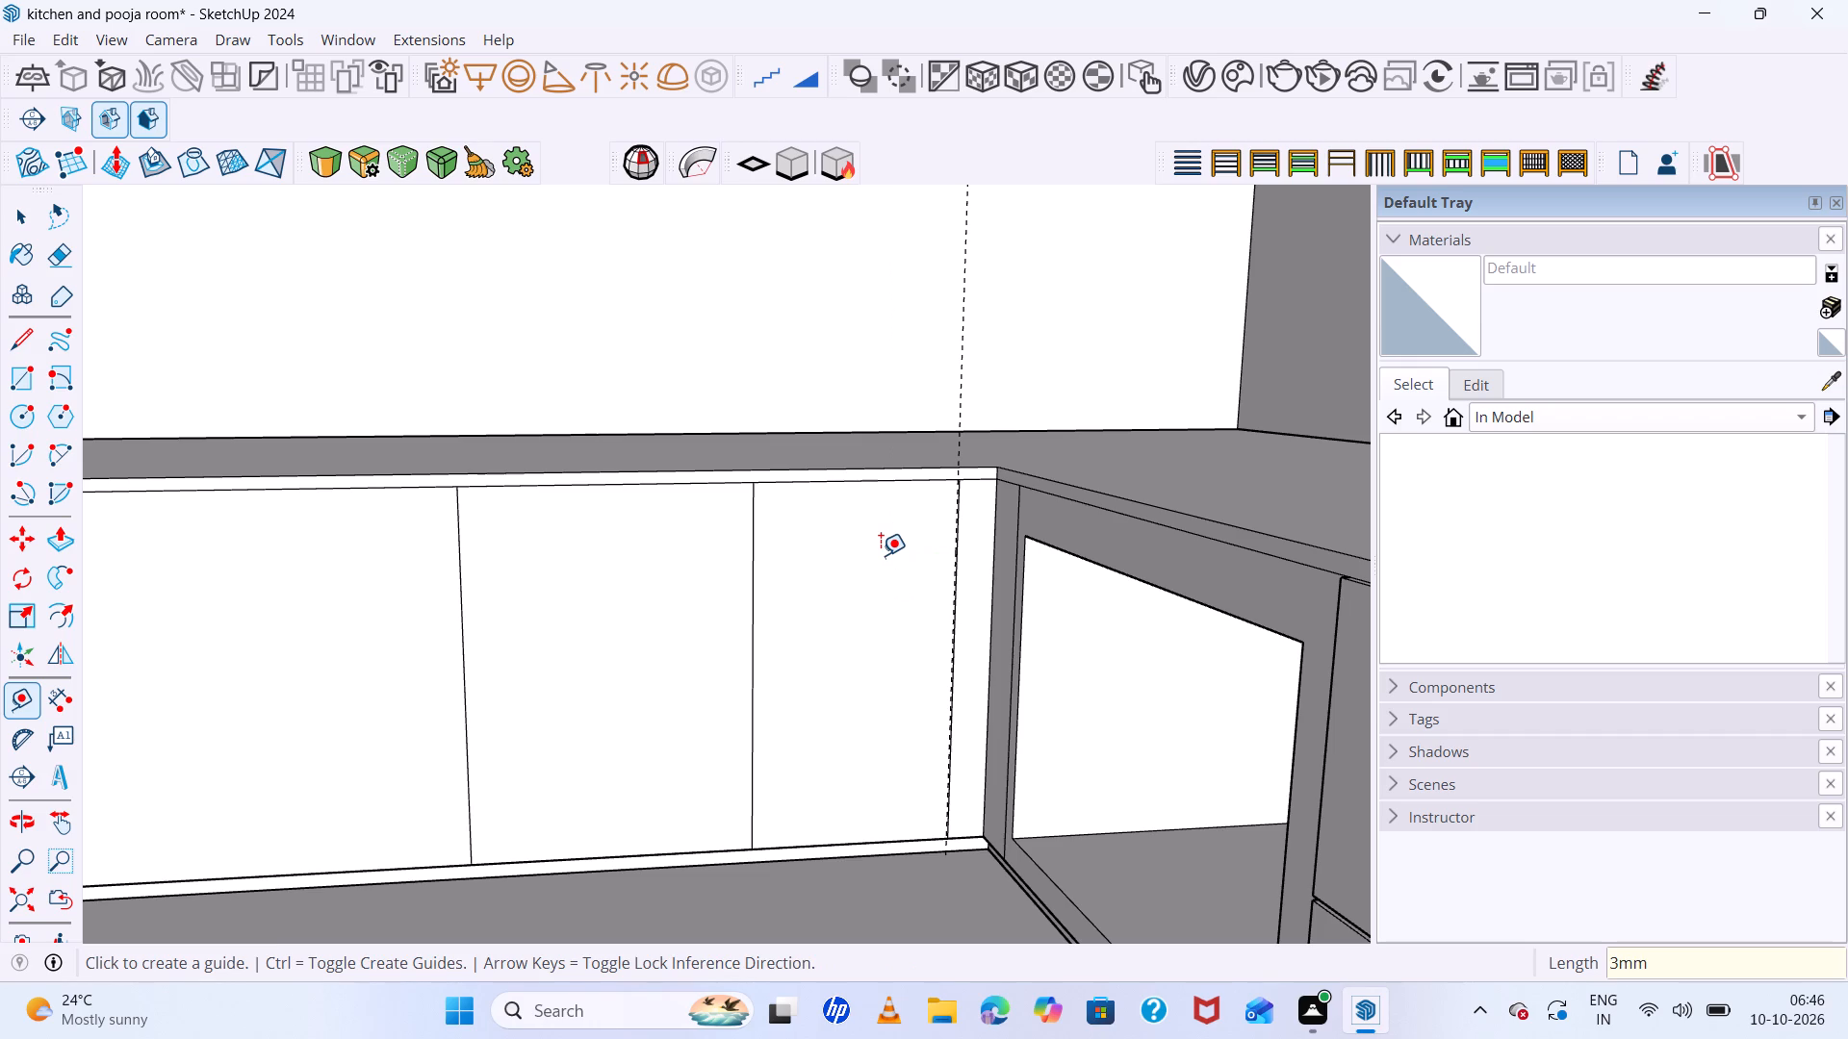
Place vertical guides 3 mm to each side of the divider line nearest the inner corner on the long run.
scroll(829, 814, up, 6)
click(682, 687)
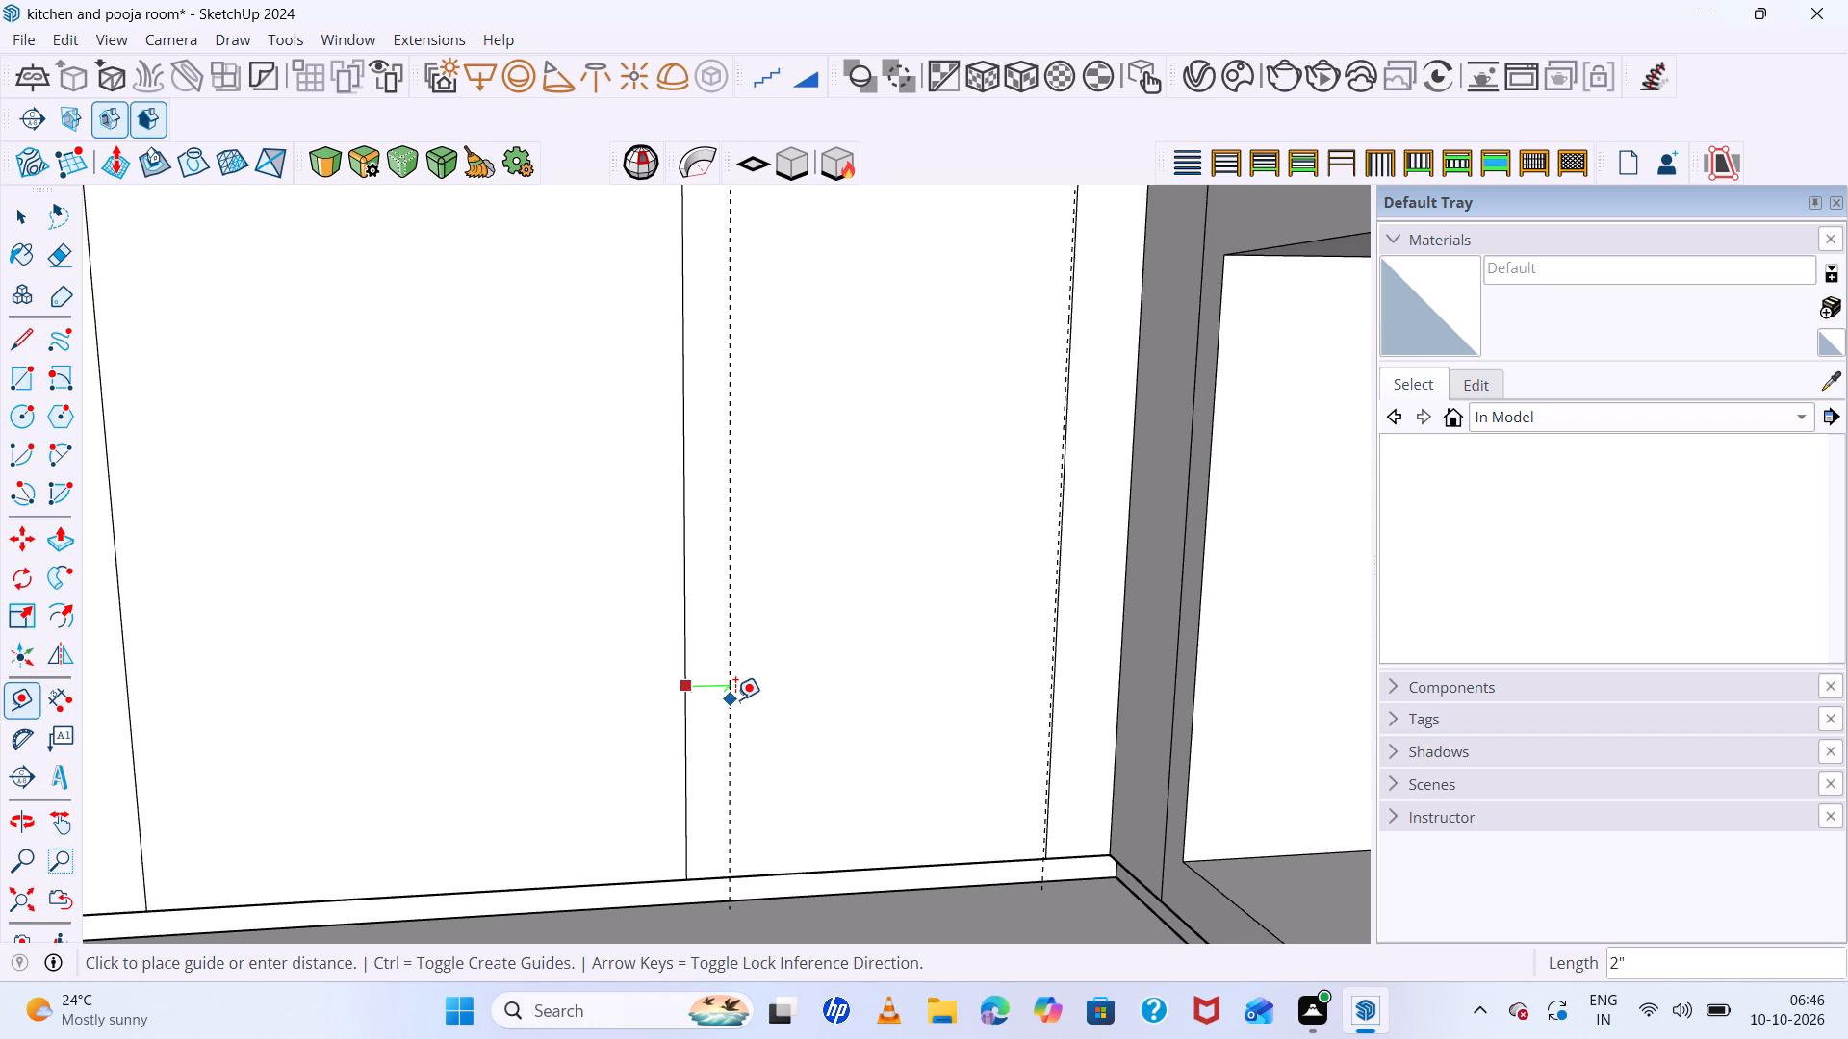
key(3)
text(mm)
key(Return)
scroll(666, 456, up, 8)
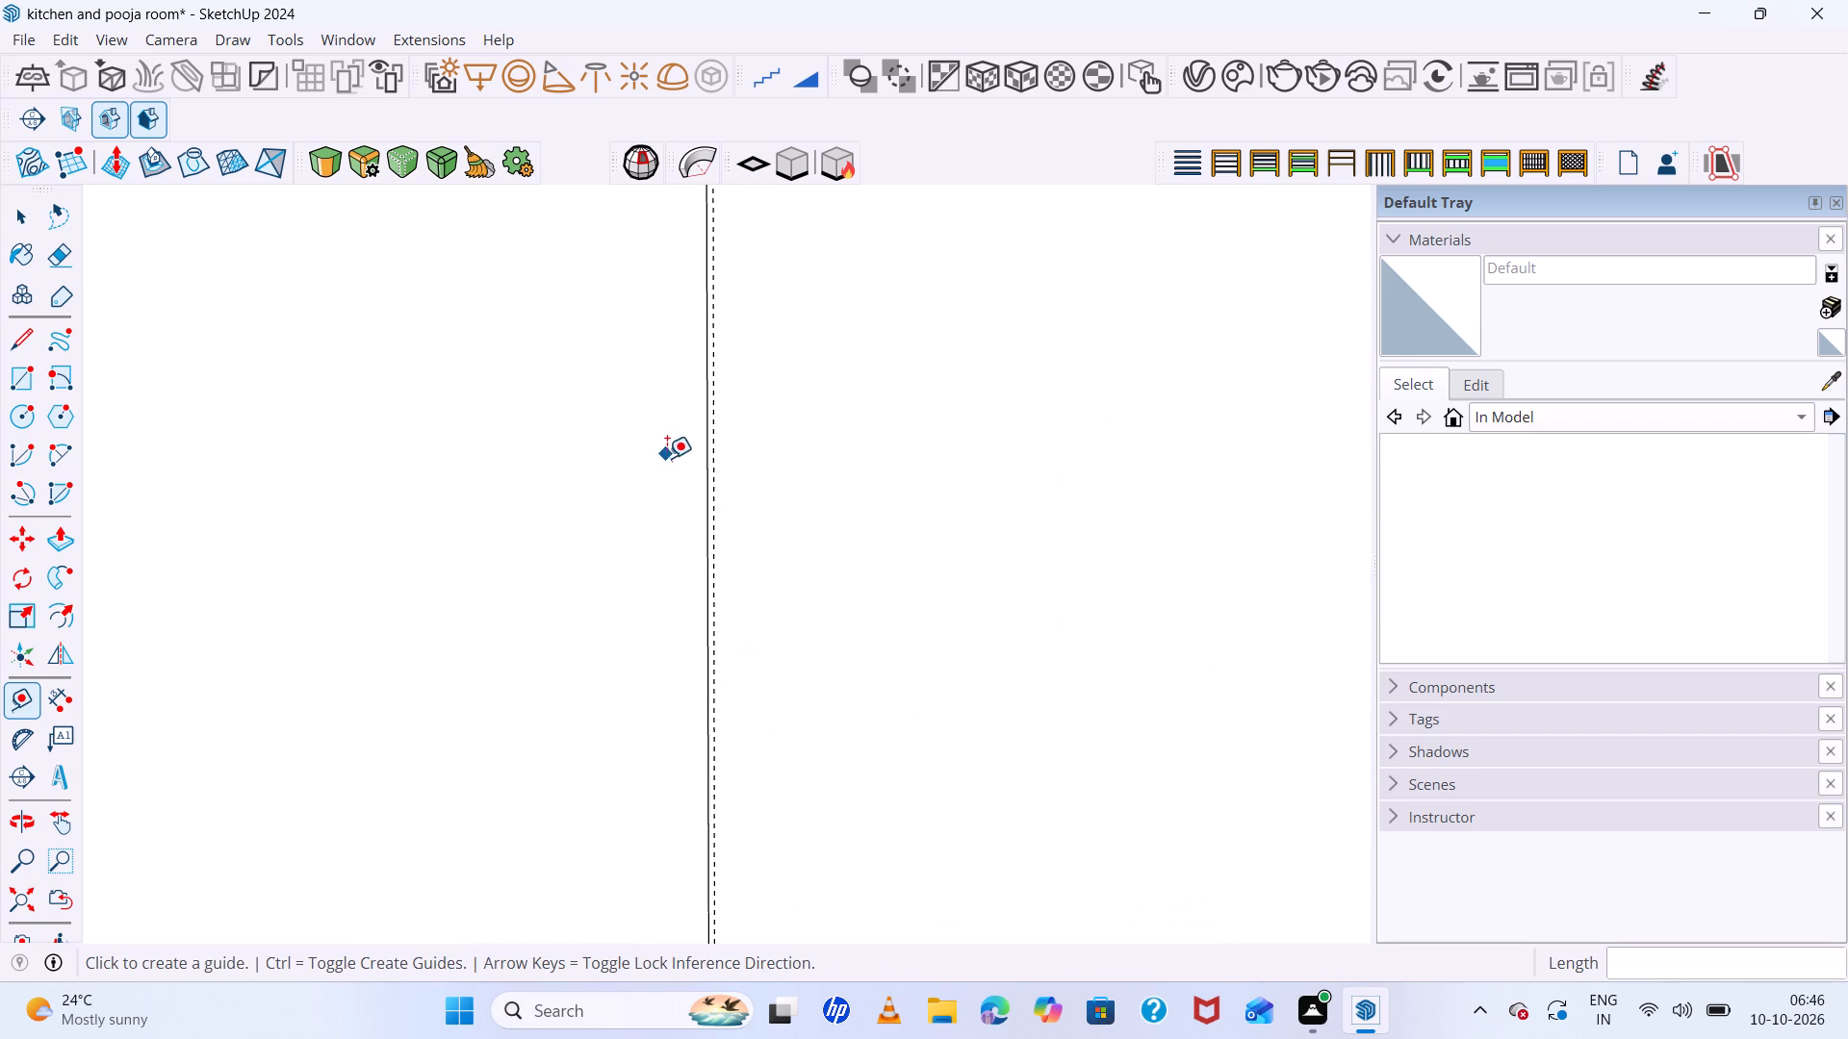
scroll(701, 482, up, 12)
click(722, 459)
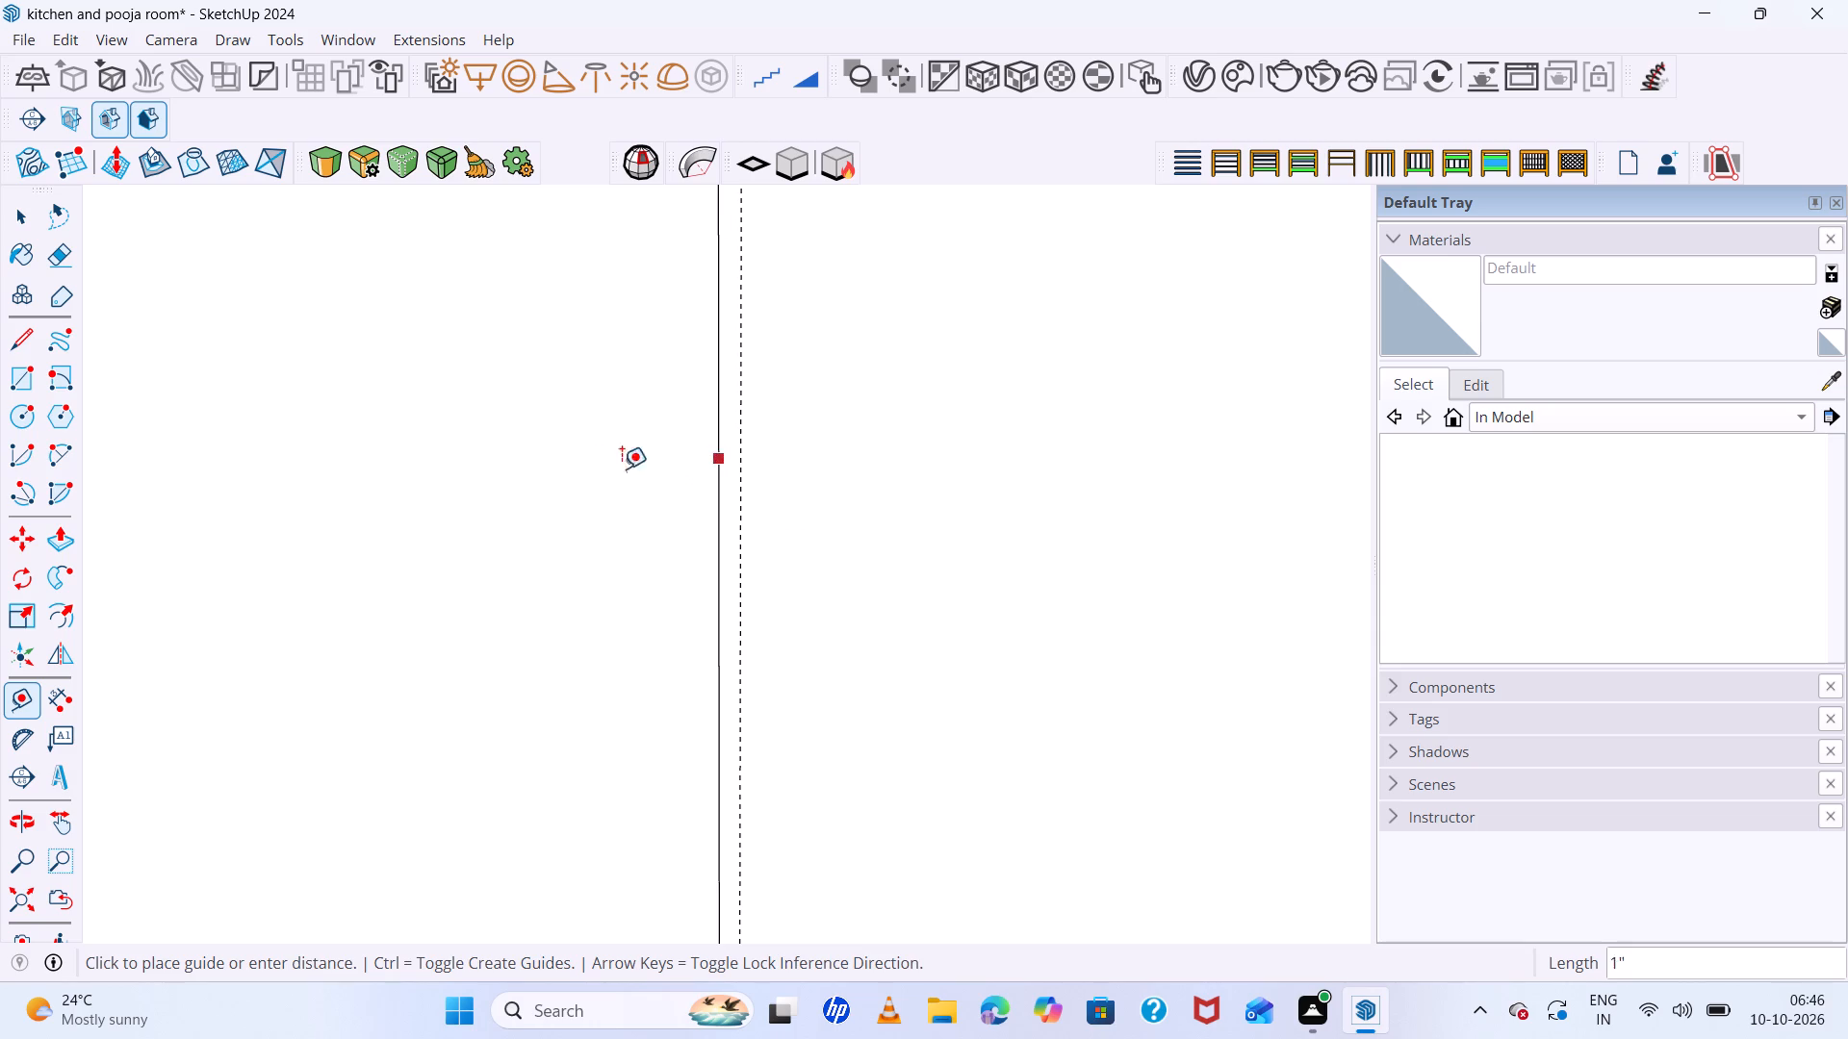
text(3mm)
key(Return)
Place vertical guides 3 mm to each side of the middle divider line on the long counter run.
scroll(942, 487, down, 16)
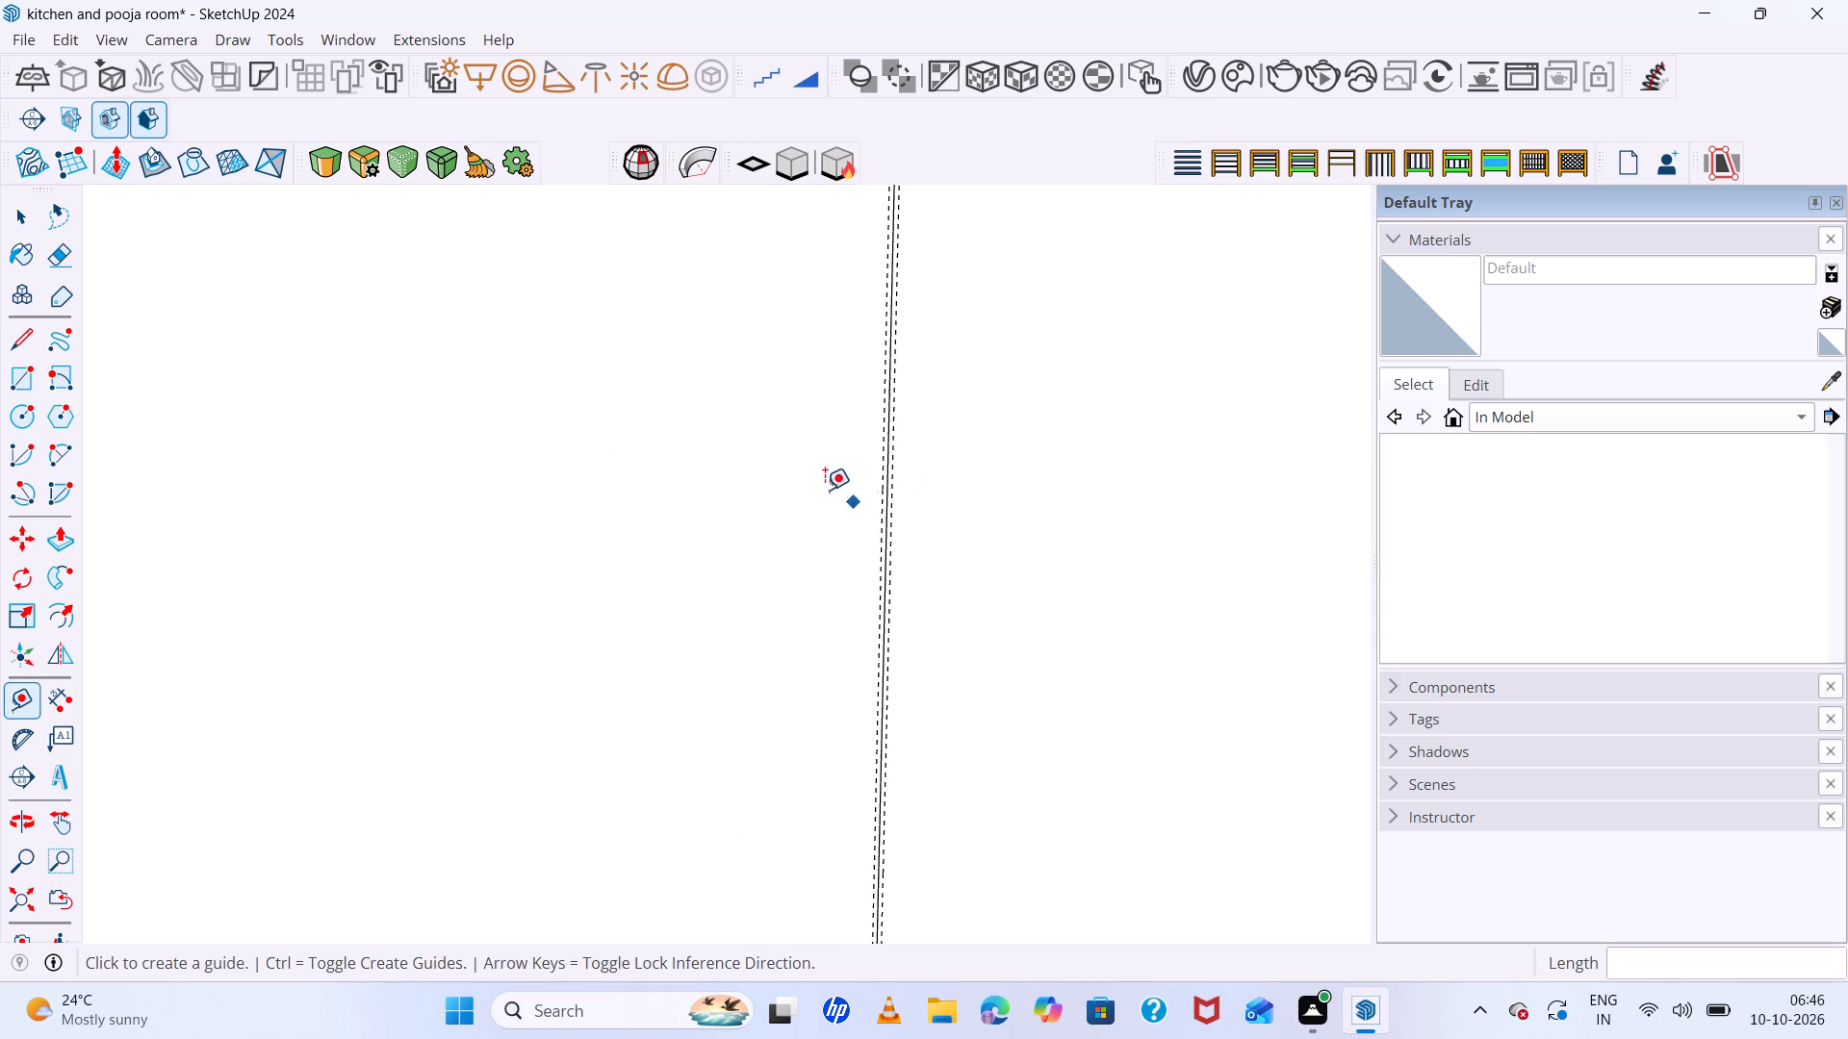
scroll(817, 489, down, 7)
scroll(892, 544, down, 7)
scroll(577, 563, up, 8)
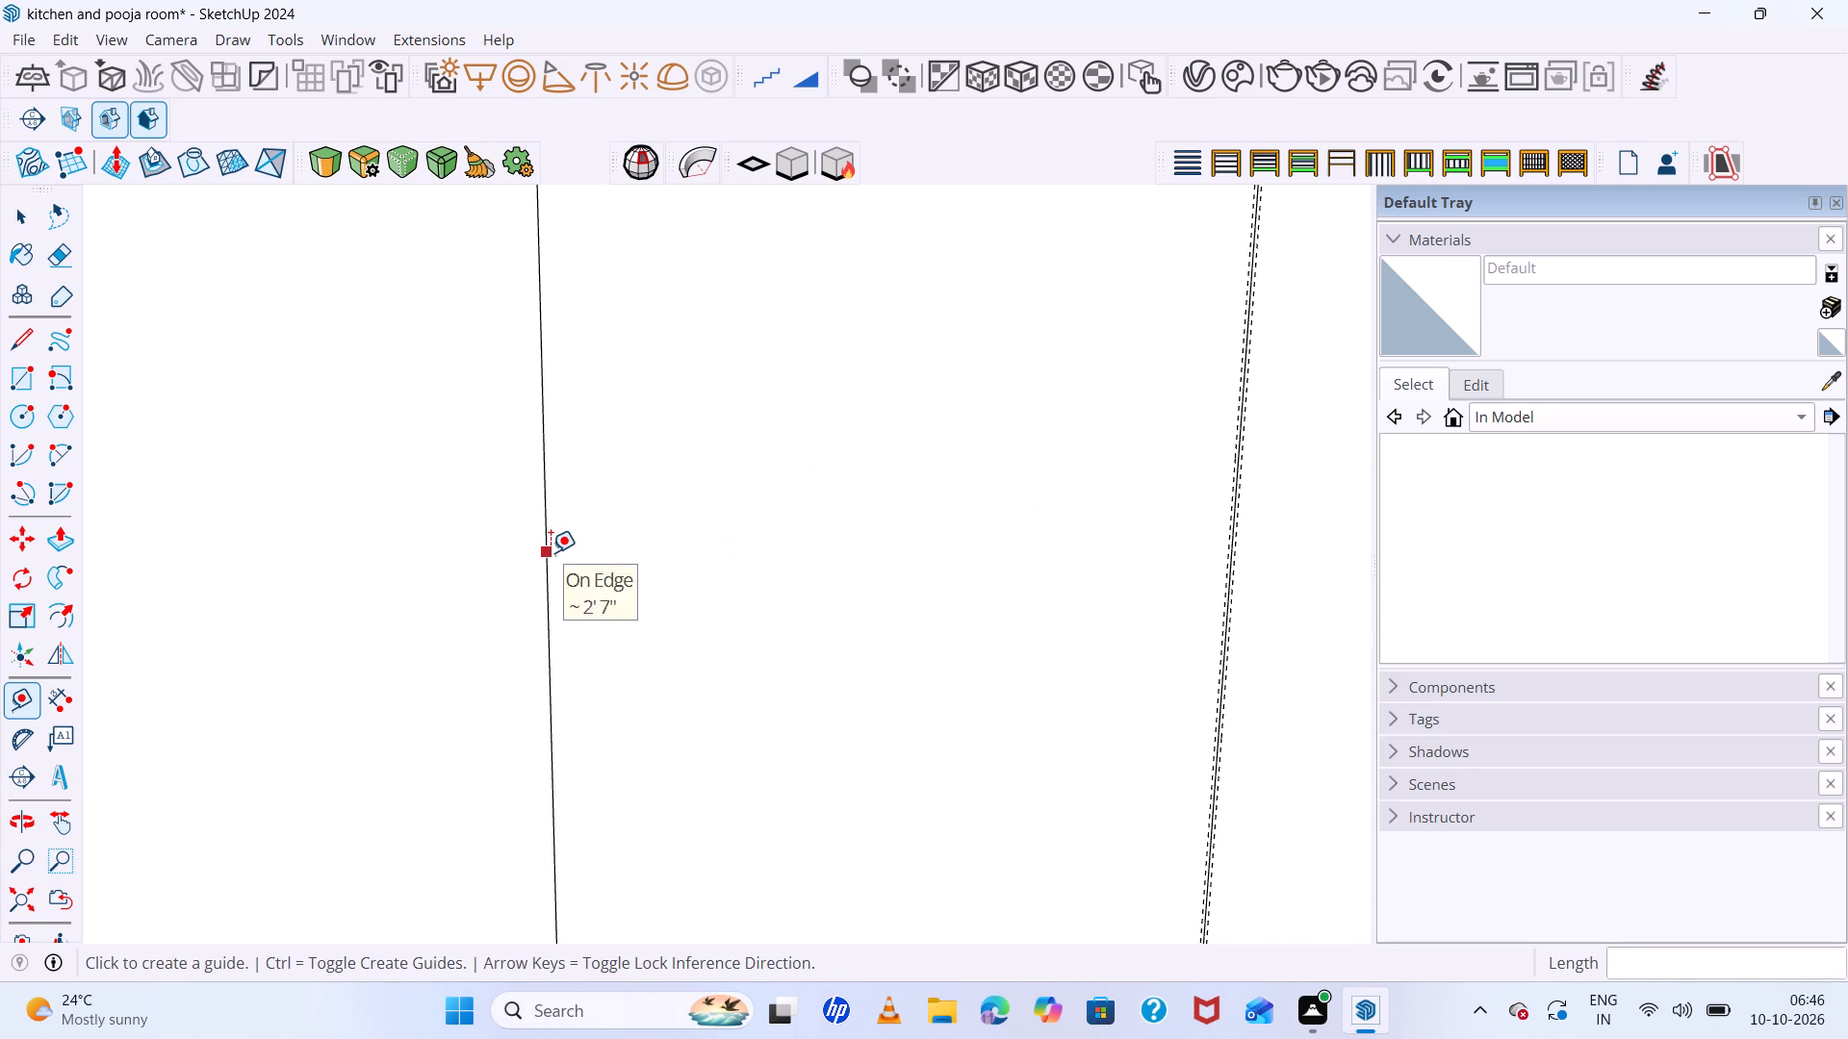
click(551, 551)
text(3mm)
key(Return)
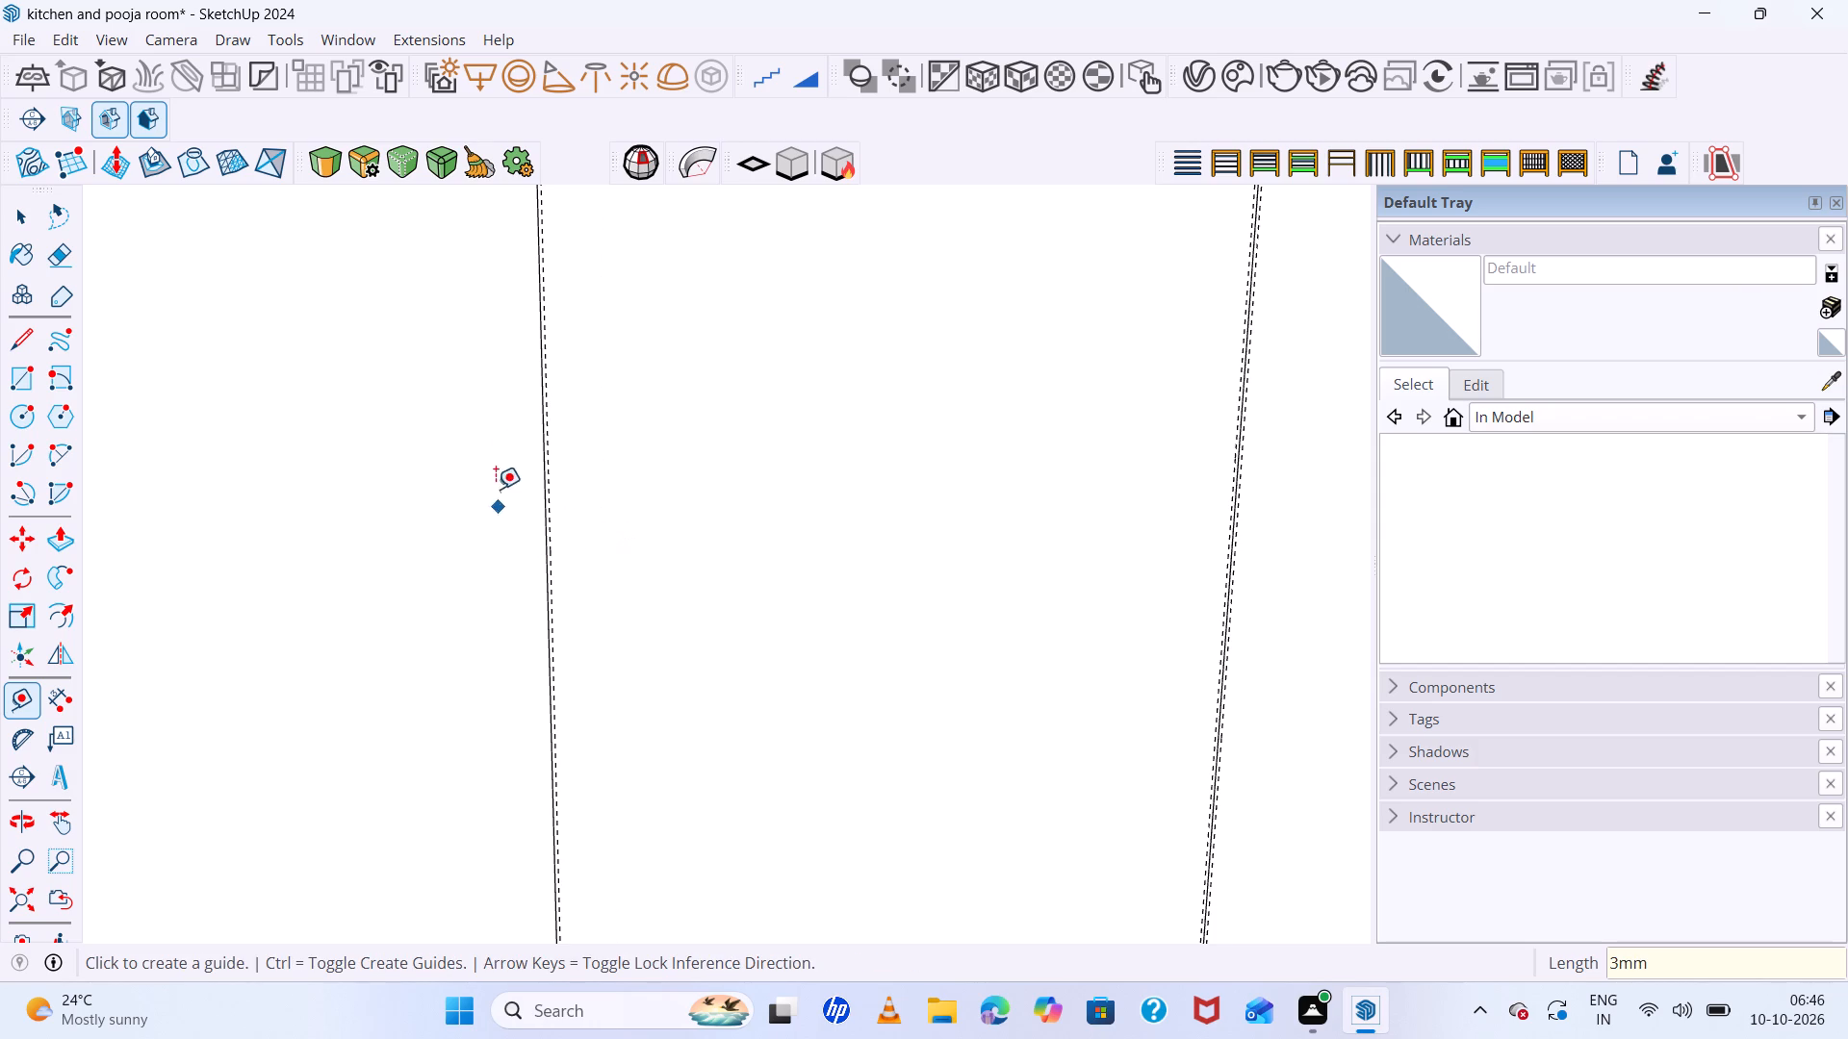
scroll(516, 435, up, 12)
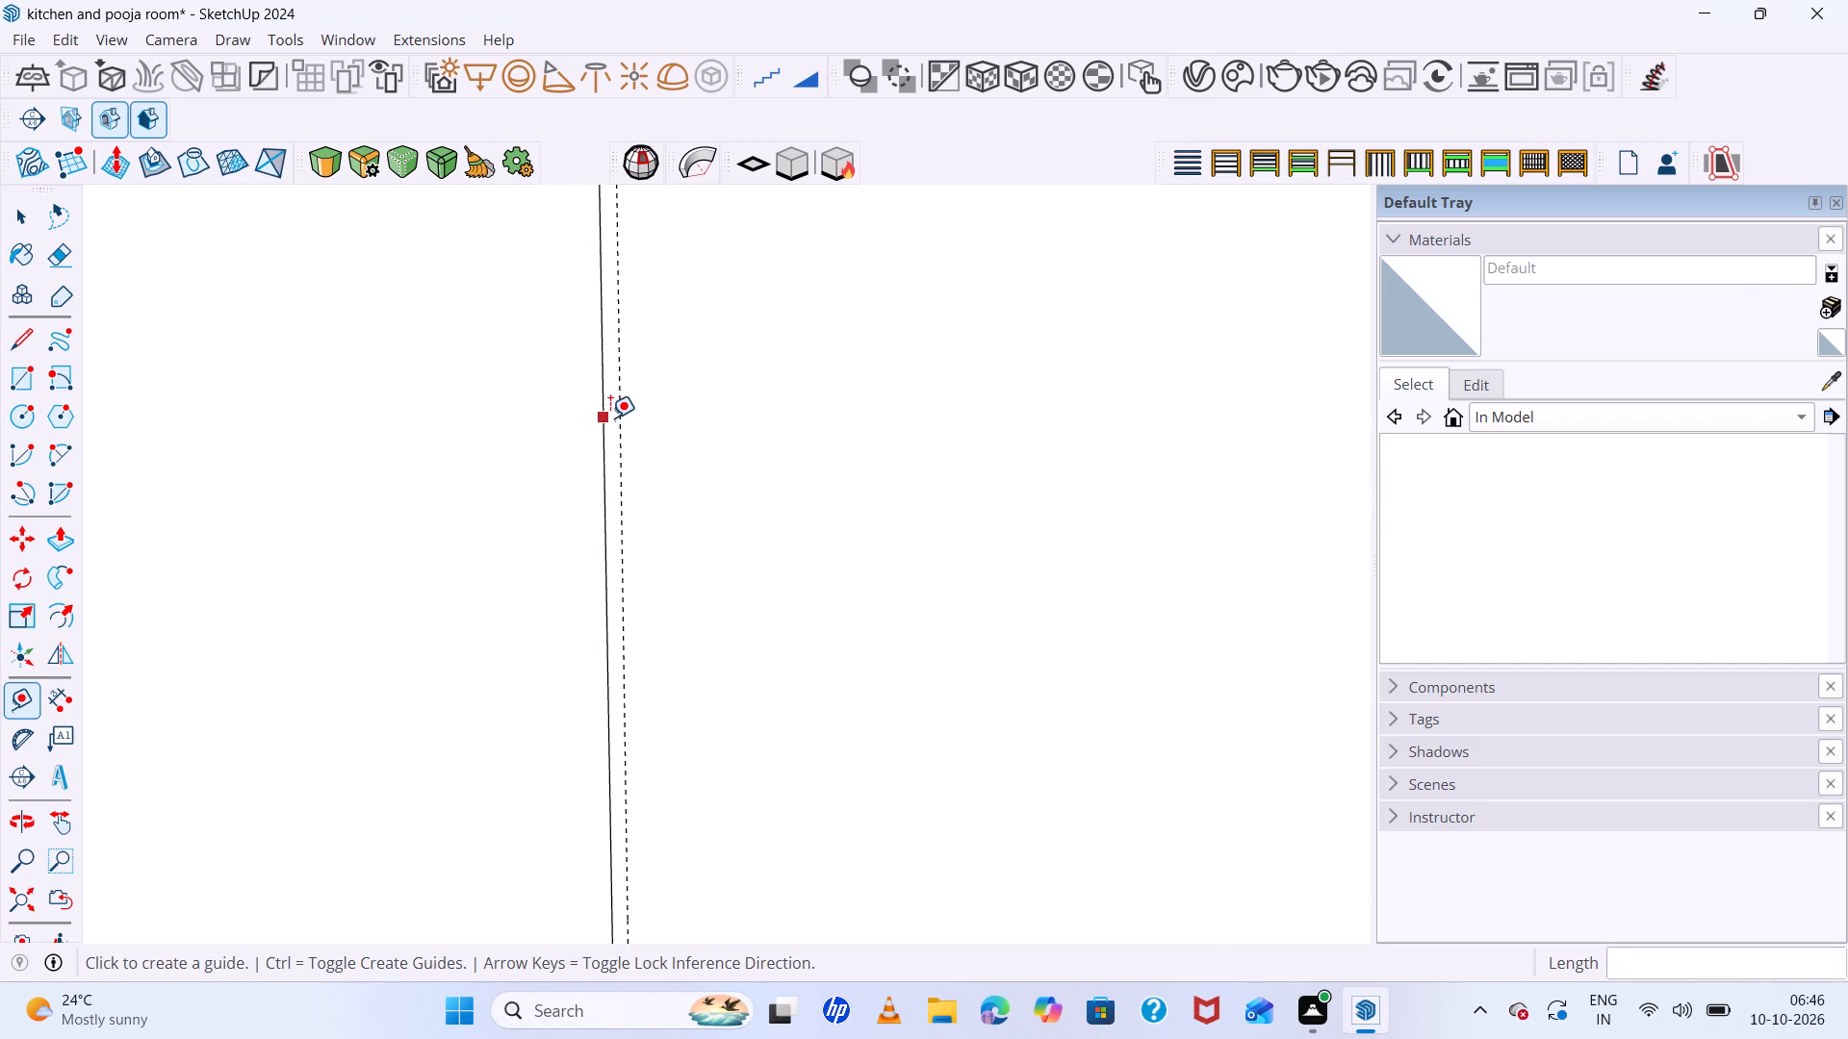
click(610, 418)
key(3)
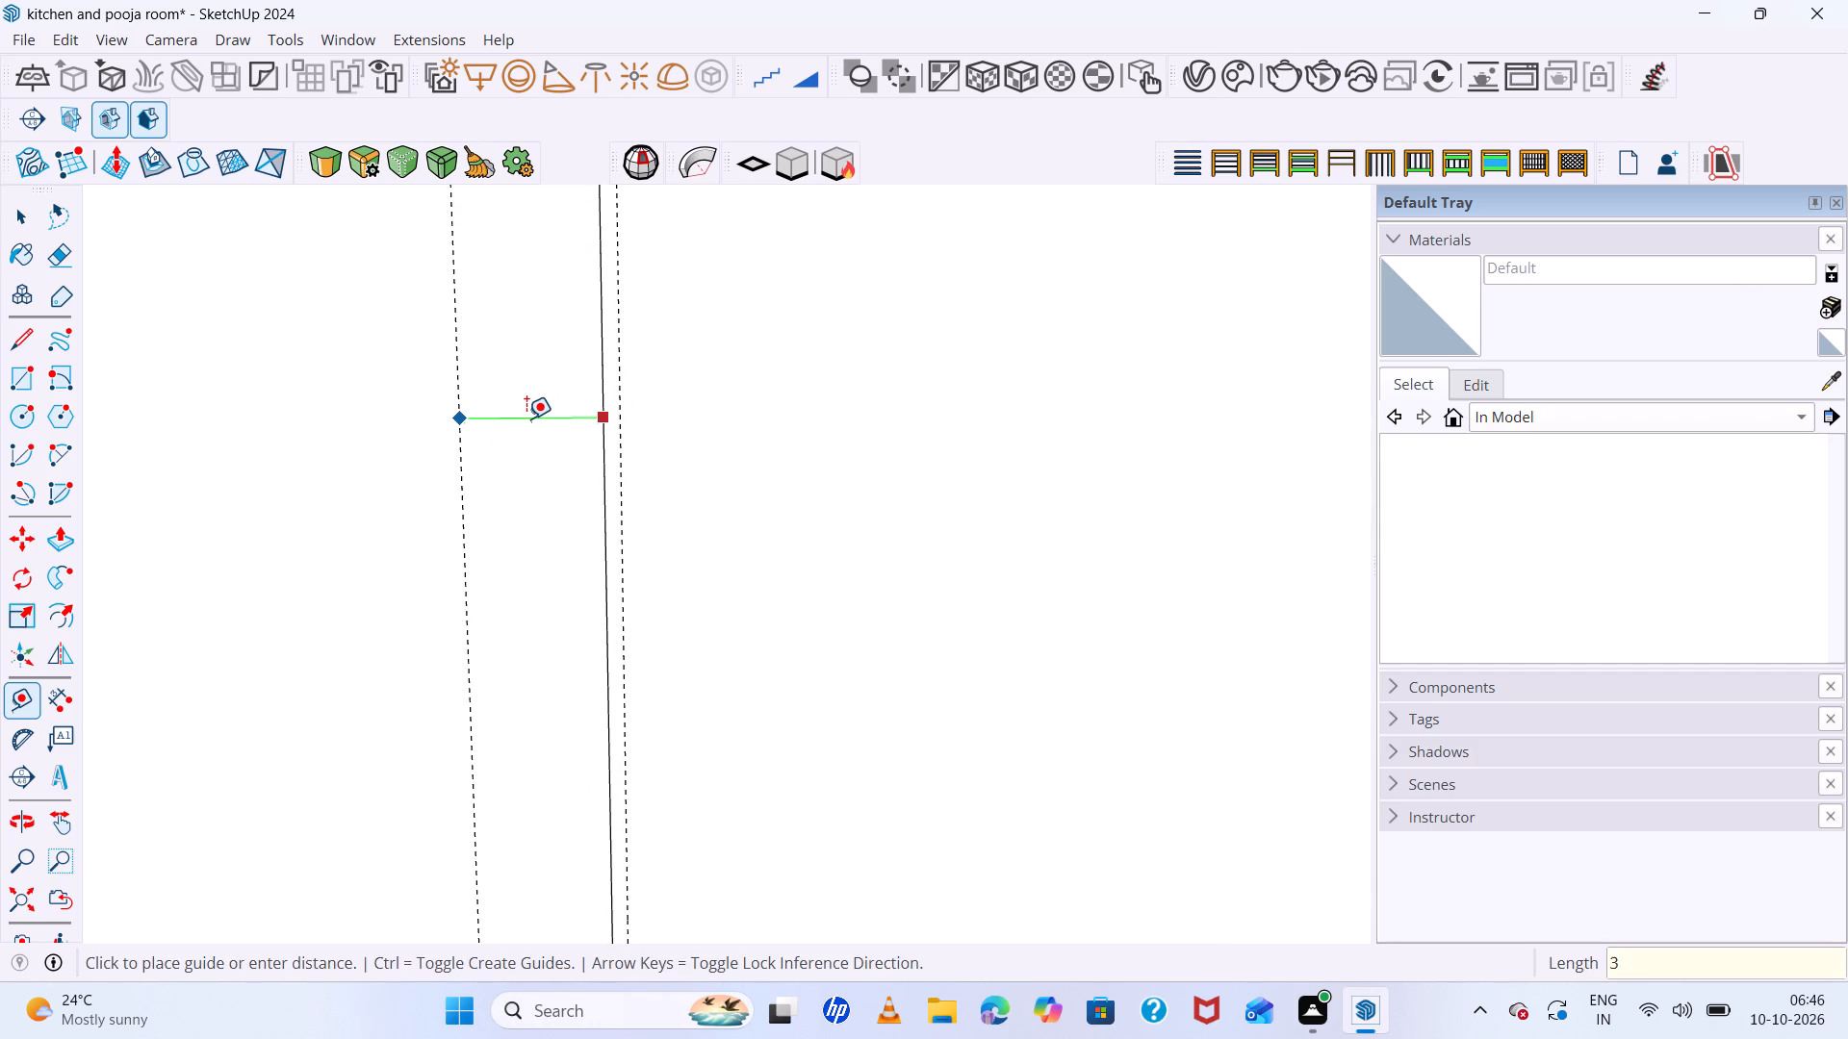
text(mm)
key(Return)
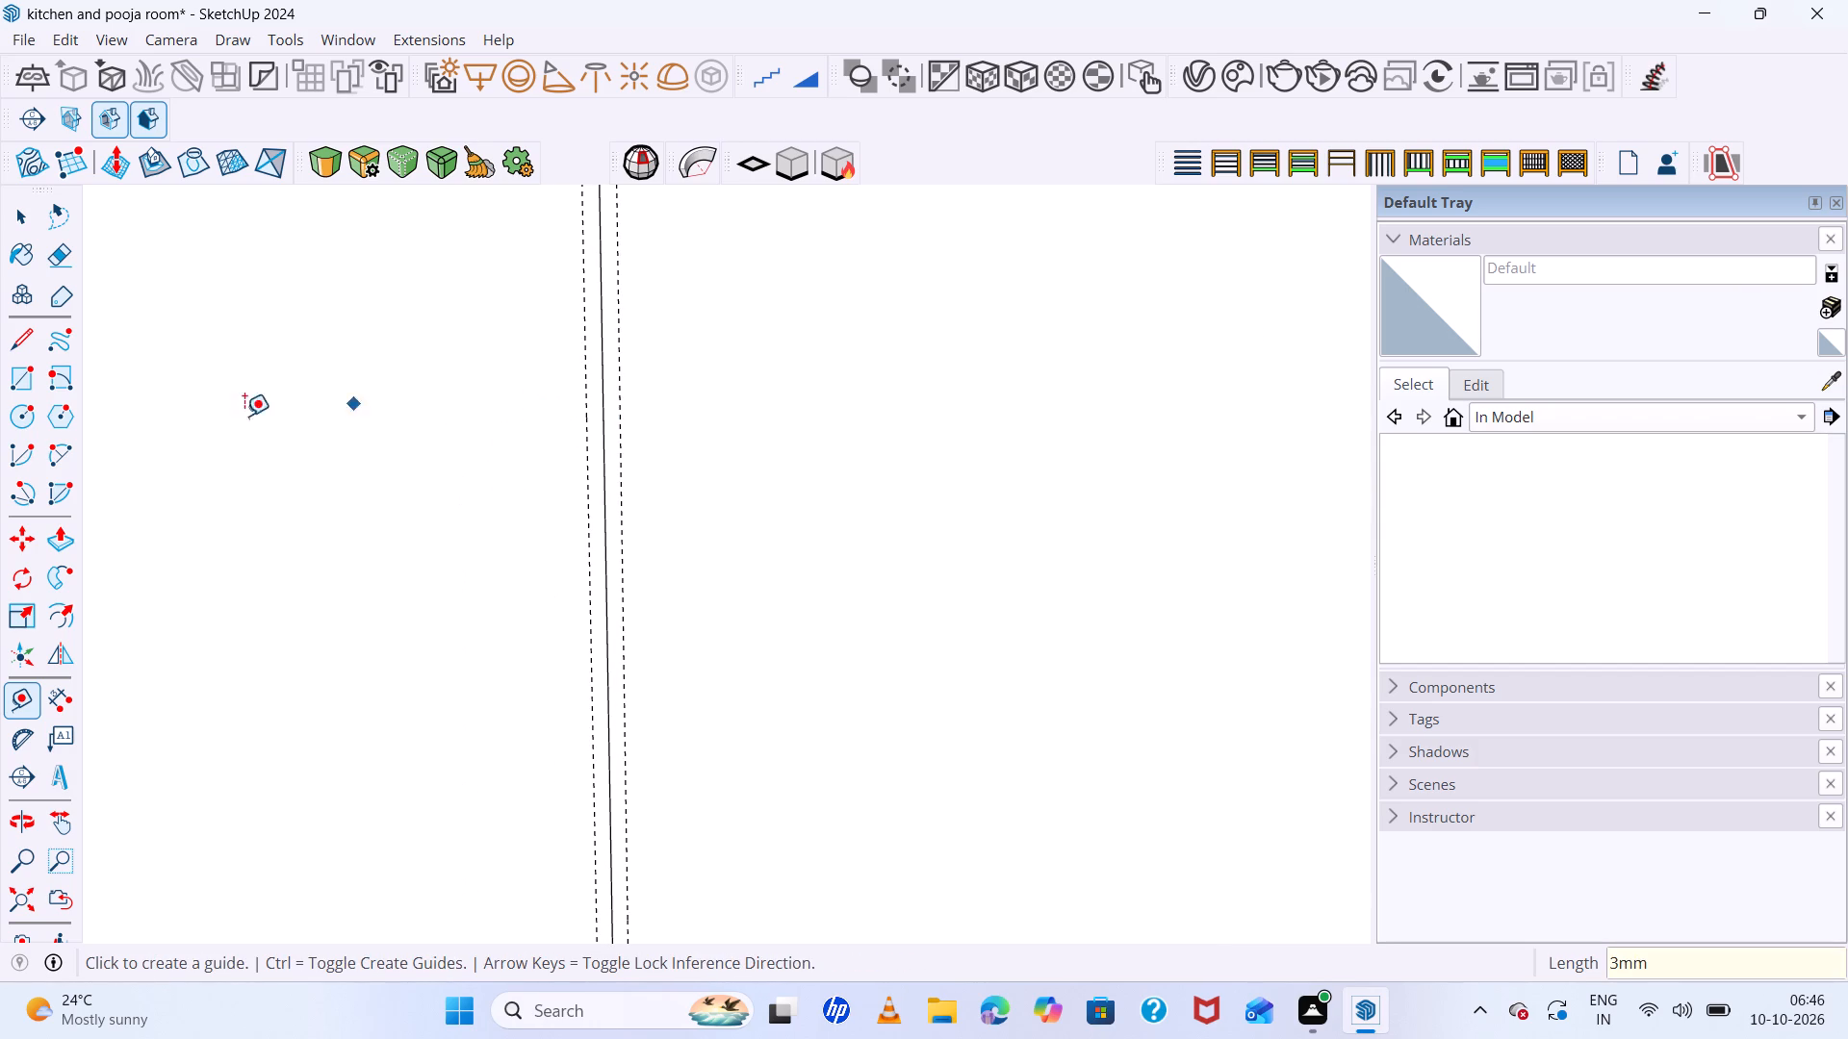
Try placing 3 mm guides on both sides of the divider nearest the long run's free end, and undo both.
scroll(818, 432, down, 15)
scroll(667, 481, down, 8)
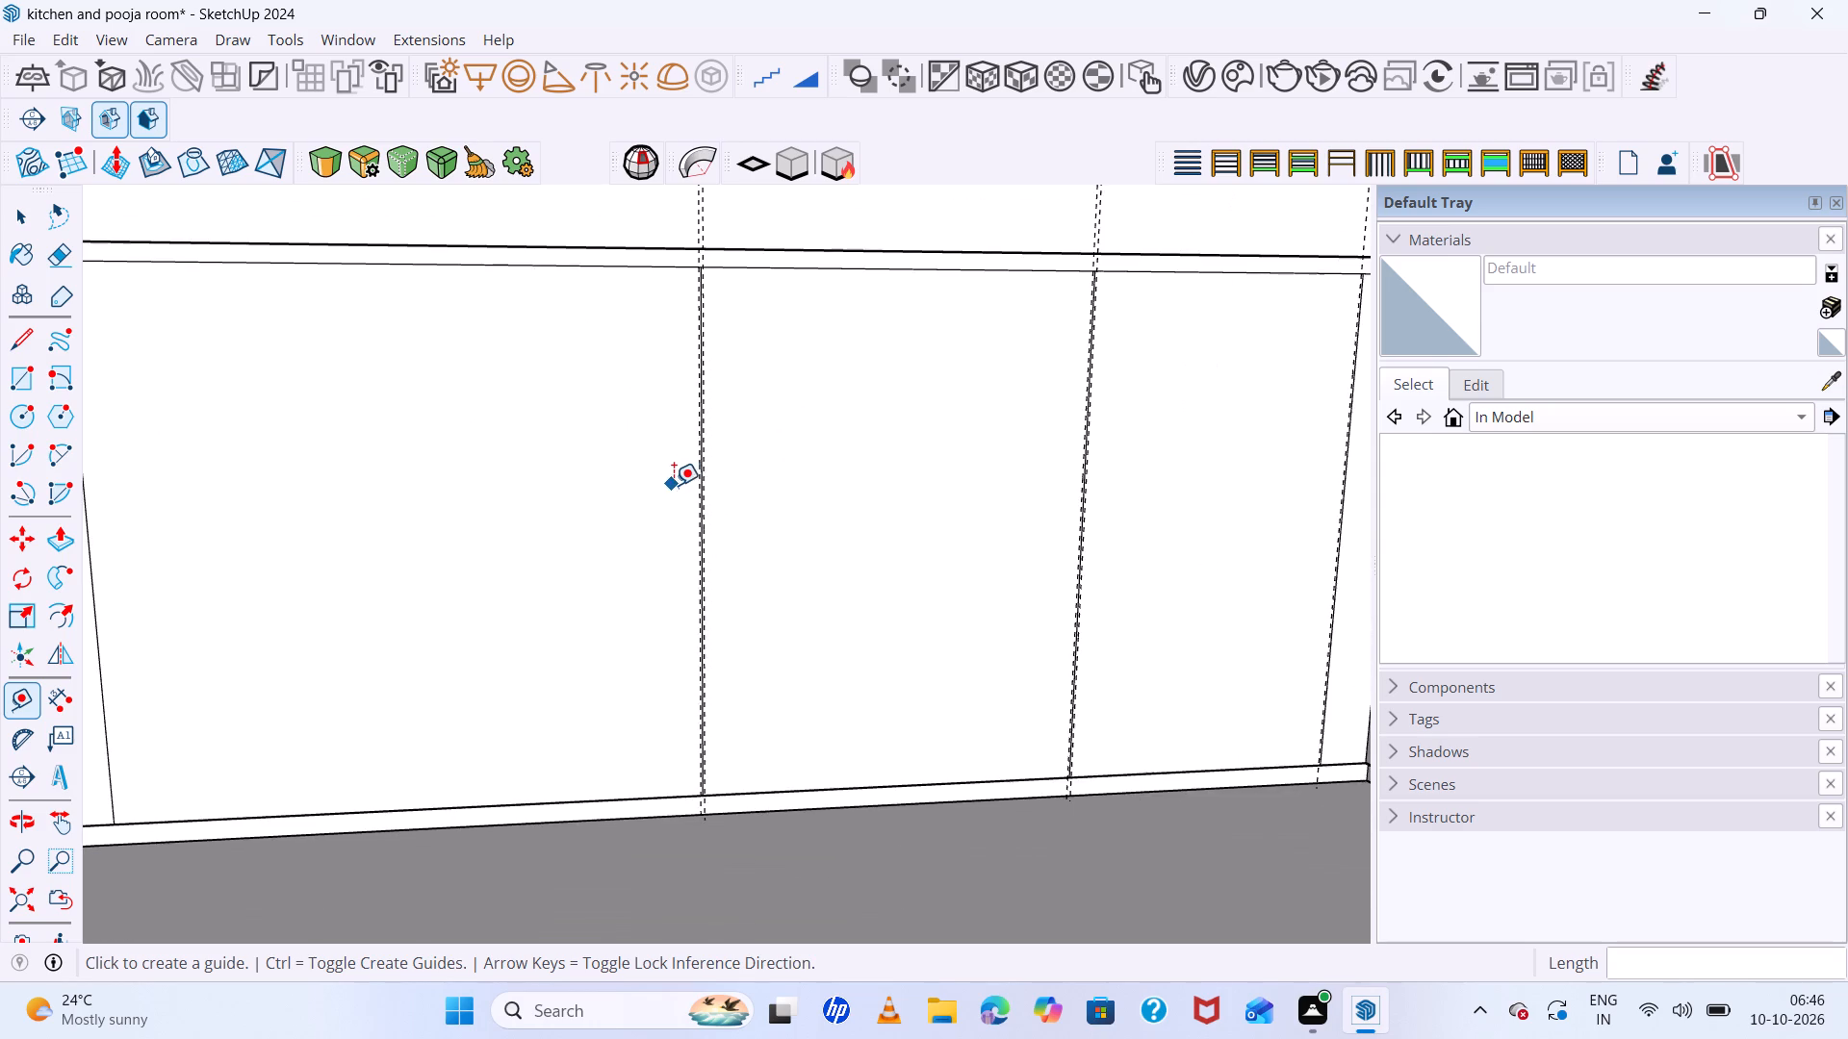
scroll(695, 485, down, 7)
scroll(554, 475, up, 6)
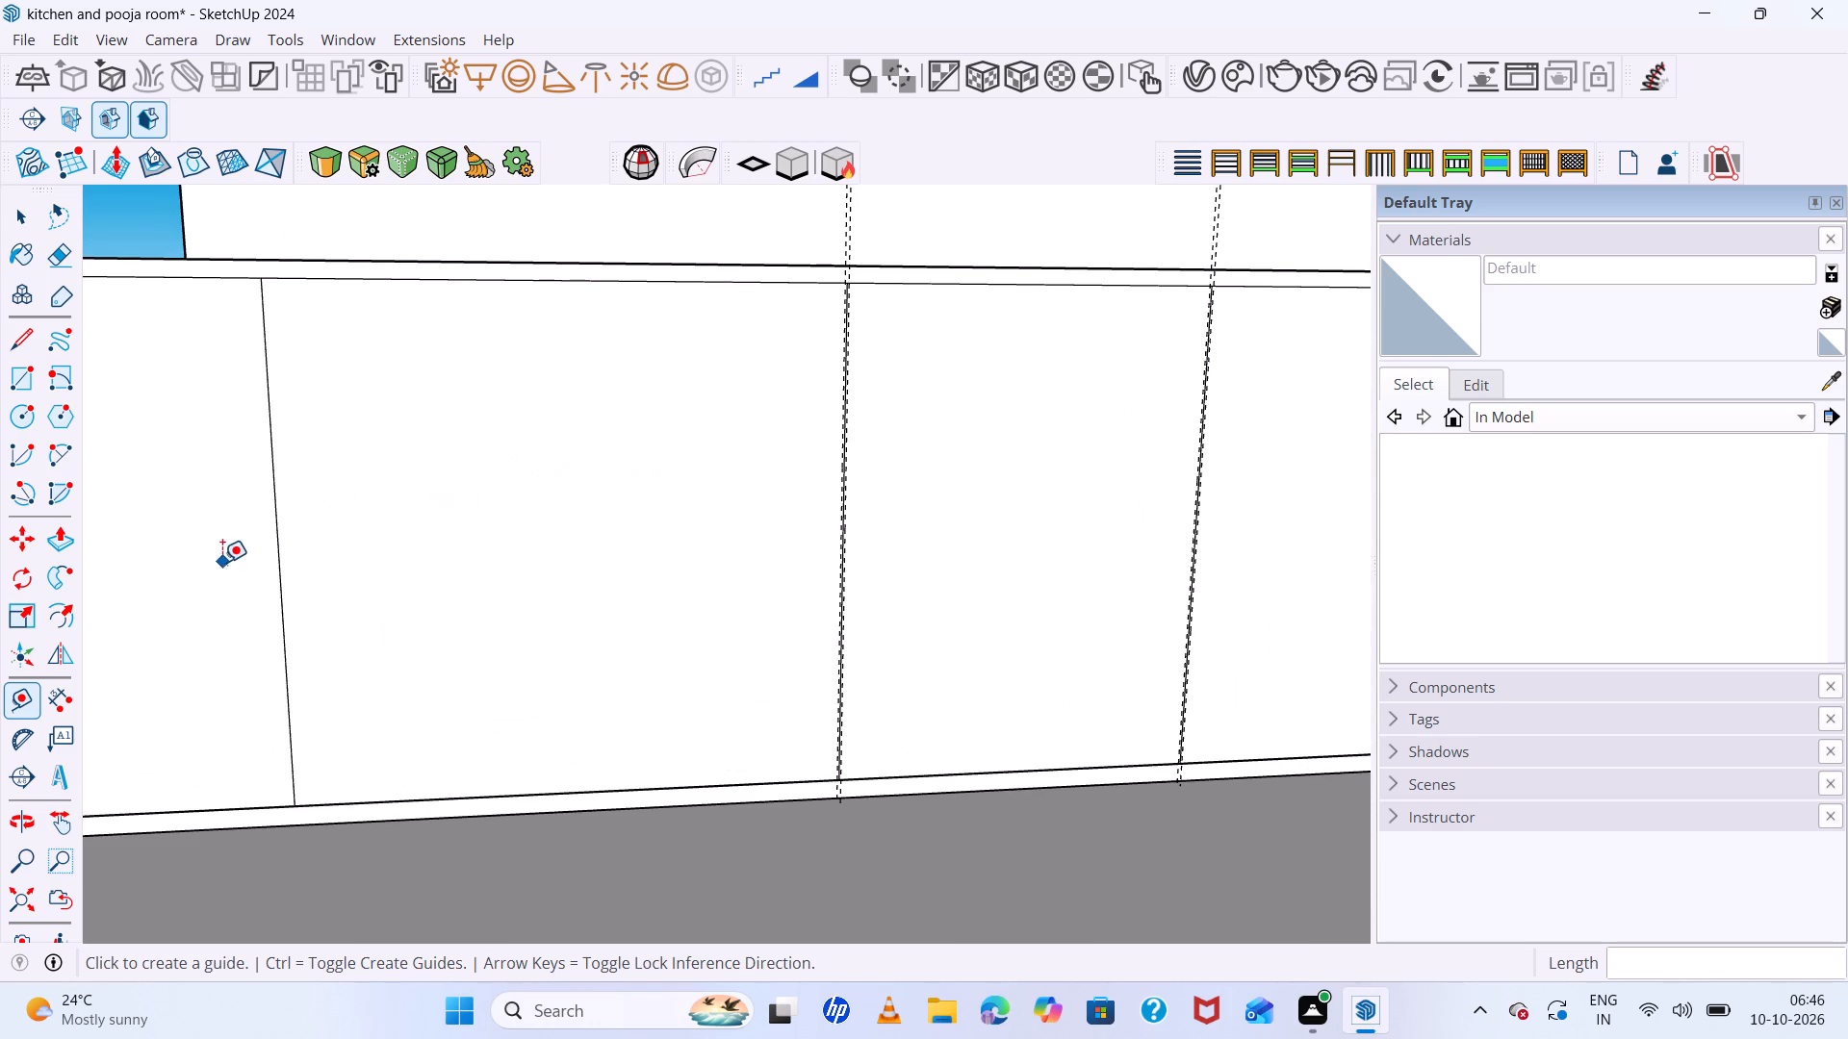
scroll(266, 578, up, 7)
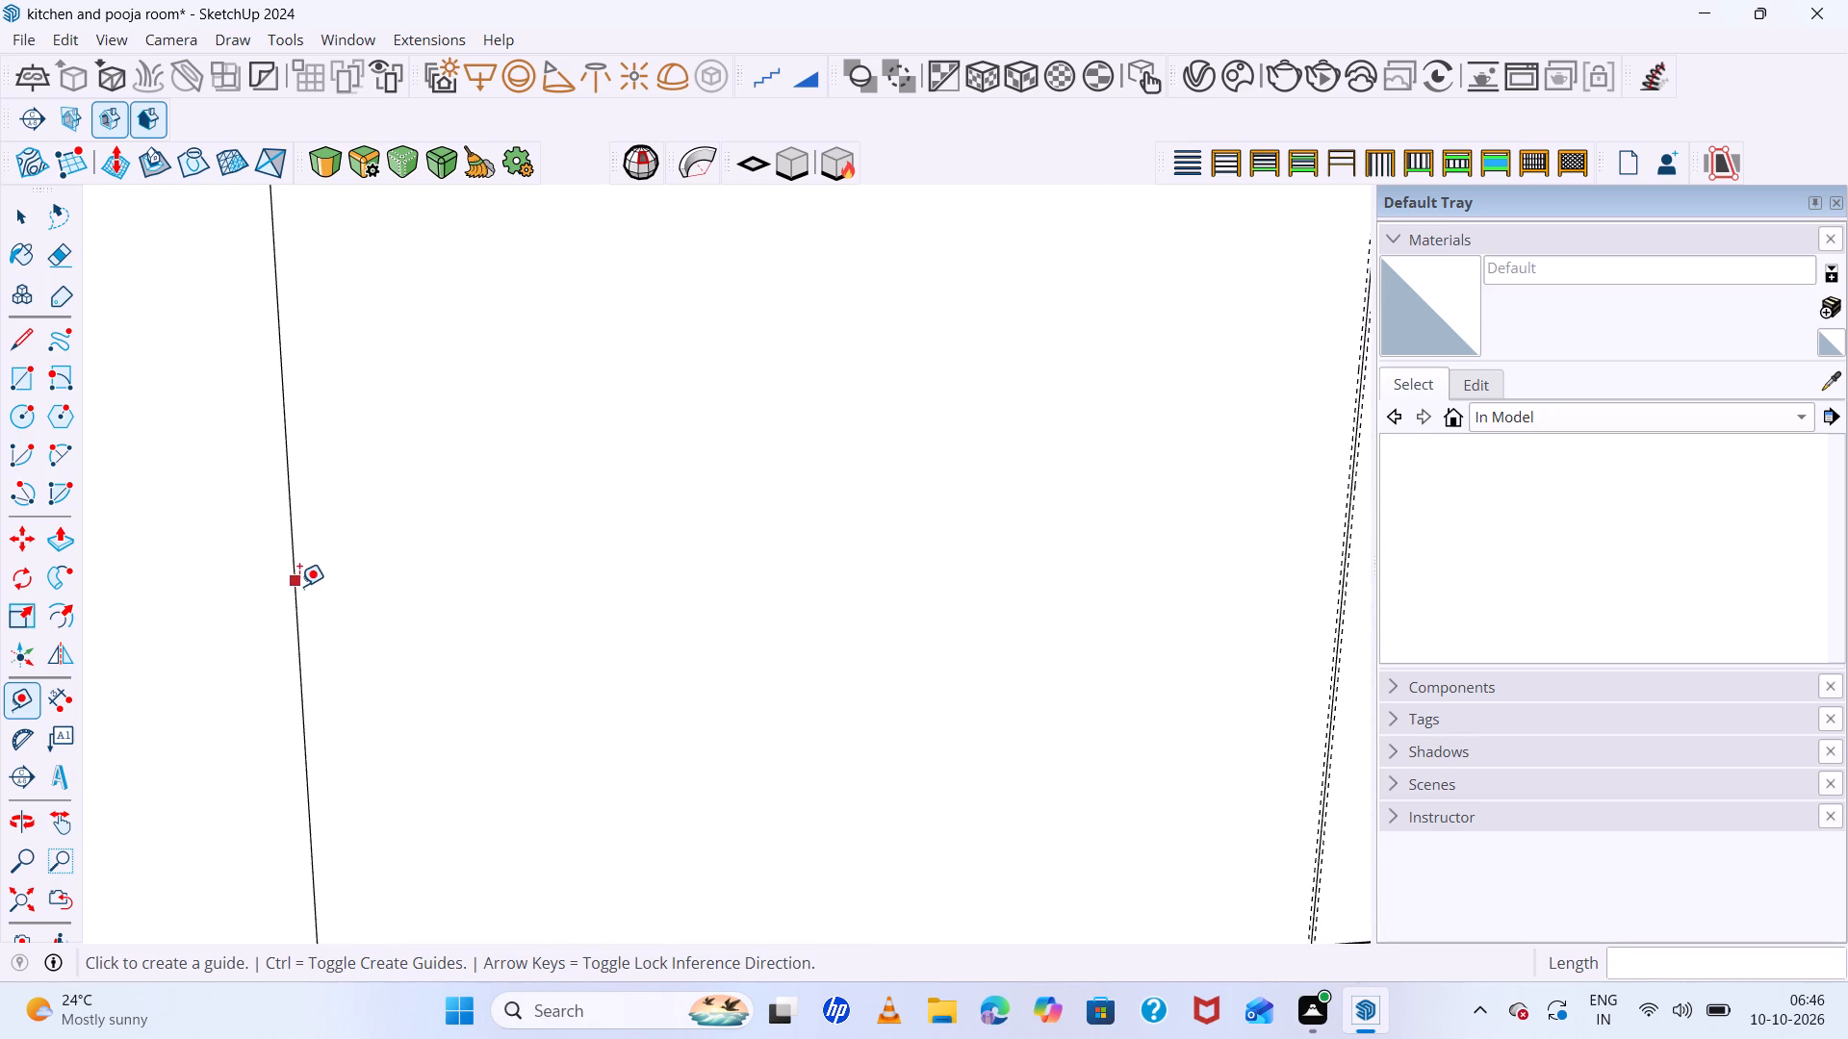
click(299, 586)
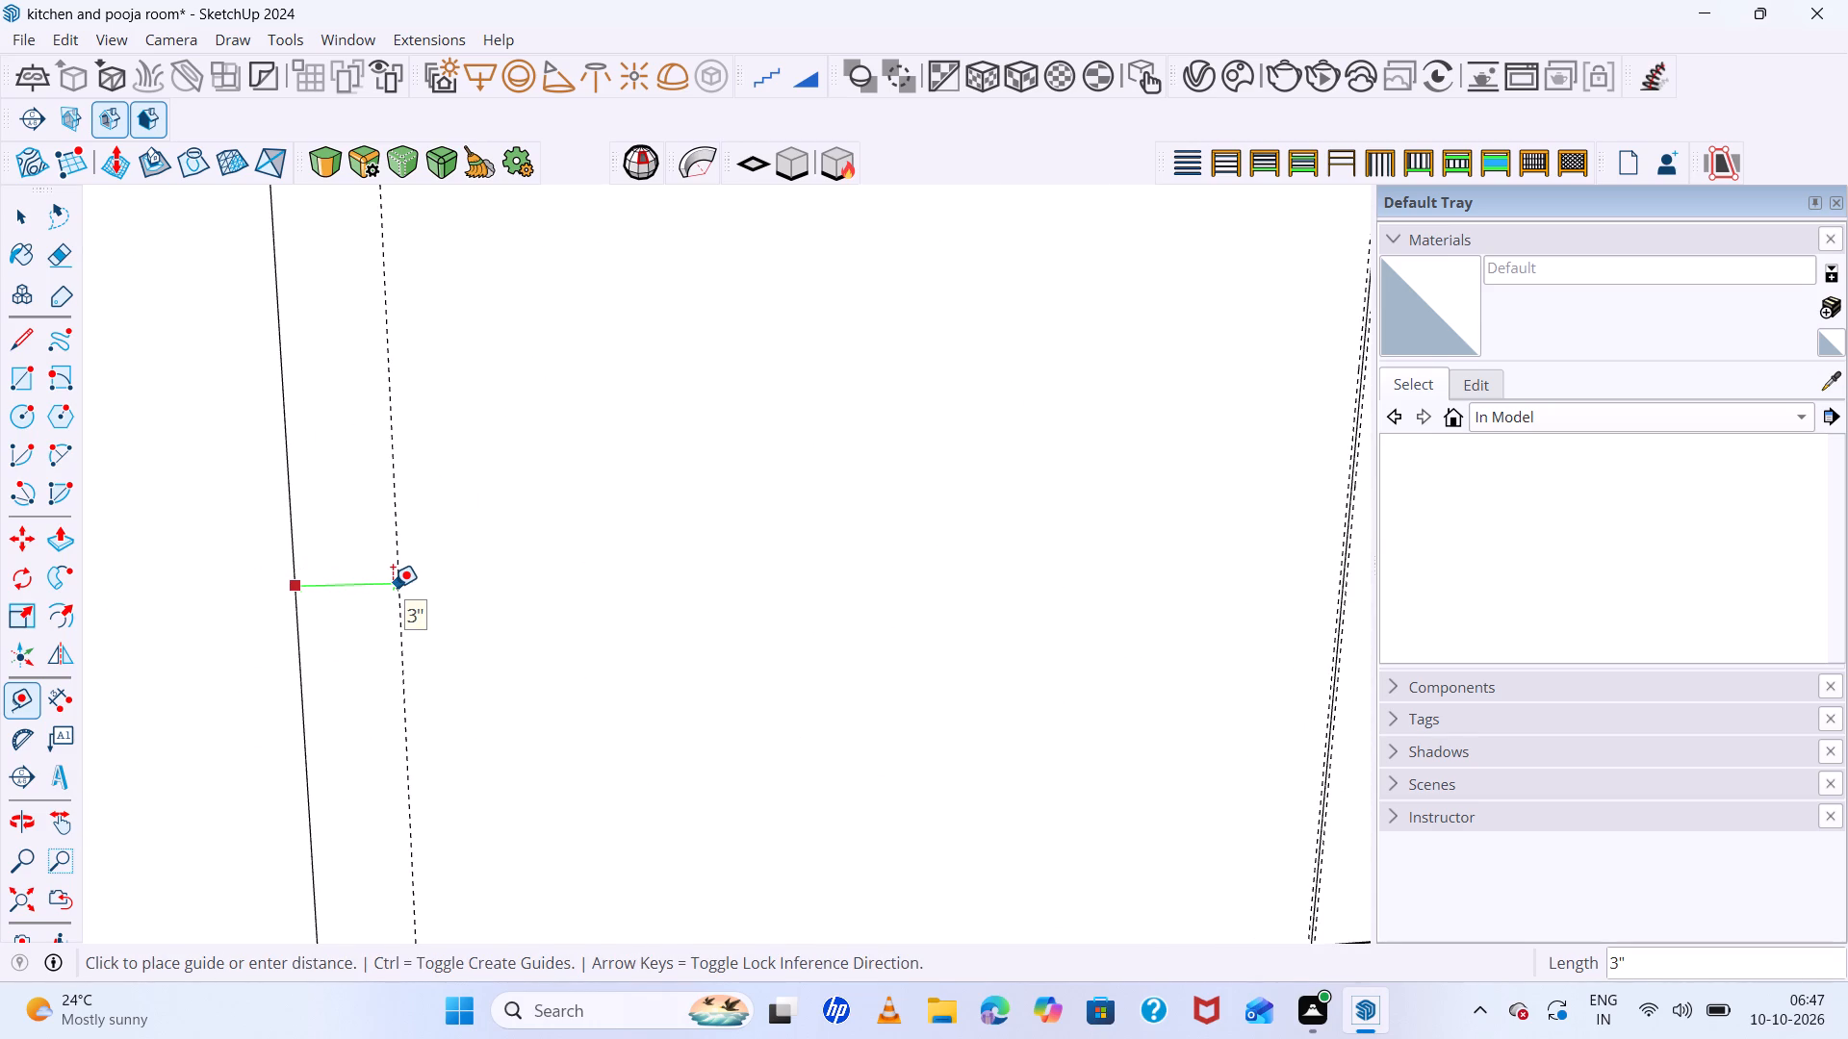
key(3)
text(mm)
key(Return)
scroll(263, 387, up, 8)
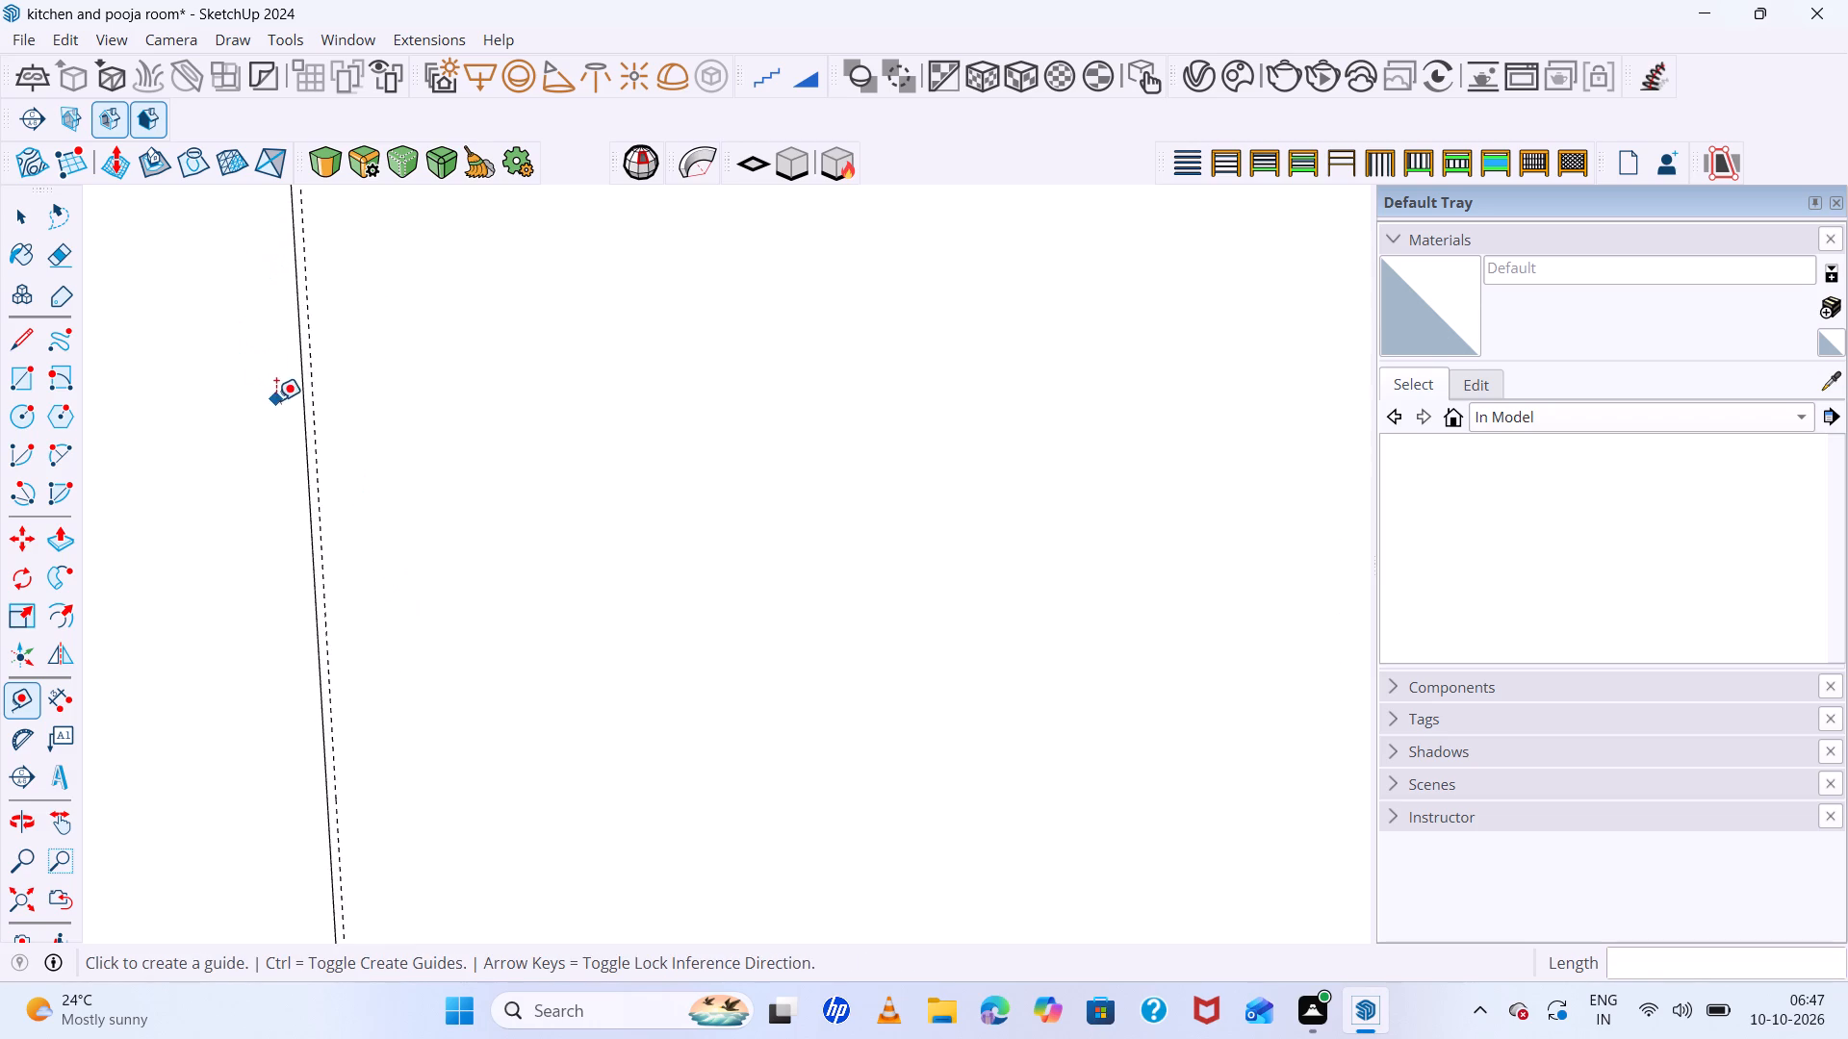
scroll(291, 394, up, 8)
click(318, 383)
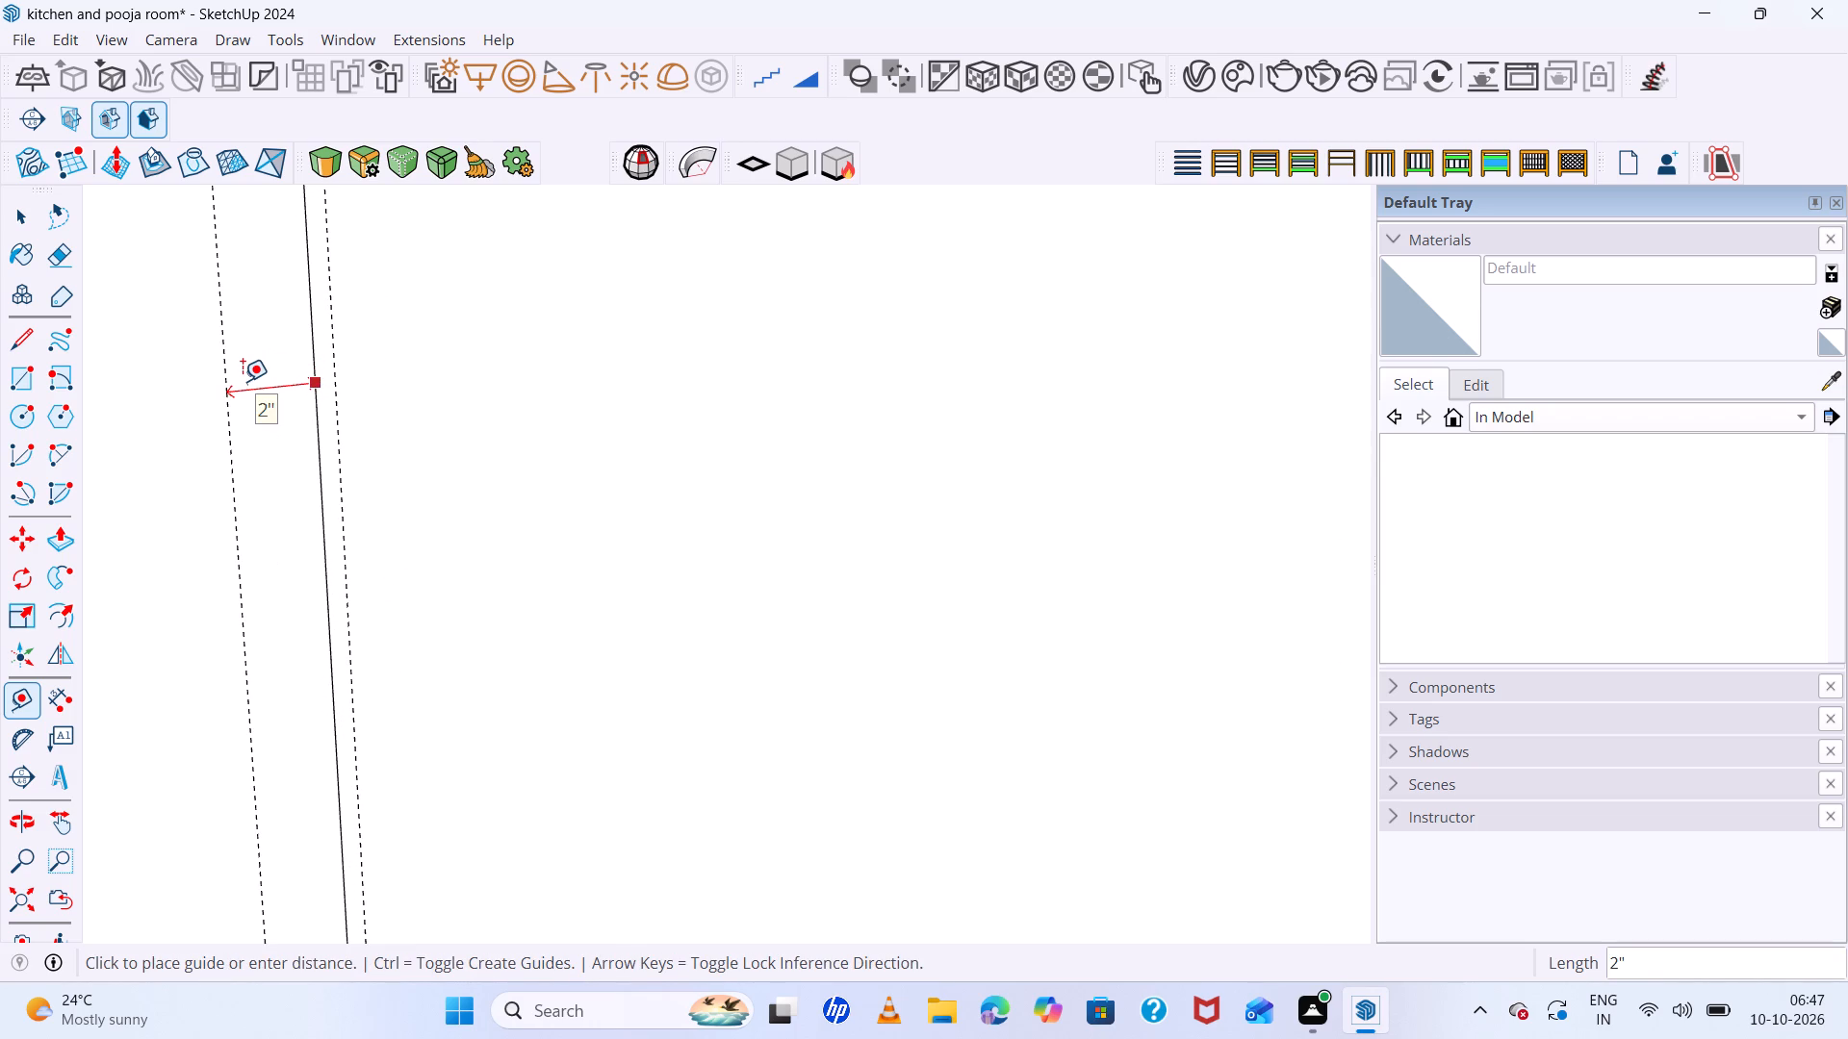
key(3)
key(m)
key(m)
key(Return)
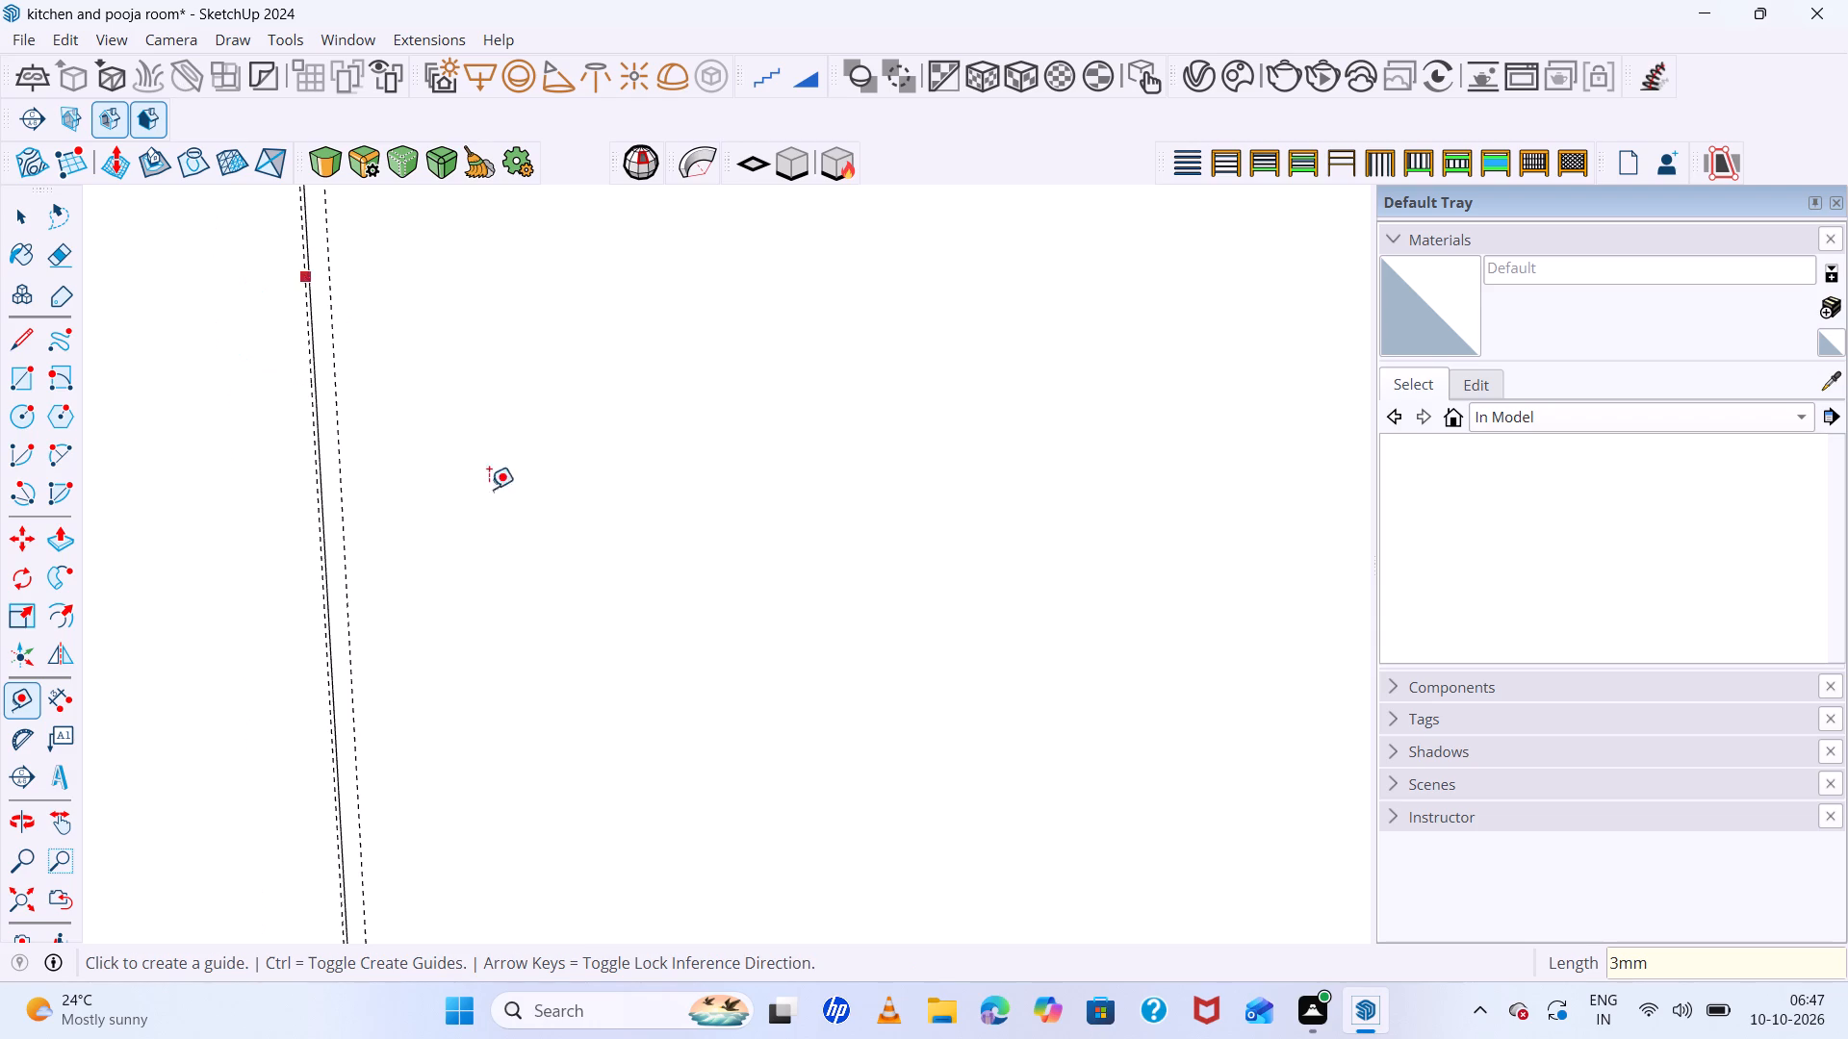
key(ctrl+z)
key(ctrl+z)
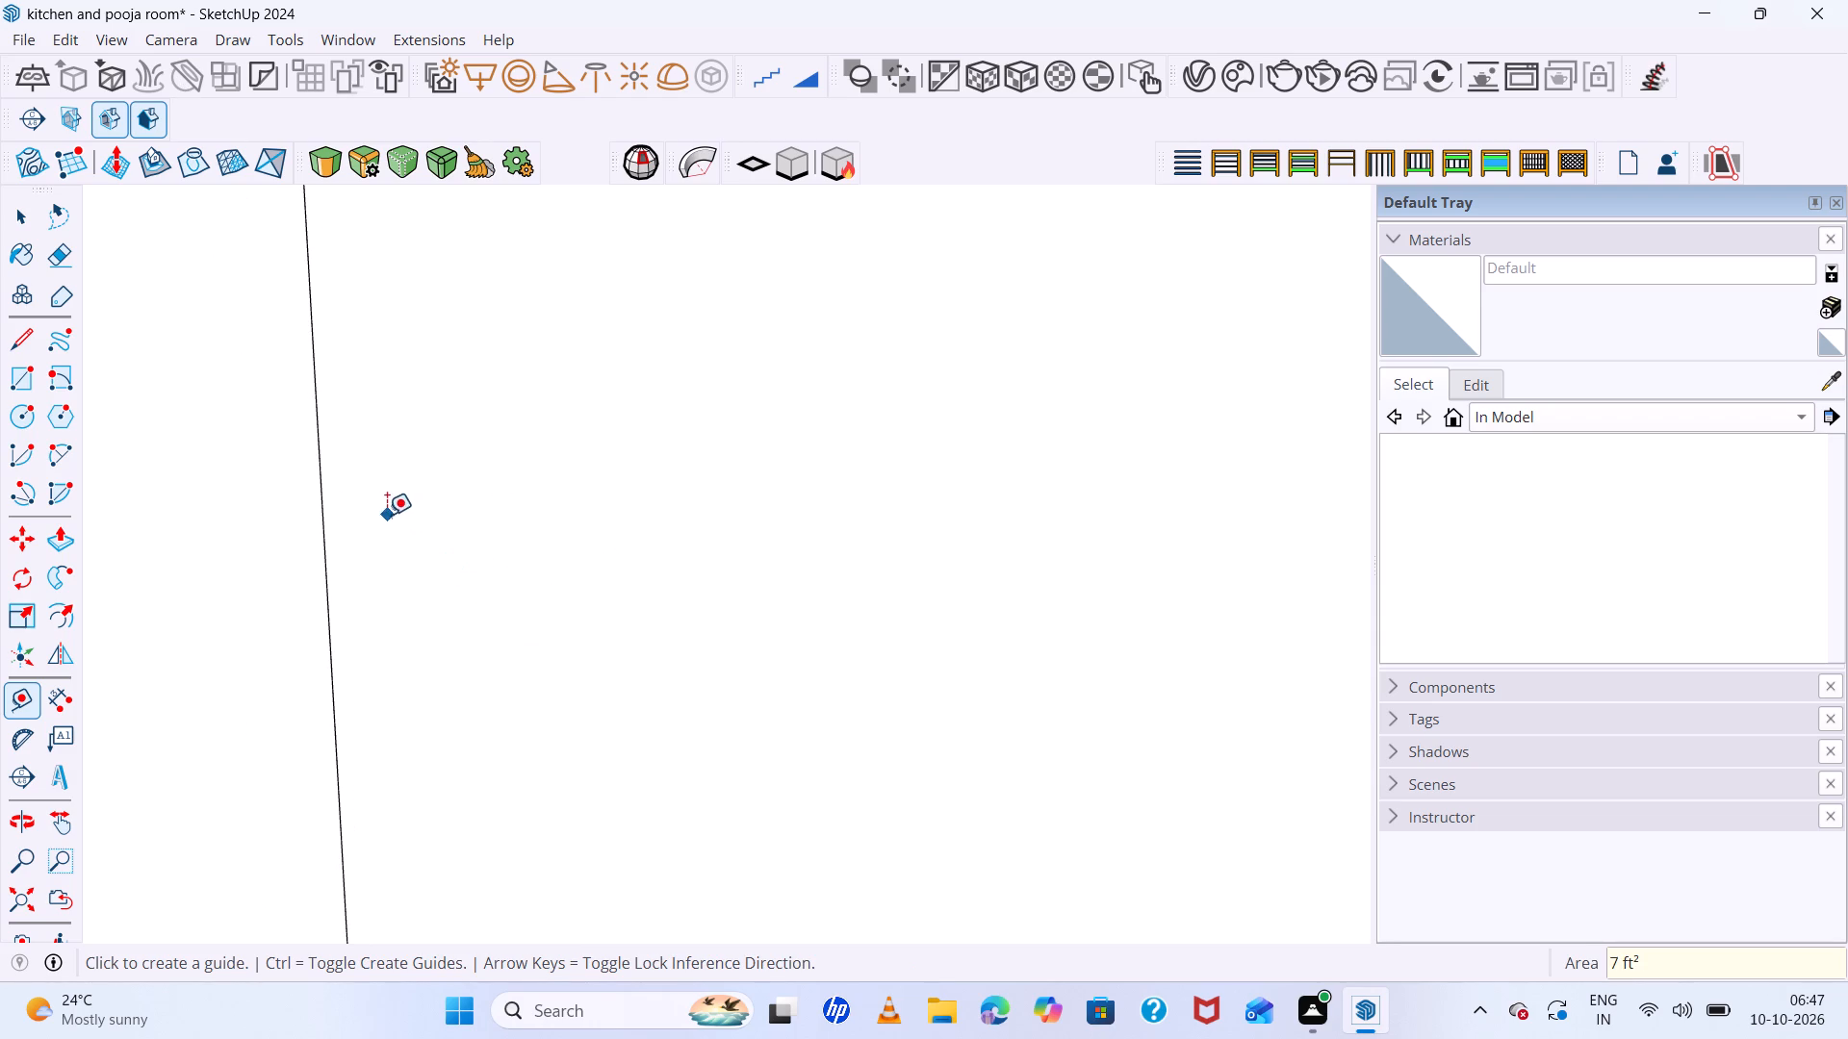
Place vertical guides 3 mm to each side of the divider line nearest the long run's free end.
scroll(338, 489, up, 6)
click(306, 494)
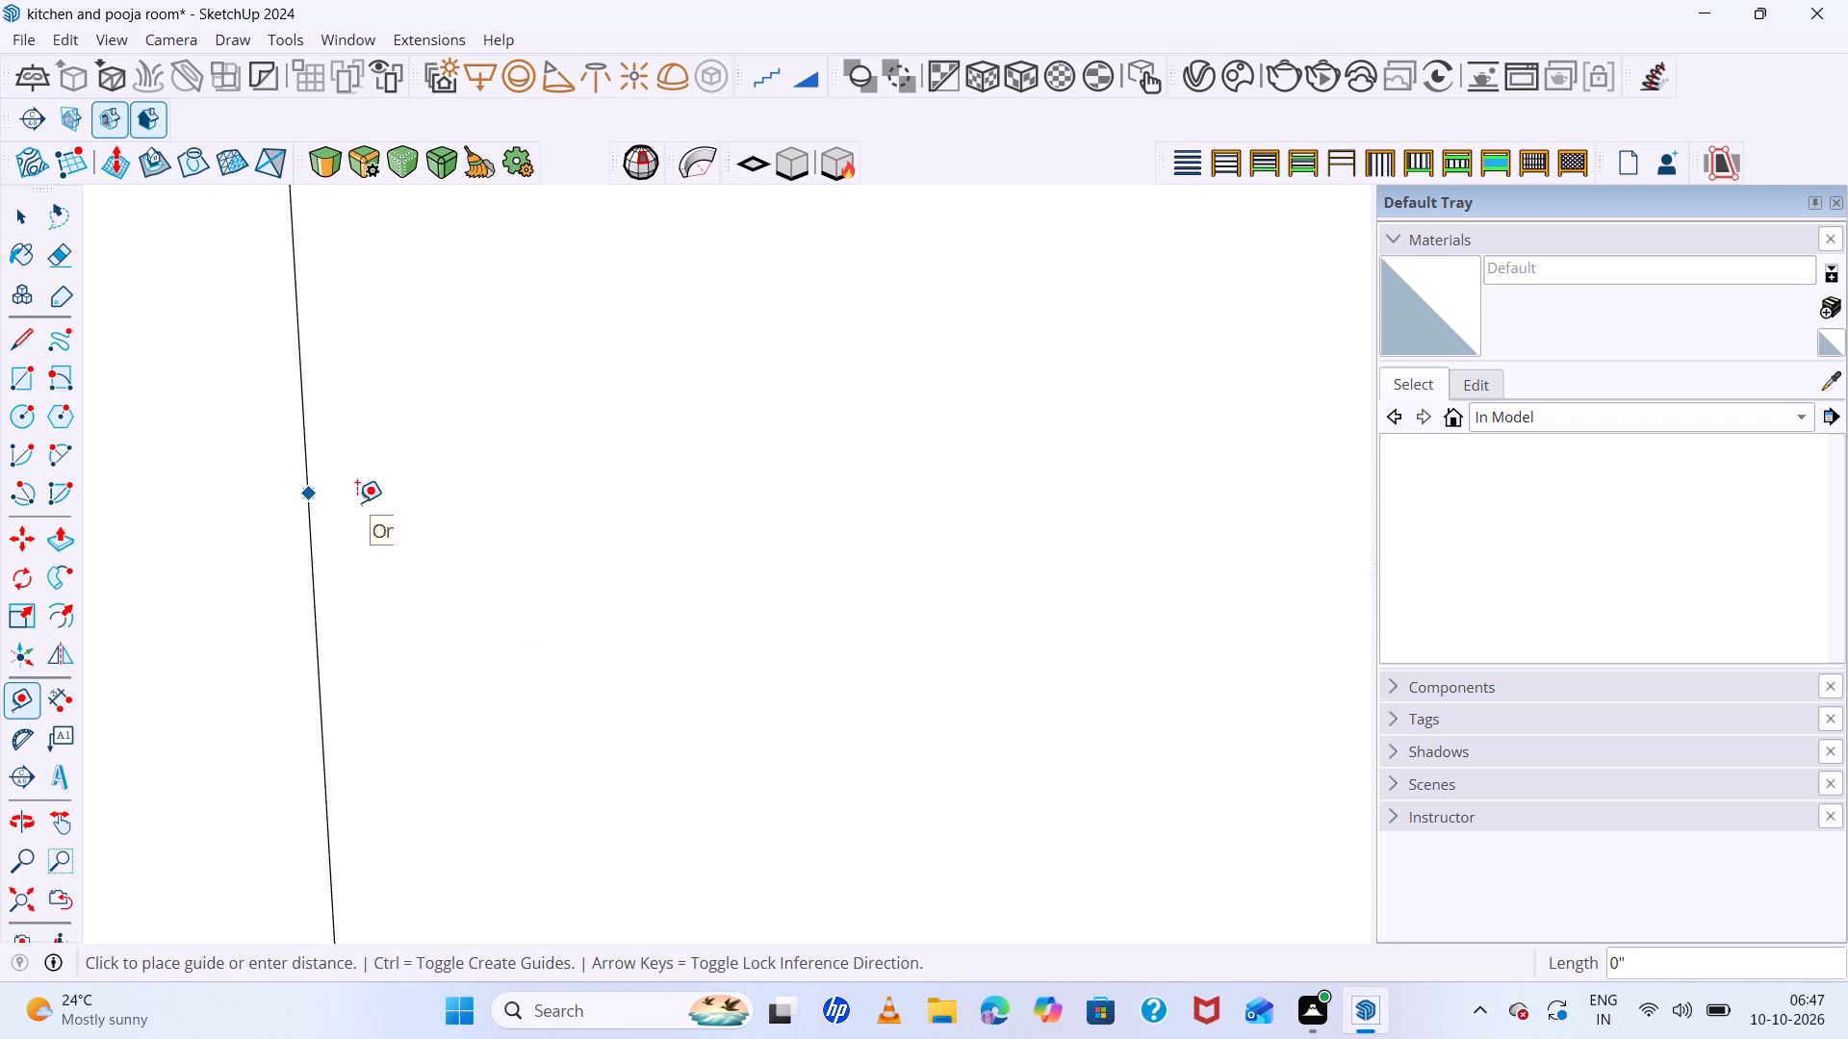
key(space)
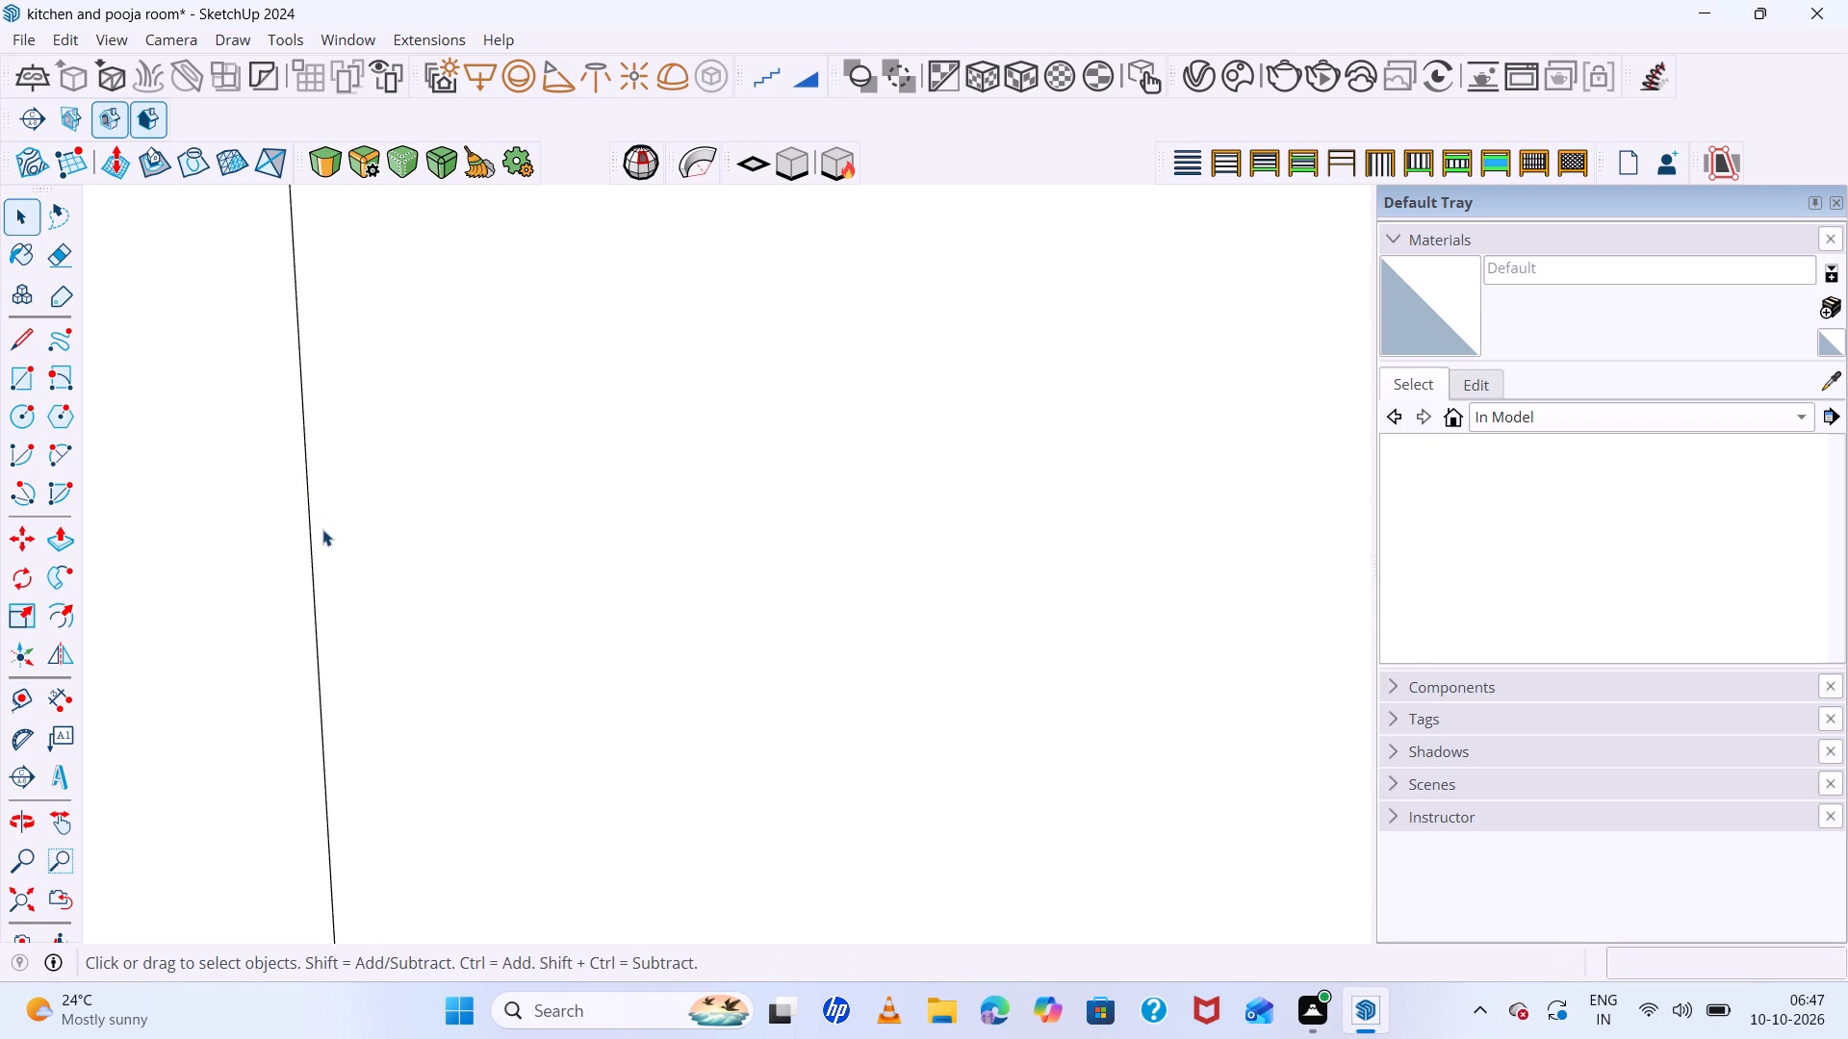
key(t)
click(313, 540)
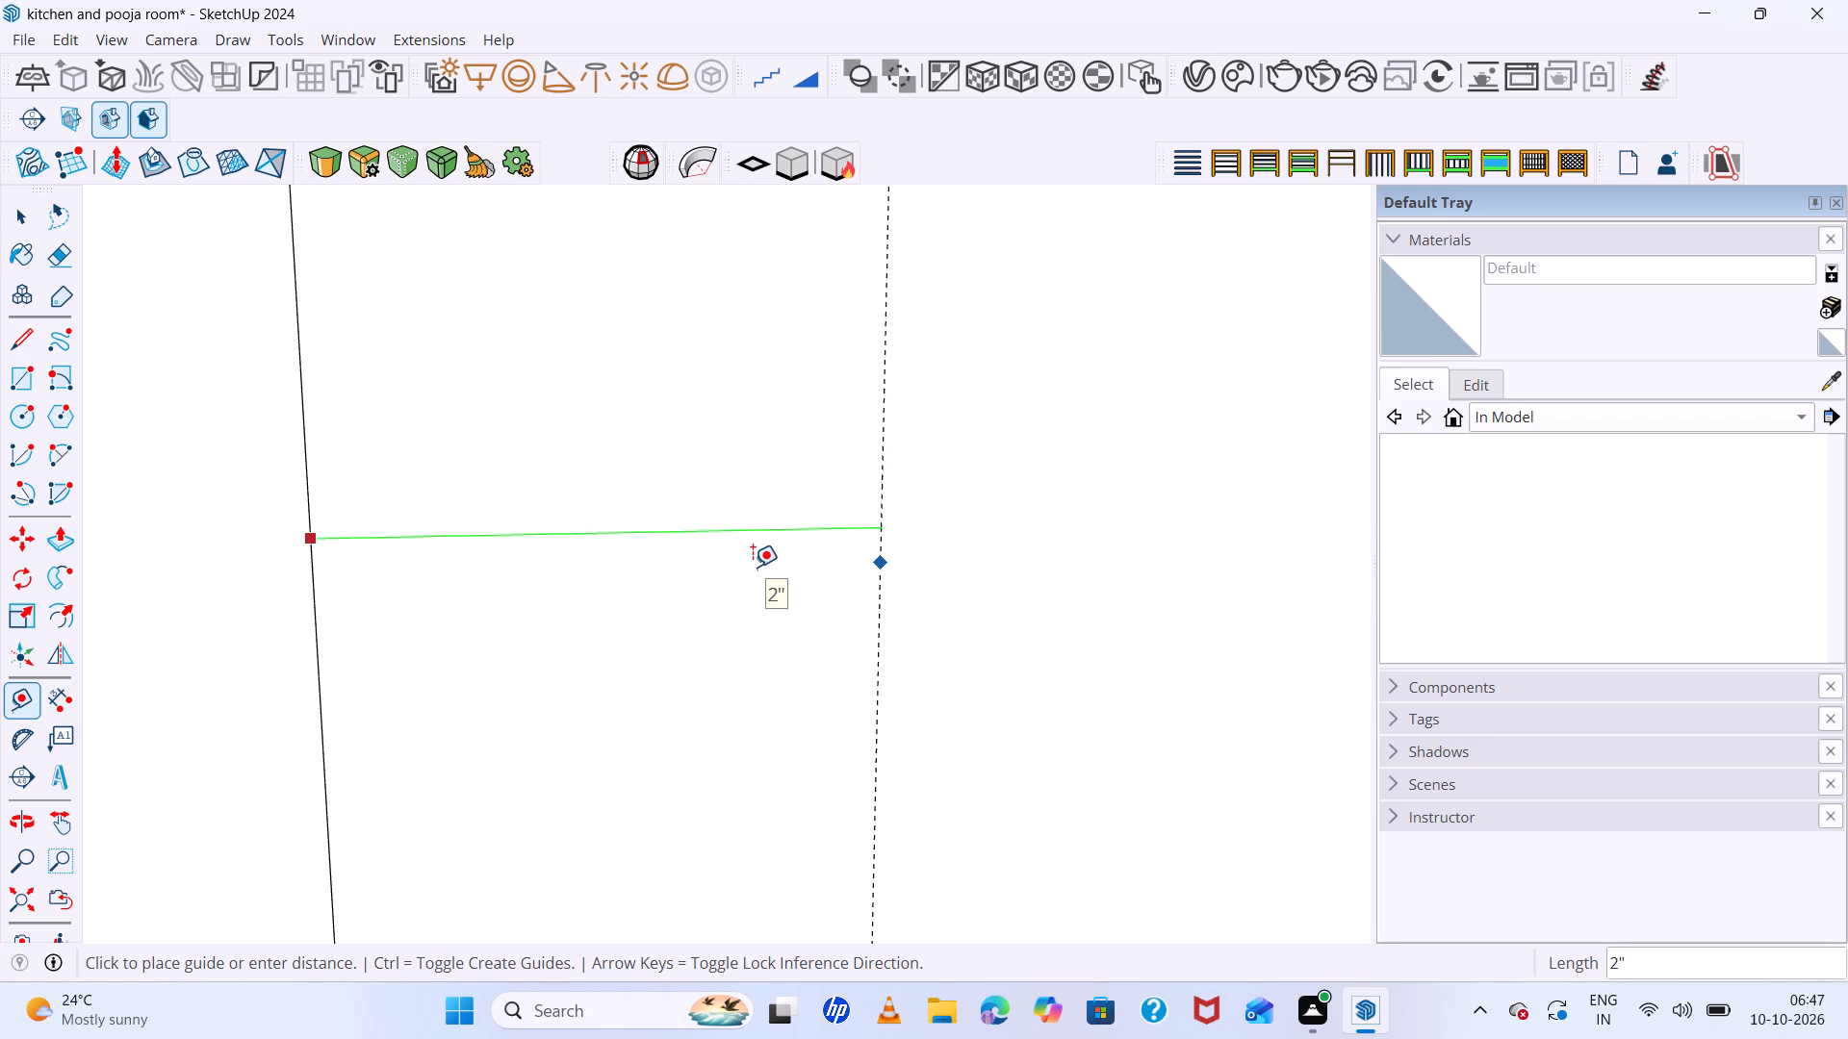
text(3mm)
key(Return)
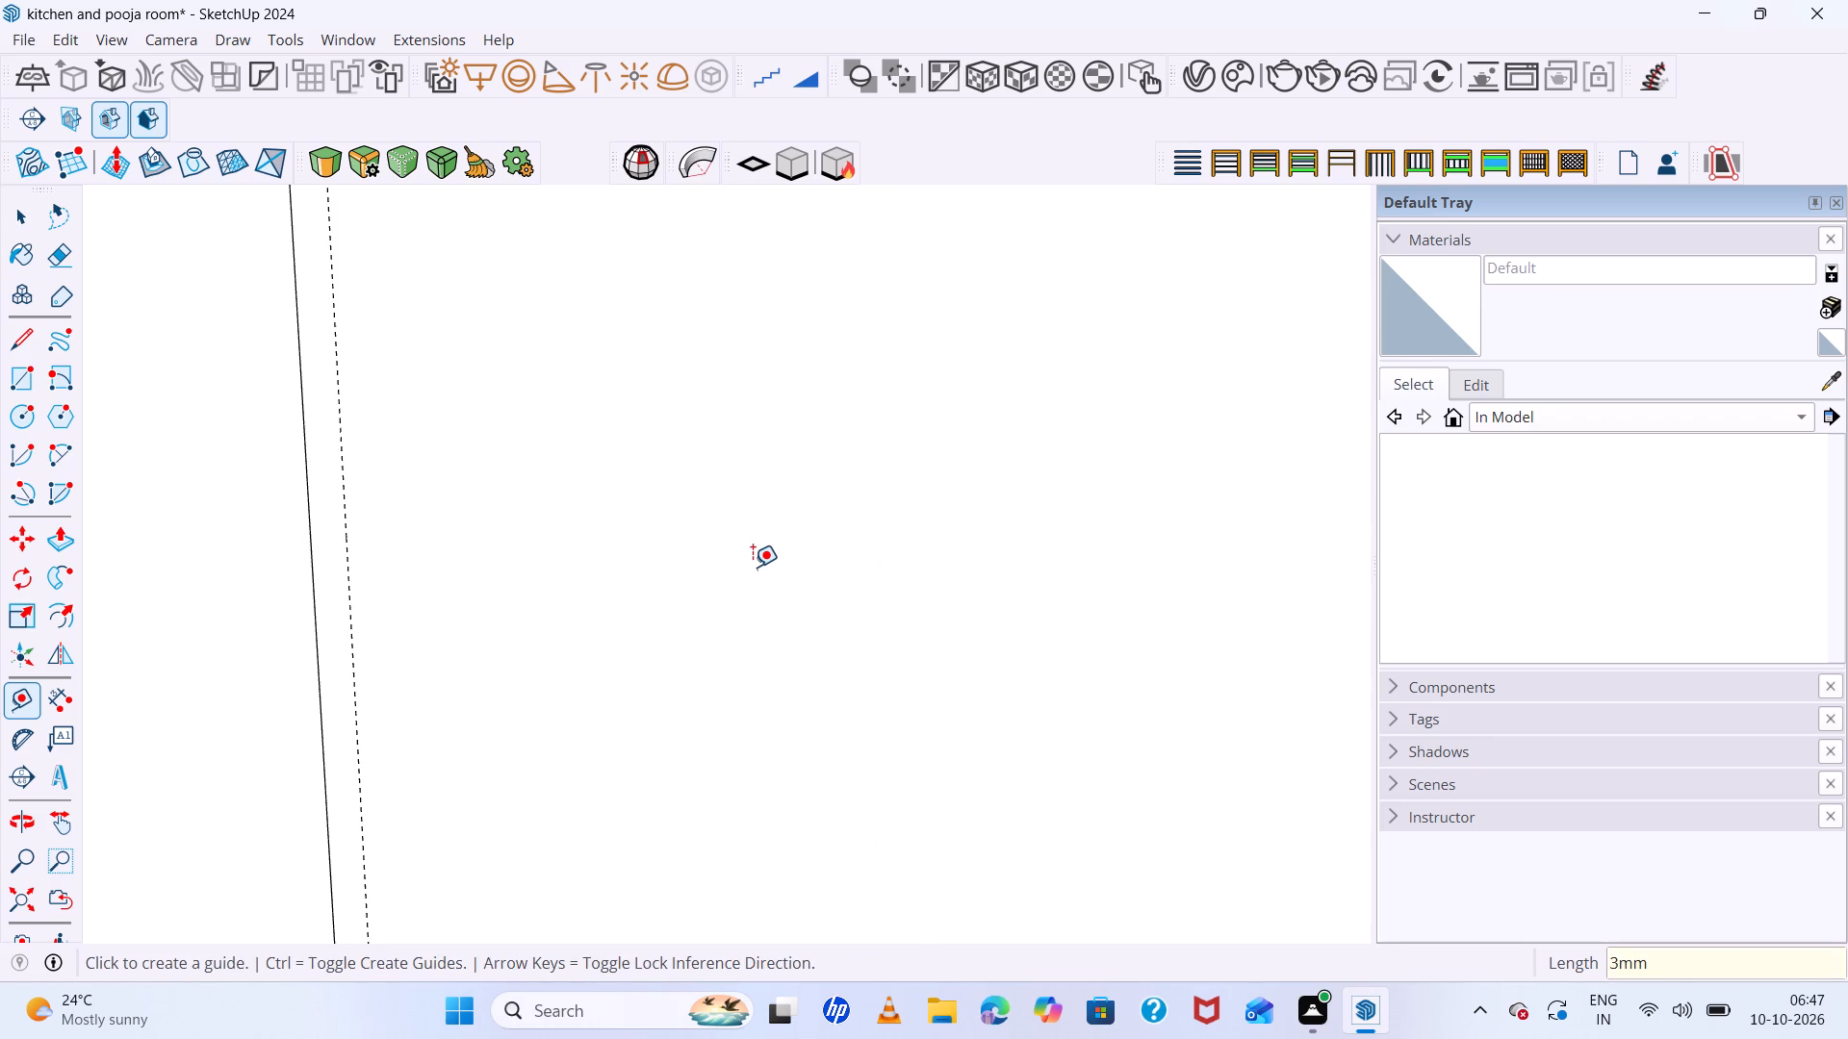
scroll(615, 596, down, 8)
scroll(471, 638, down, 8)
scroll(359, 640, down, 8)
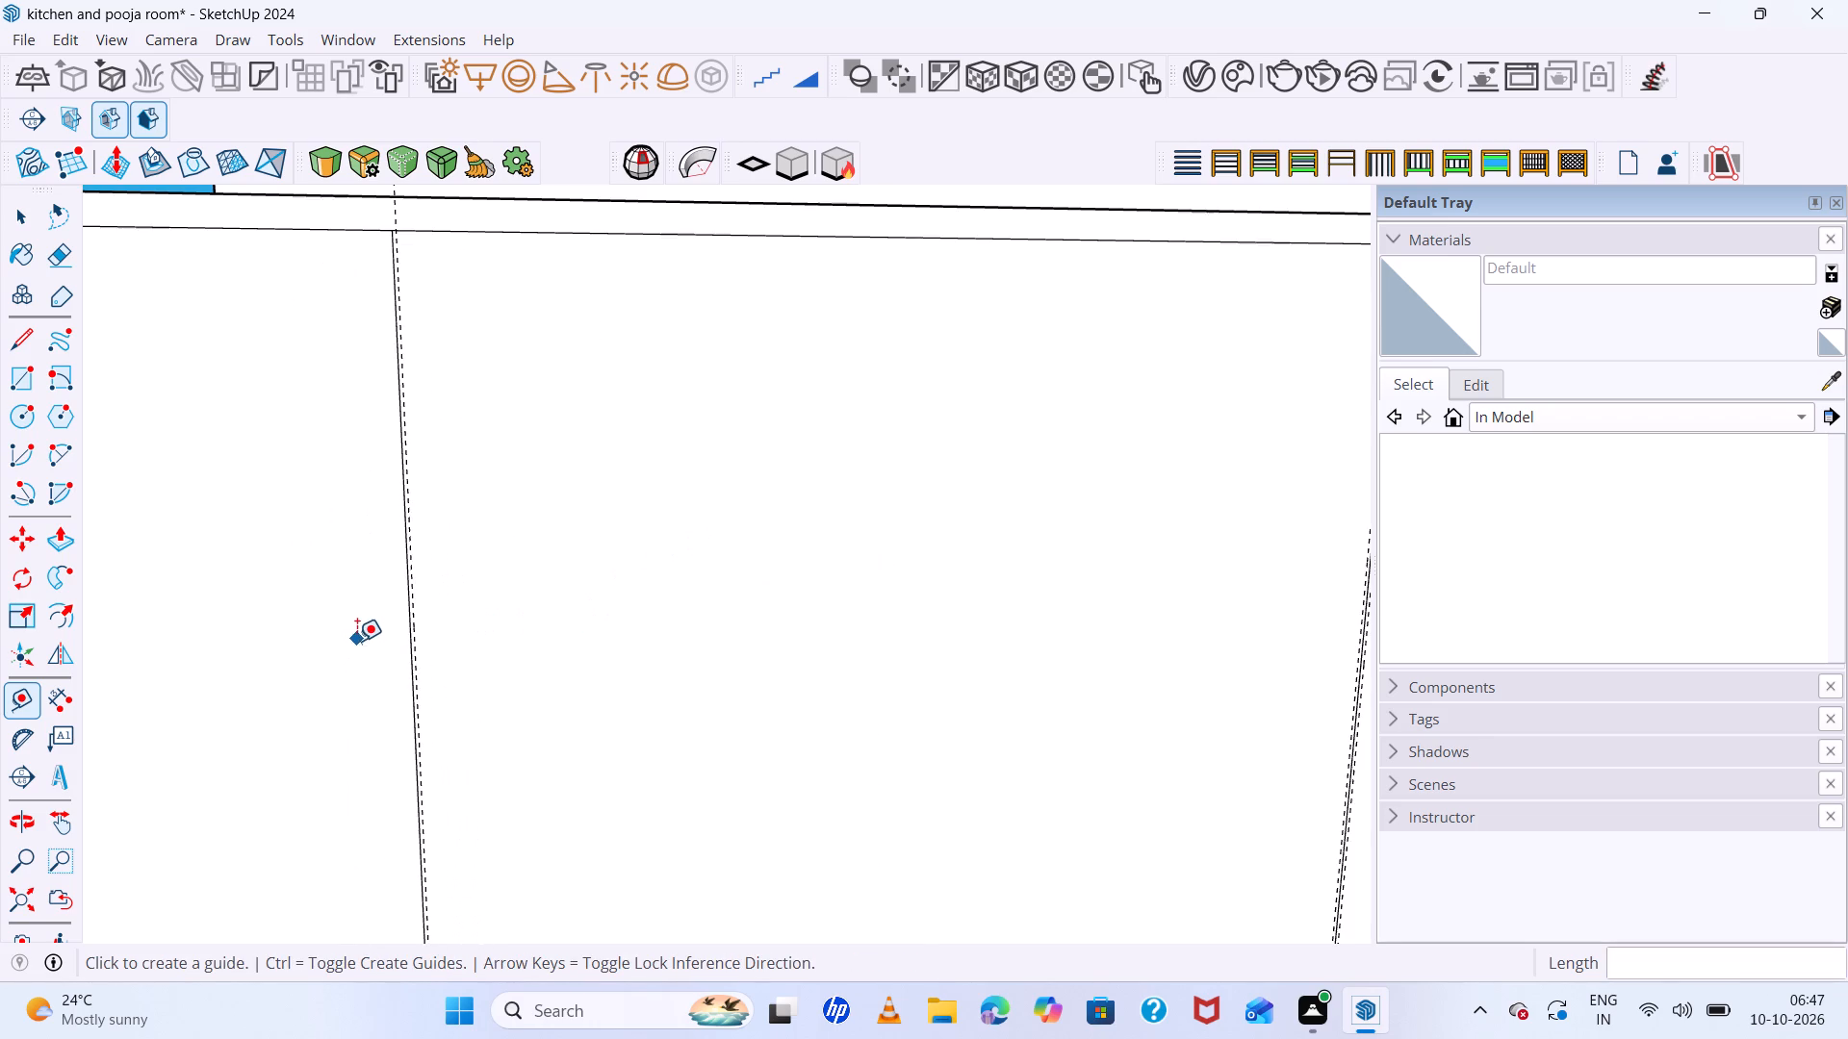
scroll(408, 604, up, 14)
scroll(457, 556, up, 7)
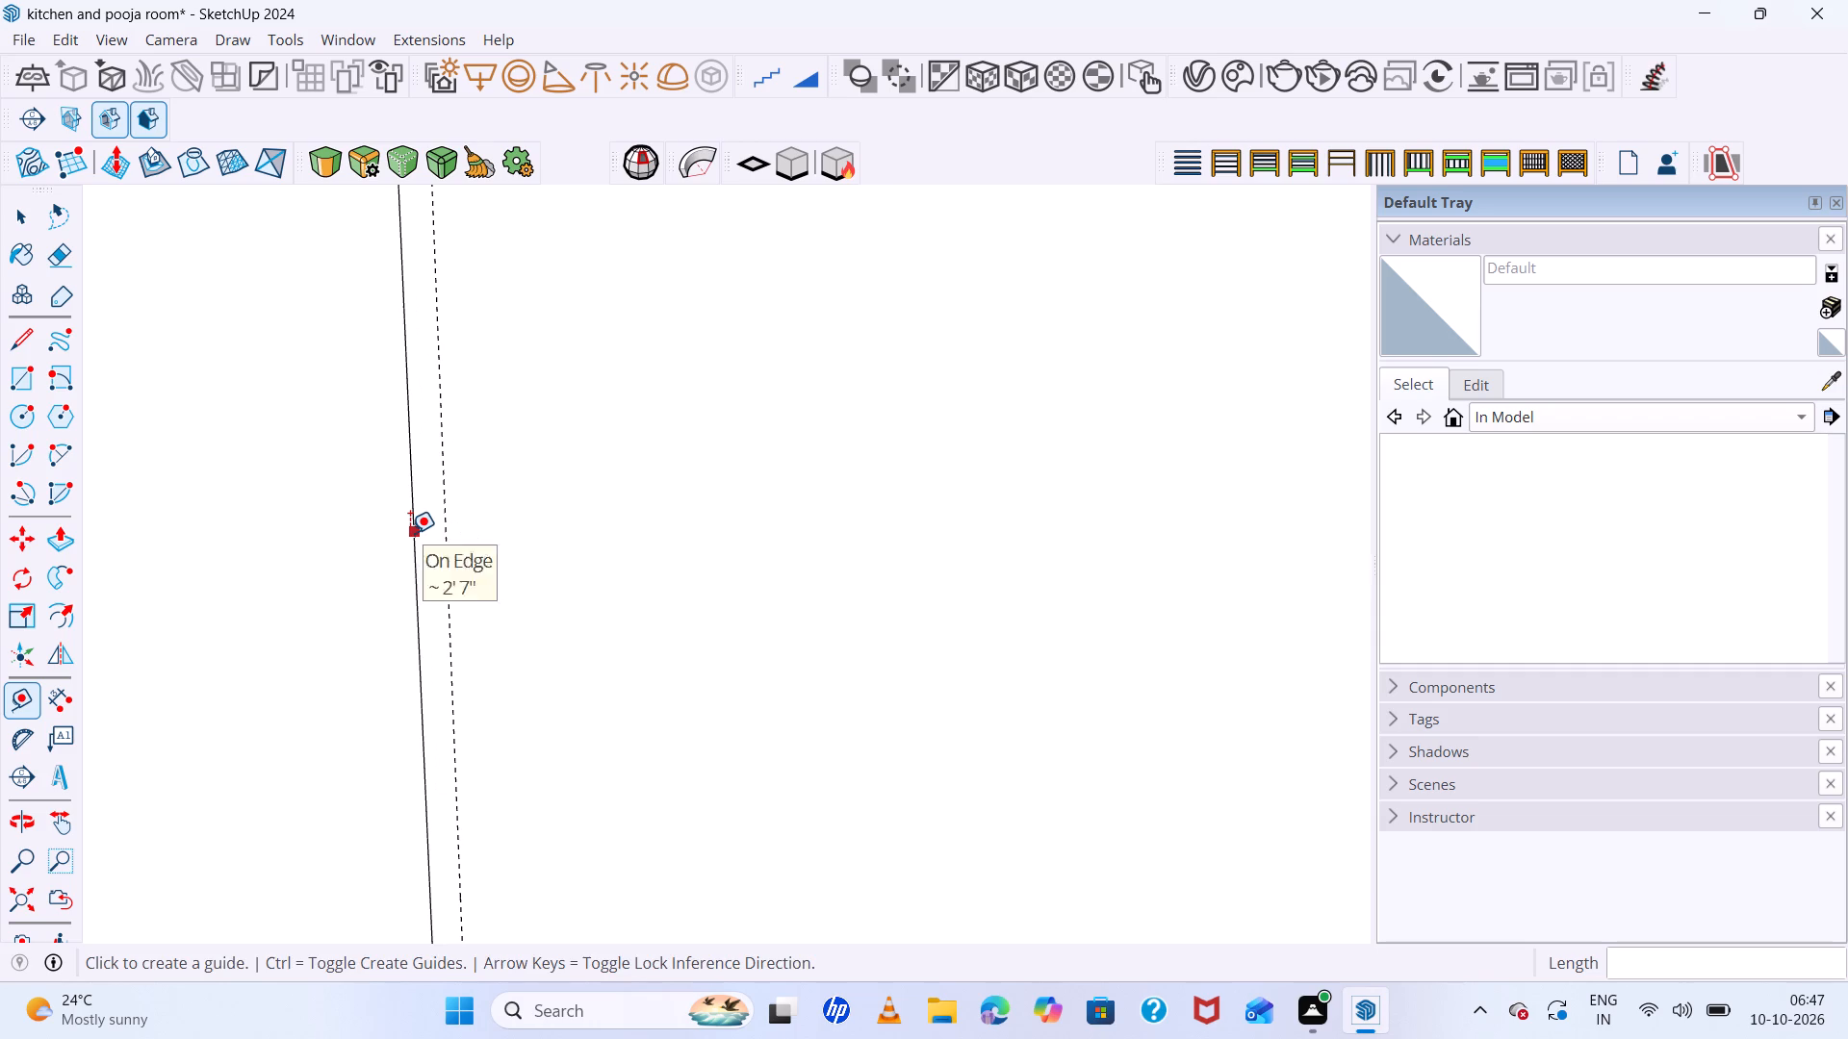
click(410, 533)
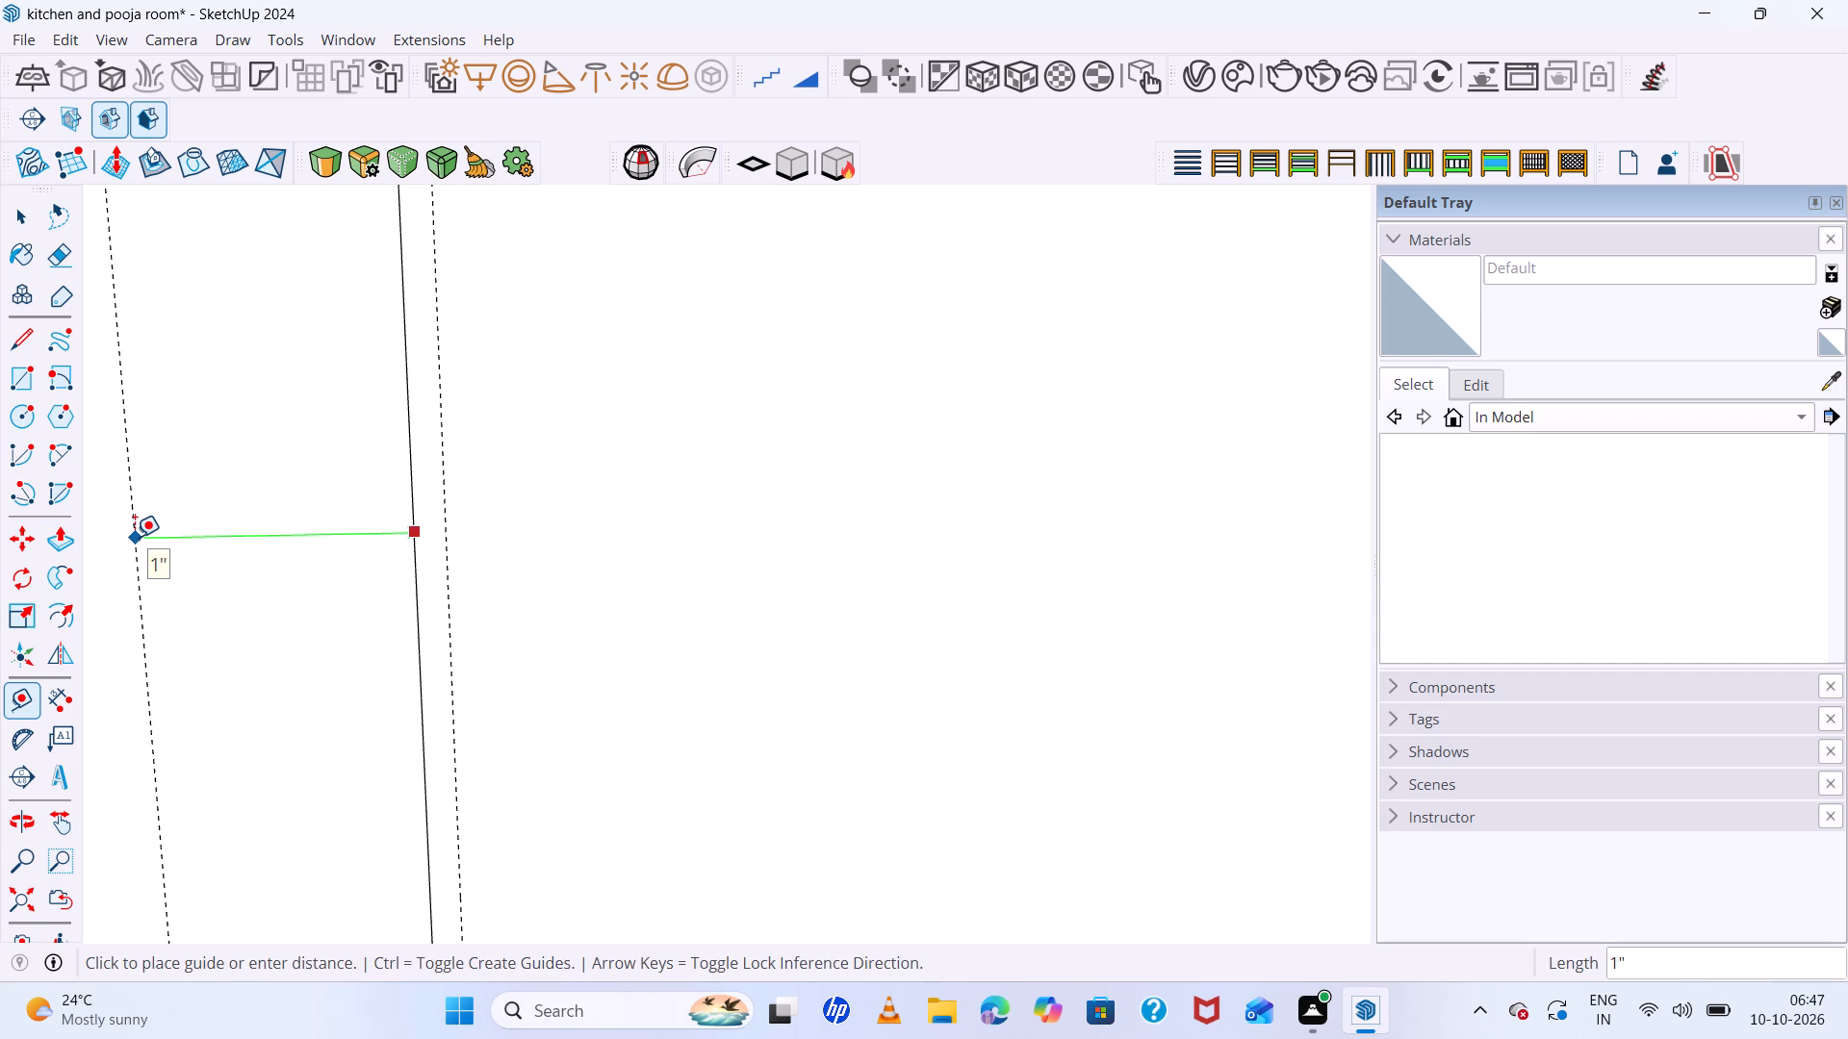
text(3mm)
key(Return)
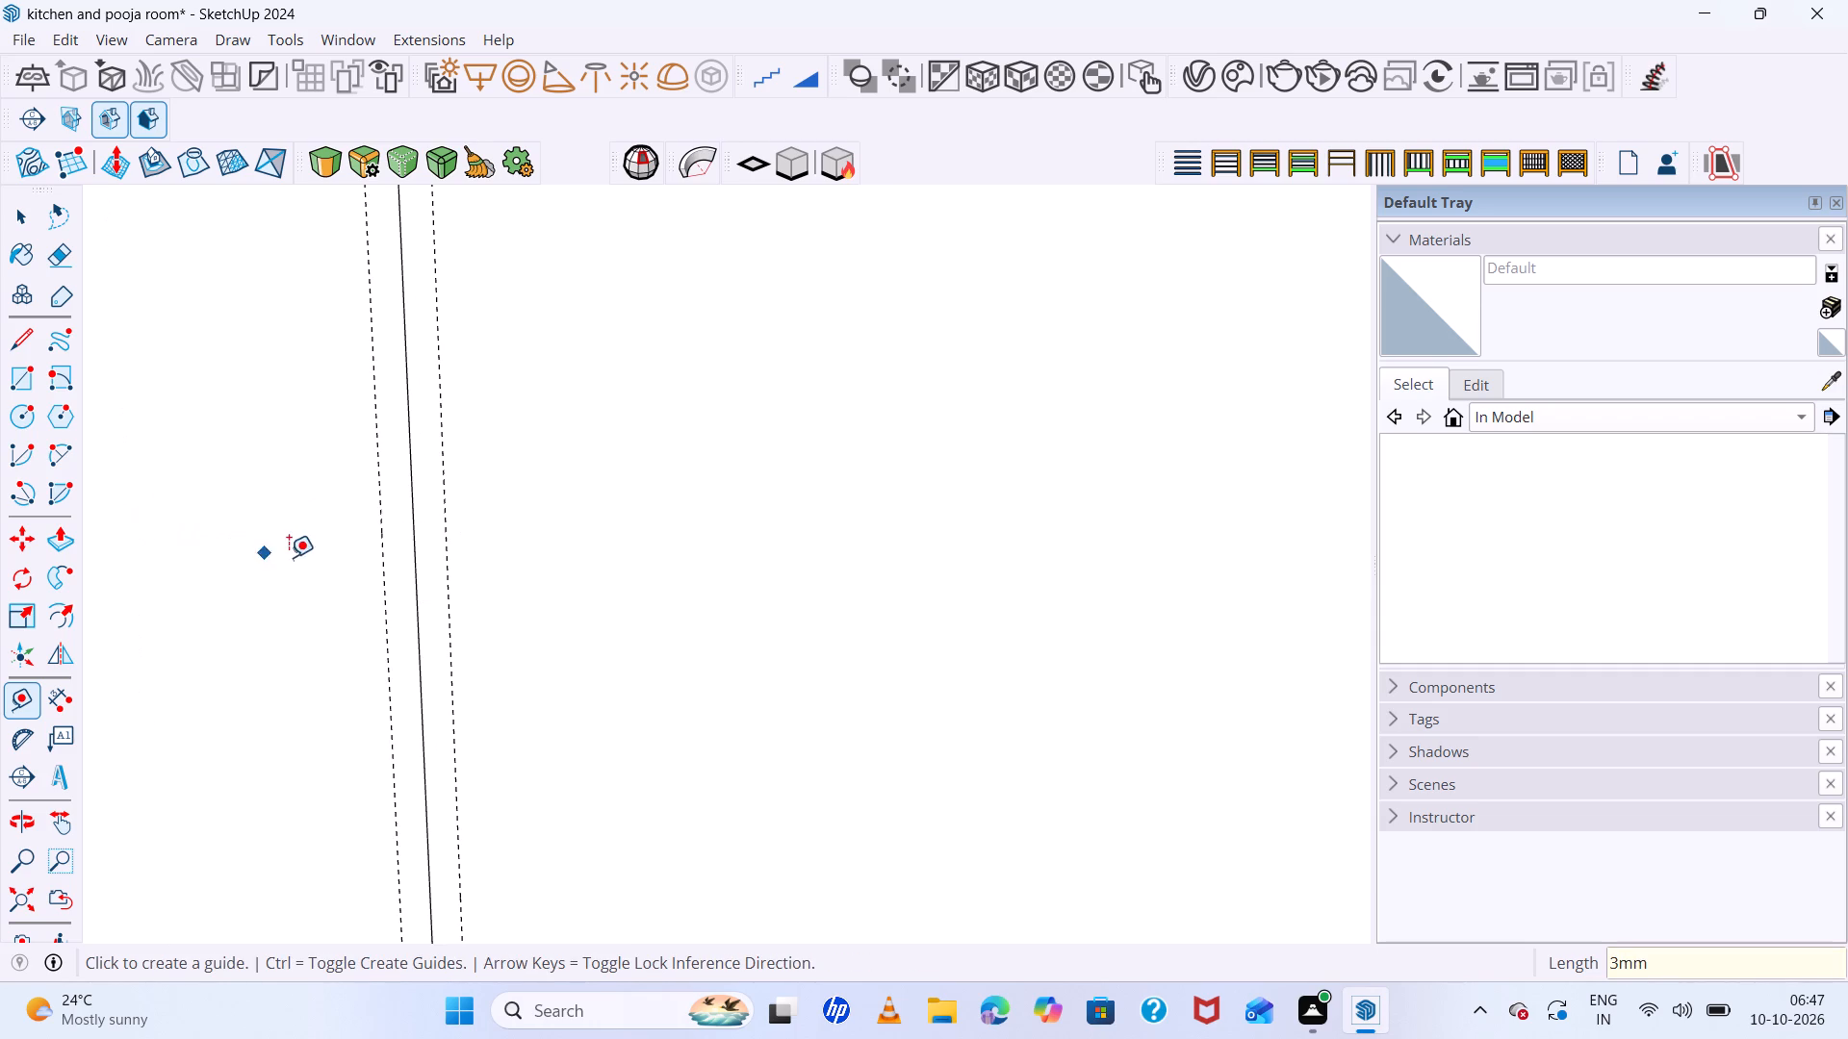
Draw a shutter rectangle about 1' 2" by 2' 7" from the free end's upper corner to the near guide at the base line.
scroll(120, 579, down, 20)
scroll(120, 579, down, 14)
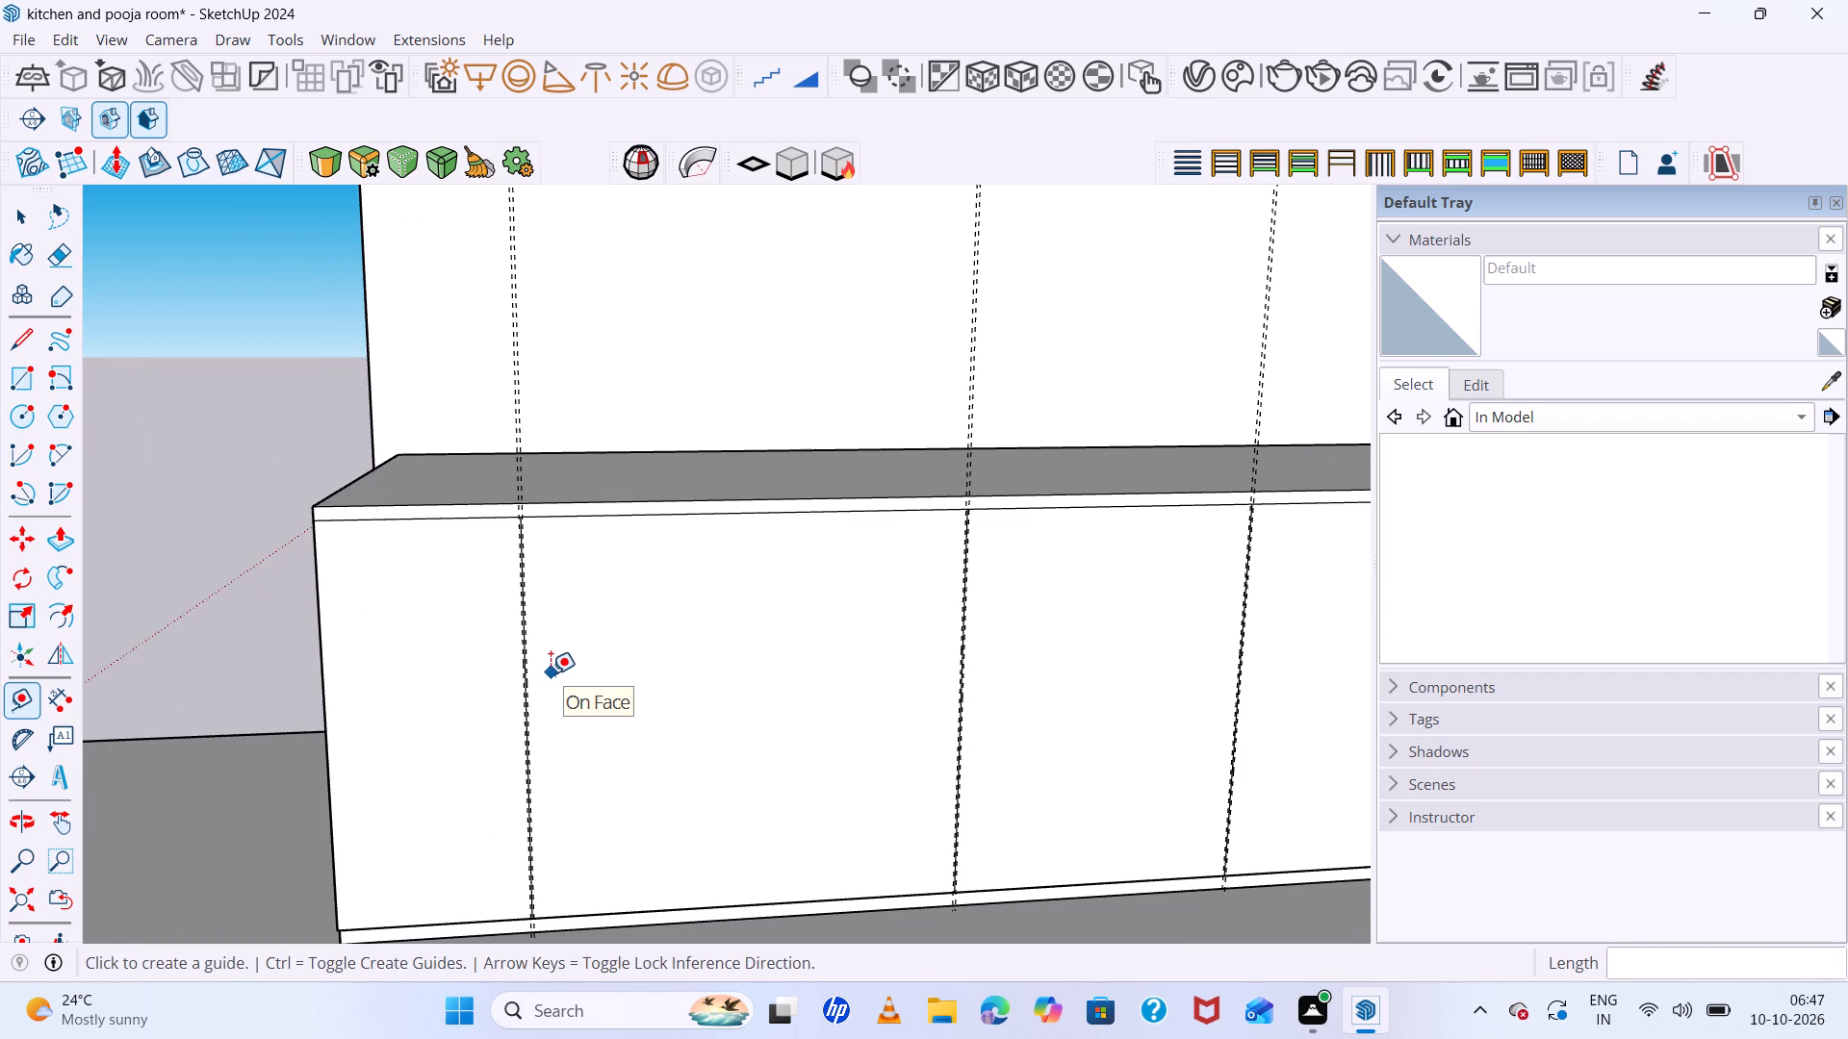
scroll(350, 554, down, 6)
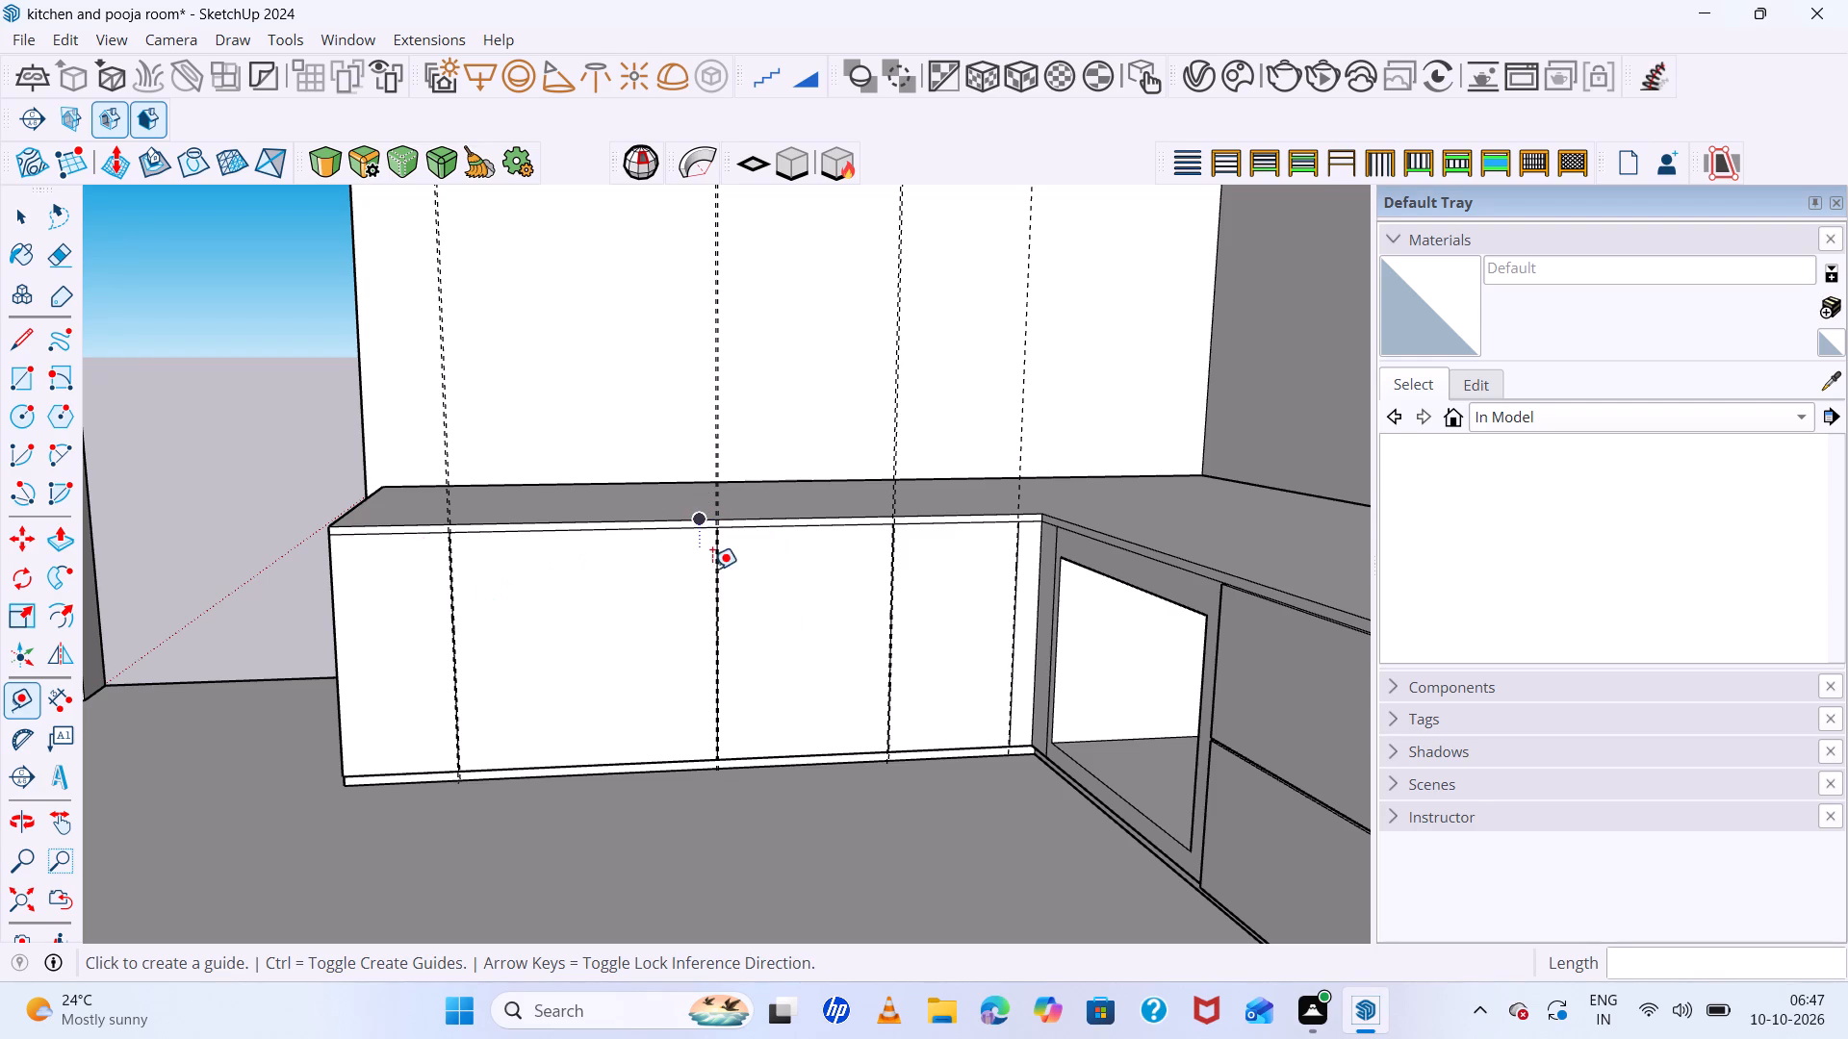
scroll(348, 549, up, 6)
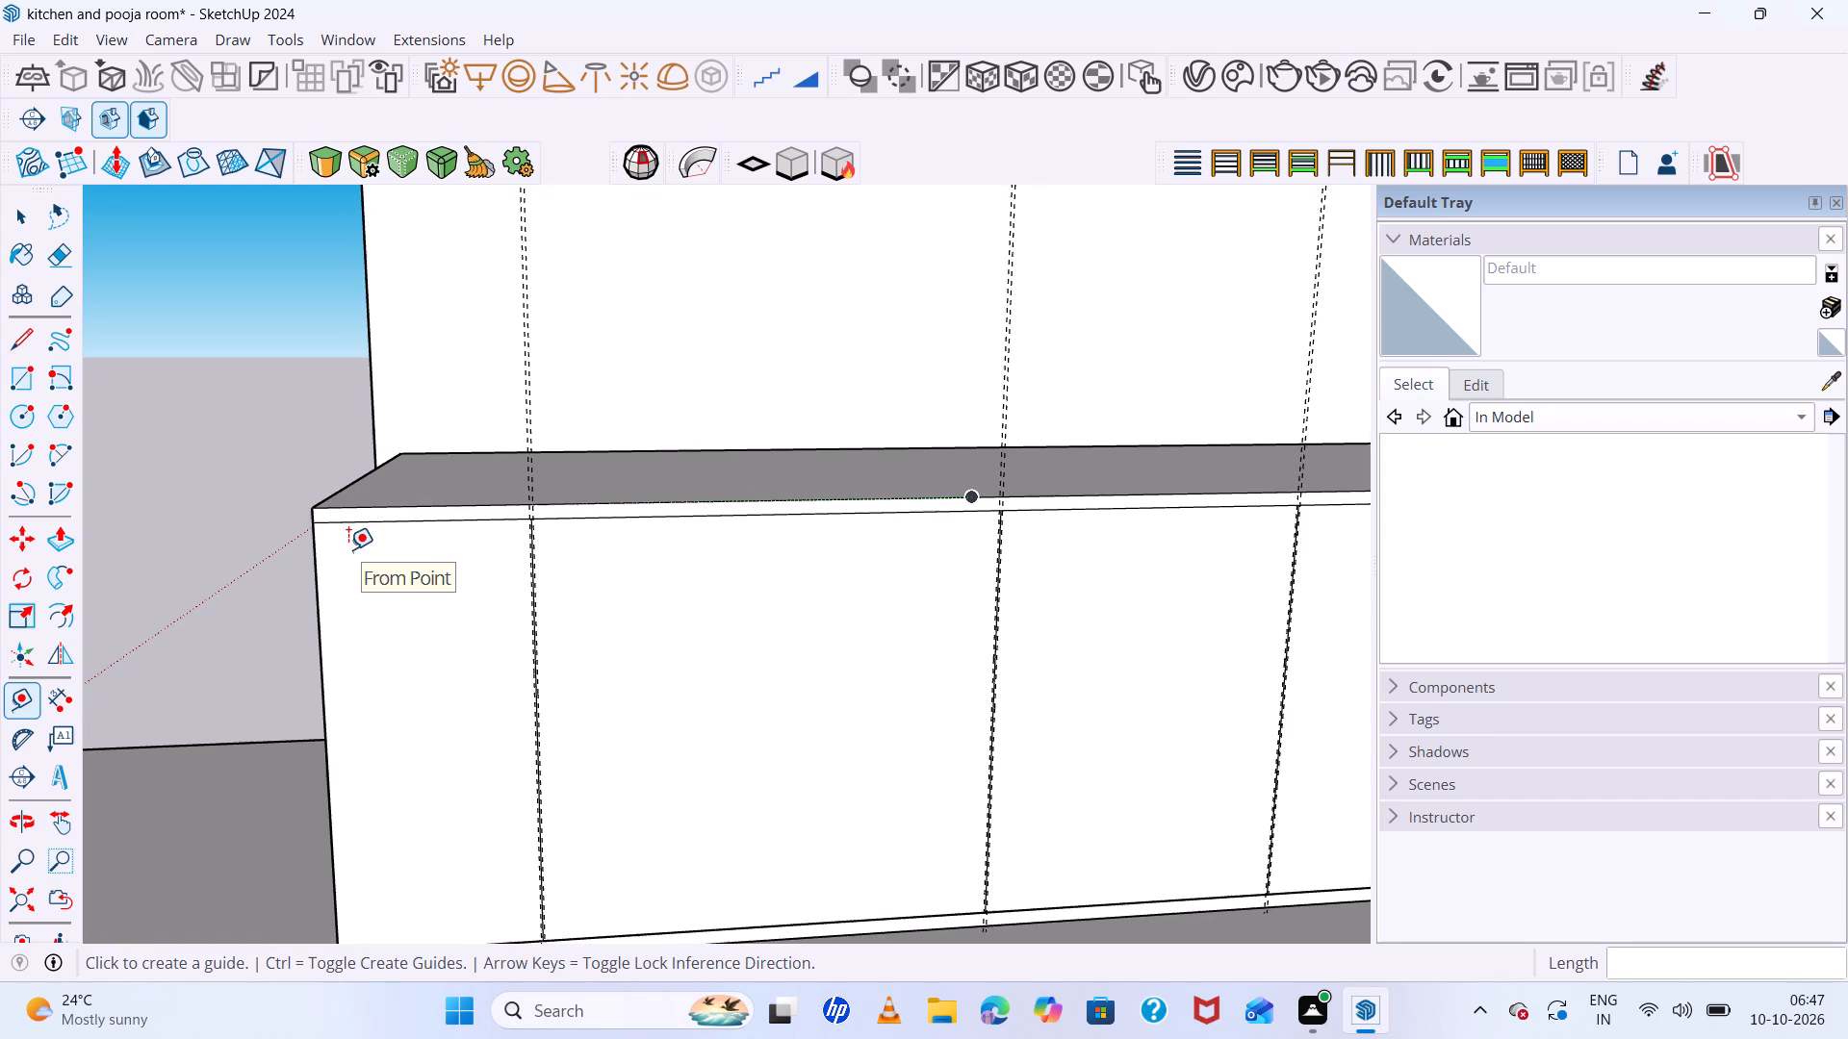
key(r)
scroll(338, 547, up, 6)
click(290, 503)
scroll(576, 574, down, 3)
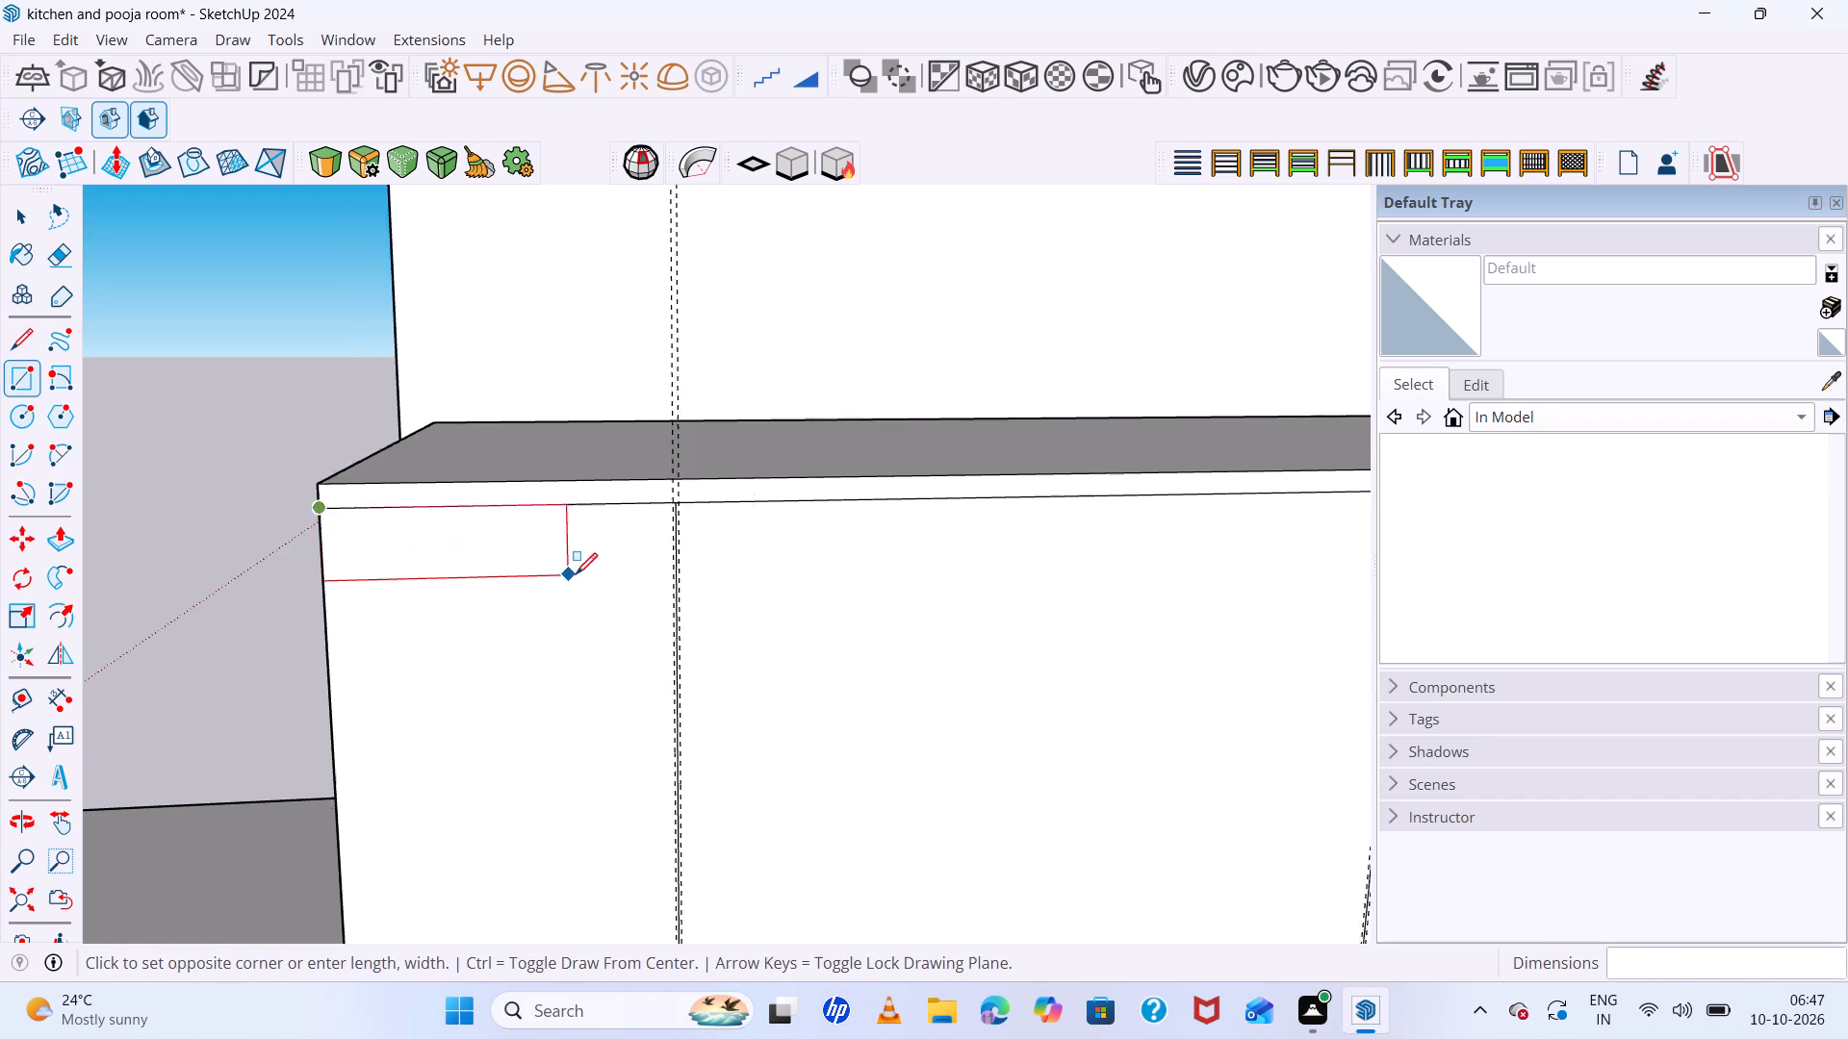
scroll(576, 574, down, 10)
scroll(604, 703, up, 7)
scroll(636, 826, up, 7)
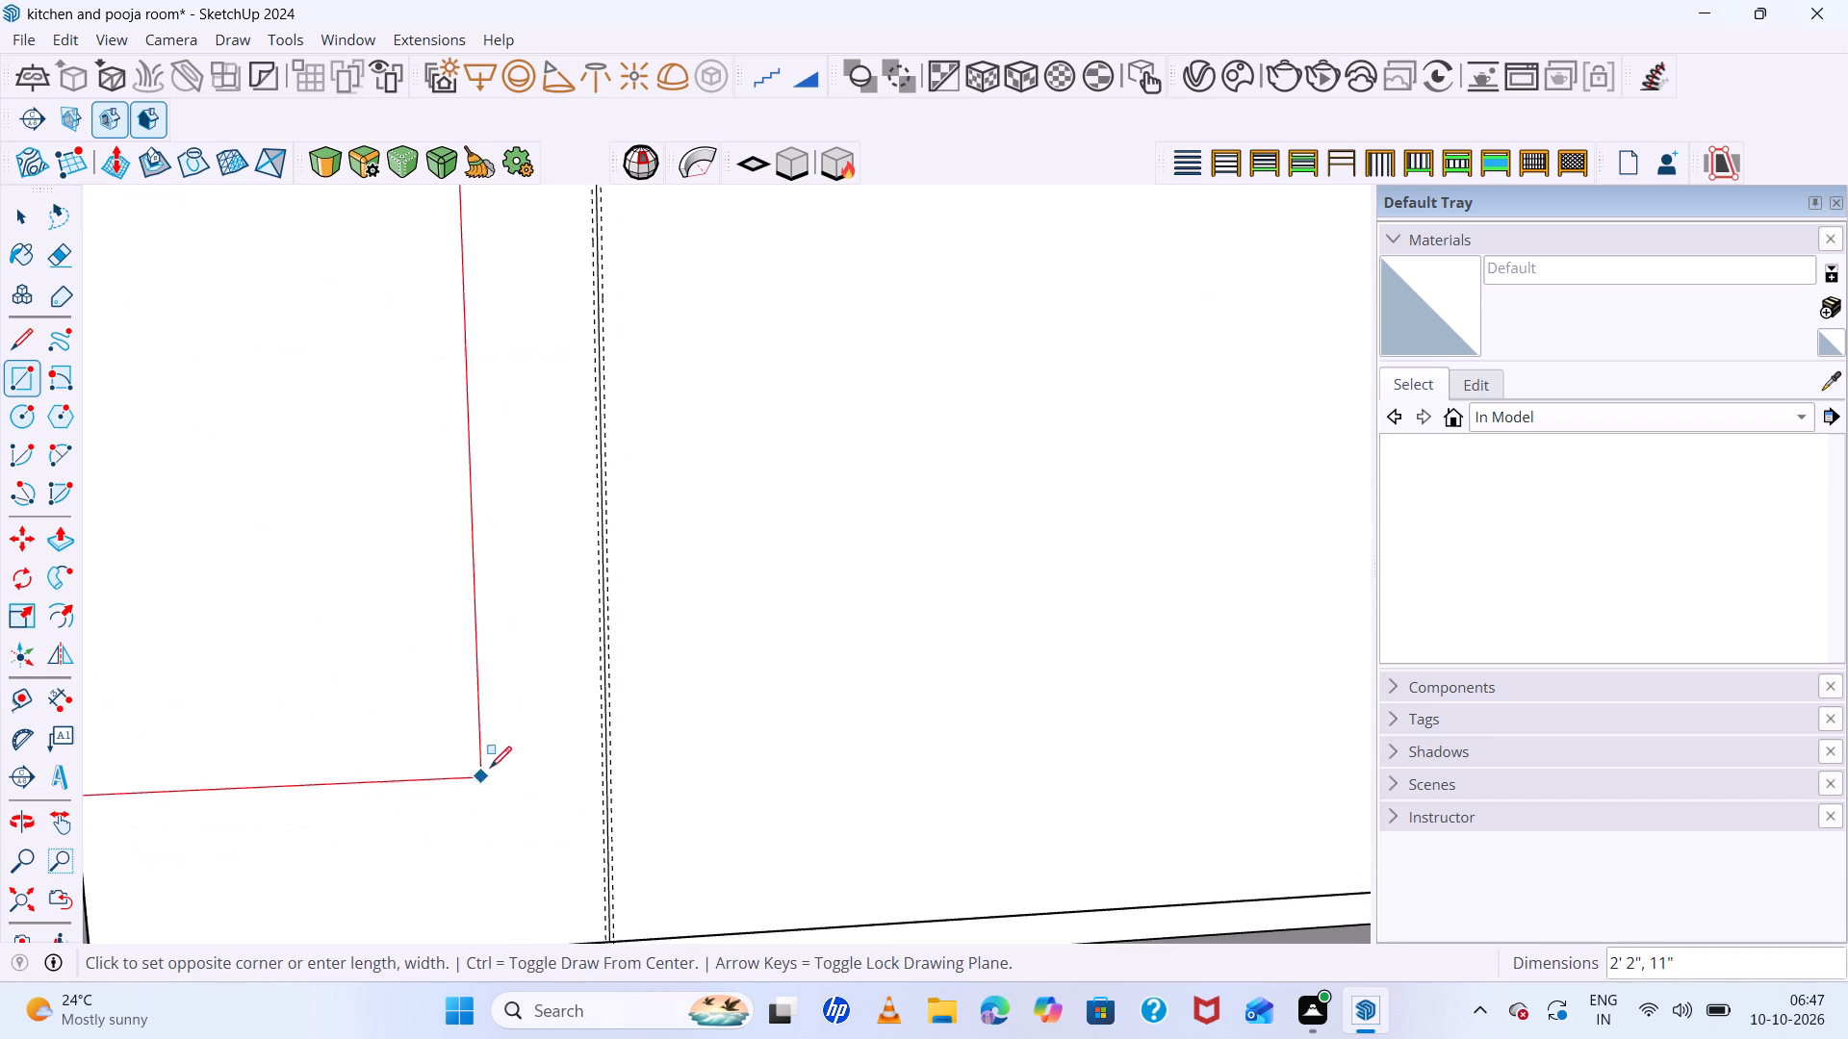
scroll(507, 738, down, 12)
scroll(526, 802, up, 14)
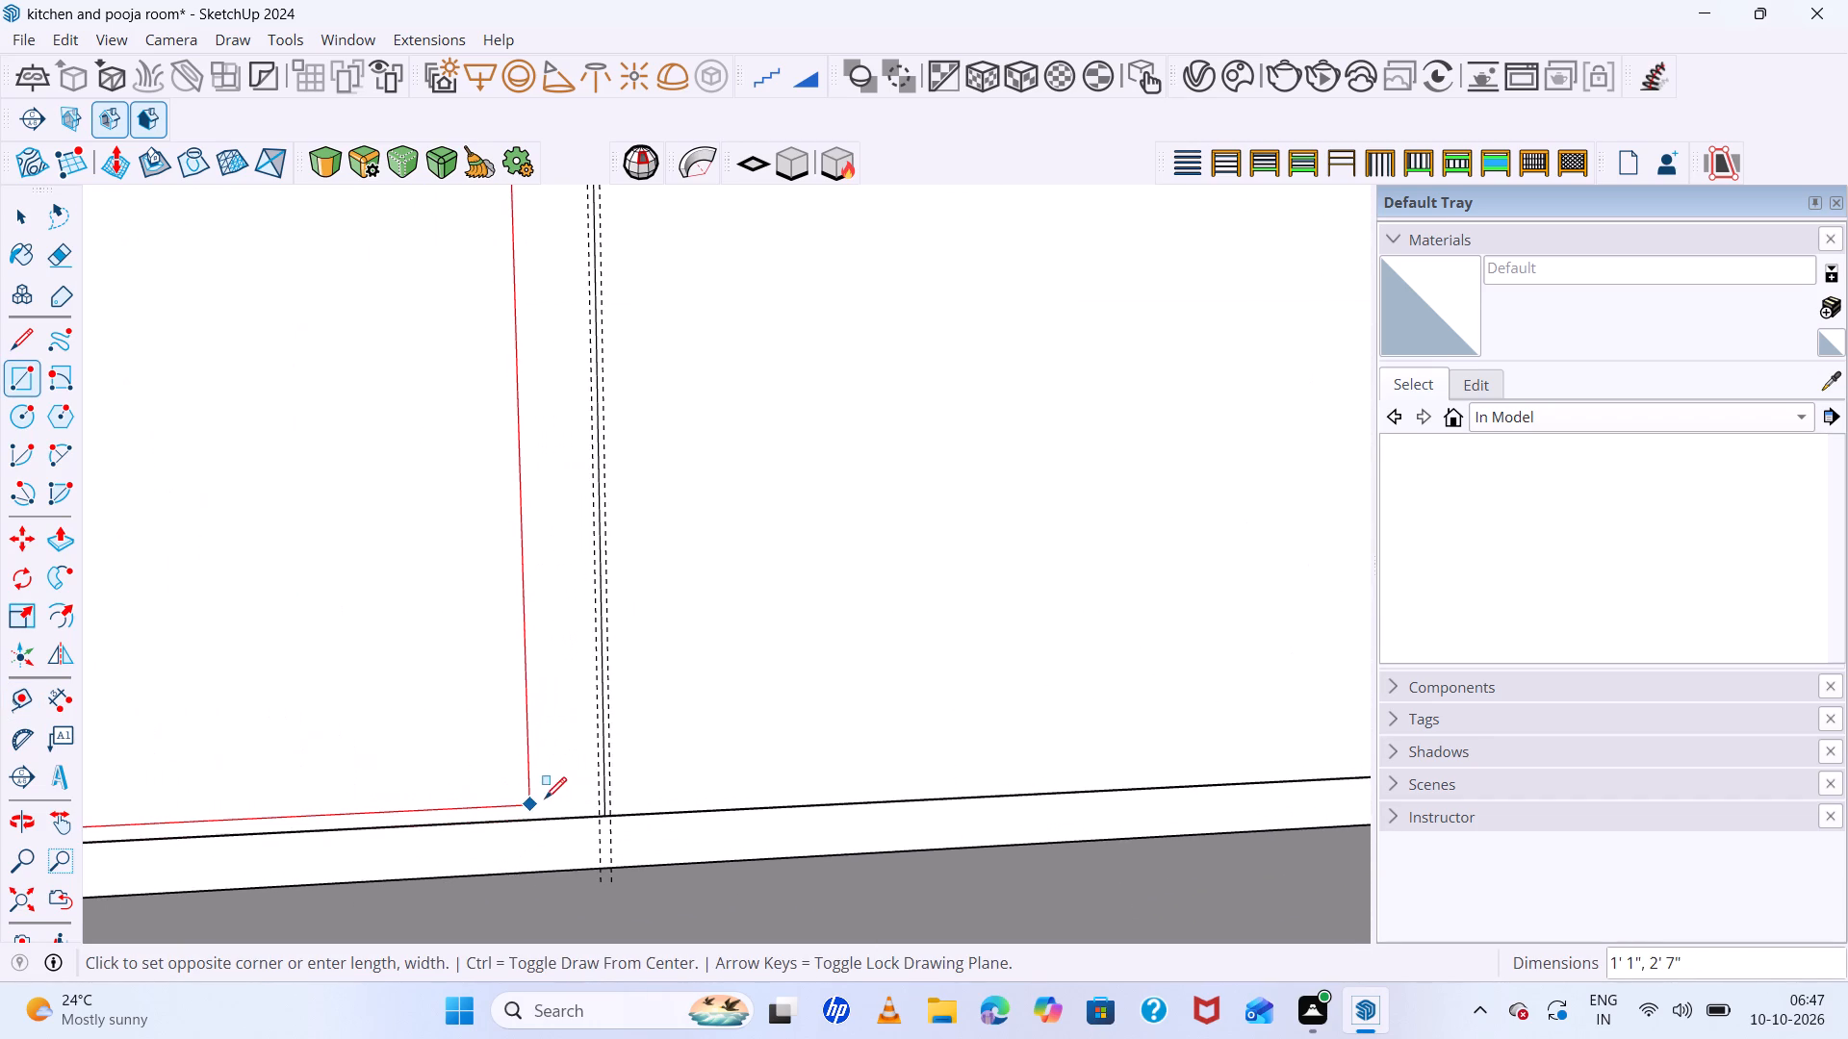
scroll(594, 818, up, 12)
click(603, 812)
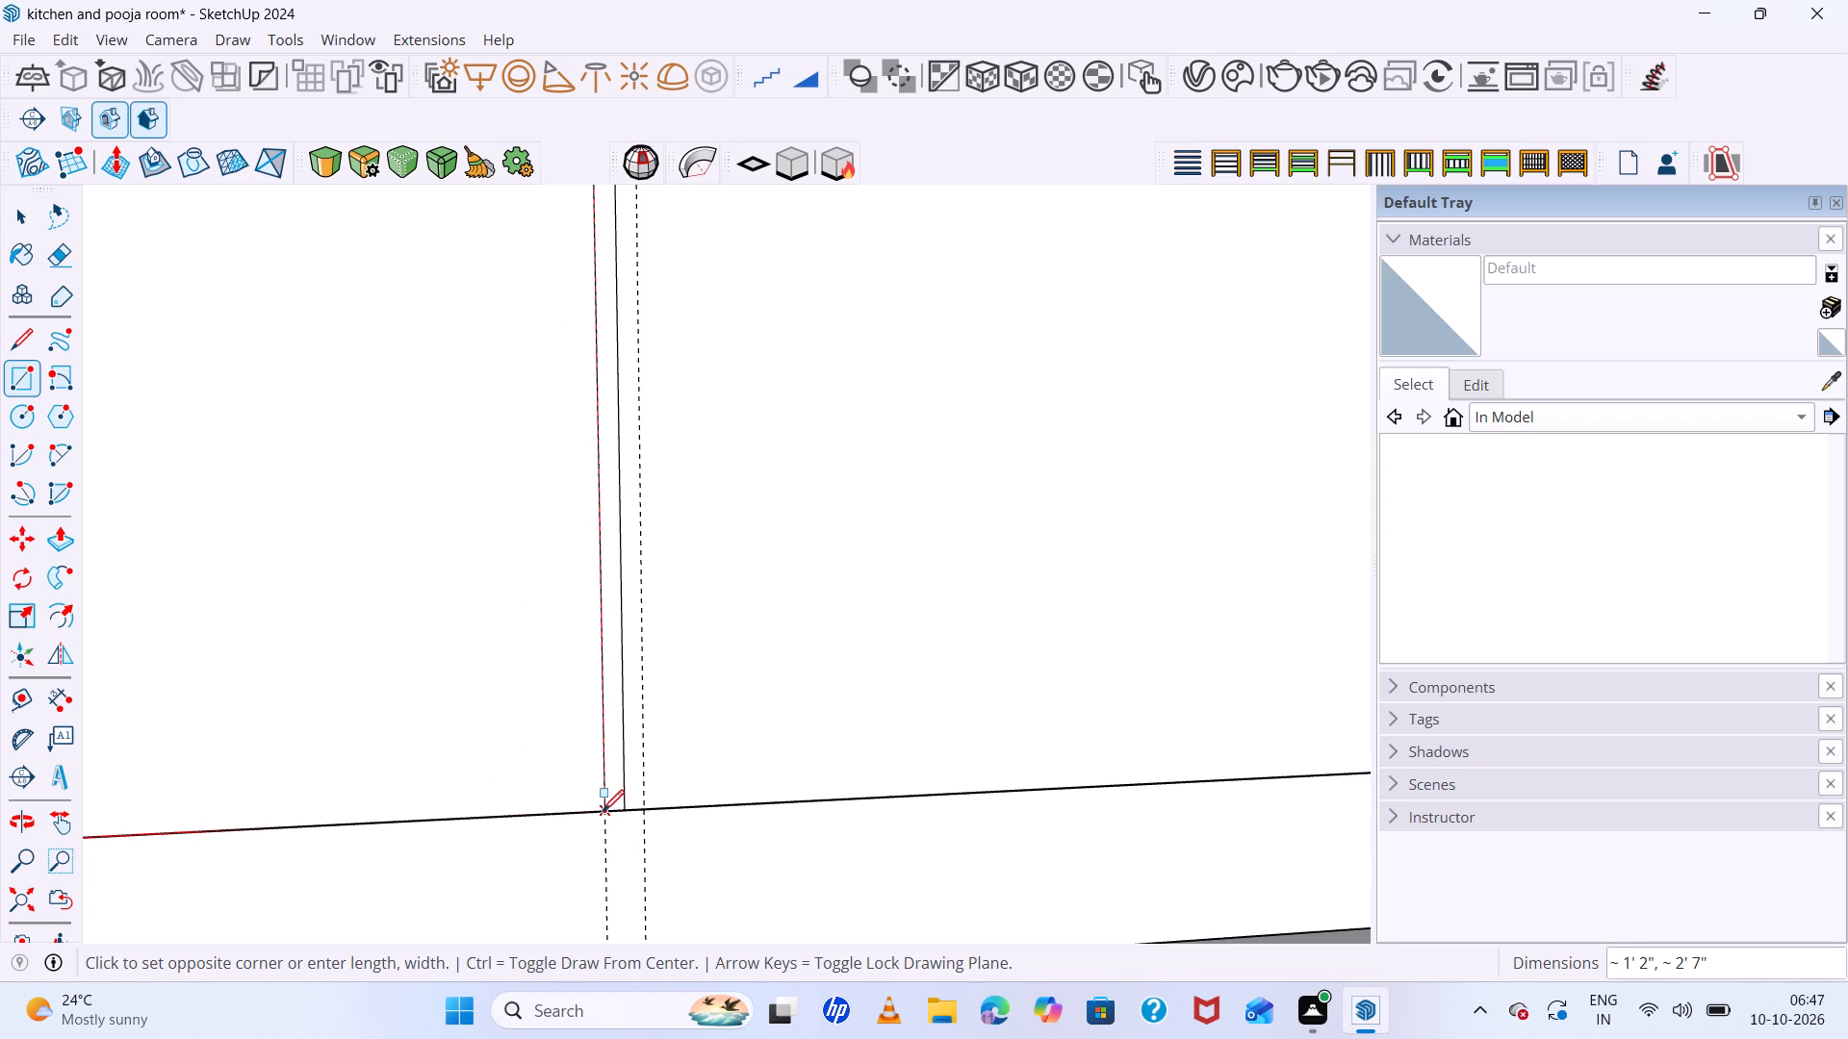
Draw a shutter rectangle about 2' 10" by 2' 7" on the long run, between the facing guides of the first and second dividers from the free end.
scroll(431, 783, down, 14)
scroll(430, 785, down, 16)
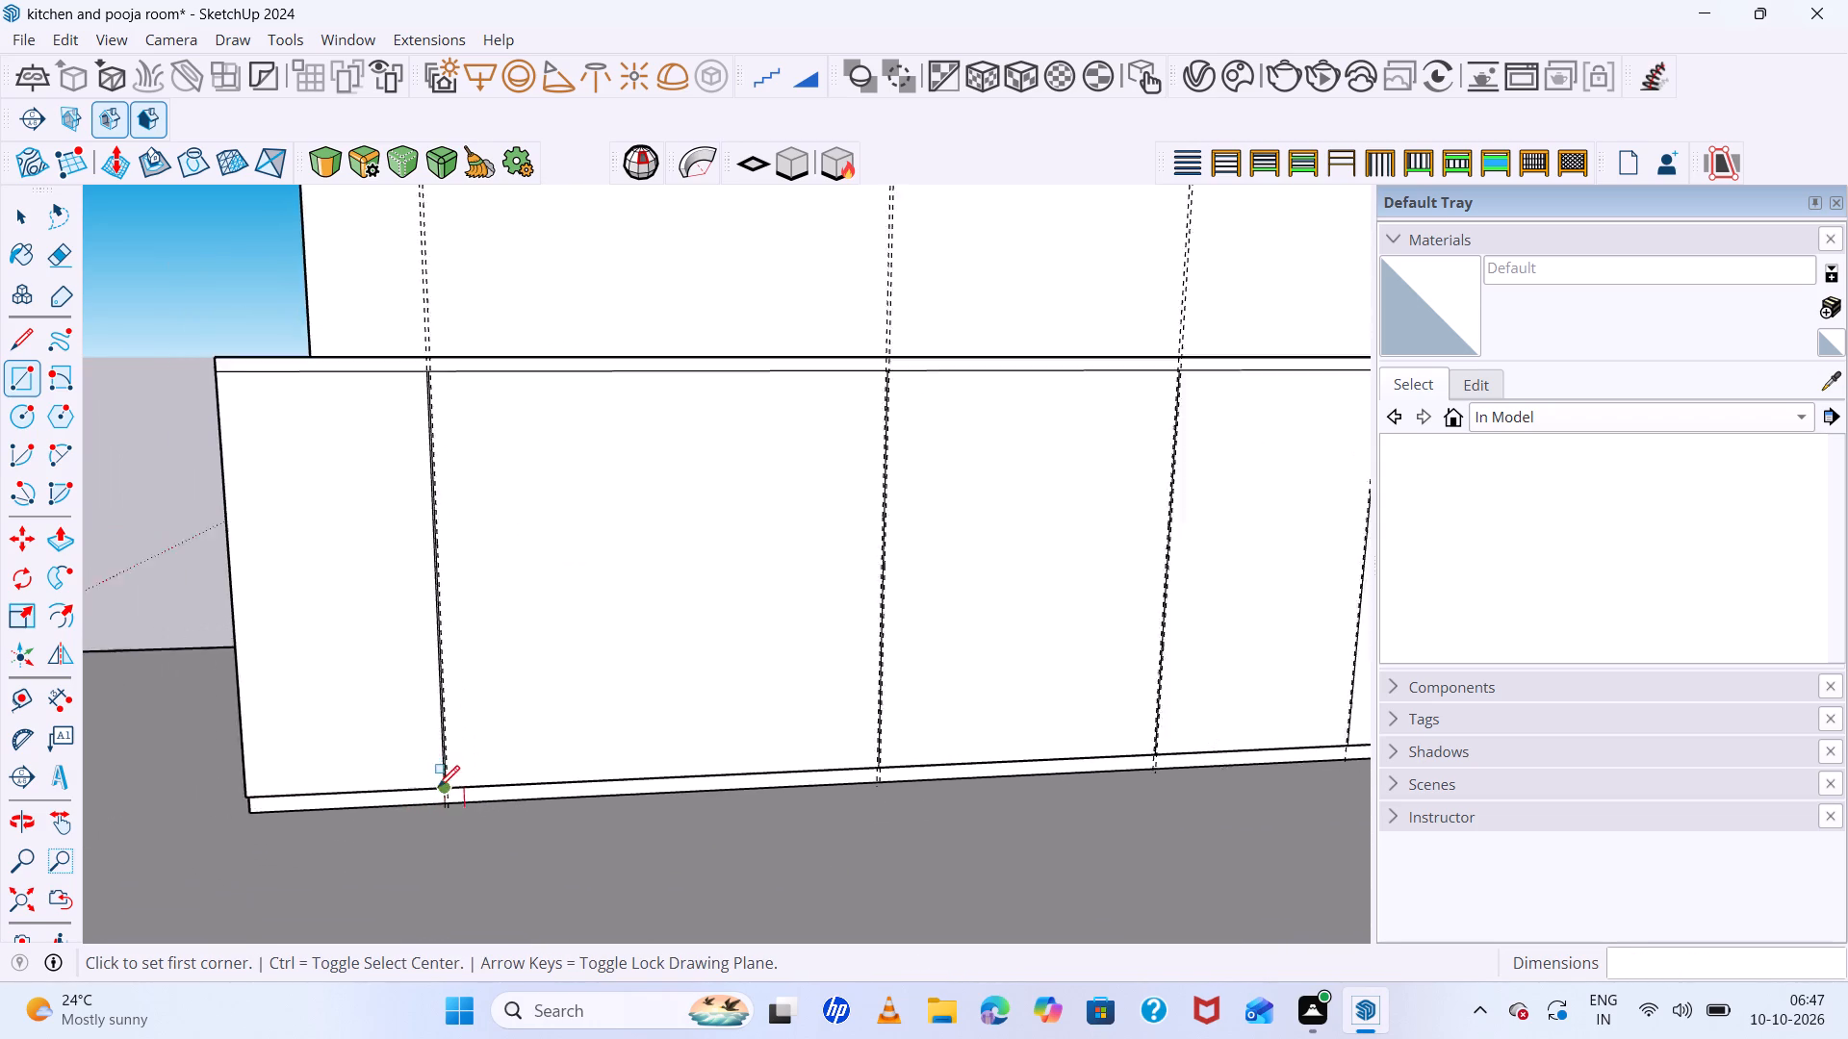
scroll(438, 787, down, 4)
scroll(703, 556, up, 6)
scroll(131, 509, up, 6)
scroll(252, 488, up, 5)
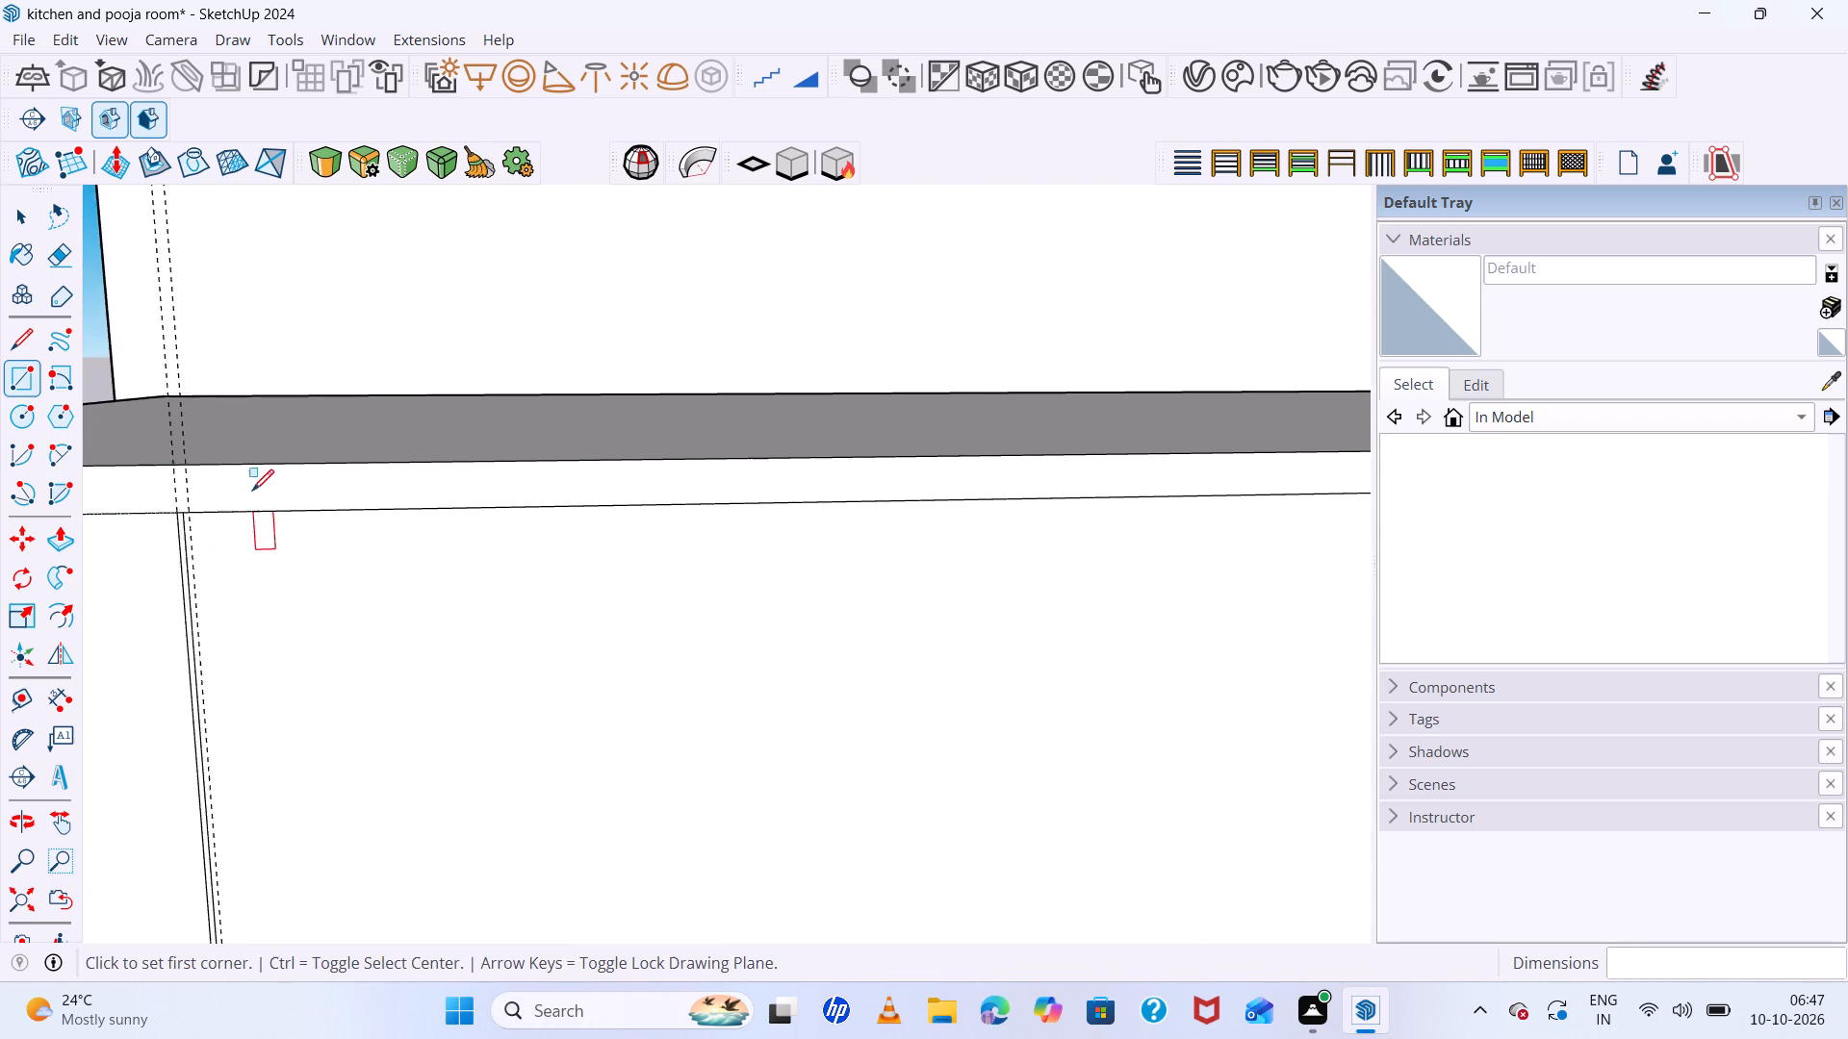
scroll(252, 491, up, 6)
scroll(168, 505, up, 8)
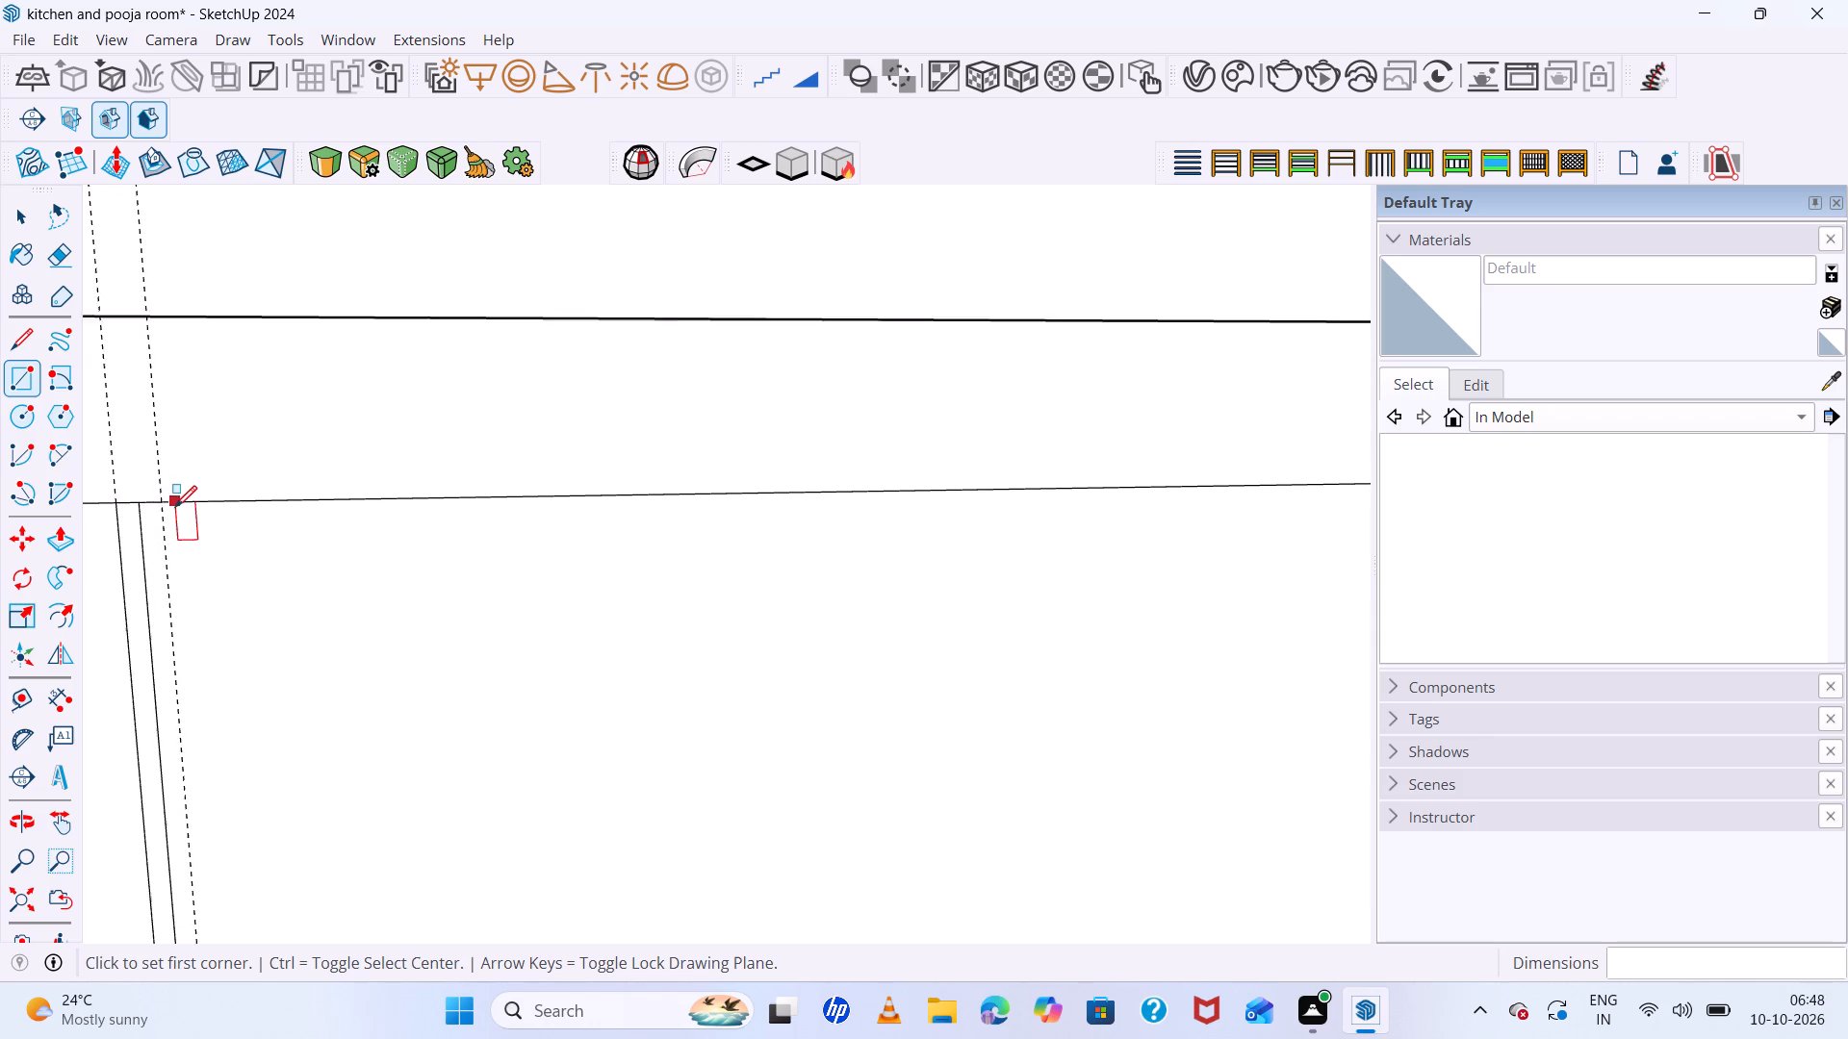
scroll(175, 507, up, 2)
drag(159, 508, 189, 529)
scroll(511, 639, down, 11)
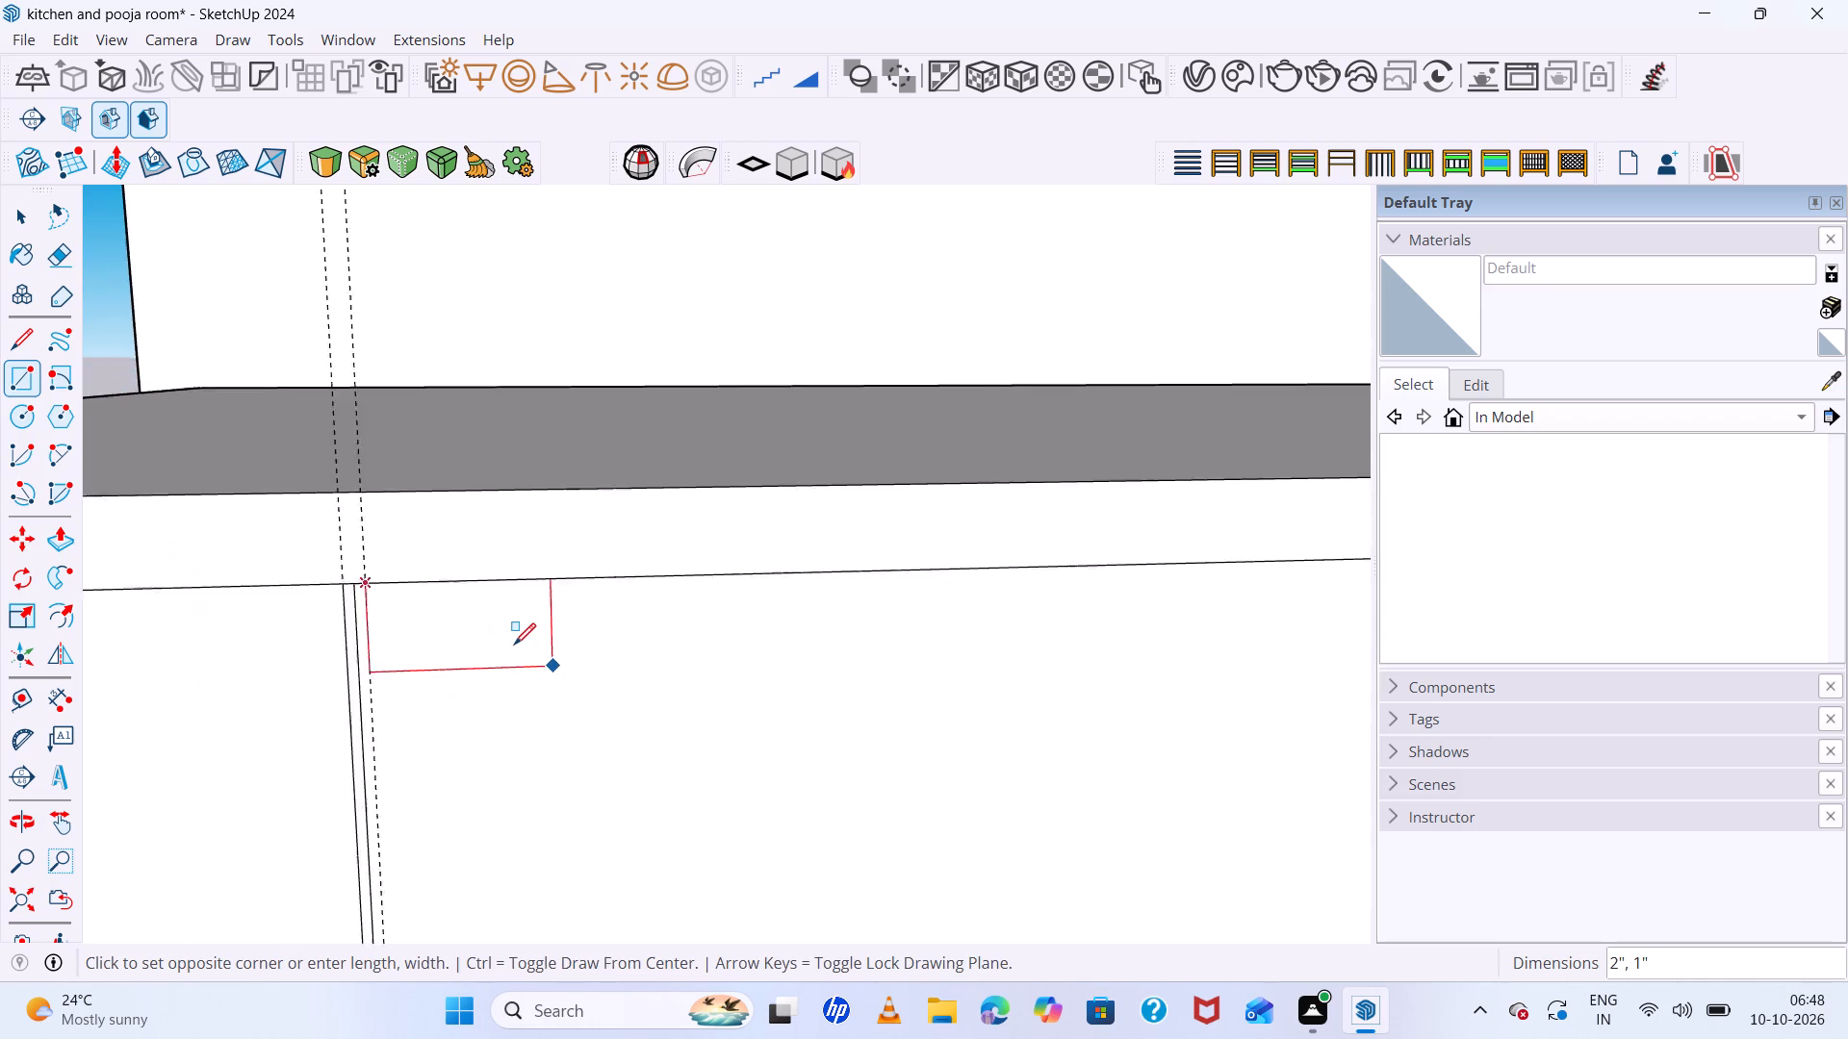
scroll(514, 645, down, 16)
scroll(514, 645, down, 7)
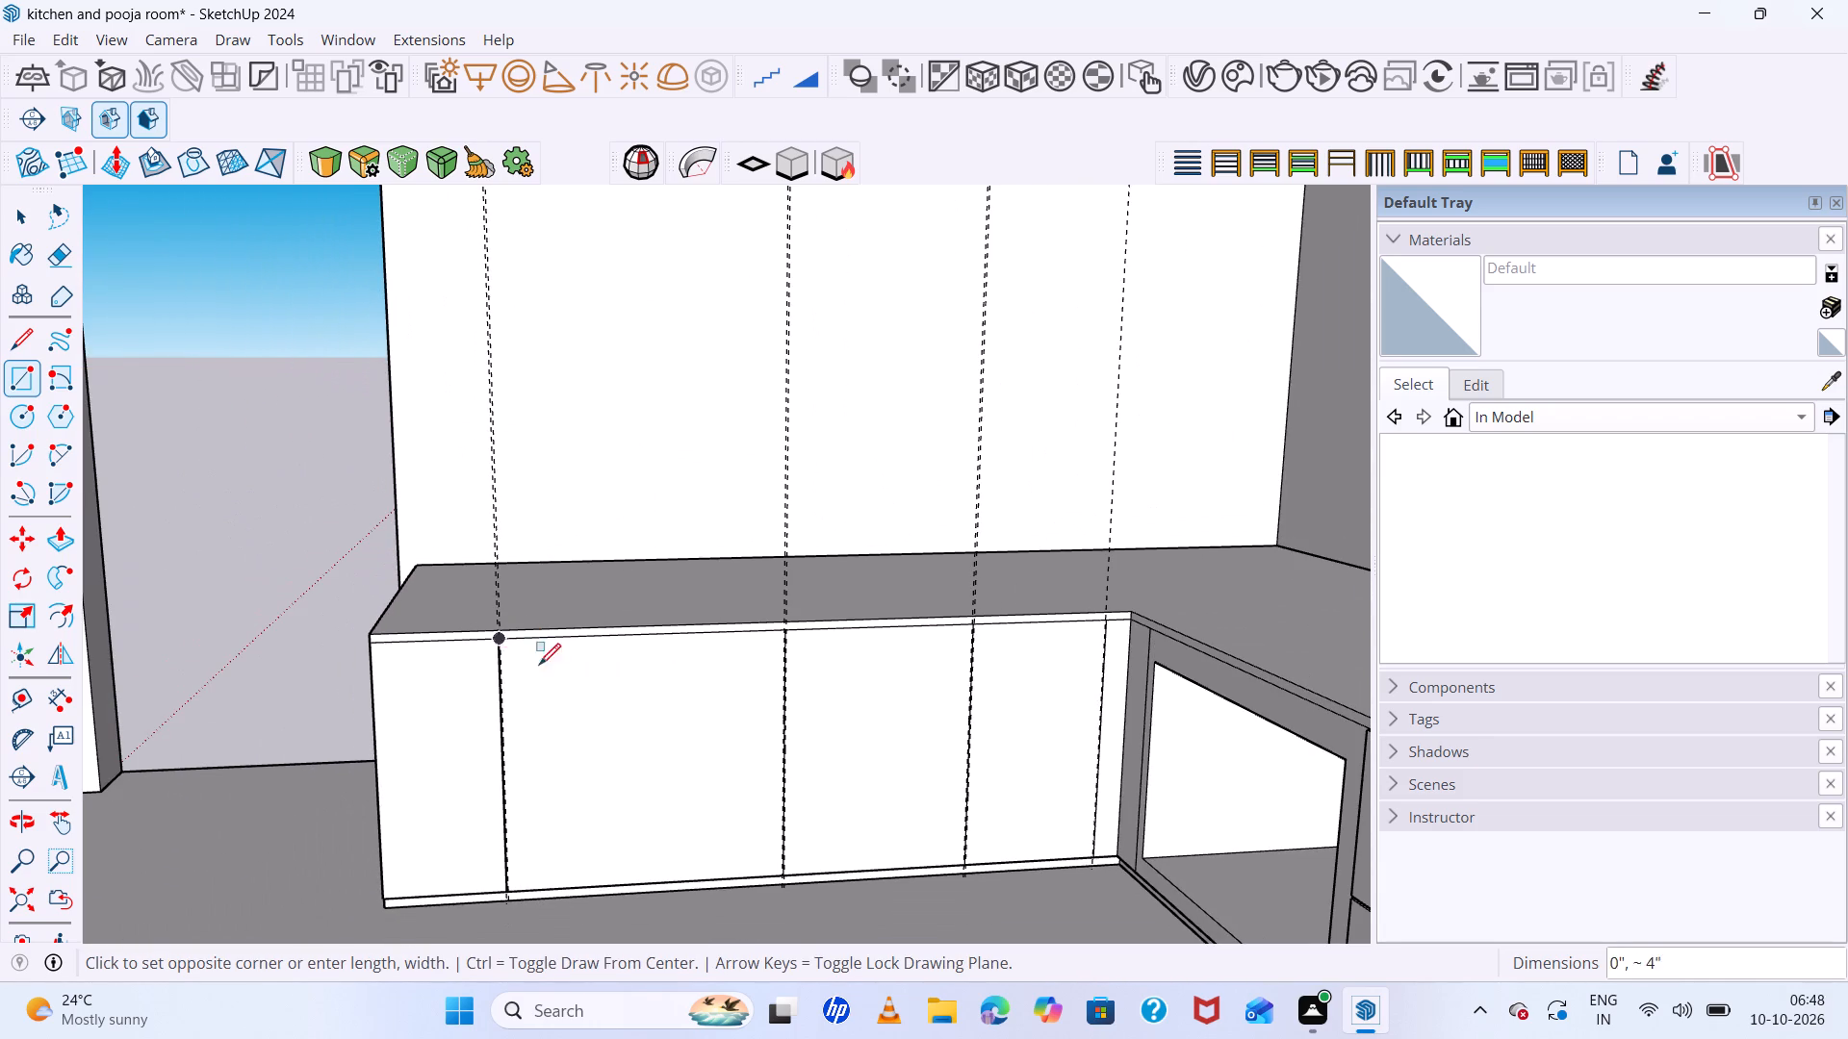
scroll(770, 829, up, 12)
scroll(781, 843, down, 10)
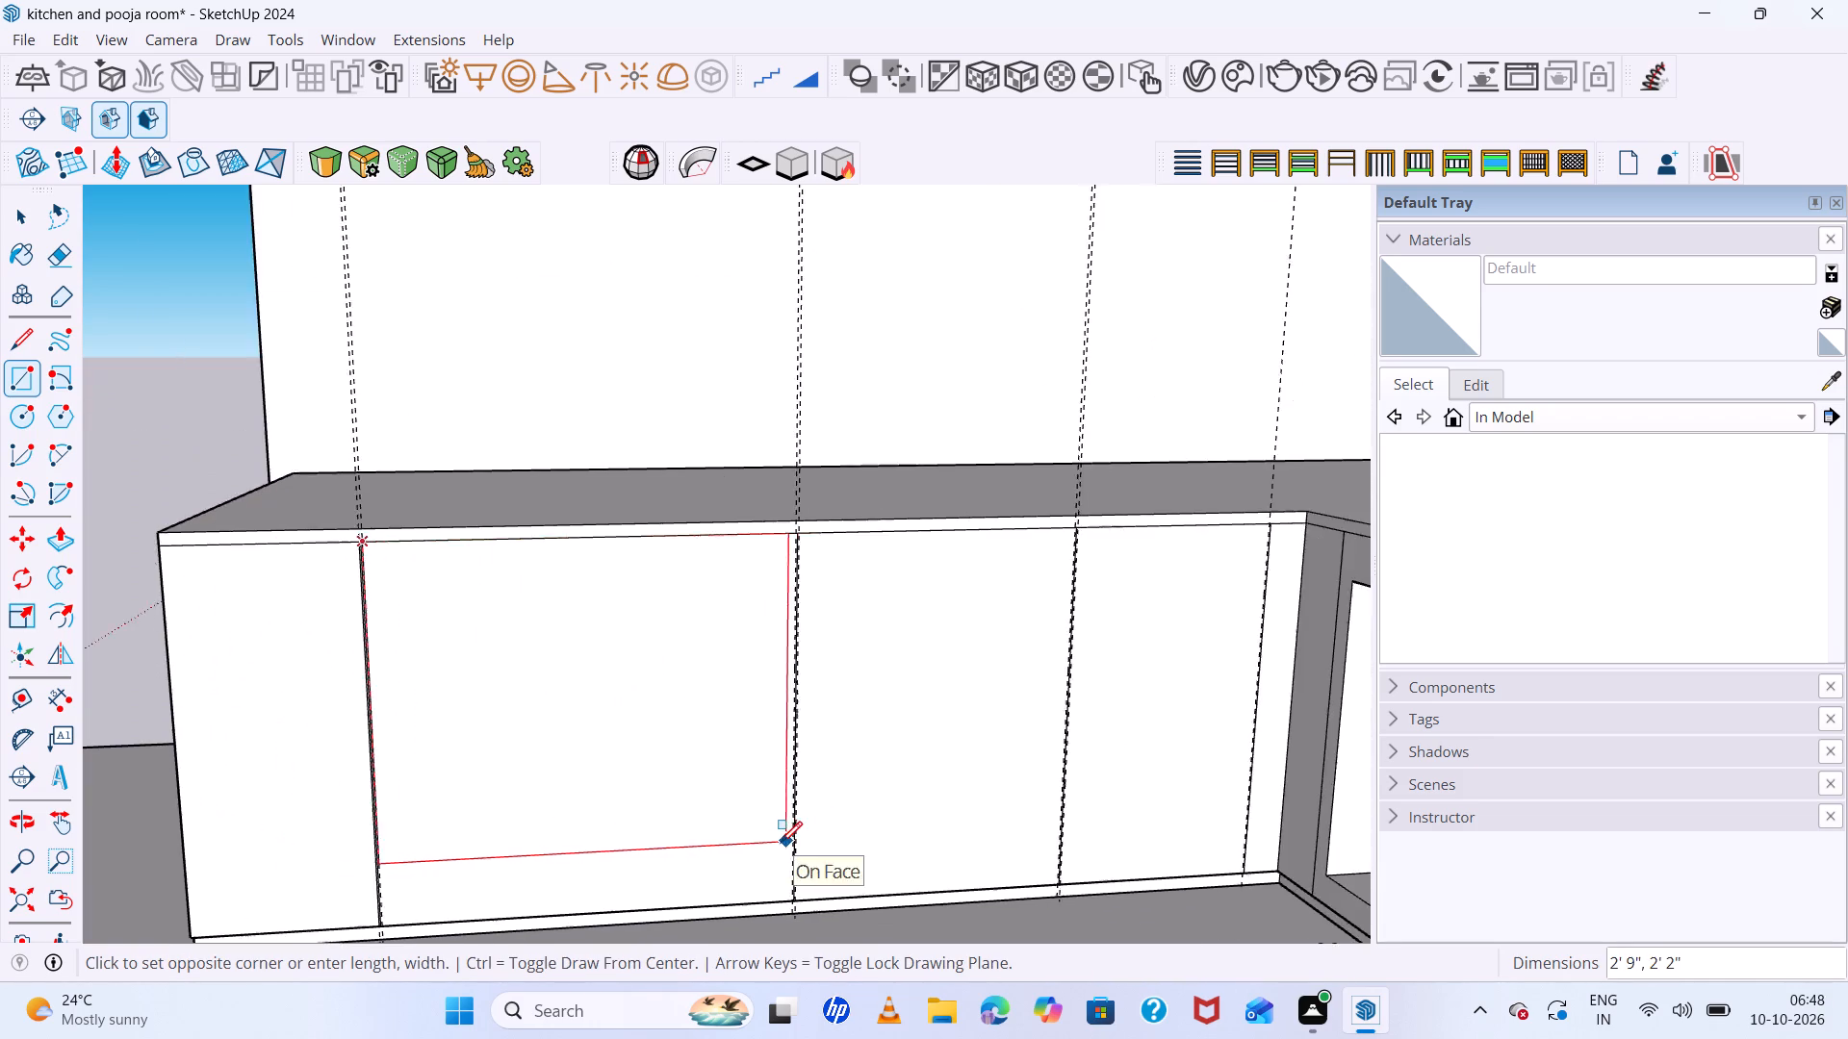
scroll(810, 903, up, 16)
scroll(761, 872, up, 13)
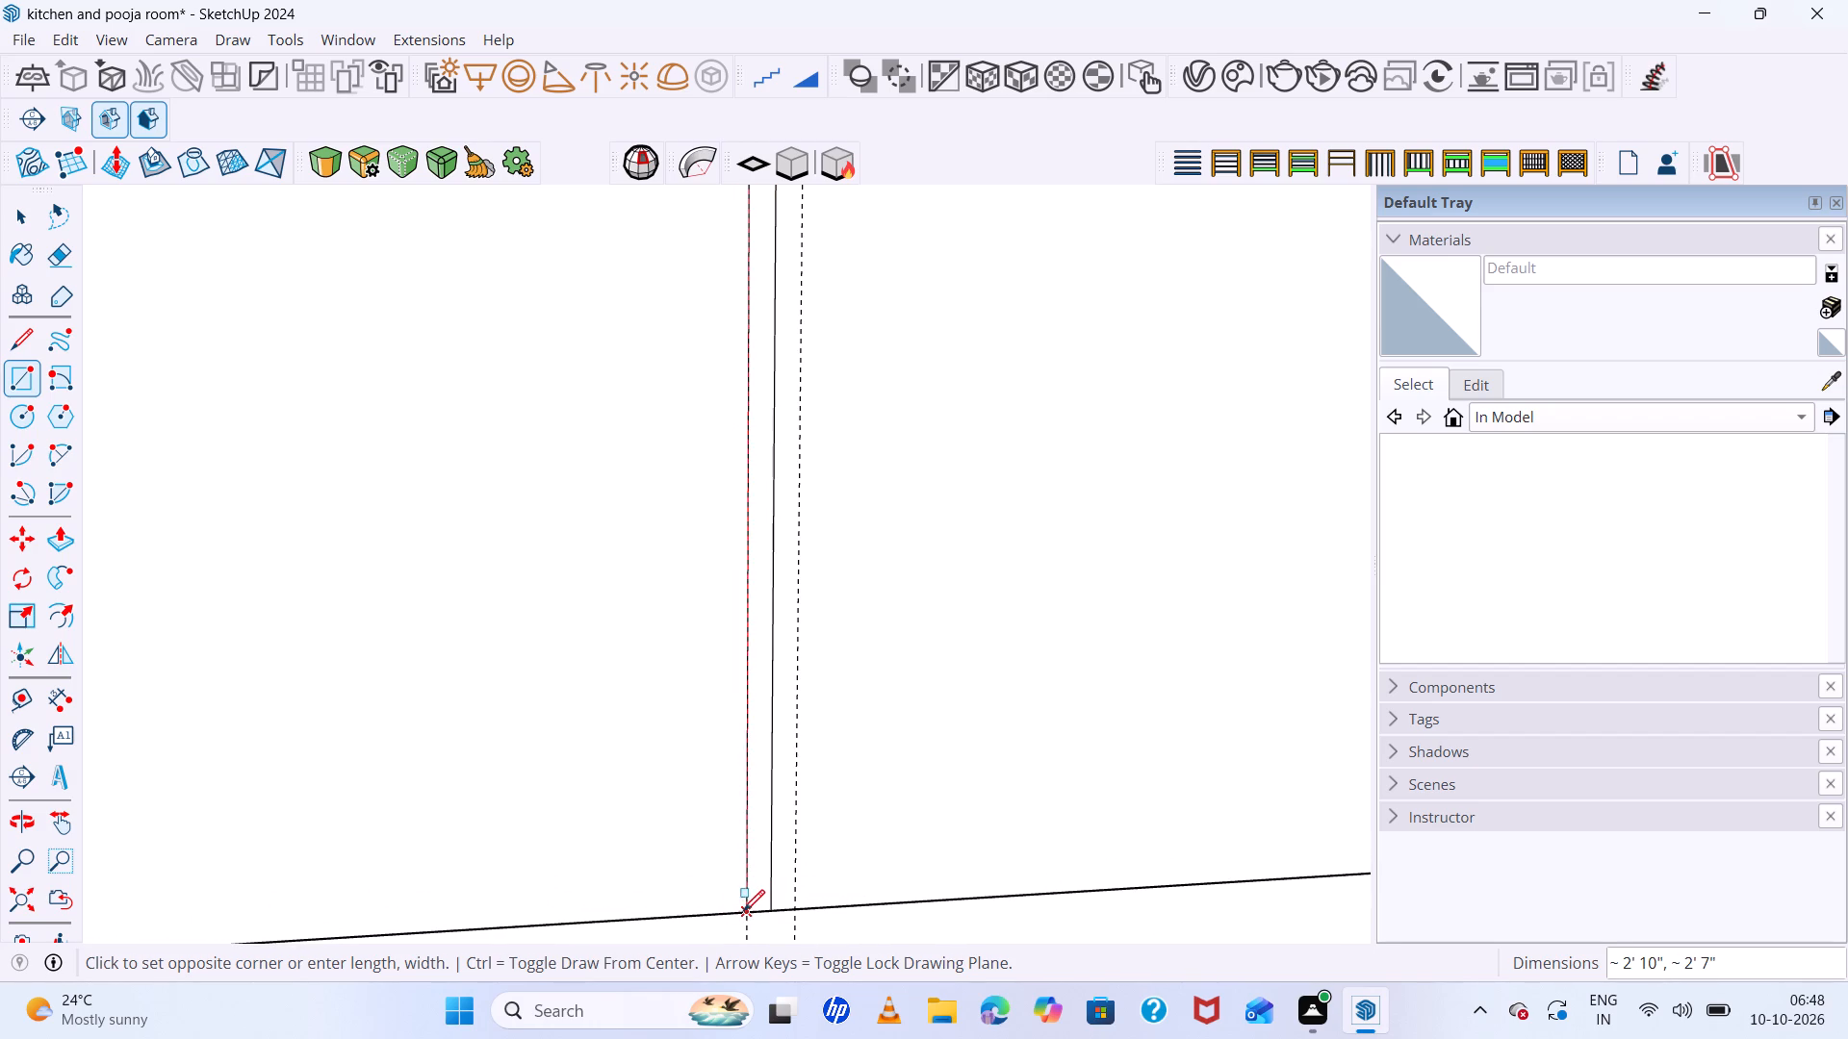
click(745, 910)
Draw a shutter rectangle about 1' 11" by 2' 7" between the facing guides of the second and third dividers from the free end.
scroll(623, 891, down, 14)
scroll(626, 888, down, 7)
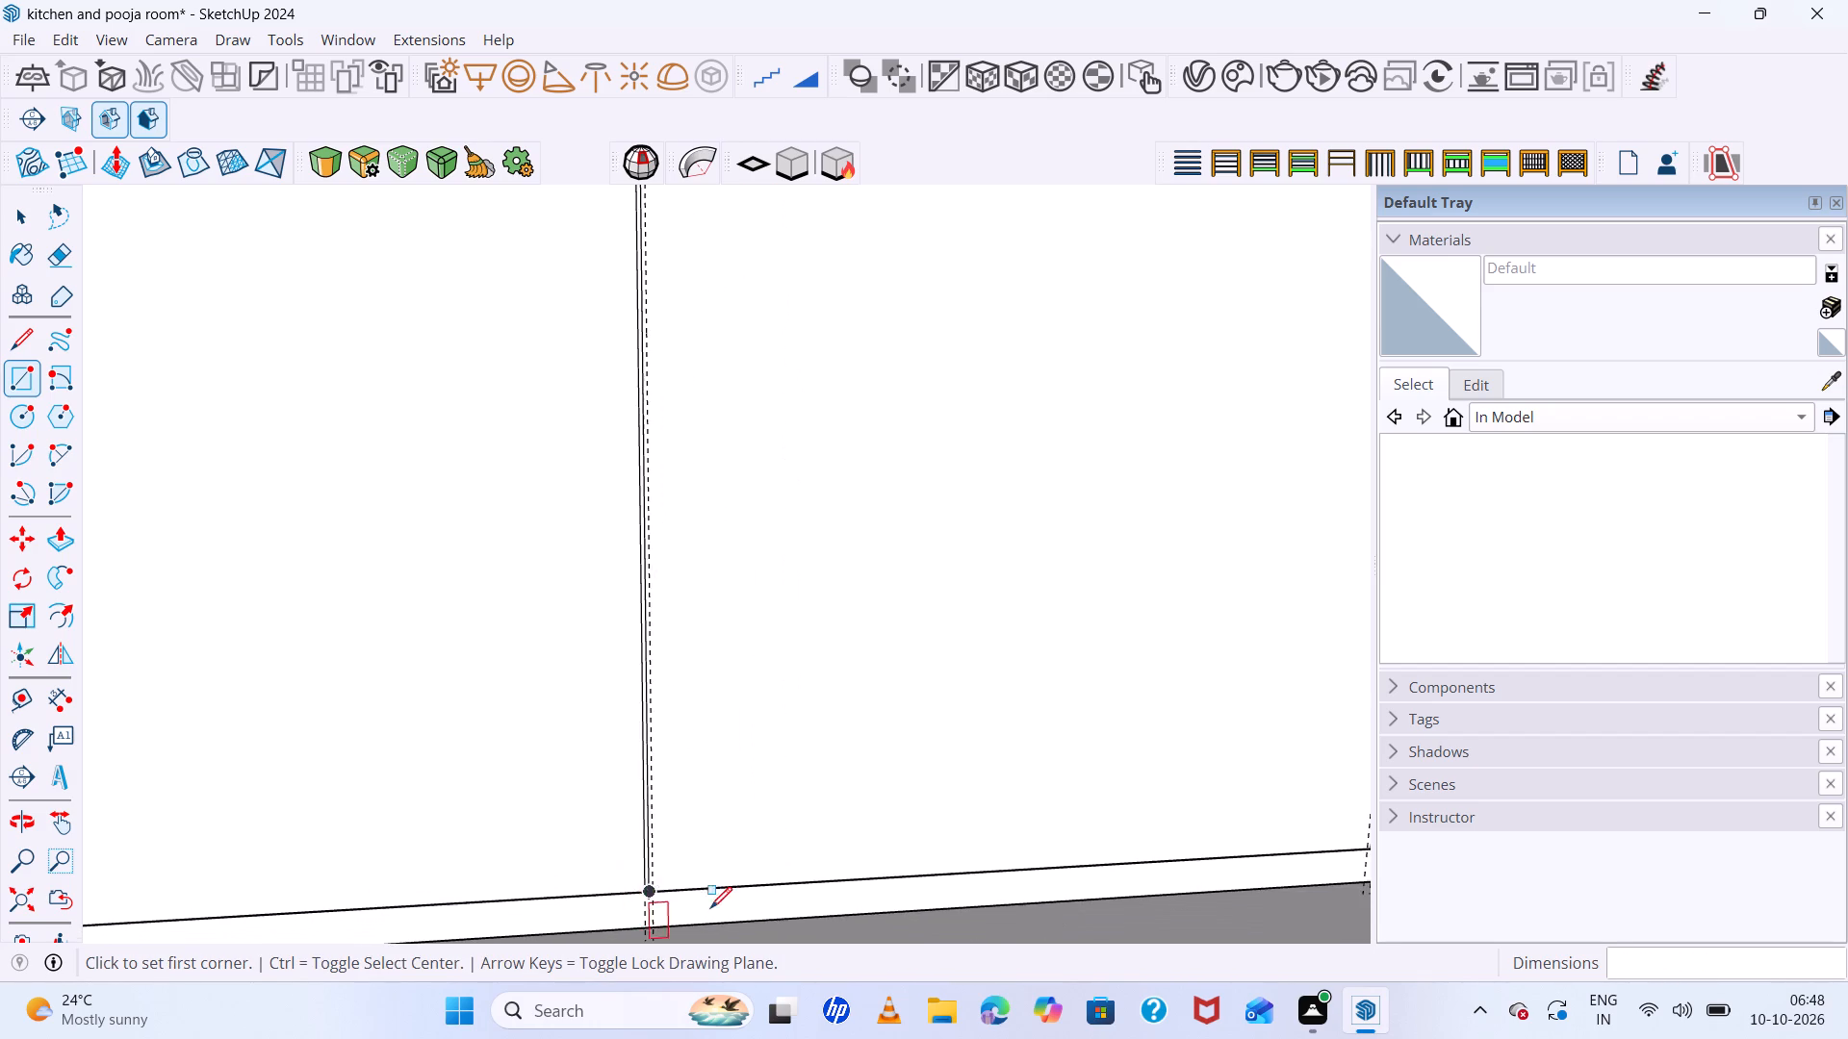
scroll(768, 916, down, 7)
scroll(540, 777, down, 6)
scroll(646, 548, up, 8)
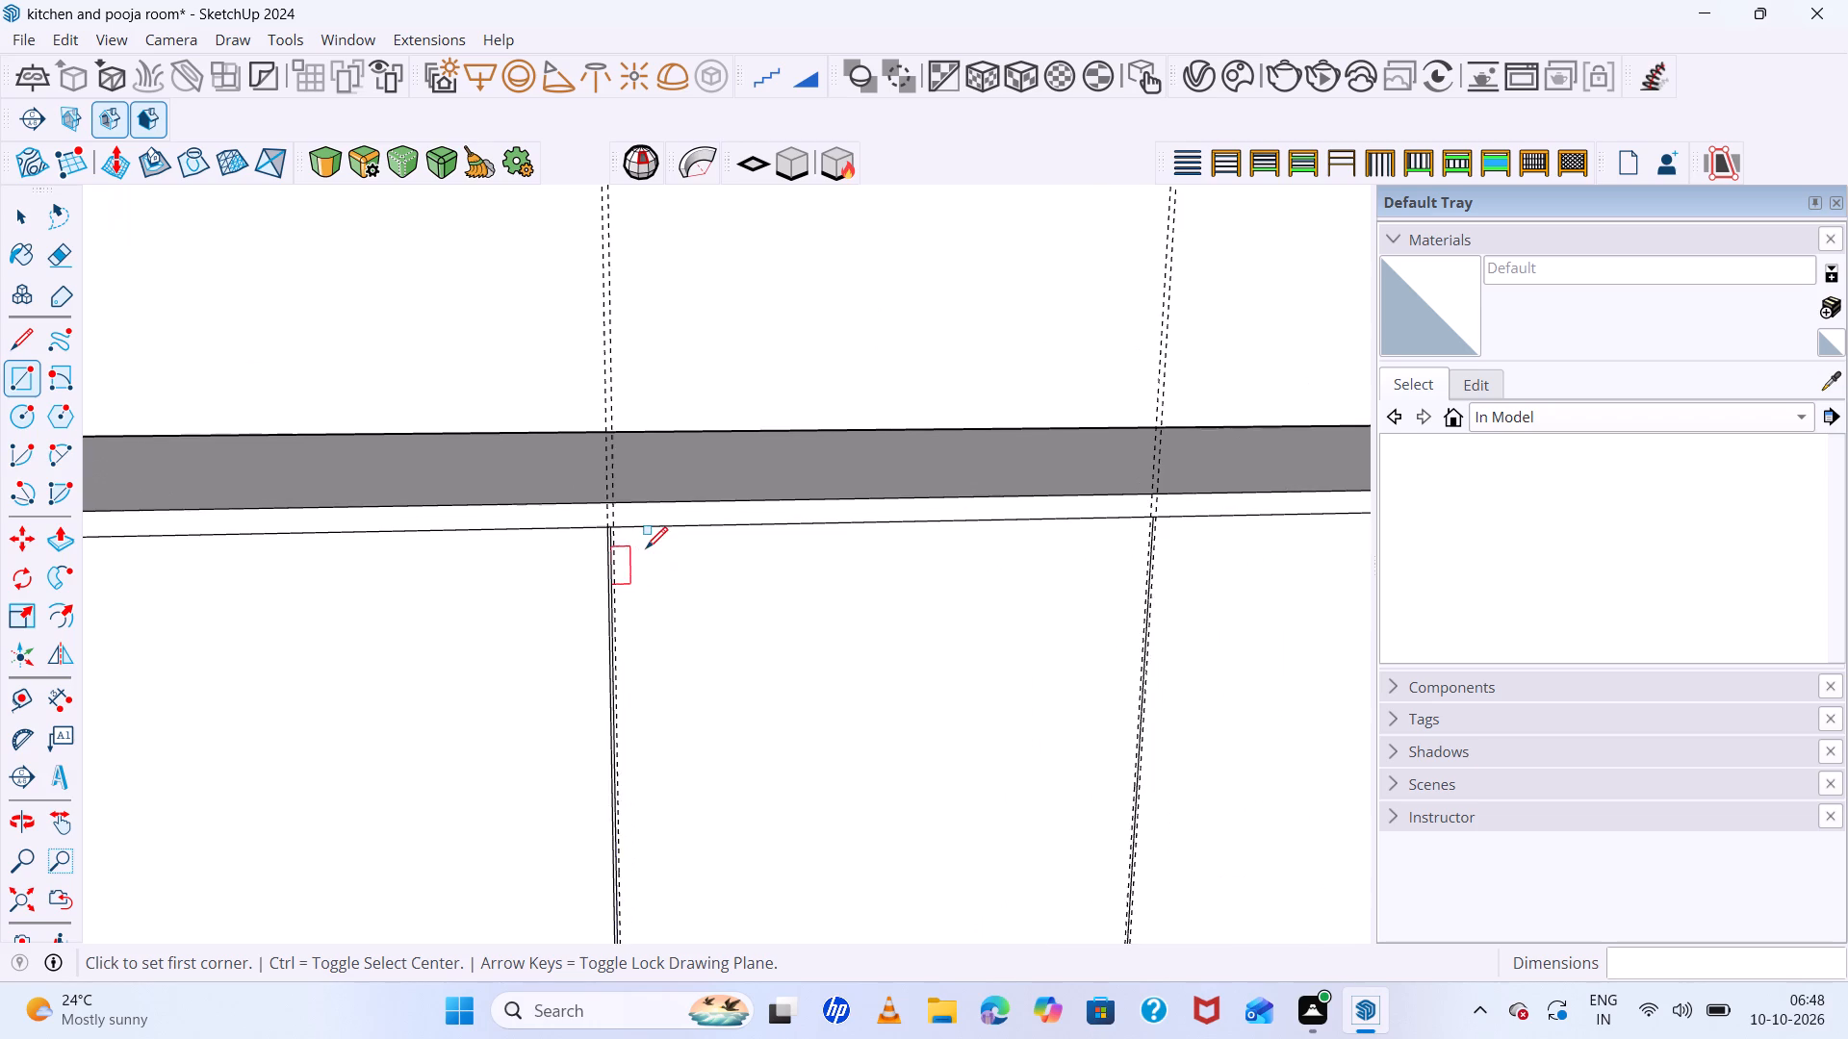
scroll(612, 533, up, 18)
scroll(634, 528, up, 5)
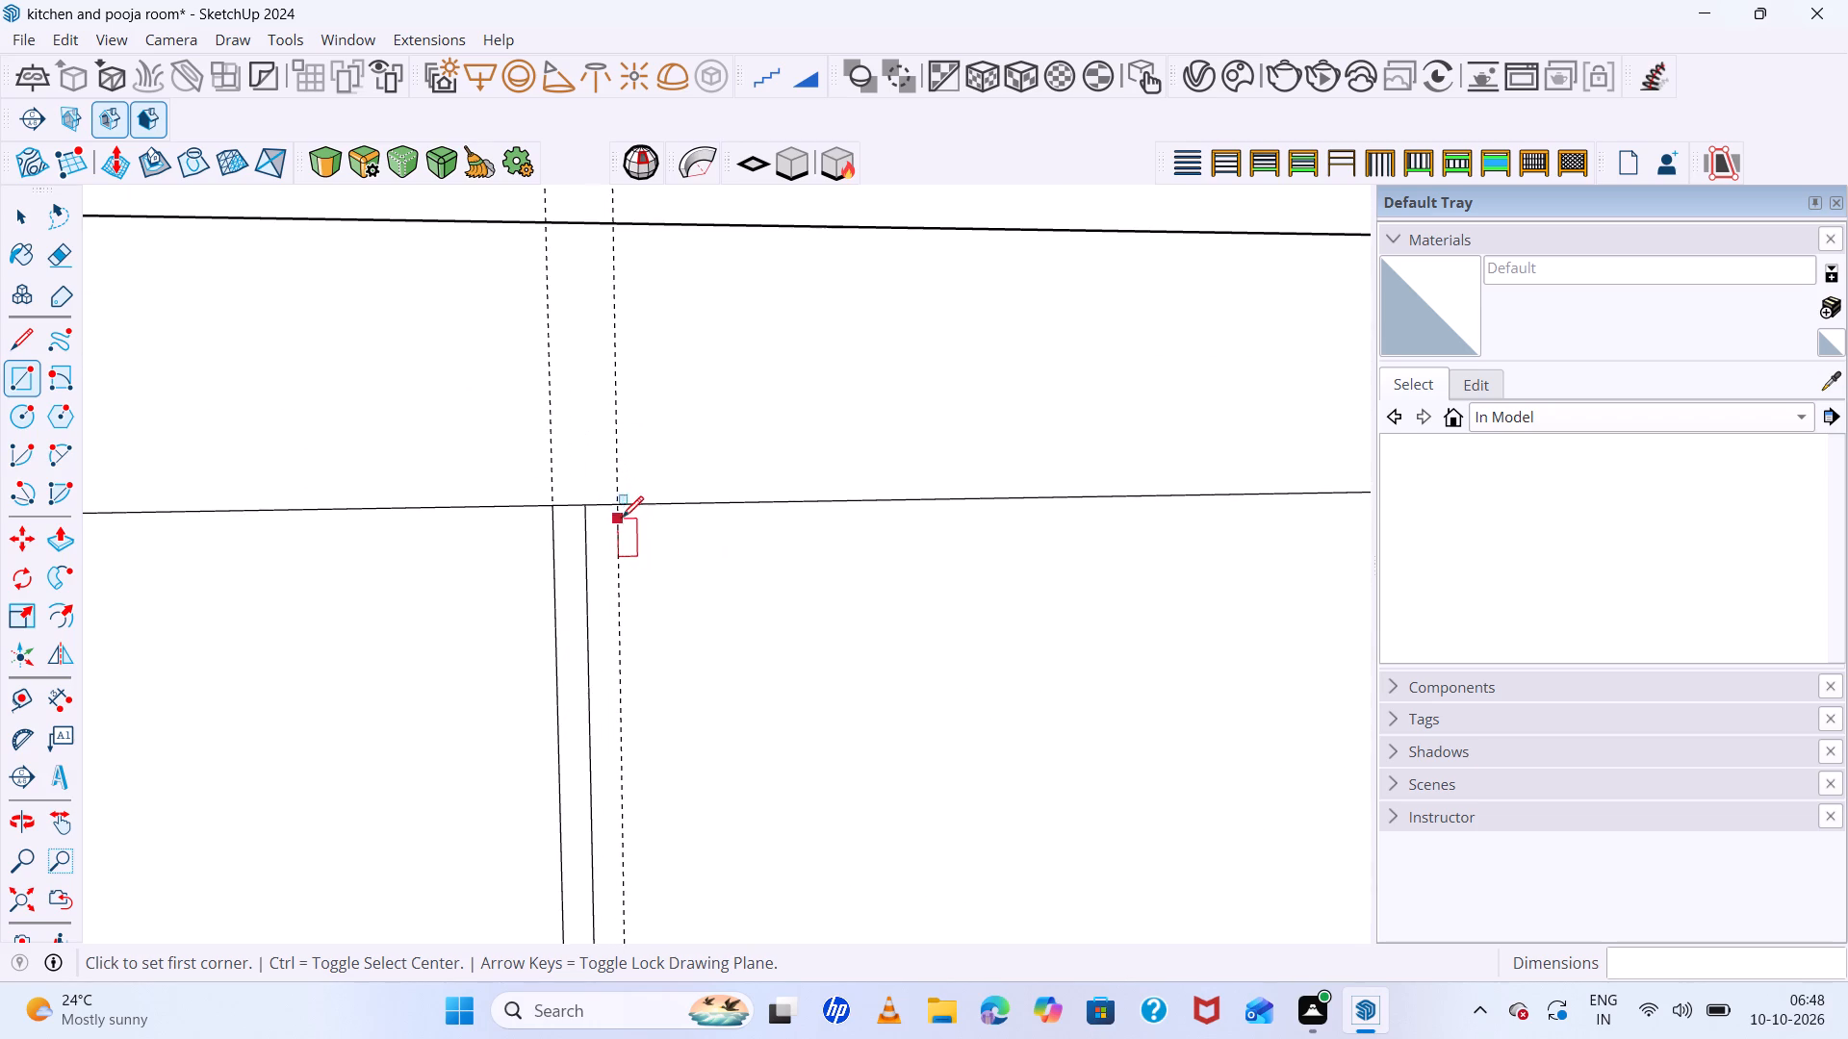
click(614, 506)
scroll(816, 595, down, 18)
scroll(829, 630, down, 6)
scroll(665, 518, down, 12)
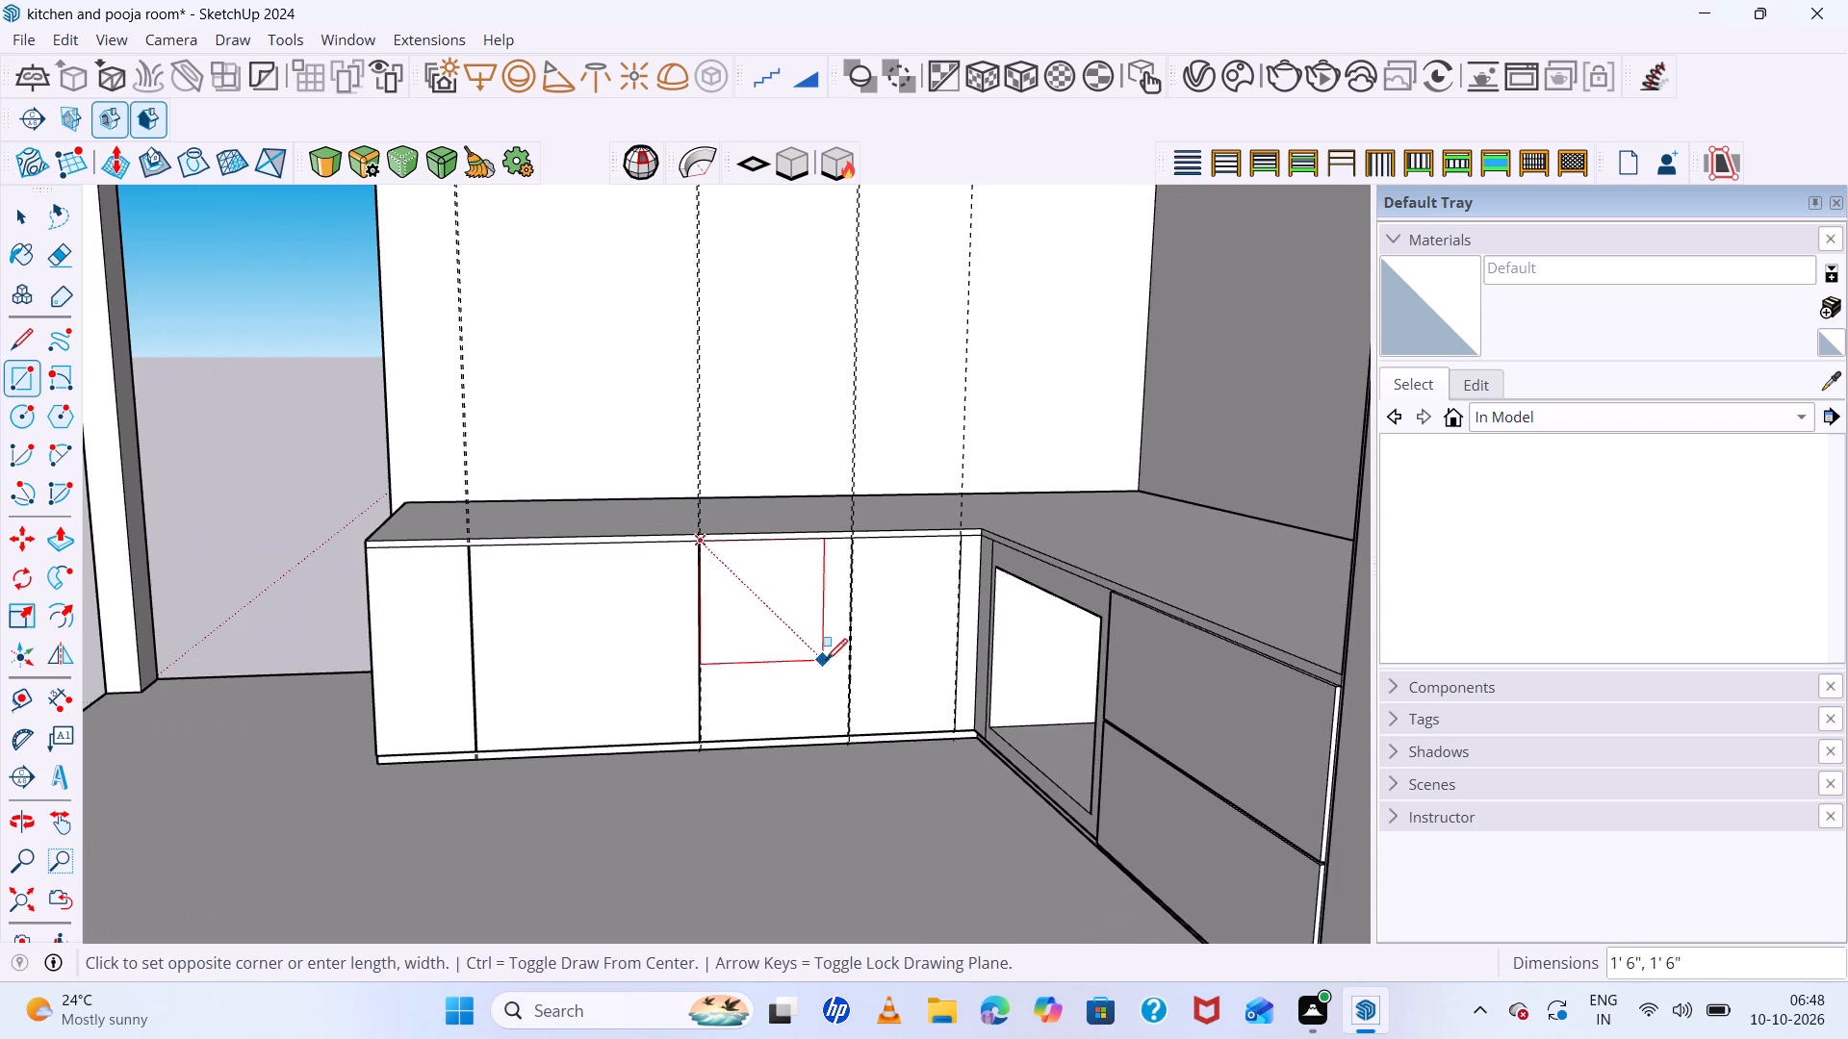
scroll(834, 677, up, 7)
scroll(853, 781, up, 6)
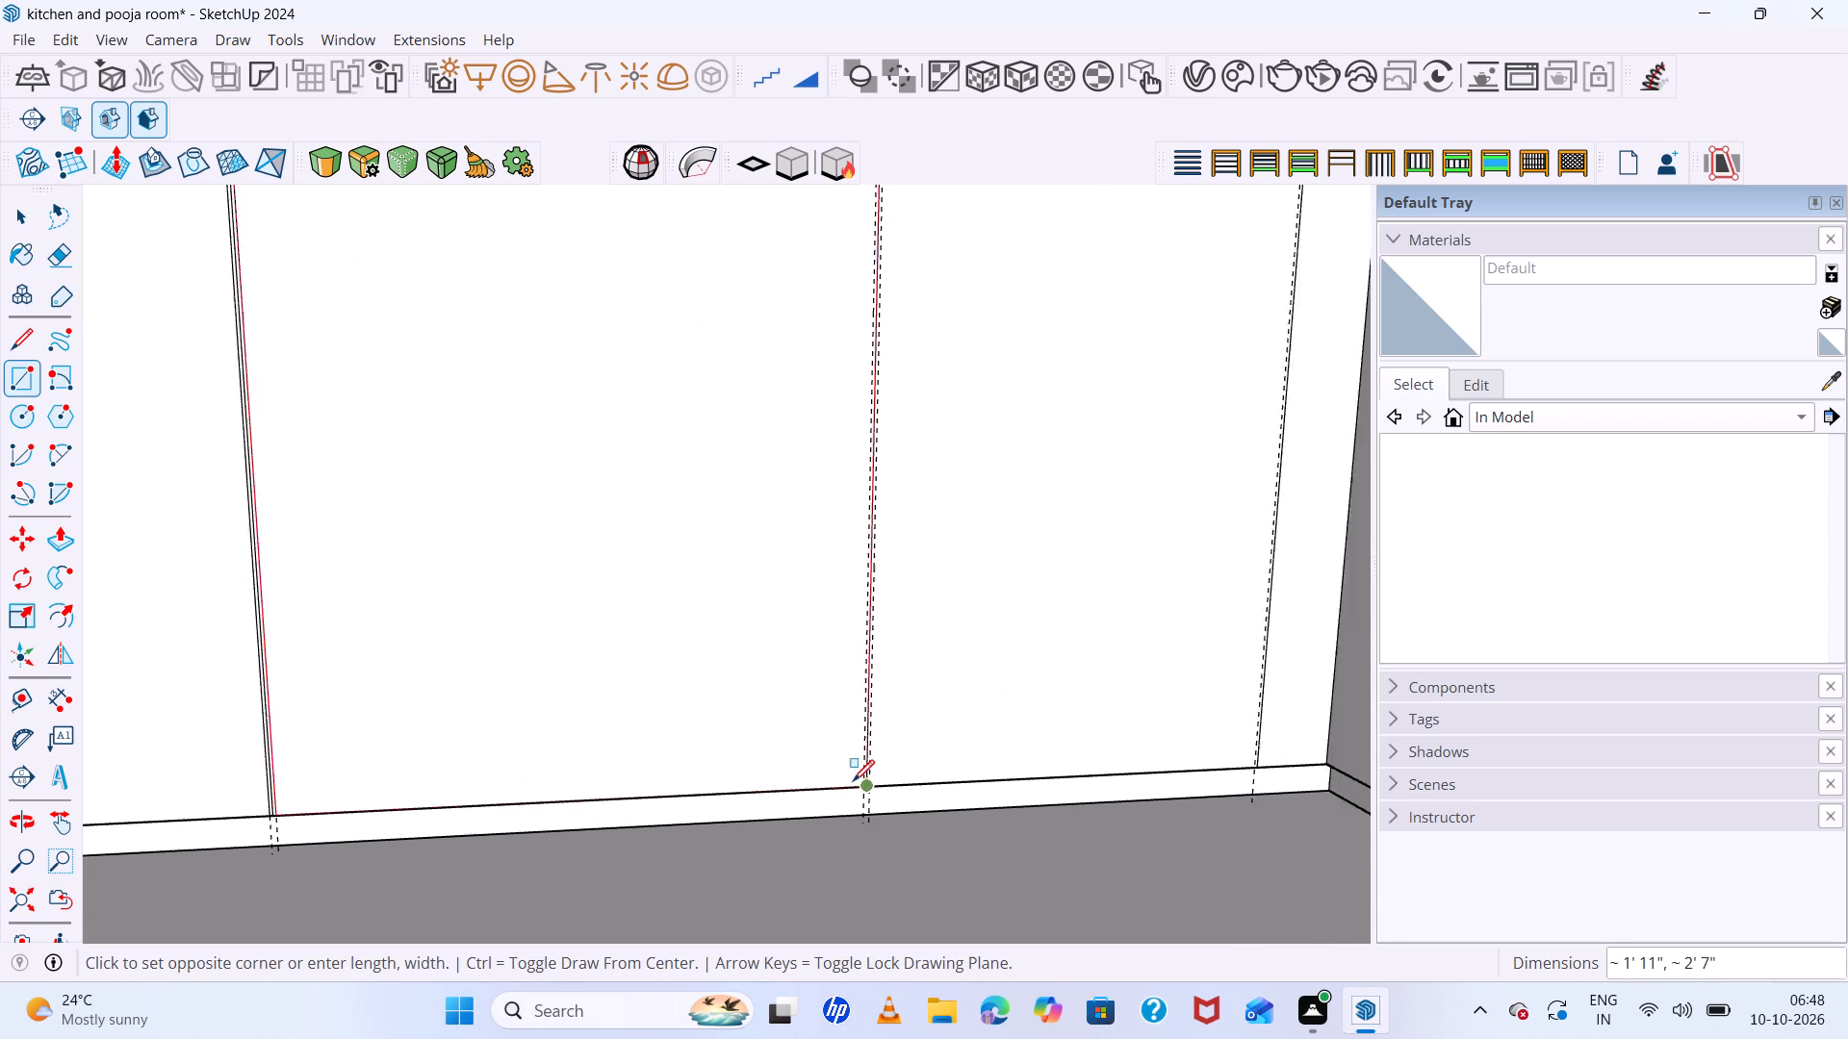
scroll(853, 781, up, 13)
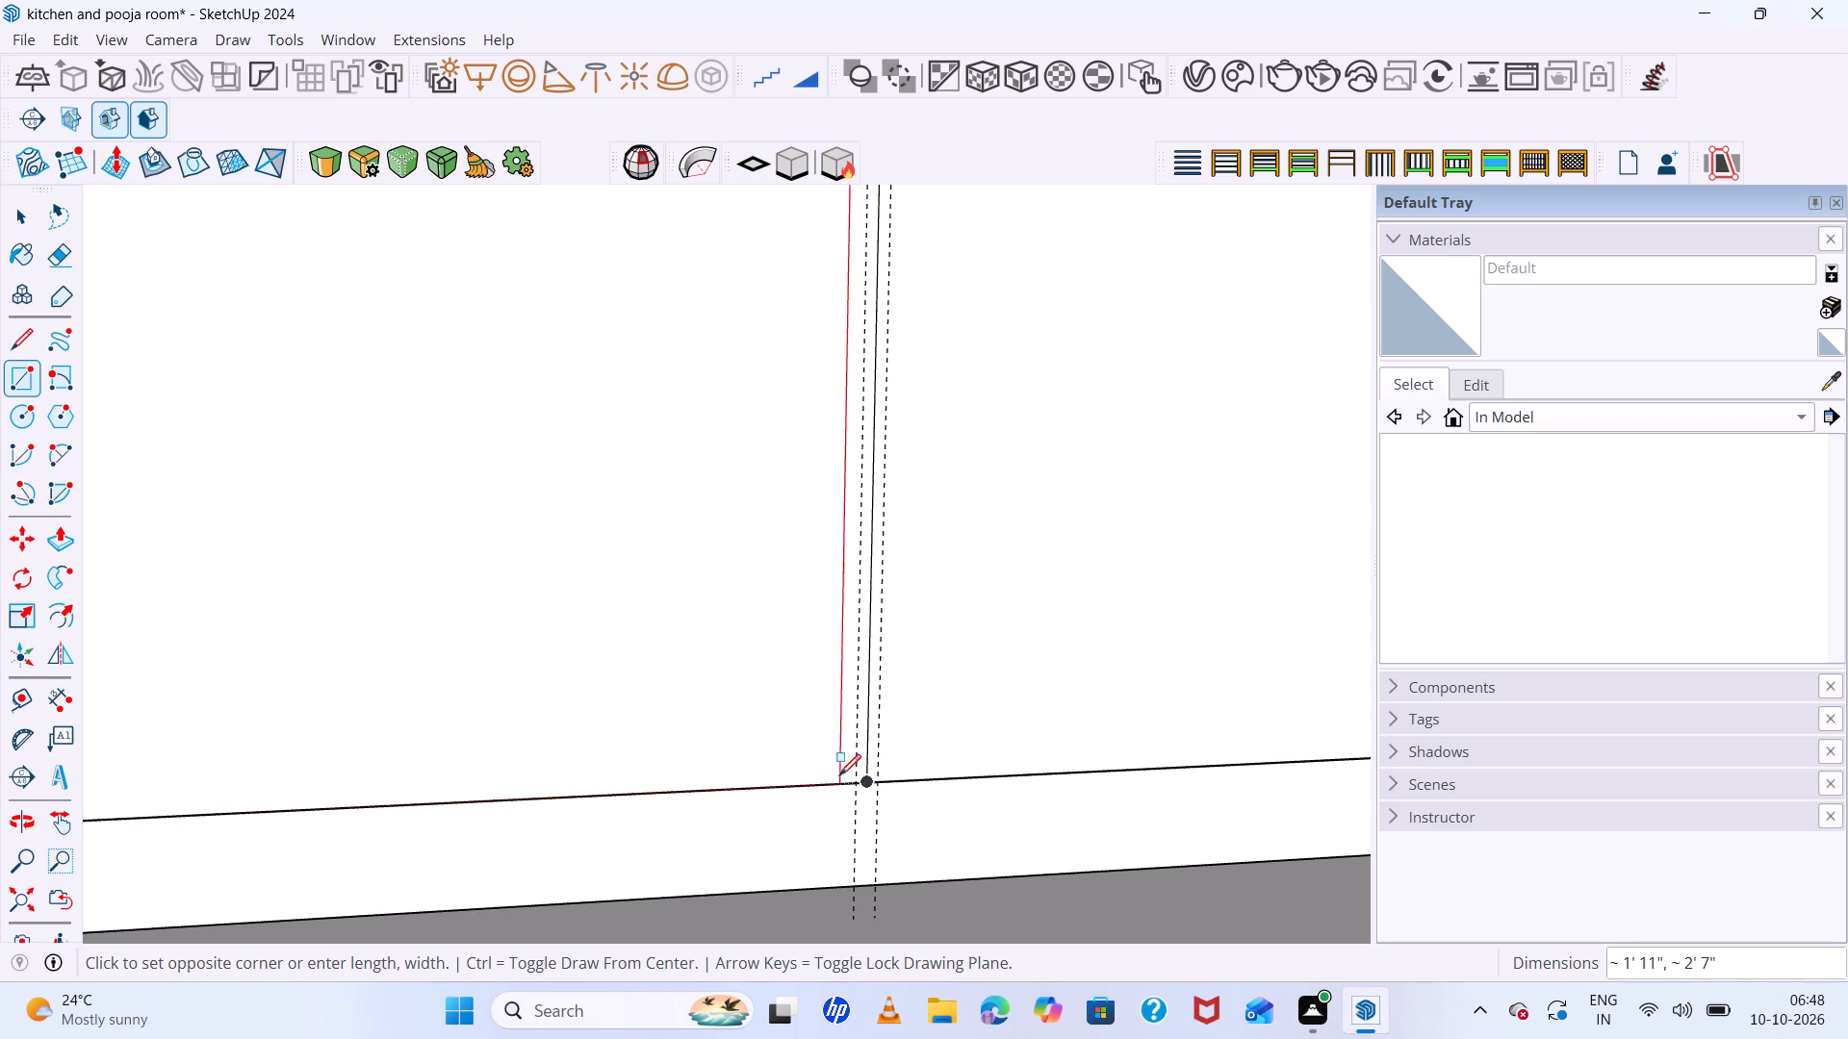
scroll(849, 780, up, 11)
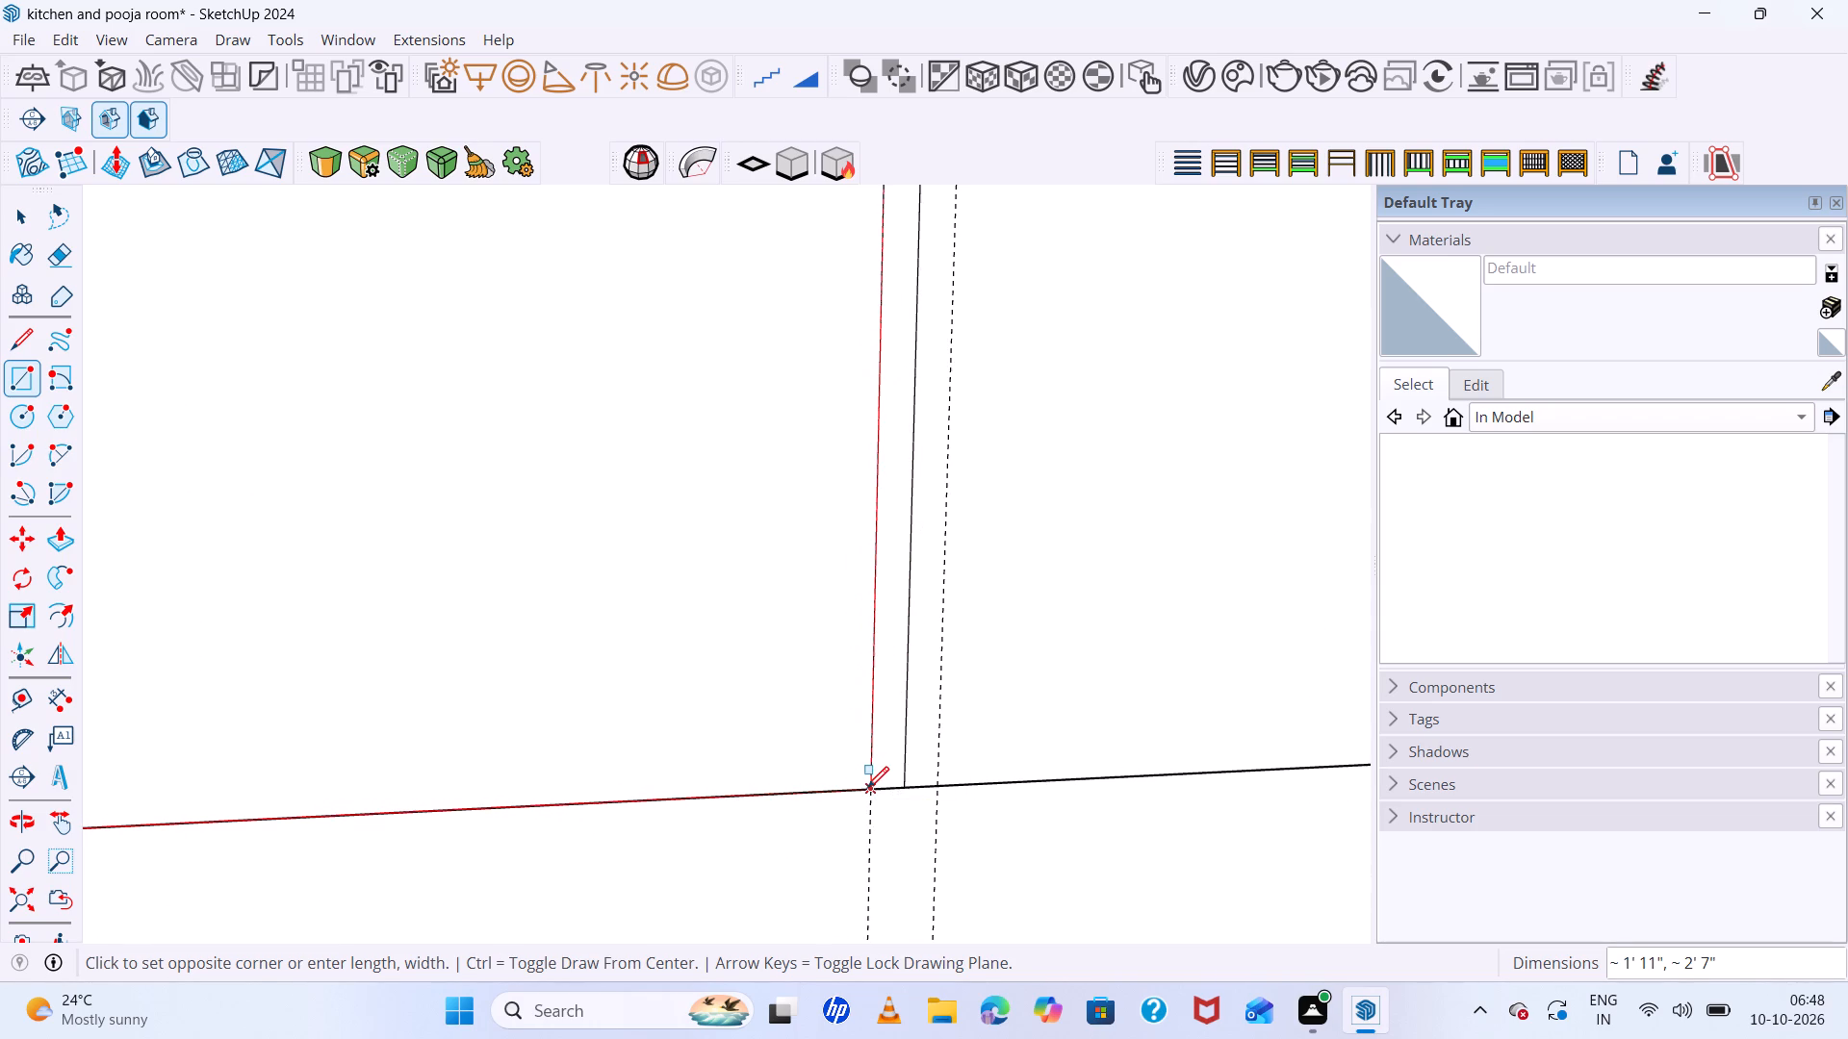
click(867, 788)
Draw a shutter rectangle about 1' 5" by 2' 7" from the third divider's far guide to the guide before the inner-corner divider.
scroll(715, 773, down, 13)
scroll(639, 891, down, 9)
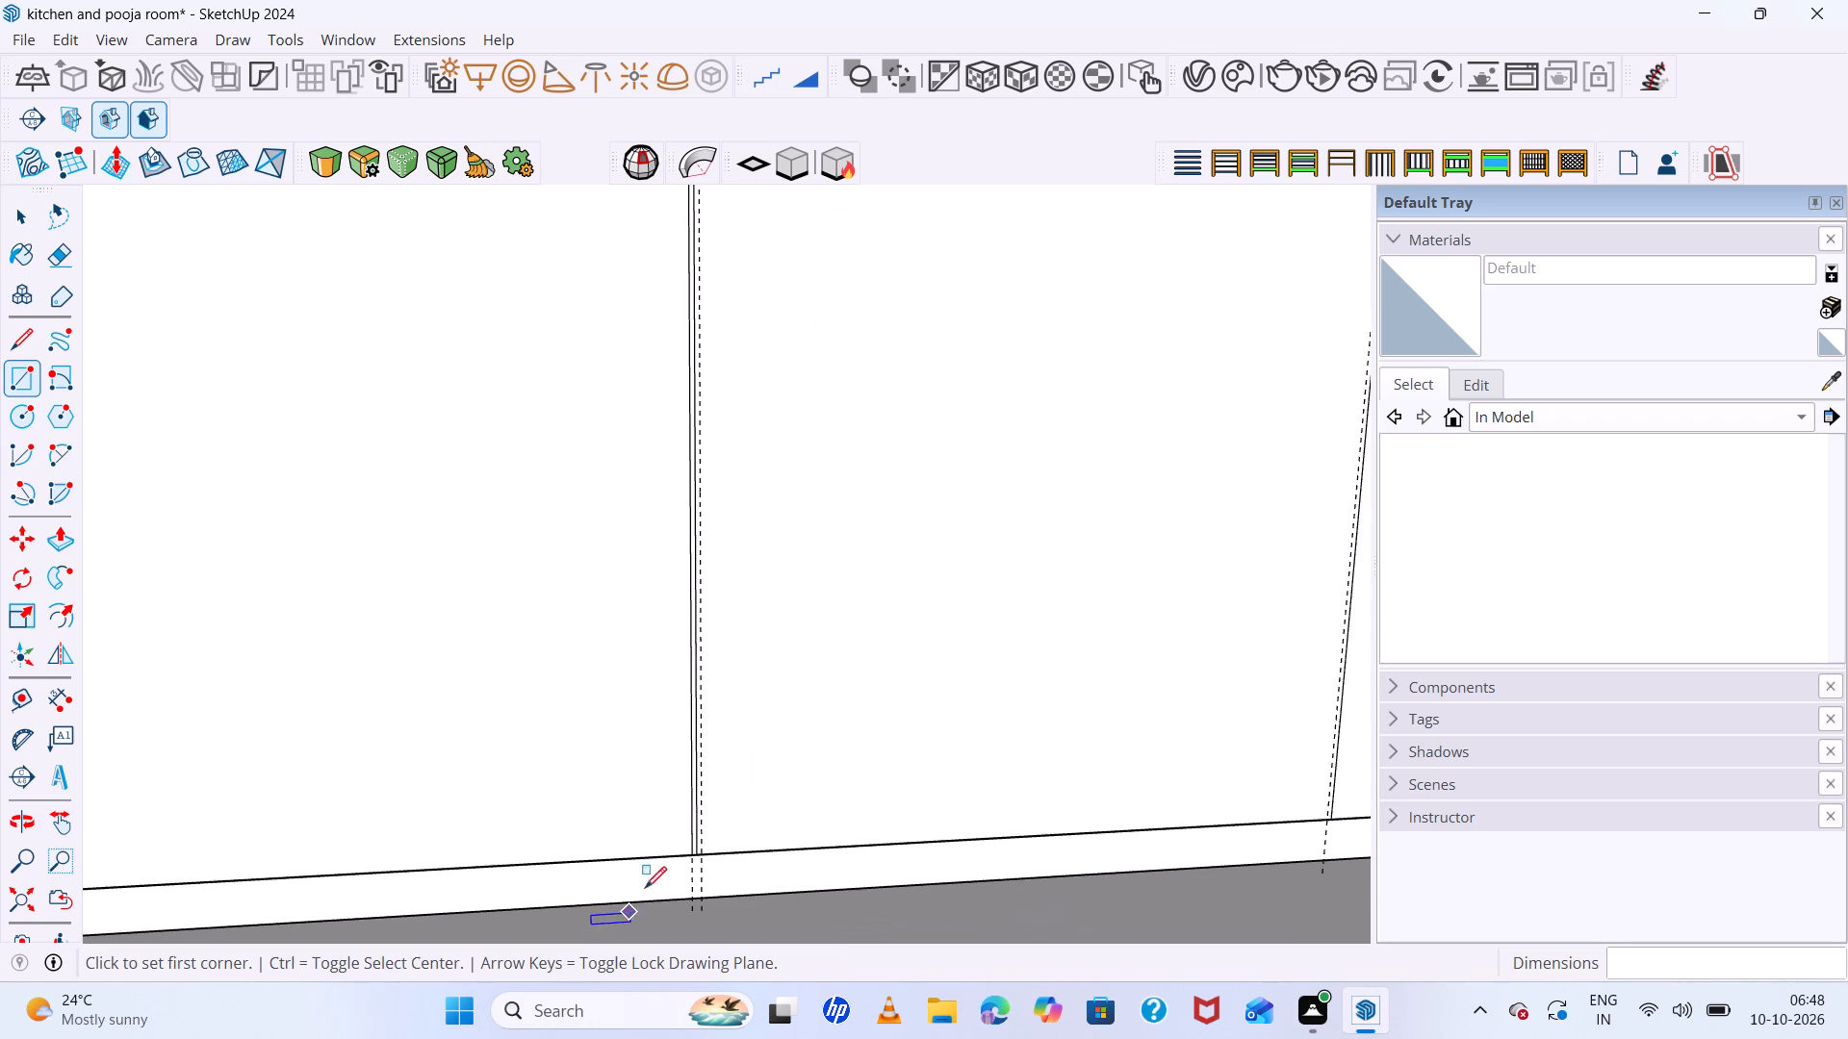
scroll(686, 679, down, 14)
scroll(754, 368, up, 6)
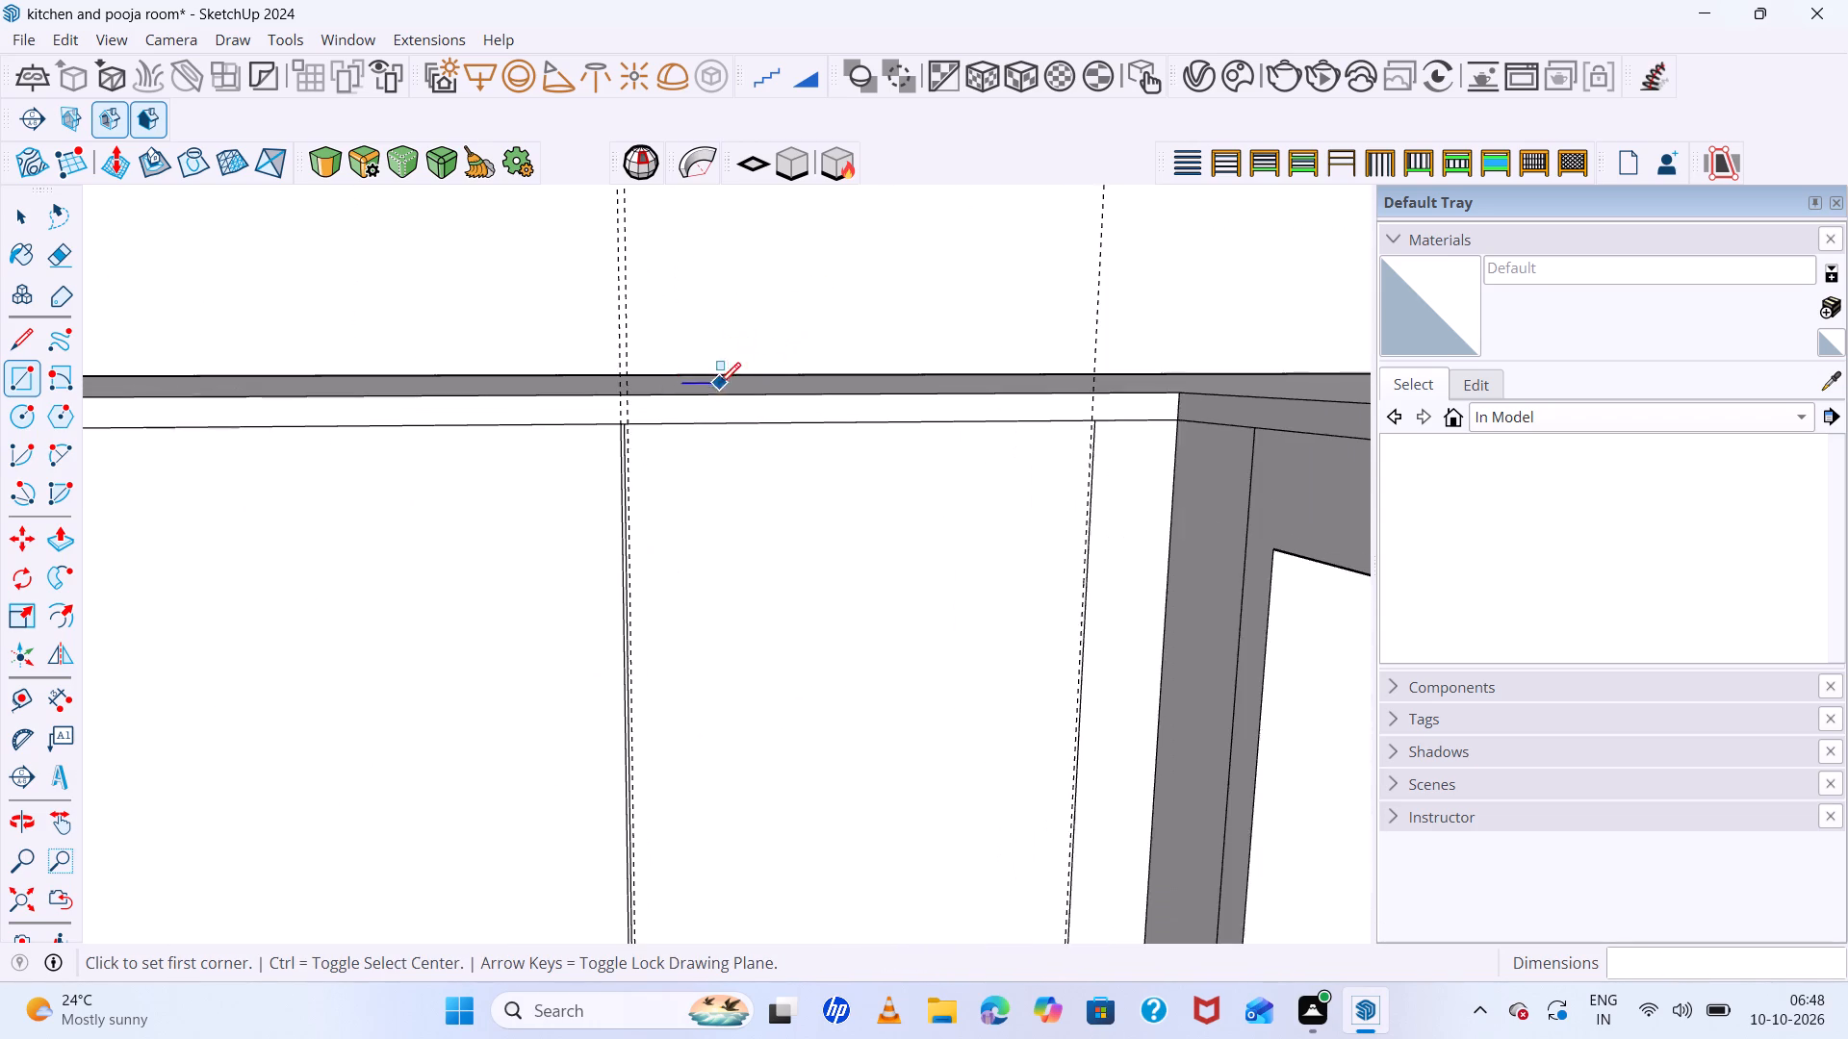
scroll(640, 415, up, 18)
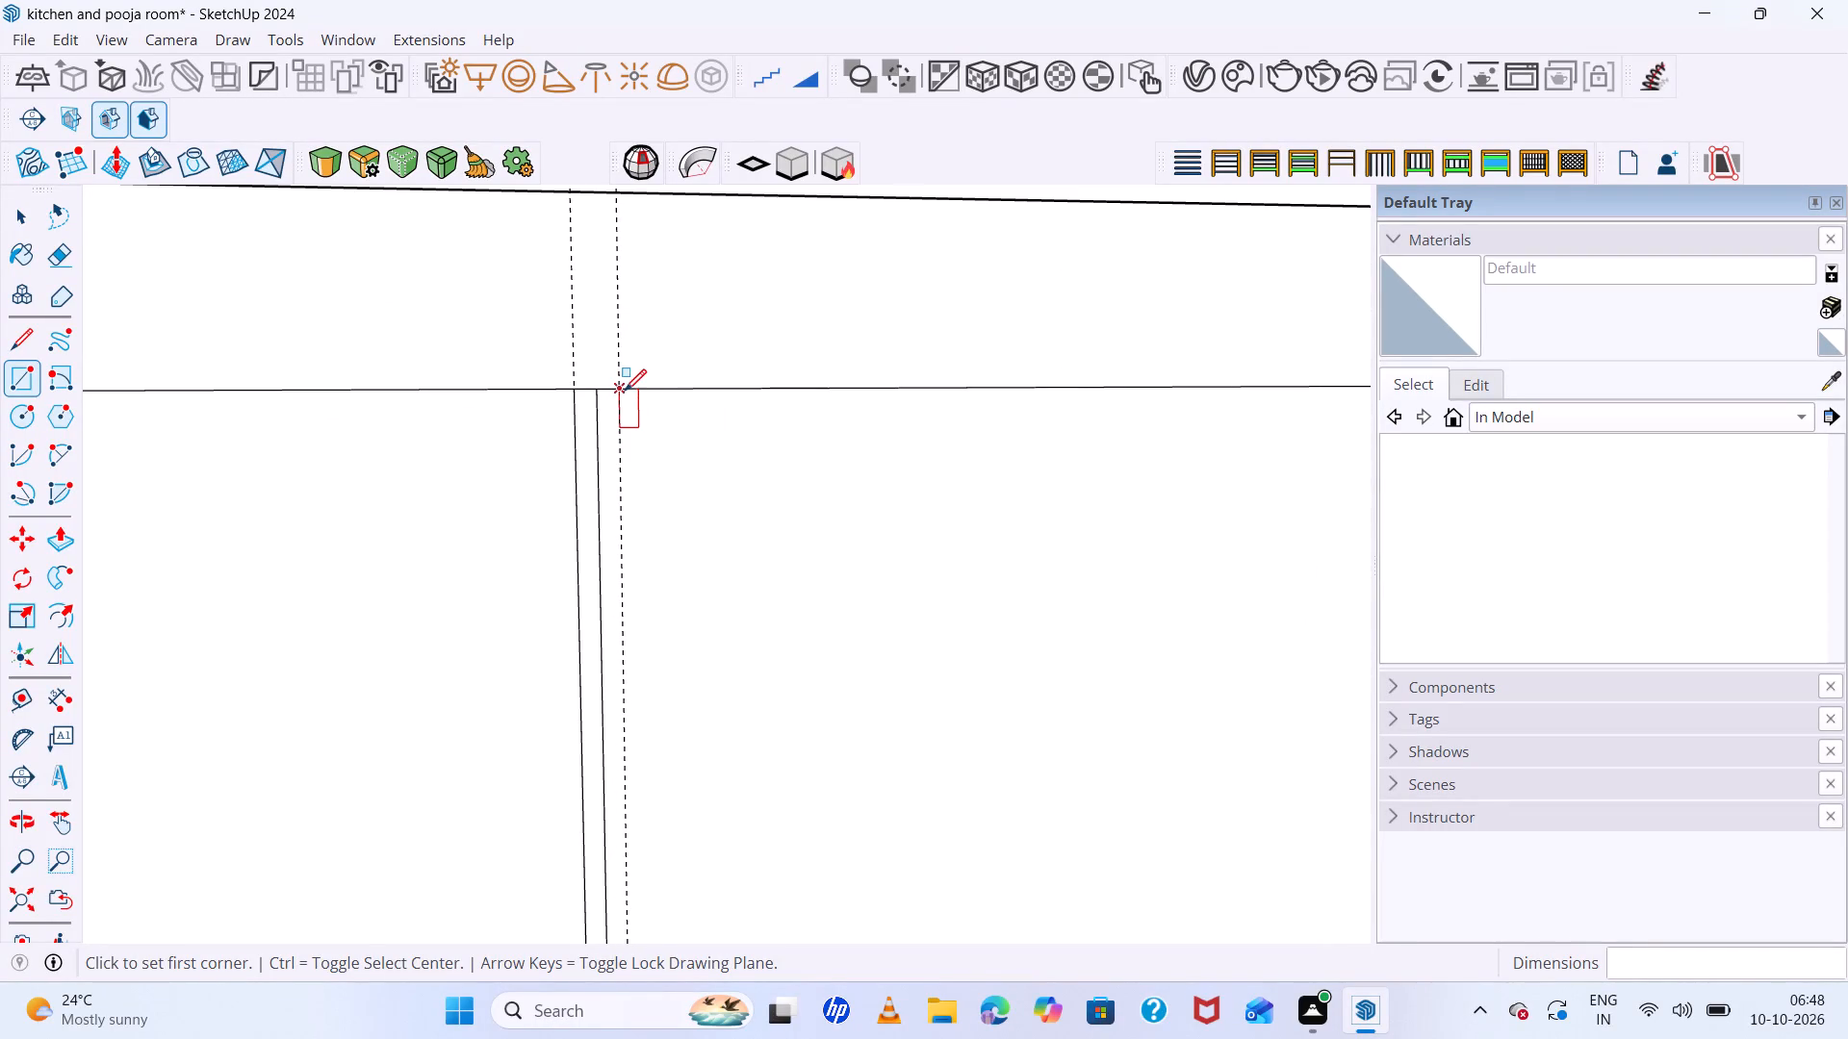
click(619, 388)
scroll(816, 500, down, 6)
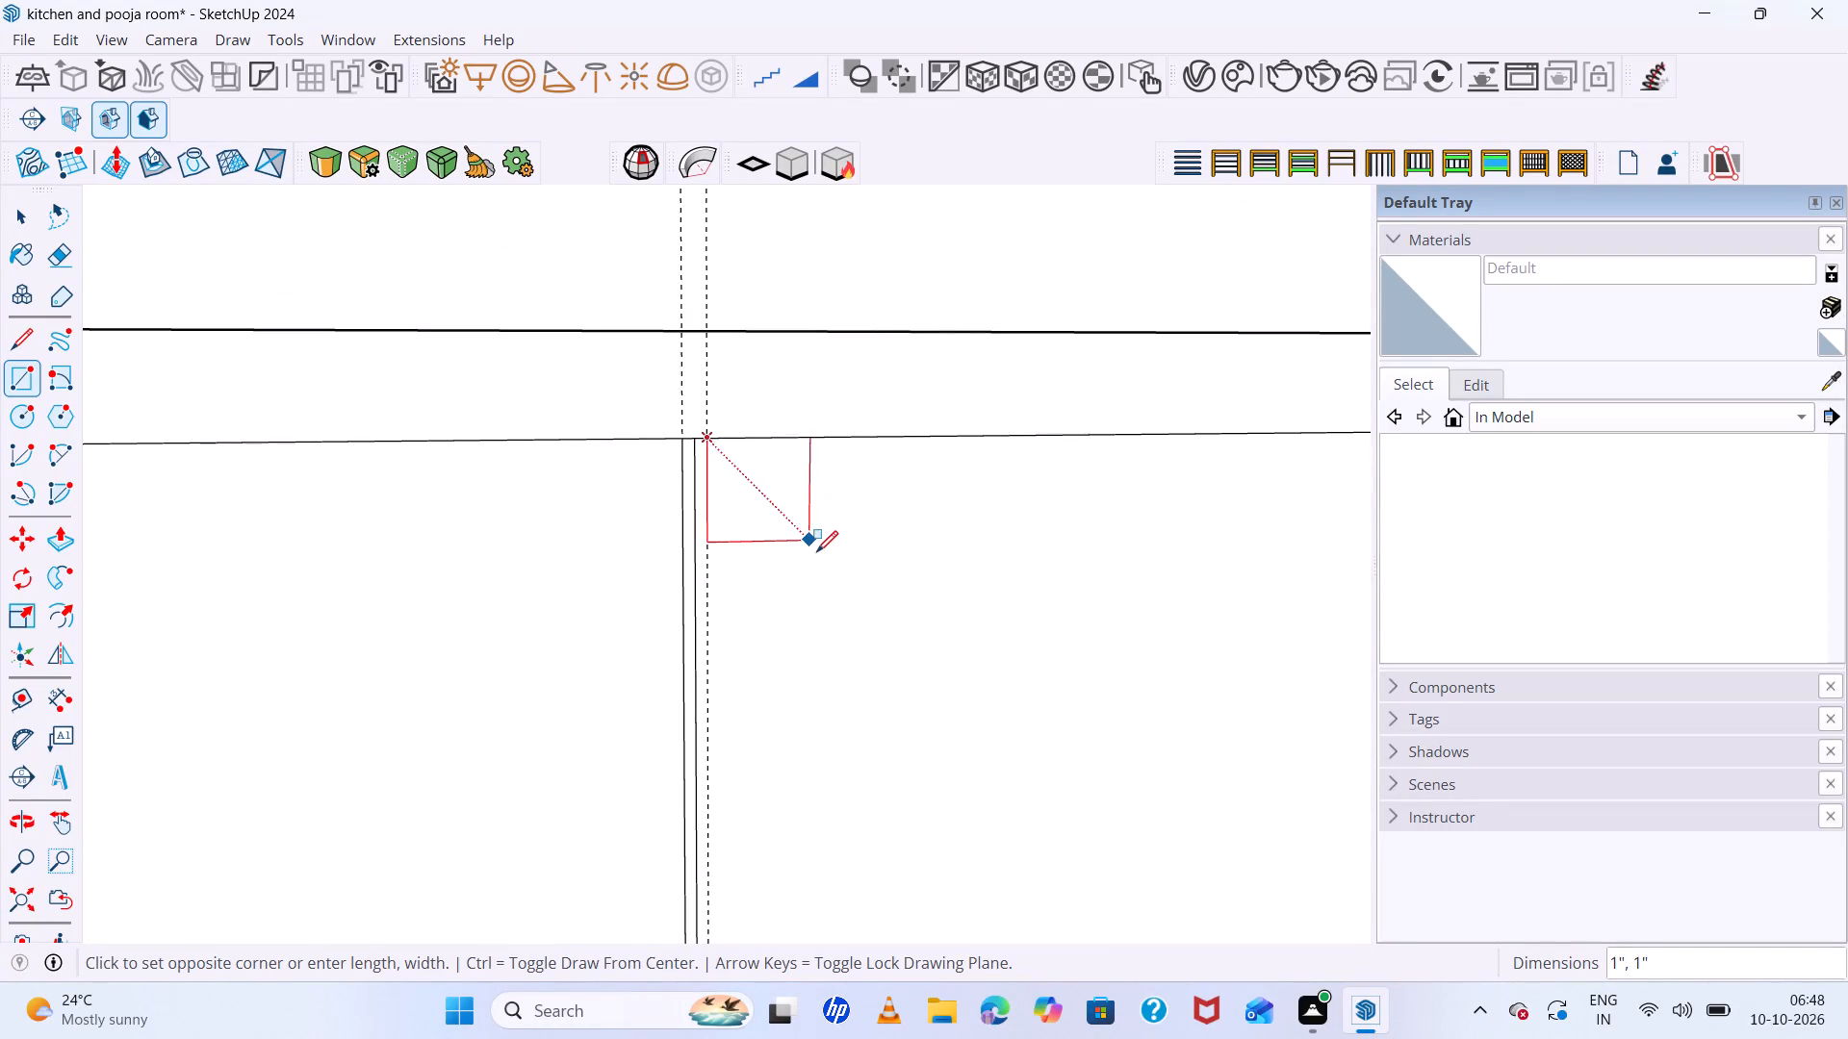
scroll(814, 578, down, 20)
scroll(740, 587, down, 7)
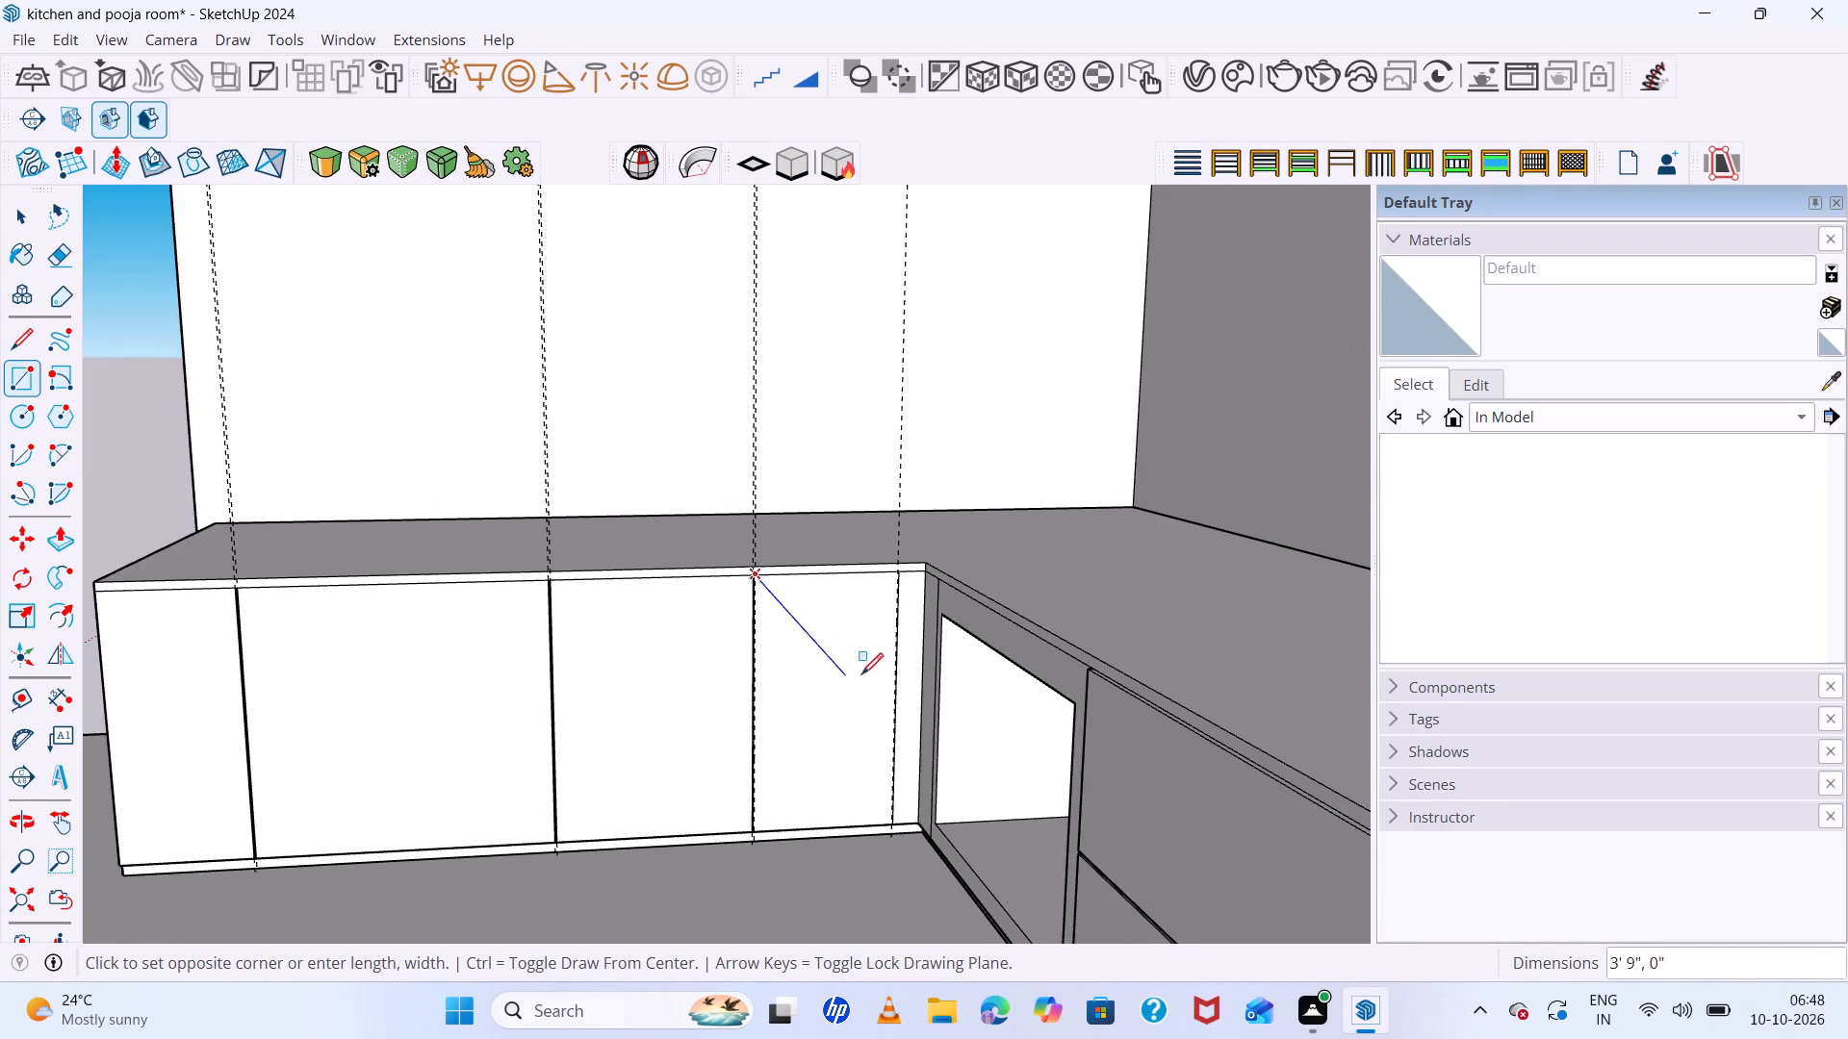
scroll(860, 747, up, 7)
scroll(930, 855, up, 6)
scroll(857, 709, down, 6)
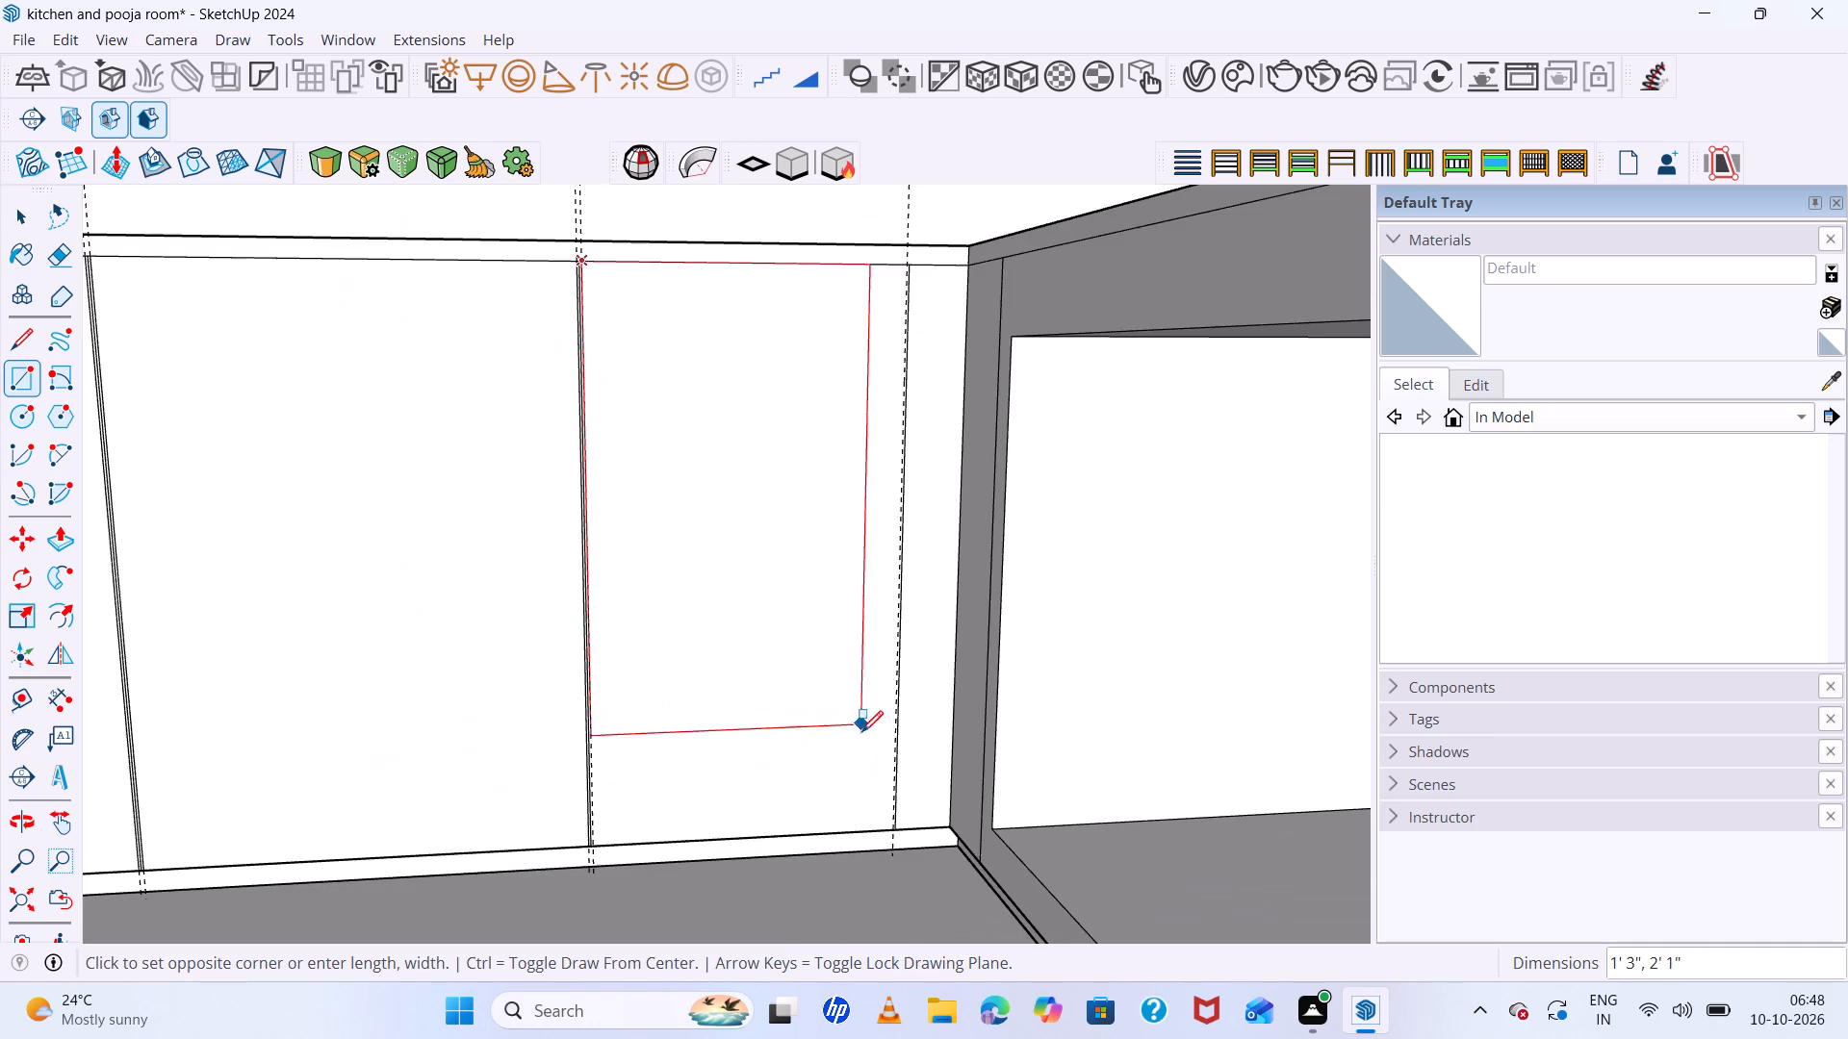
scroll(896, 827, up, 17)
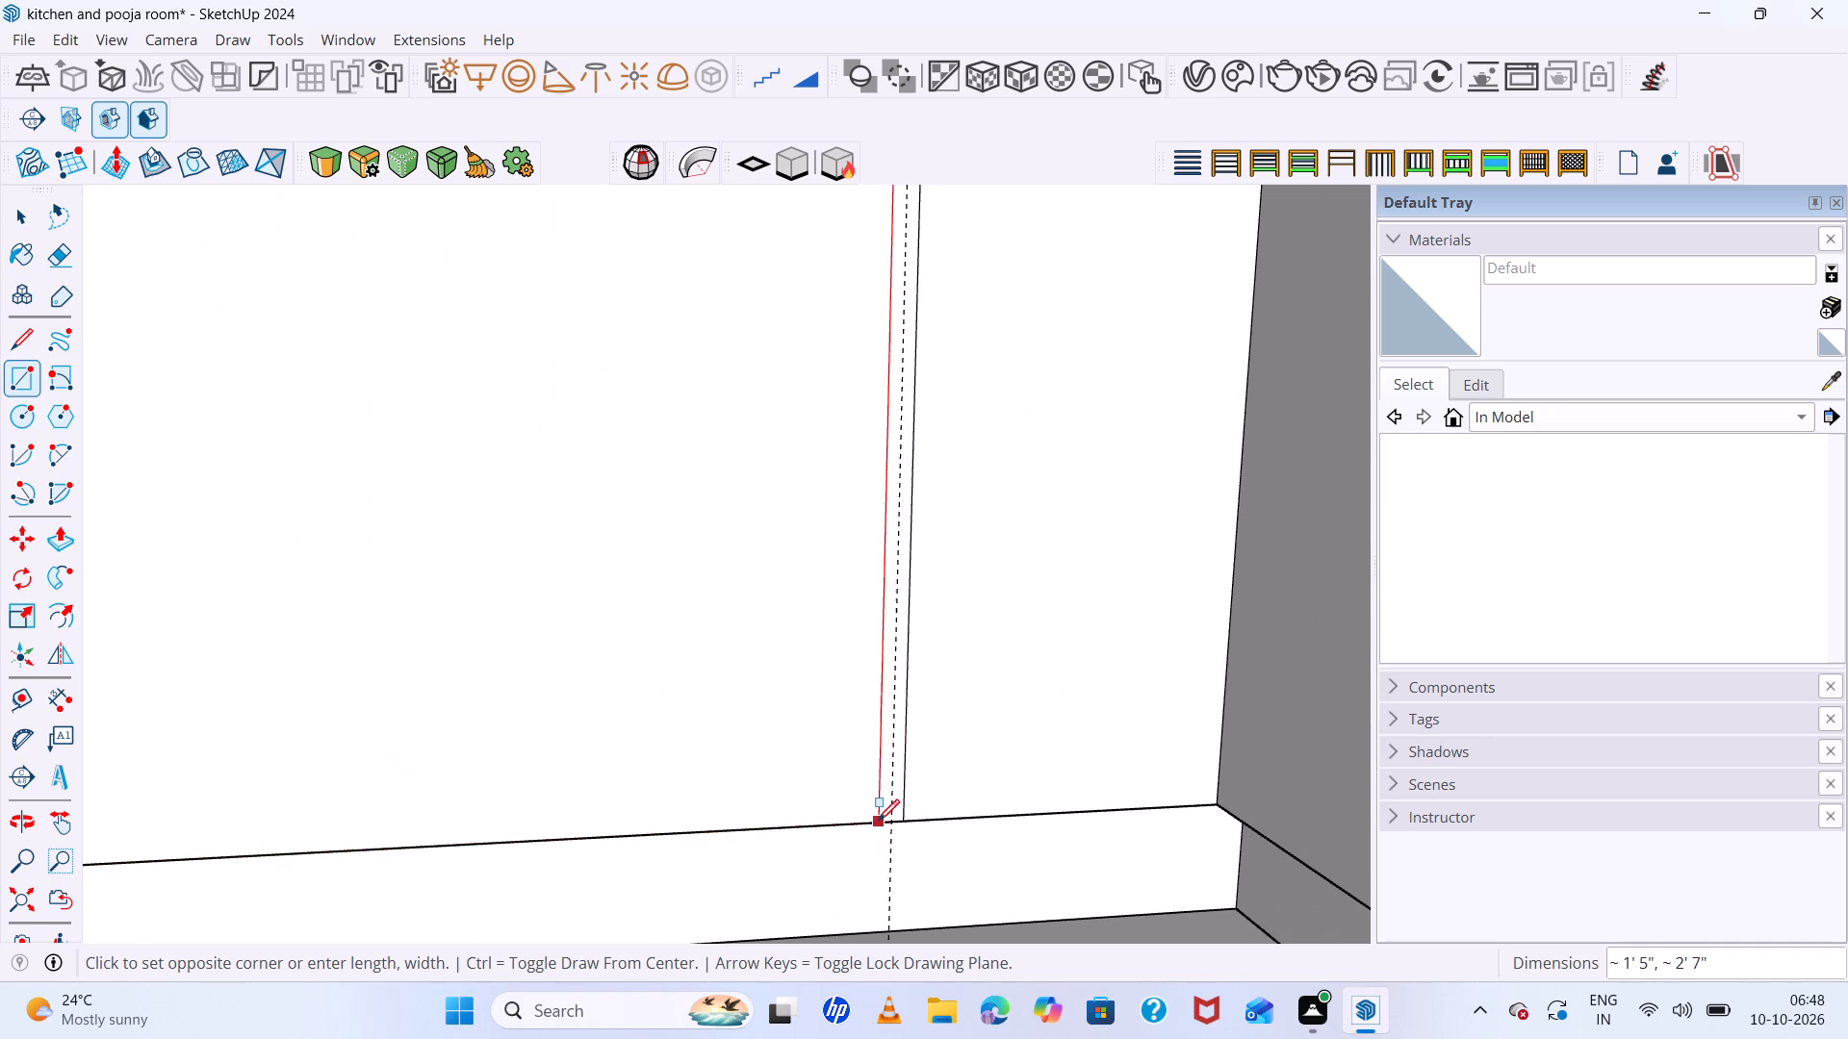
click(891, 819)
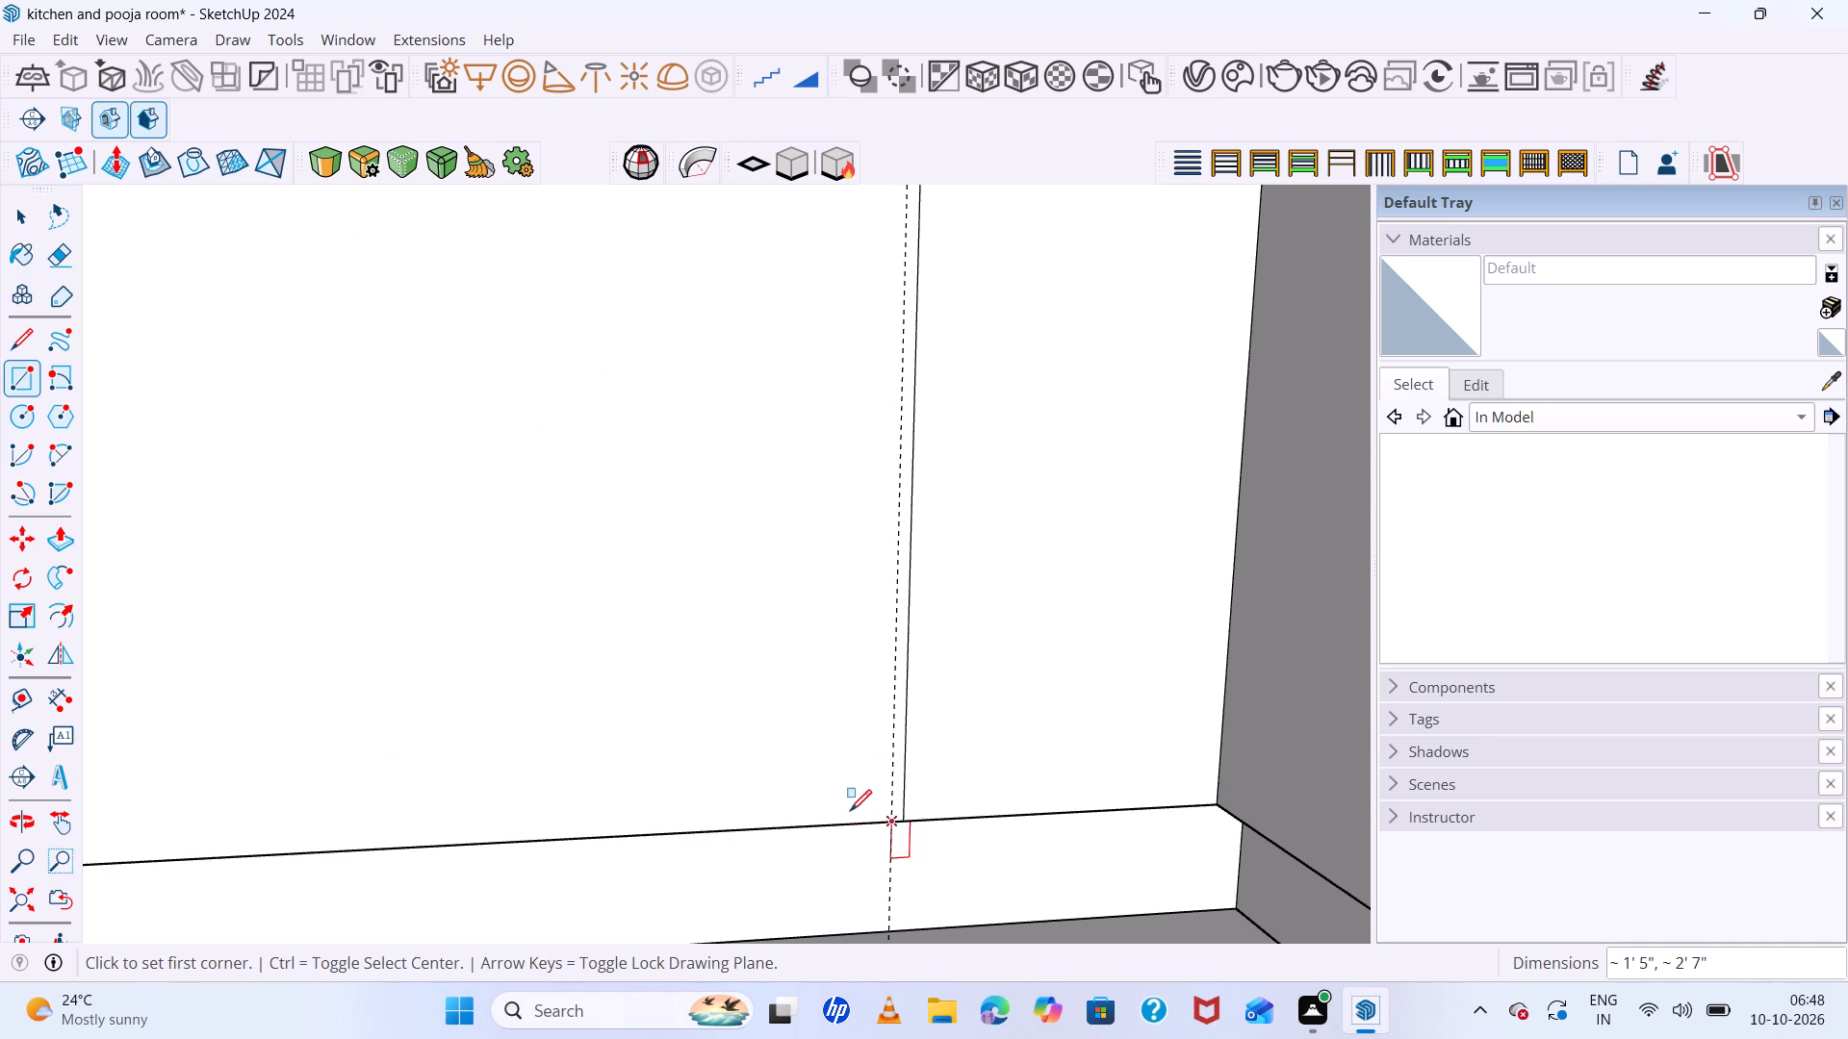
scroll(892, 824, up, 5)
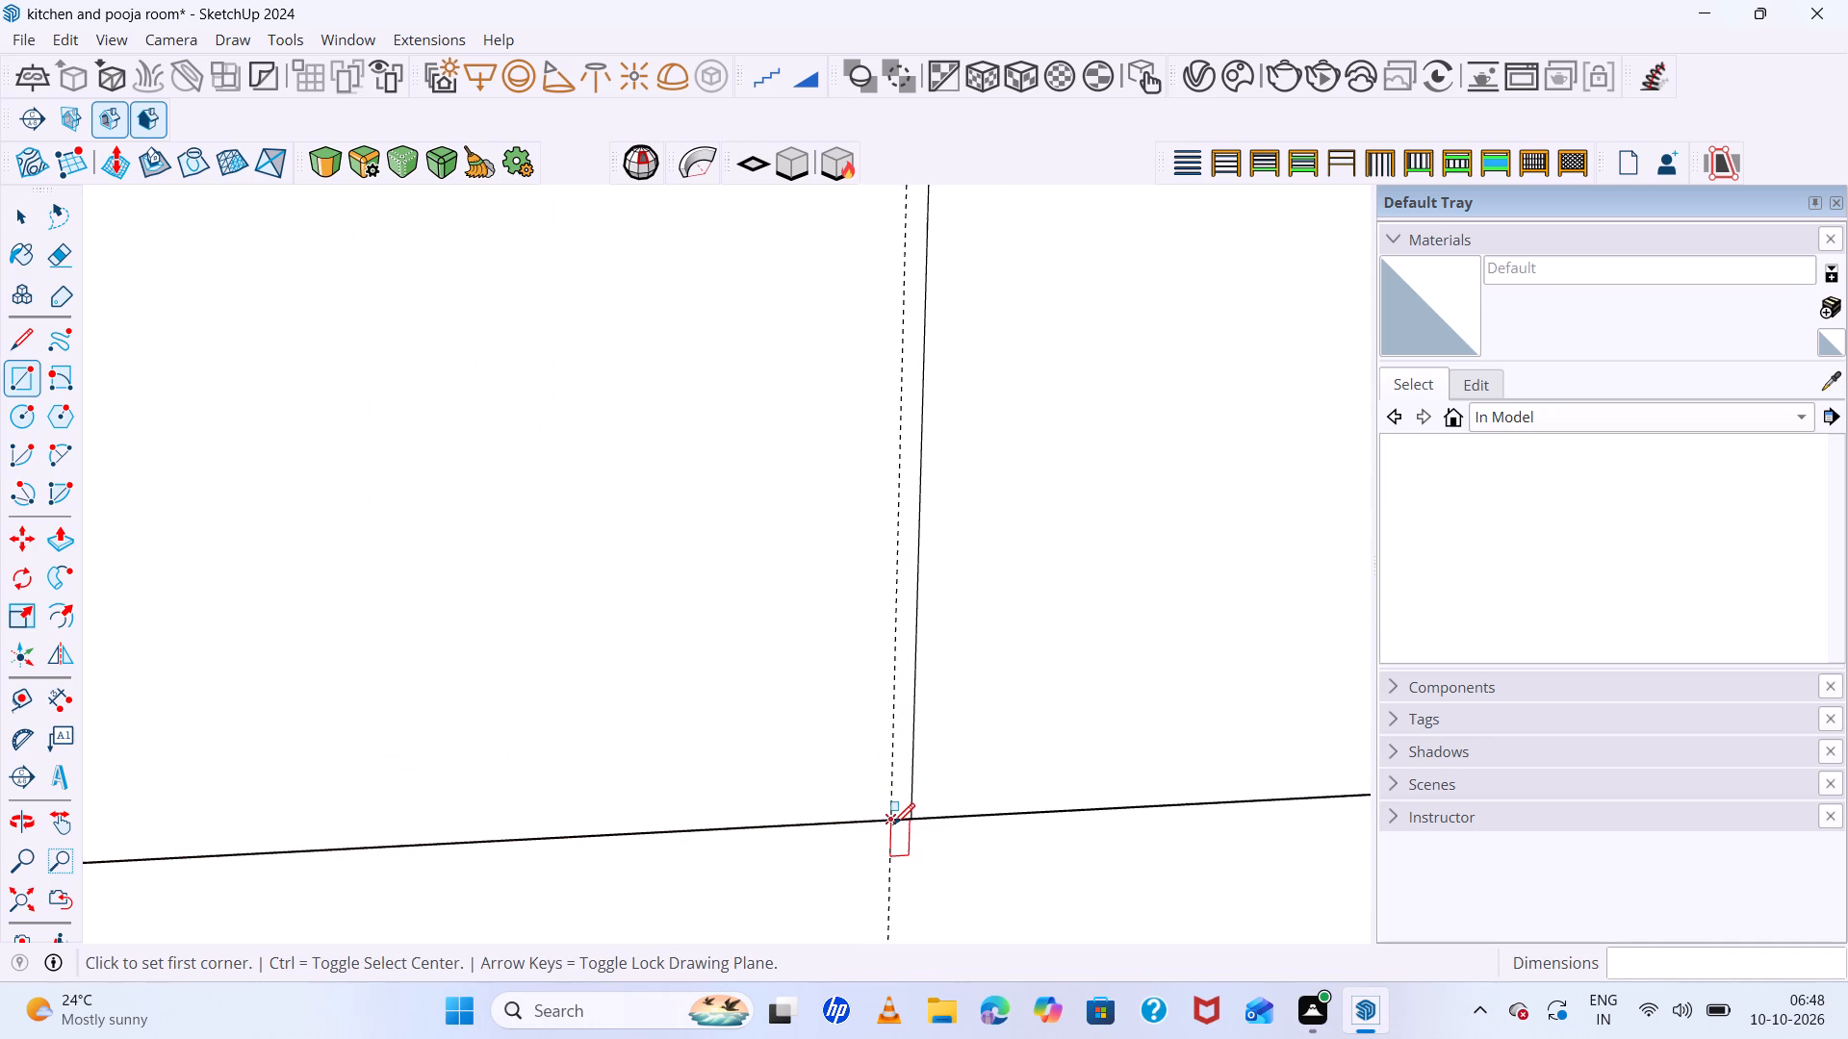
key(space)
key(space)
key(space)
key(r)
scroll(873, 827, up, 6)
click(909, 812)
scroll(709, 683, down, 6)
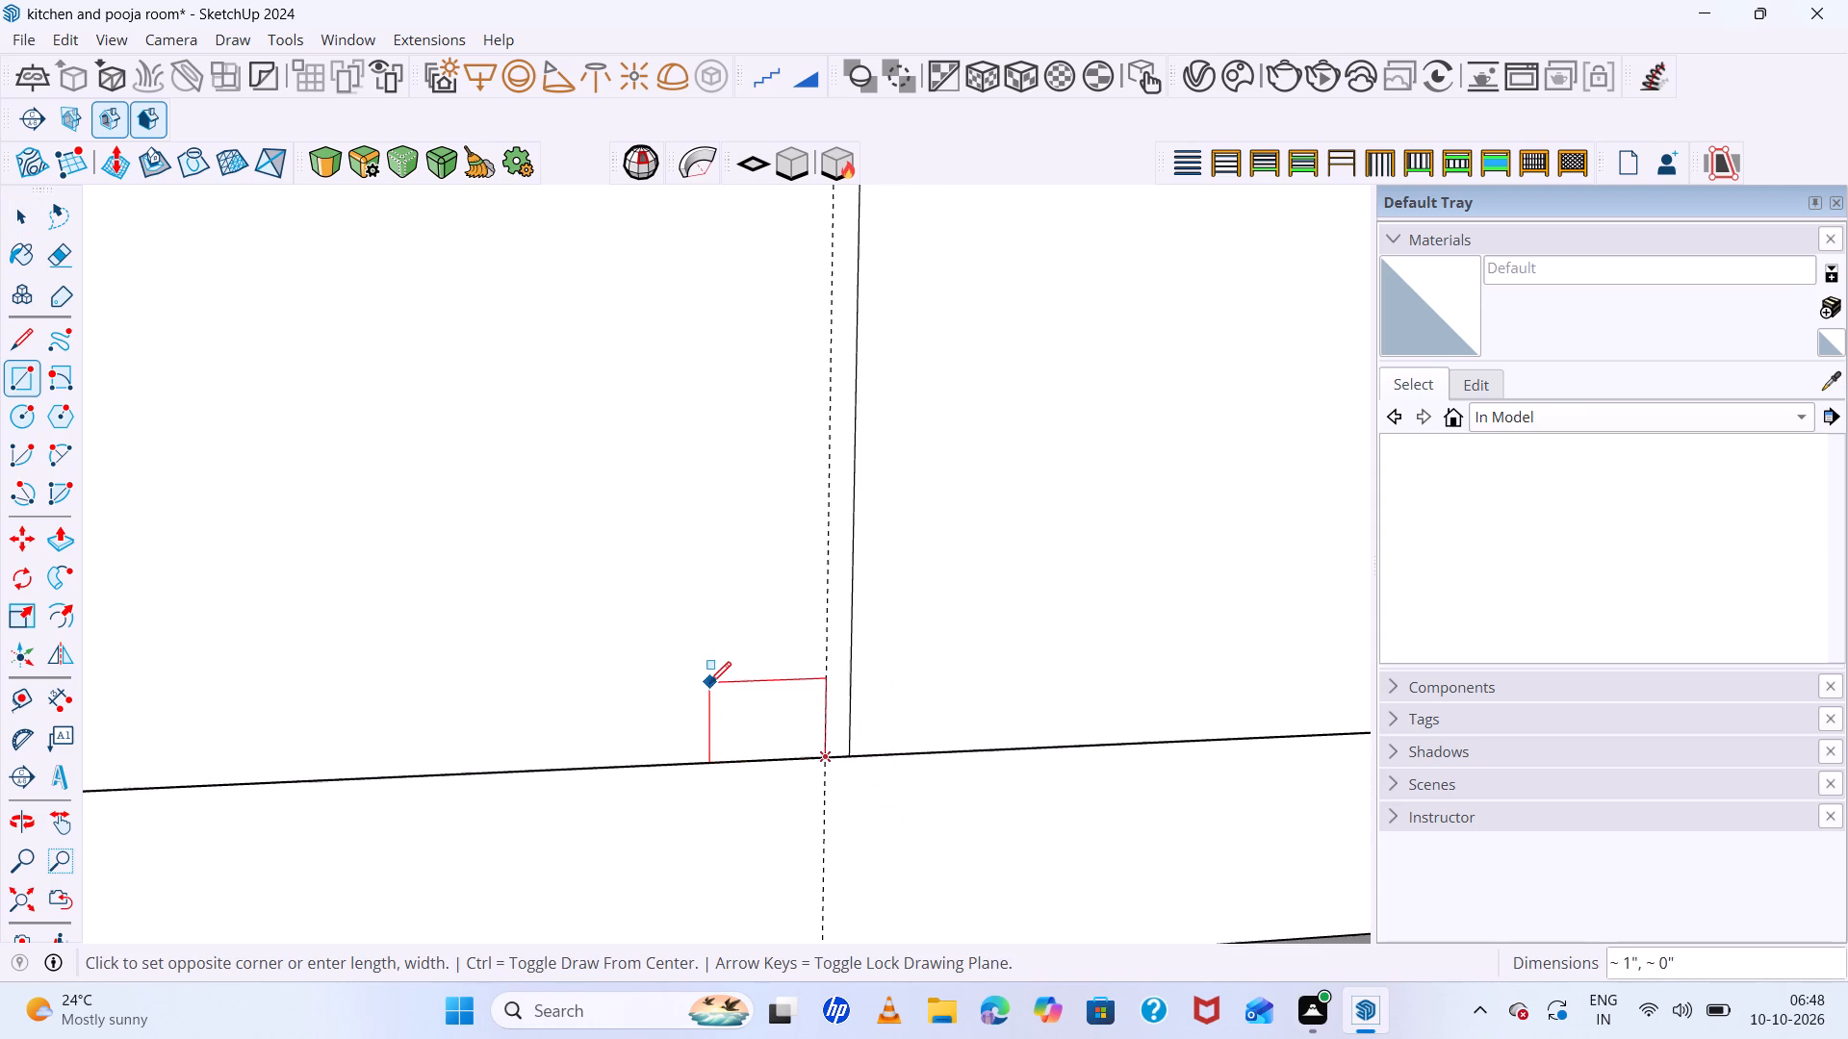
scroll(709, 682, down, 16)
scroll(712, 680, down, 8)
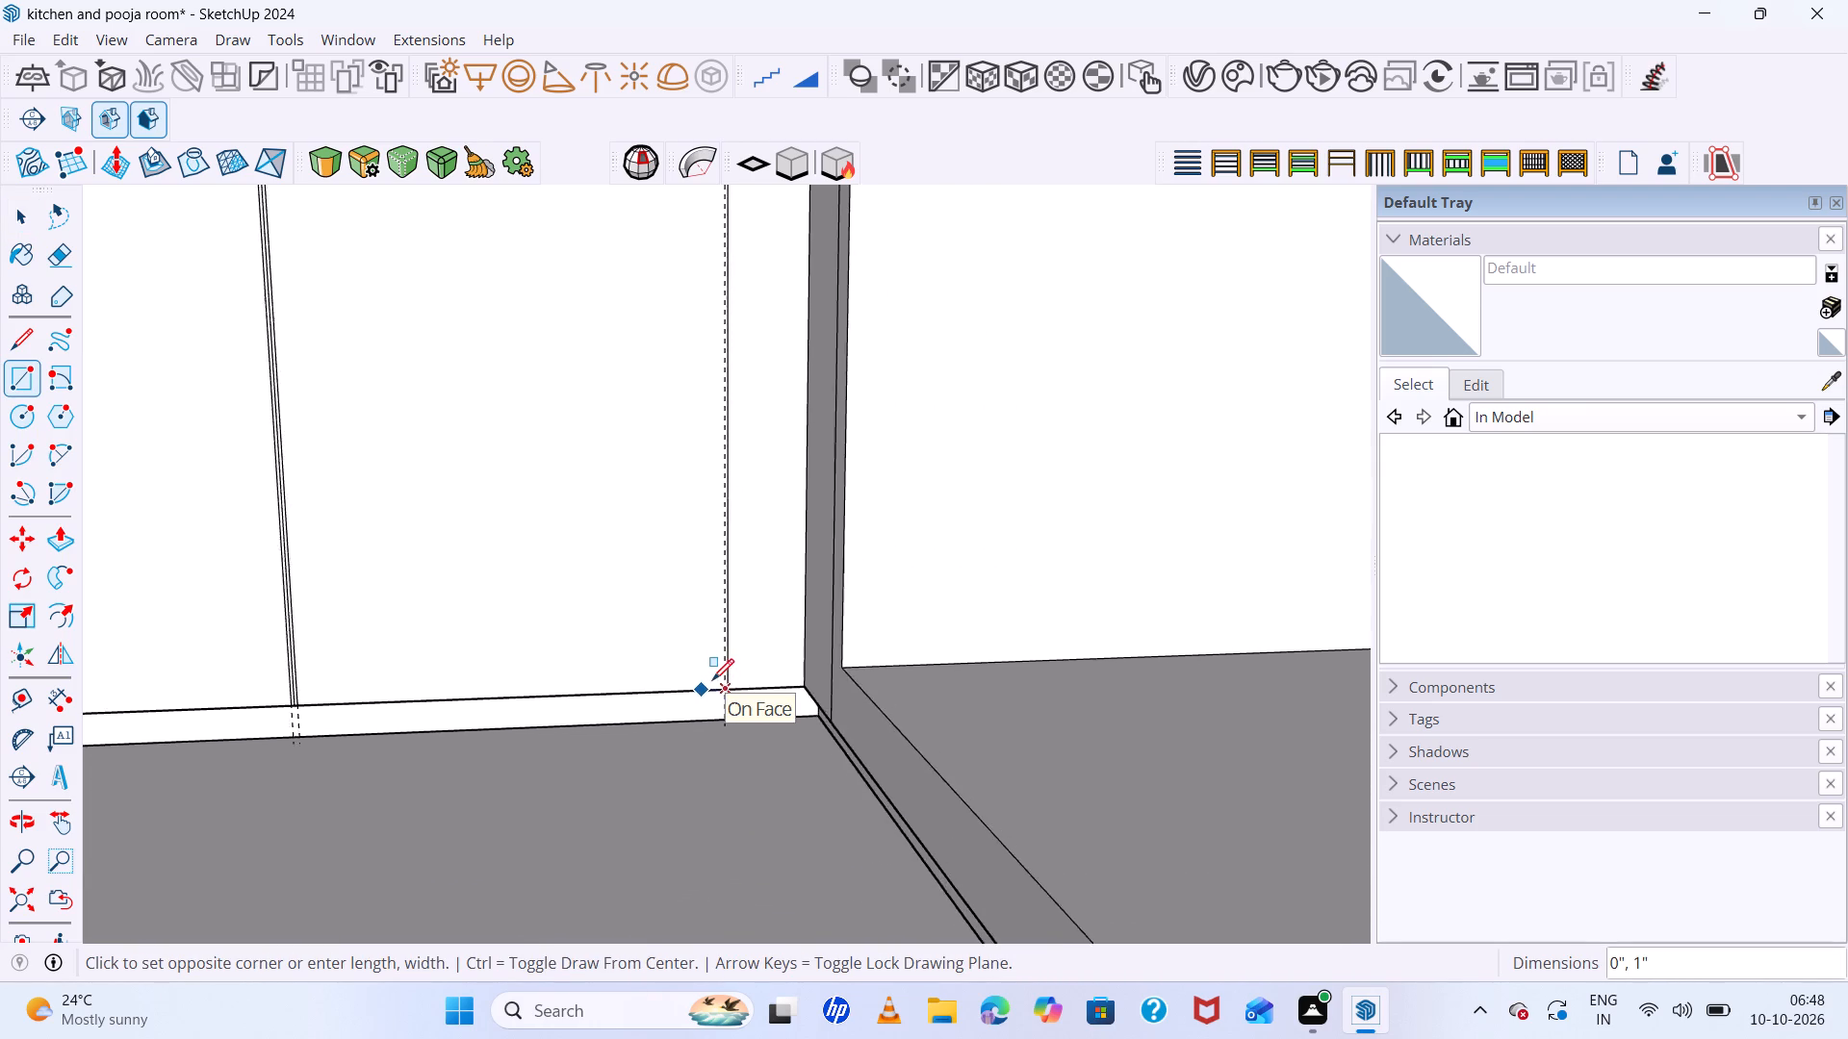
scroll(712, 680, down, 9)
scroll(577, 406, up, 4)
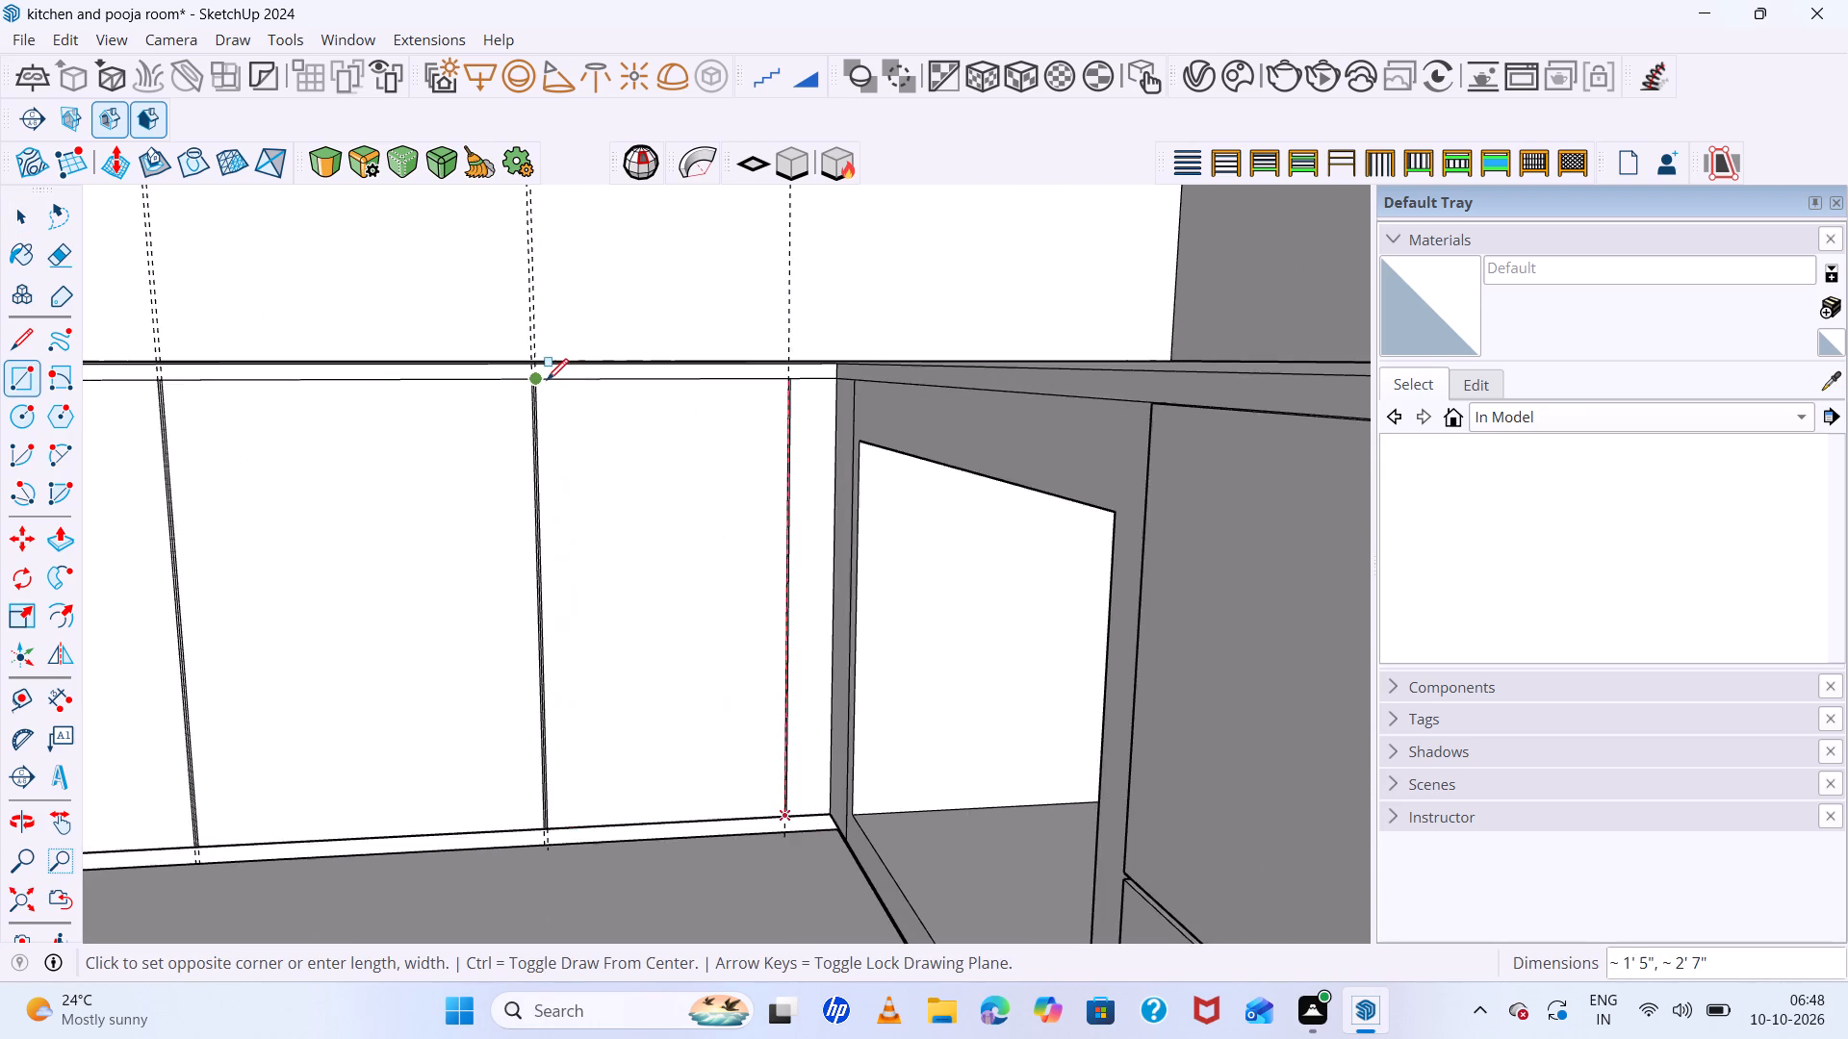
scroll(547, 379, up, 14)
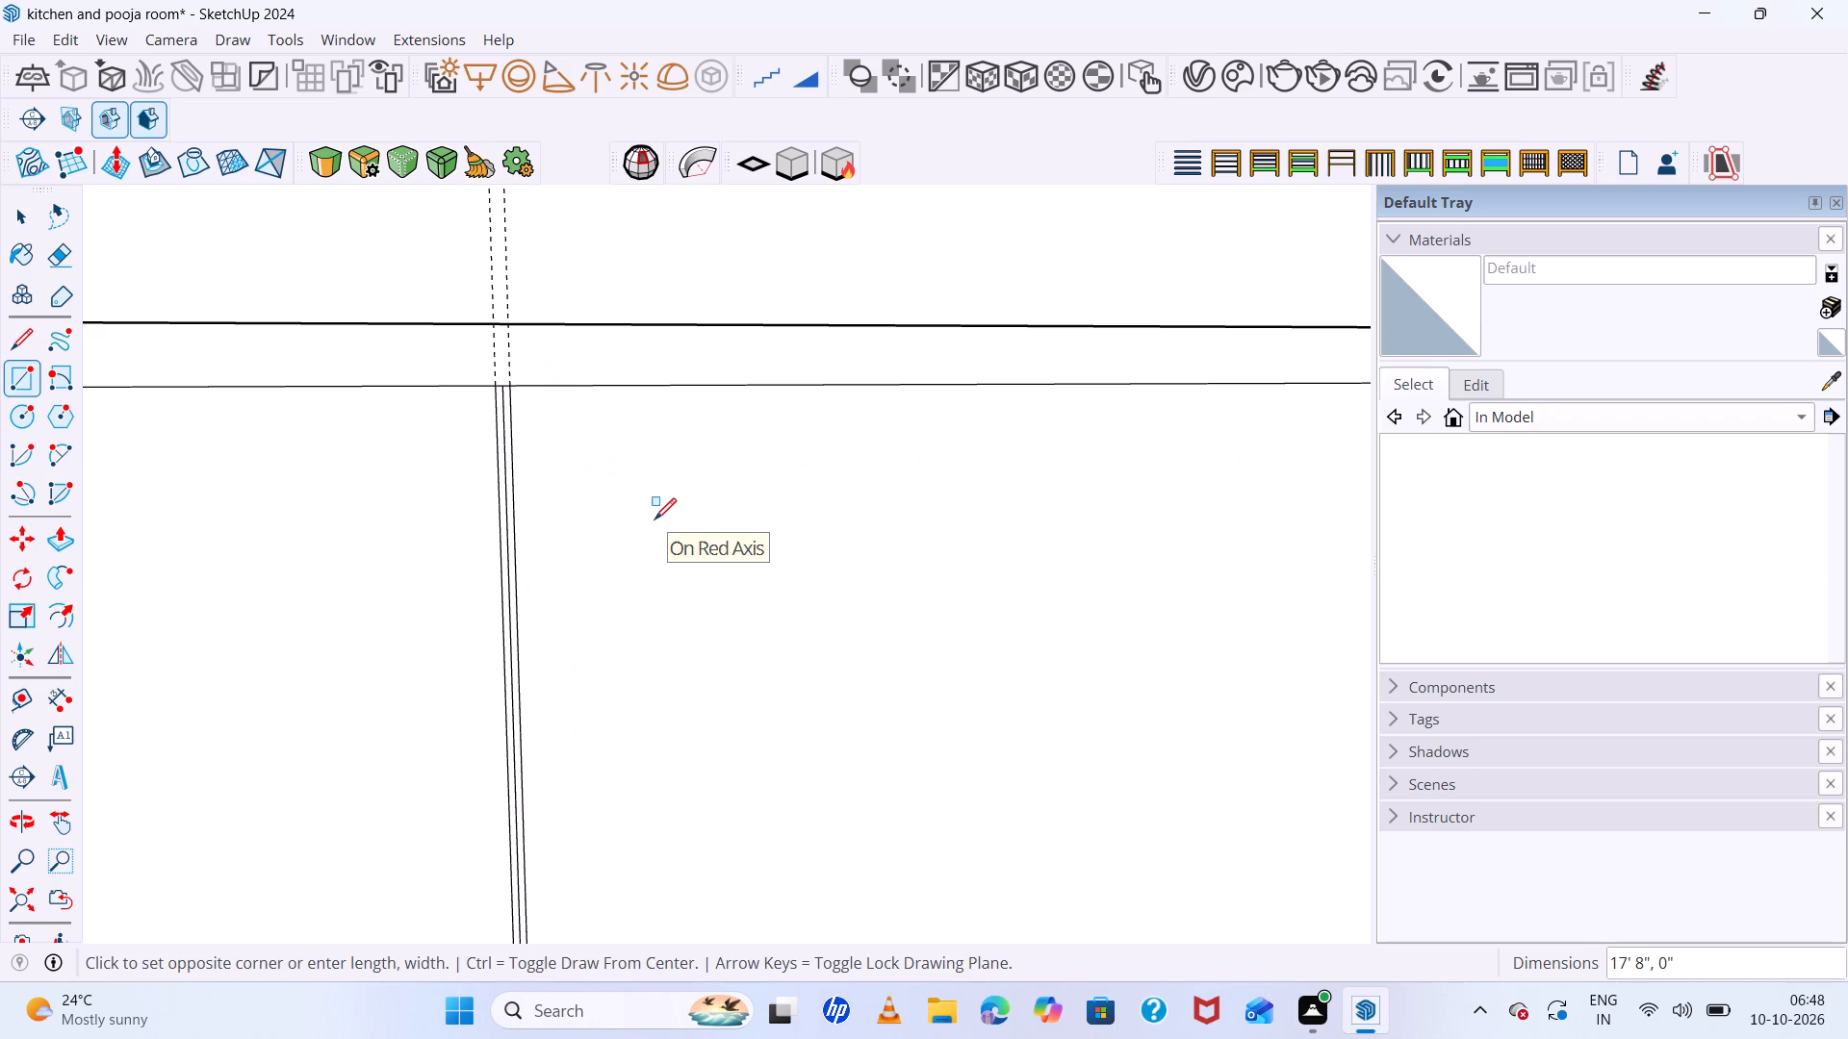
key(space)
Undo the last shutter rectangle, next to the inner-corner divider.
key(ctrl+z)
Place a vertical guide 3 mm from the divider line nearest the inner corner, on its corner side.
scroll(650, 526, down, 2)
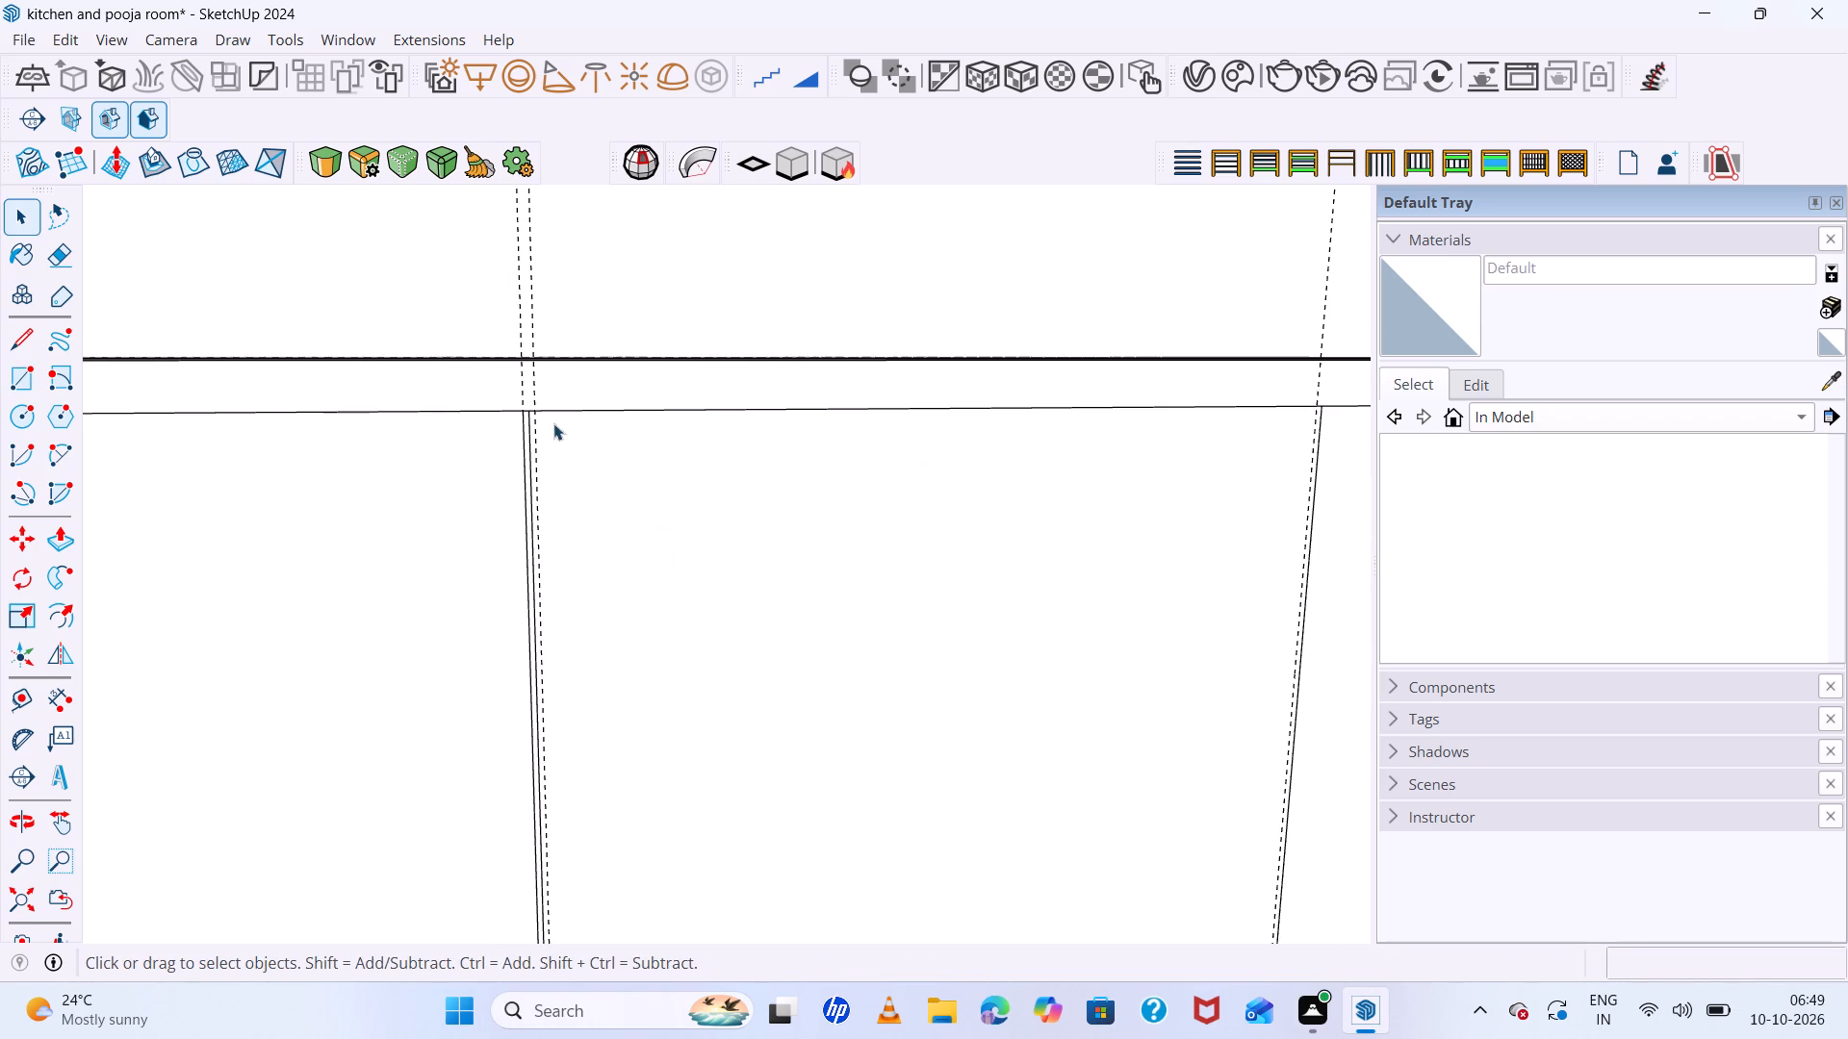
scroll(224, 453, down, 18)
middle_drag(657, 553, 1060, 645)
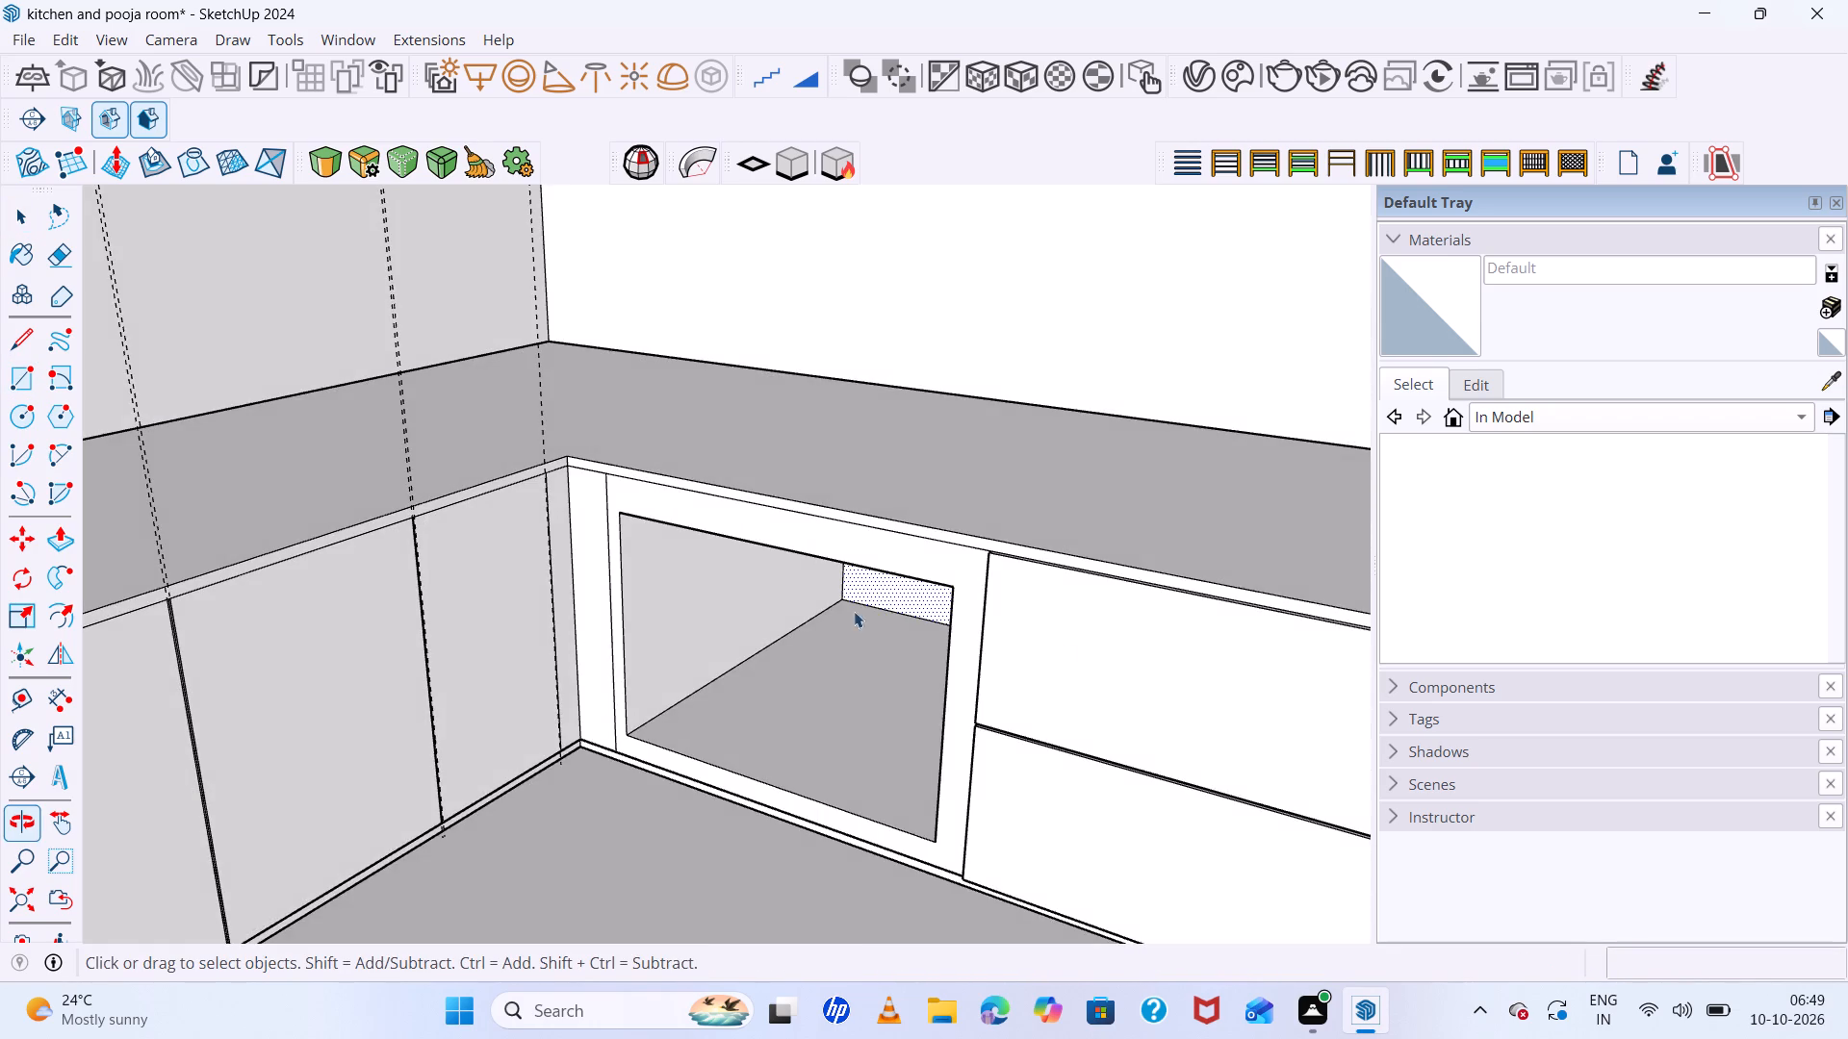
scroll(507, 487, up, 7)
scroll(604, 504, up, 6)
middle_drag(705, 531, 616, 513)
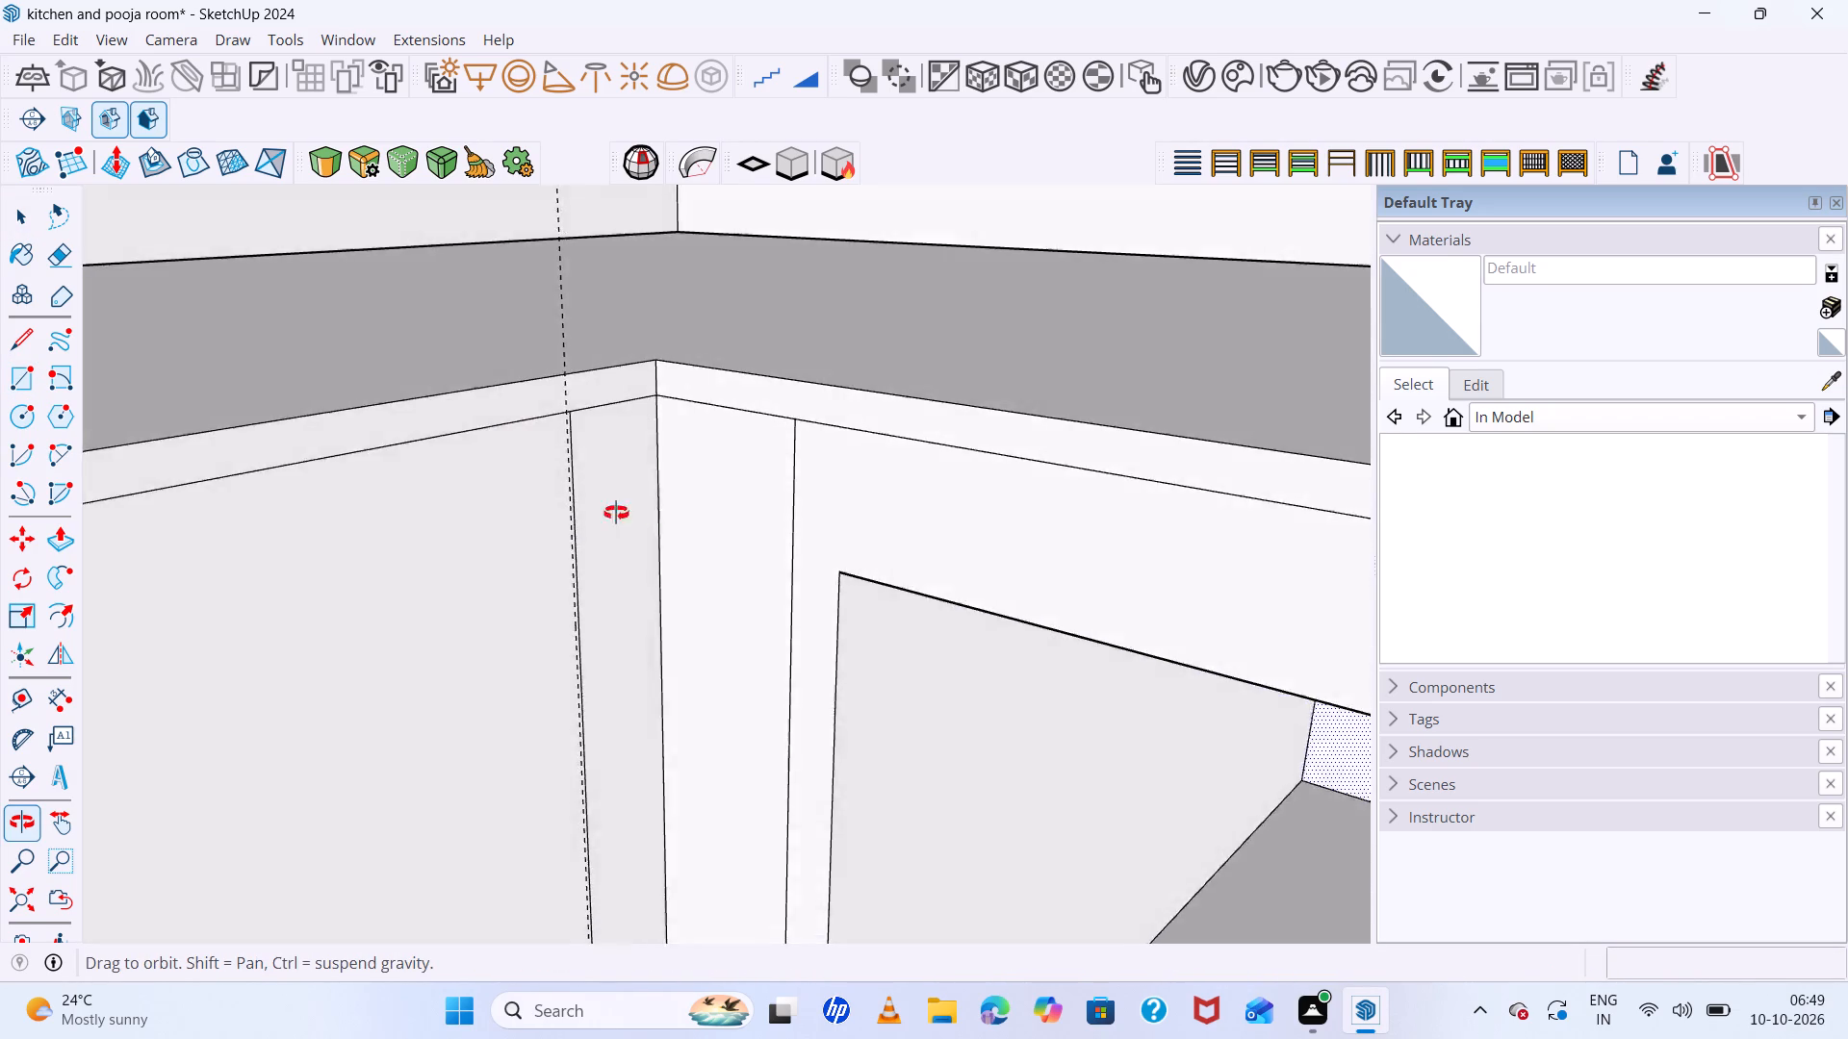
middle_drag(616, 513, 492, 496)
middle_click(492, 496)
scroll(626, 461, up, 6)
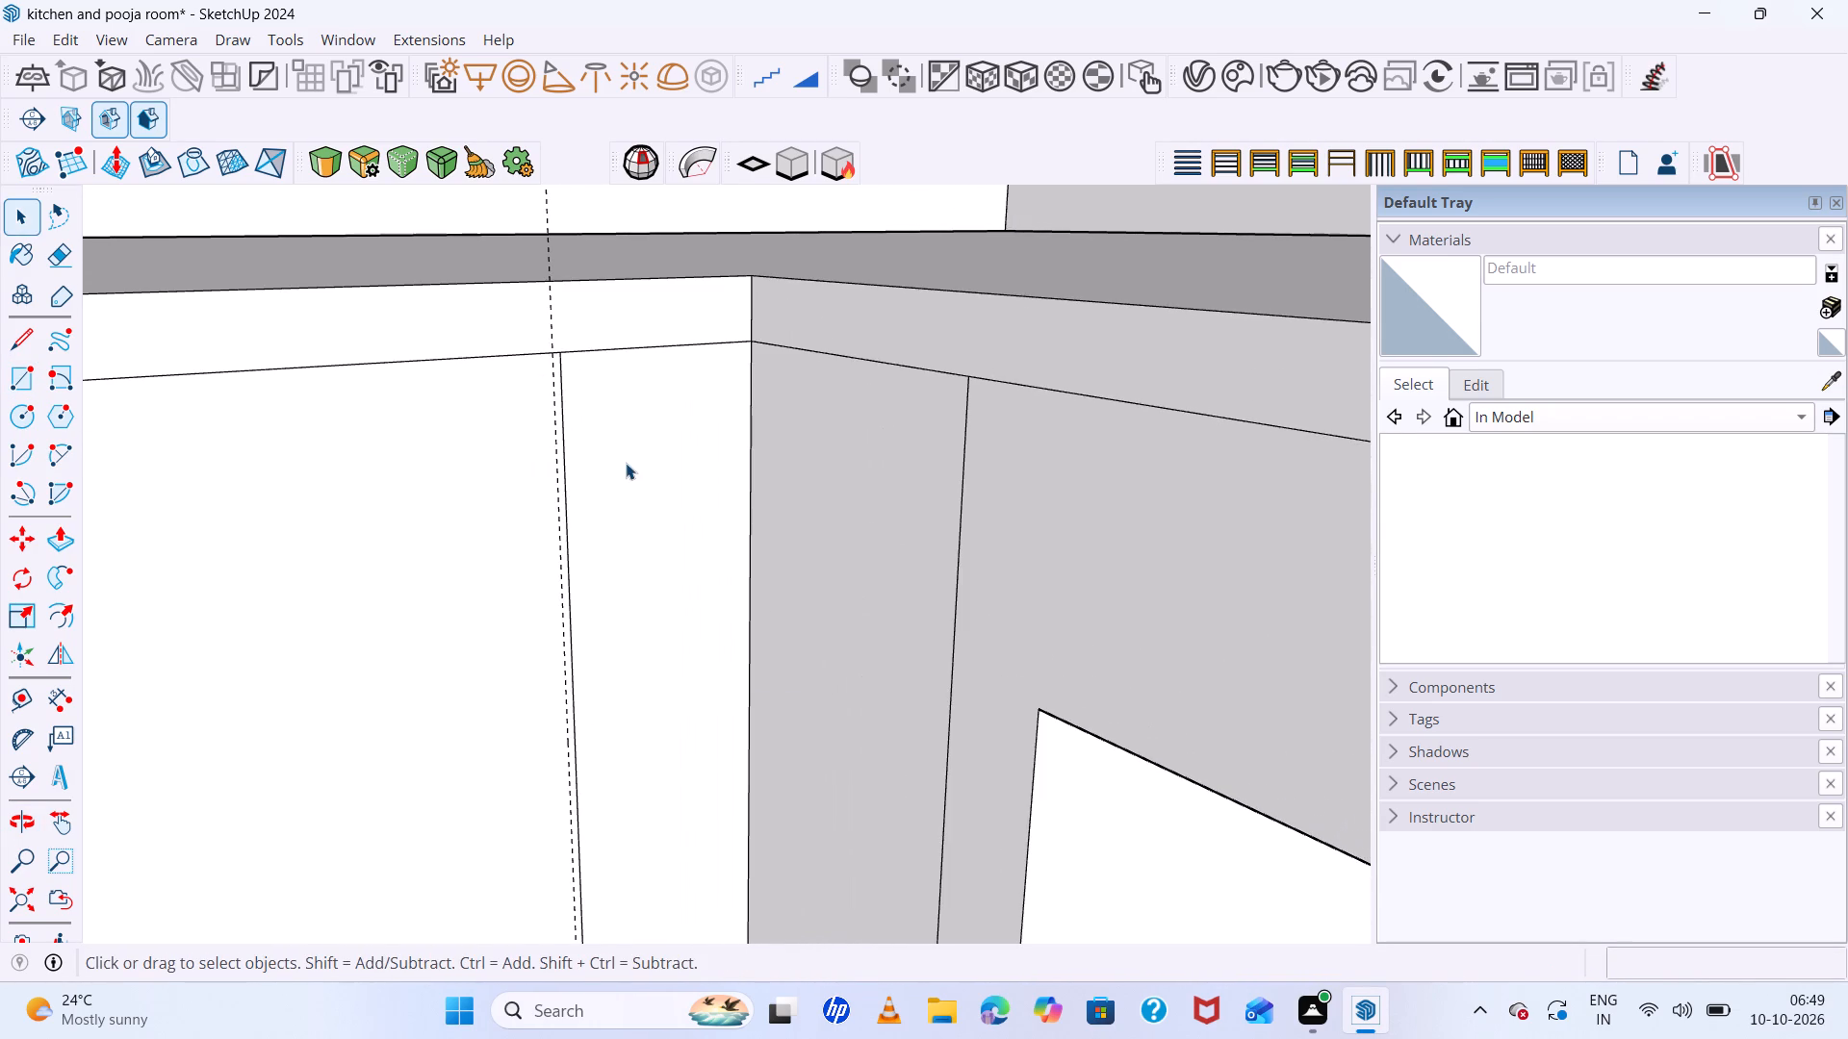
key(t)
scroll(550, 491, up, 9)
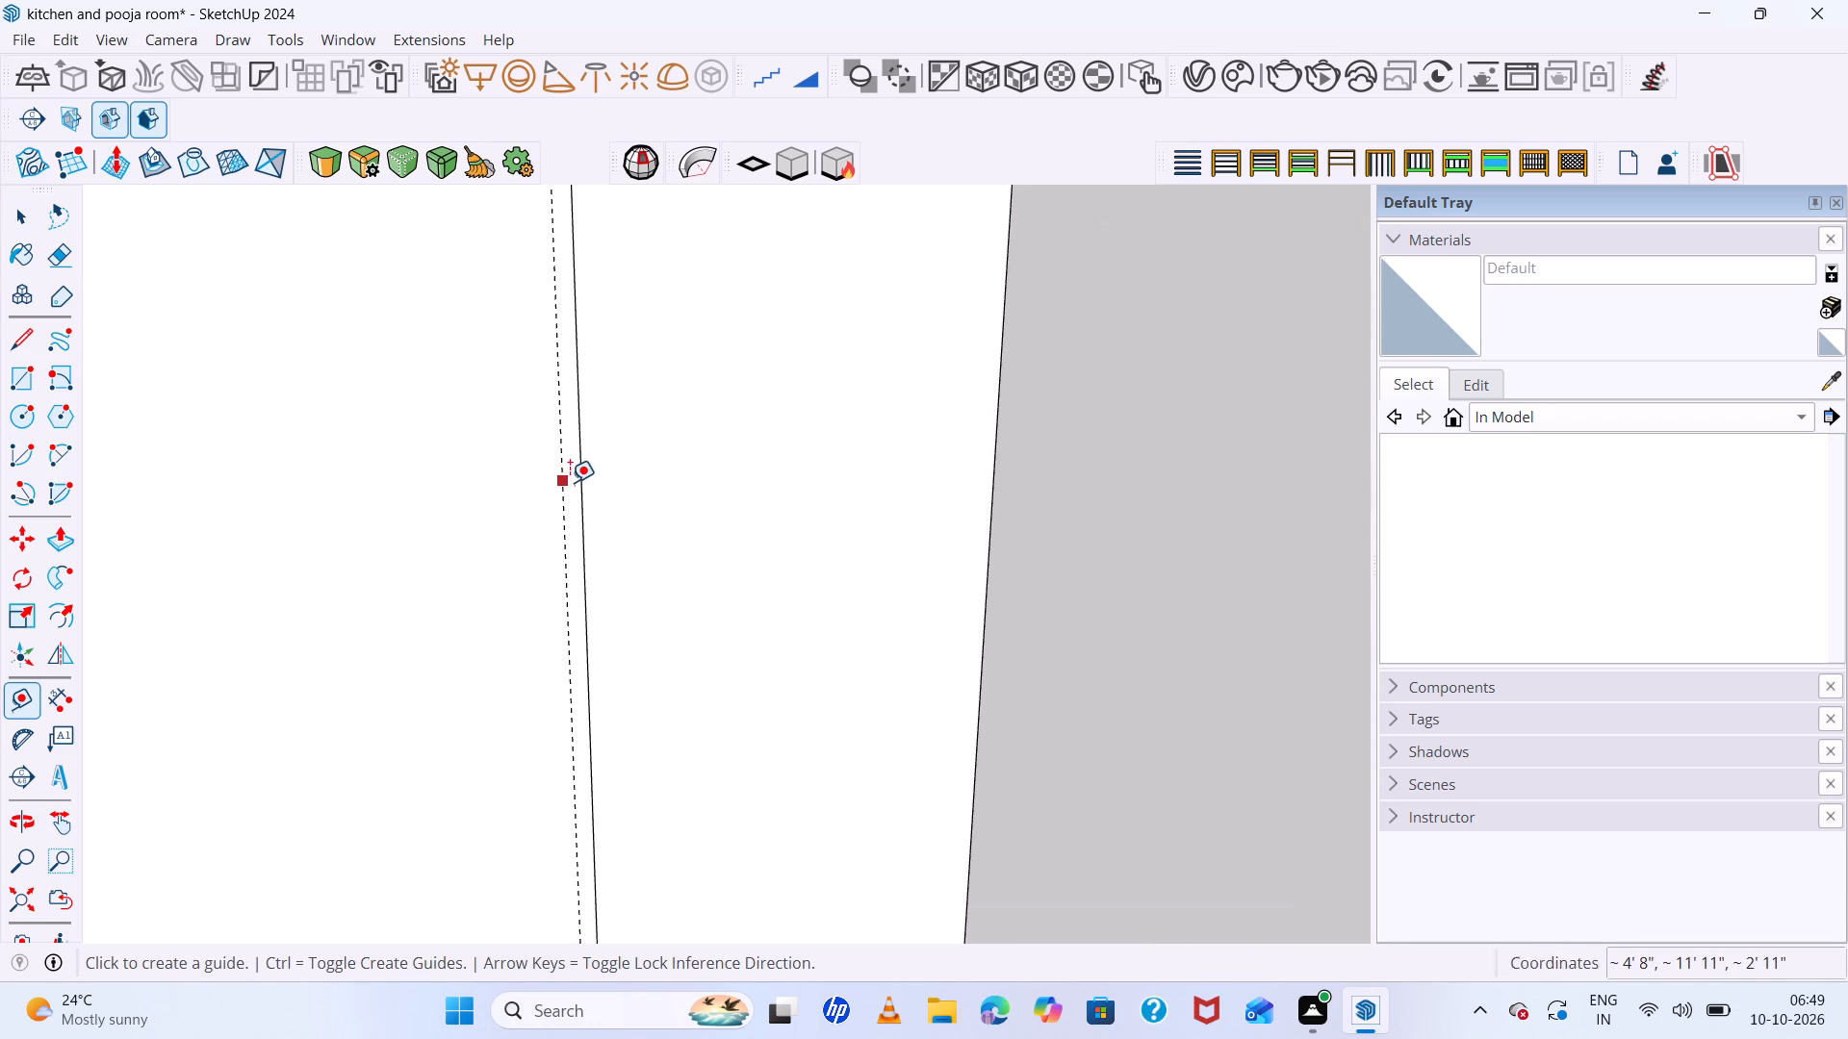
click(580, 474)
key(3)
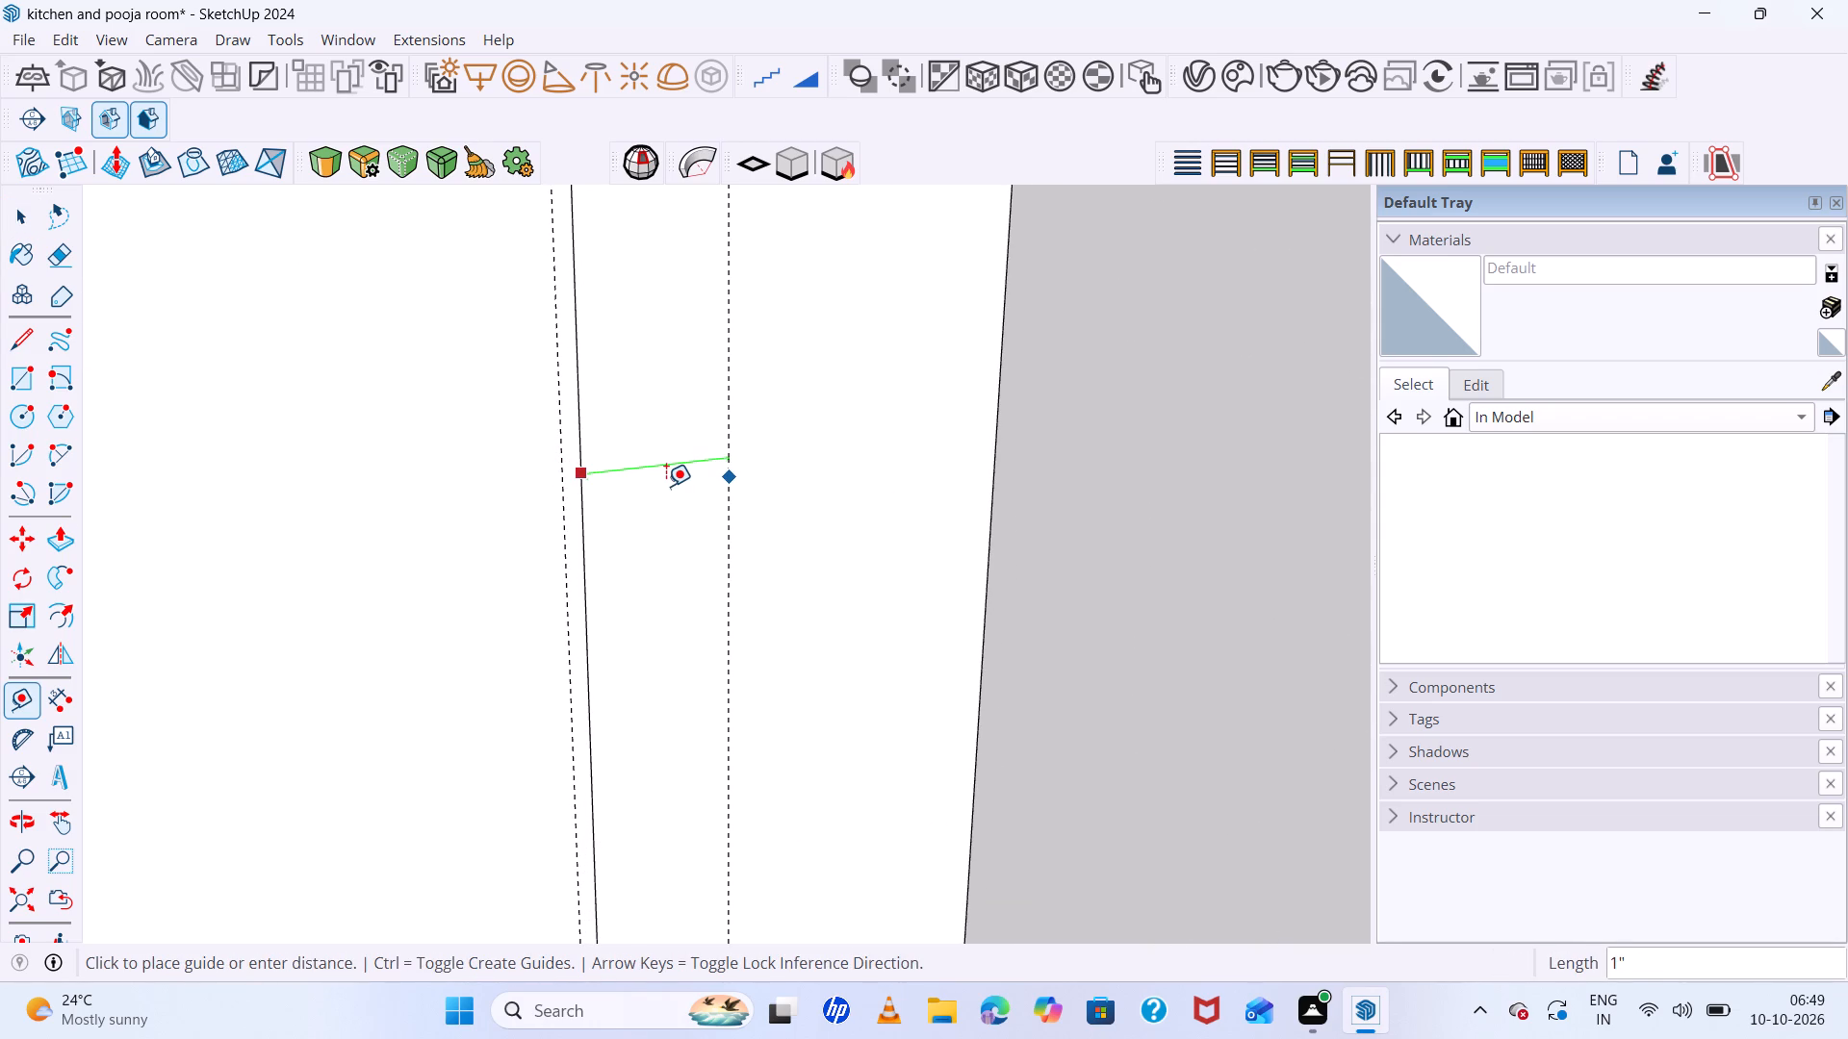
text(mm)
key(Return)
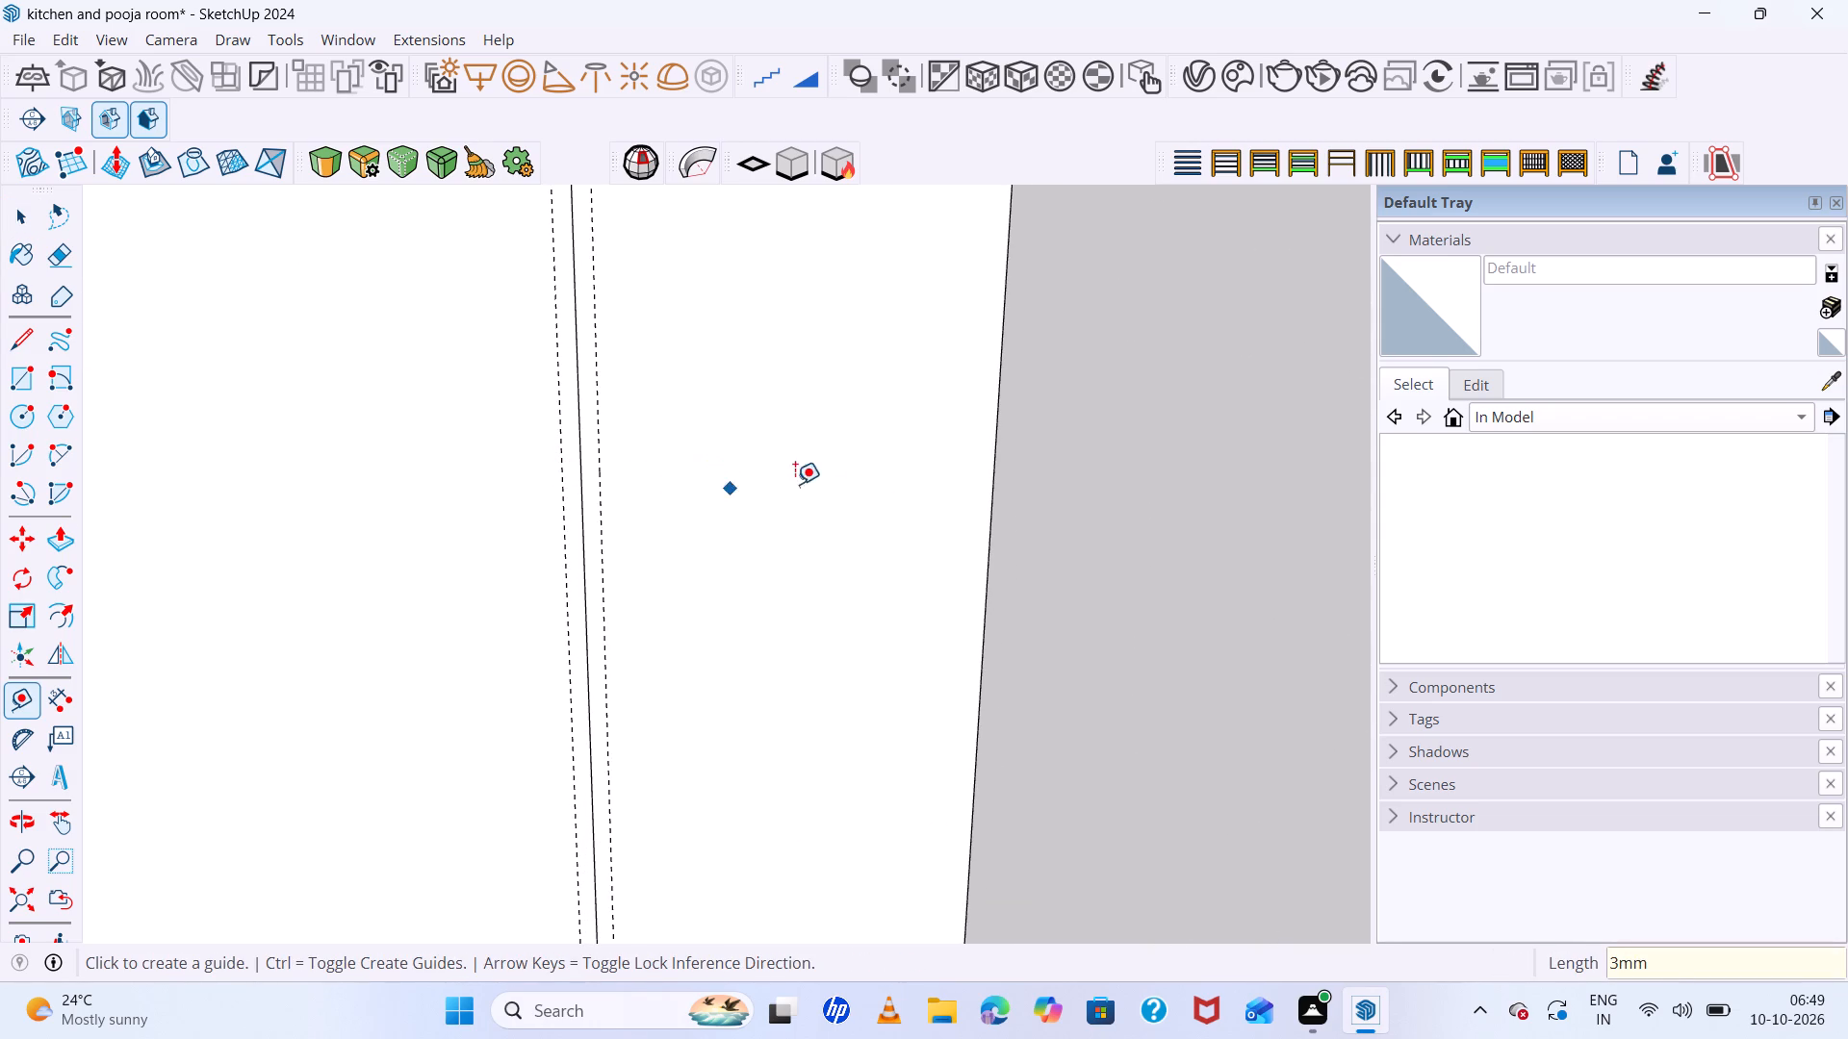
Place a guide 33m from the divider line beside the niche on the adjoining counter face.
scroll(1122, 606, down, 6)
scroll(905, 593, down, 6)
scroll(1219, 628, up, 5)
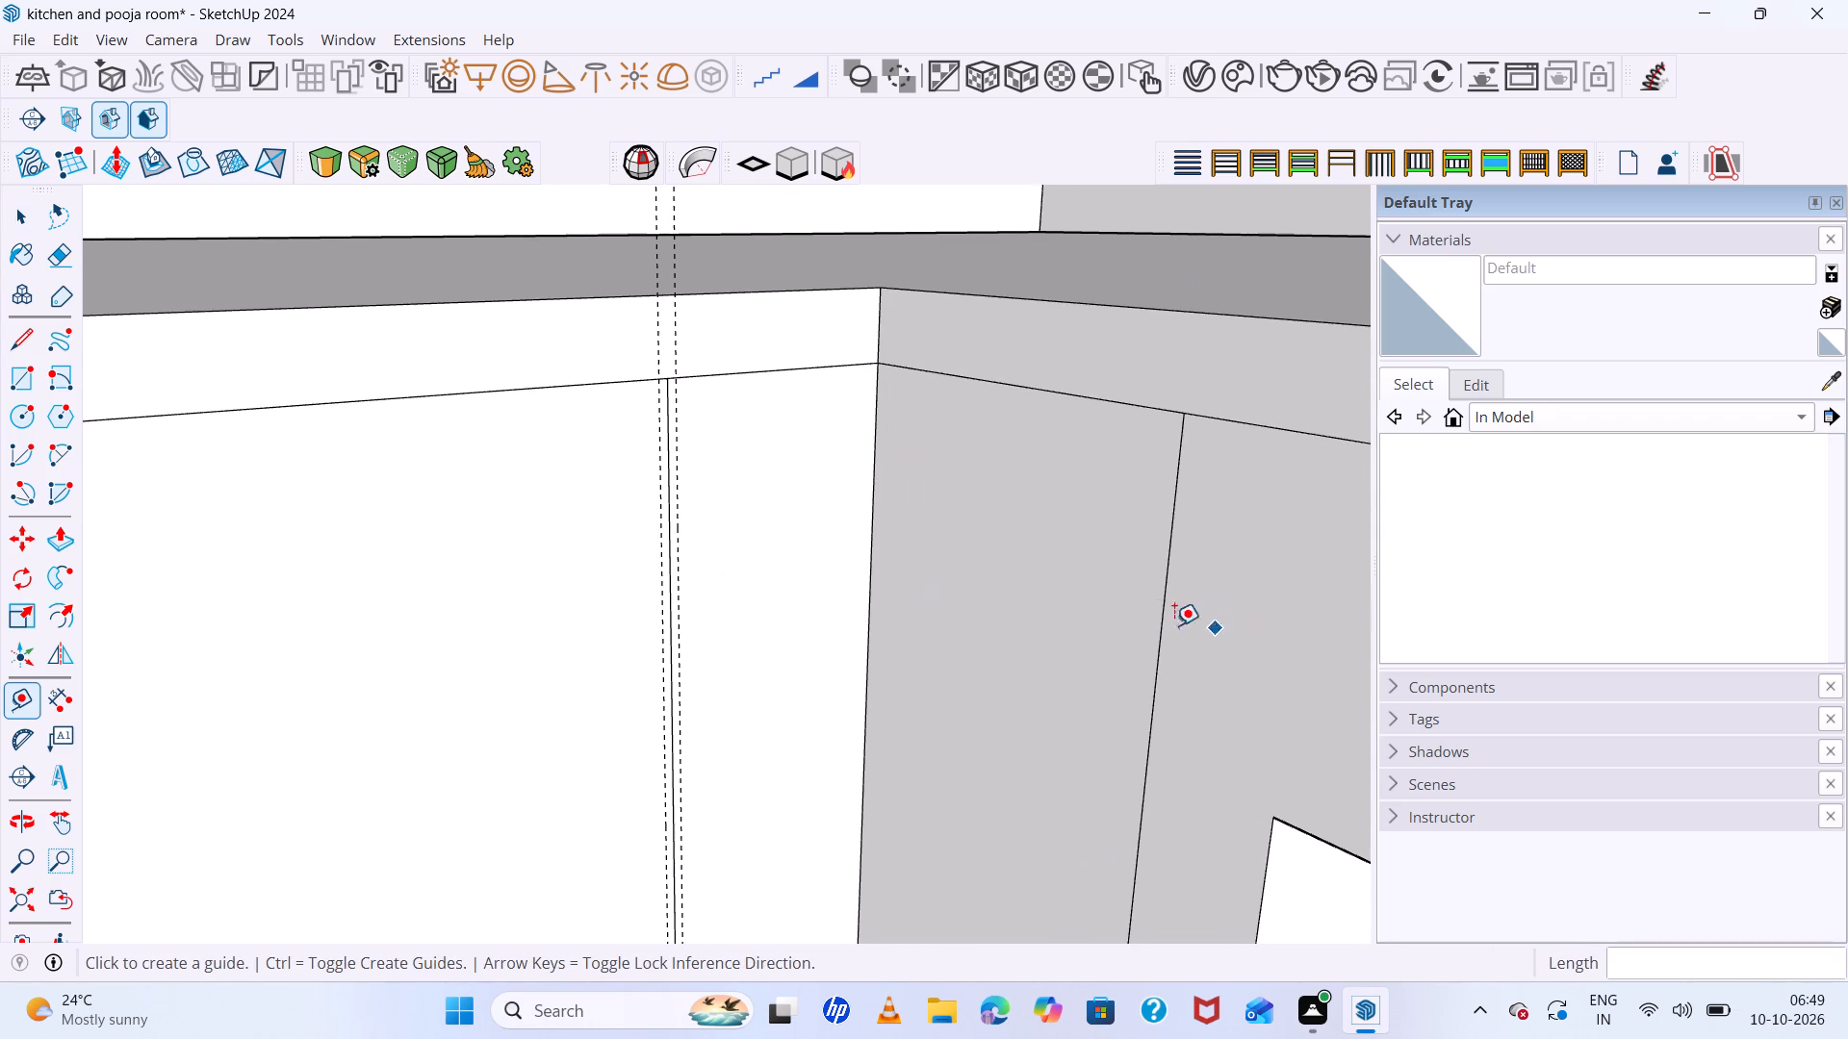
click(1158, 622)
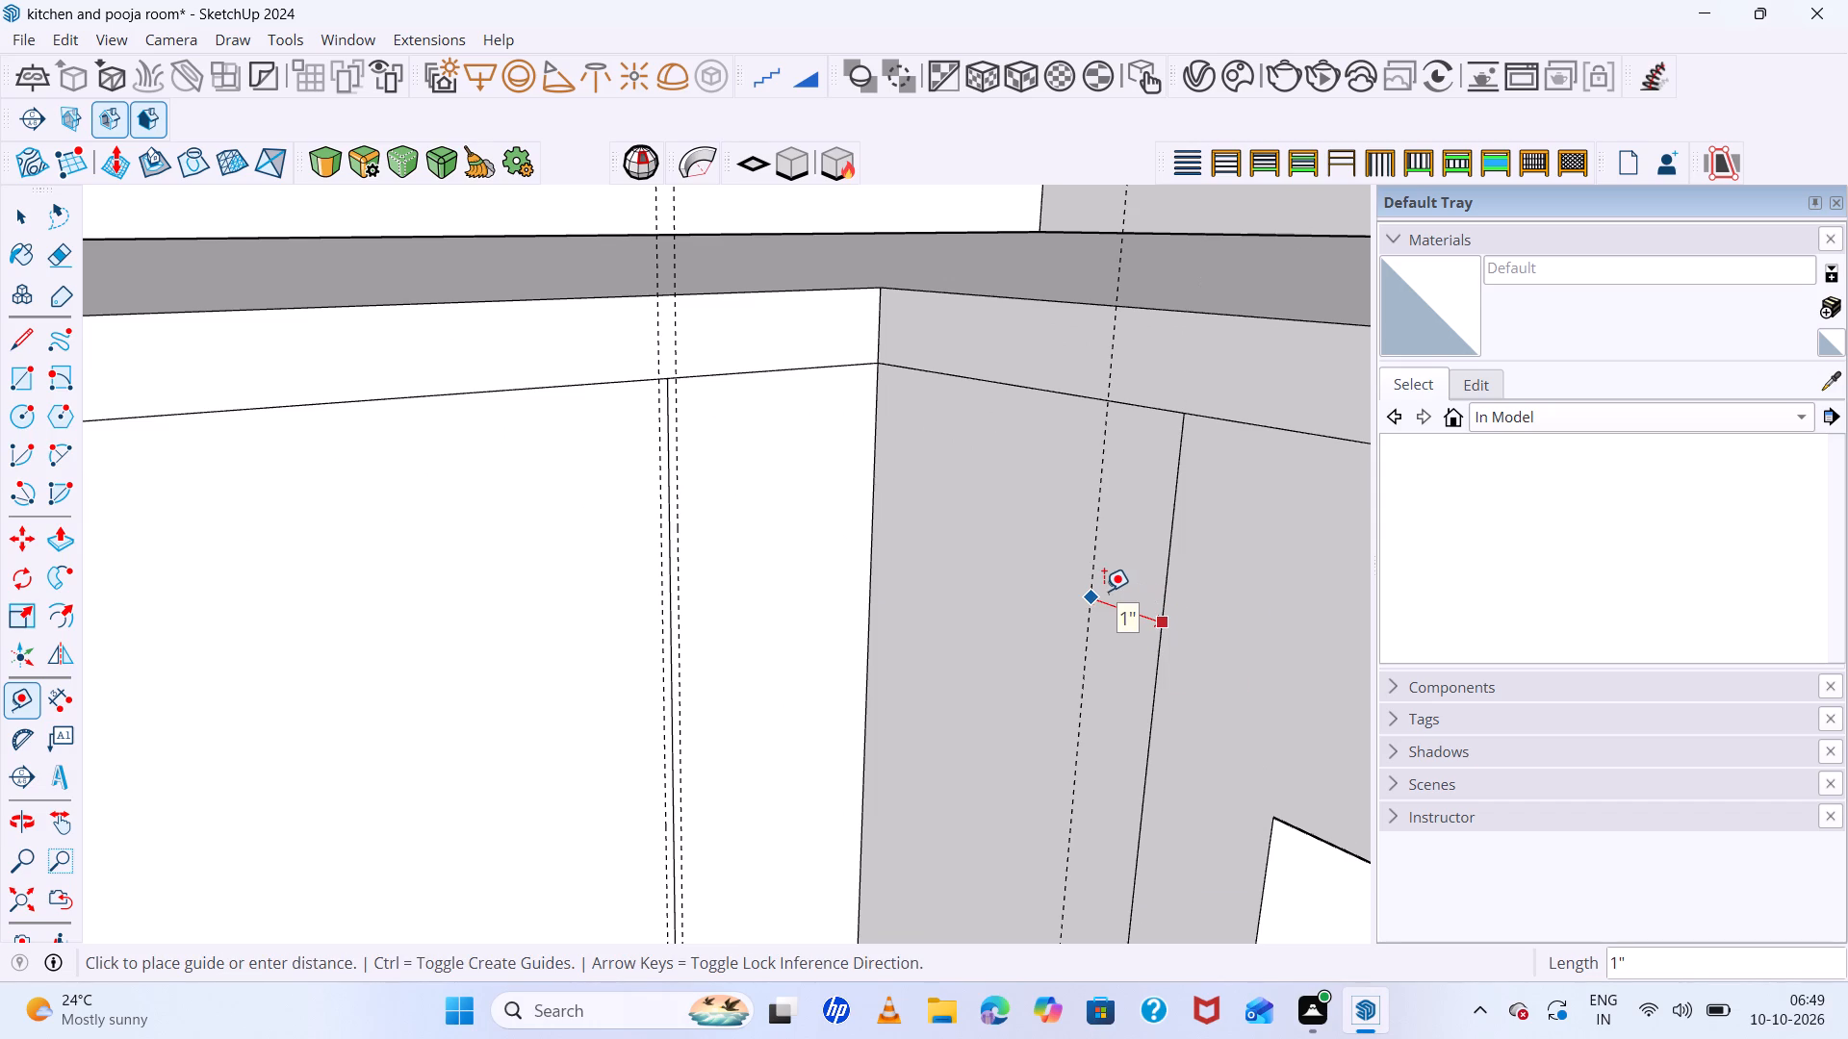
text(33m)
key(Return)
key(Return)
Place a vertical guide 3 mm from the divider line beside the niche, on its inner-corner side.
scroll(1023, 472, down, 13)
scroll(997, 542, up, 3)
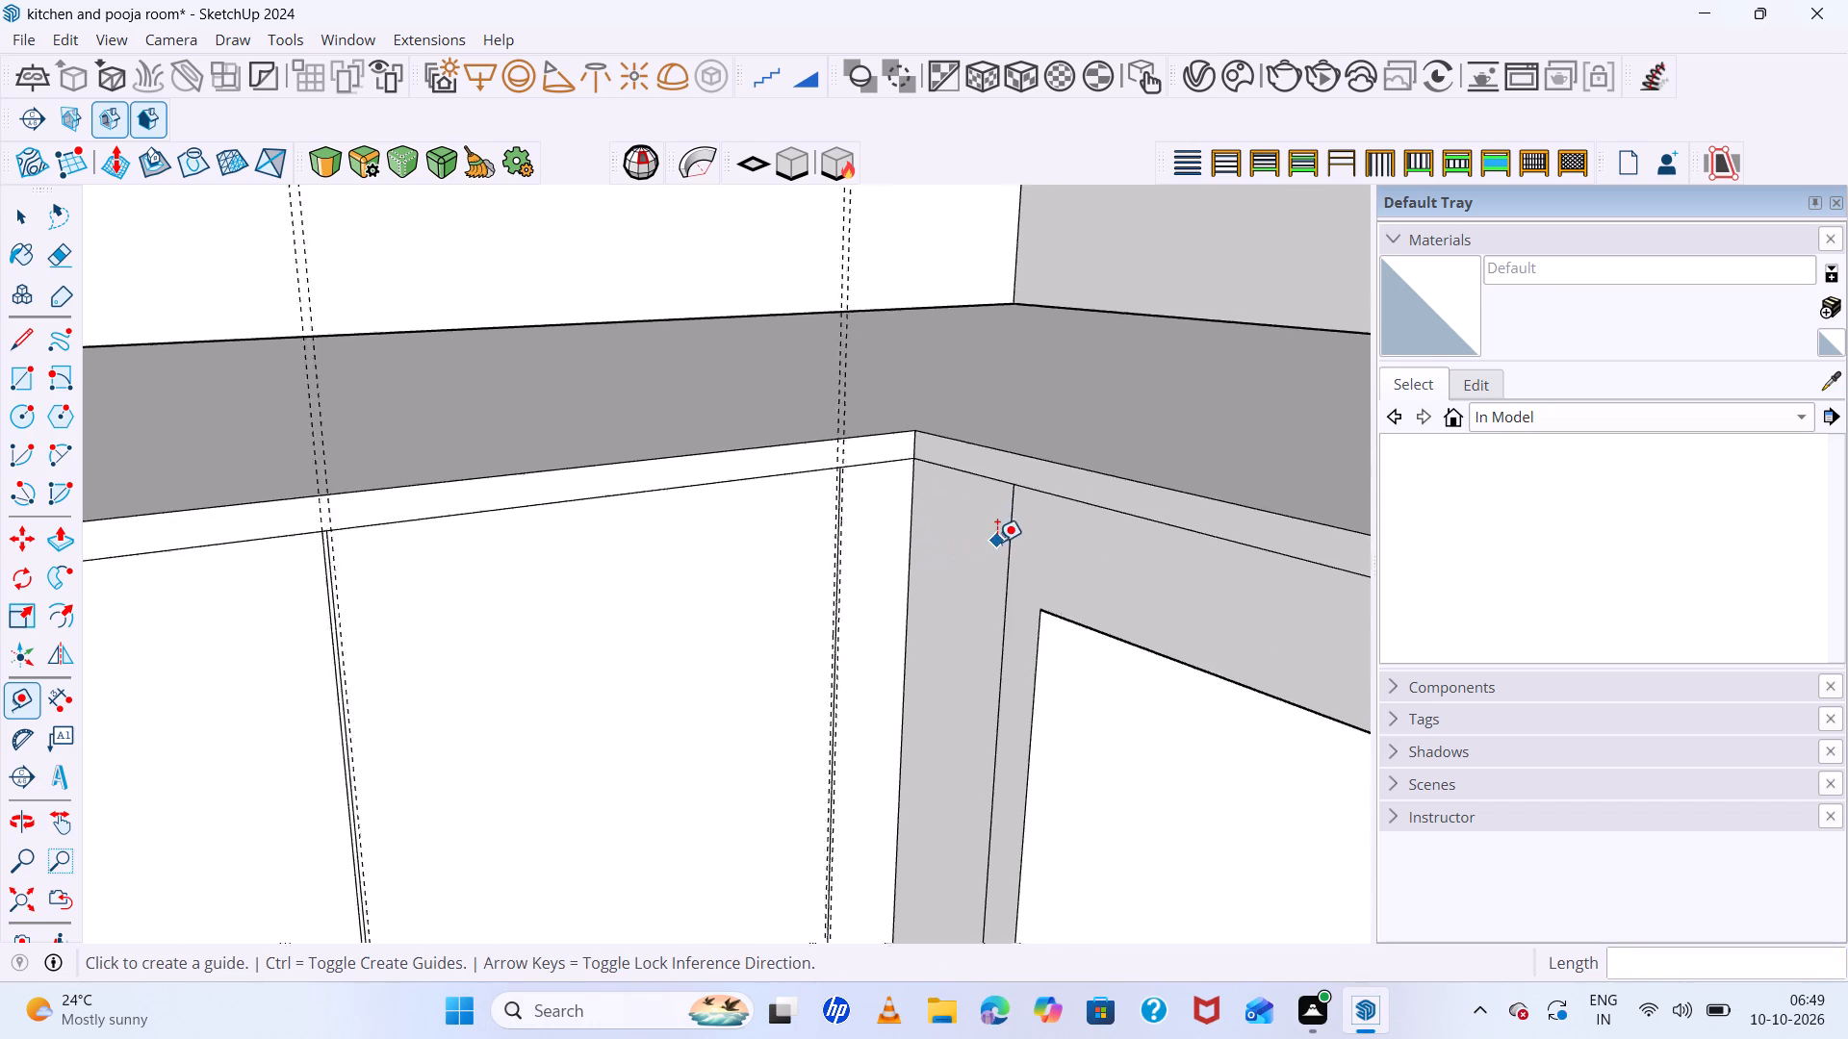
scroll(997, 542, up, 2)
click(1011, 531)
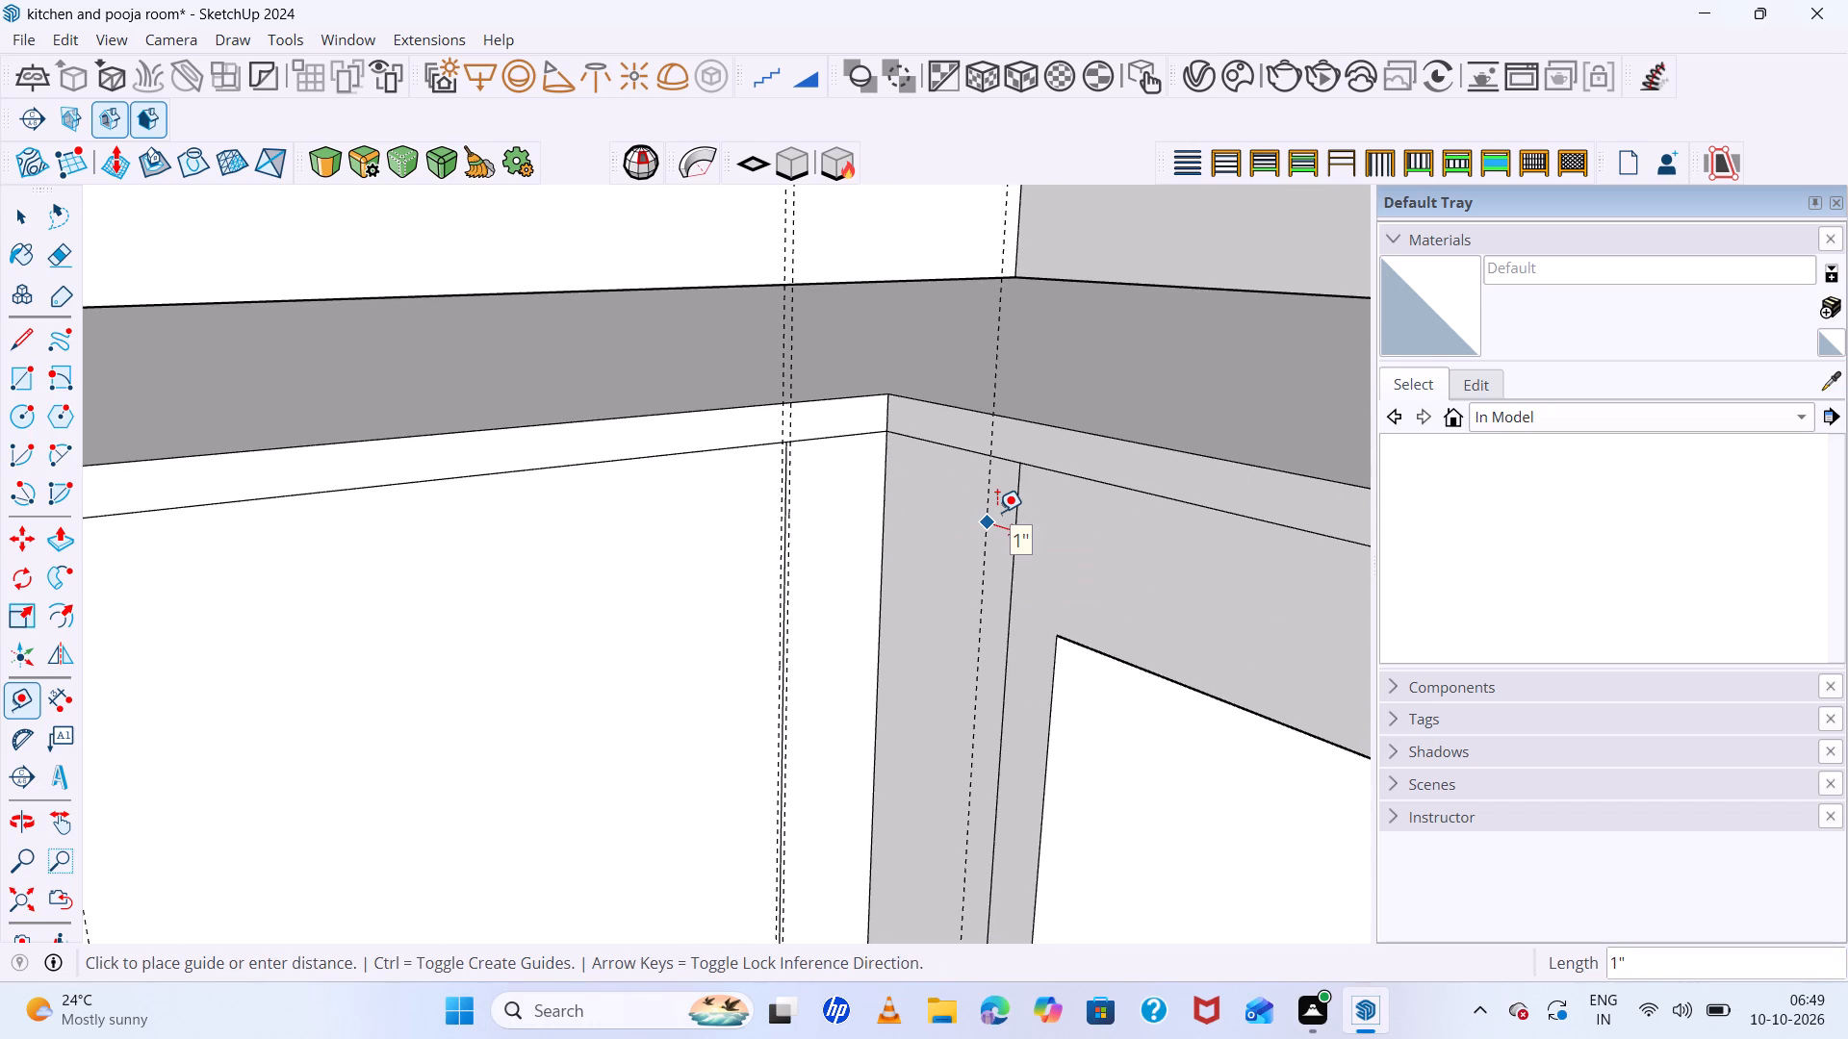
text(3mm)
key(Return)
Draw a narrow rectangle about 3" by 2' 7" from the guide past the last divider to the counter's inner corner.
scroll(739, 464, up, 4)
middle_drag(1094, 465, 1013, 465)
middle_click(1013, 465)
key(r)
scroll(865, 439, up, 8)
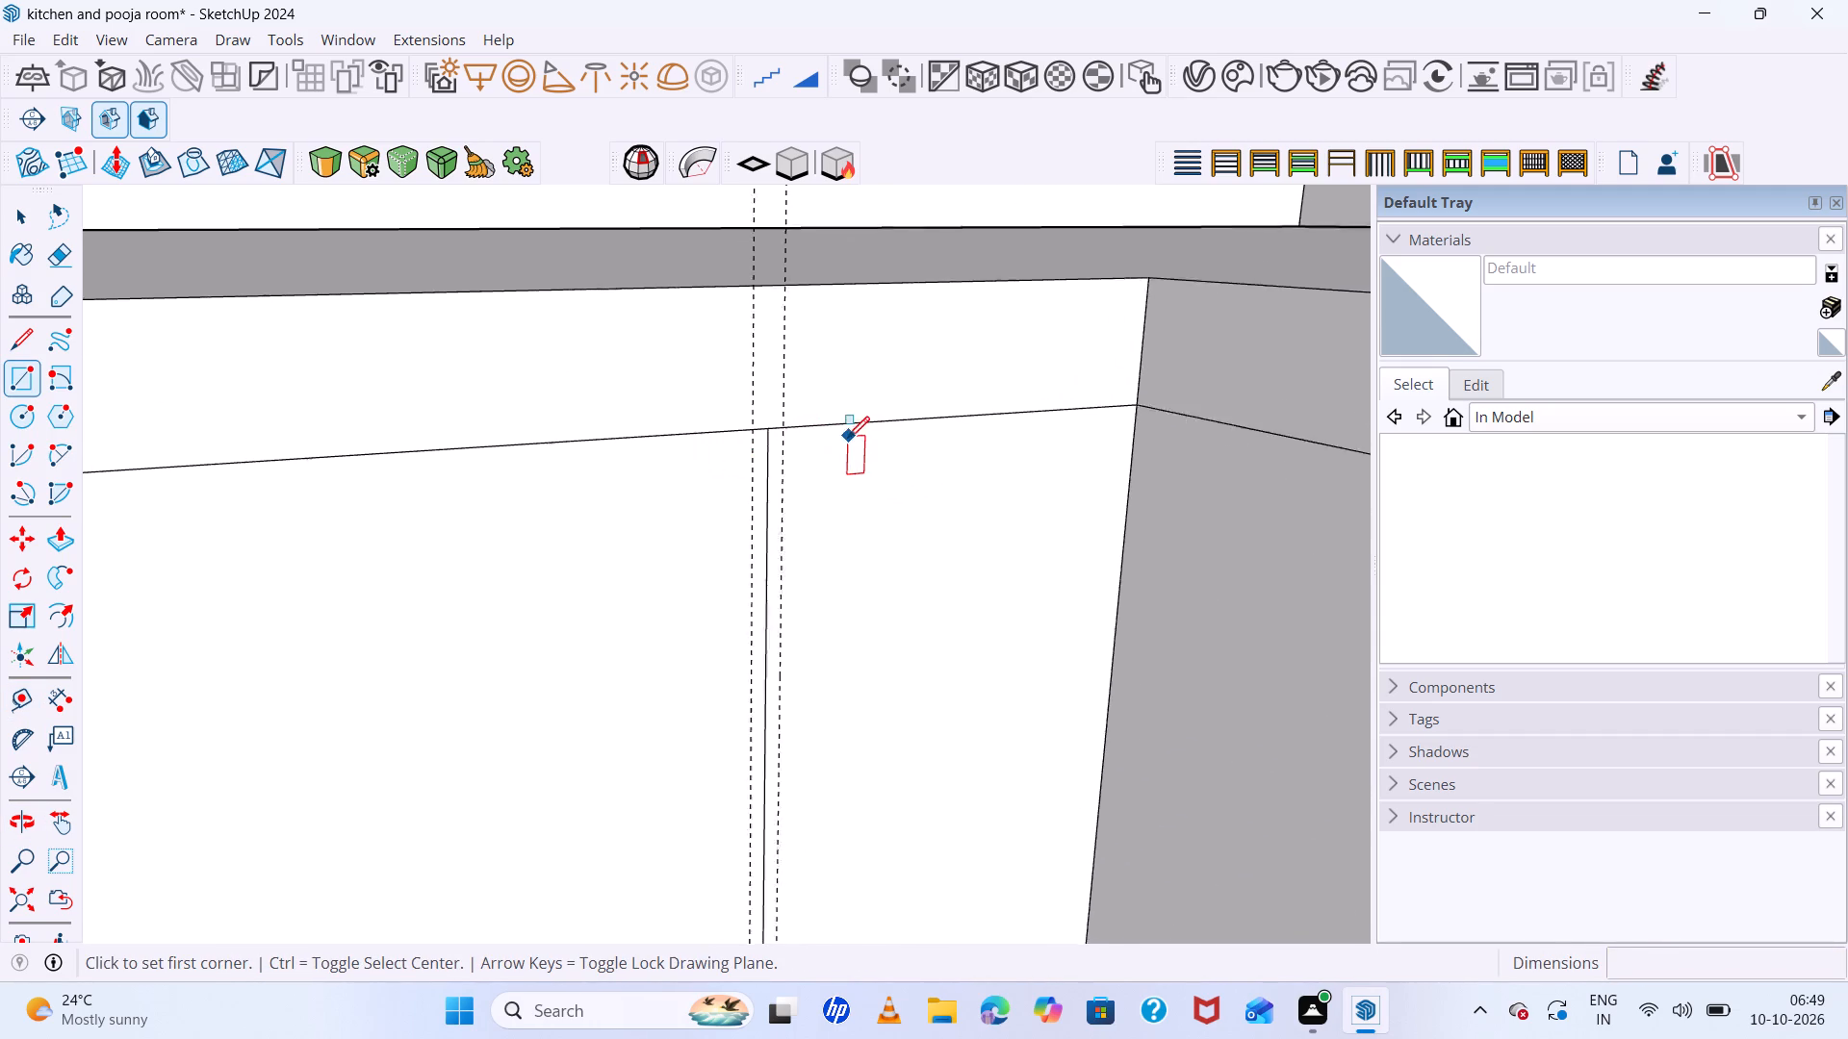
scroll(848, 438, up, 3)
click(763, 424)
scroll(943, 452, down, 19)
scroll(964, 456, down, 7)
scroll(996, 696, up, 4)
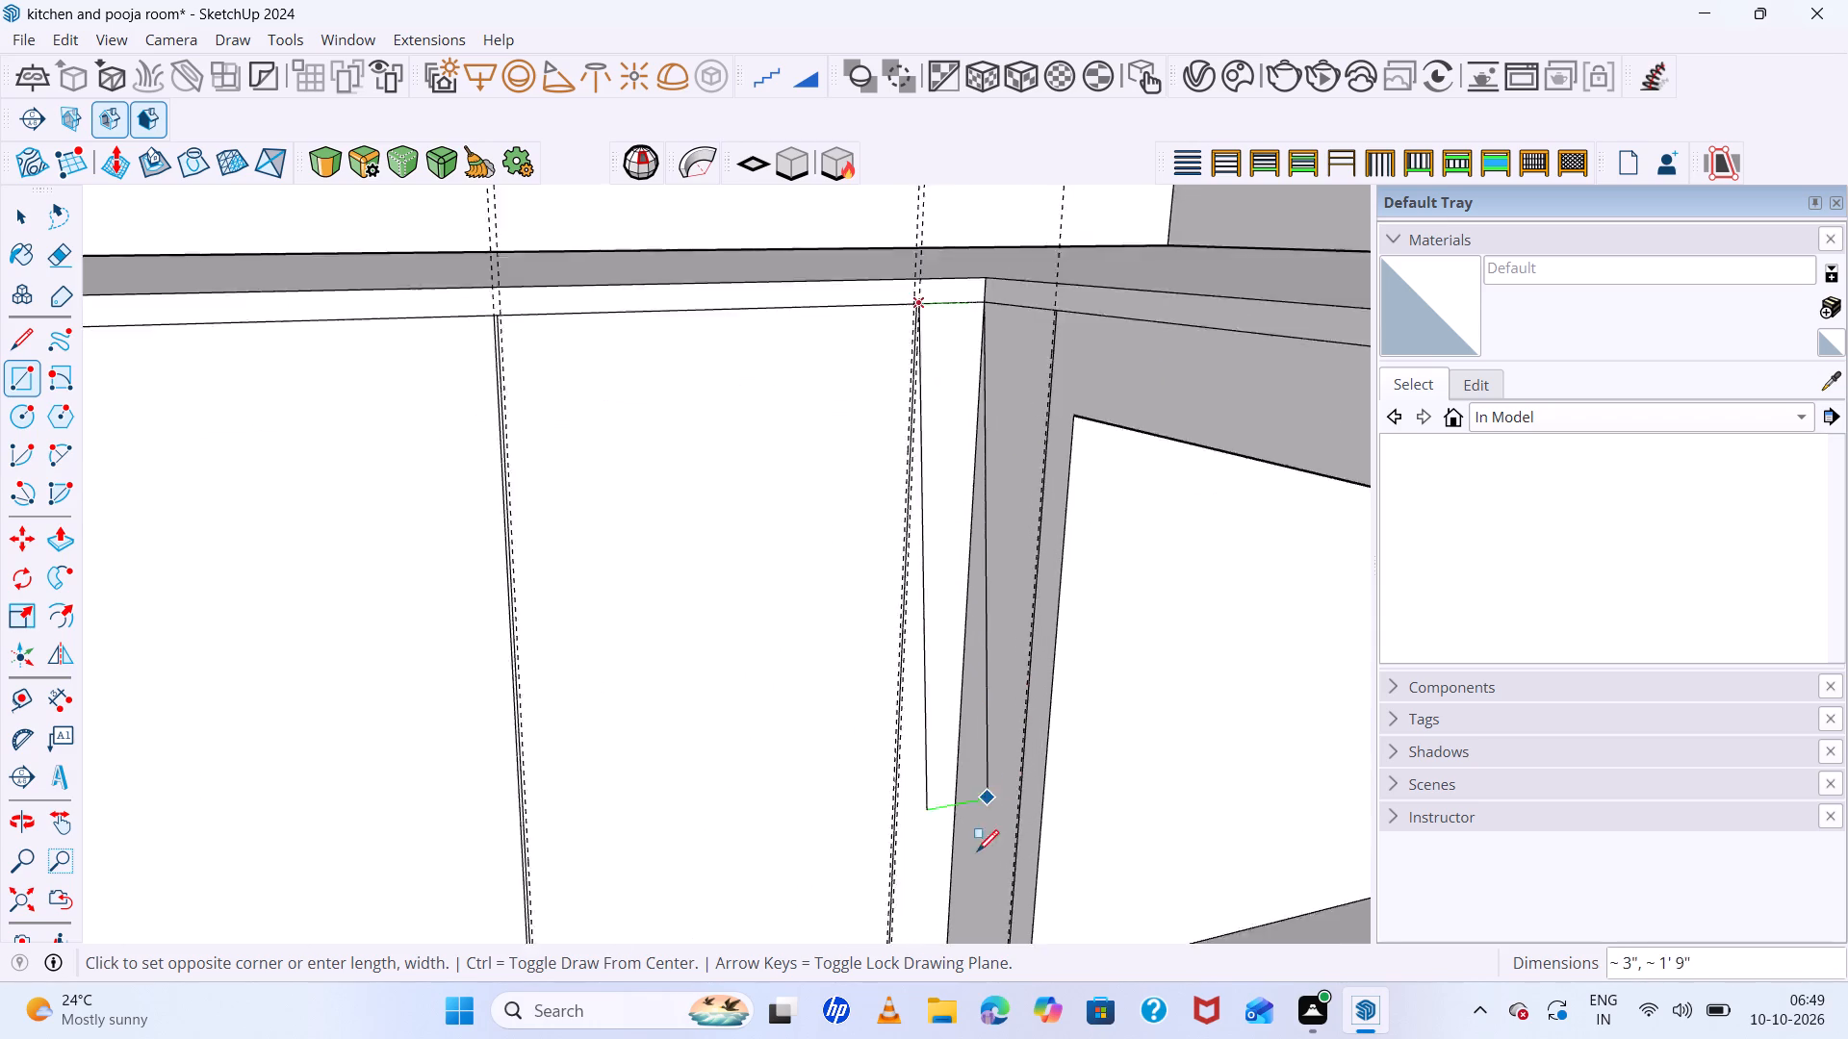
scroll(977, 851, up, 3)
scroll(930, 772, down, 11)
scroll(933, 880, up, 11)
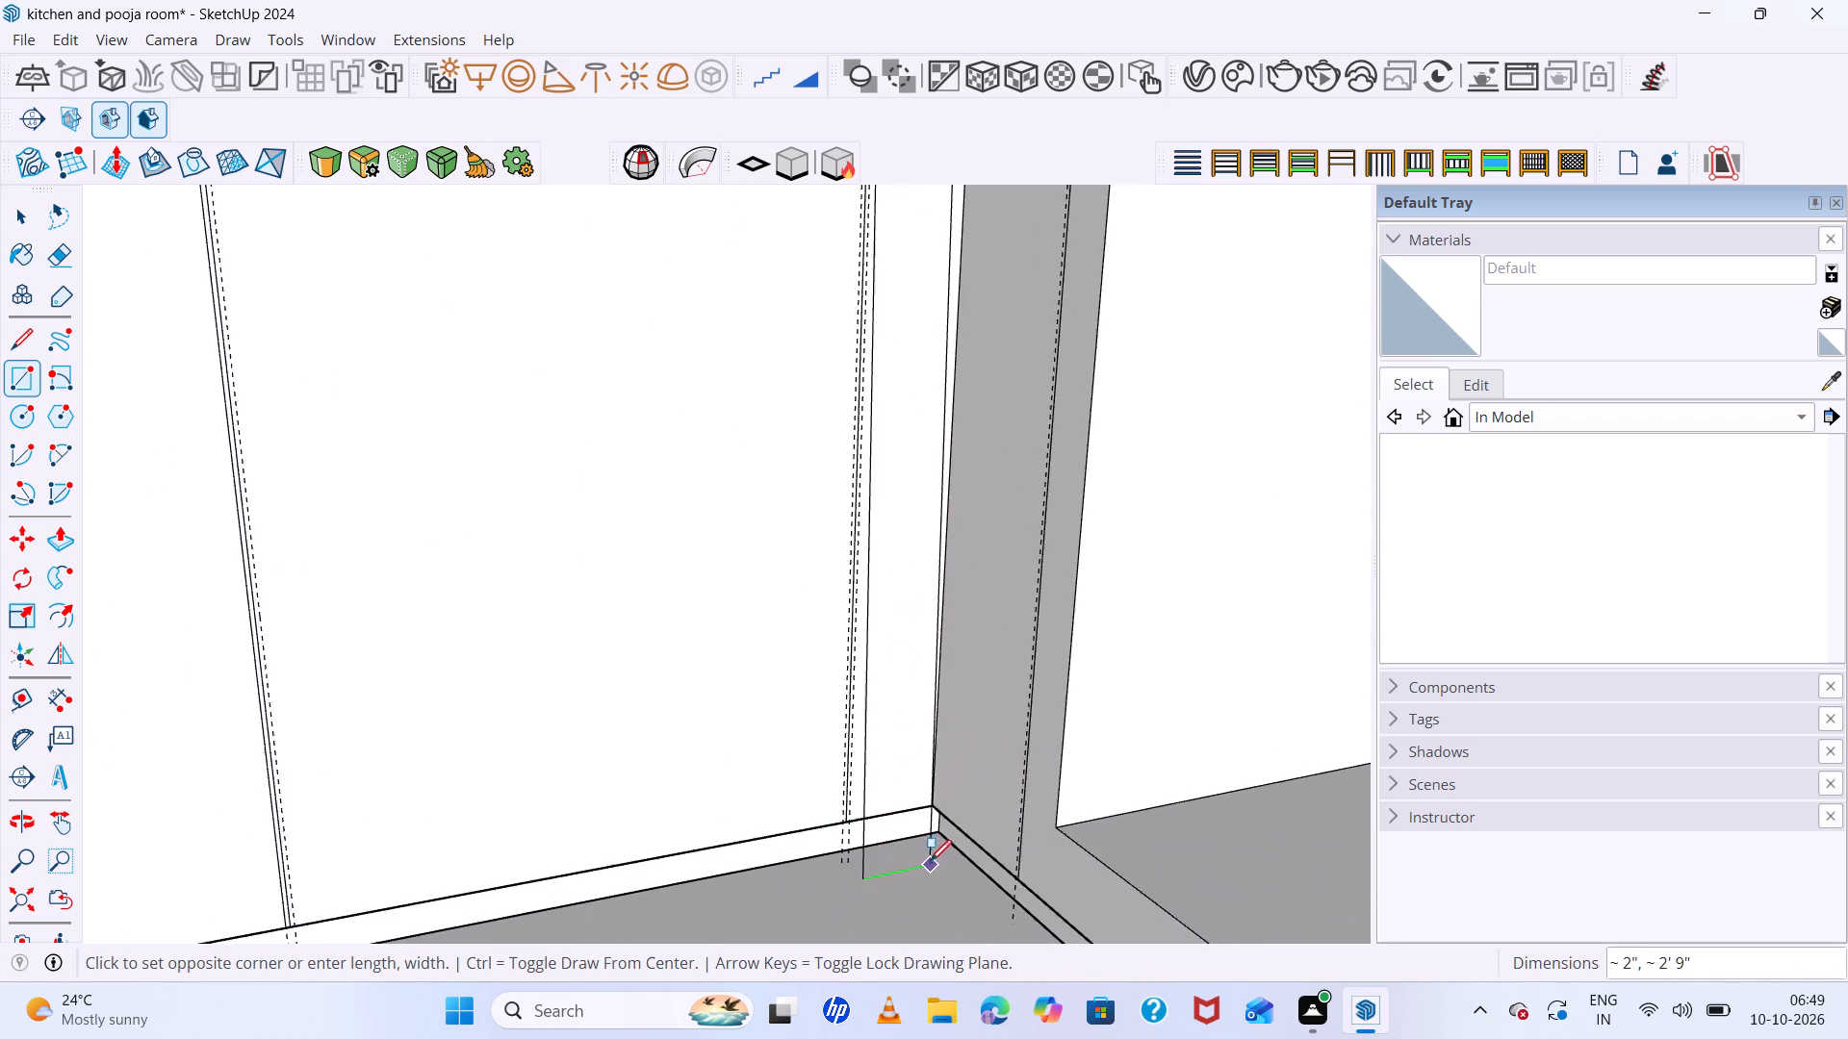
scroll(930, 861, up, 7)
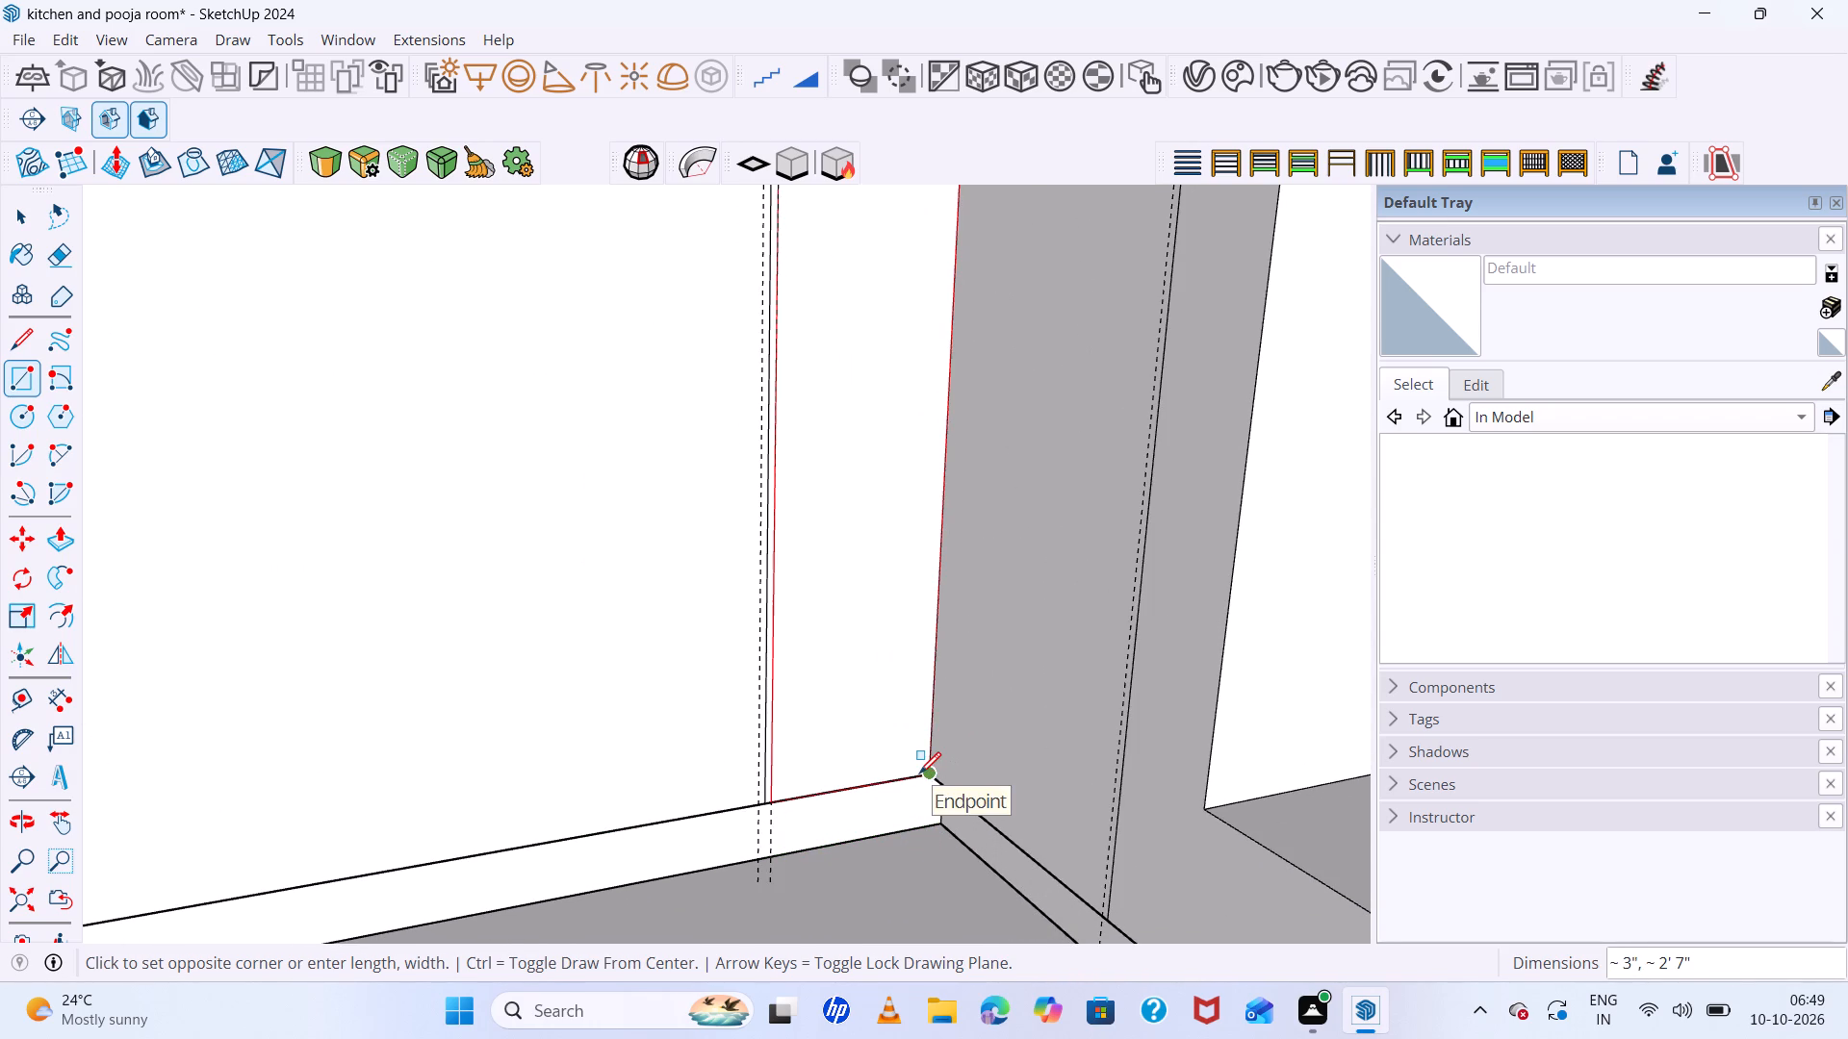
click(919, 773)
Draw a rectangle about 5" by 2' 7" on the adjoining face, from the inner corner to the guide before the niche divider.
scroll(858, 802, down, 18)
middle_drag(861, 825, 1028, 825)
middle_click(1030, 825)
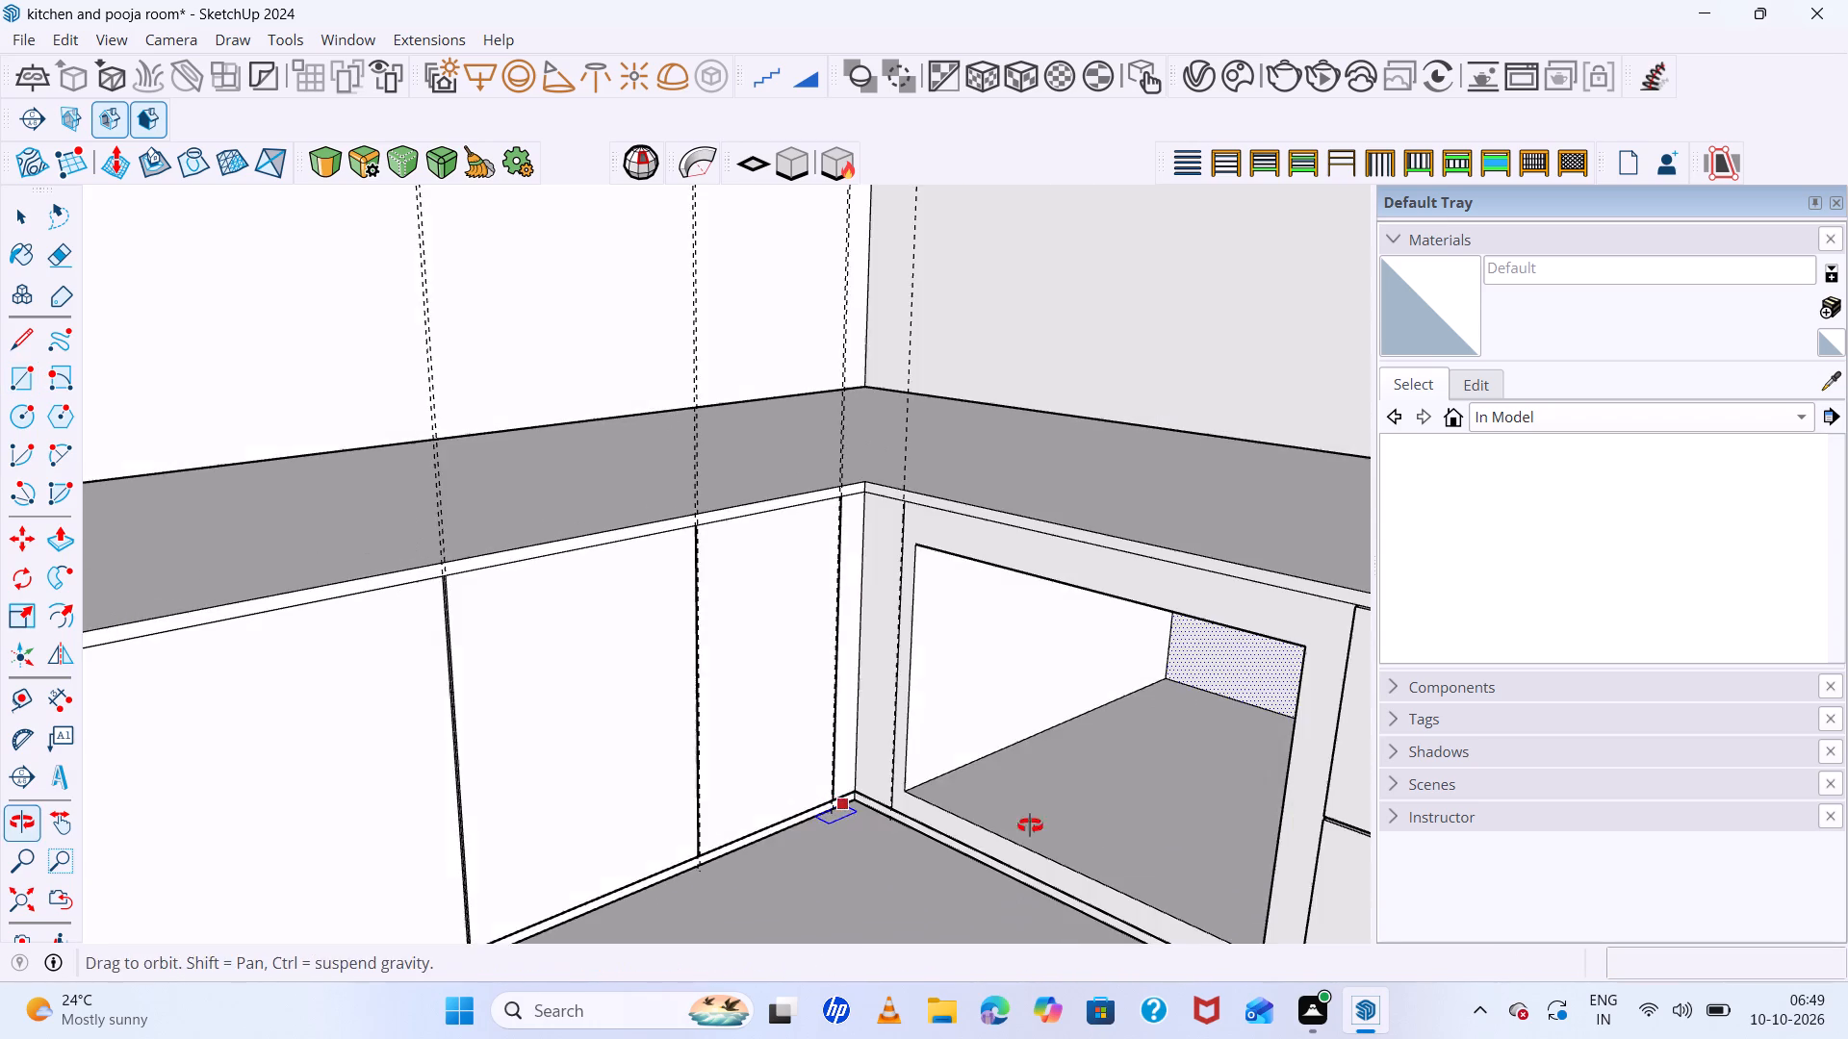
scroll(924, 605, up, 6)
scroll(859, 451, up, 7)
scroll(872, 578, up, 5)
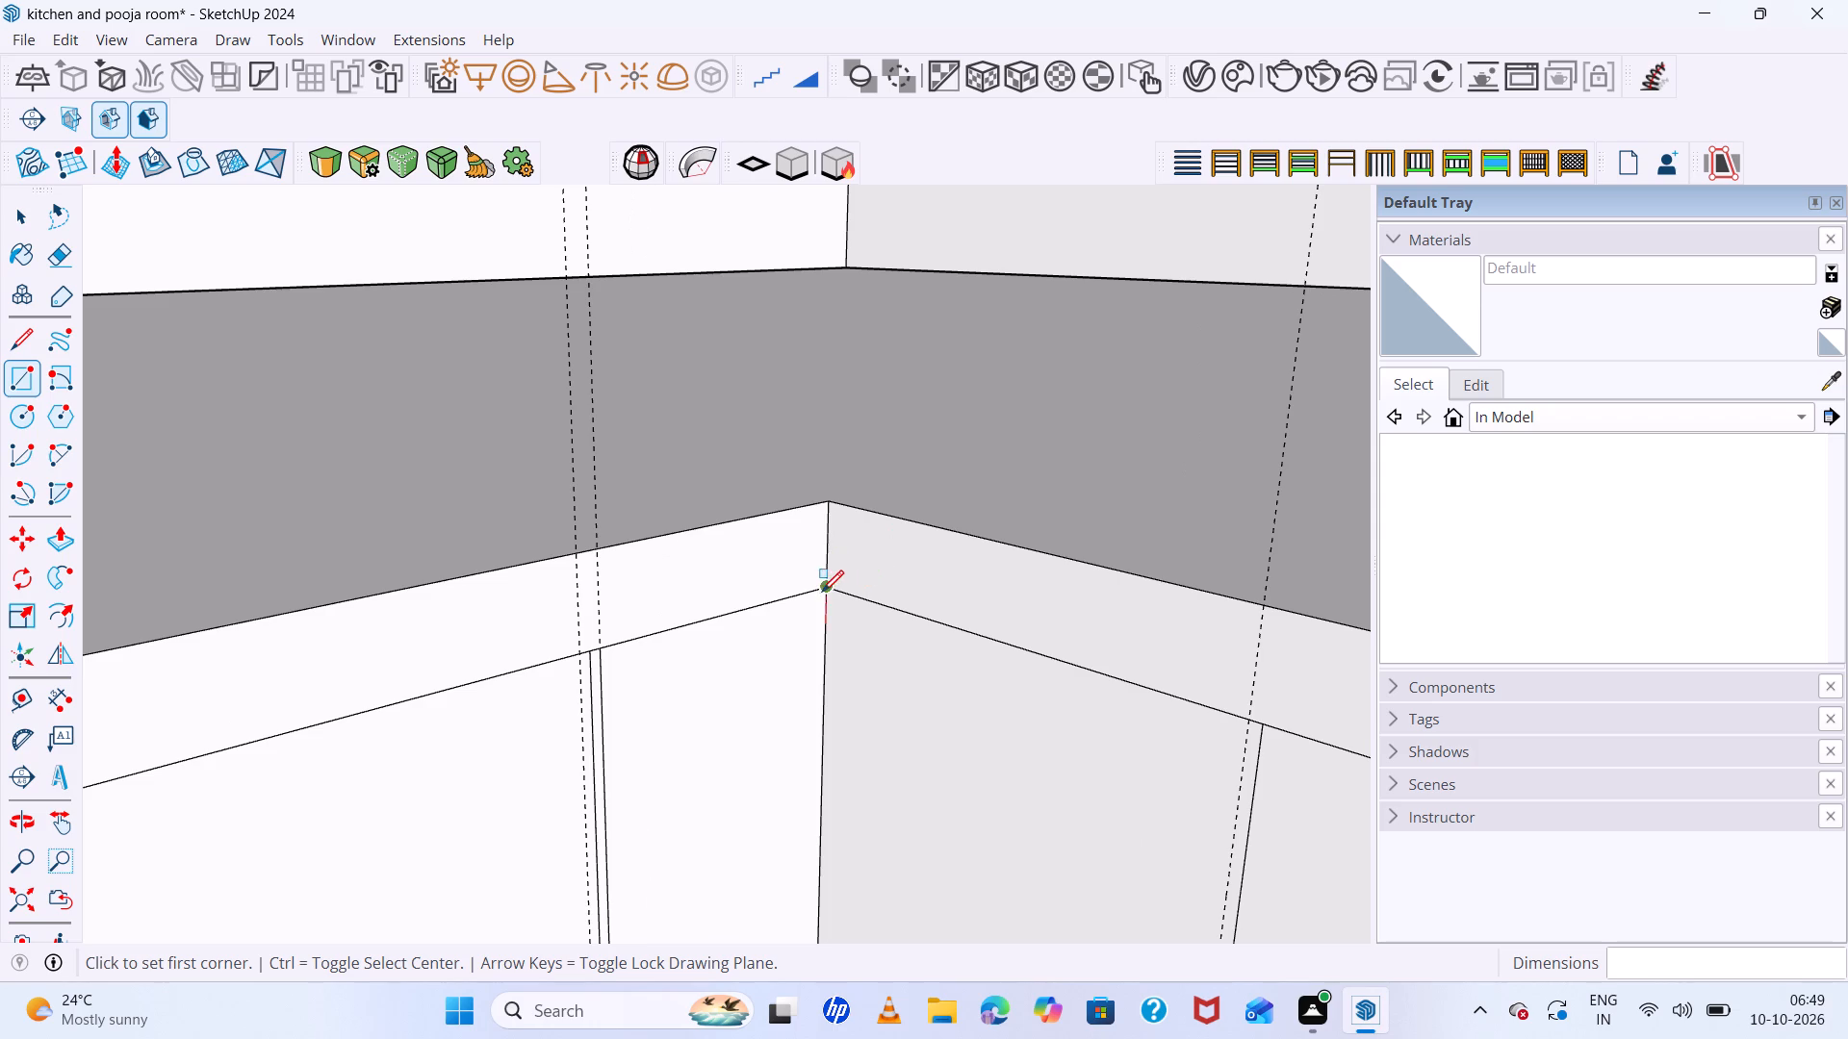
click(828, 593)
scroll(1101, 655, down, 6)
scroll(1102, 656, down, 16)
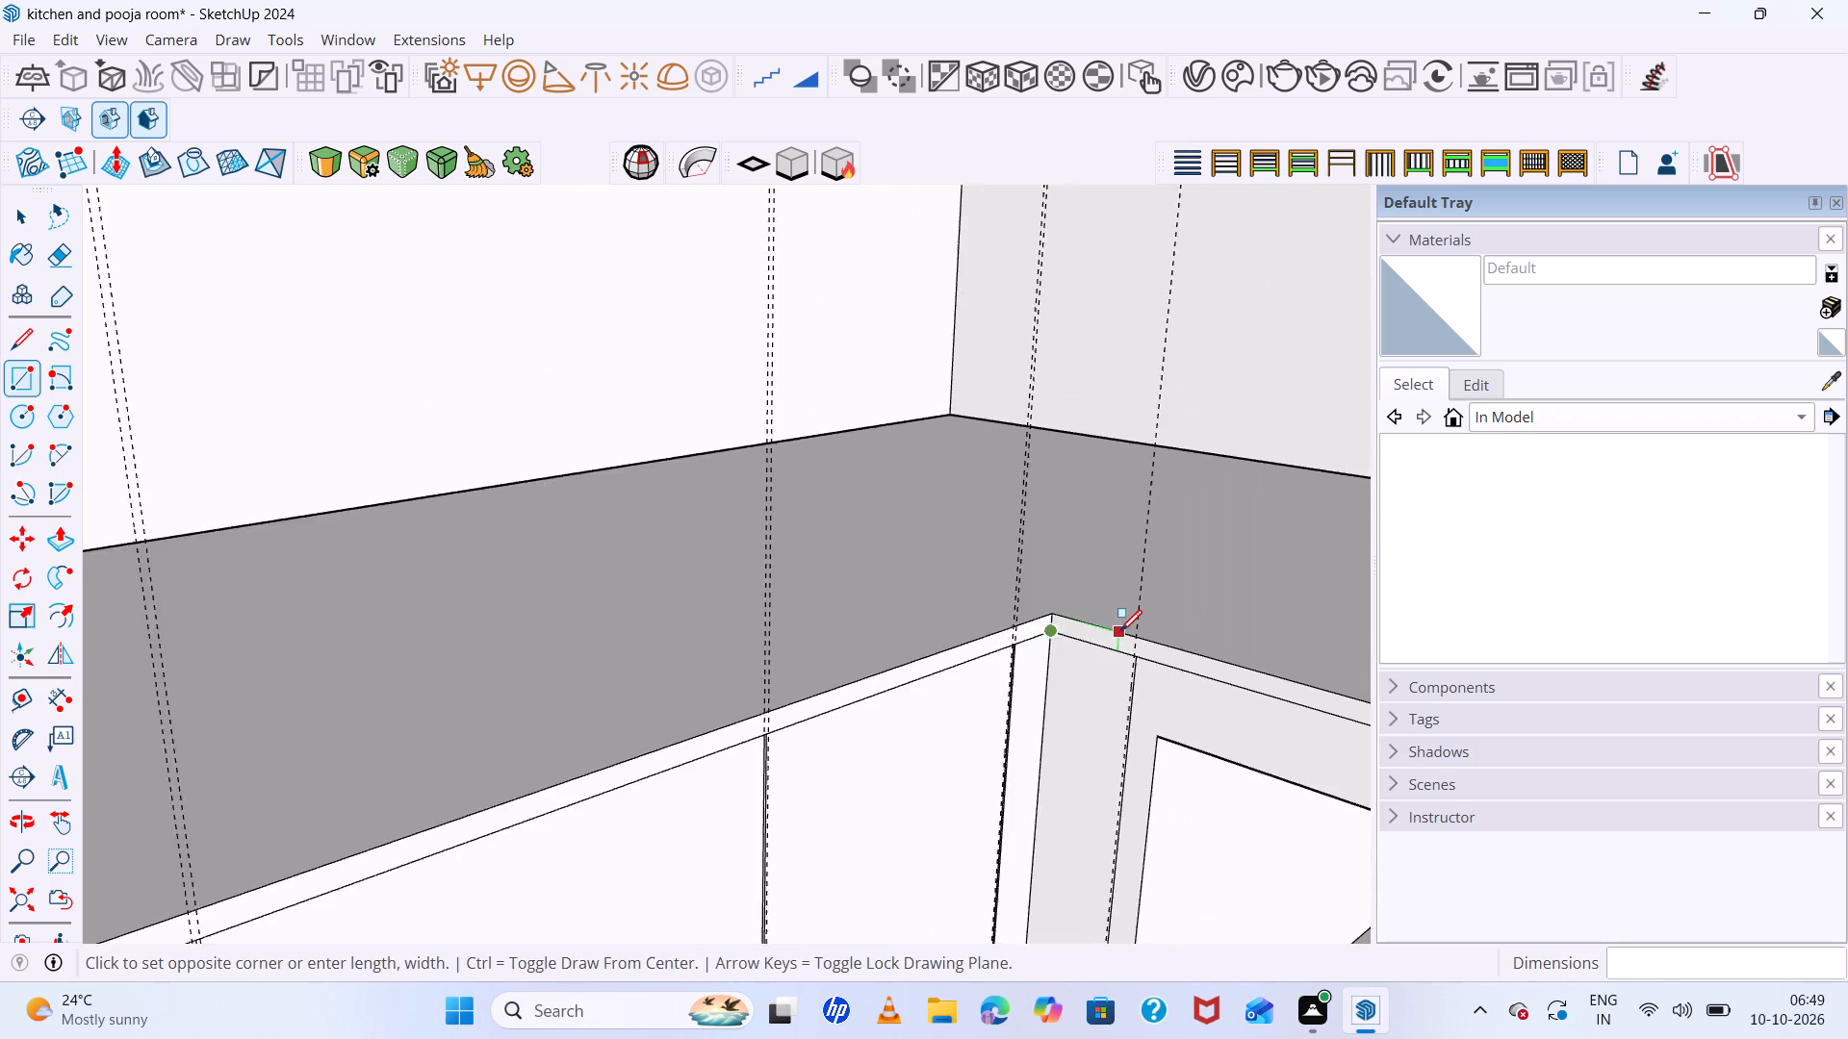
scroll(1120, 631, down, 6)
scroll(1082, 869, up, 19)
scroll(1079, 778, down, 2)
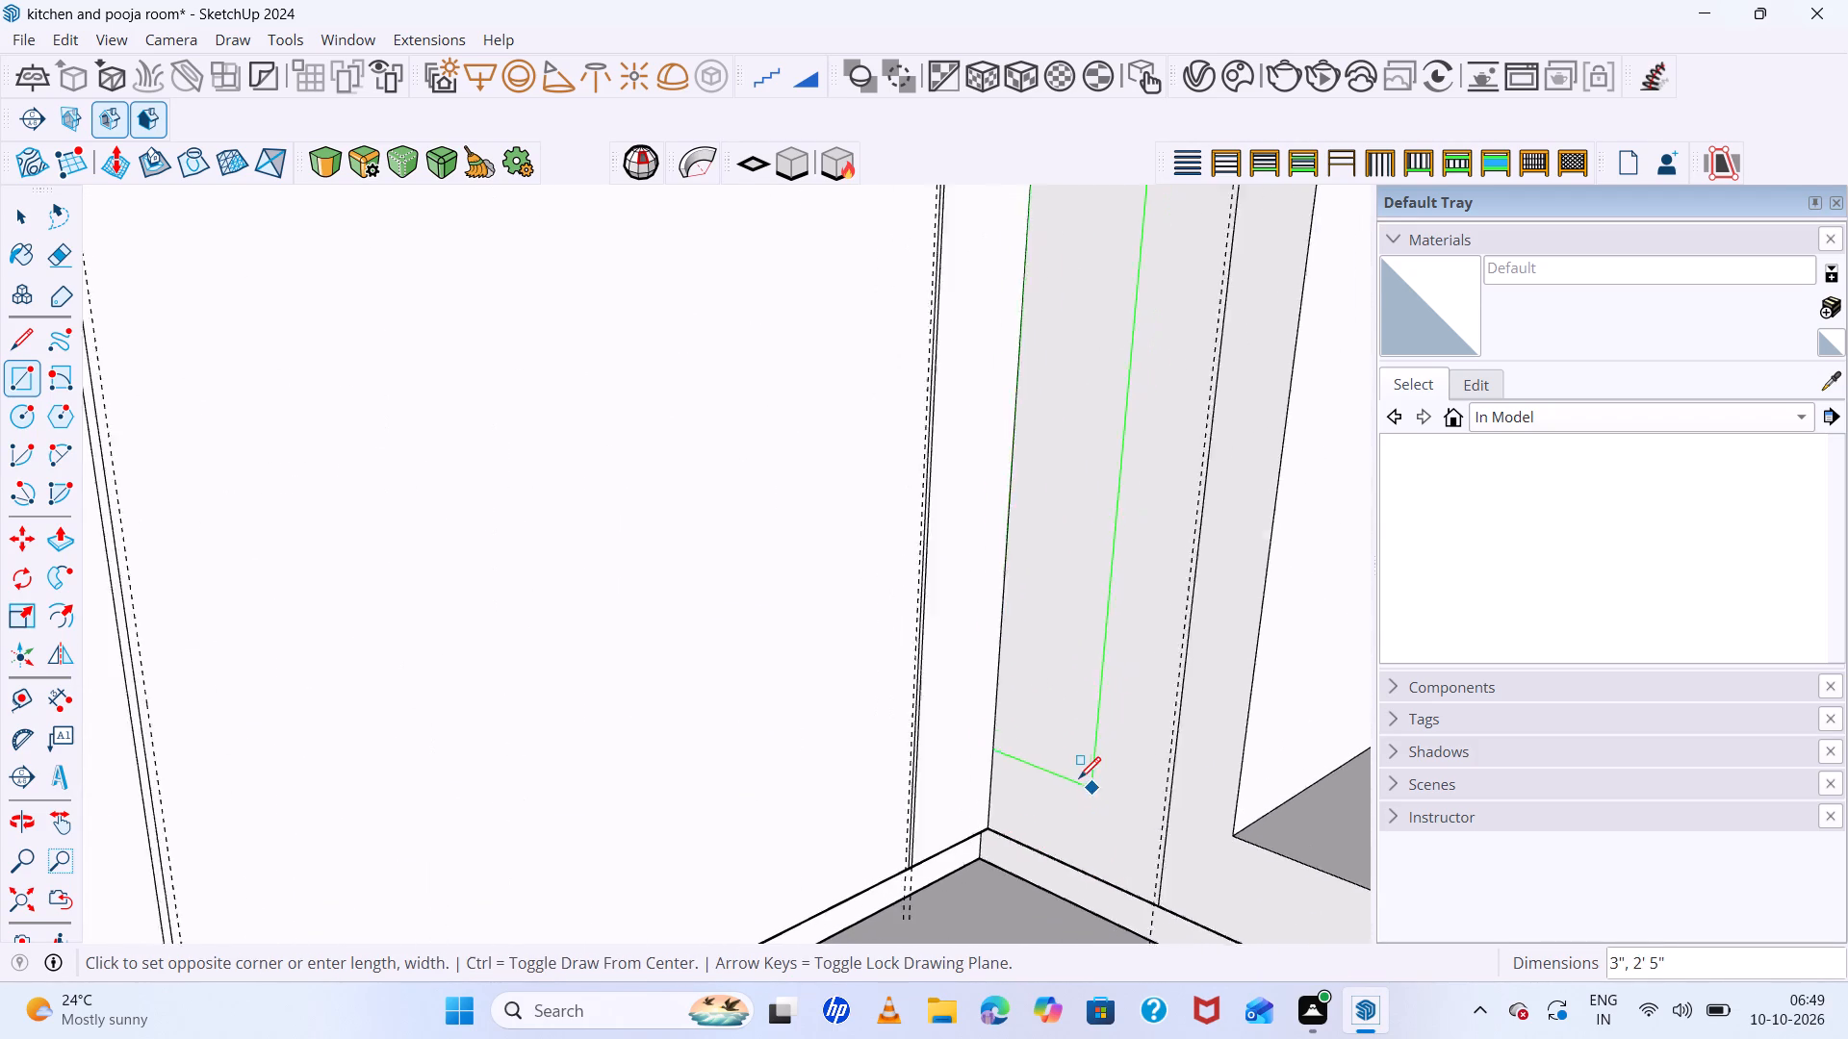
scroll(1079, 778, down, 11)
scroll(1094, 822, up, 13)
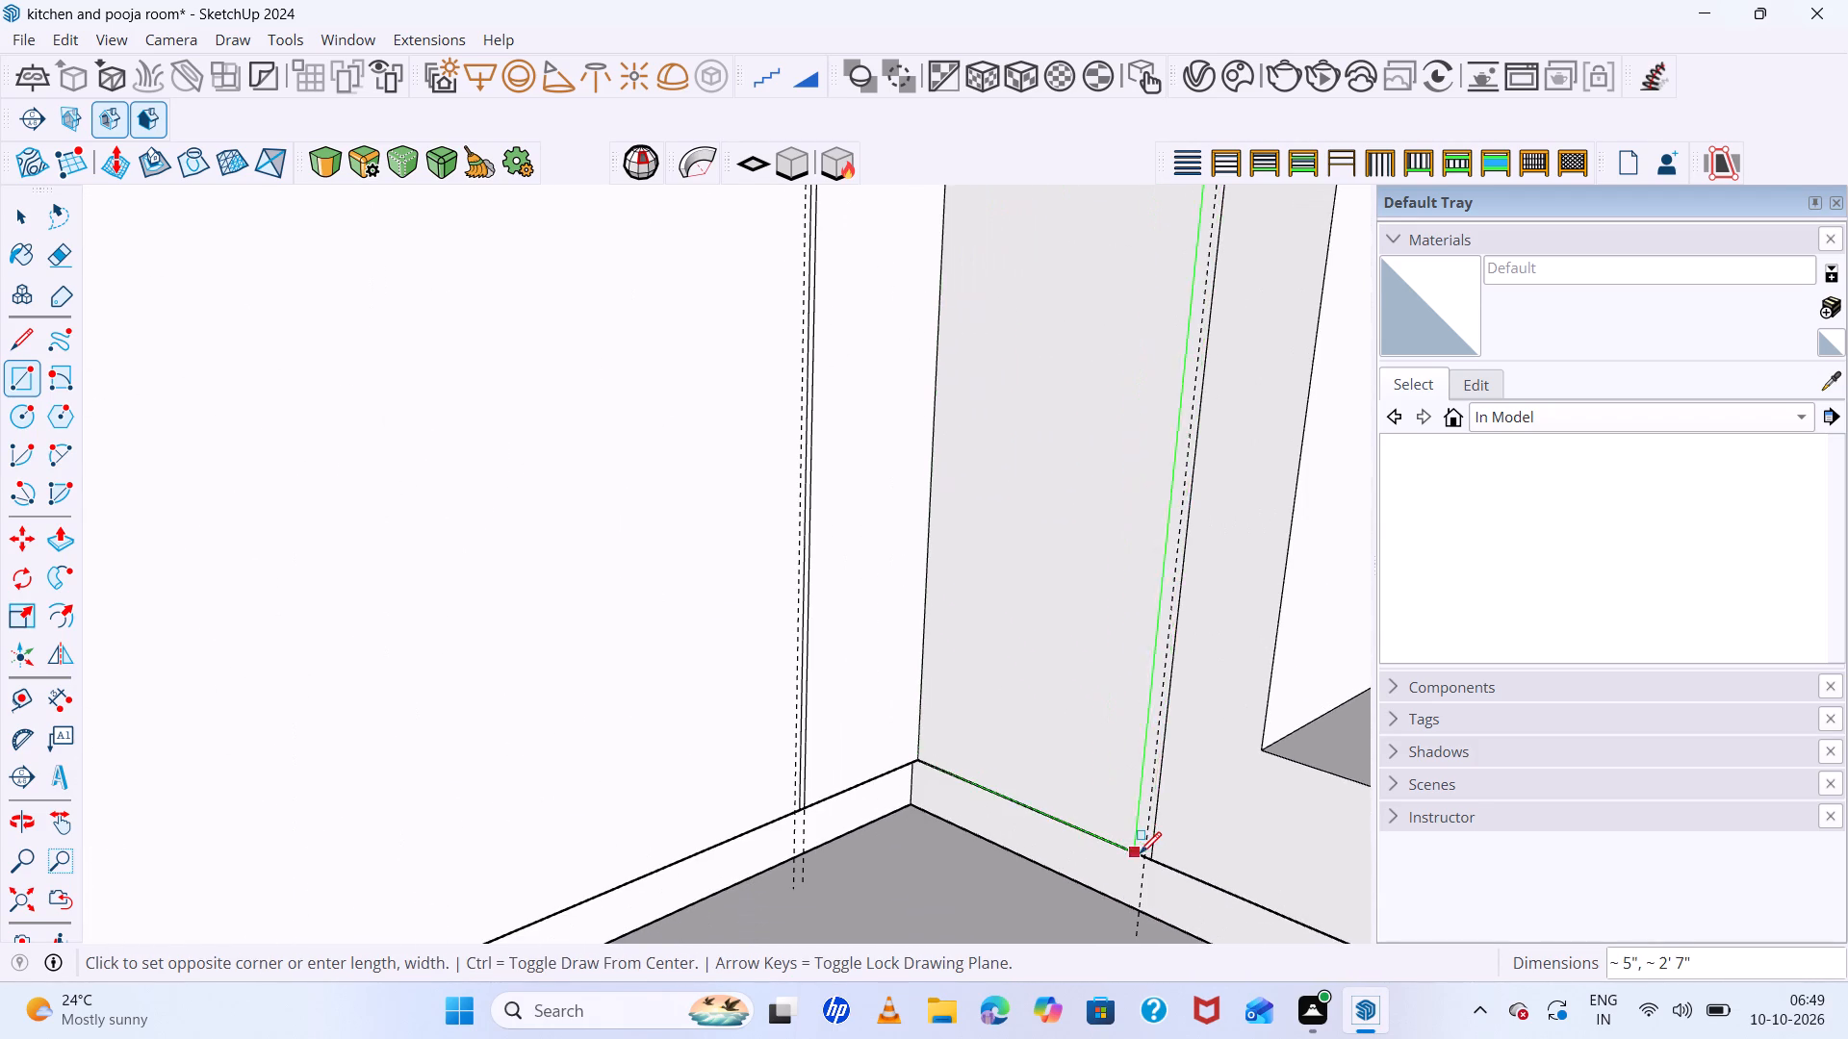
scroll(1142, 854, up, 13)
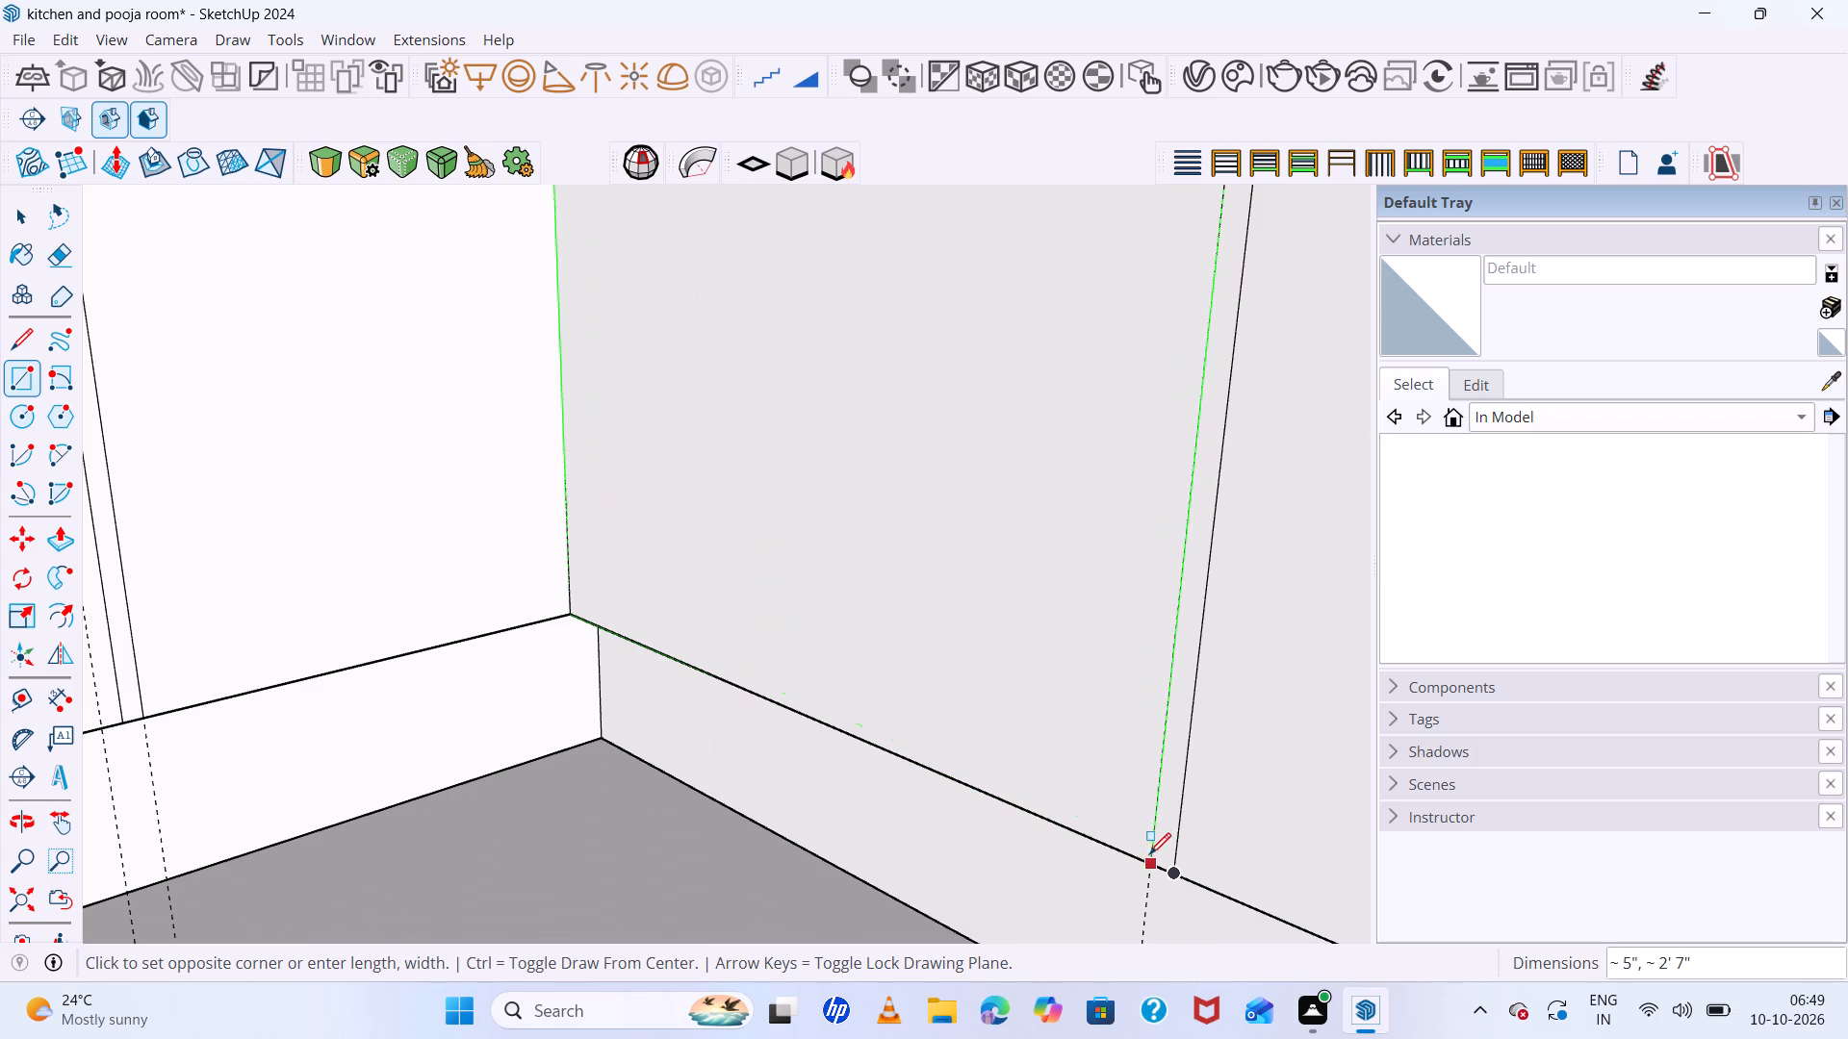
click(1149, 861)
Delete all guides from the model.
scroll(1006, 774, down, 20)
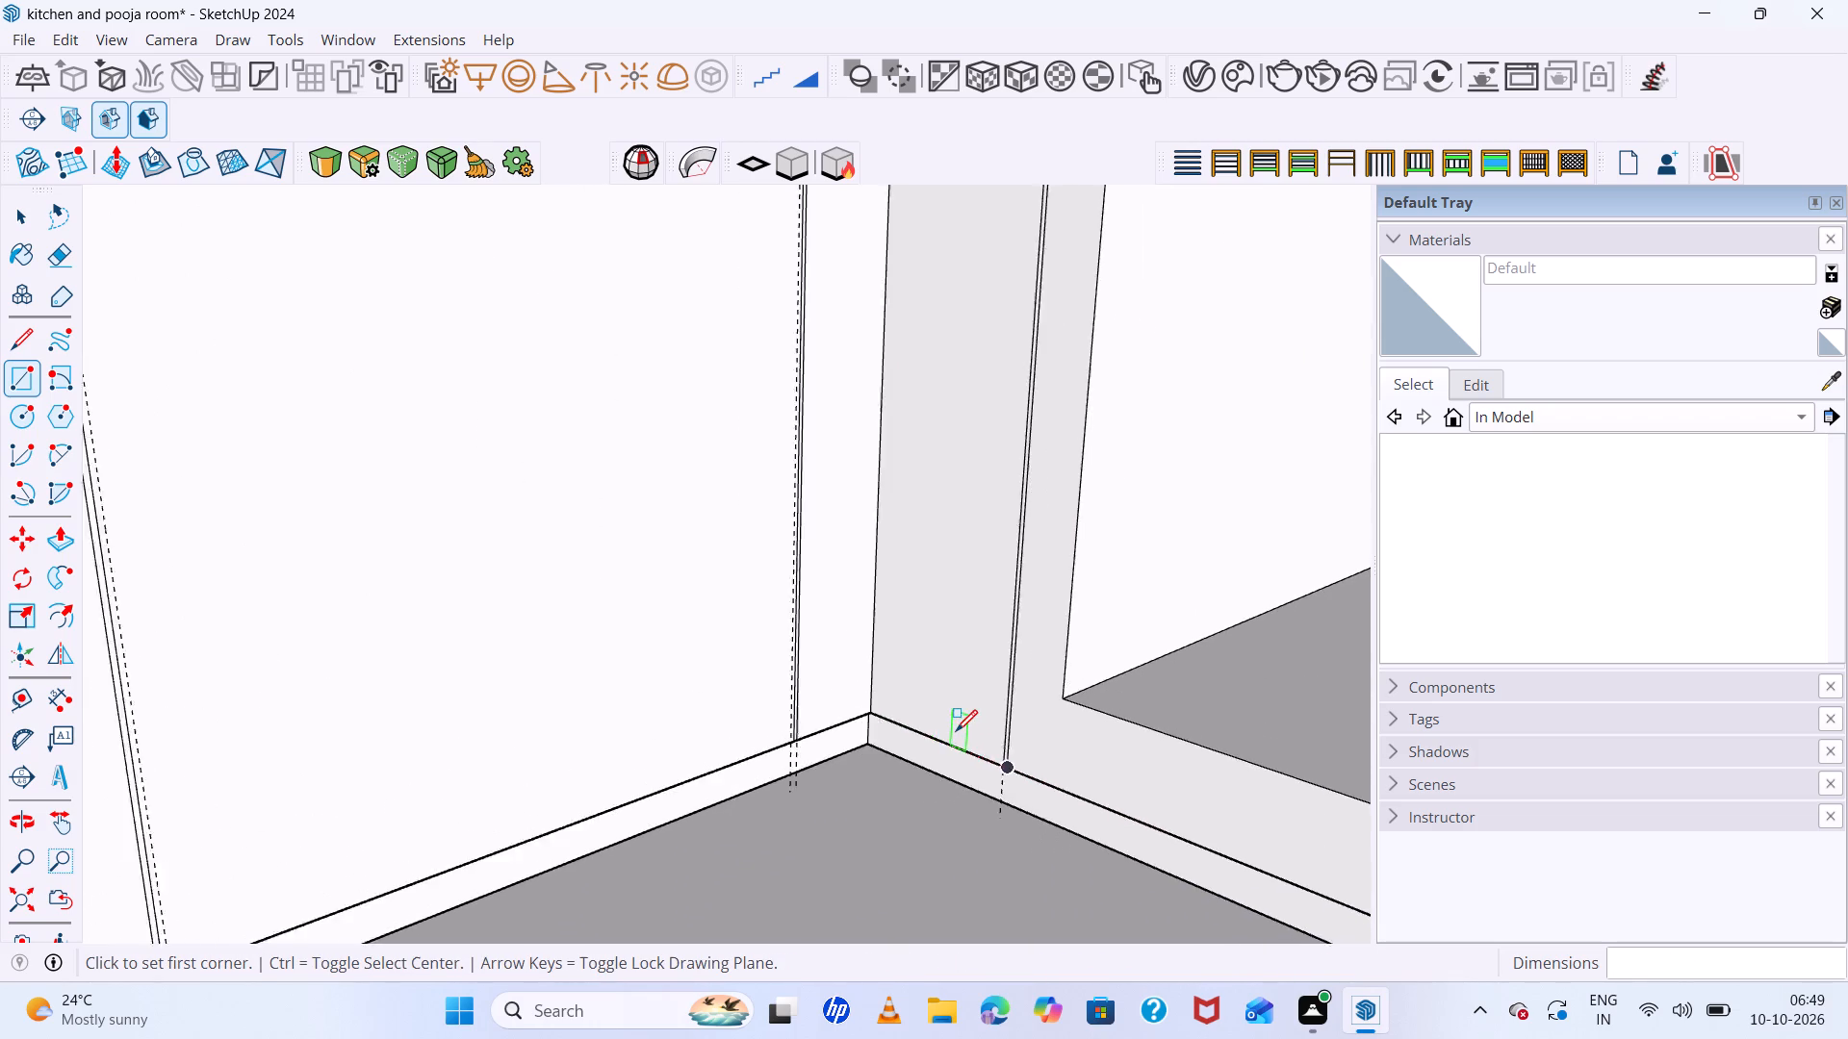
scroll(956, 731, down, 15)
scroll(941, 723, down, 15)
middle_drag(1038, 743, 835, 707)
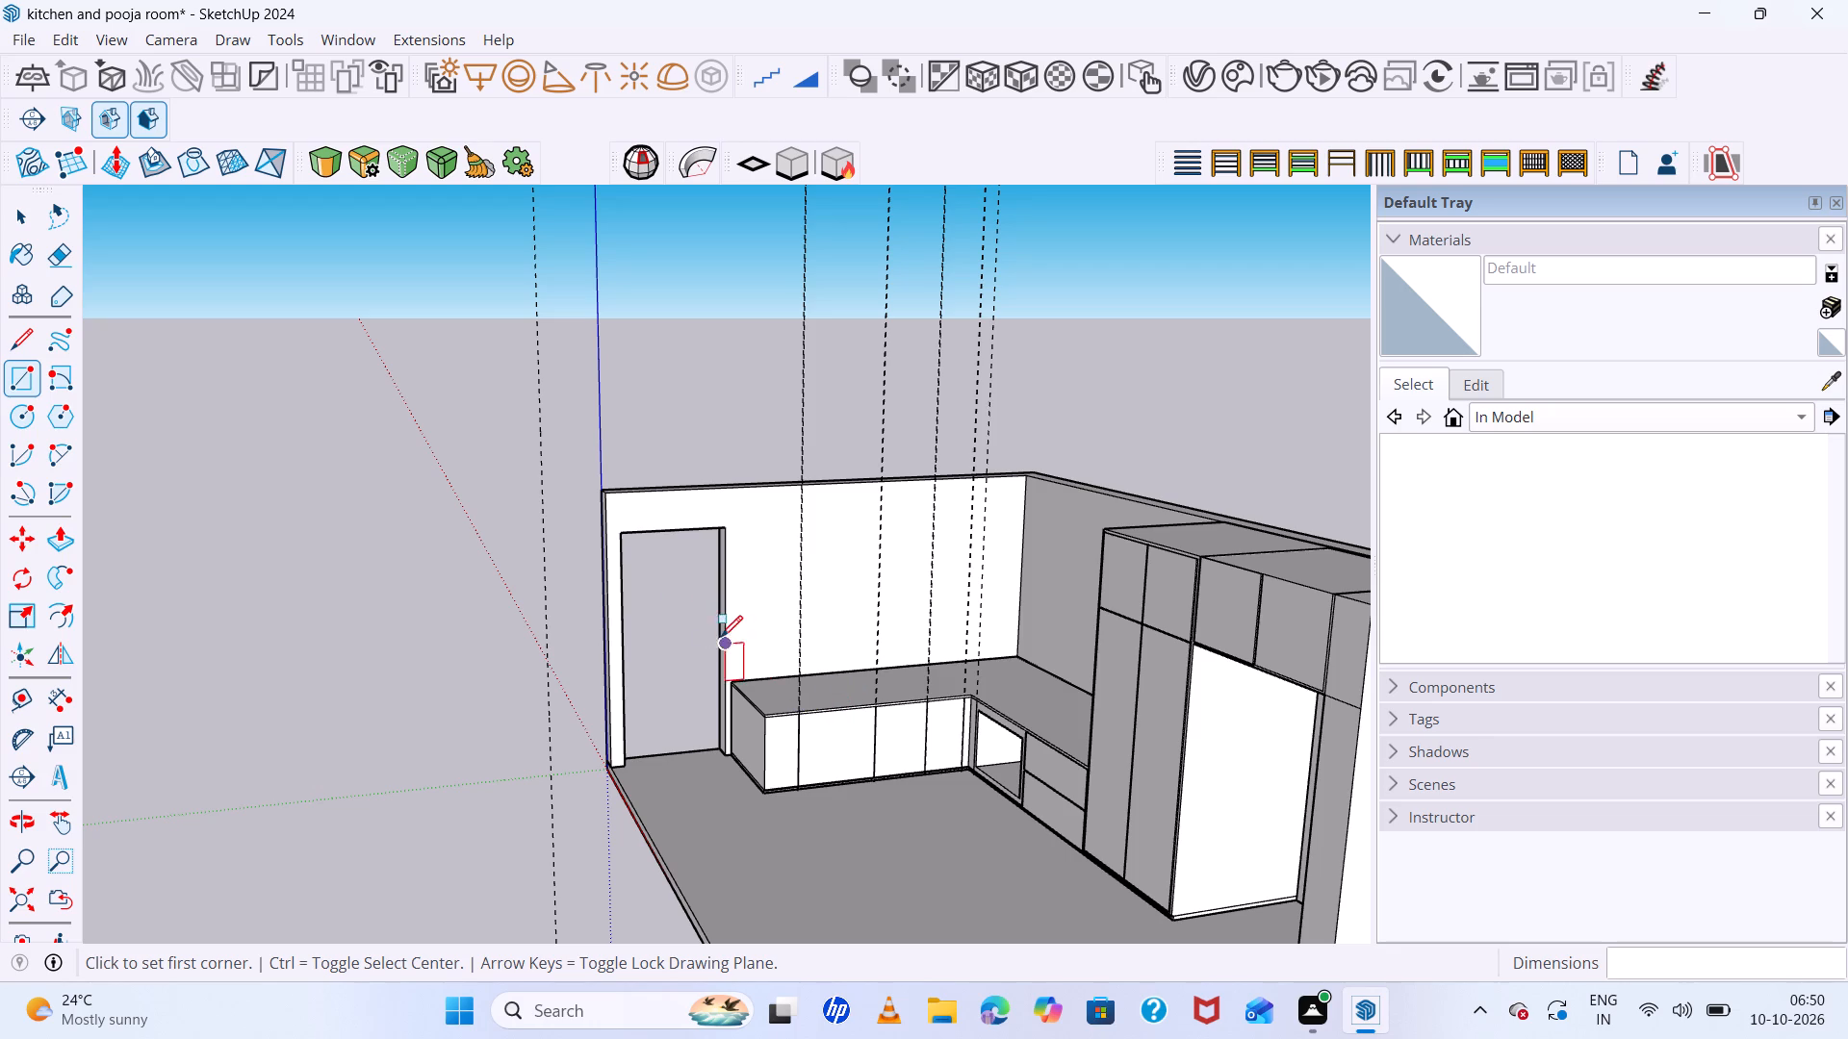
key(space)
click(103, 41)
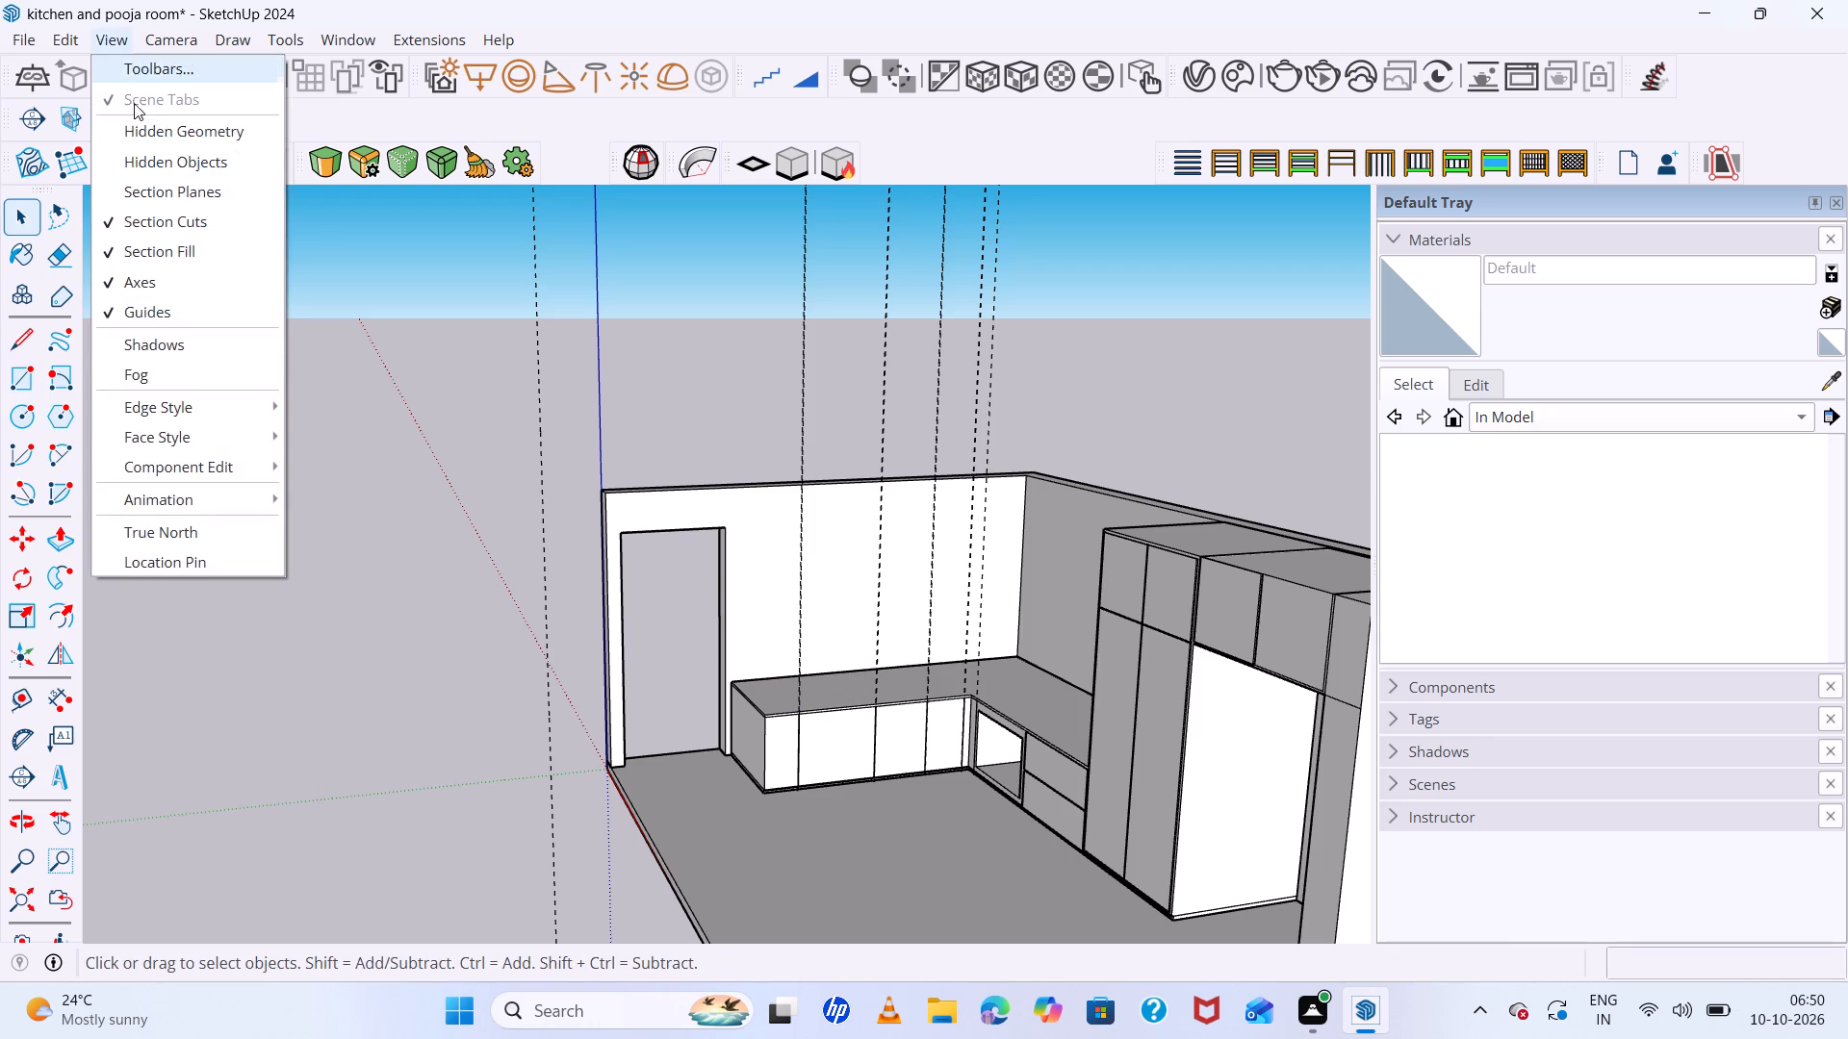
click(75, 34)
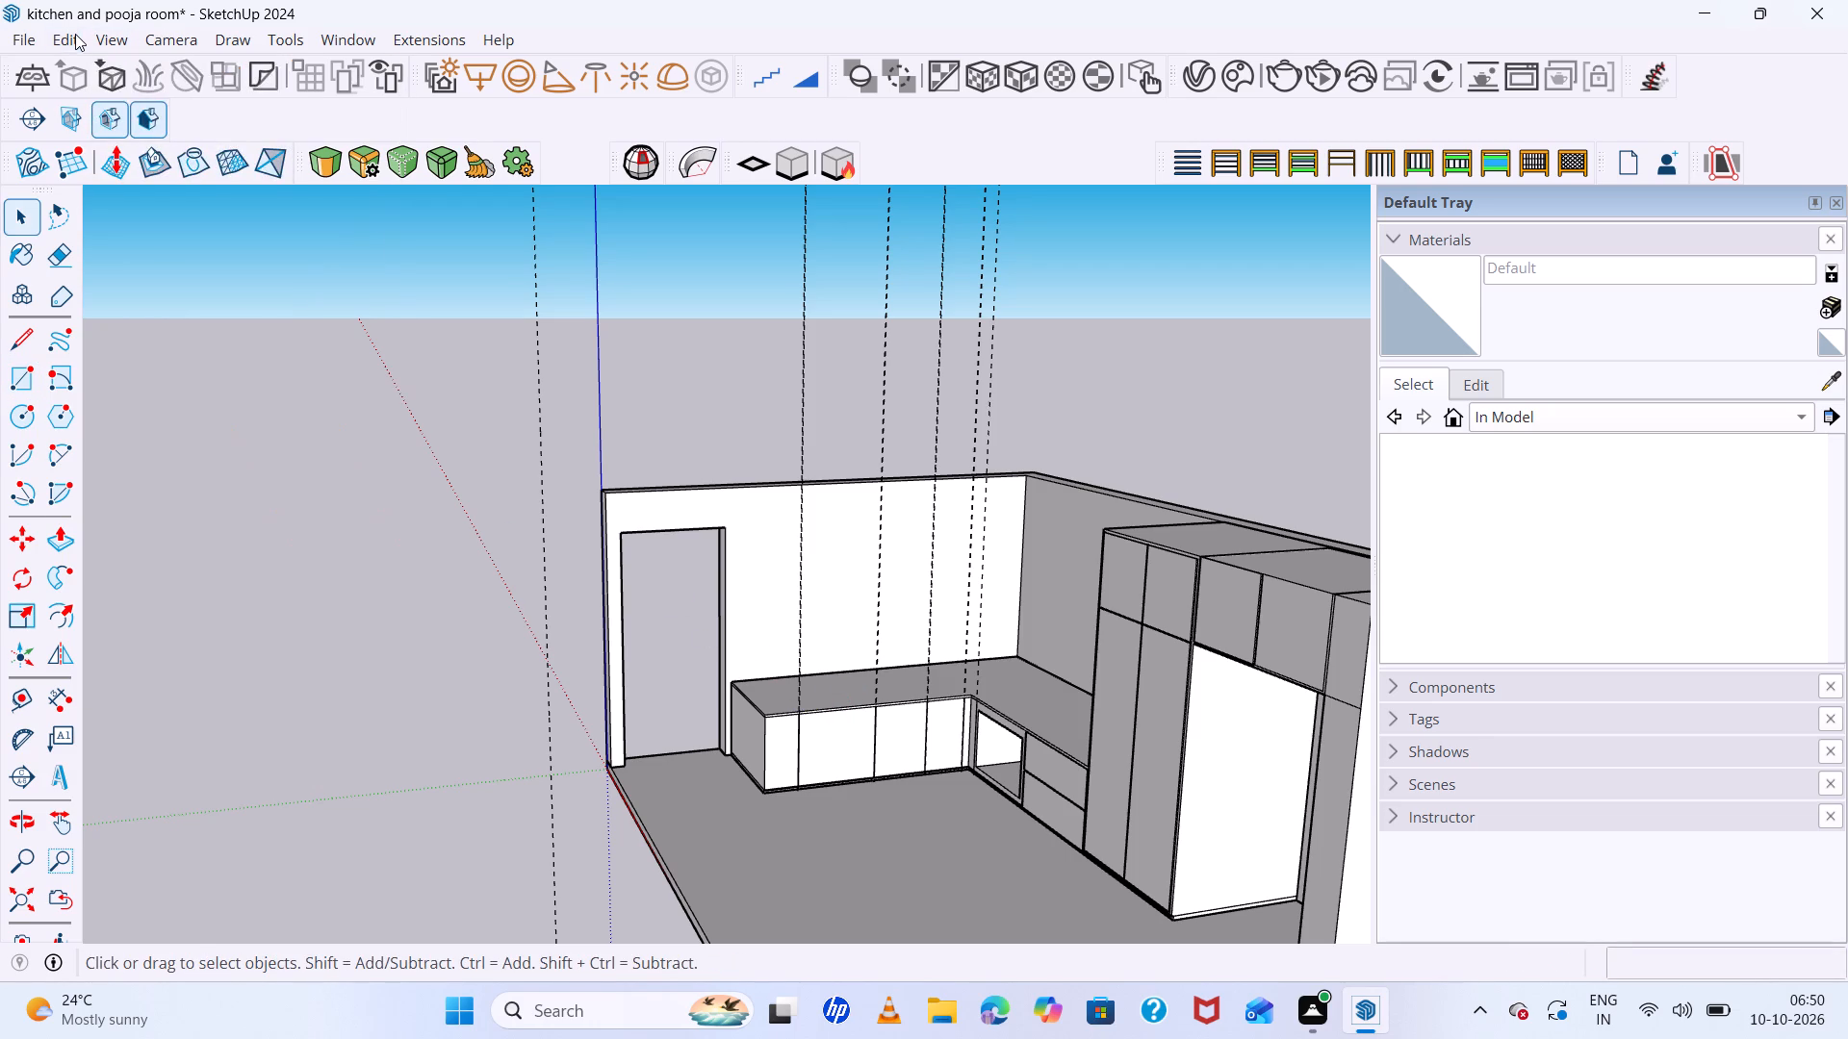
click(72, 38)
click(185, 290)
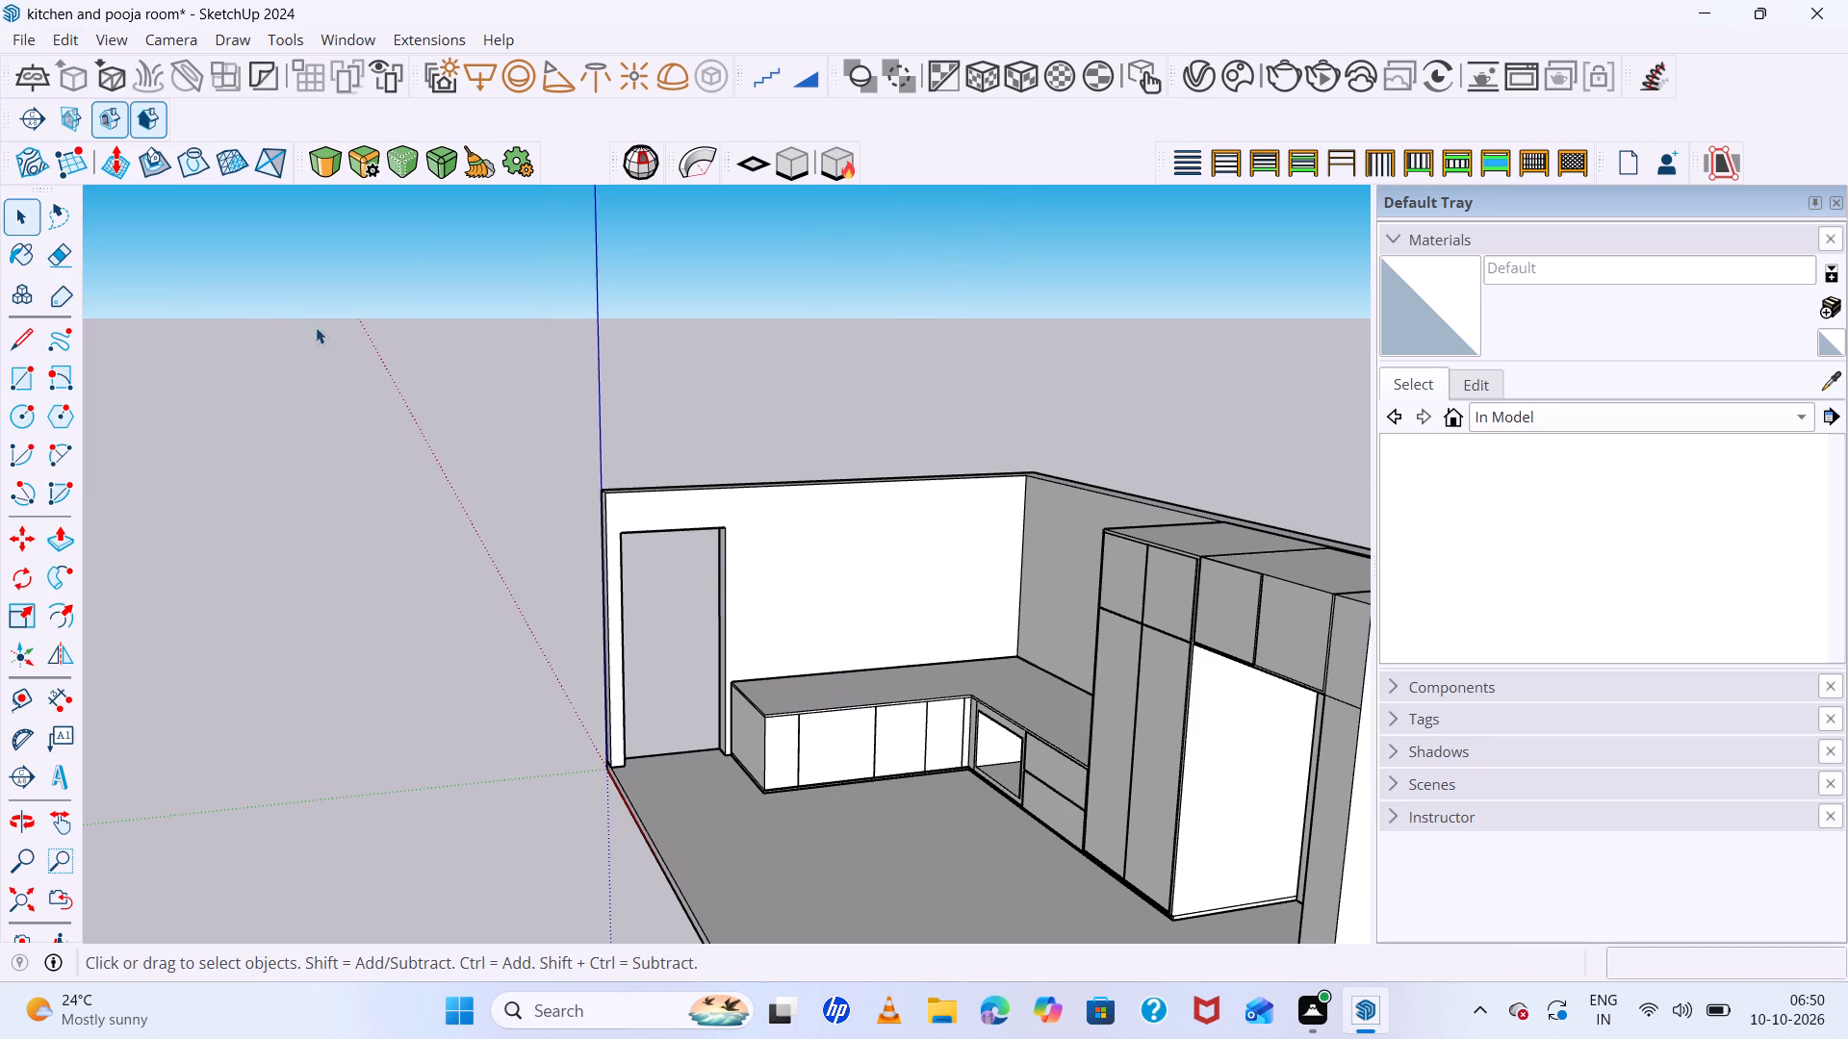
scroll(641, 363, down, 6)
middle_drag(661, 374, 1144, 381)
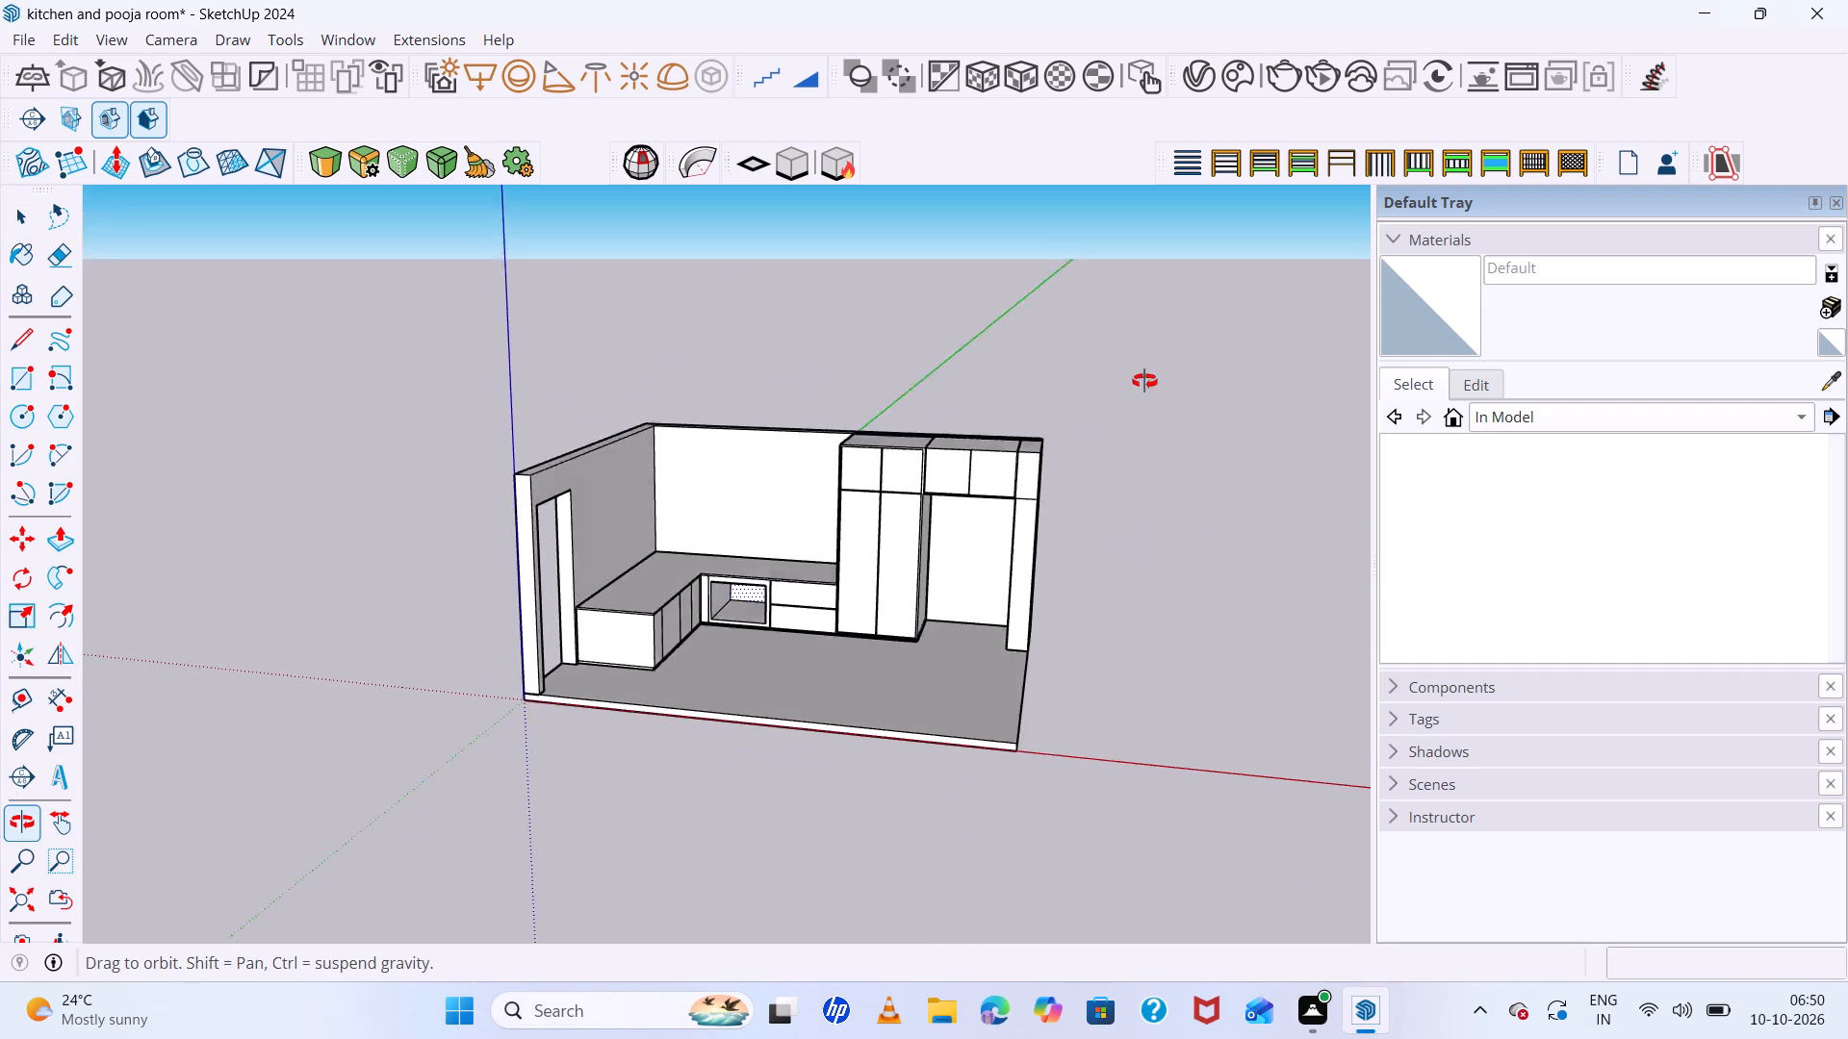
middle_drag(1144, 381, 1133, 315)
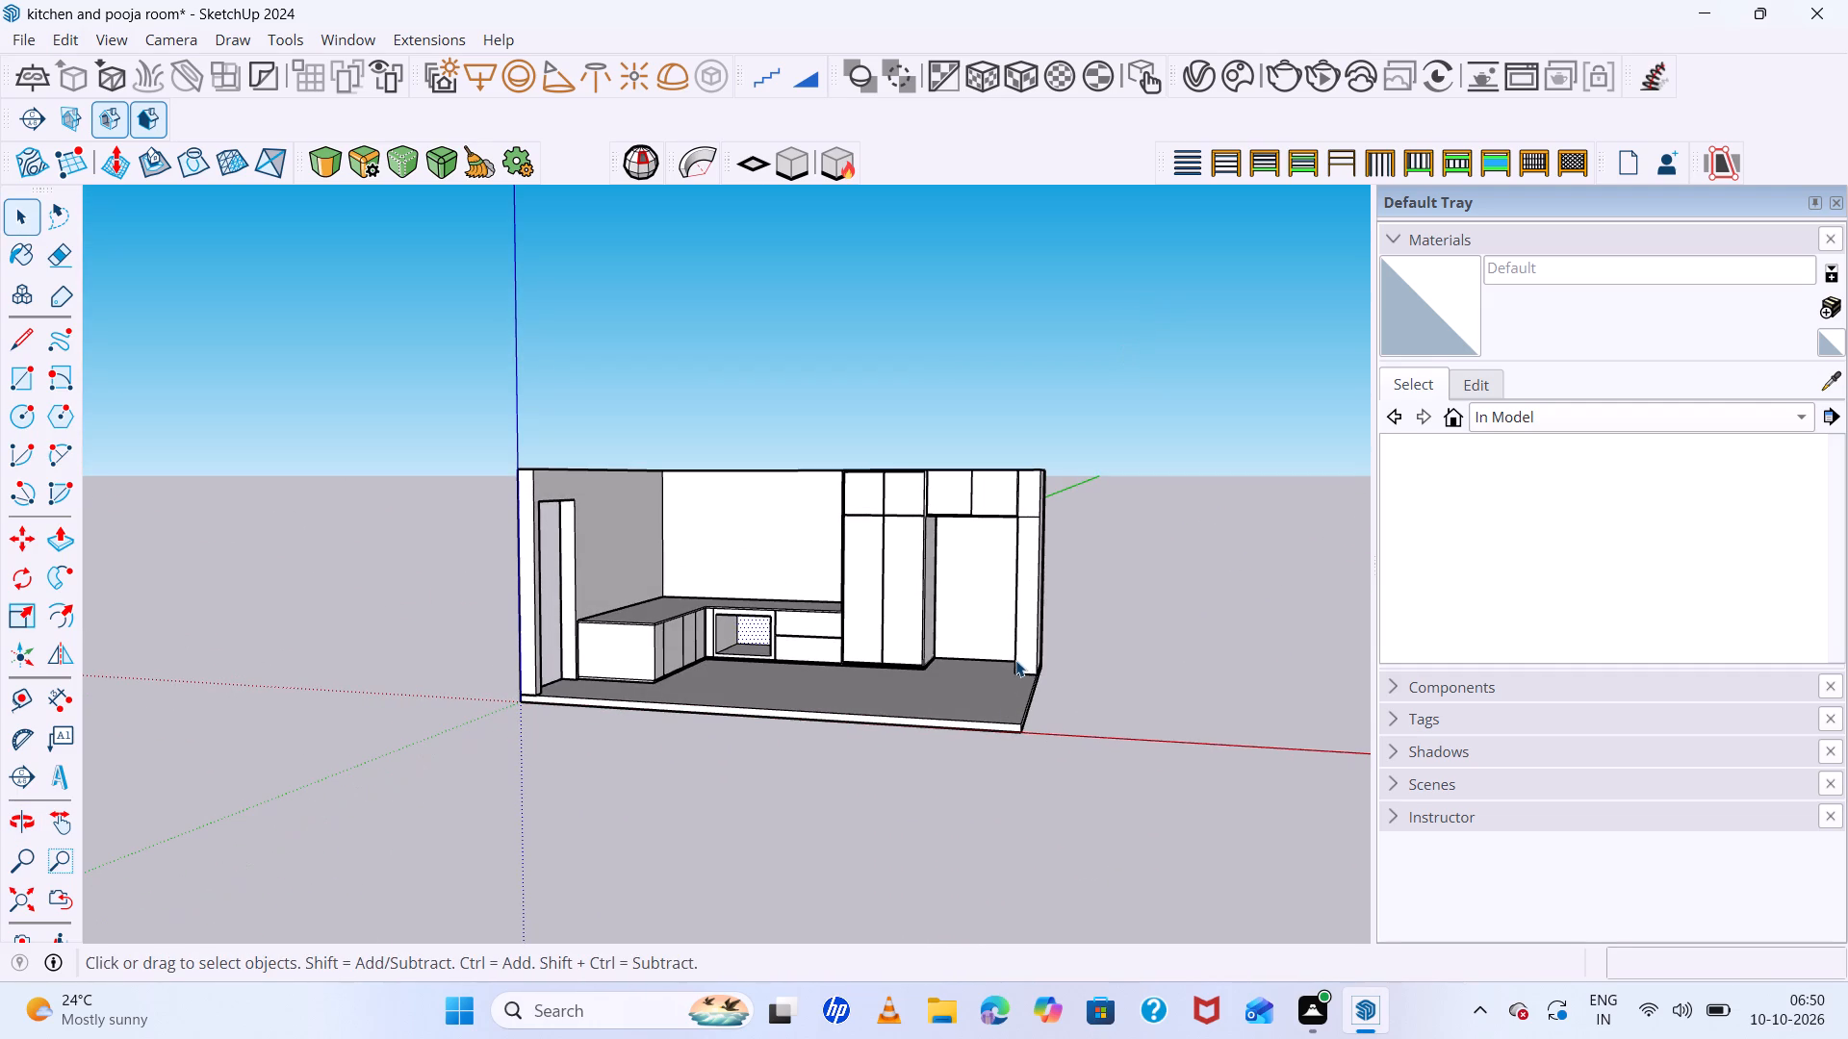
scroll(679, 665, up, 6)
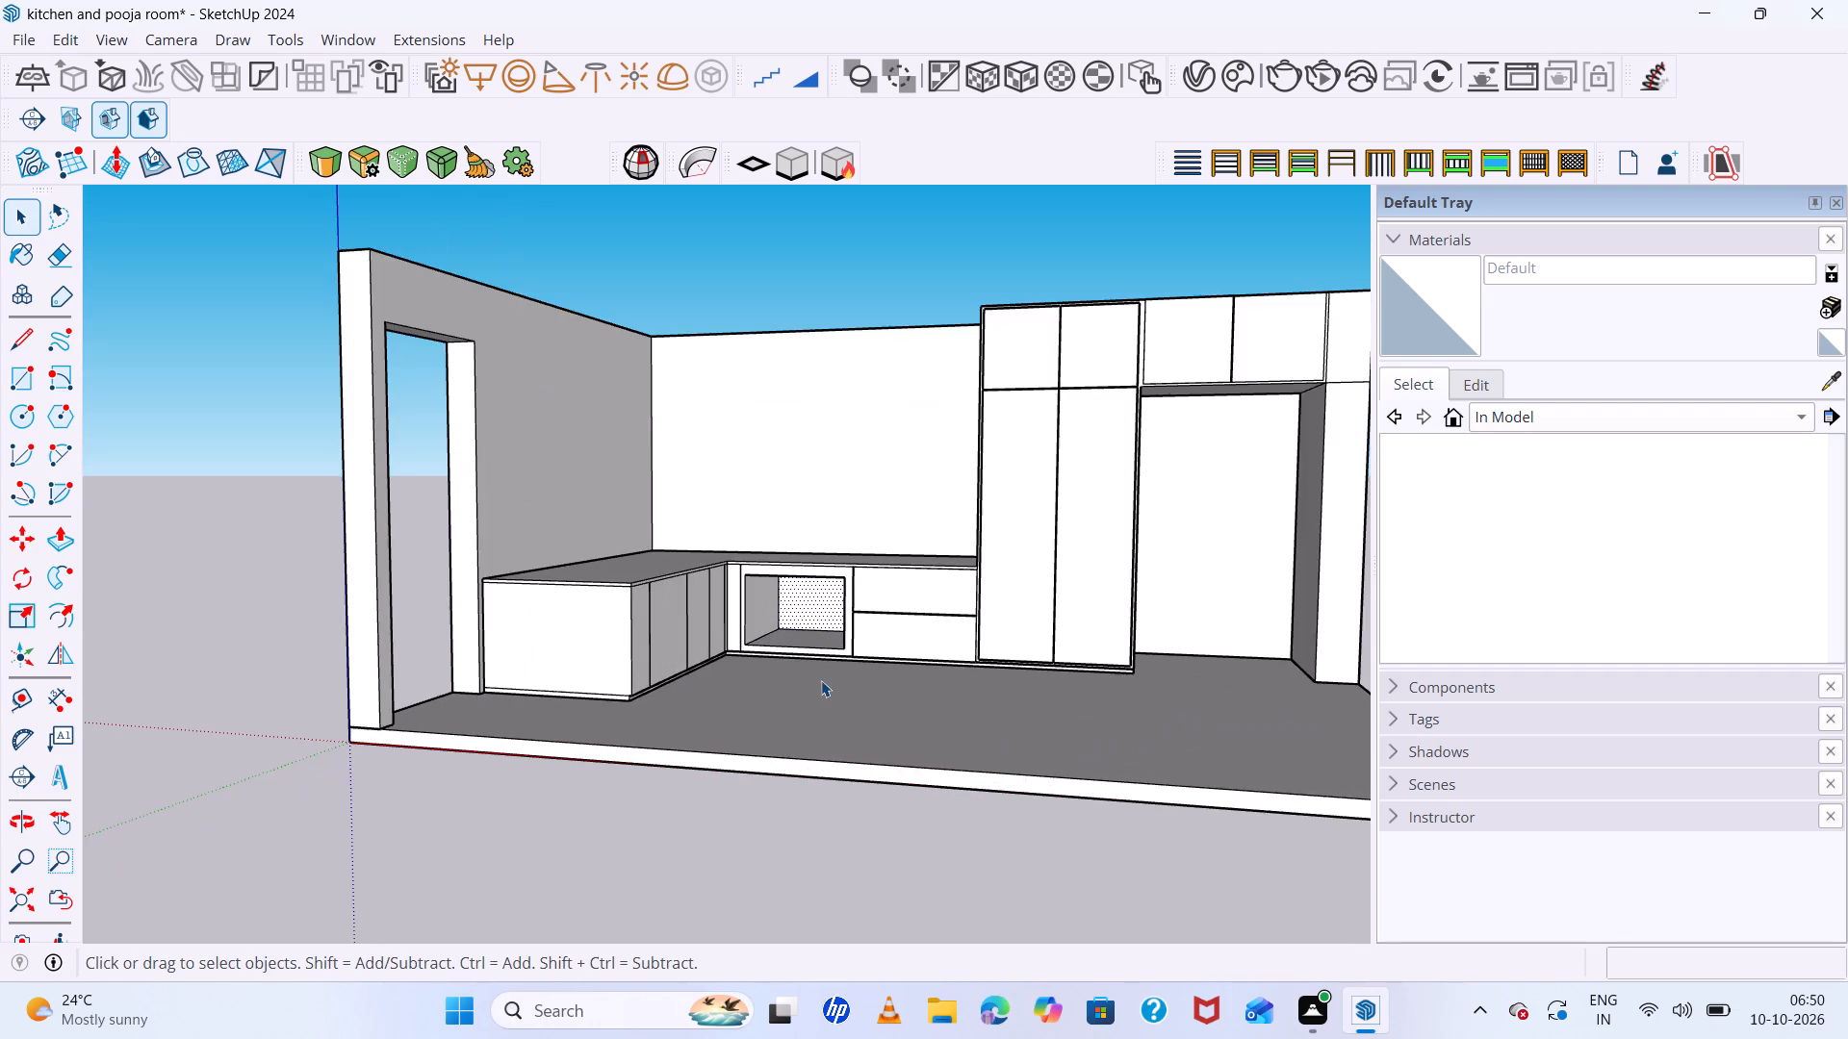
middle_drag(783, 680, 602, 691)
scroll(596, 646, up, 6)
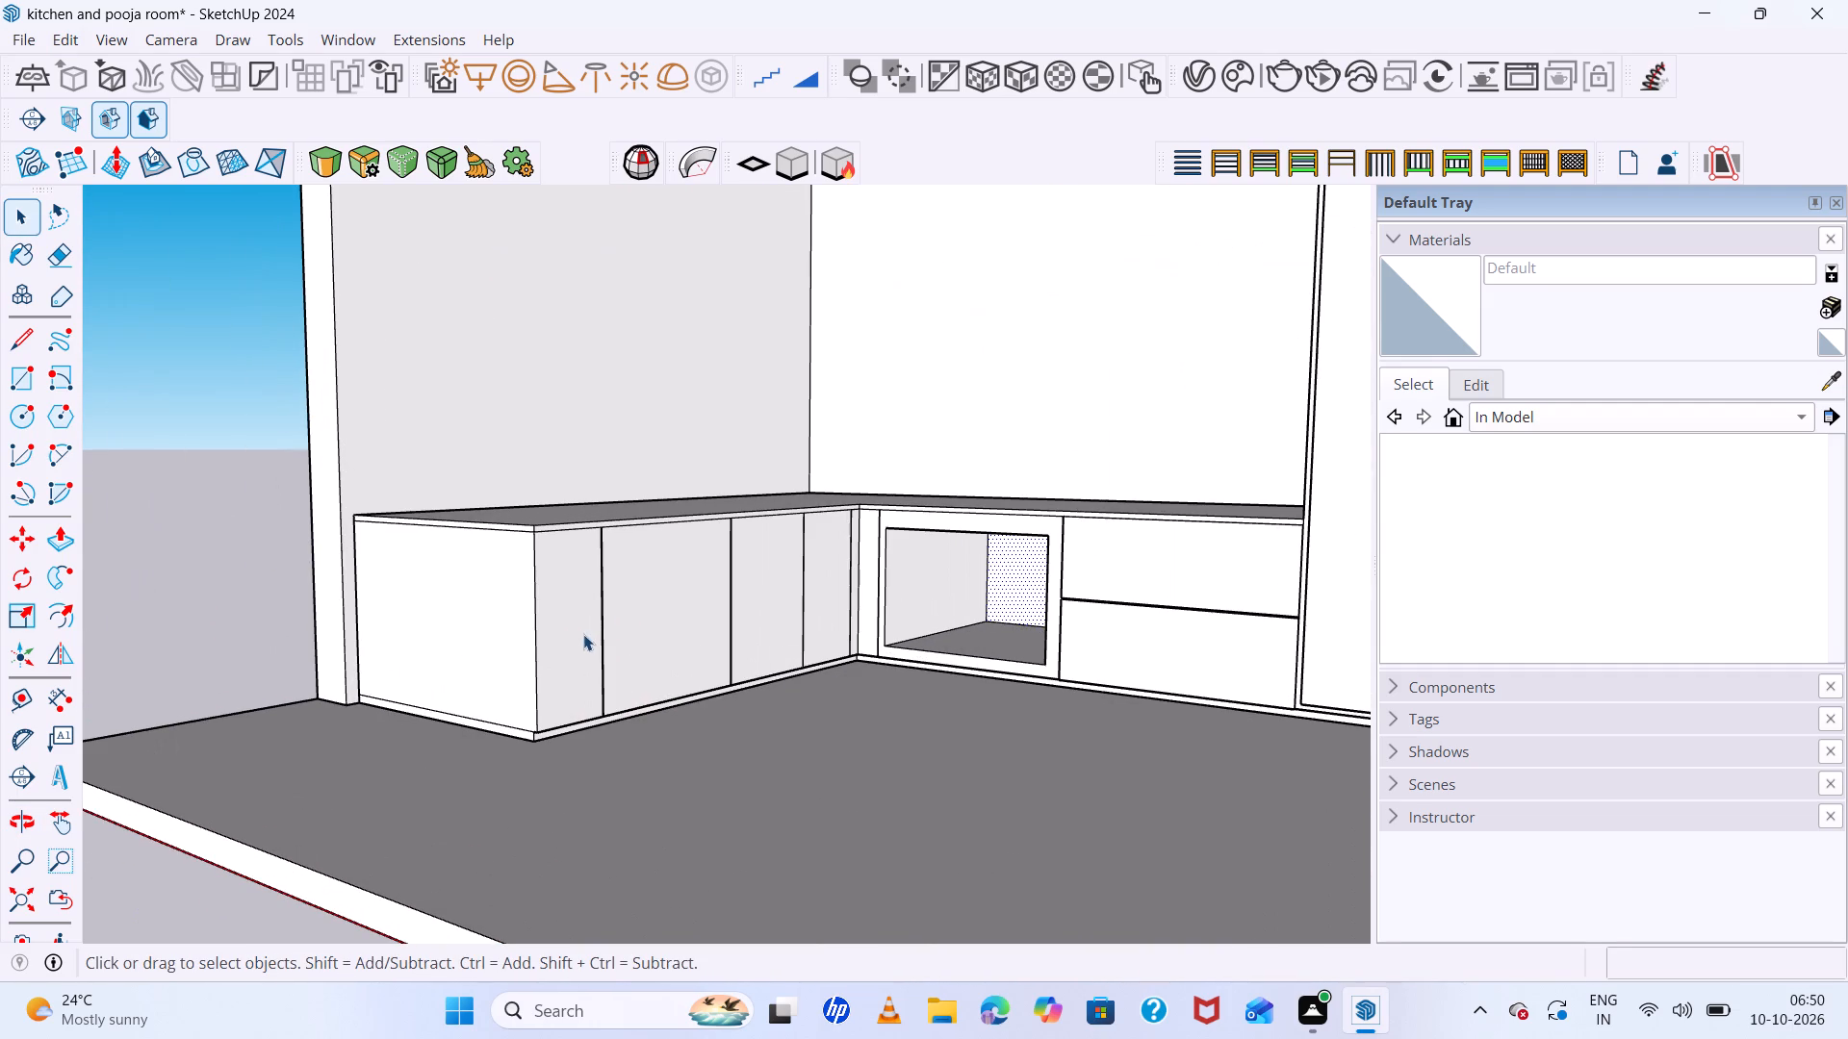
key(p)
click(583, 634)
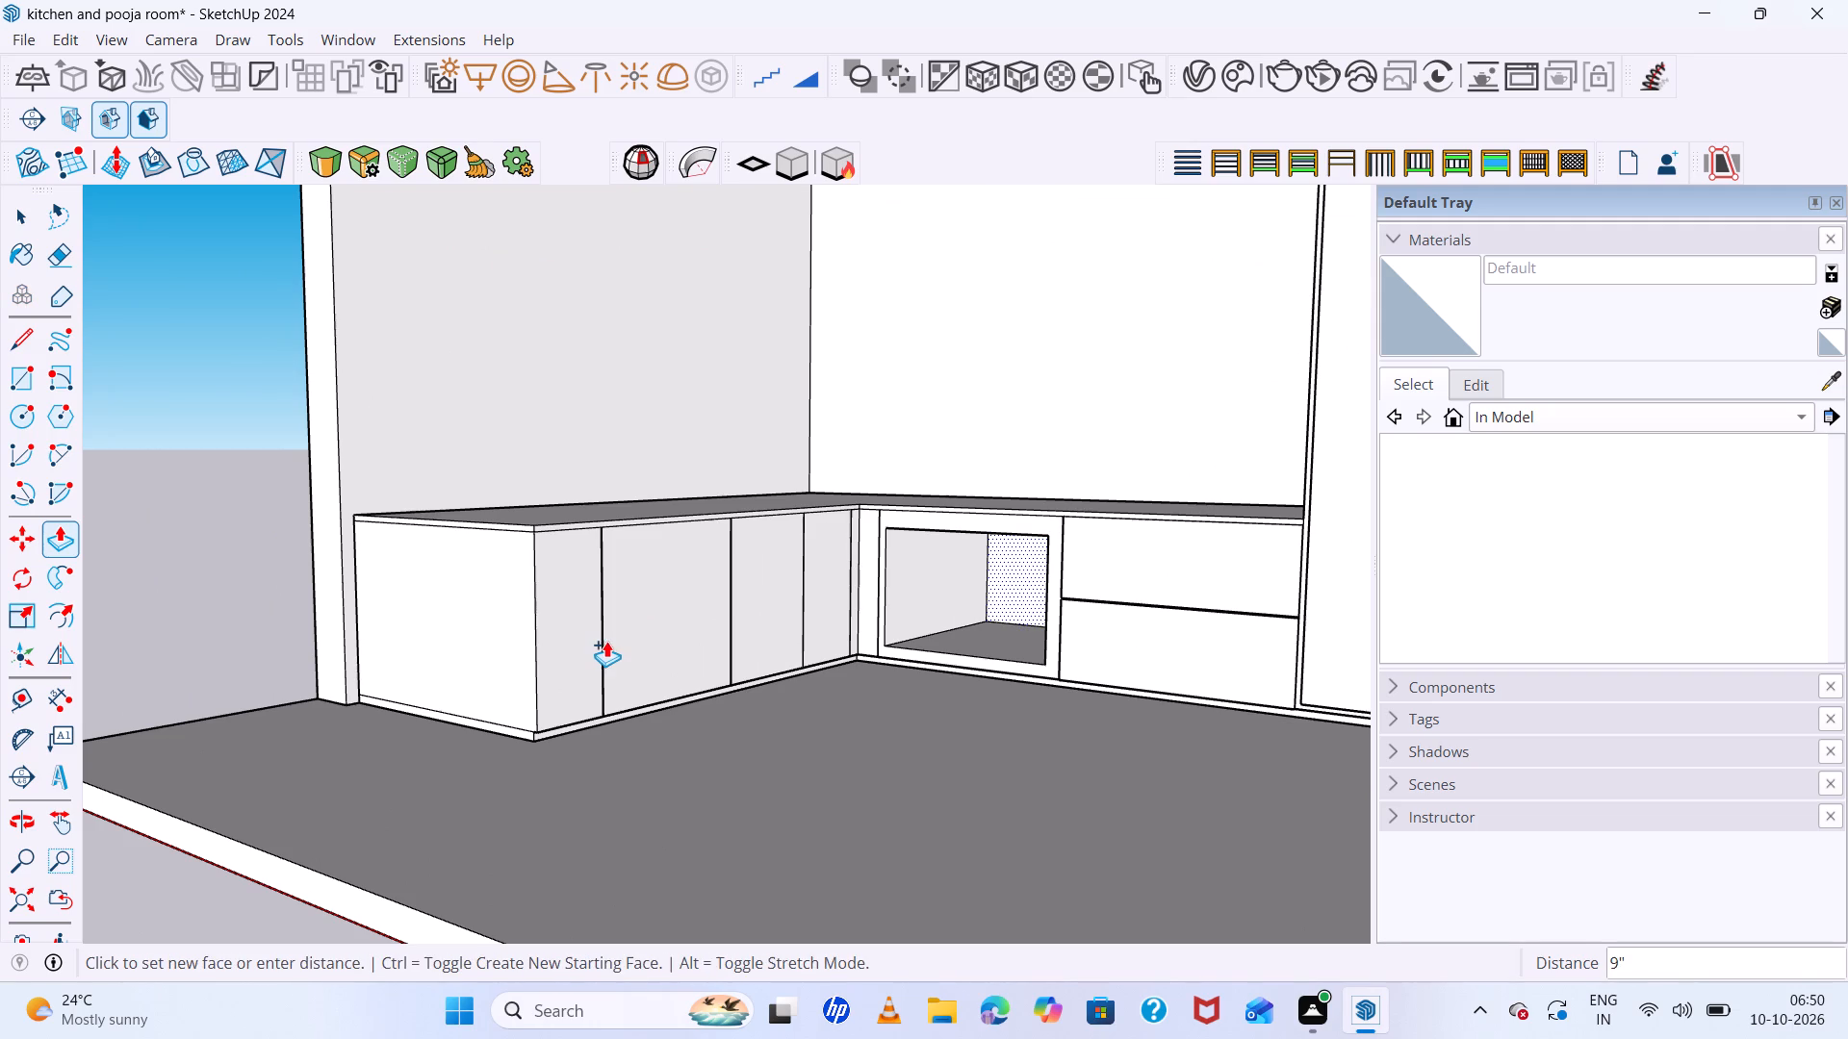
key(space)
Push/Pull the shutter face at the counter's free end outward by 12 mm.
scroll(597, 684, up, 5)
click(546, 684)
scroll(546, 684, up, 4)
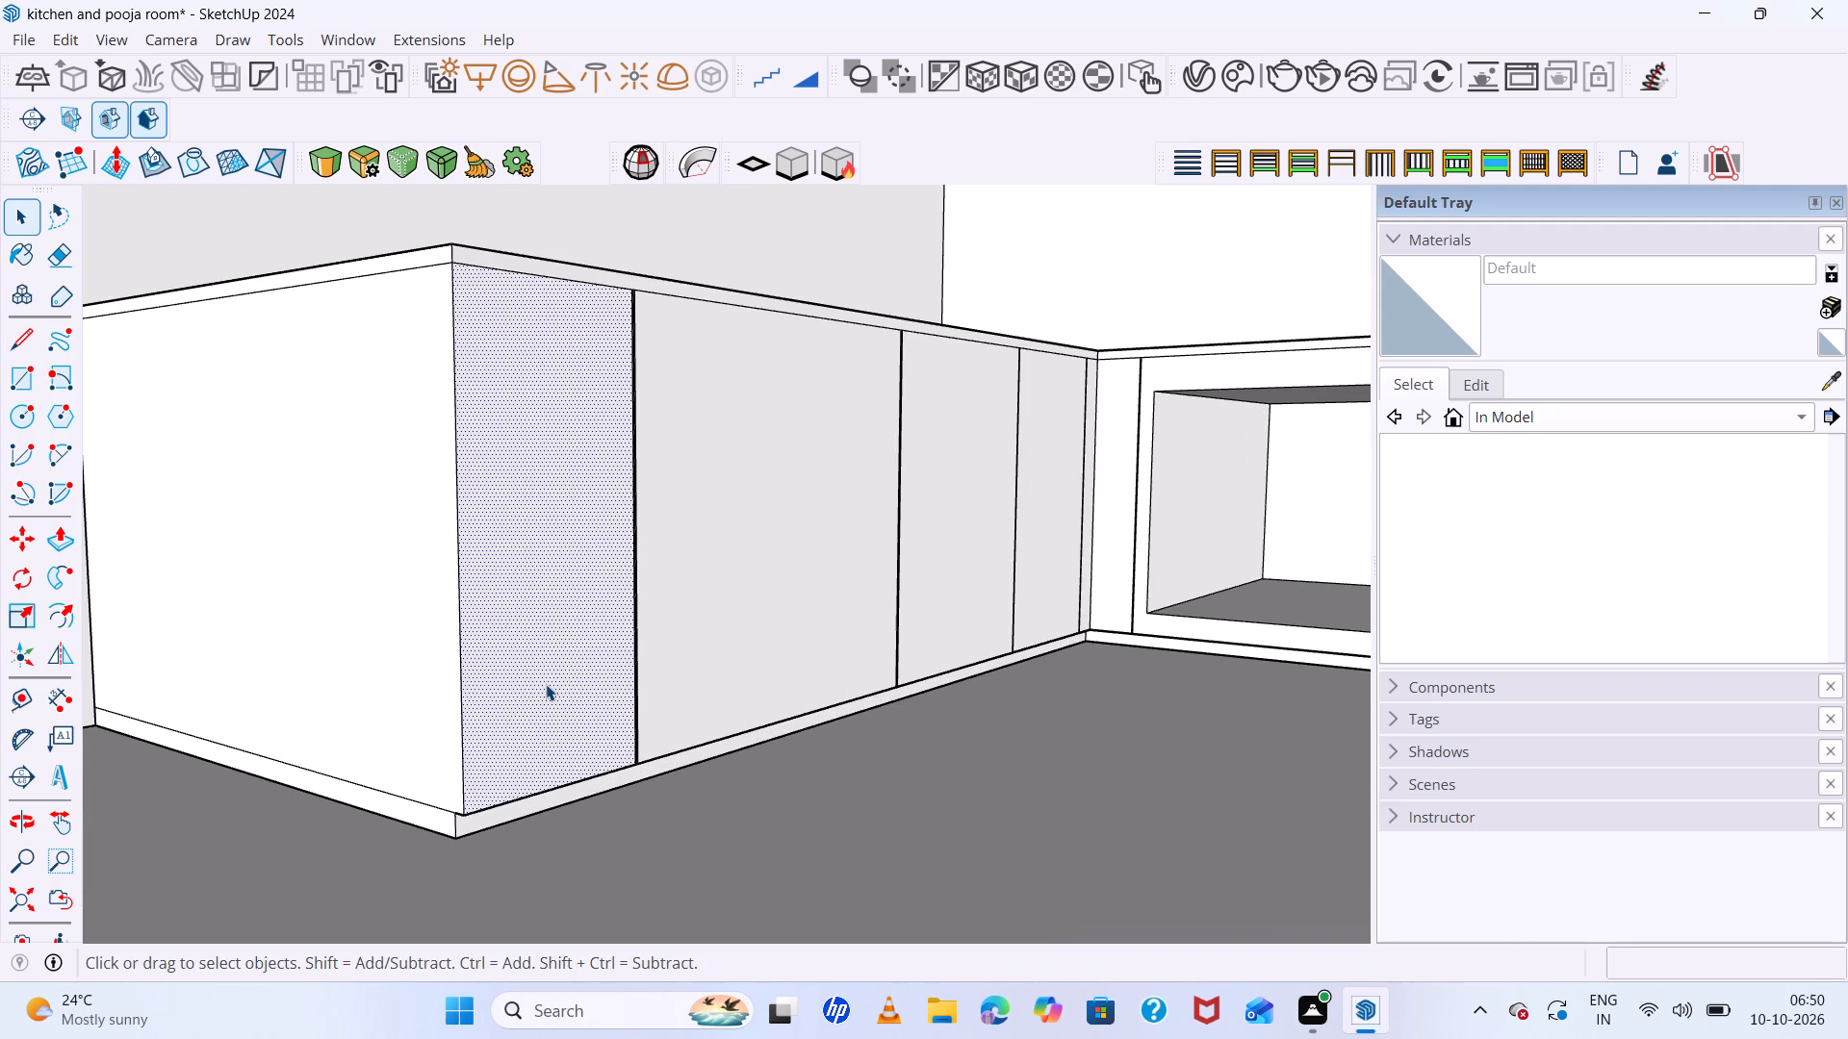
text(op)
click(546, 684)
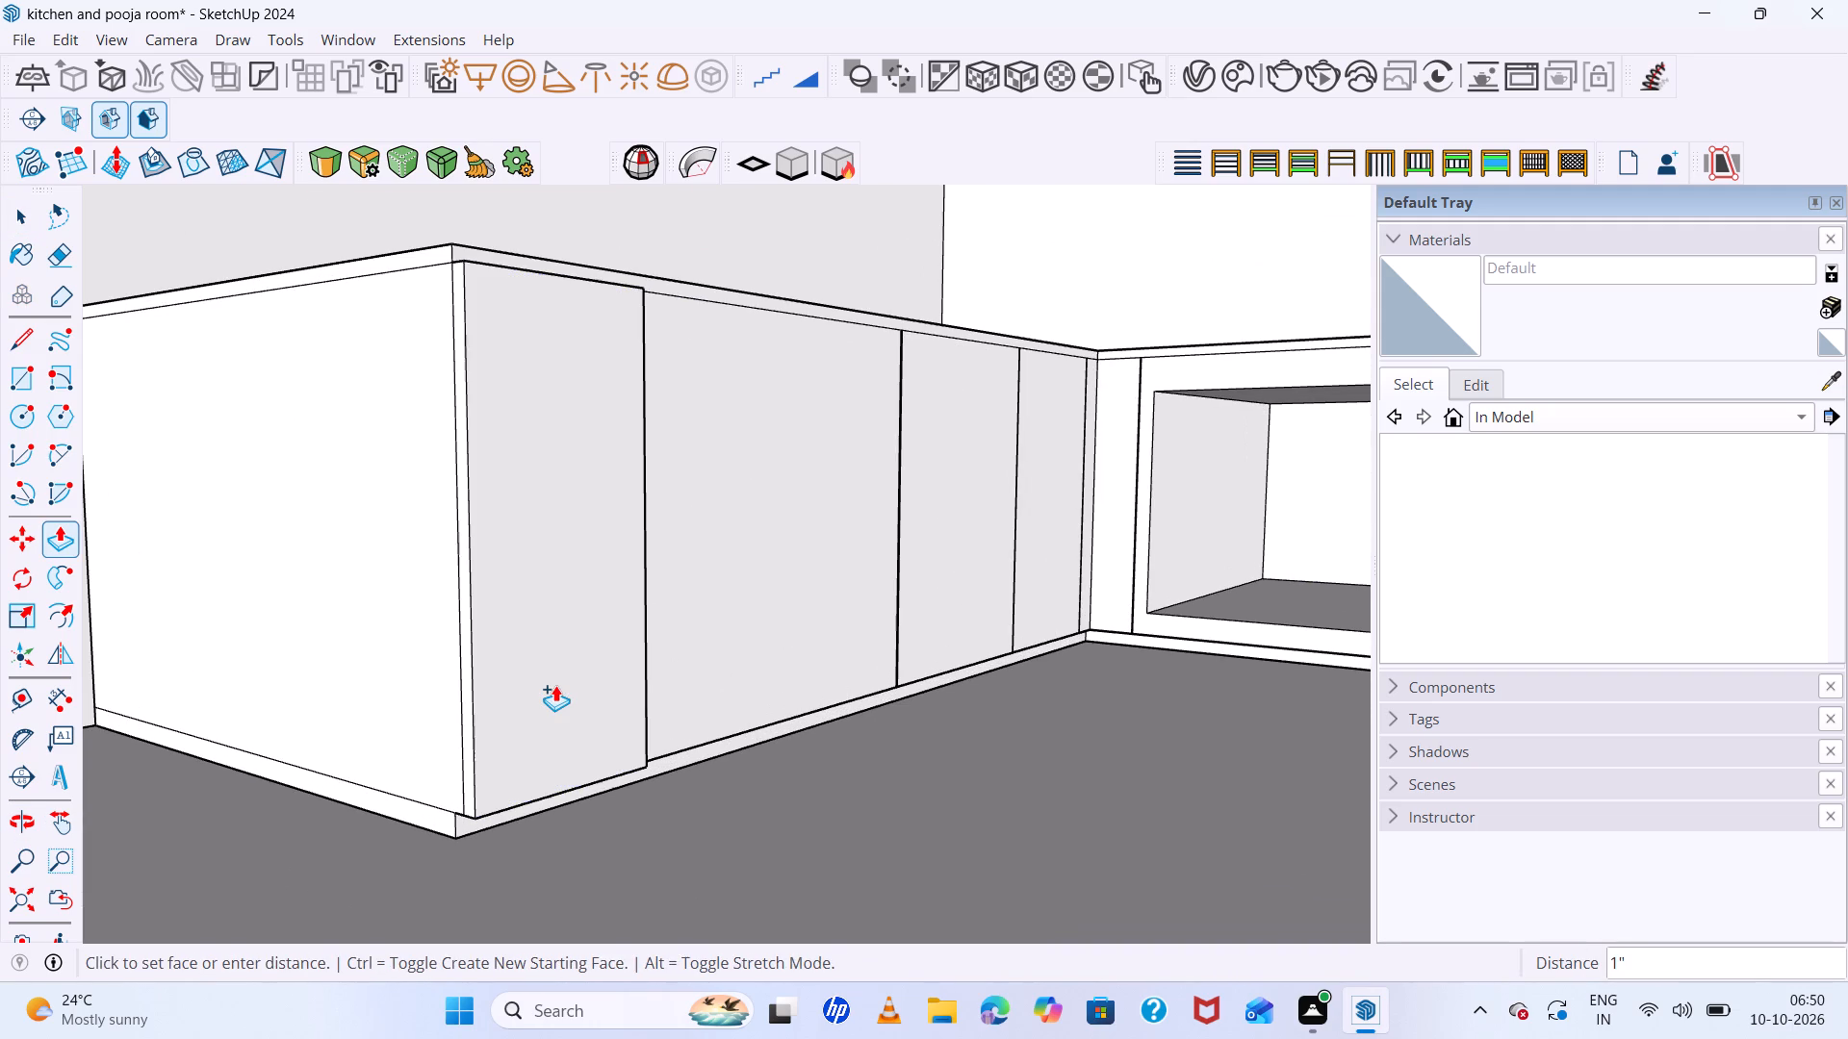
text(12)
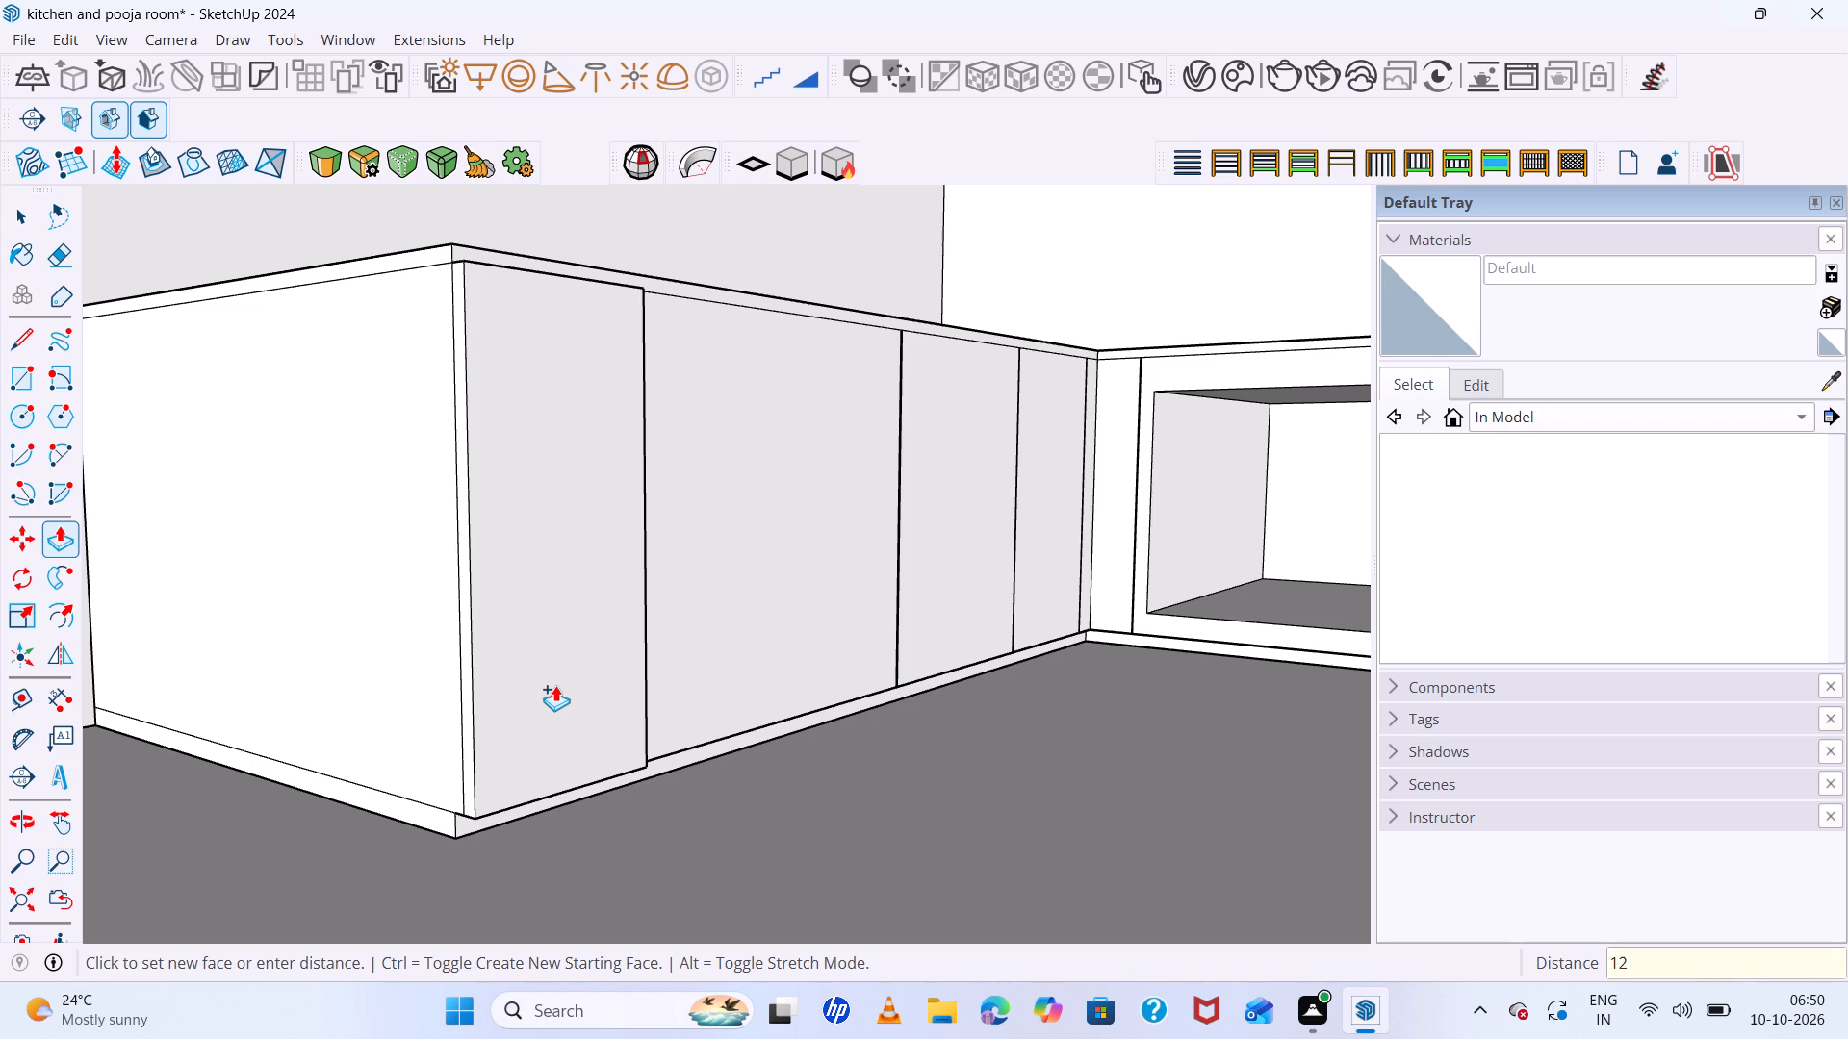
text(mm)
key(Return)
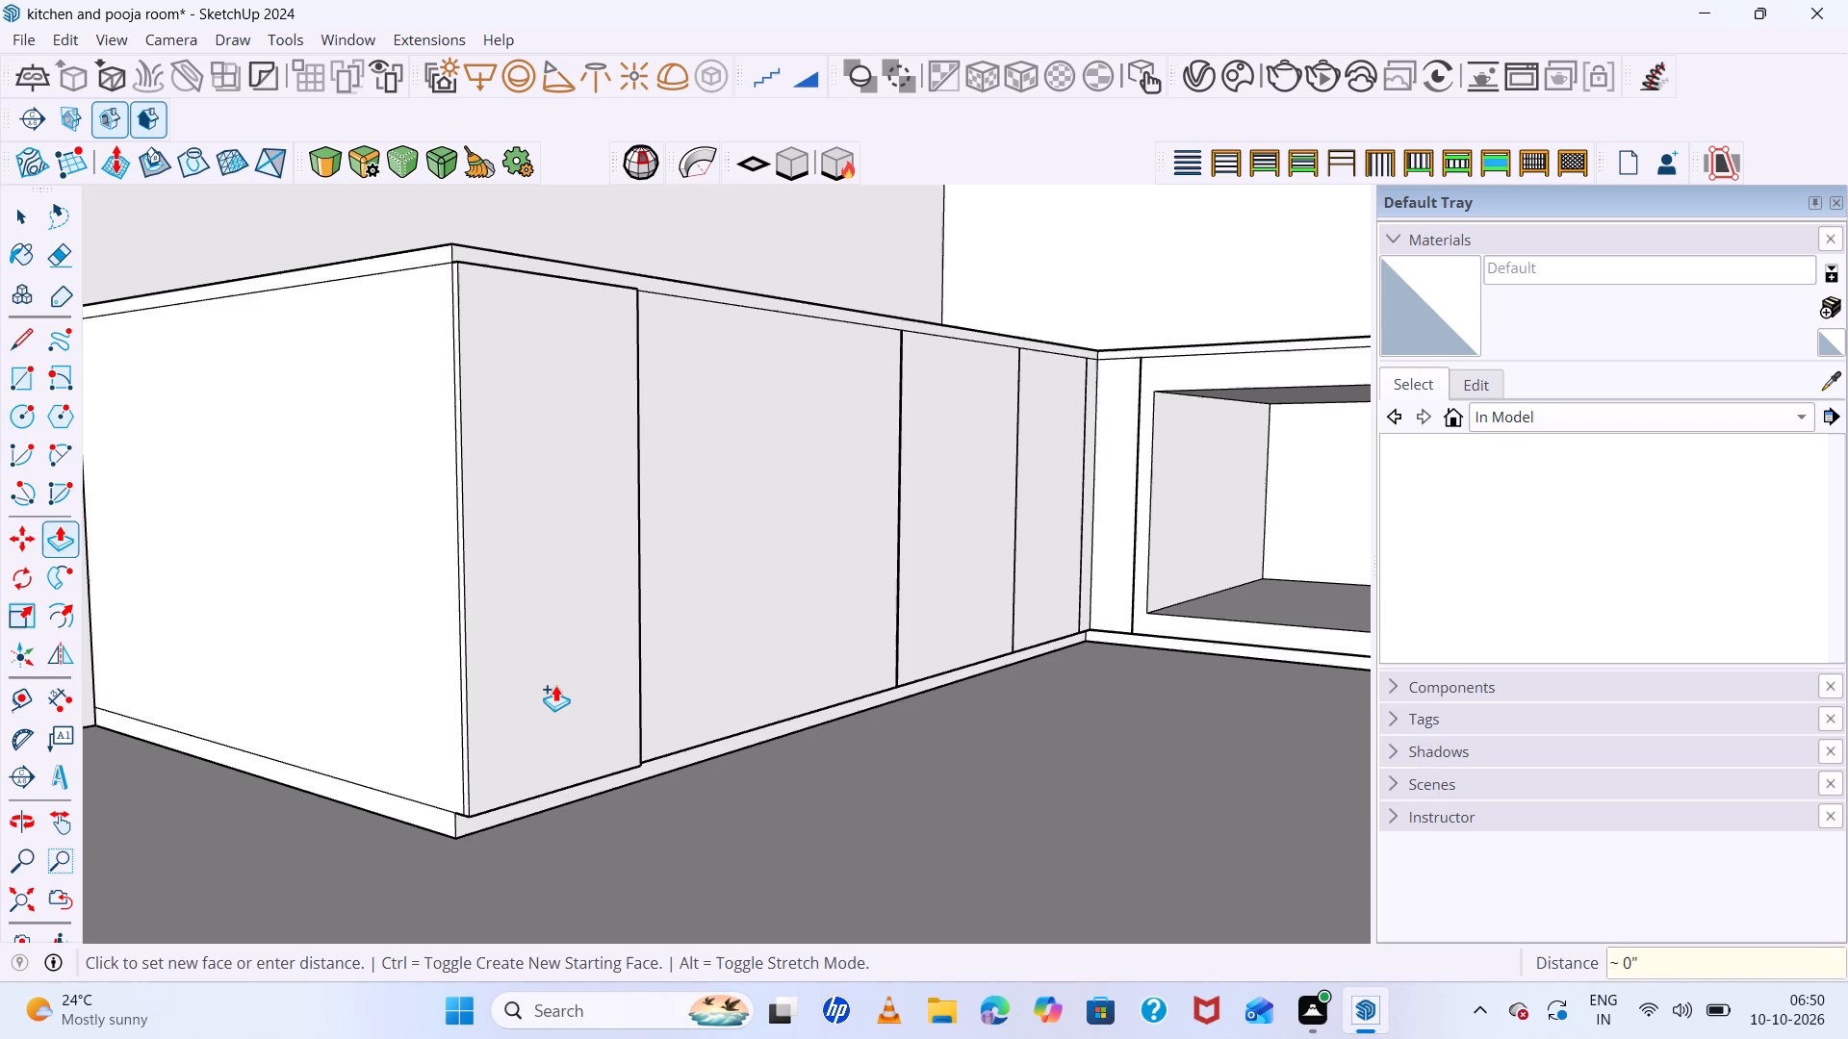
Repeat the 12 mm Push/Pull on the remaining two shutters and both narrow strips at the inner corner.
double_click(843, 539)
double_click(966, 495)
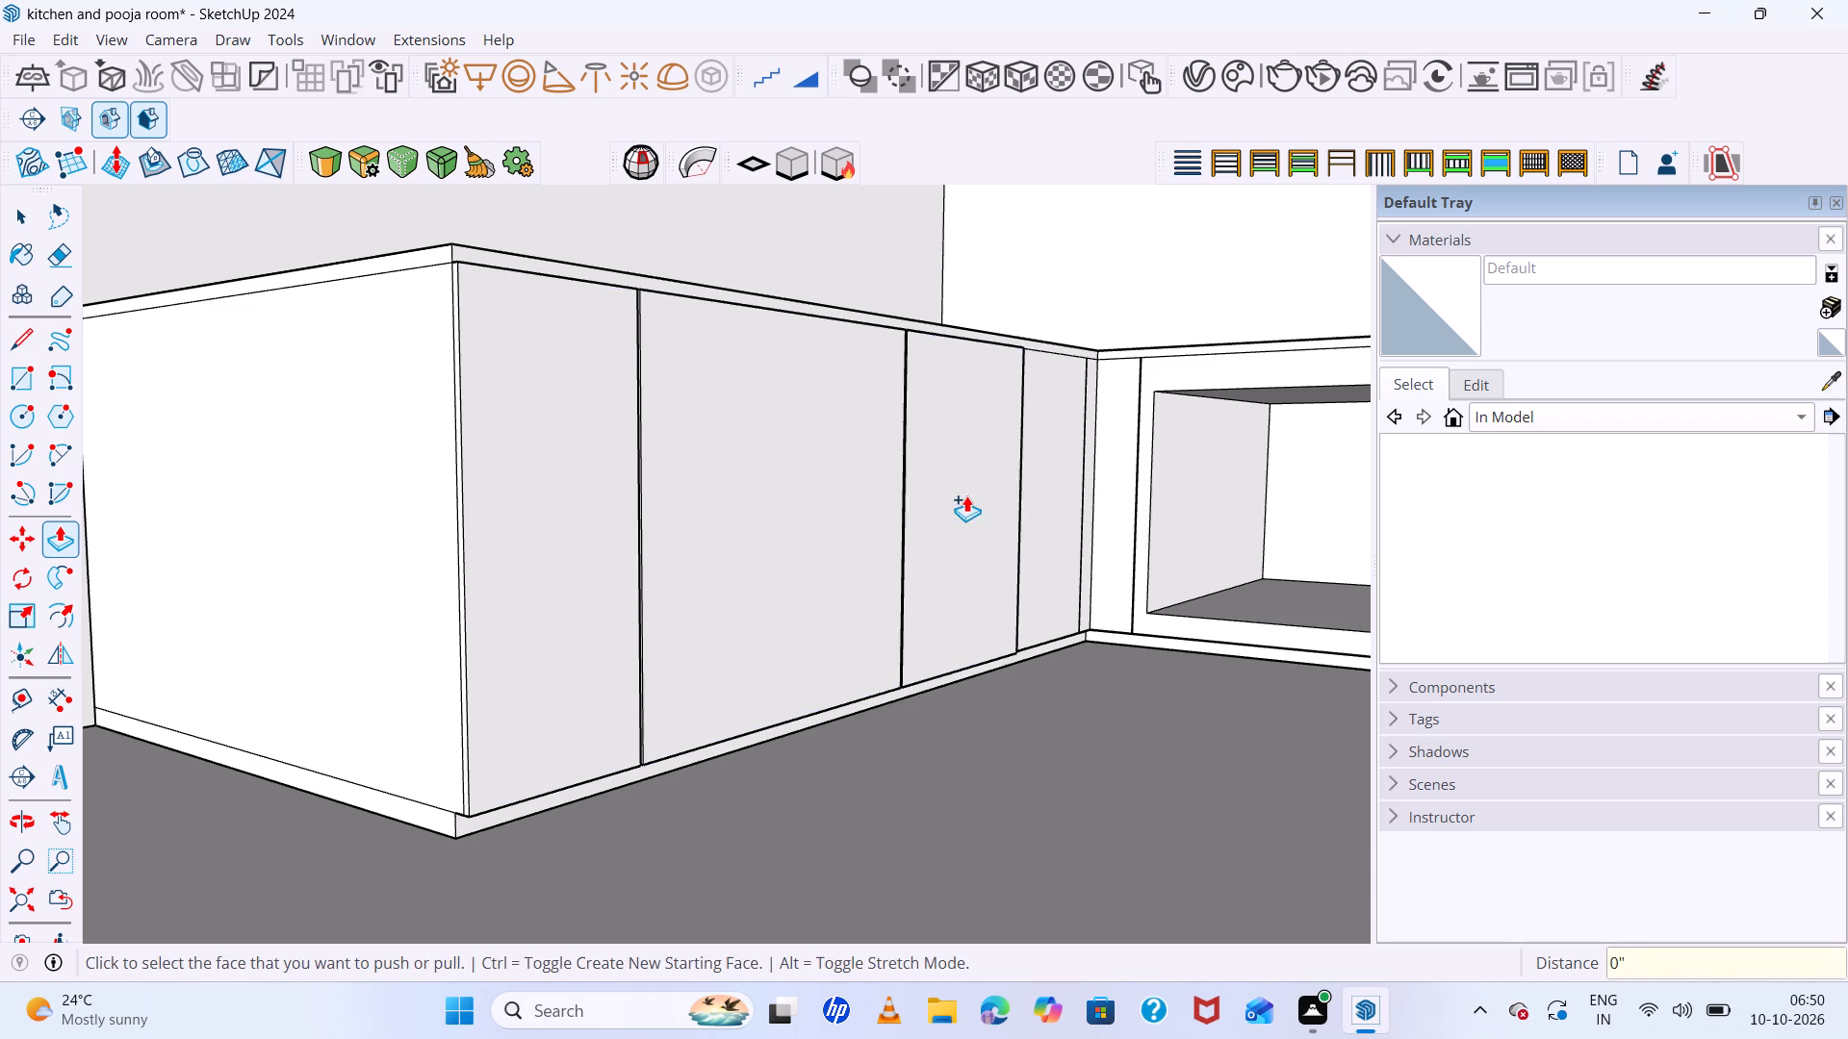
double_click(1032, 479)
scroll(1151, 457, up, 12)
middle_drag(1092, 468, 802, 641)
scroll(1121, 523, up, 5)
double_click(1040, 515)
double_click(1228, 511)
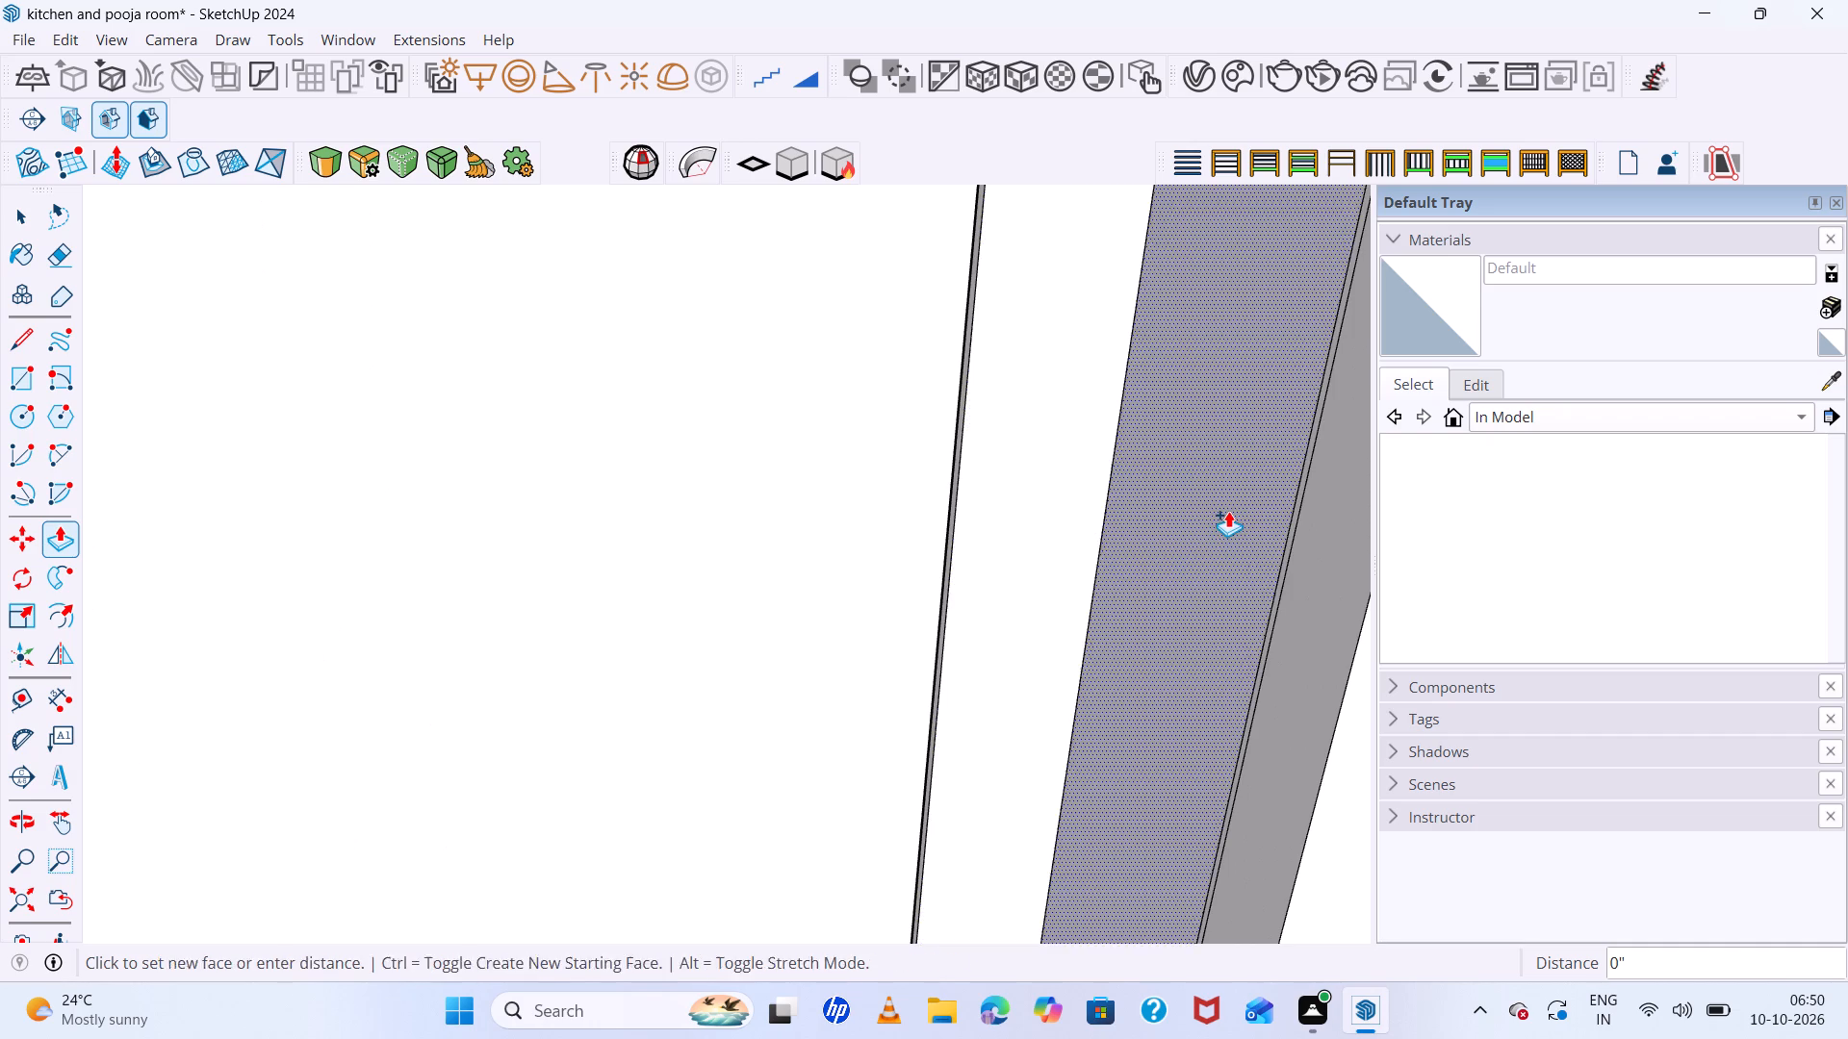
Repeat the 12 mm Push/Pull on the frame face surrounding the counter niche.
scroll(903, 505, down, 13)
scroll(1023, 540, up, 4)
scroll(767, 455, down, 8)
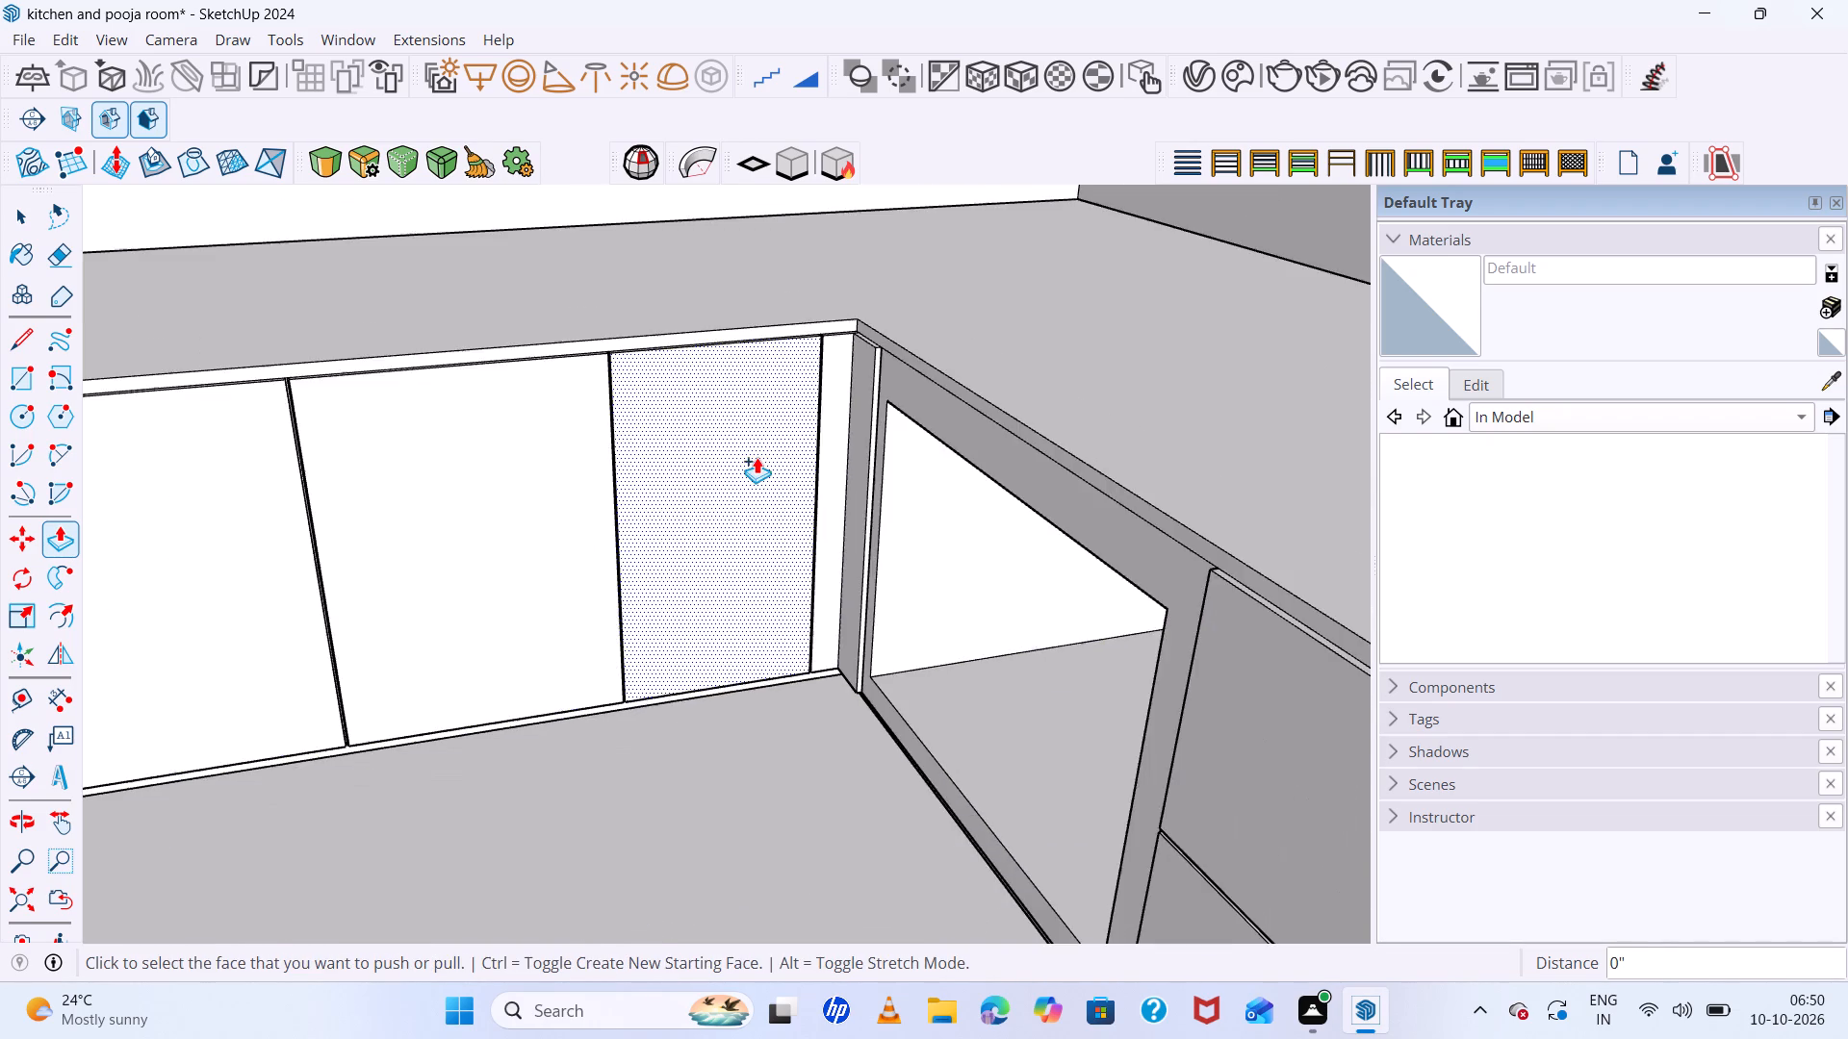
scroll(755, 457, down, 7)
middle_drag(935, 549, 1143, 525)
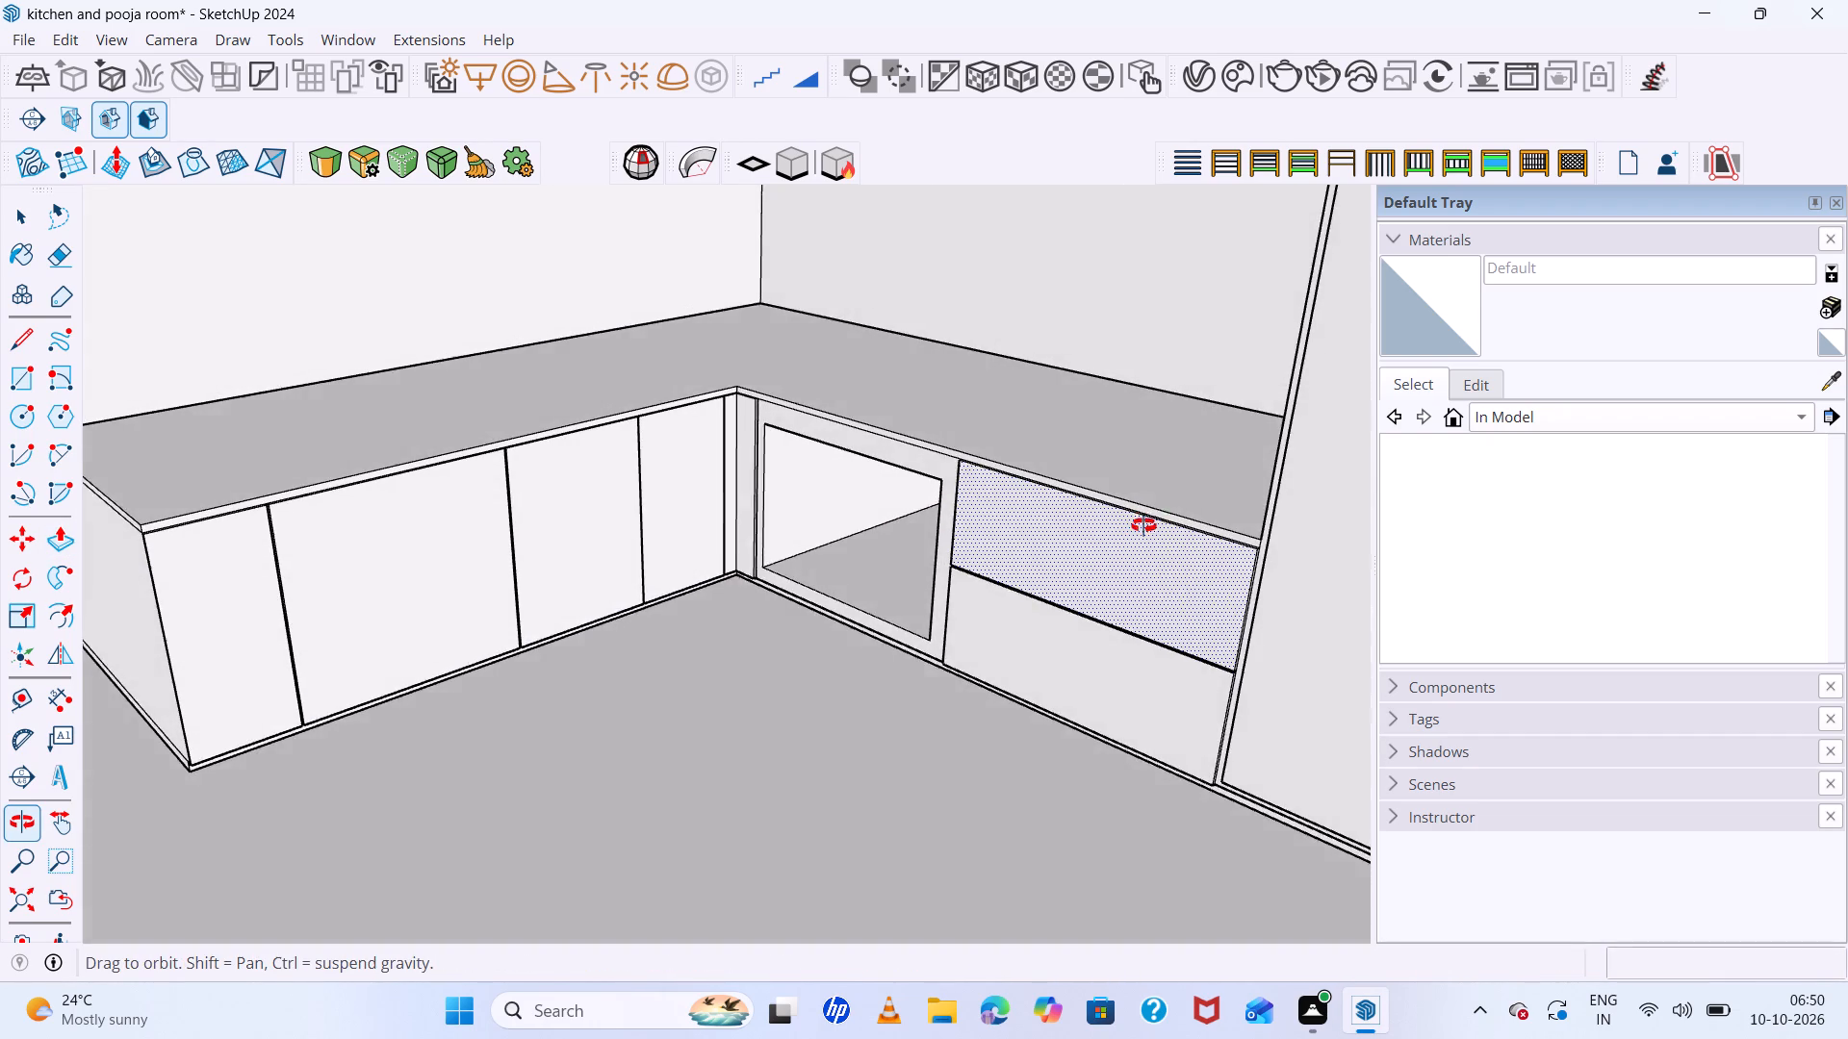
middle_drag(1143, 525, 1148, 509)
middle_click(1148, 509)
scroll(958, 462, up, 7)
double_click(938, 462)
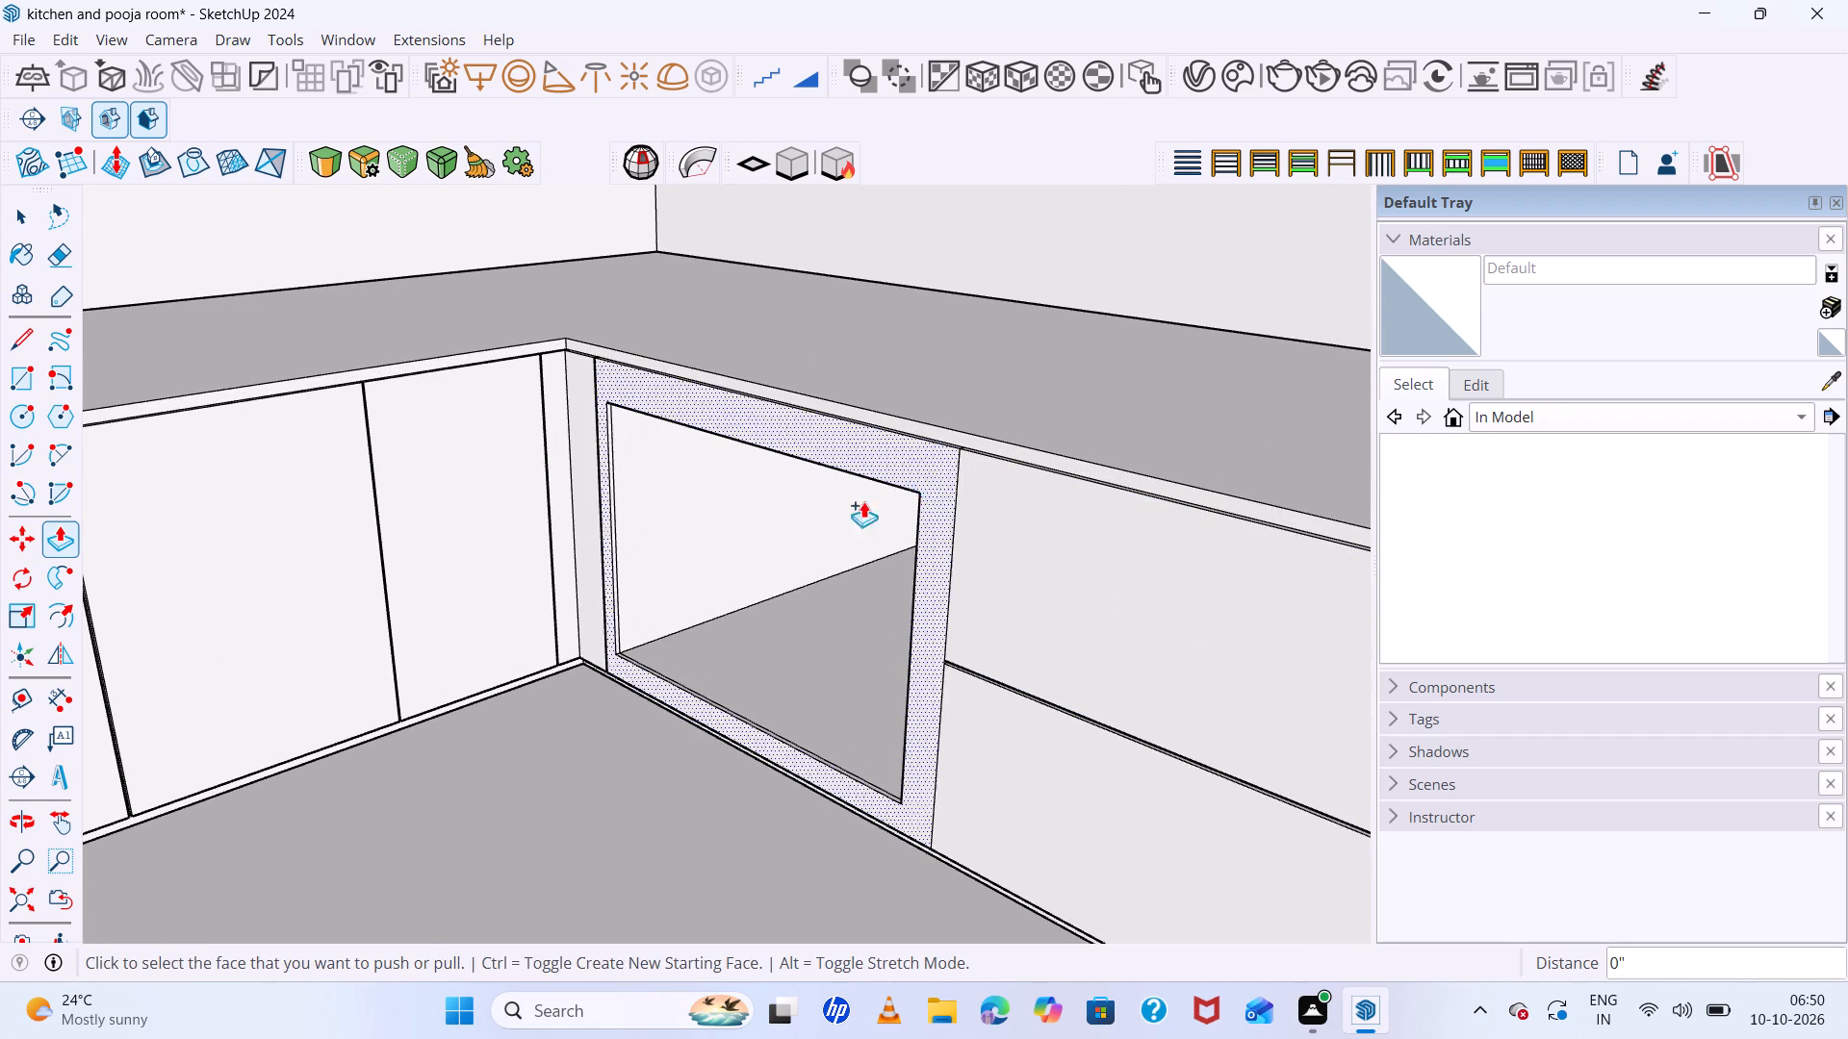
Examine the counter shutters, inner corner, niche frame and tall block from several angles.
middle_drag(622, 557, 477, 305)
middle_click(477, 305)
scroll(534, 503, down, 7)
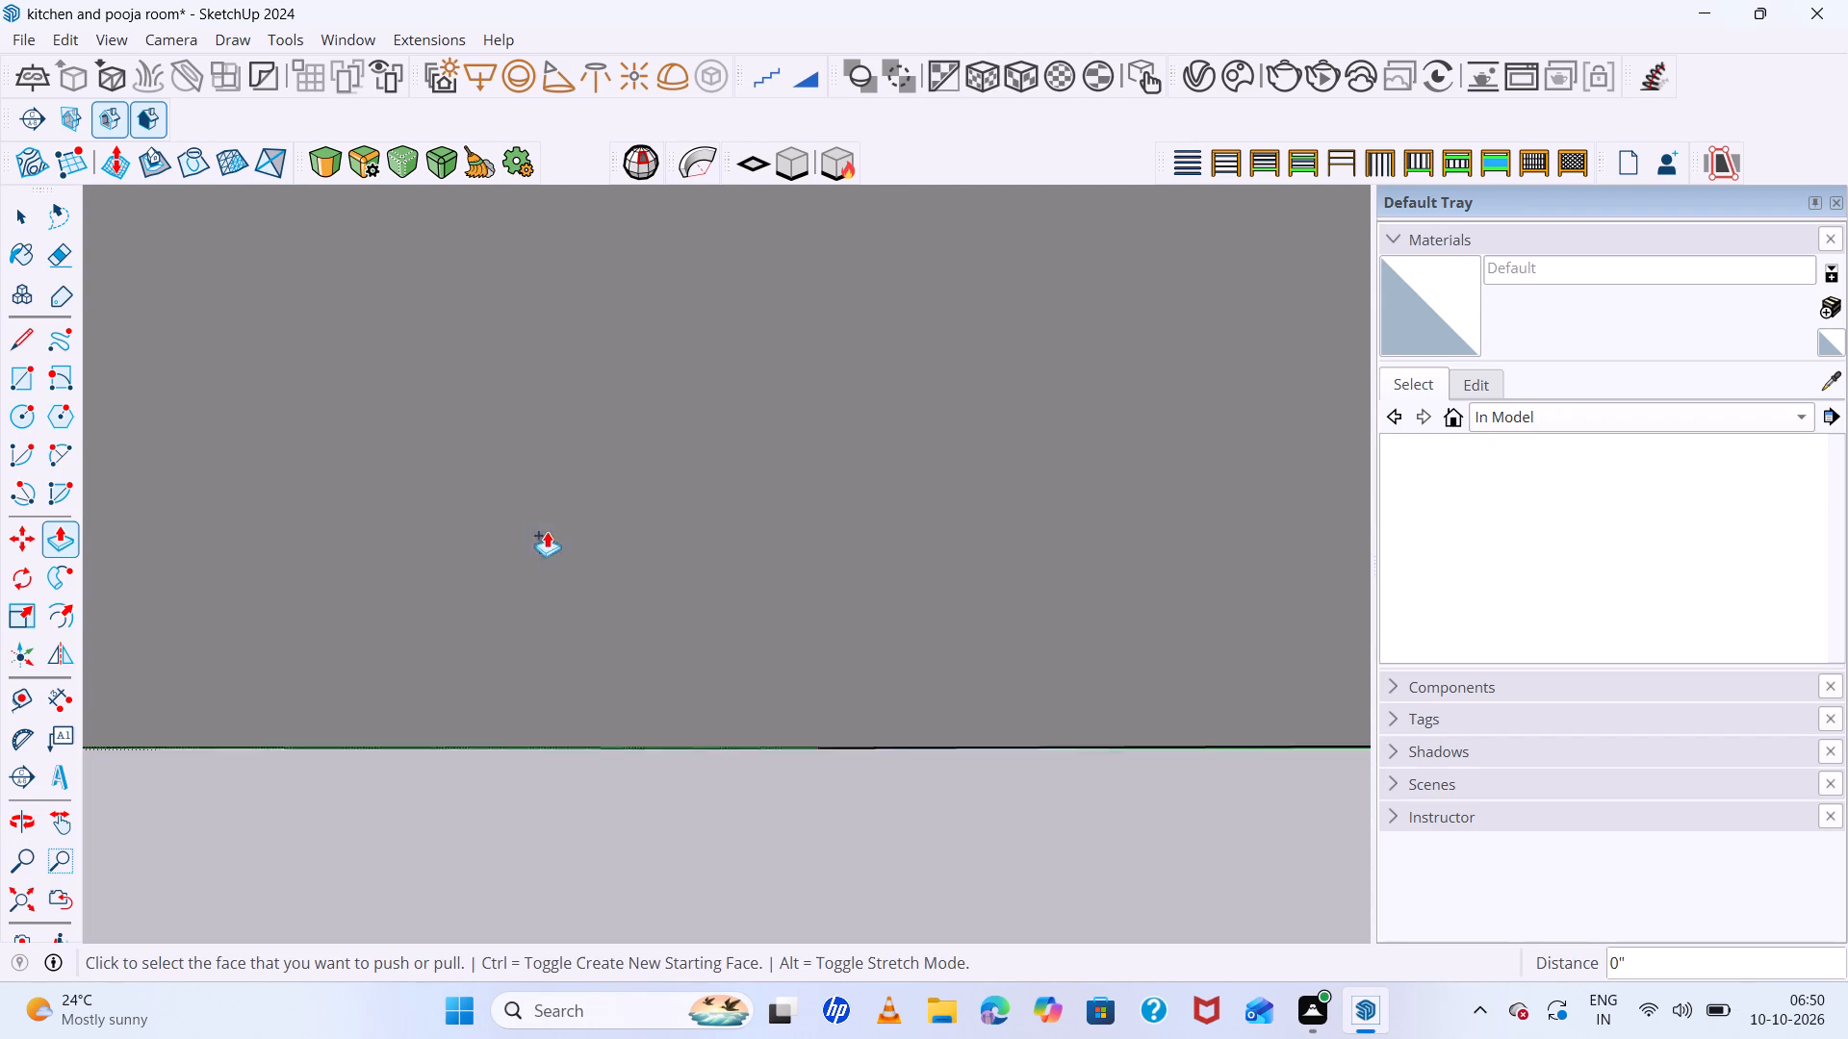
scroll(586, 542, down, 8)
click(18, 886)
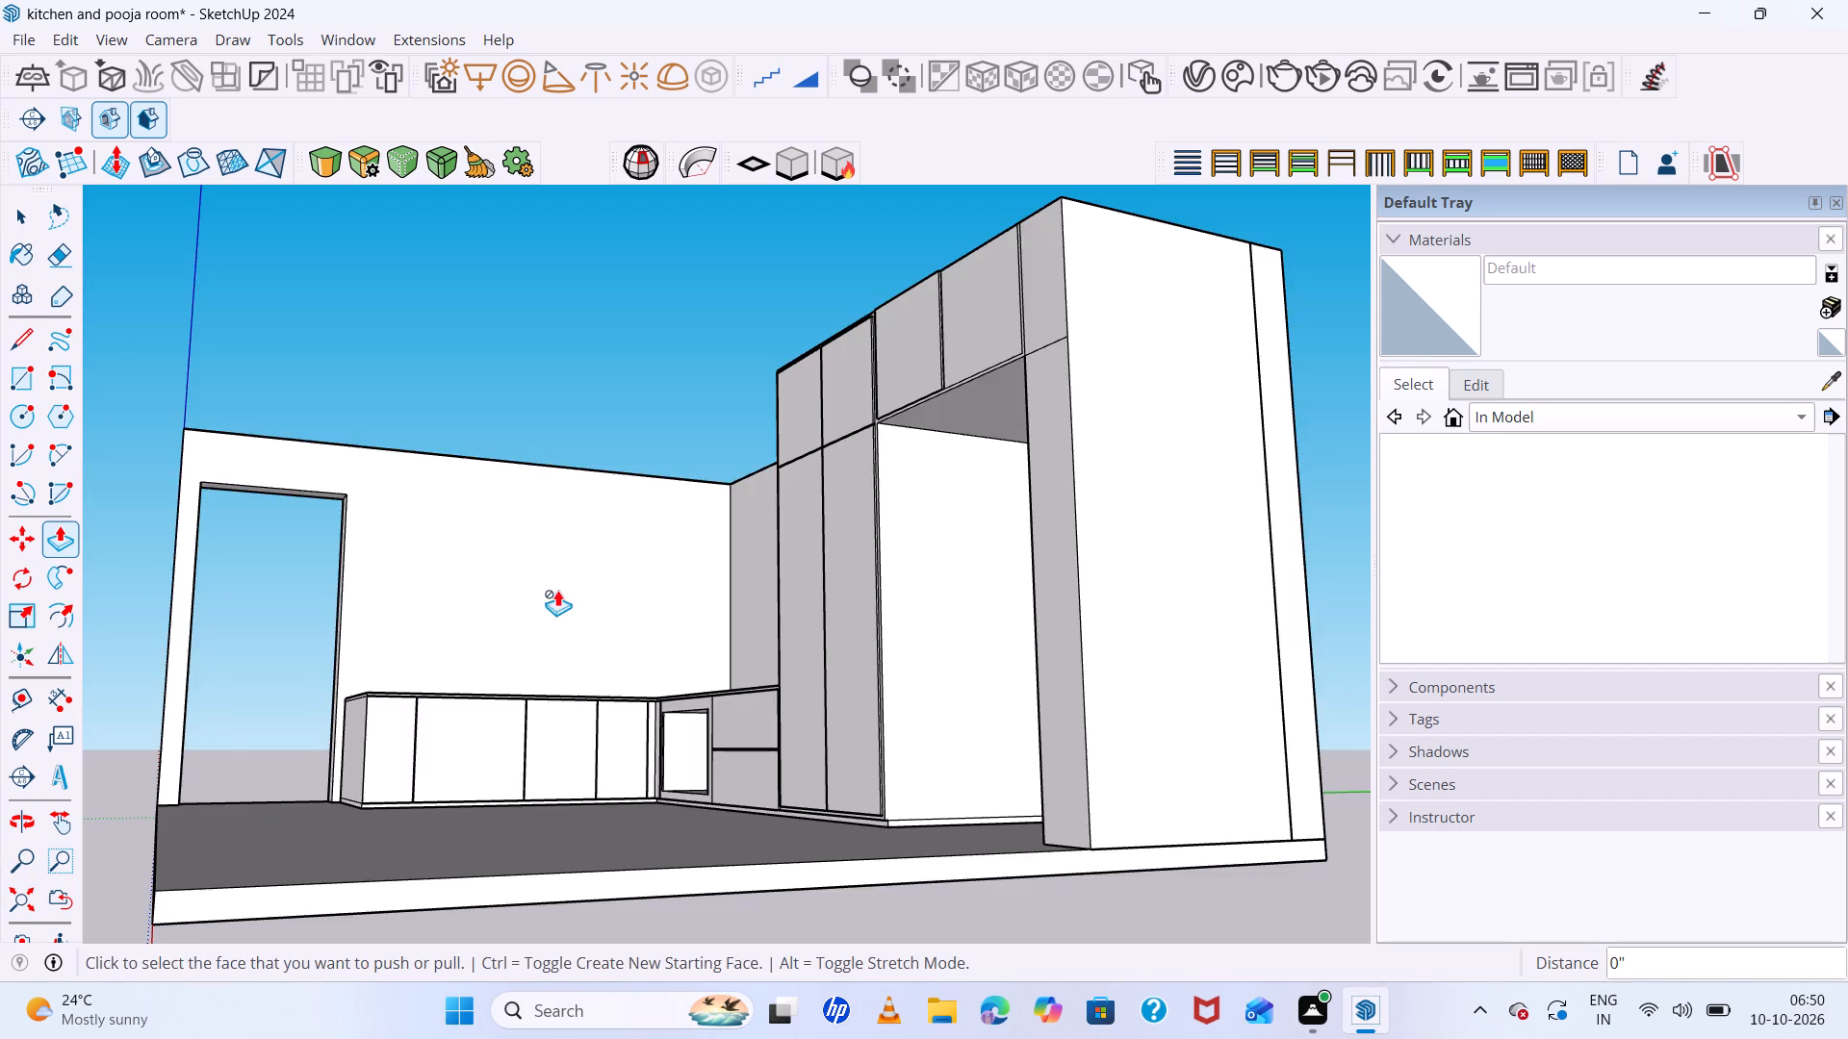
scroll(557, 590, down, 6)
middle_drag(620, 597, 697, 751)
middle_click(697, 753)
scroll(647, 587, up, 10)
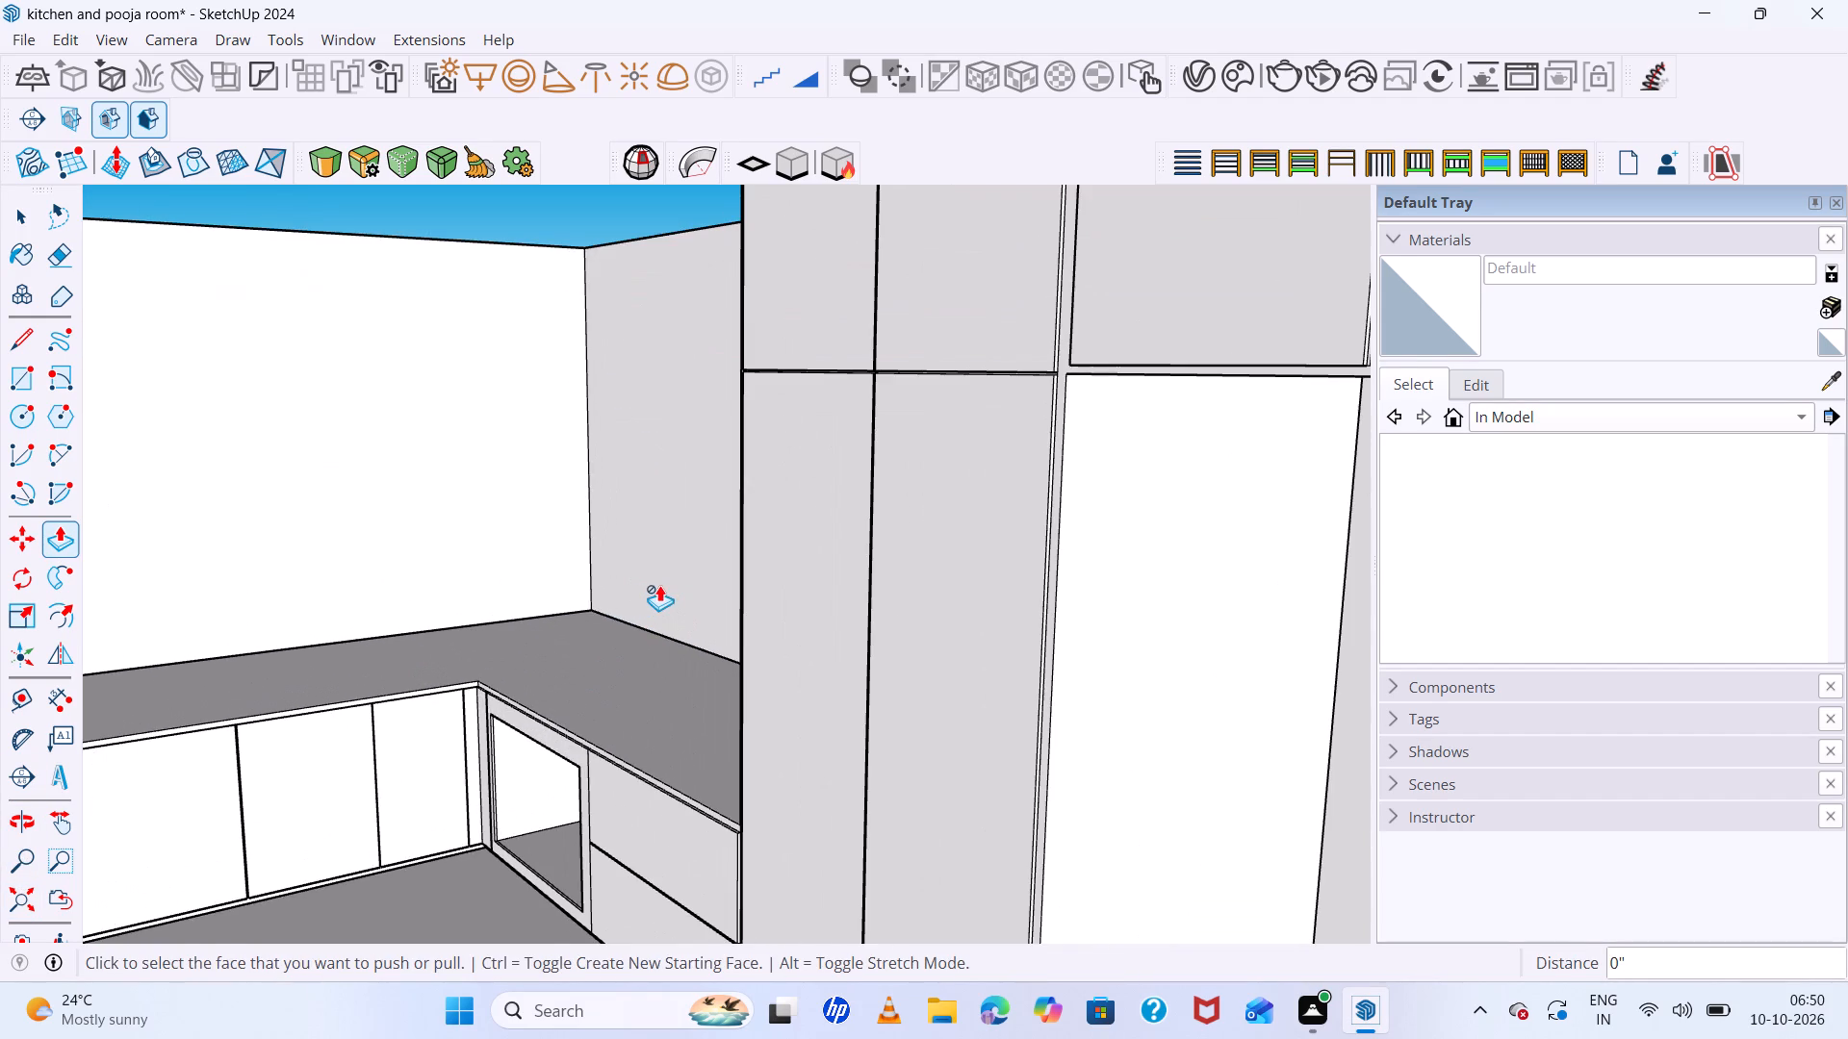
scroll(659, 585, up, 1)
middle_drag(918, 595, 1191, 629)
scroll(701, 490, down, 12)
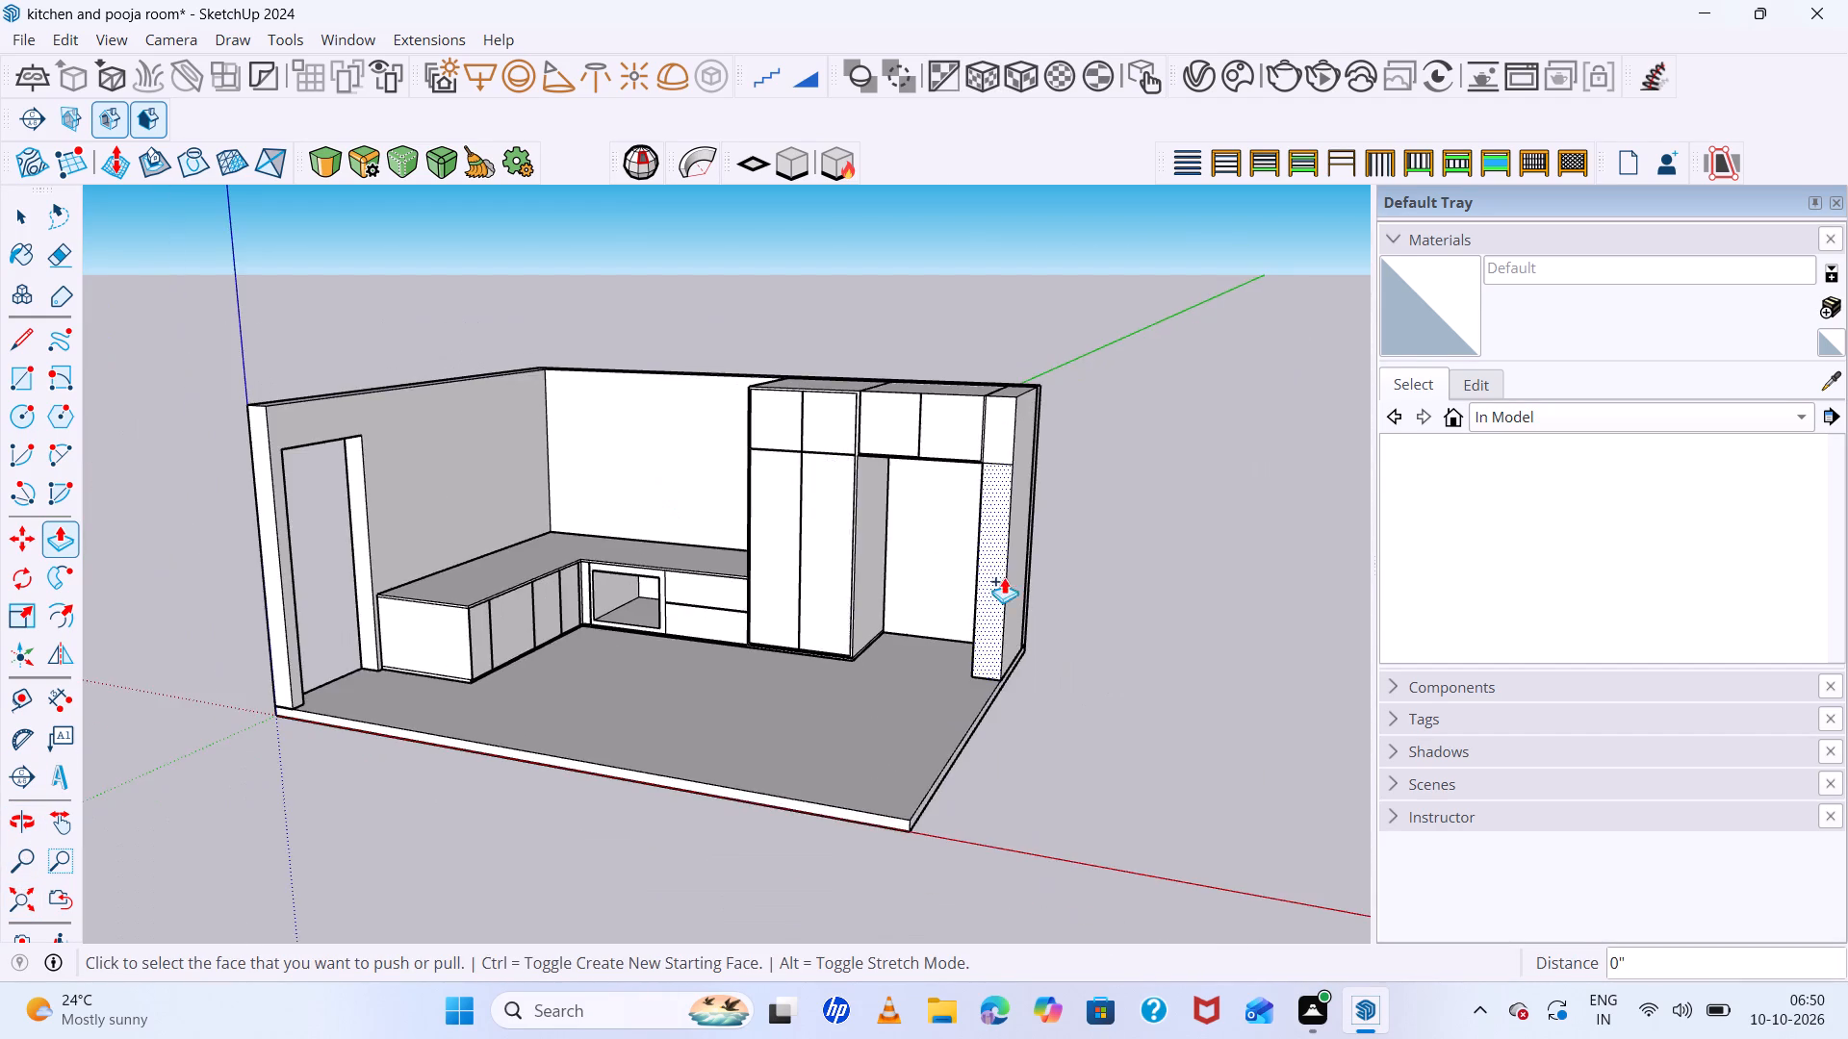
middle_drag(1004, 577, 734, 562)
key(space)
click(1066, 472)
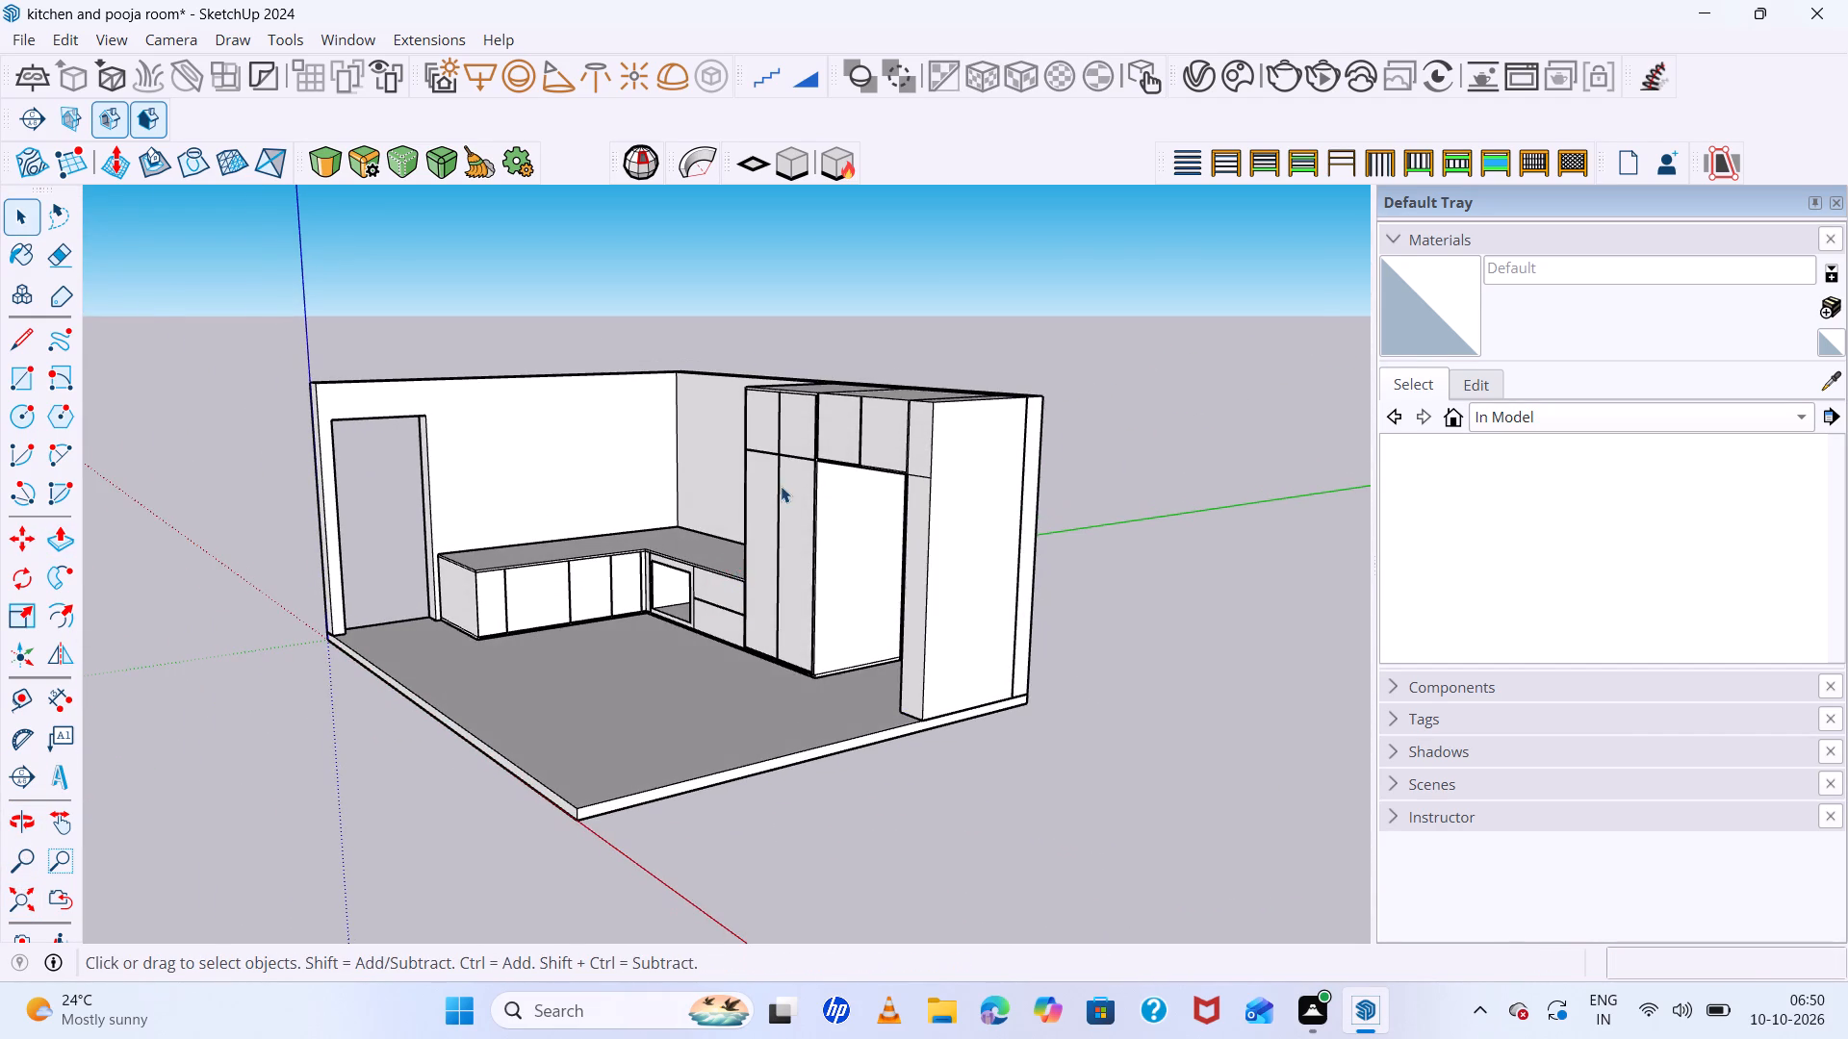
scroll(781, 486, up, 6)
middle_drag(877, 517, 1238, 455)
middle_click(1236, 453)
middle_drag(1229, 447, 959, 450)
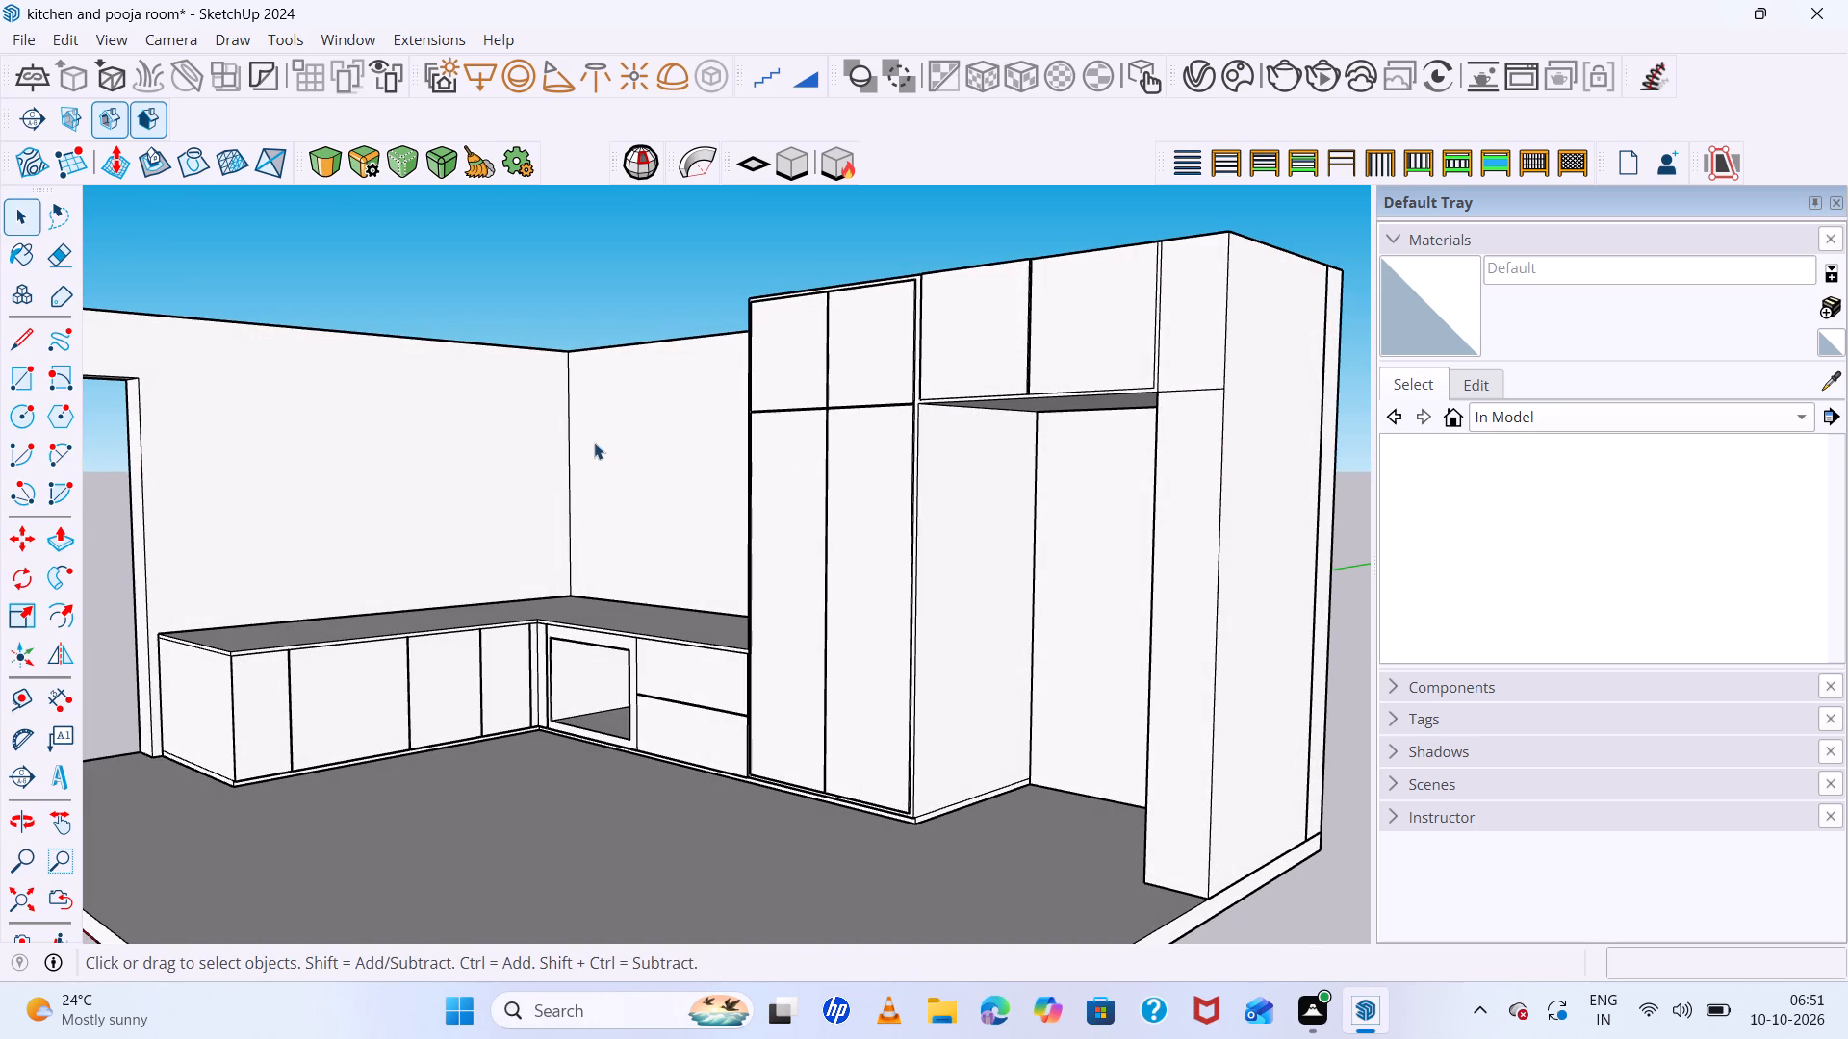
middle_drag(582, 513, 408, 603)
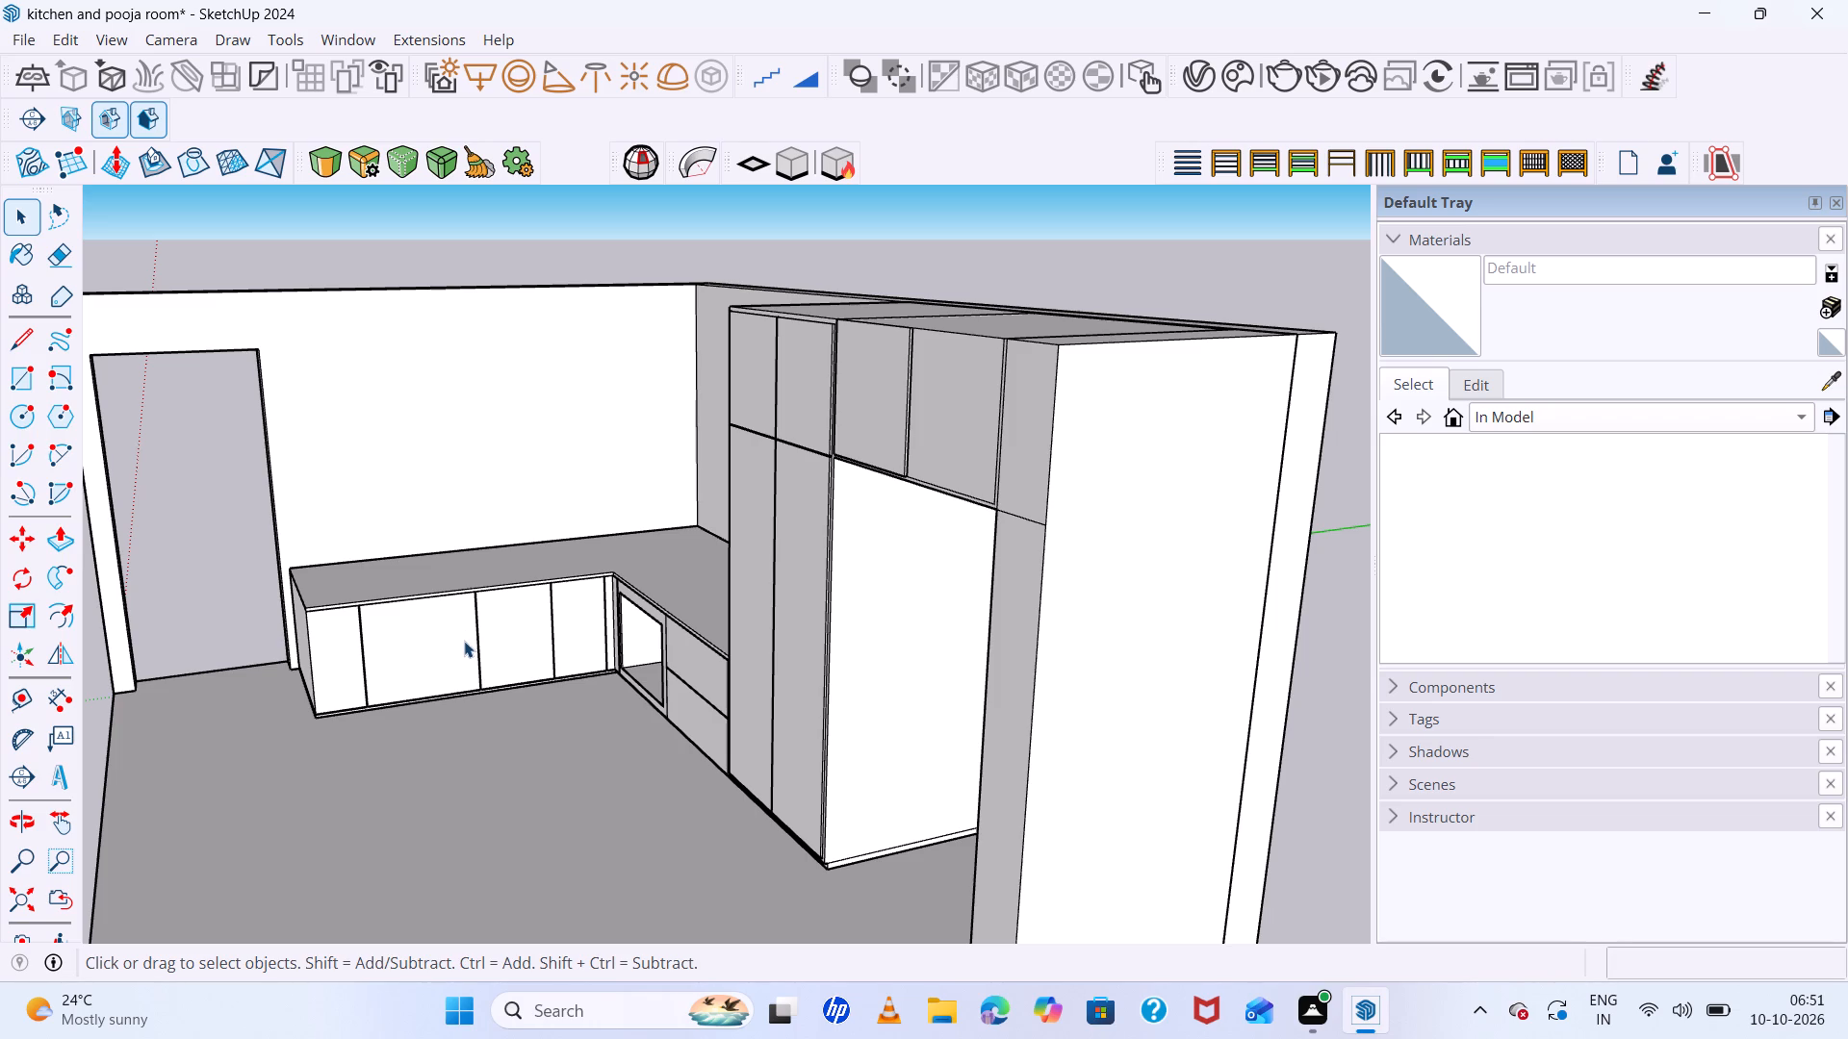
scroll(464, 641, up, 8)
scroll(546, 635, up, 7)
scroll(543, 626, down, 5)
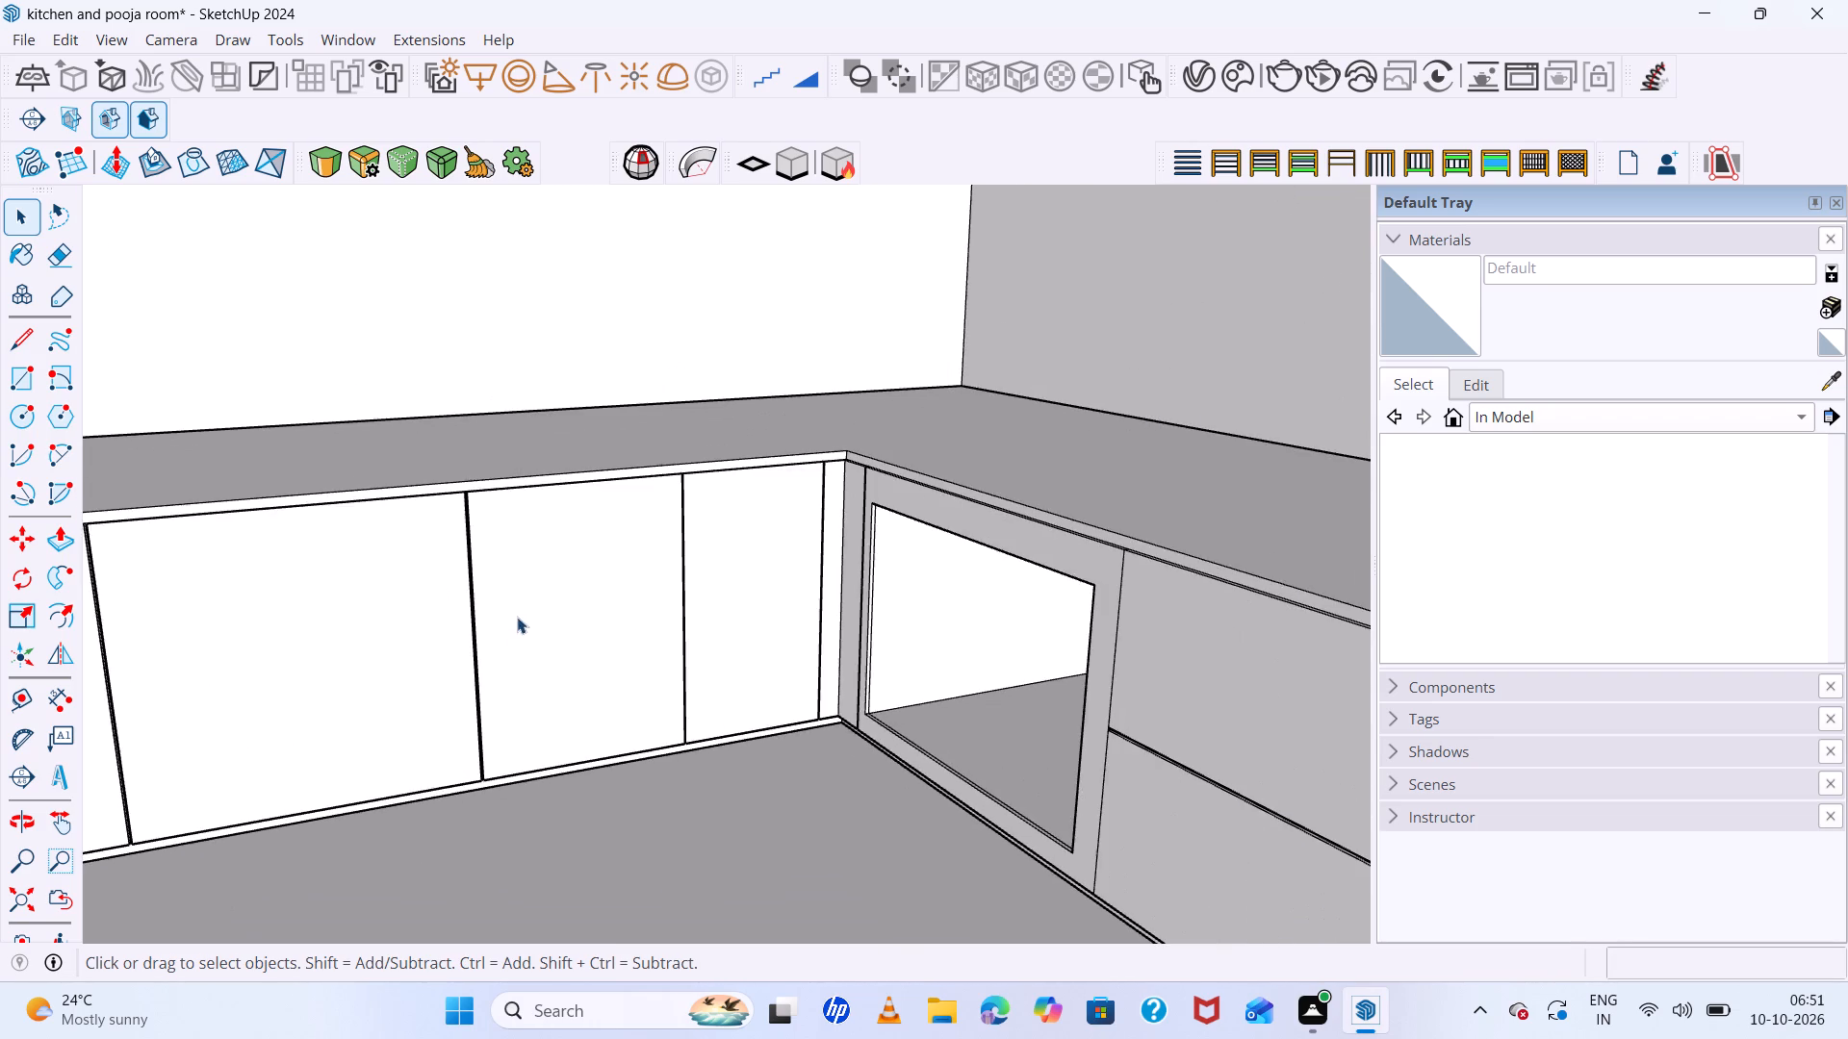
middle_drag(517, 614, 358, 524)
middle_drag(419, 538, 474, 546)
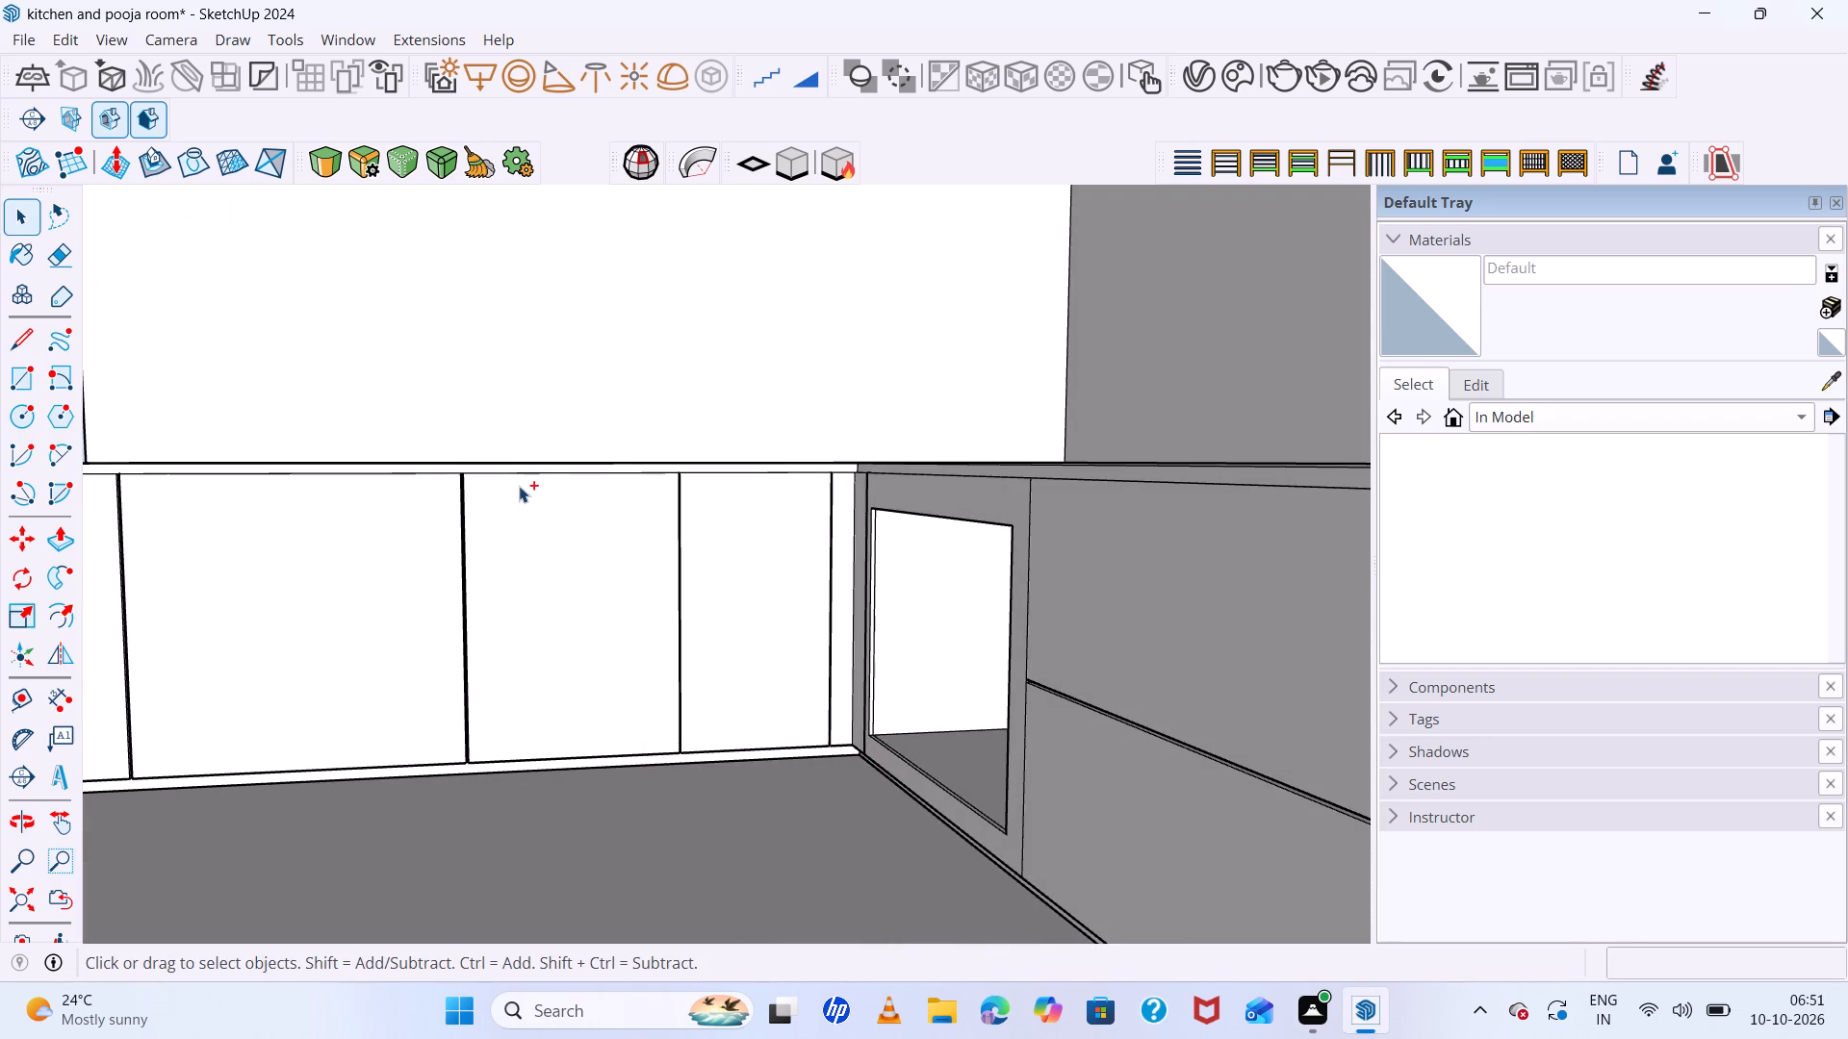
Undo the 12 mm shutter and frame extrusions, guides and gap lines, back to single divider lines on the counter front.
key(ctrl+z)
key(ctrl+z)
key(ctrl+z)
key(ctrl+z)
key(ctrl+z)
key(ctrl+z)
key(ctrl+z)
key(ctrl+z)
key(ctrl+z)
key(ctrl+z)
key(ctrl+z)
key(ctrl+z)
key(ctrl+z)
key(ctrl+z)
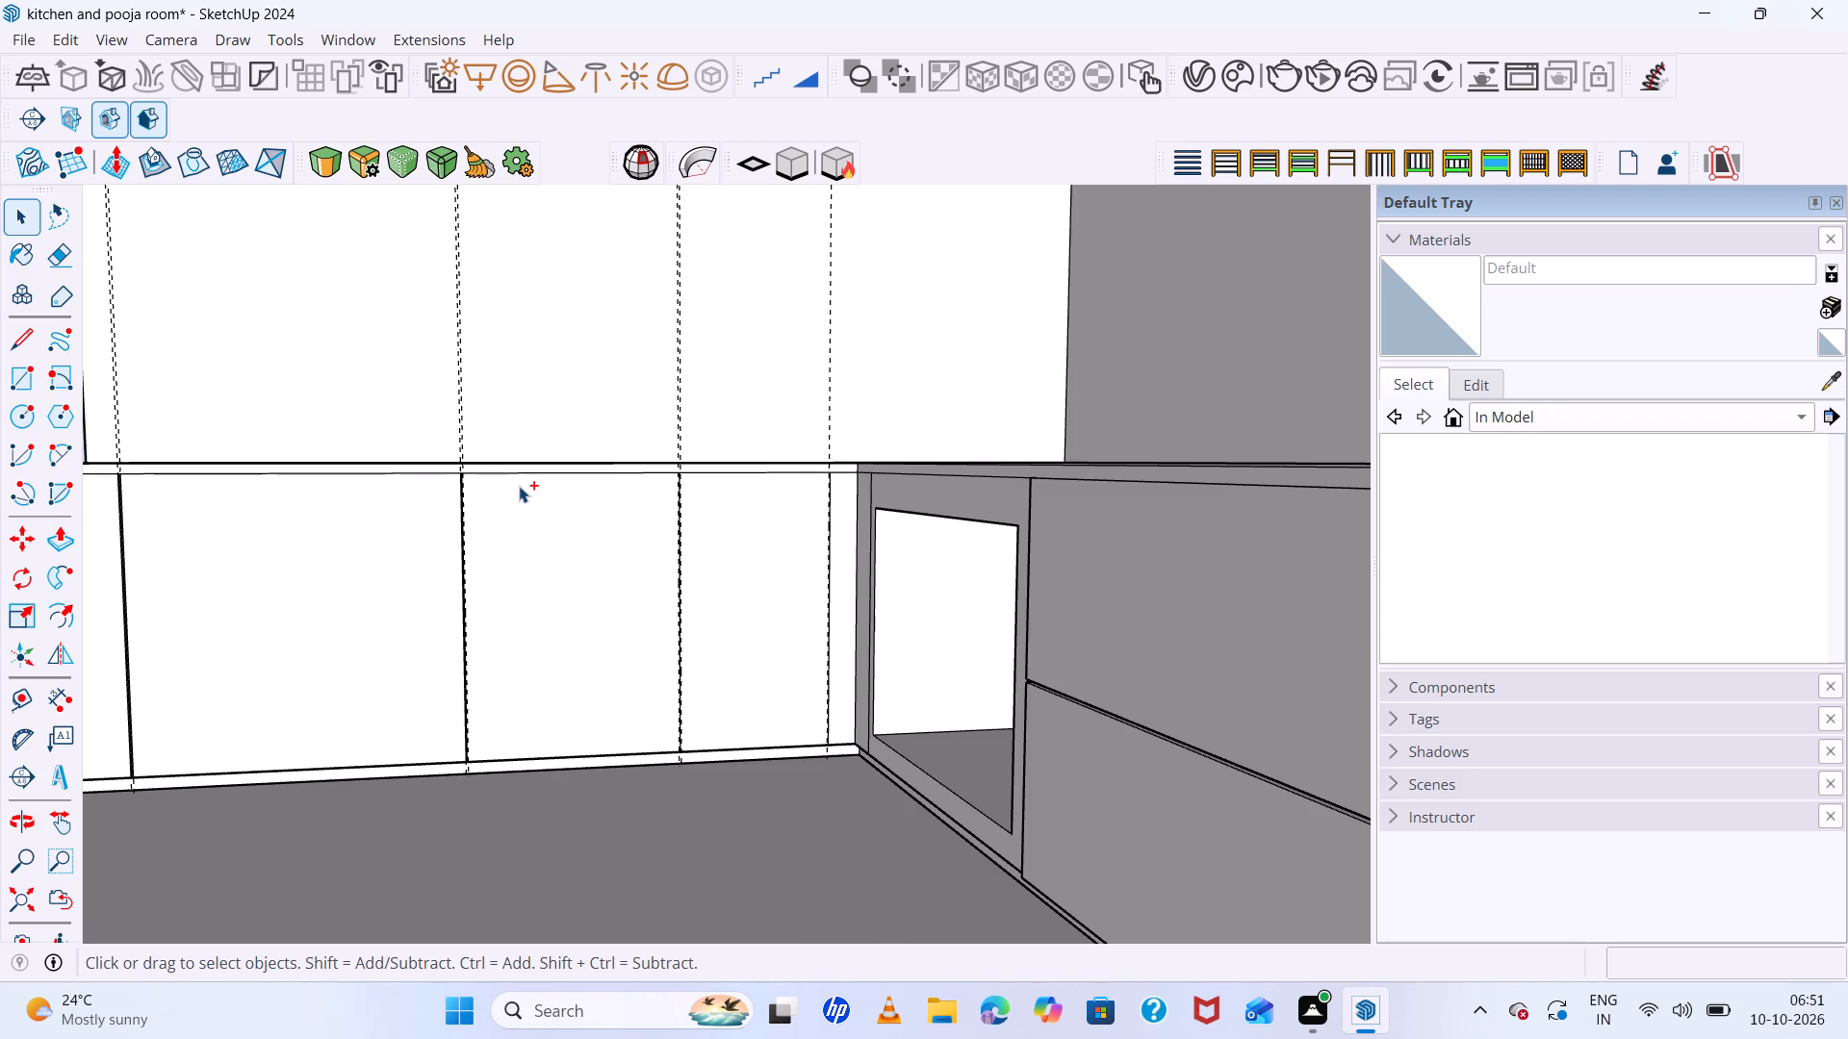
key(ctrl+z)
key(ctrl+z)
key(ctrl+z)
key(ctrl+z)
key(ctrl+z)
key(ctrl+z)
key(ctrl+z)
key(ctrl+z)
key(ctrl+z)
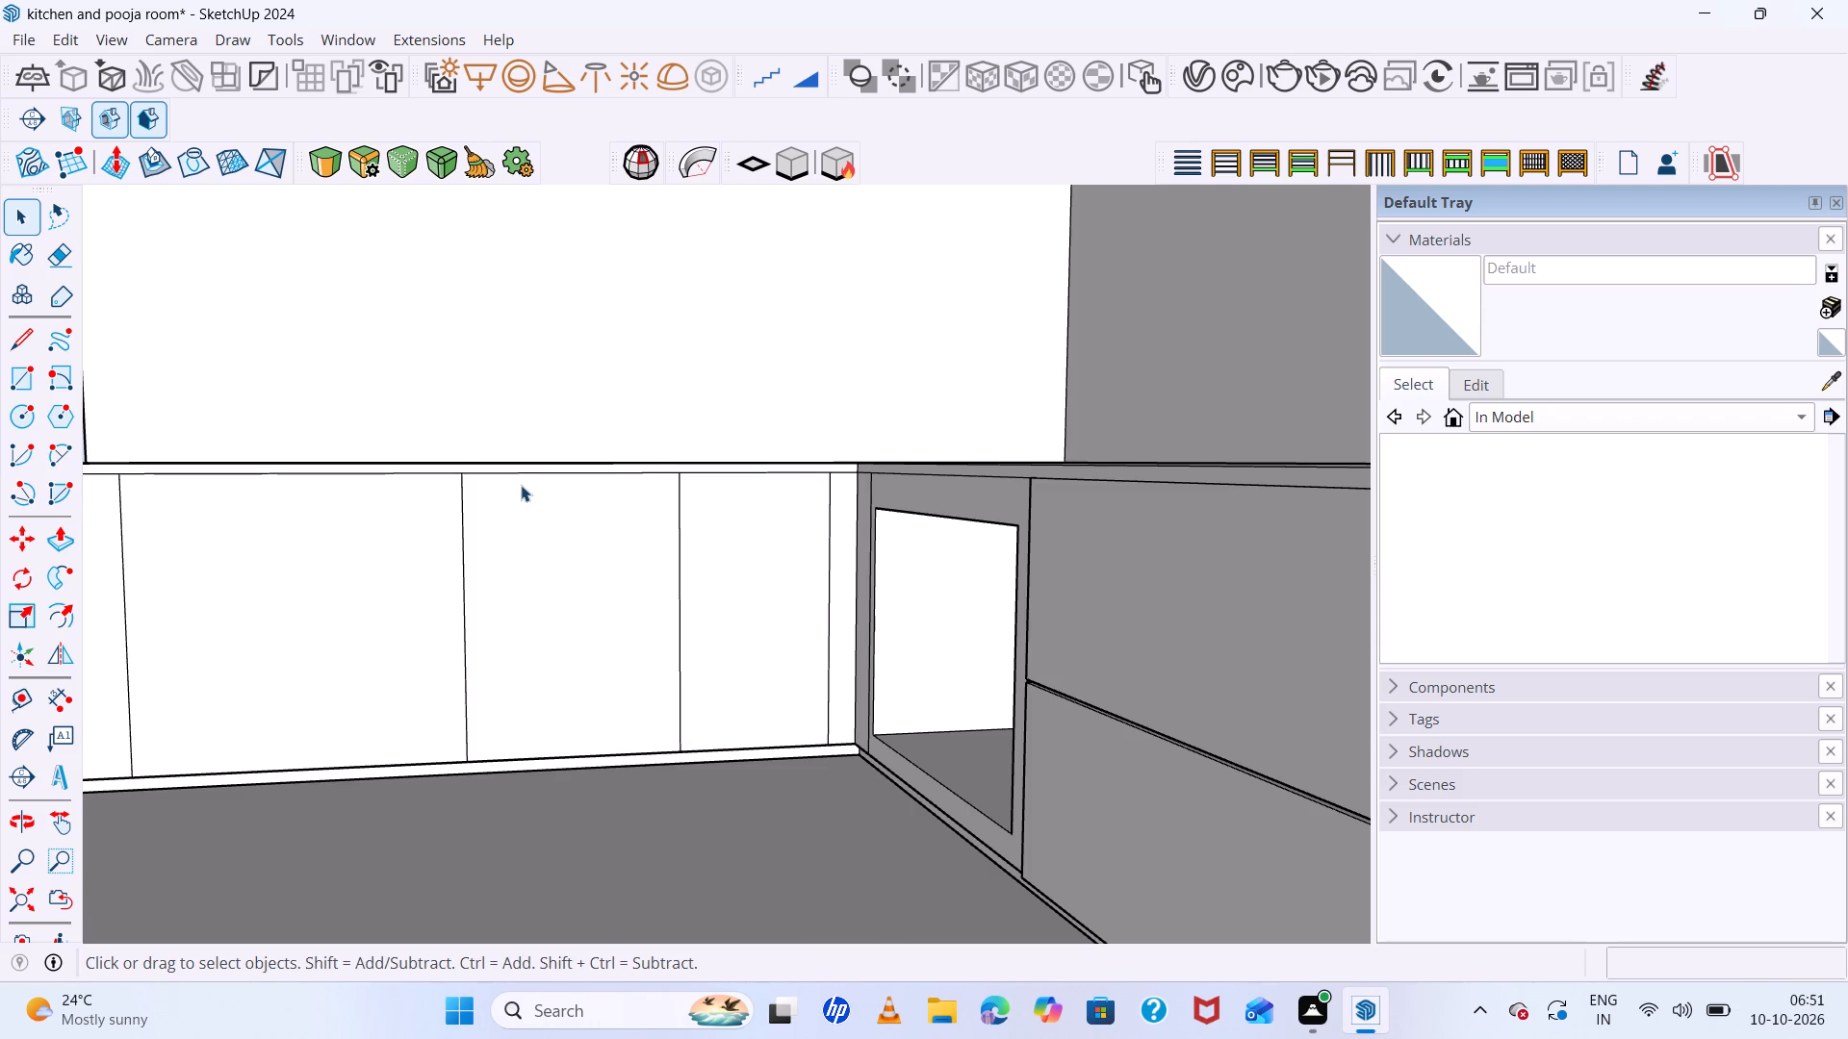
Delete the middle vertical divider line on the counter's long front face.
scroll(529, 498, down, 1)
click(465, 595)
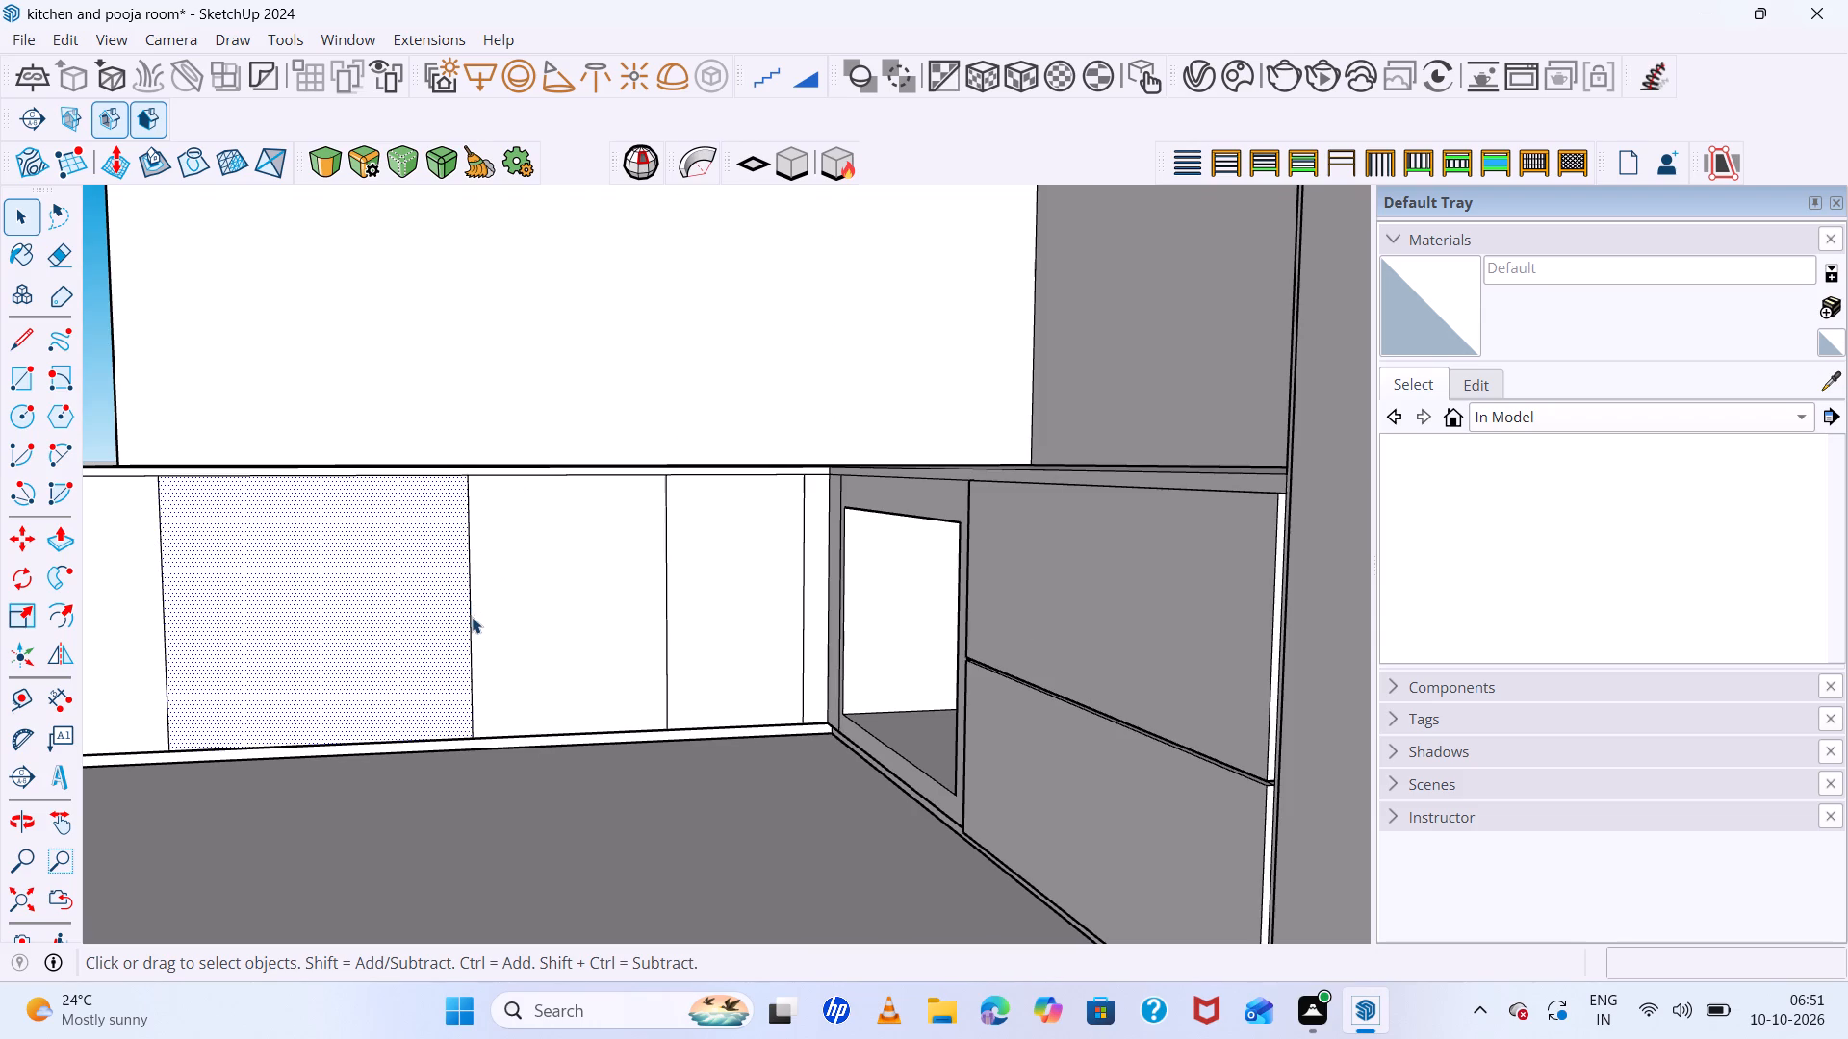
double_click(472, 617)
click(473, 617)
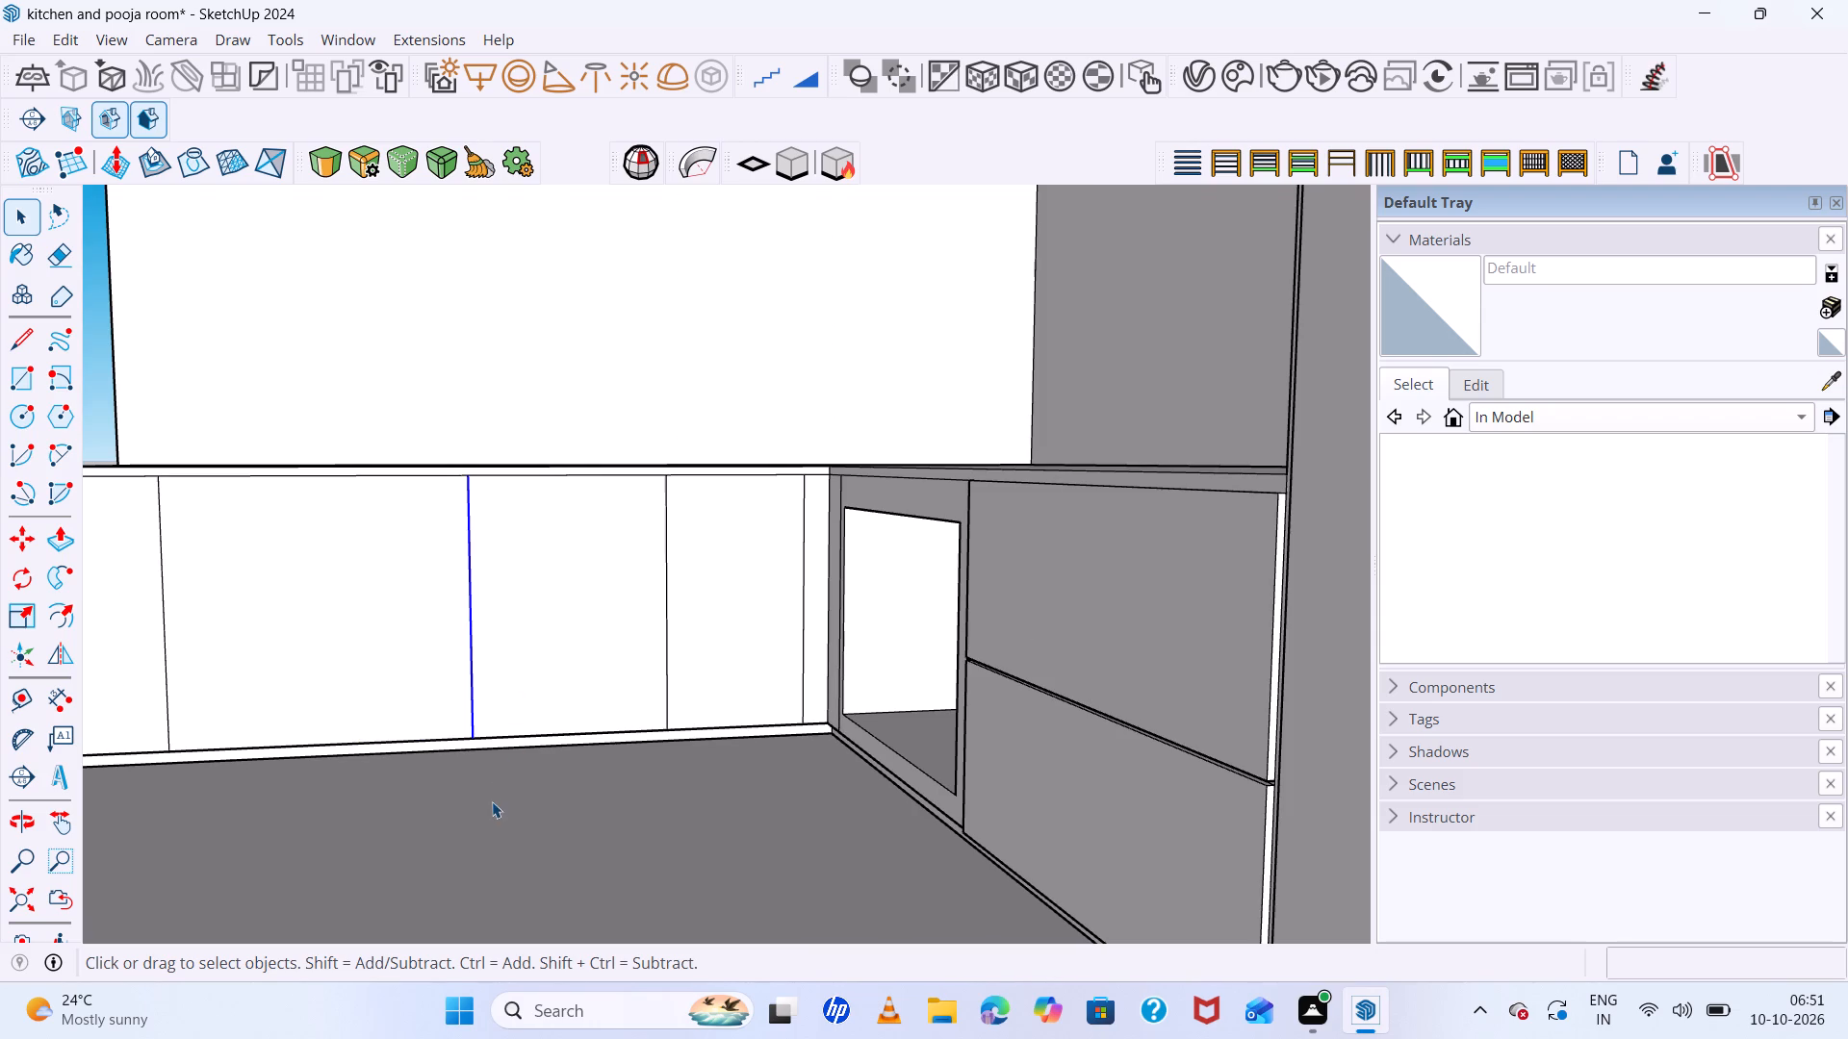
key(Delete)
Draw a new vertical divider line on the counter front, from bottom edge to top edge, nearer the free end.
scroll(537, 748, down, 6)
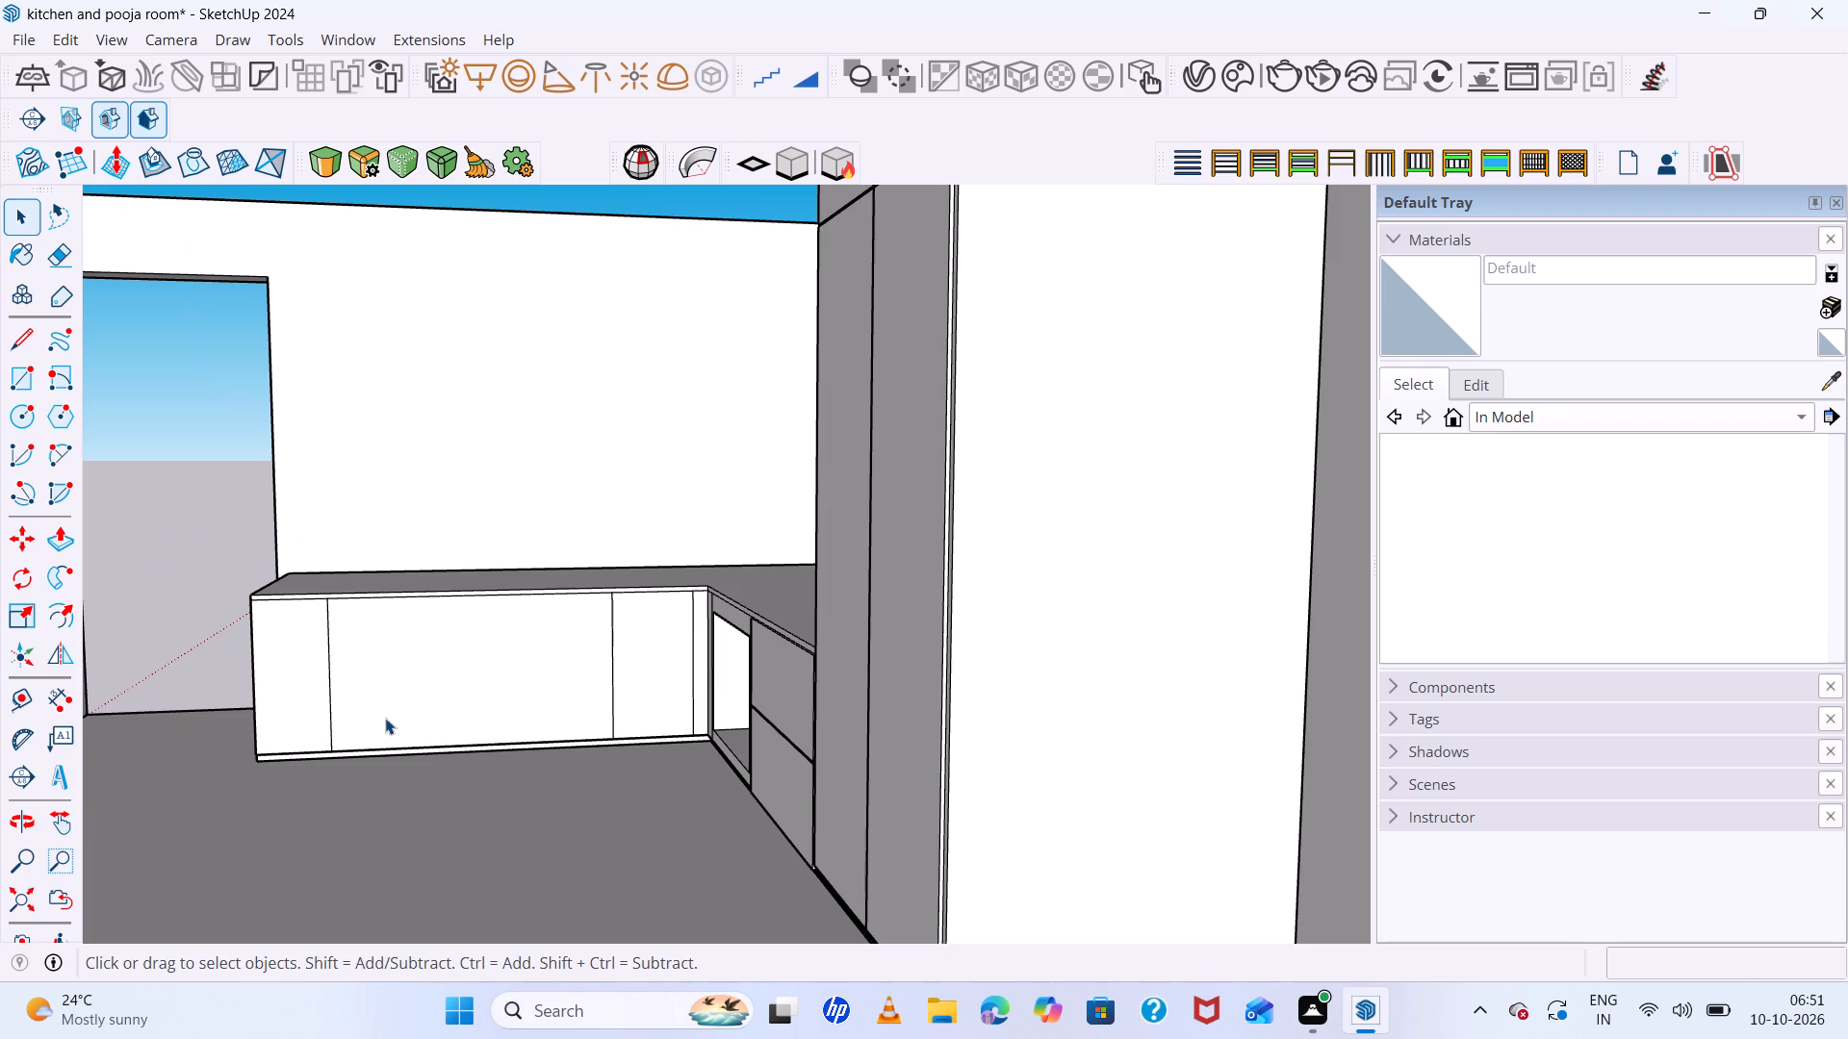
key(l)
scroll(367, 717, up, 7)
scroll(457, 747, up, 7)
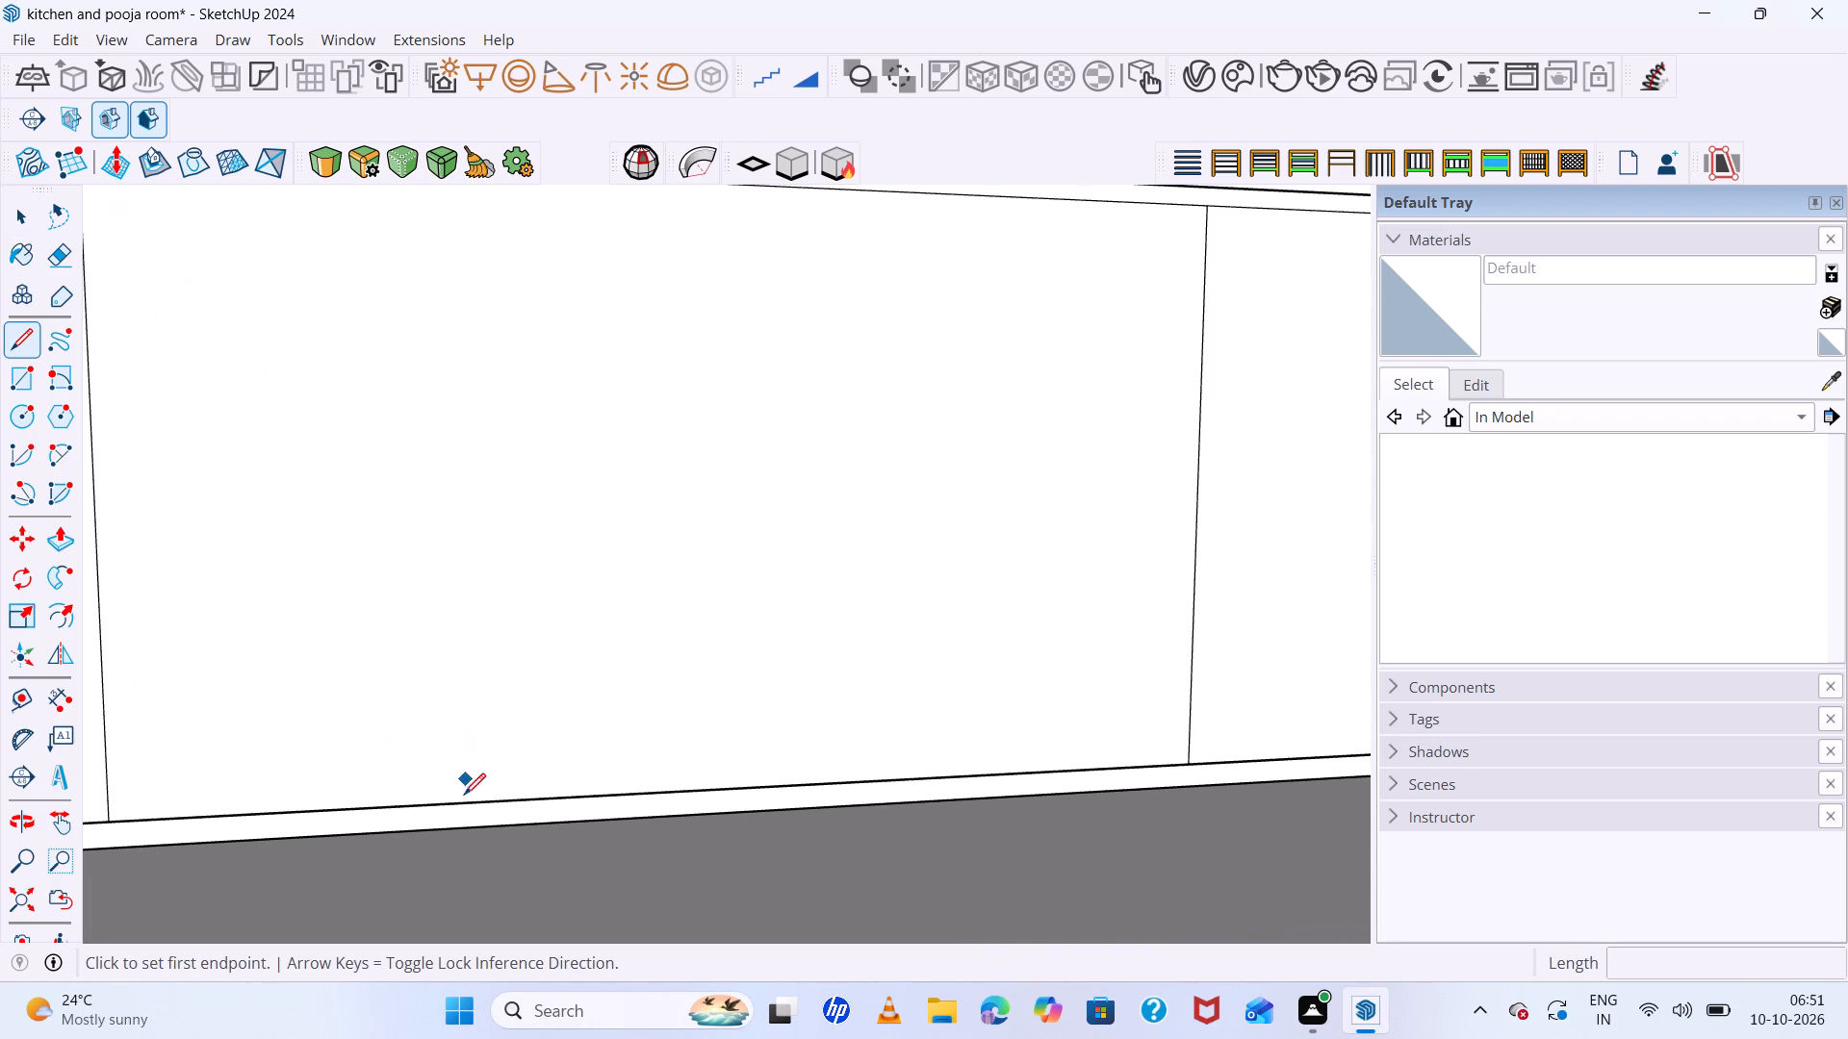
click(532, 796)
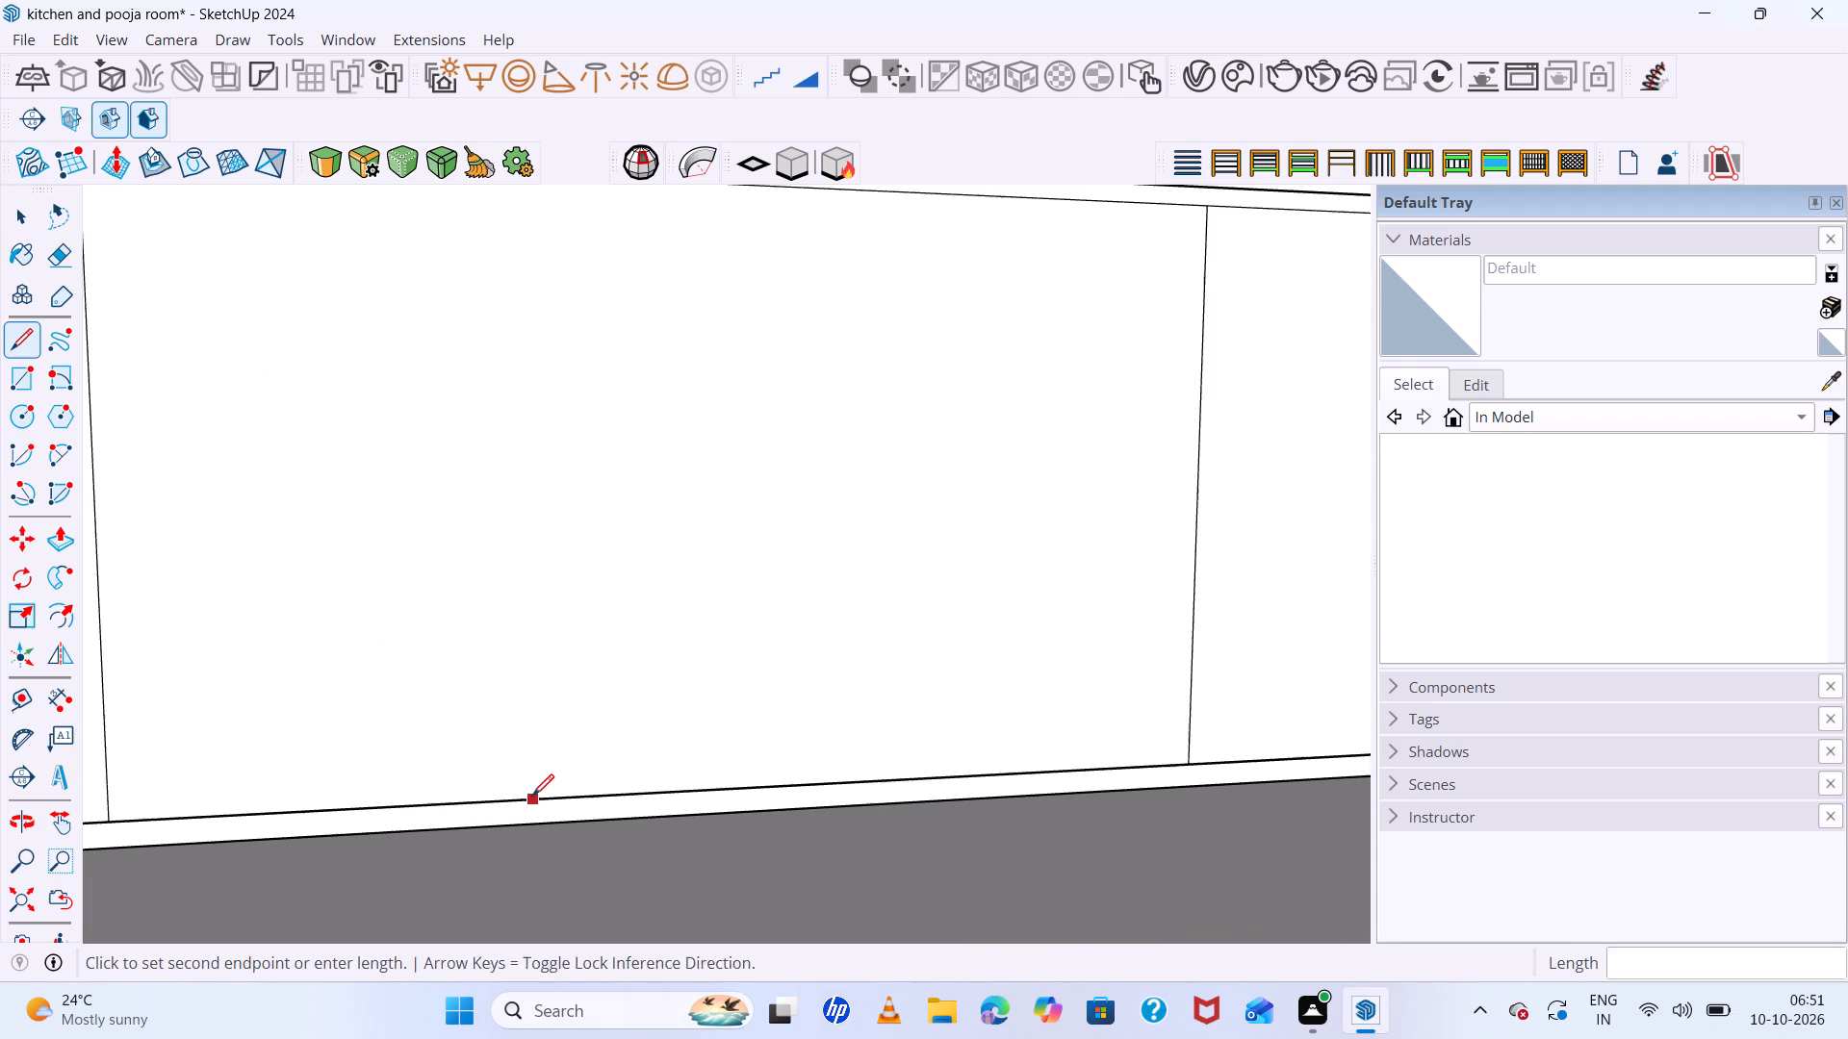
scroll(511, 699, down, 7)
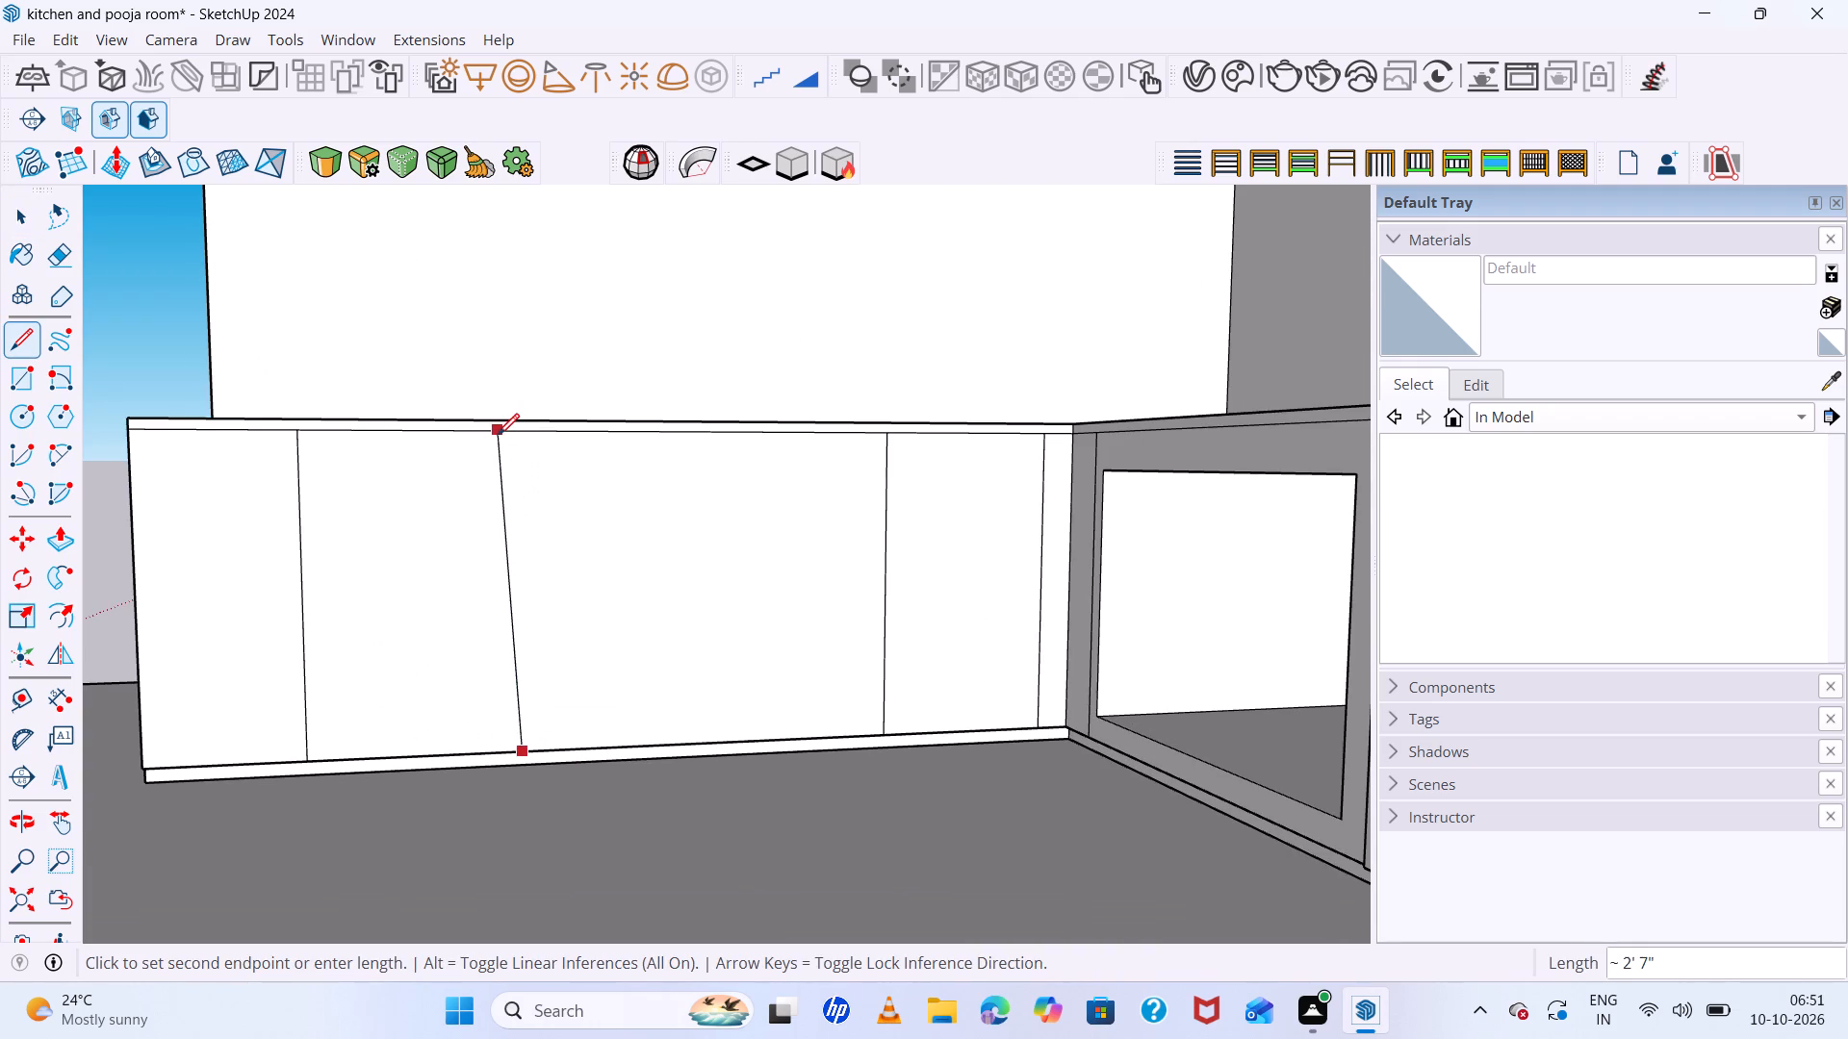
click(509, 435)
scroll(419, 648, down, 7)
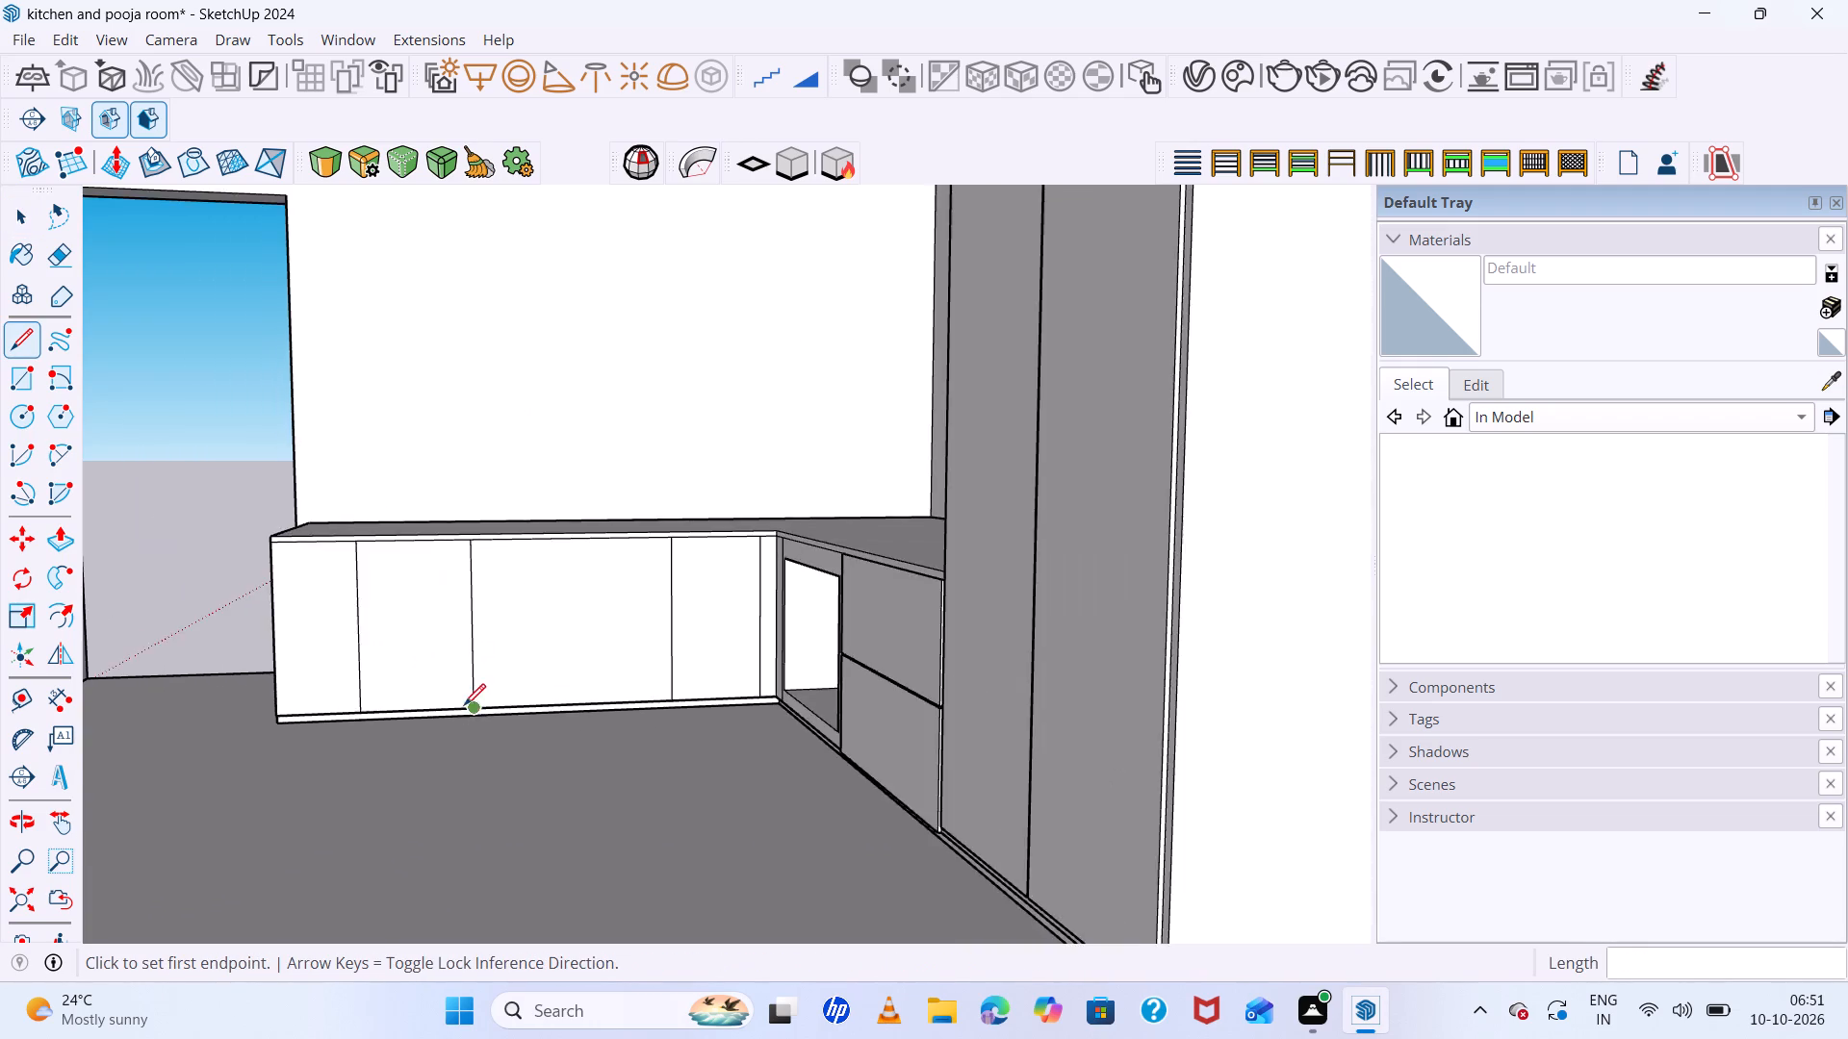
middle_drag(465, 705, 624, 819)
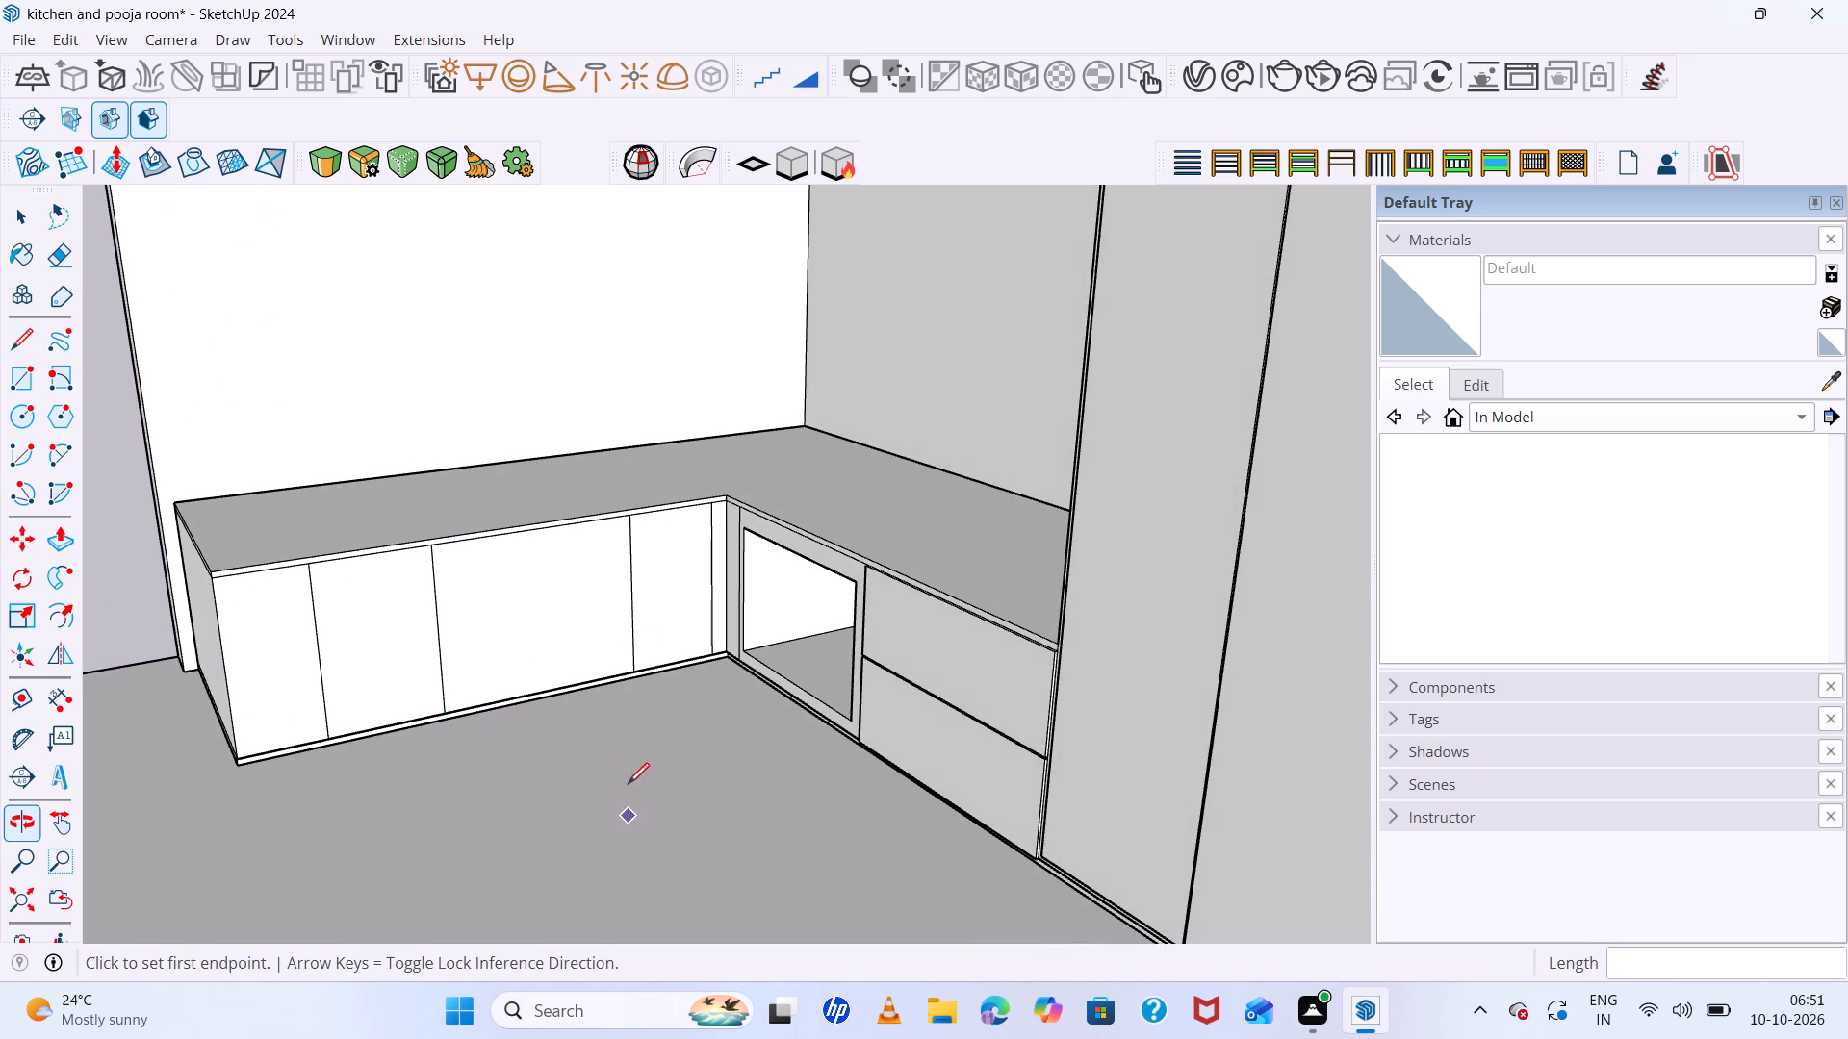
key(space)
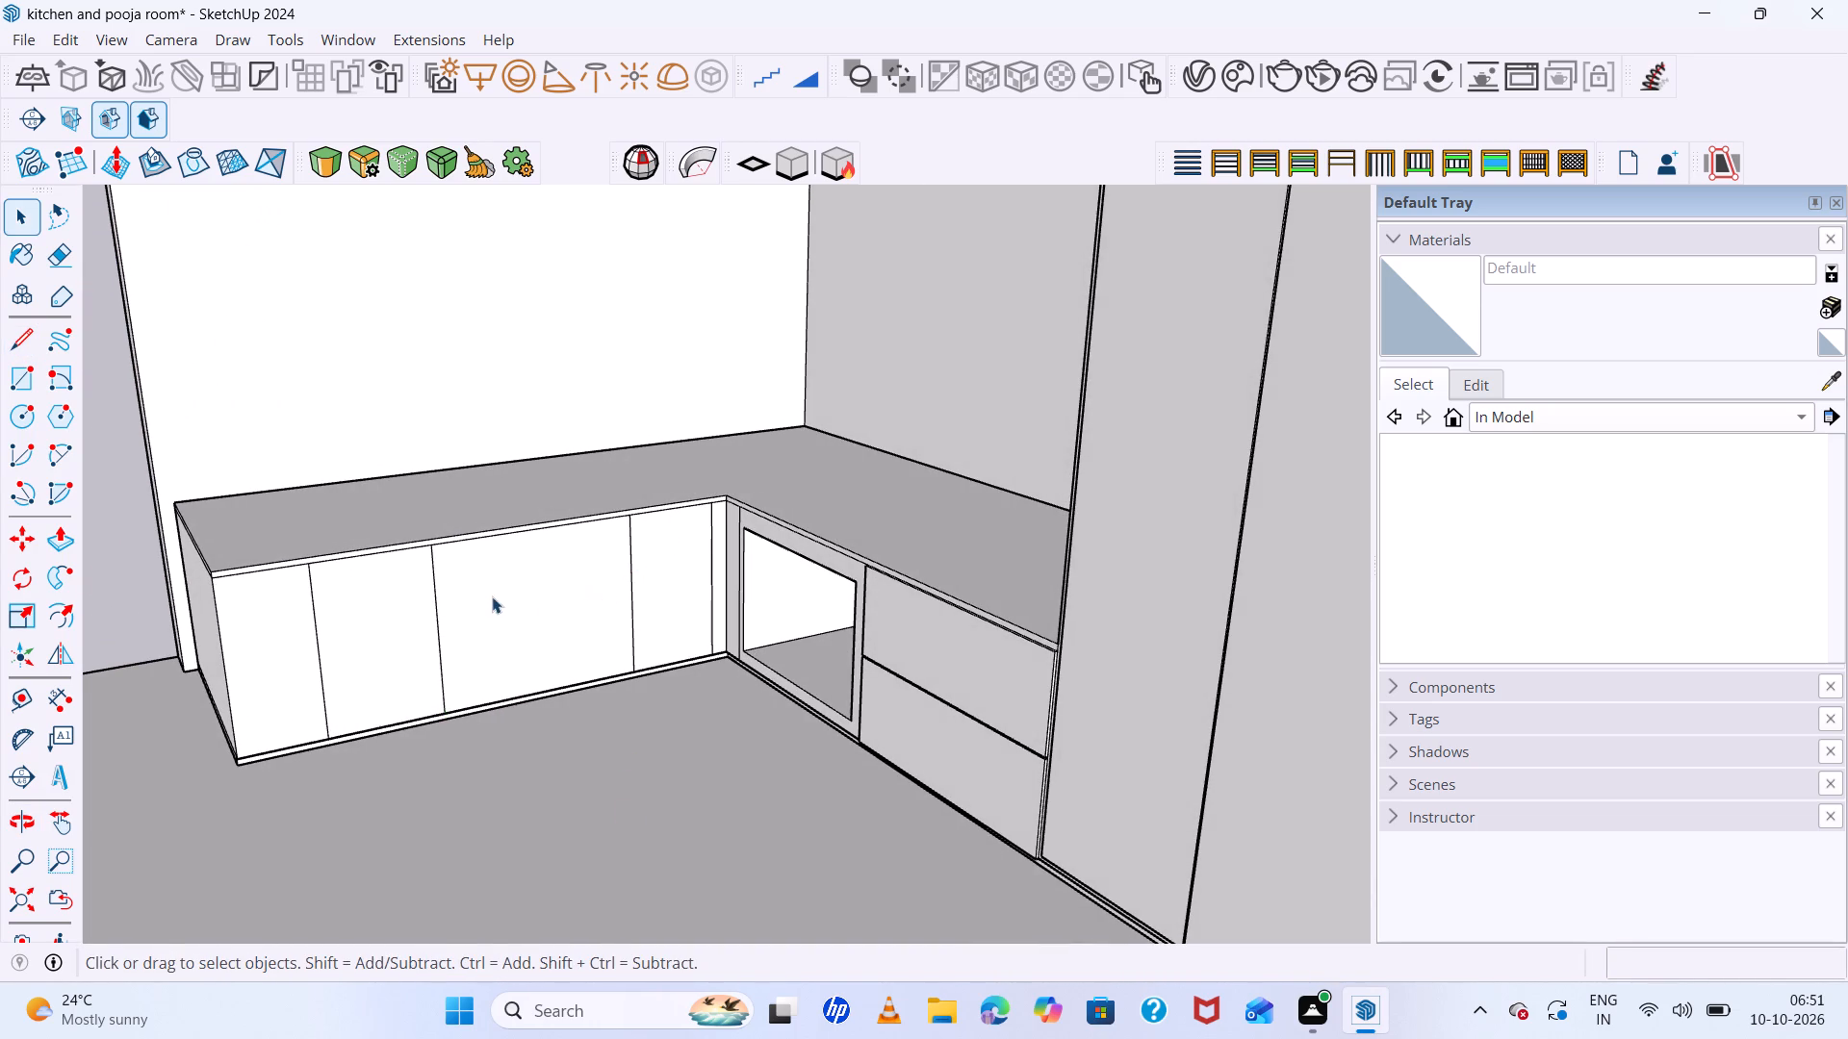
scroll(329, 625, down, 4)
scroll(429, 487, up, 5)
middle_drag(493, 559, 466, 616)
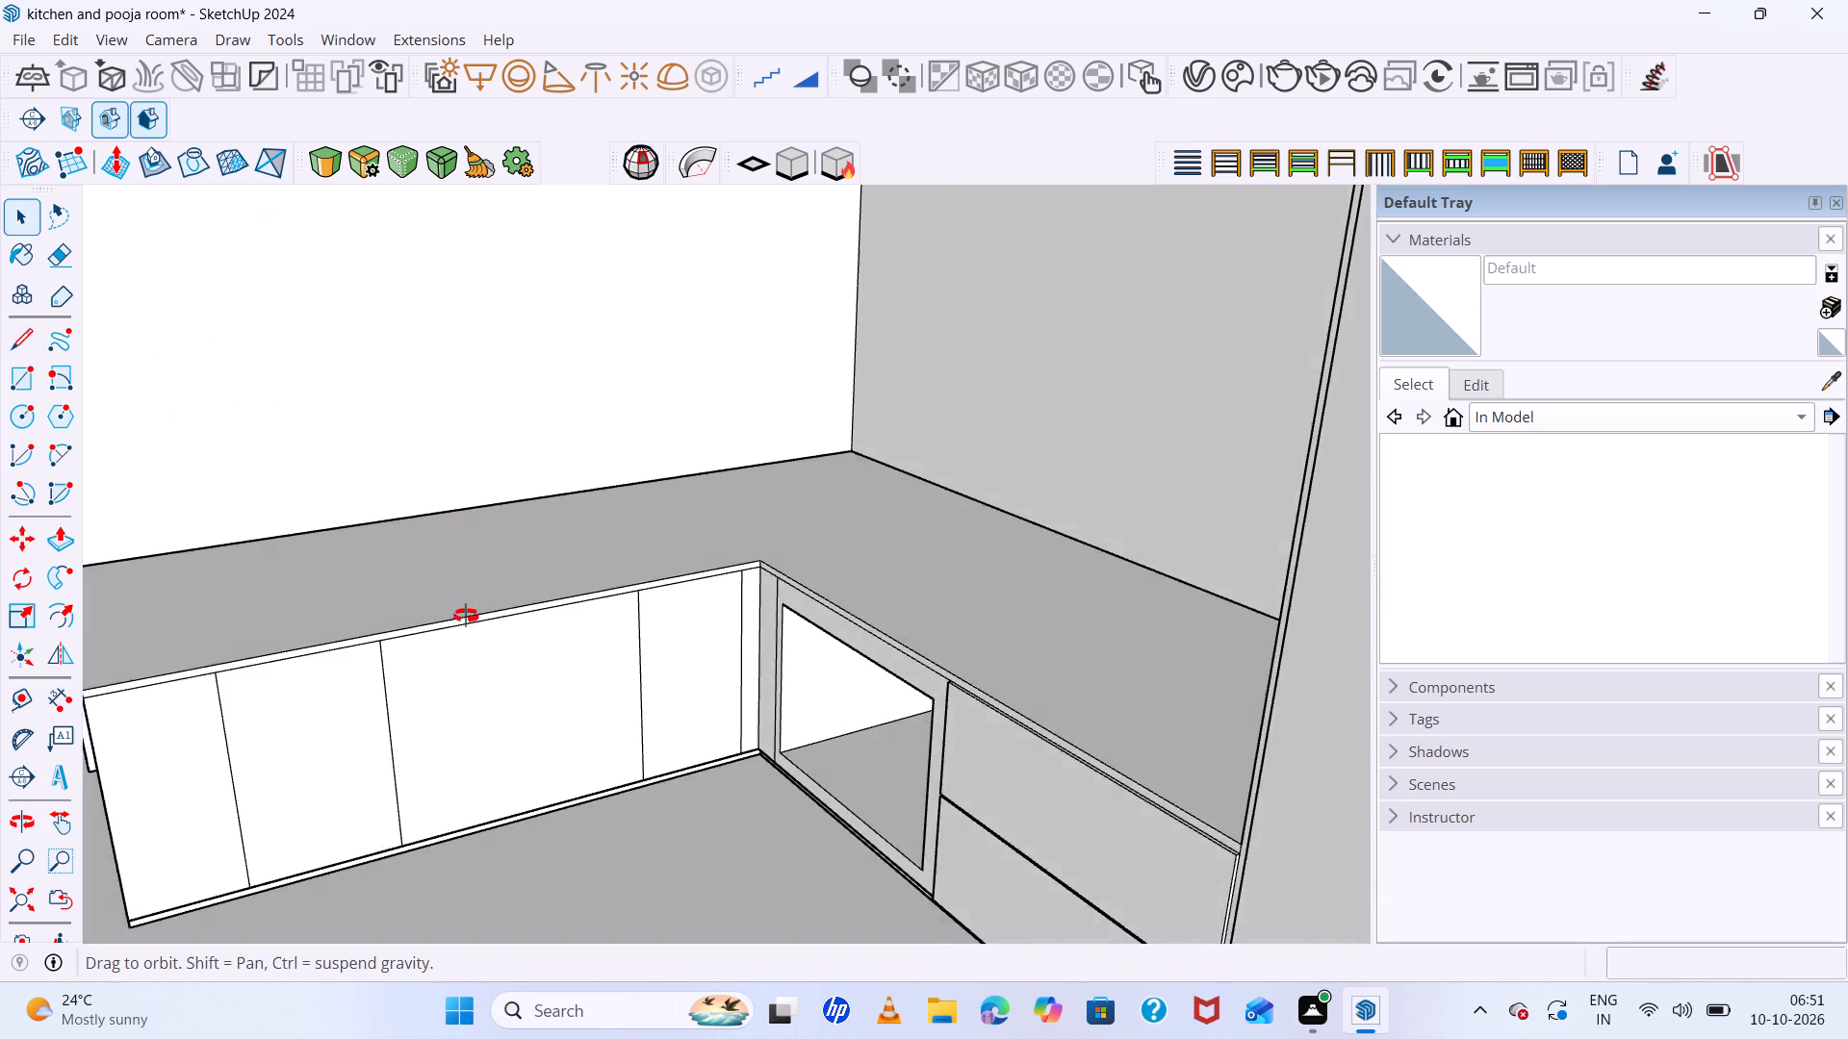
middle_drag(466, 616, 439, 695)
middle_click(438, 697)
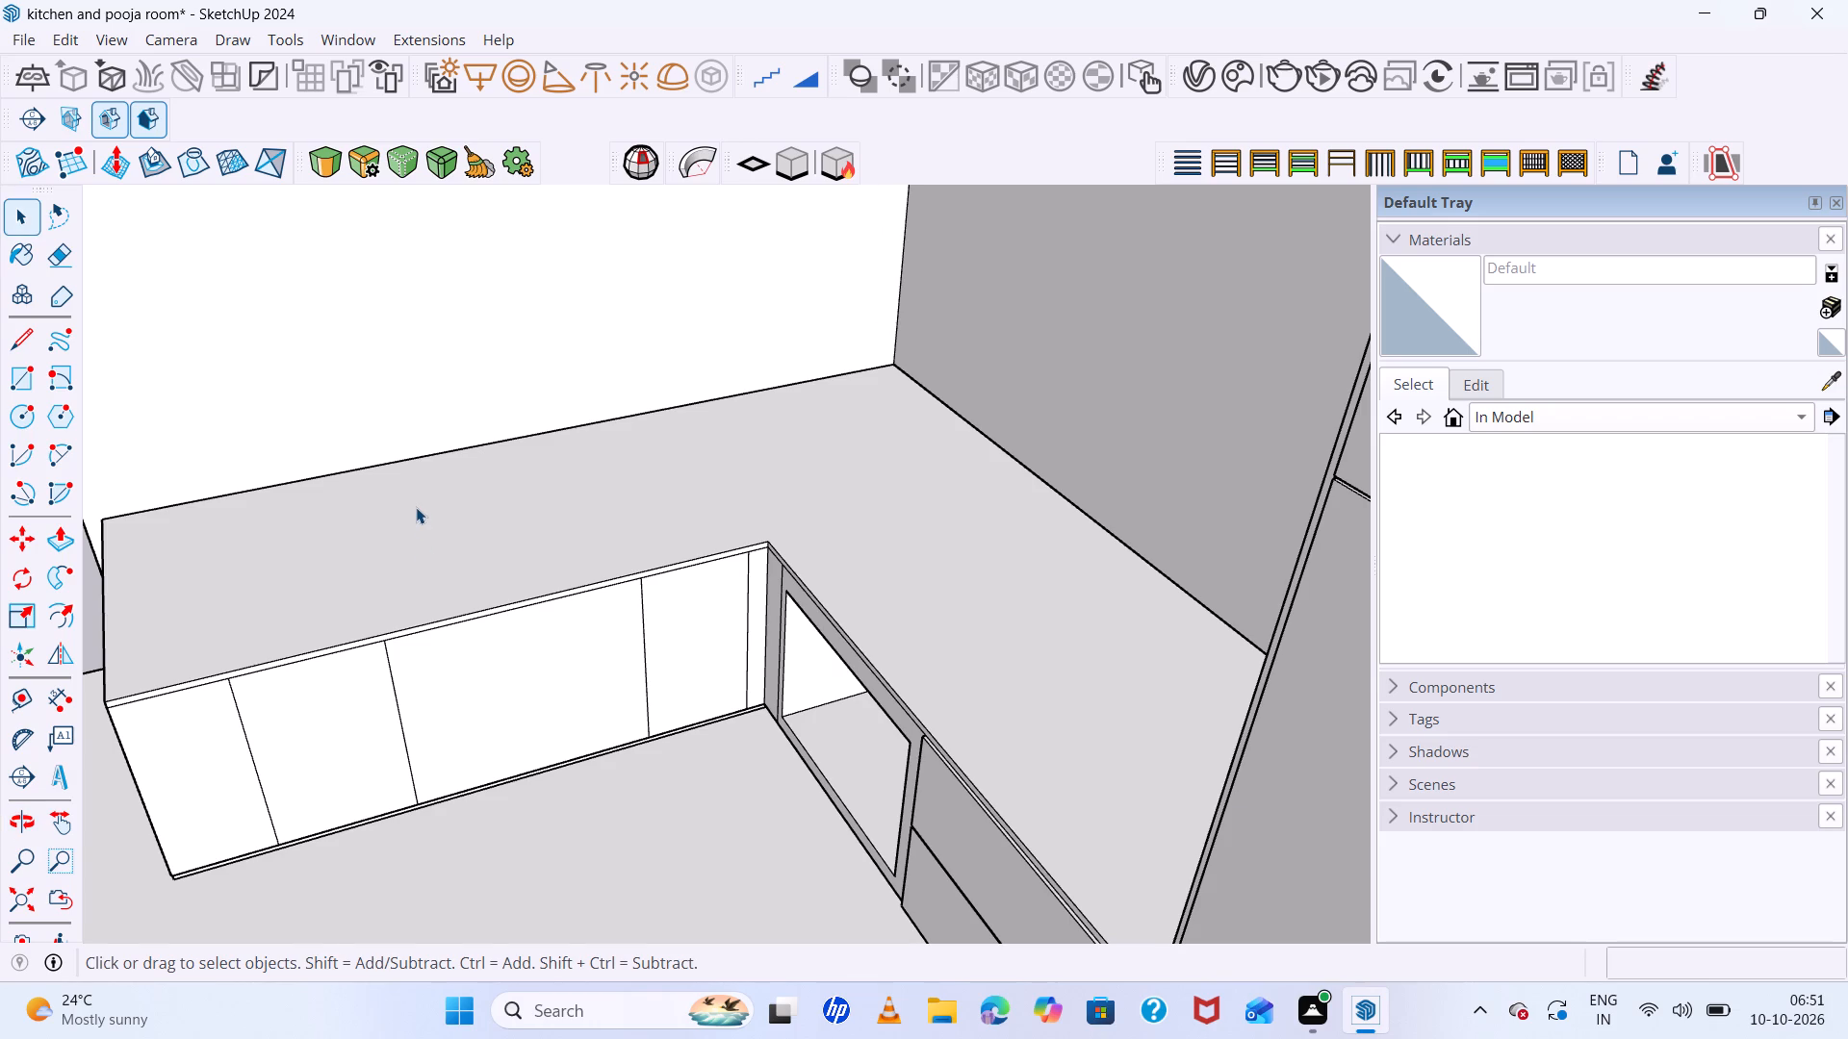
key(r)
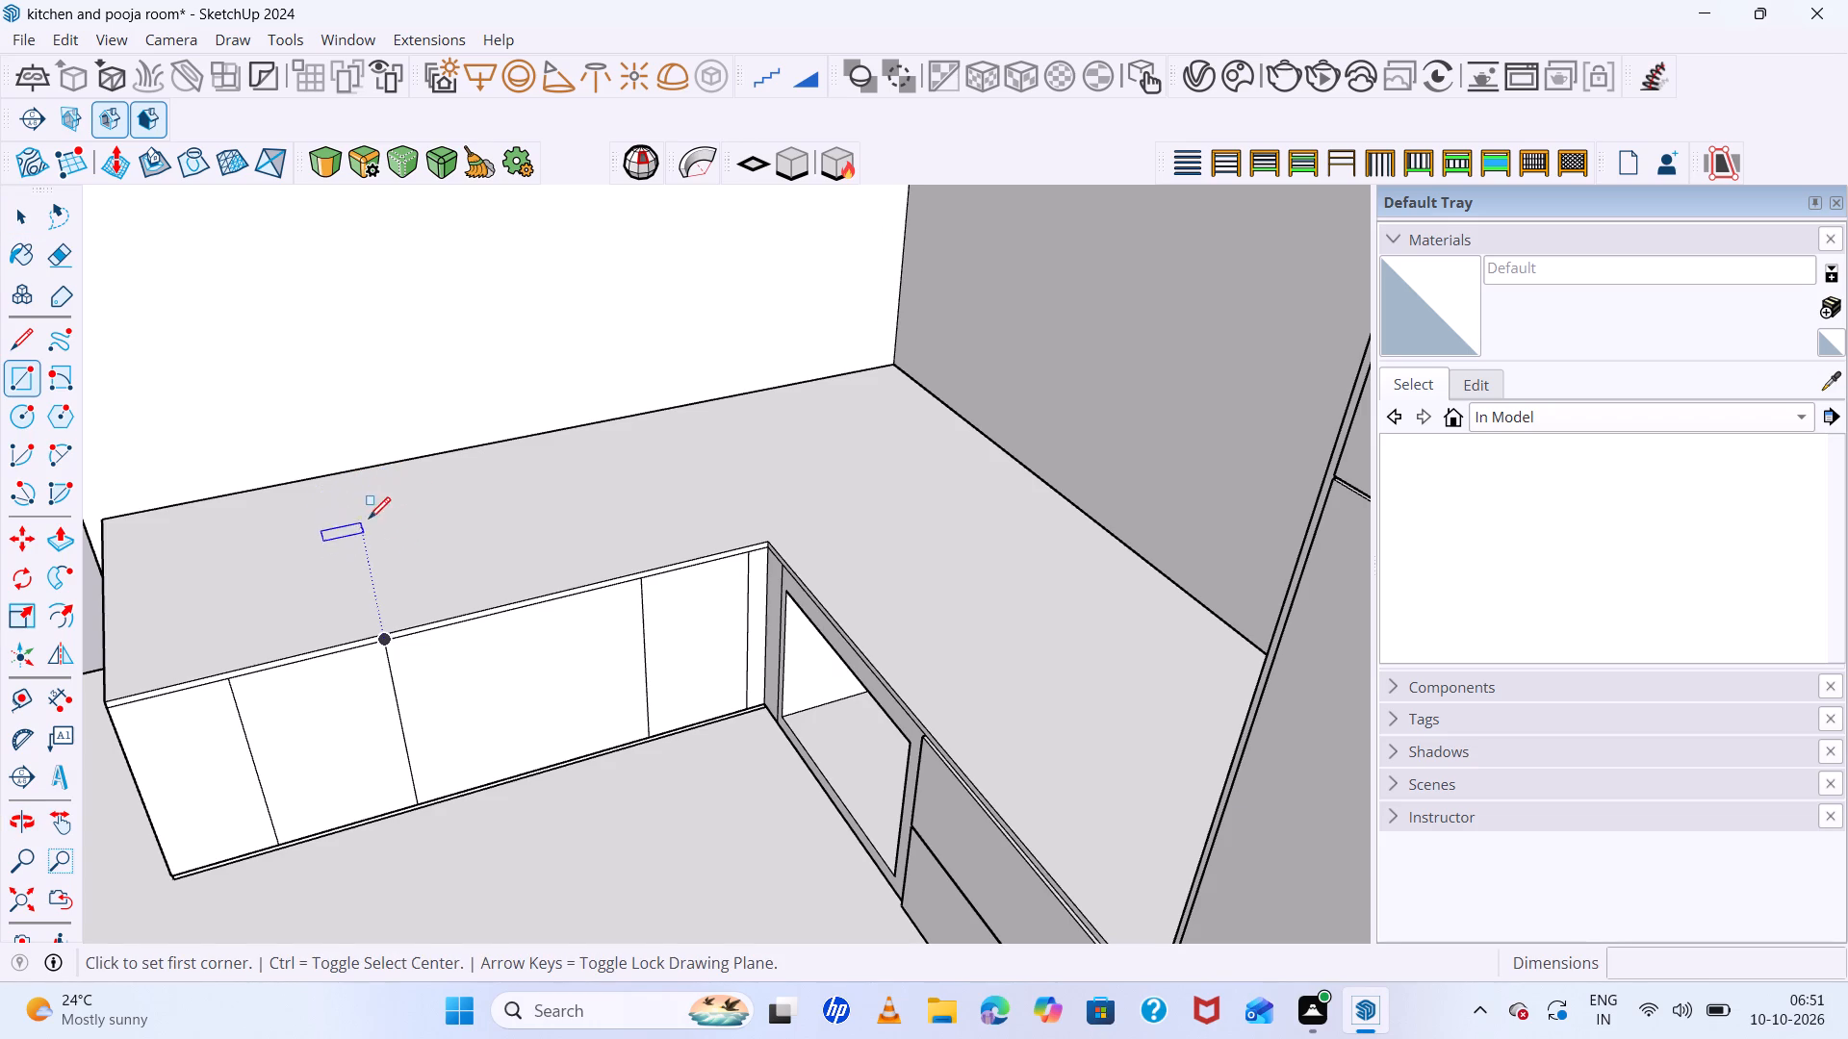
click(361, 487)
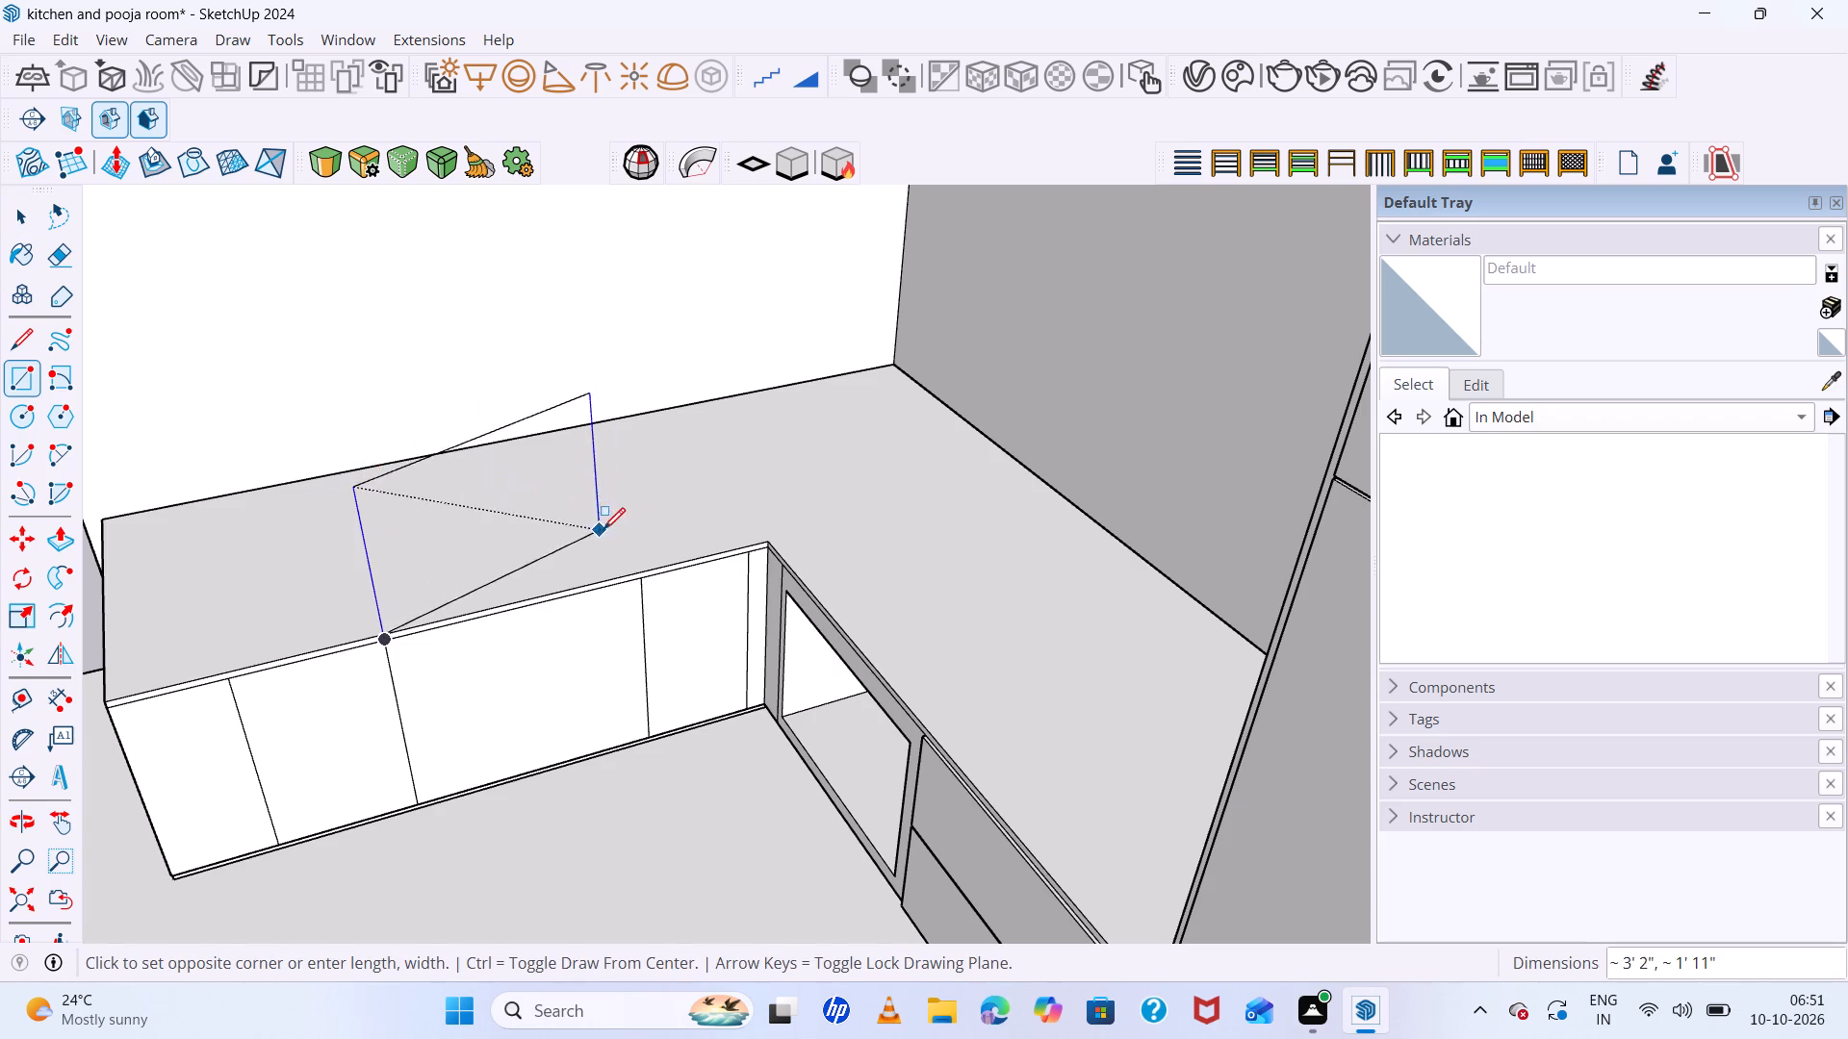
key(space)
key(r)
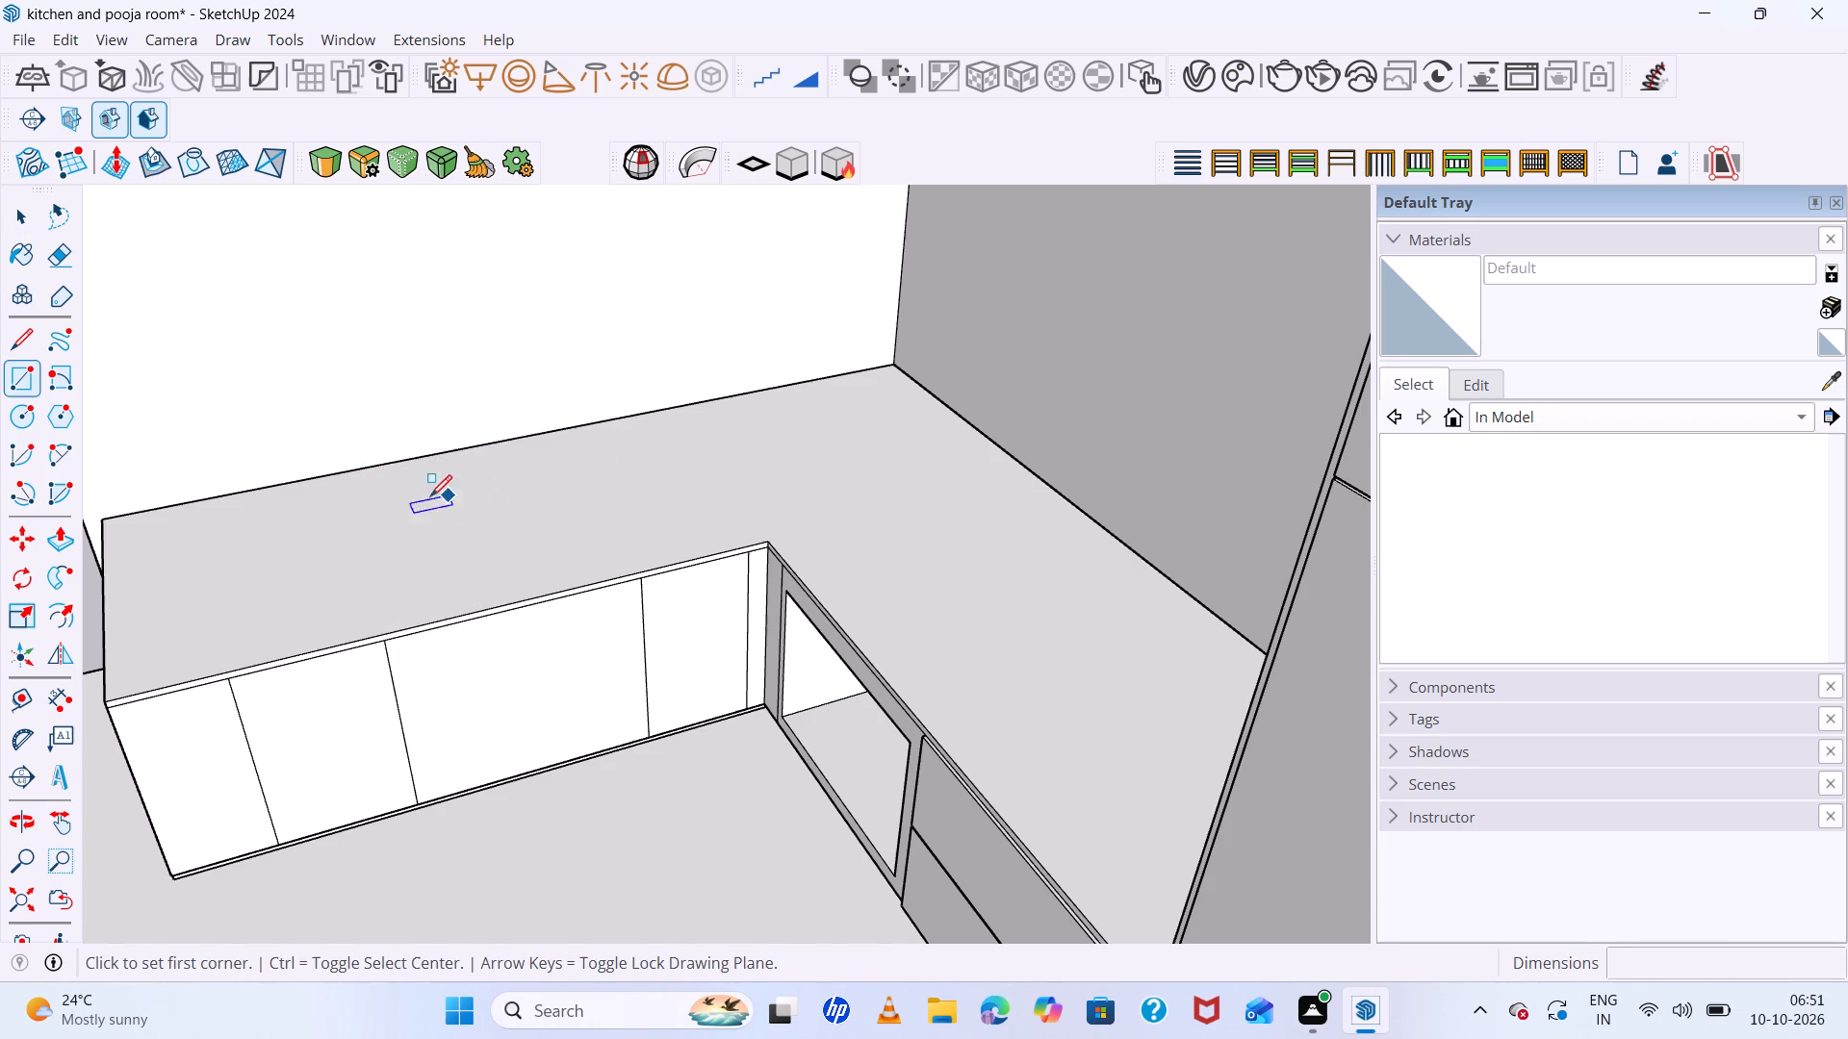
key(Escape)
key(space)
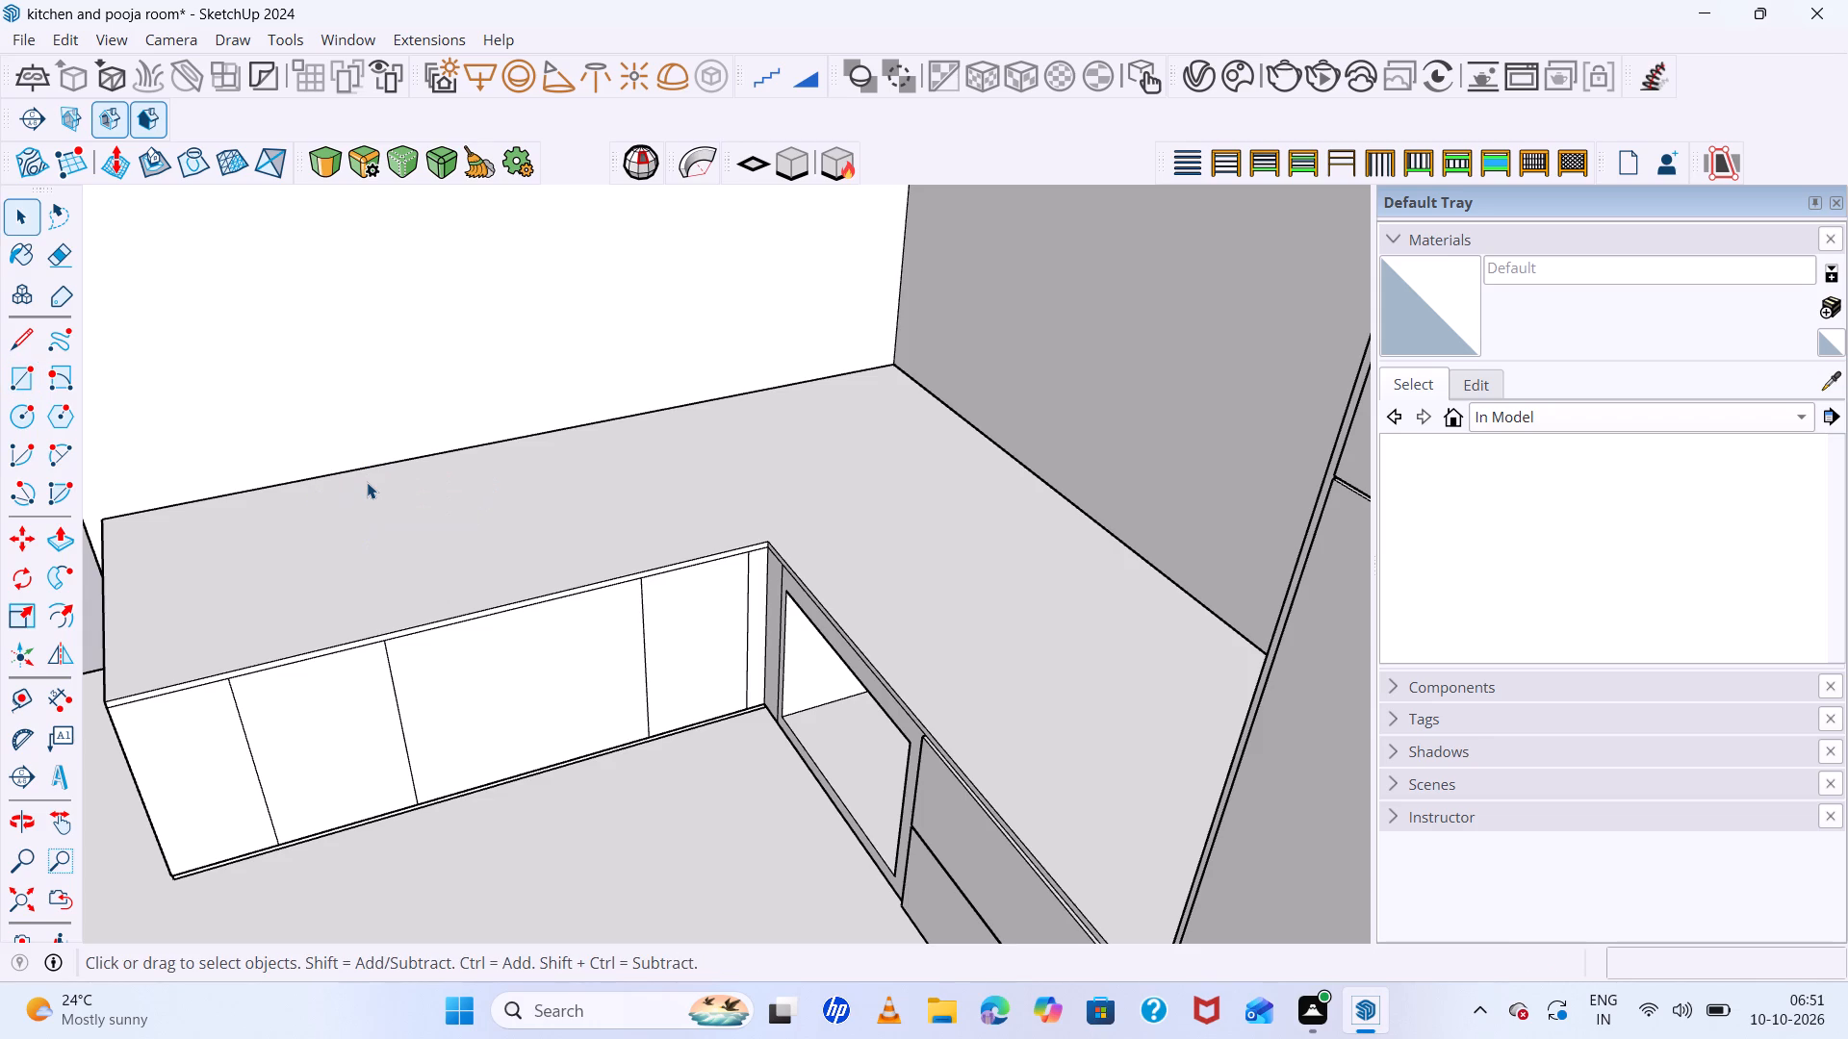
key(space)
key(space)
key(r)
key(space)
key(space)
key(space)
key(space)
Place guides 3 mm to either side of the divider line nearest the counter's free end.
scroll(644, 653, down, 7)
middle_drag(693, 692, 744, 569)
scroll(744, 569, up, 1)
scroll(254, 863, up, 7)
scroll(515, 740, up, 3)
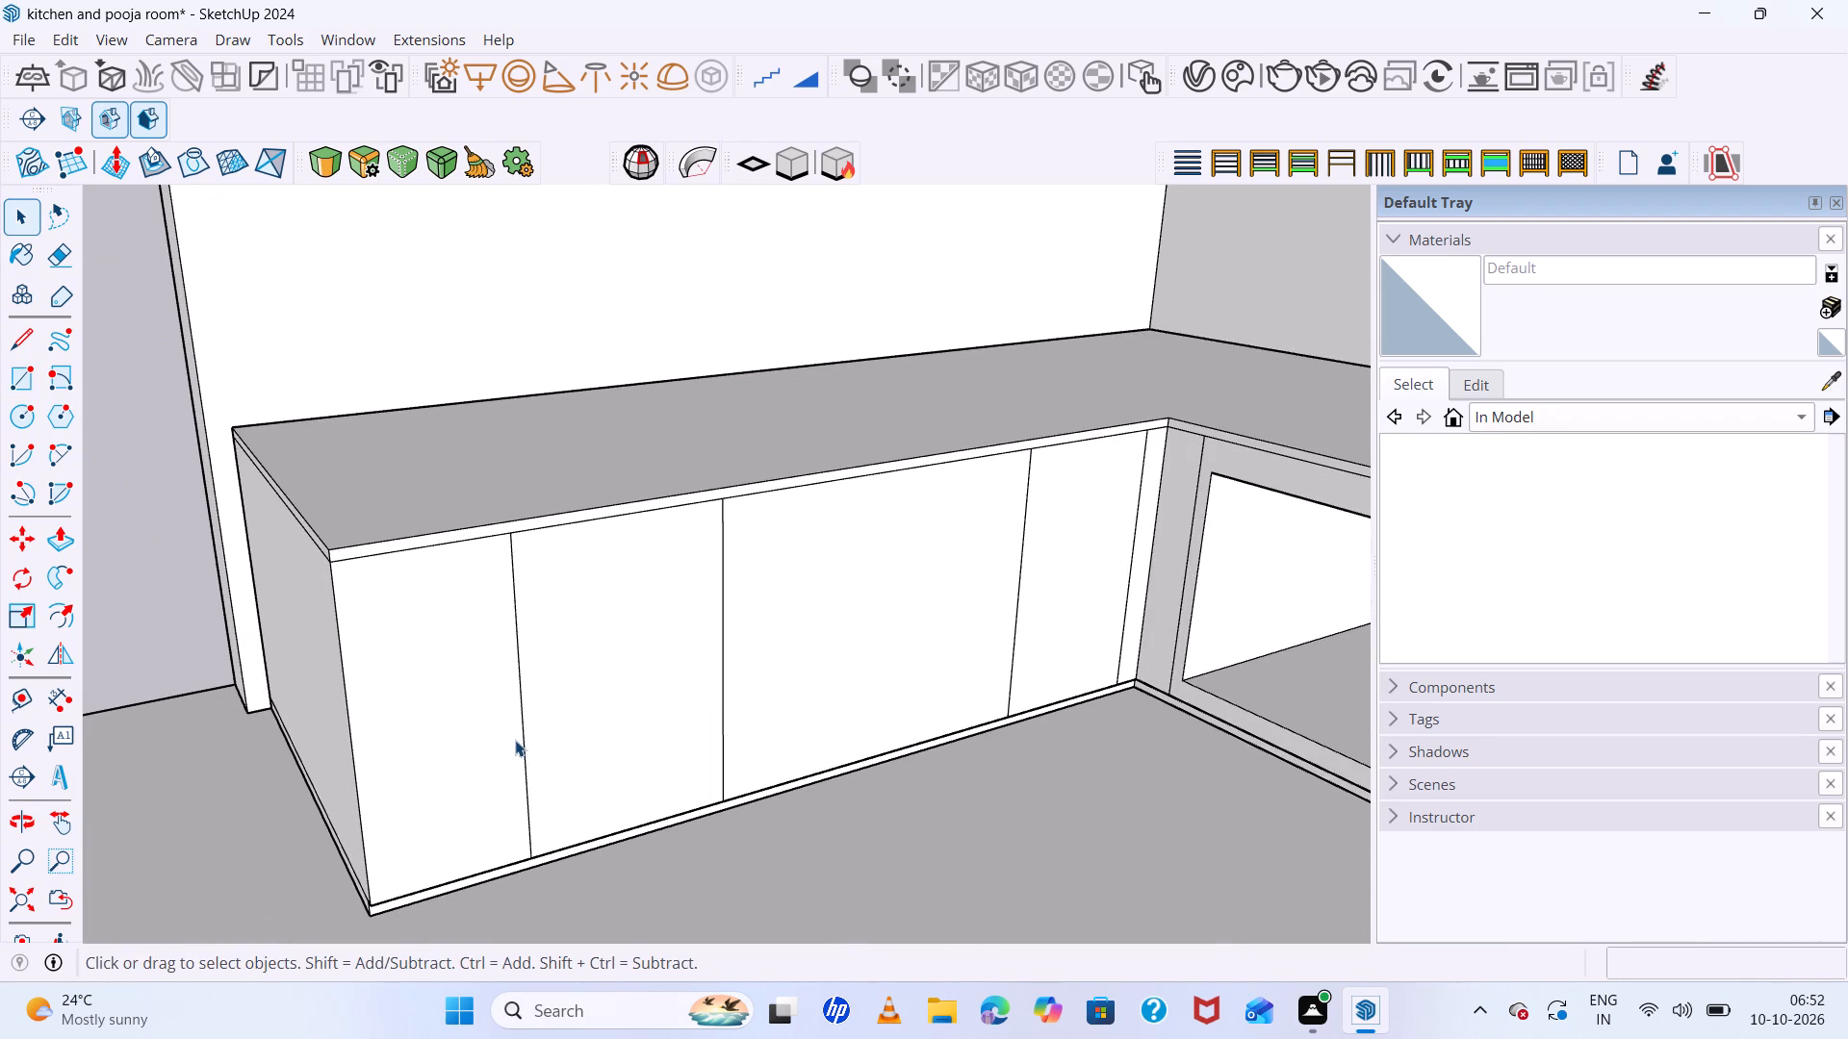
key(t)
click(526, 729)
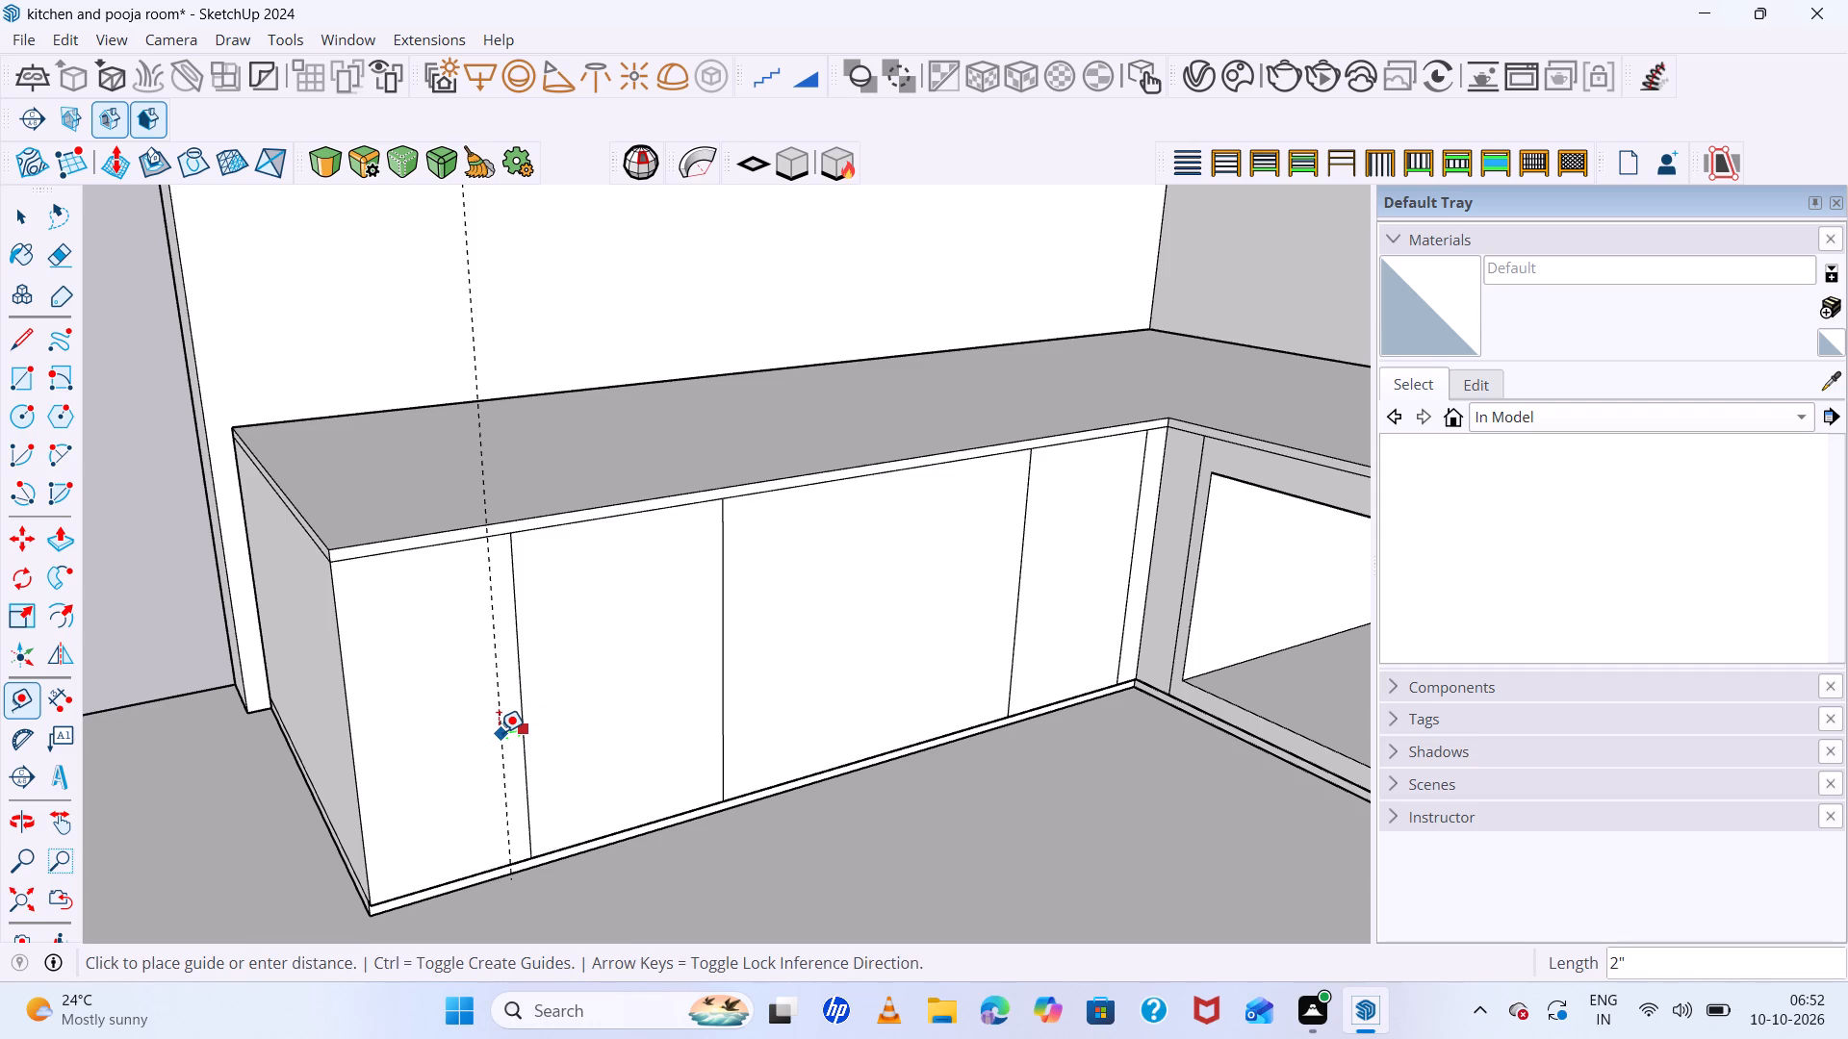
text(3mm)
key(Return)
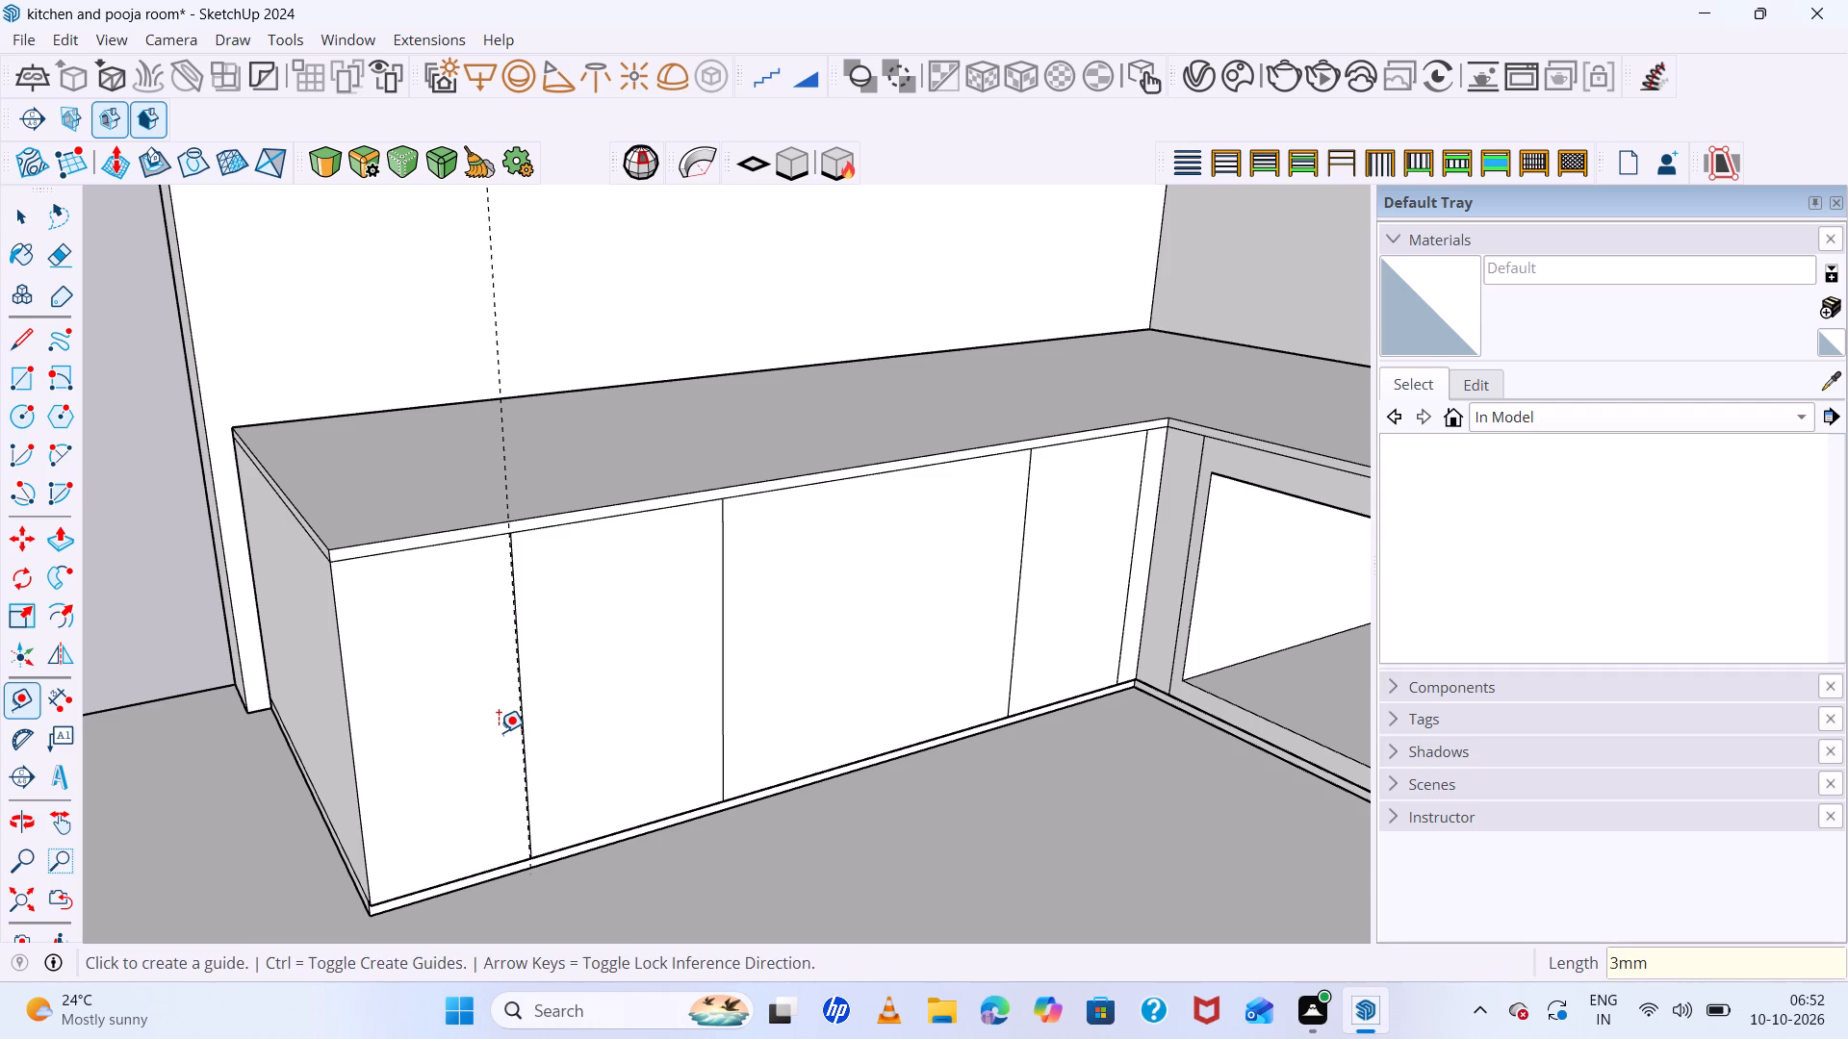
scroll(511, 802, up, 7)
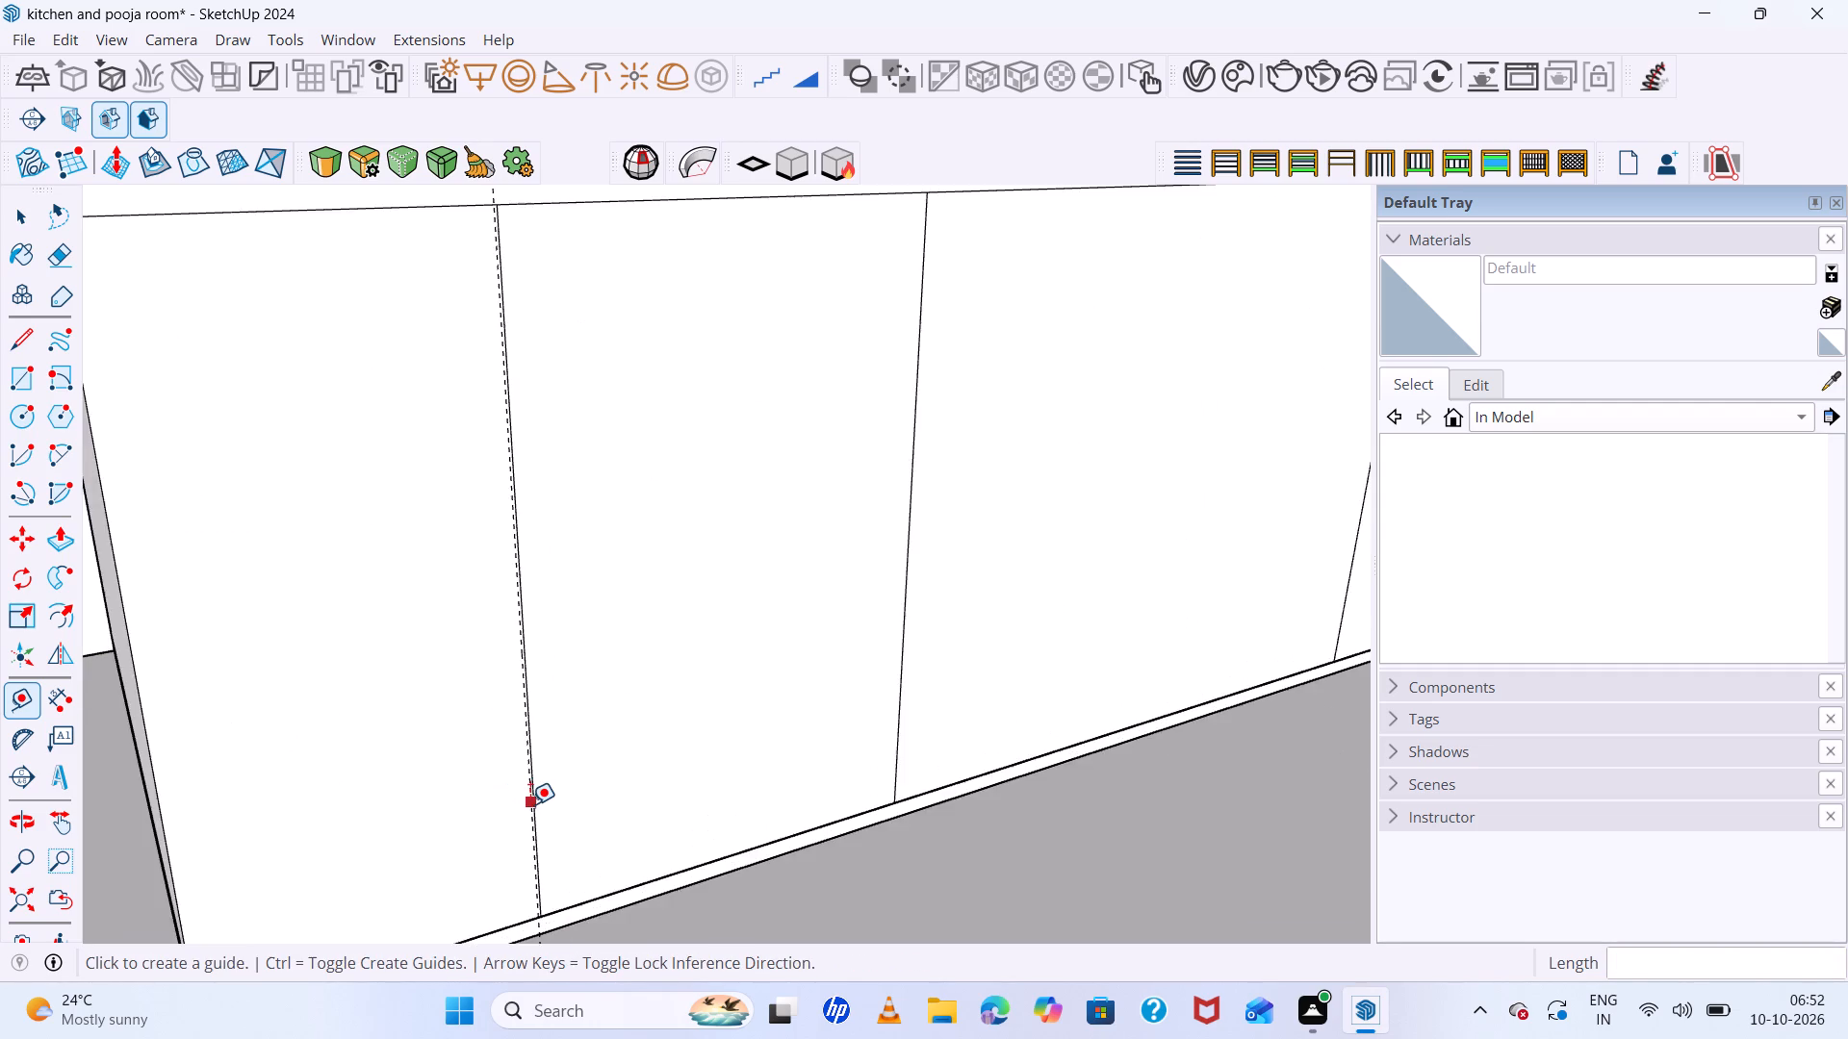
scroll(532, 806, up, 17)
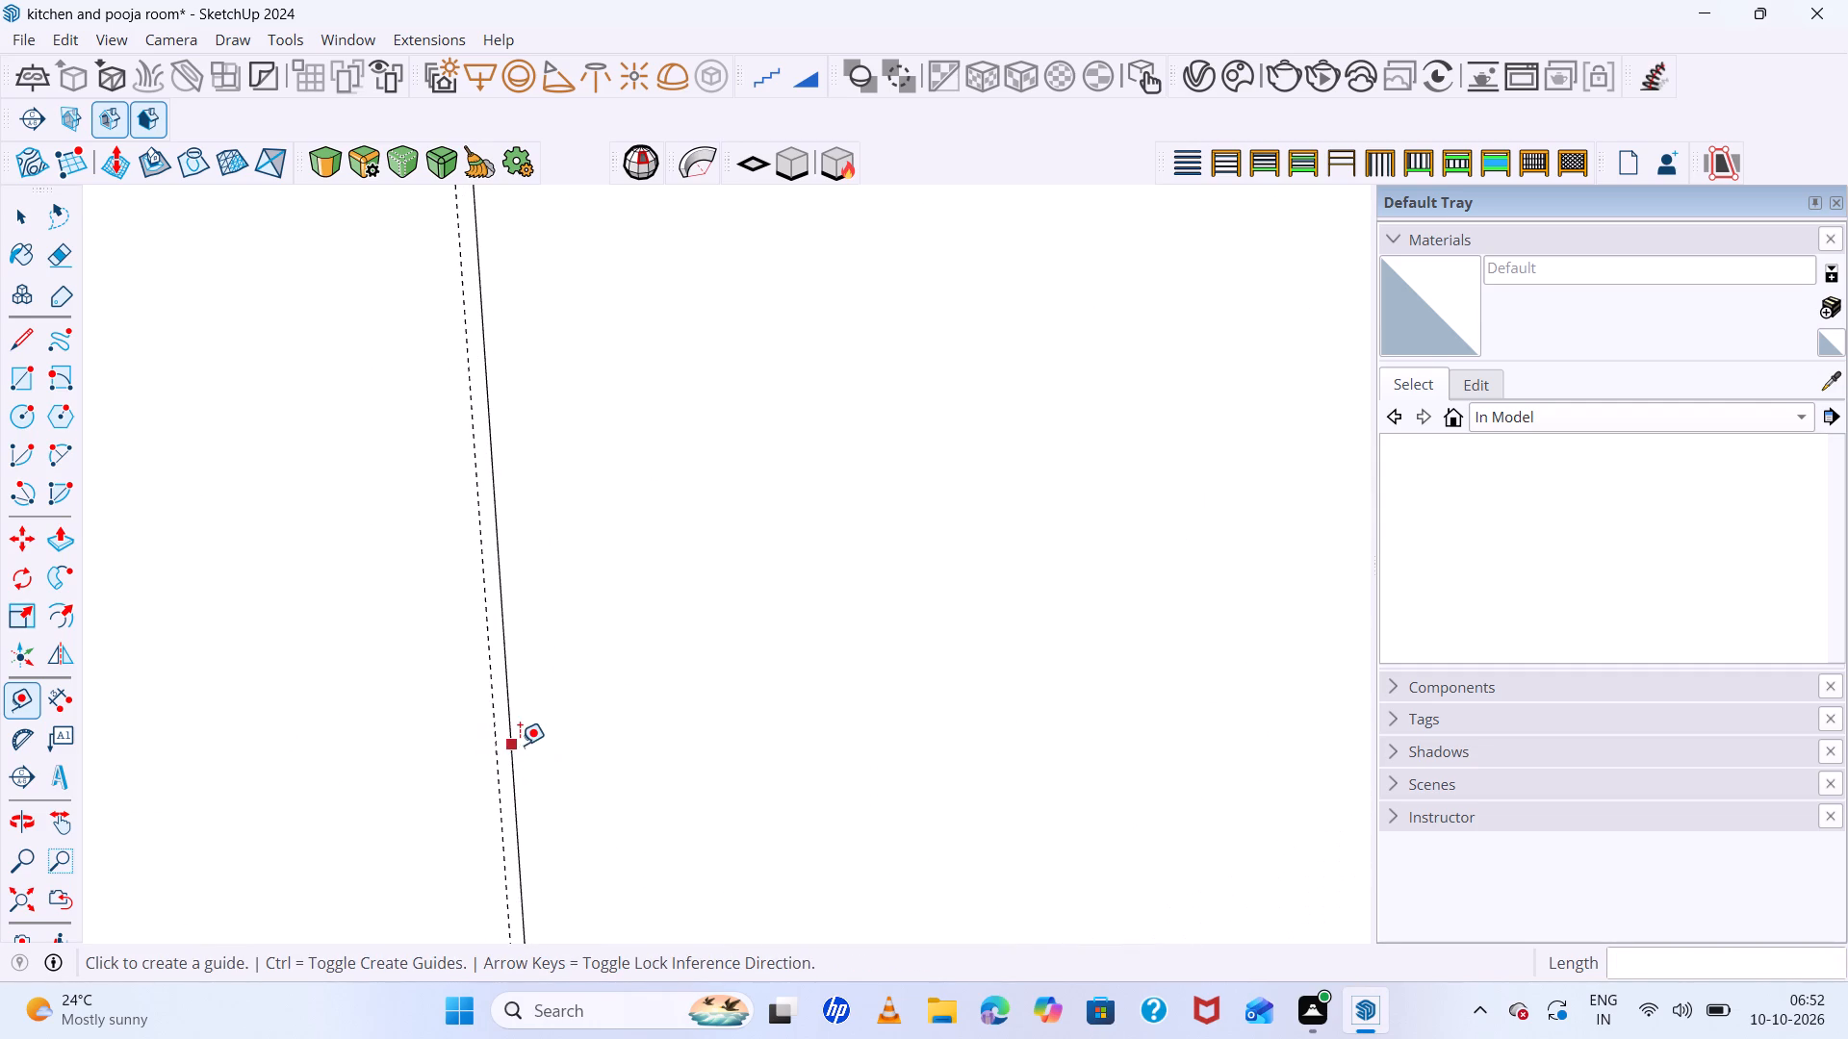
click(515, 746)
text(3mm)
key(Return)
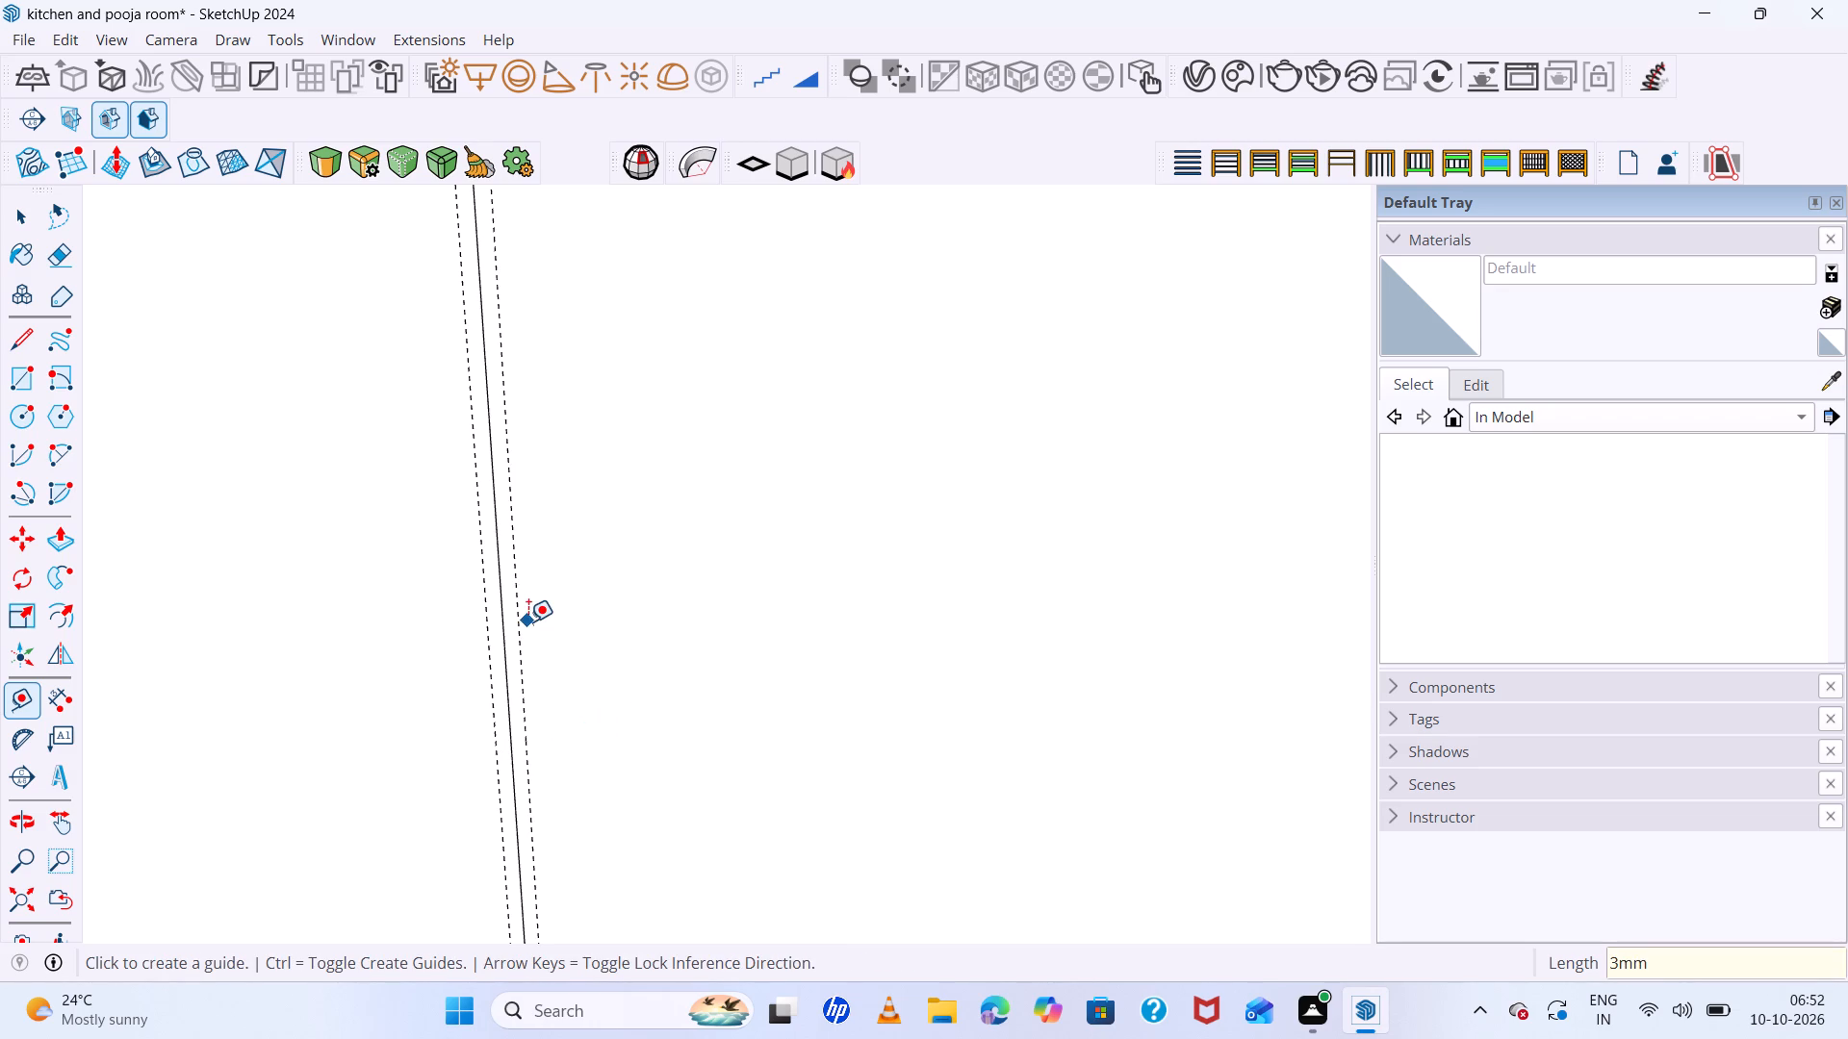
Place a guide 3 mm from the second divider line from the counter's free end, on its free-end side.
scroll(529, 615, down, 16)
scroll(529, 615, down, 5)
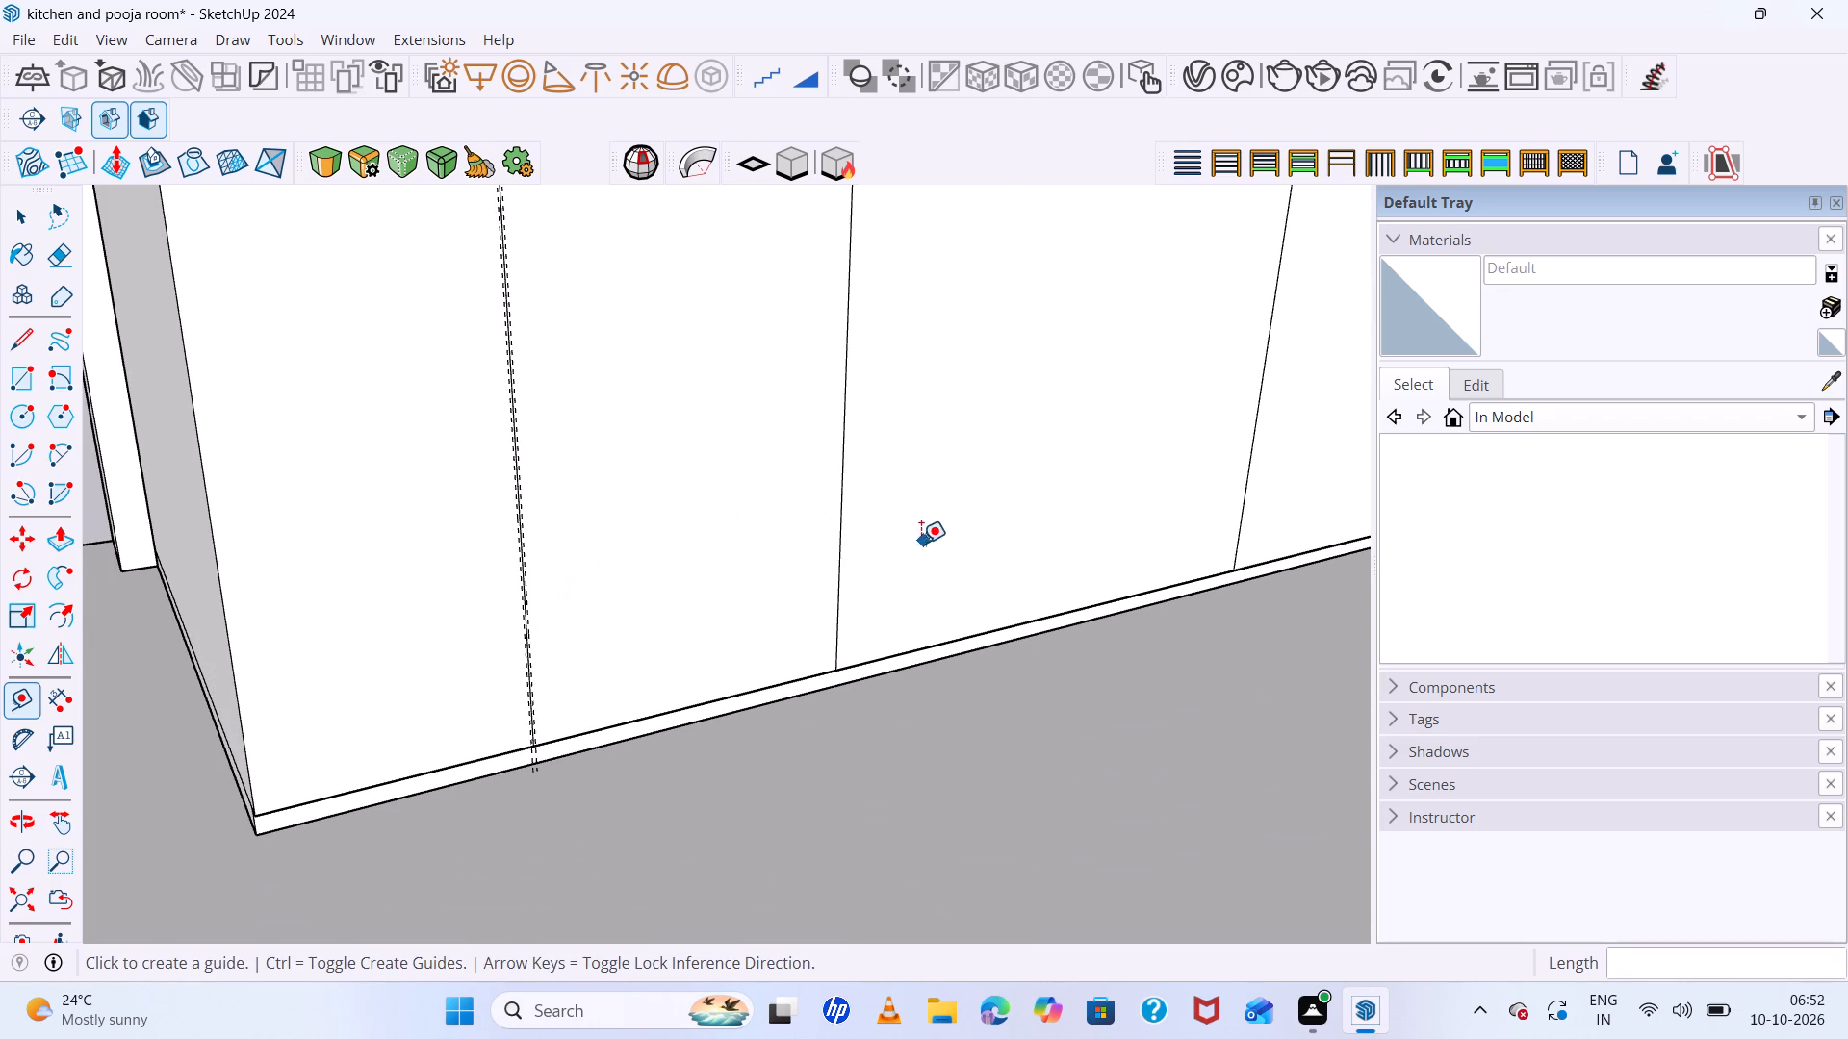
scroll(837, 488, up, 6)
click(837, 484)
click(840, 481)
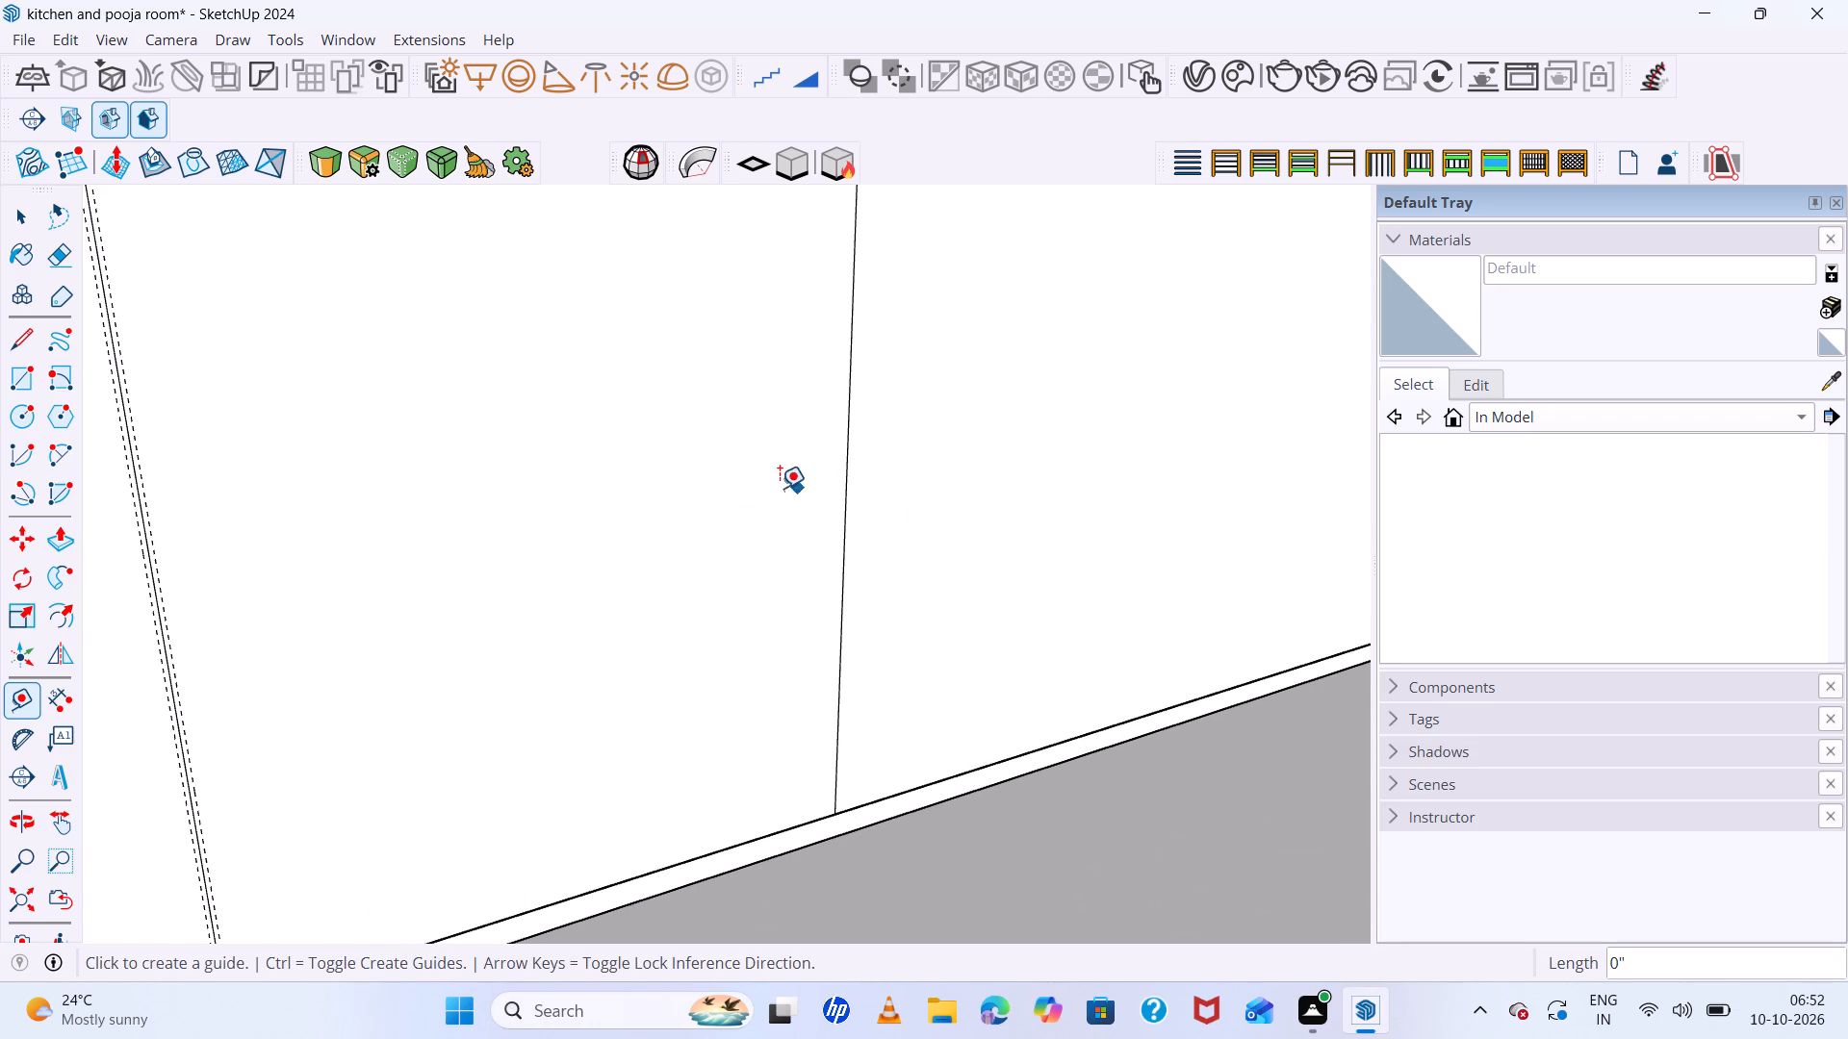
click(845, 470)
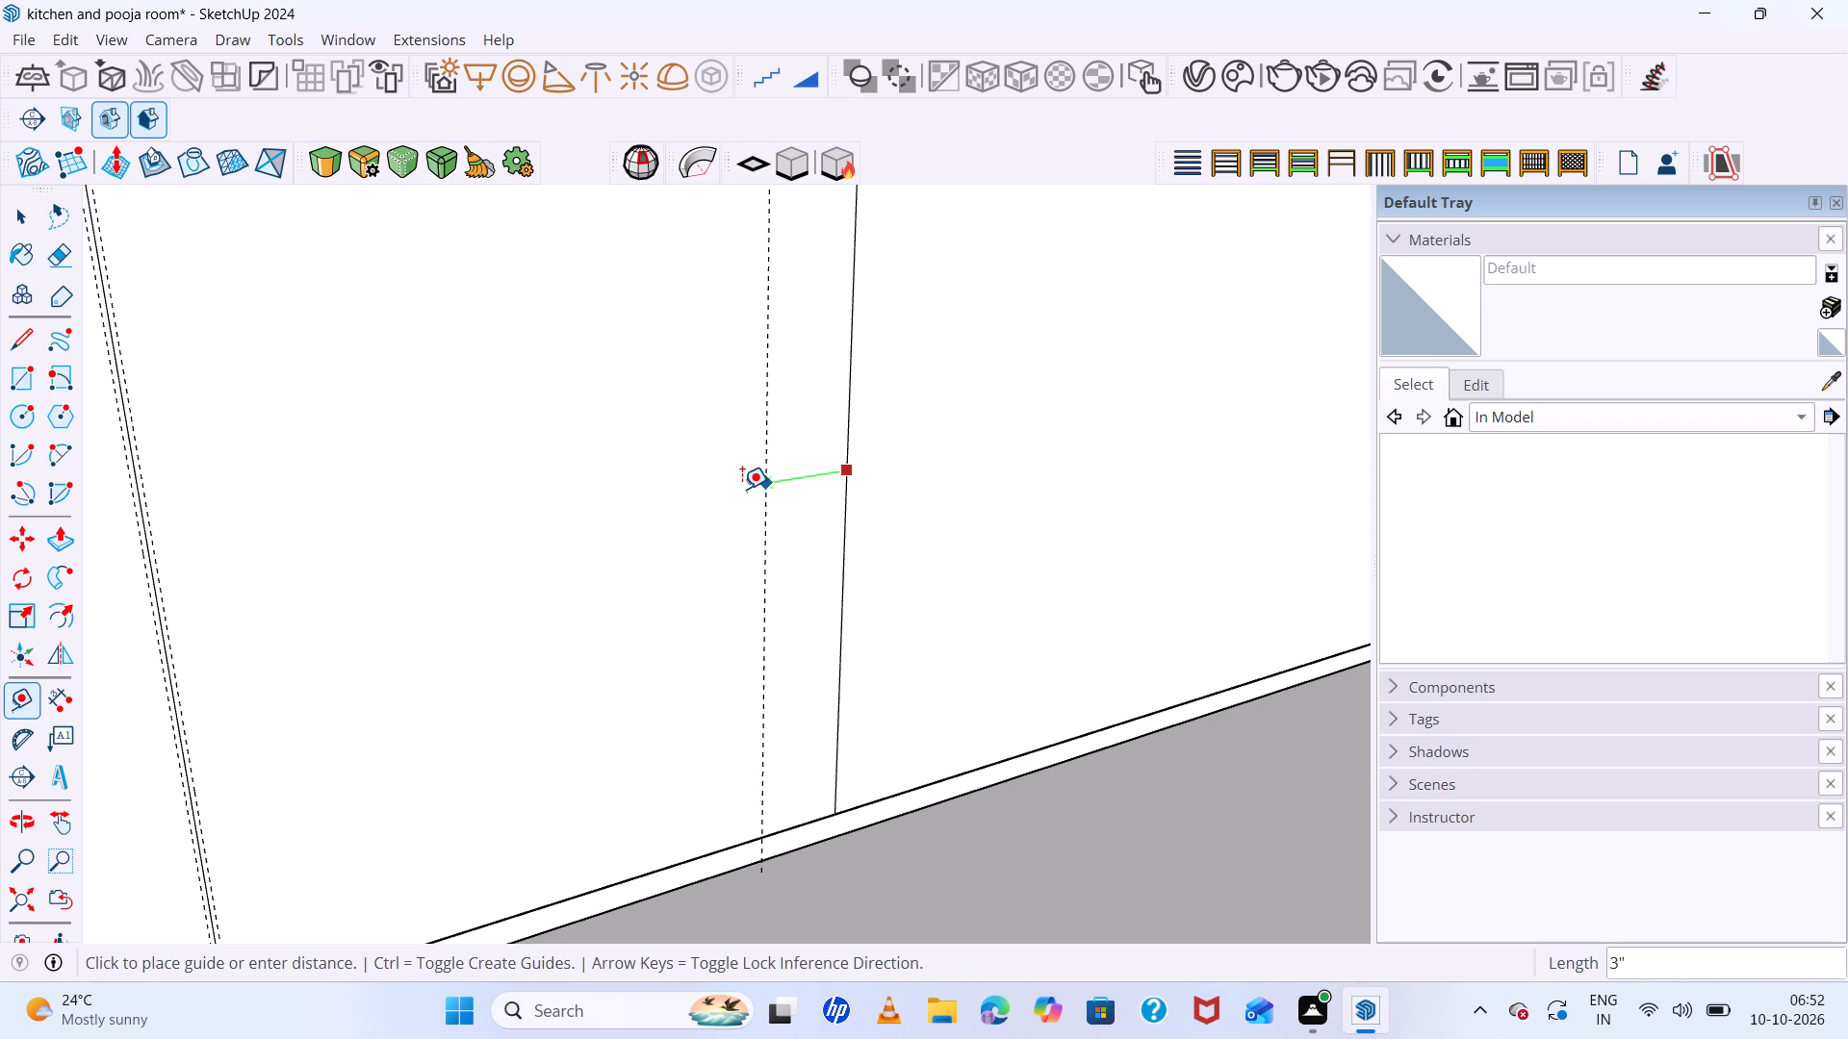
text(3mm)
key(Return)
Place a guide 3 mm from the same second divider line, on the side facing the inner corner.
scroll(873, 761, up, 2)
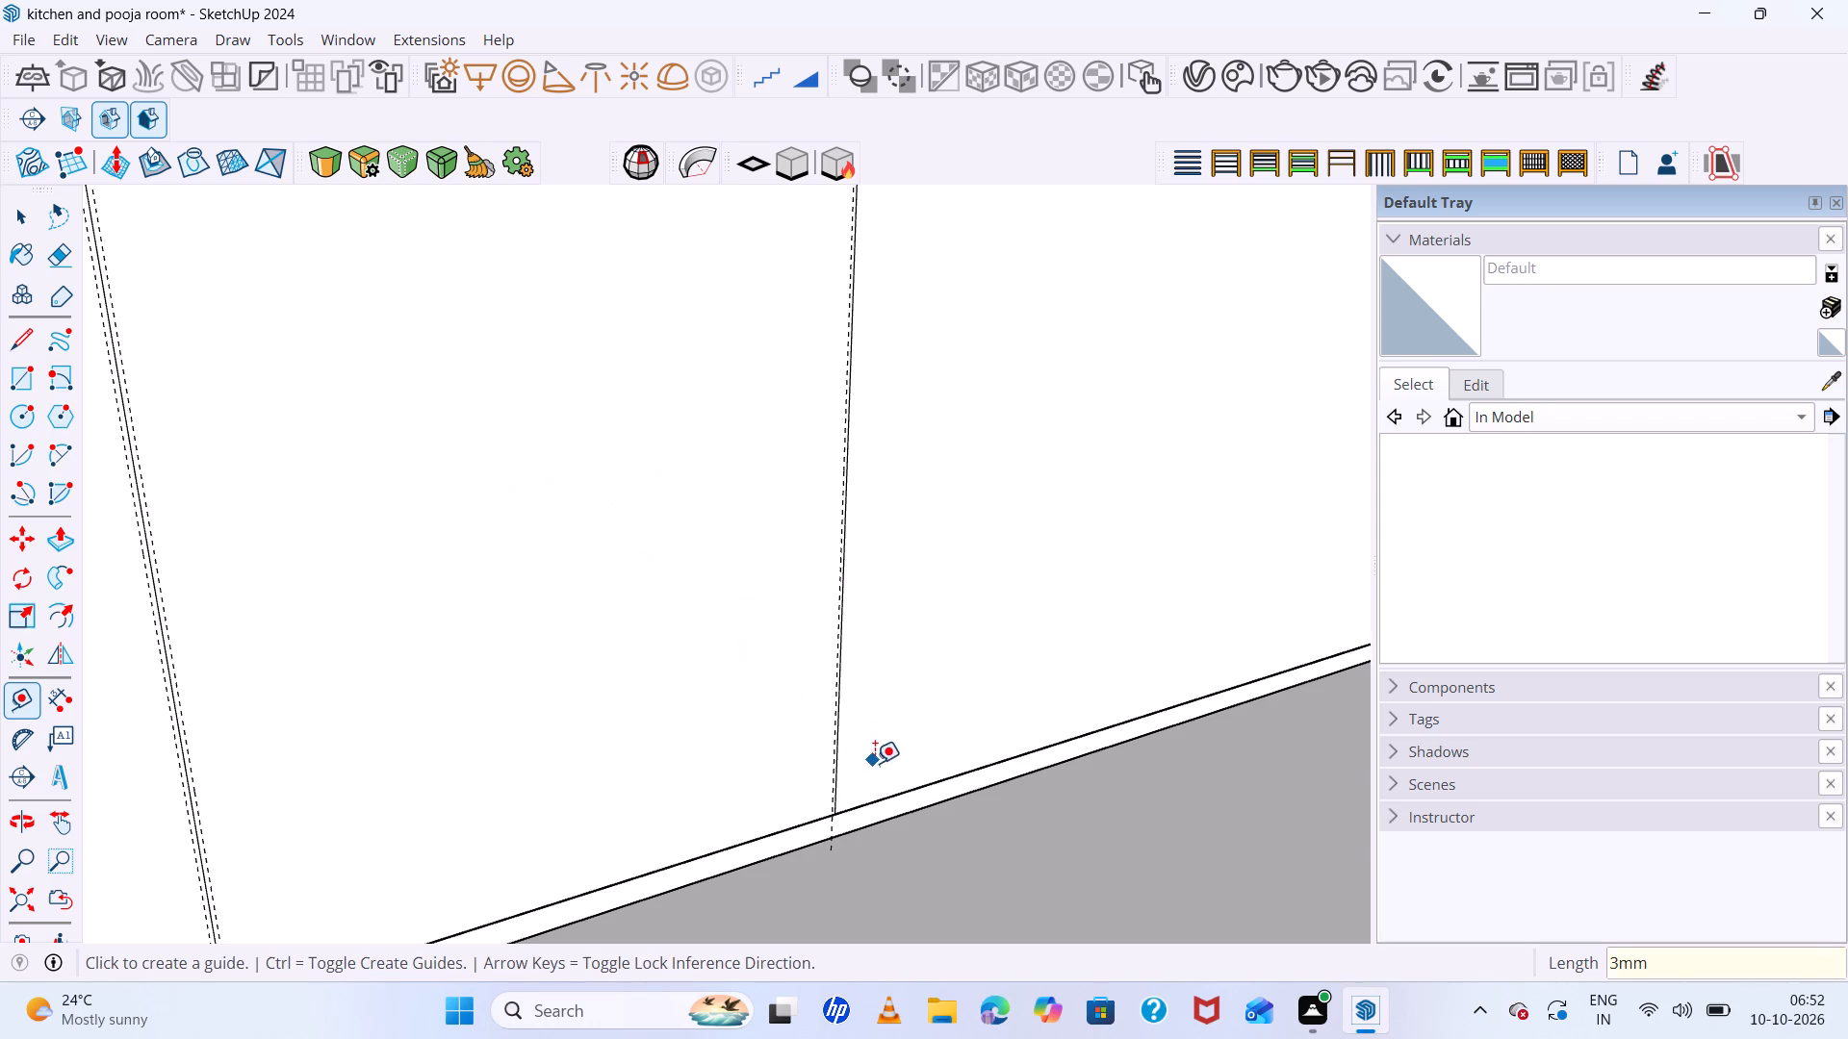
scroll(875, 763, up, 6)
scroll(801, 789, up, 13)
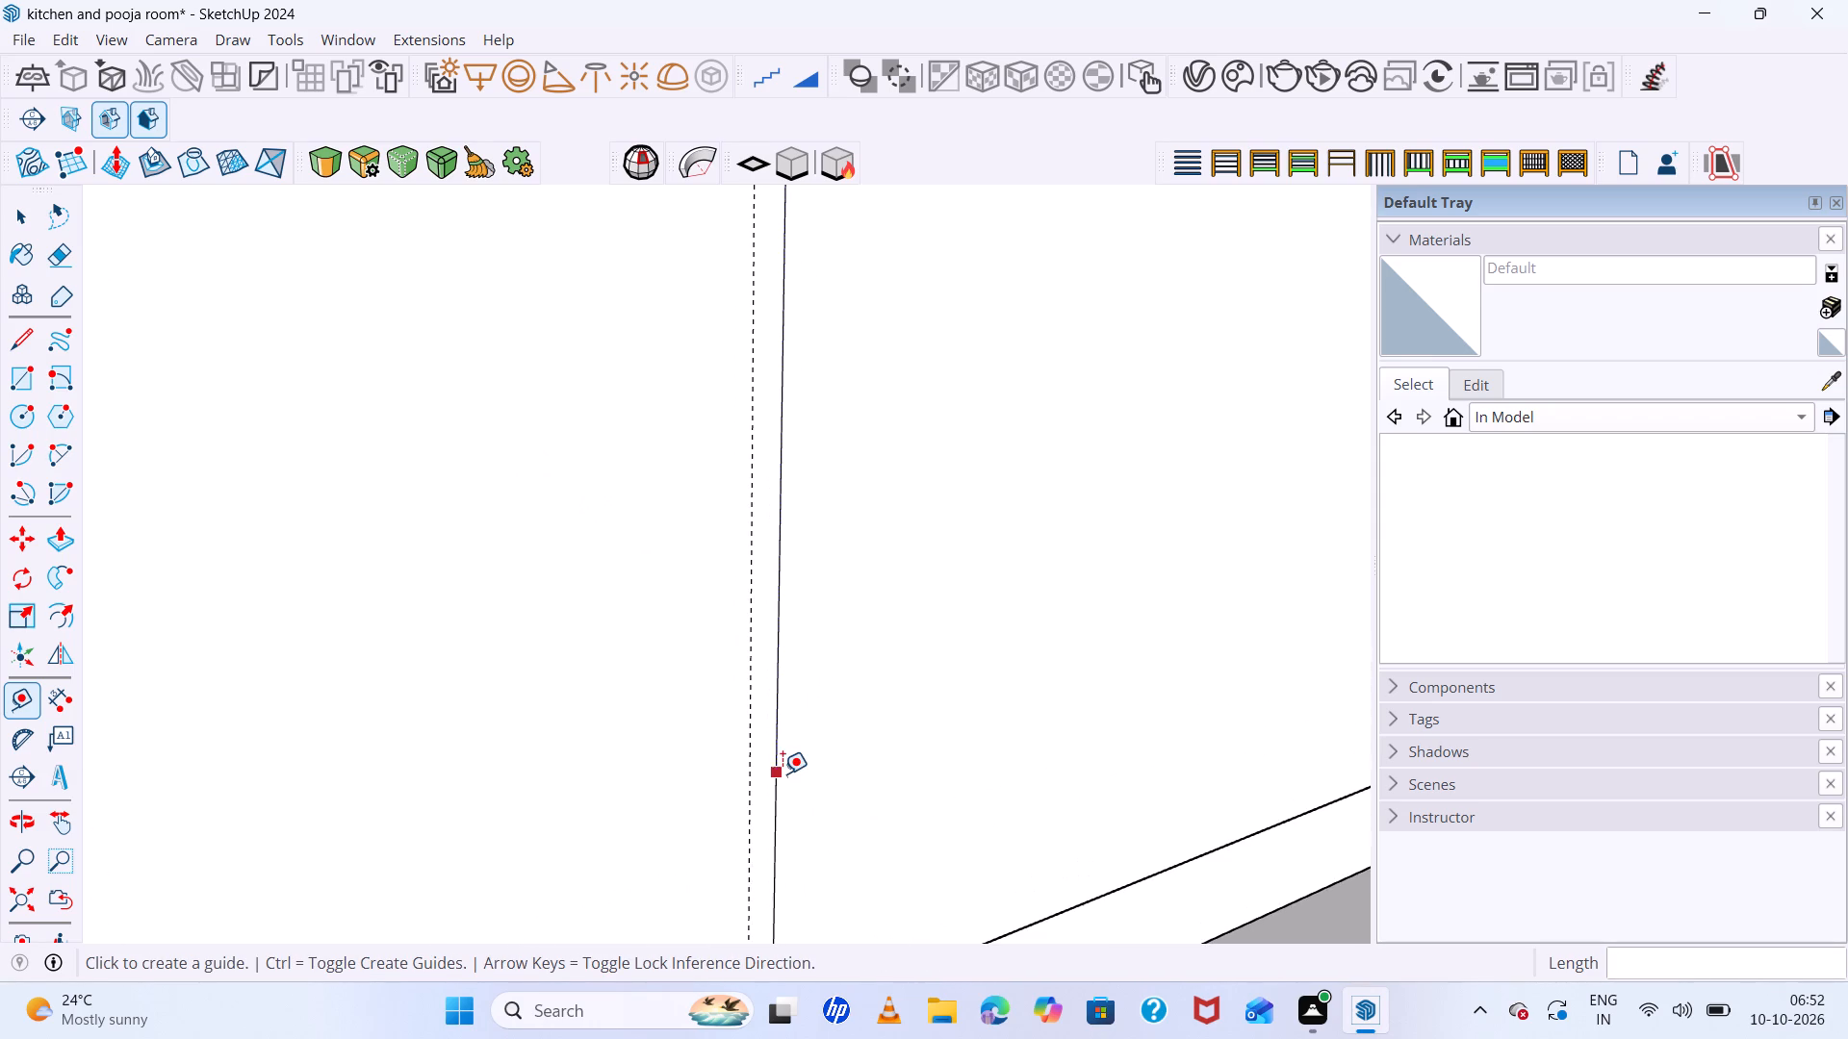
click(775, 757)
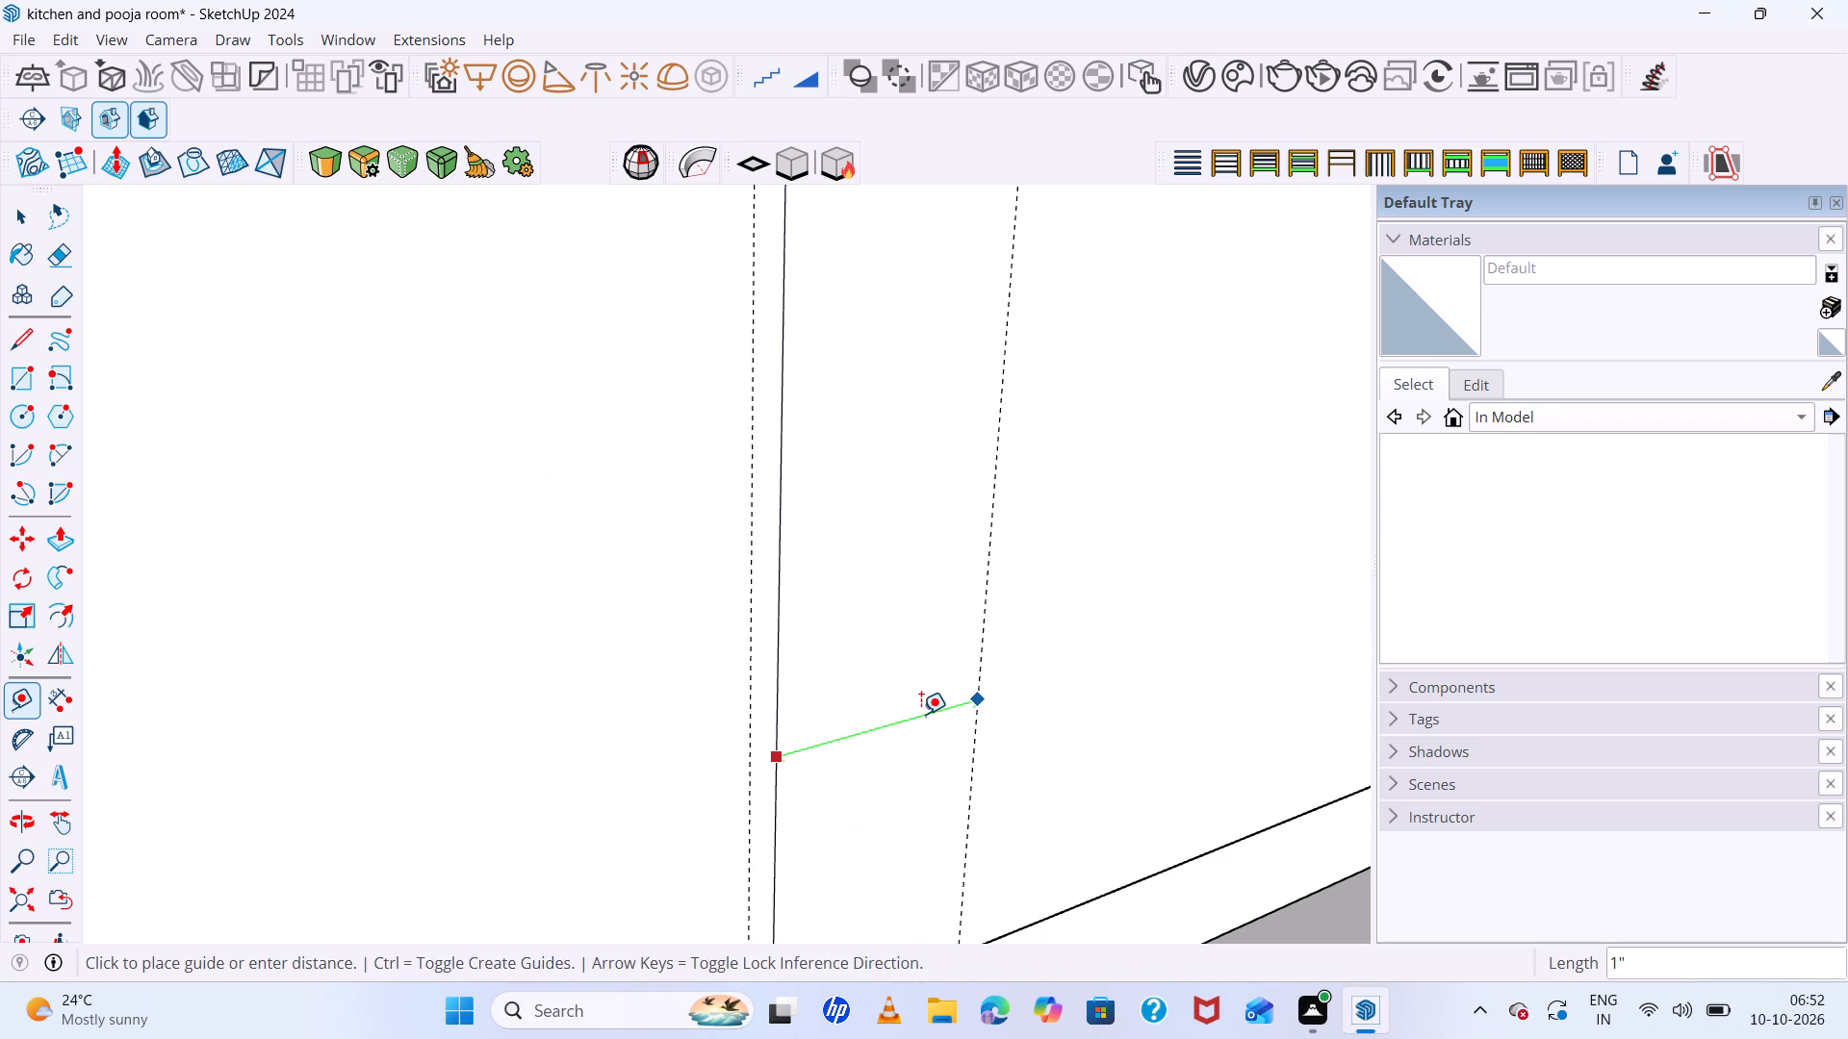
key(3)
text(mm)
key(Return)
Place a guide 3 mm from the third divider line on the counter's long front, on its free-end side.
scroll(879, 709, down, 7)
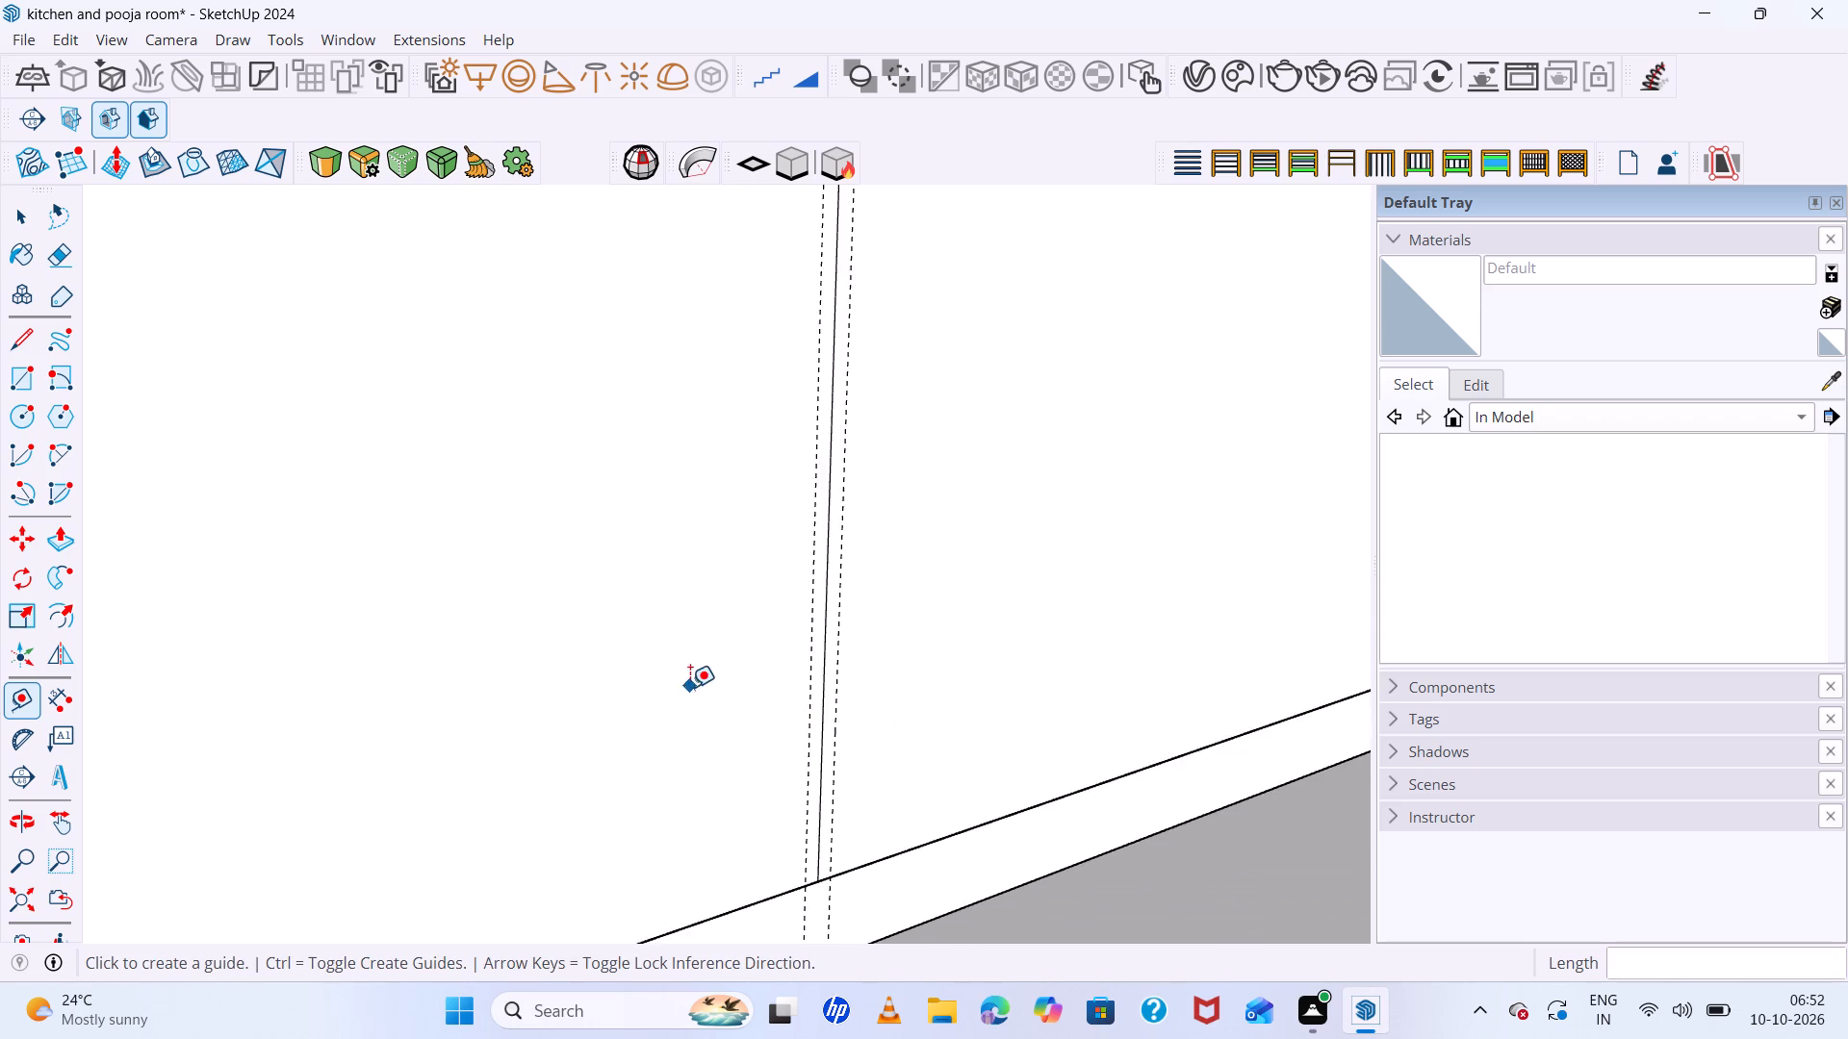
scroll(690, 687, down, 7)
scroll(583, 708, down, 16)
scroll(602, 758, down, 8)
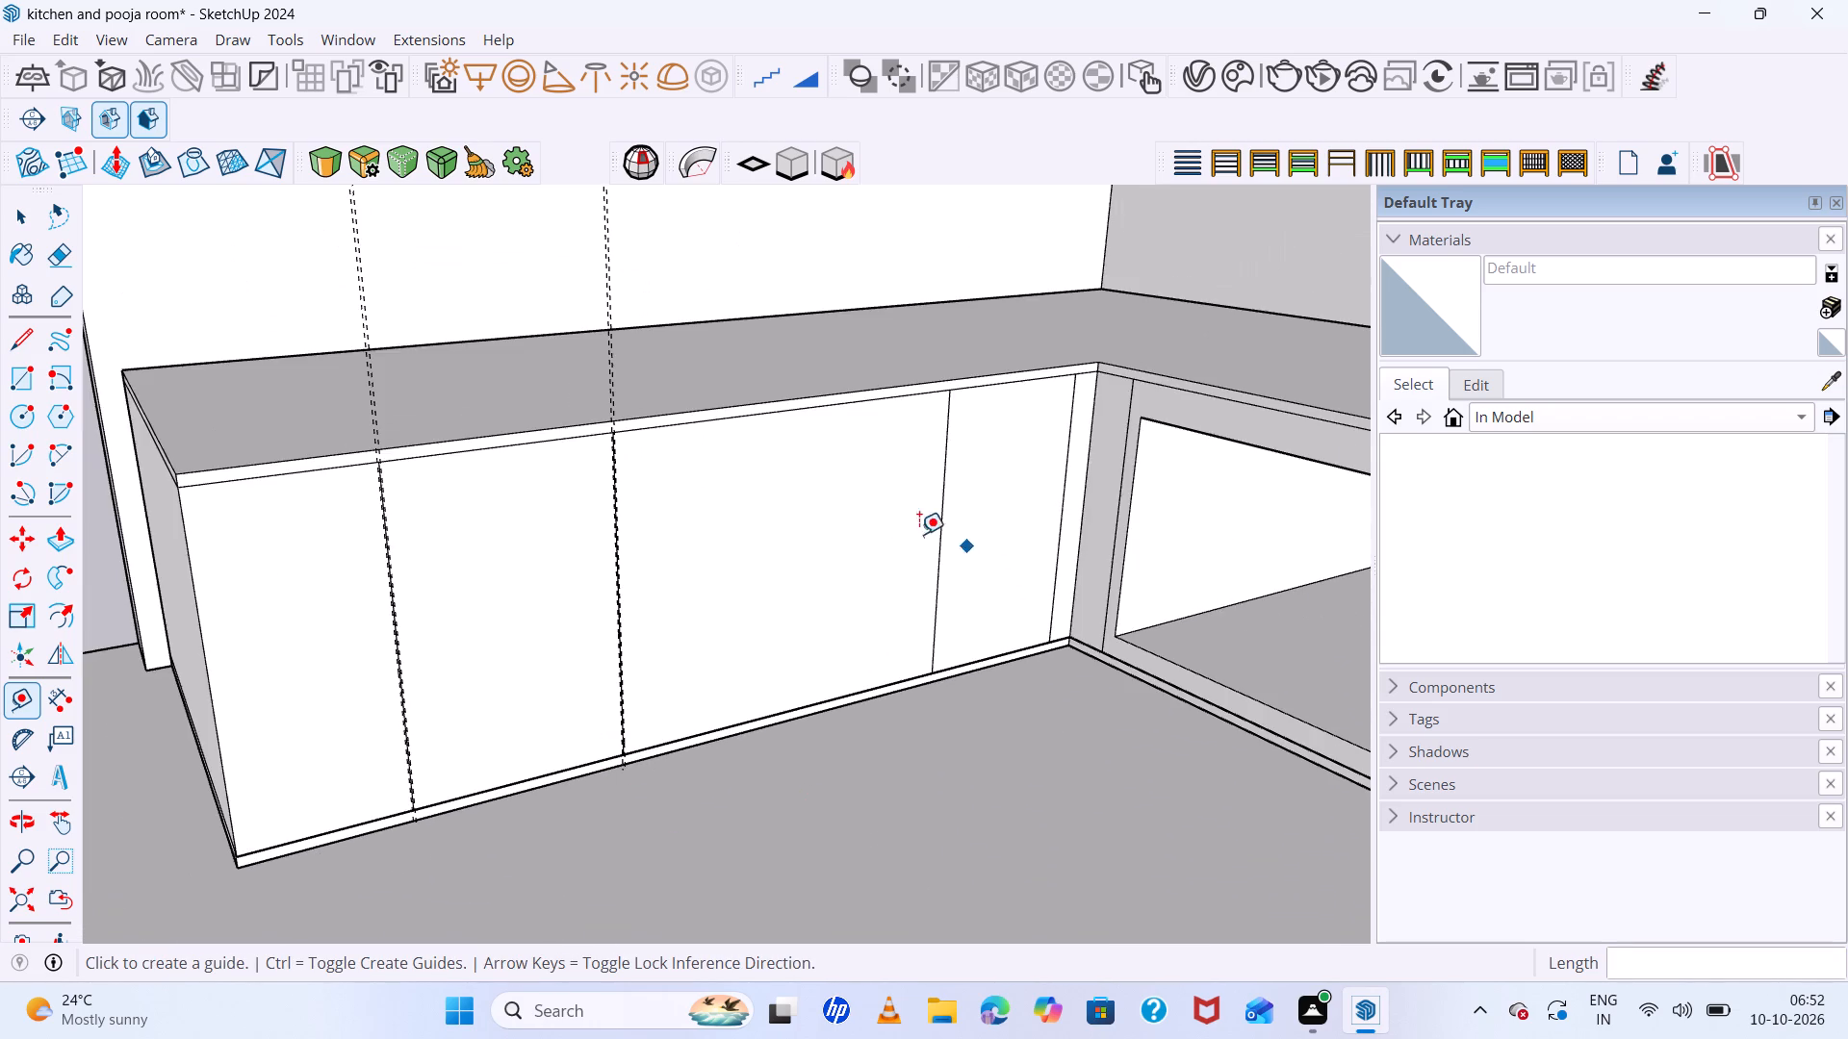
scroll(894, 526, up, 8)
click(1004, 521)
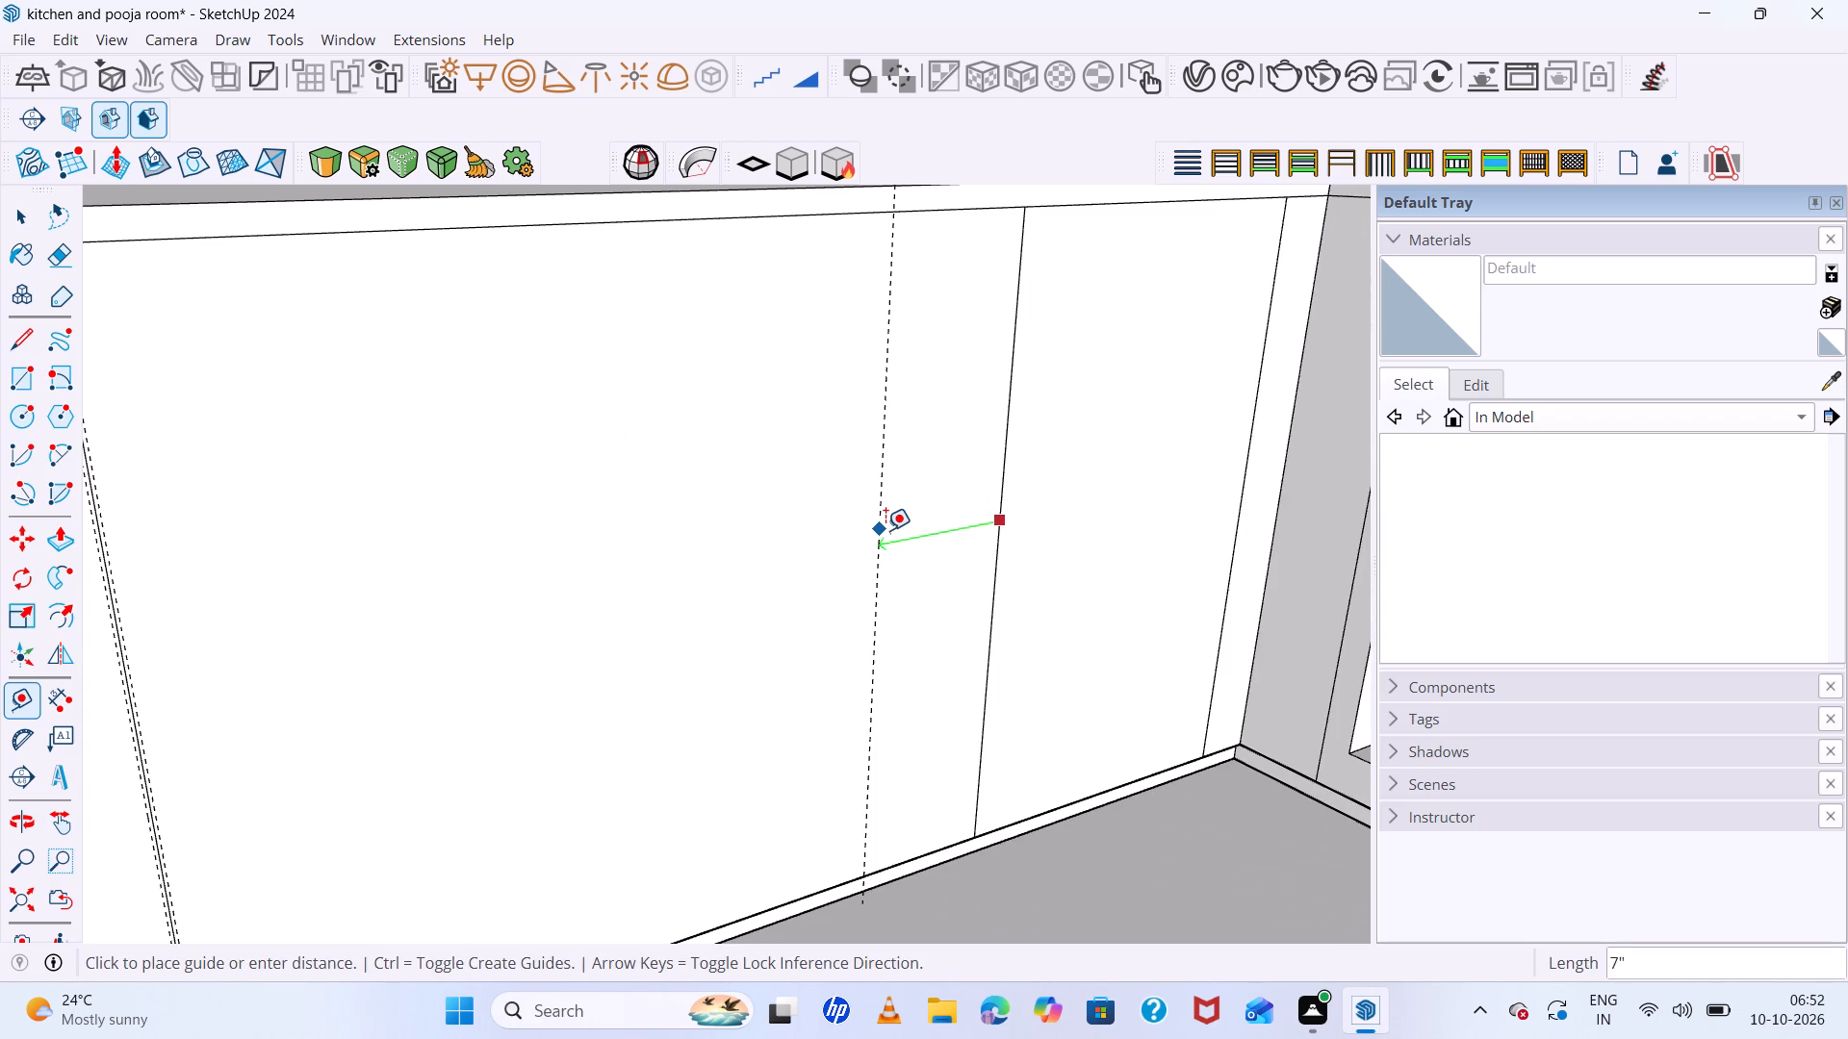
text(3mm)
key(Return)
Place a guide 3 mm from the third divider line on the side facing the inner corner.
scroll(987, 887, up, 7)
scroll(967, 798, up, 3)
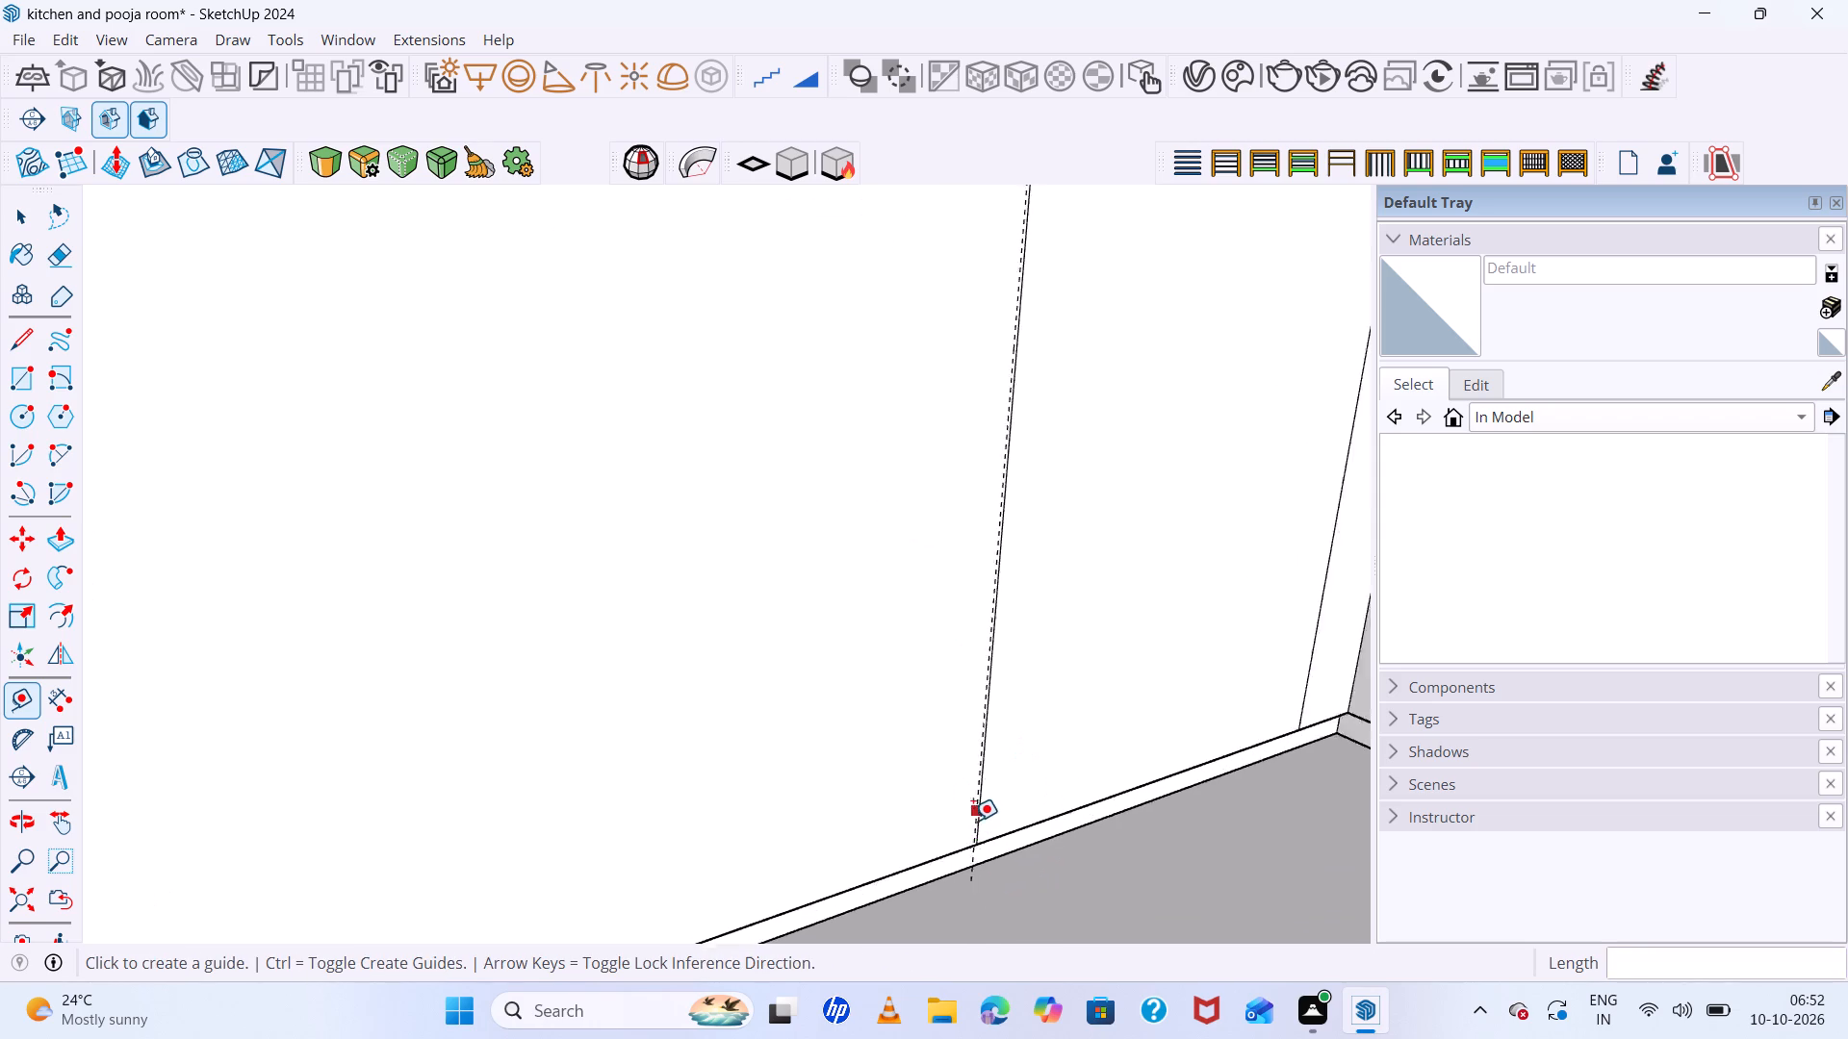
scroll(973, 821, up, 11)
scroll(975, 836, up, 15)
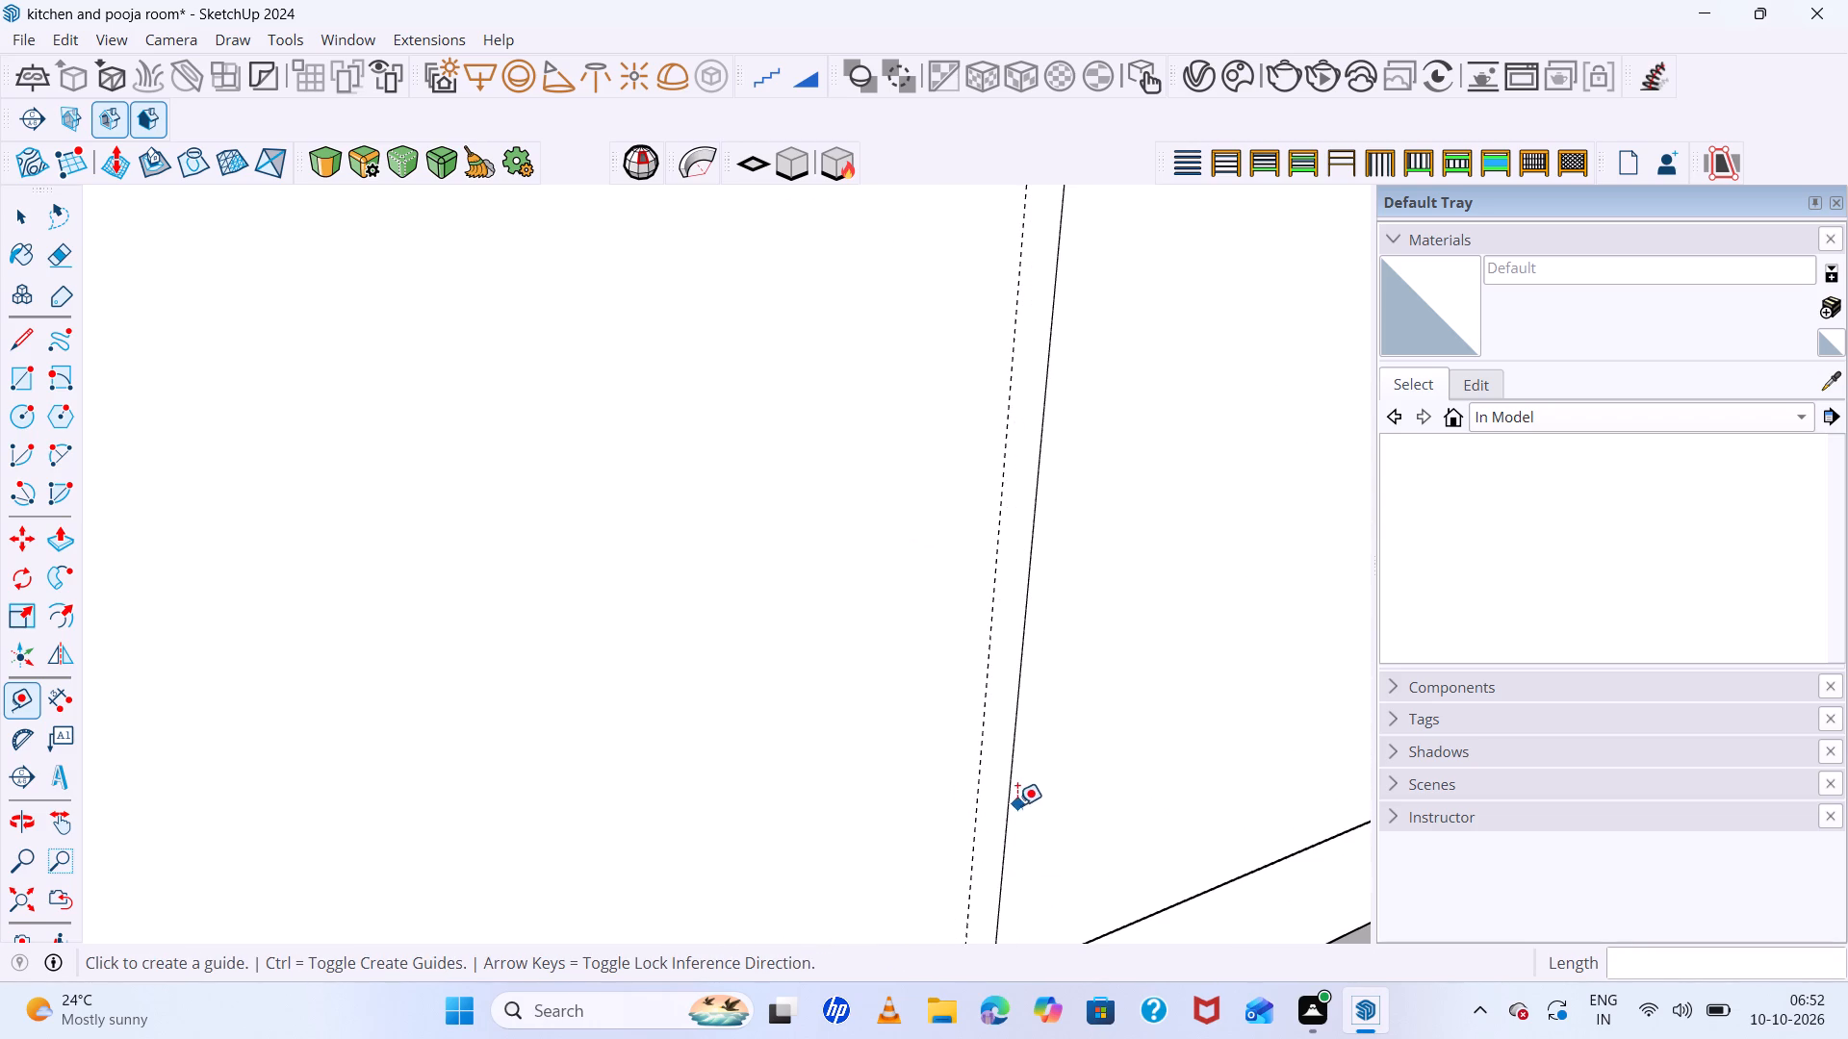
click(1007, 805)
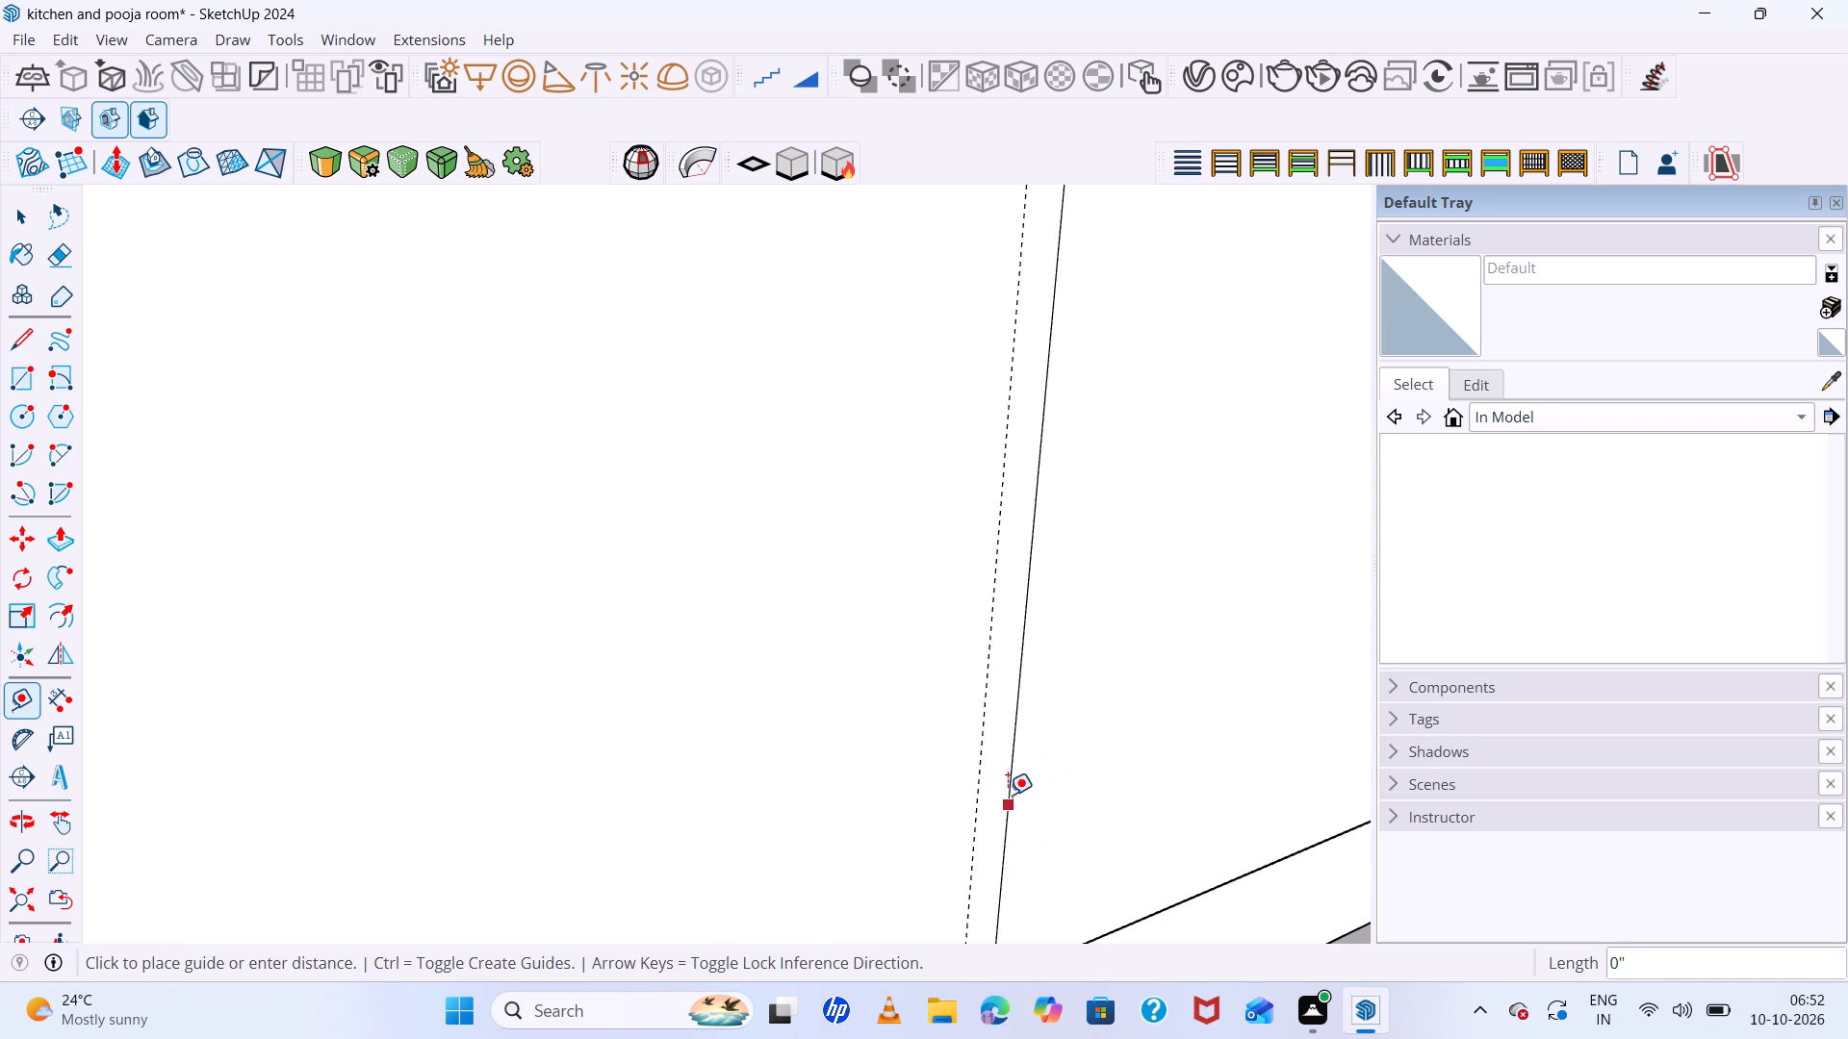
click(1006, 774)
scroll(992, 746, down, 6)
middle_drag(1086, 759, 971, 774)
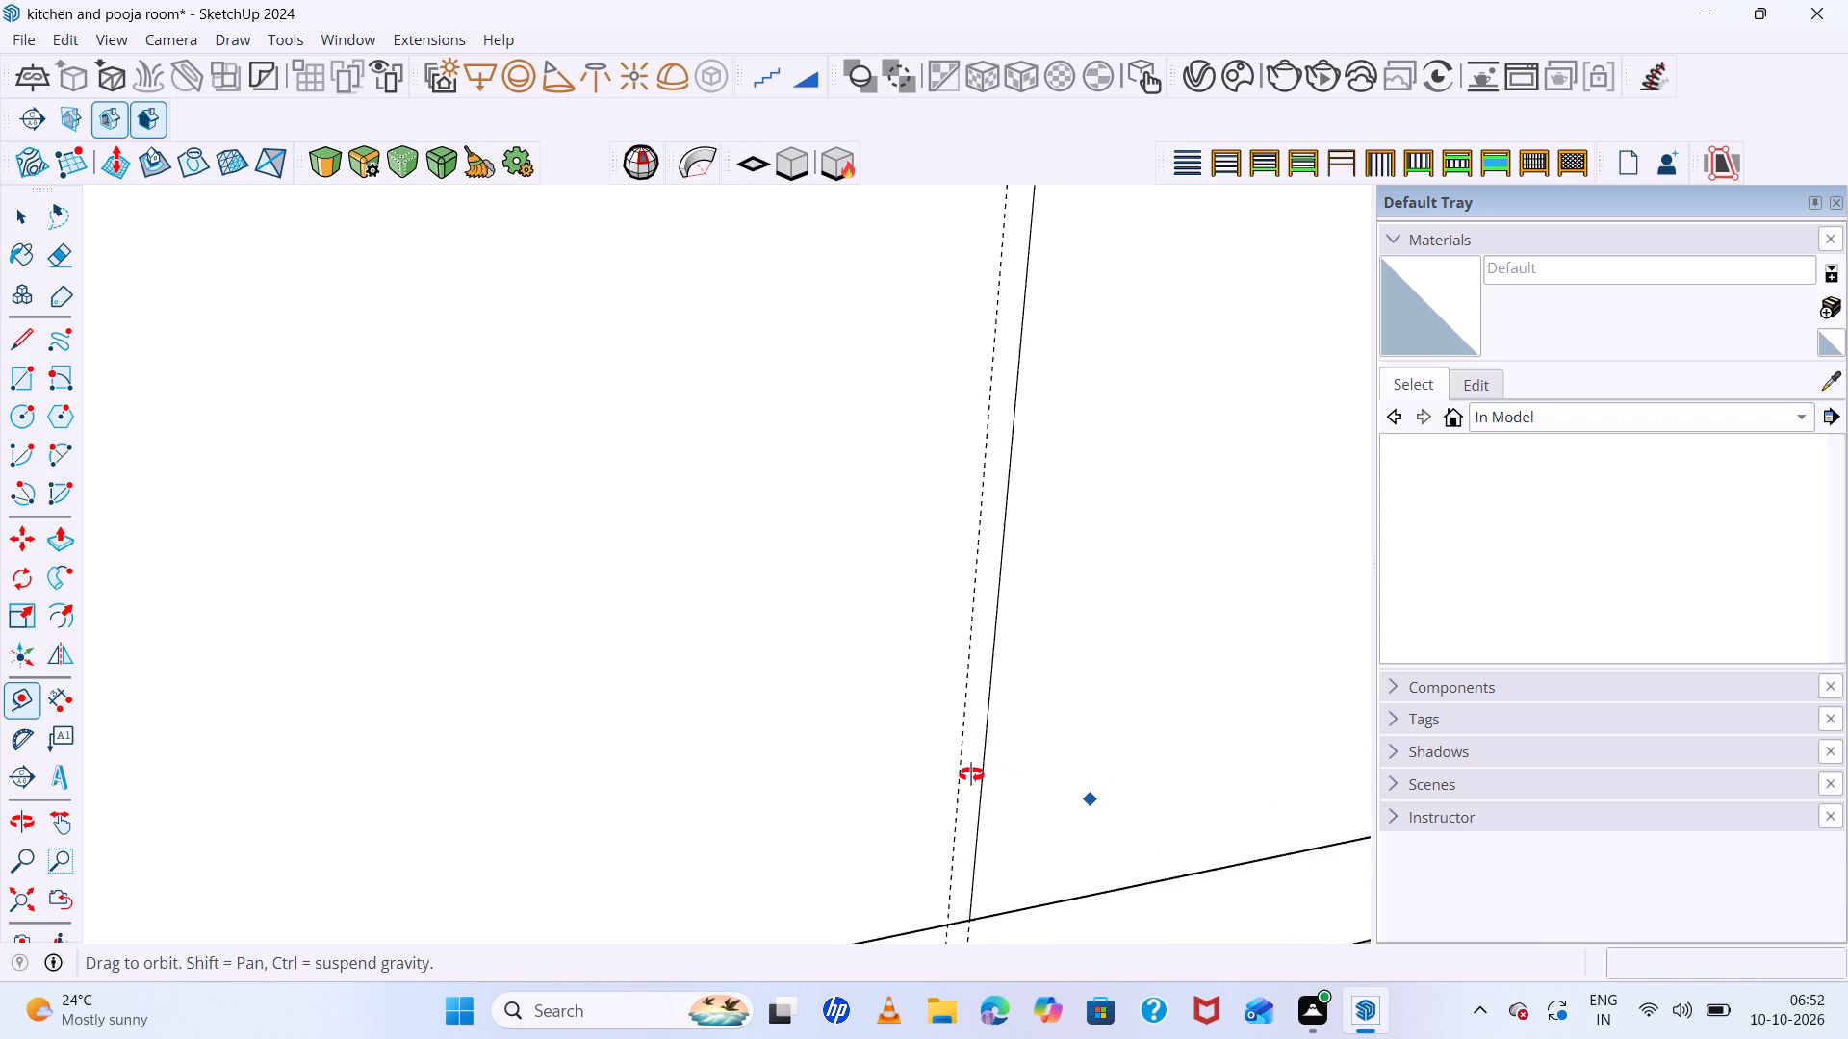
middle_drag(971, 774, 969, 774)
scroll(972, 773, up, 5)
click(988, 745)
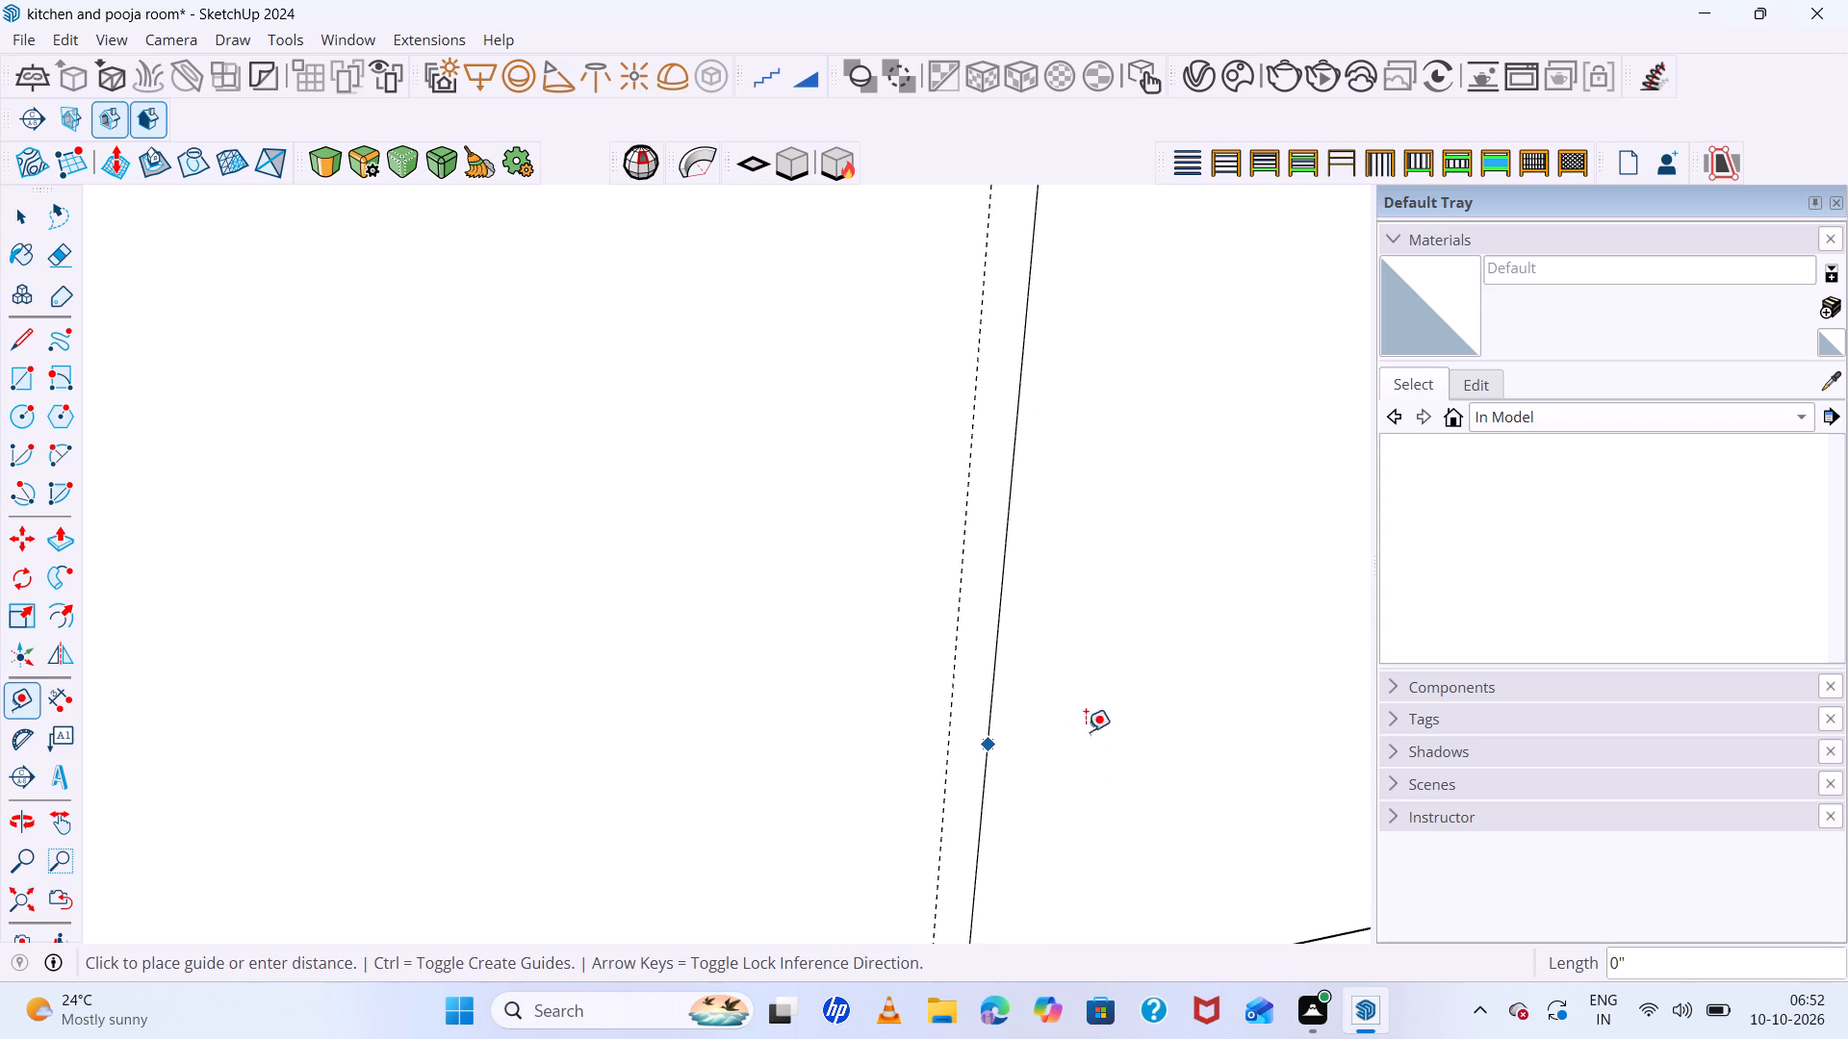
key(space)
key(t)
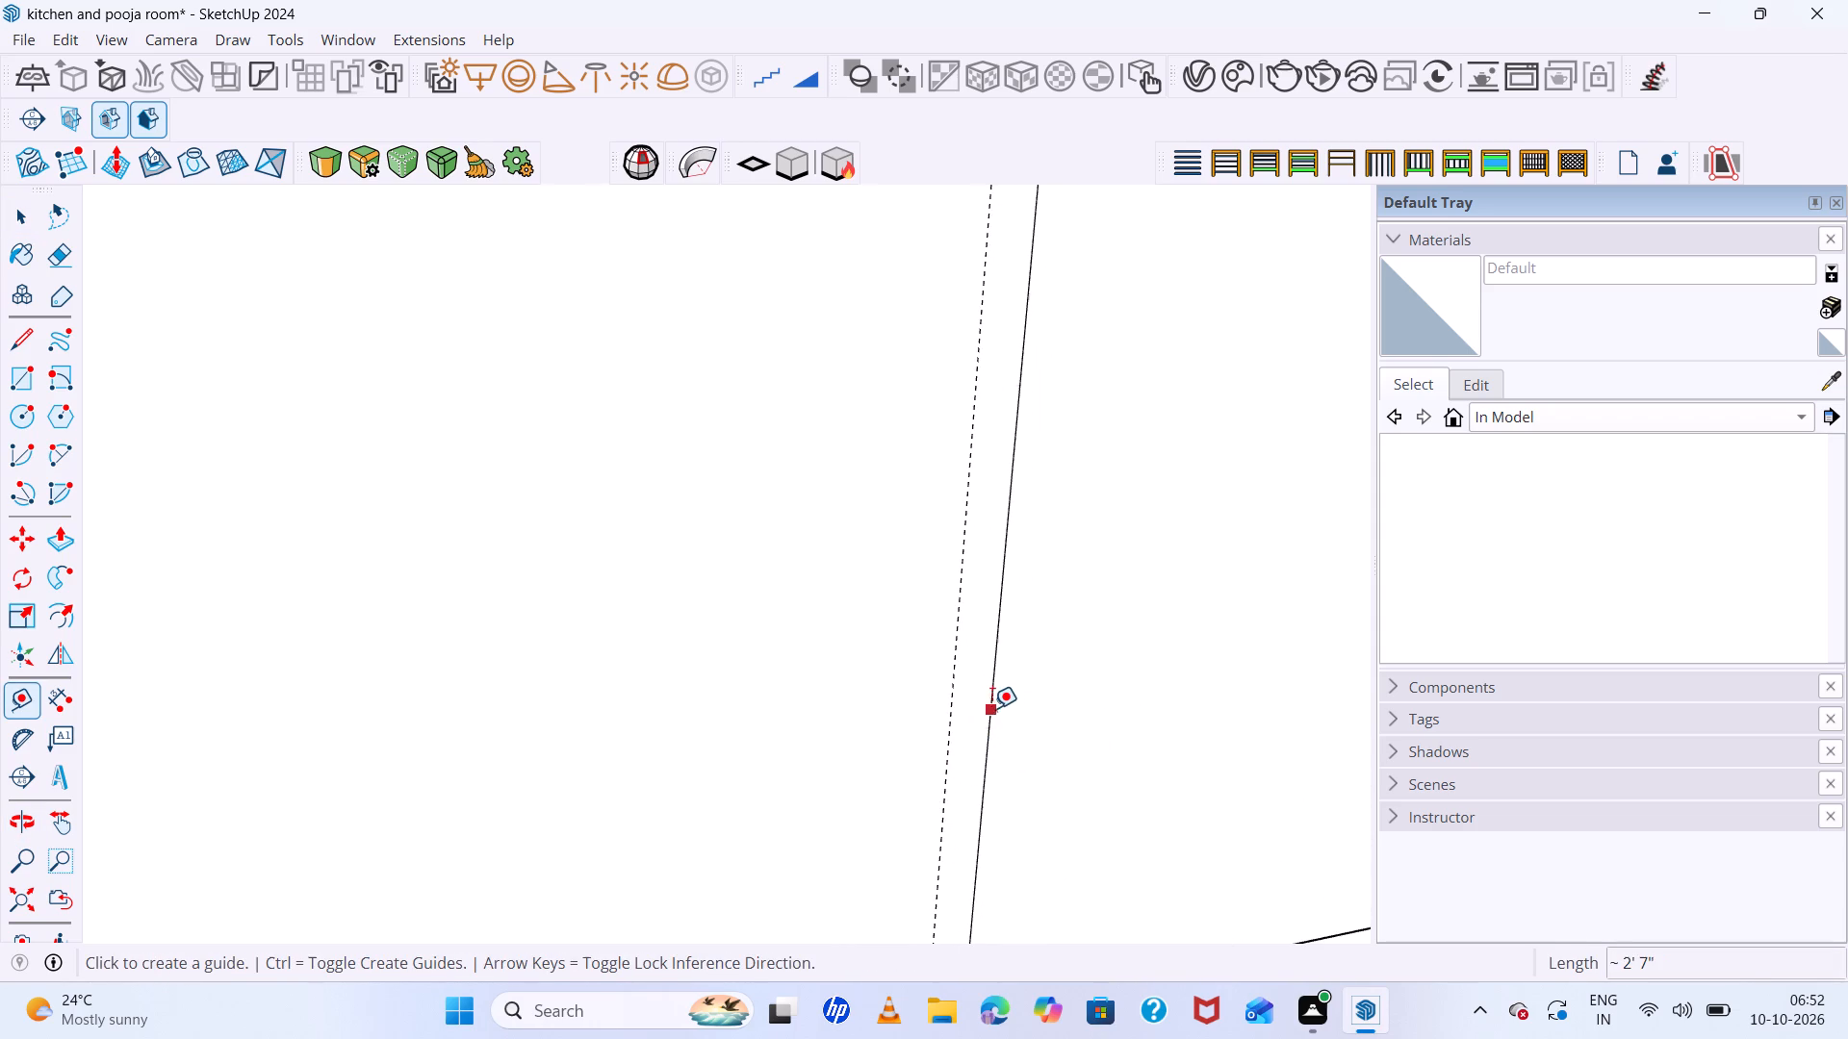
click(992, 708)
scroll(1069, 678, down, 6)
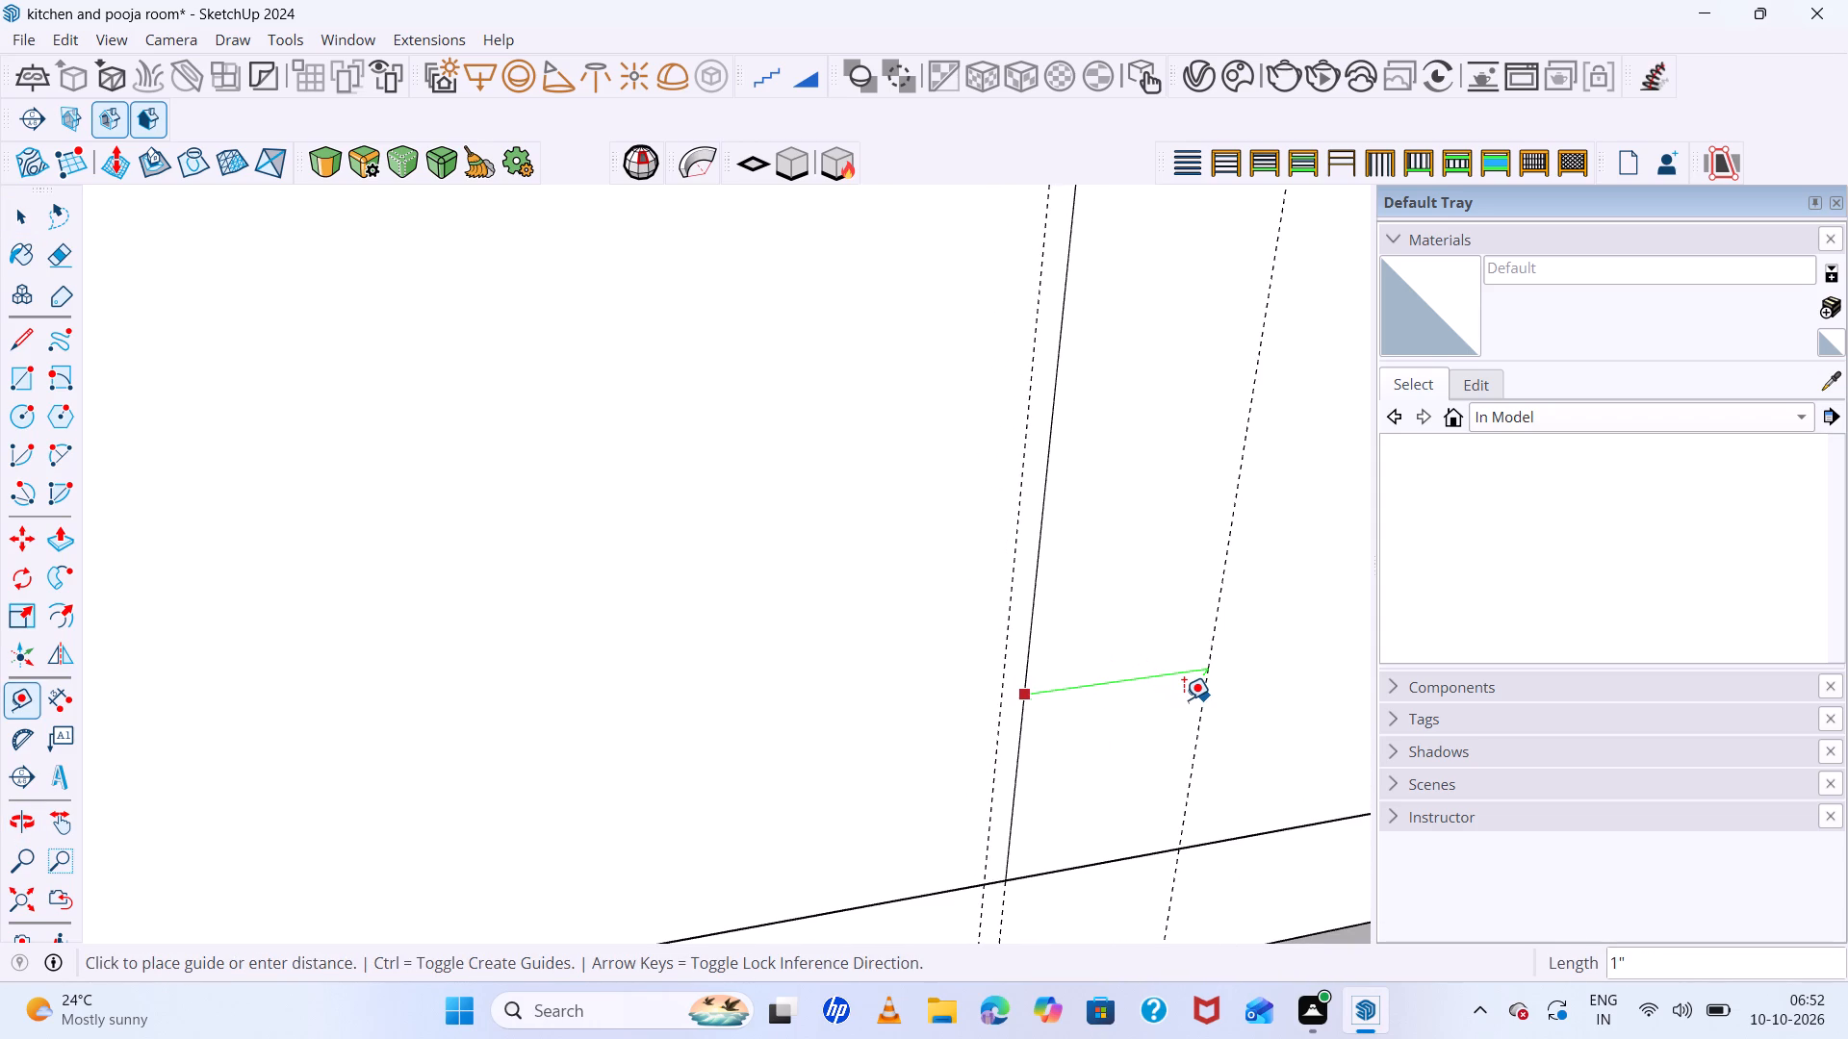
text(3mm)
key(Return)
Place a guide 3 mm from the long front's divider line nearest the inner corner, on its free-end side.
scroll(841, 728, down, 8)
scroll(700, 770, down, 4)
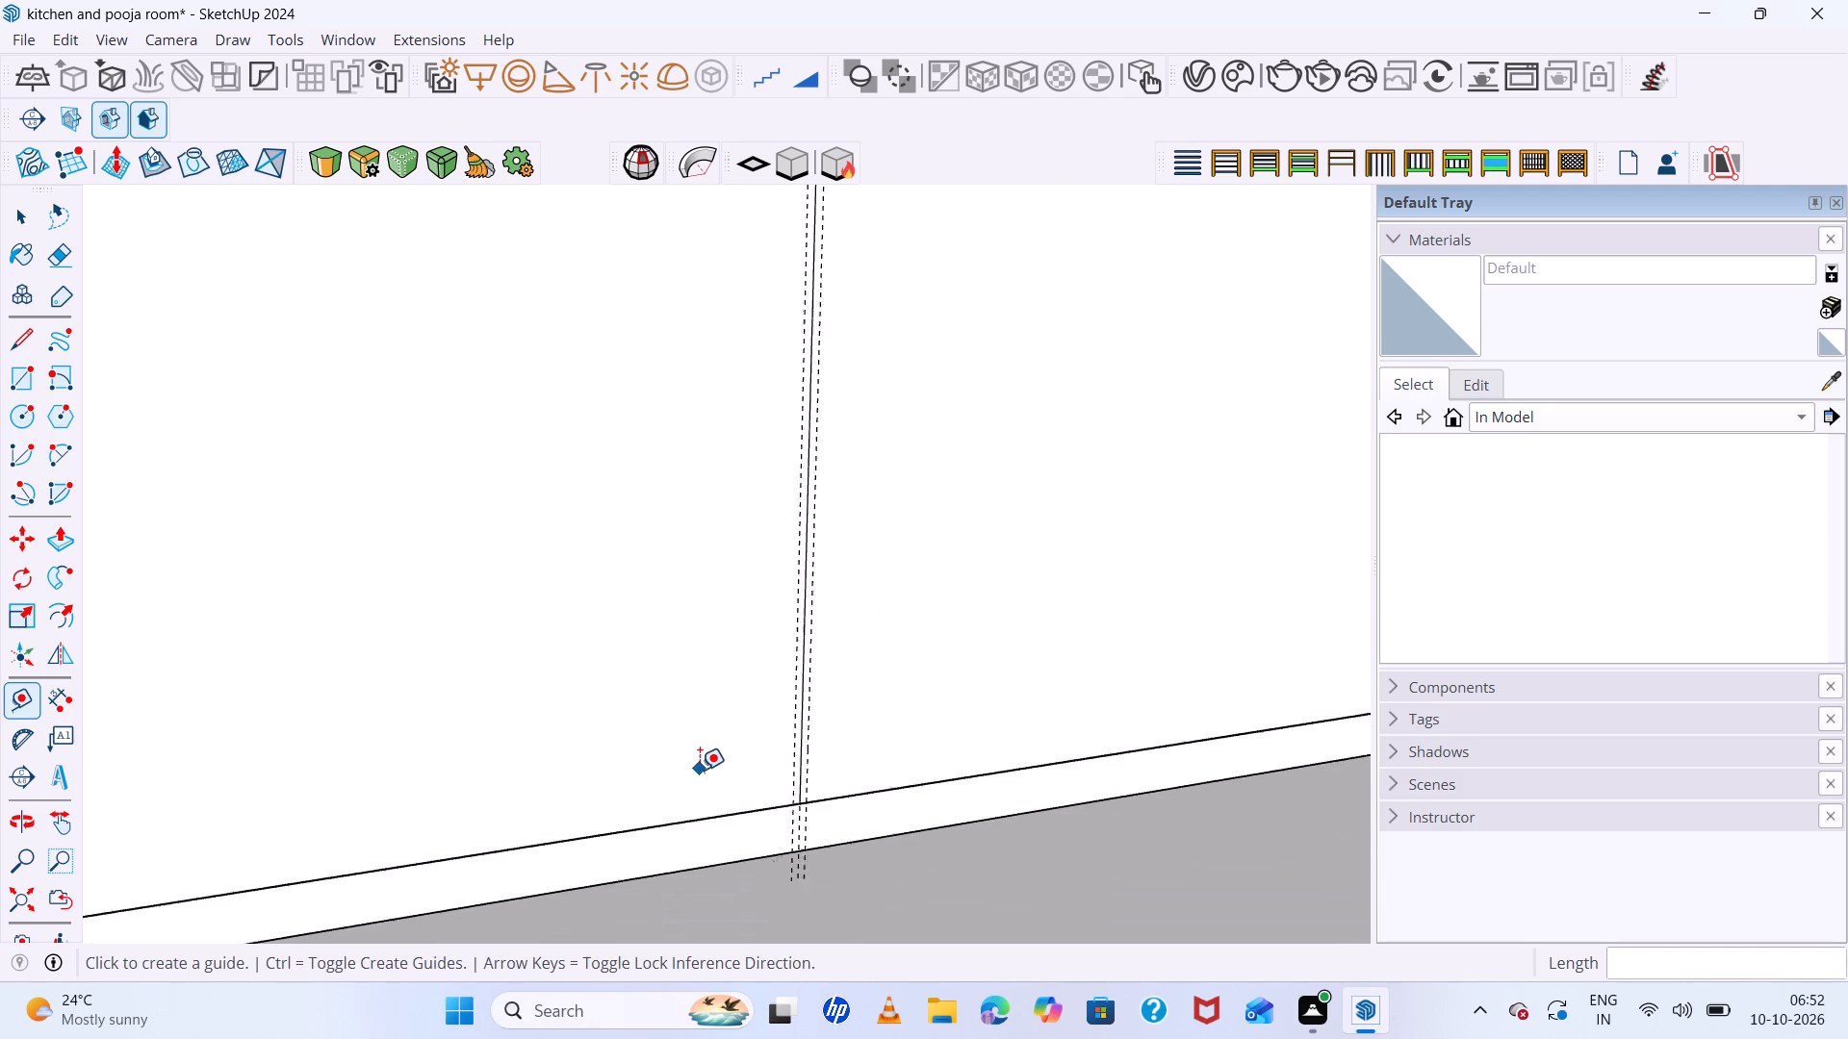
scroll(700, 770, down, 14)
scroll(700, 767, down, 7)
scroll(928, 575, up, 13)
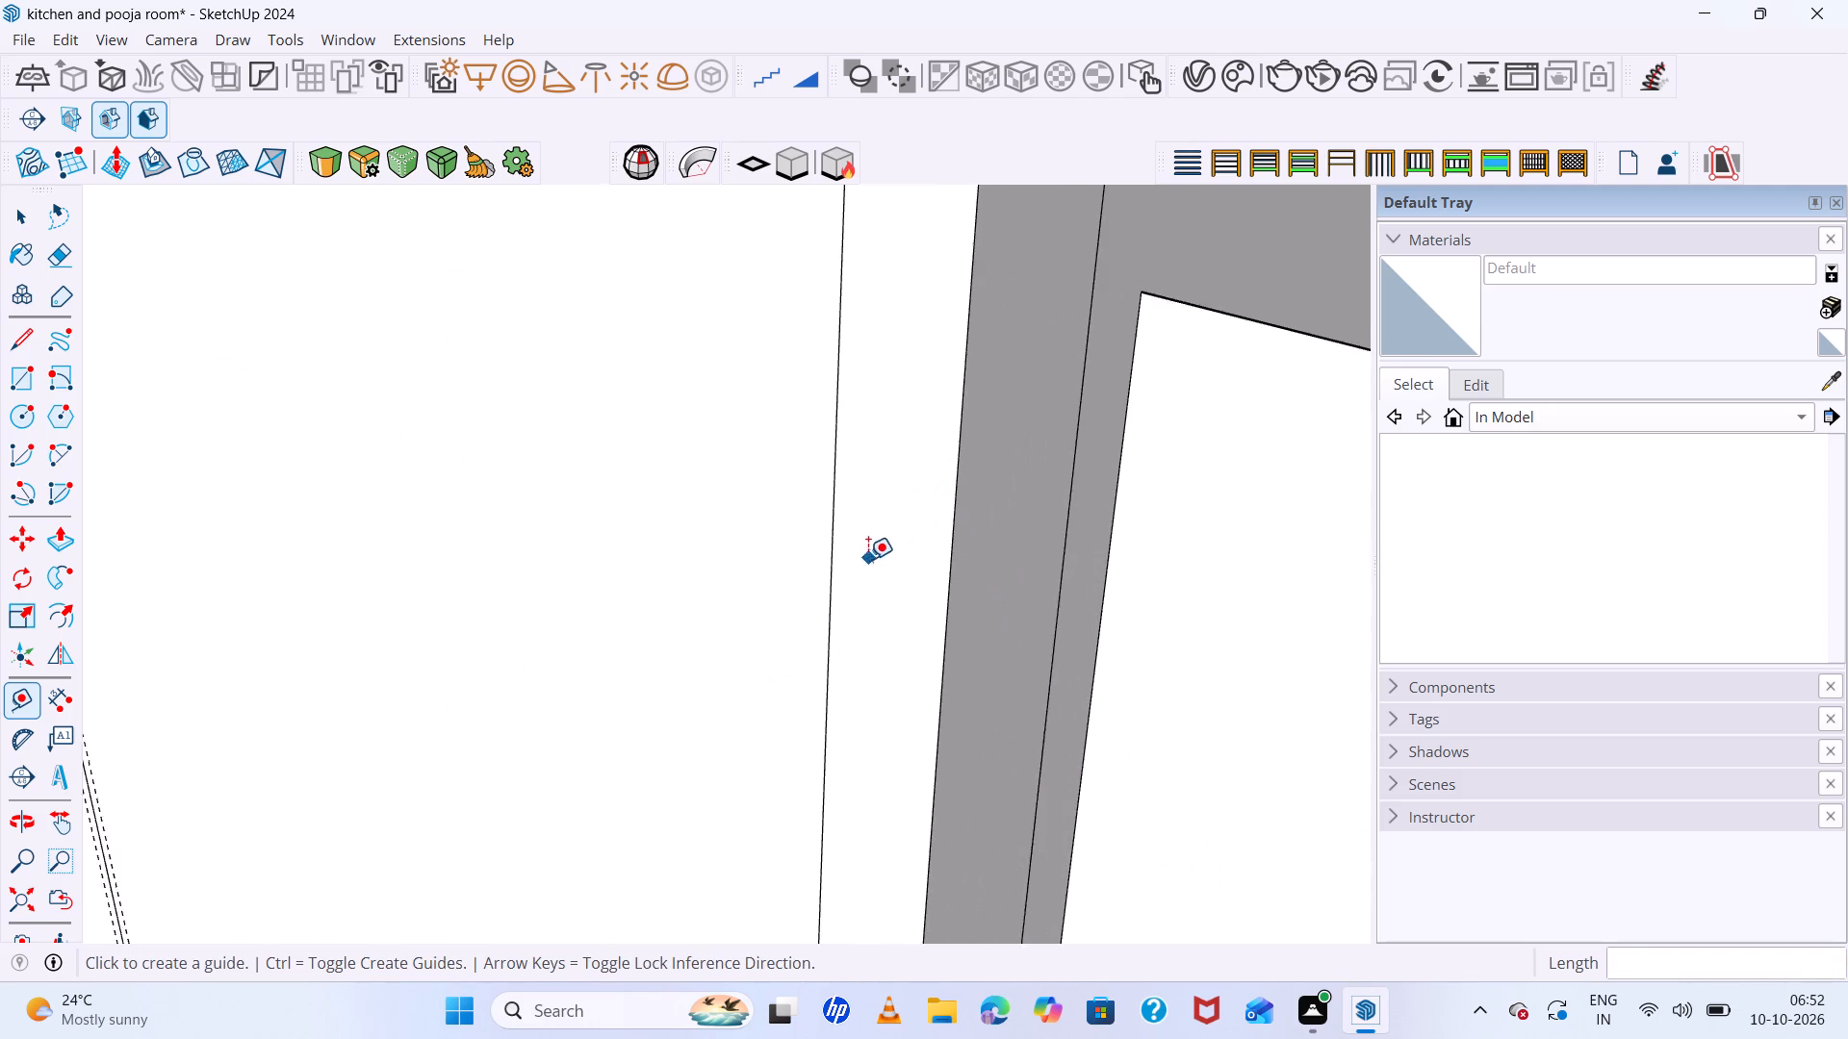
scroll(868, 559, up, 1)
click(825, 560)
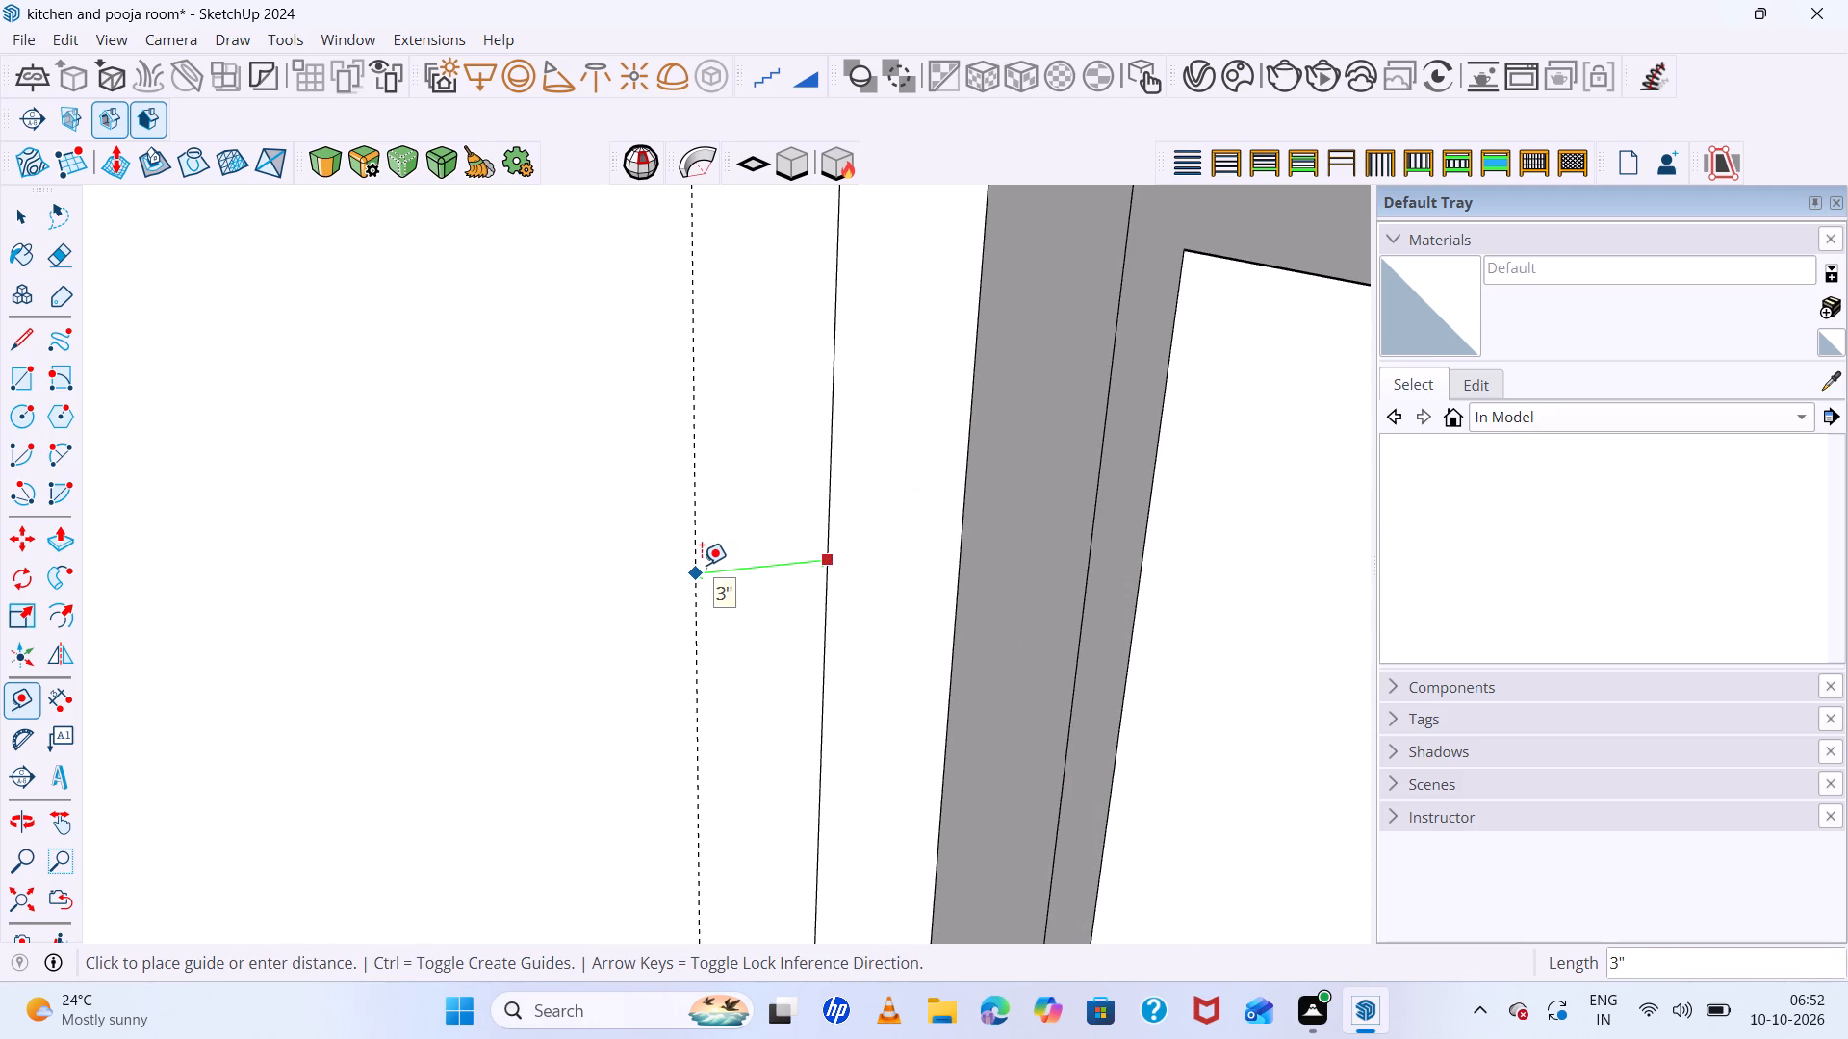
text(3mm)
key(Return)
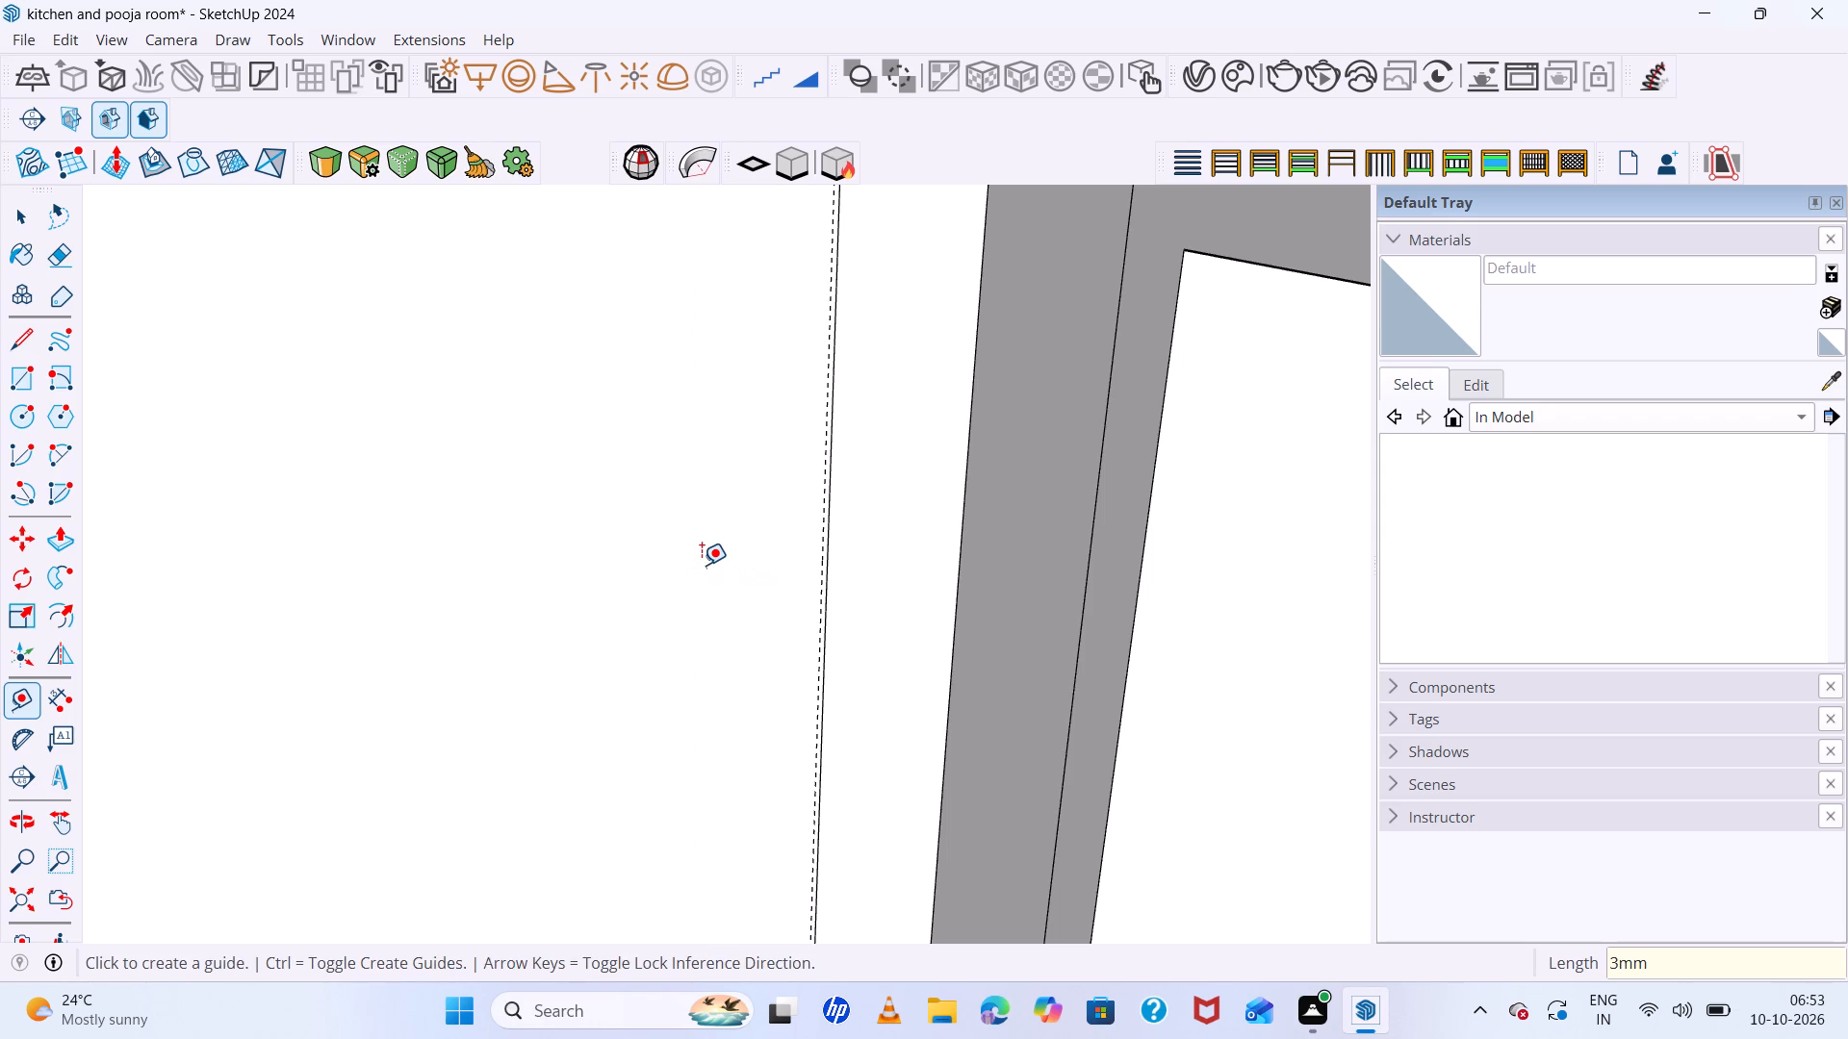
Place a guide 3 mm from that last divider line on the side facing the inner corner.
scroll(844, 486, up, 20)
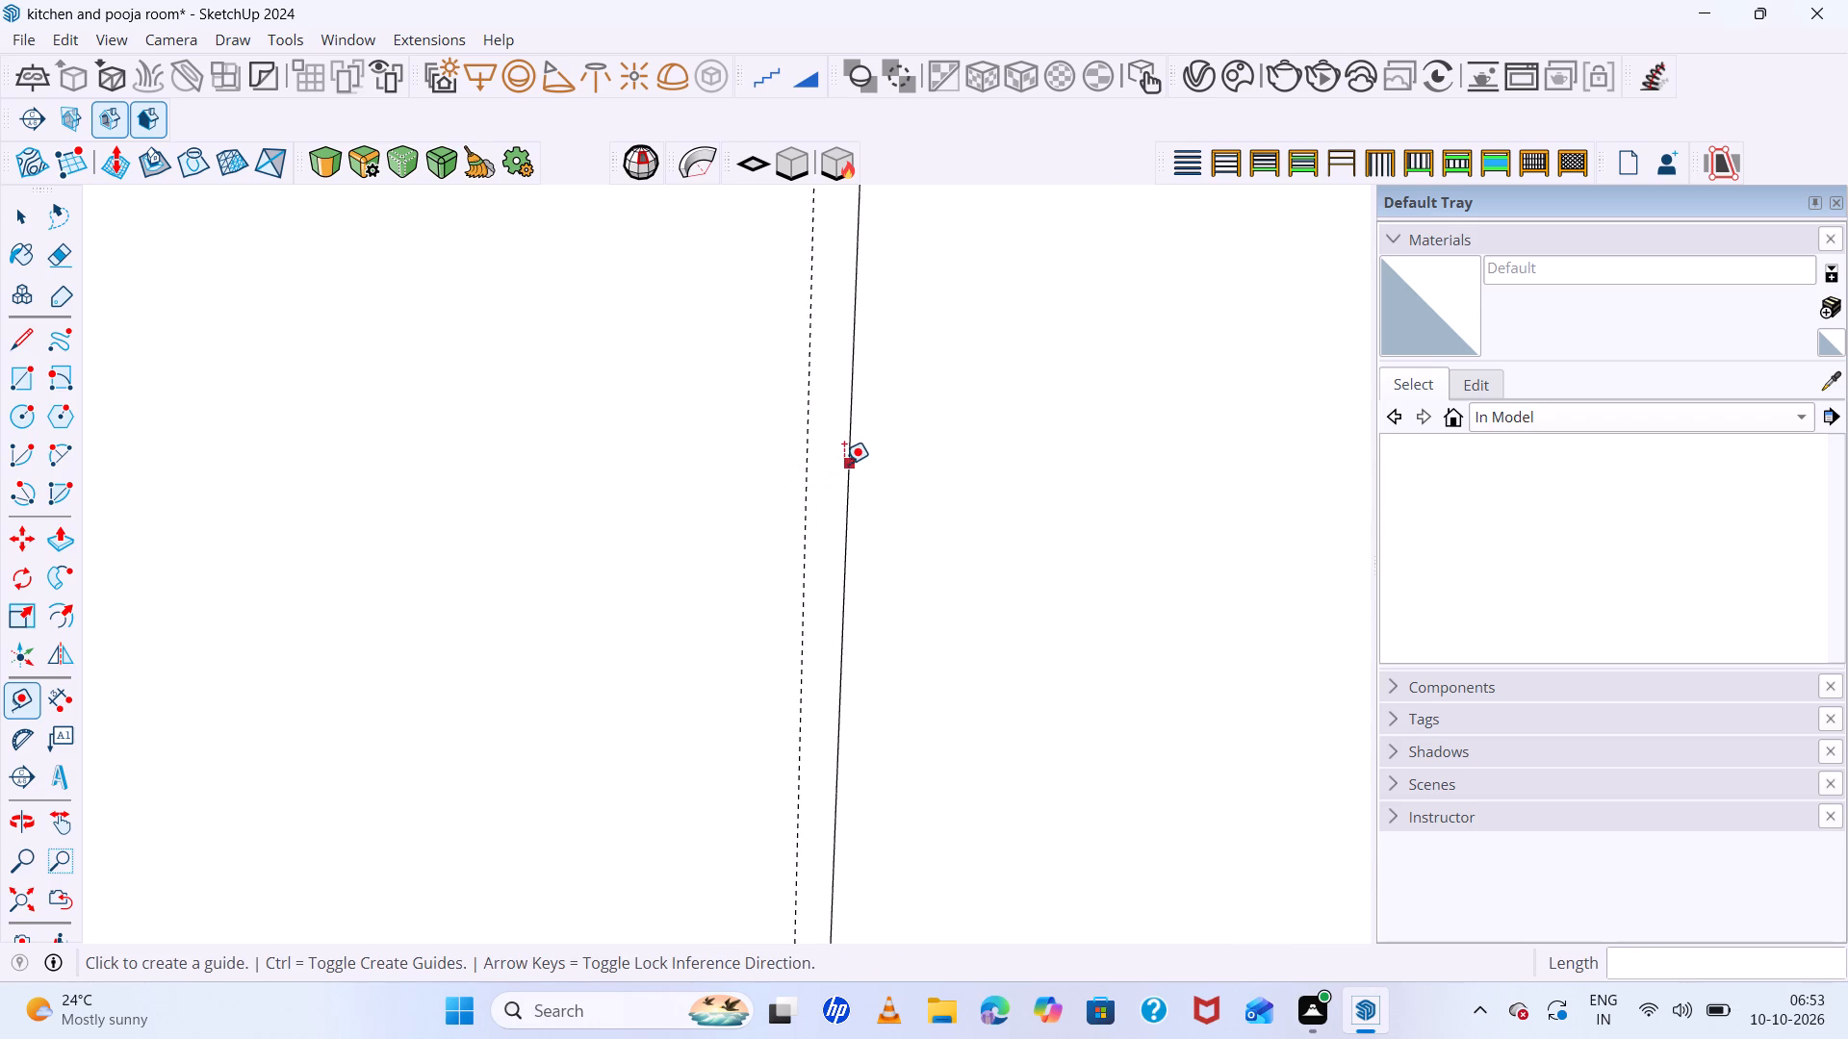
click(848, 461)
scroll(991, 443, down, 5)
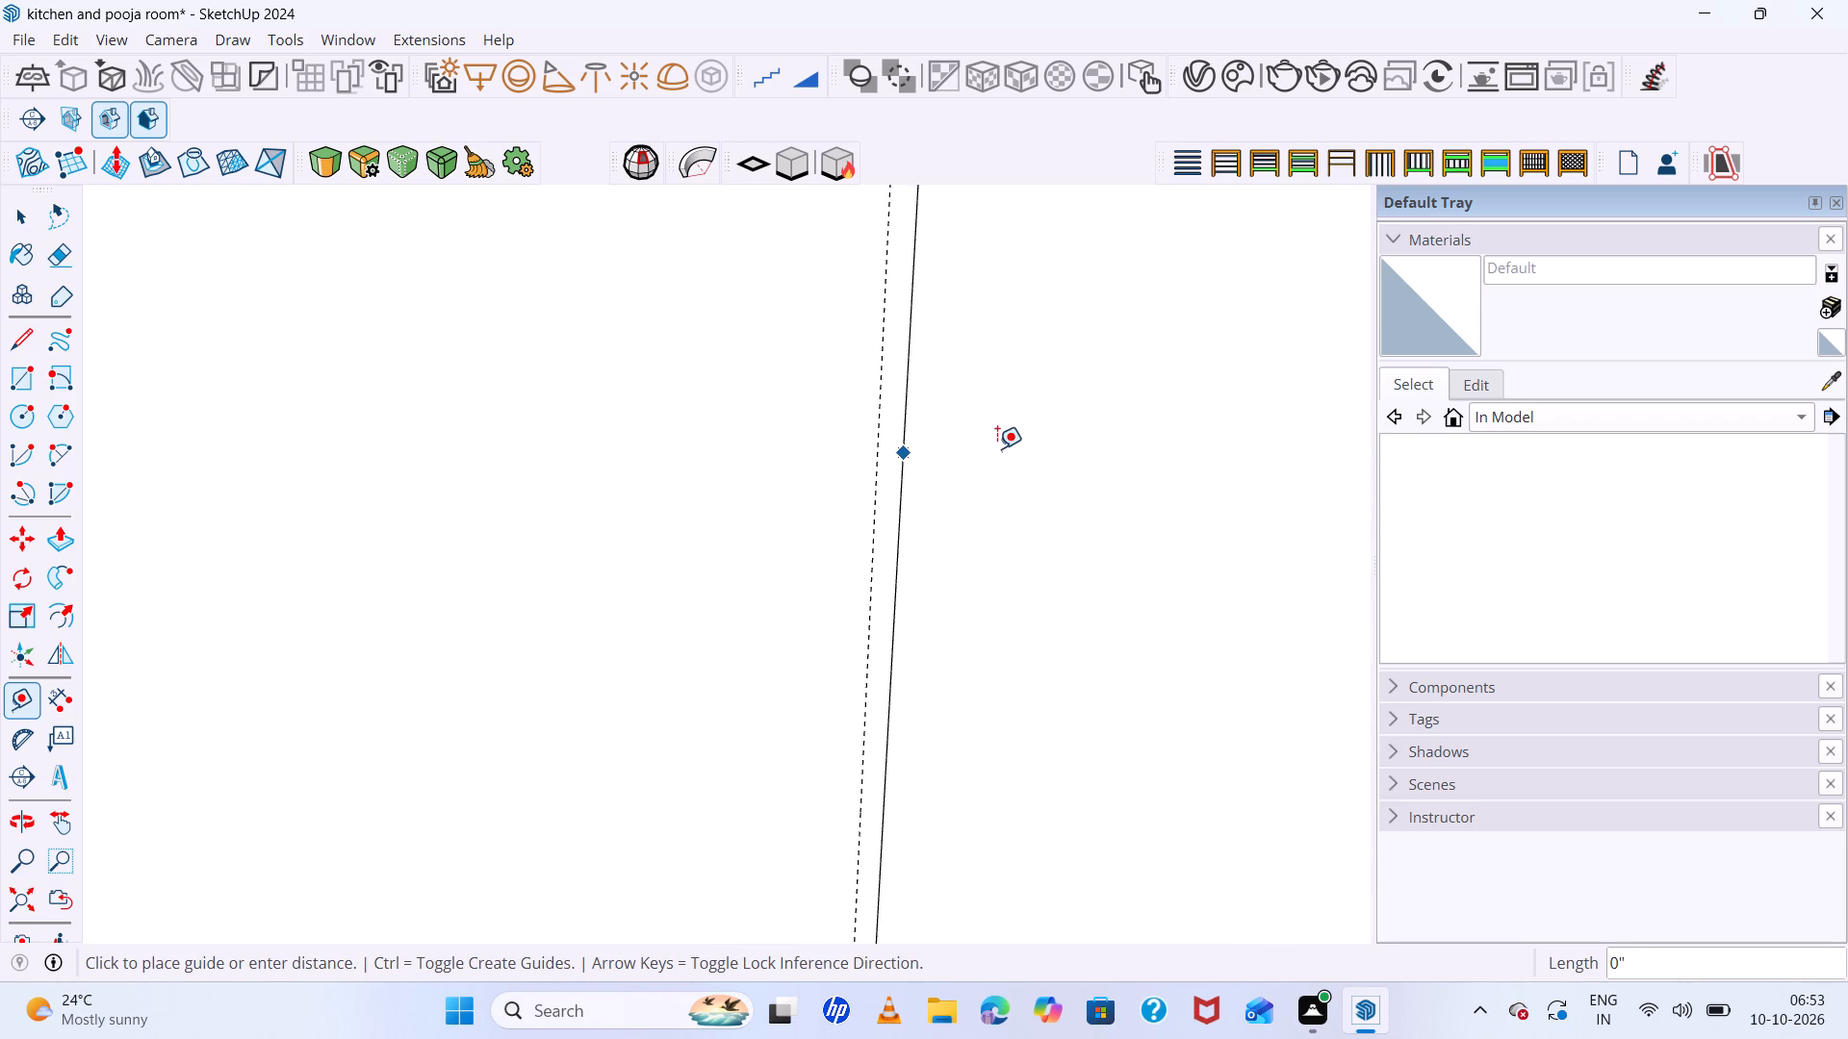
key(3)
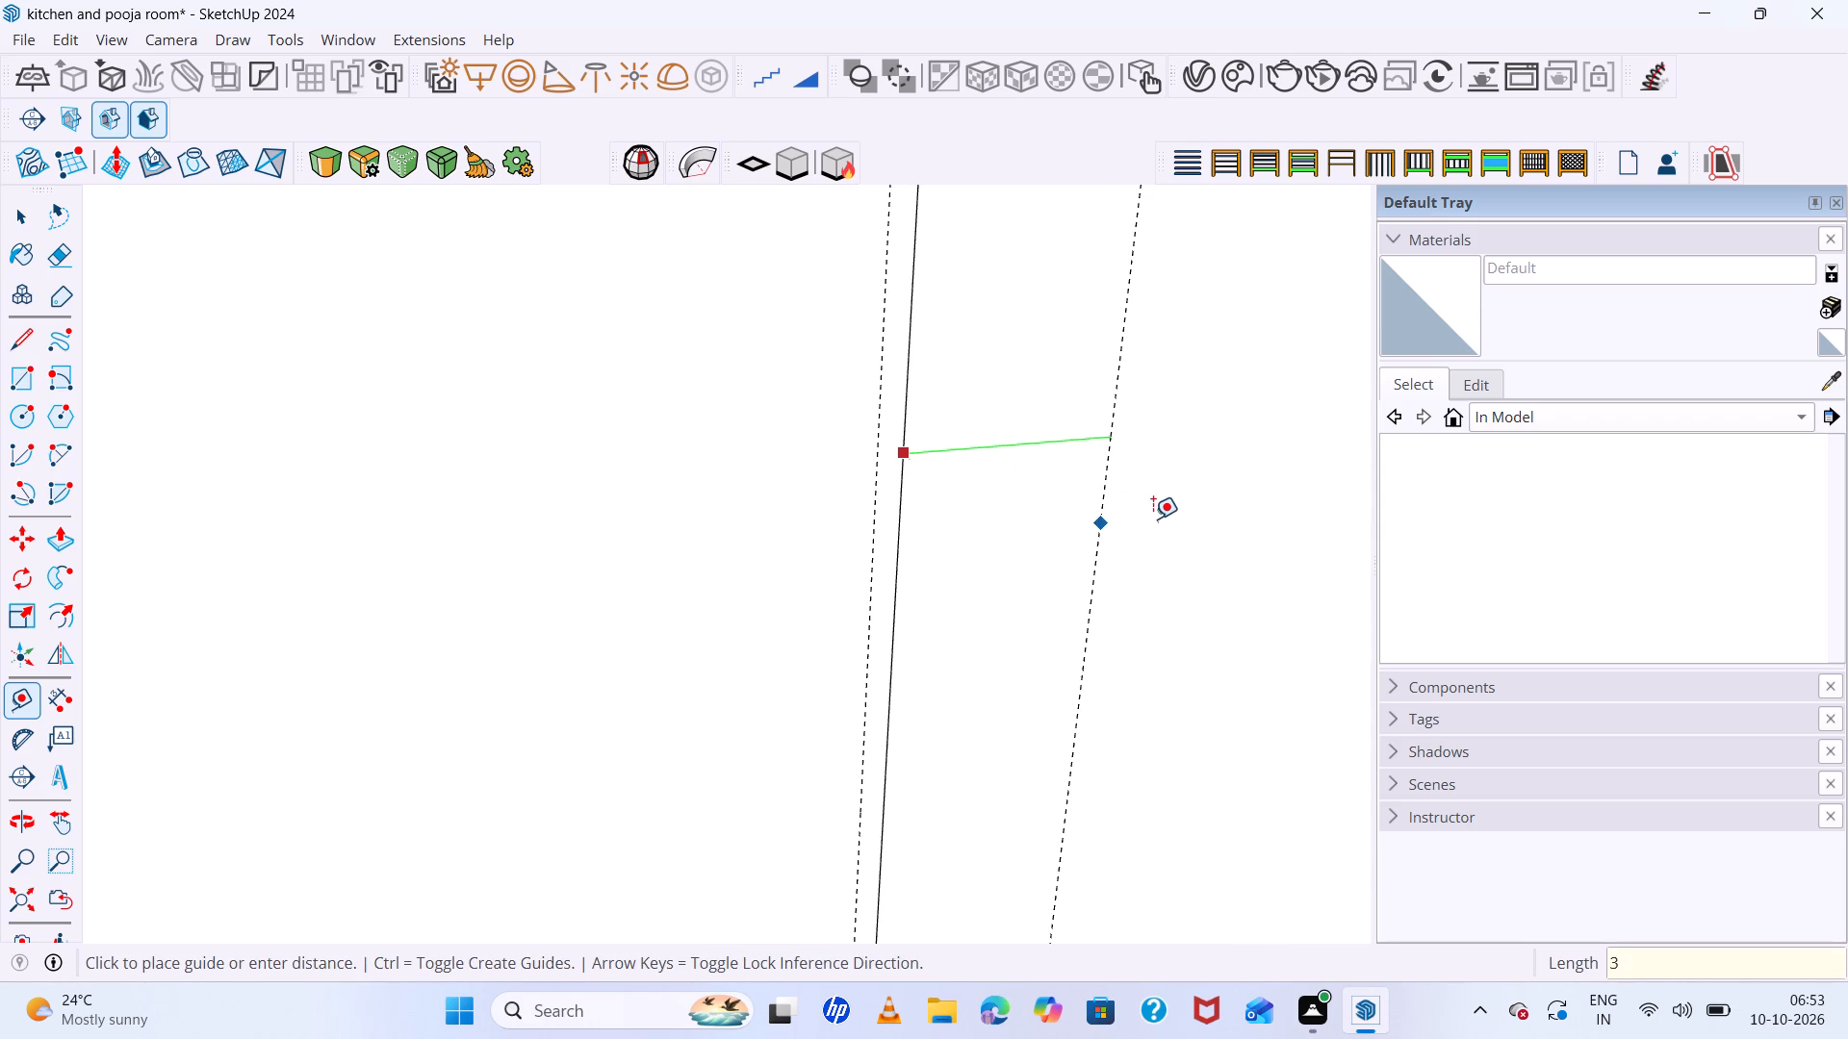
text(mm)
key(Return)
Place a guide 3 mm from the vertical line beside the opening on the counter's short leg, on its inner-corner side.
scroll(689, 570, down, 8)
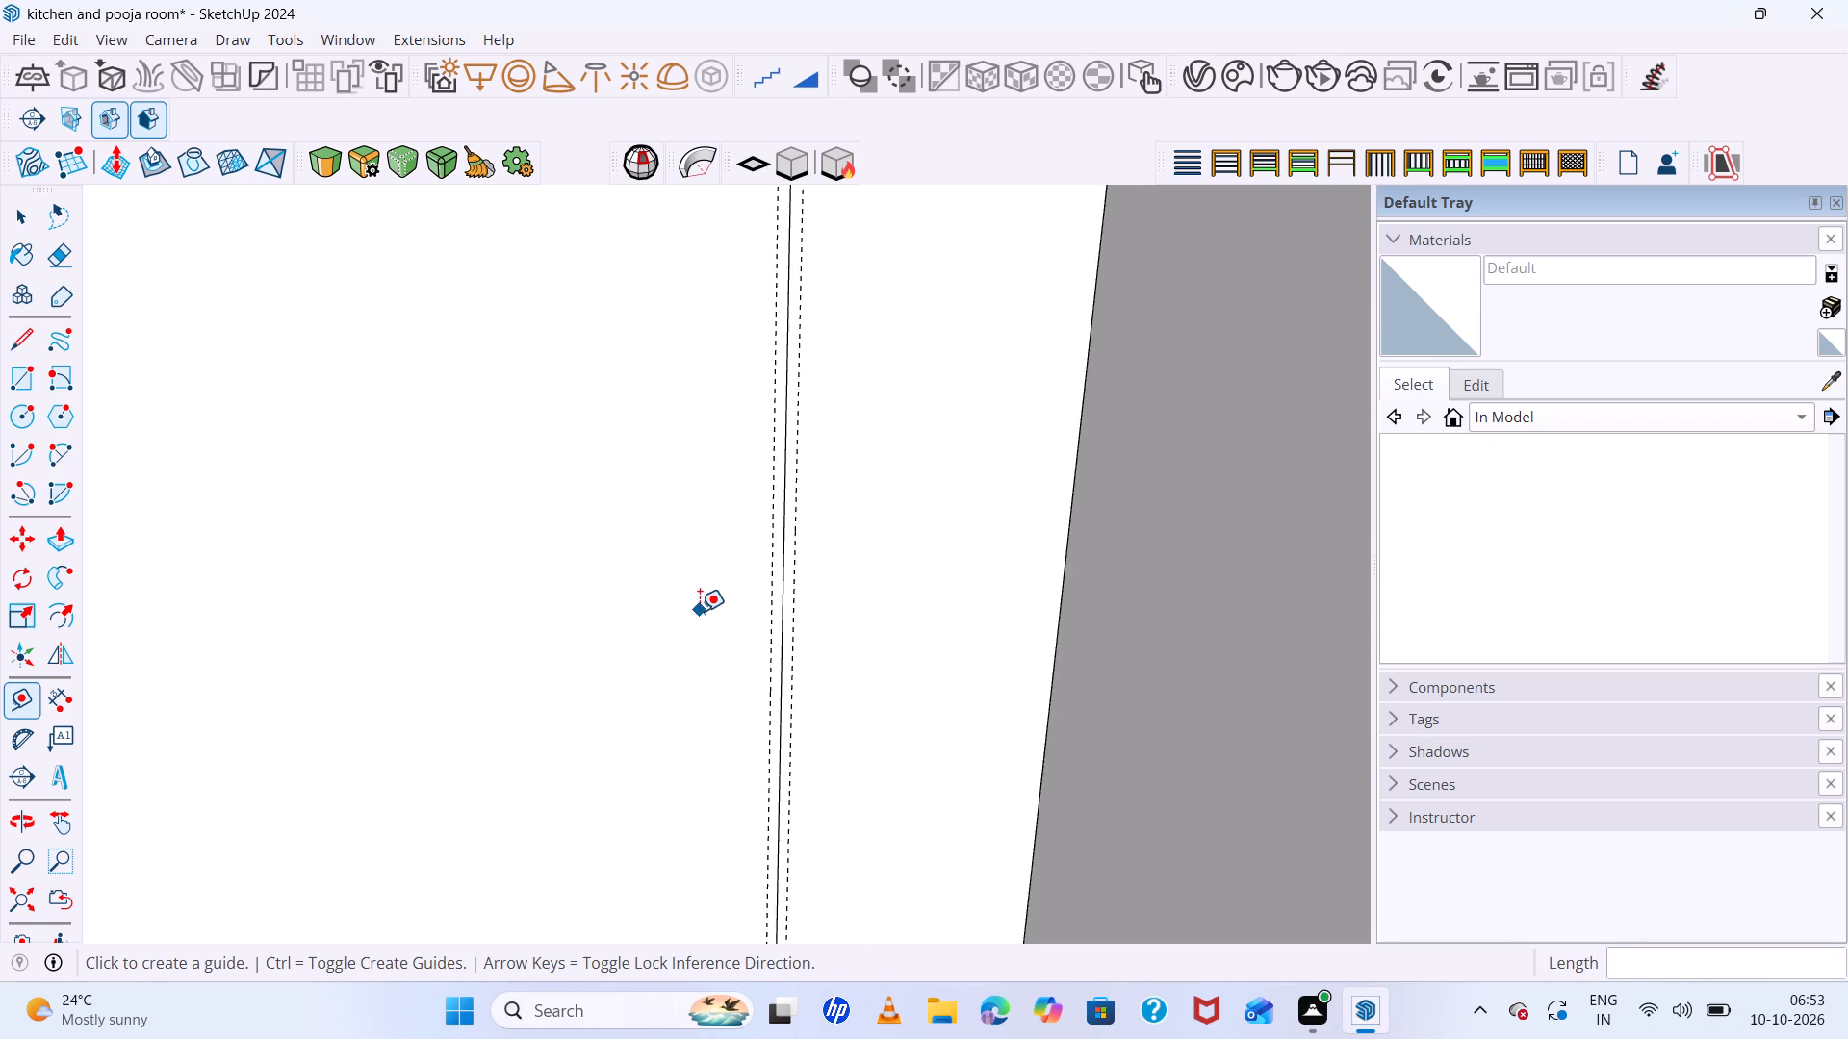
scroll(700, 611, down, 16)
middle_drag(791, 688, 1027, 722)
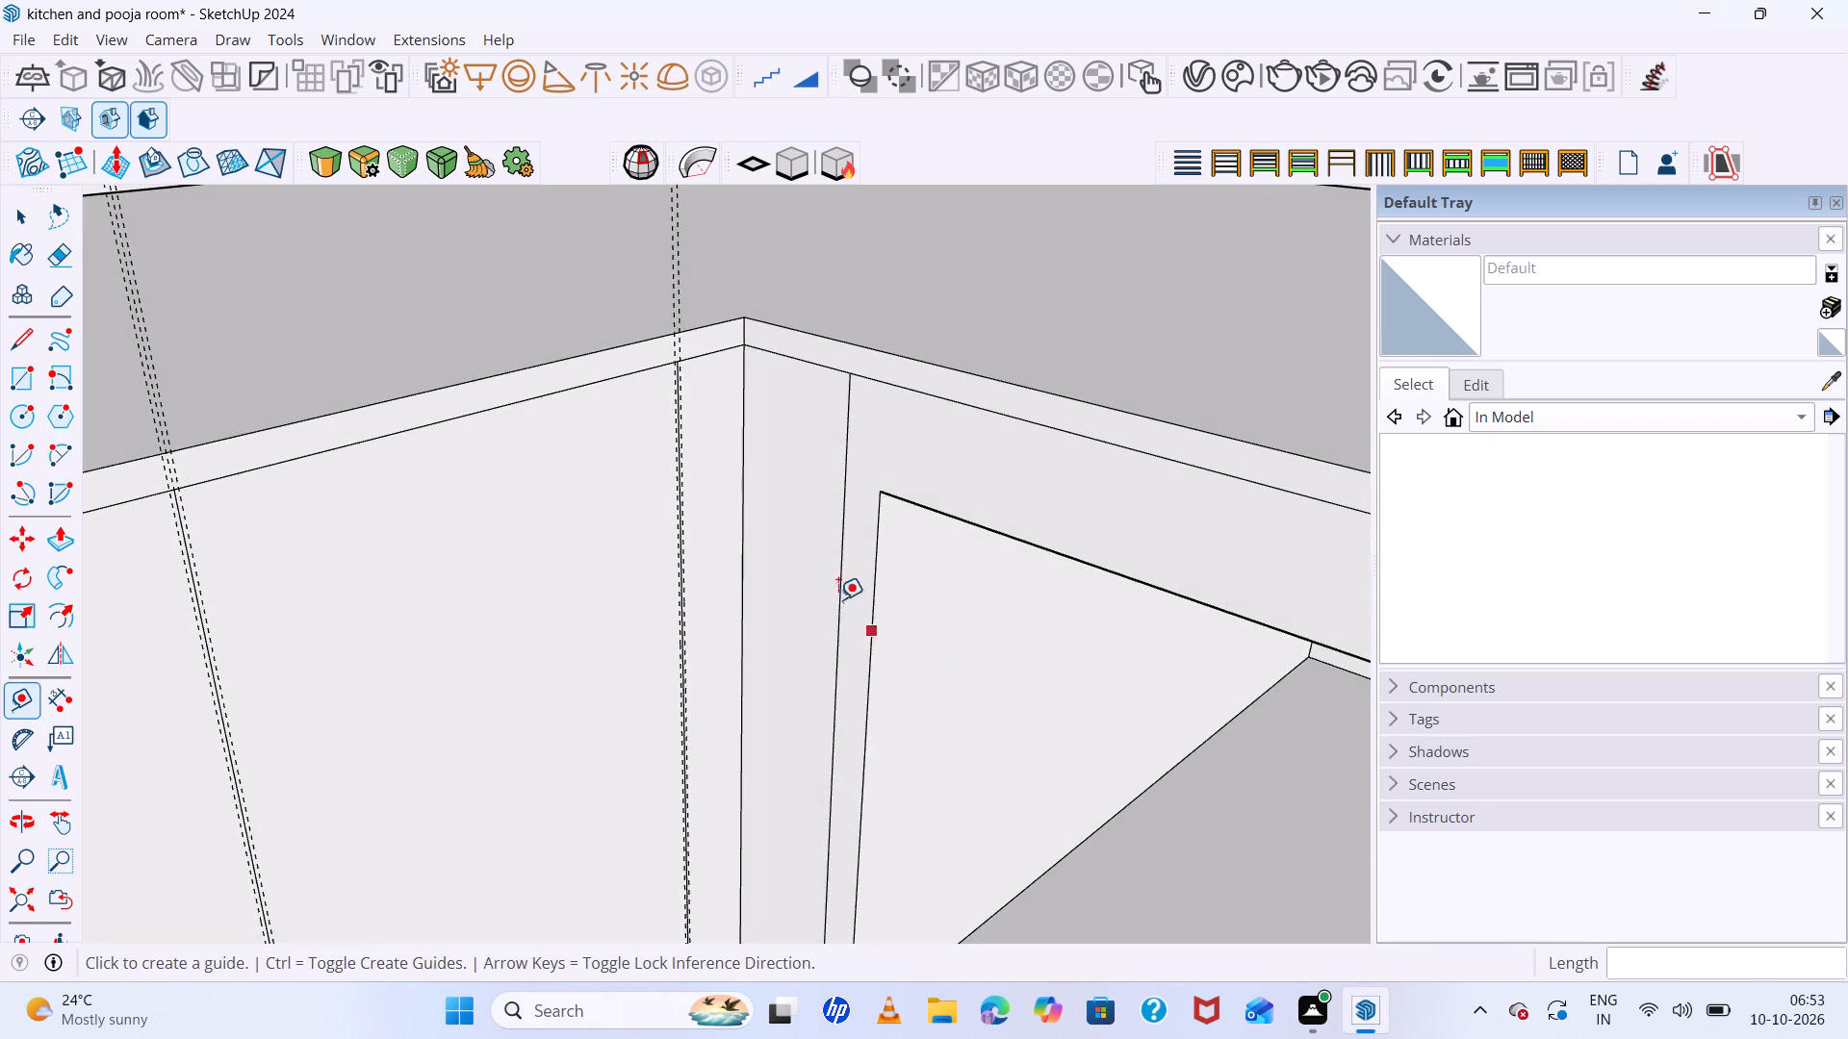
scroll(815, 584, up, 11)
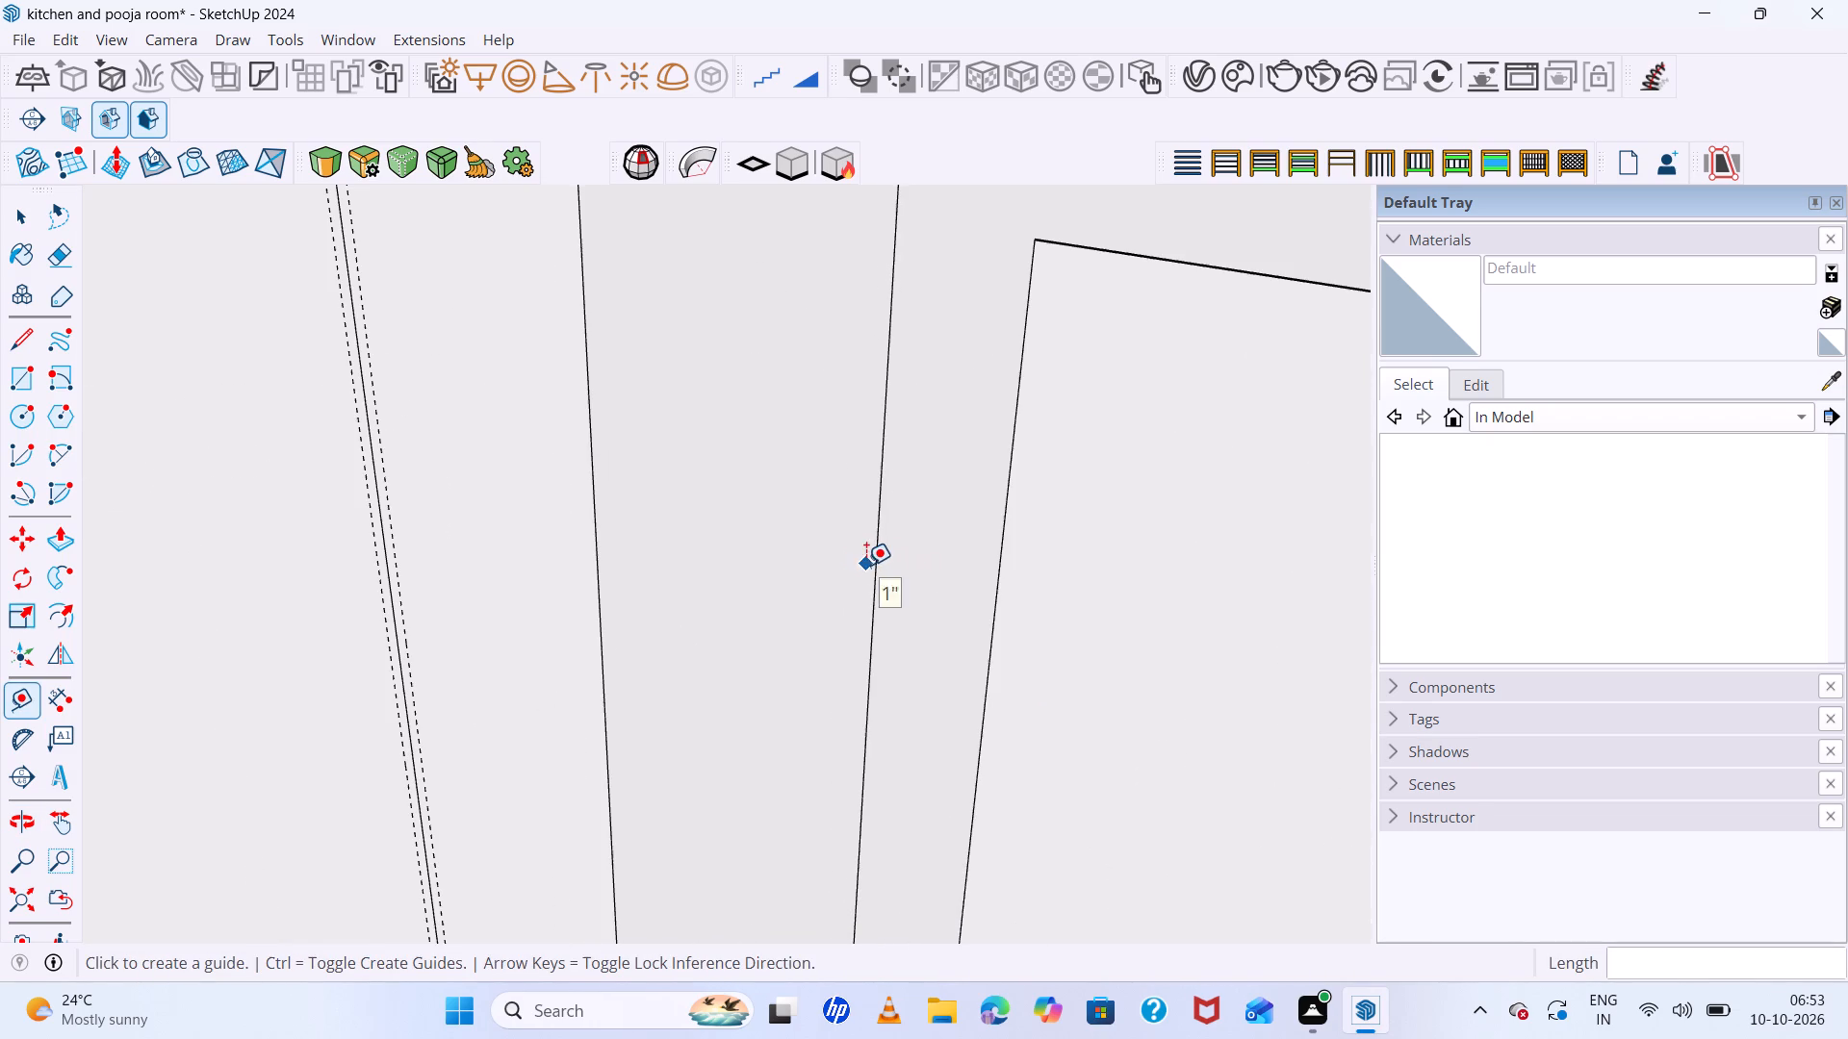
click(876, 568)
scroll(796, 542, up, 1)
text(3mm)
key(Return)
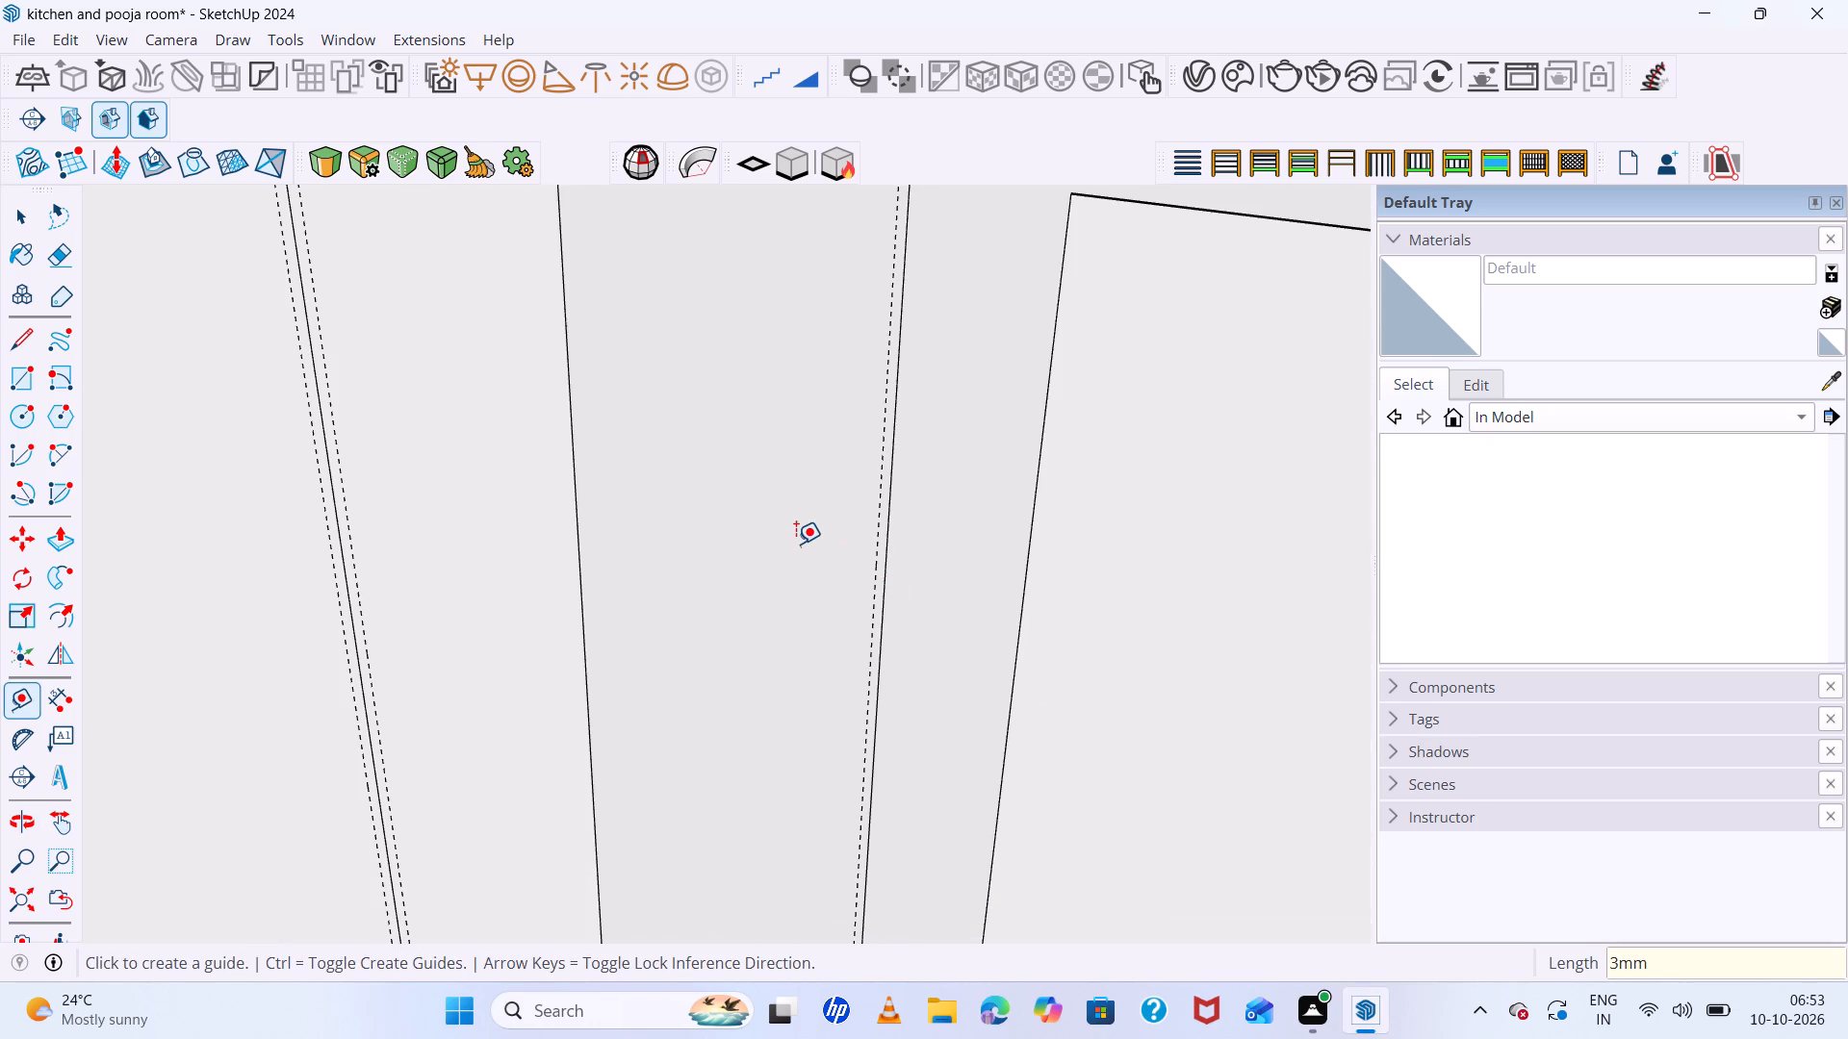
Draw a rectangle about 1' 2" by 2' 7" on the long front, from its free end to the first divider's near gap guide.
scroll(695, 543, down, 17)
scroll(663, 566, down, 16)
scroll(835, 712, up, 3)
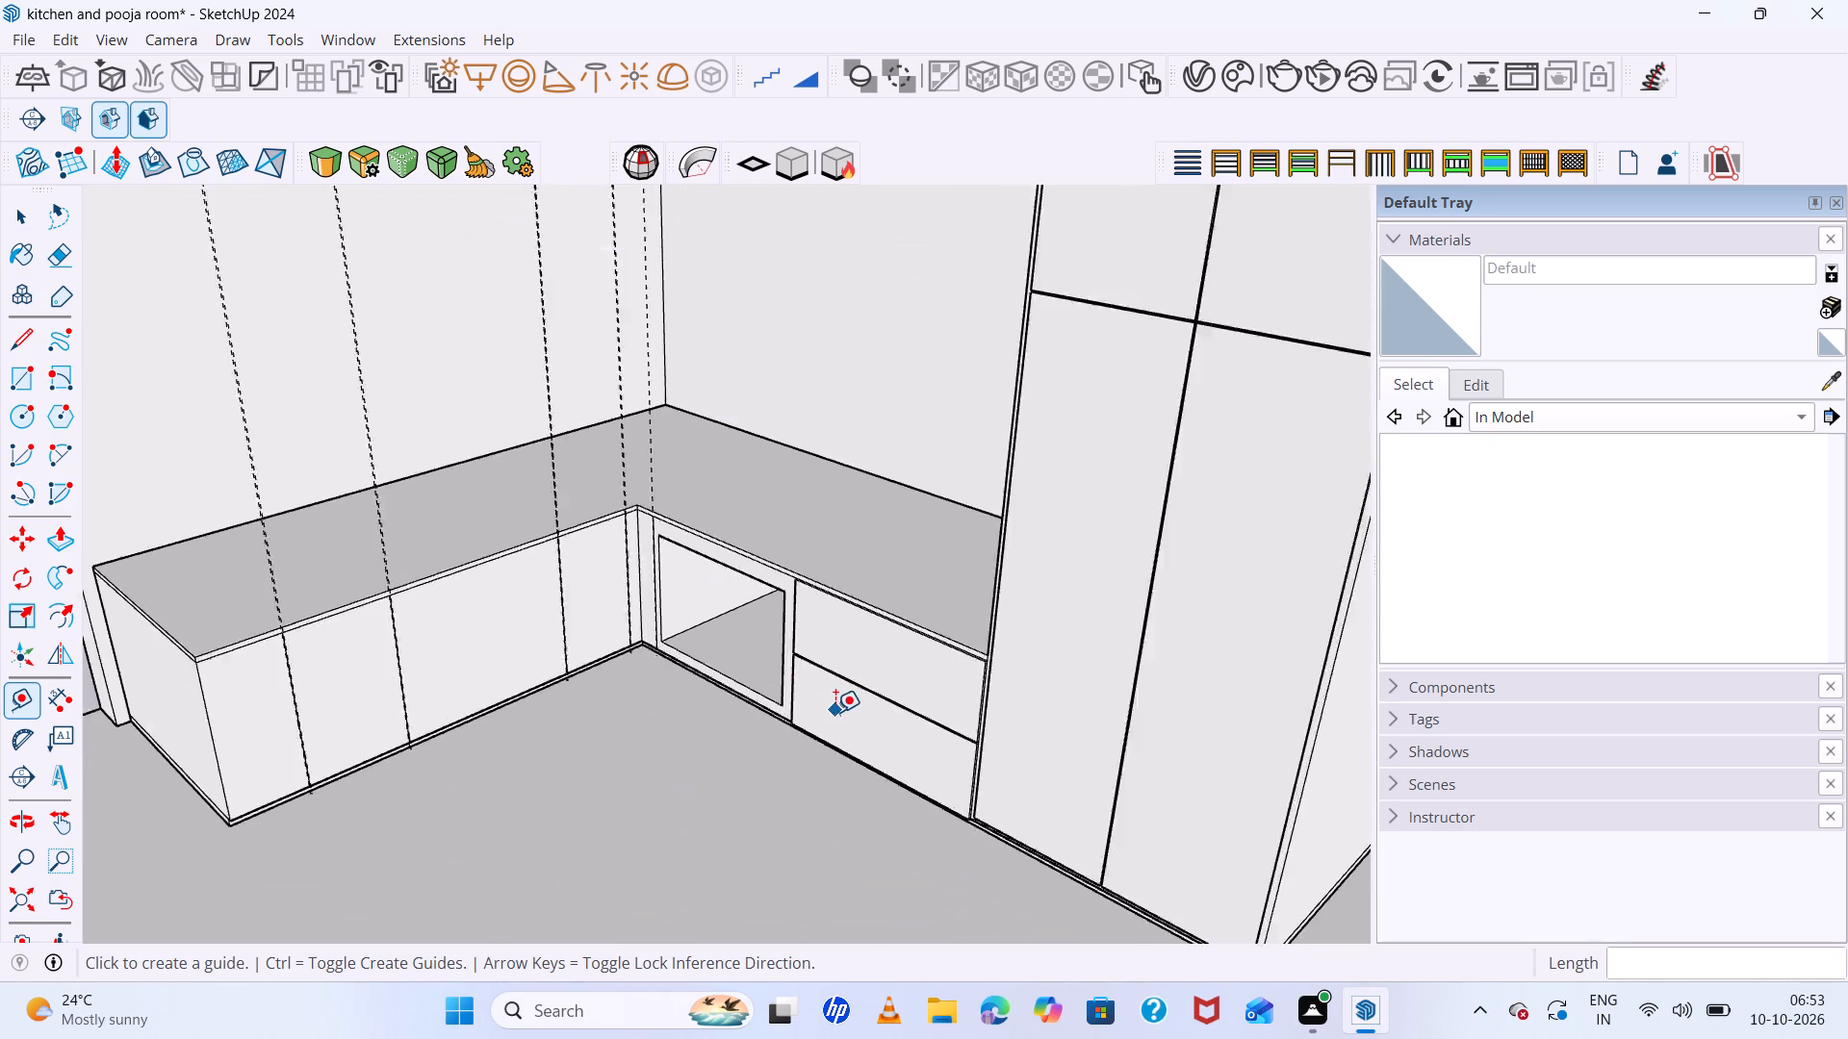
scroll(835, 712, up, 5)
scroll(816, 667, down, 6)
middle_drag(917, 668, 651, 670)
scroll(184, 562, up, 4)
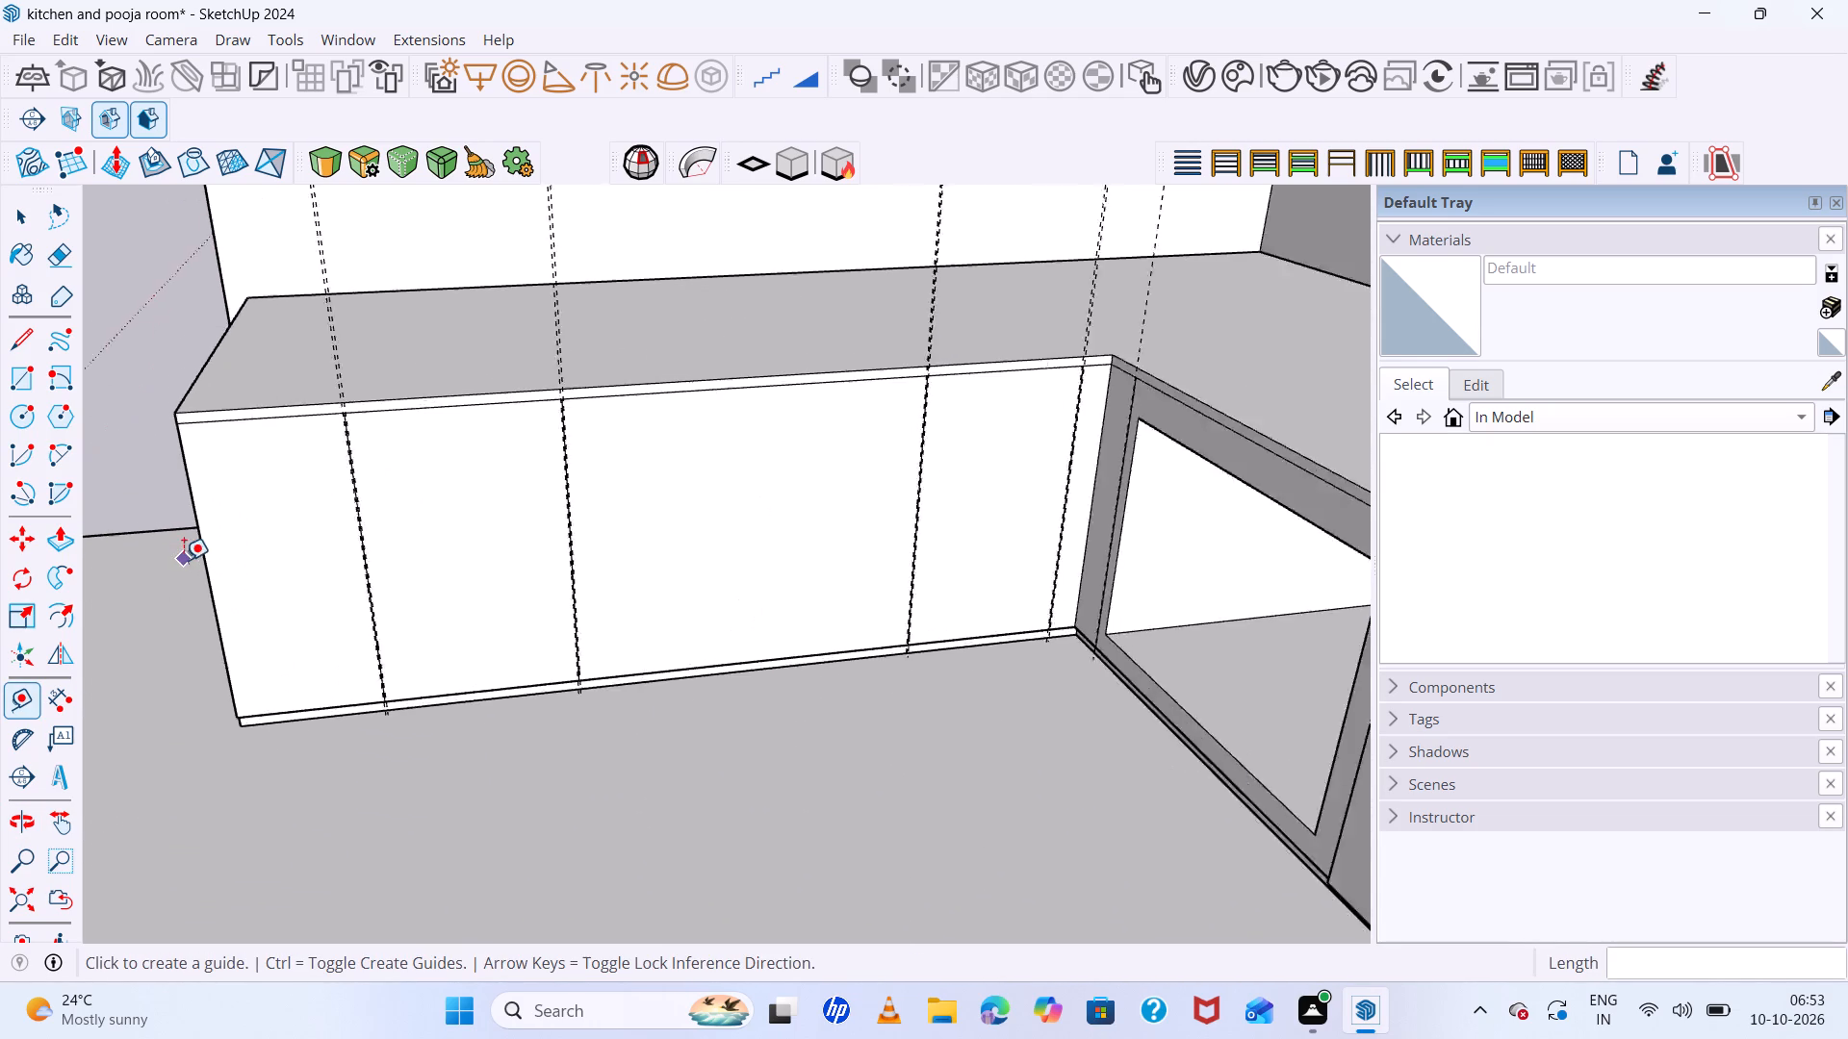
scroll(184, 560, up, 3)
key(space)
key(r)
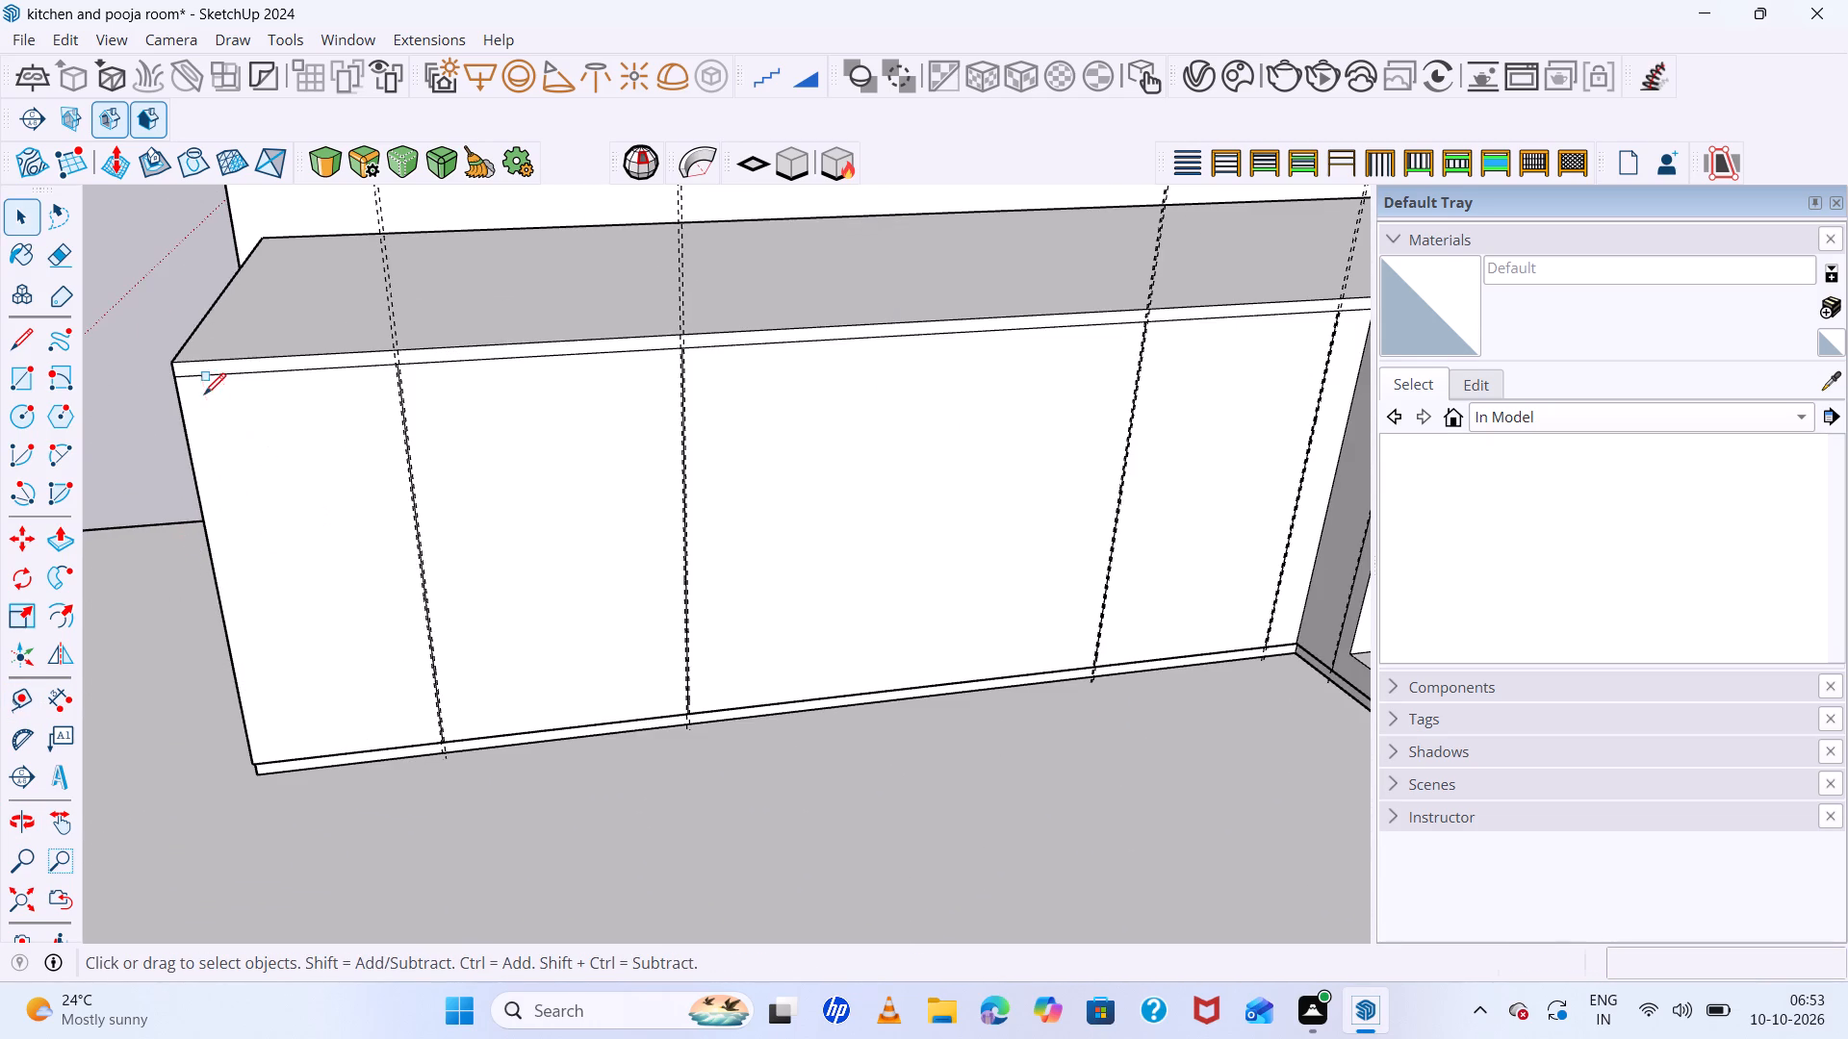
scroll(177, 387, up, 15)
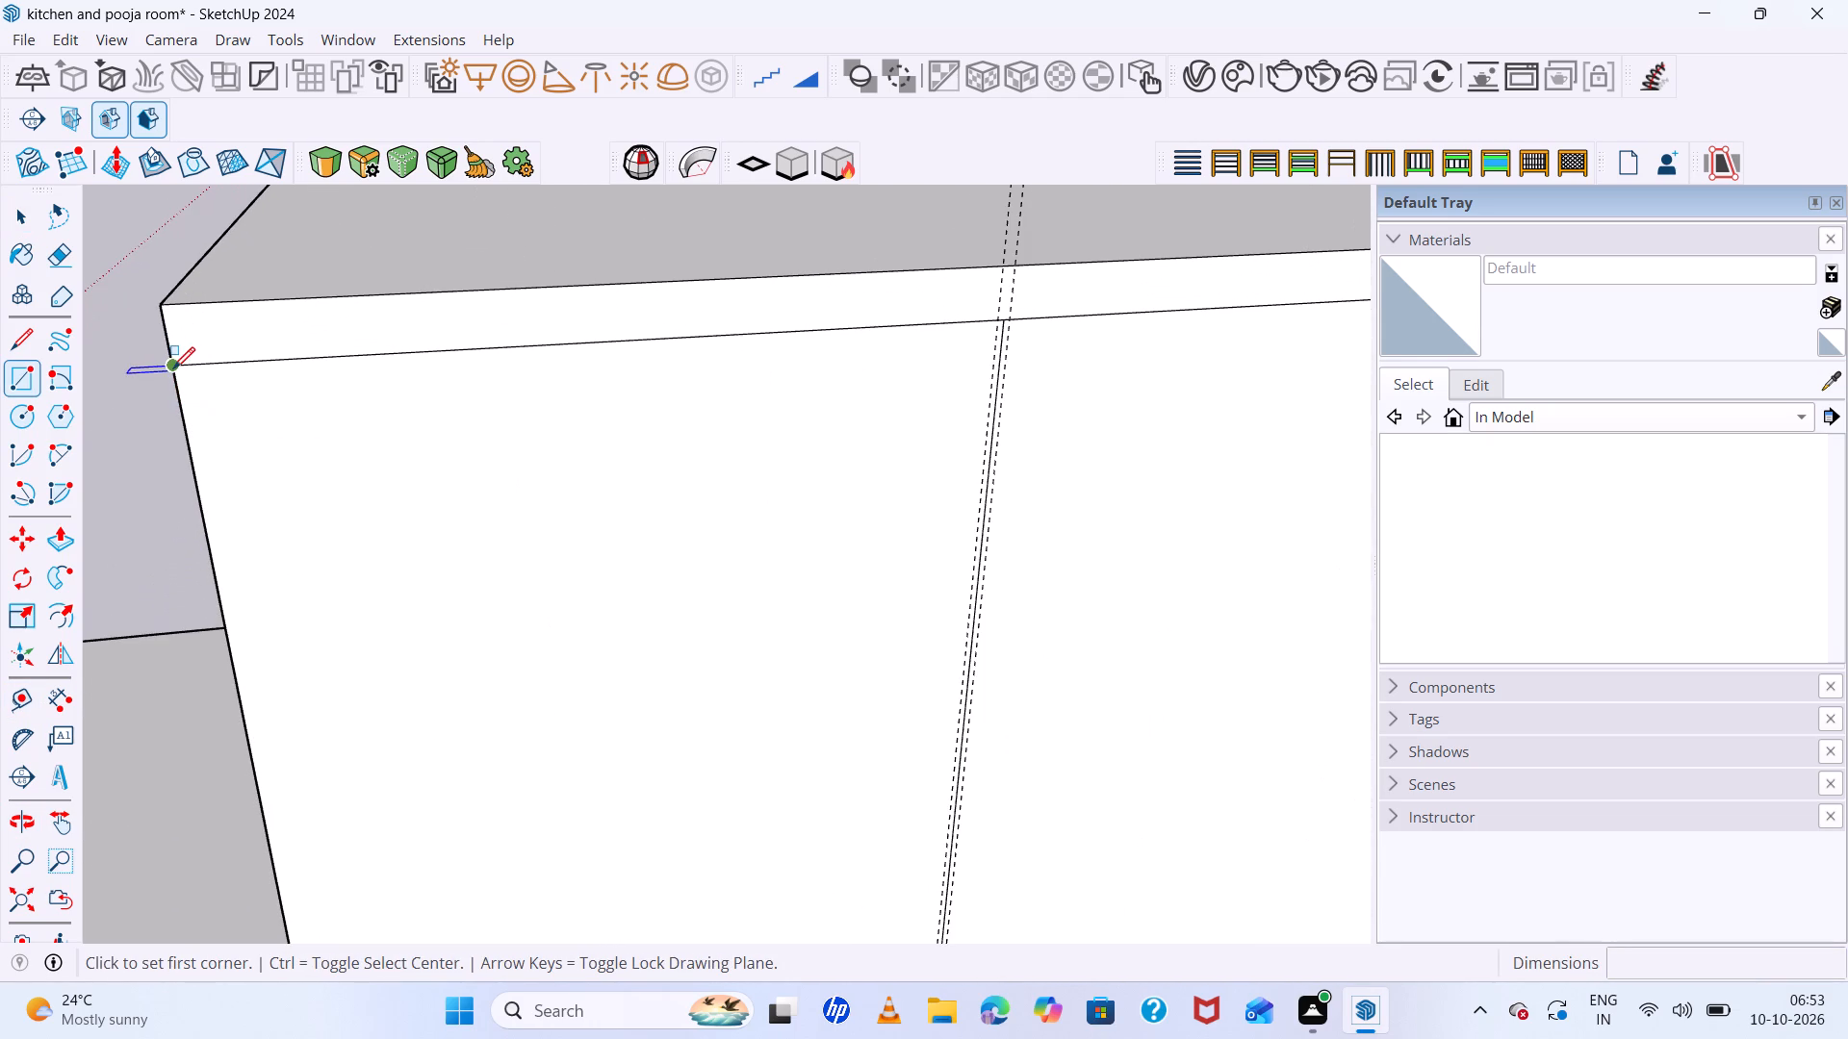
click(175, 369)
scroll(666, 605, down, 7)
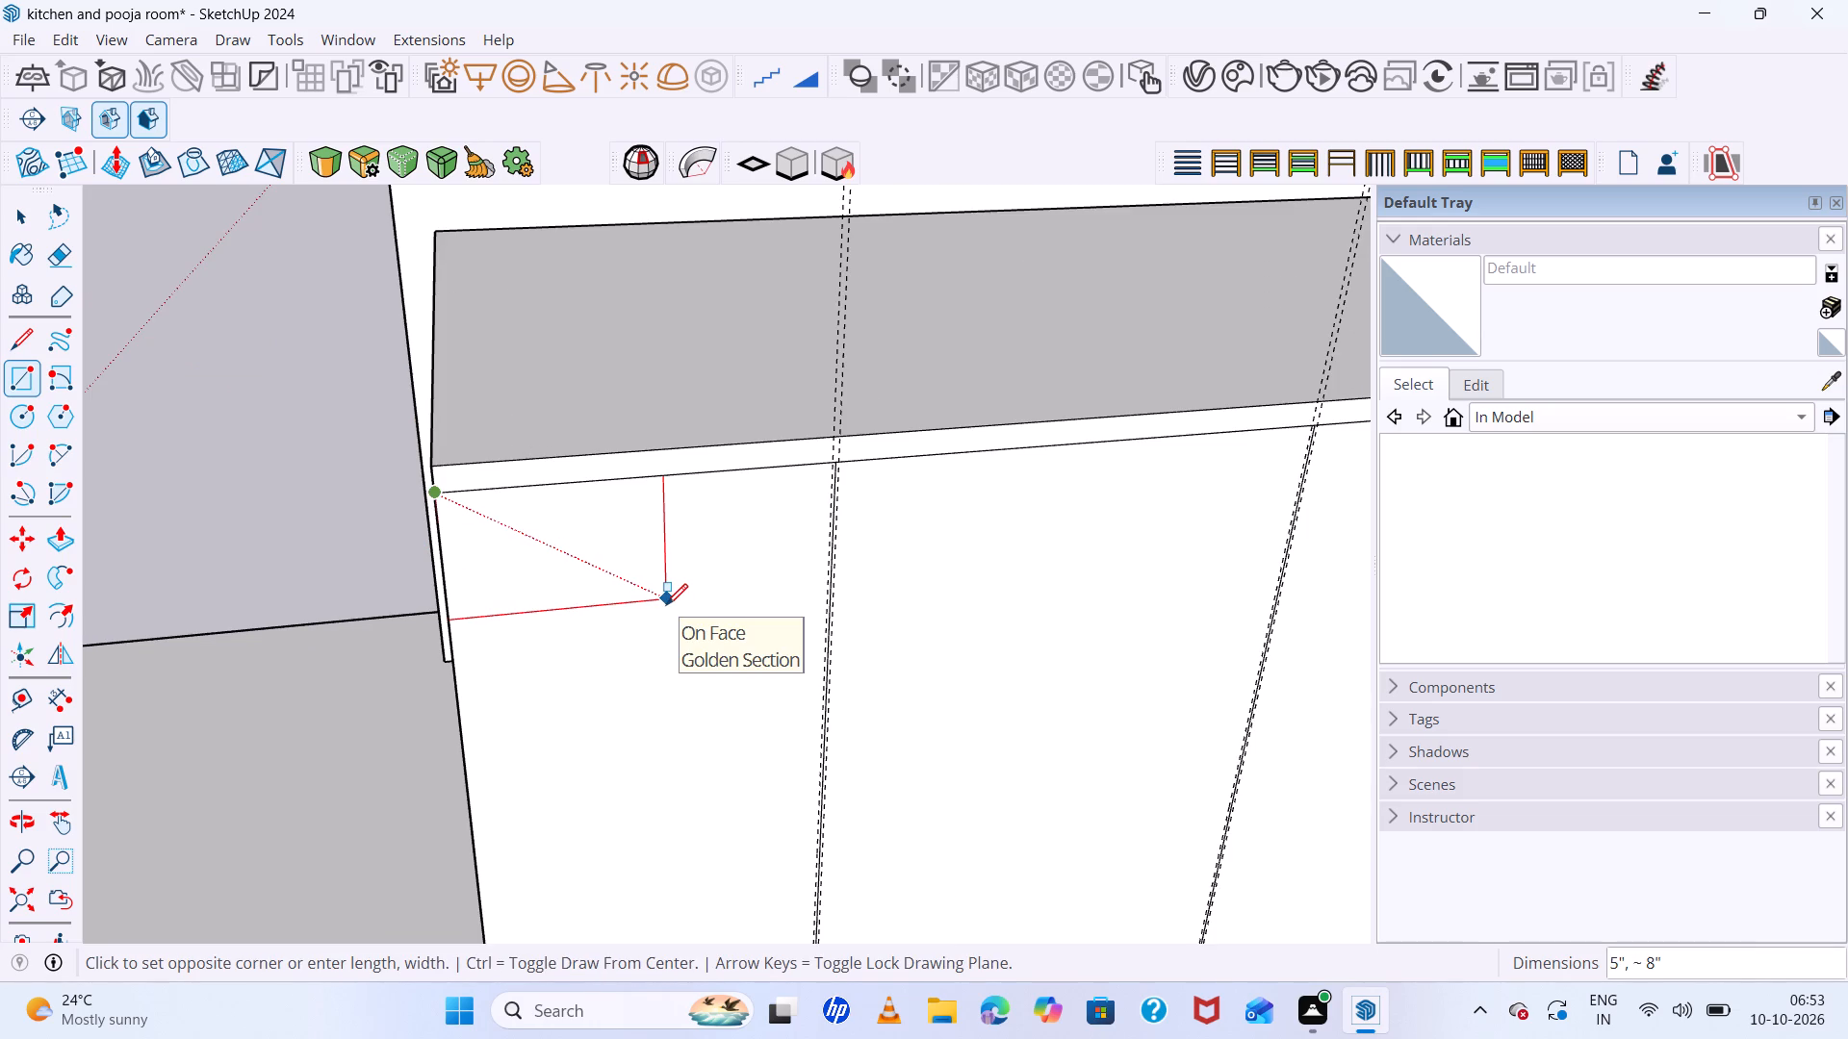
scroll(692, 666, down, 2)
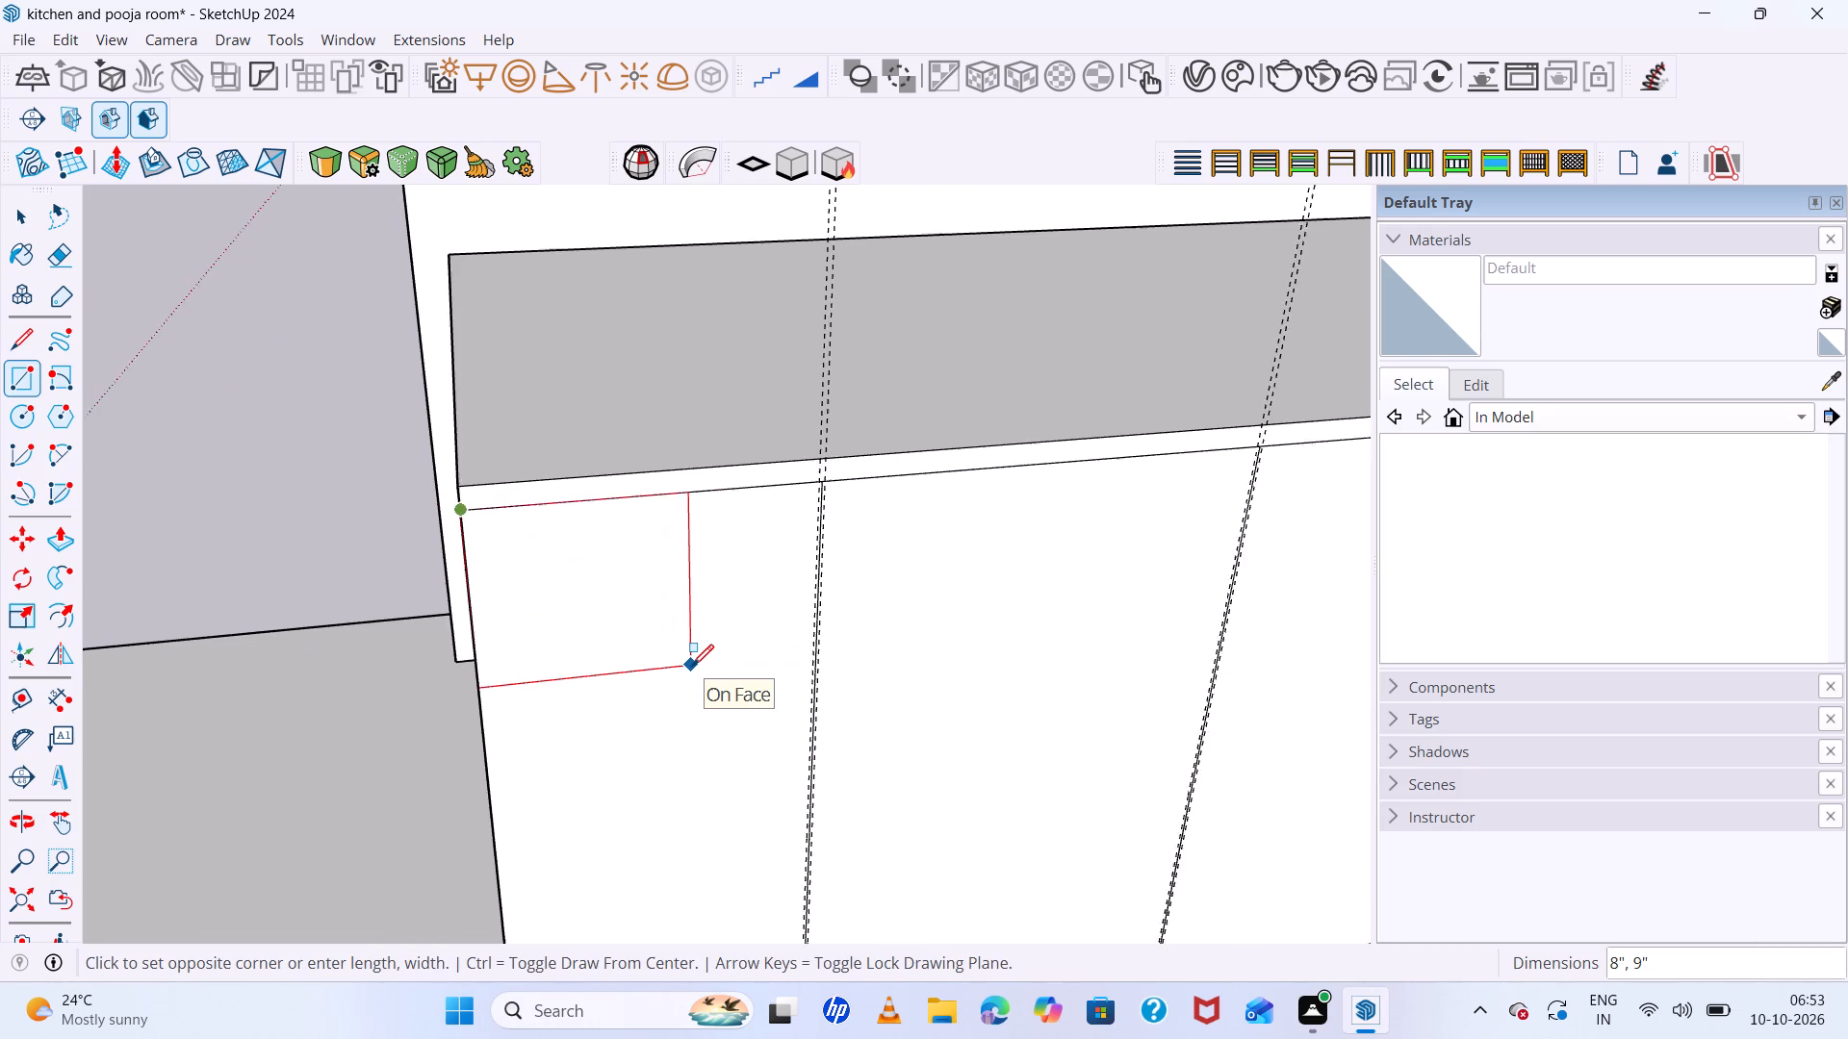
scroll(692, 666, down, 3)
scroll(611, 587, down, 10)
scroll(674, 718, up, 5)
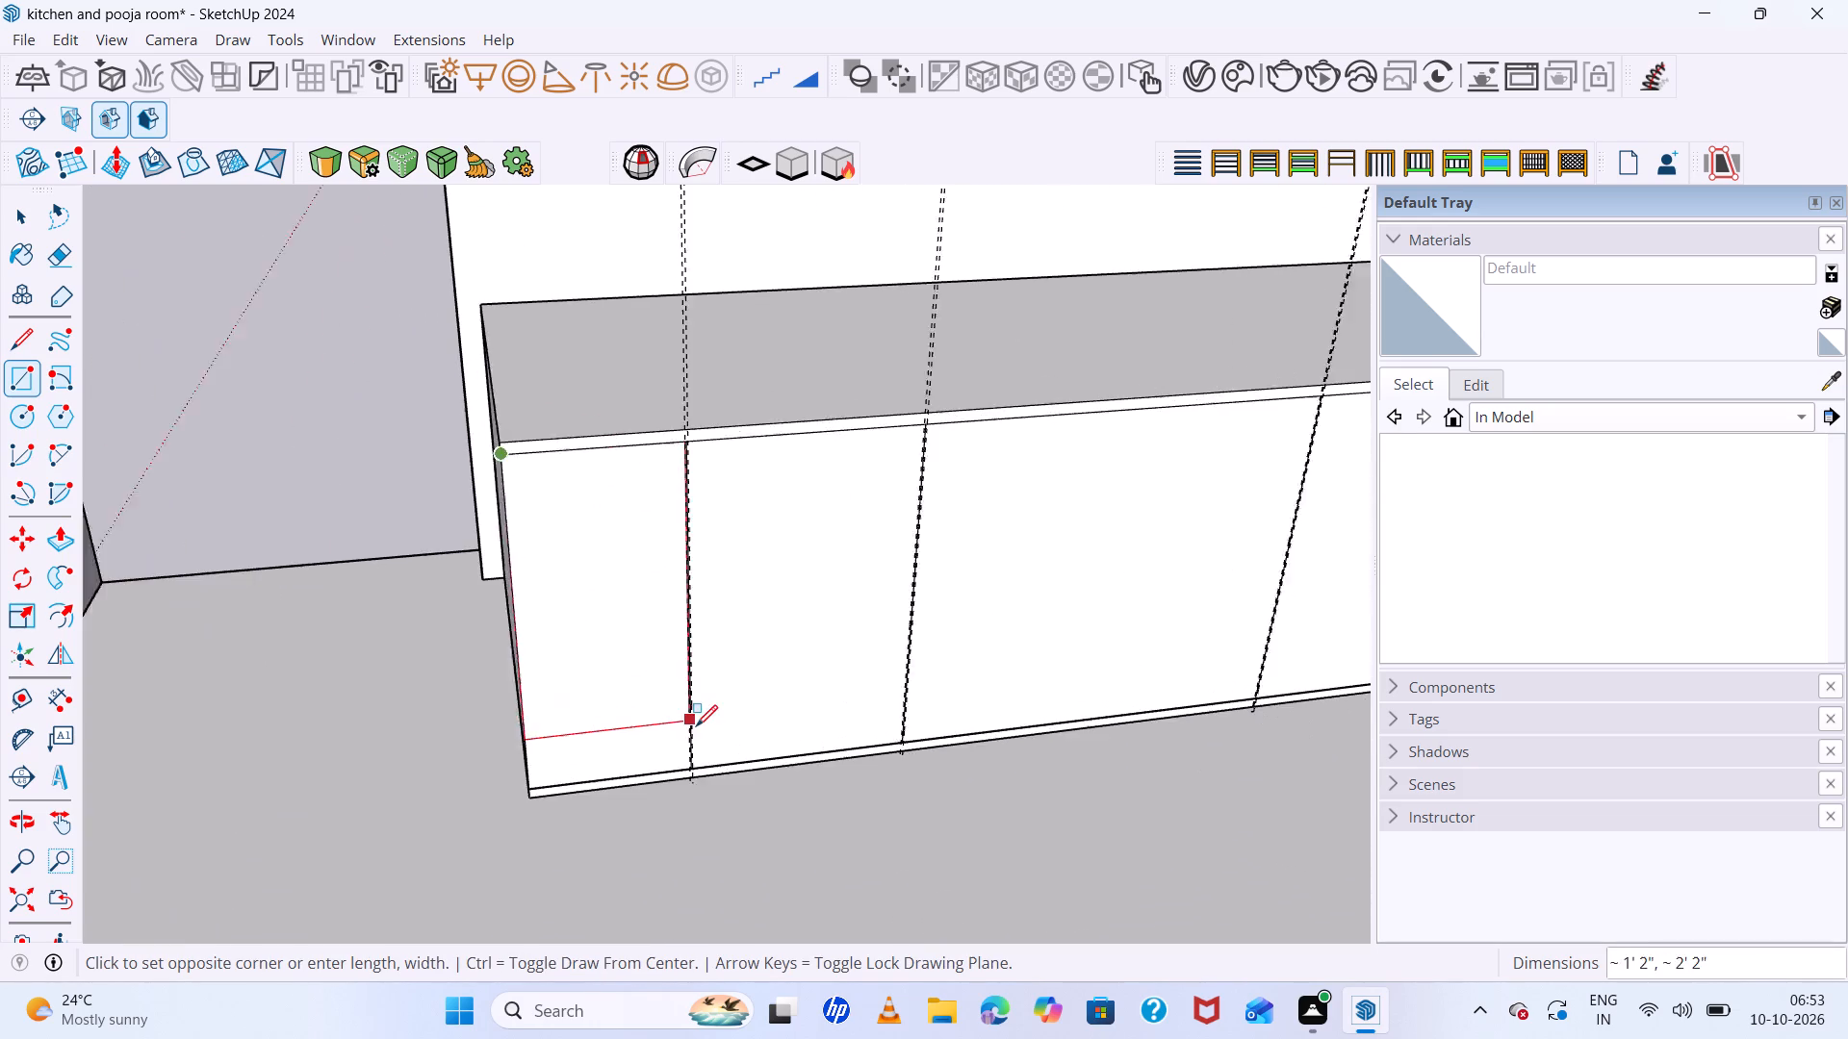
scroll(696, 726, up, 19)
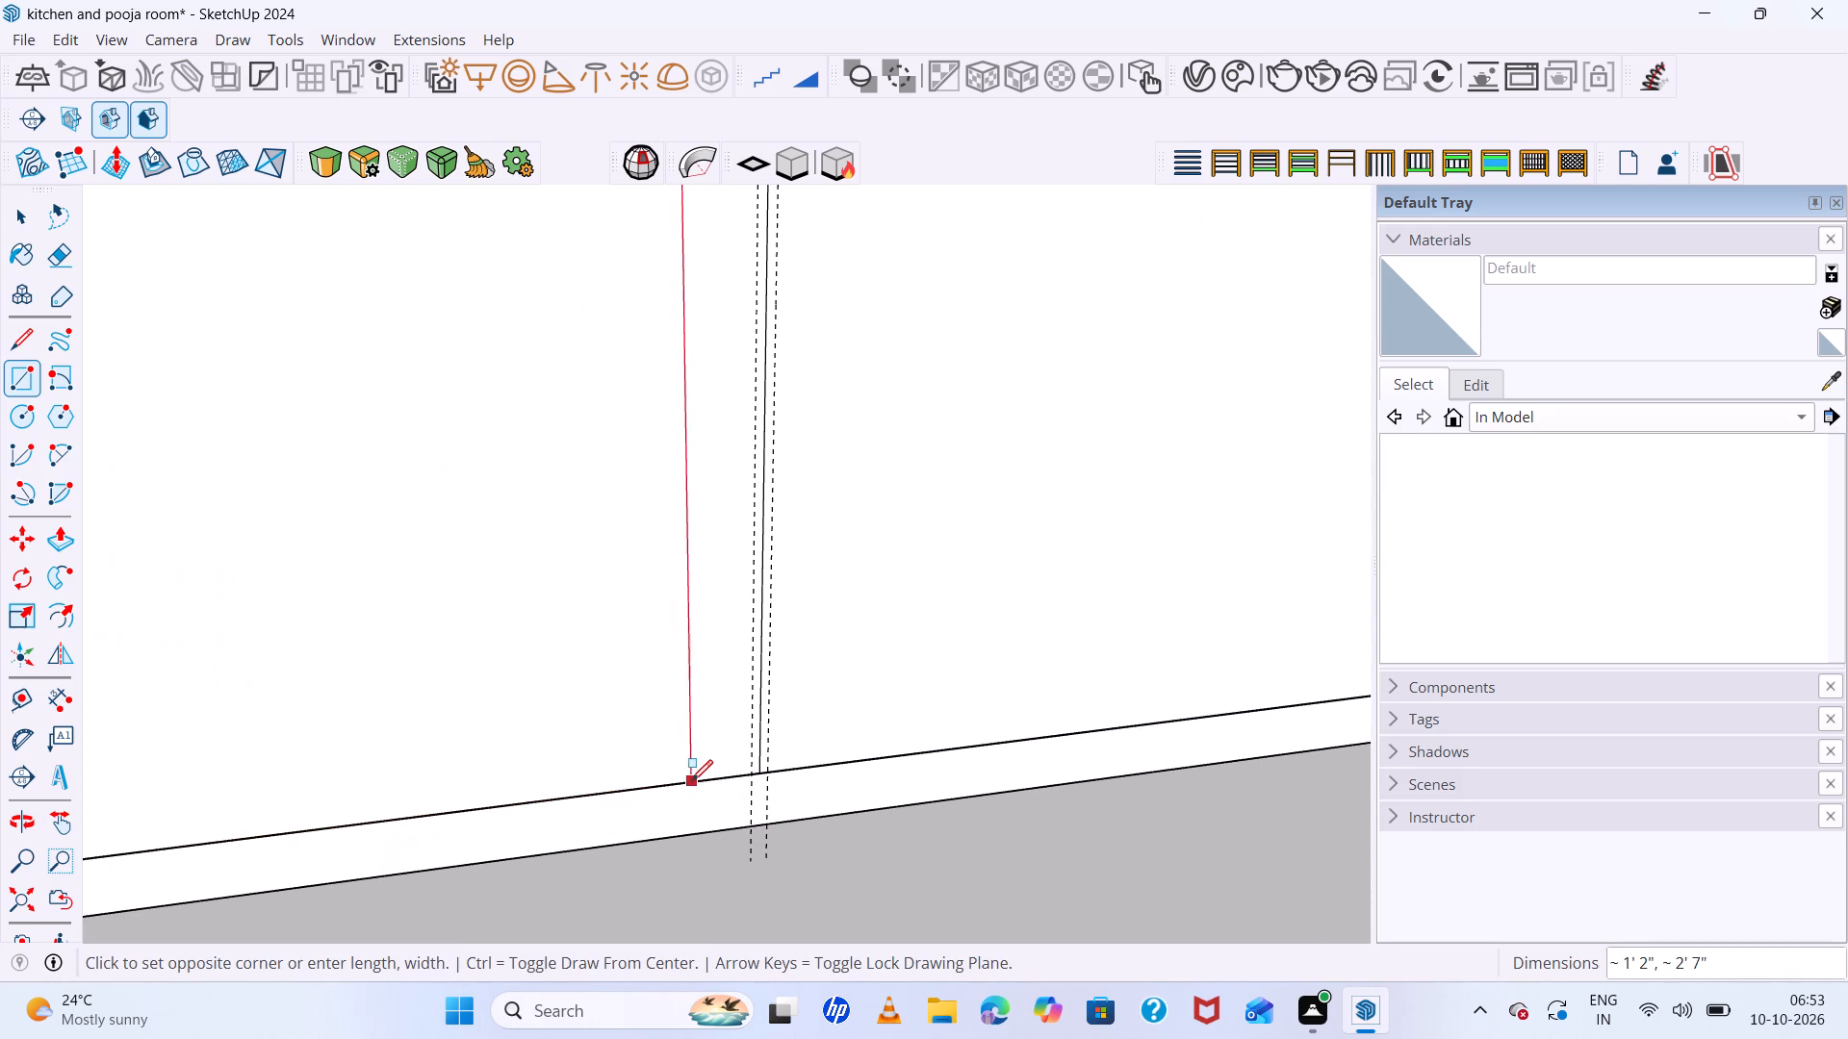
scroll(751, 773, up, 12)
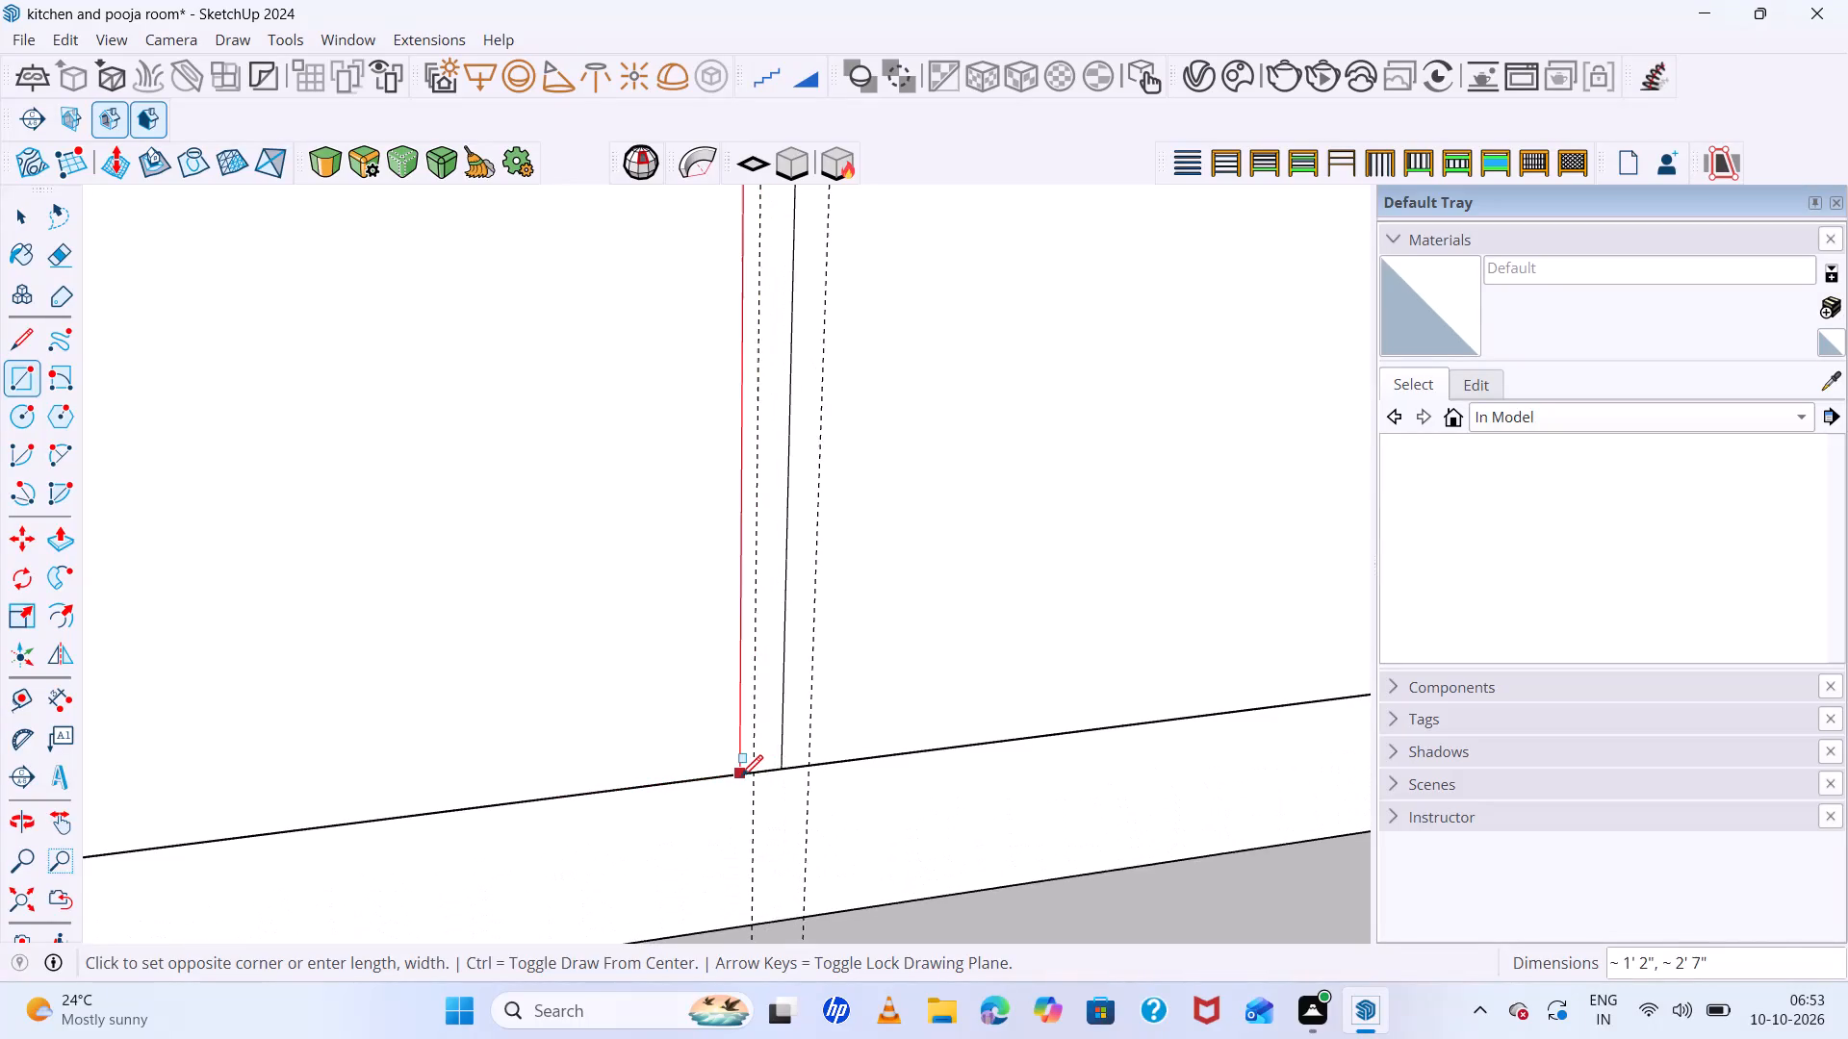
scroll(740, 776, up, 11)
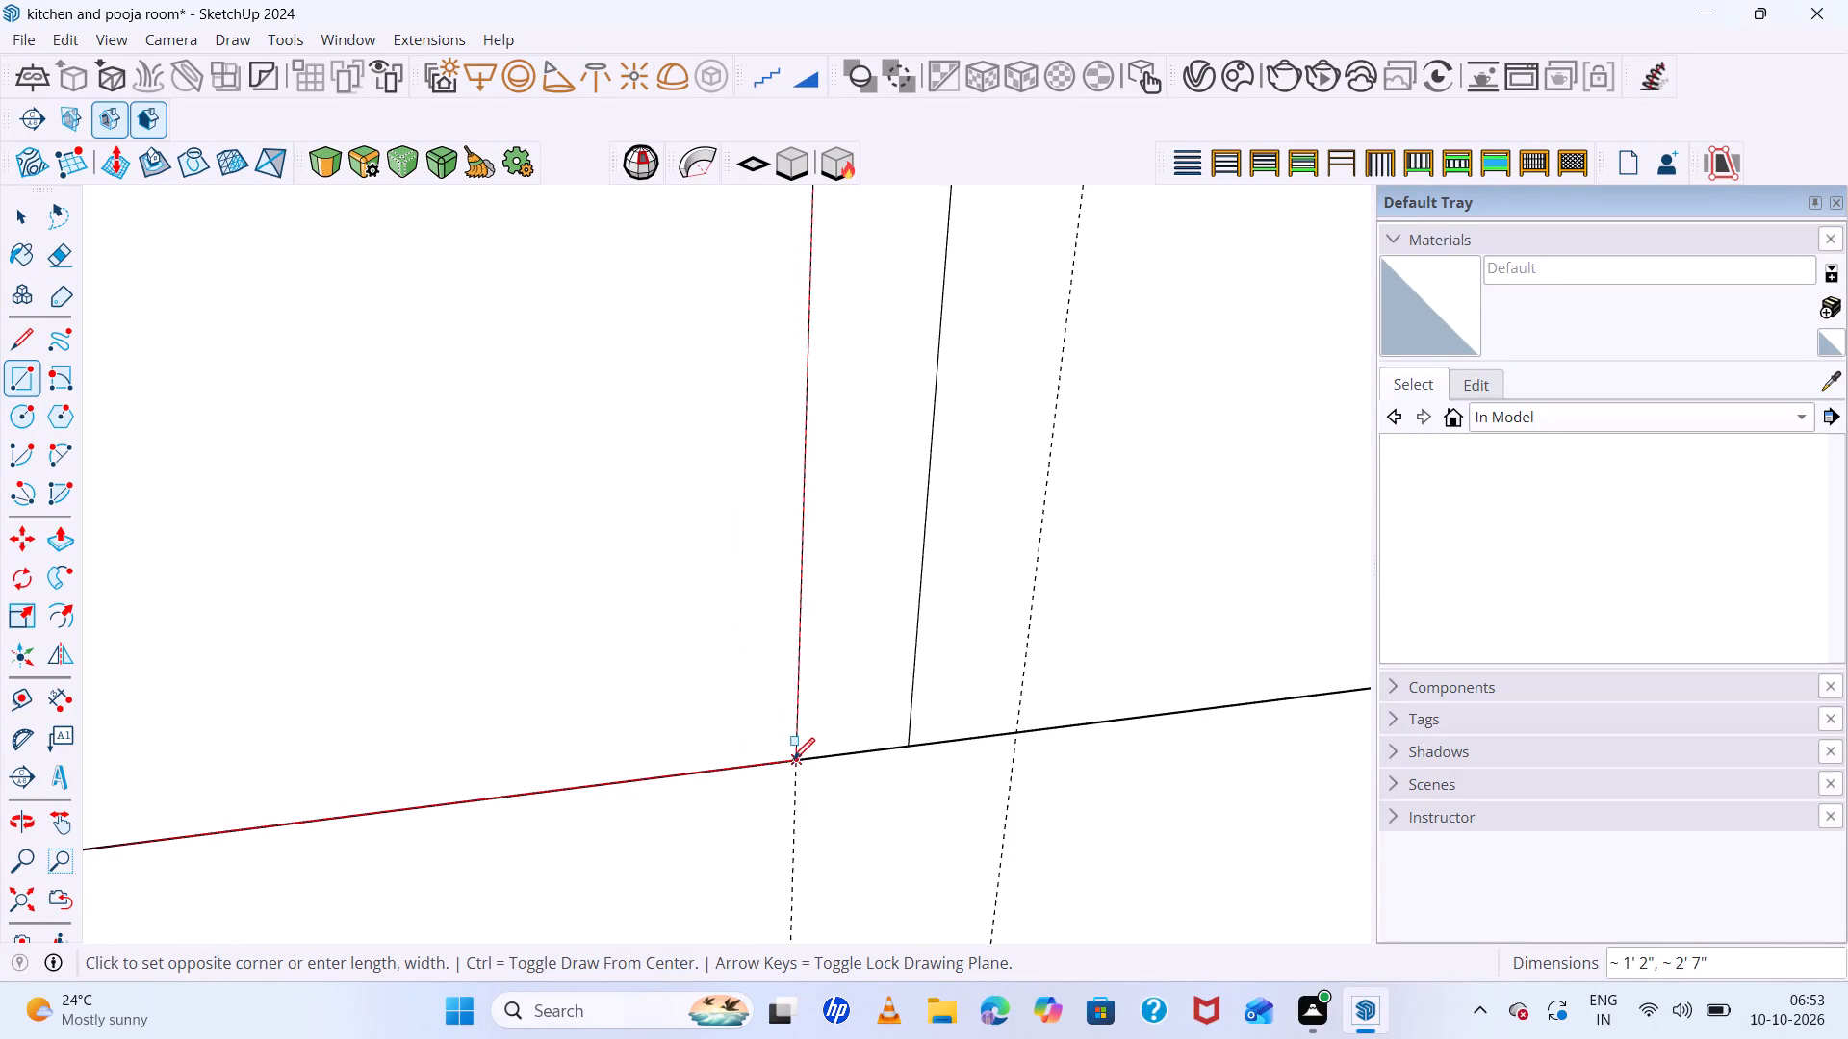
click(793, 759)
Draw the second shutter rectangle, about 1' 8" by 2' 7", between the gap guides of the long front's first and second dividers.
scroll(540, 787, down, 7)
scroll(533, 802, down, 16)
scroll(593, 788, down, 8)
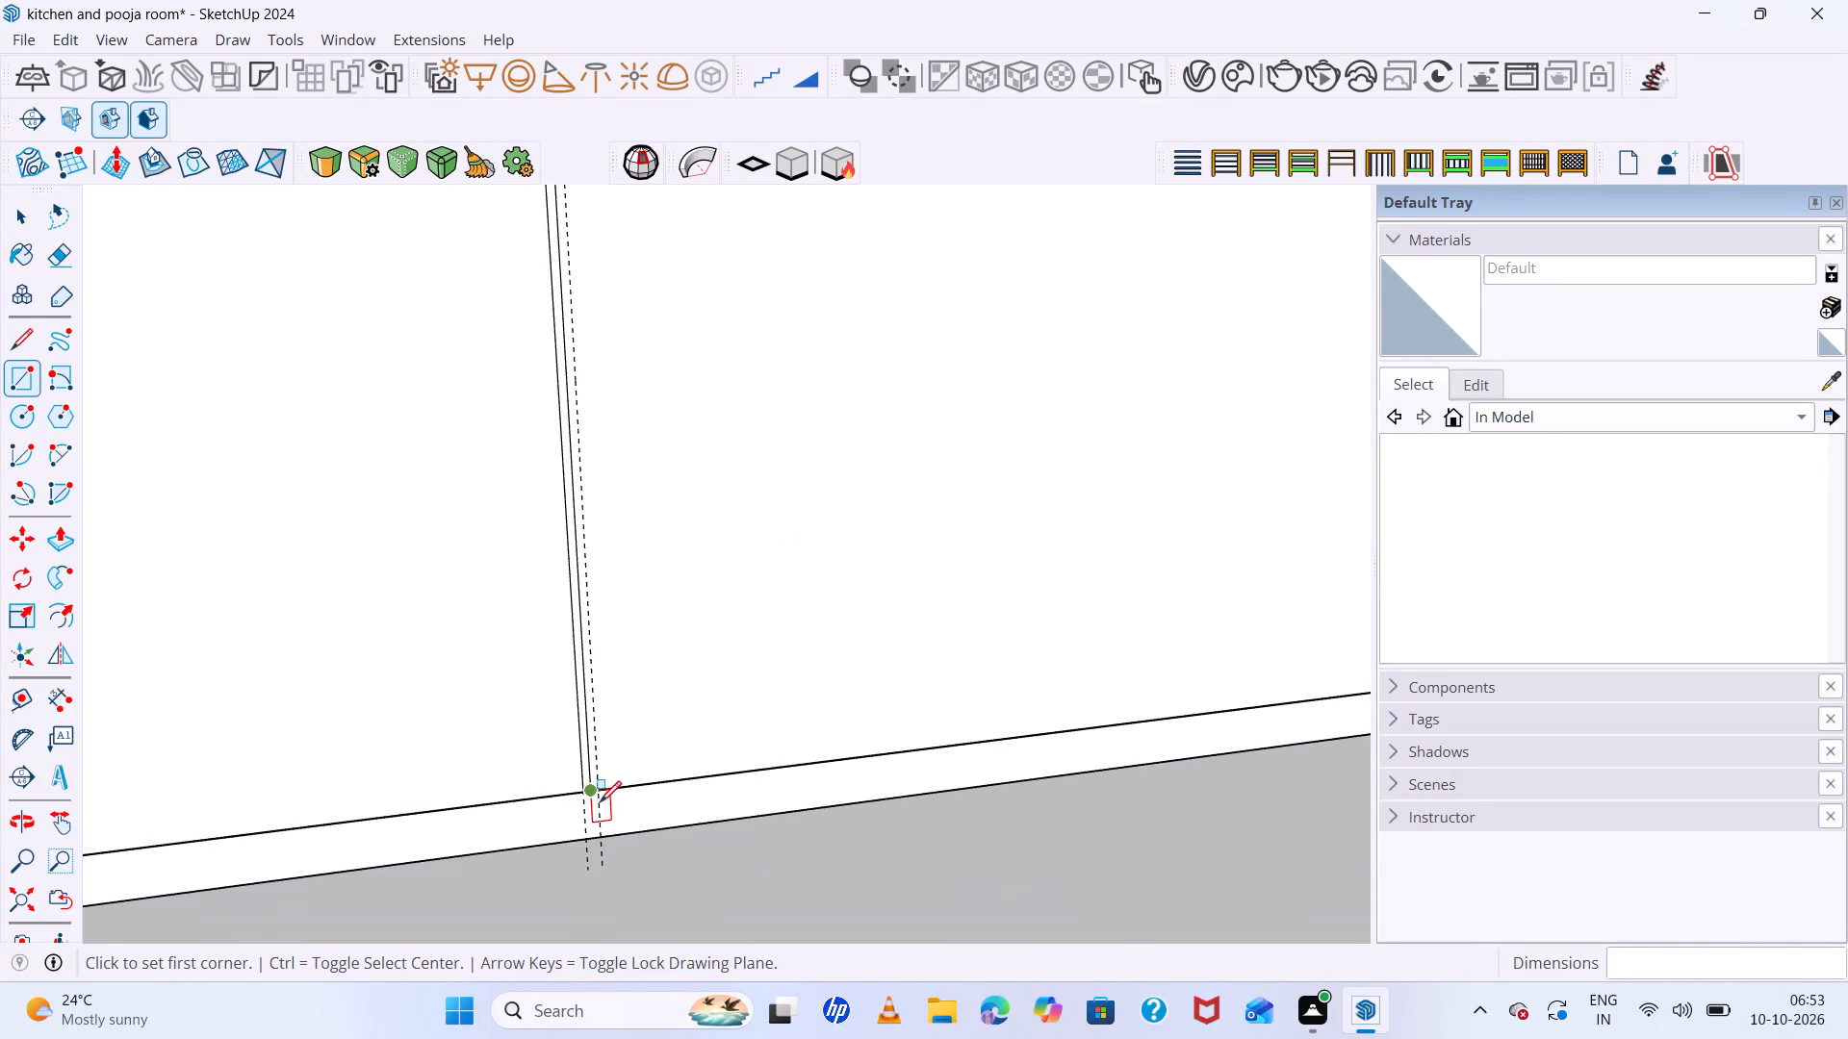
scroll(600, 807, down, 20)
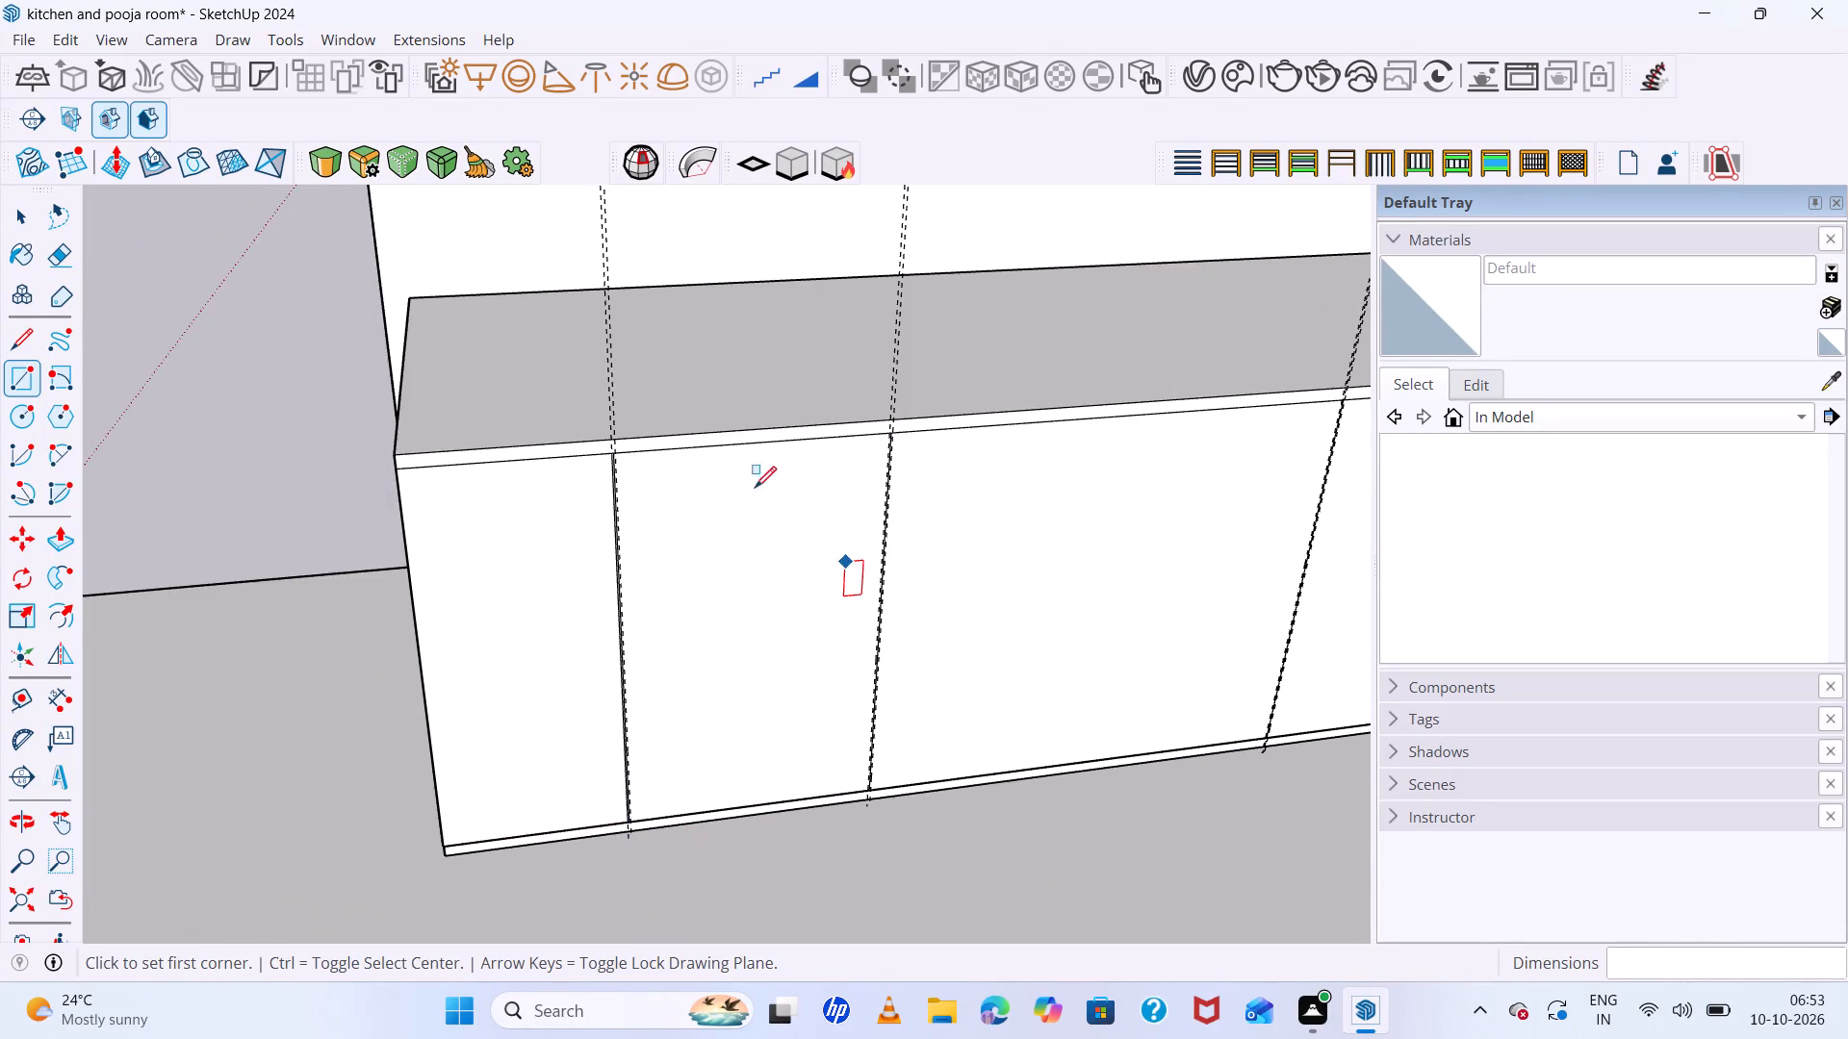
scroll(668, 435, up, 12)
scroll(555, 464, up, 12)
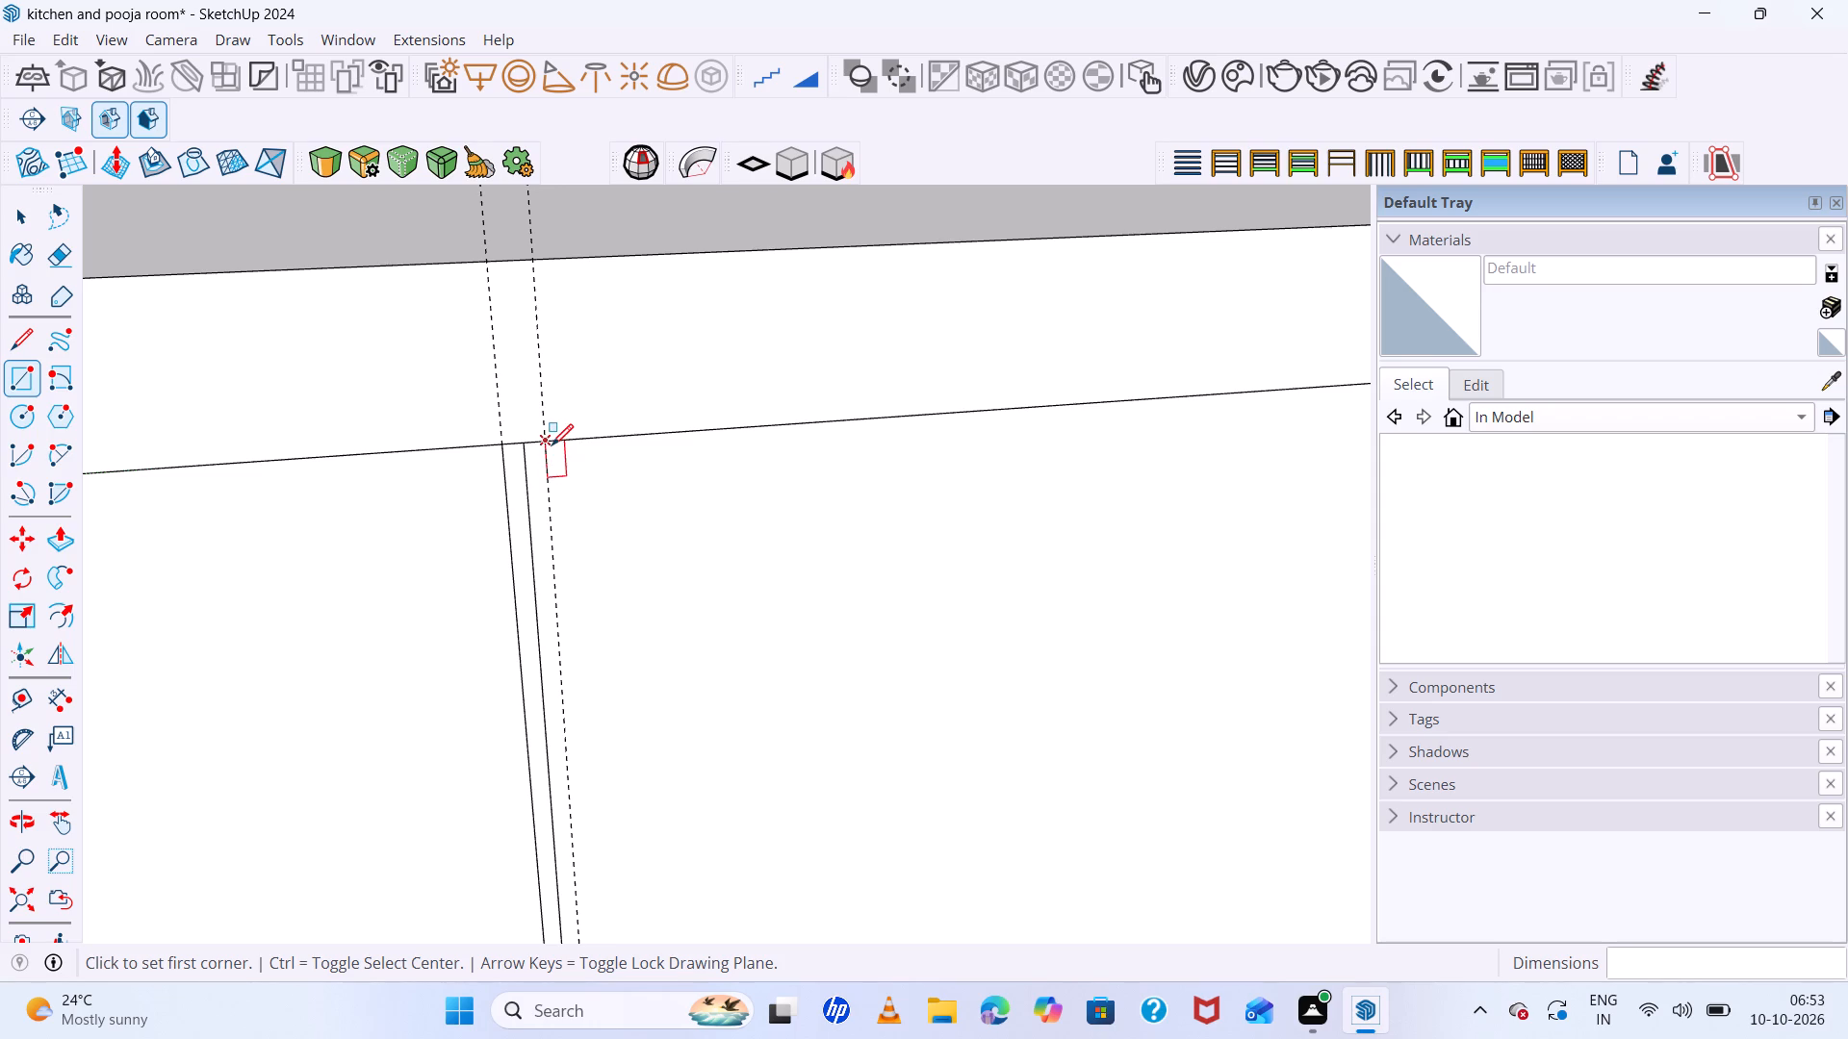
click(547, 442)
scroll(803, 568, down, 12)
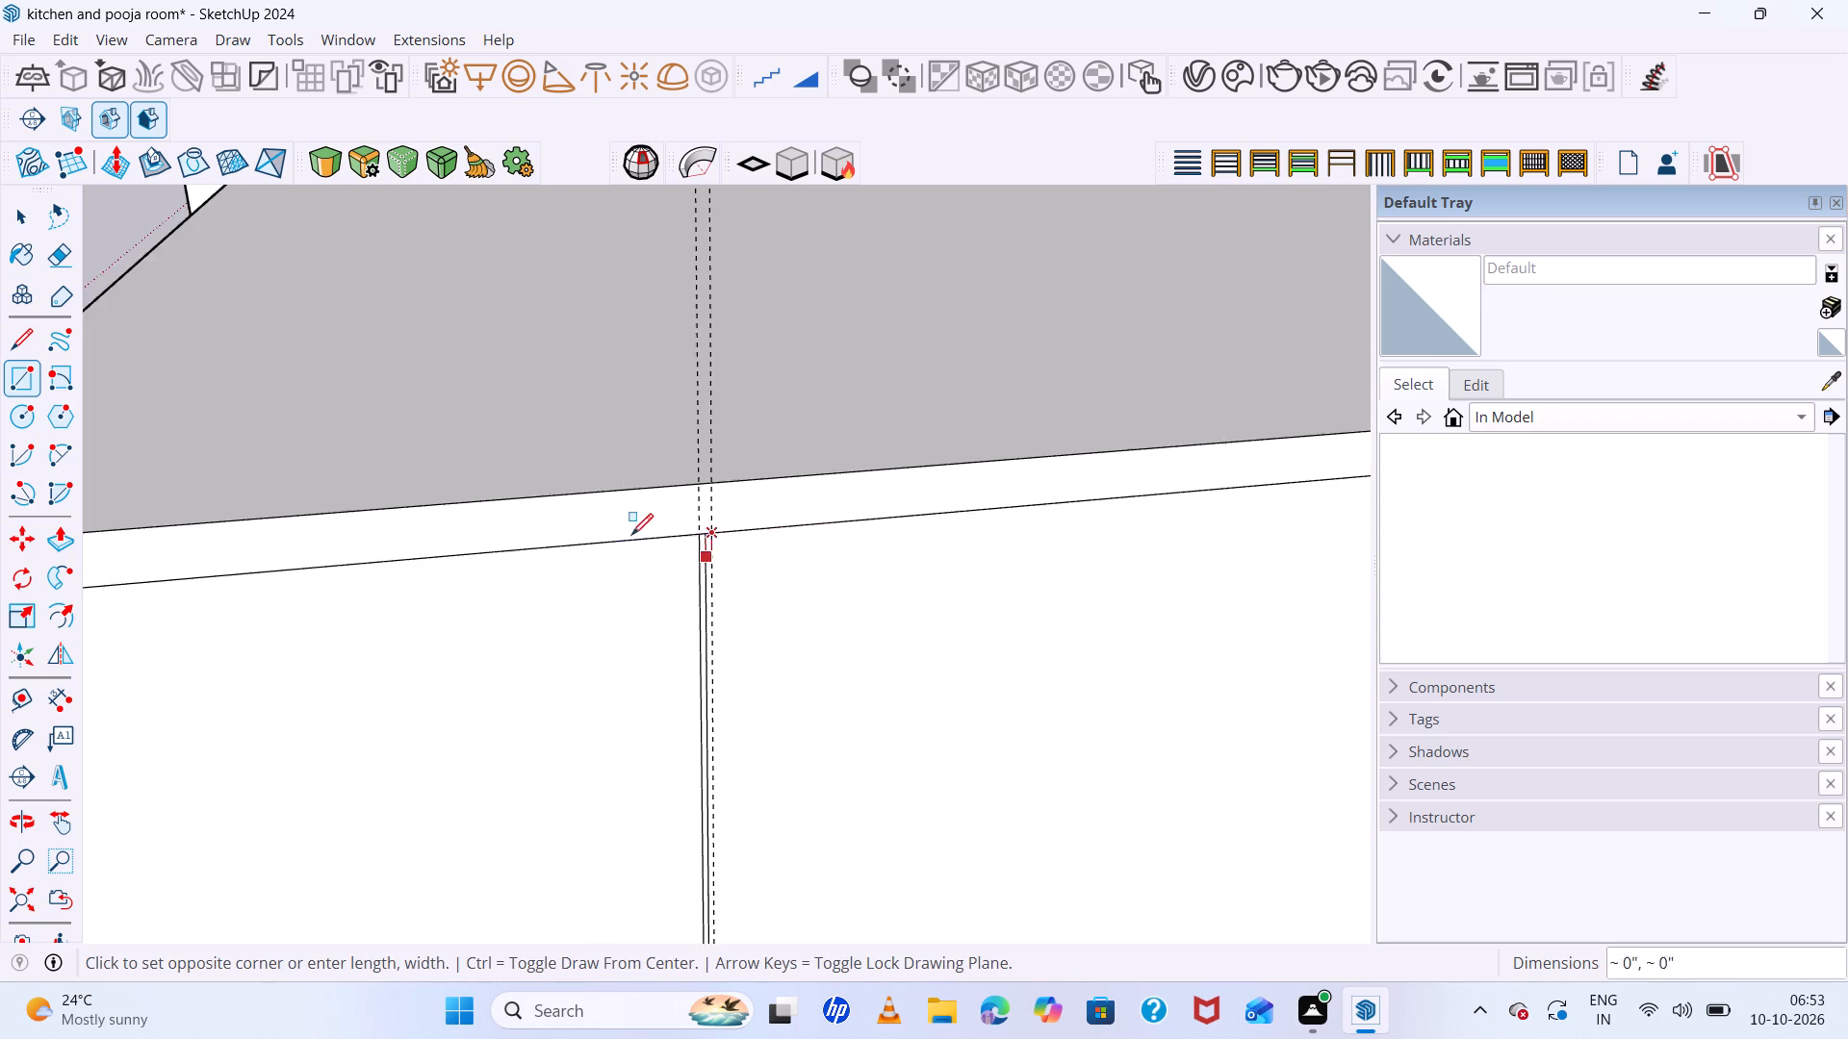
scroll(631, 535, down, 20)
scroll(823, 784, up, 8)
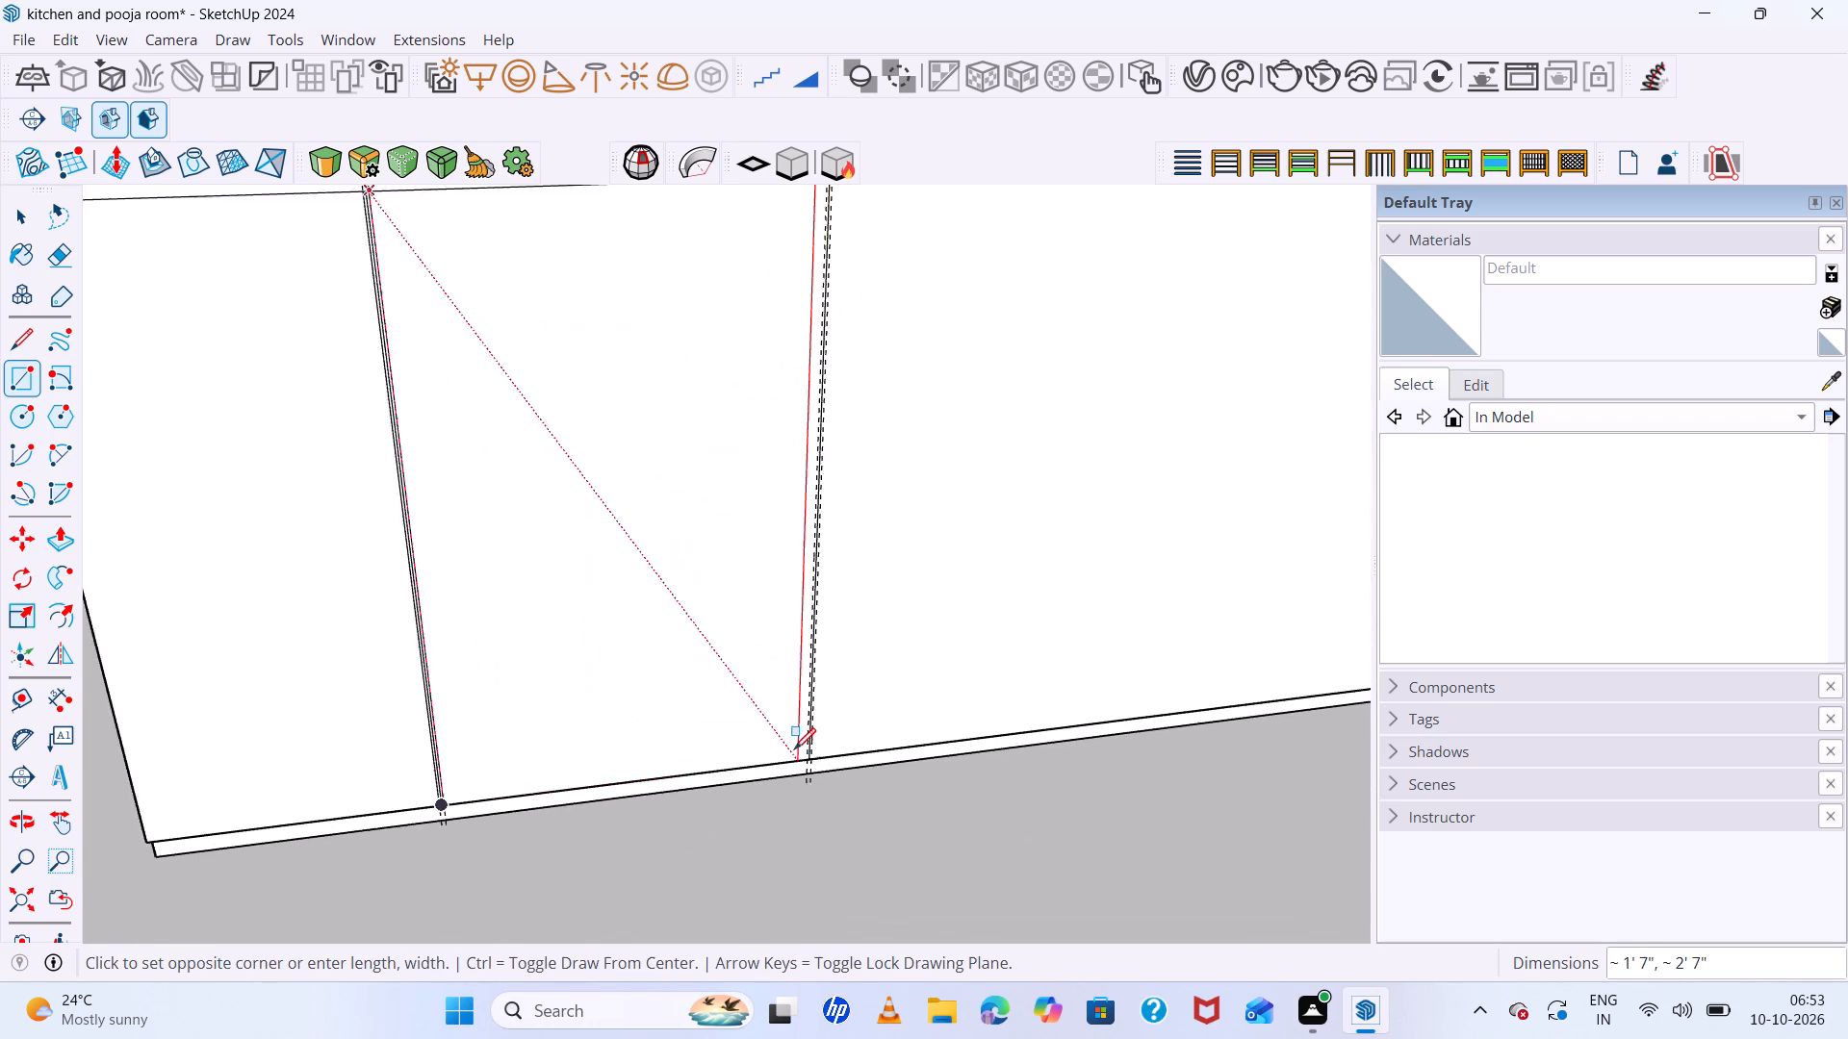
scroll(794, 749, up, 19)
scroll(863, 780, up, 2)
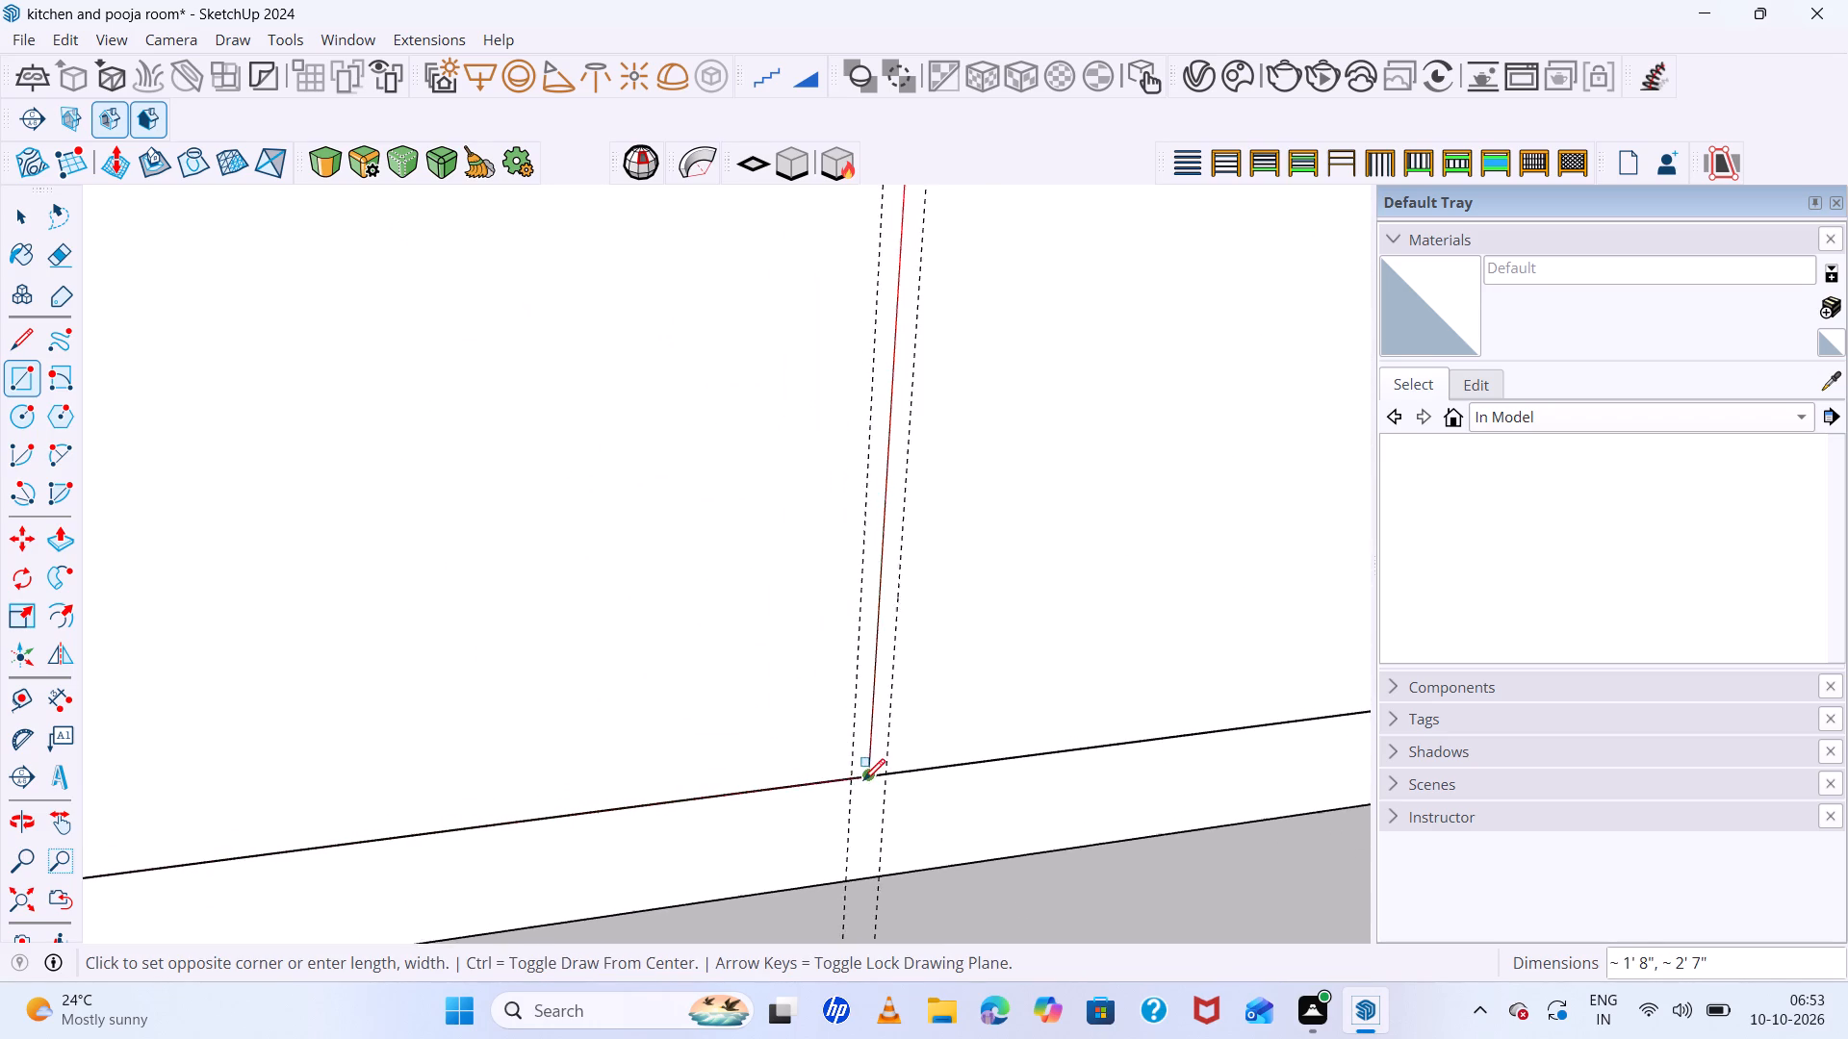
scroll(863, 780, up, 11)
click(819, 771)
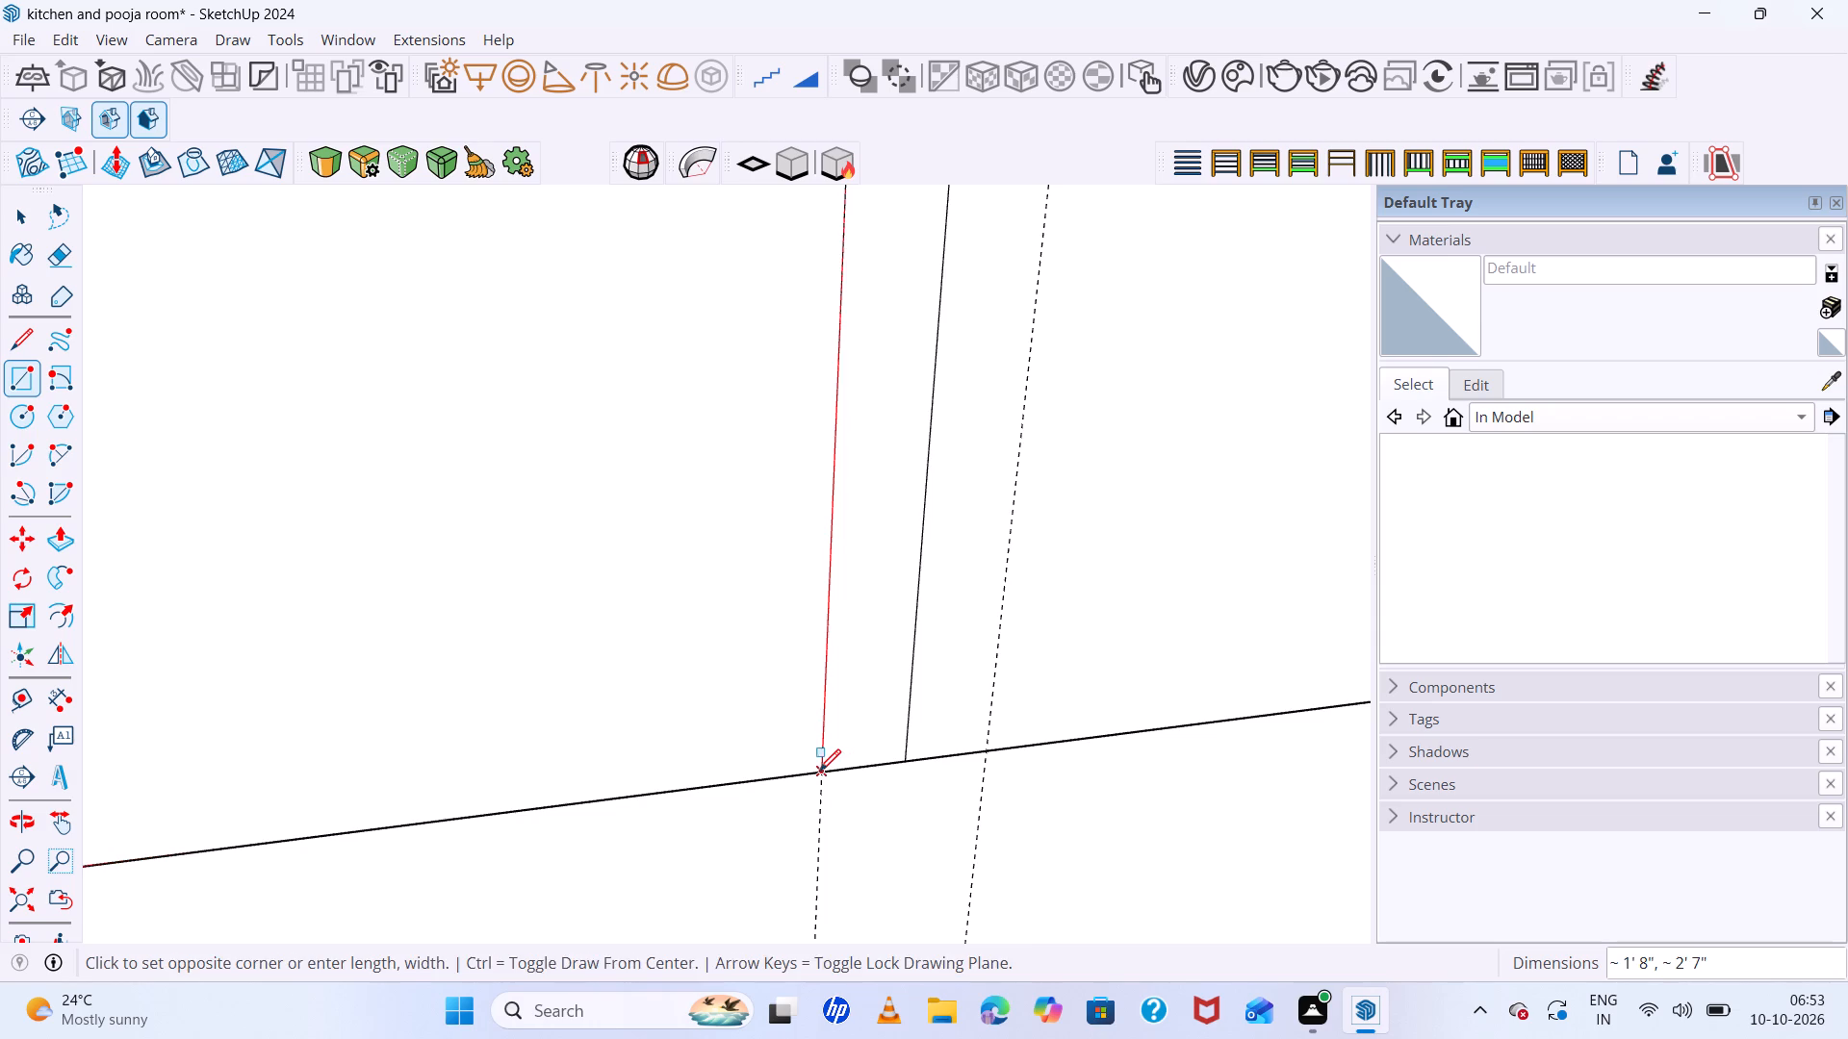
Draw the third shutter rectangle, about 3' 1" by 2' 7", between the gap guides of the second and third dividers.
scroll(590, 739, down, 7)
scroll(679, 729, down, 16)
scroll(698, 738, down, 7)
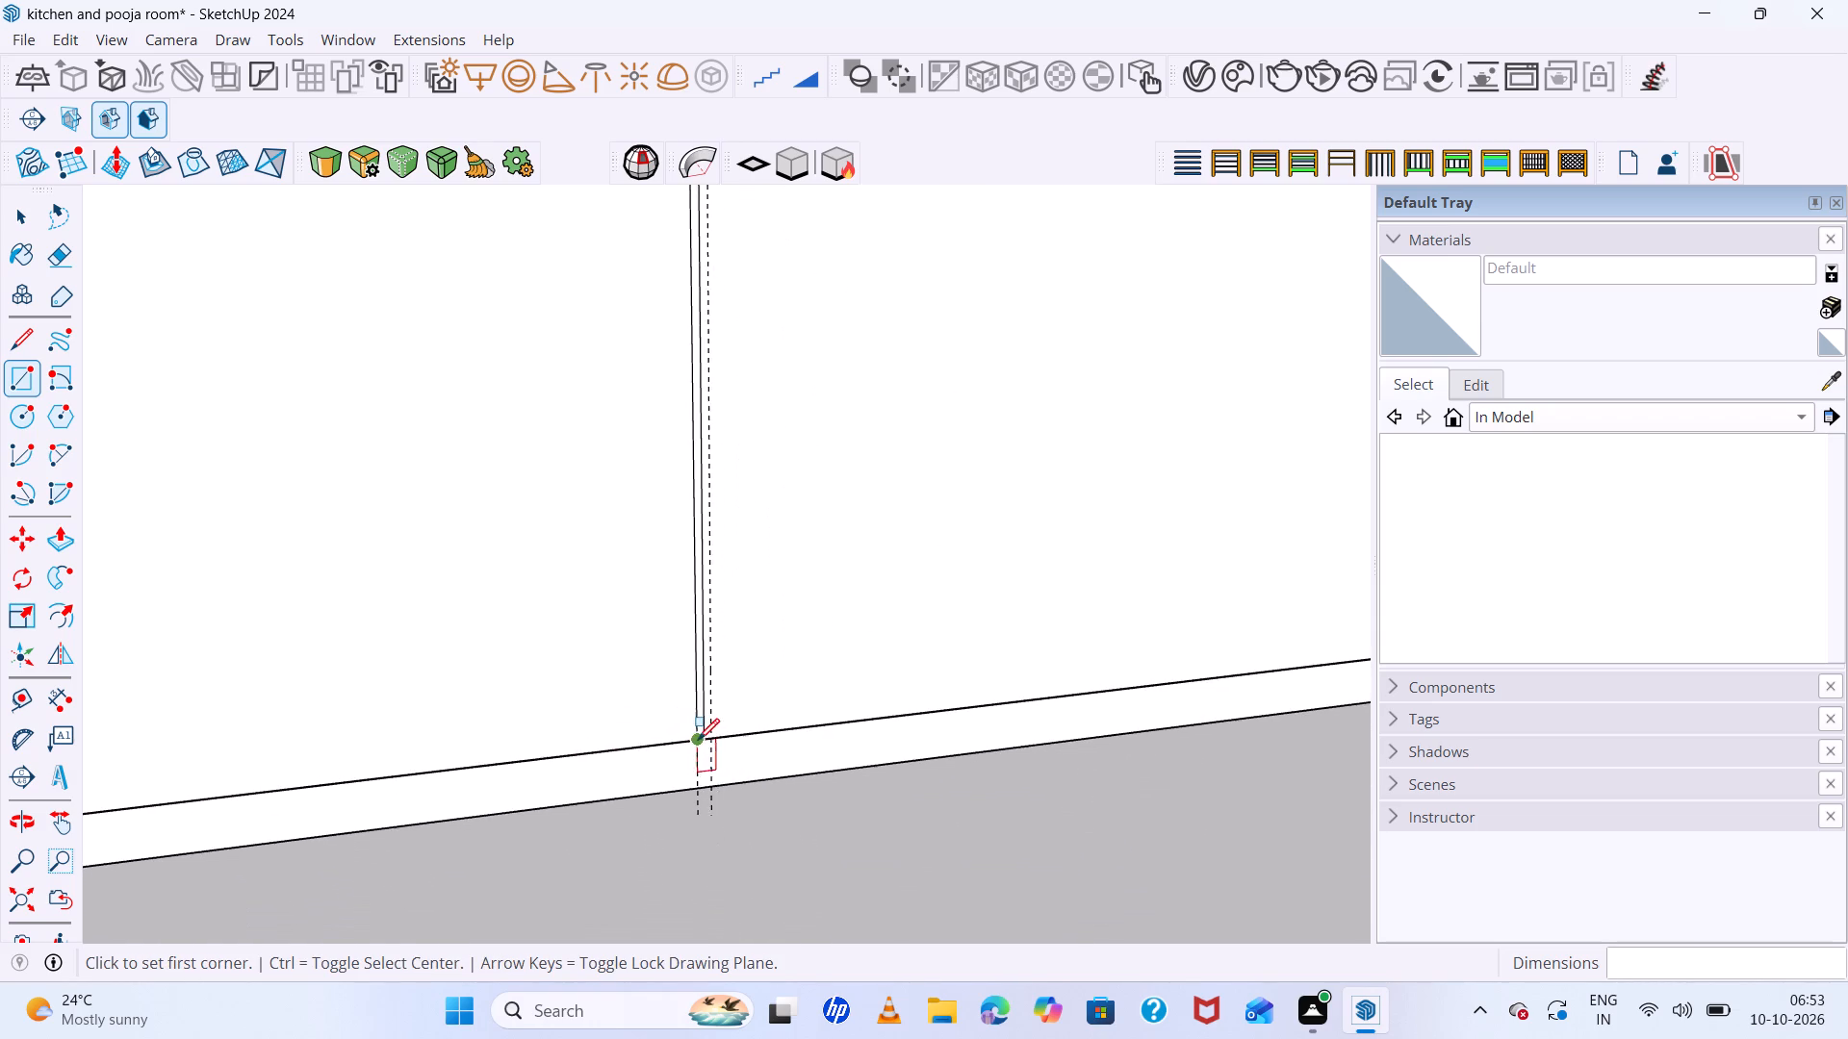
scroll(695, 756, down, 15)
scroll(681, 811, down, 6)
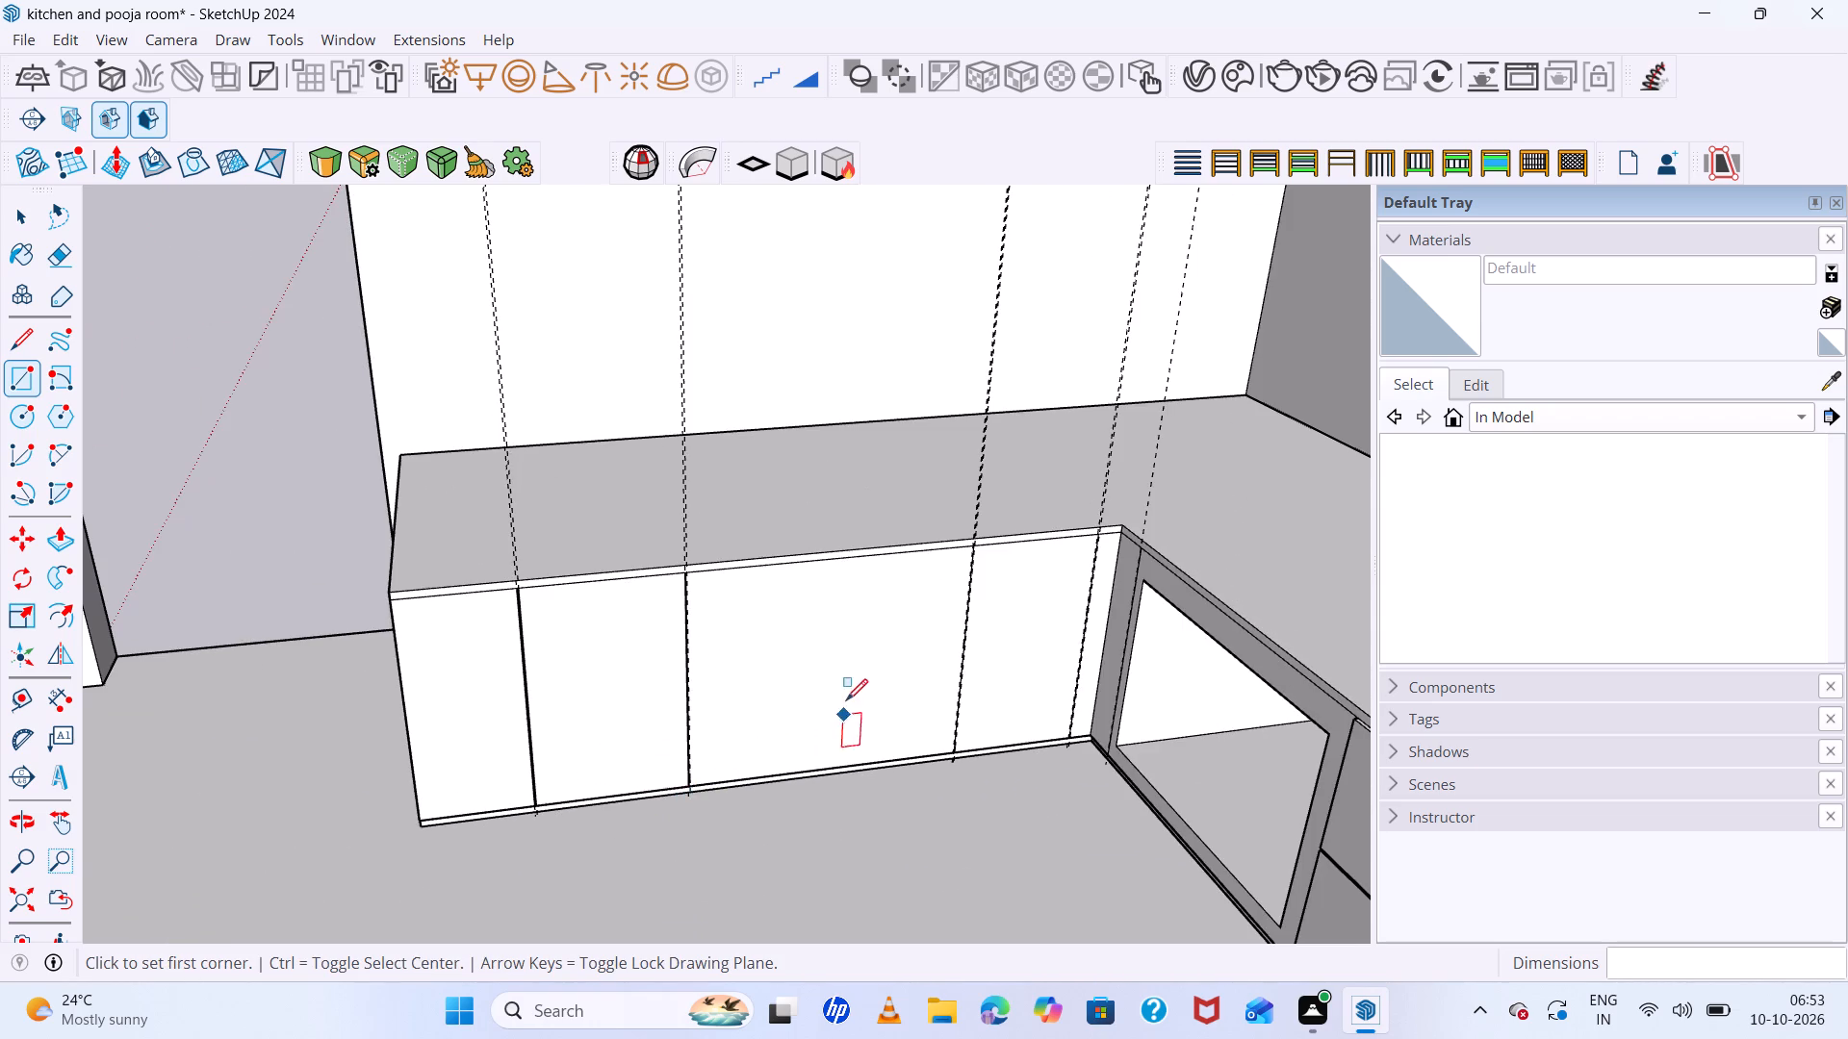
scroll(769, 593, up, 13)
scroll(543, 532, up, 12)
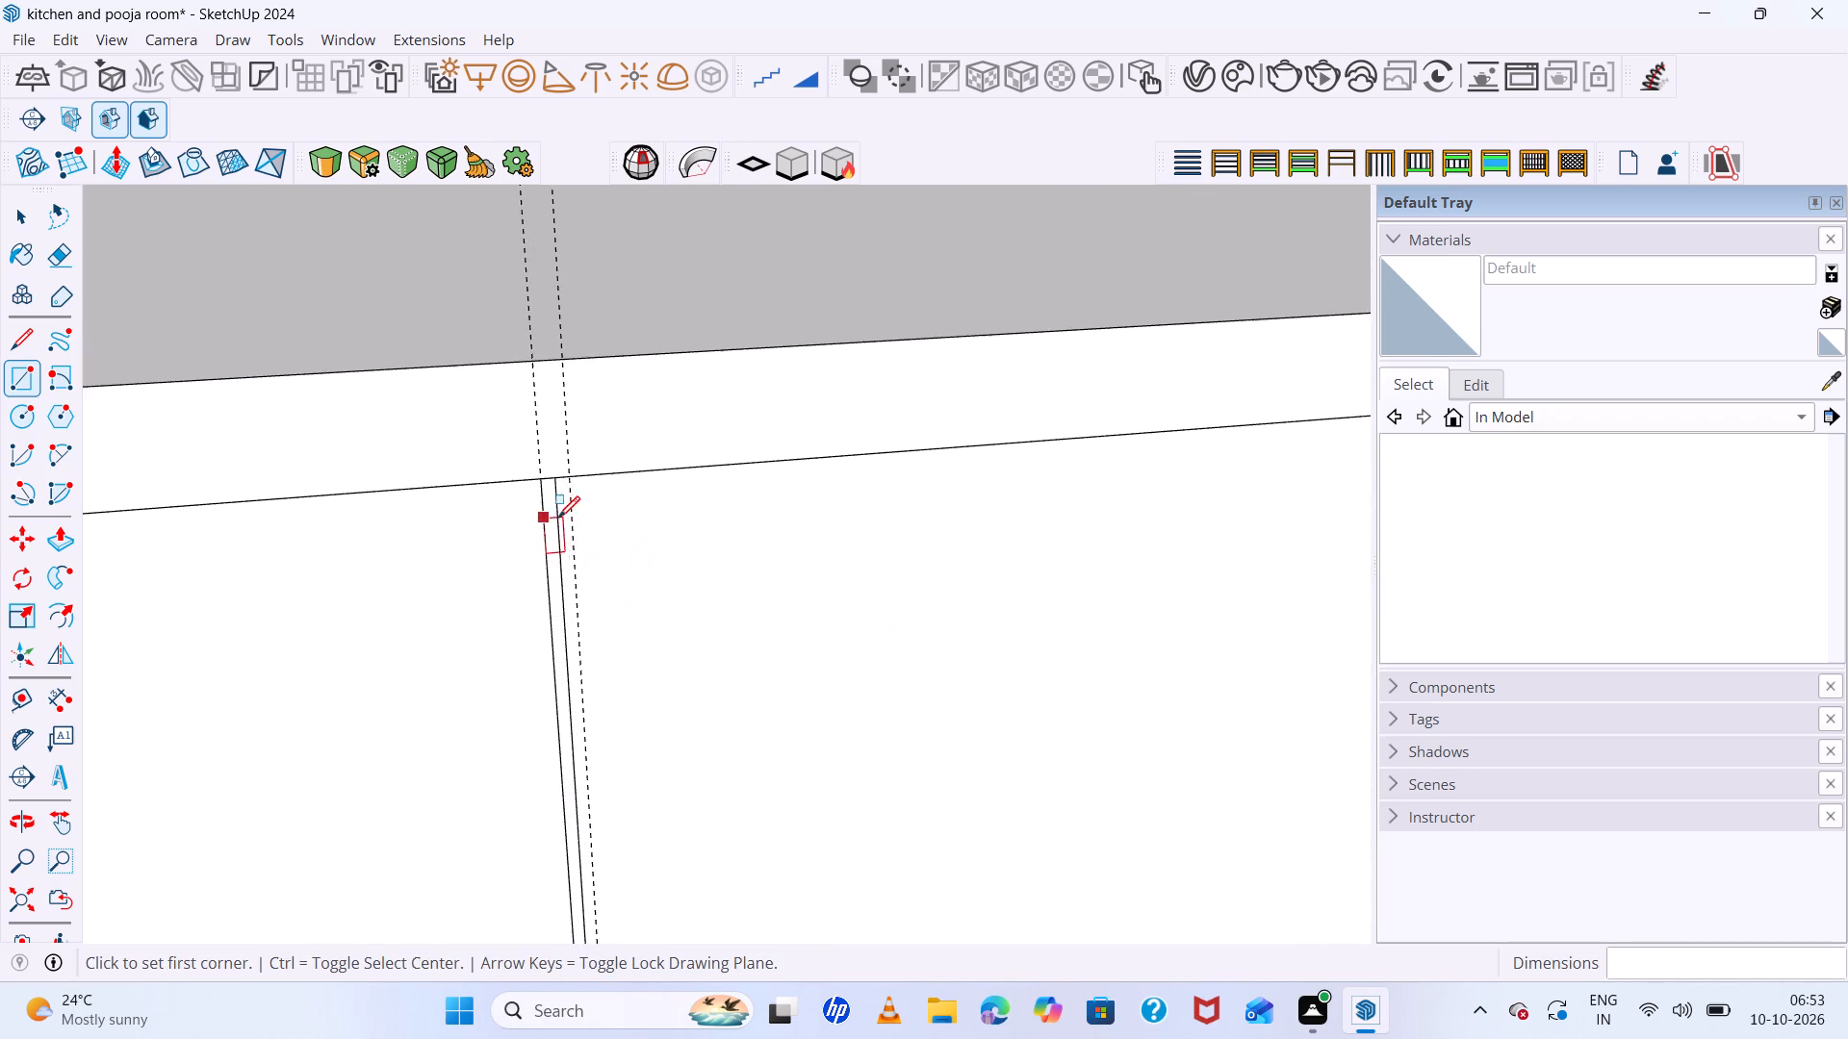
scroll(575, 505, up, 6)
click(566, 453)
scroll(828, 621, down, 6)
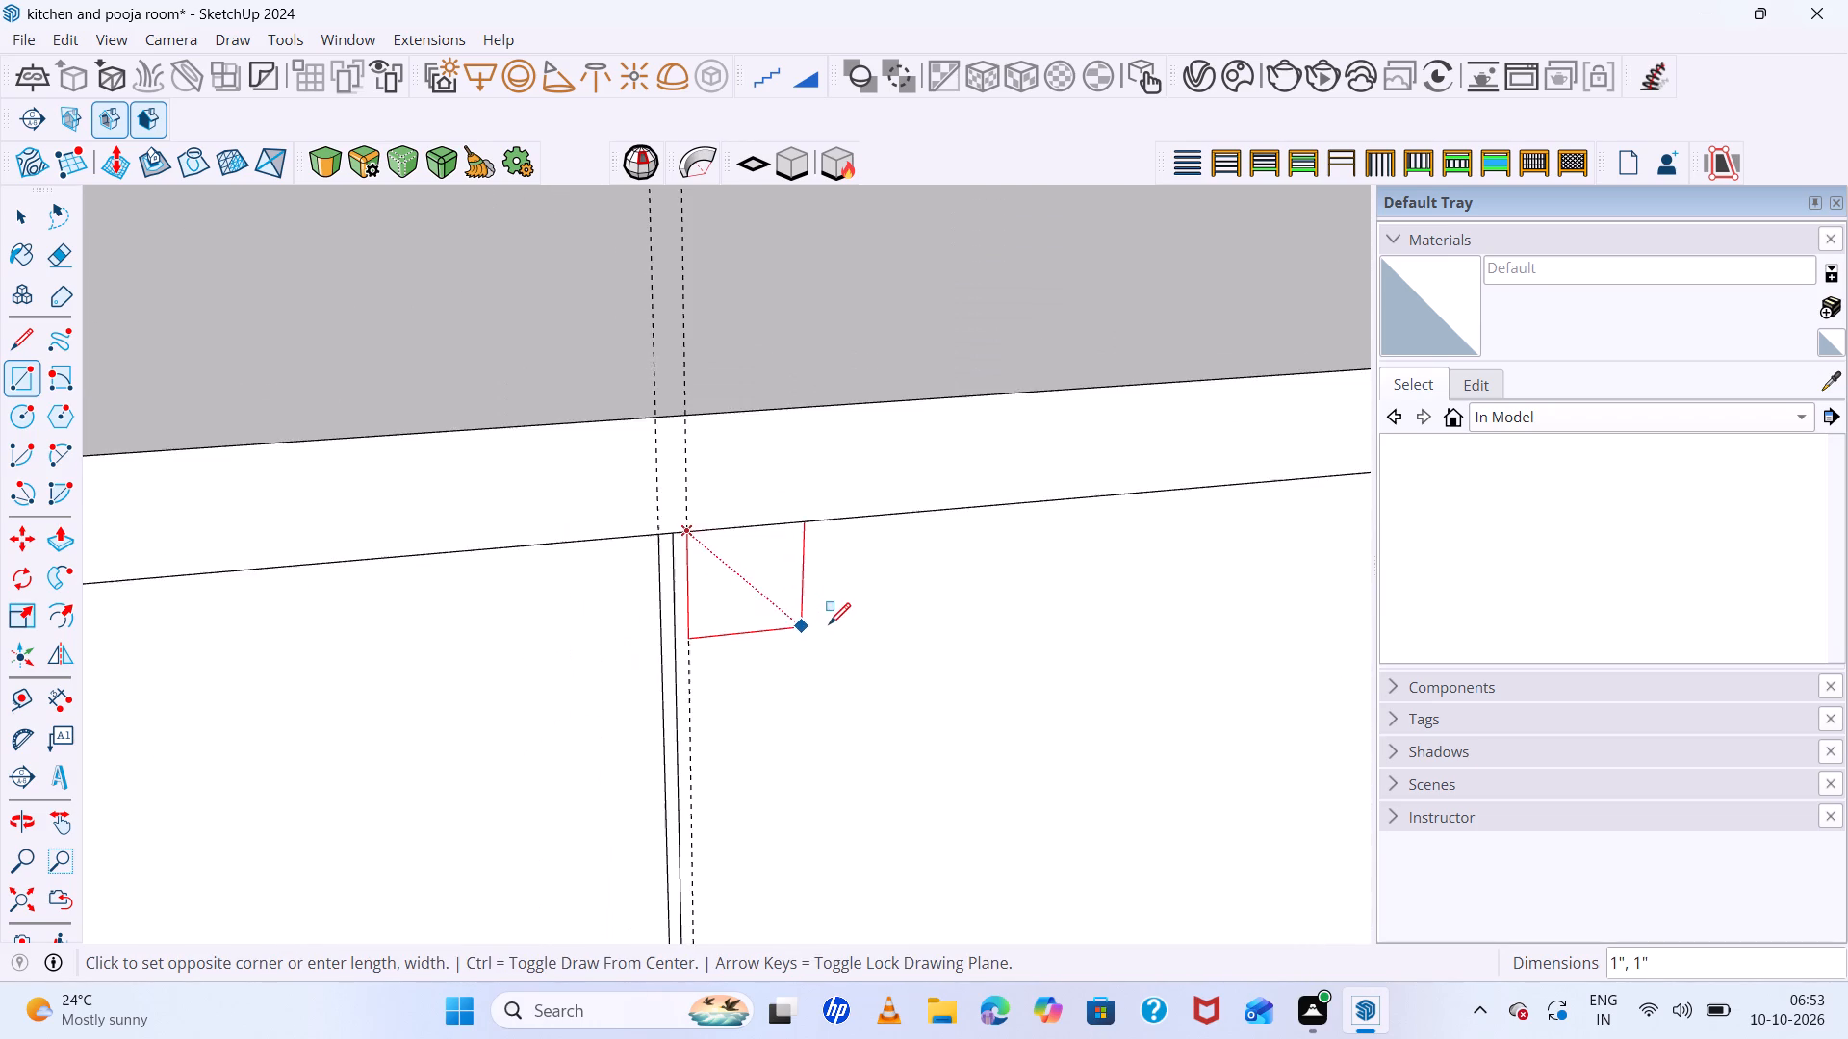
scroll(739, 630, down, 7)
scroll(654, 621, down, 14)
scroll(654, 616, down, 7)
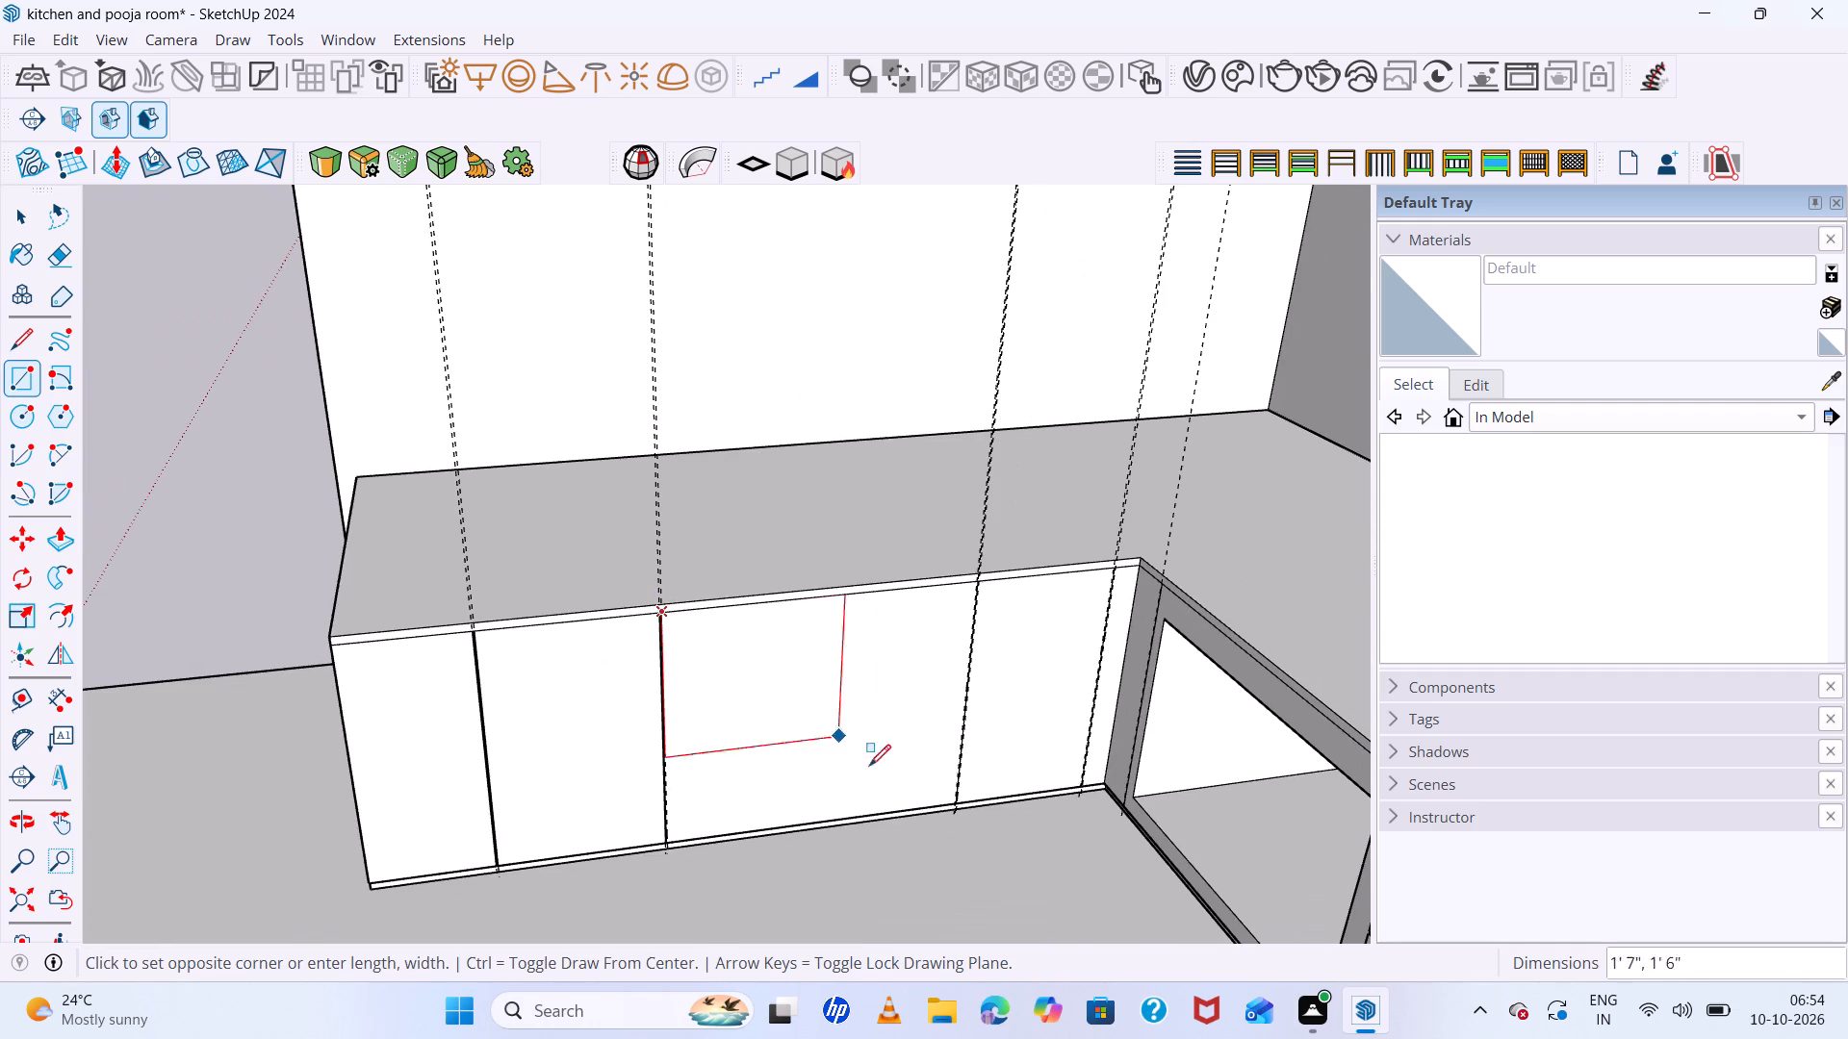
scroll(918, 800, up, 13)
scroll(995, 797, up, 9)
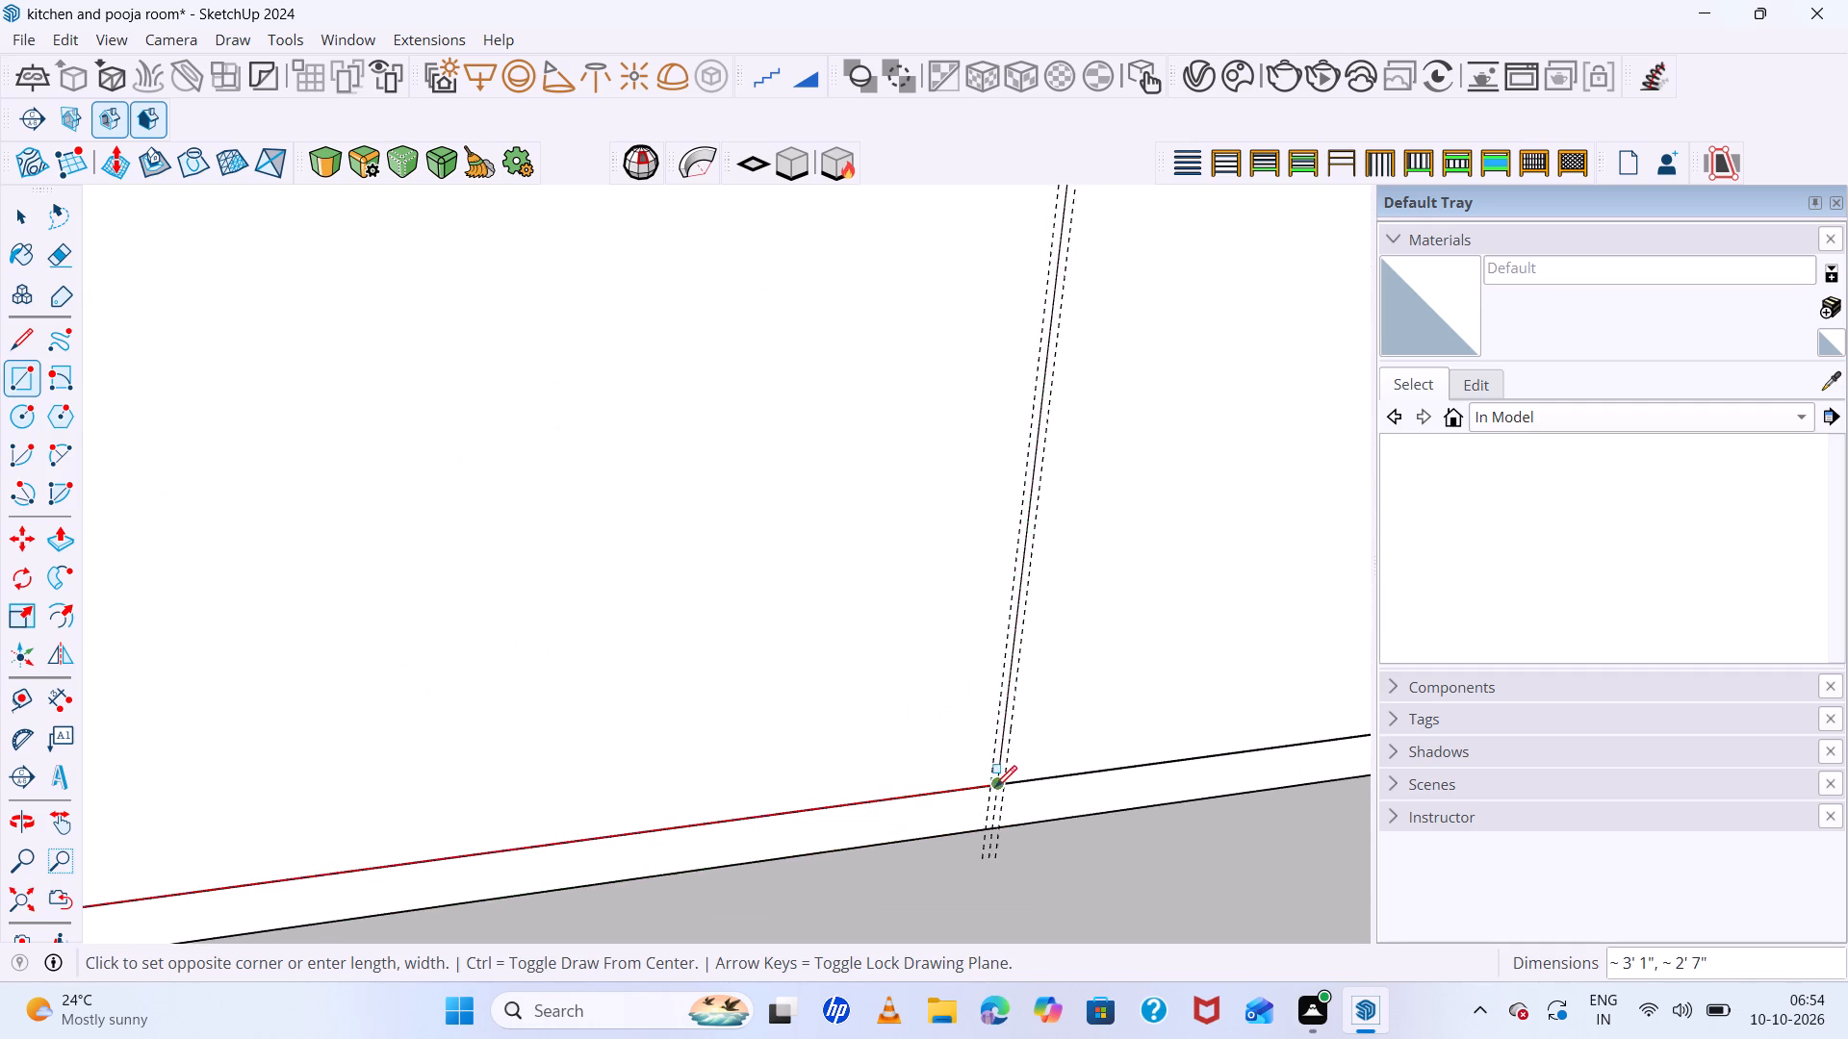
scroll(995, 787, up, 10)
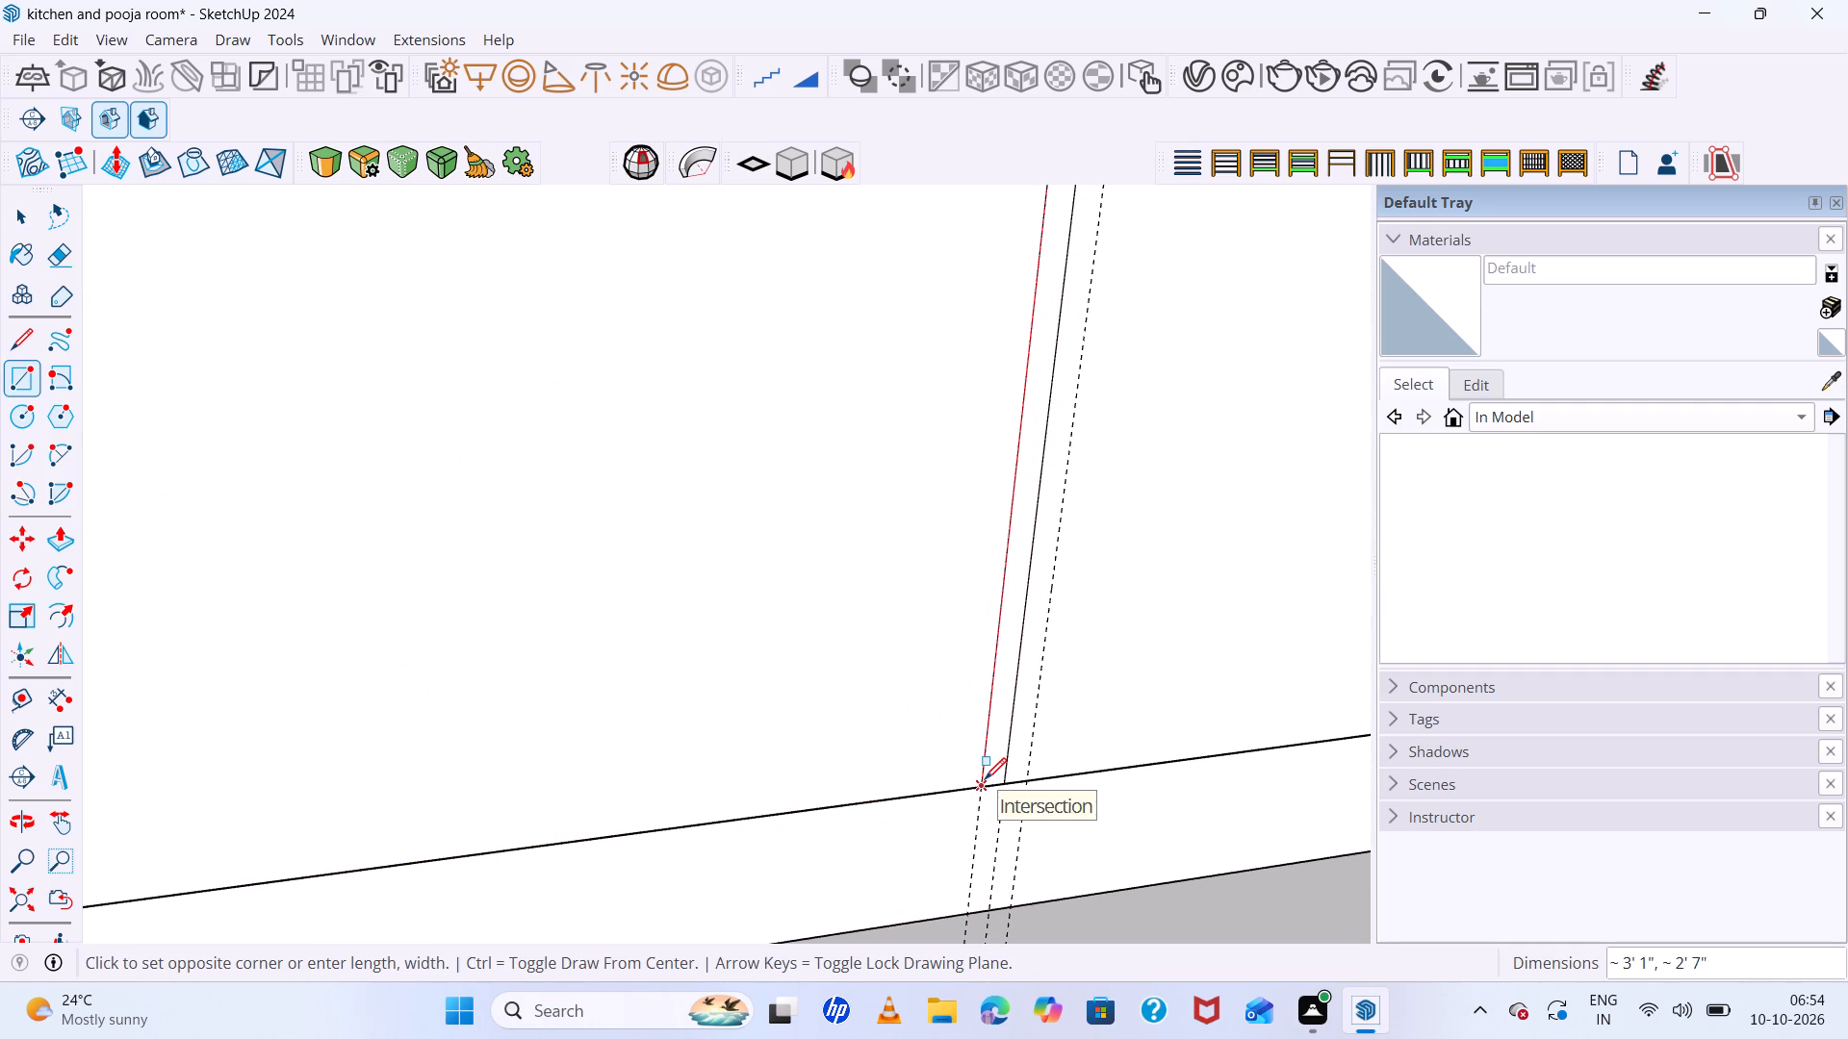
click(984, 783)
Draw the fourth shutter rectangle, about 1' 5" by 2' 7", between the gap guides of the third and last dividers.
scroll(735, 754, down, 14)
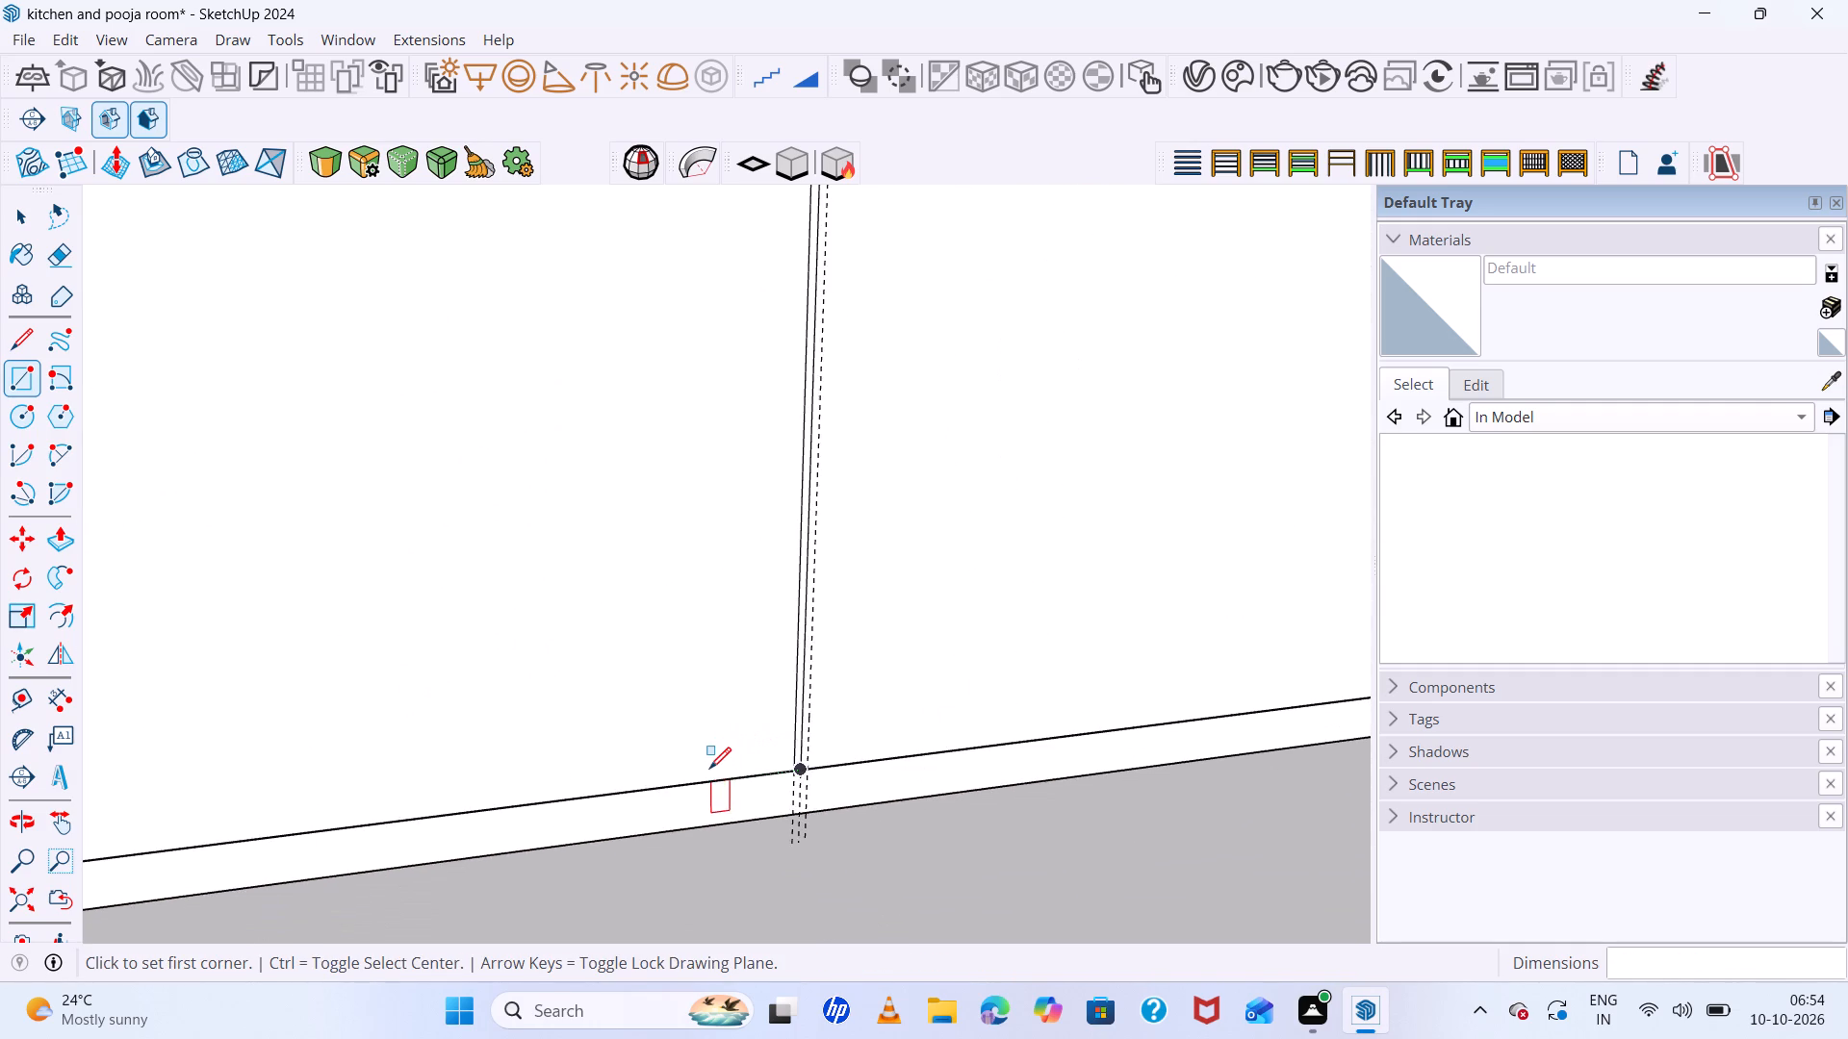
scroll(709, 769, down, 15)
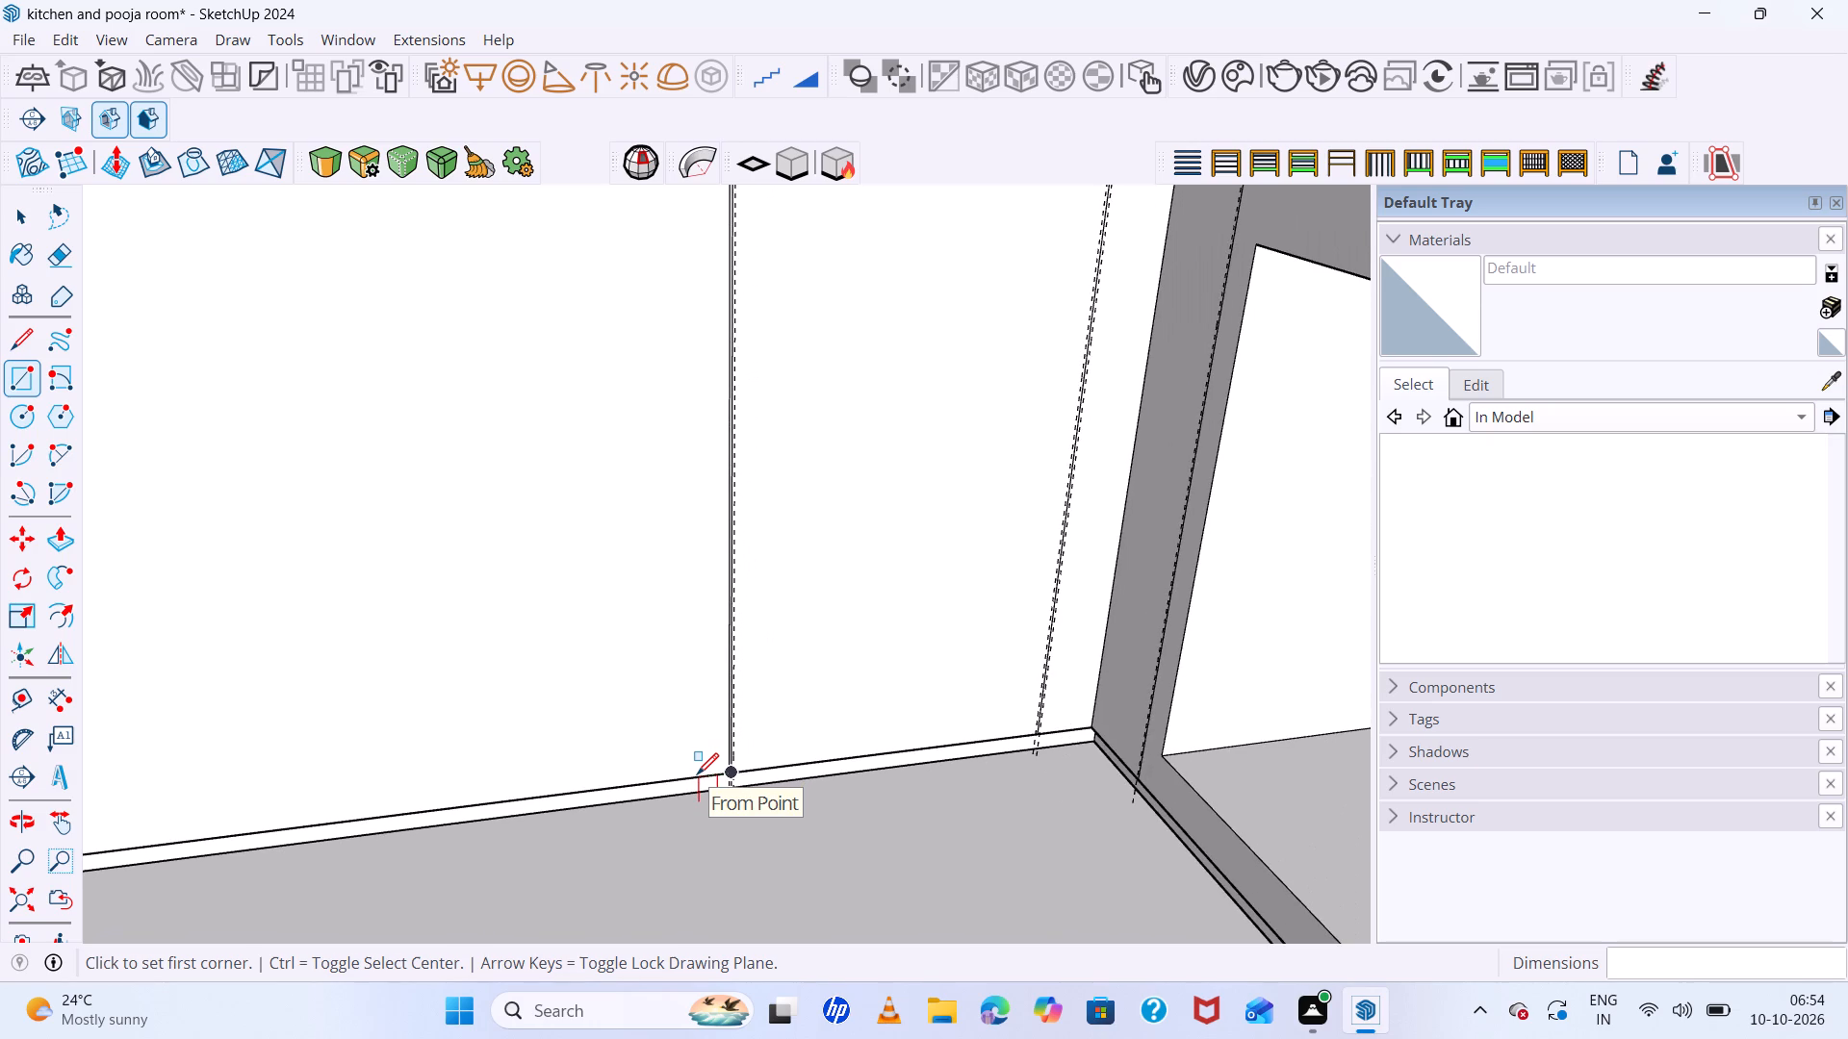
scroll(697, 774, down, 5)
scroll(745, 463, up, 12)
scroll(649, 503, up, 6)
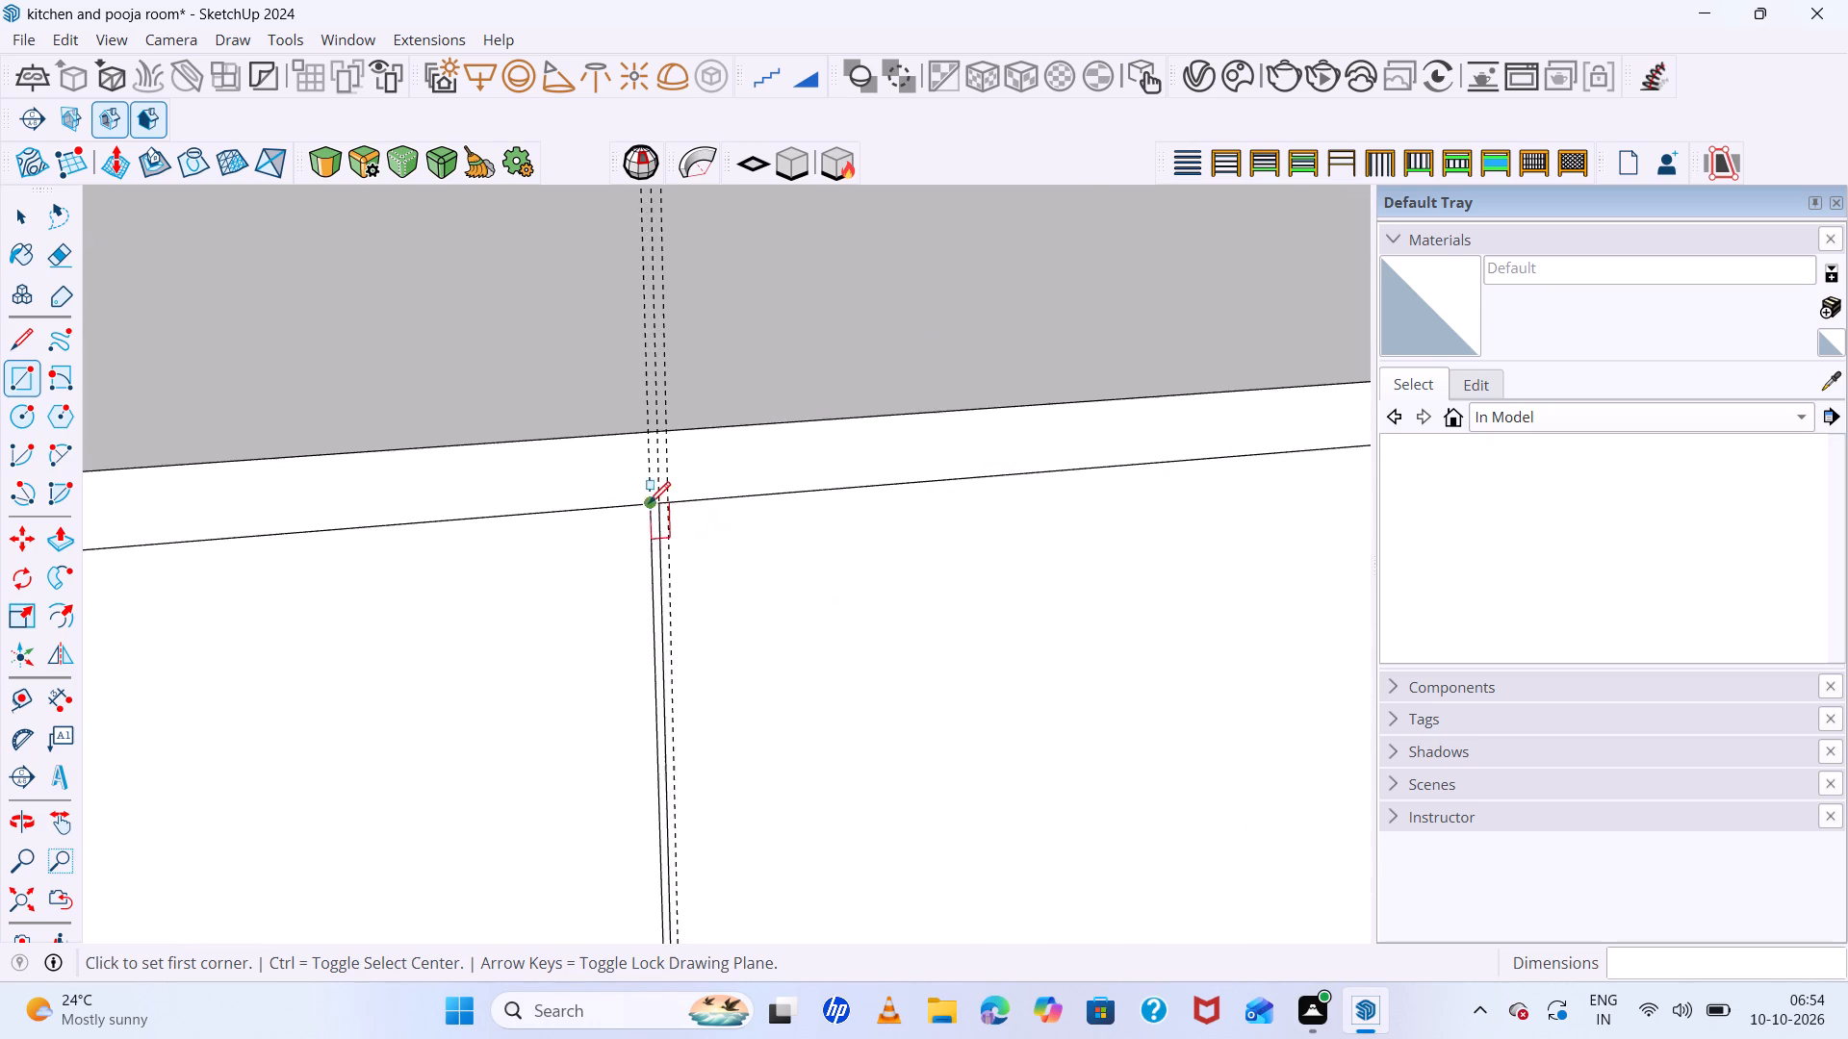
scroll(723, 517, up, 6)
scroll(632, 505, up, 6)
click(607, 471)
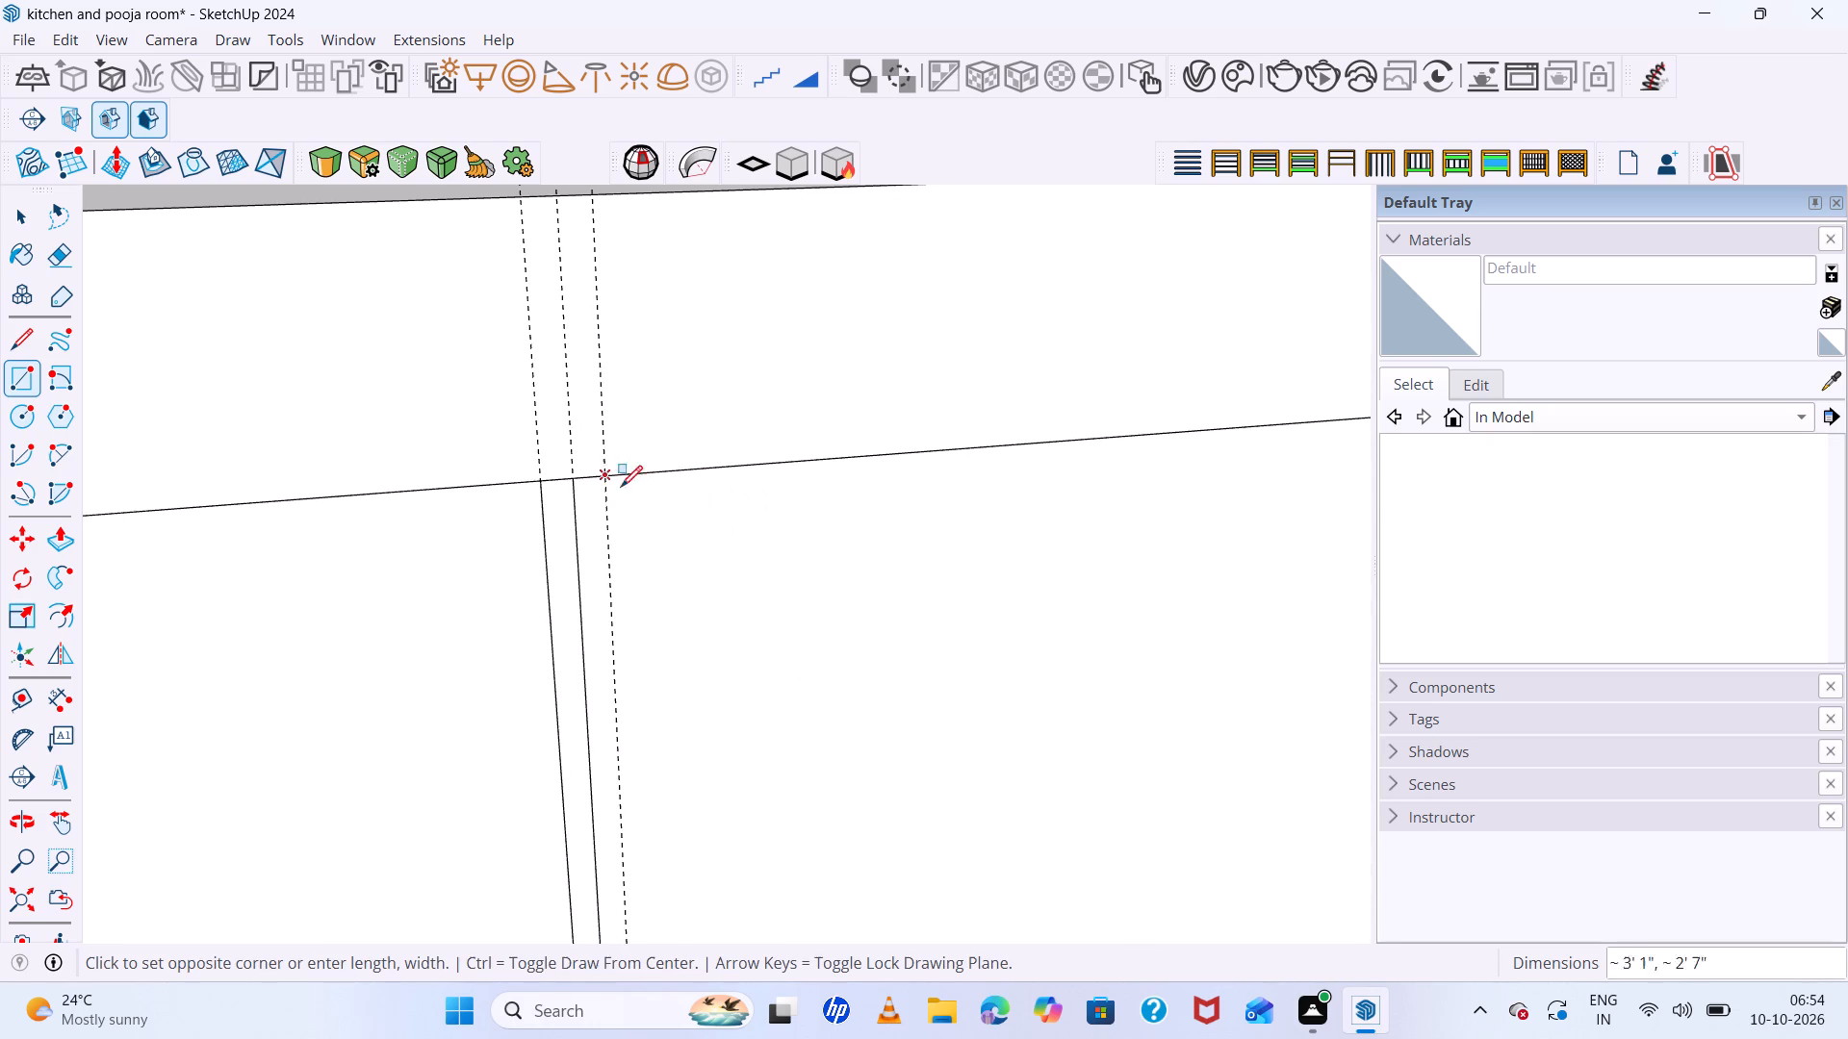
scroll(939, 579, down, 13)
scroll(751, 558, down, 15)
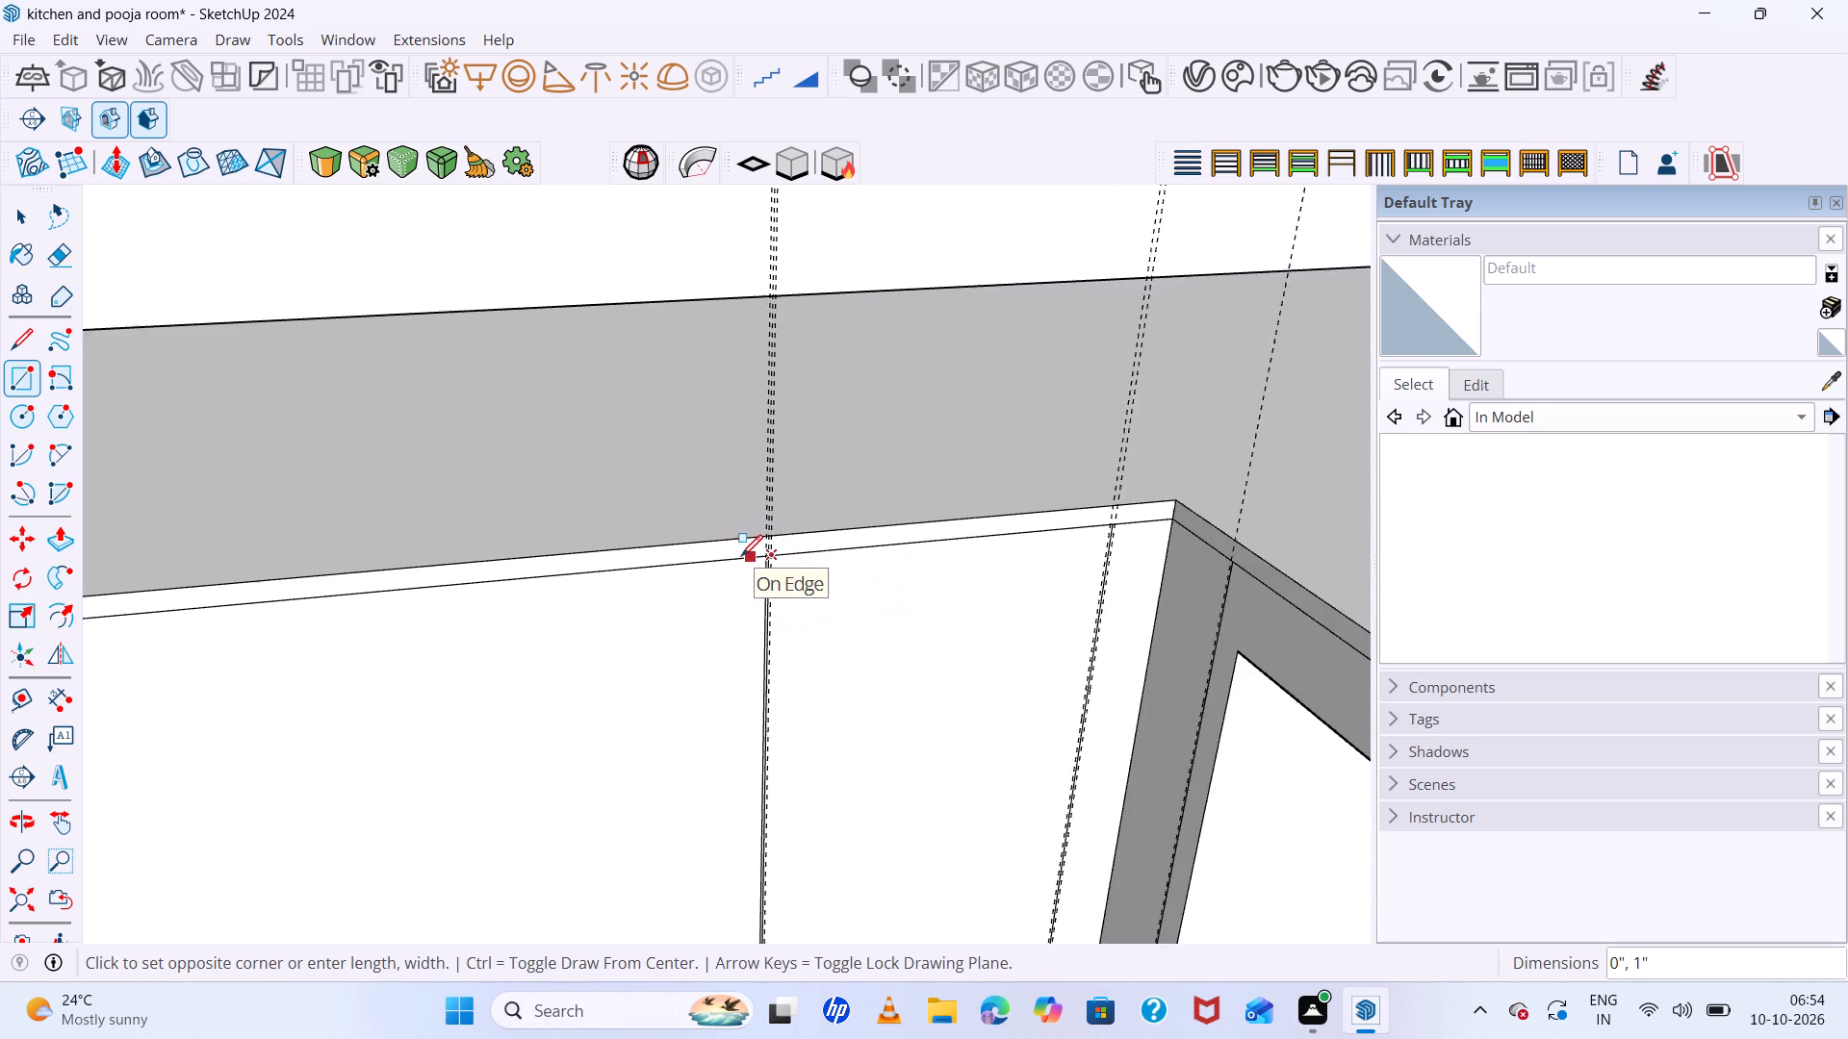
scroll(741, 556, down, 9)
scroll(866, 673, up, 8)
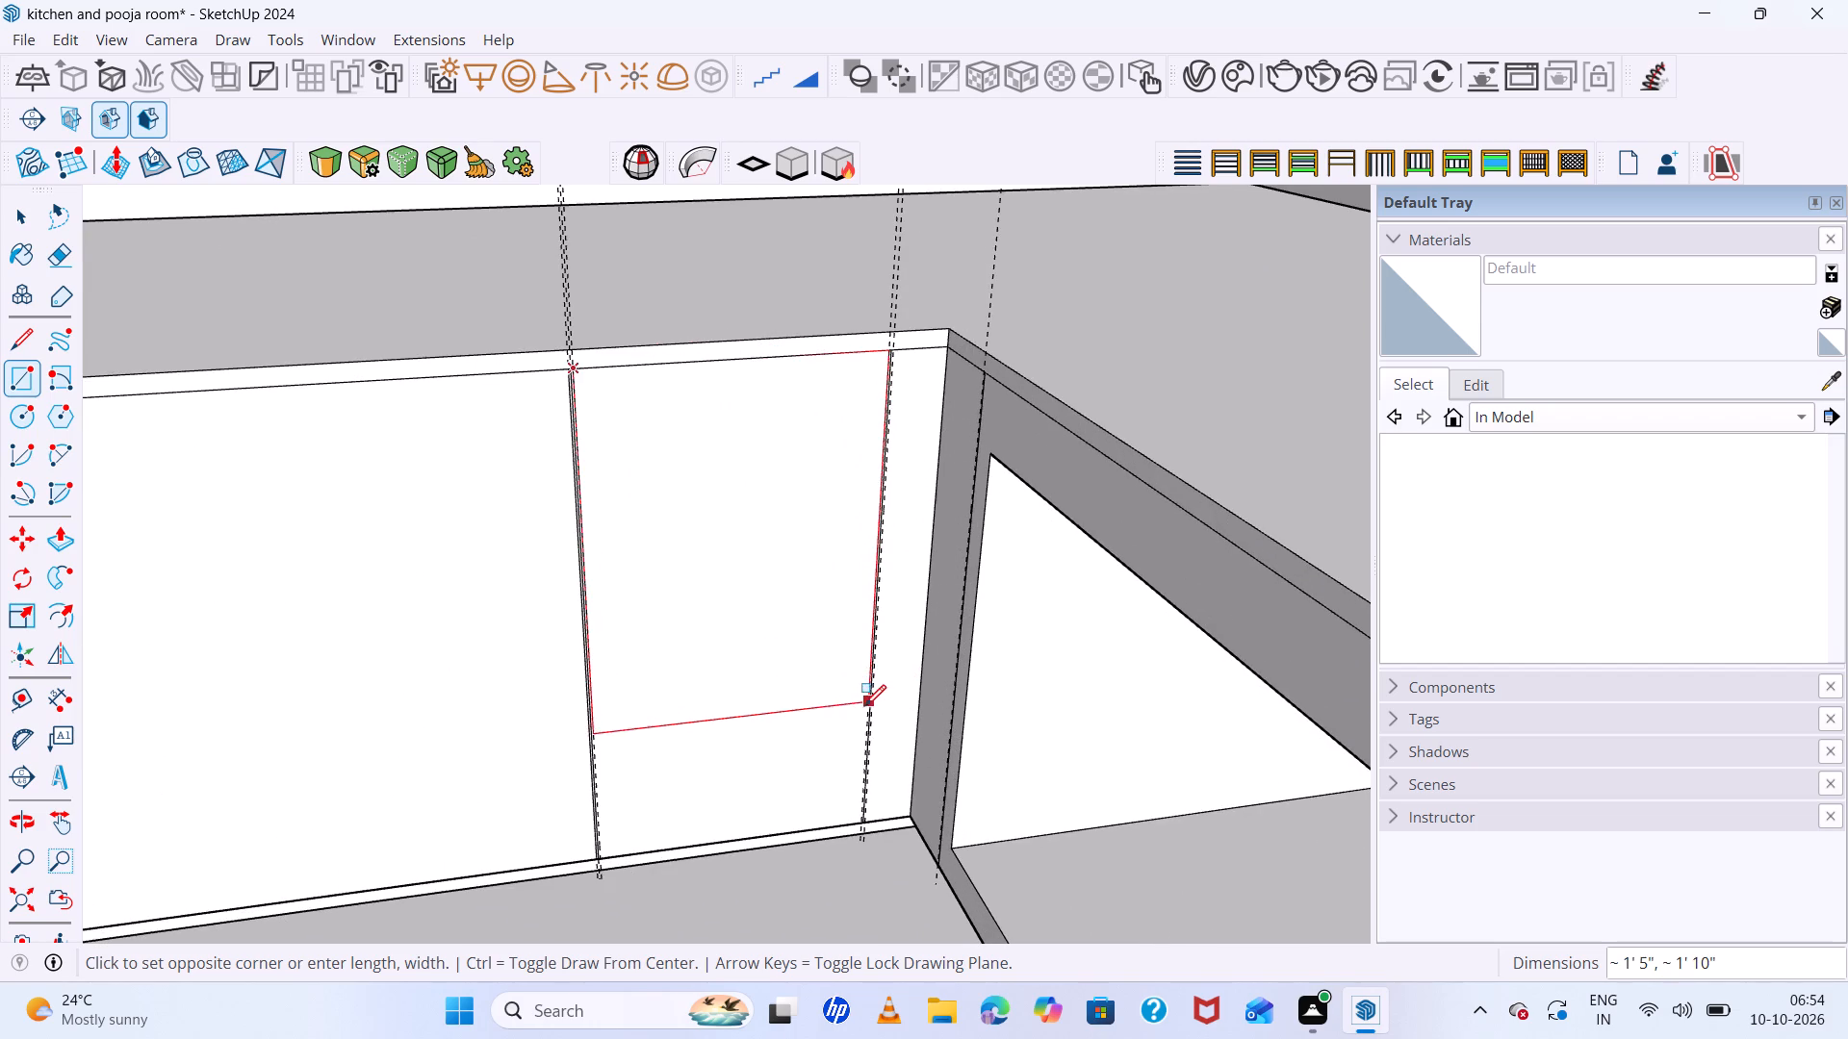
scroll(868, 759, up, 5)
scroll(853, 838, up, 18)
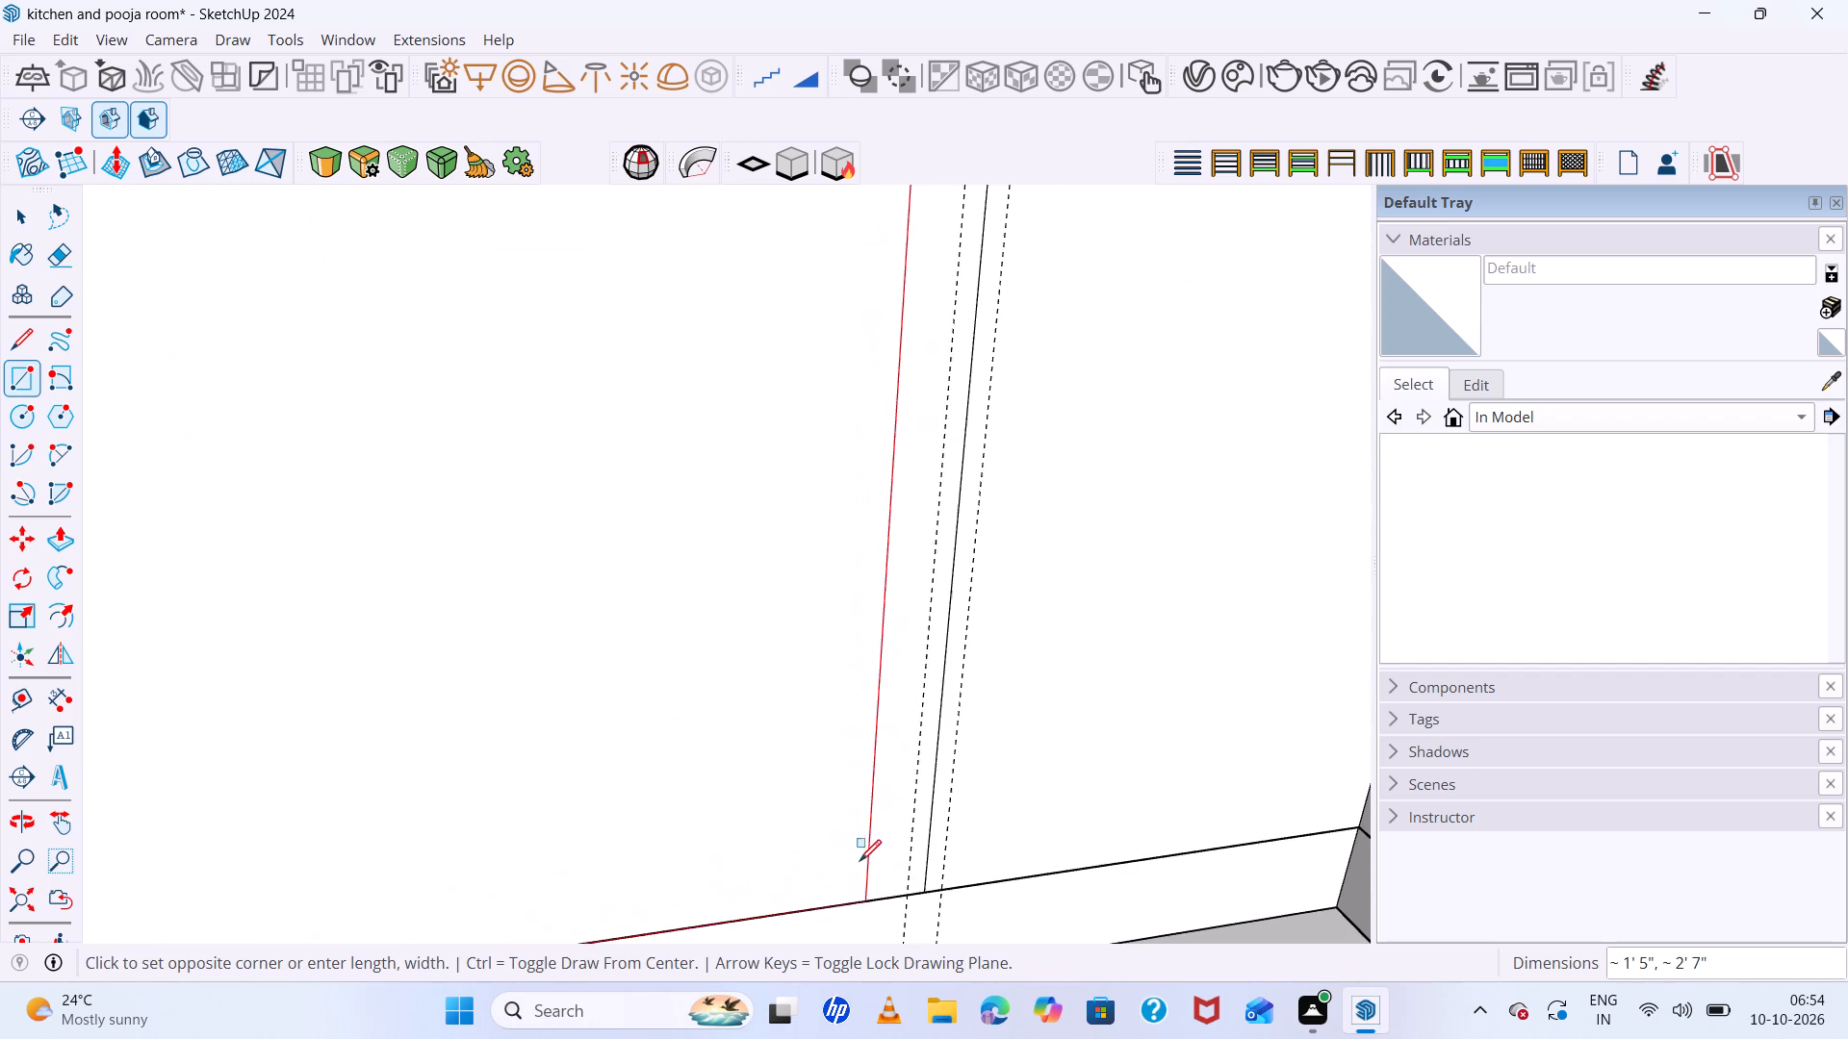
click(909, 888)
Draw the fifth rectangle, about 3" by 2' 7", on the long front from the last divider's far gap guide to the inner corner.
scroll(692, 830, down, 14)
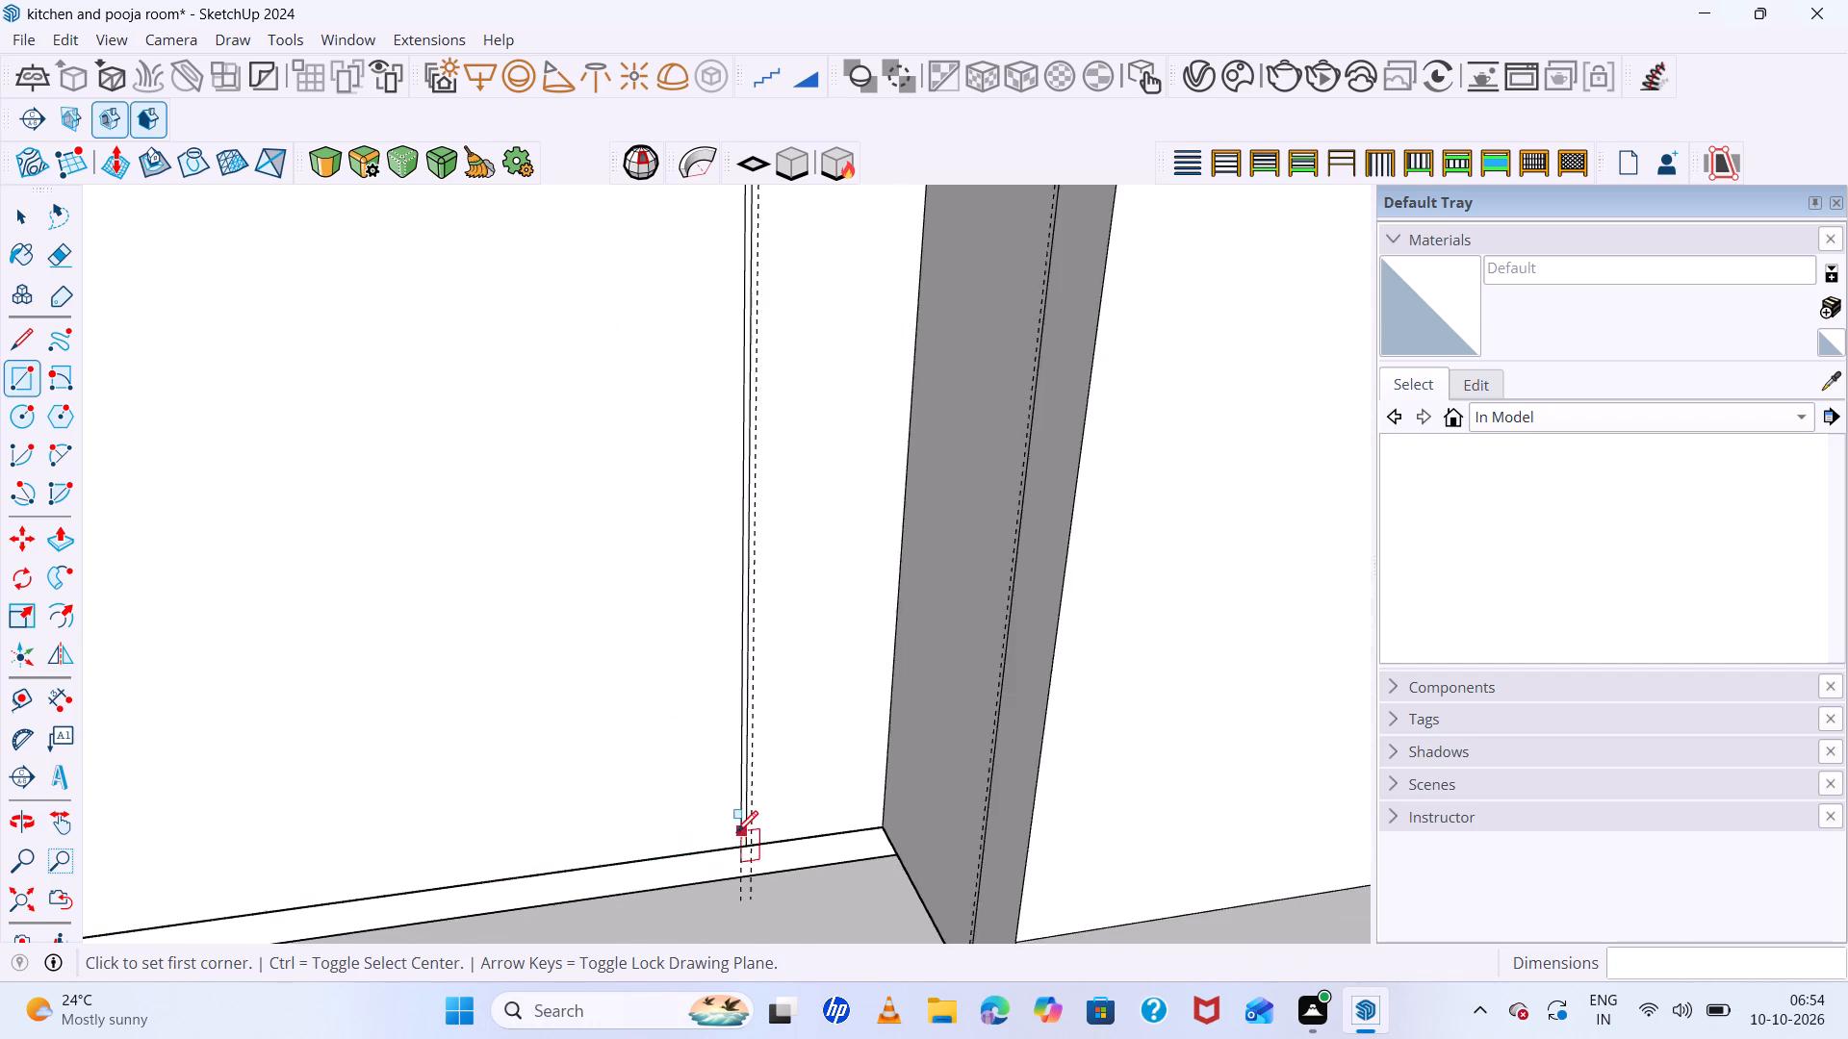
scroll(736, 832, down, 16)
scroll(764, 823, up, 6)
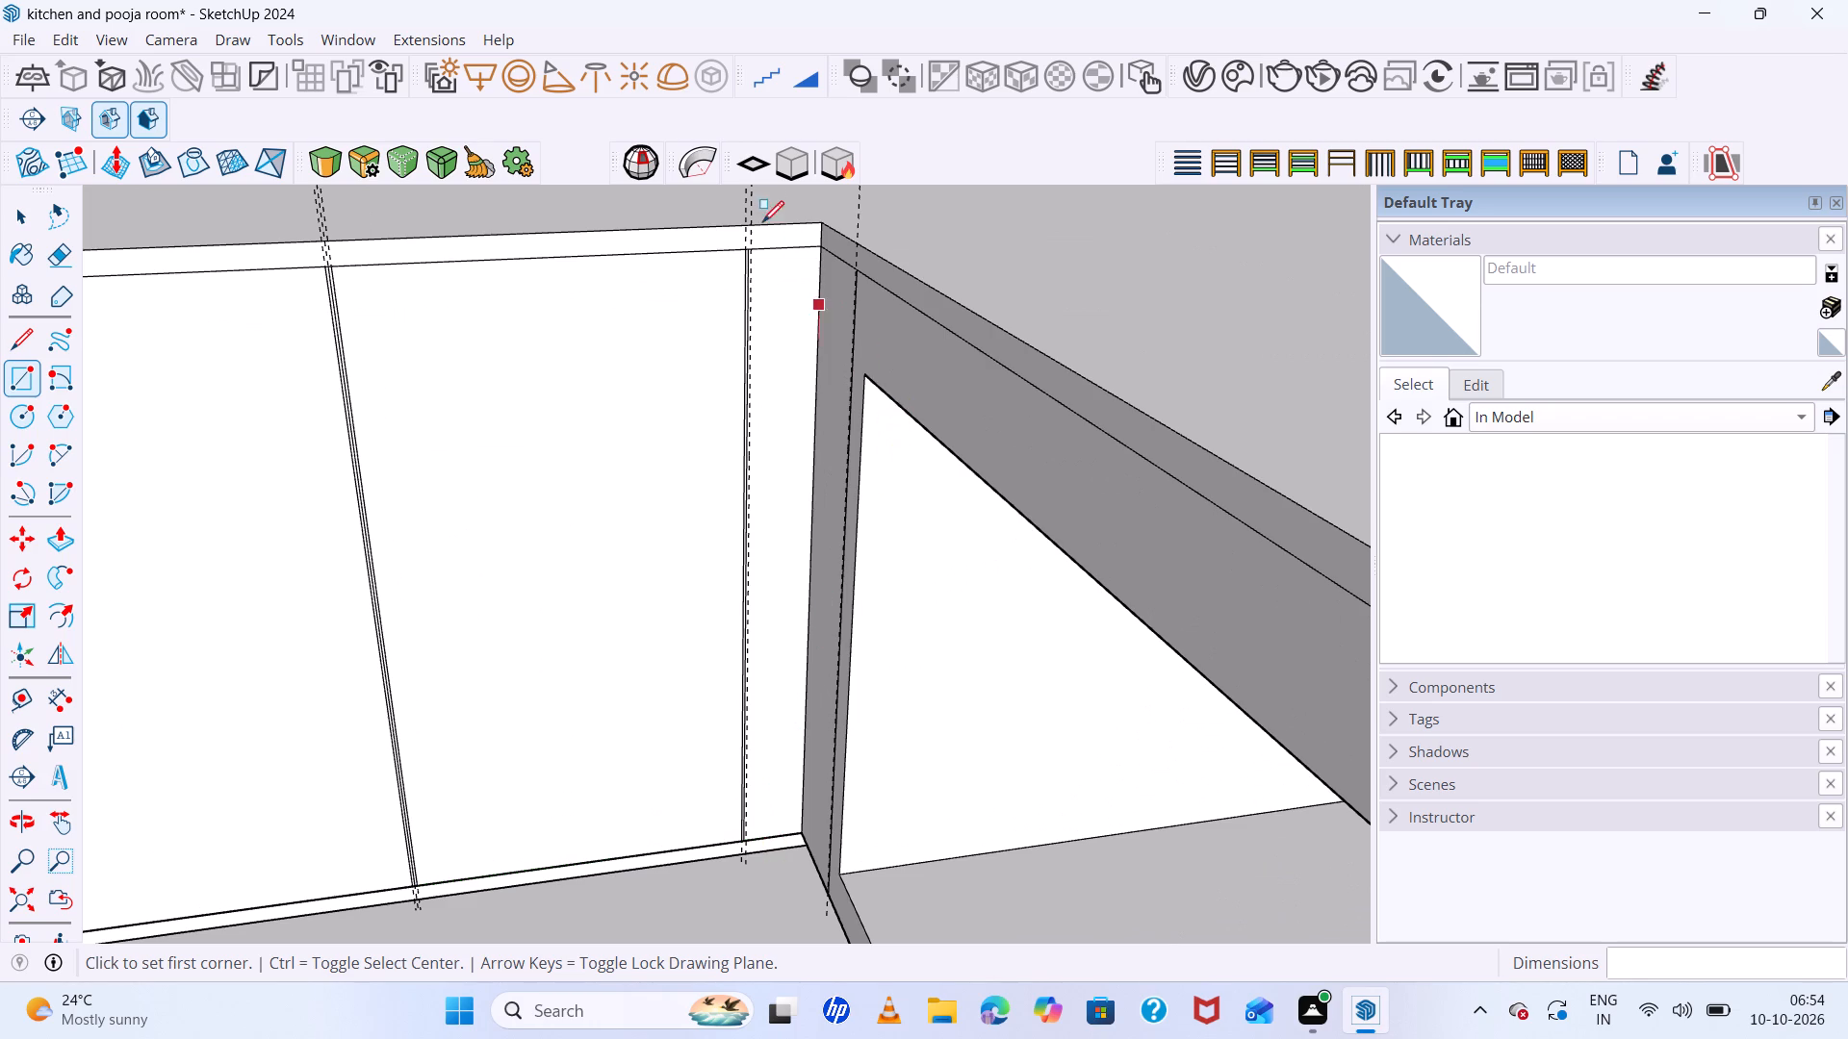
scroll(767, 231, up, 18)
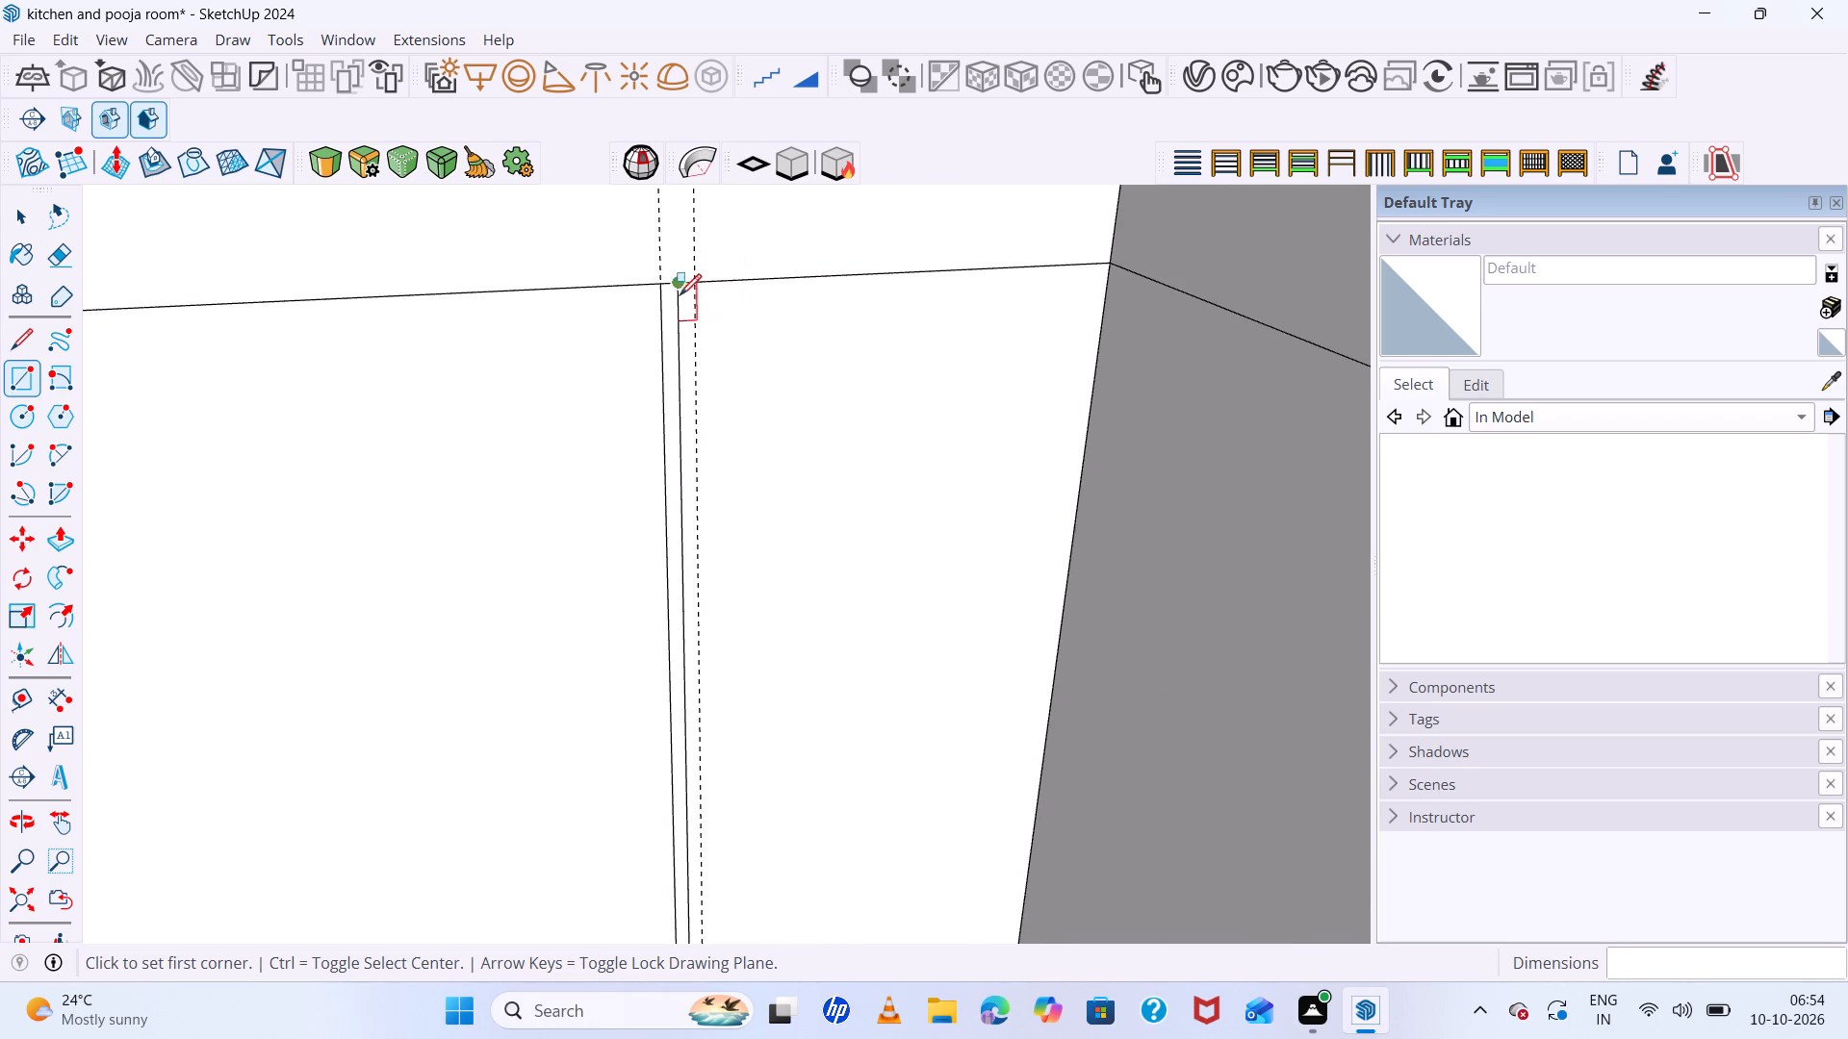
click(697, 282)
scroll(866, 343, down, 7)
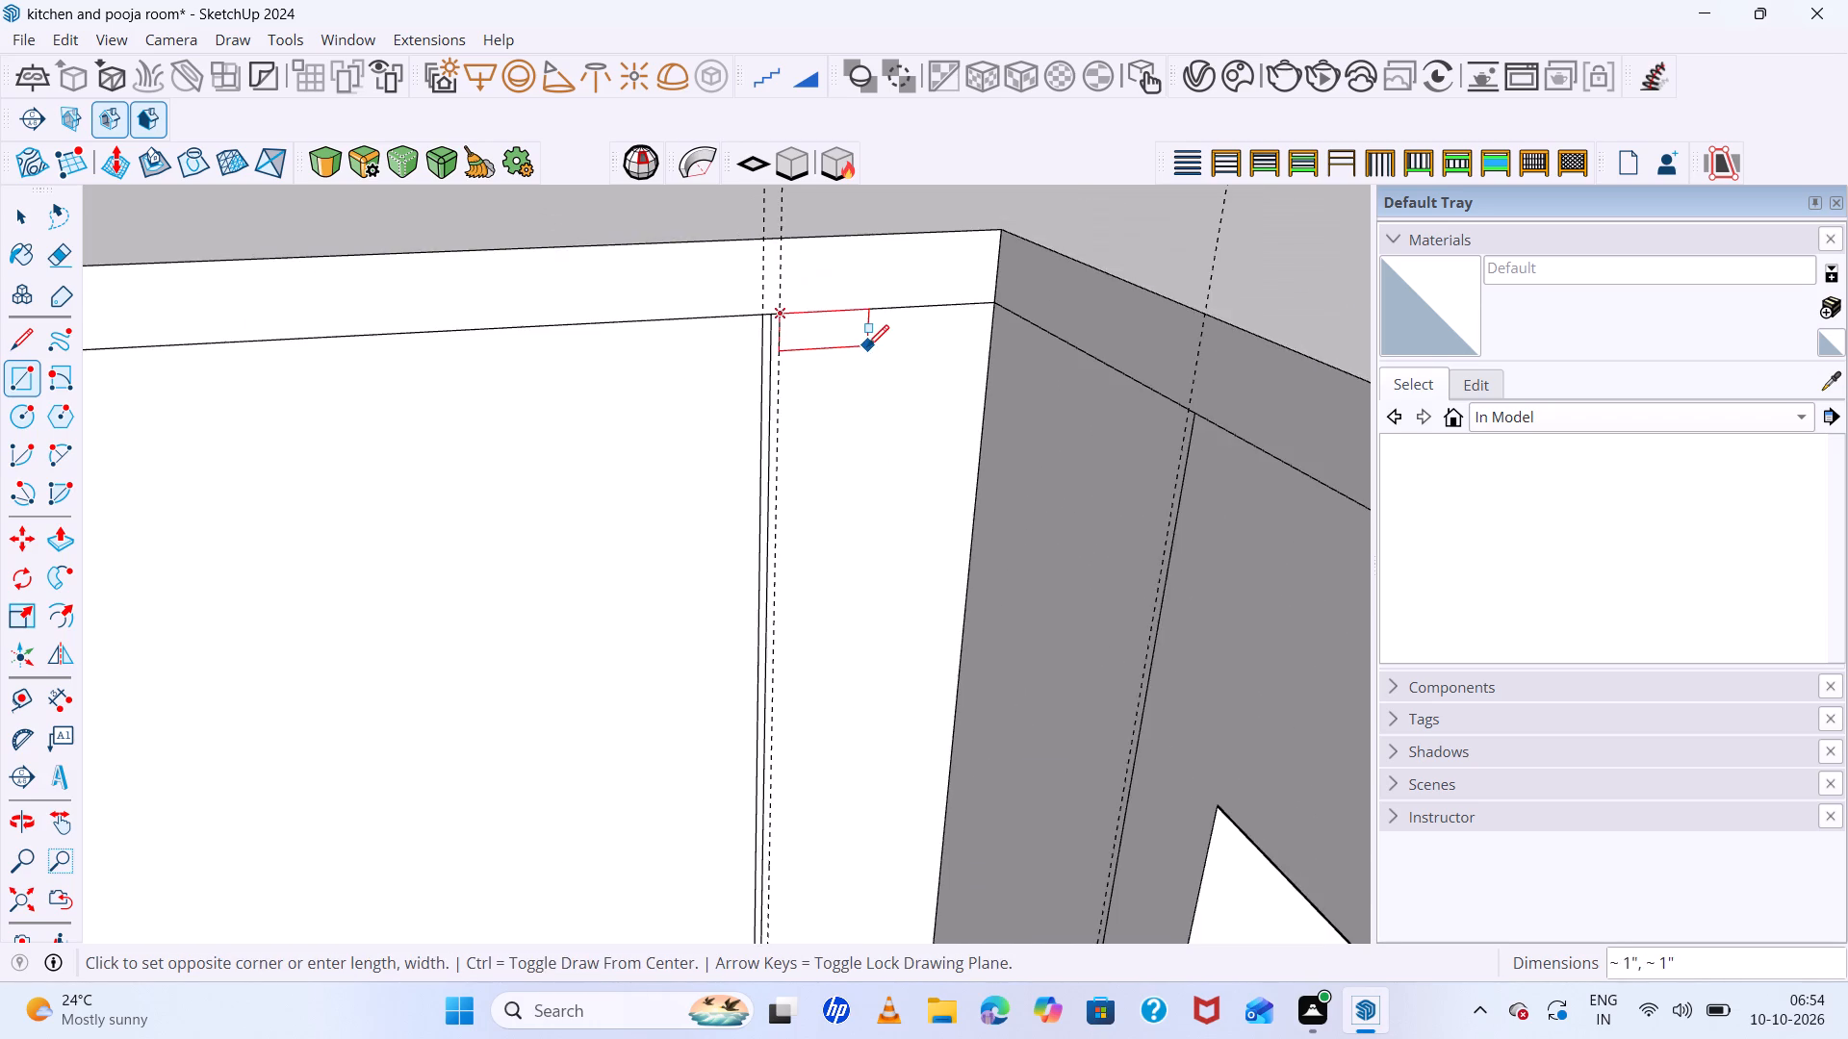
scroll(871, 355, down, 14)
scroll(911, 447, down, 3)
scroll(903, 800, up, 4)
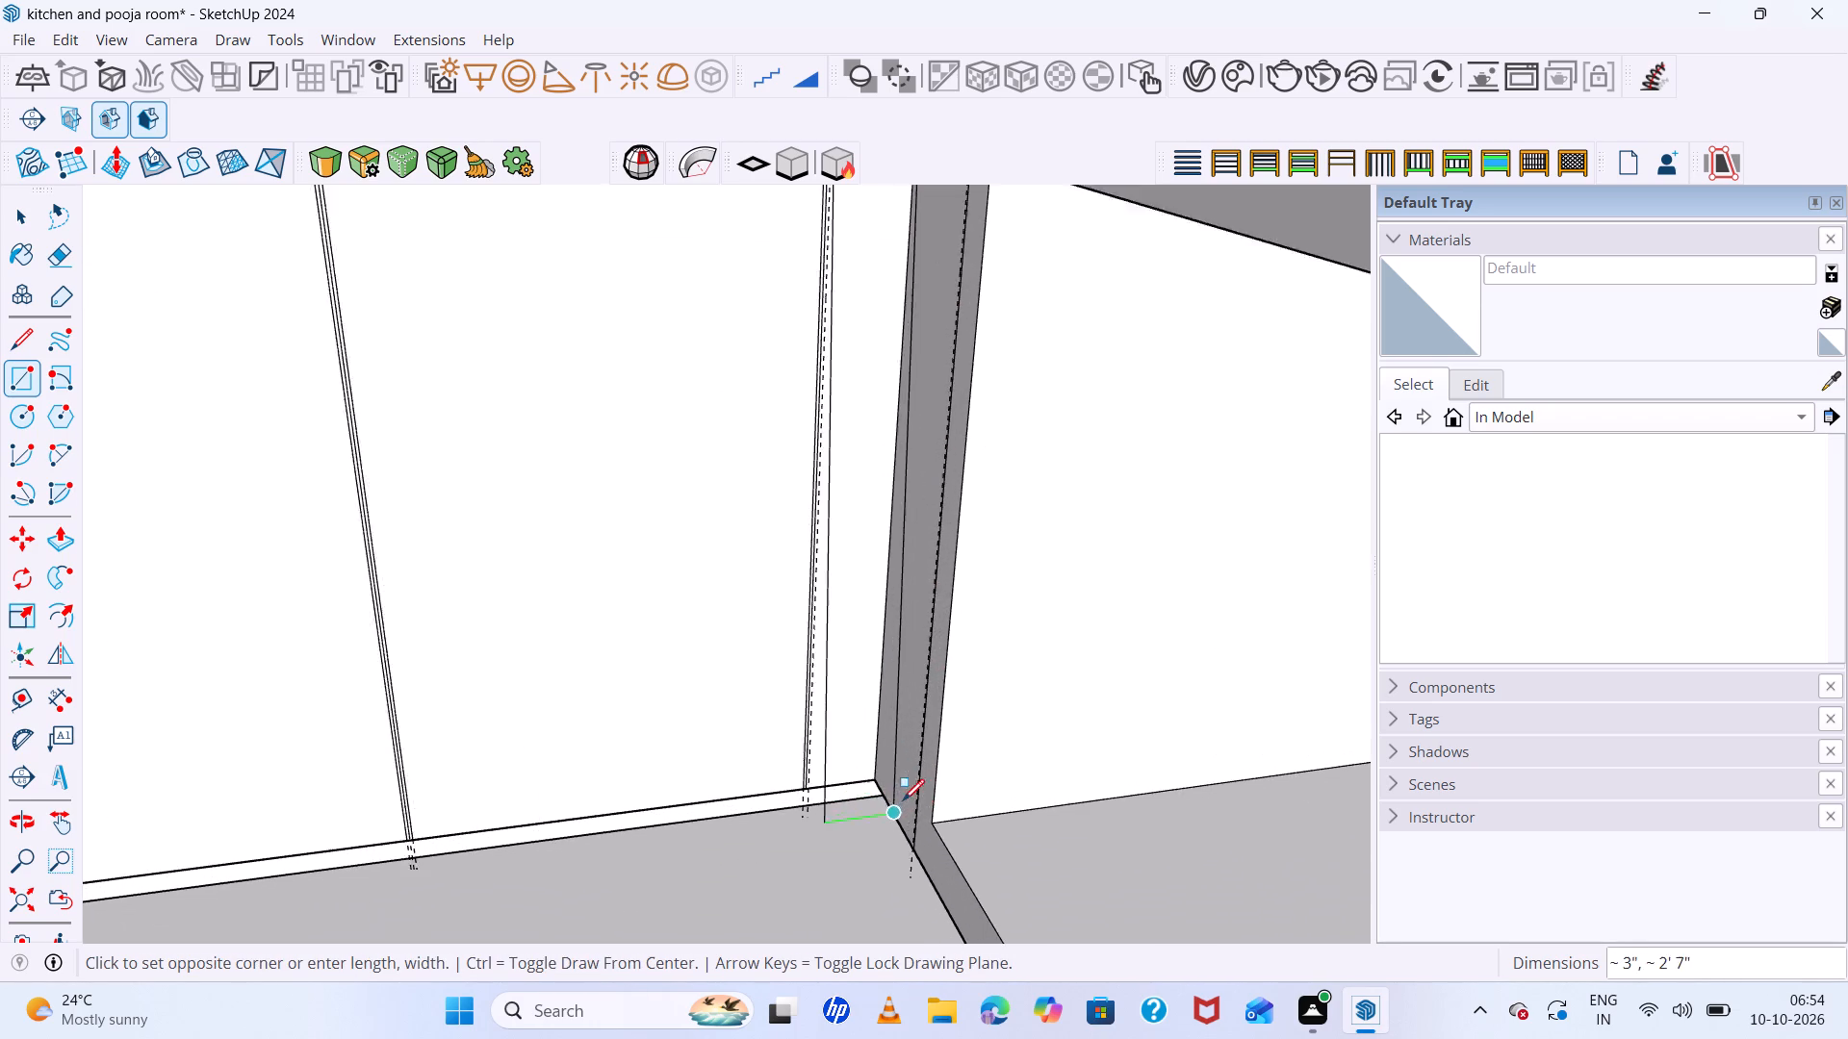
scroll(903, 800, up, 16)
scroll(865, 776, up, 6)
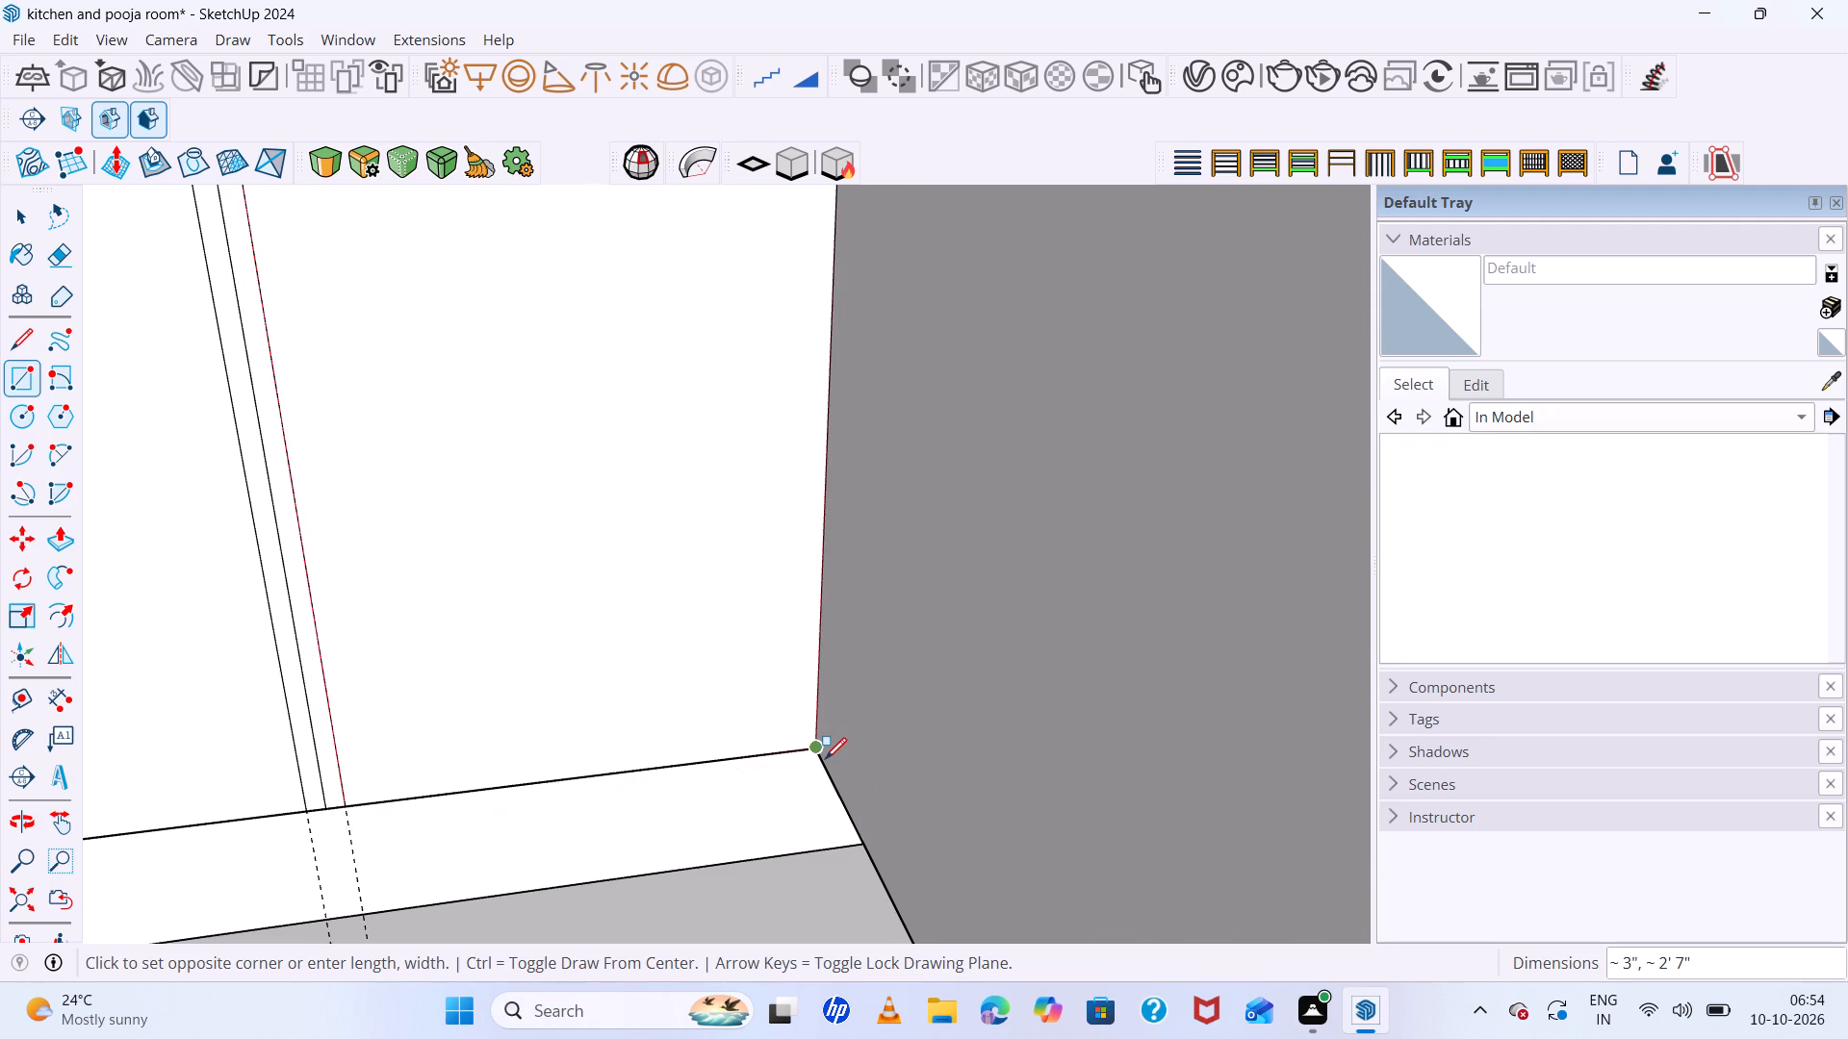
click(817, 755)
Draw a rectangle about 5" by 2' 7" on the short front, from the inner corner to the gap guide beside the open niche.
scroll(711, 777, down, 14)
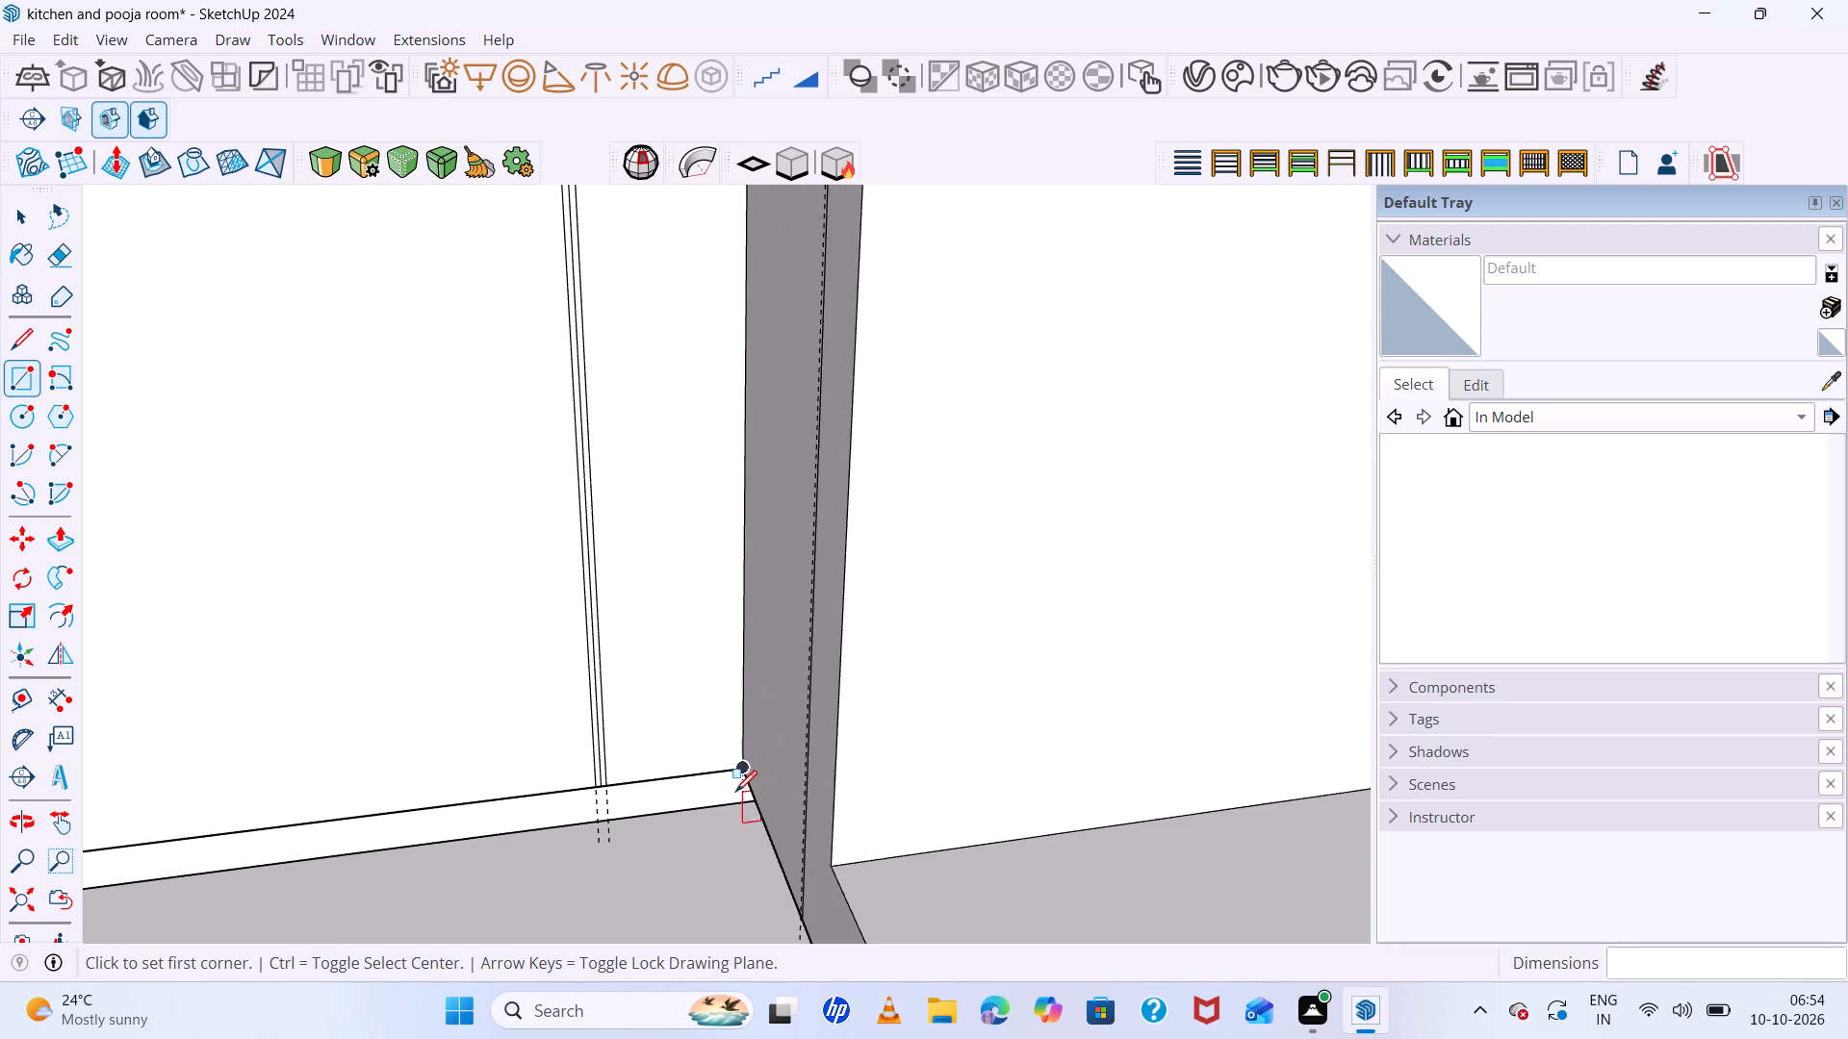
scroll(736, 793, down, 6)
middle_drag(791, 829, 1173, 925)
scroll(931, 798, down, 10)
scroll(850, 517, up, 2)
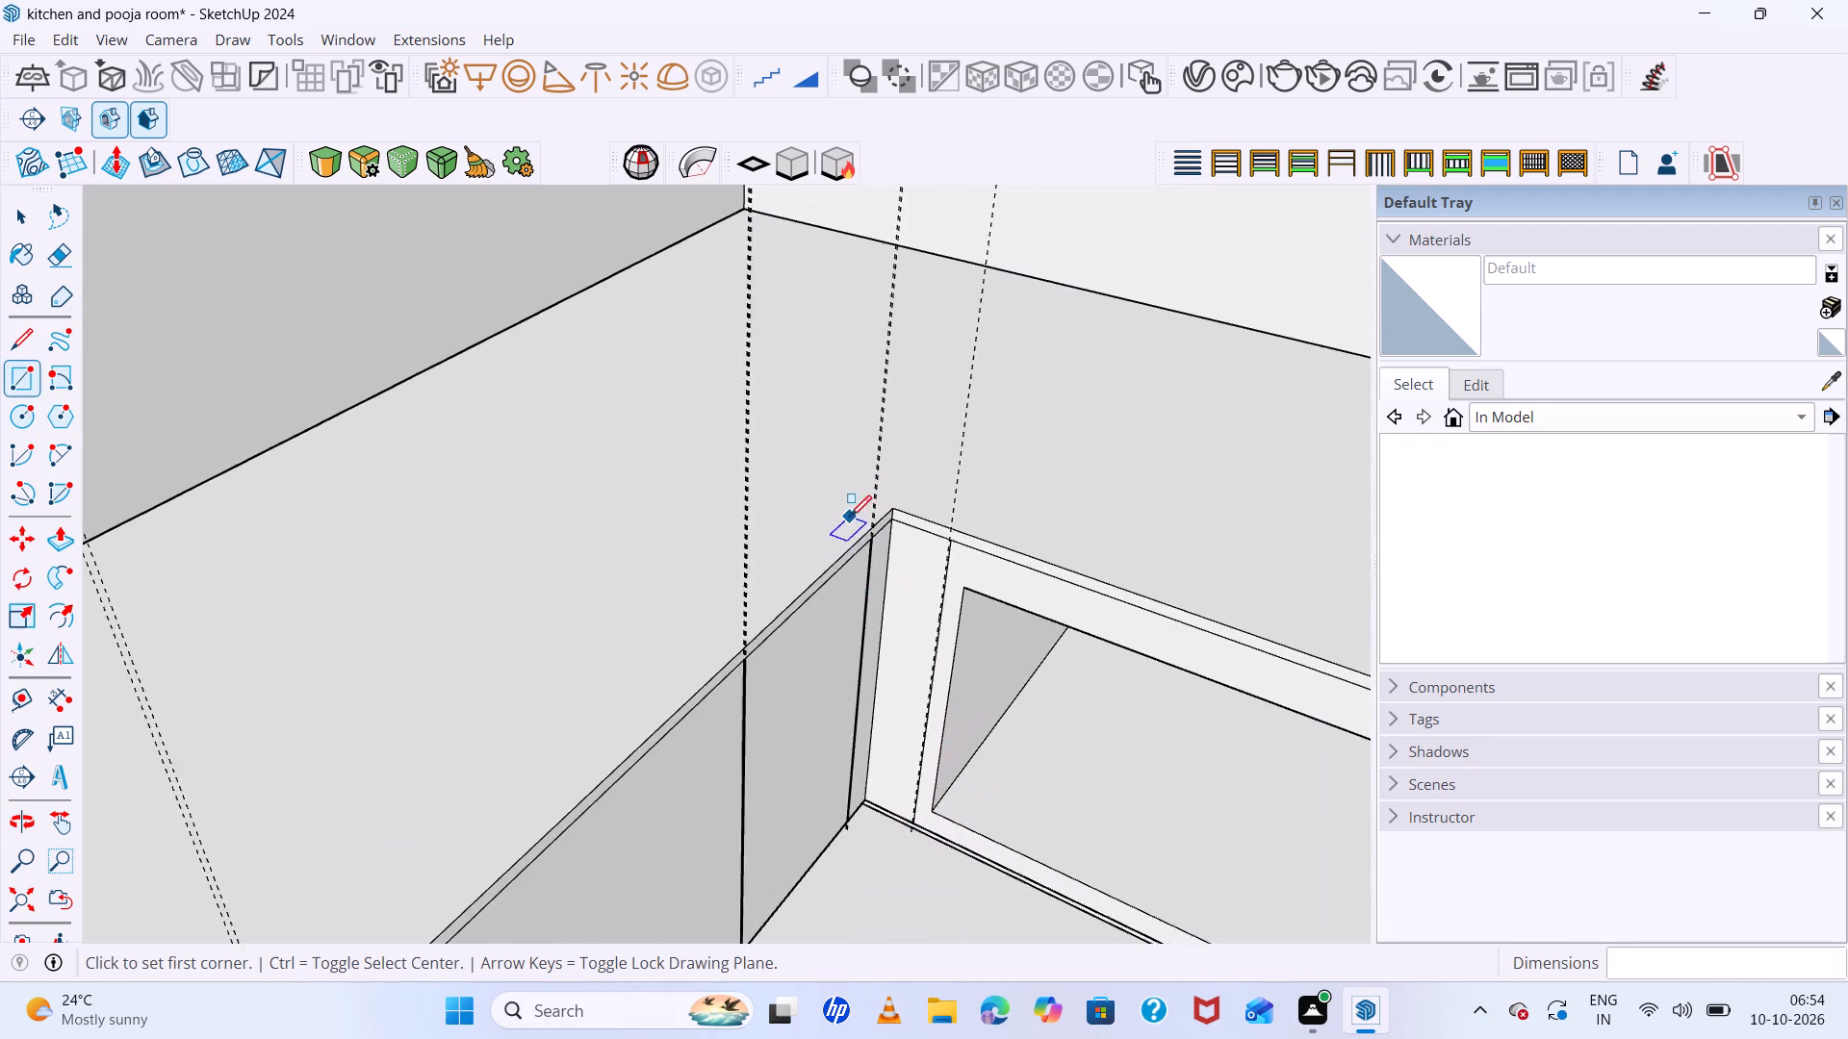
scroll(850, 517, up, 15)
scroll(871, 478, up, 6)
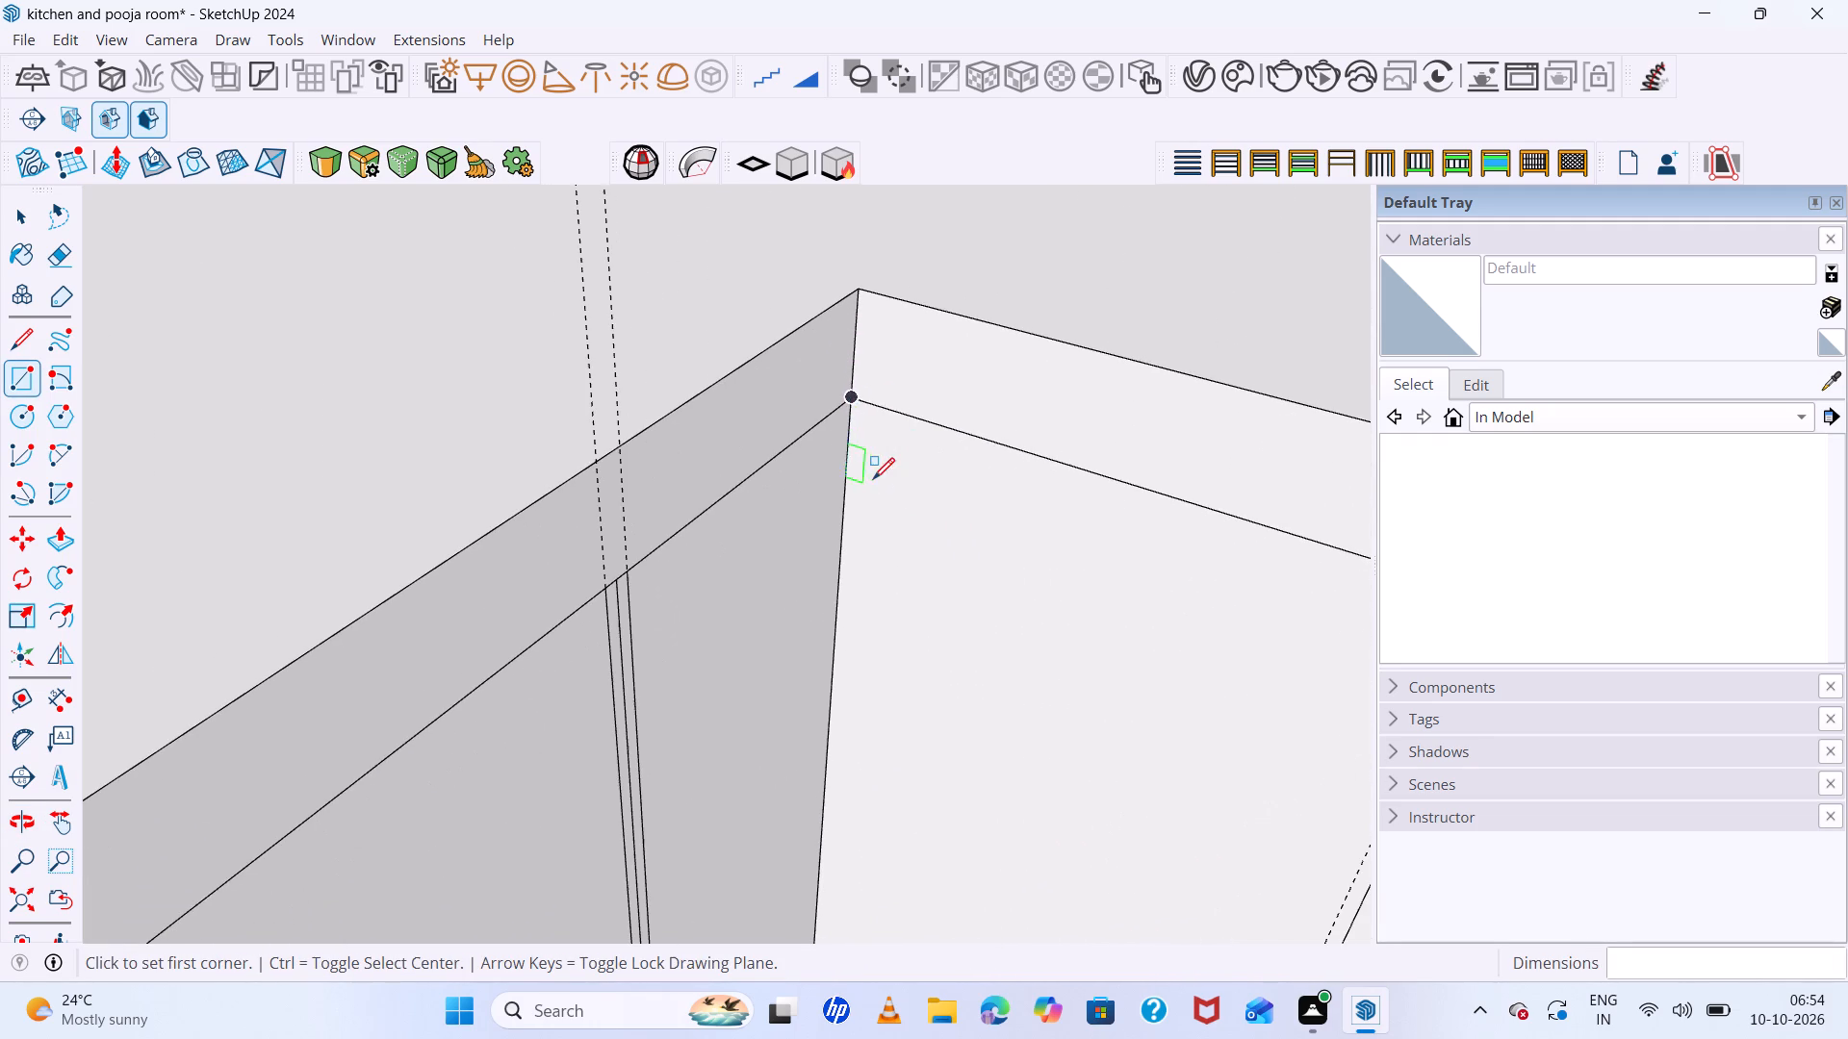
click(847, 398)
scroll(1184, 595, down, 5)
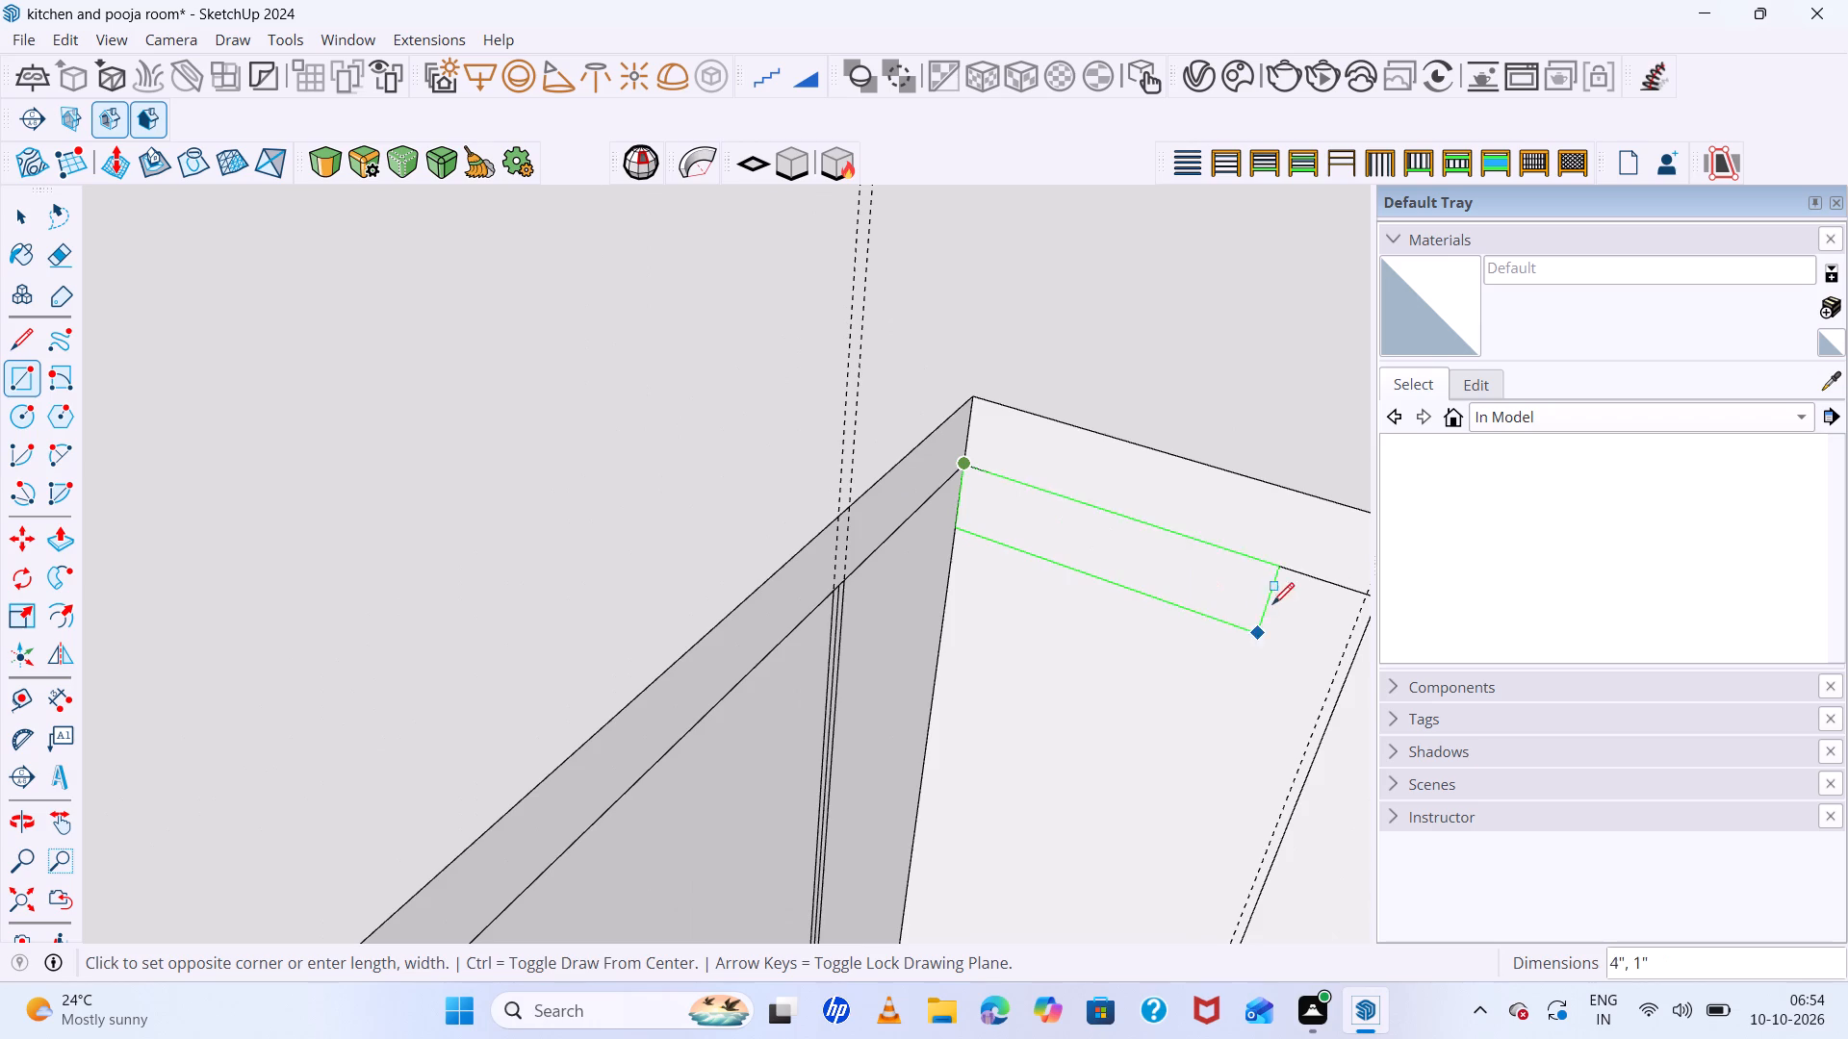
scroll(1247, 609, down, 4)
scroll(1314, 618, up, 8)
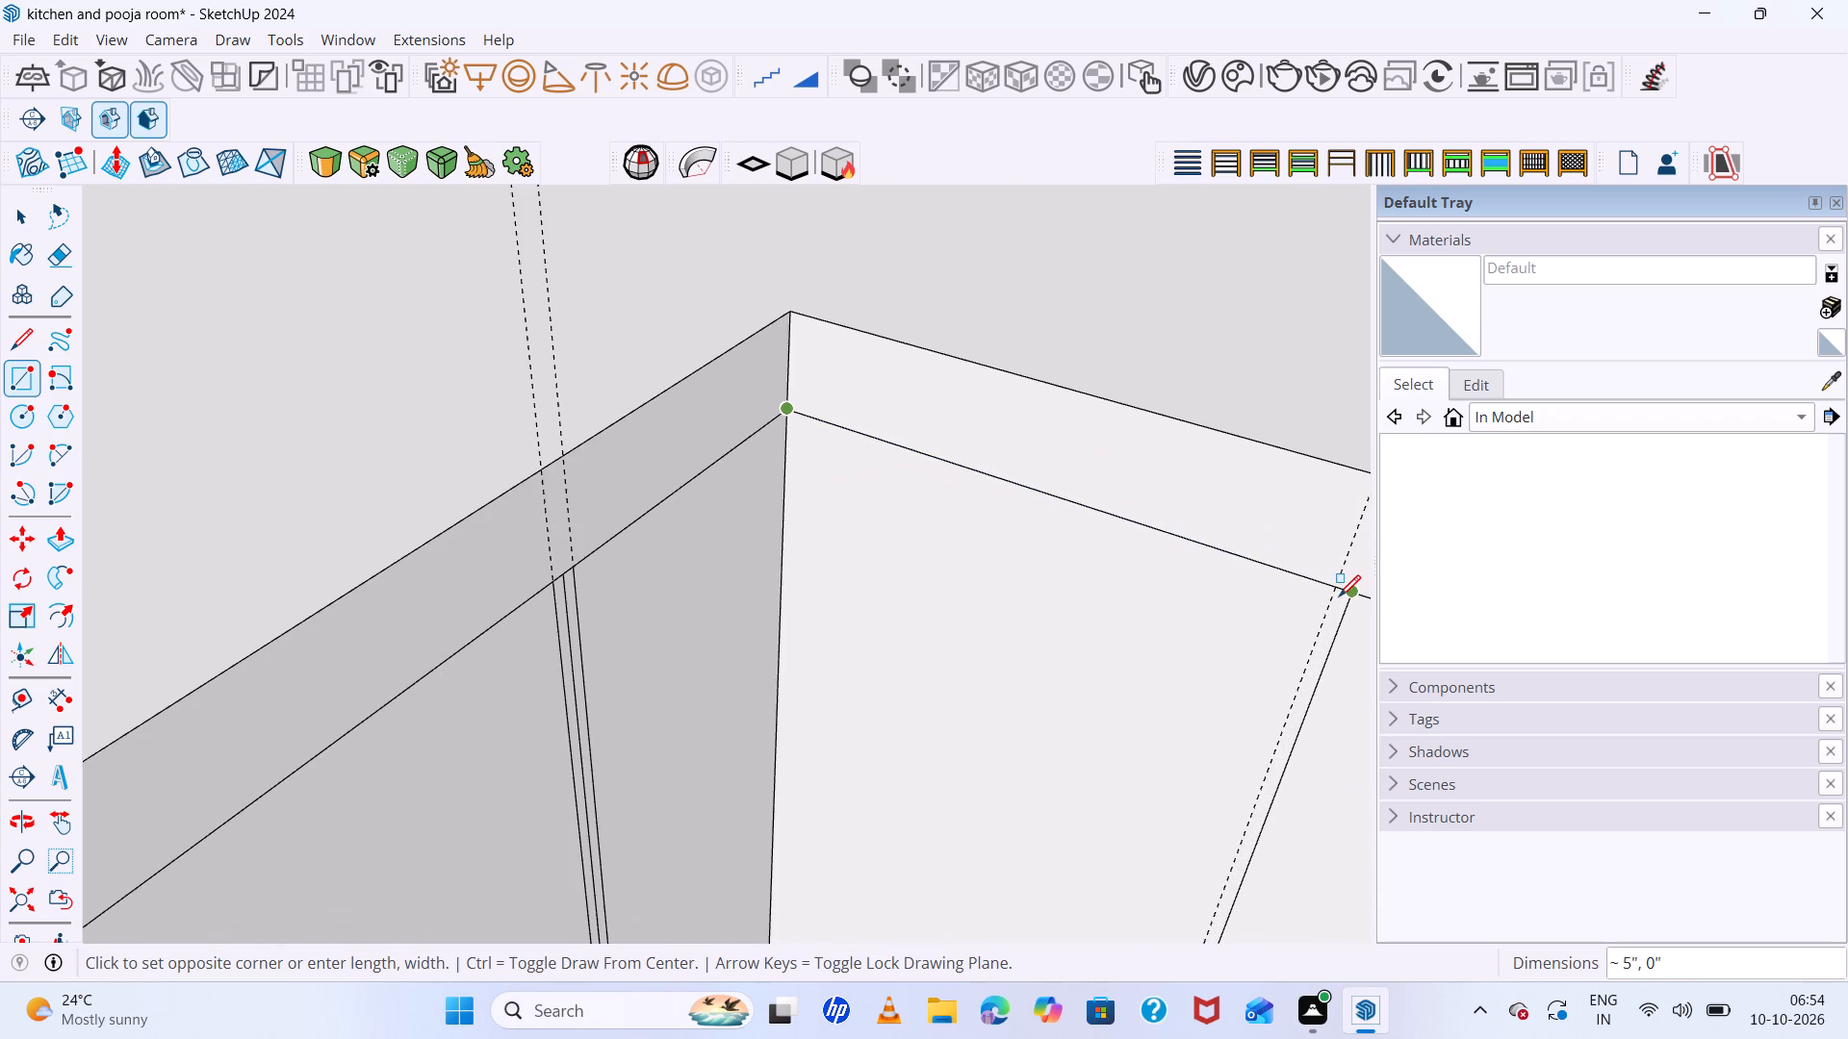
scroll(1334, 592, up, 5)
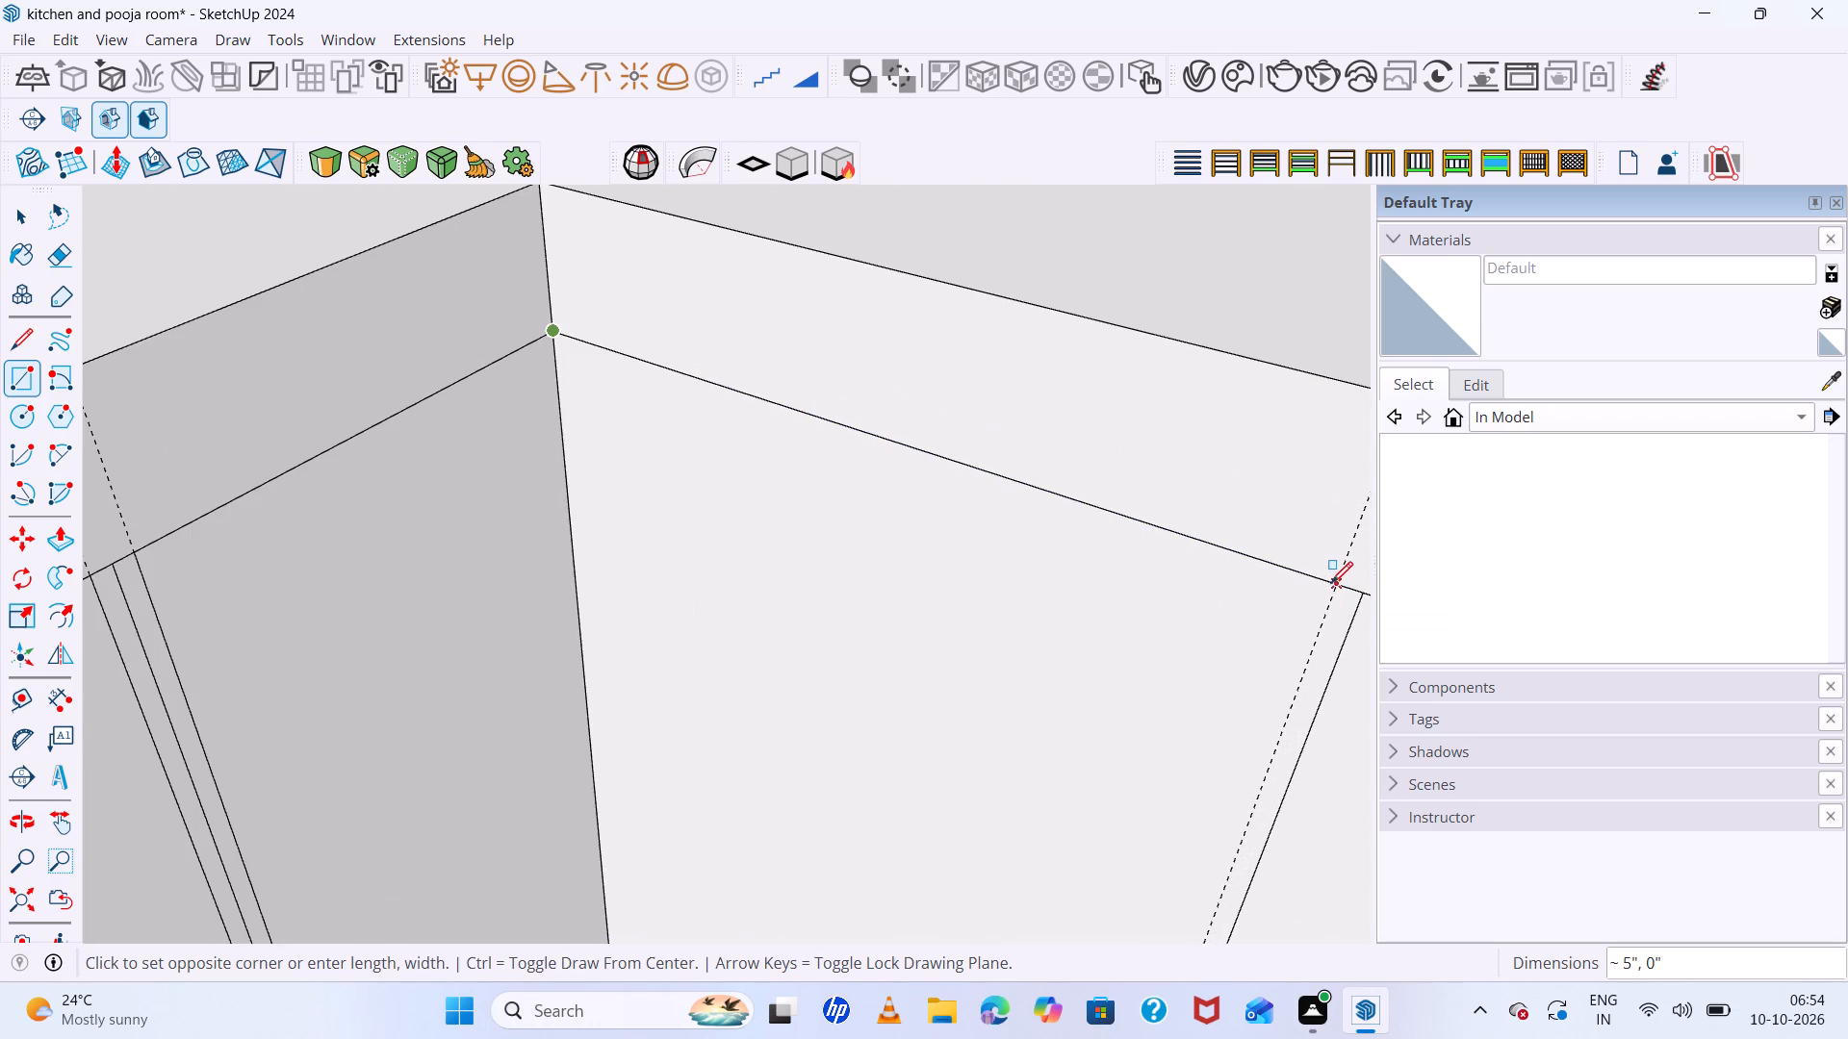
click(1337, 583)
scroll(1029, 755, down, 18)
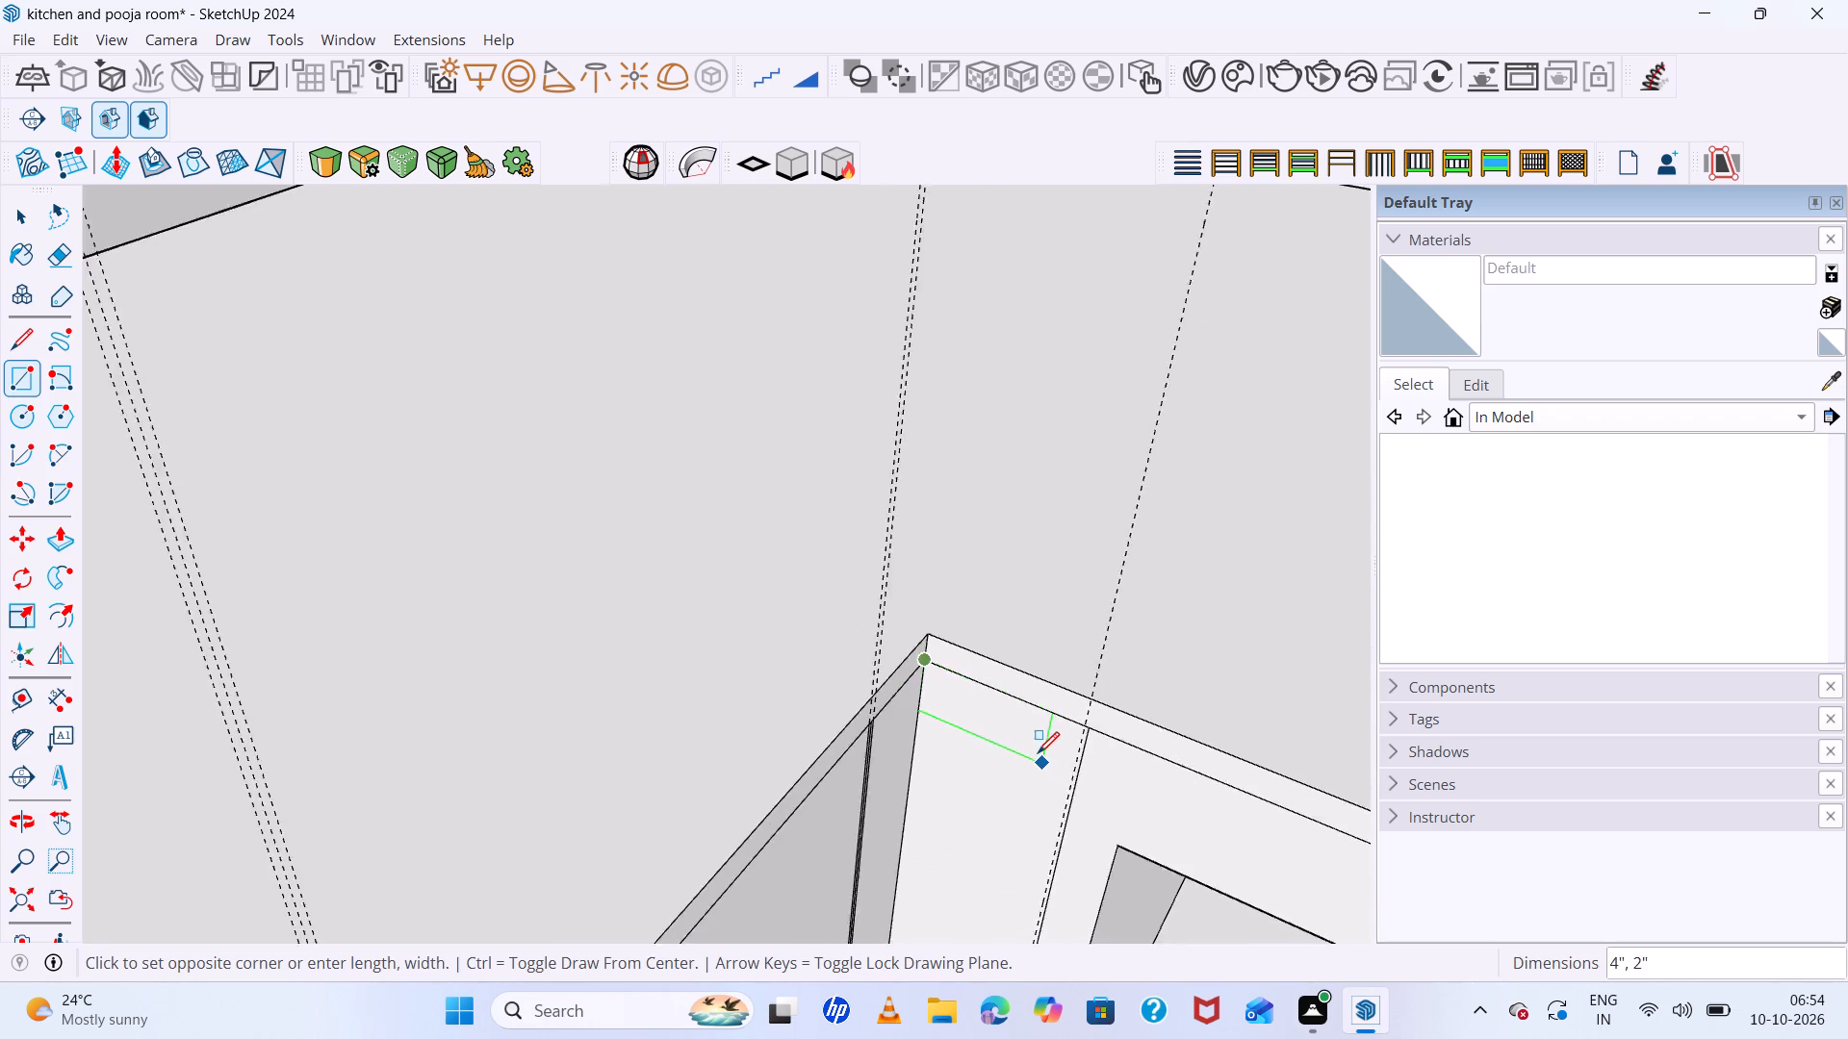
scroll(1038, 753, down, 3)
middle_drag(1040, 754, 1032, 630)
scroll(1036, 625, down, 19)
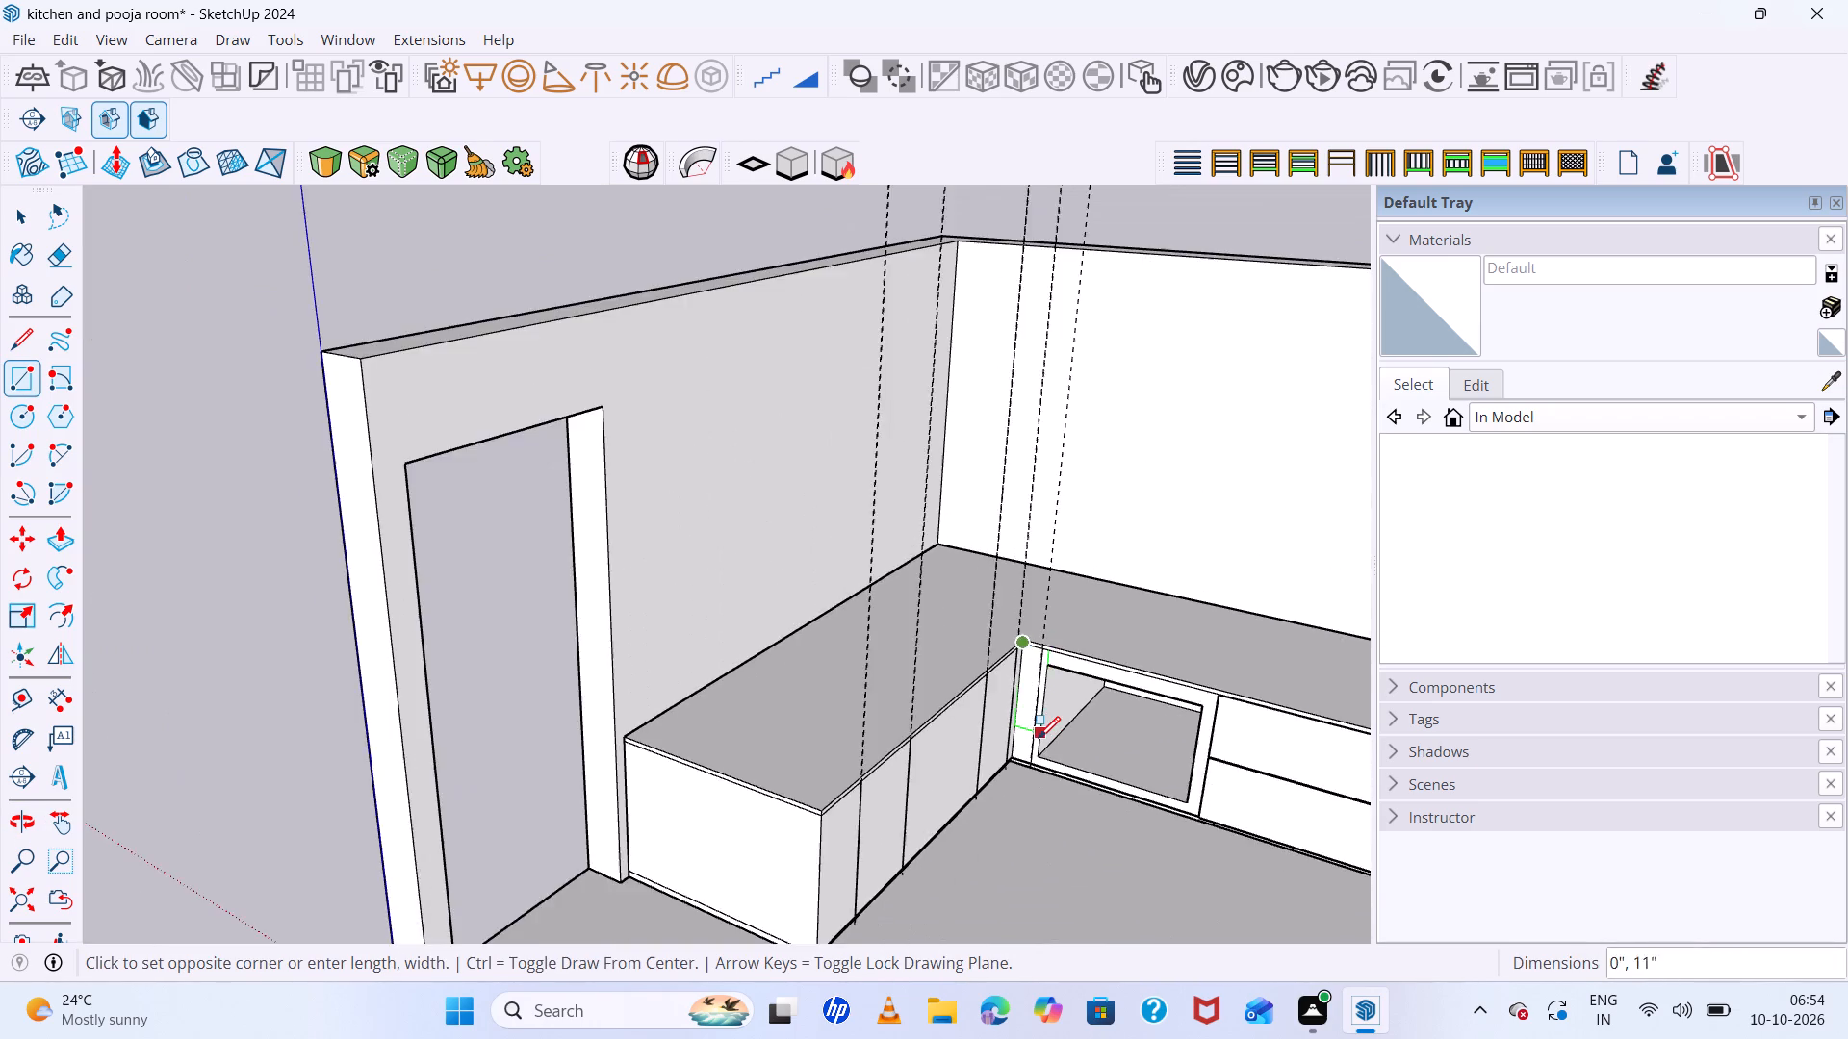
scroll(1039, 738, up, 12)
scroll(998, 785, up, 19)
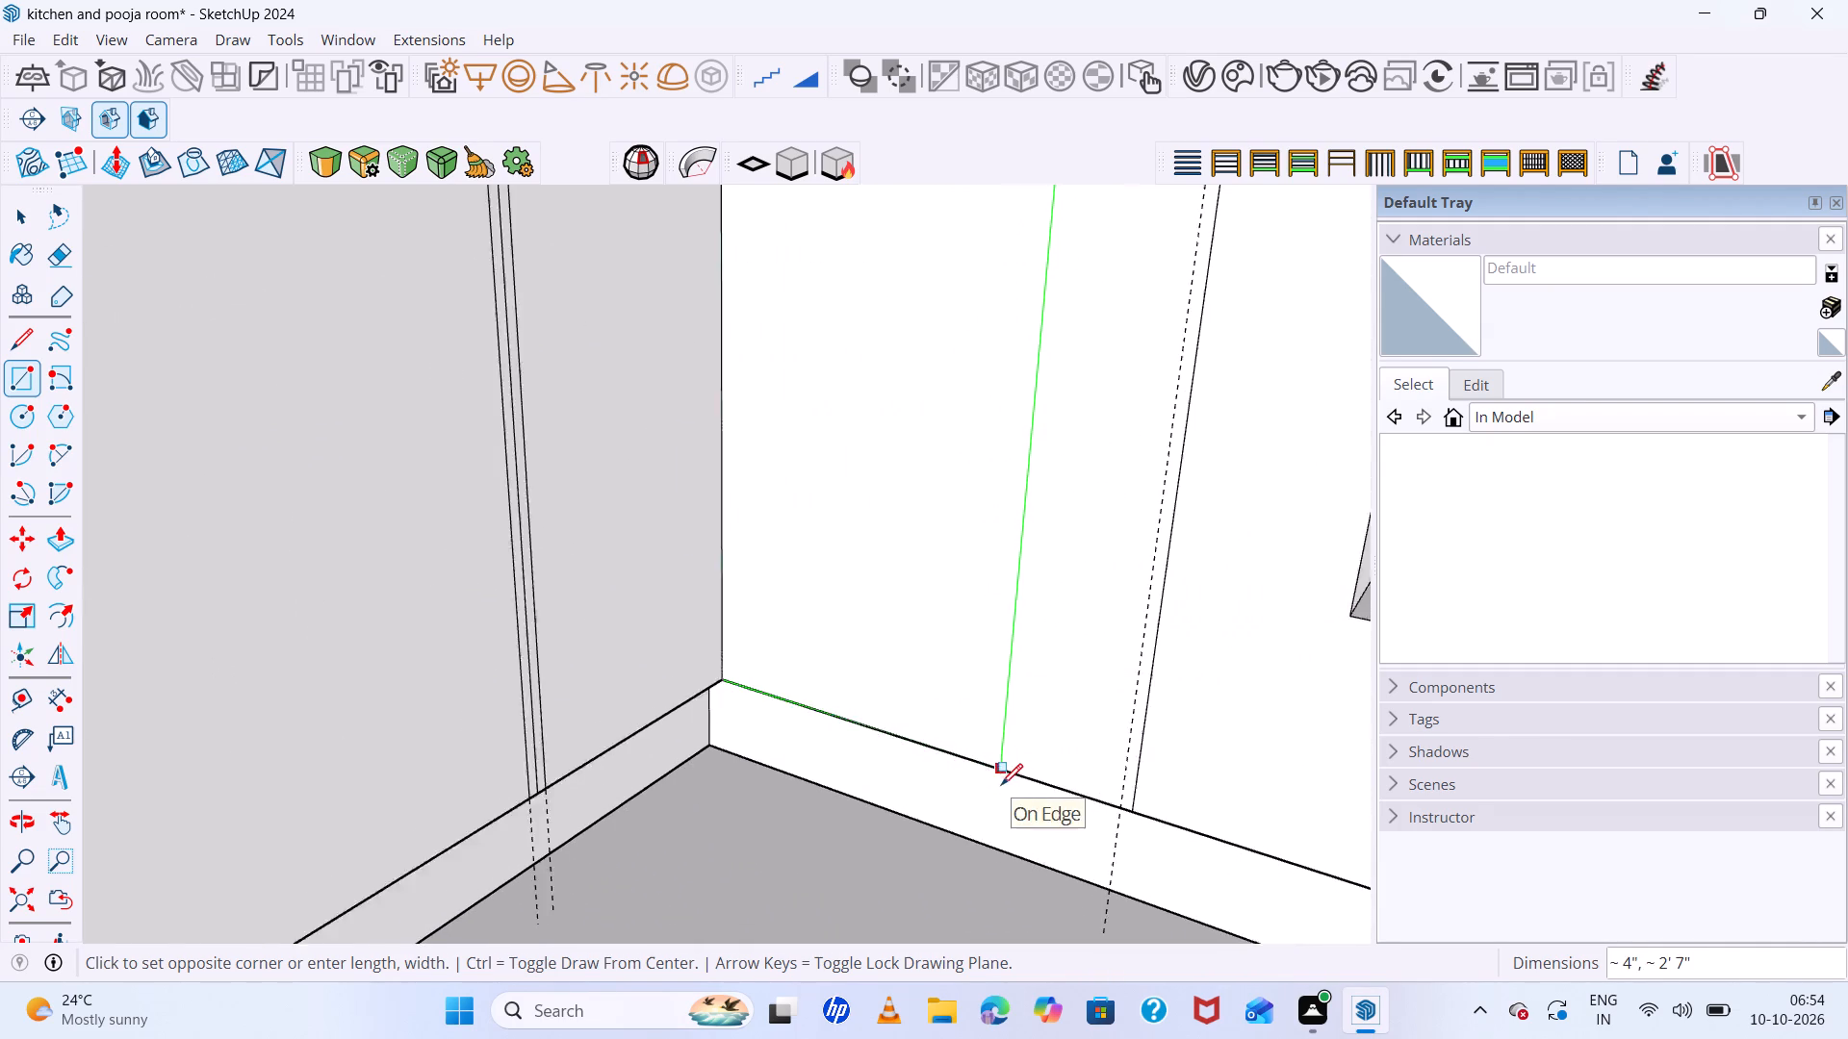
scroll(1001, 785, up, 1)
click(1135, 805)
Push/Pull the first shutter at the long front's free end outward by 12 mm.
scroll(869, 756, down, 6)
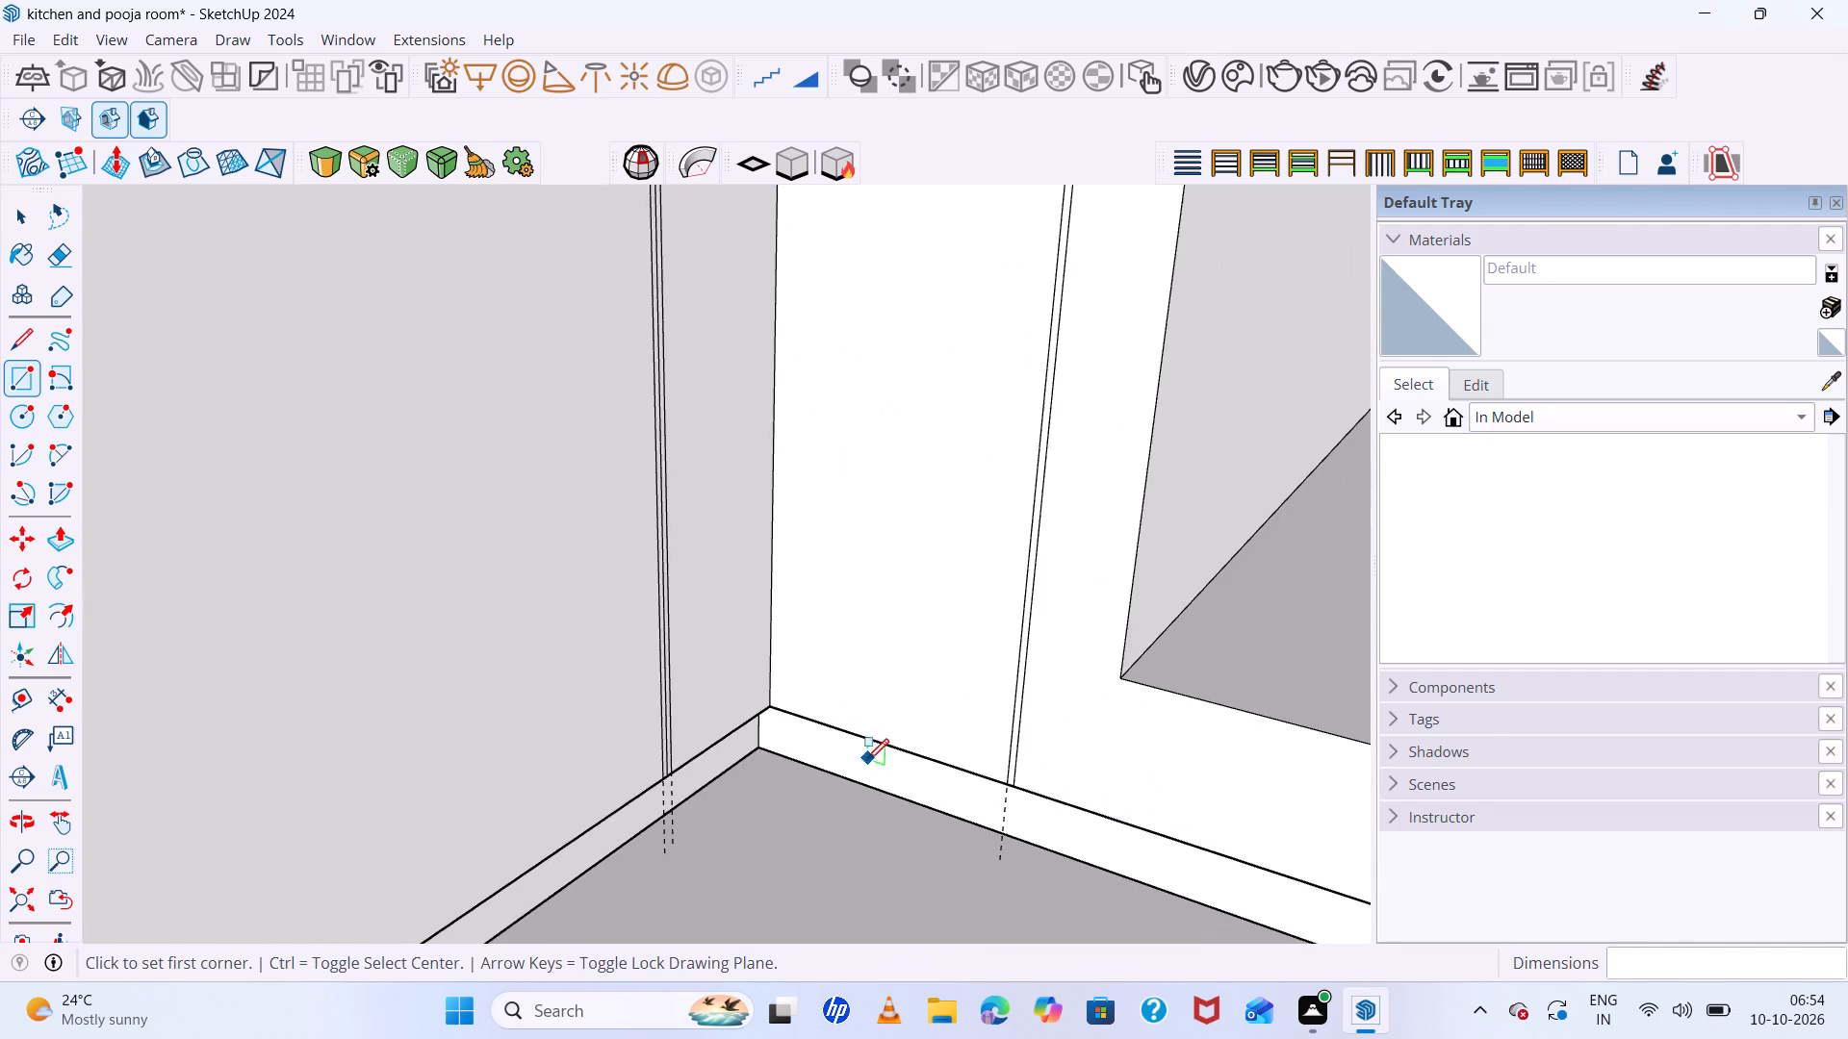
scroll(718, 720, down, 7)
scroll(783, 674, down, 20)
scroll(783, 674, down, 3)
middle_drag(950, 739, 671, 788)
middle_click(671, 788)
key(space)
scroll(475, 698, up, 6)
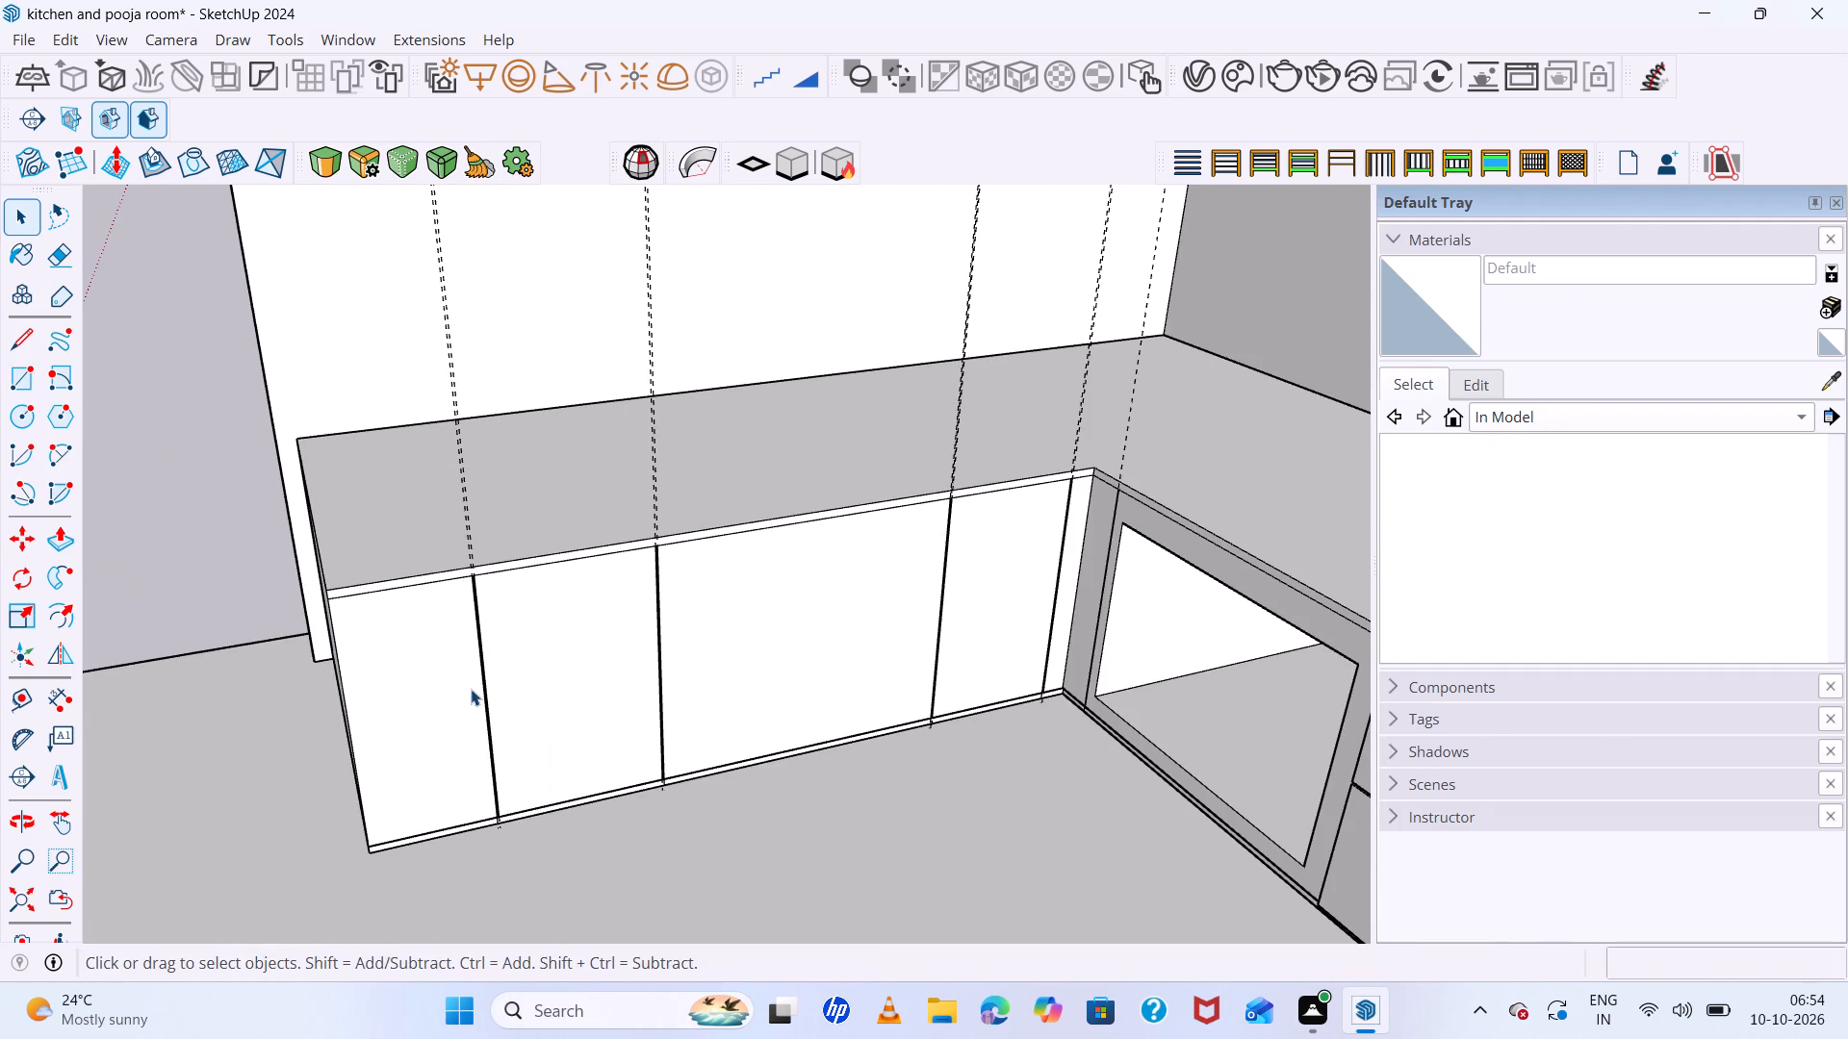
key(p)
click(442, 696)
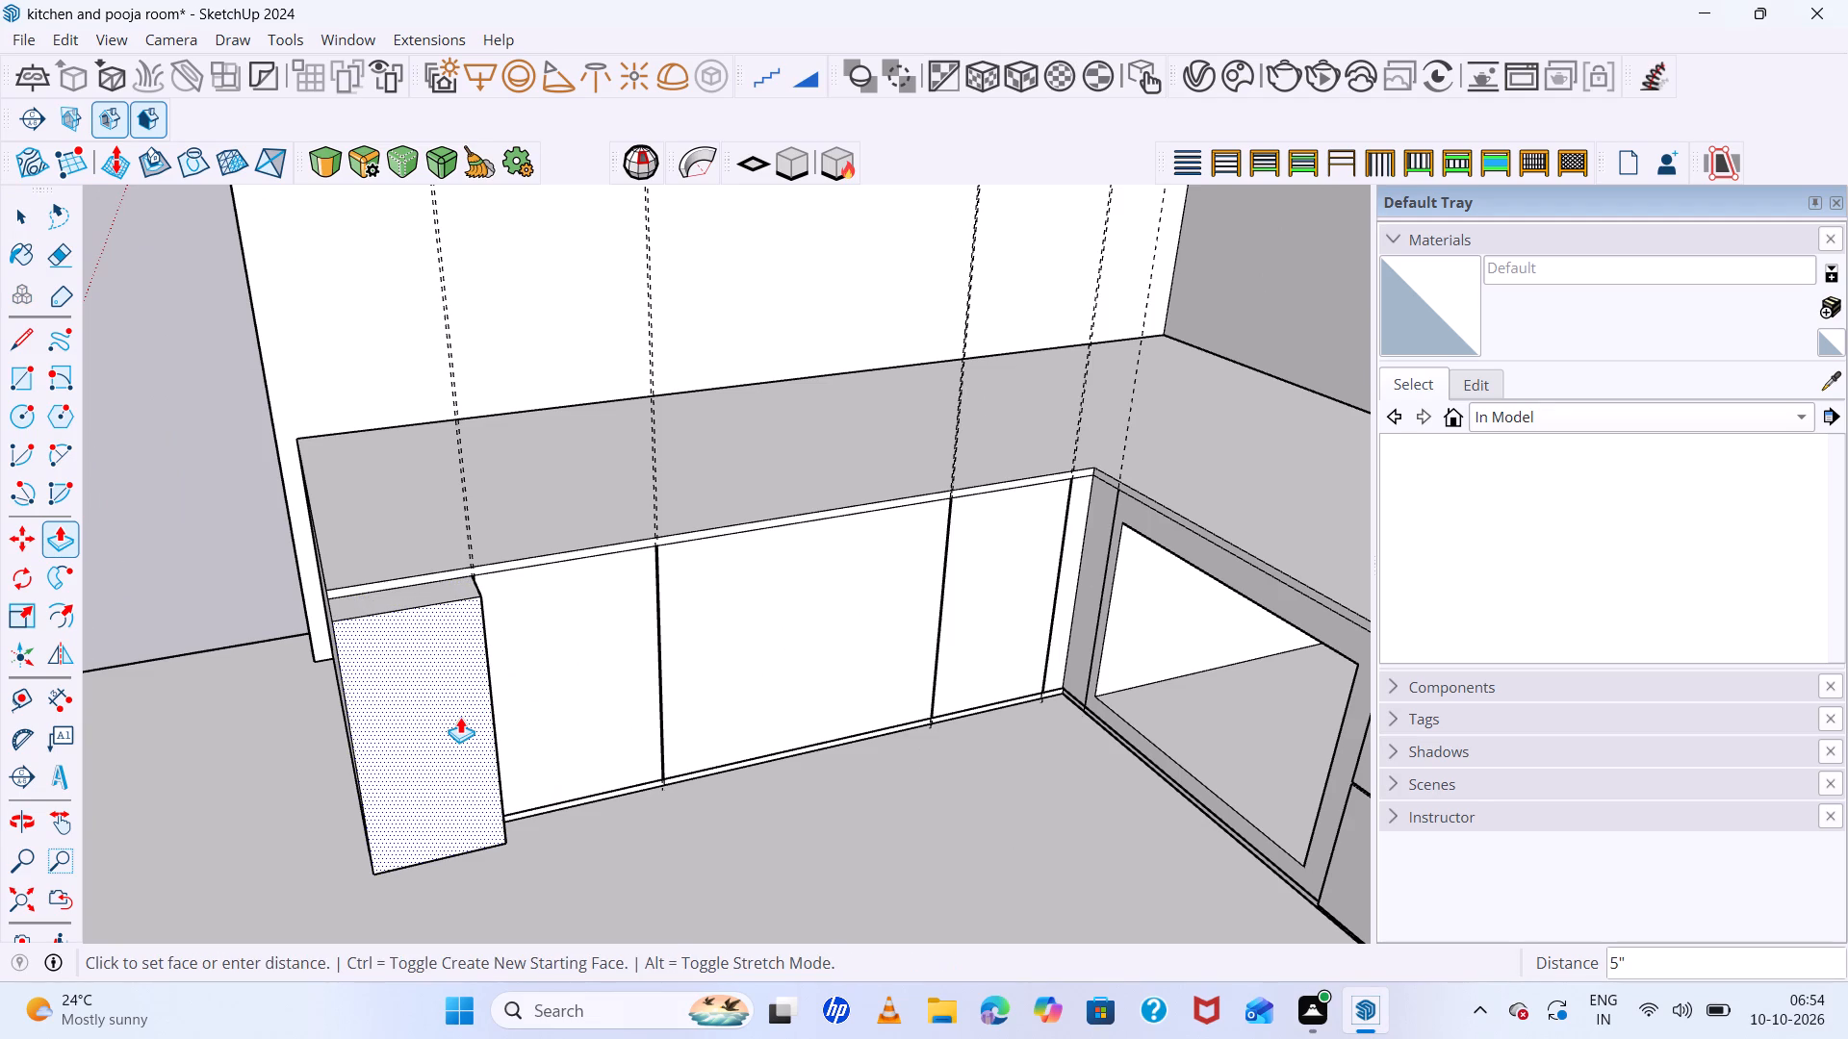
scroll(460, 717, up, 5)
middle_drag(461, 716, 741, 683)
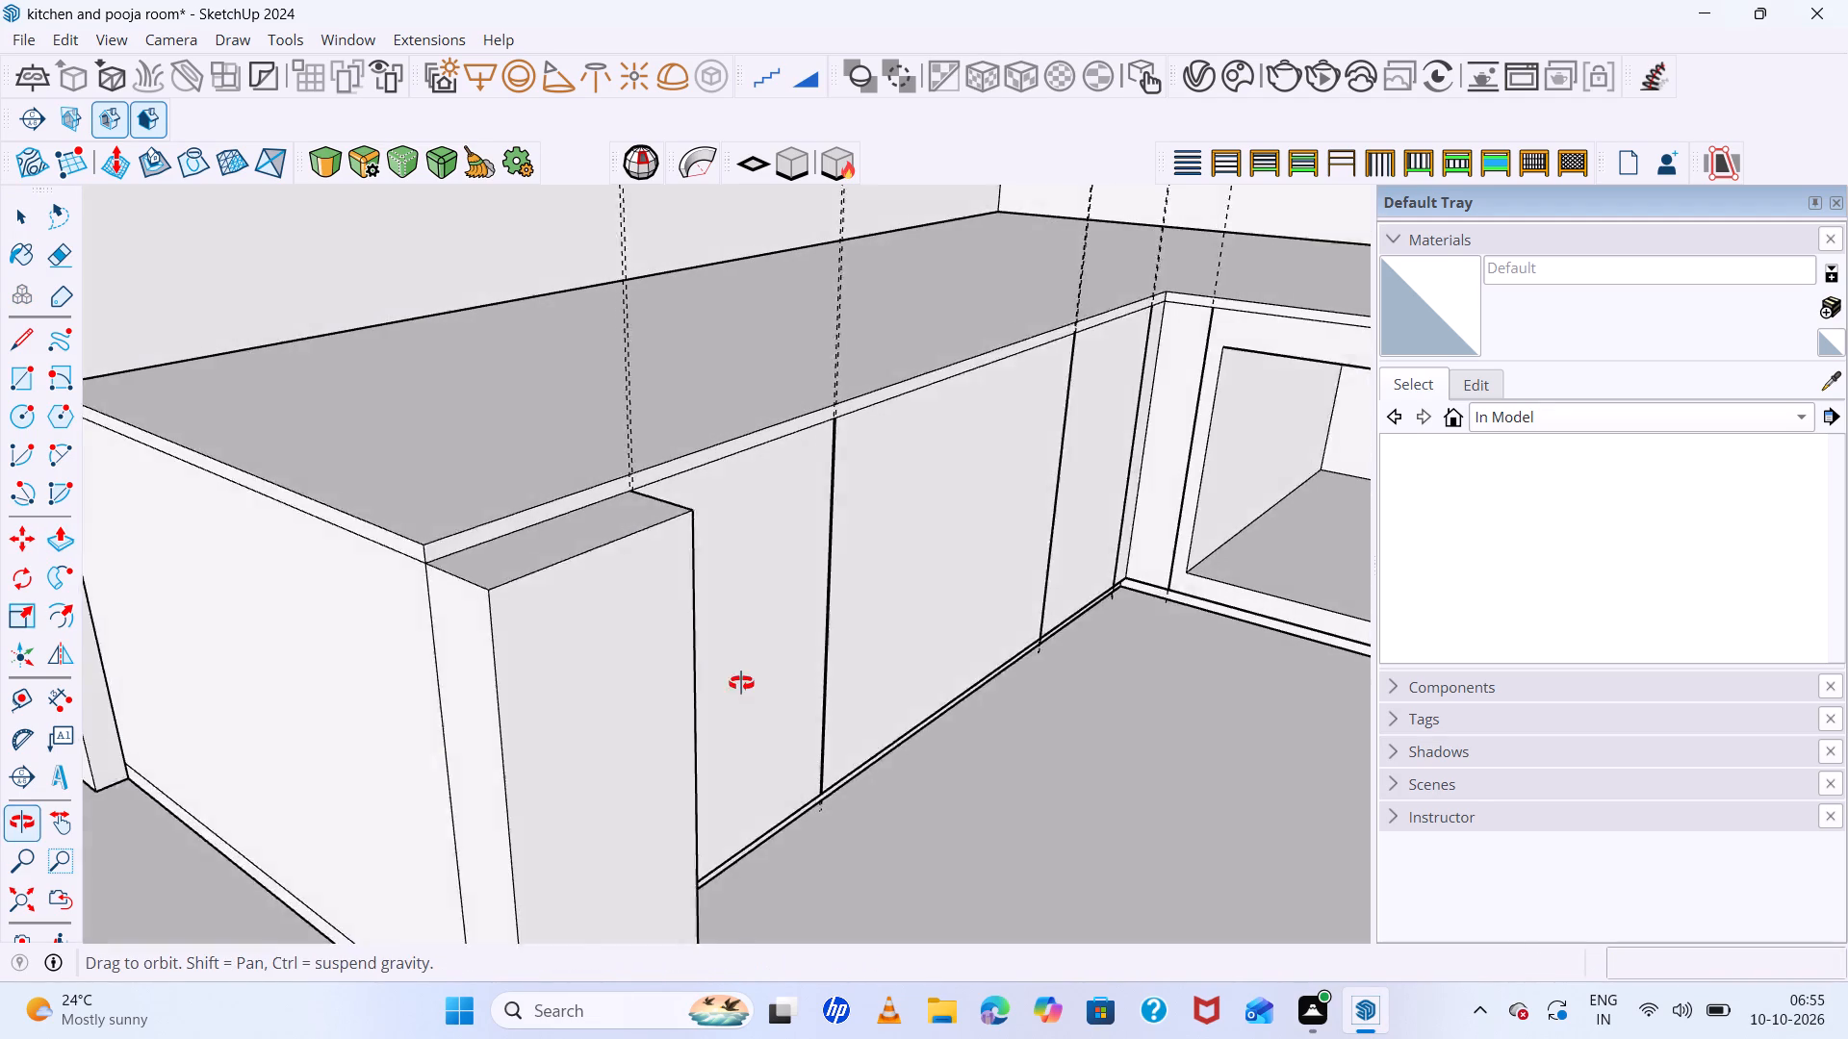
middle_drag(741, 683, 749, 682)
middle_click(749, 682)
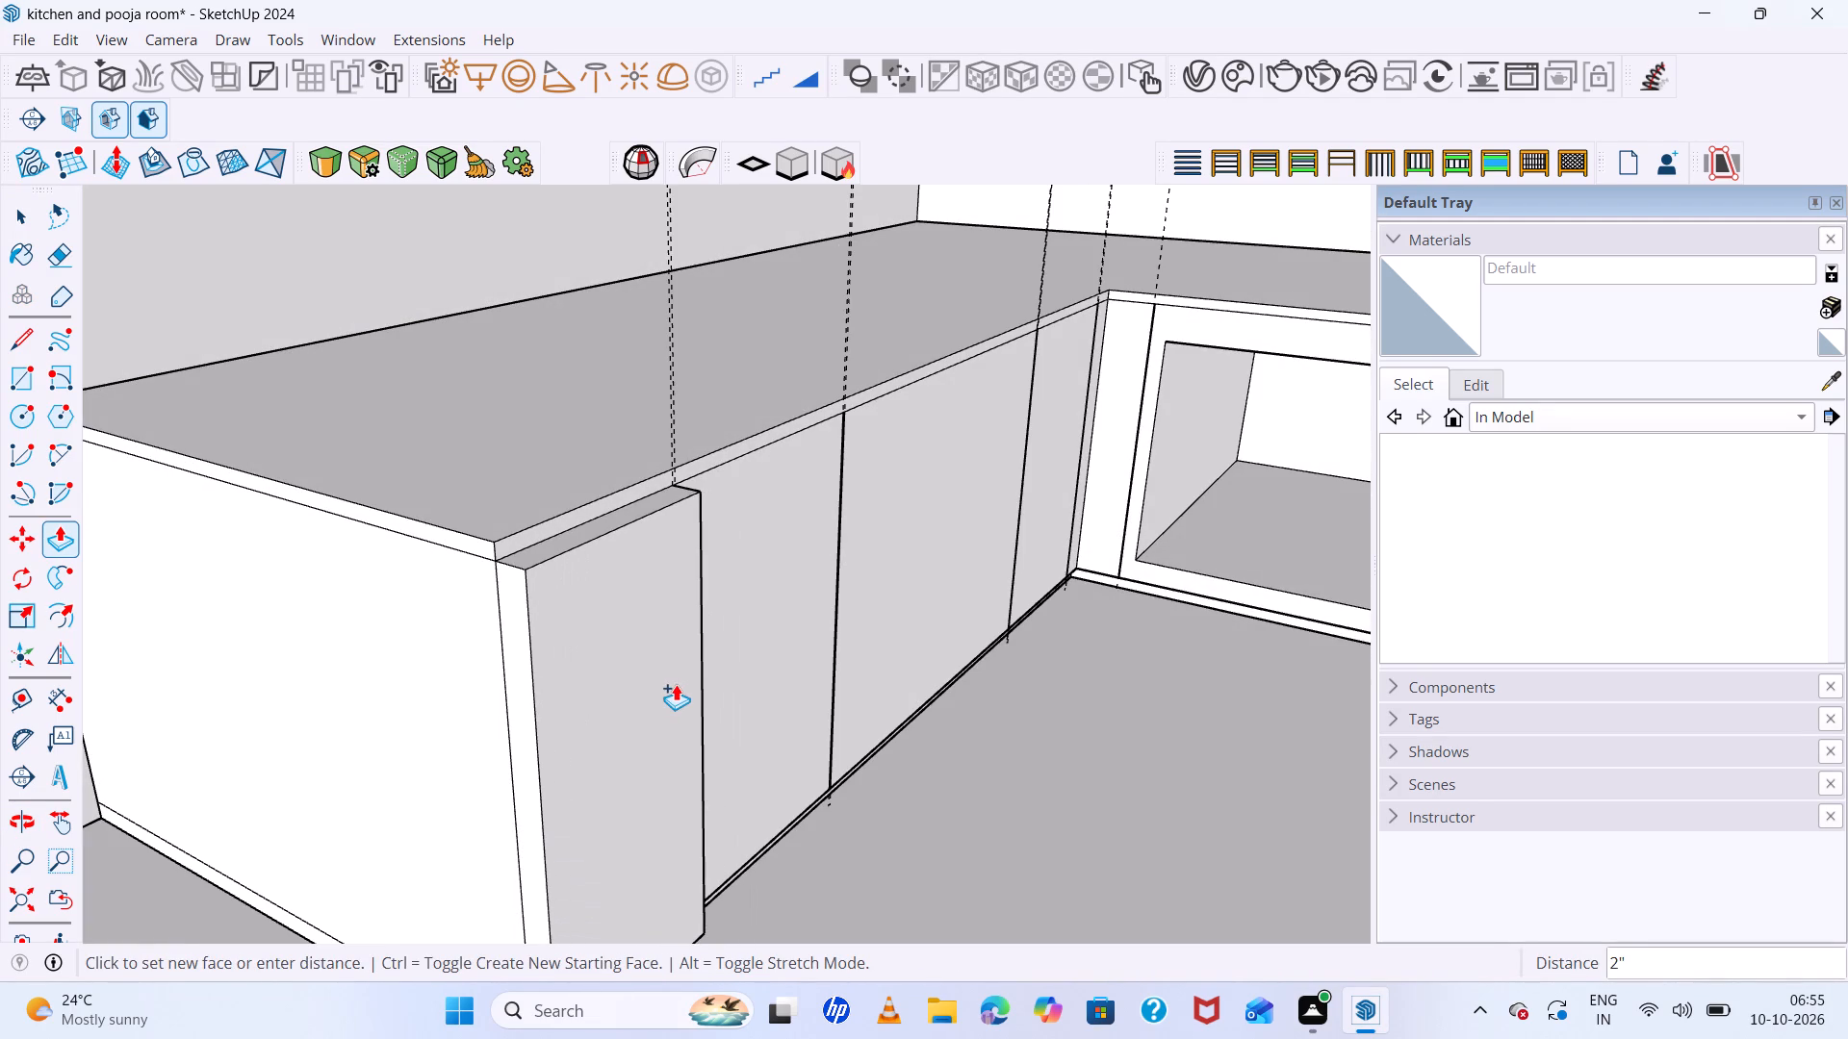
text(12mm)
key(Return)
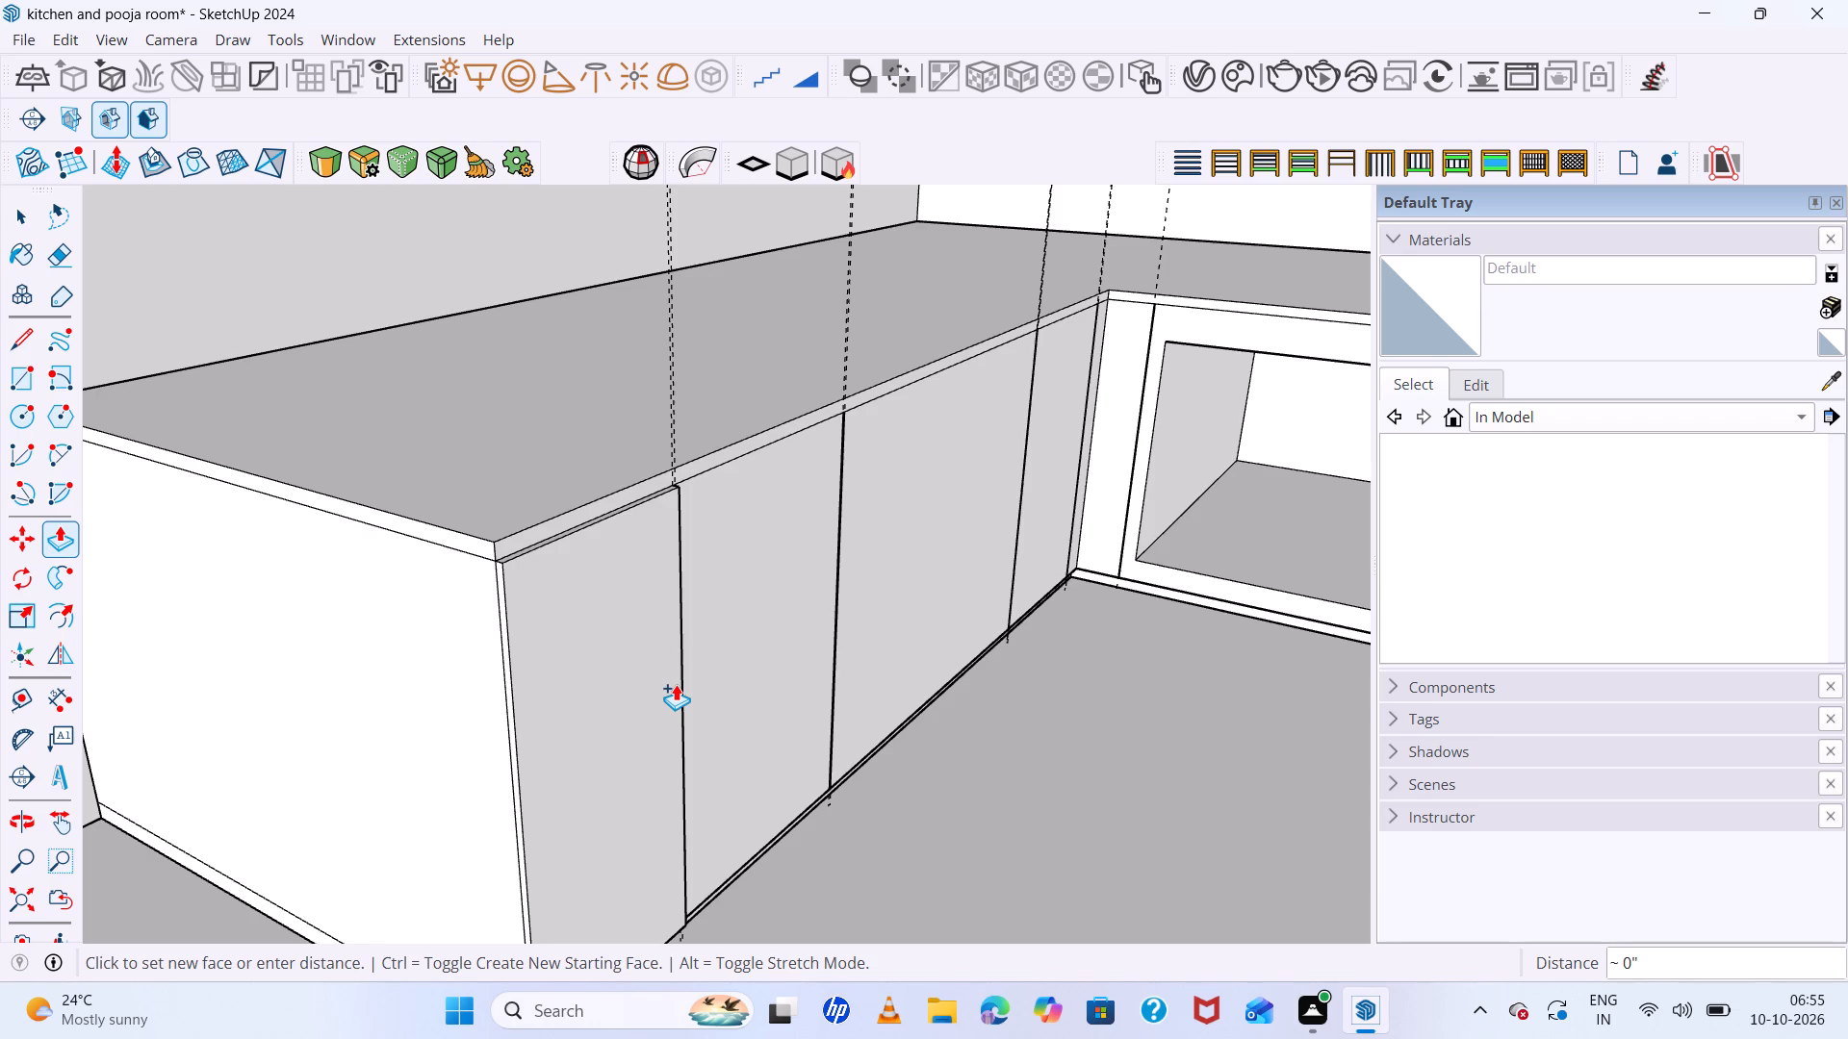
Repeat the 12 mm Push/Pull on the second, third and fourth shutters of the long front.
double_click(754, 634)
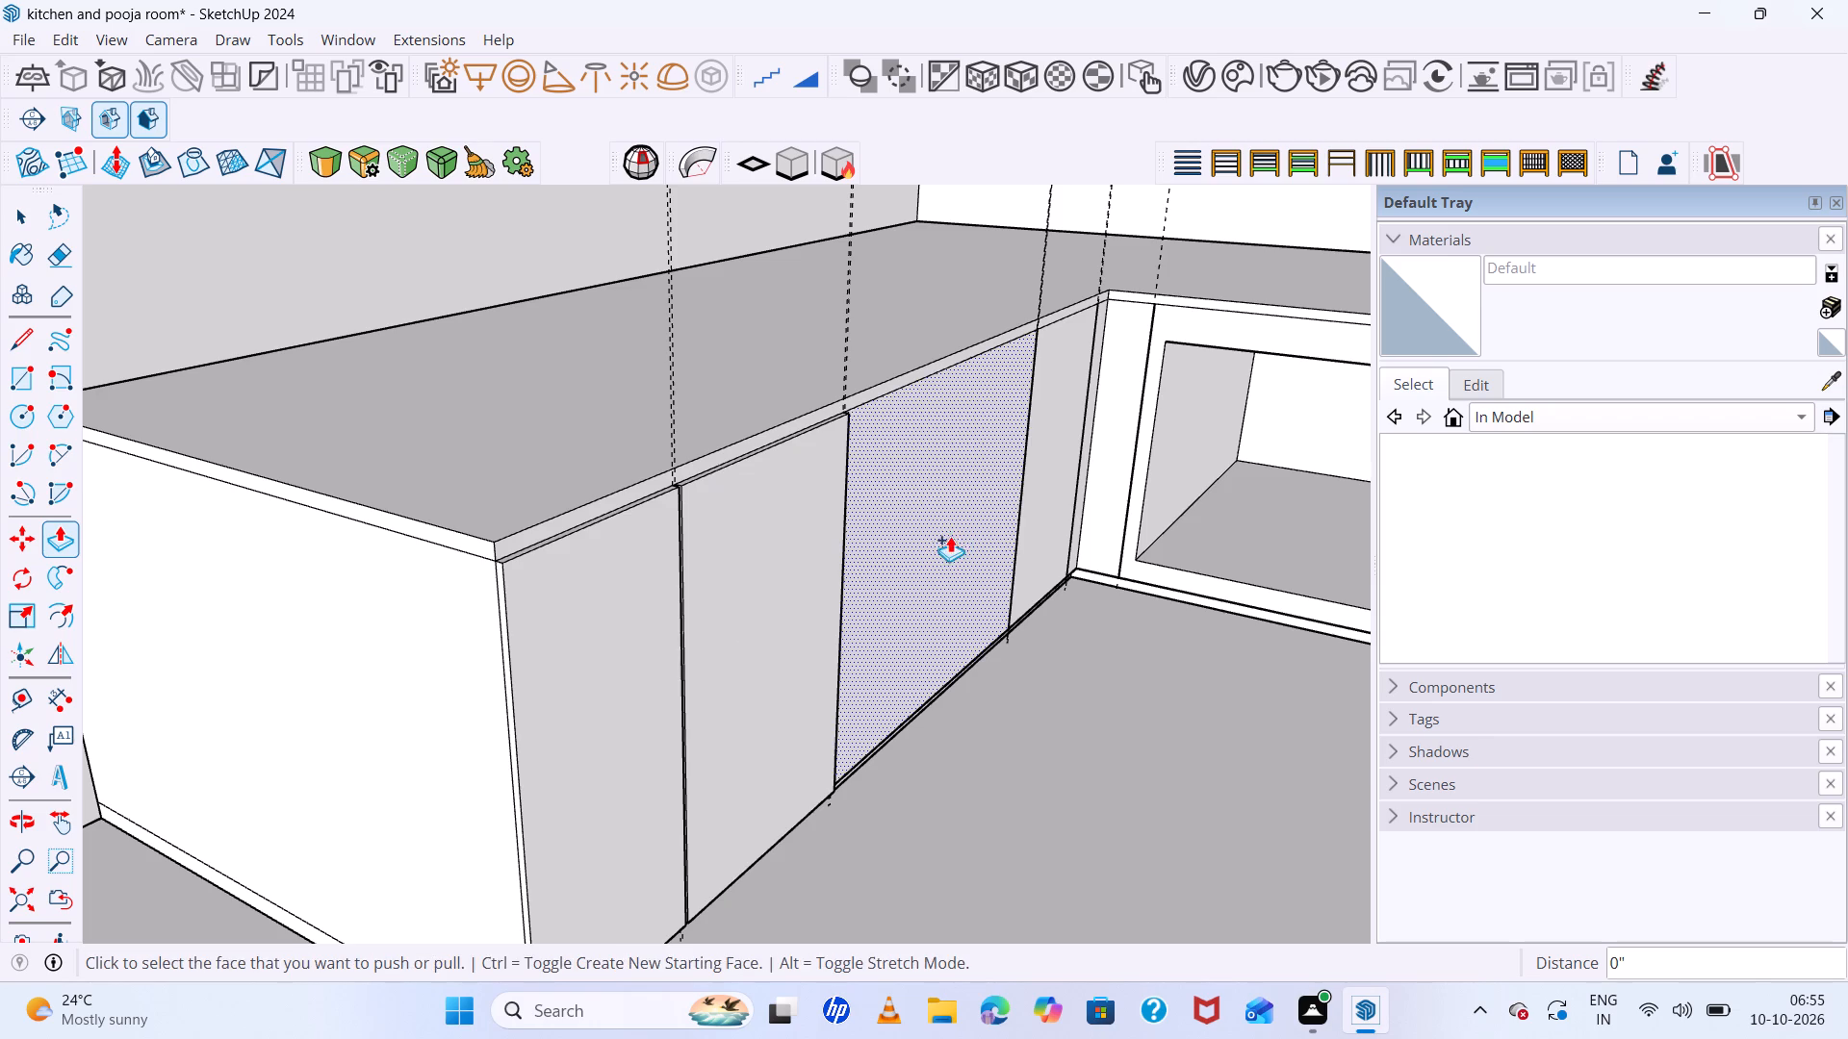
double_click(962, 525)
double_click(1078, 469)
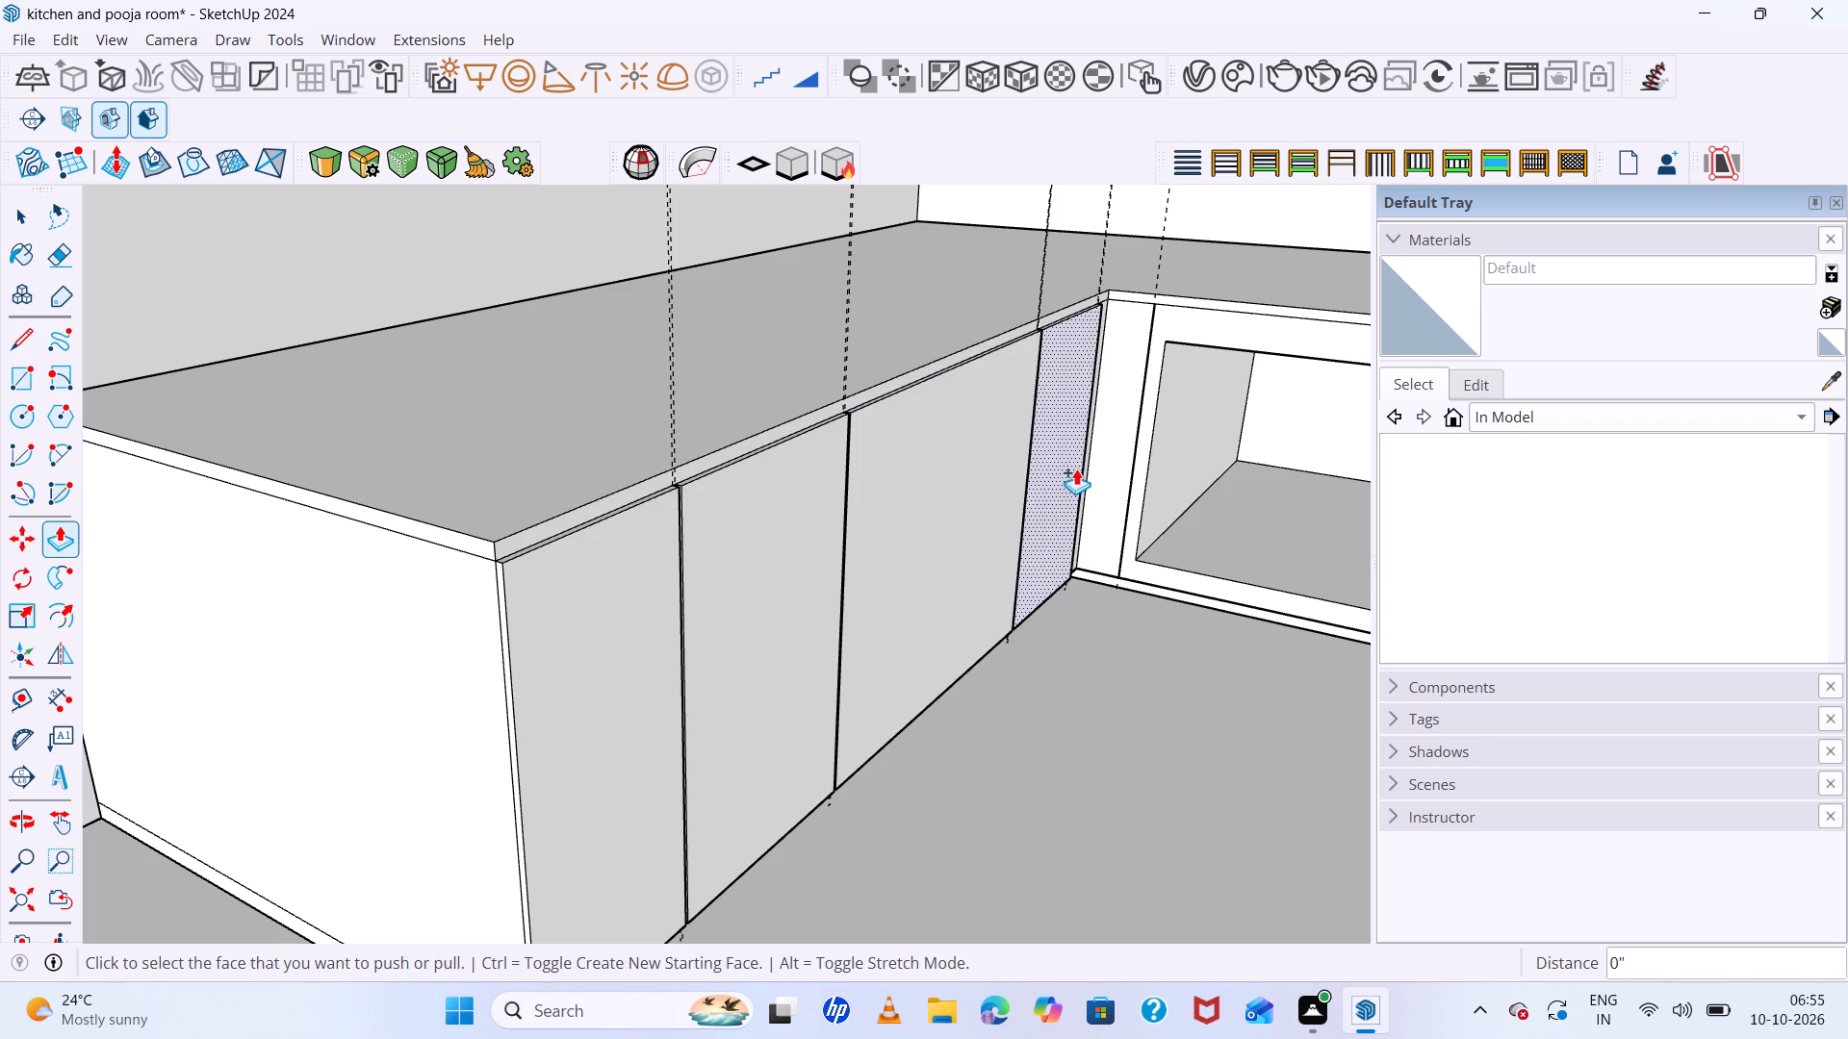
Repeat the 12 mm Push/Pull on both narrow strips at the inner corner and on the frame around the open niche.
scroll(1154, 444, up, 8)
middle_drag(1204, 456, 1011, 468)
middle_click(1011, 468)
double_click(878, 555)
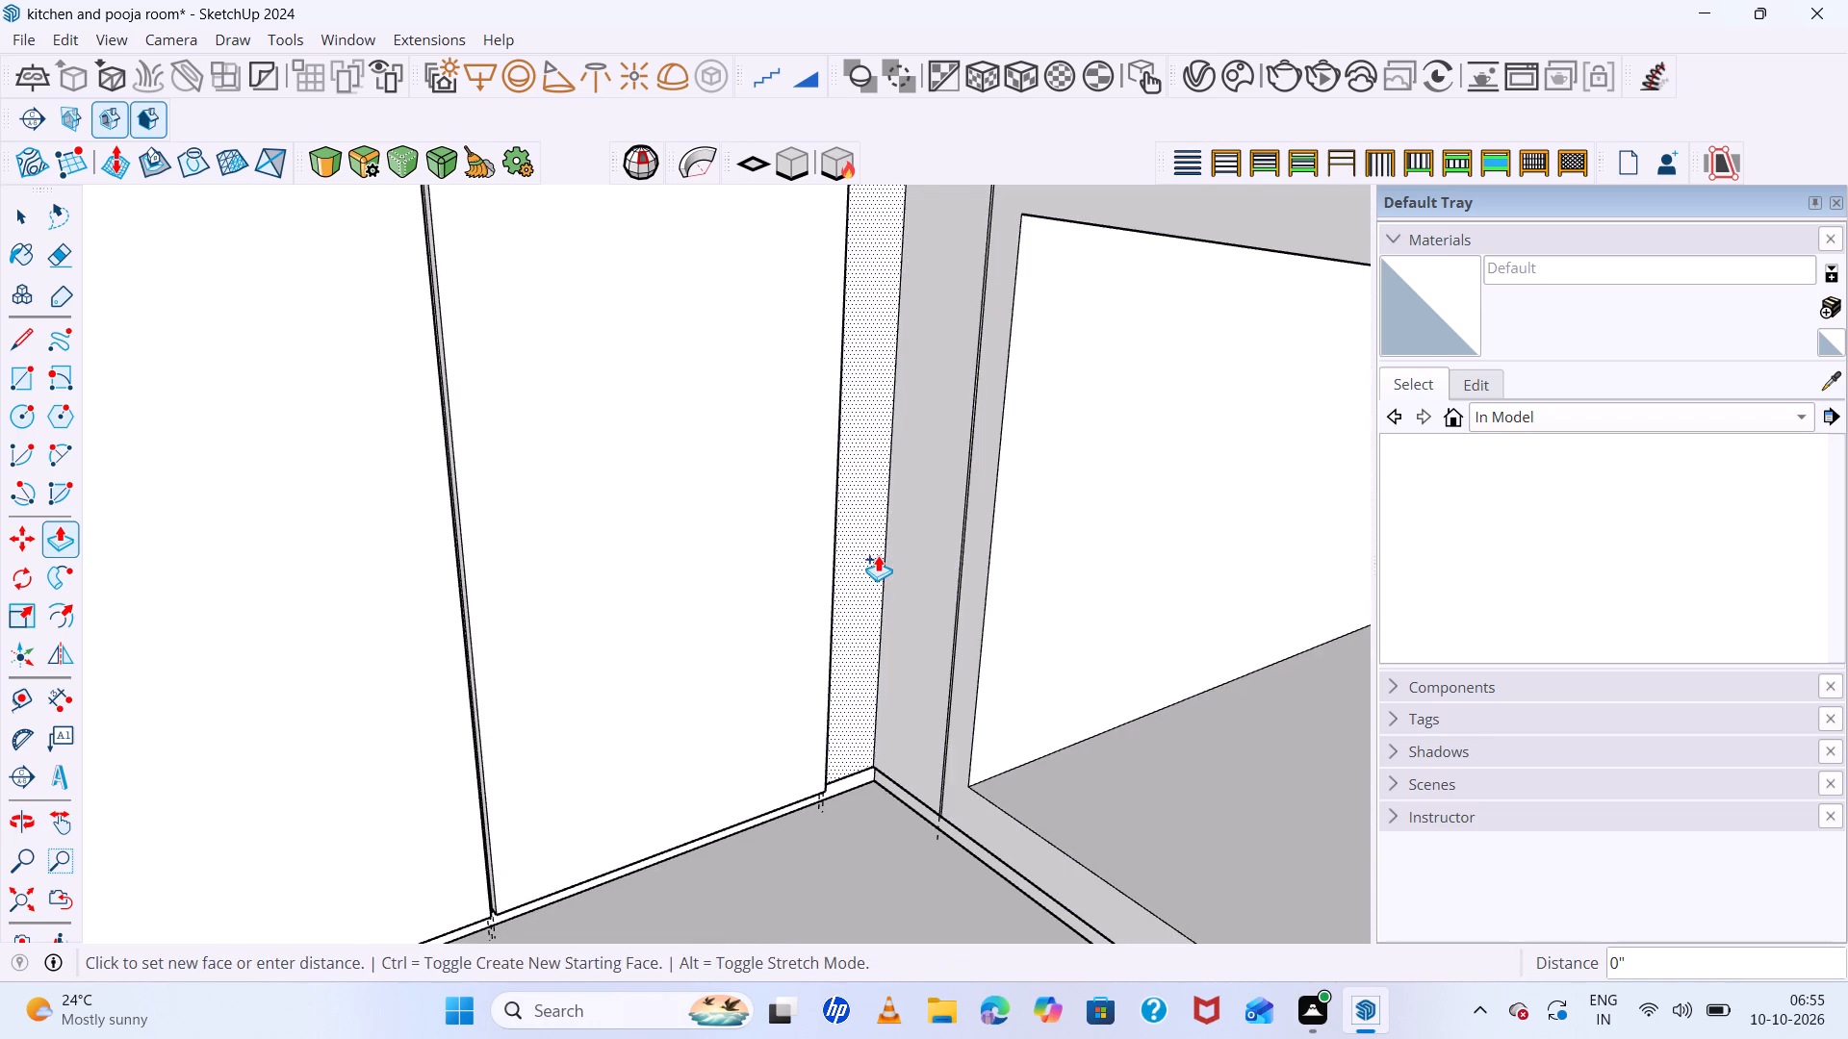
double_click(911, 550)
scroll(699, 602, down, 12)
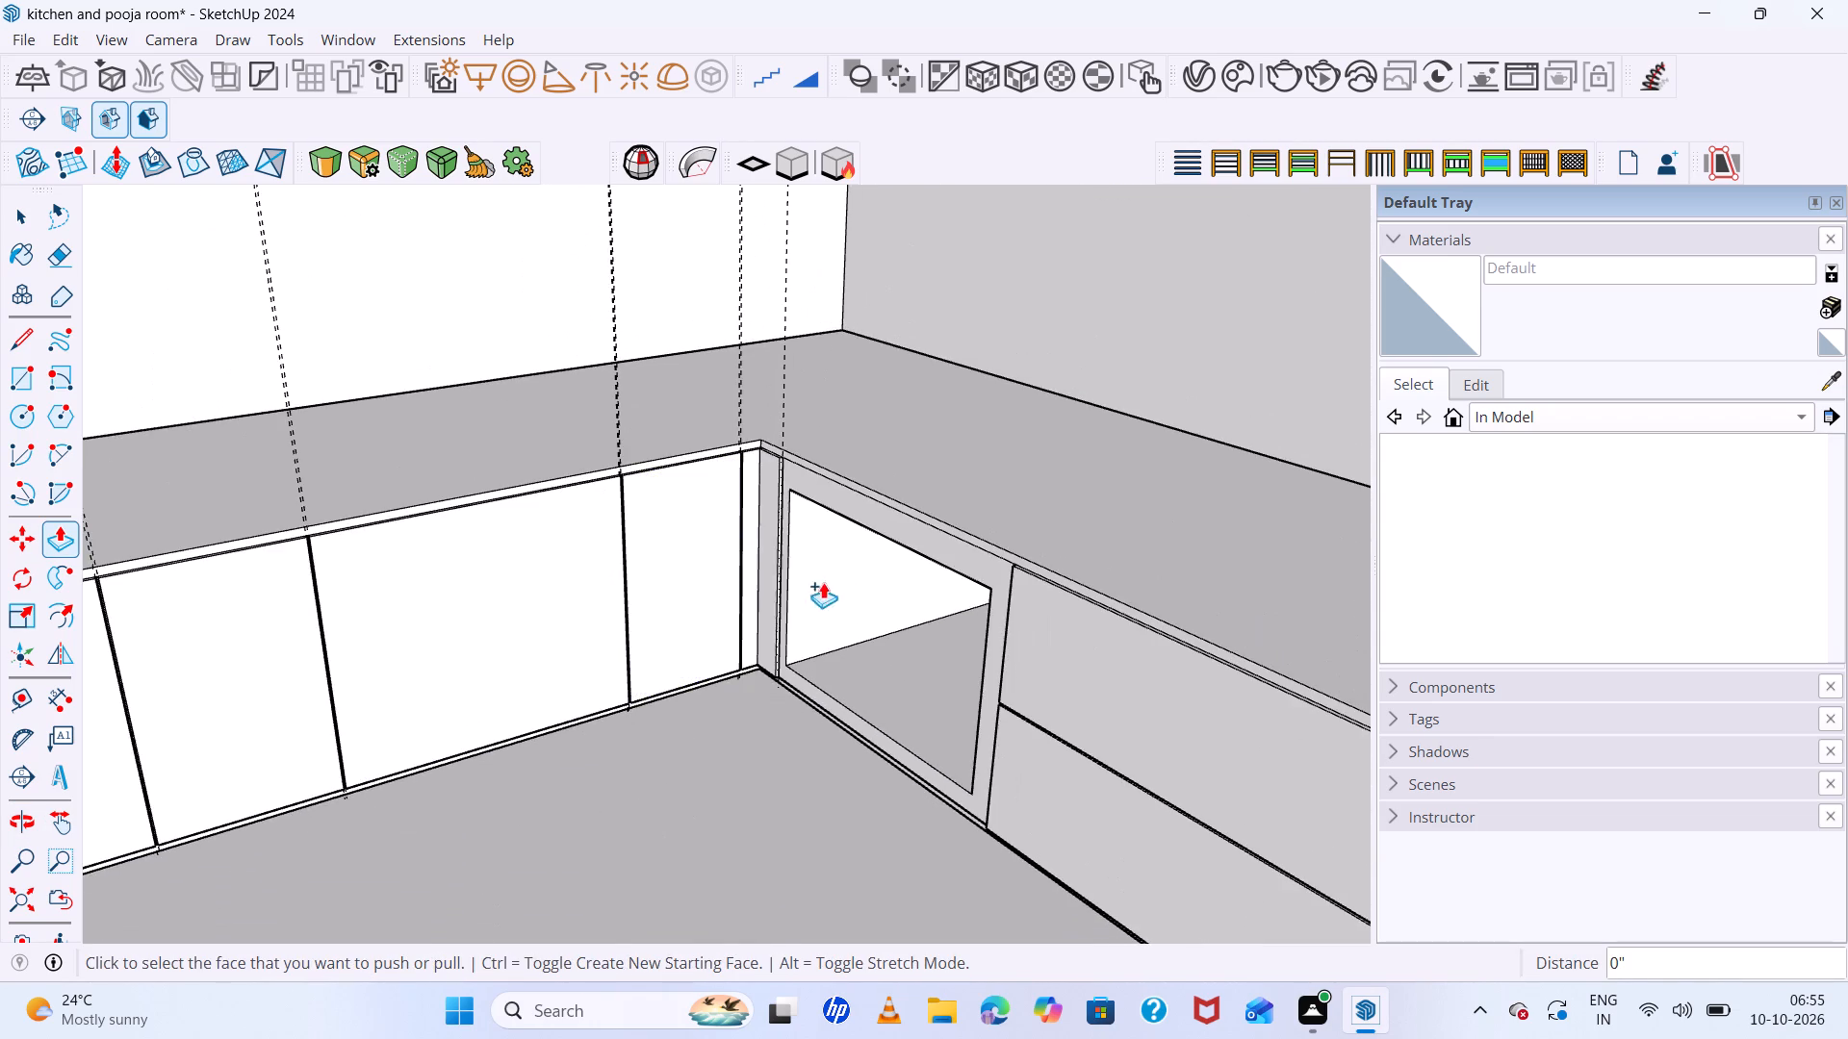
scroll(946, 556, up, 5)
double_click(976, 557)
scroll(788, 561, down, 13)
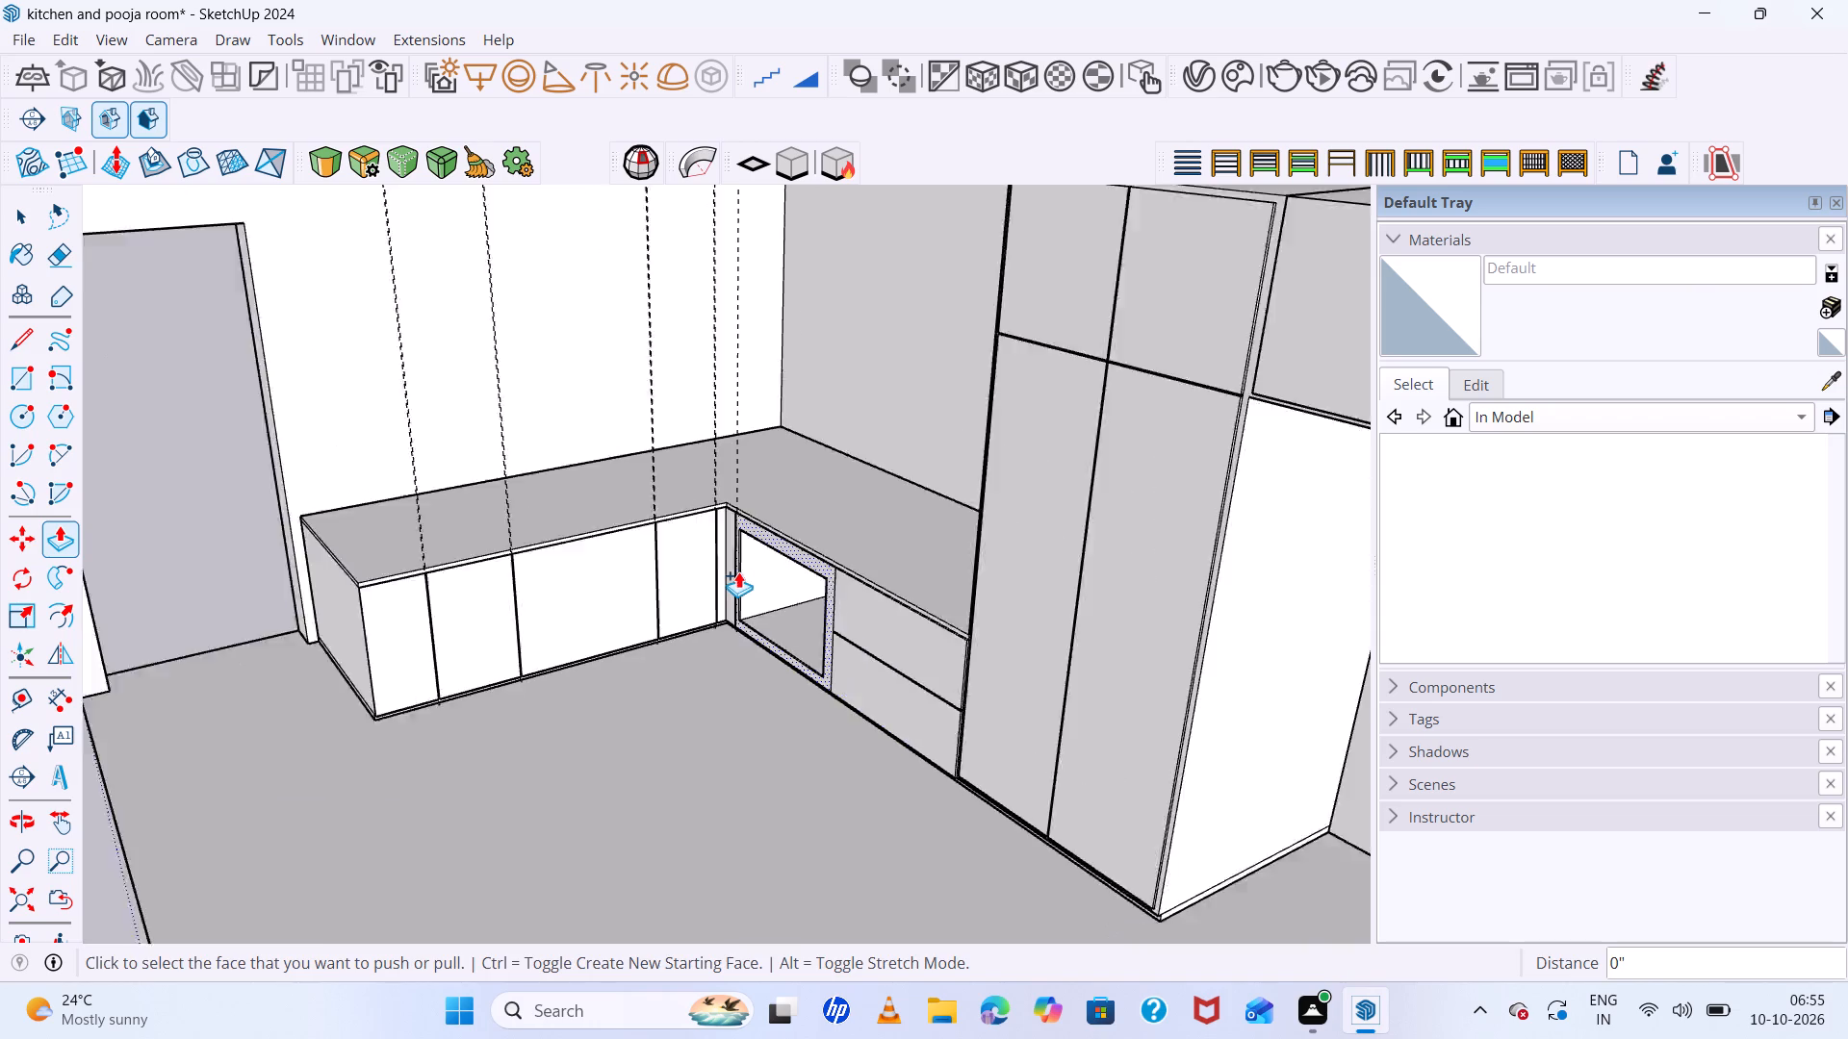
Delete all the vertical gap guides above the counter.
middle_drag(926, 690, 1077, 766)
key(space)
click(611, 804)
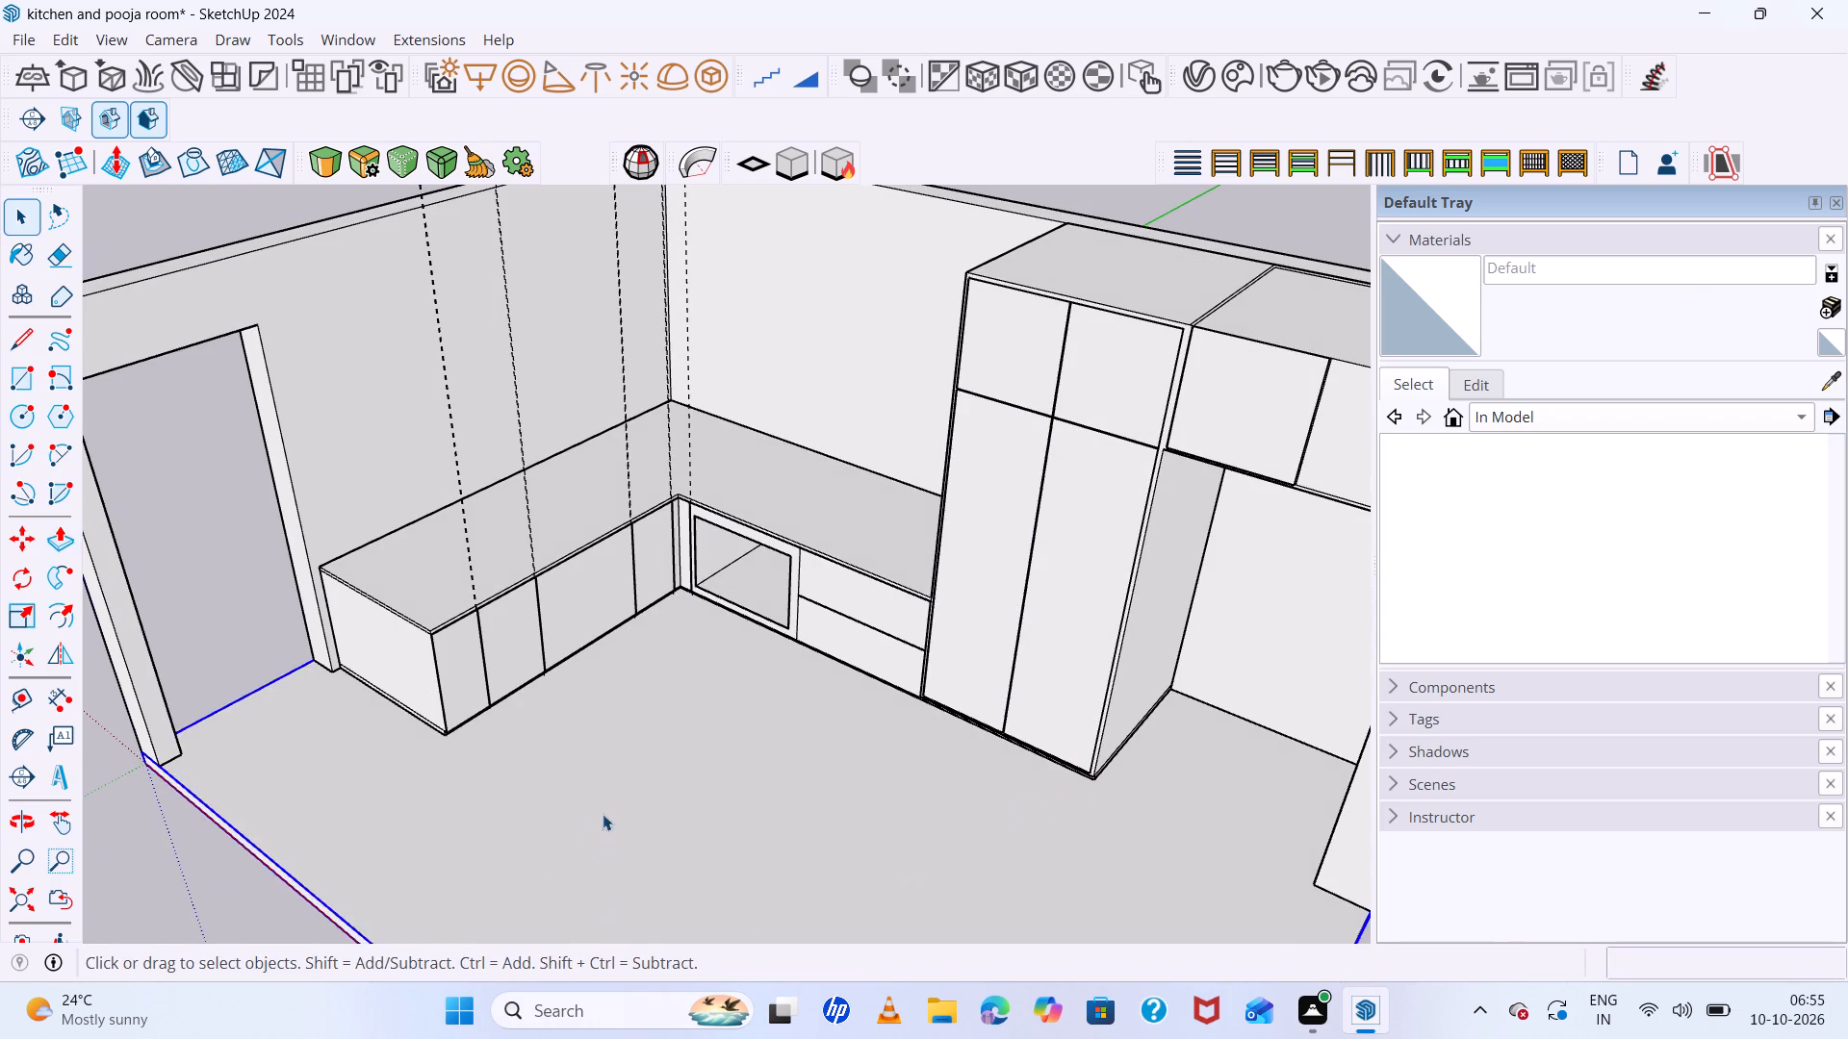
scroll(515, 872, down, 15)
drag(618, 325, 535, 386)
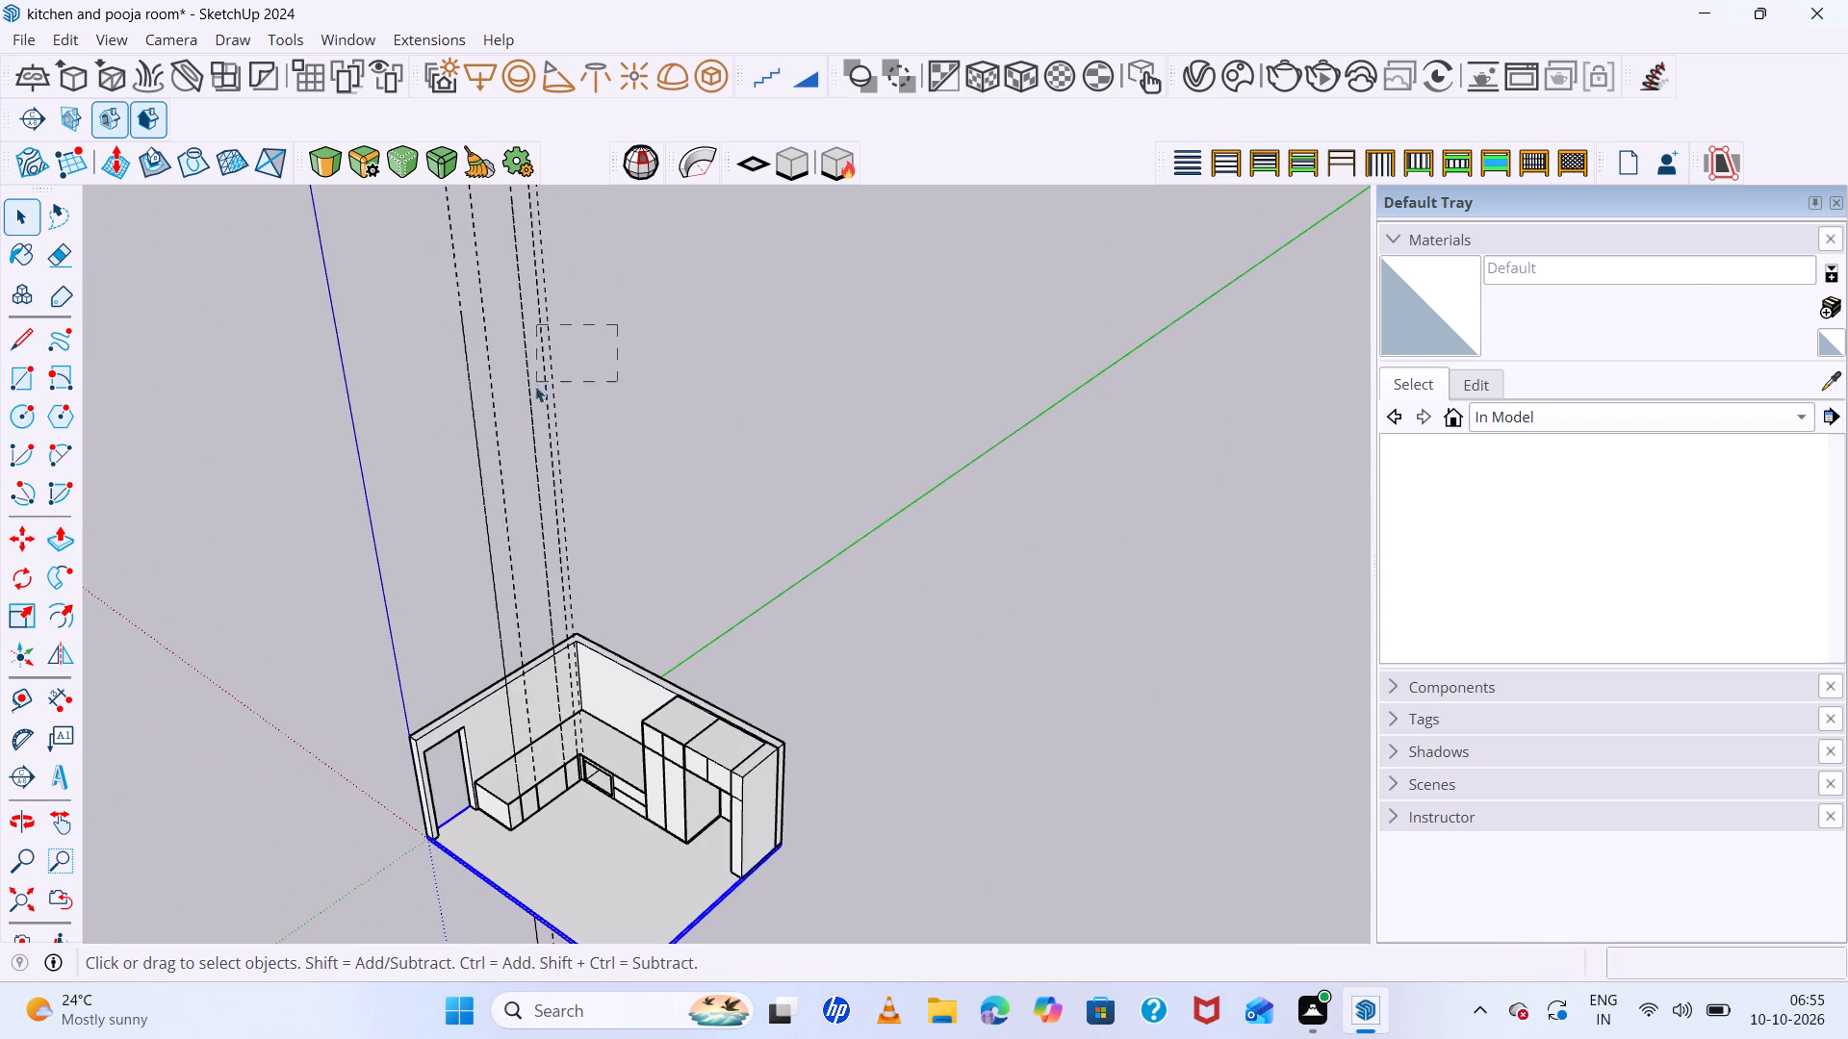
drag(535, 386, 455, 449)
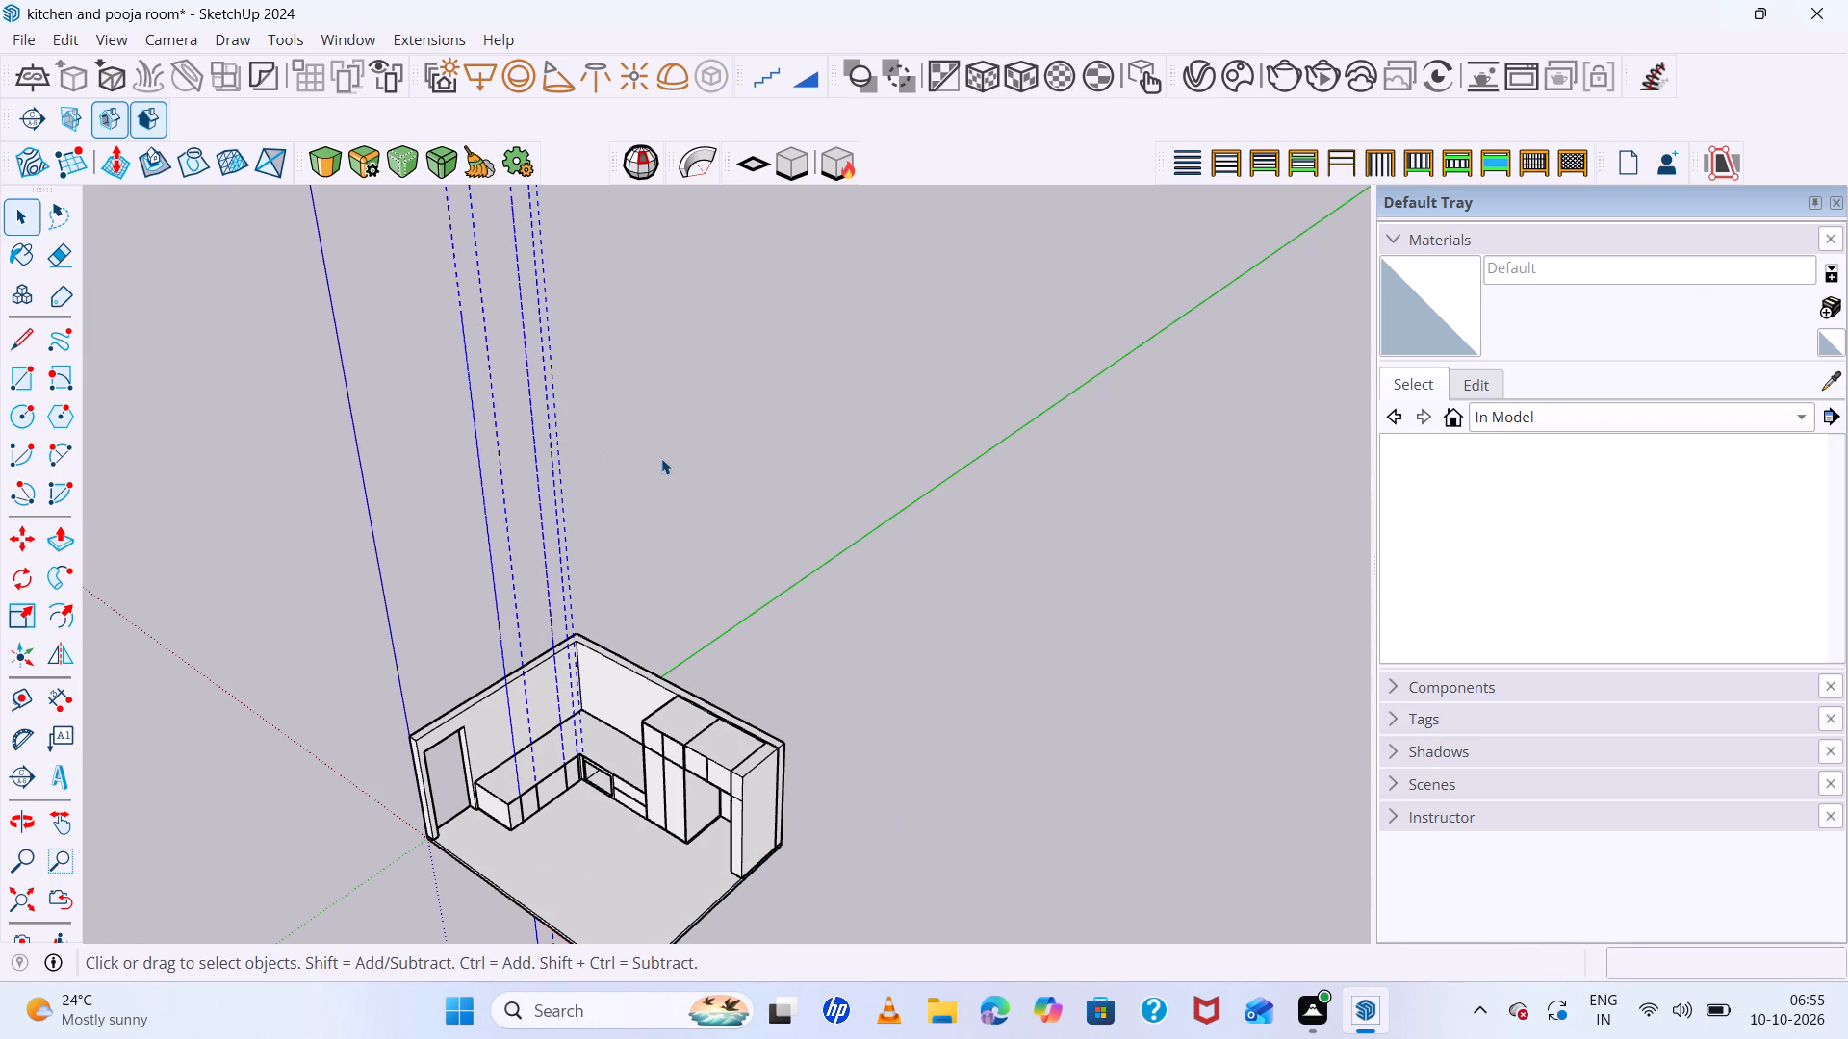
key(Delete)
Examine the counter's shutters, the open niche and the tall units from several angles.
middle_drag(489, 684, 597, 502)
scroll(690, 810, up, 8)
middle_drag(690, 828, 513, 589)
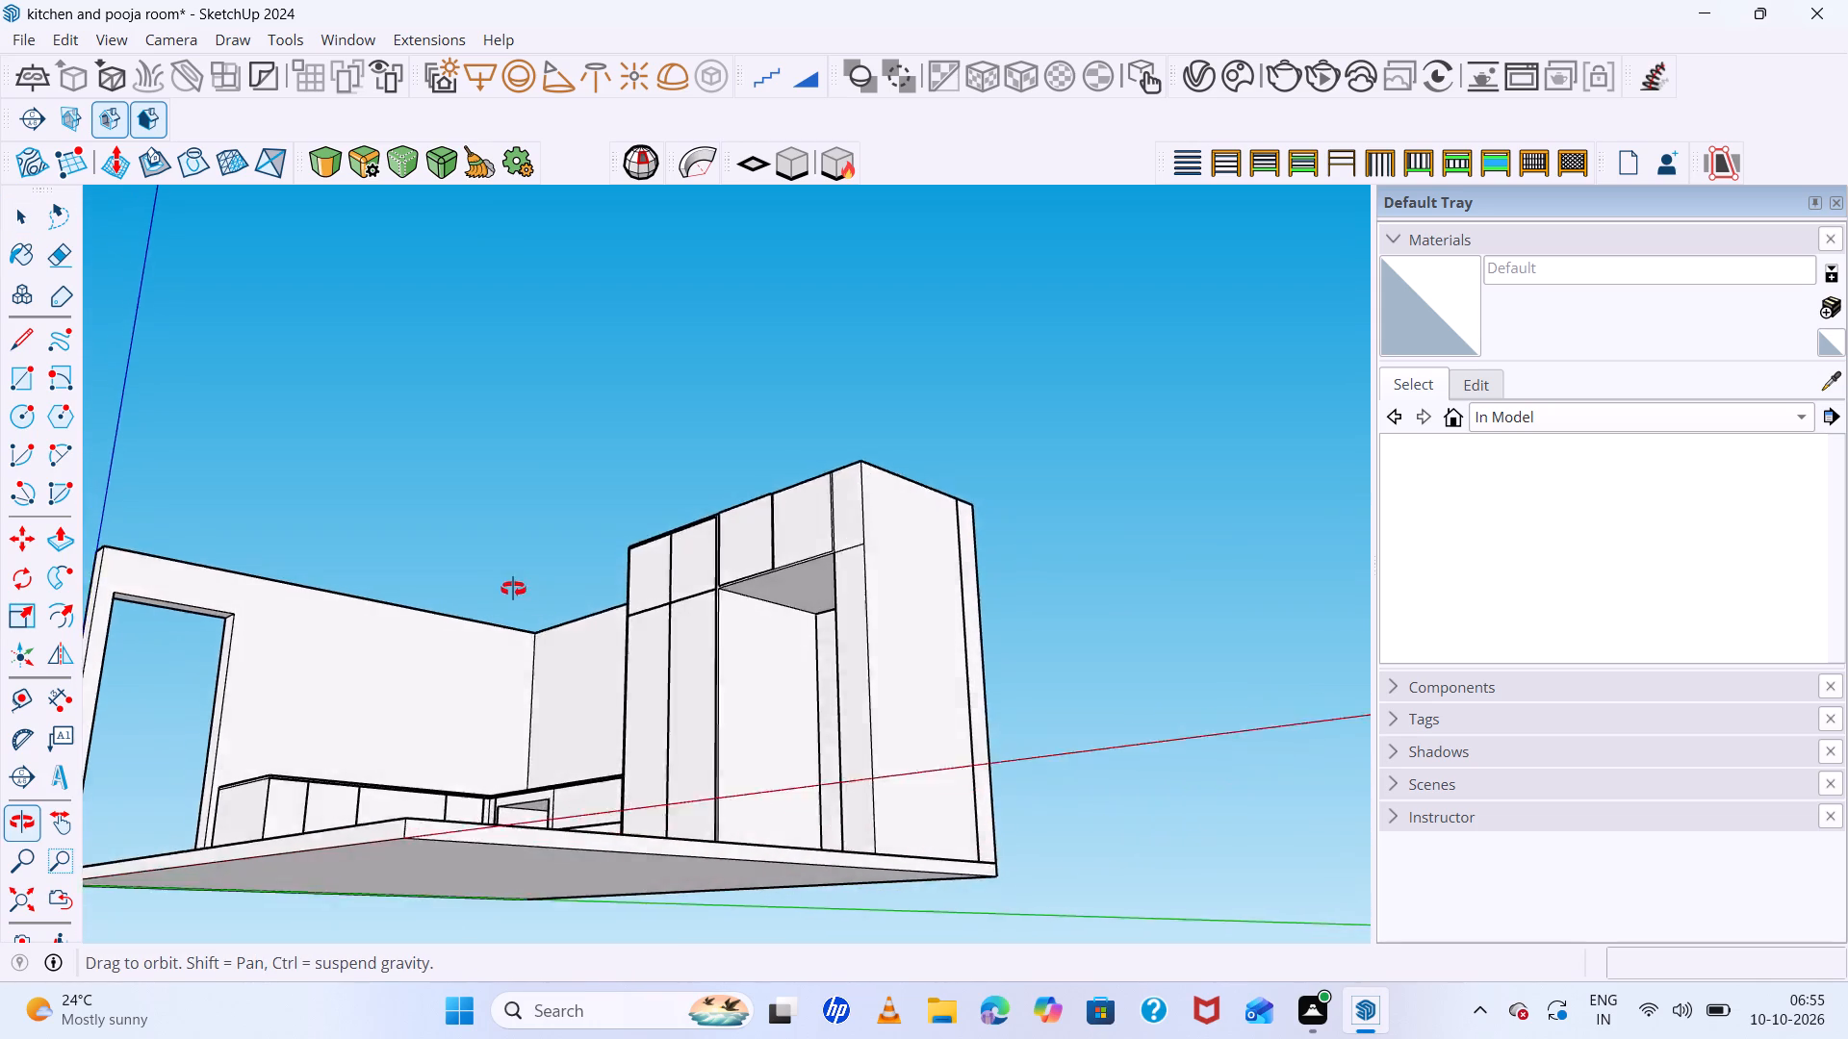
middle_drag(513, 589, 408, 693)
scroll(436, 769, up, 4)
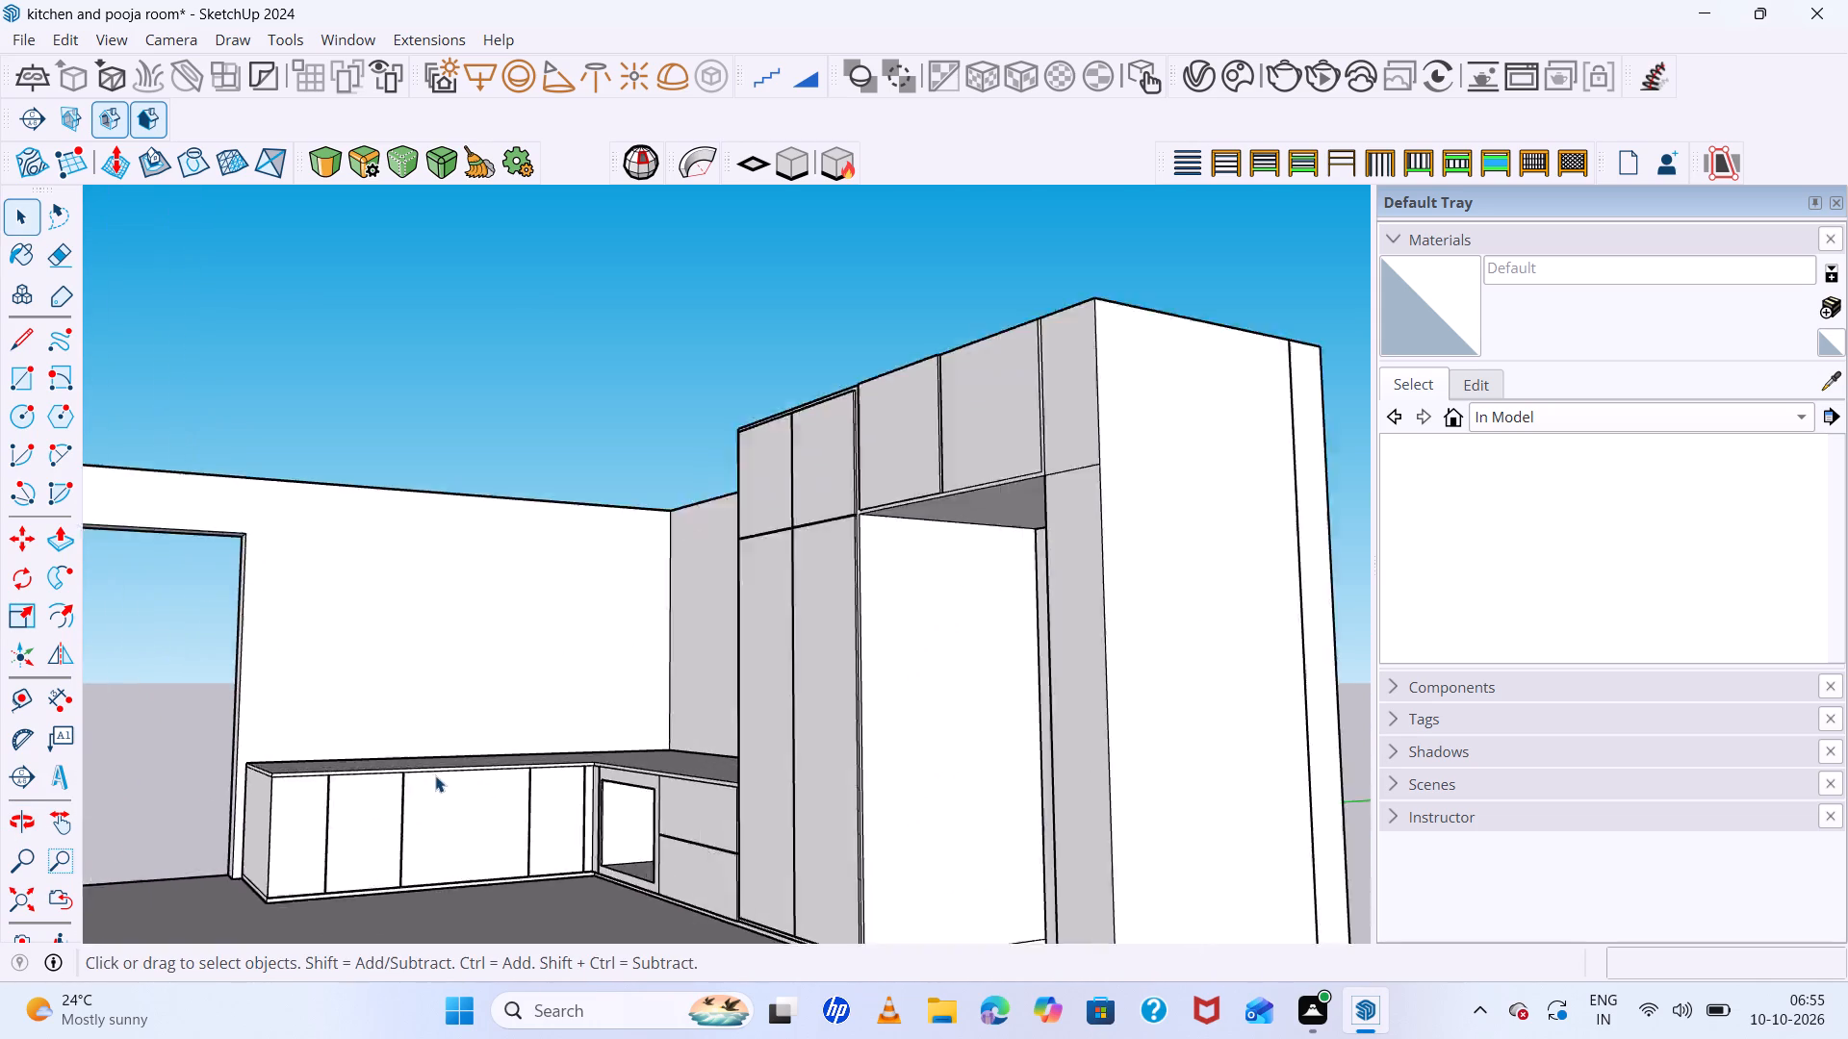
scroll(435, 775, up, 5)
scroll(441, 774, down, 6)
middle_drag(499, 759, 866, 923)
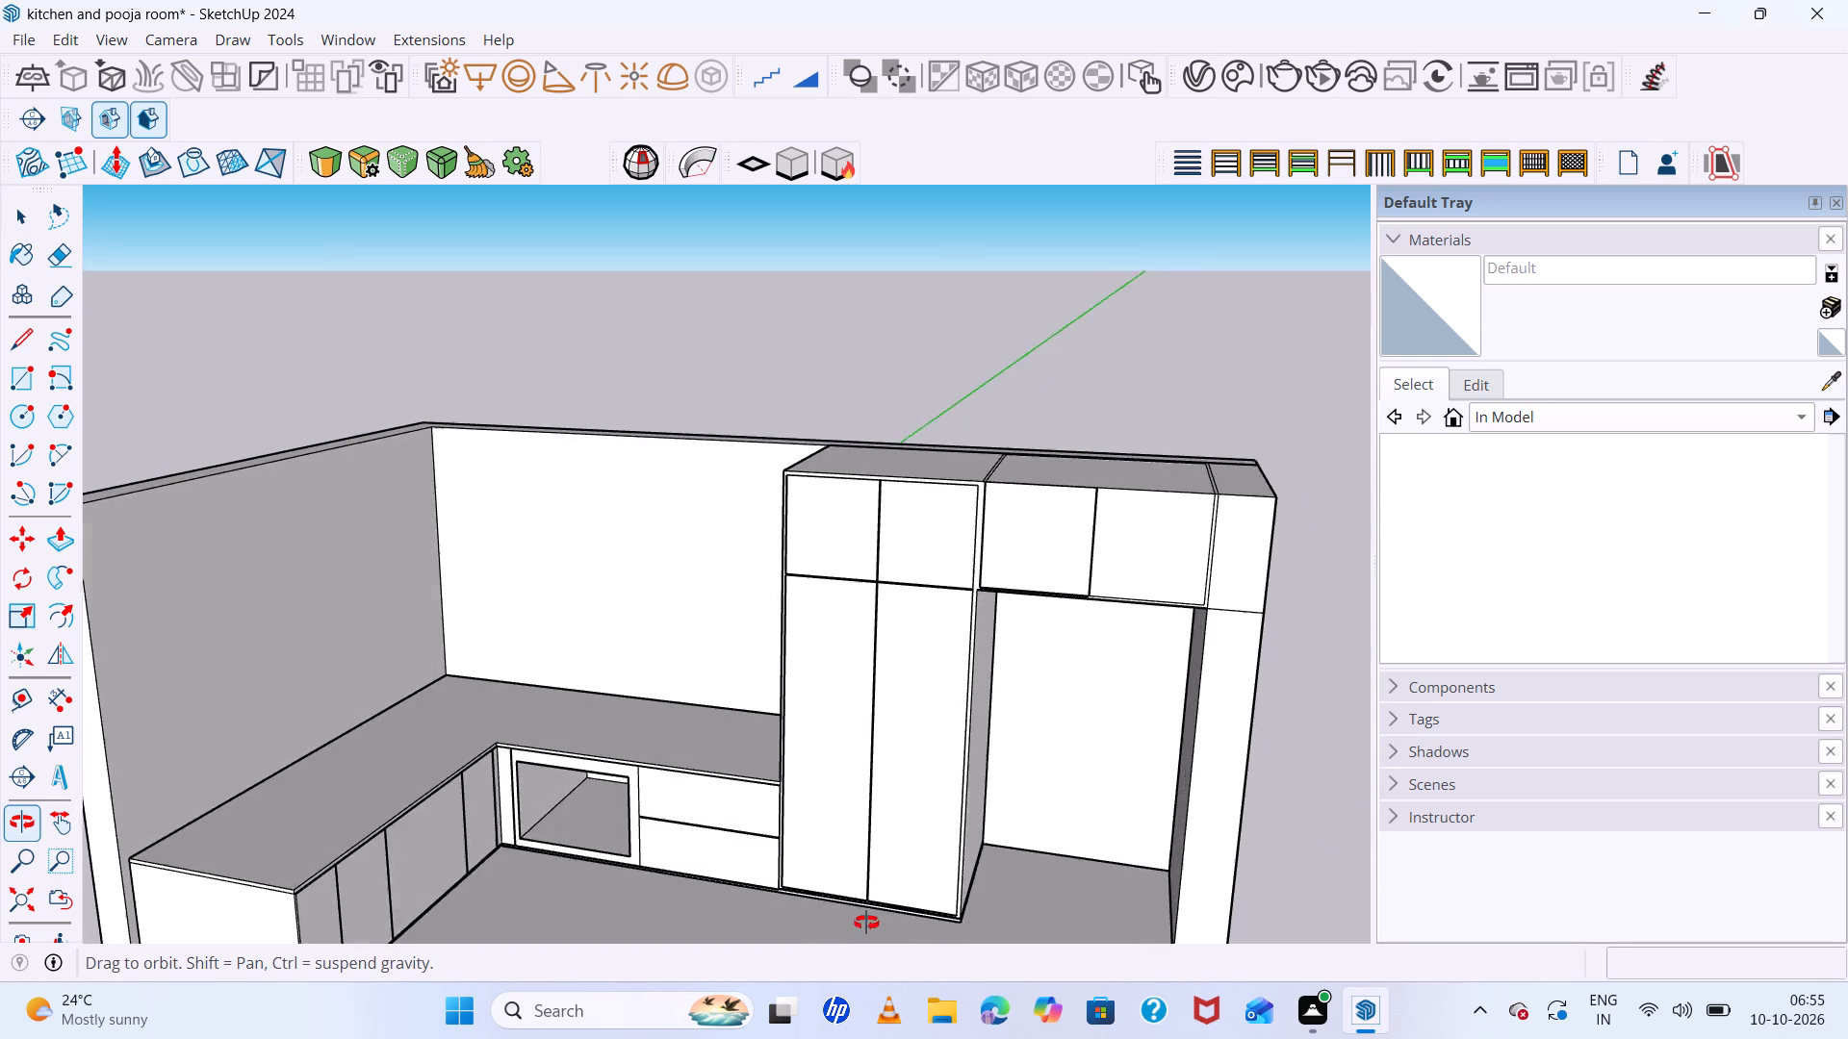
middle_drag(866, 923, 870, 922)
middle_drag(870, 922, 616, 820)
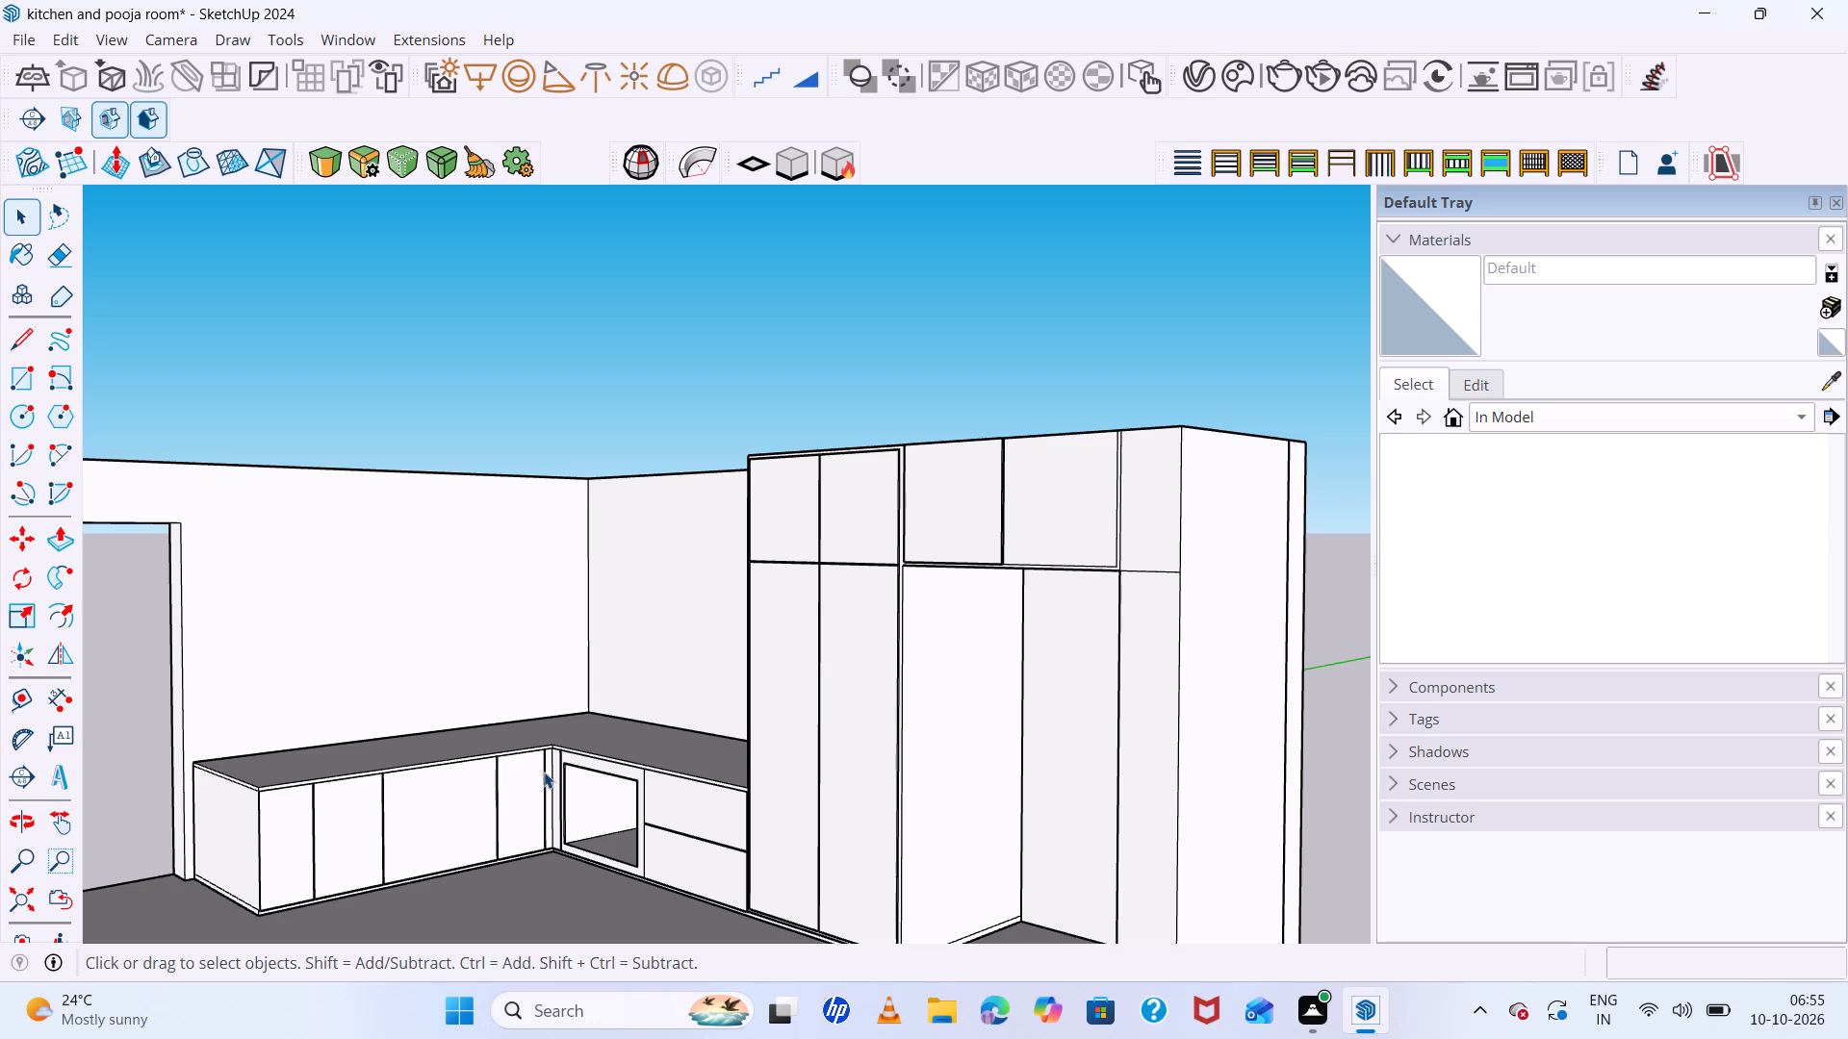
scroll(366, 728, down, 4)
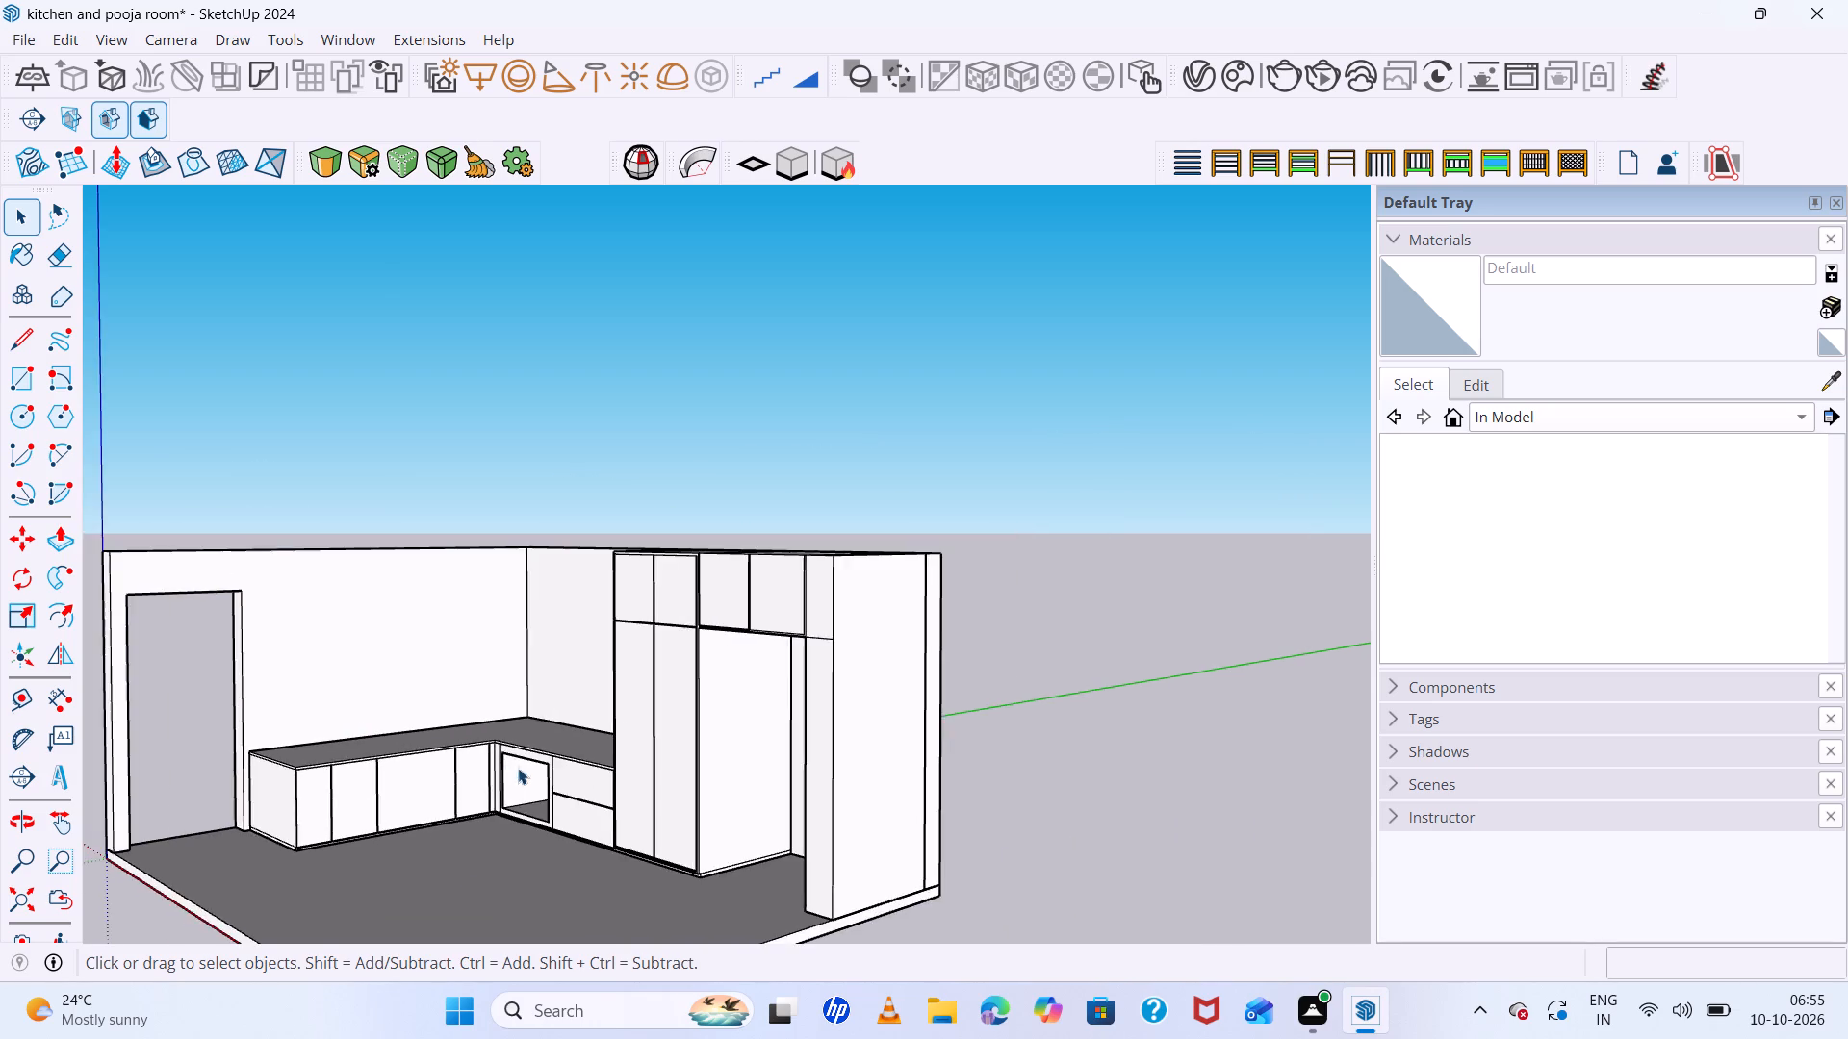
middle_drag(518, 768, 366, 941)
scroll(412, 626, up, 7)
scroll(686, 730, up, 3)
middle_drag(682, 731, 619, 767)
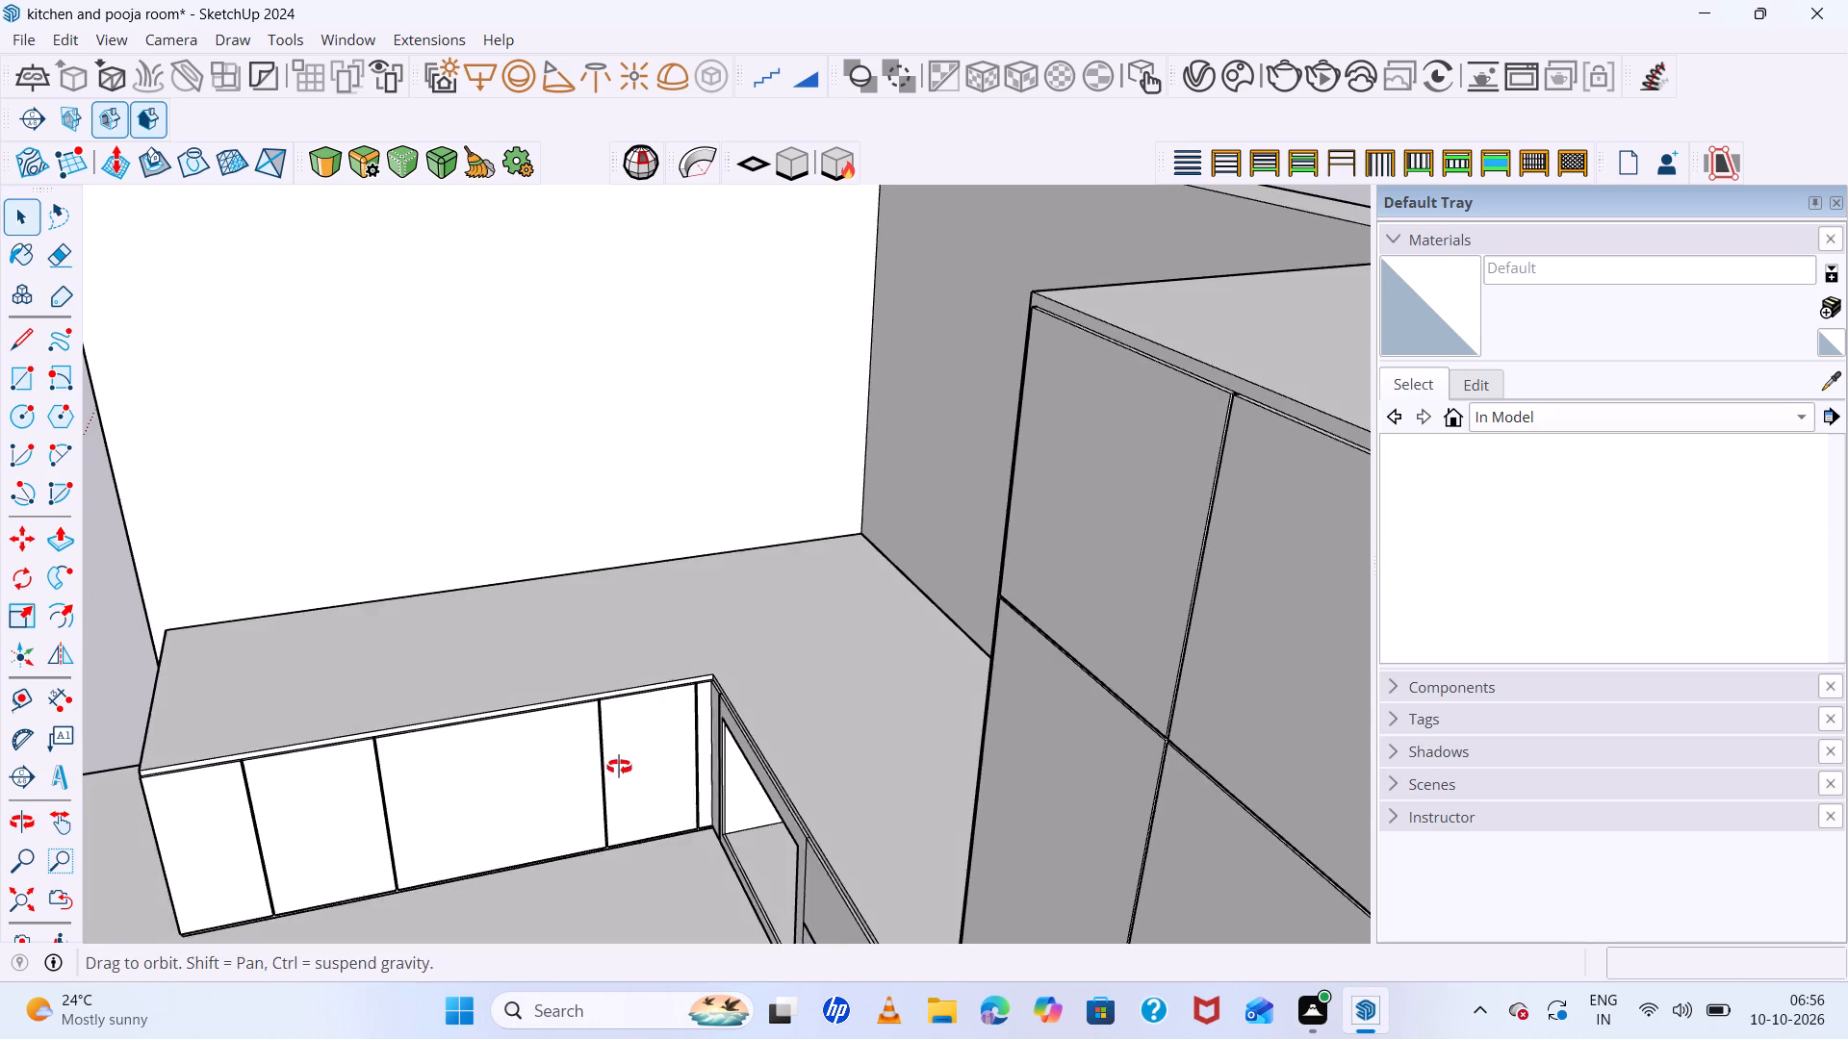
Draw a rectangle about 2' 11" by 3' 2" on the countertop of the shuttered run beside the open niche.
middle_drag(619, 767, 618, 768)
key(r)
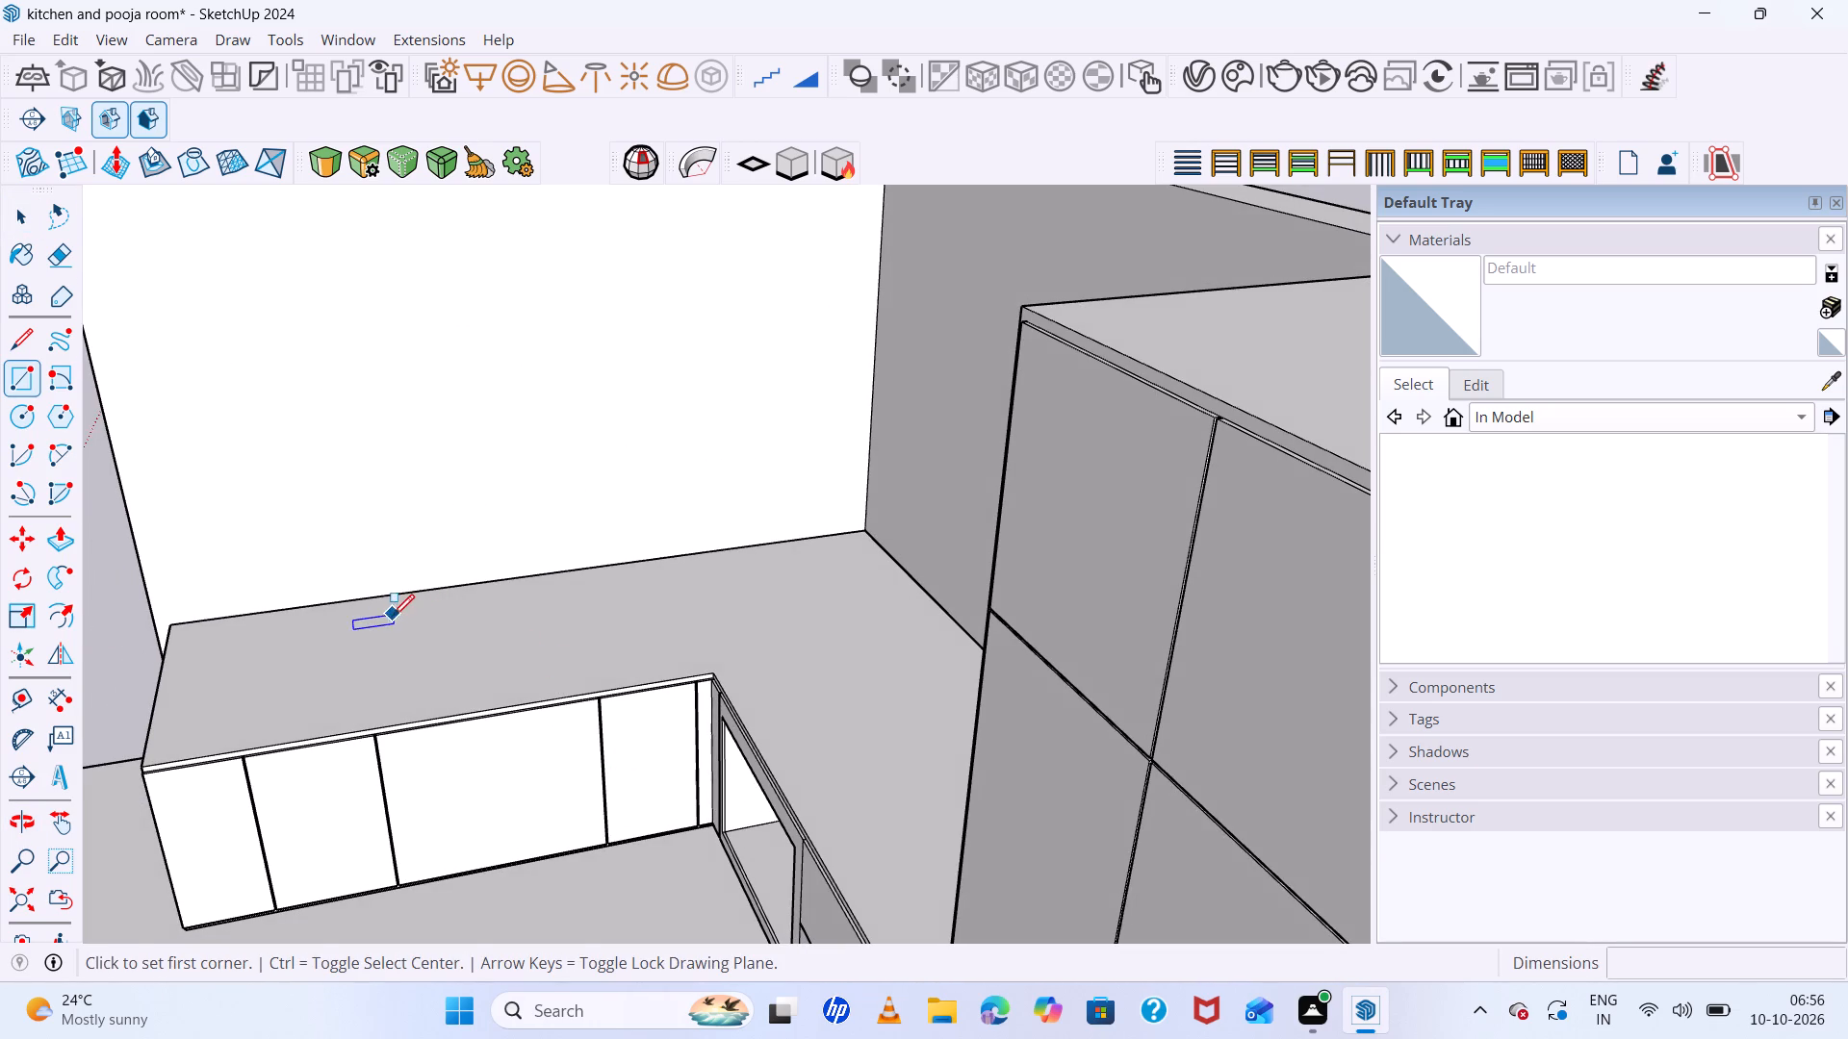
click(369, 612)
scroll(588, 687, up, 6)
click(588, 678)
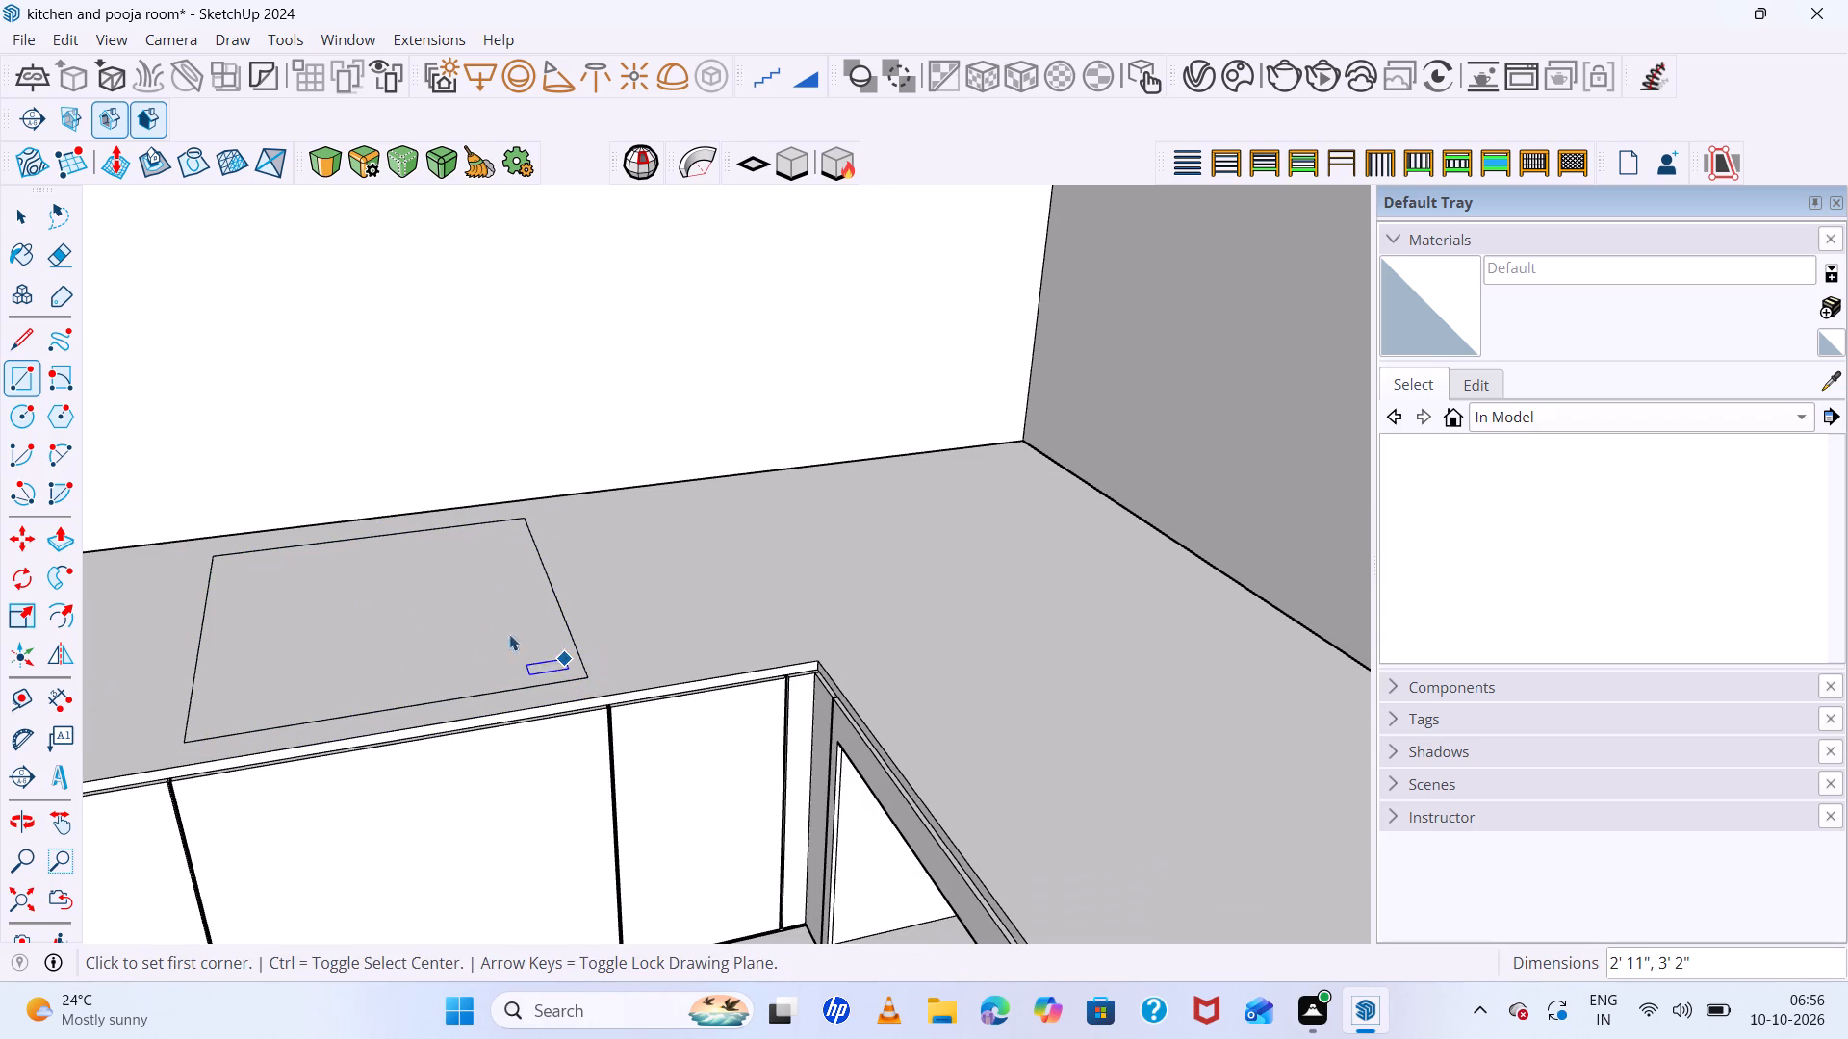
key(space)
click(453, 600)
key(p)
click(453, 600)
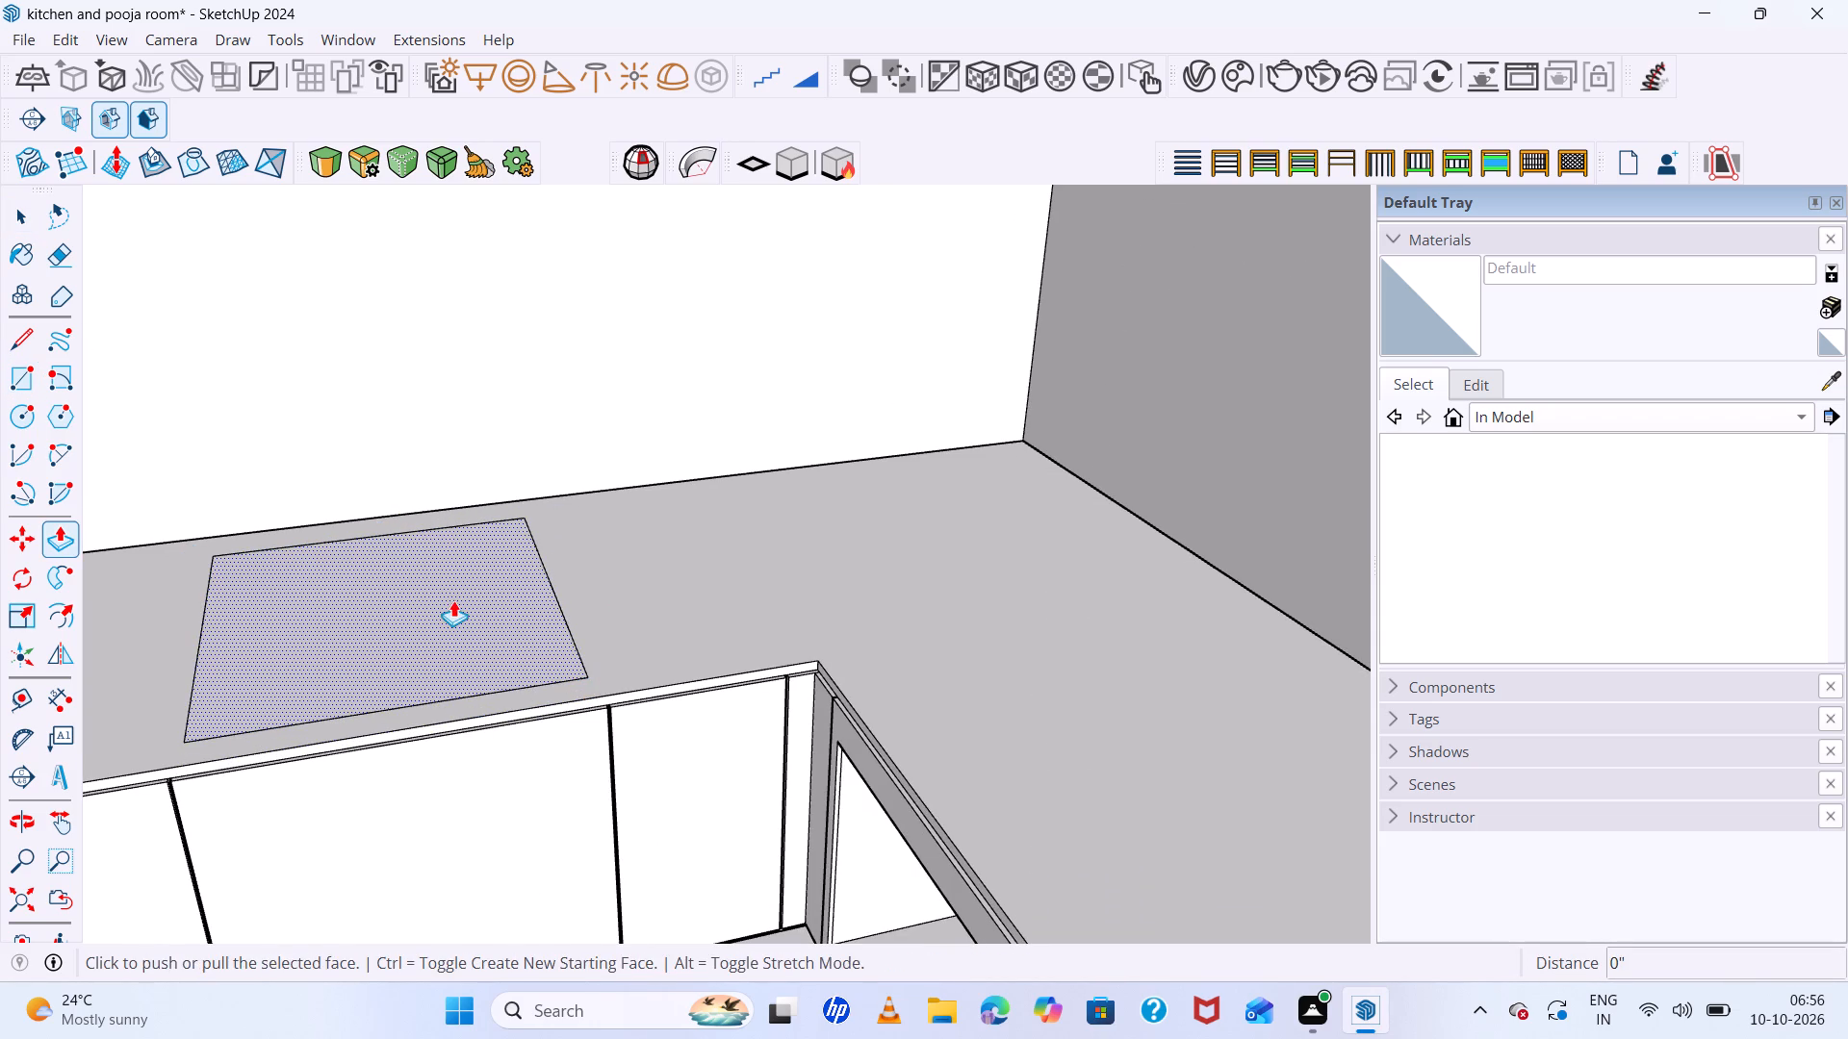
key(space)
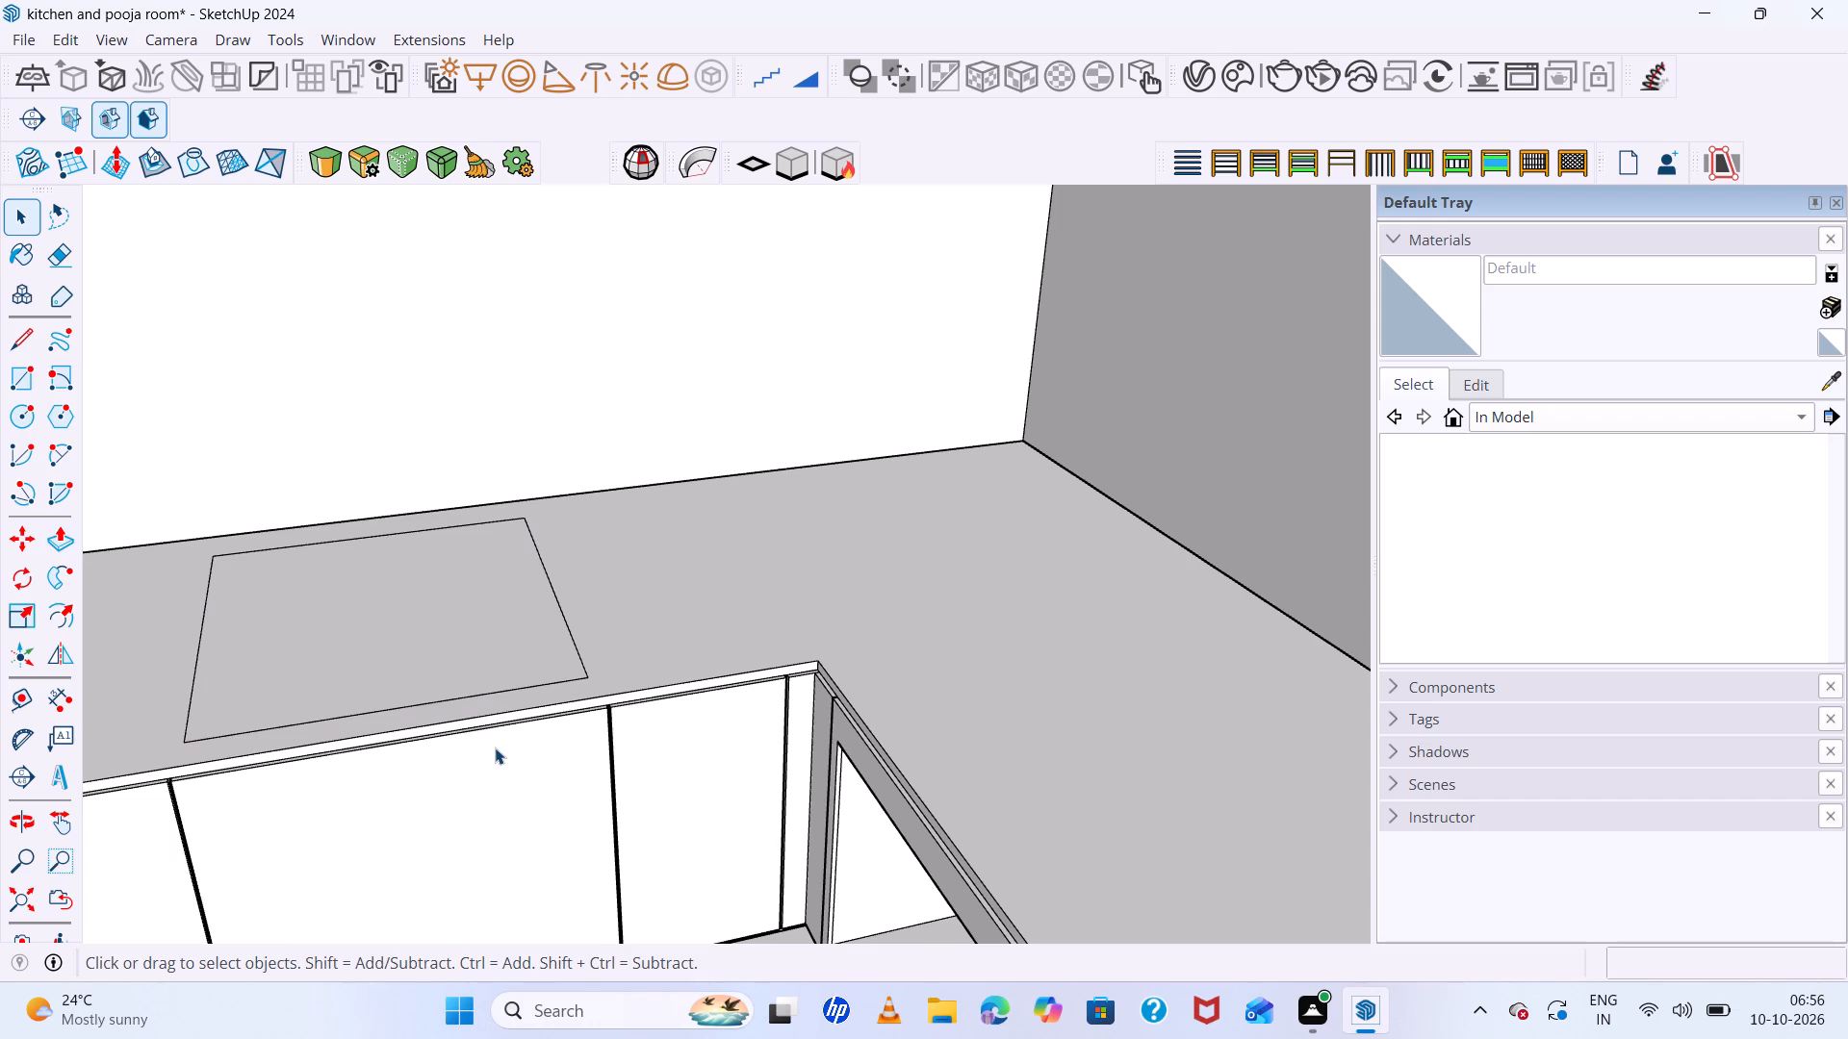
Place a horizontal guide about 1' 1" below the countertop's front edge, across the shutters beneath the drawn rectangle.
middle_drag(466, 616, 480, 523)
key(t)
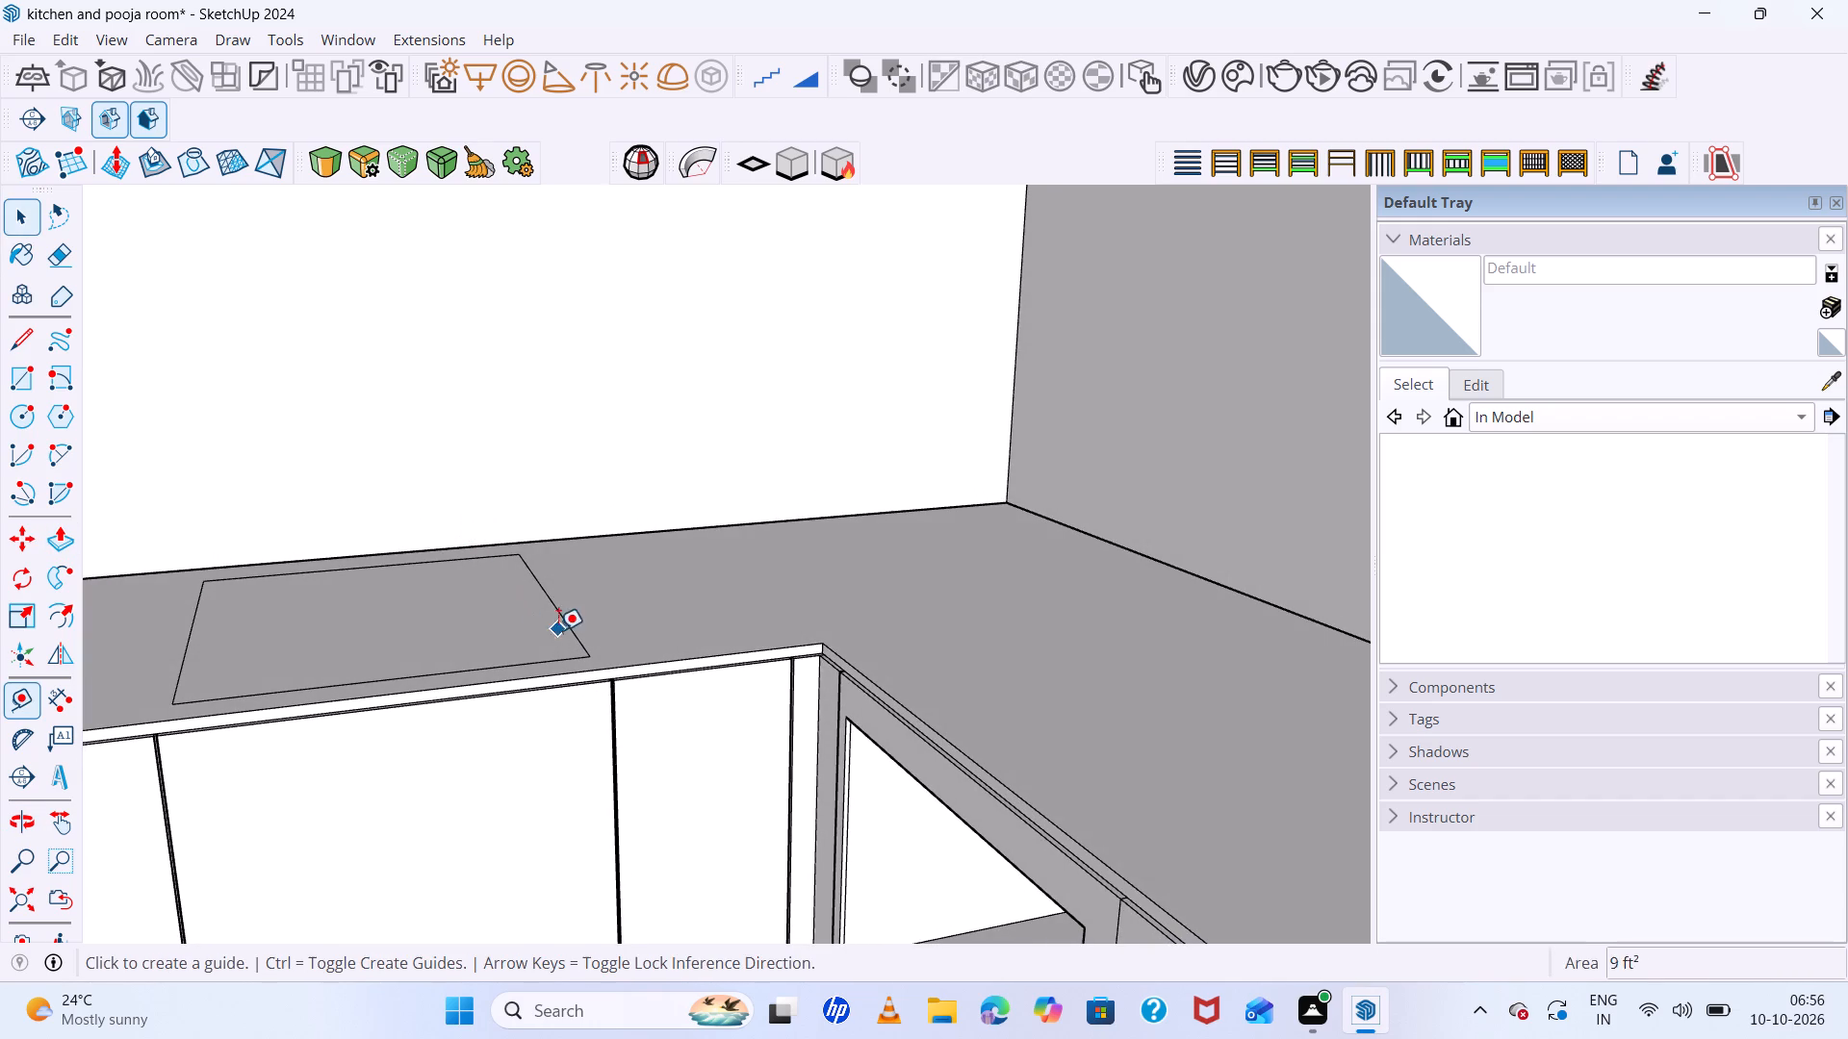
scroll(388, 667, up, 7)
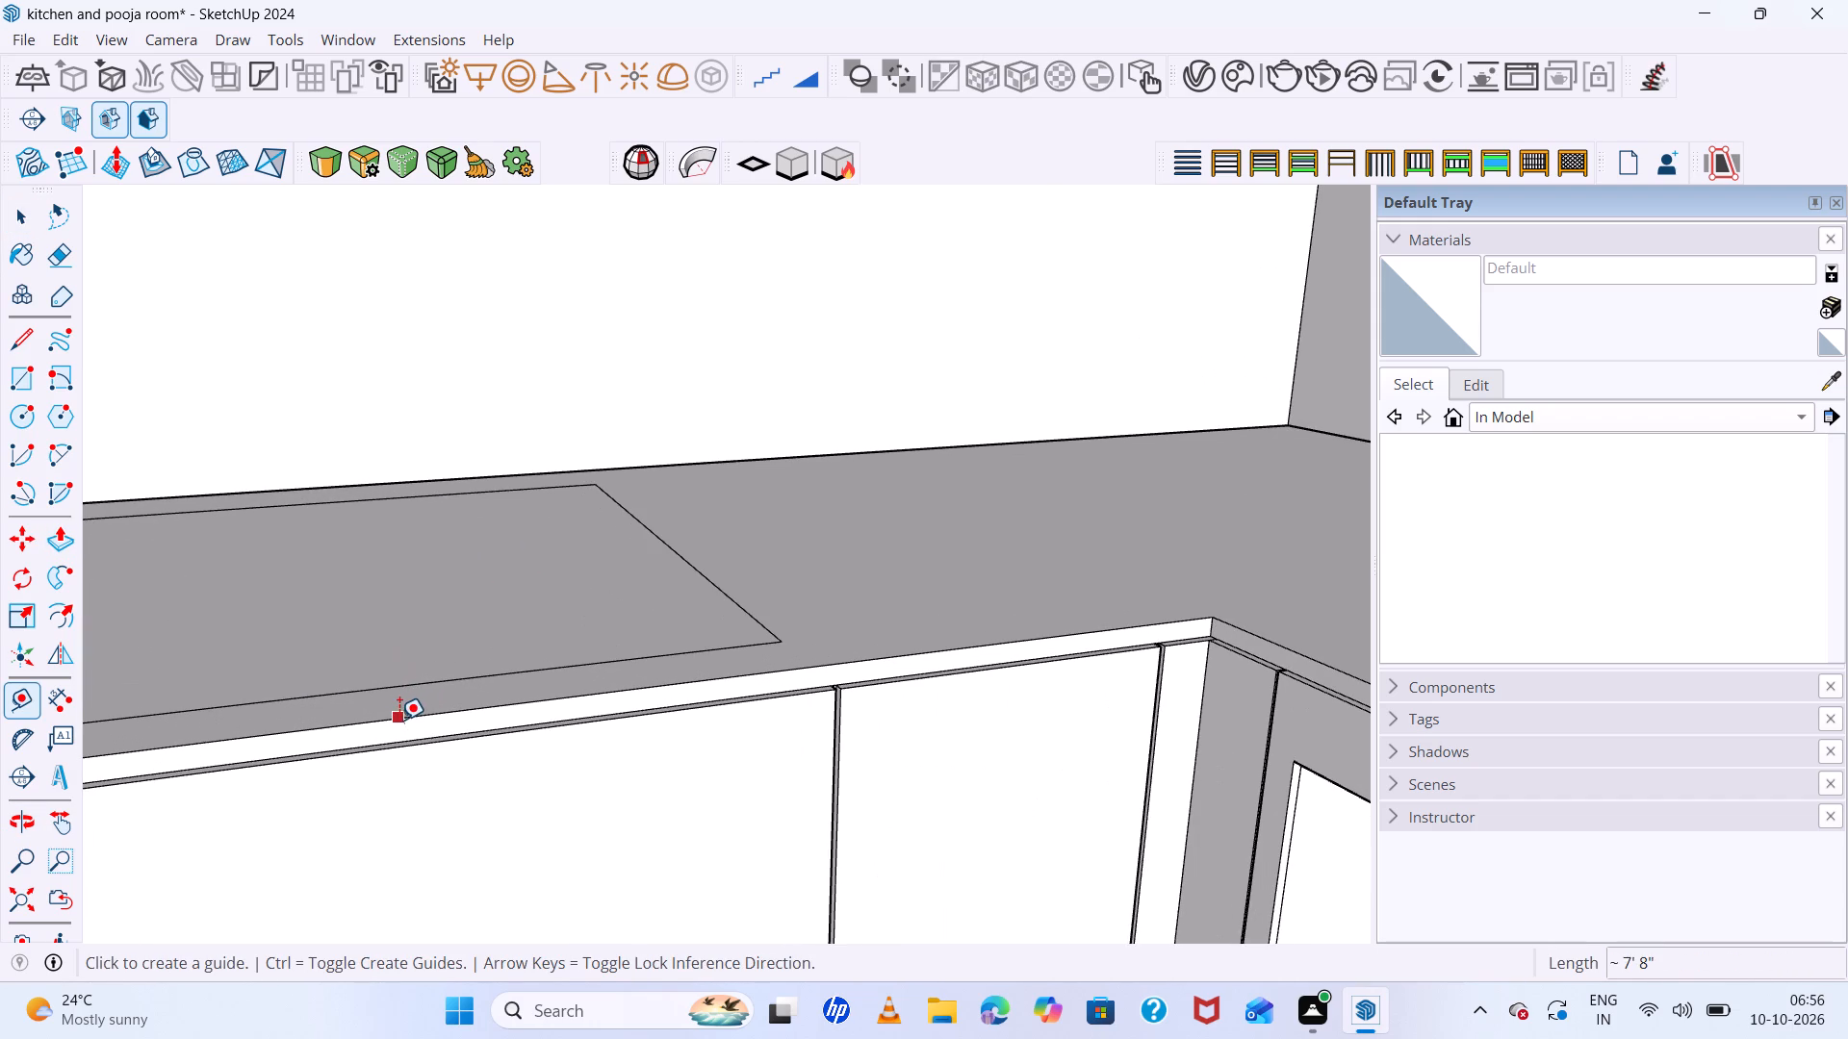
click(399, 720)
scroll(434, 816, down, 11)
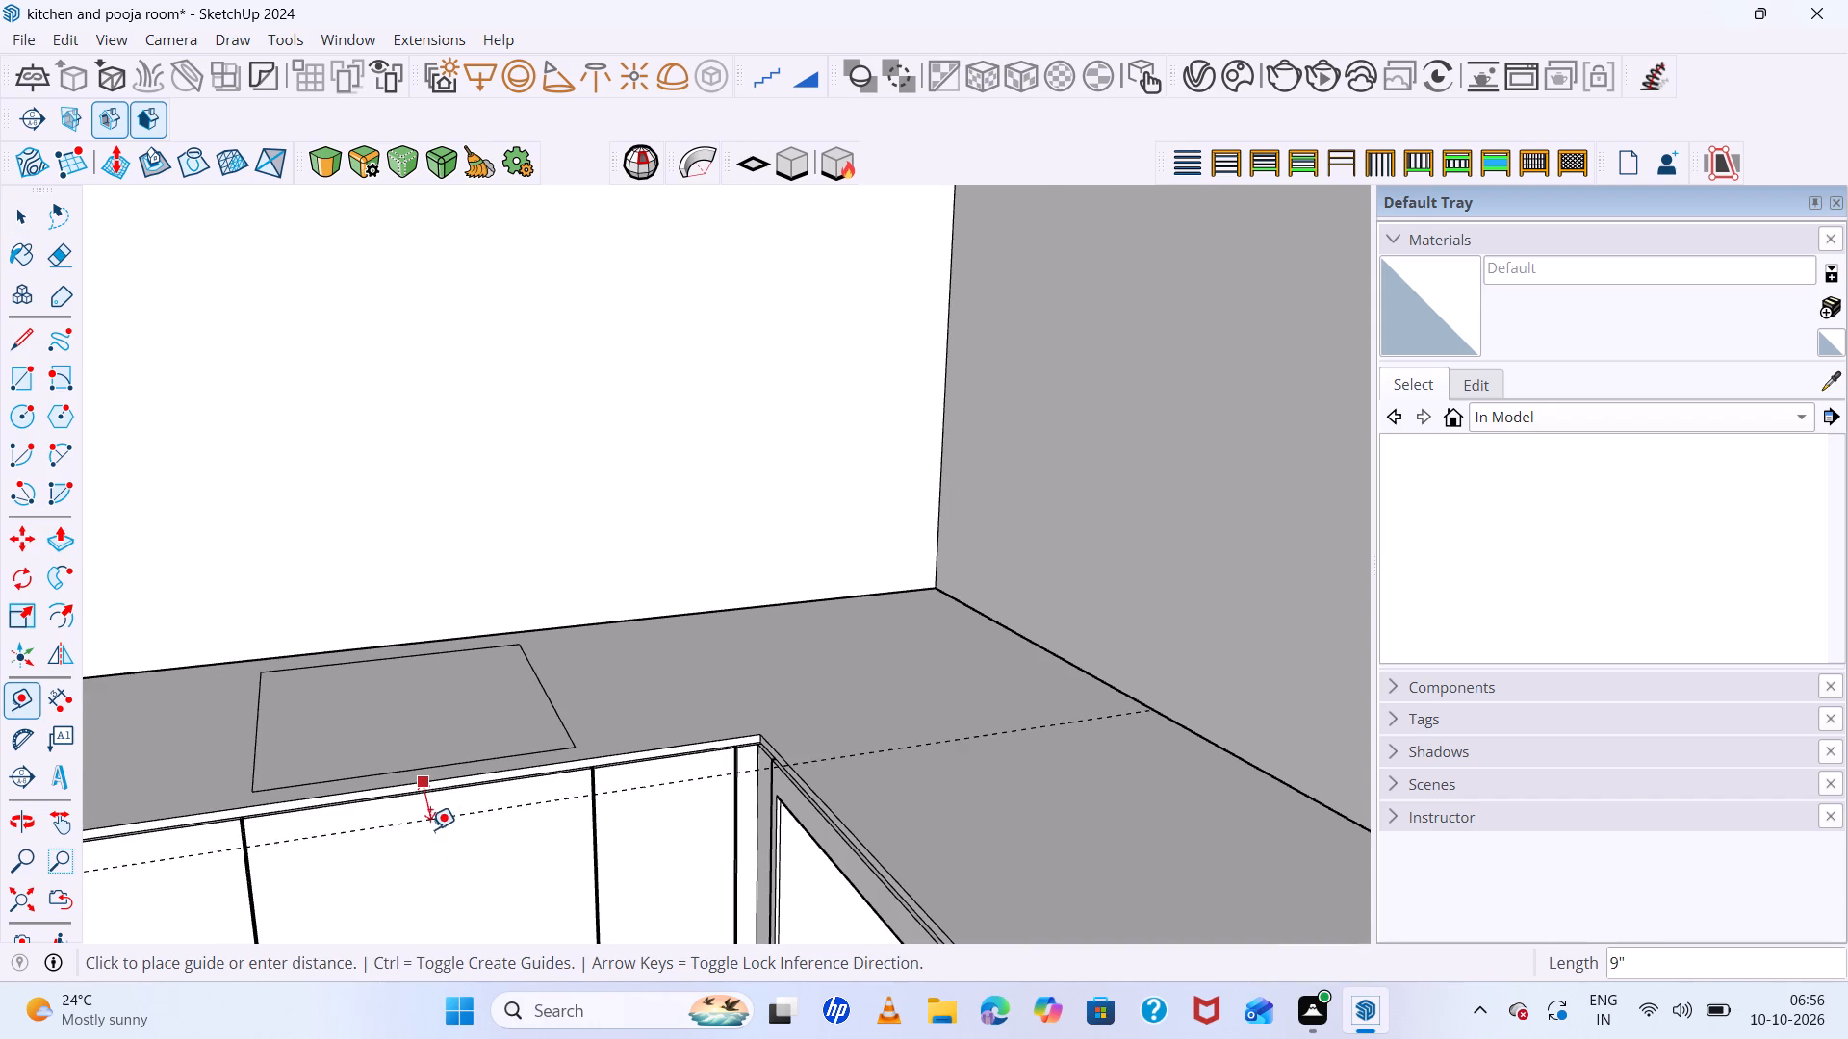
scroll(453, 884, down, 6)
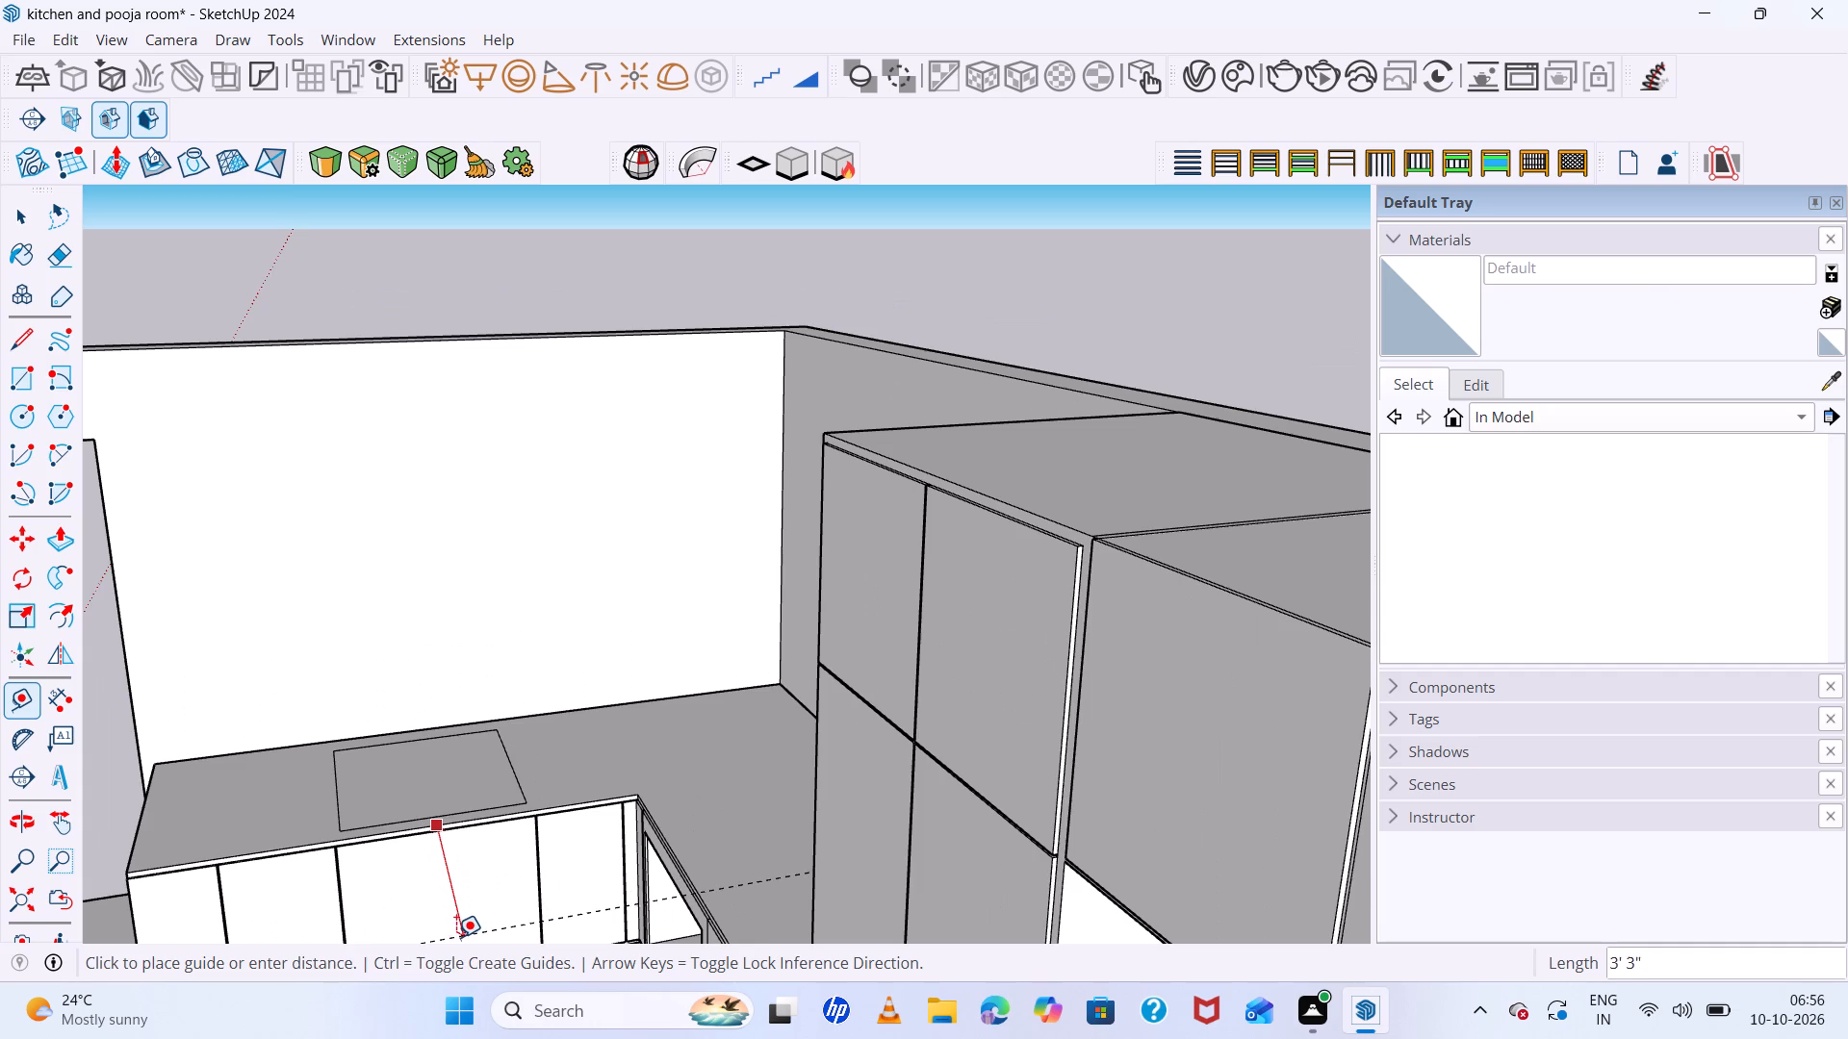
scroll(455, 860, down, 8)
scroll(428, 888, up, 5)
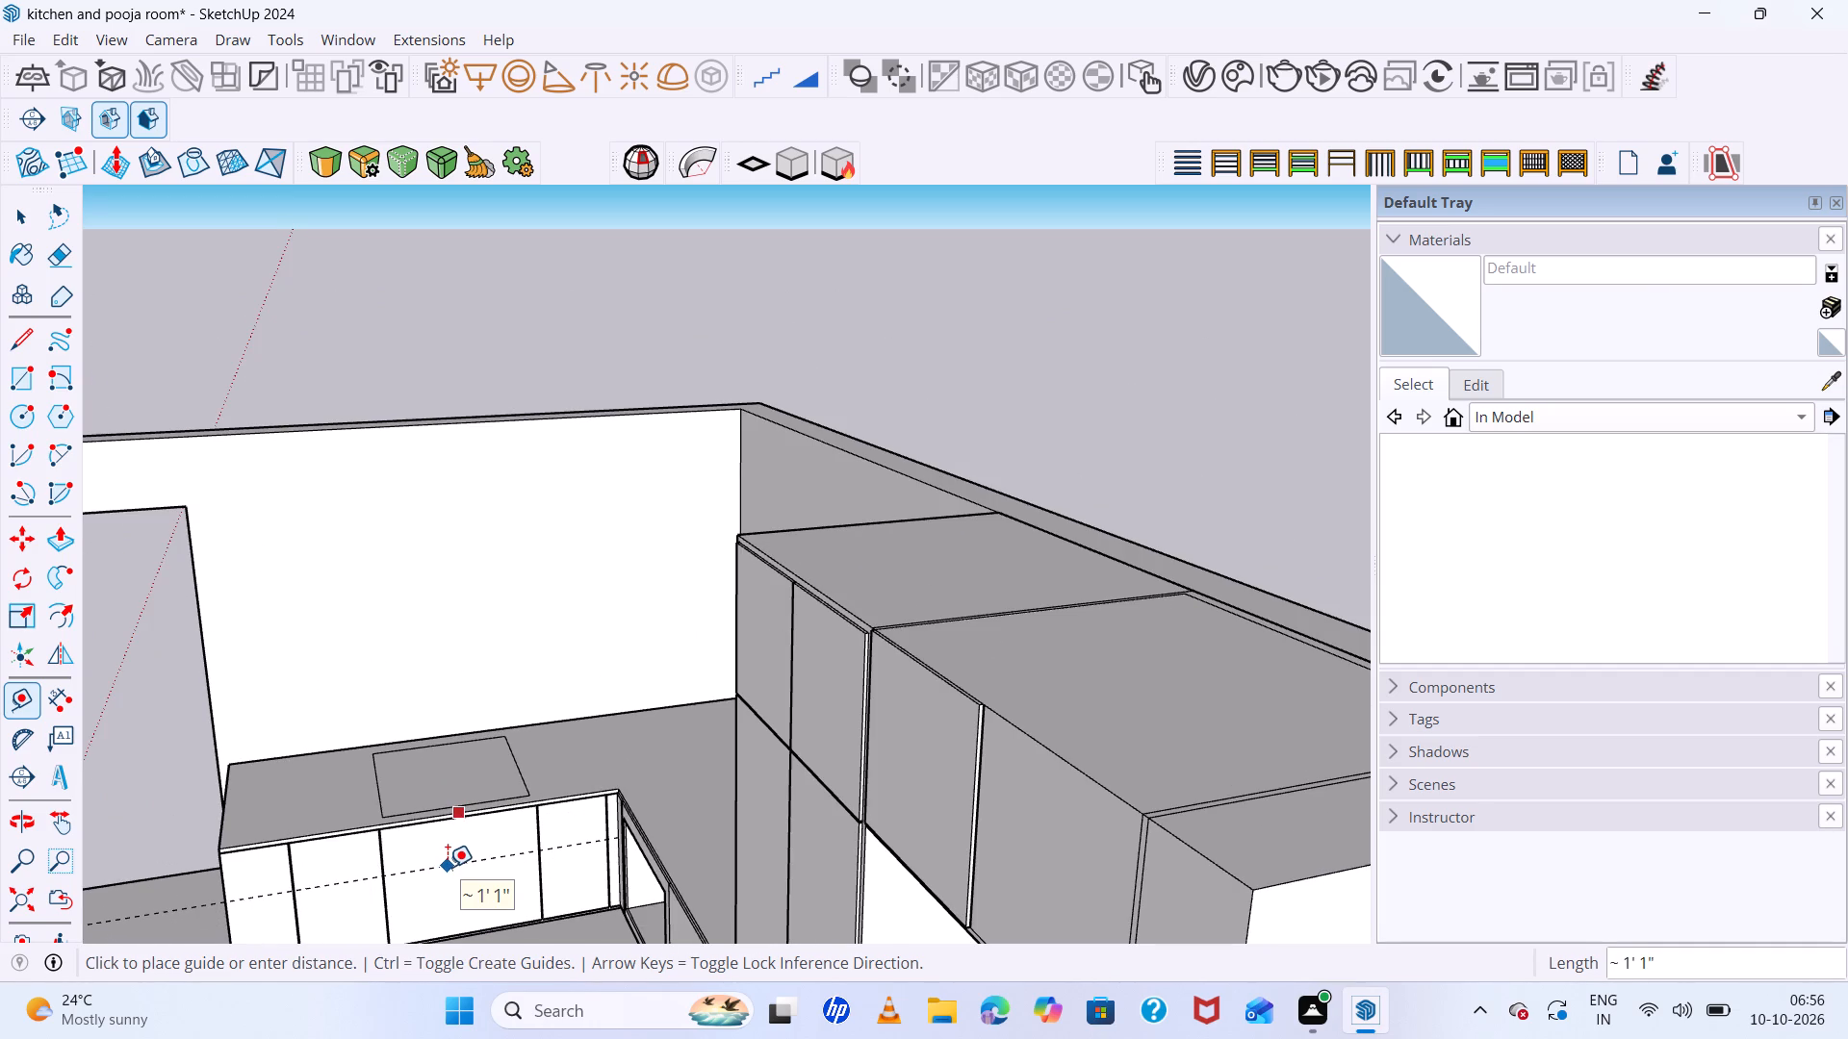
click(448, 867)
key(space)
Push the countertop rectangle down about 1" through the slab, and try to push it further.
click(463, 765)
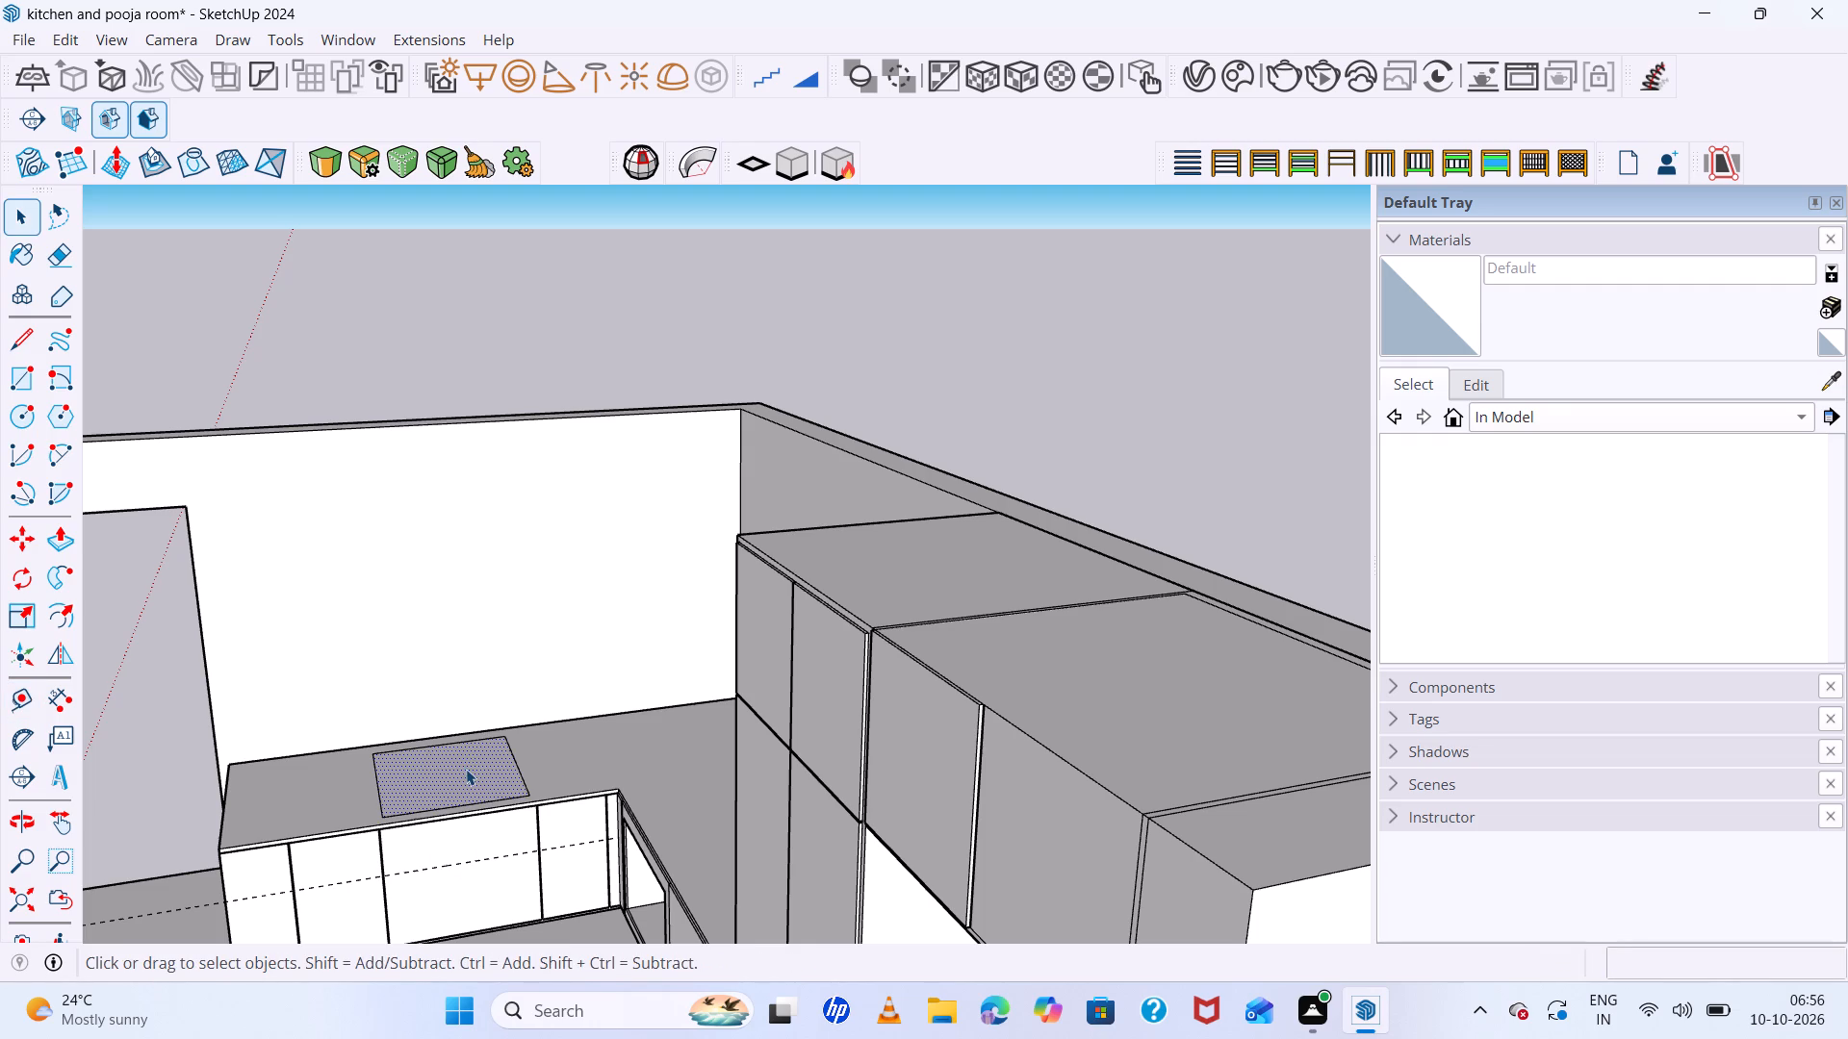
key(p)
click(466, 769)
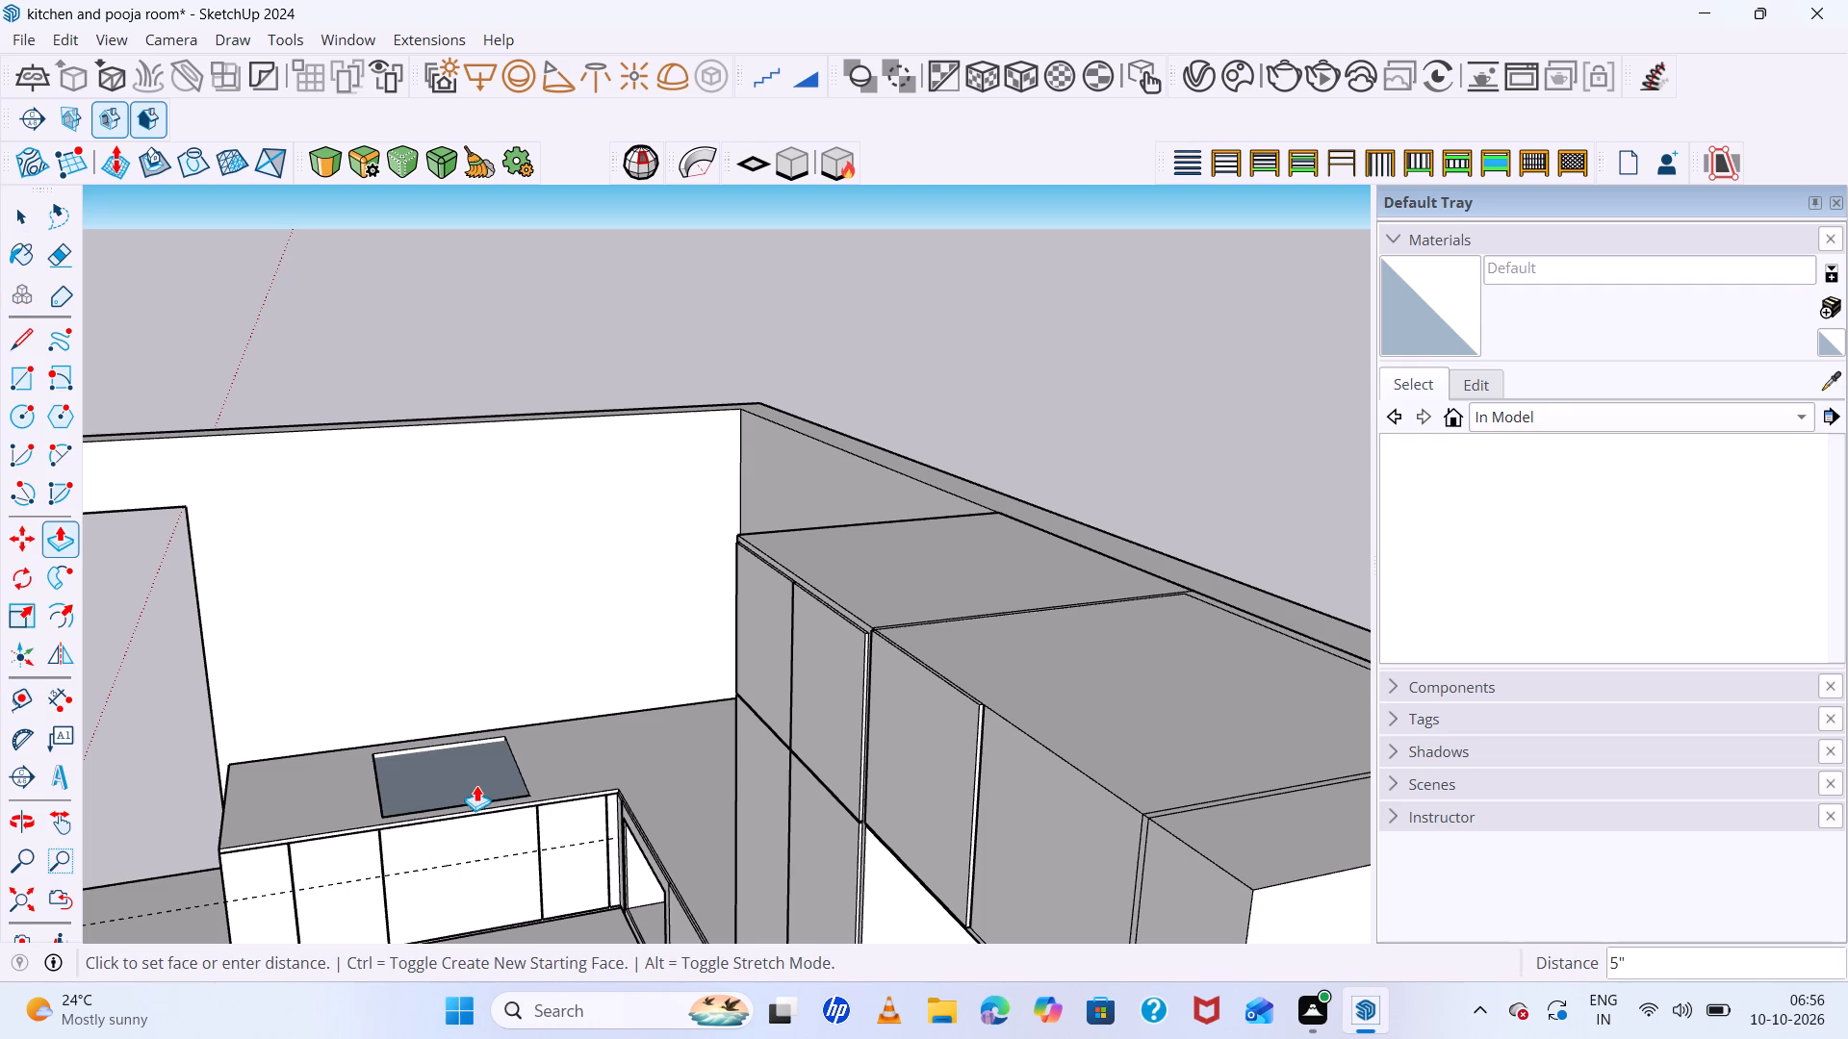
click(480, 814)
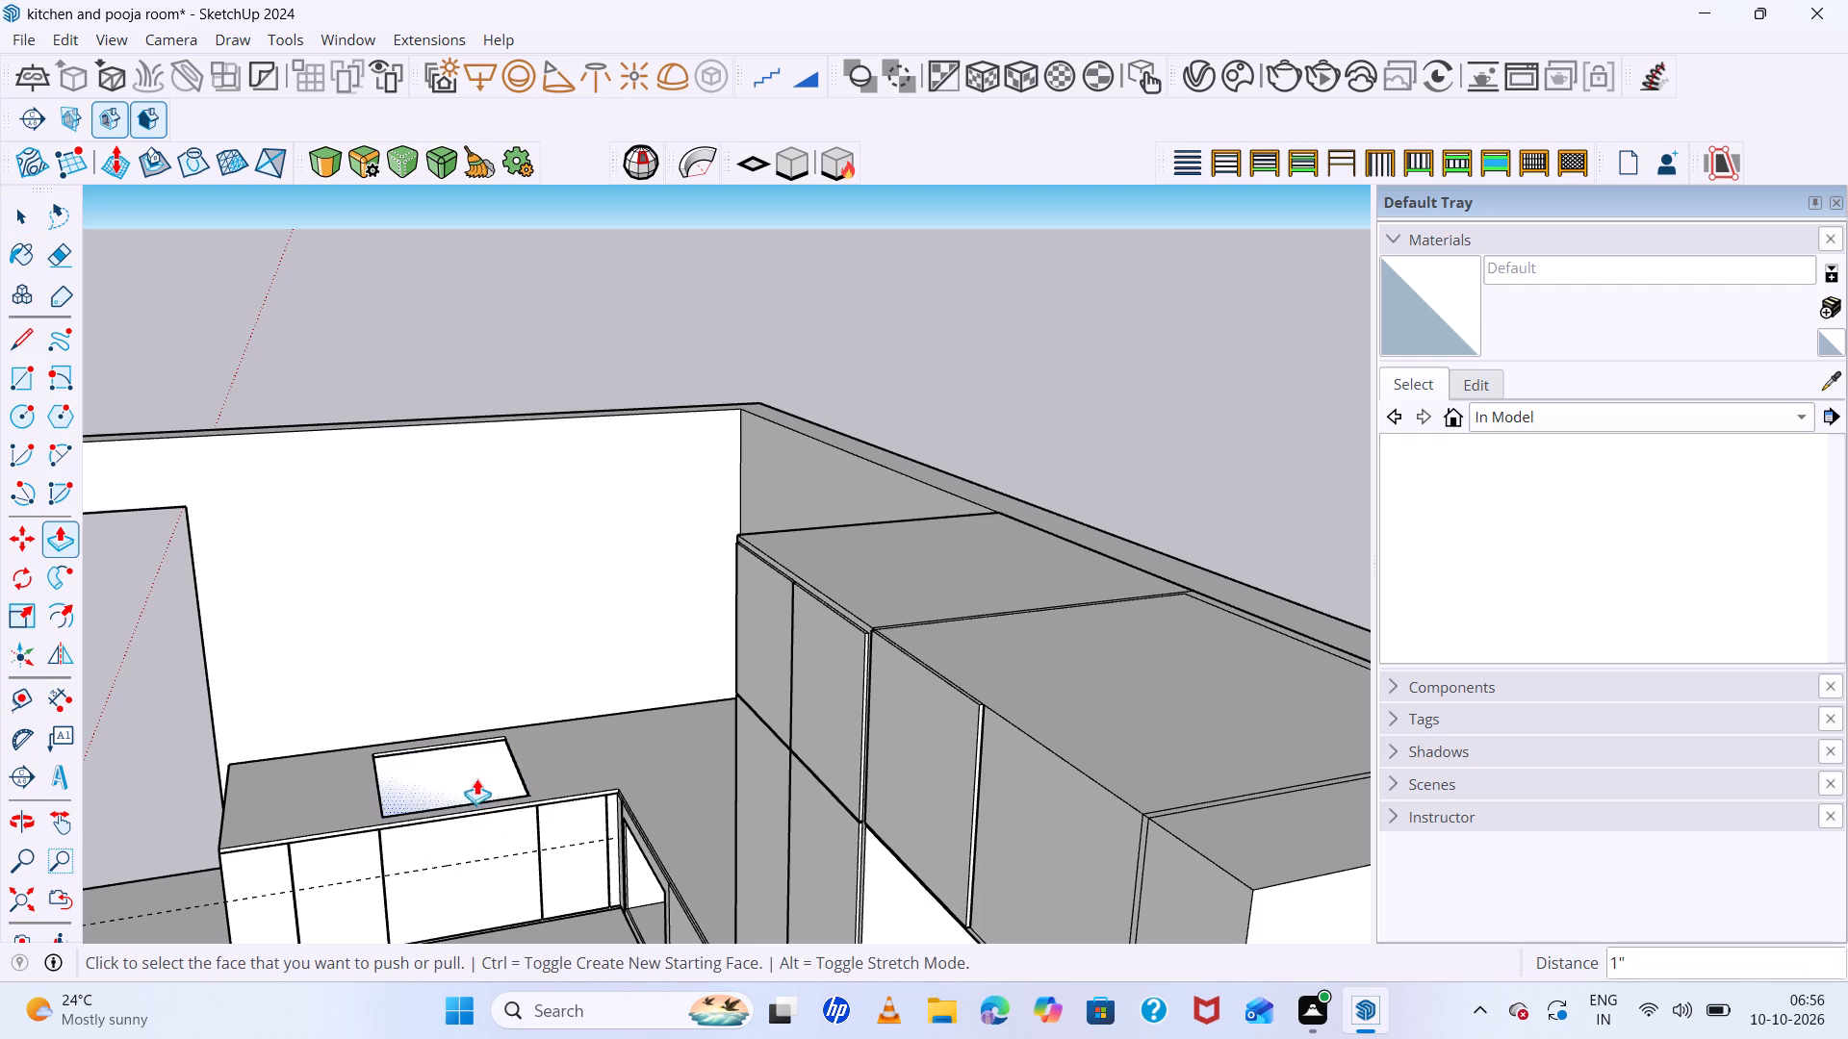
click(467, 750)
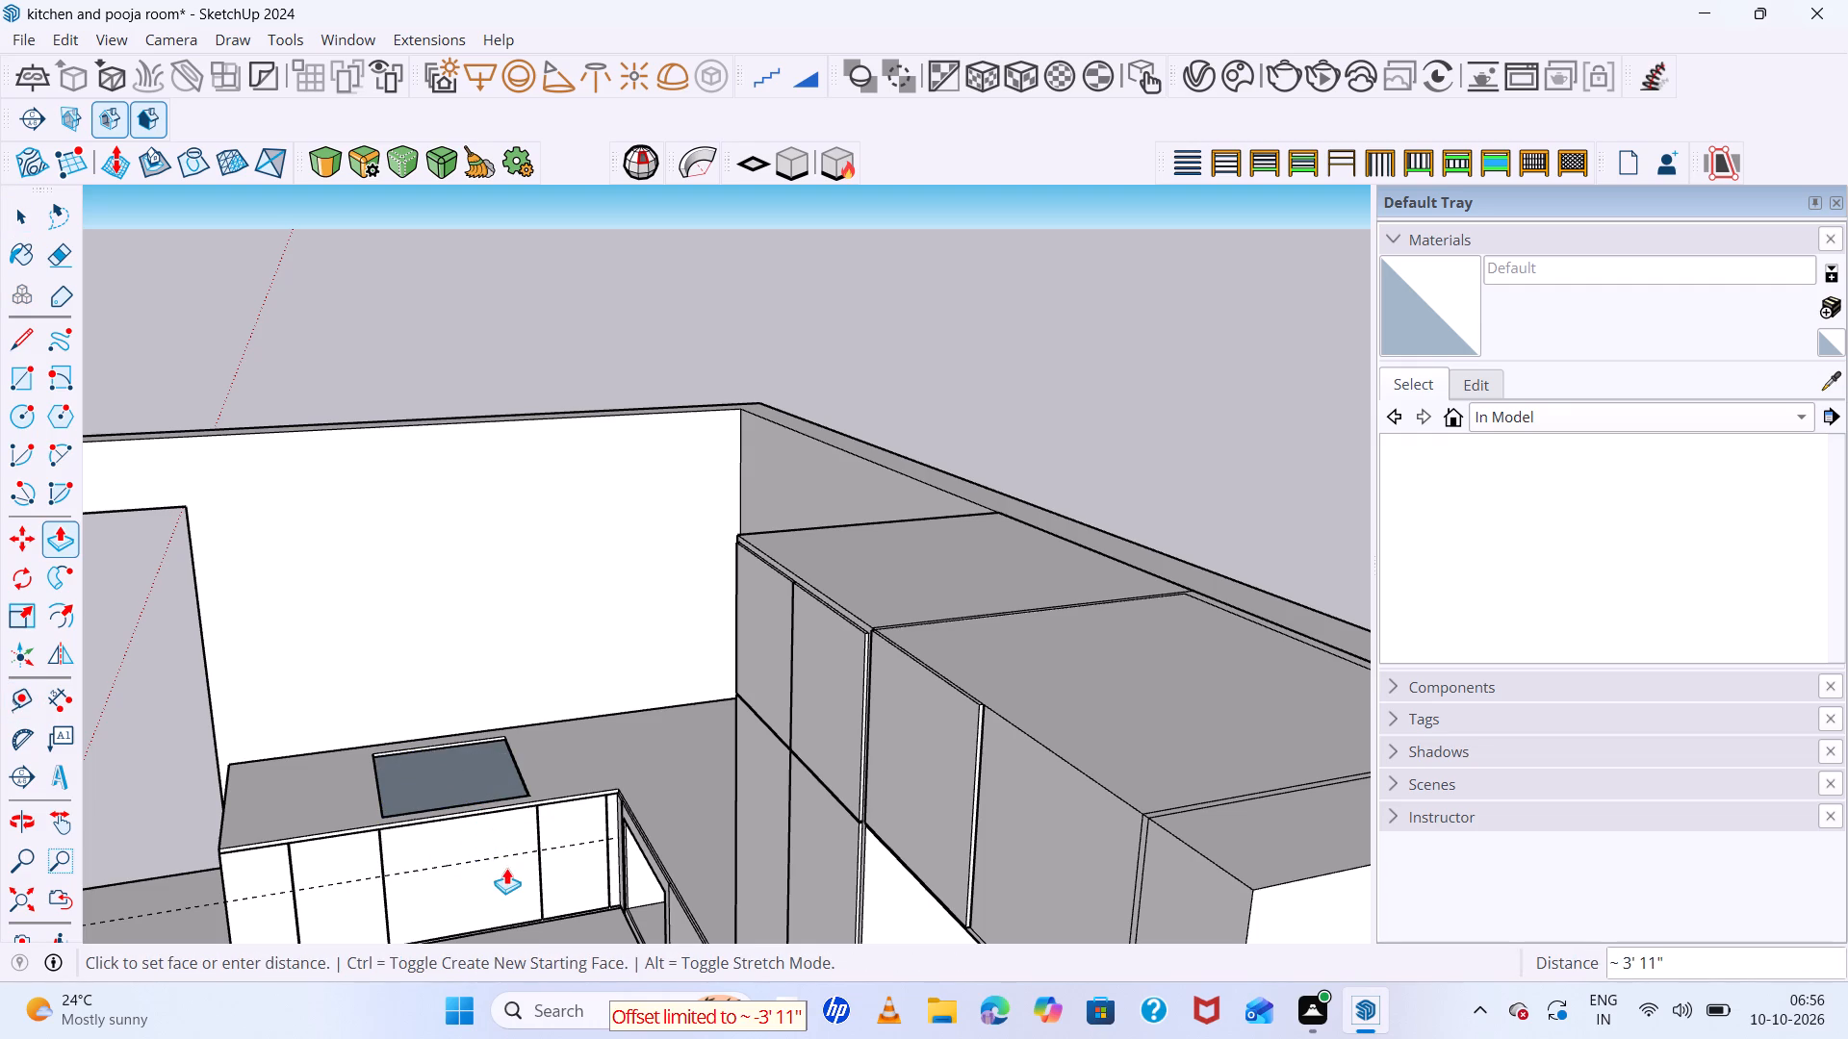
click(516, 857)
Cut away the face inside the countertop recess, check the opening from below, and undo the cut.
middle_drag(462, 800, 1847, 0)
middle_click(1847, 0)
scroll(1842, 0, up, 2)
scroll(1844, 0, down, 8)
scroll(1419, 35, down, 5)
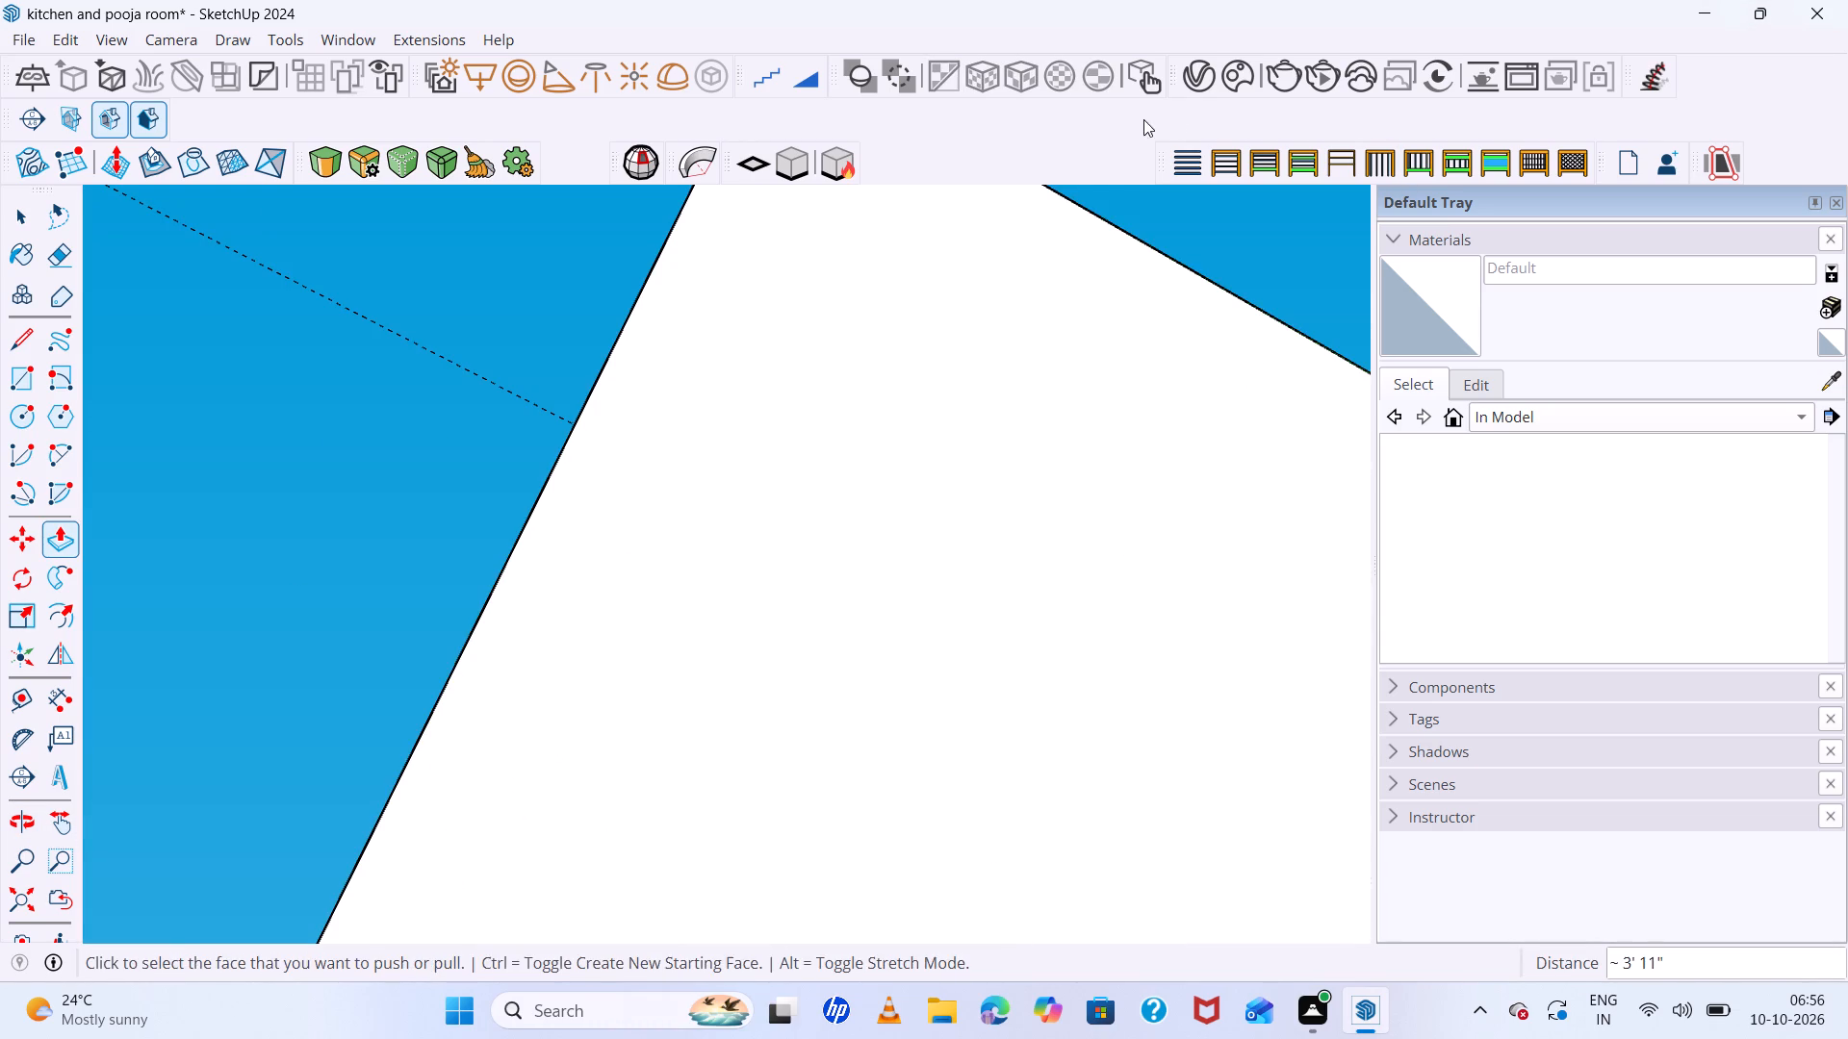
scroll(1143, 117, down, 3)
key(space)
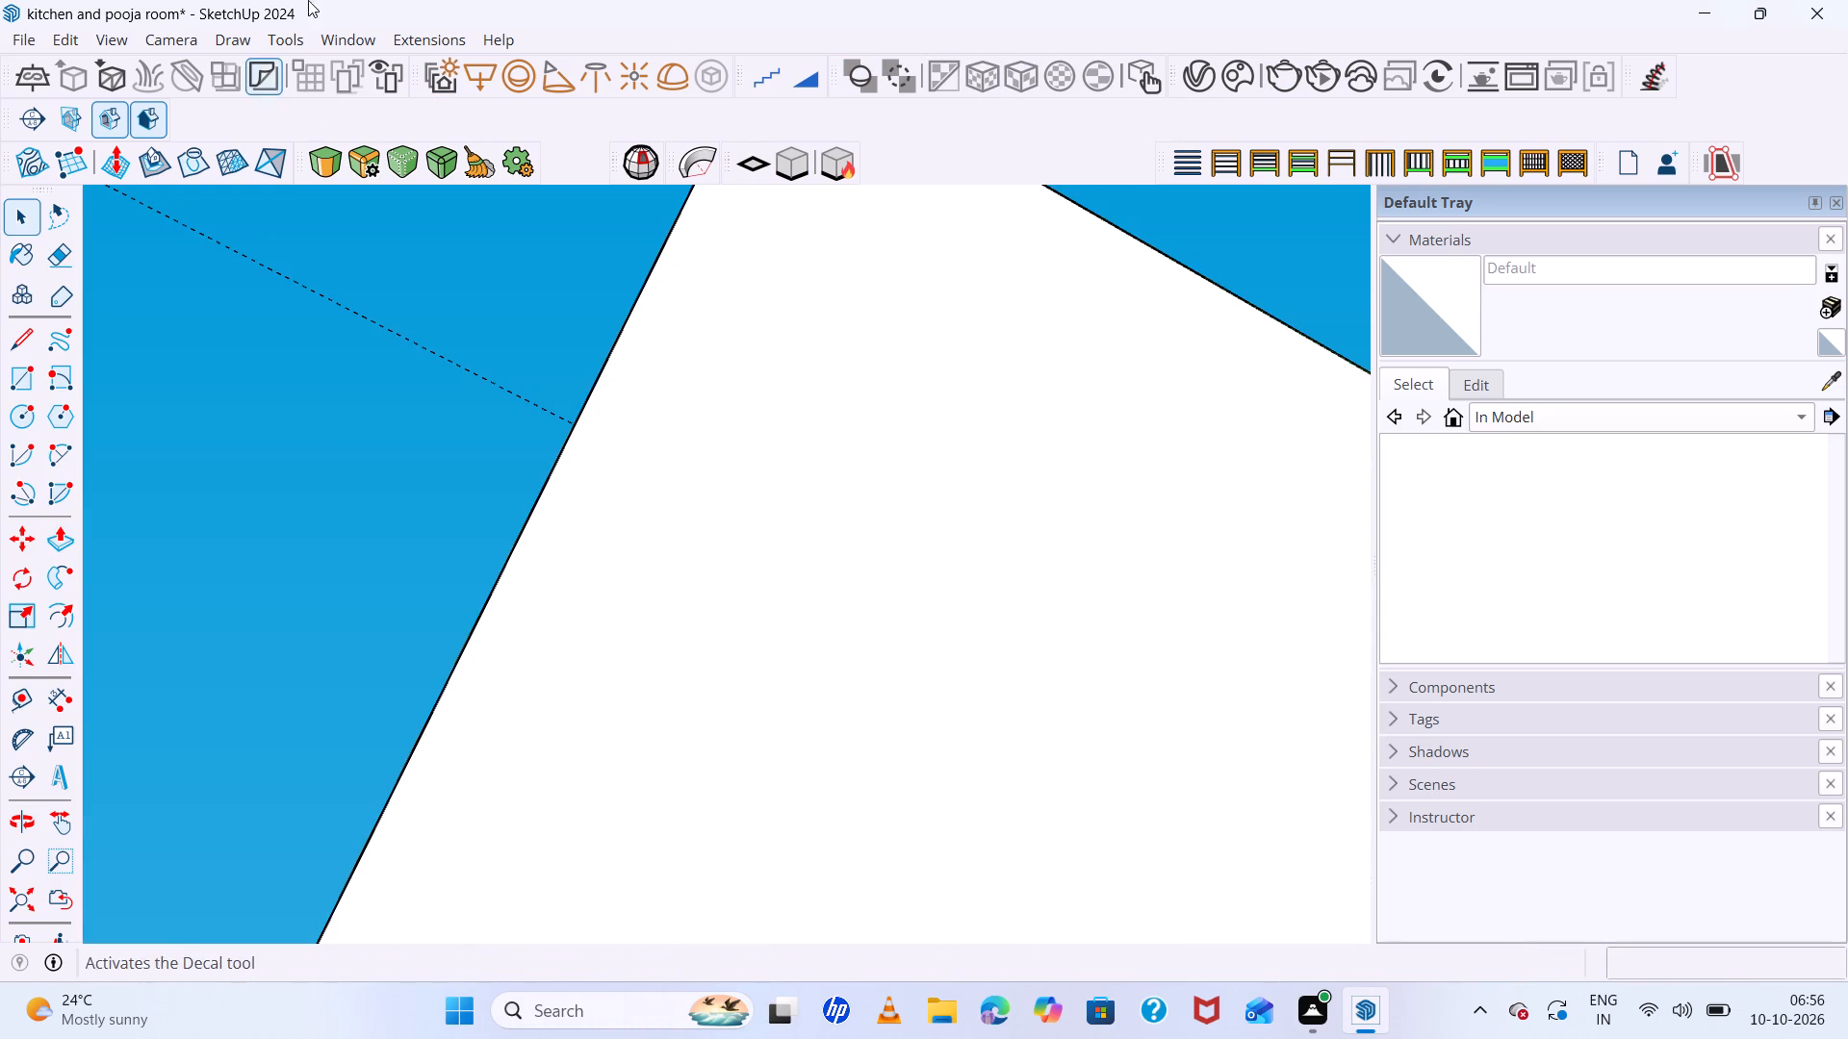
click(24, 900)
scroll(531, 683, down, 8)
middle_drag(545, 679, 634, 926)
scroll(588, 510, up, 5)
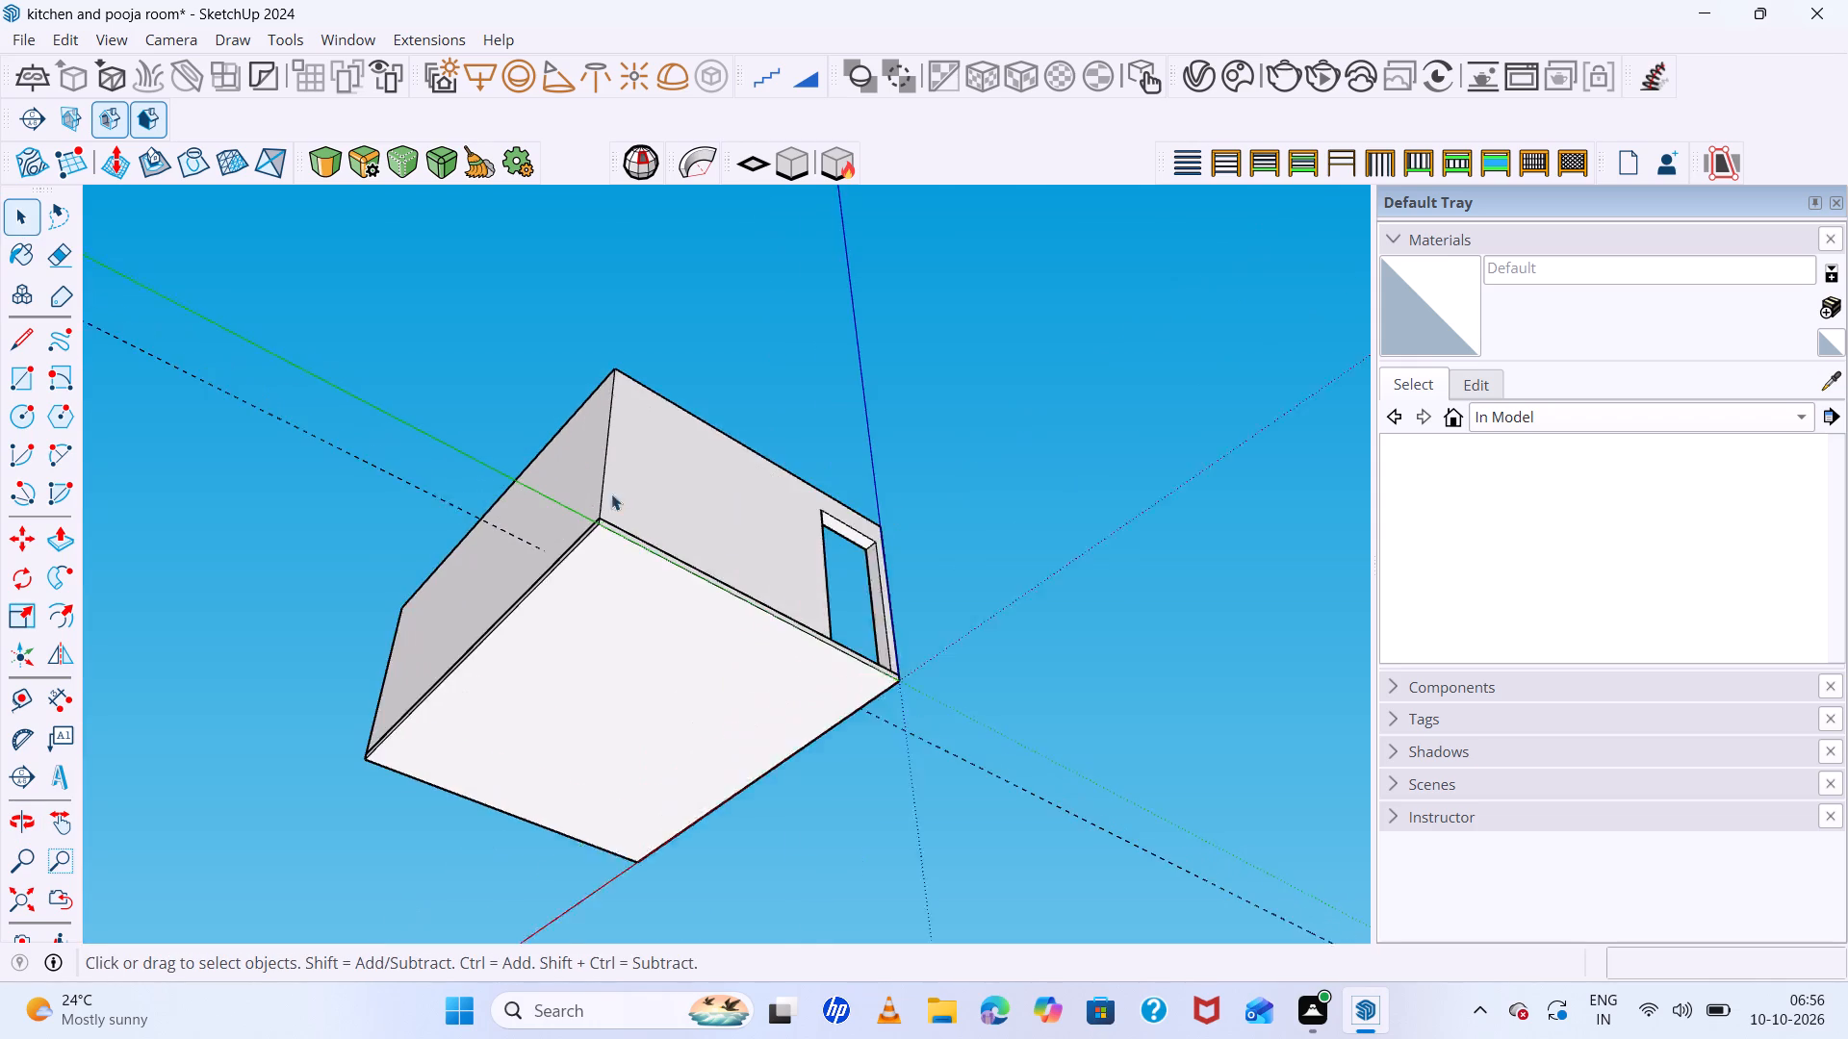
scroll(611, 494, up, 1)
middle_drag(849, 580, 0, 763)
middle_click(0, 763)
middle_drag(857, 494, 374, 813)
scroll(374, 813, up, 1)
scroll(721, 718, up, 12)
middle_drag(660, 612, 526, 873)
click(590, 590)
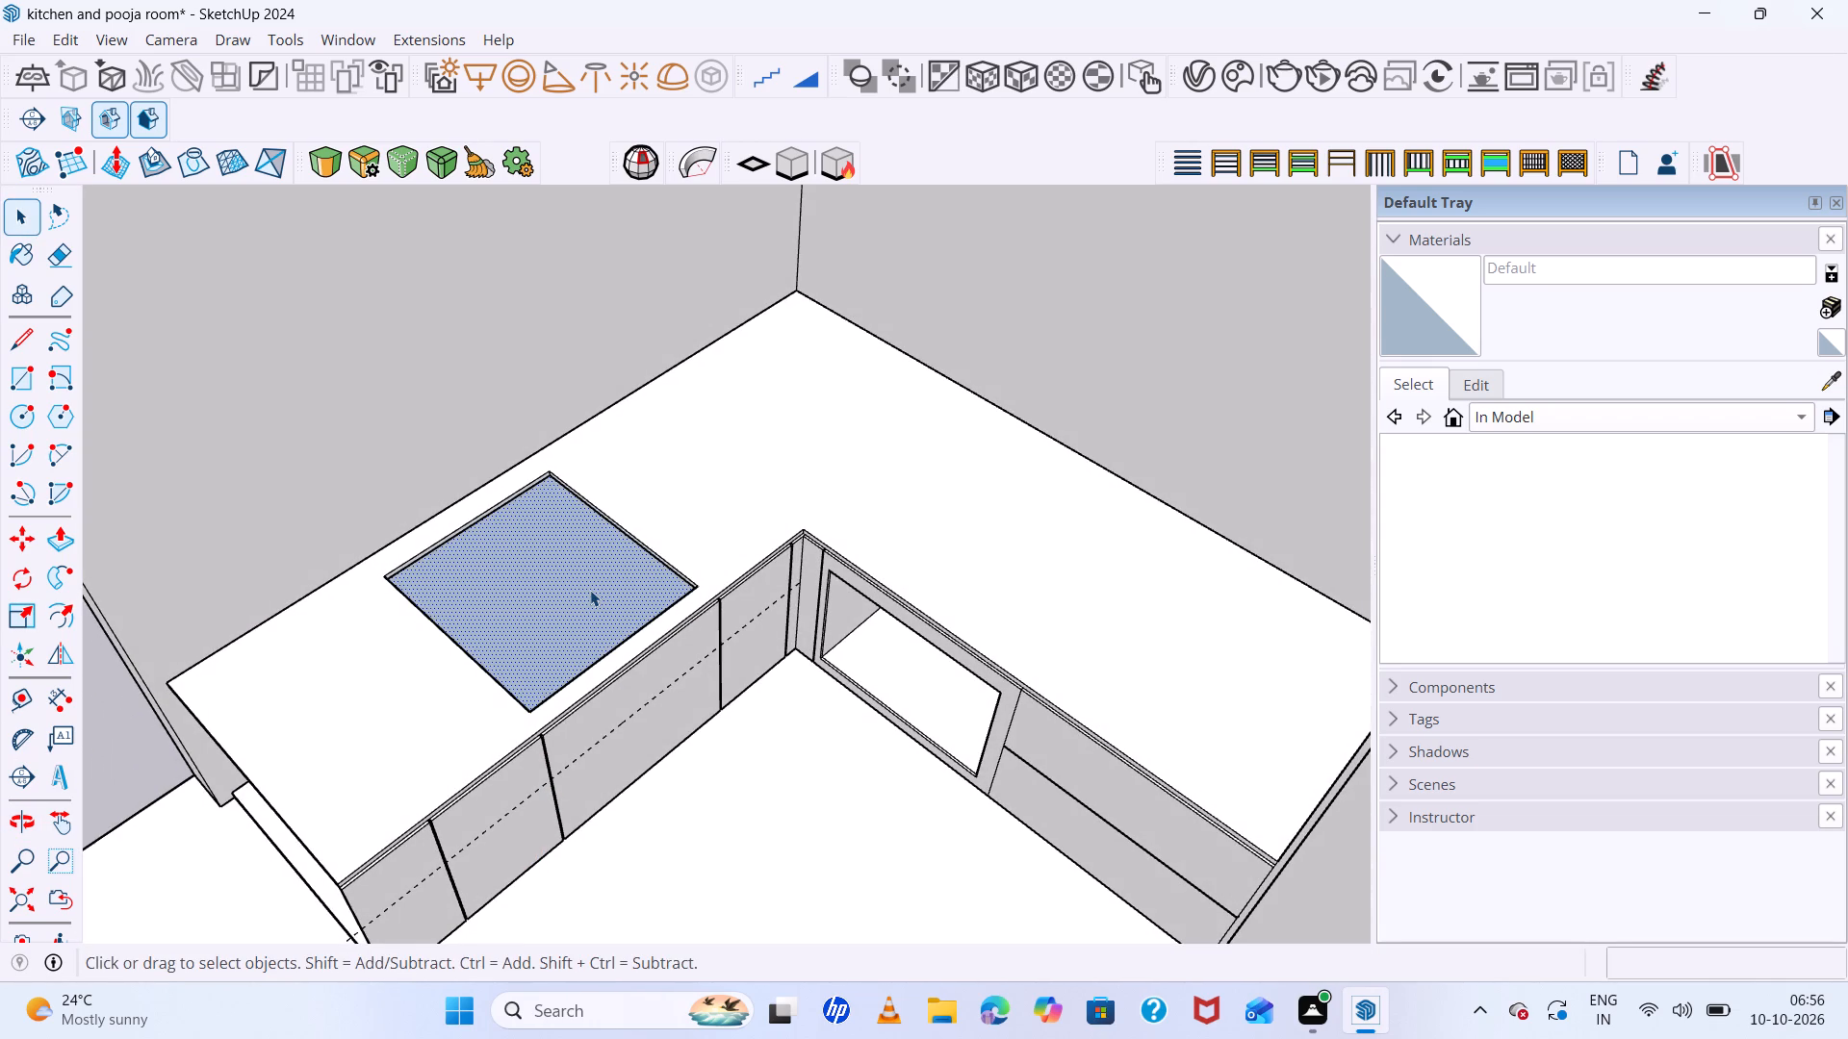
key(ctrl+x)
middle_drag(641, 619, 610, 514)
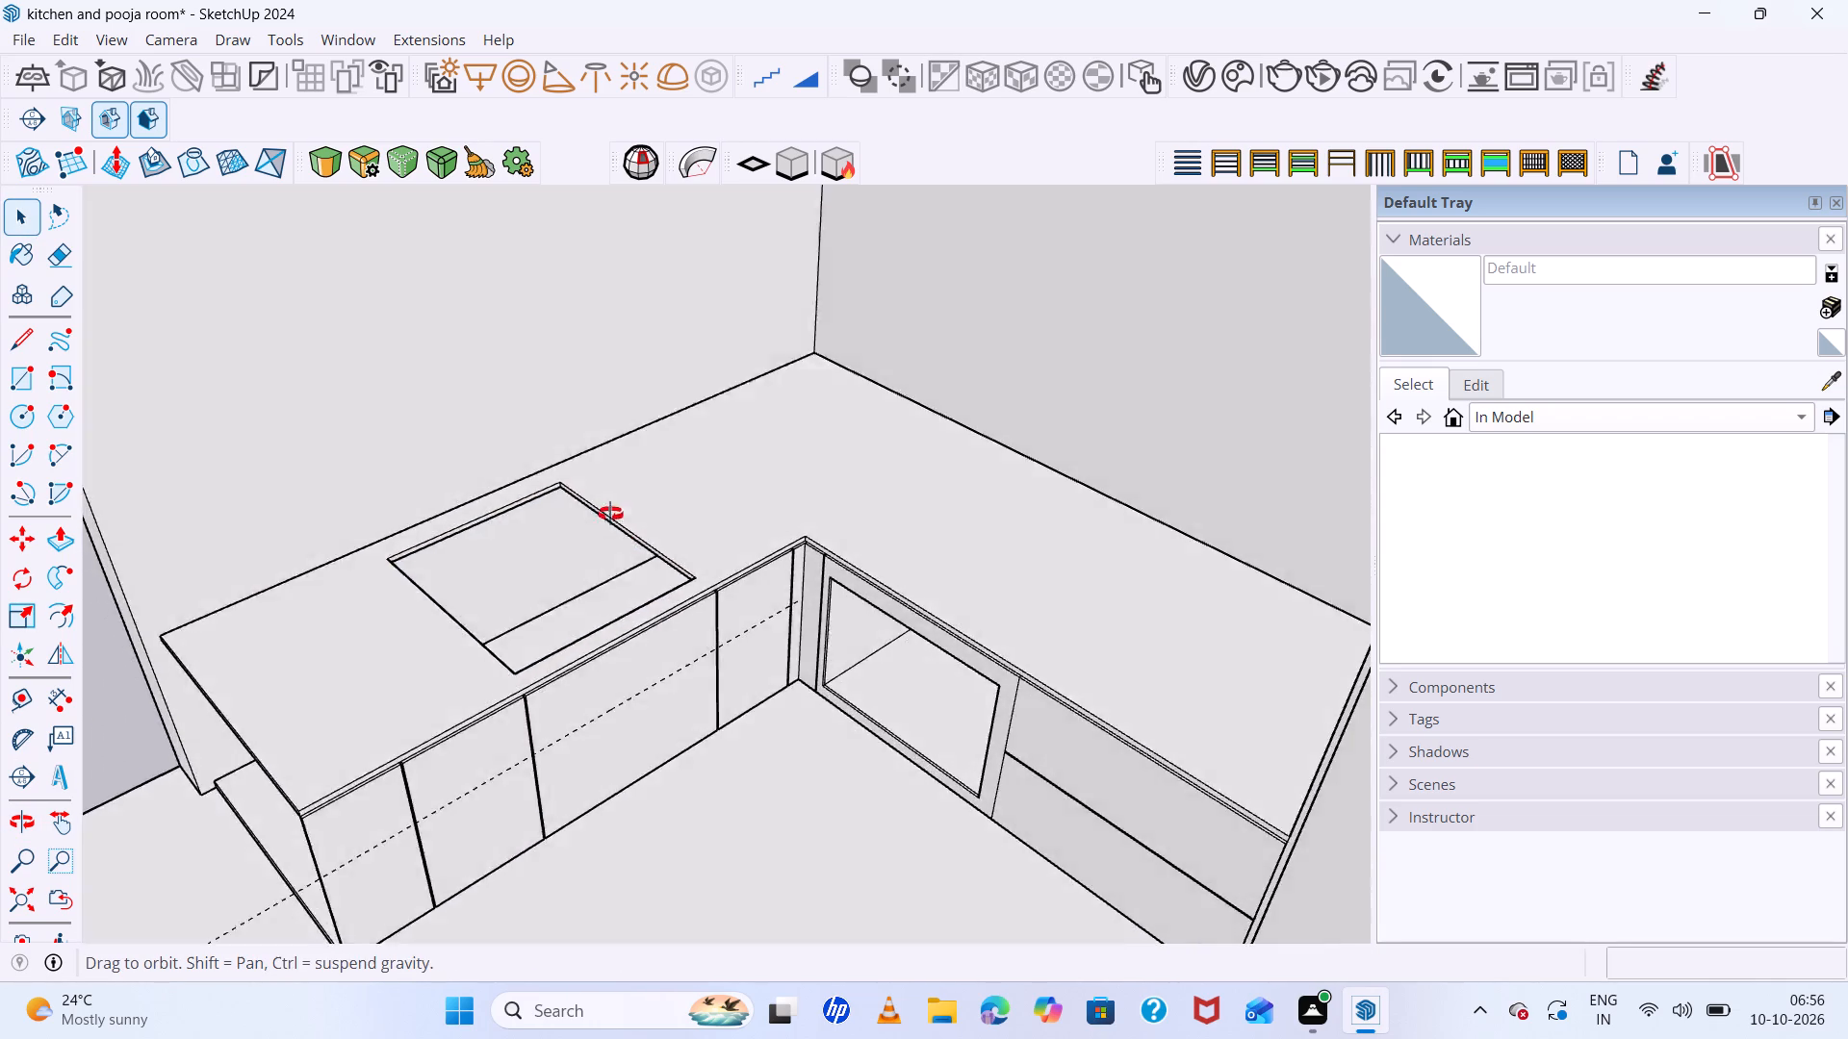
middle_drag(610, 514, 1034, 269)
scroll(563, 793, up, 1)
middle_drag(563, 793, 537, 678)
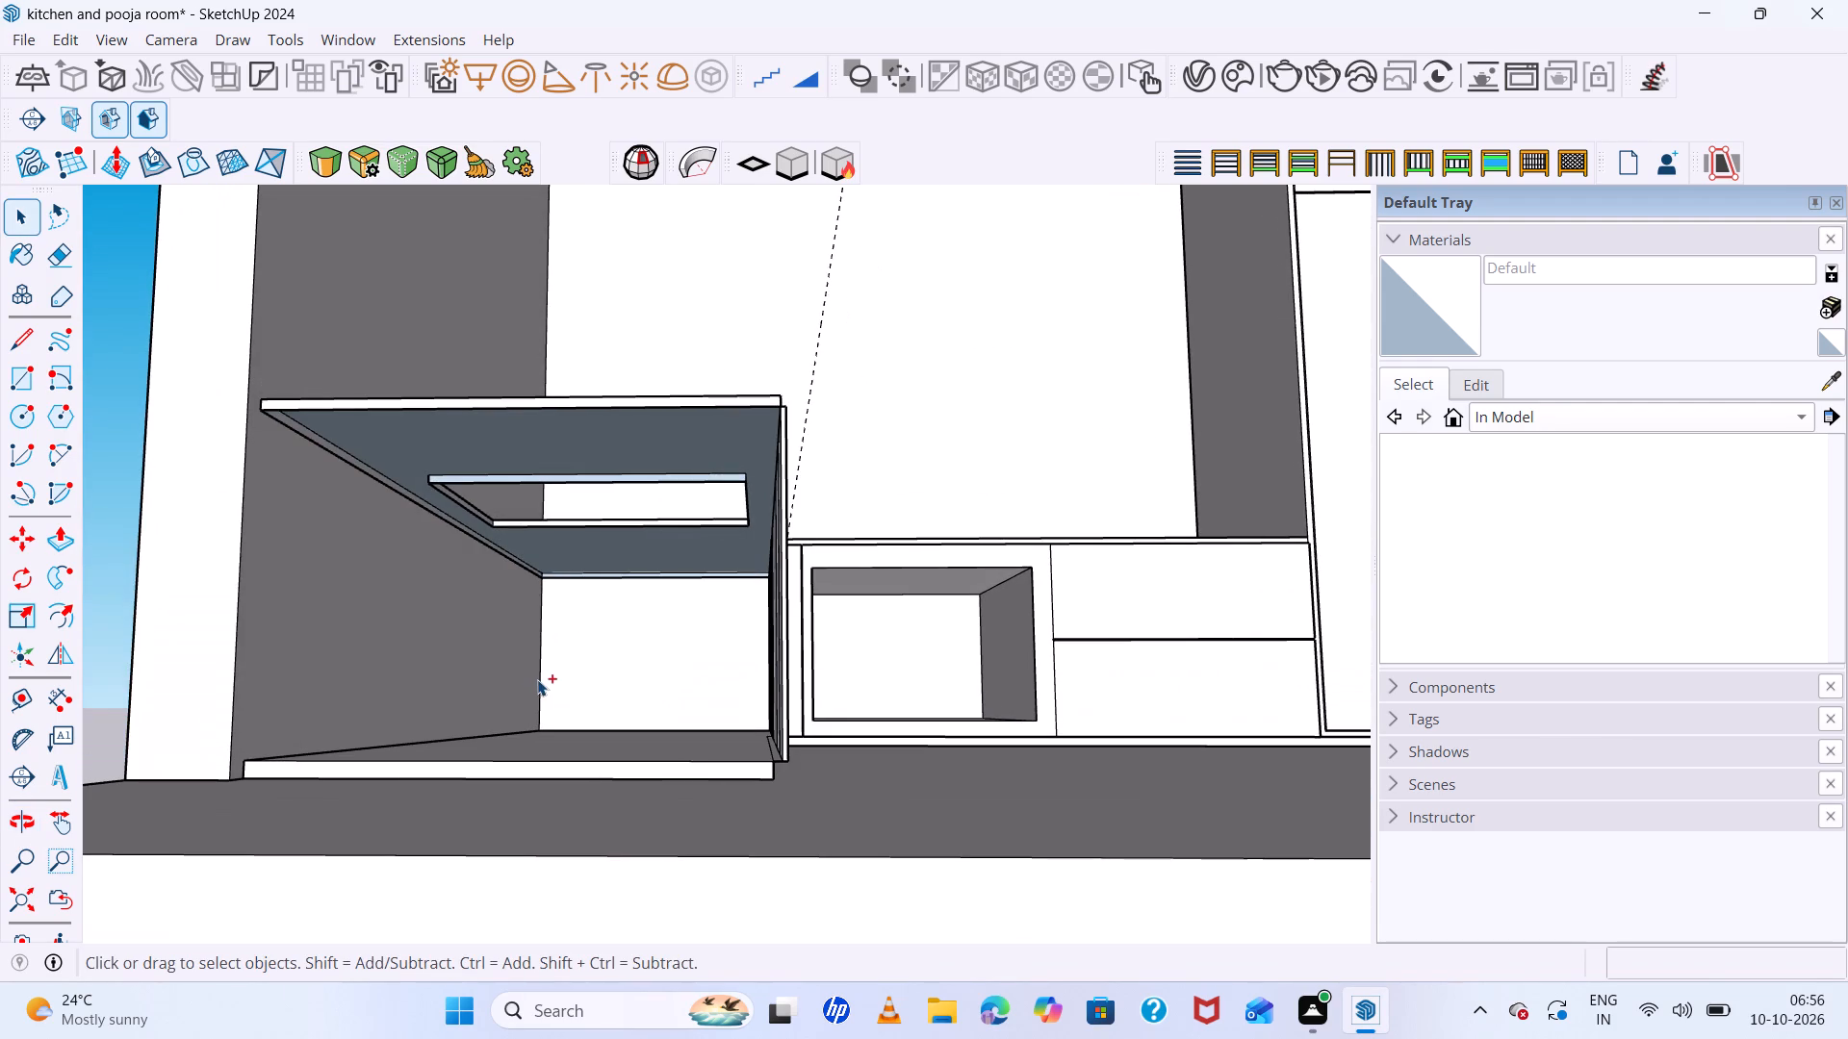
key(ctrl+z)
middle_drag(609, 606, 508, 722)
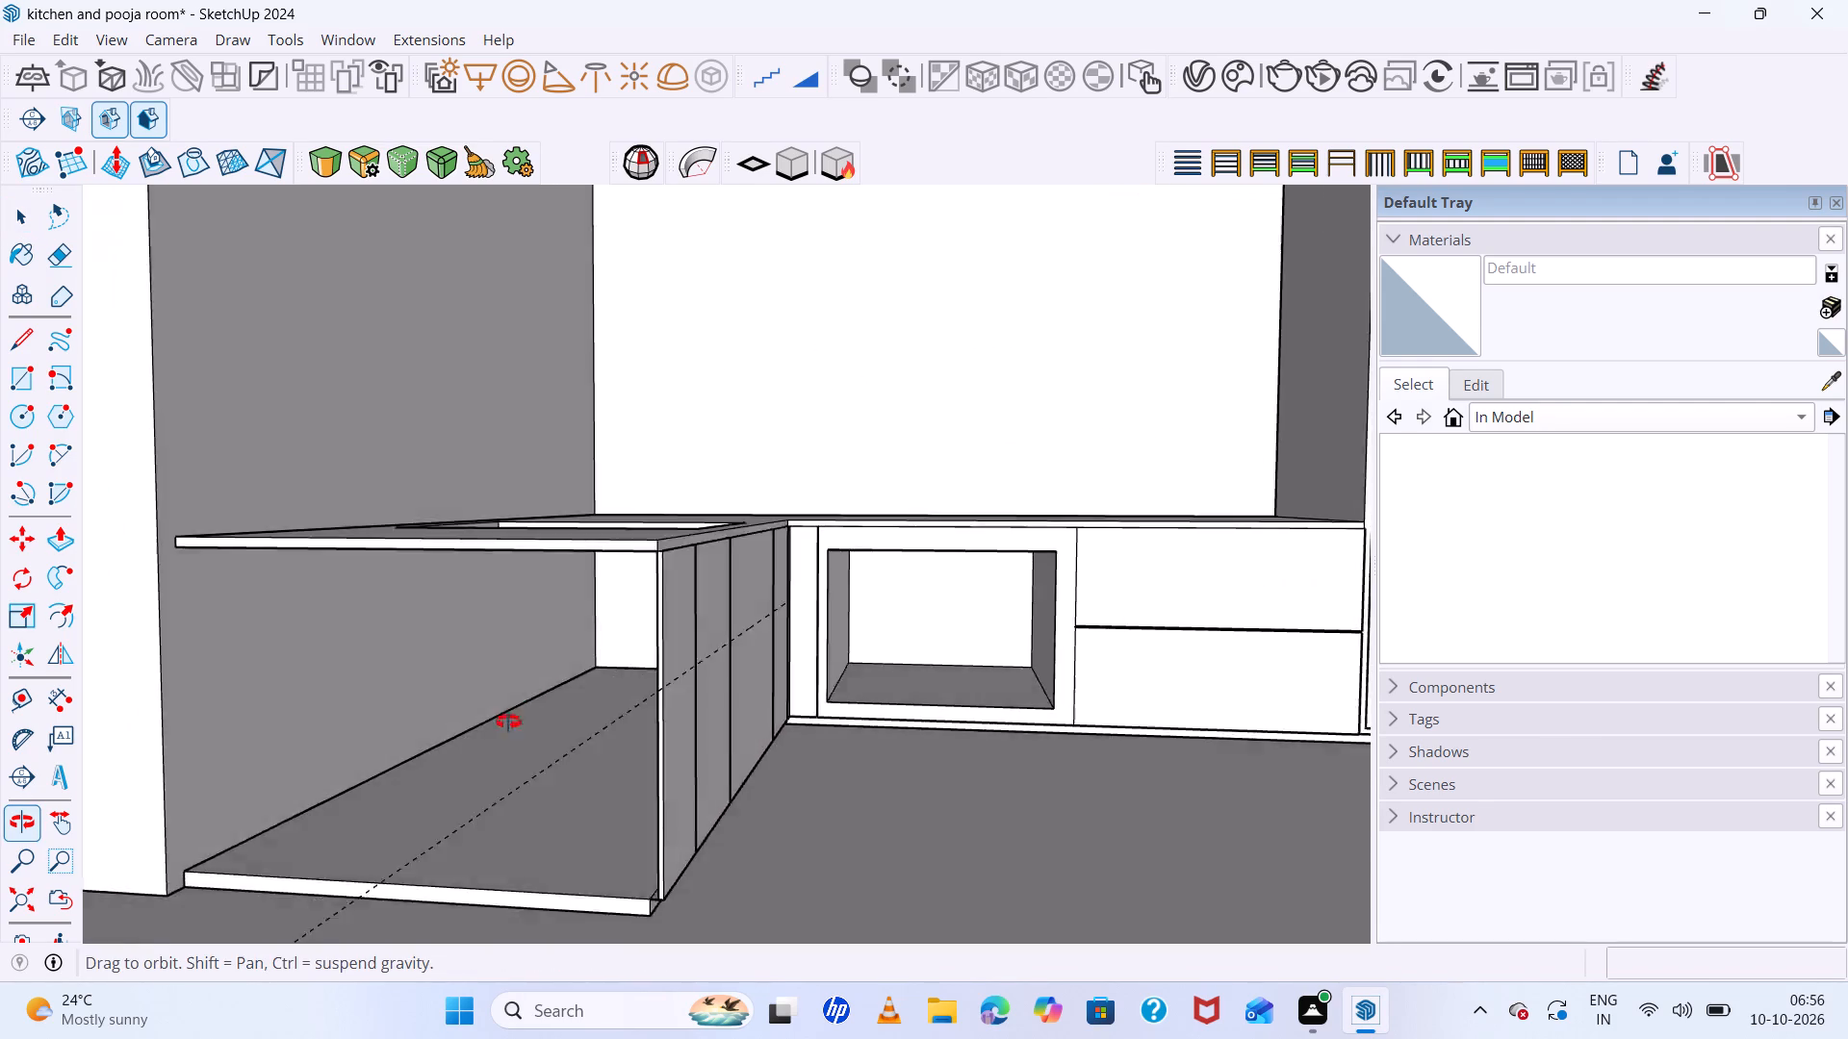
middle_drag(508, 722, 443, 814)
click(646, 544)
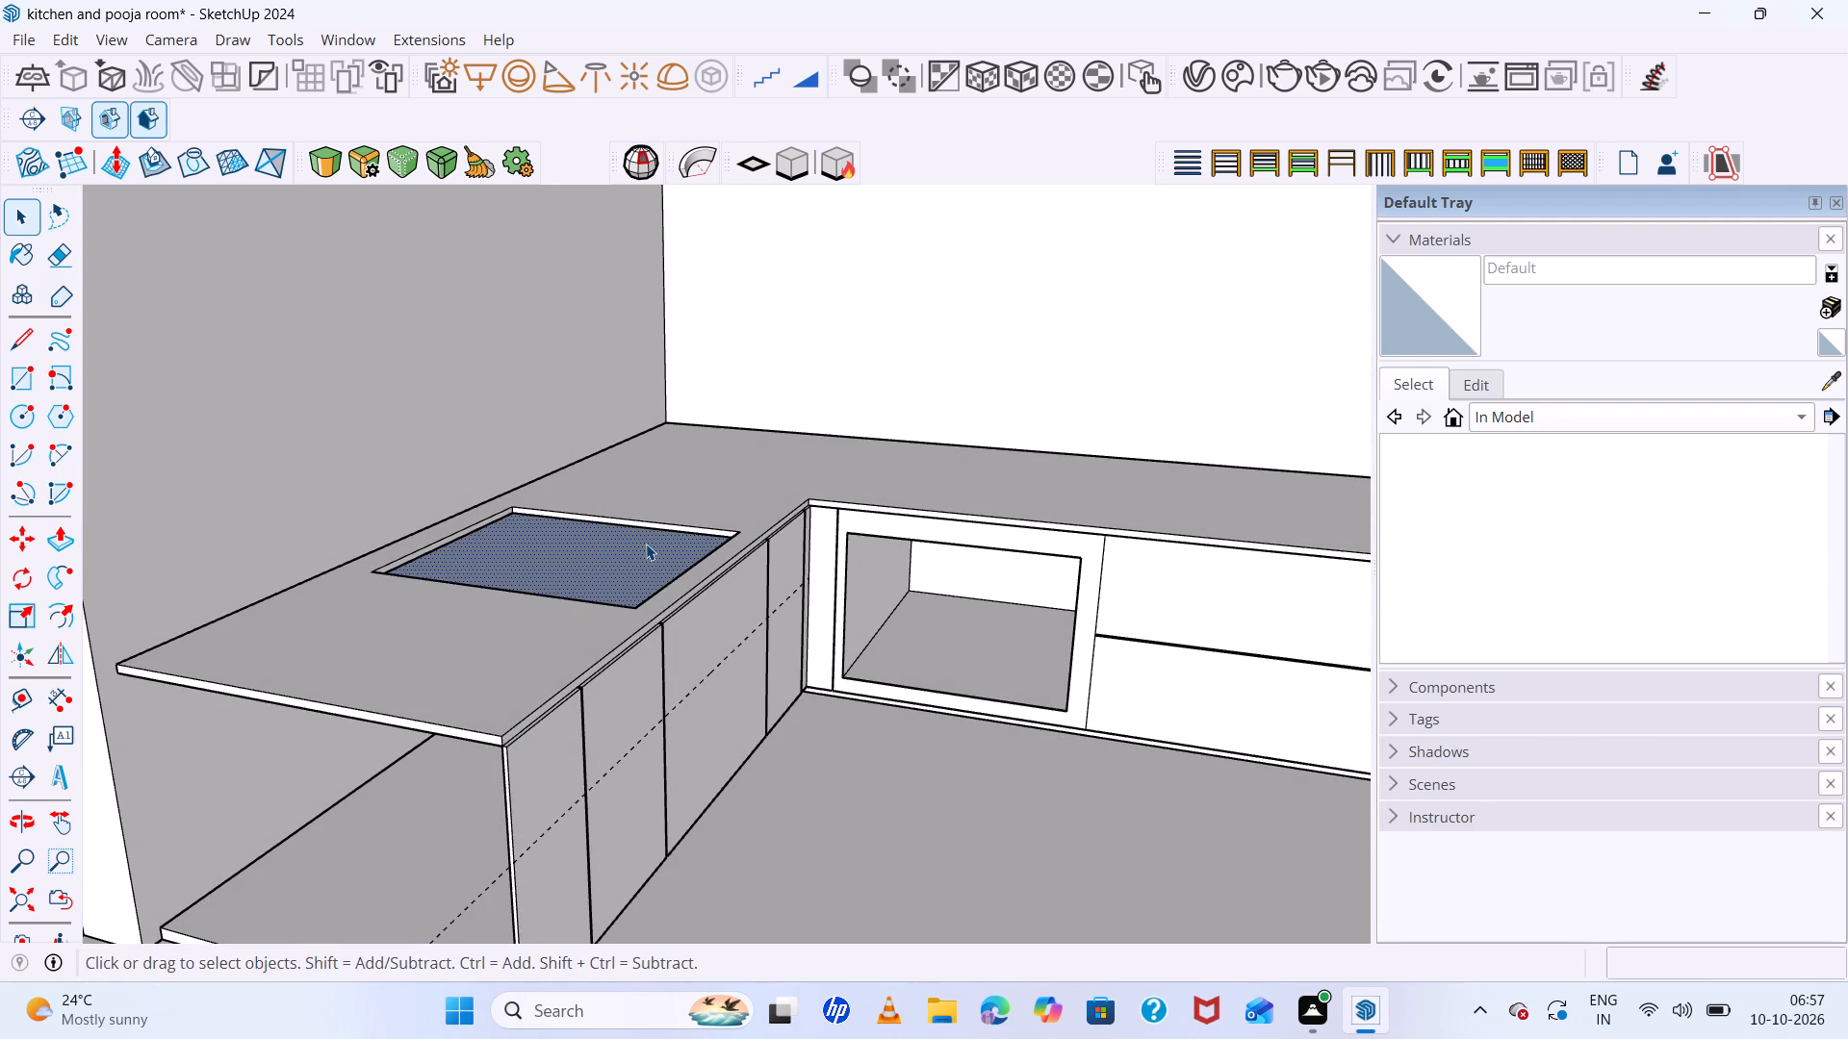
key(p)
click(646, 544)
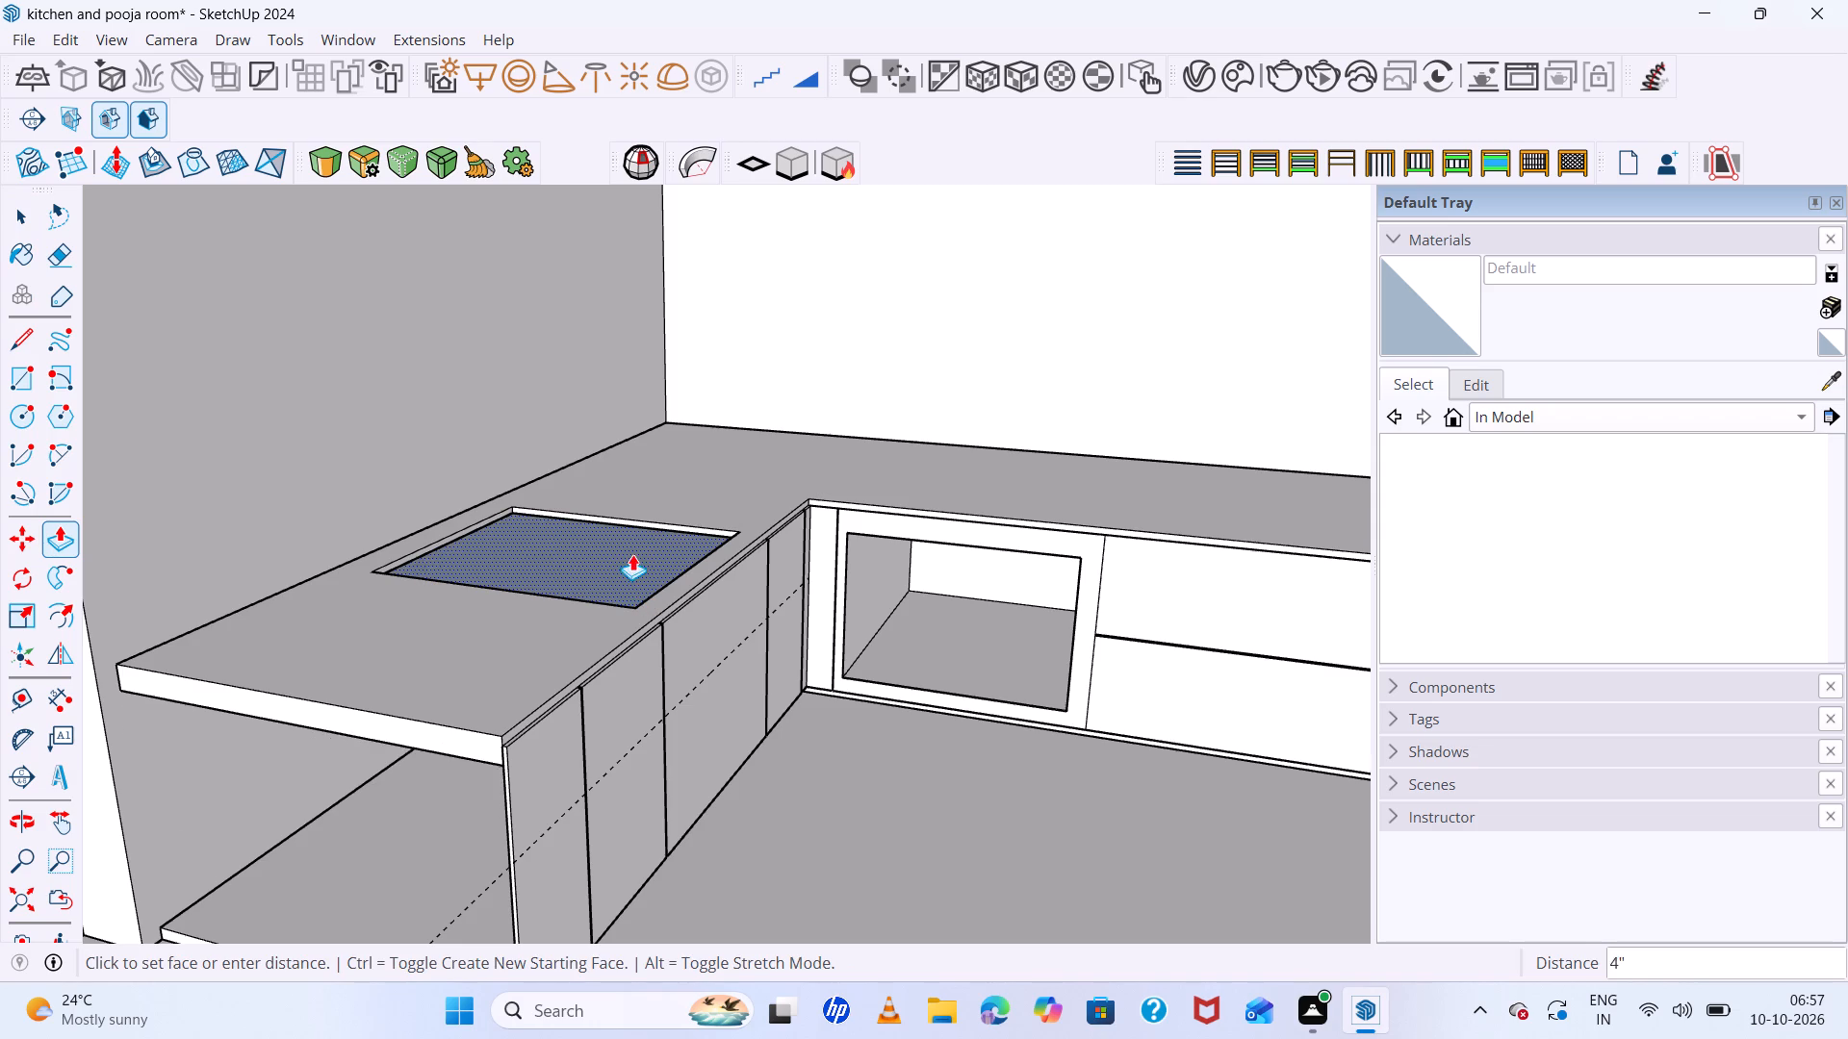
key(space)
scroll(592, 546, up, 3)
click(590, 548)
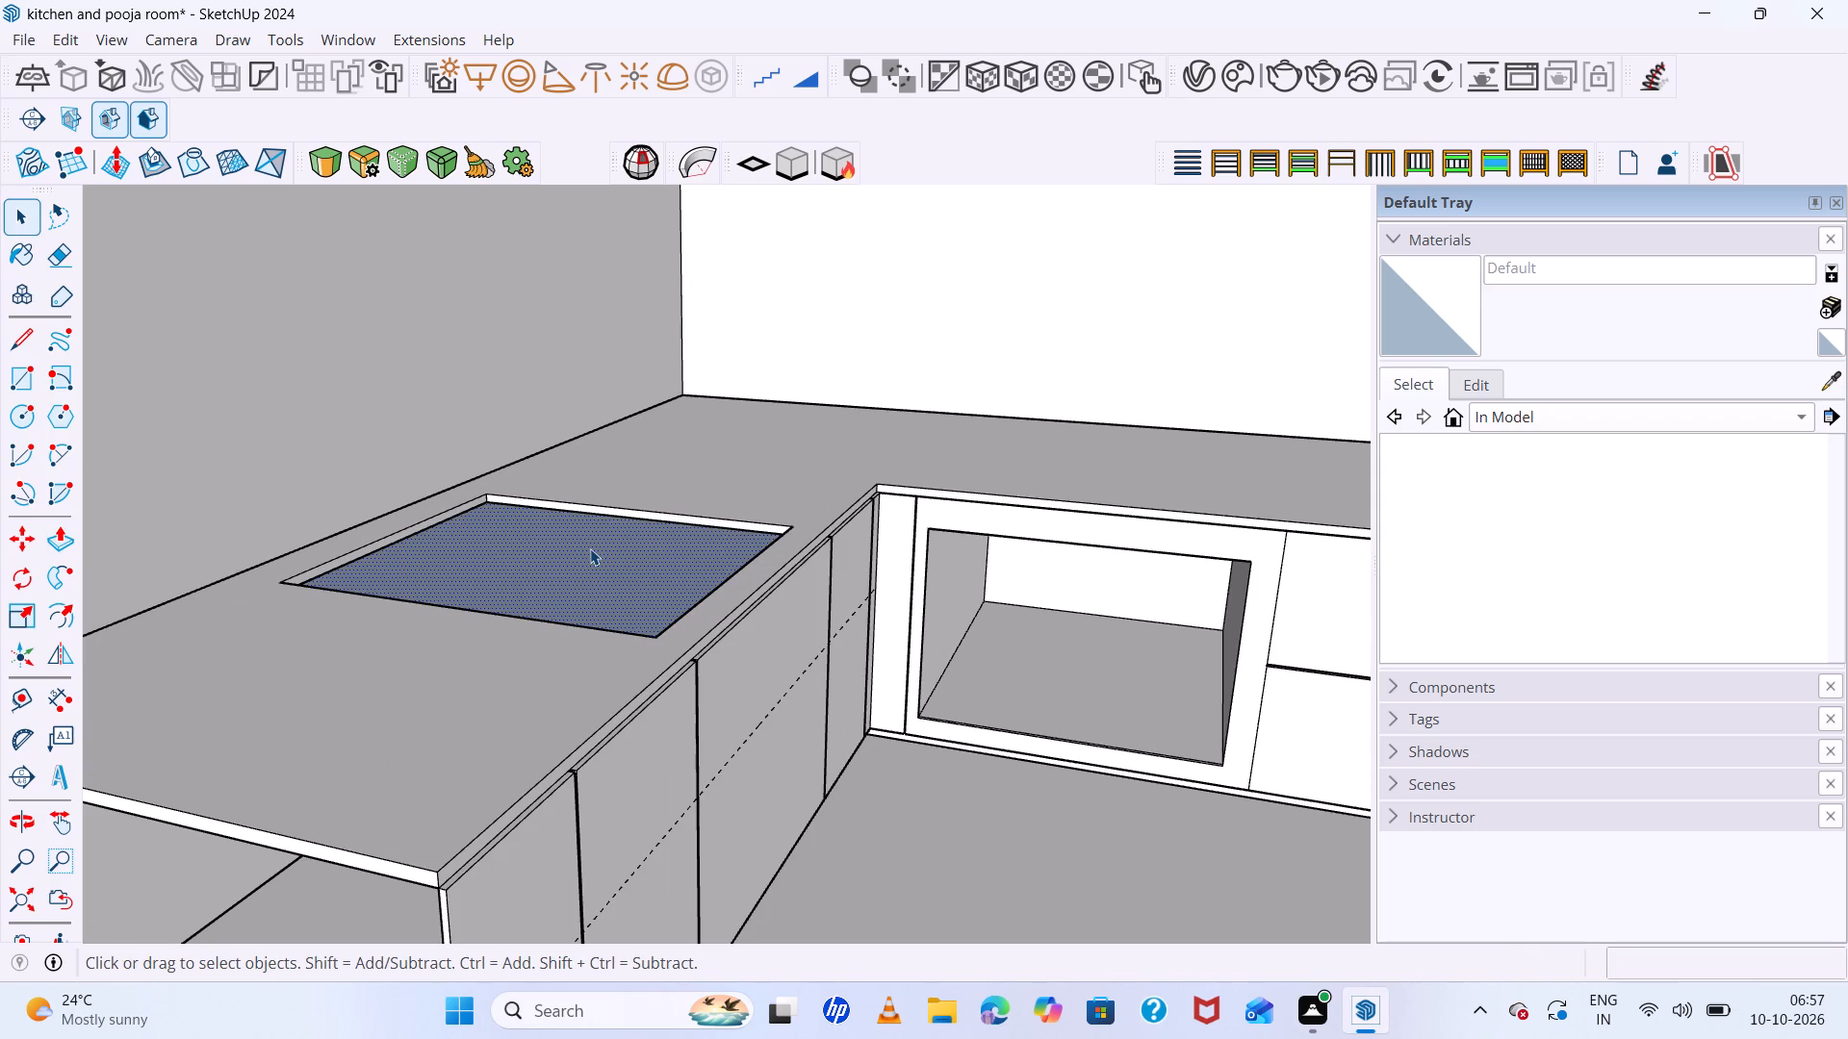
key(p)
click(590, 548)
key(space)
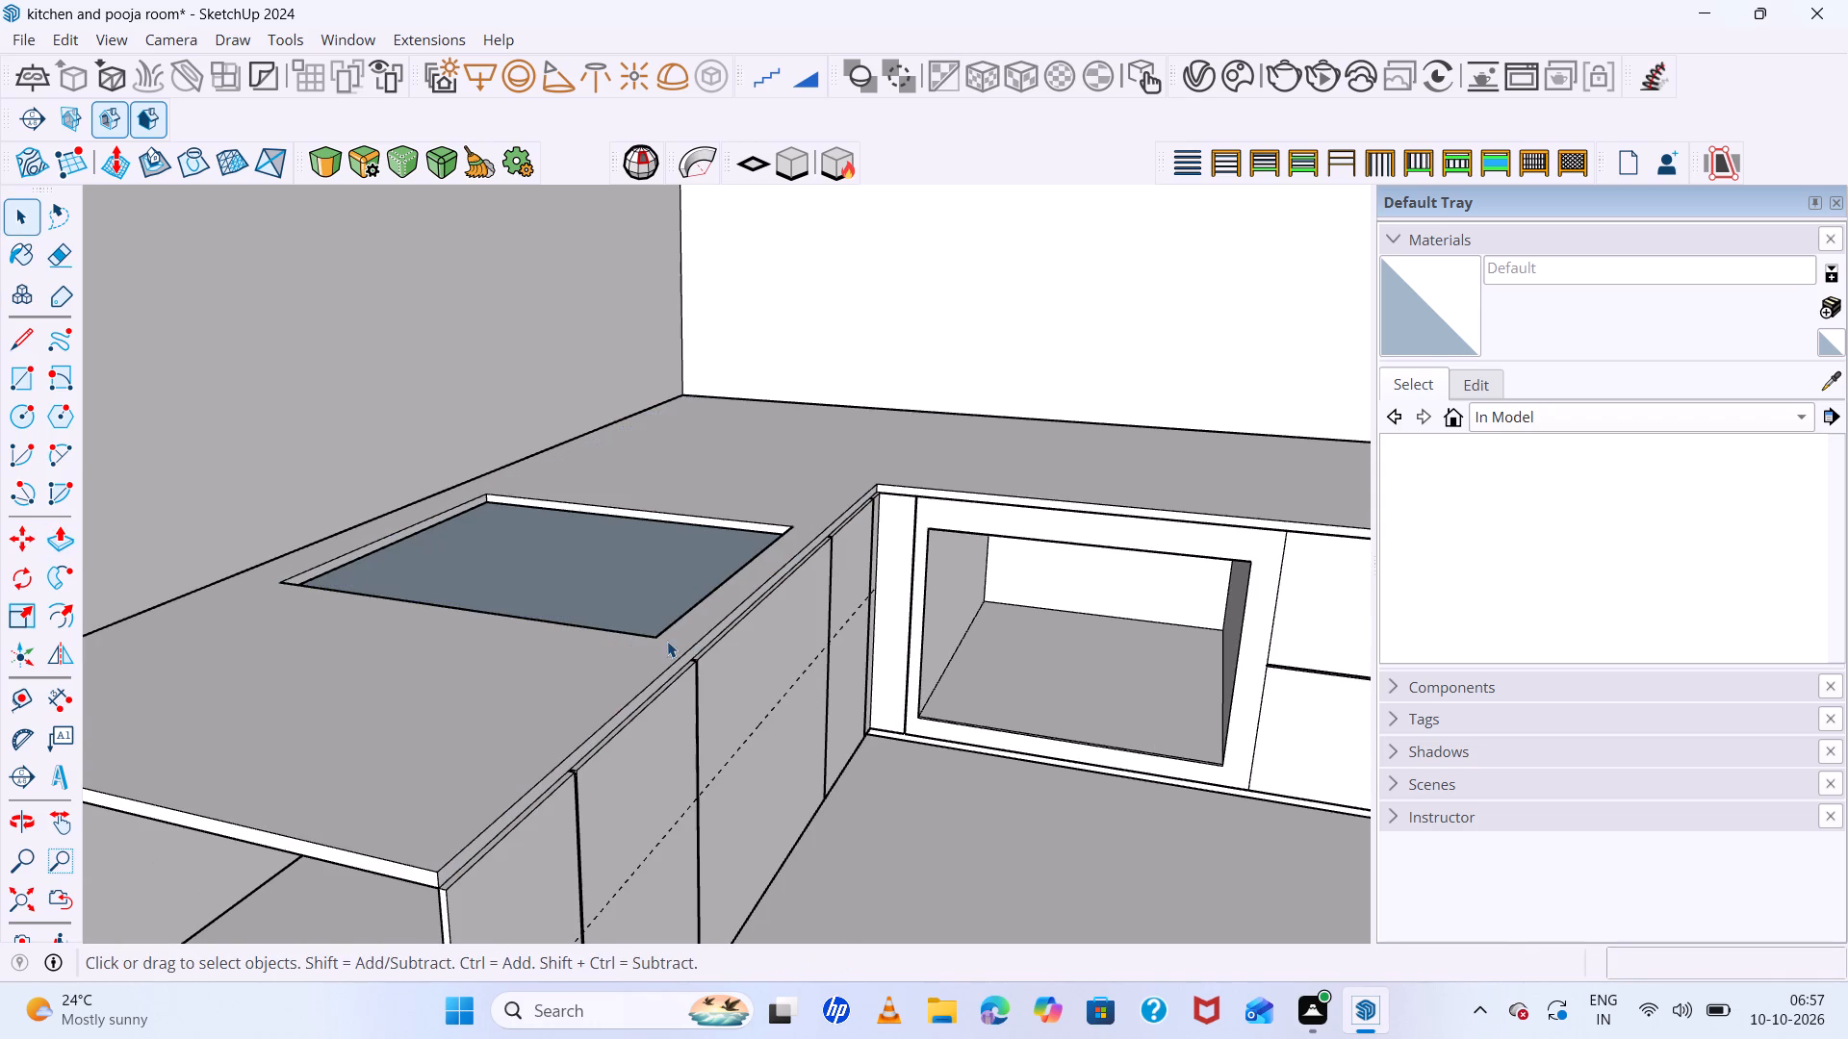
Trace a 3' 2" by 2' 11" rectangle over the recess outline on the countertop's underside and select its face.
middle_drag(667, 641, 837, 435)
scroll(488, 475, up, 5)
middle_drag(684, 591, 699, 533)
scroll(686, 586, up, 1)
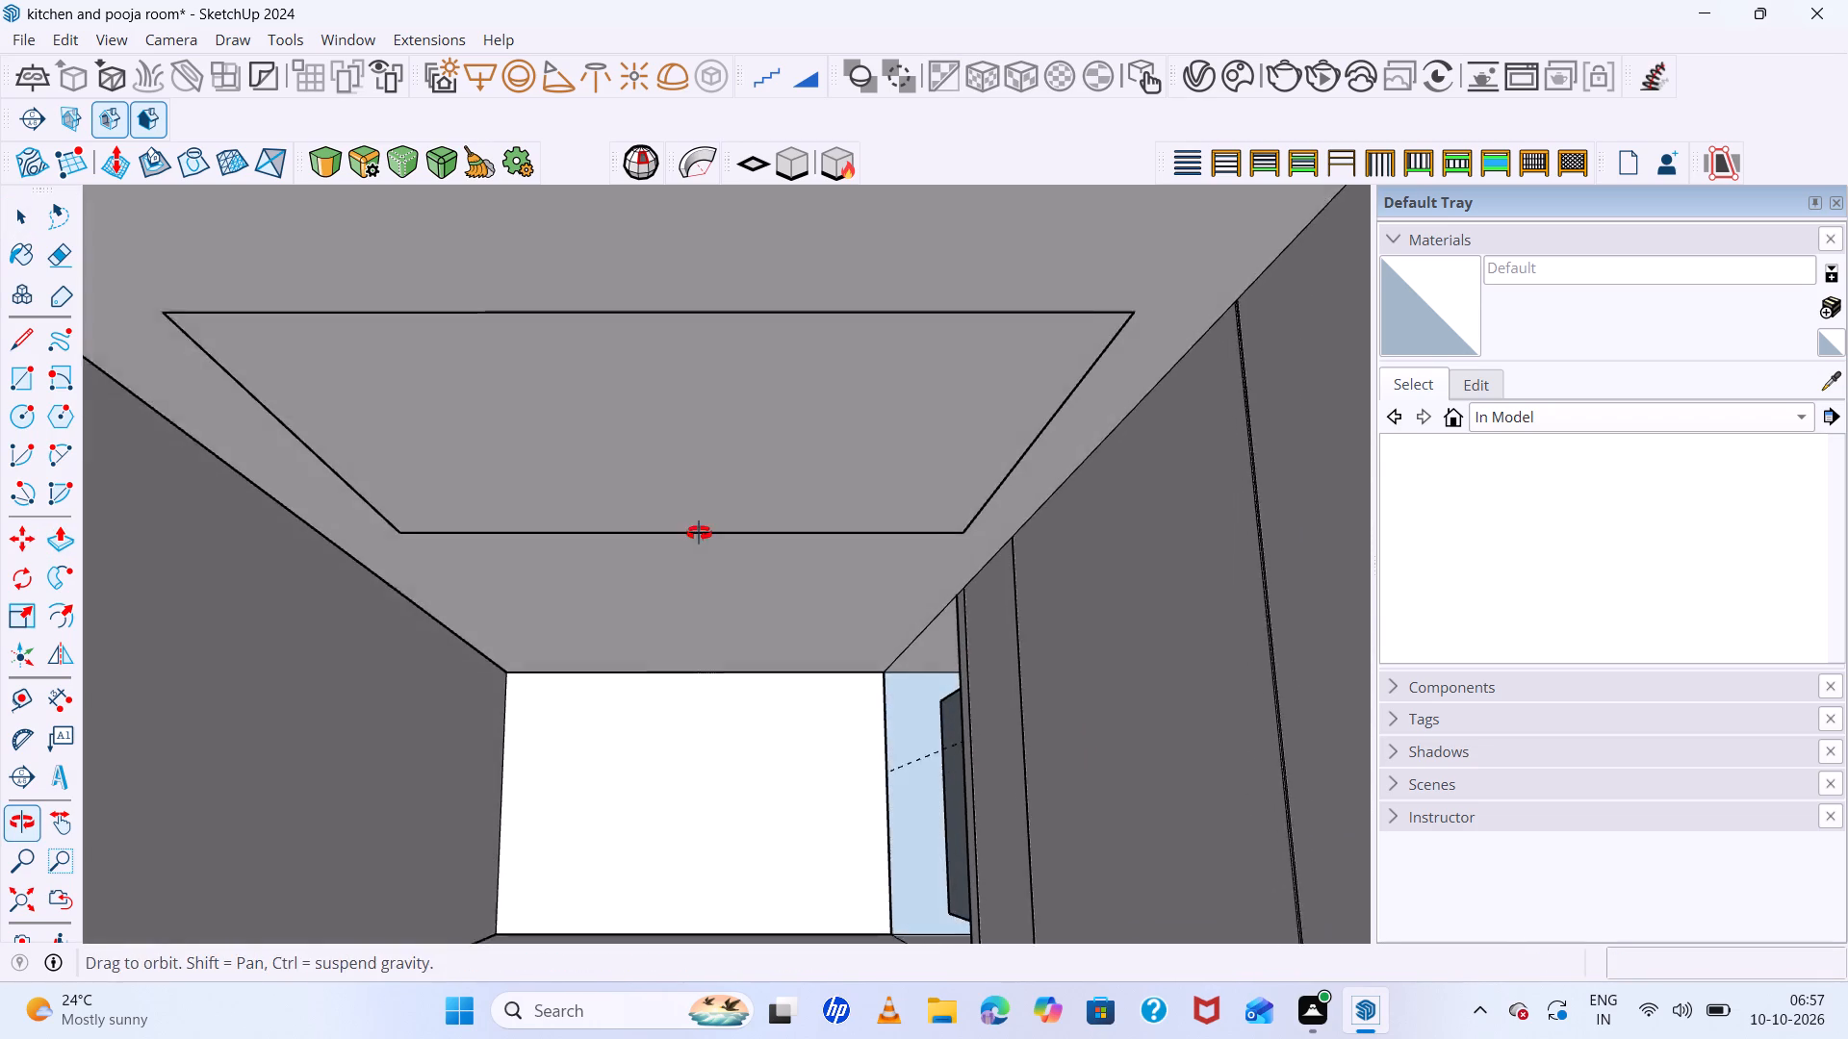
middle_drag(699, 533, 701, 525)
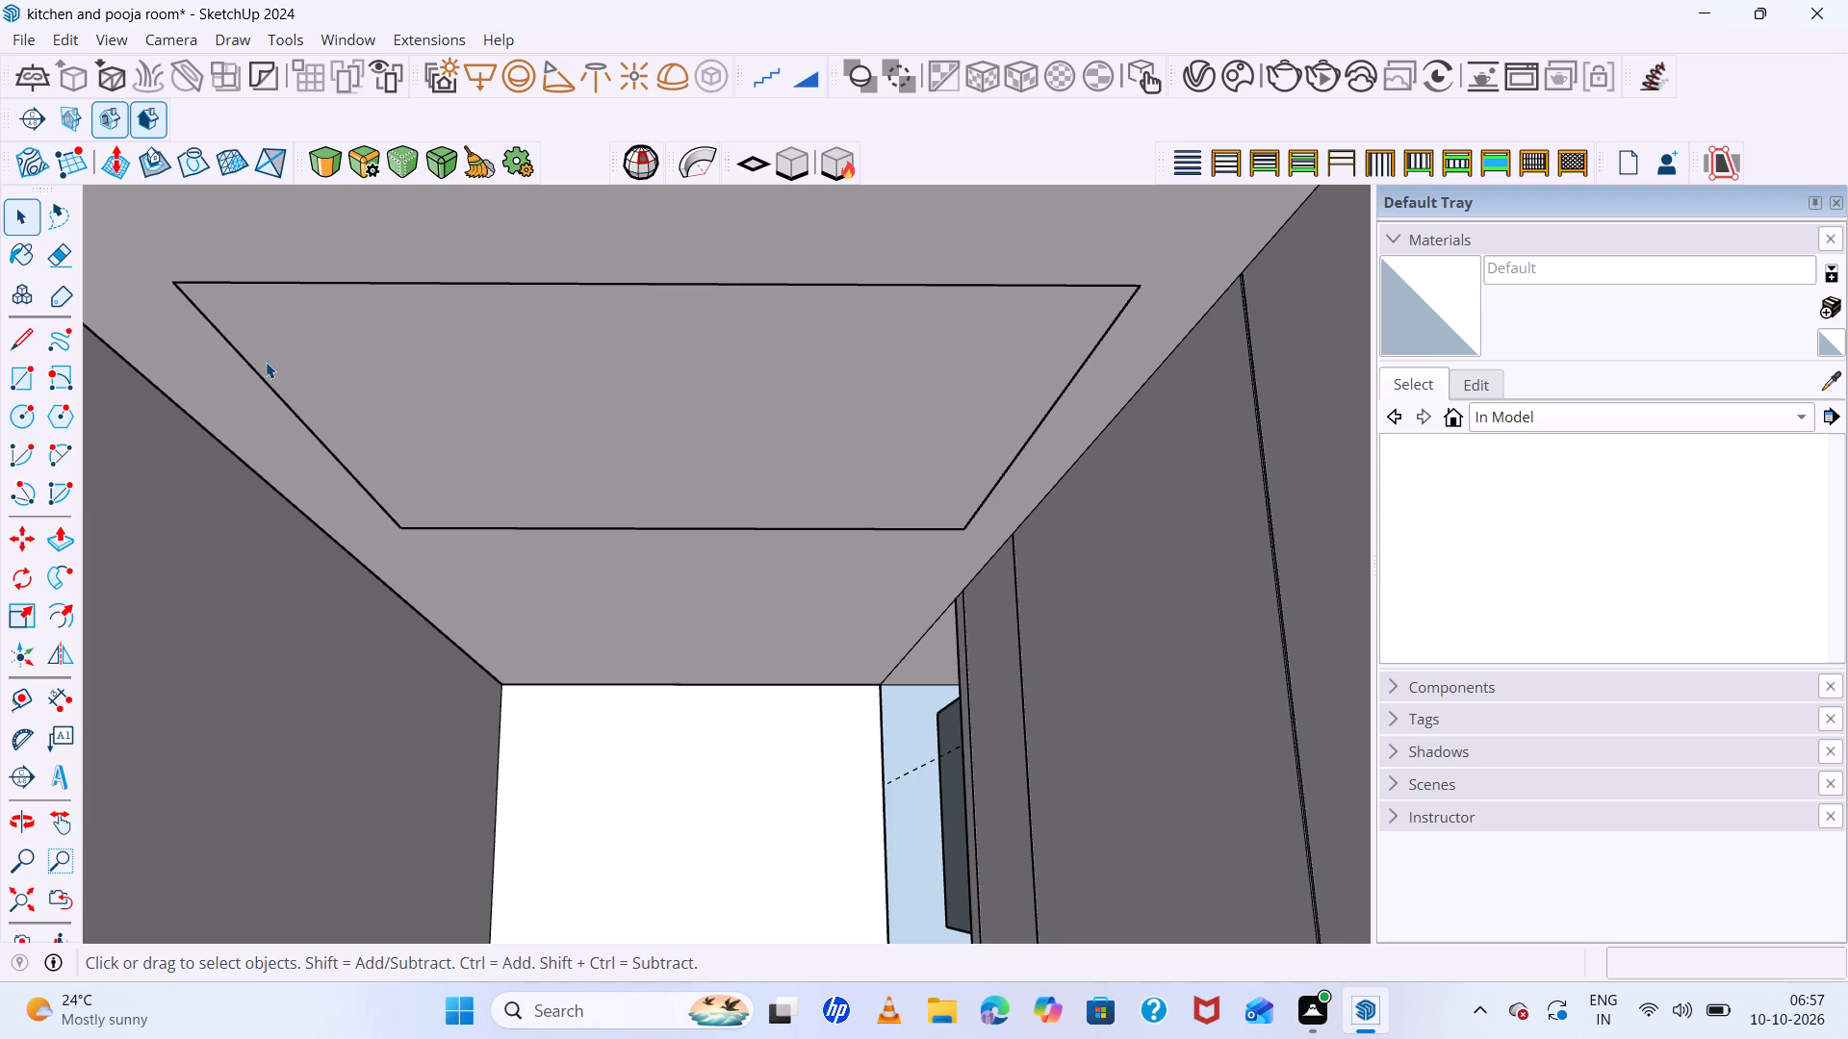
key(space)
click(636, 441)
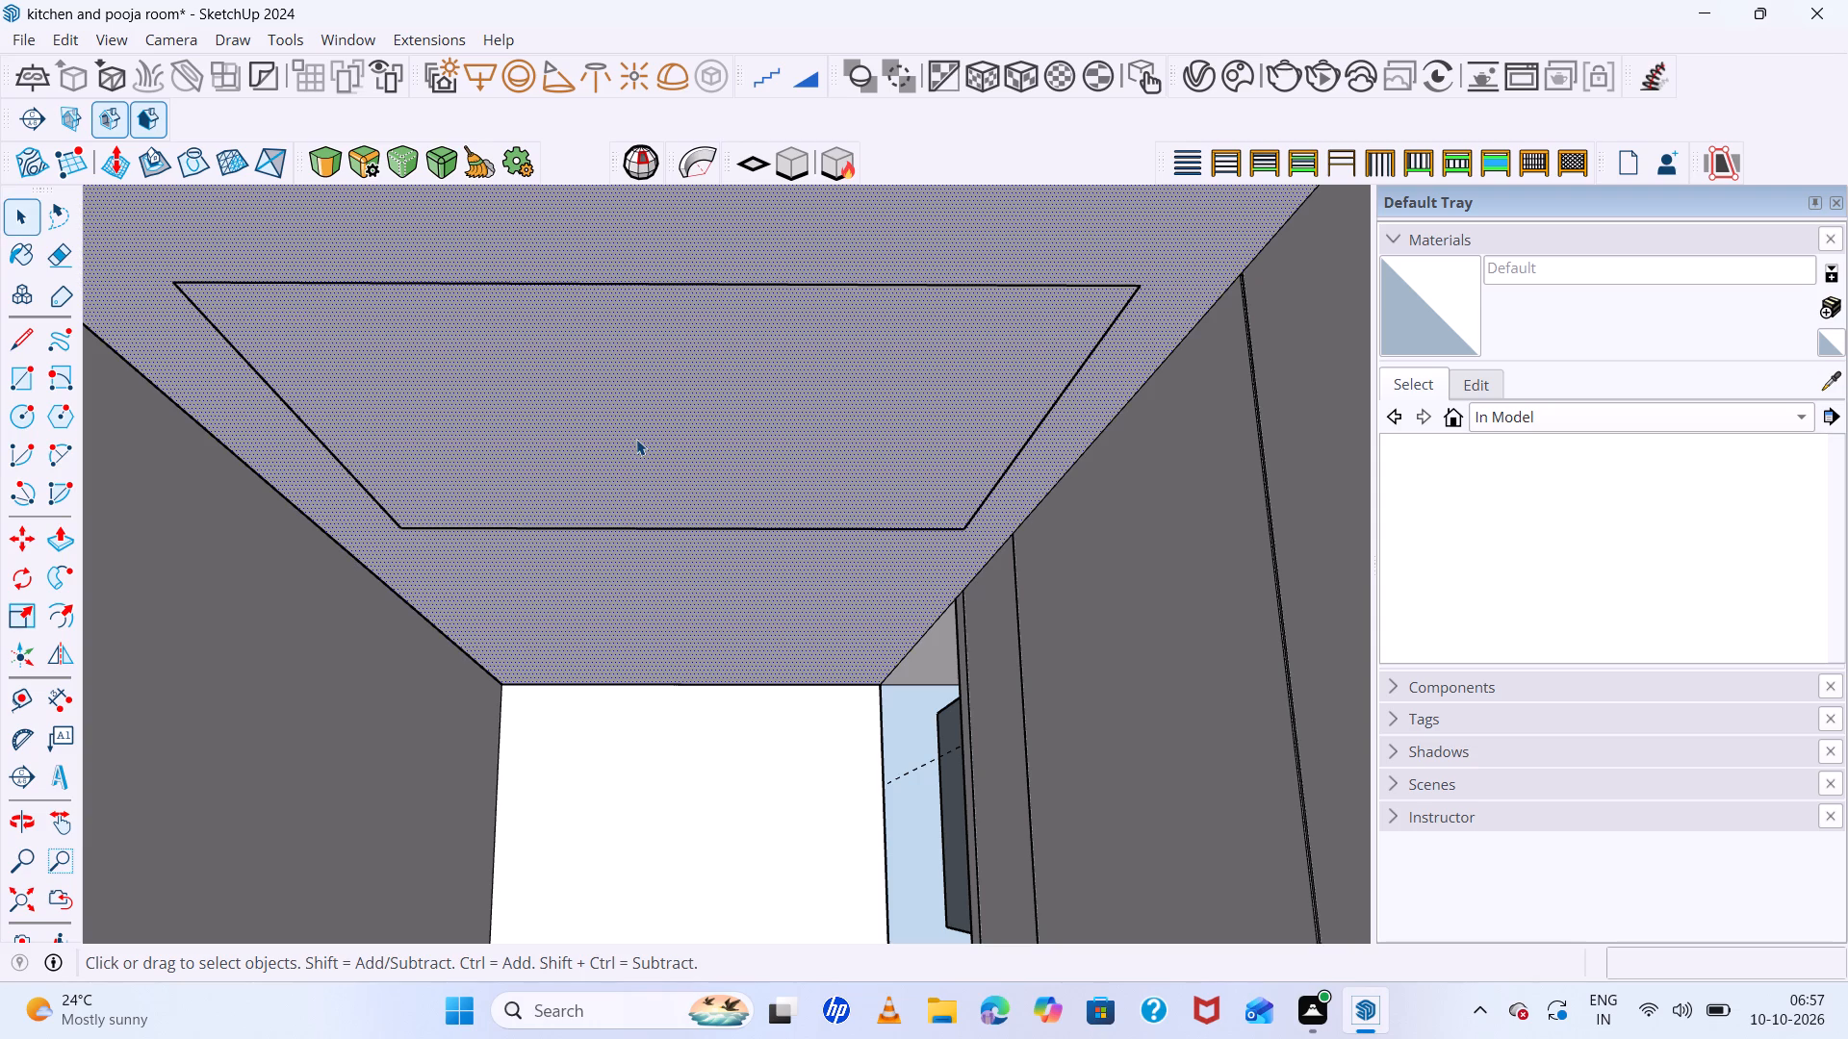
click(636, 439)
scroll(652, 485, down, 3)
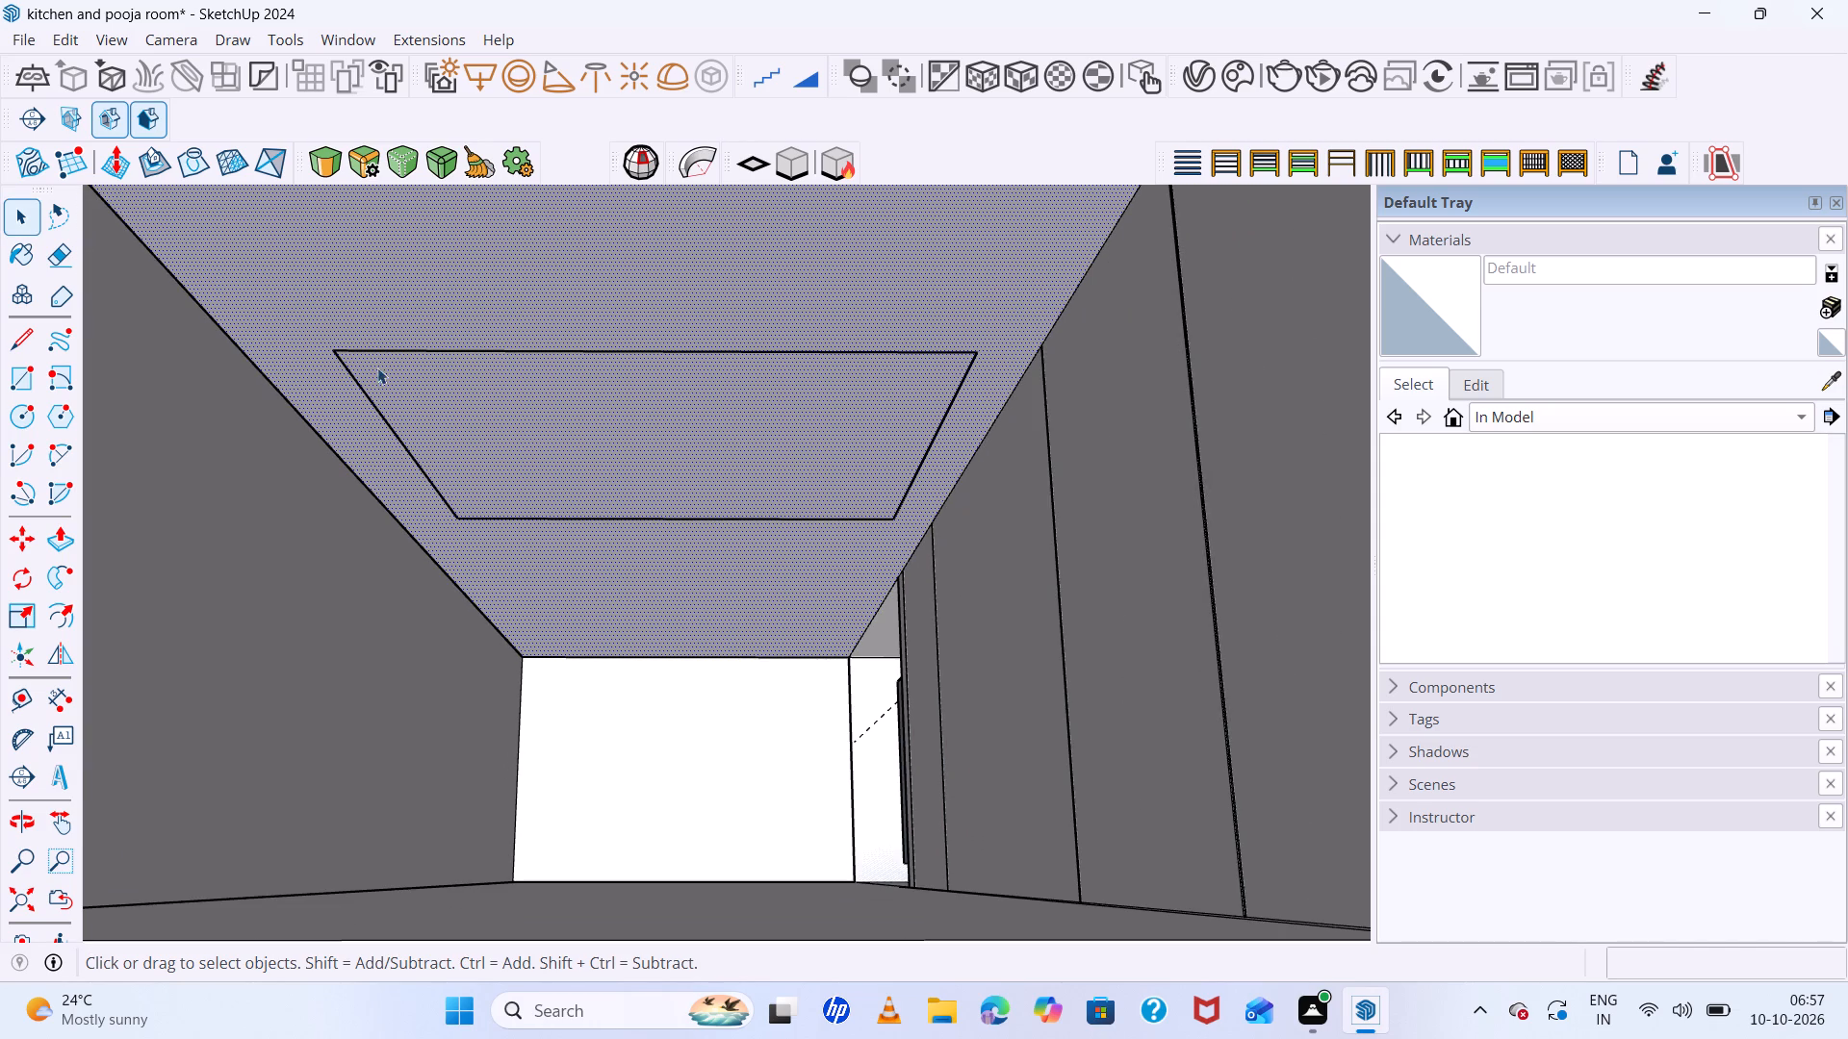
key(r)
click(339, 348)
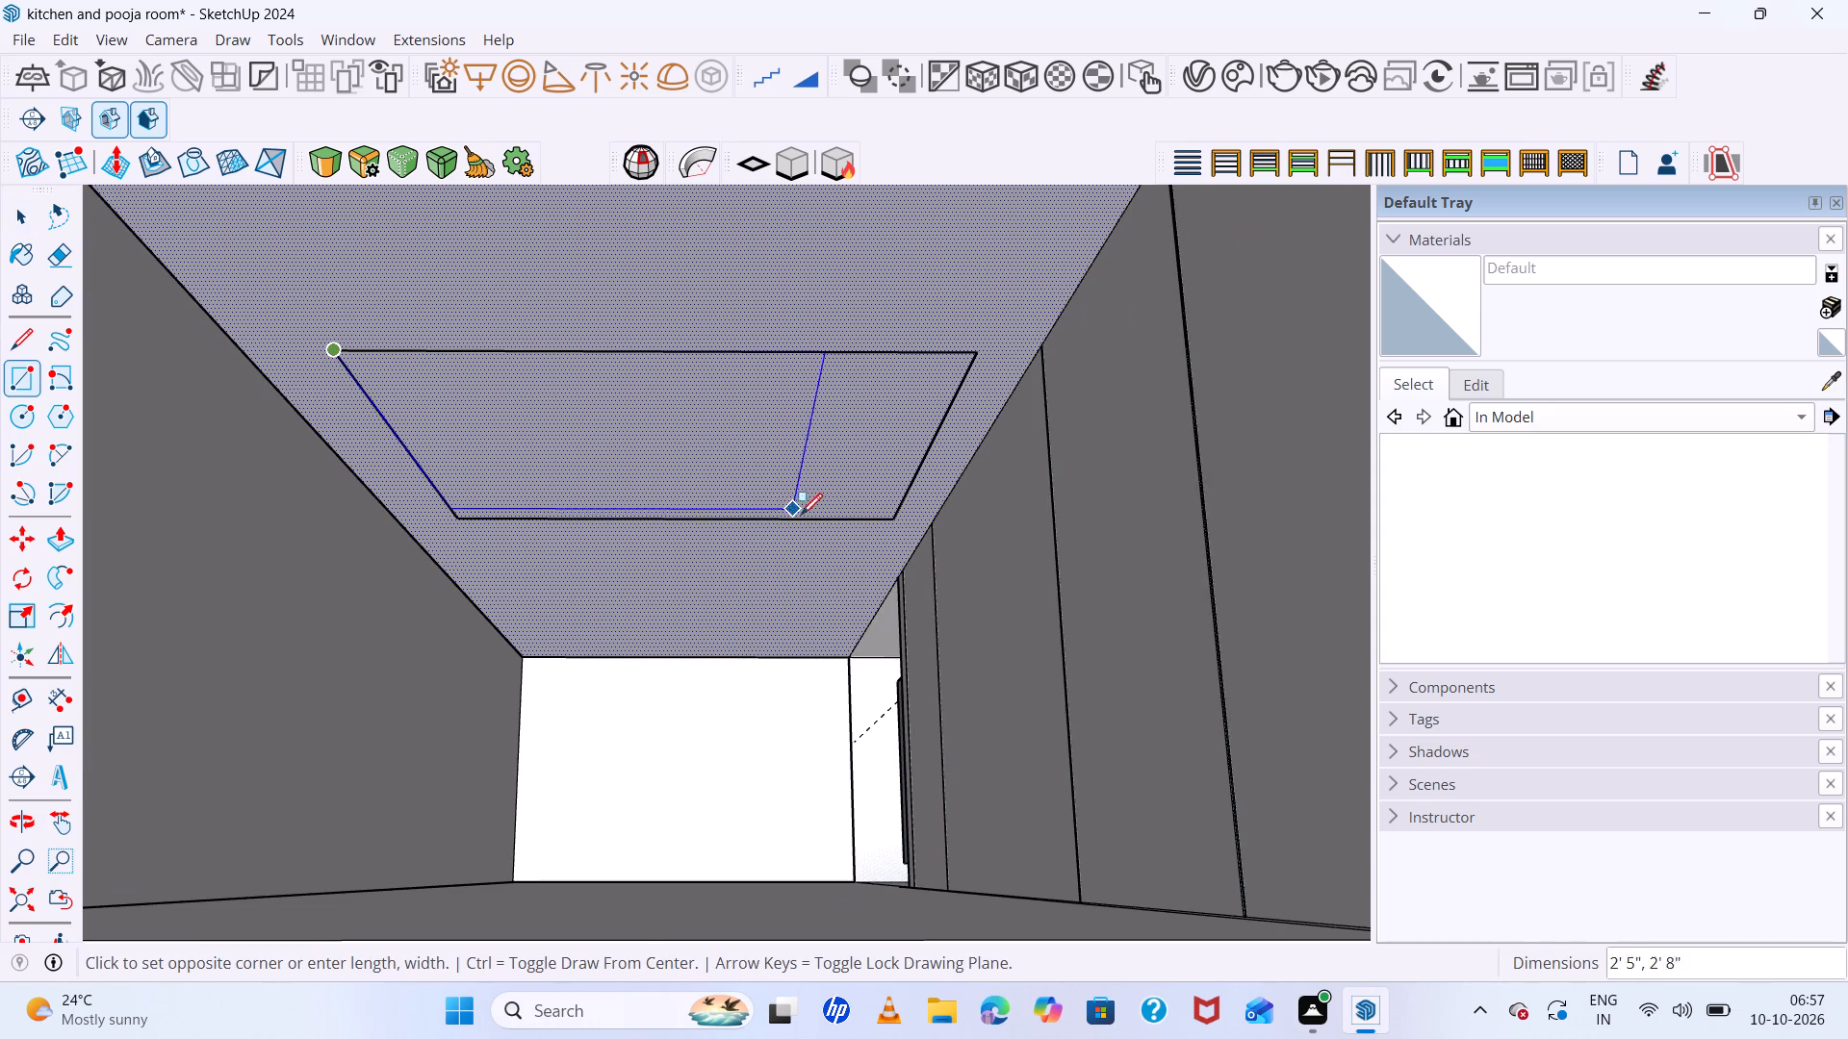
click(895, 519)
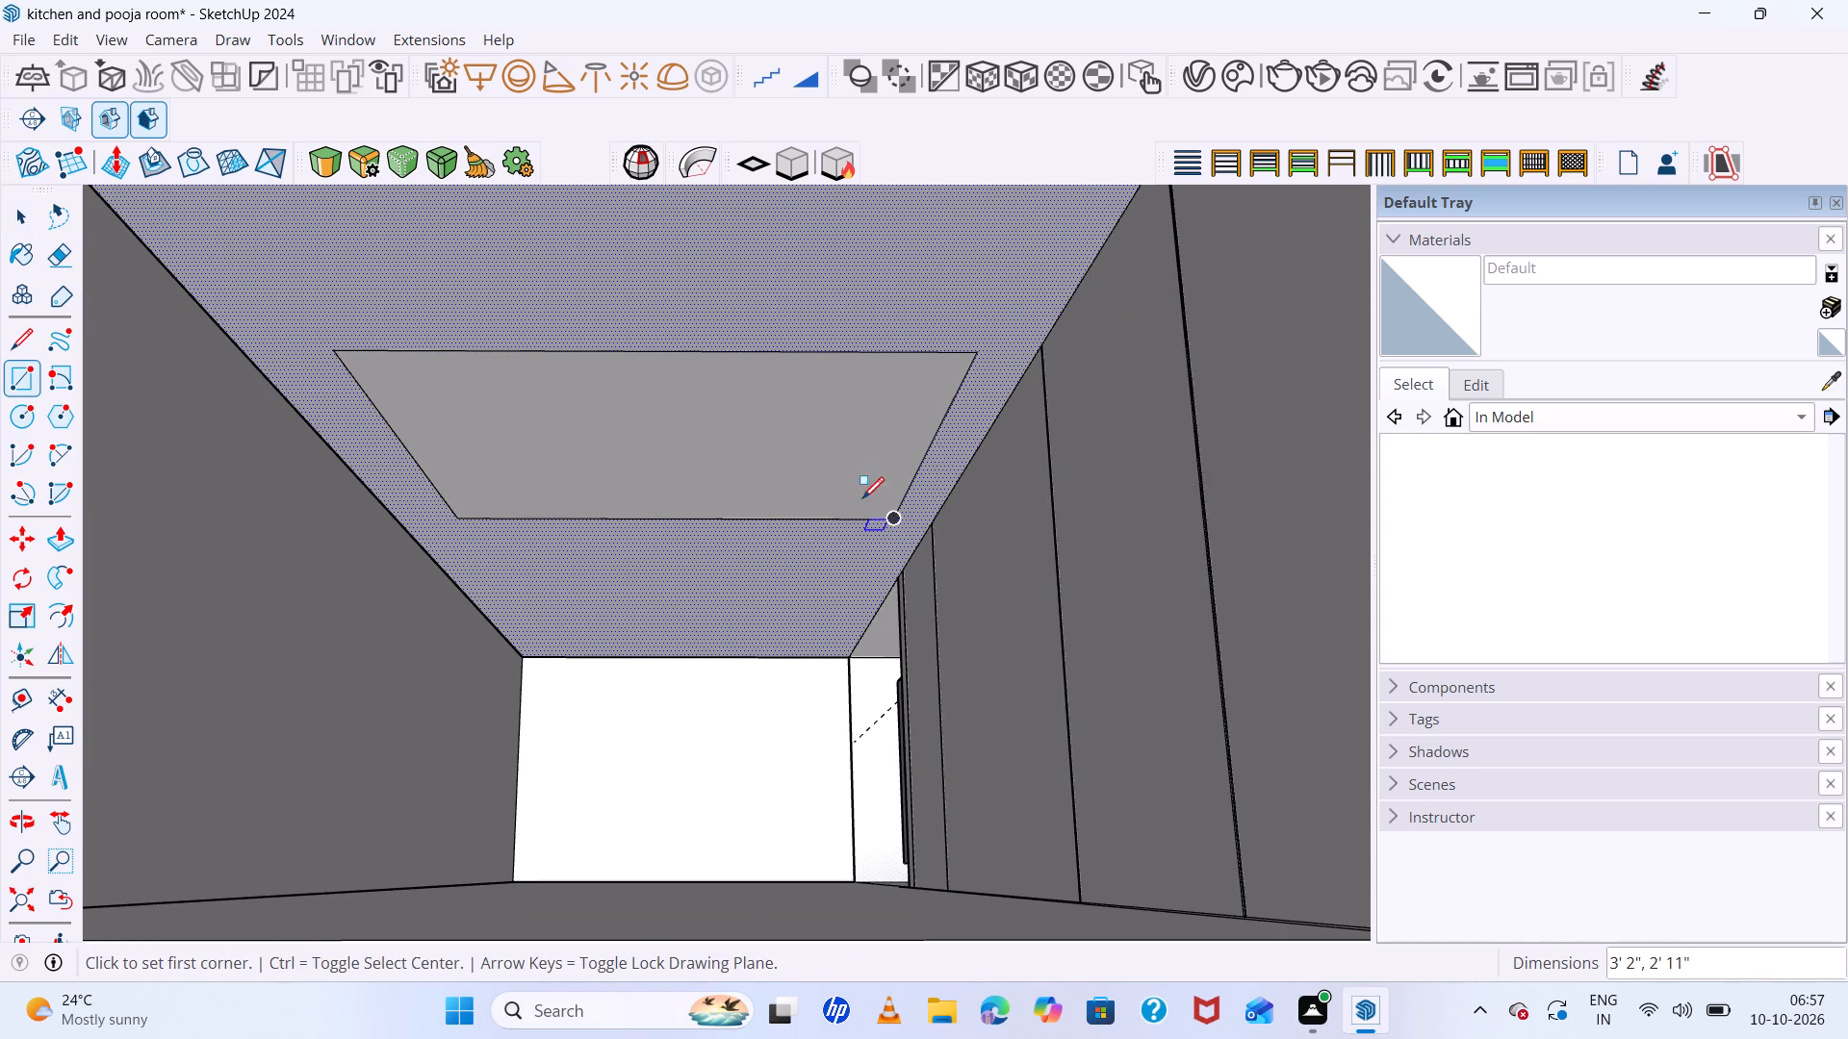
key(space)
click(665, 433)
Draw a rectangle about 3' 11" by 2' 7" closing the counter's open end, from the countertop's underside down to the base.
scroll(621, 471, down, 5)
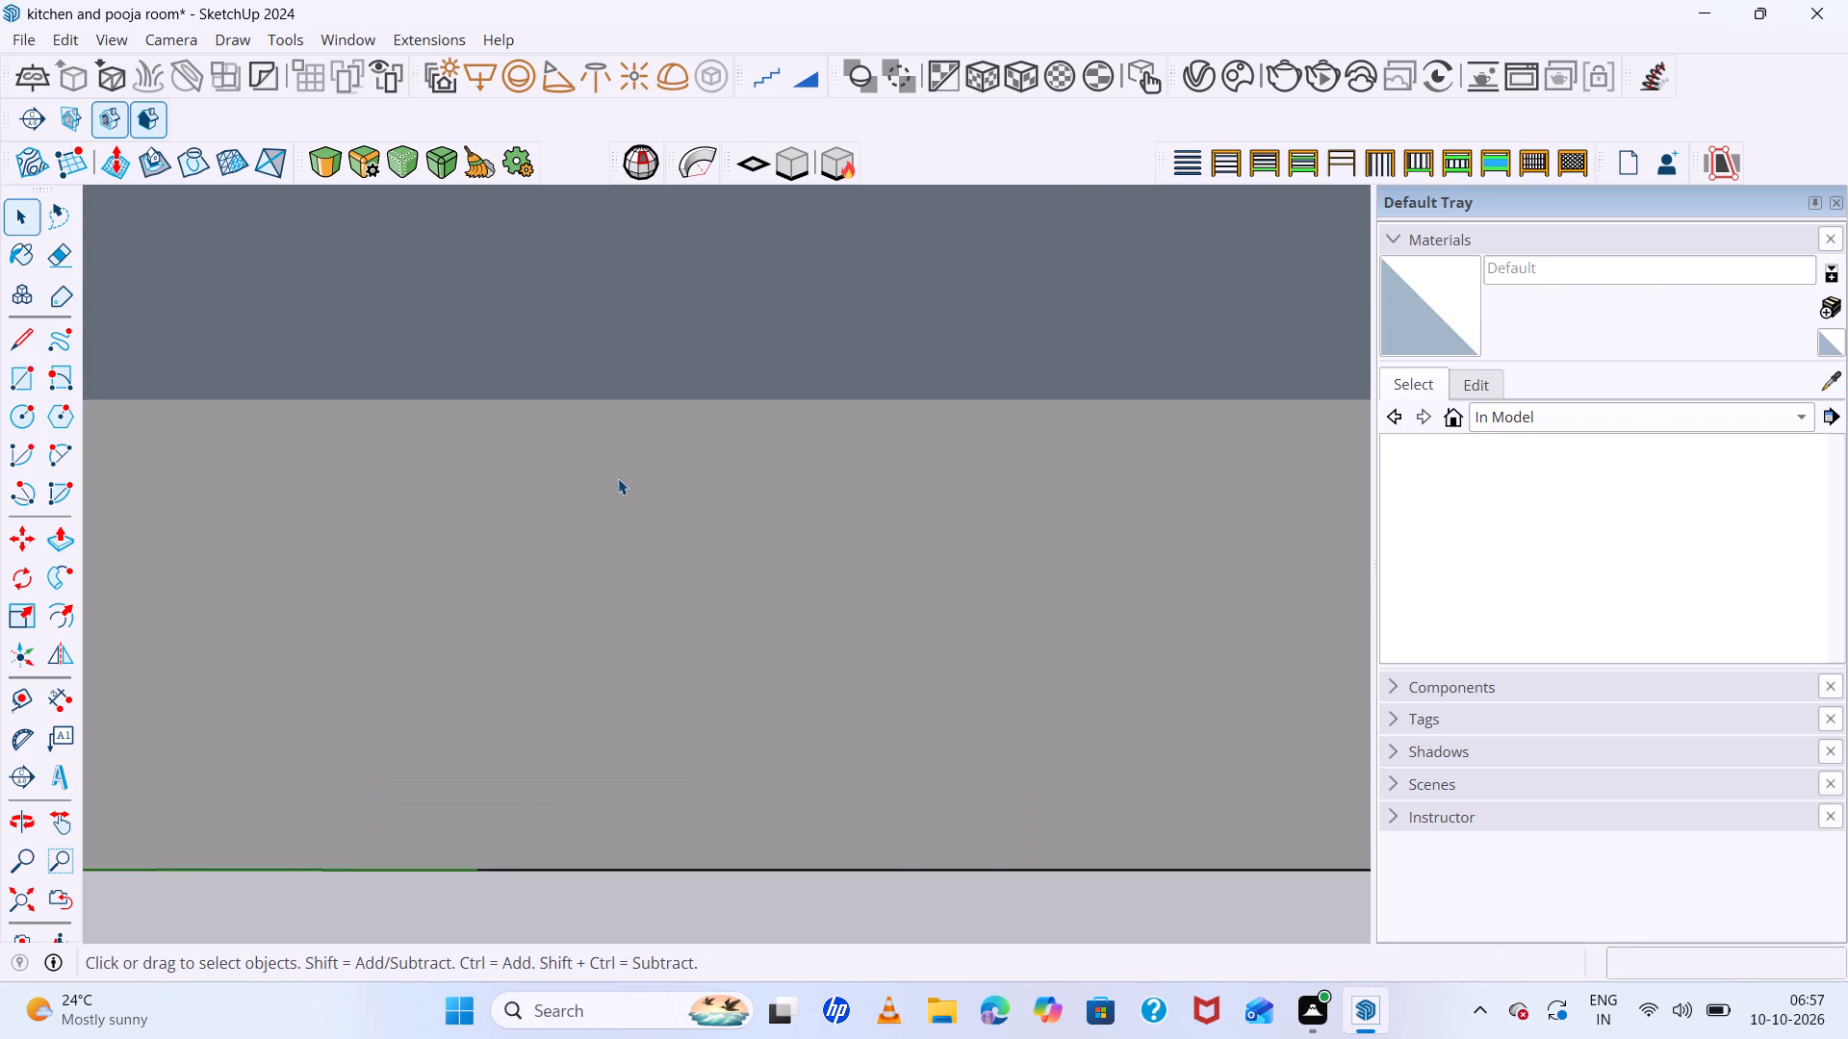
scroll(618, 478, down, 9)
click(34, 894)
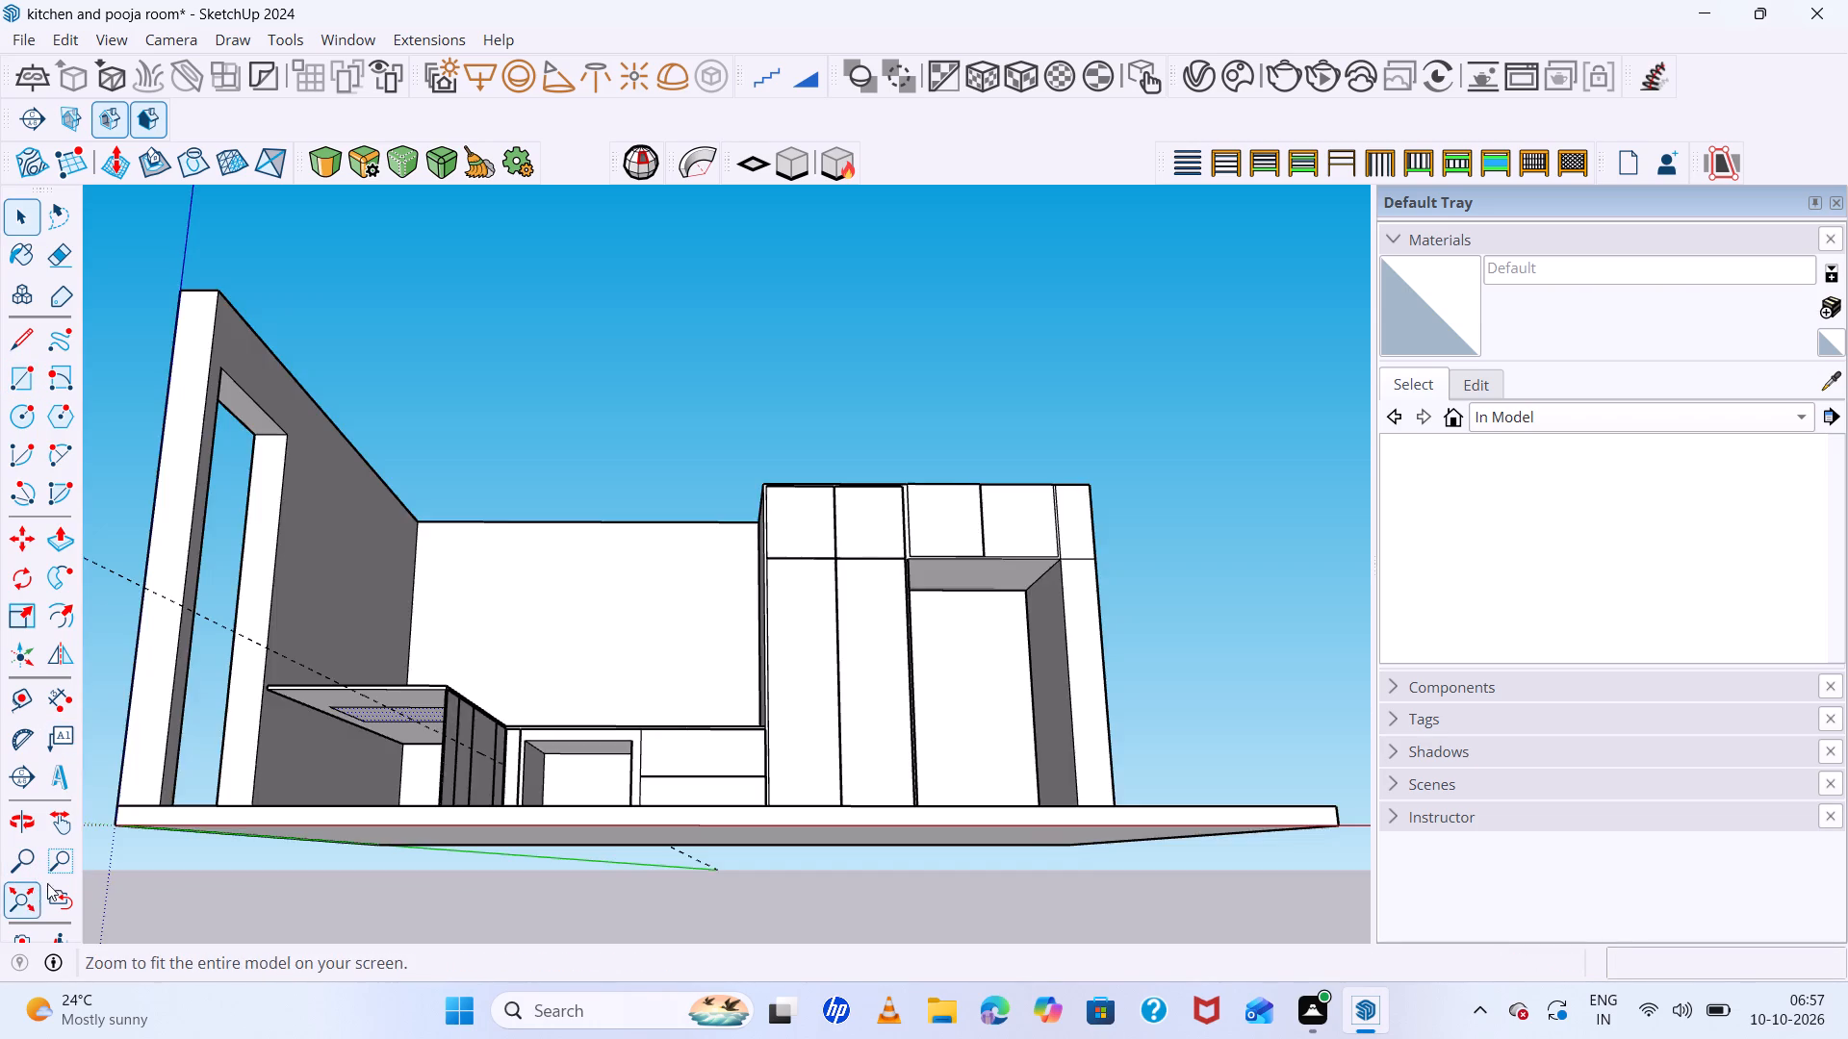
scroll(556, 636, down, 4)
middle_drag(556, 638, 478, 869)
scroll(486, 708, up, 8)
middle_drag(485, 692, 517, 621)
middle_click(517, 621)
scroll(358, 733, up, 3)
middle_drag(366, 740, 384, 732)
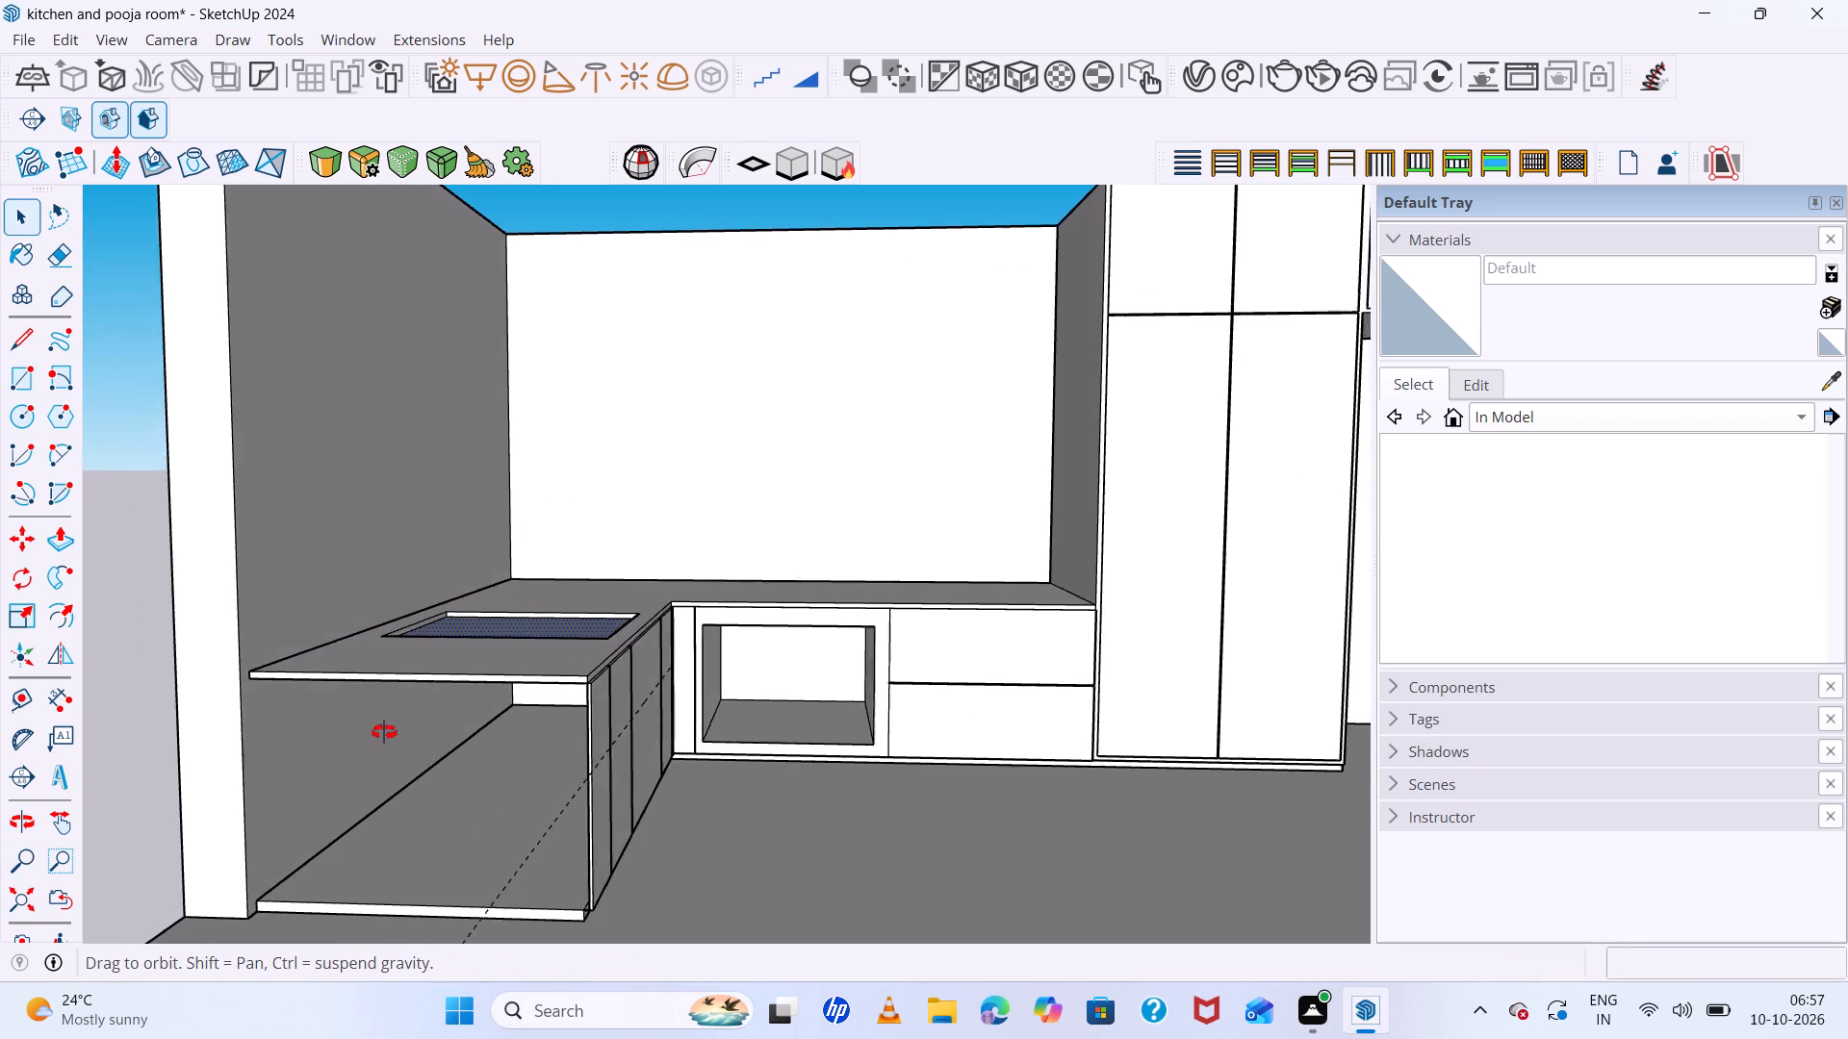
middle_drag(384, 732, 407, 714)
key(r)
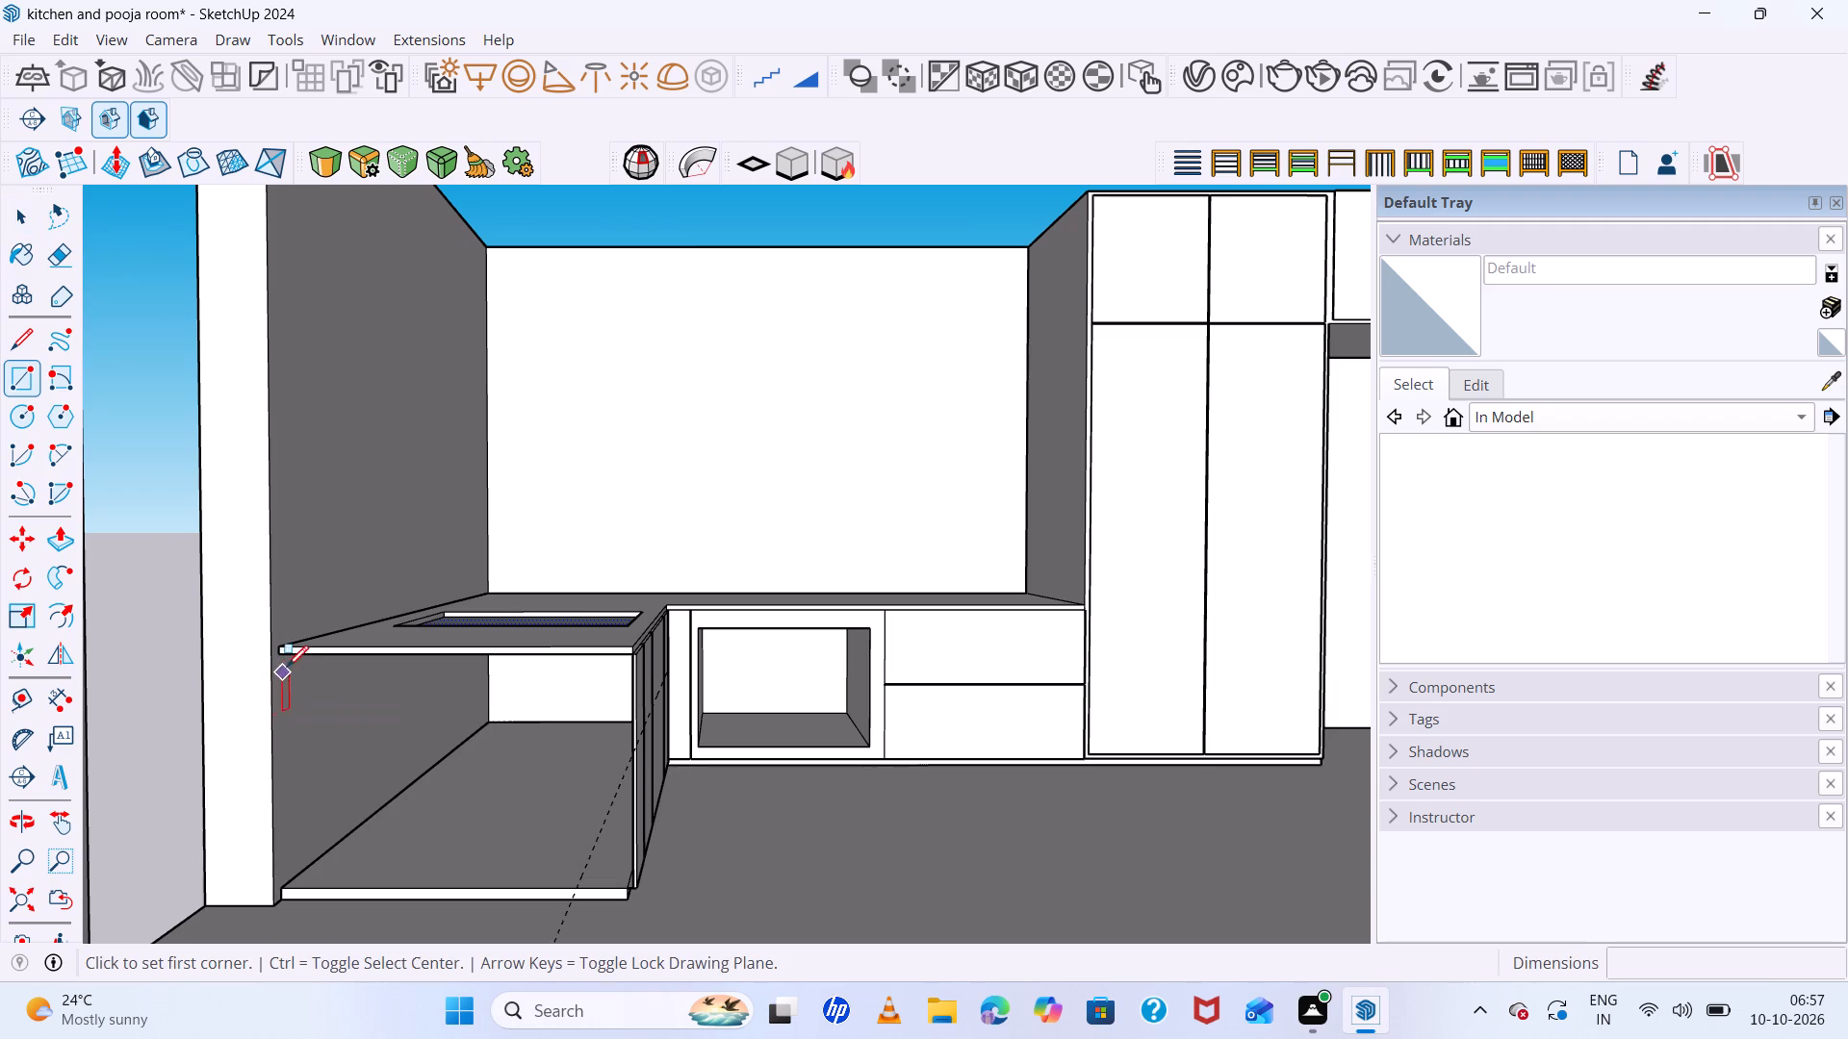
click(280, 655)
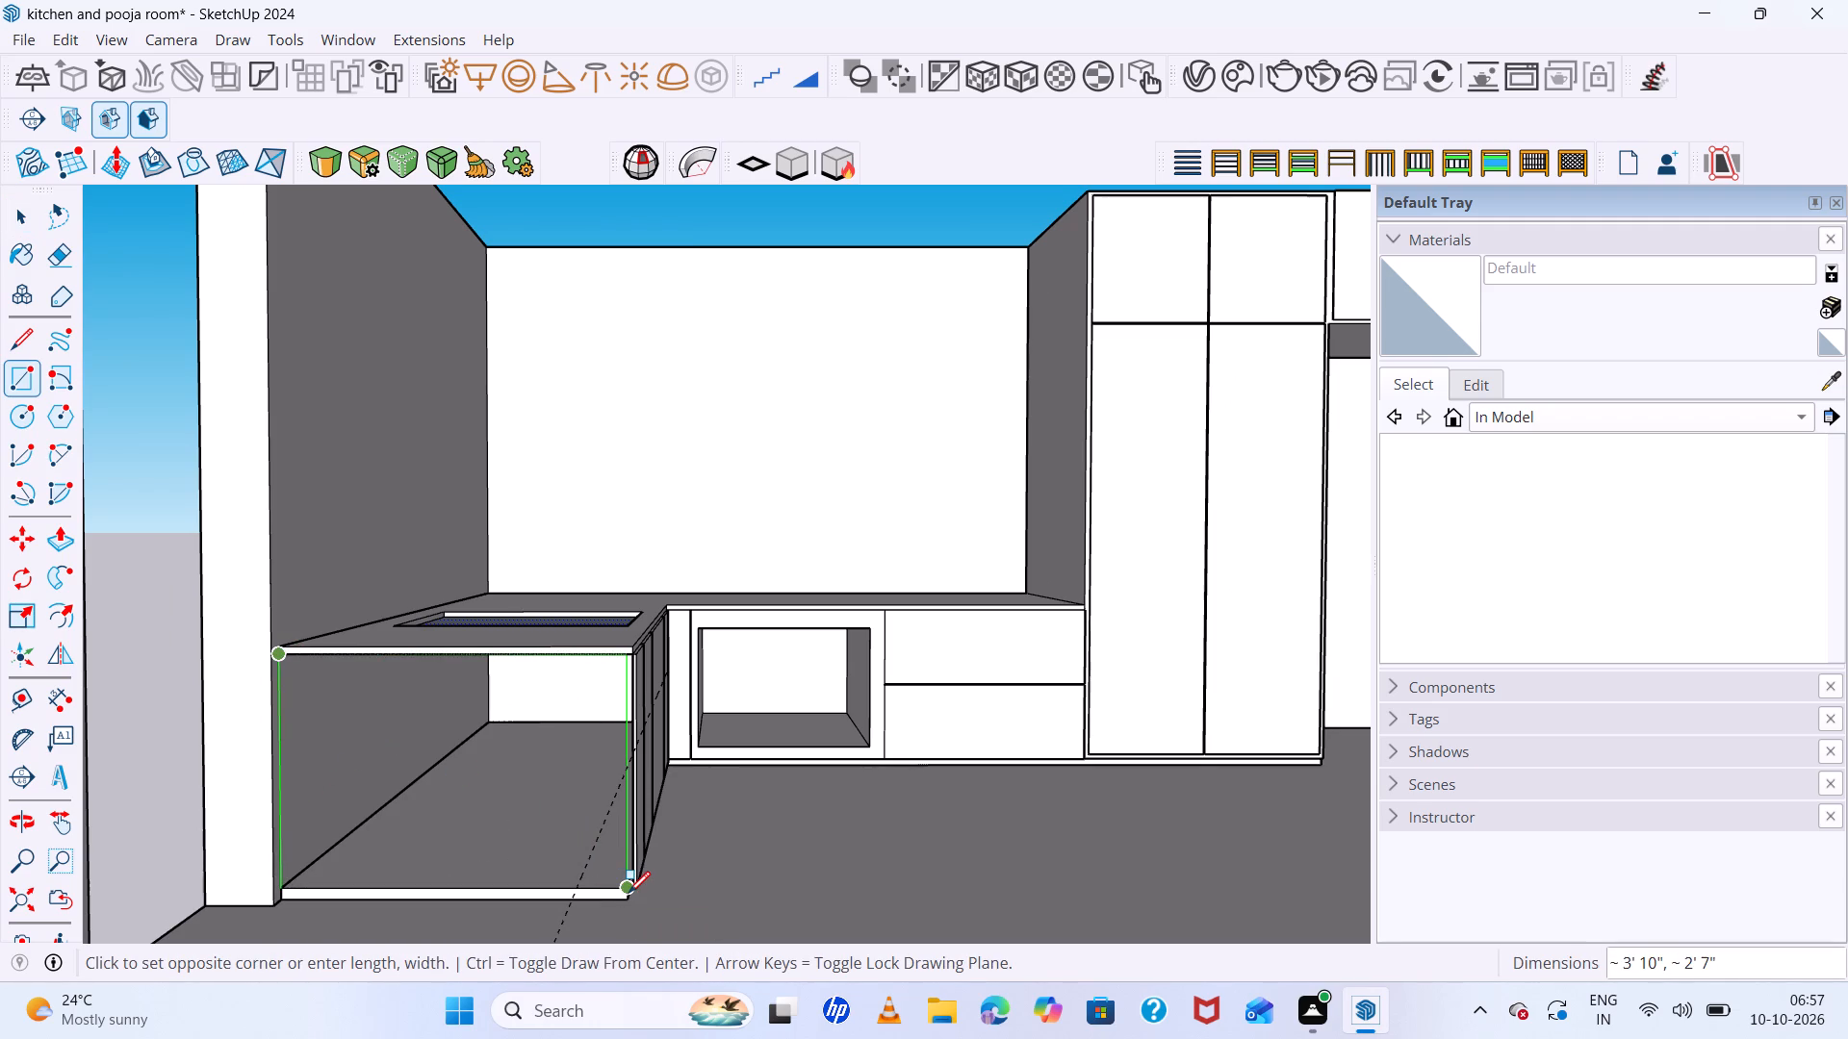
scroll(629, 893, up, 11)
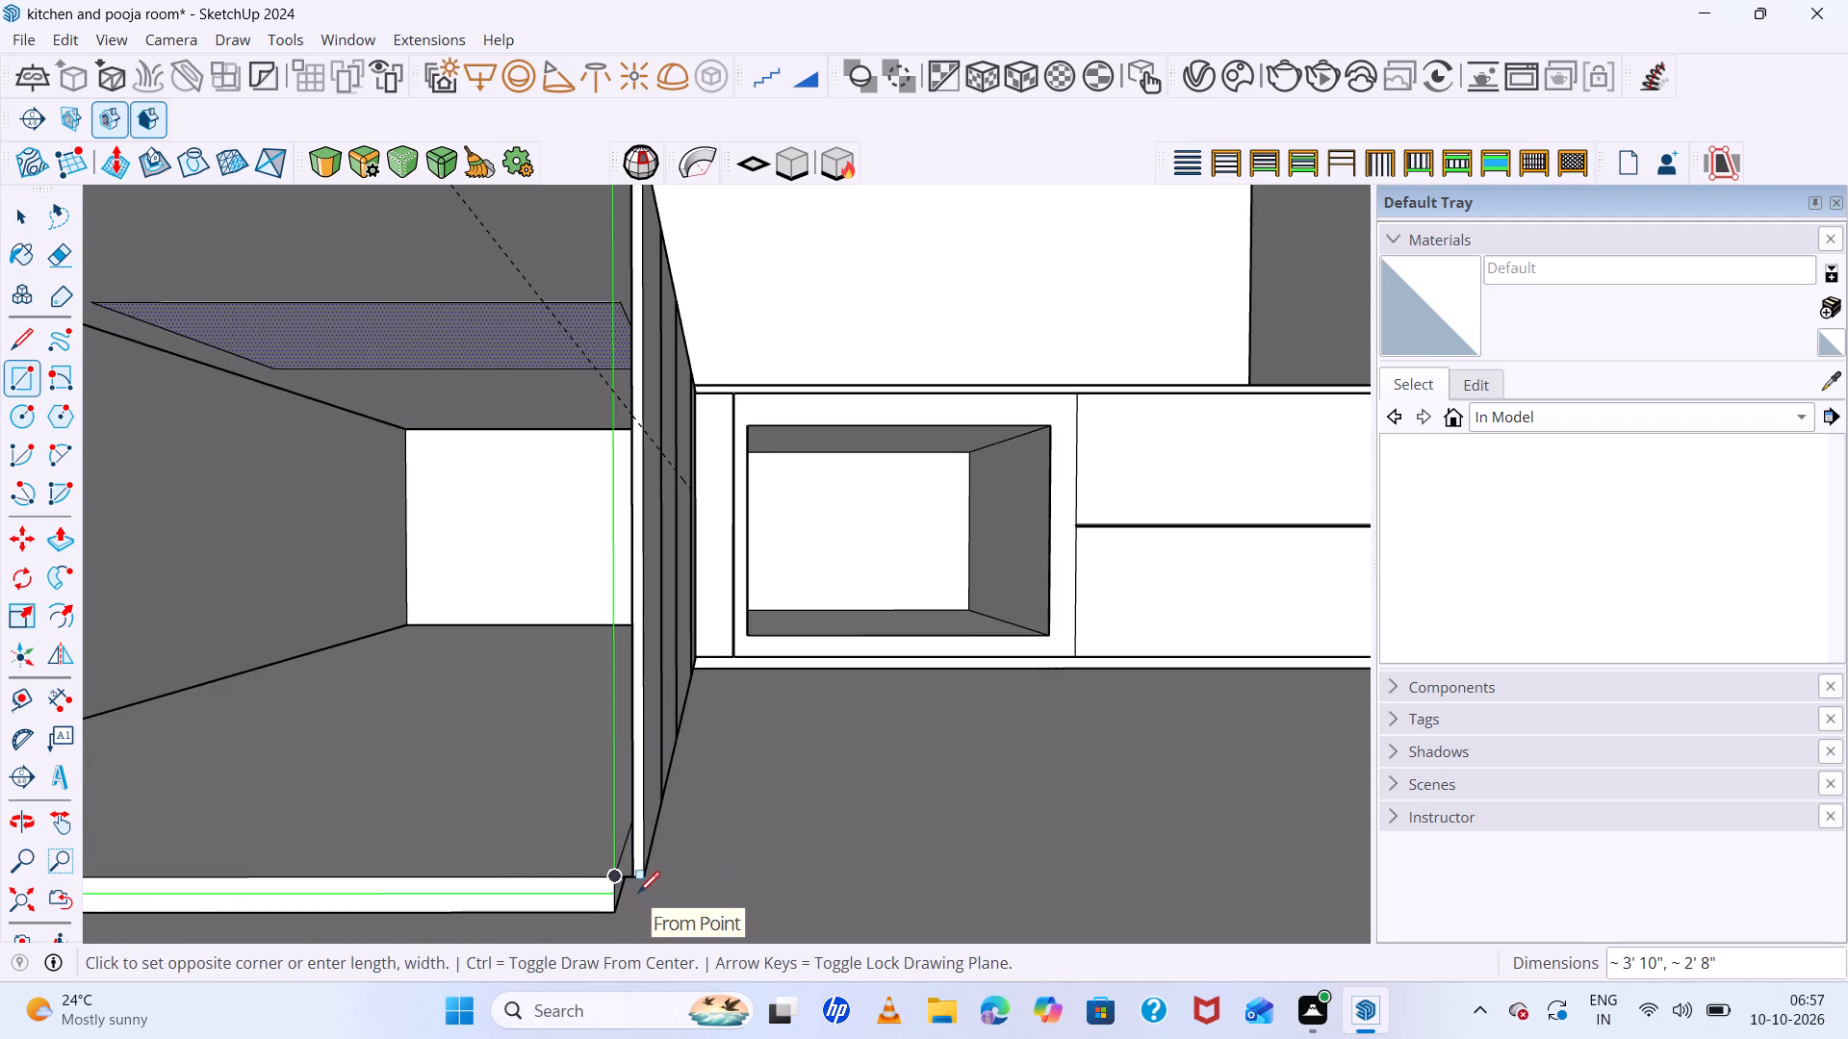
scroll(638, 888, up, 5)
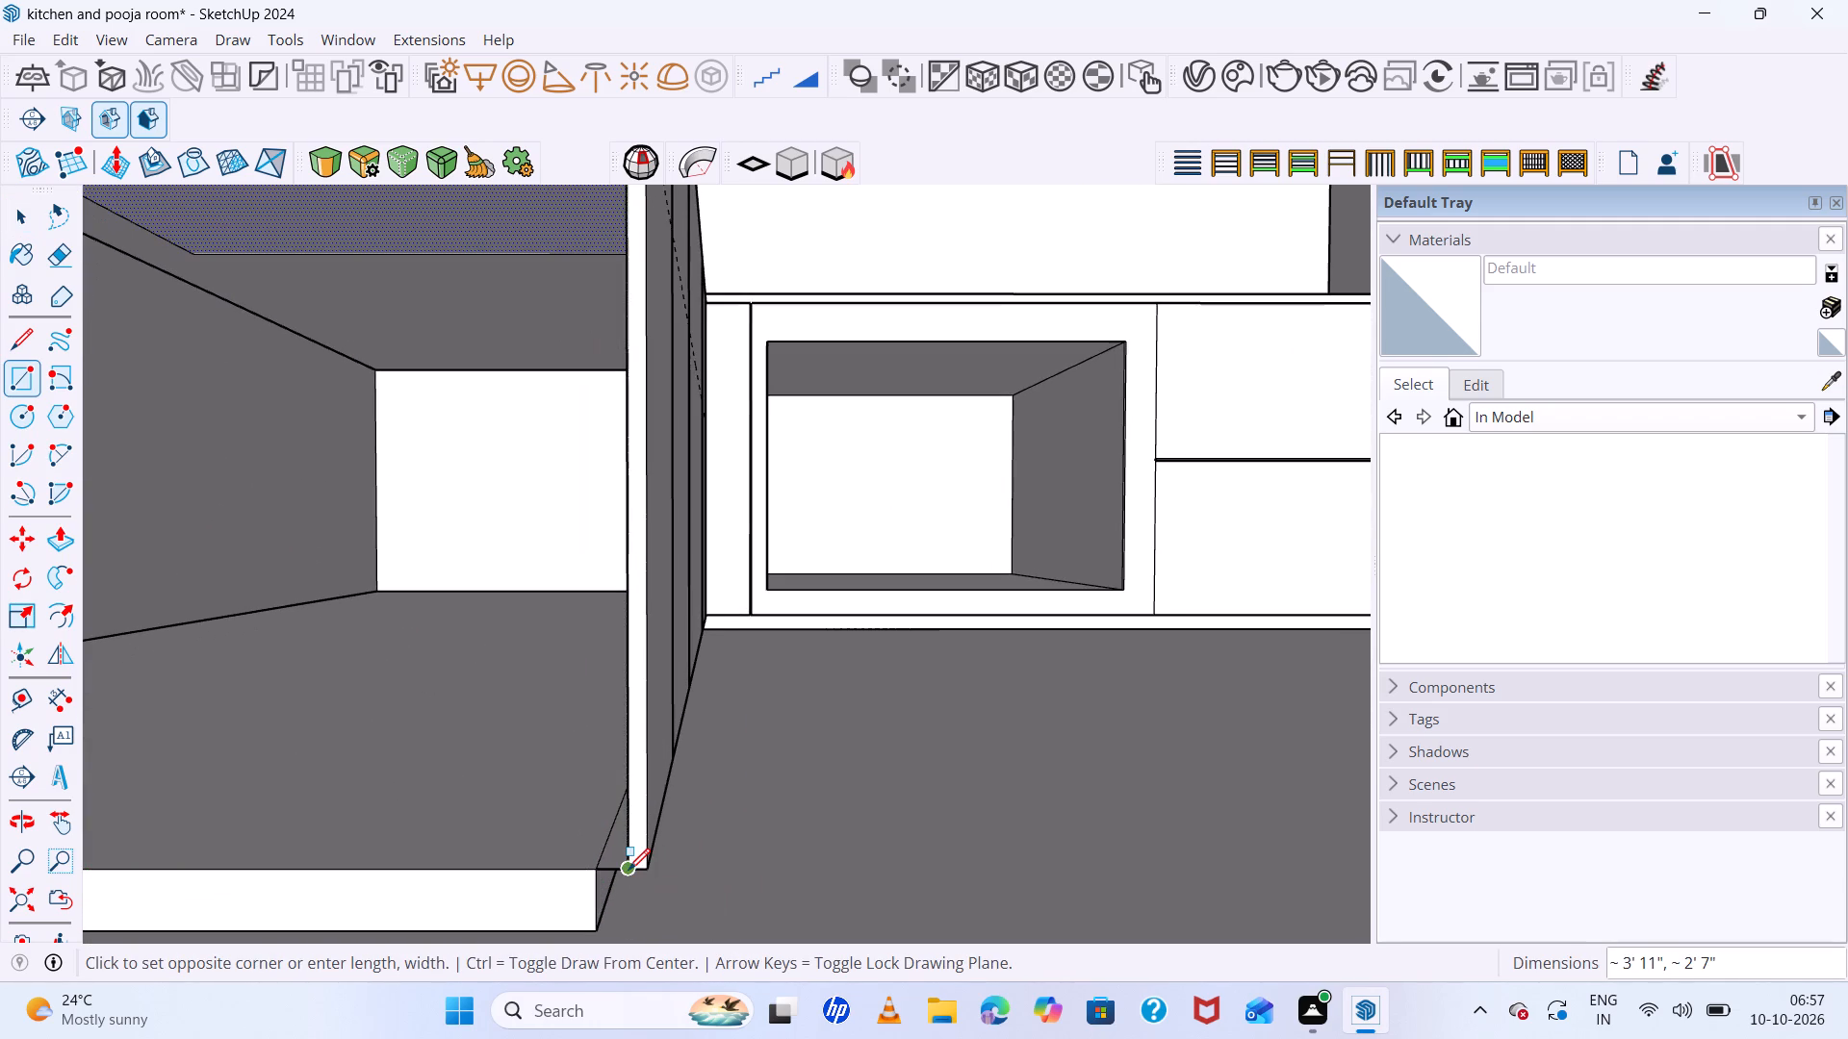
click(629, 870)
scroll(500, 834, down, 13)
scroll(591, 843, down, 6)
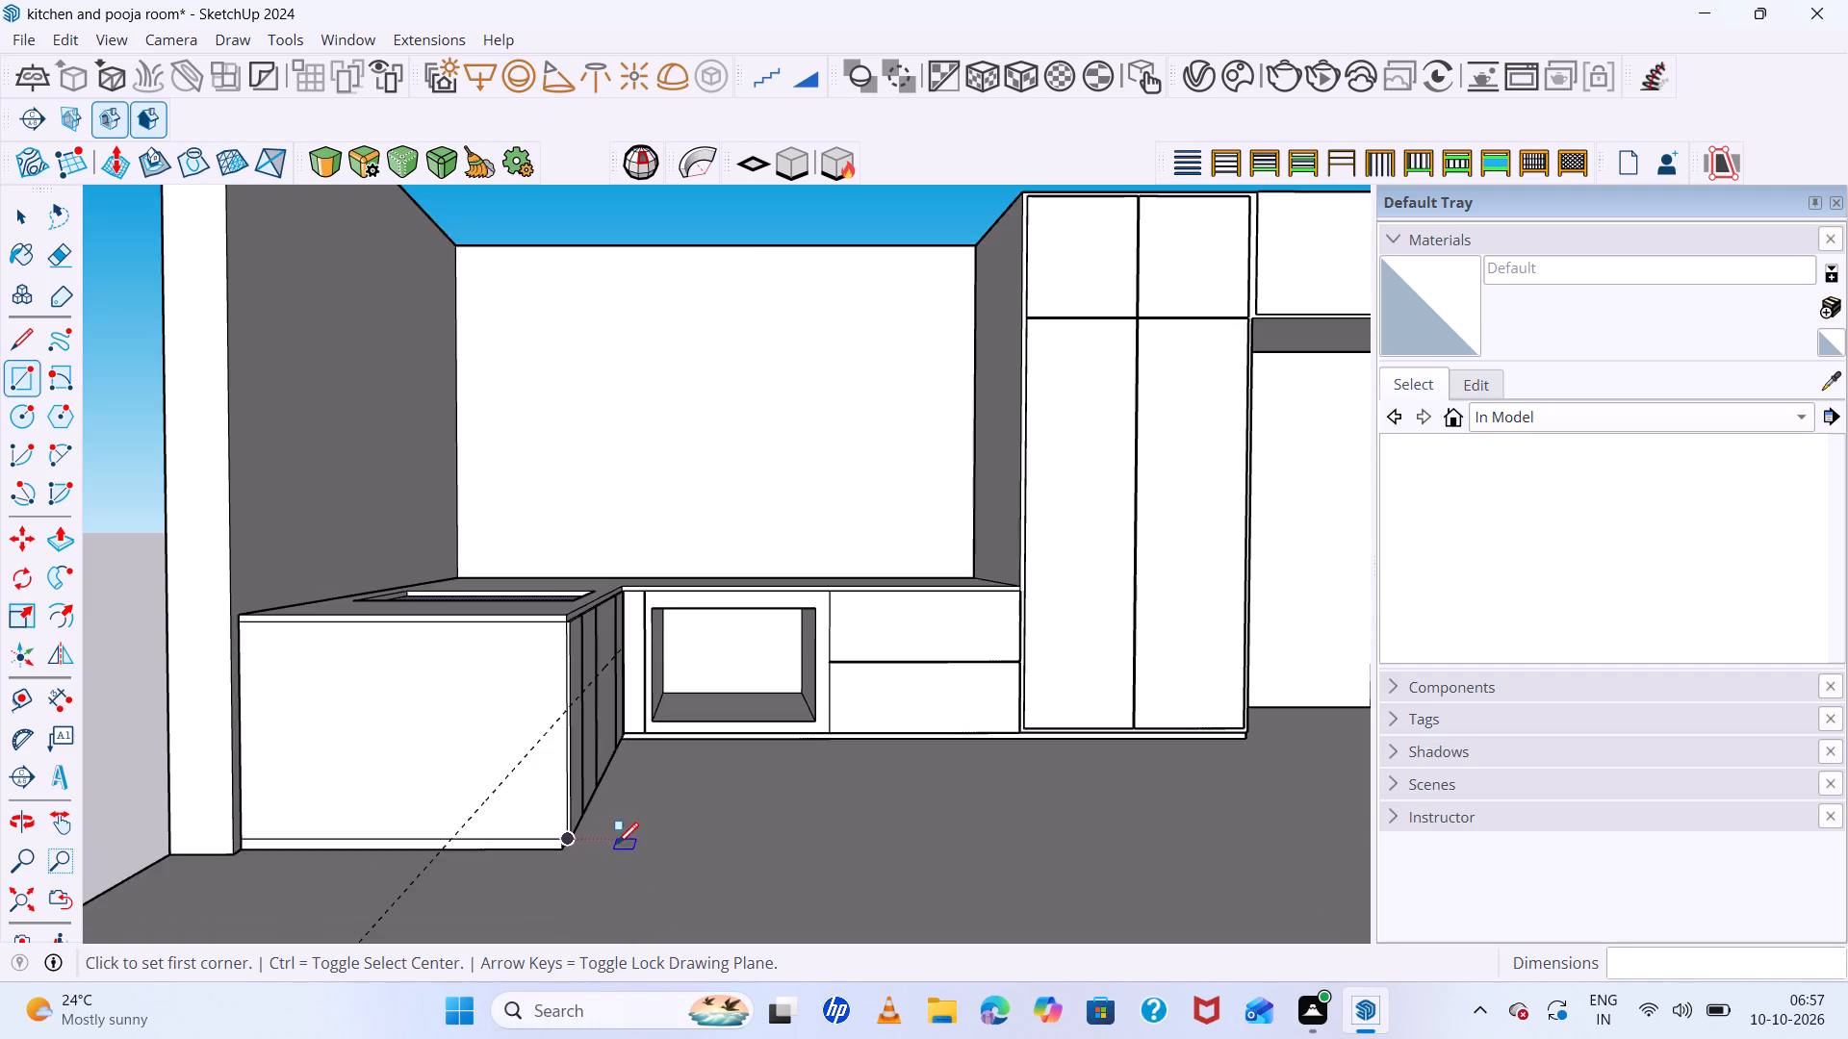
Push the countertop recess floor down to the level of the horizontal guide across the shutters.
middle_drag(611, 841, 290, 964)
scroll(449, 547, up, 5)
key(space)
click(482, 584)
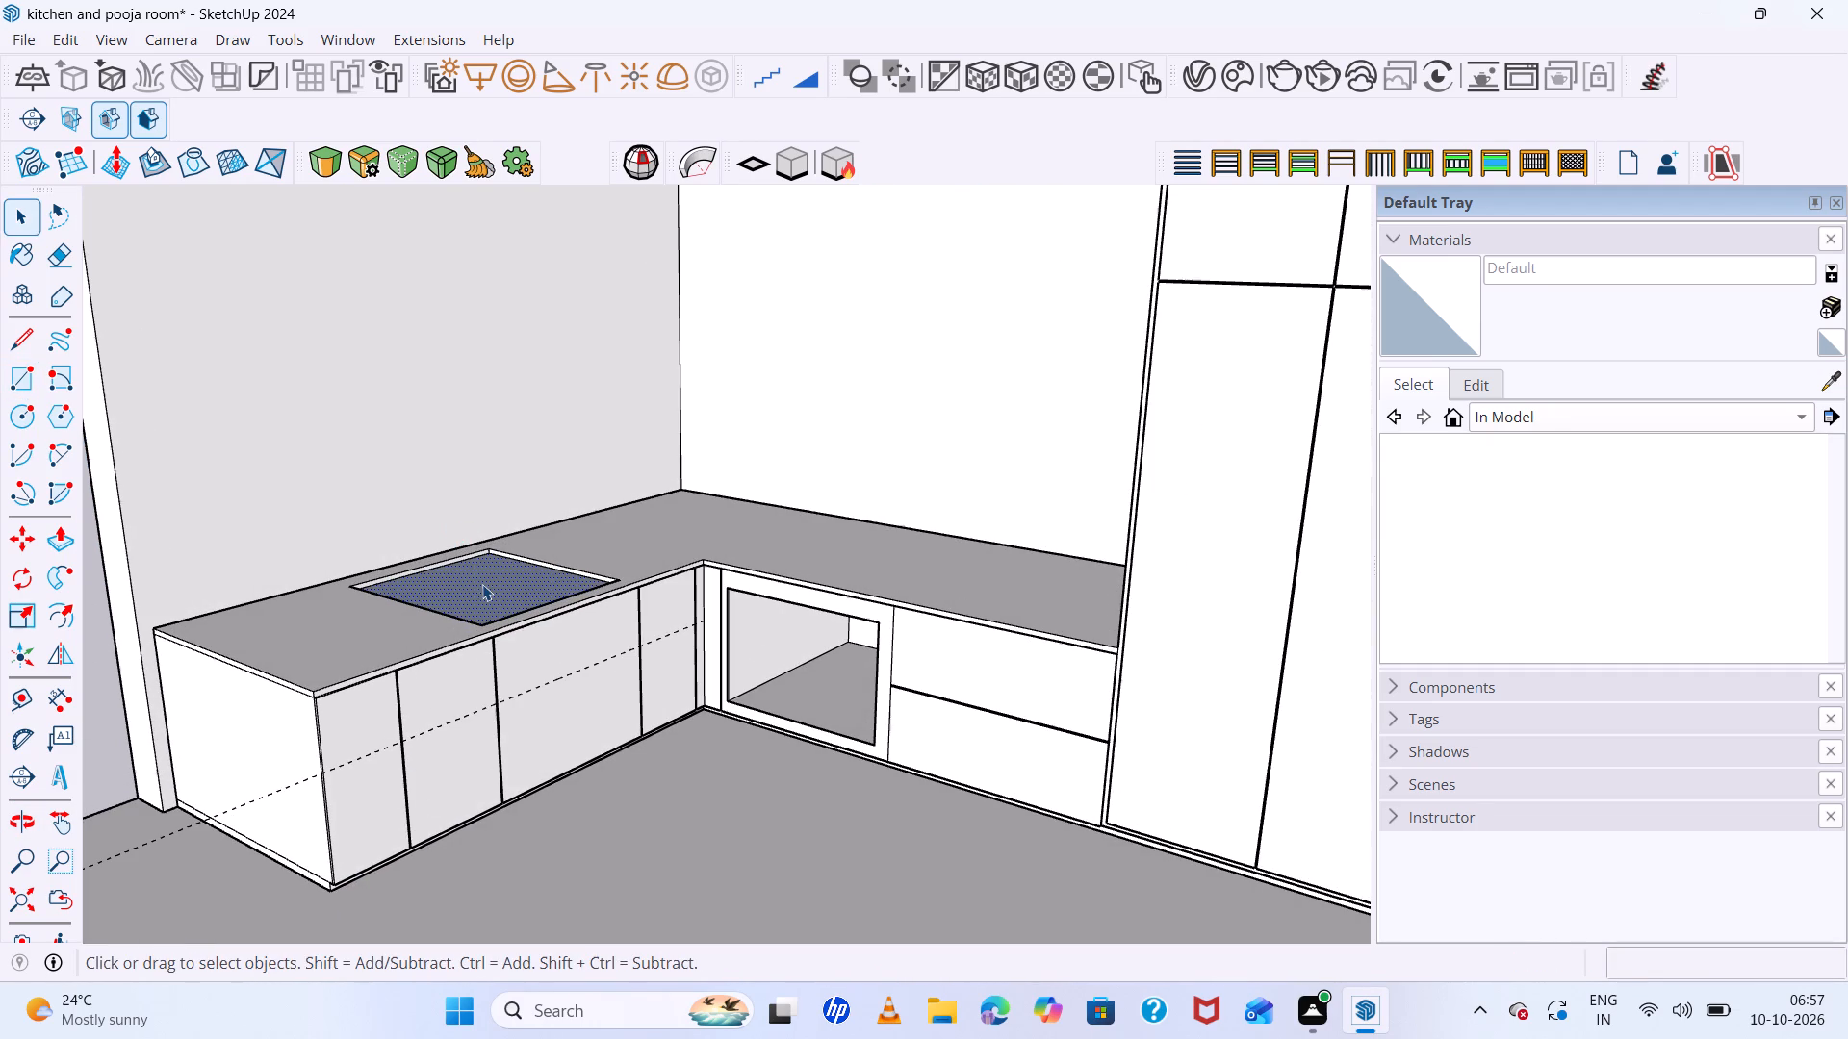
key(p)
click(483, 584)
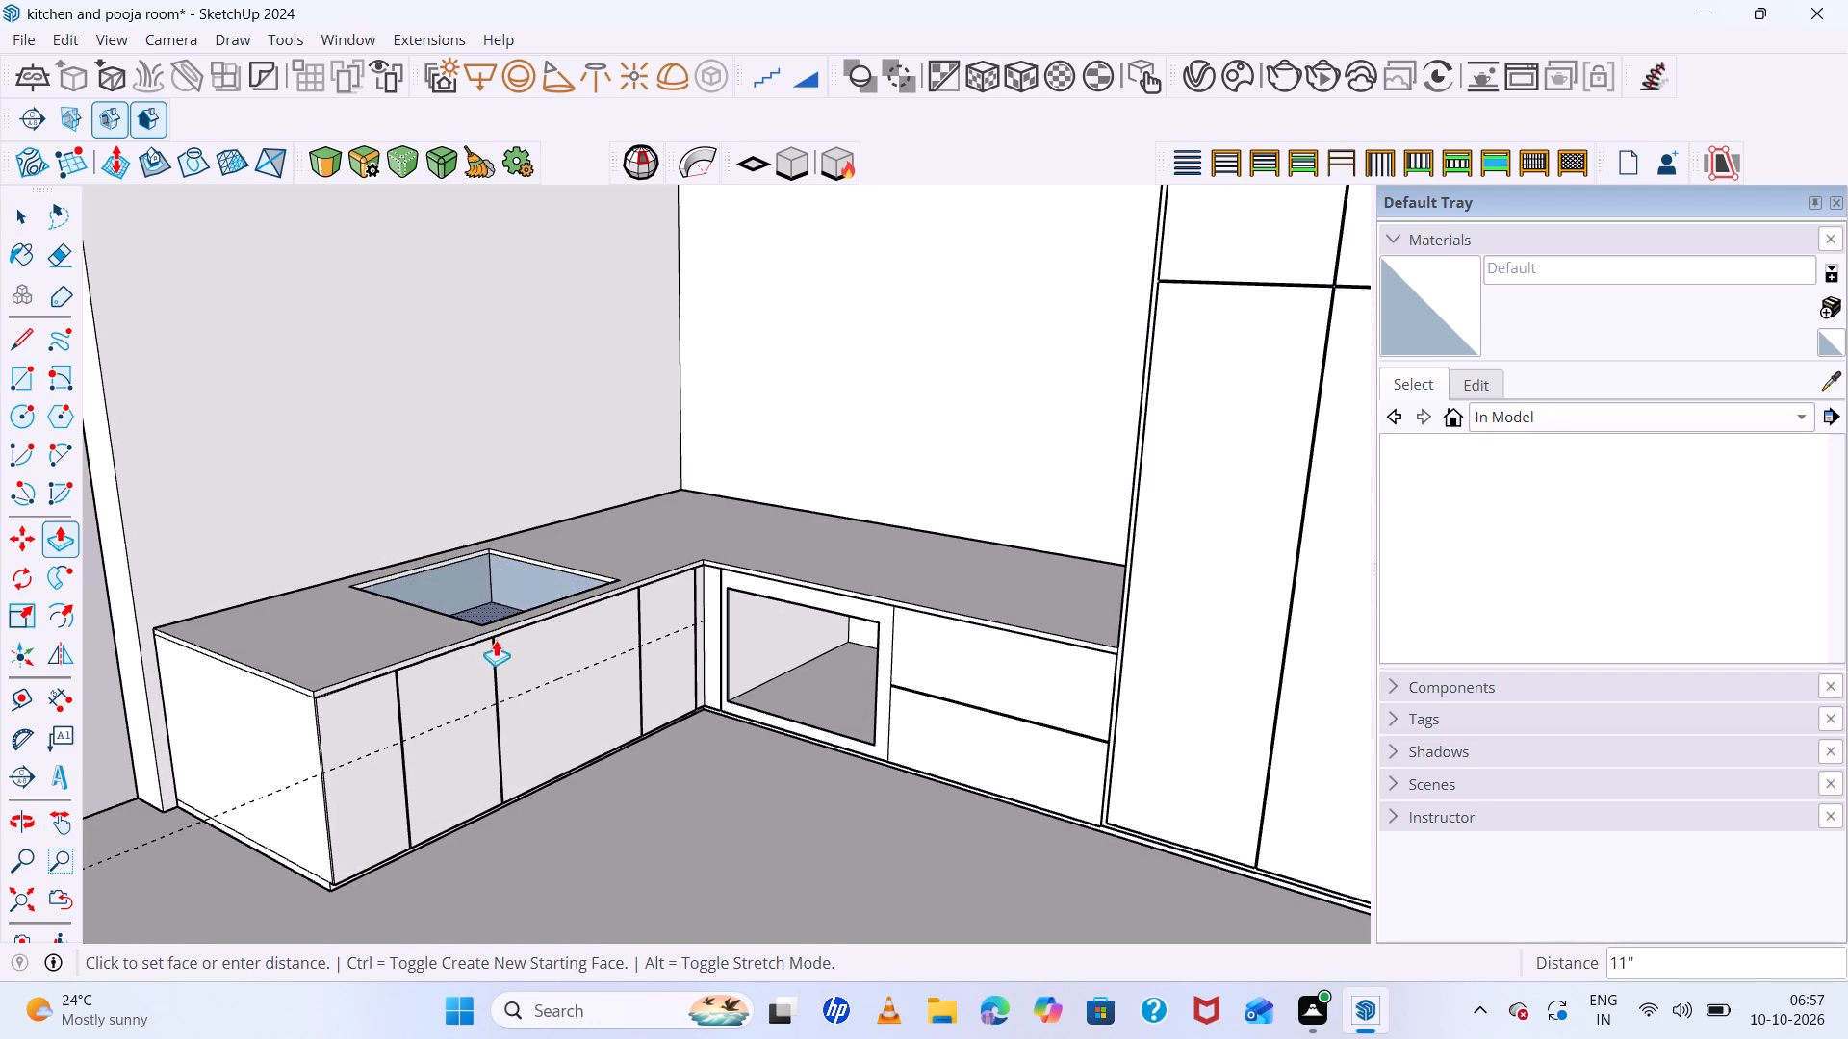
click(521, 692)
Reverse the floor face of the deepened countertop recess.
middle_drag(487, 617, 462, 731)
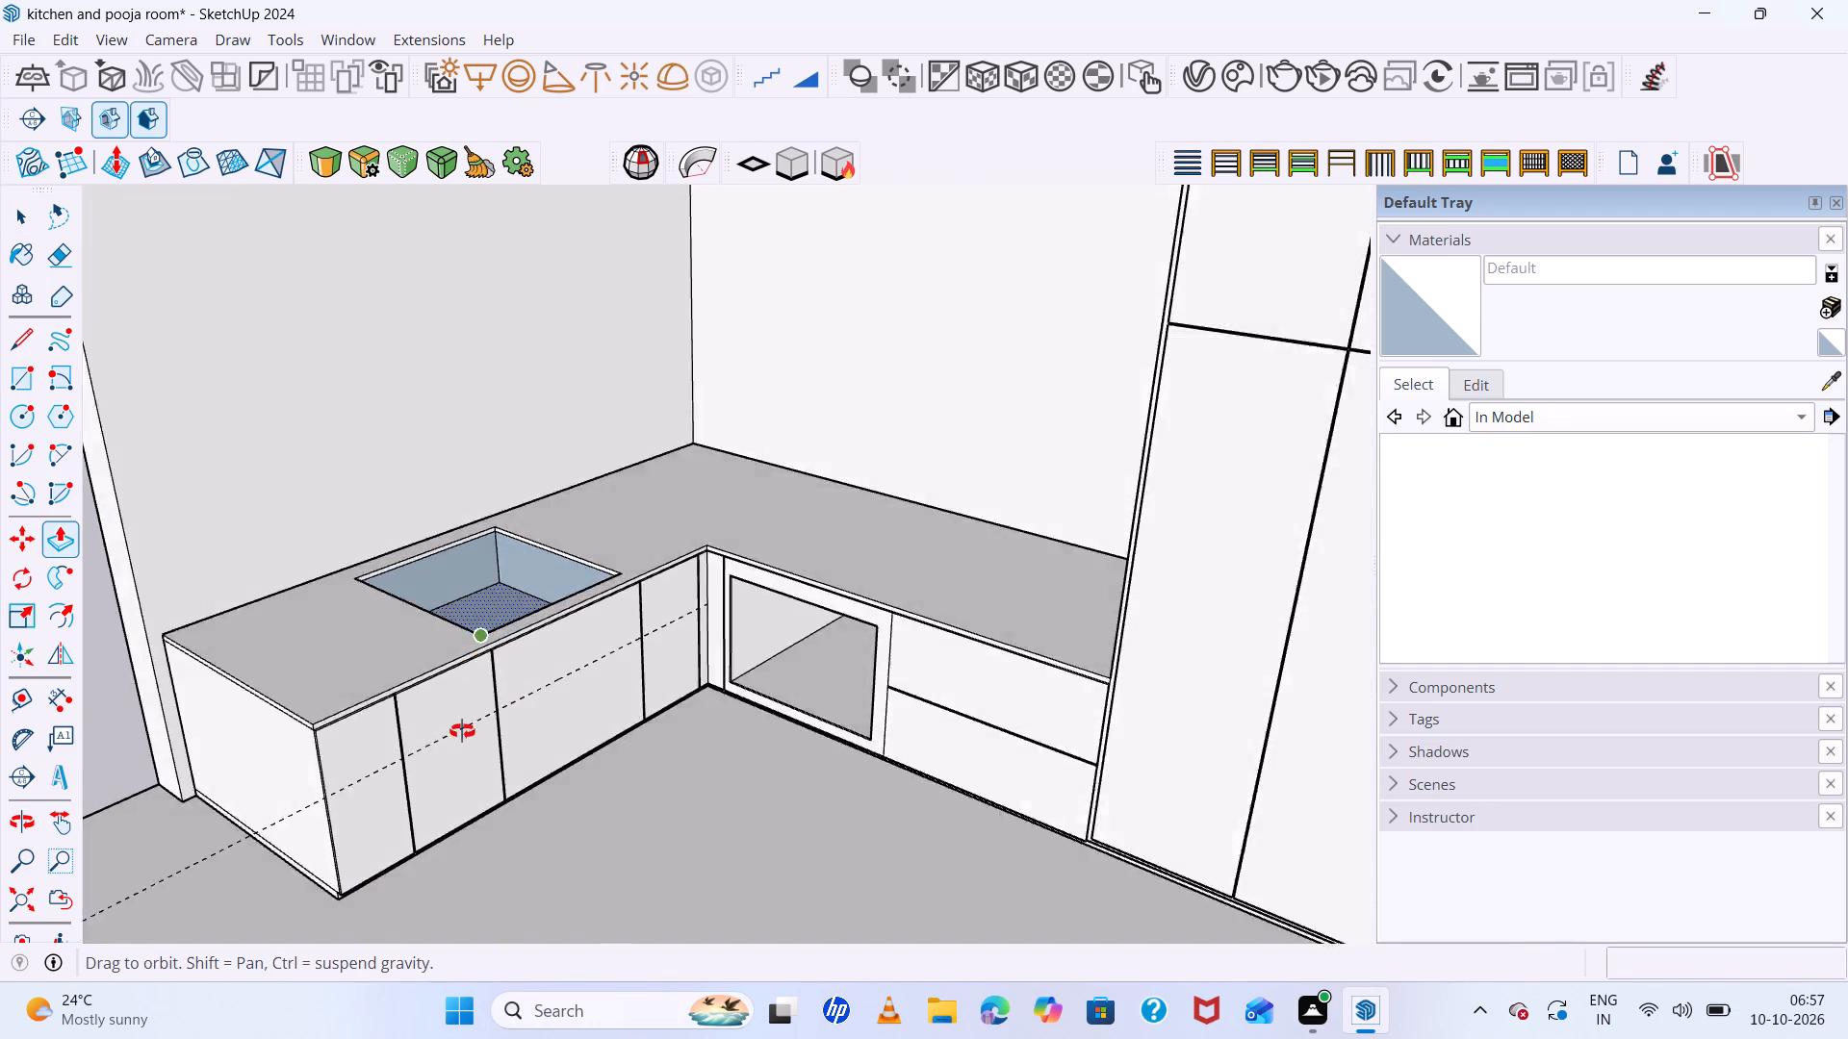
middle_drag(462, 731, 423, 869)
scroll(516, 557, up, 5)
key(space)
click(505, 548)
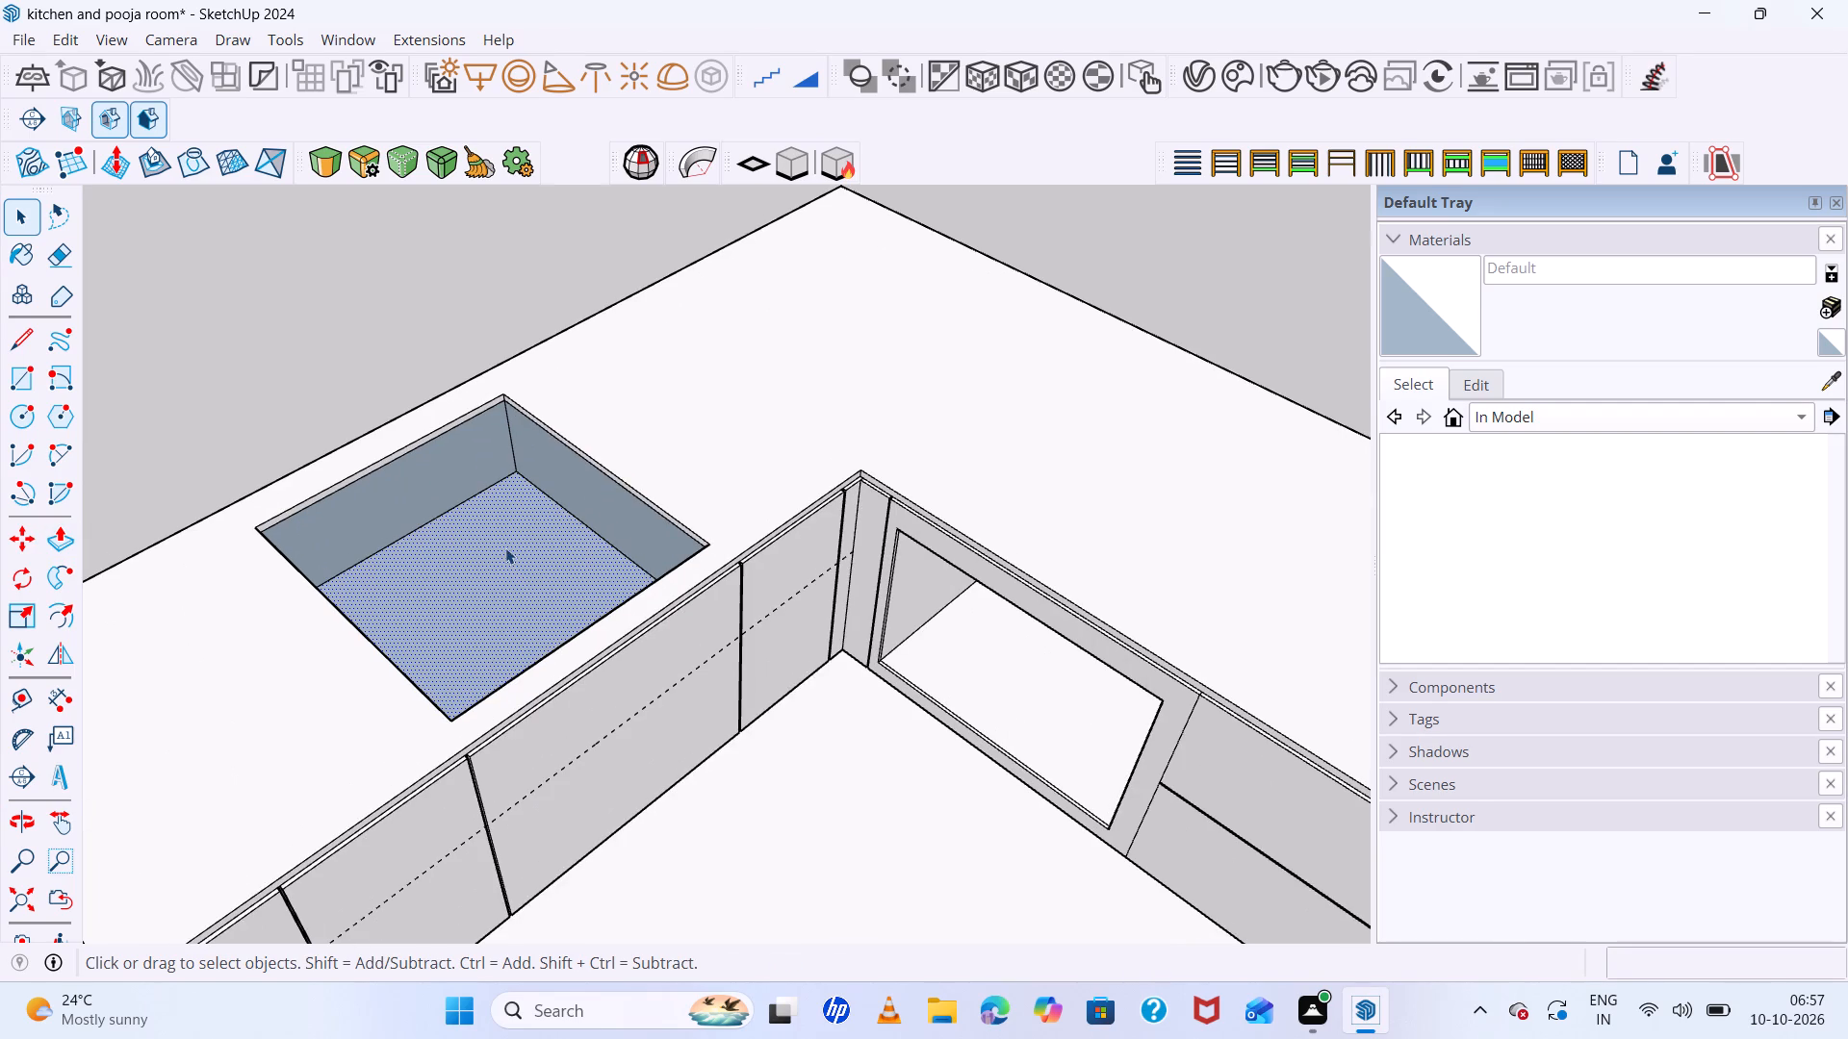
right_click(505, 547)
click(587, 261)
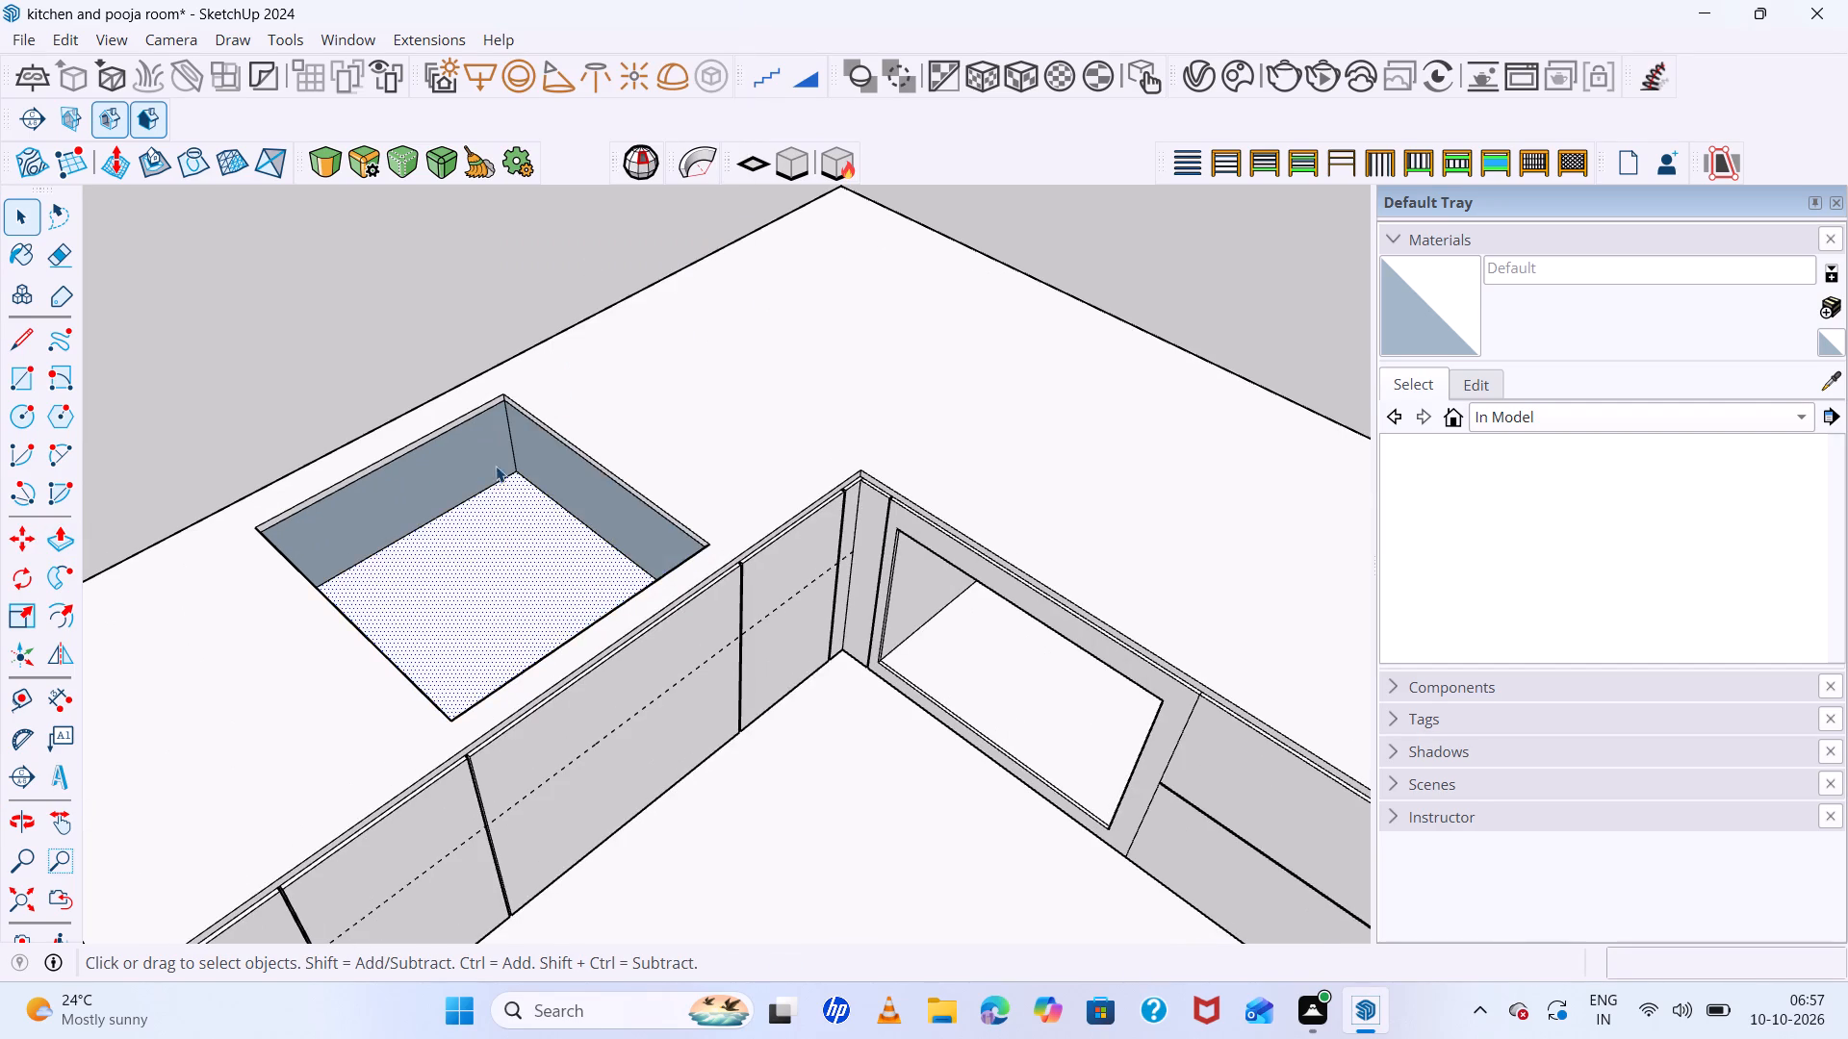
Examine the deepened recess, the counter and the tall cabinets from several angles around the whole kitchen.
scroll(471, 484, up, 4)
scroll(529, 621, down, 6)
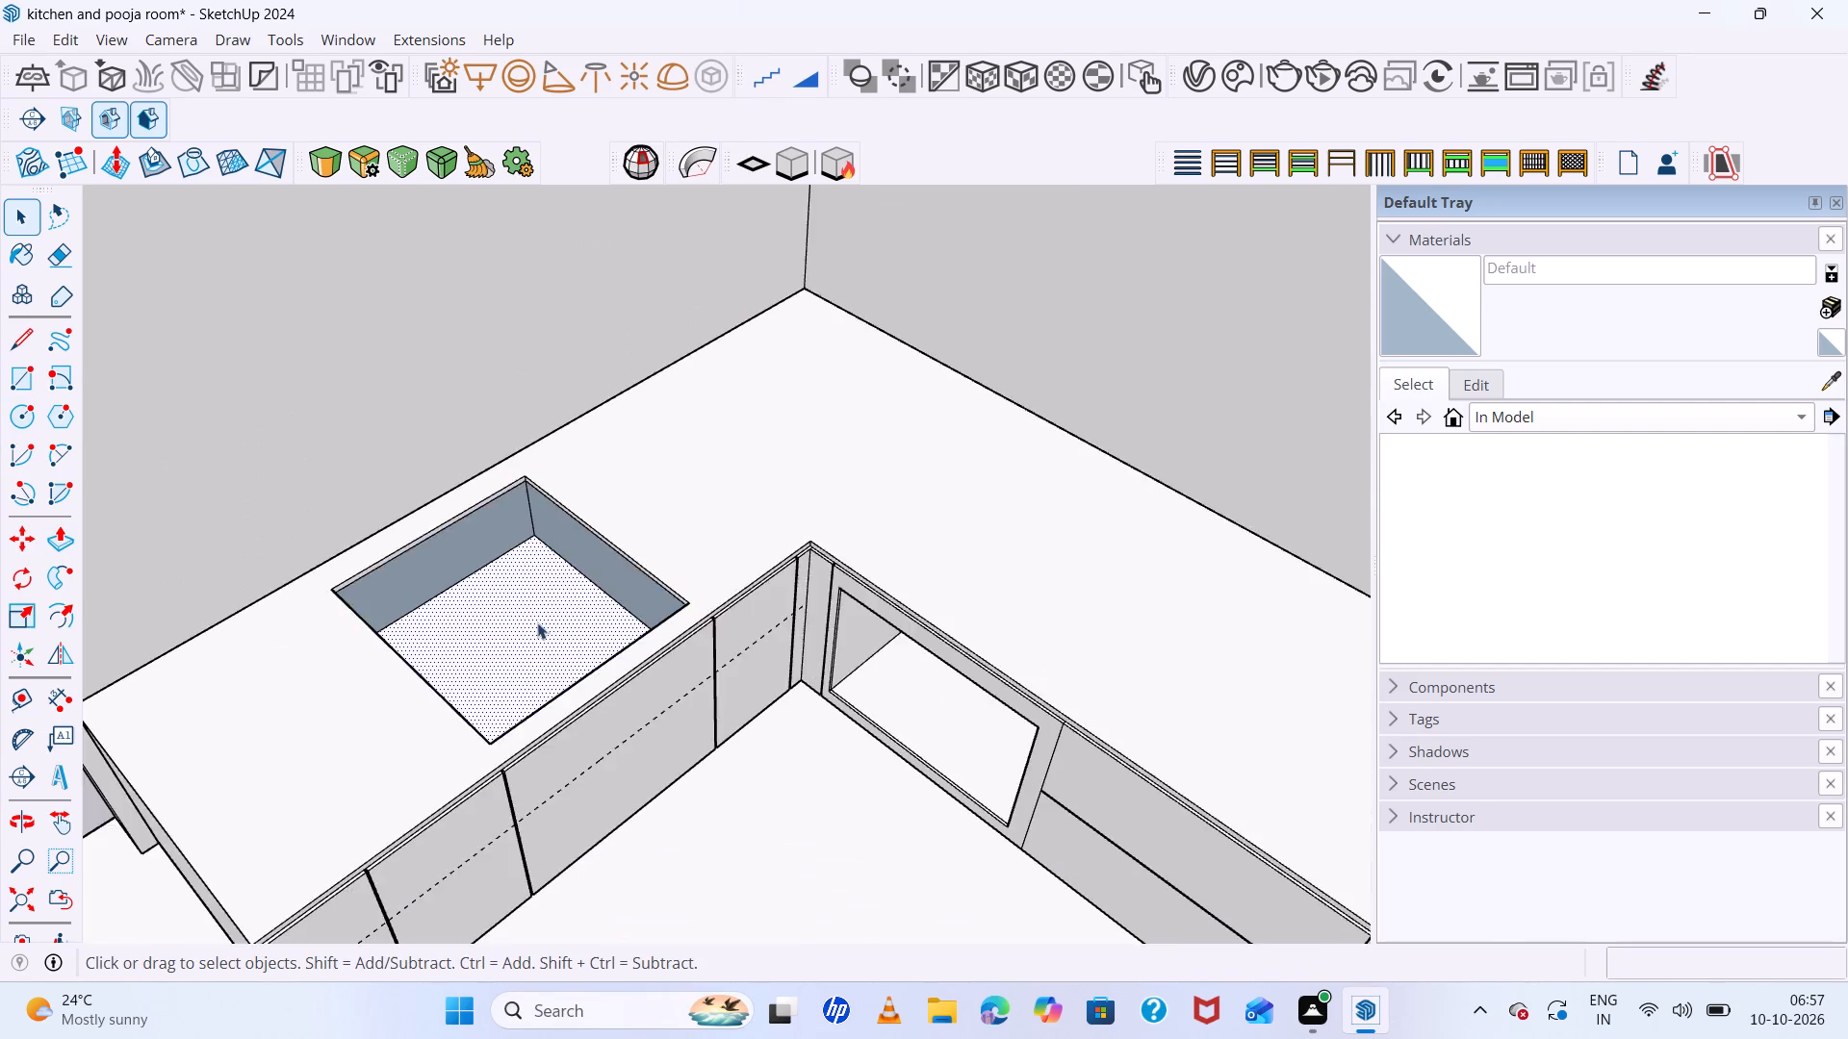
scroll(537, 622, down, 6)
middle_drag(630, 620, 248, 494)
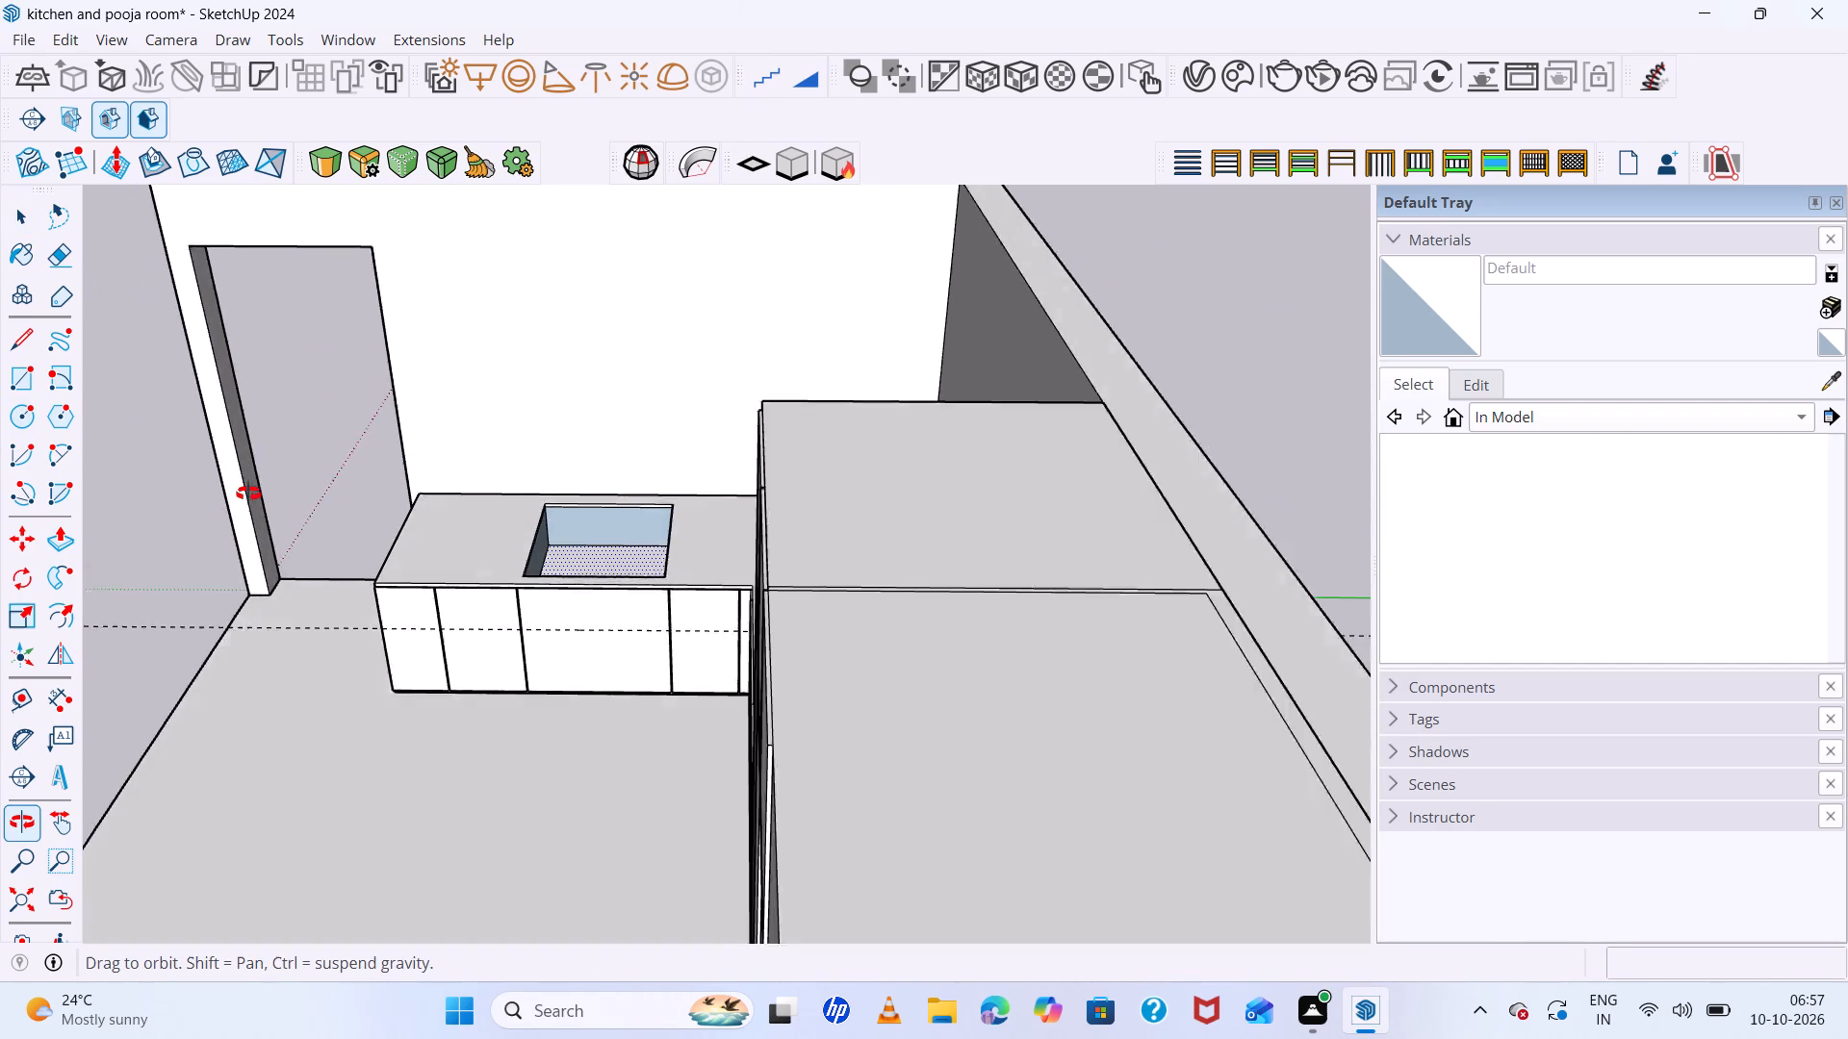
middle_drag(248, 494, 716, 436)
scroll(490, 591, down, 7)
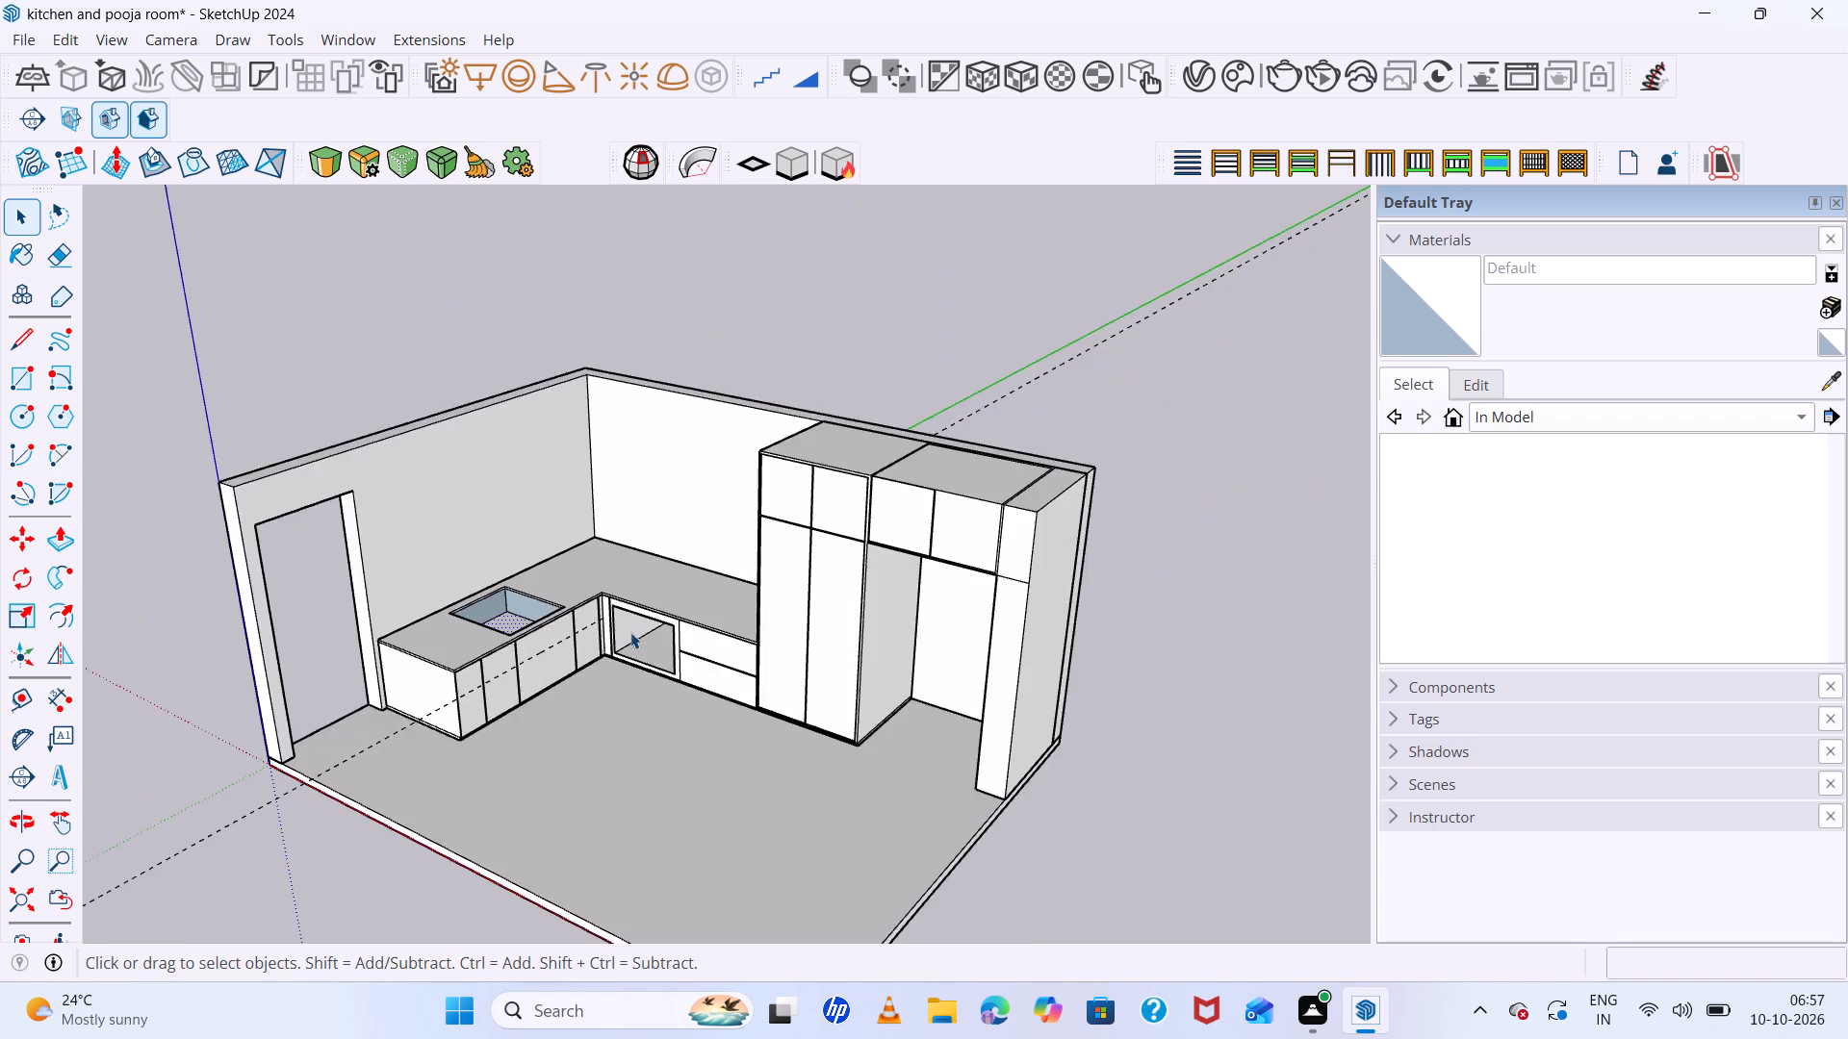
scroll(630, 632, up, 7)
scroll(633, 619, down, 7)
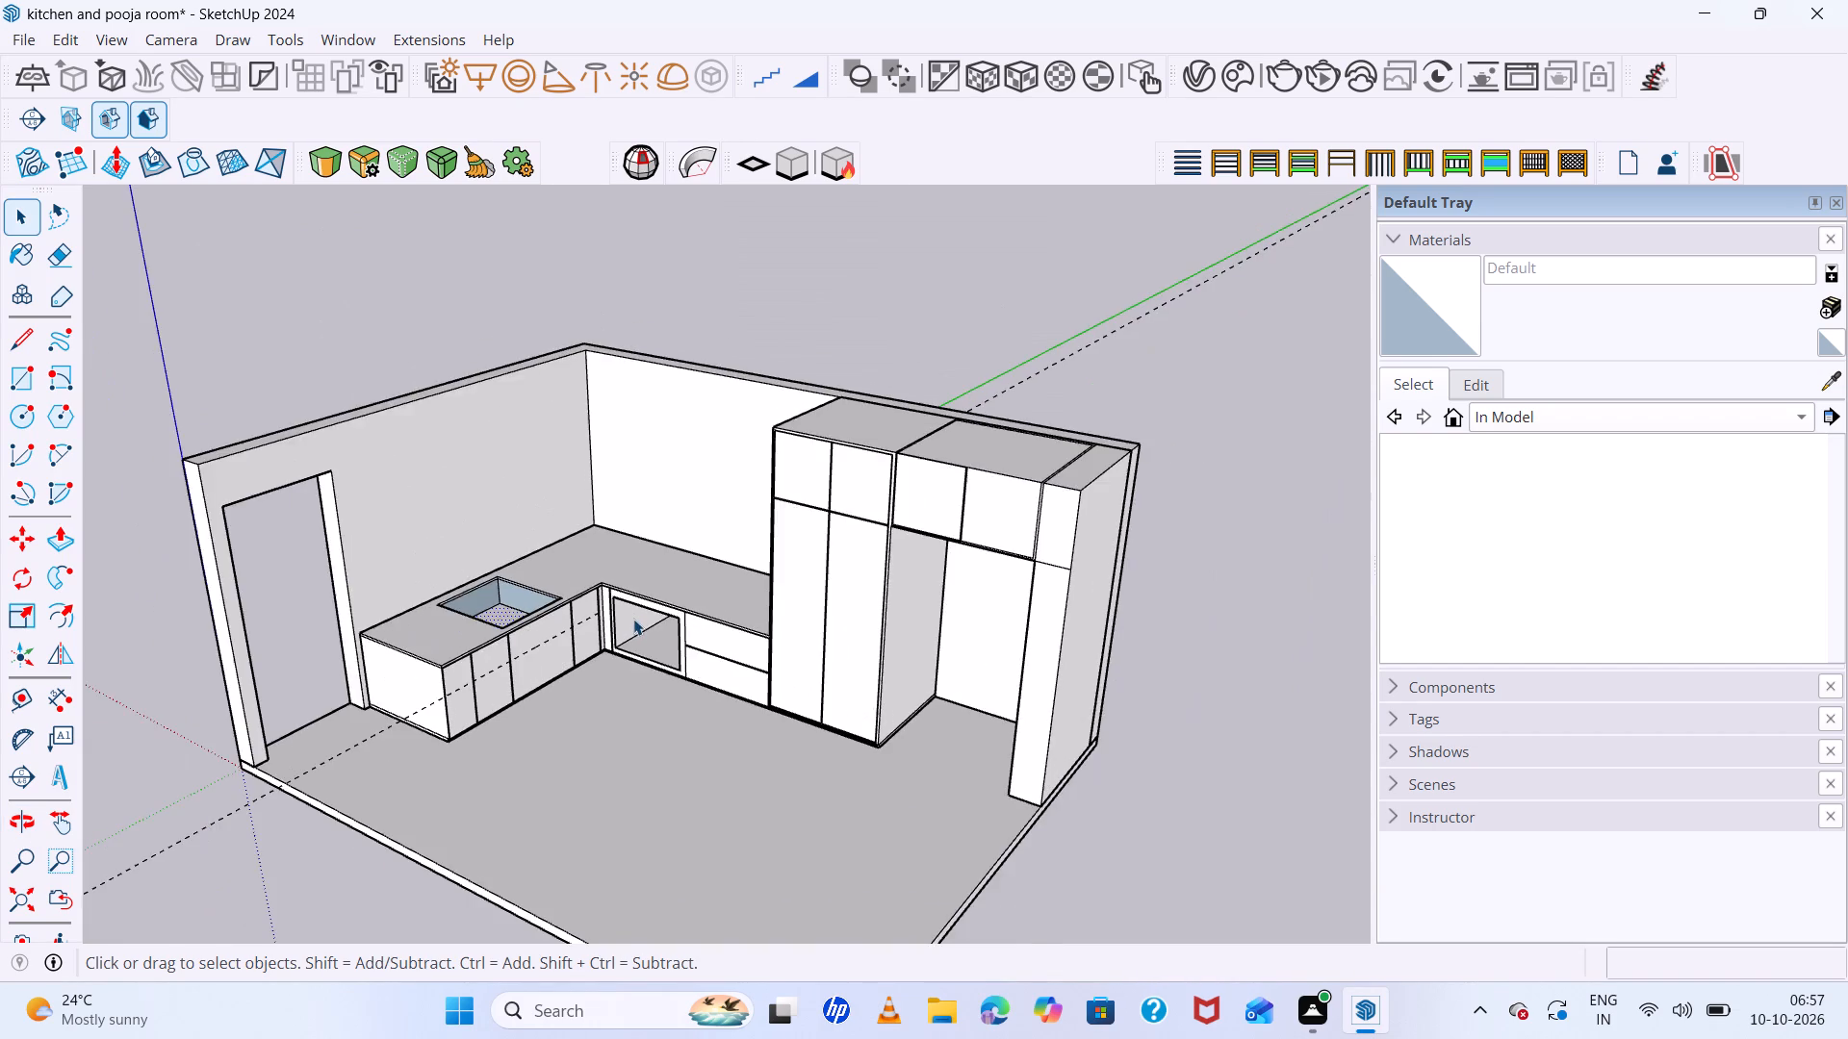
scroll(633, 613, down, 13)
middle_drag(614, 599, 507, 506)
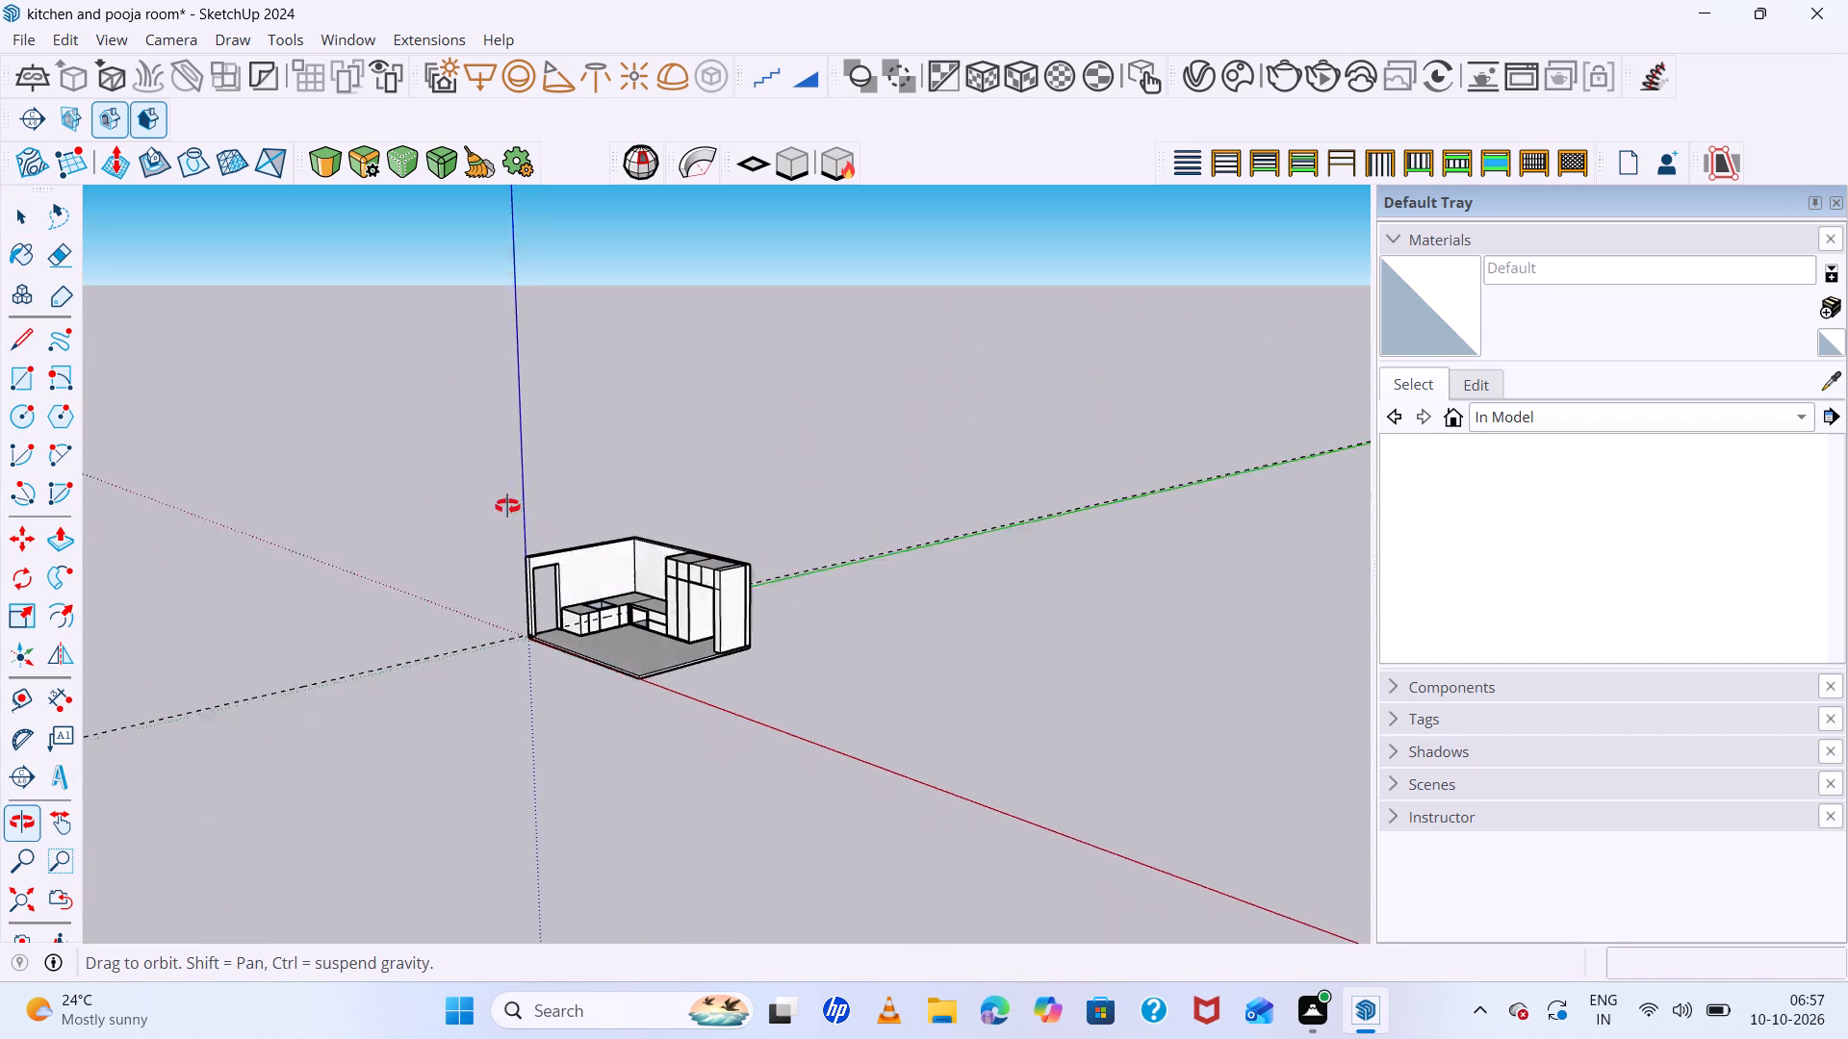
middle_drag(507, 506, 450, 499)
middle_drag(411, 495, 375, 495)
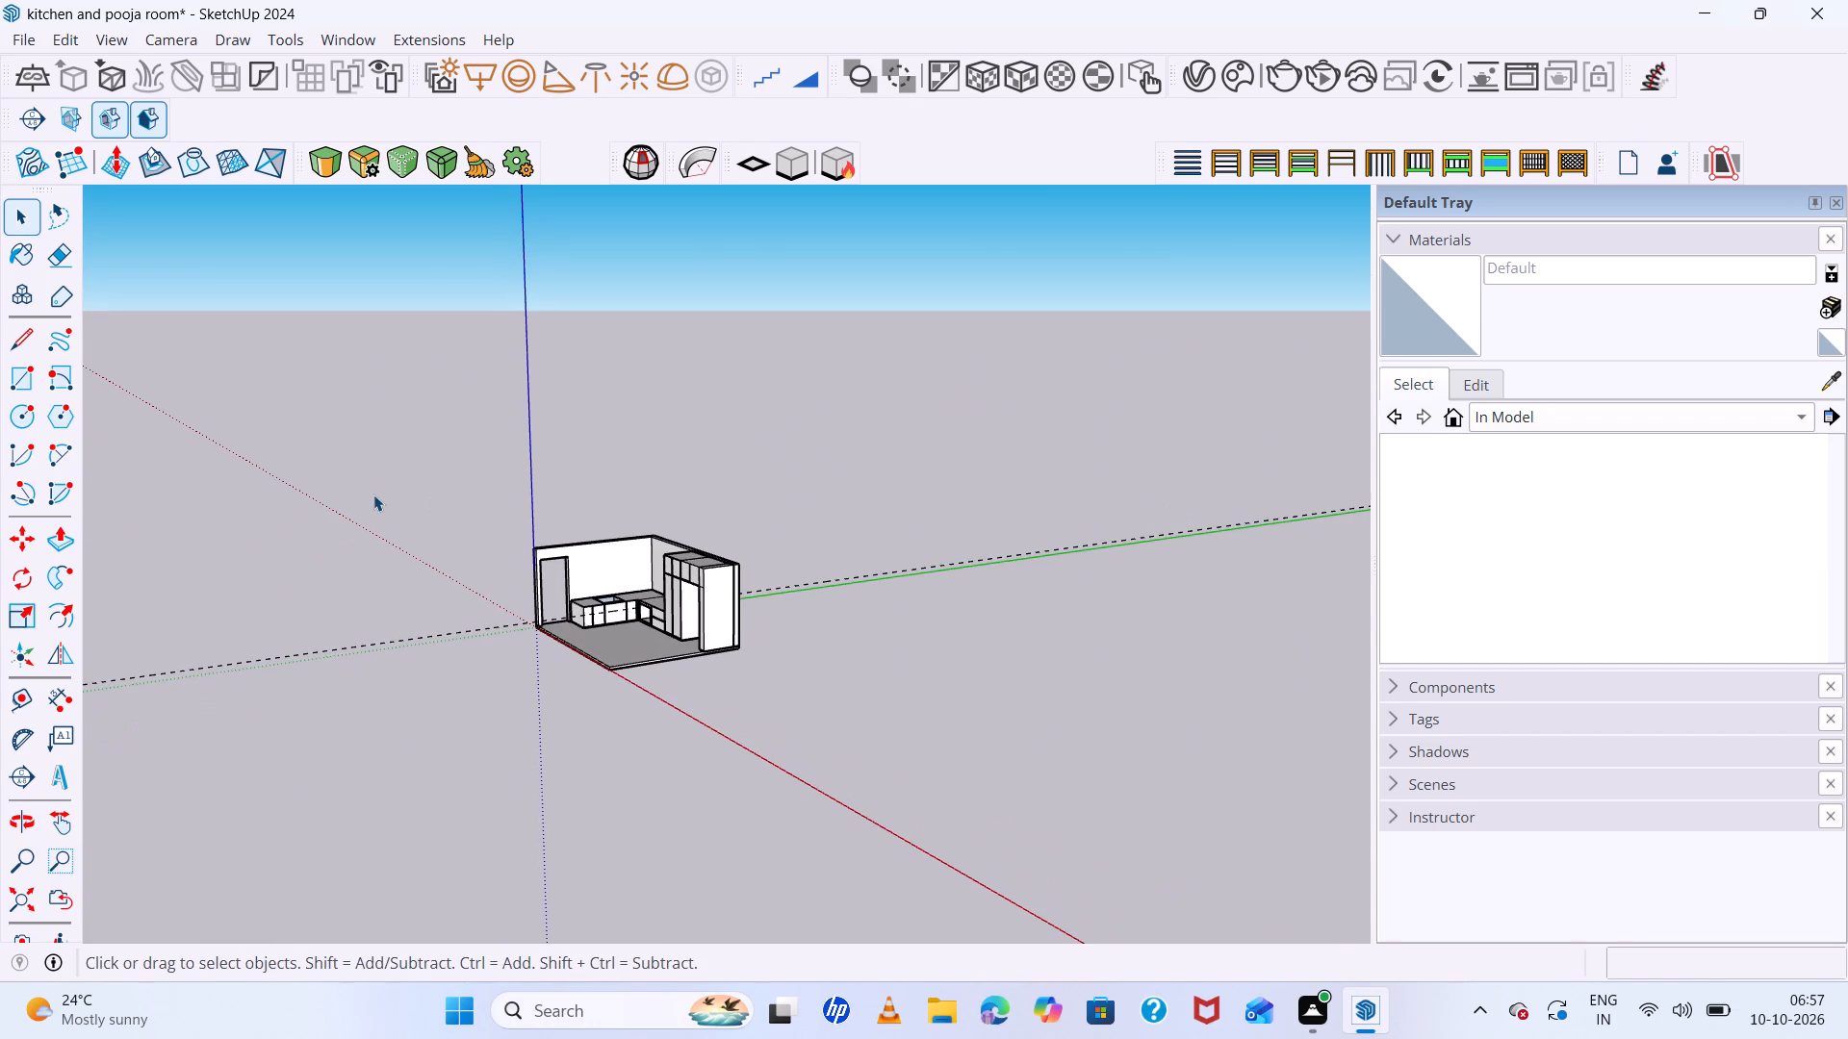
scroll(643, 596, up, 12)
middle_drag(554, 541, 737, 554)
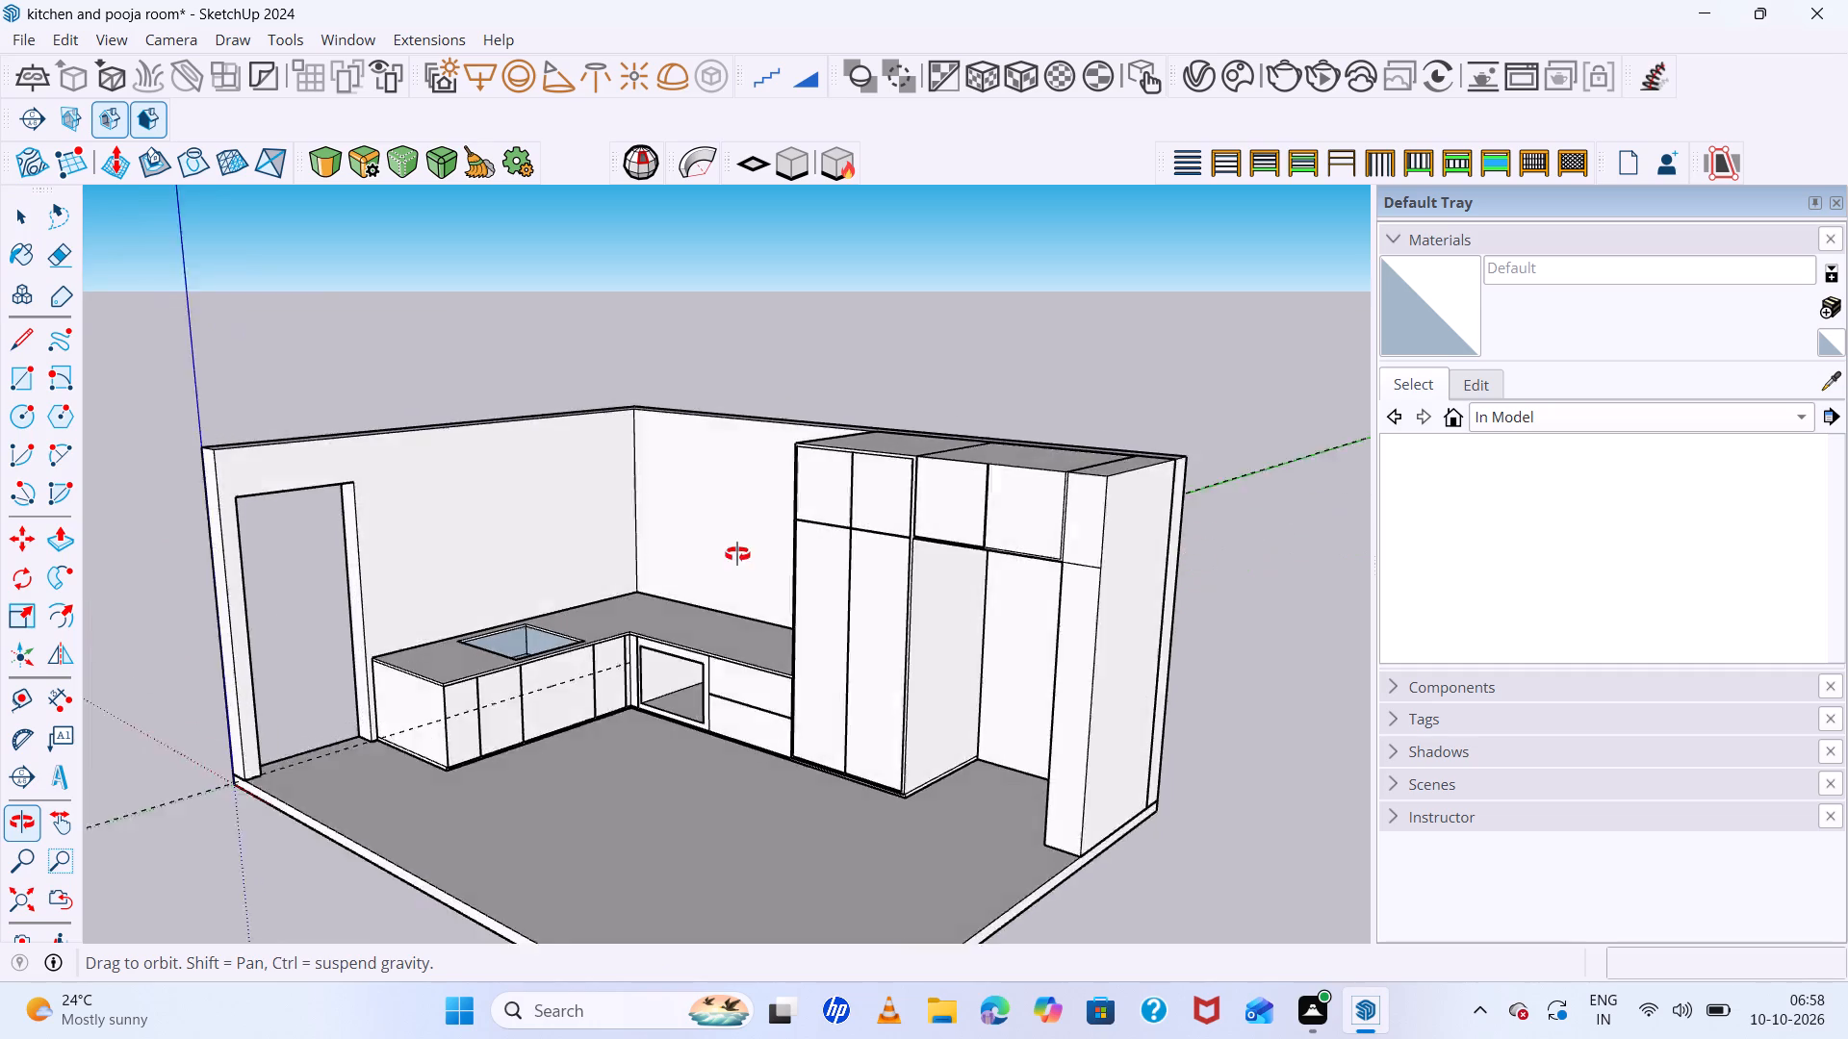
middle_drag(737, 554, 1272, 562)
middle_drag(1272, 562, 868, 562)
middle_drag(855, 562, 778, 562)
middle_drag(761, 562, 652, 563)
middle_drag(648, 563, 599, 574)
middle_drag(586, 578, 527, 603)
middle_drag(486, 629, 457, 696)
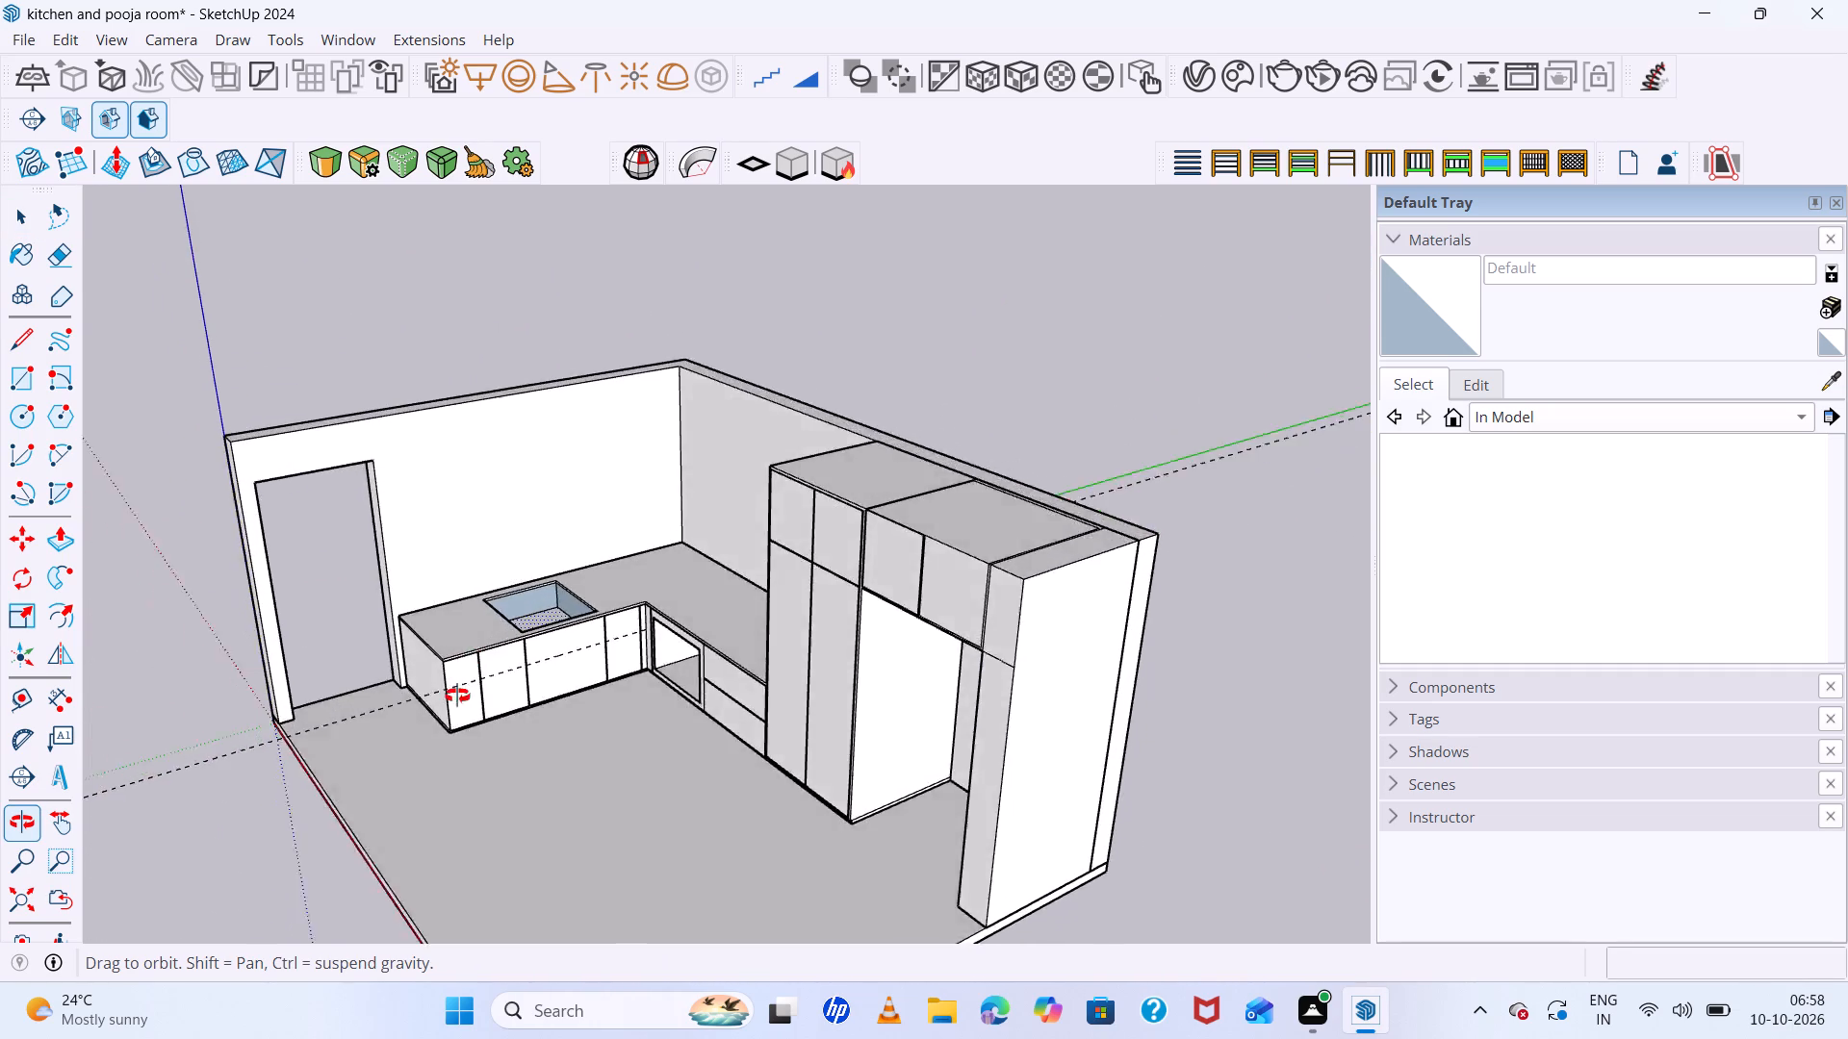
middle_drag(457, 696, 424, 765)
Draw a rectangle about 6' 4" by 3' 9" on the wall above the countertop recess for a window.
scroll(480, 468, up, 5)
scroll(362, 412, down, 5)
middle_drag(429, 426, 424, 360)
scroll(462, 485, up, 5)
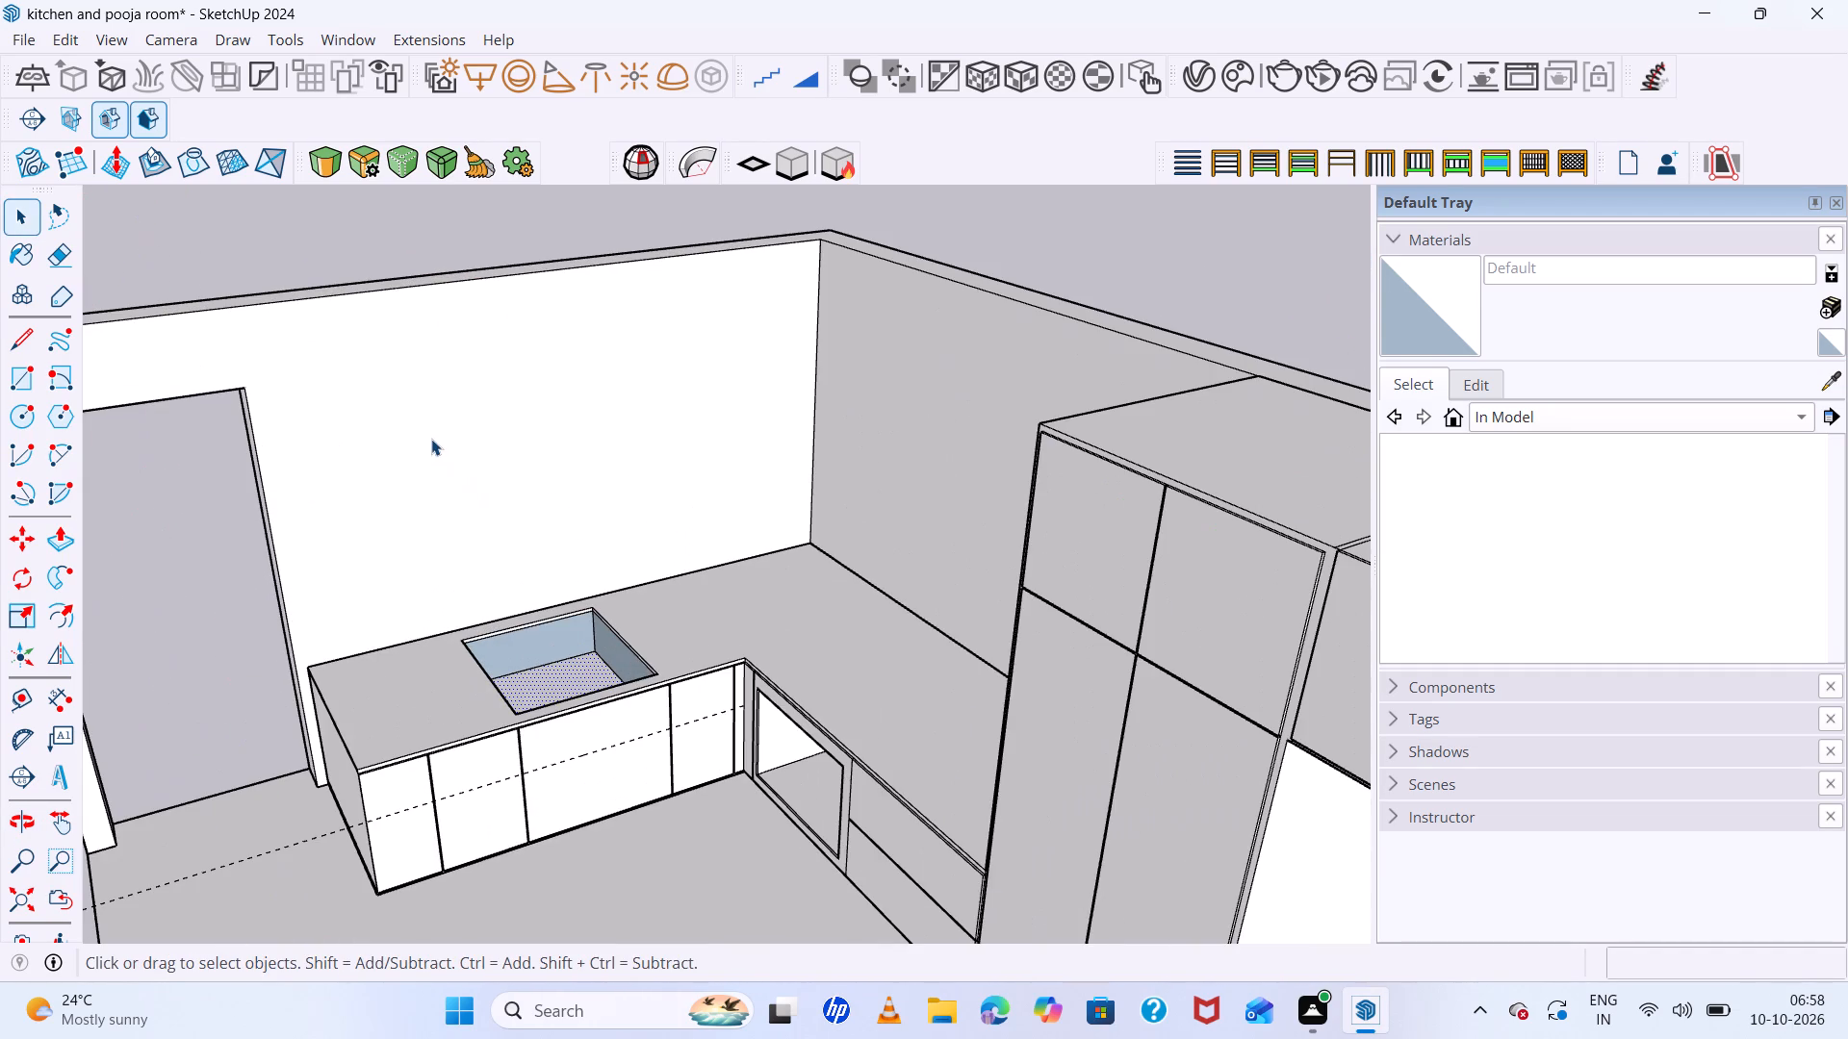
key(r)
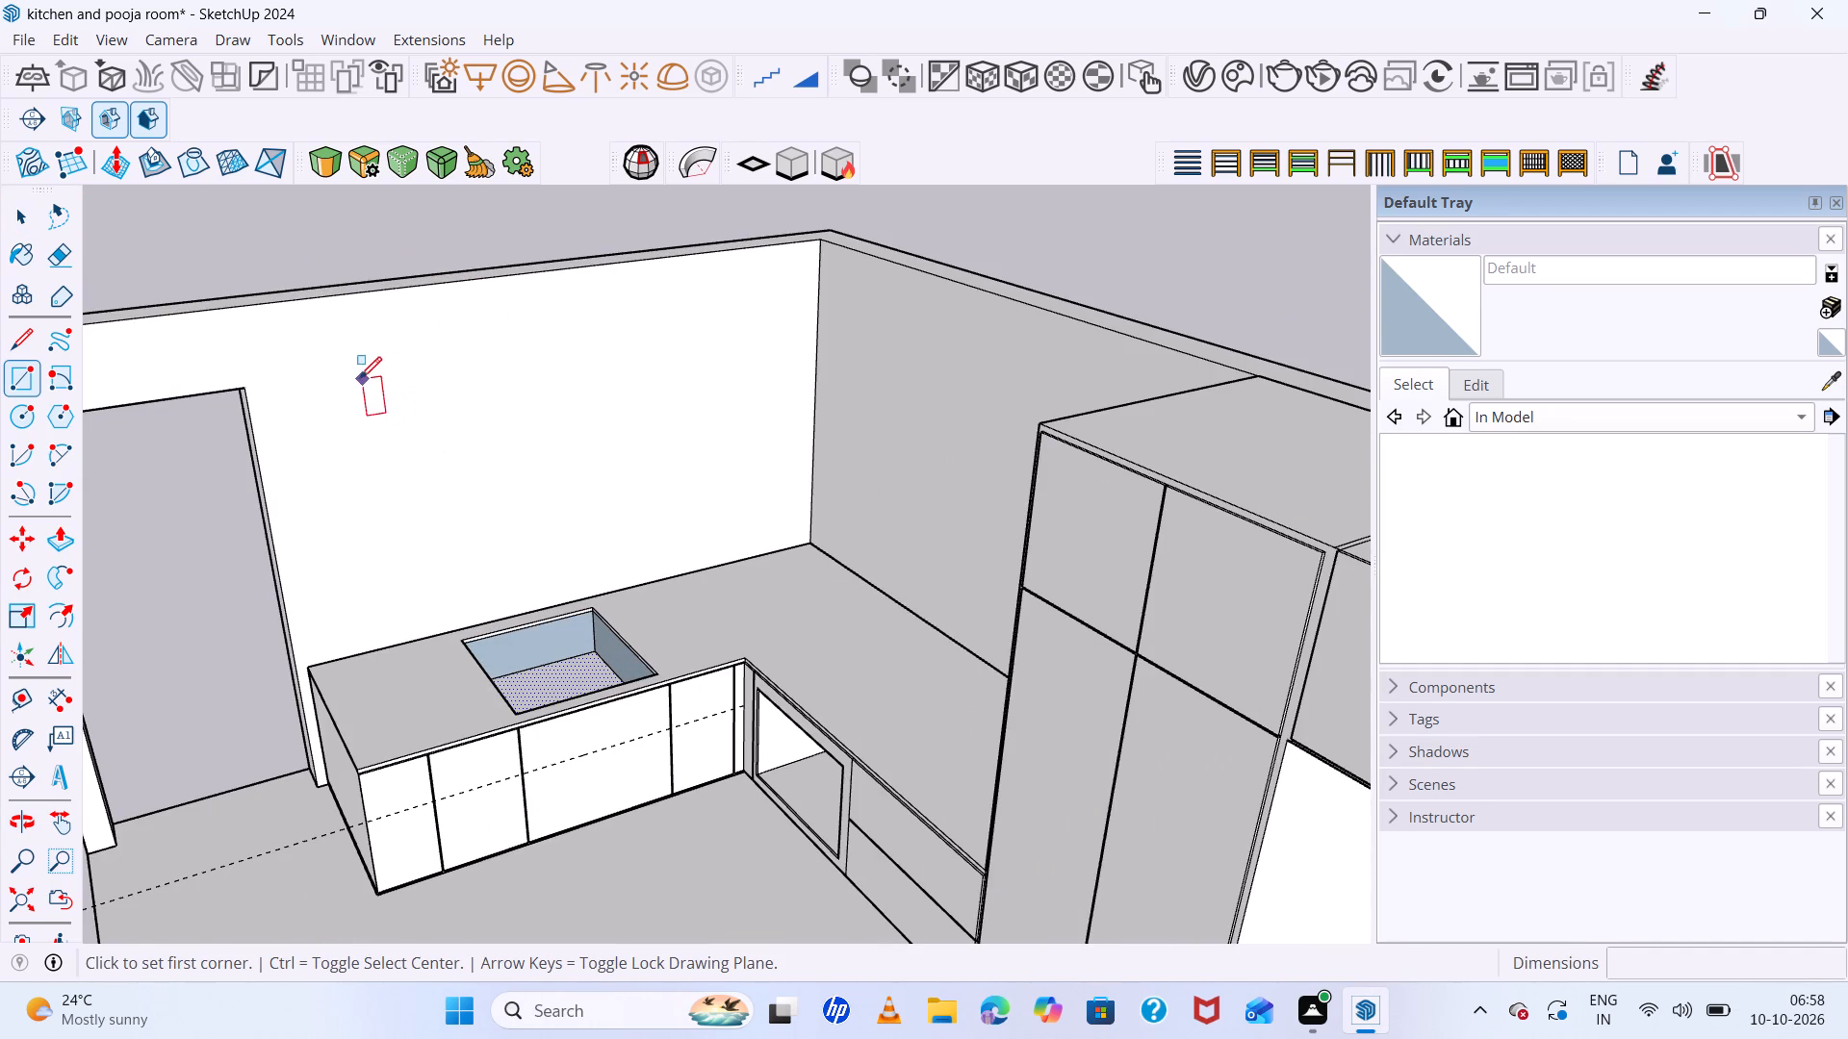
click(358, 375)
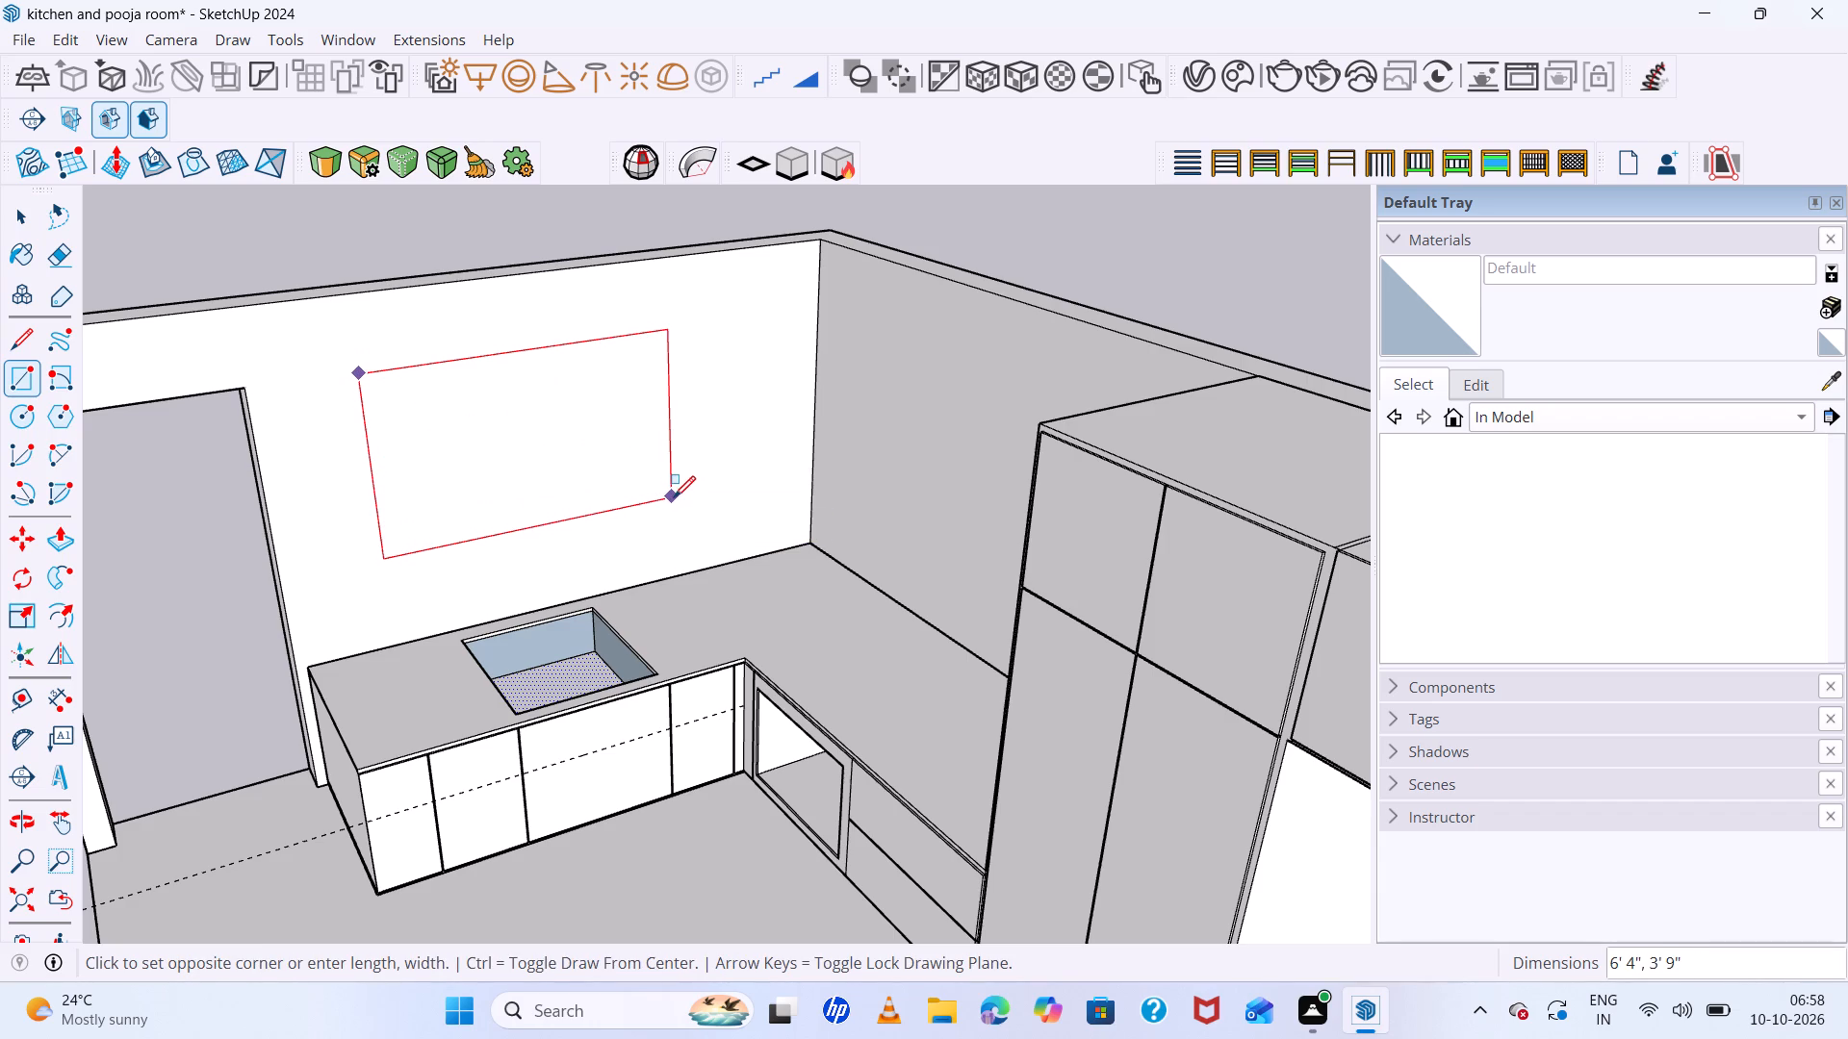
click(680, 493)
key(space)
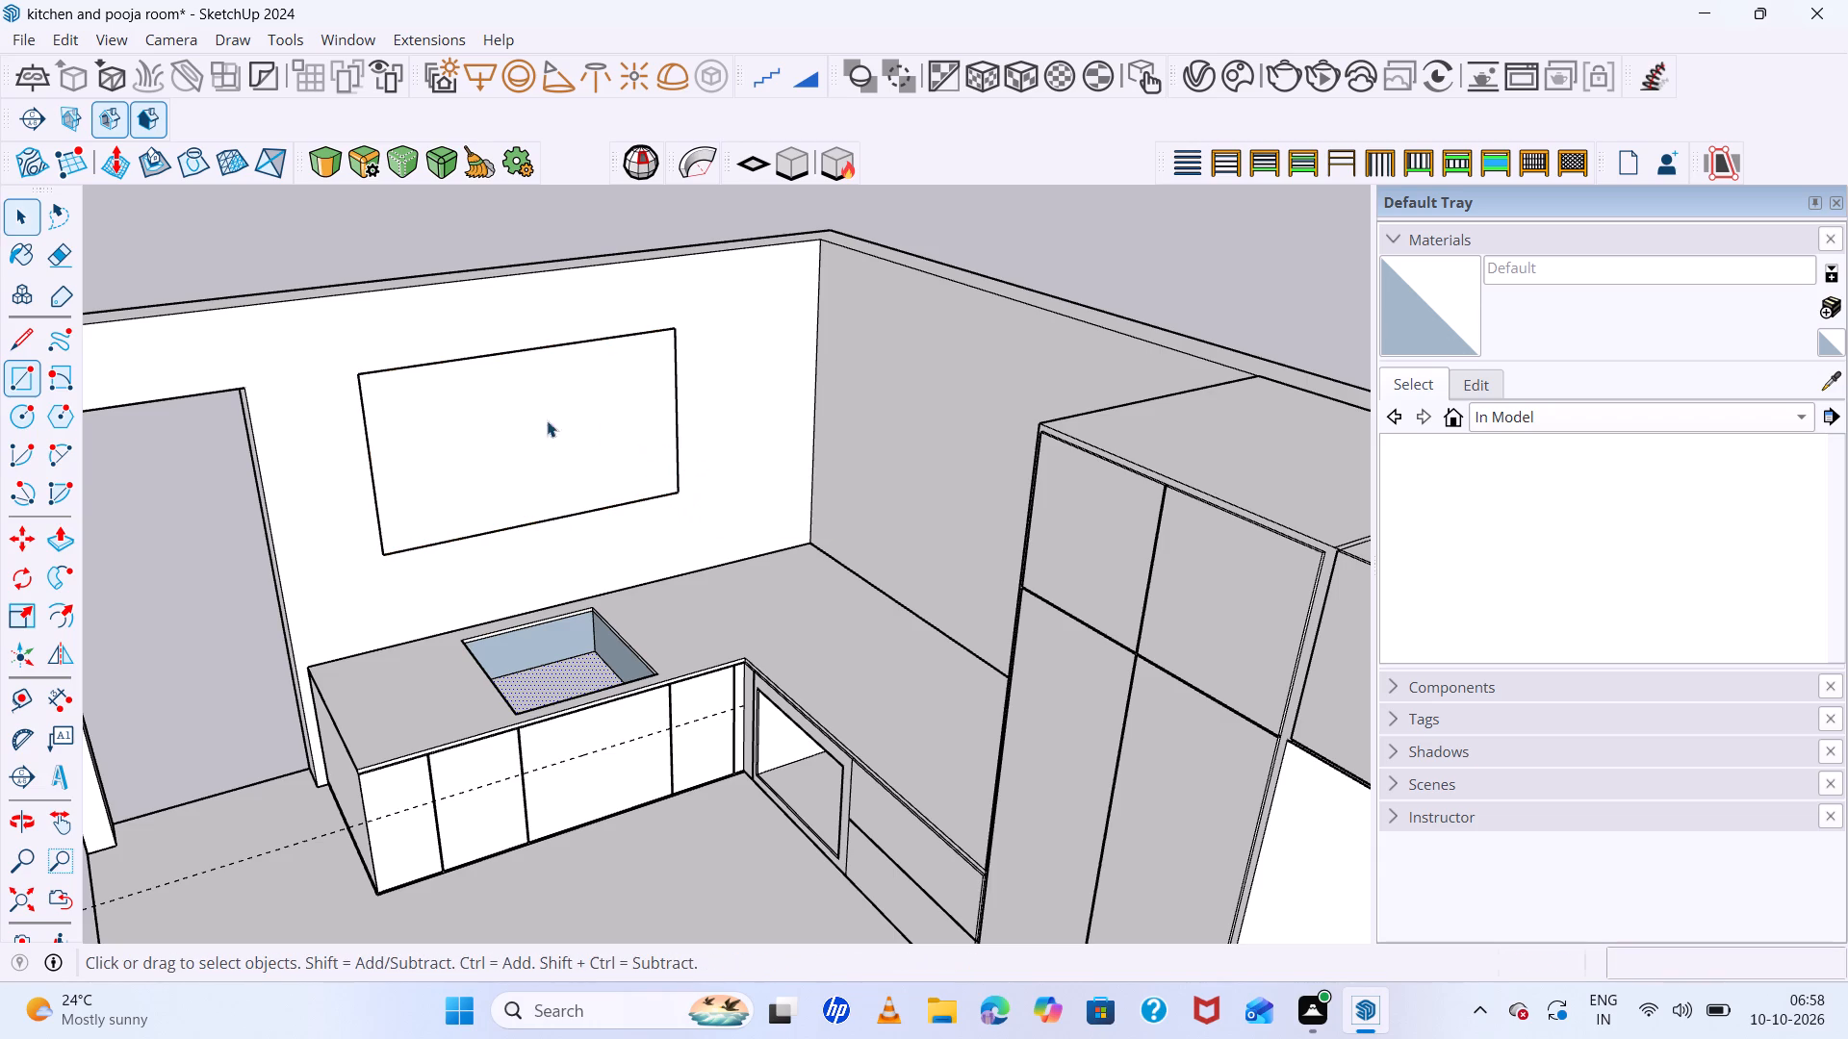
Push the wall rectangle about 1' 2" outward through the wall to form a block projecting outside.
click(504, 410)
key(p)
click(504, 410)
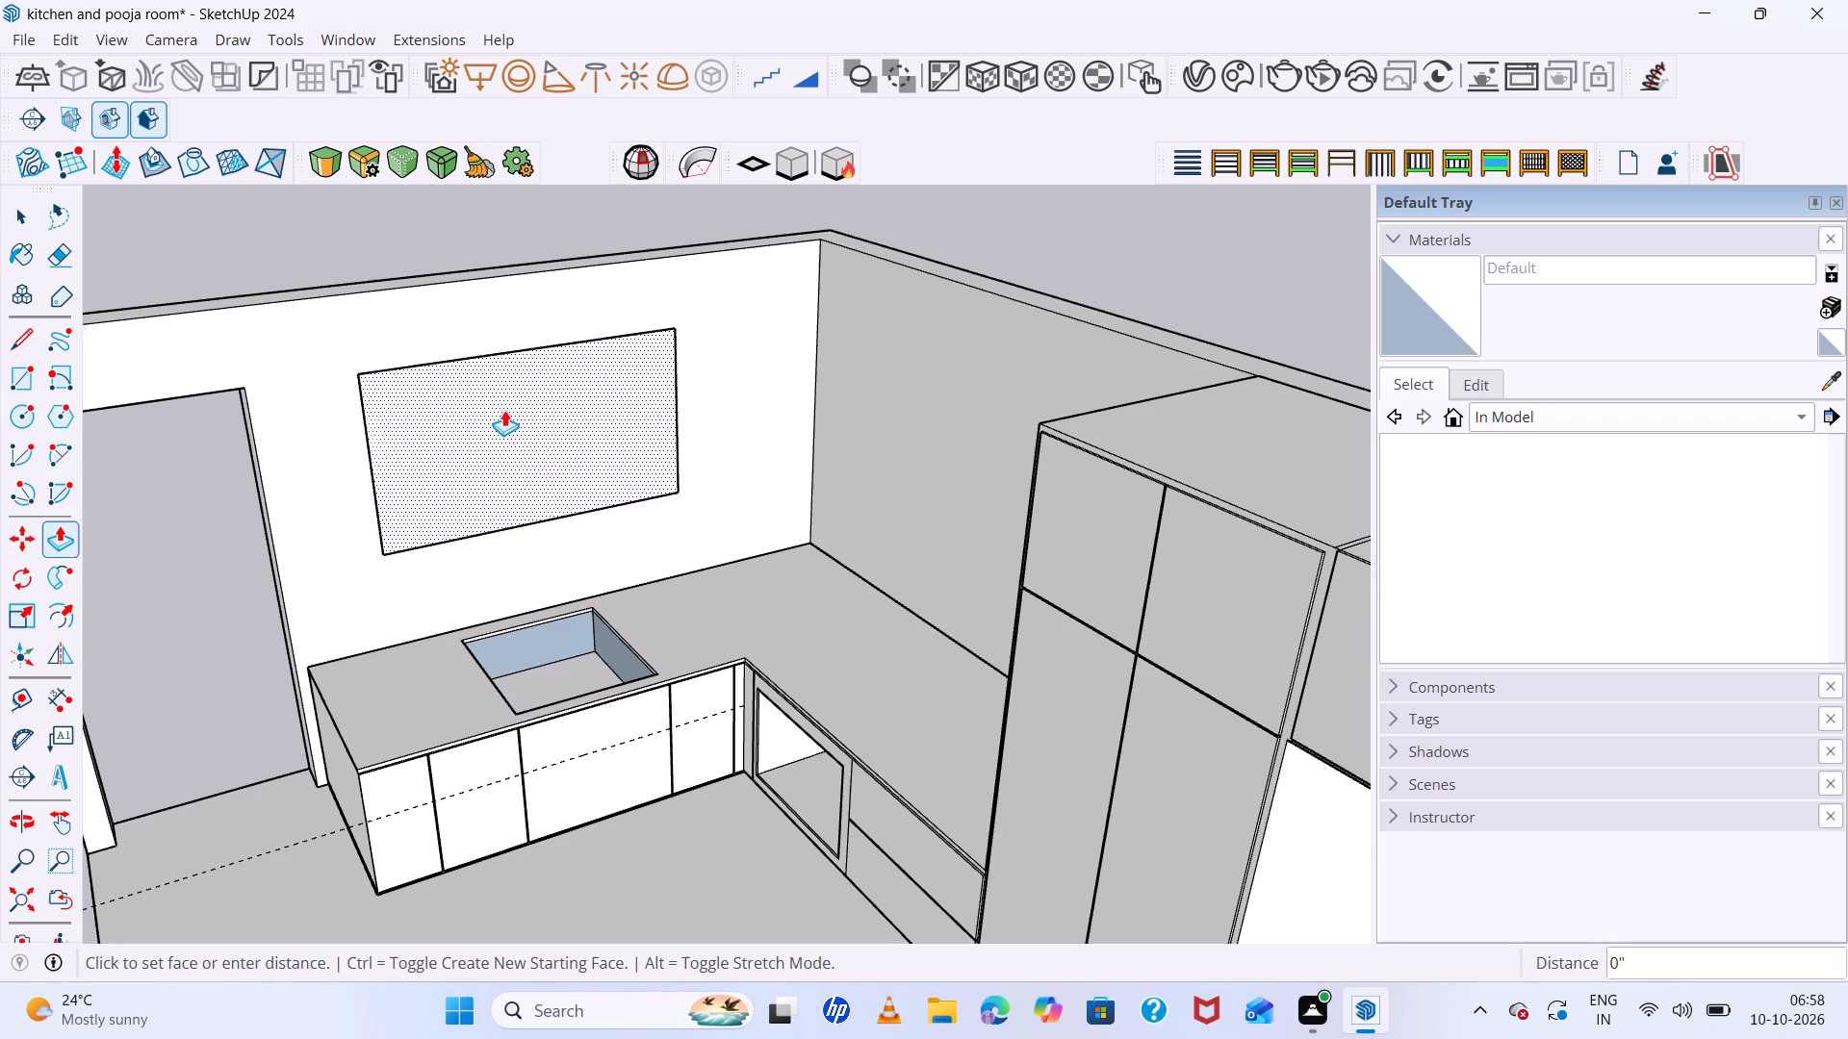
middle_drag(475, 367, 747, 458)
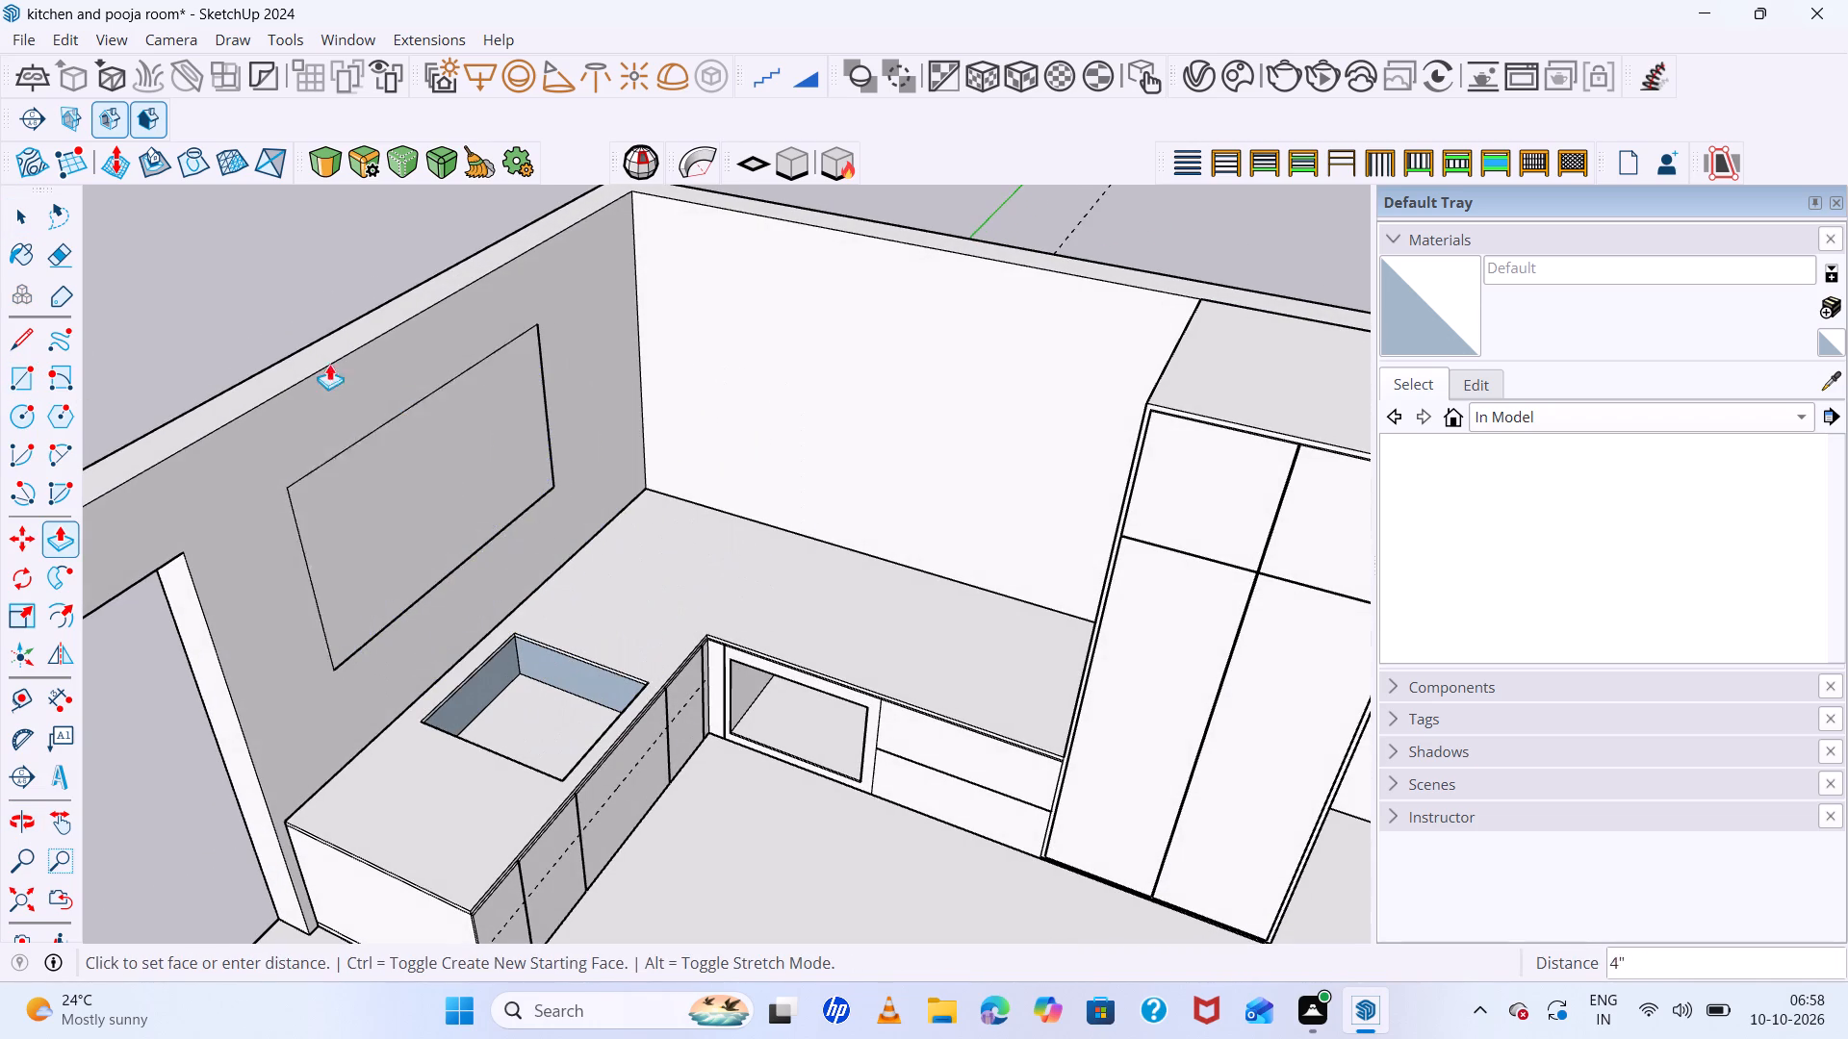
middle_drag(284, 367, 476, 377)
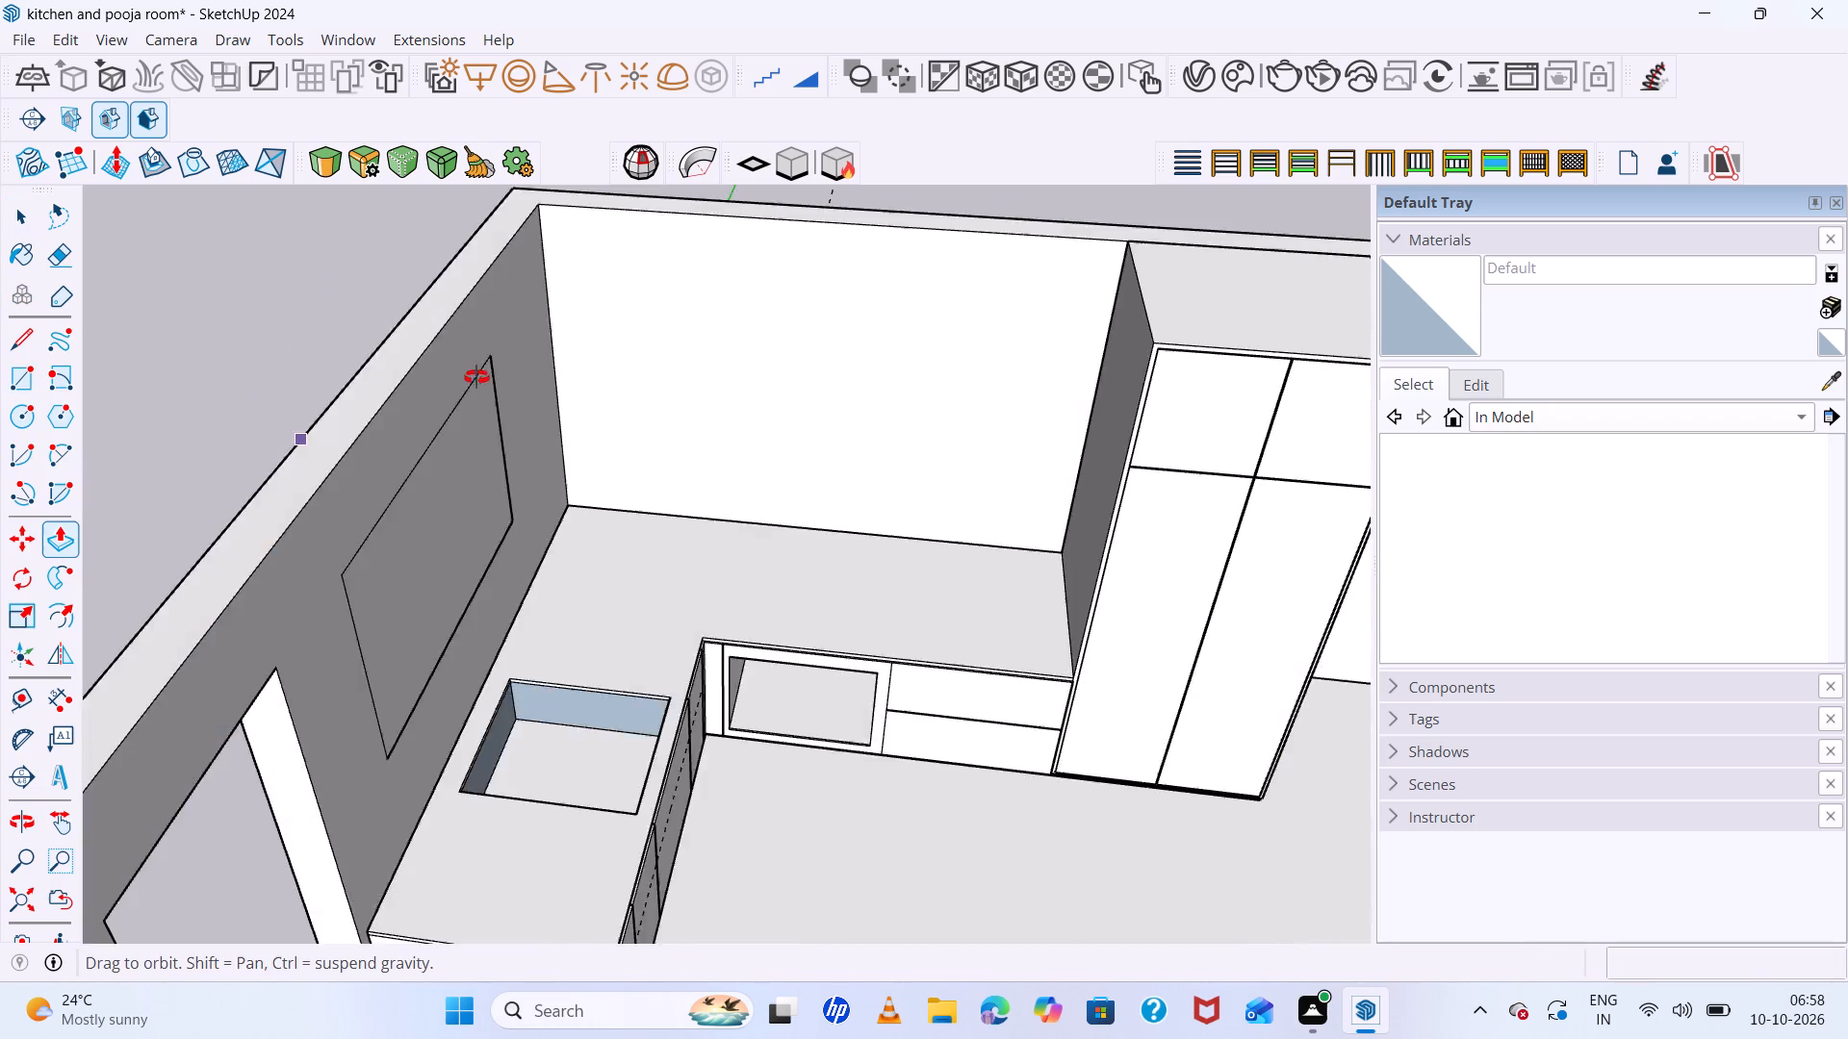
middle_drag(476, 377, 643, 371)
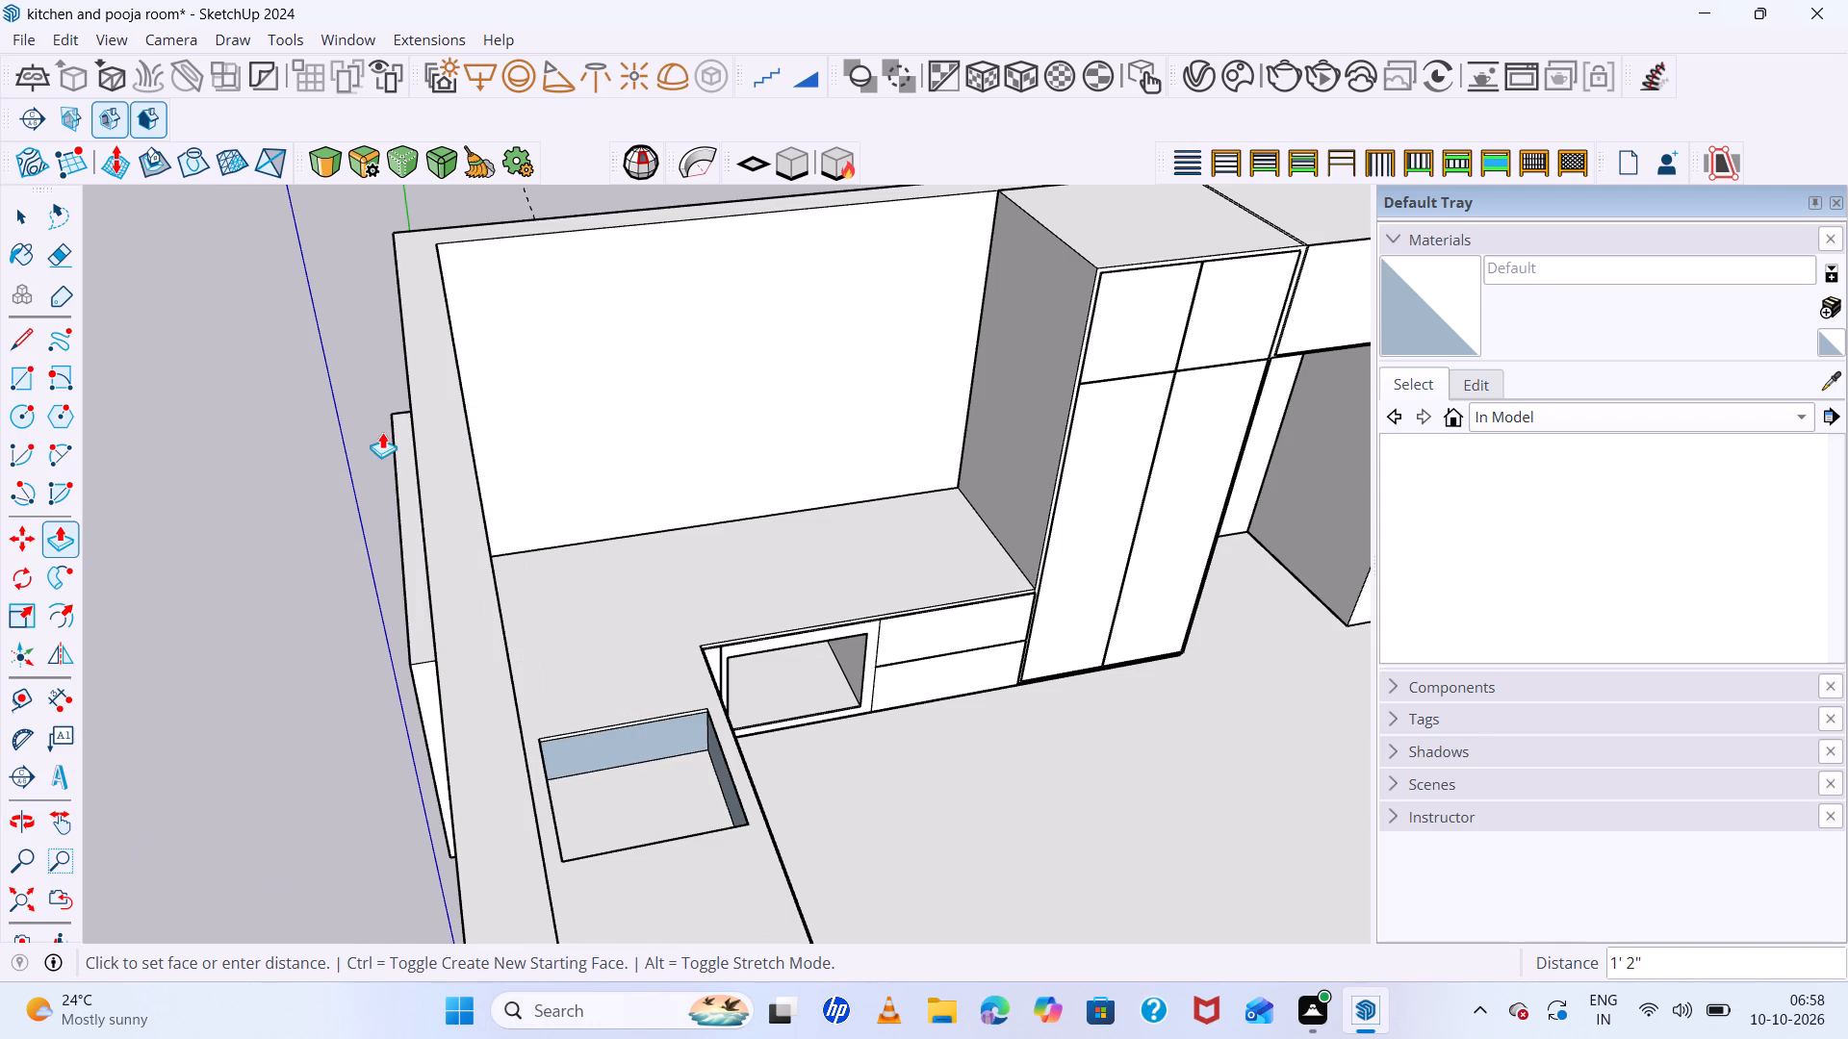
click(376, 434)
Pull the block's inner face slightly out from the wall toward the room.
middle_drag(604, 493, 426, 423)
click(414, 478)
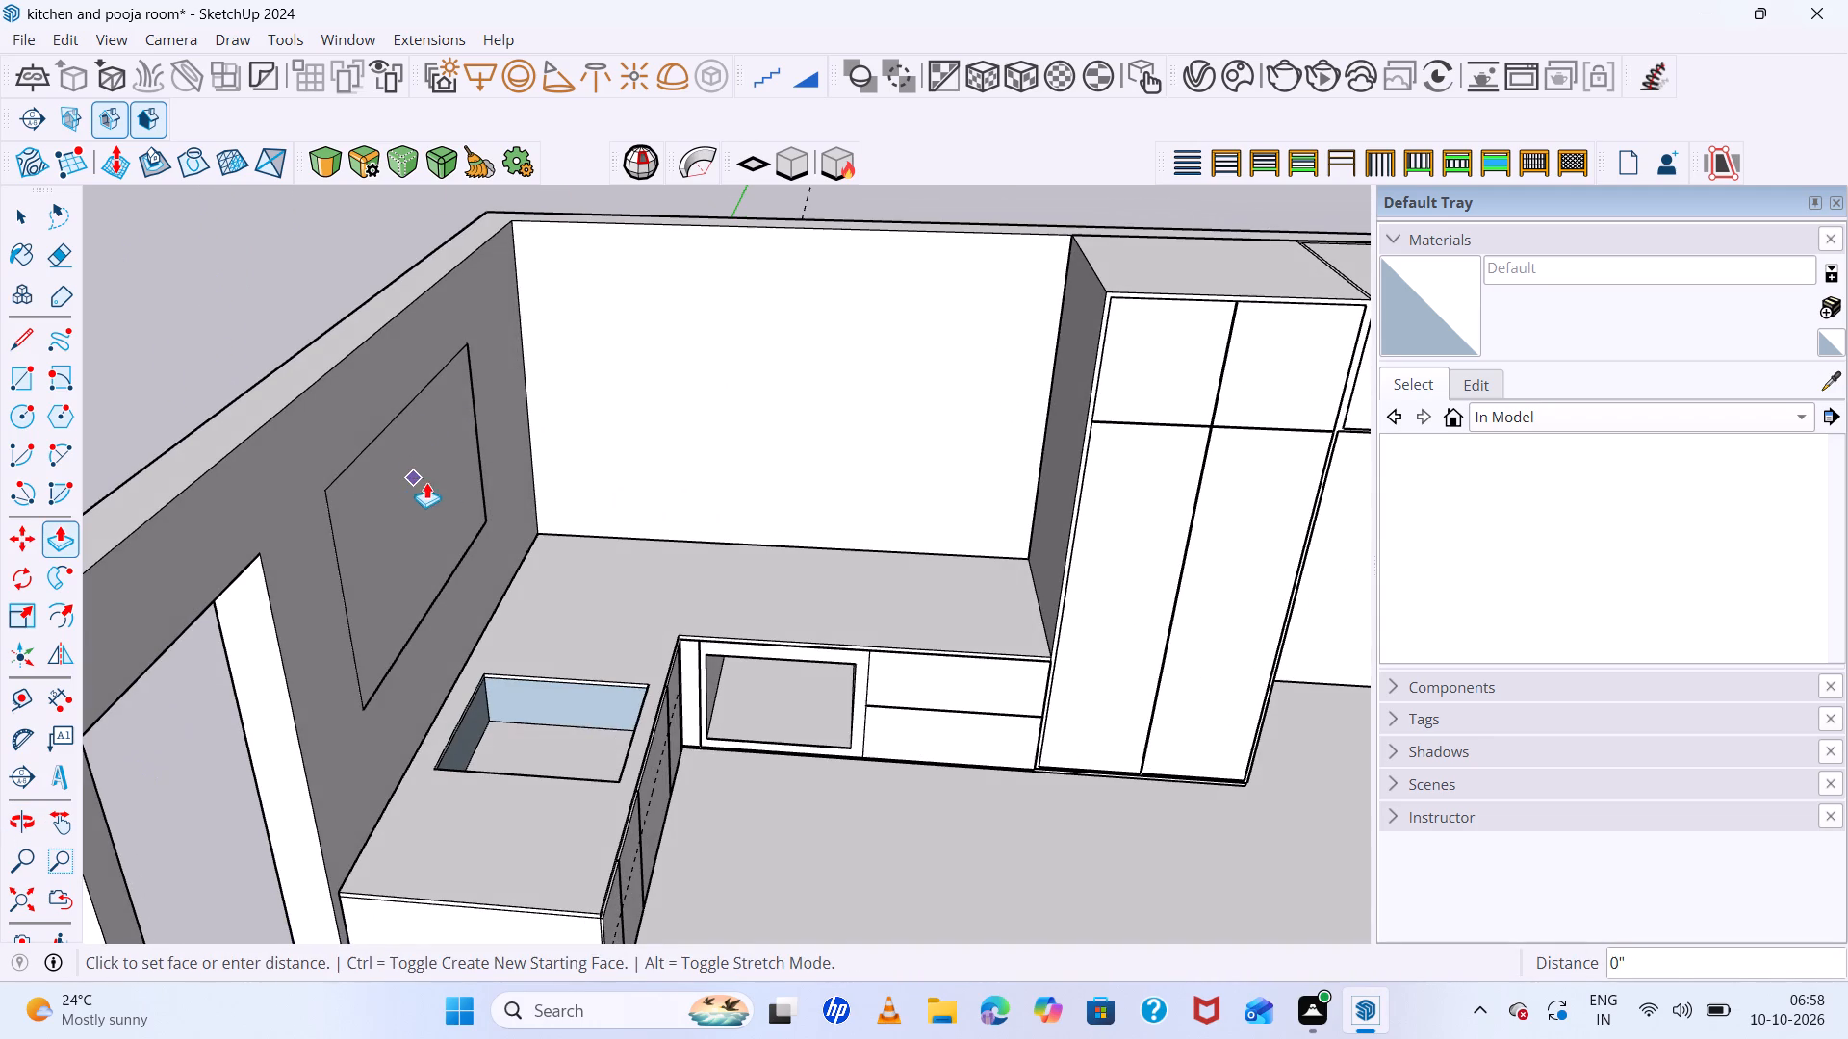
key(space)
click(423, 491)
key(p)
click(428, 493)
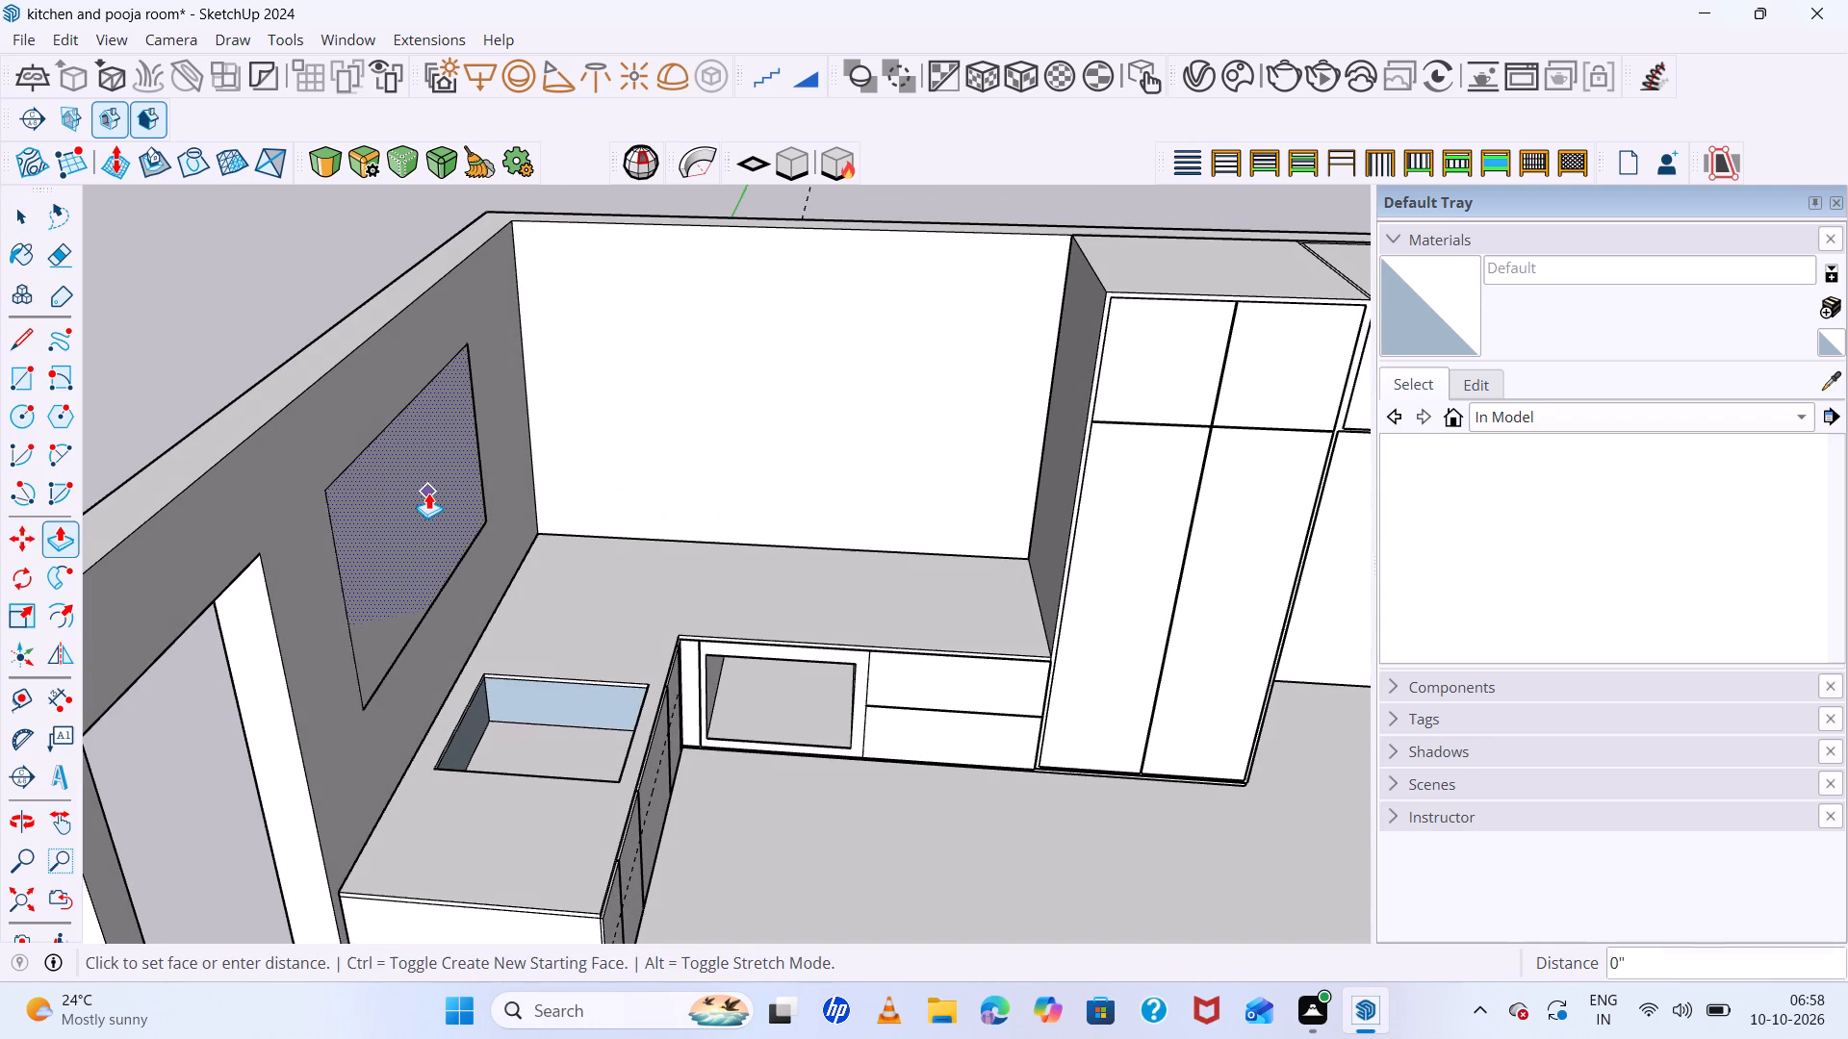
click(458, 502)
Select the whole projecting block from outside and make it a group.
middle_drag(427, 525, 1012, 444)
key(space)
triple_click(836, 547)
right_click(836, 547)
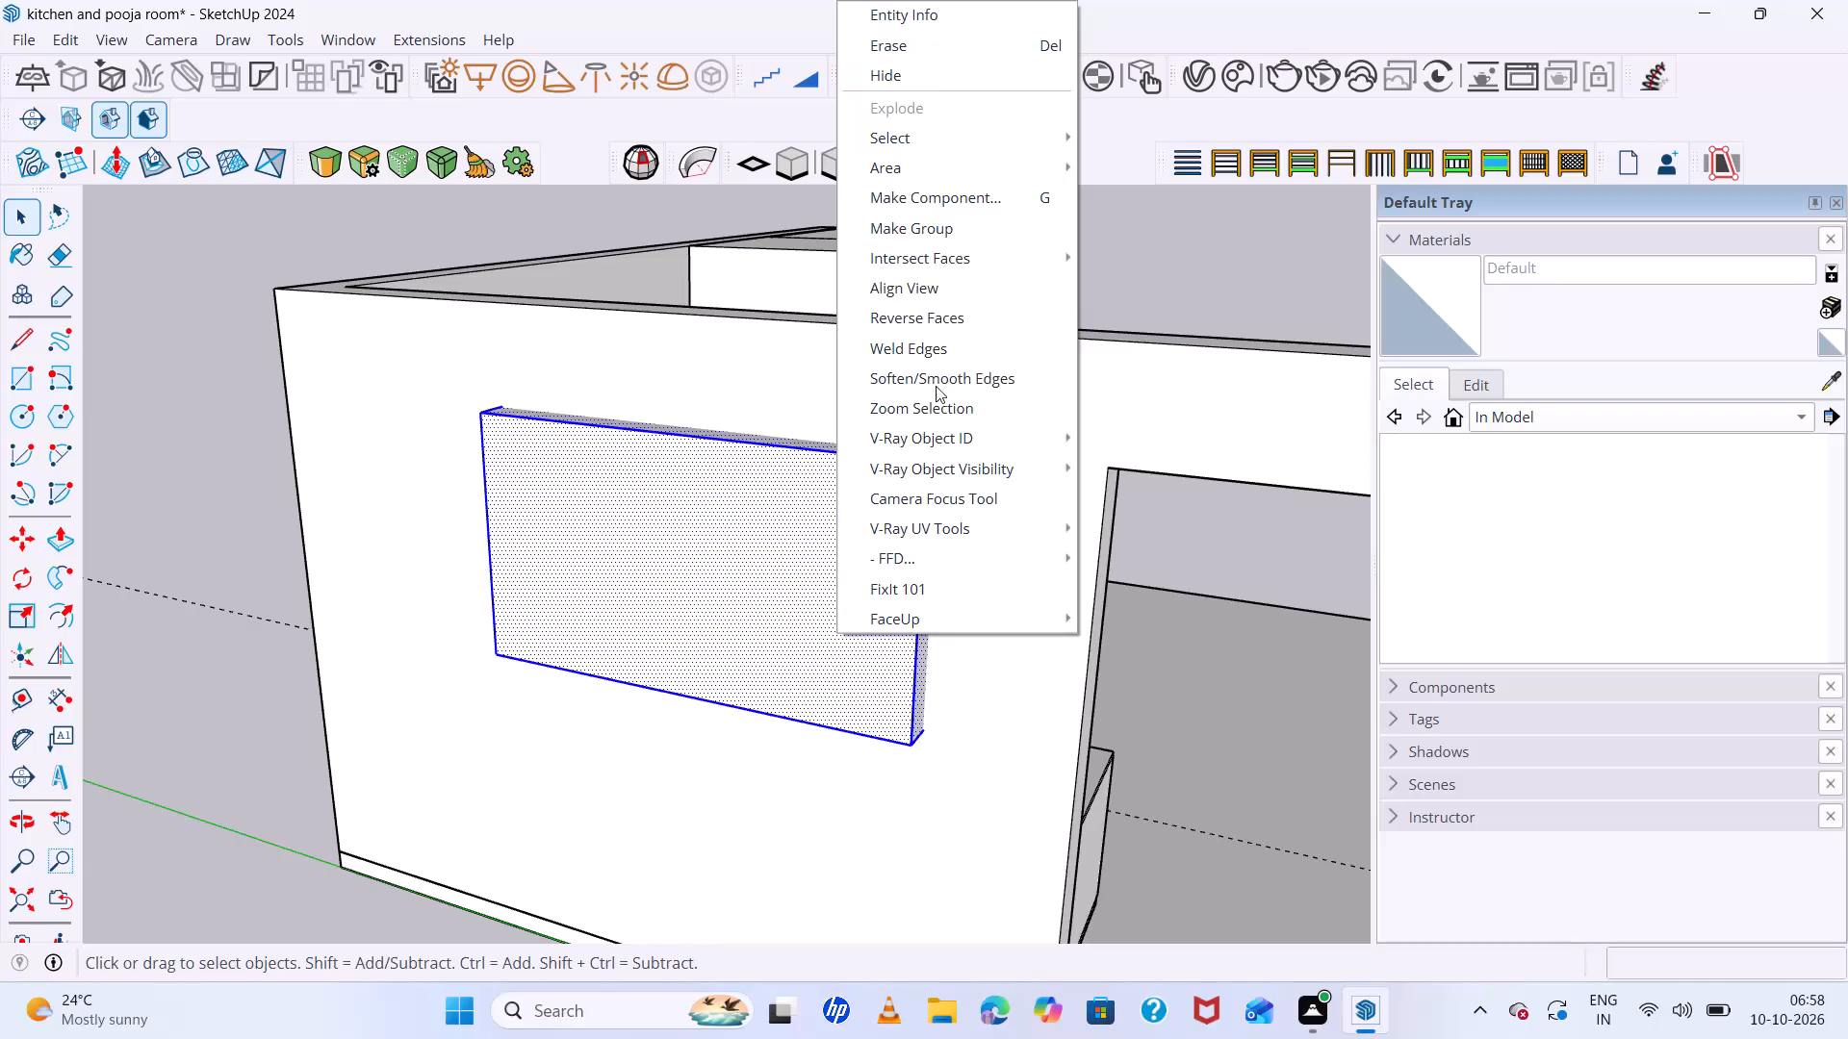
click(962, 235)
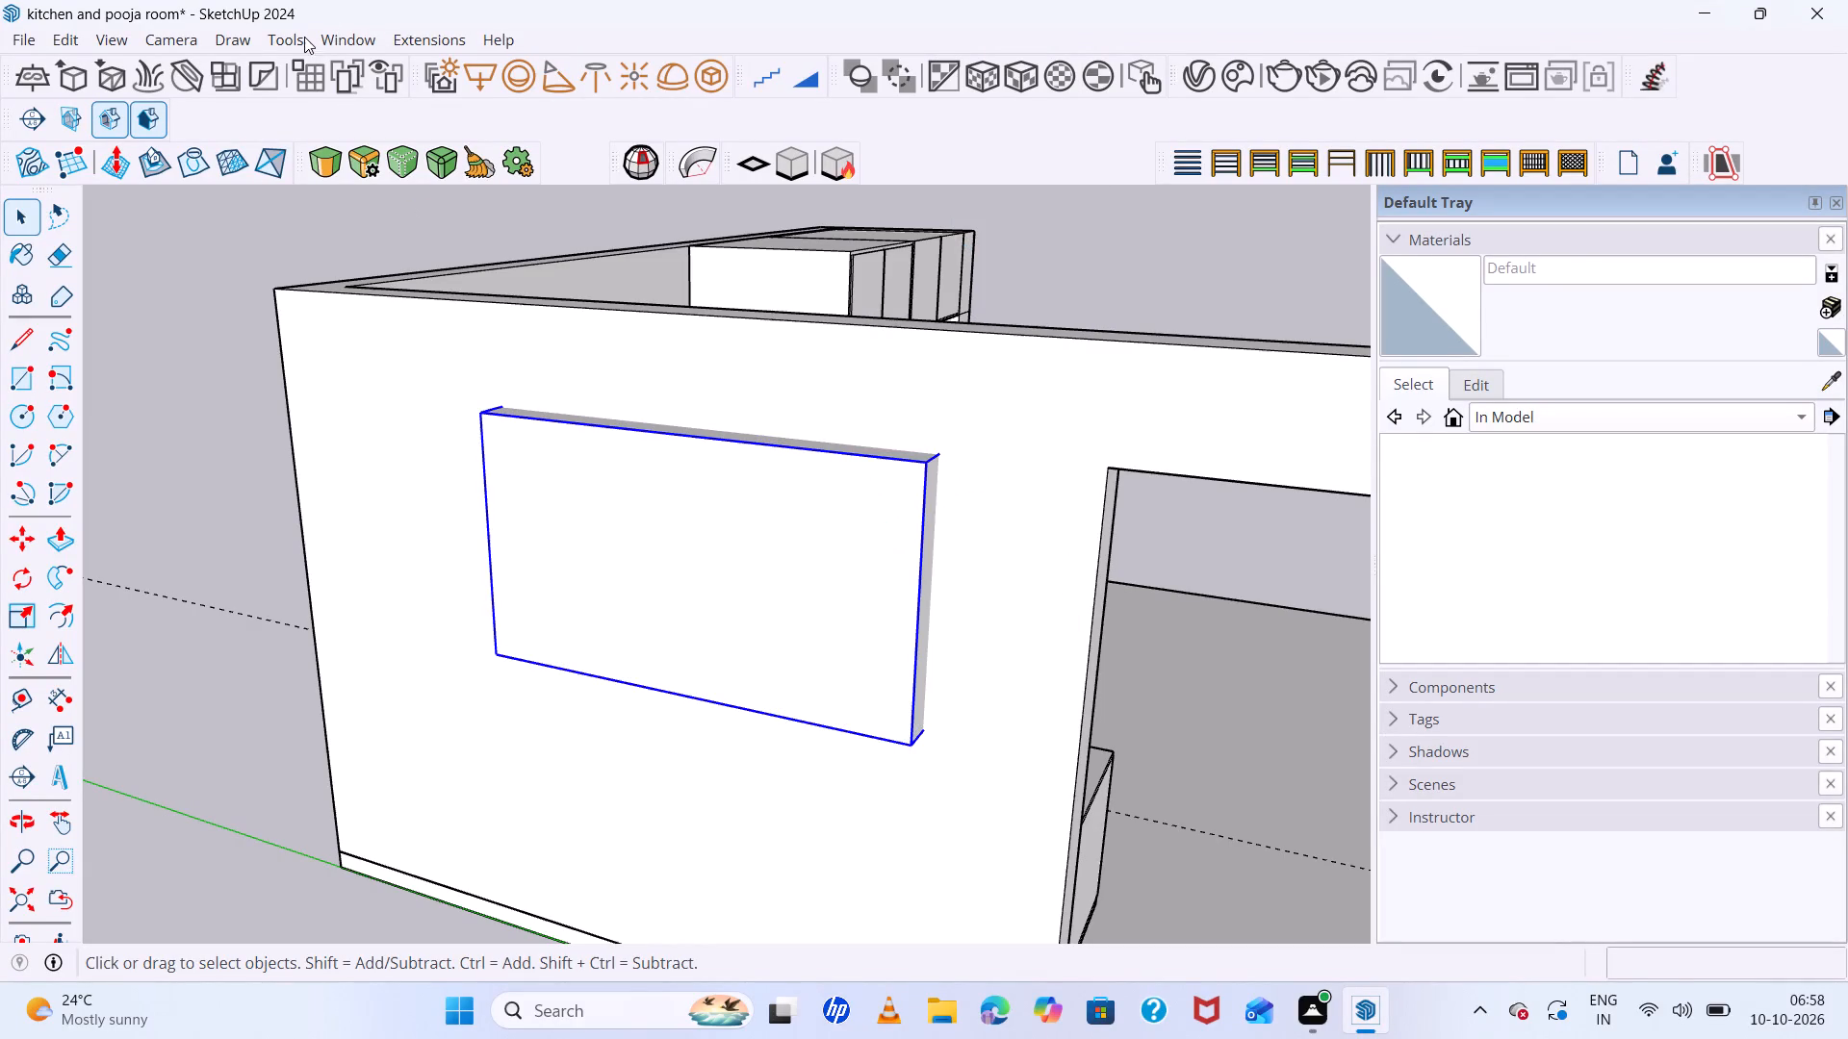
Subtract the block group from the wall solid to cut the window opening.
click(301, 38)
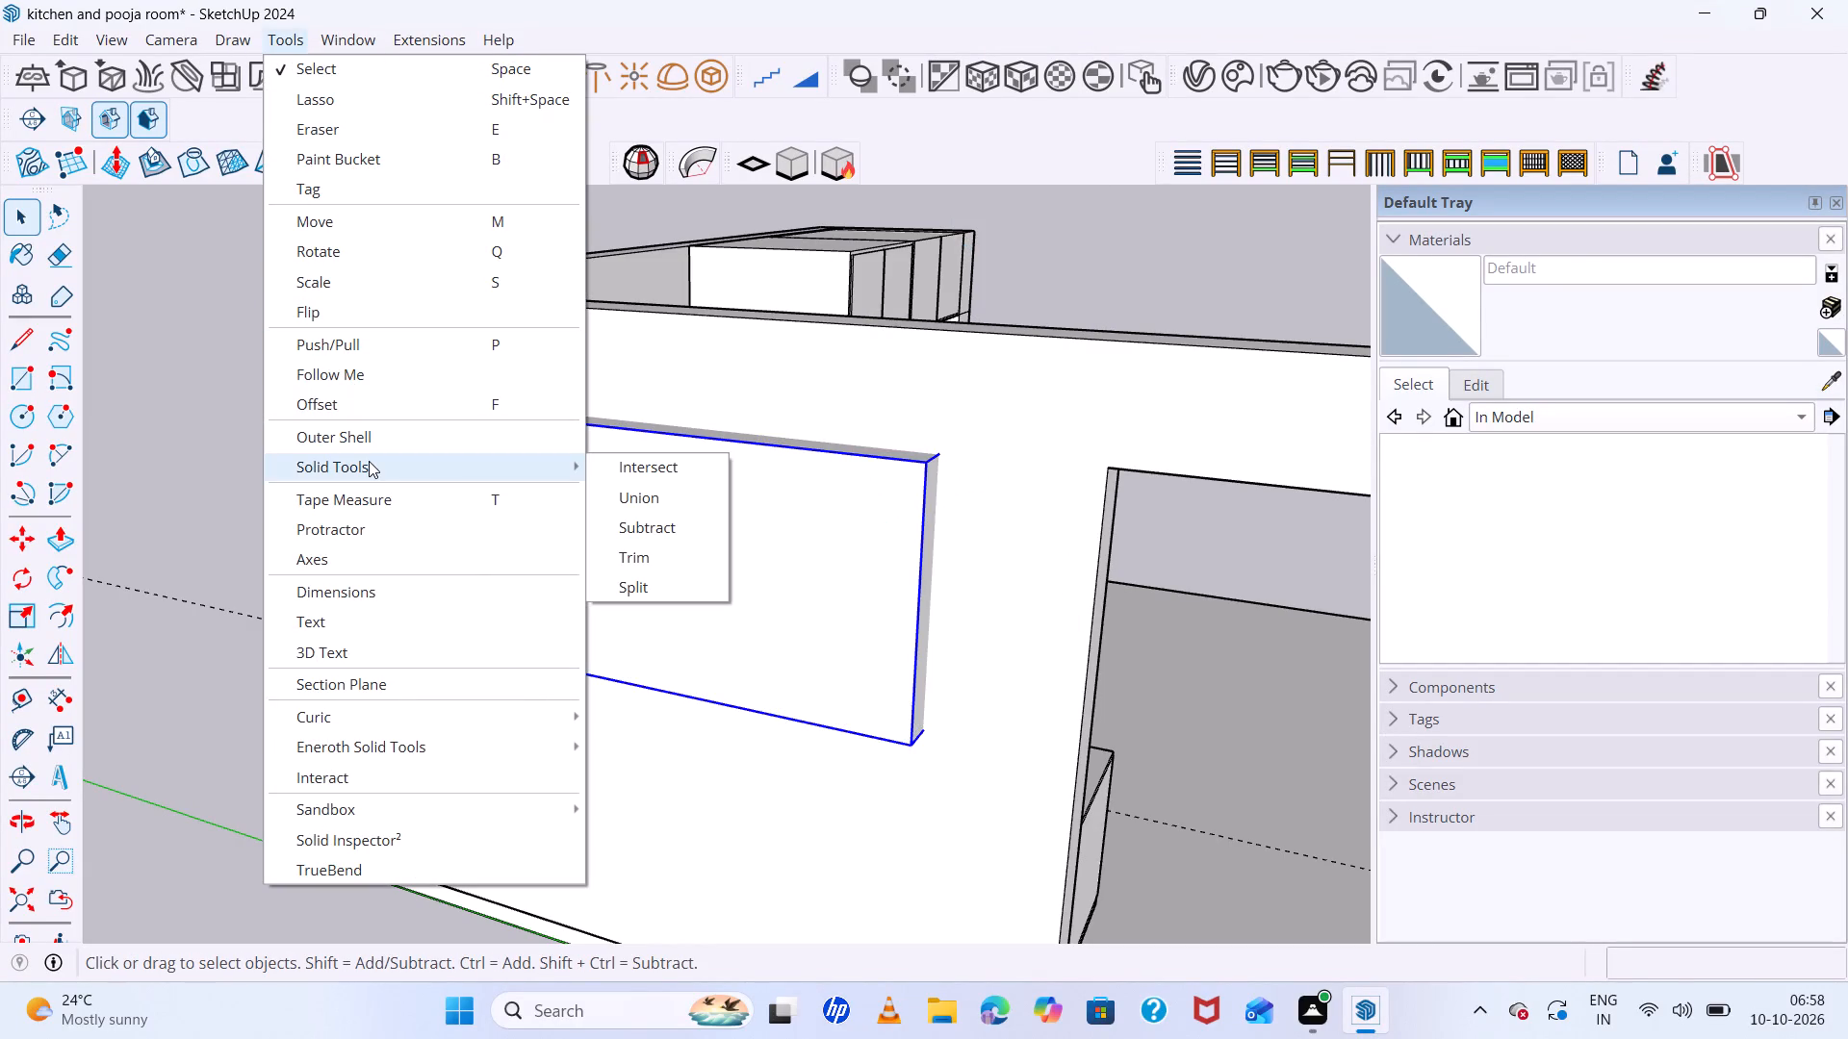
click(369, 461)
click(637, 538)
click(873, 411)
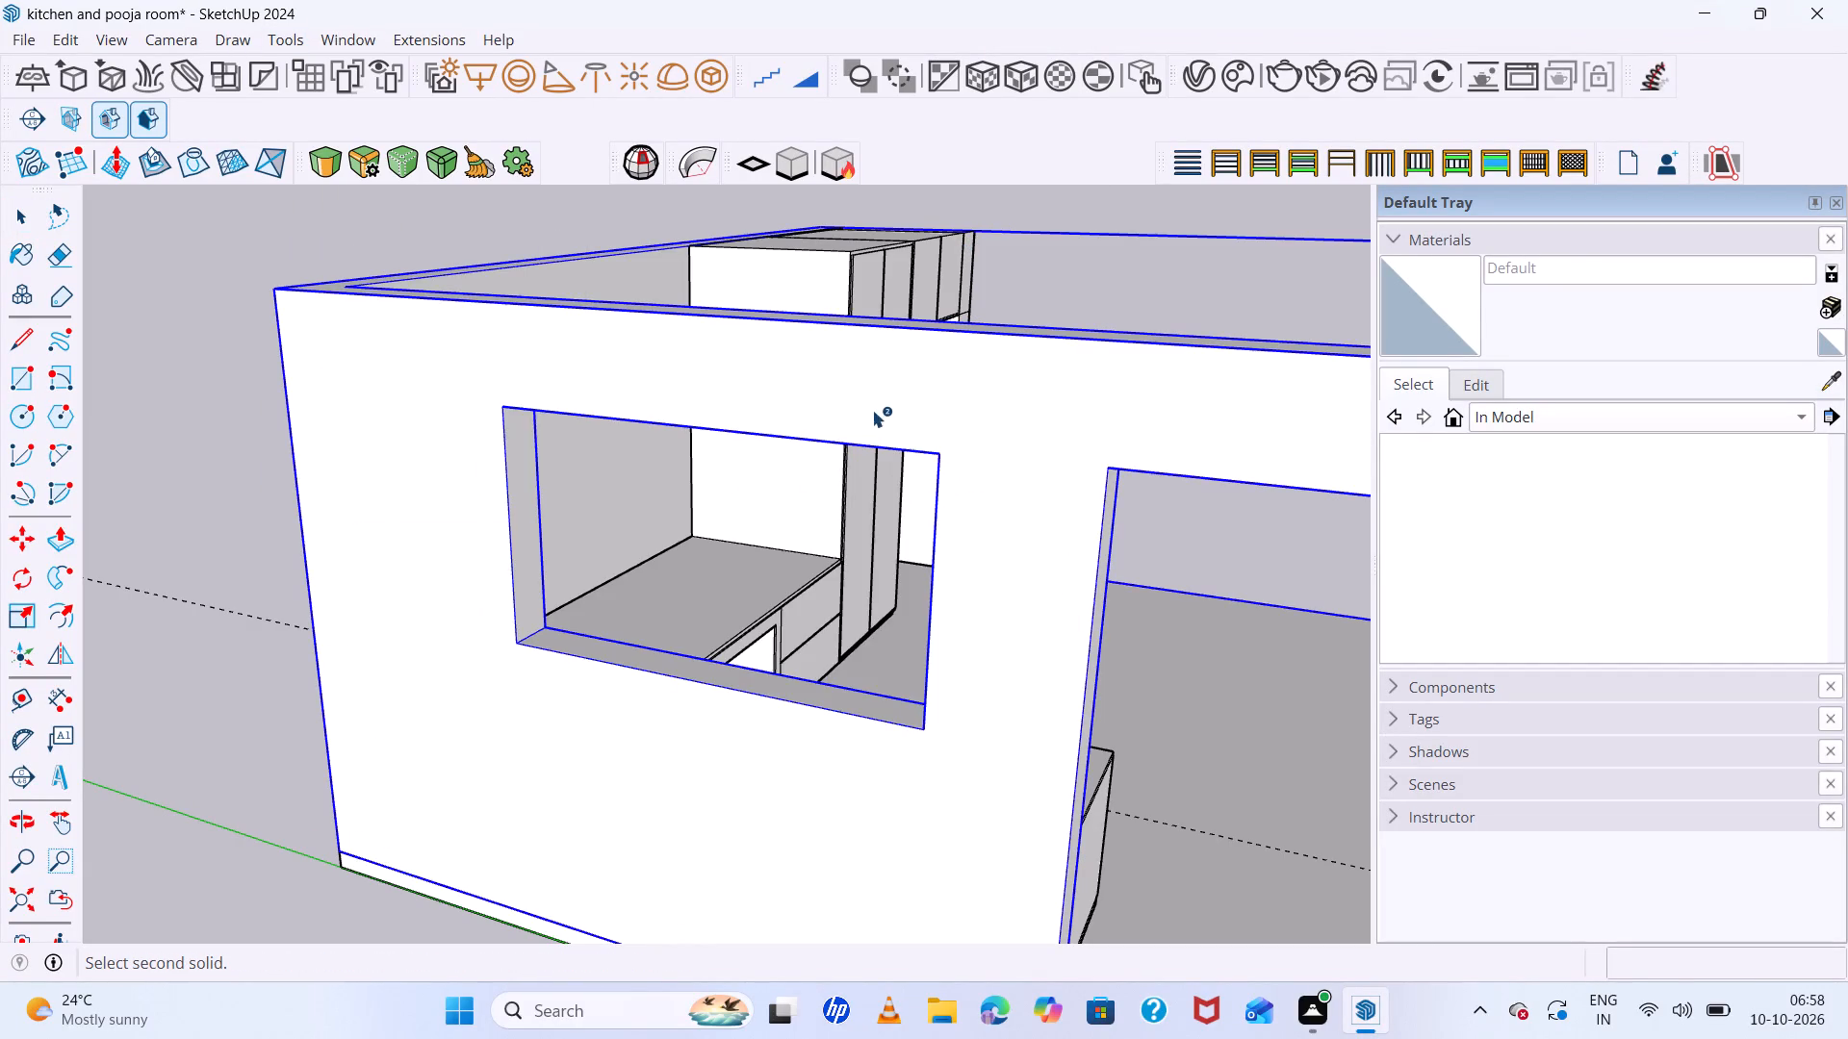
Leave the Subtract tool, clear the selection and examine the new window opening, counter and tall cabinets from around the room.
middle_drag(423, 418, 0, 348)
middle_click(0, 348)
scroll(370, 410, down, 7)
middle_drag(638, 515, 457, 646)
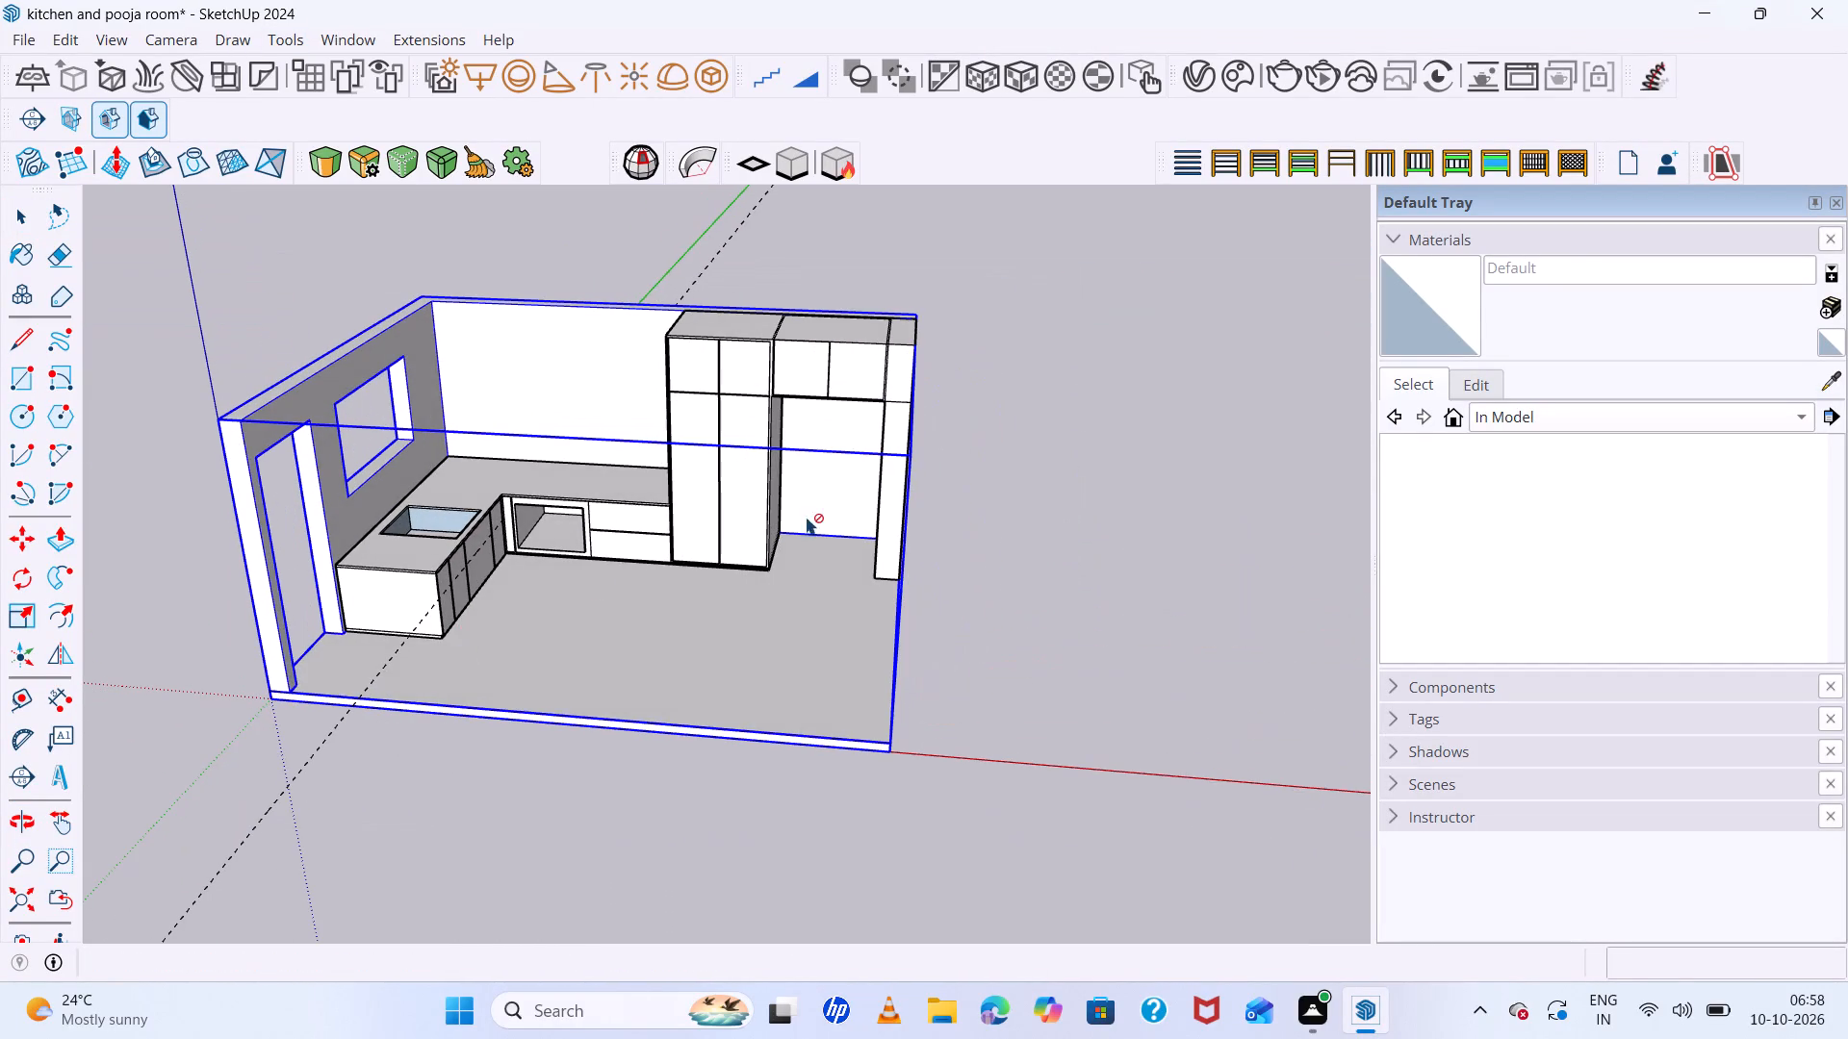
key(space)
click(1104, 310)
scroll(786, 295, up, 7)
middle_drag(1148, 299, 723, 431)
middle_click(723, 431)
scroll(427, 277, down, 13)
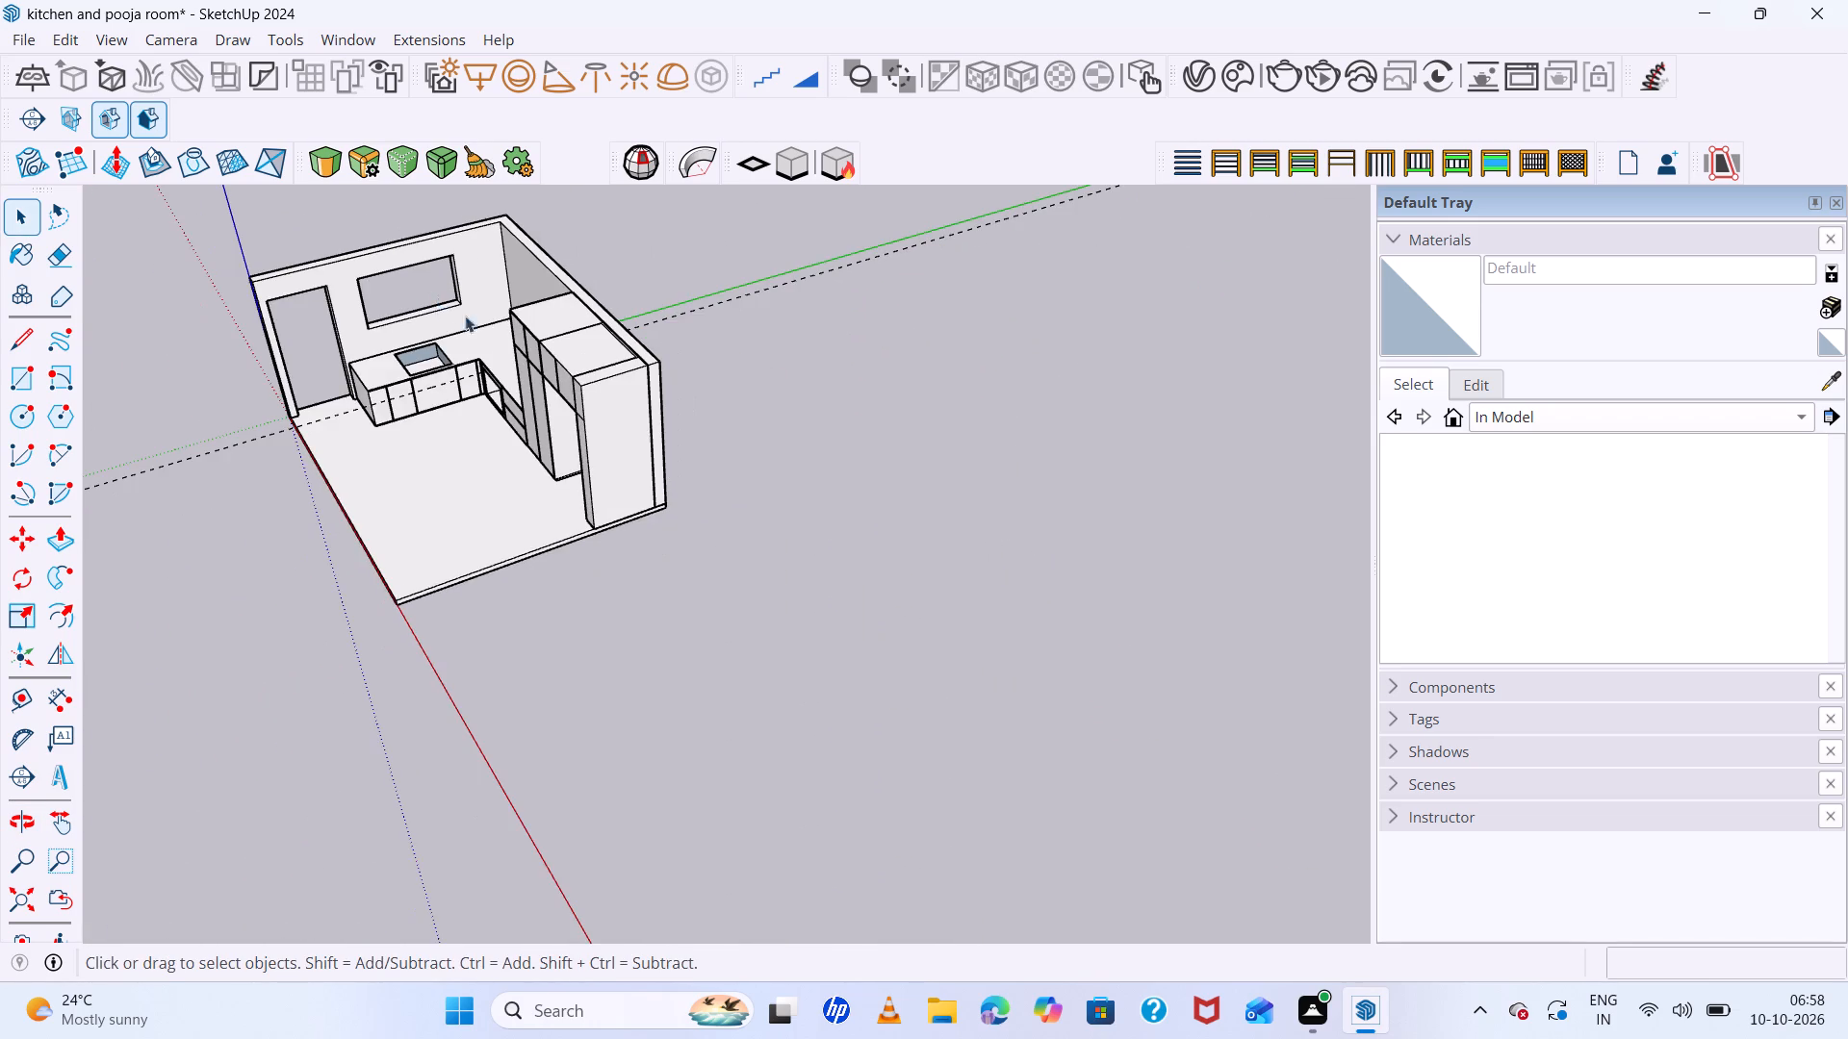
middle_drag(506, 335, 522, 179)
middle_click(522, 175)
middle_drag(522, 171, 521, 155)
scroll(445, 339, up, 13)
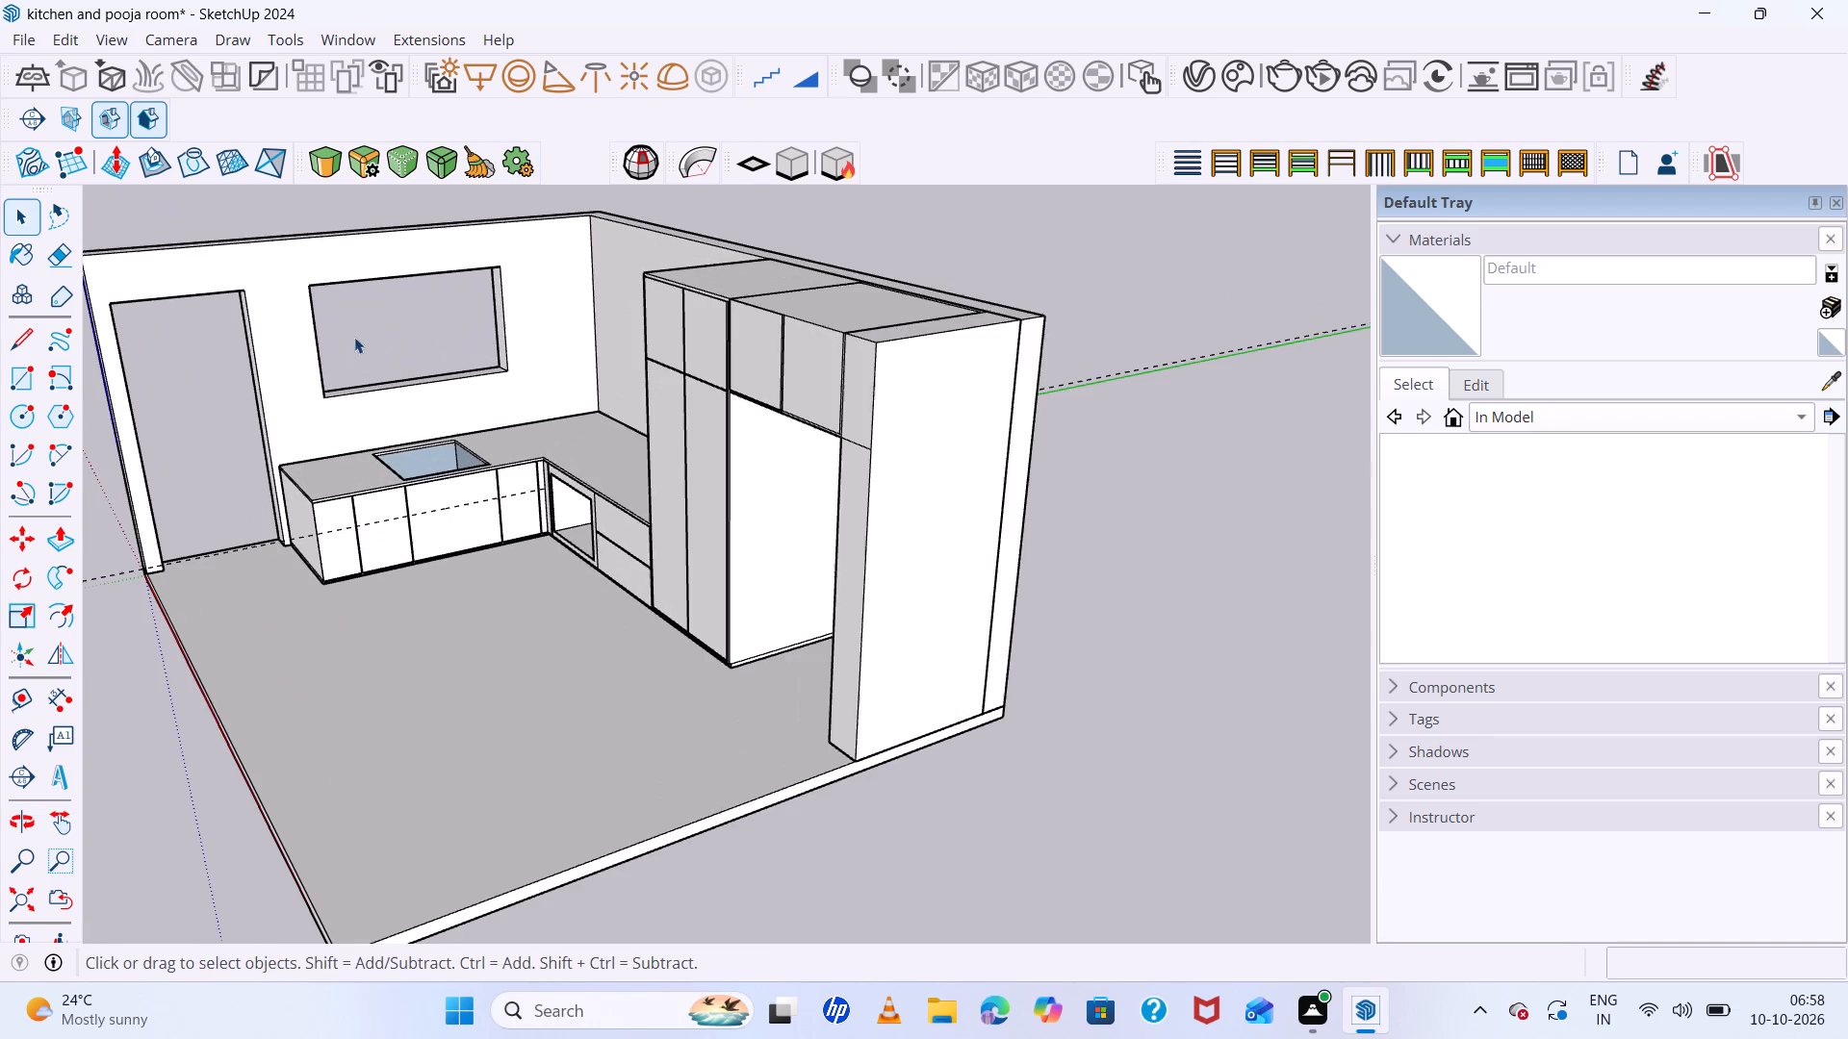
scroll(303, 321, down, 6)
middle_drag(475, 355, 476, 270)
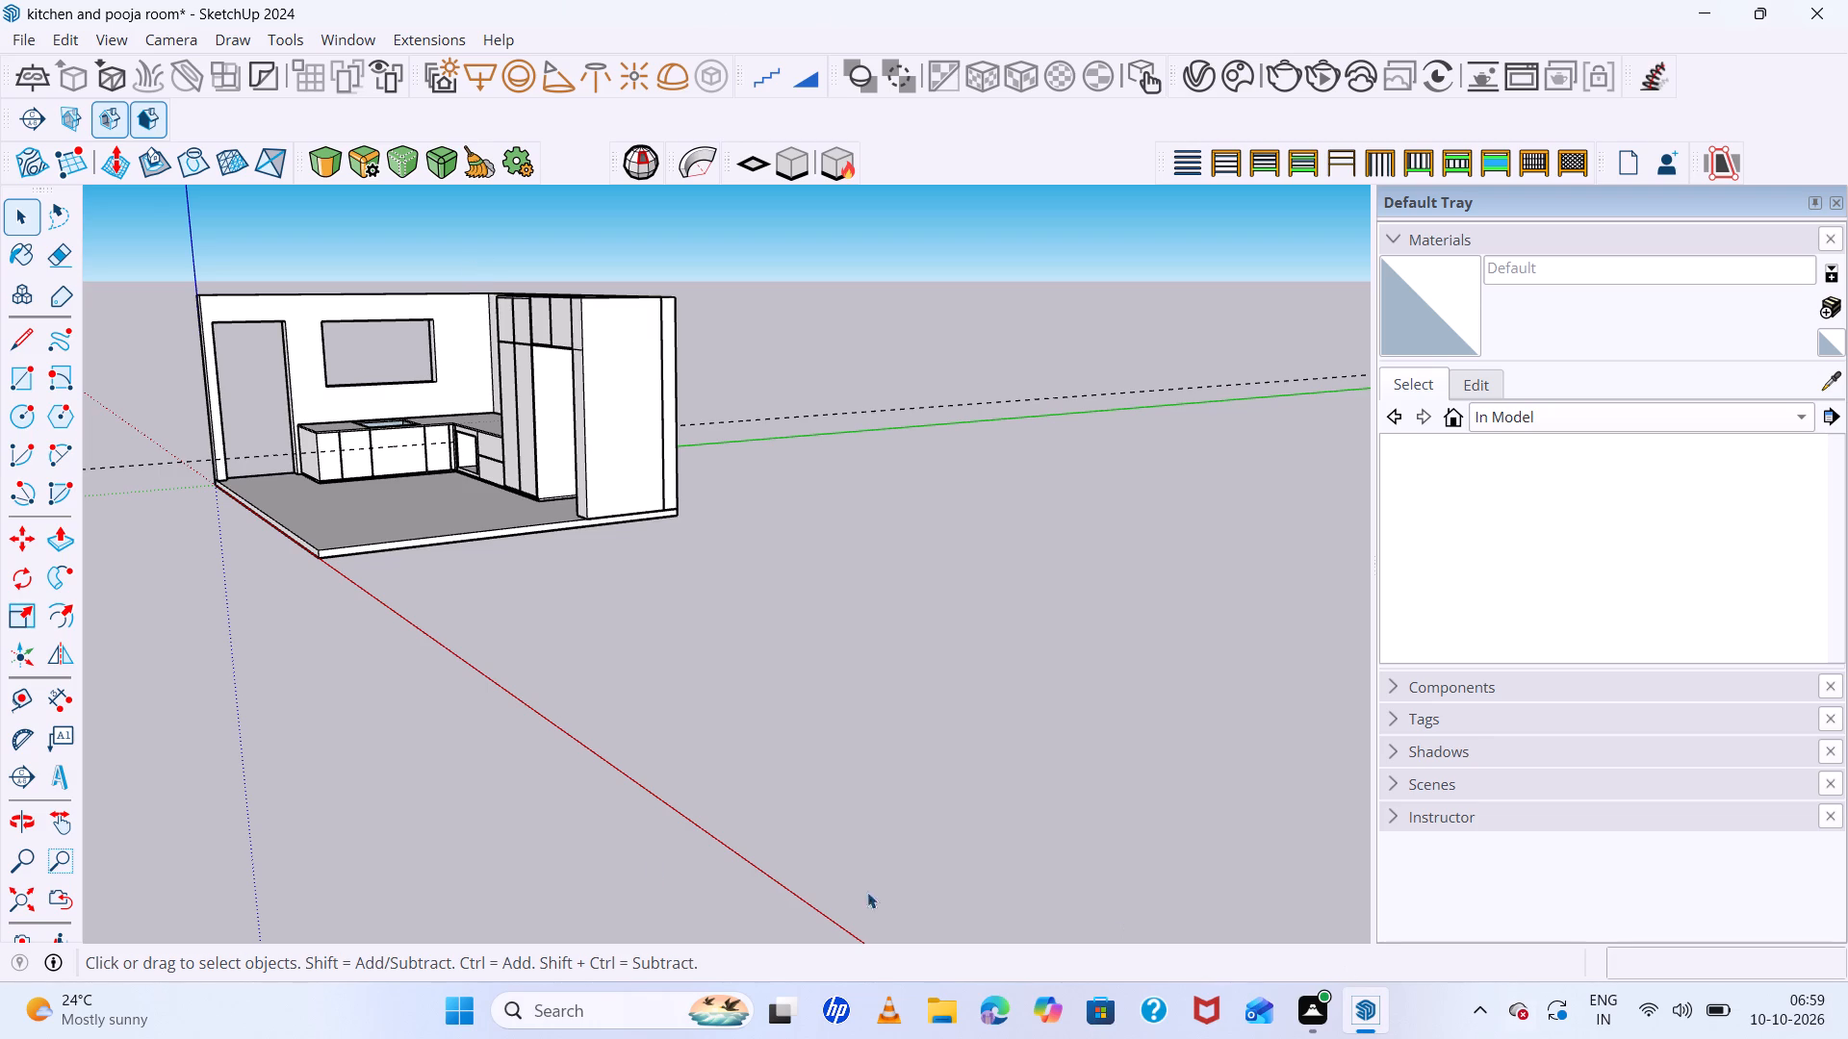
scroll(406, 401, down, 6)
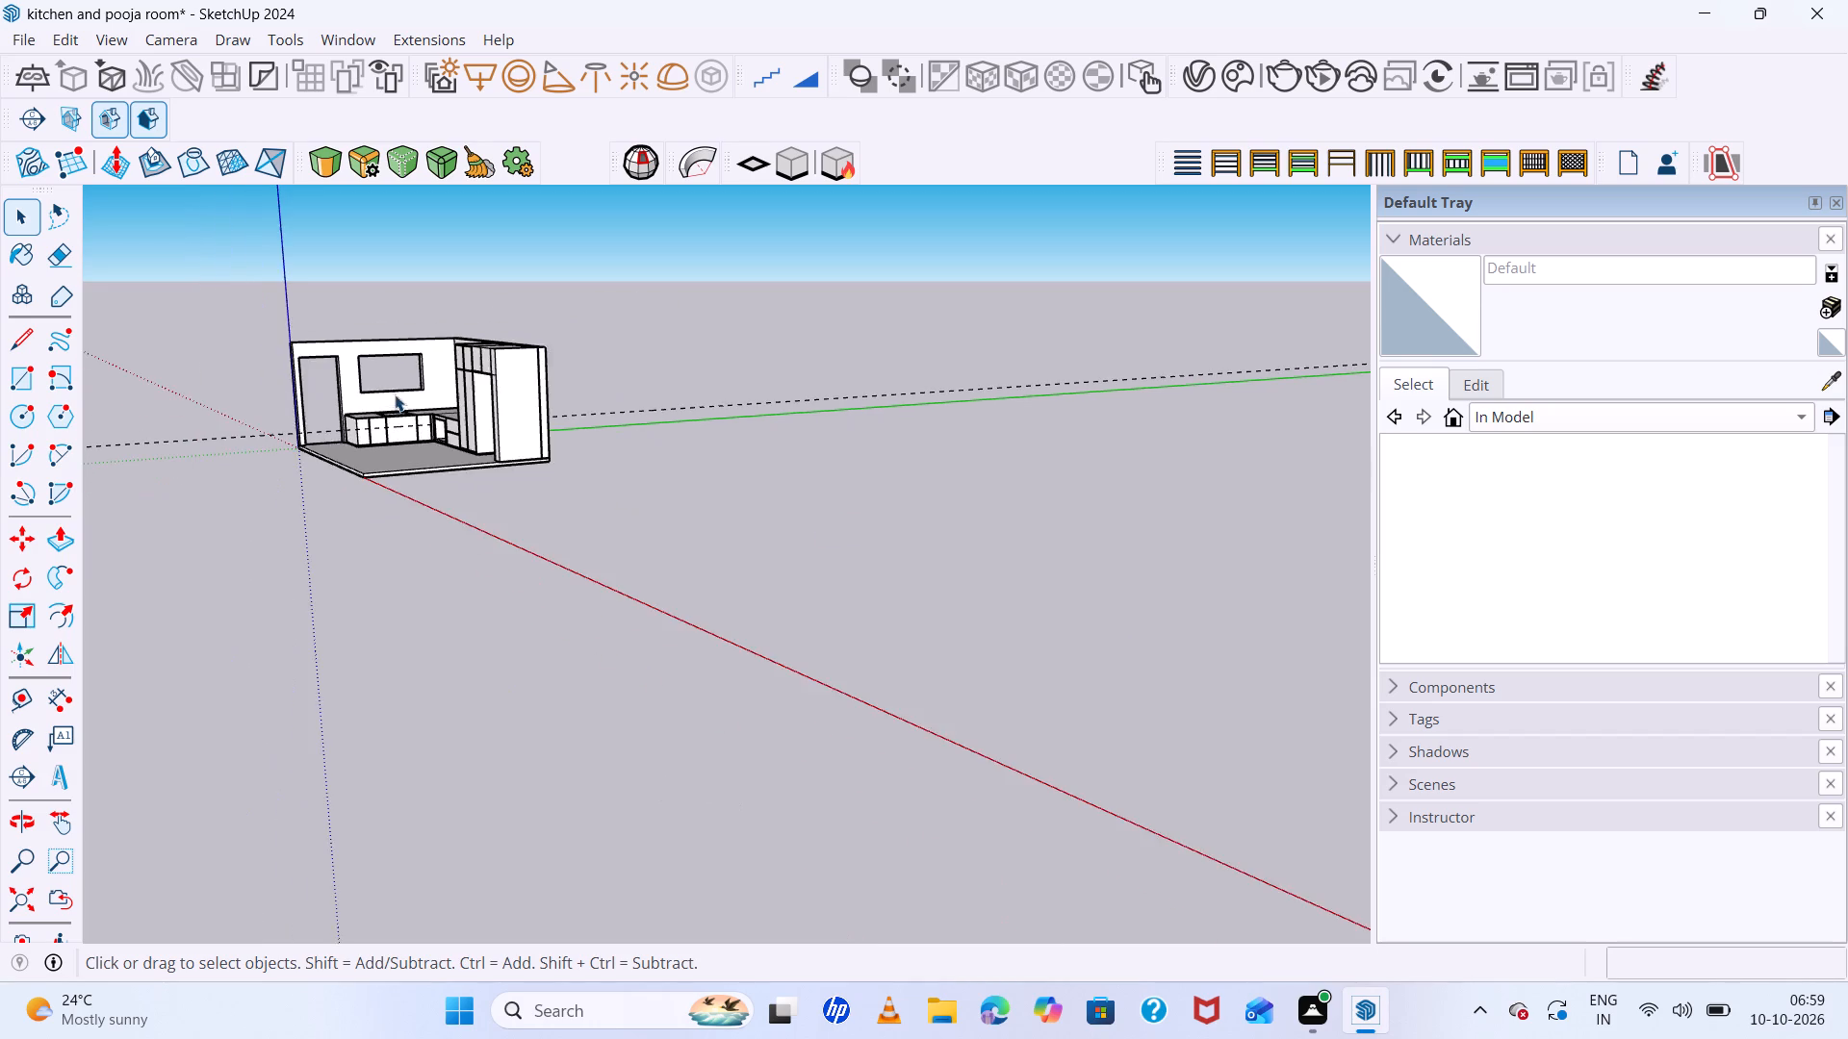
scroll(366, 364, down, 4)
scroll(366, 364, up, 11)
middle_drag(399, 393, 434, 451)
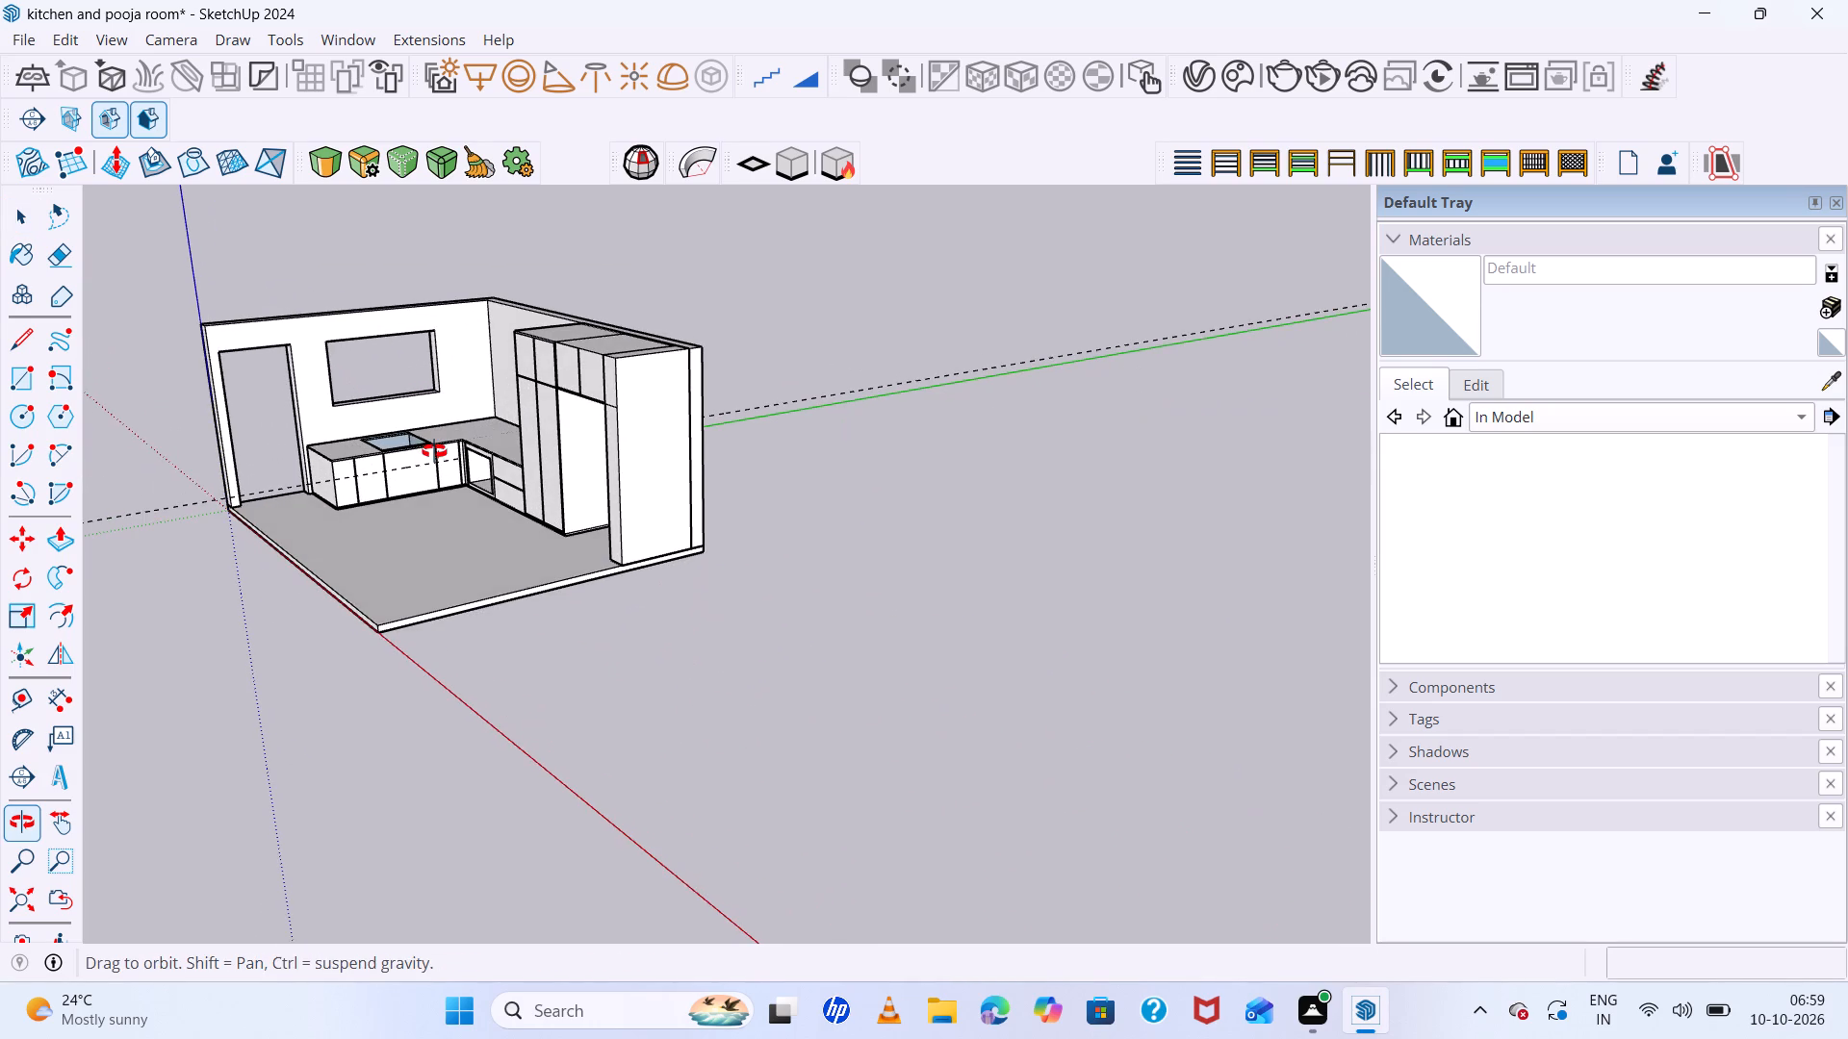
middle_drag(434, 451, 434, 453)
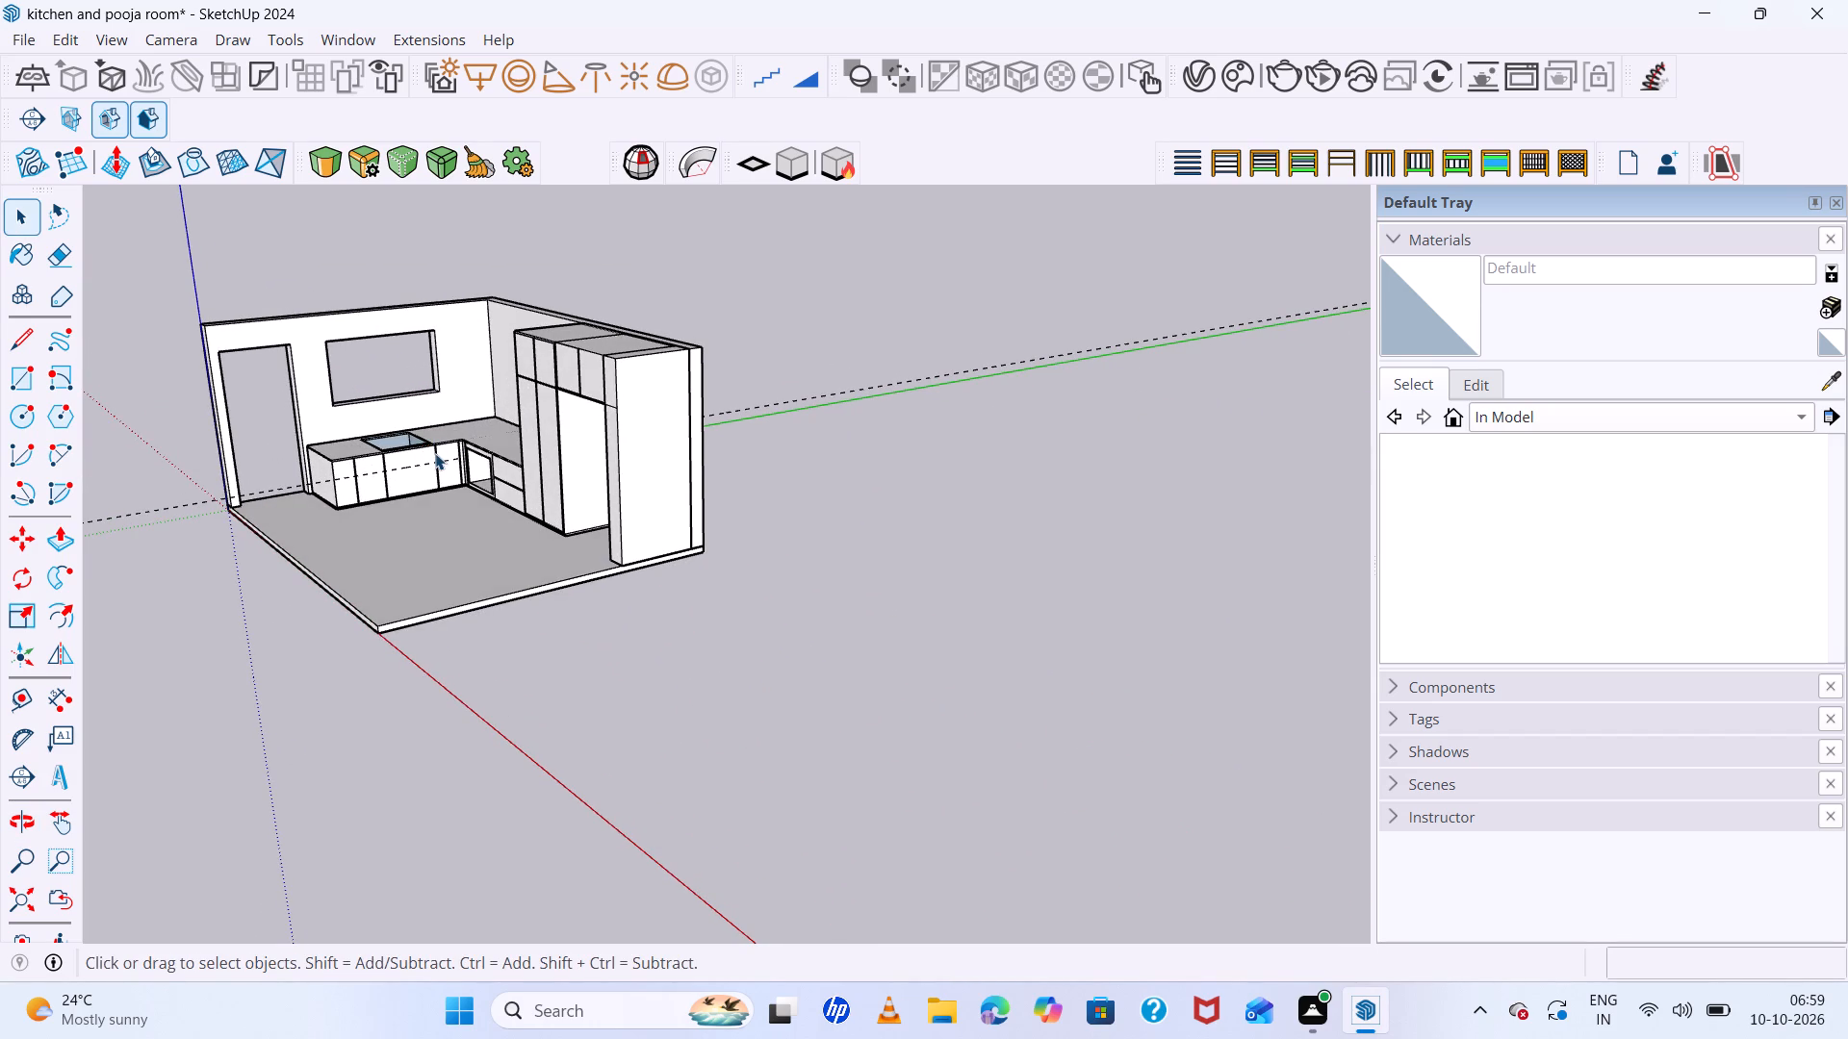
scroll(435, 453, up, 4)
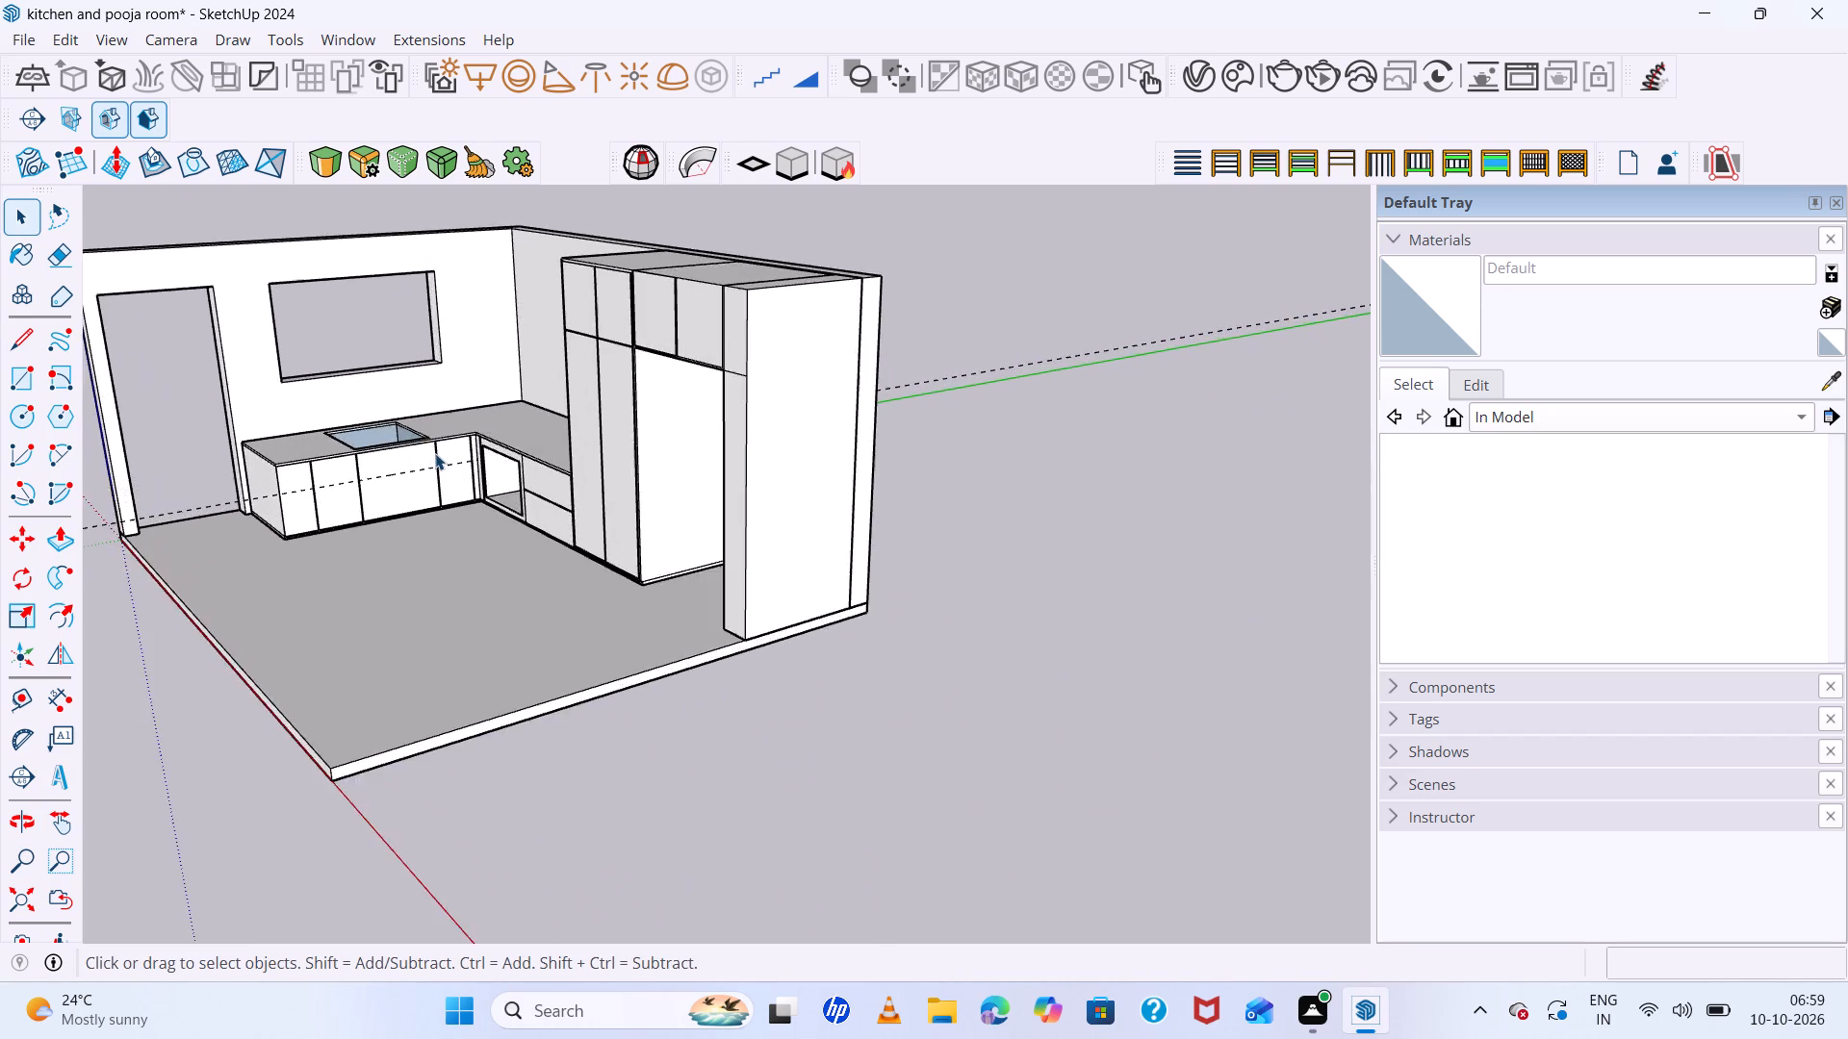
scroll(436, 453, down, 7)
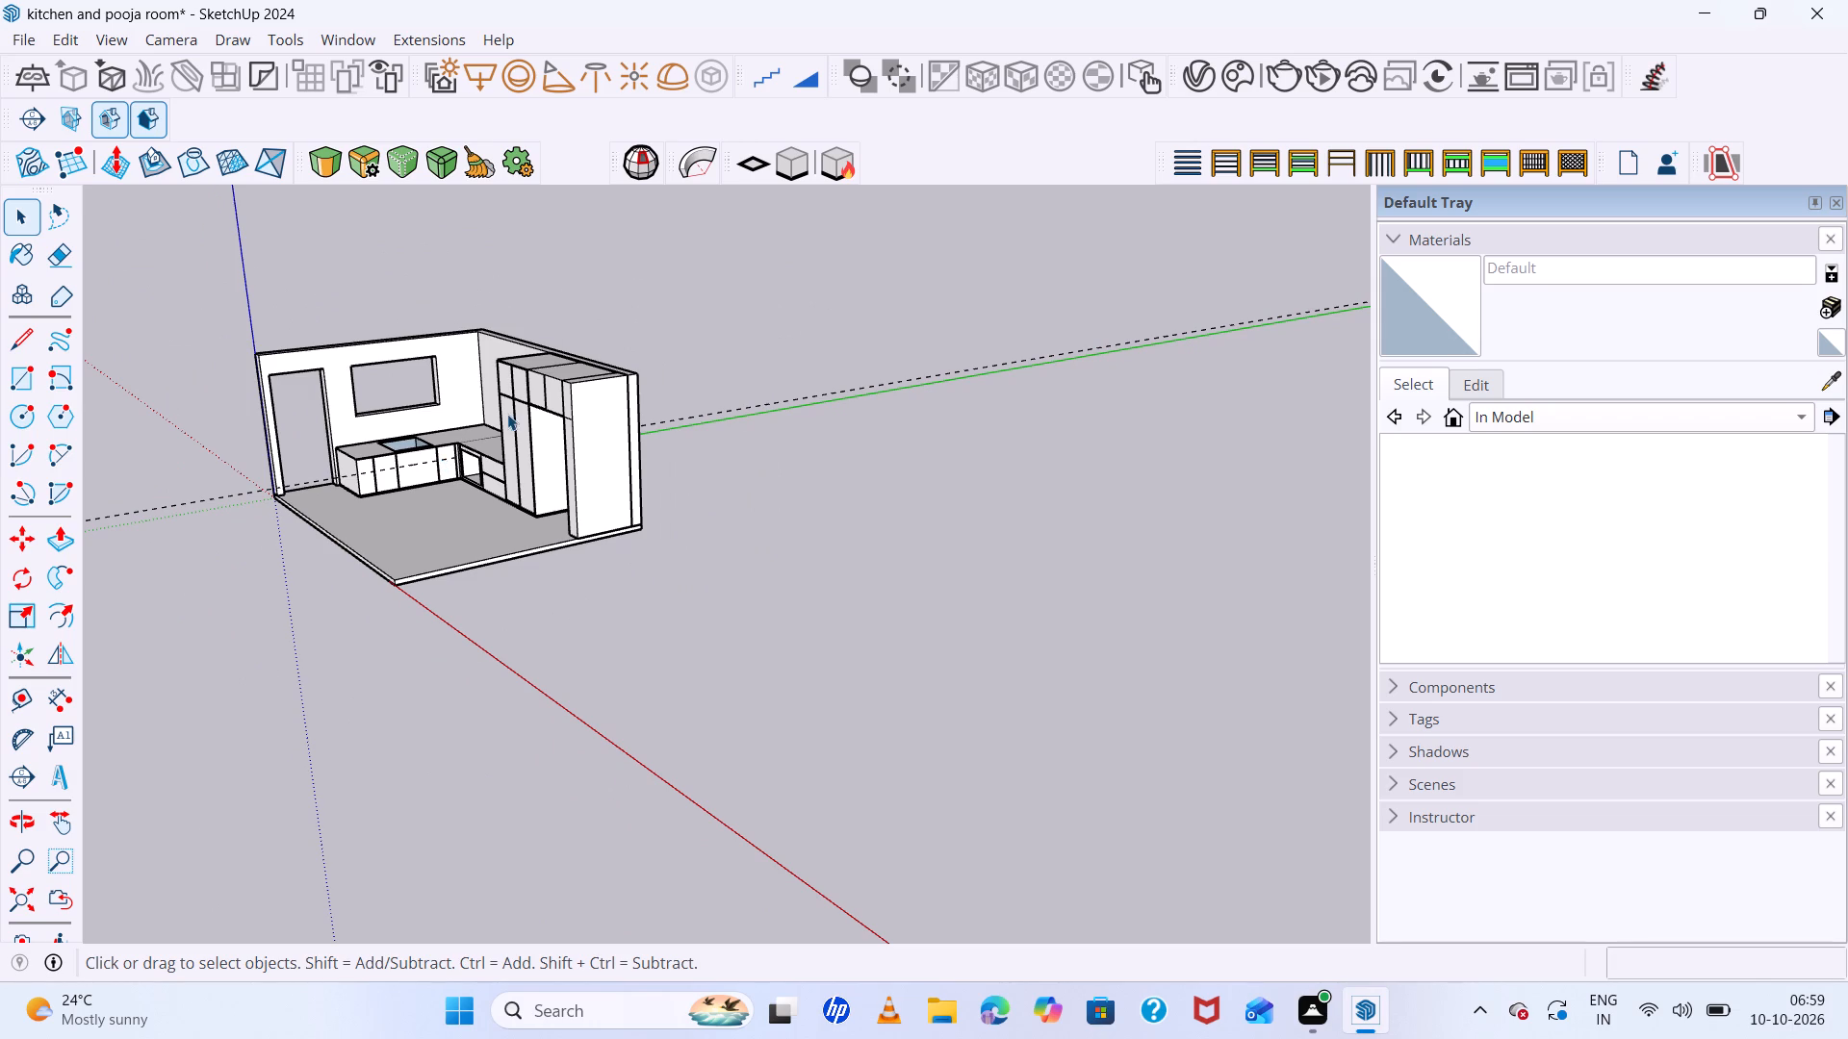
scroll(280, 401, down, 2)
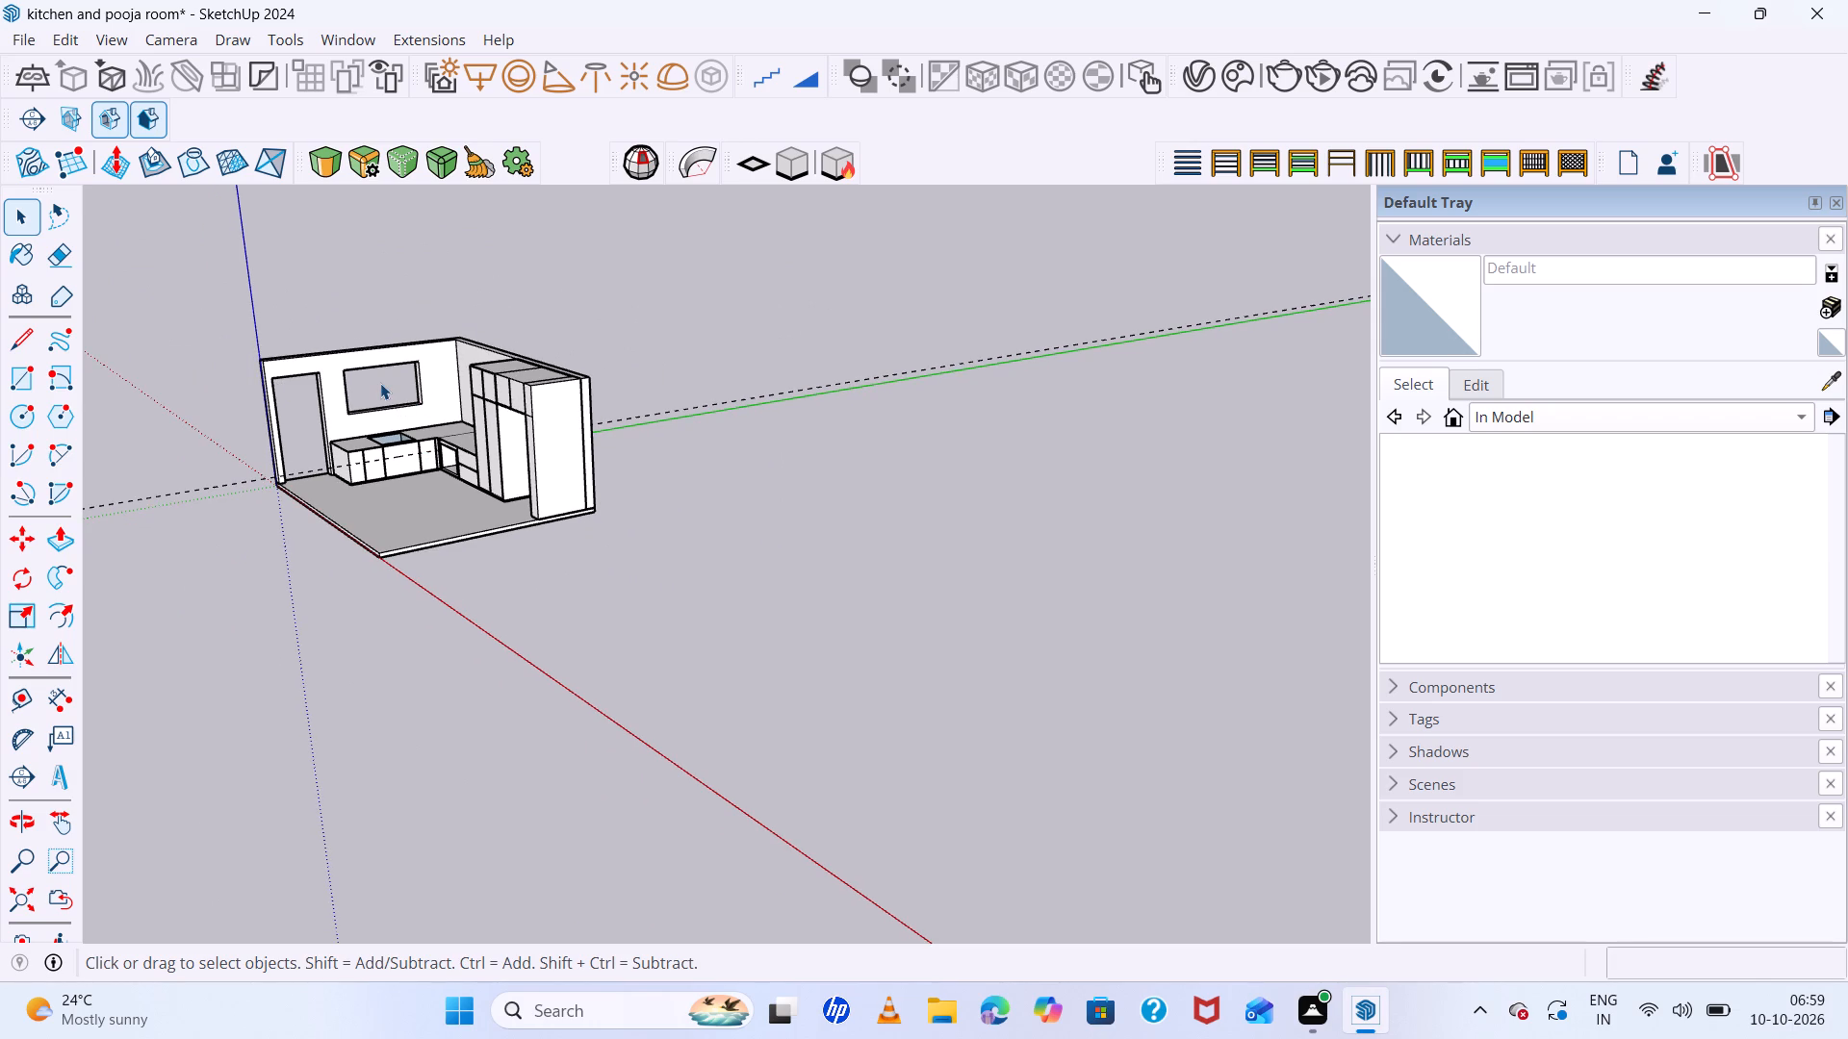
scroll(321, 352, up, 6)
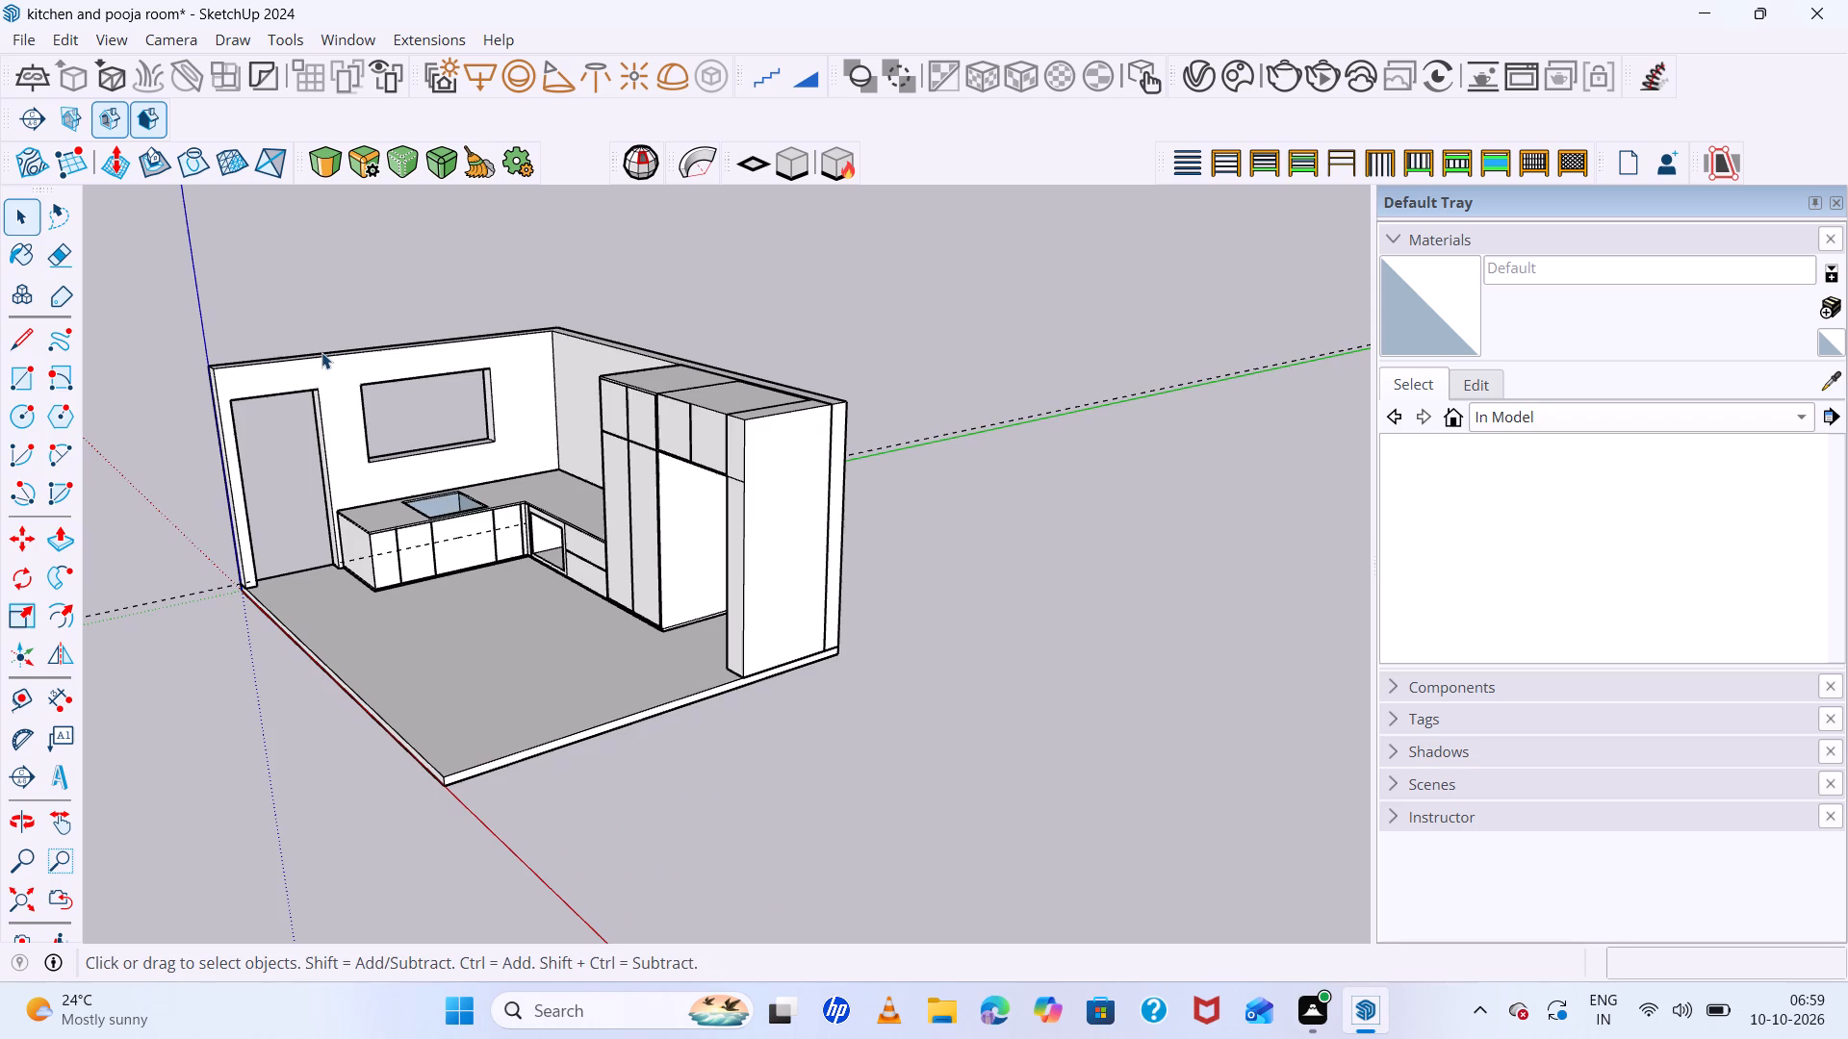
Delete the dashed construction guide line that runs across the room and counter parallel to the green axis.
middle_drag(358, 370, 1074, 541)
middle_drag(1039, 530, 710, 481)
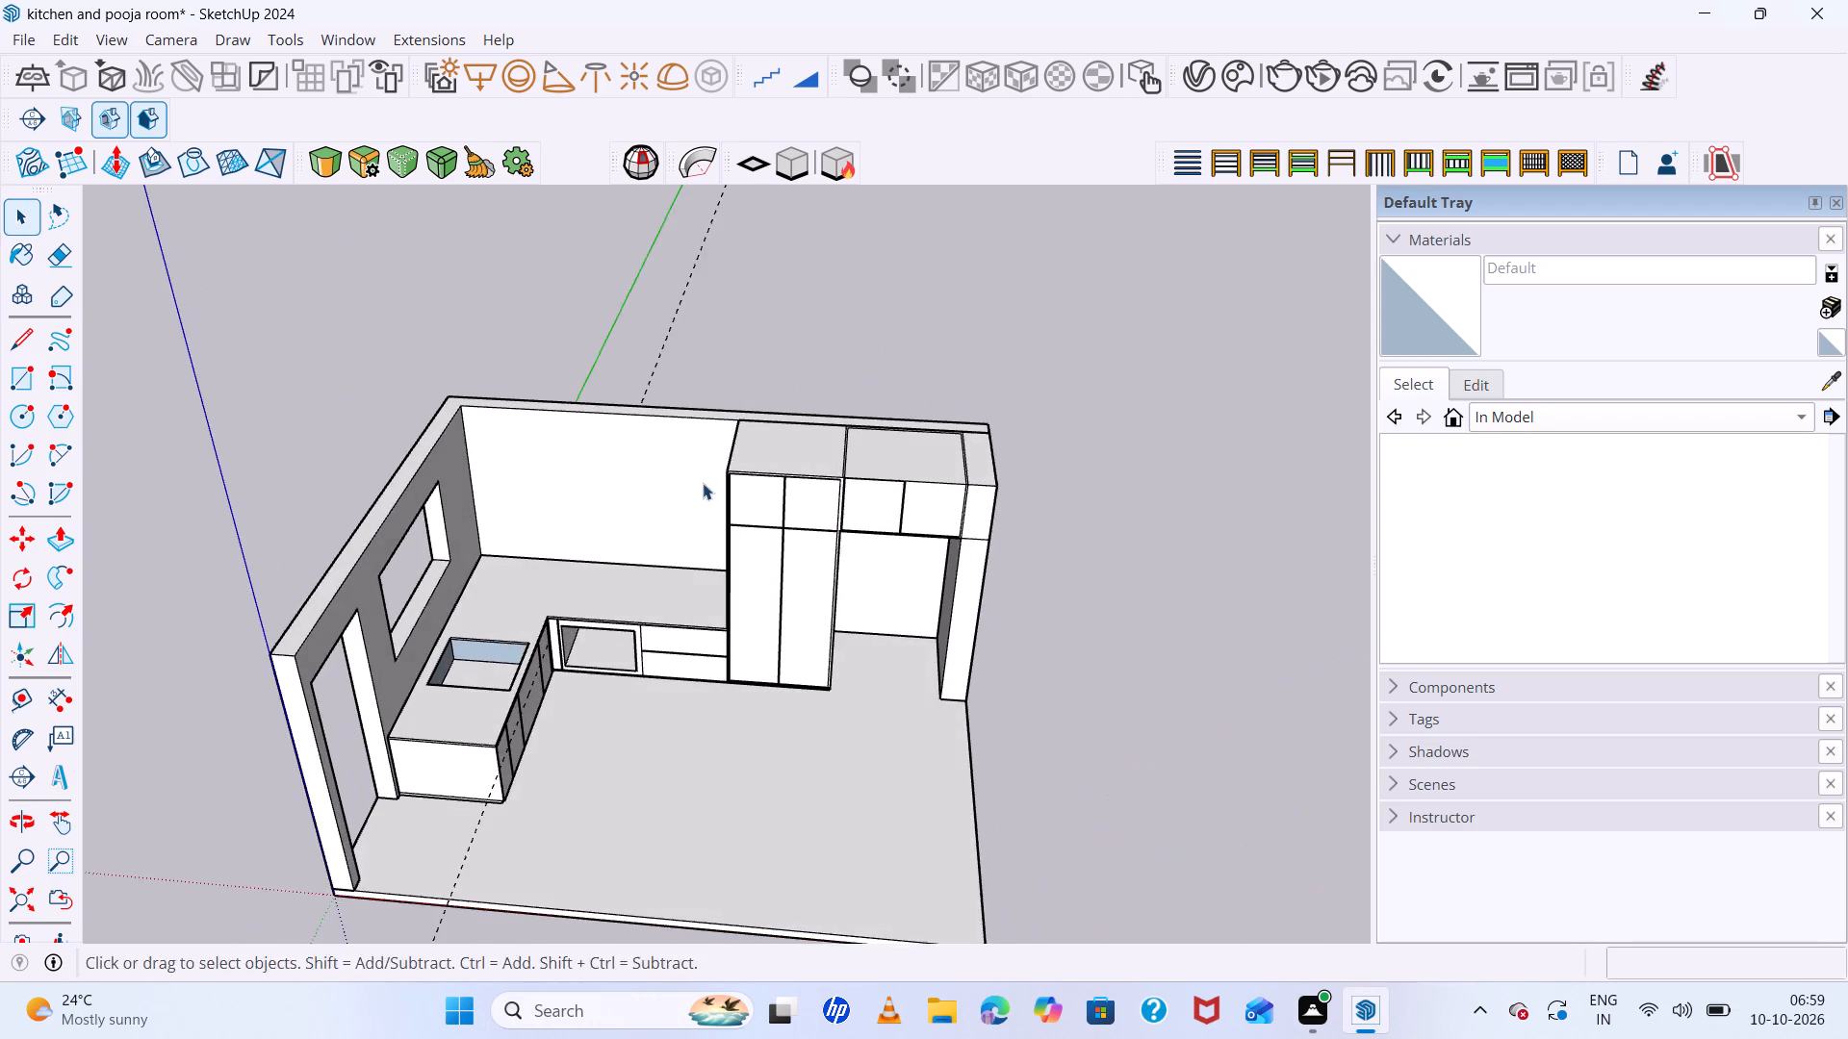
middle_drag(623, 501, 570, 510)
click(705, 357)
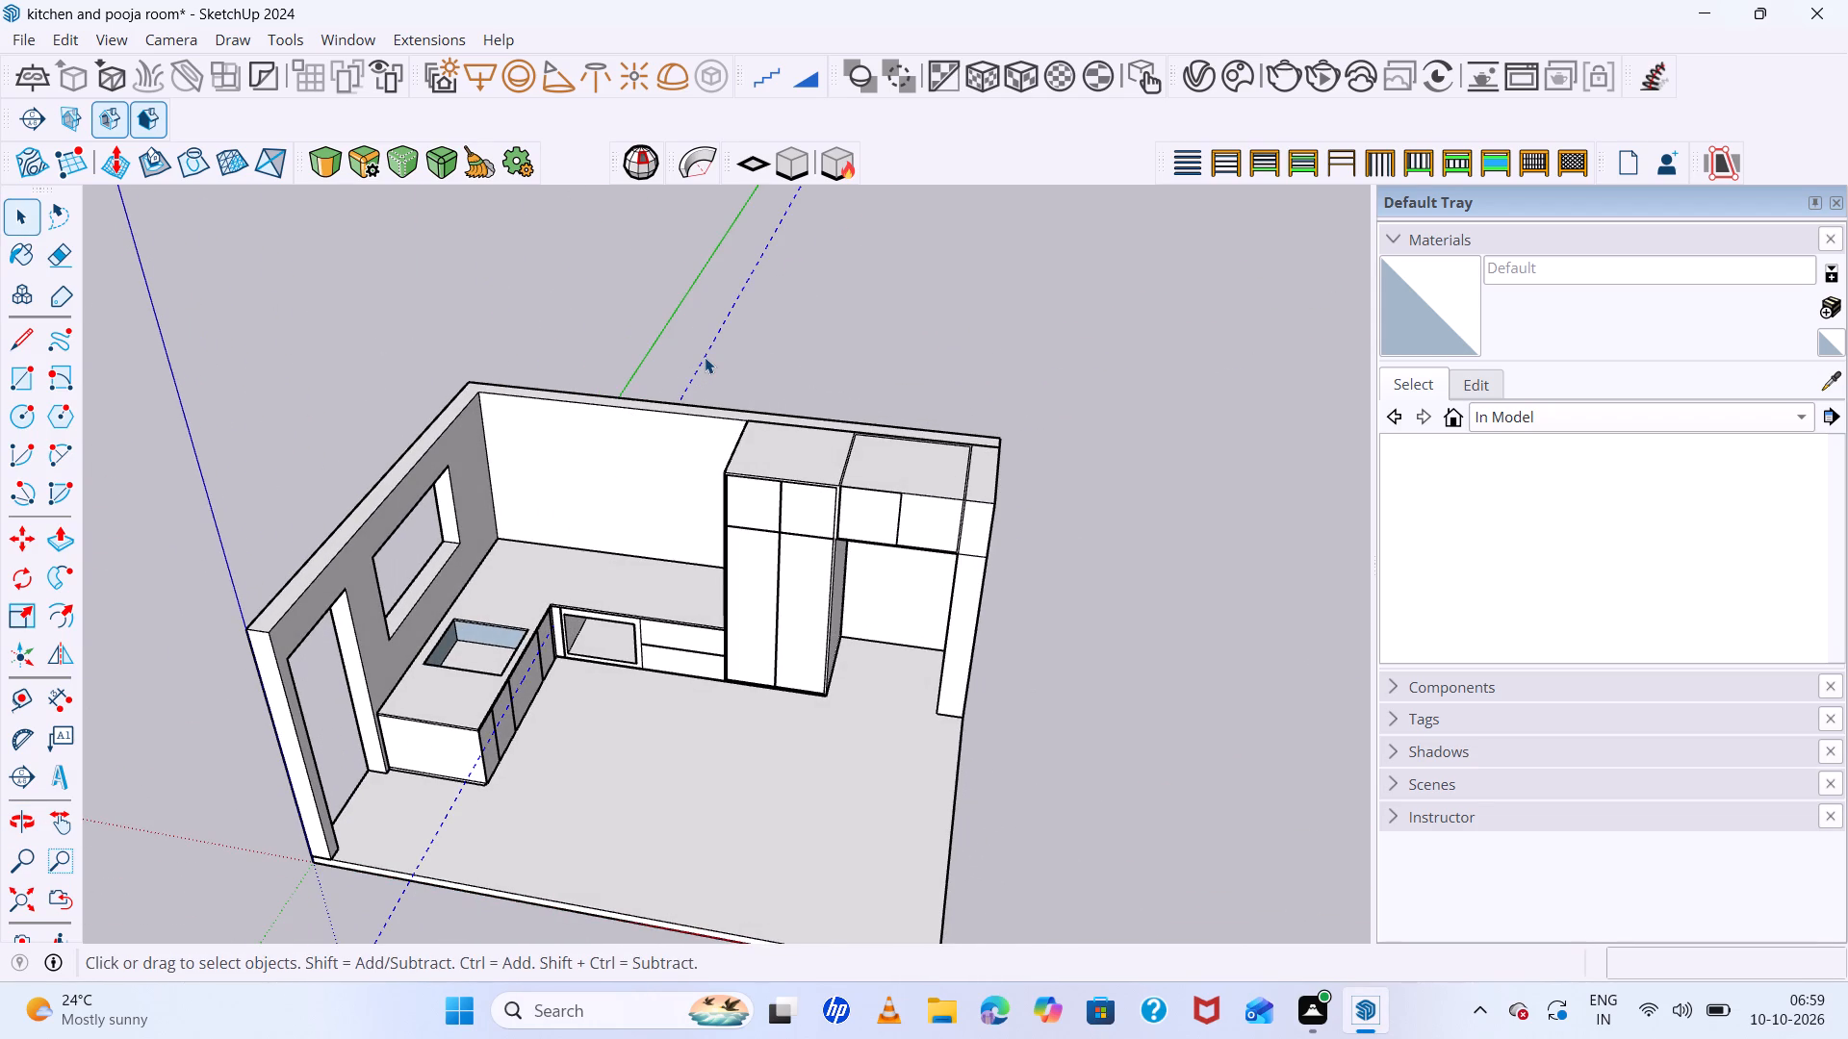
key(Delete)
scroll(718, 370, down, 7)
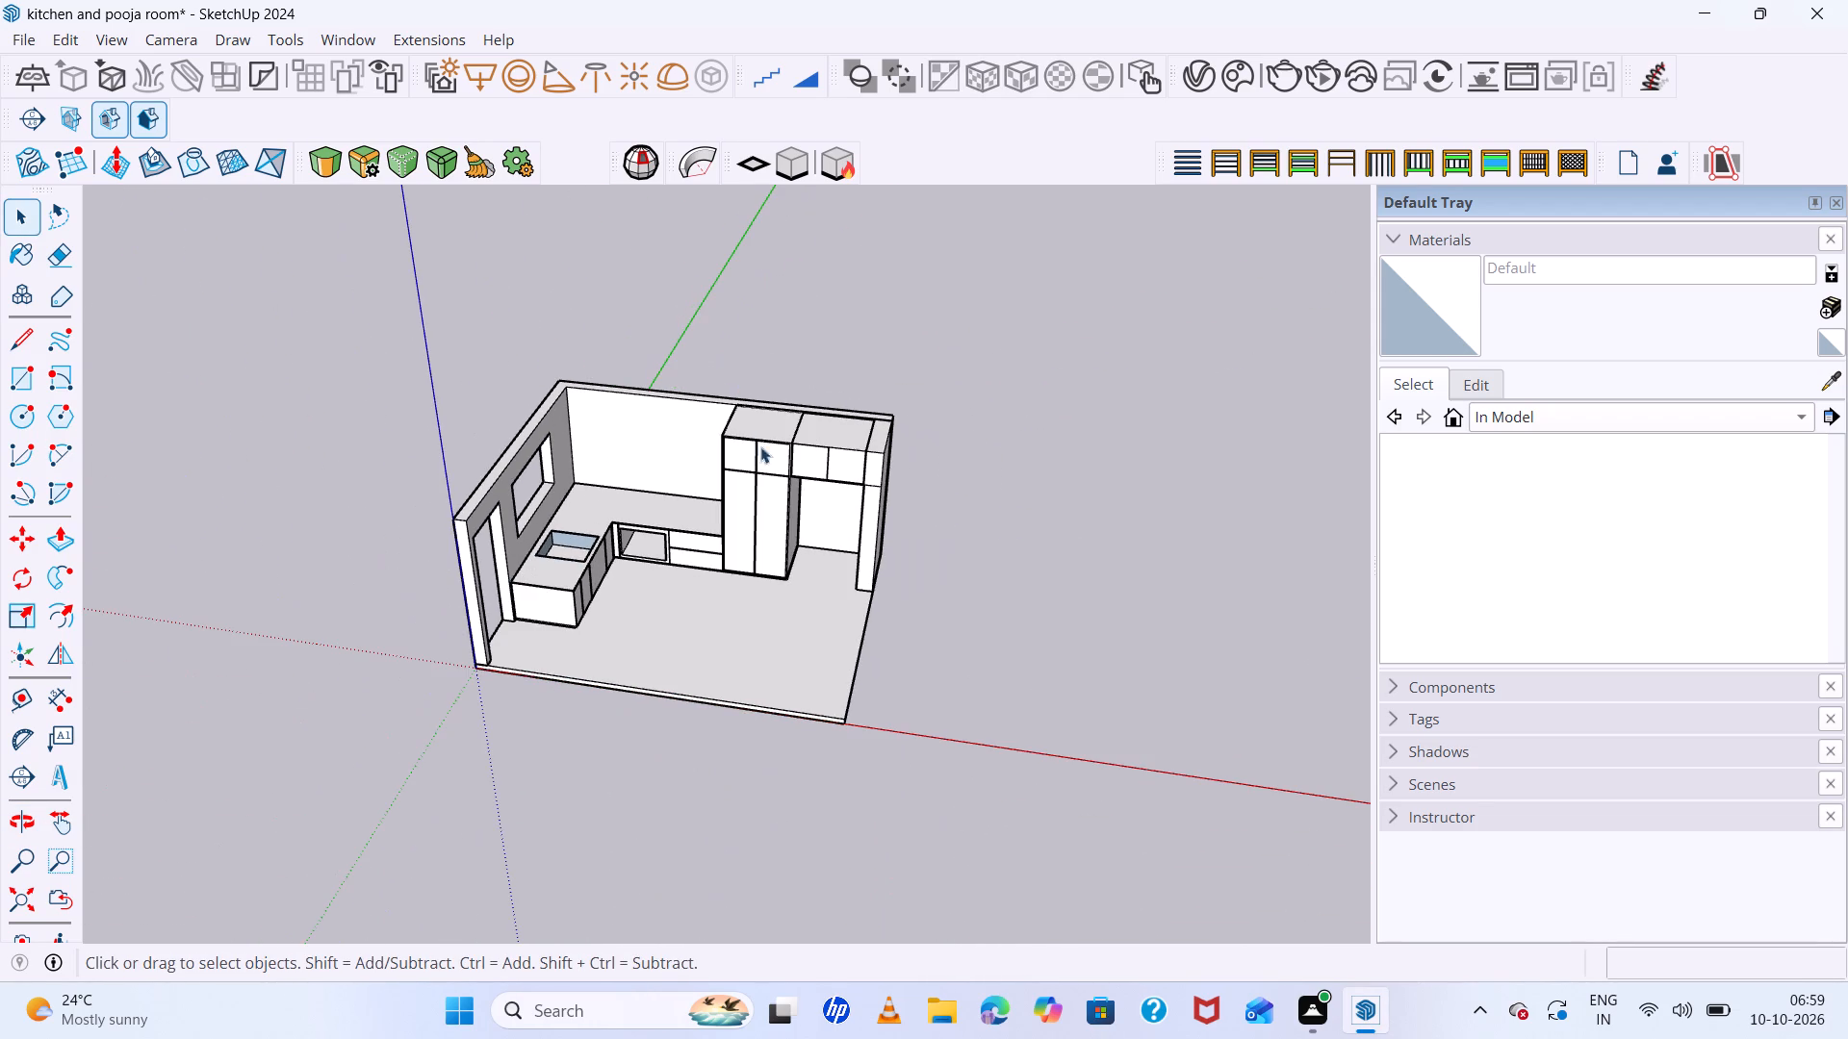
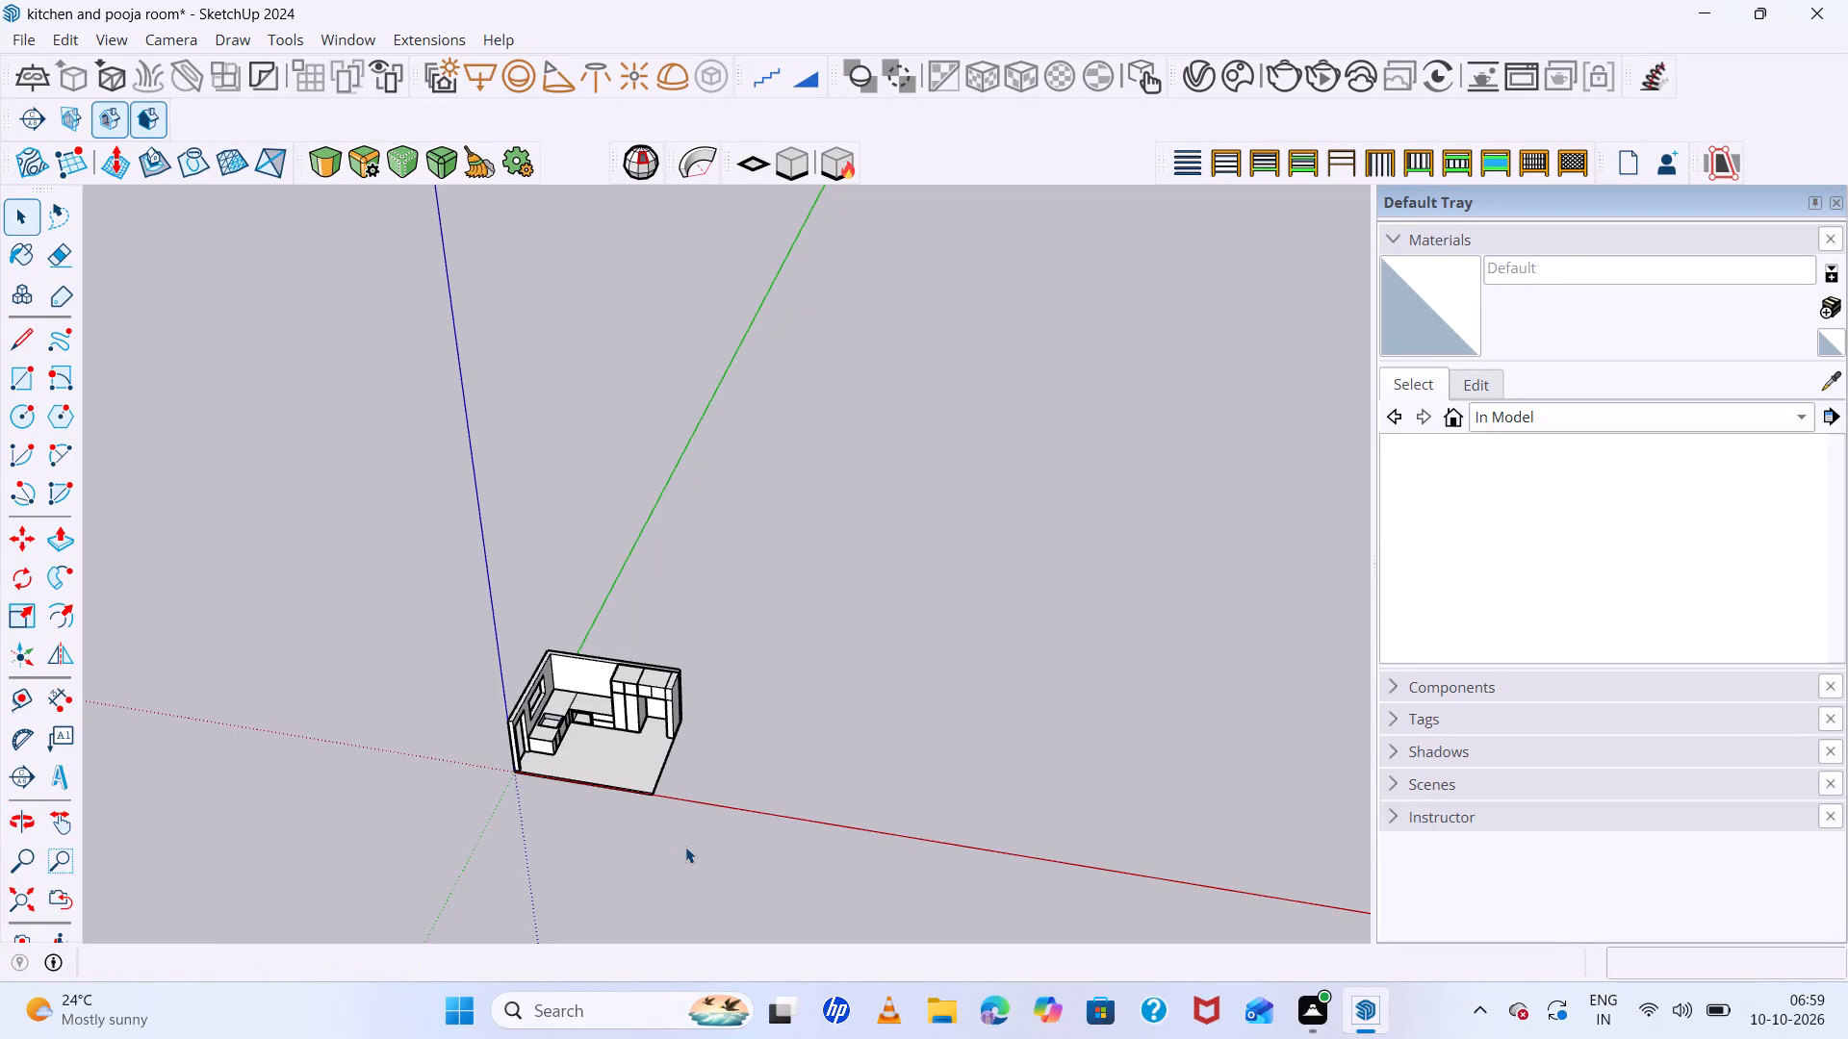
Examine the kitchen model from inside and outside, focusing on the wall with the window above the sink and the door opening.
scroll(687, 843, down, 11)
middle_drag(694, 841, 625, 791)
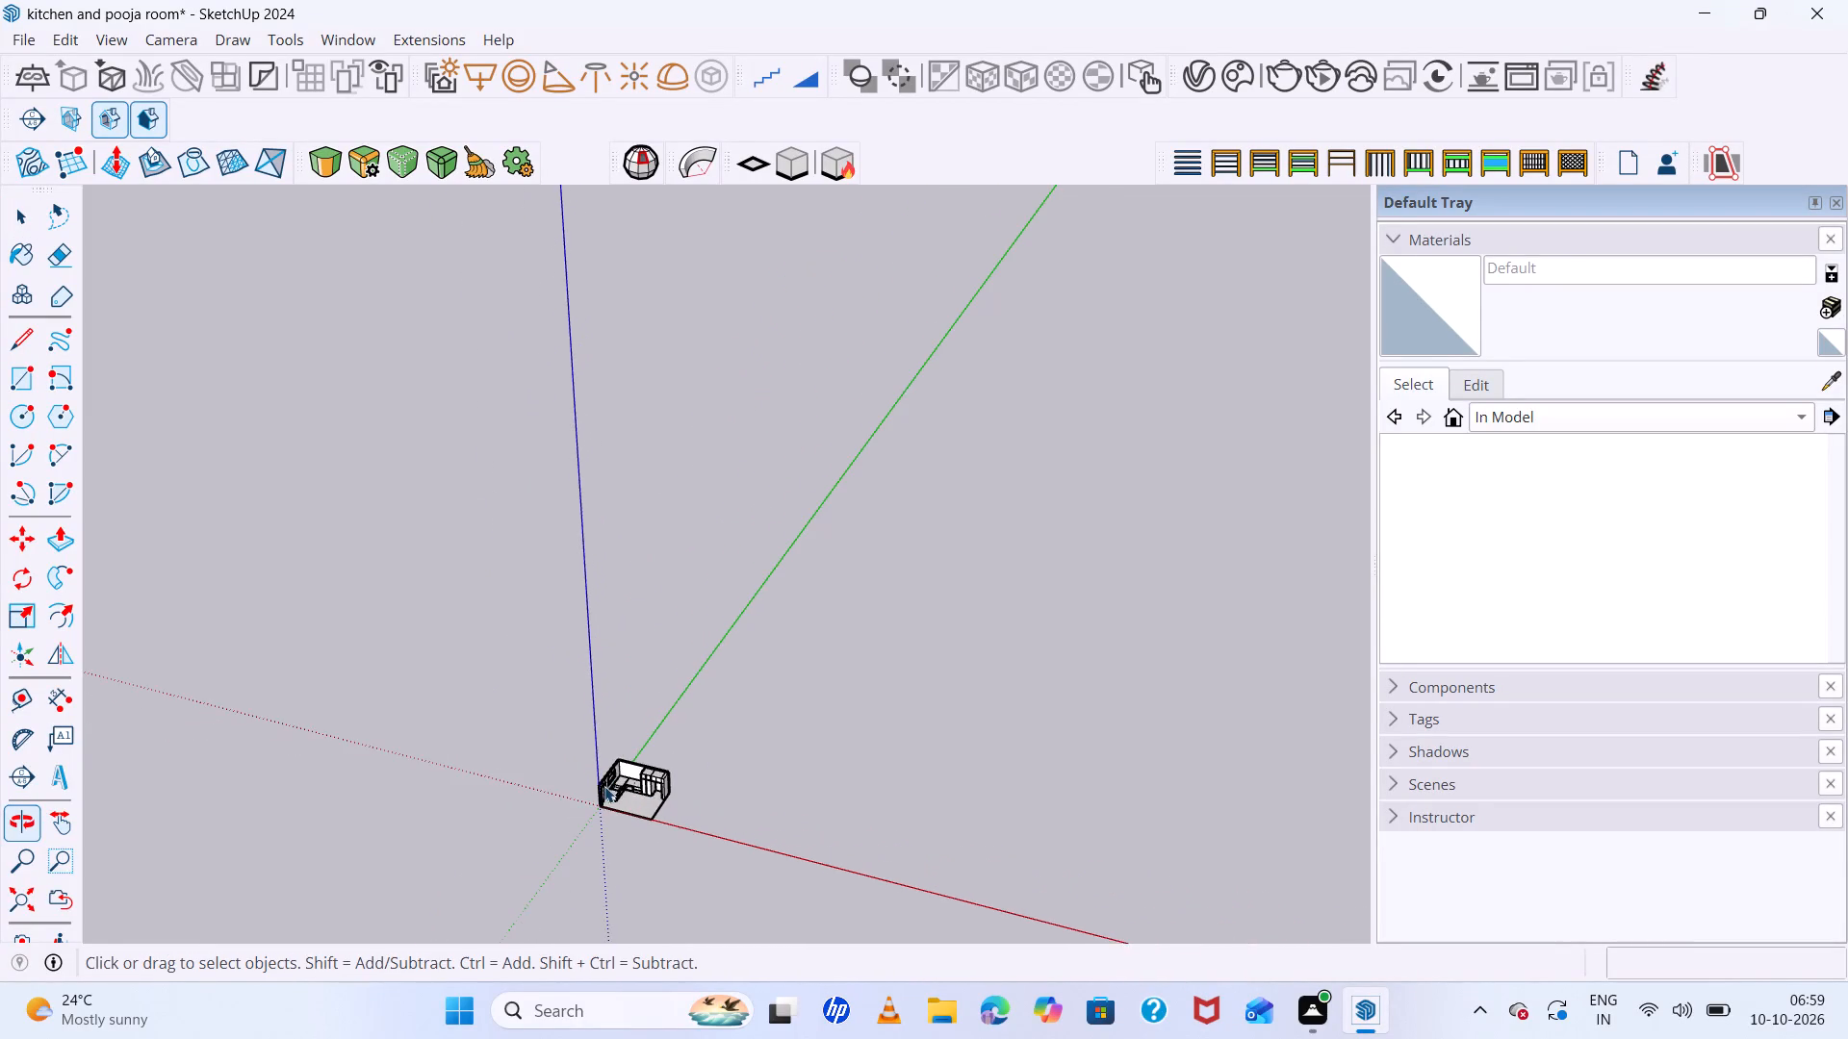
scroll(609, 787, up, 8)
scroll(689, 778, up, 6)
middle_drag(911, 801, 831, 702)
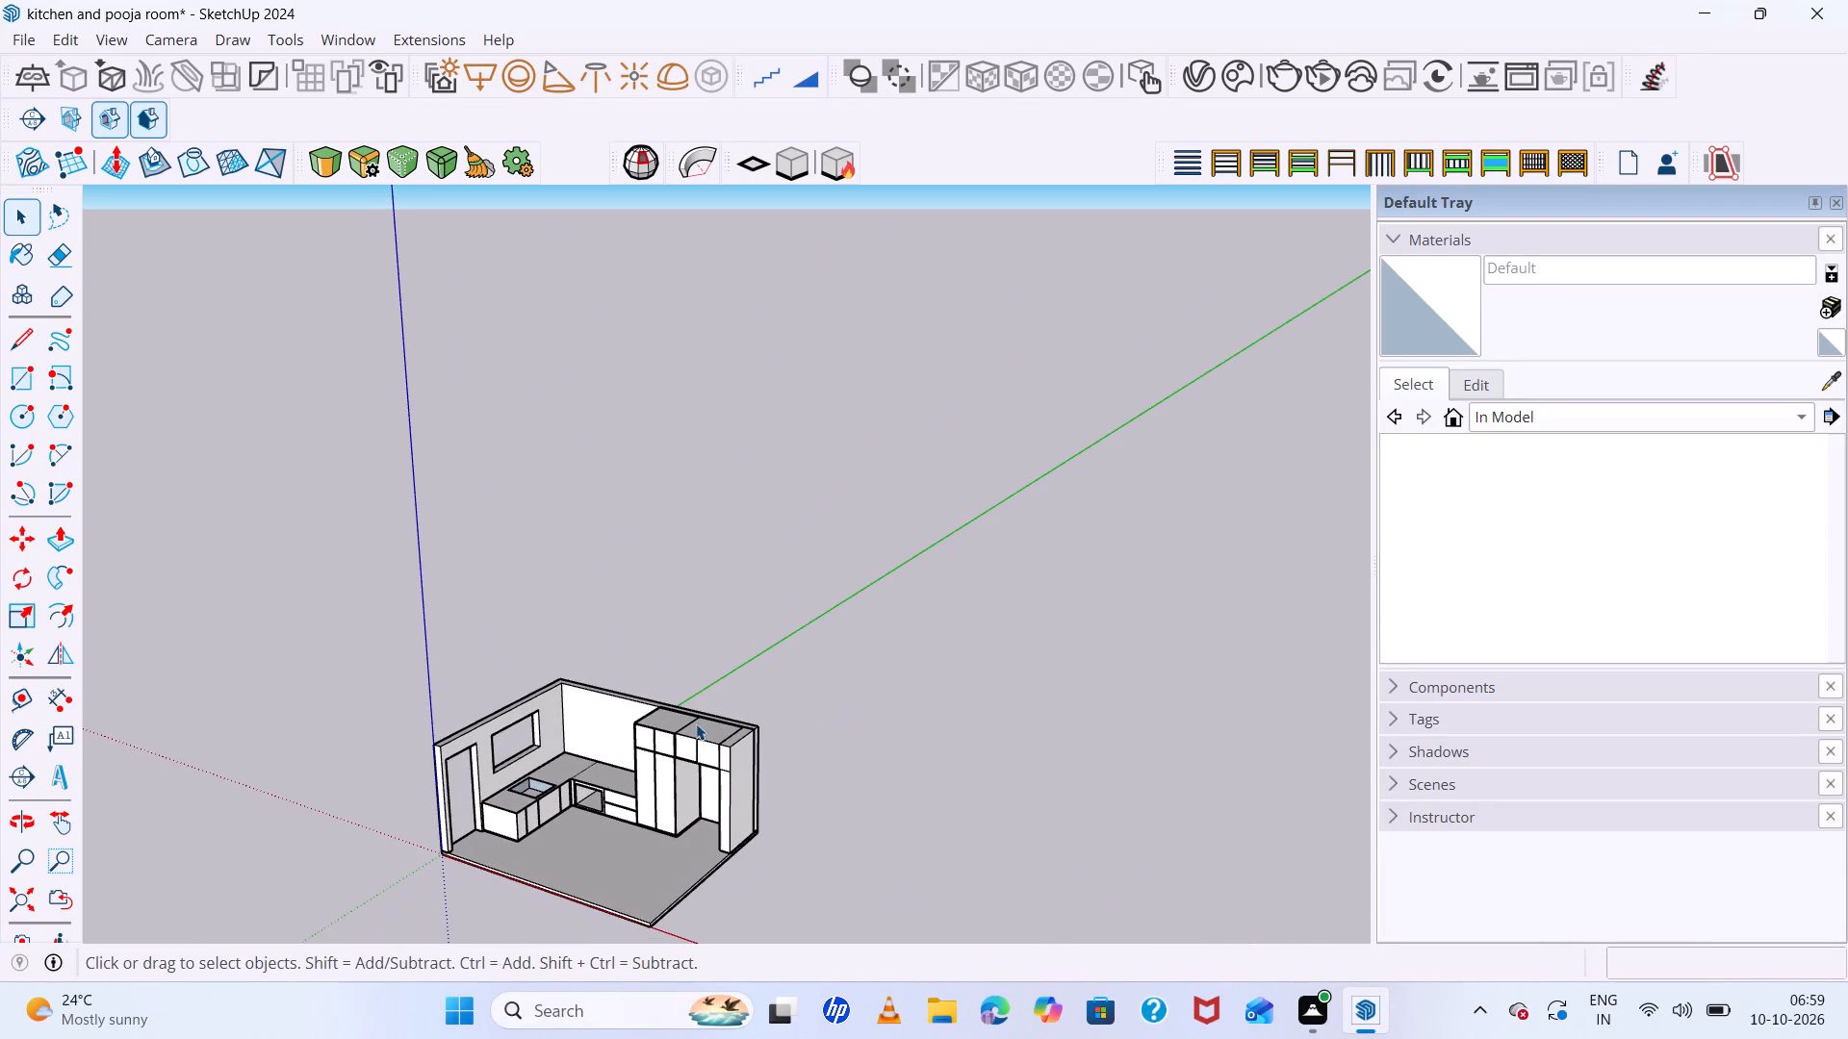
scroll(619, 723, up, 1)
scroll(451, 729, up, 2)
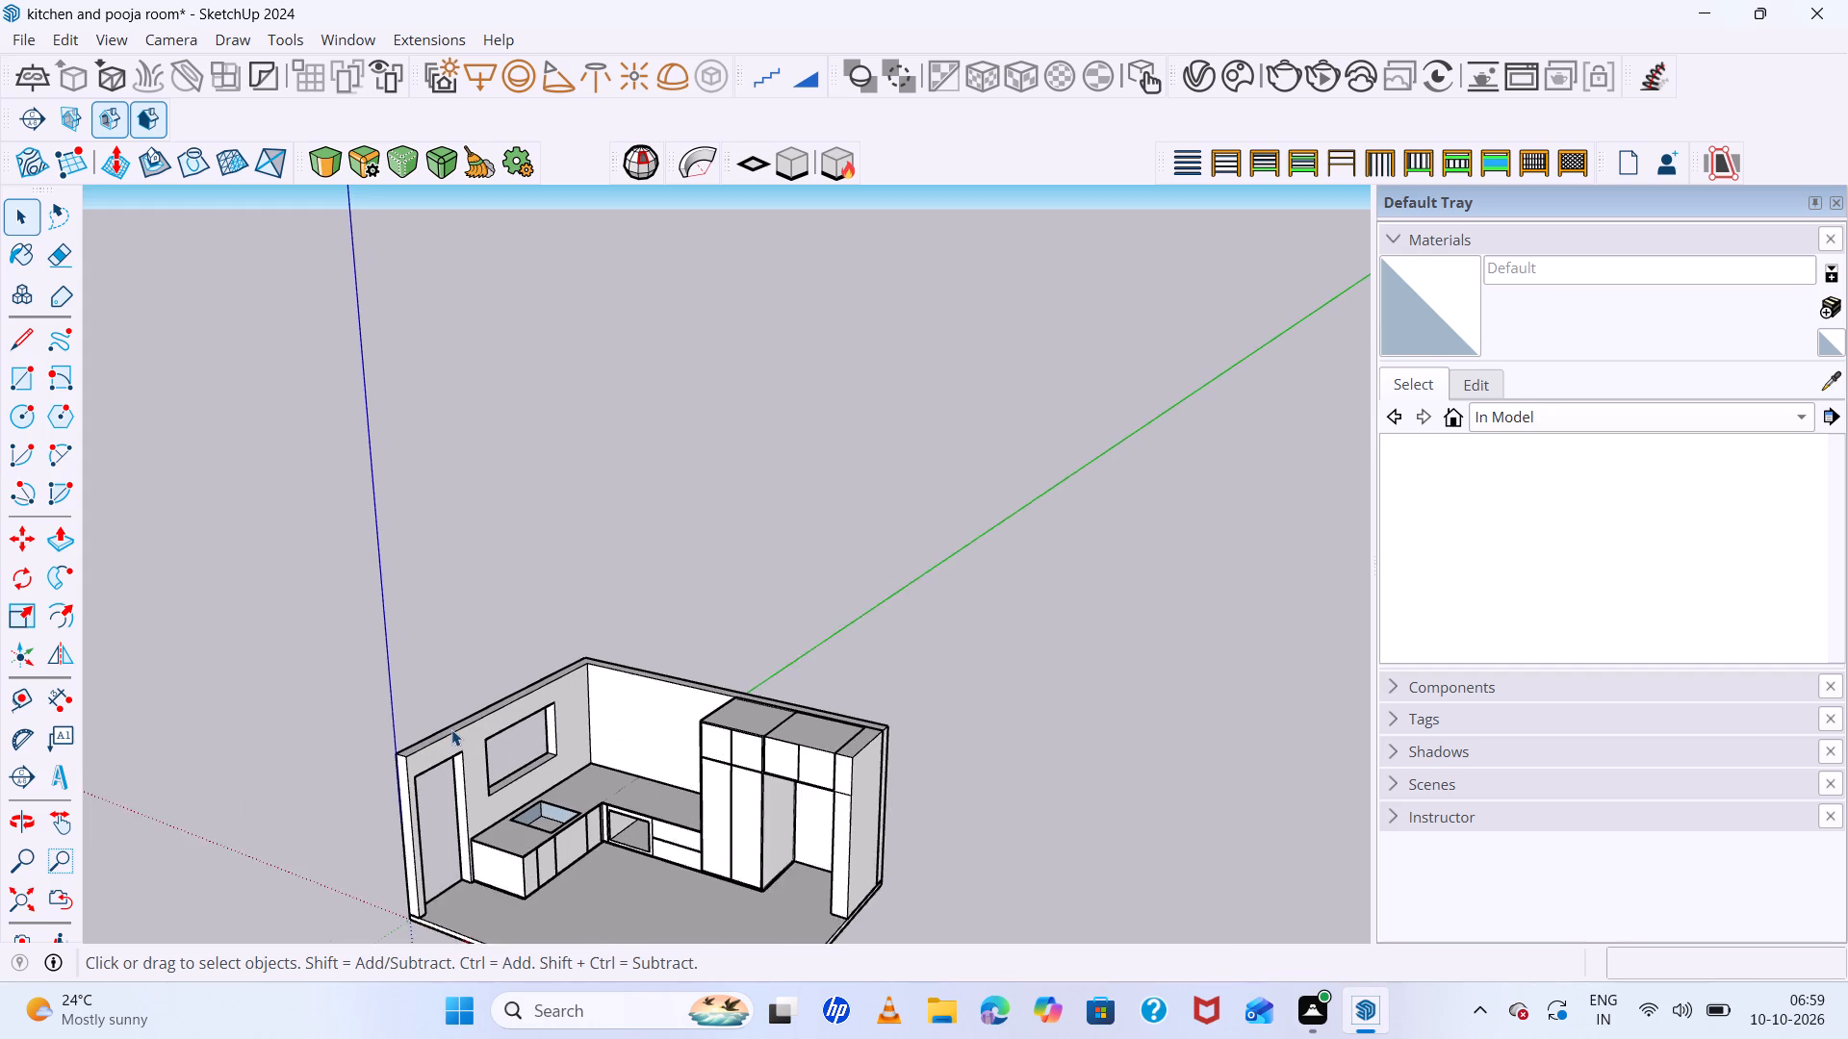
scroll(451, 729, up, 2)
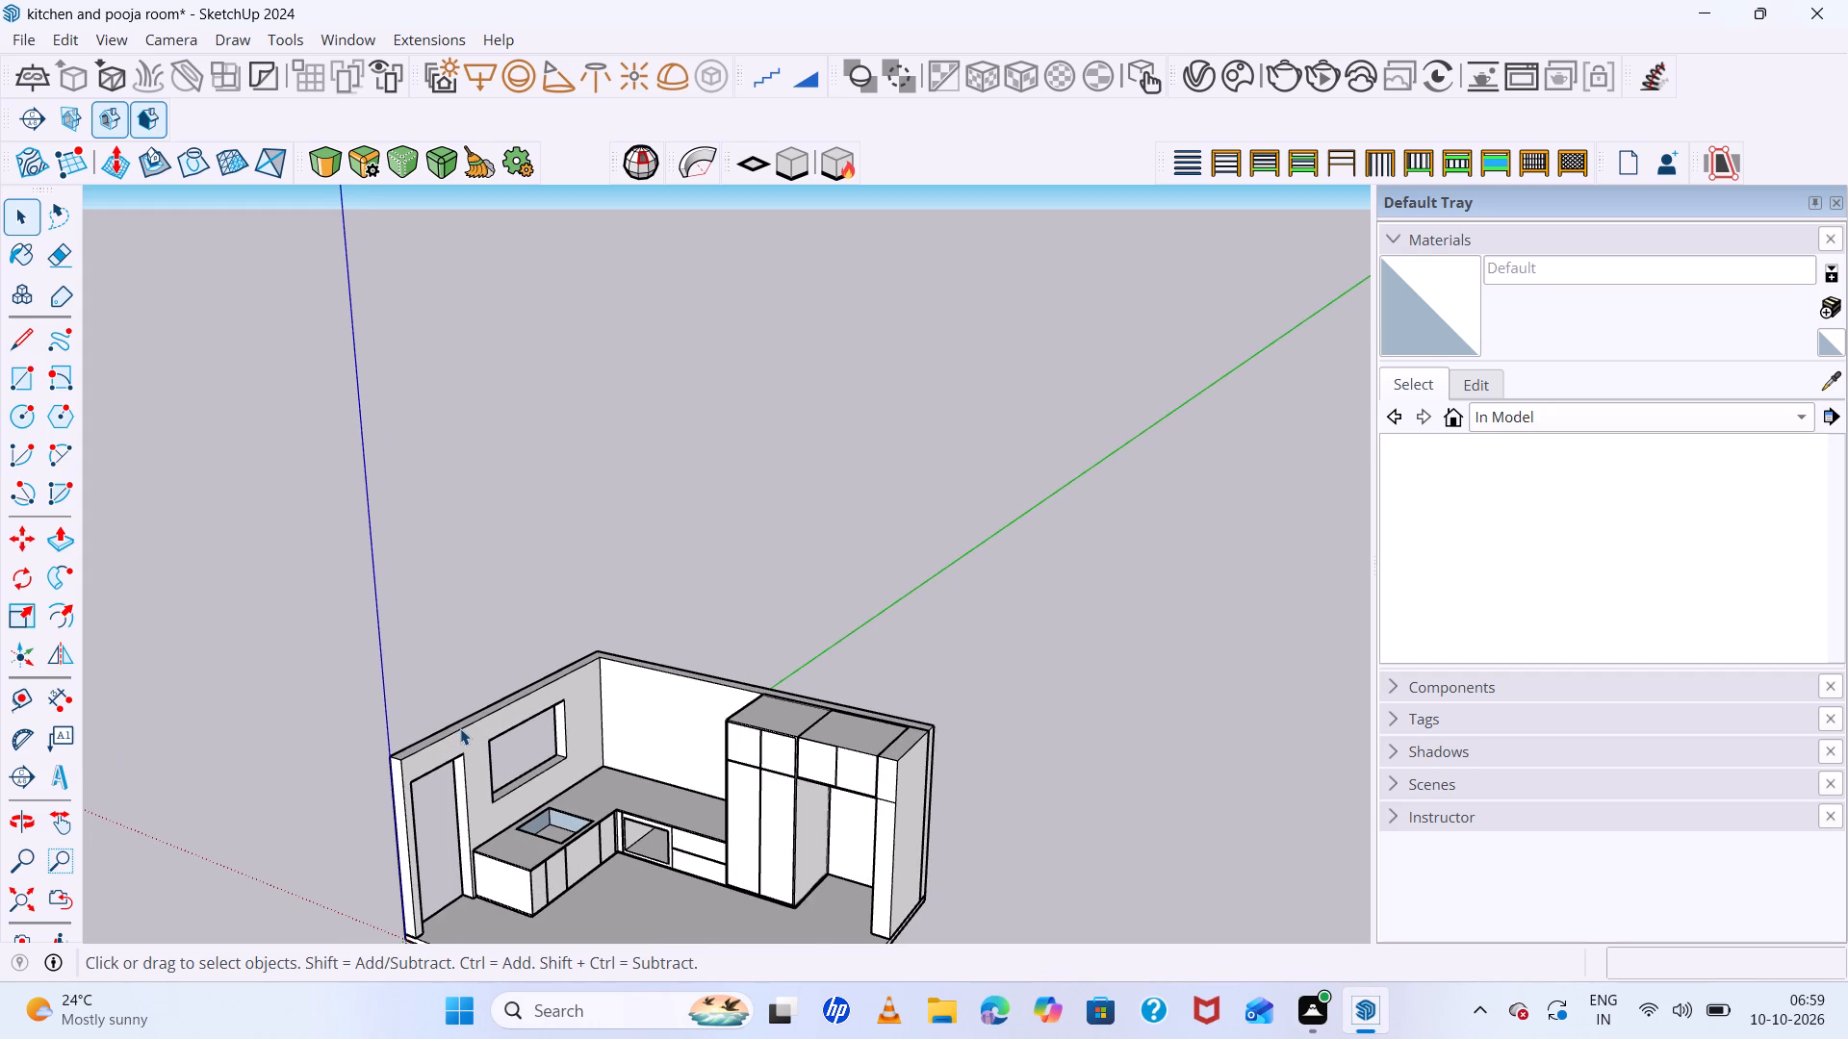
scroll(460, 728, down, 5)
scroll(475, 707, up, 5)
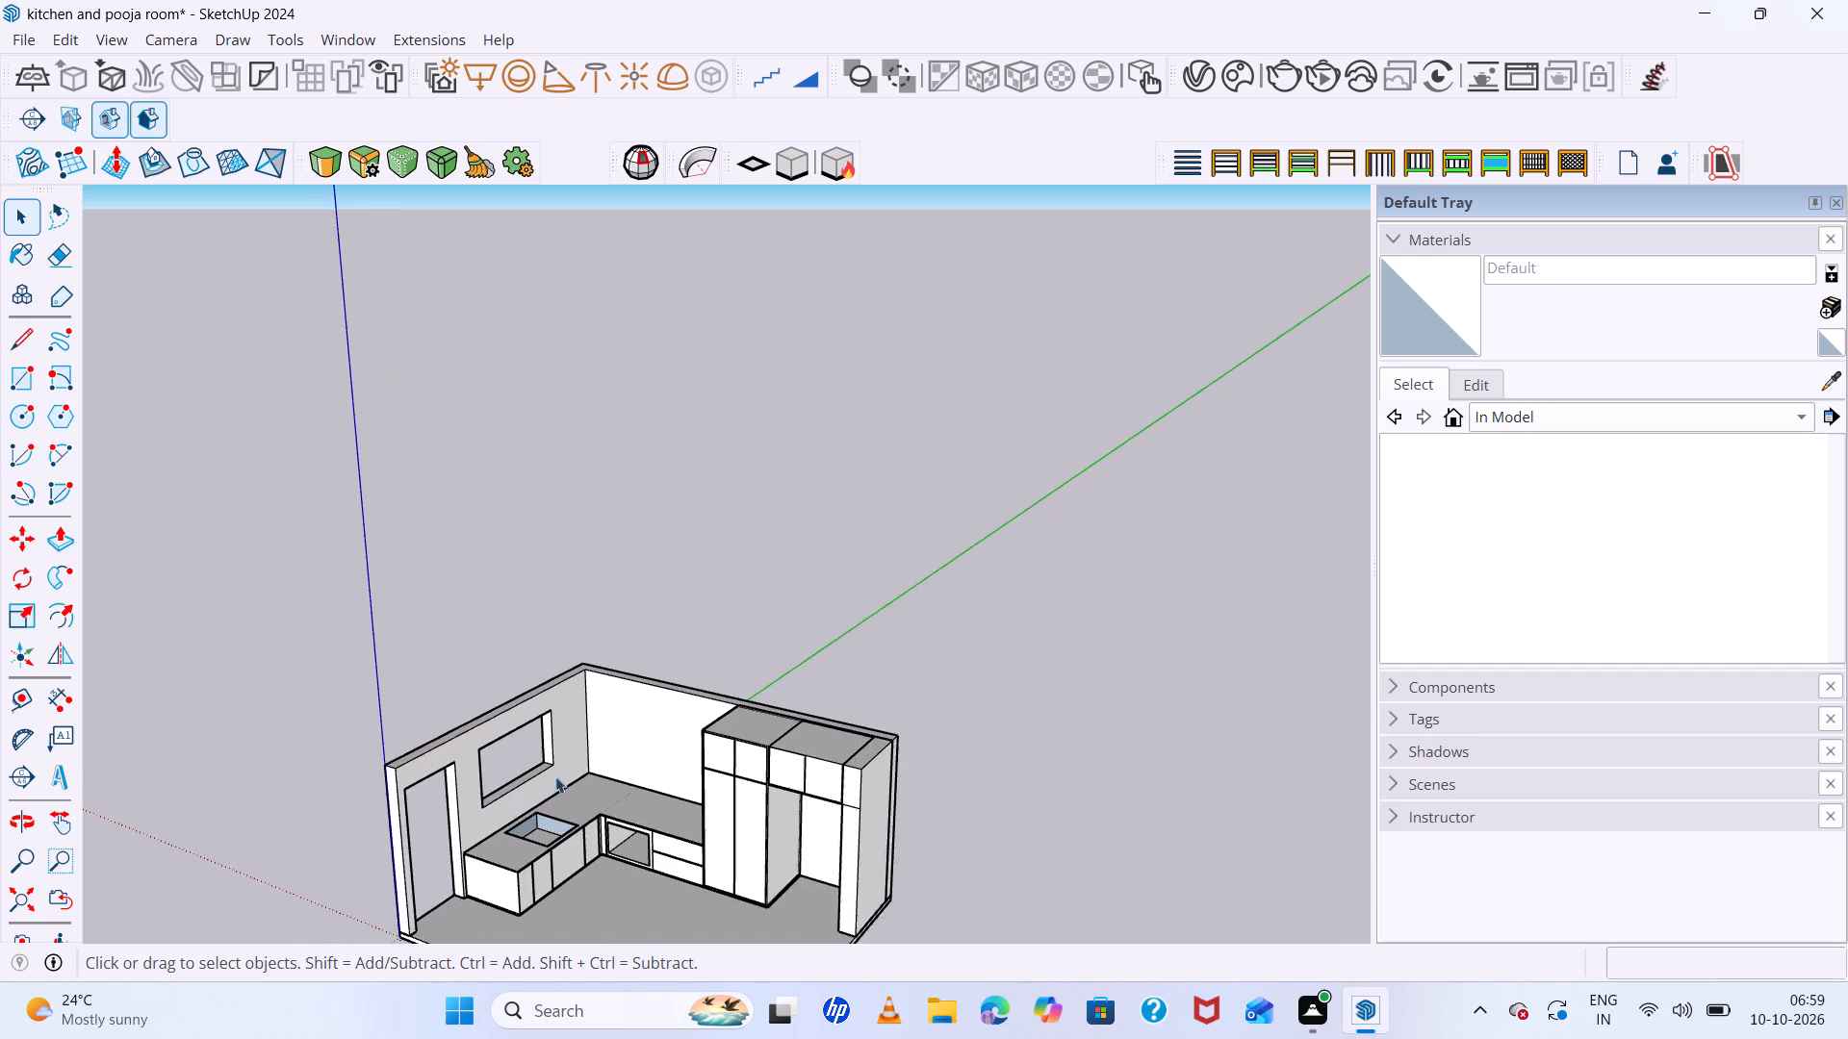
scroll(555, 776, up, 5)
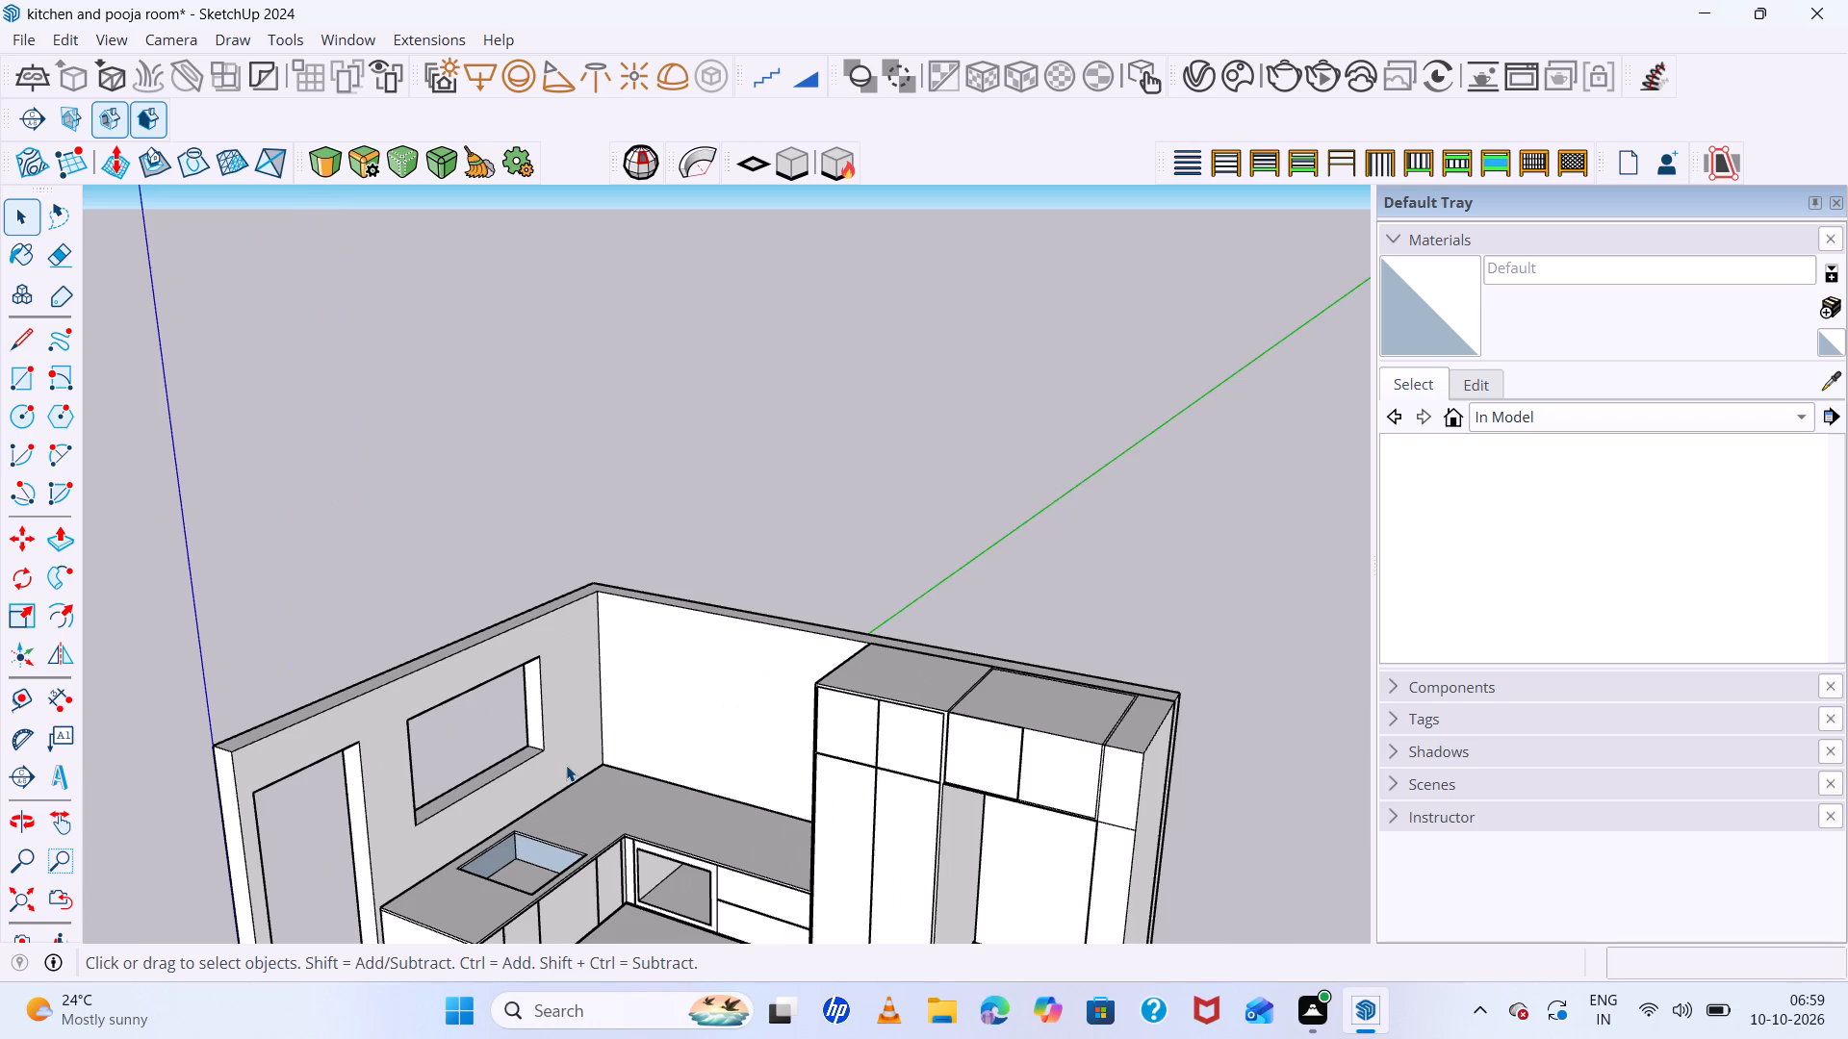
scroll(566, 765, up, 2)
scroll(775, 774, down, 5)
middle_drag(857, 796, 818, 773)
middle_drag(814, 773, 796, 762)
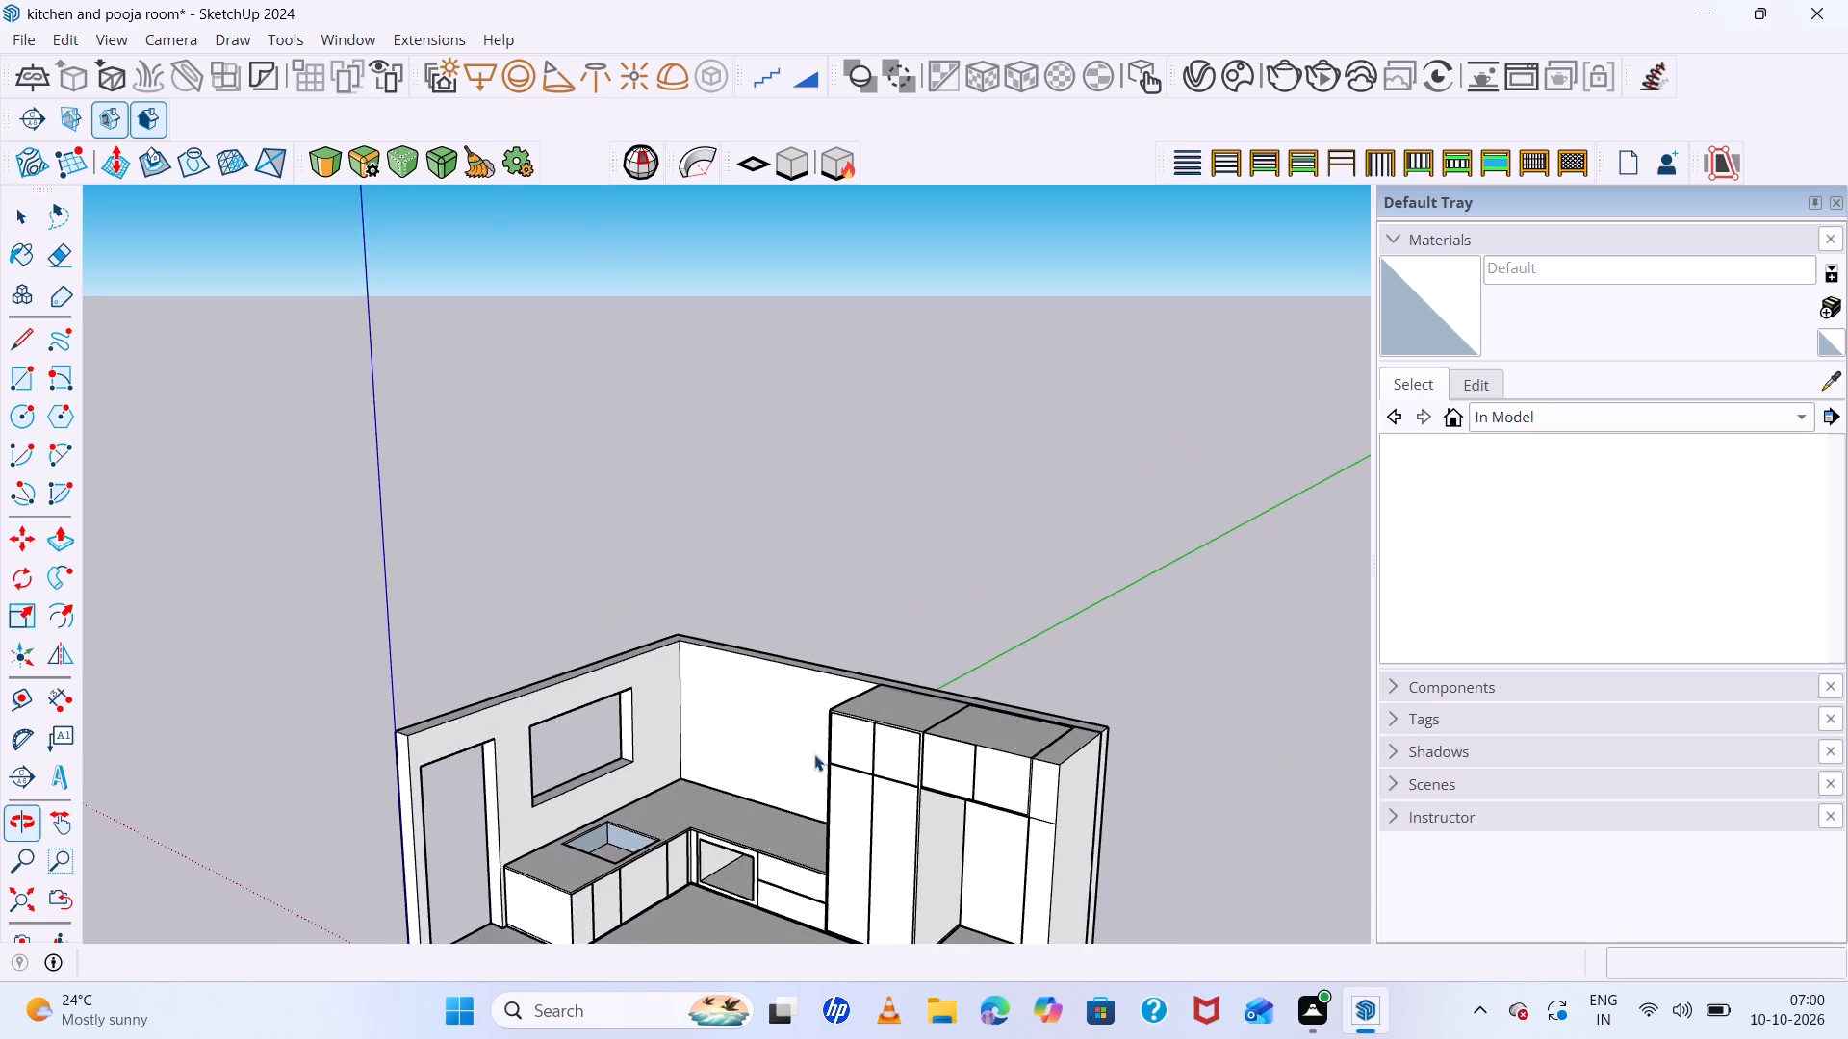
scroll(862, 745, down, 6)
scroll(646, 756, up, 11)
middle_click(685, 749)
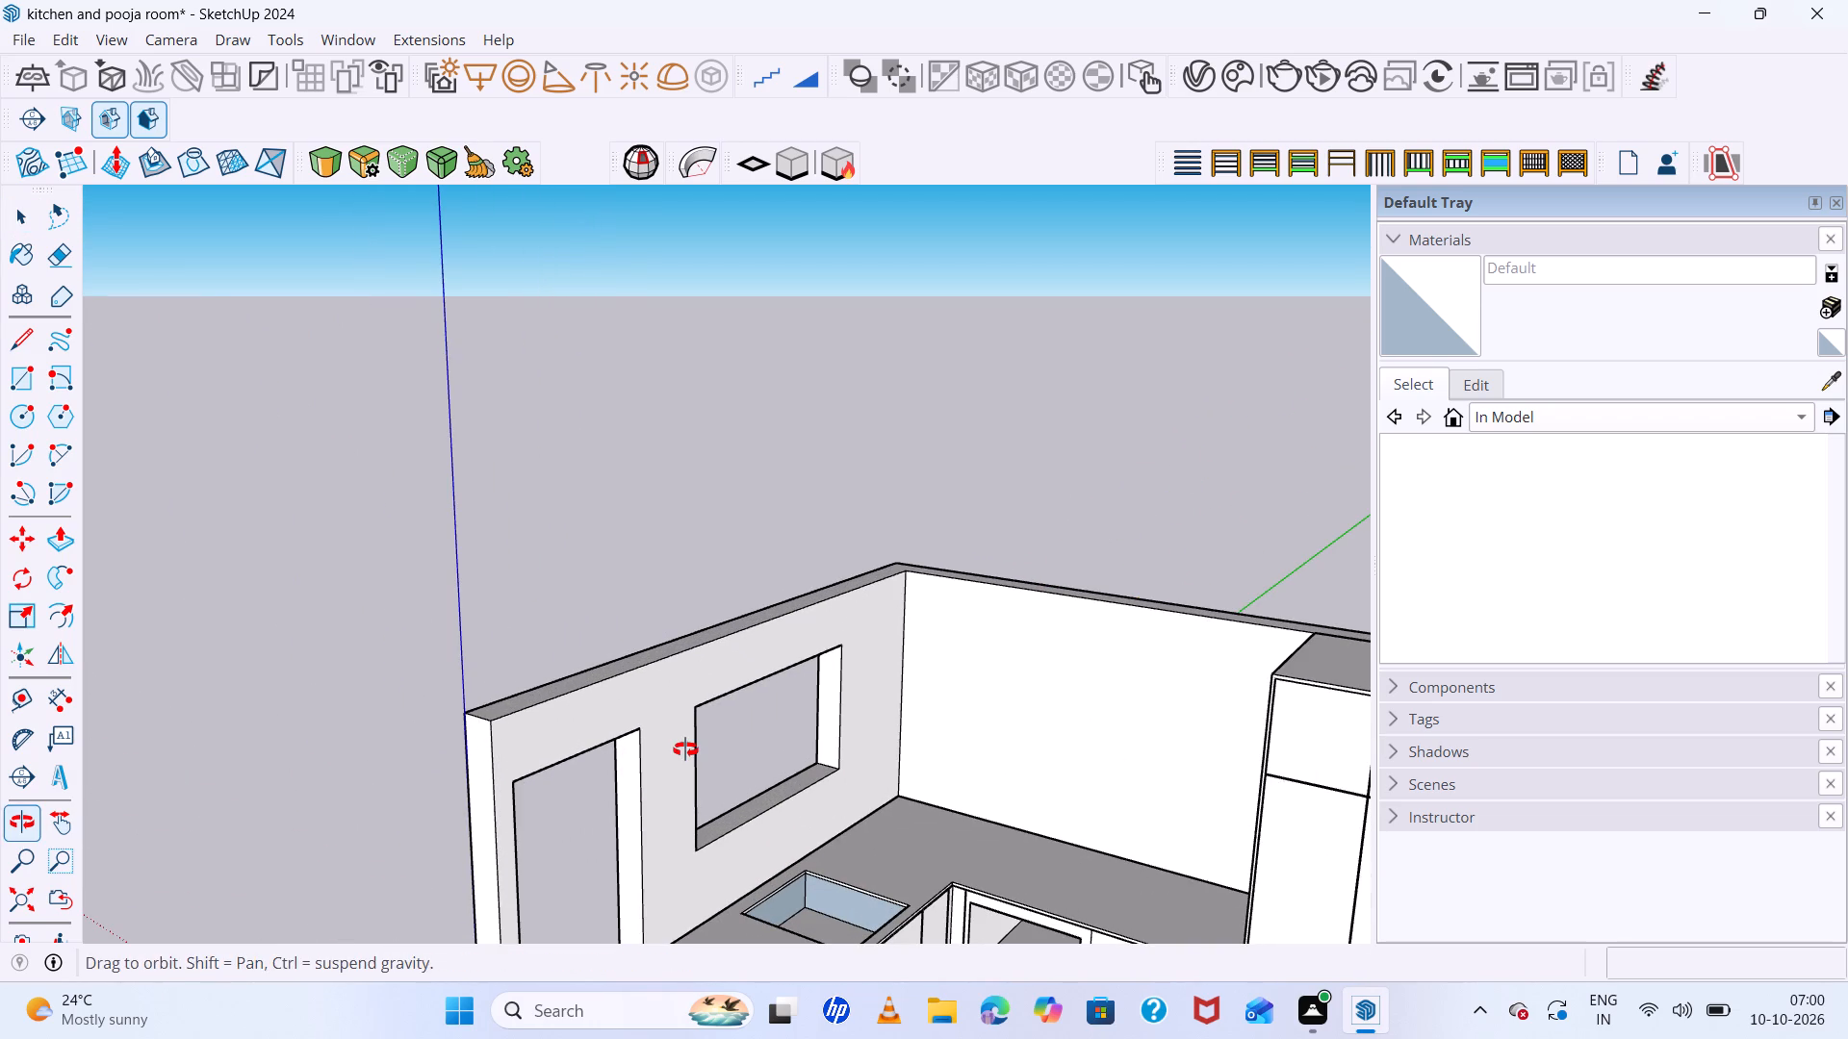
scroll(703, 732, up, 3)
middle_drag(717, 737, 1395, 660)
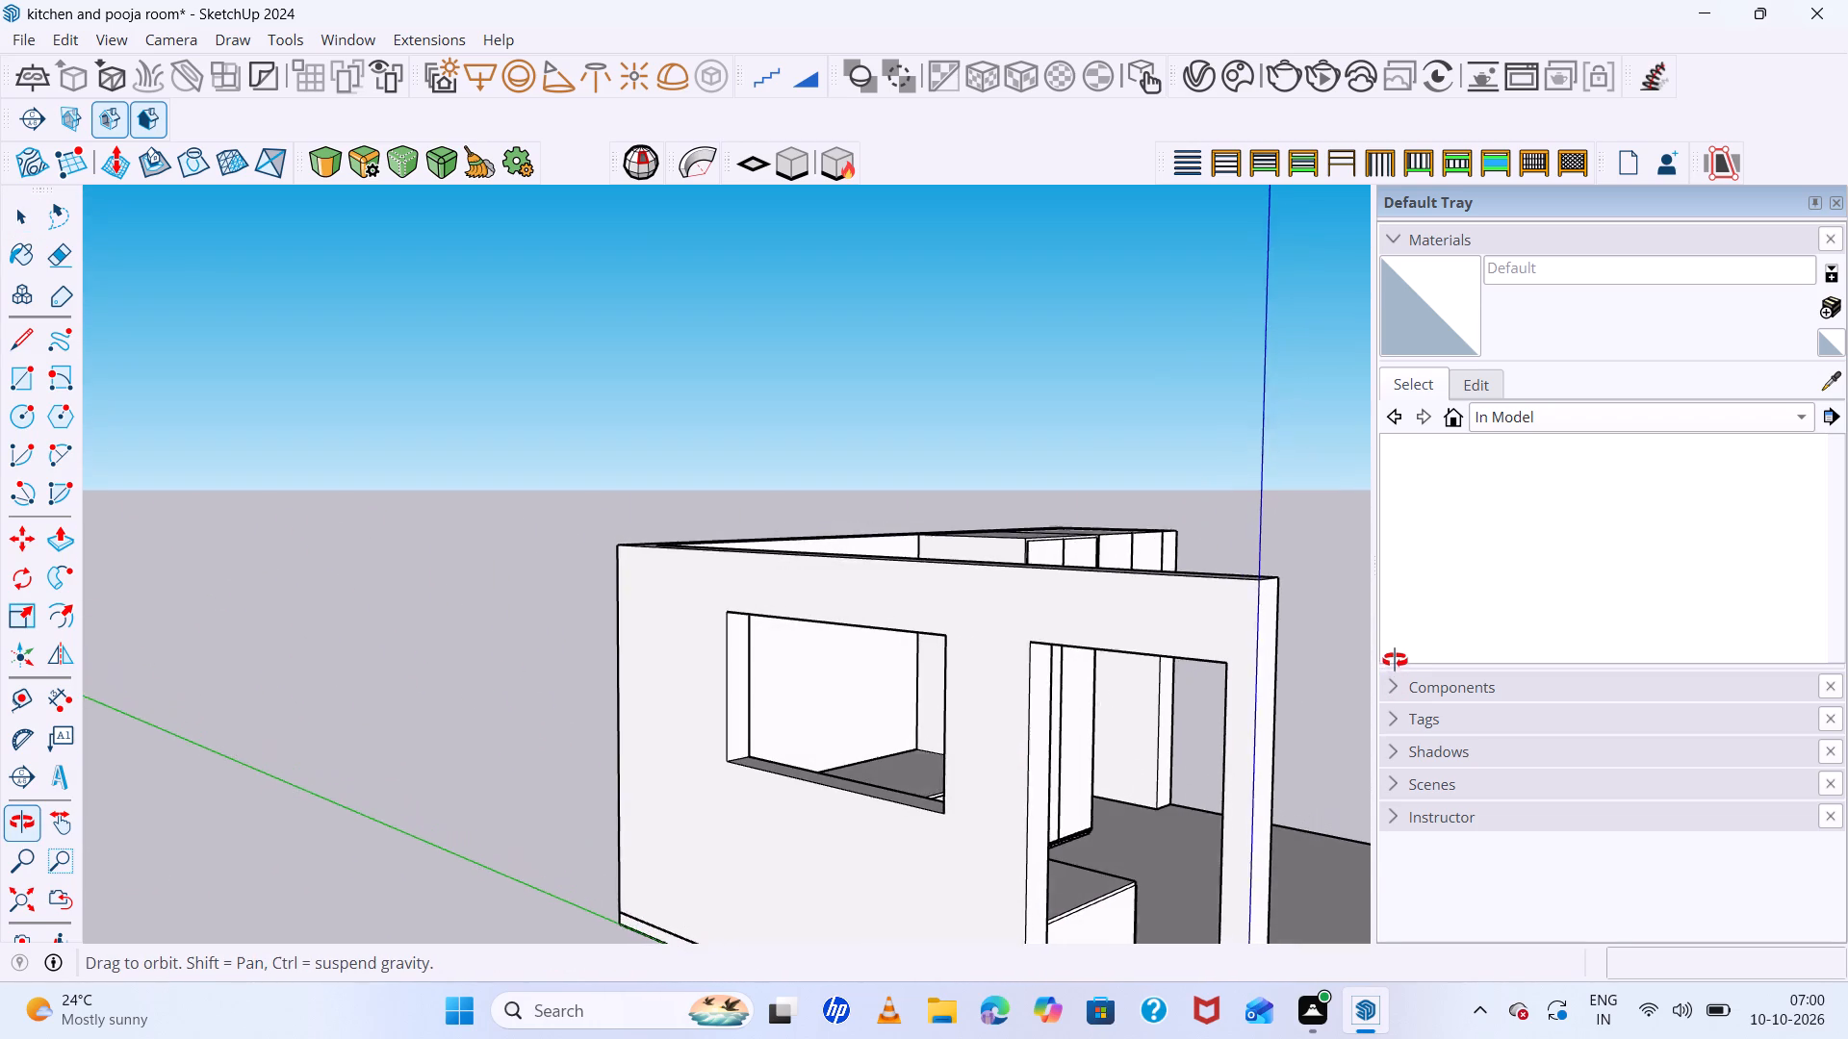
middle_drag(1395, 660, 1397, 650)
middle_click(1397, 650)
middle_click(1397, 647)
middle_click(1397, 647)
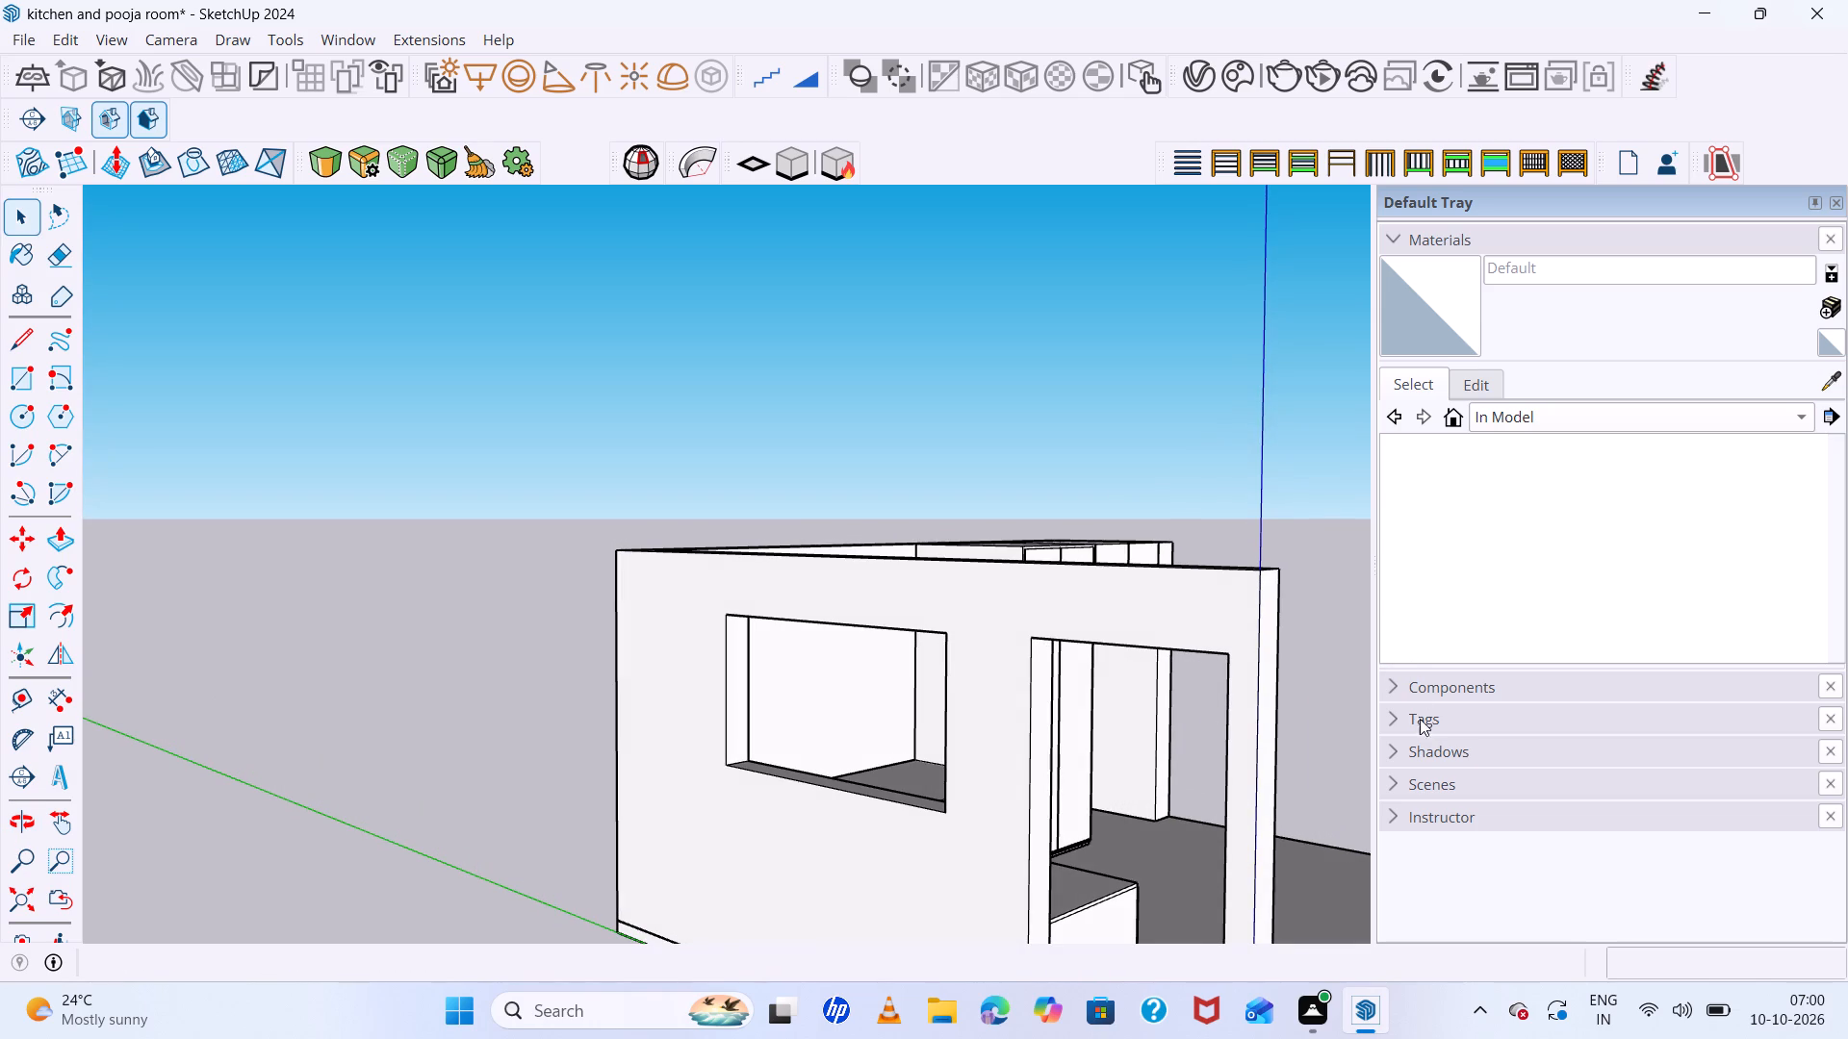
middle_drag(1391, 751, 1302, 750)
scroll(1042, 715, down, 4)
scroll(1094, 663, up, 3)
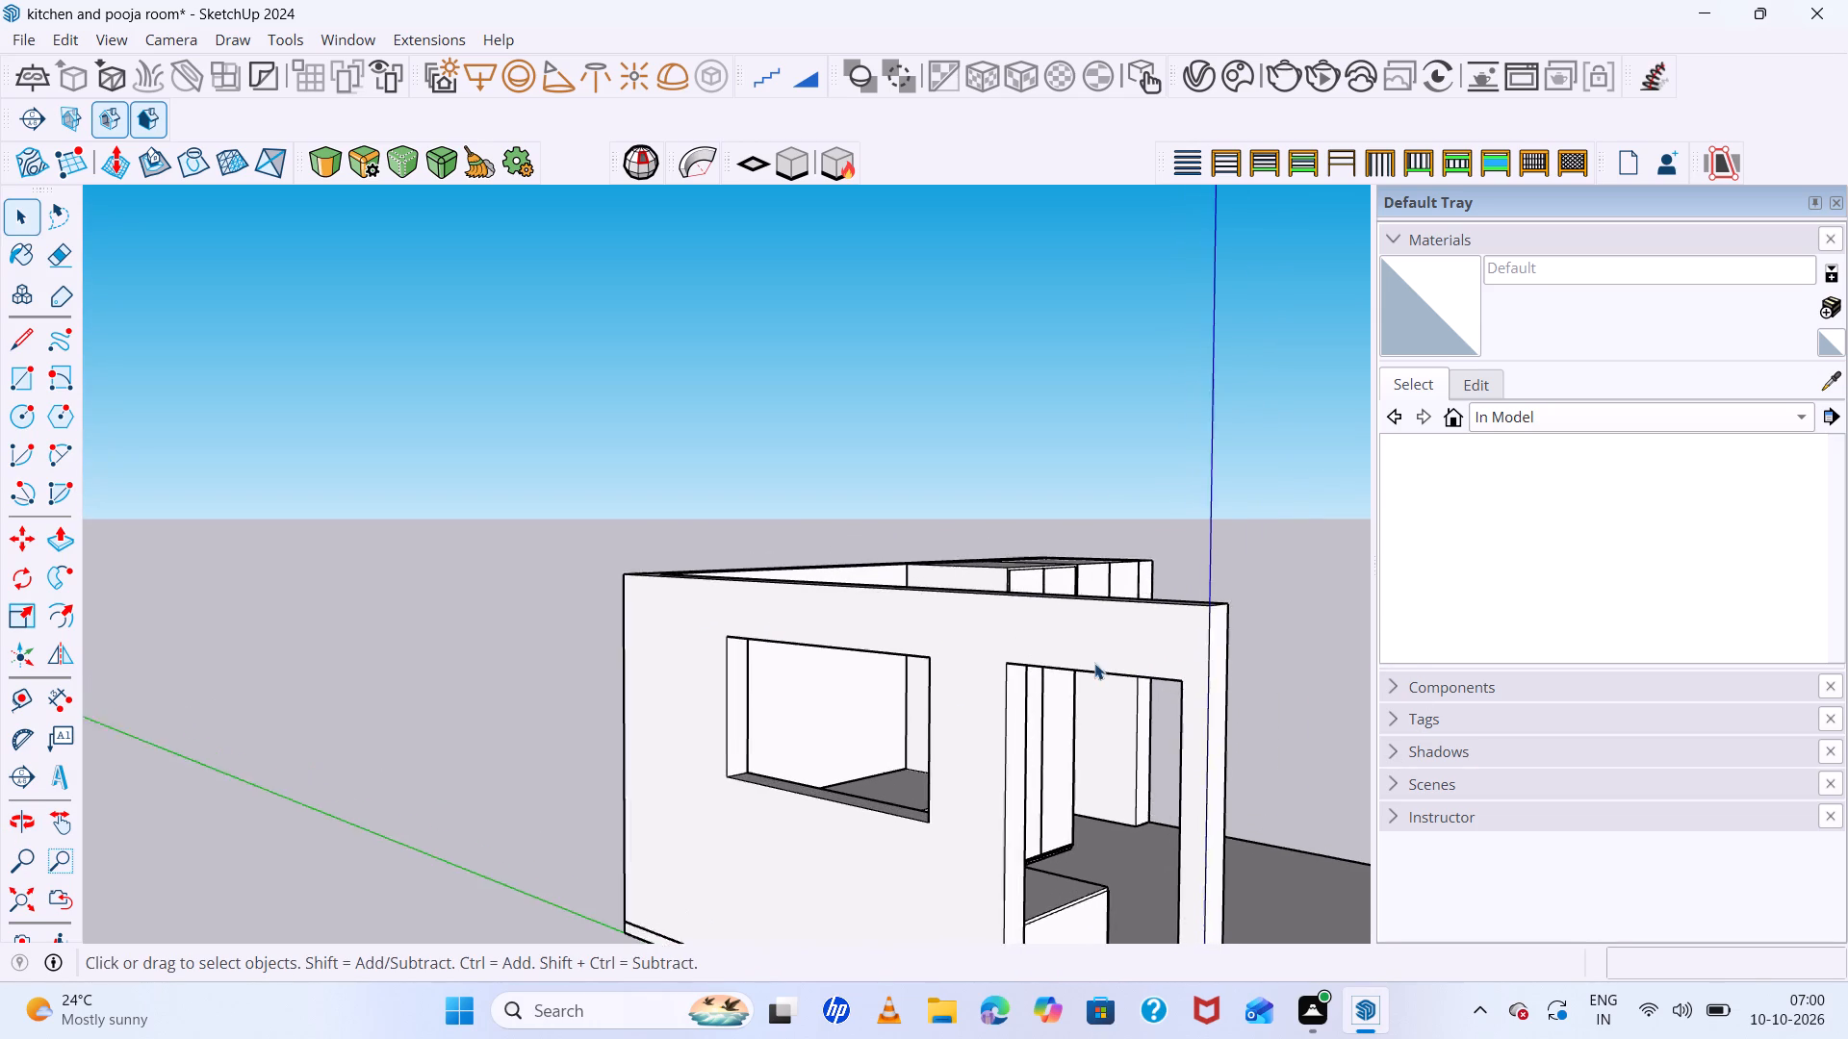
scroll(1094, 663, up, 1)
middle_drag(1234, 709, 1011, 684)
middle_drag(988, 684, 977, 684)
middle_drag(949, 684, 543, 682)
scroll(557, 684, down, 5)
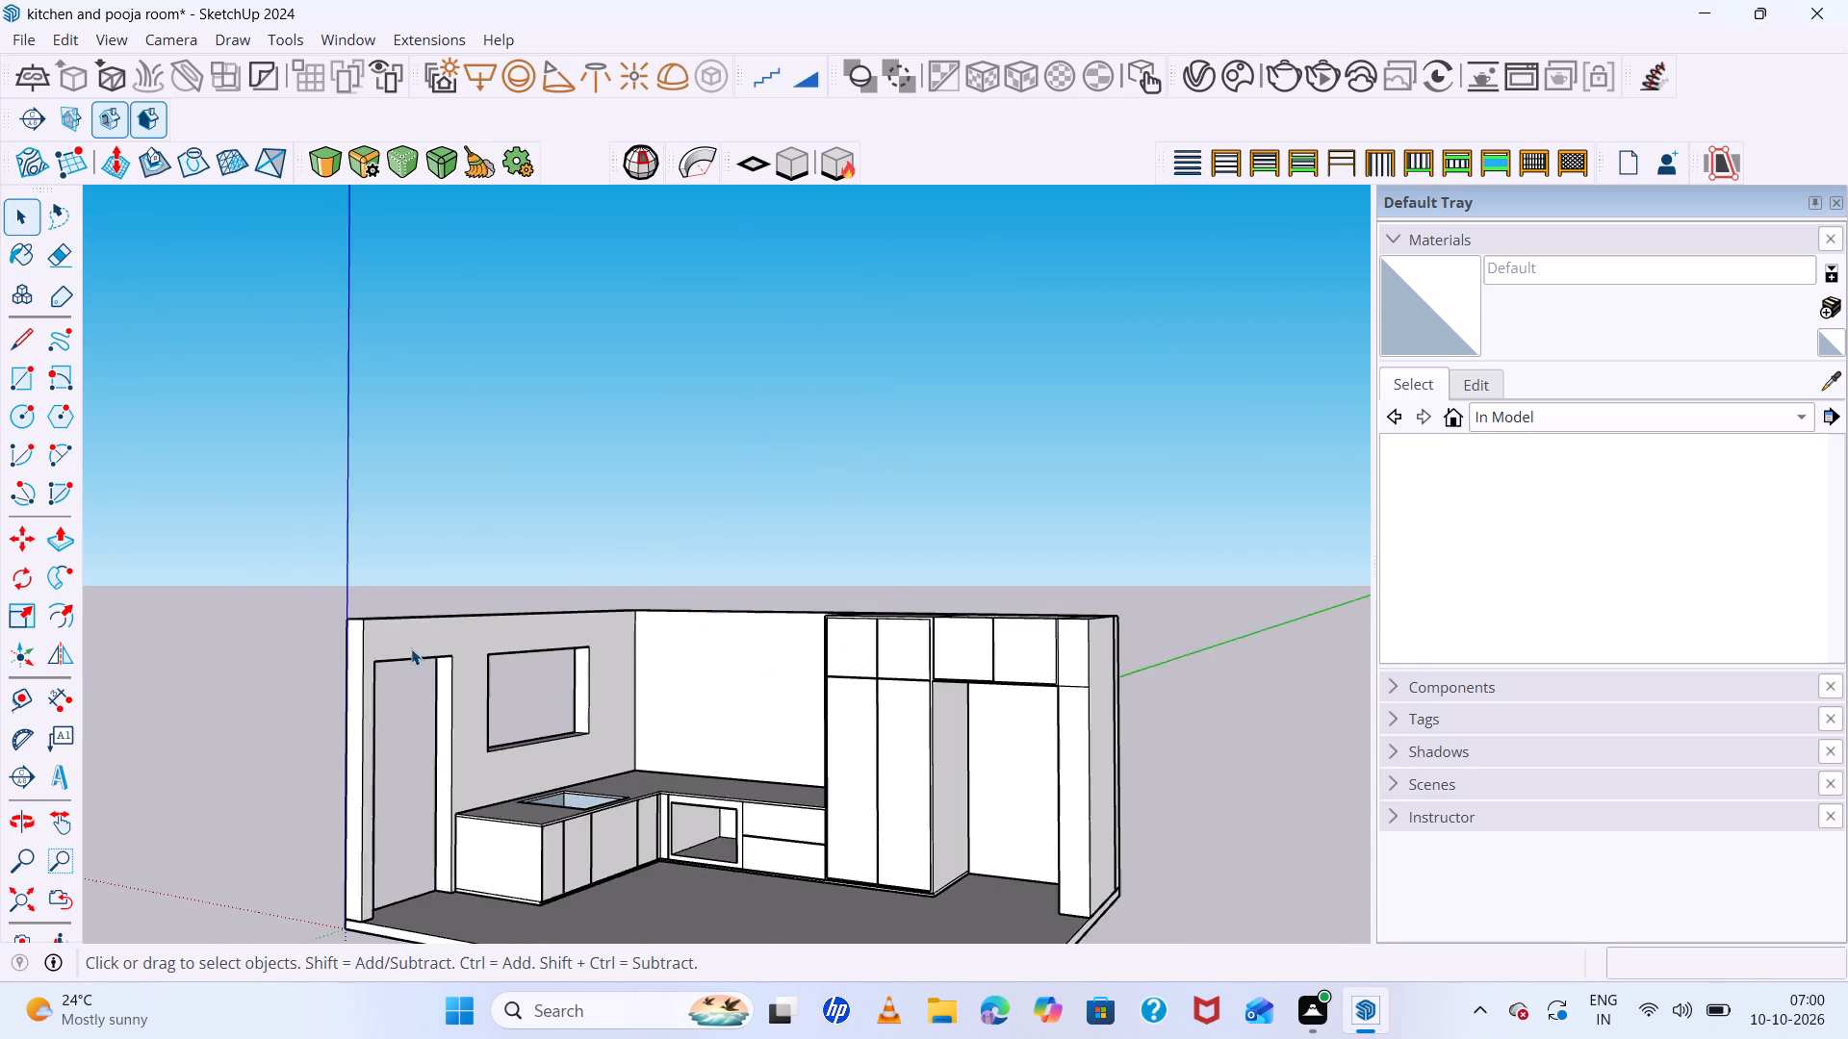
scroll(411, 648, up, 4)
middle_drag(637, 731, 471, 748)
middle_click(469, 748)
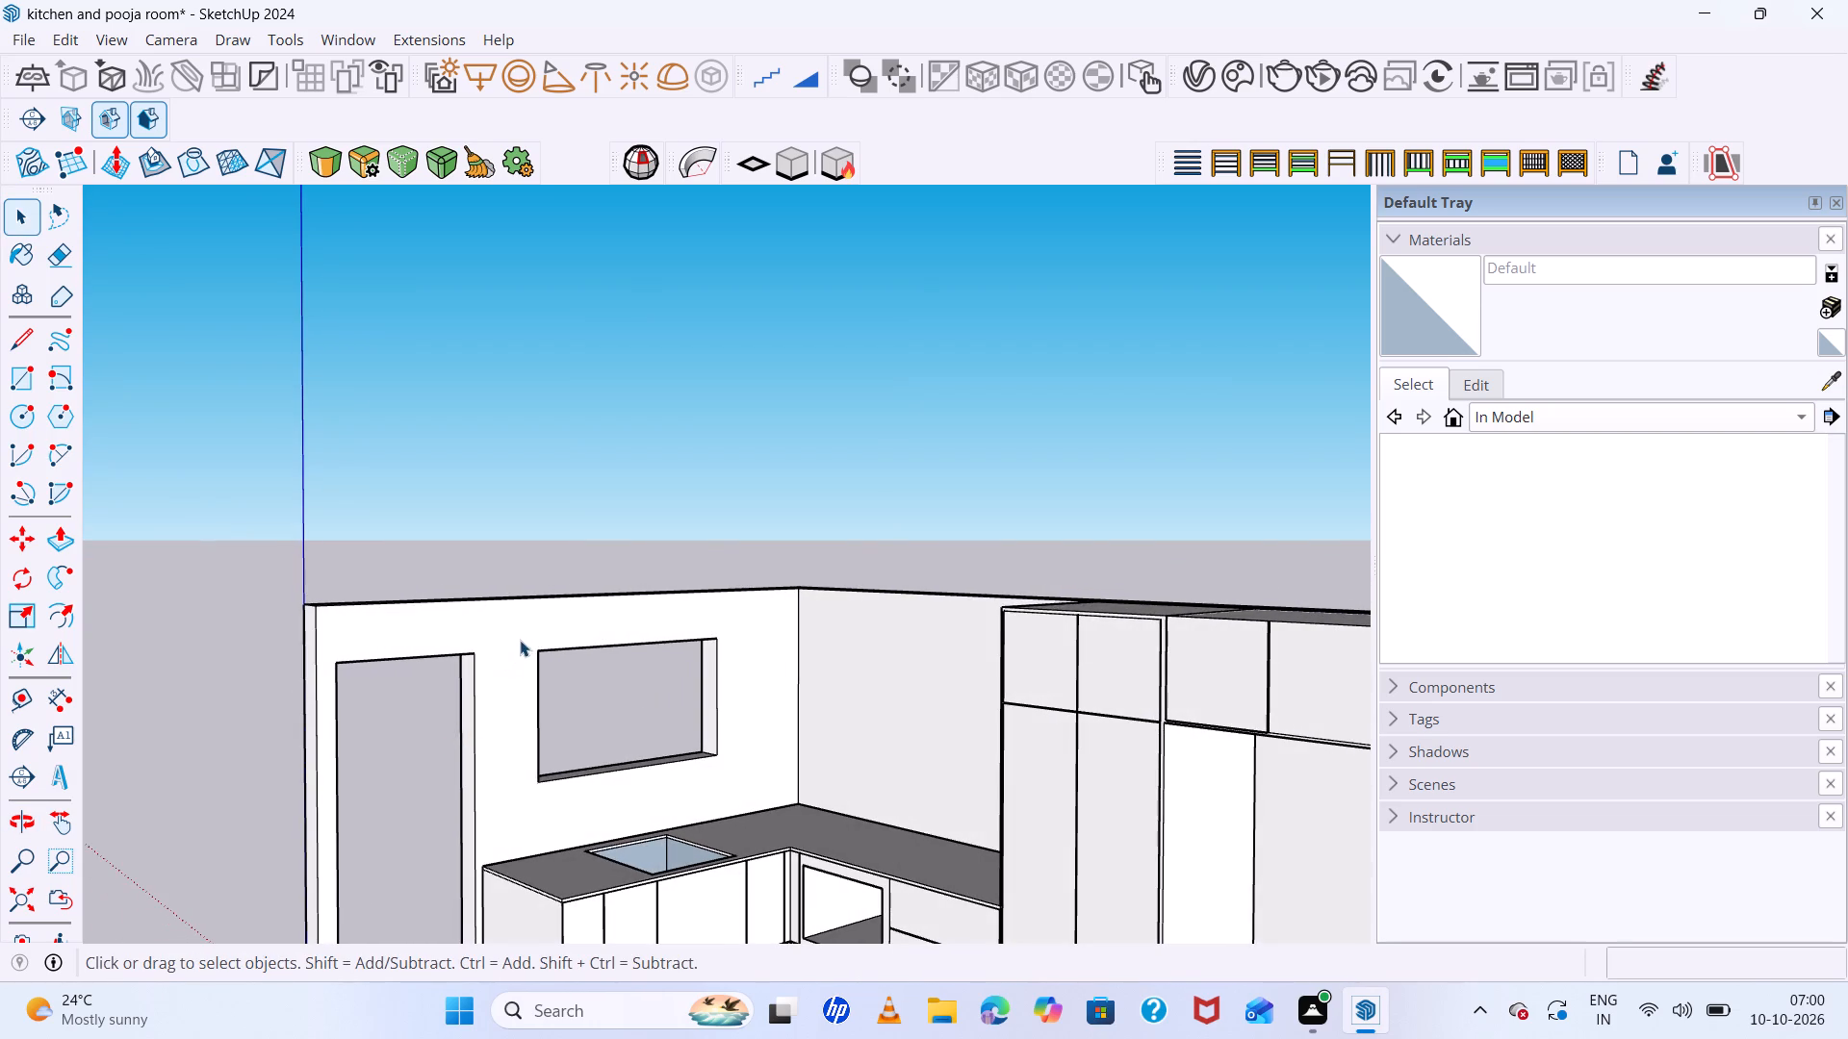
scroll(520, 640, up, 2)
middle_drag(559, 657, 449, 762)
middle_click(449, 762)
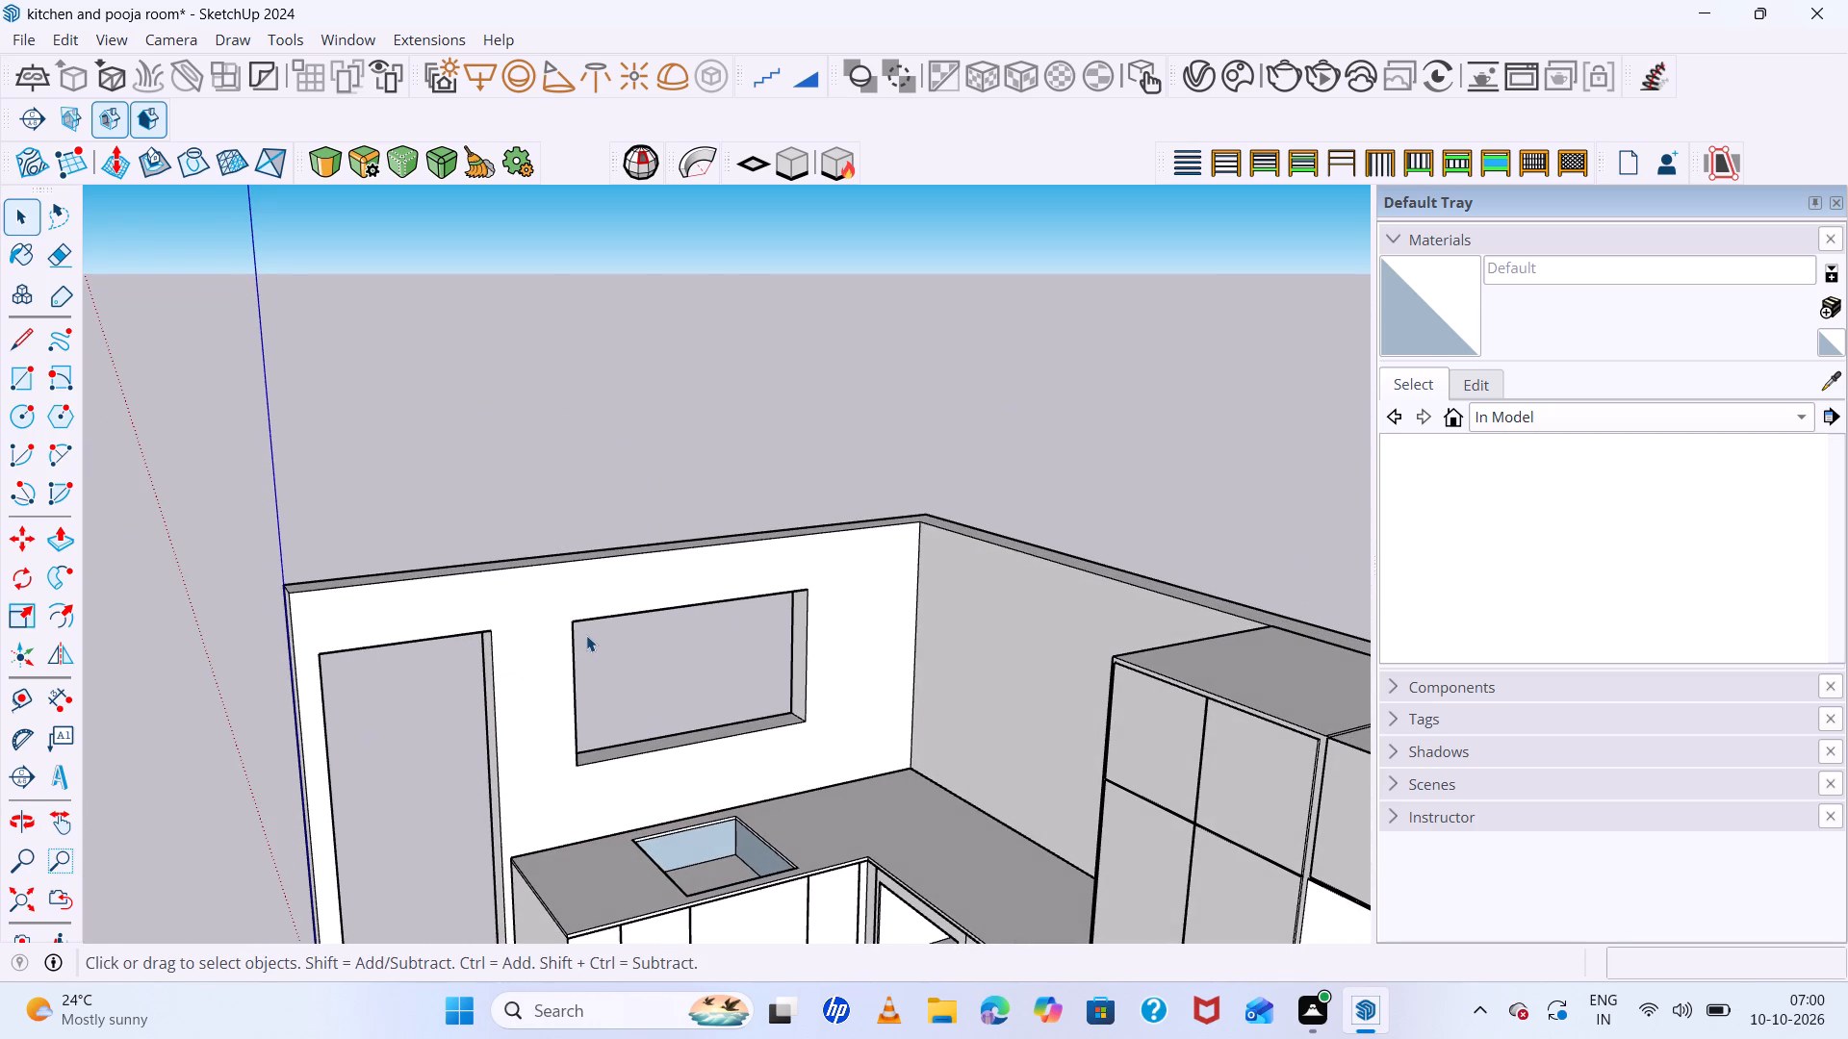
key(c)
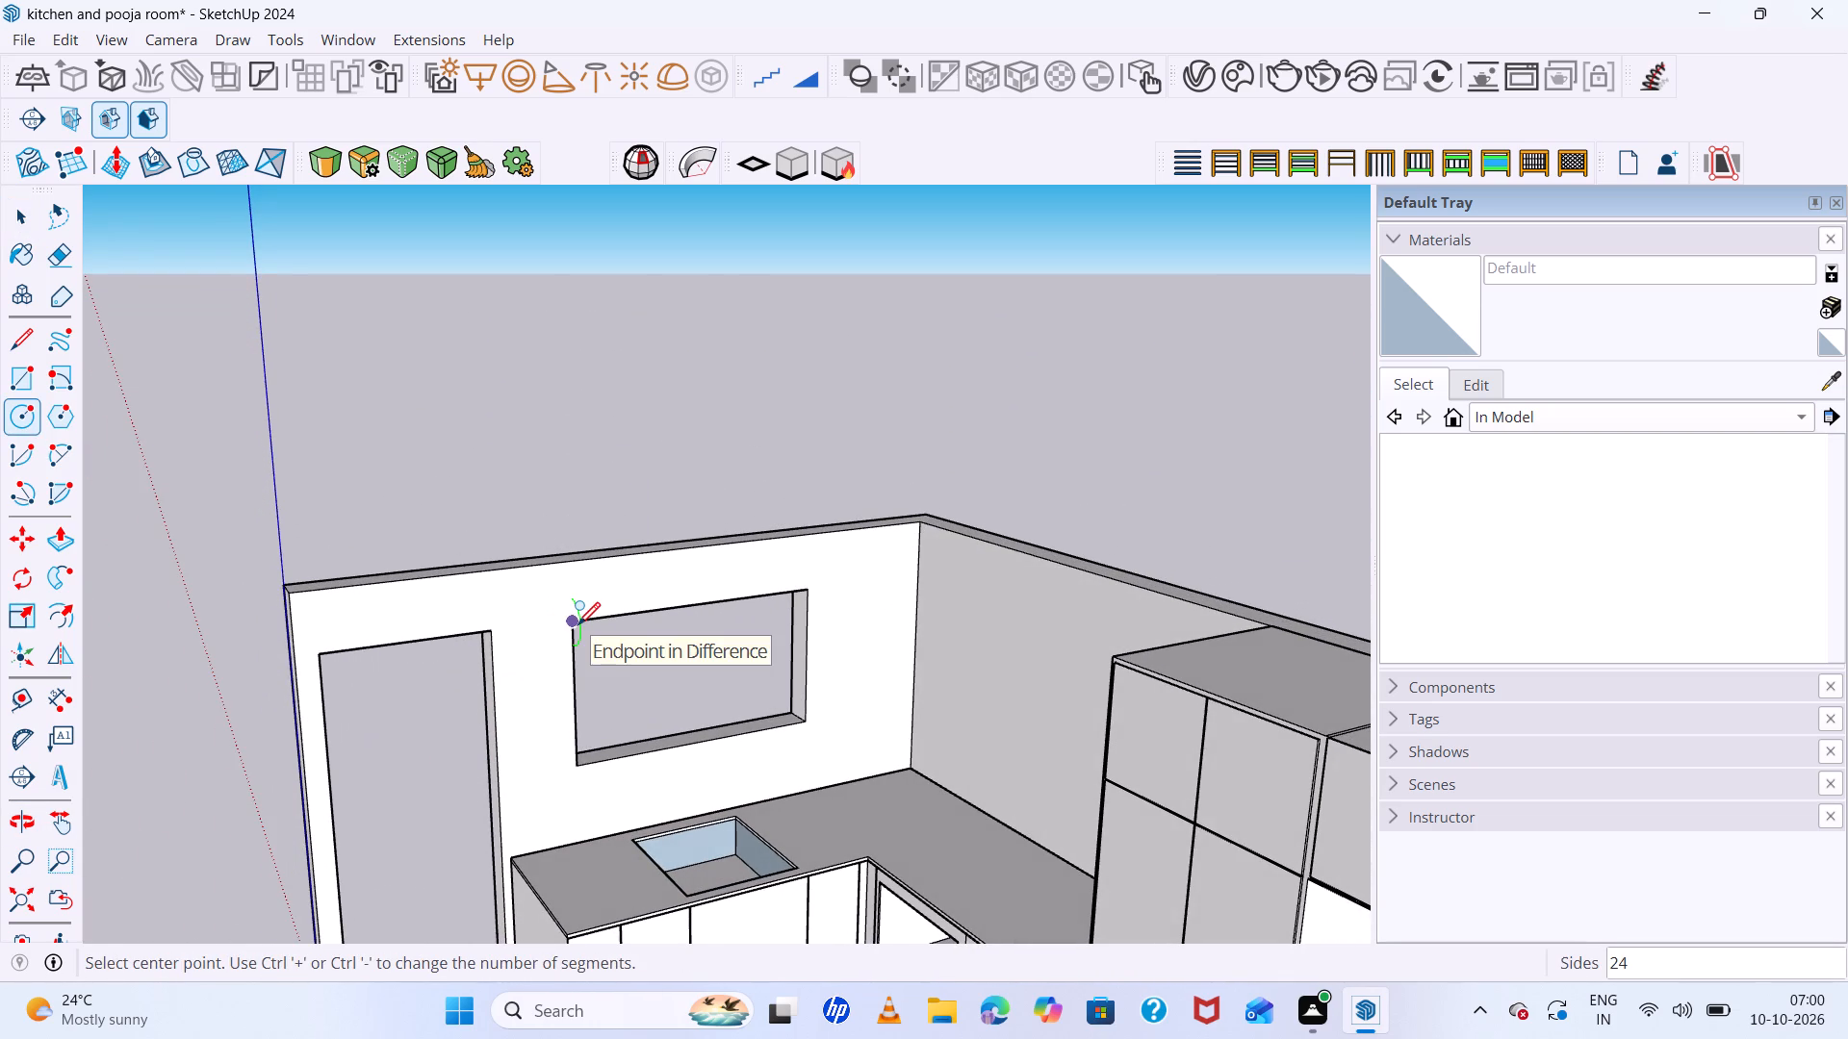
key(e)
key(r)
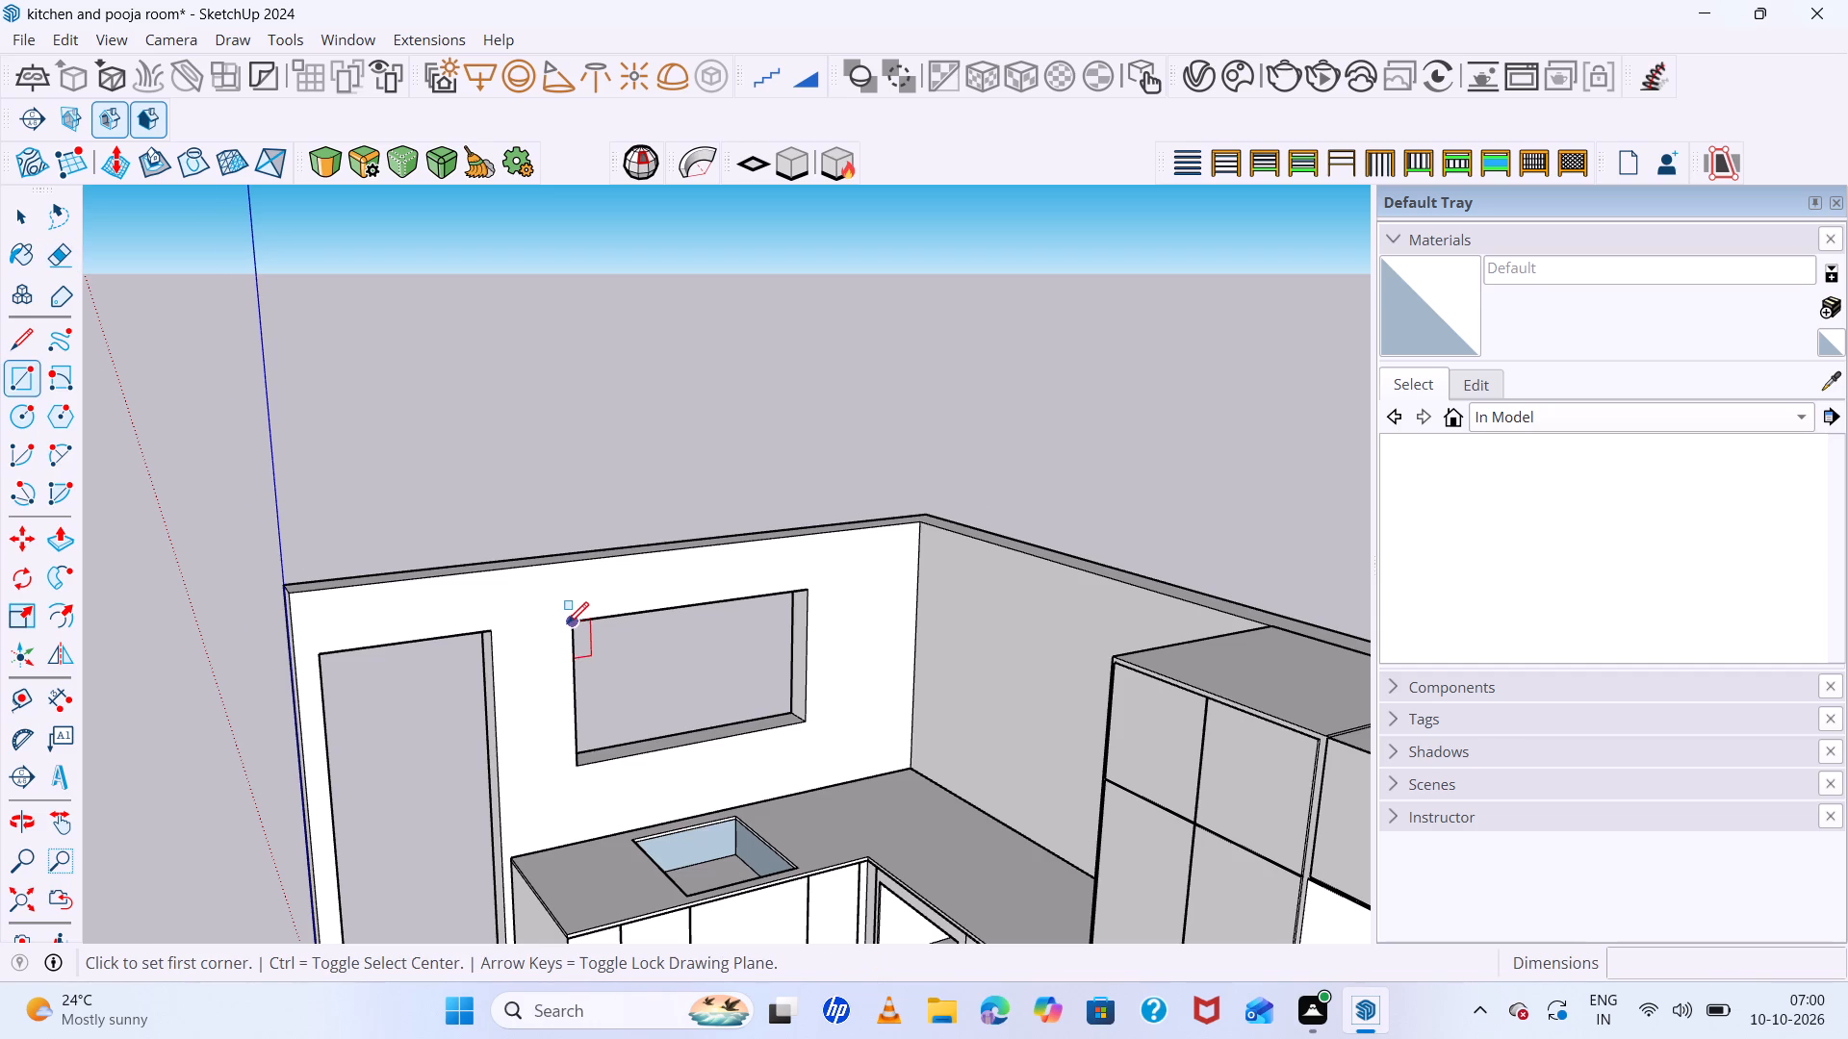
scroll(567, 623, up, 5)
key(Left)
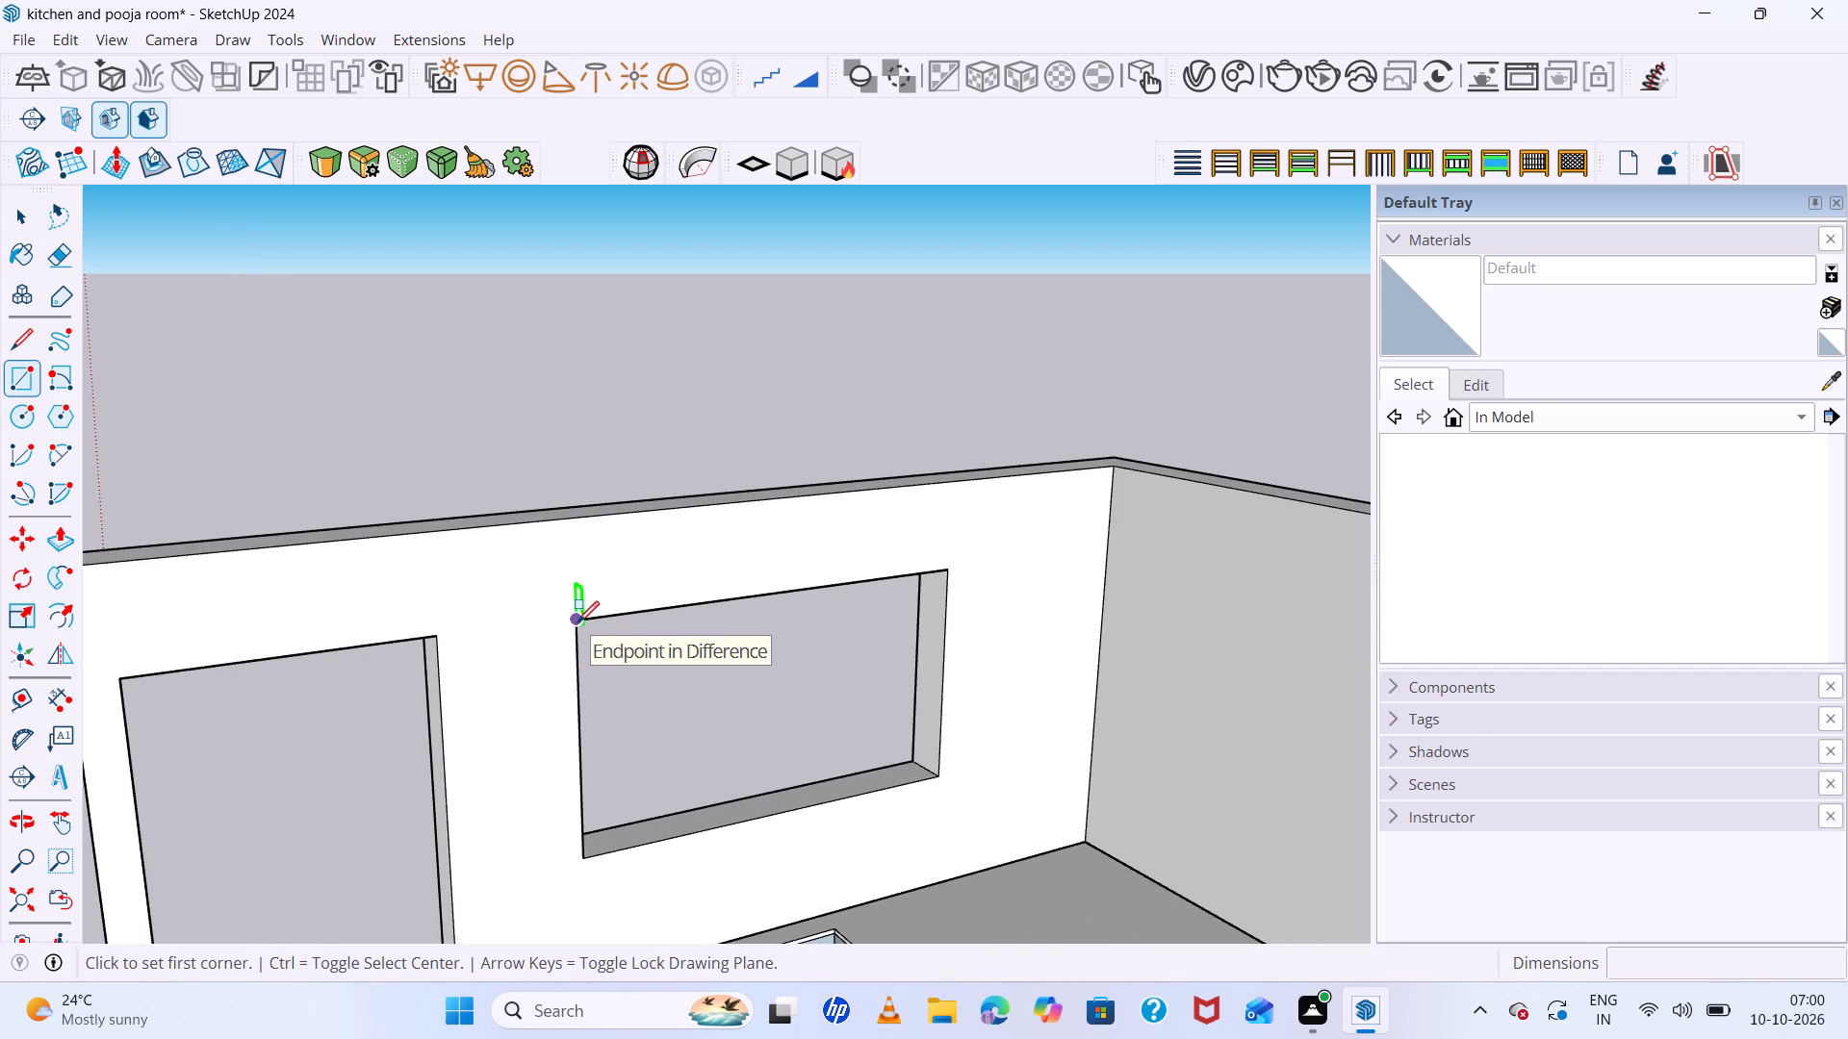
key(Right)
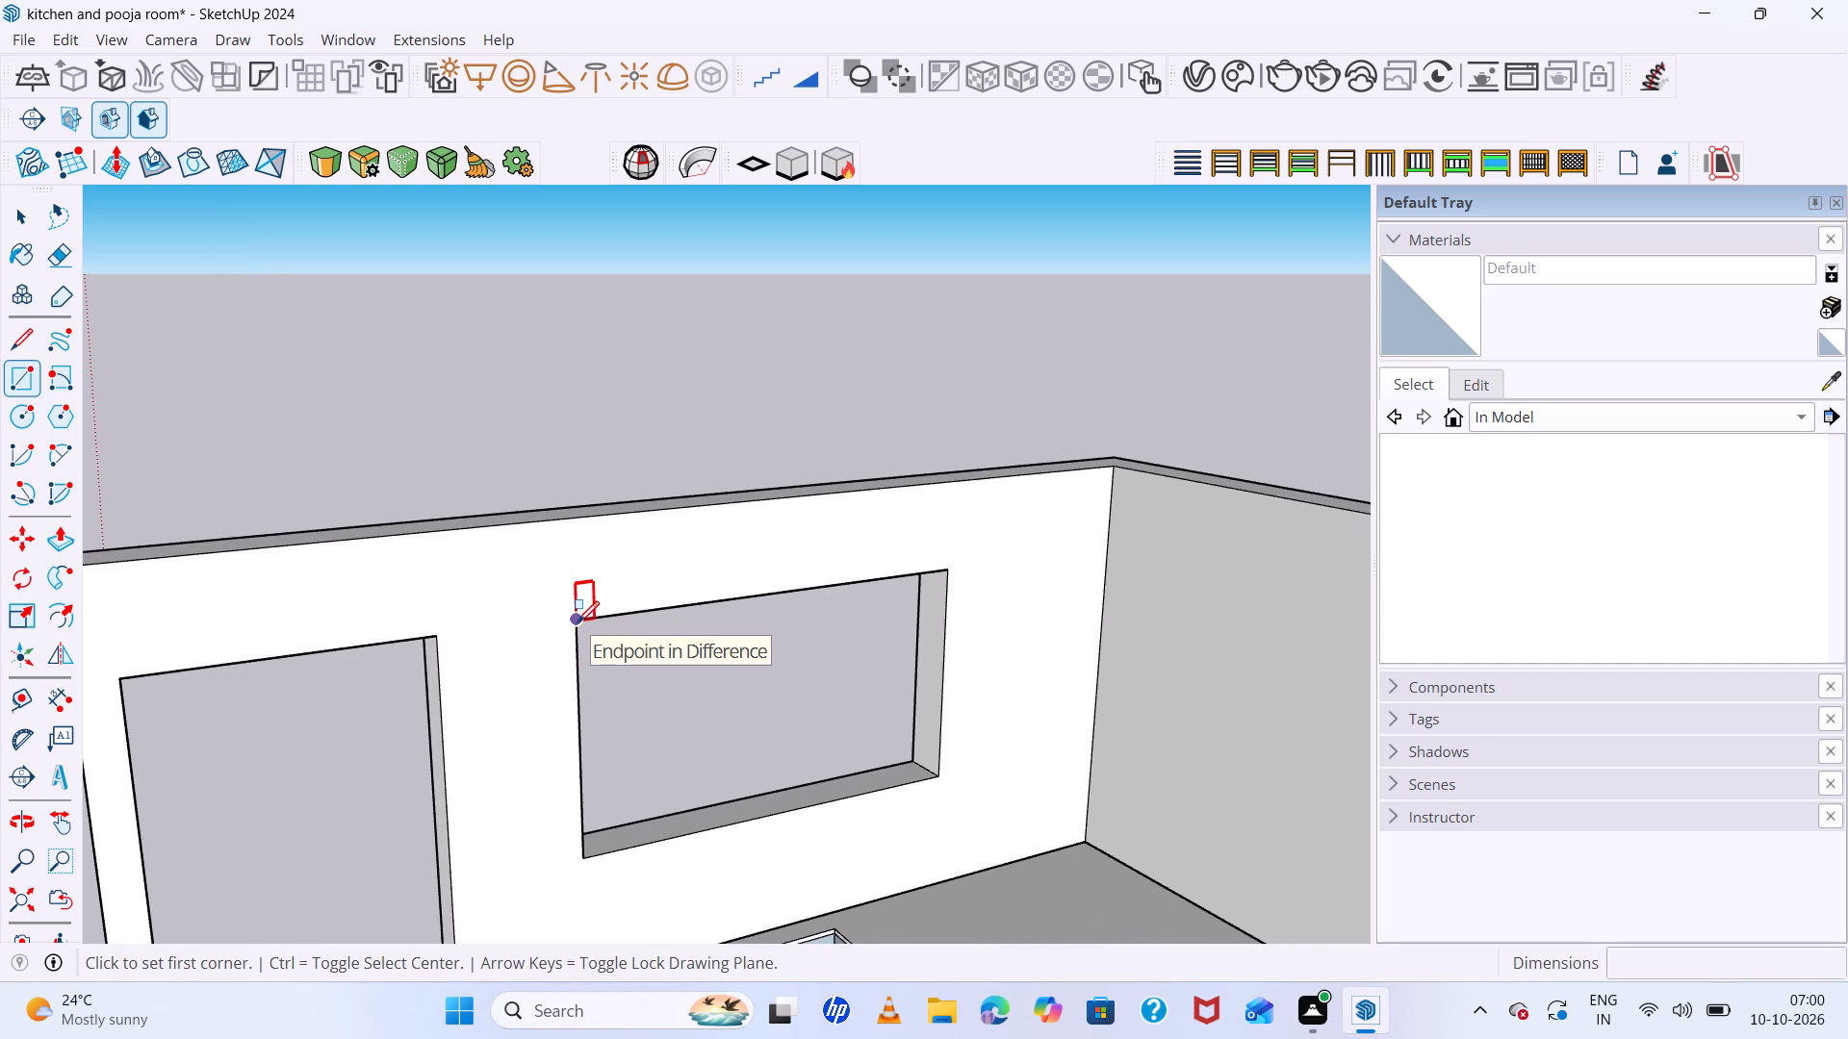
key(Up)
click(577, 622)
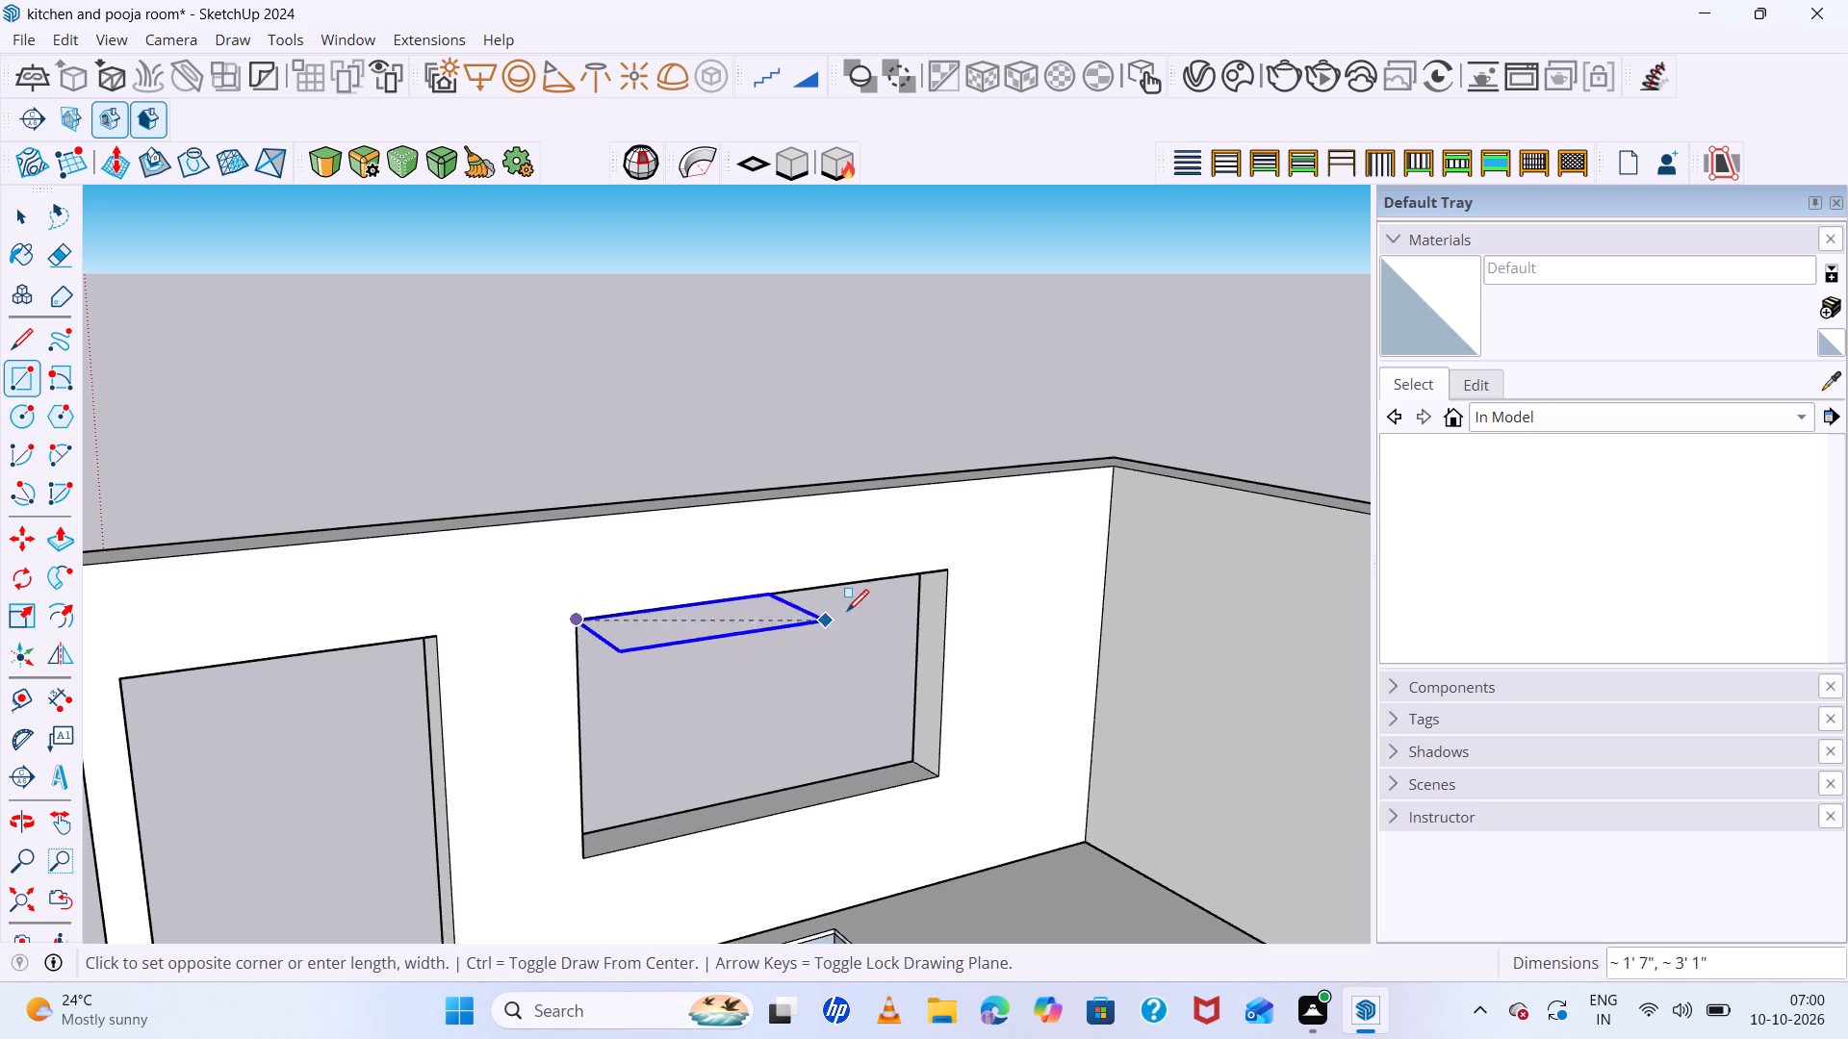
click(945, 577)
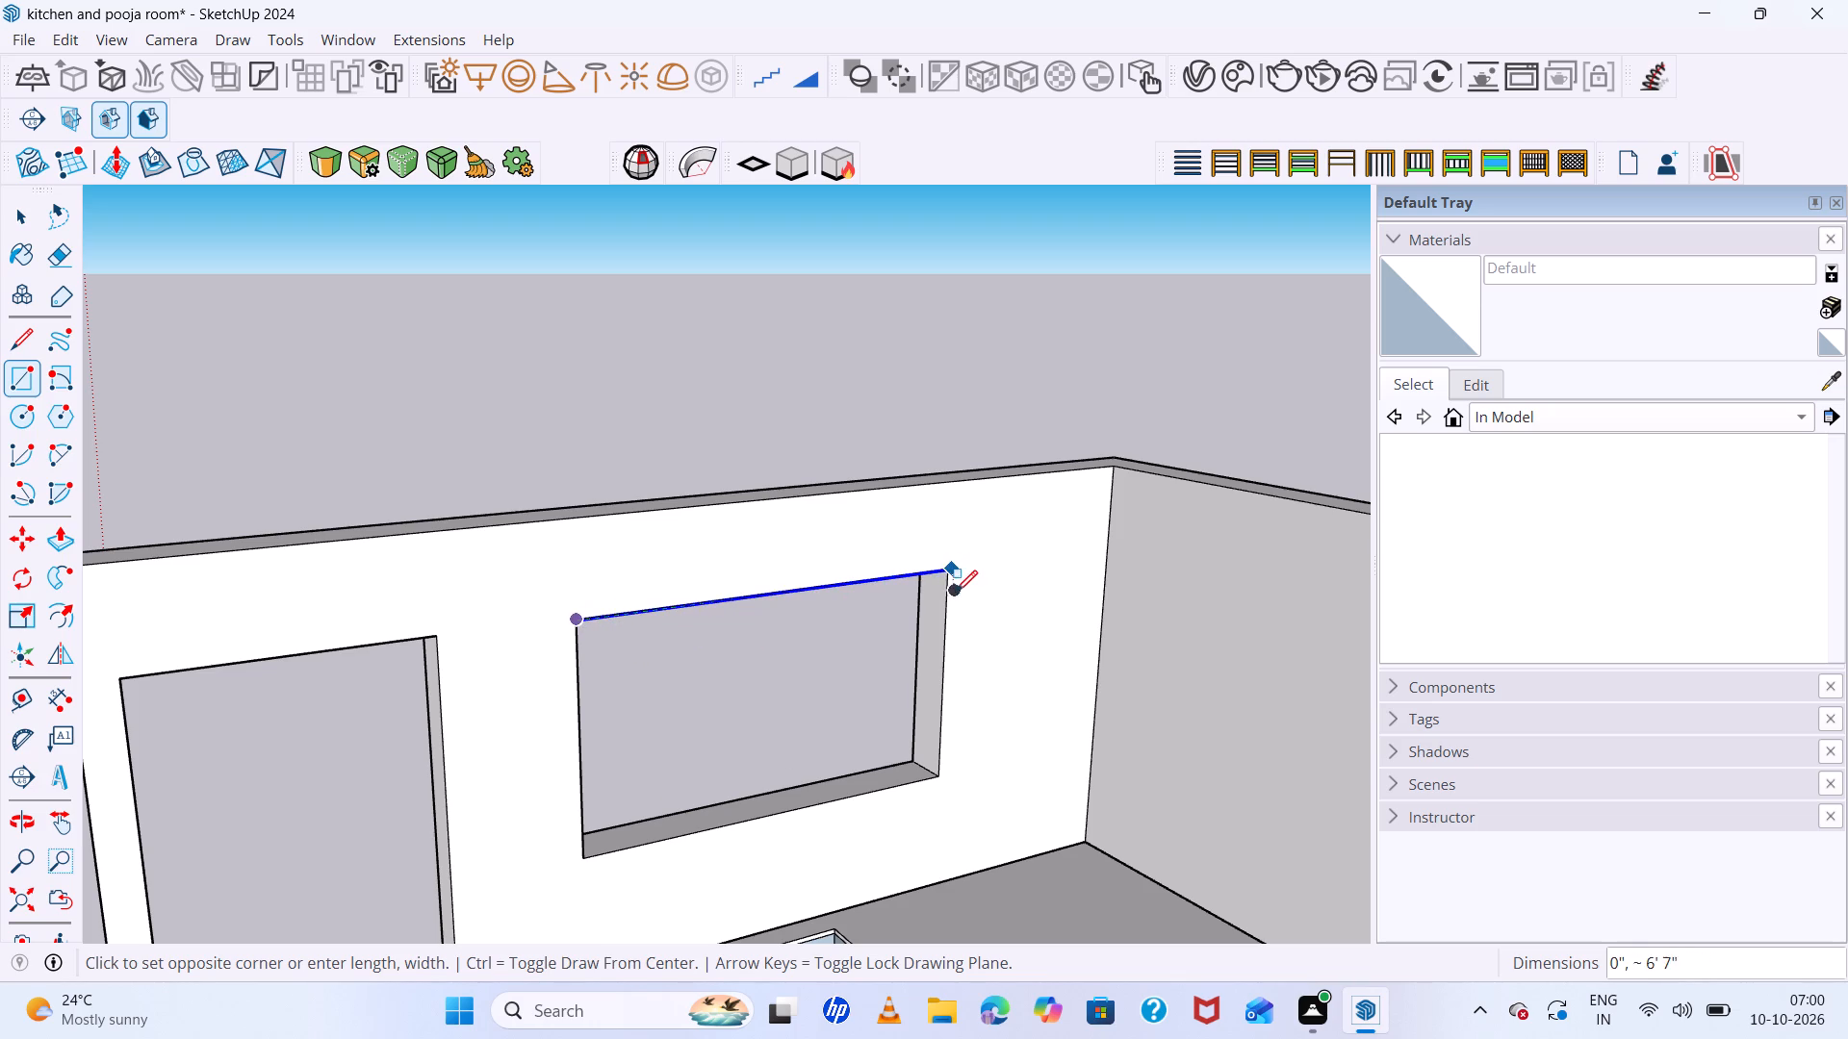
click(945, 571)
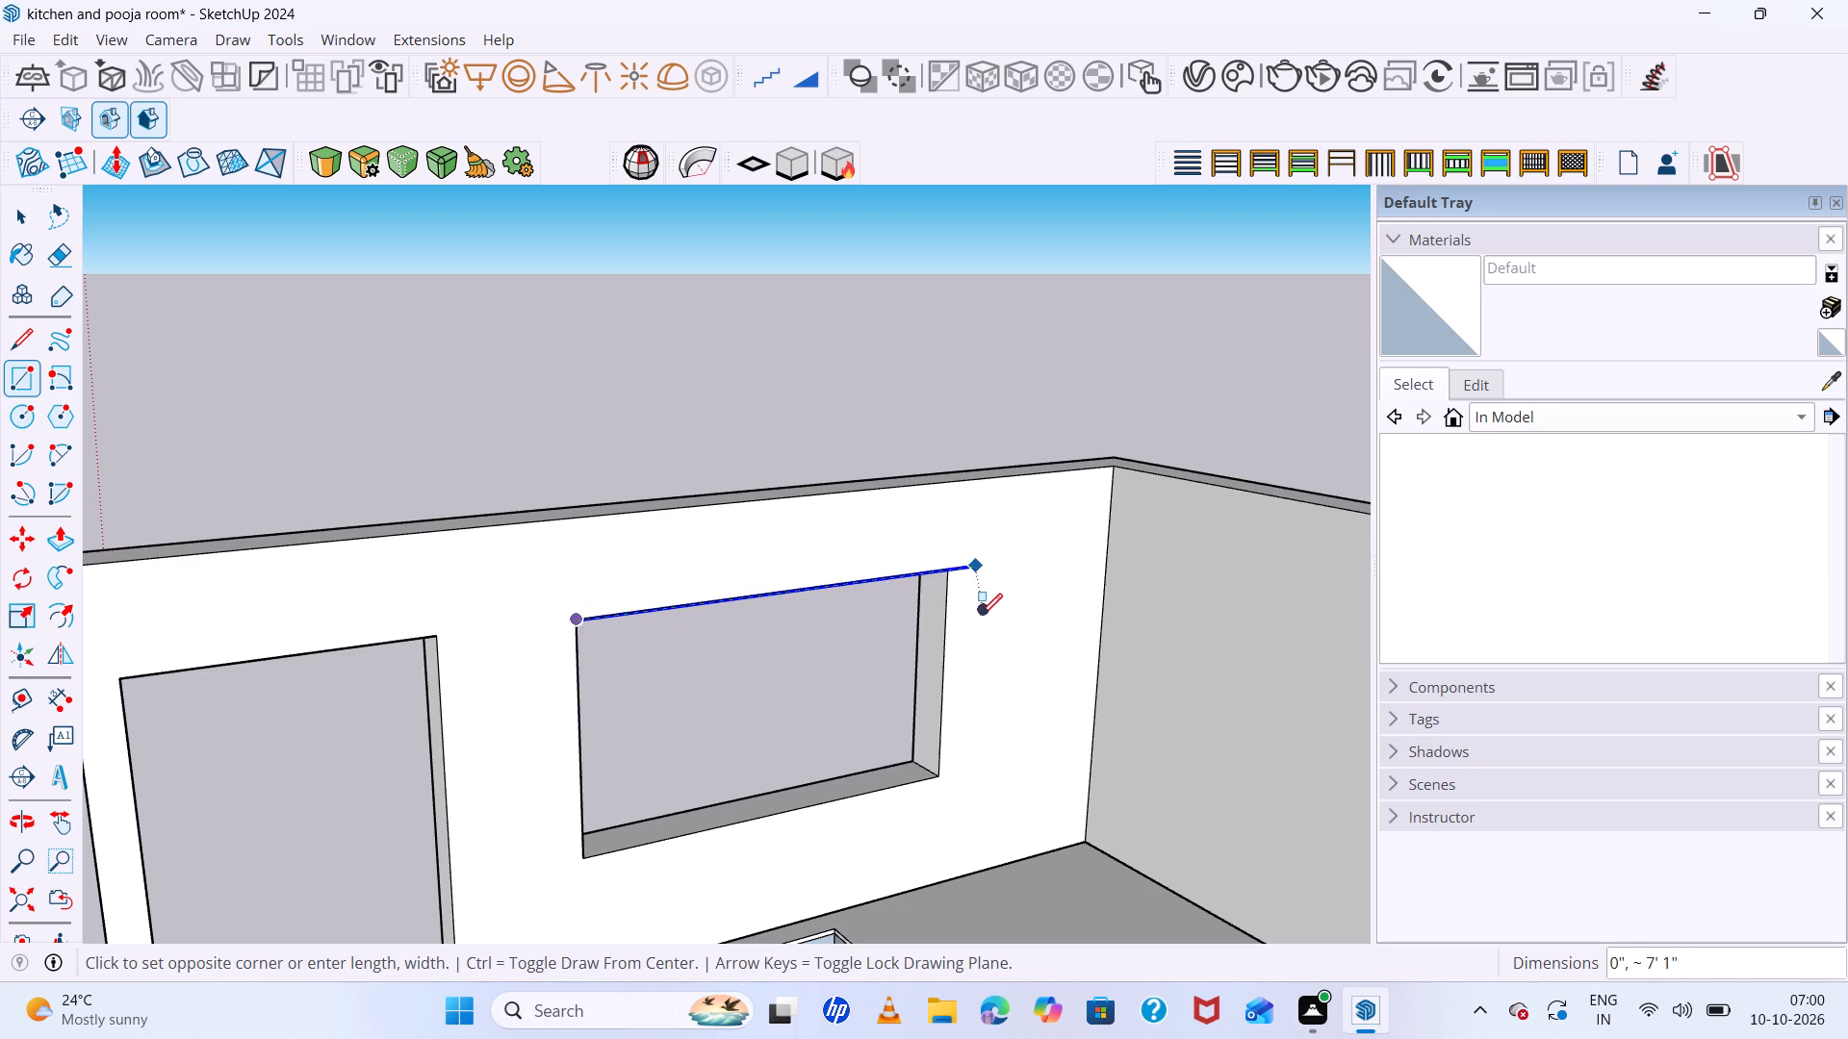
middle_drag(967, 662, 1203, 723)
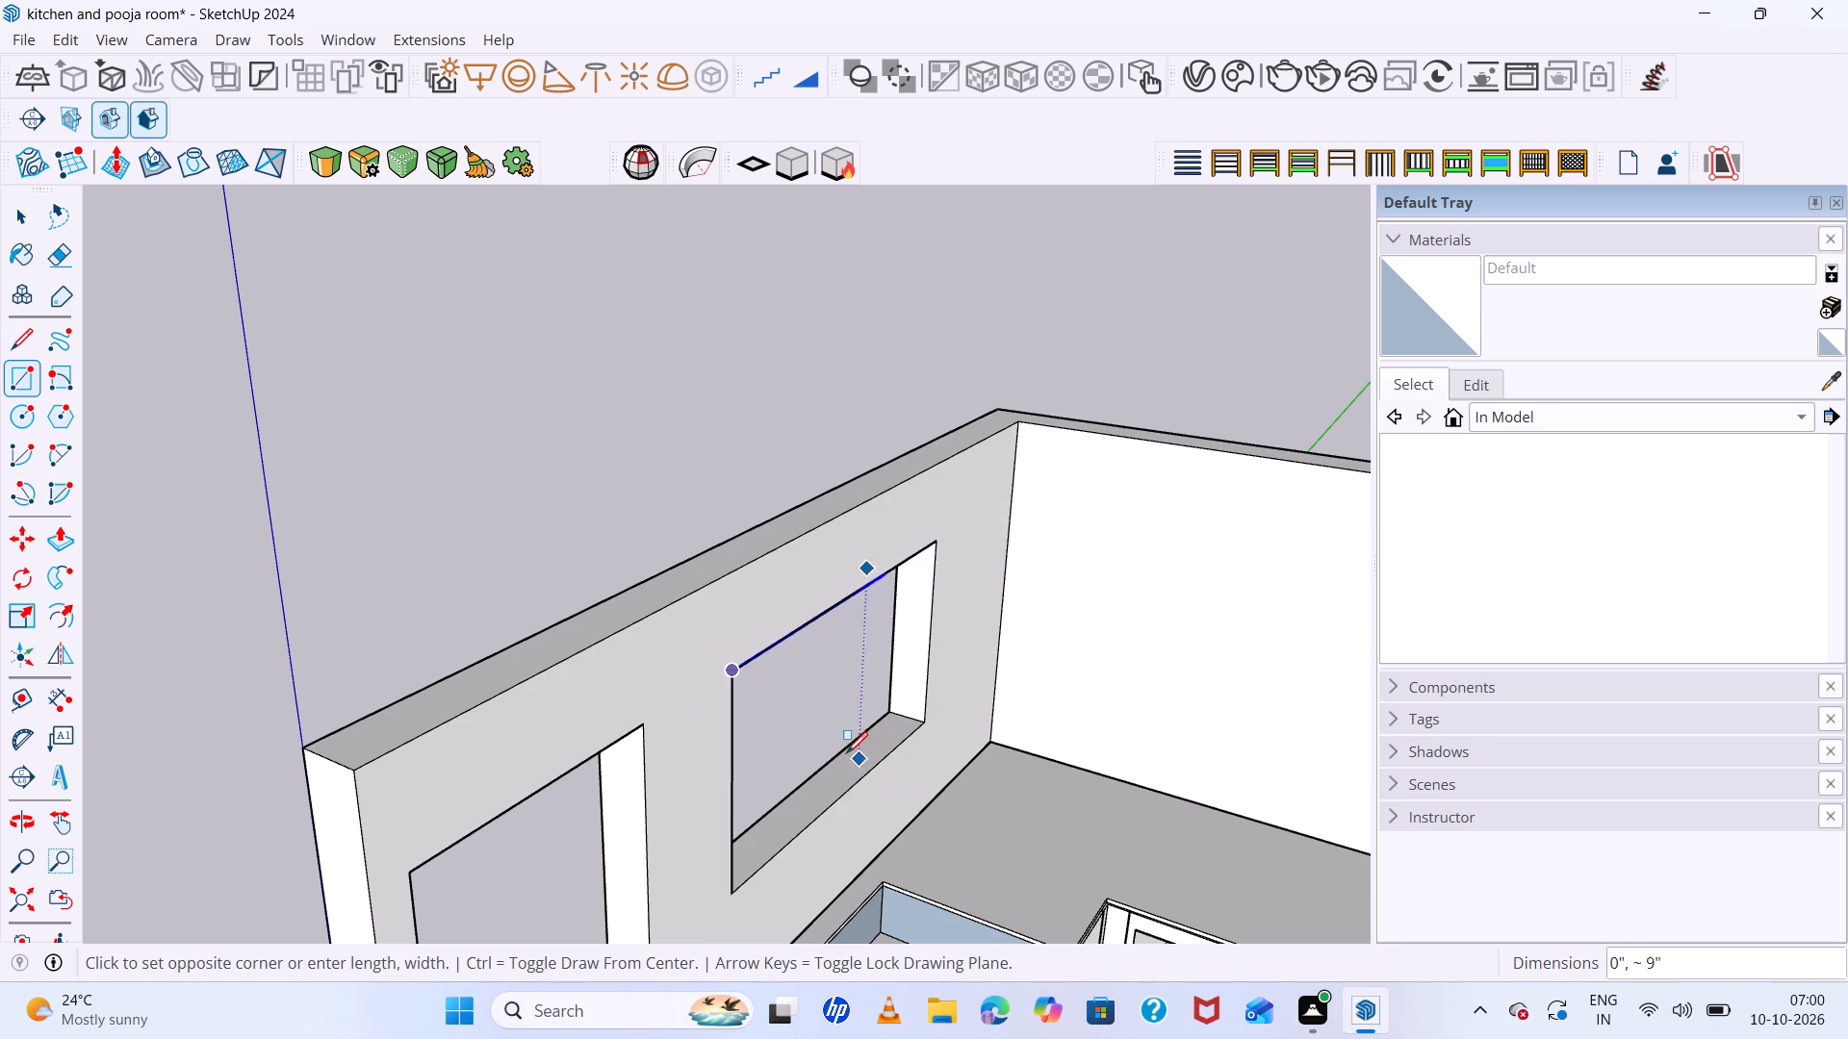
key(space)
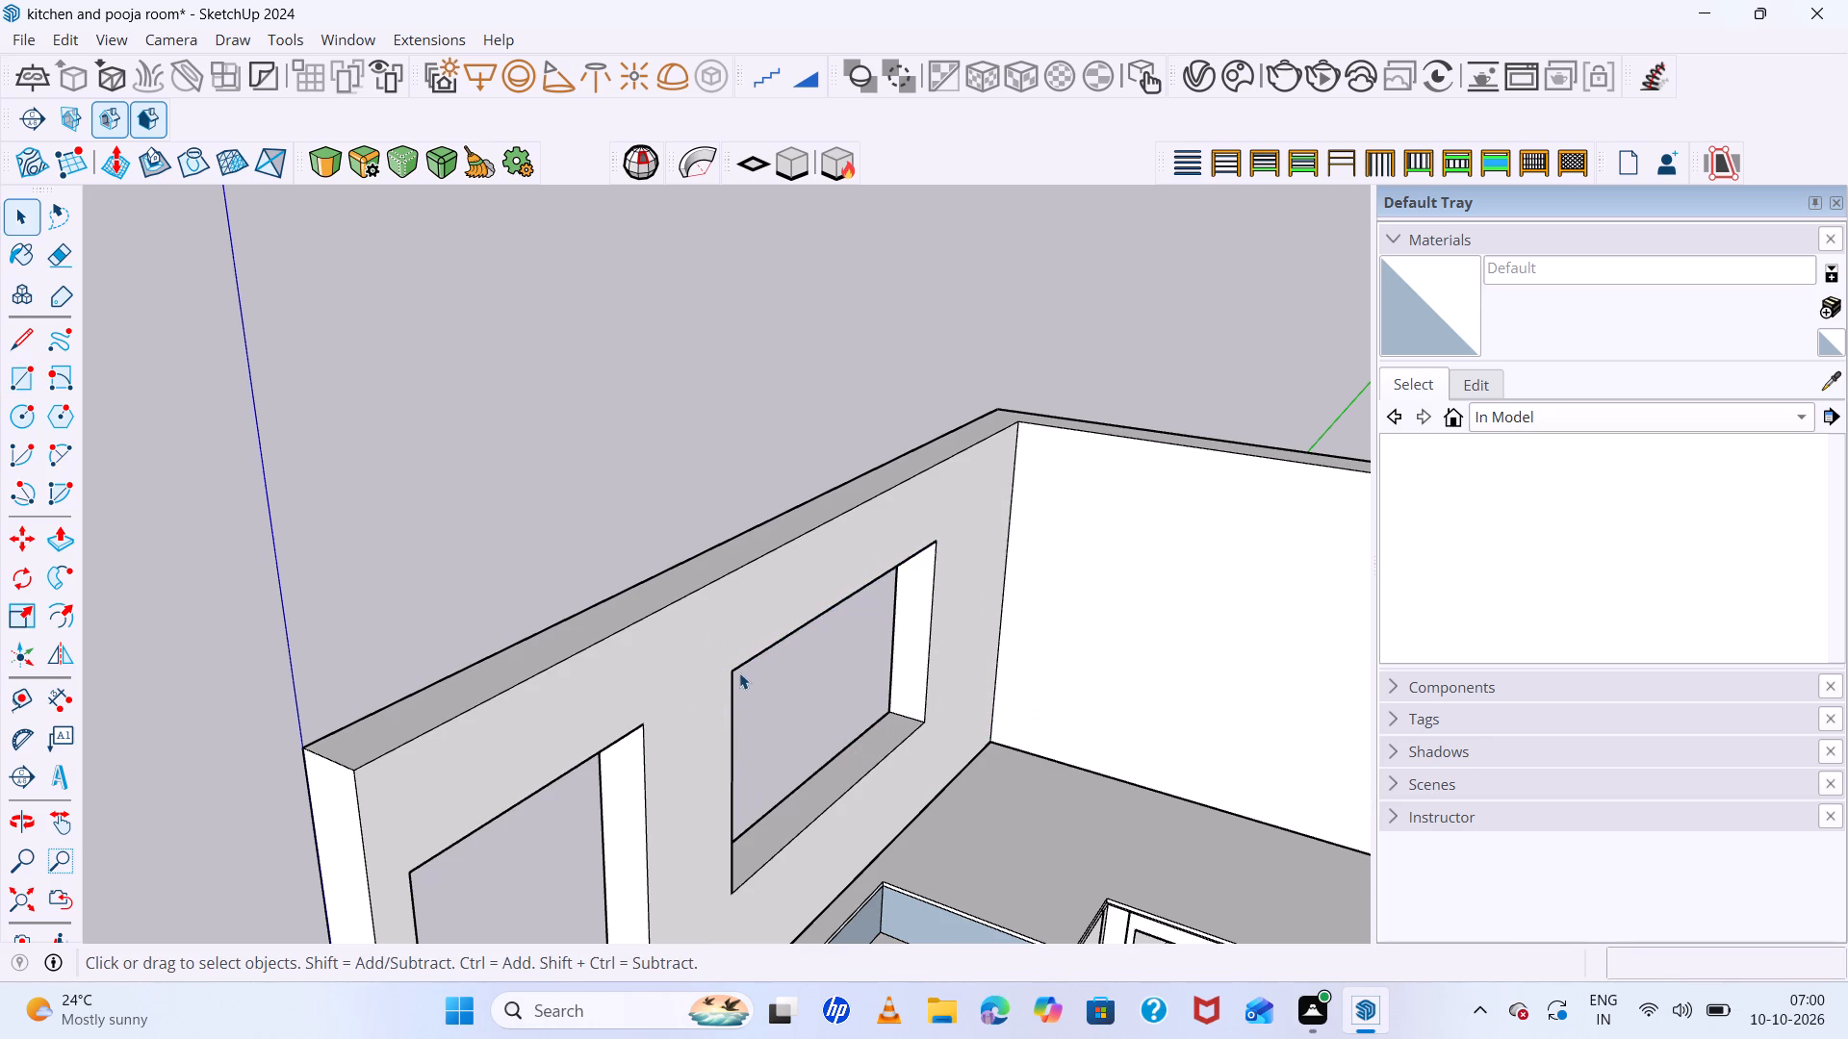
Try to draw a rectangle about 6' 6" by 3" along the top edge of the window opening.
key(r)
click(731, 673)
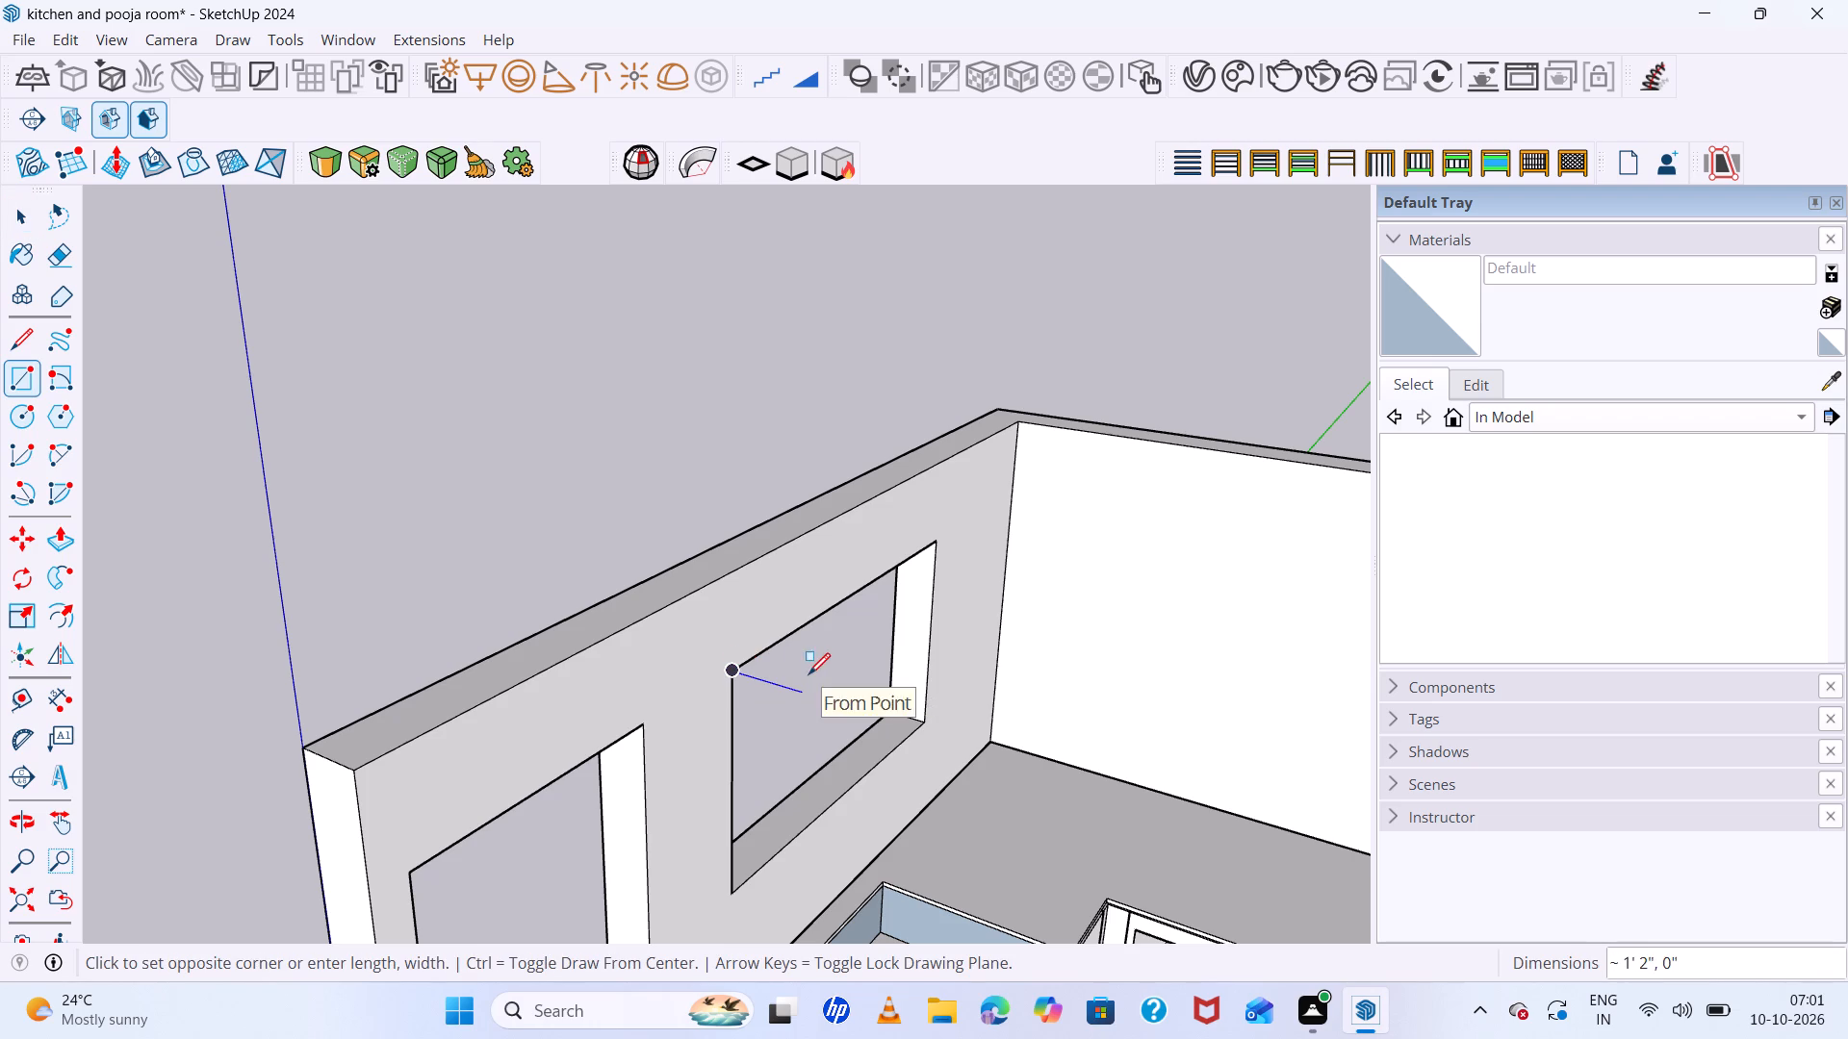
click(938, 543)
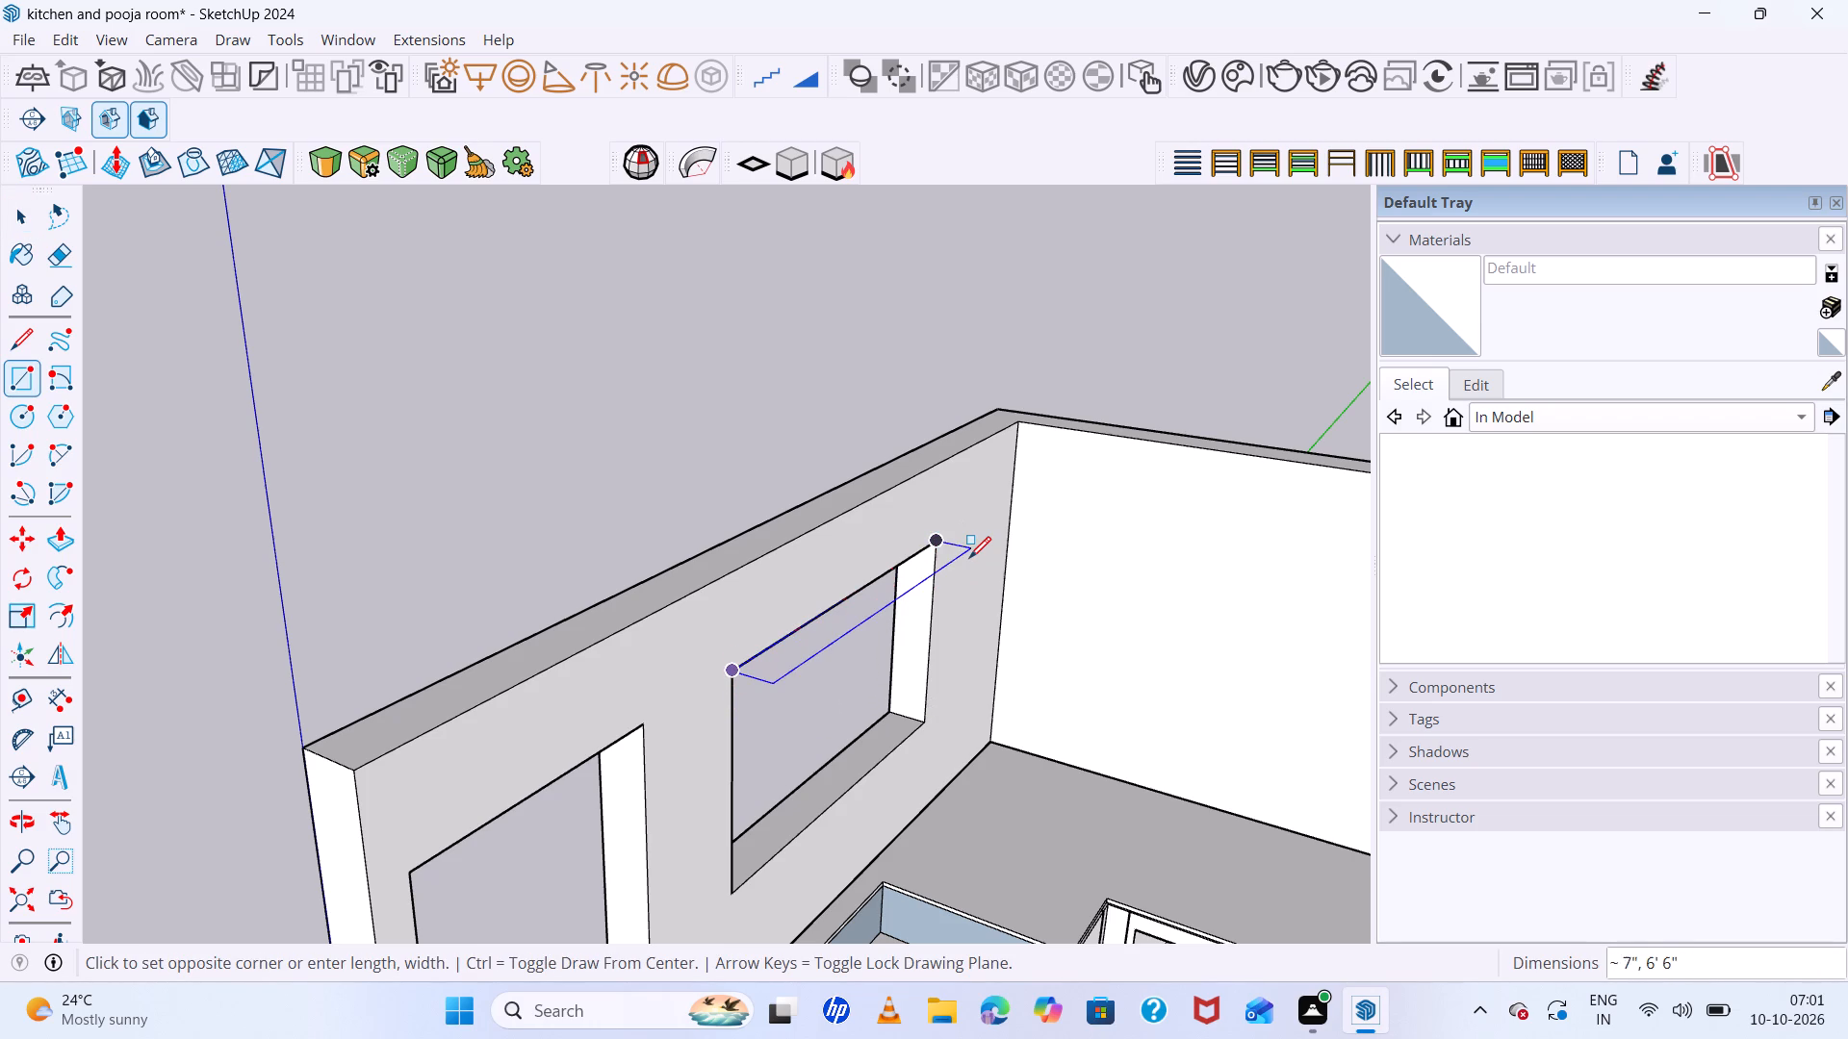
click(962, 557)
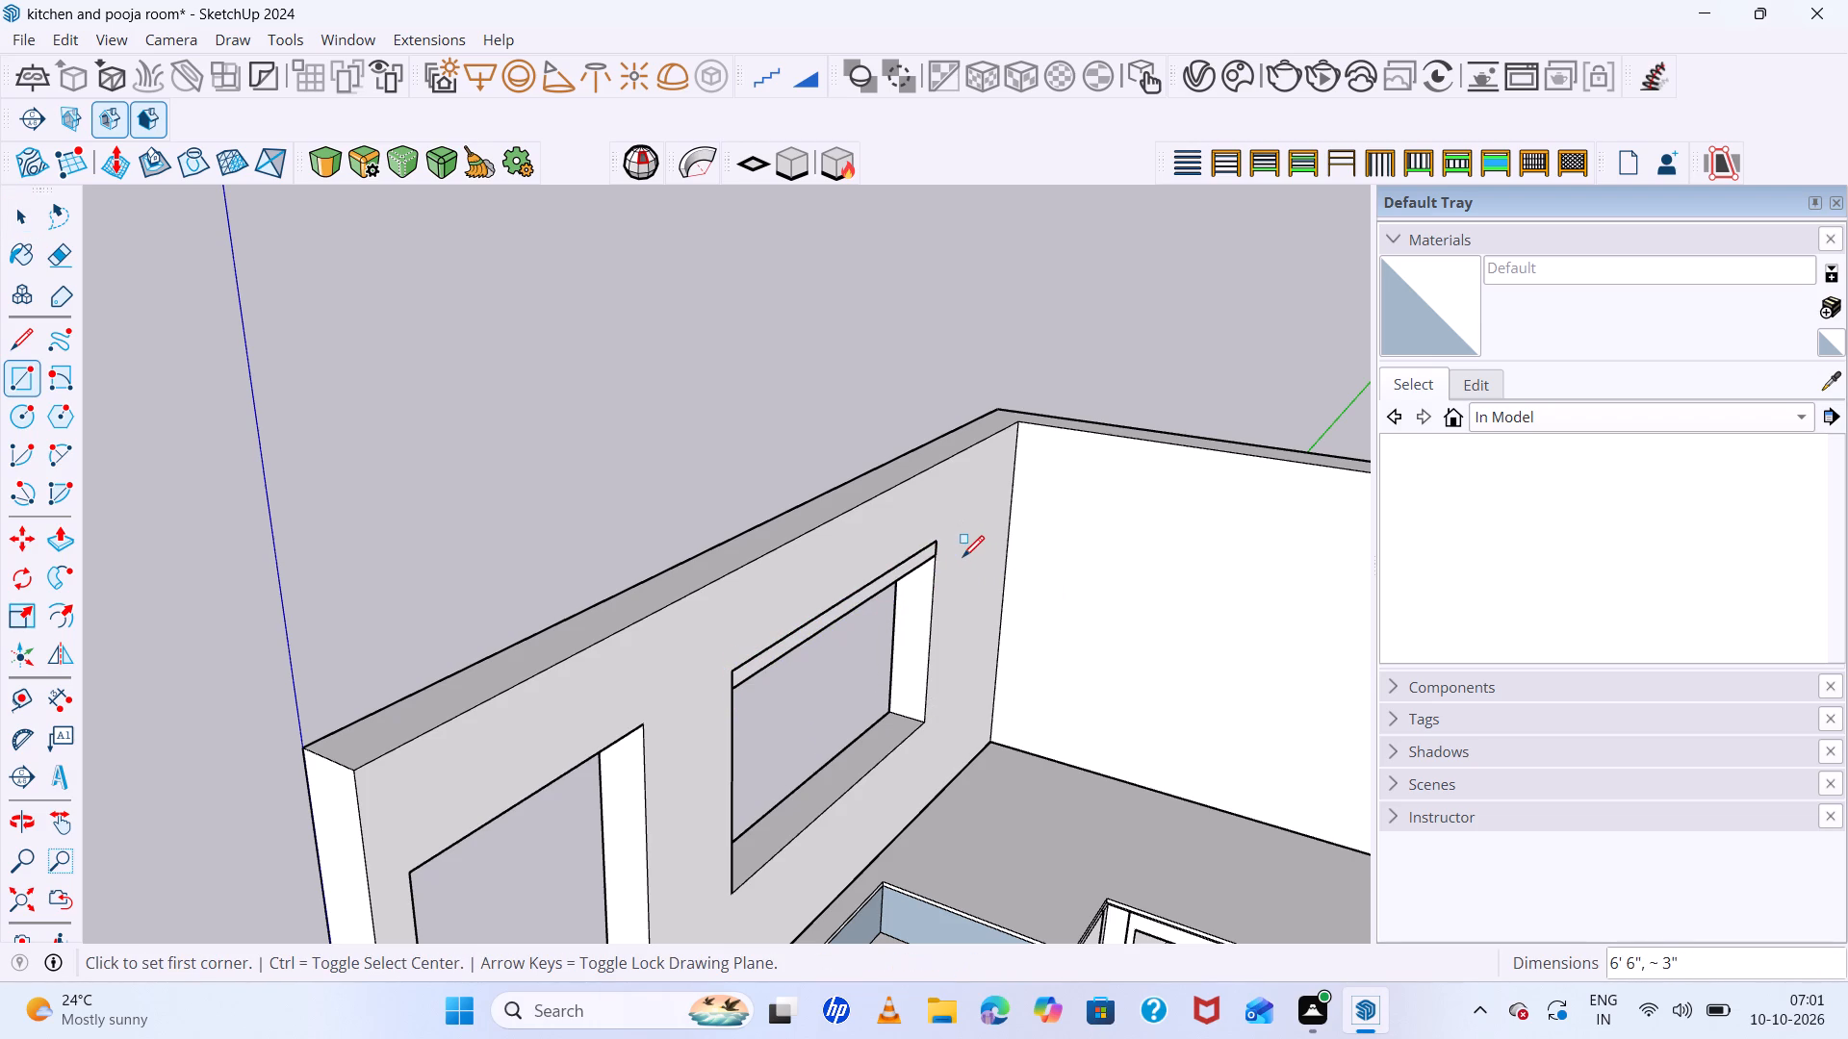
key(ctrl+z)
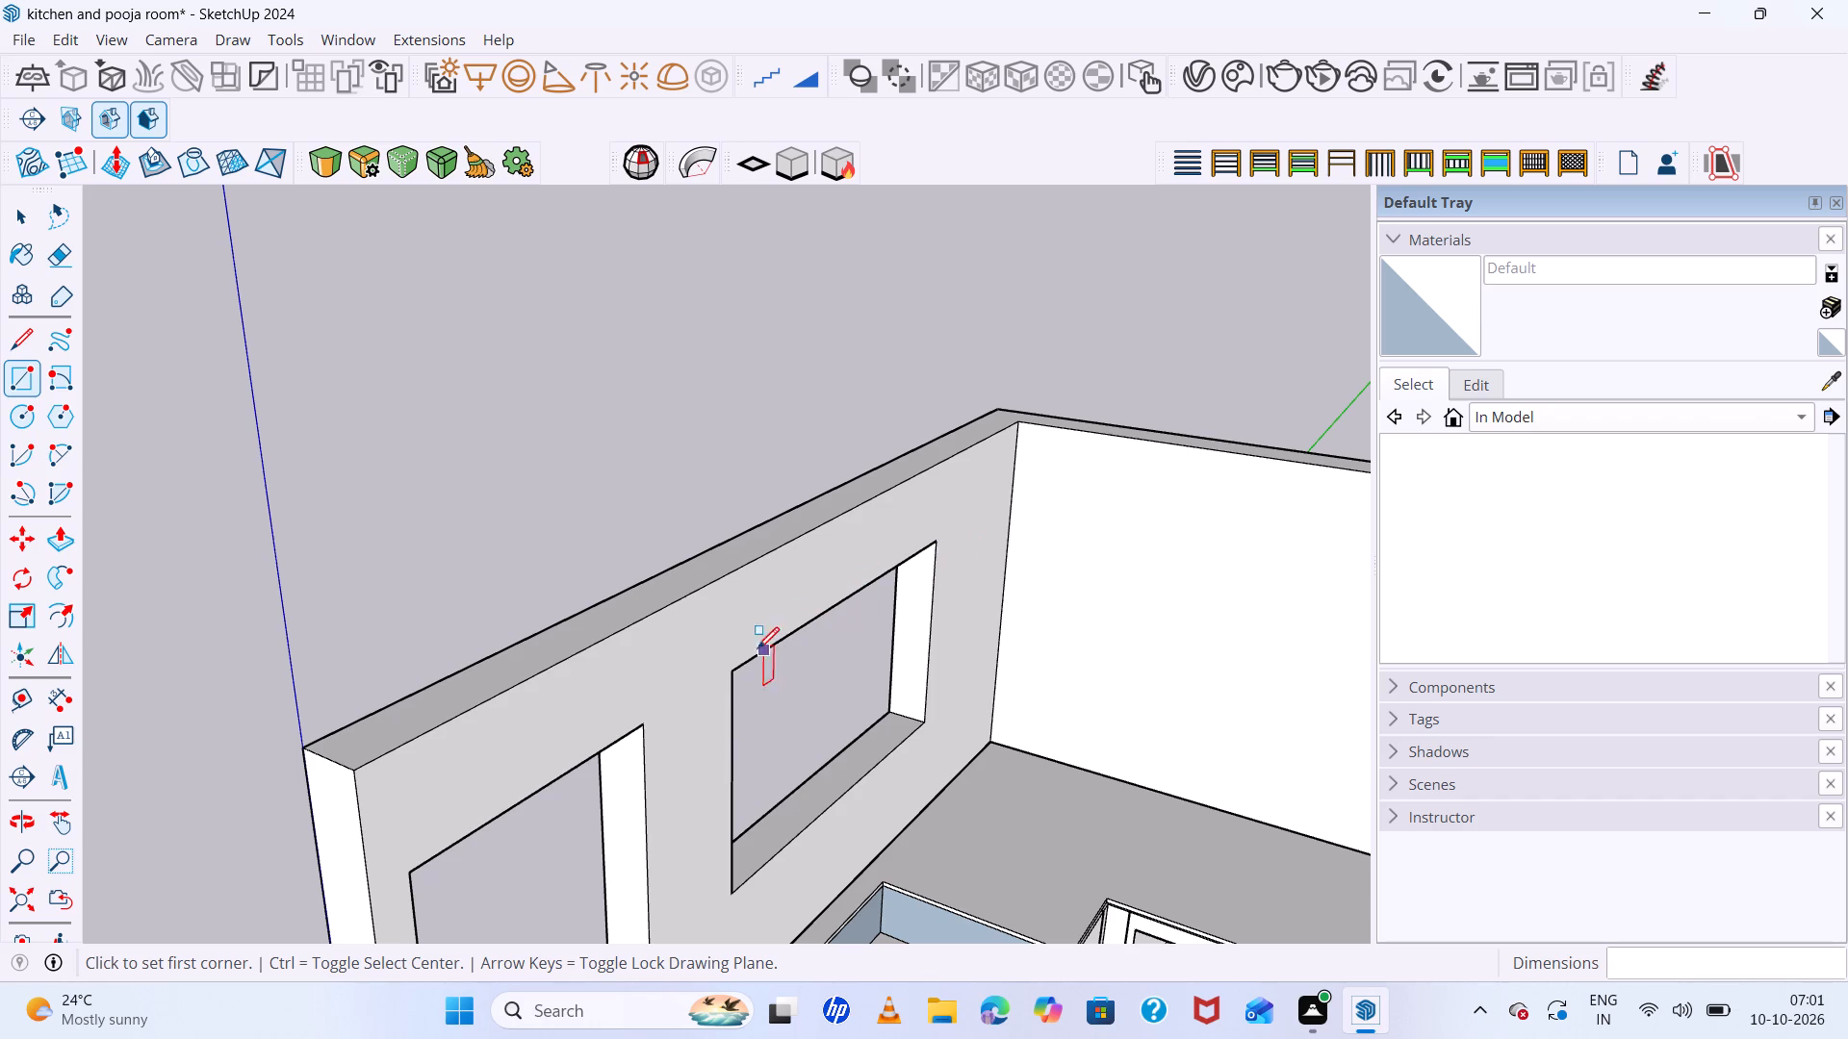
Draw a horizontal rectangle about 9" deep and 6' 6" long, projecting into the kitchen from the window opening's top edge.
click(734, 675)
click(937, 543)
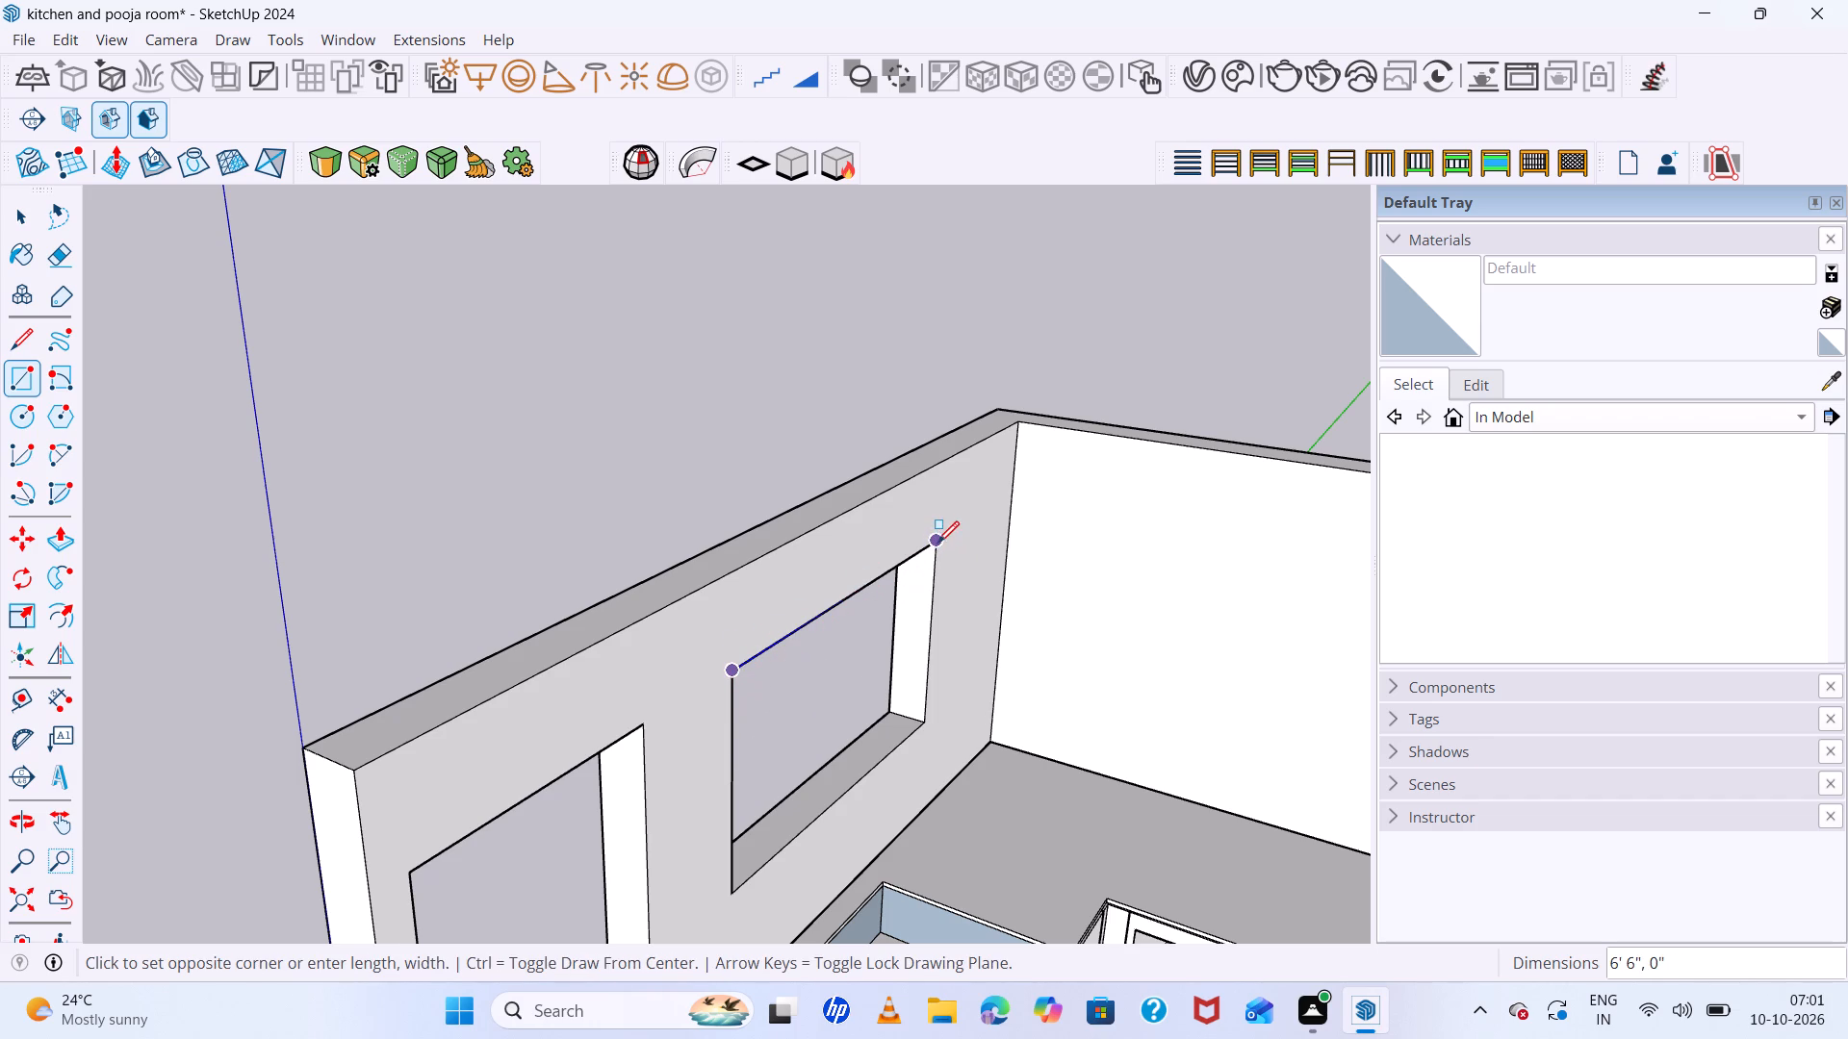
click(970, 566)
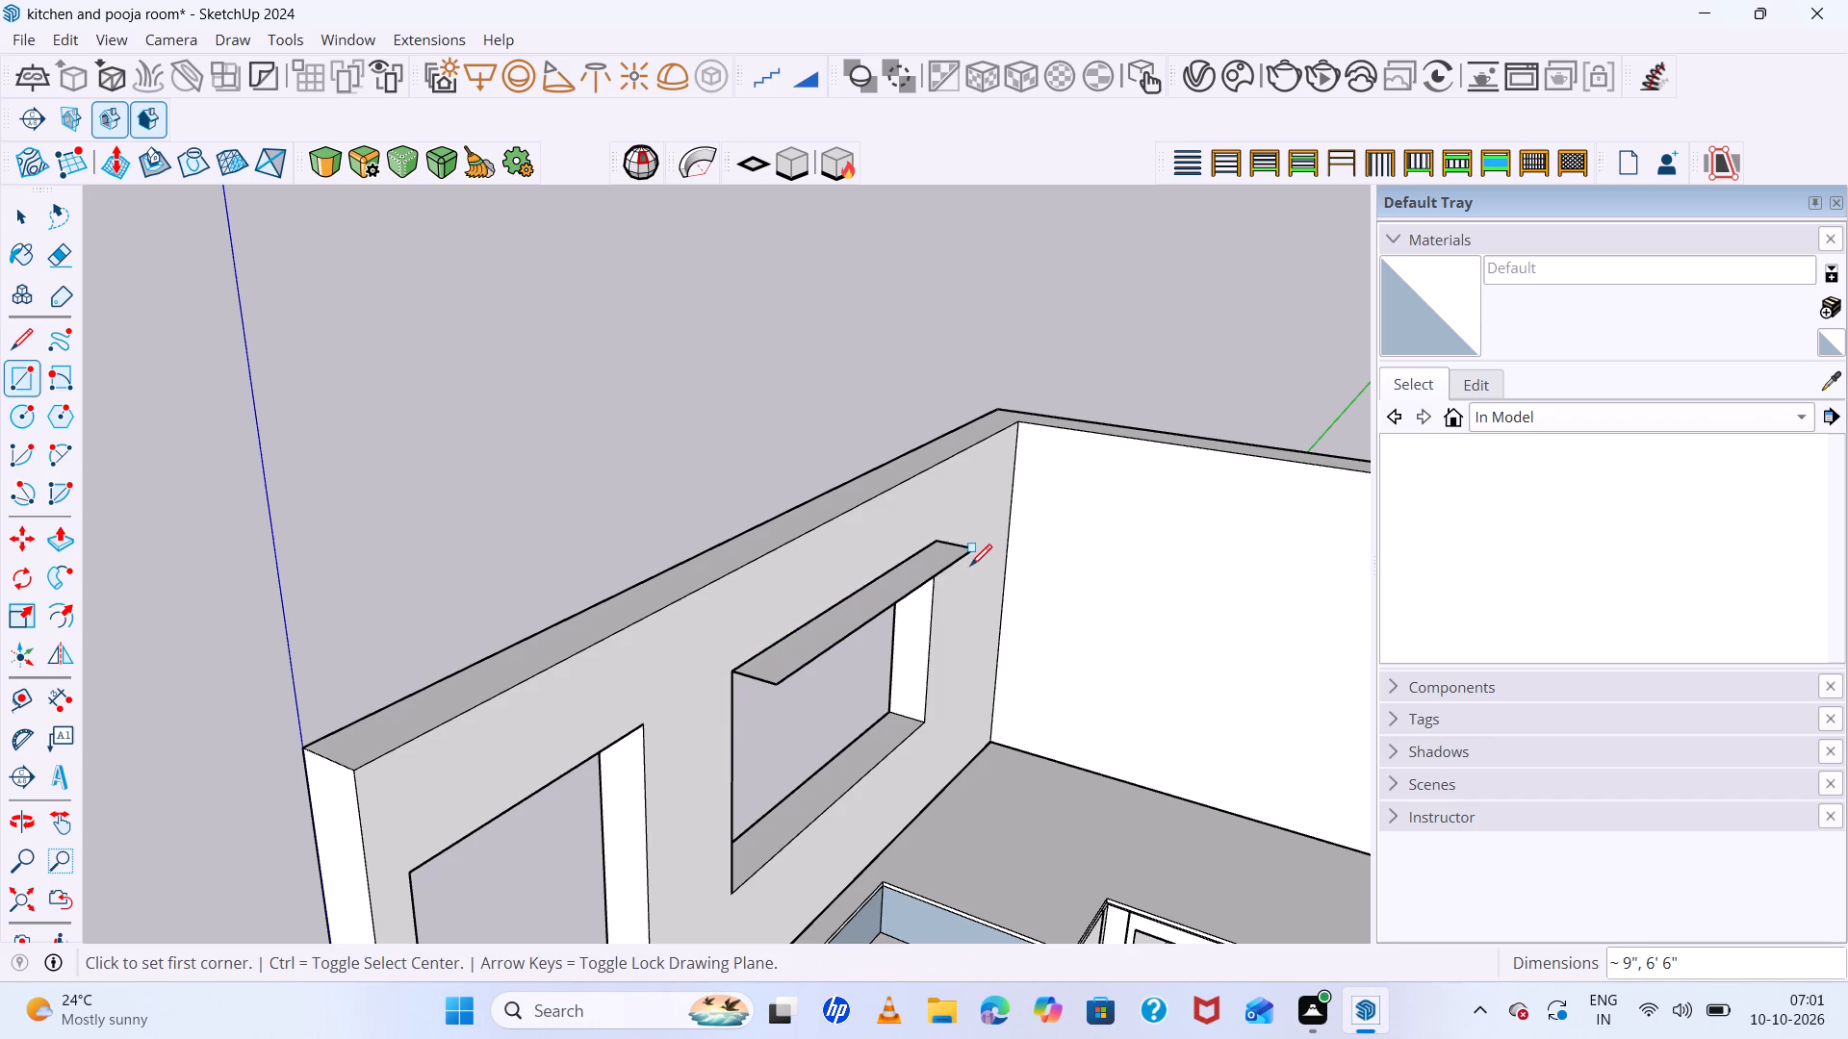
middle_drag(813, 650, 809, 611)
key(space)
Draw a line across the horizontal strip above the window to divide off a short piece at its door-side end.
scroll(788, 646, up, 4)
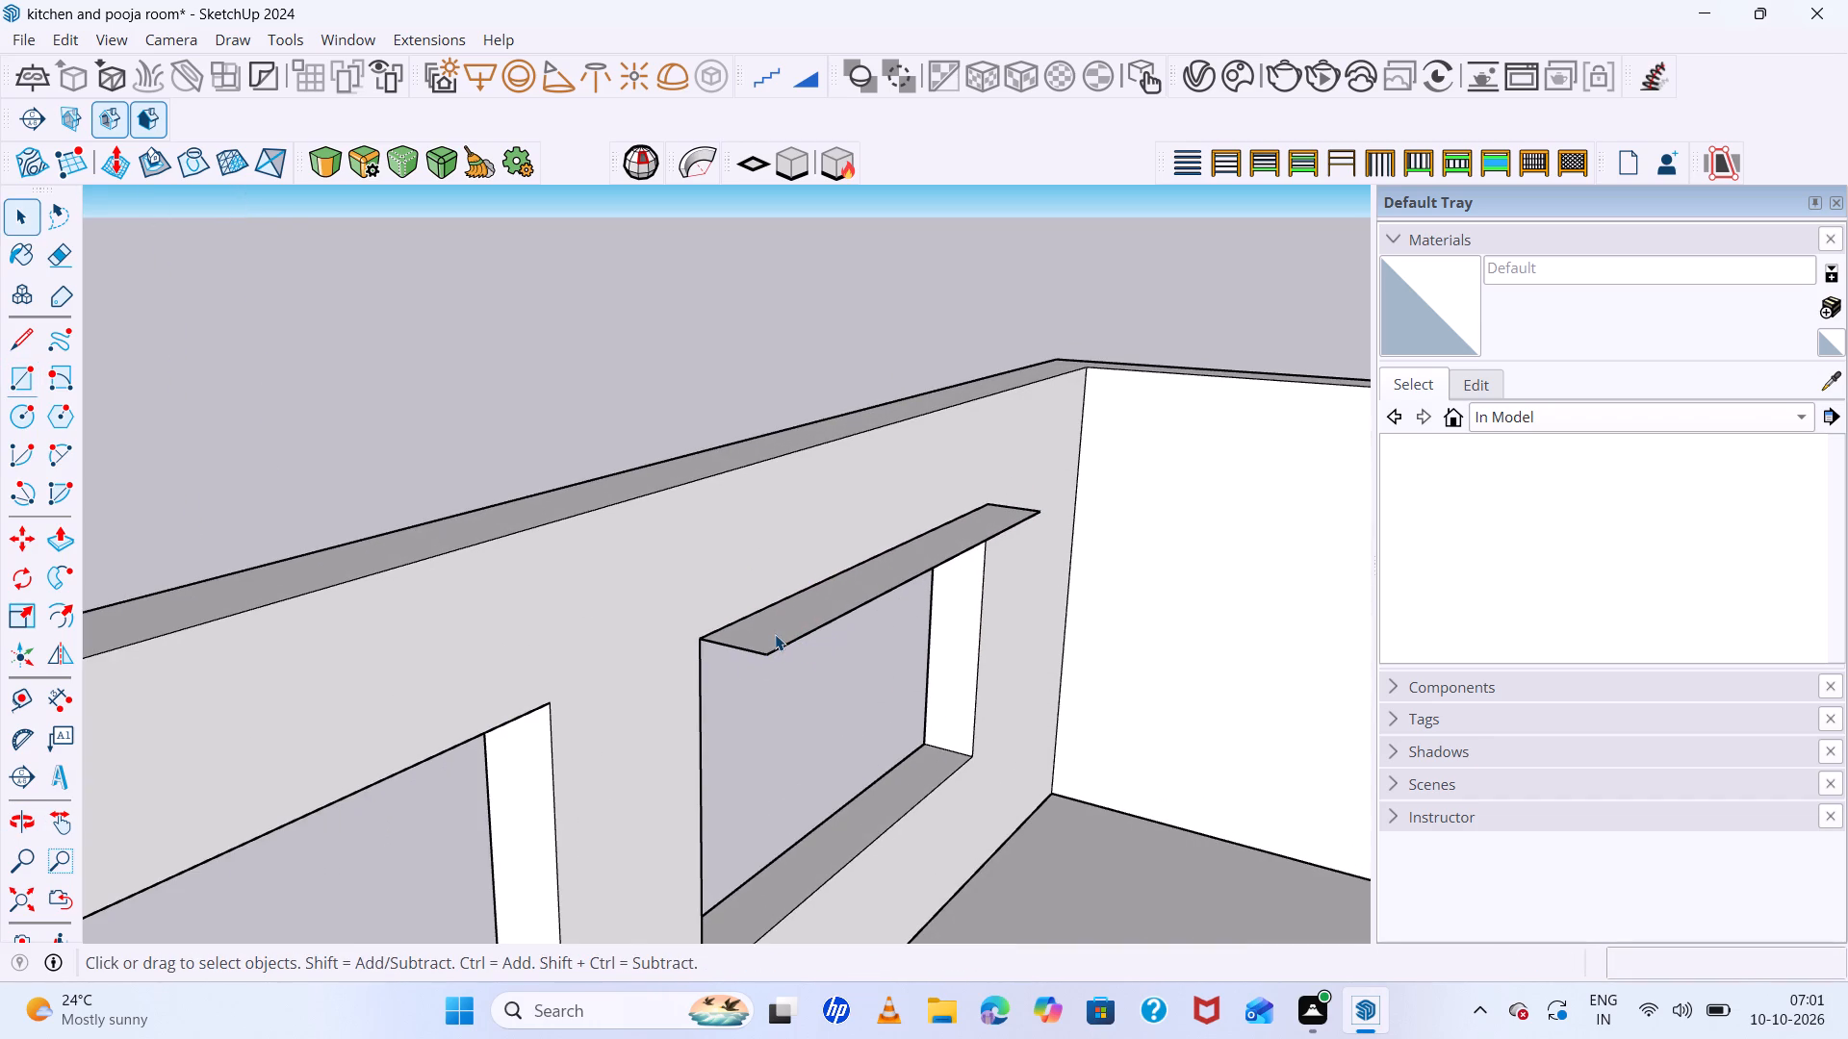
click(775, 634)
middle_drag(795, 650, 712, 754)
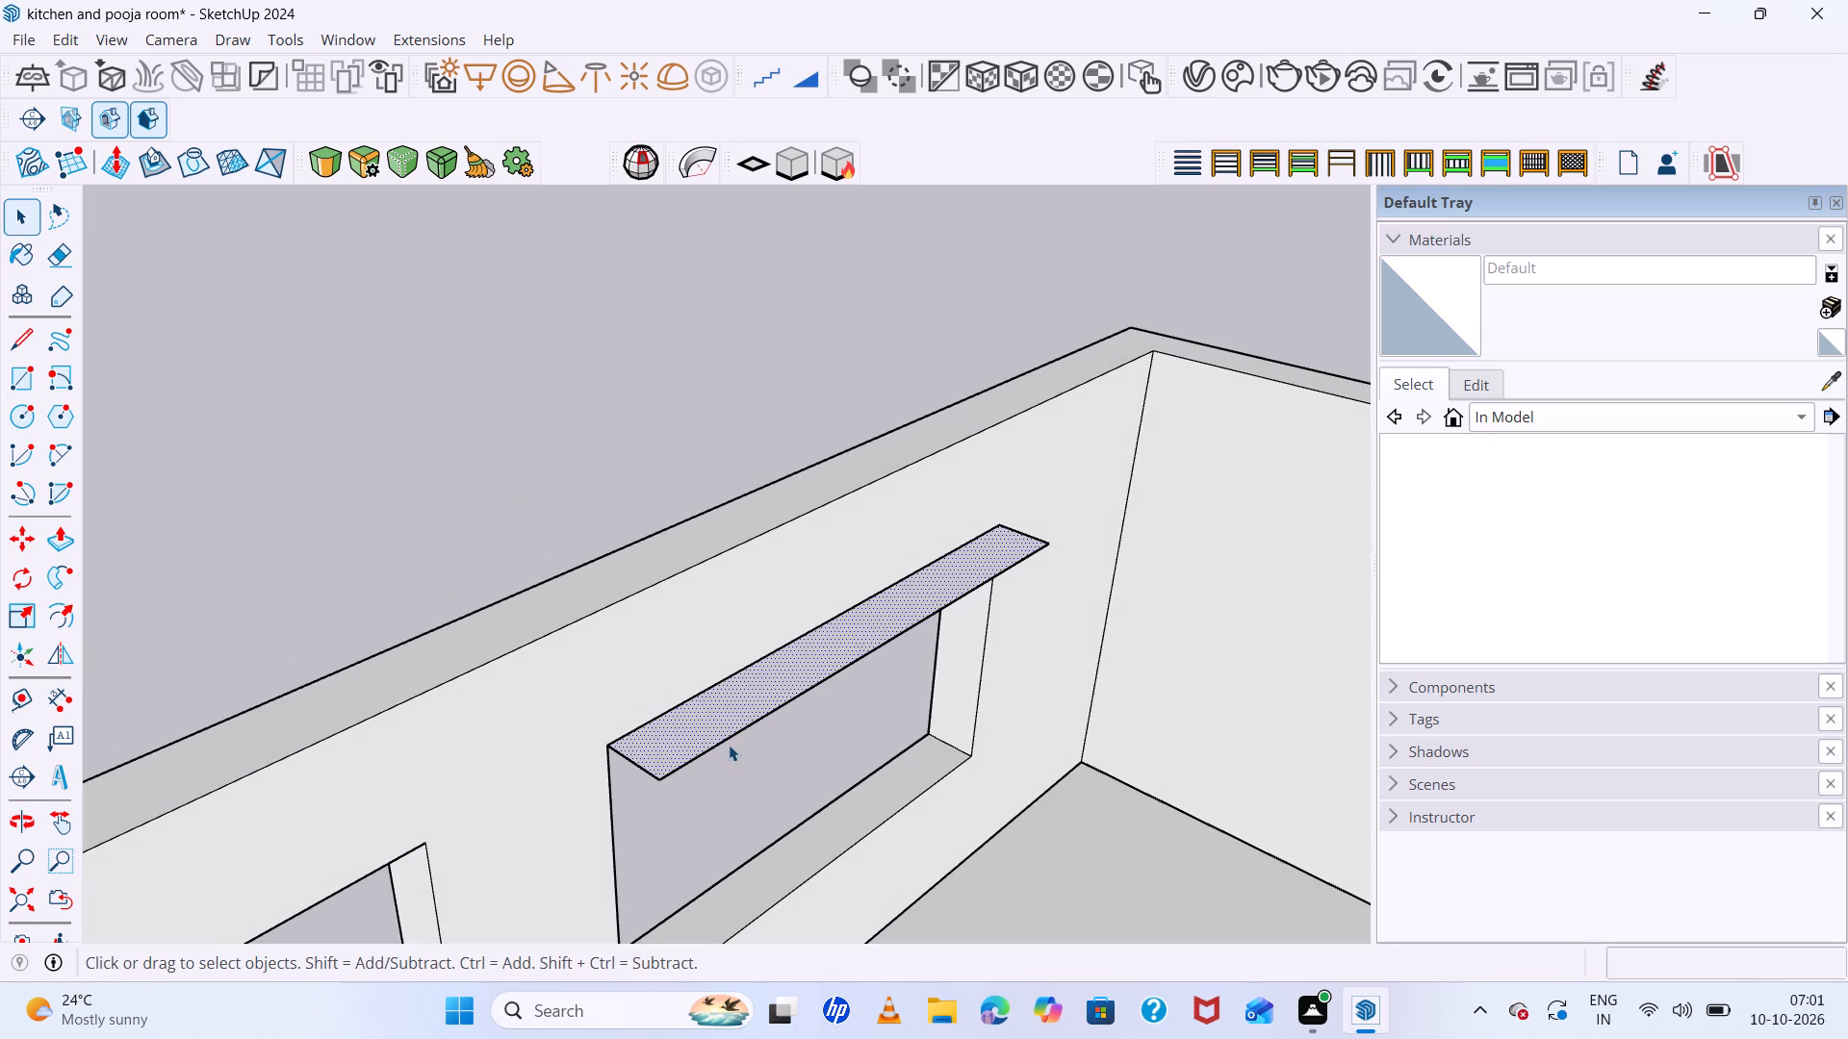
key(l)
click(665, 722)
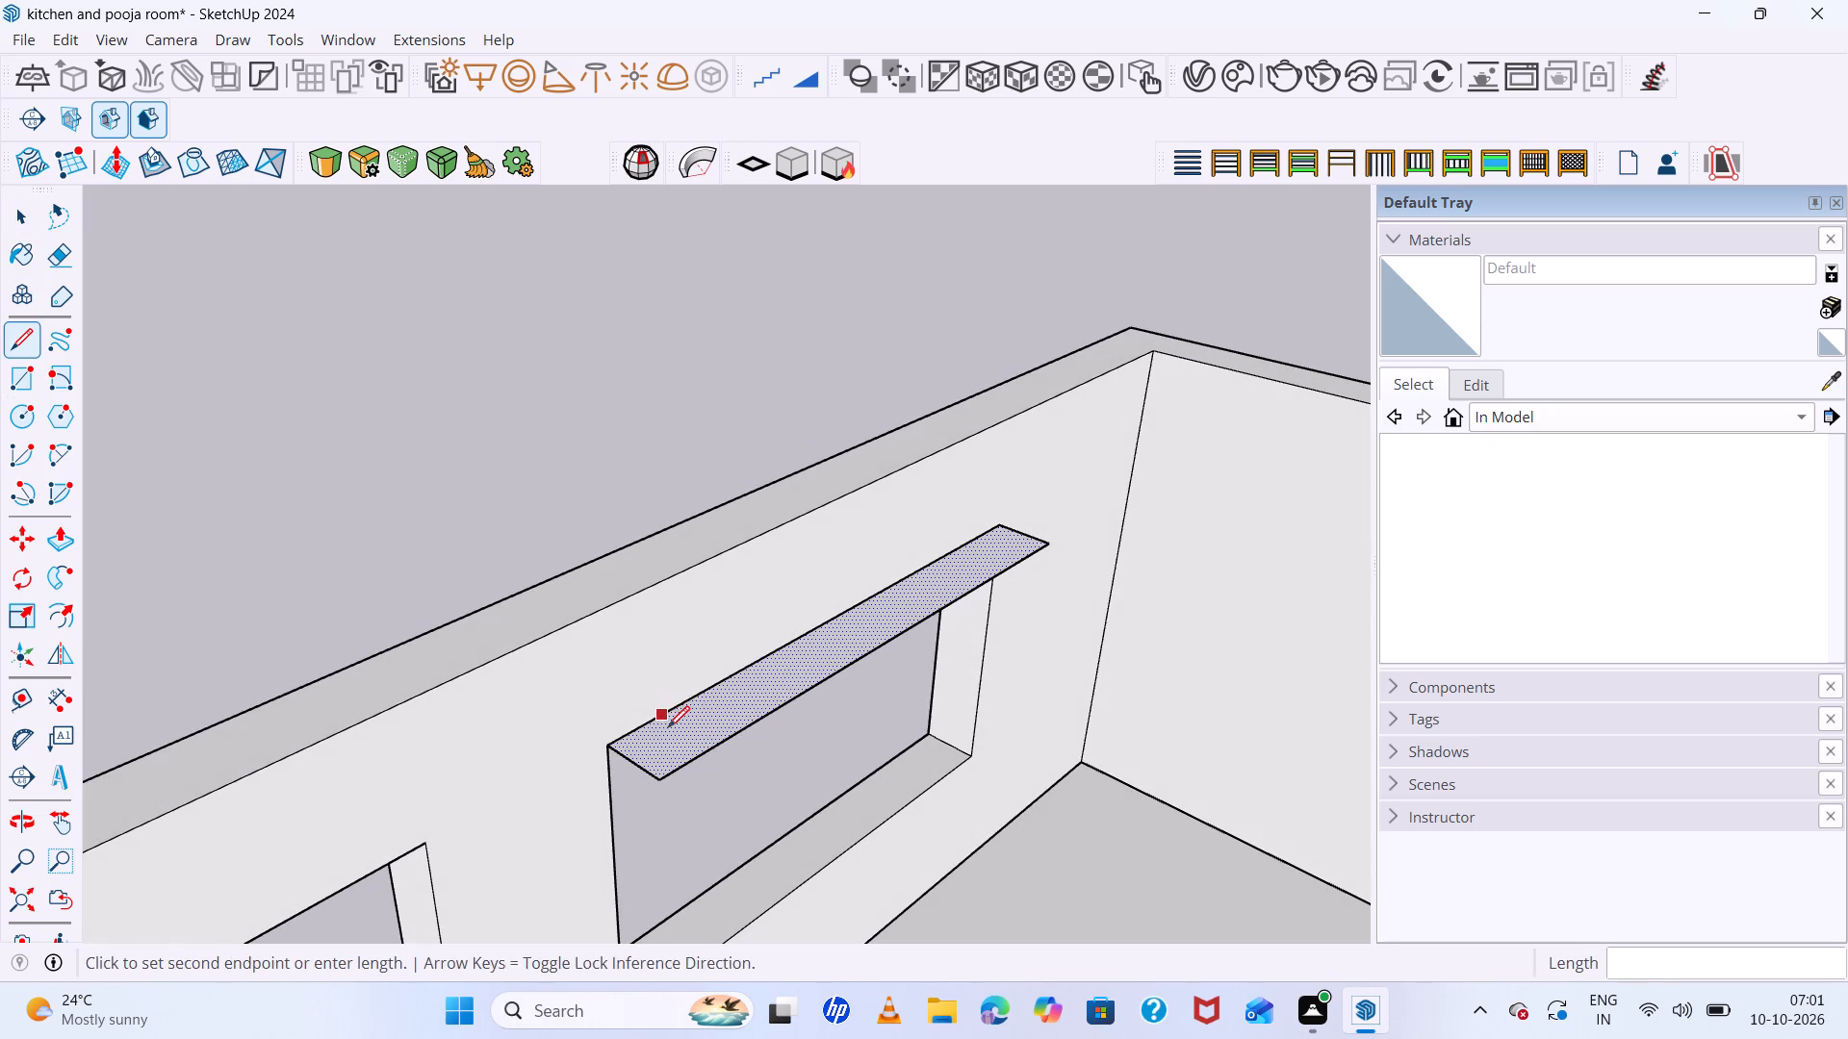
click(708, 748)
key(space)
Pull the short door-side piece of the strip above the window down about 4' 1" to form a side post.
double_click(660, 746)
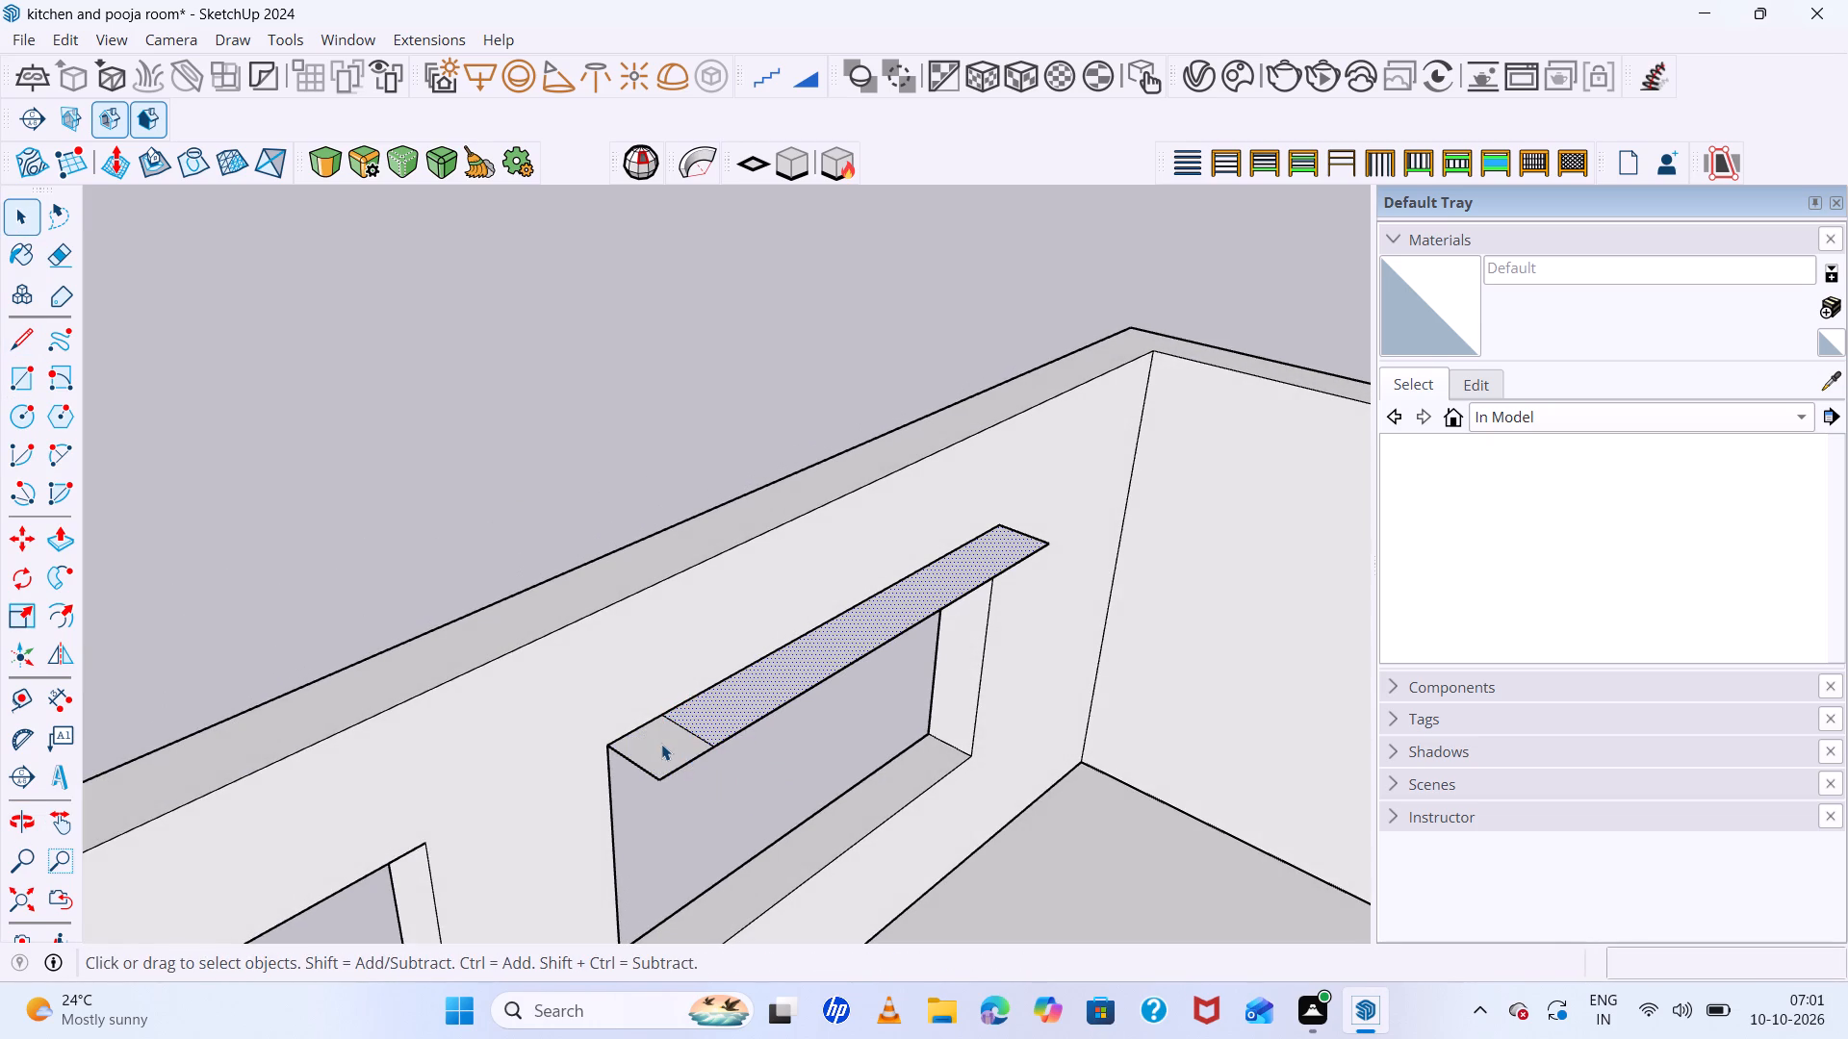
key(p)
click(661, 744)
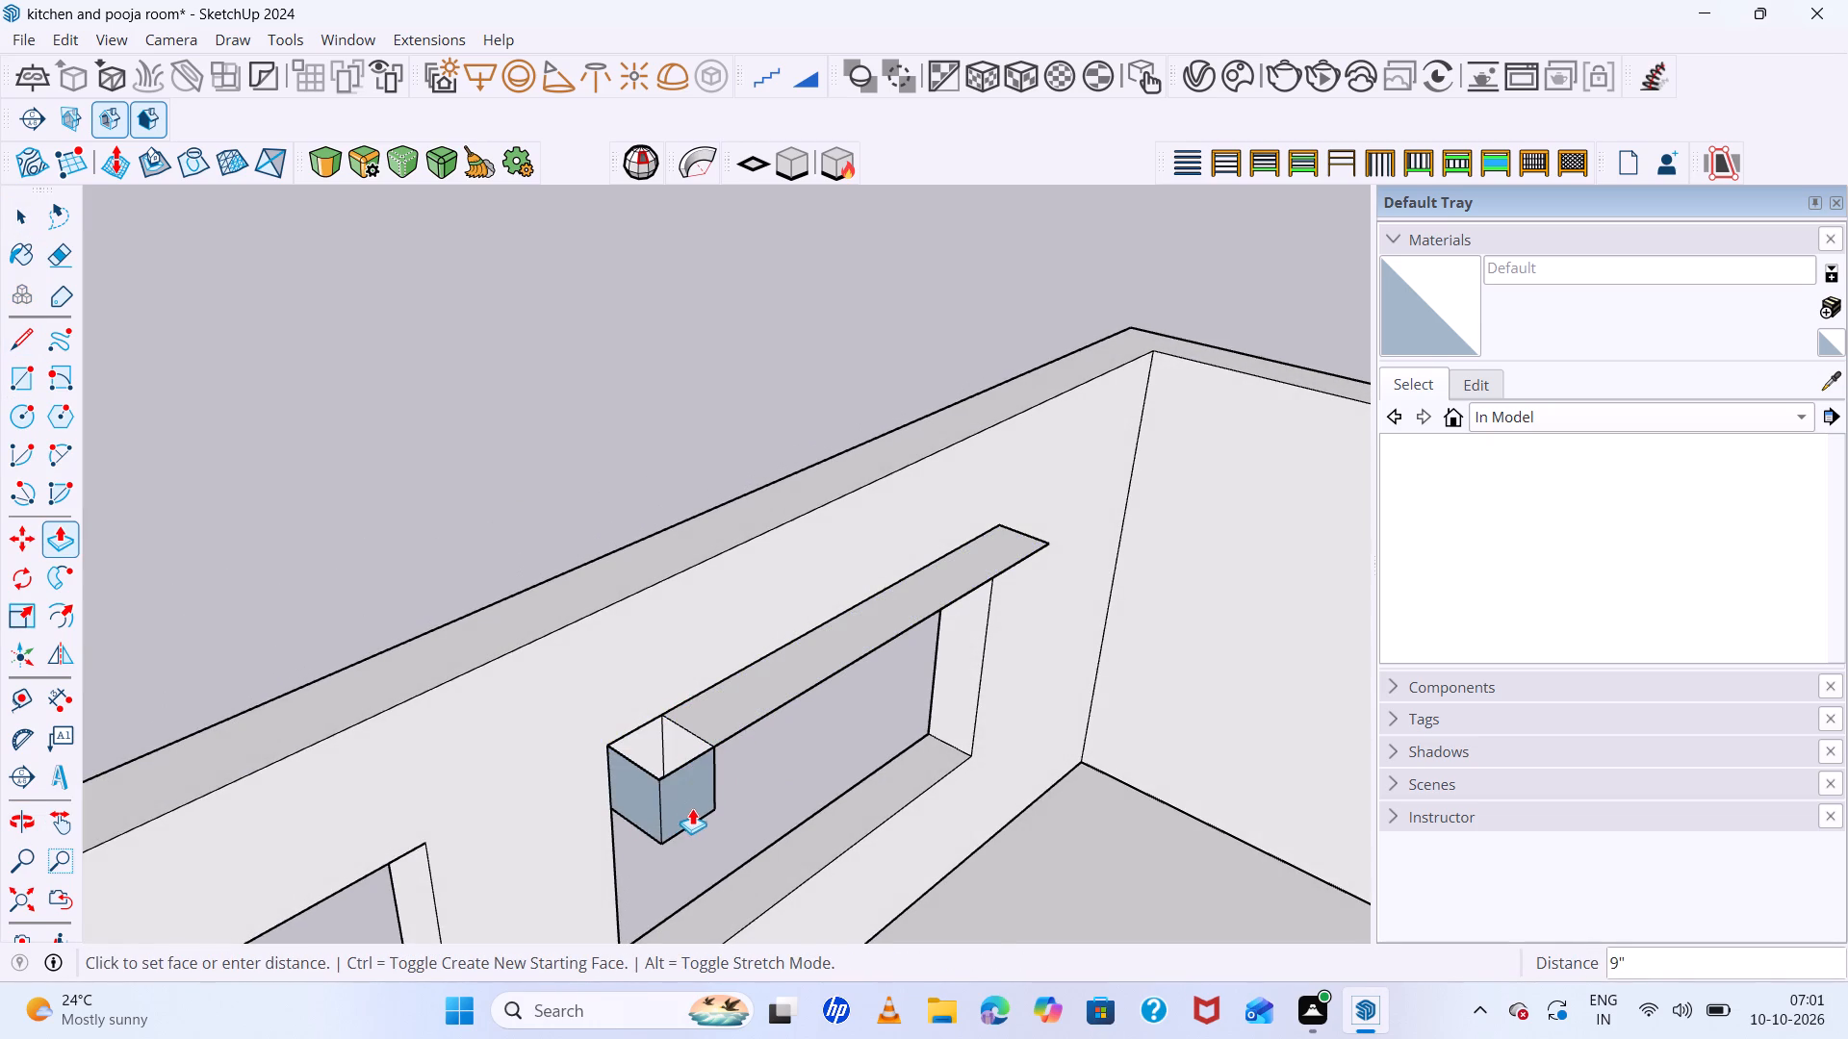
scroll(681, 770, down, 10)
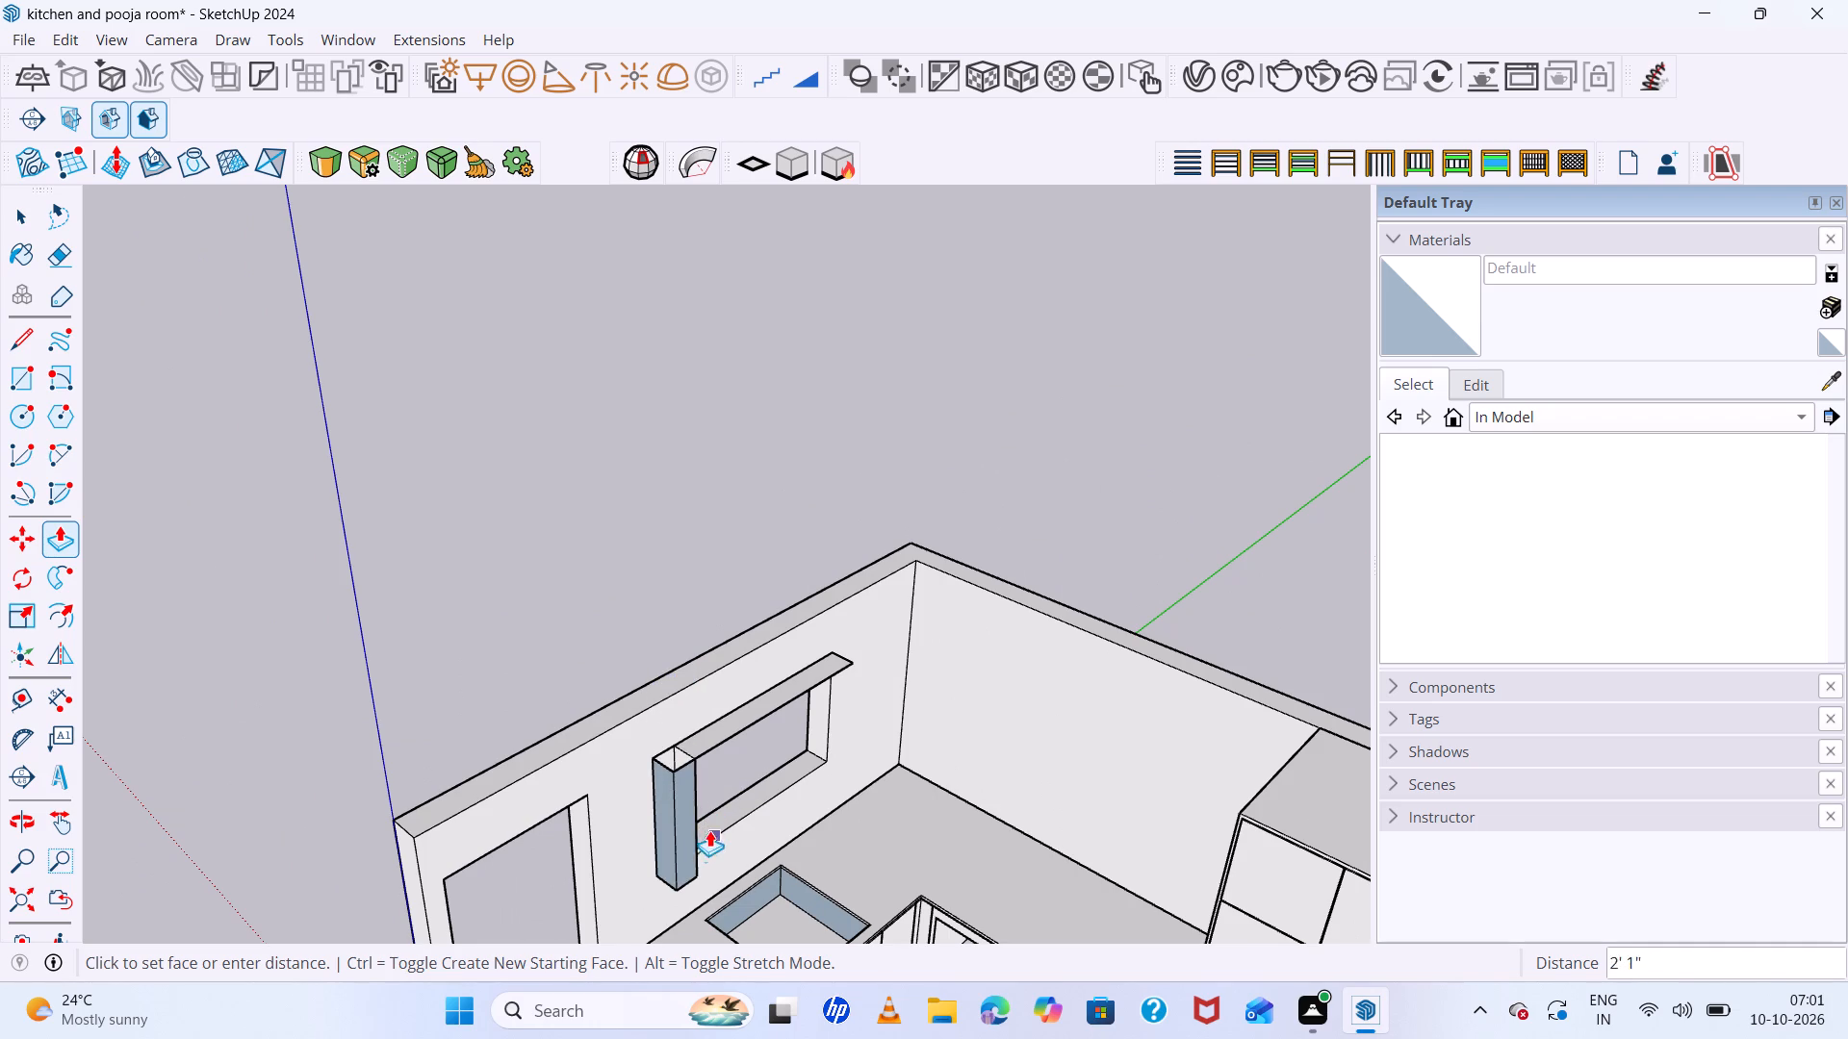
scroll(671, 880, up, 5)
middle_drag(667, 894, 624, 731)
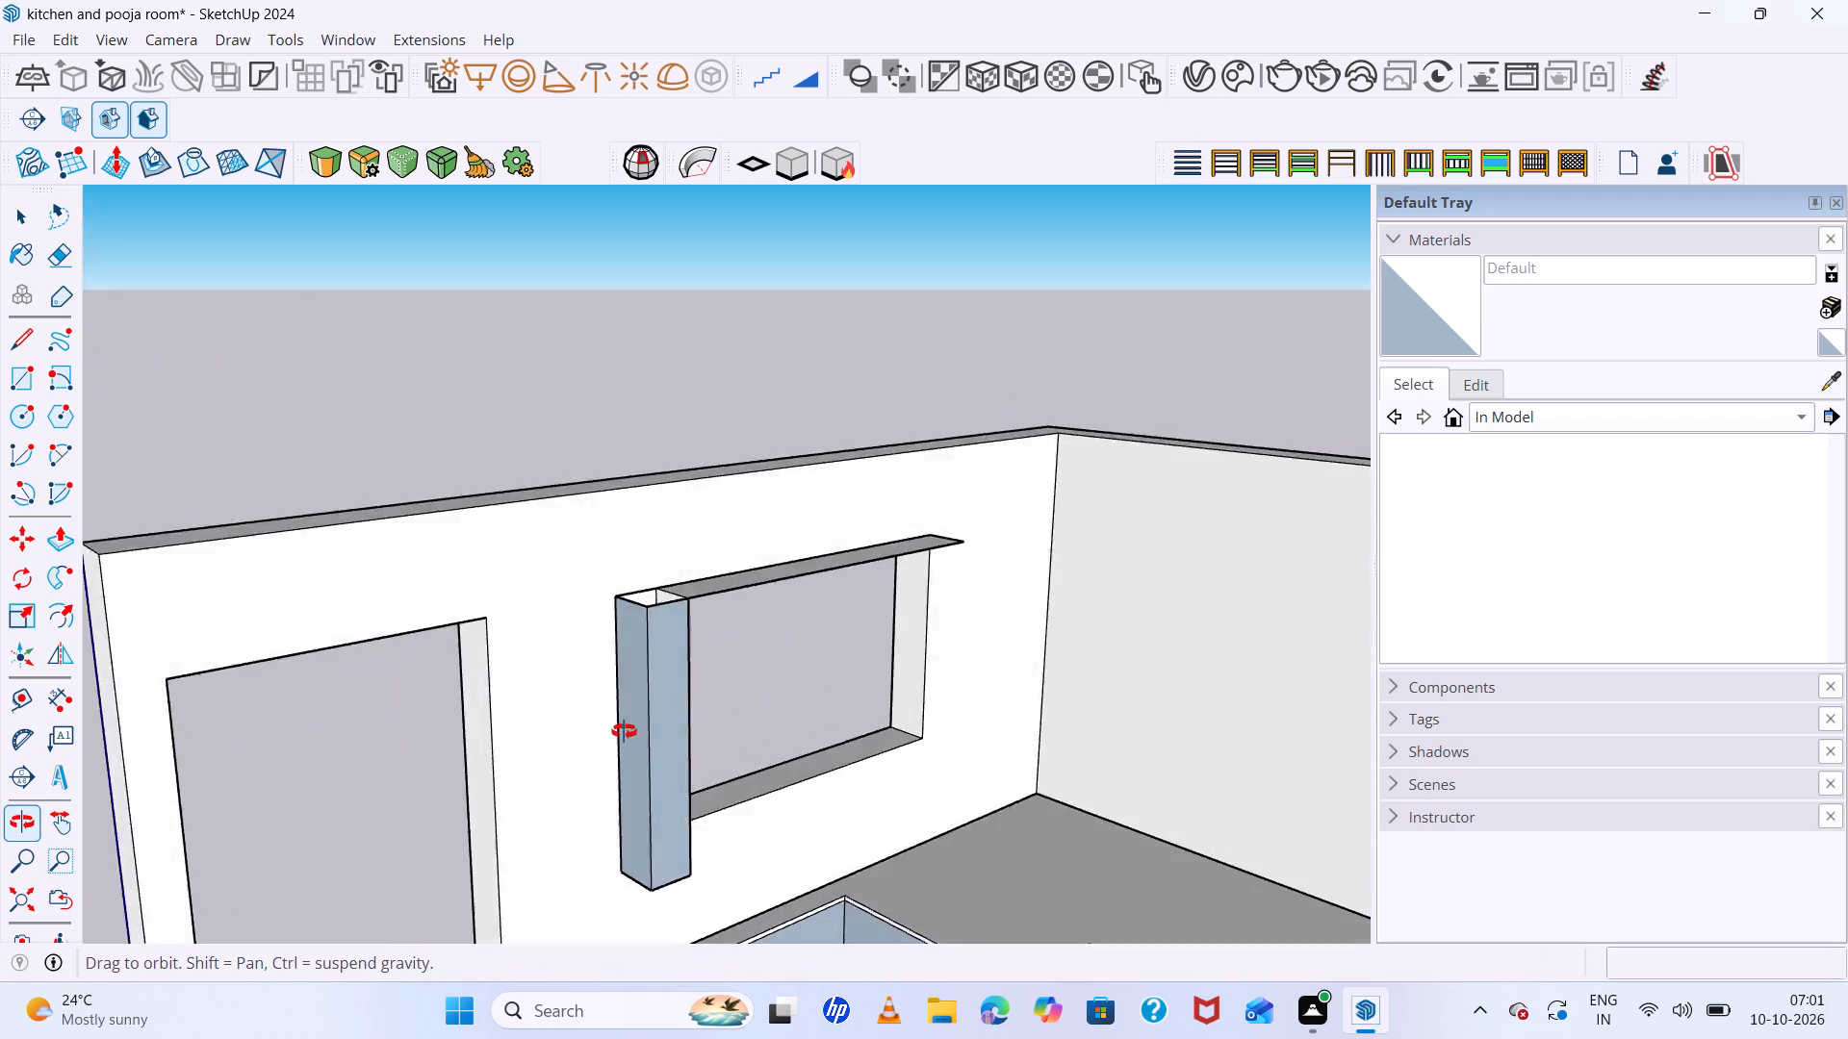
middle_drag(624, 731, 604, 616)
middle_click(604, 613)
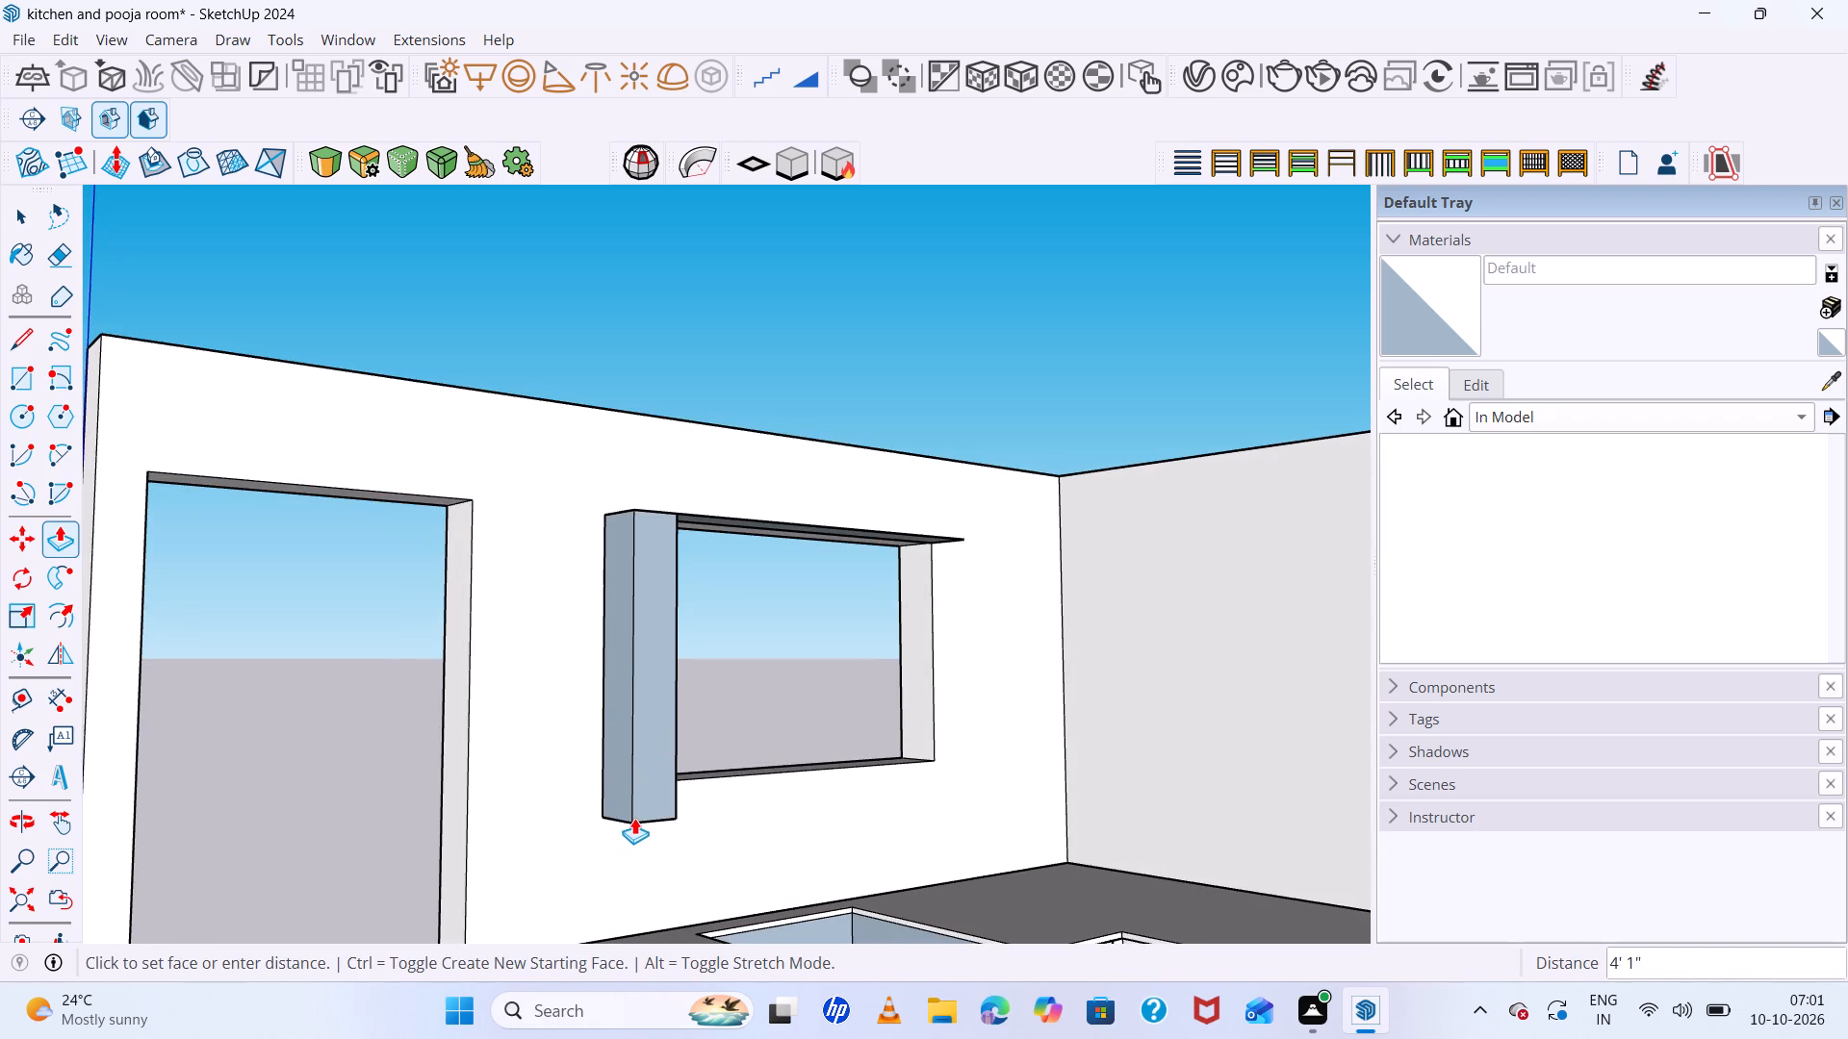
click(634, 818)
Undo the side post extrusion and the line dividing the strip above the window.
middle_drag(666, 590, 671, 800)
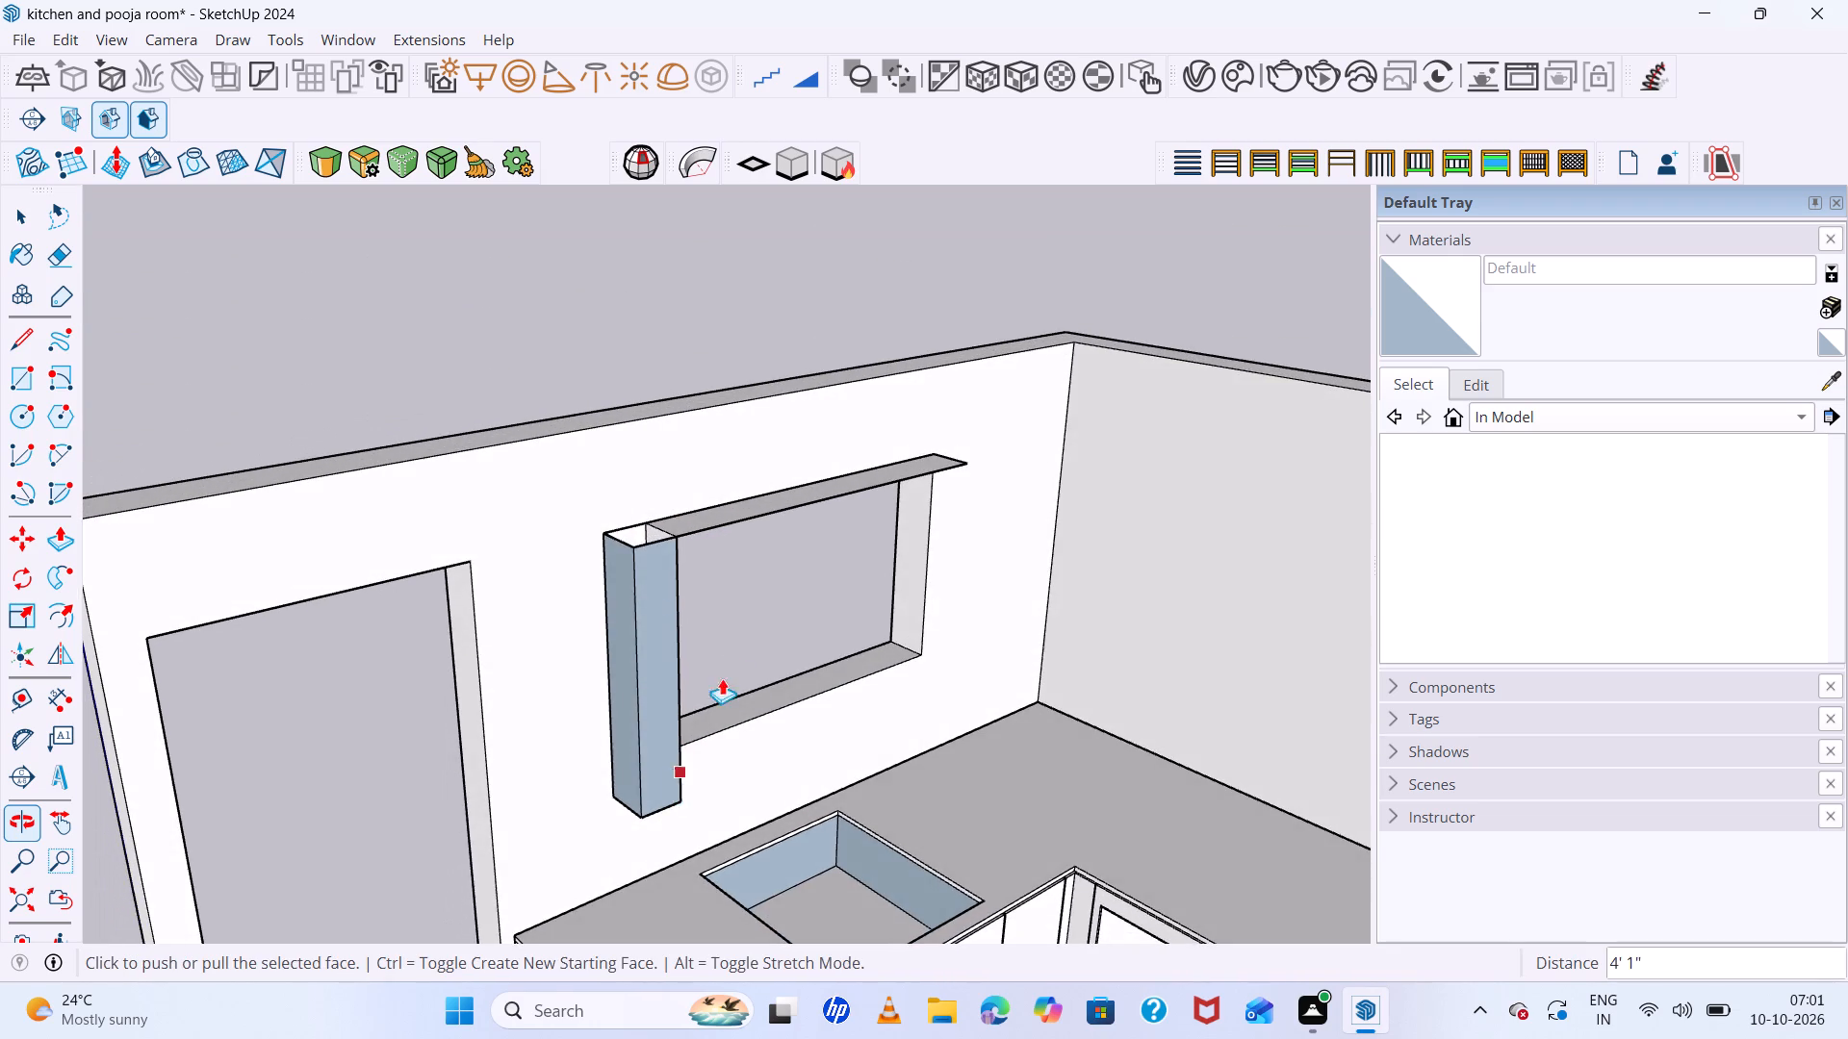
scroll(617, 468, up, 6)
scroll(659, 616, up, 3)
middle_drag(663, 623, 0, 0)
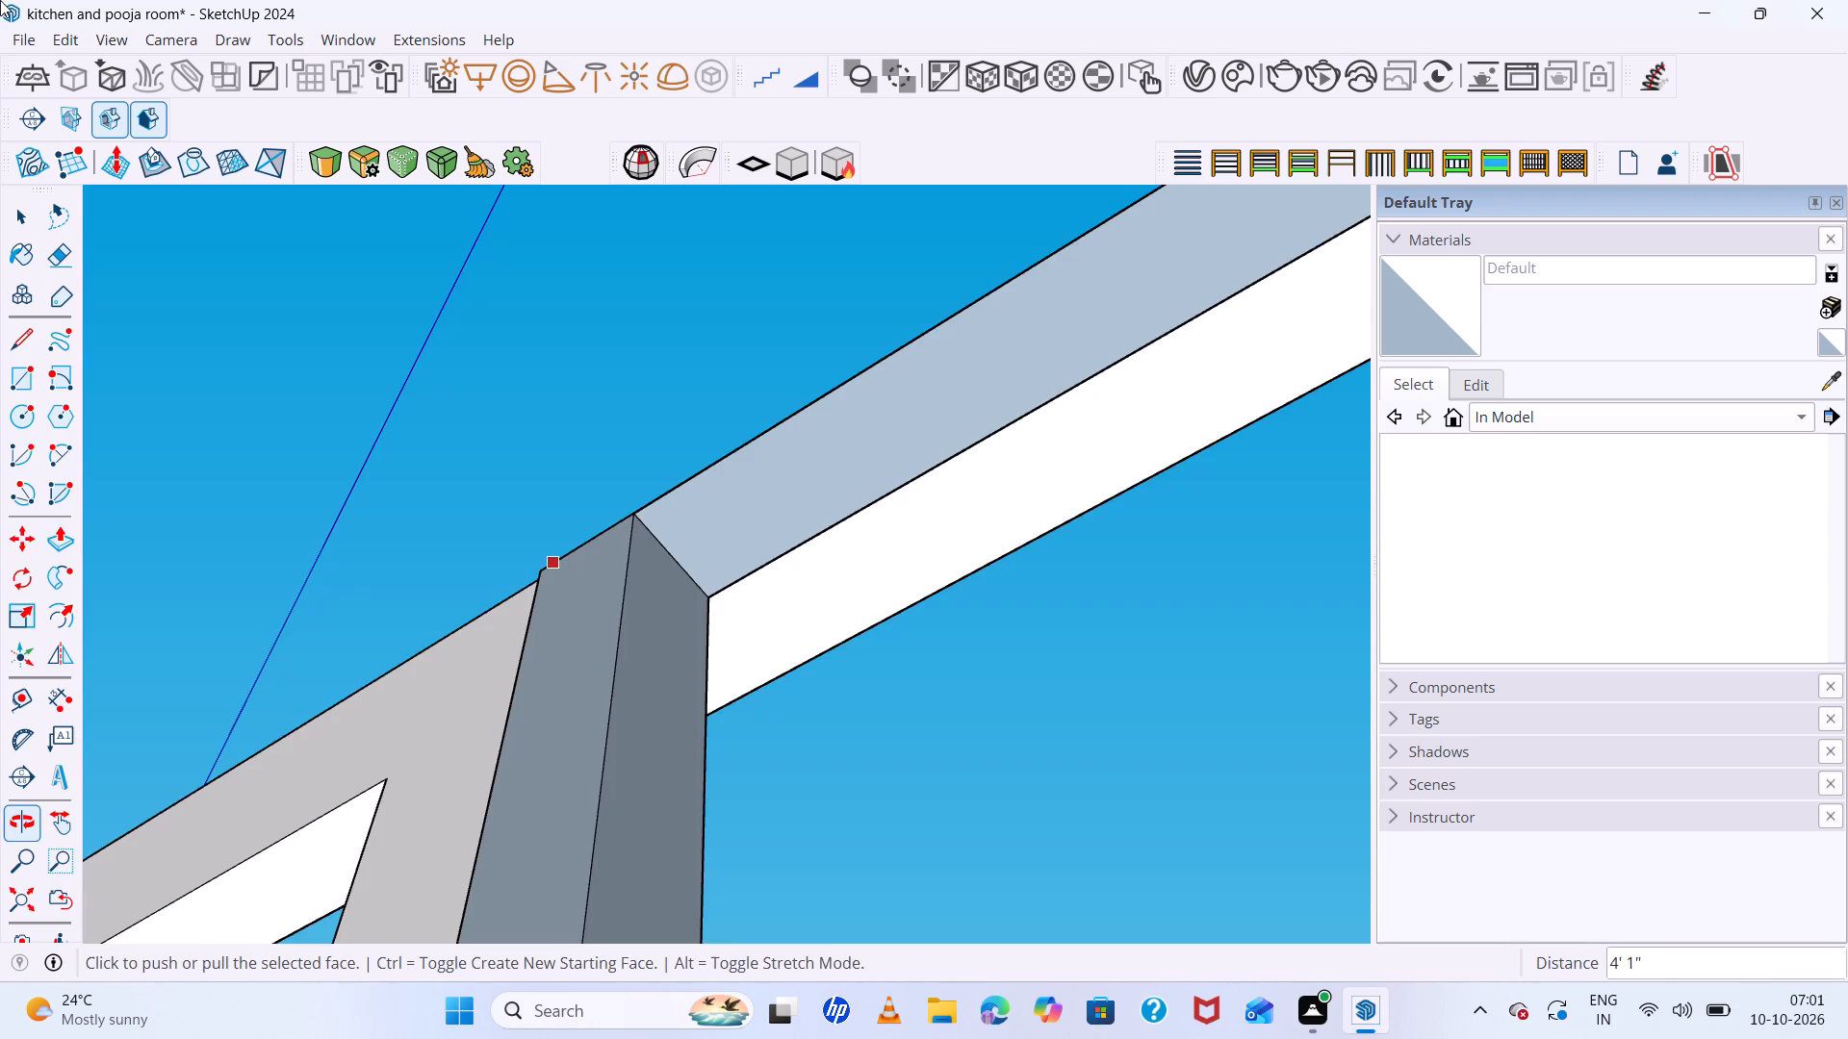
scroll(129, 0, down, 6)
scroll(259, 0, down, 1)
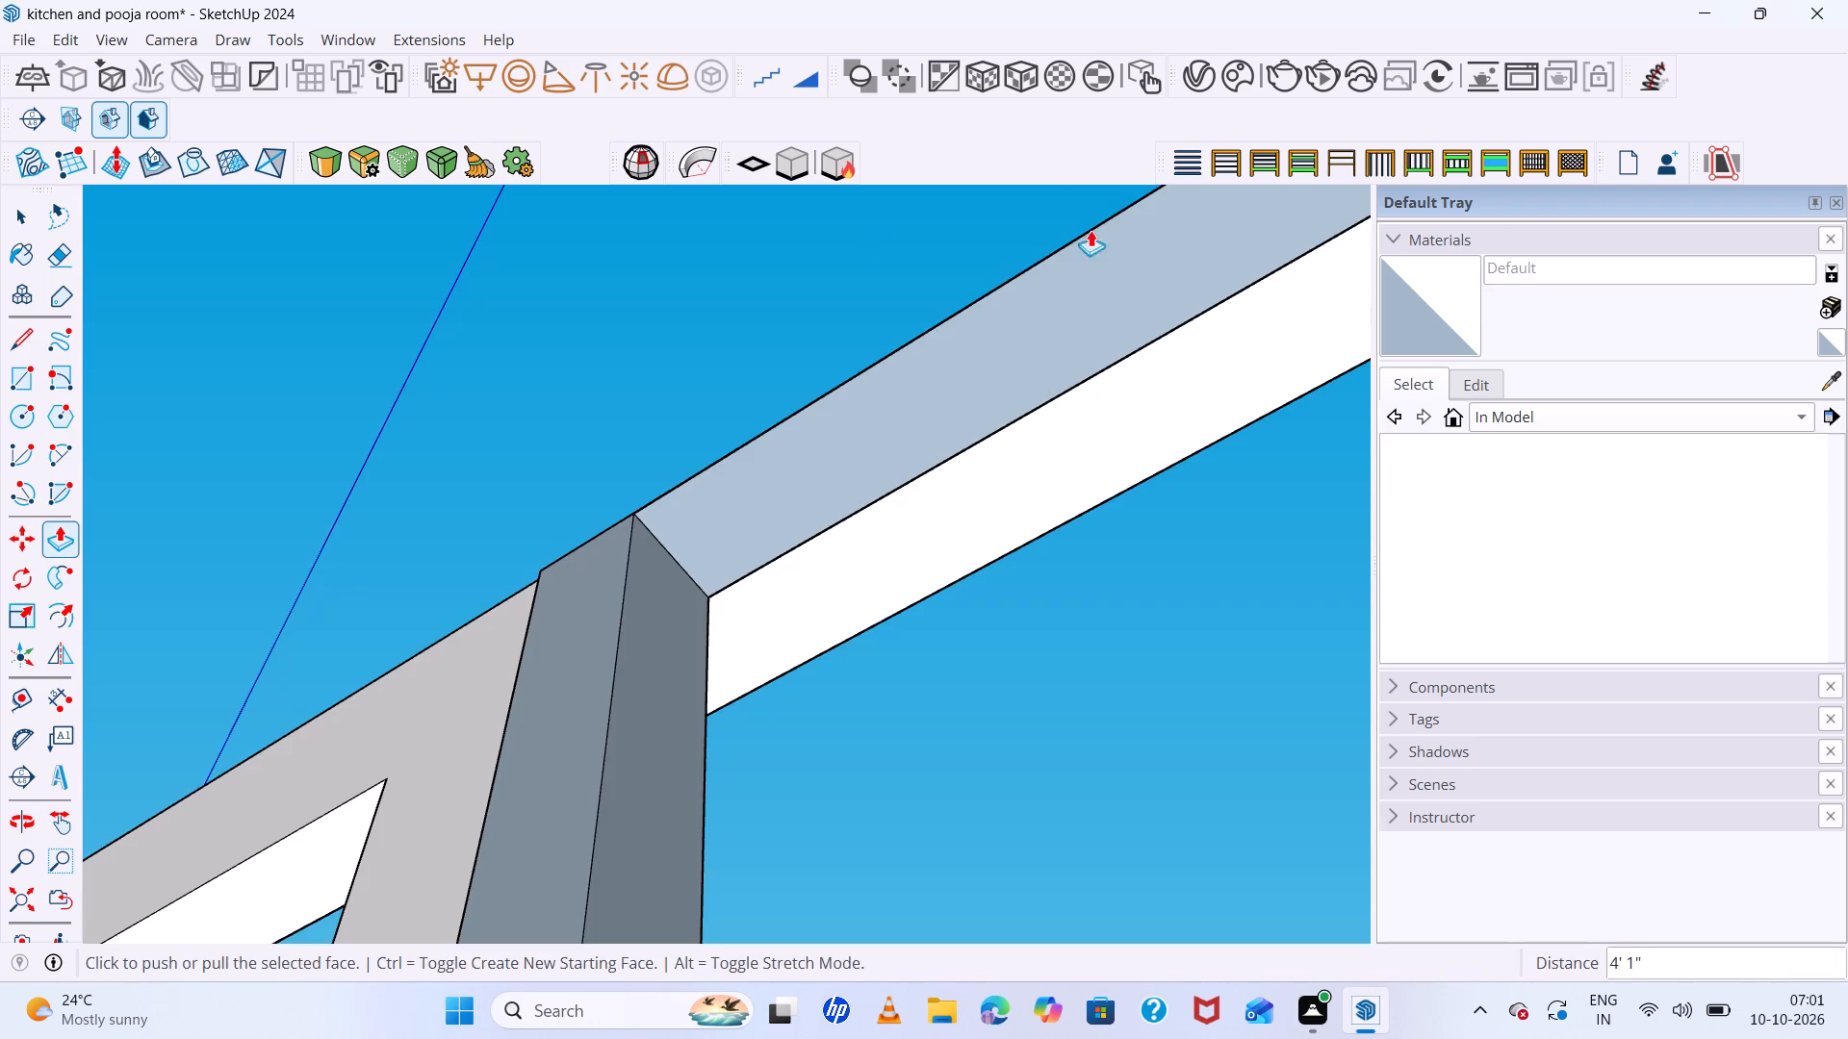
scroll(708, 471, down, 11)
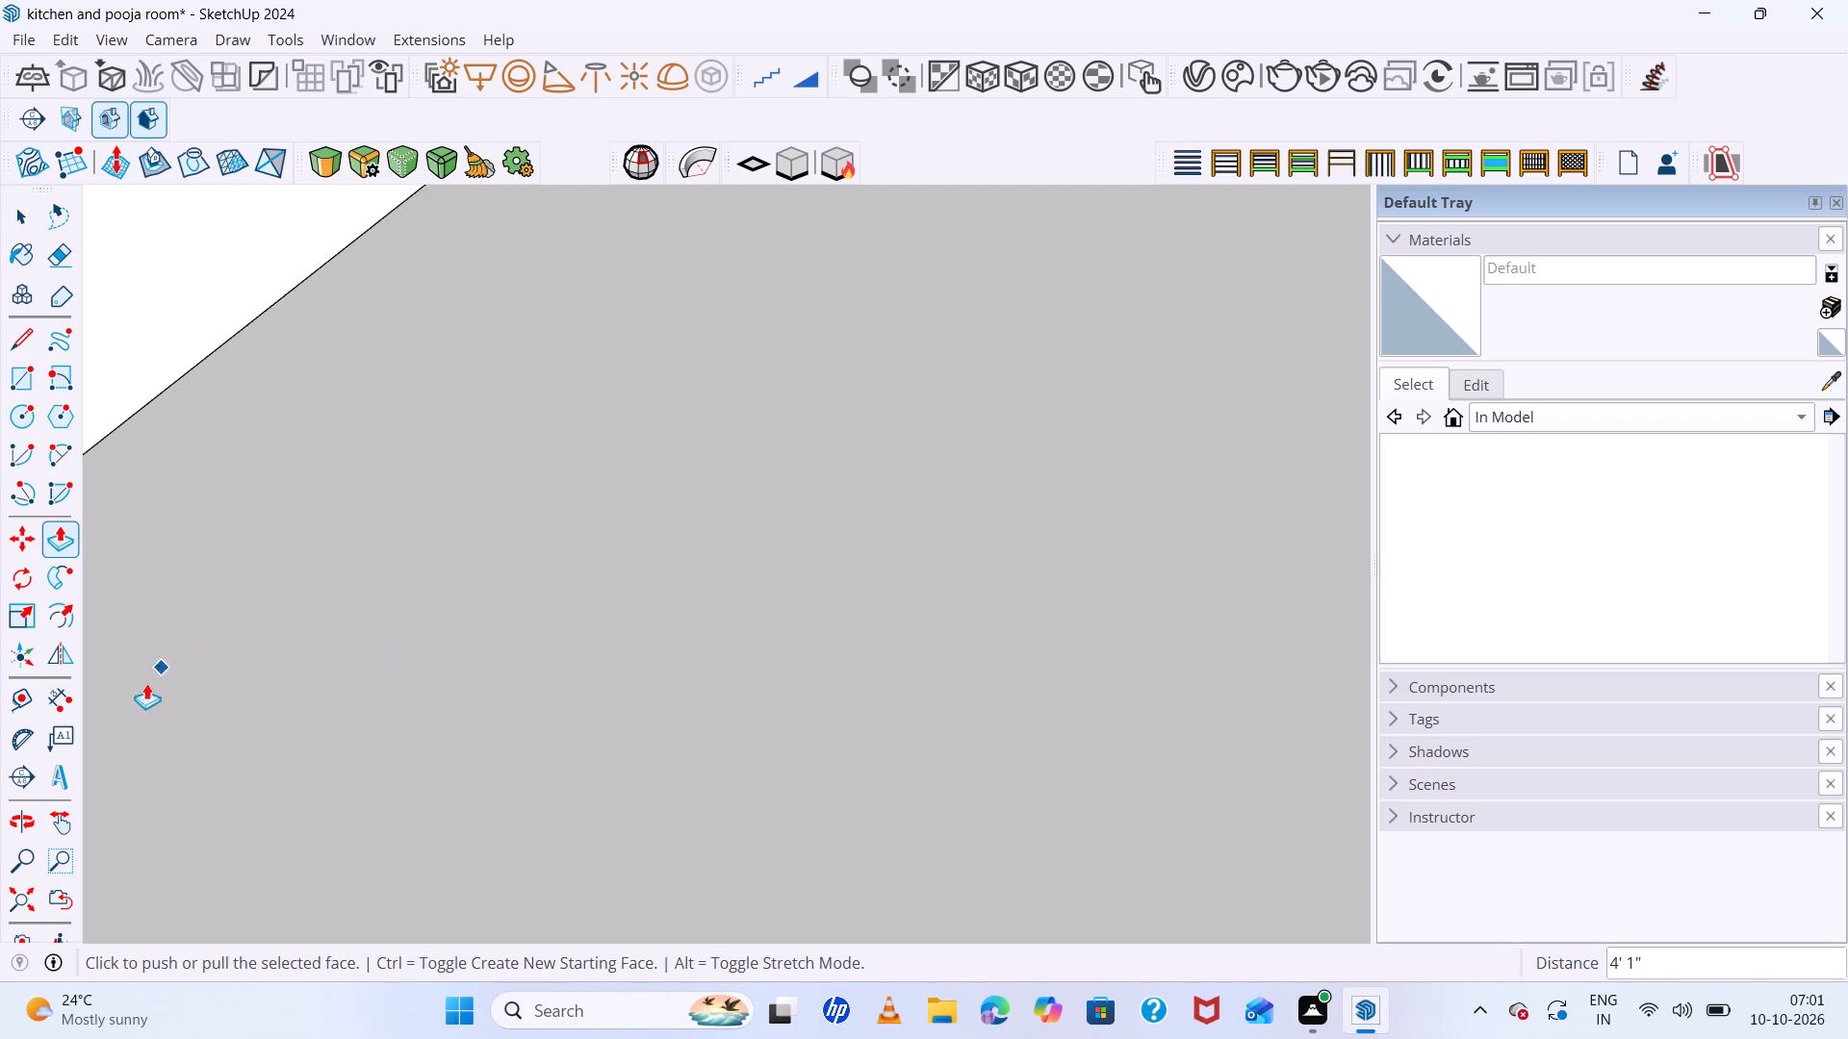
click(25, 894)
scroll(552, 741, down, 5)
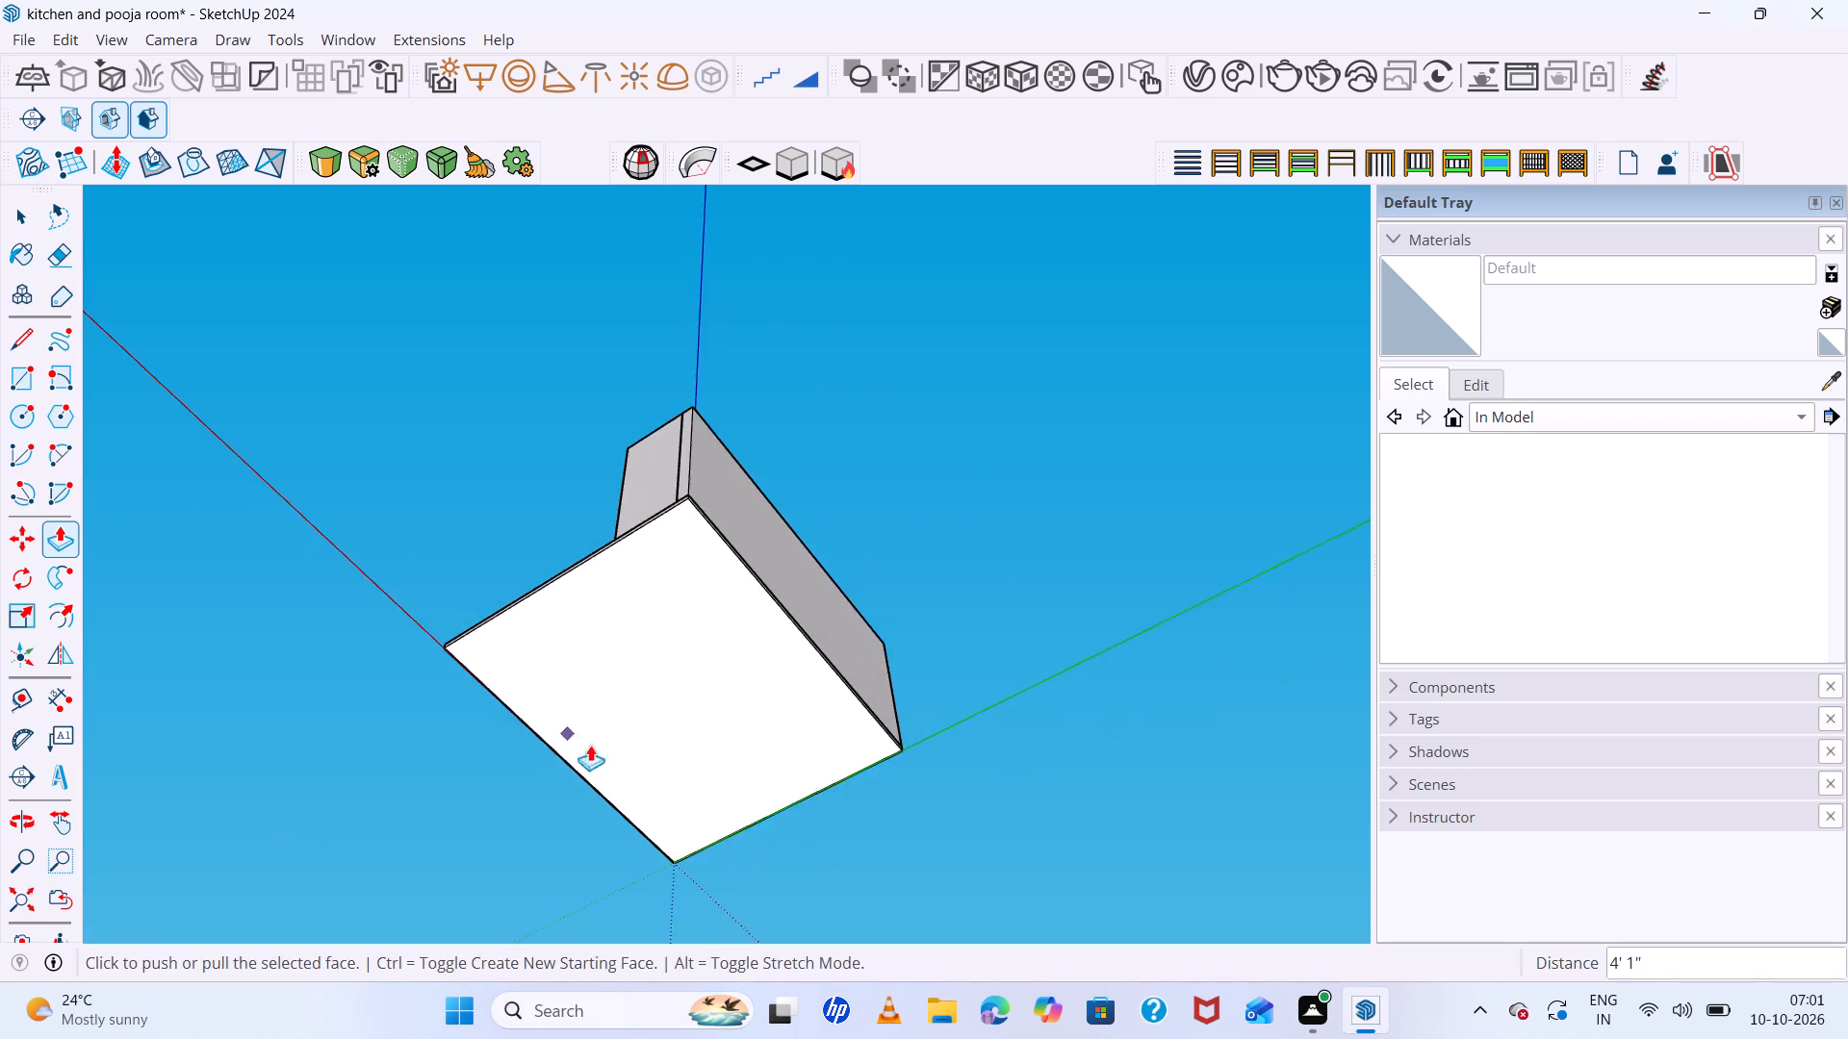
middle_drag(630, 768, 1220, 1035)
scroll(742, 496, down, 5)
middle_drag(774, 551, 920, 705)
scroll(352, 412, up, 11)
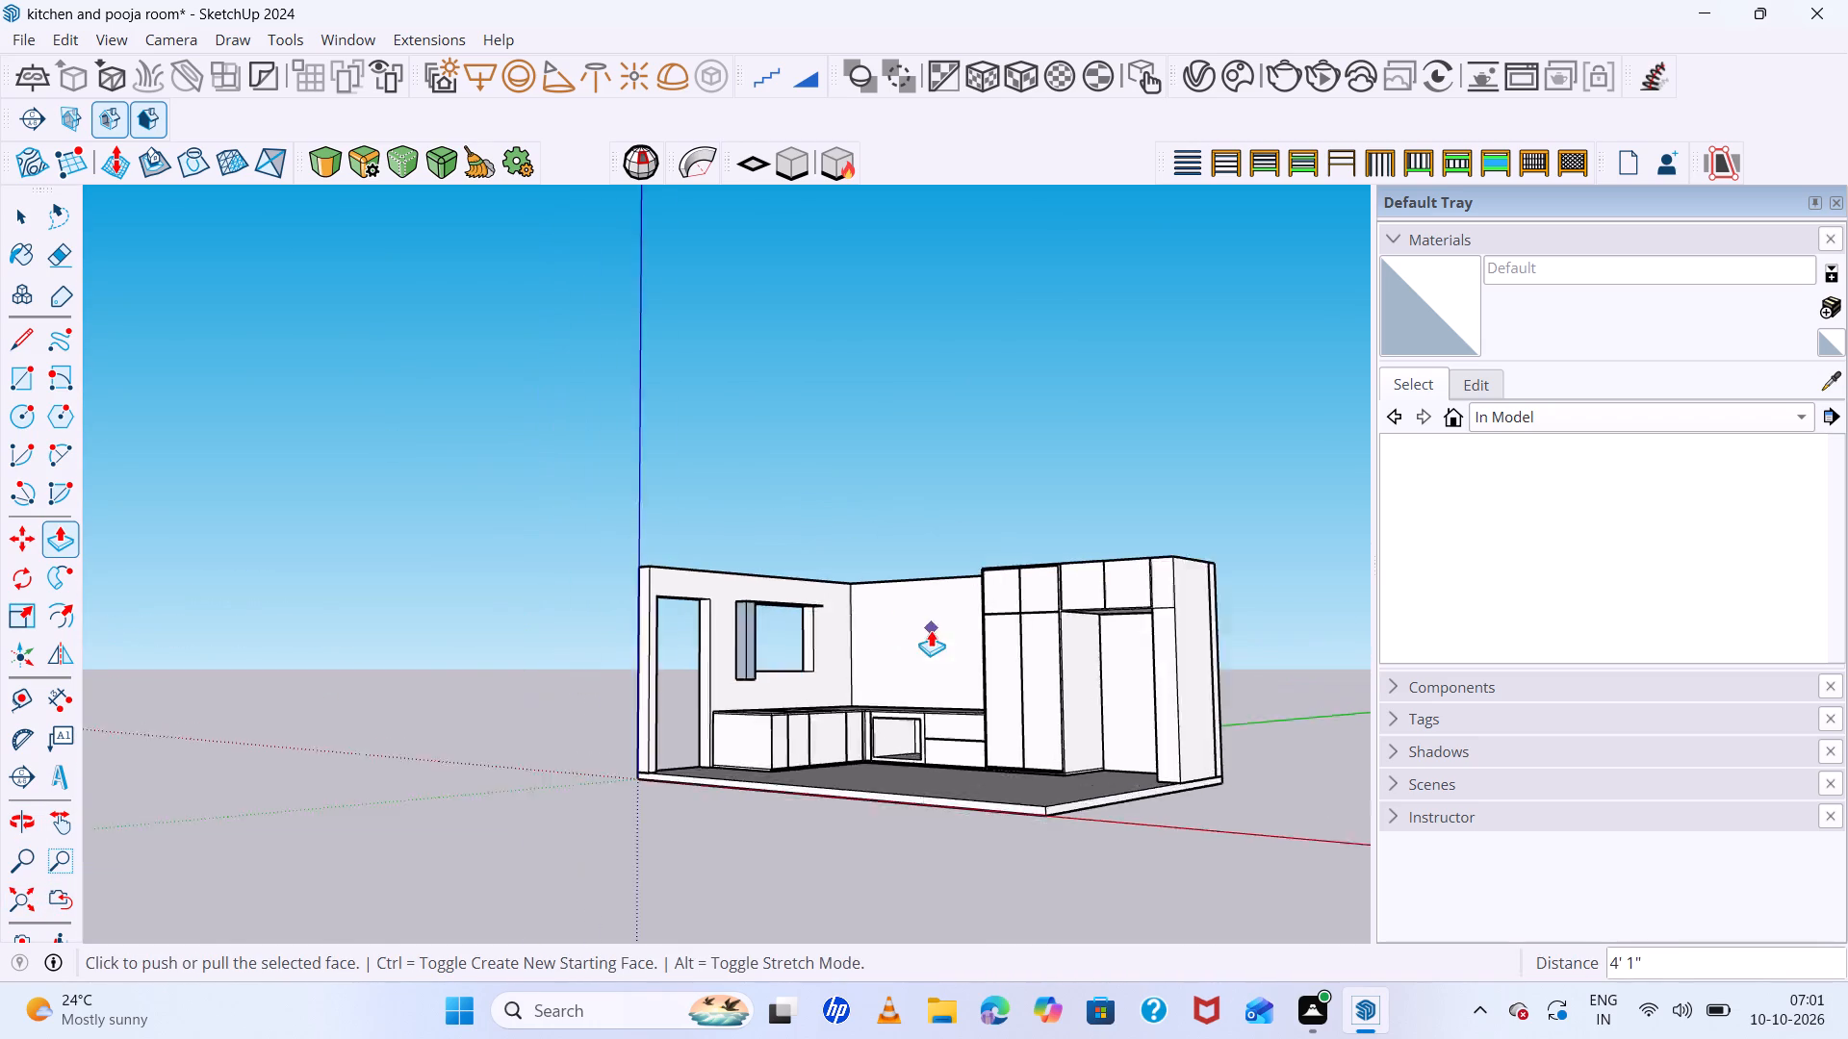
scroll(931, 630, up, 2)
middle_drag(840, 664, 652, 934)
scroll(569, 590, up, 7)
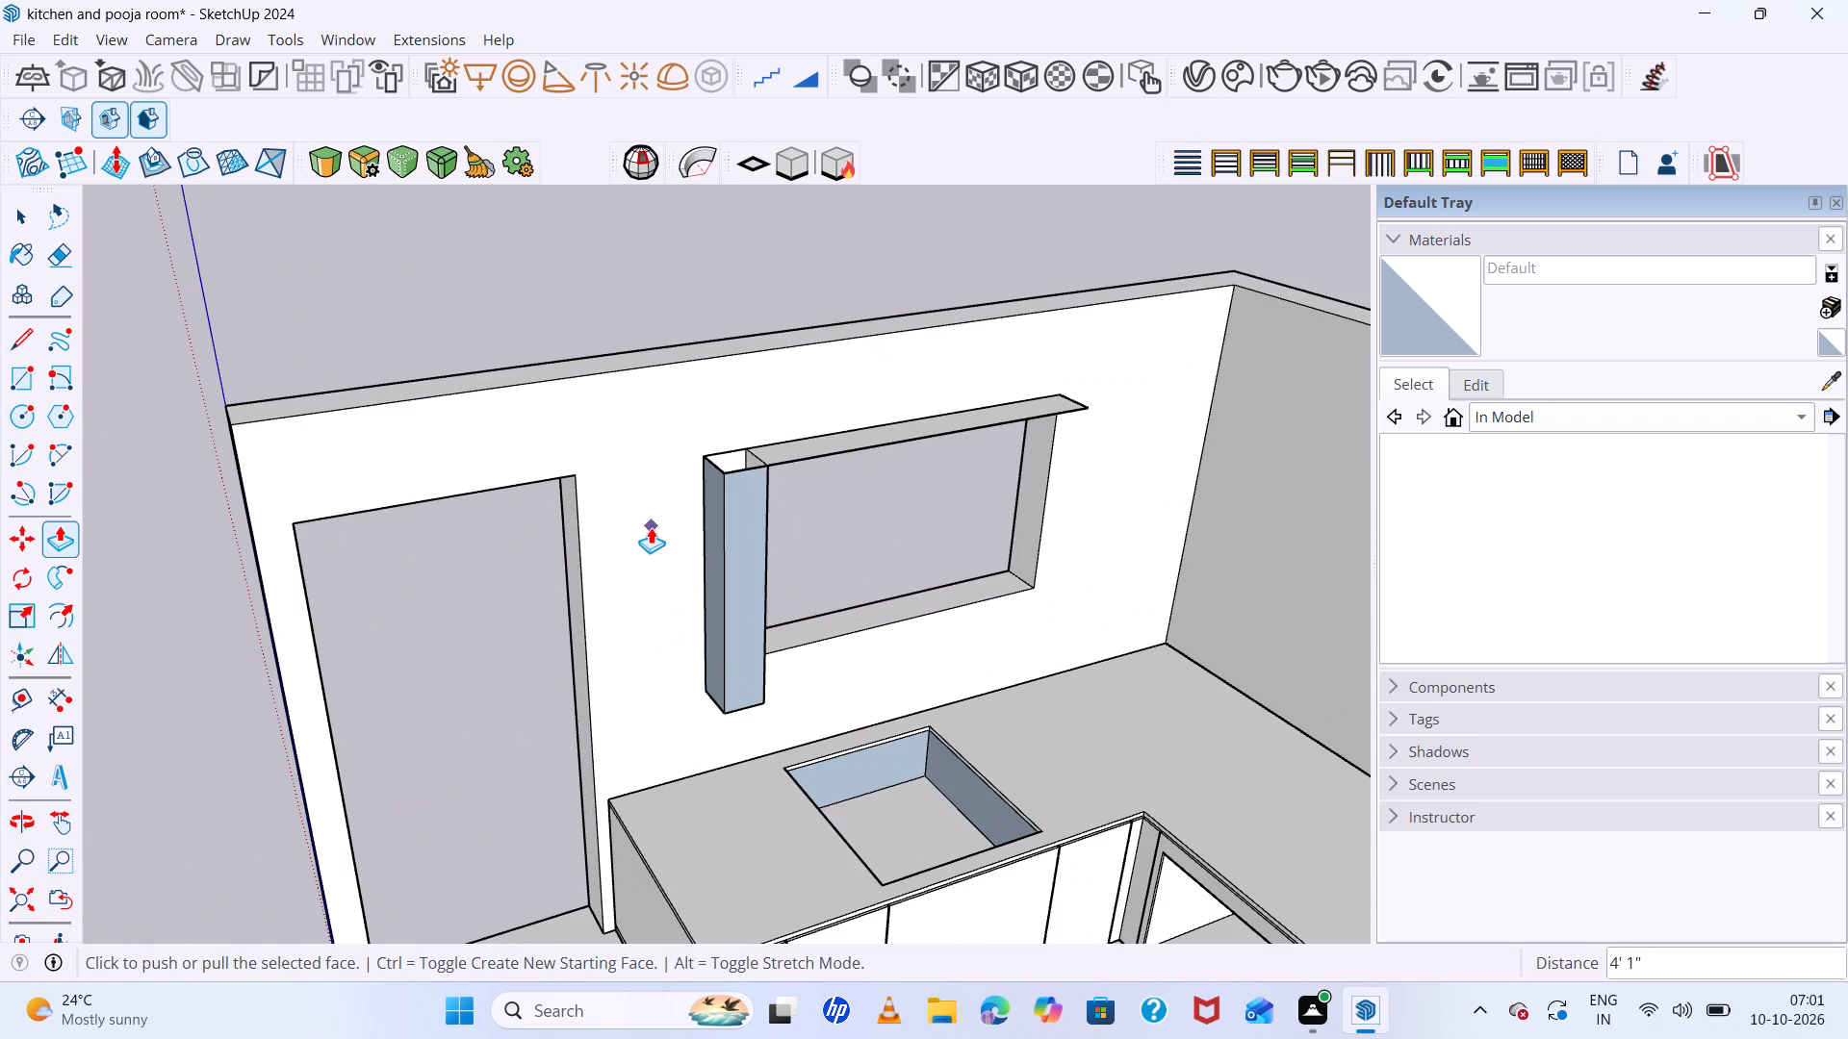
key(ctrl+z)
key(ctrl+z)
Pull the whole strip above the window down to the opening's bottom edge, making a solid block over the opening.
scroll(712, 449, up, 5)
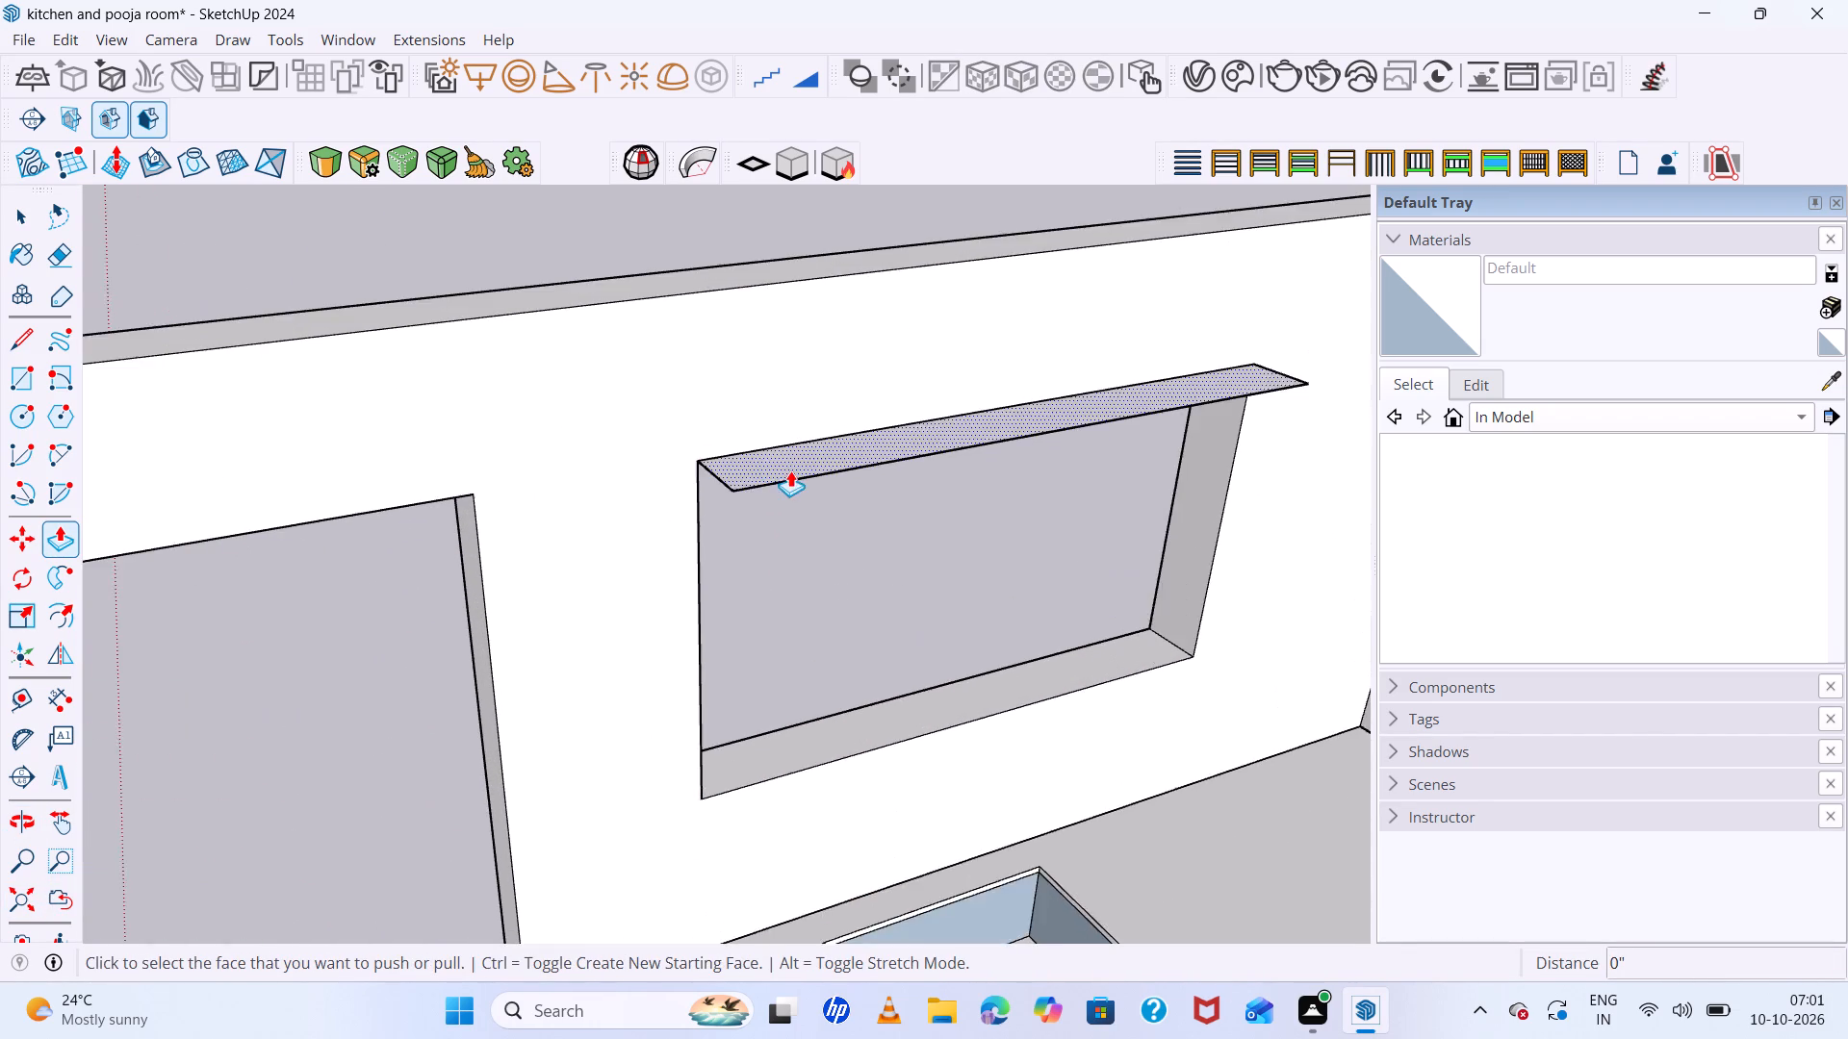
scroll(790, 470, up, 2)
middle_drag(801, 485, 752, 551)
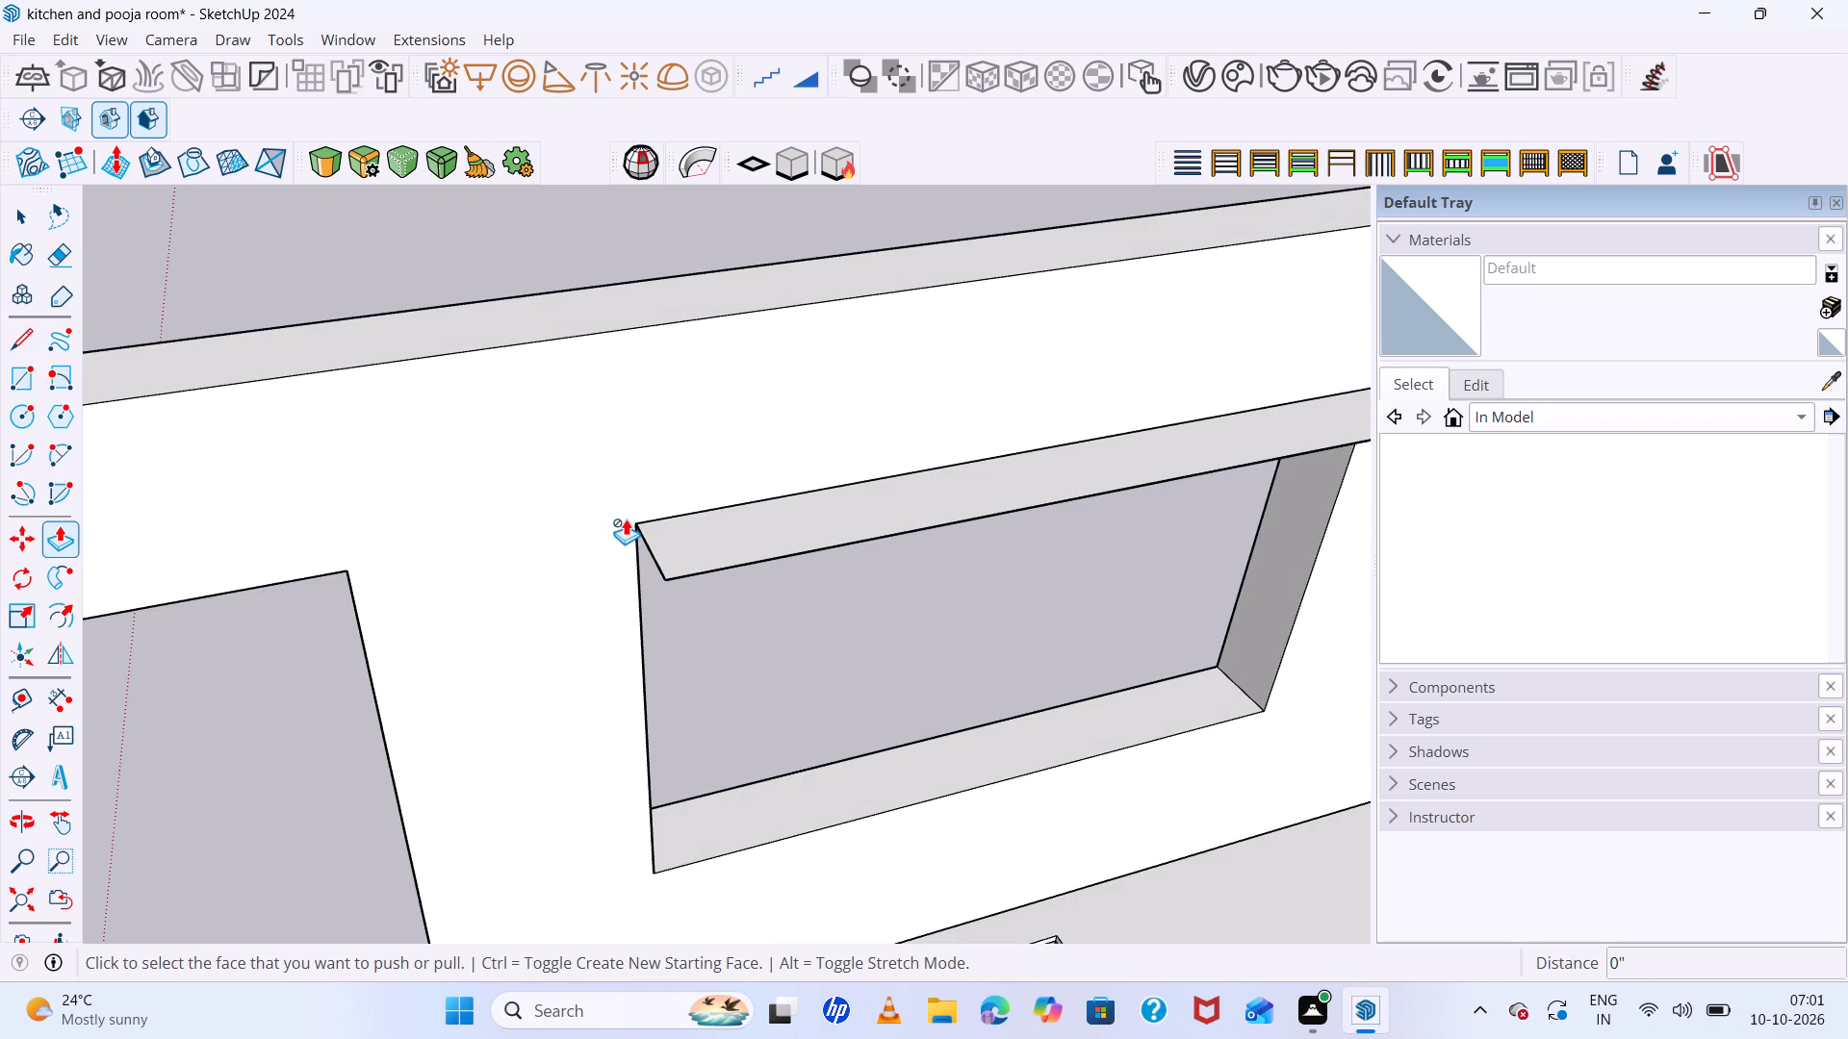
click(710, 547)
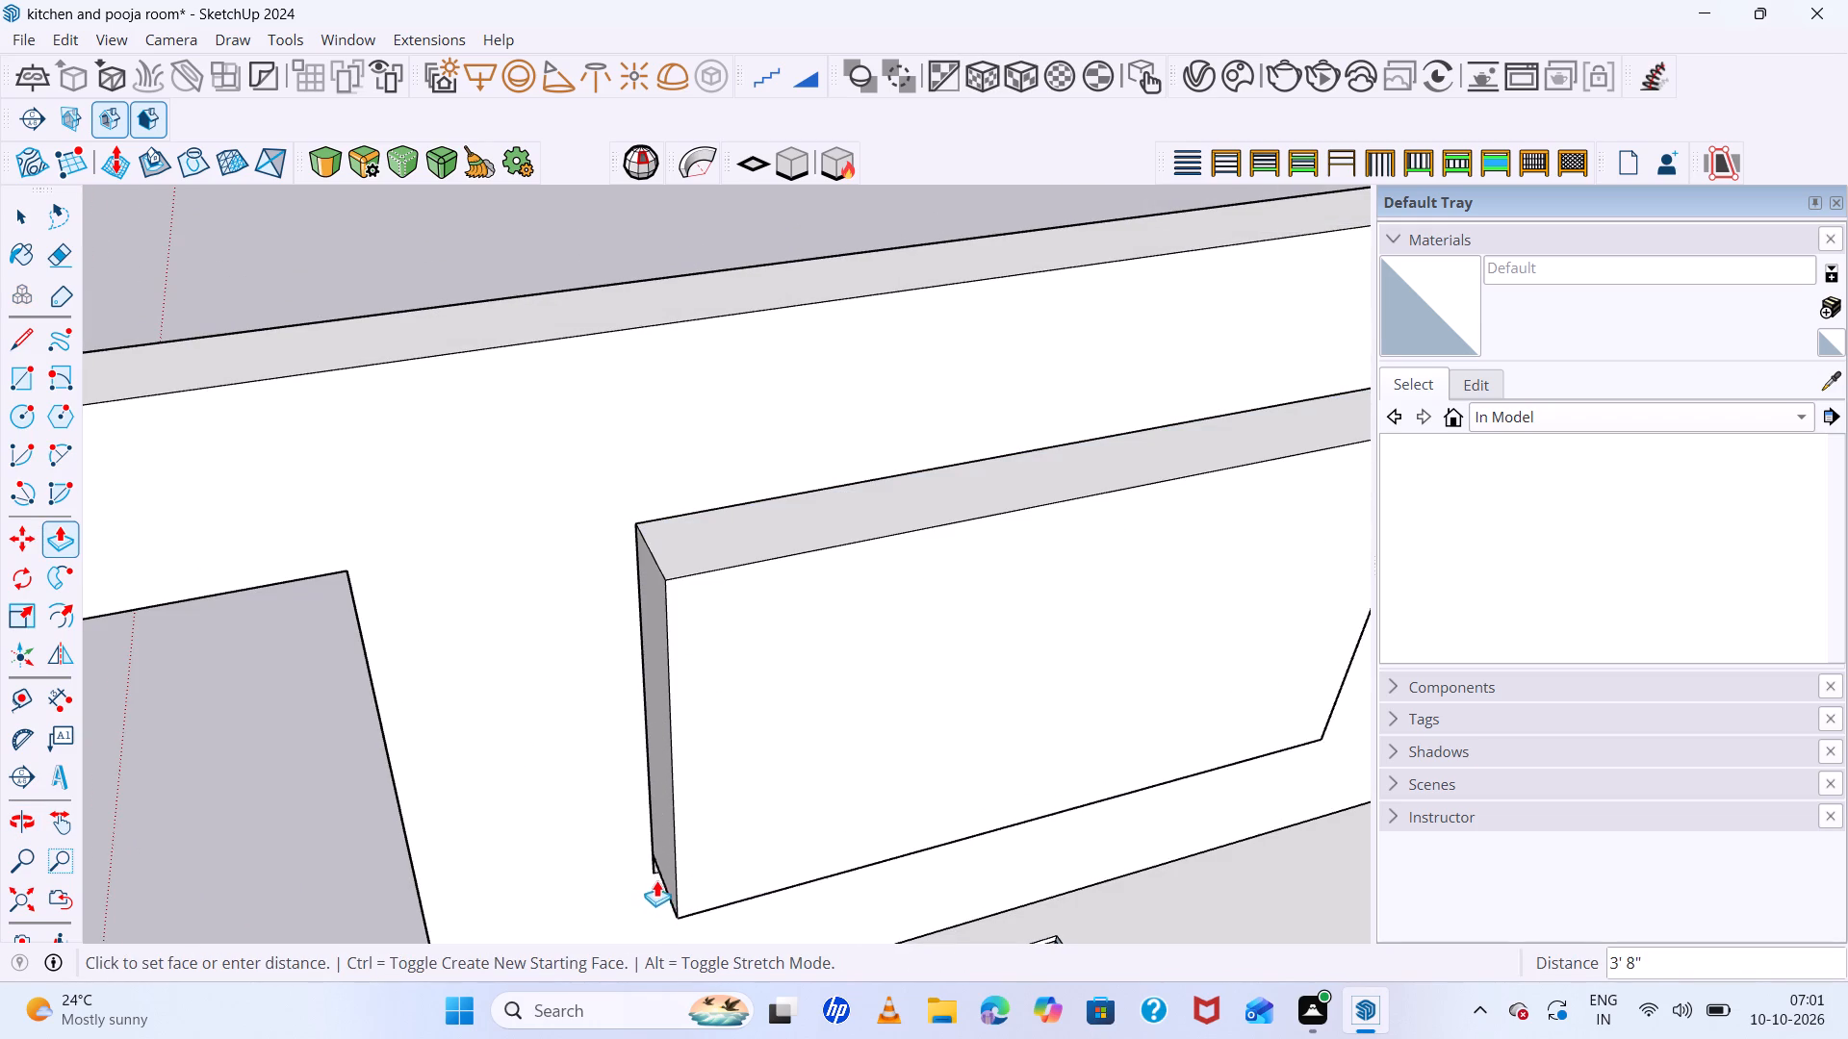
click(654, 873)
Push the block's side face farthest from the door back 6' toward the door, leaving a narrow post beside the window.
middle_drag(561, 721, 812, 563)
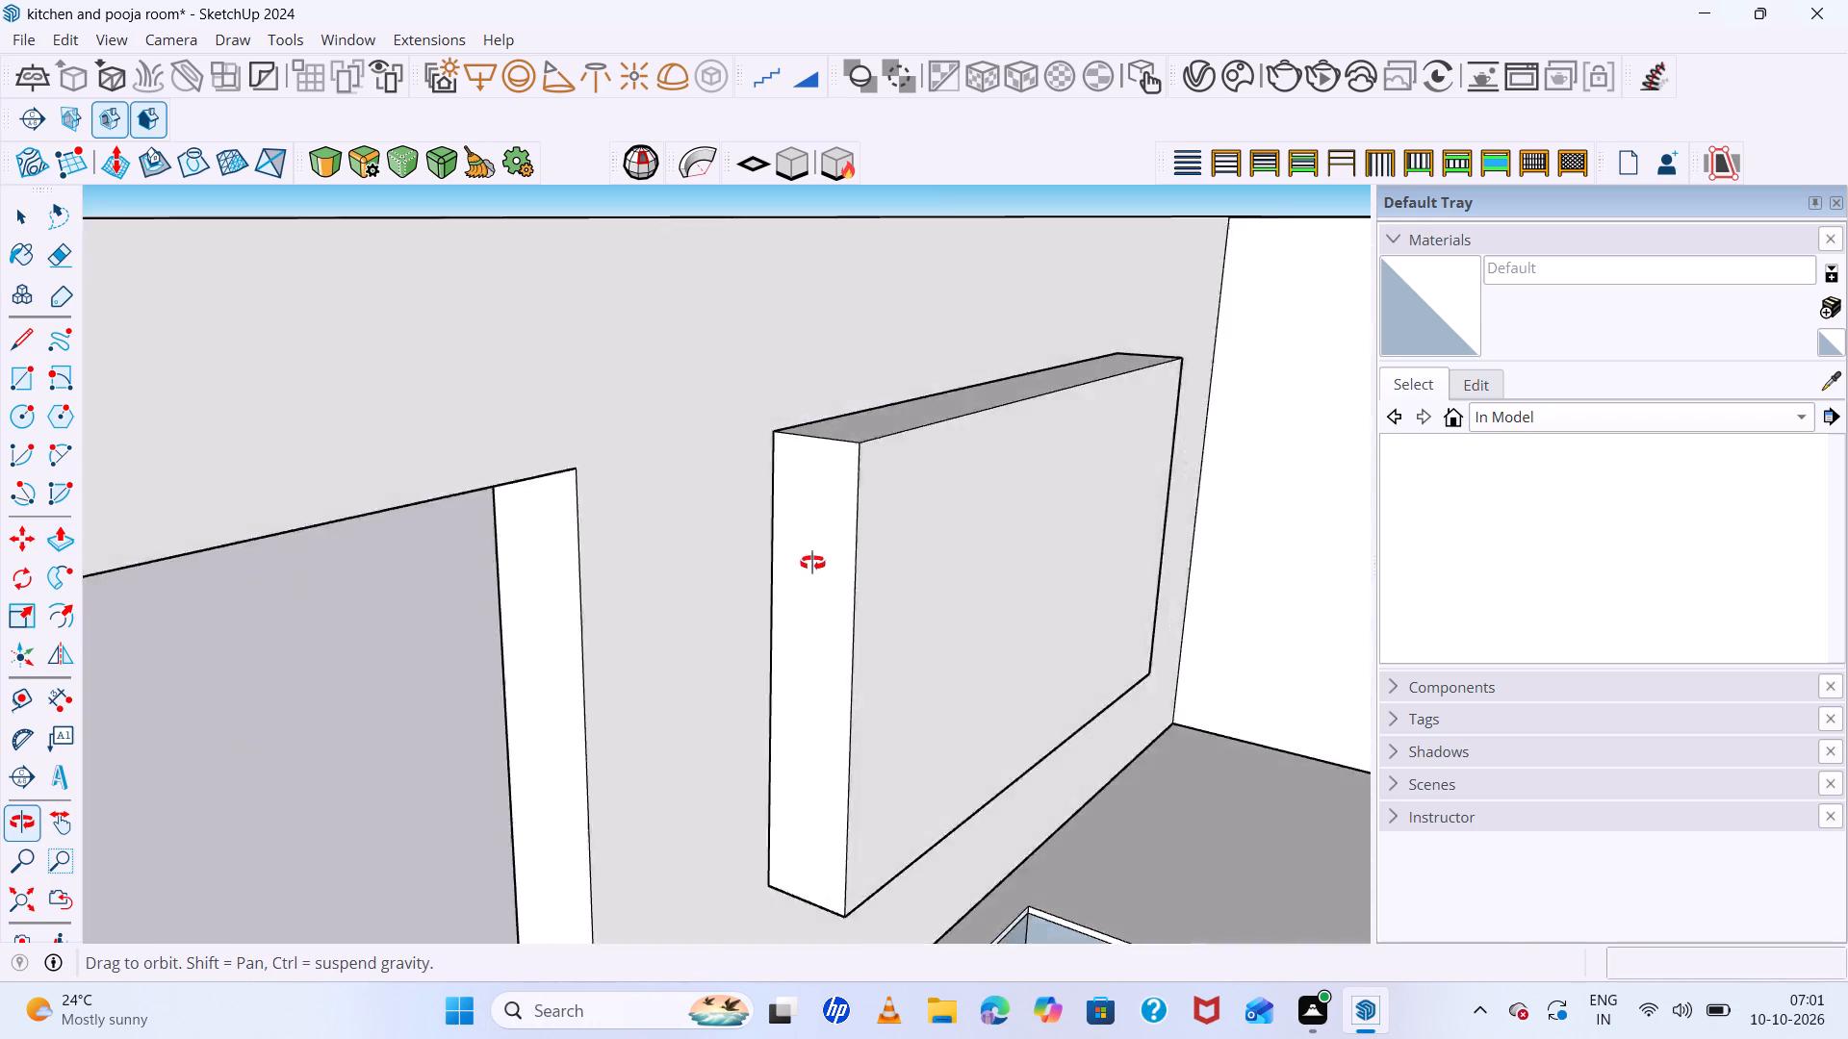
middle_drag(812, 563, 482, 545)
middle_click(477, 545)
scroll(697, 535, down, 12)
middle_drag(811, 638, 499, 676)
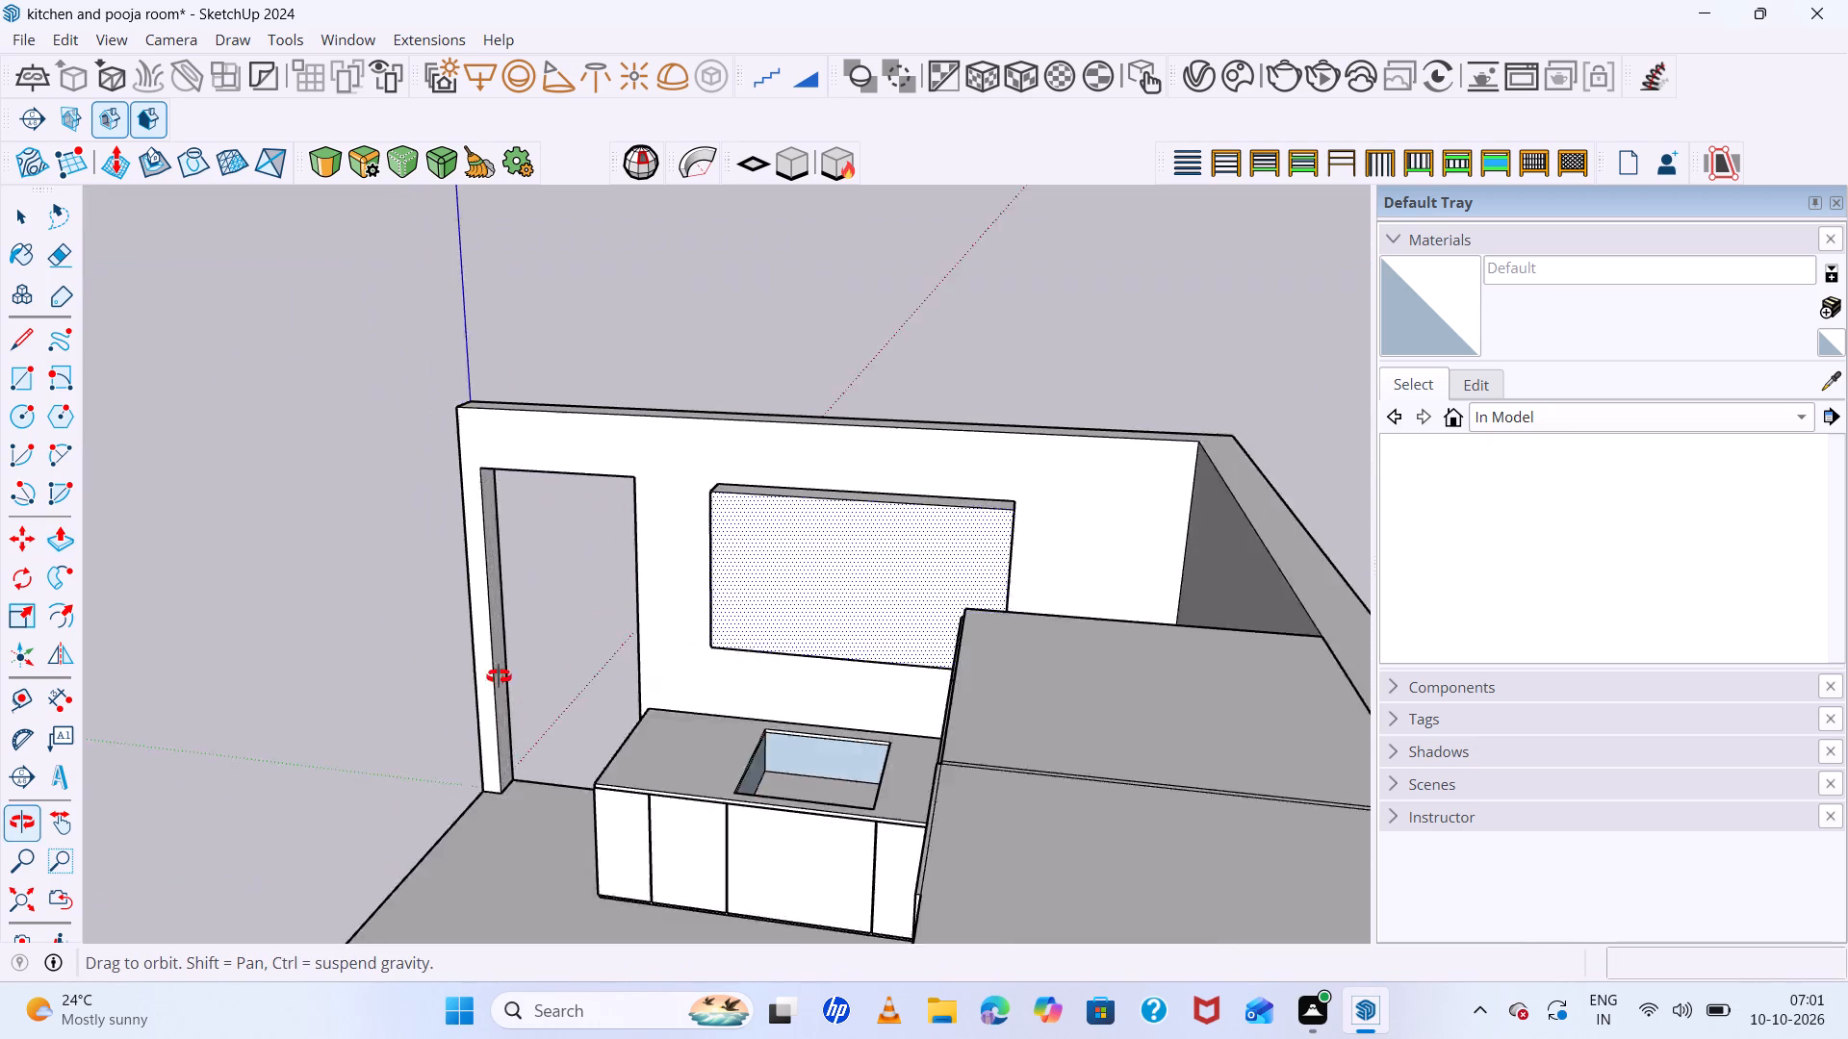
middle_drag(499, 676, 453, 676)
scroll(1107, 587, up, 6)
click(1003, 582)
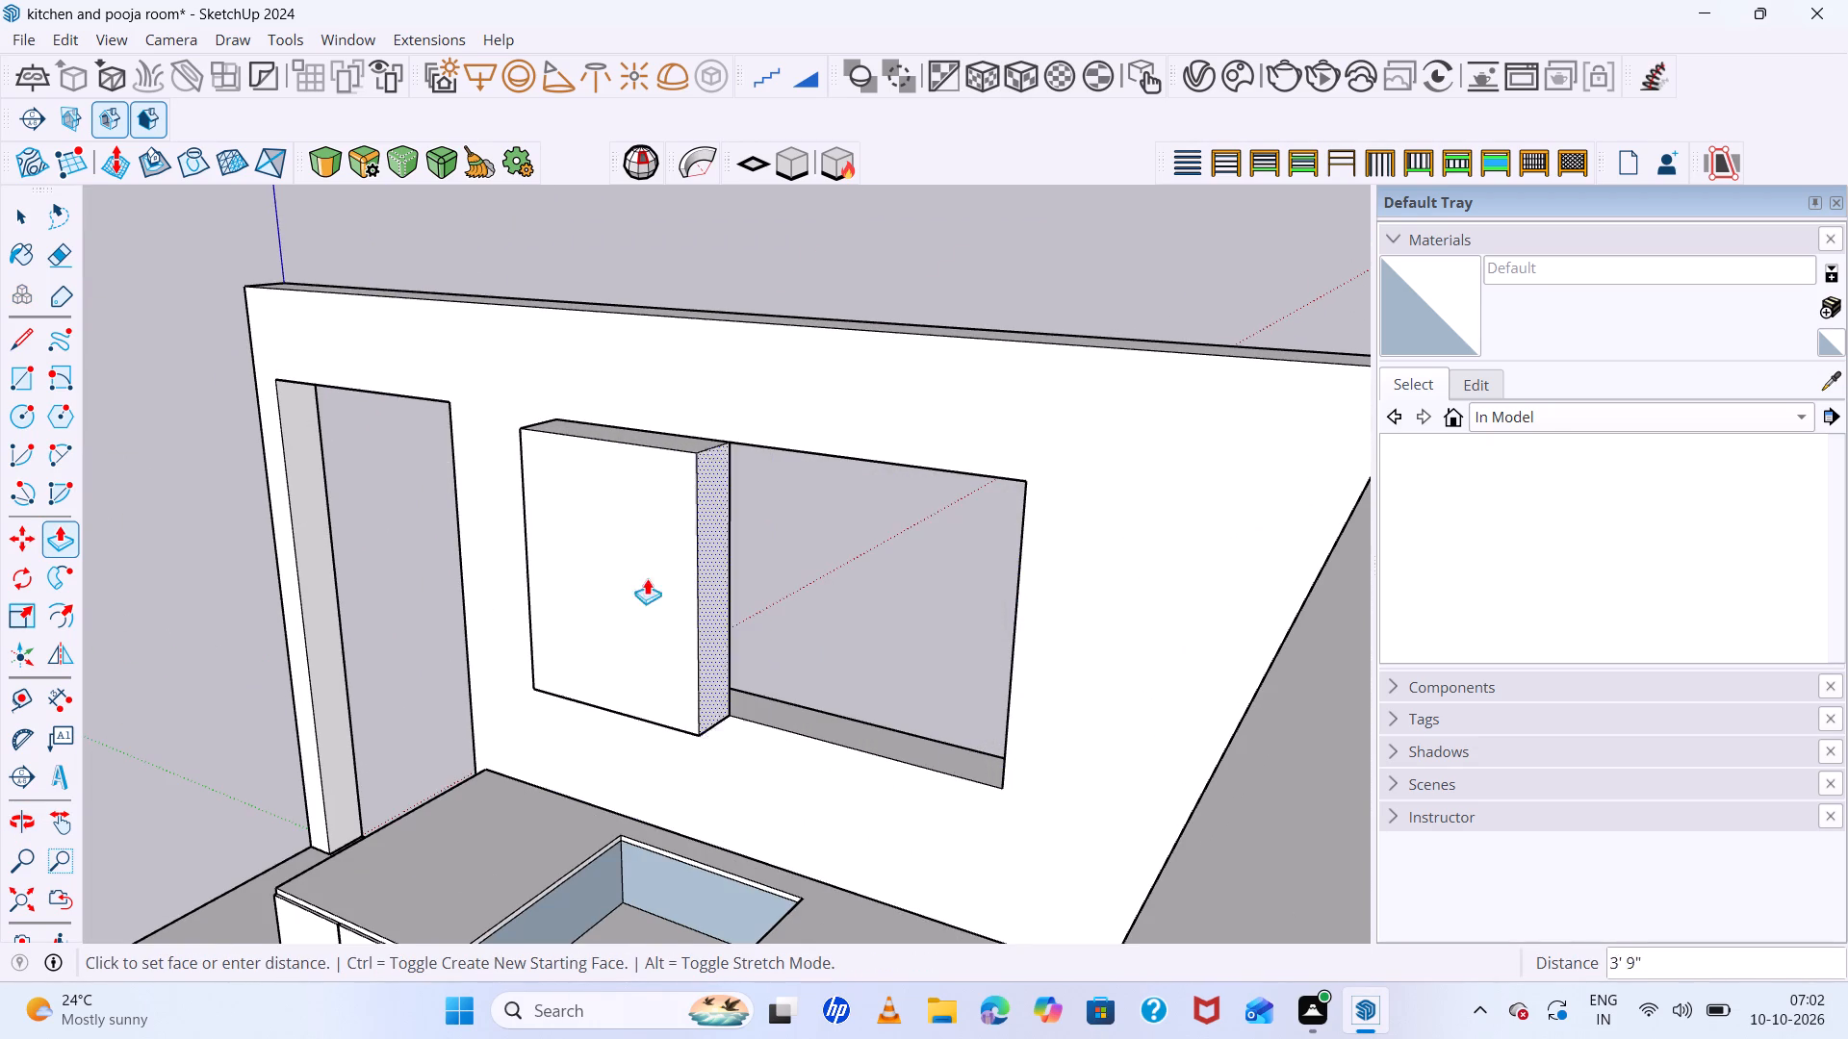
scroll(552, 673, up, 5)
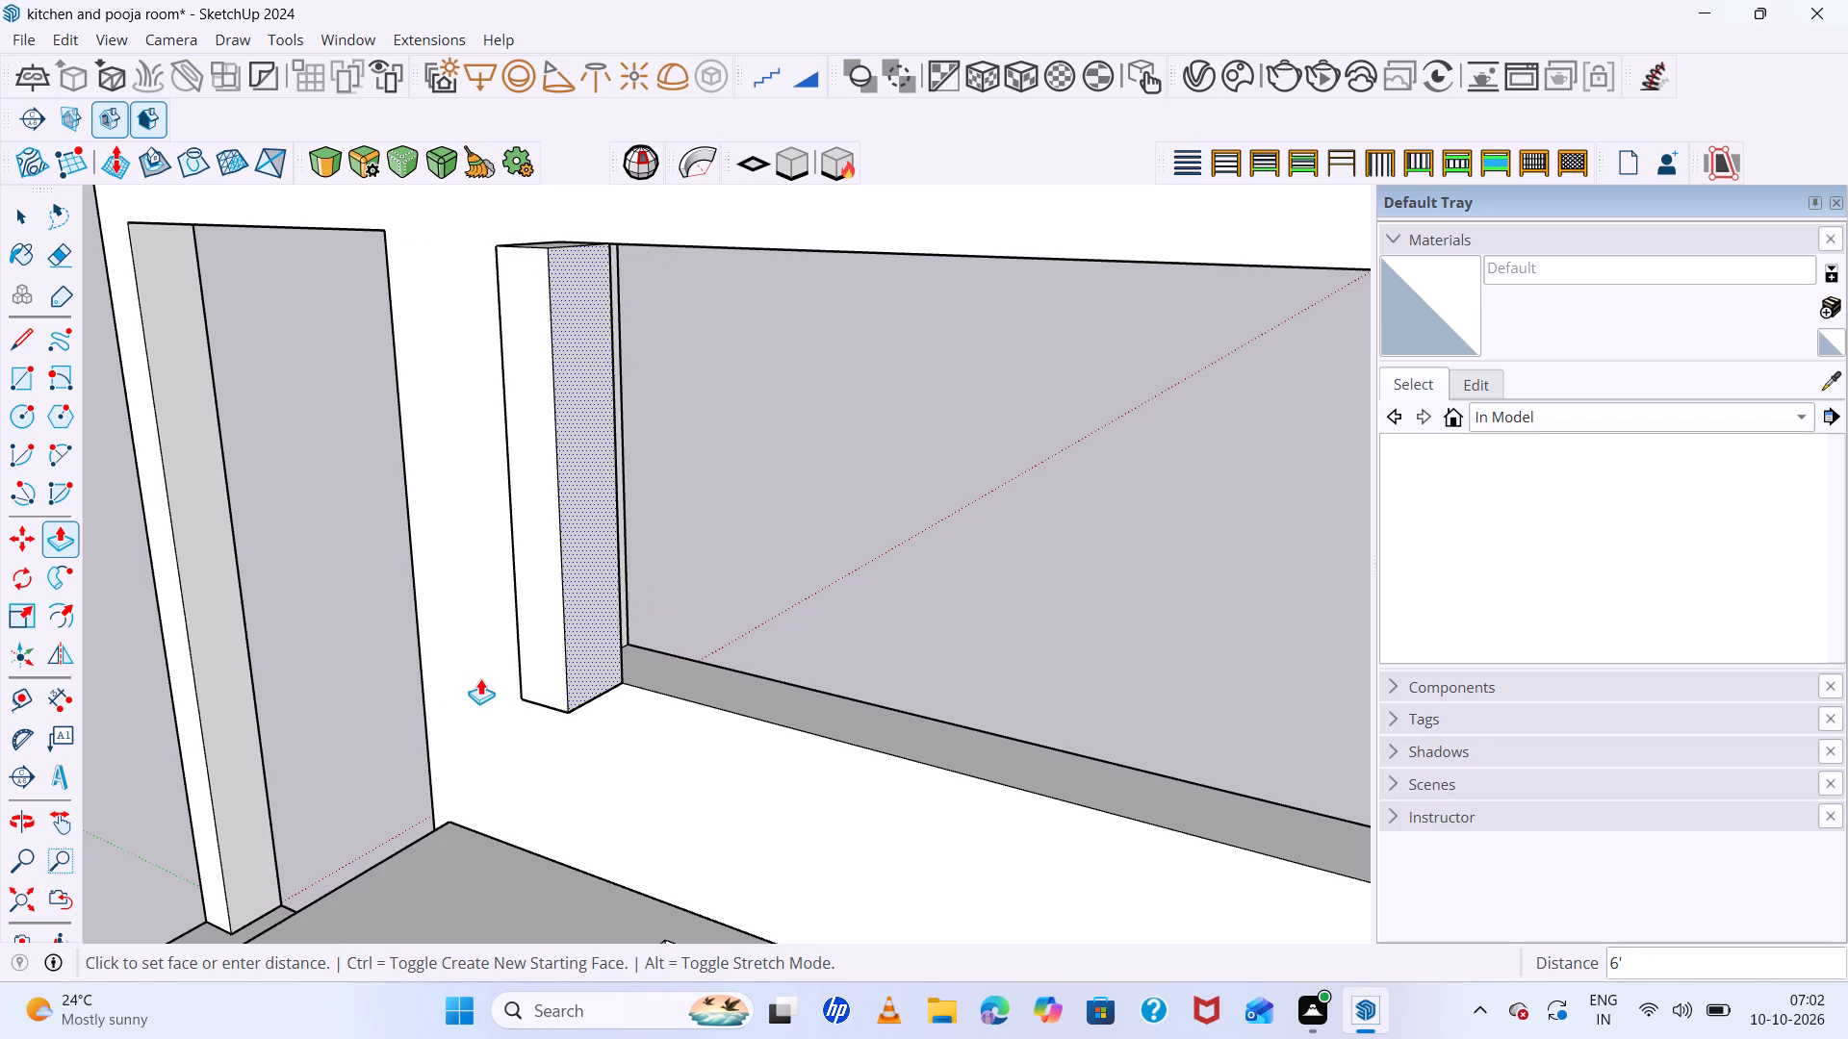
click(480, 678)
Draw a line across the post's window-facing side near its top to mark off the end of a top bar.
middle_drag(621, 542, 663, 707)
middle_click(663, 707)
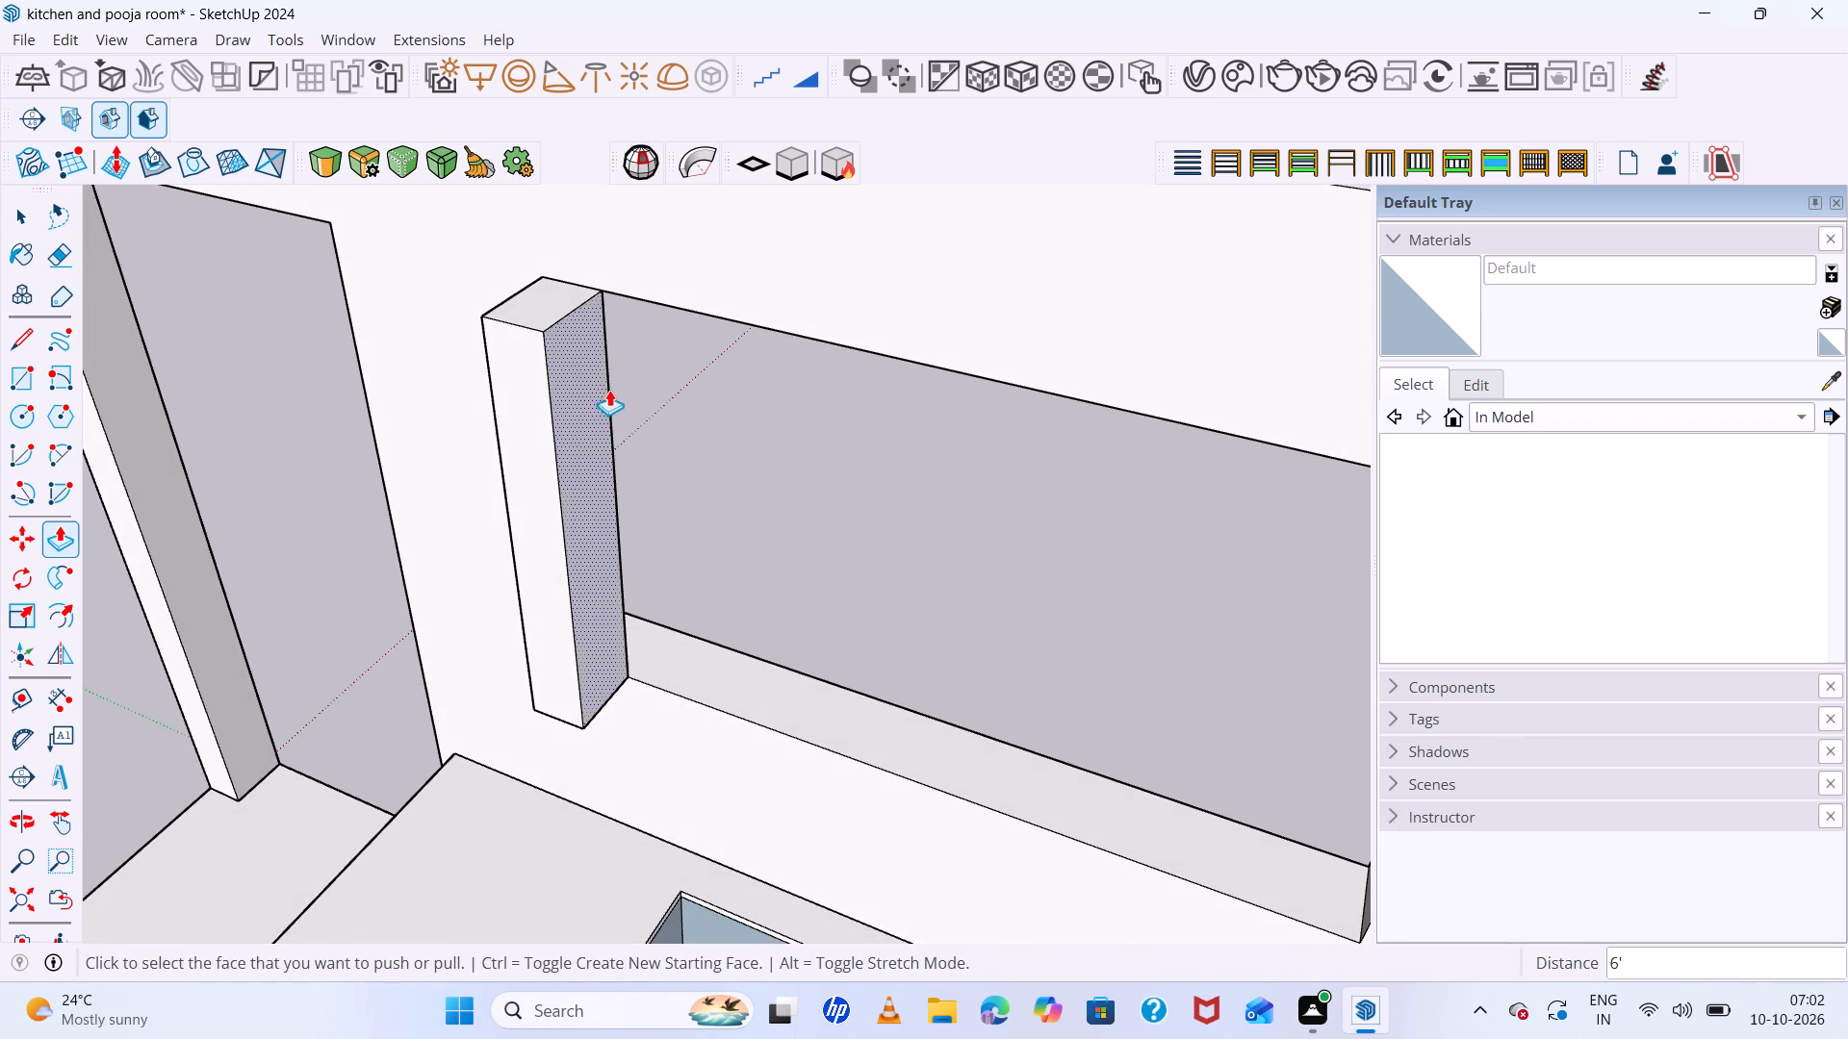
key(l)
scroll(592, 362, up, 3)
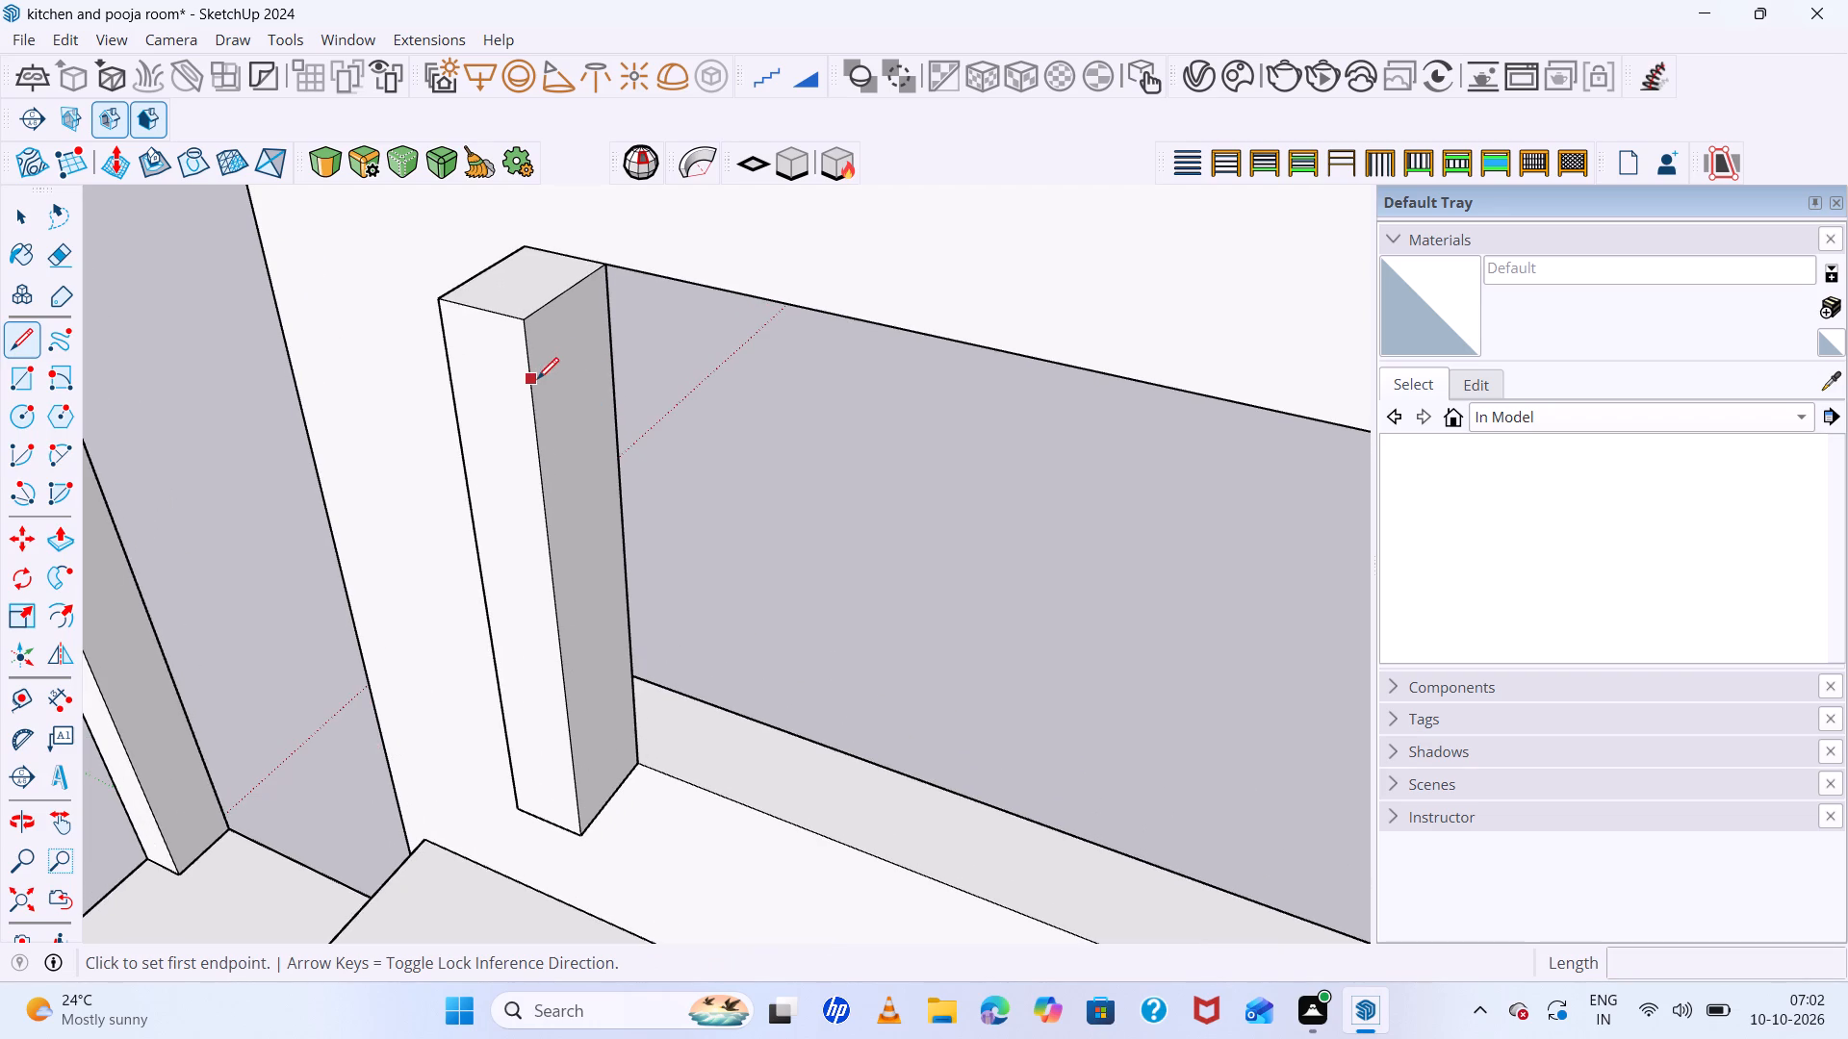
double_click(537, 379)
click(607, 329)
Extrude the marked-off top face of the post 2' 9" along the window's top edge as a horizontal bar.
key(space)
click(572, 322)
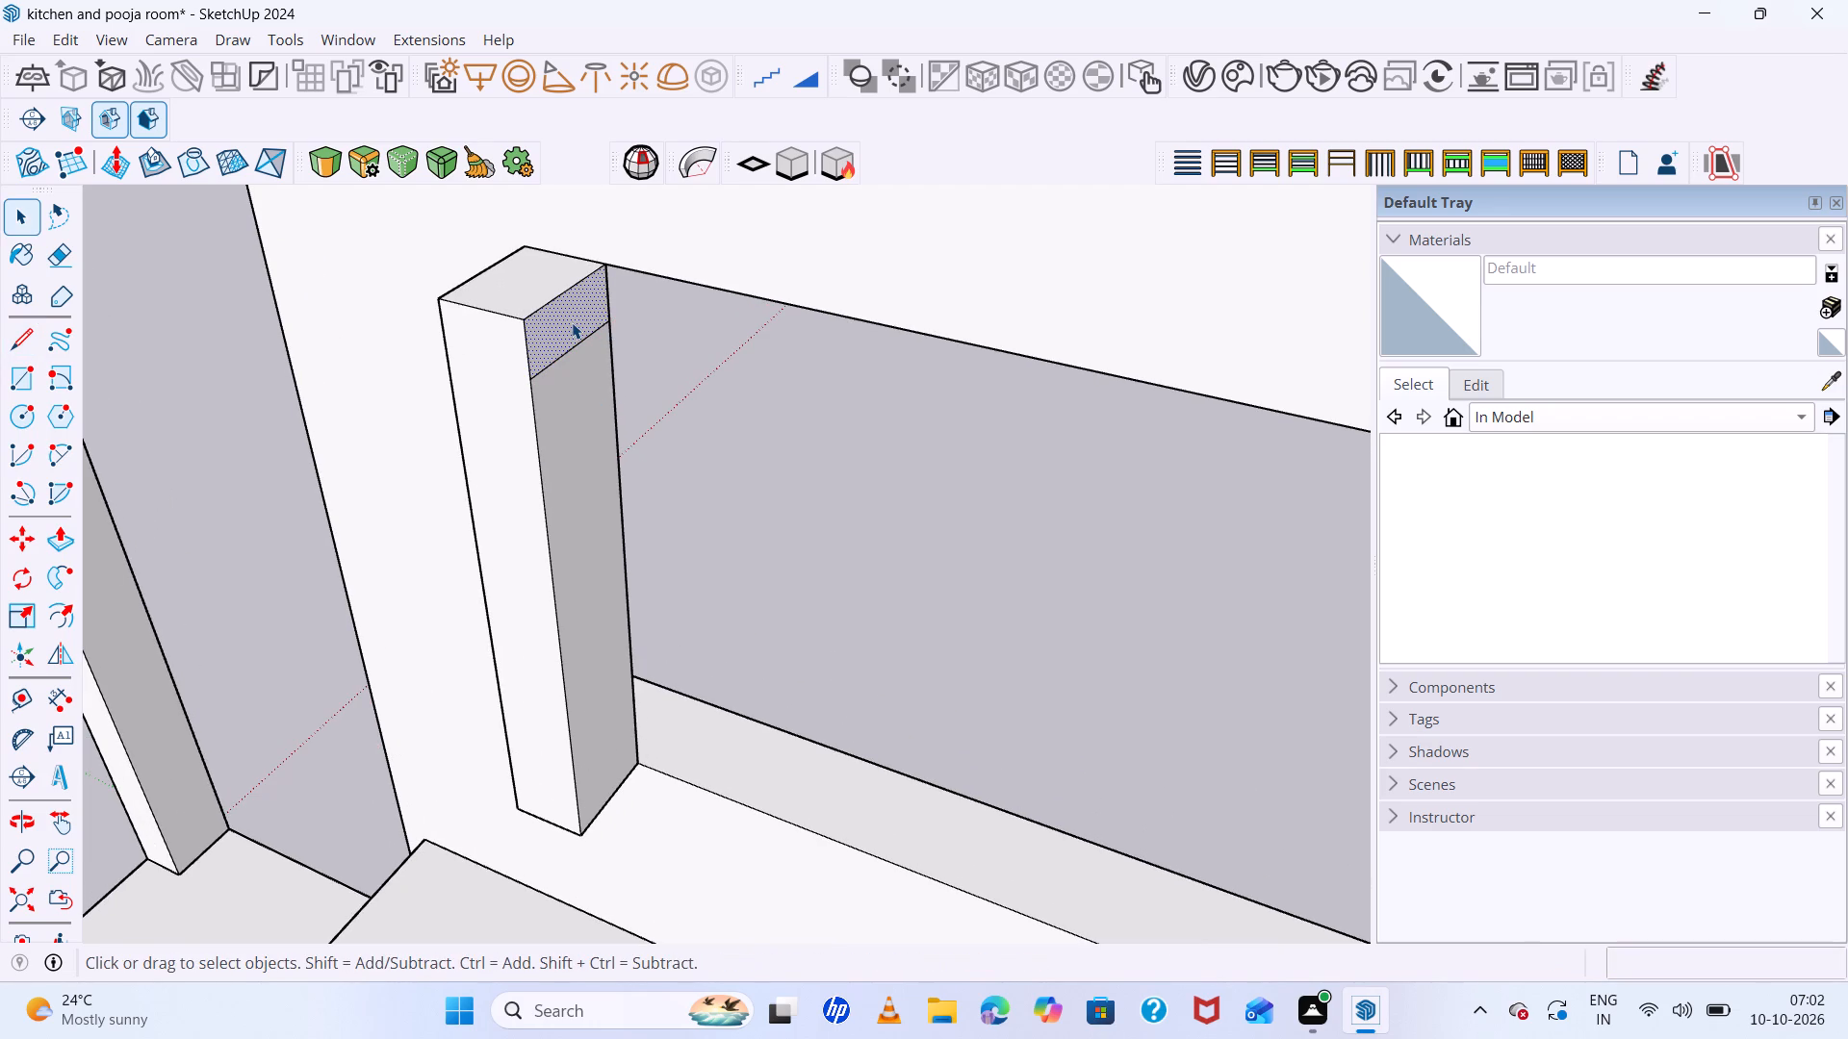
key(p)
click(572, 322)
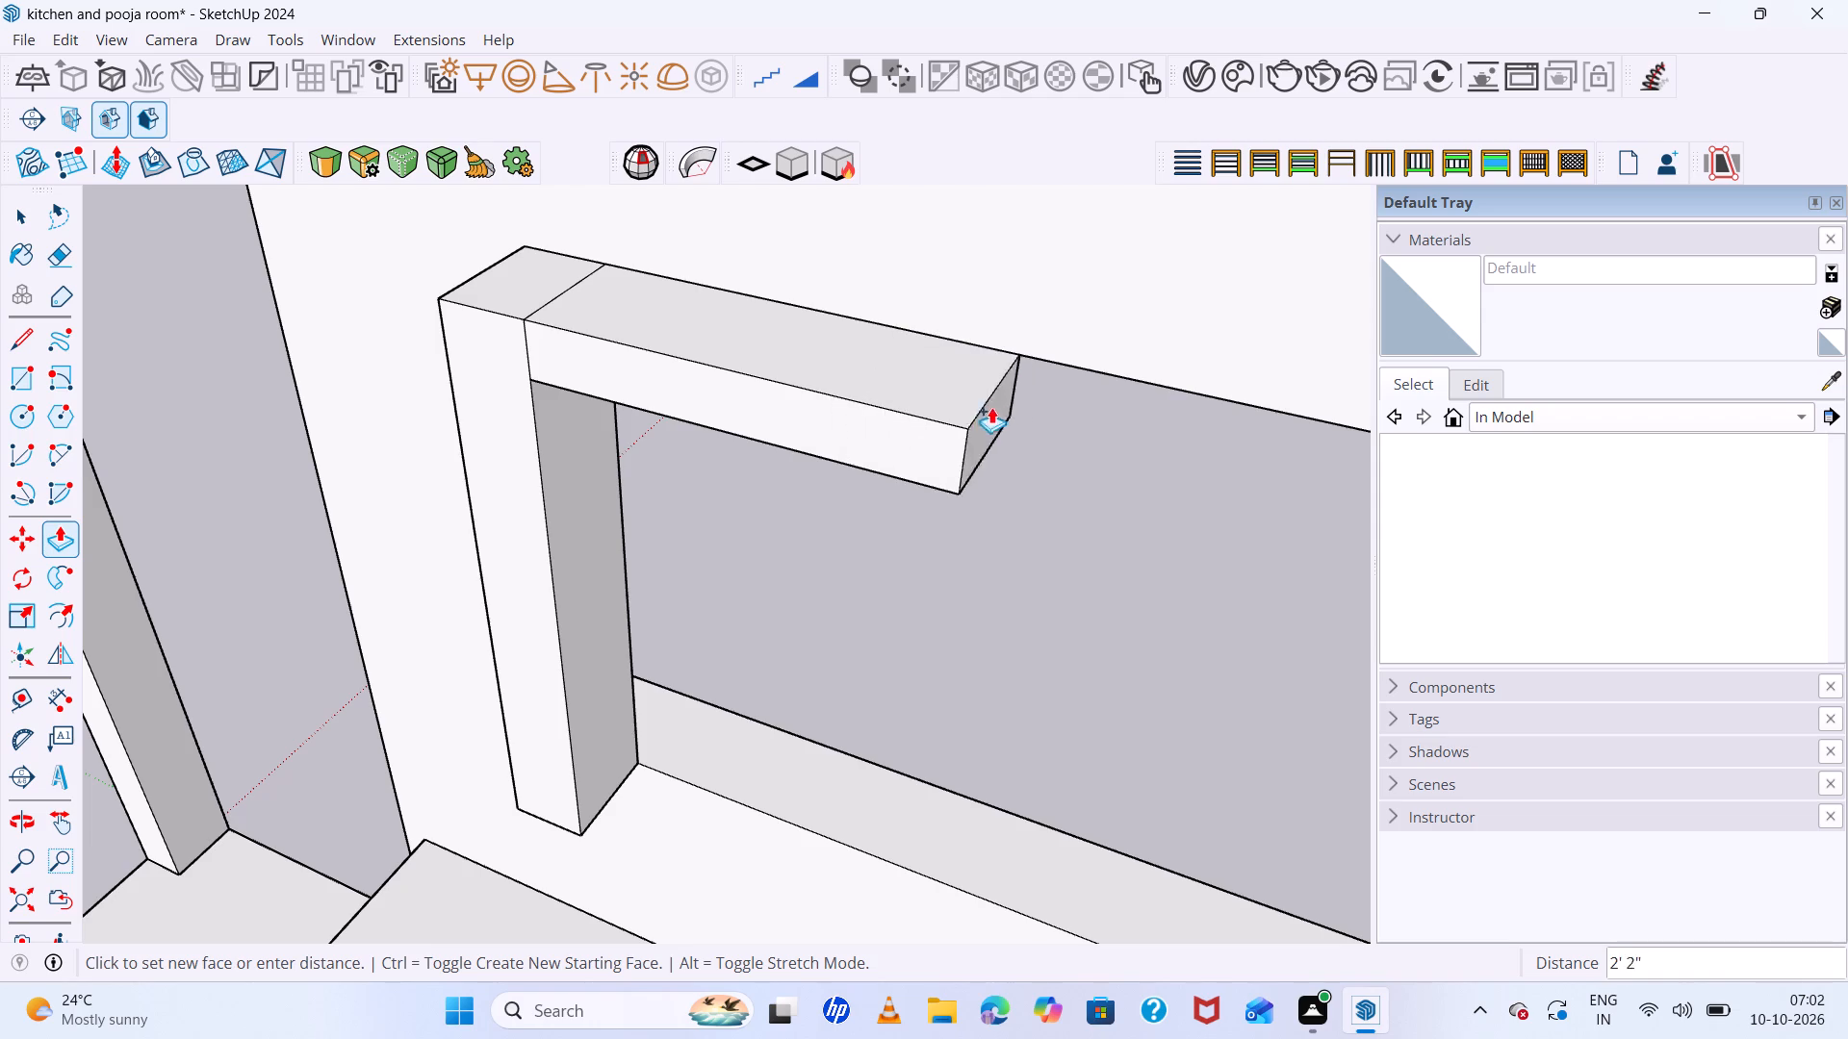
scroll(953, 401, down, 8)
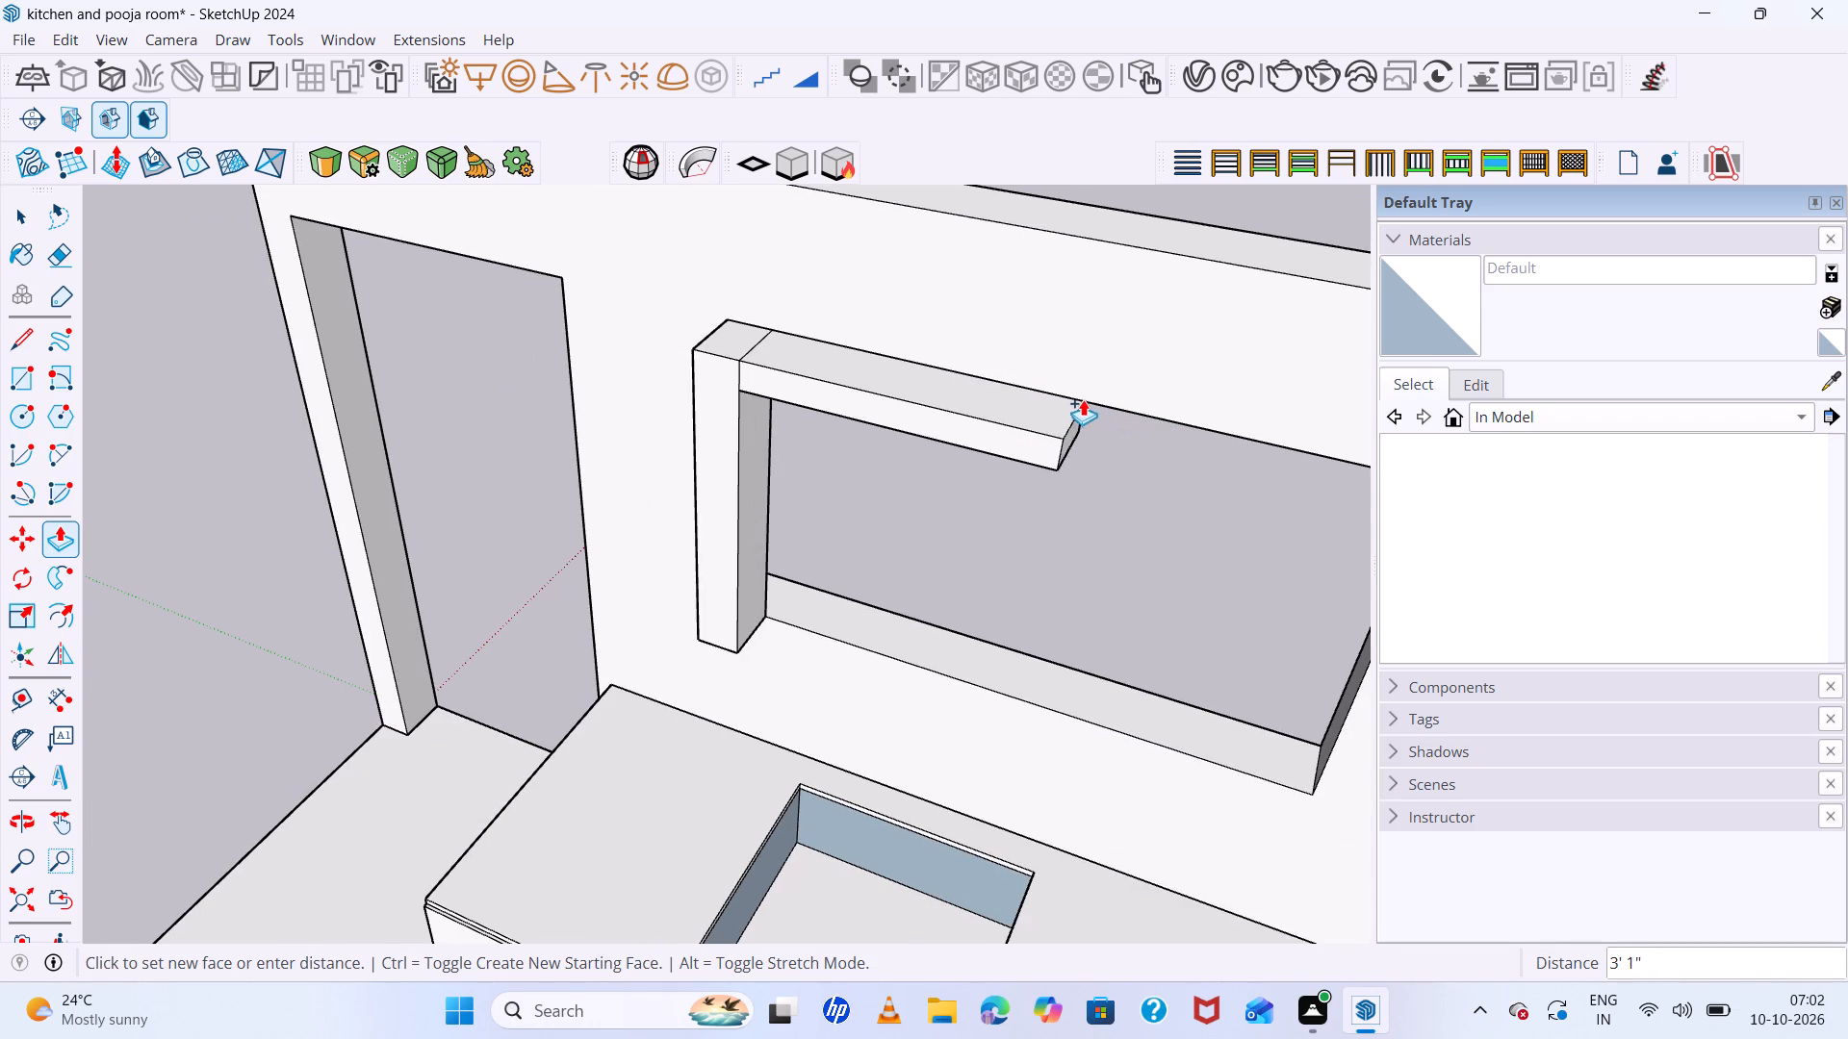
scroll(1000, 393, down, 6)
middle_drag(998, 395, 1016, 294)
middle_click(1017, 294)
scroll(1016, 414, up, 4)
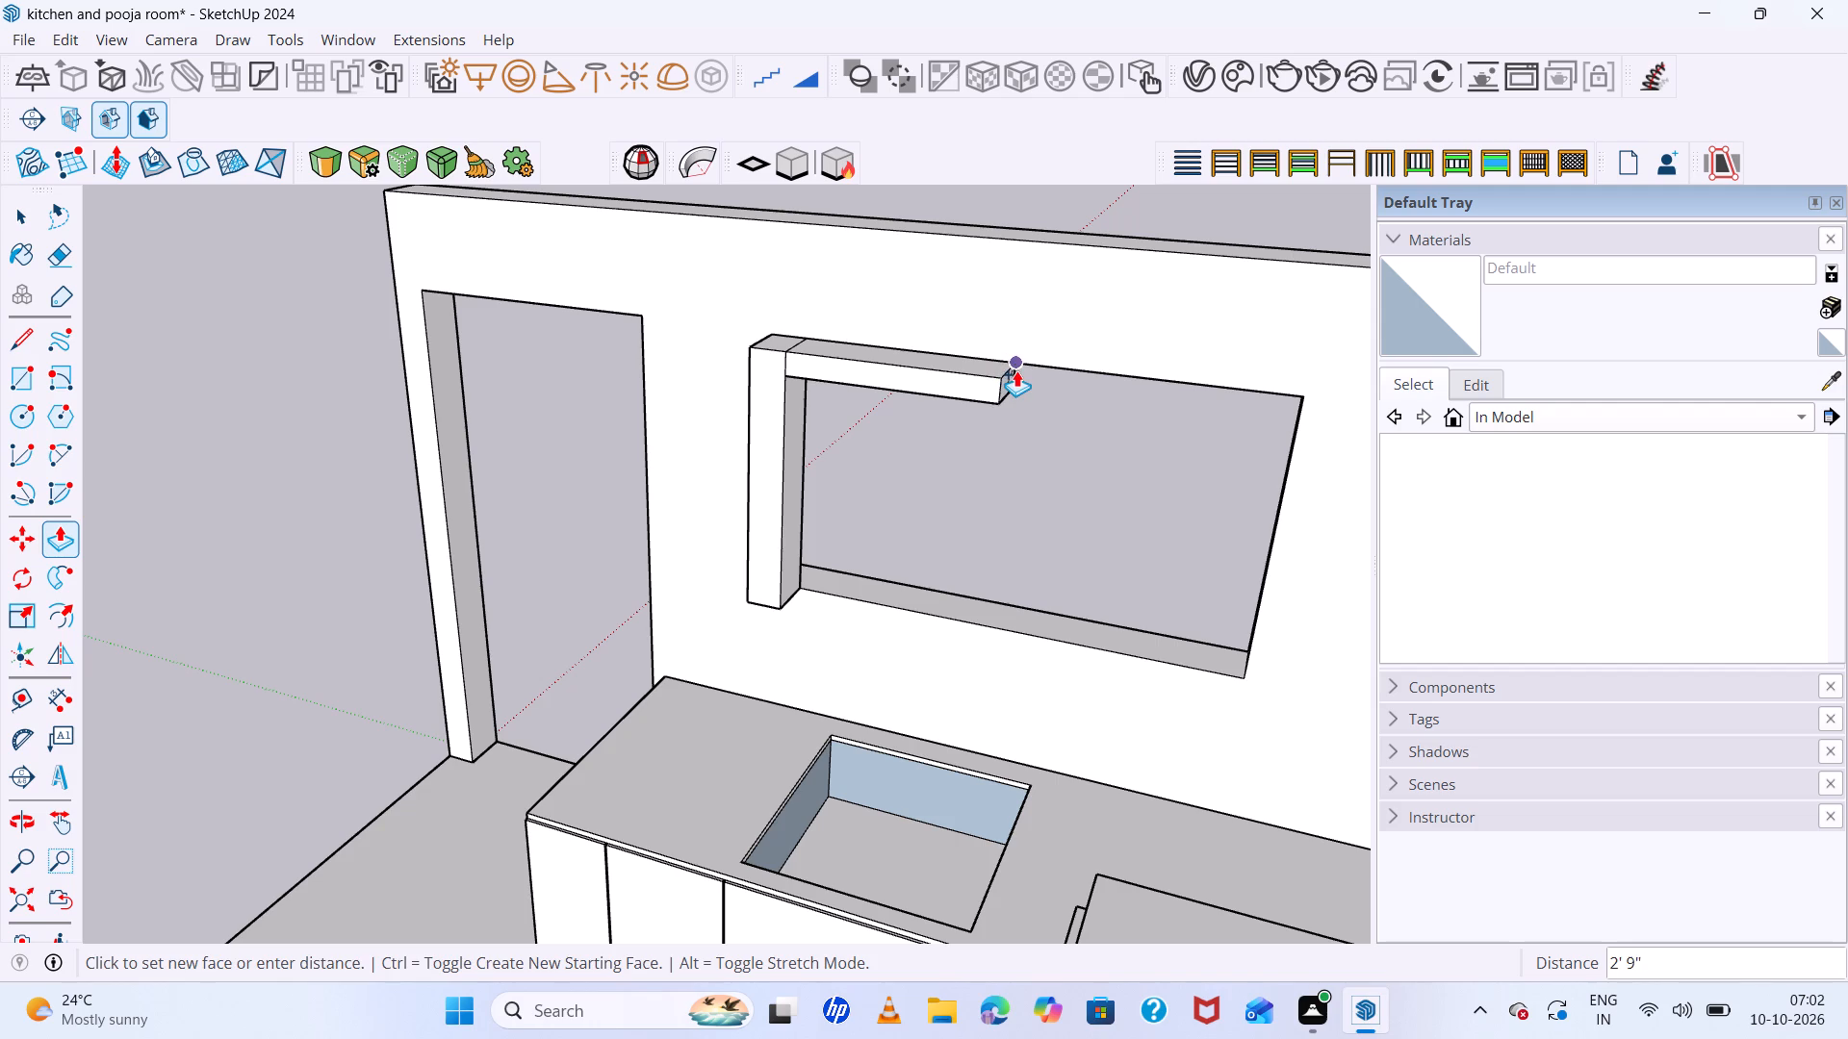
click(1018, 369)
Extend the free end of the top bar by a separate 5" section, keeping a dividing edge at the joint.
middle_drag(1013, 405, 1001, 377)
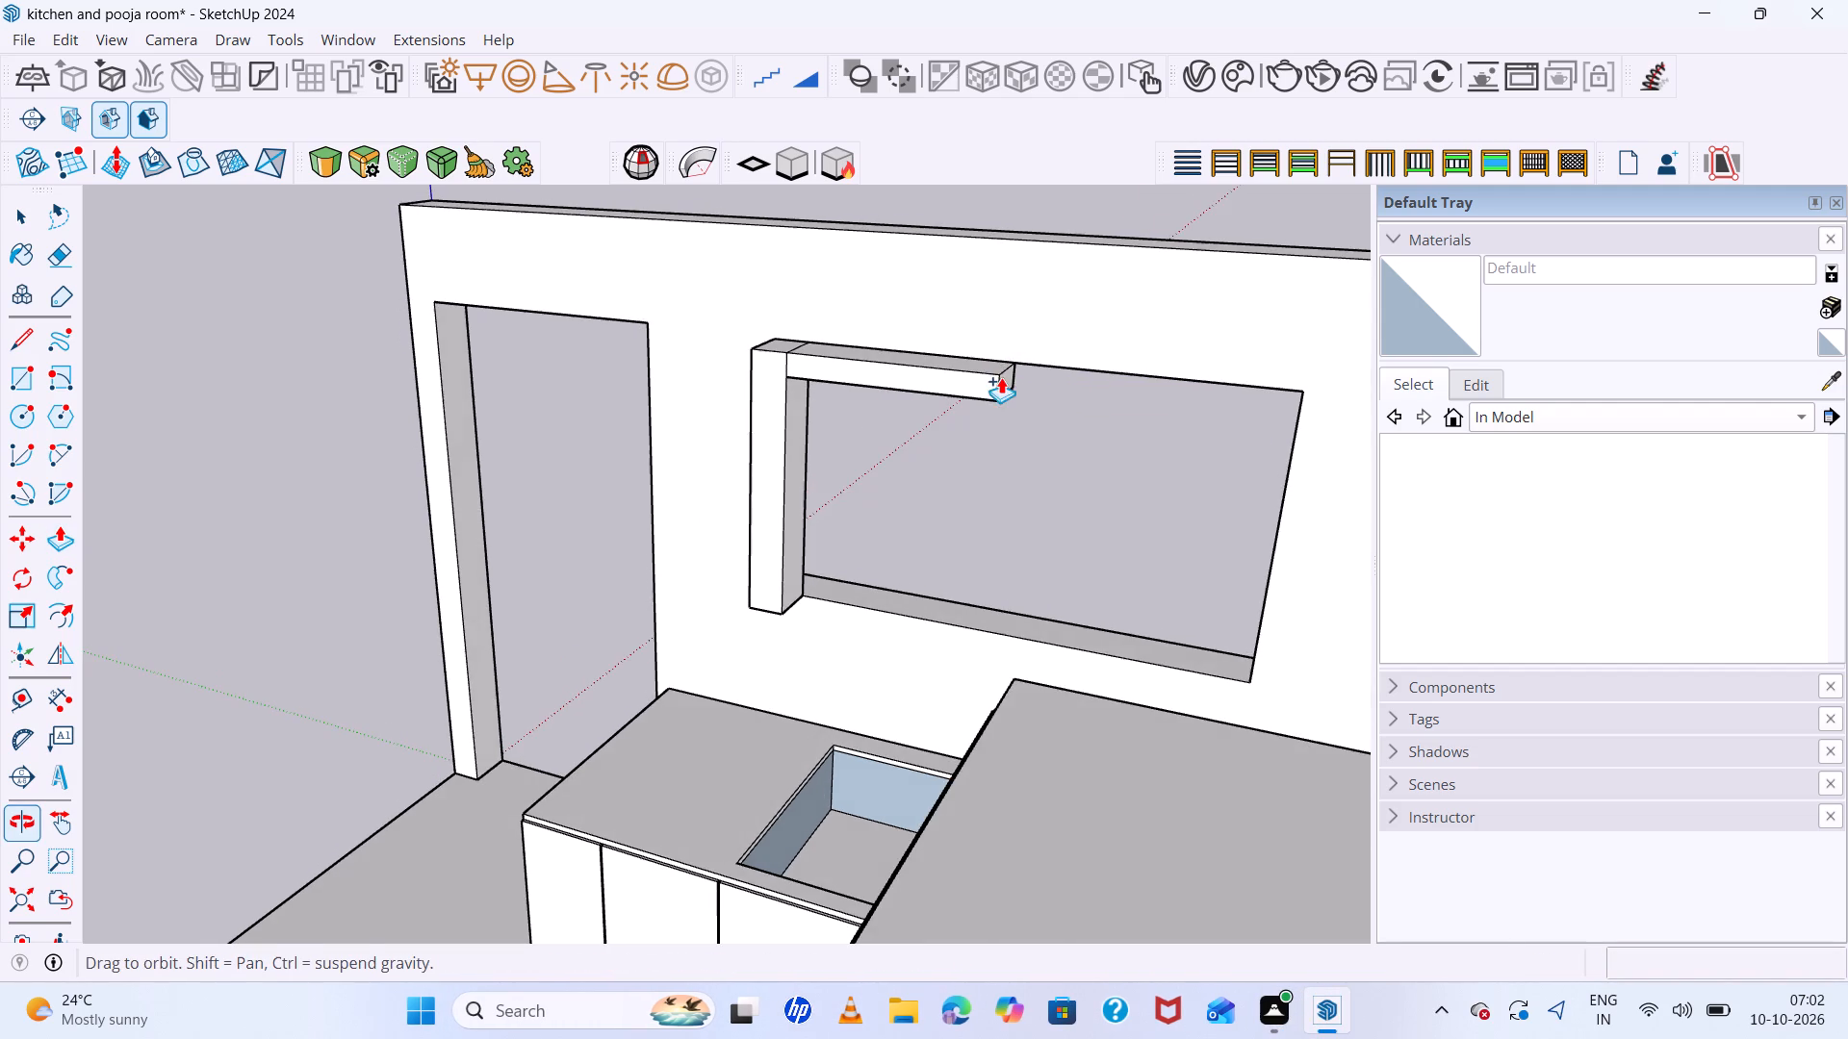
scroll(1002, 386, up, 5)
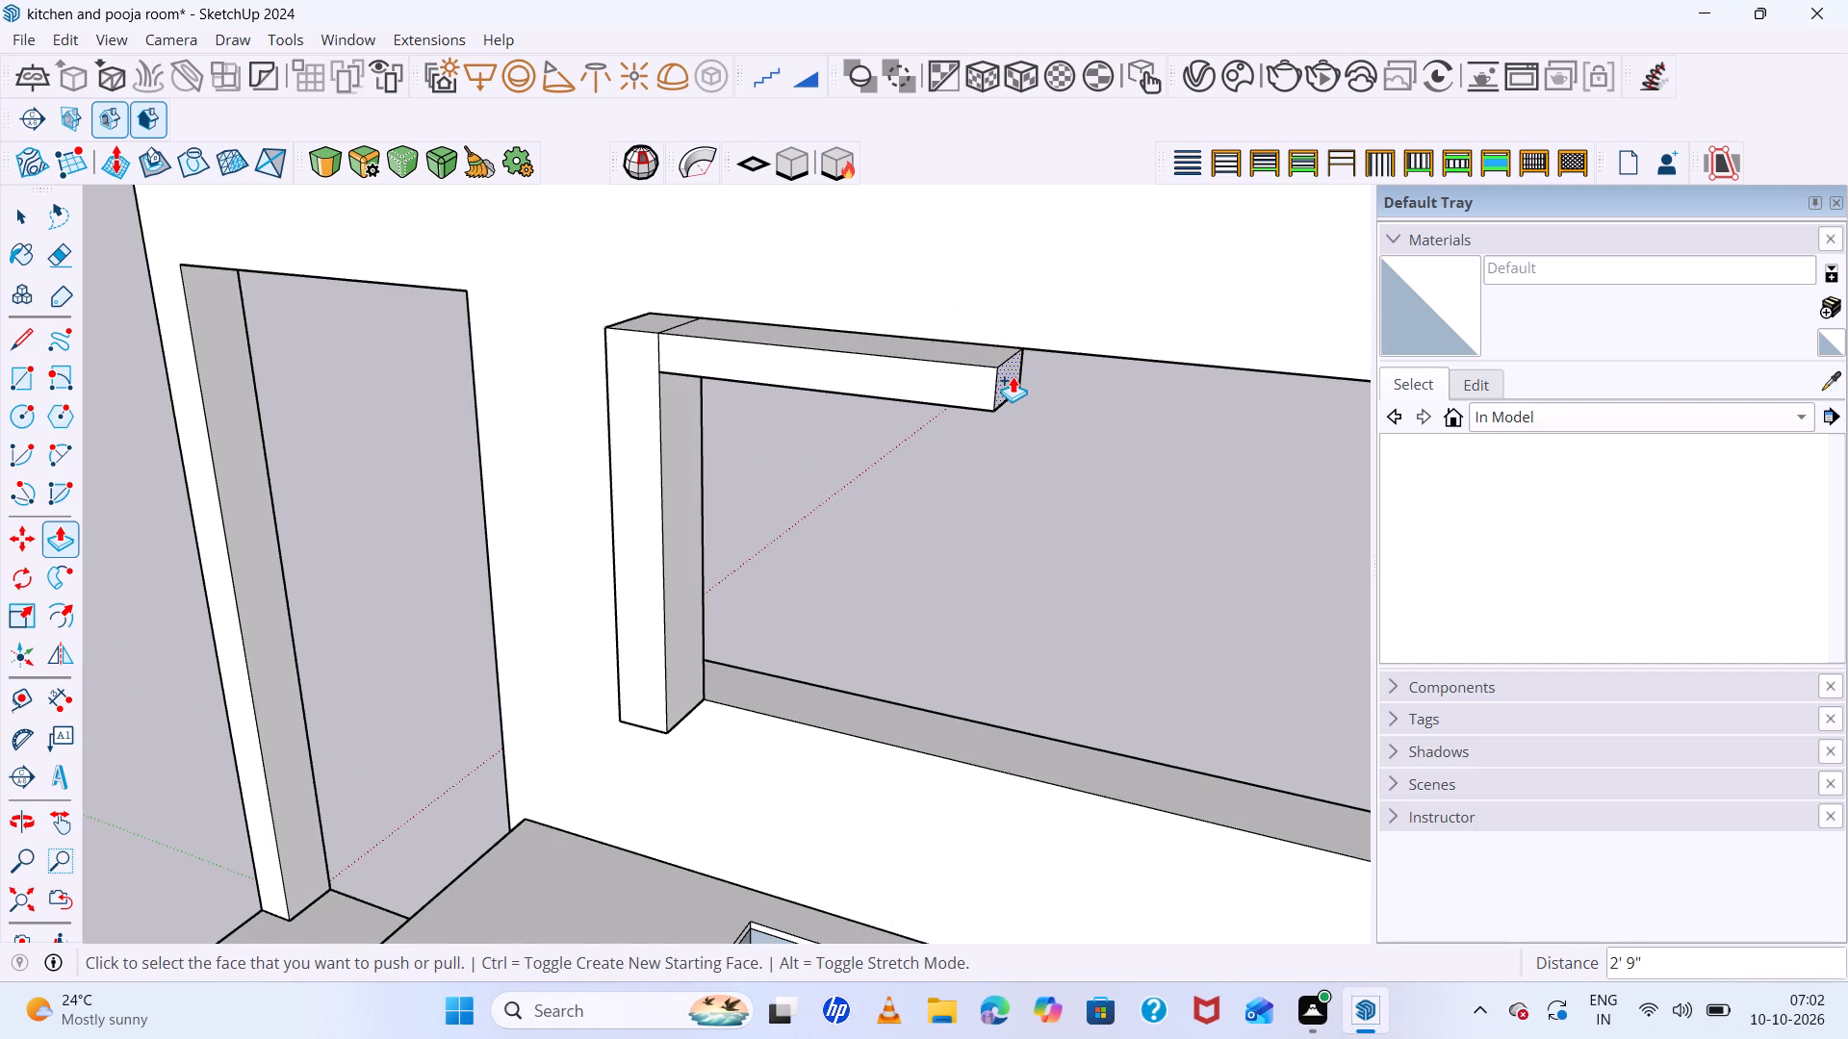
click(1009, 376)
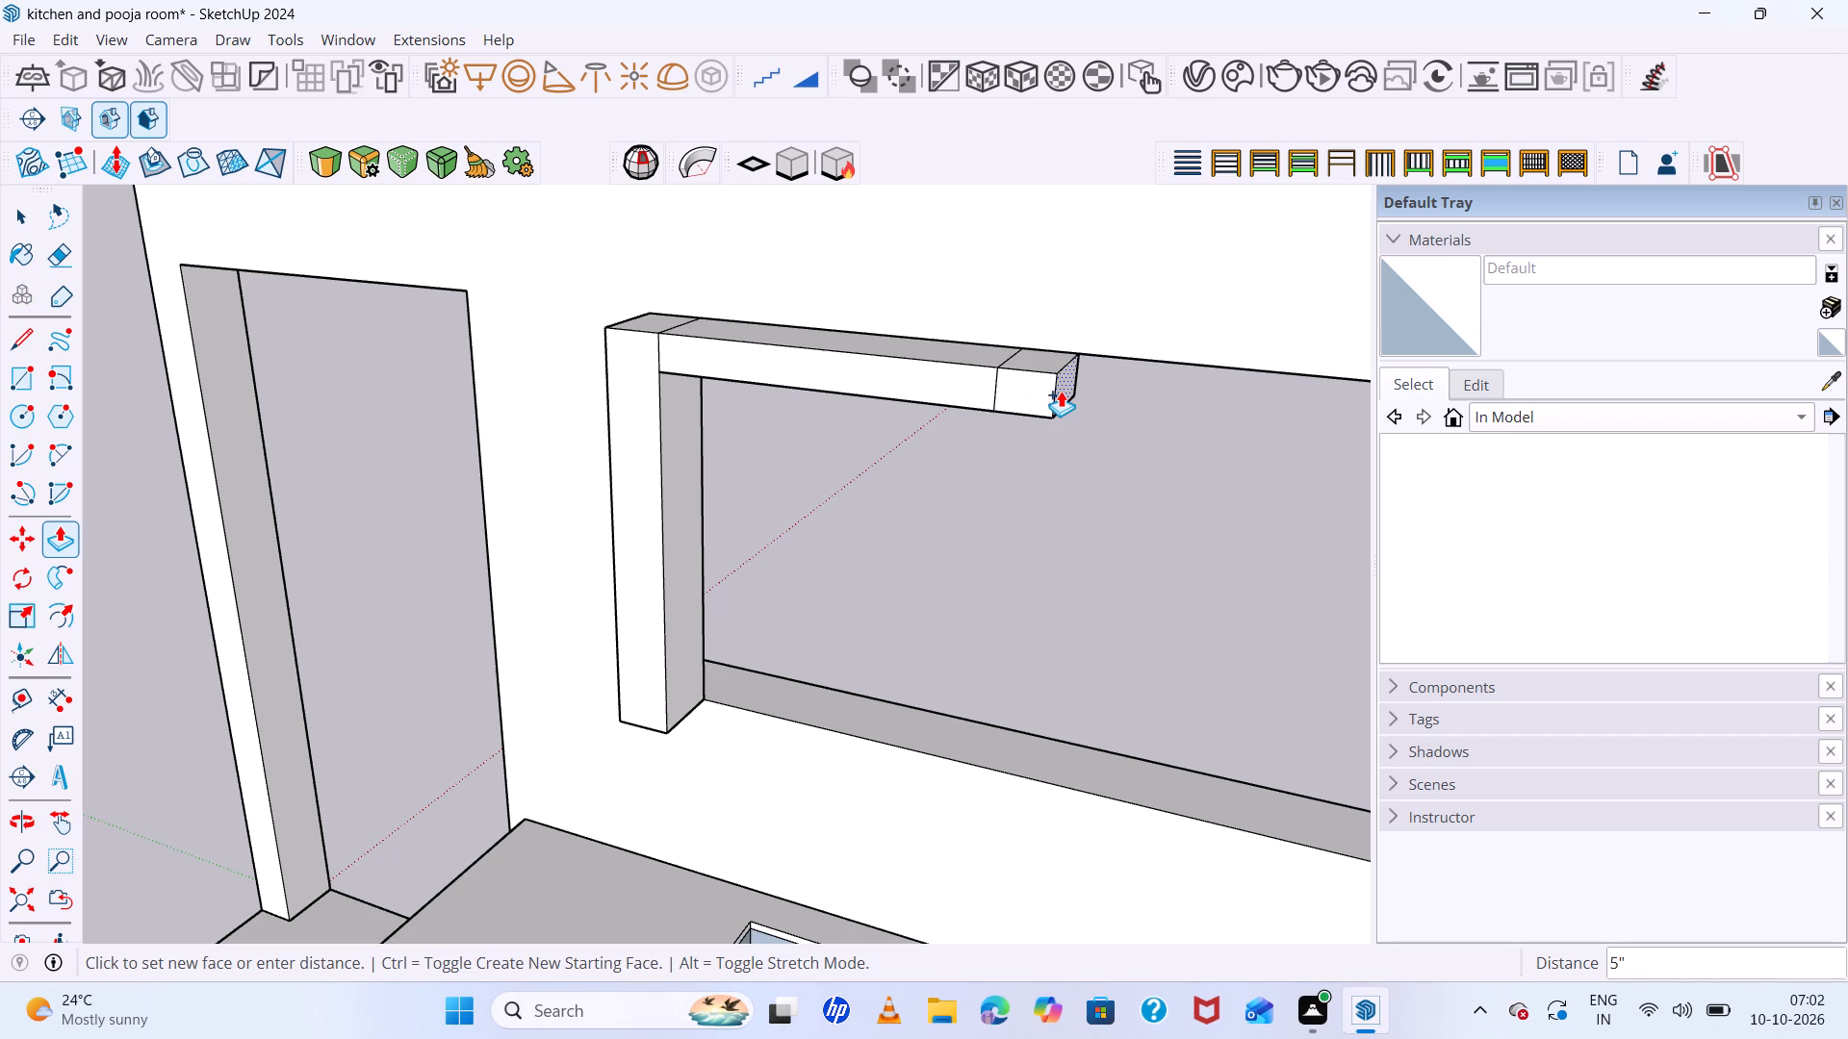
click(1061, 391)
click(1044, 351)
key(space)
Pull the underside of the bar's end section down about 3' 4" to the first post's bottom, forming a second post.
middle_drag(1050, 425, 1060, 288)
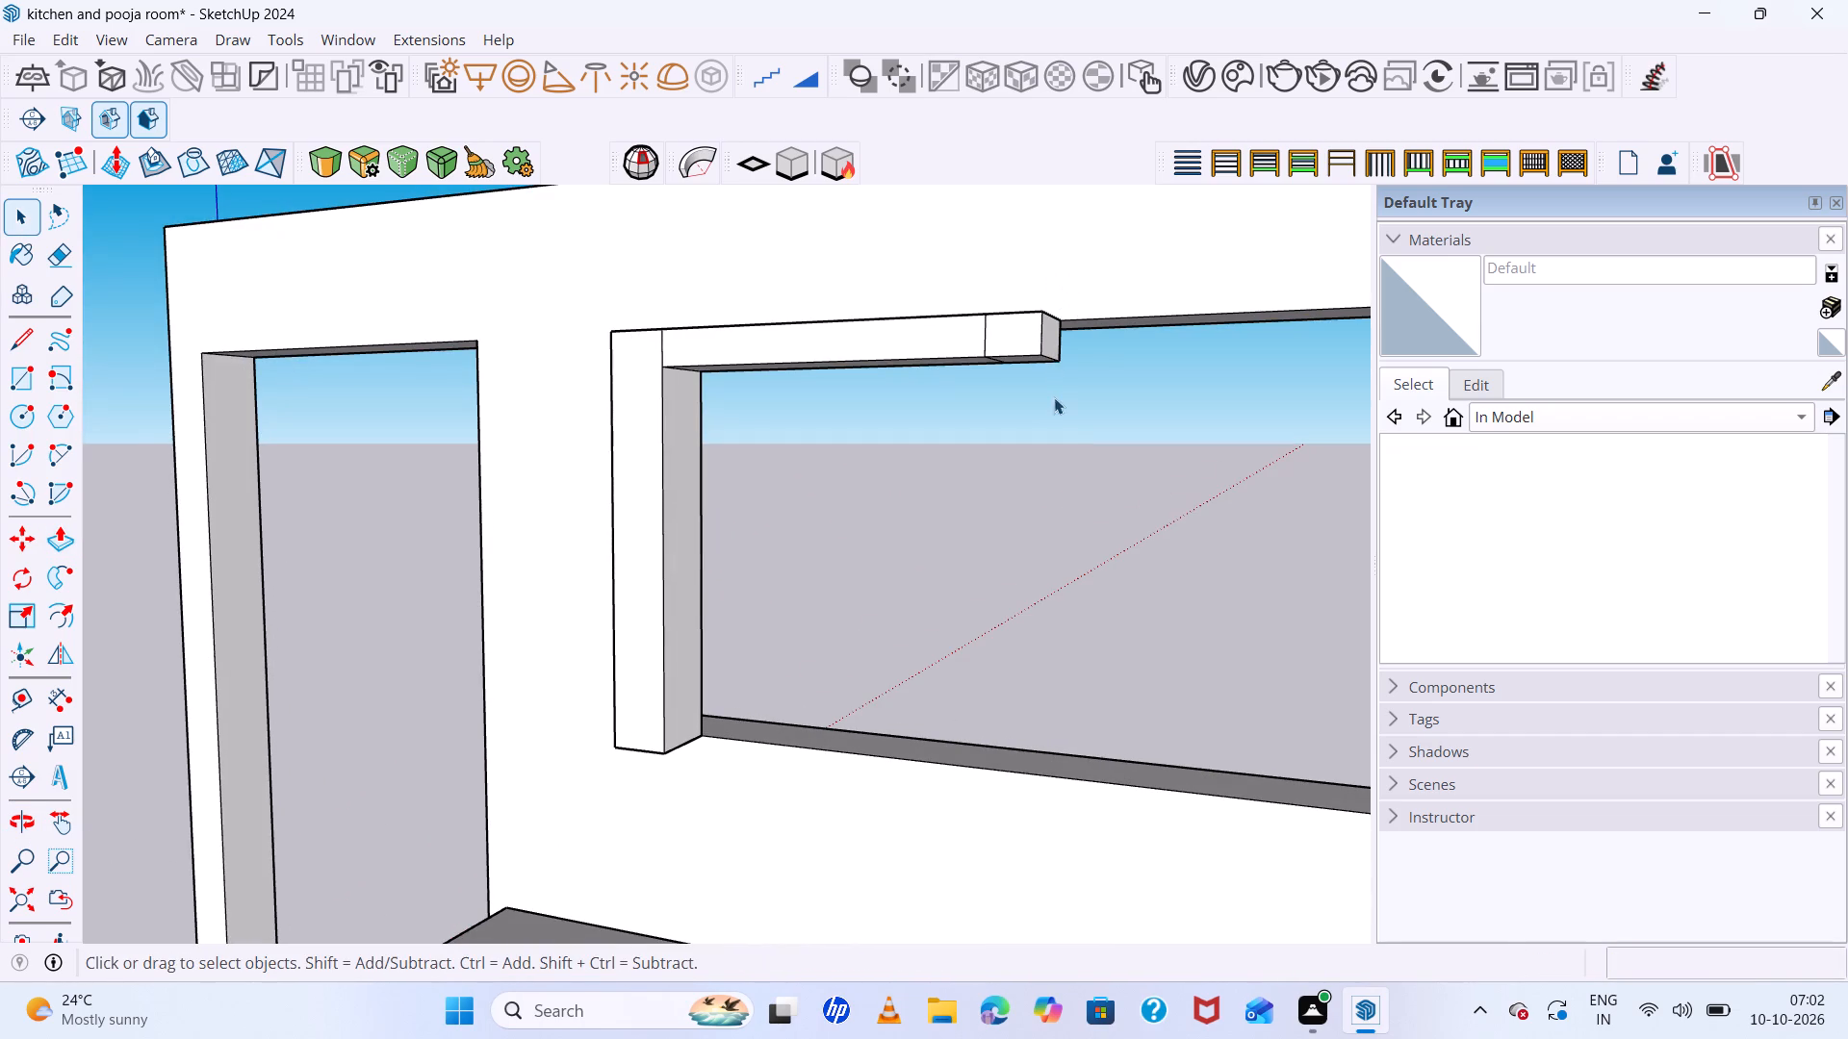
middle_drag(1089, 466, 1089, 377)
middle_click(1090, 371)
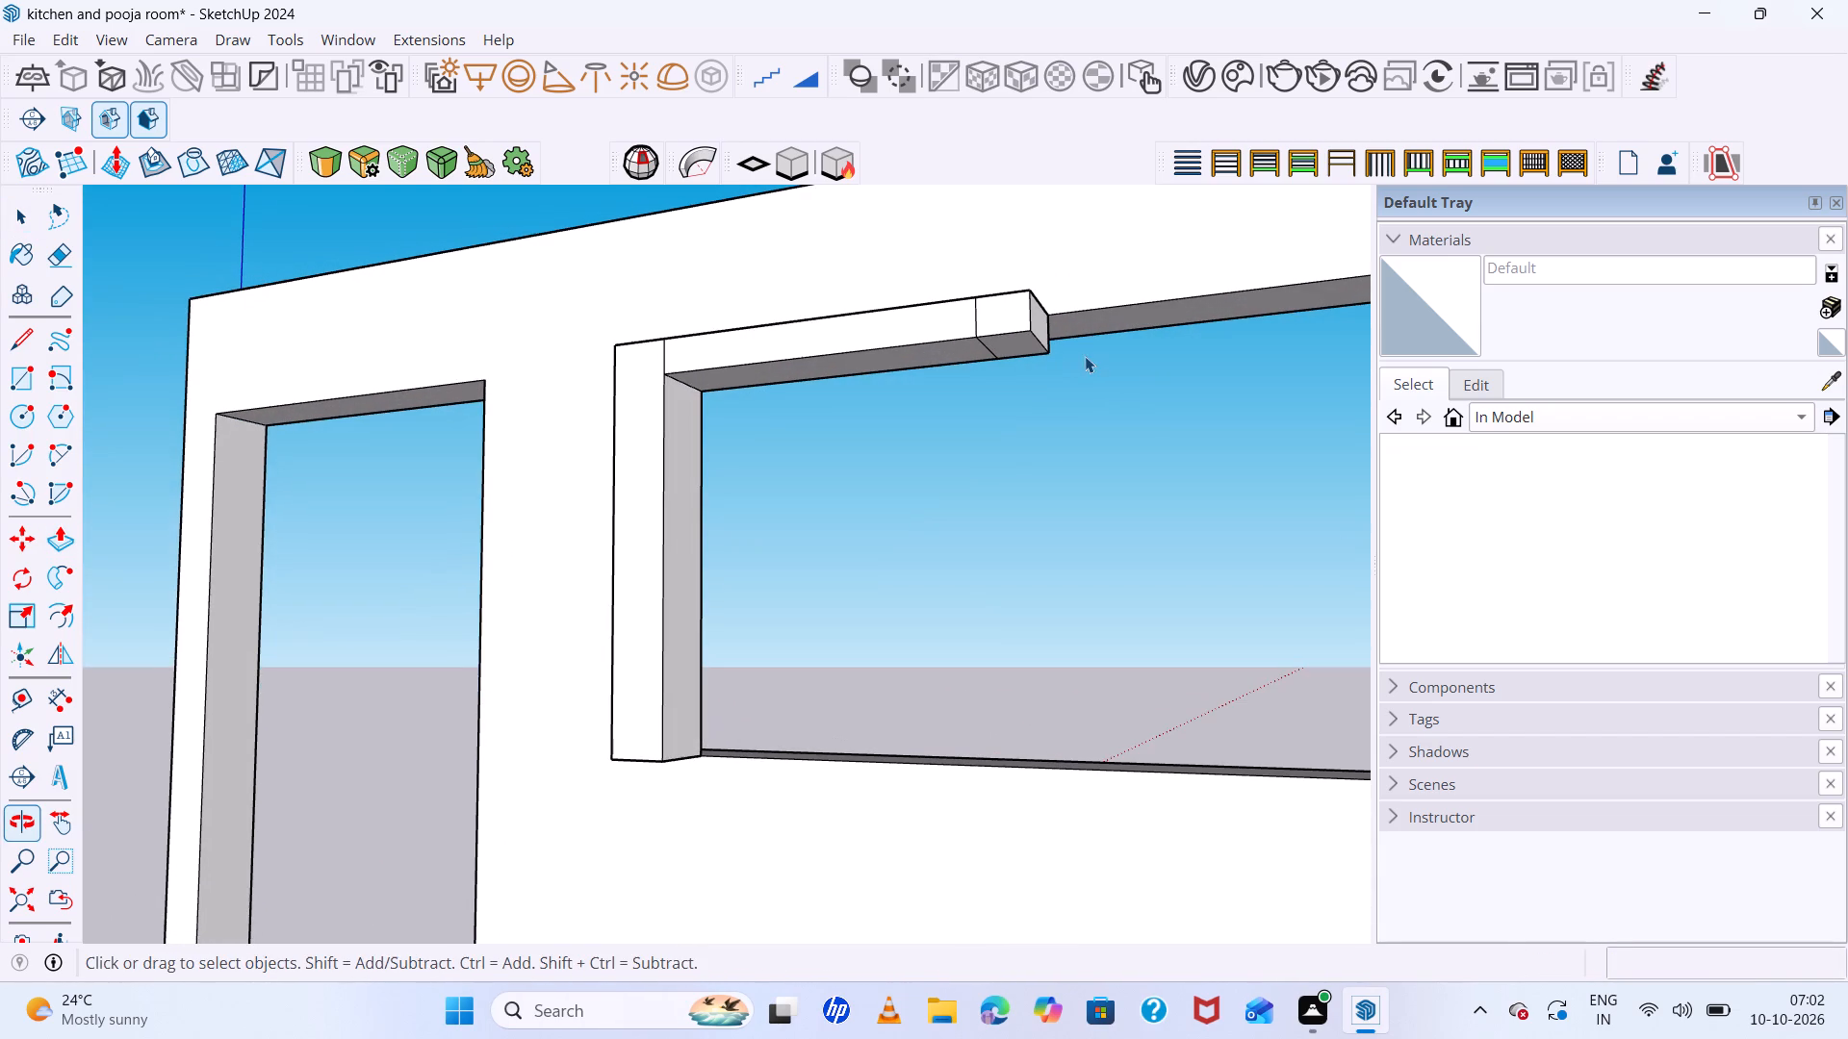
key(p)
click(1008, 342)
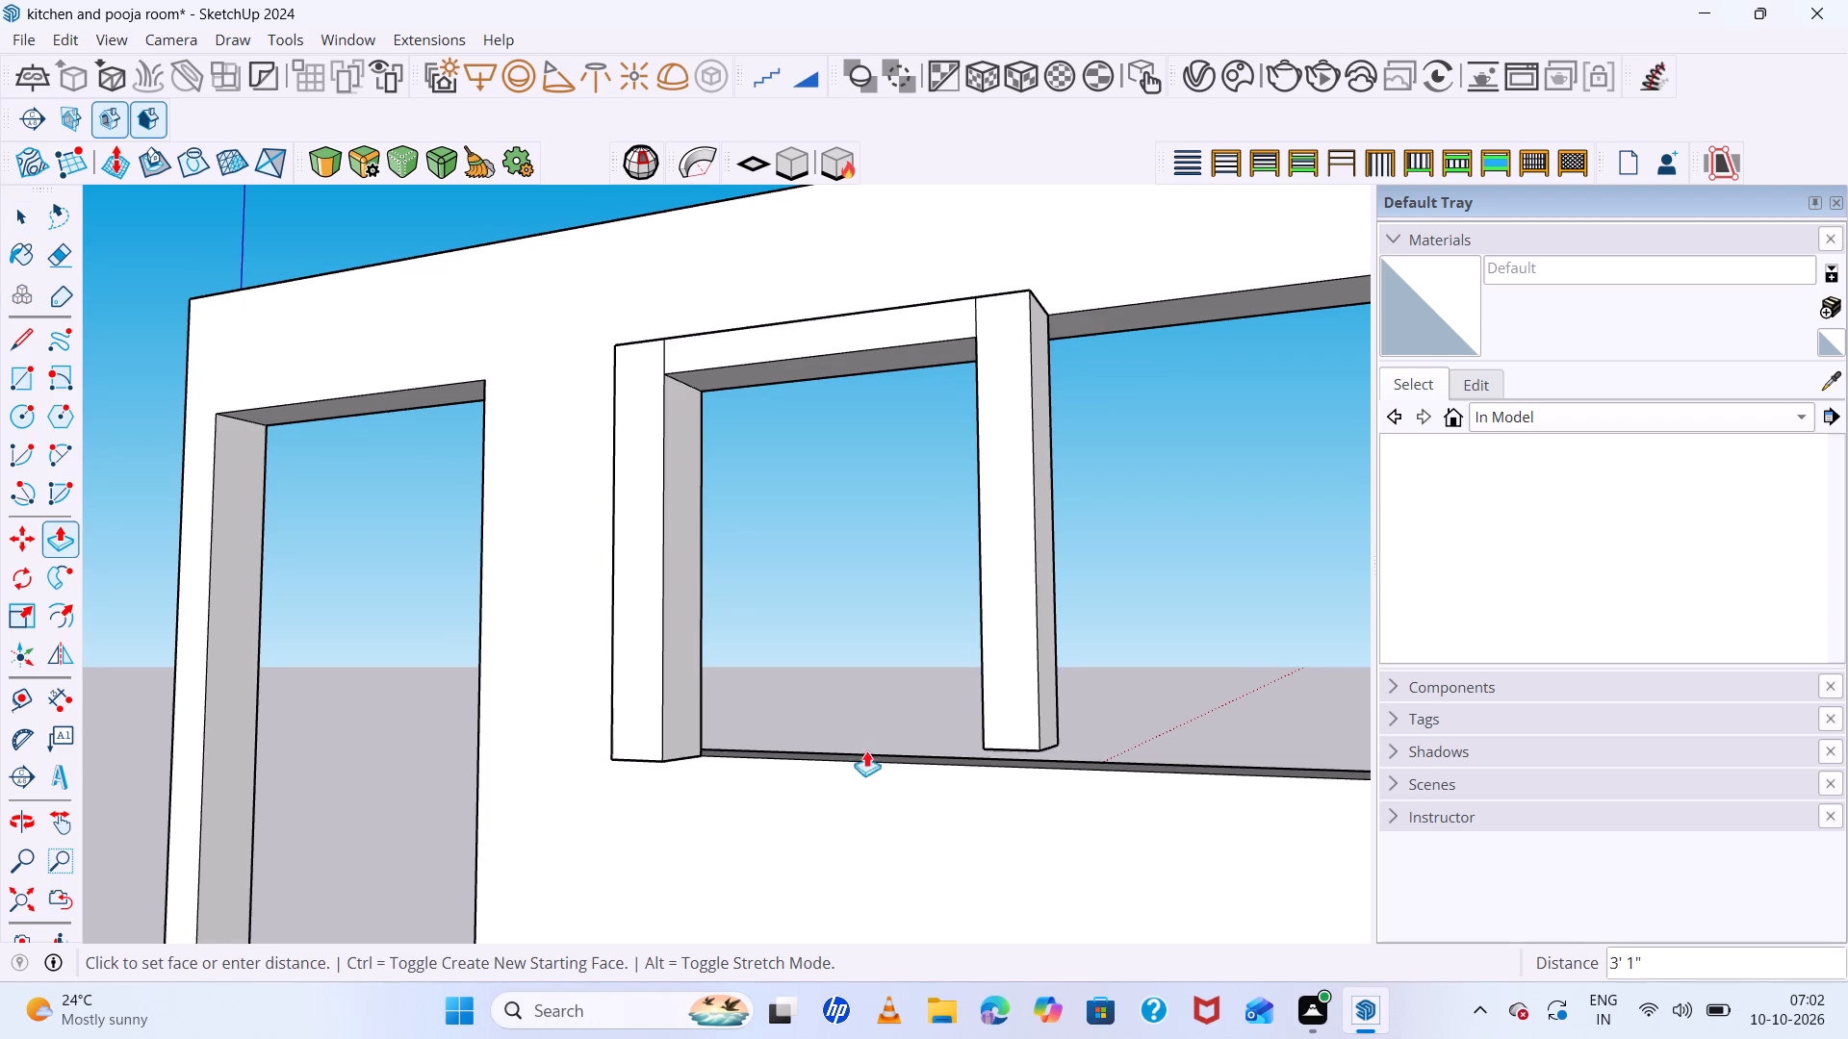
click(681, 760)
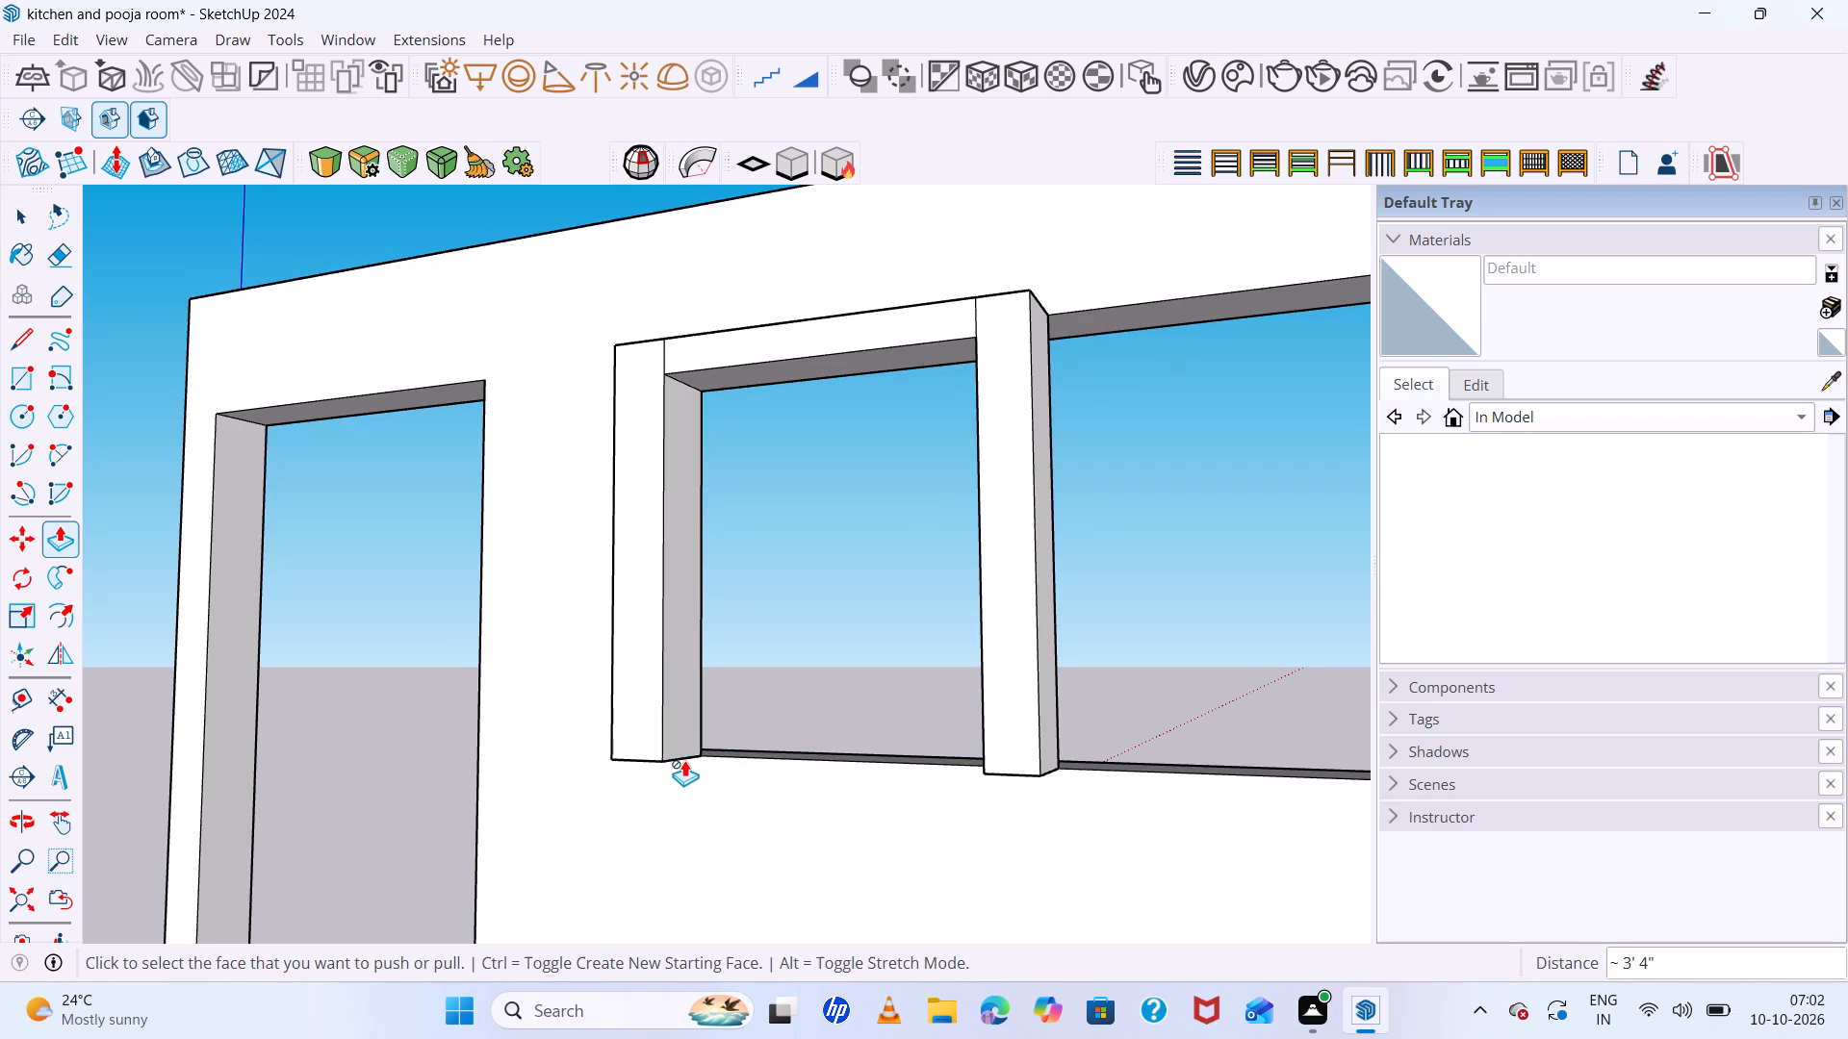
Examine the two posts and top bar at the window in the context of the whole kitchen.
scroll(650, 667, down, 7)
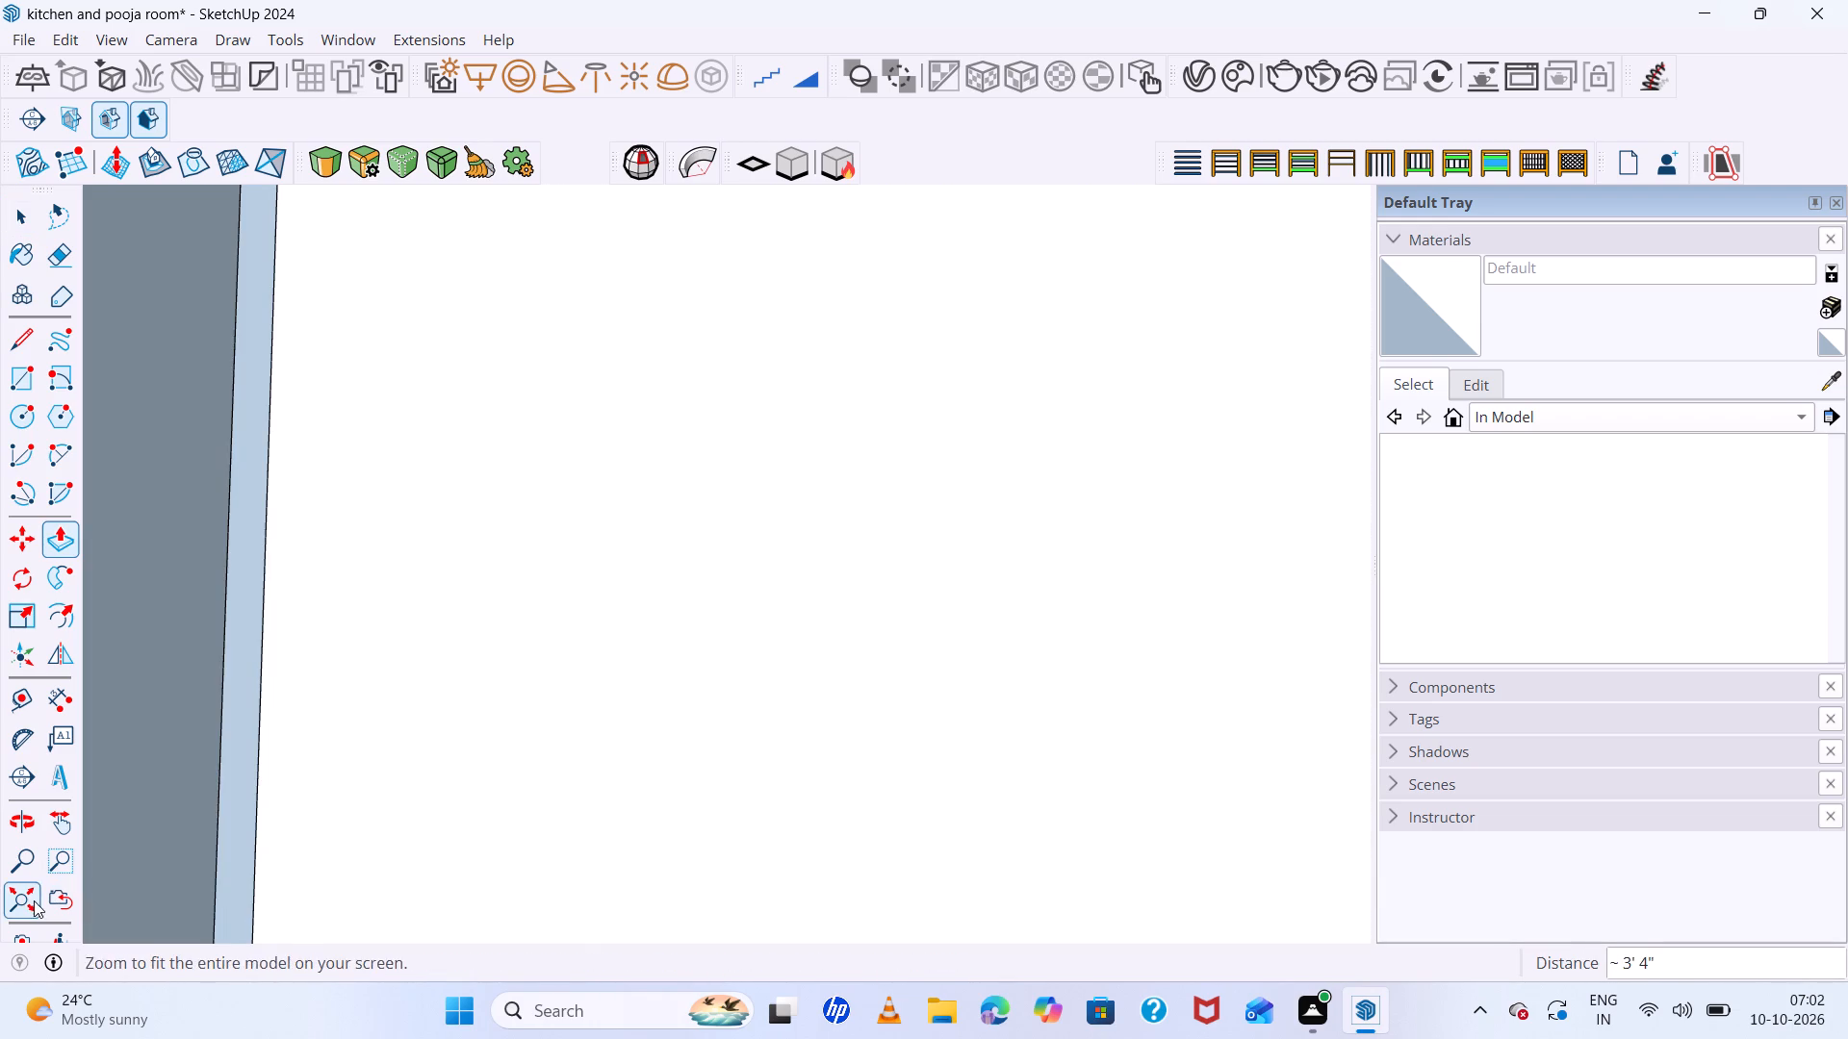
click(34, 900)
scroll(567, 722, down, 4)
scroll(672, 647, up, 1)
middle_drag(675, 646, 1266, 750)
middle_click(1270, 752)
scroll(639, 508, up, 5)
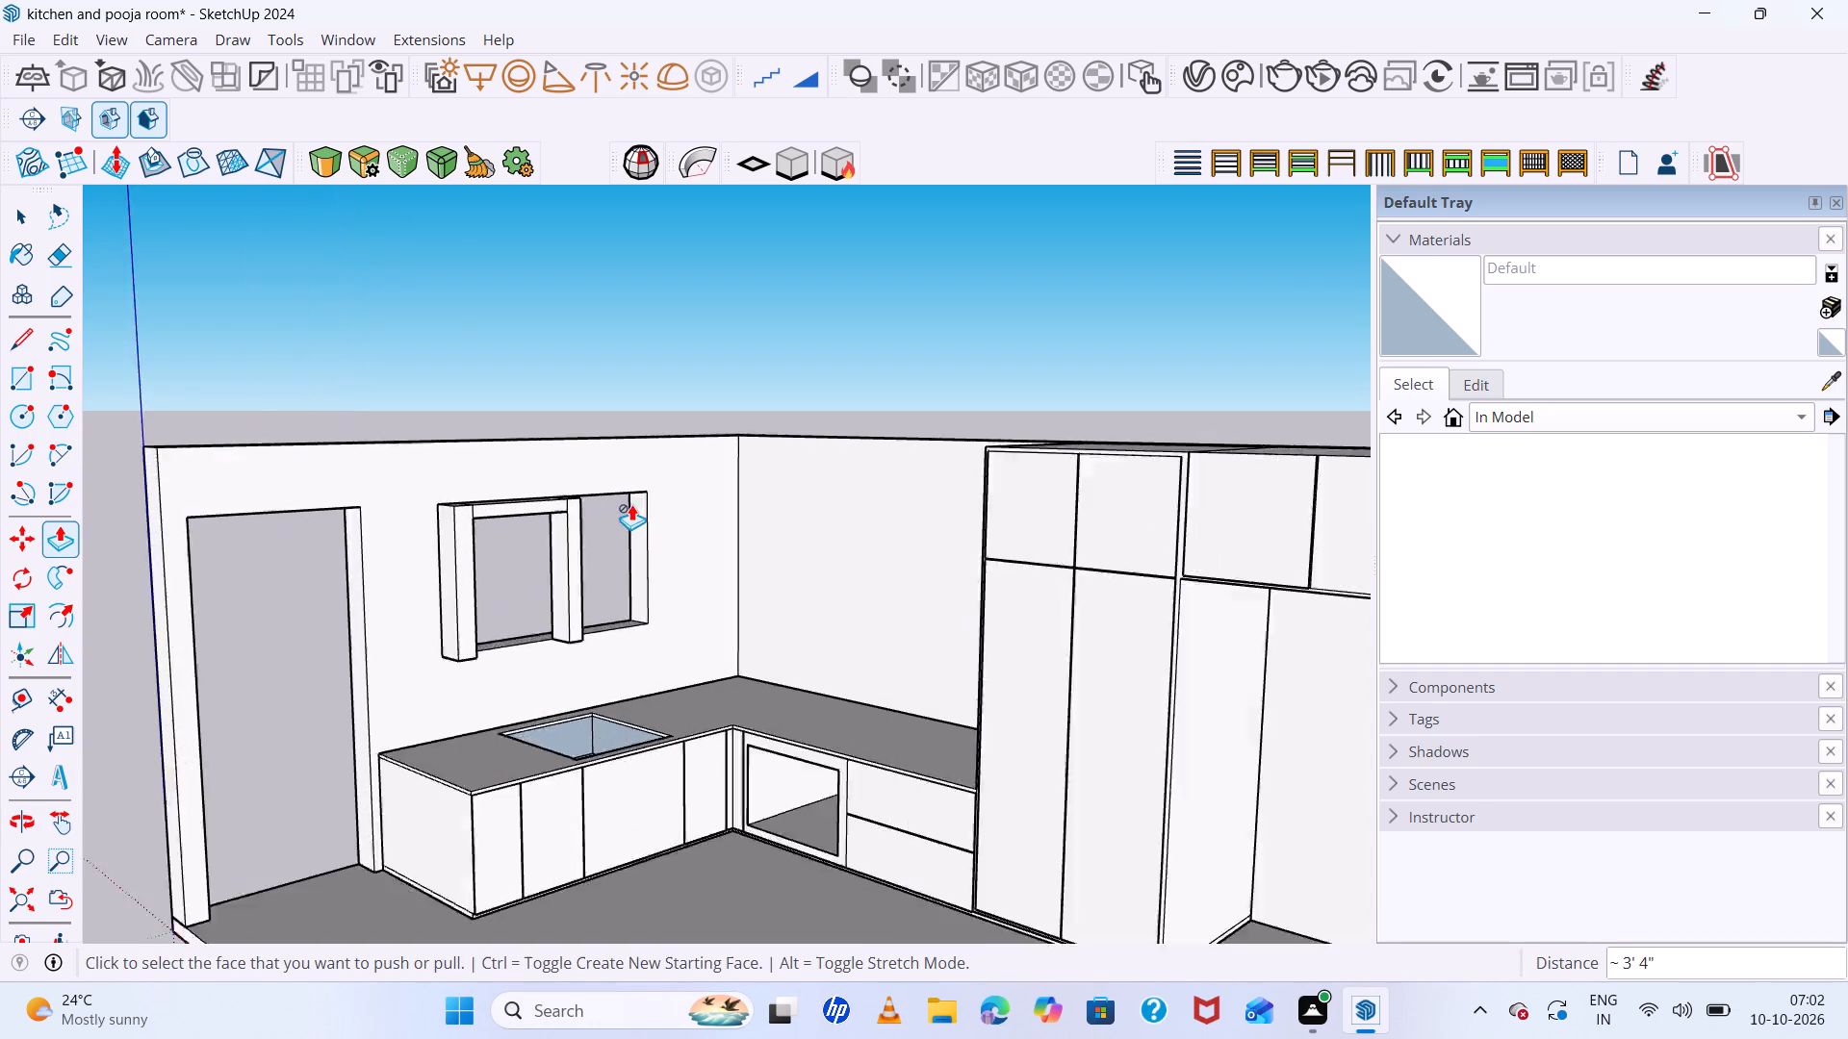
Undo the second post, the bar's separate end section and the top bar, leaving only the first post.
scroll(631, 504, up, 2)
middle_drag(794, 549, 479, 613)
scroll(664, 481, up, 5)
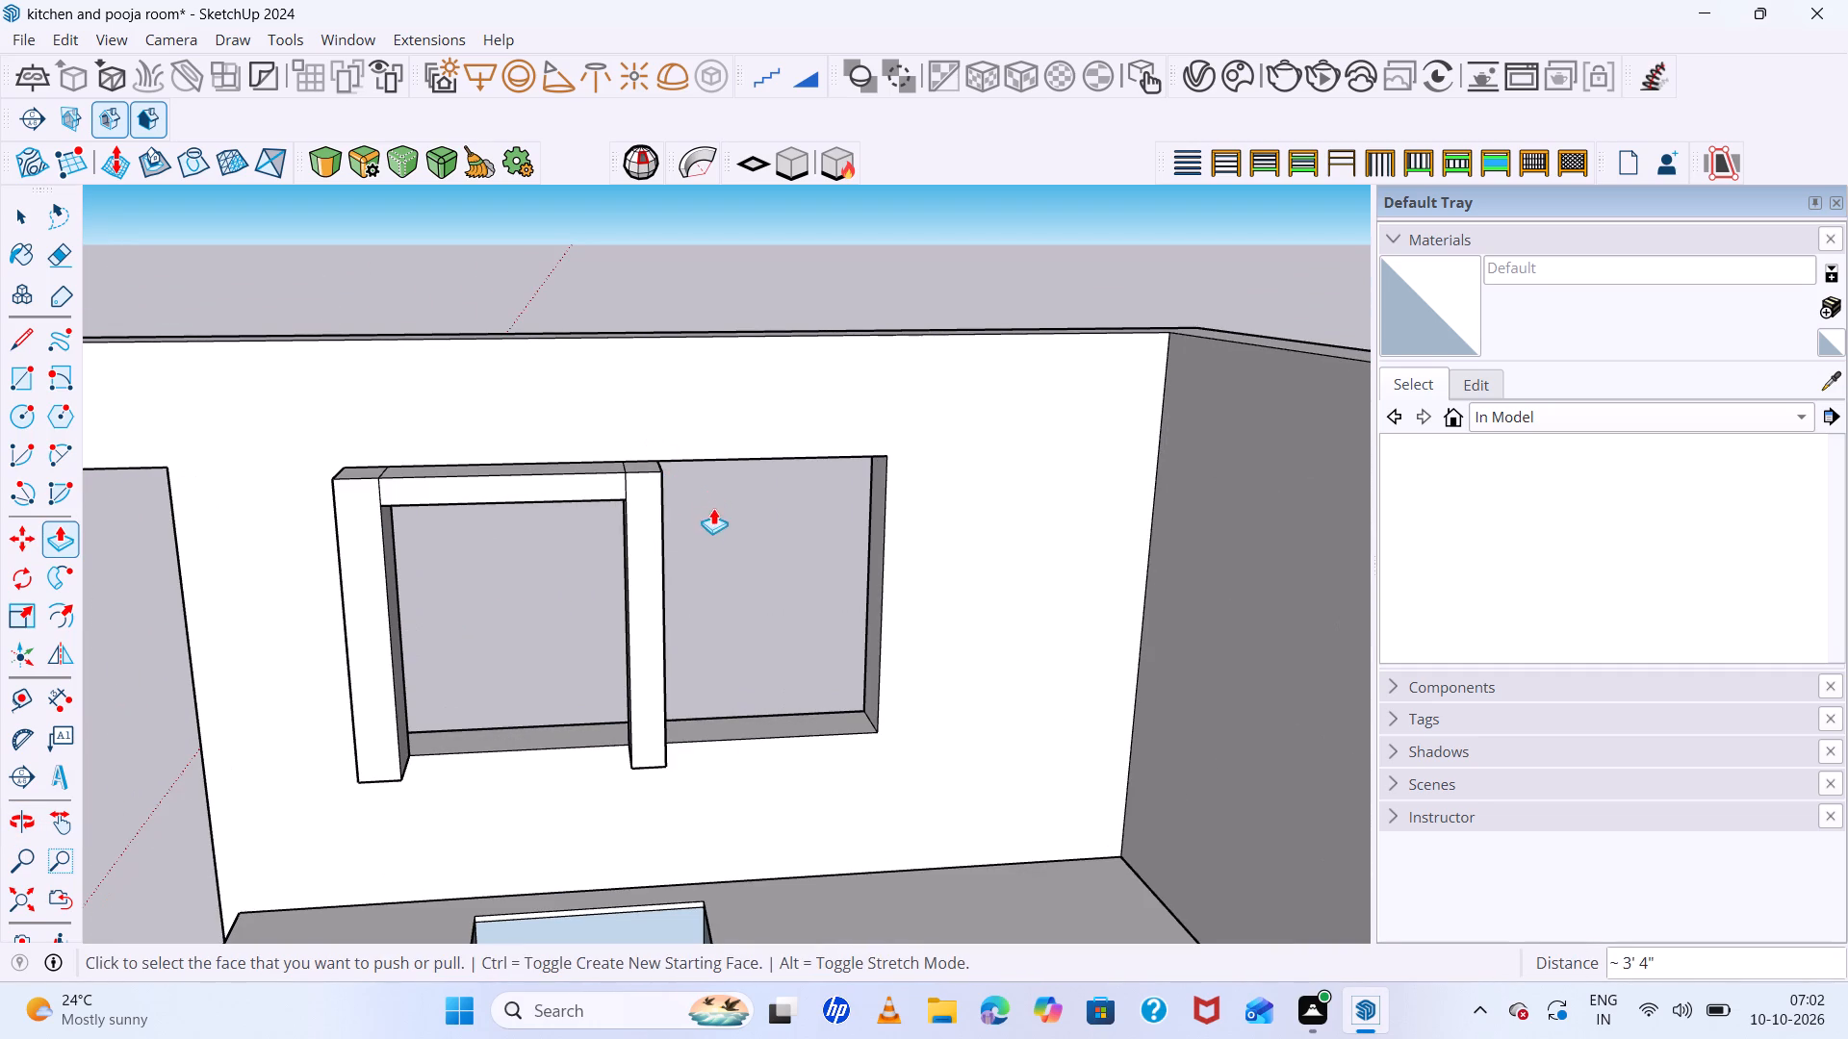
key(ctrl+z)
key(ctrl+z)
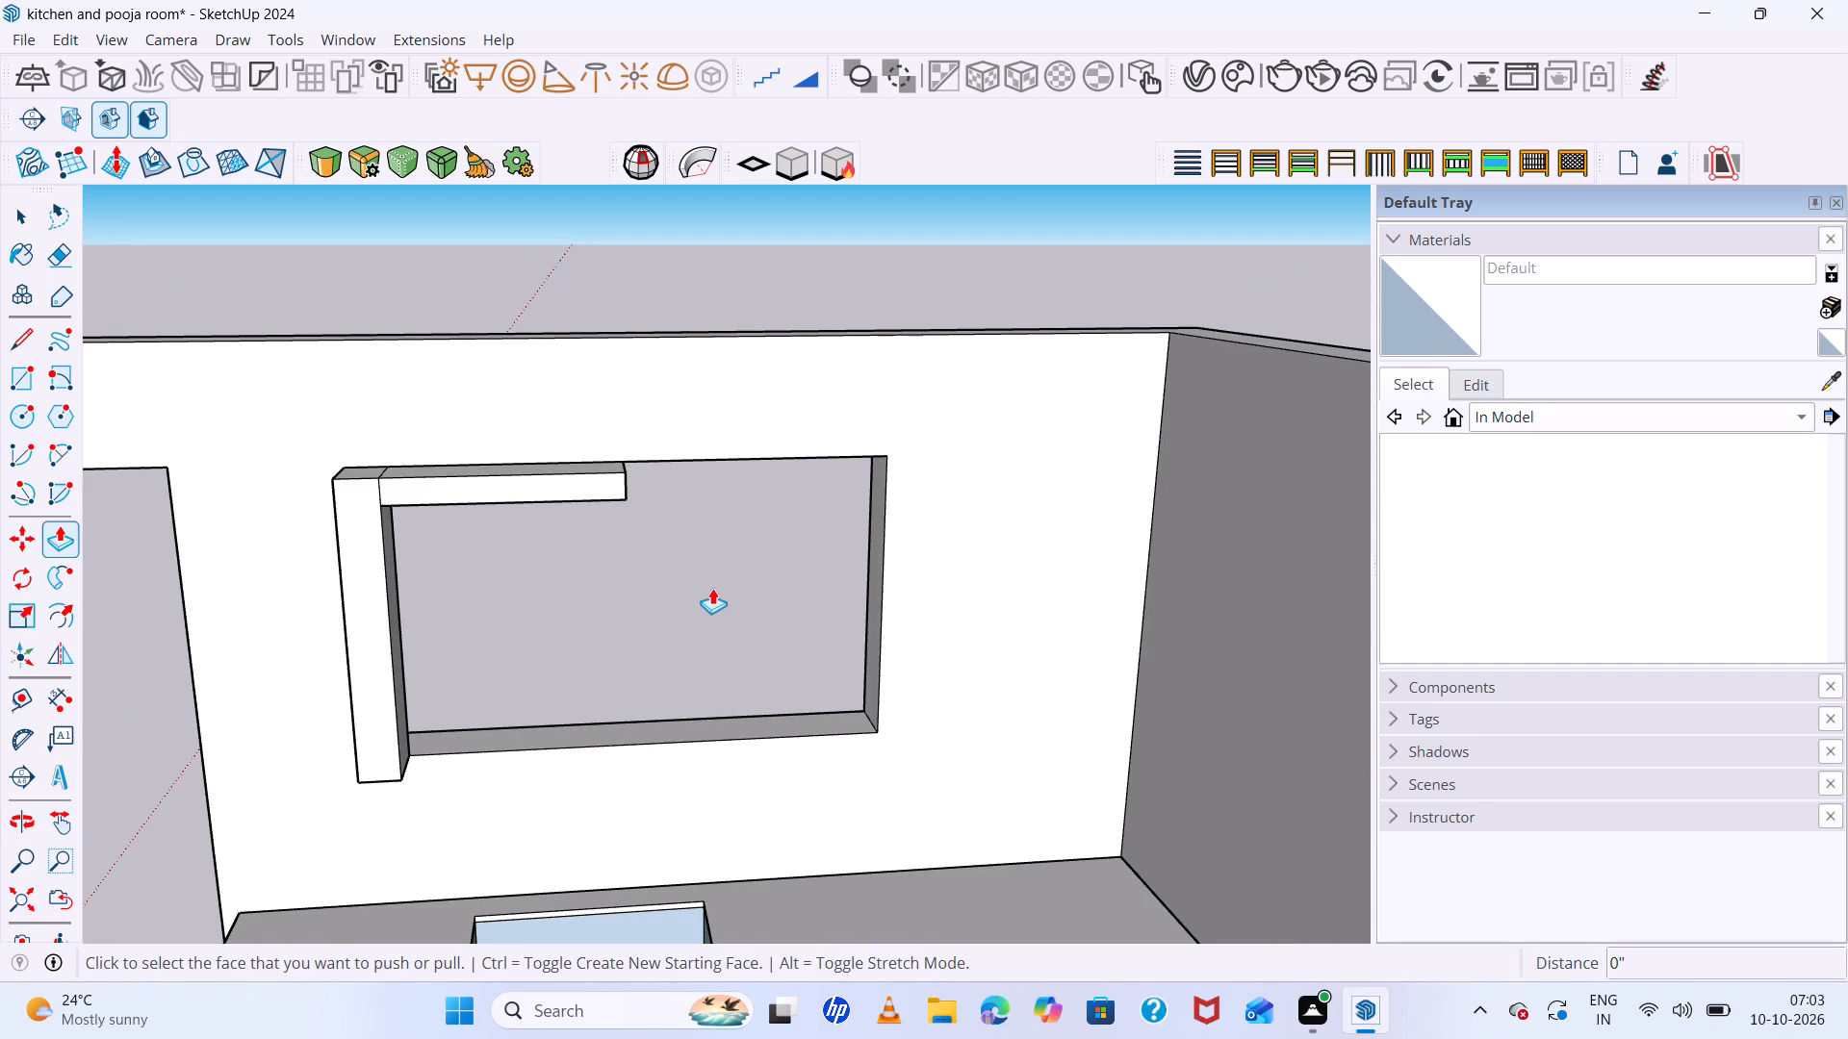
key(ctrl+z)
Extrude the marked-off top face of the post about 2' 2" along the window's top edge as a horizontal bar.
scroll(392, 483, up, 5)
middle_drag(401, 482, 282, 482)
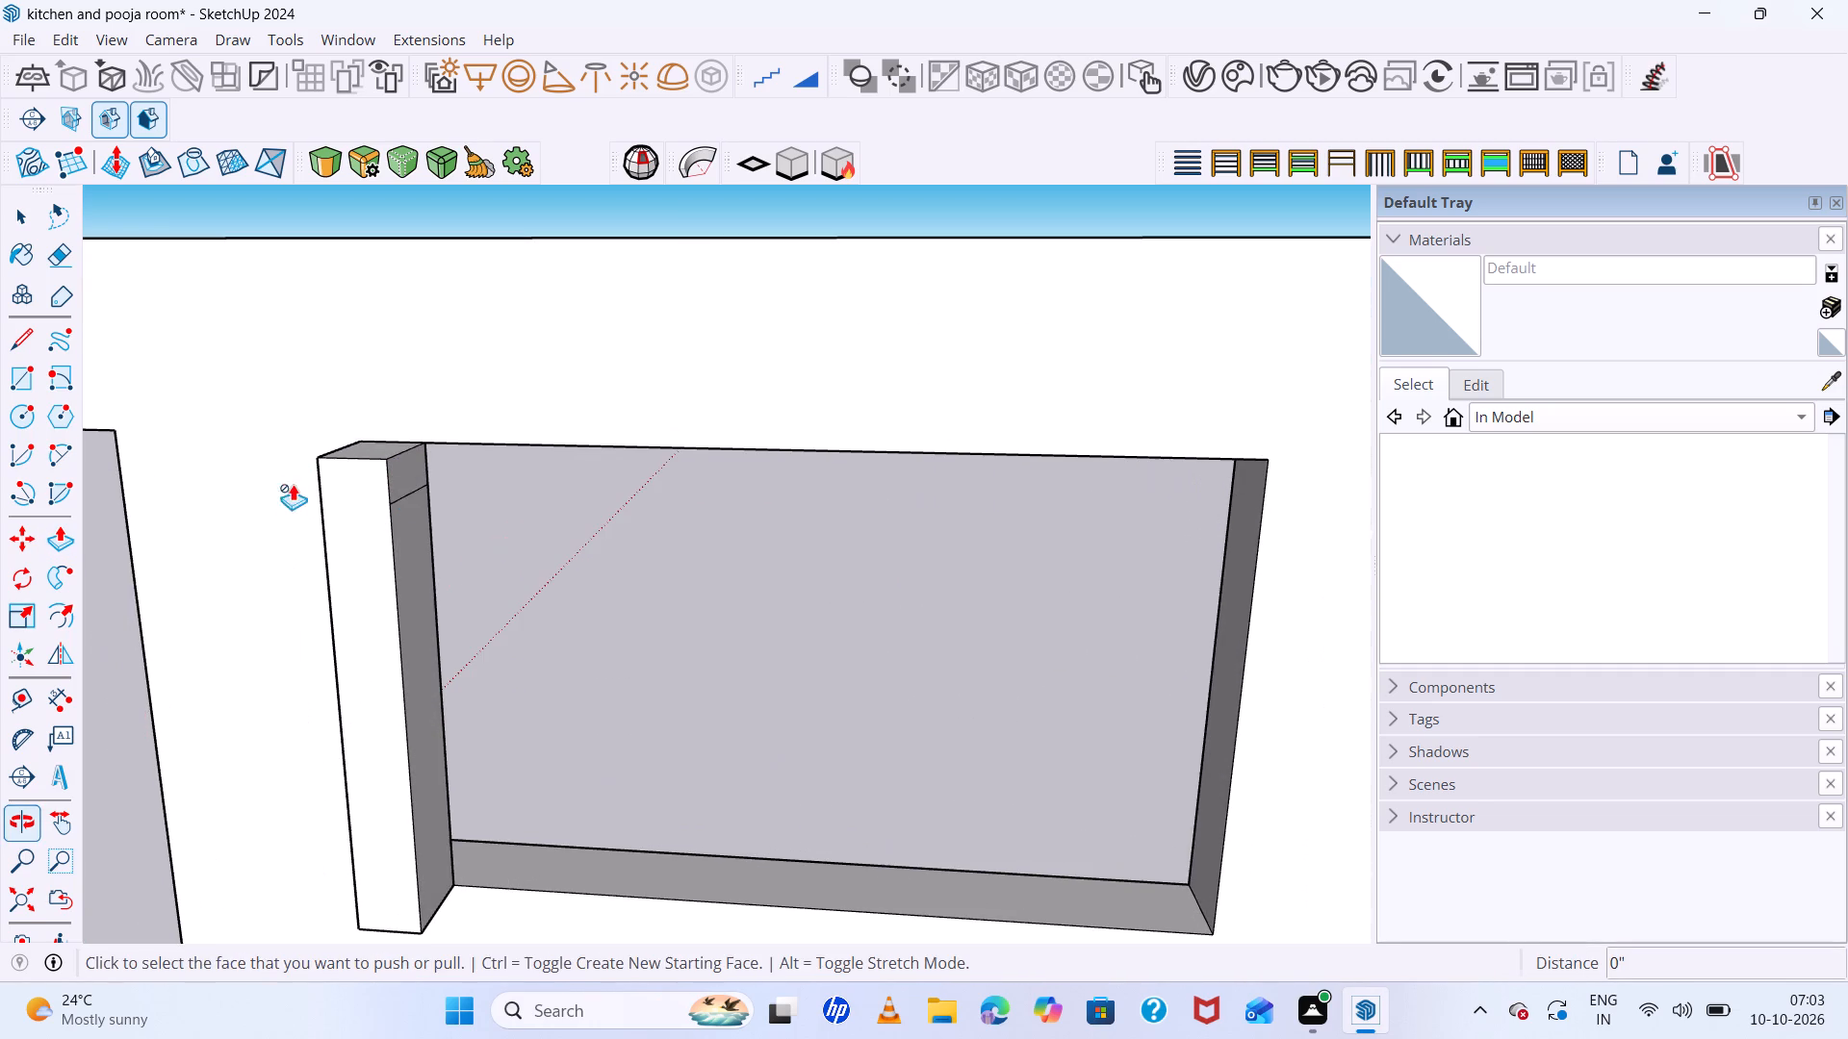
click(406, 475)
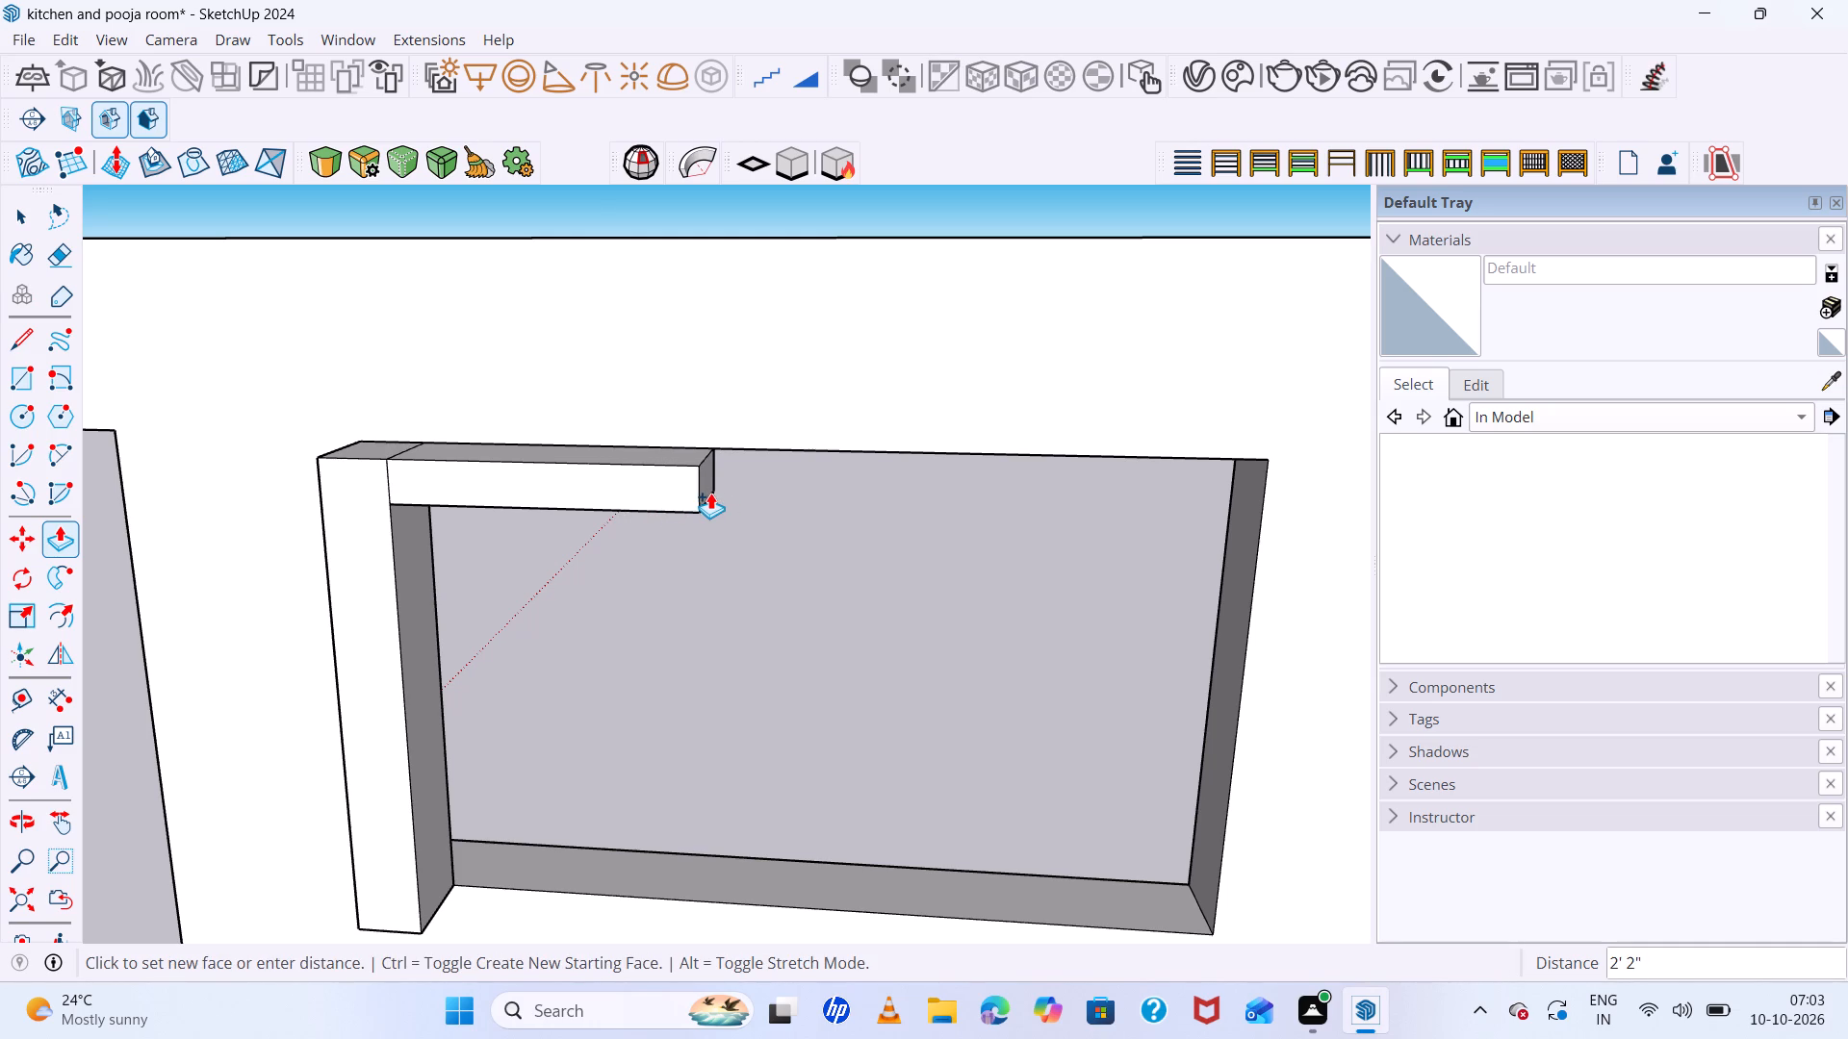
click(709, 493)
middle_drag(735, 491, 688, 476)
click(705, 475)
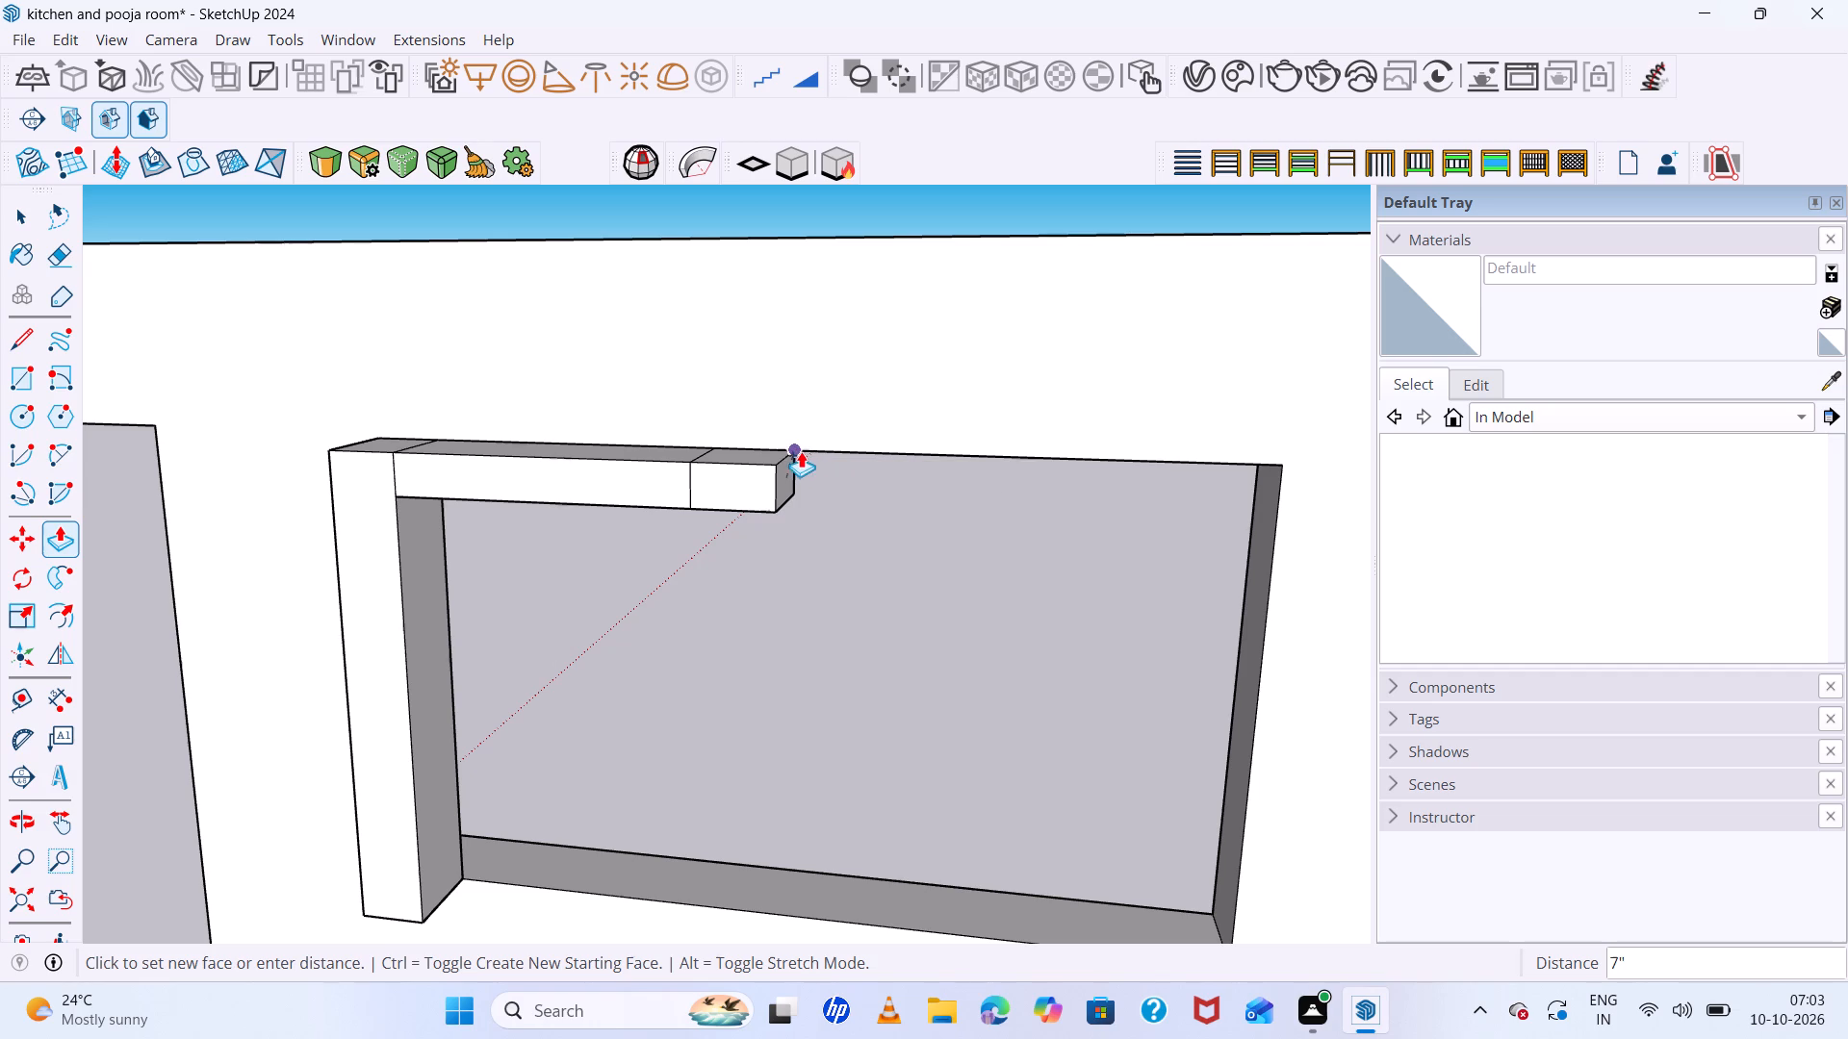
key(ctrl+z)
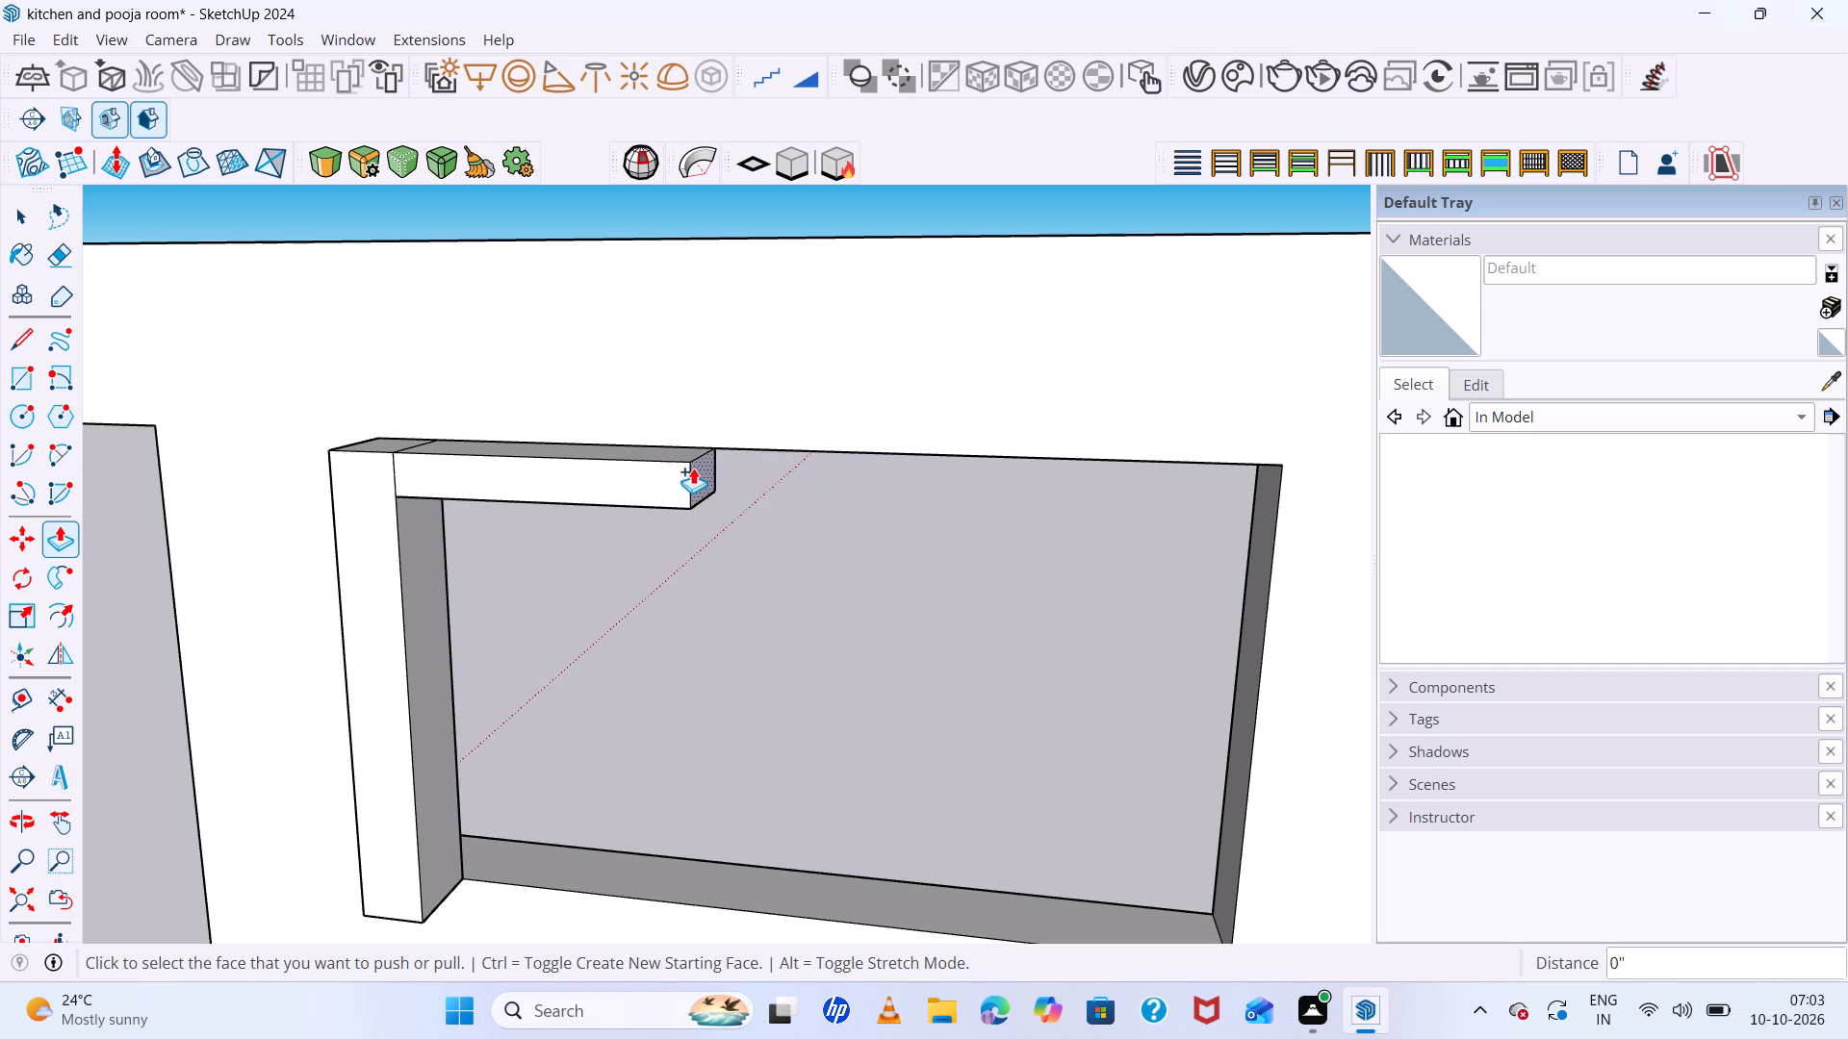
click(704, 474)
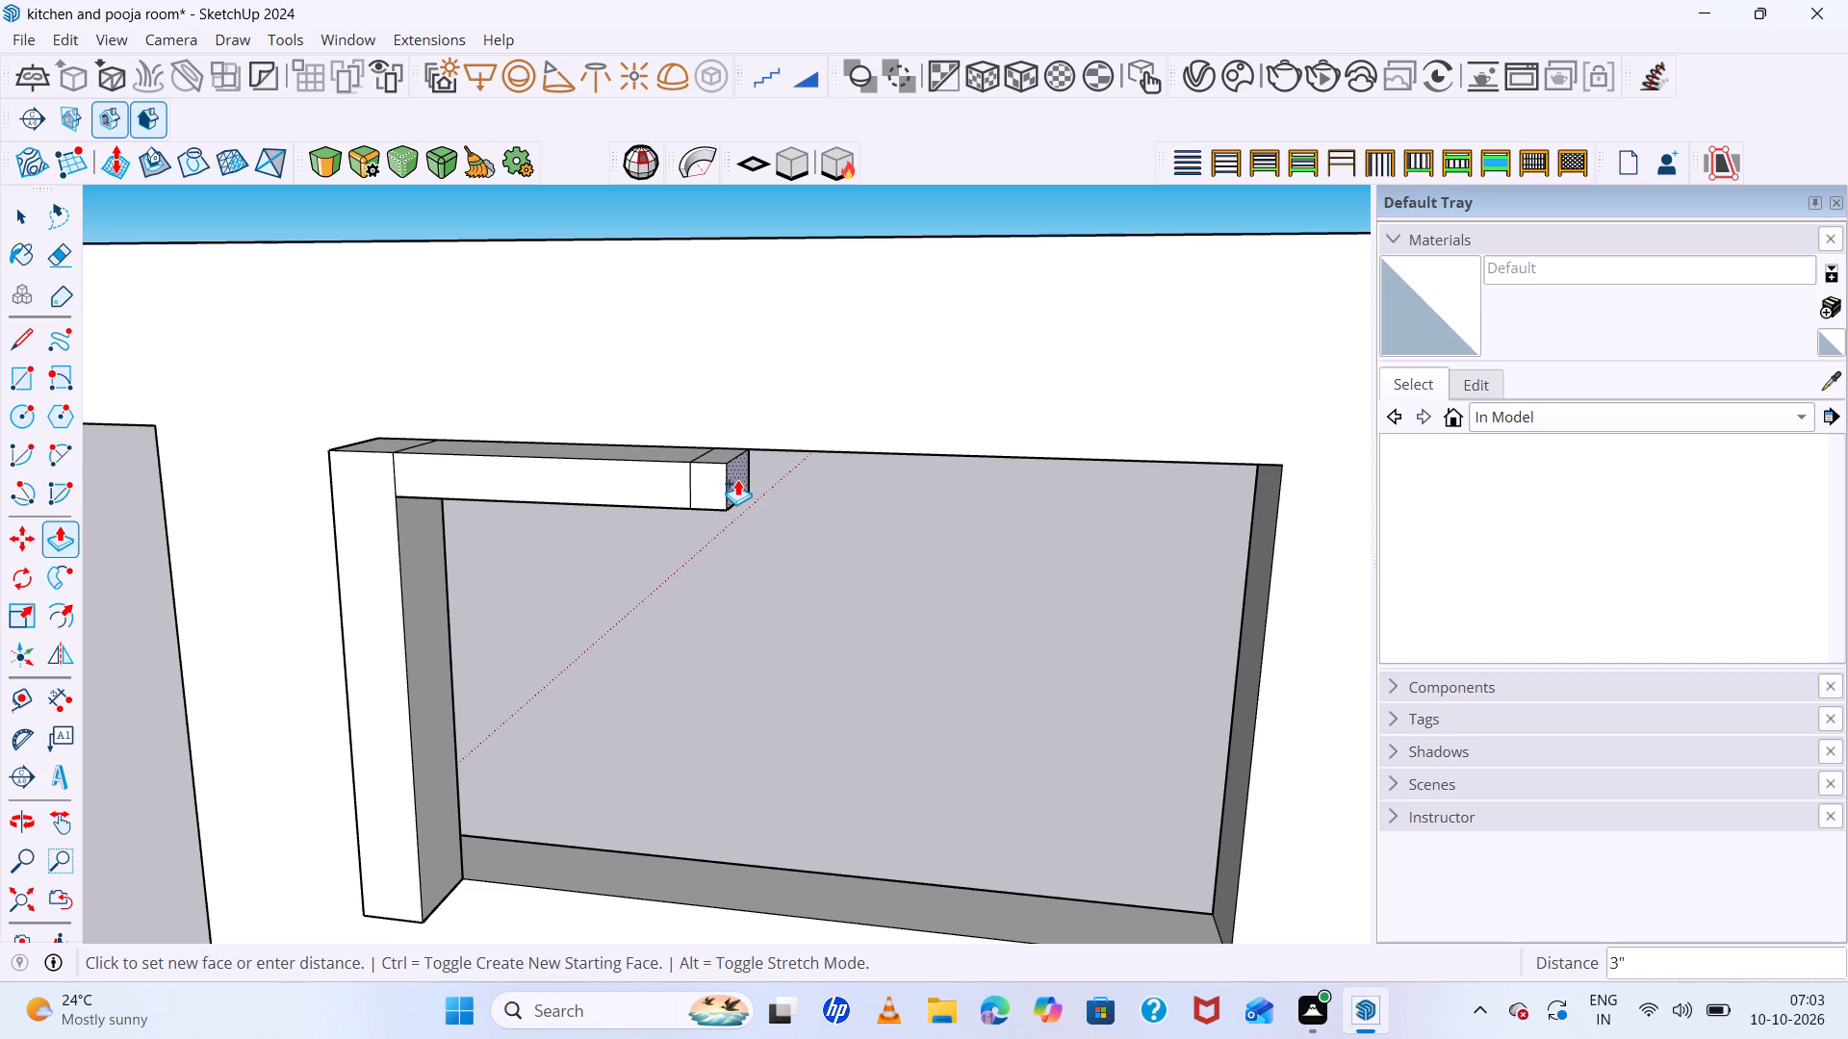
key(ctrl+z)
Lengthen the top bar at its free end by 3" and again by 1", without dividing edges.
click(712, 475)
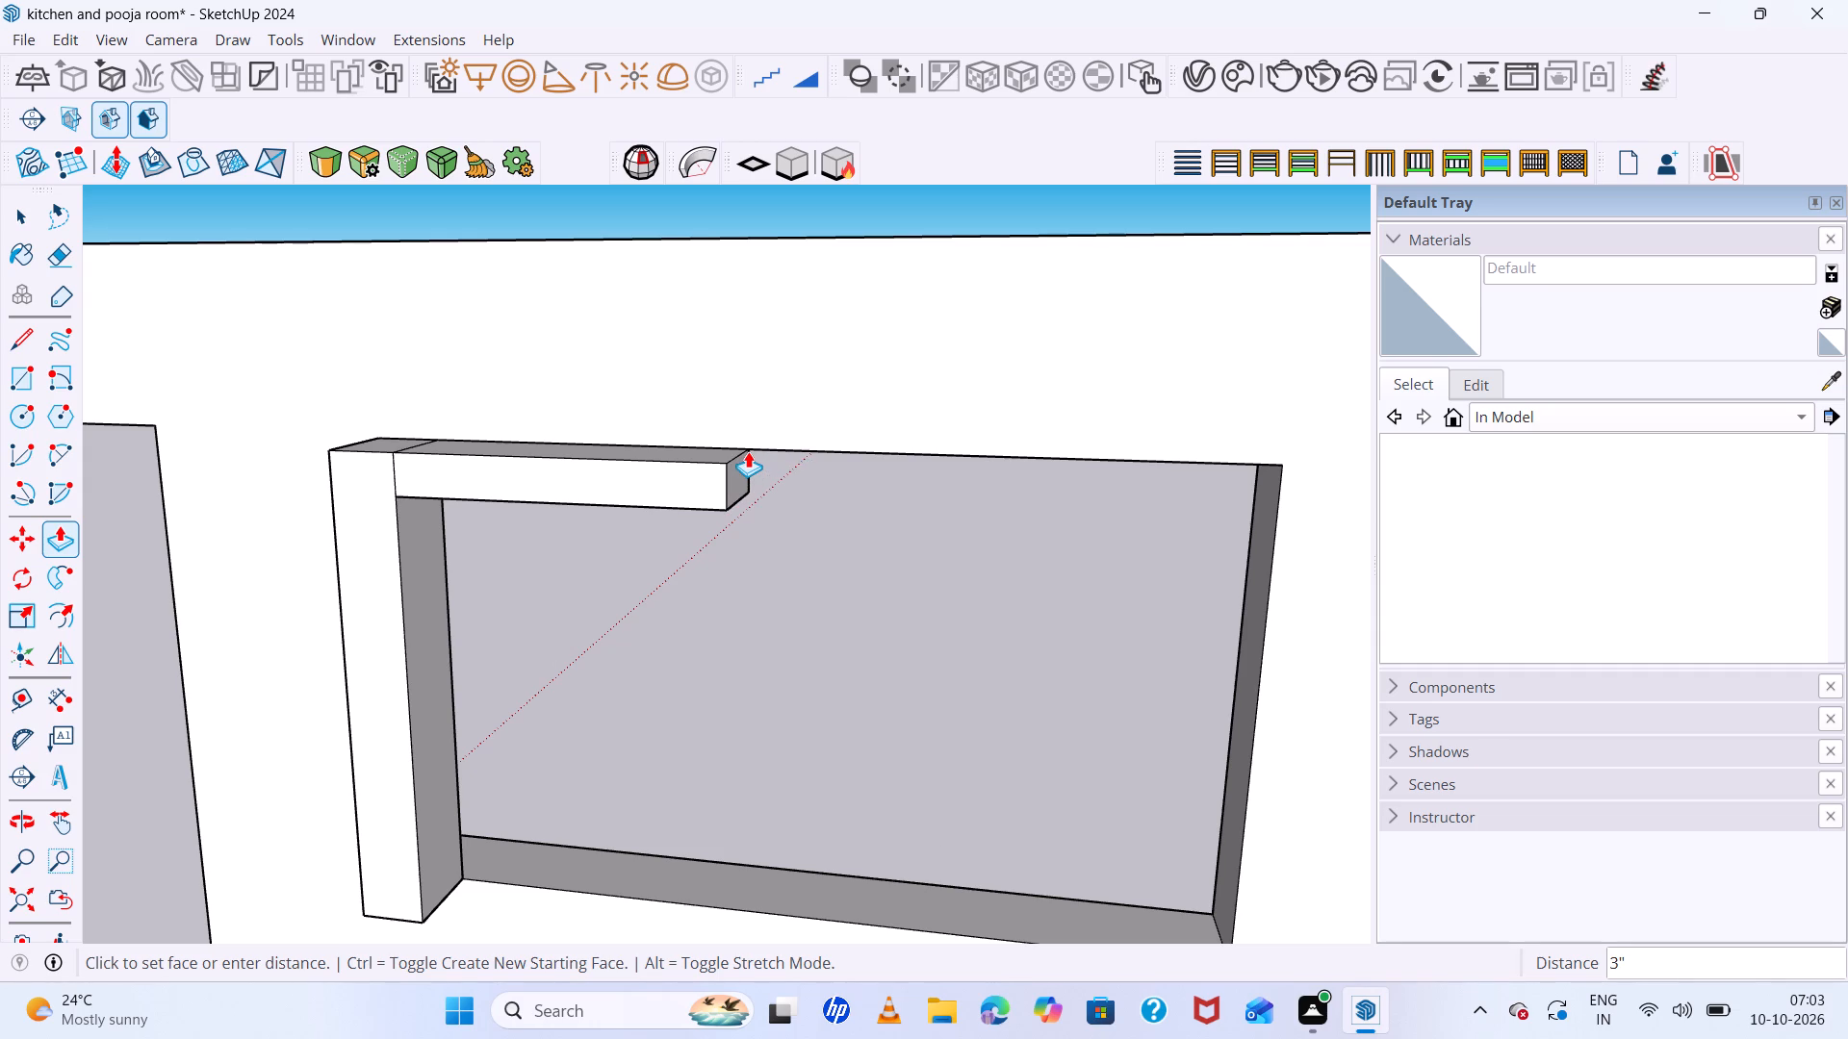
click(748, 451)
click(742, 469)
click(751, 471)
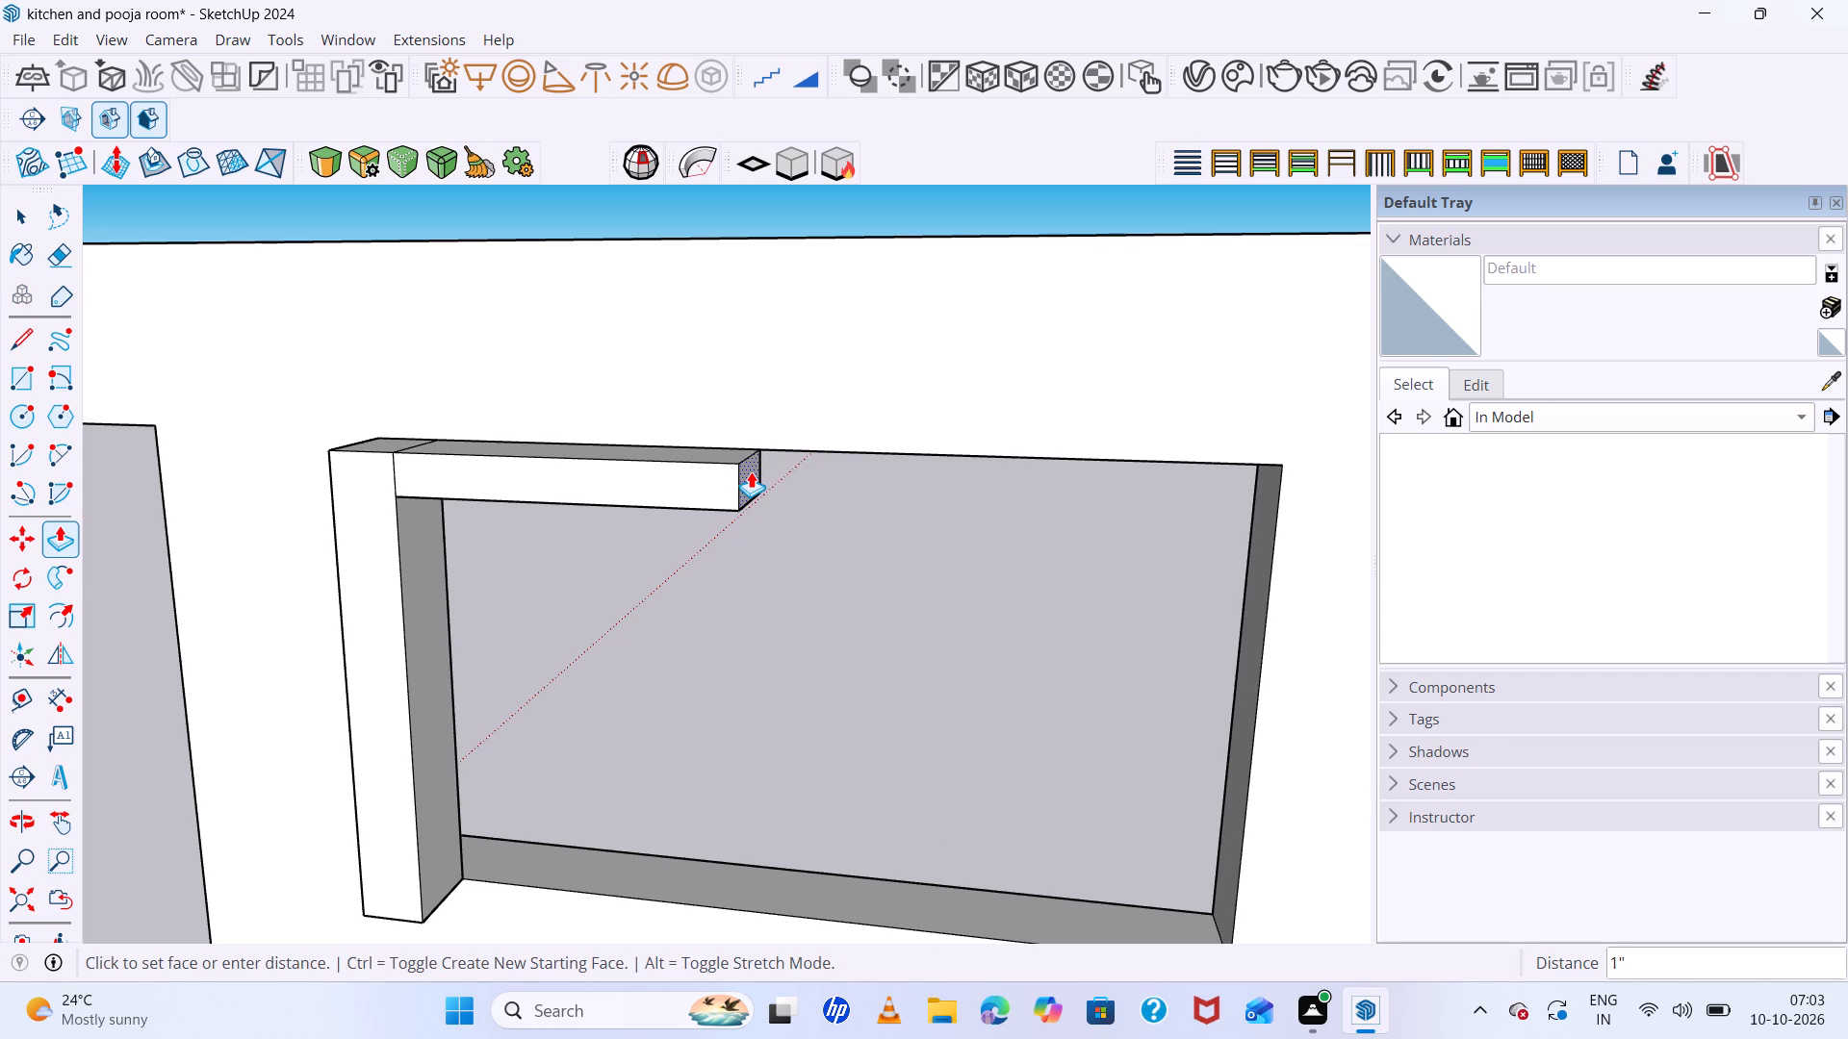
Draw a vertical marker line about 6" long up from the window's top edge, just beyond the bar's free end.
click(750, 471)
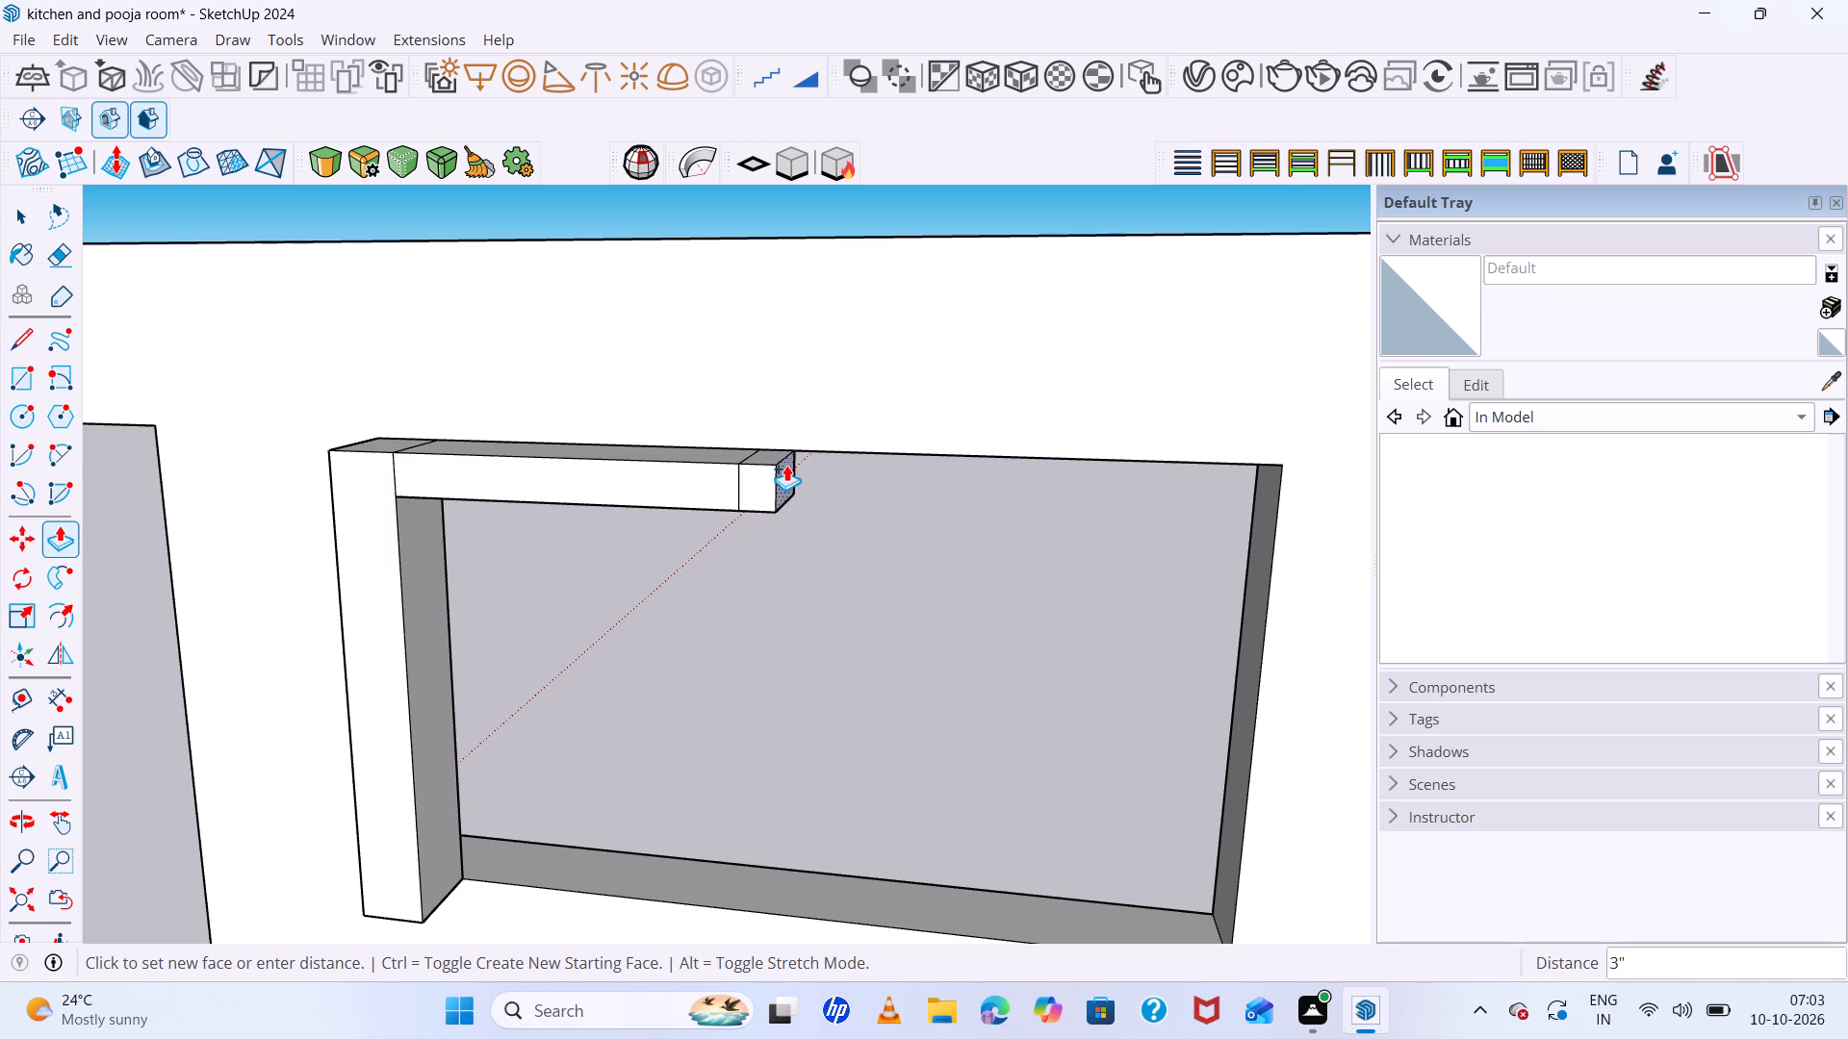
key(l)
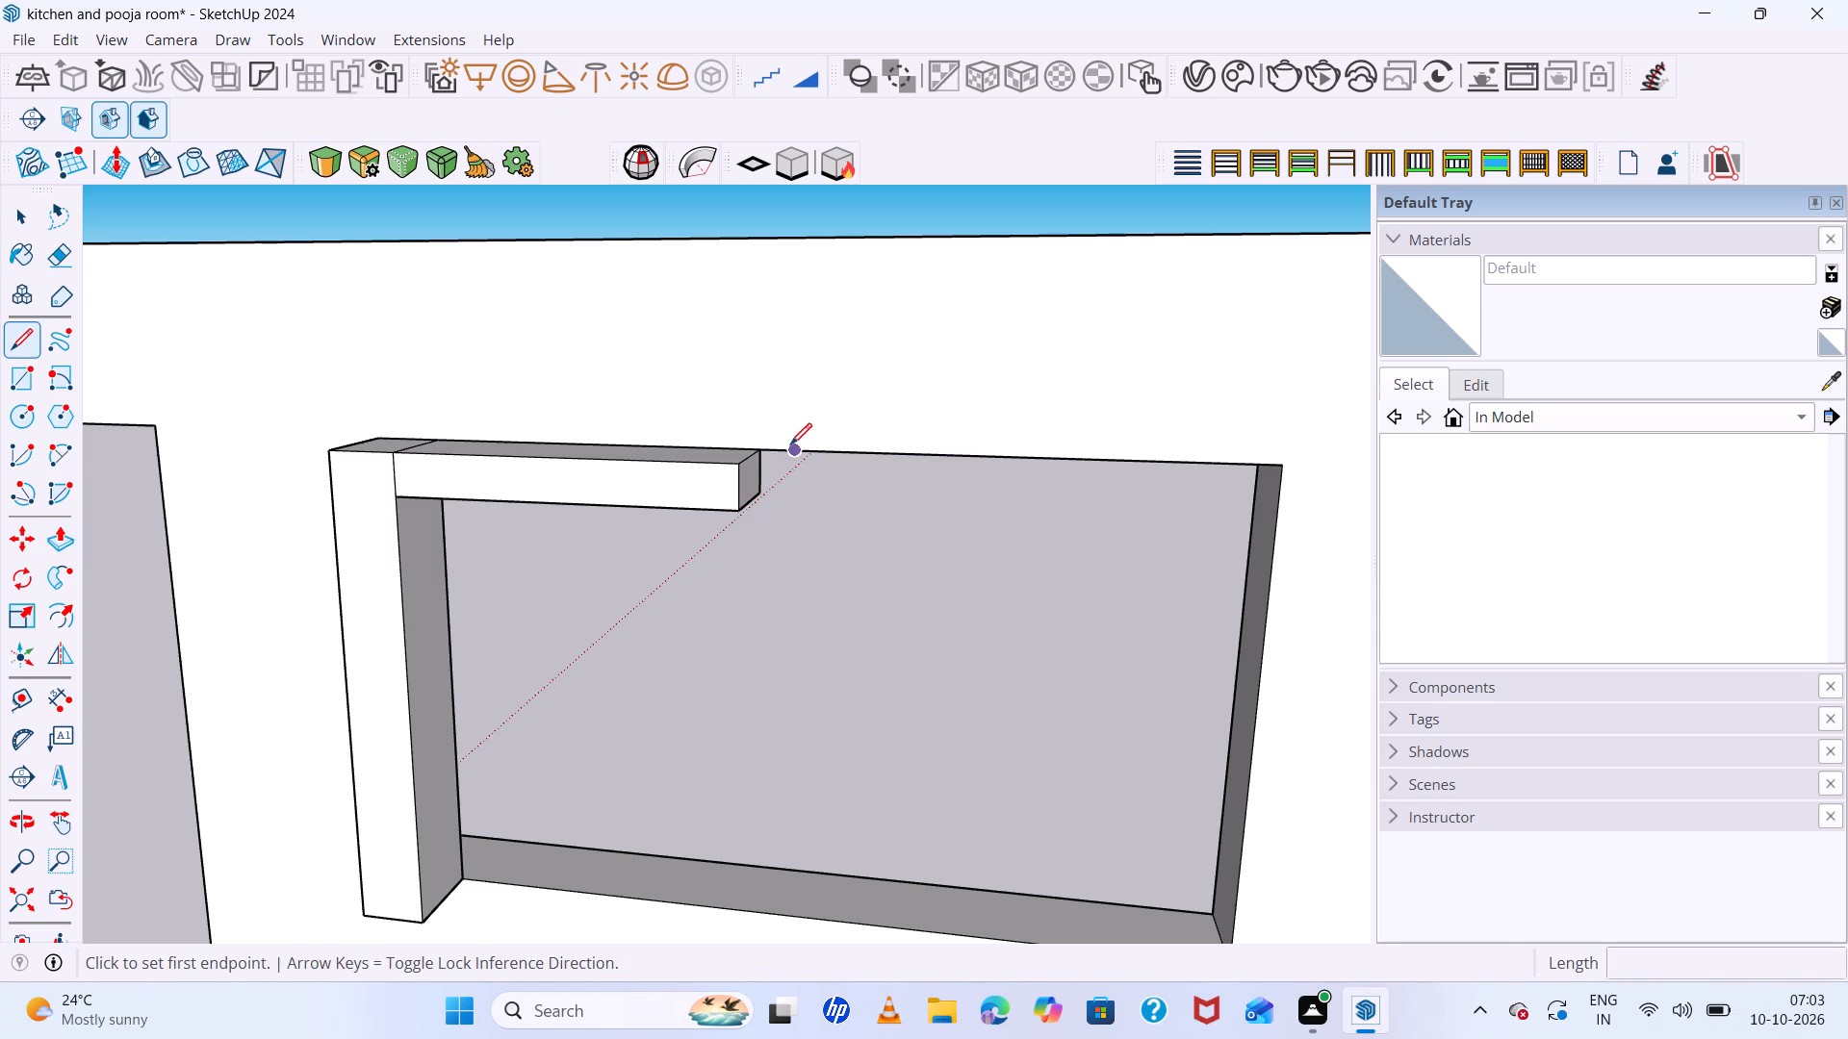
click(796, 450)
click(813, 403)
key(space)
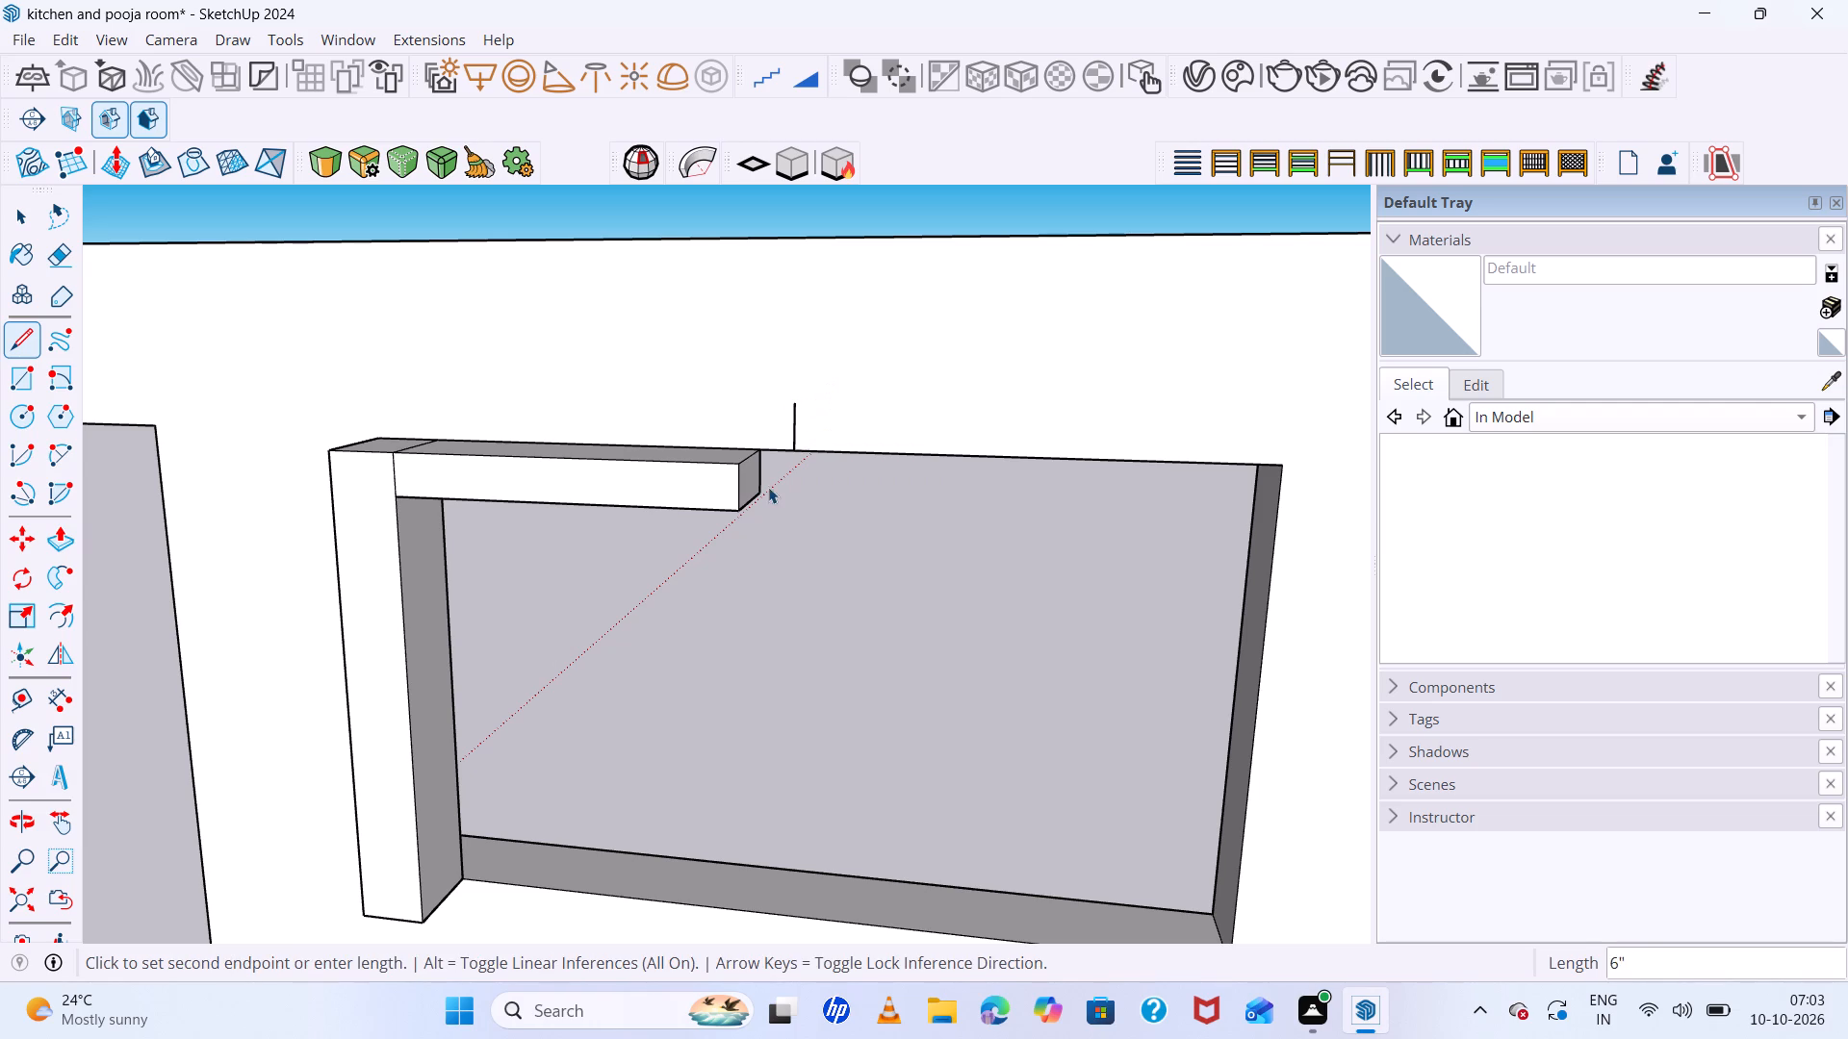
Shorten the top bar at its free end by 1".
click(755, 489)
key(p)
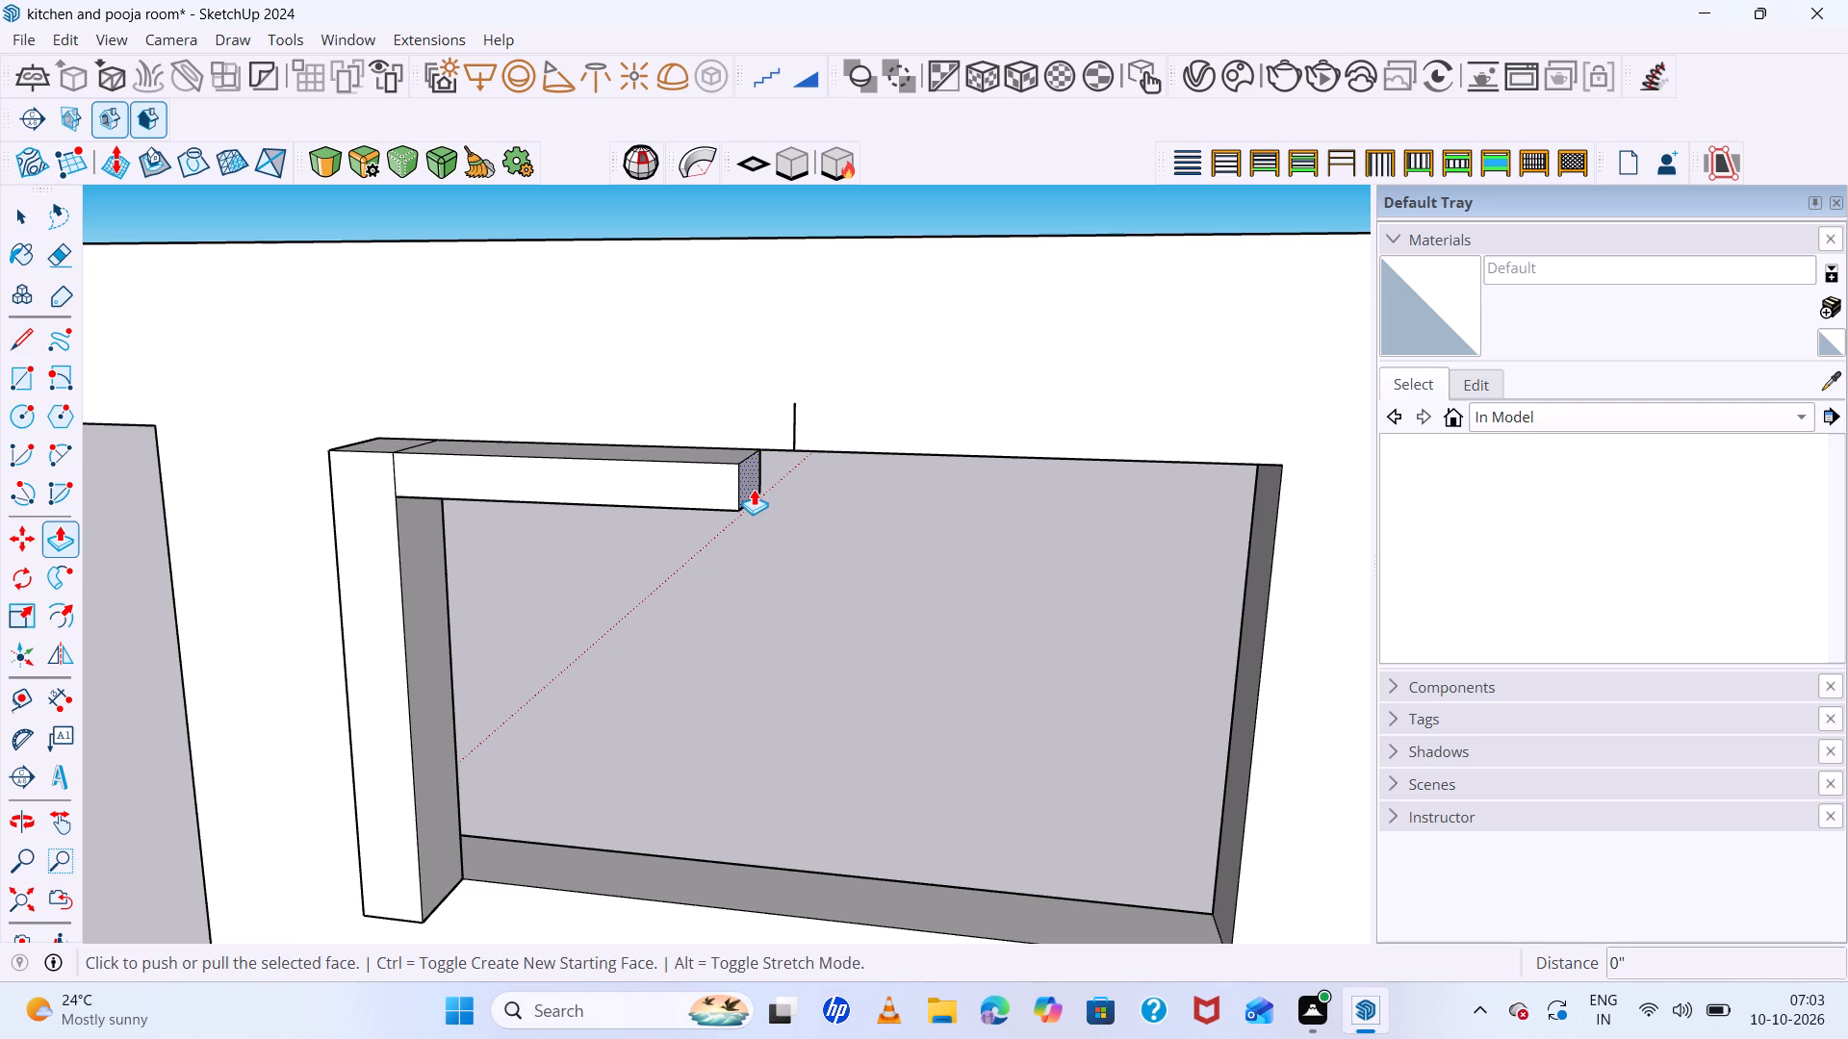
click(754, 489)
click(737, 488)
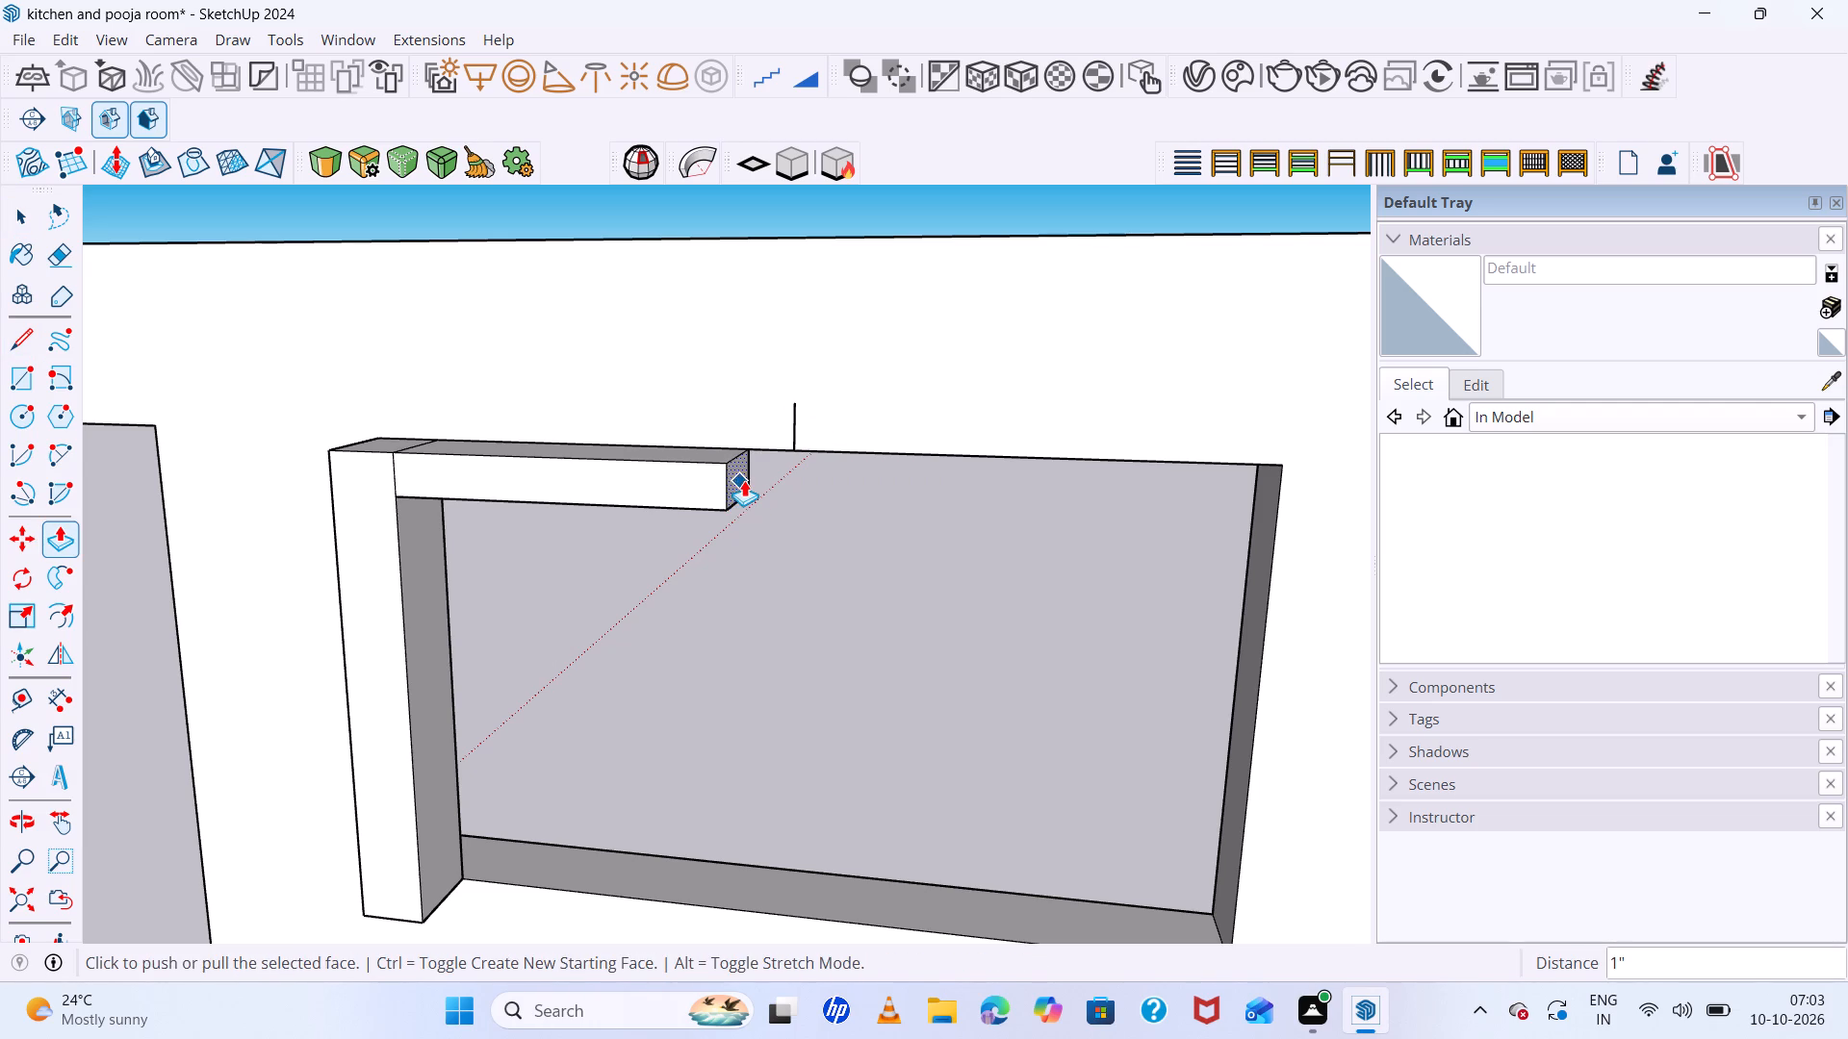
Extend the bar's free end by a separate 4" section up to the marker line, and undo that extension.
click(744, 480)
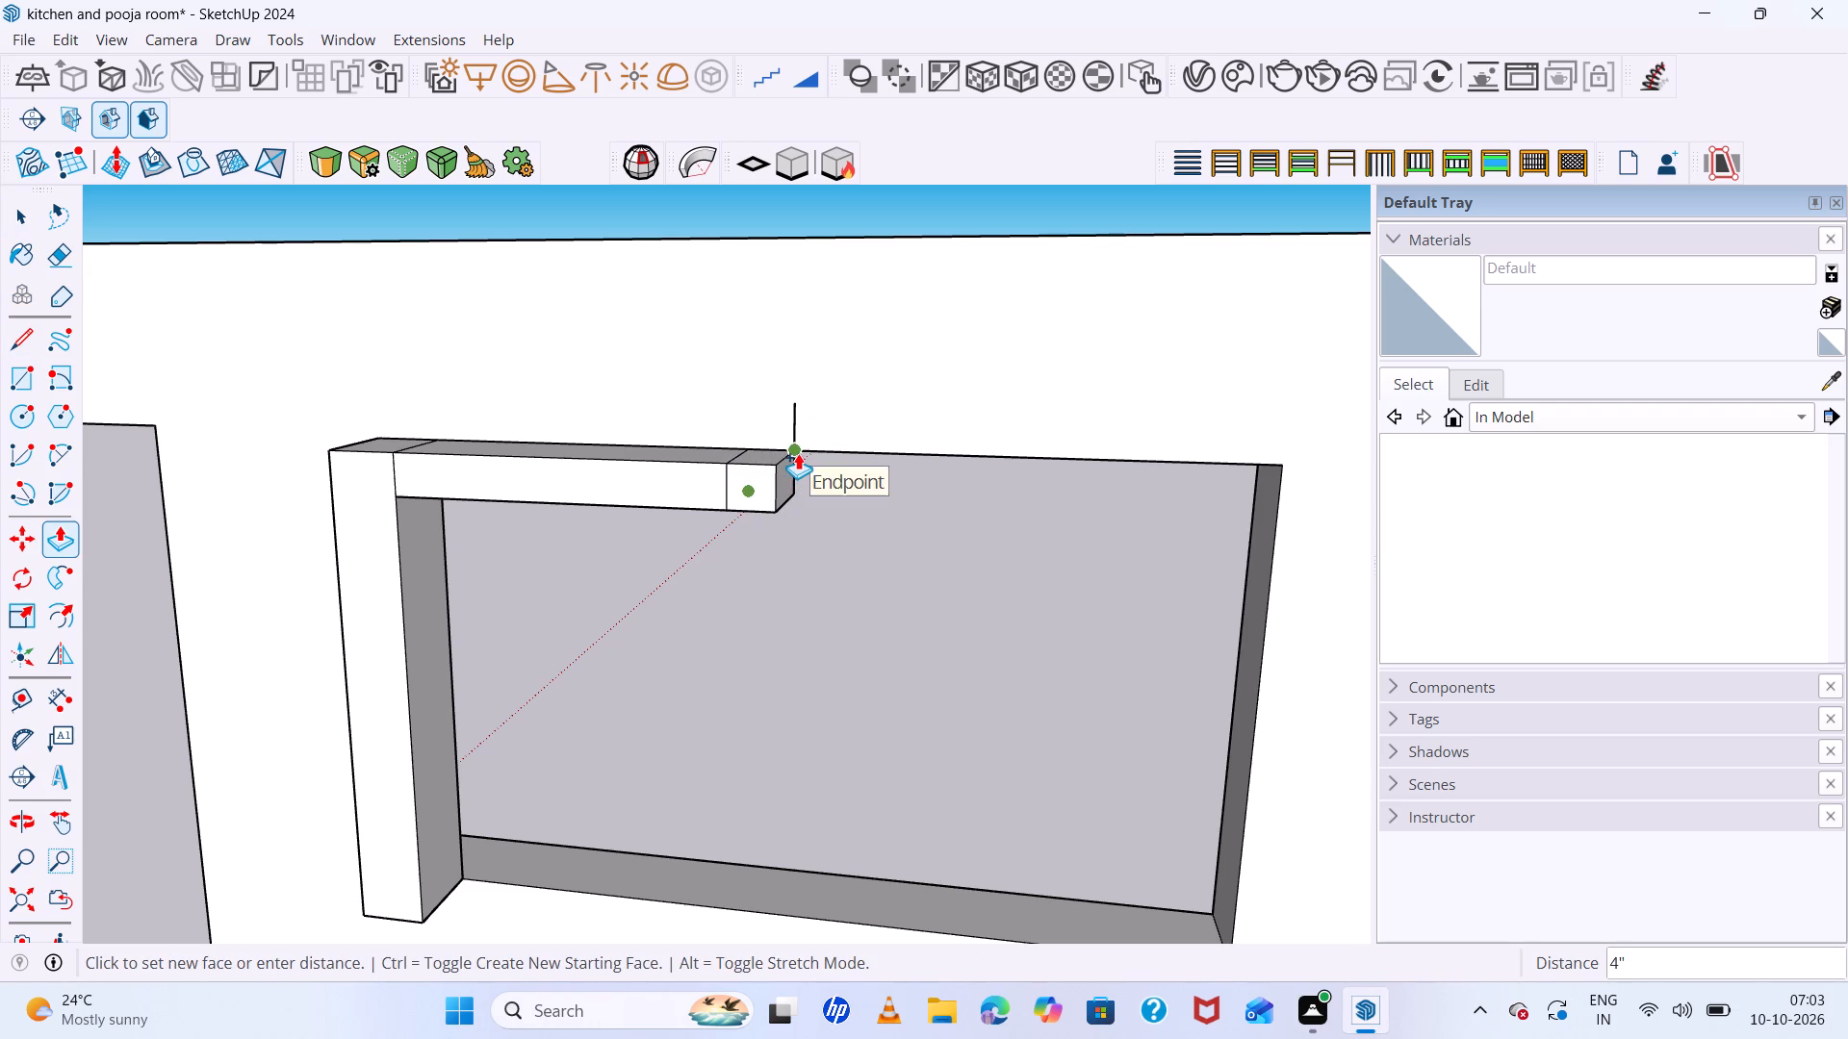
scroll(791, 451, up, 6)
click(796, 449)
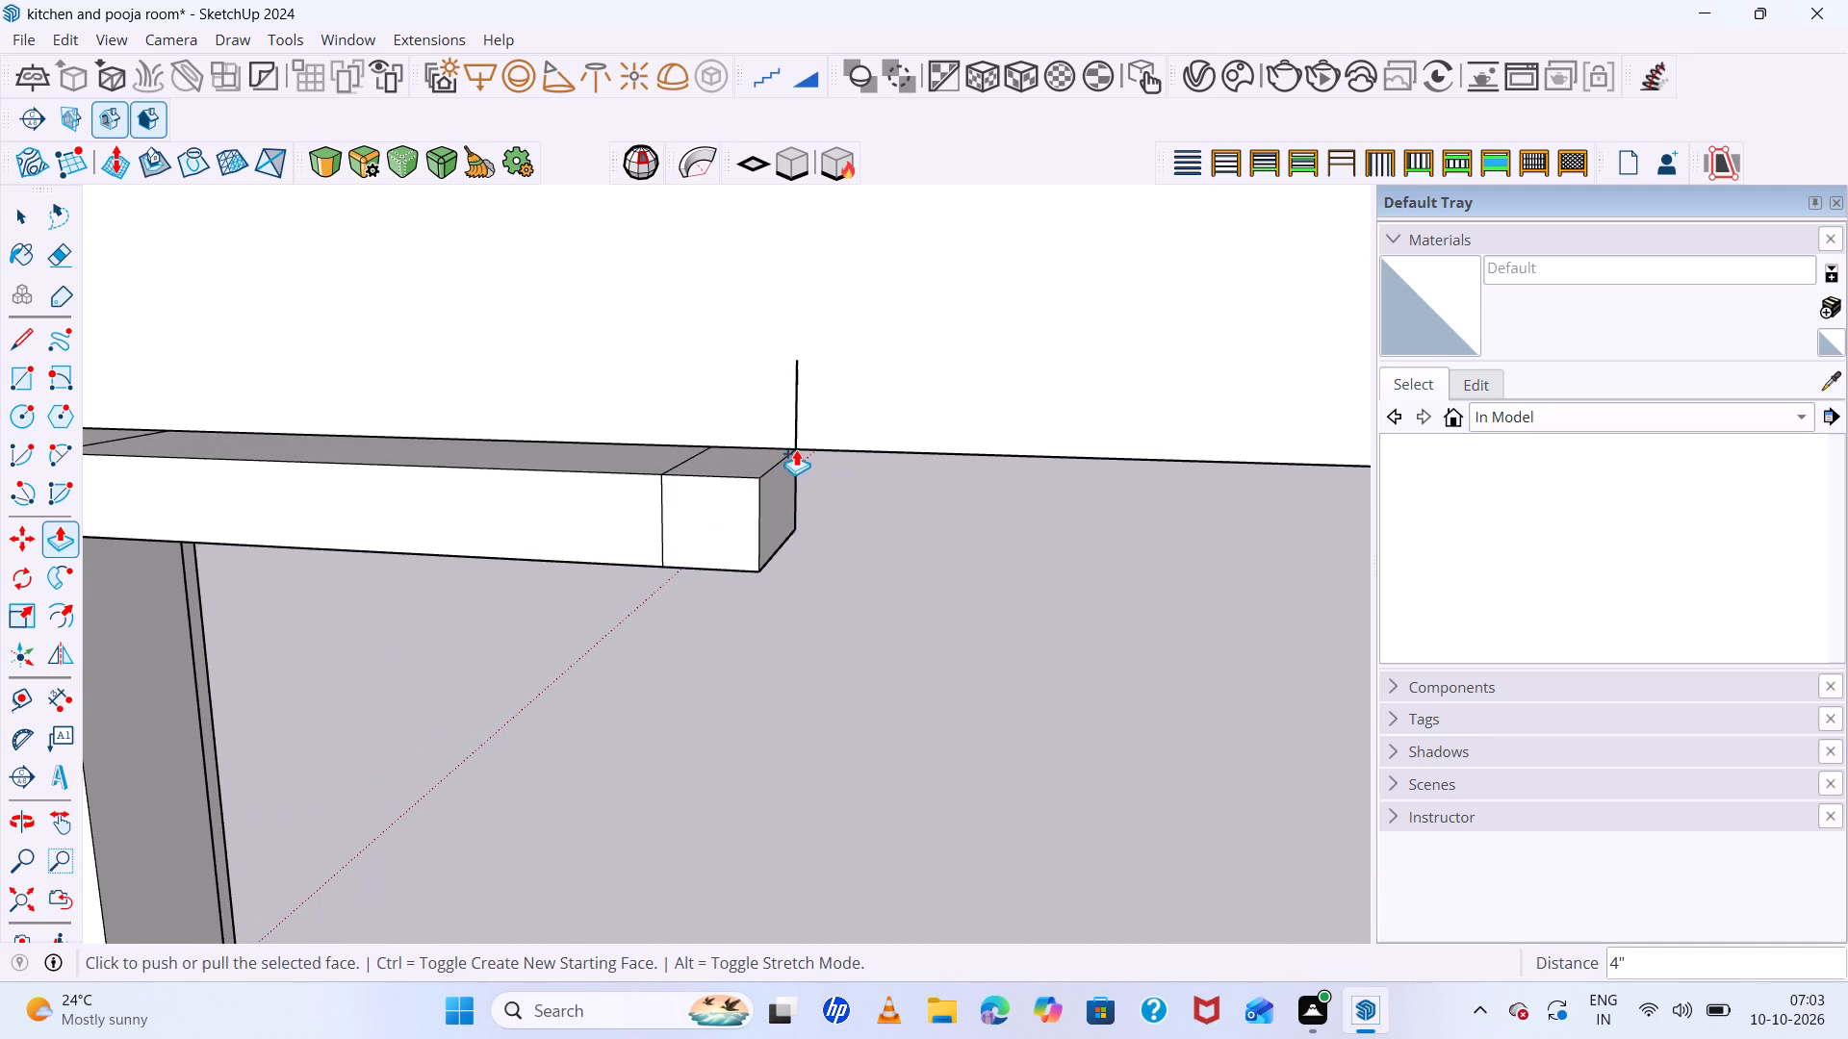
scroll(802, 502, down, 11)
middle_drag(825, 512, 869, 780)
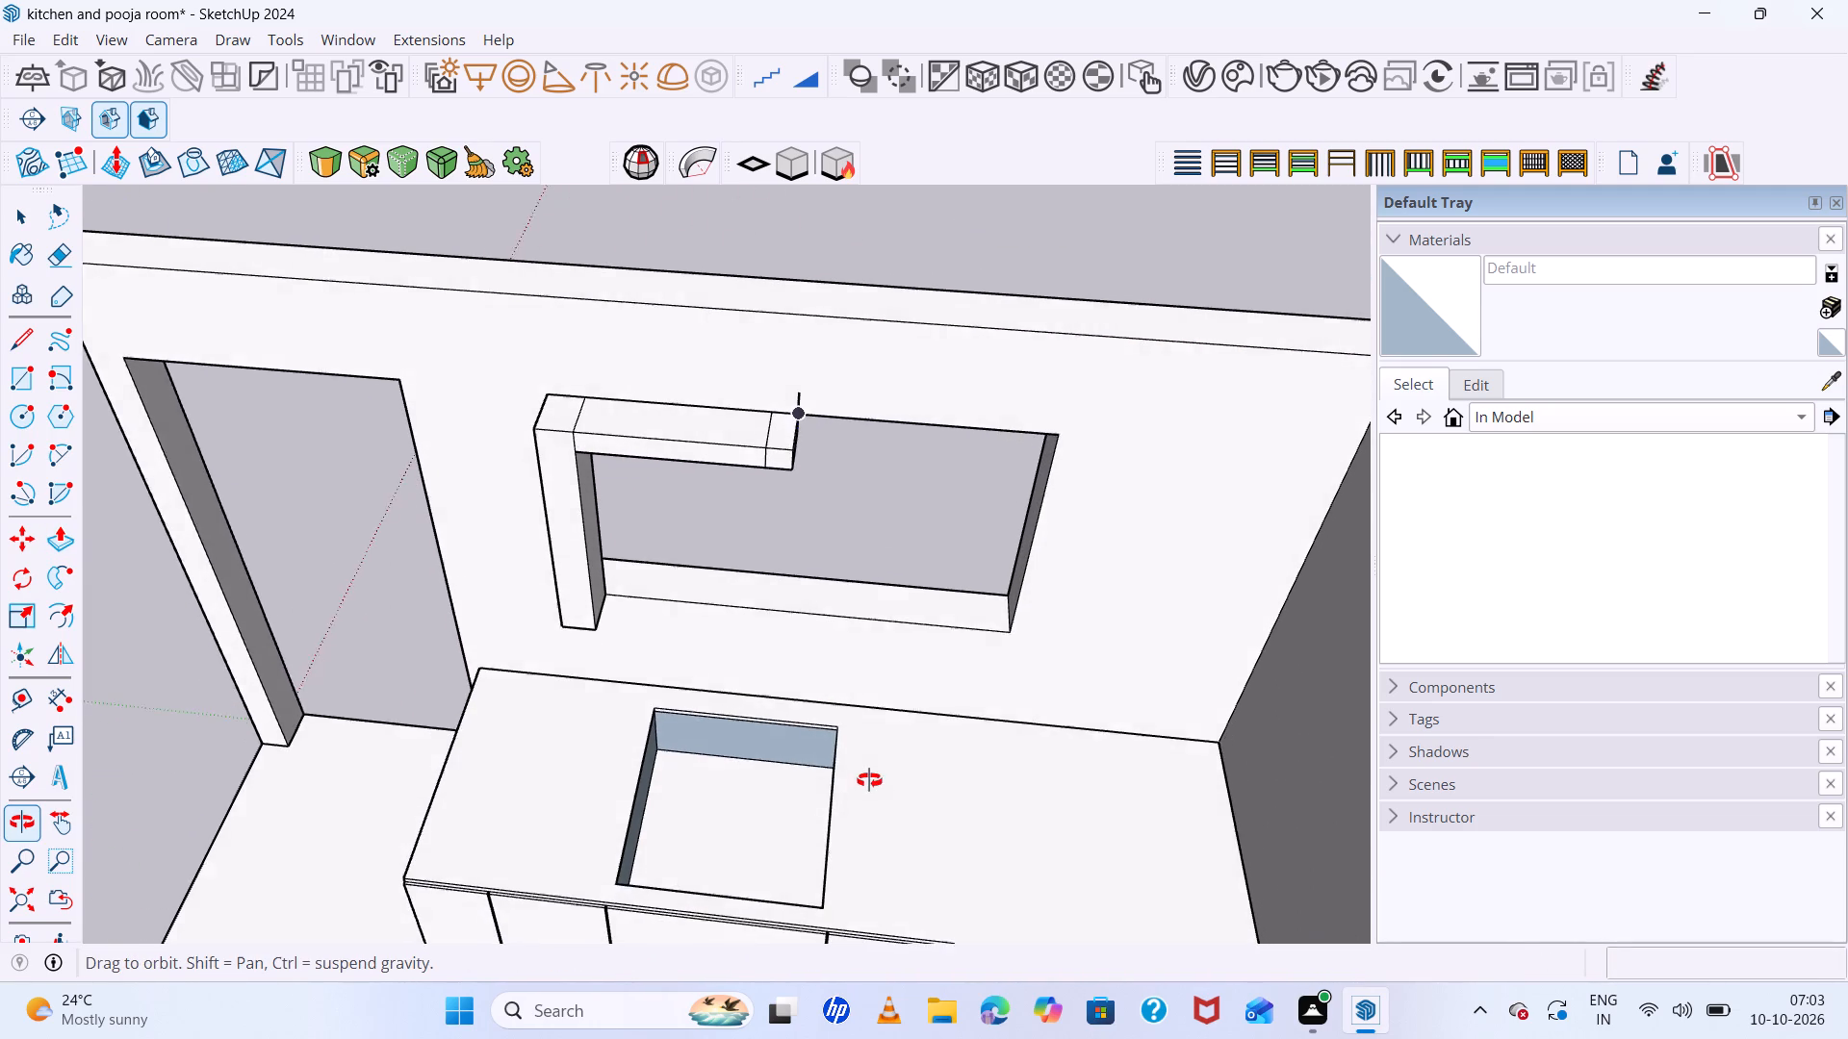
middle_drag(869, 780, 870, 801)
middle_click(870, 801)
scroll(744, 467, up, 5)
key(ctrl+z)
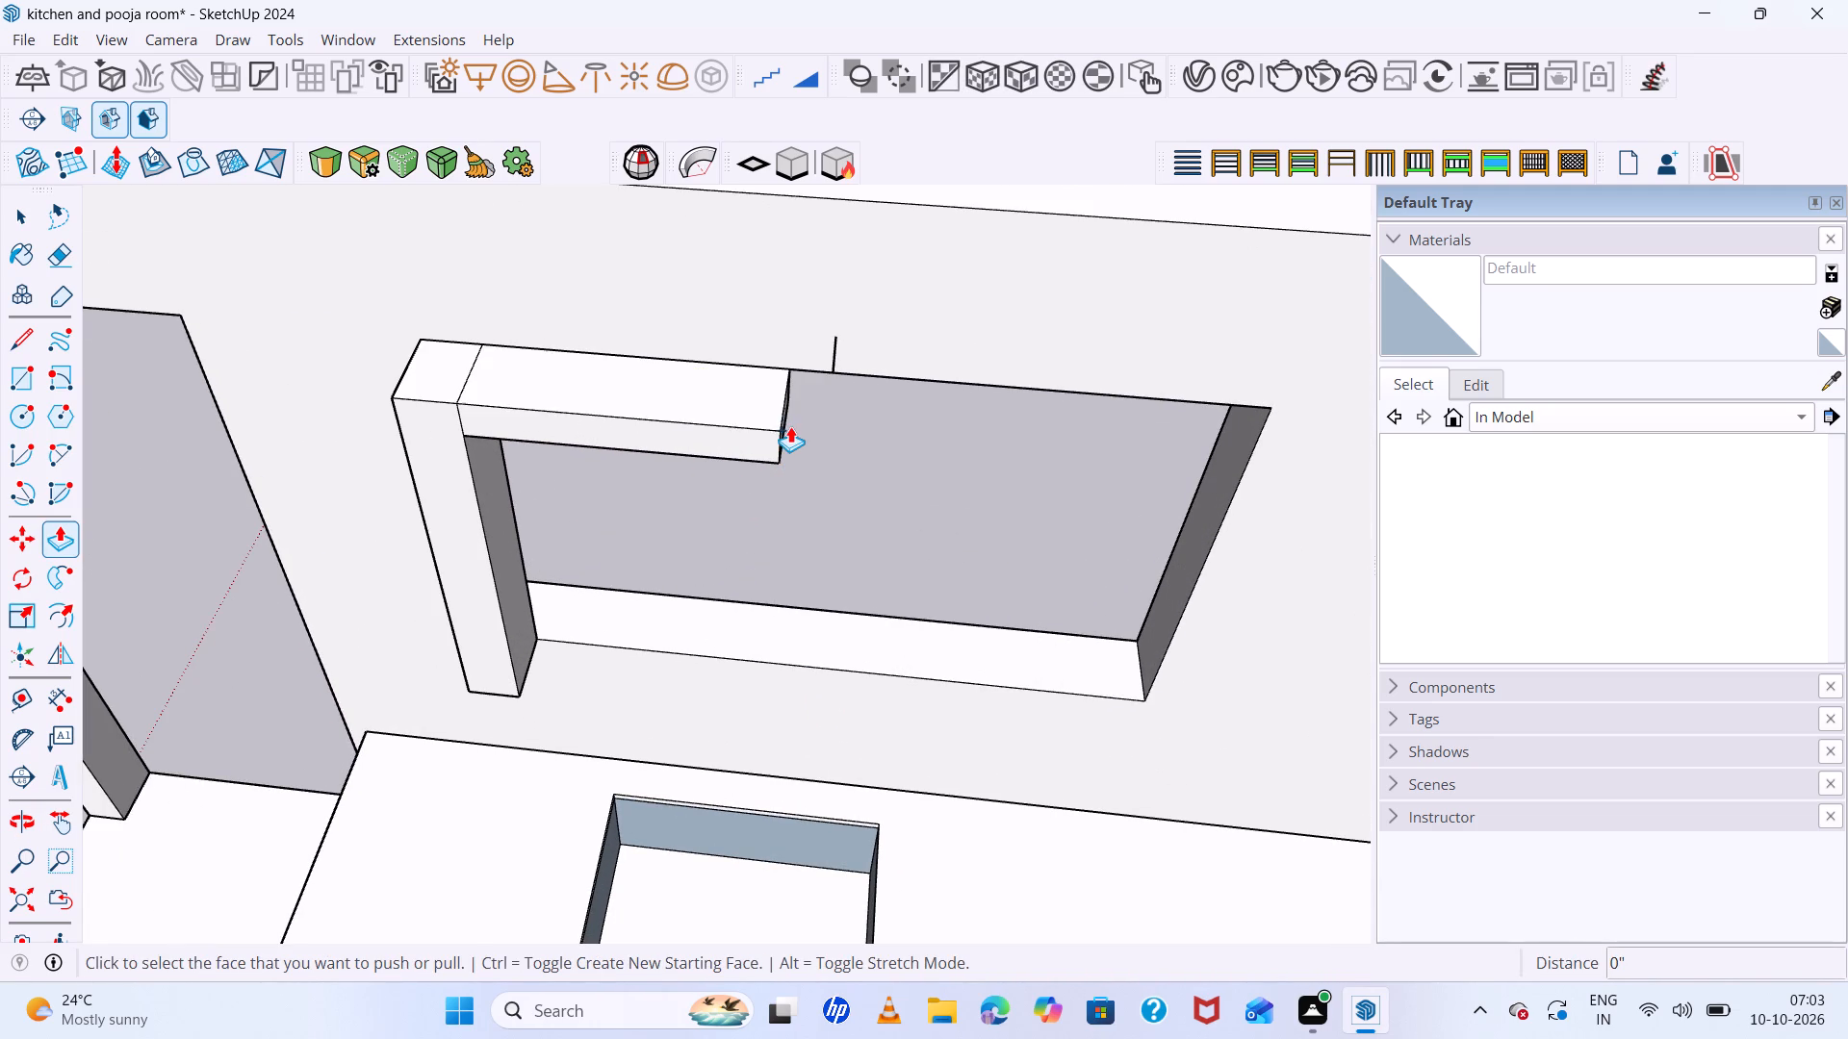
Push the top bar's free end face back by 2".
scroll(790, 426, up, 5)
click(783, 422)
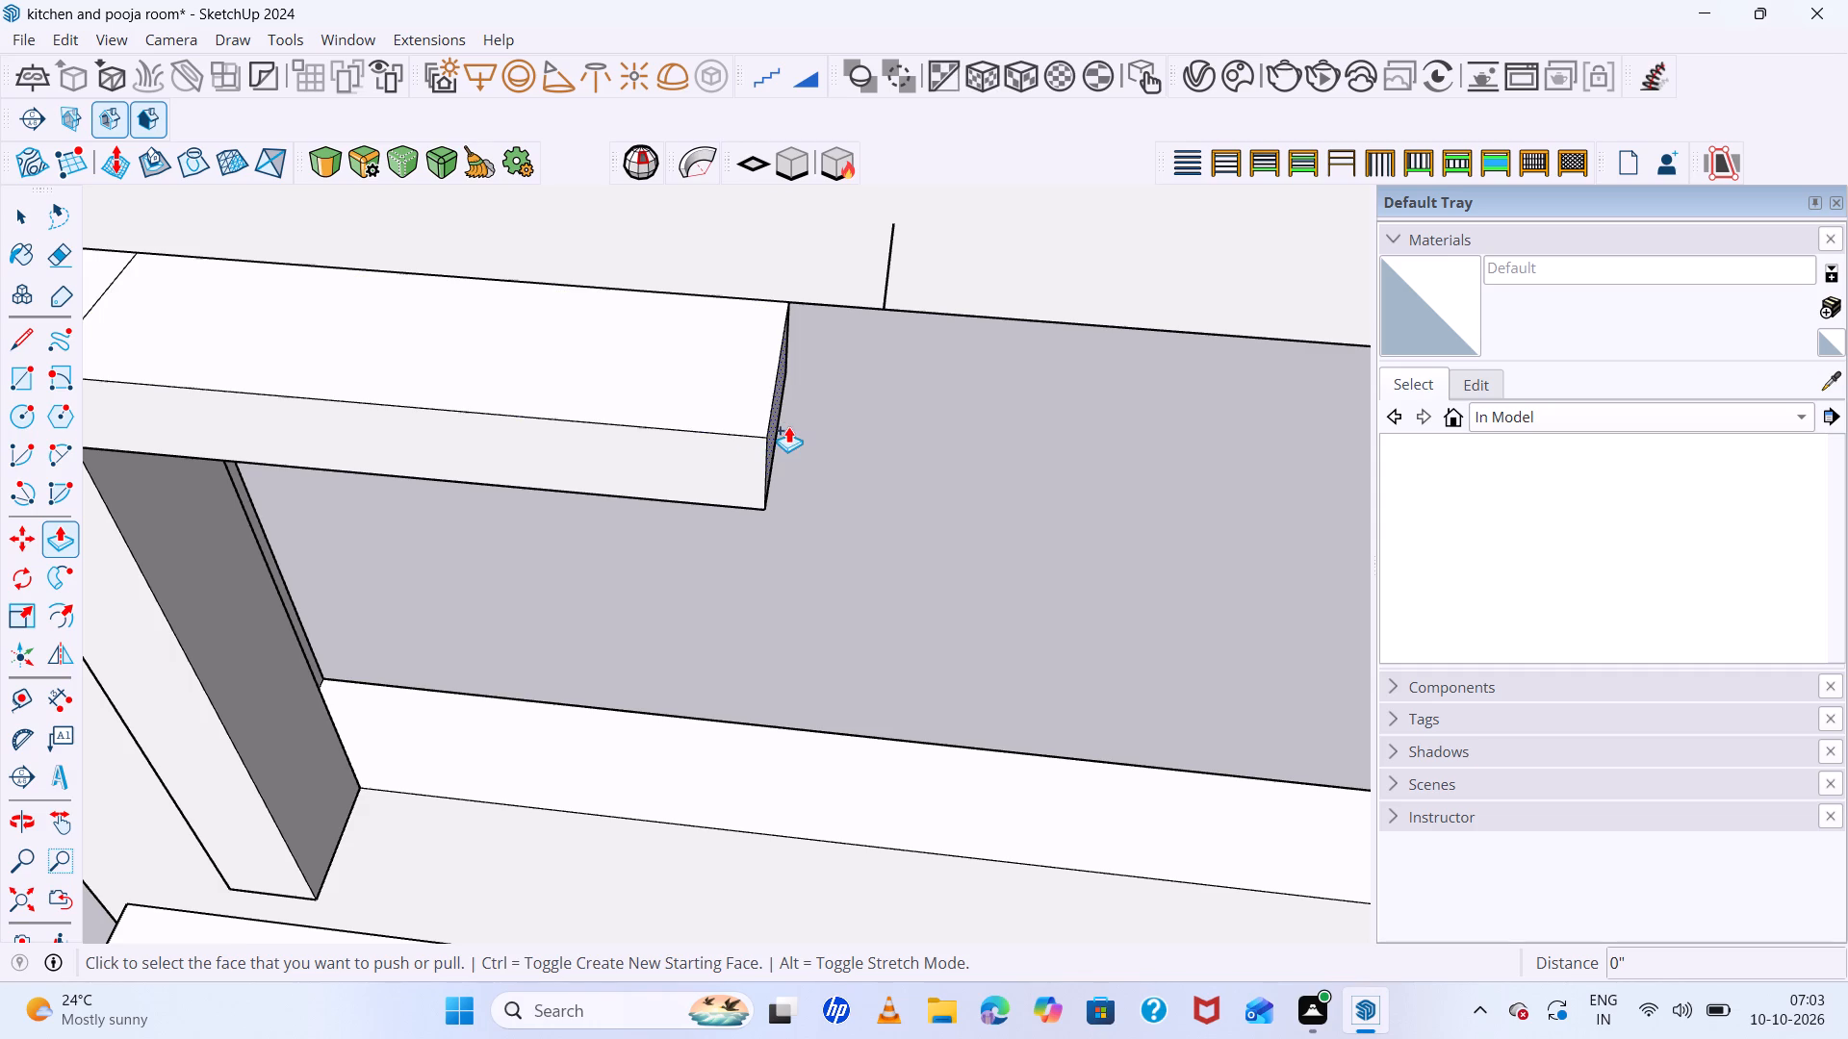
click(783, 427)
middle_drag(810, 434, 675, 360)
click(698, 356)
key(space)
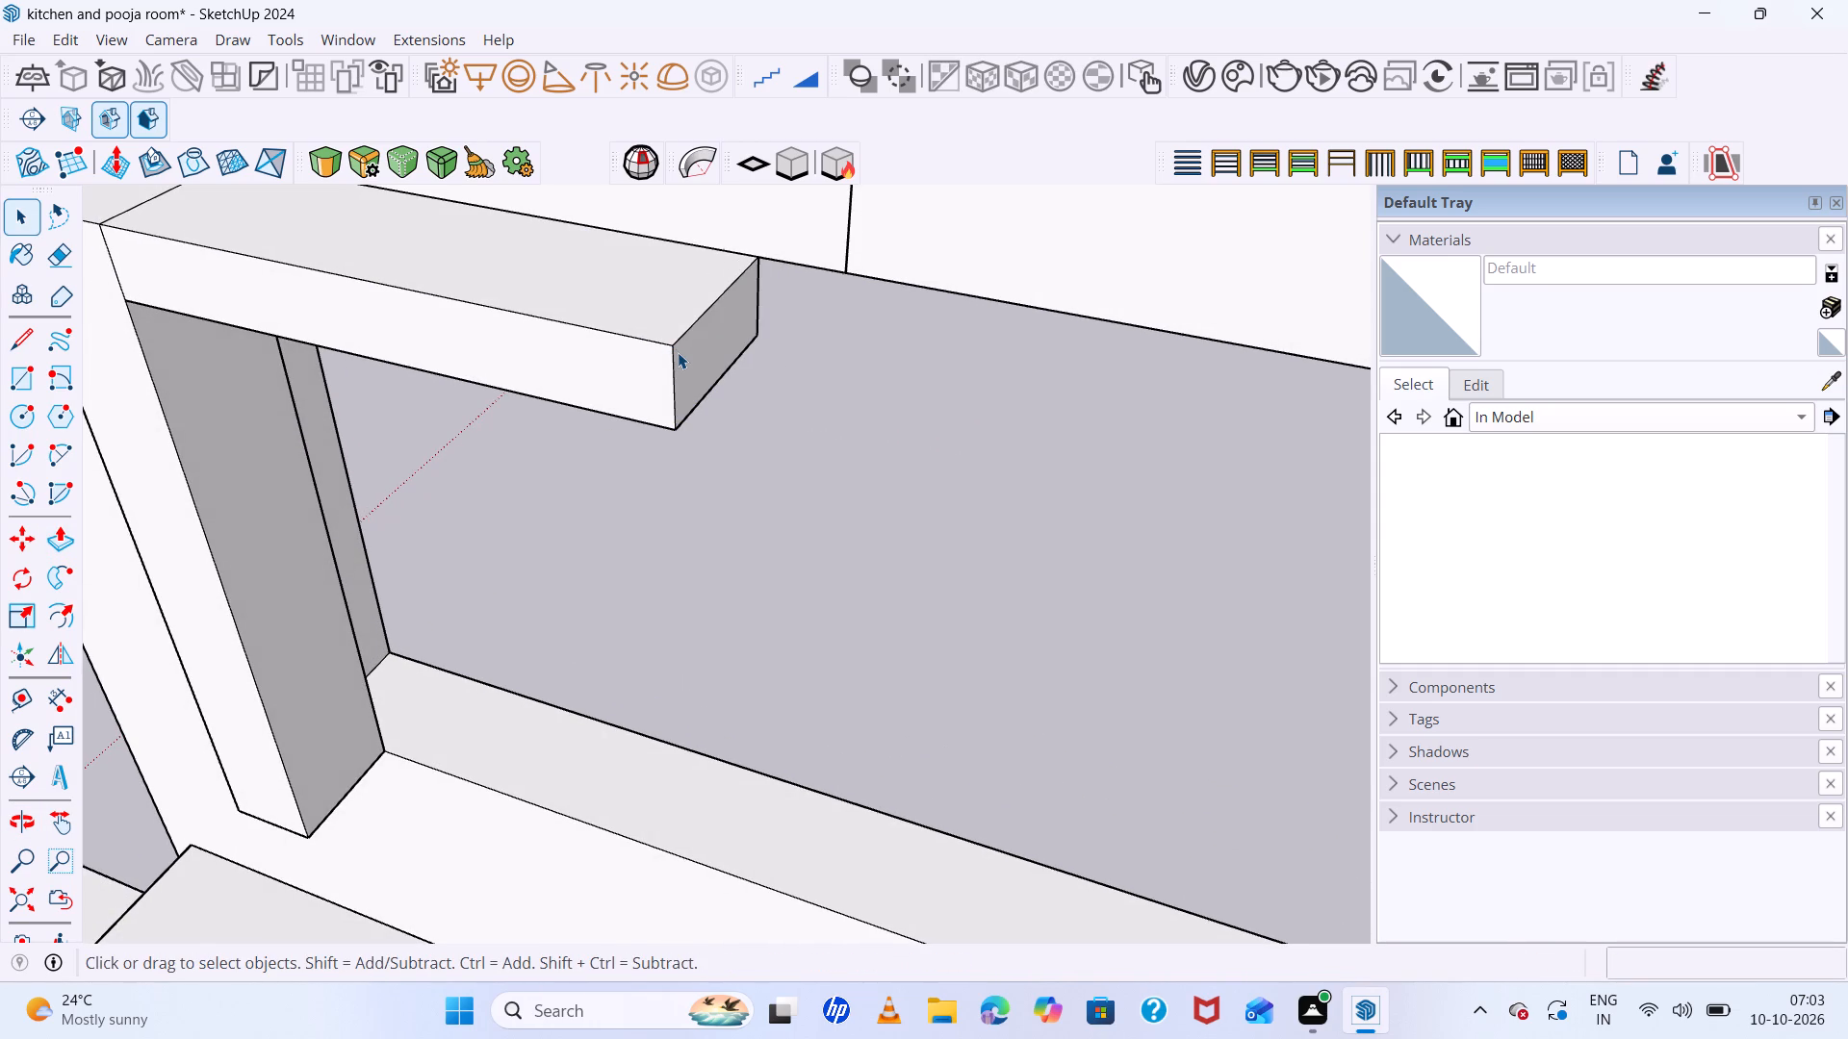
click(686, 359)
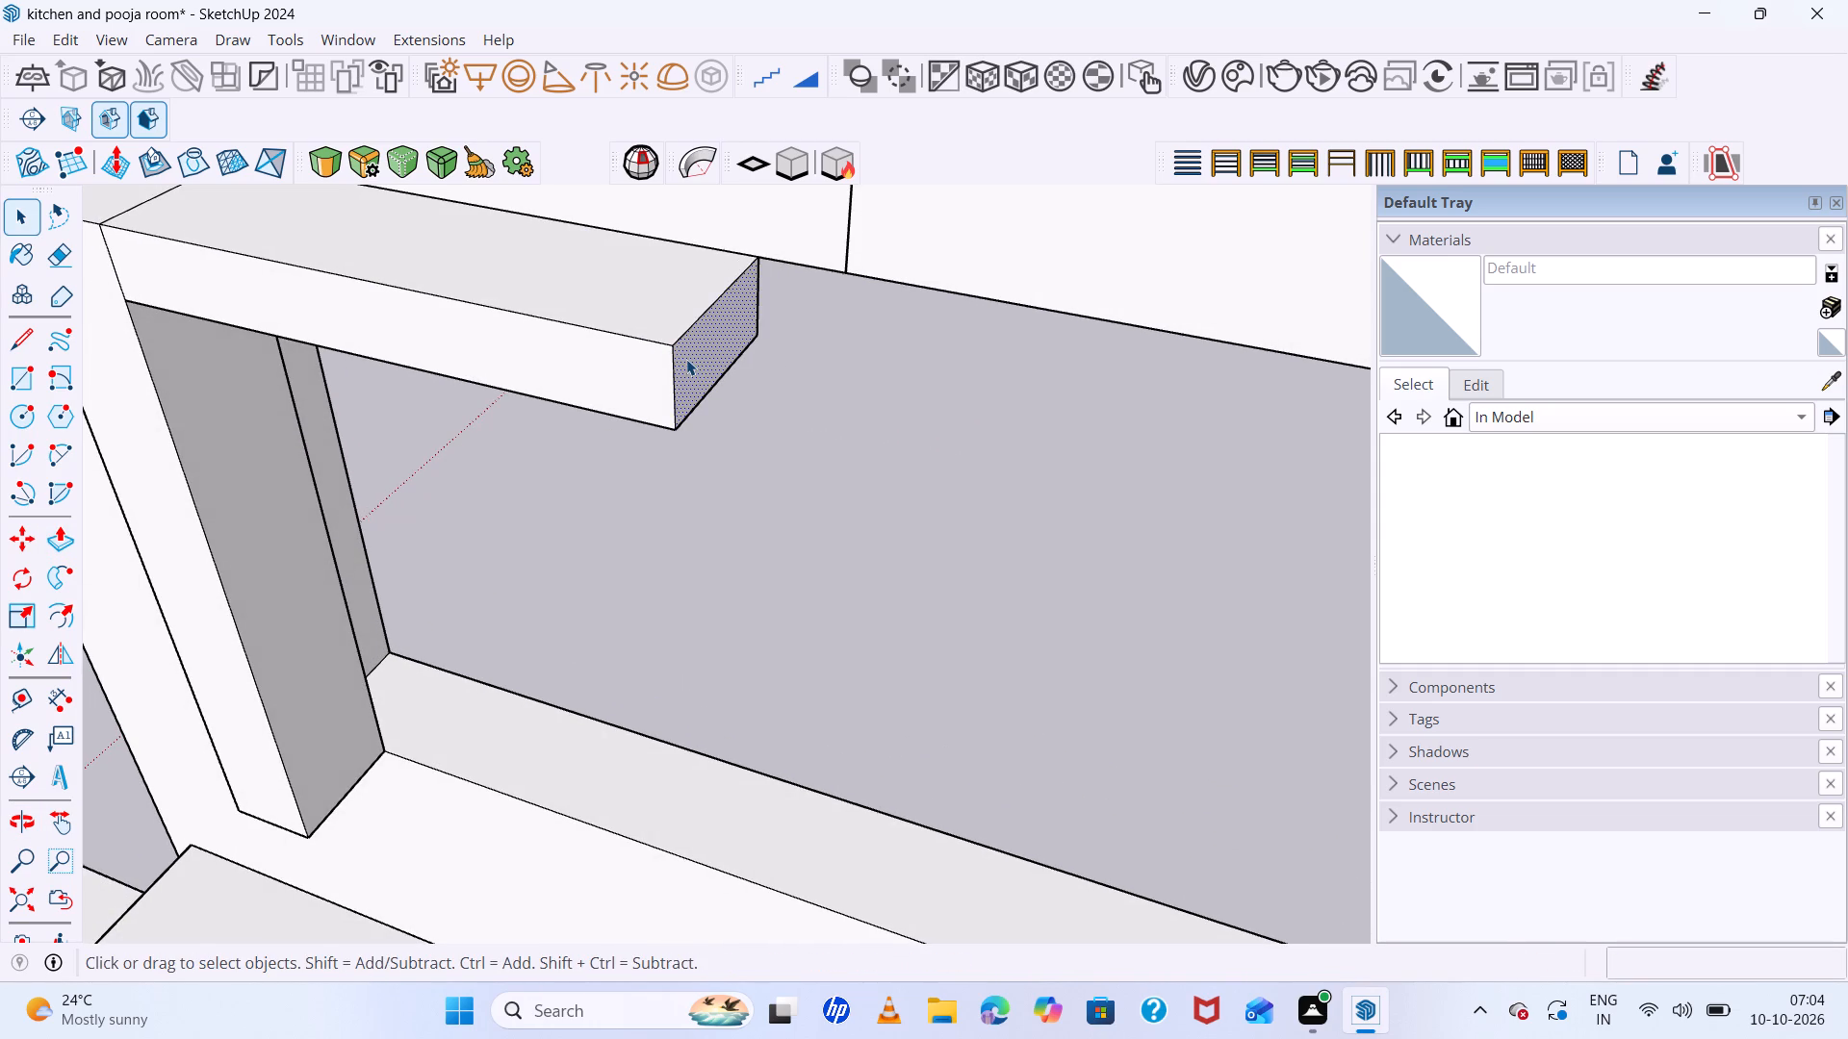
key(p)
click(686, 359)
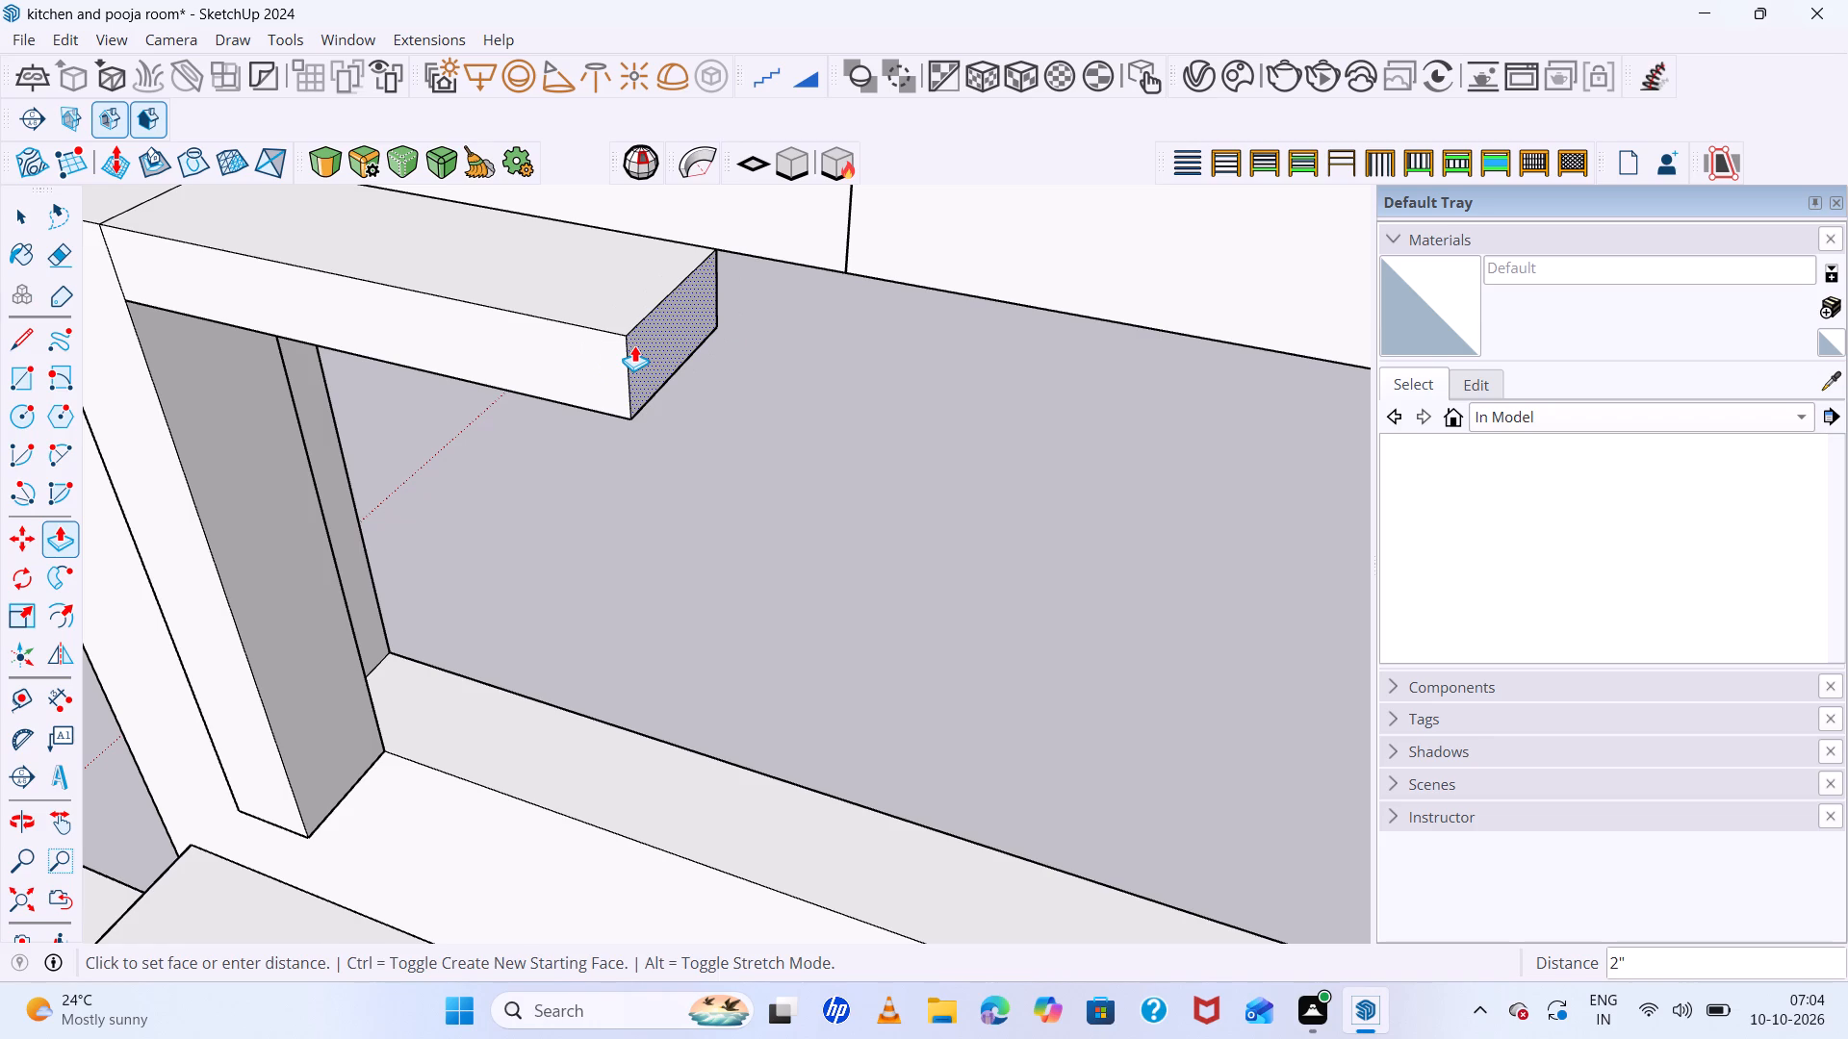
click(634, 345)
Extend the bar's free end by a separate 6" section up to the marker line, keeping a dividing edge at the joint.
click(652, 344)
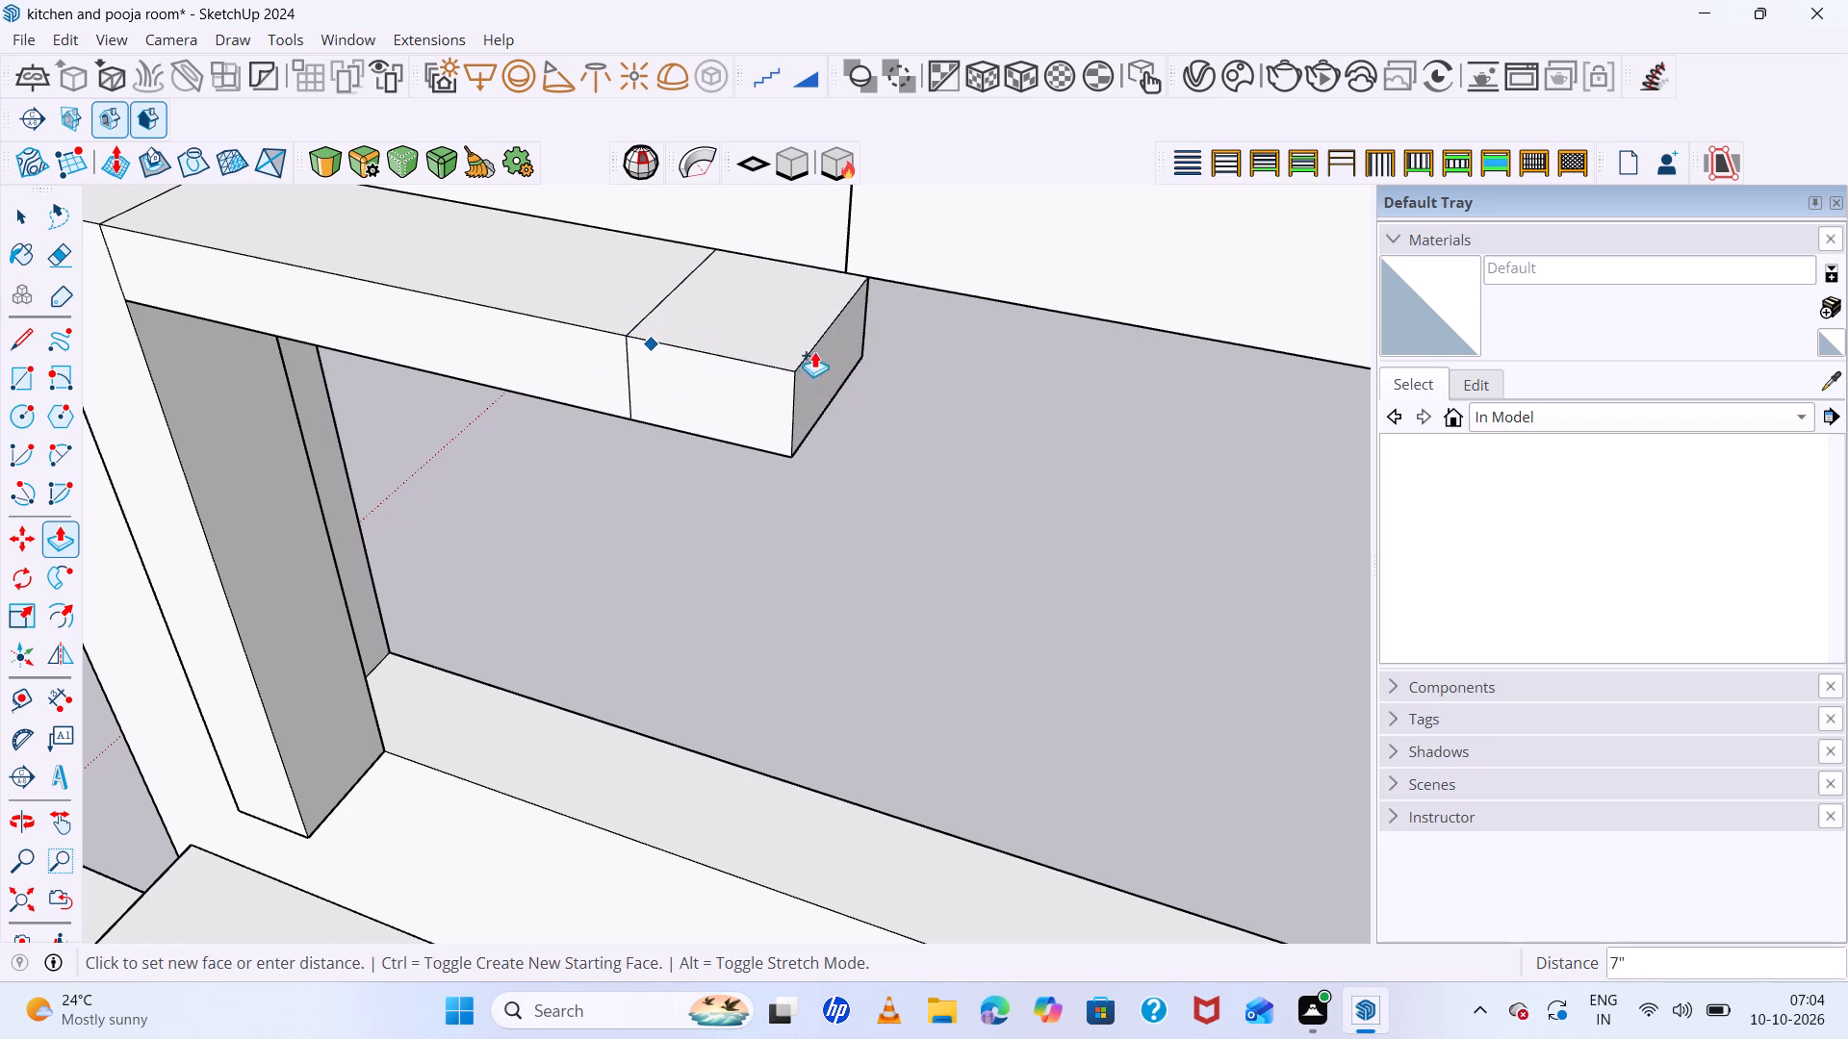
click(843, 269)
Pull the underside of the bar's end section down about 3' 4" to the first post's bottom, forming the second post.
scroll(765, 432, down, 3)
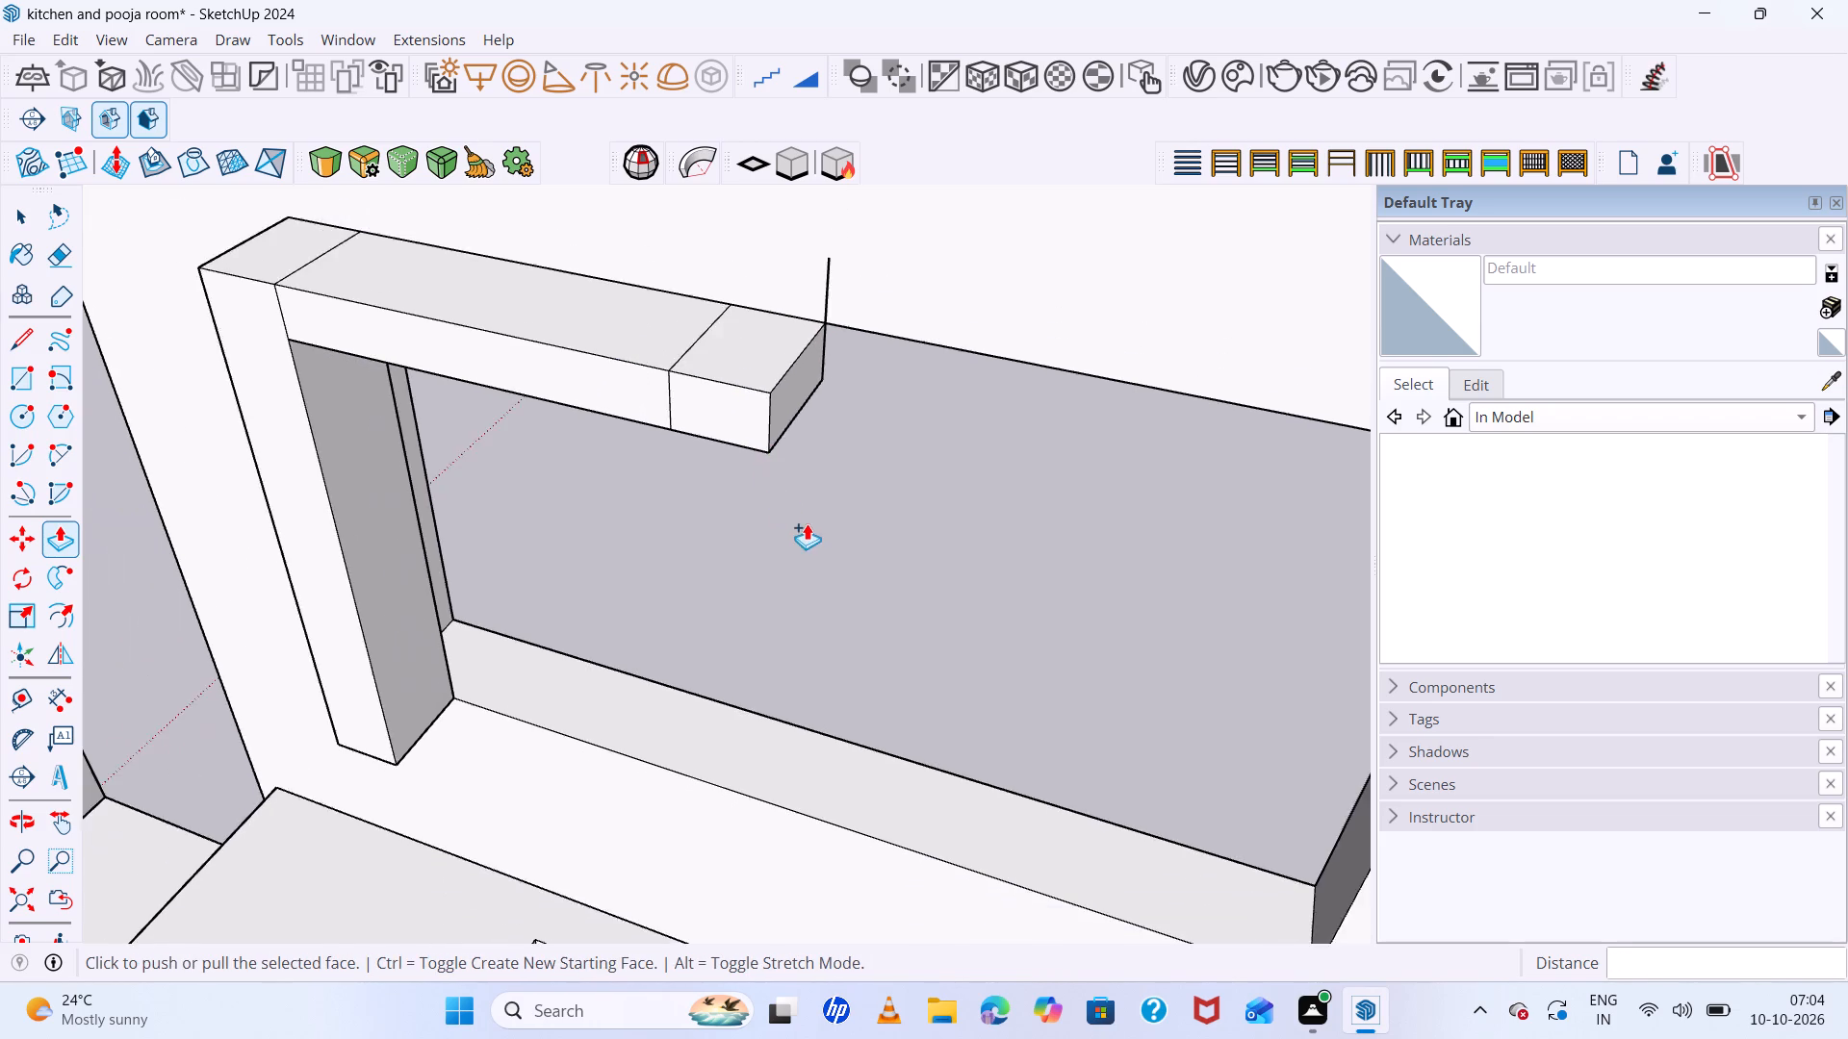
scroll(807, 523, down, 6)
middle_drag(854, 562, 922, 221)
middle_click(923, 220)
scroll(817, 400, up, 5)
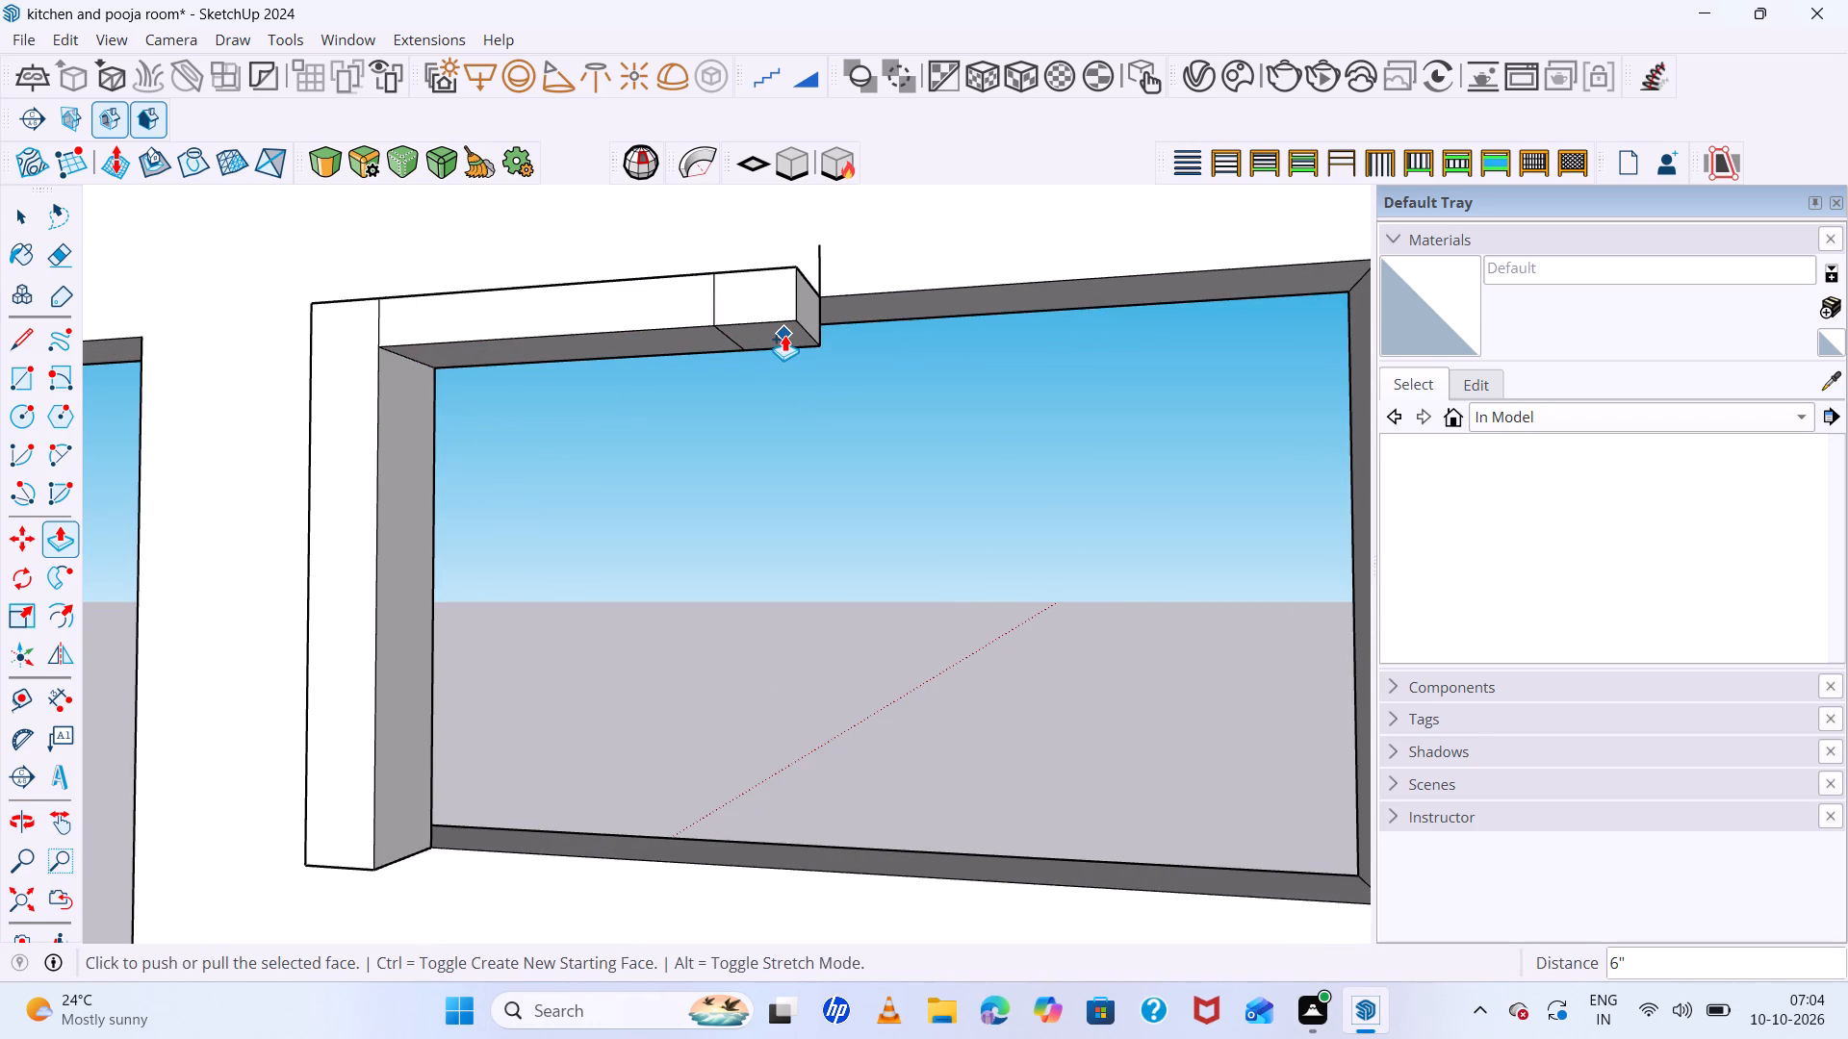
key(space)
click(773, 334)
key(p)
click(772, 334)
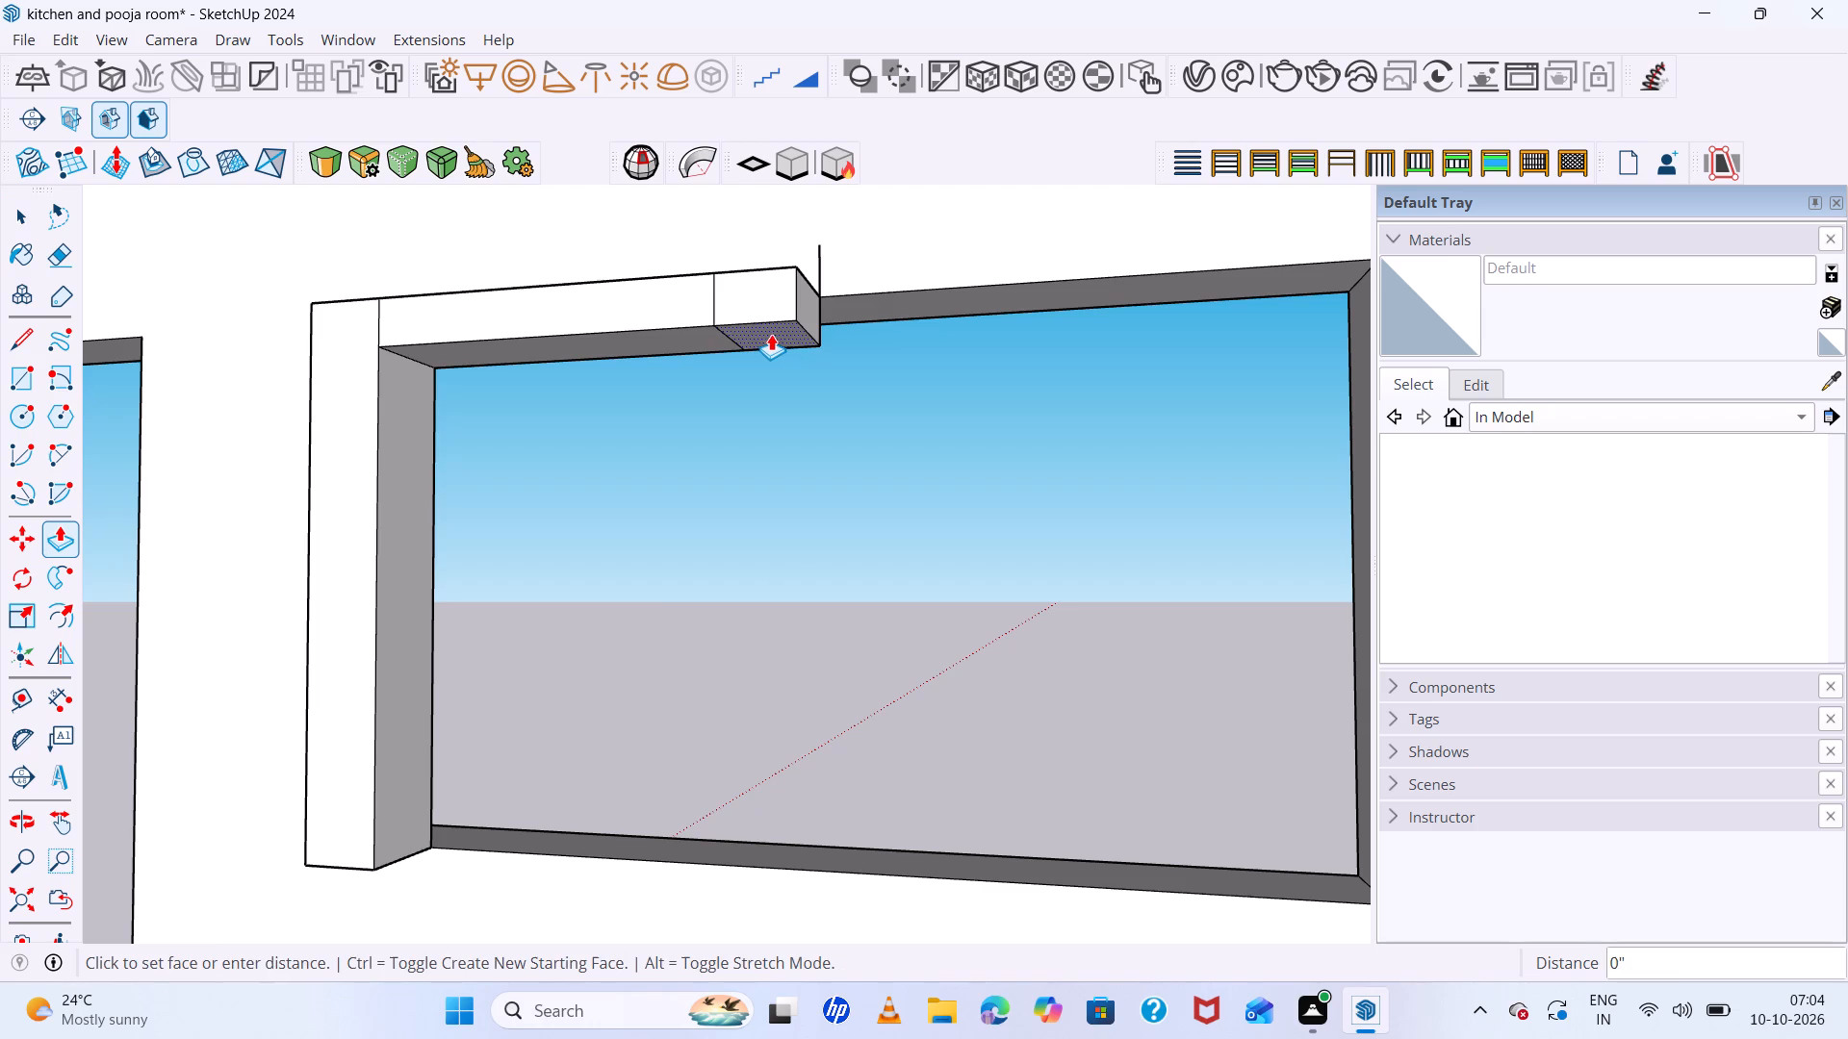
scroll(784, 556, down, 5)
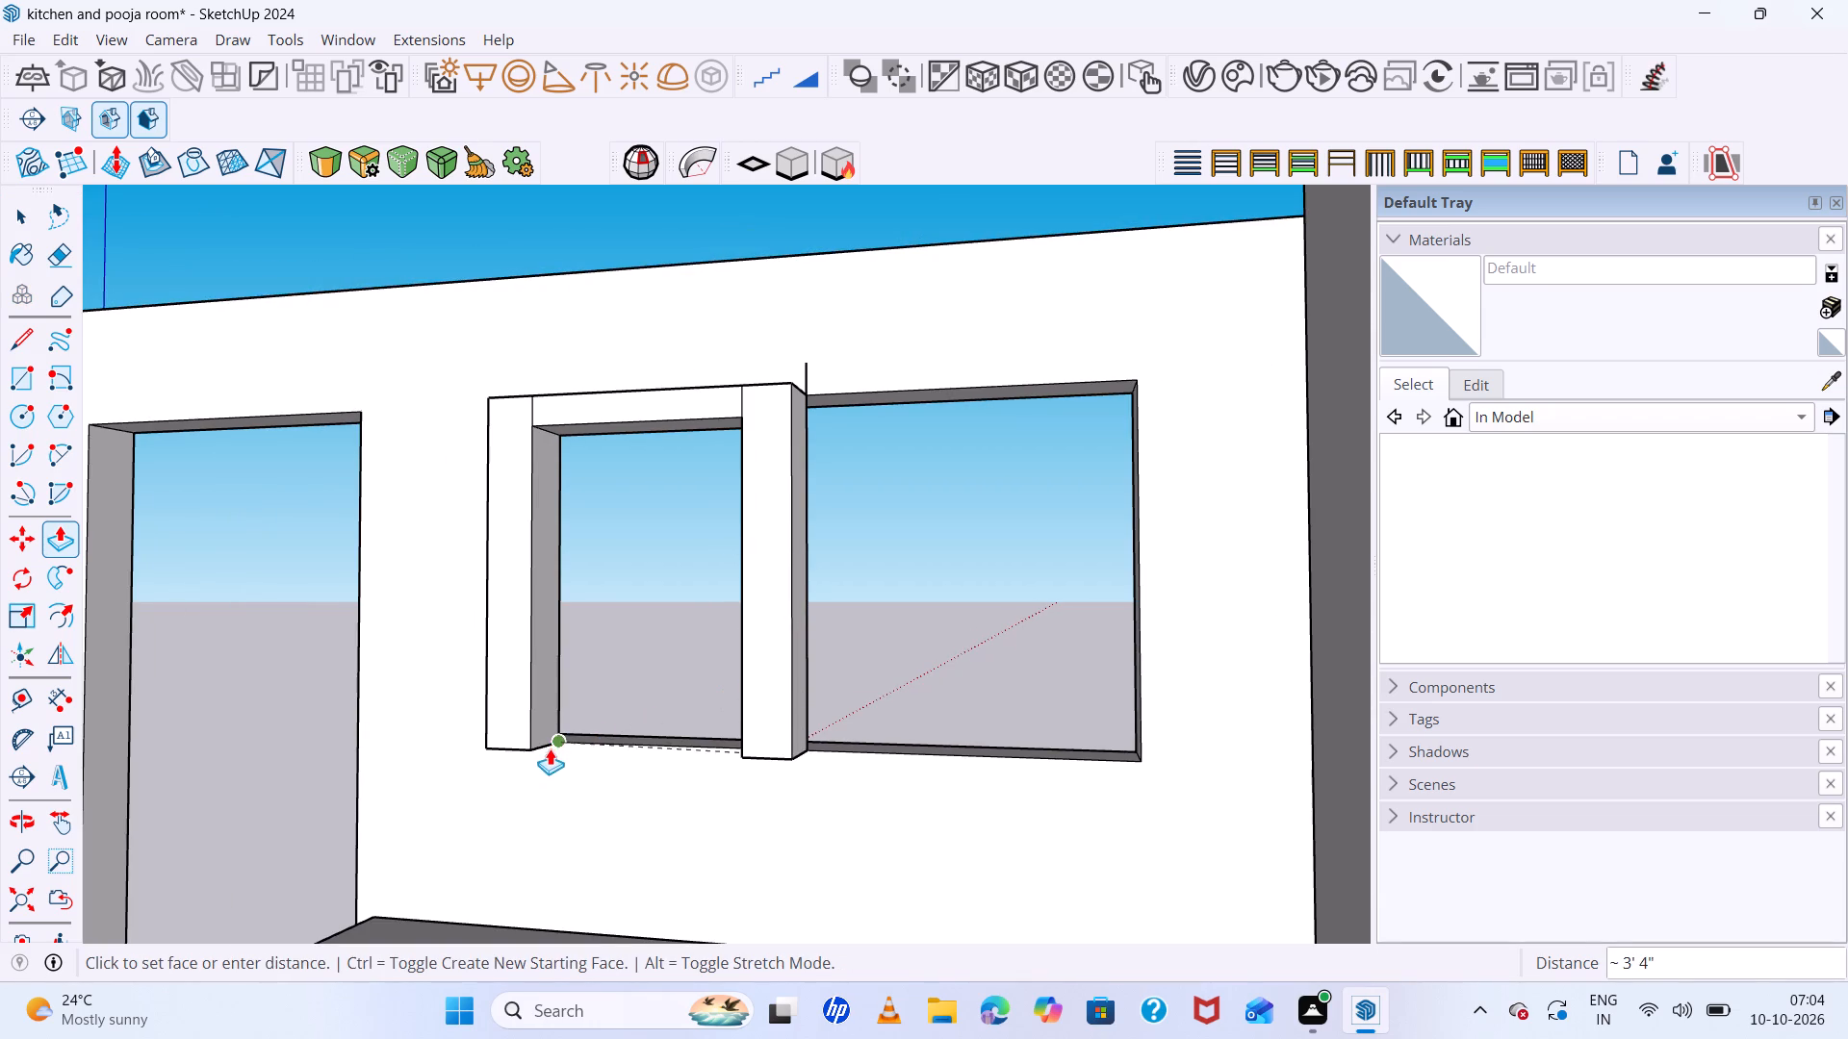
click(545, 745)
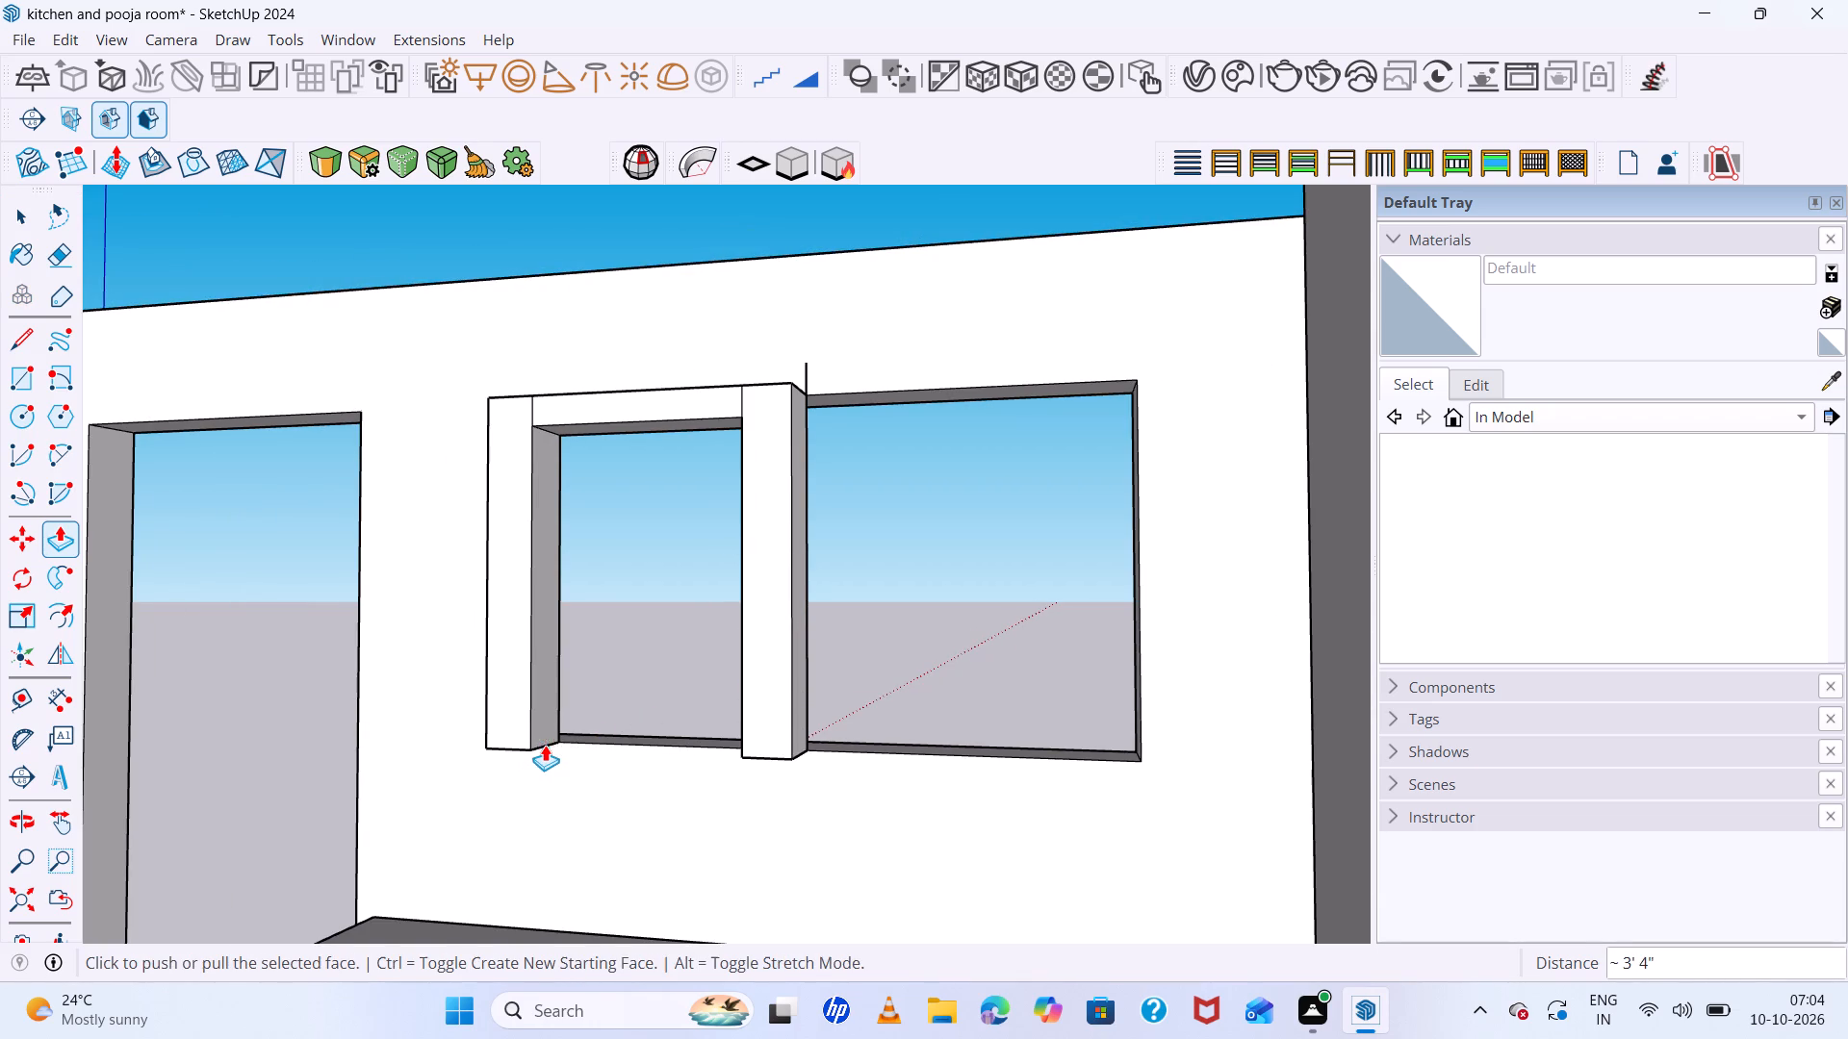
Delete the vertical marker line above the window's top edge at the second post.
scroll(853, 396, up, 4)
middle_drag(834, 397, 704, 488)
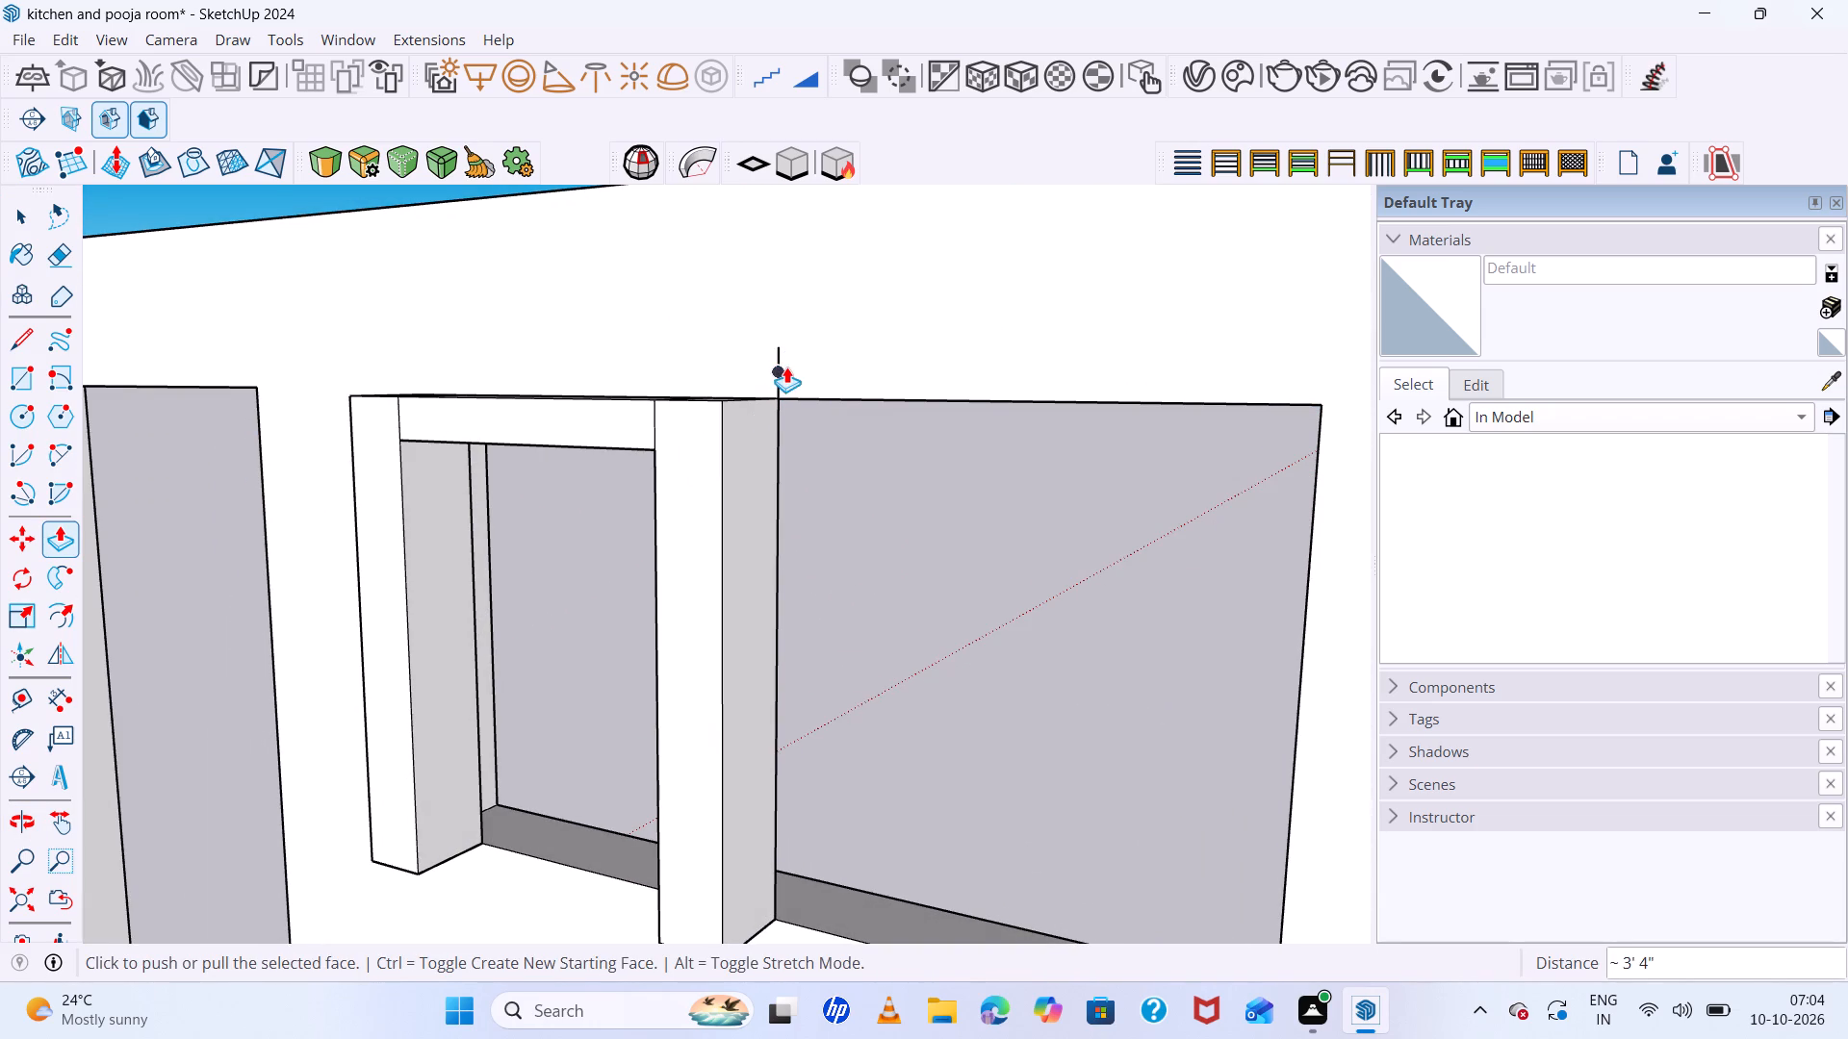
text(b)
key(space)
click(778, 364)
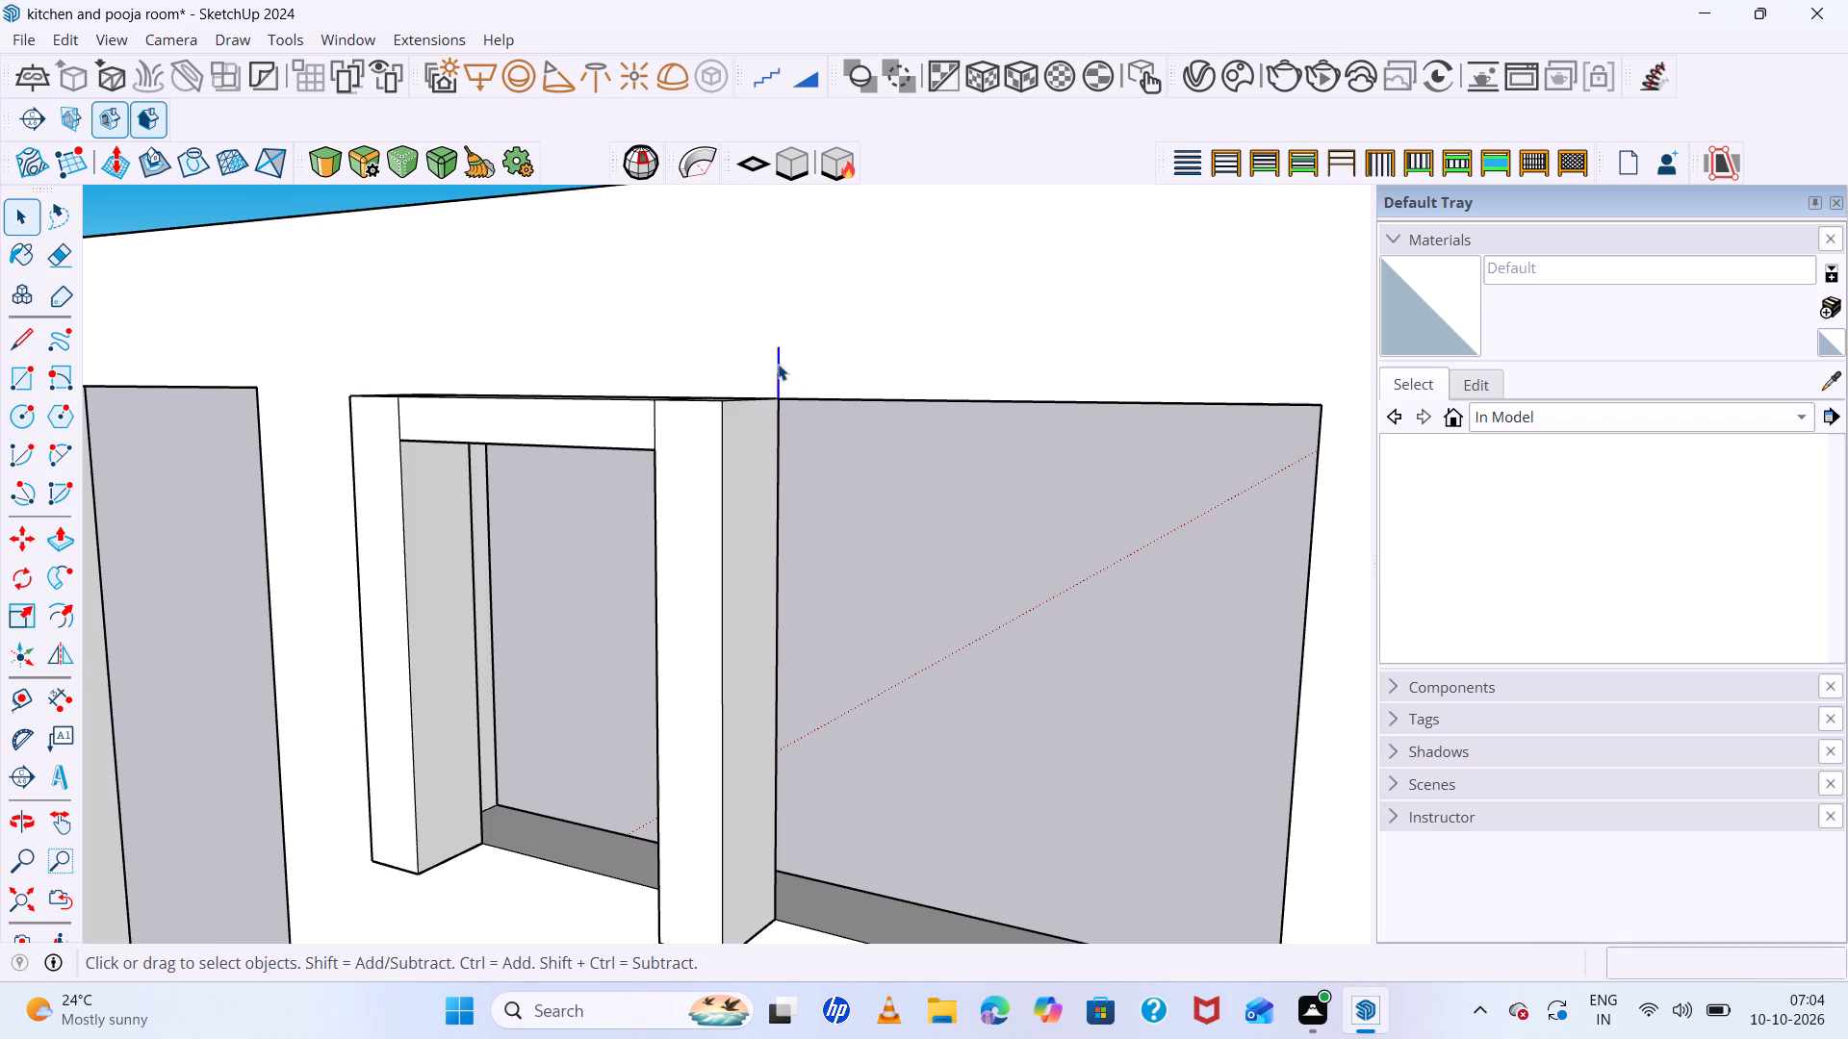
key(Delete)
Examine the rebuilt window frame in the whole kitchen and the wall between the window and the tall cabinets.
scroll(794, 362, down, 5)
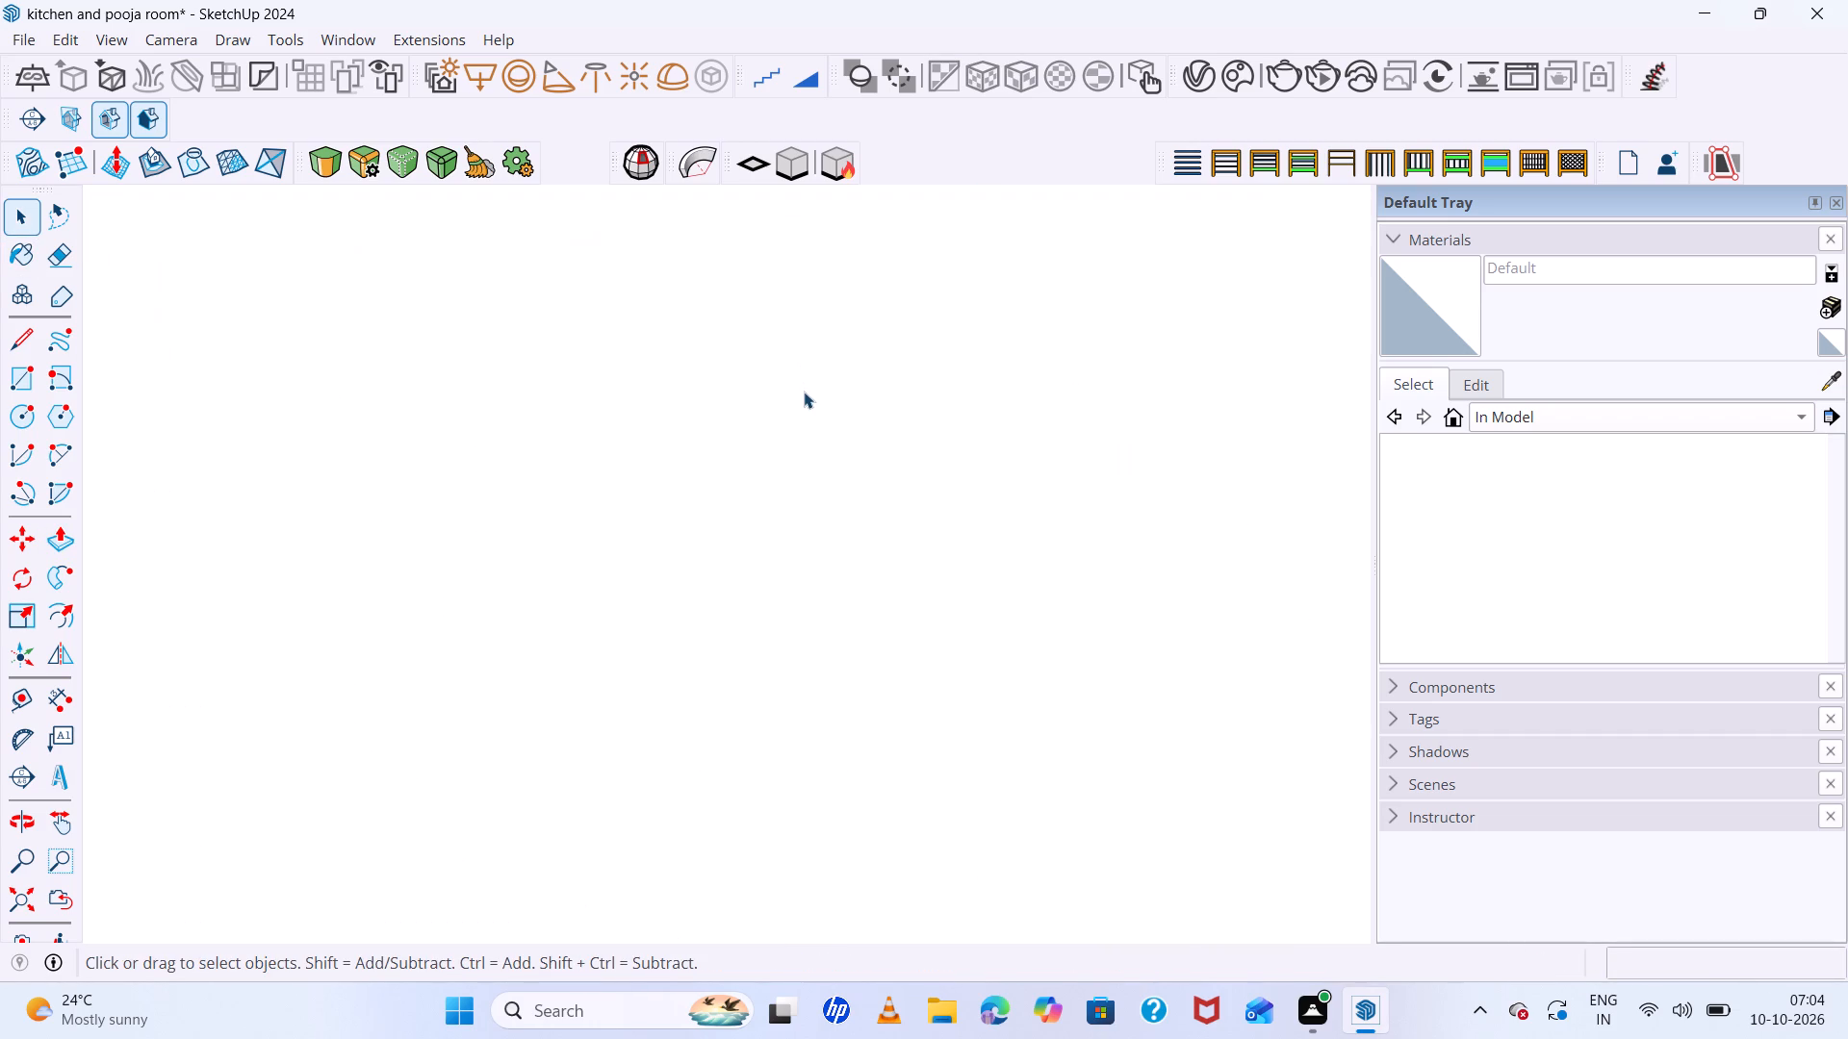
click(15, 900)
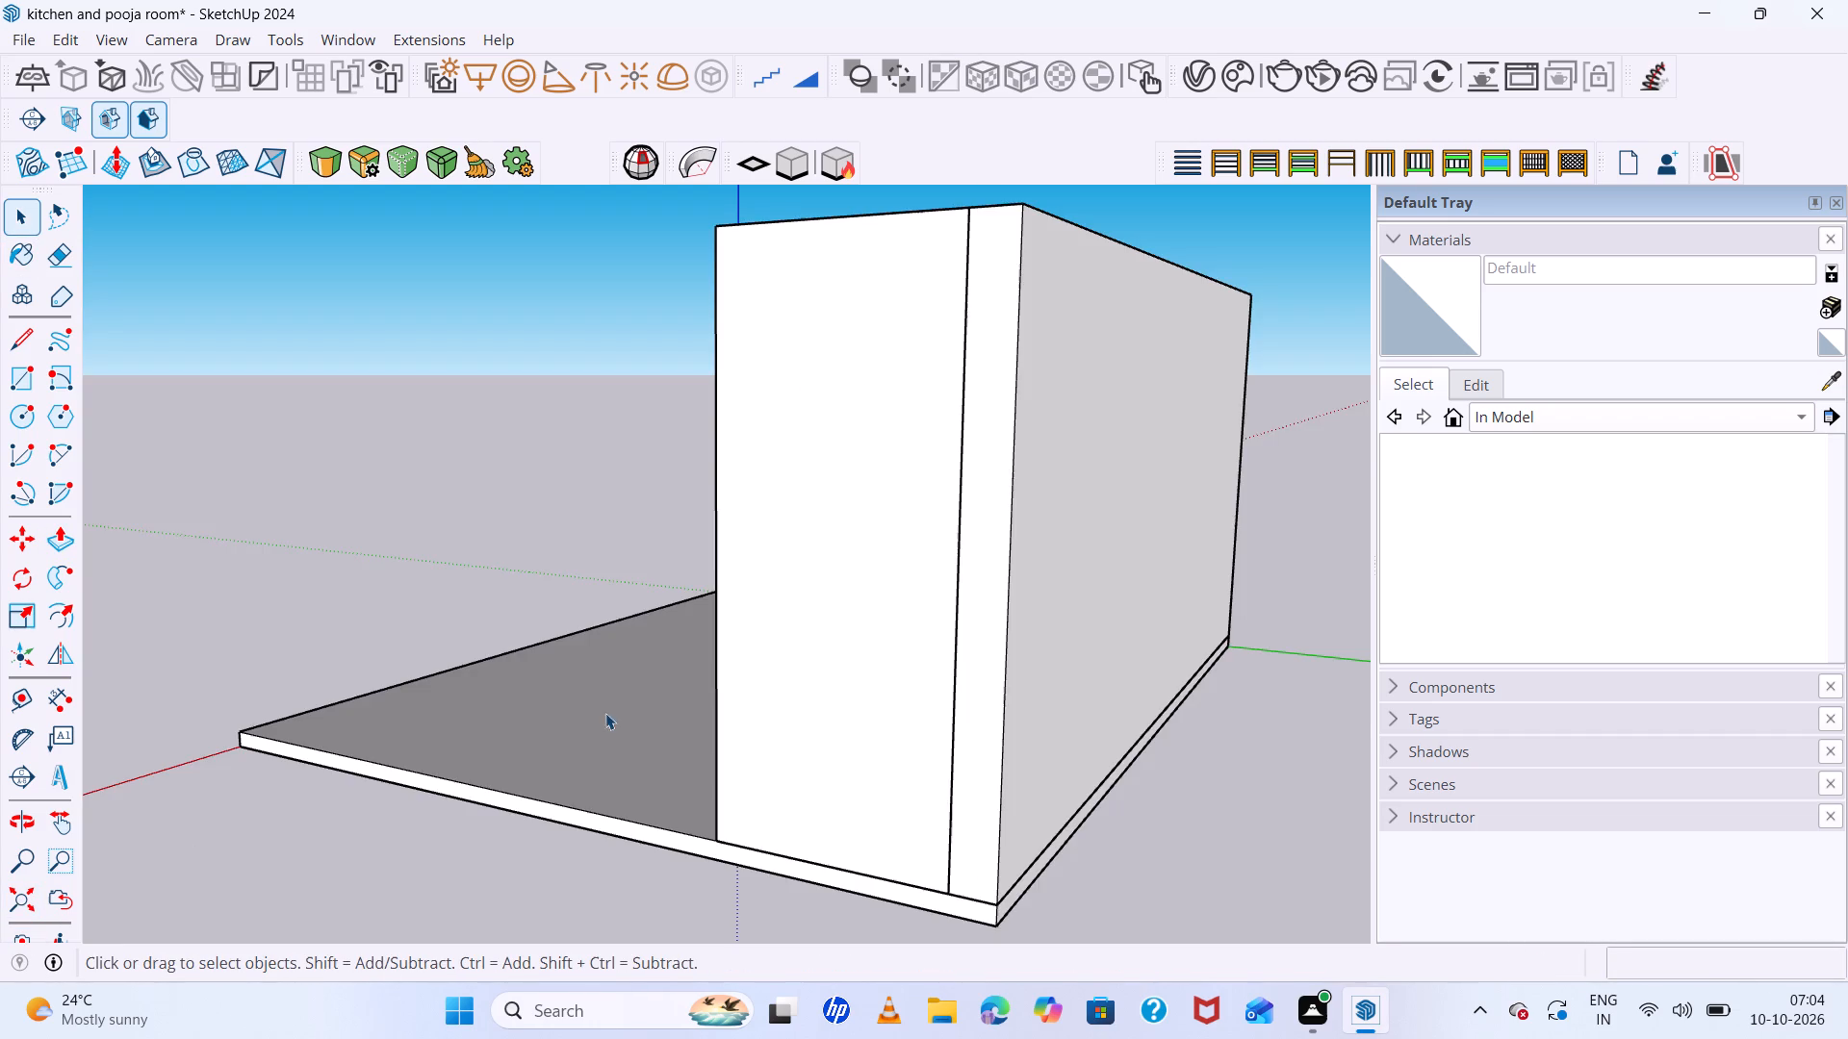
scroll(779, 460, down, 6)
middle_drag(777, 463, 1638, 522)
middle_click(1638, 522)
scroll(757, 376, up, 6)
middle_drag(942, 398, 742, 406)
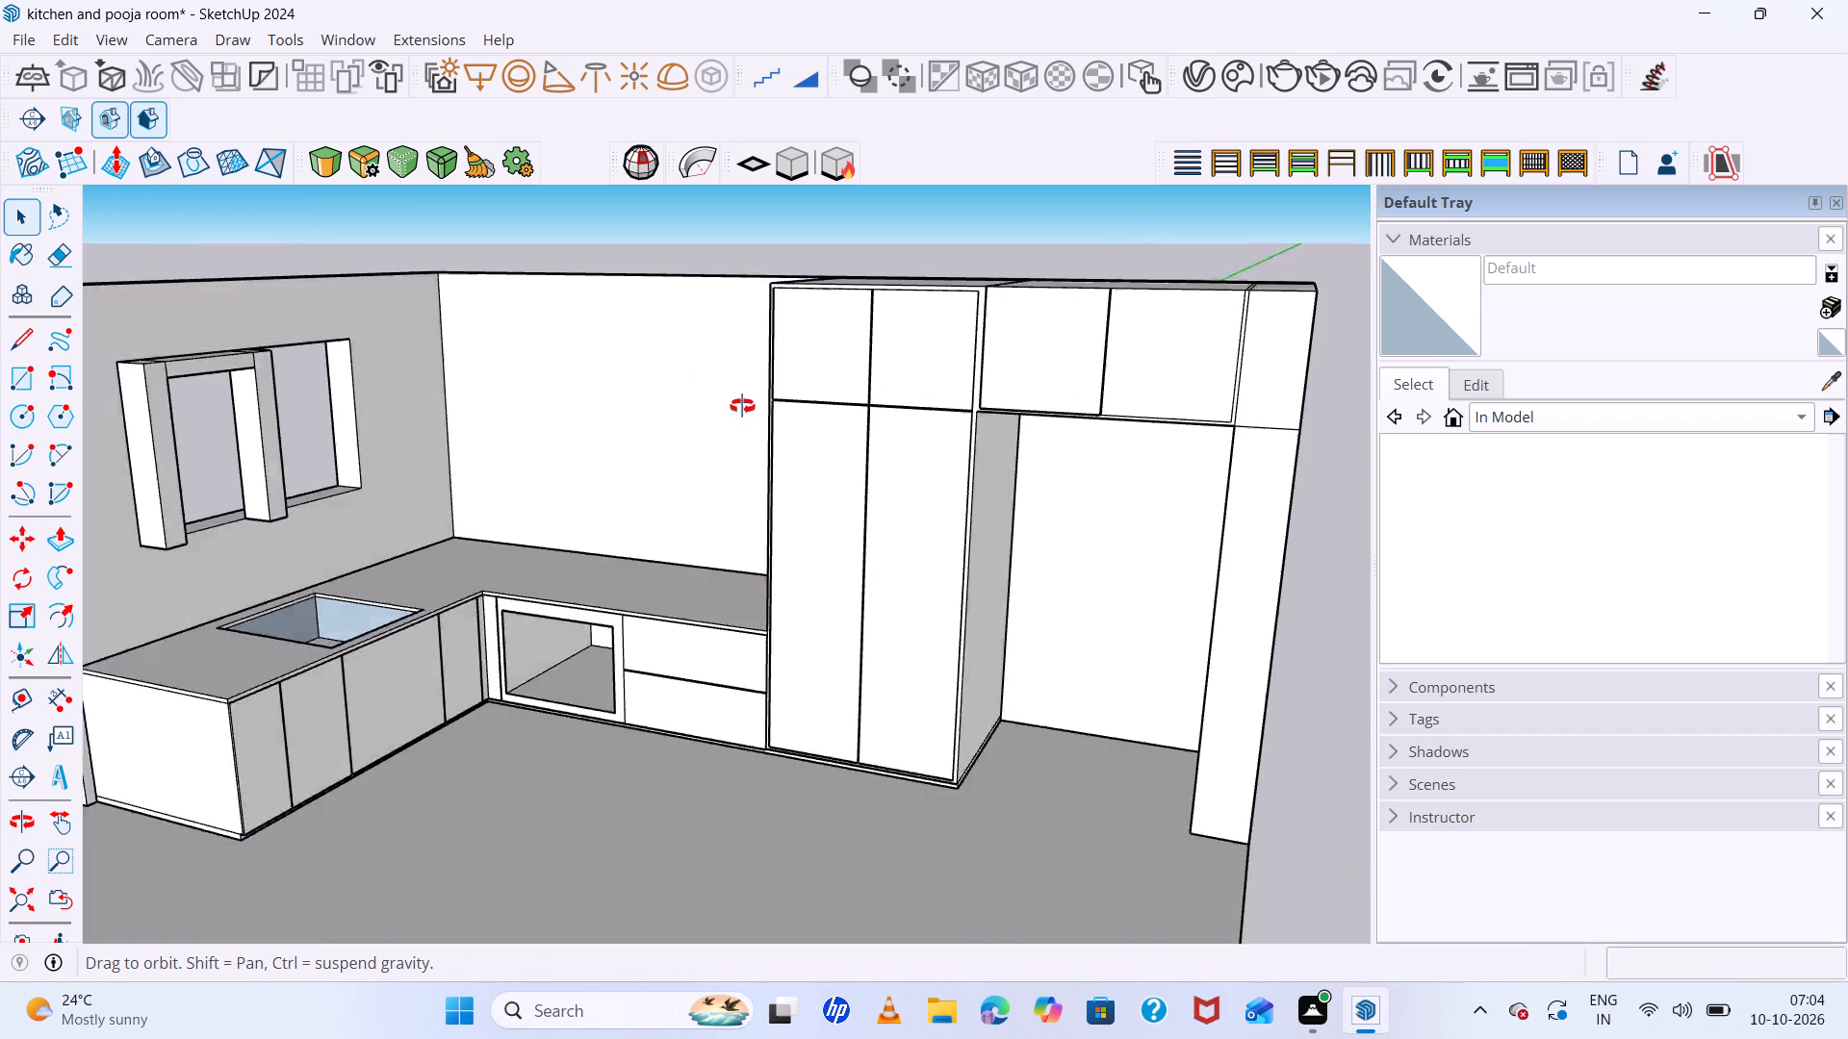
middle_drag(742, 406, 489, 333)
middle_click(489, 333)
scroll(589, 390, up, 5)
scroll(679, 392, up, 4)
middle_drag(834, 435, 793, 455)
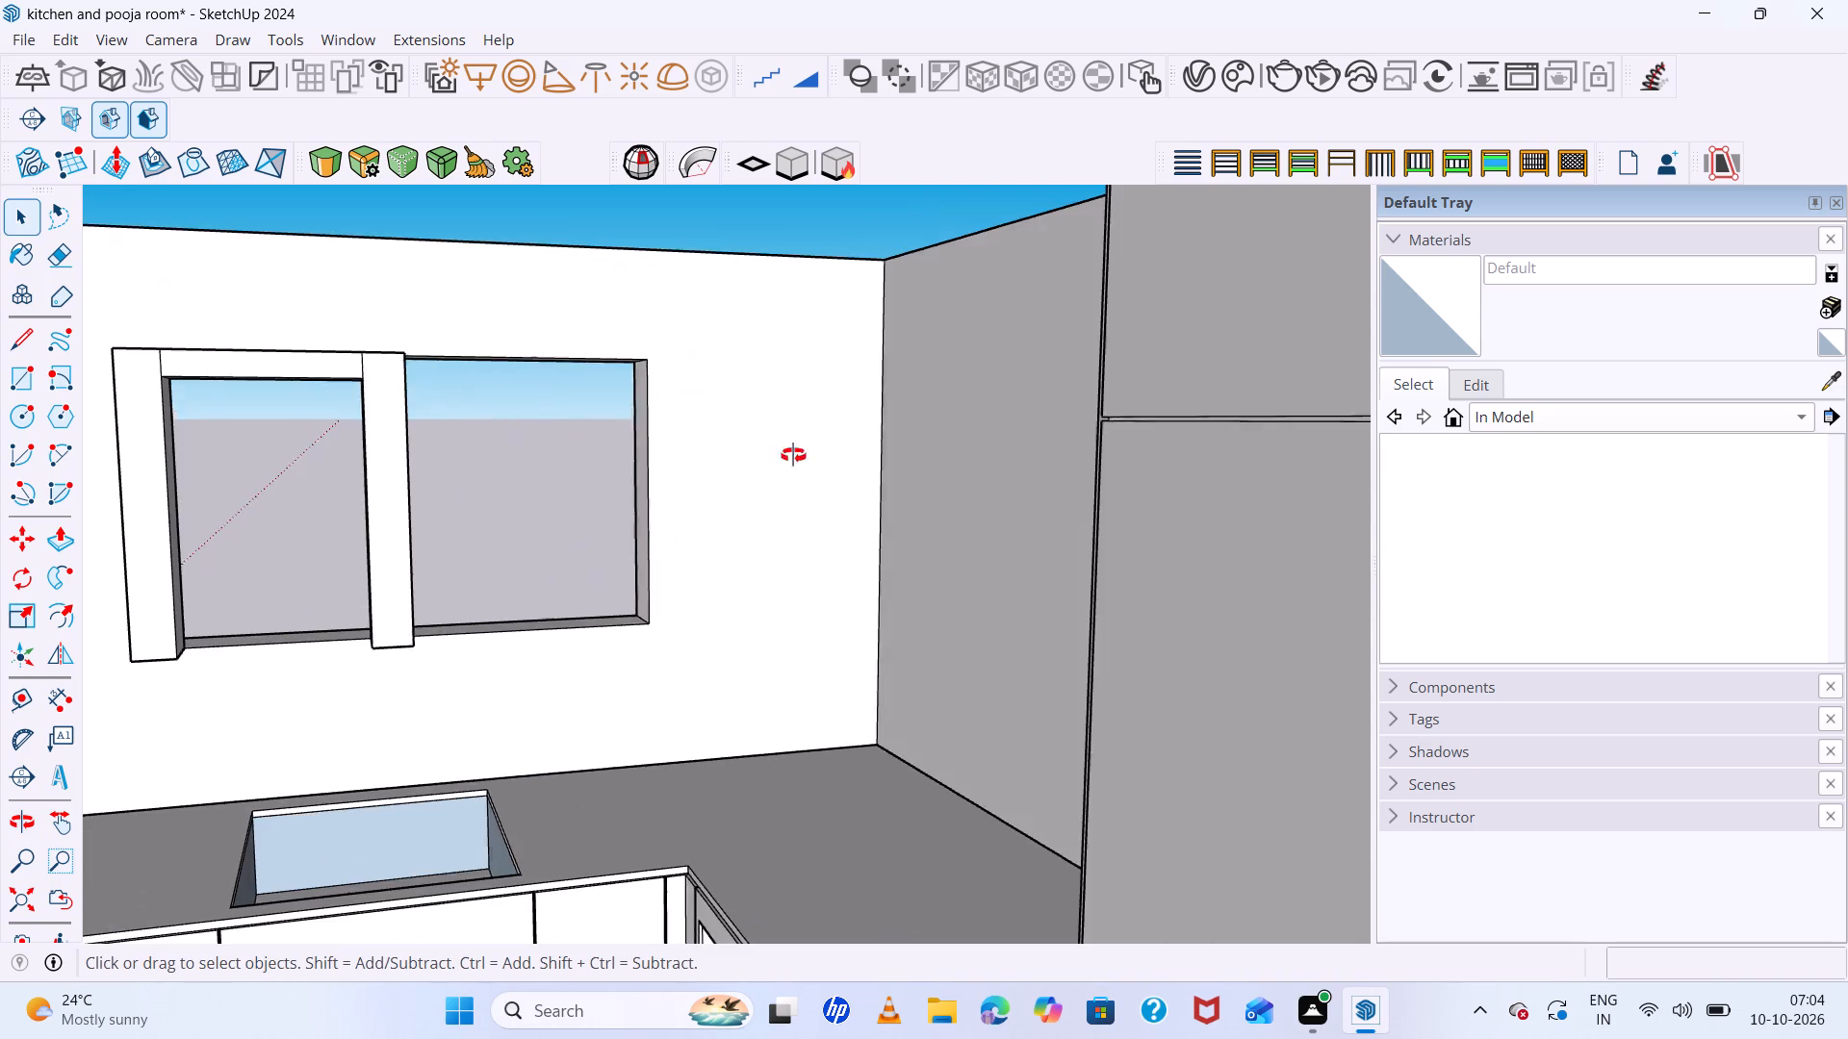
middle_drag(793, 455, 823, 545)
middle_click(825, 547)
scroll(546, 317, down, 6)
scroll(694, 299, up, 11)
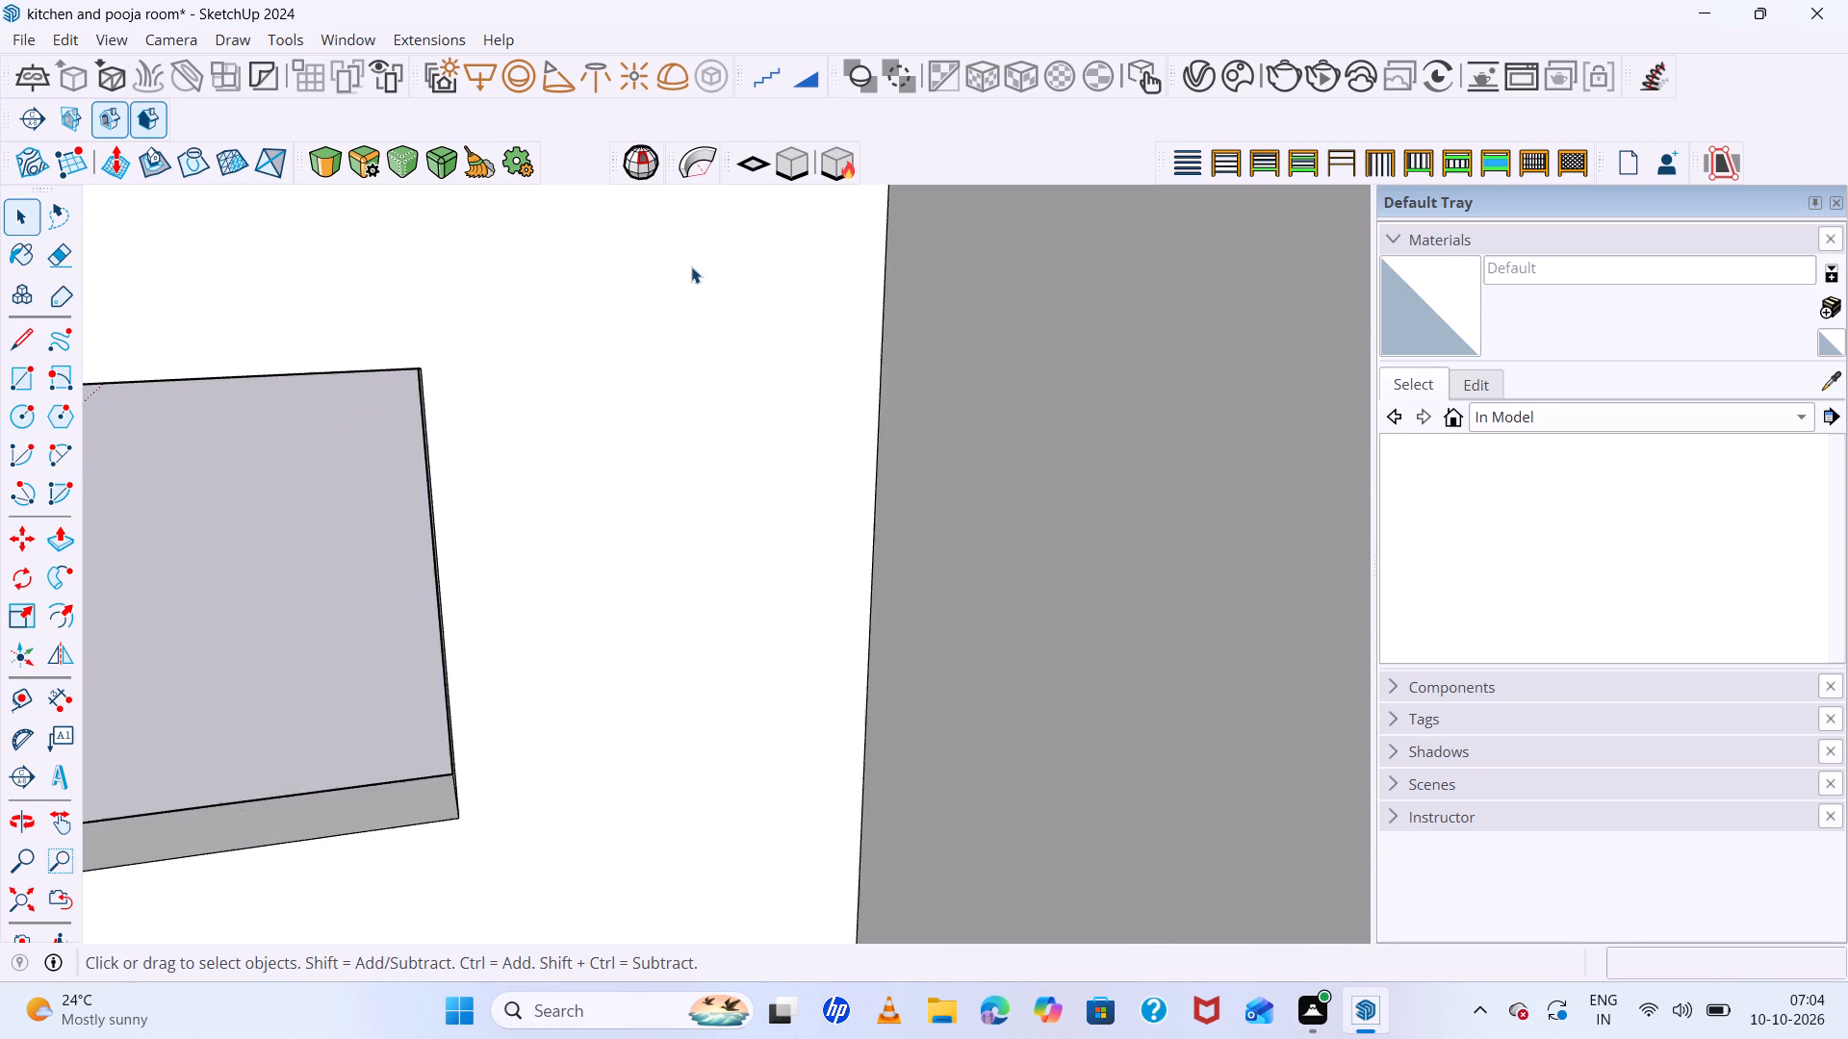
Draw edges across the second post's front and outer side faces, level with the top bar's underside.
middle_drag(706, 299, 437, 286)
middle_click(437, 286)
scroll(737, 316, down, 7)
scroll(981, 363, down, 7)
scroll(635, 474, down, 7)
scroll(488, 271, down, 6)
scroll(449, 300, up, 12)
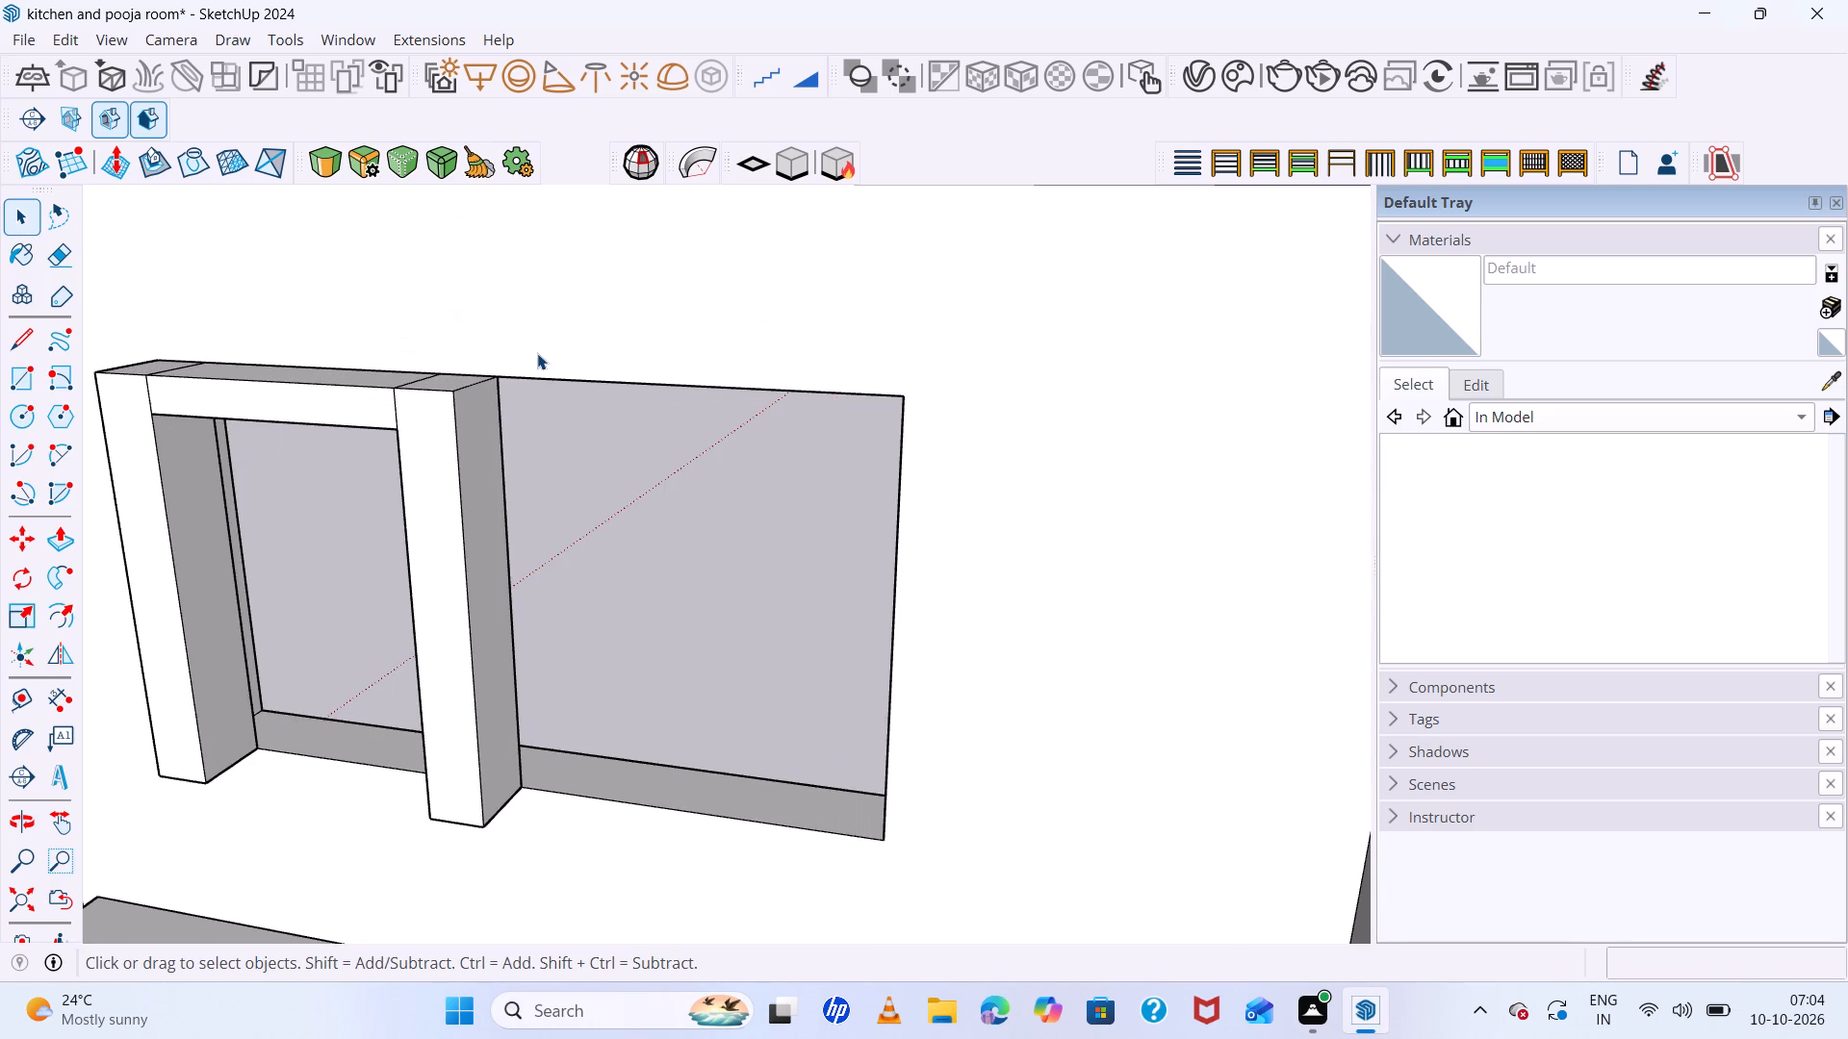
scroll(435, 423, up, 5)
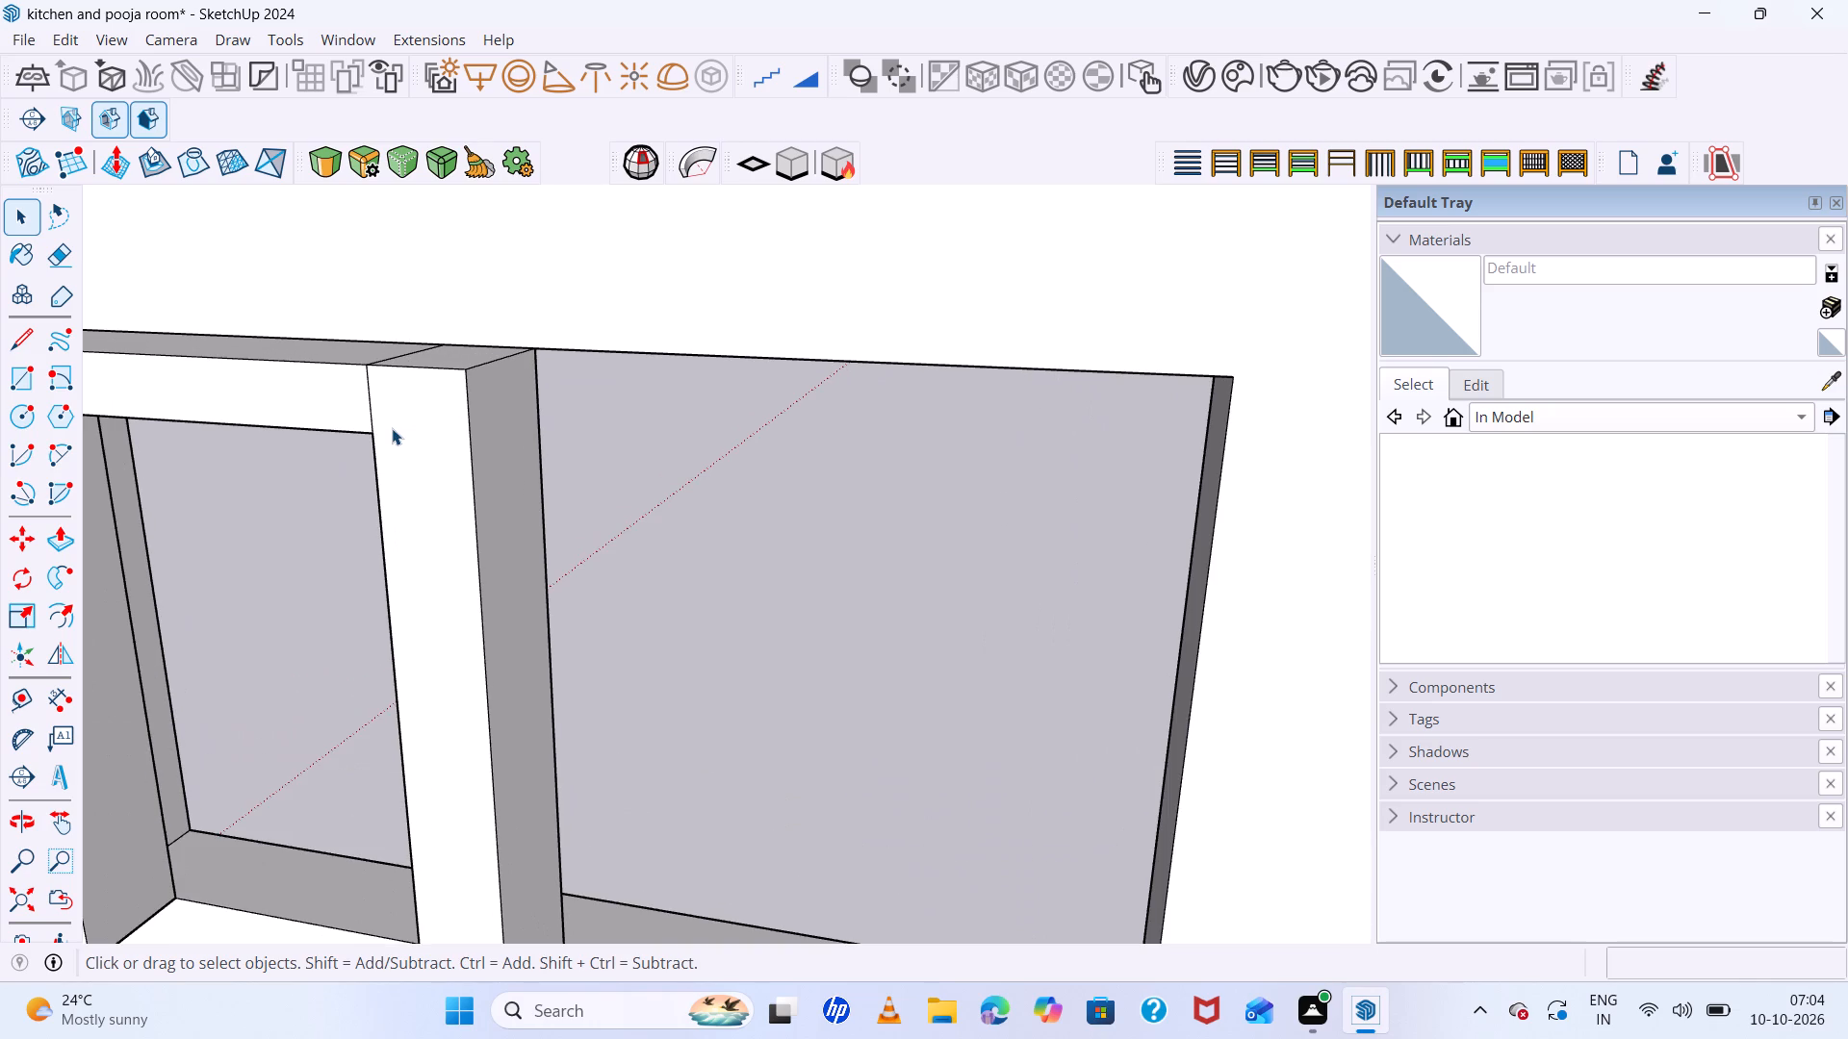
key(l)
click(371, 437)
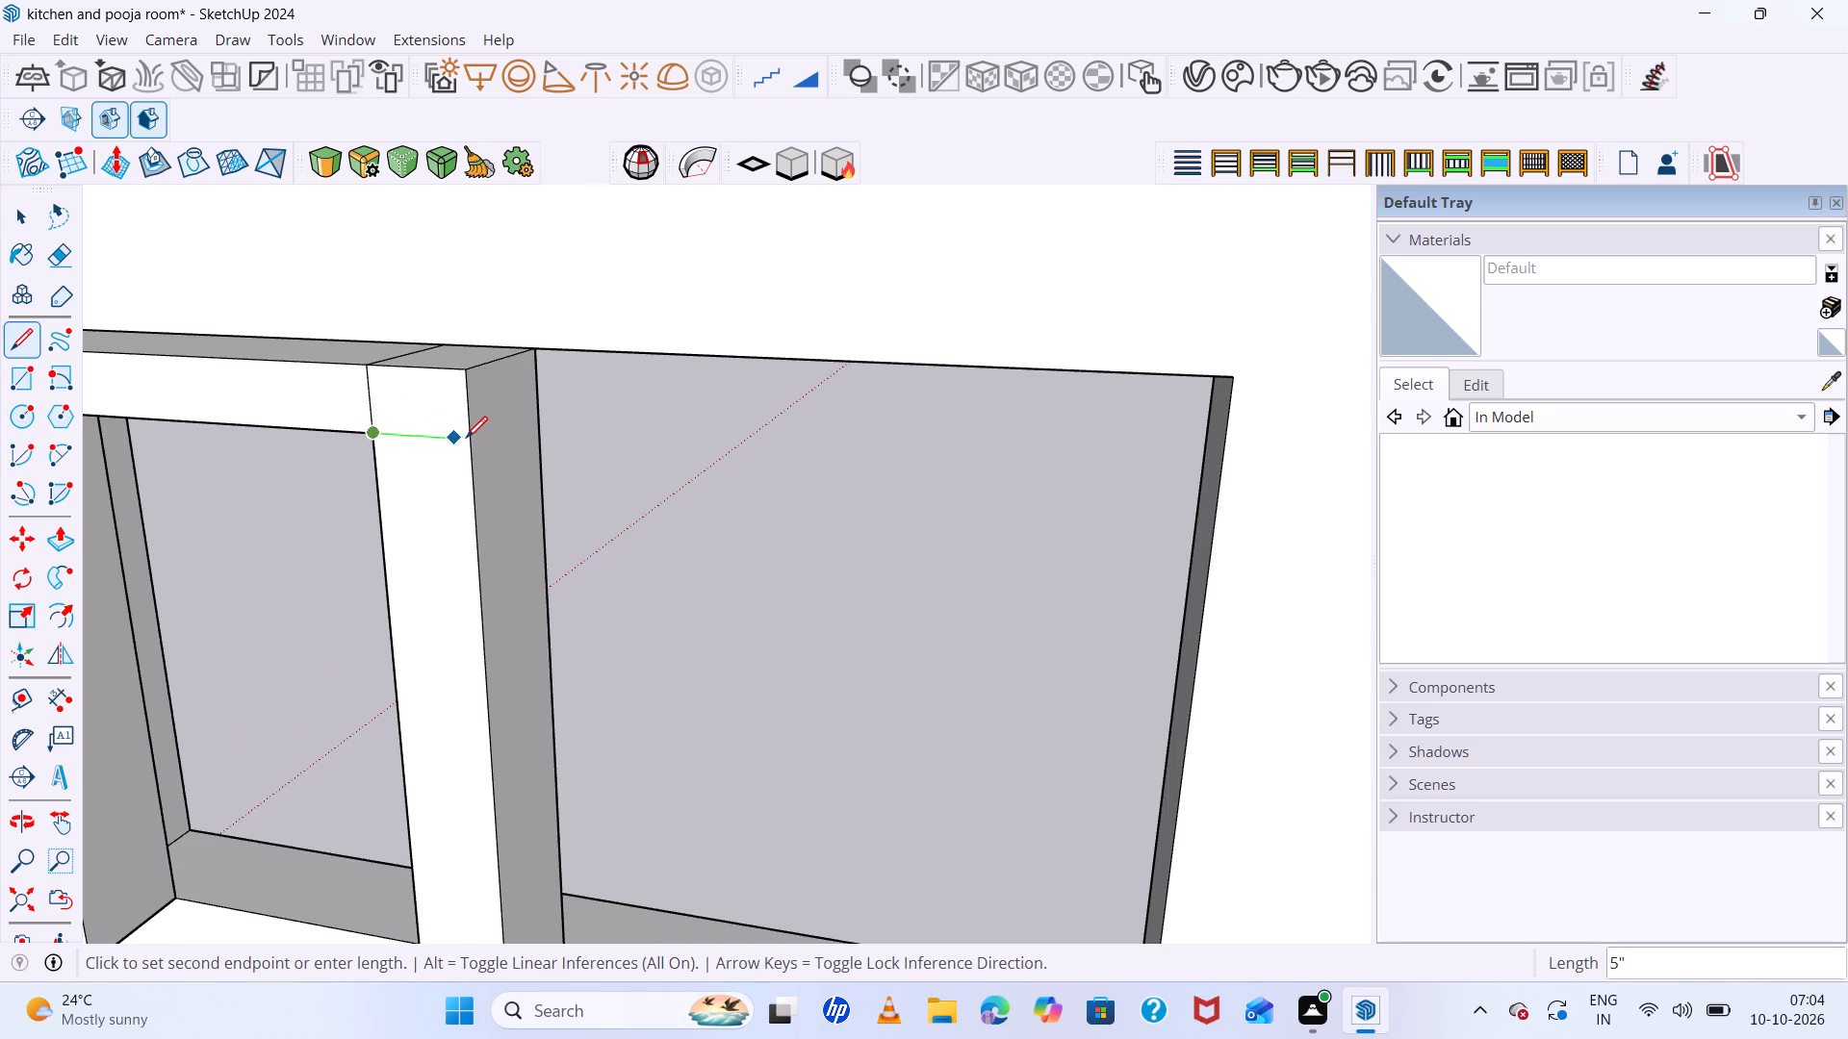
click(470, 437)
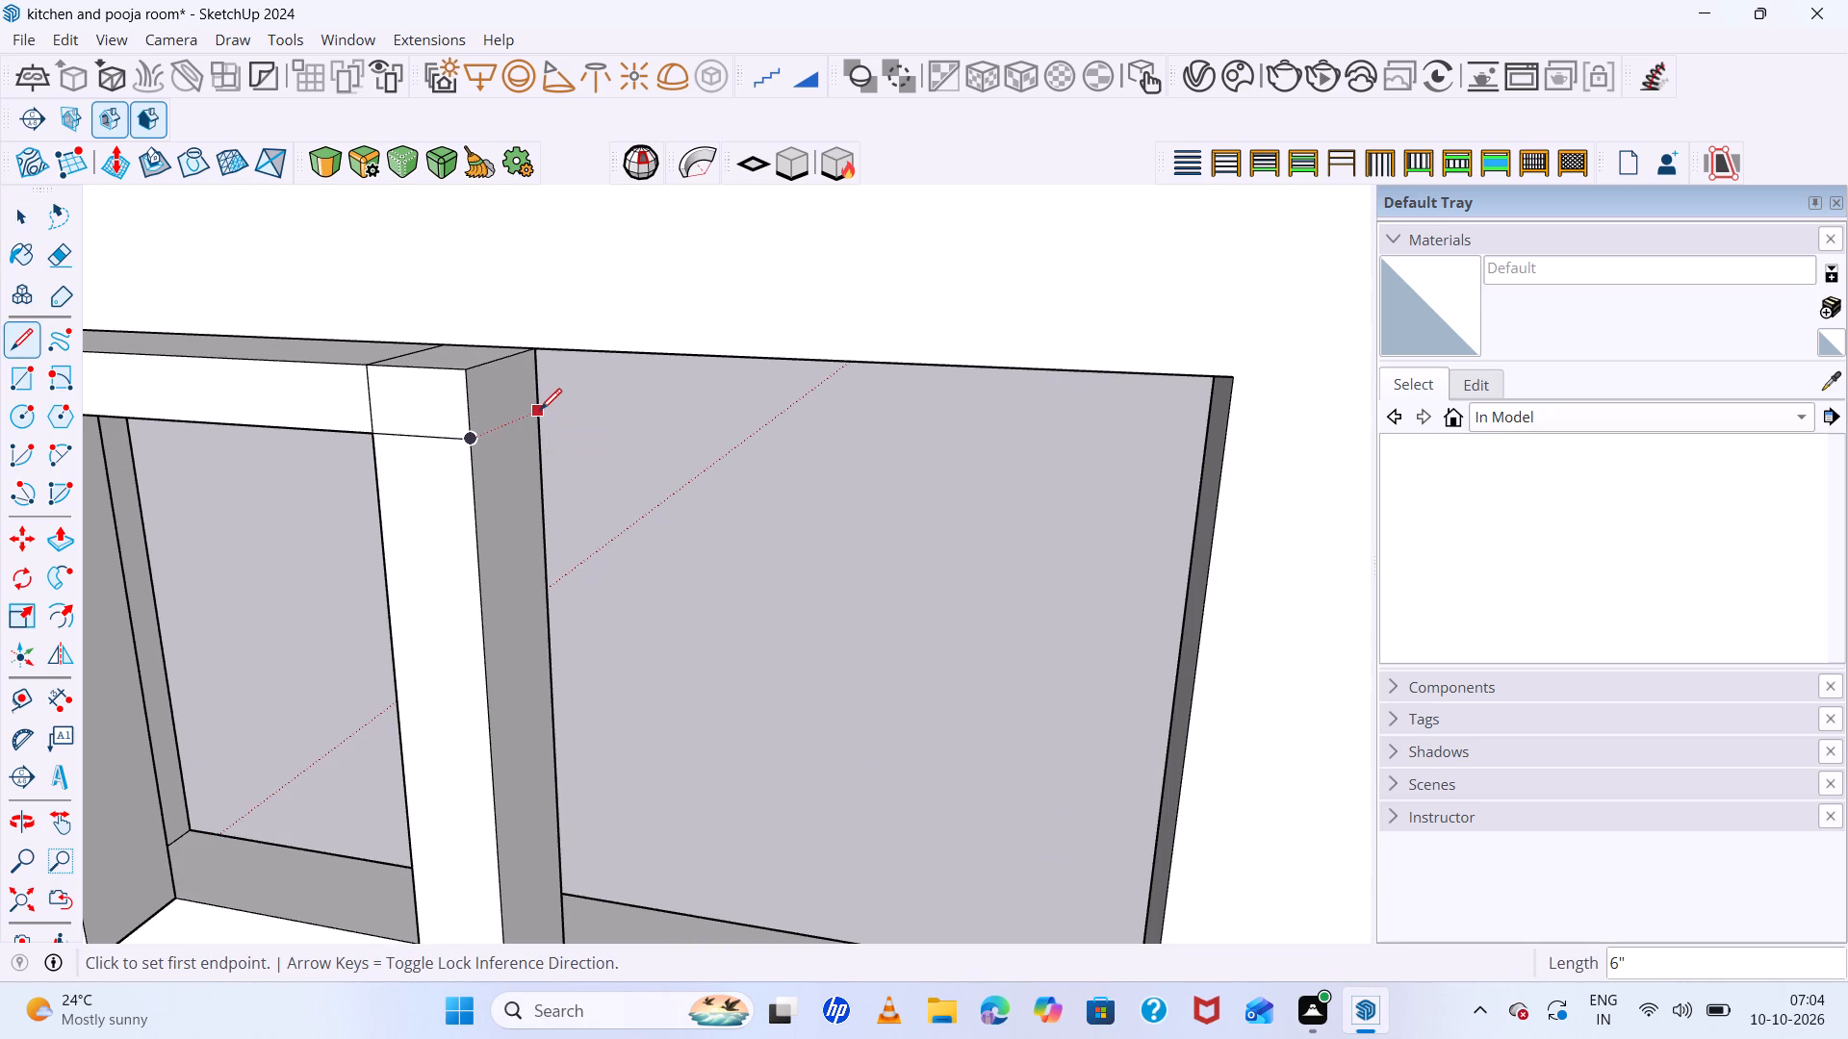
click(540, 410)
click(467, 444)
key(space)
Extend the top bar about 2' 9" beyond the second post toward the window's far edge.
click(497, 383)
key(p)
click(497, 383)
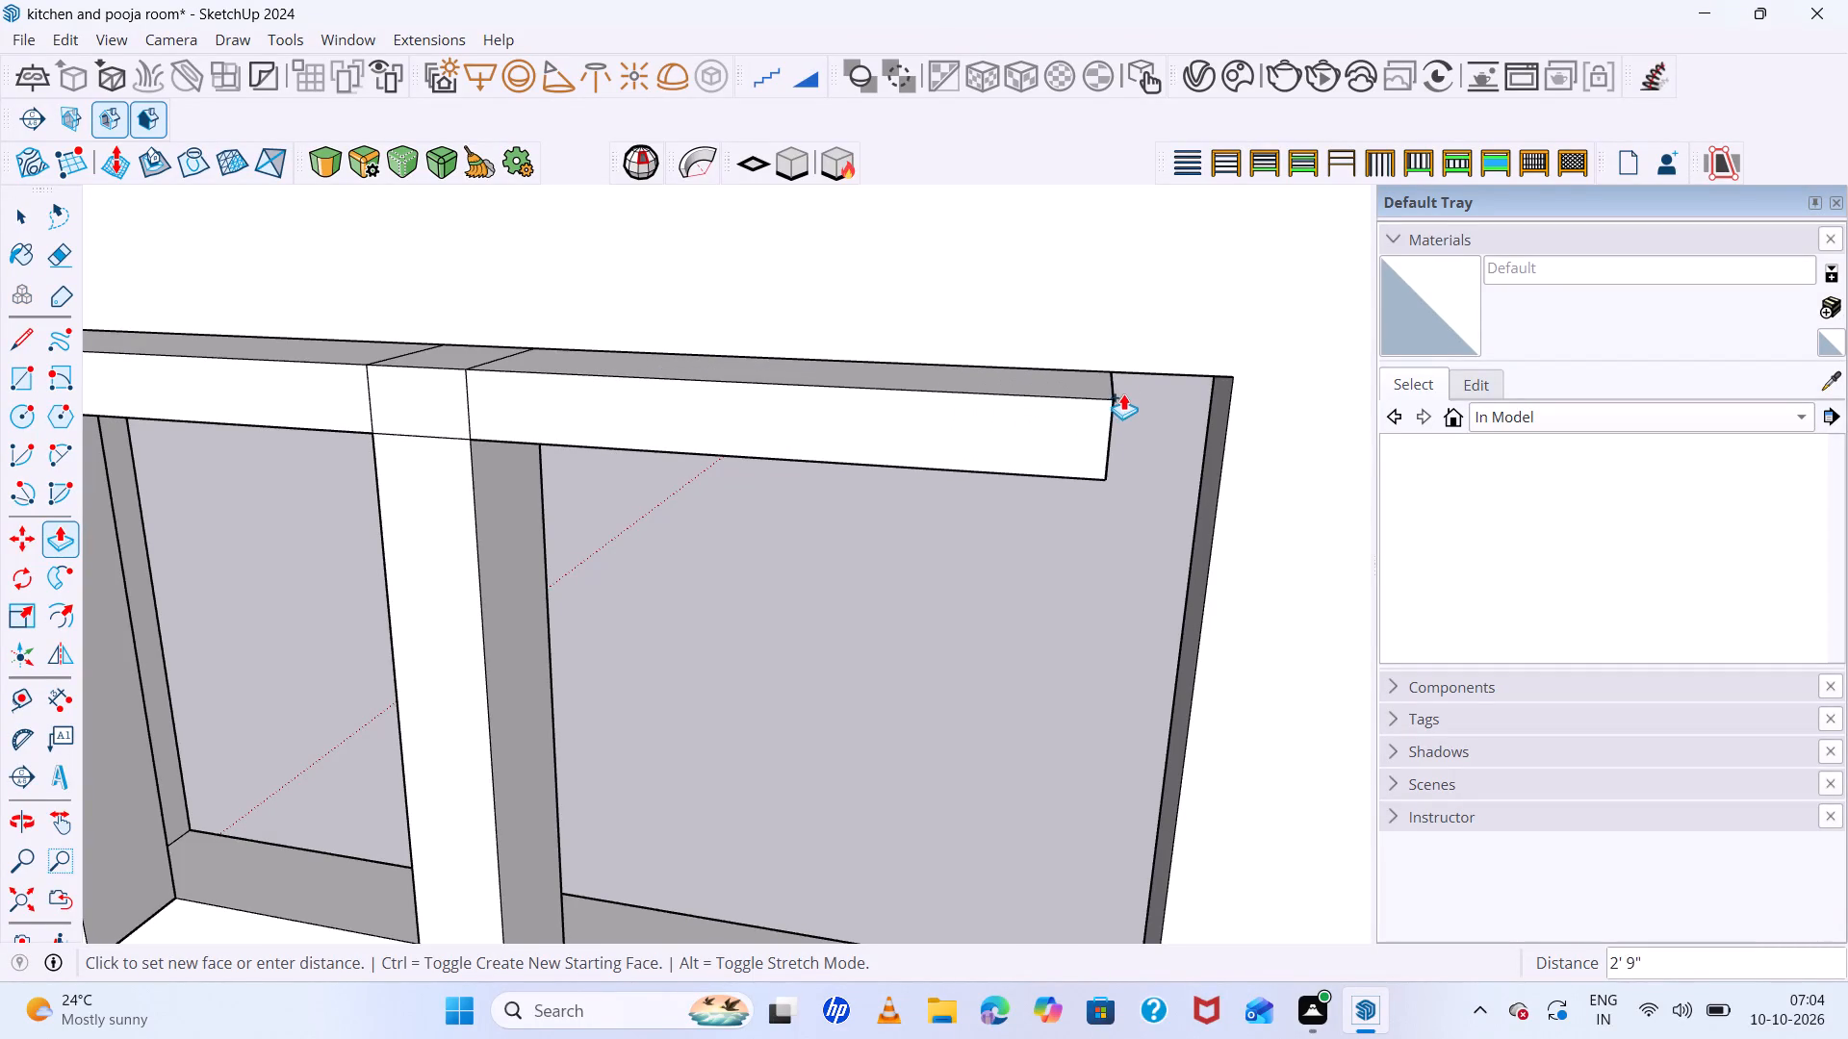
click(1132, 393)
Extend the bar's free end by a separate section up to the window's far edge, keeping a dividing edge at the joint.
middle_drag(1139, 416, 977, 376)
click(1071, 415)
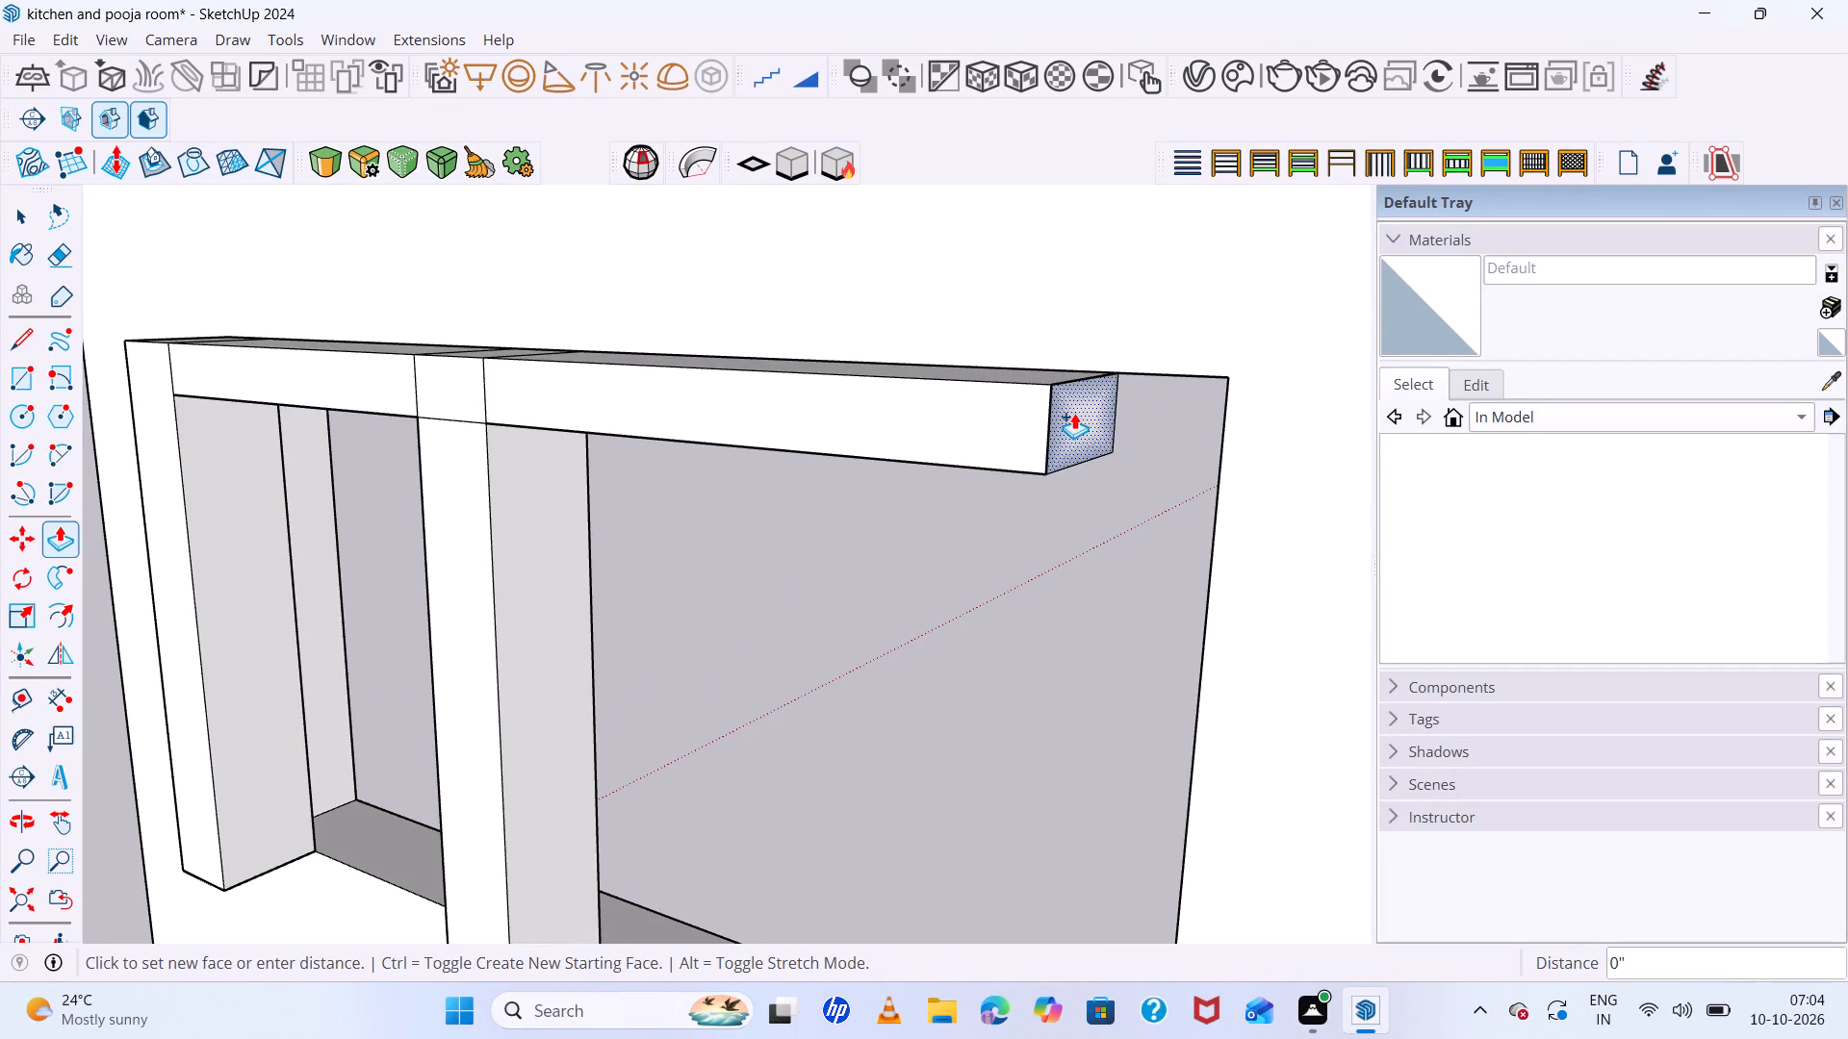
click(1195, 413)
Pull the underside of the bar's new end section down about 3' 4" to the other posts' bottom, forming a third post.
middle_drag(1075, 394, 1099, 462)
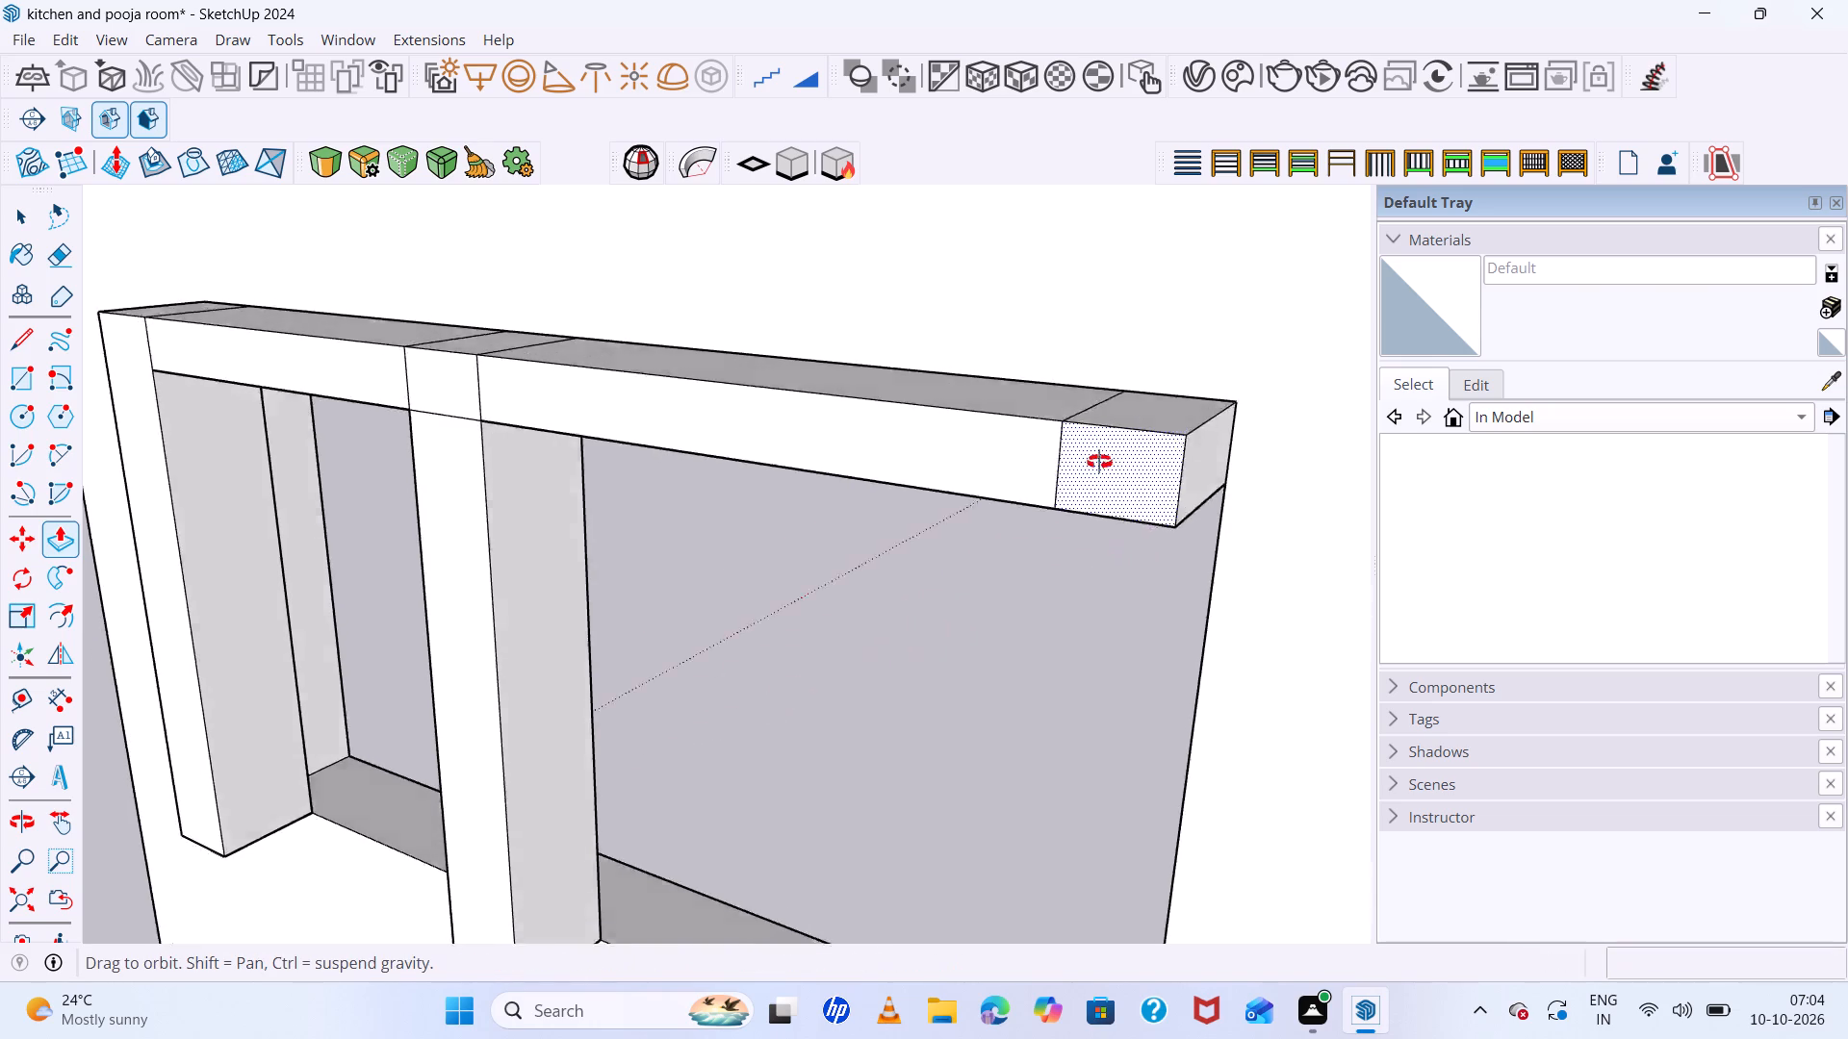
middle_drag(1099, 462, 1293, 540)
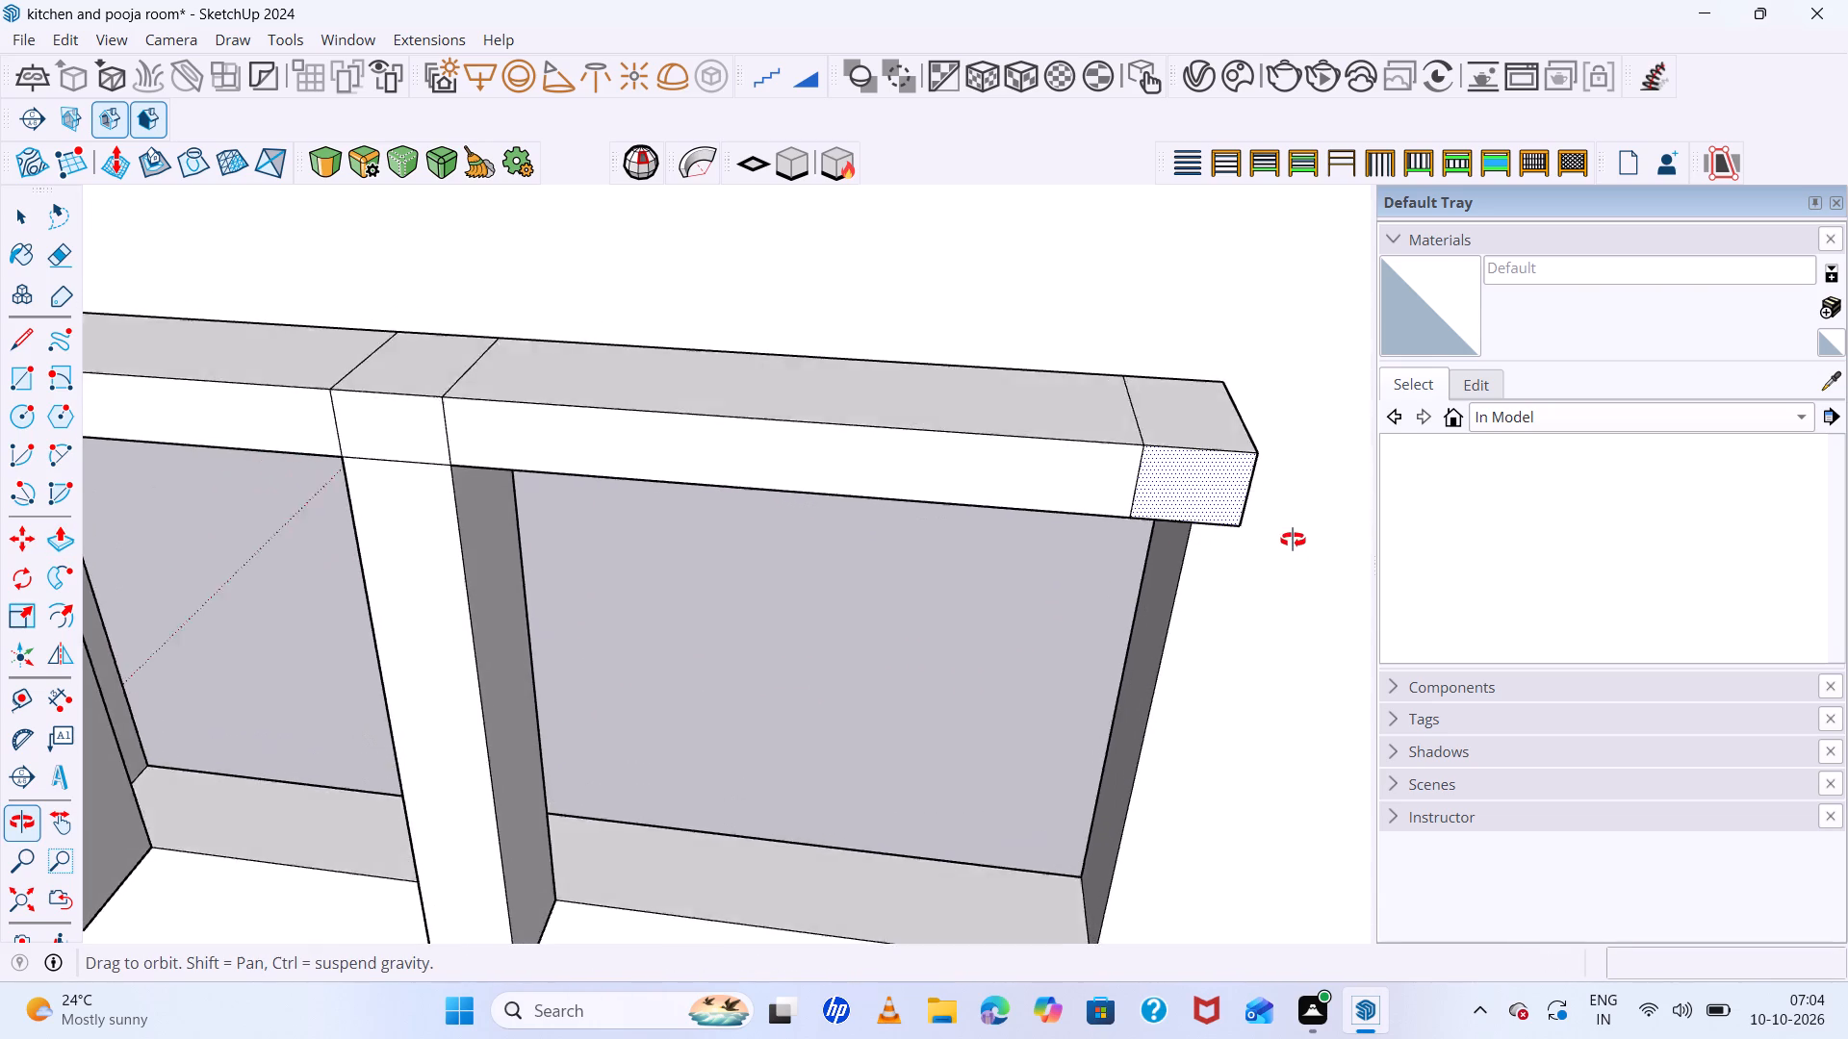
middle_drag(1293, 540, 1280, 323)
click(1166, 417)
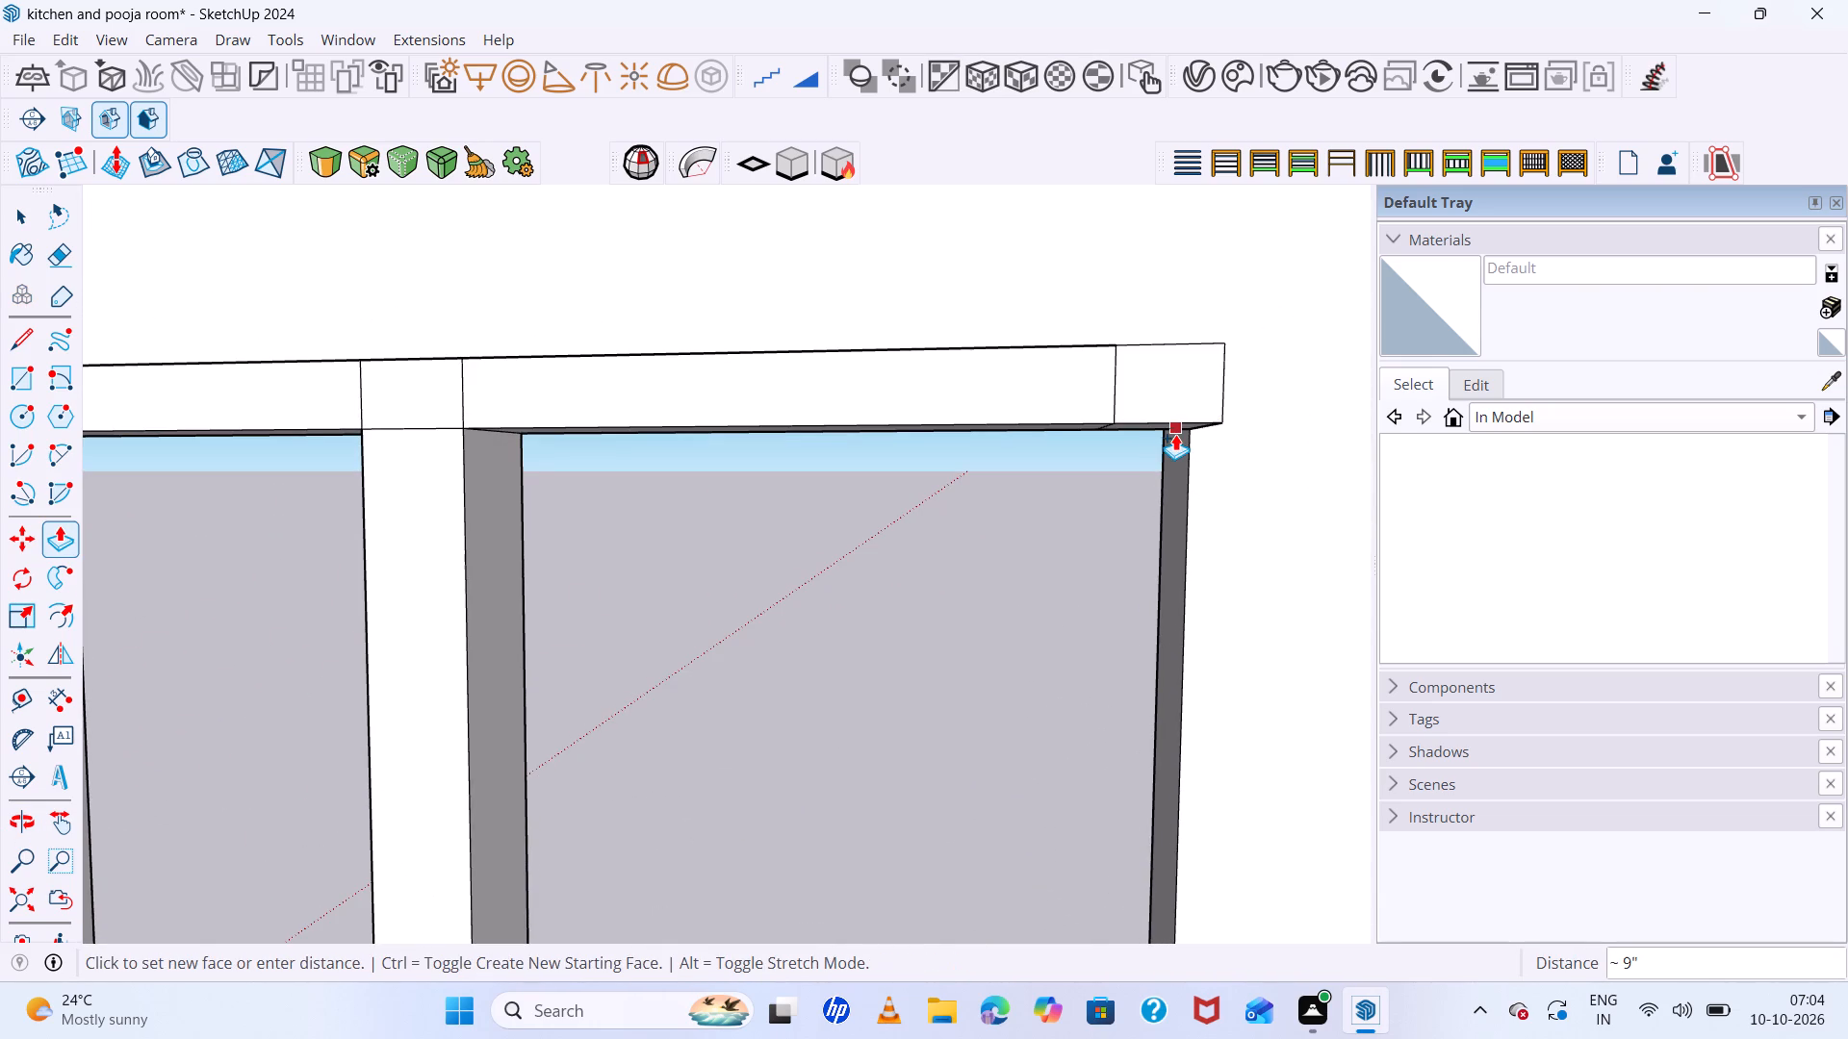
key(space)
middle_drag(1175, 434, 1179, 337)
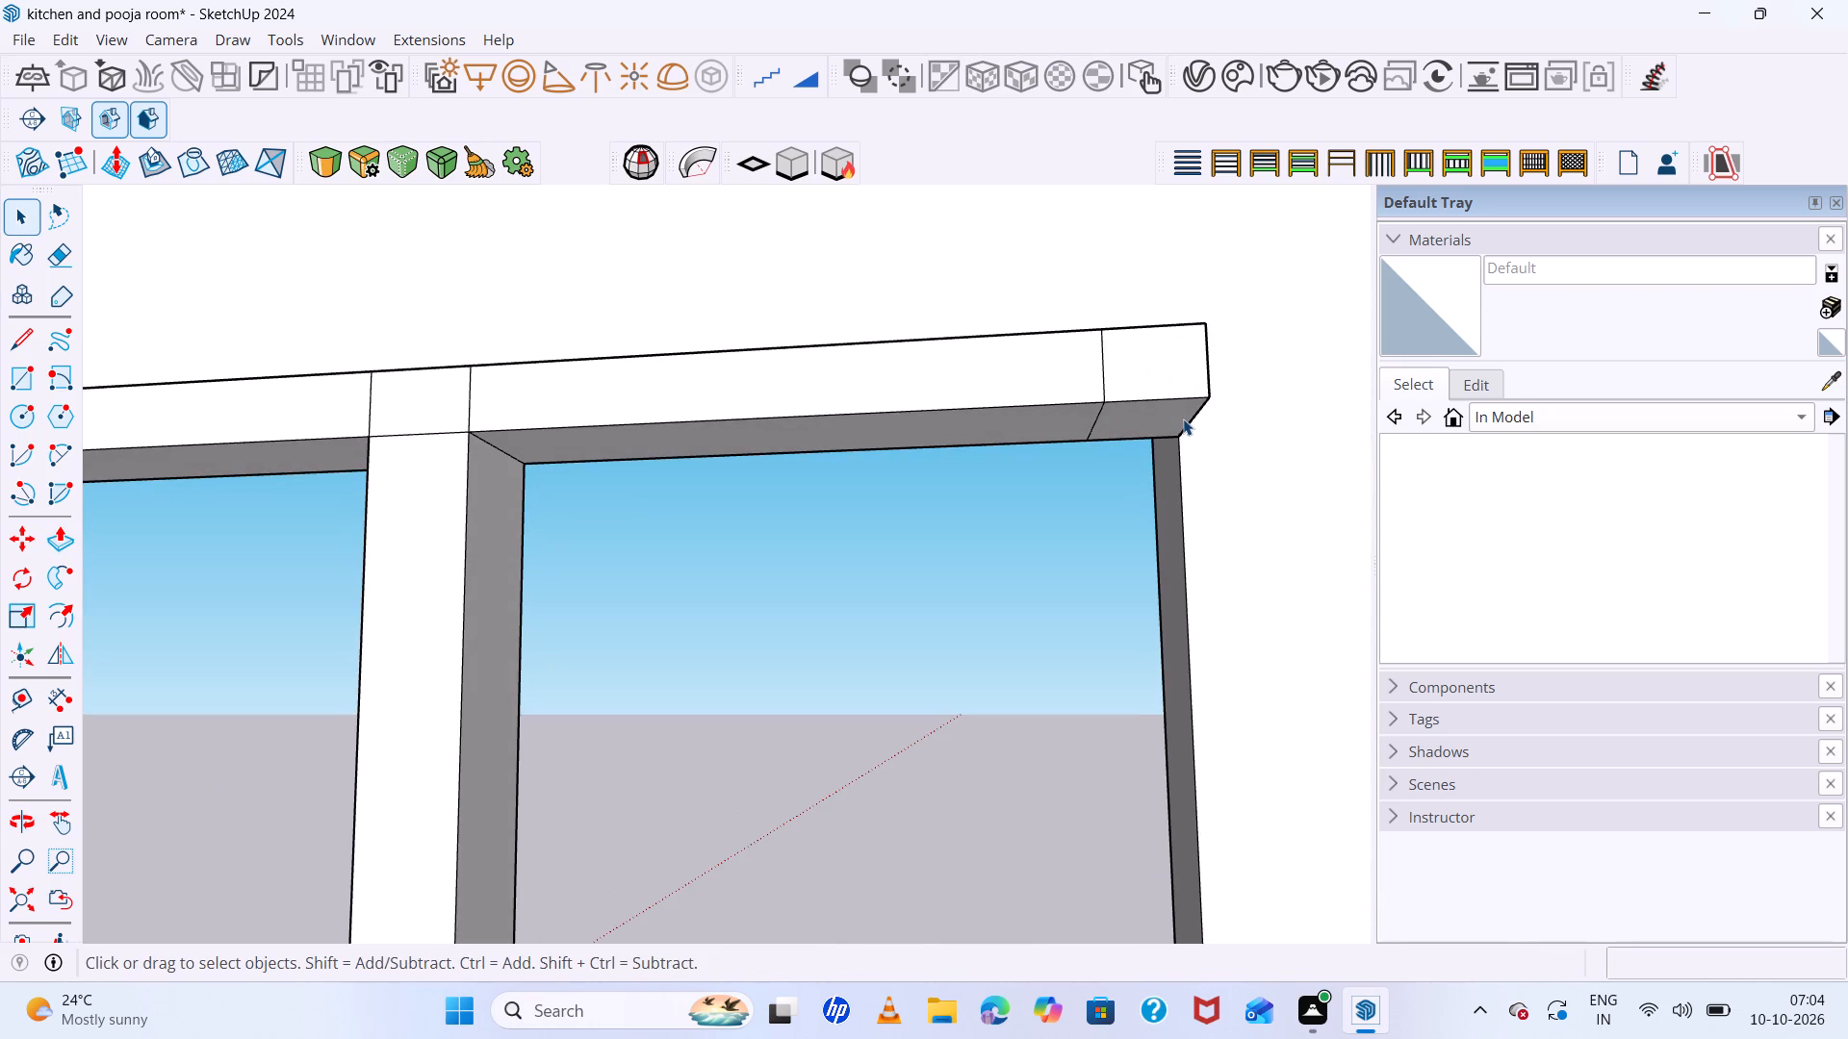
key(p)
click(1180, 418)
scroll(1116, 471, down, 6)
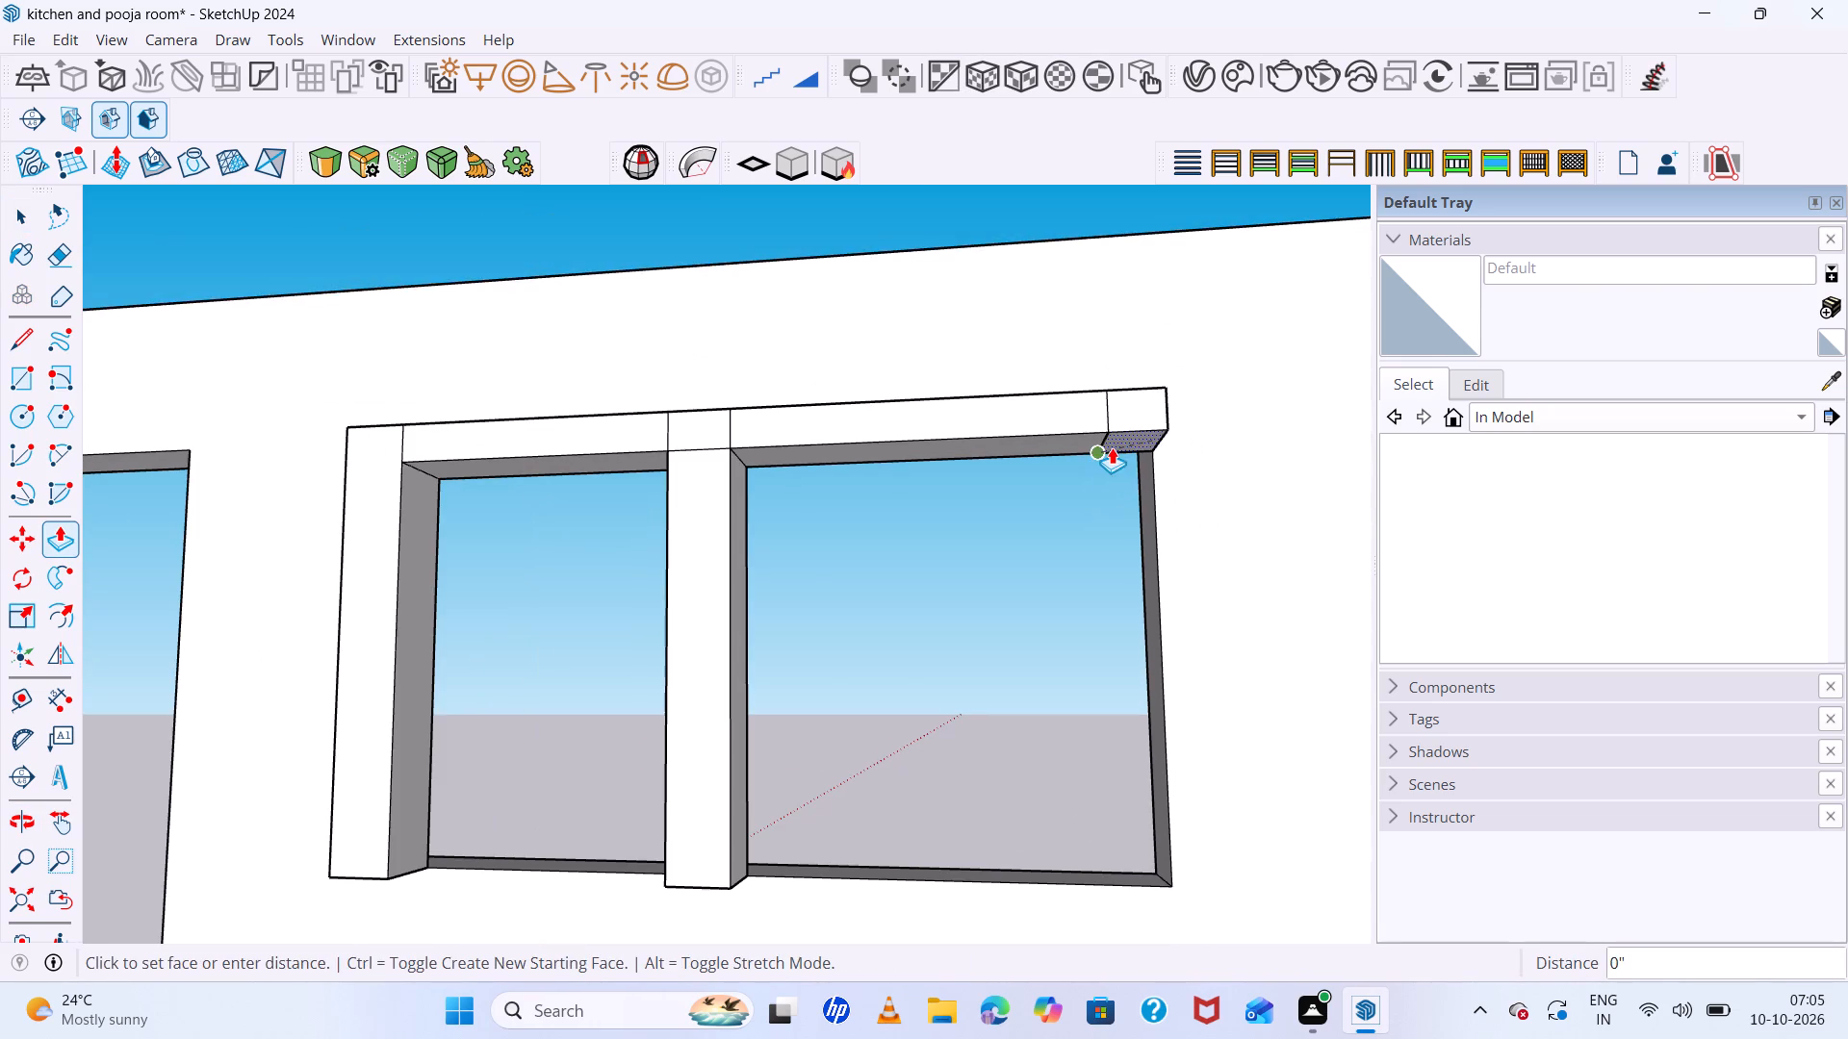
scroll(1160, 611, down, 2)
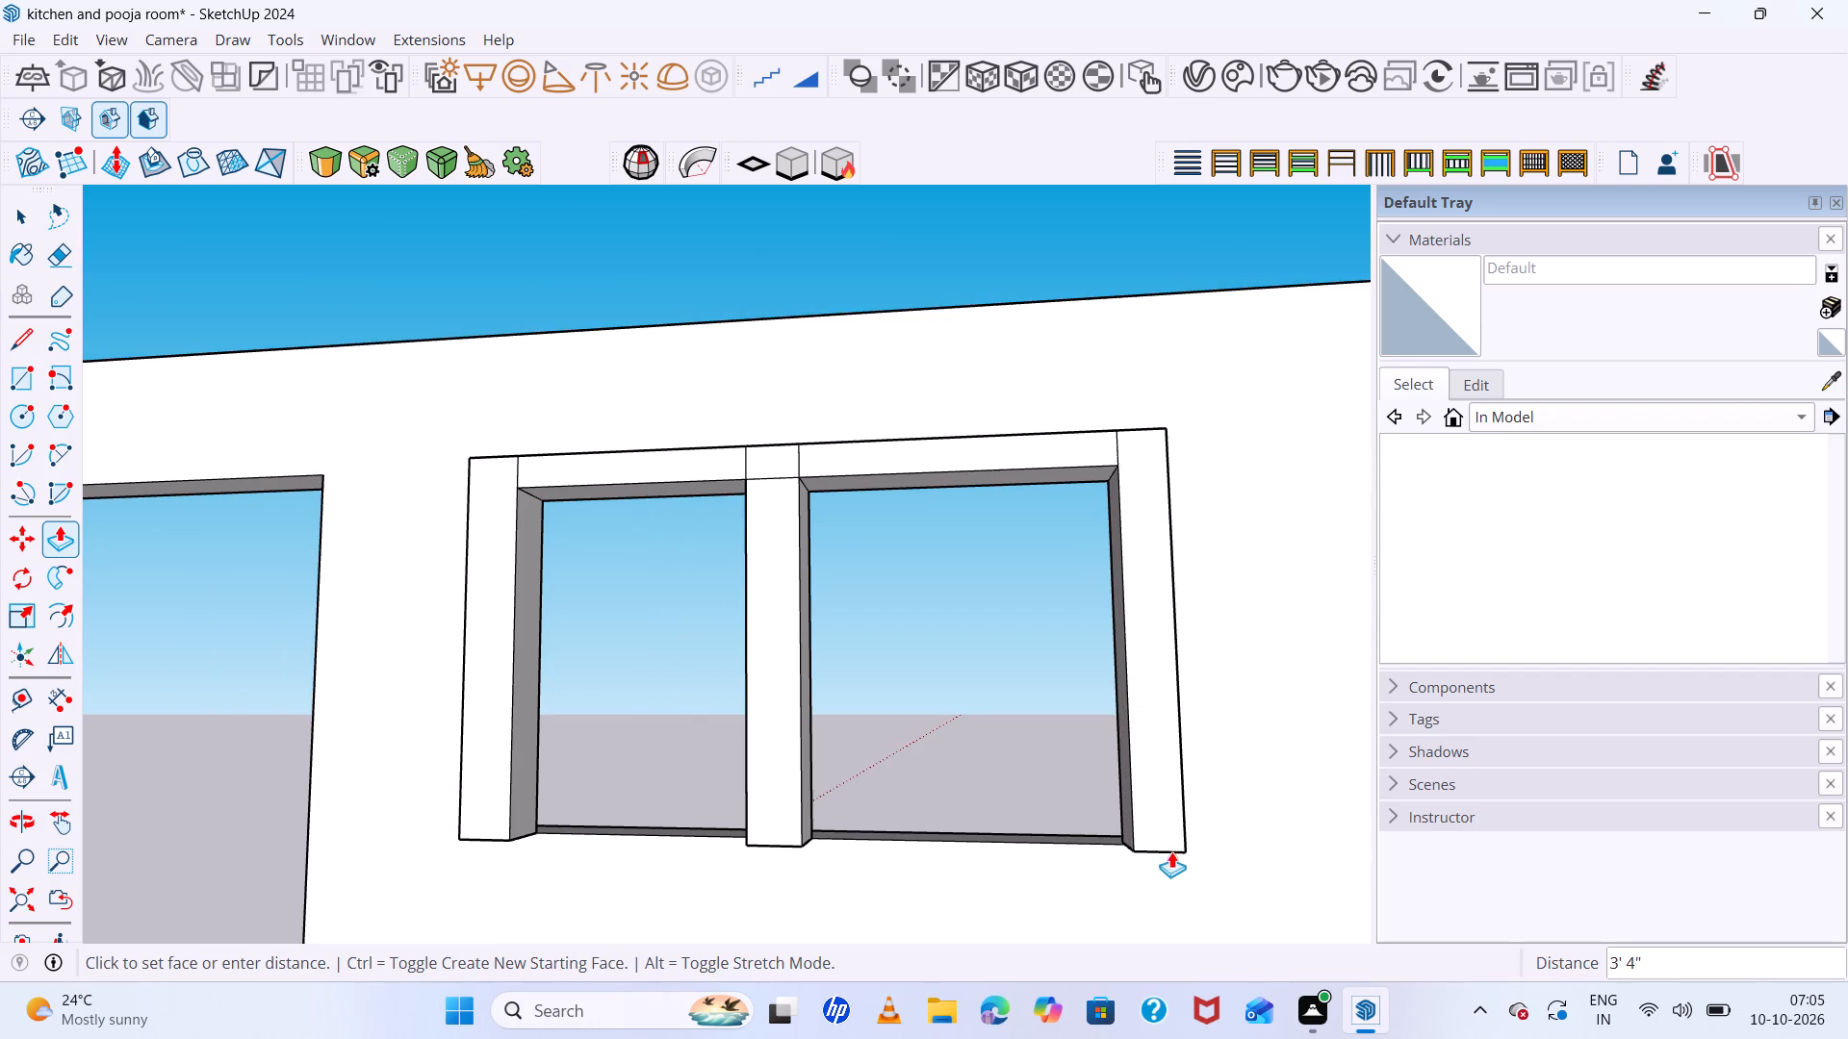
click(791, 846)
Examine the three-post window frame in the whole kitchen, including the adjoining wall and tall cabinets.
middle_drag(987, 816, 1241, 826)
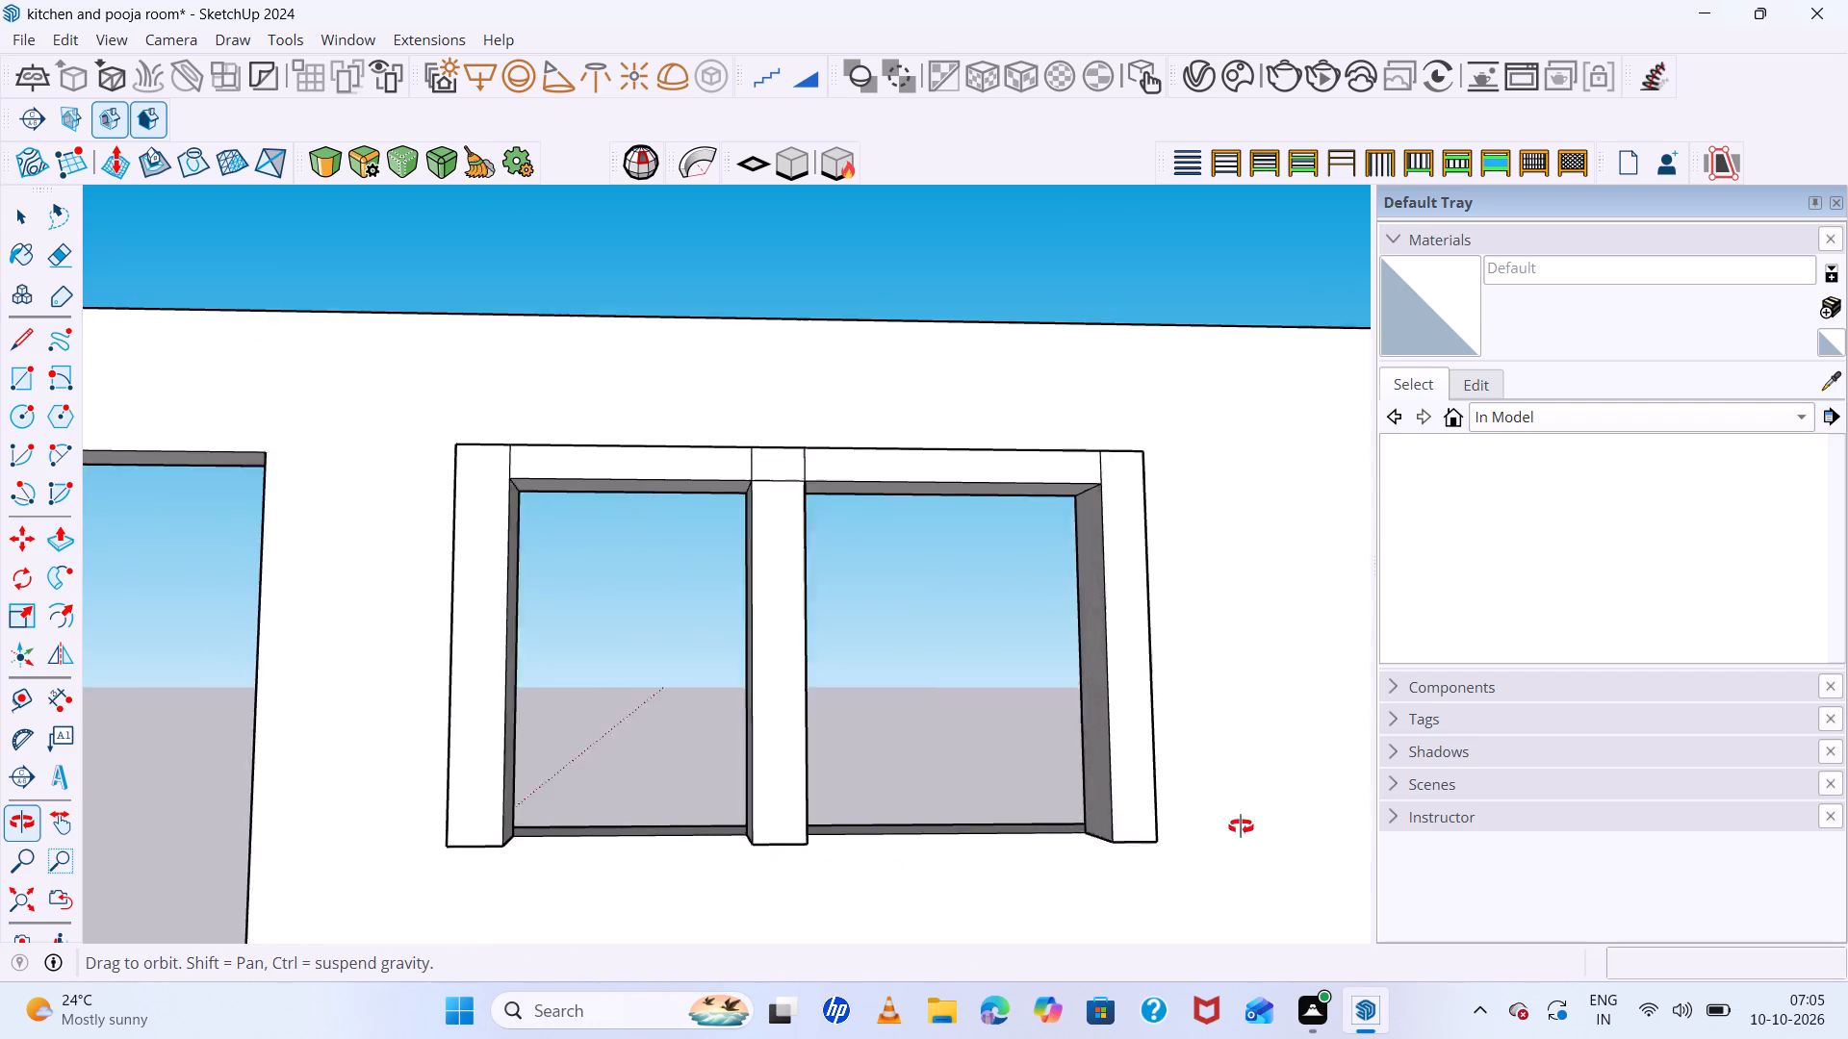
middle_drag(1241, 826, 1131, 723)
middle_drag(1131, 723, 1120, 723)
middle_drag(1113, 723, 1103, 728)
middle_drag(1101, 733, 941, 891)
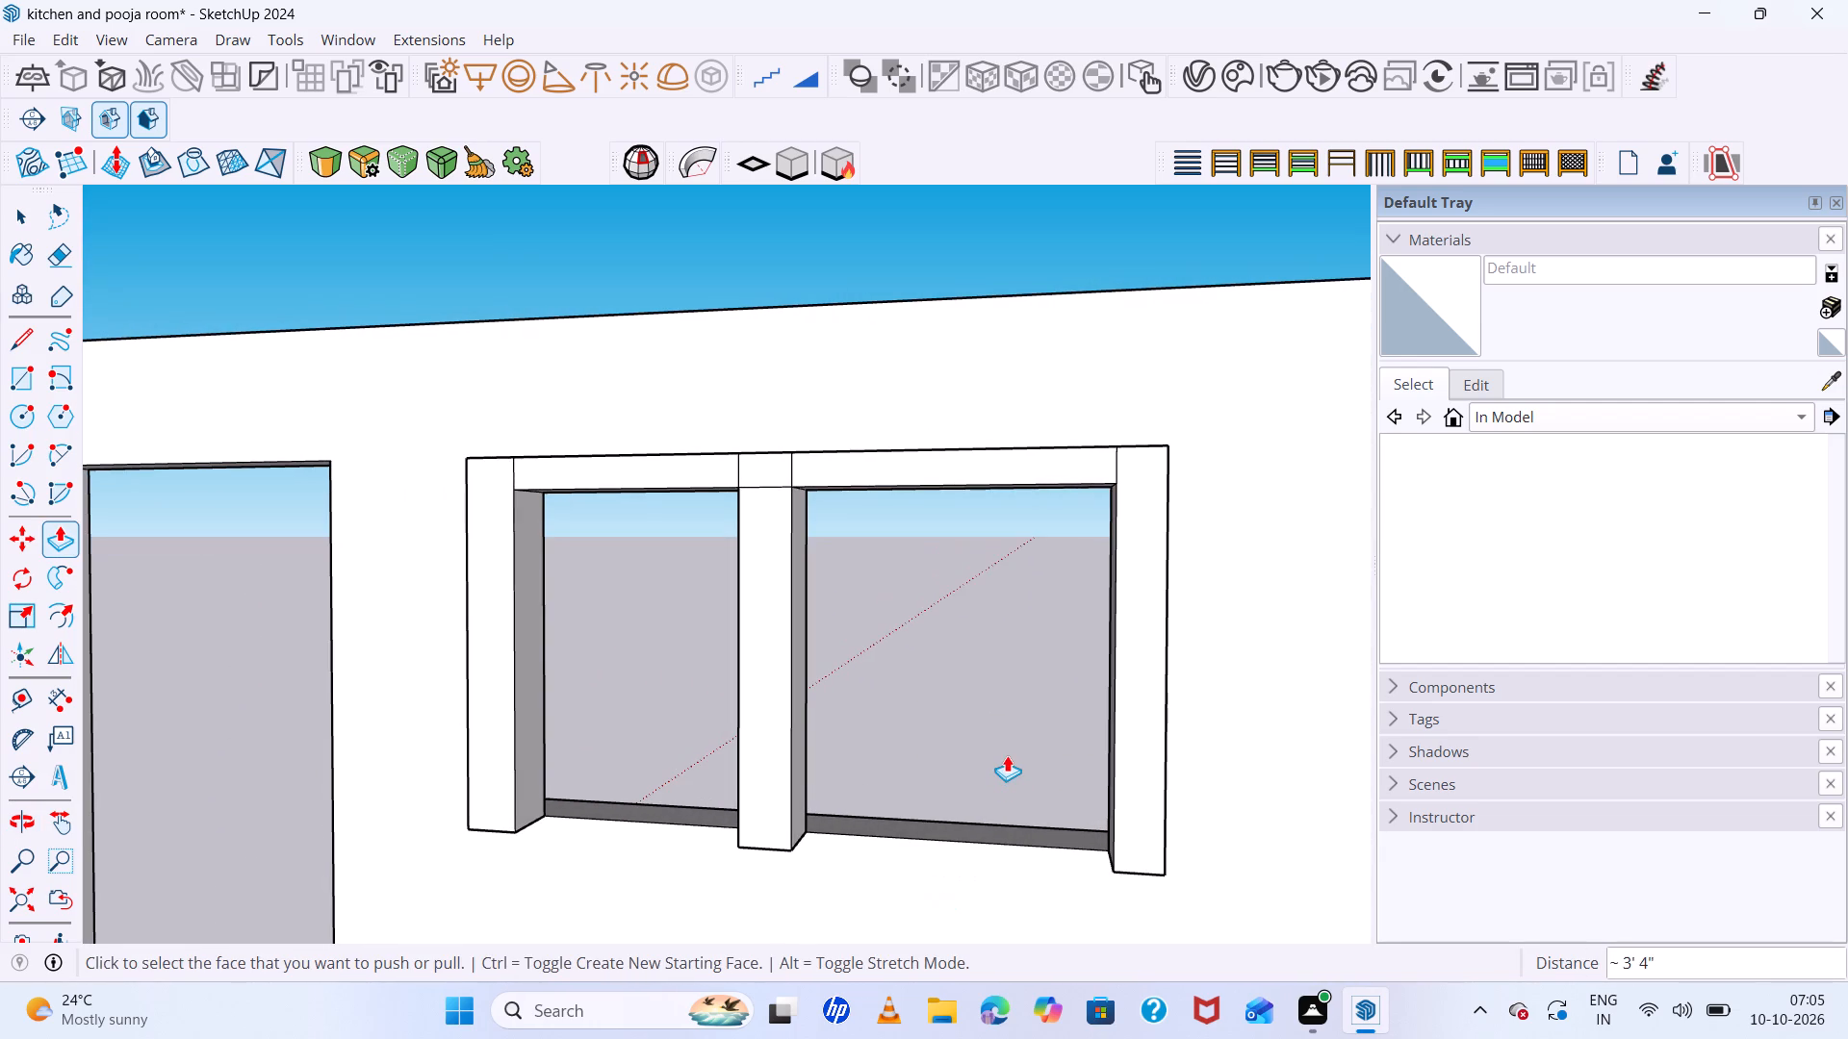
scroll(914, 558, down, 7)
middle_drag(964, 588, 971, 715)
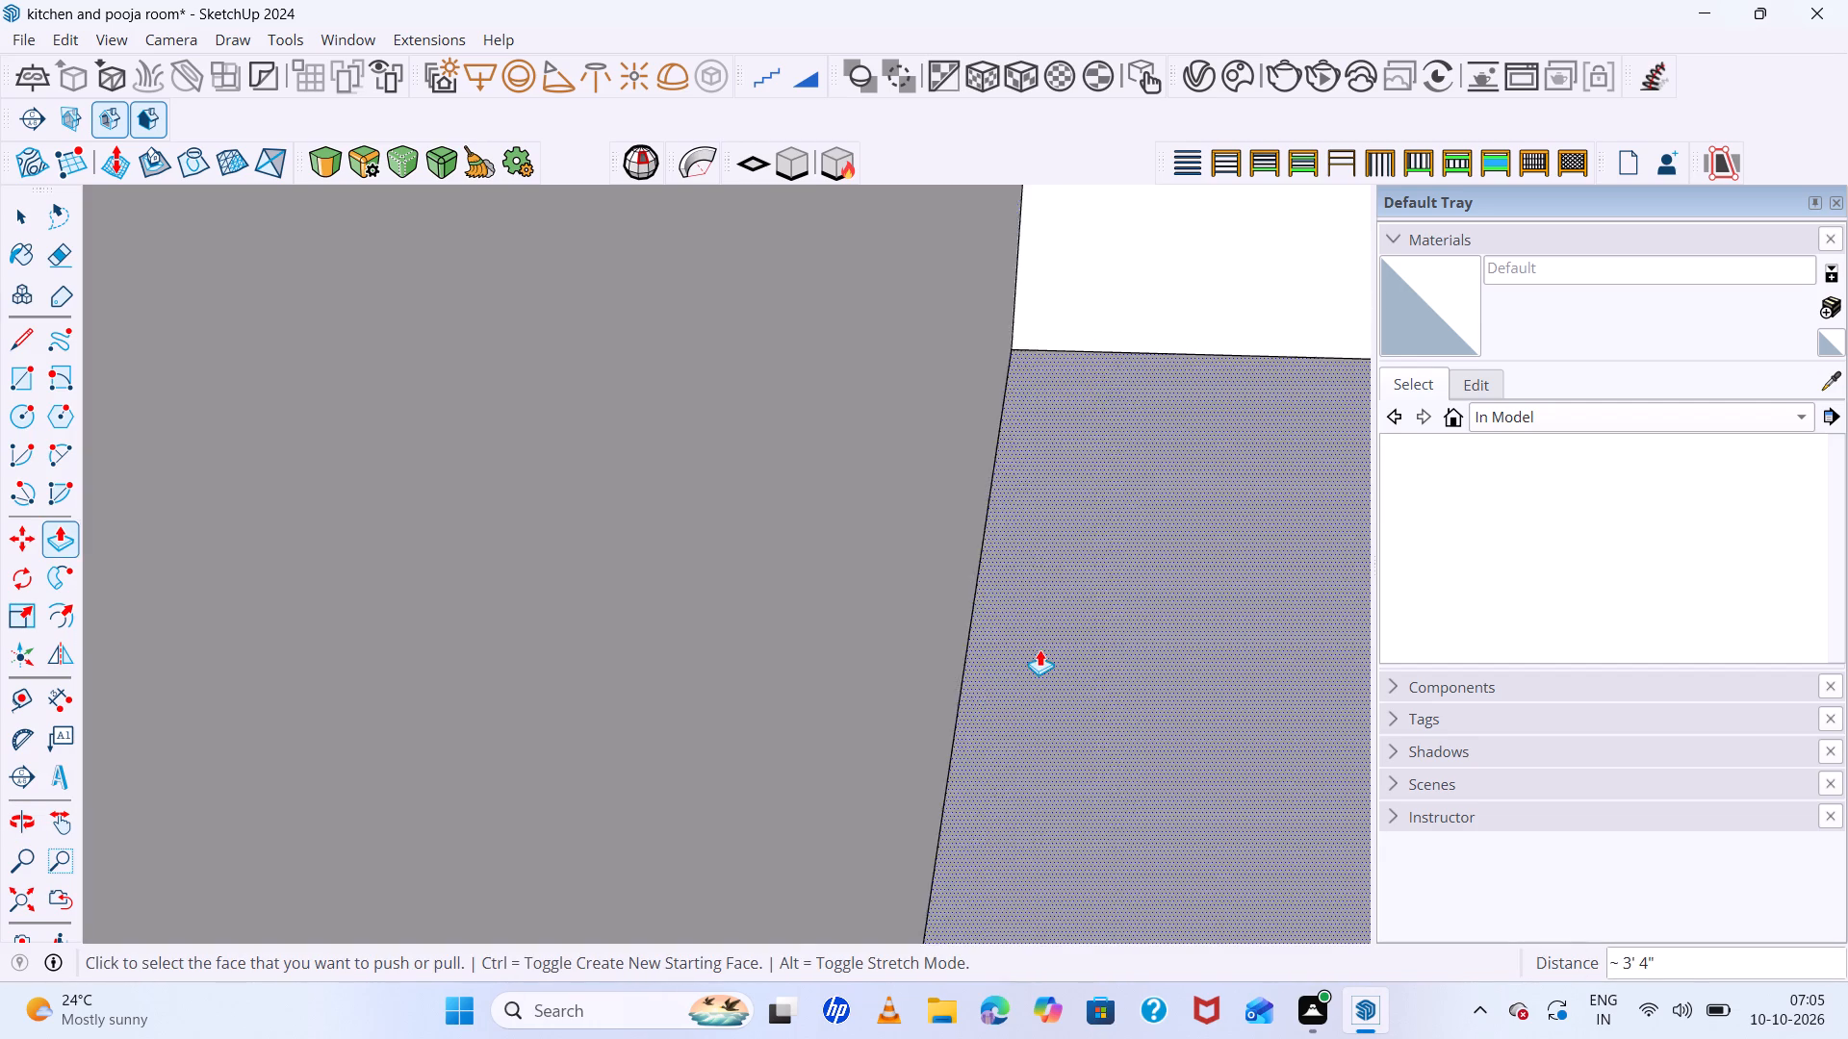
scroll(1039, 649, down, 8)
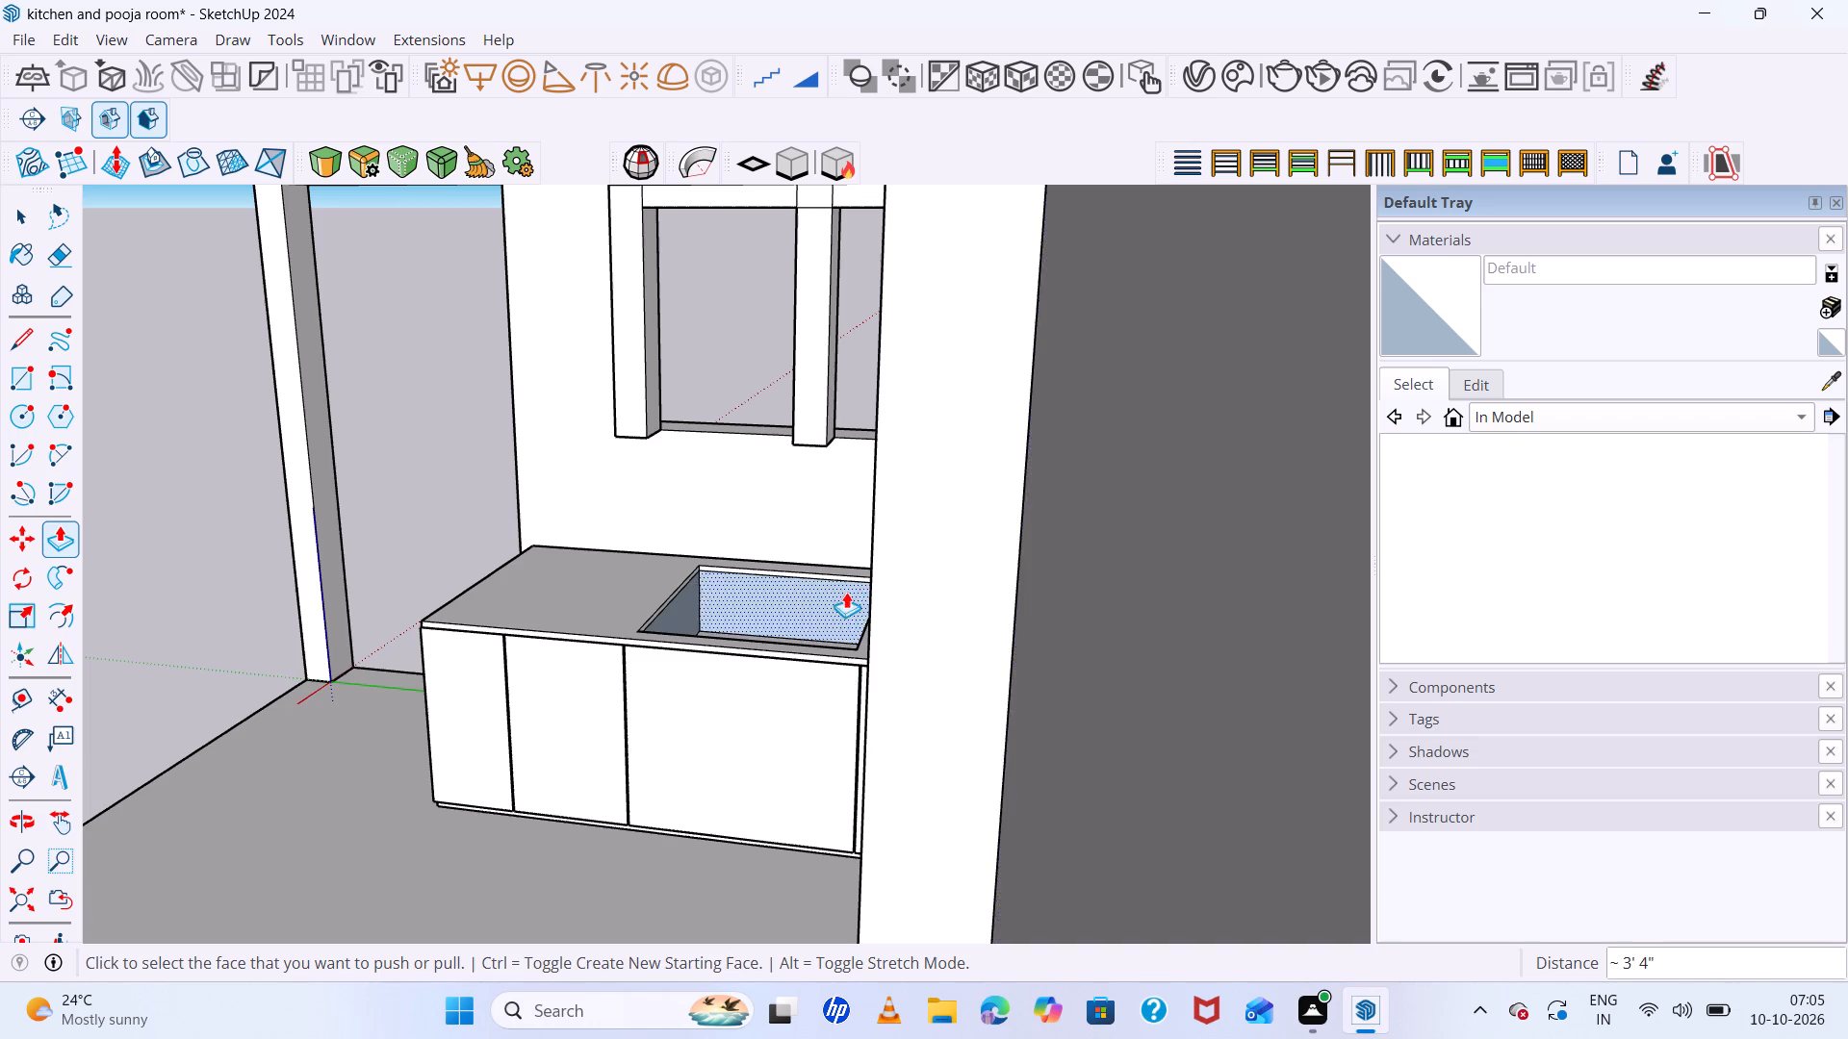
scroll(851, 578, down, 8)
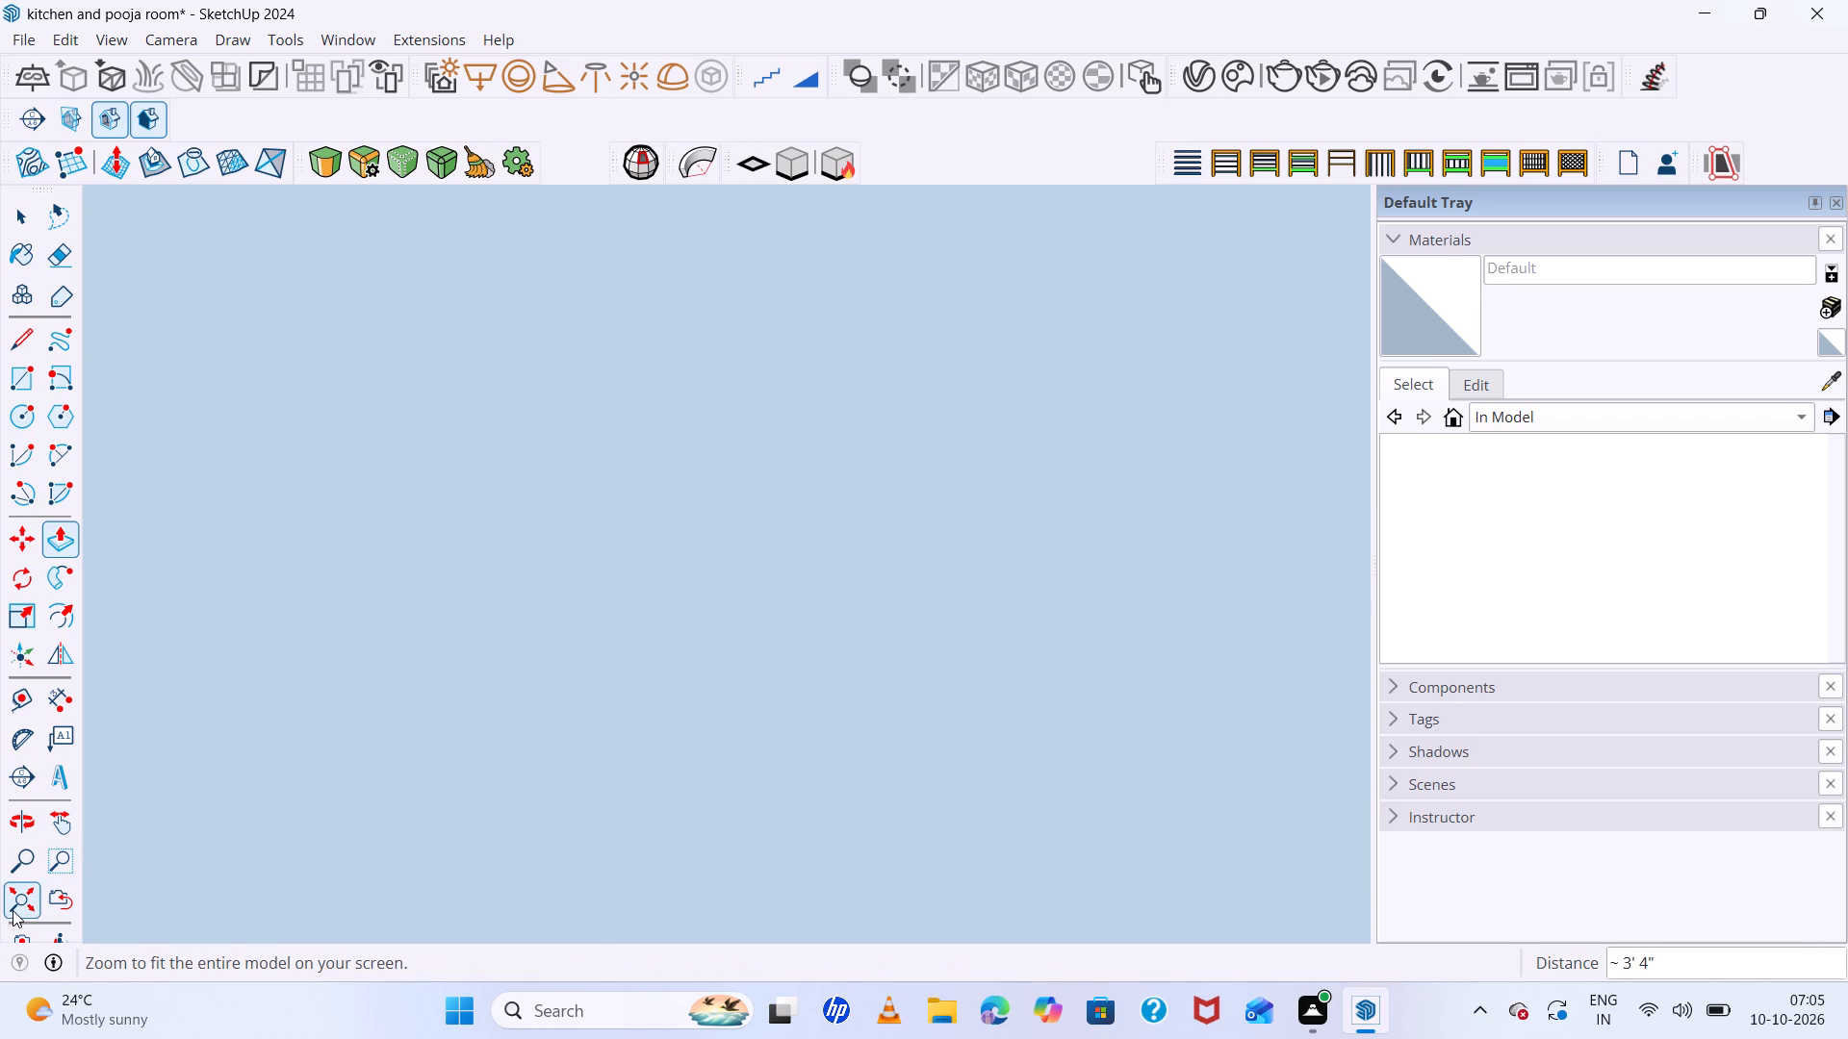
click(13, 910)
scroll(609, 288, down, 4)
middle_drag(688, 370, 957, 408)
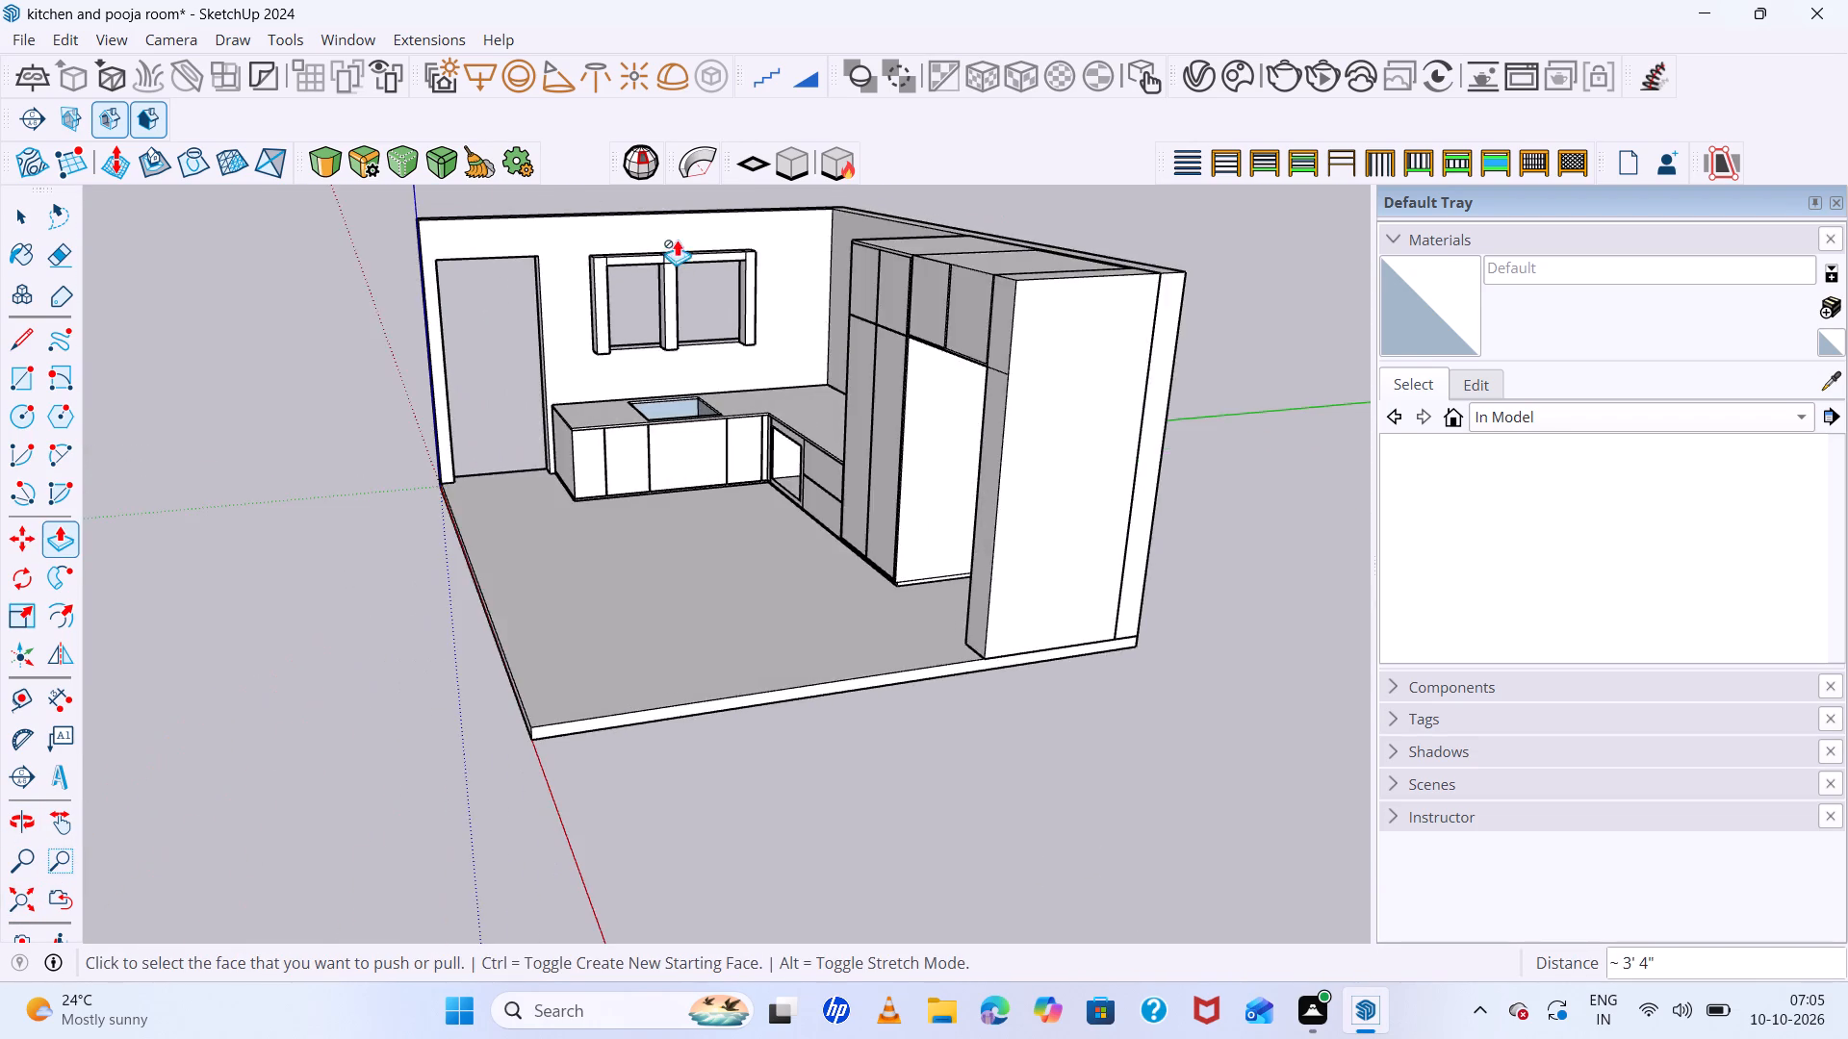
scroll(683, 227, up, 7)
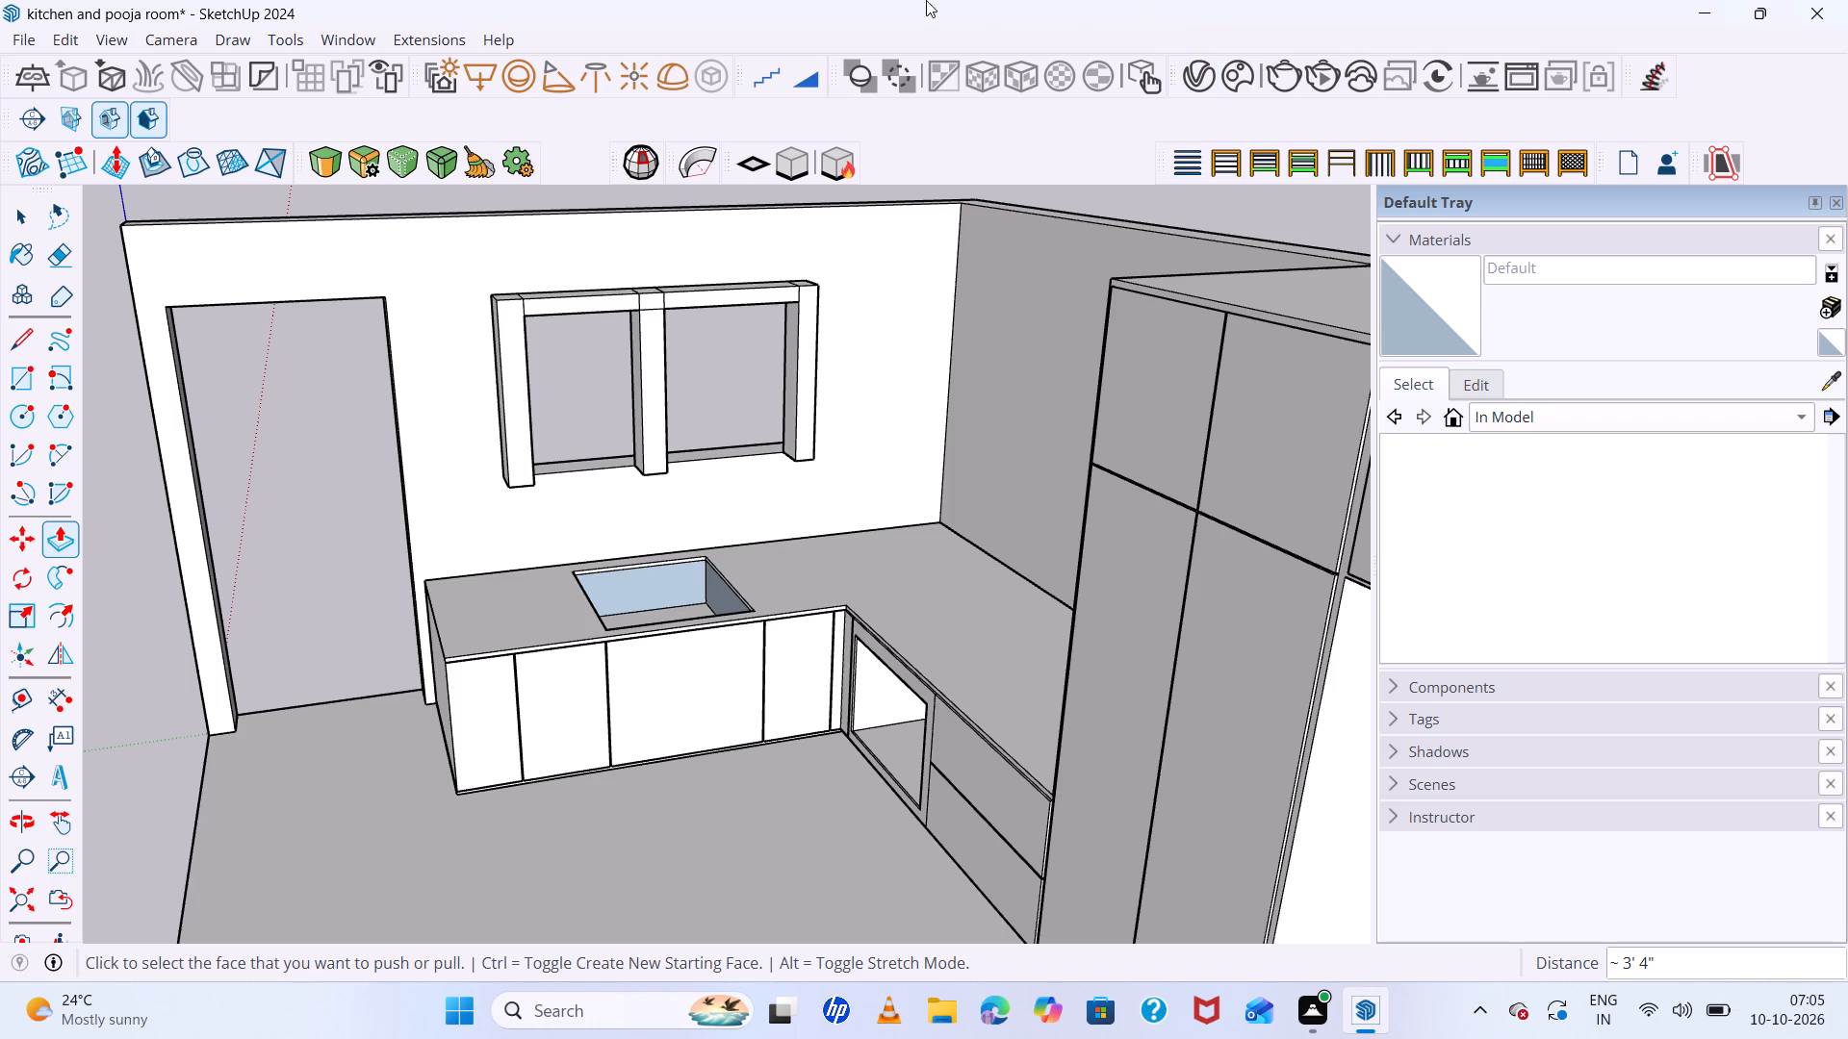
scroll(786, 351, down, 6)
middle_drag(890, 404, 850, 390)
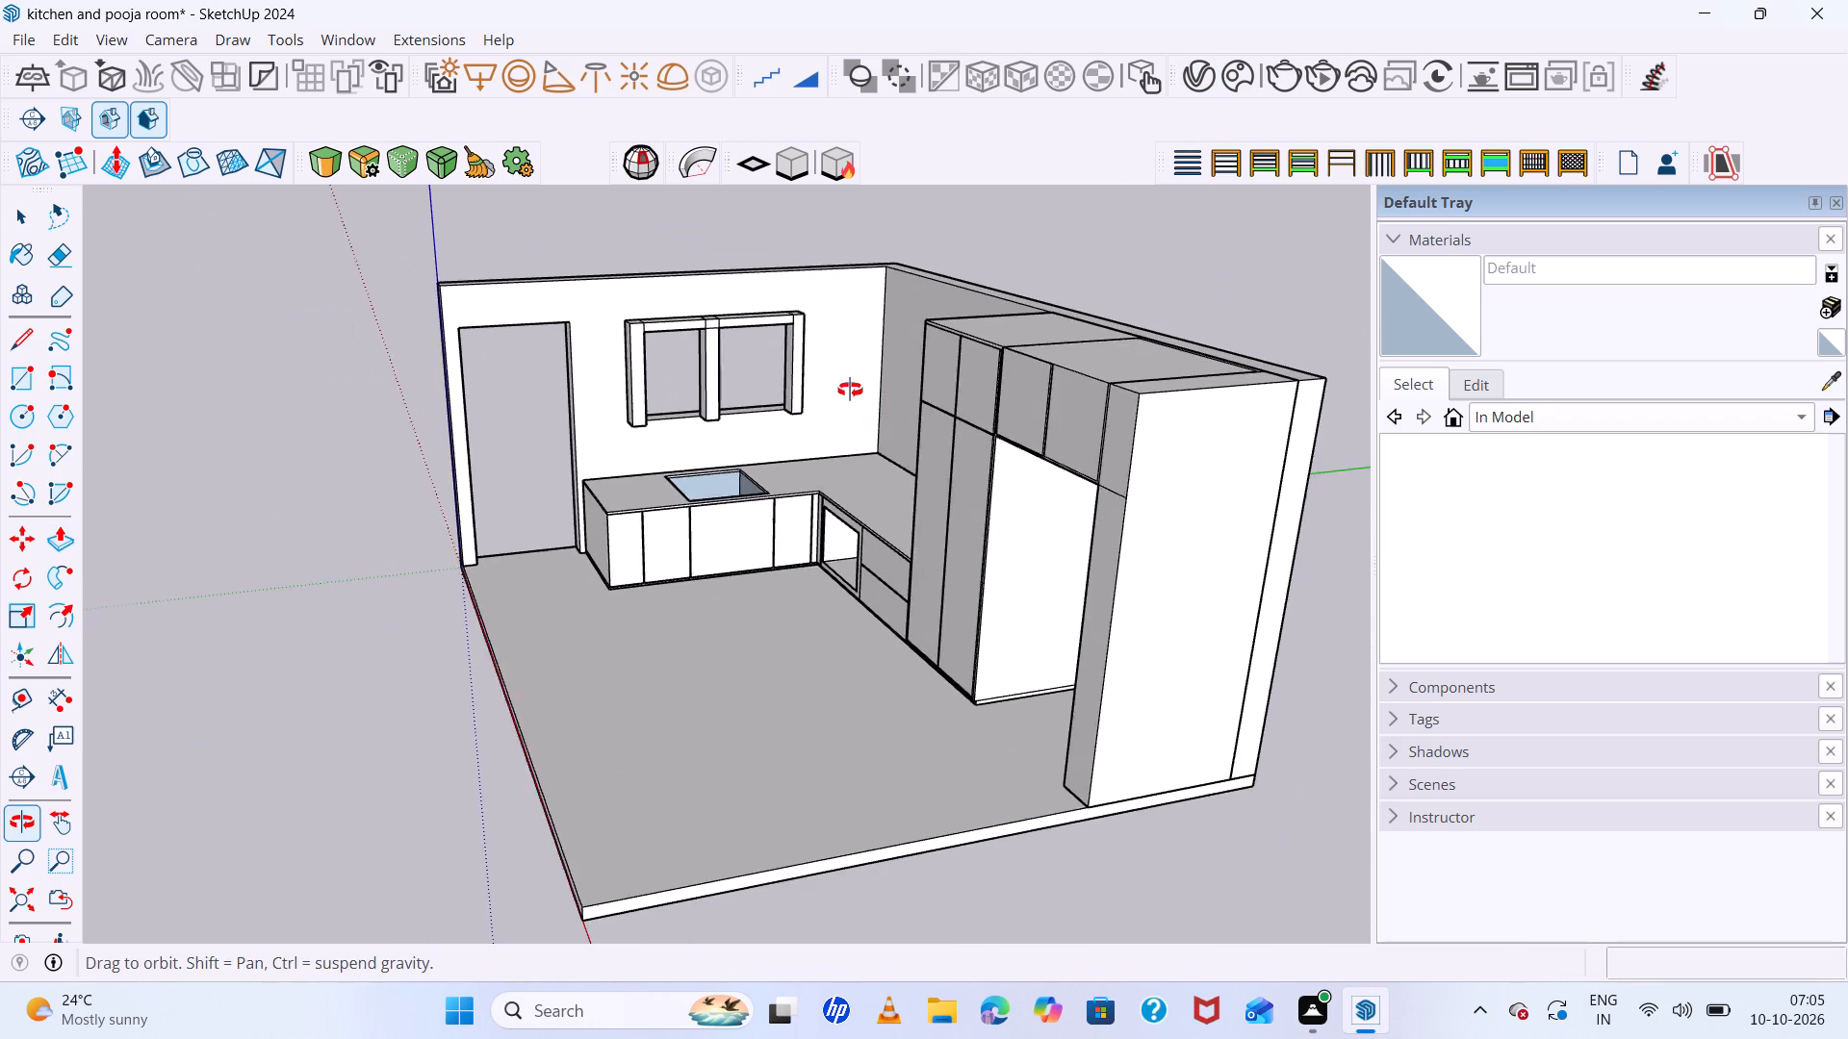
middle_drag(850, 390, 779, 375)
scroll(656, 306, up, 7)
middle_drag(1373, 458, 882, 444)
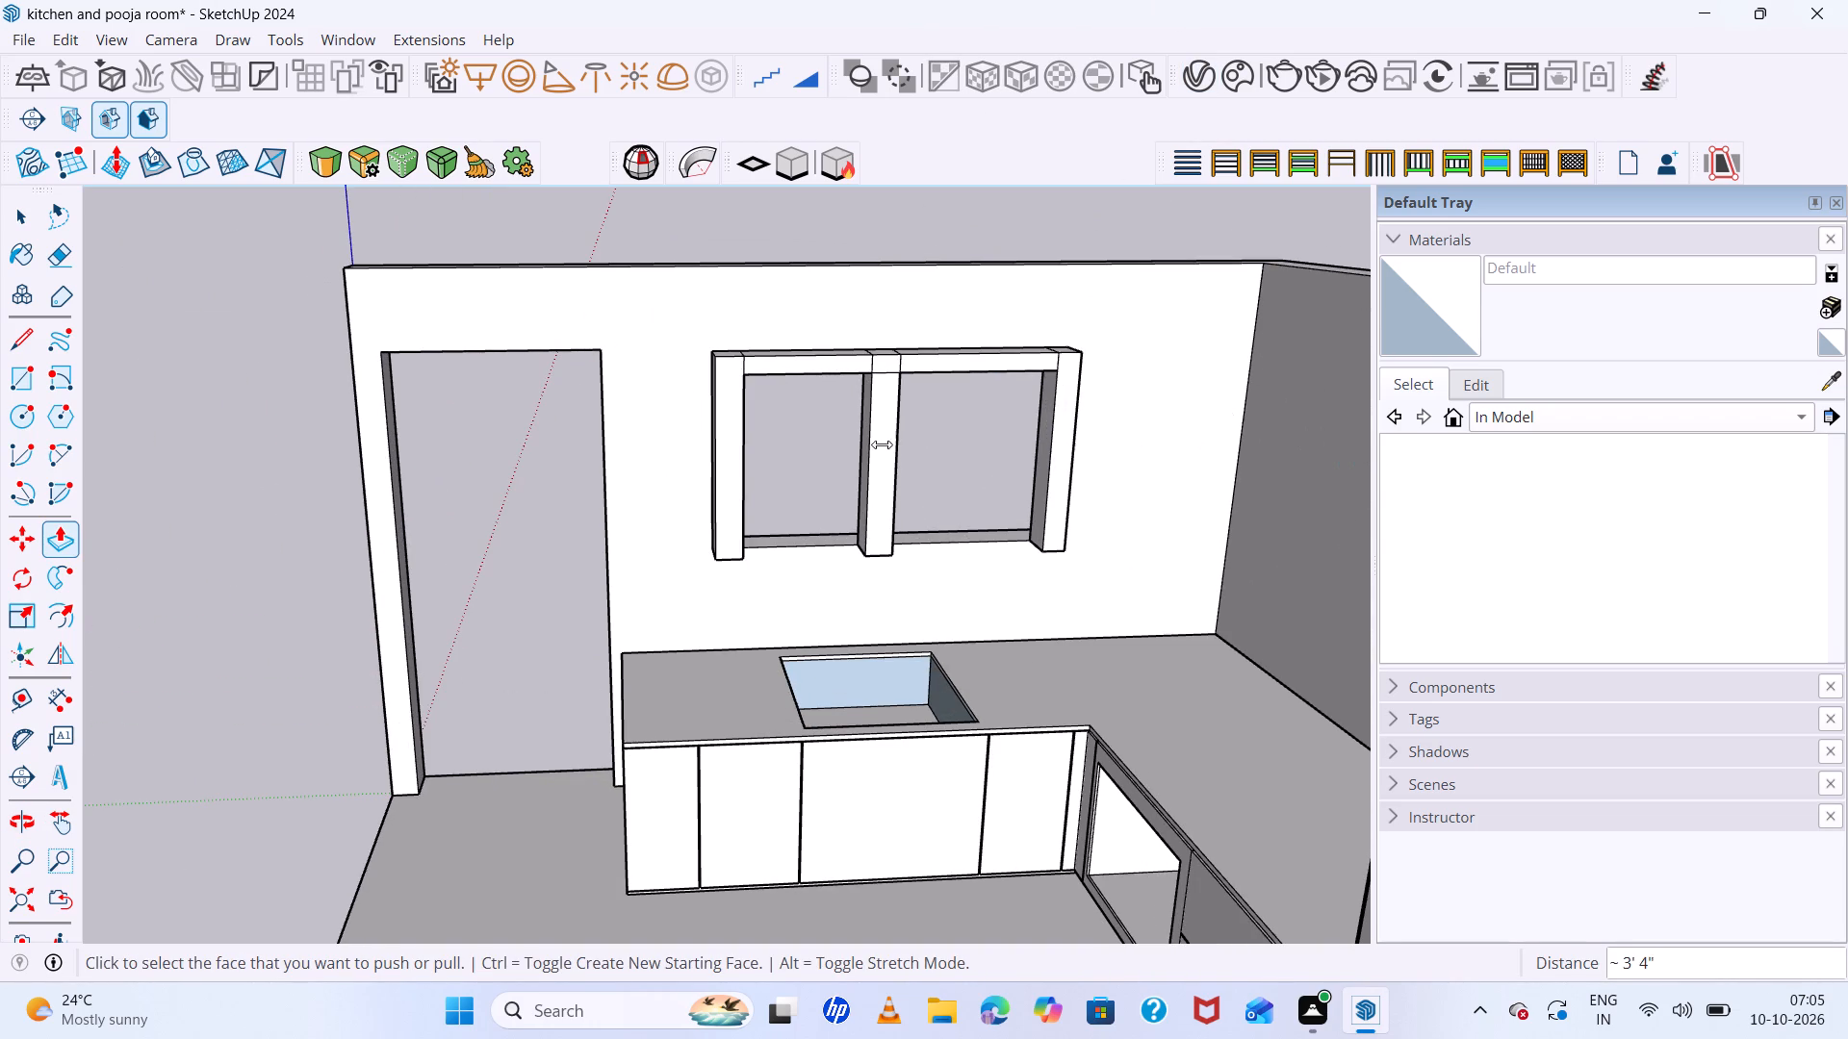
middle_drag(882, 444, 836, 444)
middle_drag(1087, 450, 738, 450)
middle_drag(741, 451, 1286, 545)
scroll(965, 383, down, 3)
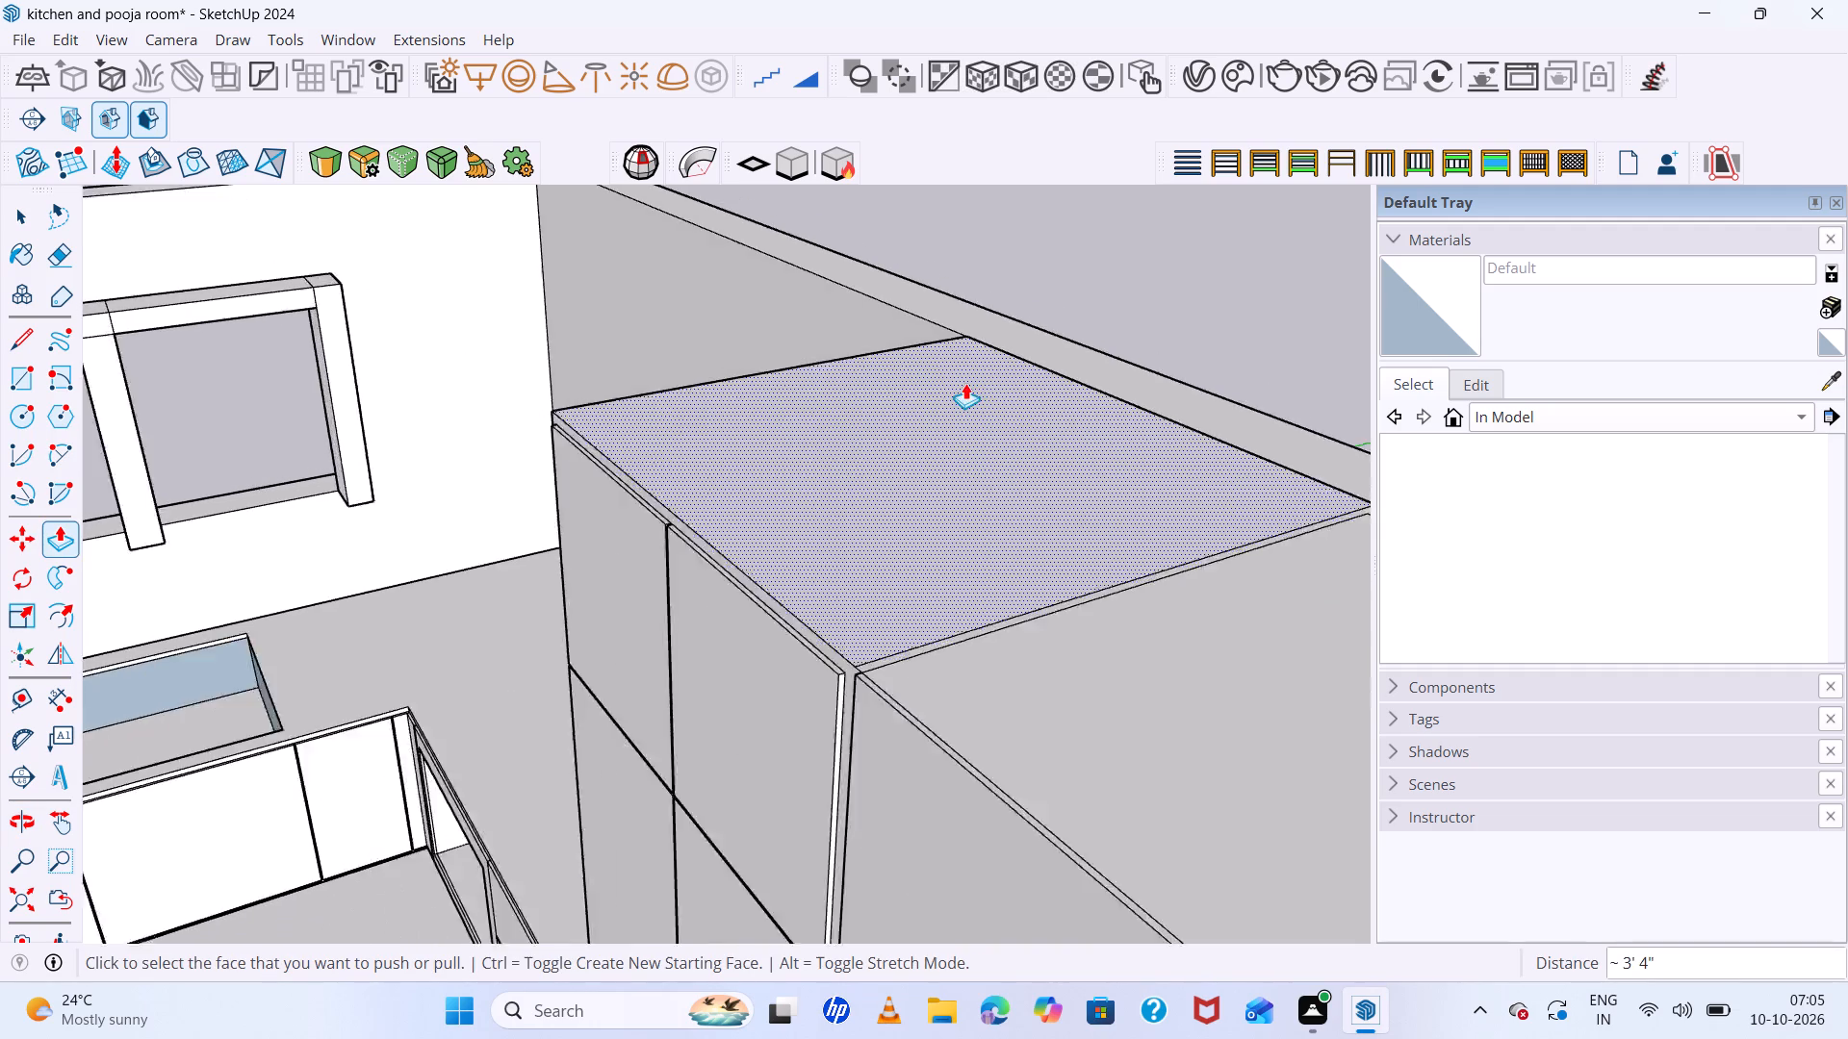
scroll(965, 383, down, 14)
scroll(615, 286, up, 8)
Draw an edge about 9" long across the first post's inner side face, near its bottom.
middle_drag(1112, 460, 886, 553)
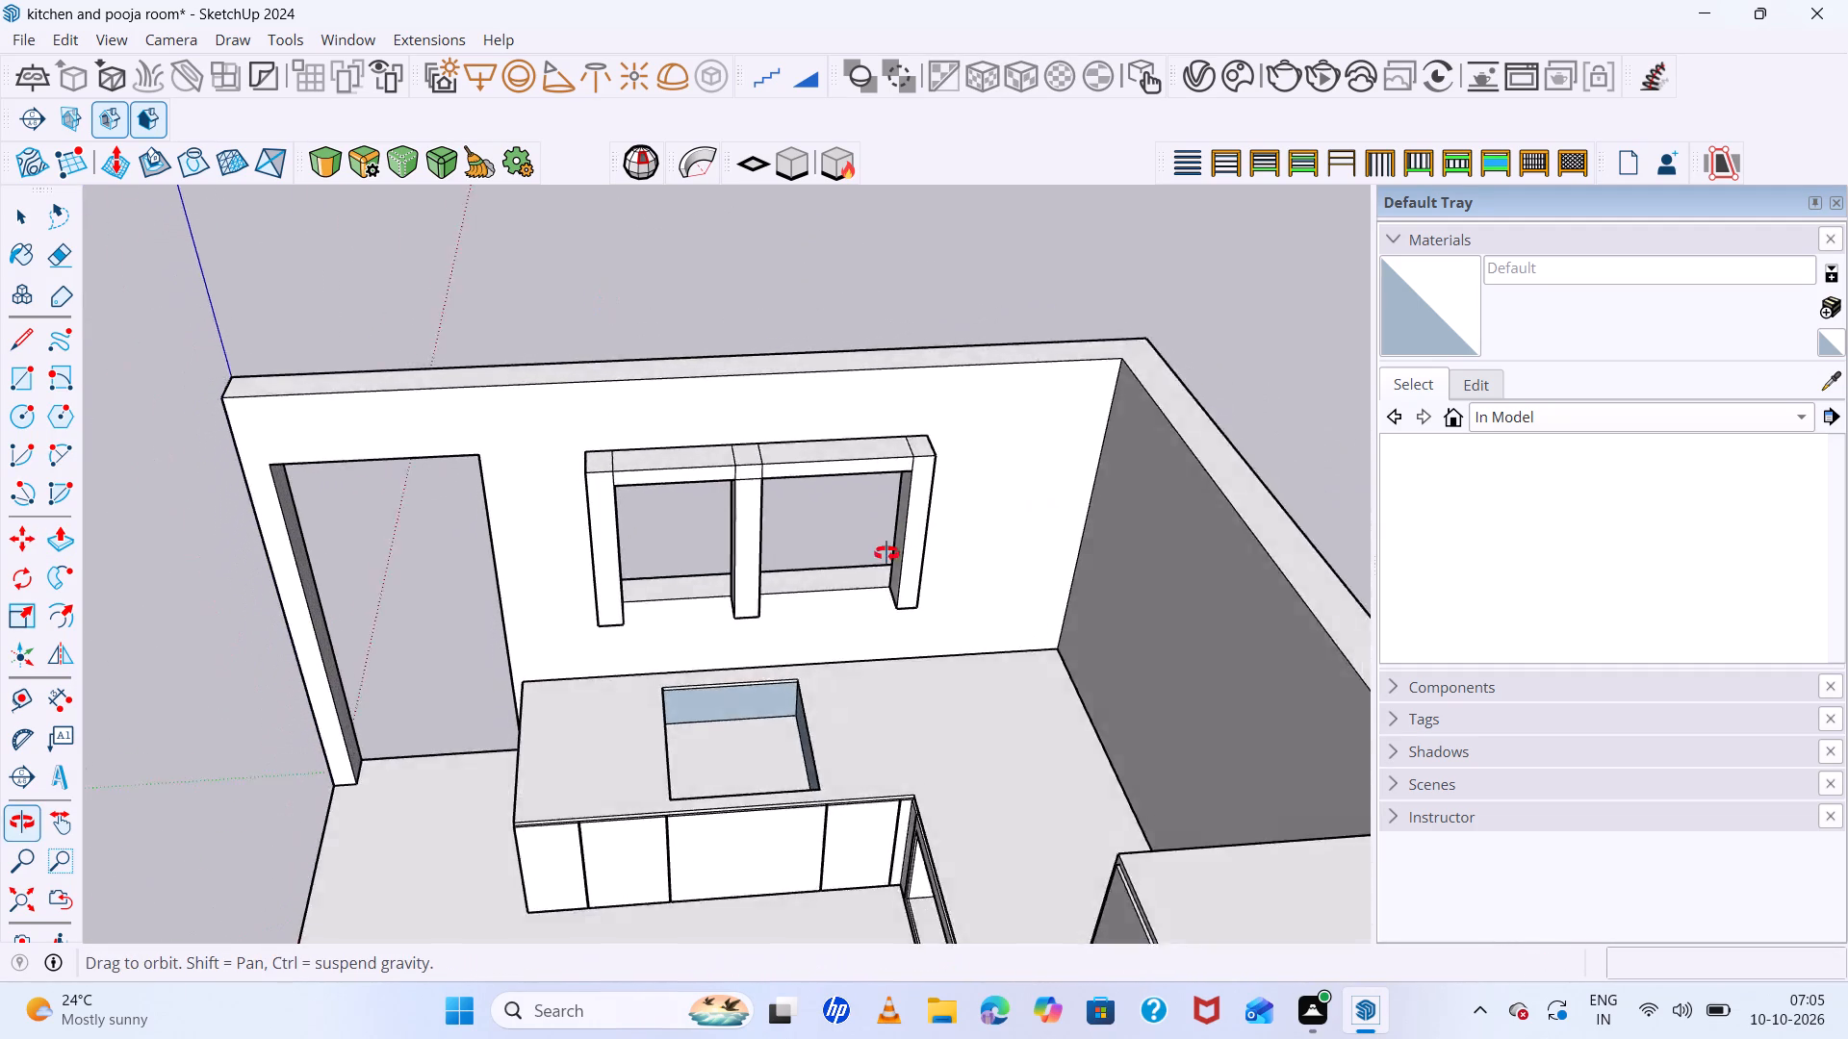
middle_drag(886, 553, 839, 570)
middle_drag(837, 570, 740, 627)
scroll(663, 571, up, 12)
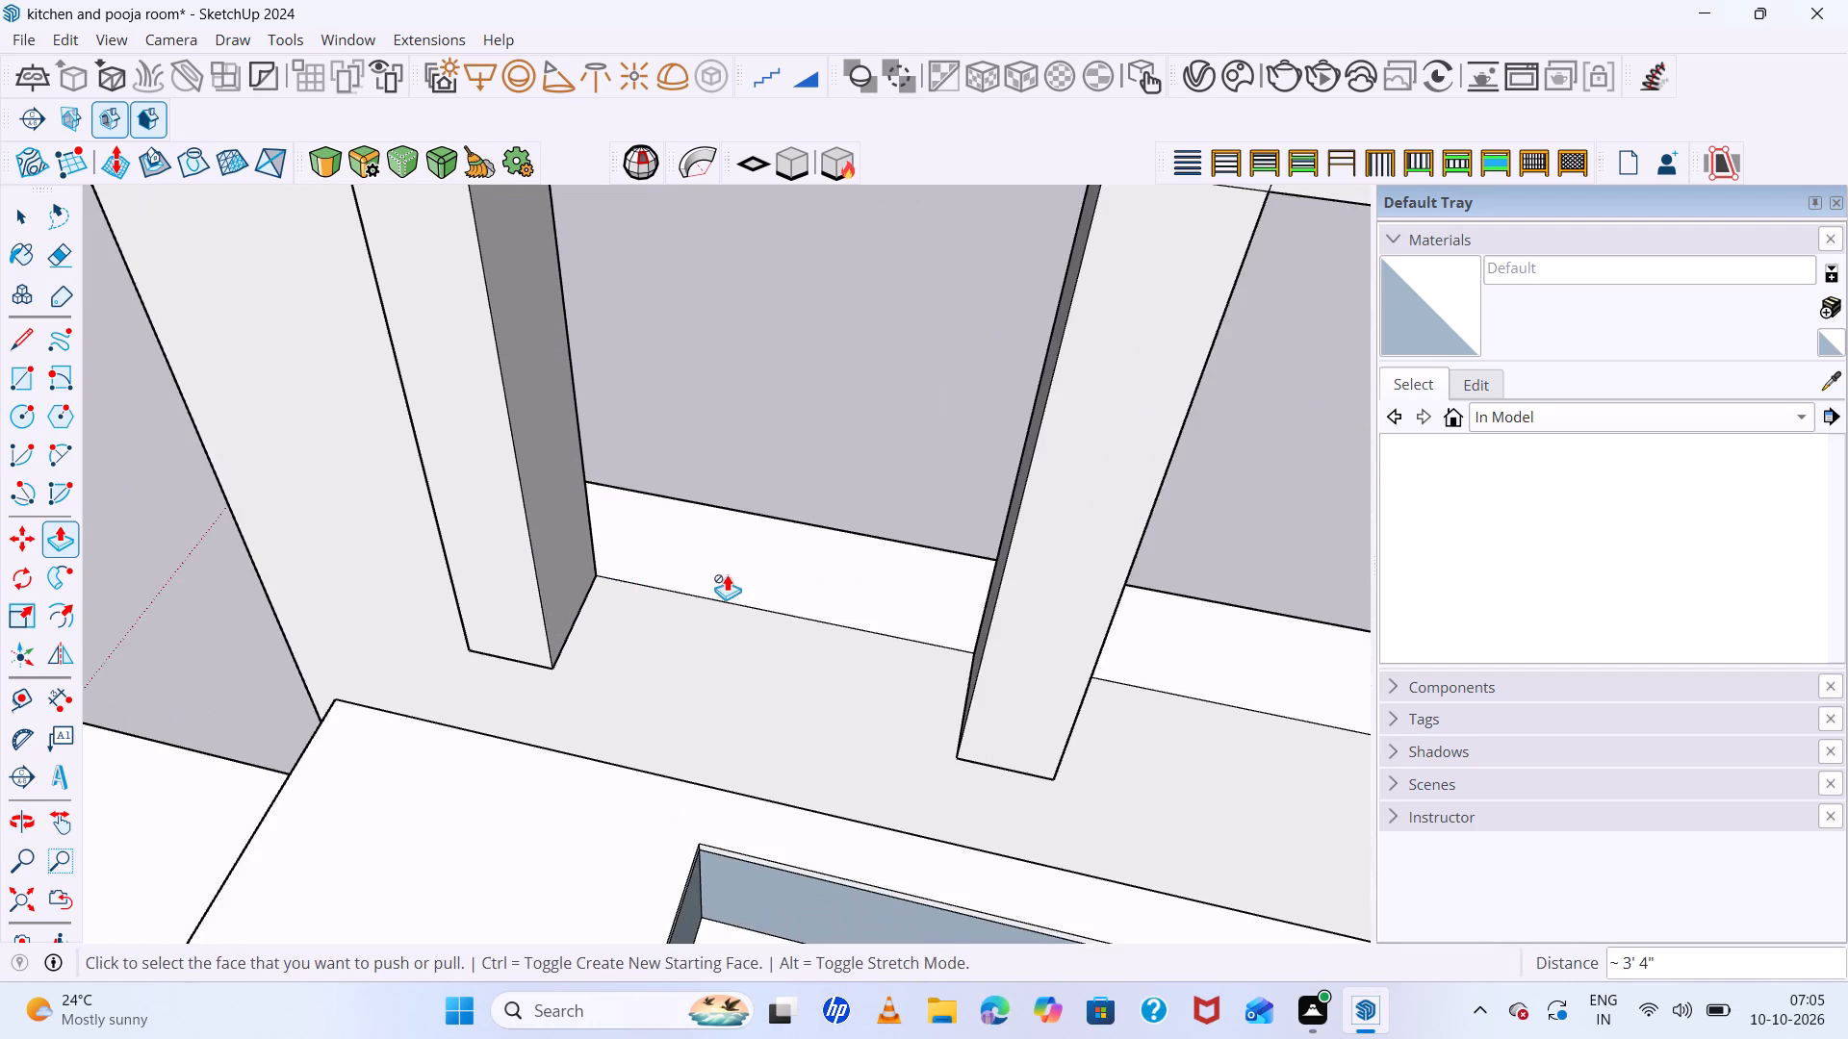
middle_drag(727, 574, 554, 527)
key(space)
key(l)
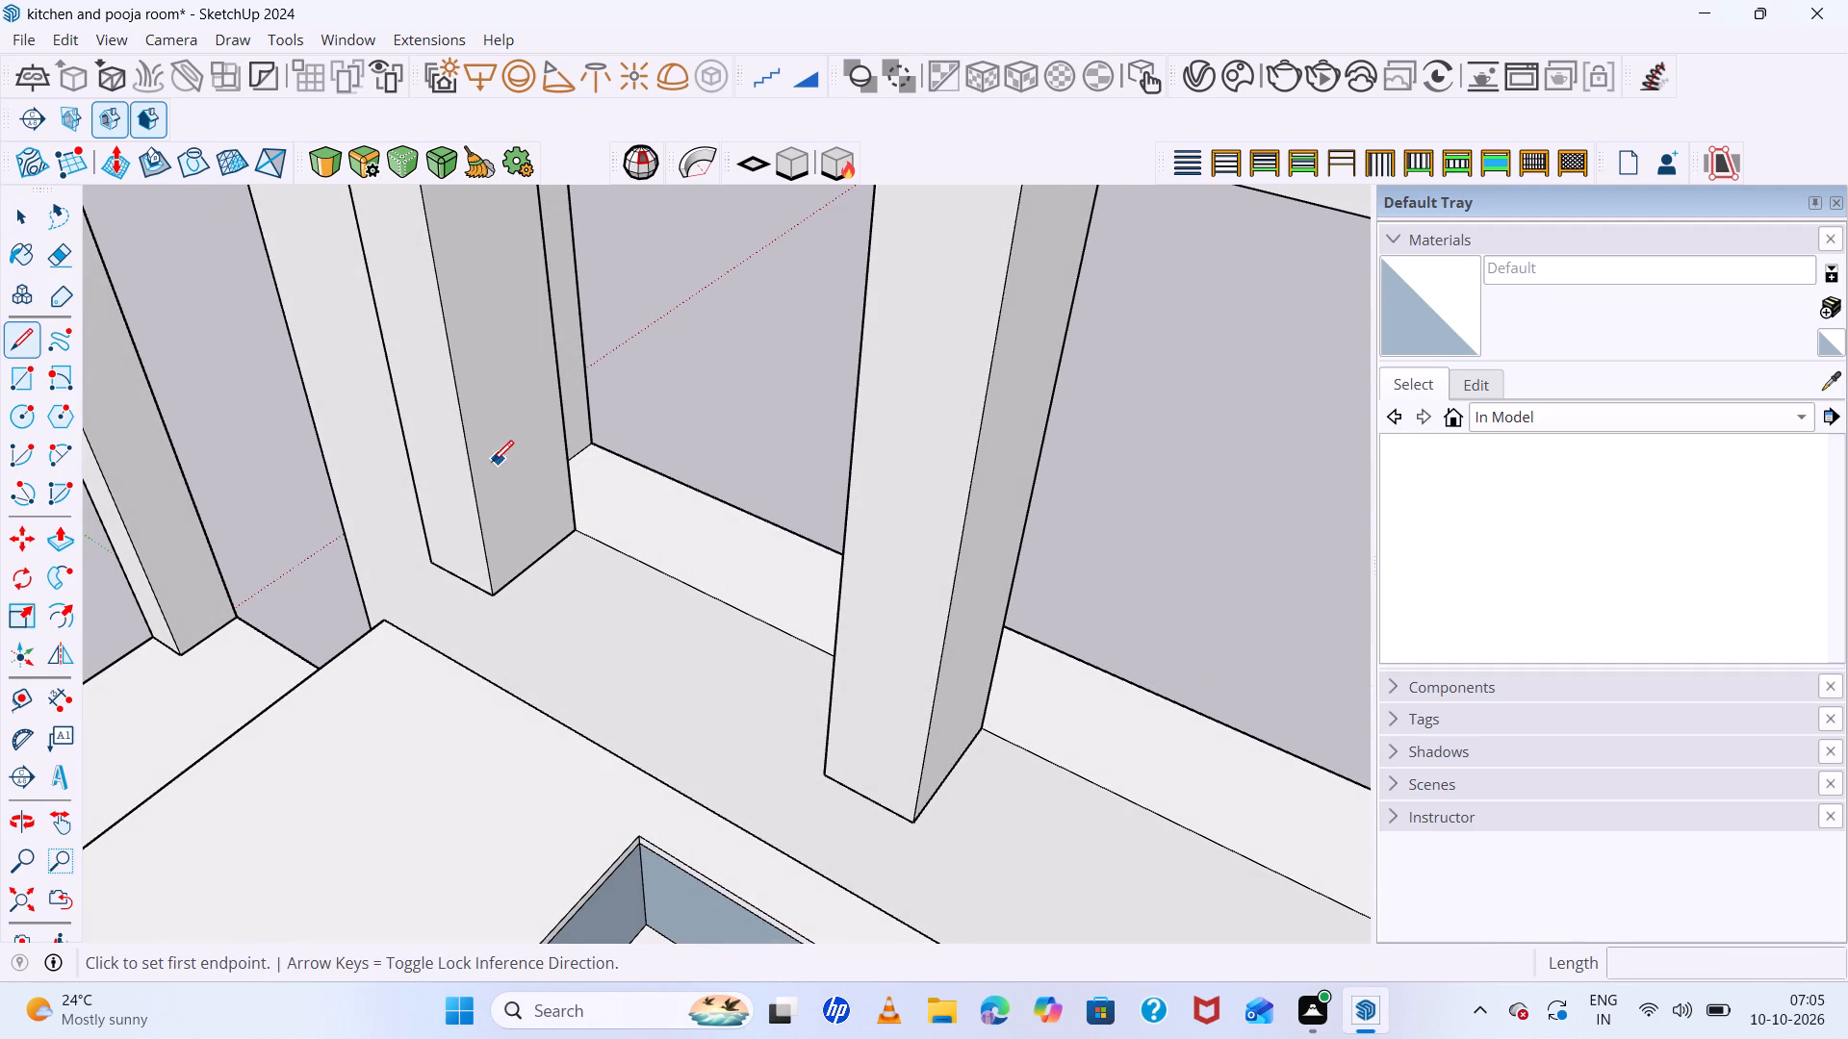
click(483, 509)
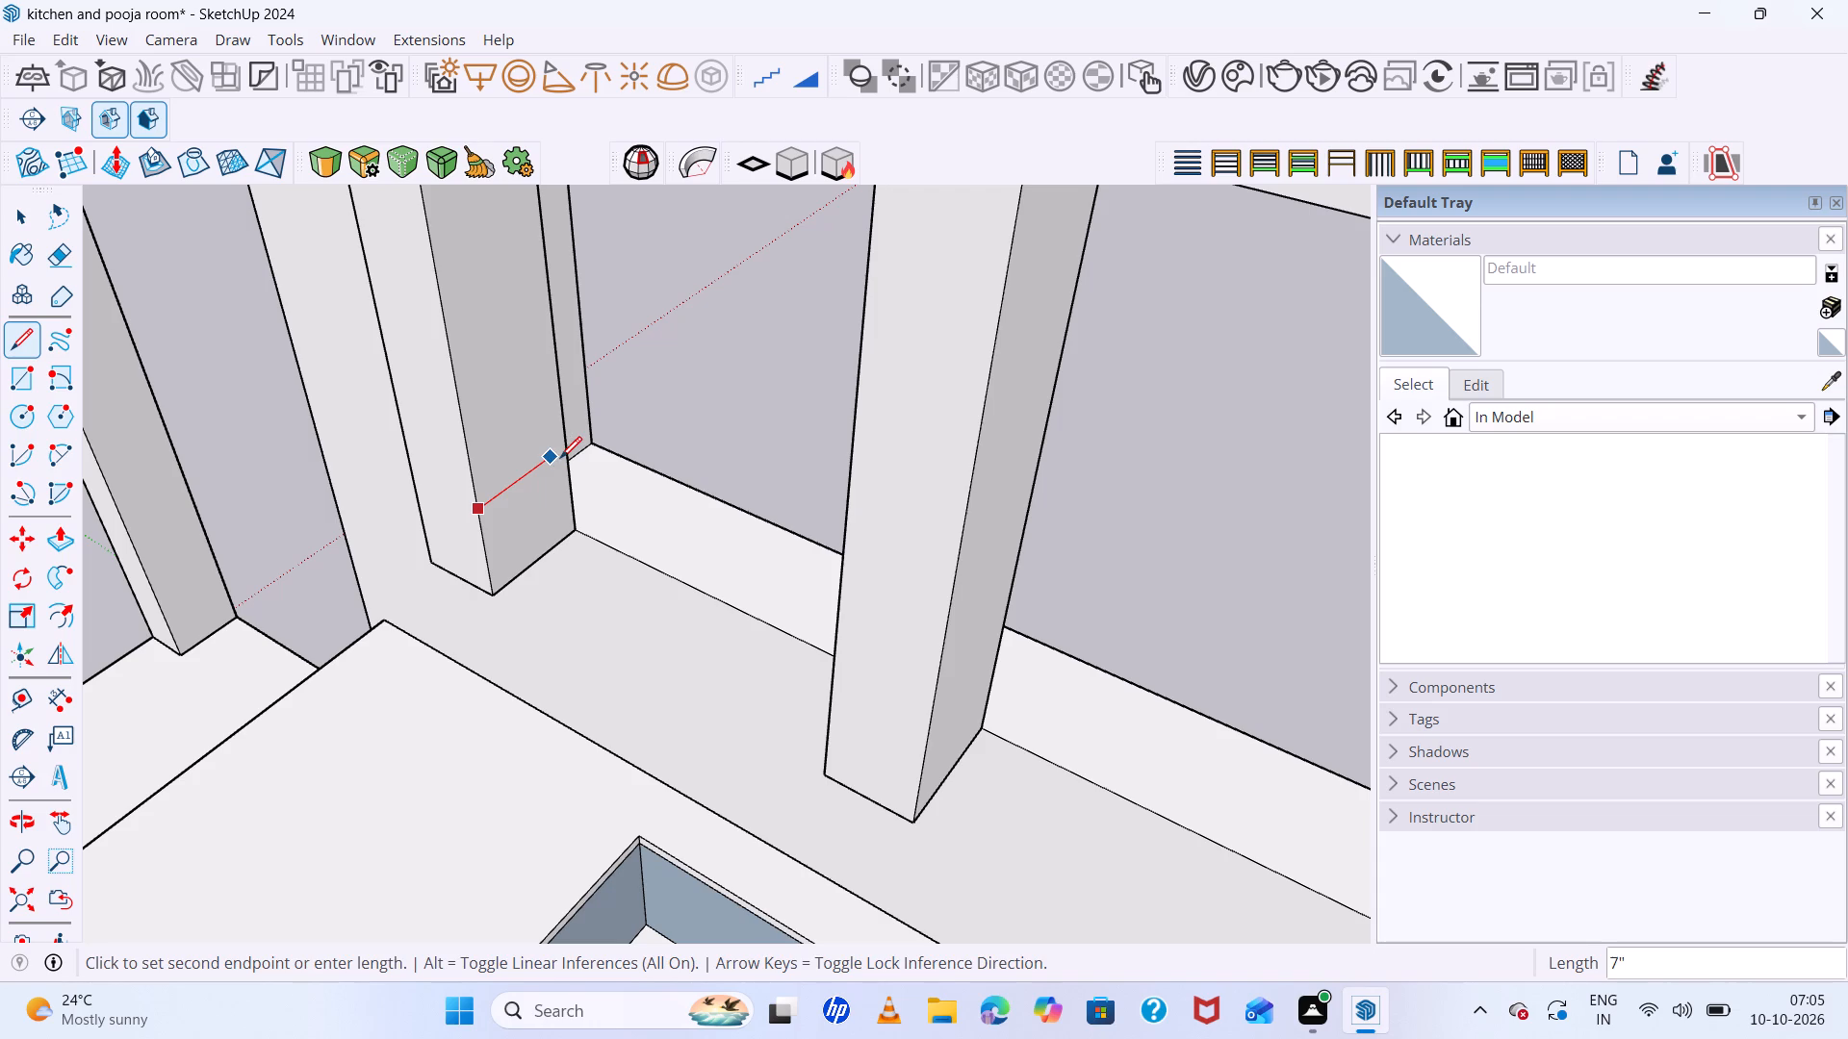
key(space)
key(l)
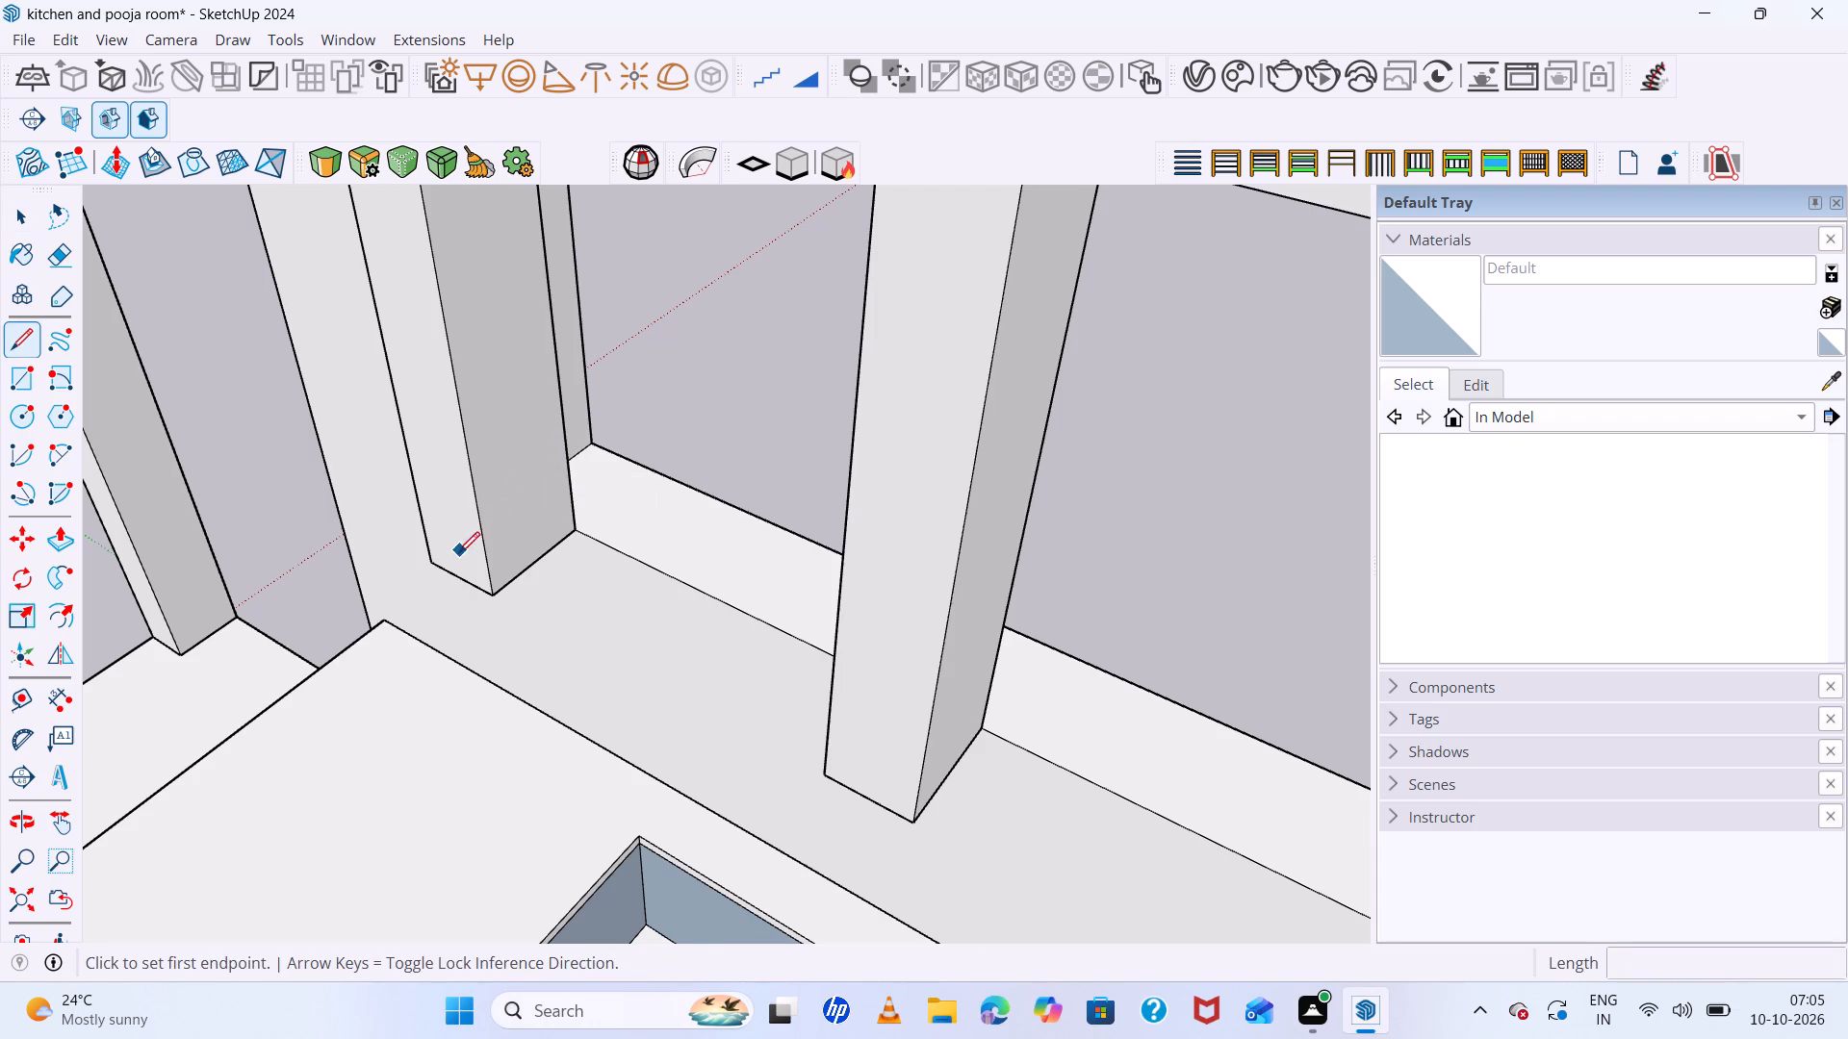
click(484, 532)
click(571, 468)
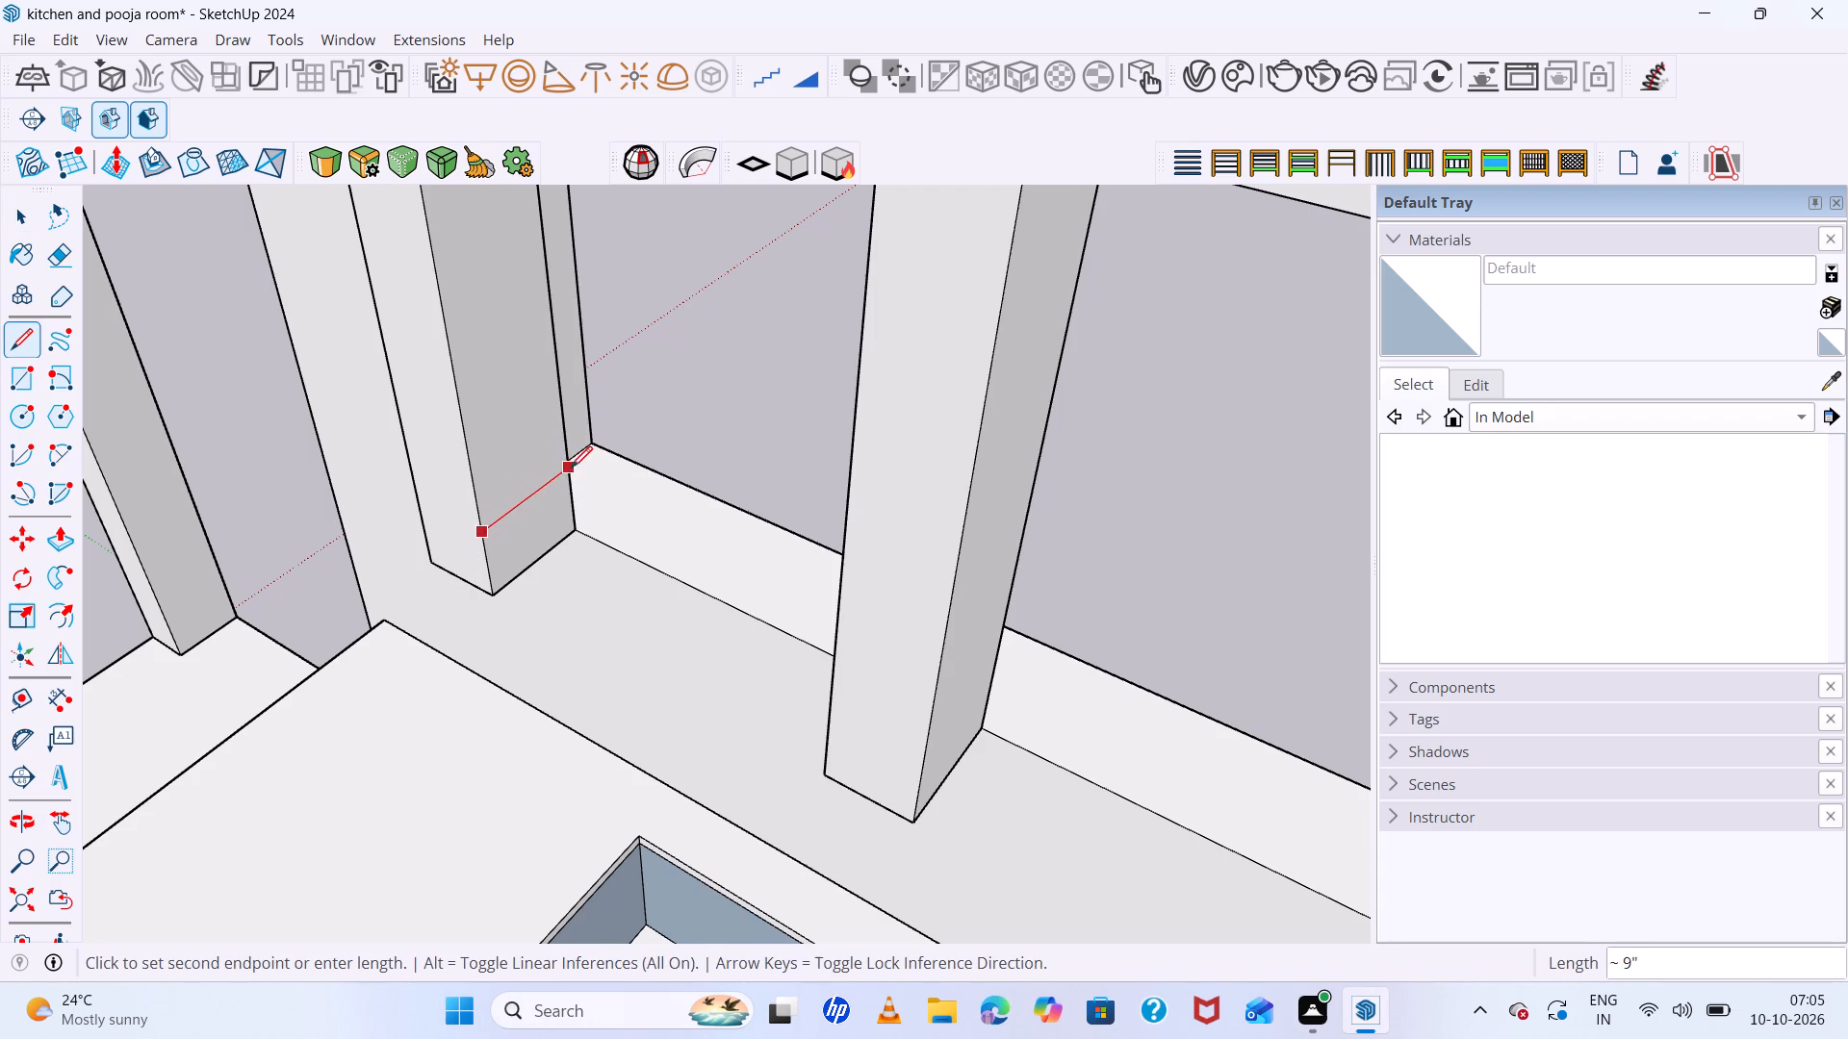
key(space)
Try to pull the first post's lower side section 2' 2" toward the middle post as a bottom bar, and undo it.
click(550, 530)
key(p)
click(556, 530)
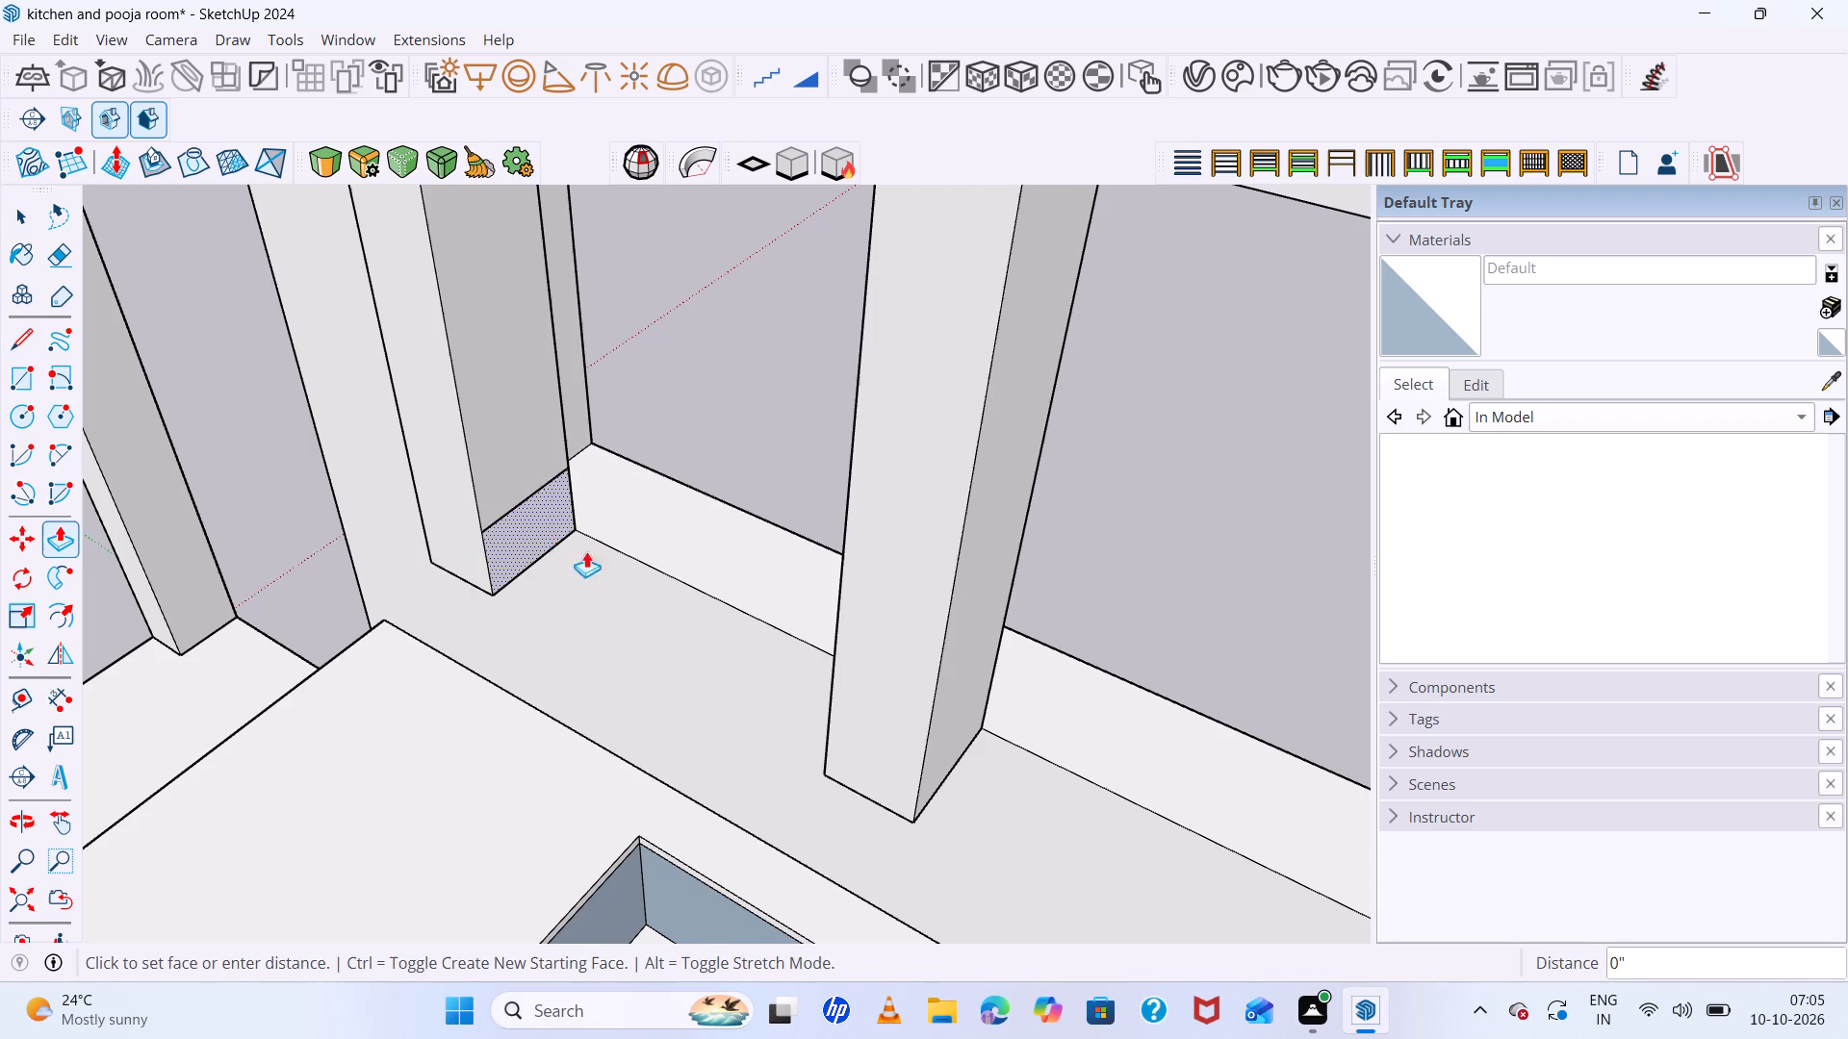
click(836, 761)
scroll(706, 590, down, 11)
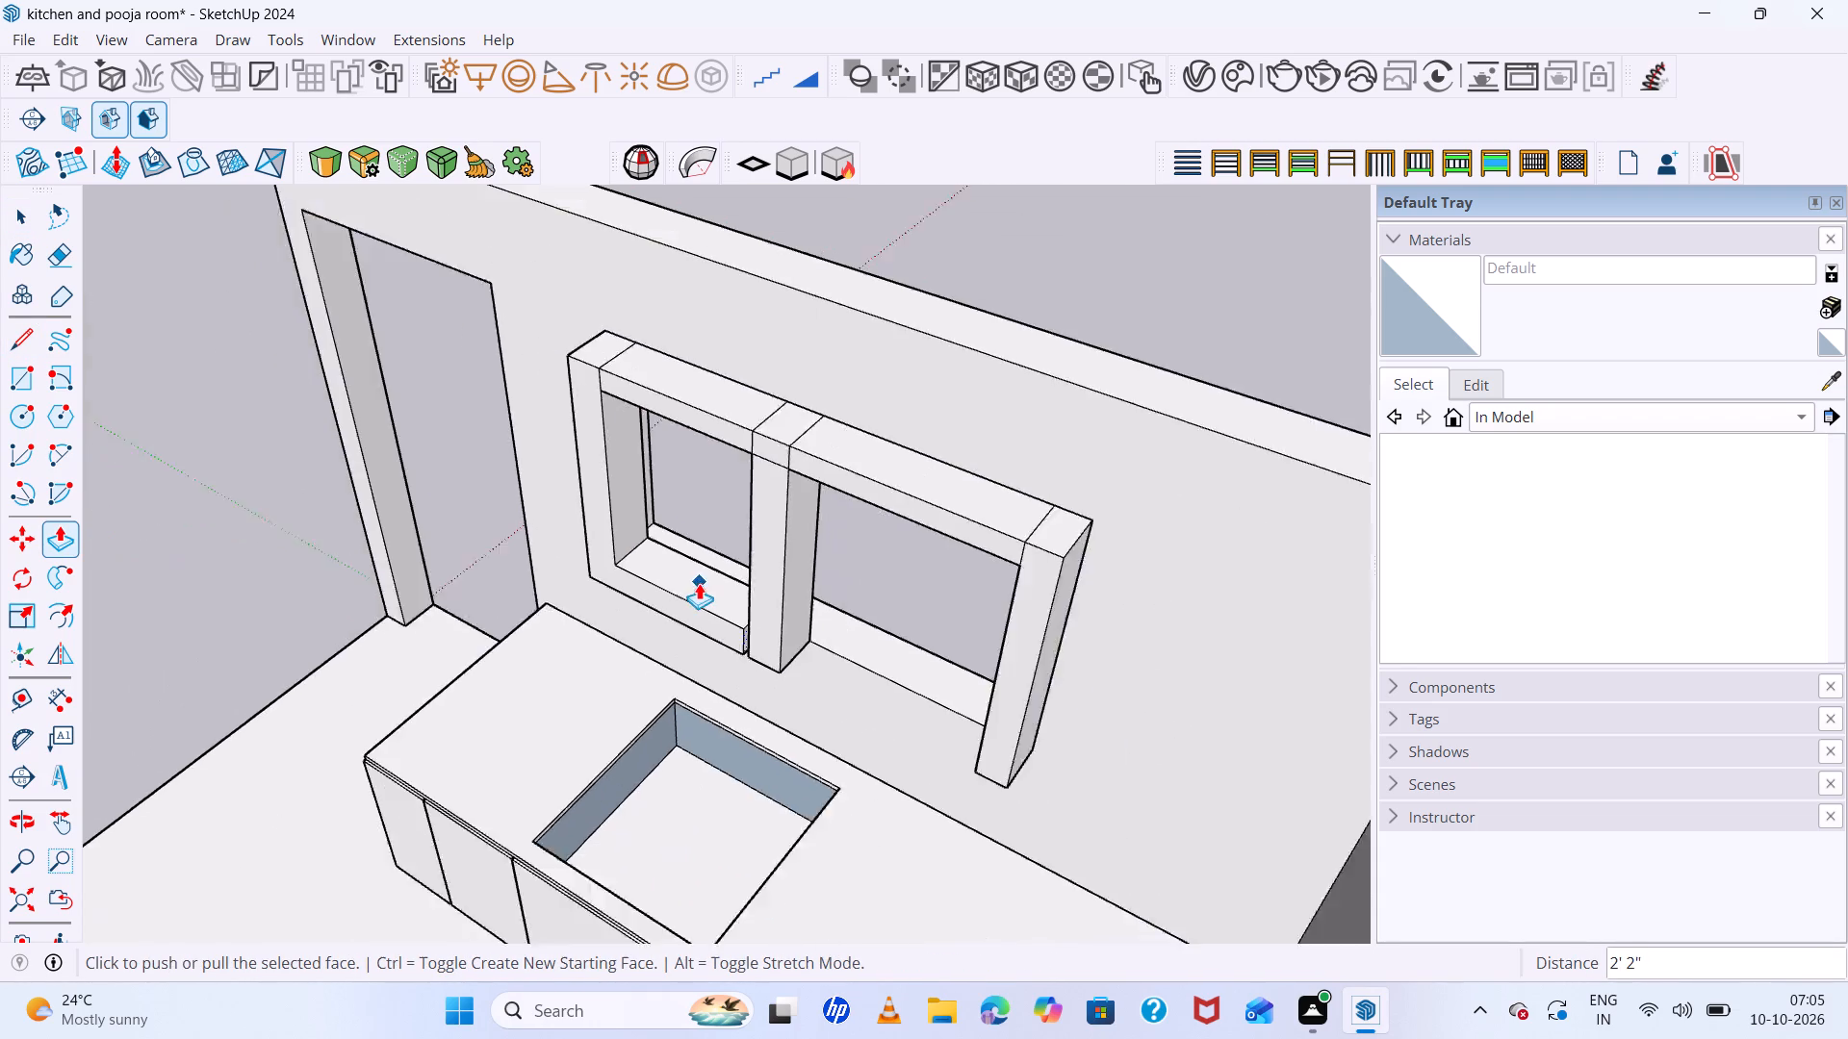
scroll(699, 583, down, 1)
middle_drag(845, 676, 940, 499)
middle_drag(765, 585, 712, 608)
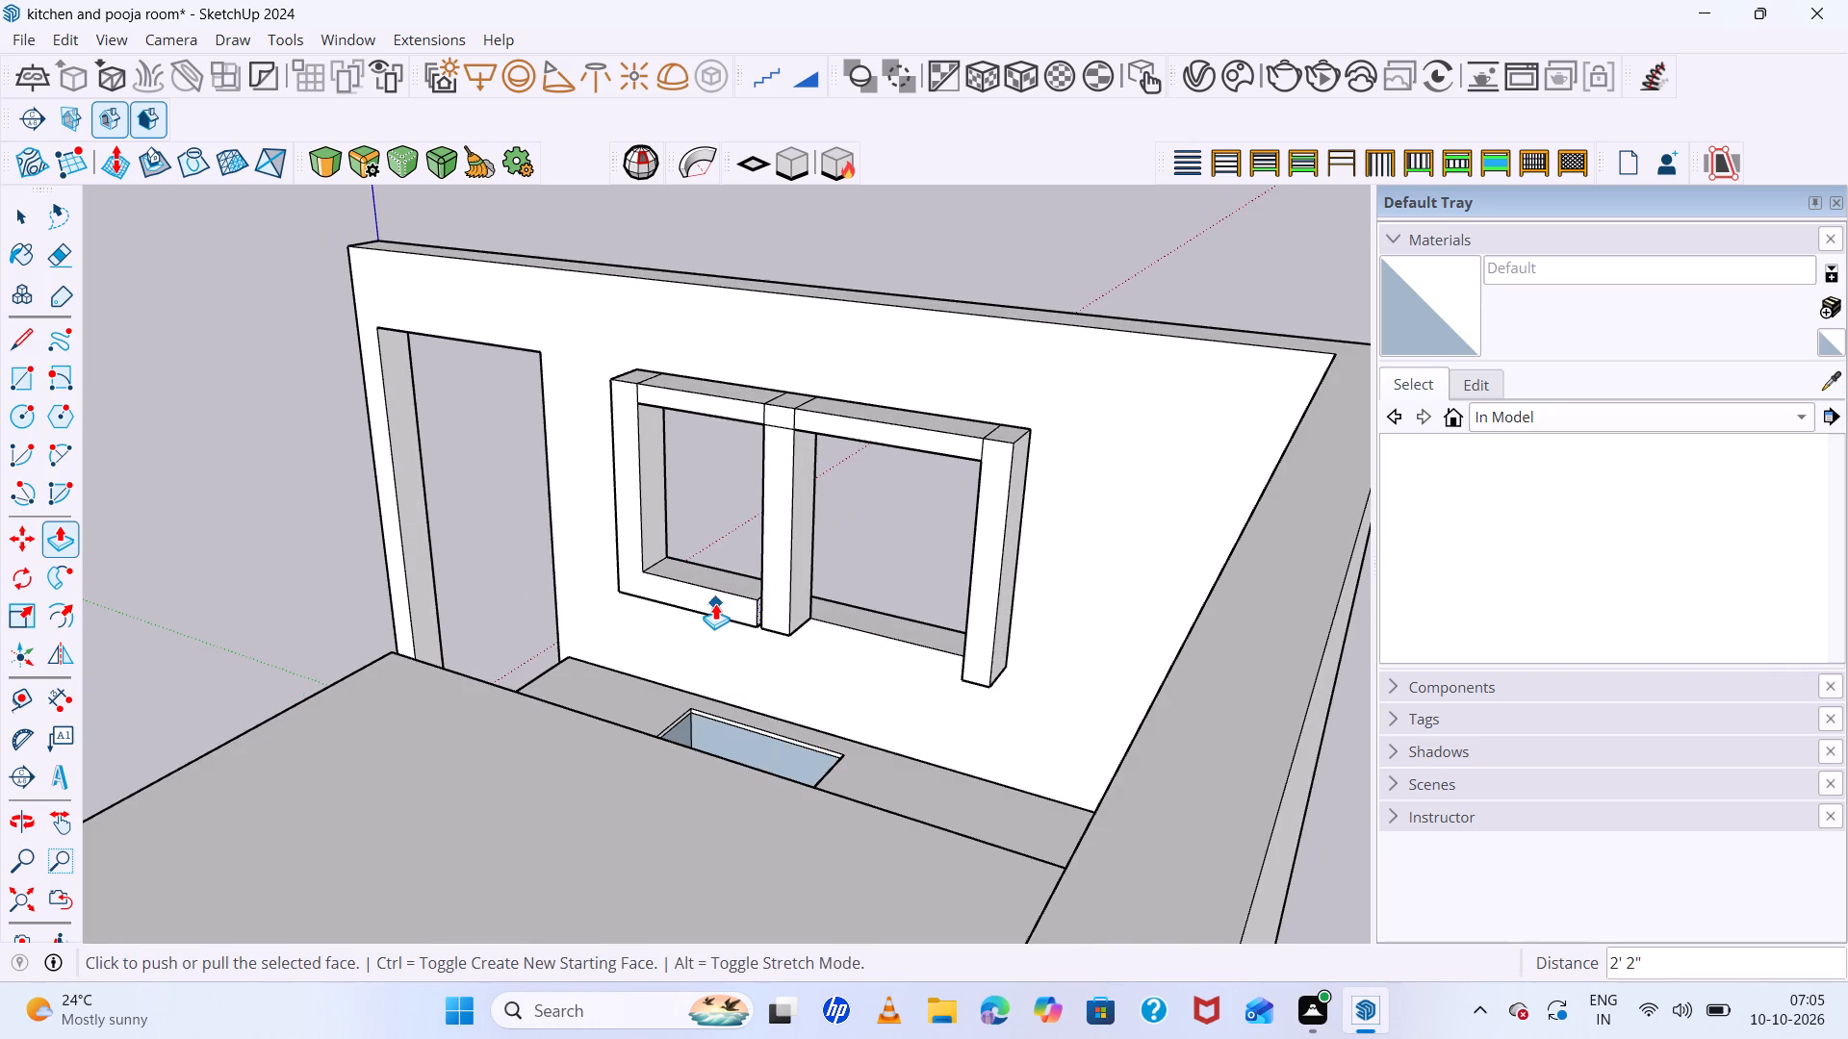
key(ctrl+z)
Pull the first post's lower side section 2' 3" to the middle post, forming the bottom bar of the first bay.
scroll(670, 601, up, 6)
click(636, 552)
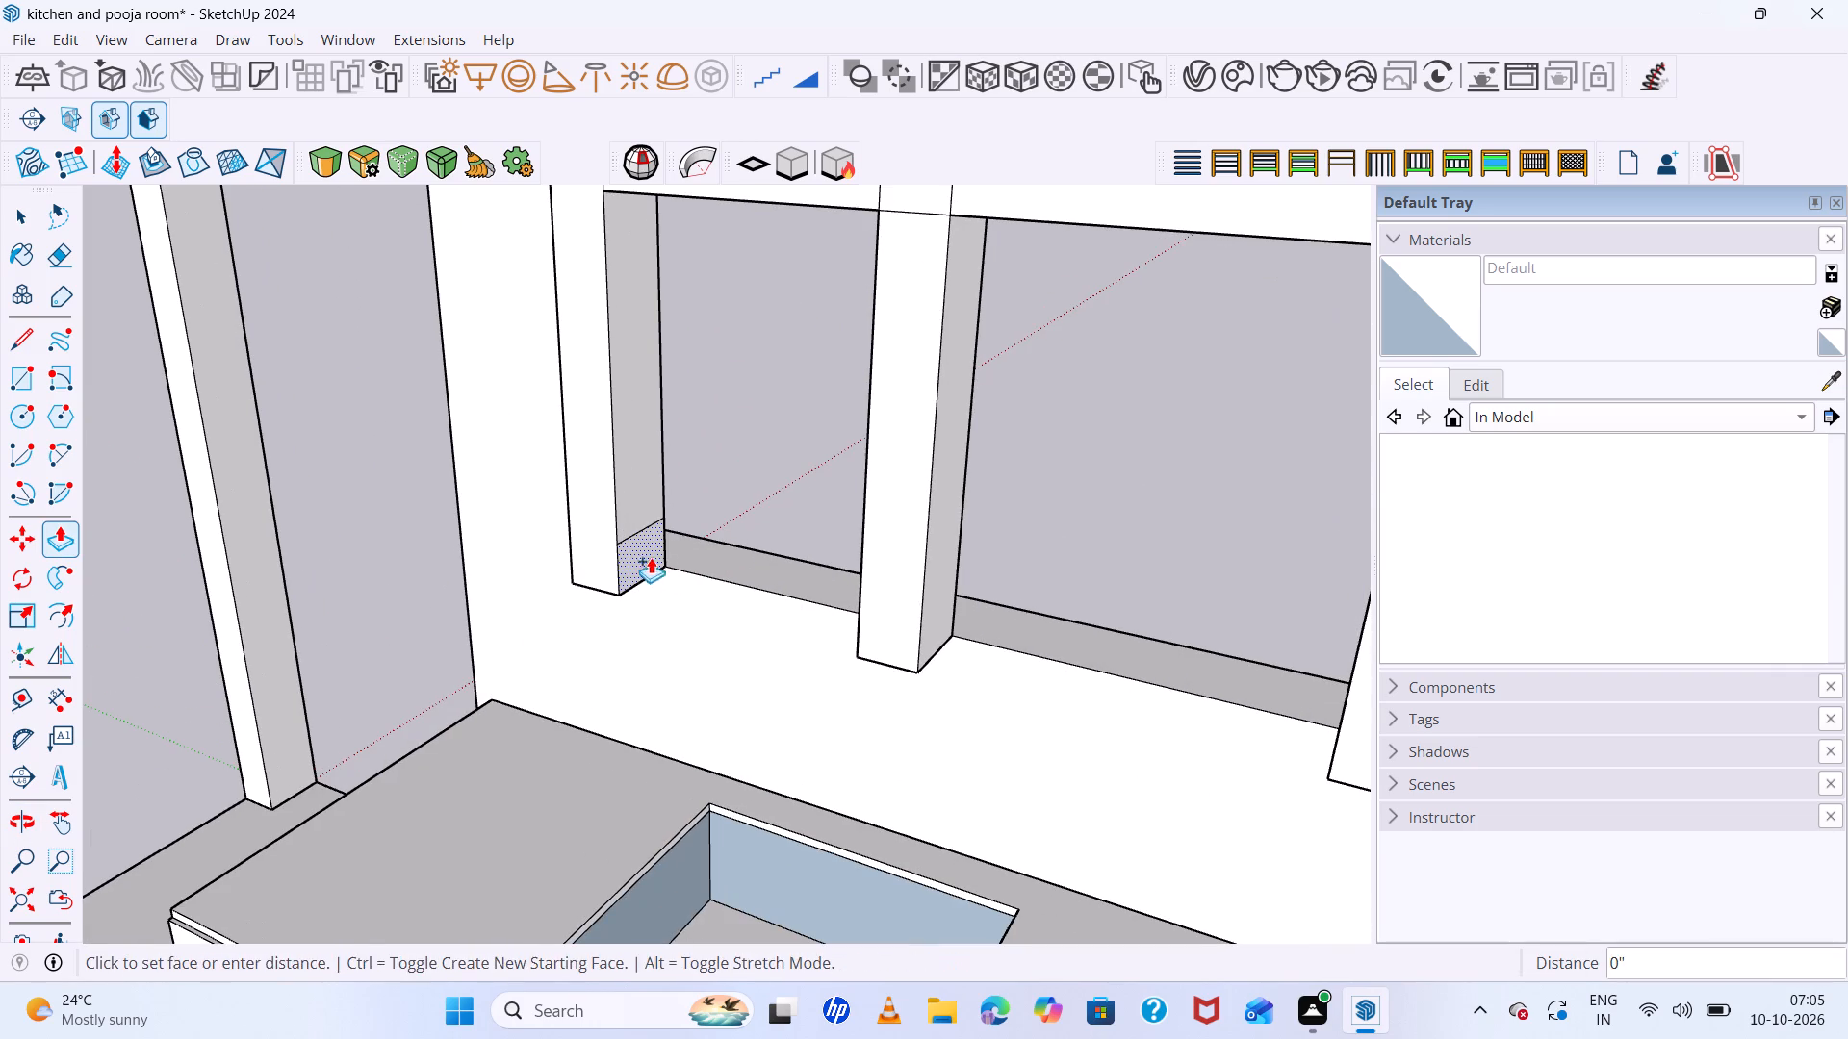
click(865, 654)
scroll(671, 568, down, 6)
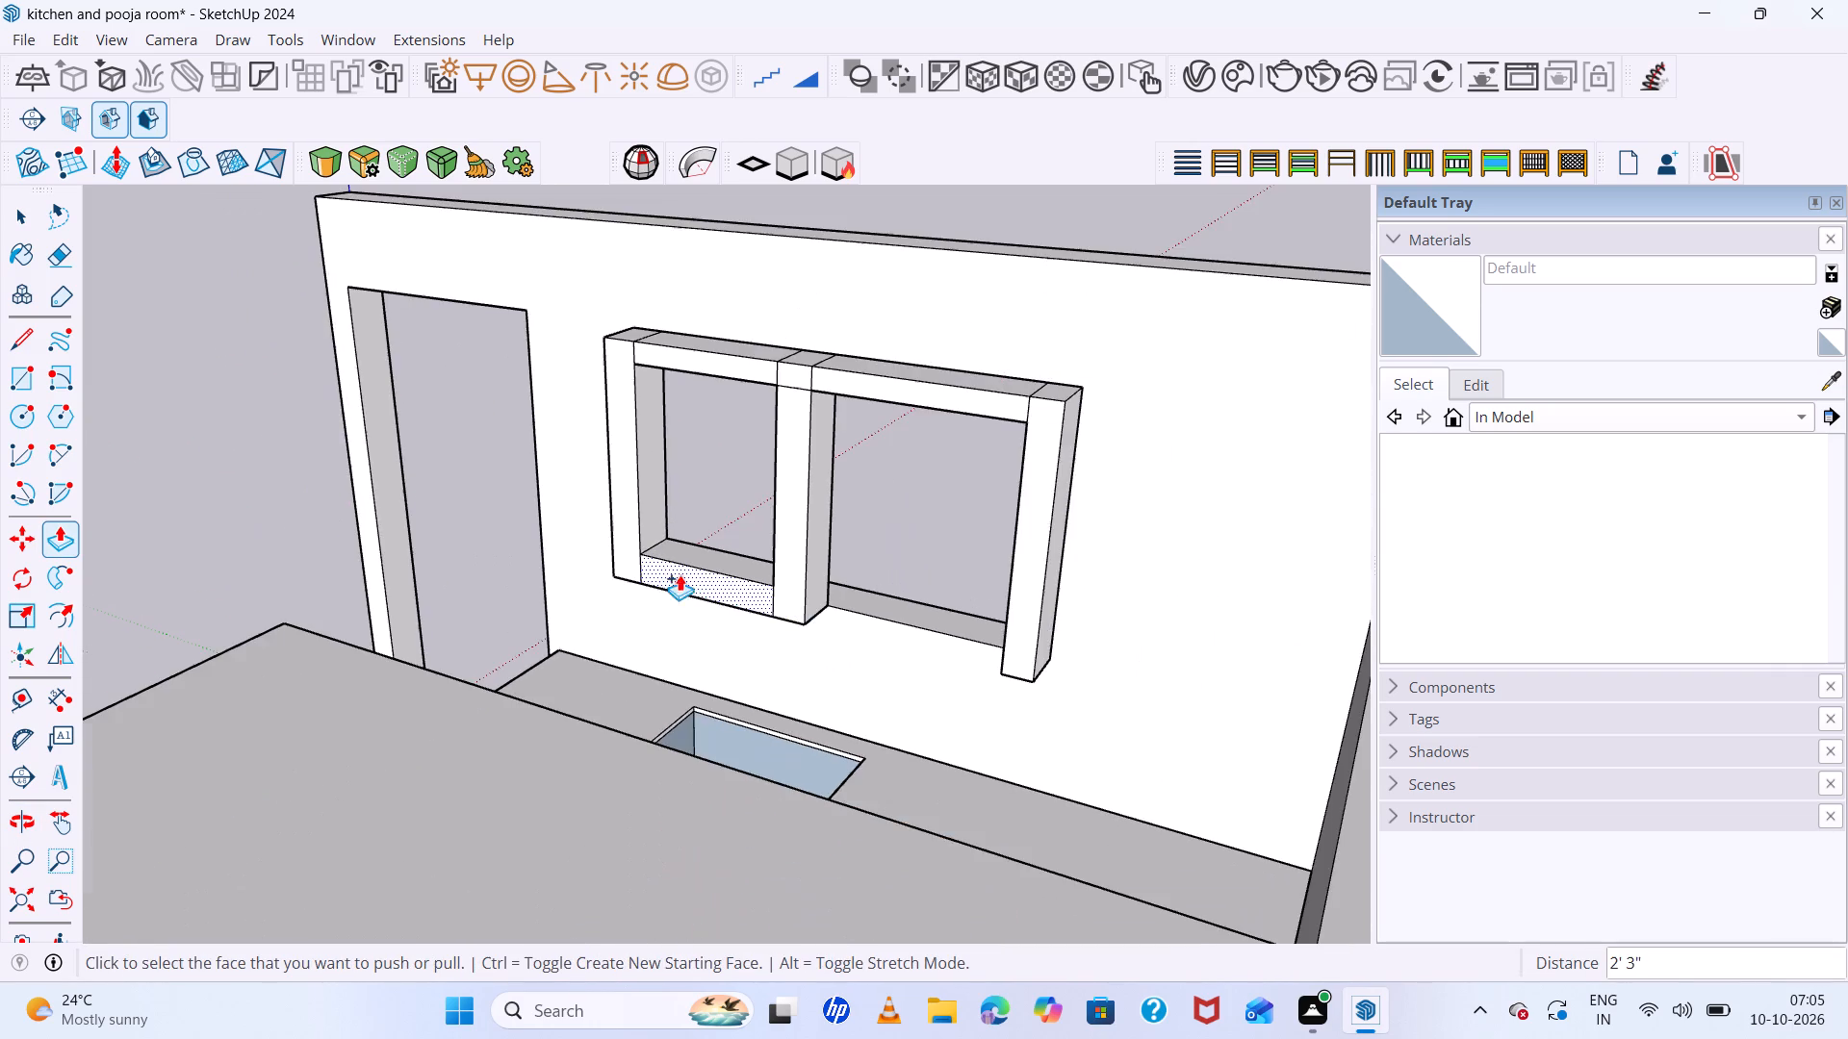
middle_drag(880, 625, 765, 599)
scroll(723, 472, down, 7)
middle_drag(767, 552, 846, 718)
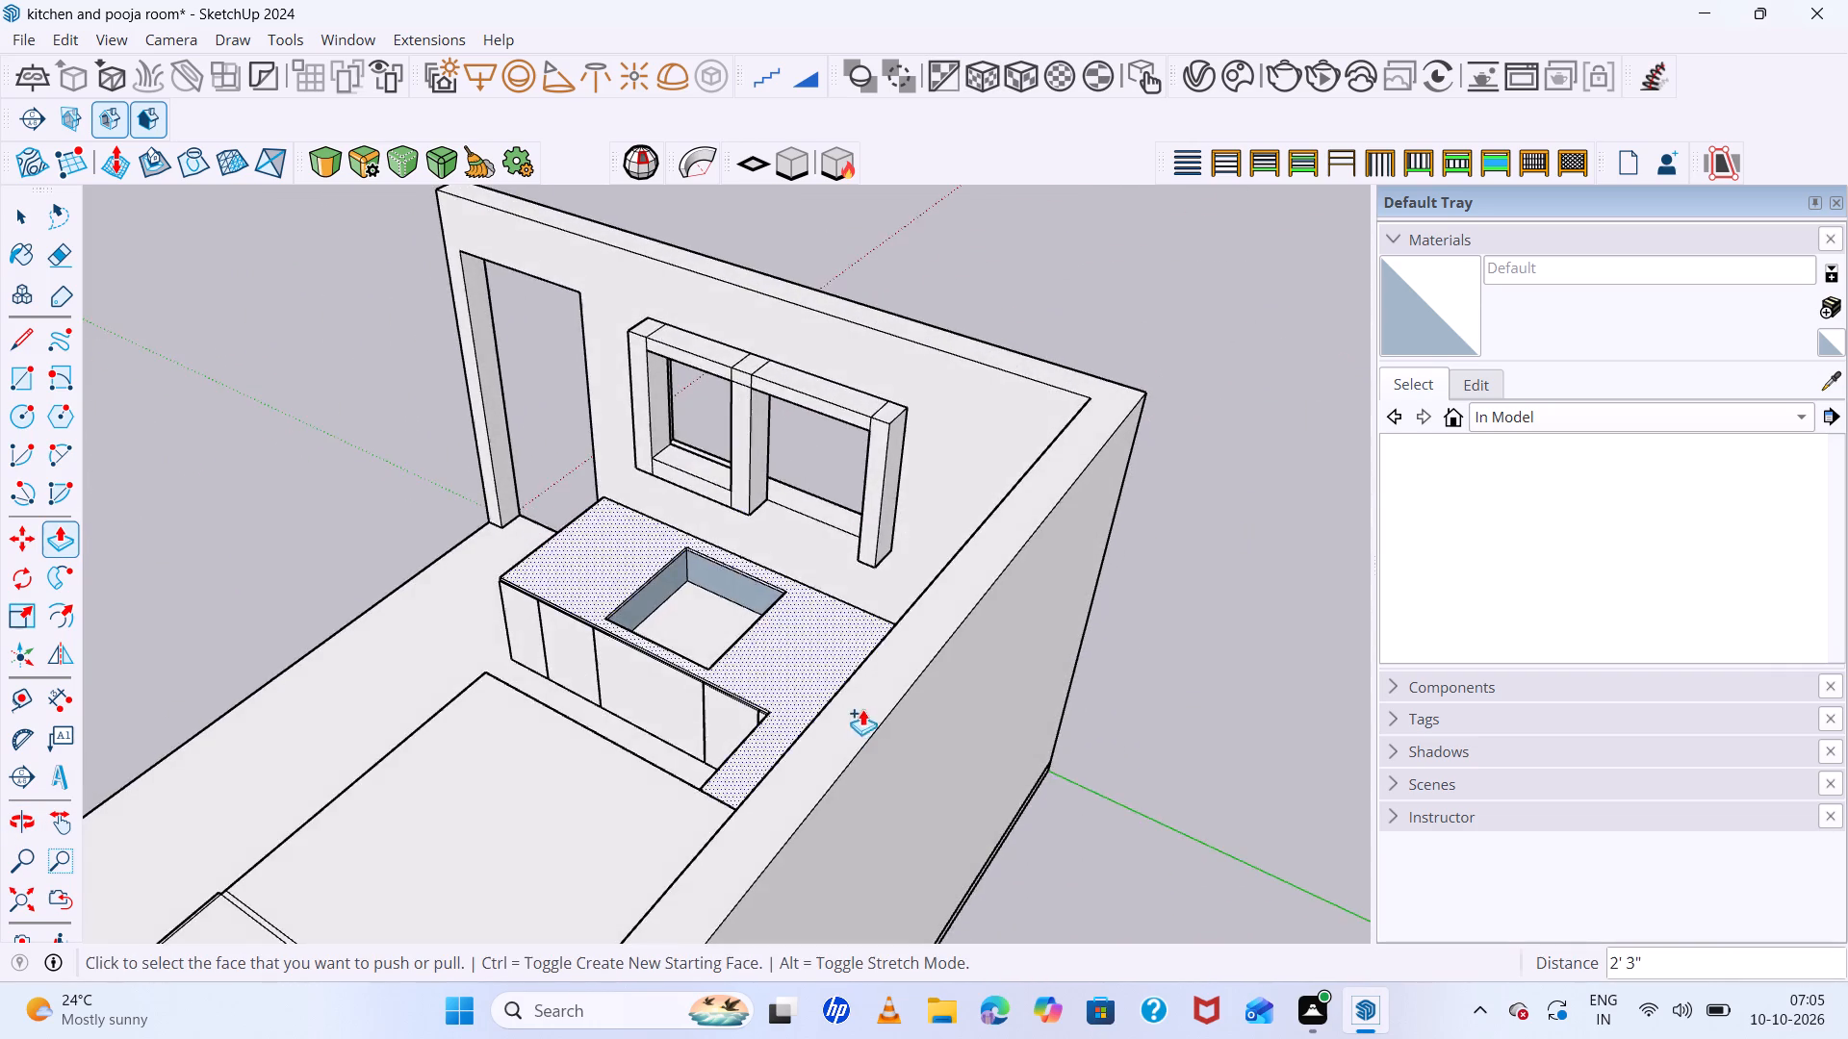
Draw an edge about 9" long across the middle post's side face facing the third post, near its bottom.
scroll(758, 439, up, 15)
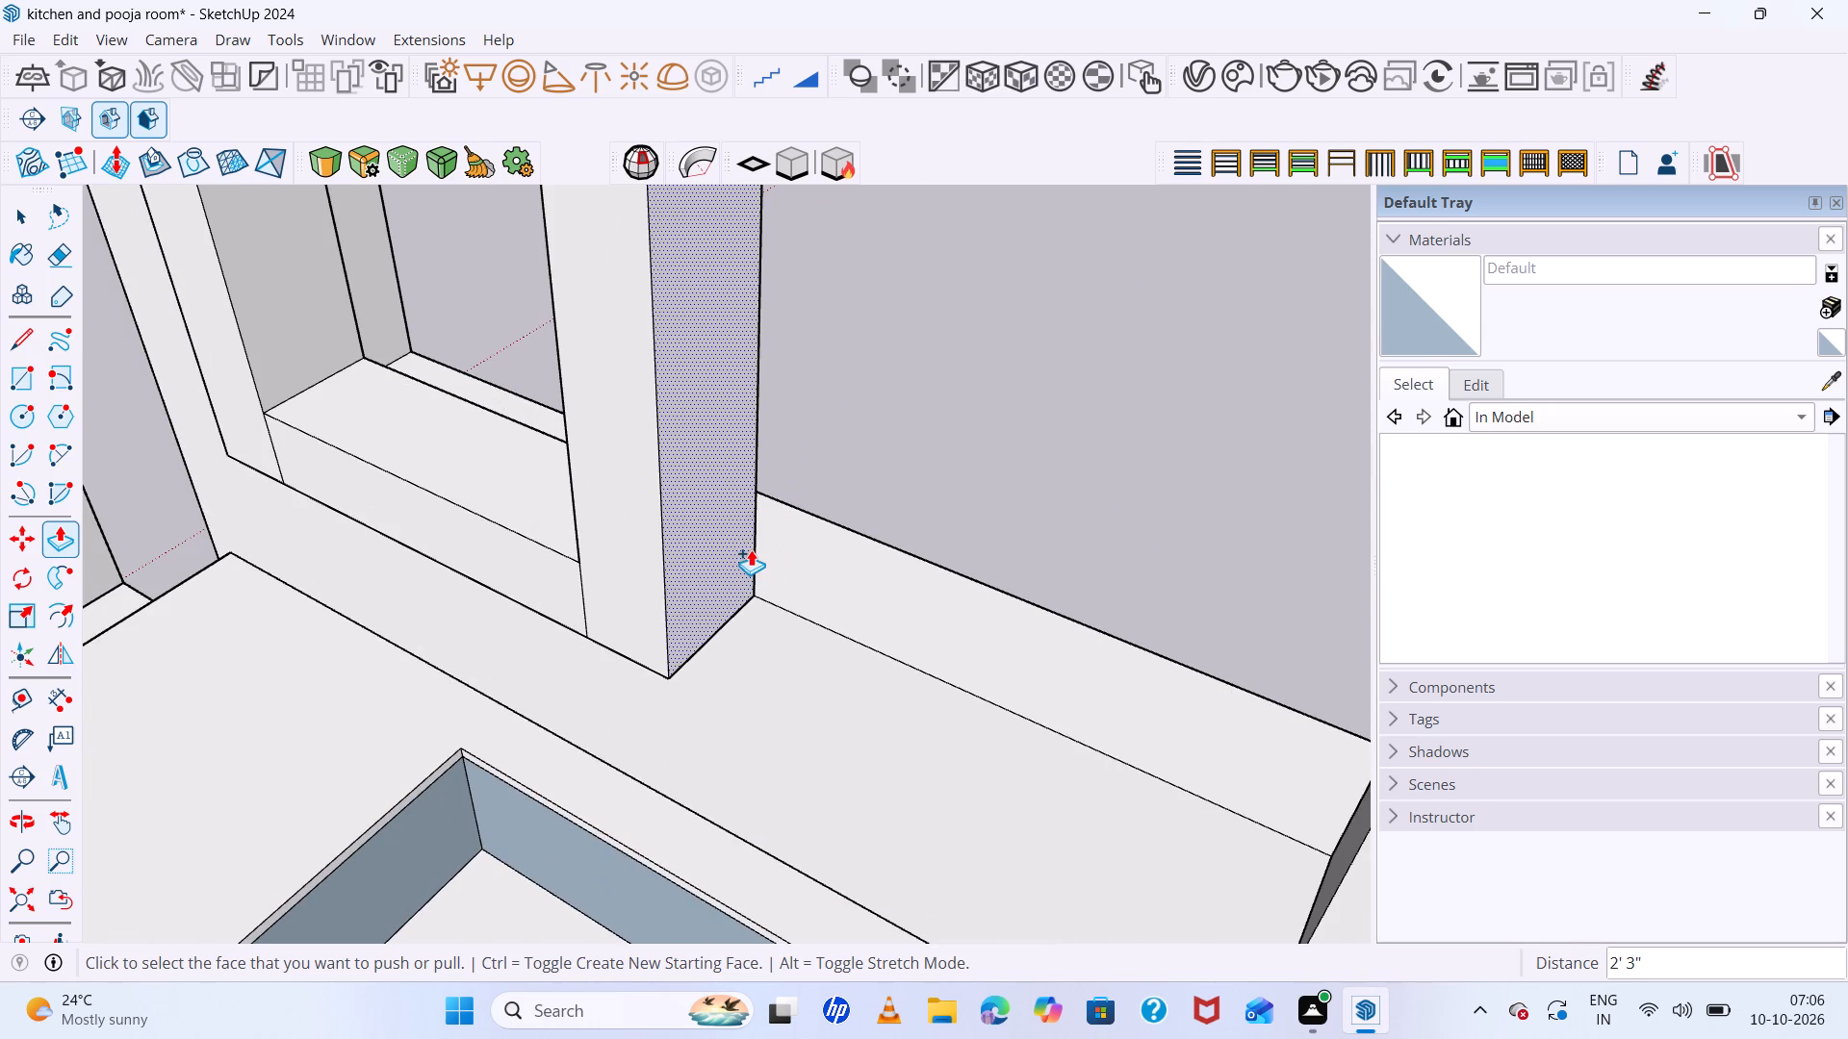
key(l)
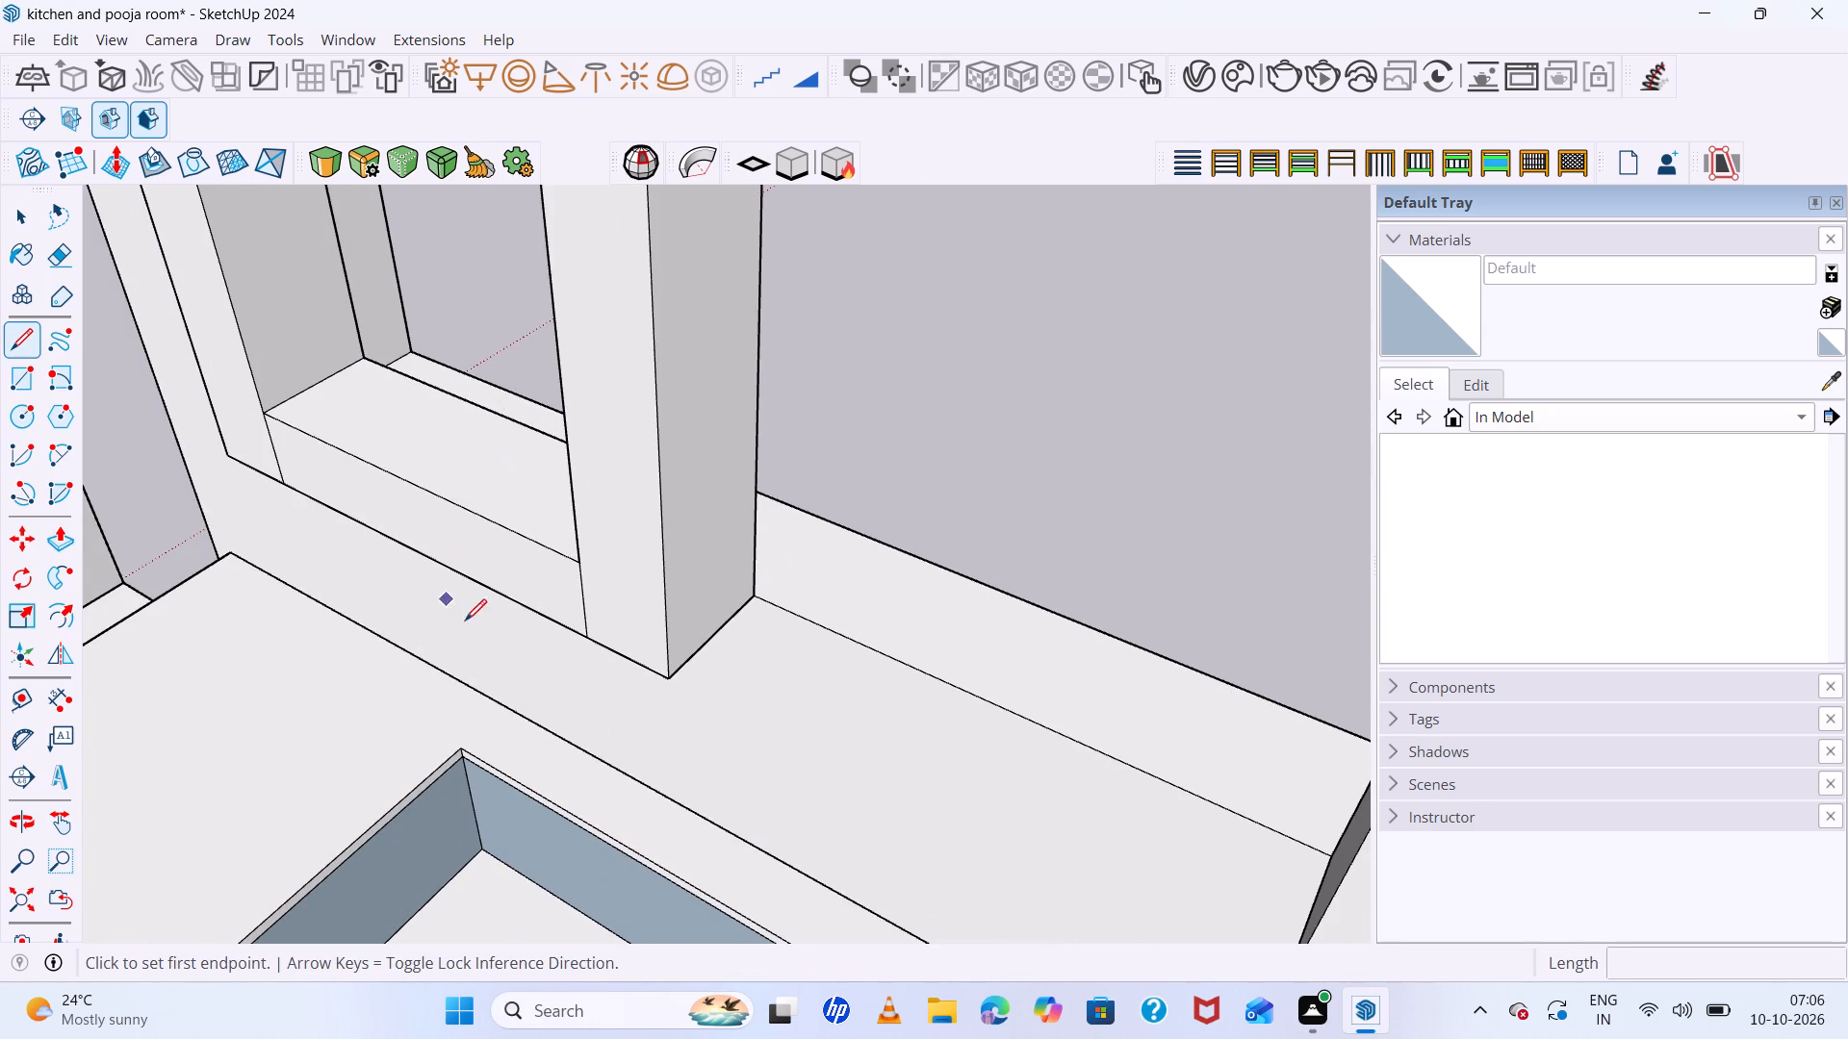
click(668, 586)
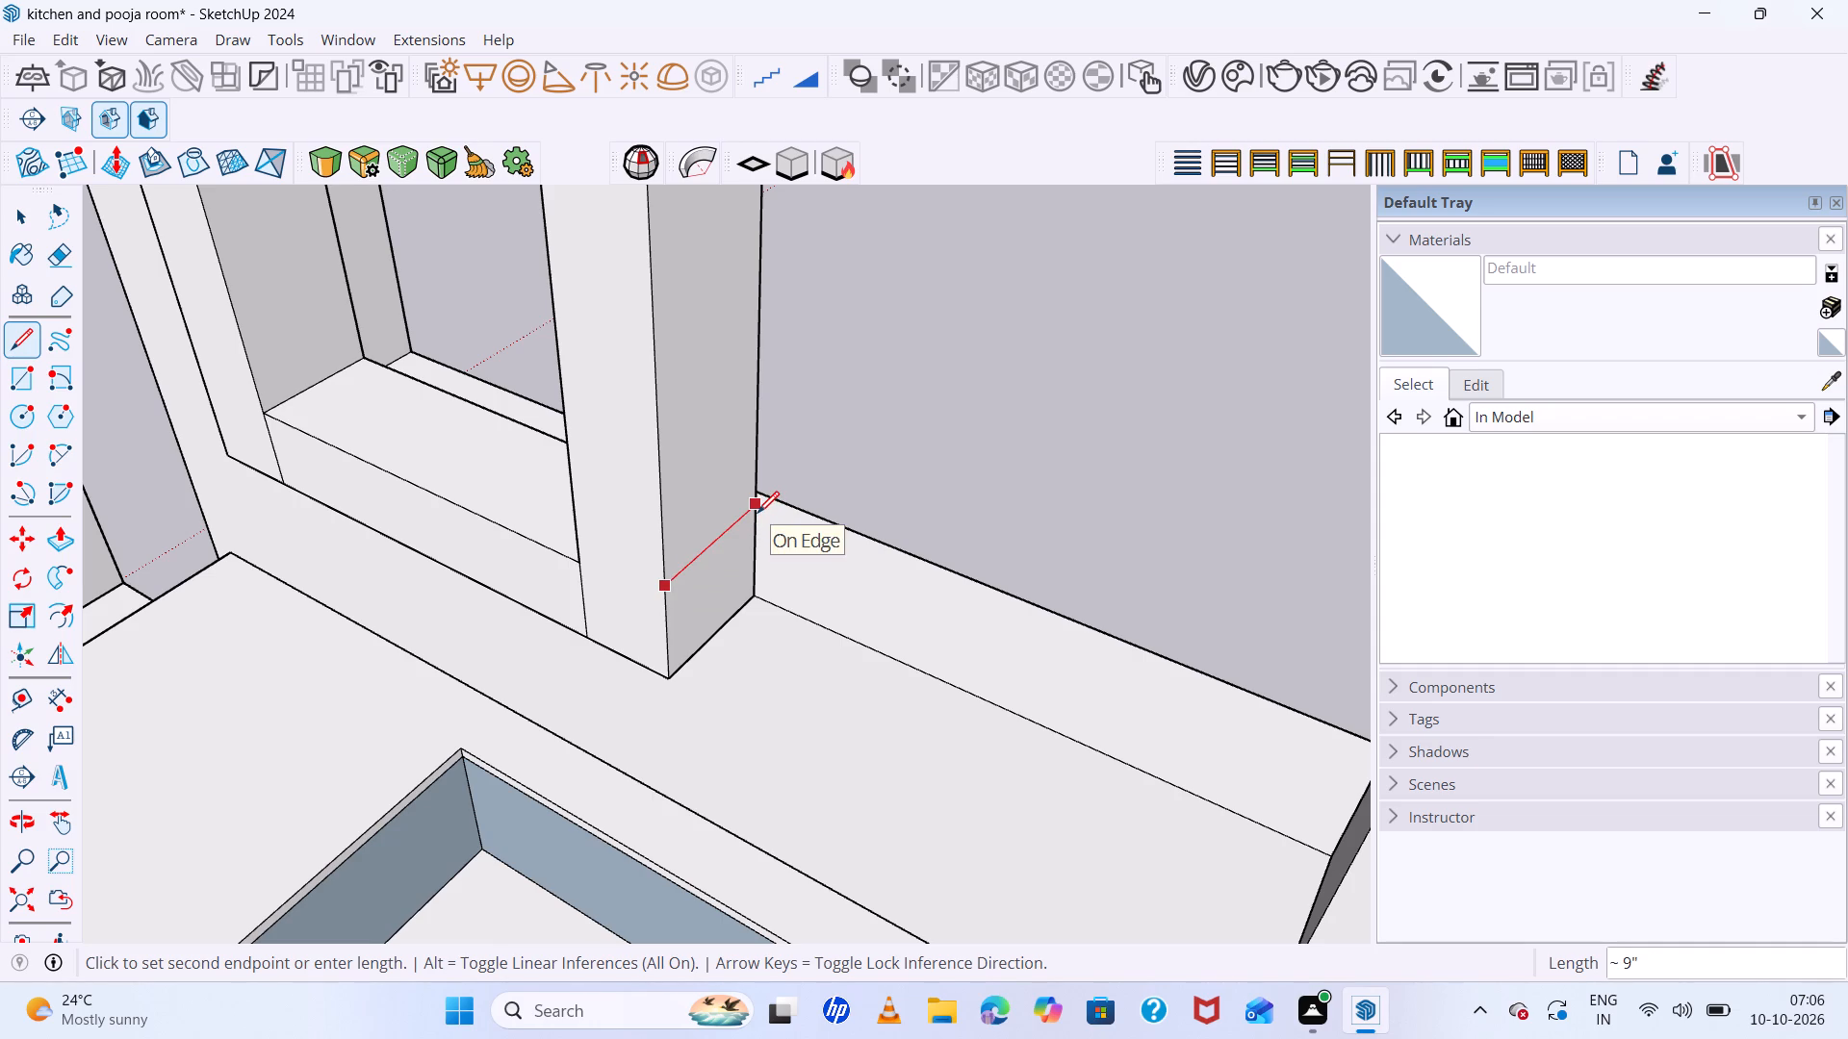
click(757, 513)
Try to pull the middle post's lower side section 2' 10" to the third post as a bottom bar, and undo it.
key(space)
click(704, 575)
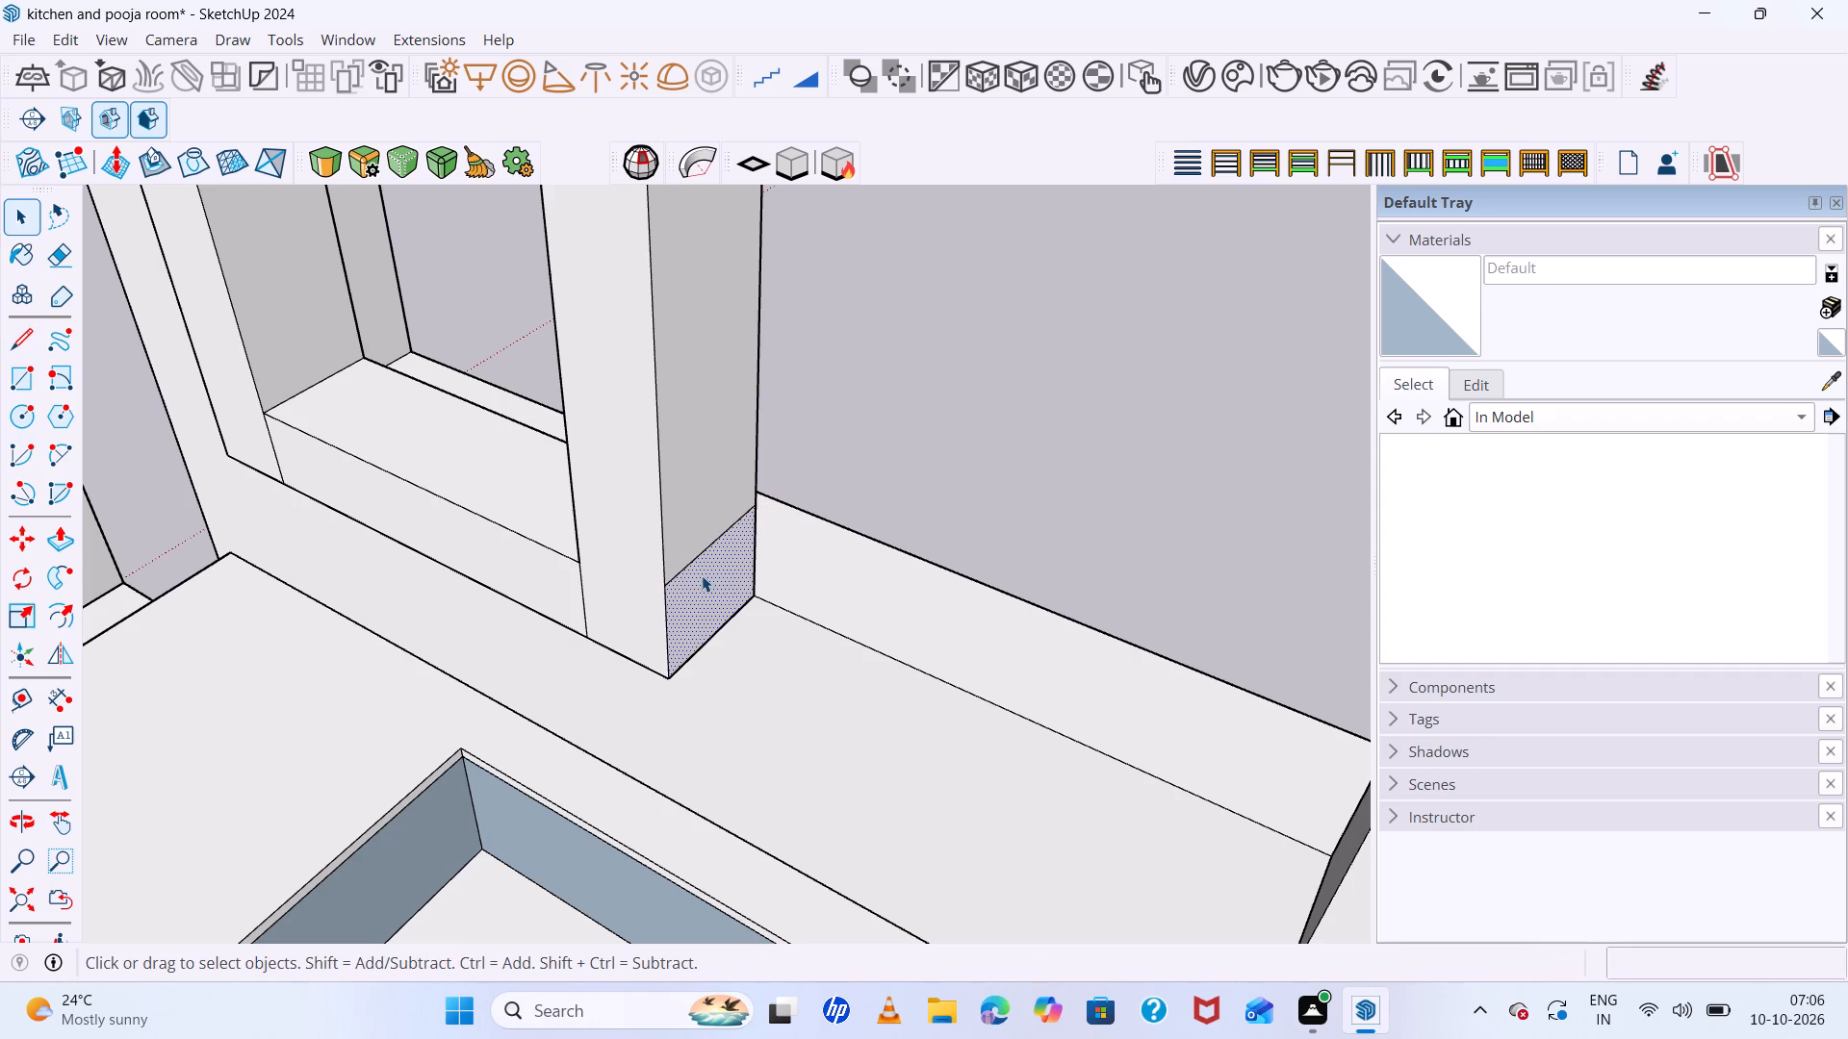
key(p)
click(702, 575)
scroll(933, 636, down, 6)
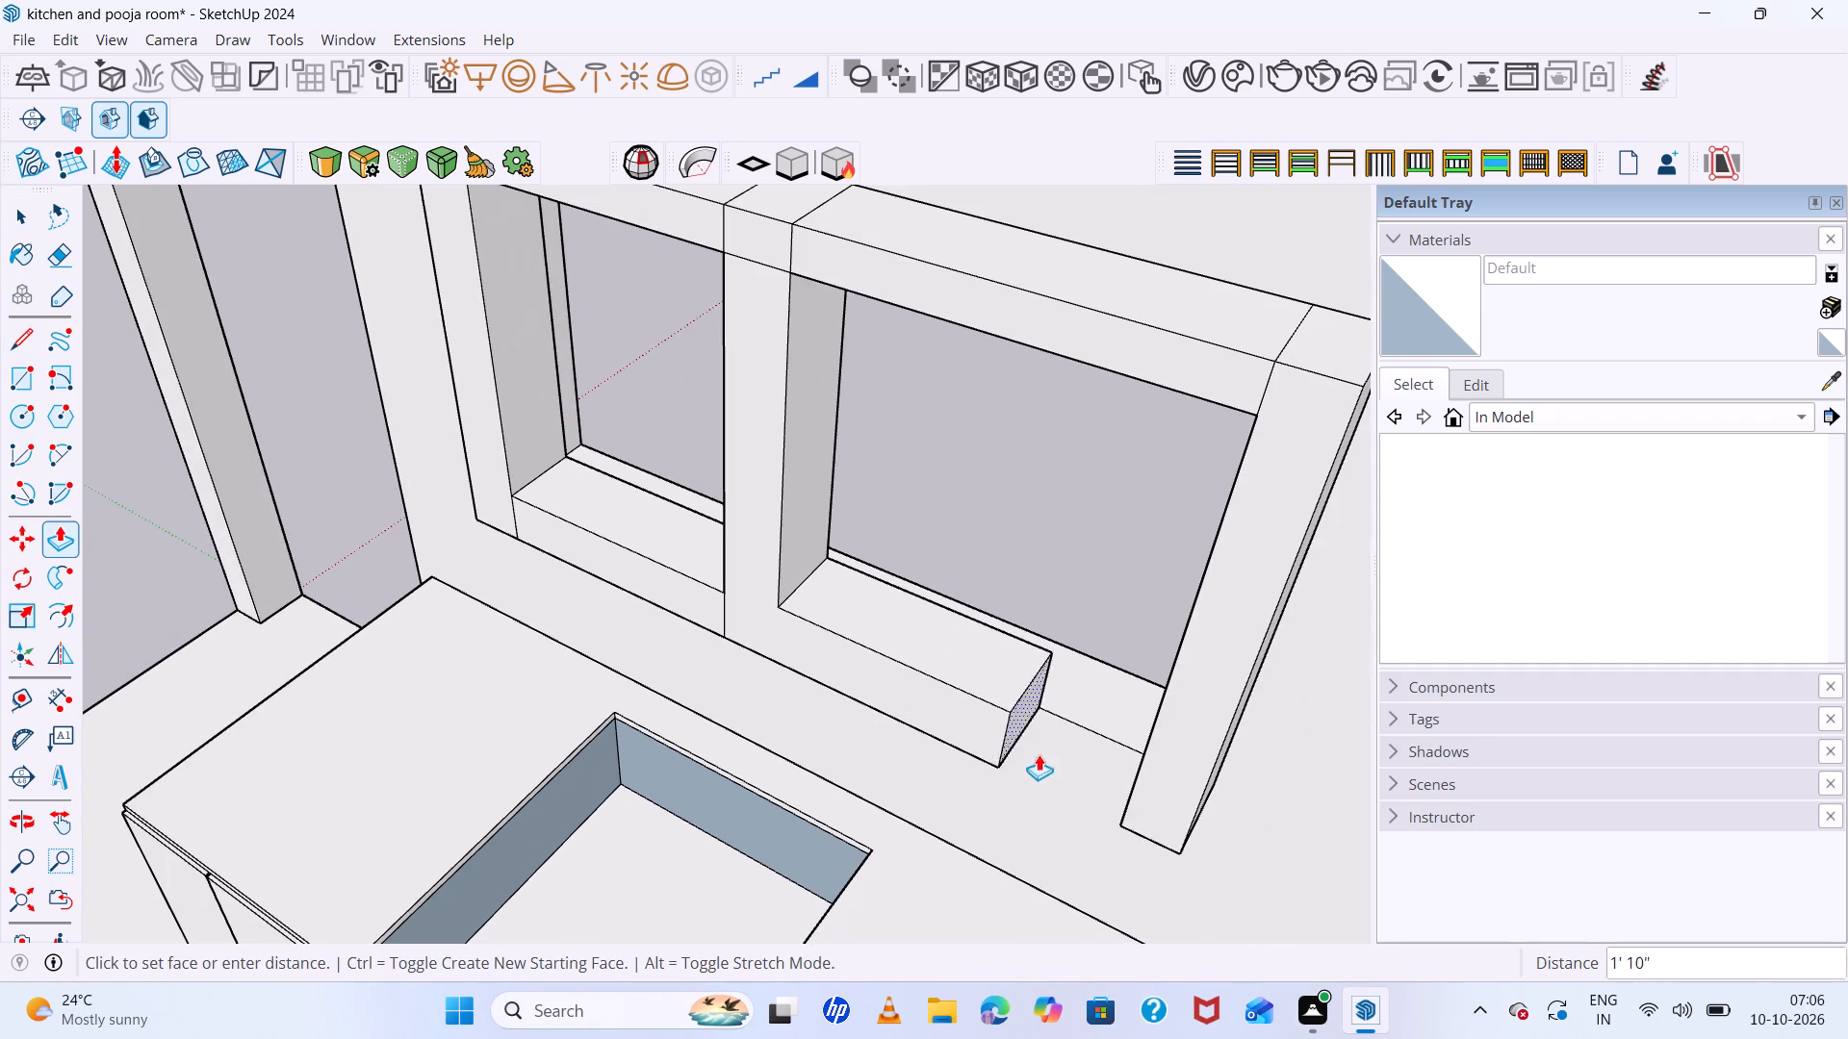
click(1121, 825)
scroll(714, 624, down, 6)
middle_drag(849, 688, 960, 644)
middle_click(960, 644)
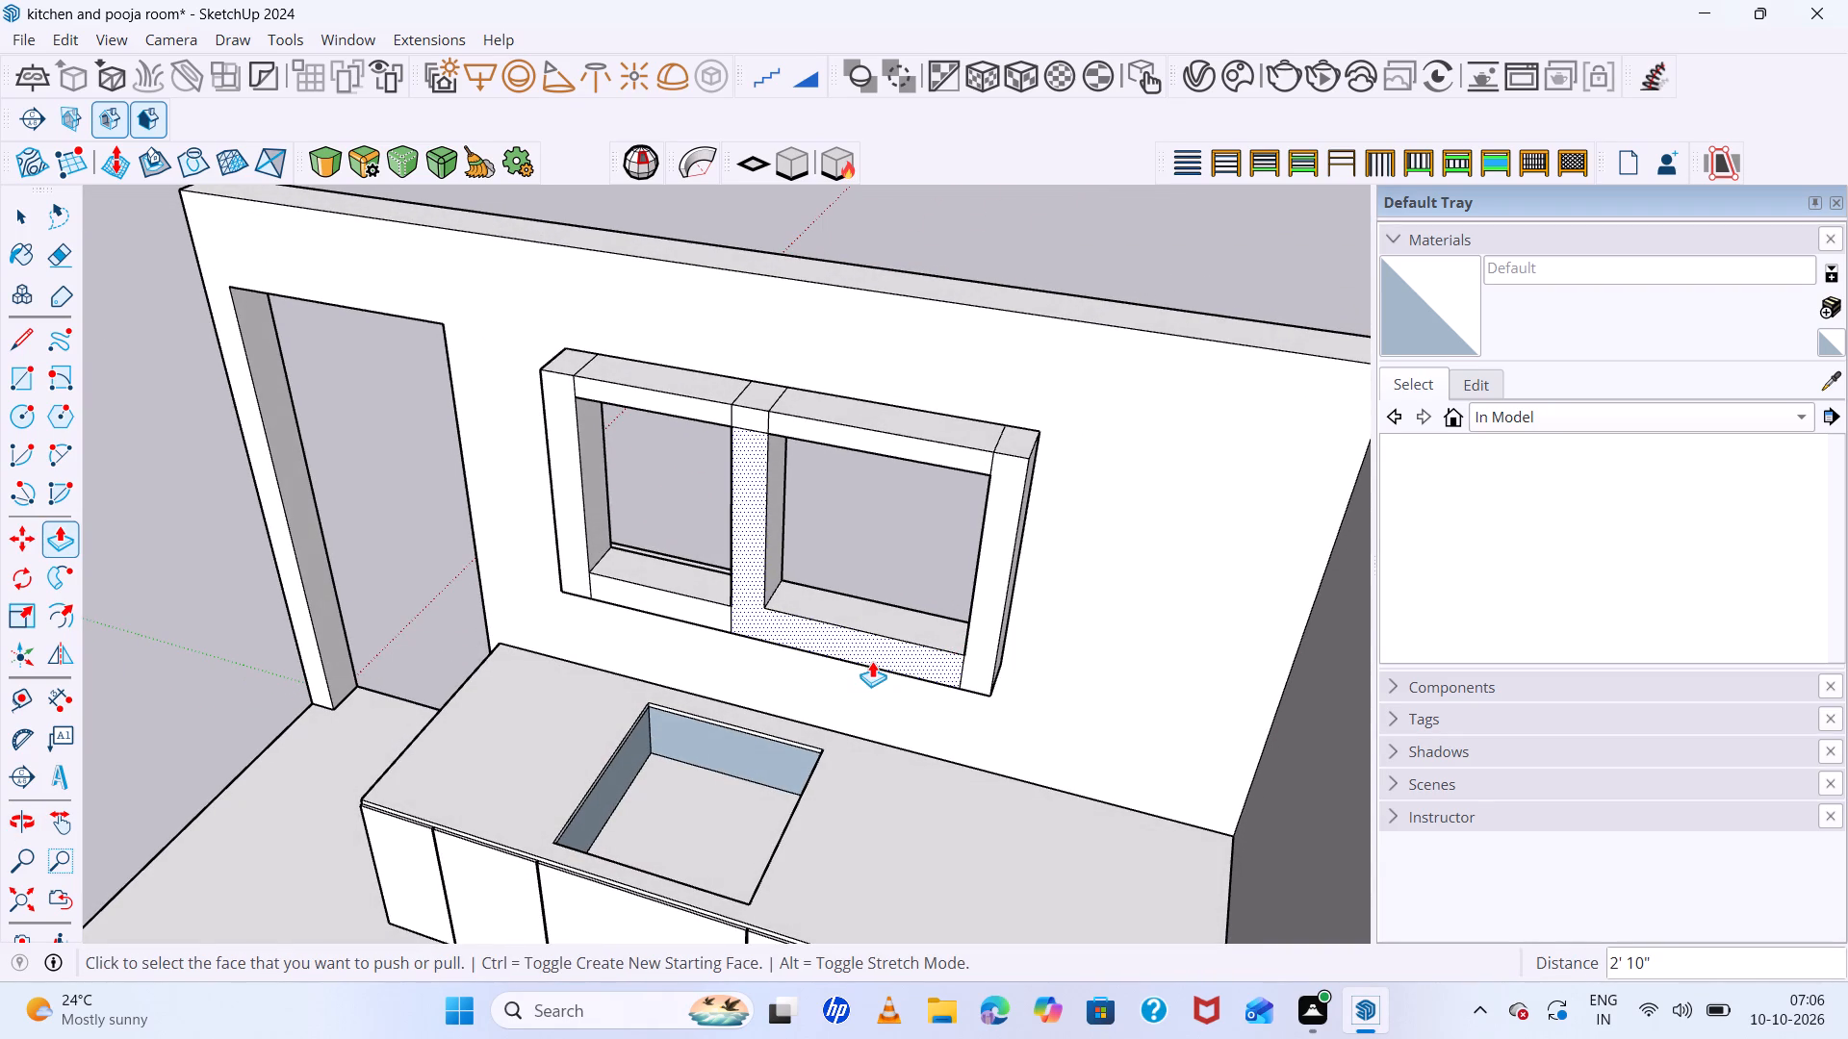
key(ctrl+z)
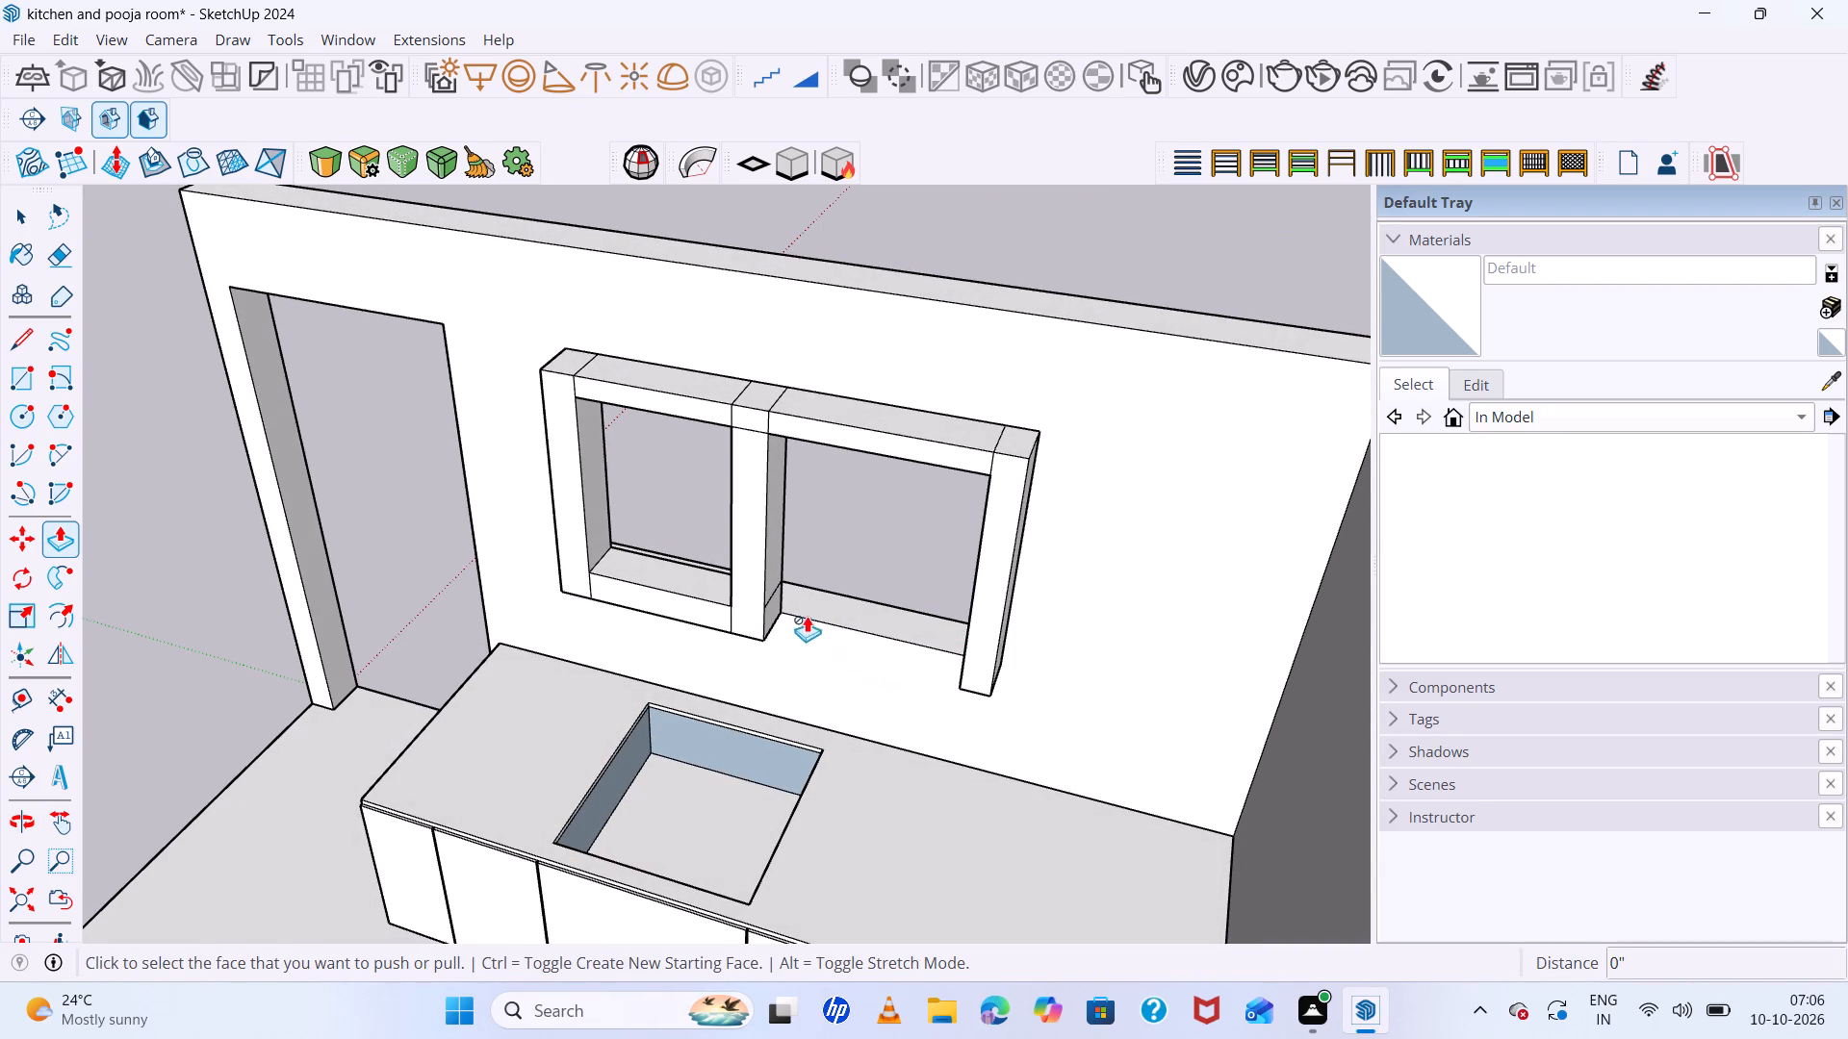
Pull the middle post's lower side section 2' 10" to the third post, forming the bottom bar of the second bay.
click(771, 611)
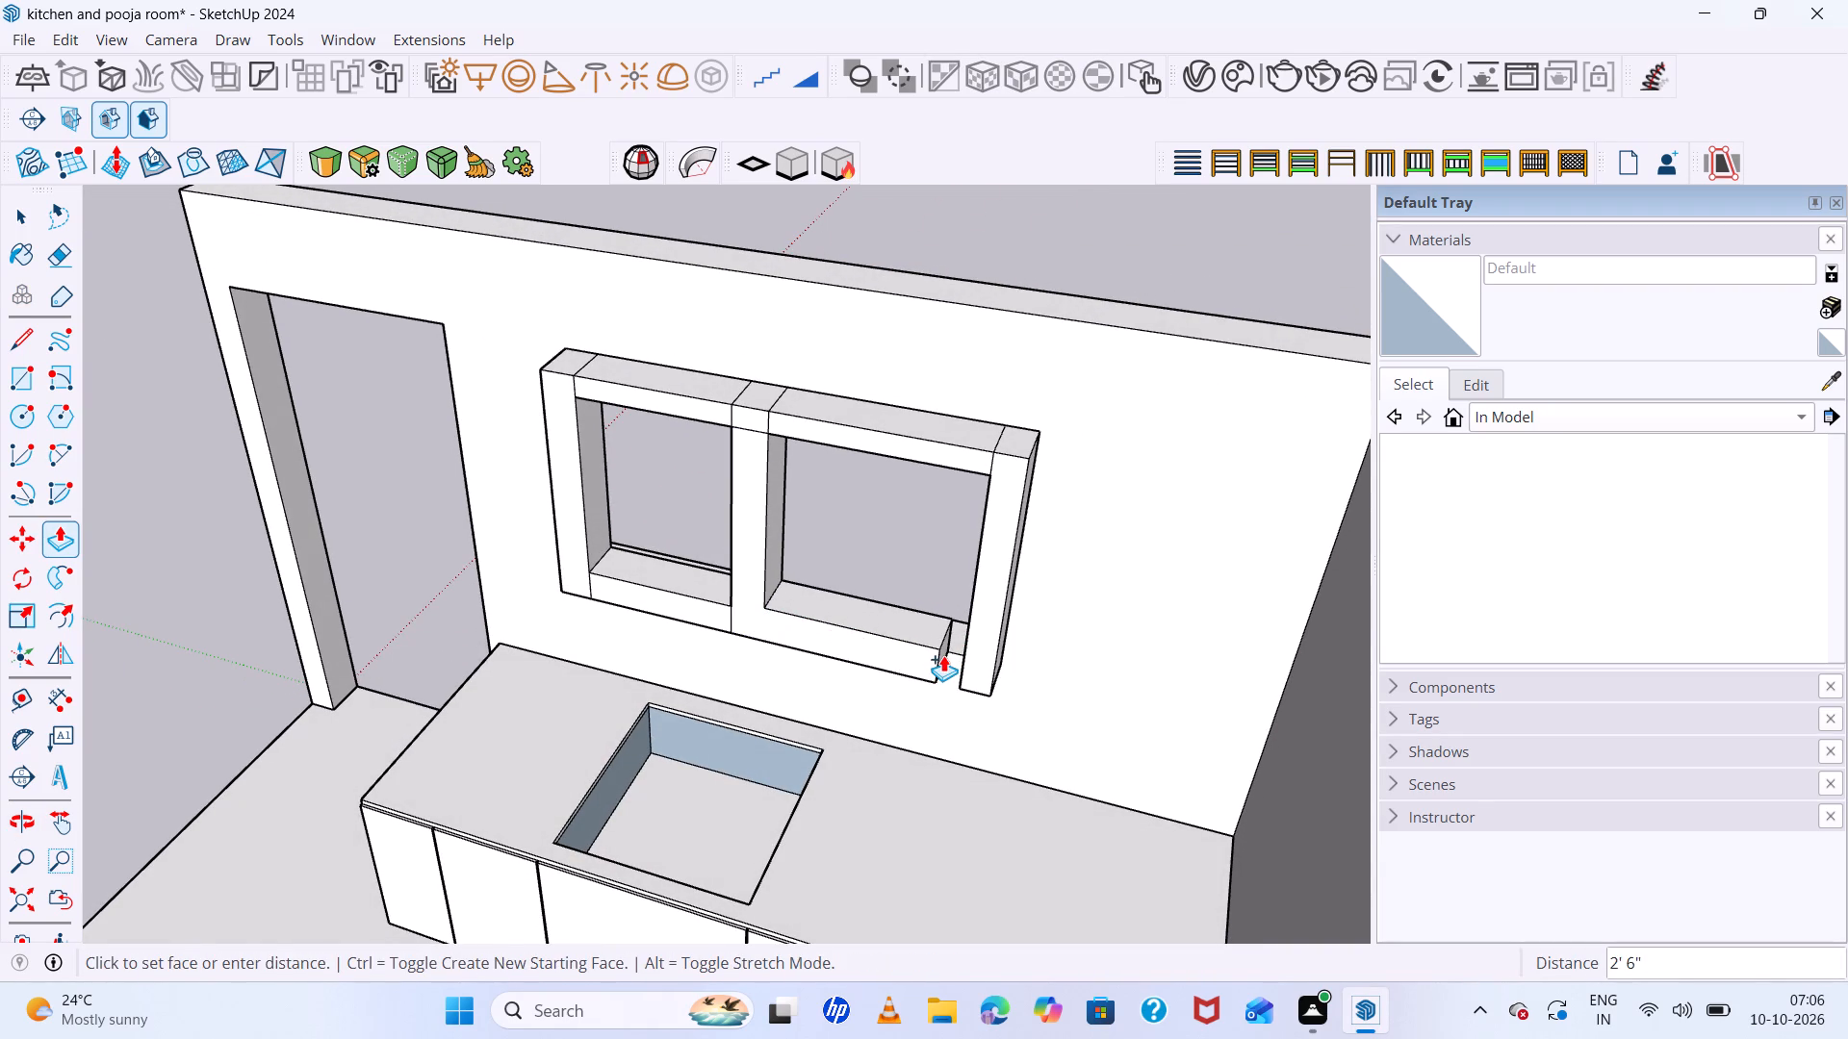
click(962, 686)
Examine the window frame with its bottom bars from several angles, within the whole kitchen and close up.
scroll(704, 463, down, 6)
middle_drag(858, 571, 869, 565)
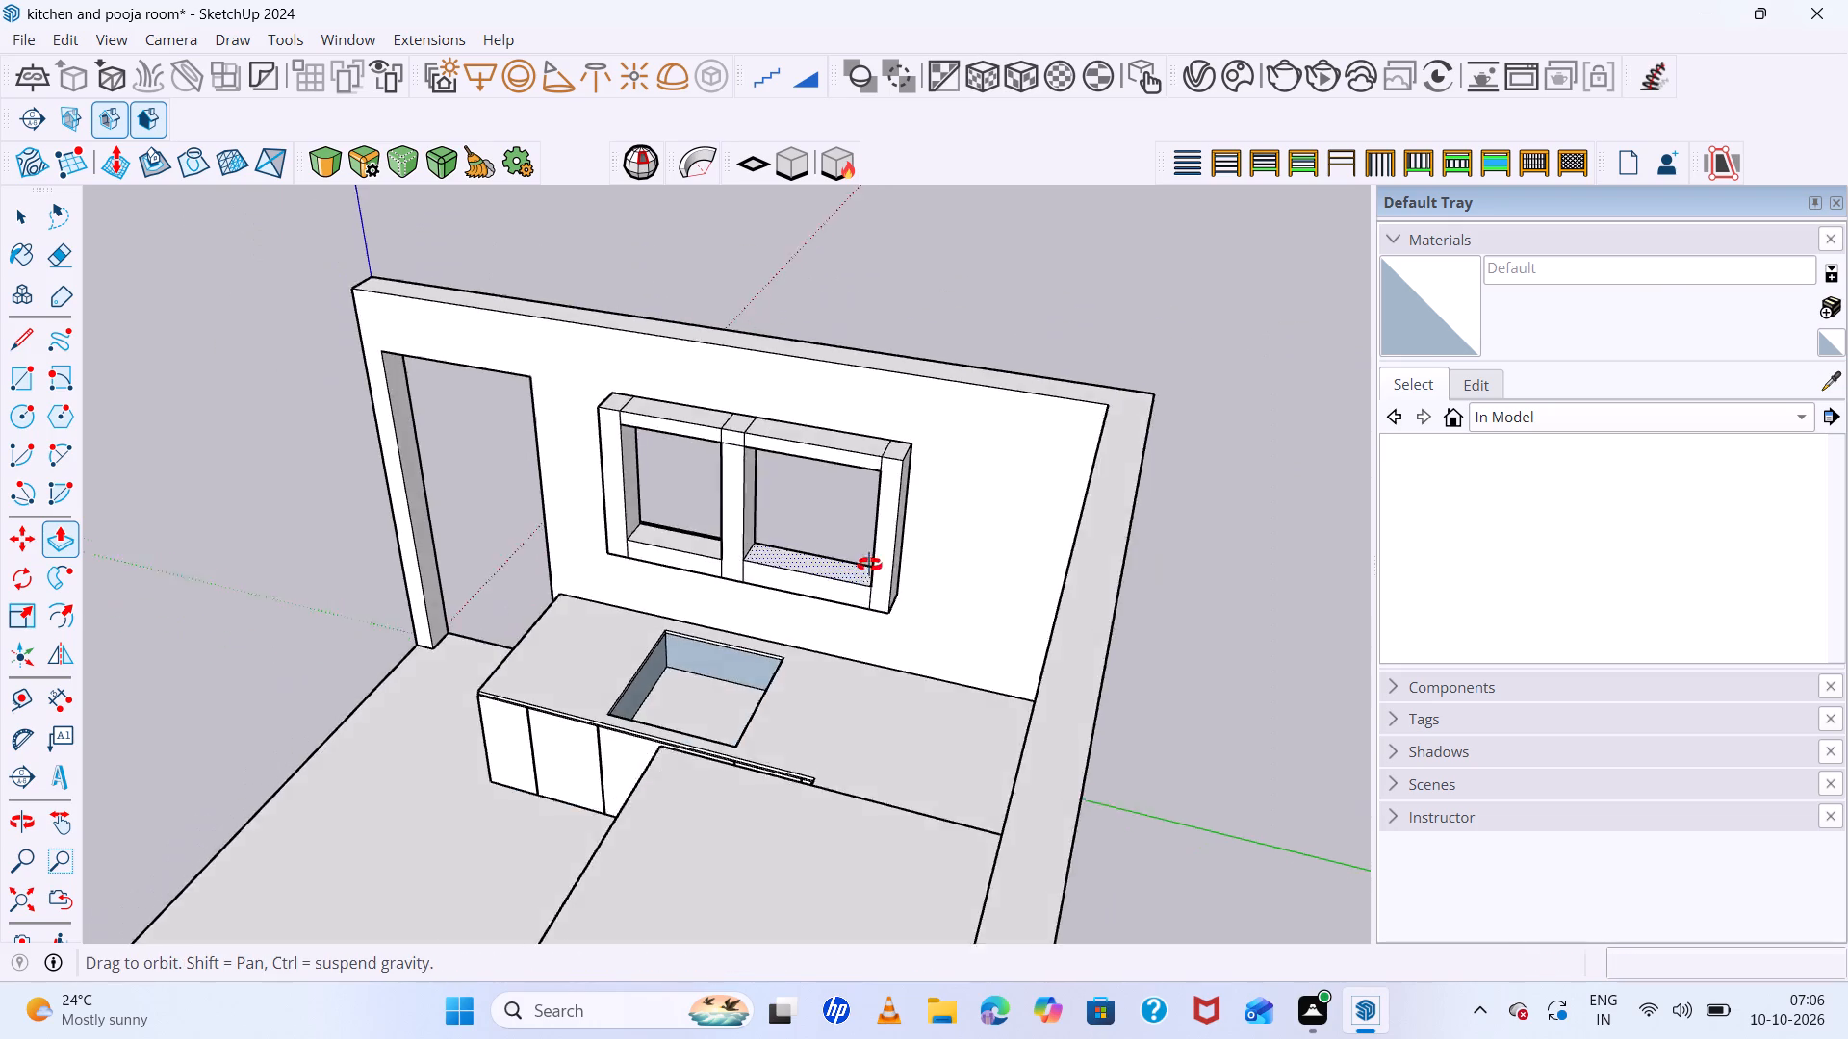
middle_drag(869, 565, 1118, 372)
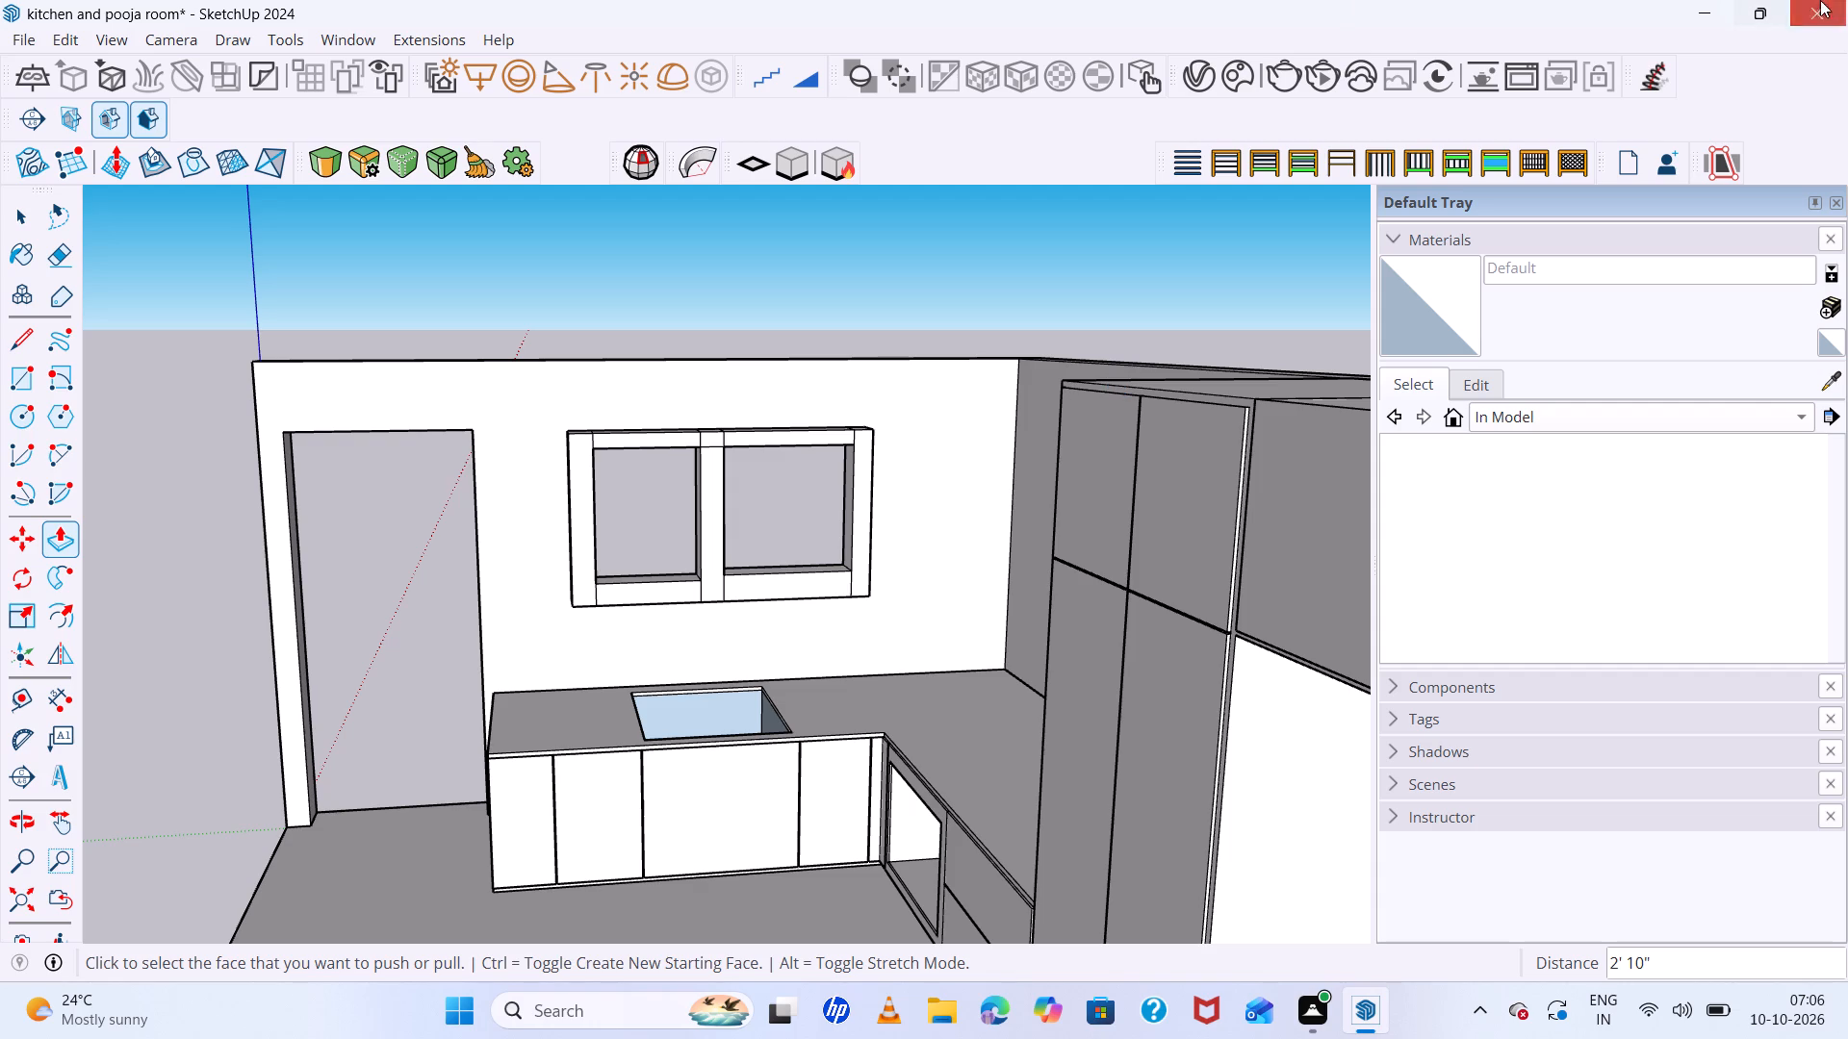
scroll(1415, 637, down, 1)
scroll(1103, 538, down, 11)
middle_drag(985, 596, 1158, 648)
scroll(990, 449, up, 7)
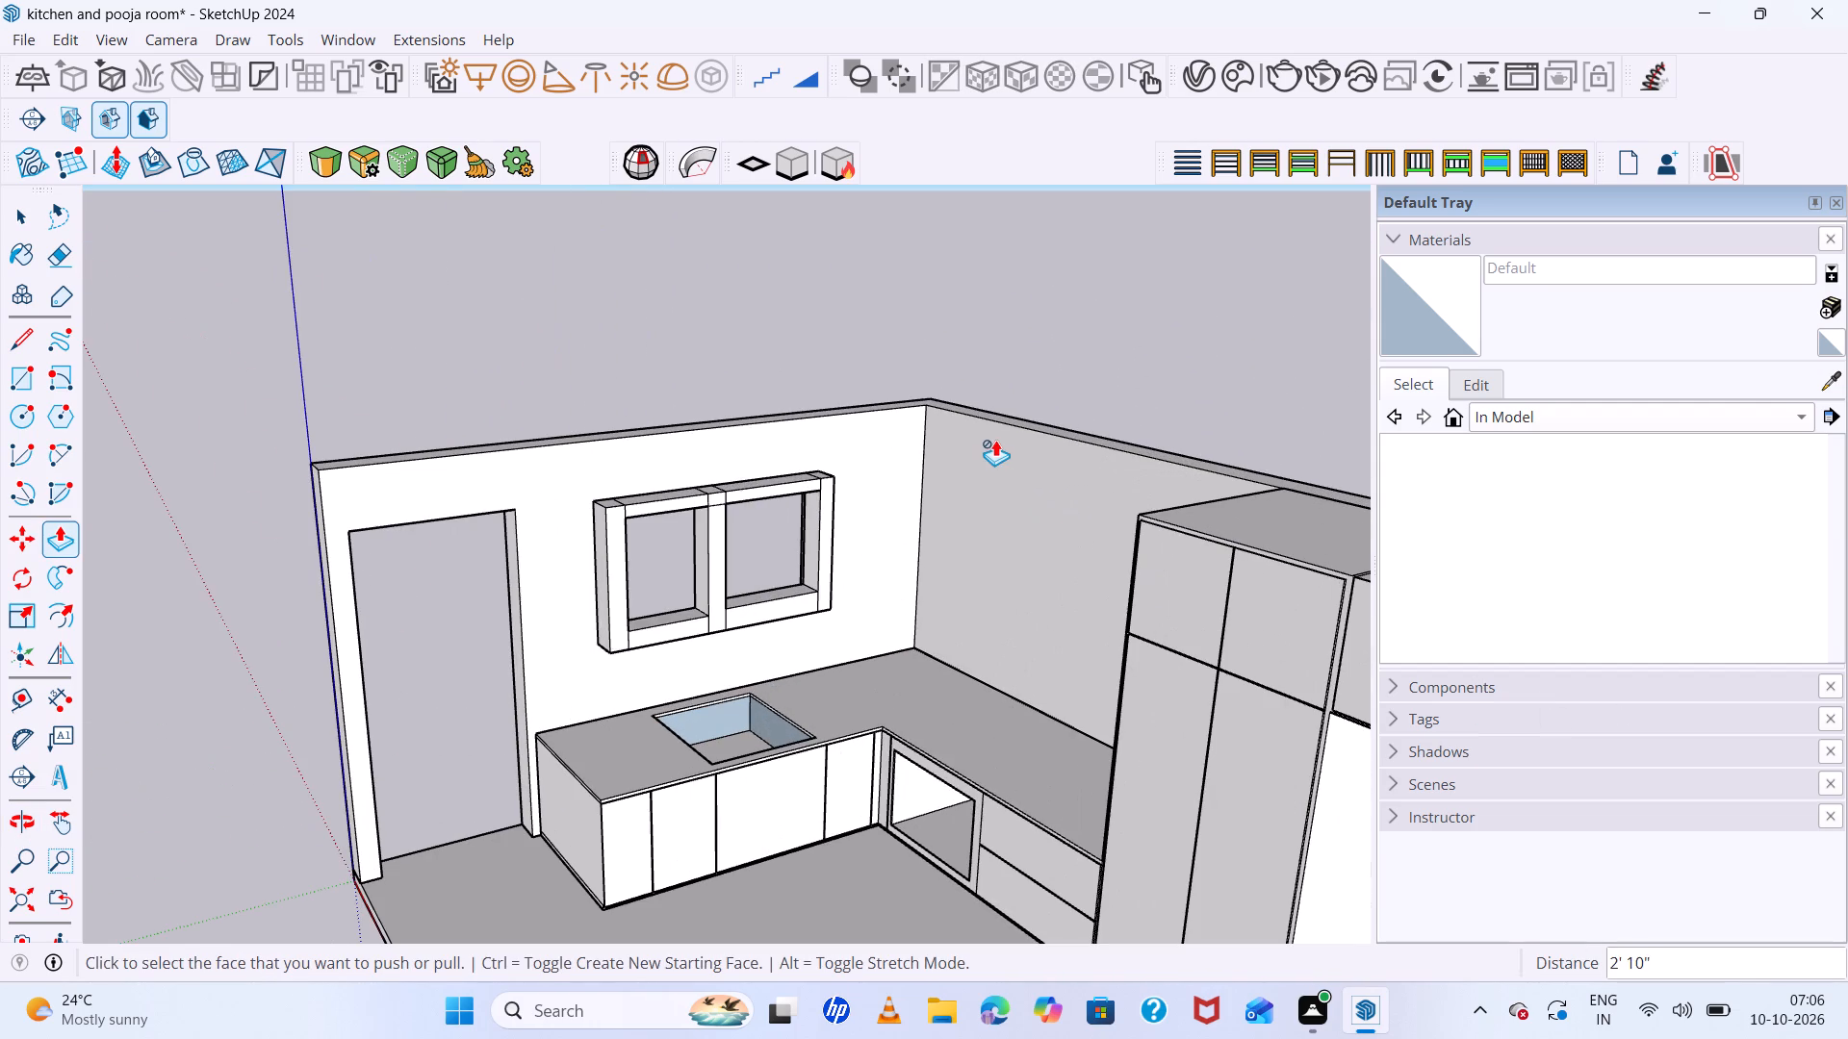
key(space)
scroll(838, 450, down, 11)
middle_drag(1012, 596, 1067, 541)
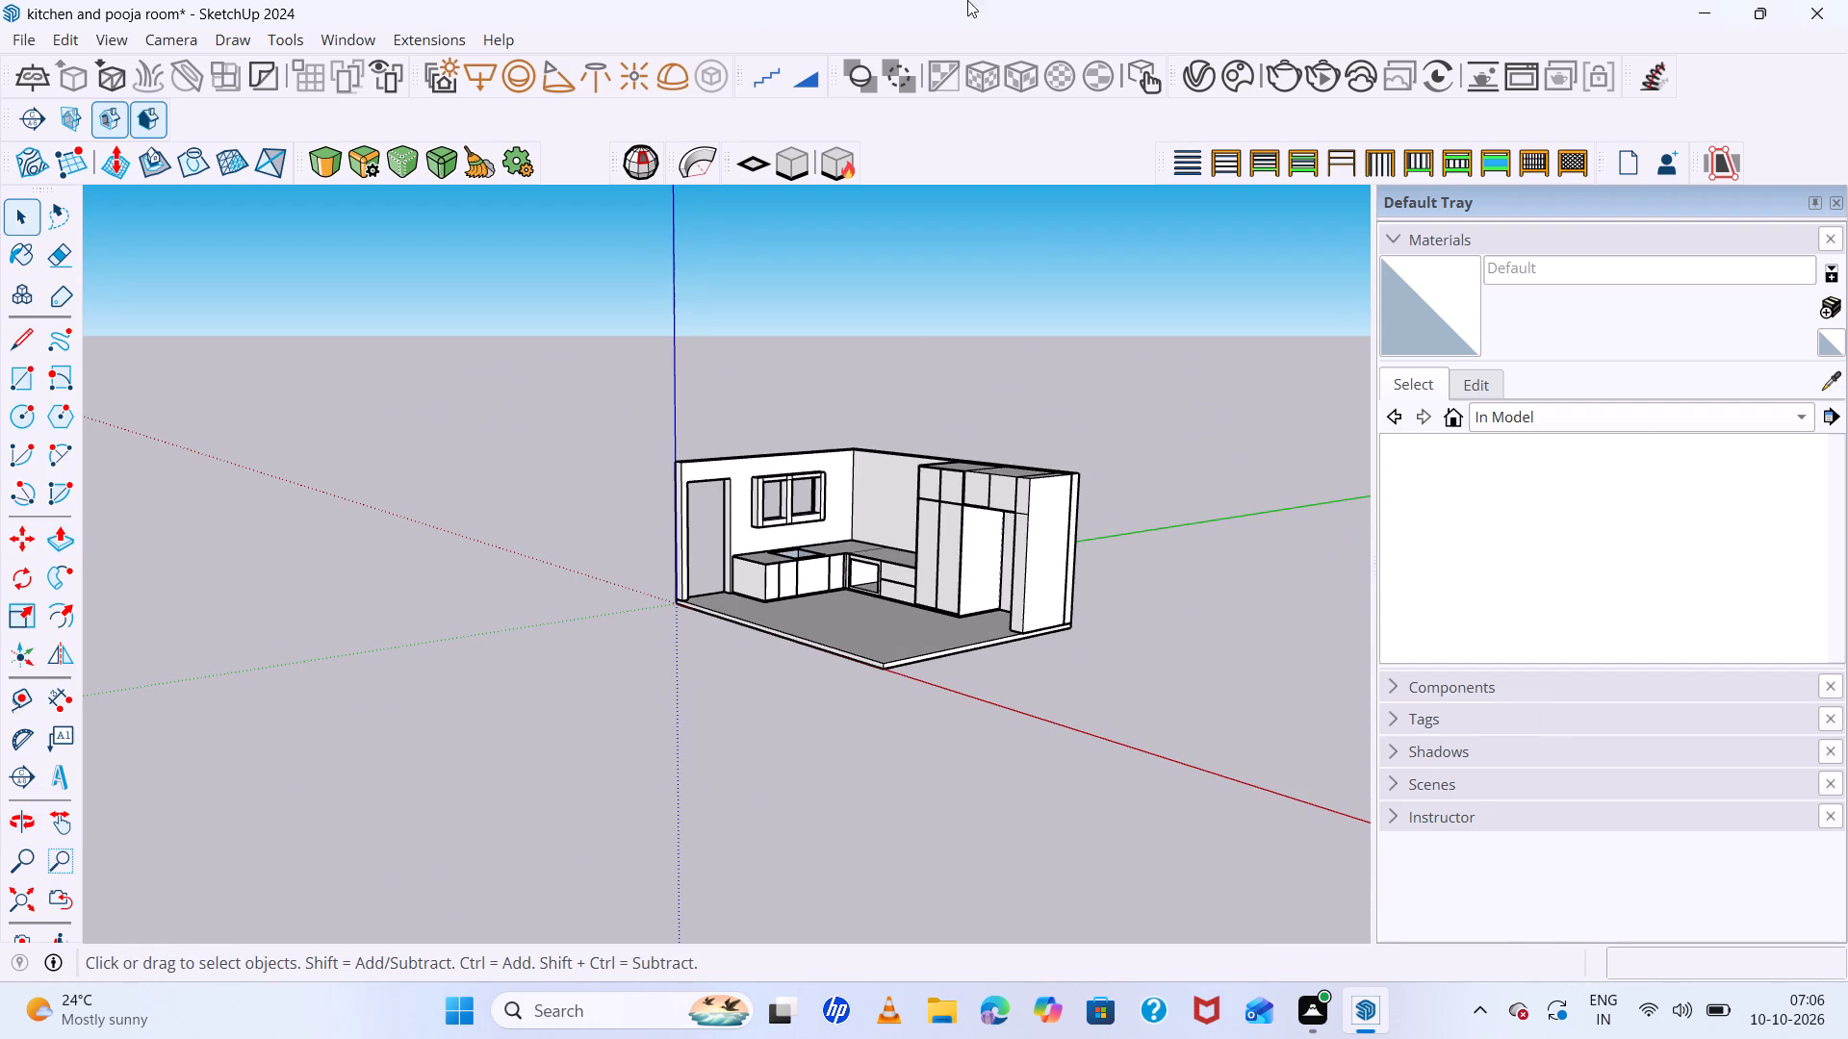
scroll(715, 233, up, 2)
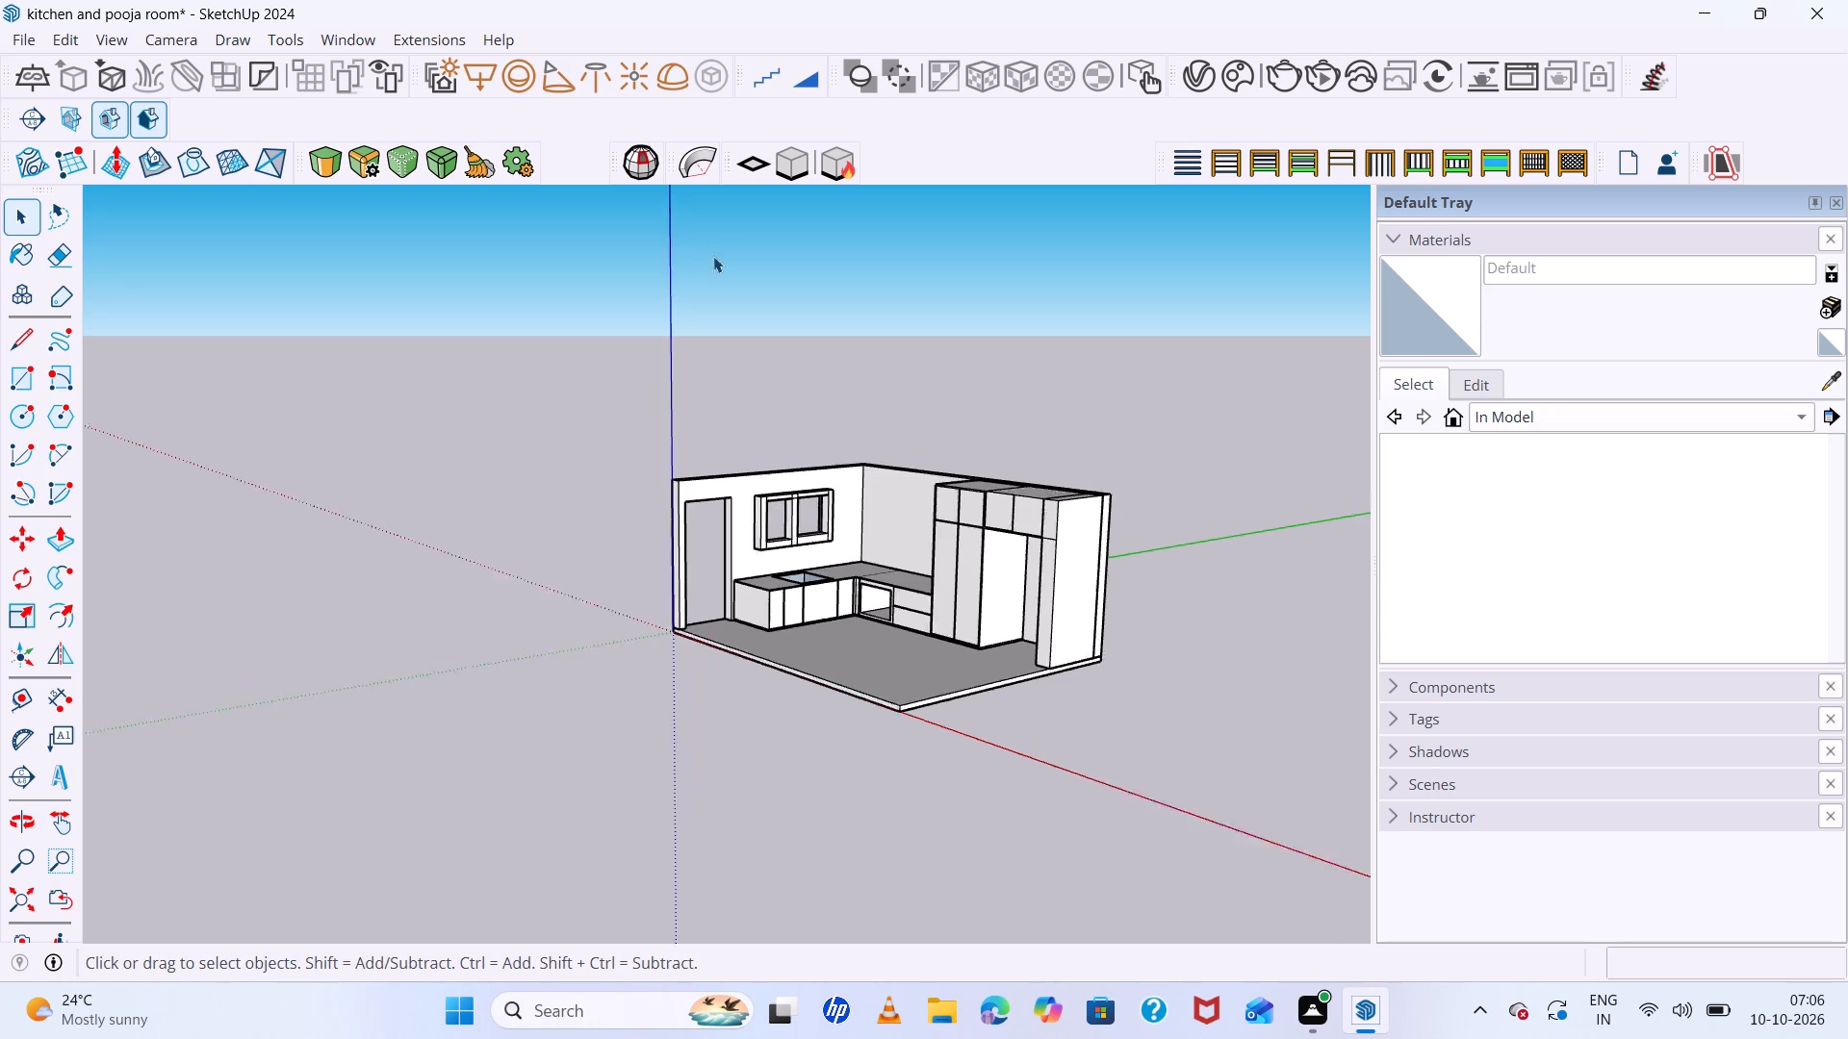
scroll(713, 256, up, 5)
scroll(825, 763, up, 6)
middle_drag(880, 606, 288, 583)
middle_click(288, 583)
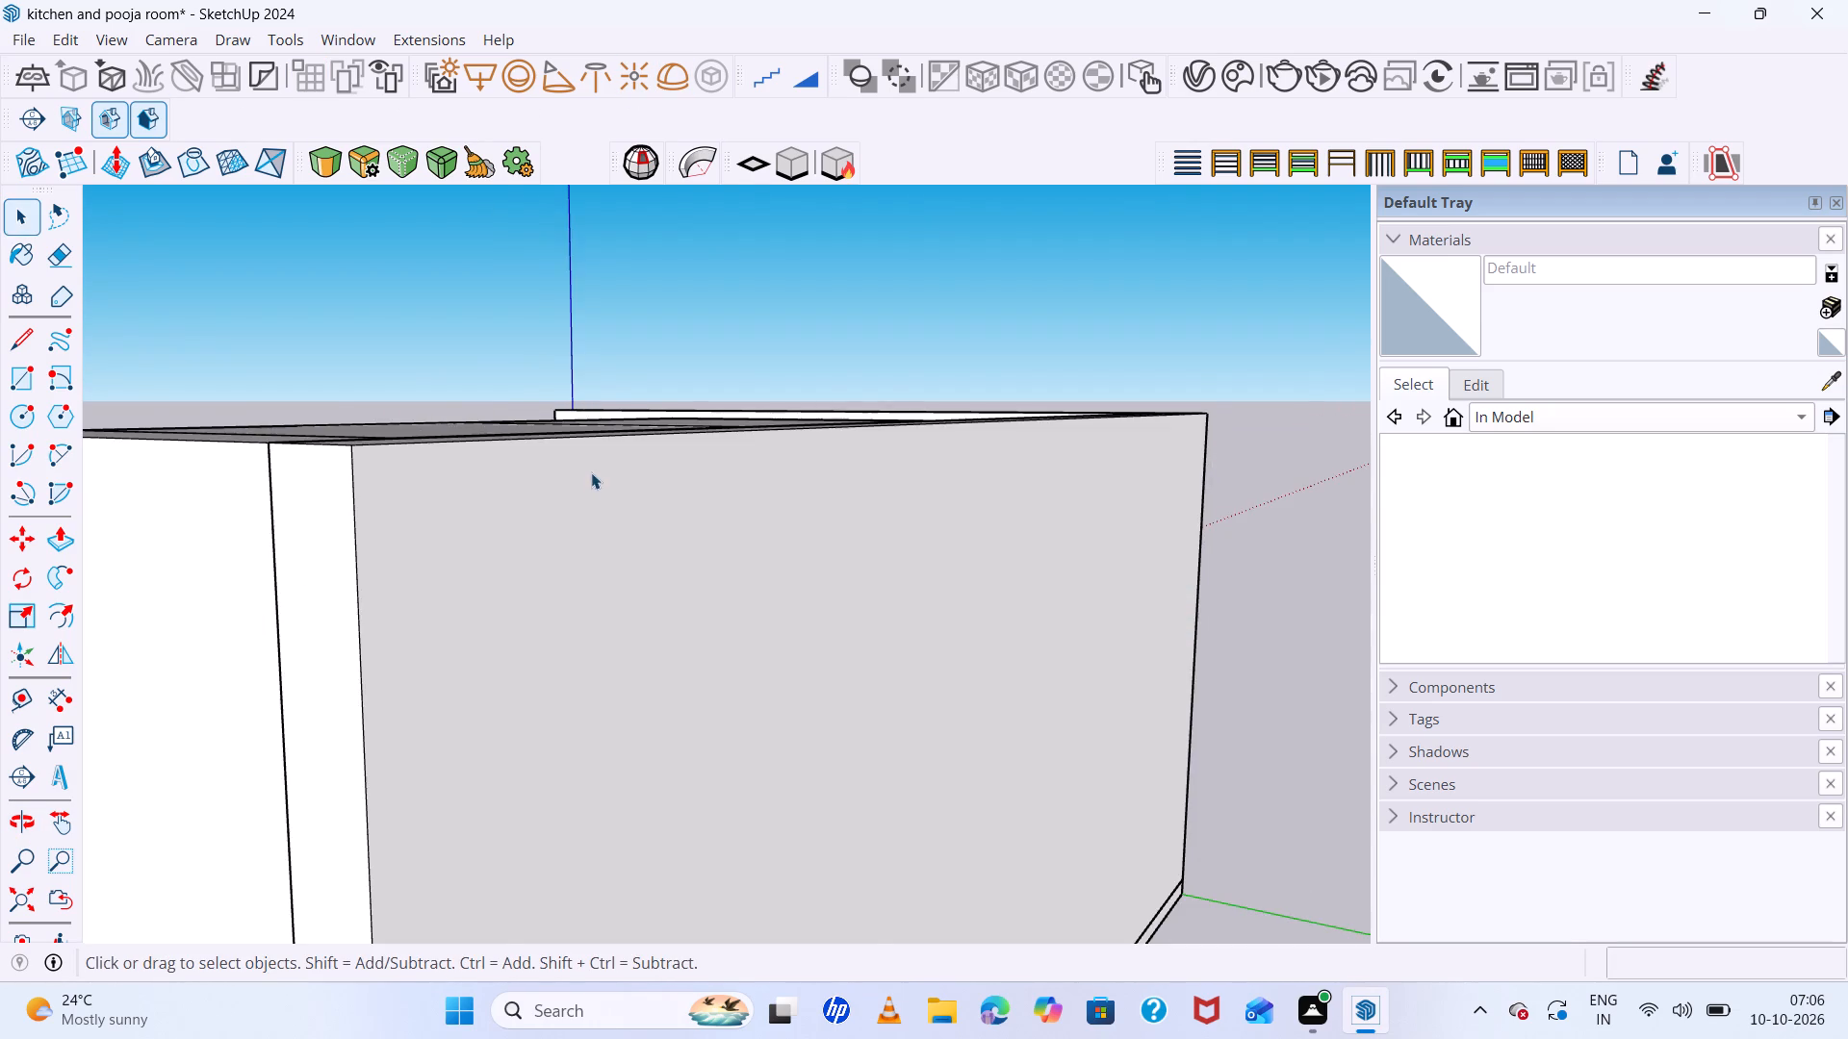
scroll(597, 475, down, 14)
scroll(894, 671, down, 7)
scroll(680, 635, up, 7)
middle_drag(769, 659, 998, 735)
middle_click(1001, 735)
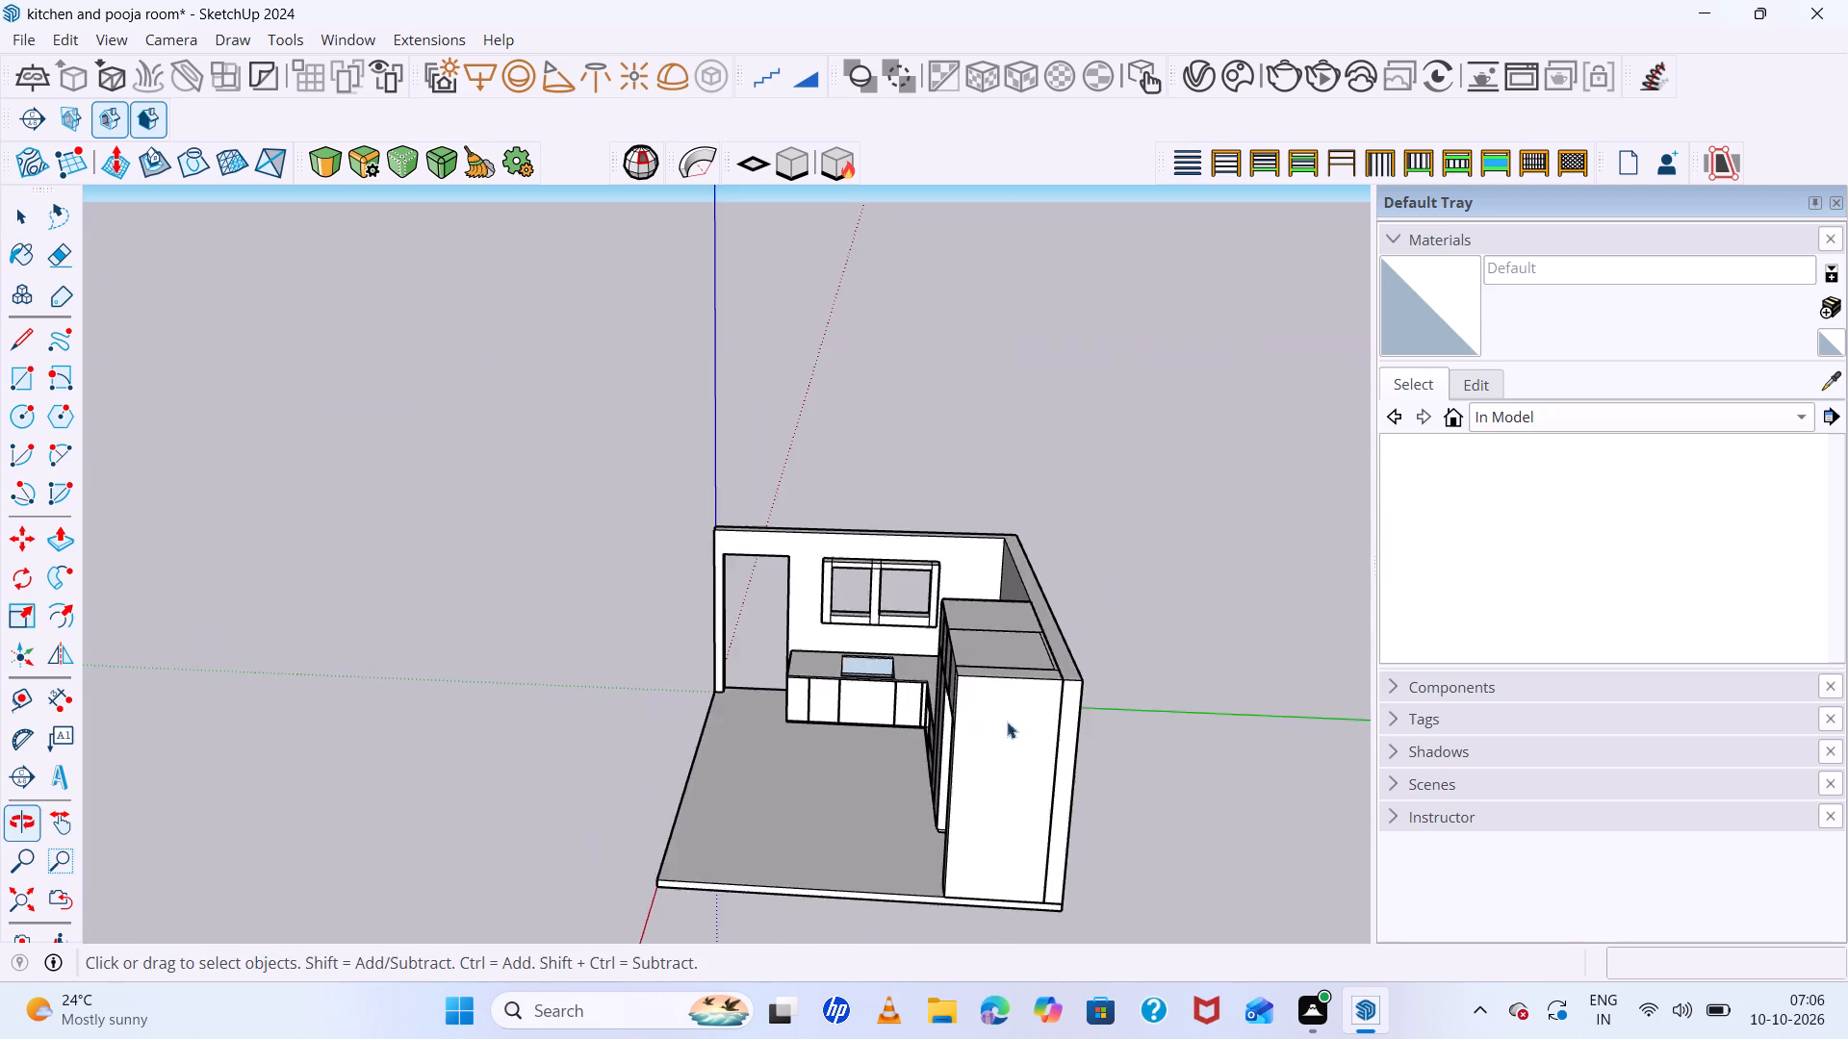
scroll(925, 633, up, 15)
scroll(970, 391, up, 6)
scroll(1093, 543, up, 1)
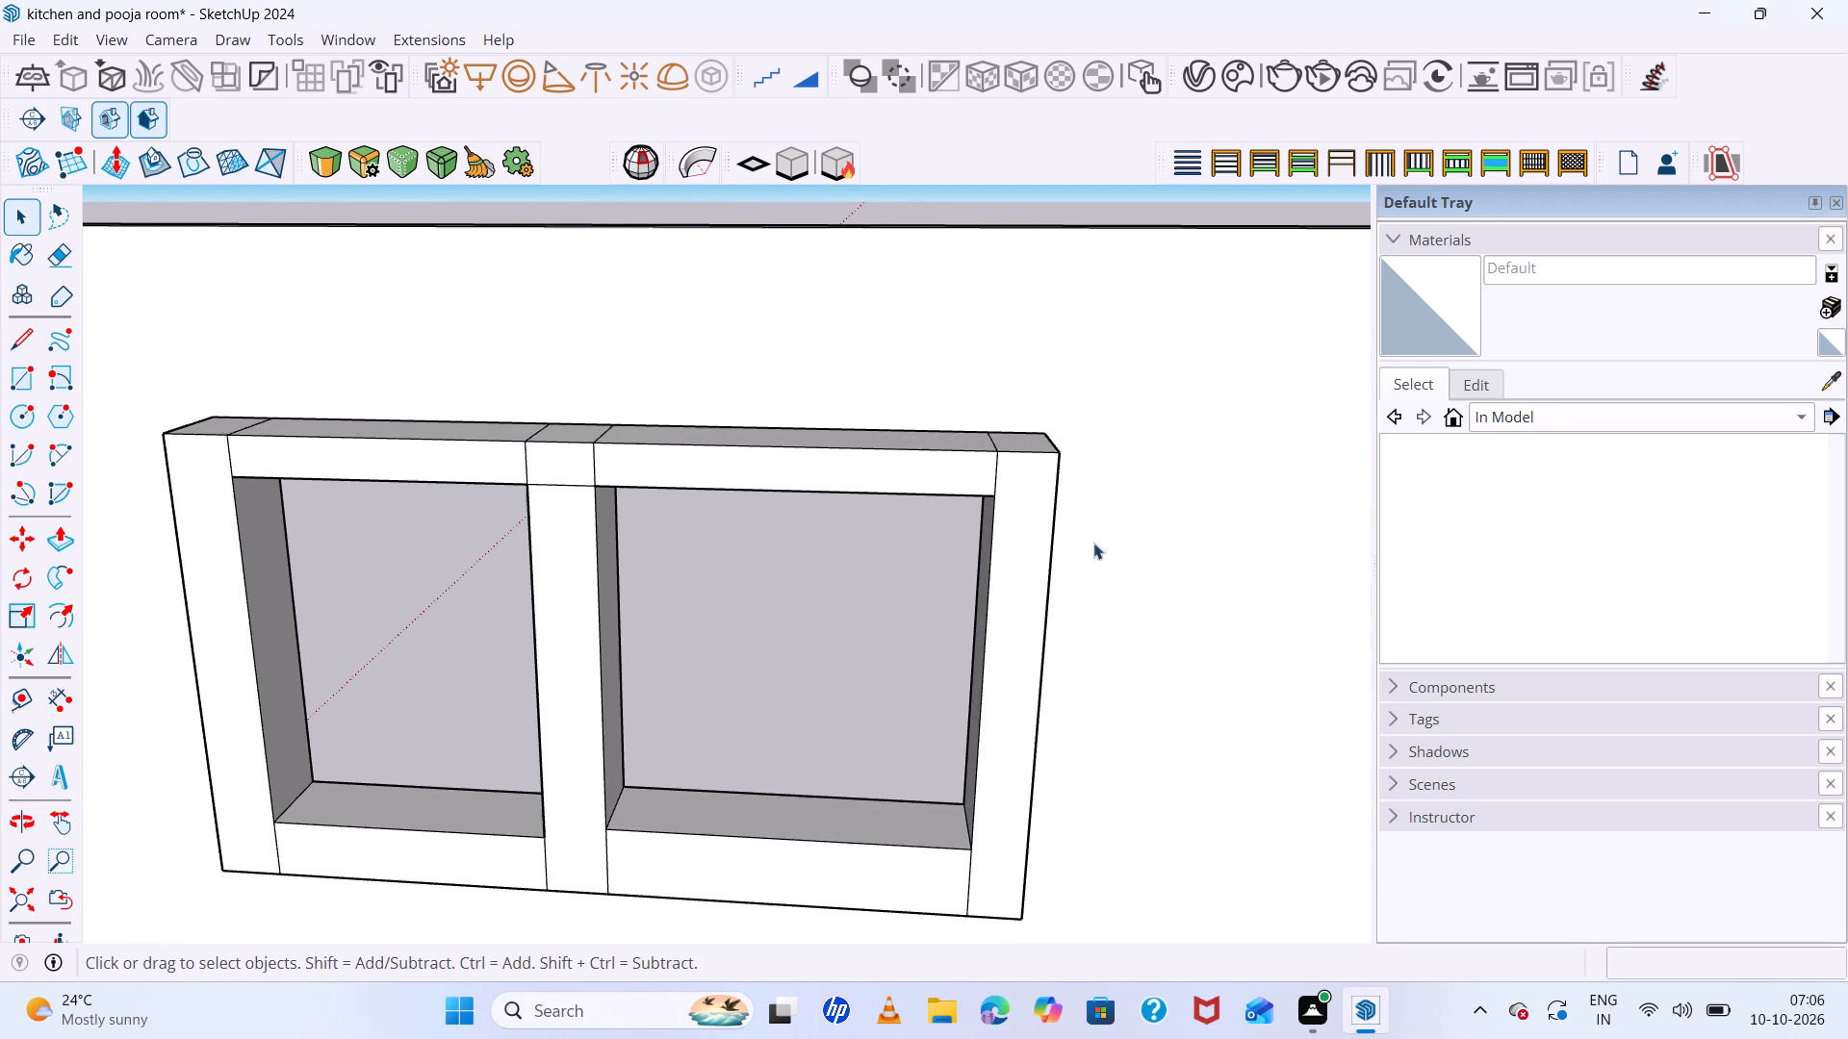
middle_drag(1093, 543, 1048, 431)
middle_click(1043, 430)
middle_drag(1037, 425, 942, 409)
Draw a circle of 0.5" radius on the first post's inner side face, near its top.
scroll(409, 461, up, 2)
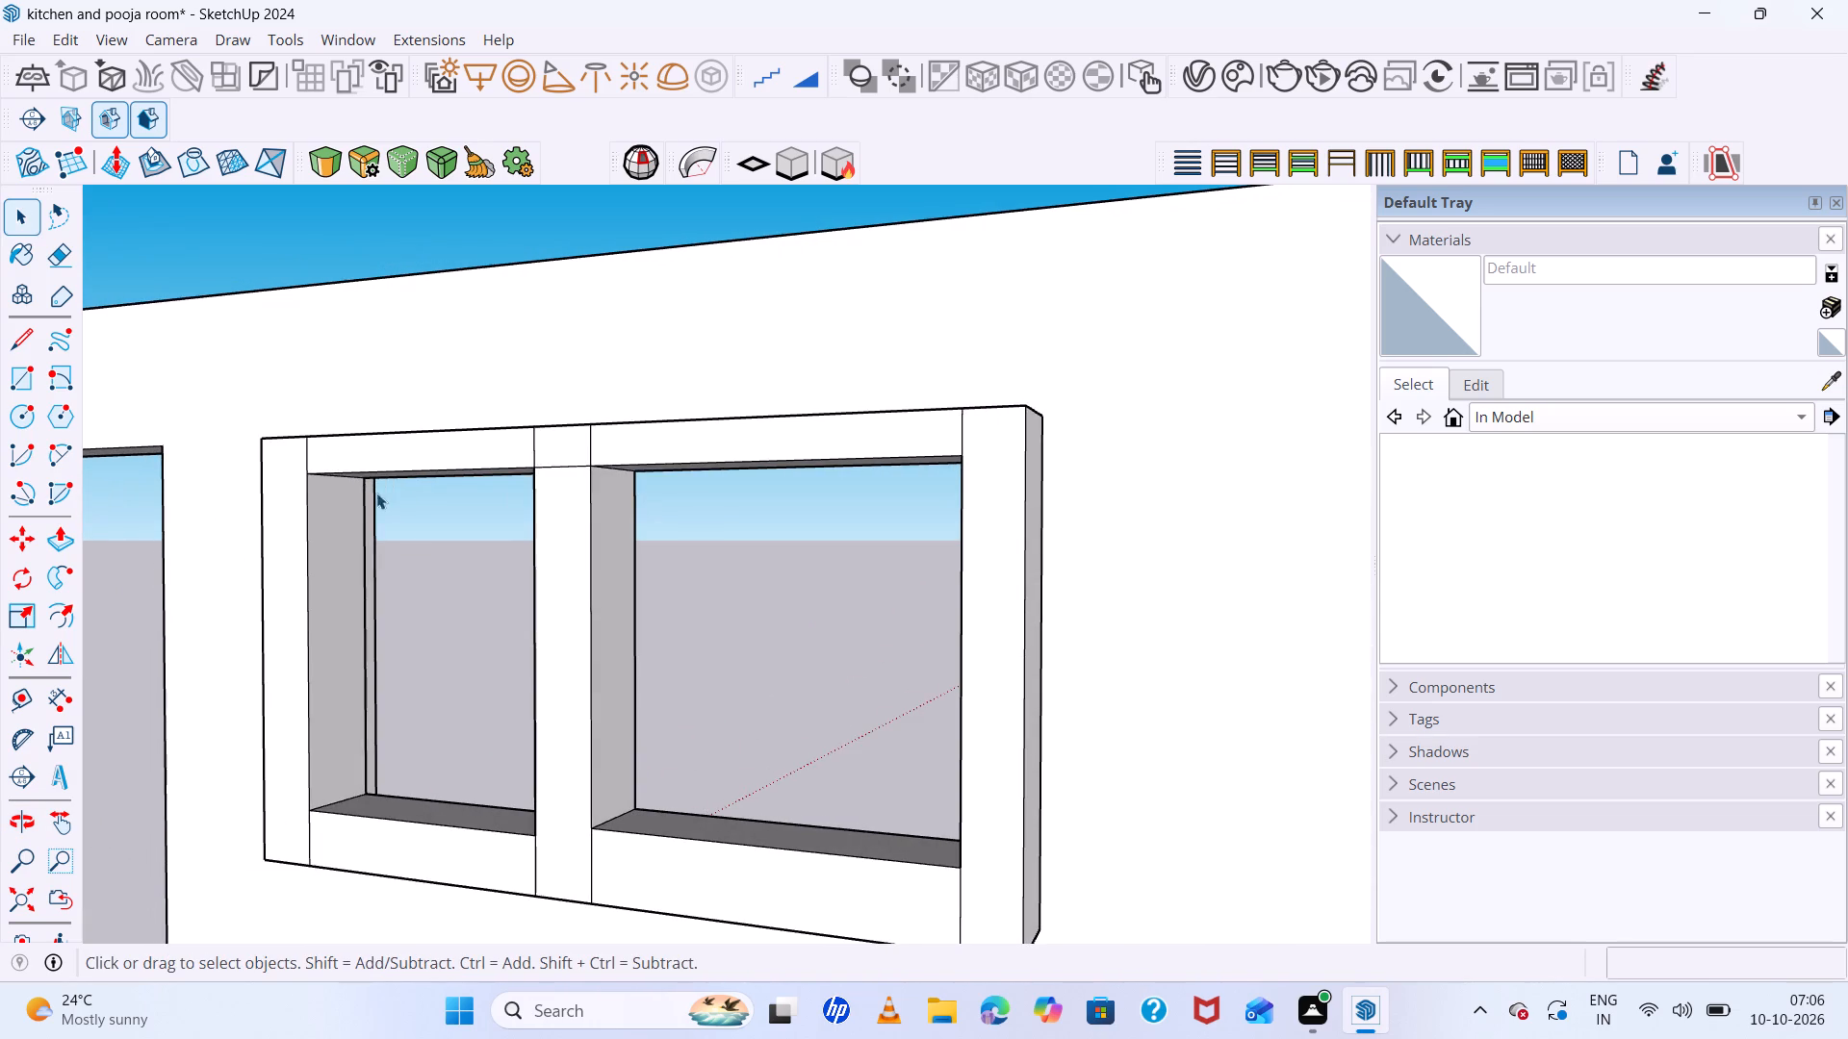
scroll(376, 493, up, 4)
click(319, 517)
scroll(319, 520, up, 4)
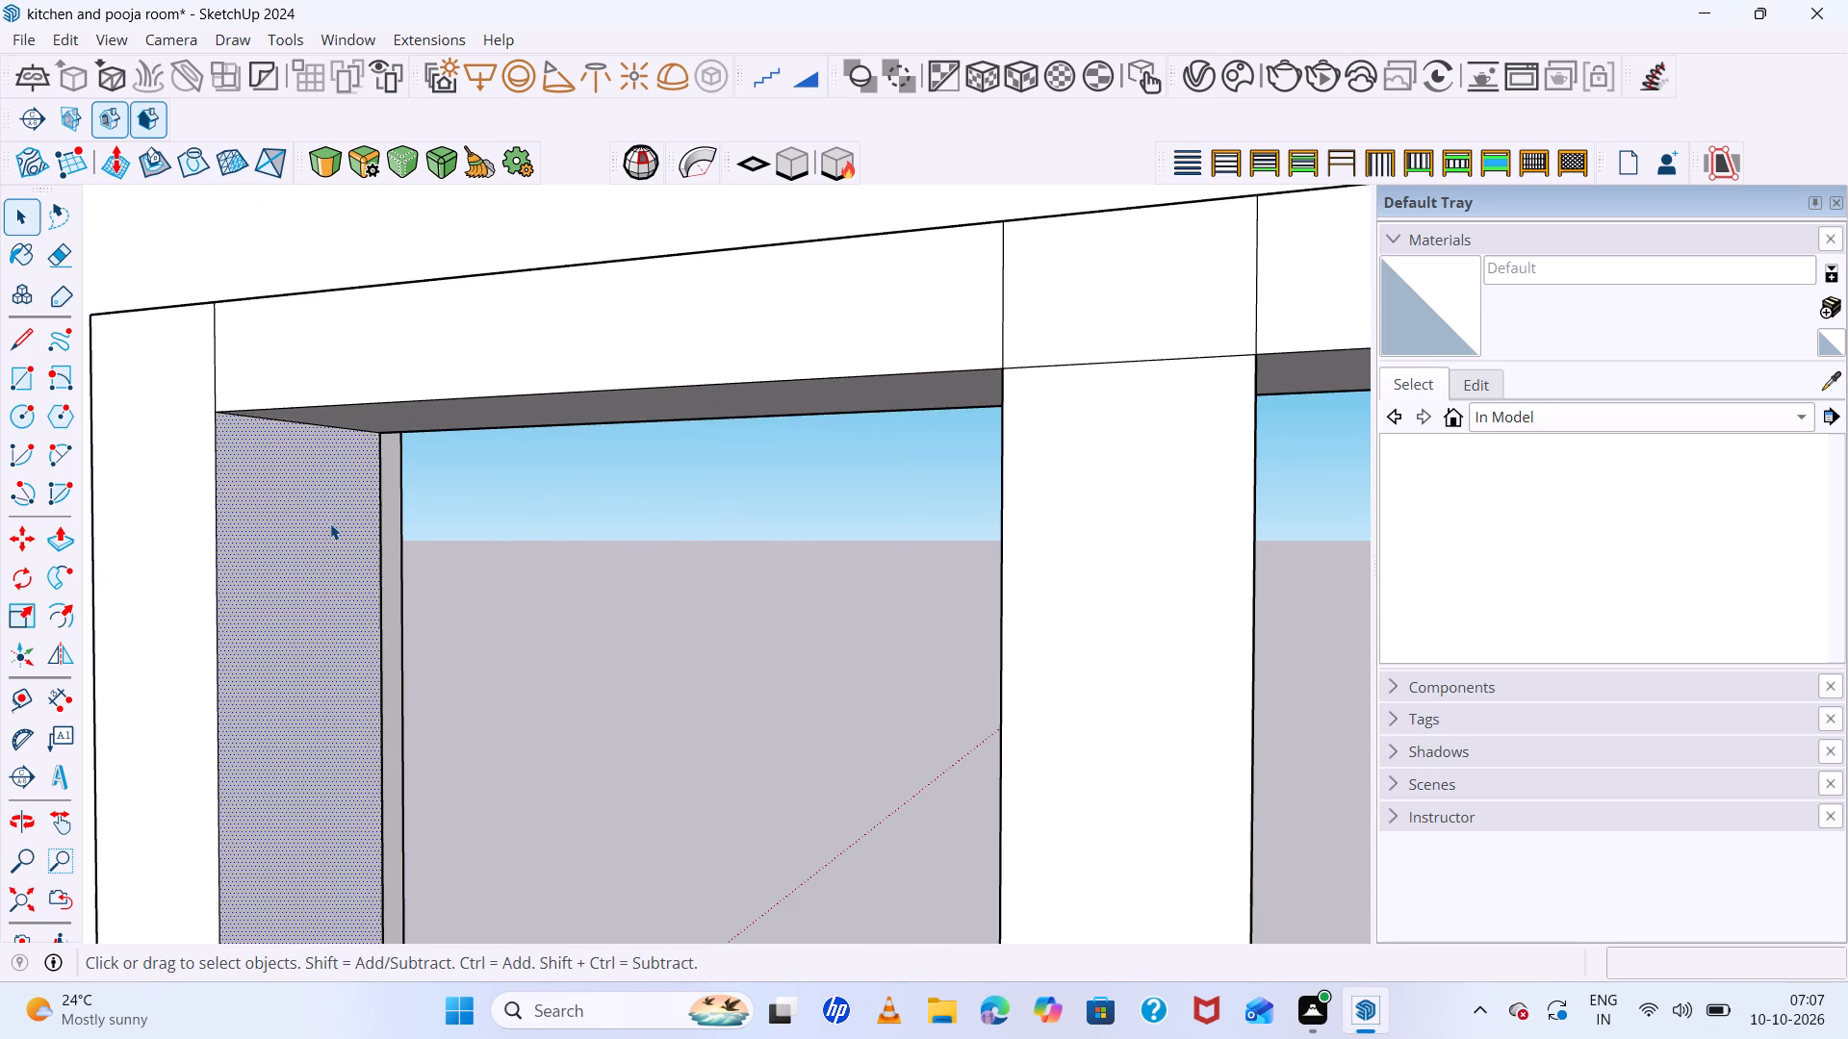
key(c)
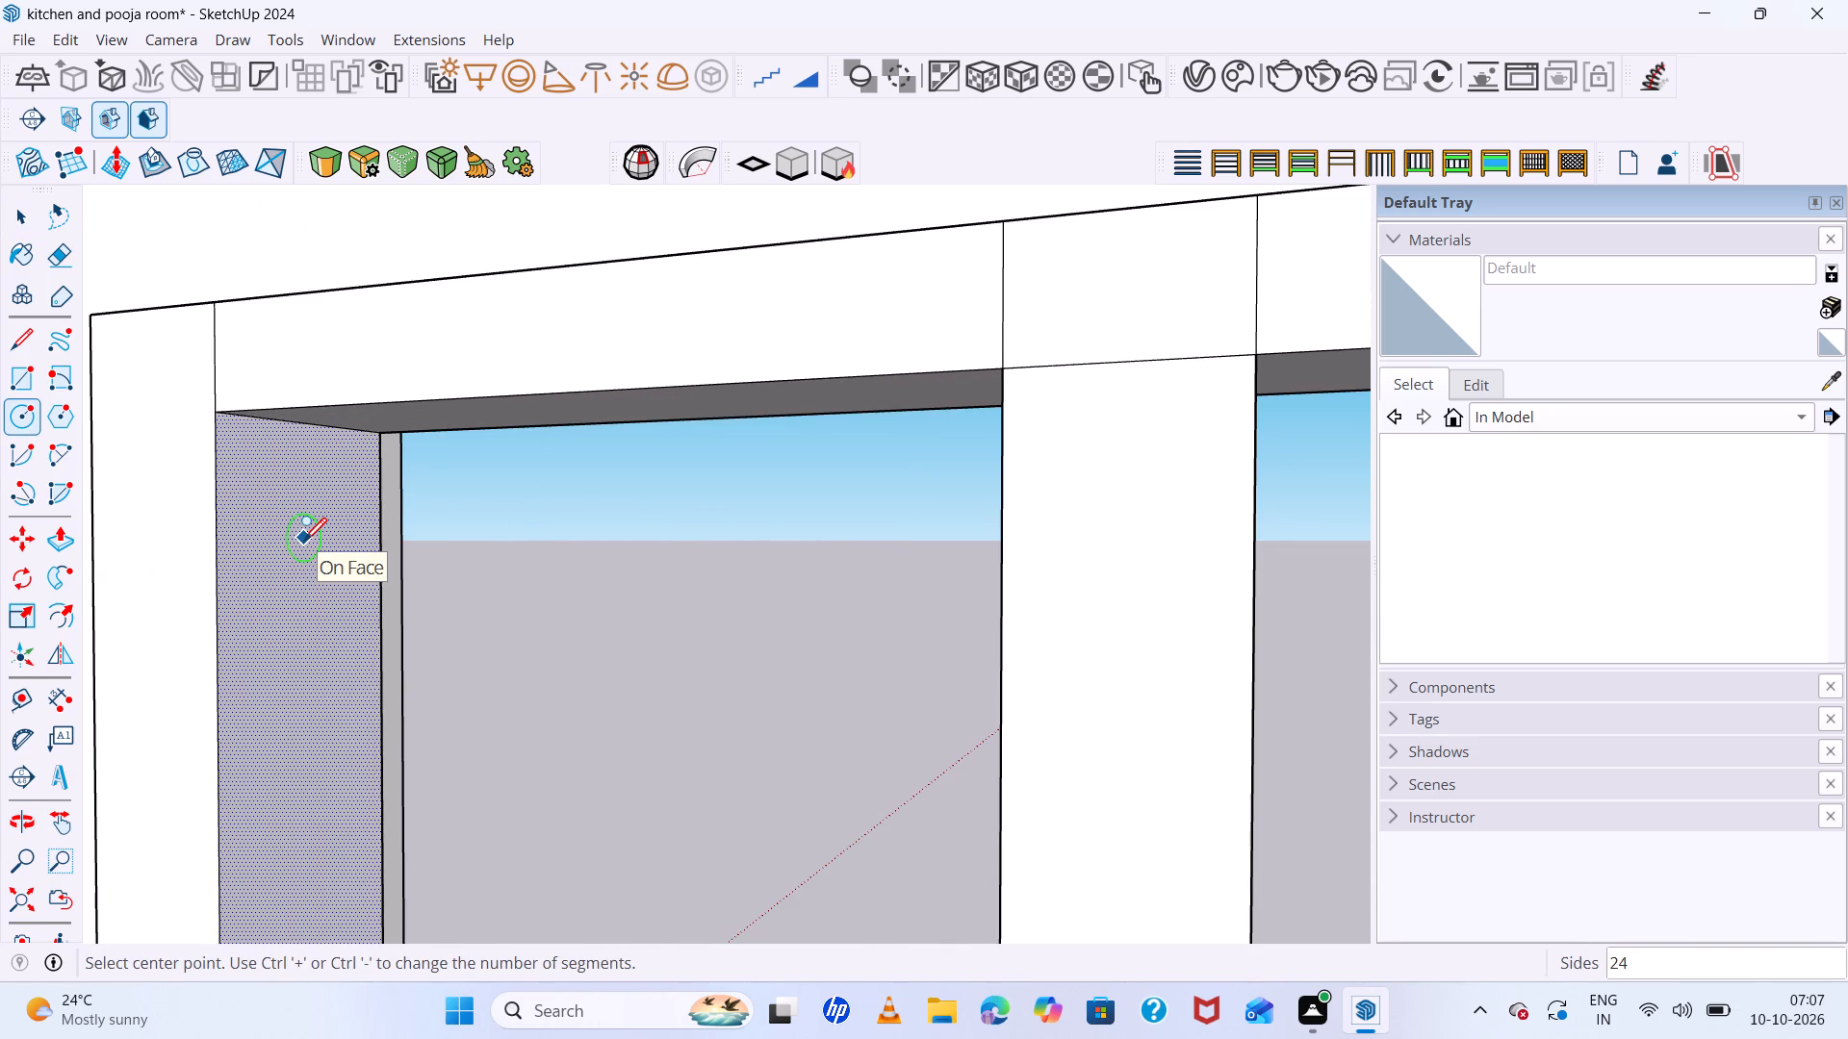
scroll(304, 539, up, 9)
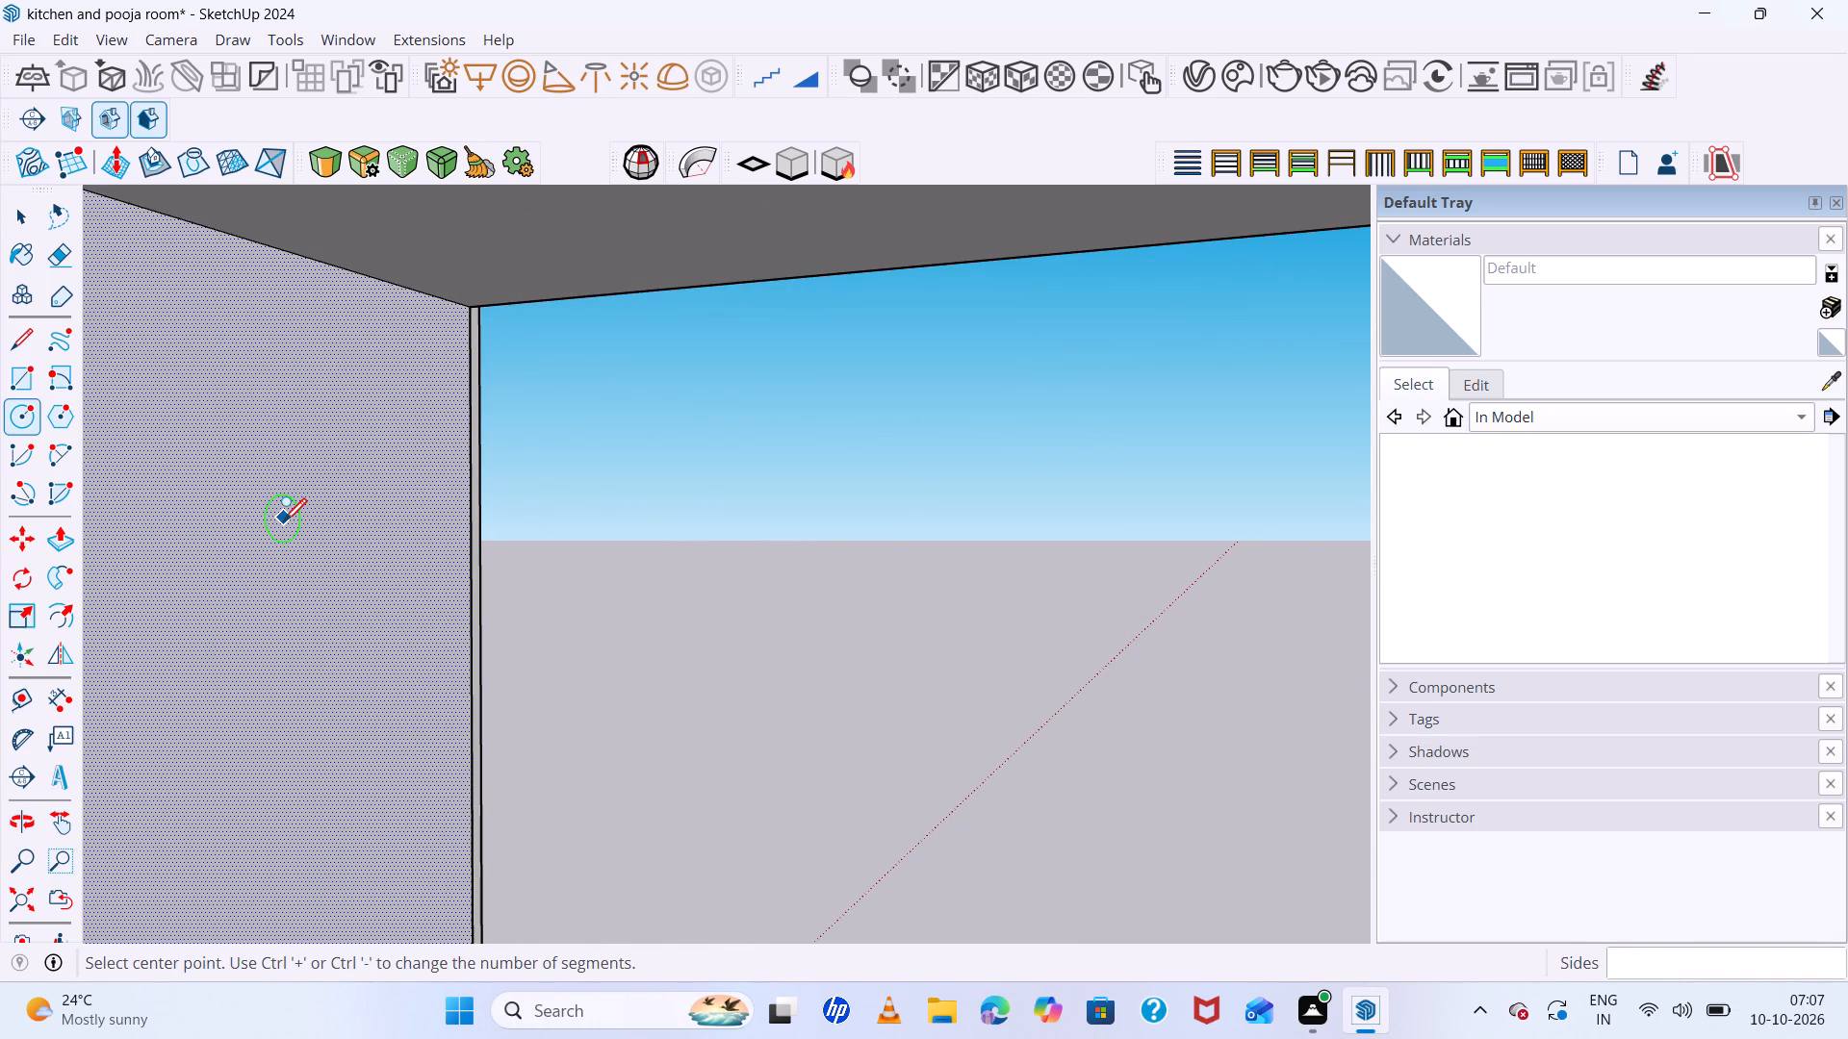
click(284, 519)
scroll(295, 519, up, 4)
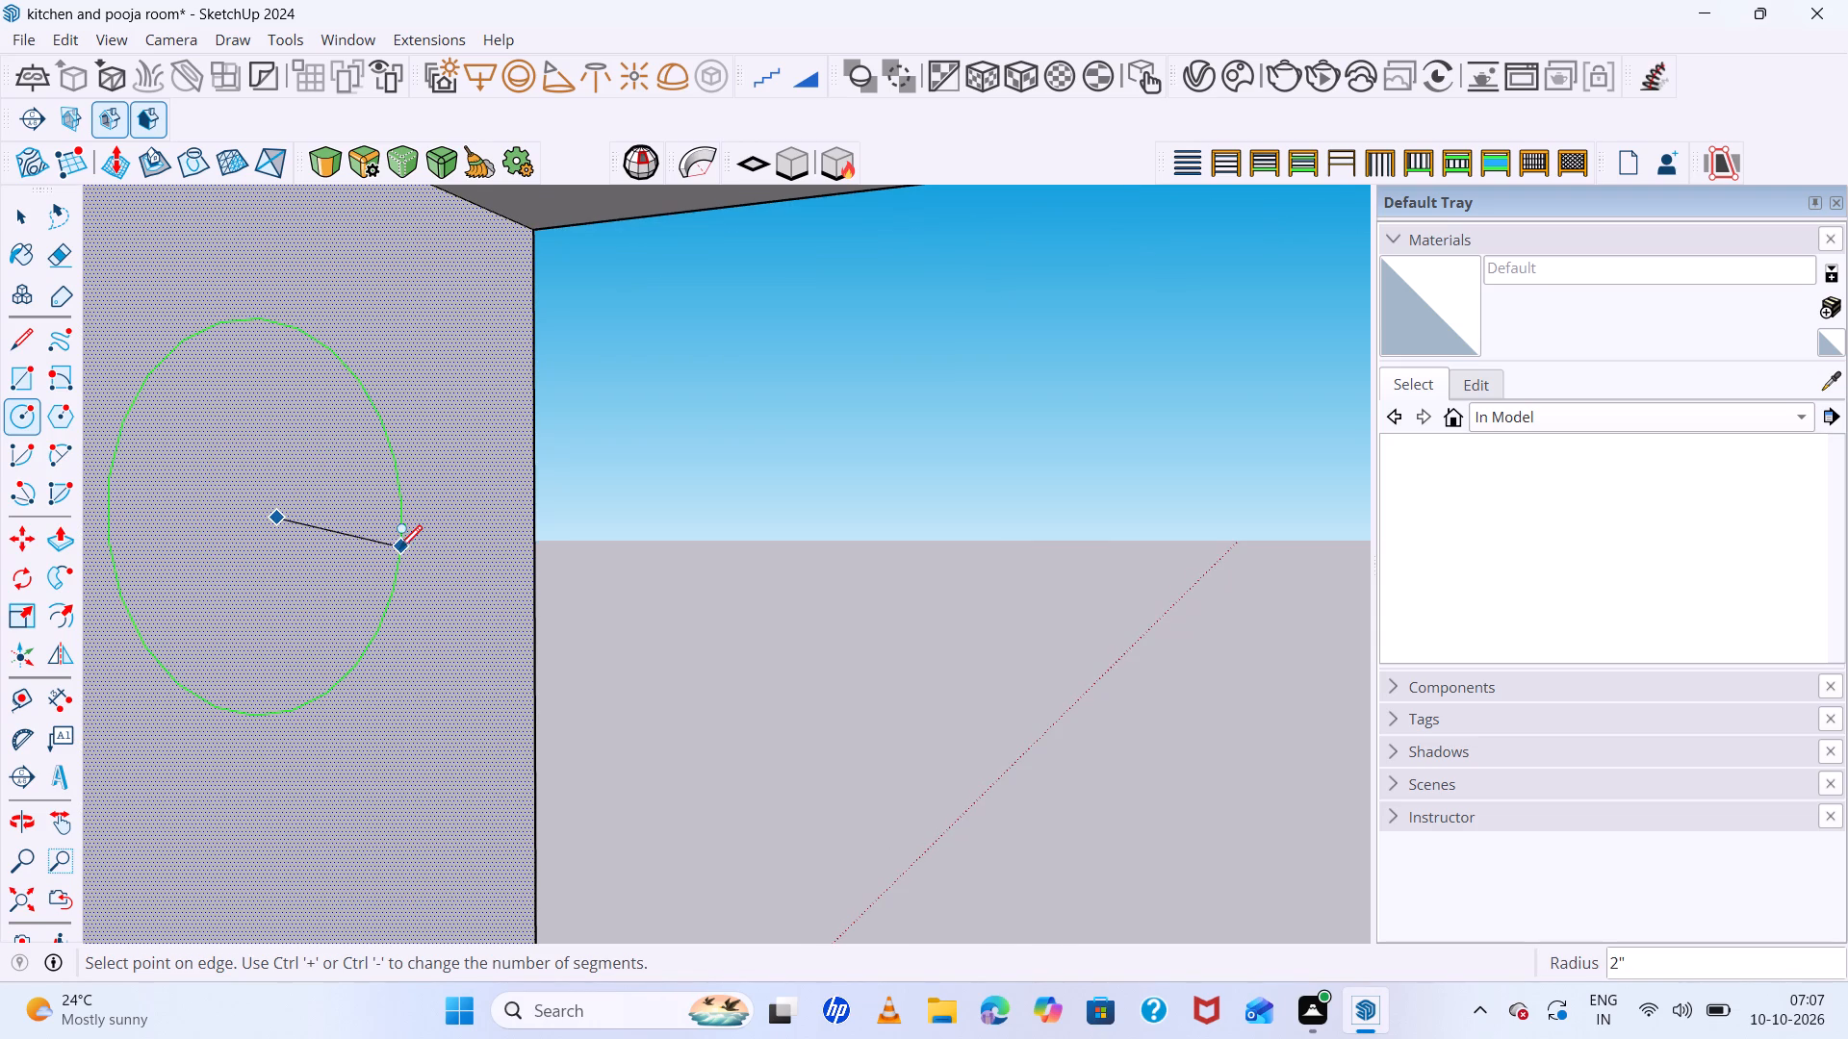
text(.5)
key(Return)
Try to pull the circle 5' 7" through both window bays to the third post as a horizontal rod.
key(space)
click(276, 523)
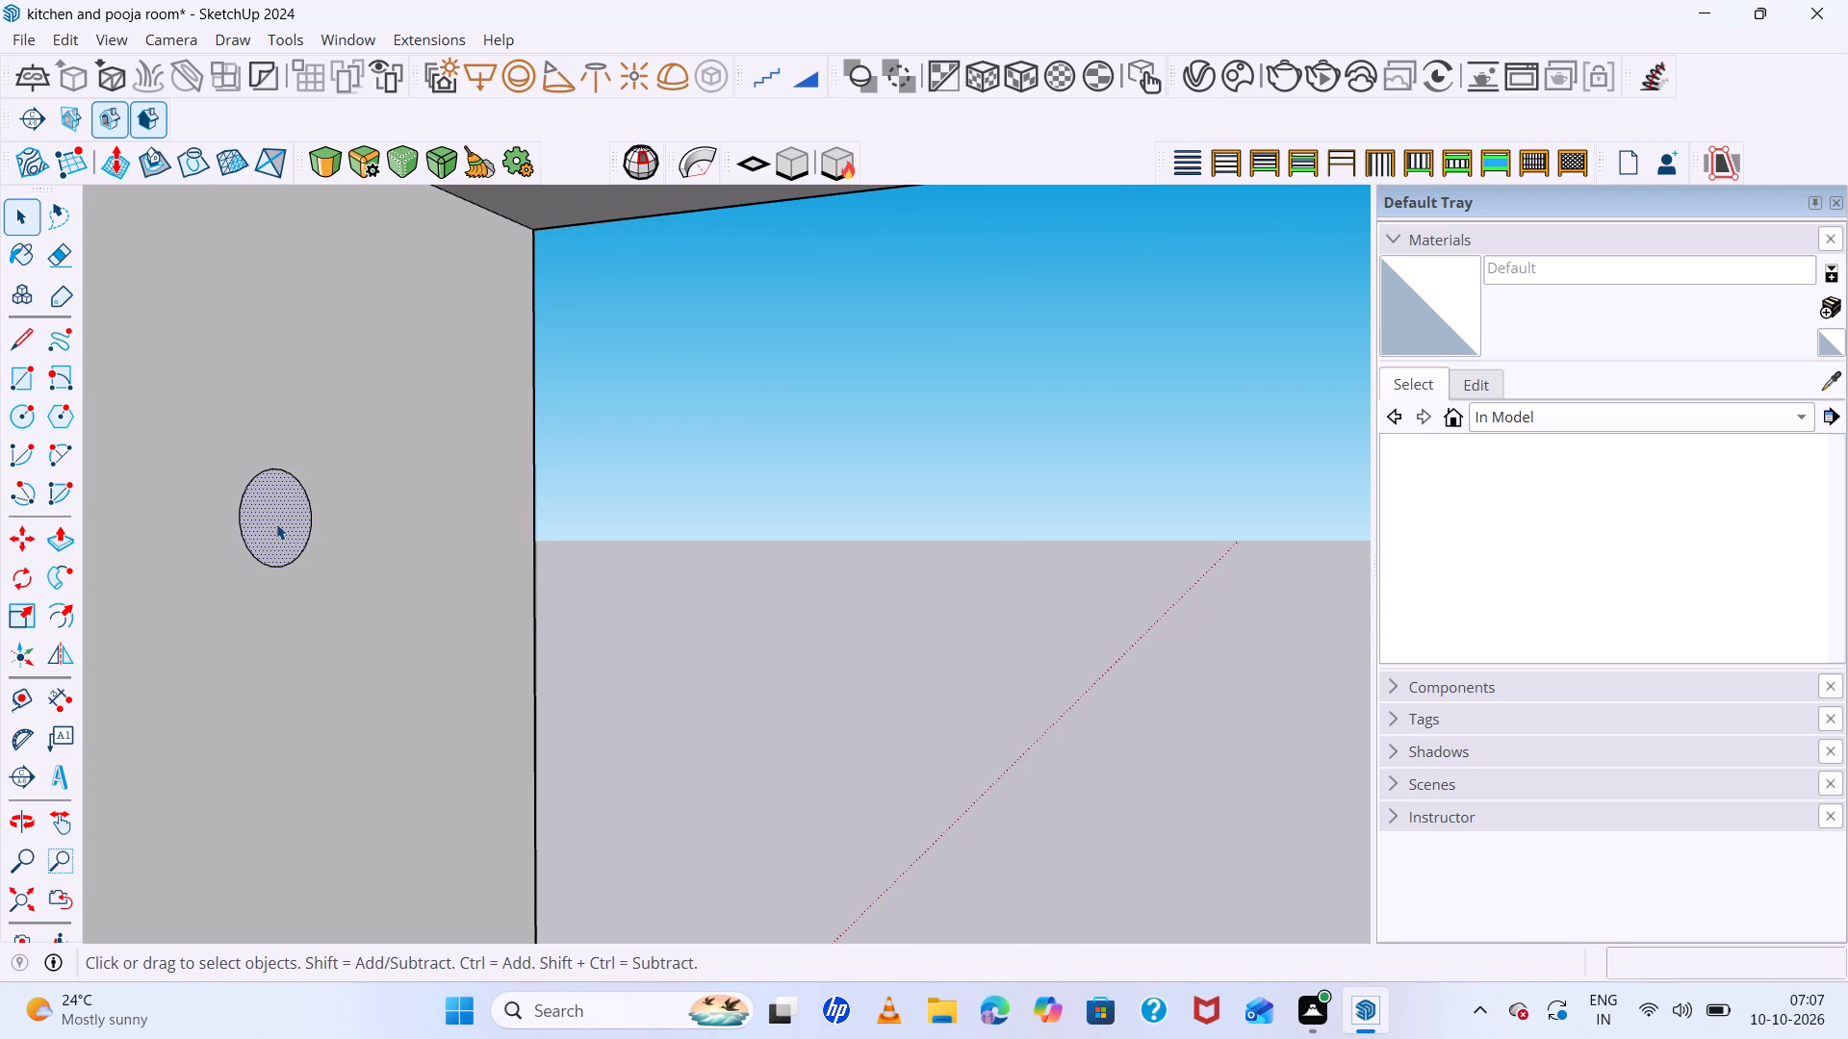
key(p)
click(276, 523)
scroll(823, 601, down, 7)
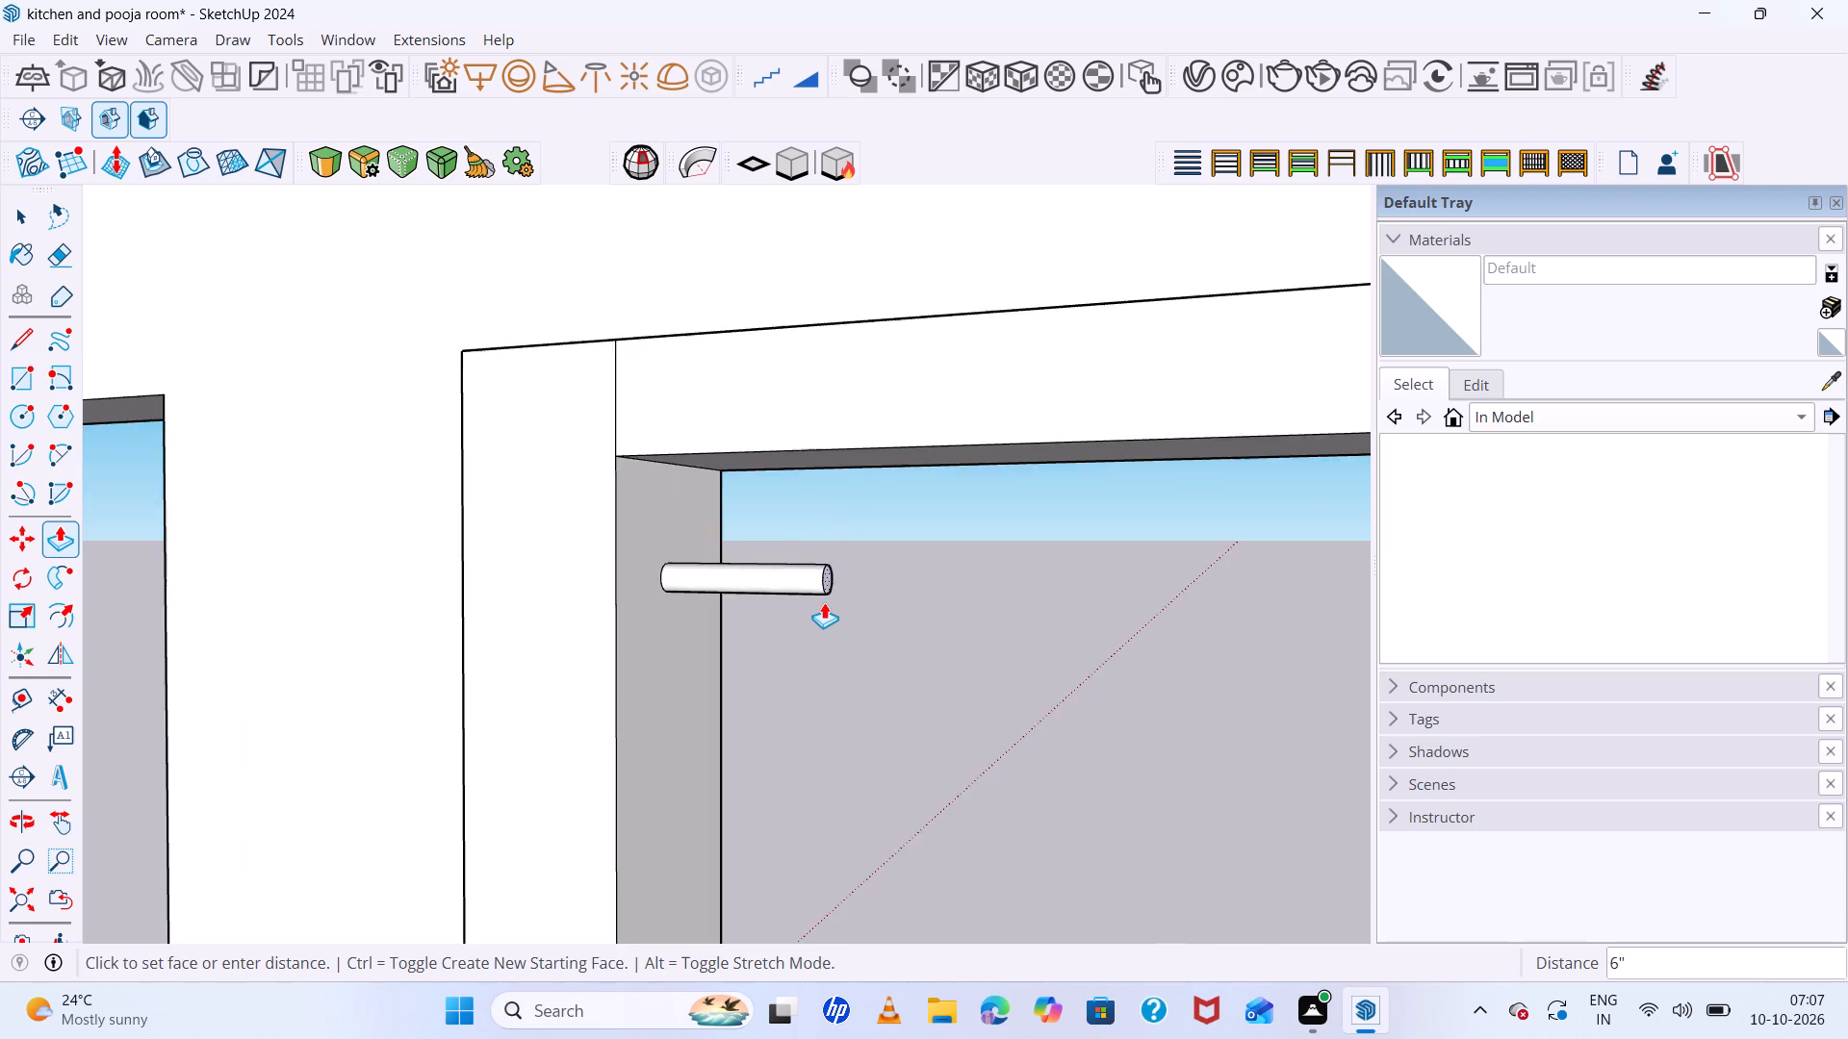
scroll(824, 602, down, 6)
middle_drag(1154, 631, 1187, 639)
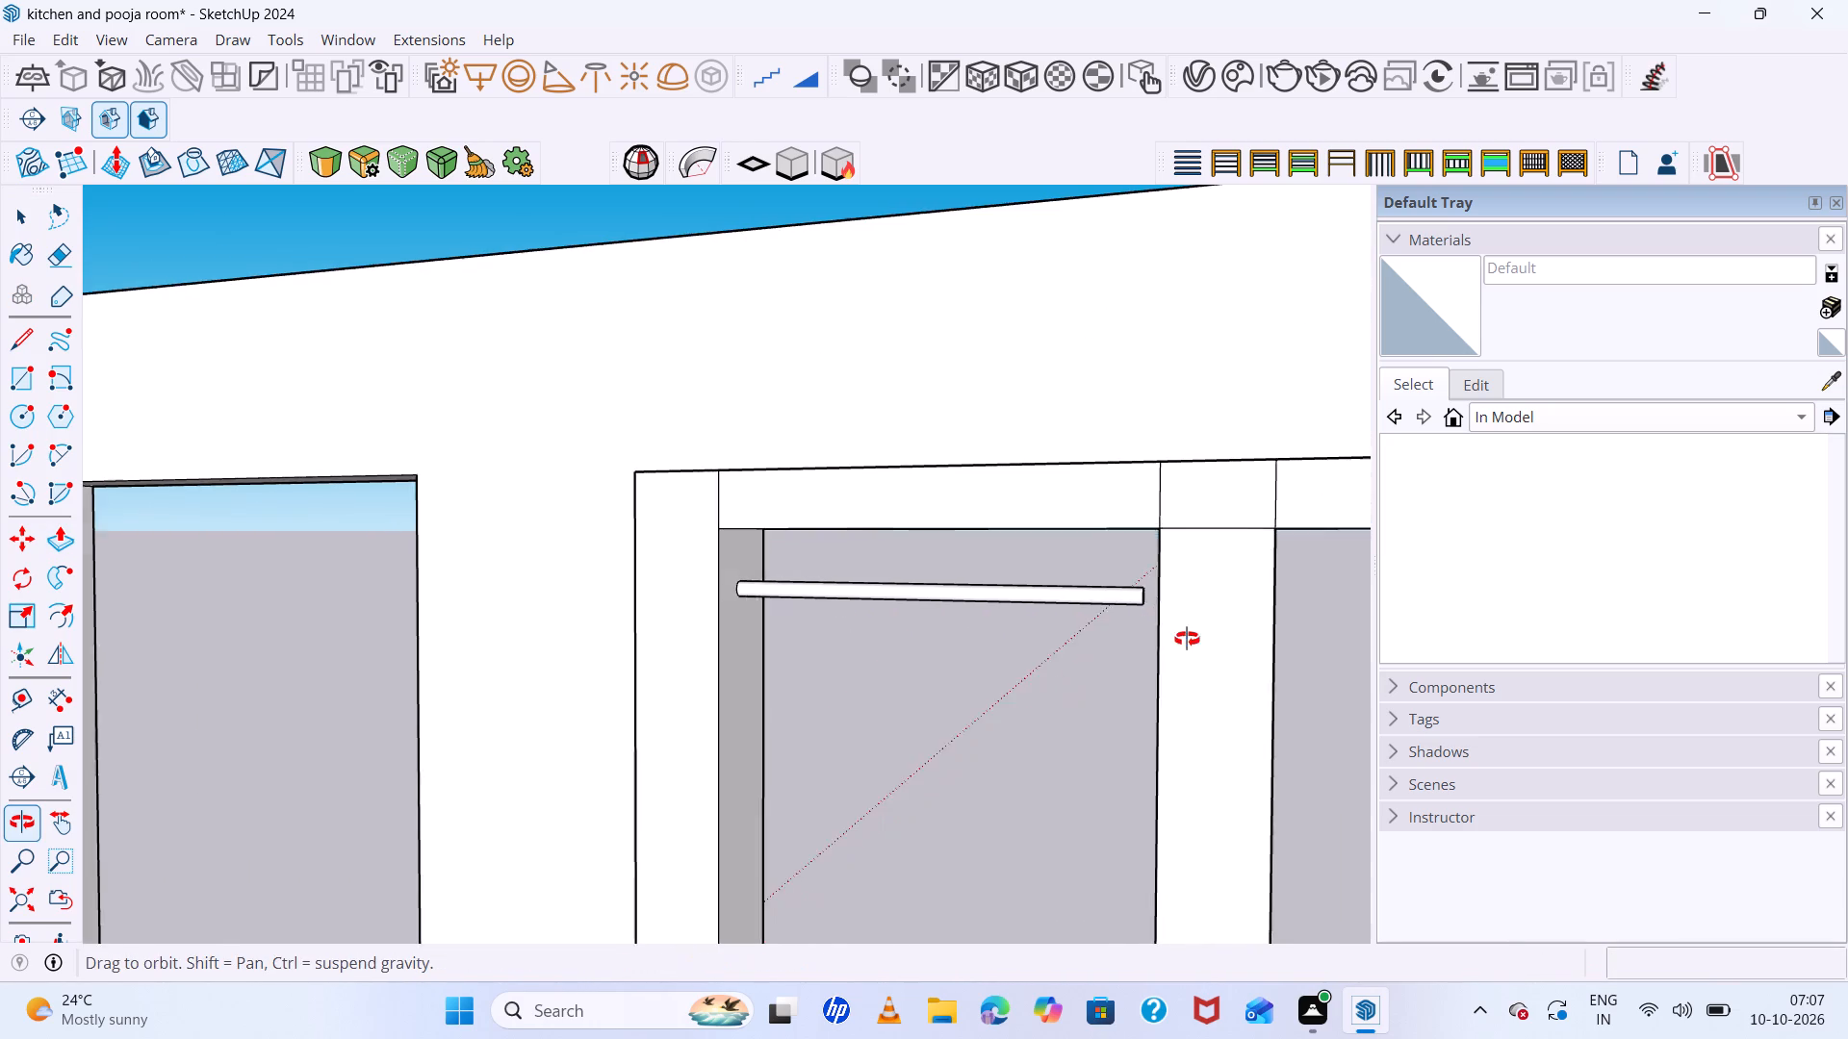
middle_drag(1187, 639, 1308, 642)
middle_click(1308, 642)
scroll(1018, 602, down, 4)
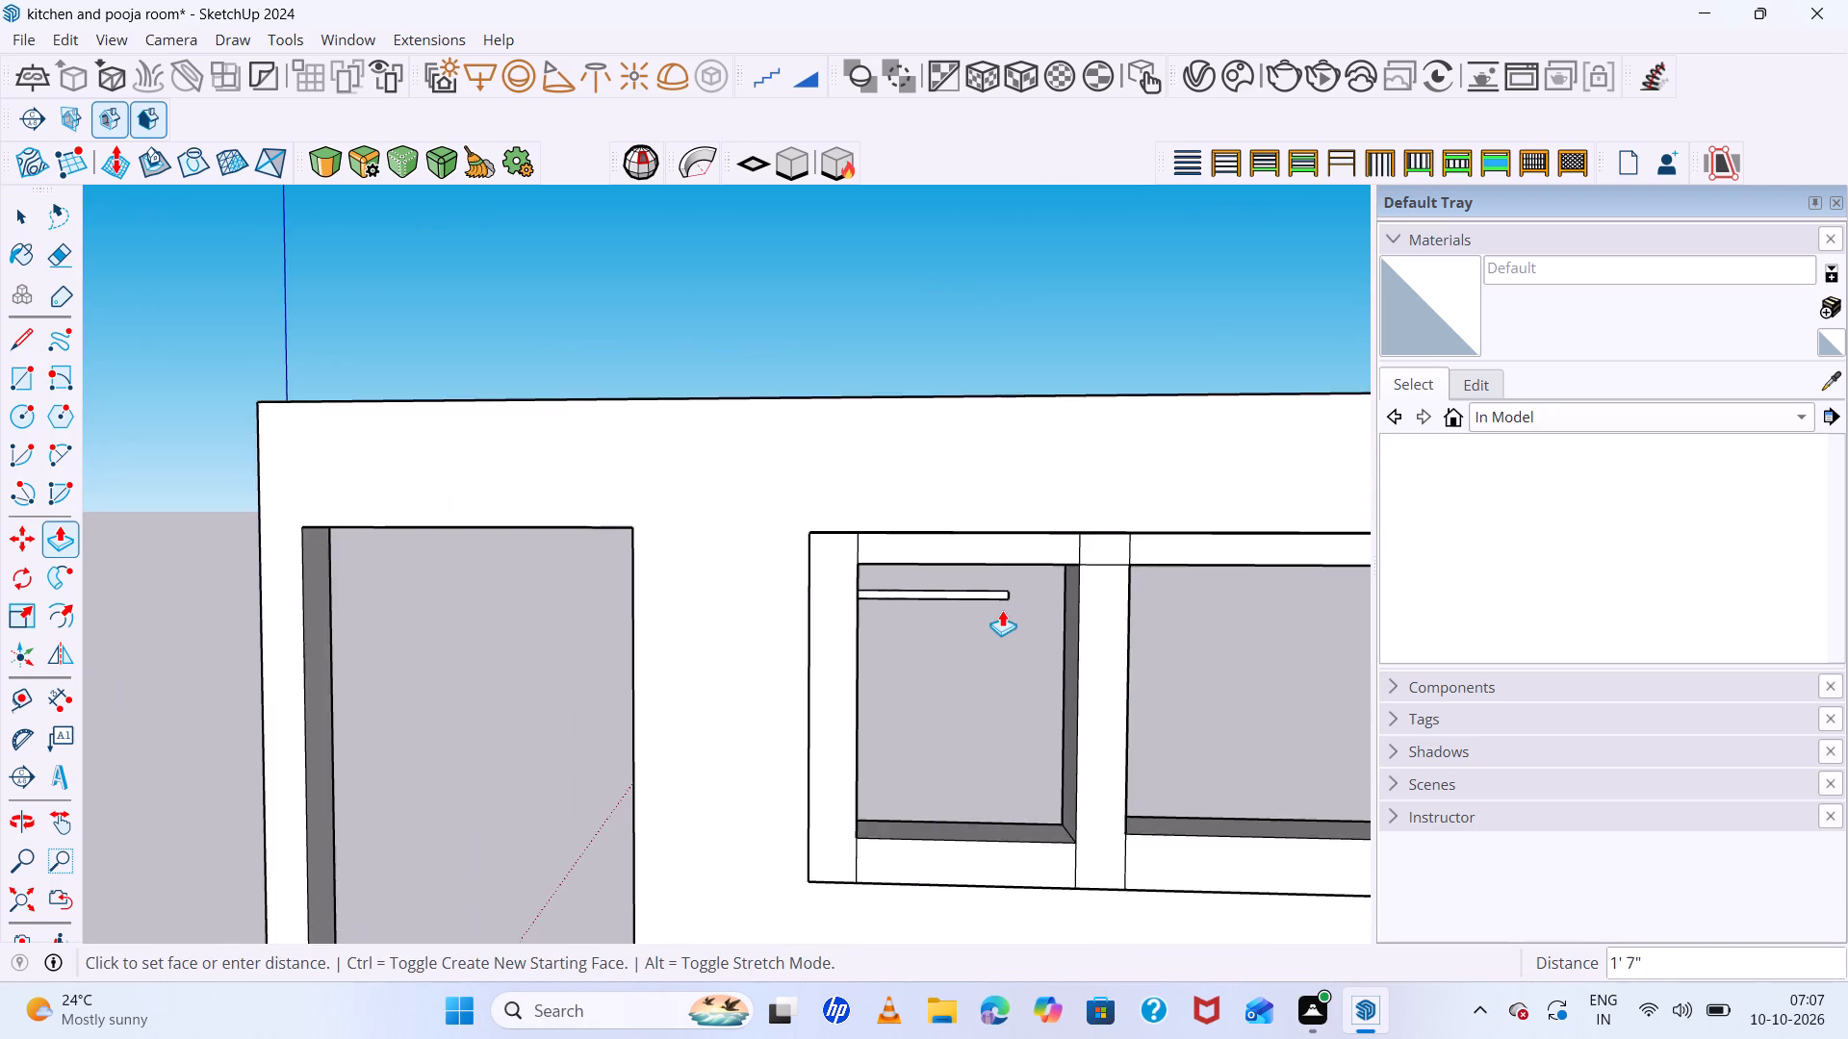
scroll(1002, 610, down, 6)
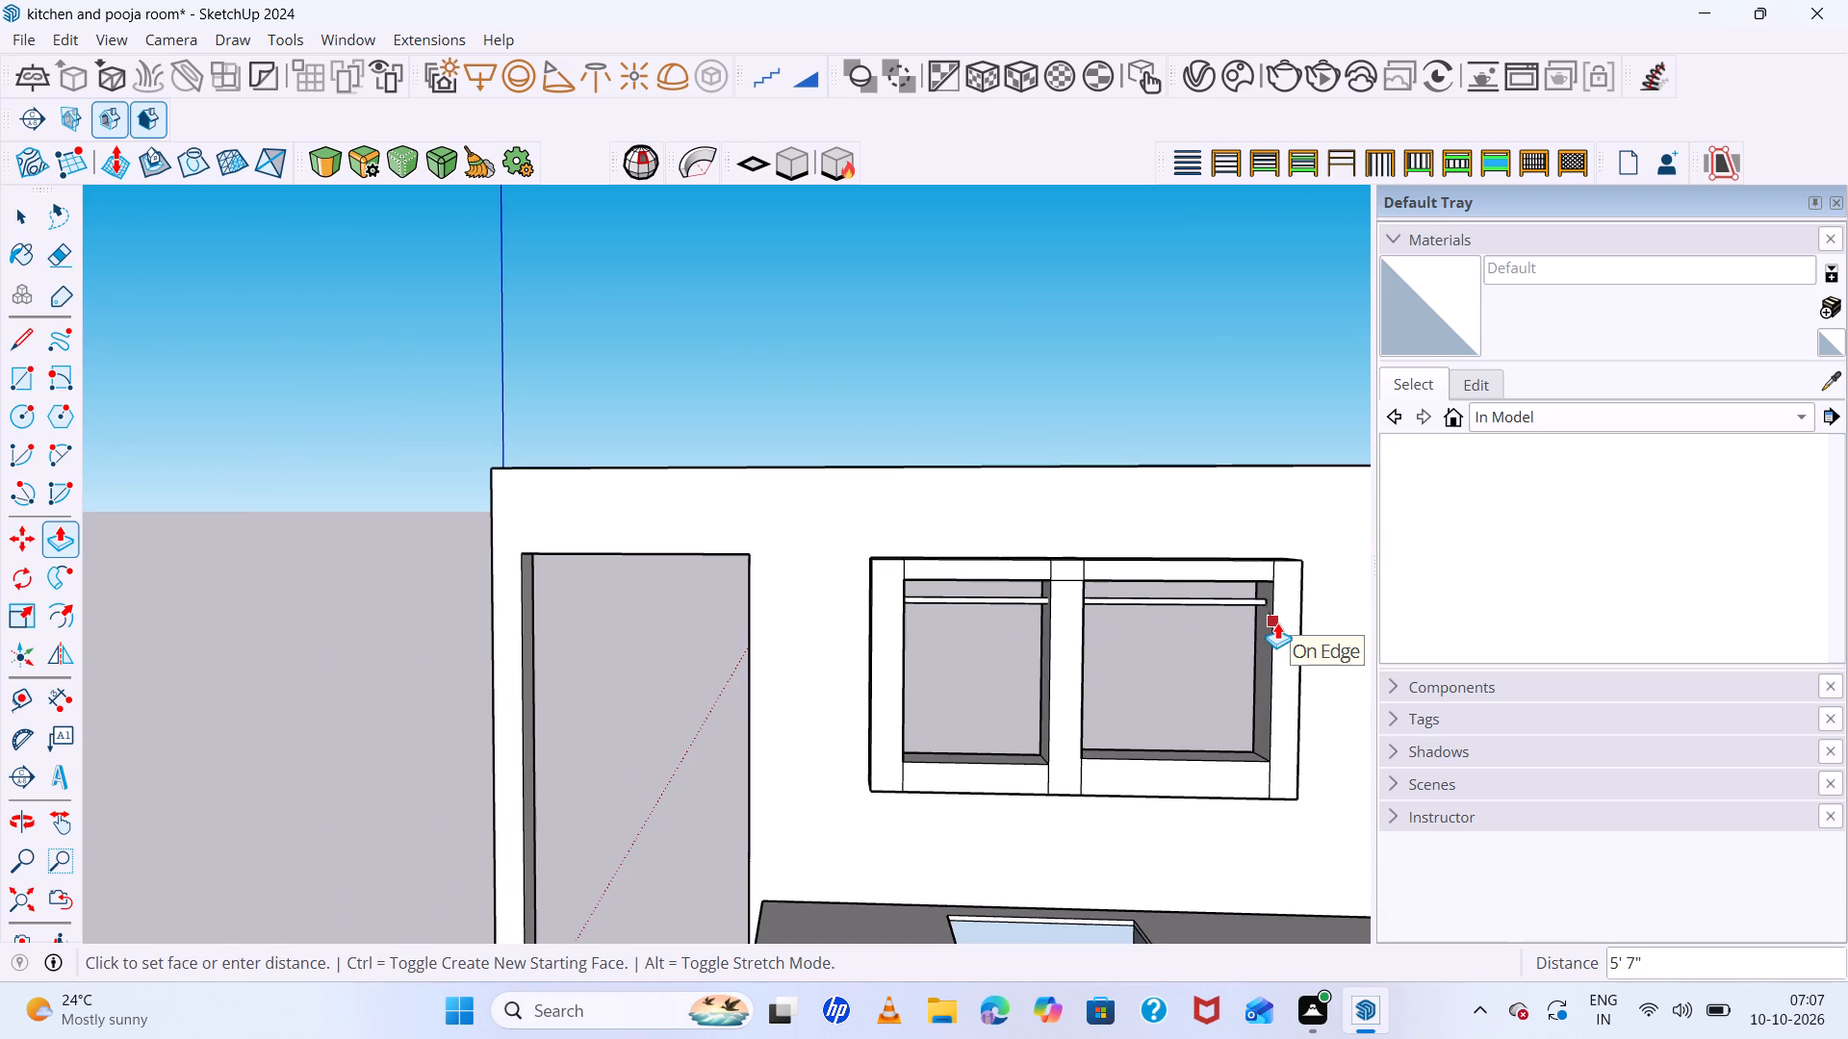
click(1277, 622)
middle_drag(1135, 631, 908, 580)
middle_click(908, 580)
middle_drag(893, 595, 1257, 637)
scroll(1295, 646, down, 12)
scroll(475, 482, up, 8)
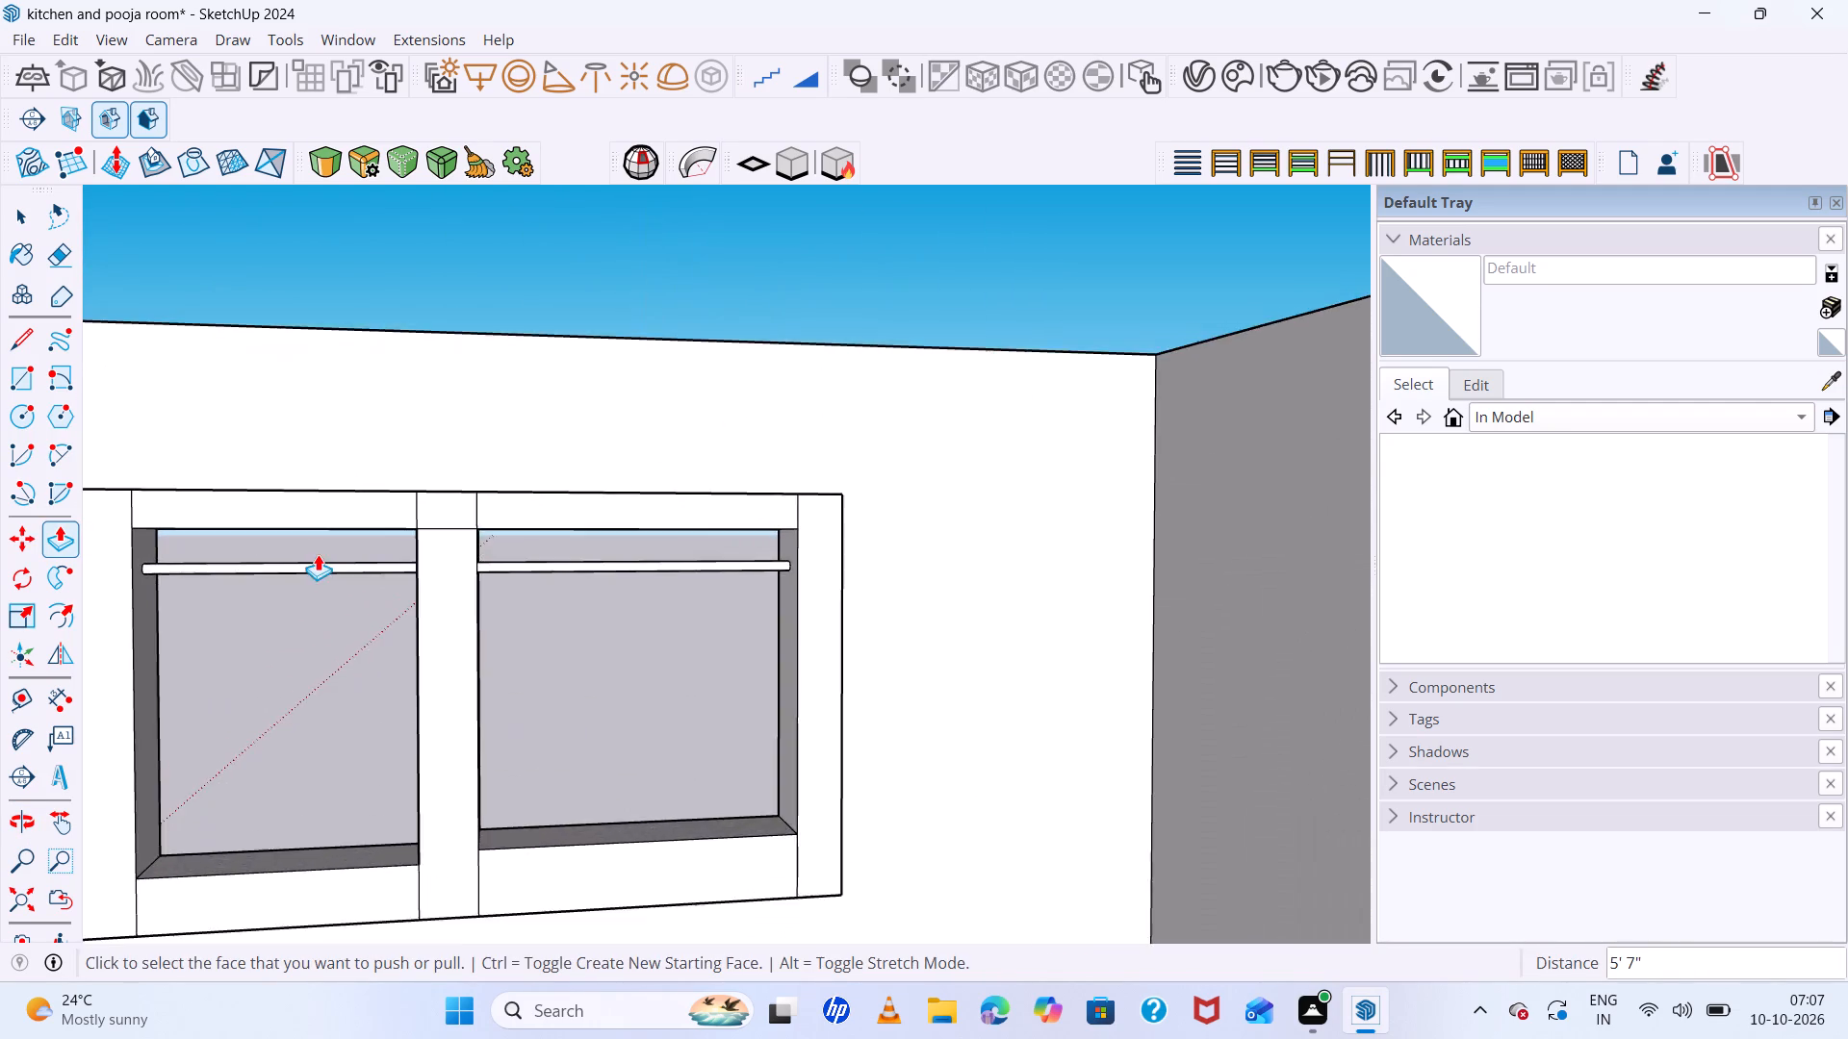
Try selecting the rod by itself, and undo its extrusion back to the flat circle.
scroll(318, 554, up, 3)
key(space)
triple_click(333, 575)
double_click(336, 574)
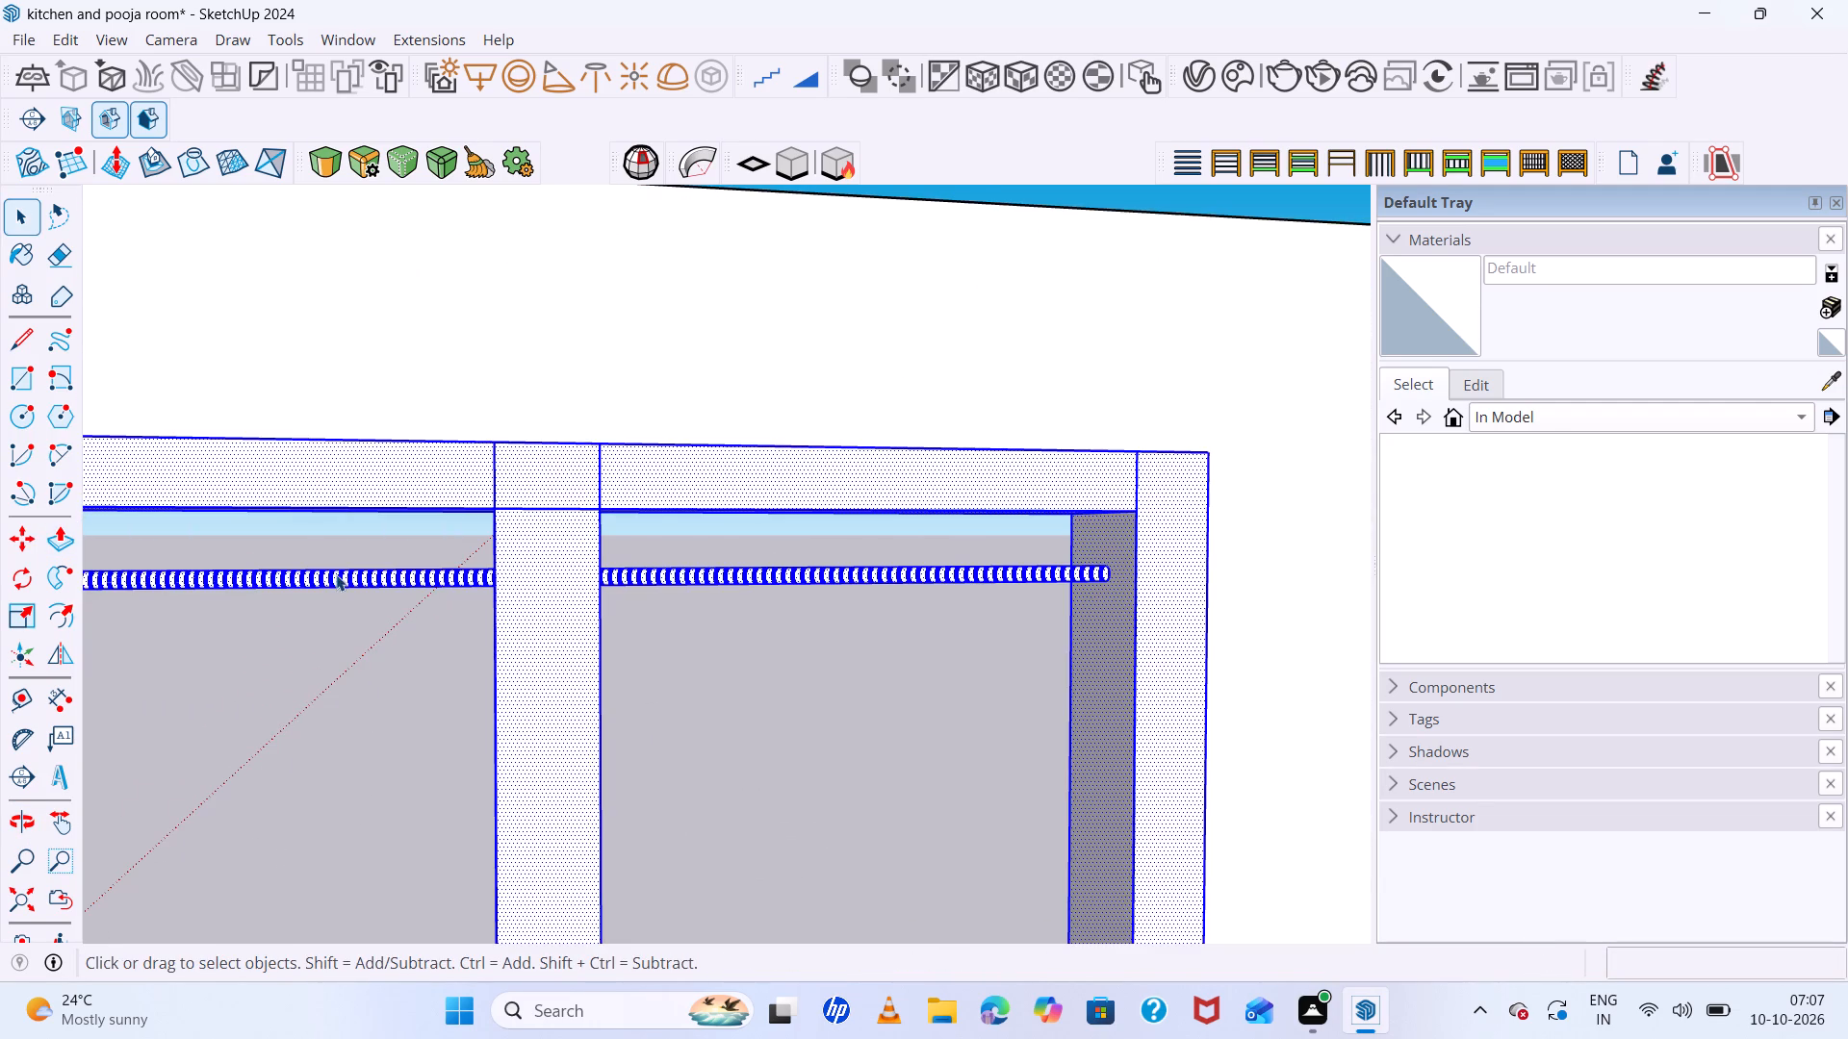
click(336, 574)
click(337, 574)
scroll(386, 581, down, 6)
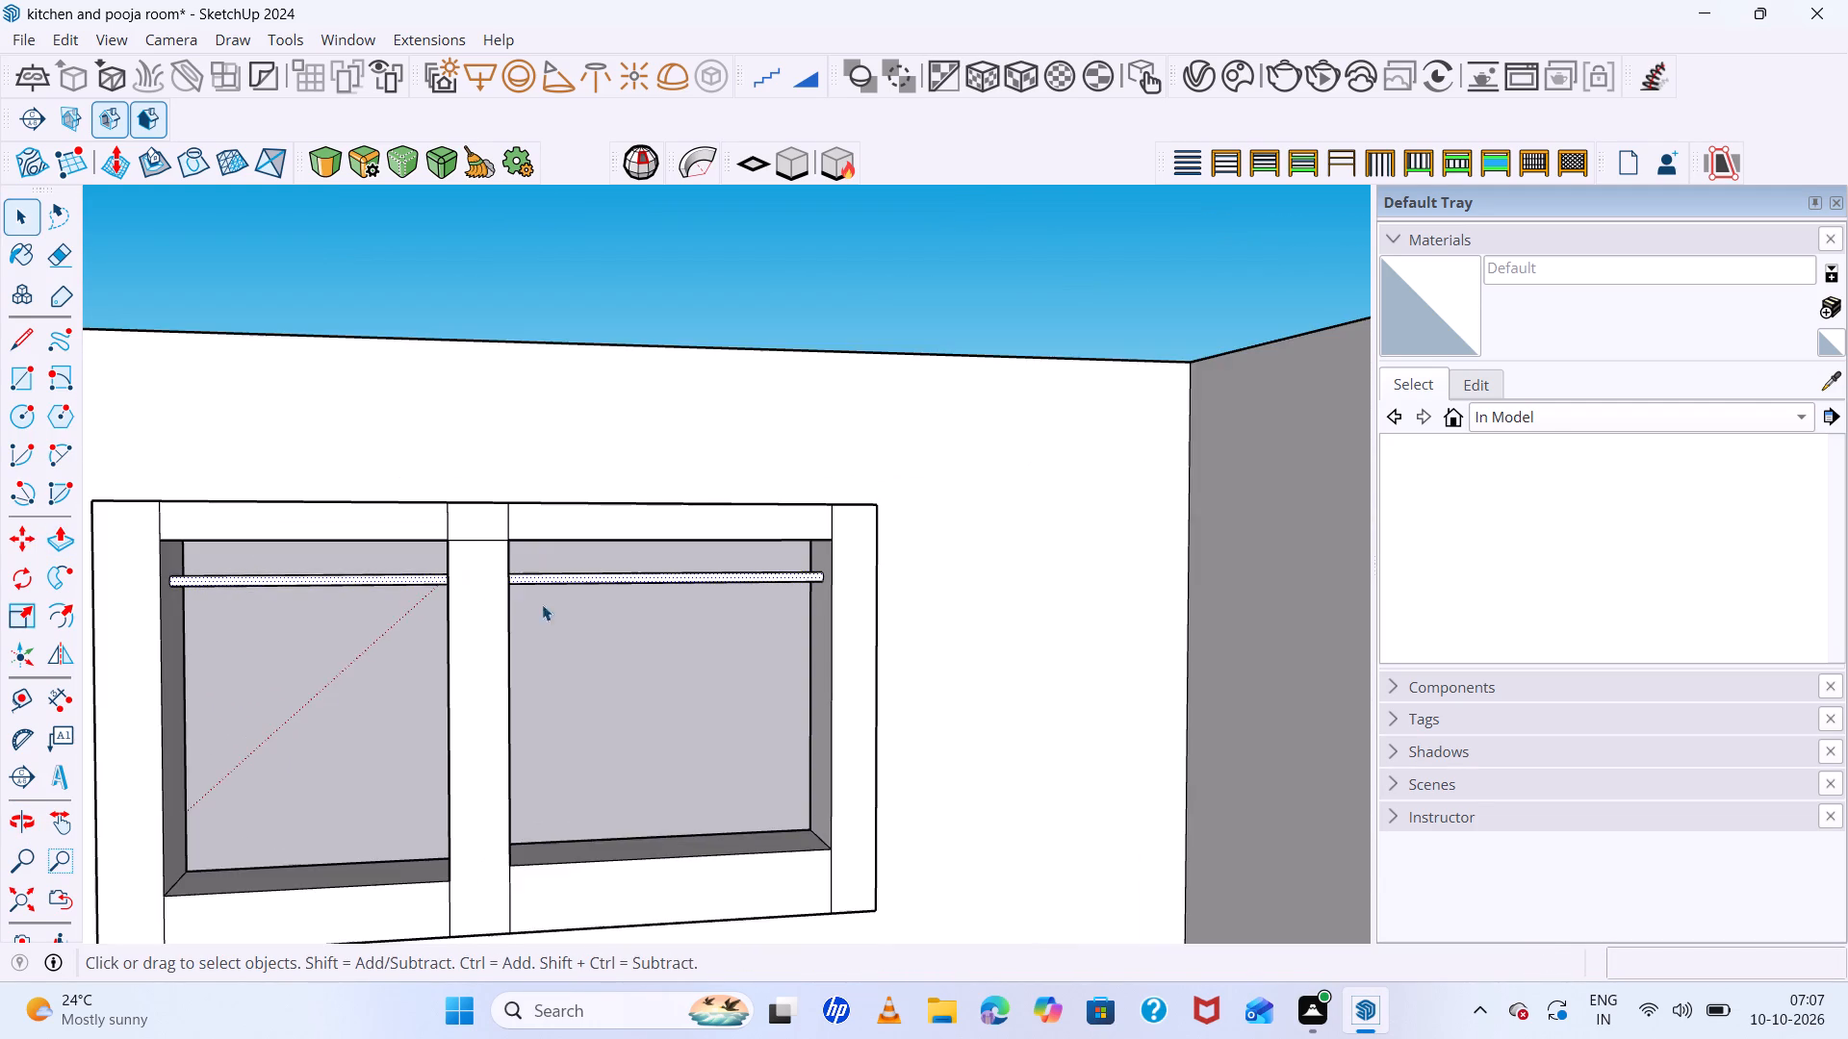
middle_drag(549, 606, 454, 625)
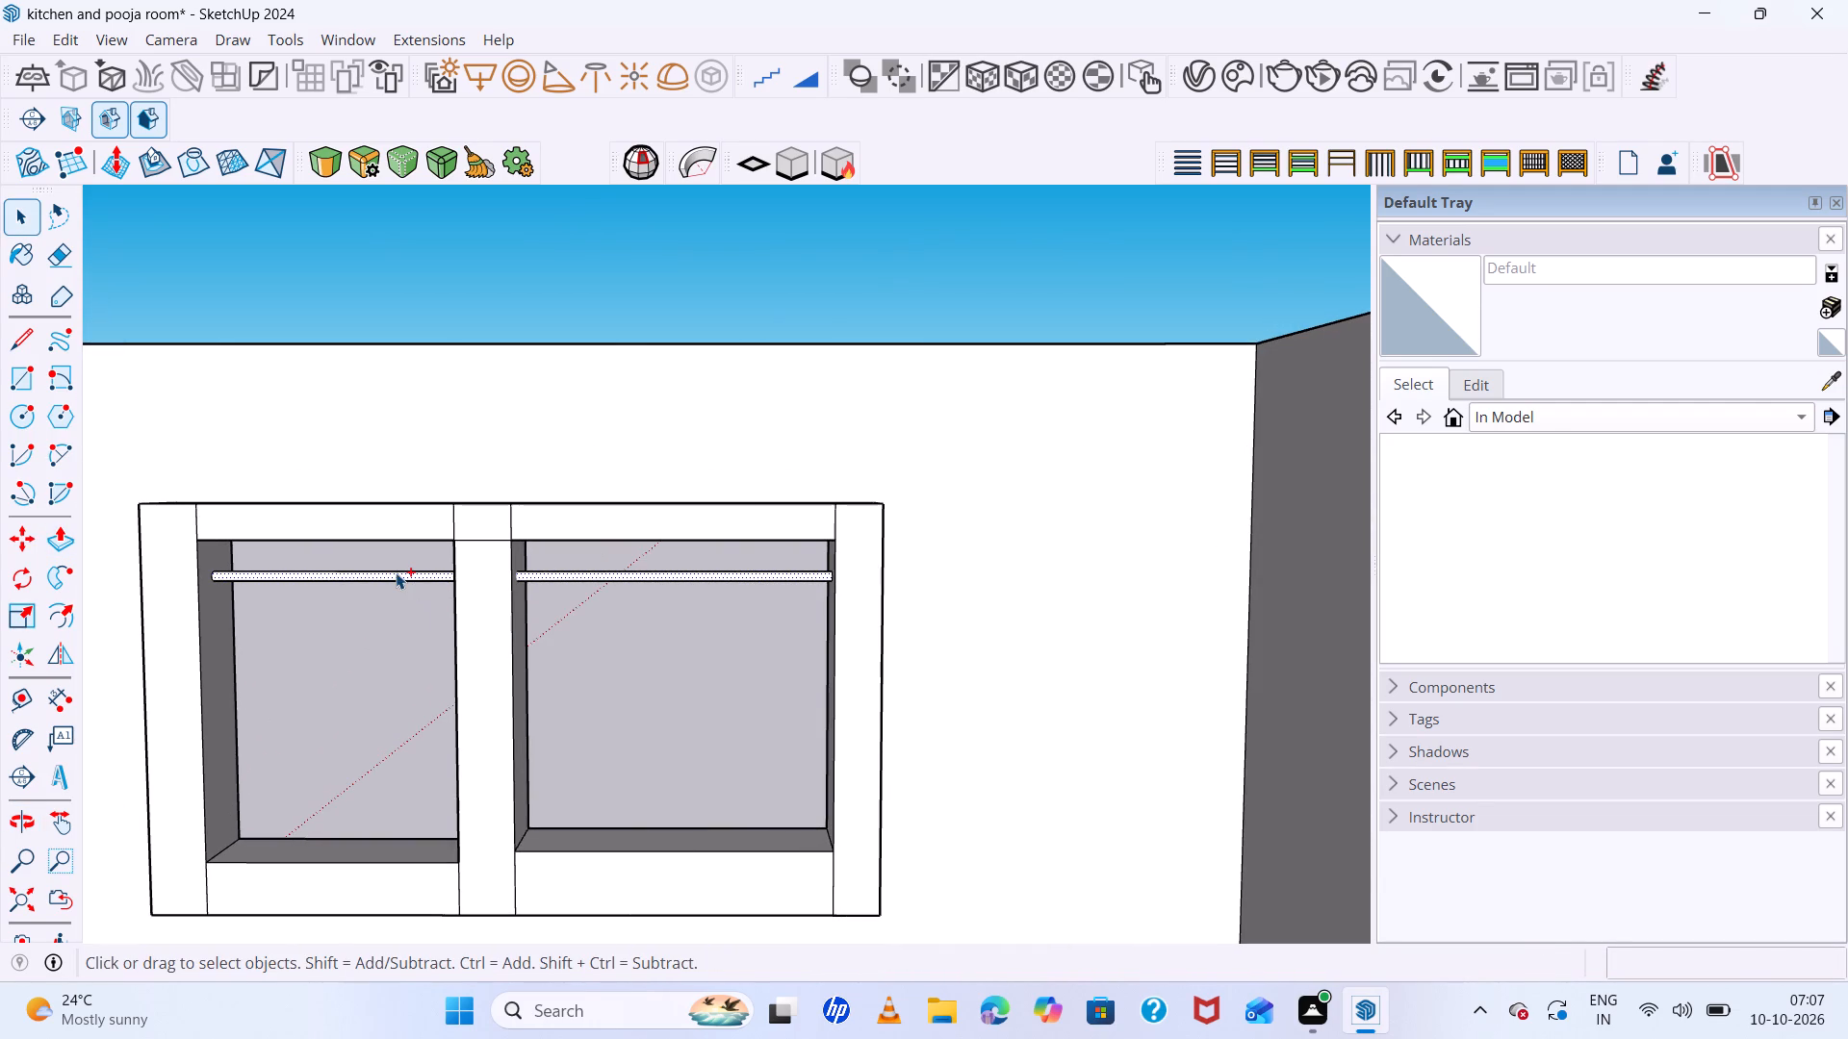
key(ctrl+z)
Make the circle on the first post's inner side face, including its edge, into a component that replaces the selection.
scroll(200, 566, up, 17)
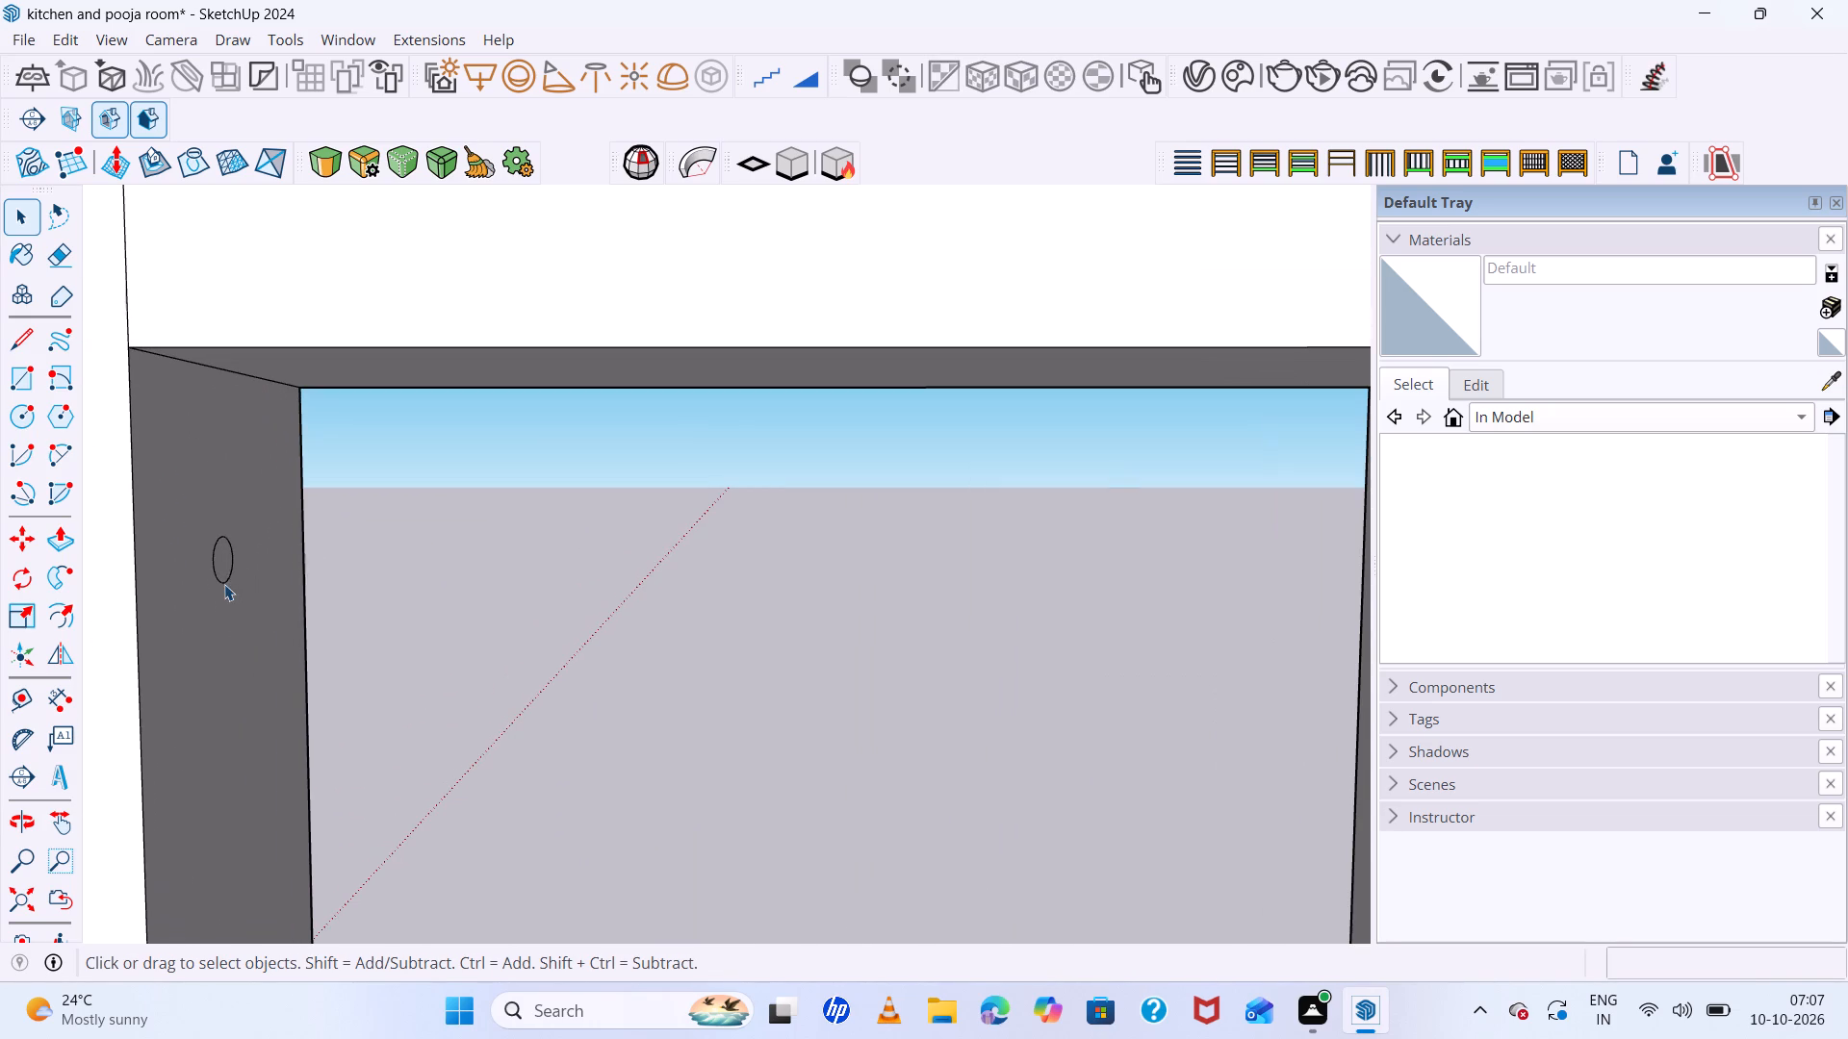
click(226, 571)
click(226, 571)
right_click(226, 571)
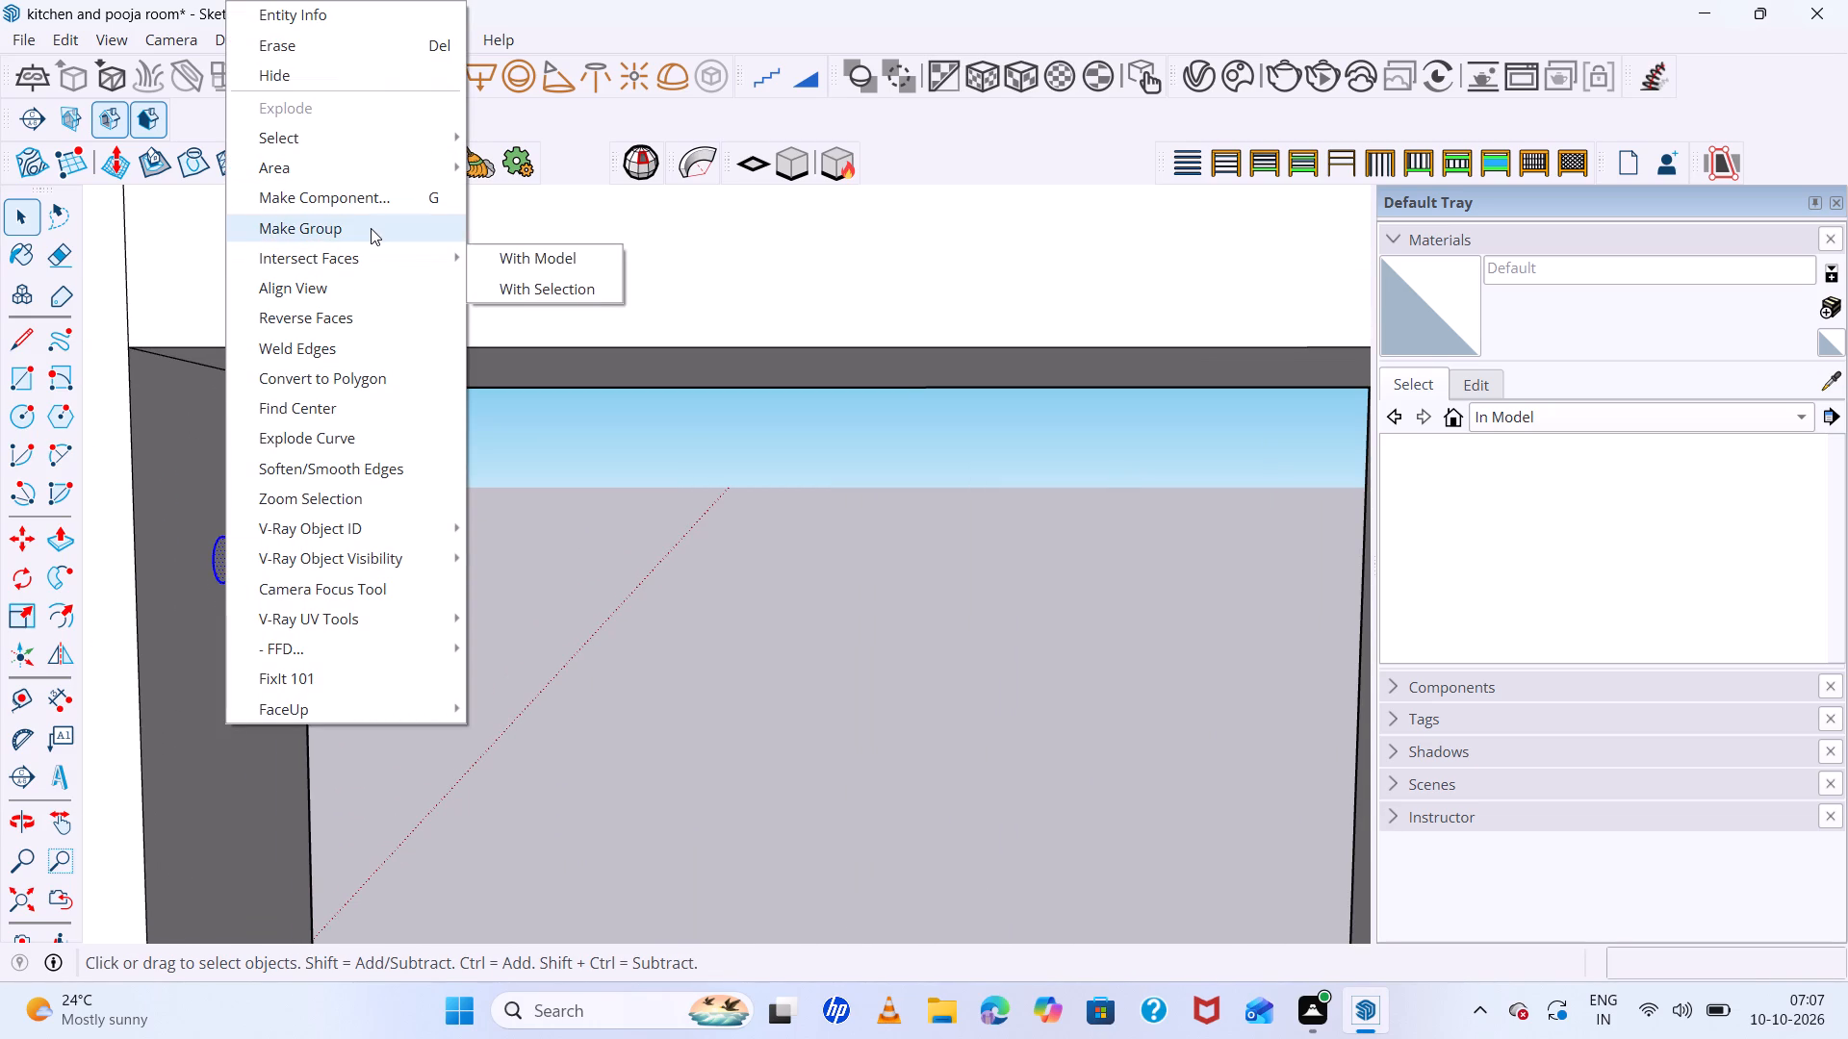
click(385, 204)
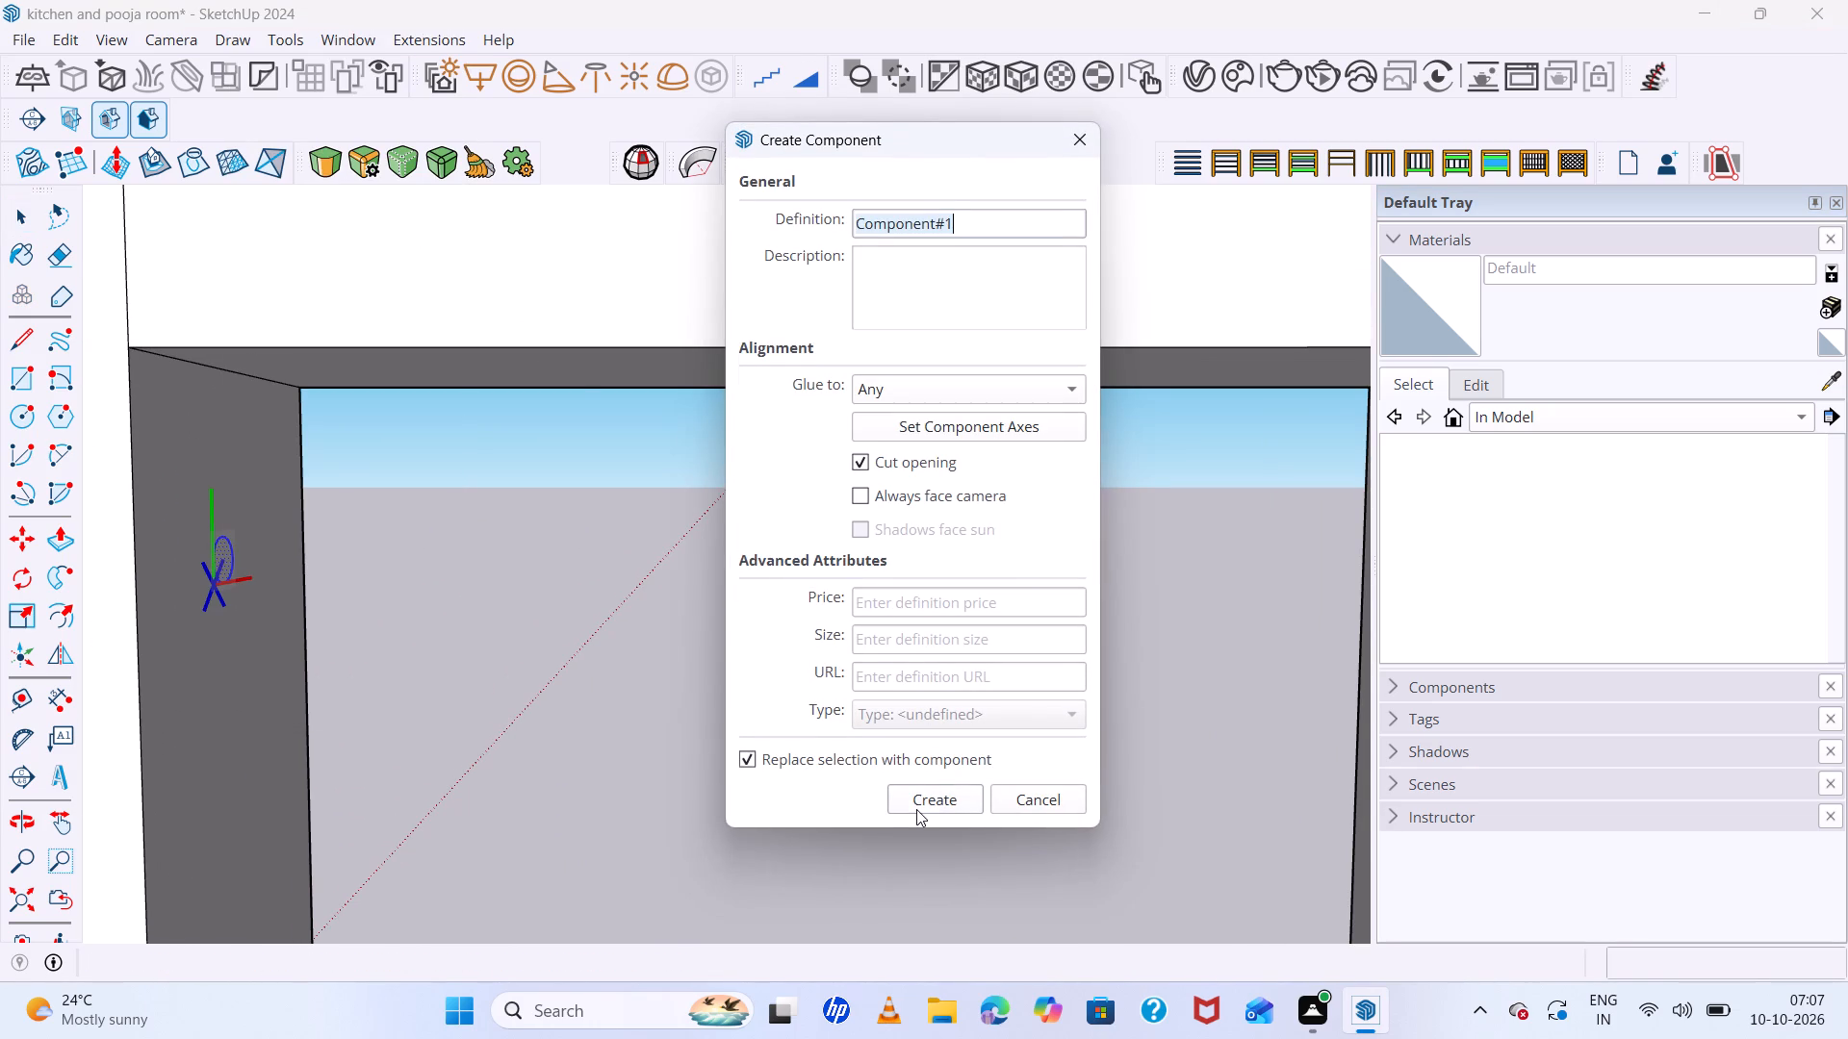
click(921, 795)
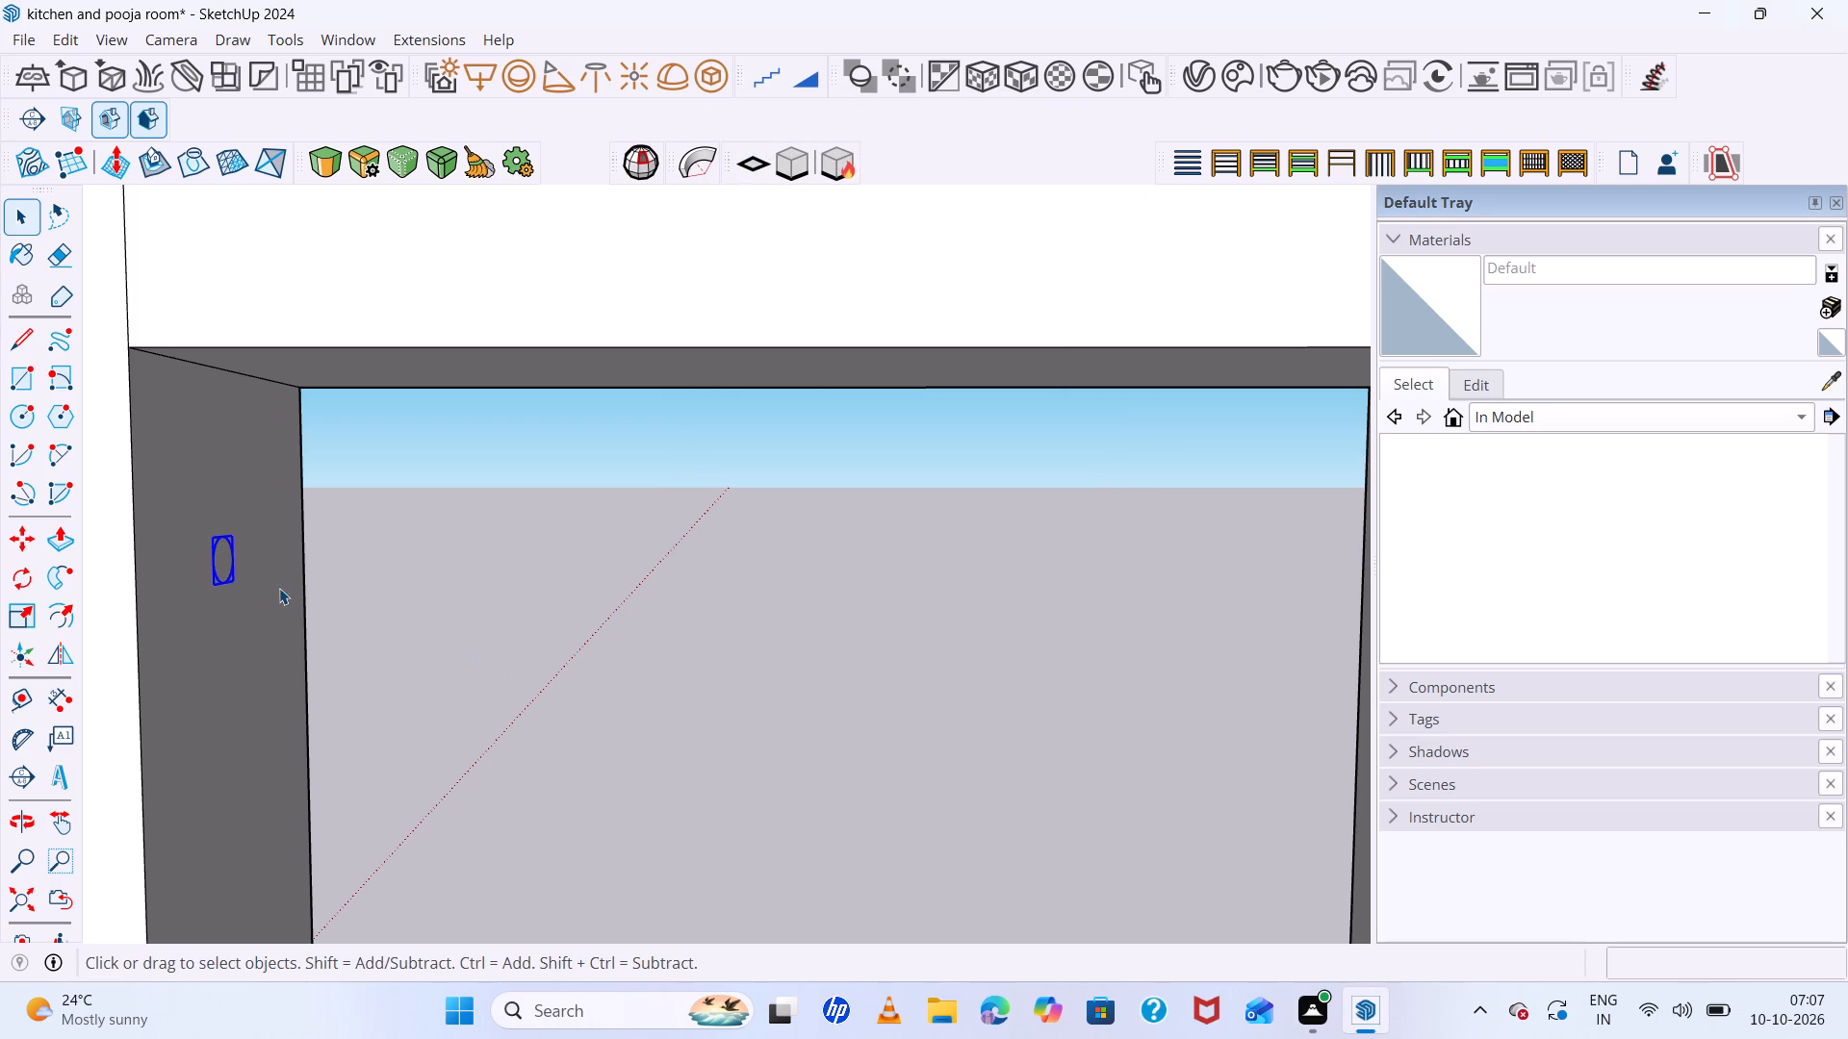
Copy the circle component about 2' 4" straight down the first post's inner face and divide that distance into 10 equal intervals.
key(m)
scroll(221, 579, up, 8)
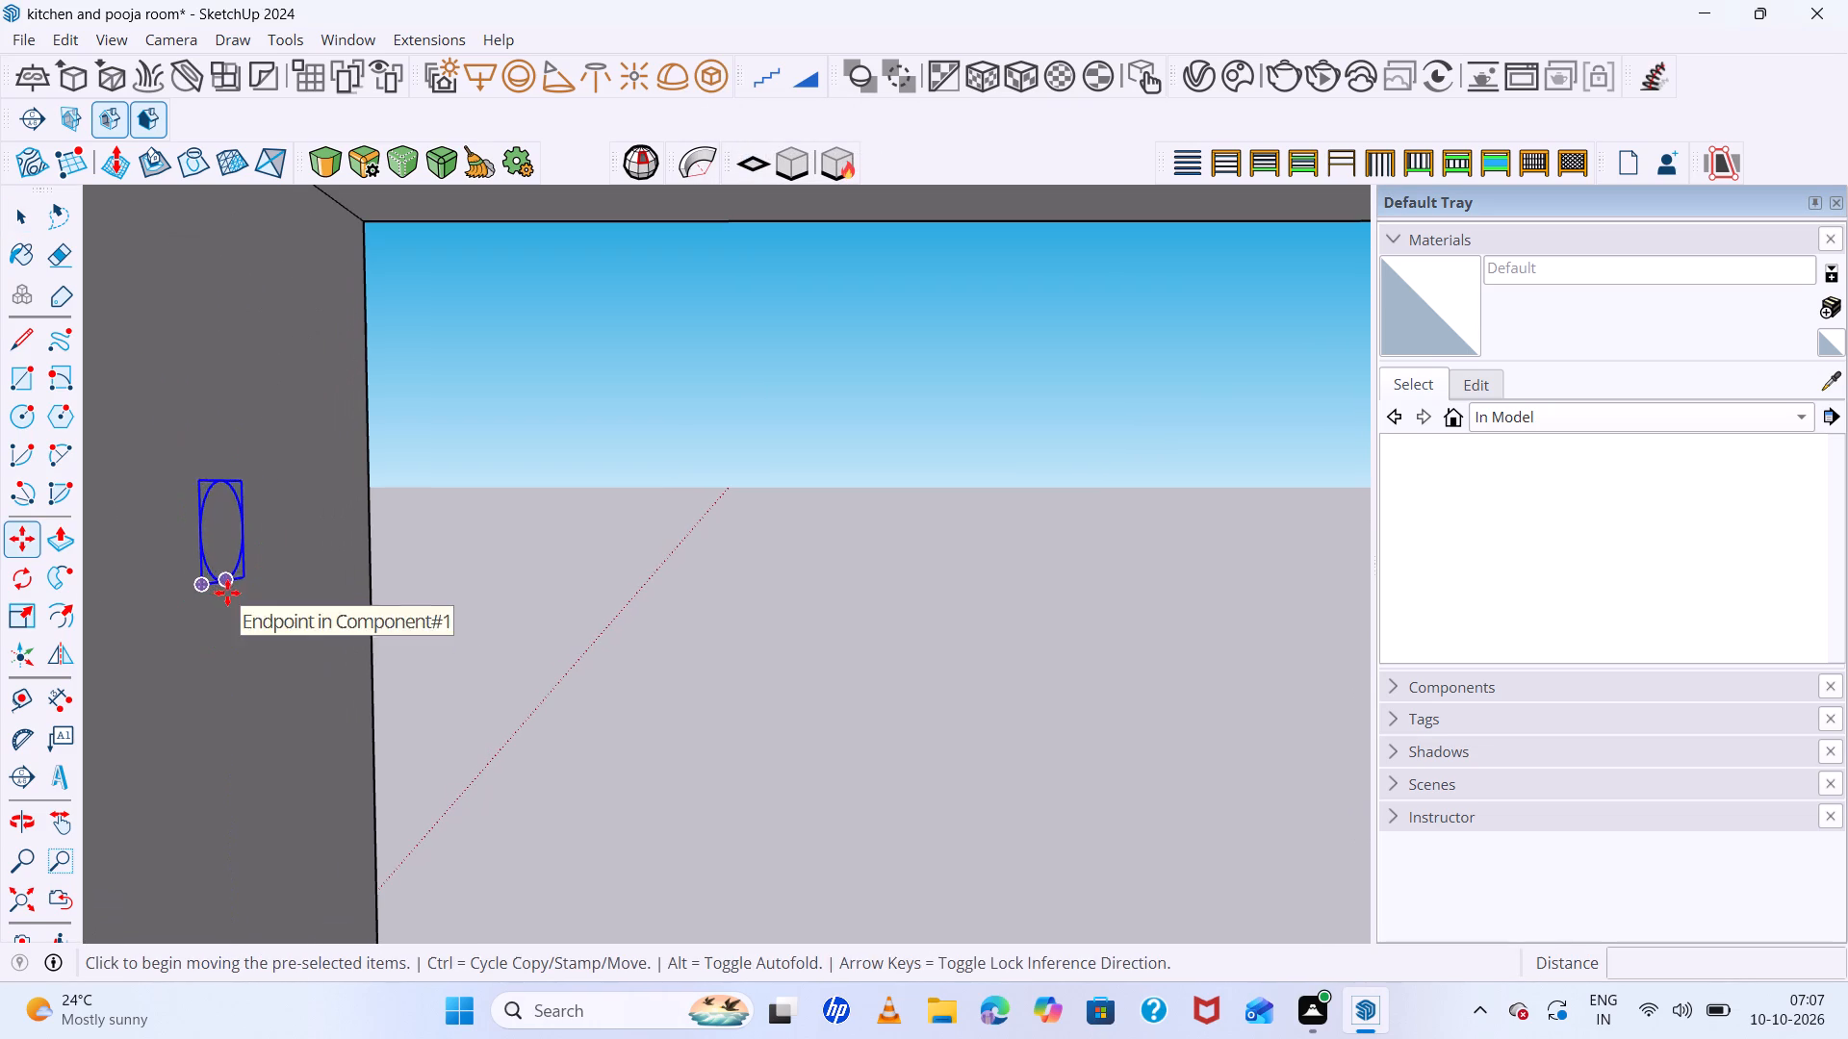
click(225, 583)
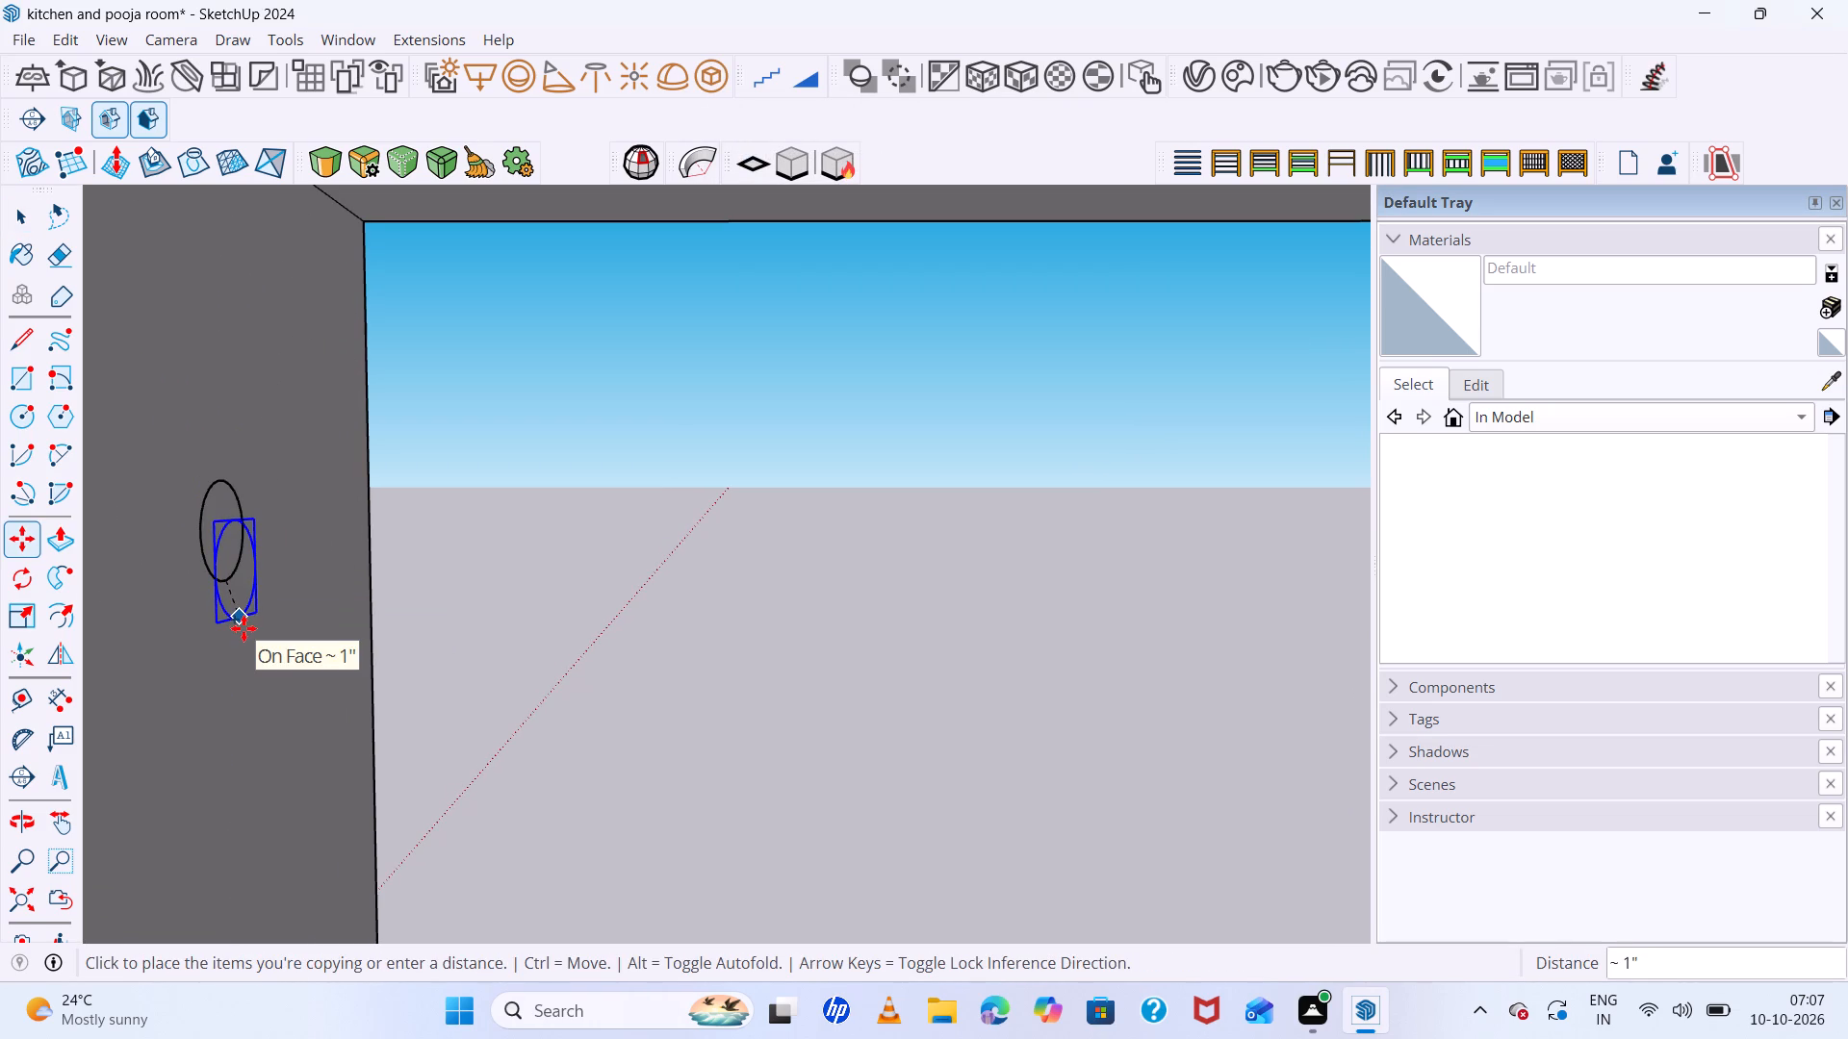
key(Up)
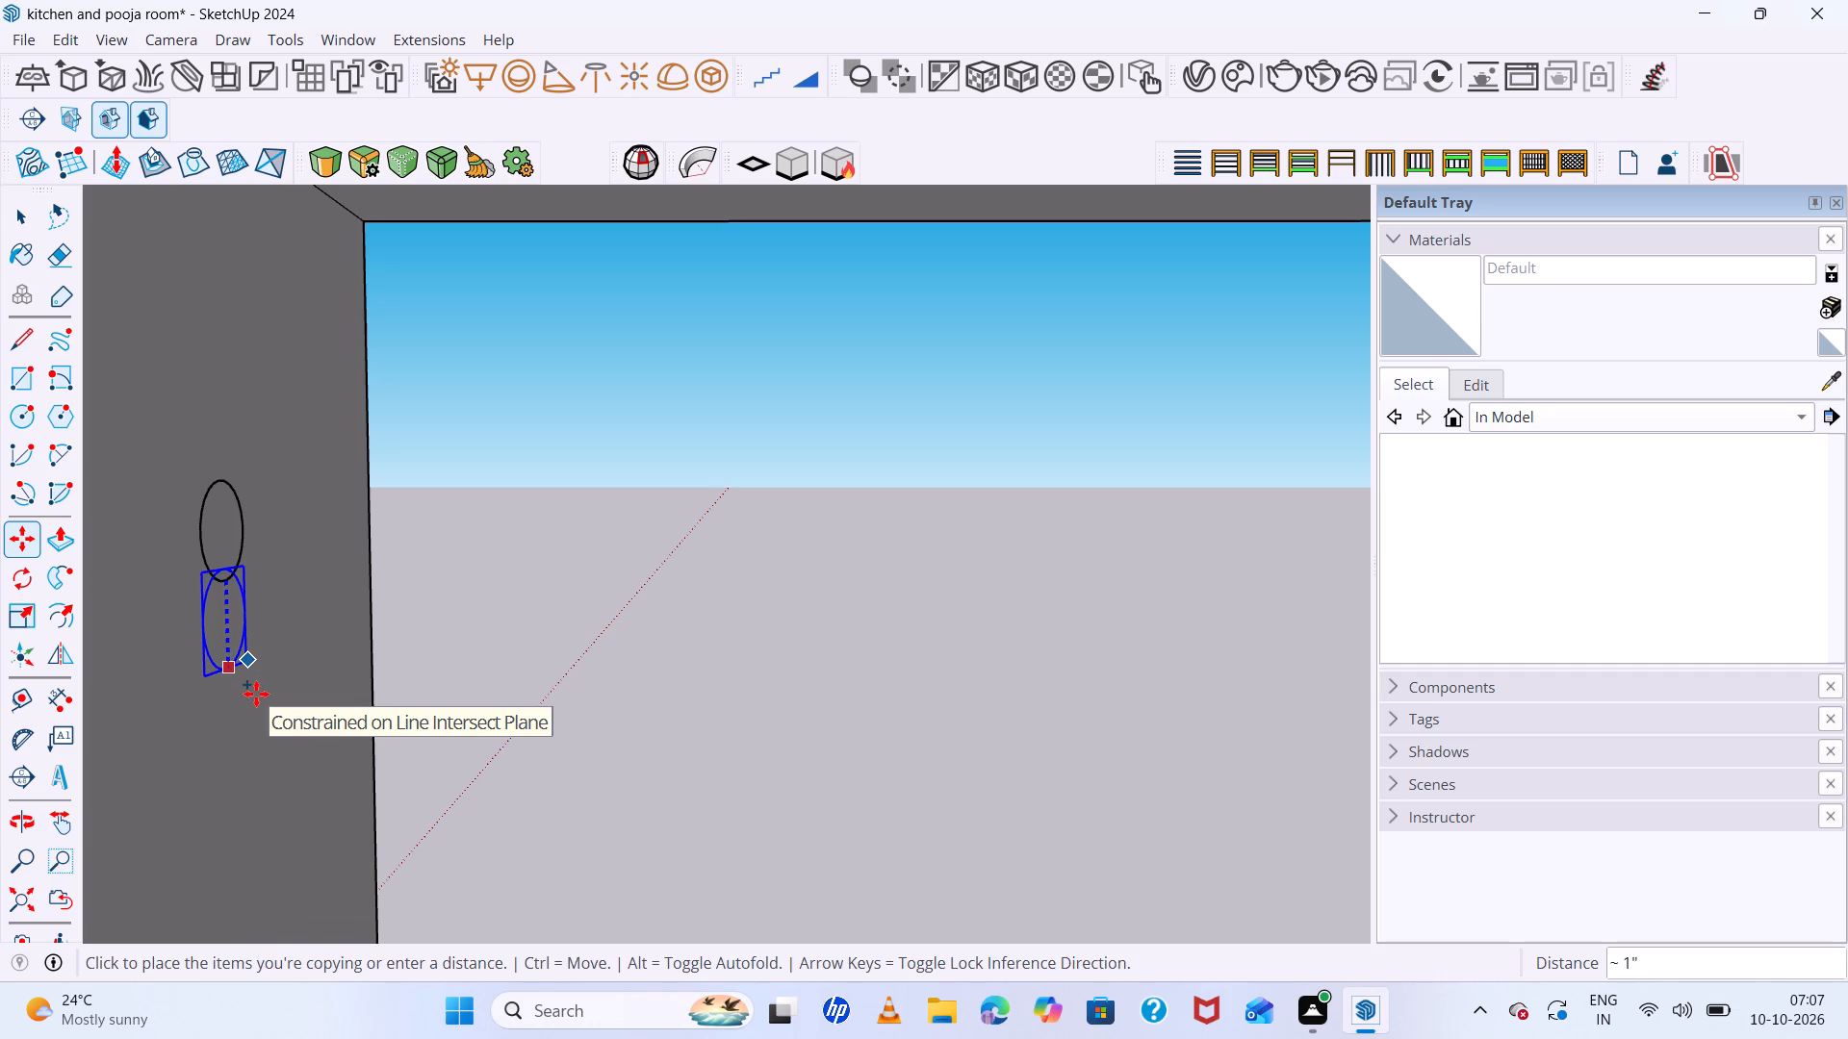
scroll(279, 672, down, 7)
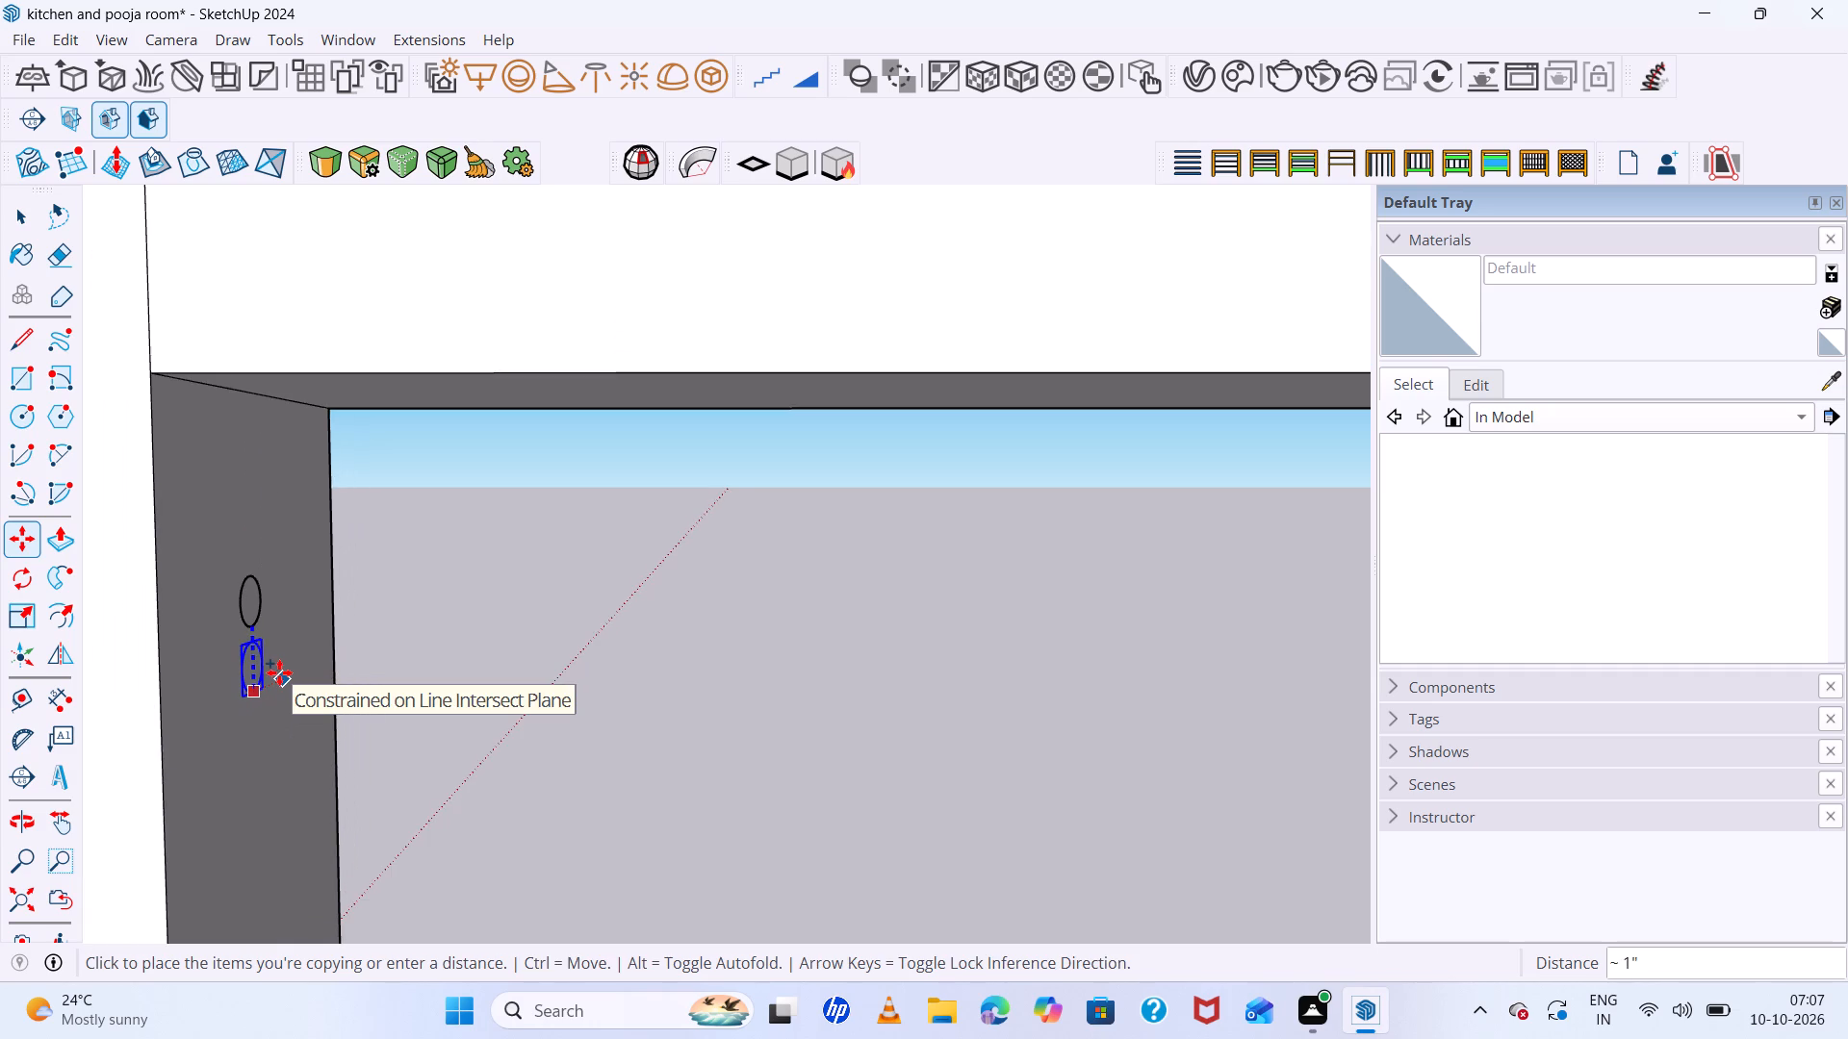
scroll(279, 672, down, 11)
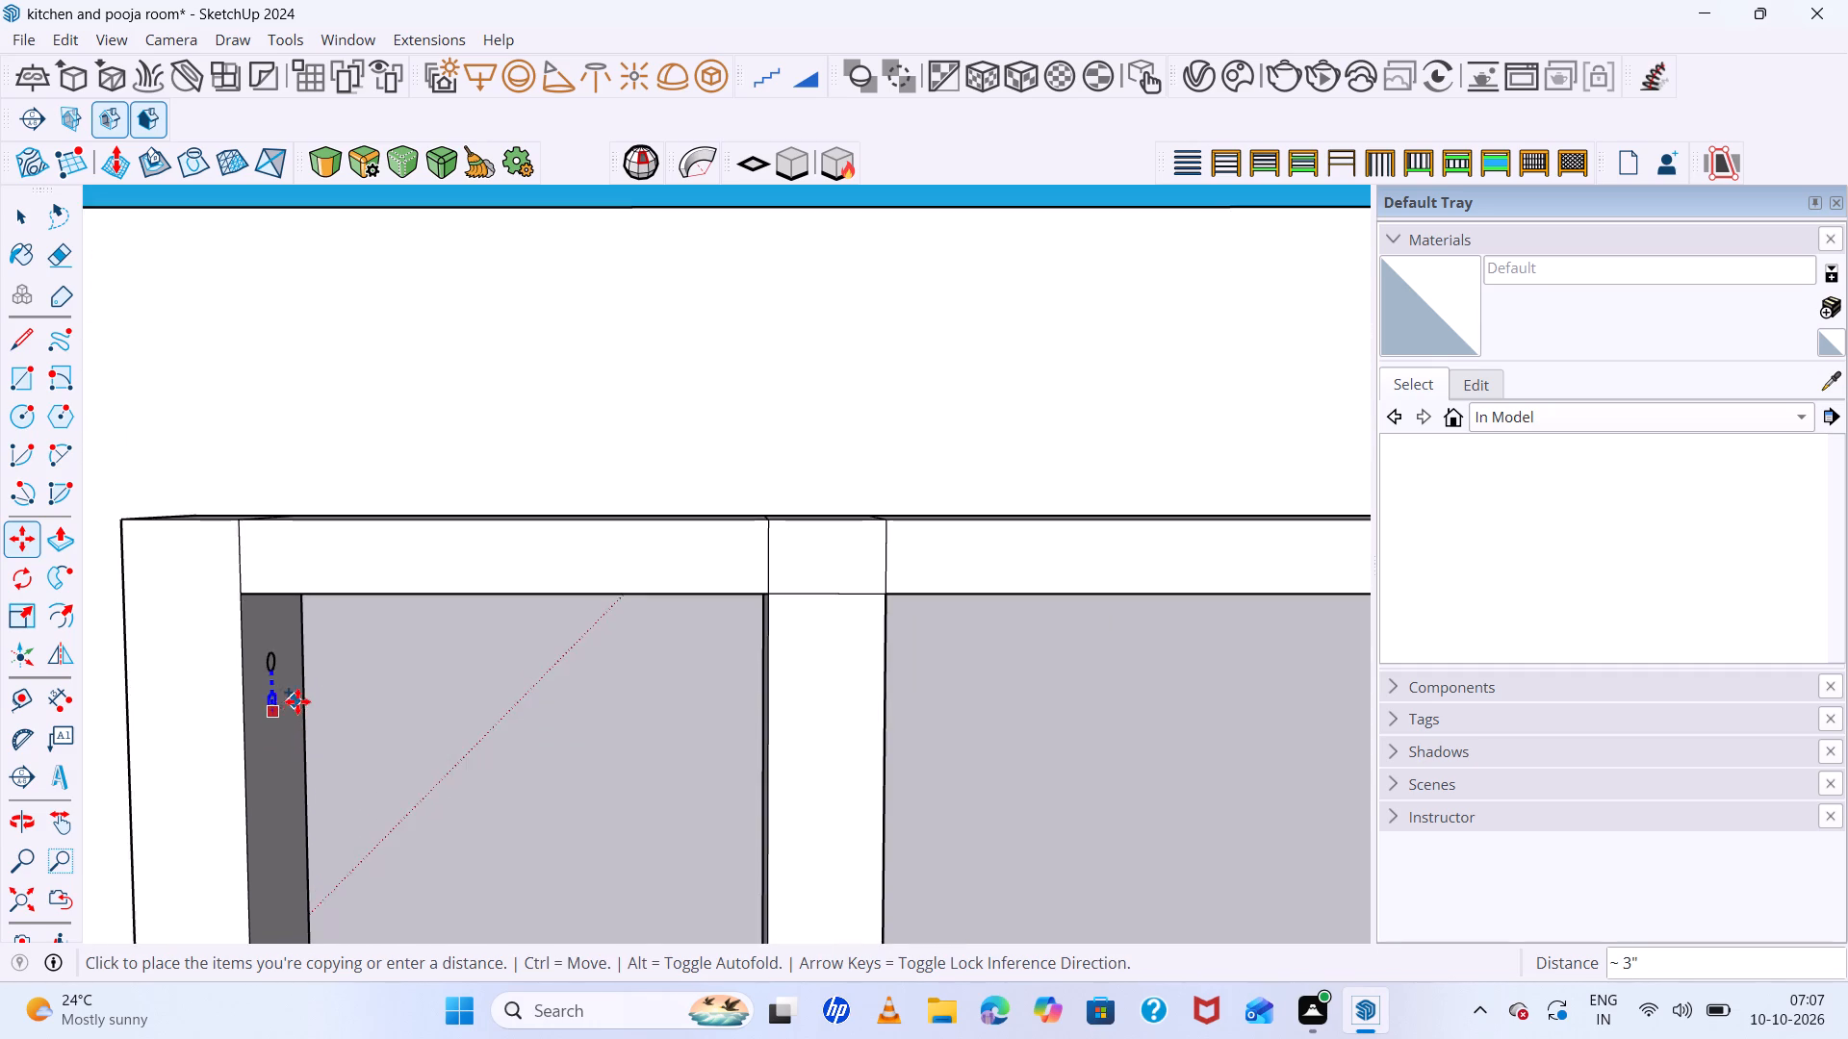
scroll(297, 701, down, 12)
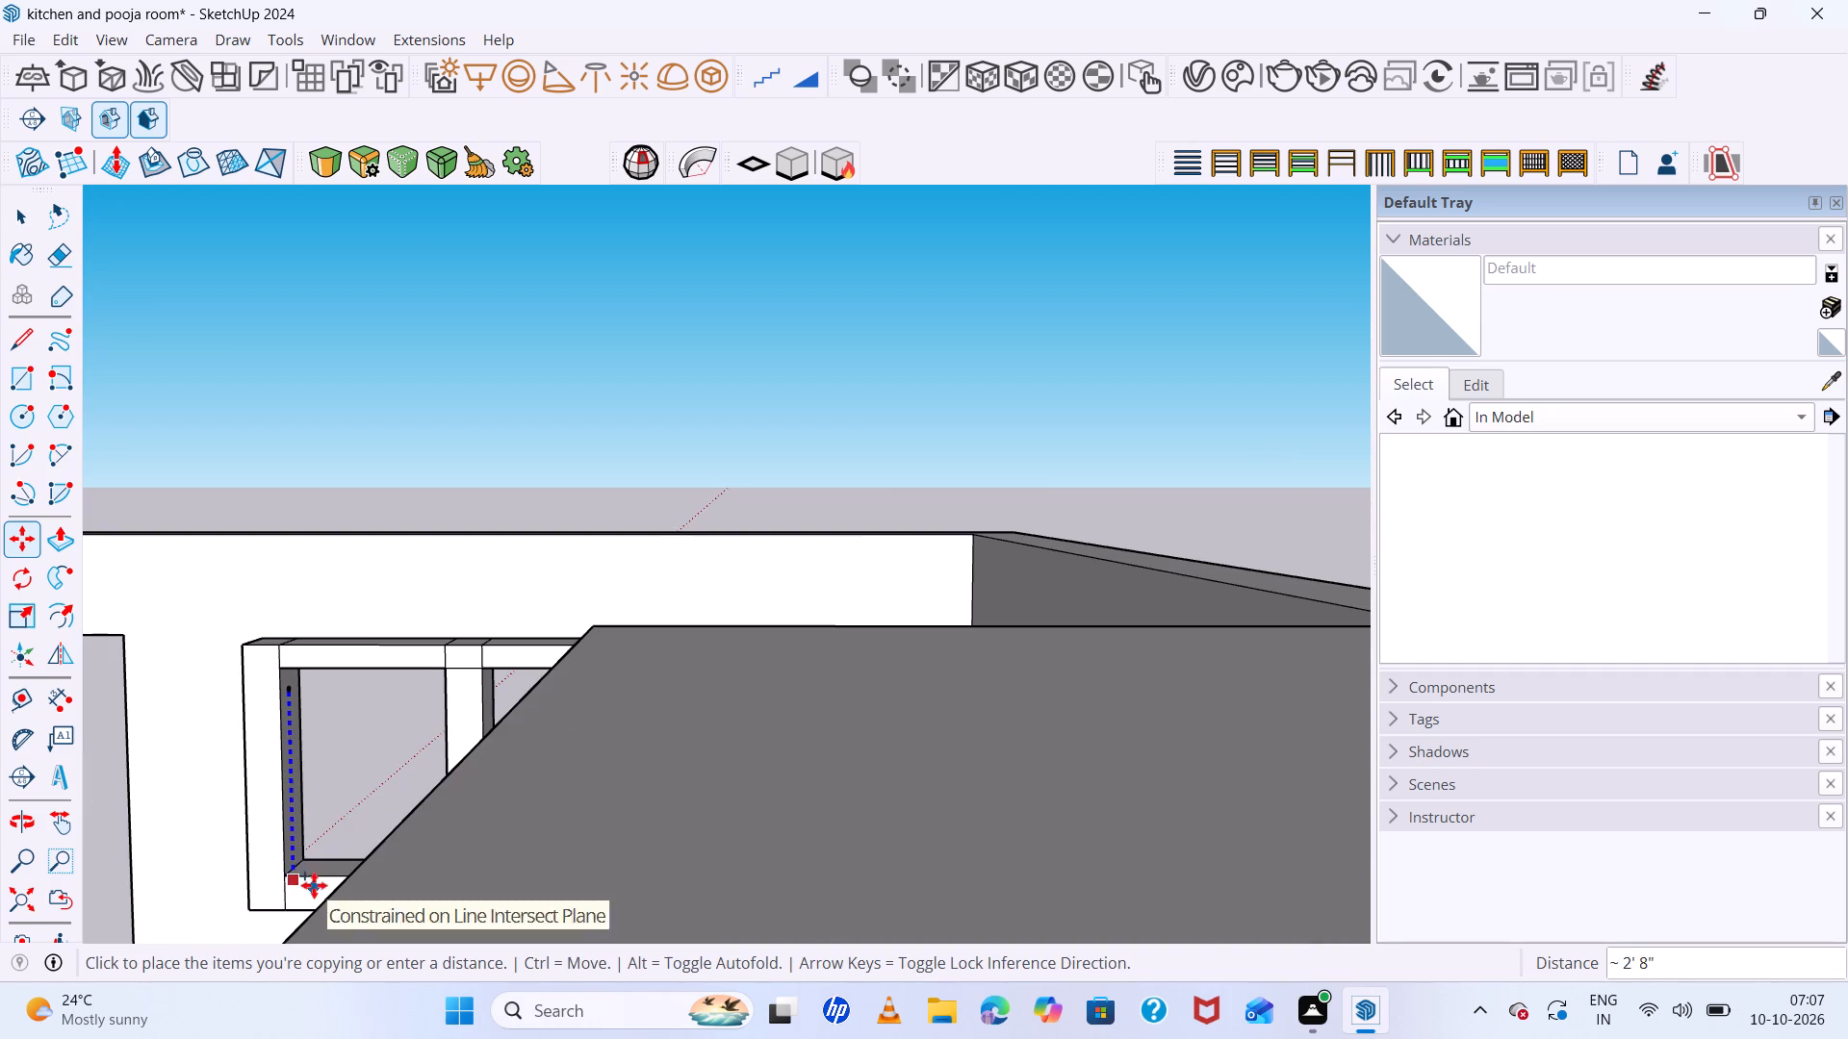
scroll(317, 854, up, 17)
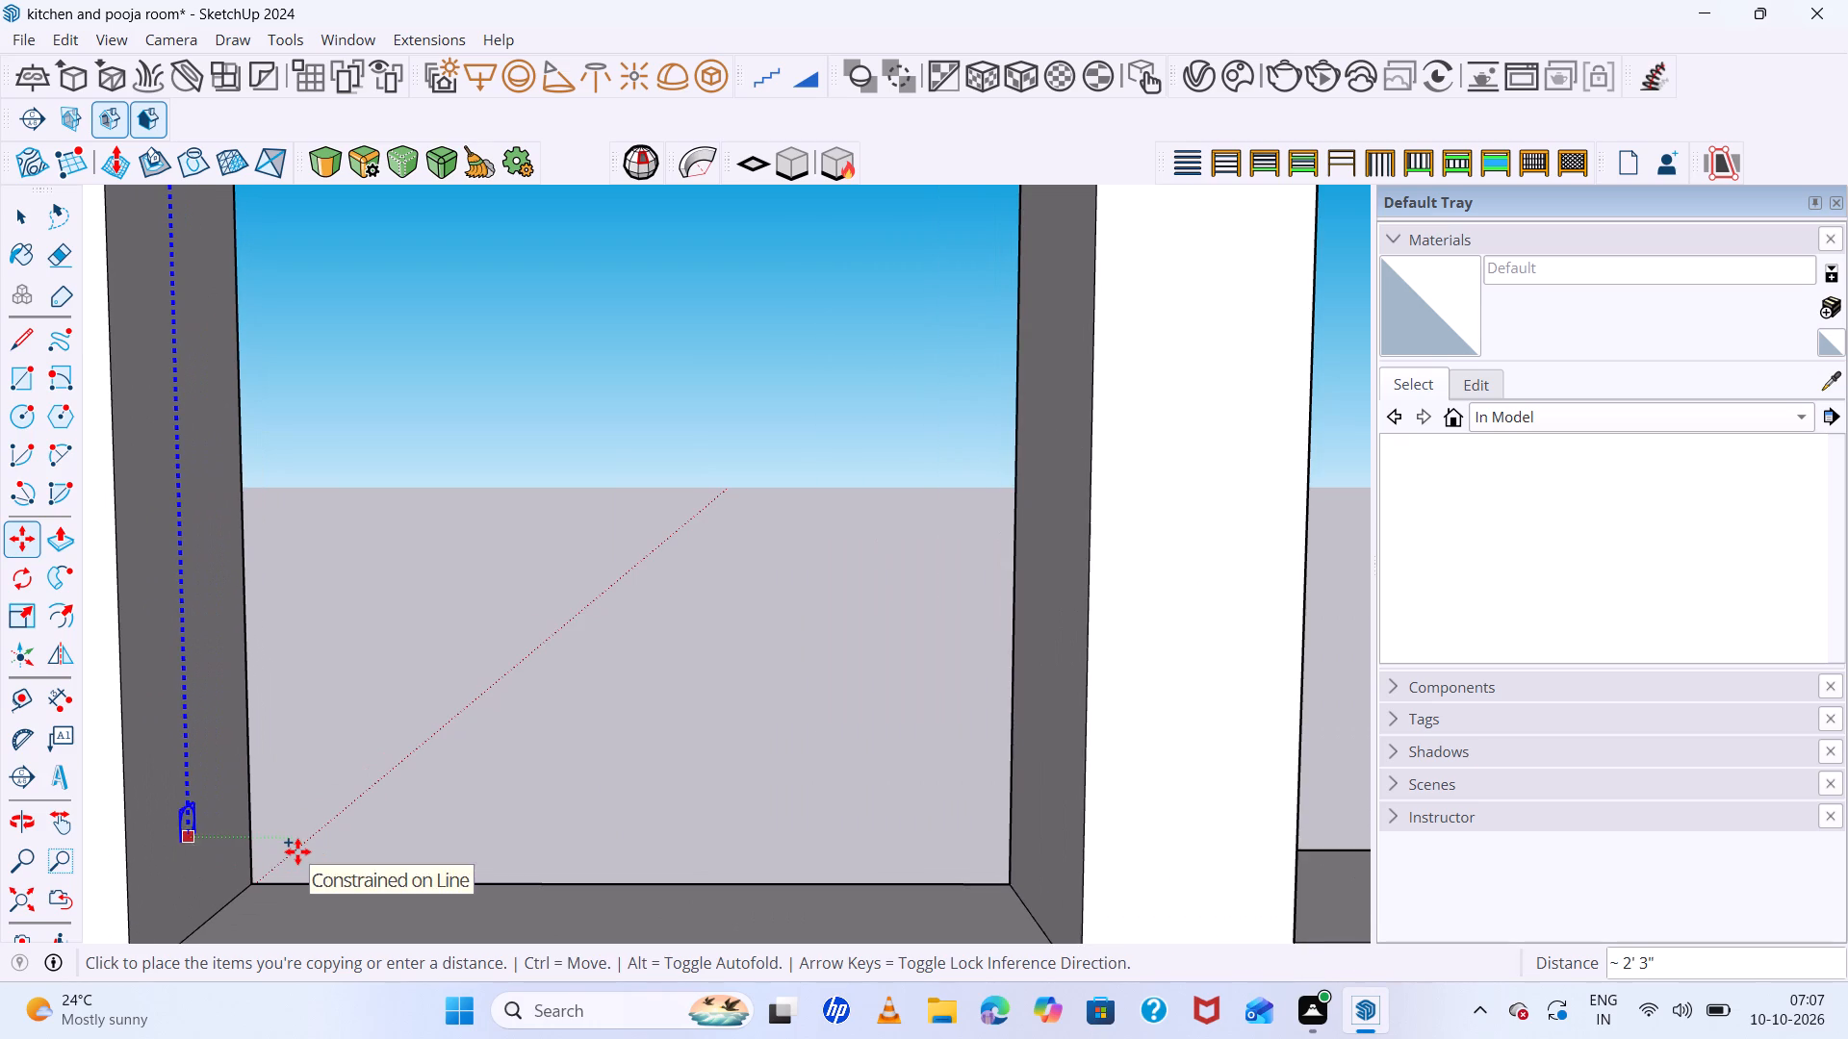
click(302, 862)
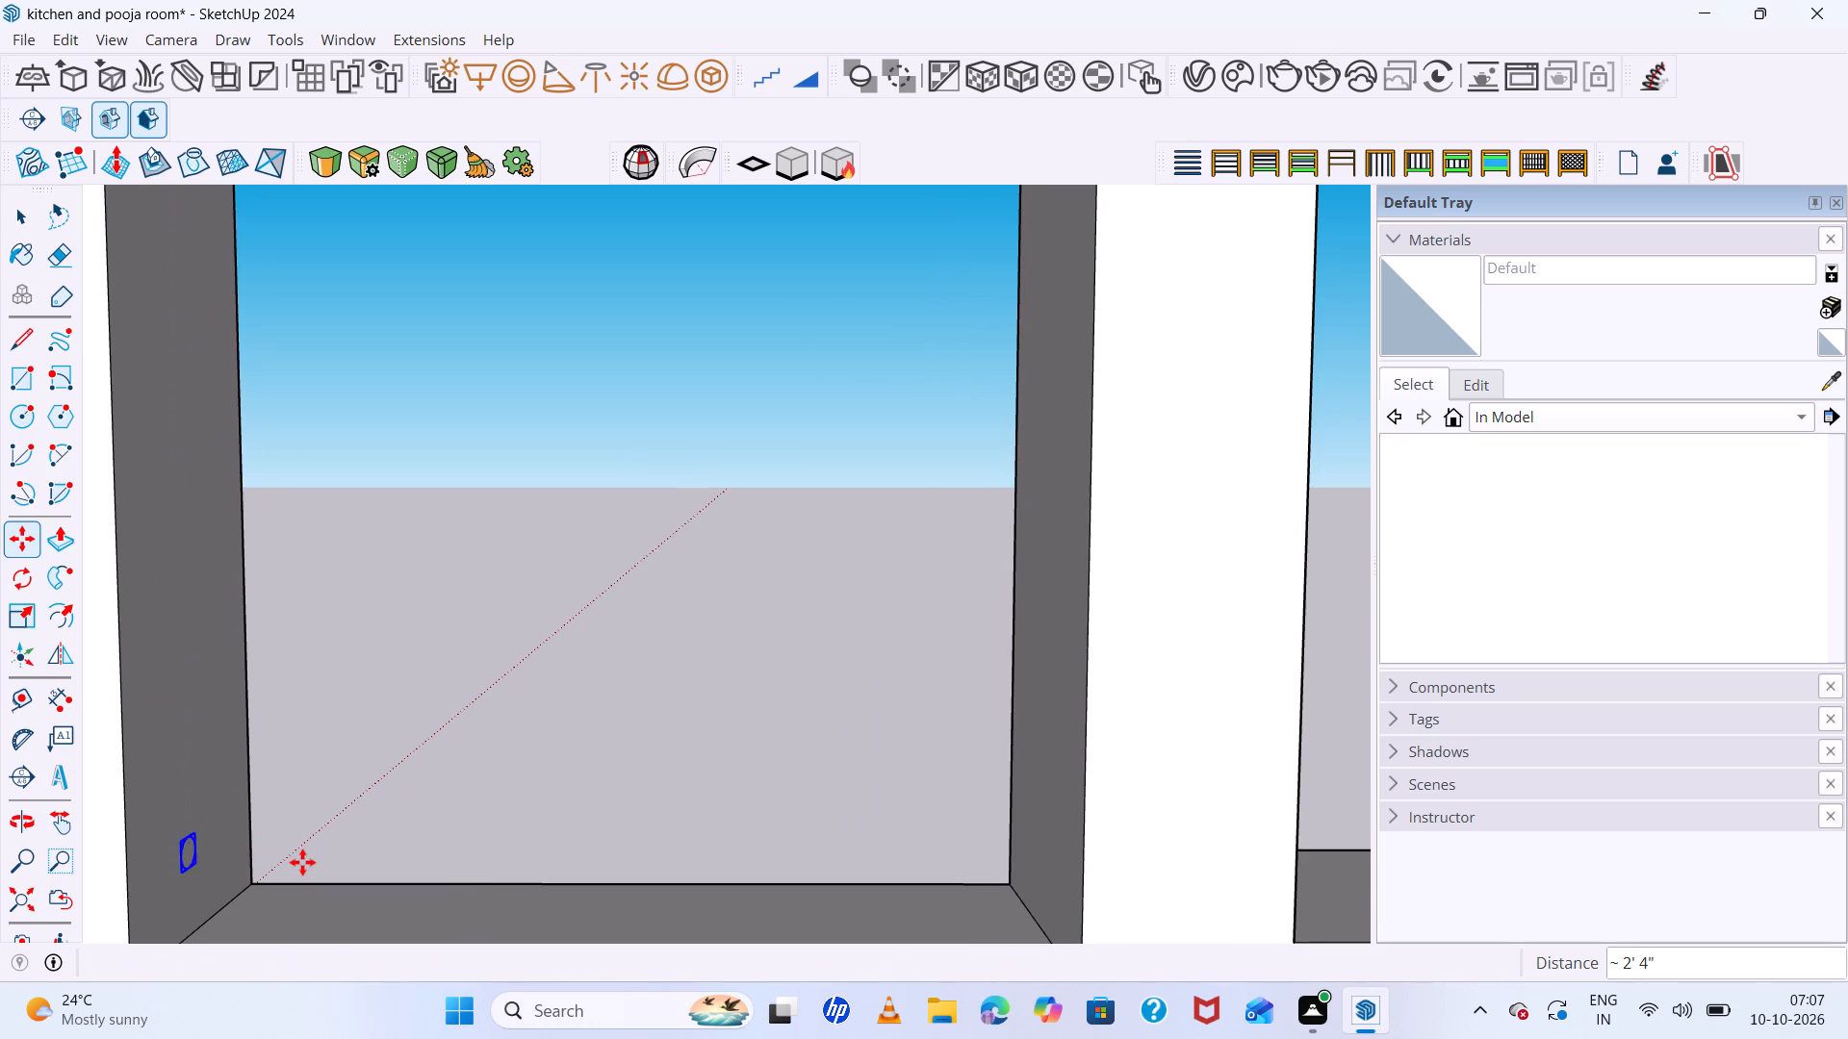
key(1)
text(0/)
key(Return)
Extrude the lowest circle inside its component 5' 8" through both window bays to the third post, forming the horizontal rods.
scroll(364, 826, down, 4)
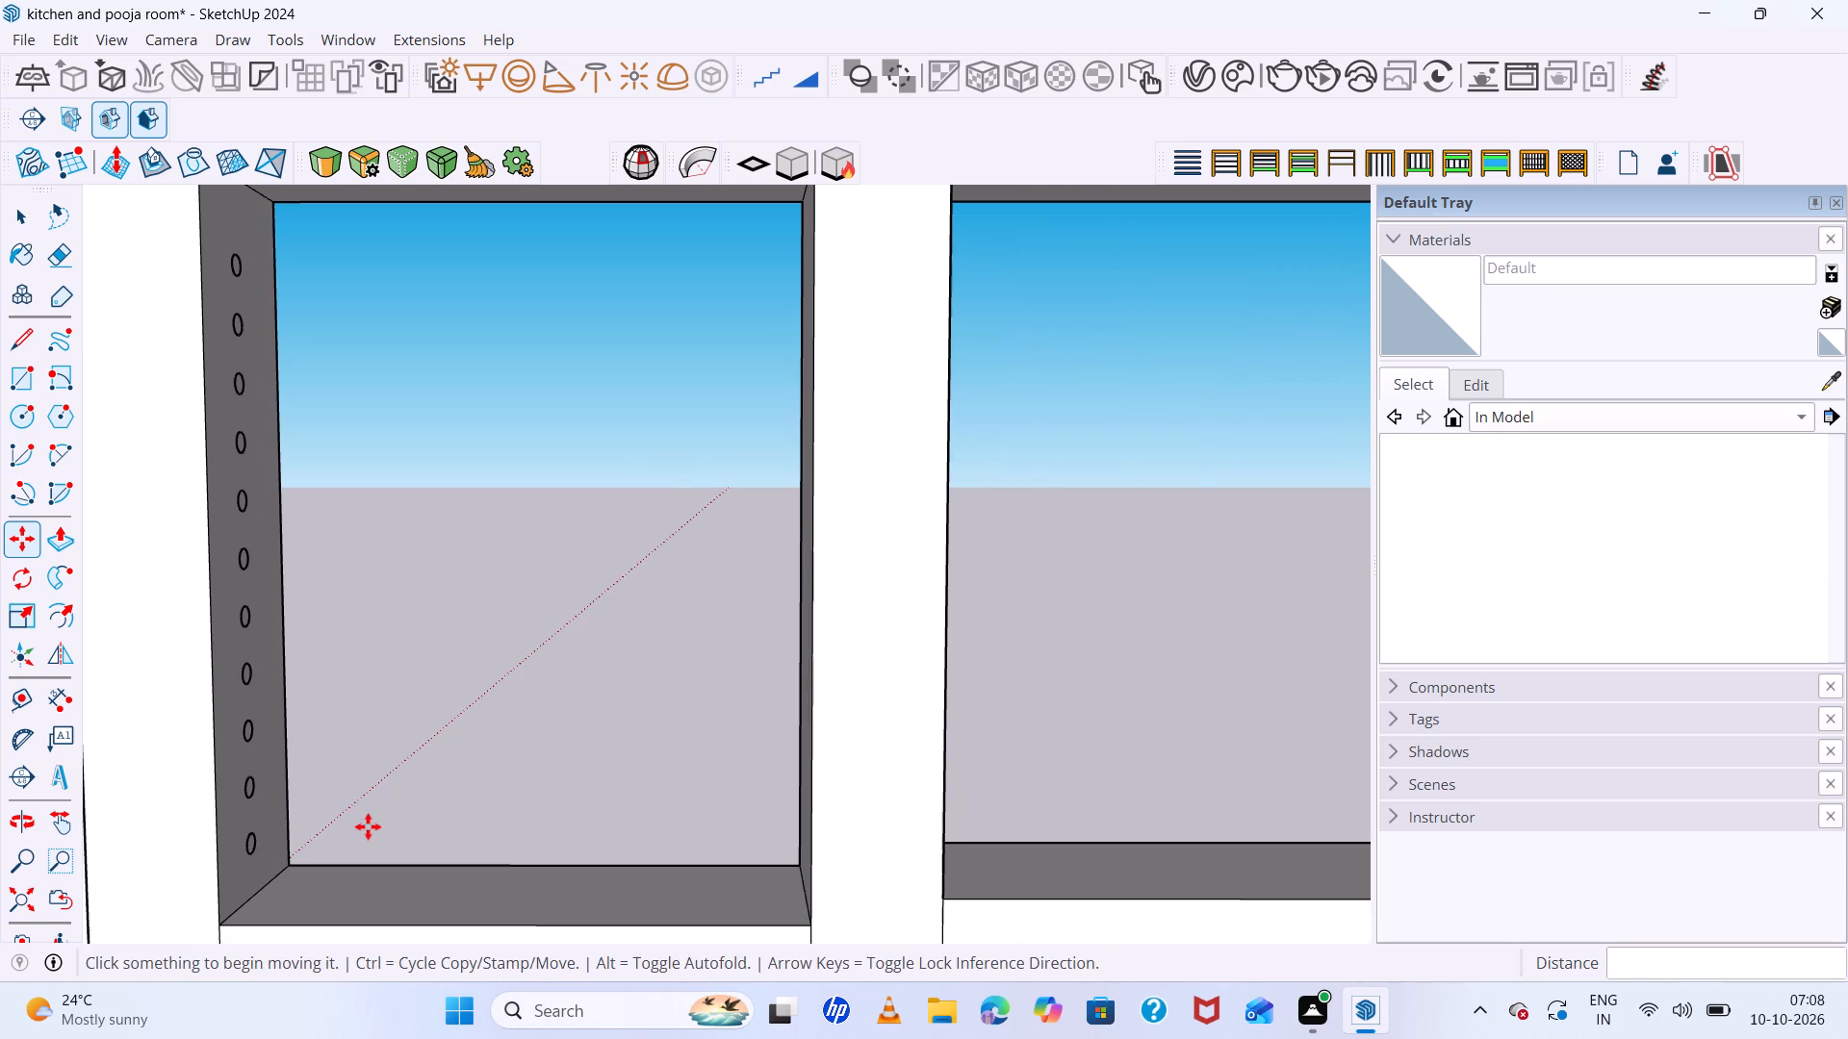
middle_drag(404, 819, 313, 794)
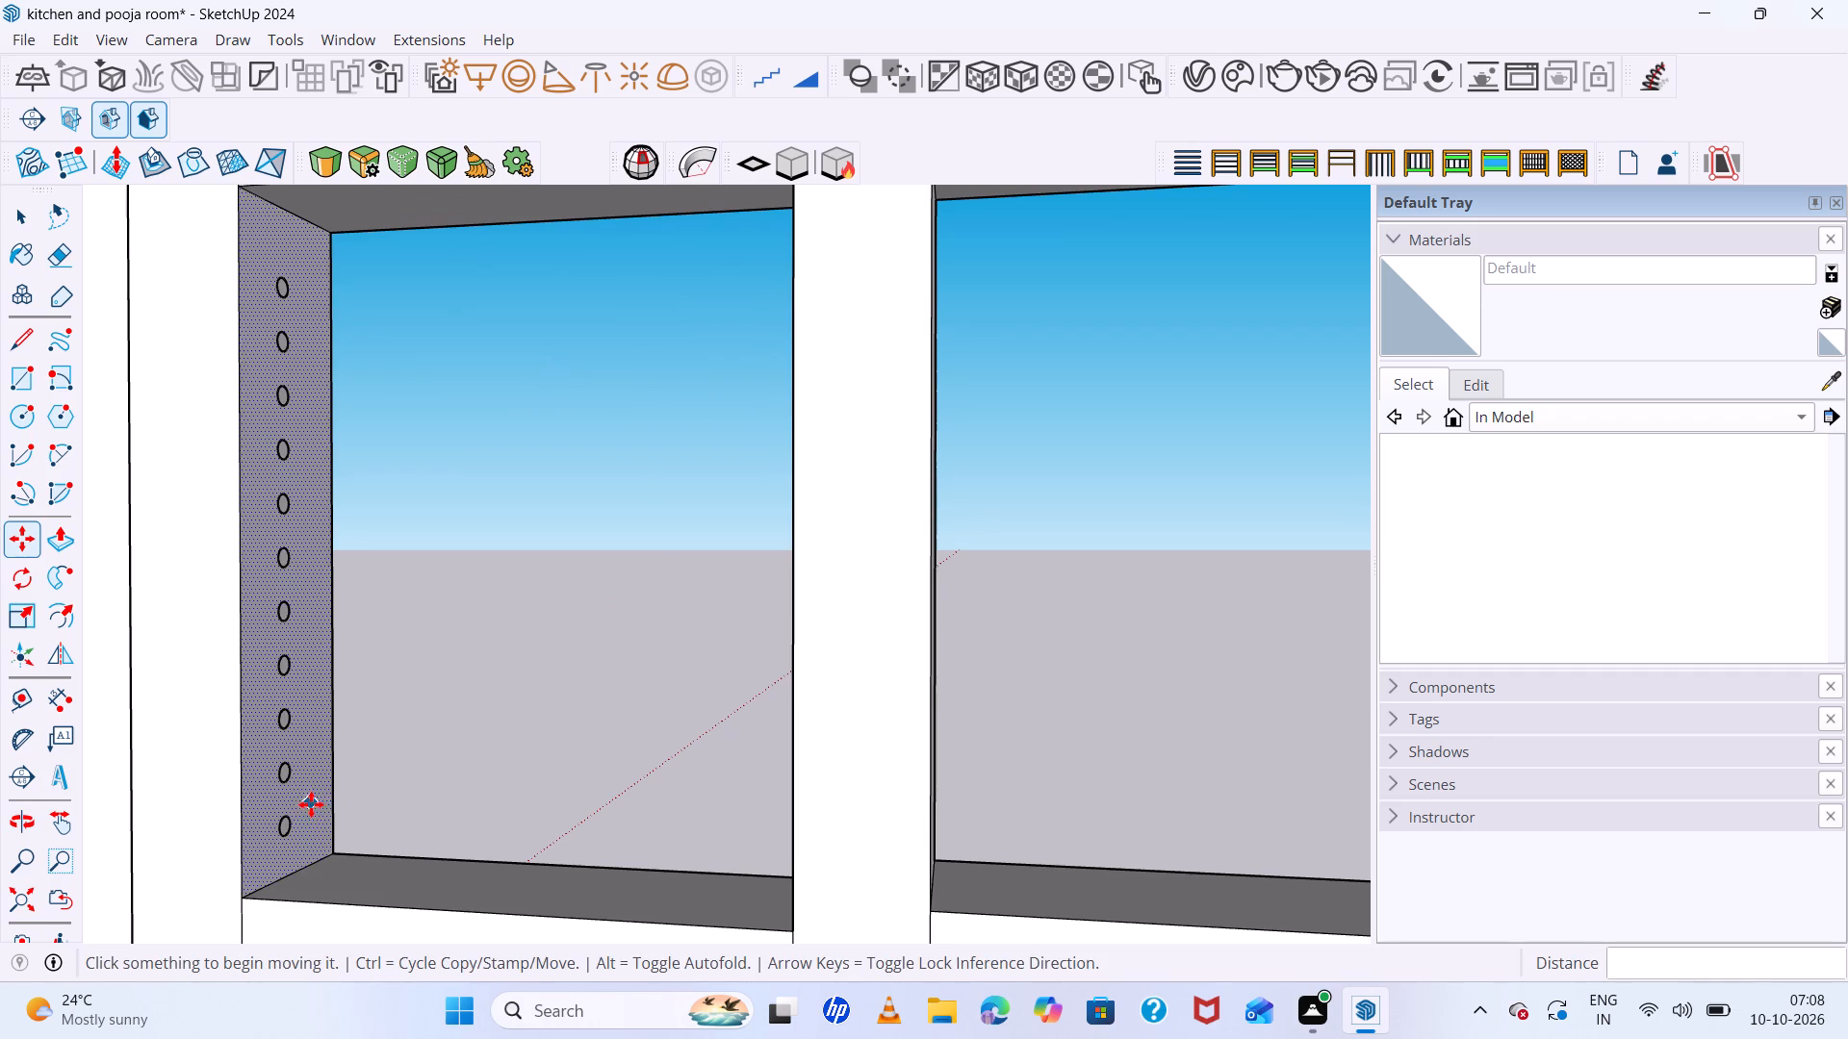
key(space)
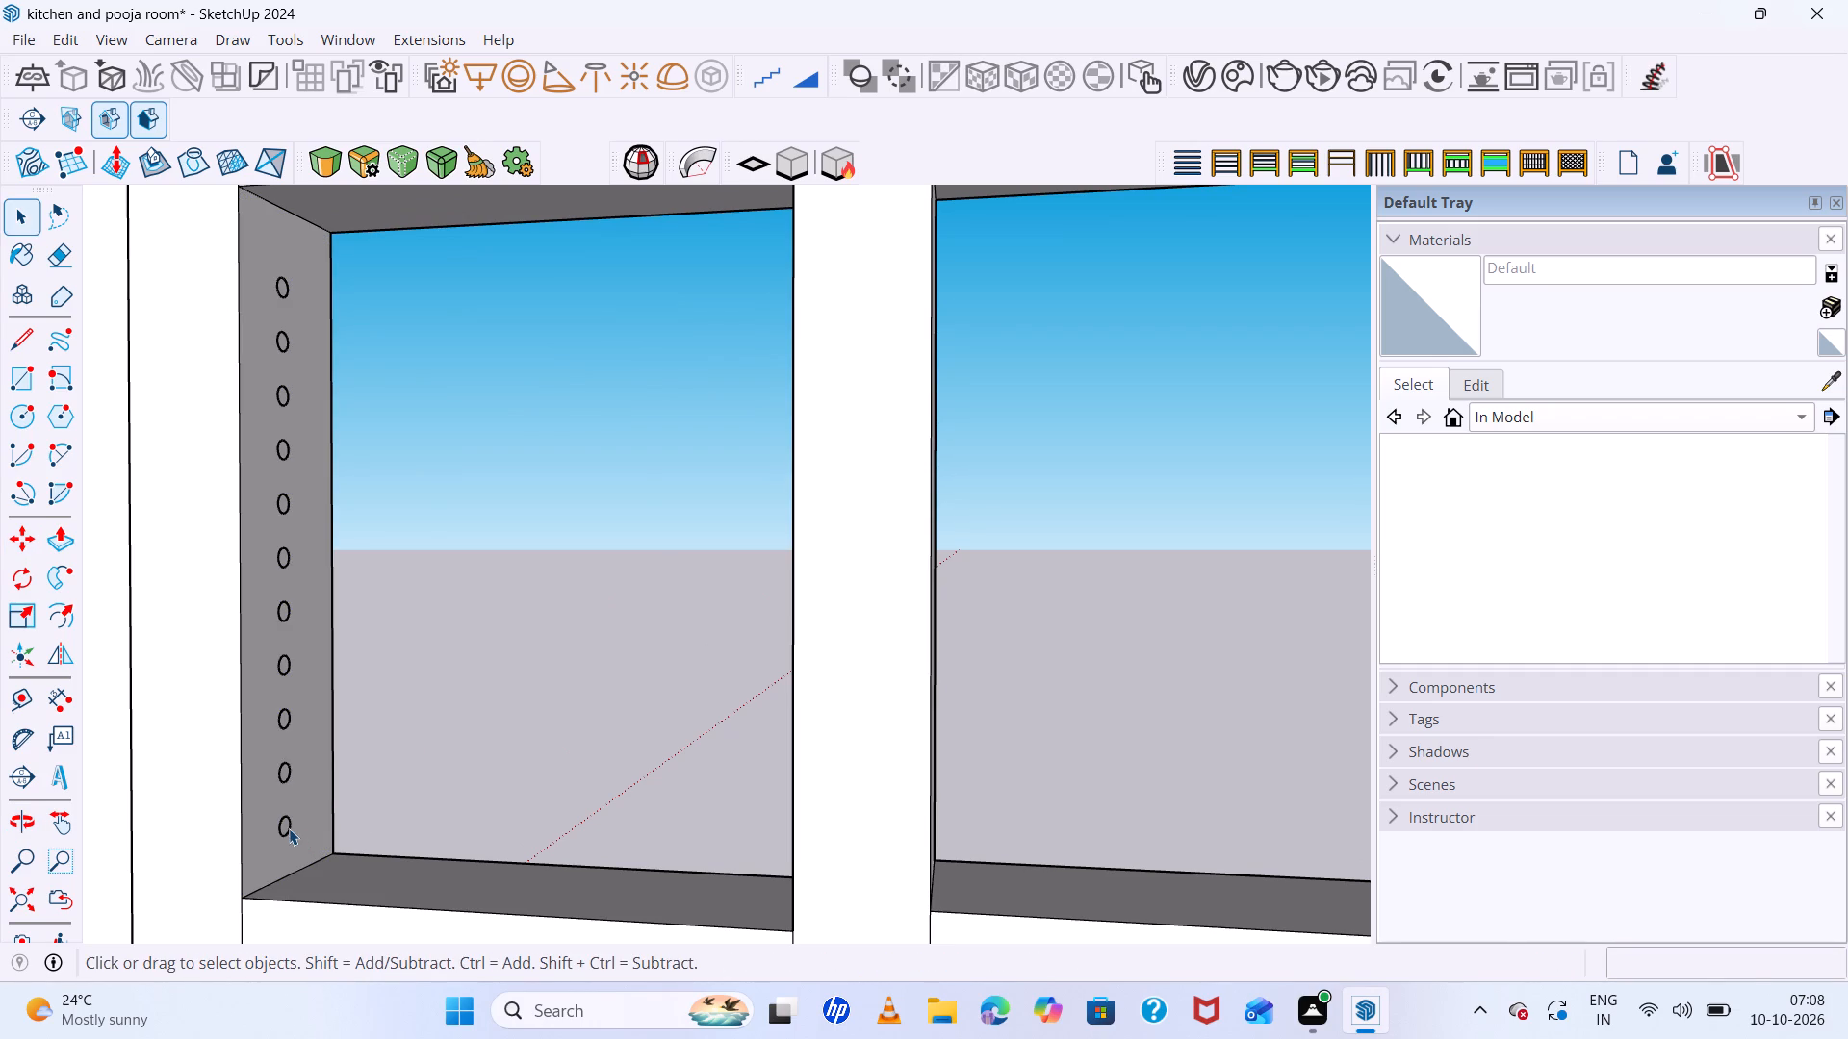
click(287, 829)
click(287, 830)
click(287, 830)
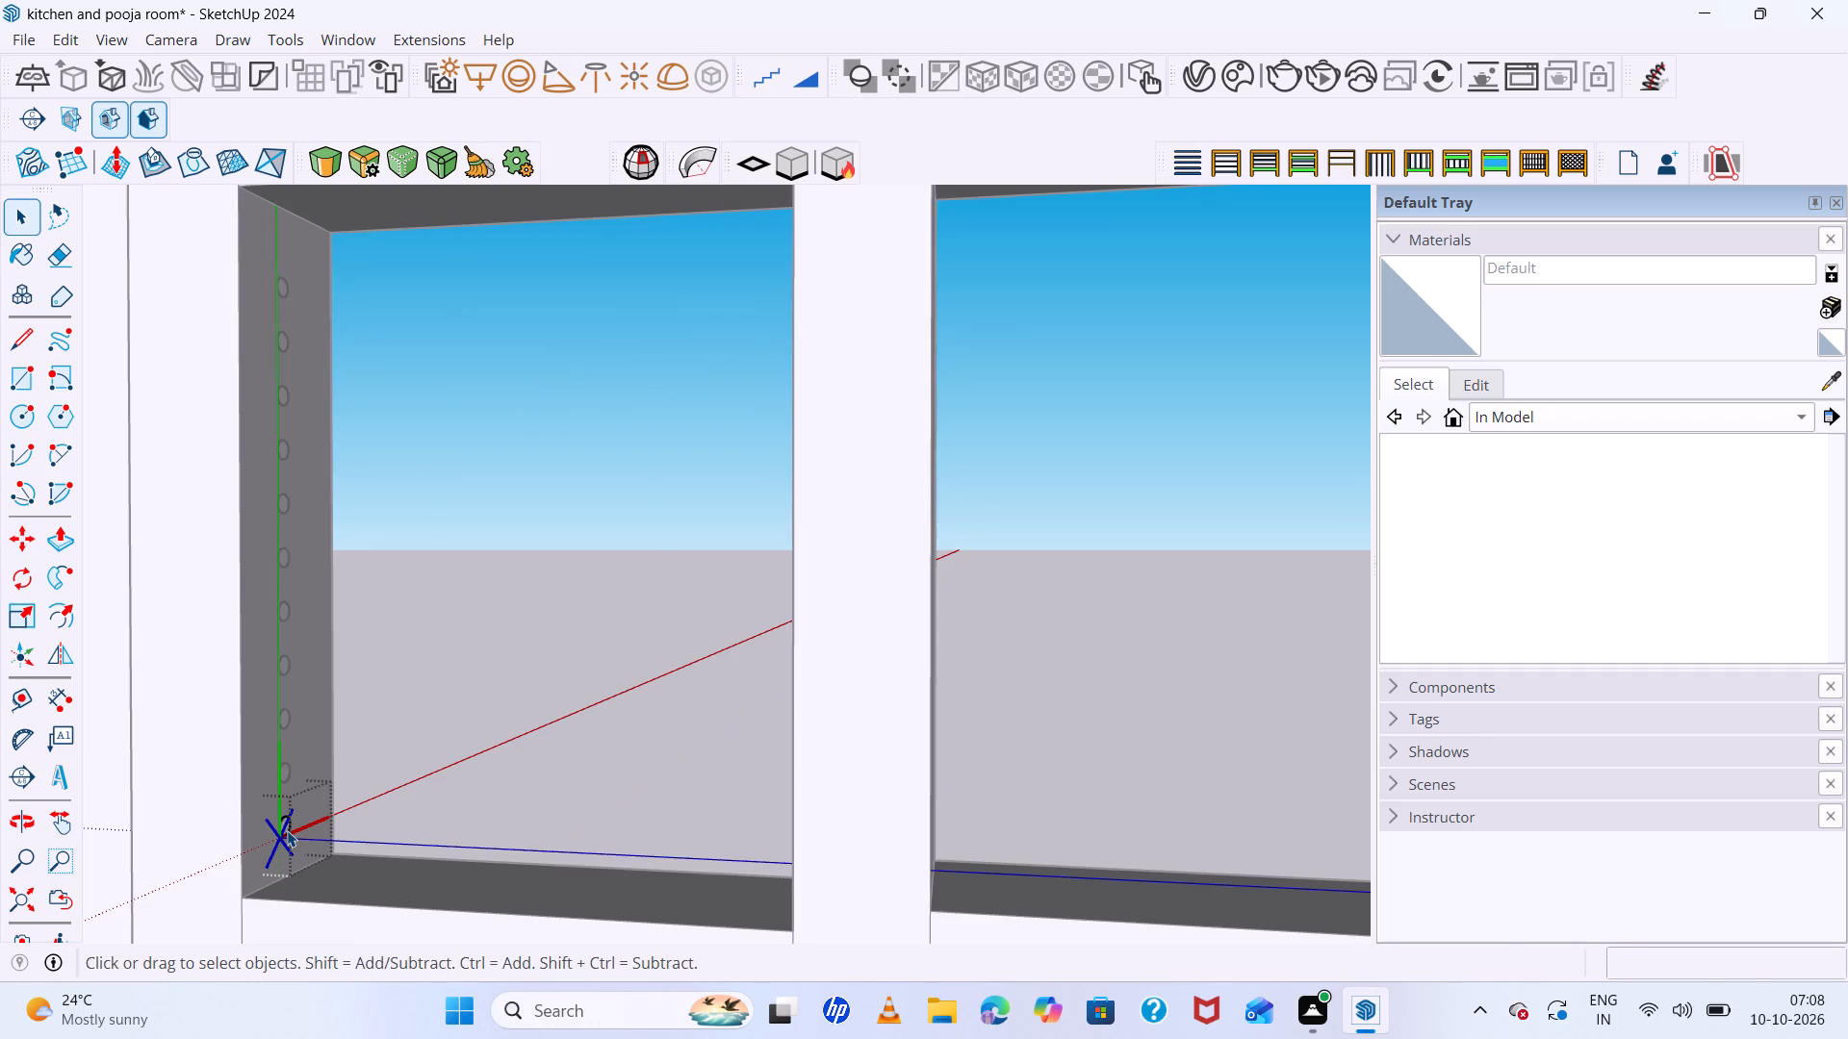
key(p)
click(287, 830)
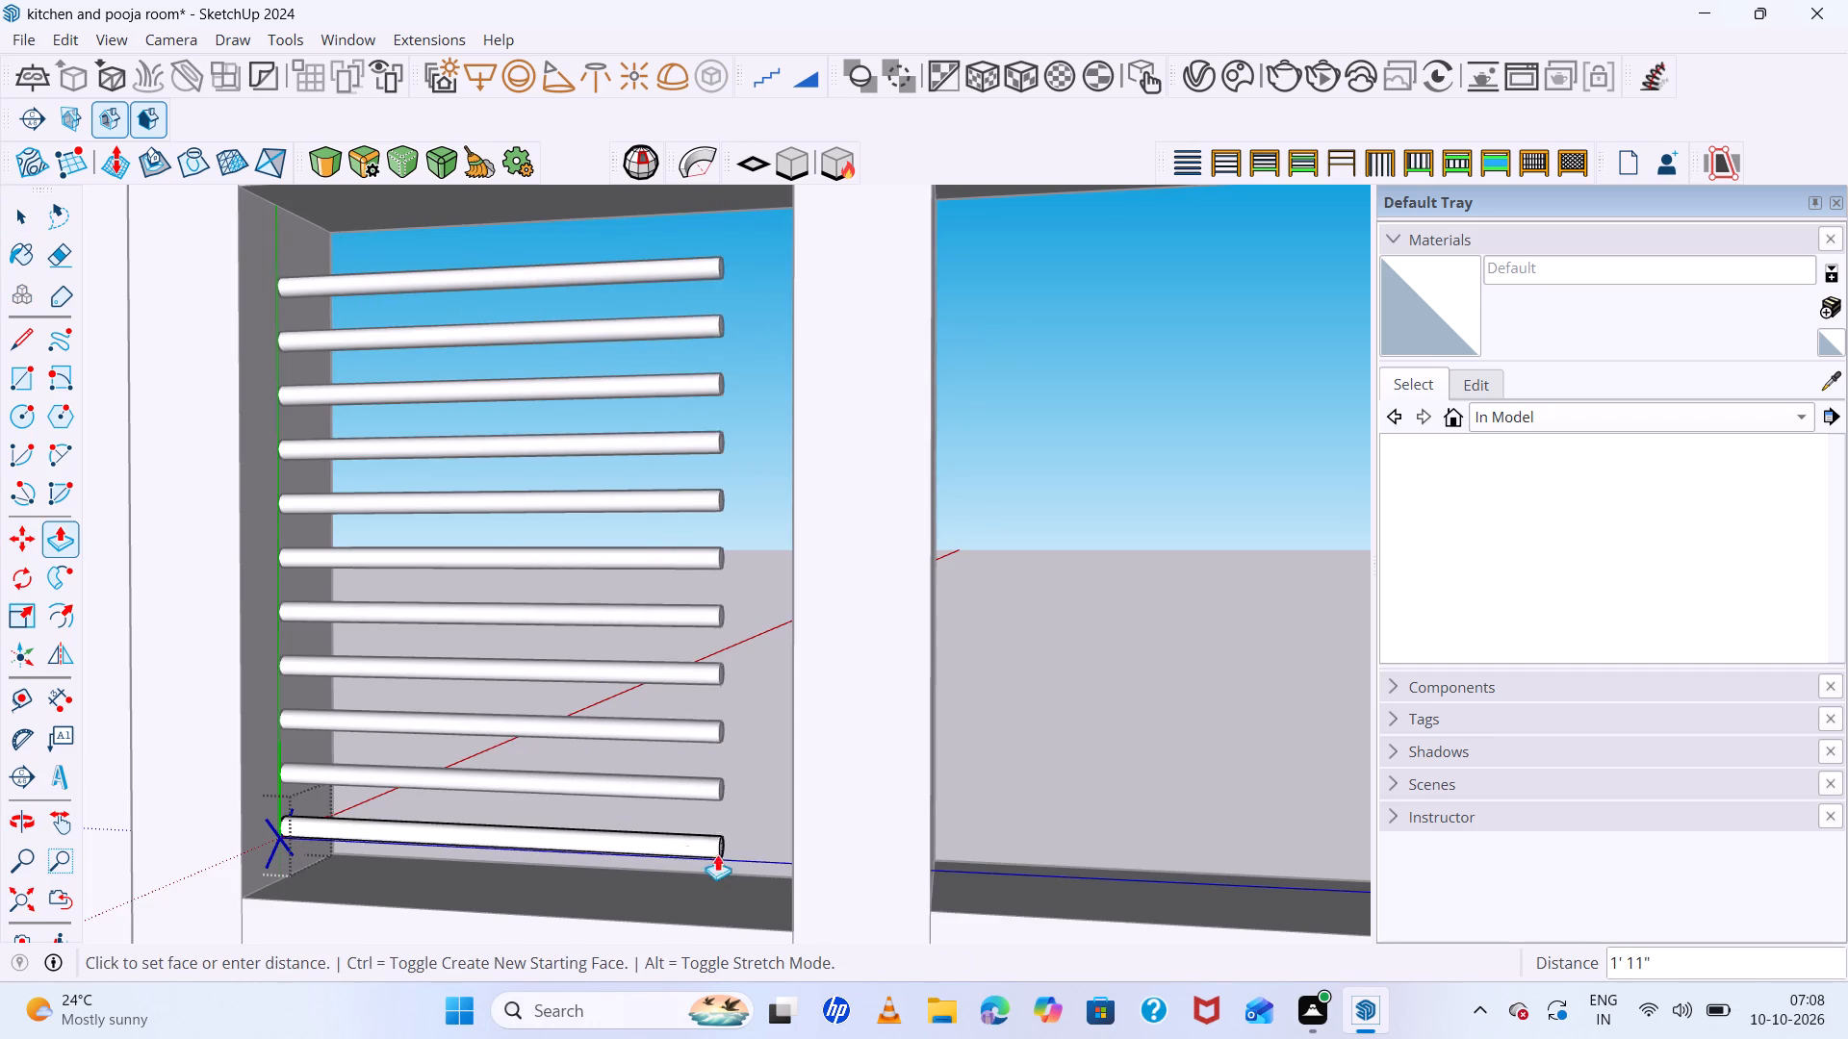
scroll(641, 825, down, 9)
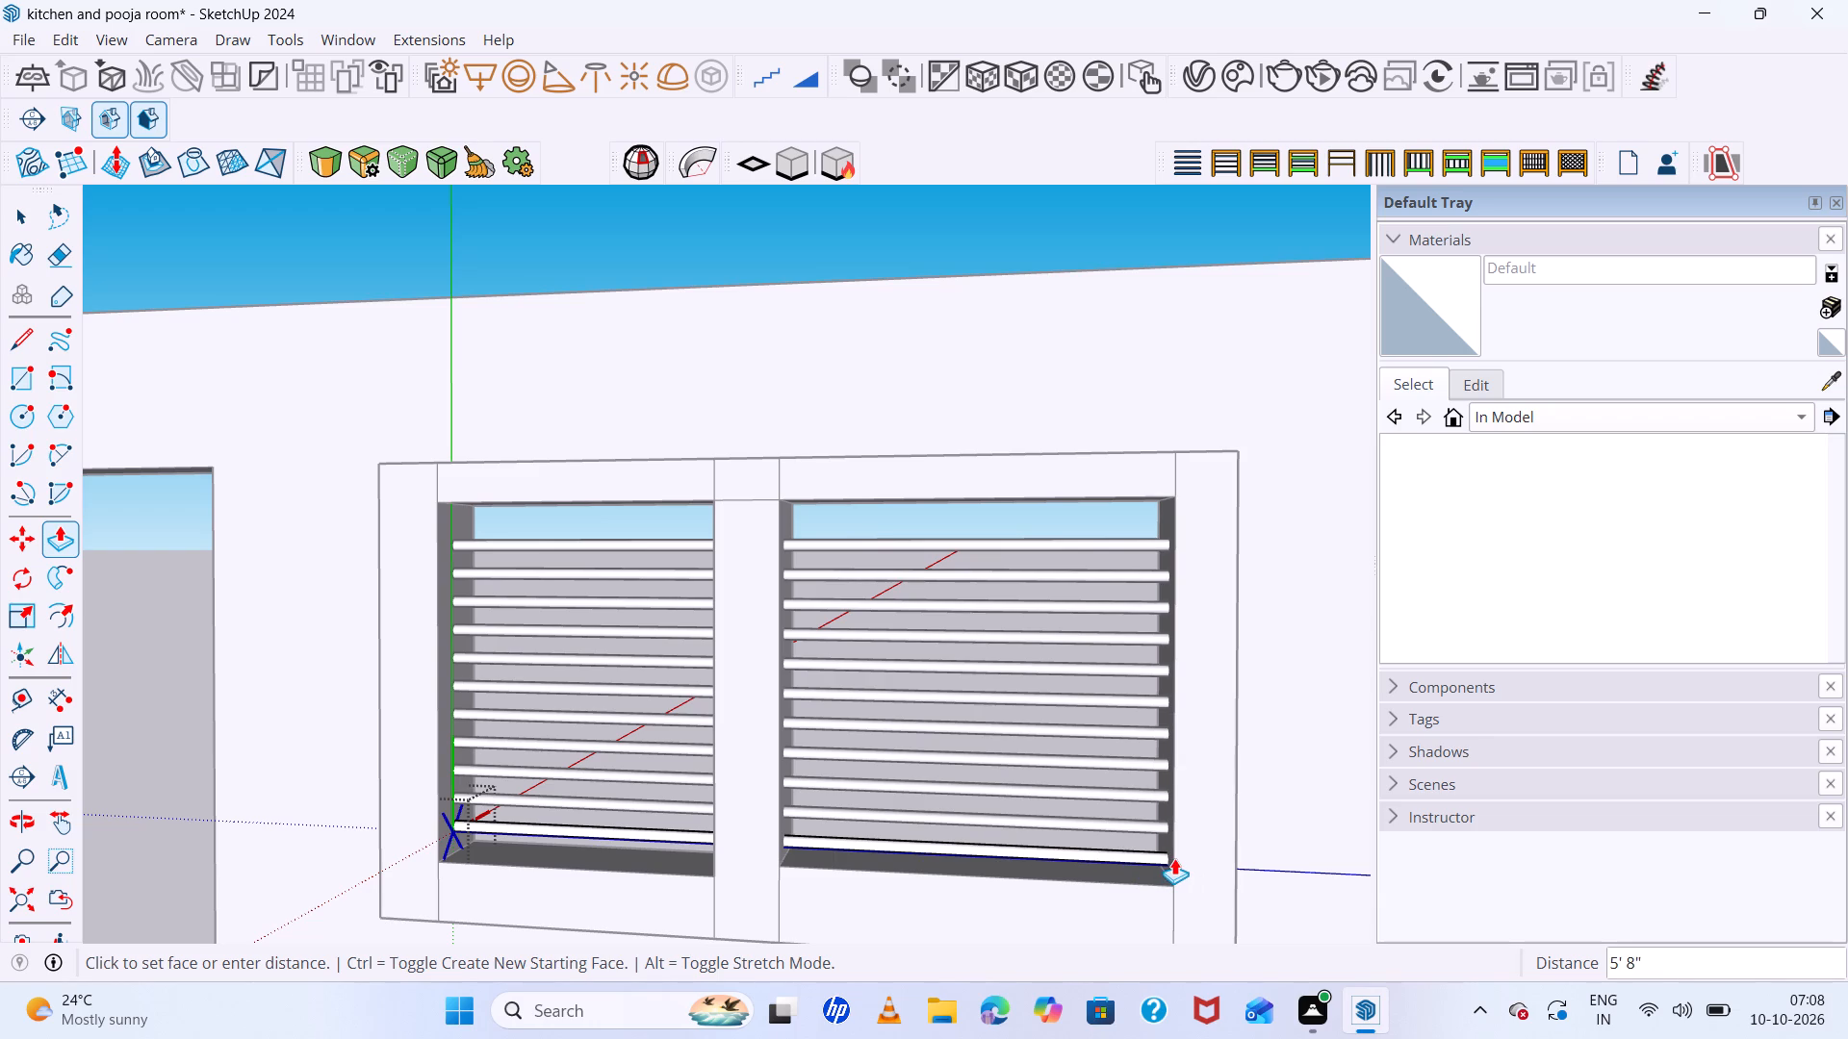
click(1174, 858)
scroll(572, 797, down, 7)
middle_drag(625, 823, 991, 878)
key(space)
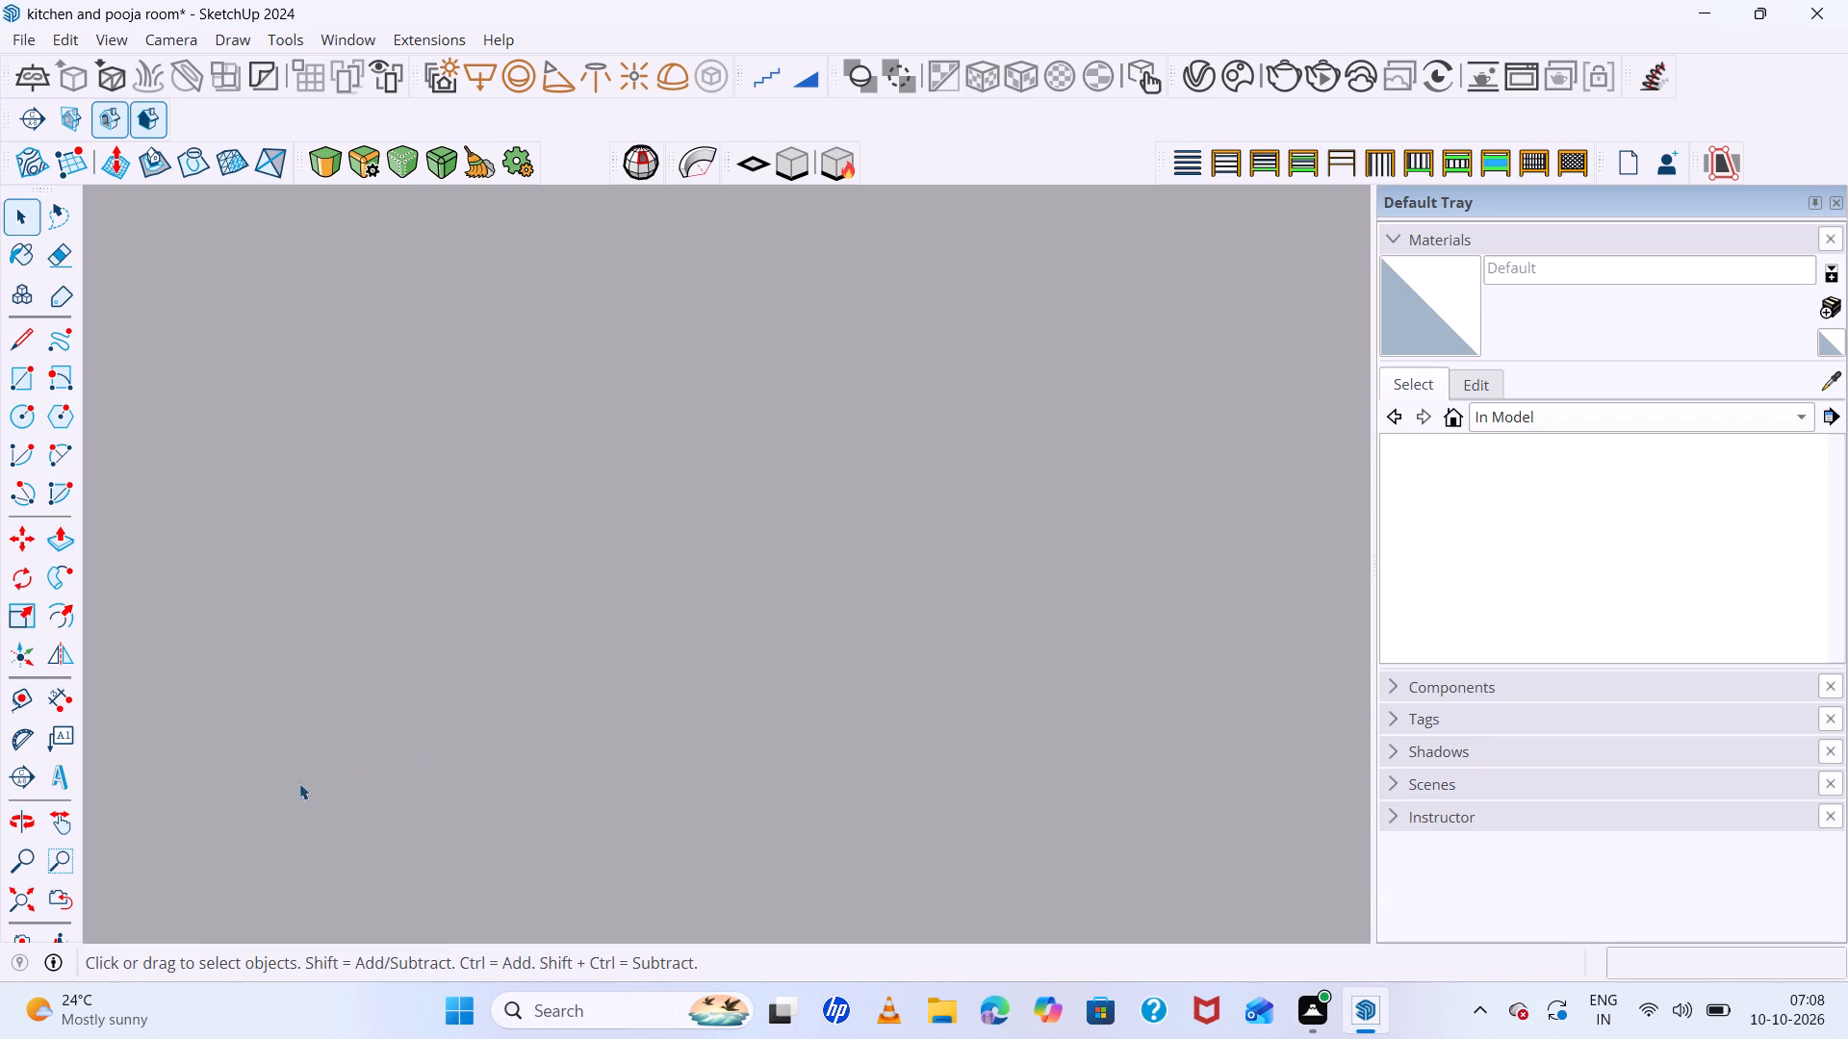
click(15, 909)
scroll(853, 772, down, 7)
scroll(915, 697, up, 3)
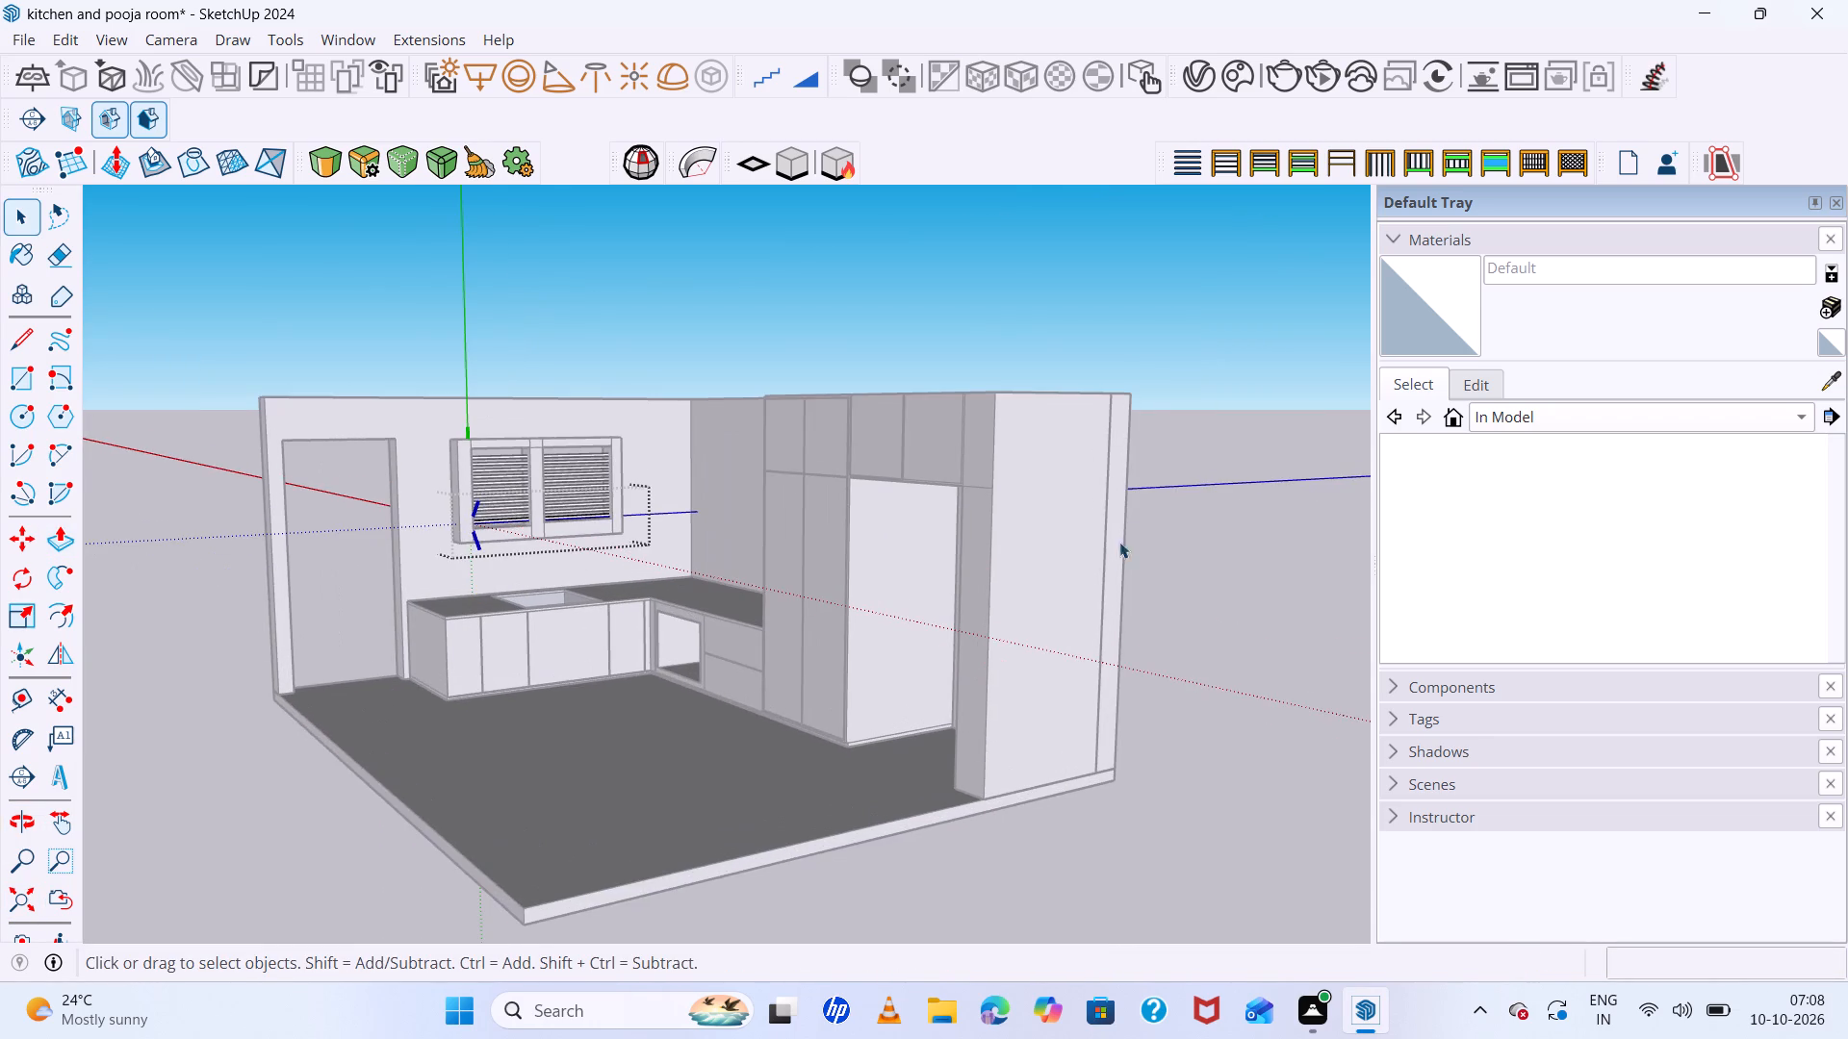
click(1167, 479)
key(space)
Examine the window frame with its rods and the whole kitchen from several angles.
scroll(549, 449, up, 11)
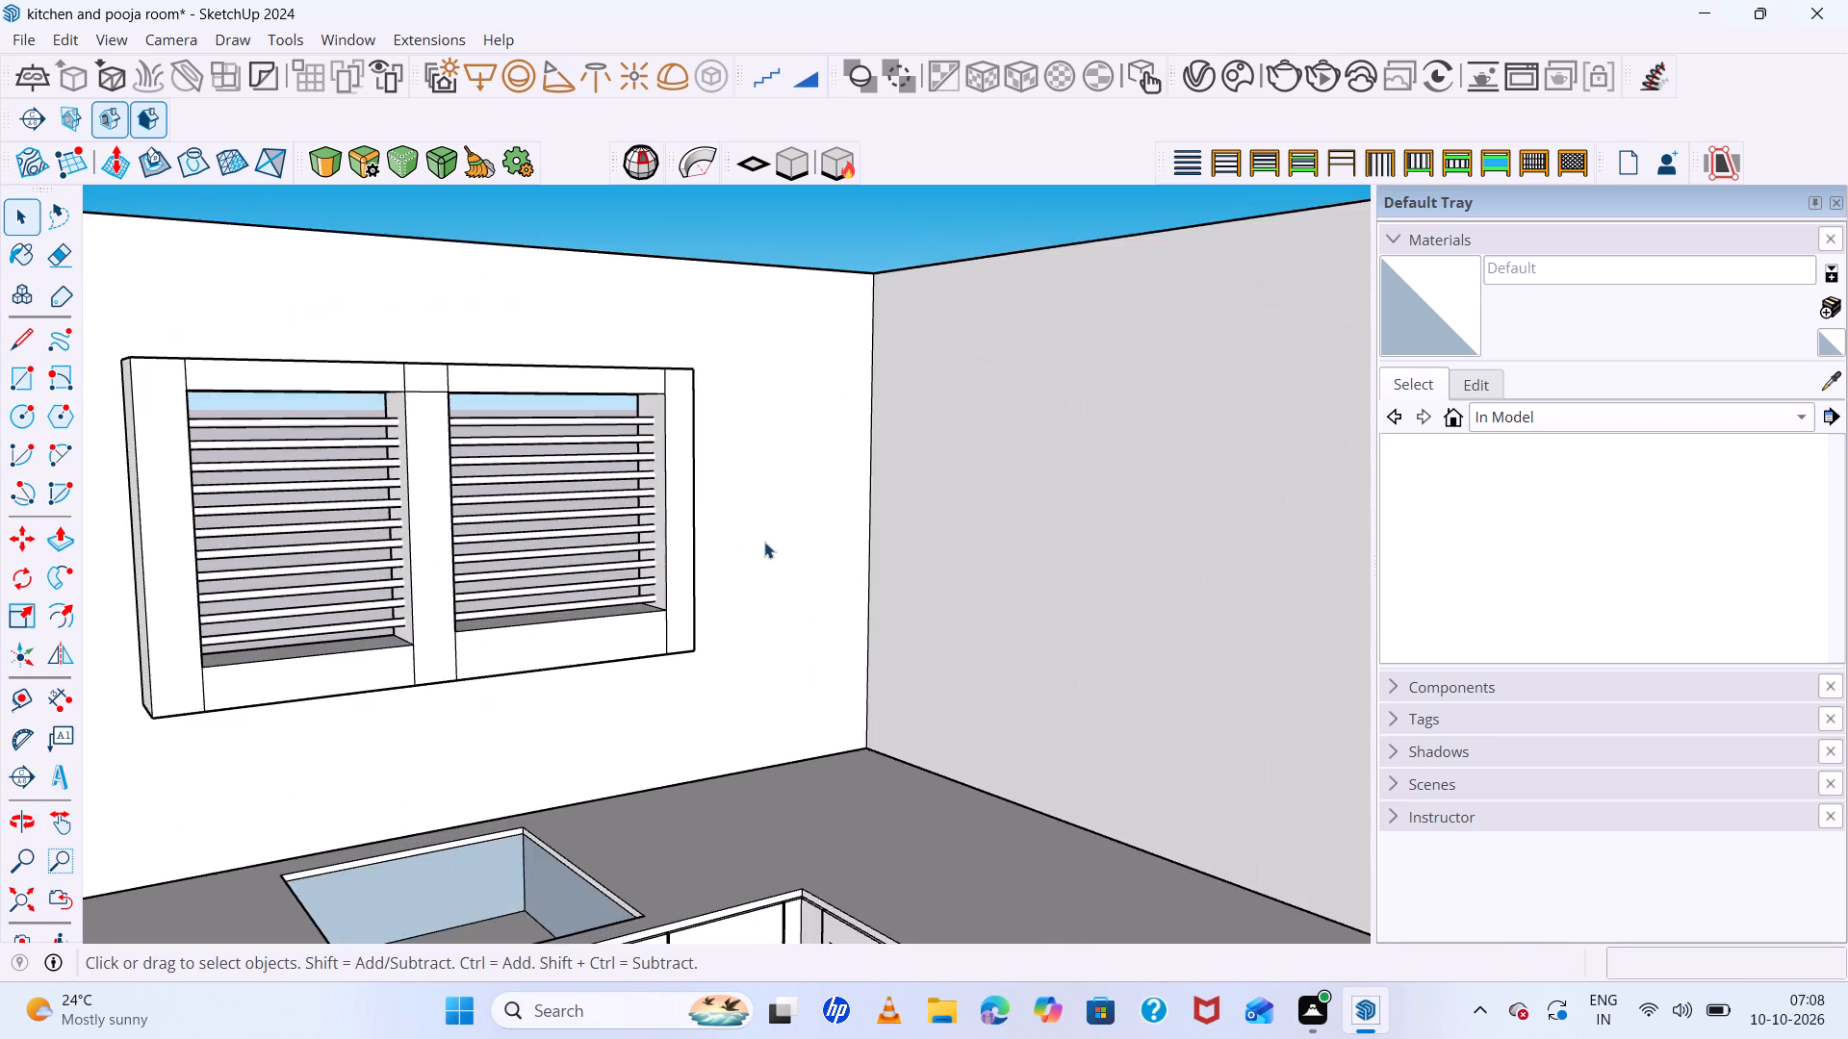
middle_drag(741, 553, 663, 697)
scroll(660, 665, down, 12)
scroll(617, 606, up, 6)
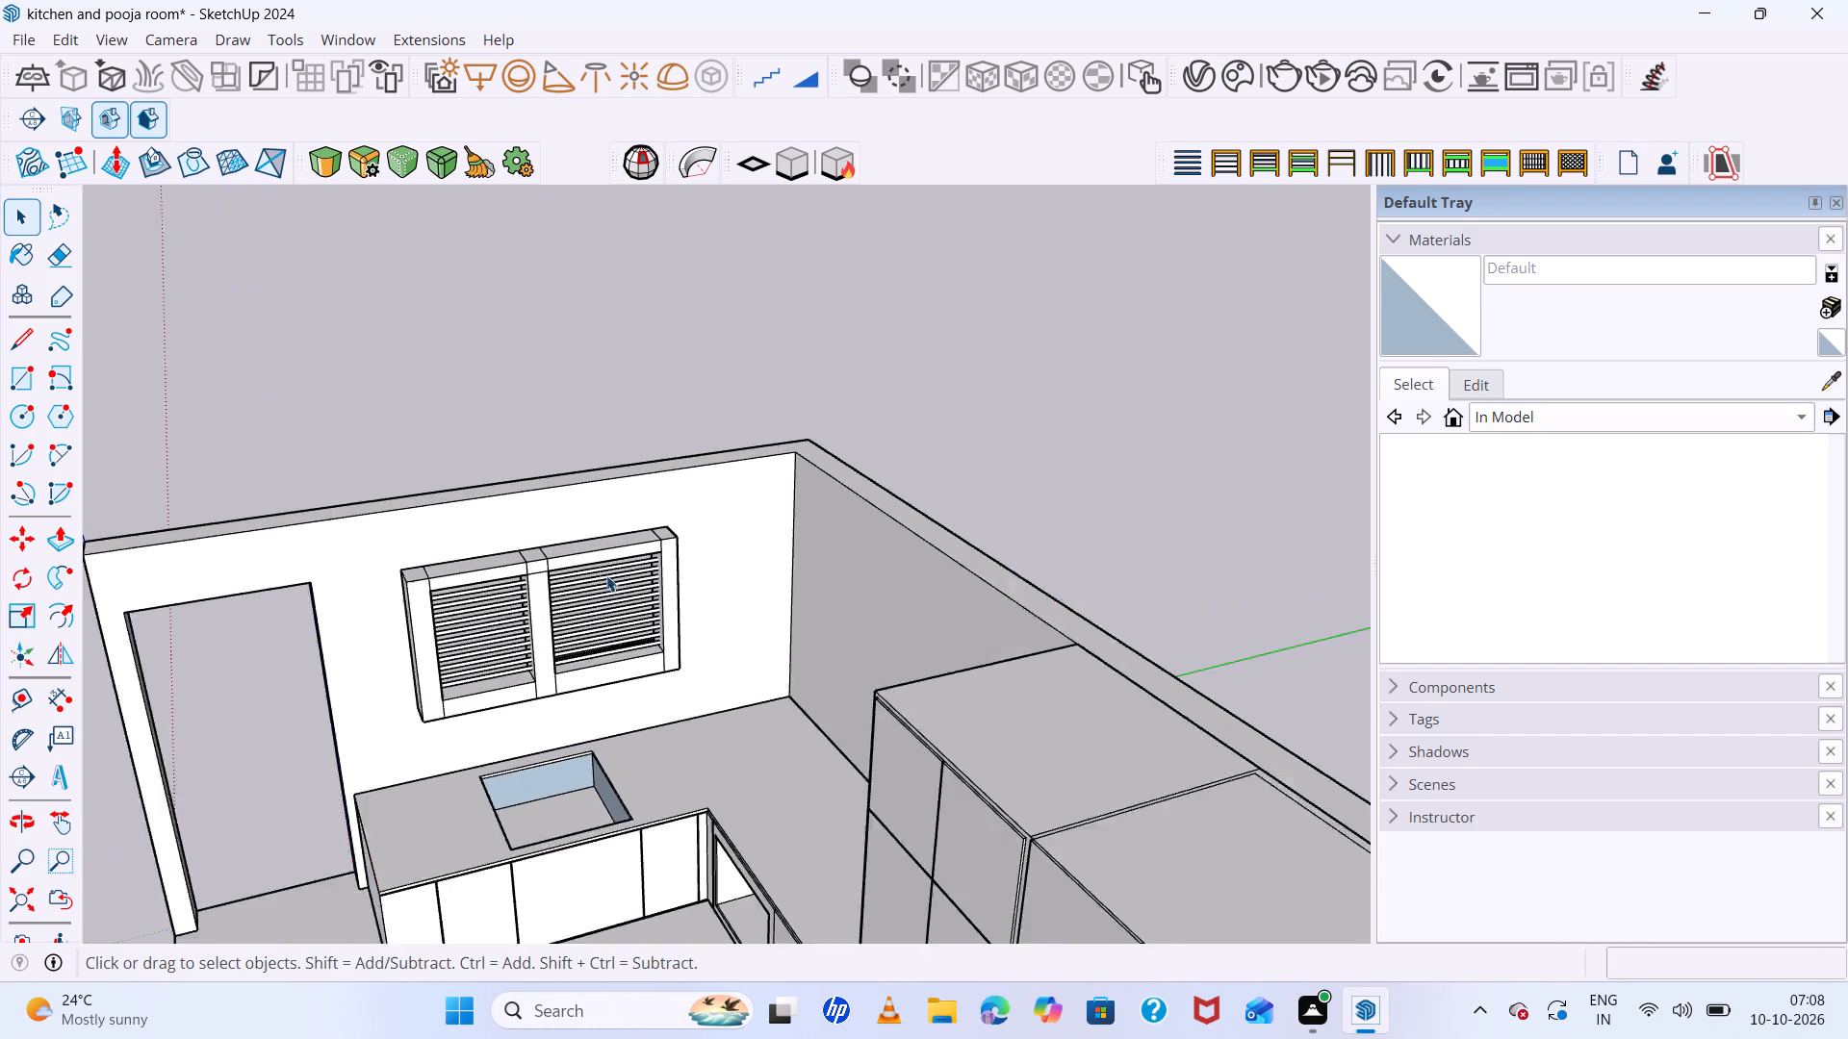
middle_drag(597, 564, 618, 467)
middle_click(619, 466)
scroll(481, 625, down, 5)
middle_drag(515, 676, 525, 643)
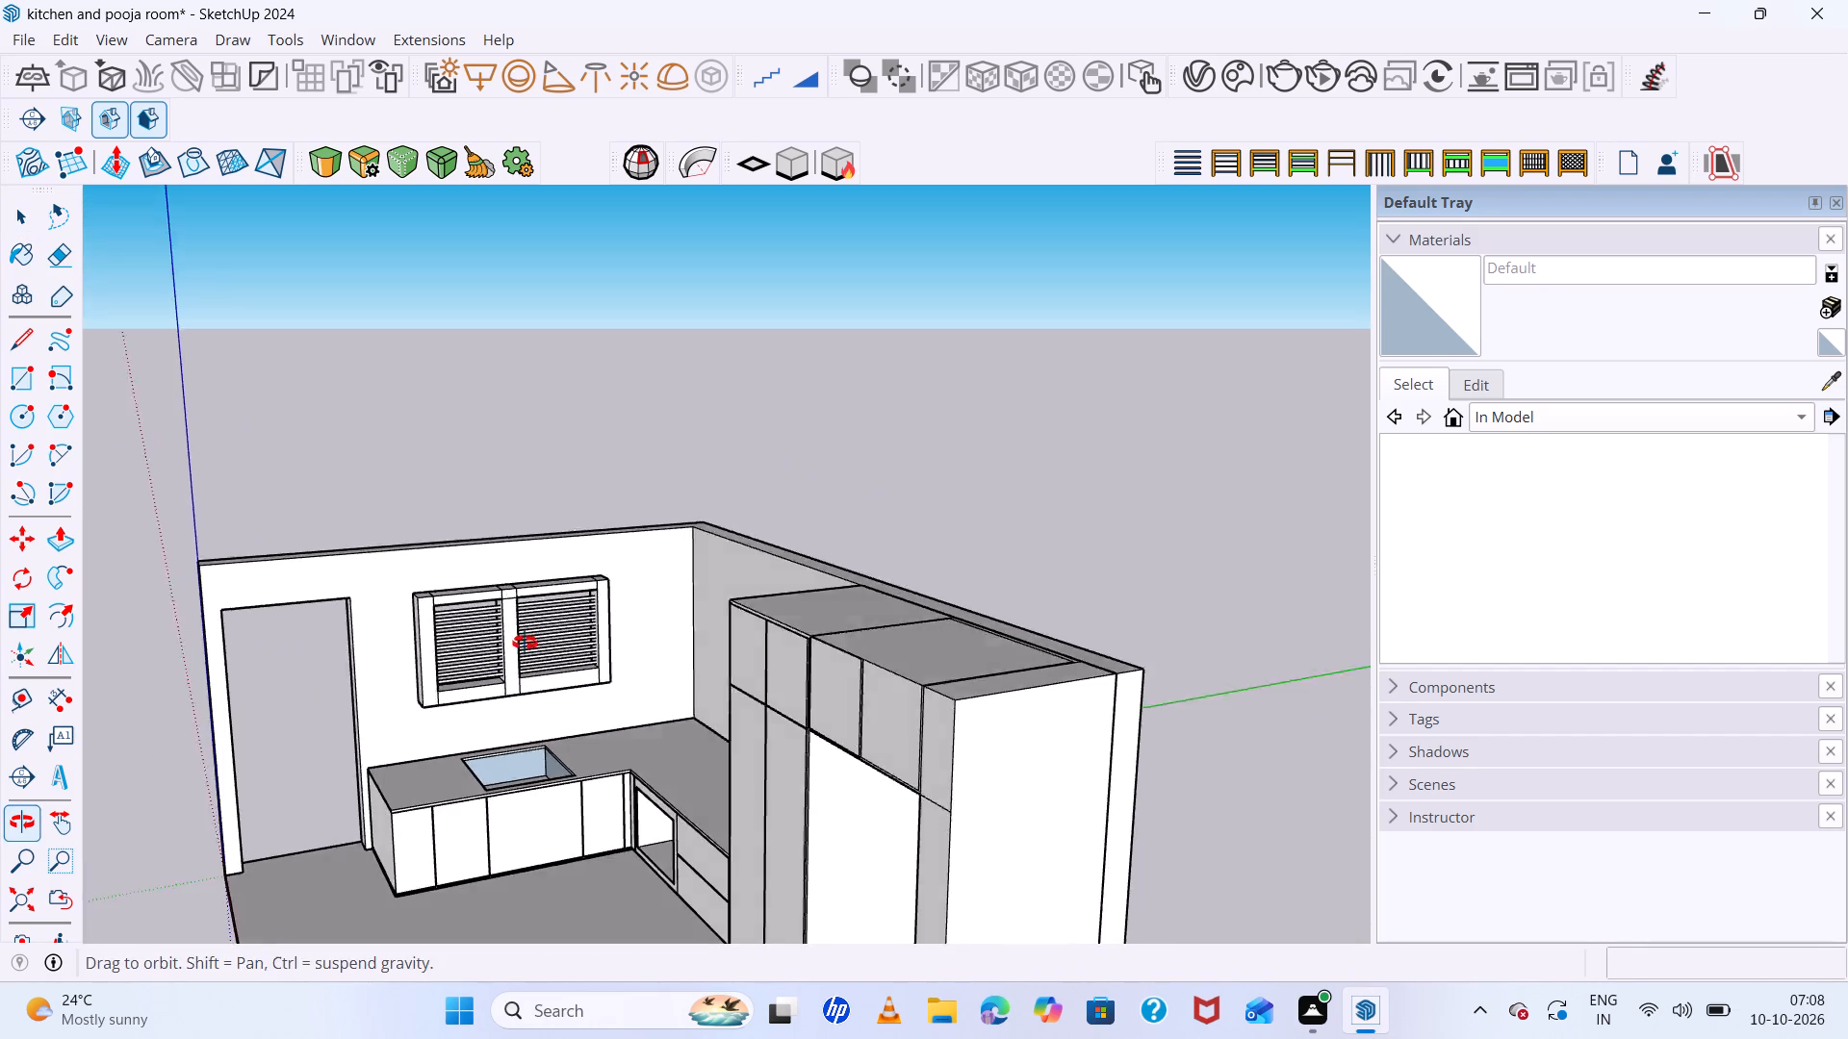
middle_drag(525, 643, 530, 601)
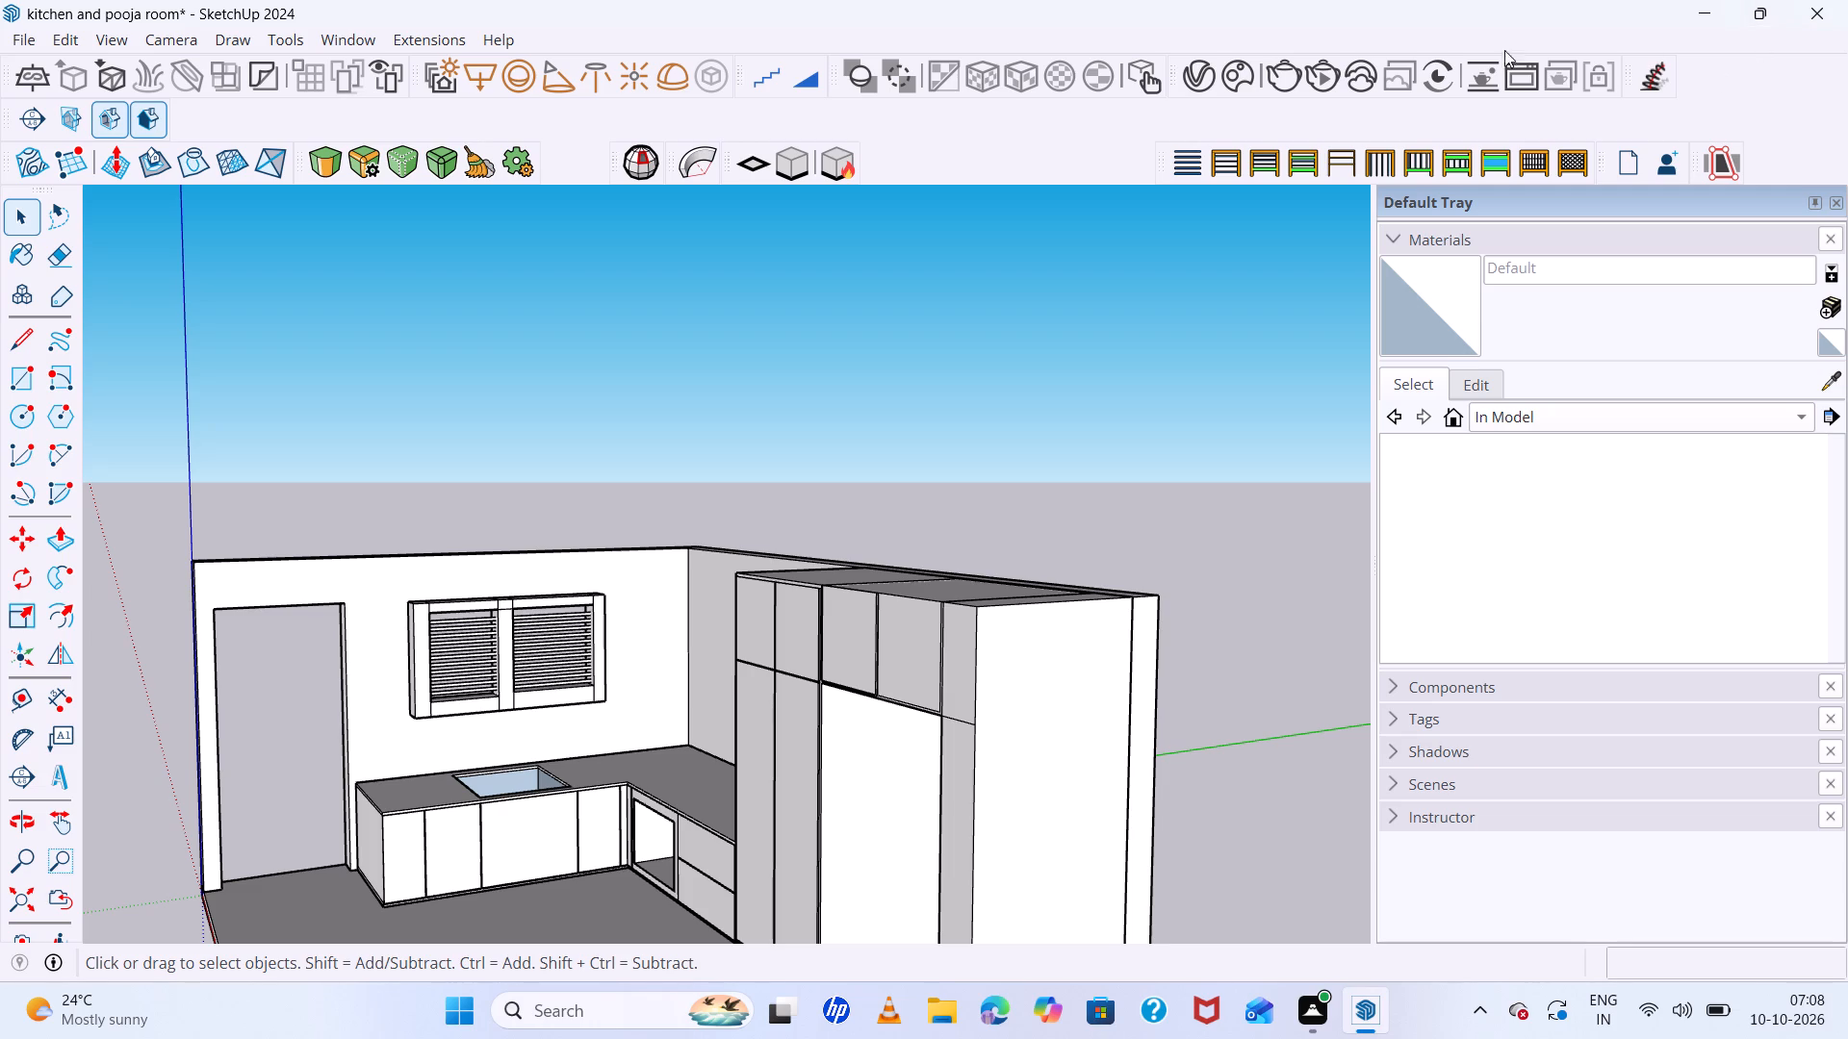
scroll(853, 497, down, 3)
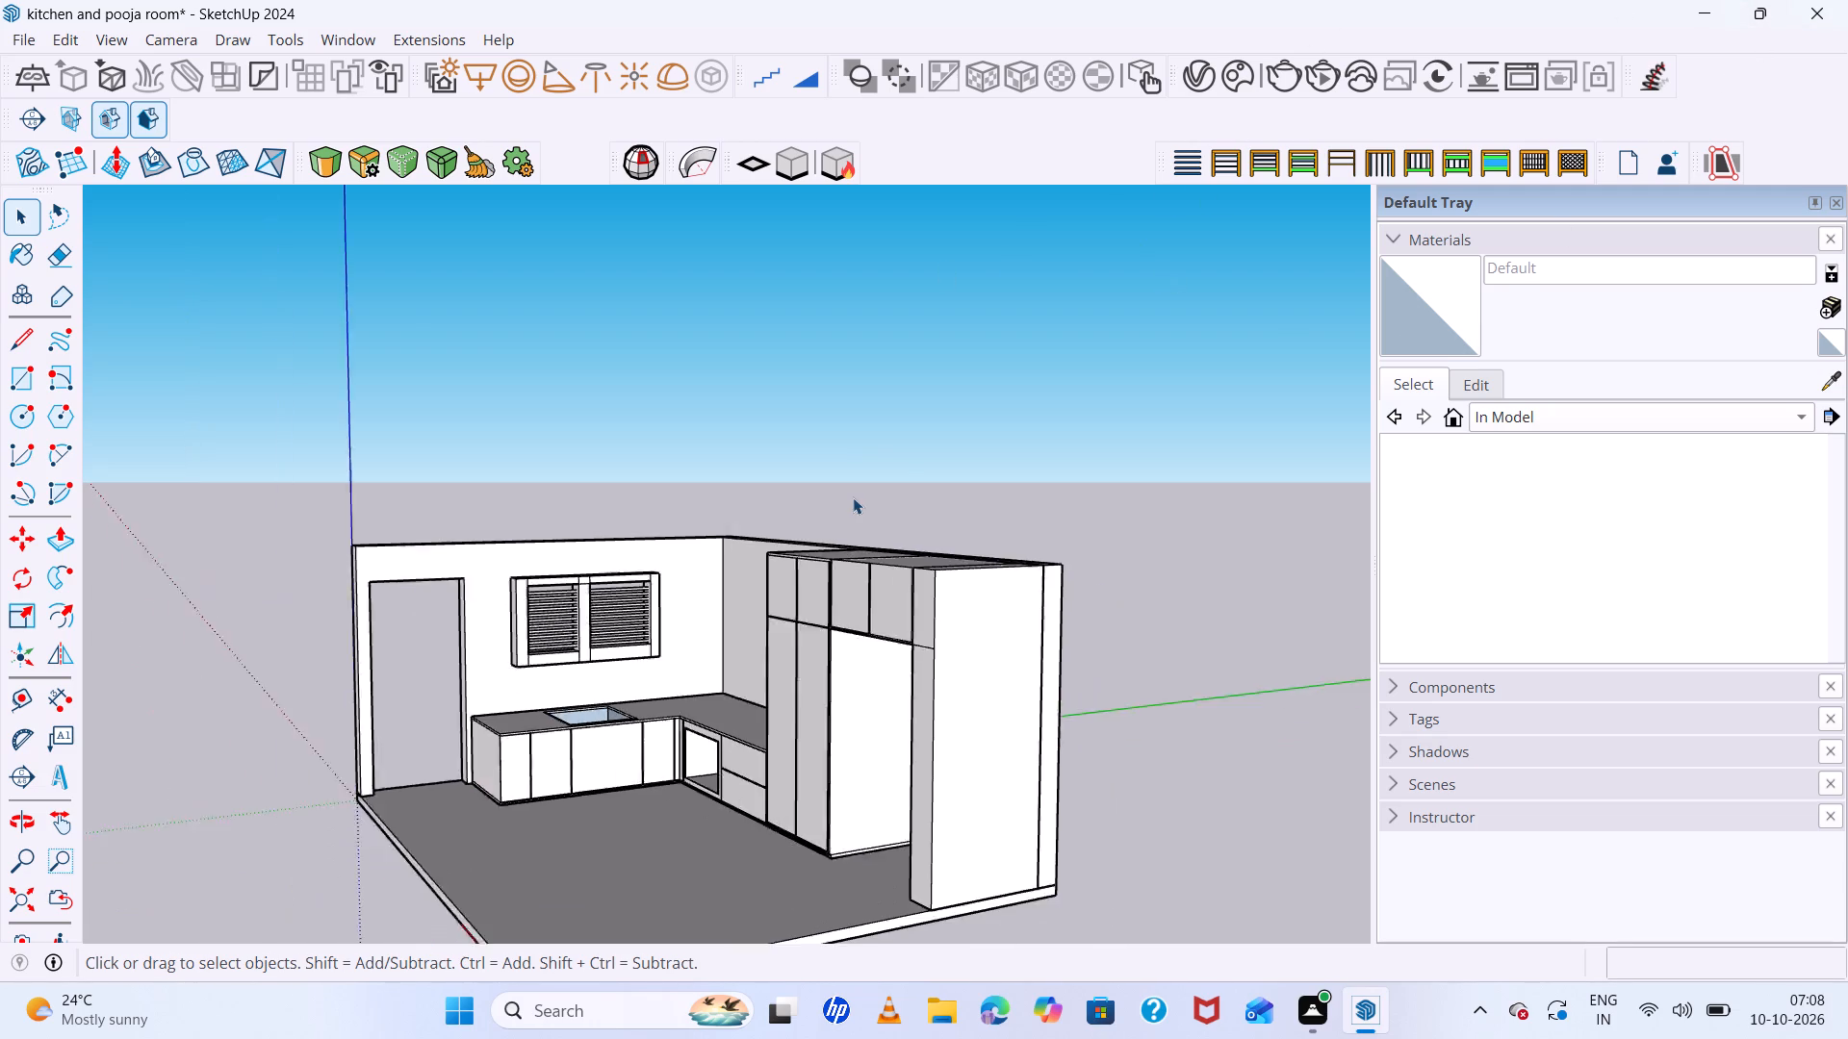
scroll(853, 497, down, 3)
middle_drag(891, 525, 1069, 544)
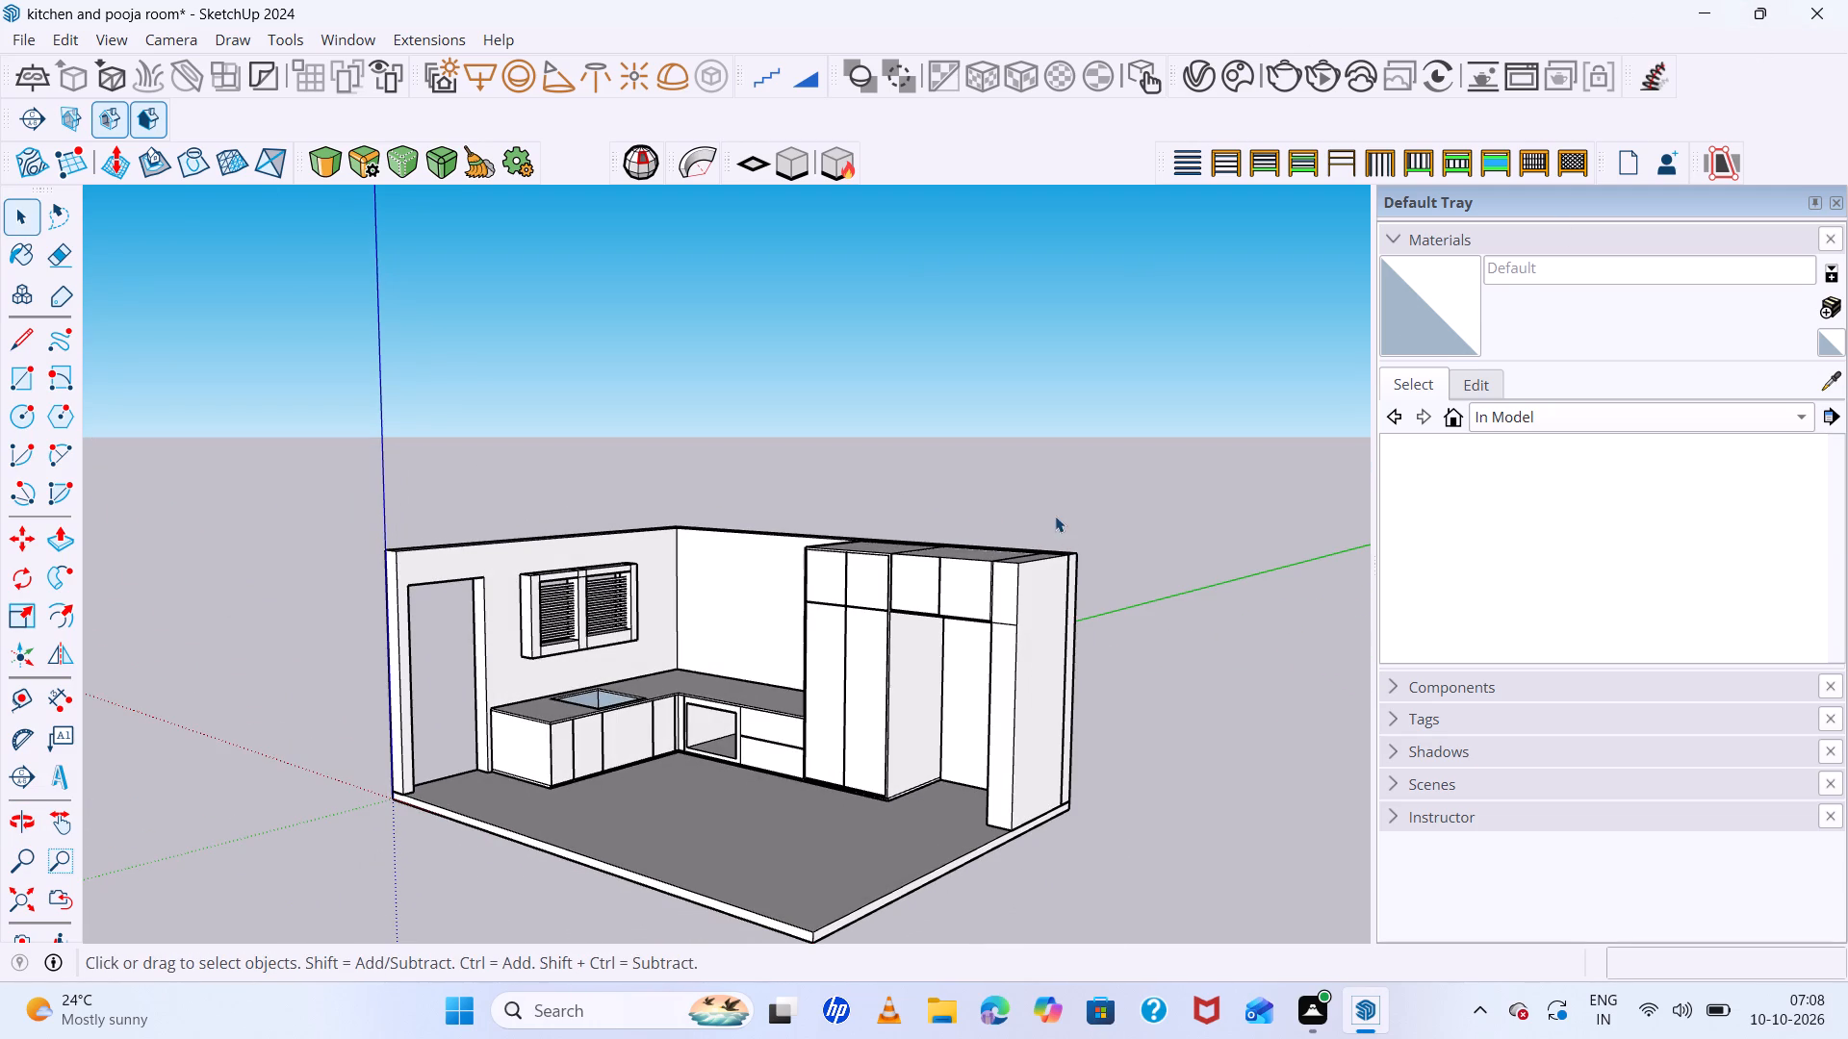
scroll(934, 521, down, 3)
middle_drag(930, 522, 940, 590)
scroll(945, 638, up, 5)
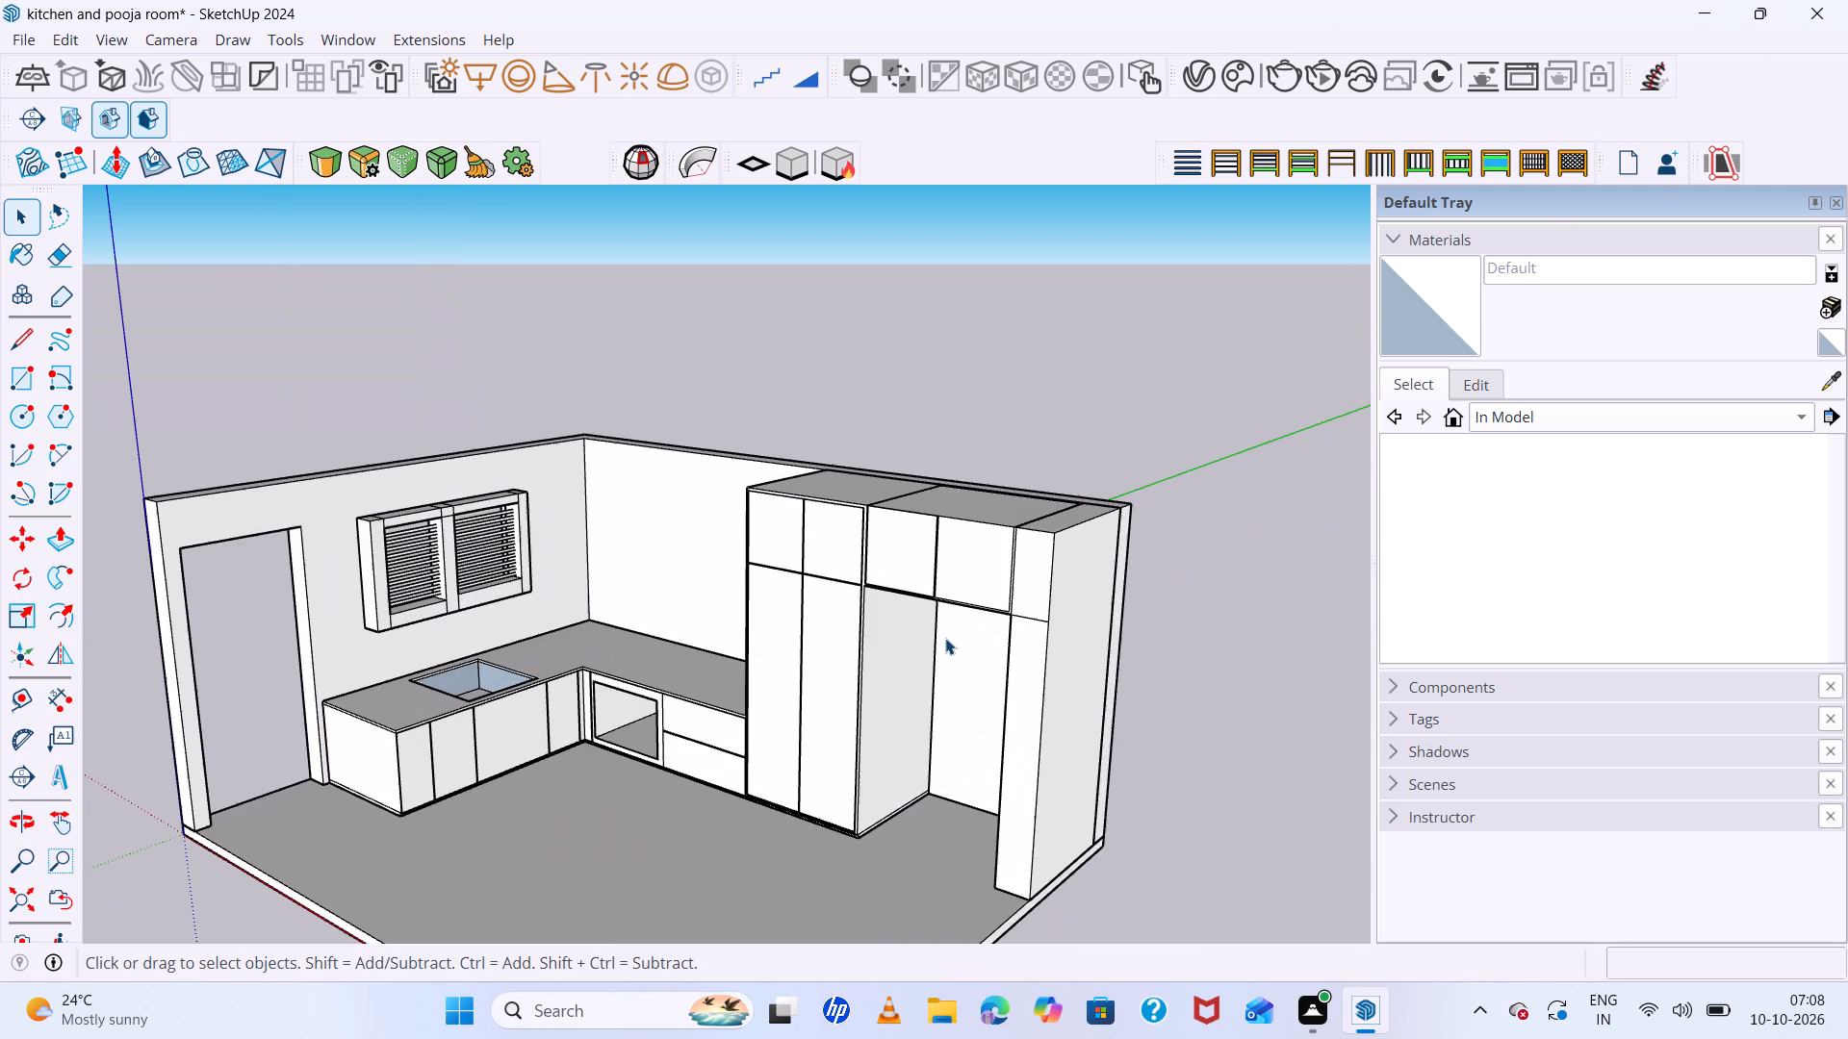
scroll(946, 640, up, 4)
scroll(947, 627, down, 1)
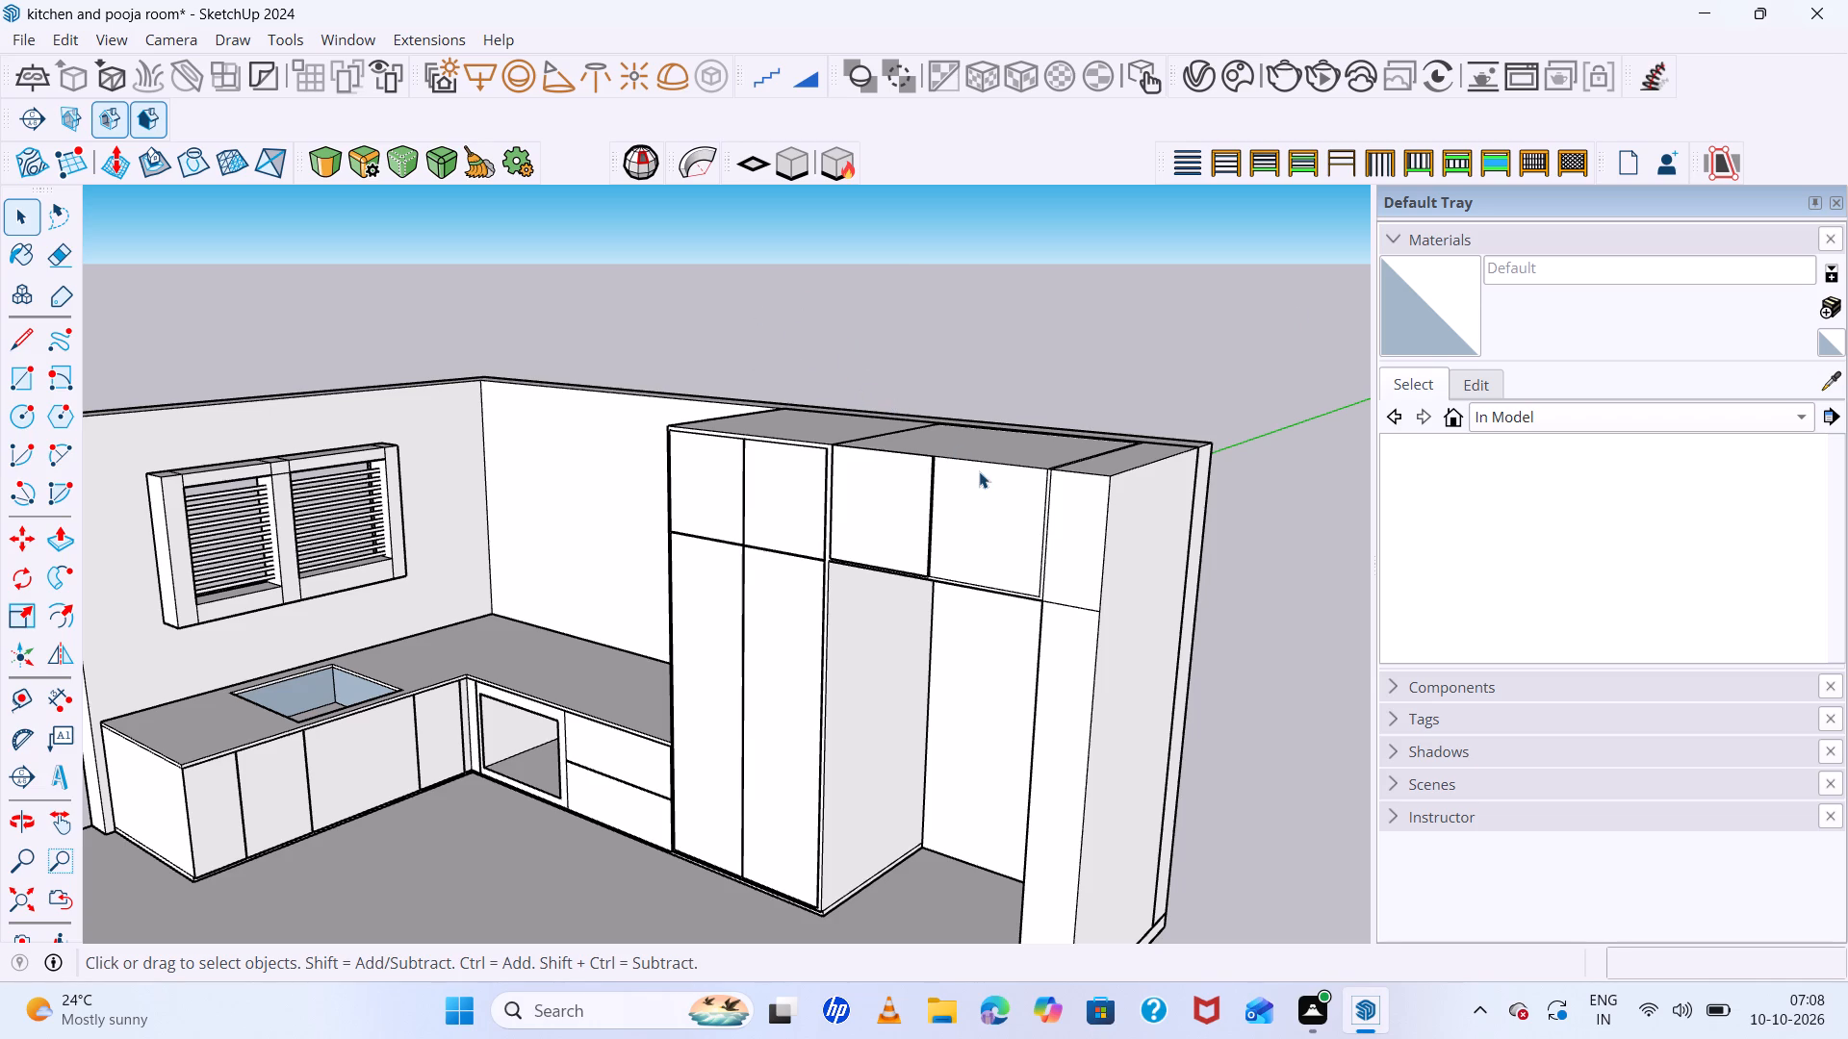
Check which geometry is joined together by selecting the connected cabinets and countertop, the window frame, and the rods.
triple_click(1014, 474)
double_click(1014, 474)
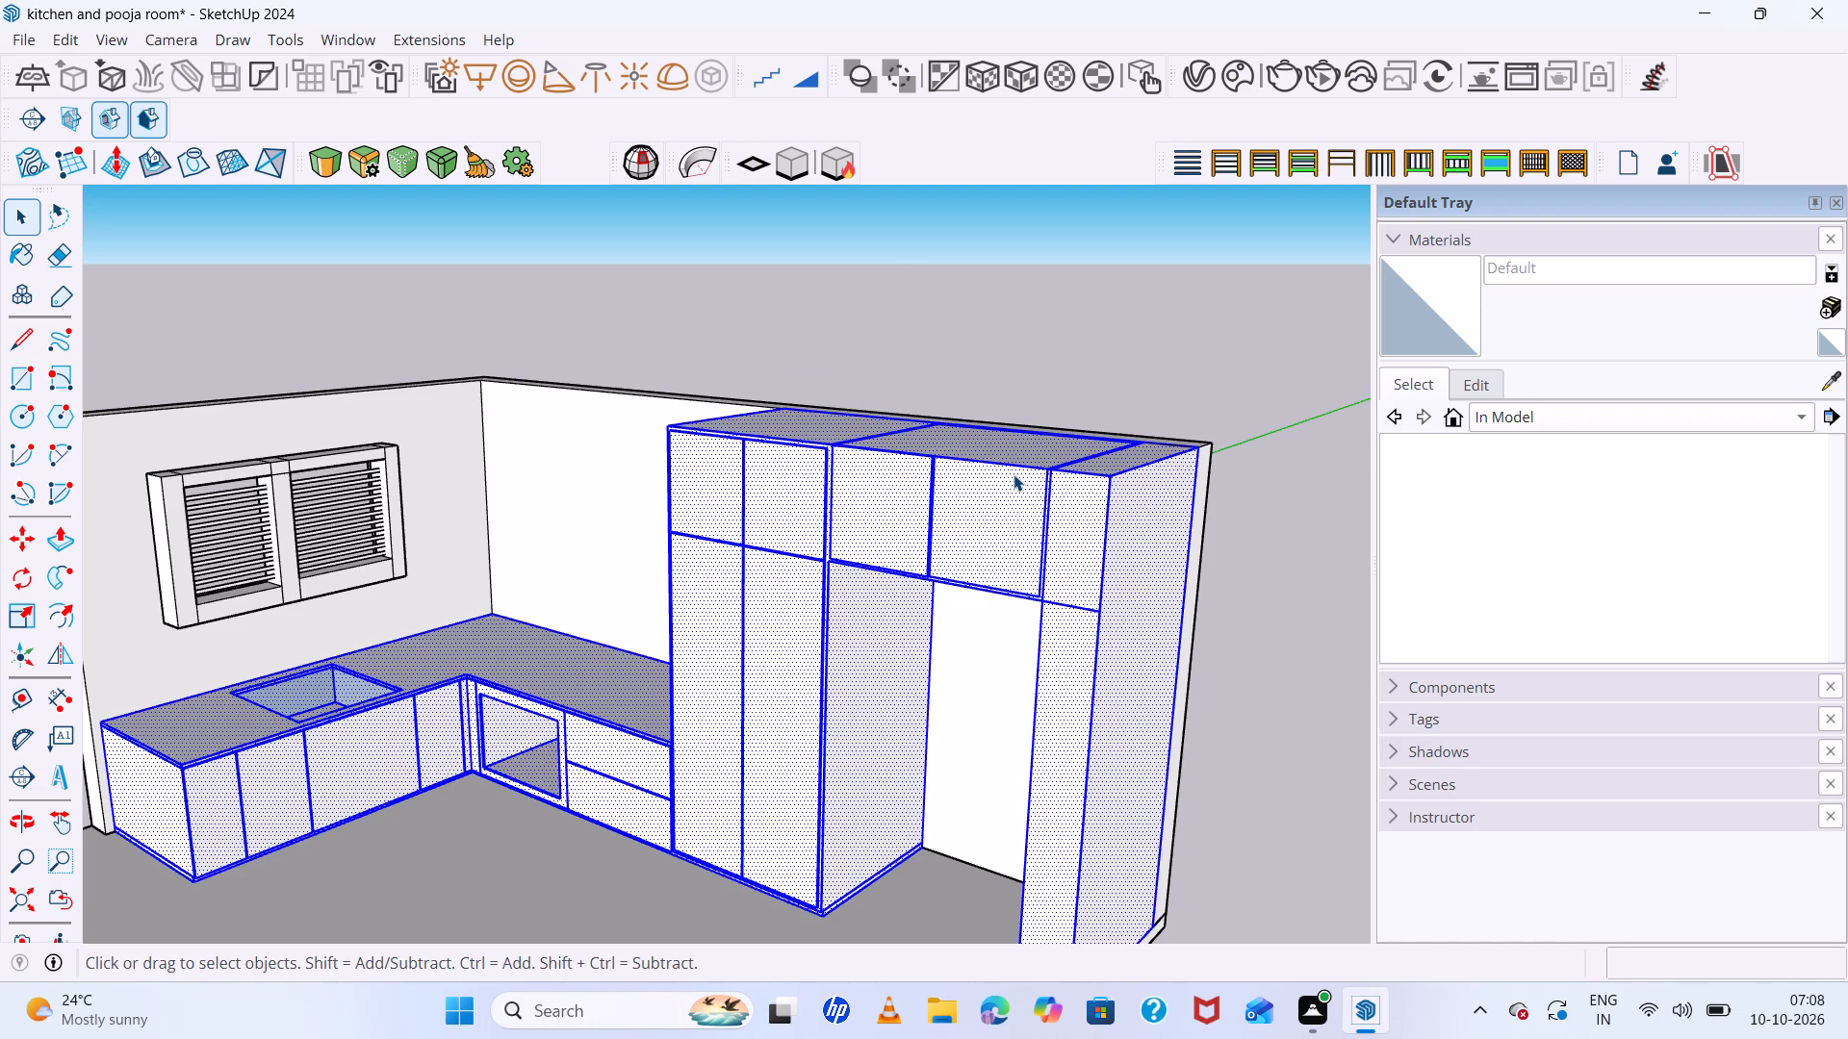
triple_click(396, 454)
click(396, 454)
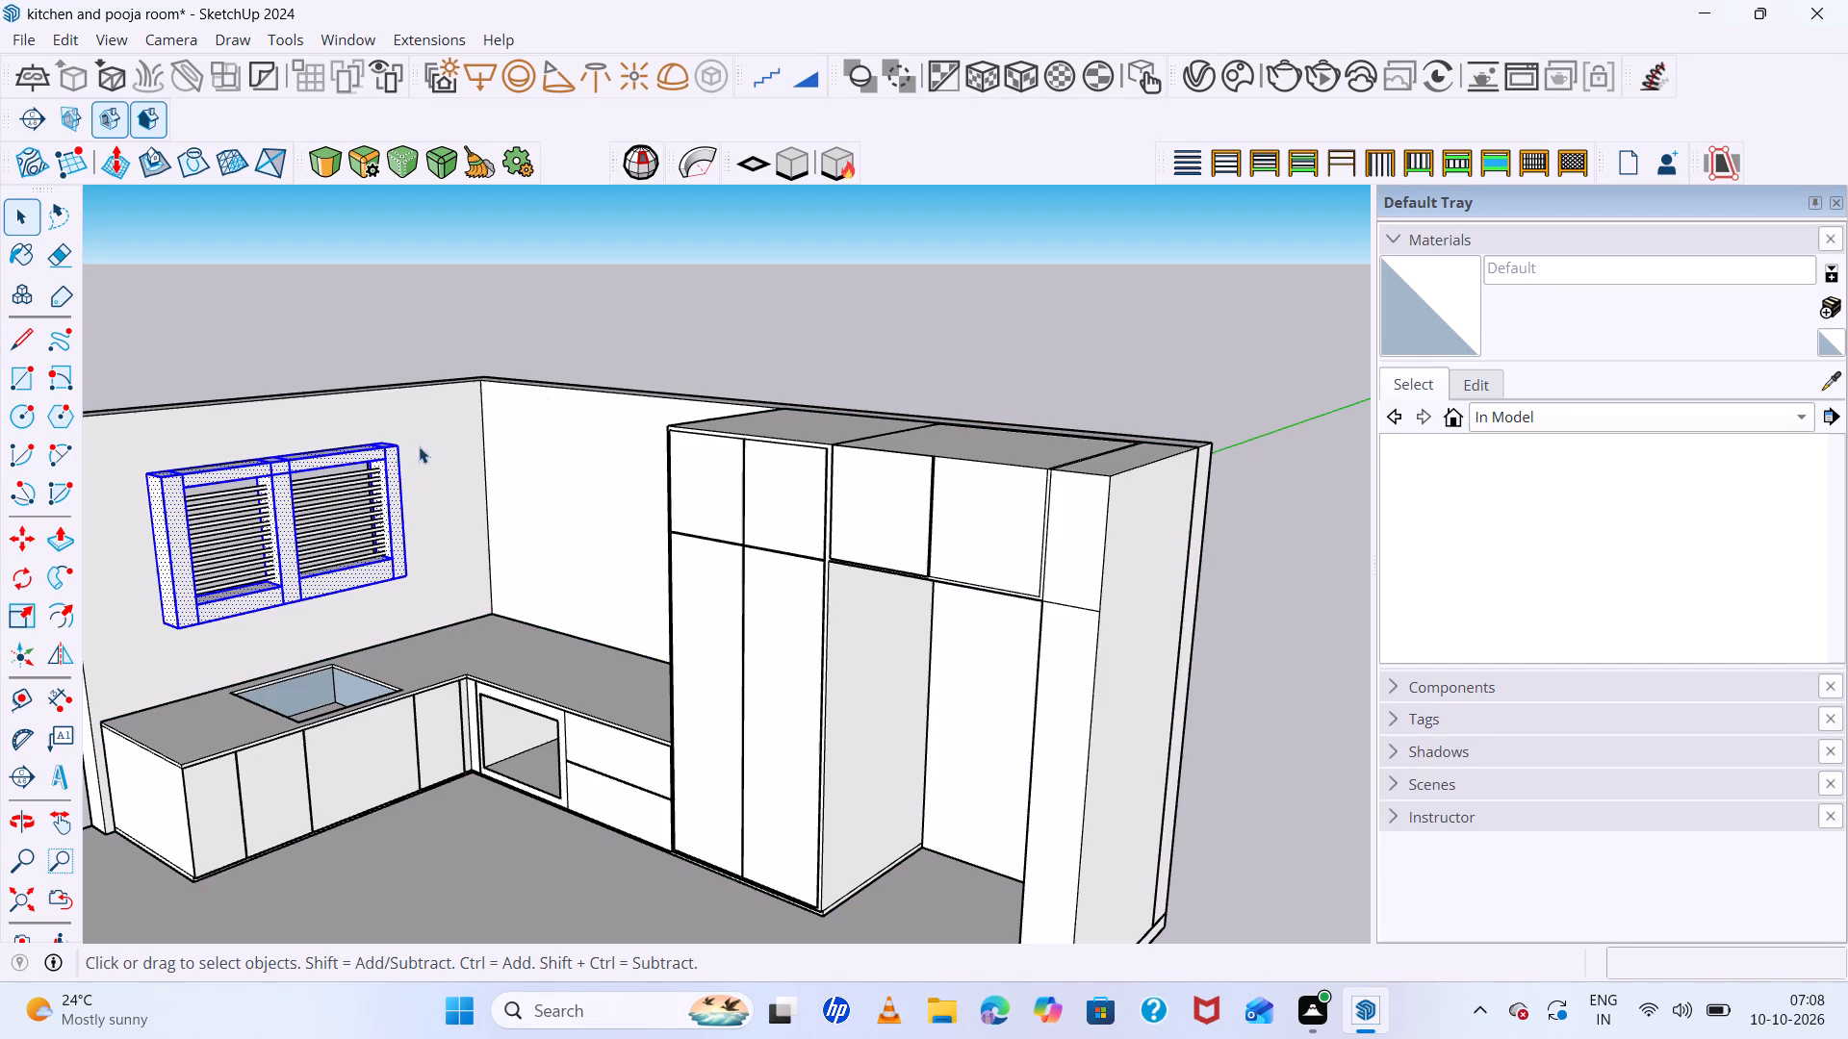
scroll(551, 395, down, 5)
middle_drag(611, 413, 777, 462)
click(696, 355)
scroll(480, 427, up, 6)
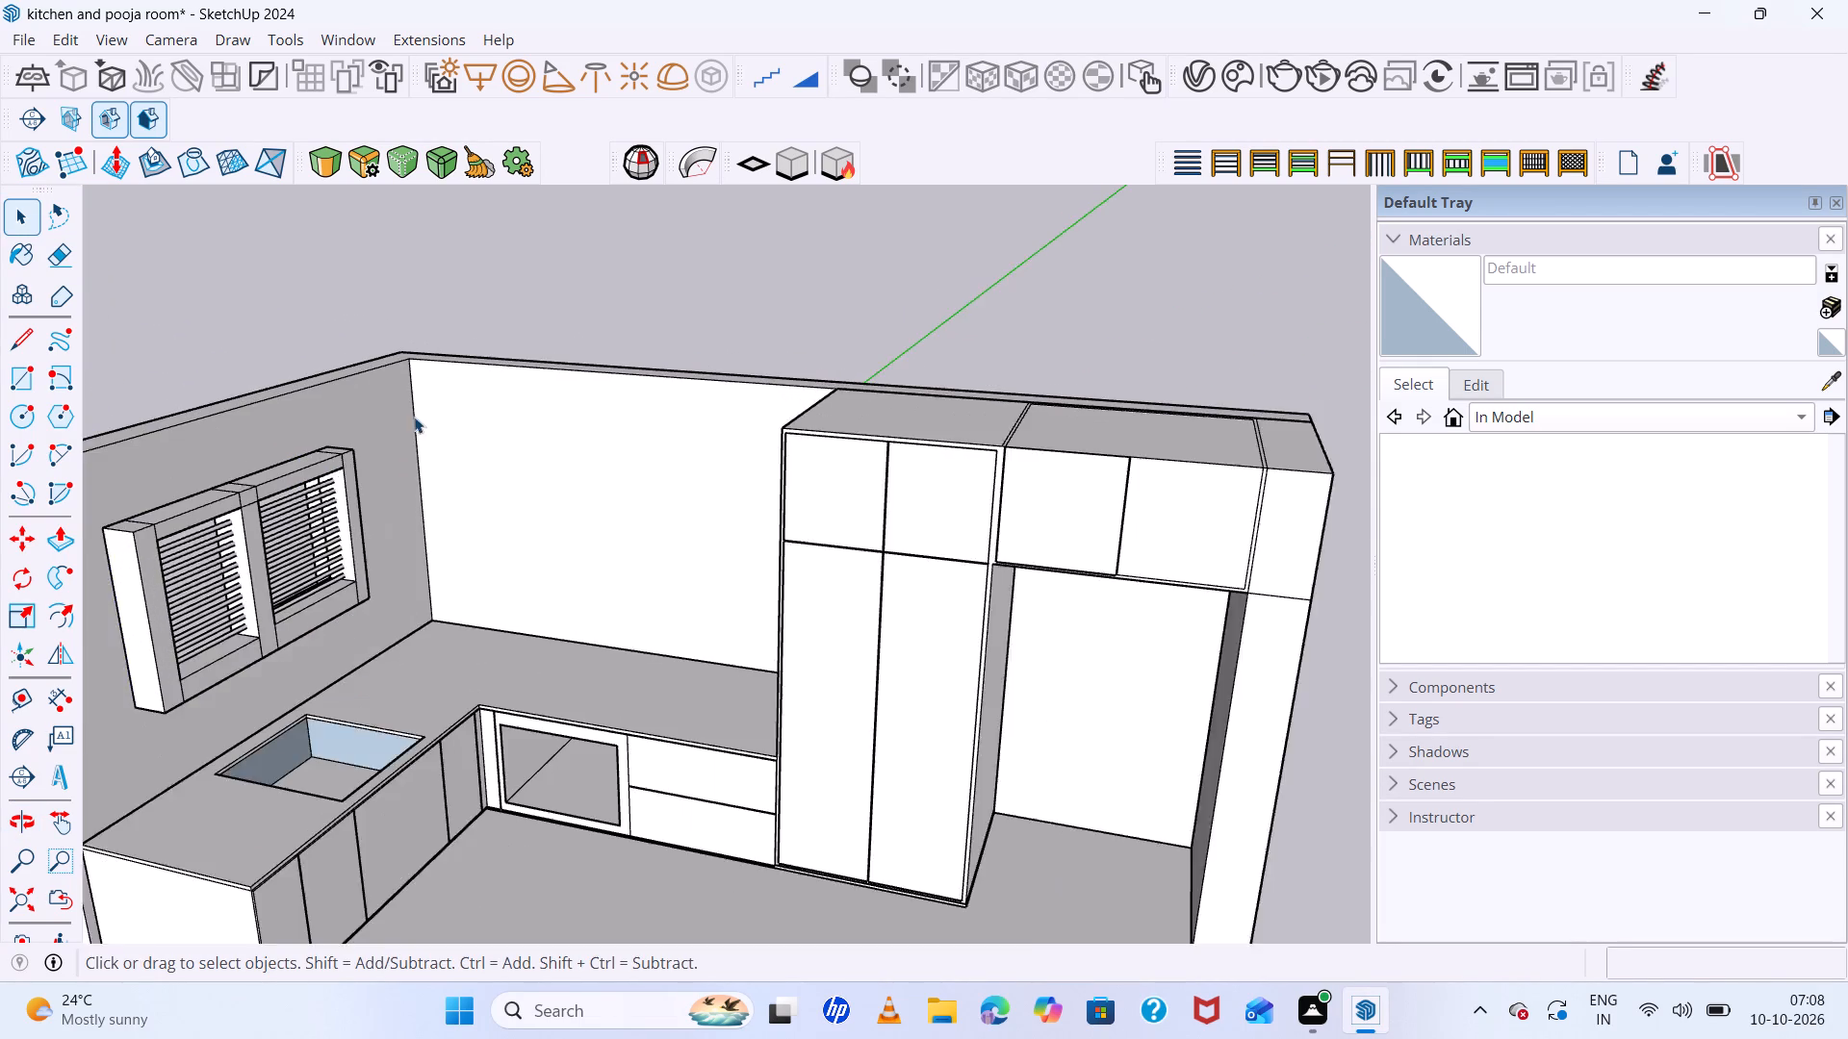
double_click(261, 532)
click(601, 347)
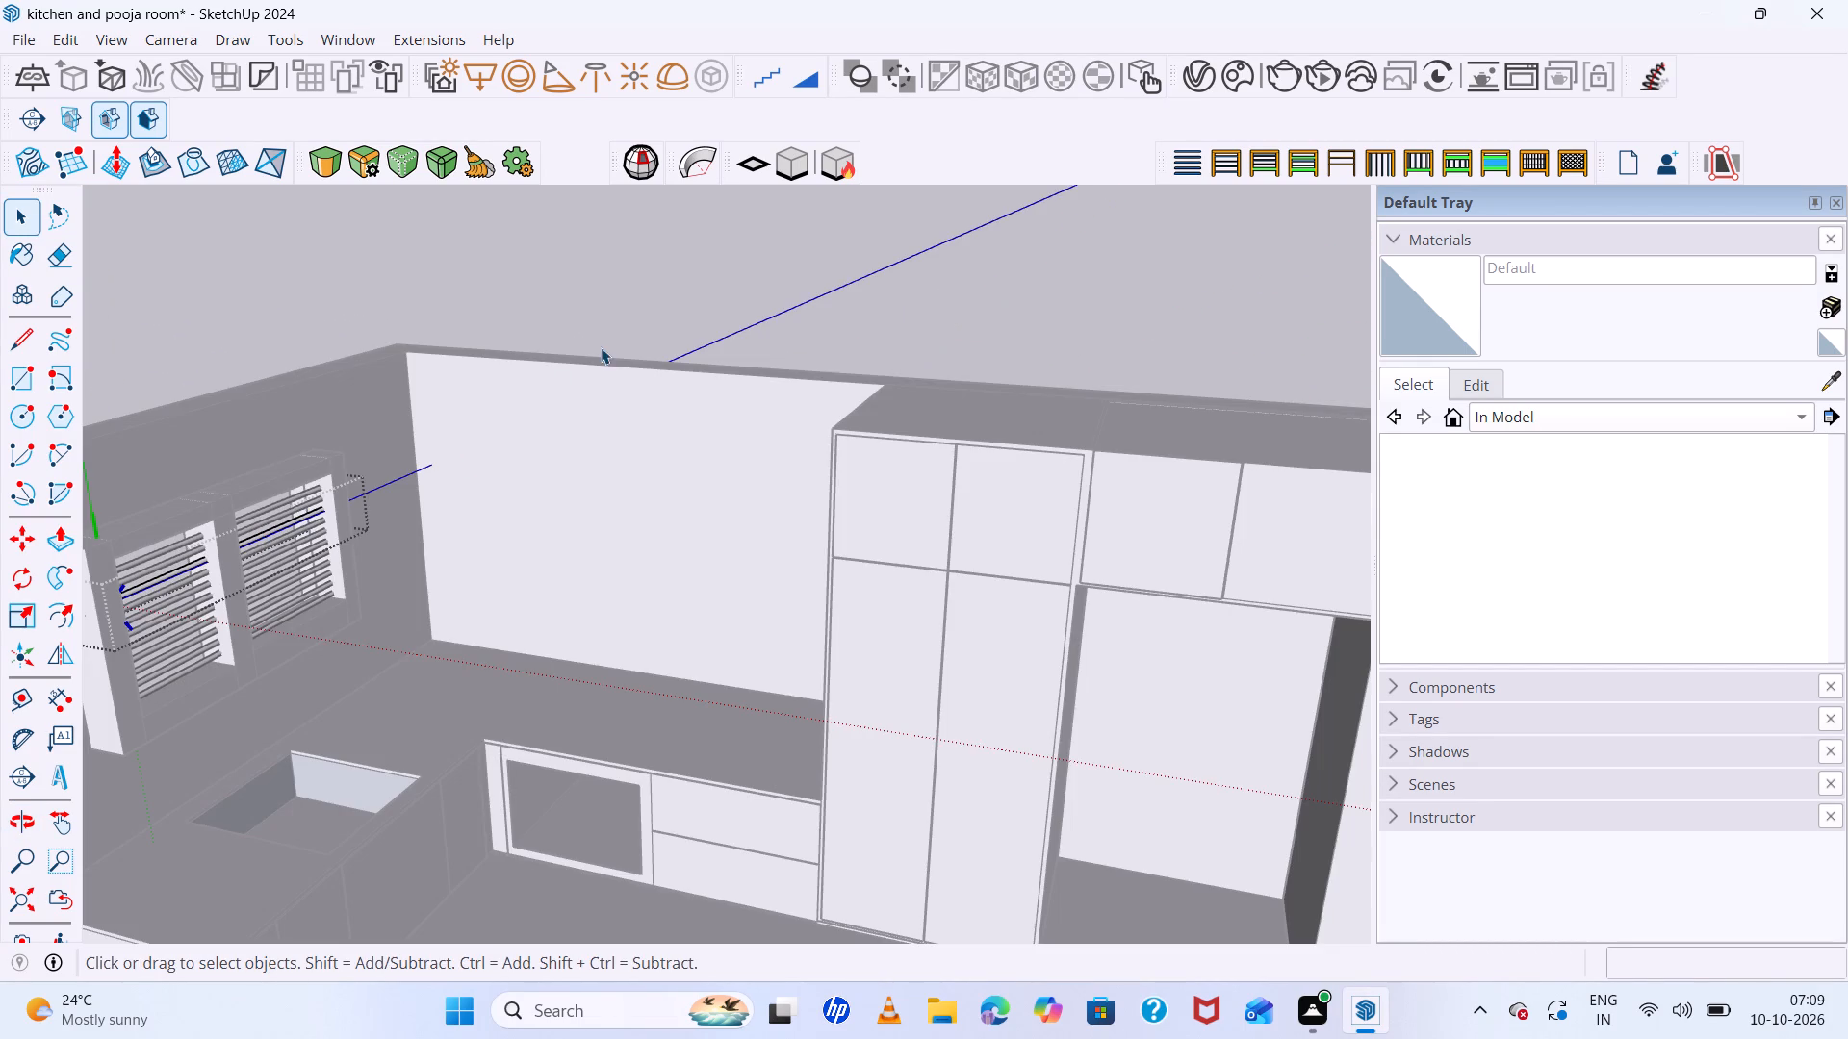
Examine the kitchen's window wall, countertop and tall cabinets from the front.
scroll(495, 438, down, 7)
middle_drag(511, 498, 733, 421)
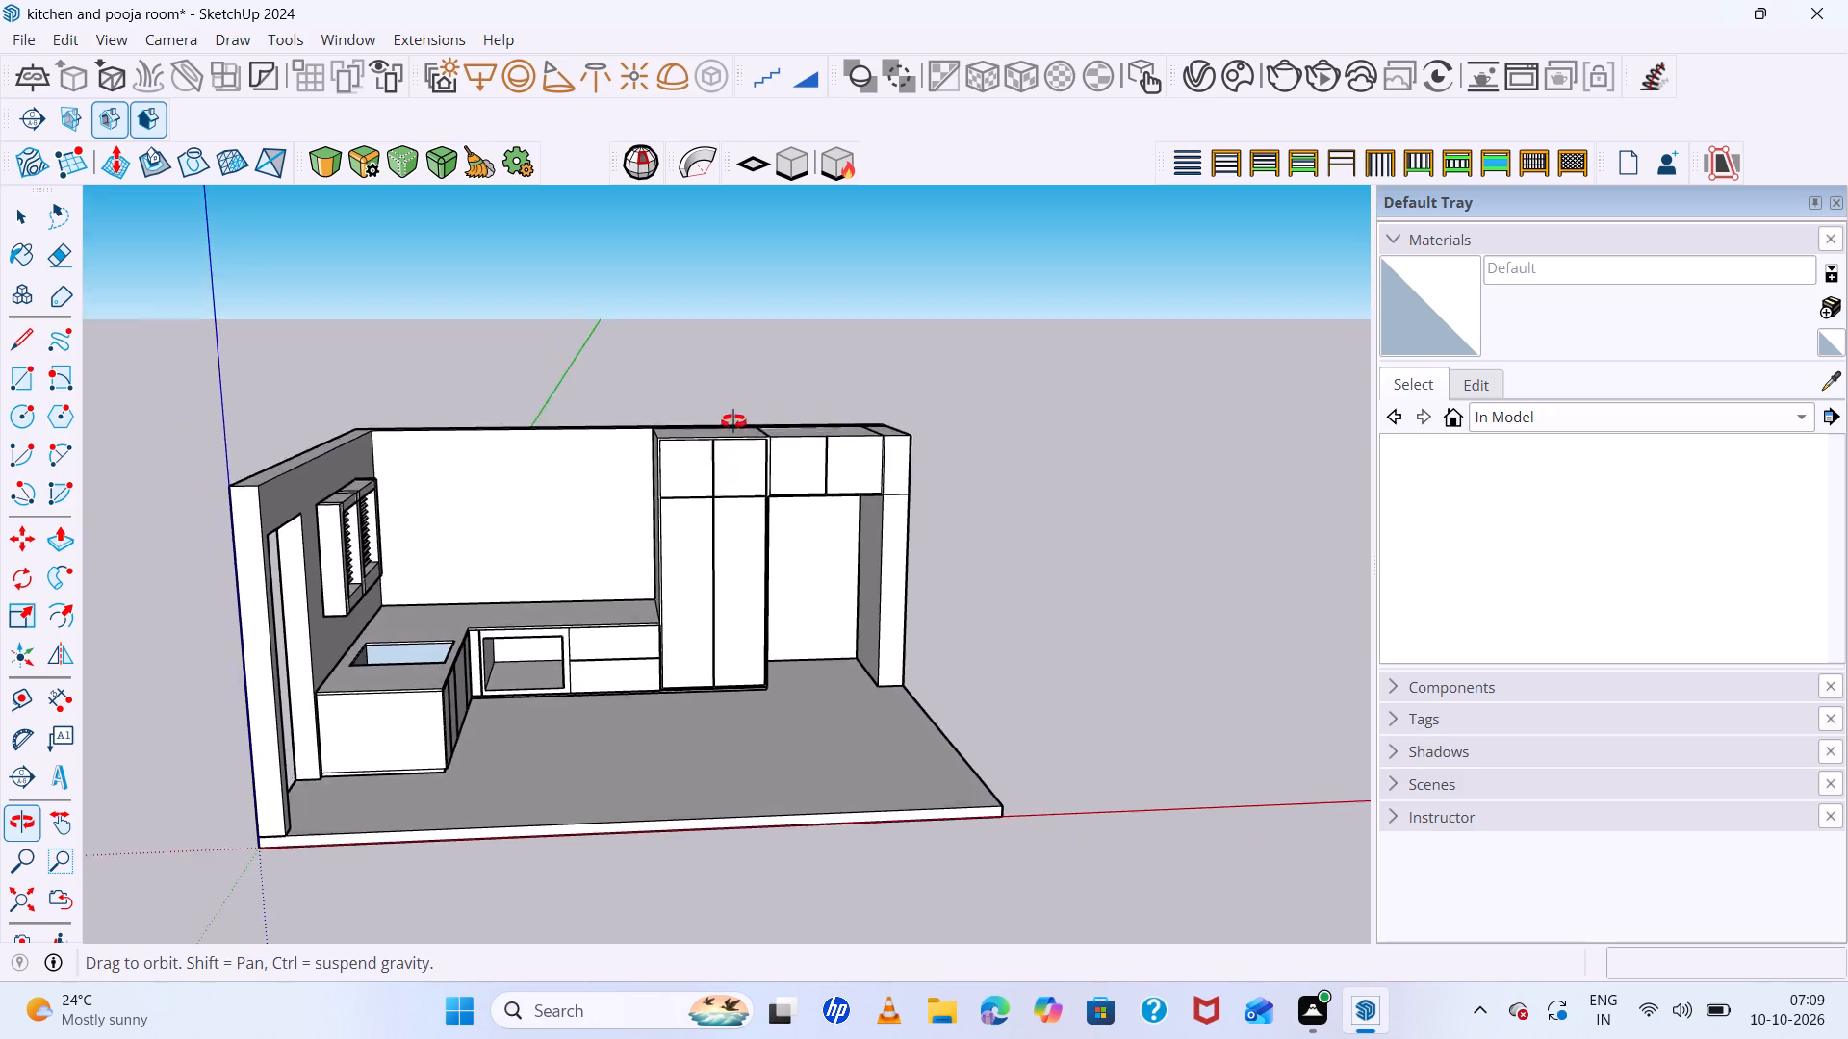
middle_drag(733, 421, 734, 404)
middle_click(730, 394)
middle_drag(720, 386, 507, 342)
scroll(519, 435, up, 7)
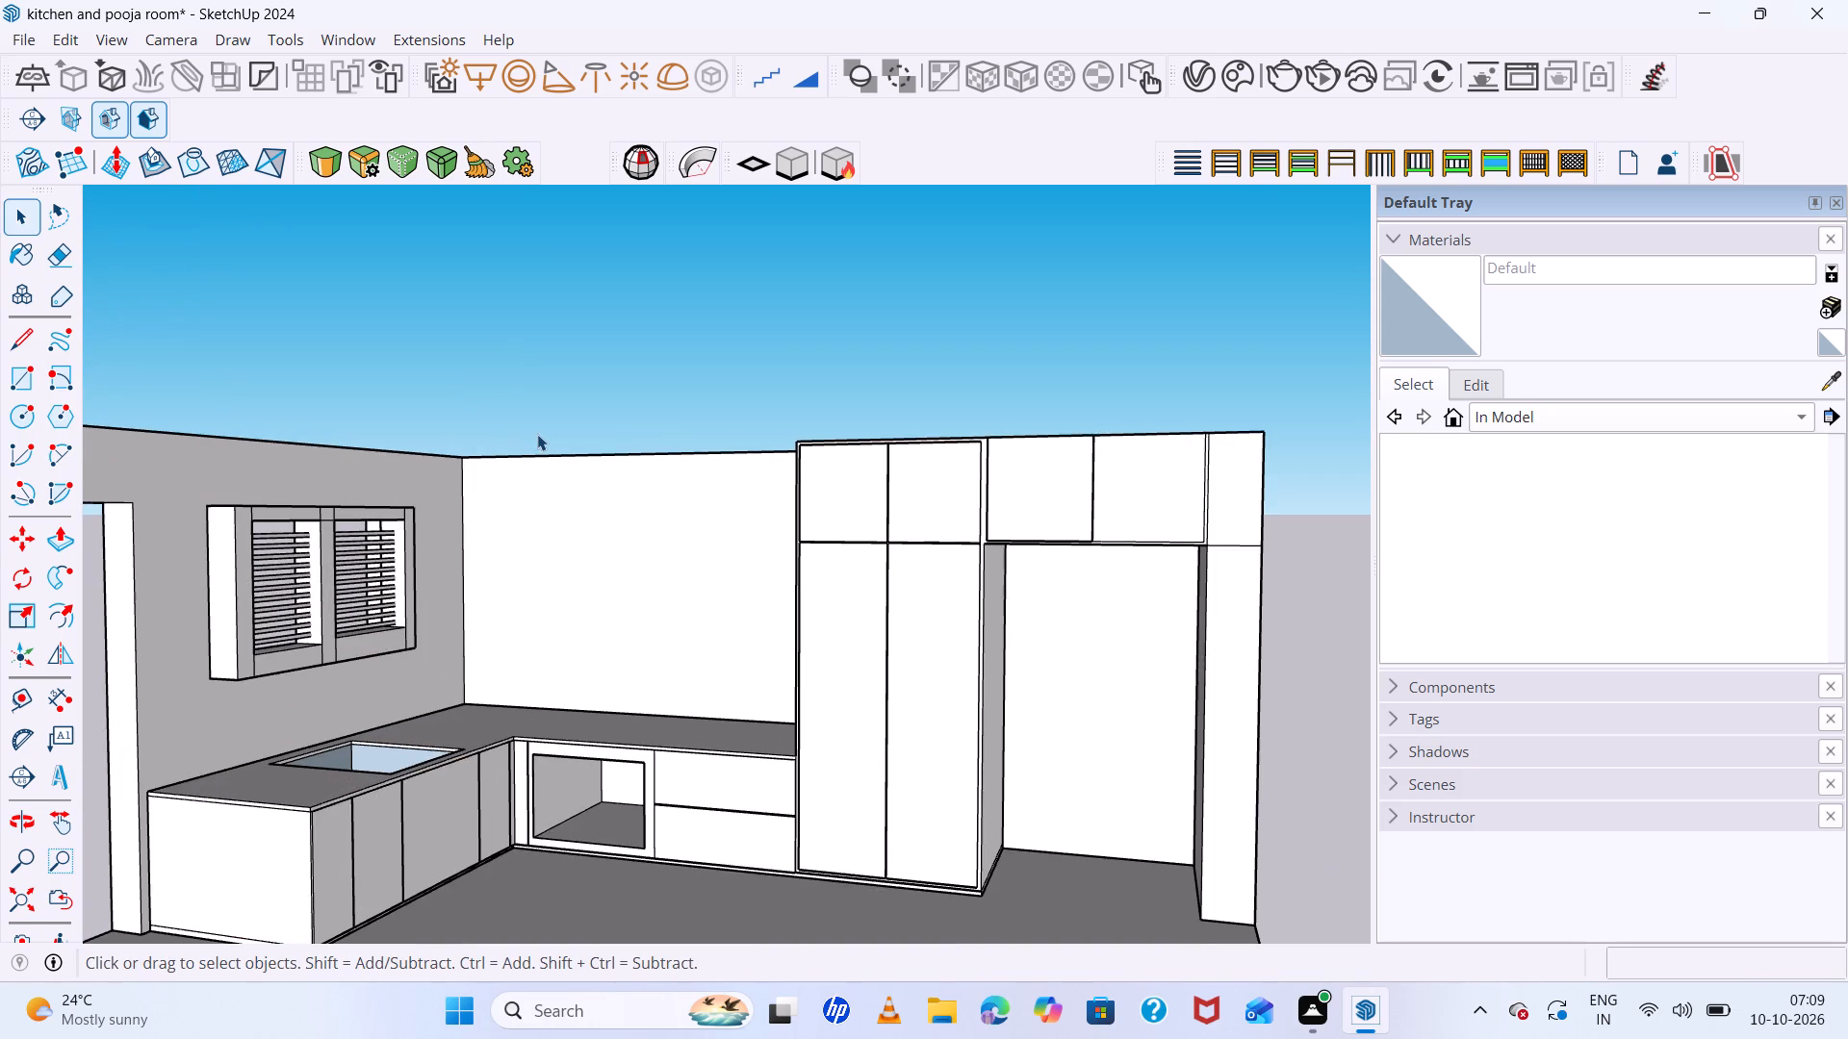
scroll(537, 434, down, 2)
middle_drag(553, 447, 570, 476)
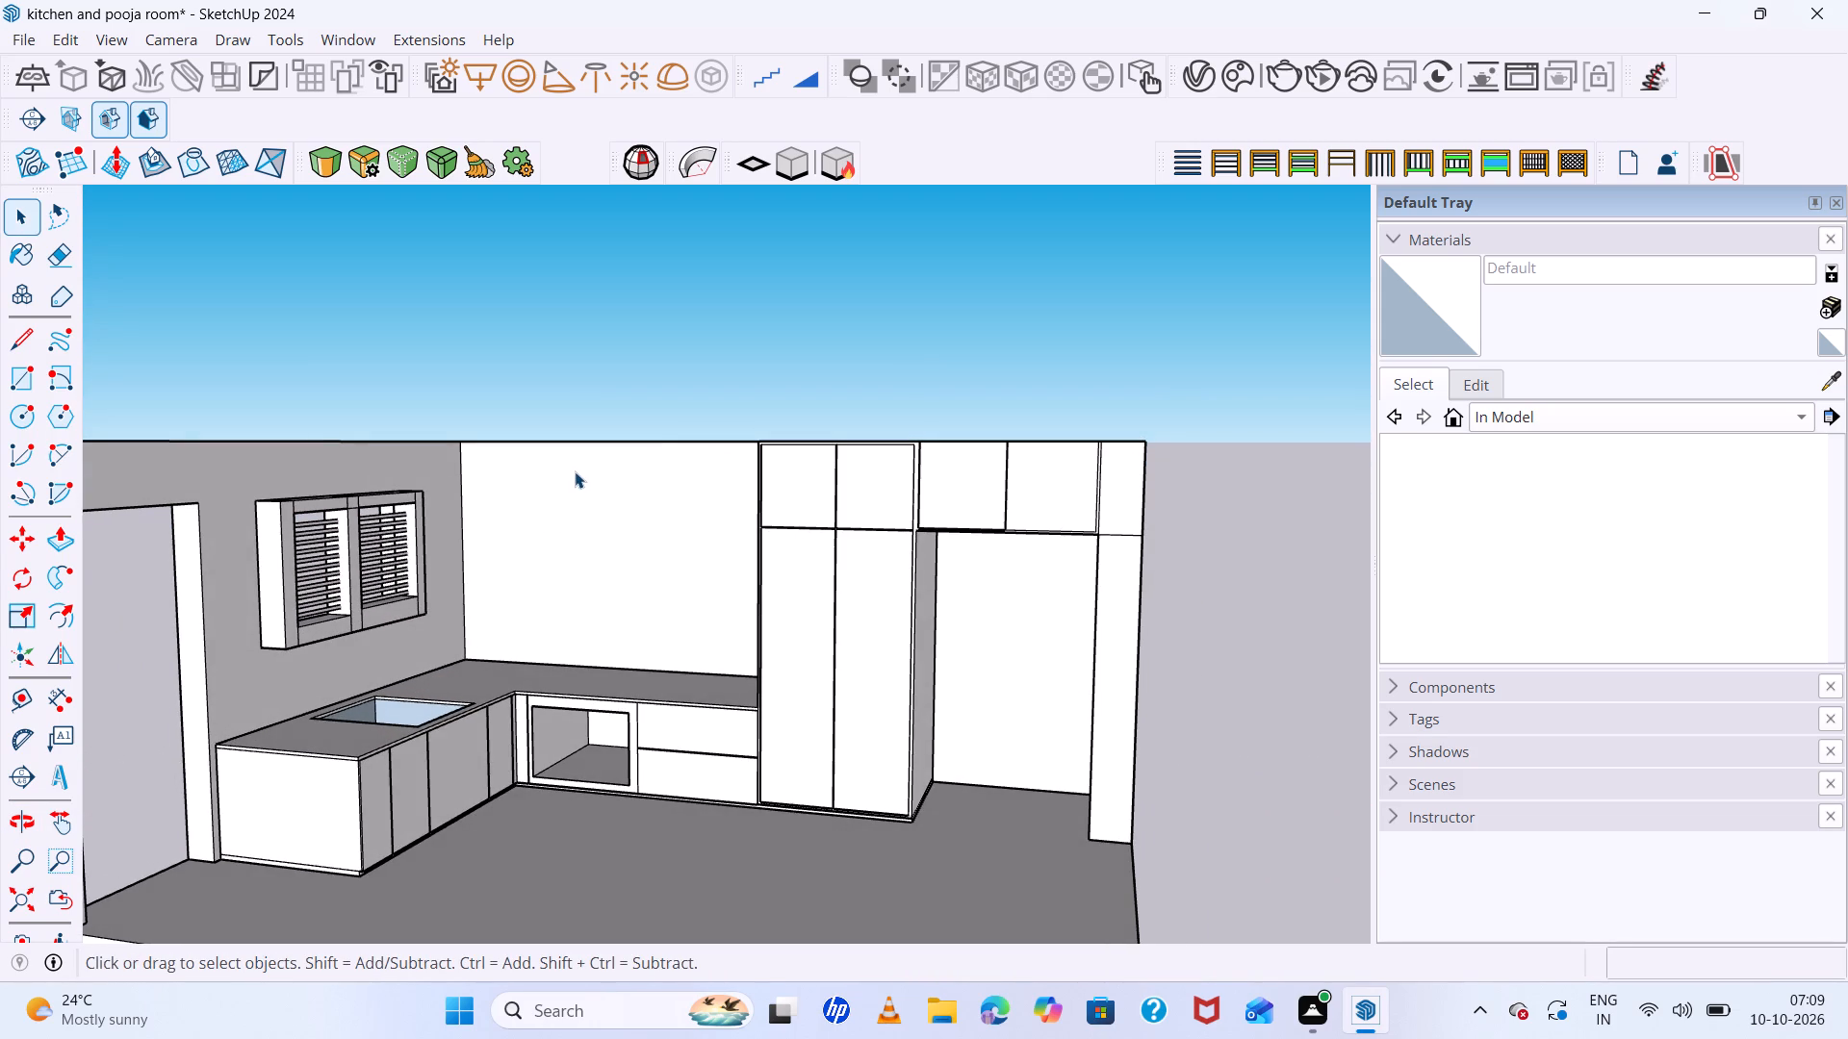
Make all the connected cabinet and countertop geometry into a group.
middle_drag(575, 471, 676, 727)
scroll(432, 374, up, 6)
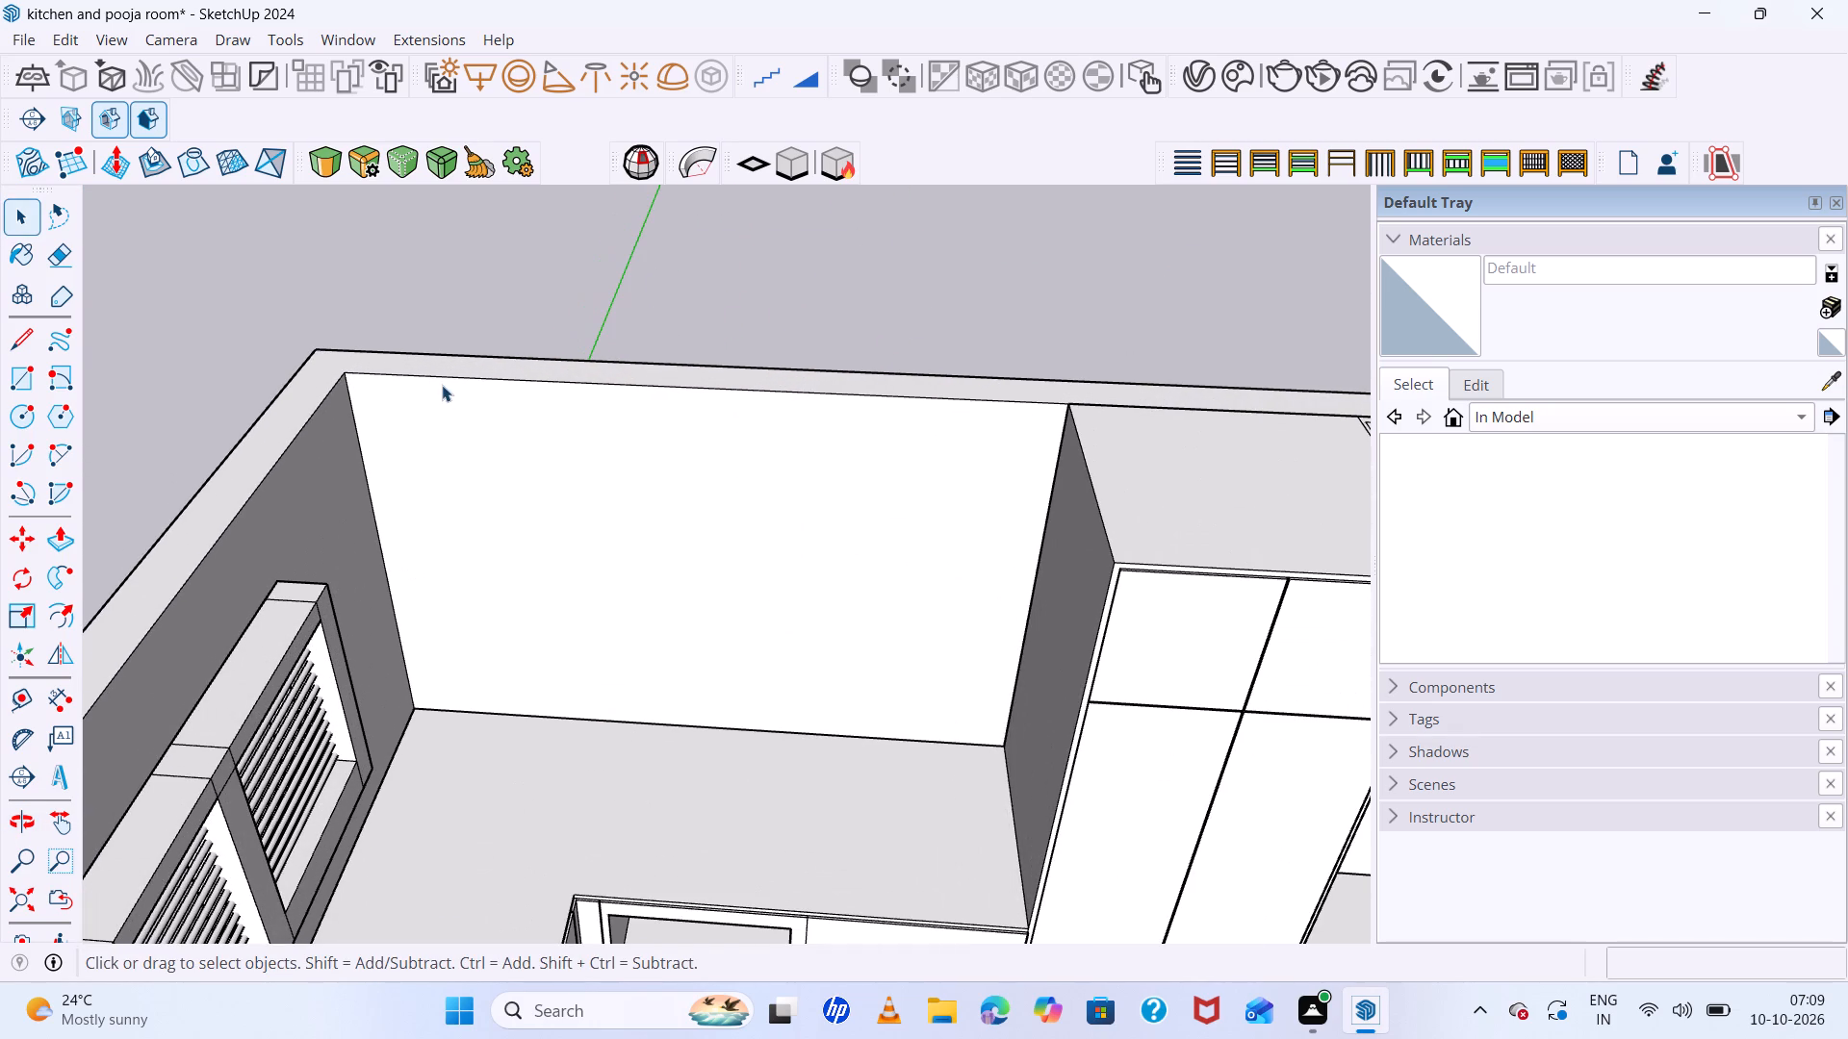
triple_click(1144, 500)
right_click(1144, 500)
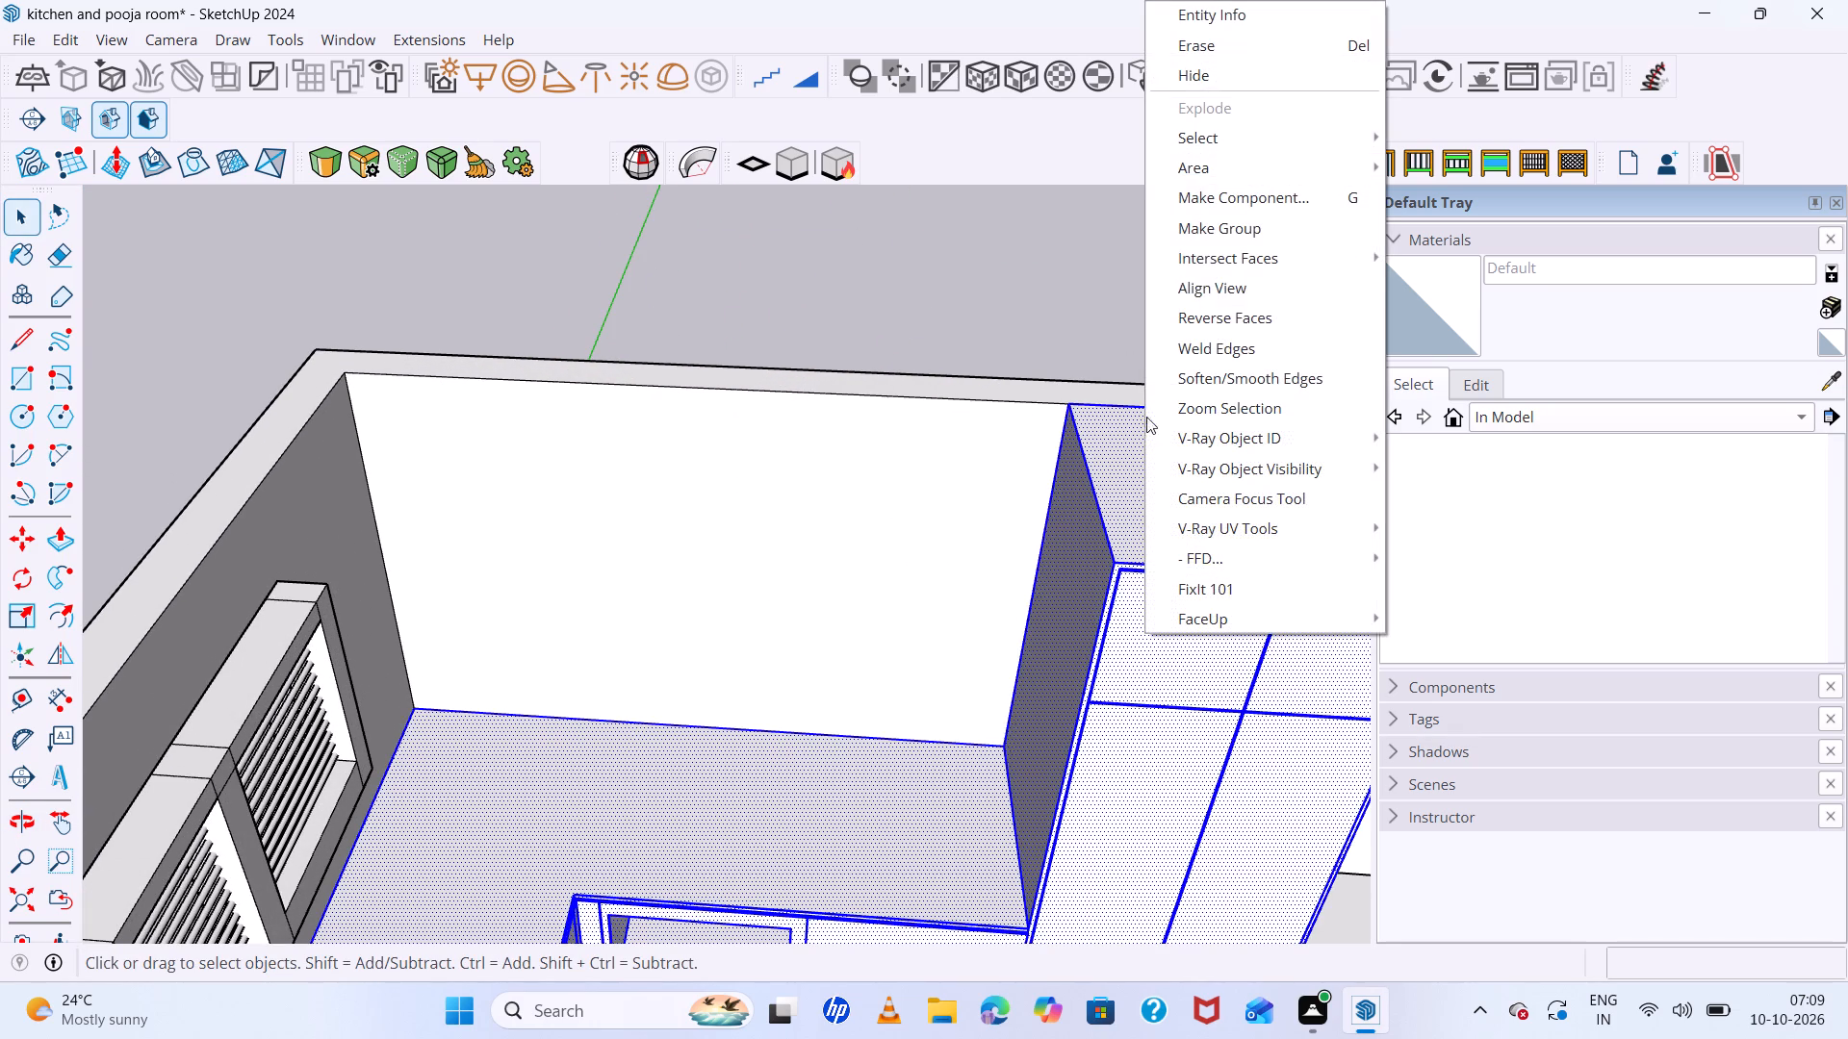
click(1178, 232)
scroll(660, 421, down, 12)
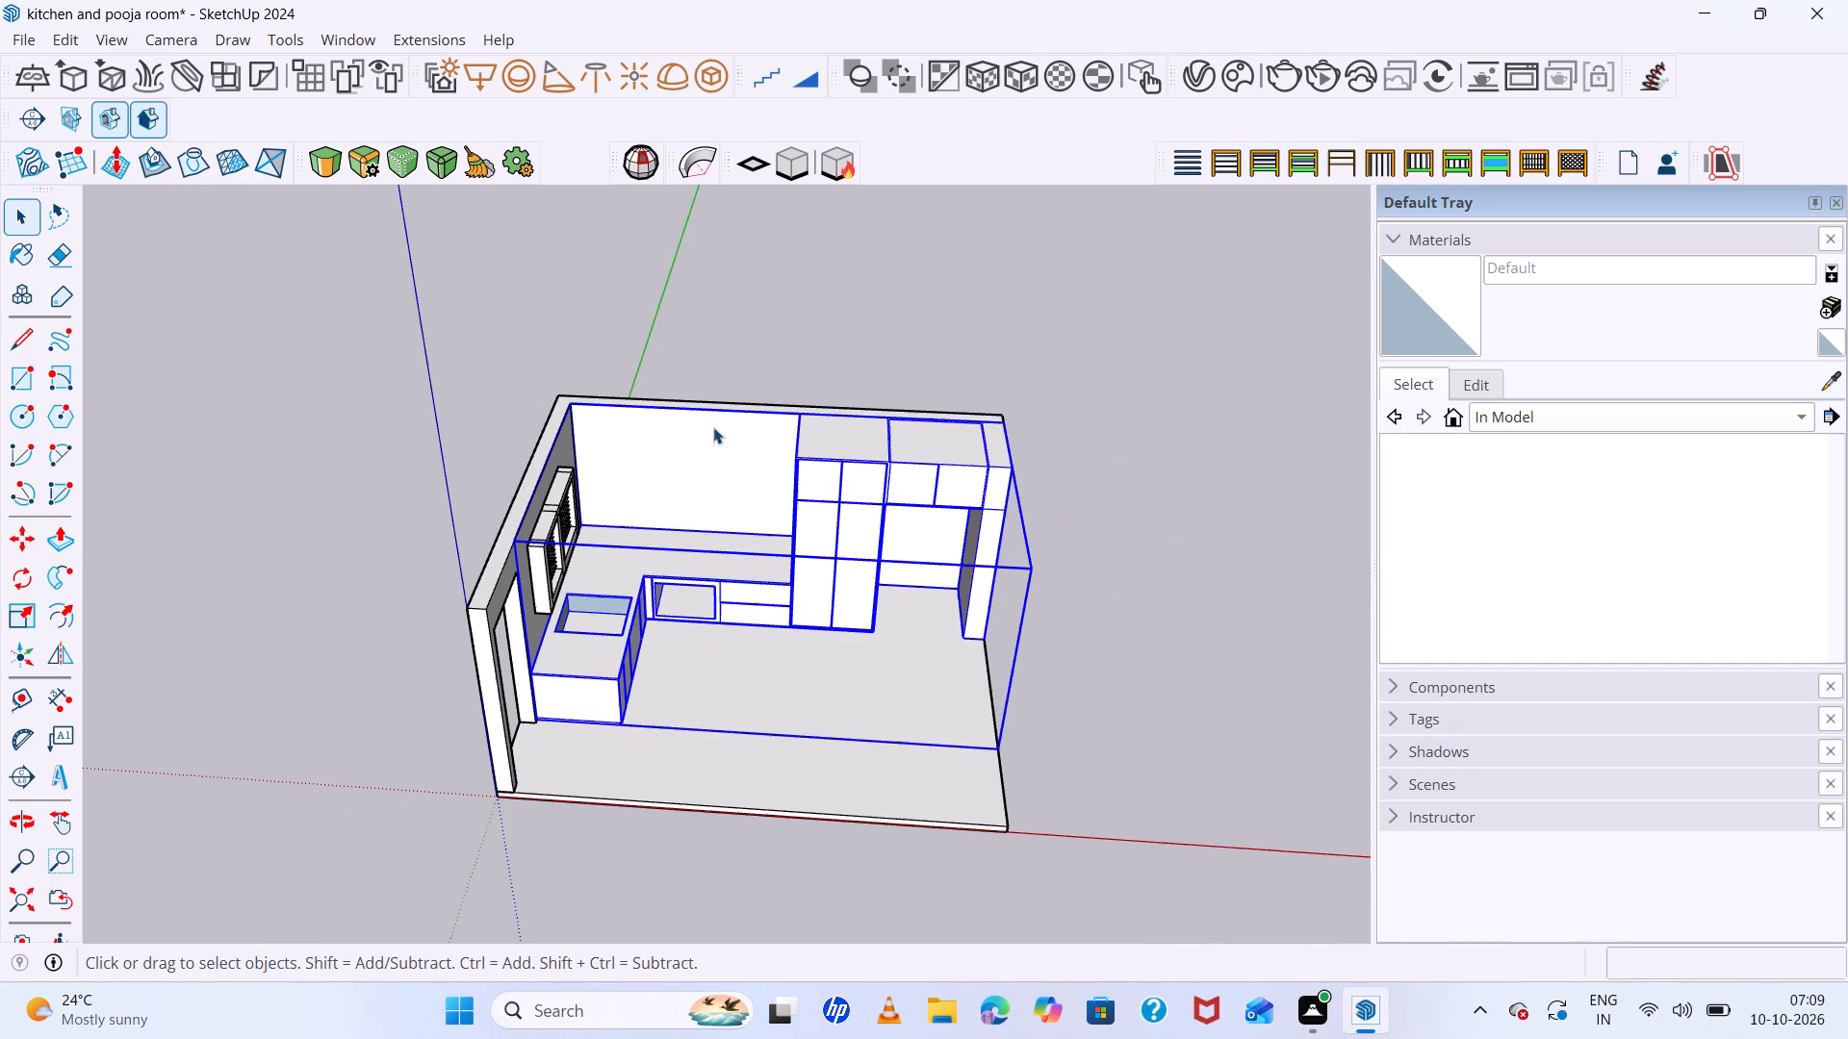
click(1071, 417)
scroll(918, 431, up, 7)
middle_drag(1020, 451, 892, 498)
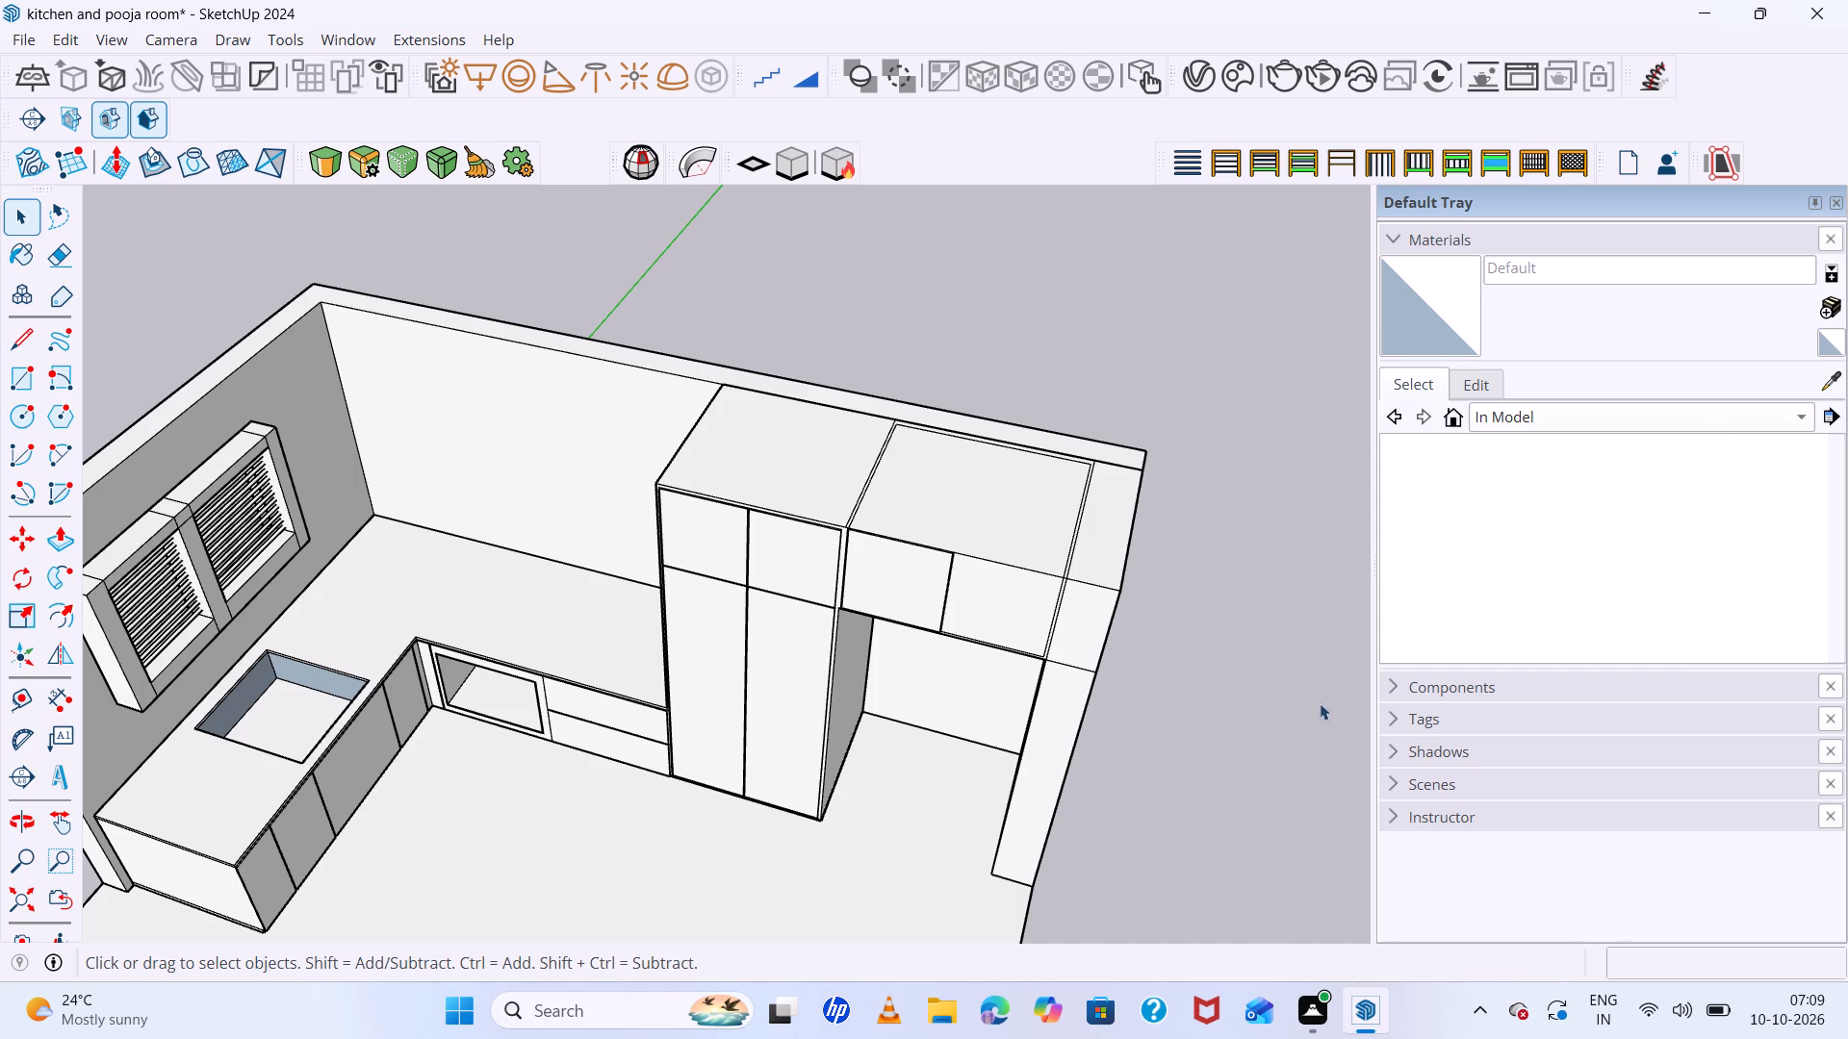
Draw a rectangle about 3' by 11' 3" at the back wall's top, from the inner window-wall corner to the tall cabinet's side.
scroll(807, 564, down, 10)
scroll(706, 474, up, 5)
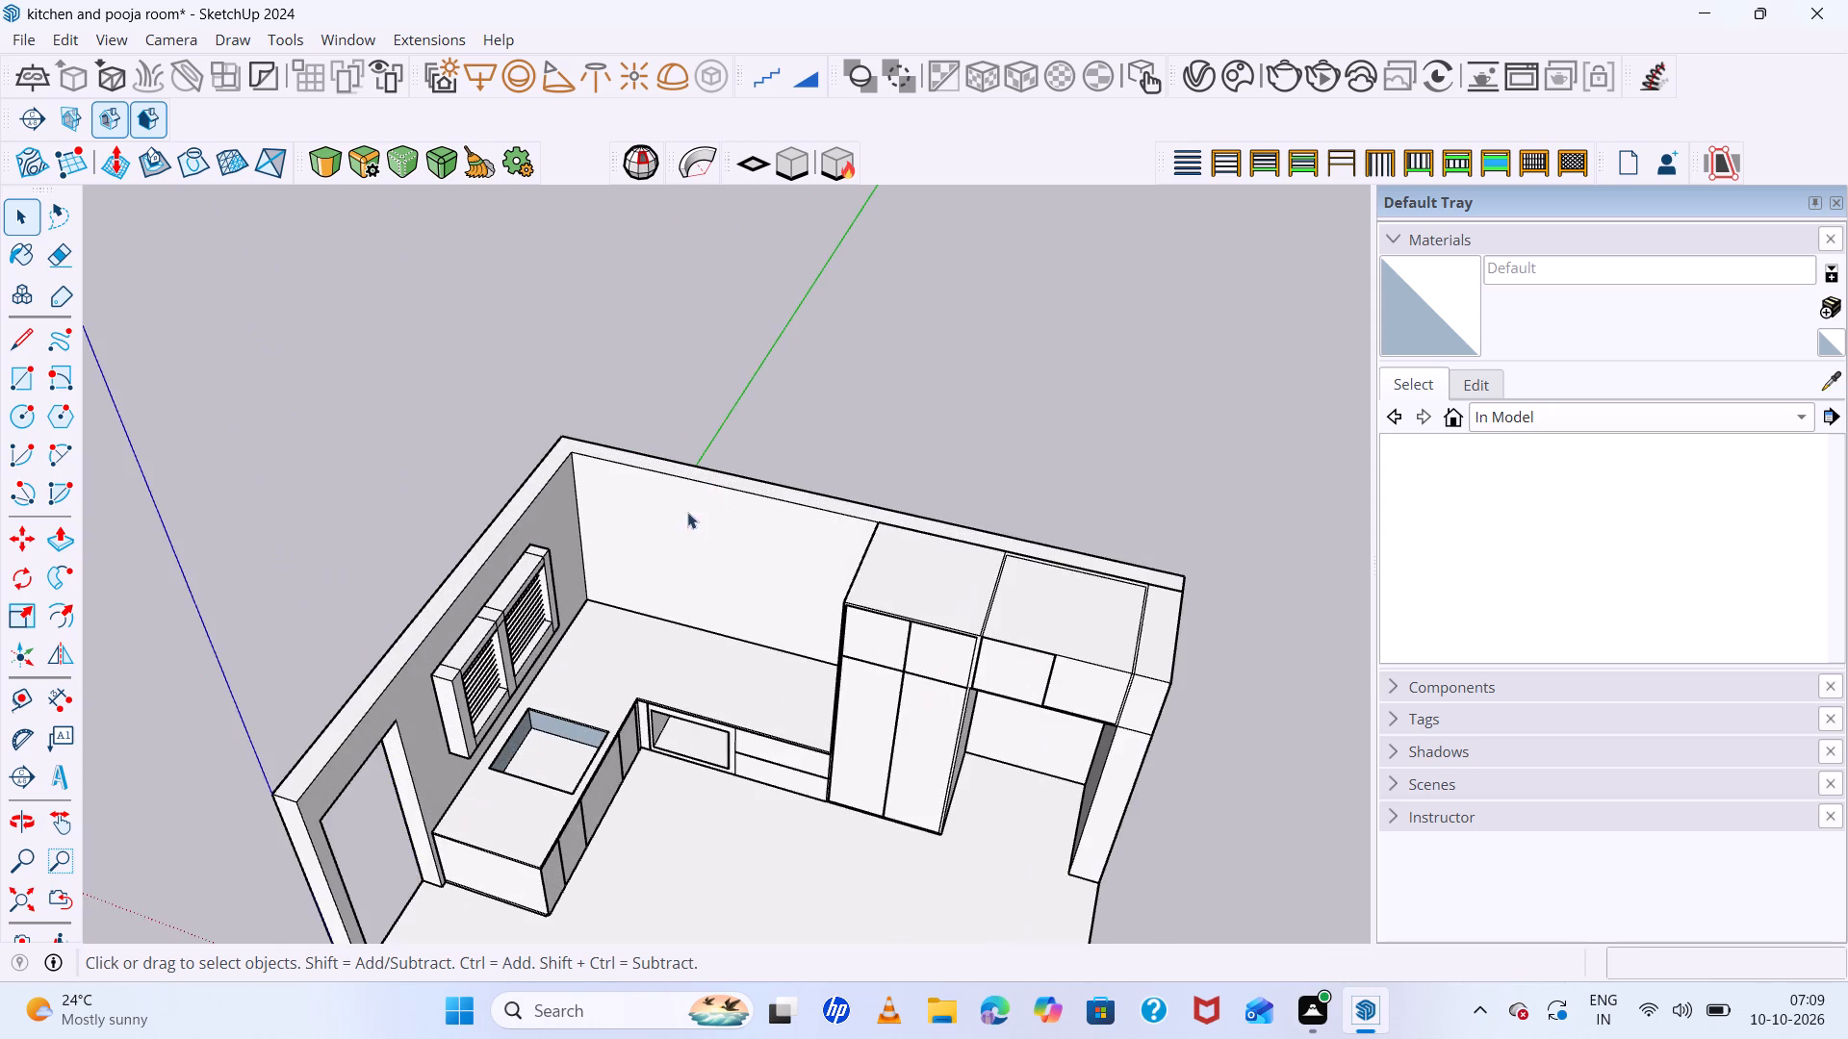
middle_drag(794, 623, 899, 736)
key(r)
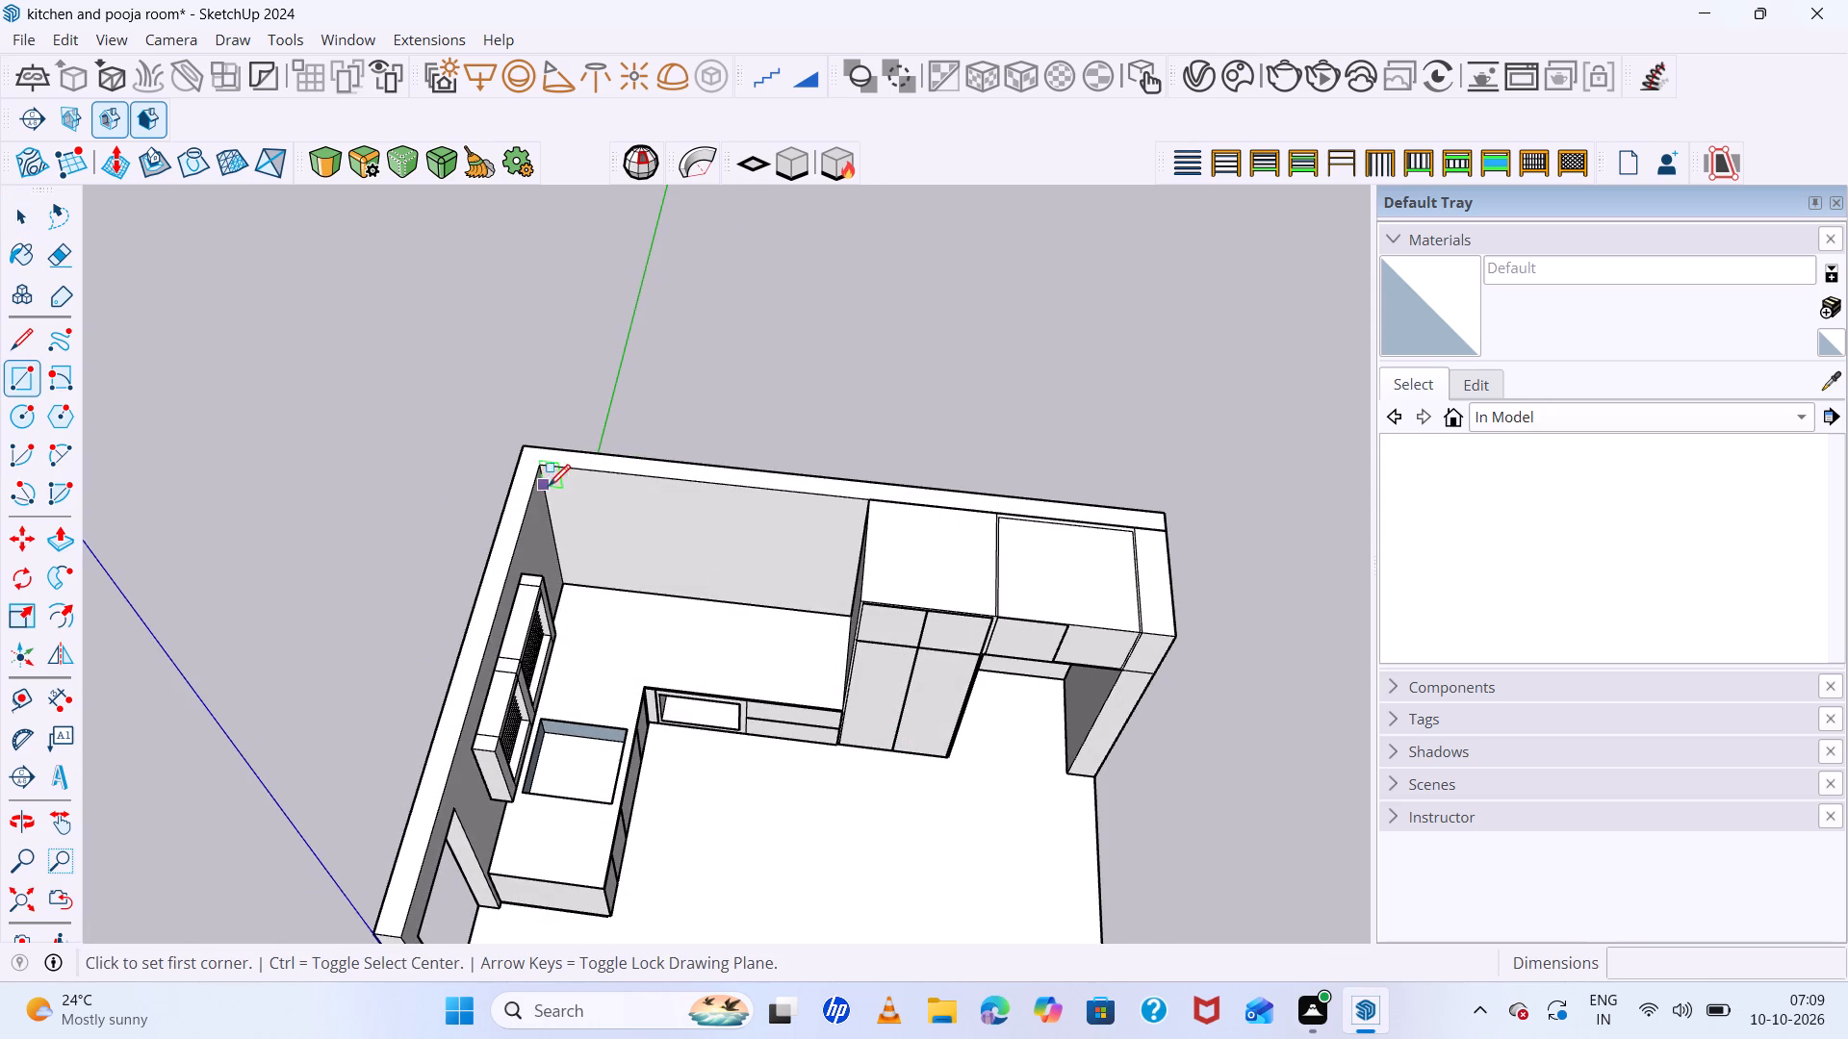
click(542, 469)
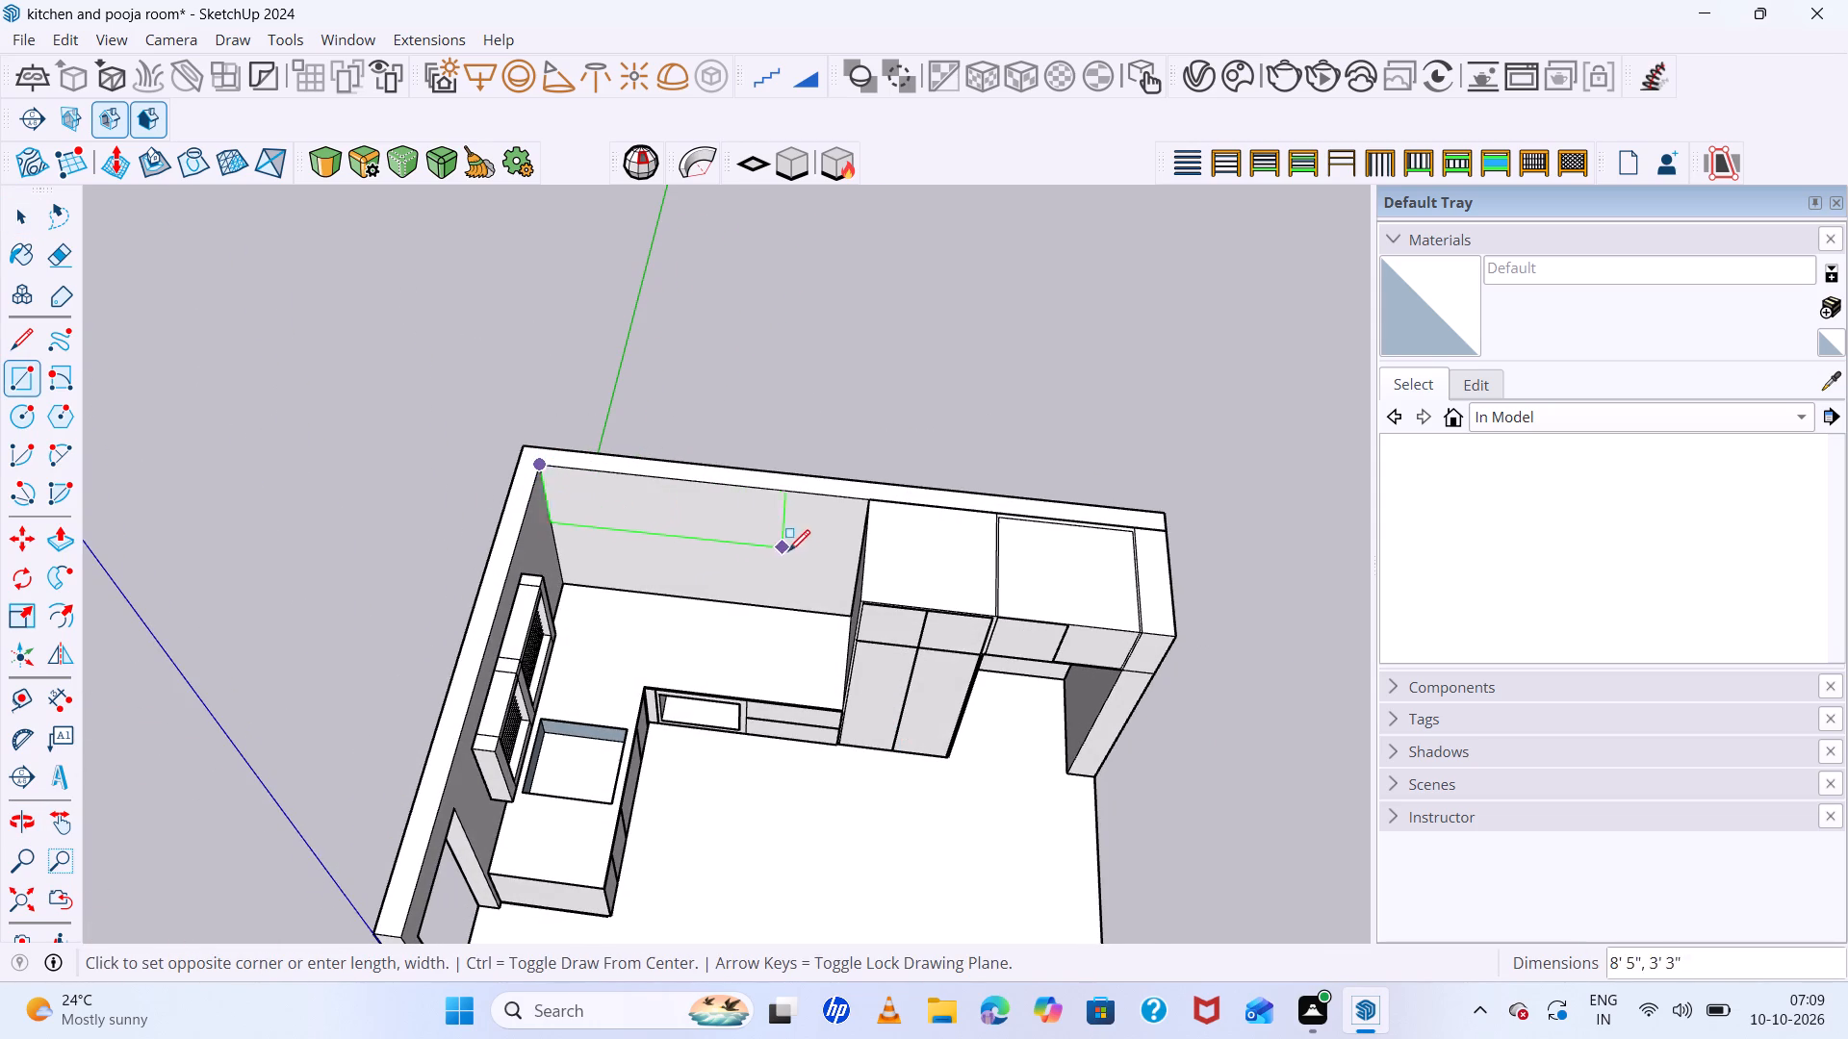
click(860, 570)
Extrude the new rectangle downward about 3' 2" with Push/Pull to form an upper cabinet box over the countertop.
middle_drag(707, 538, 779, 417)
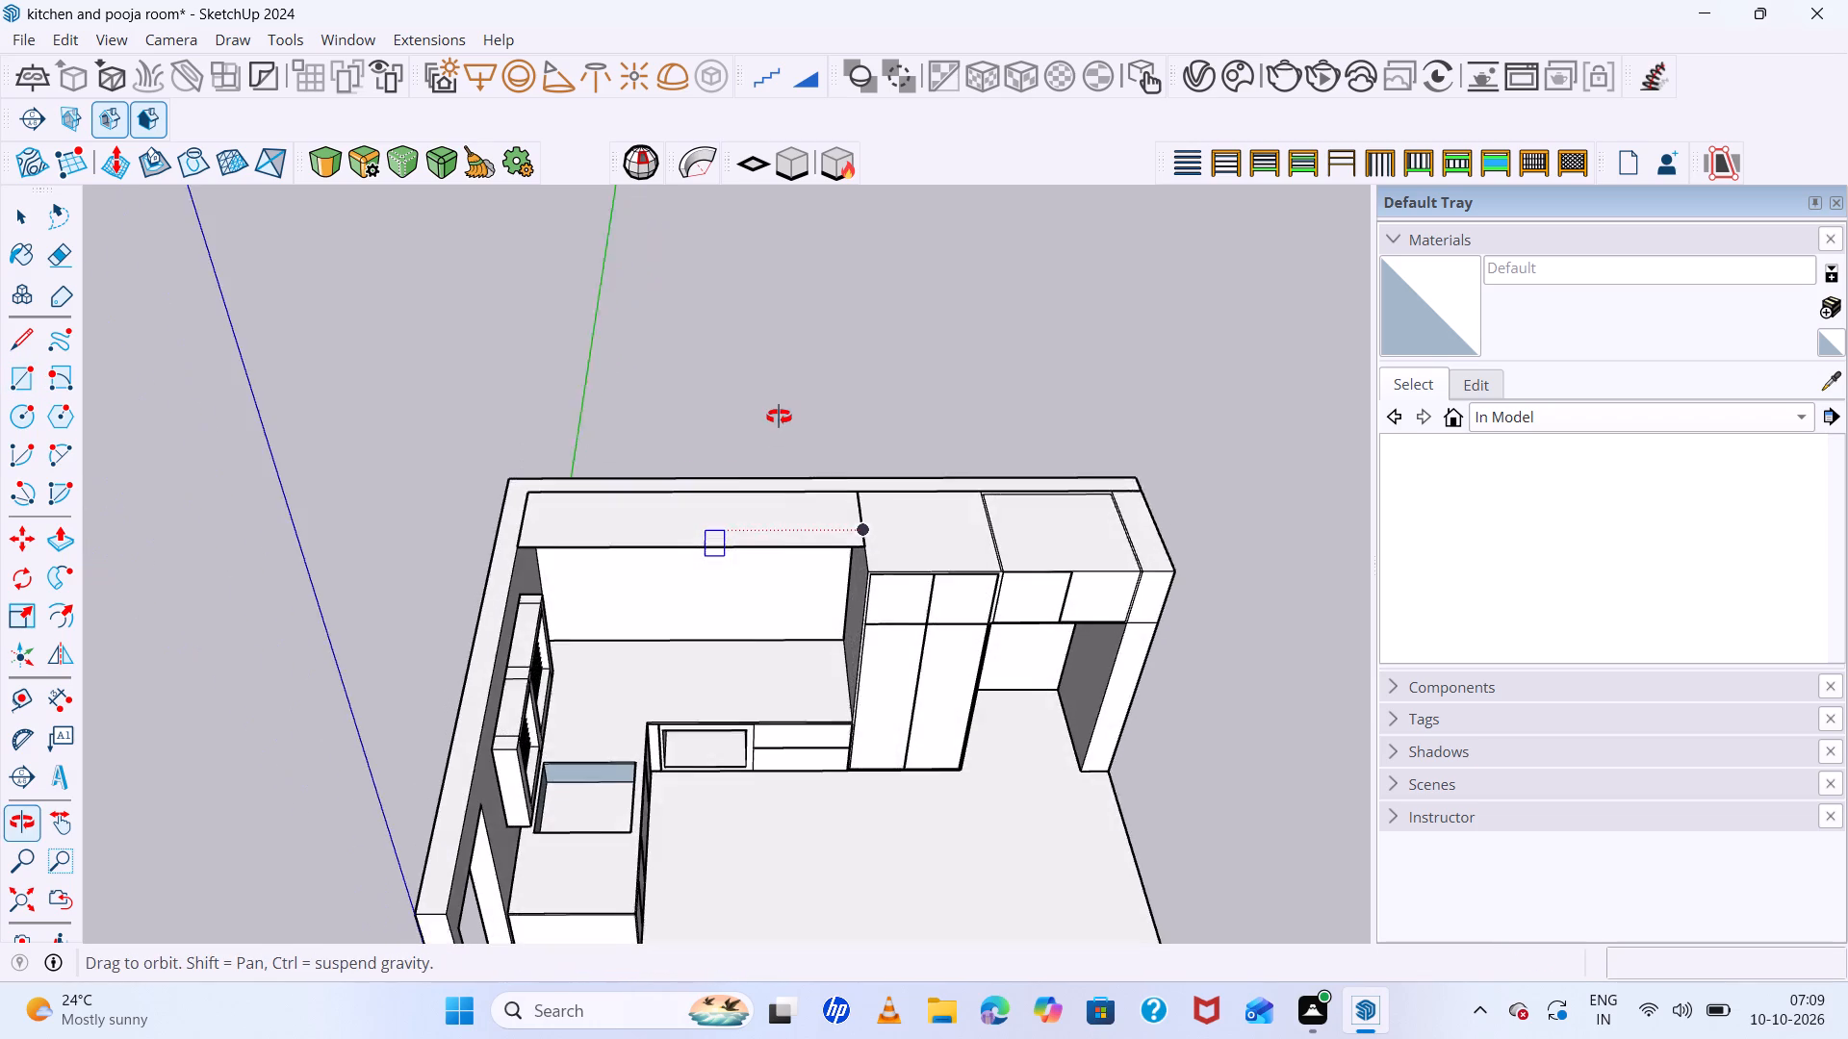
middle_drag(779, 417, 782, 409)
scroll(767, 518, up, 5)
key(space)
click(786, 521)
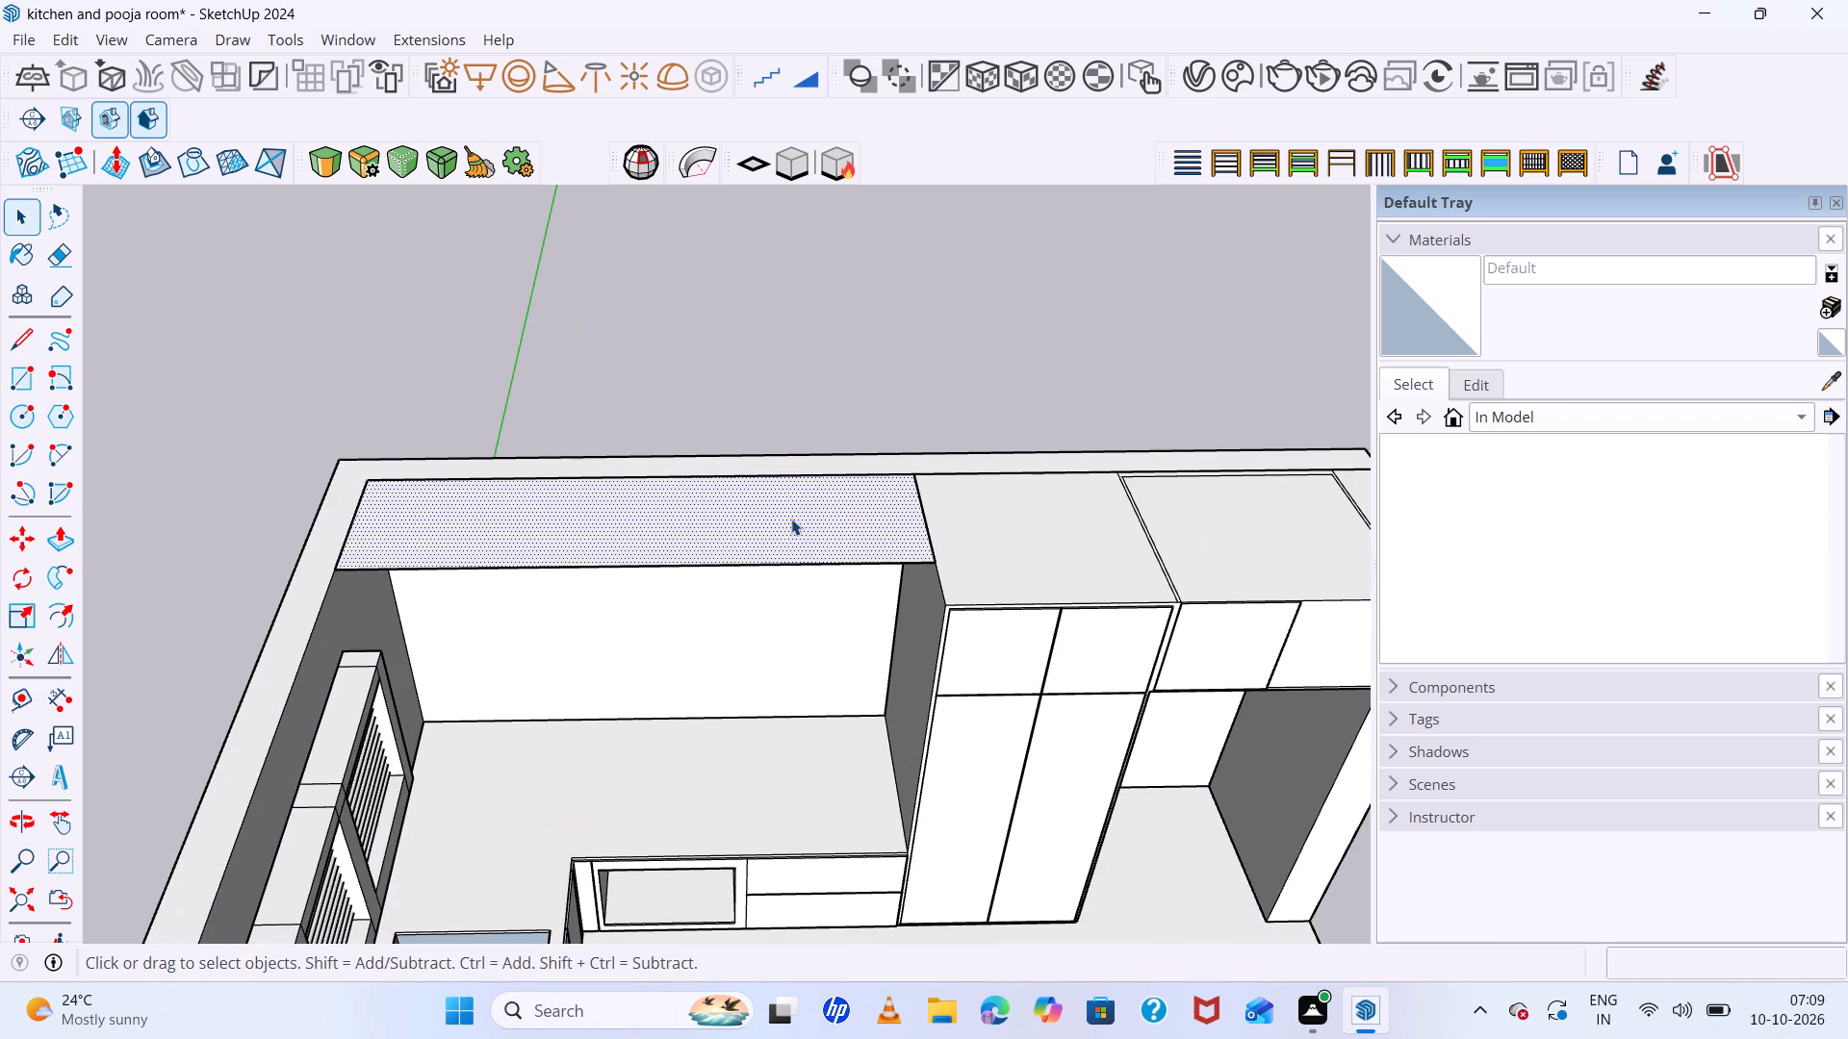
key(p)
click(793, 518)
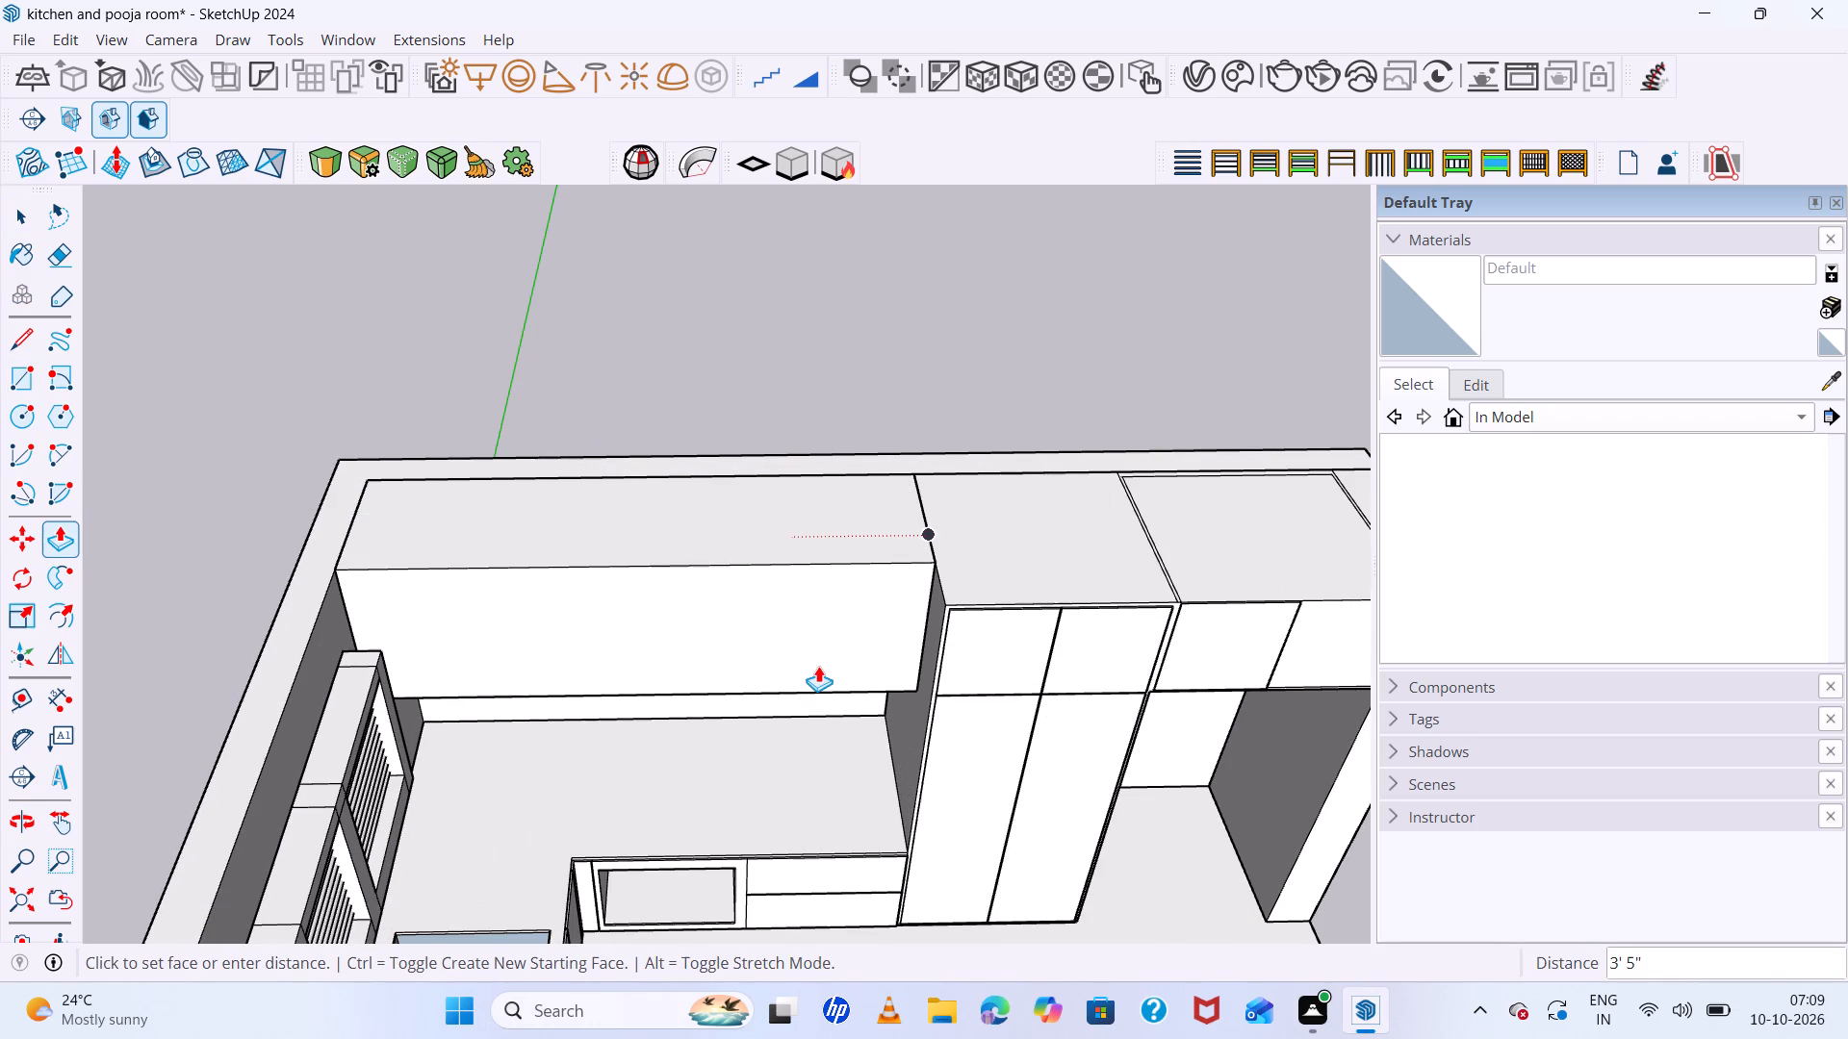
click(817, 660)
Raise the underside of the upper cabinet box by about 11" with Push/Pull.
middle_drag(917, 668, 721, 433)
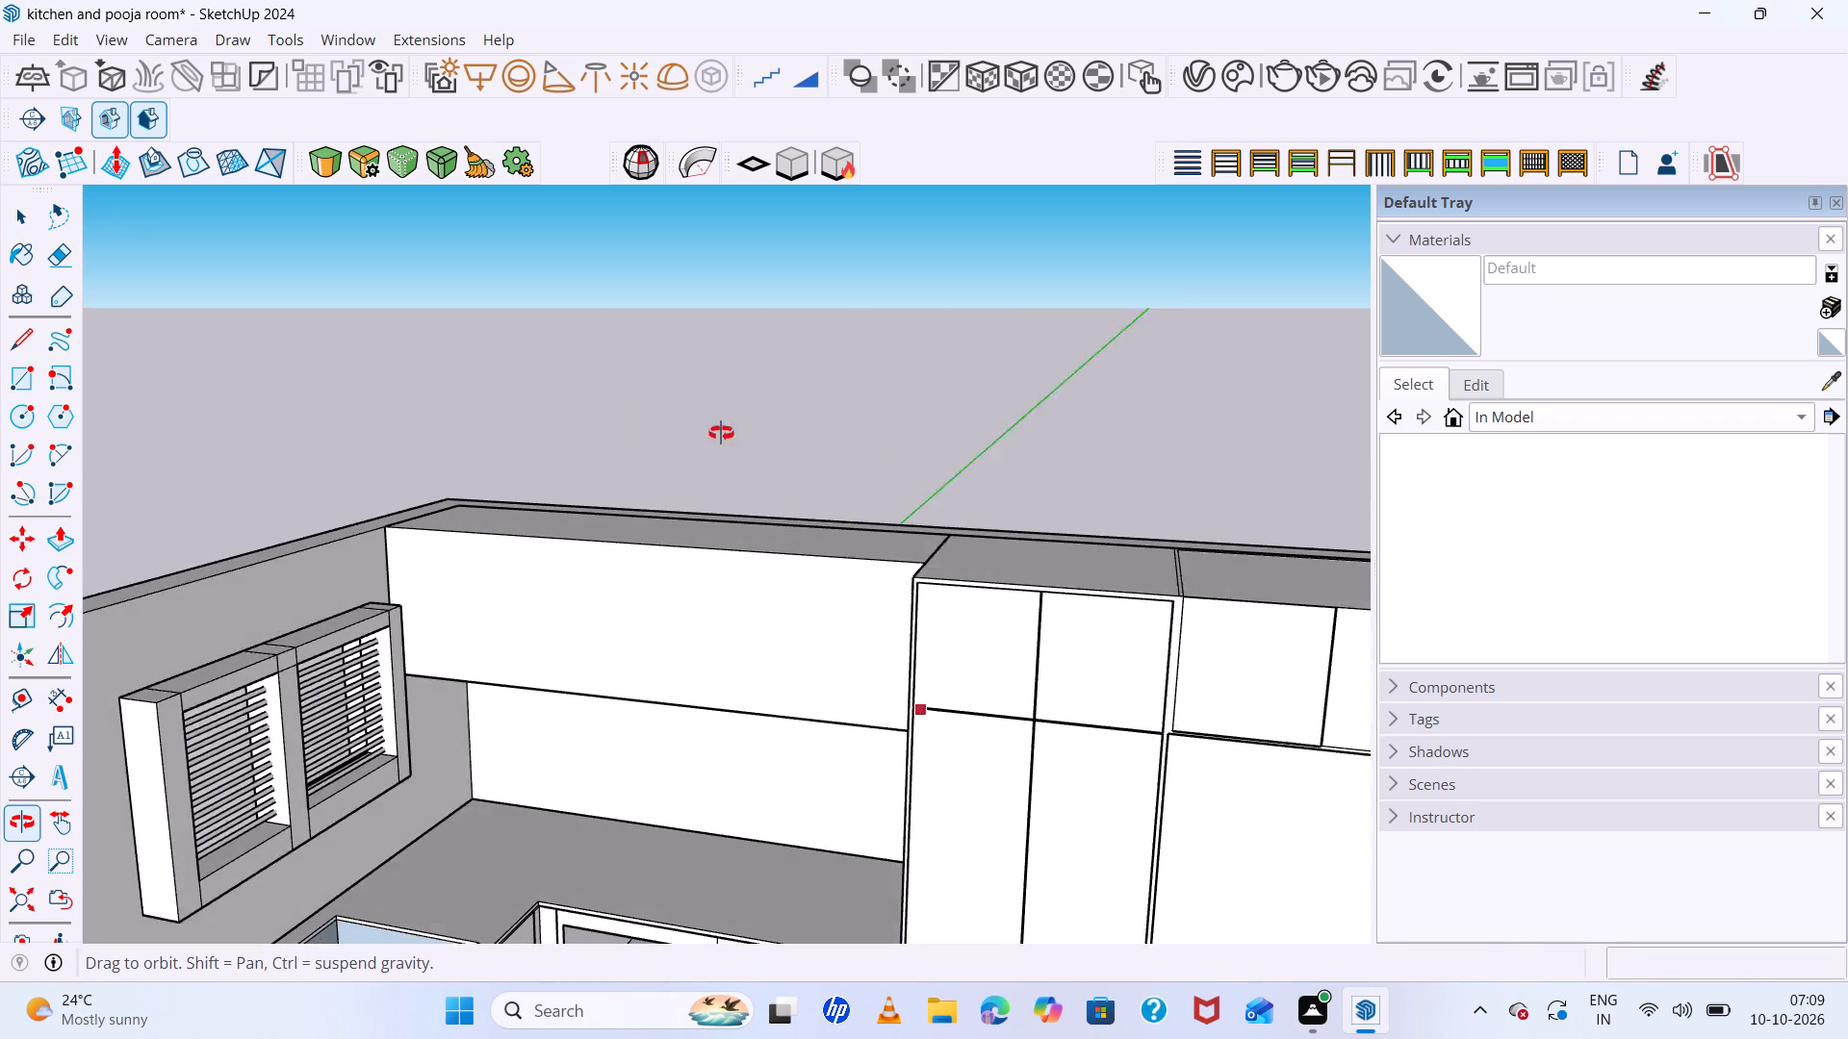
middle_drag(721, 433, 695, 433)
middle_drag(739, 676, 763, 460)
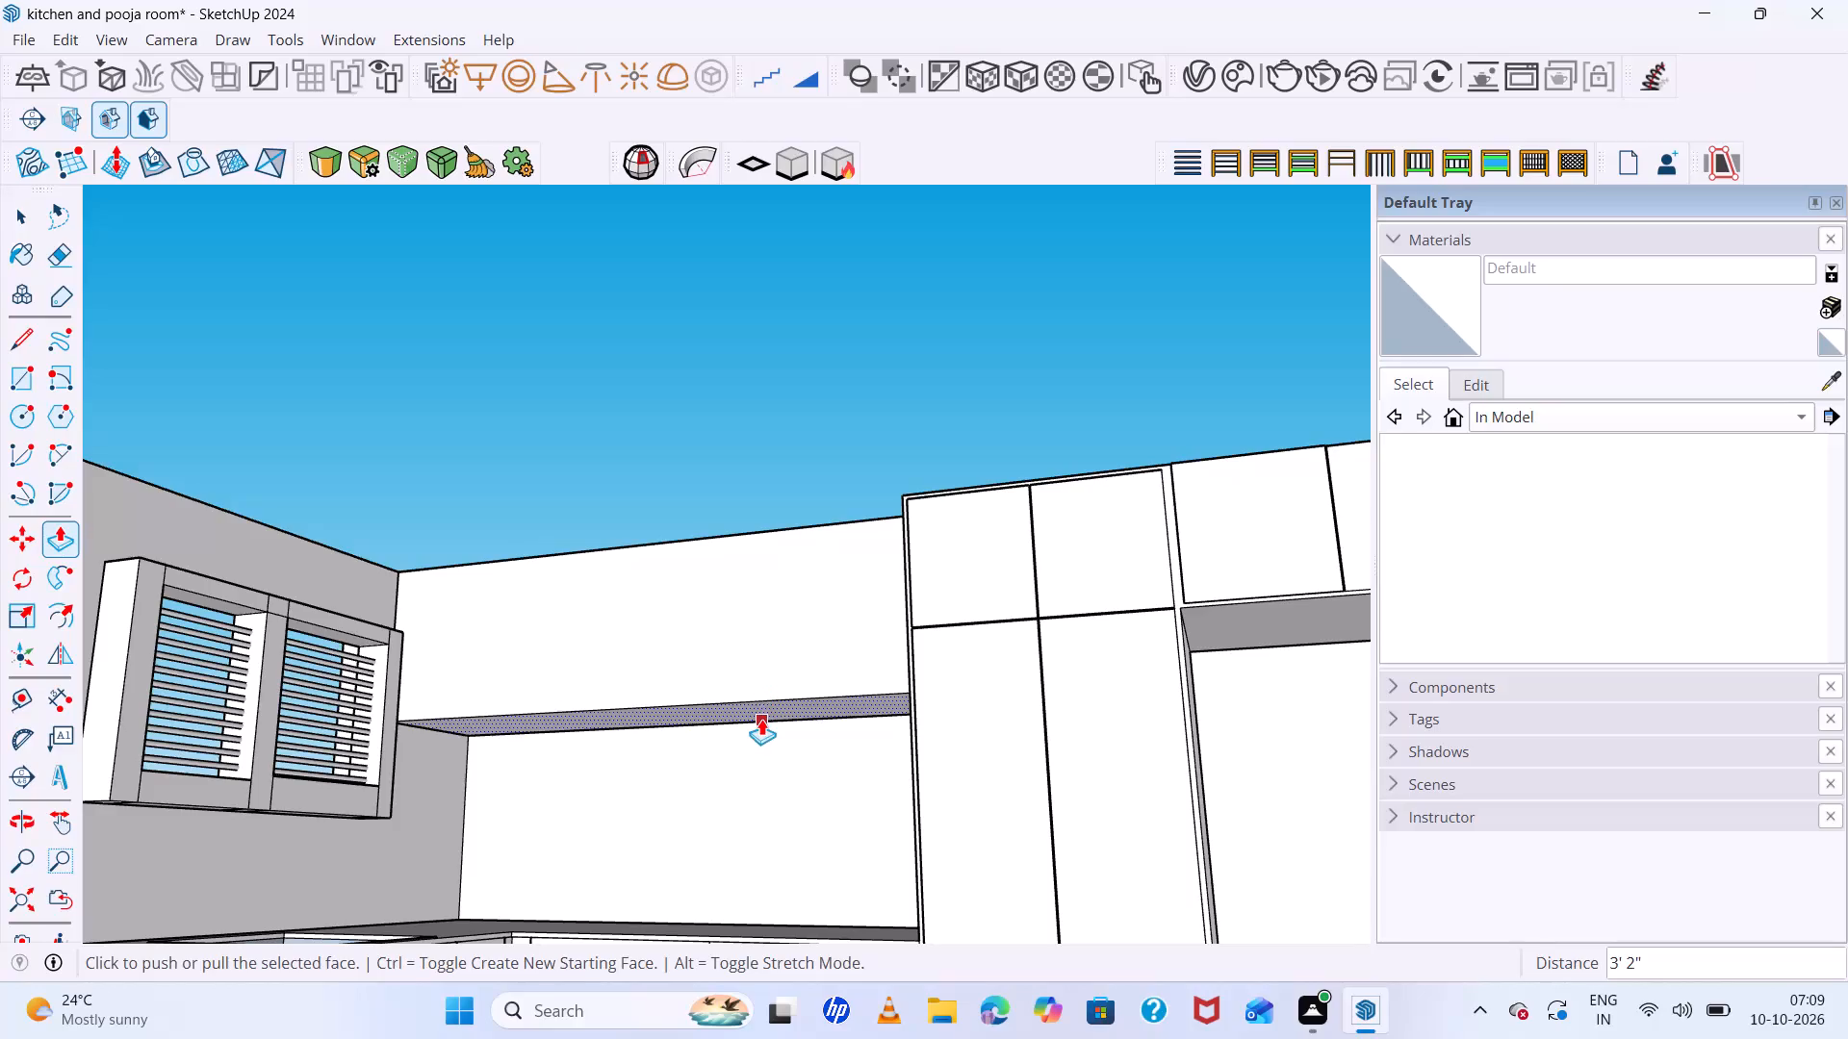
click(761, 720)
click(761, 675)
Lower the underside of the upper cabinet box by about 1' with Push/Pull.
scroll(617, 581, down, 5)
middle_drag(685, 670, 728, 751)
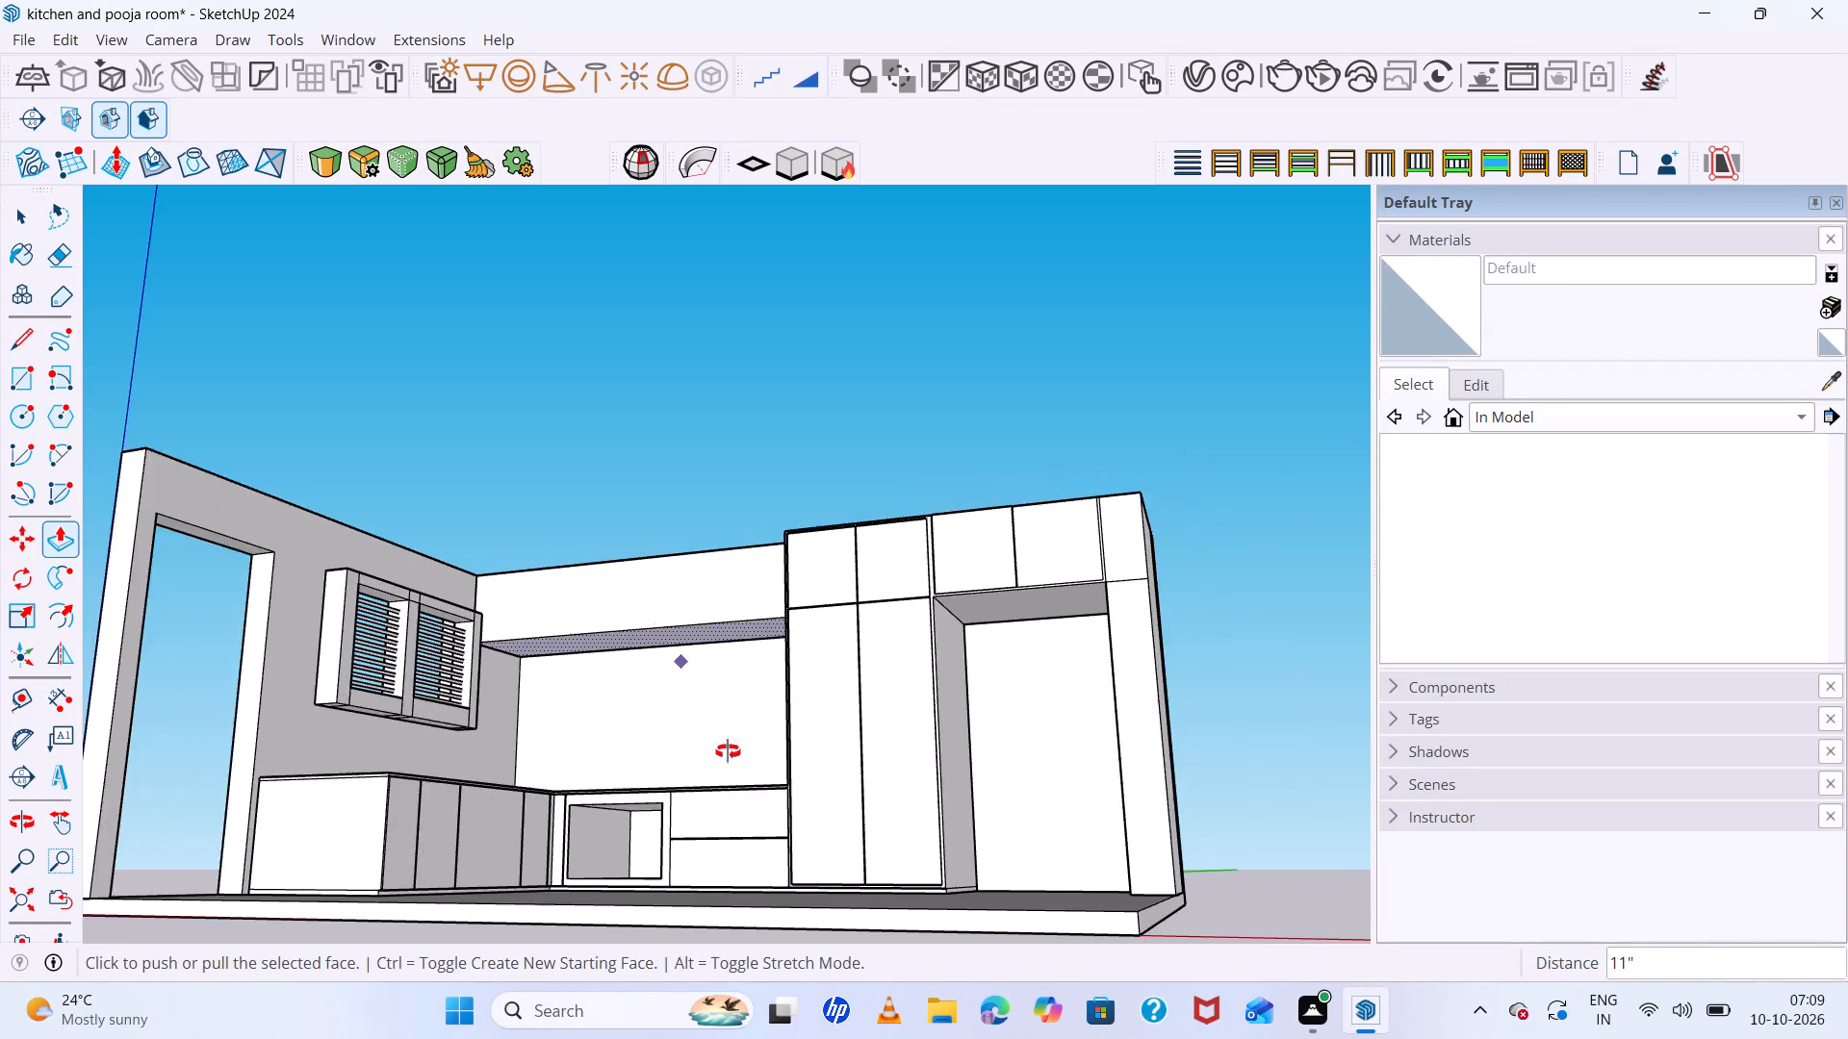
middle_drag(728, 751, 818, 944)
scroll(806, 606, up, 4)
middle_drag(879, 592, 979, 584)
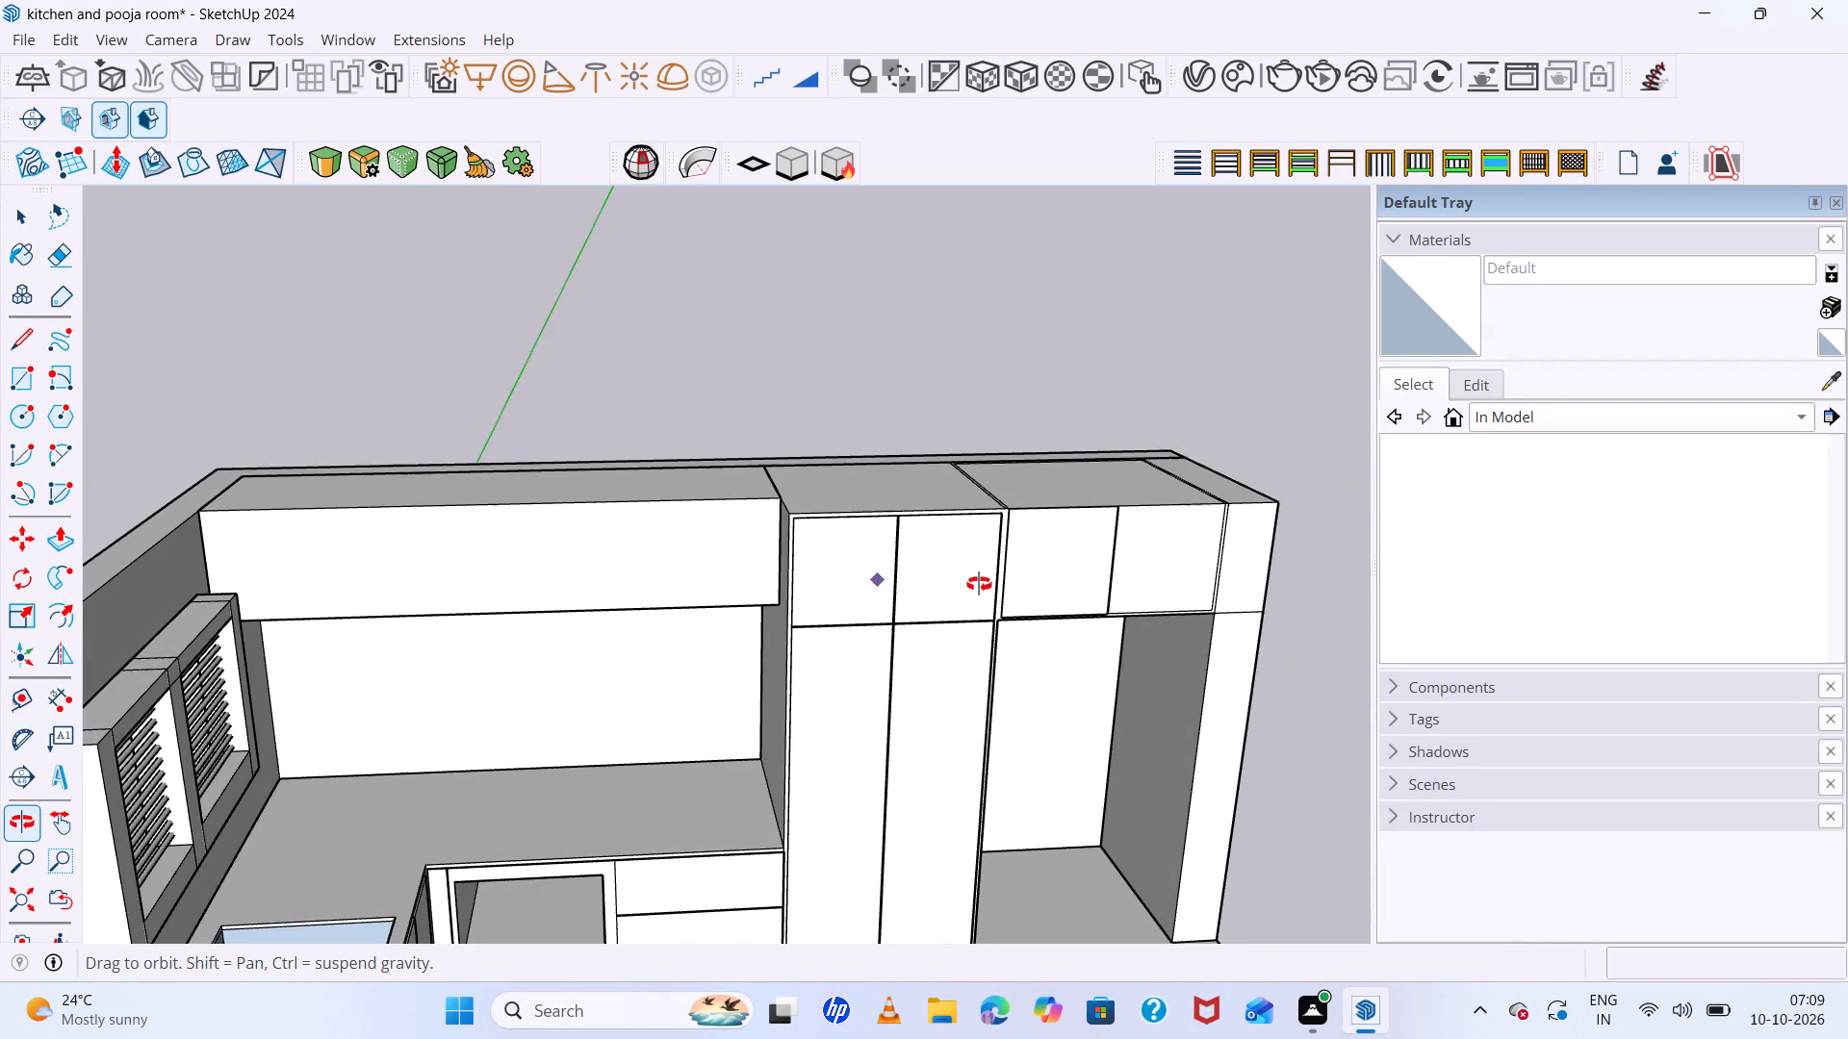
middle_drag(979, 584, 982, 574)
middle_drag(787, 610, 788, 393)
scroll(618, 692, up, 1)
middle_drag(622, 684, 651, 592)
click(662, 696)
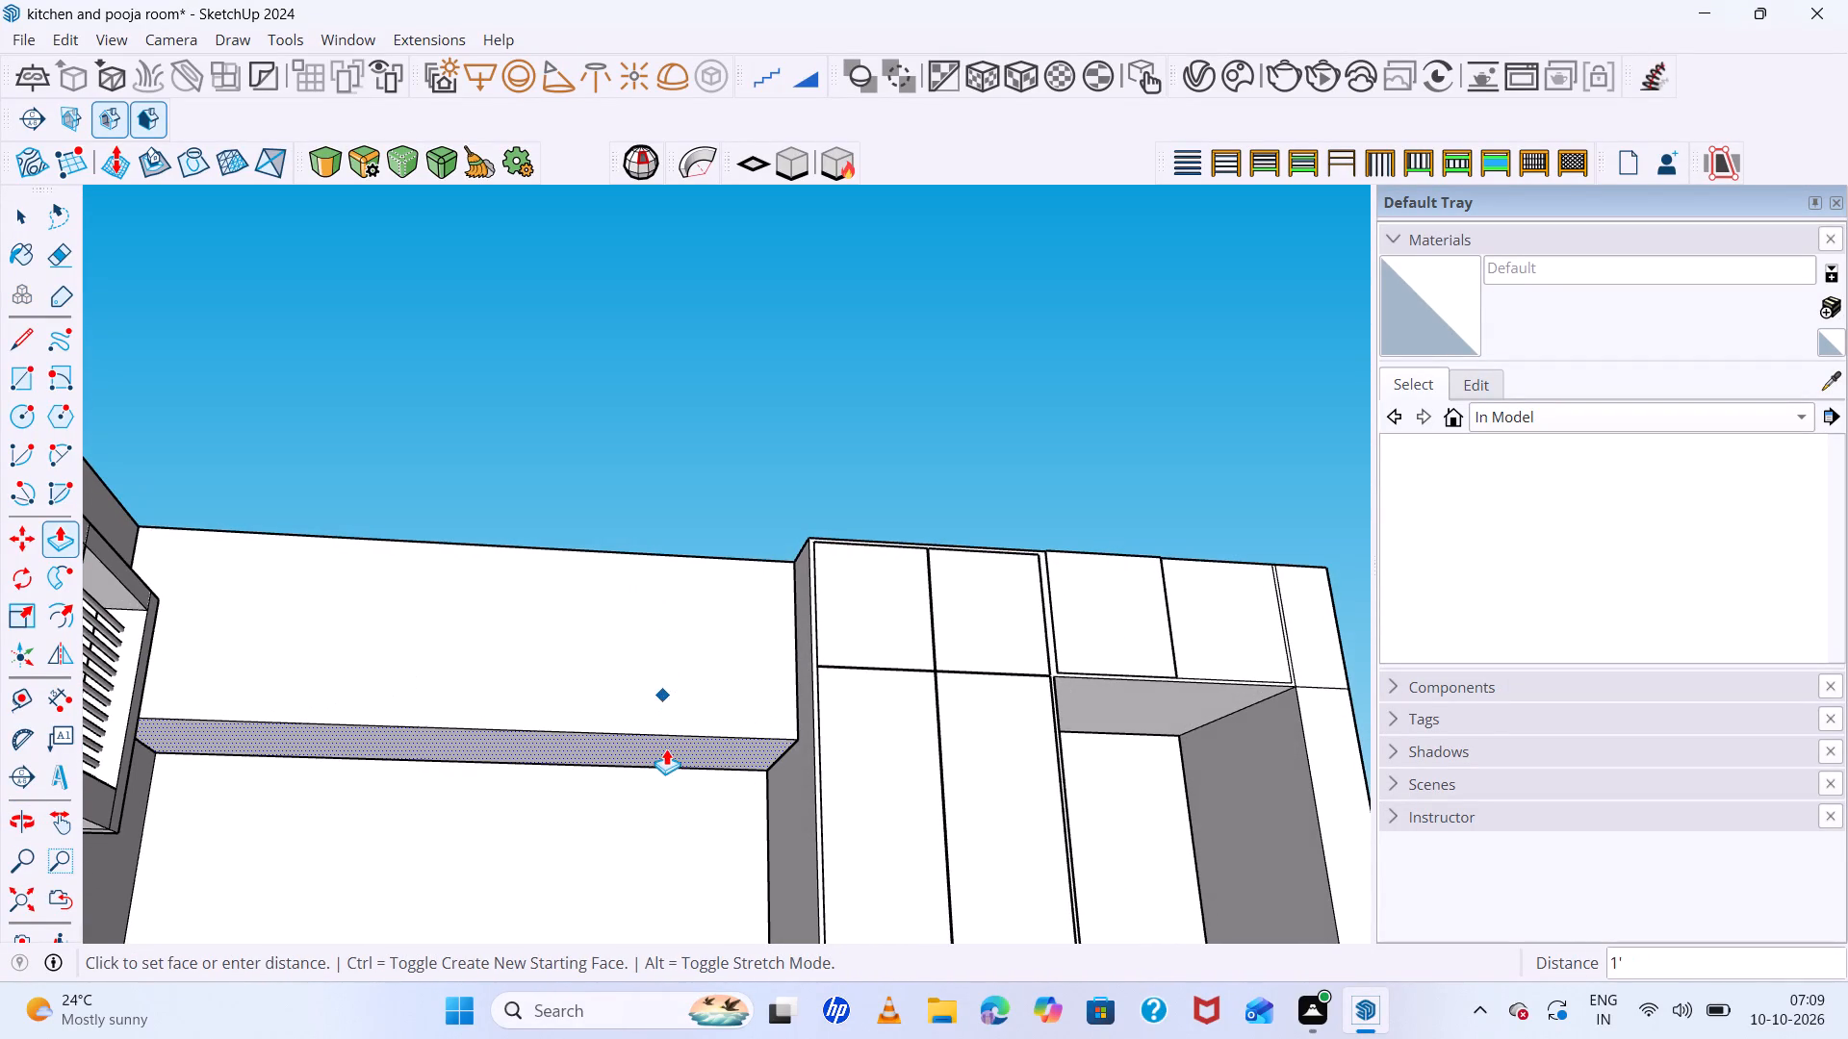
click(666, 748)
Examine the upper cabinet box against the window, countertop and tall cabinets from several angles.
scroll(679, 615, down, 7)
middle_drag(598, 749, 431, 904)
scroll(637, 536, up, 3)
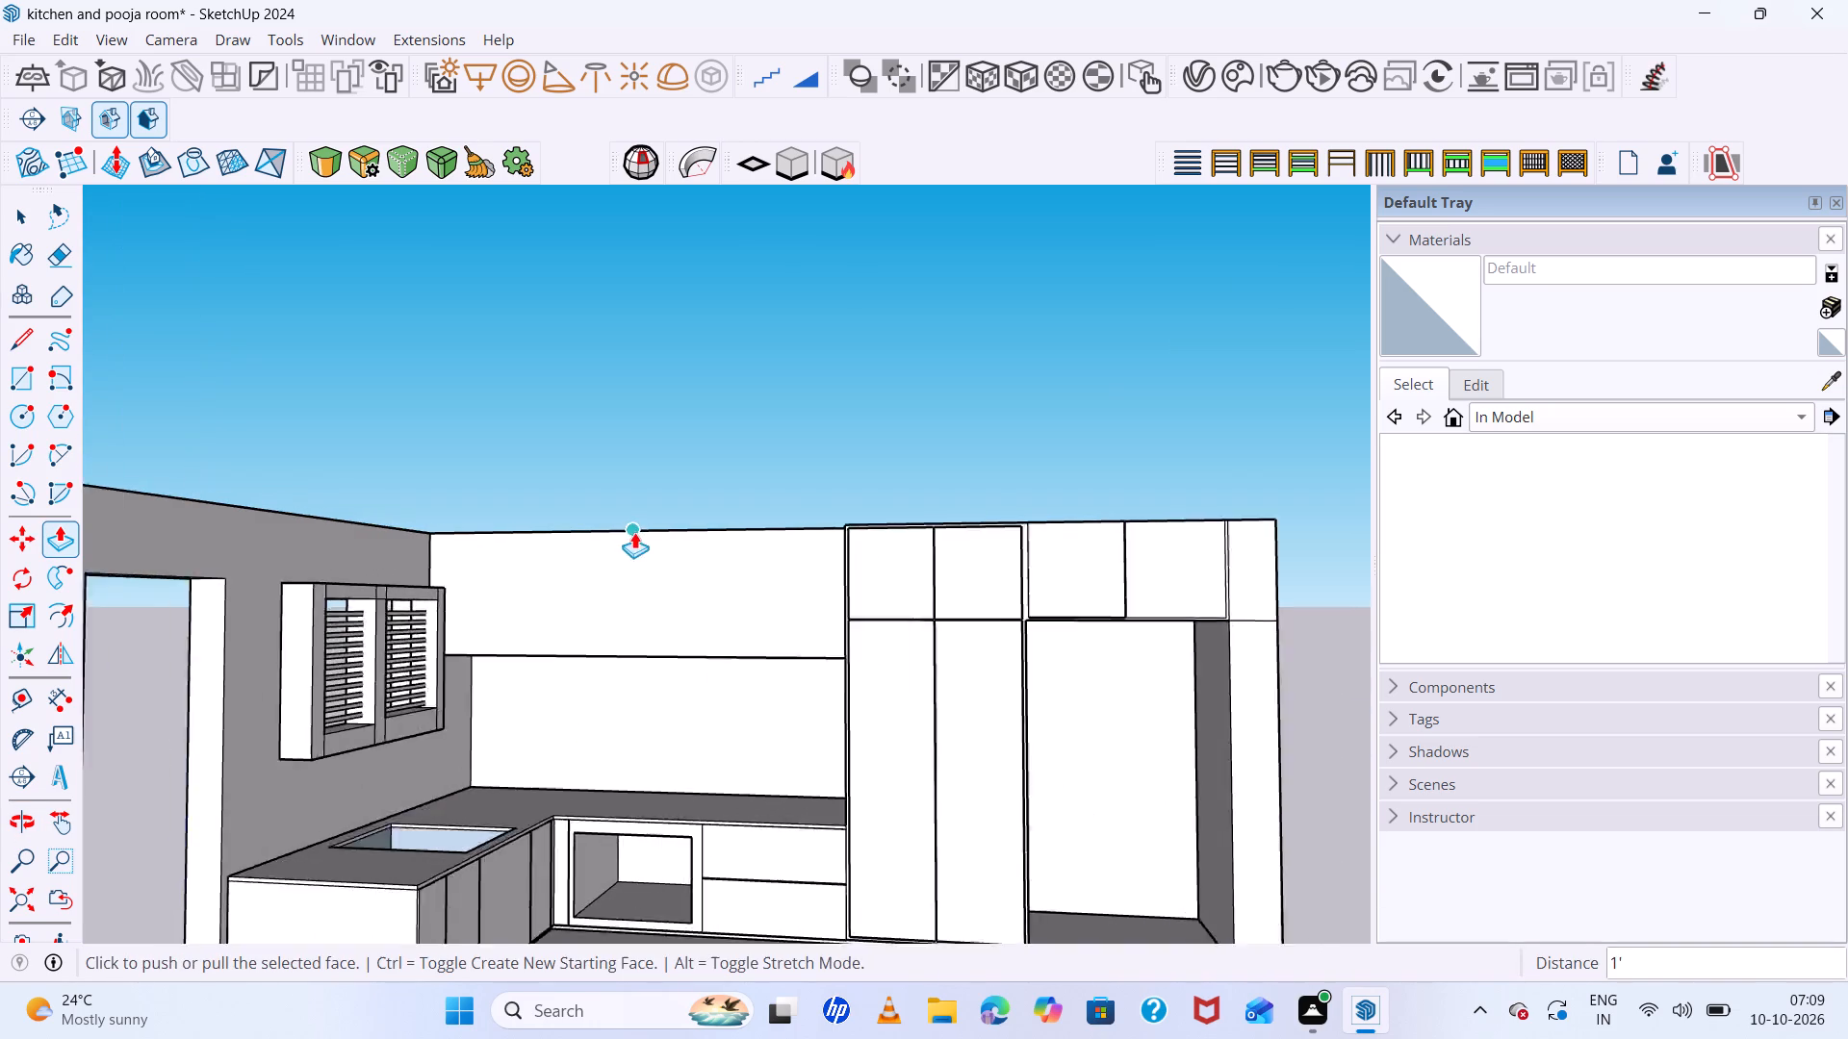
scroll(634, 532, up, 2)
middle_drag(713, 583, 423, 566)
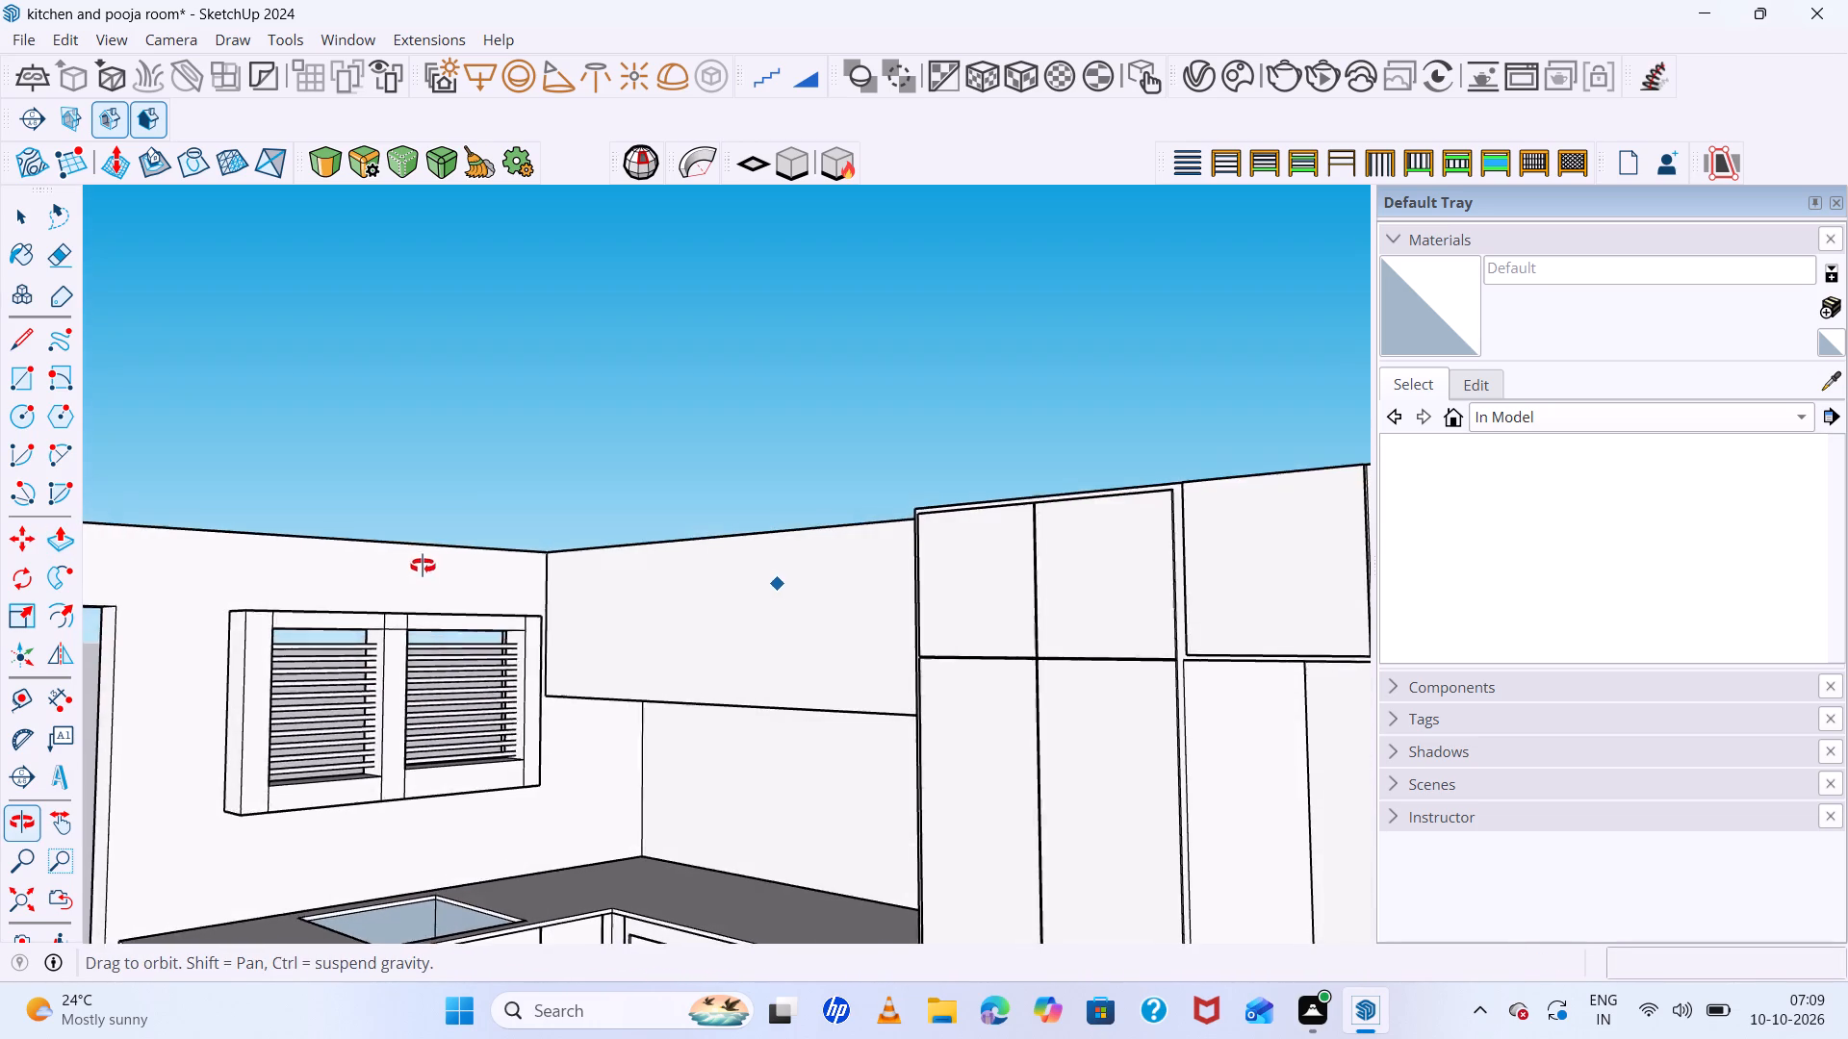
middle_drag(423, 566, 812, 633)
middle_click(812, 633)
scroll(776, 606, down, 13)
middle_drag(817, 630, 645, 561)
middle_click(645, 561)
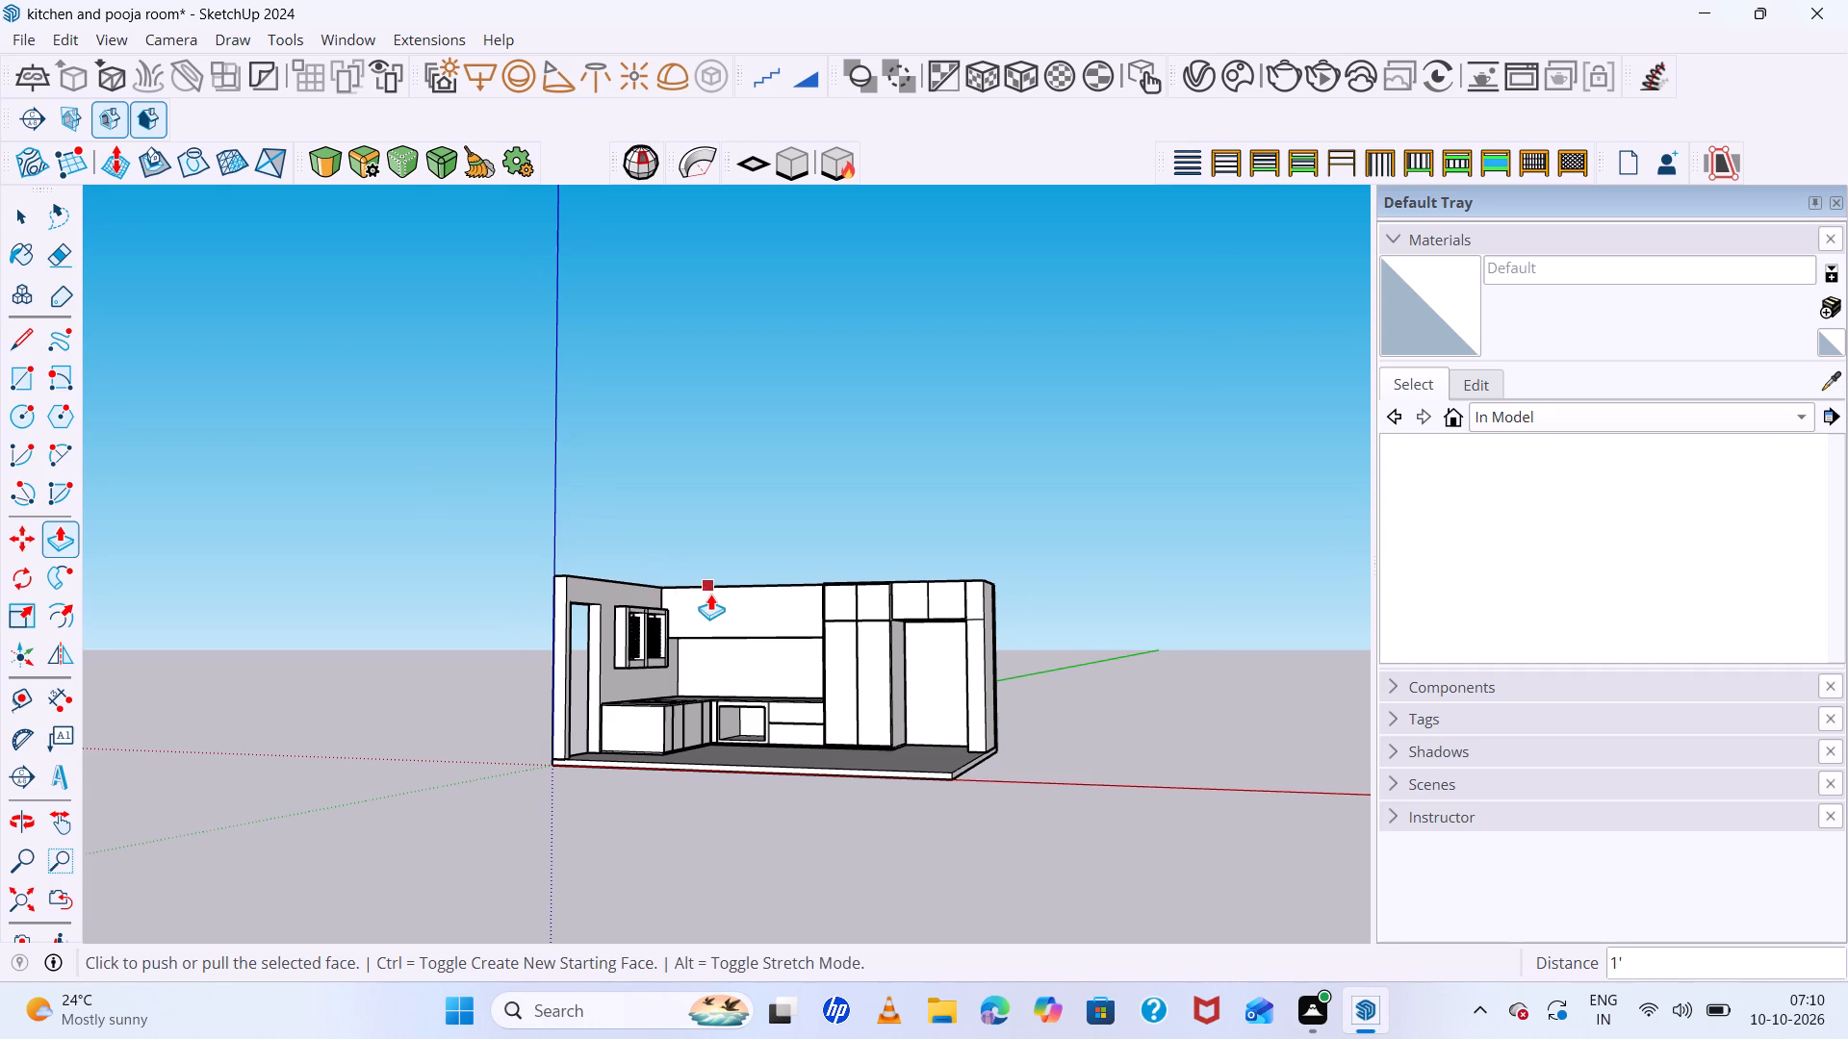
Lower the underside of the upper cabinet box by about another 4" with Push/Pull.
scroll(710, 594, up, 6)
scroll(813, 668, up, 4)
middle_drag(813, 687, 776, 628)
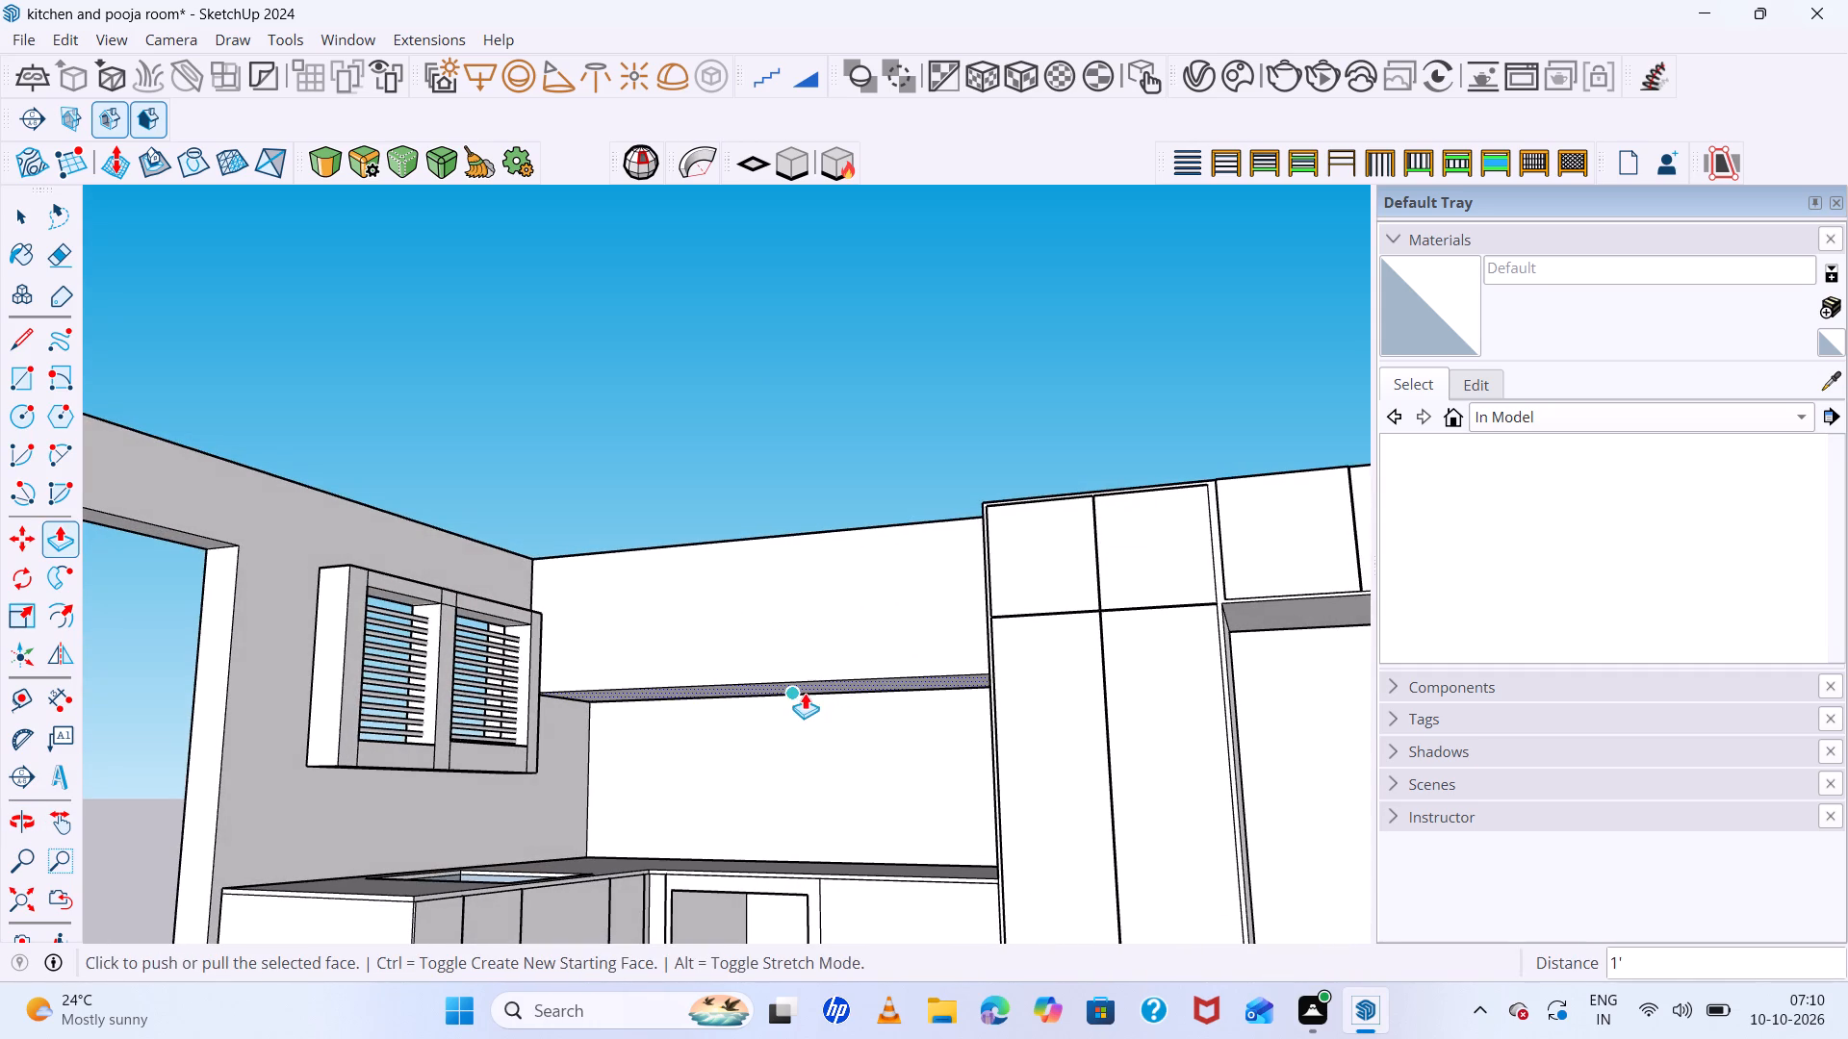
click(806, 687)
click(806, 698)
Push the front face of the upper cabinet box back toward the wall by about 4" to make it shallower.
scroll(685, 625, down, 5)
middle_drag(644, 674, 636, 683)
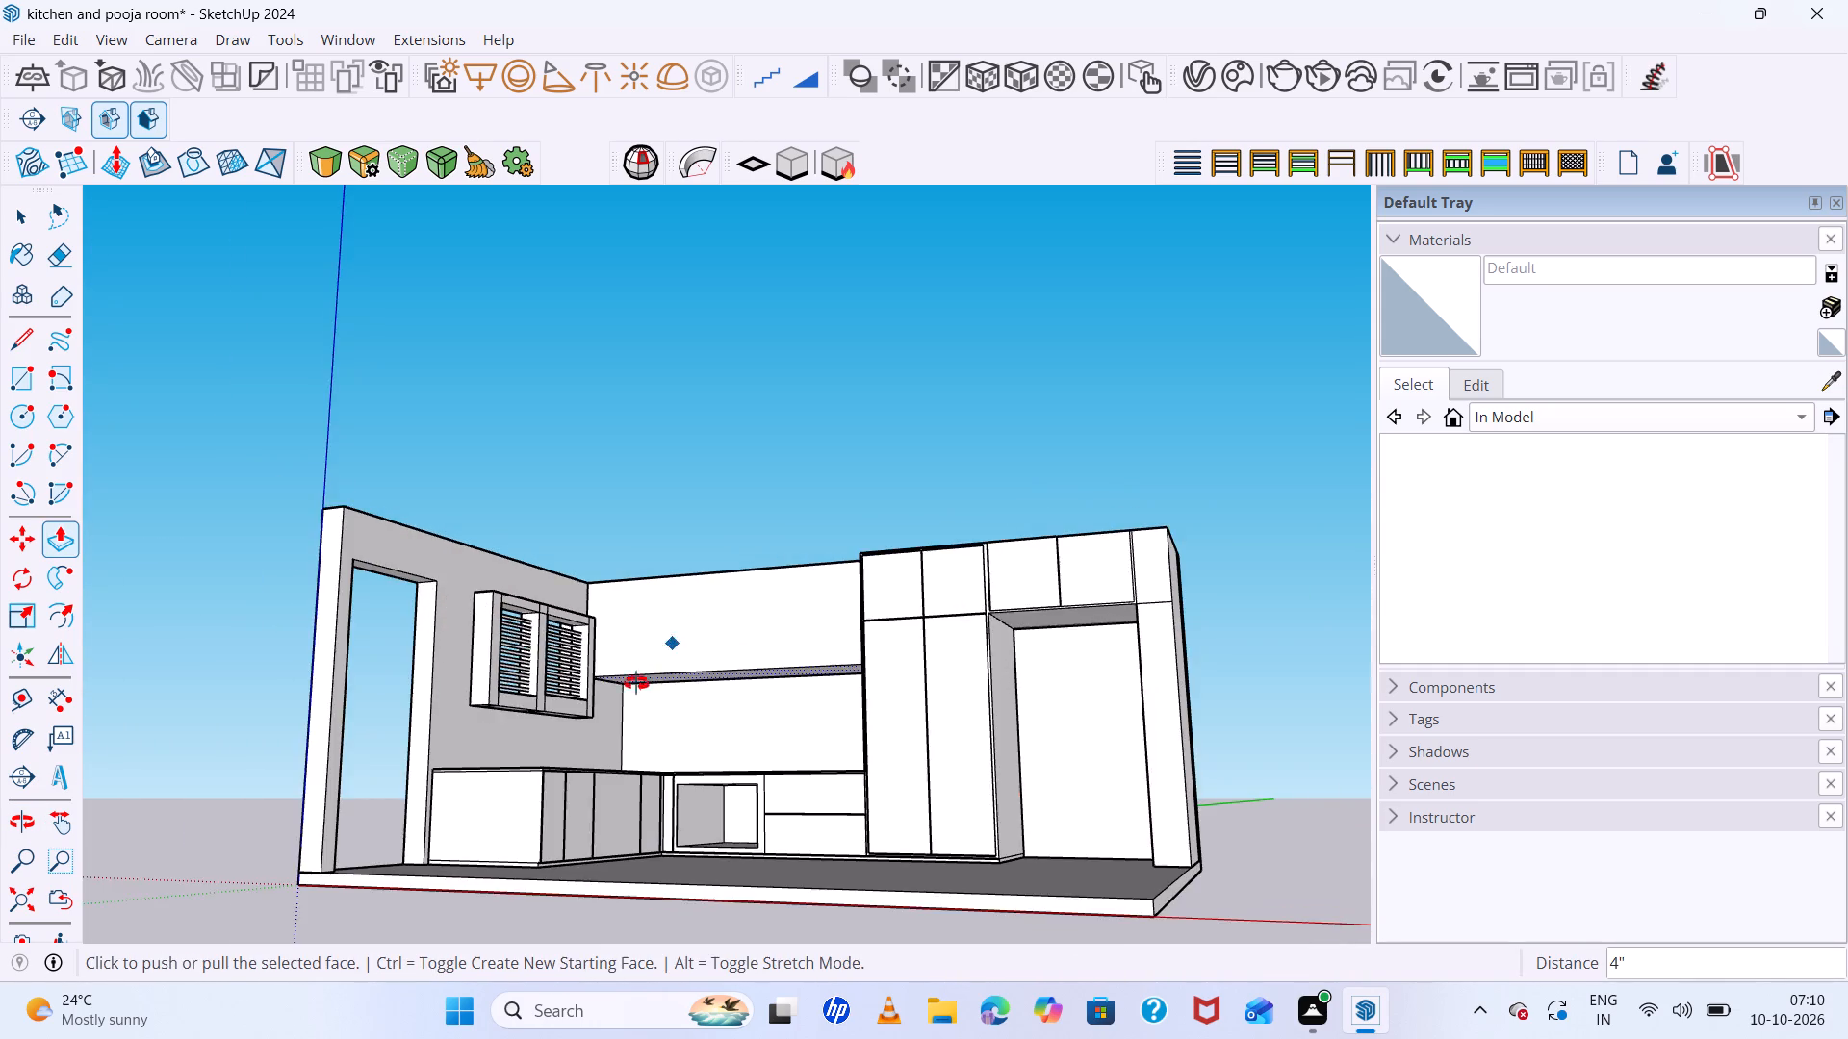
middle_drag(636, 683, 447, 796)
middle_drag(446, 796, 736, 811)
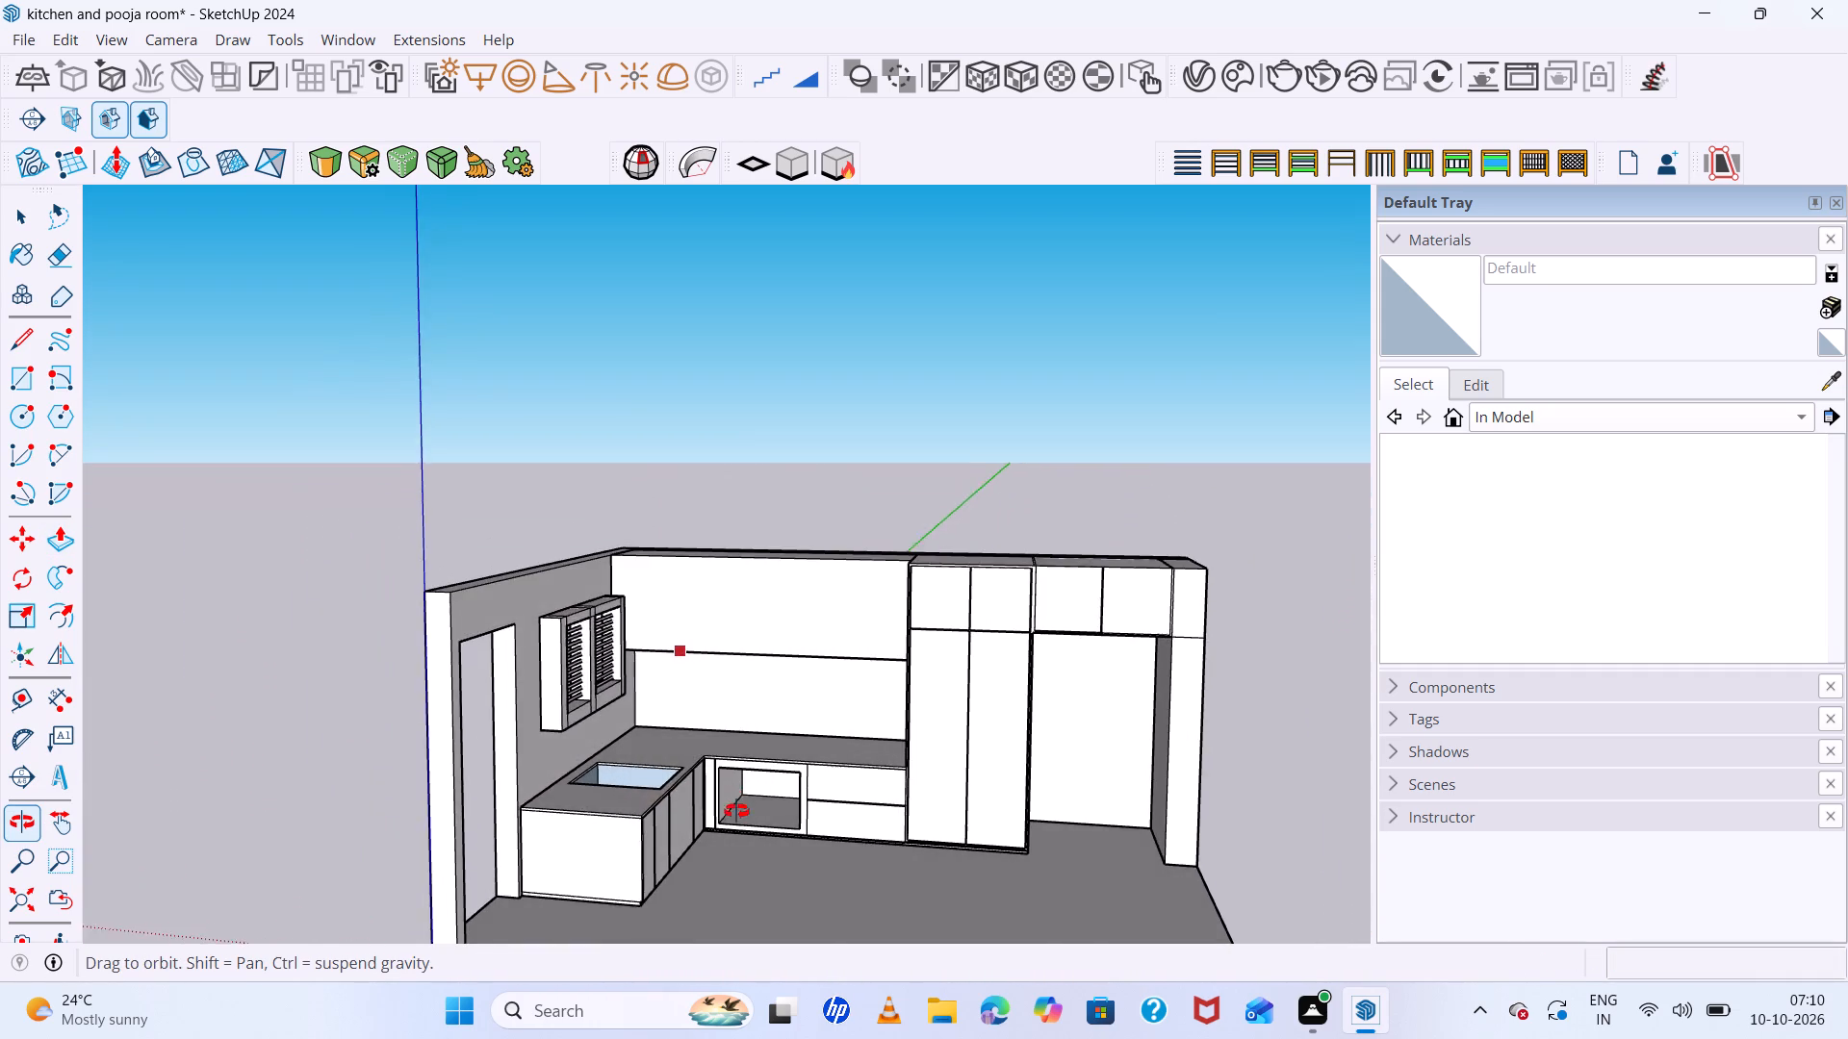
middle_drag(736, 811, 737, 813)
scroll(849, 622, up, 5)
middle_drag(853, 602, 893, 815)
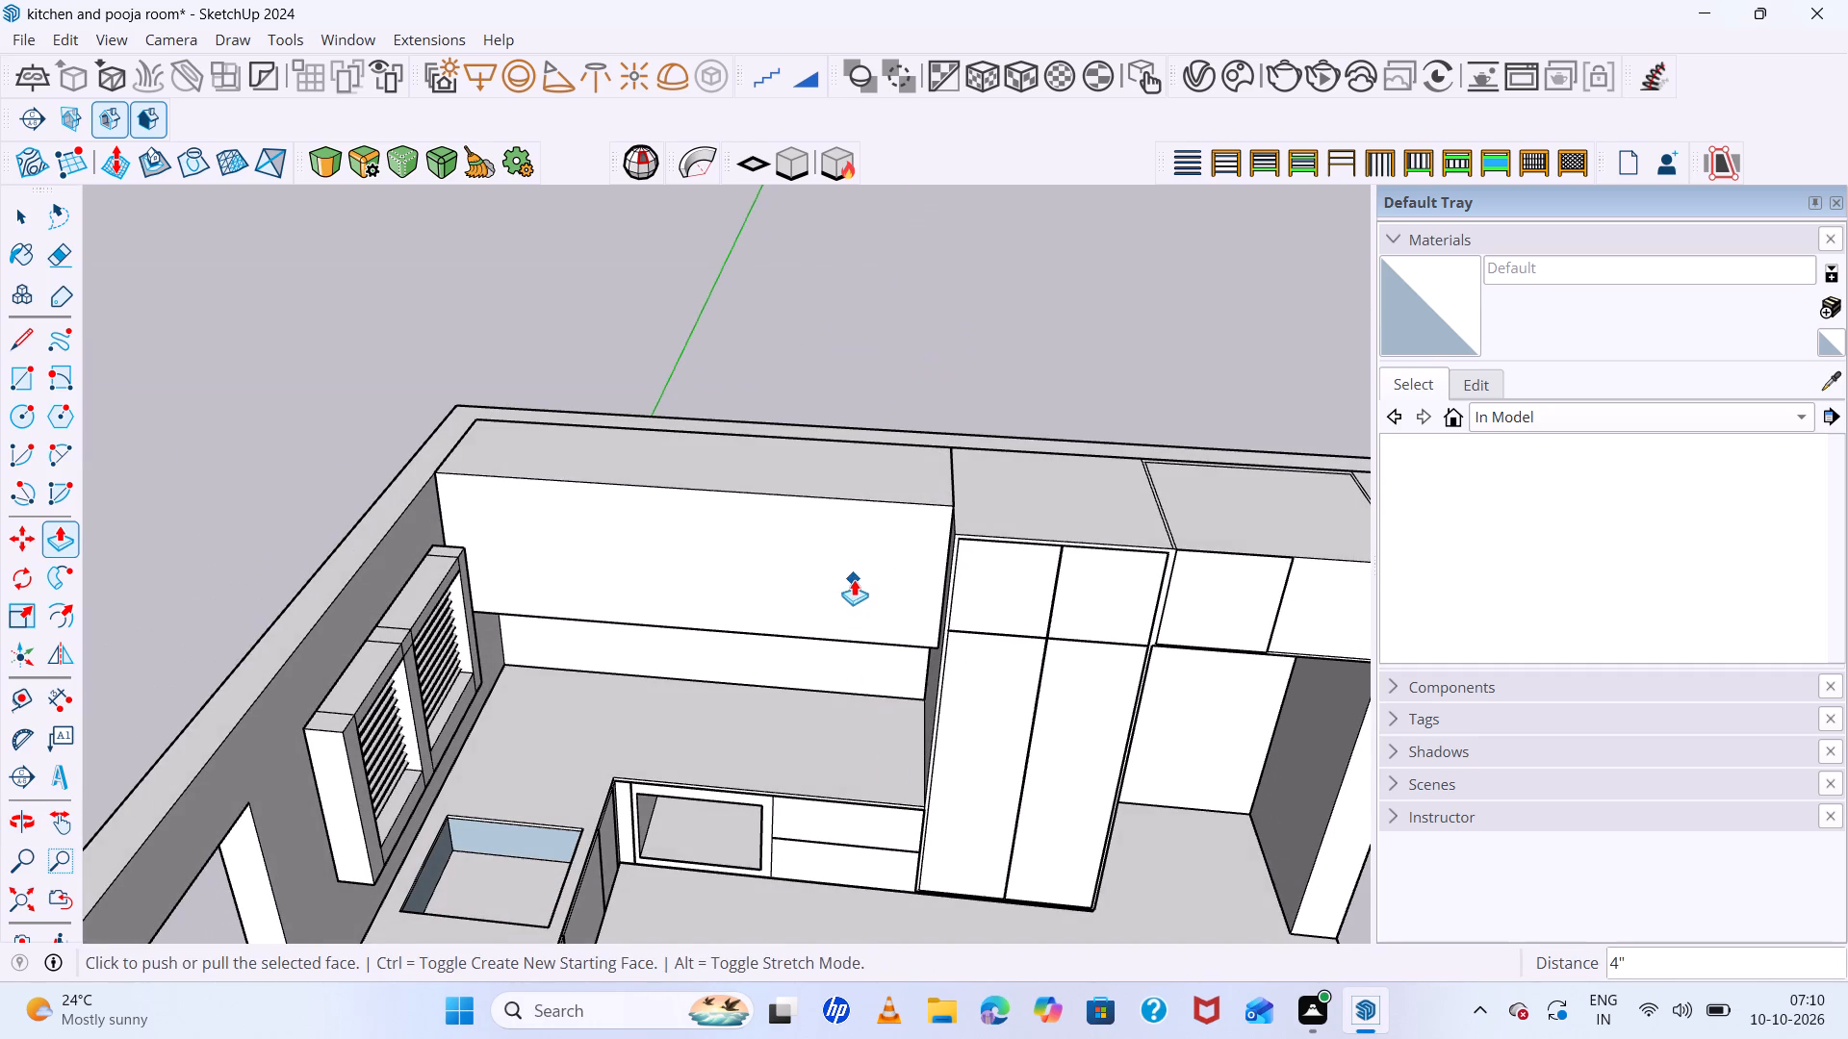
click(854, 579)
key(space)
click(854, 579)
key(p)
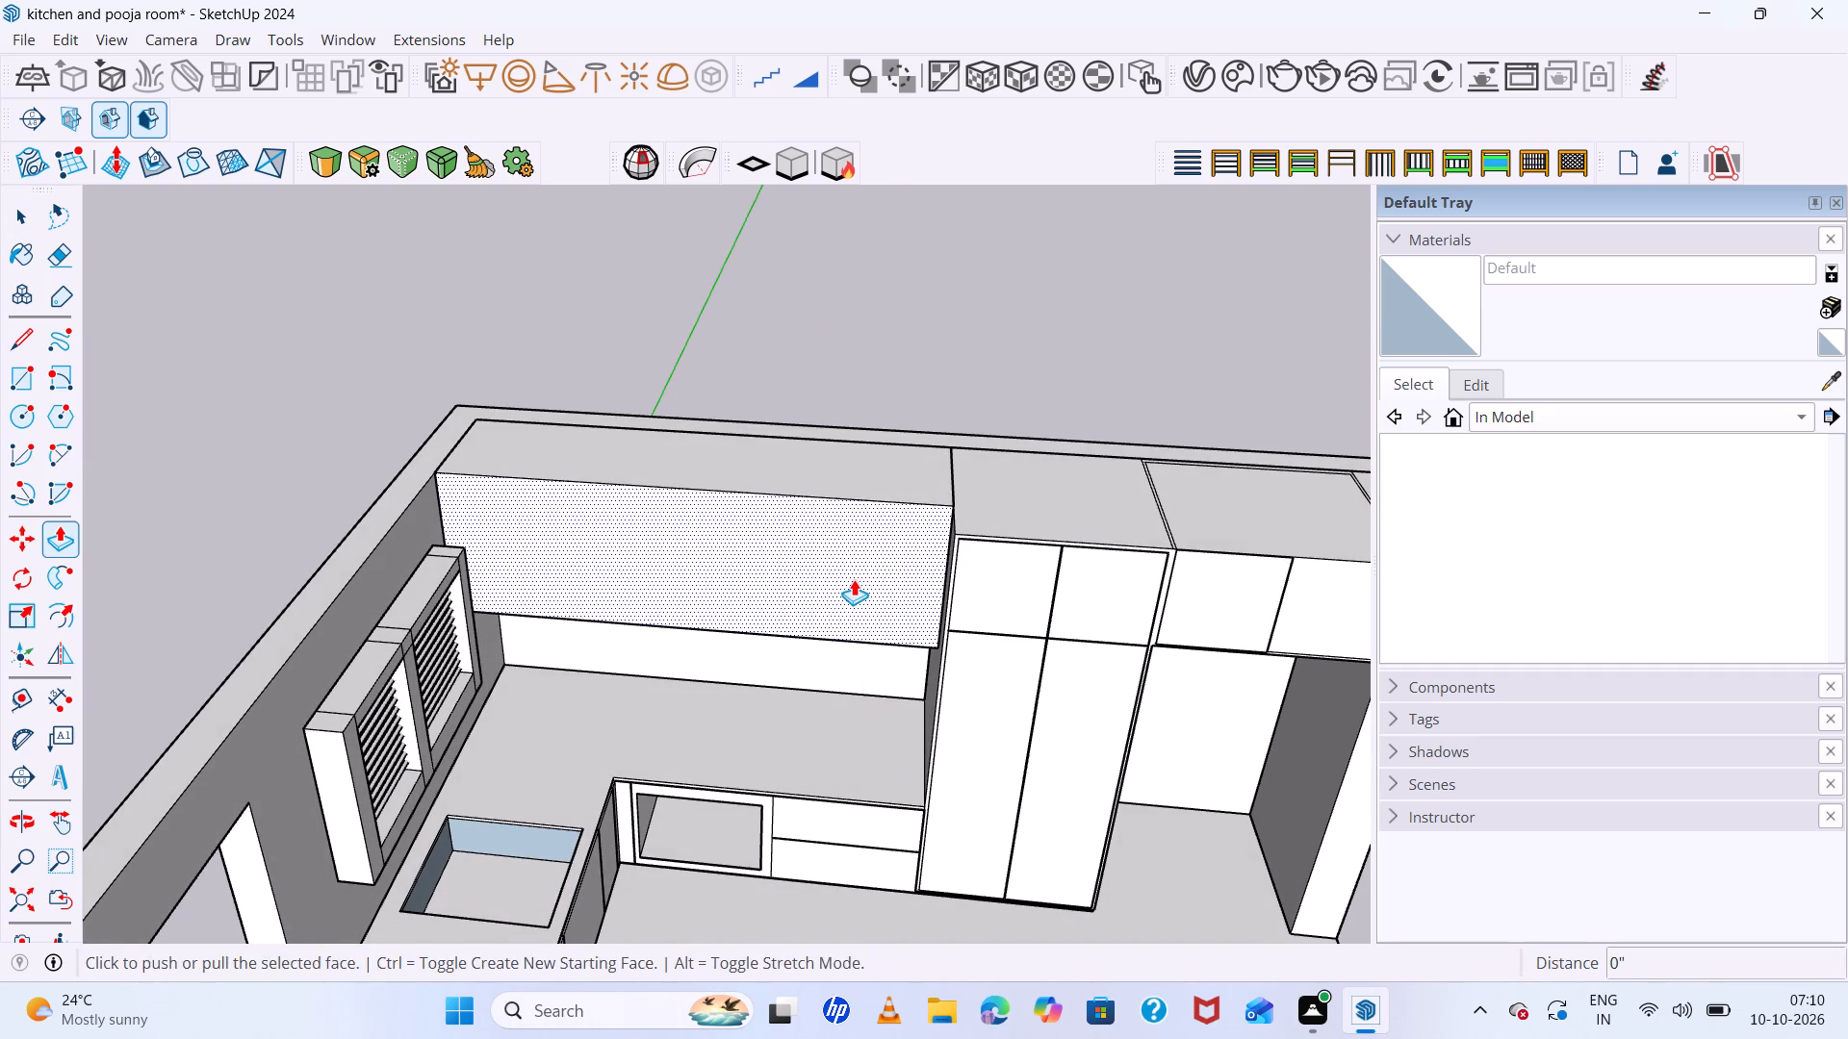
click(854, 579)
click(854, 571)
scroll(731, 558, down, 7)
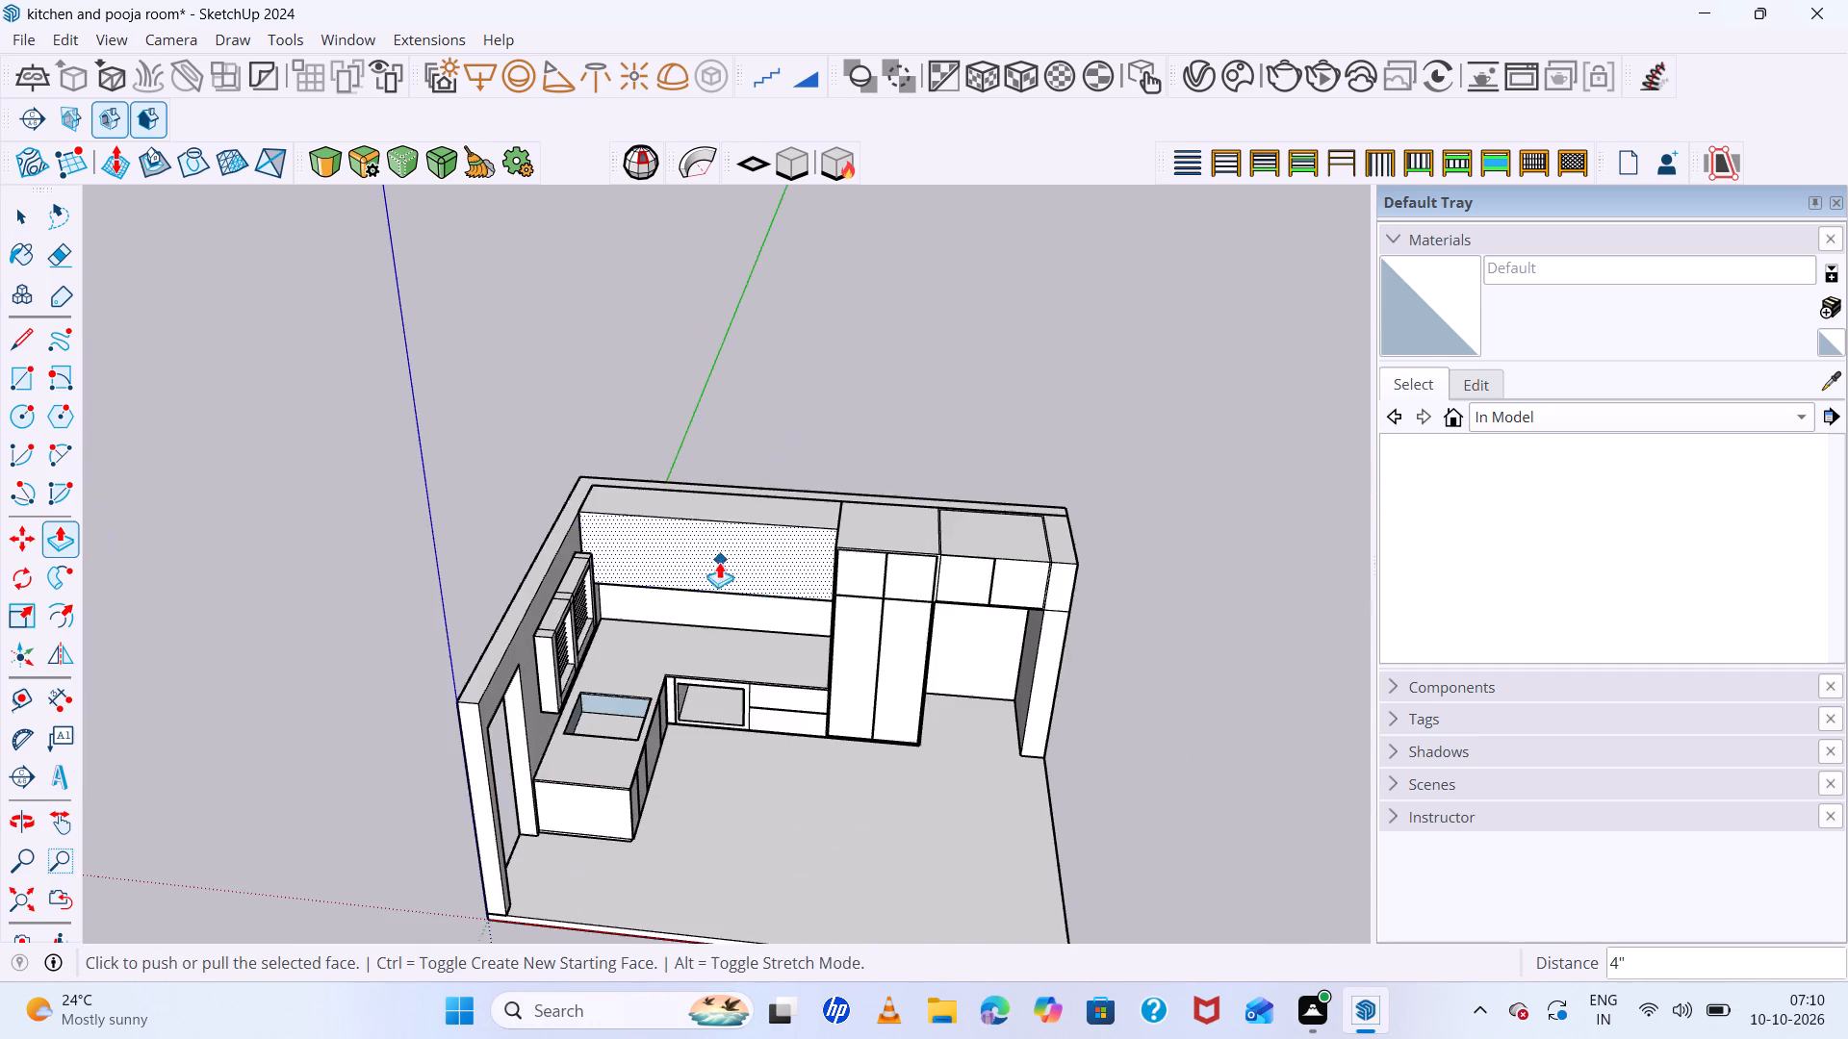
middle_drag(921, 599, 680, 479)
middle_click(680, 479)
key(space)
click(1157, 506)
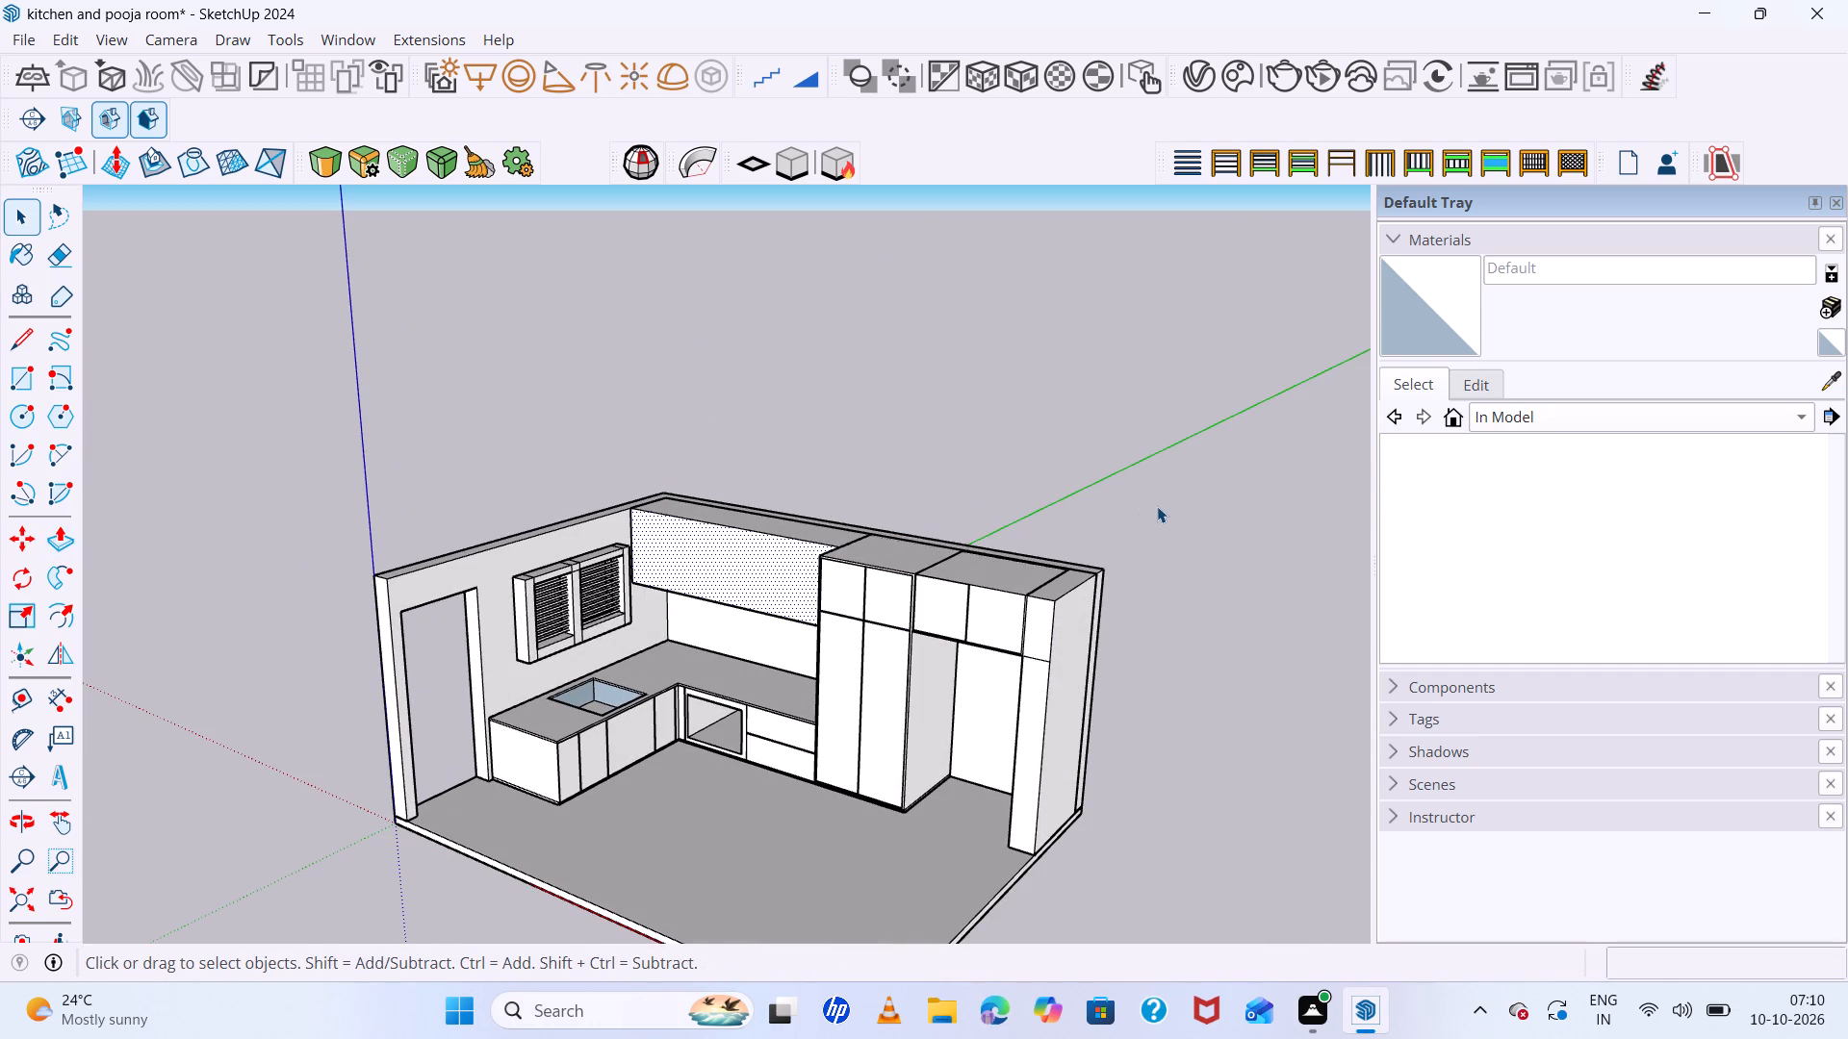
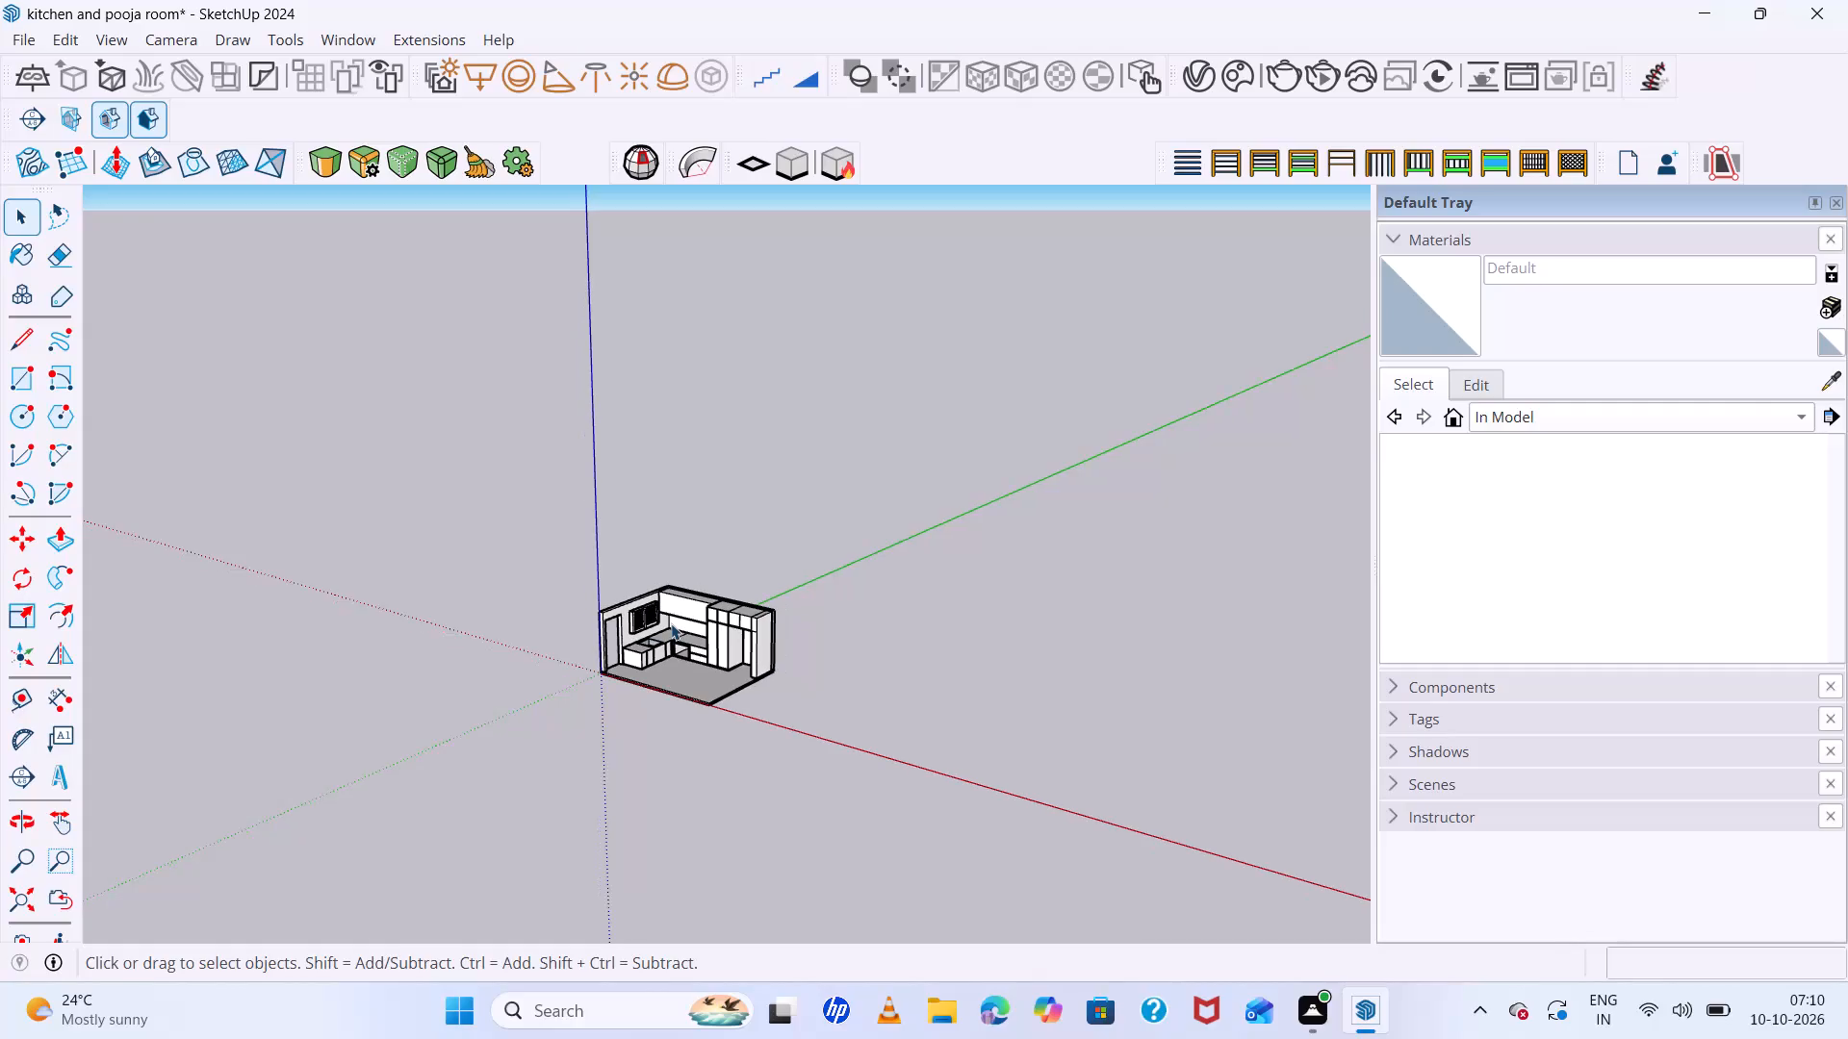
Copy the upper cabinet front's vertical edge beside the window along the red axis to the tall-cabinet end, about 11' 3" away.
middle_drag(733, 700, 686, 596)
scroll(582, 609, up, 2)
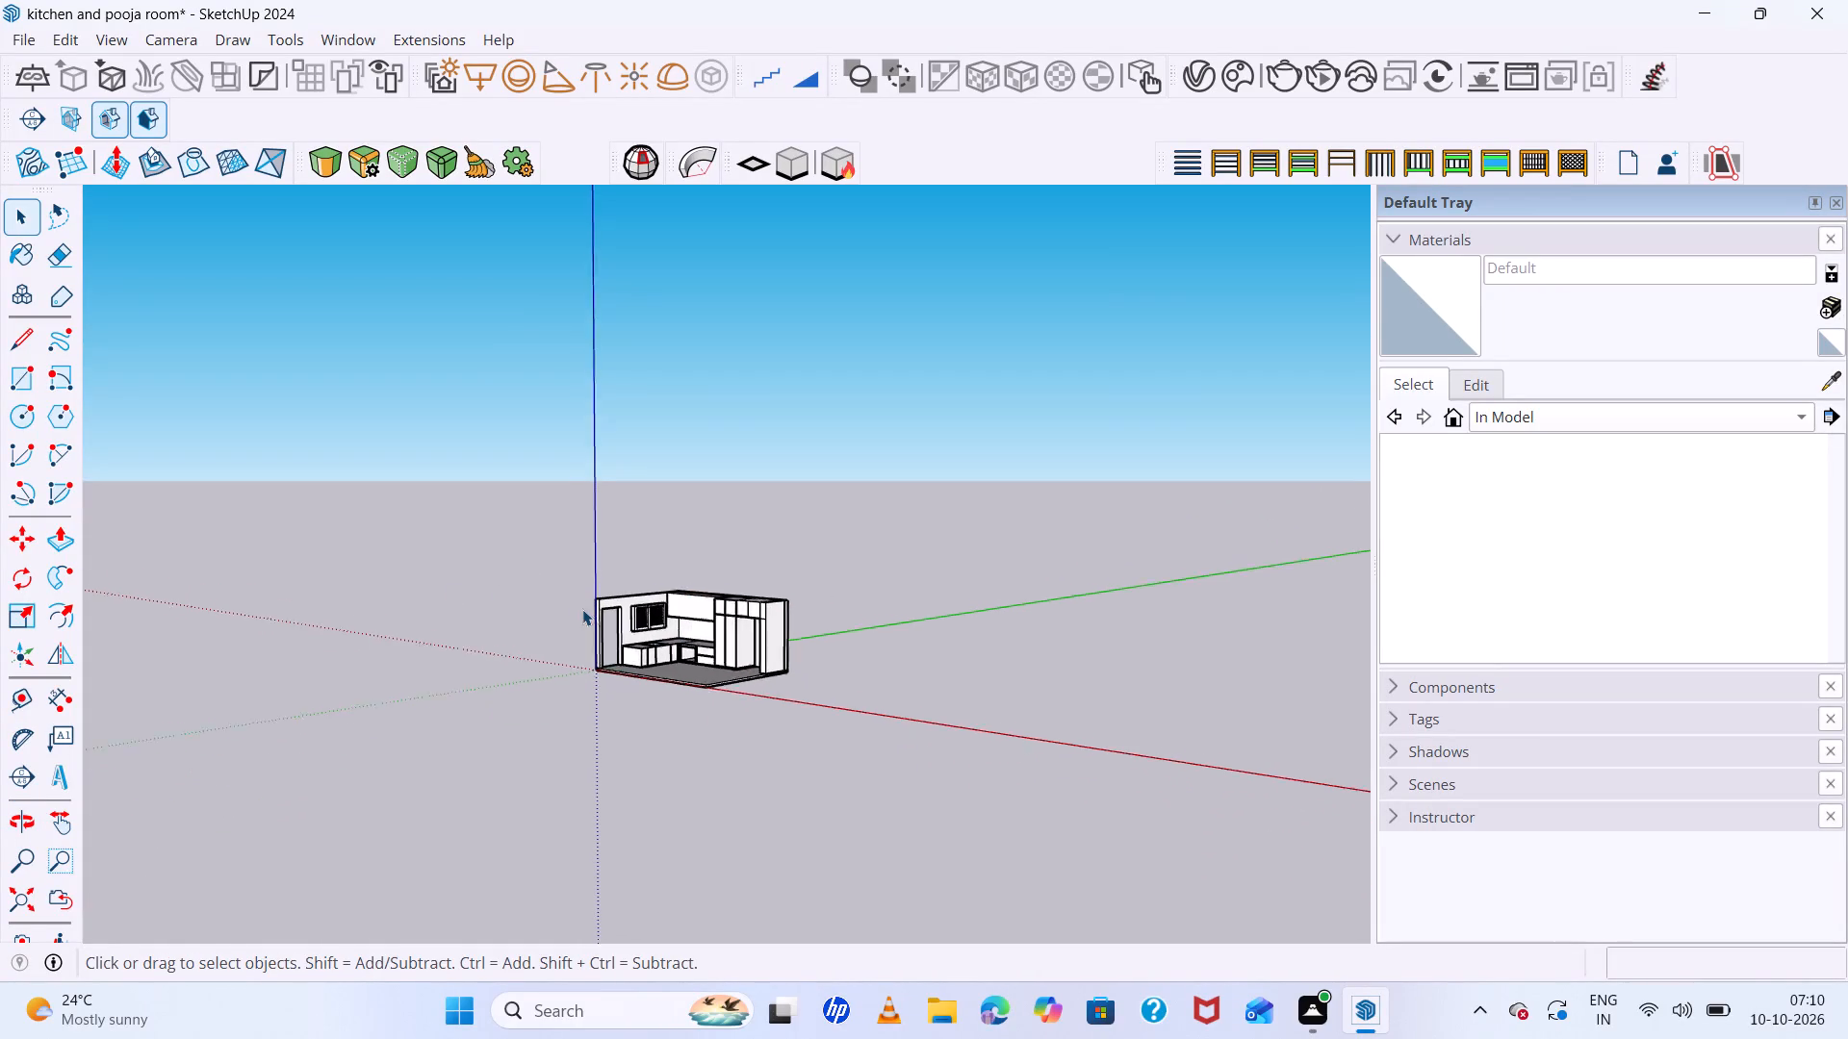
scroll(582, 609, up, 5)
scroll(667, 642, up, 6)
middle_drag(848, 672, 730, 570)
scroll(848, 672, up, 1)
middle_click(730, 570)
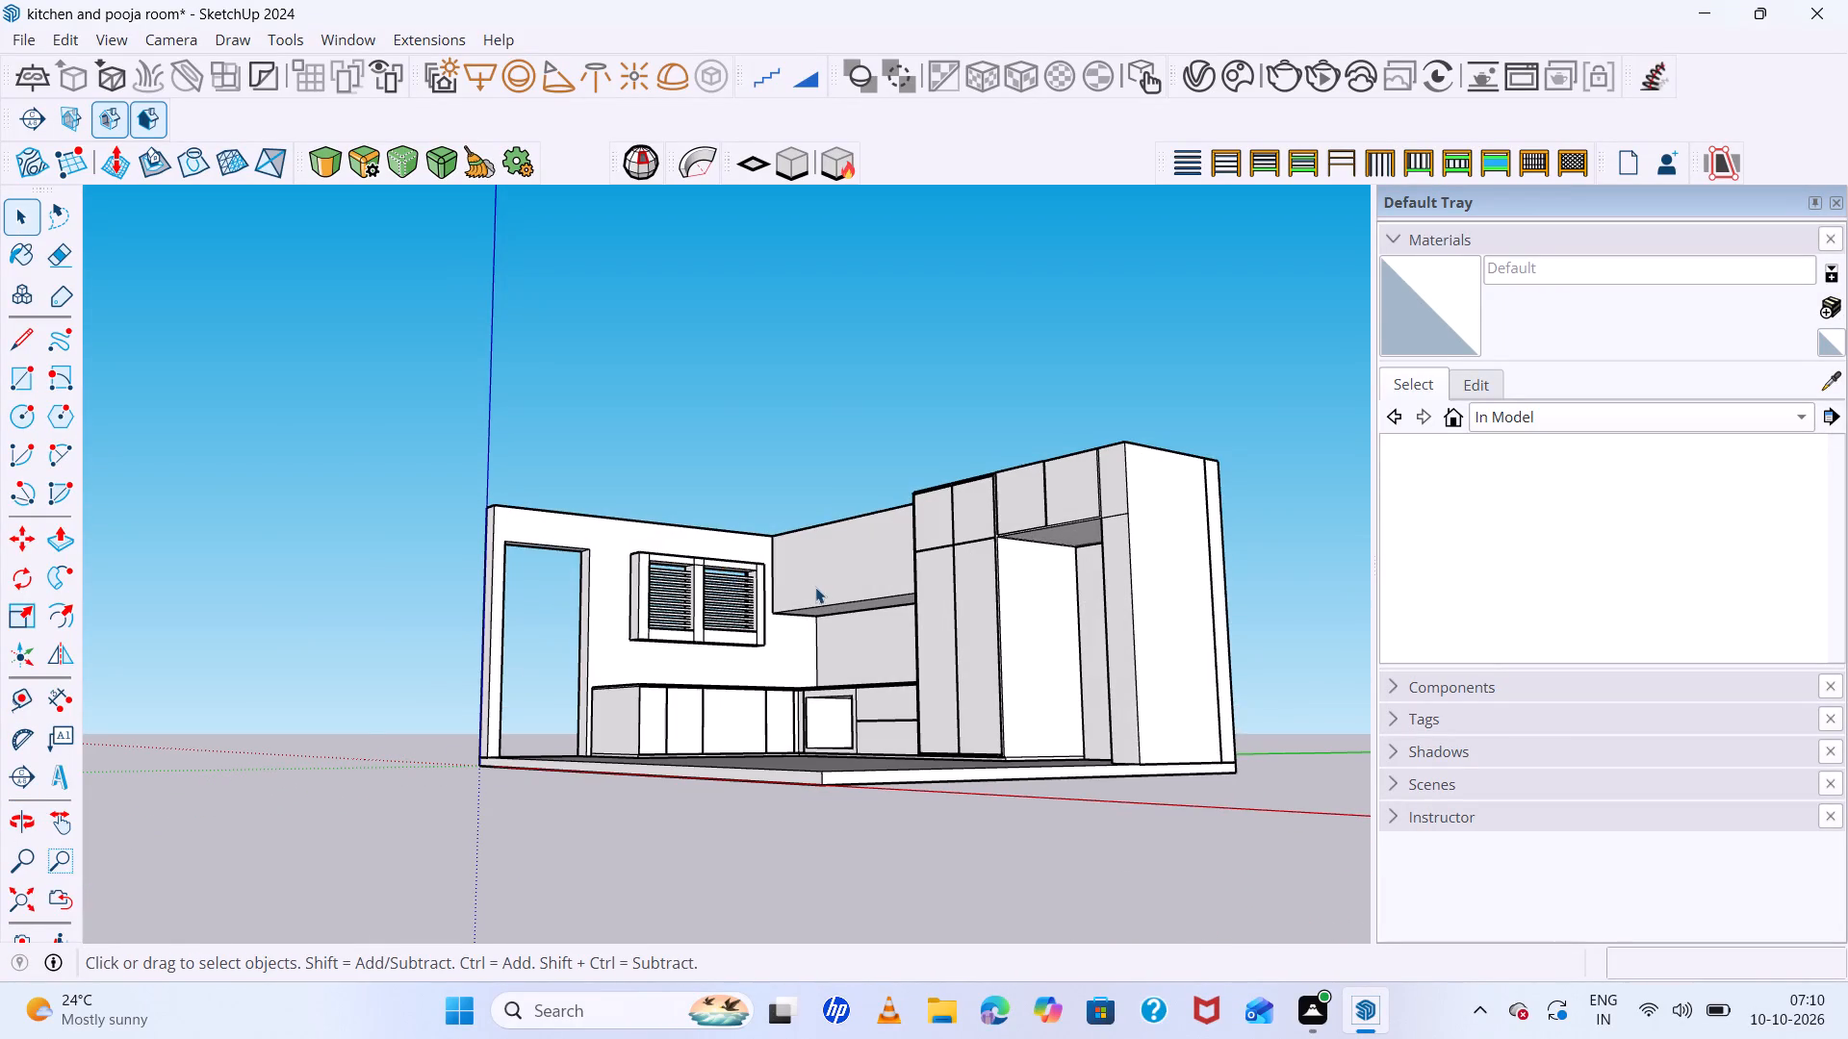
scroll(815, 577, up, 5)
middle_drag(867, 612, 1062, 823)
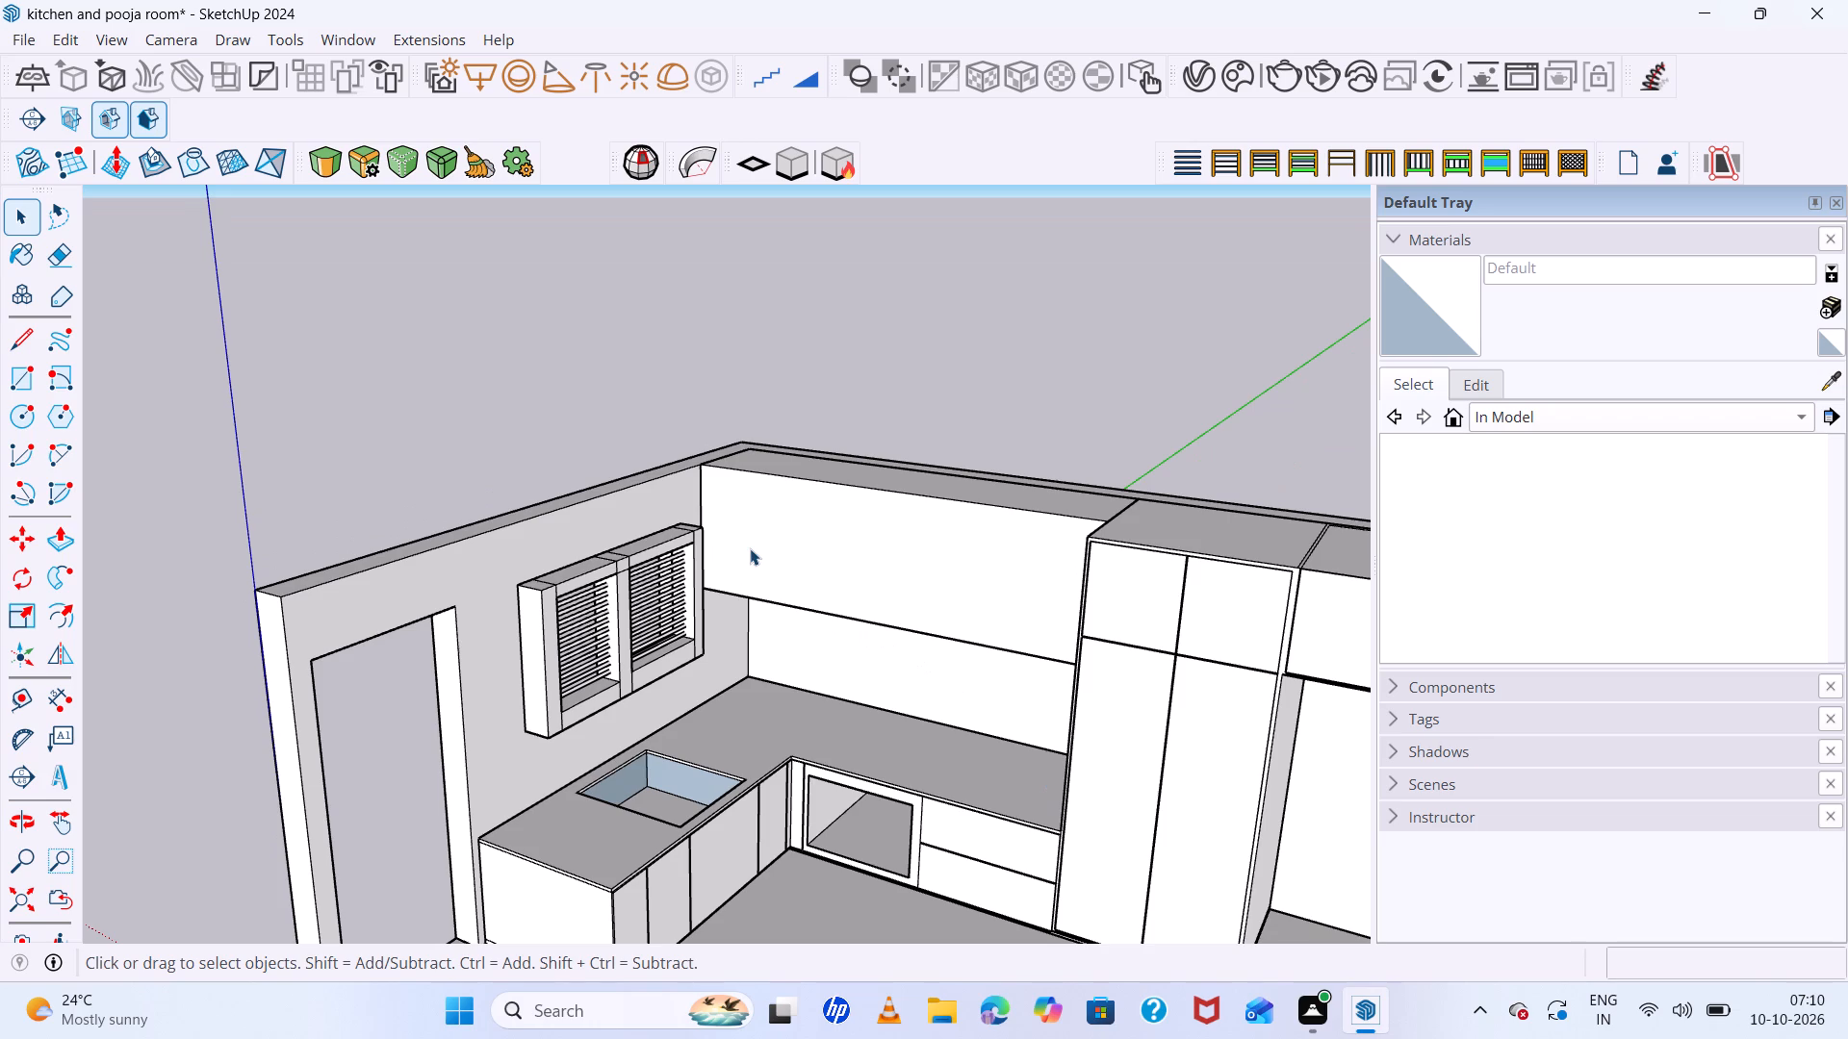
click(750, 548)
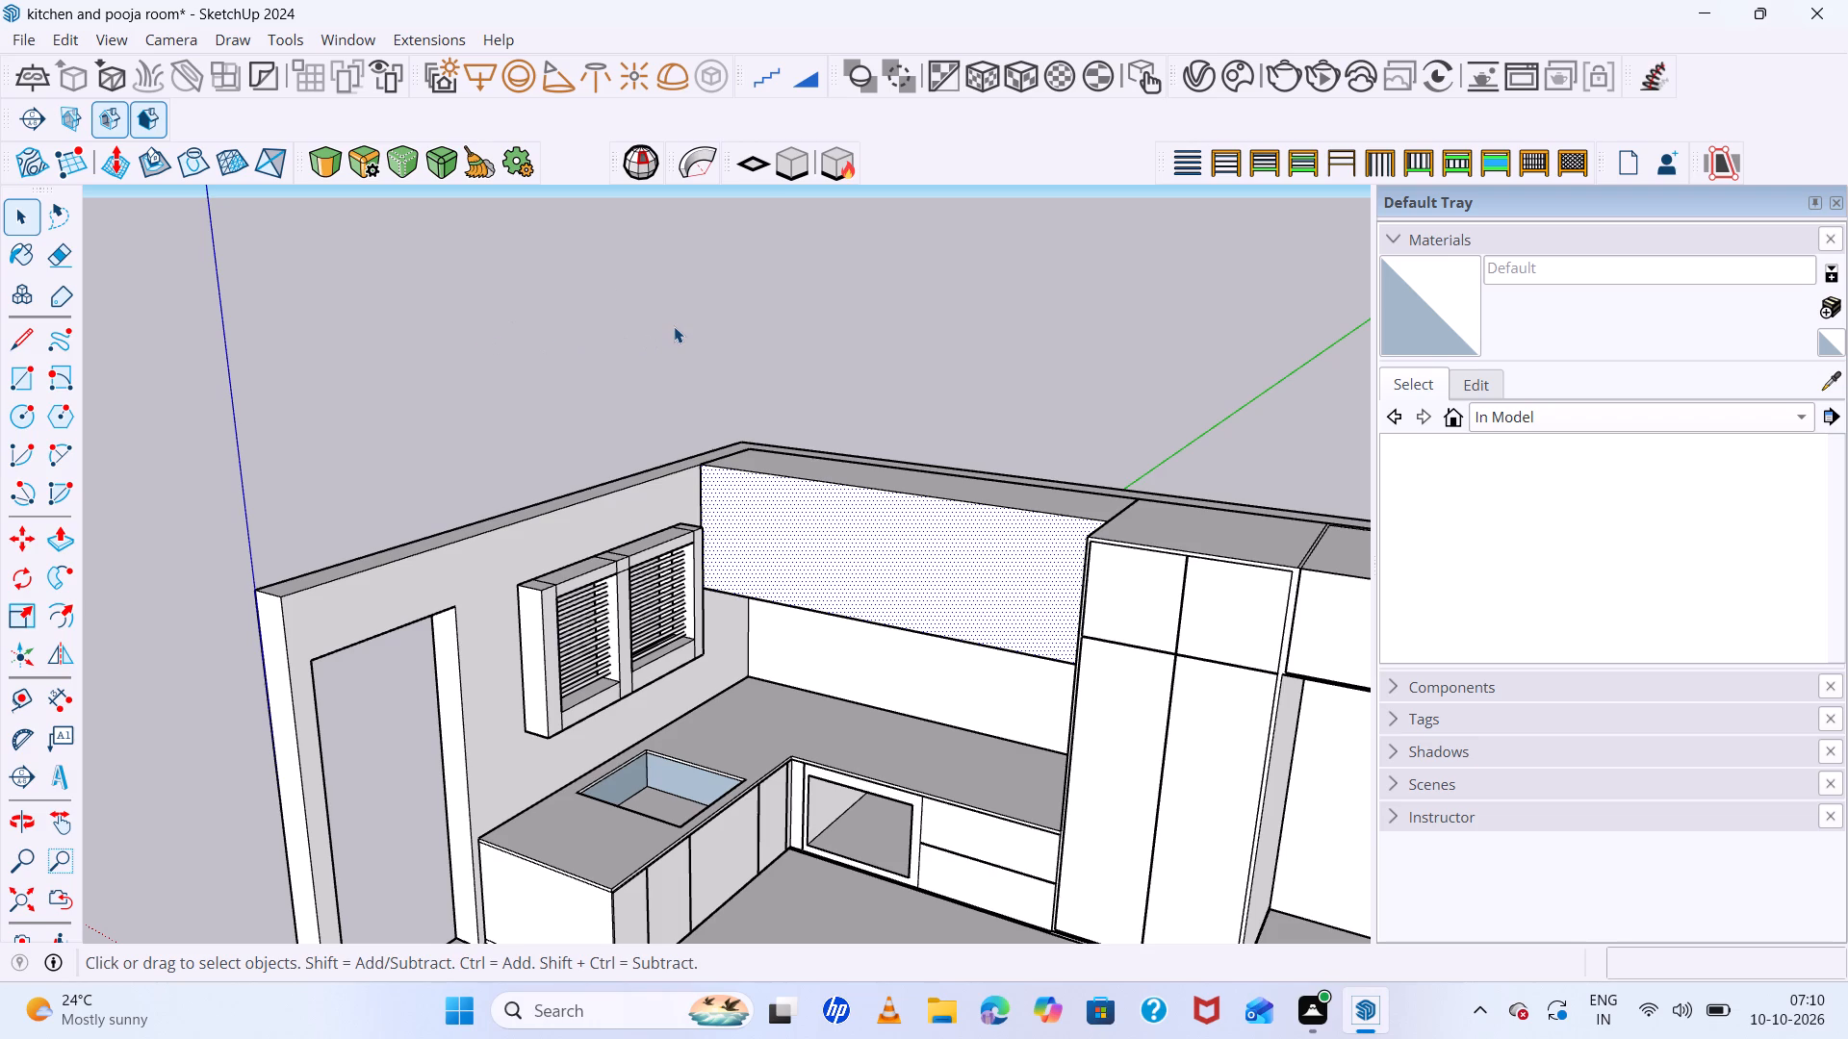
scroll(705, 499, up, 6)
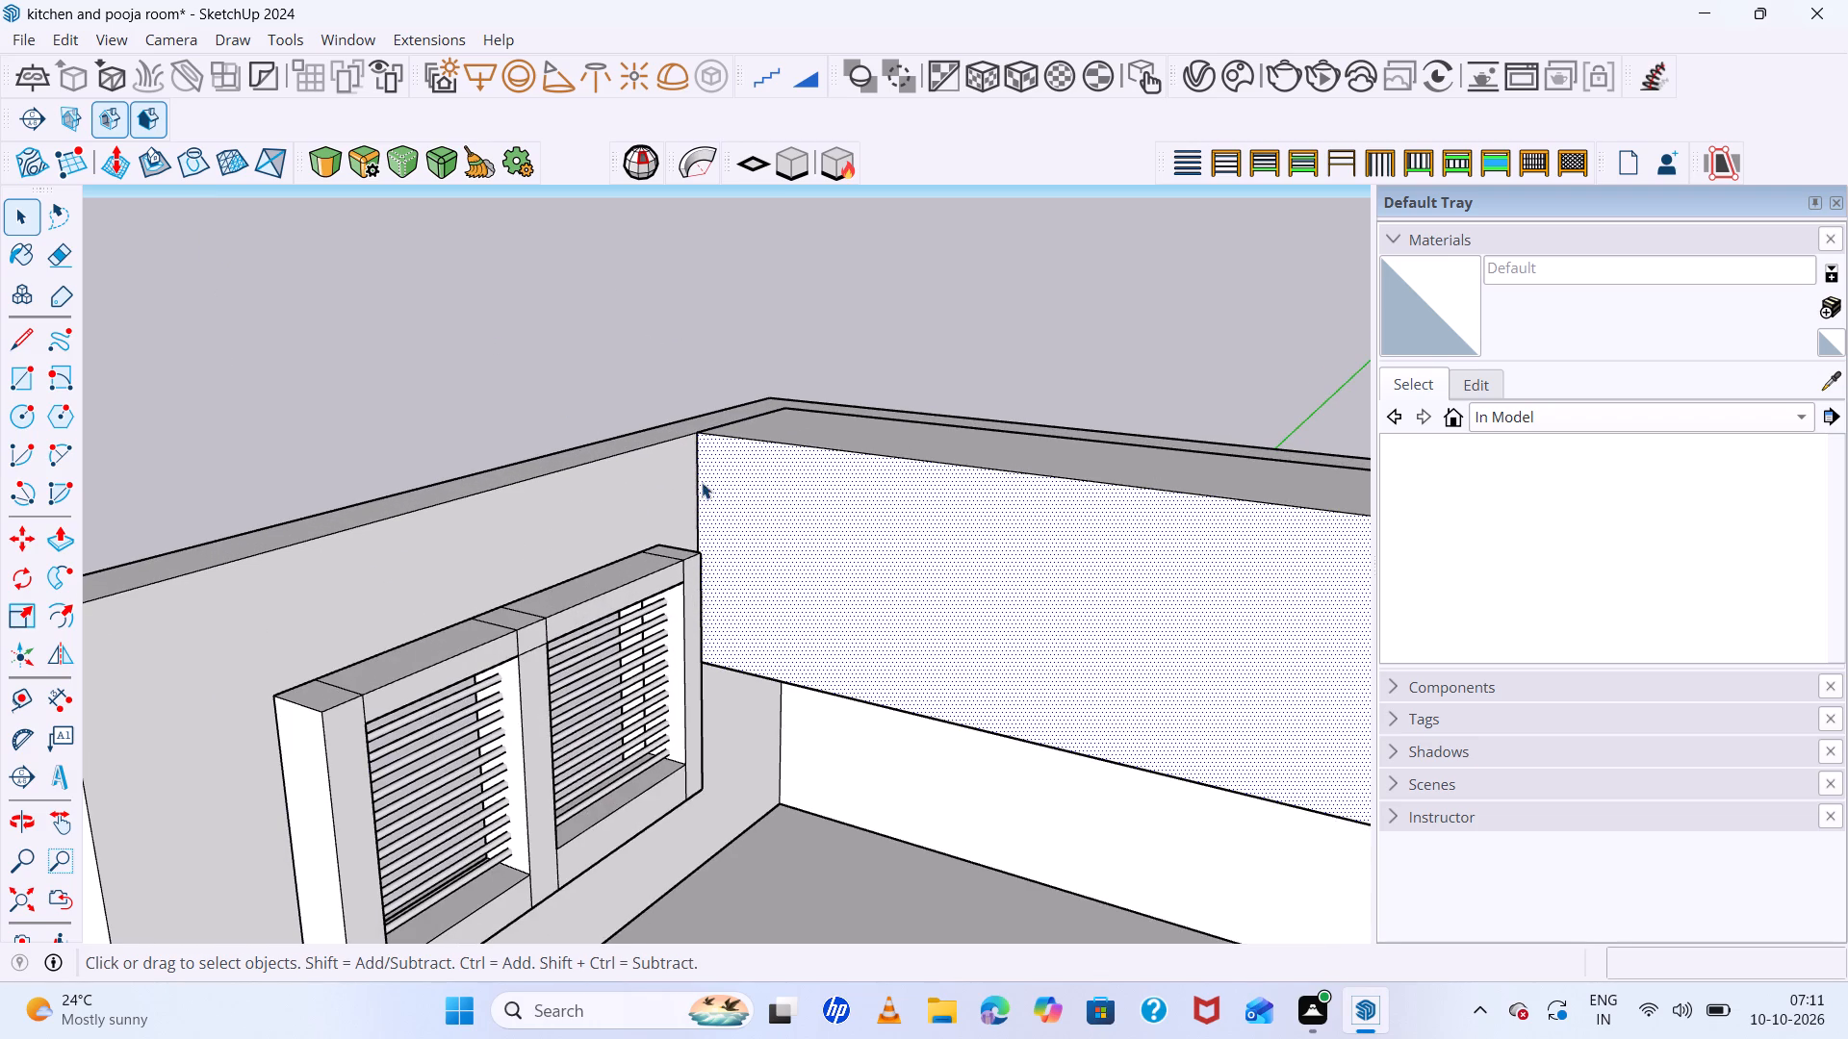
click(696, 486)
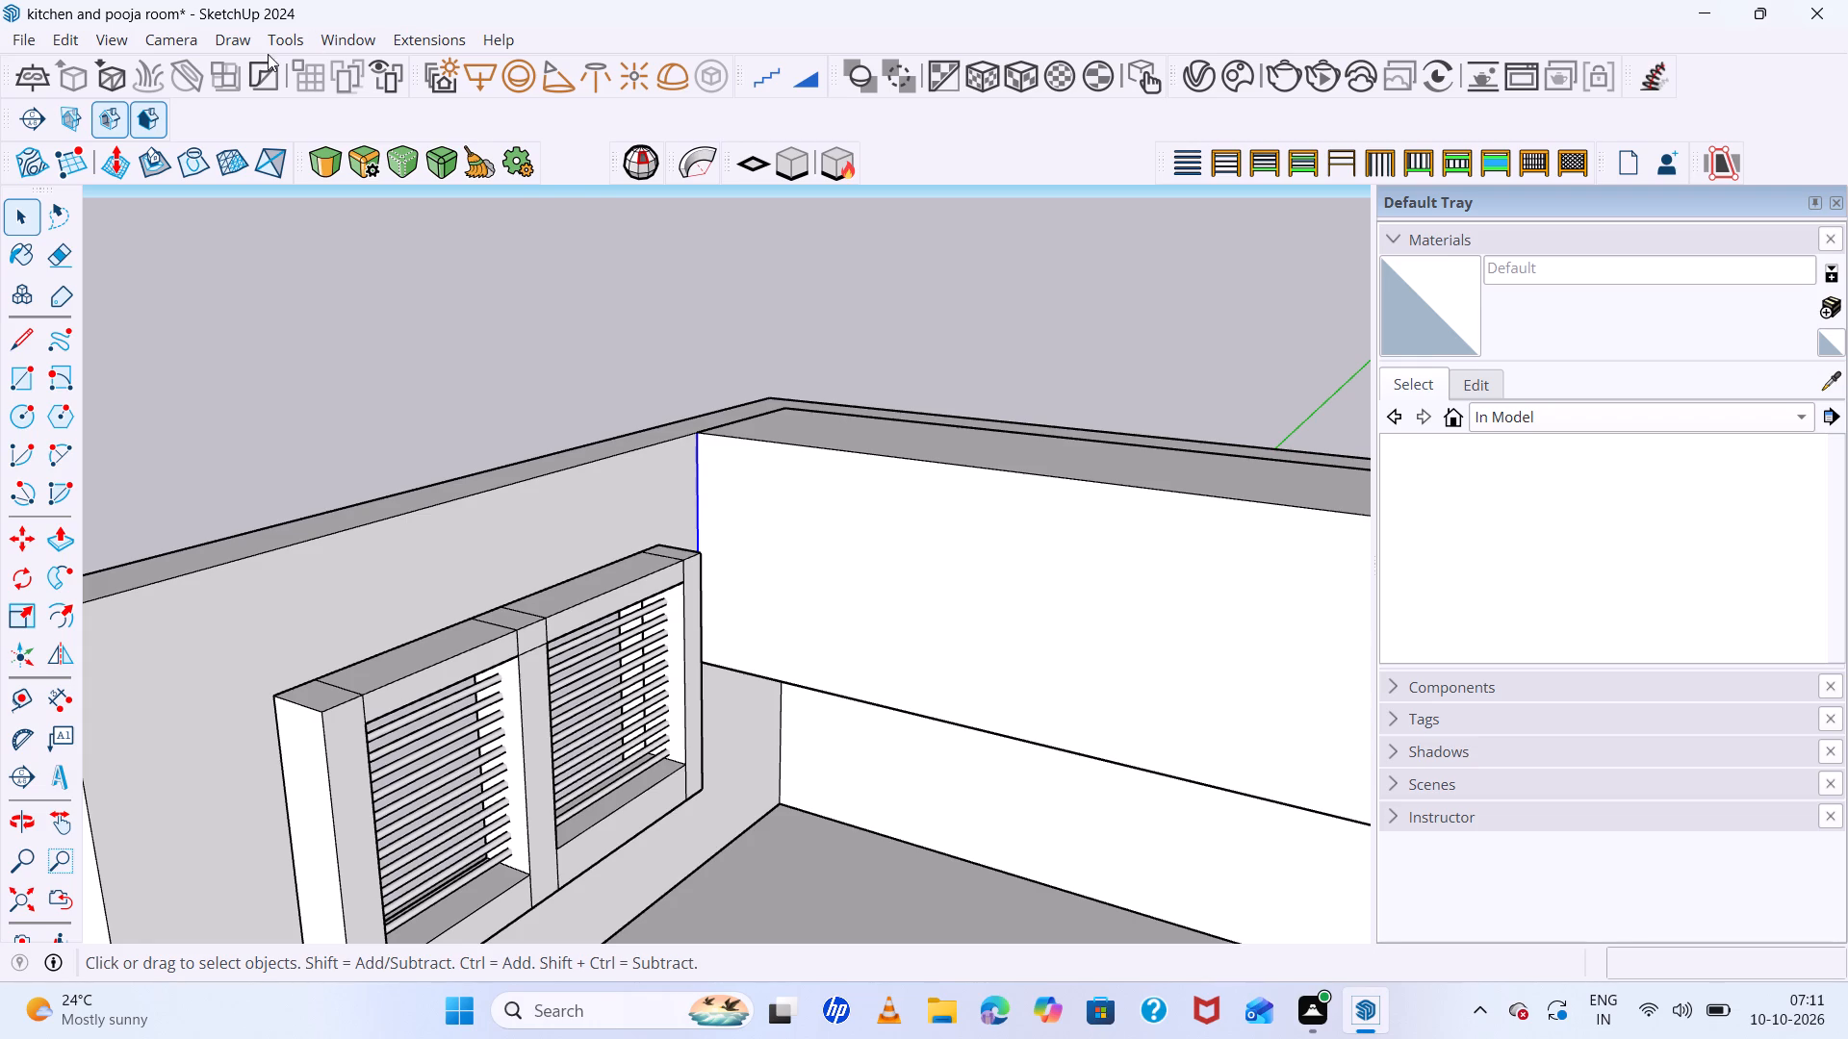
key(comma)
scroll(765, 673, up, 2)
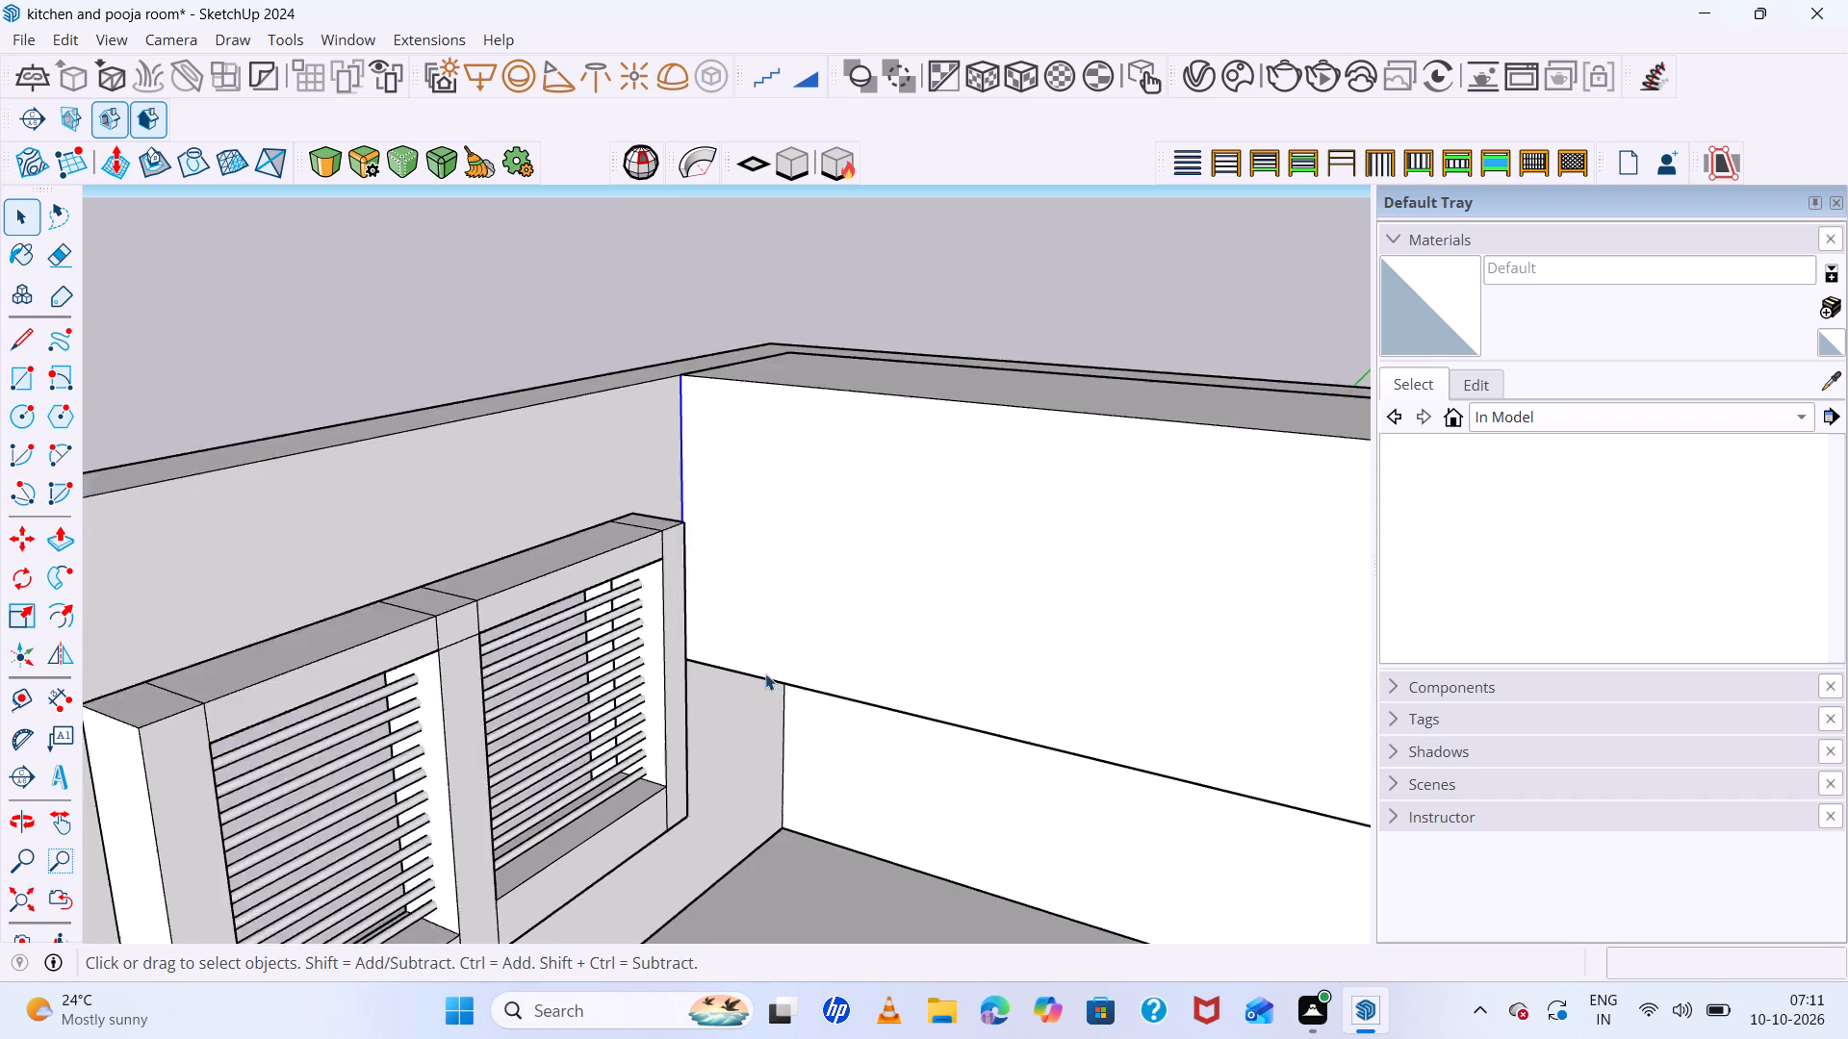
scroll(765, 673, up, 3)
key(m)
middle_drag(761, 686, 720, 683)
scroll(670, 663, up, 5)
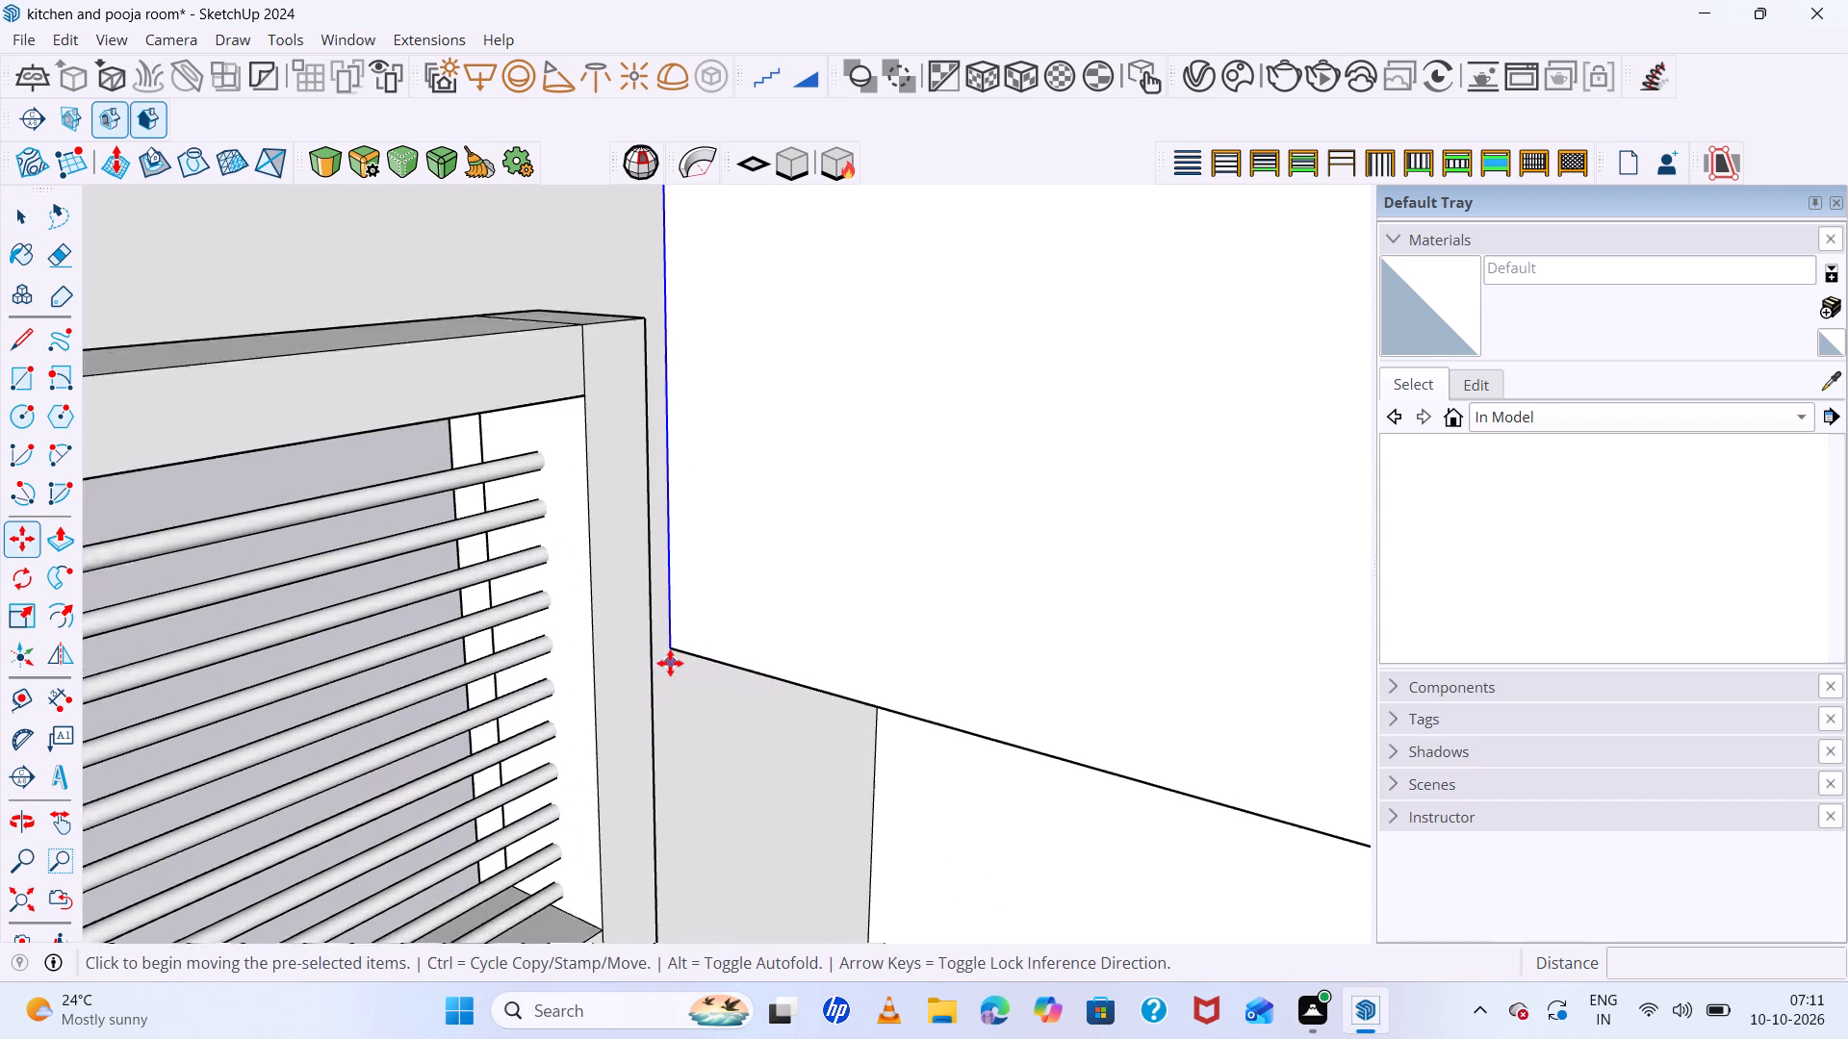
click(668, 644)
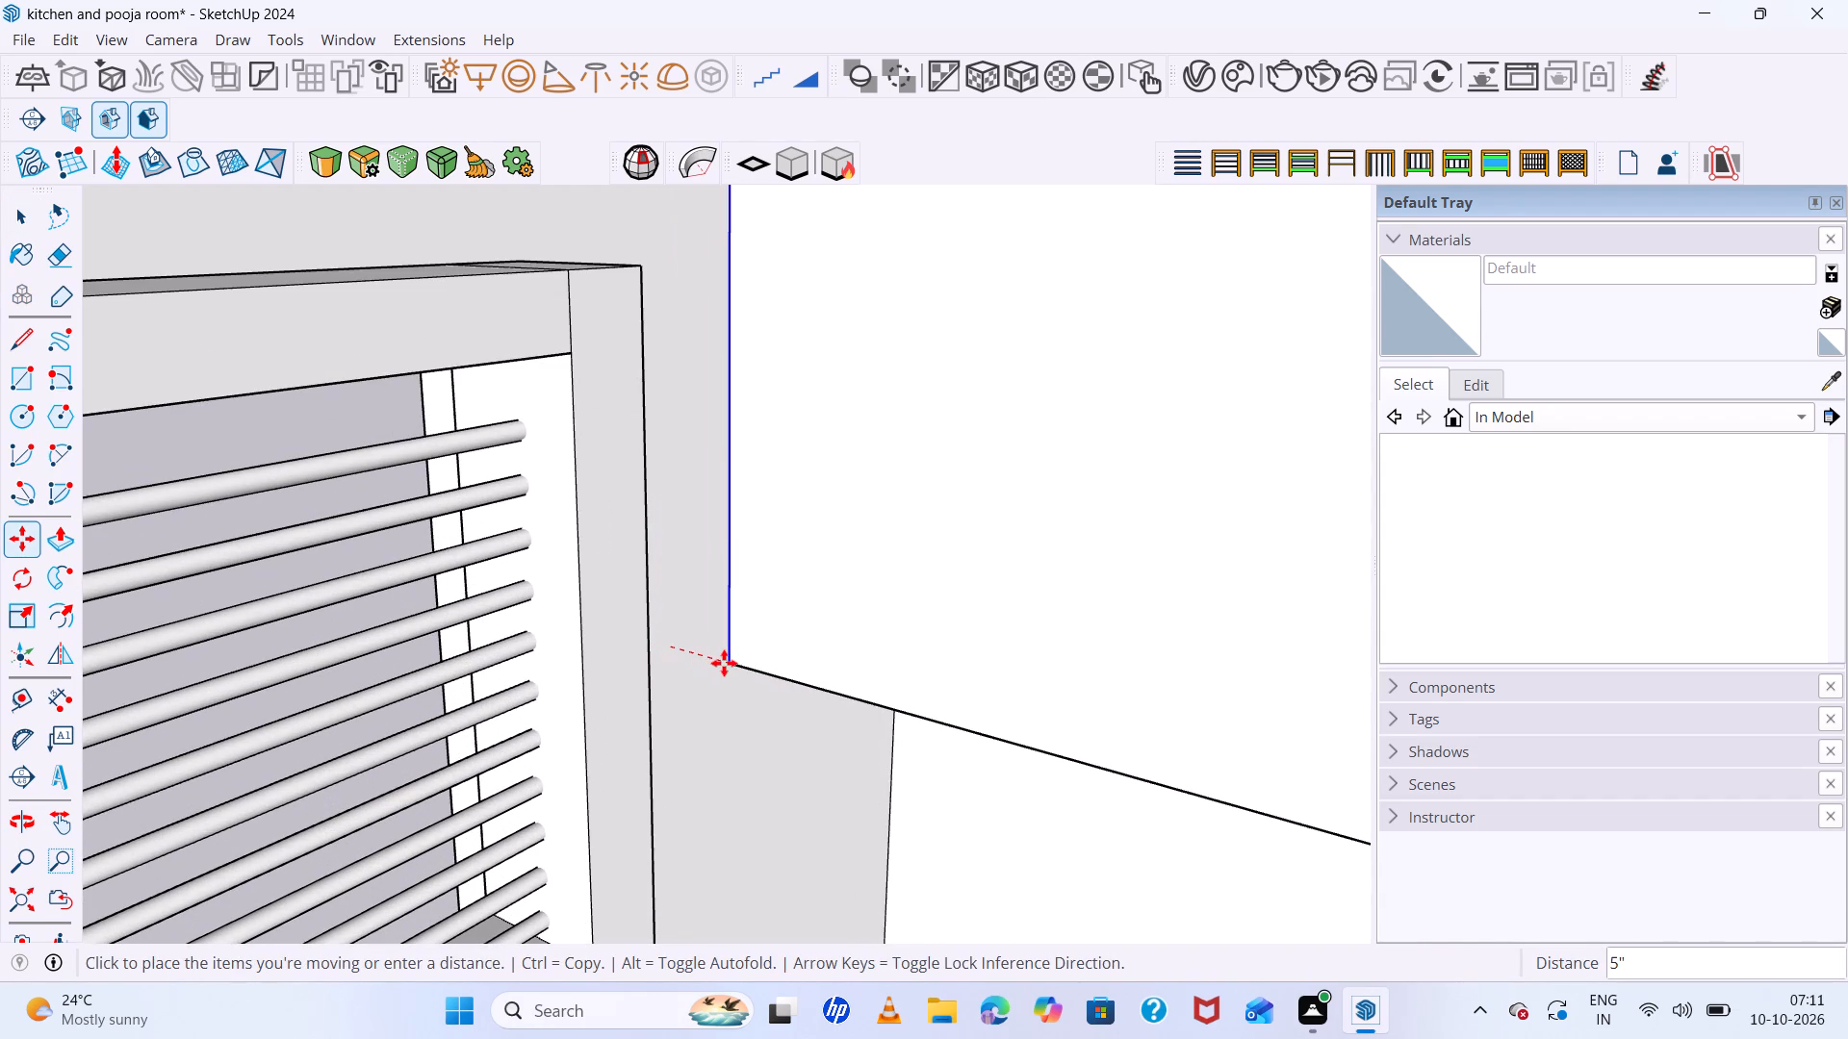
scroll(724, 663, up, 1)
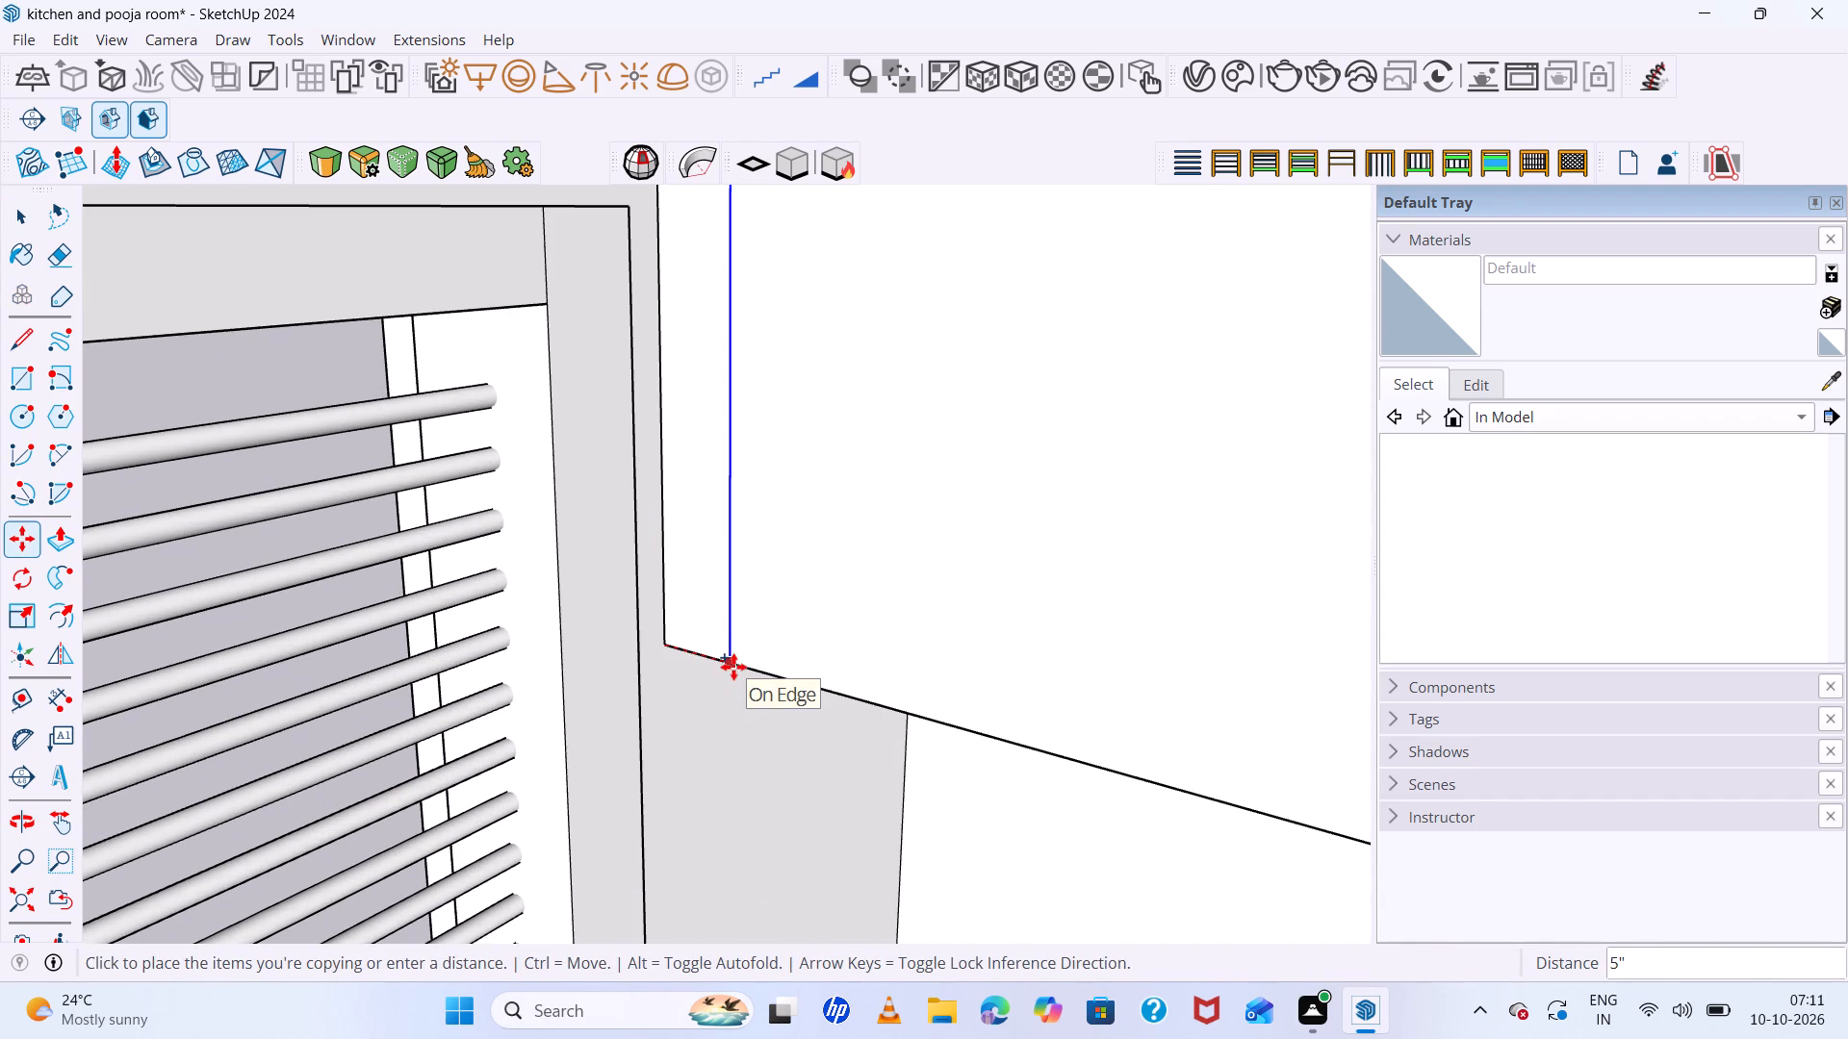
key(Right)
scroll(843, 680, down, 16)
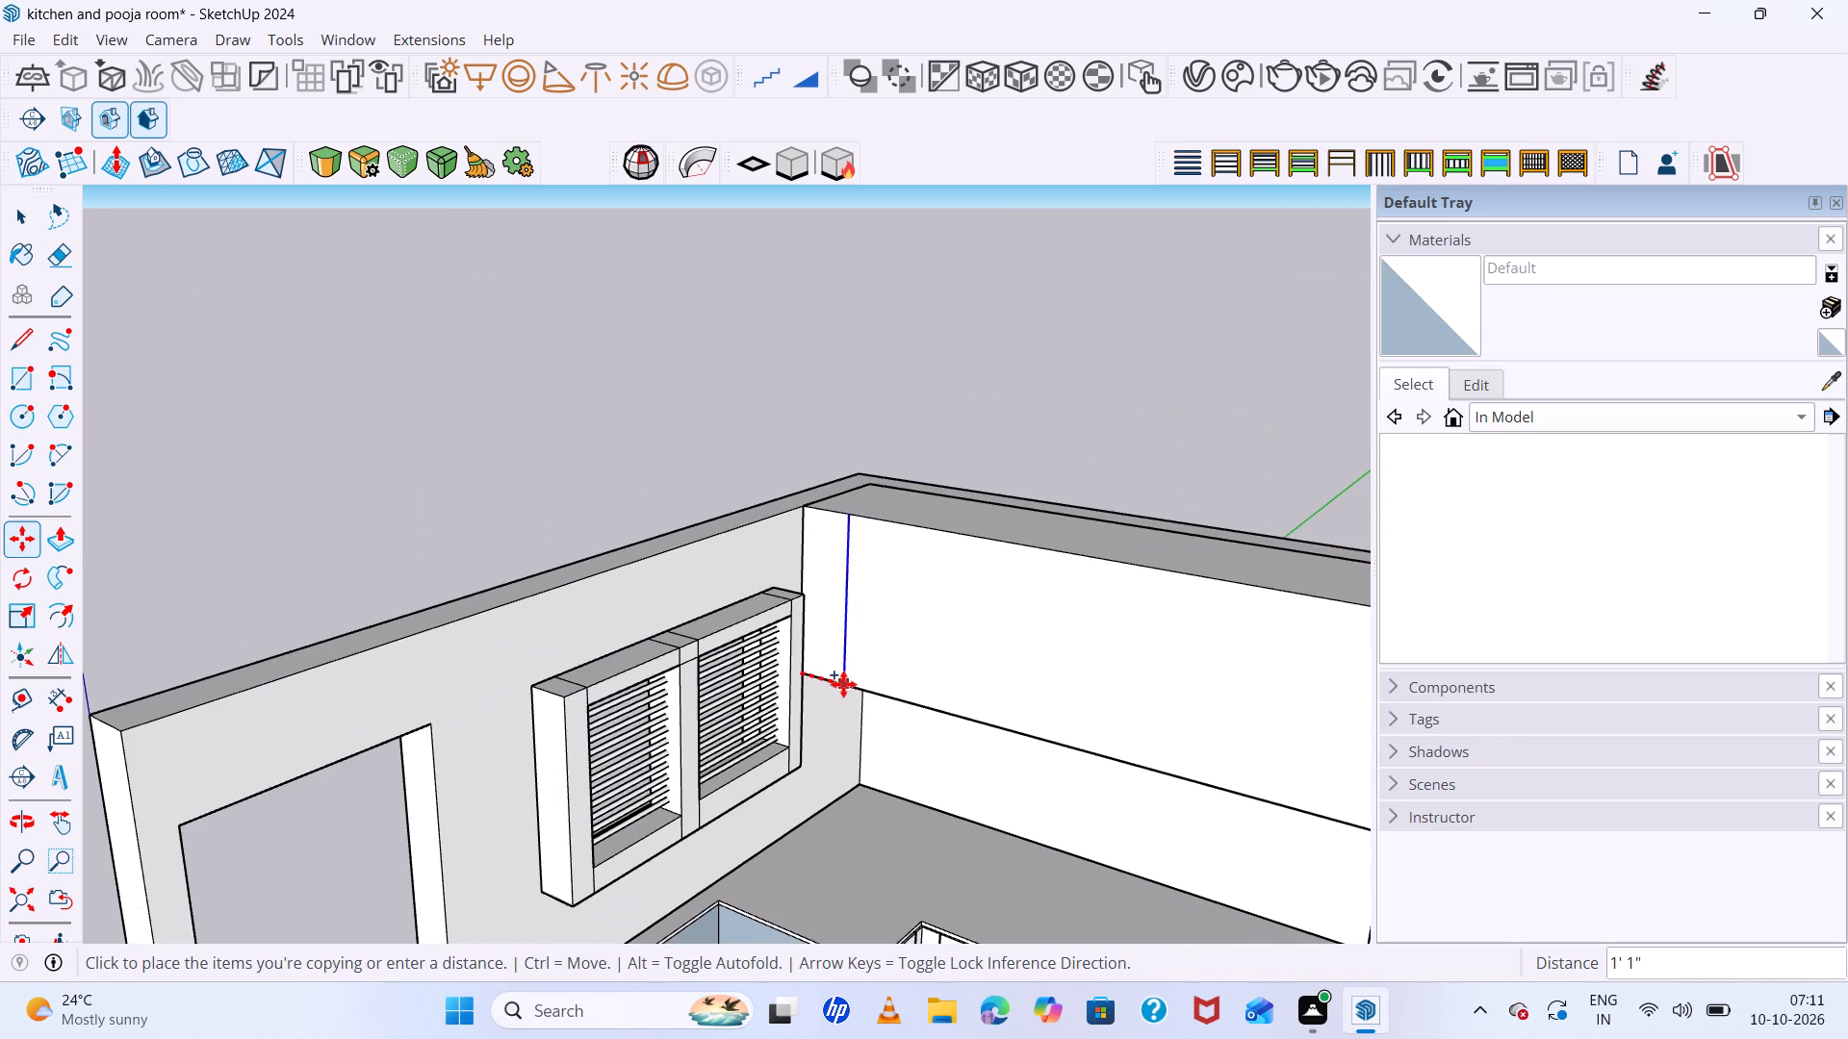
scroll(850, 667, down, 11)
middle_drag(905, 686, 1118, 701)
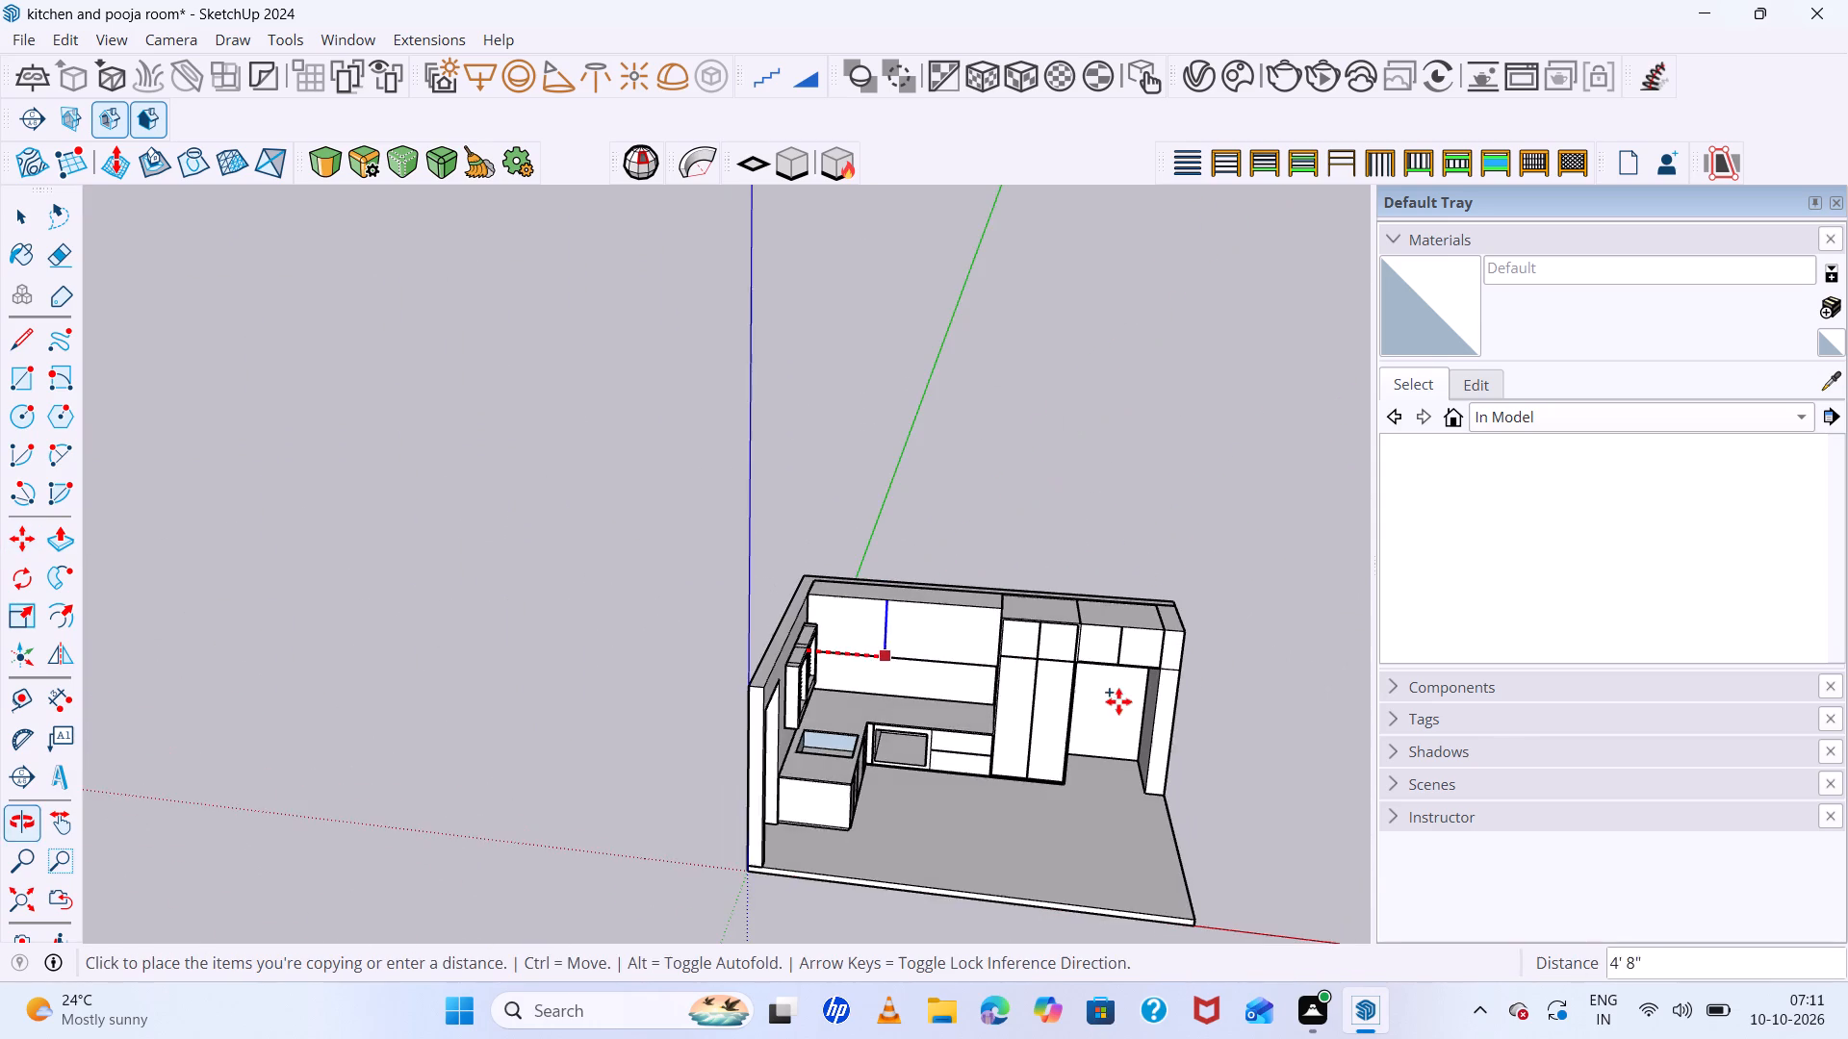
scroll(972, 695, up, 11)
middle_drag(1012, 683, 1059, 683)
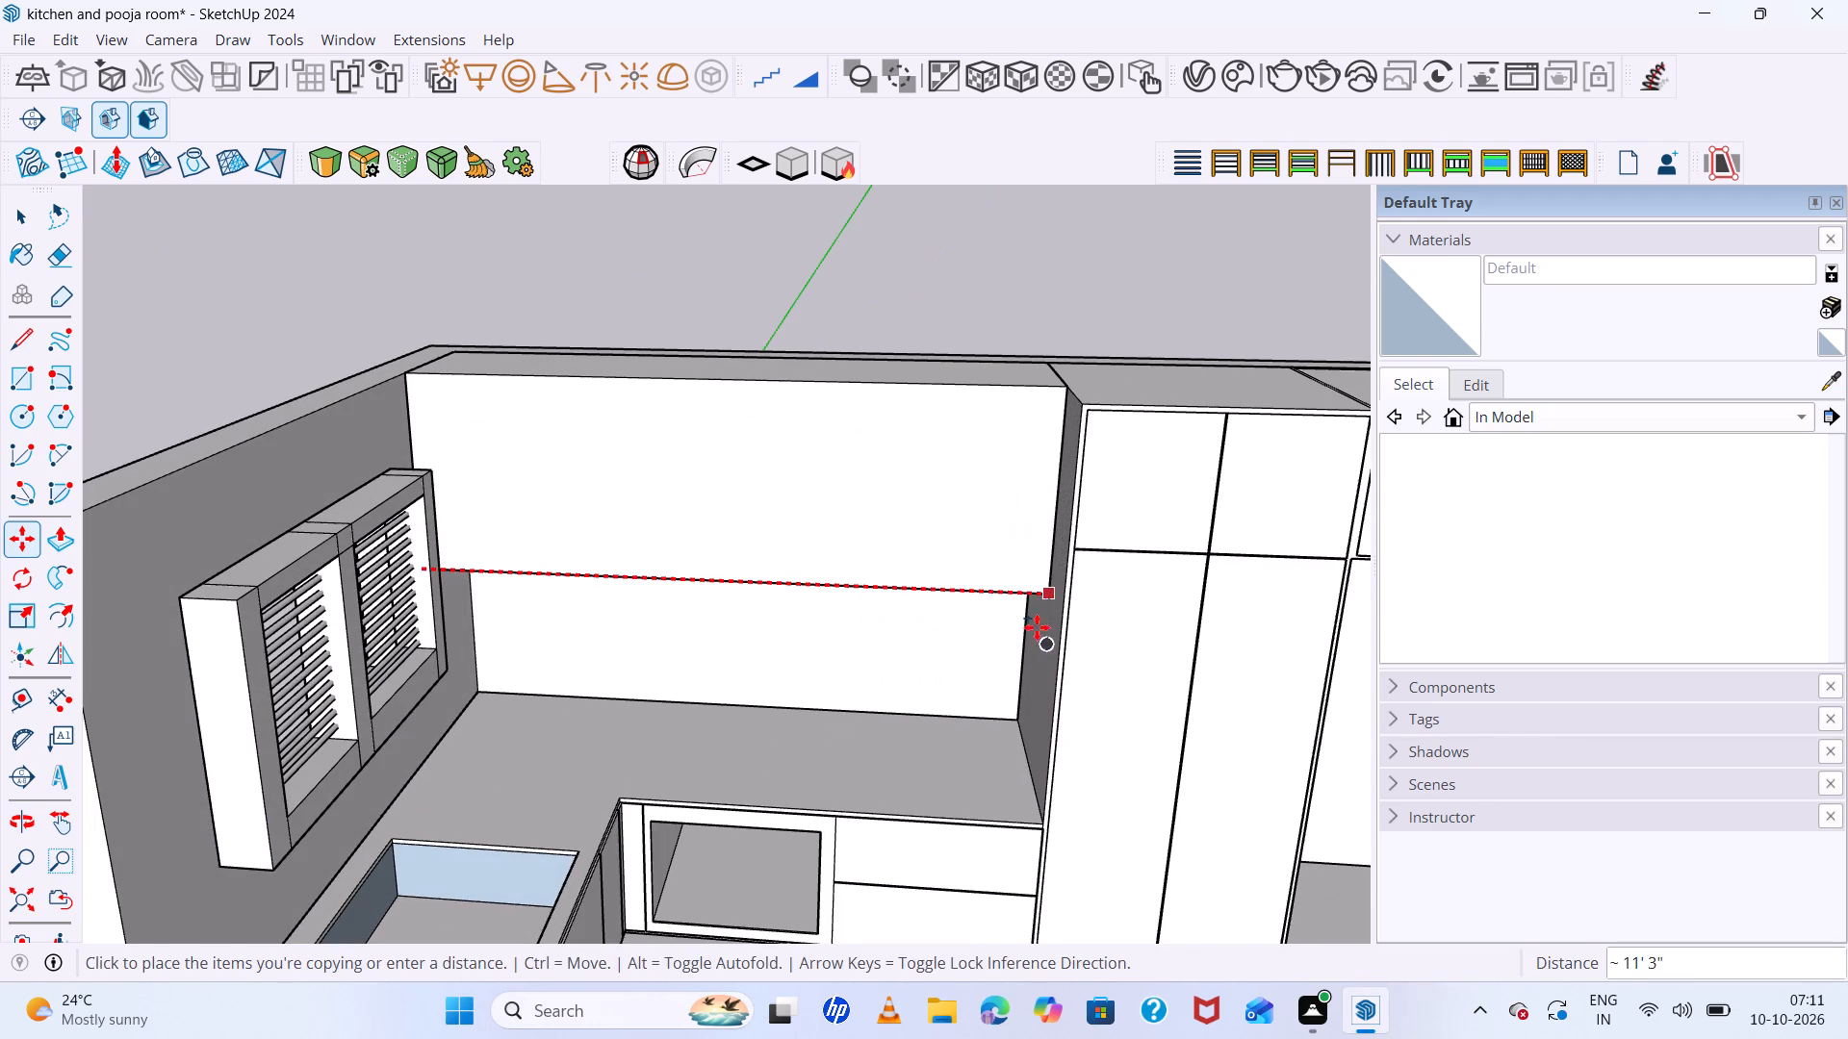
scroll(1028, 604, up, 4)
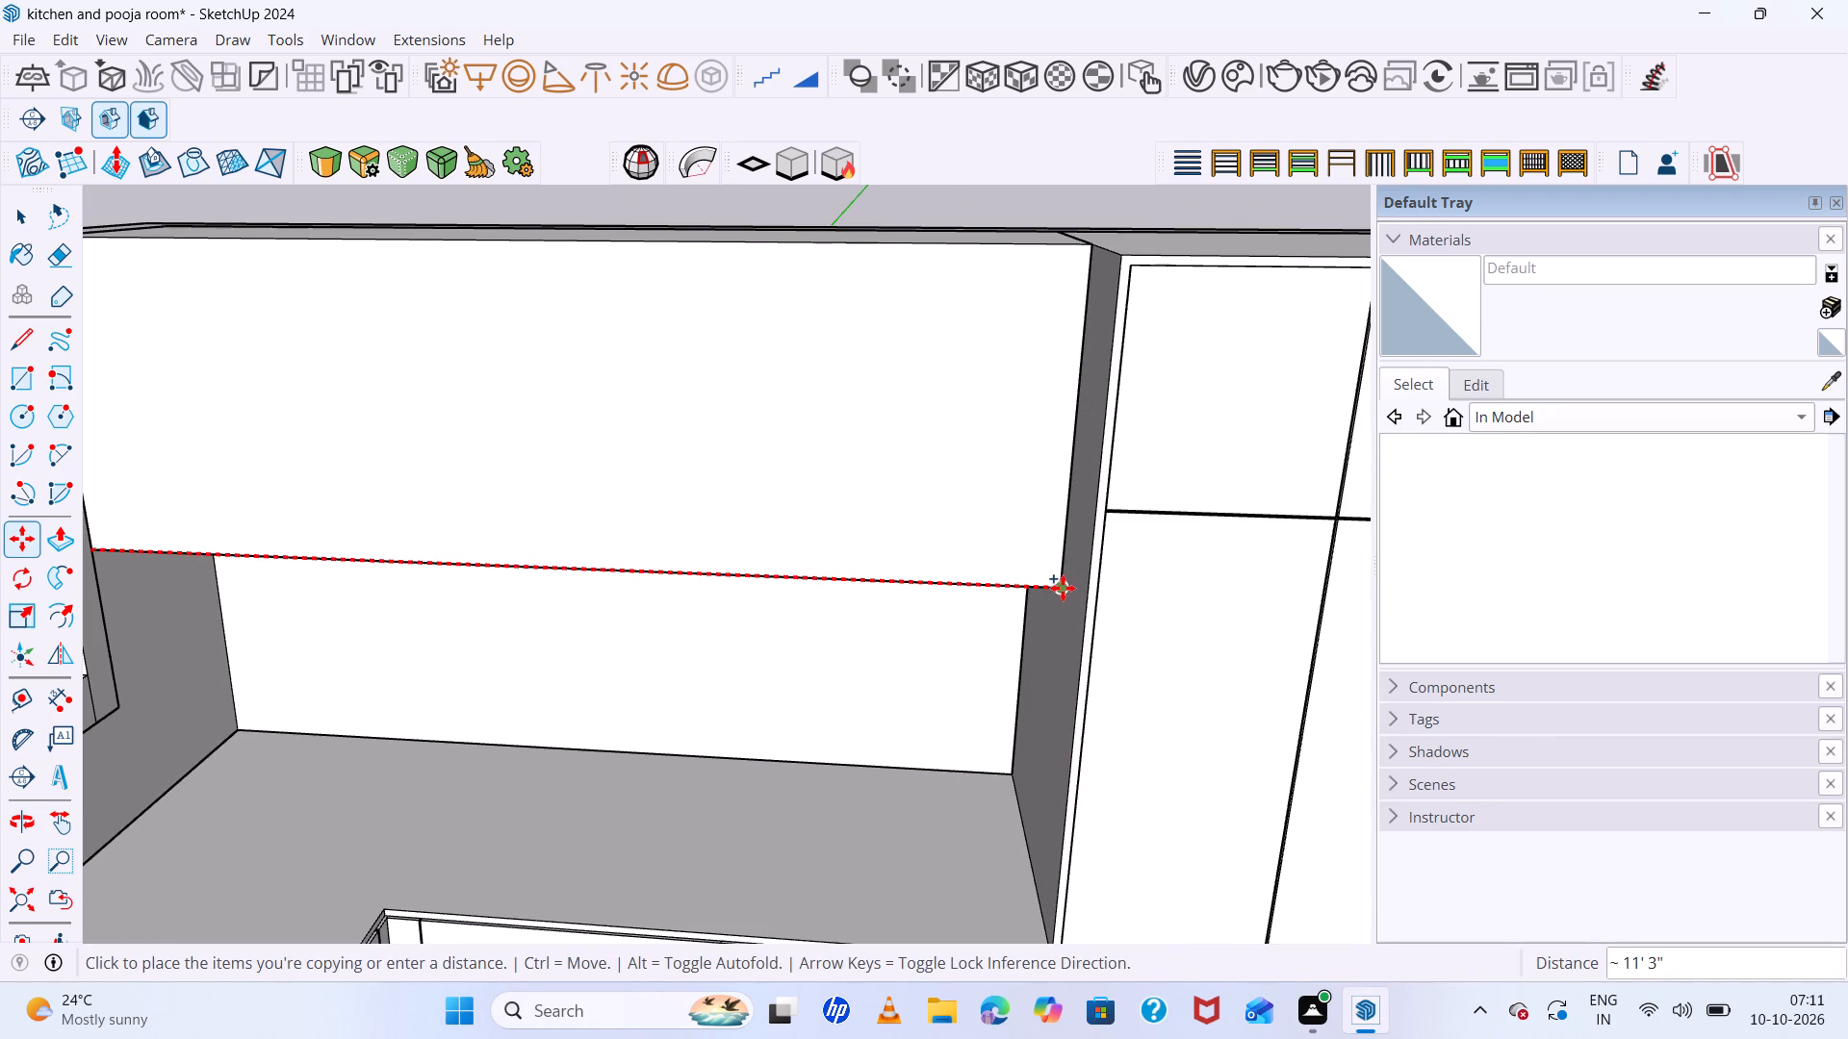
click(1065, 589)
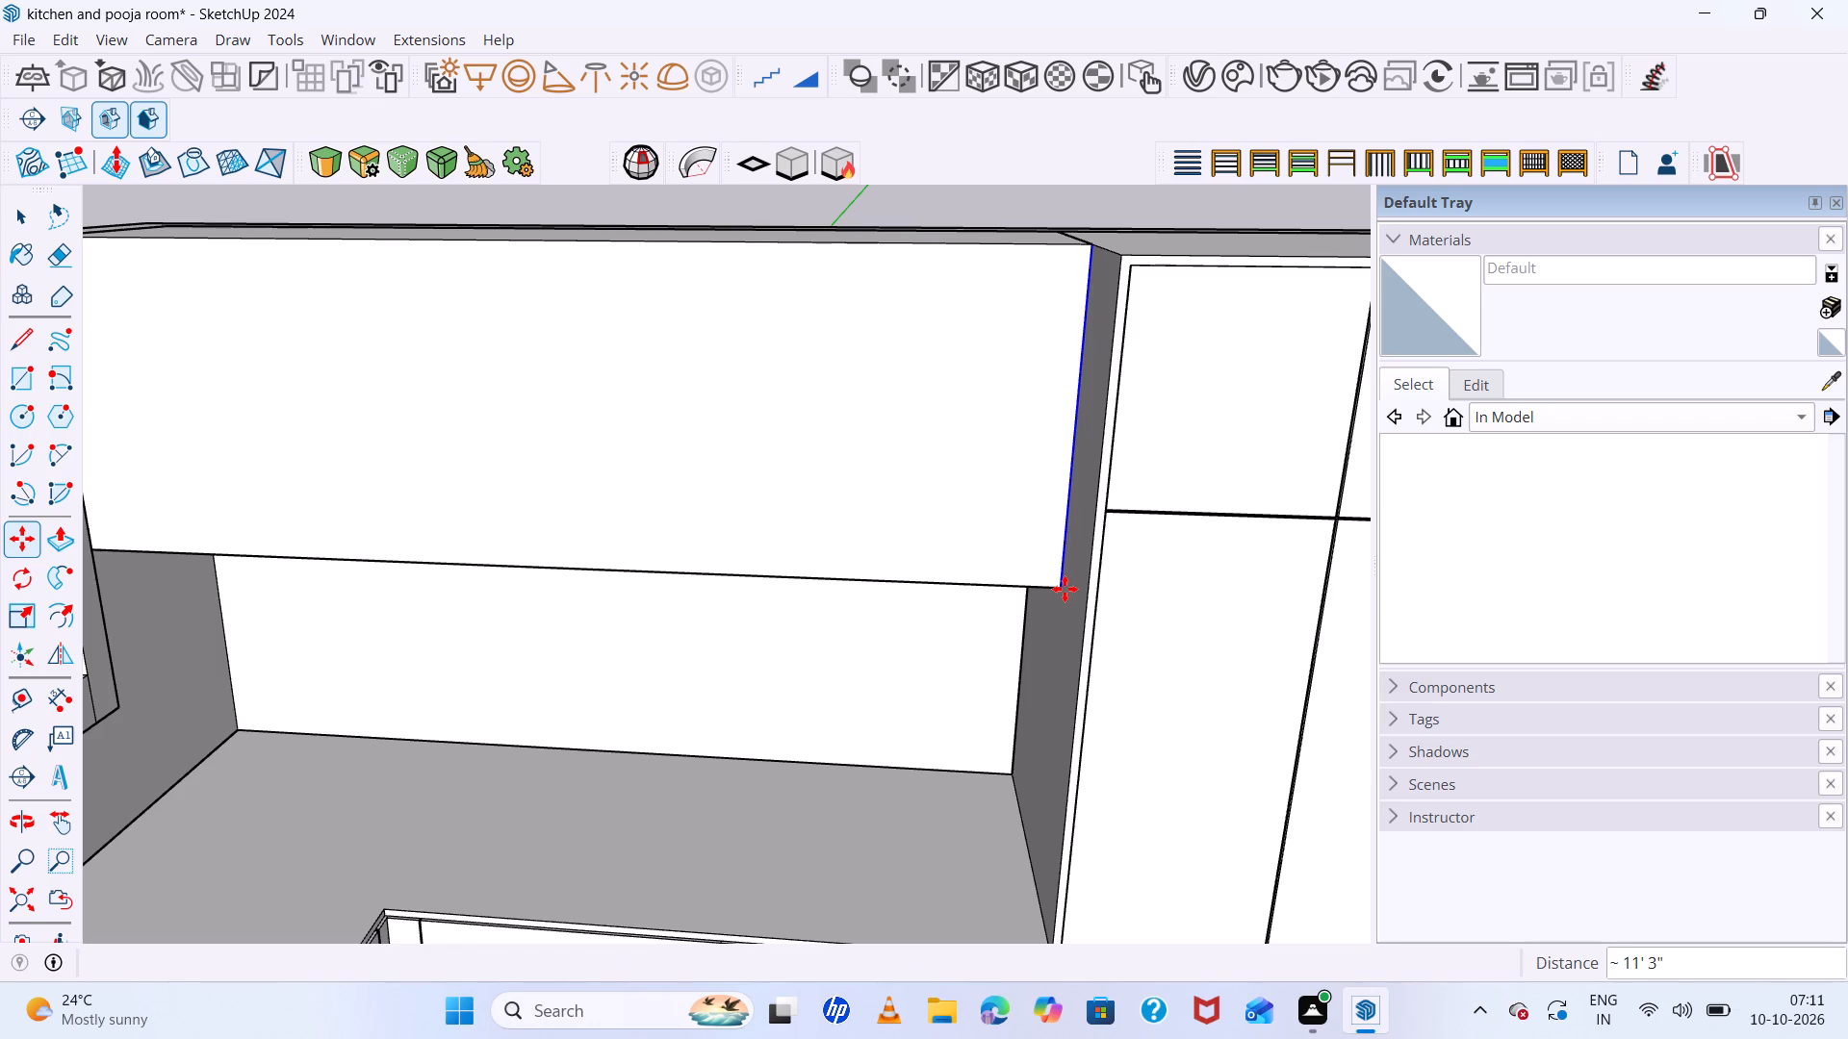
Divide the copied edge's span into 4 equal parts to split the upper cabinet front into door panels.
text(4/)
key(Return)
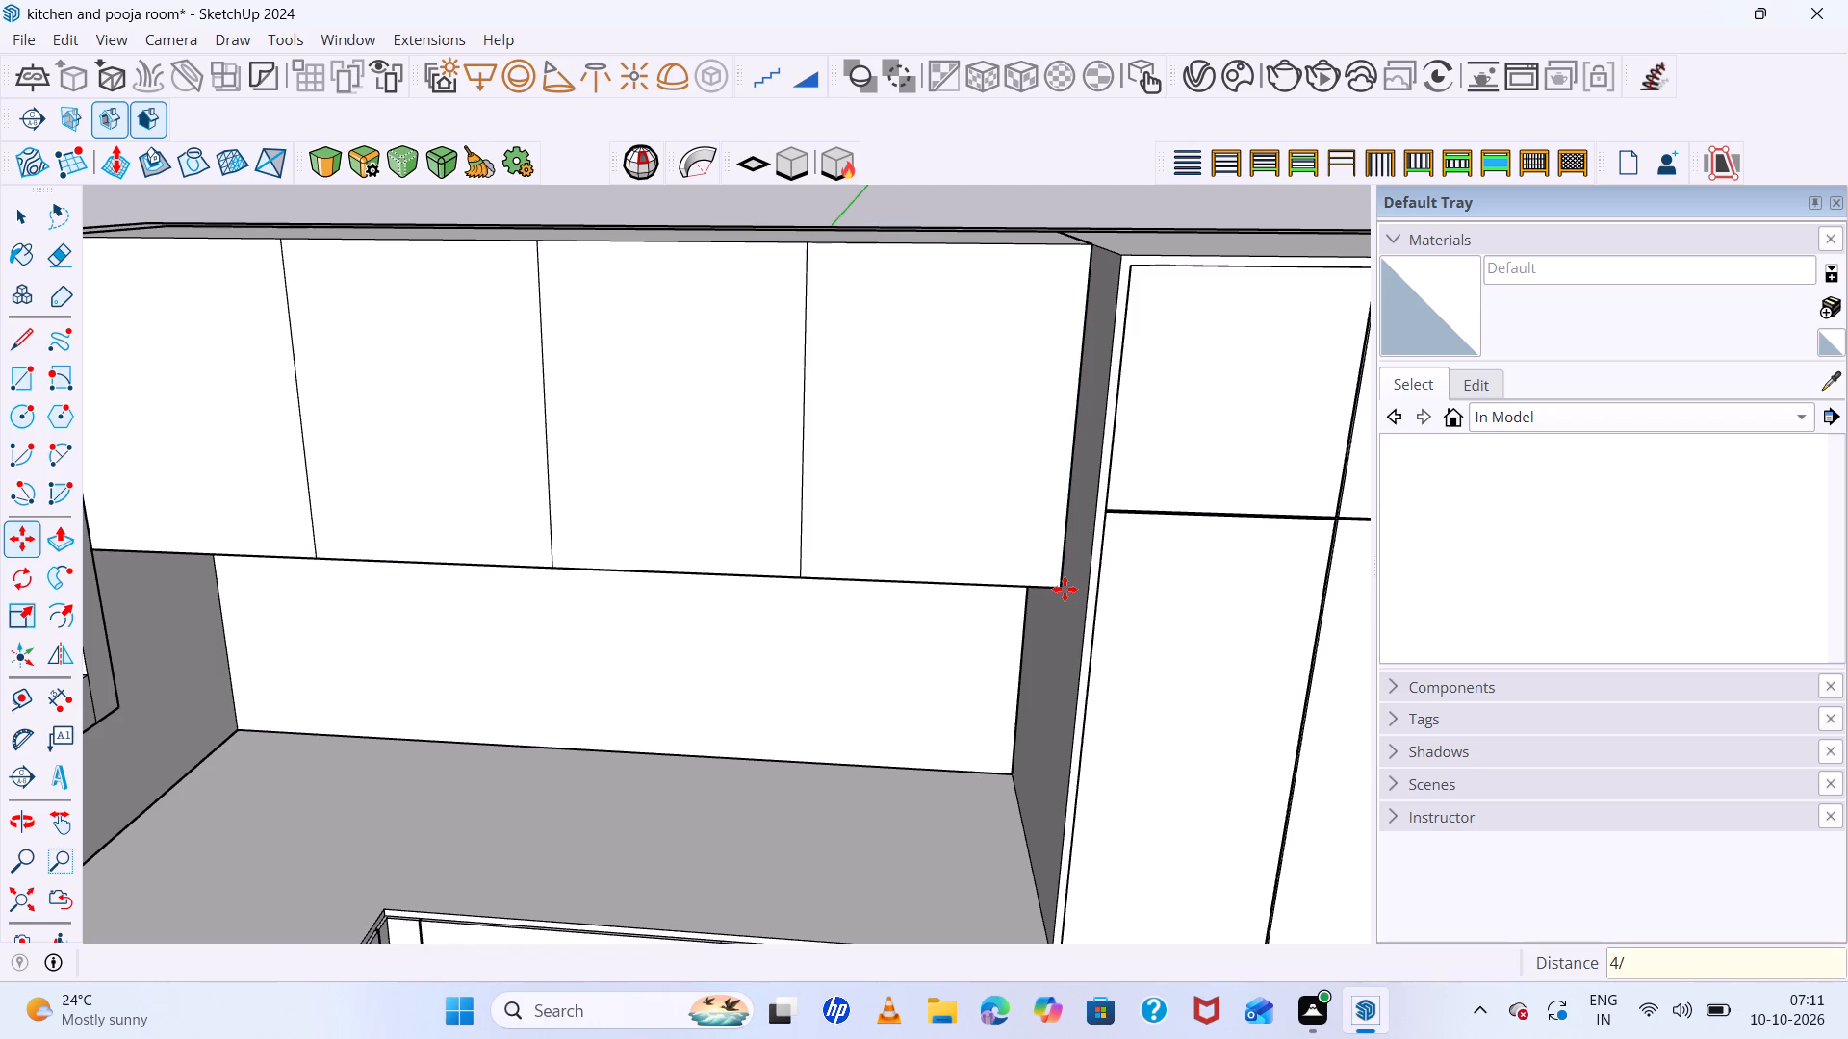
scroll(834, 498, down, 10)
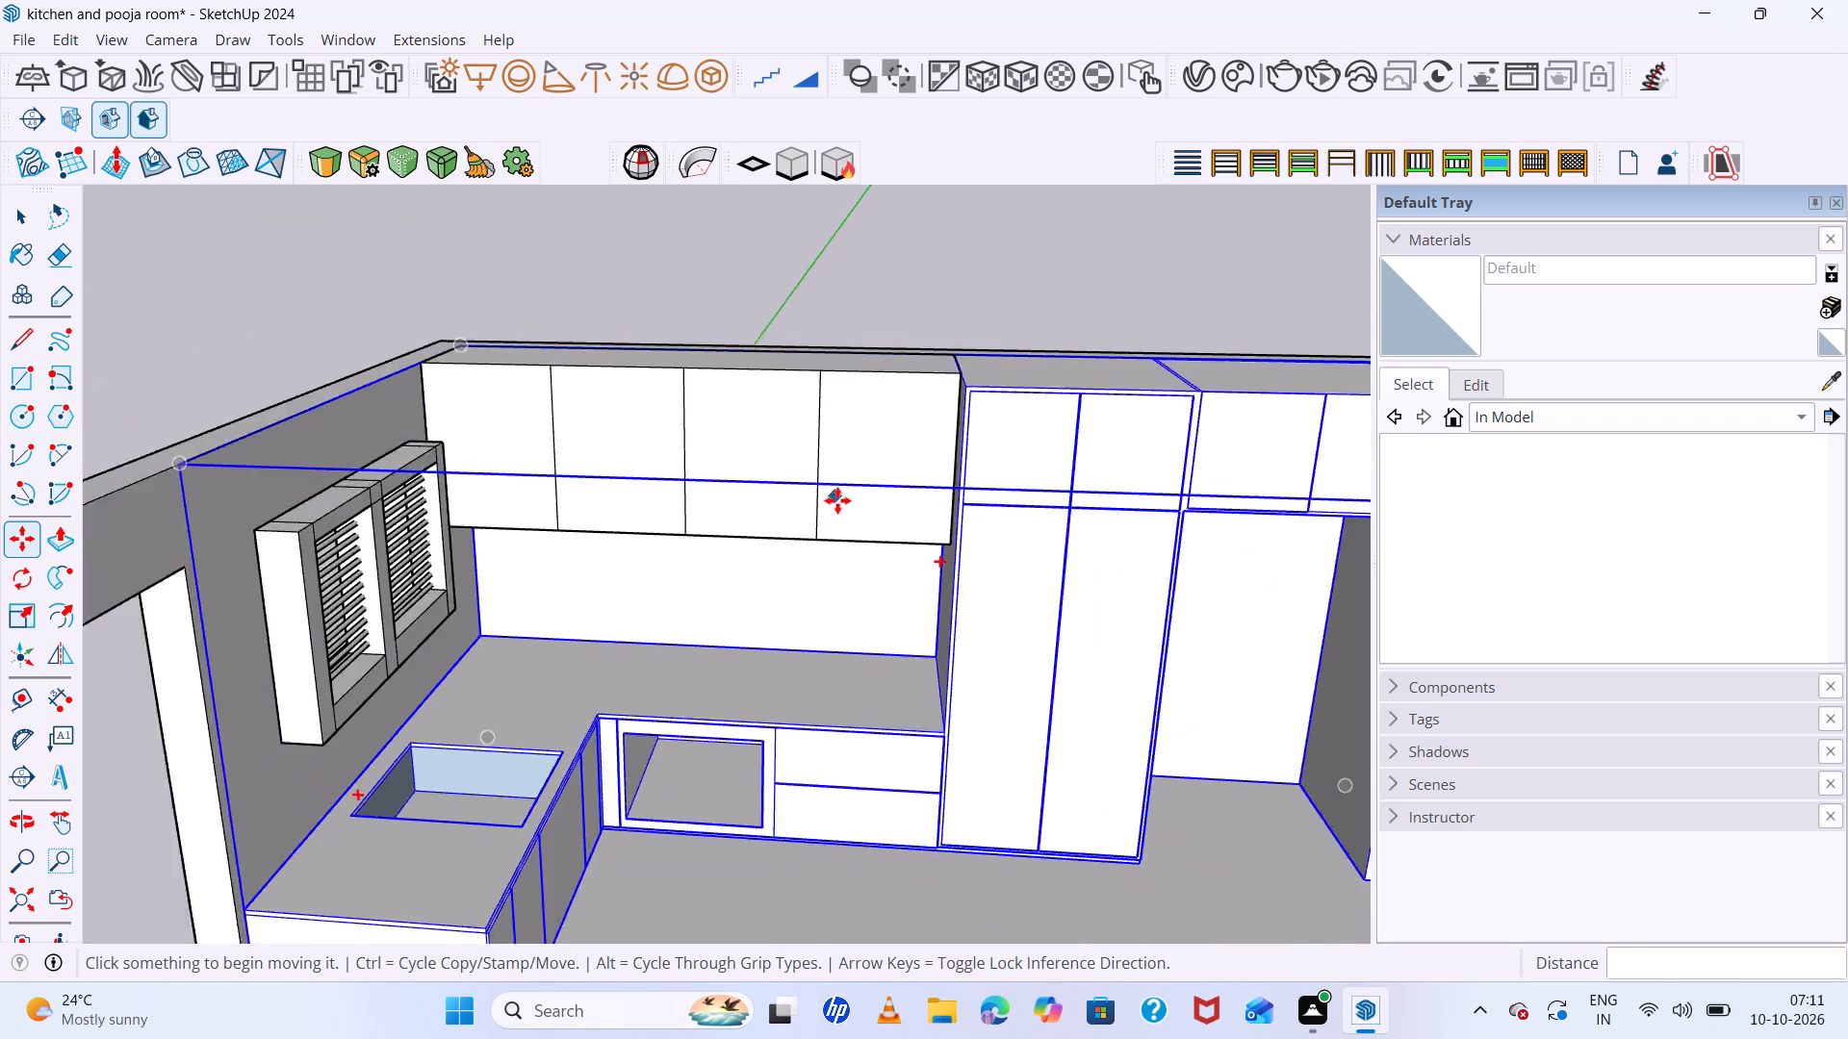
scroll(837, 500, down, 3)
middle_drag(882, 515, 714, 599)
key(space)
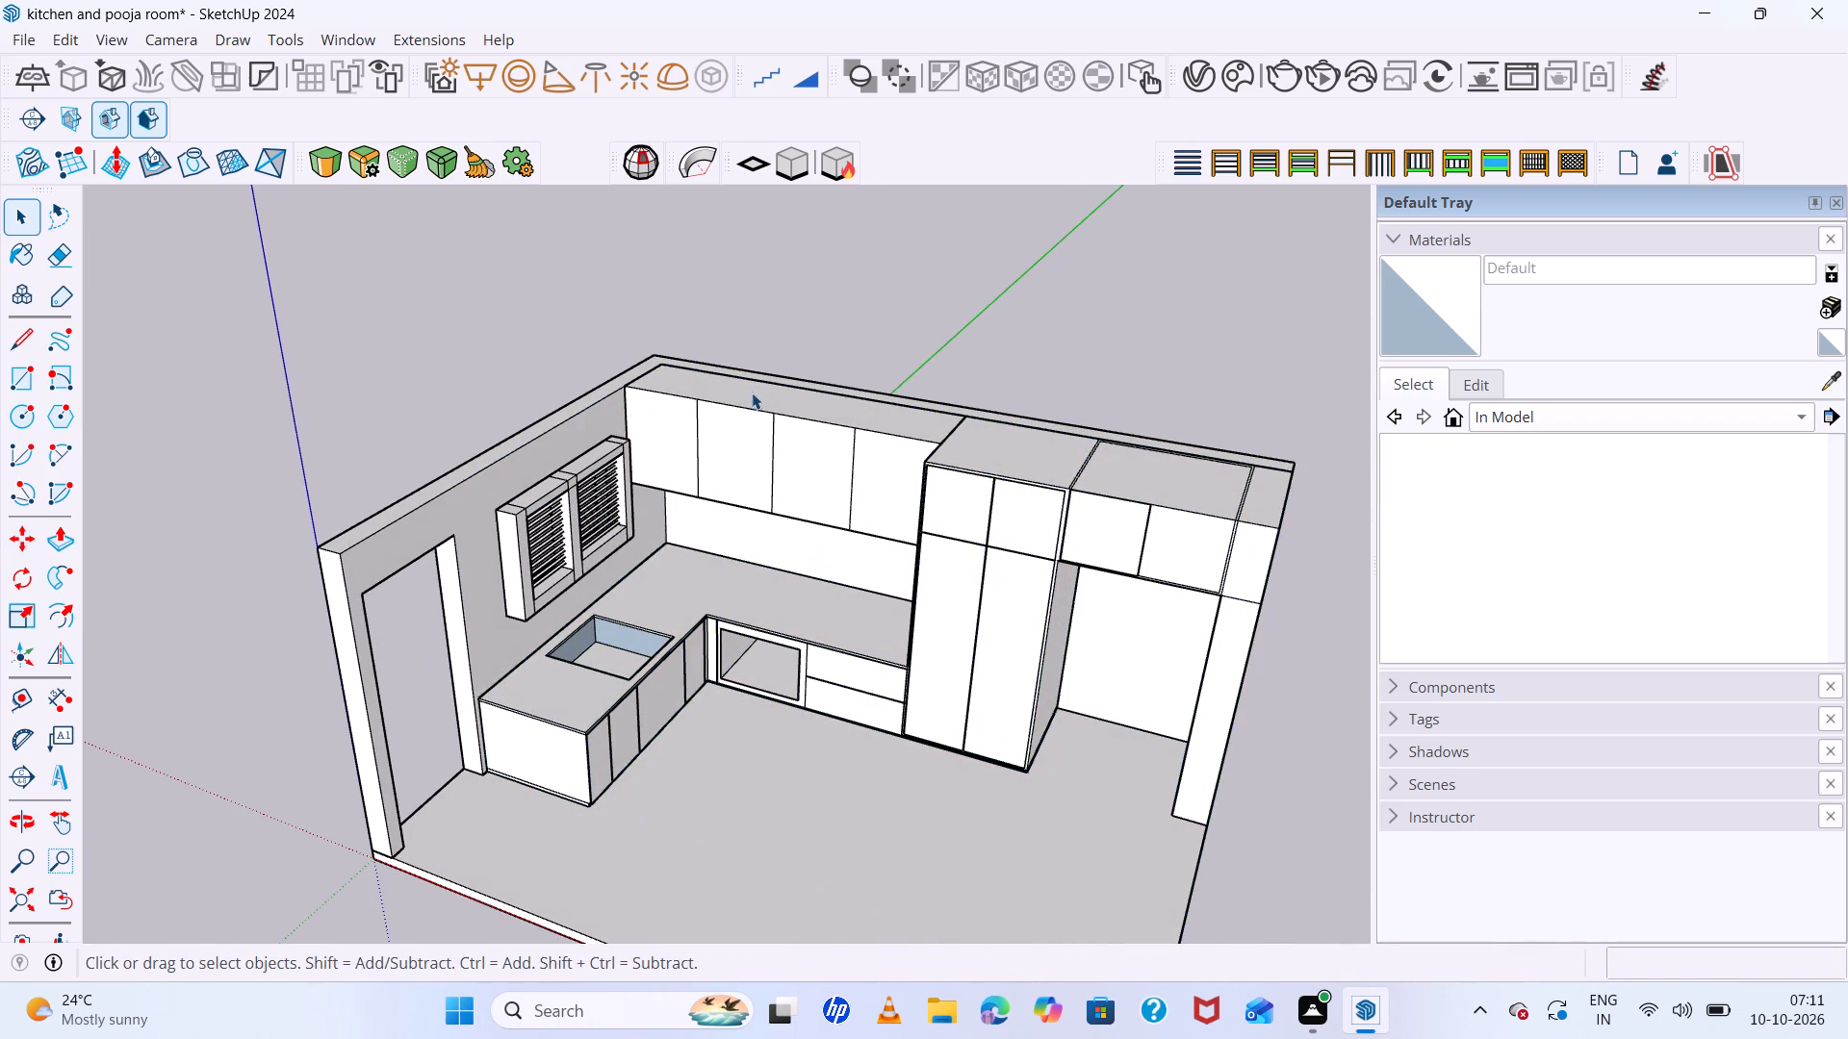
Place guides 3mm to either side of the upper cabinet front's division line nearest the window.
scroll(683, 449, up, 6)
key(t)
scroll(707, 445, up, 4)
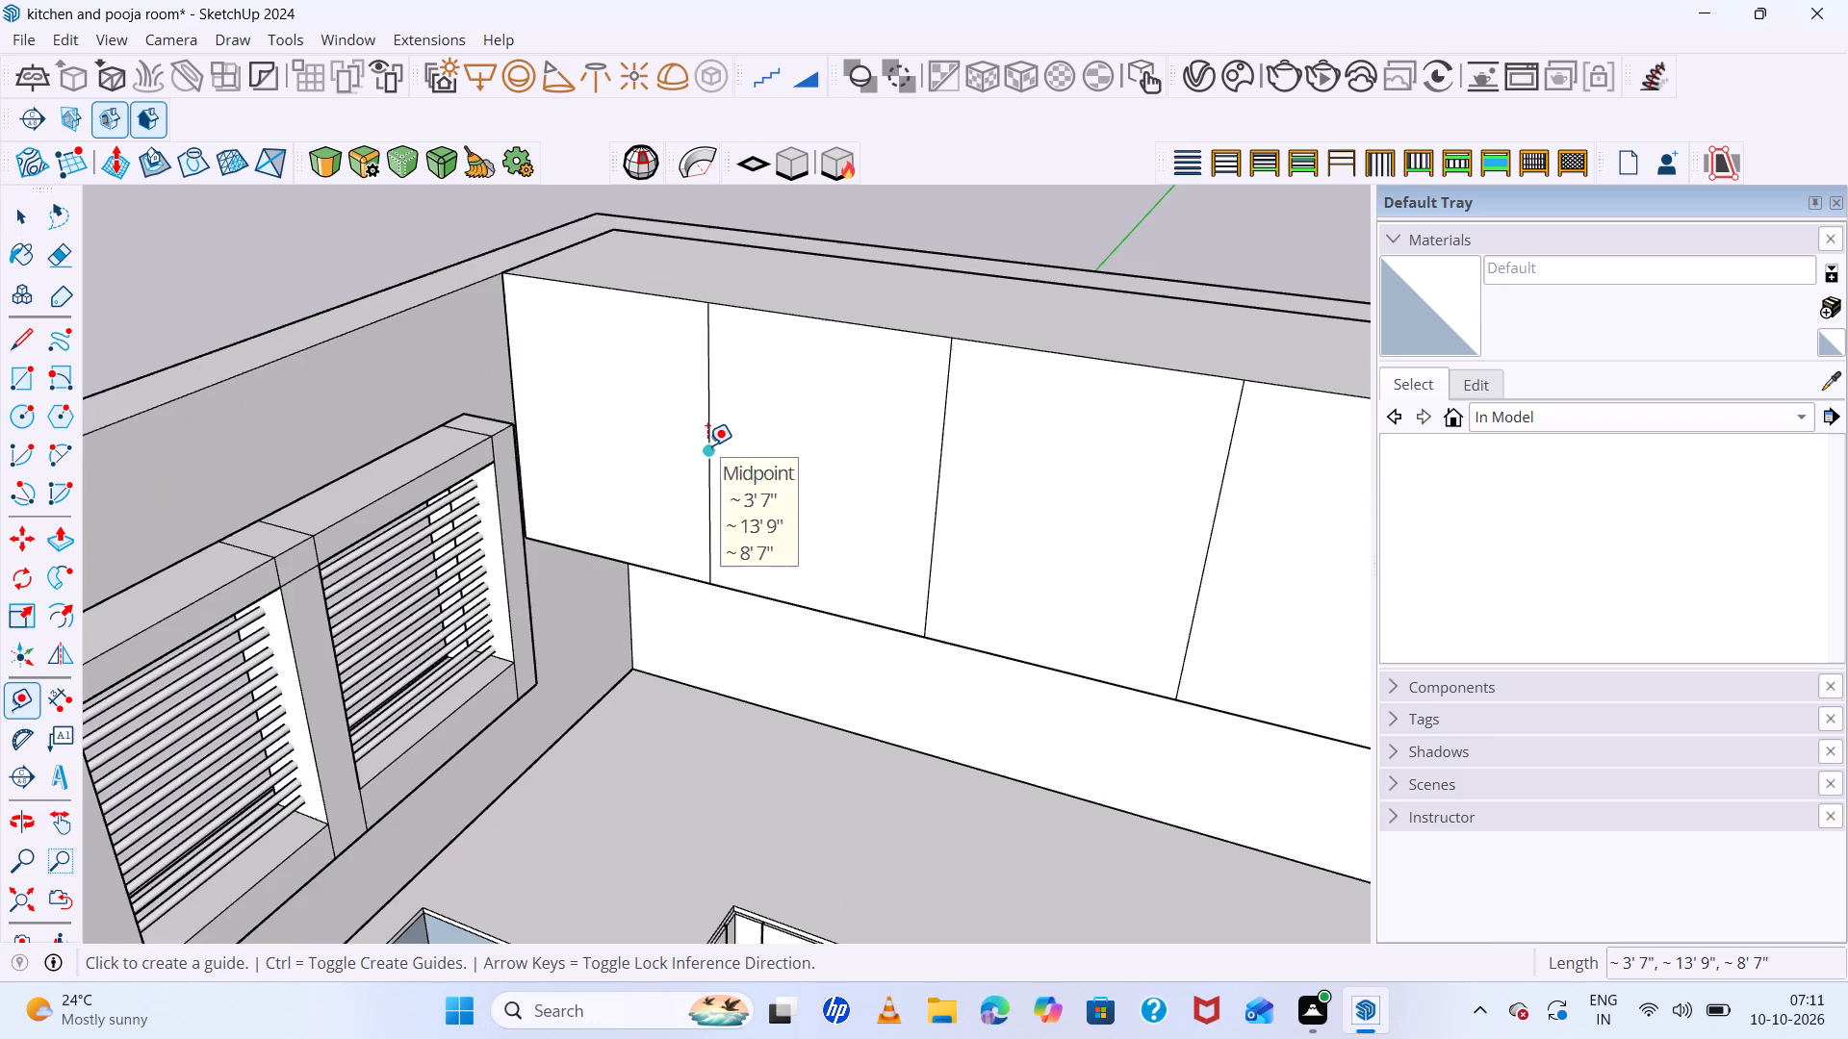
click(707, 445)
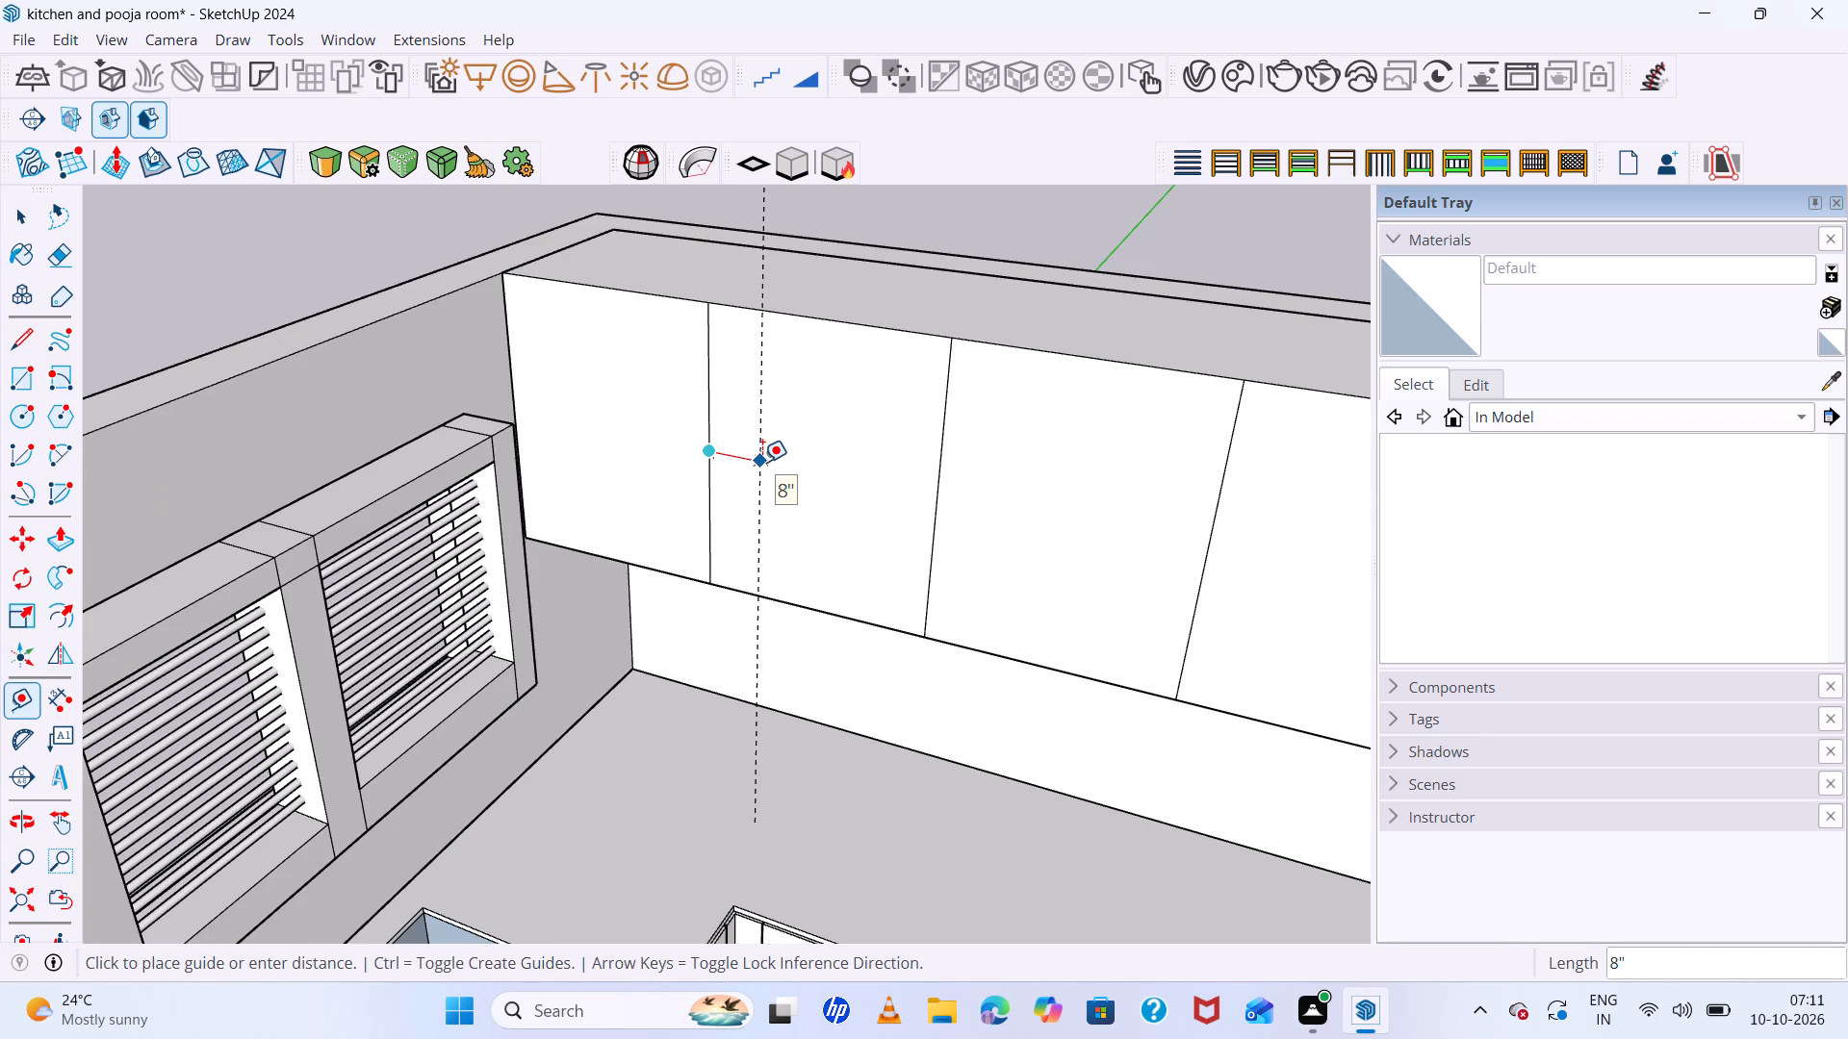
text(3mm)
key(Return)
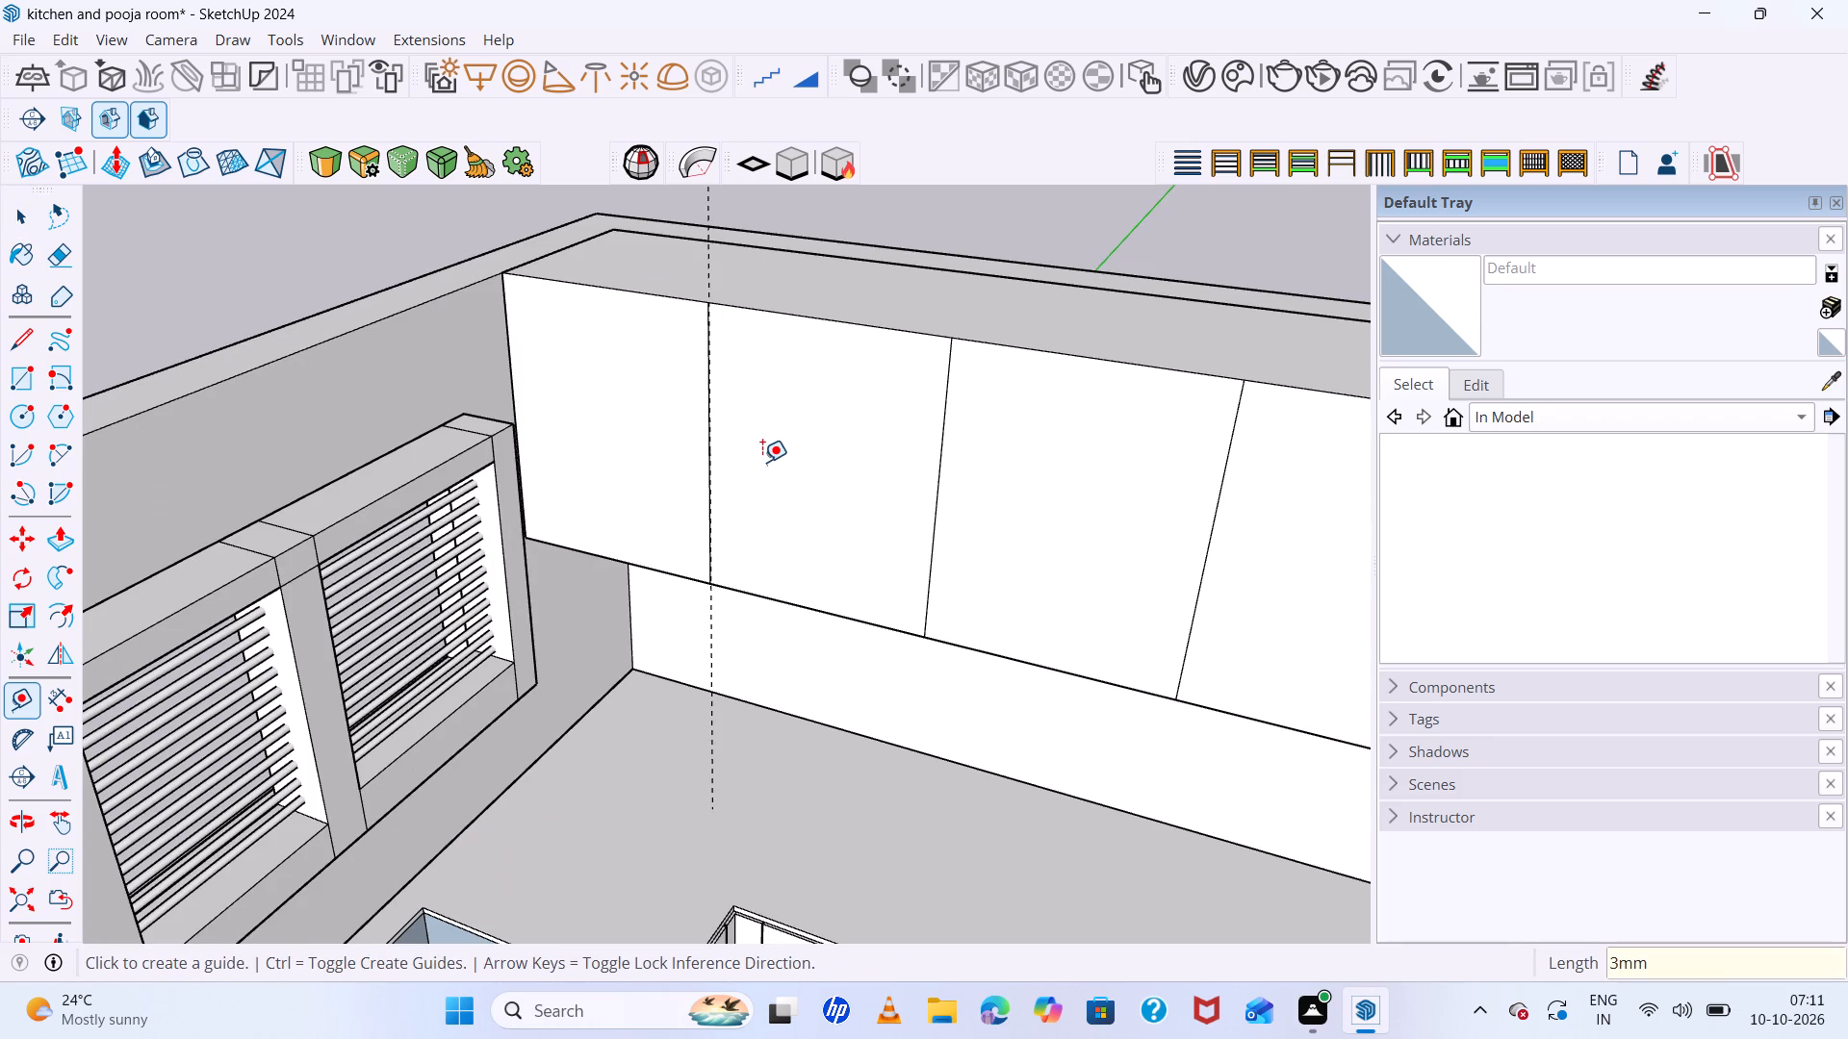
scroll(746, 578, up, 4)
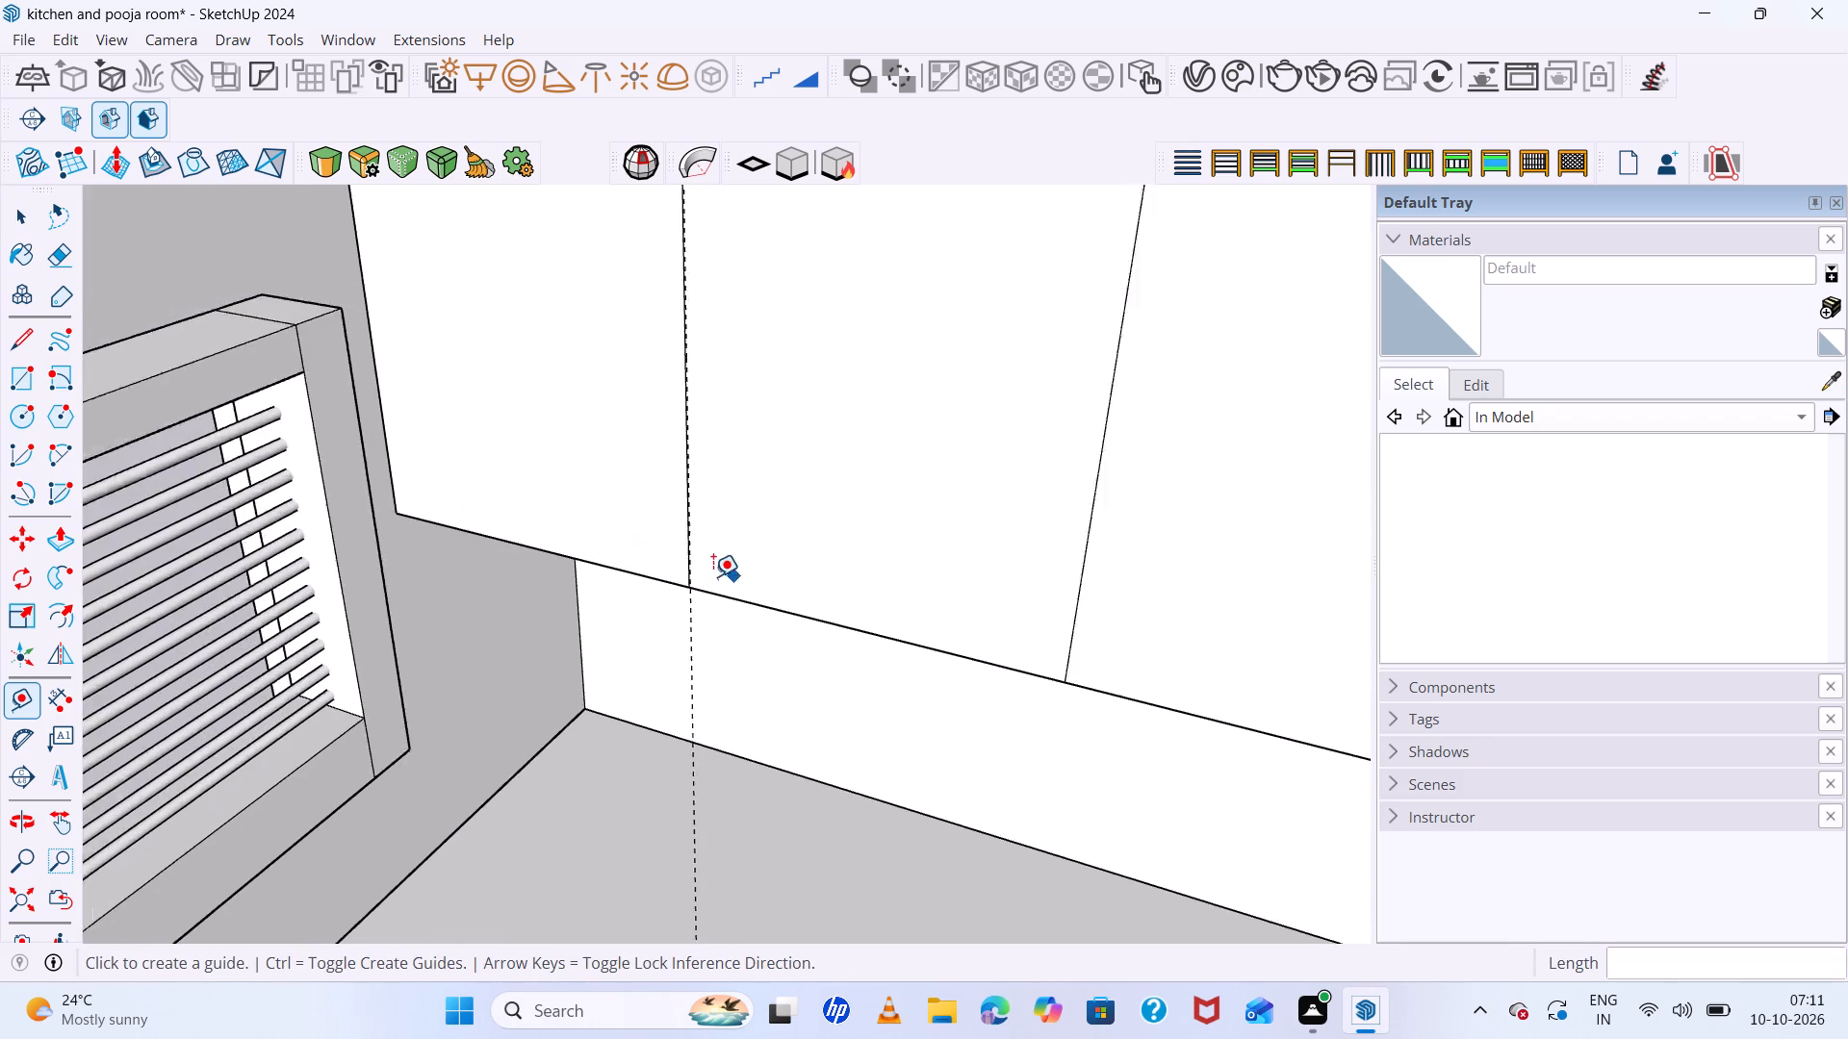
scroll(713, 576, up, 20)
scroll(713, 576, up, 8)
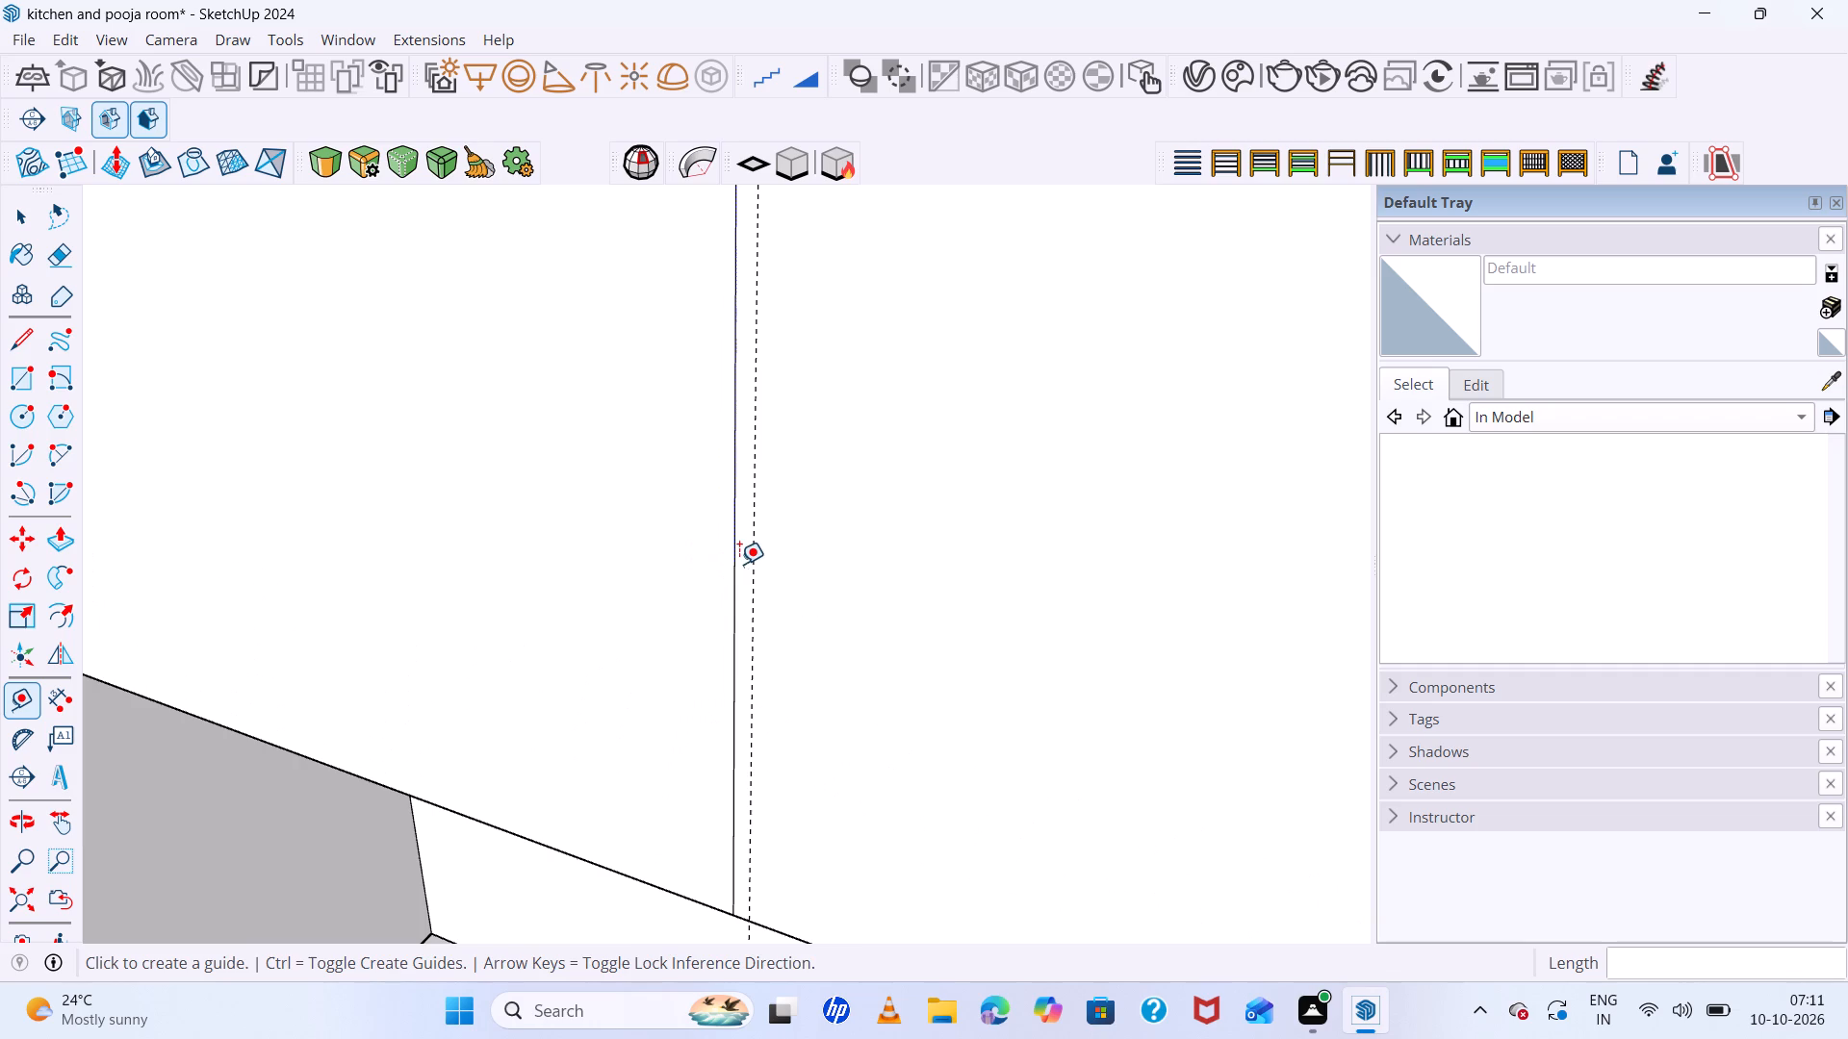
click(736, 564)
text(3mm)
key(Return)
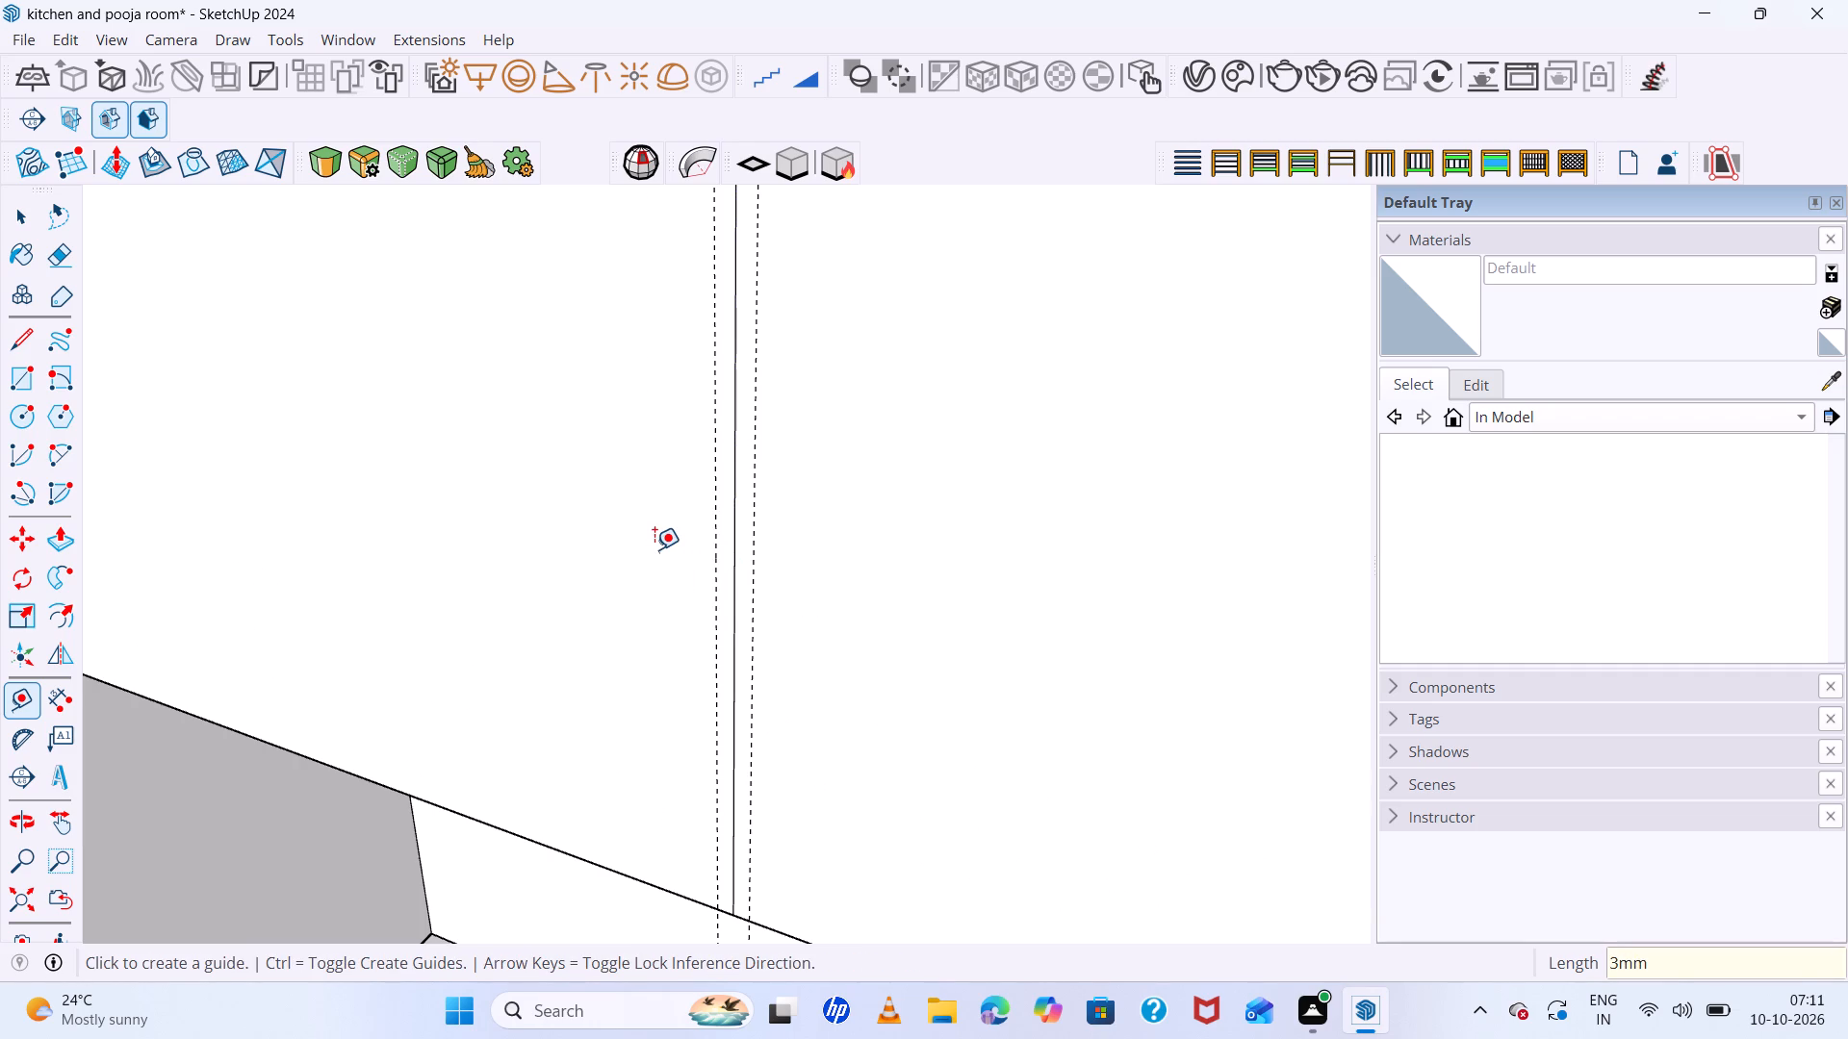
Place guides 3mm to either side of the middle division line on the upper cabinet front.
scroll(653, 547, down, 20)
scroll(653, 547, down, 8)
scroll(477, 549, down, 2)
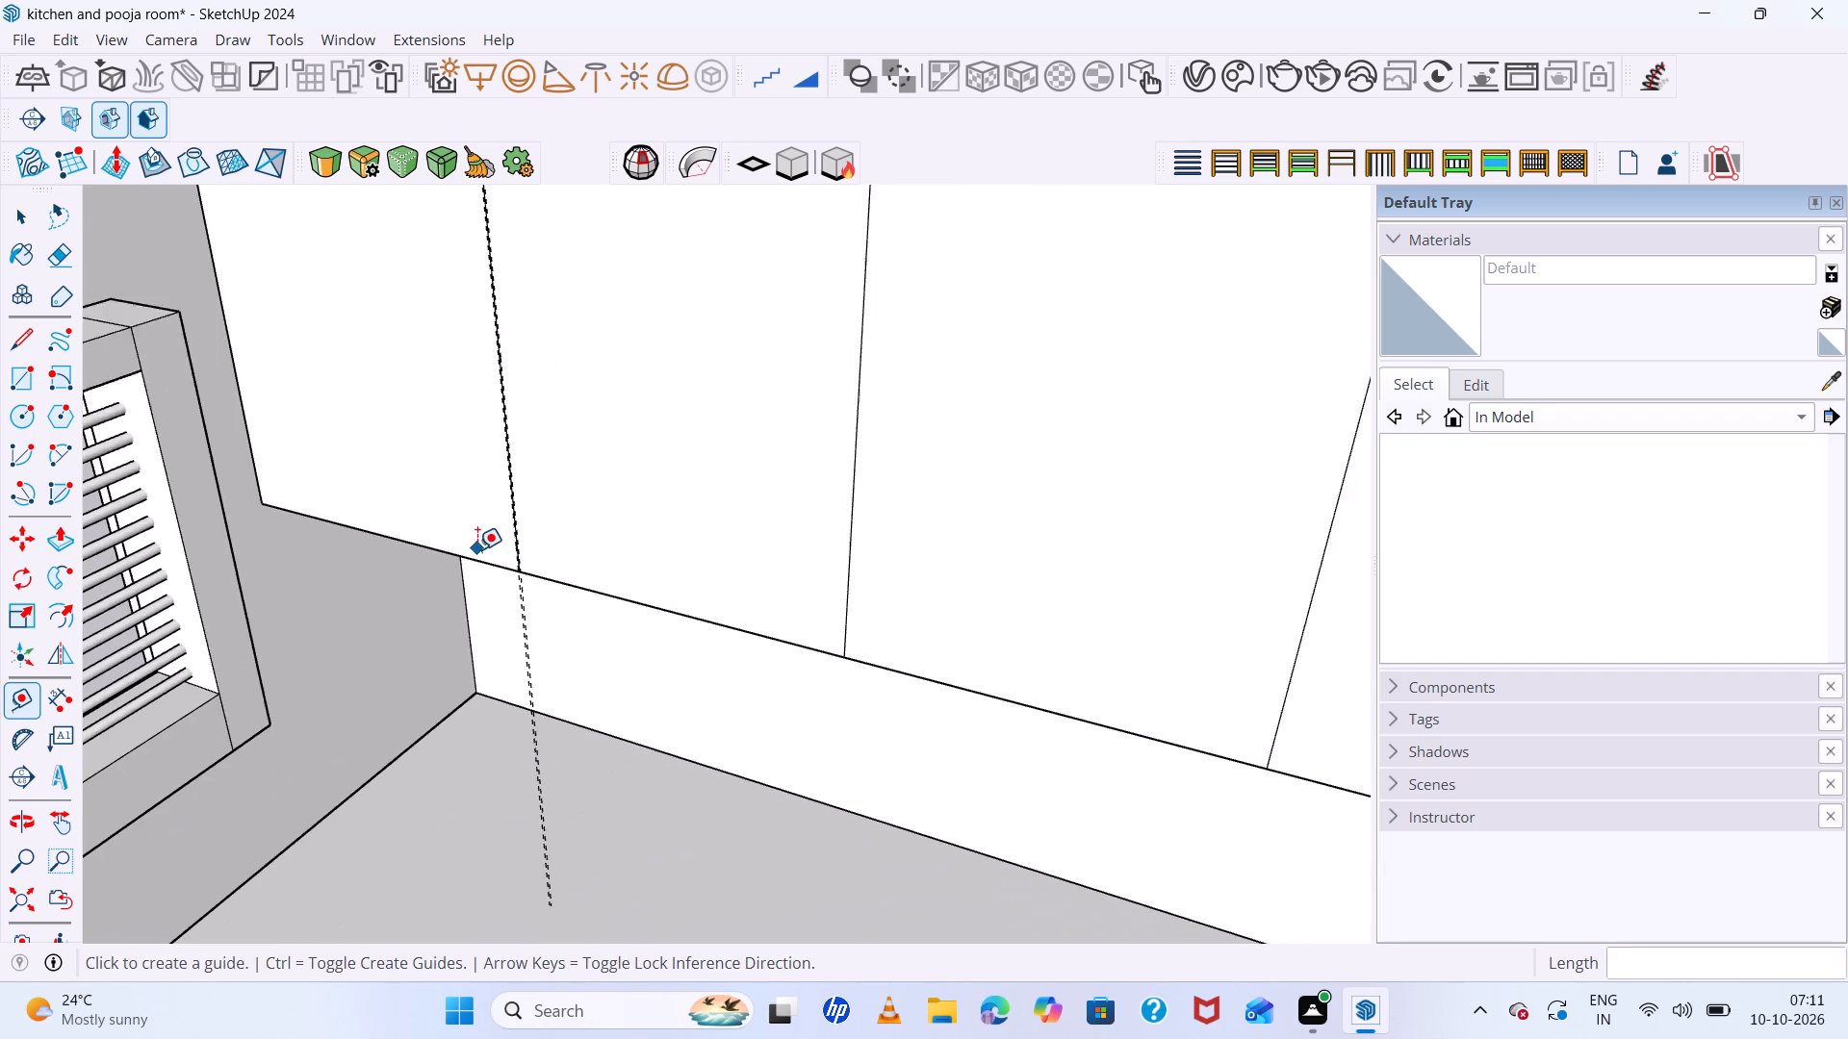
scroll(795, 488, up, 5)
click(818, 474)
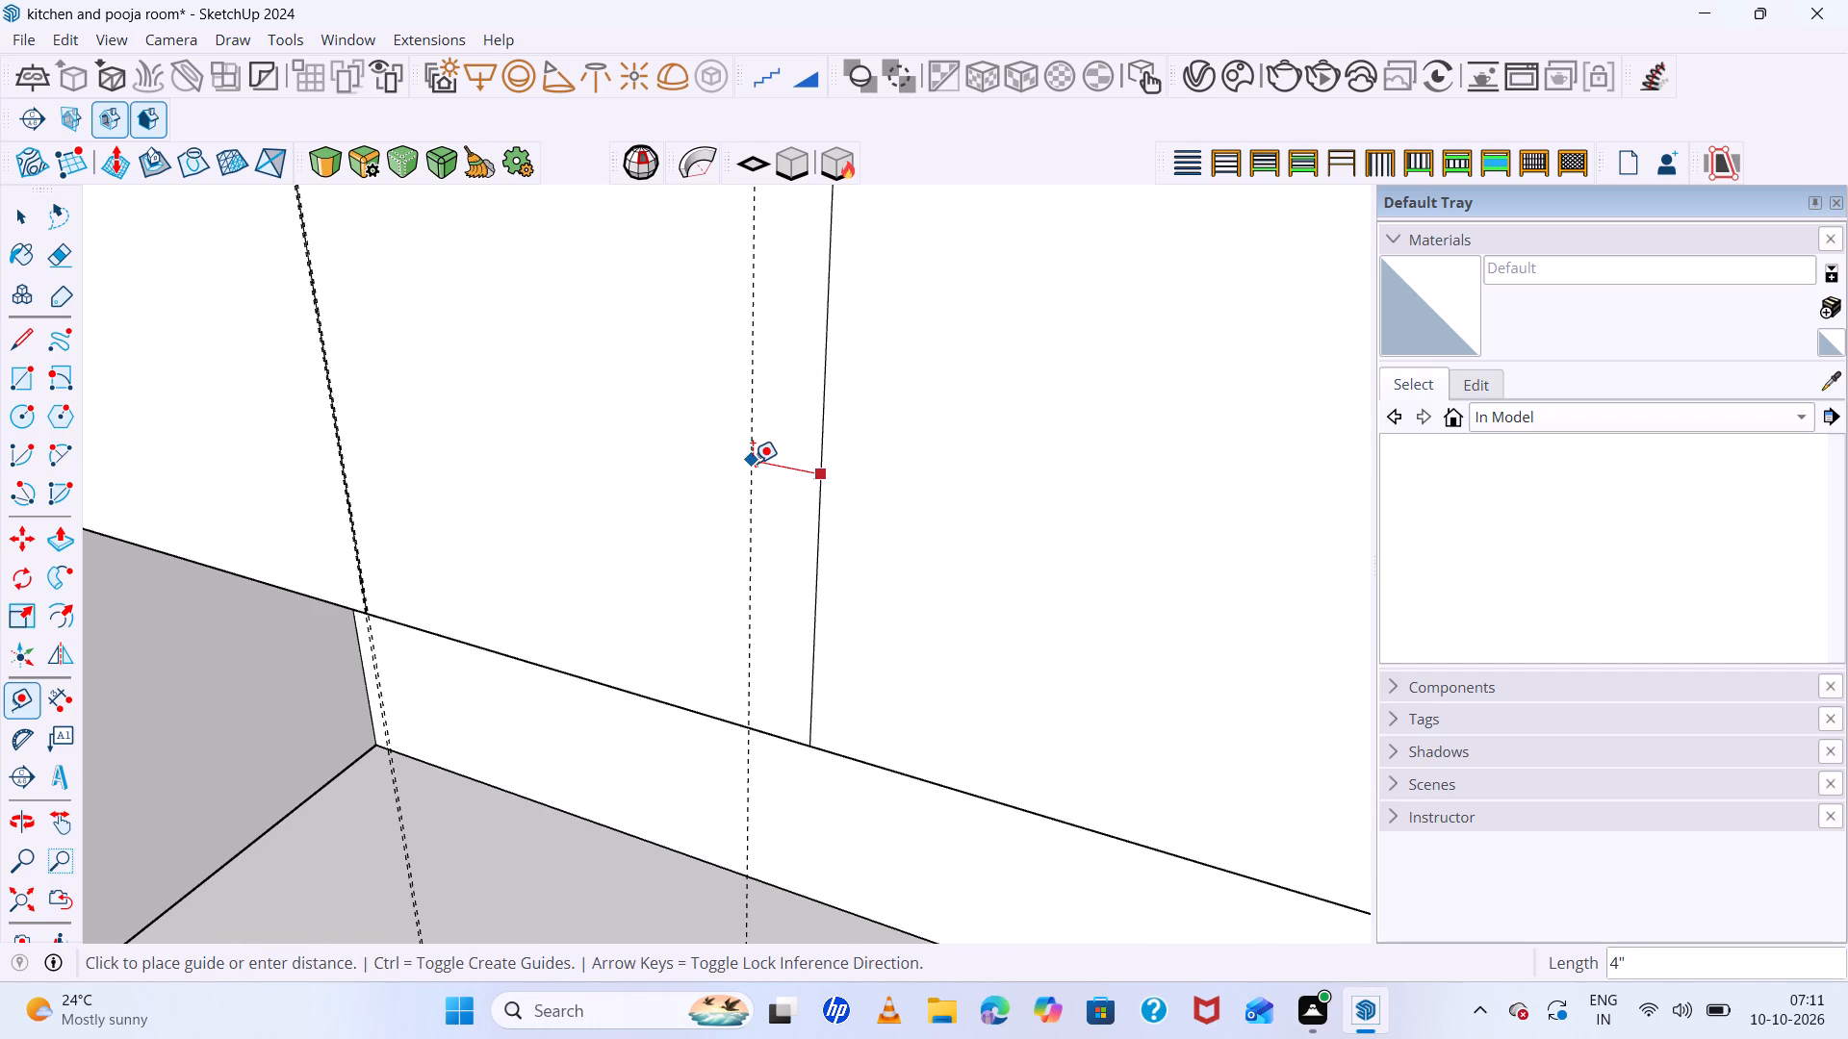
key(3)
text(mm)
key(Return)
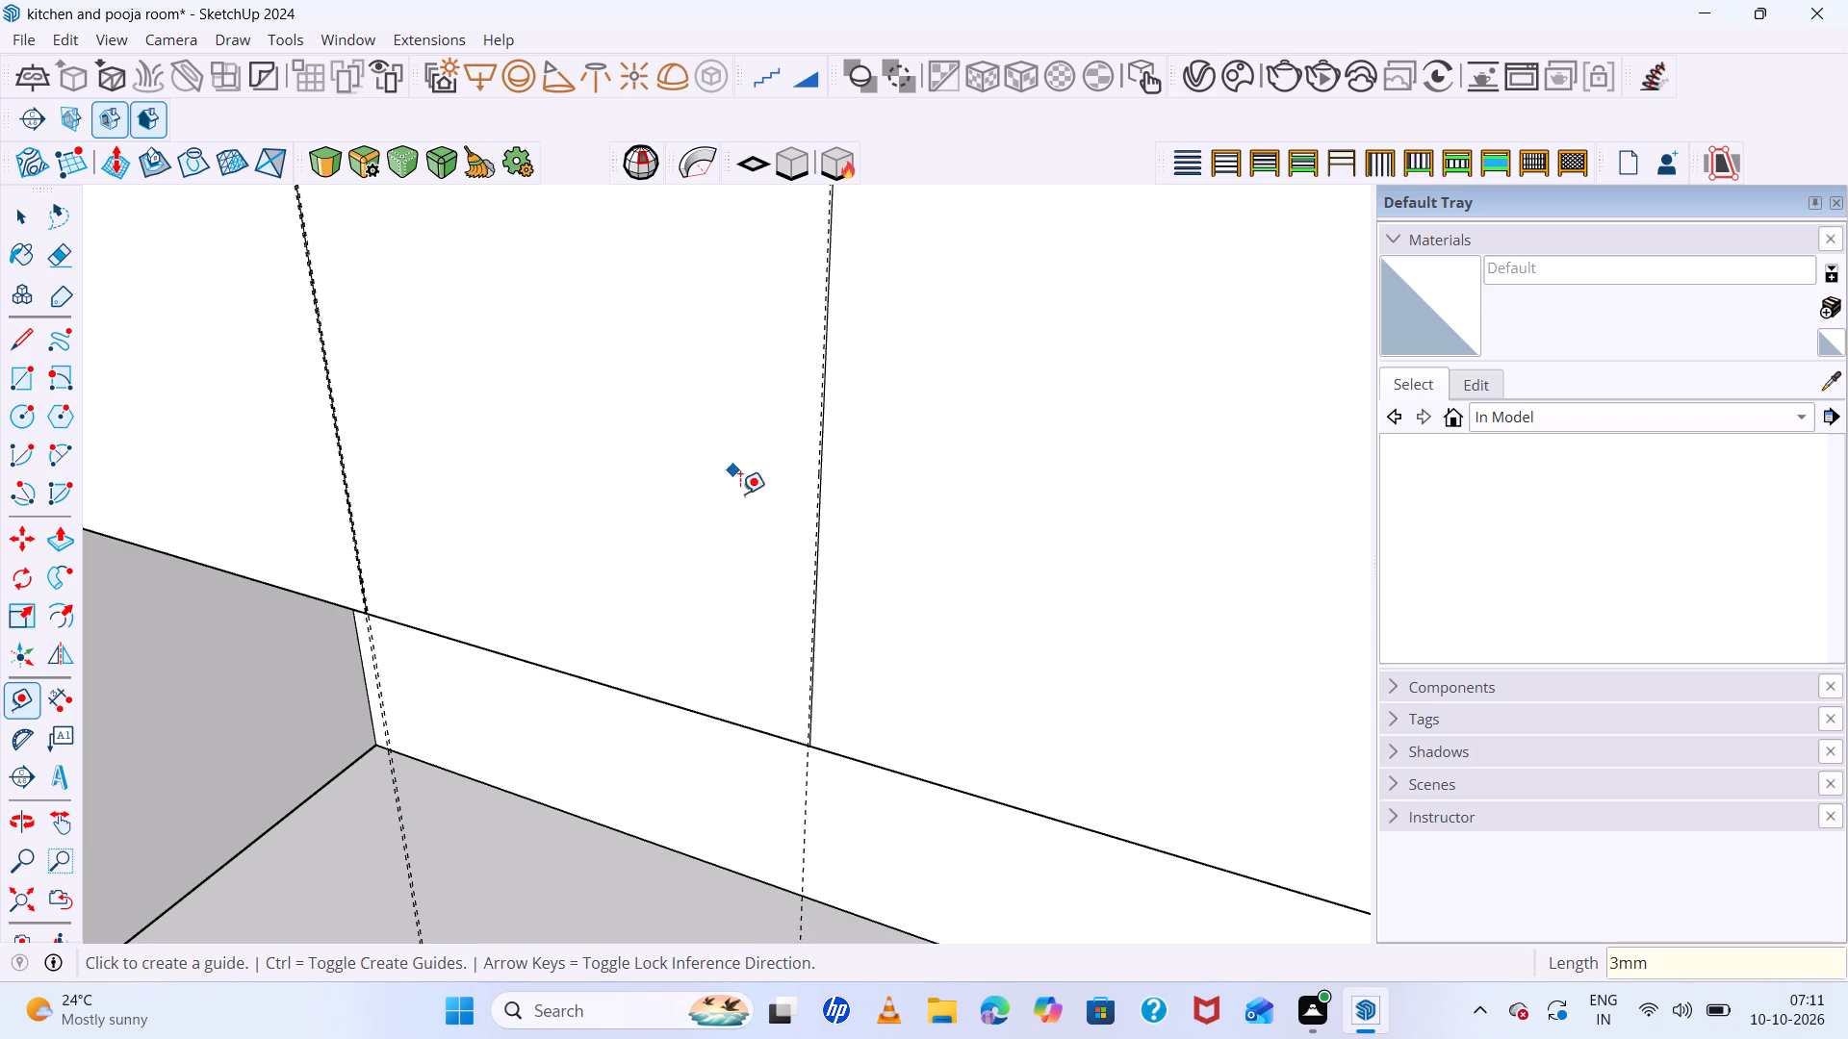
scroll(828, 623, up, 19)
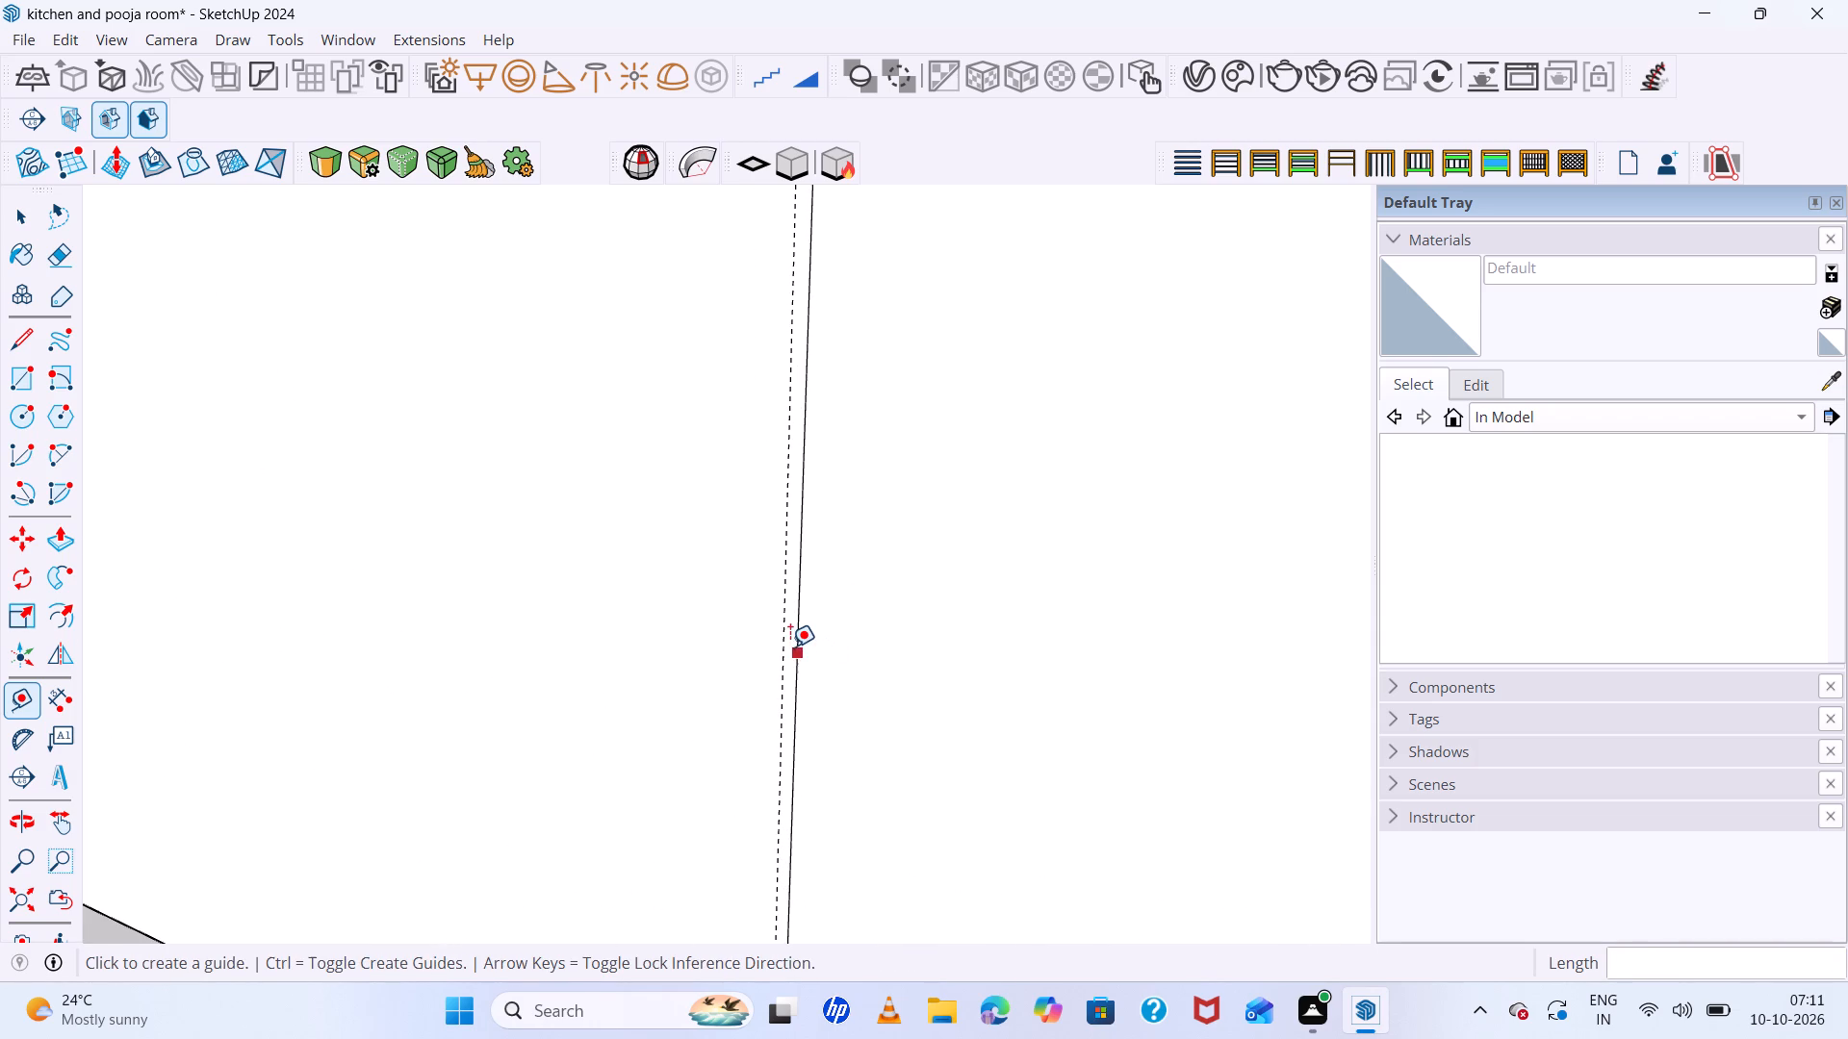
click(796, 634)
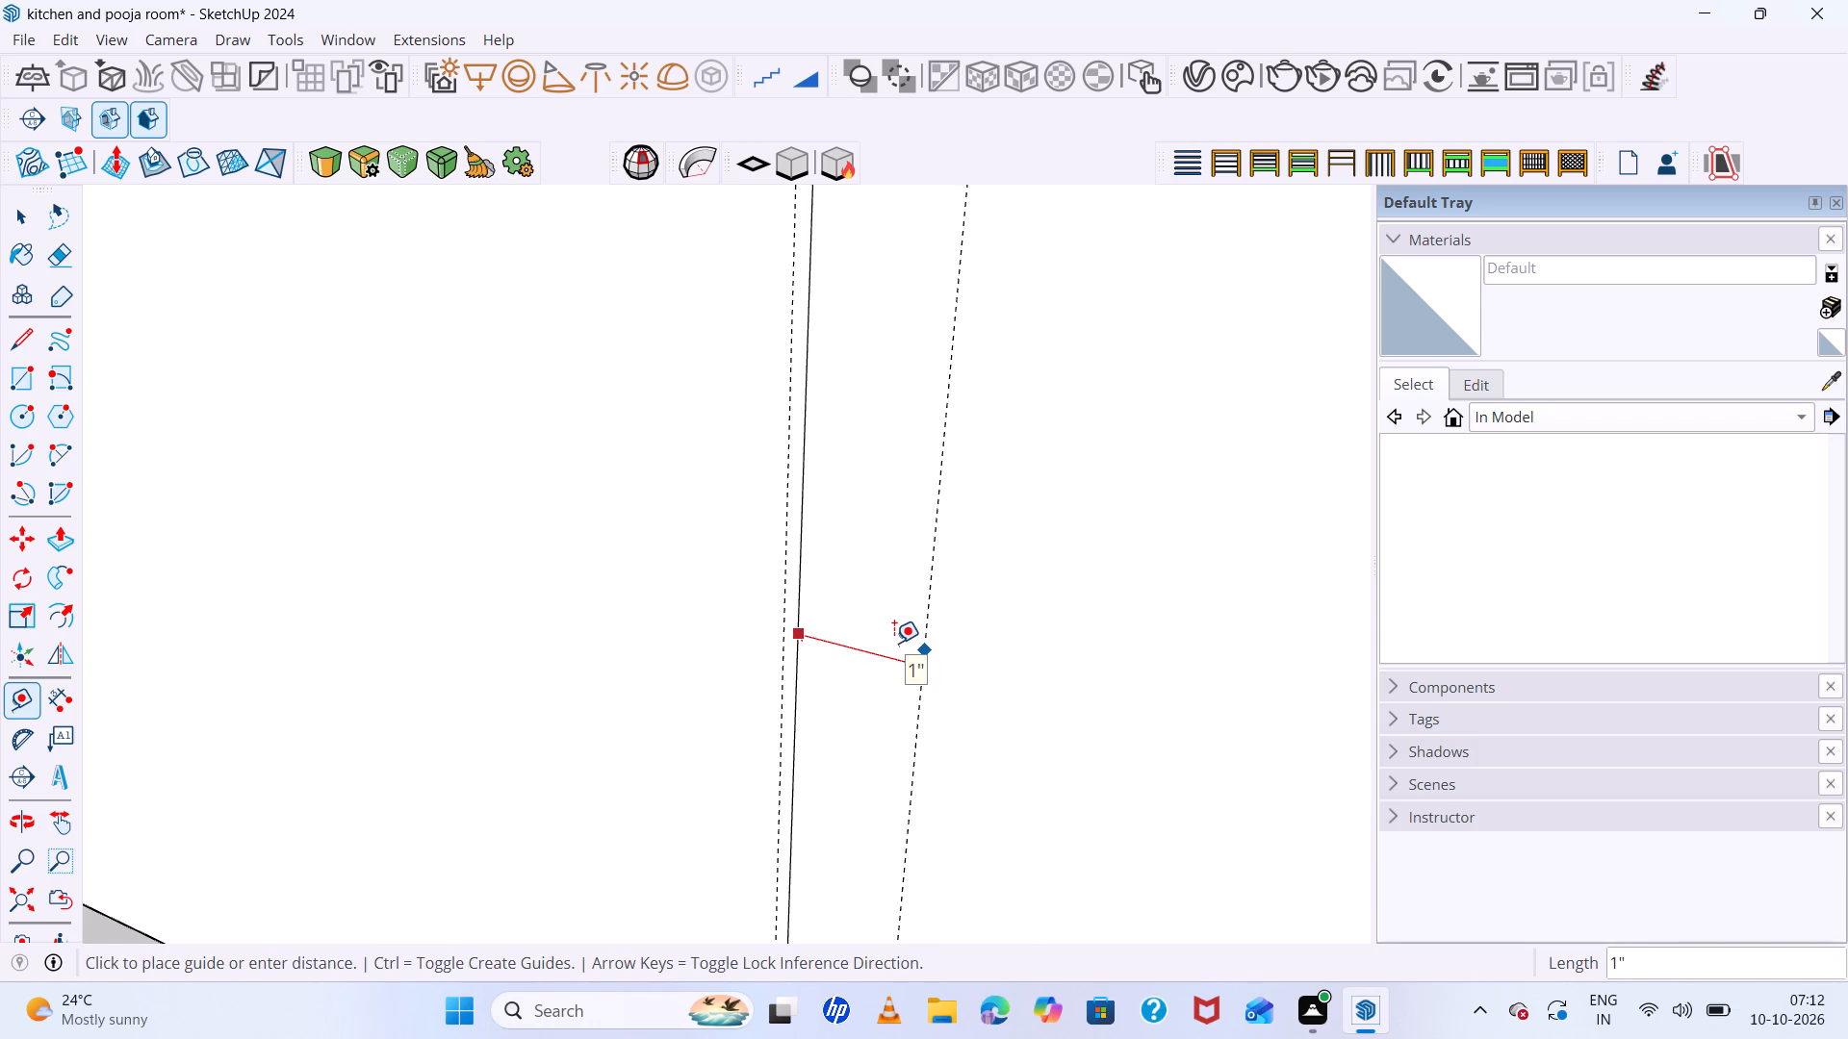
text(3mm)
key(Return)
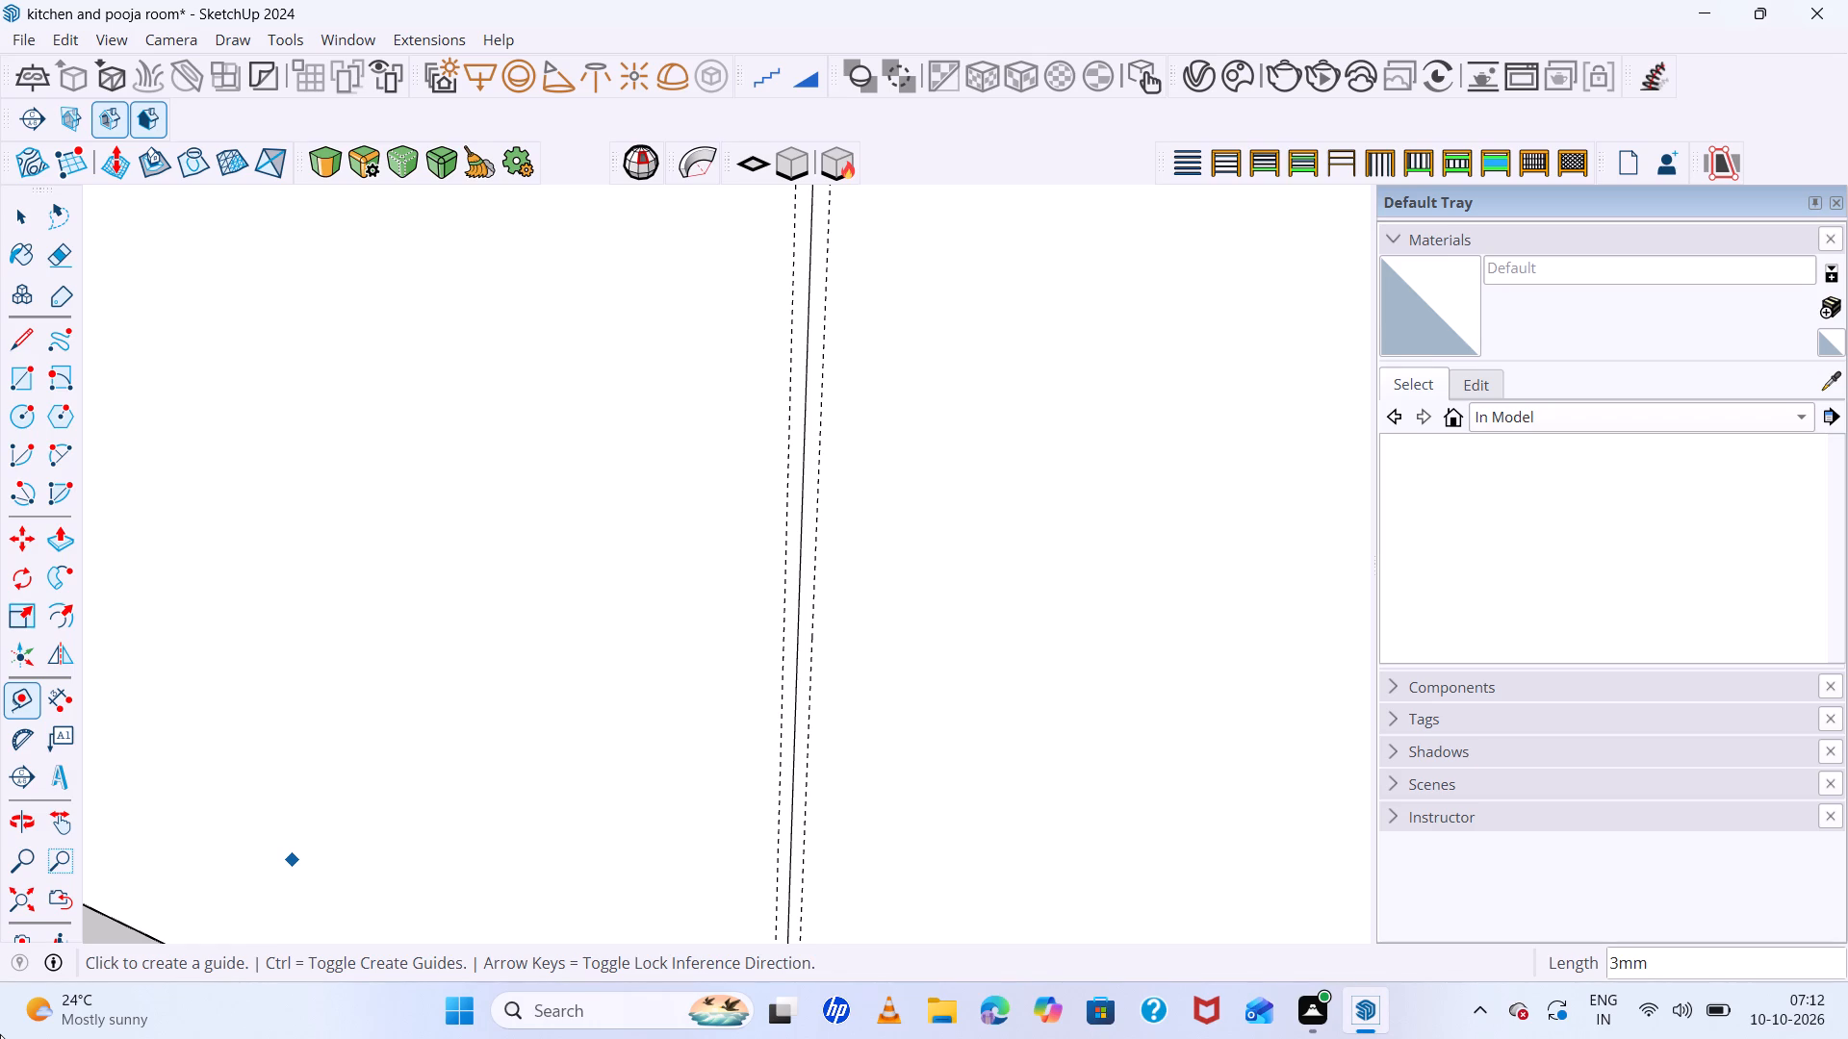
Place guides 3mm to either side of the division line nearest the tall cabinets on the upper cabinet front.
scroll(821, 473, down, 20)
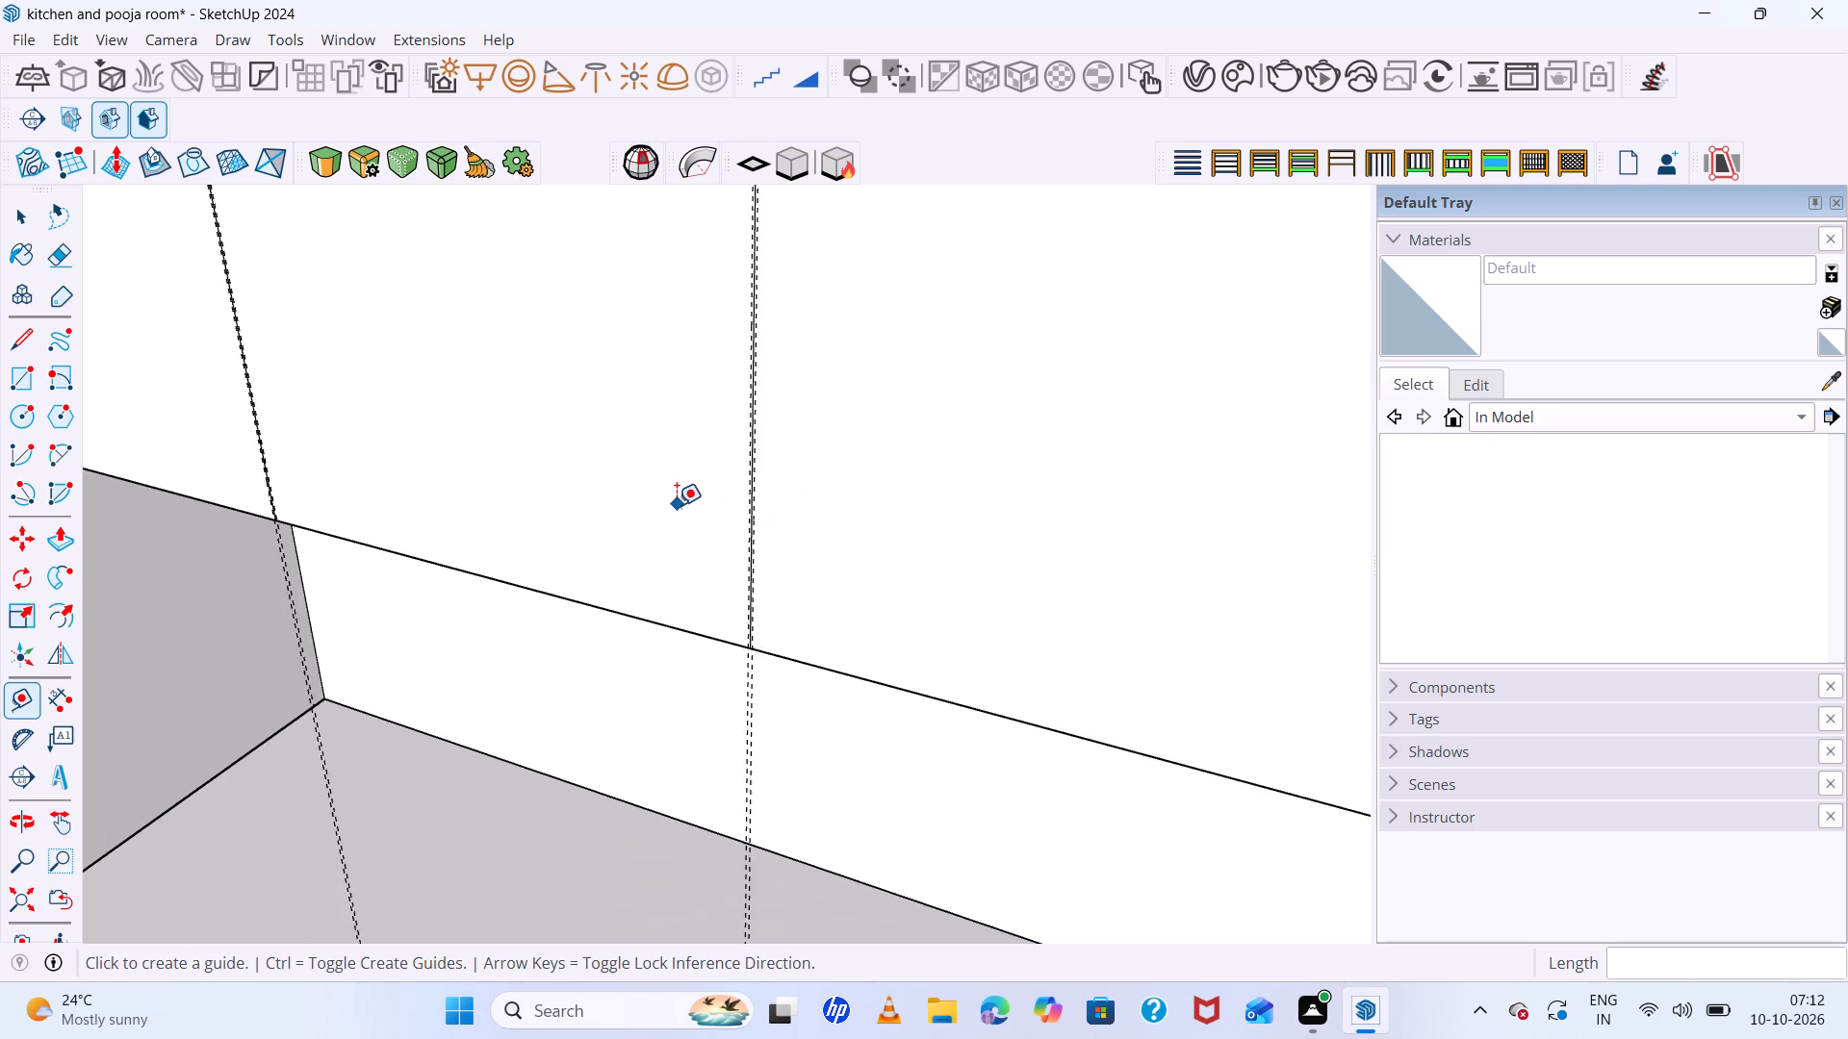
scroll(675, 501, down, 15)
scroll(848, 482, up, 8)
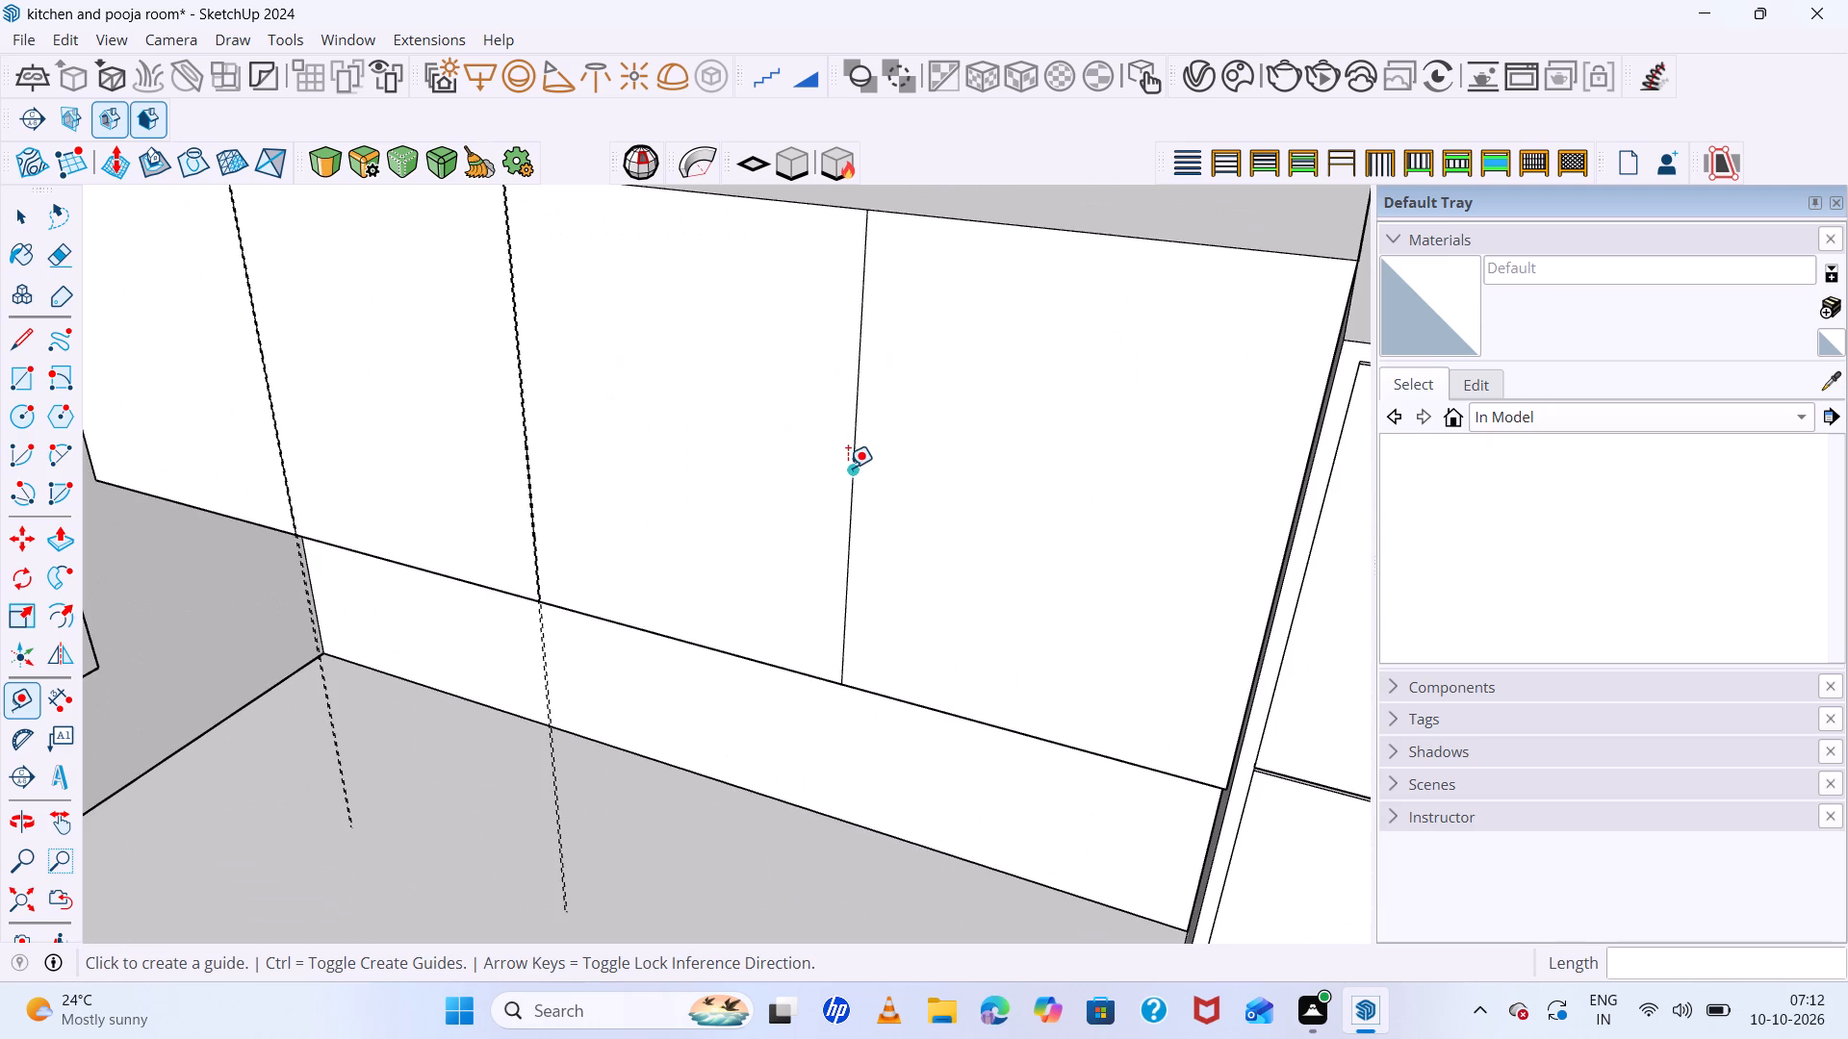
click(848, 468)
text(3mm)
key(Return)
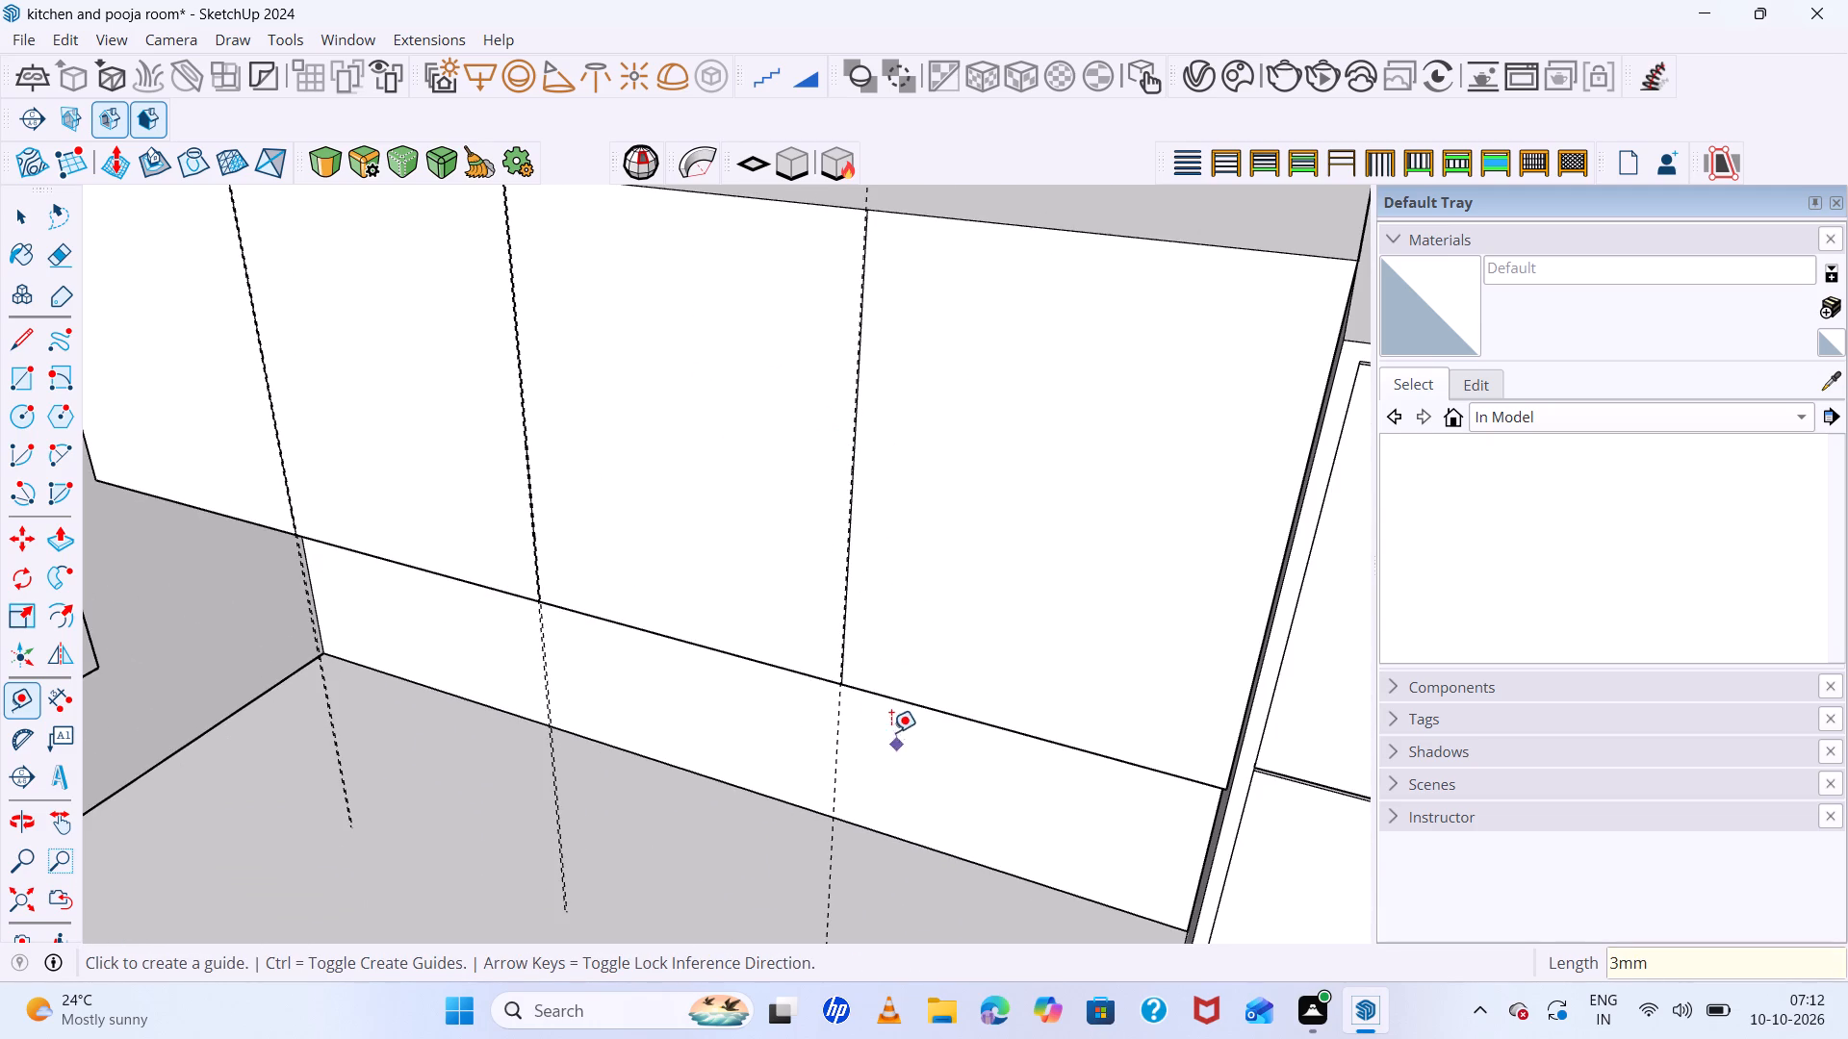
scroll(859, 707, up, 8)
scroll(786, 596, up, 12)
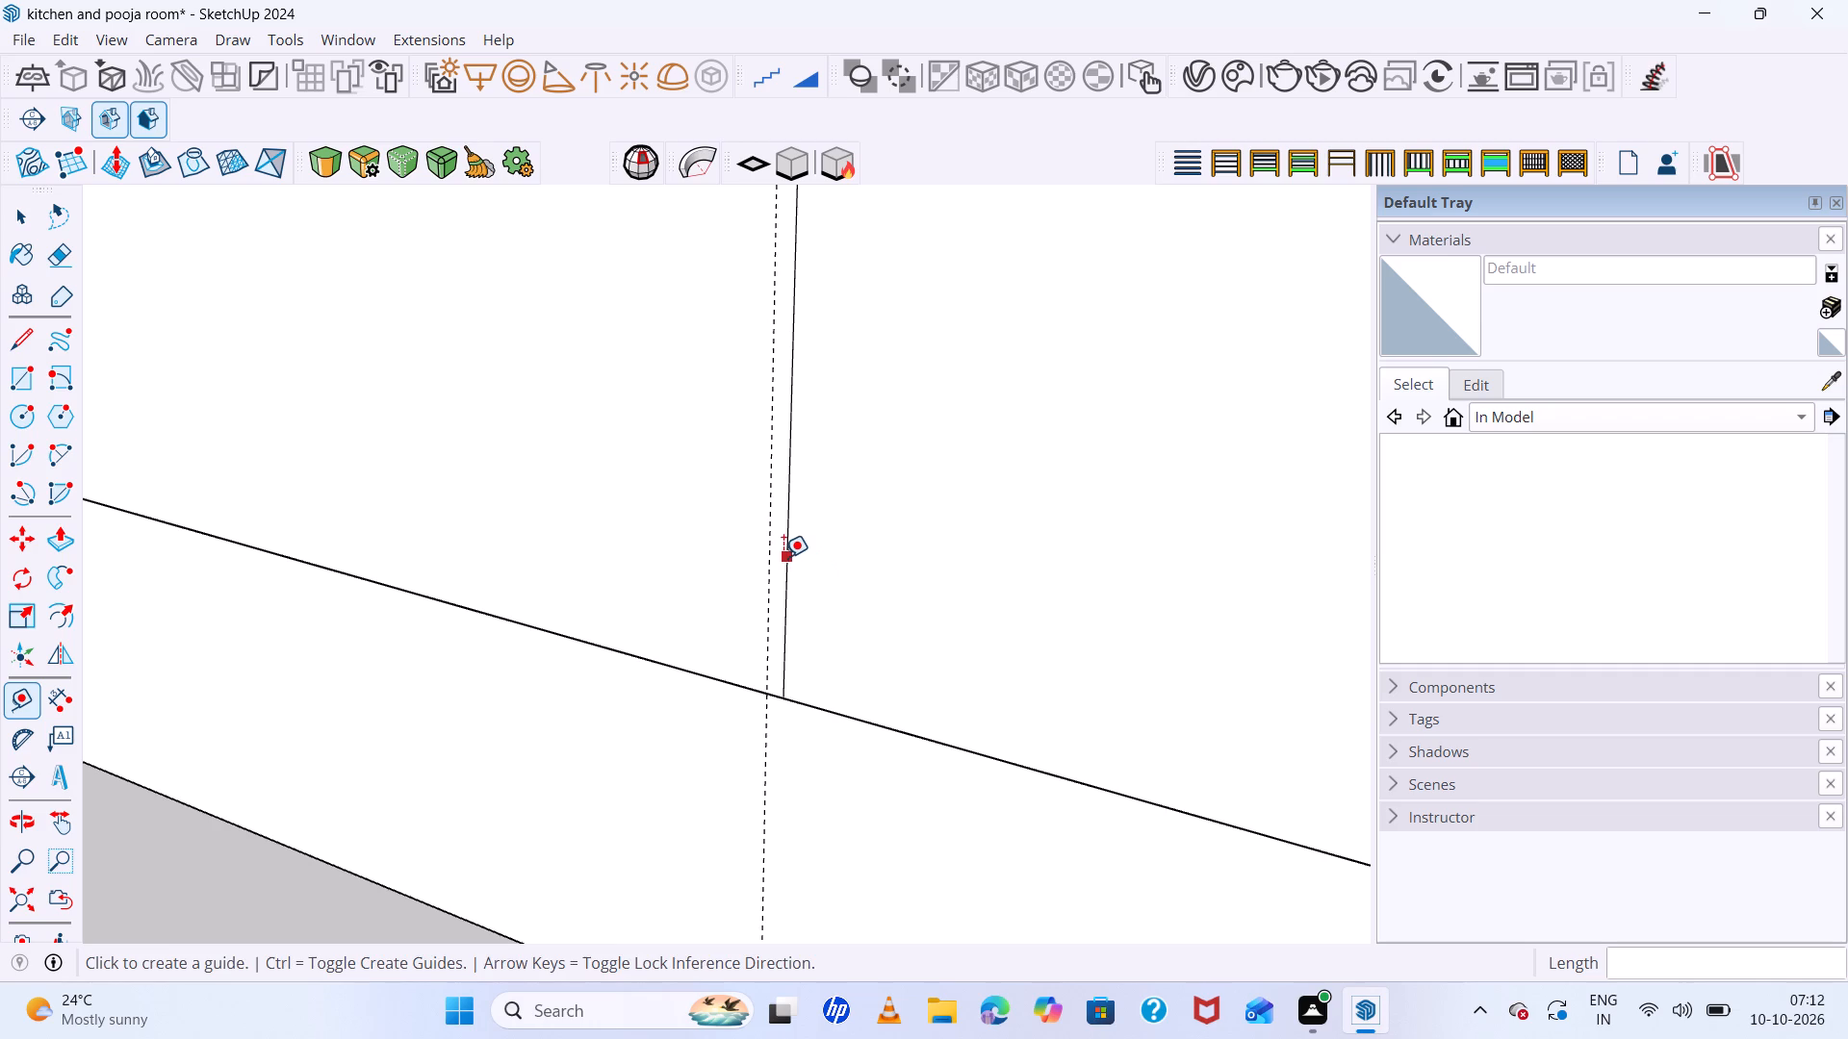
click(783, 556)
text(3mm)
key(Return)
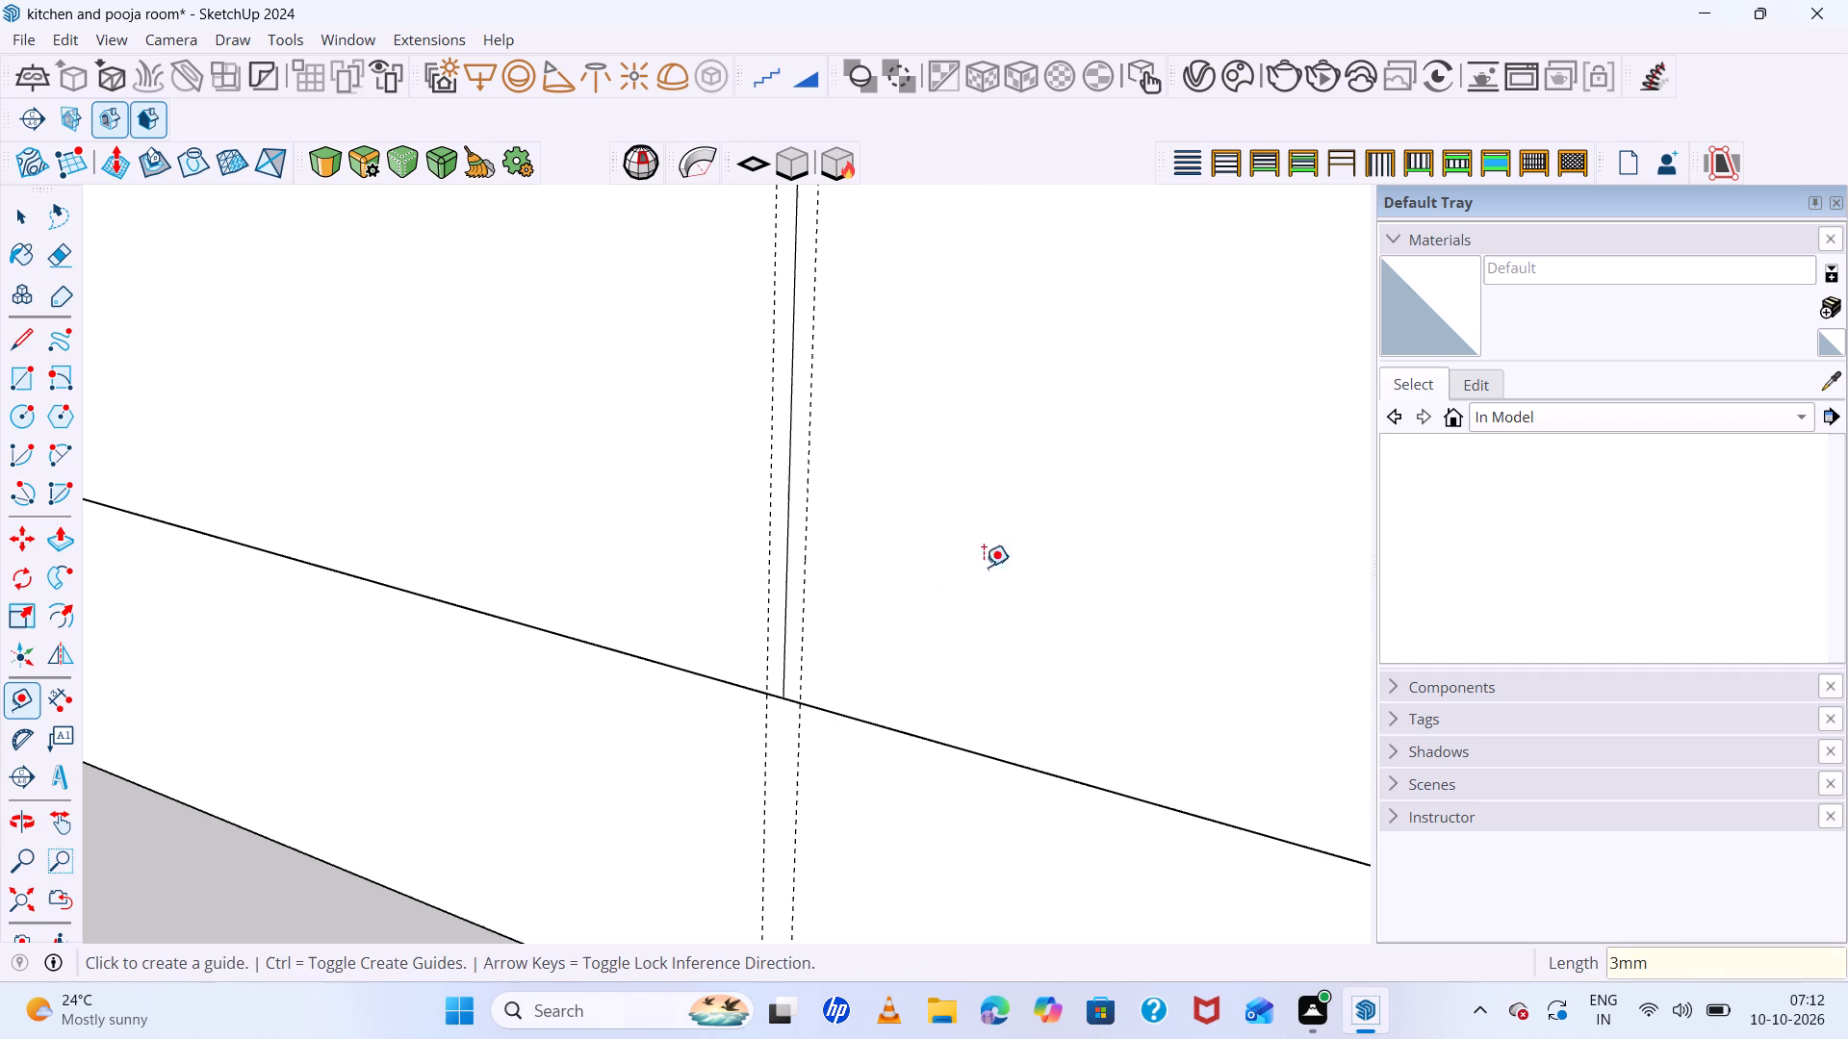
Draw a rectangle for the door panel nearest the window, from the upper cabinet's top corner to the first guide, about 2'10" by 3'7".
scroll(872, 569, down, 8)
scroll(740, 567, down, 16)
scroll(793, 566, down, 13)
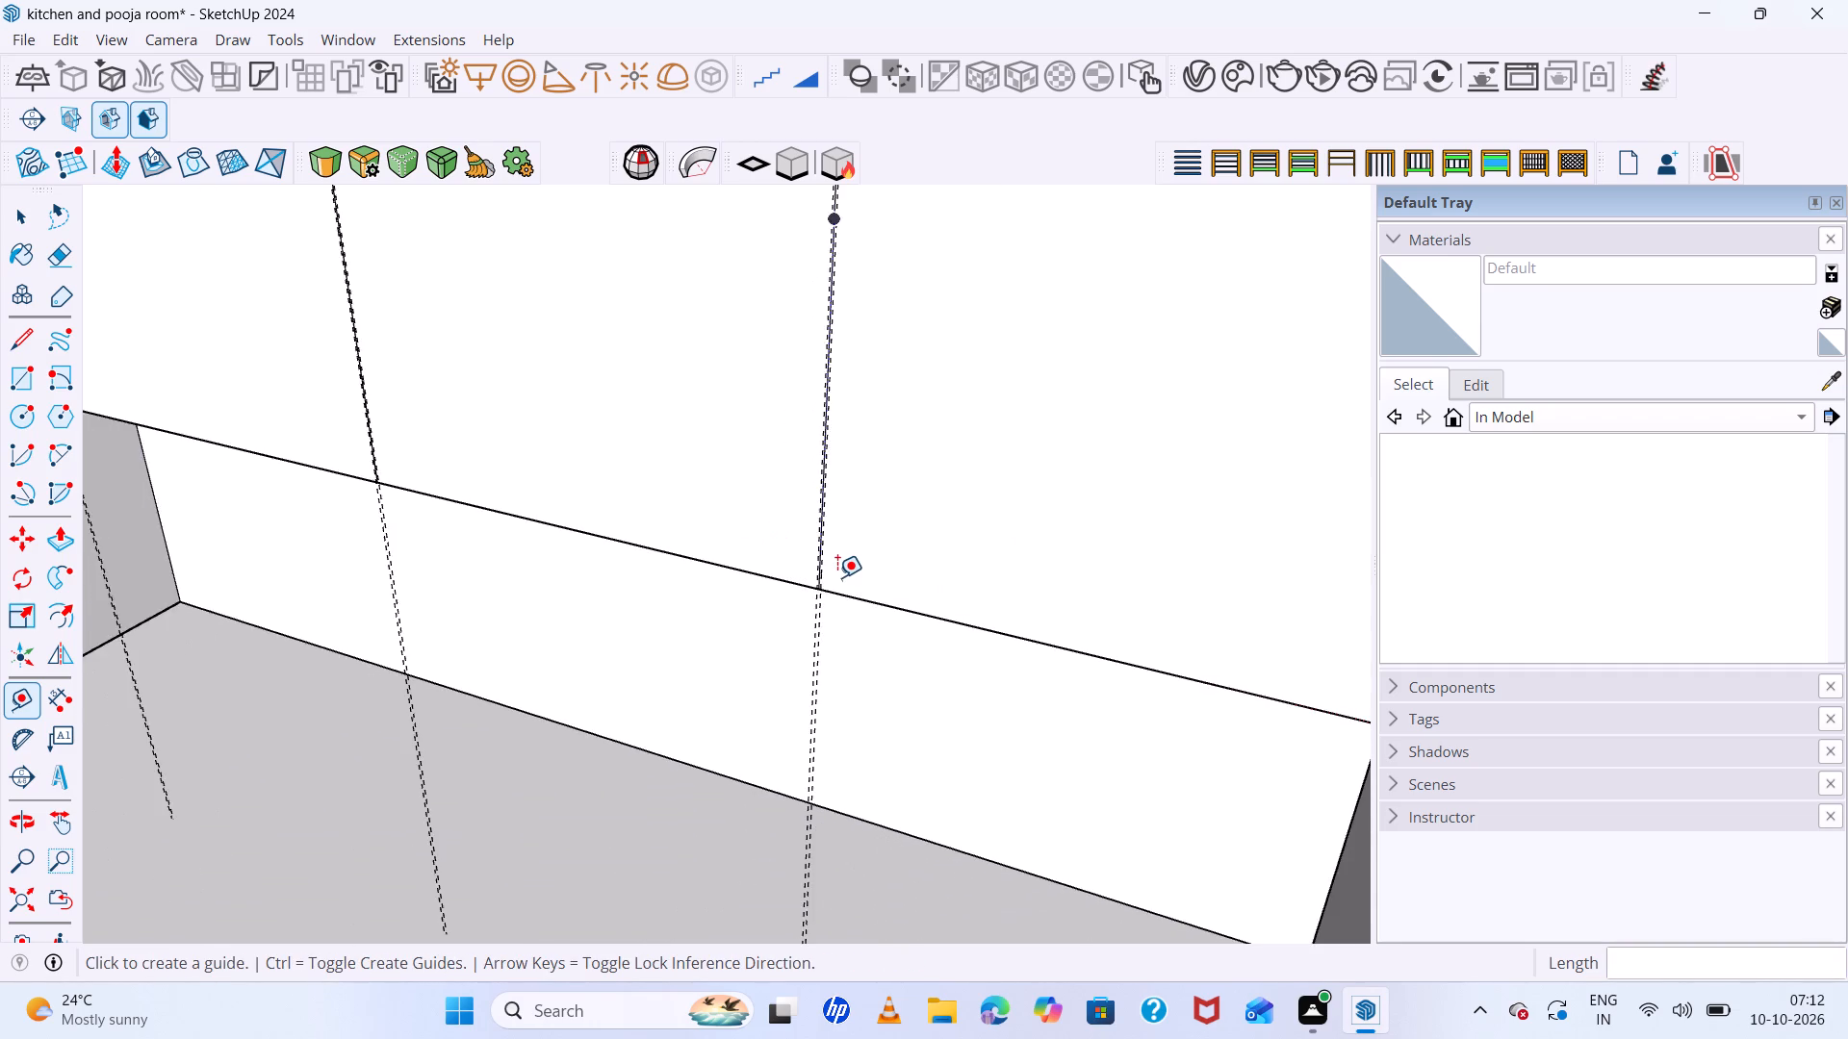
scroll(833, 577, down, 15)
middle_drag(863, 571, 952, 443)
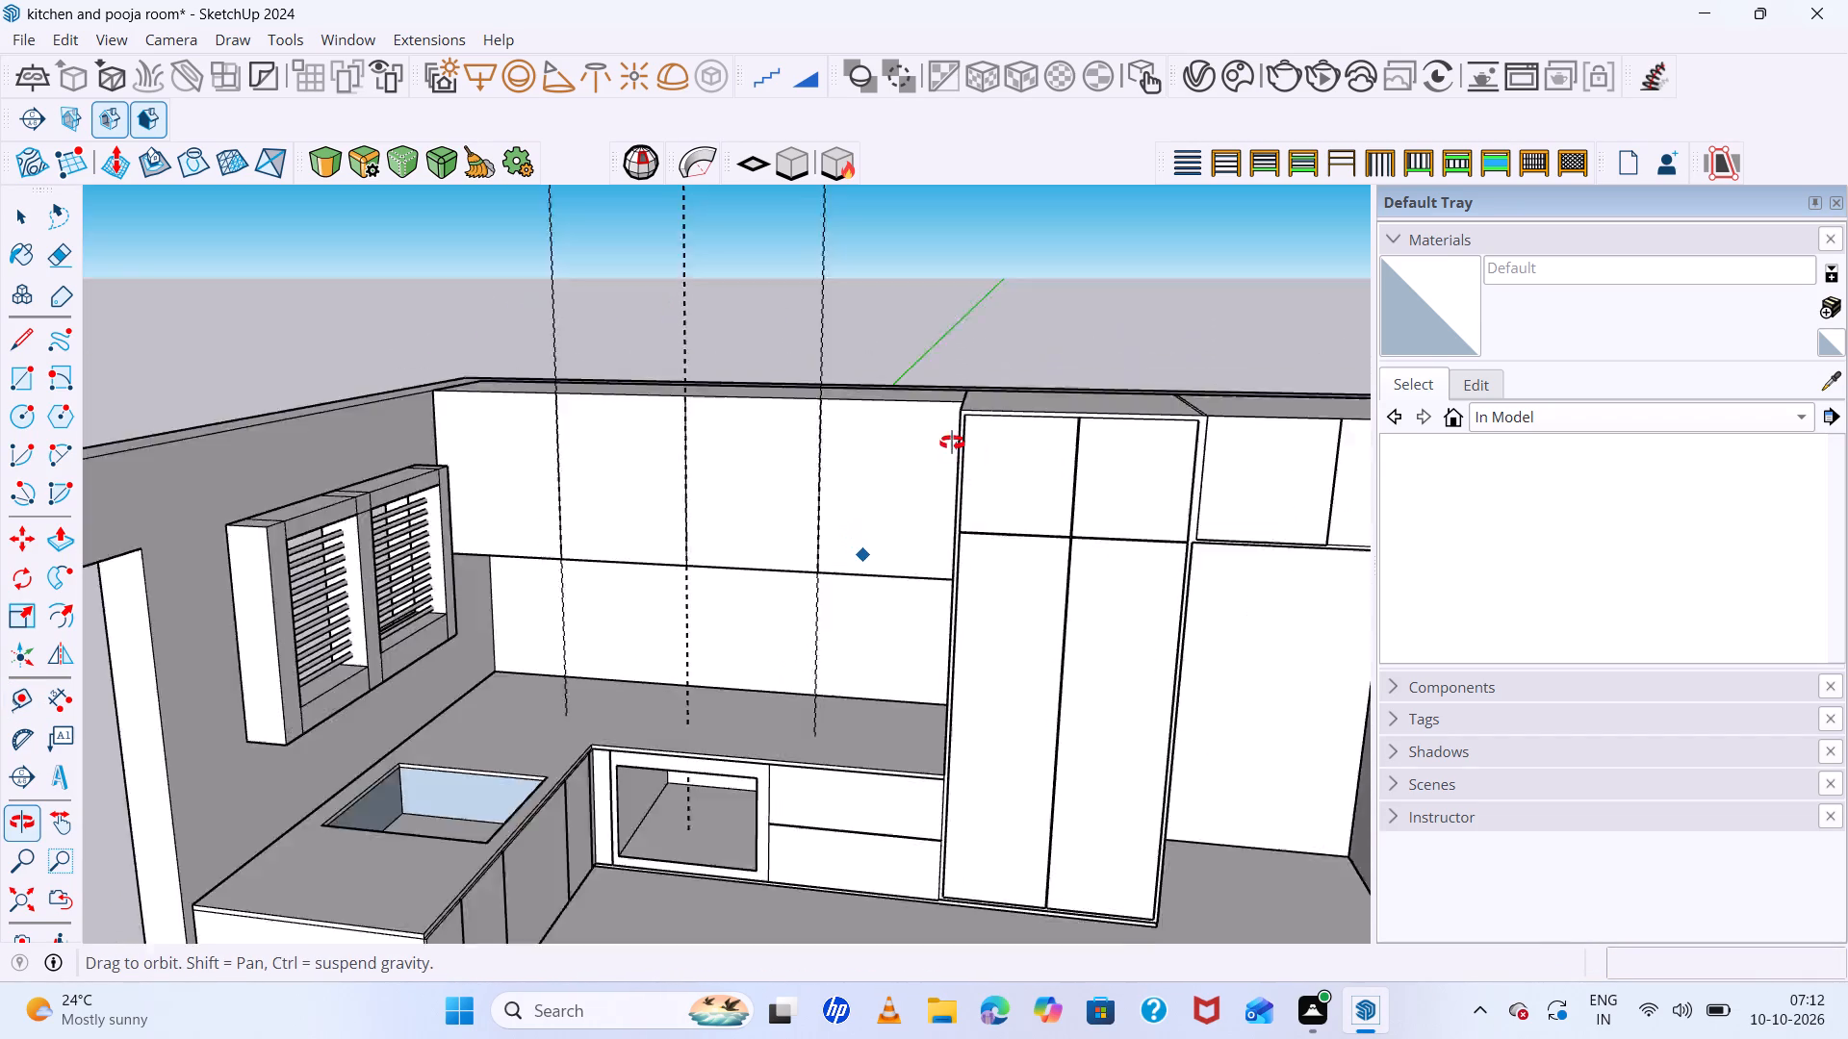
middle_drag(952, 443, 684, 439)
scroll(557, 431, up, 7)
key(space)
key(r)
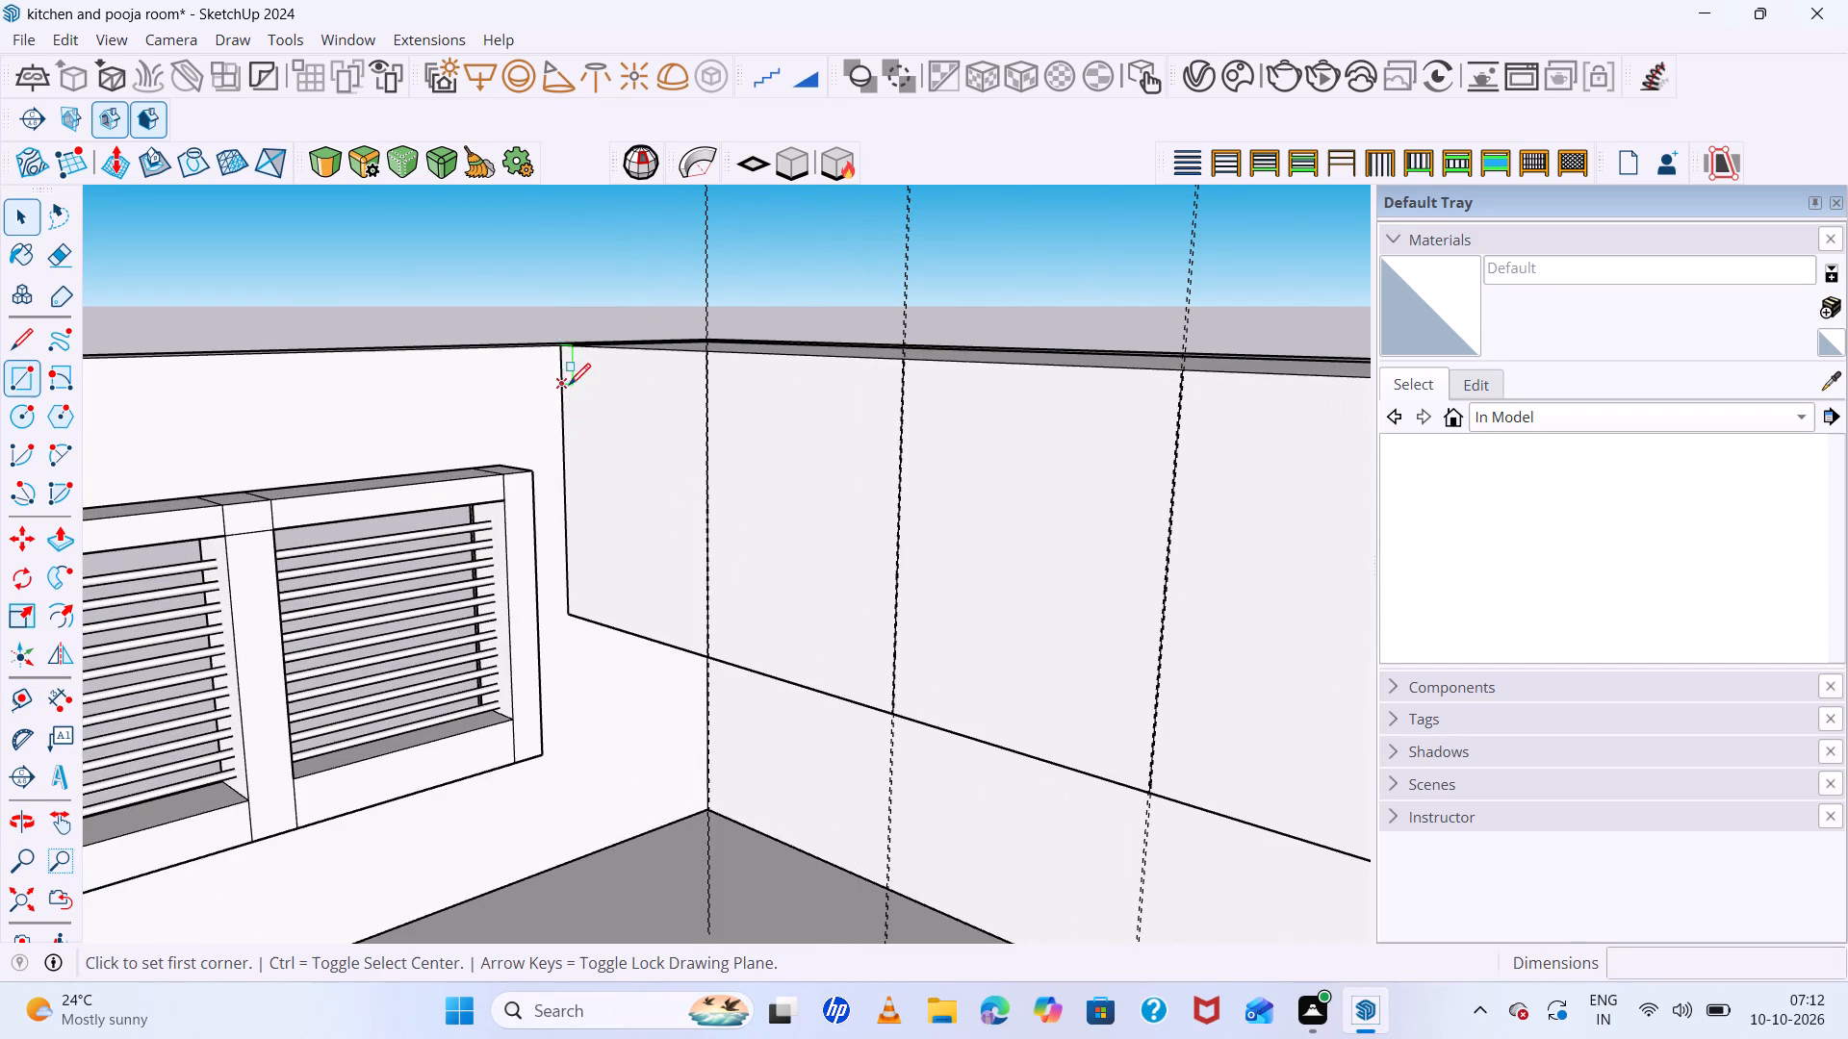
scroll(566, 367, up, 17)
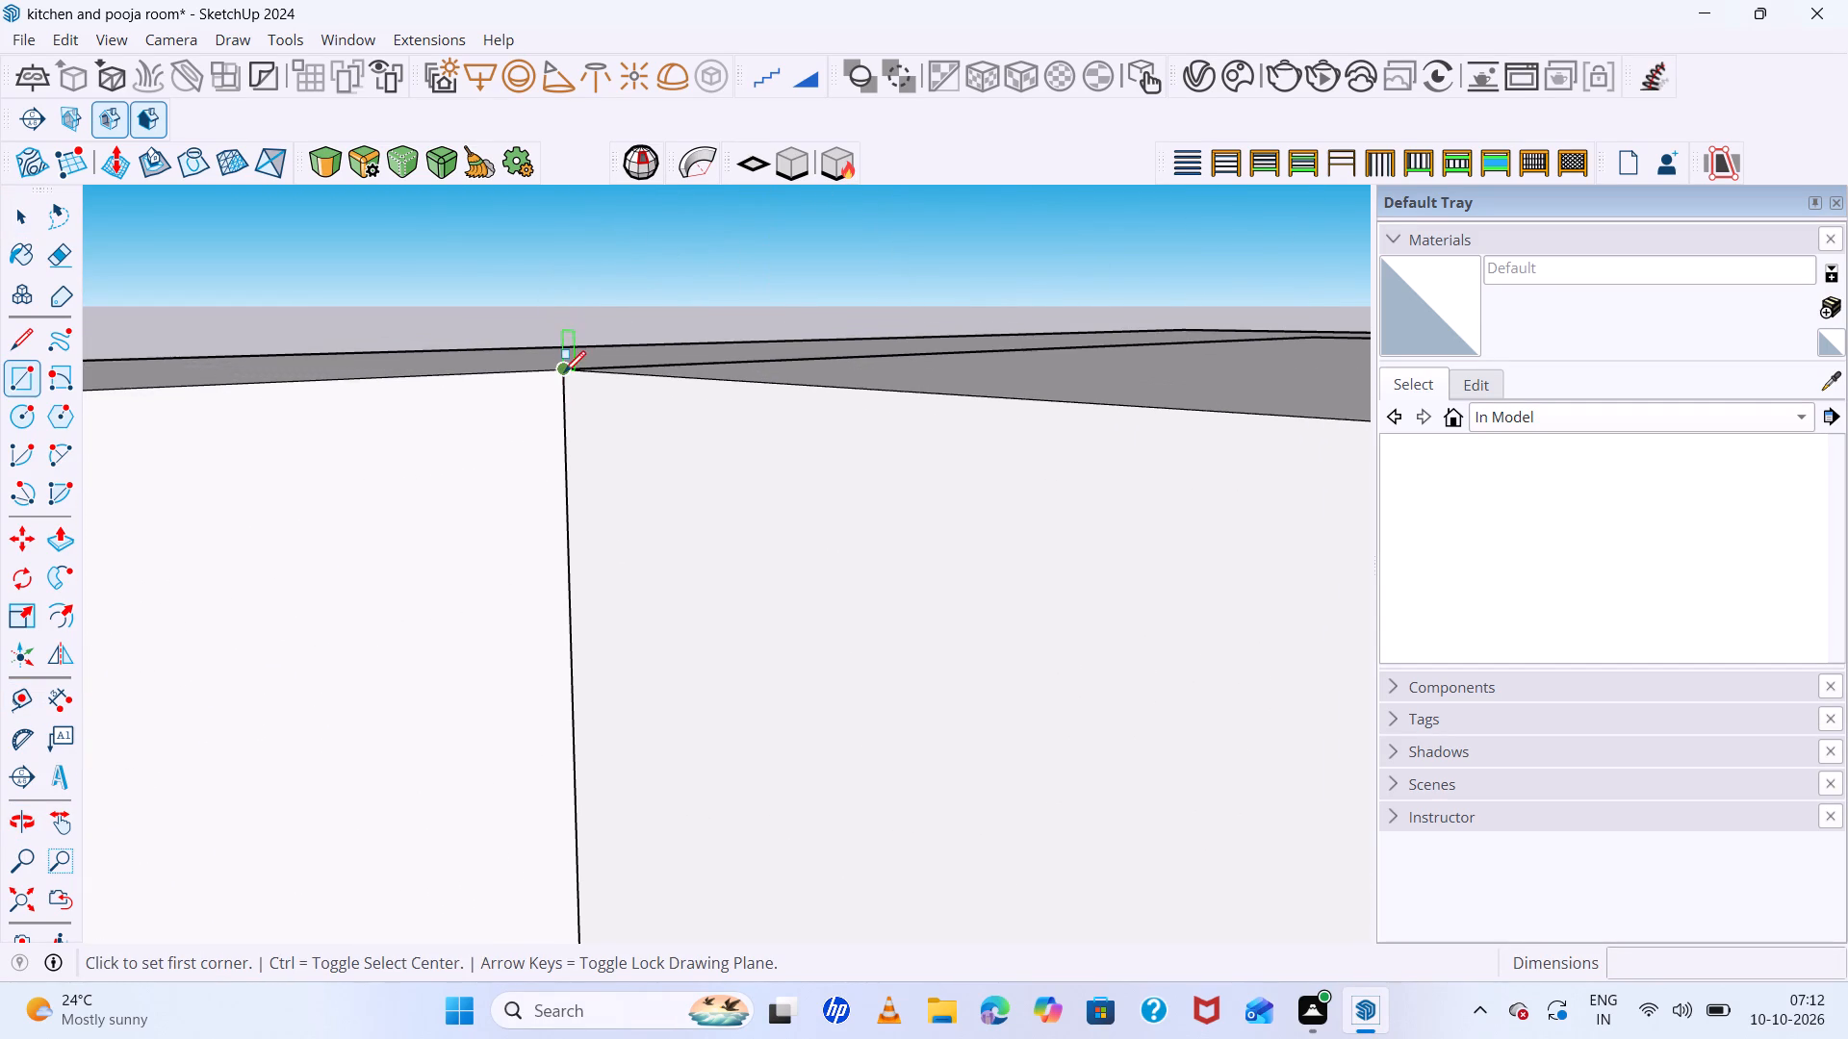
click(564, 372)
scroll(1036, 568, down, 15)
scroll(1055, 560, down, 14)
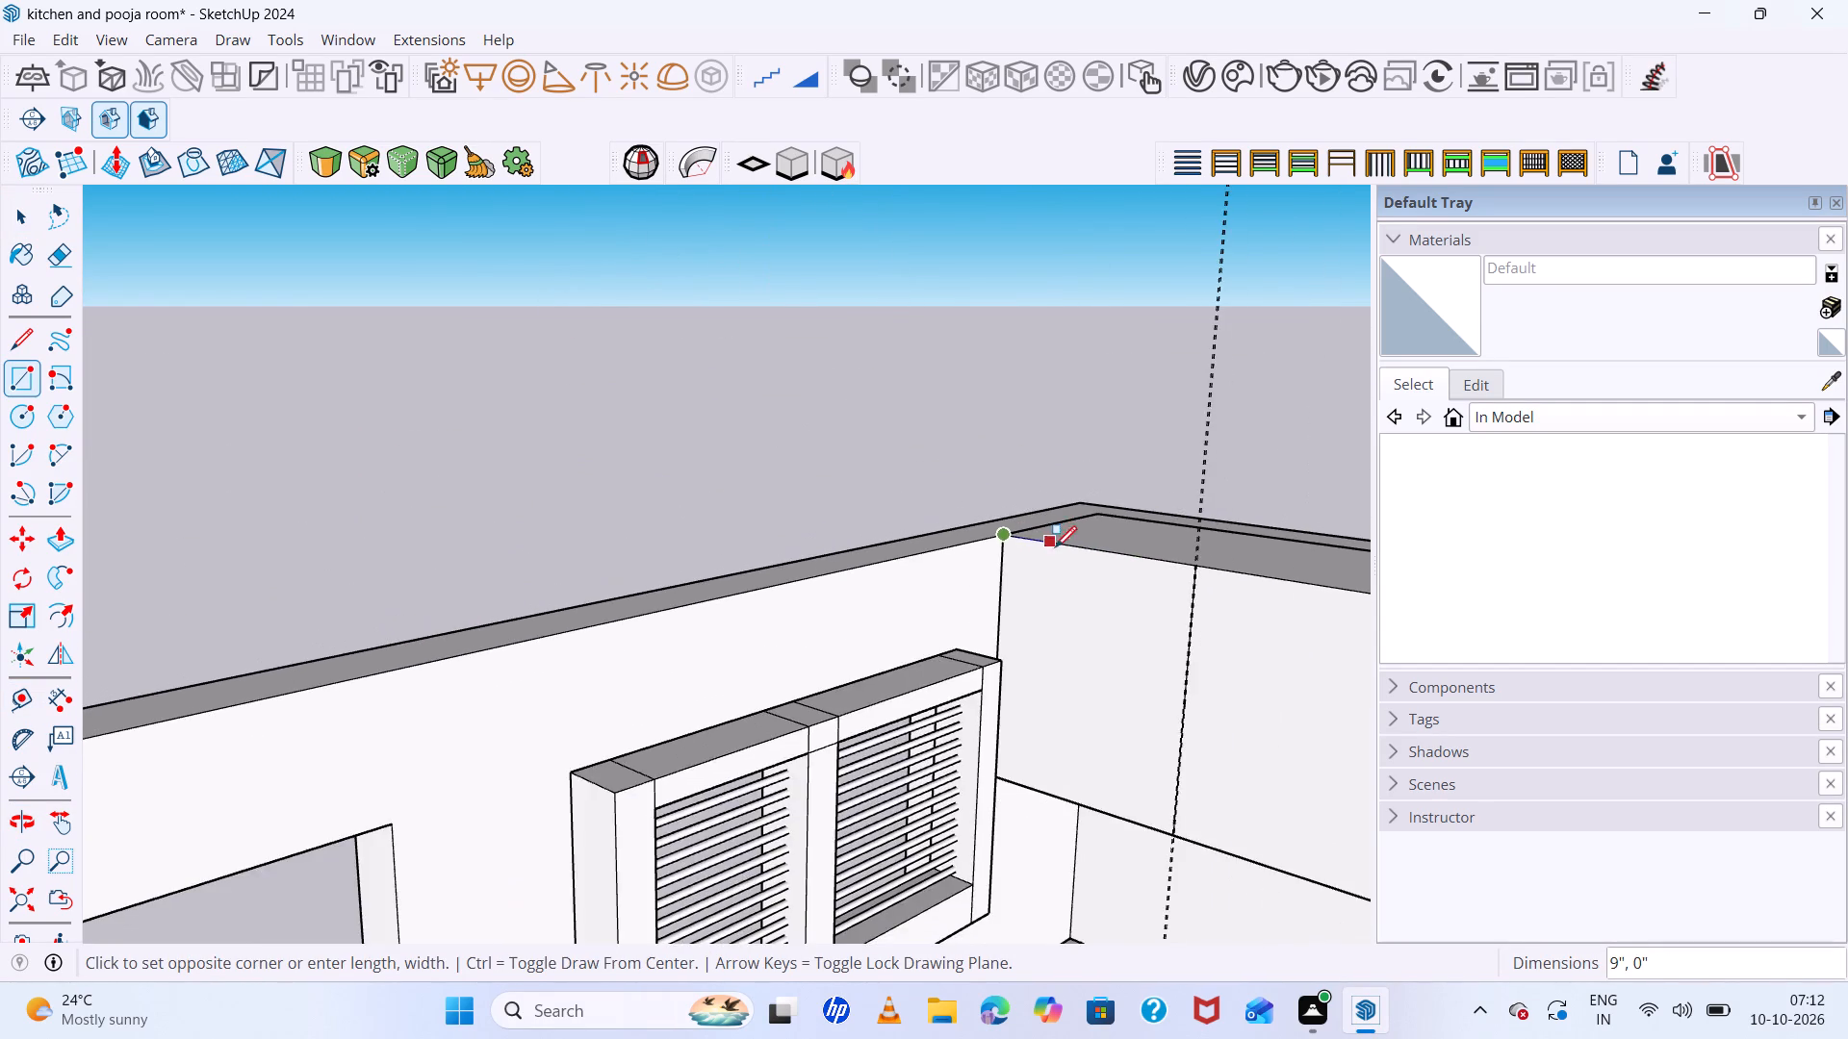
scroll(1127, 703, up, 7)
scroll(1131, 718, down, 7)
scroll(1130, 789, up, 7)
scroll(1202, 825, up, 3)
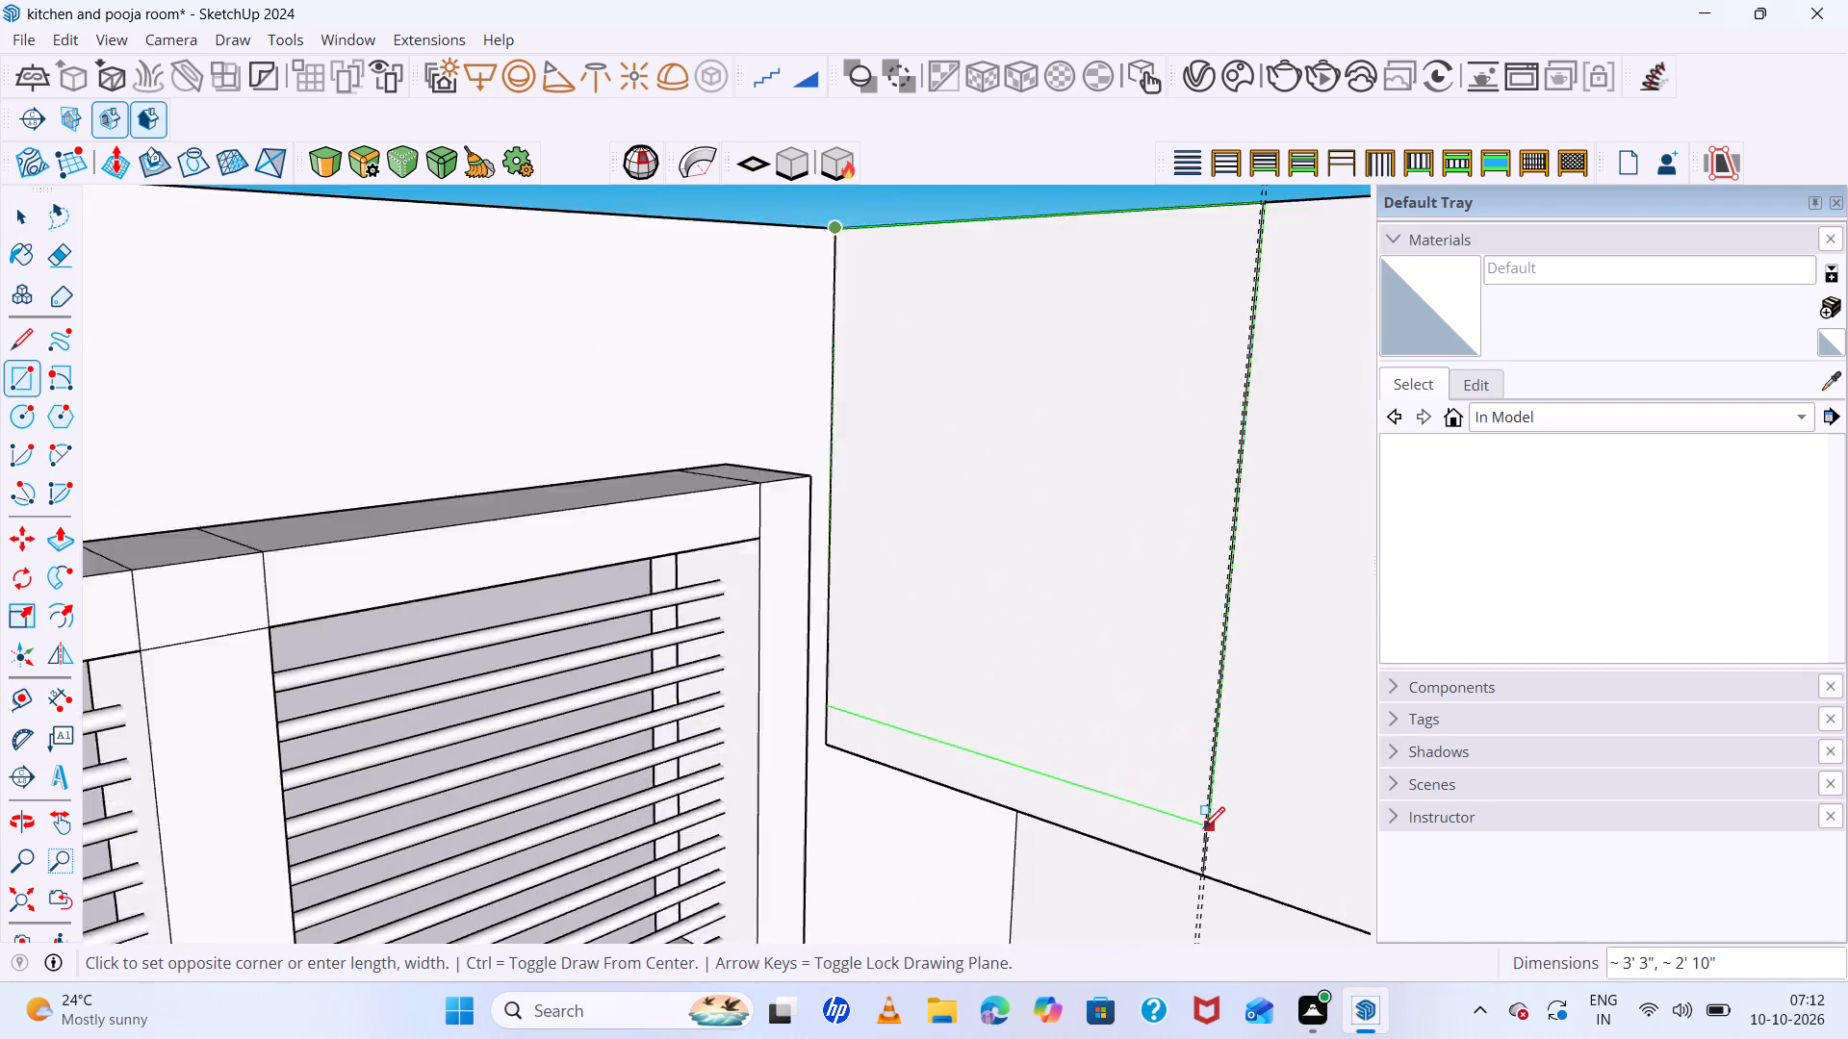
scroll(1203, 828, up, 10)
scroll(1105, 729, down, 7)
scroll(1148, 842, up, 10)
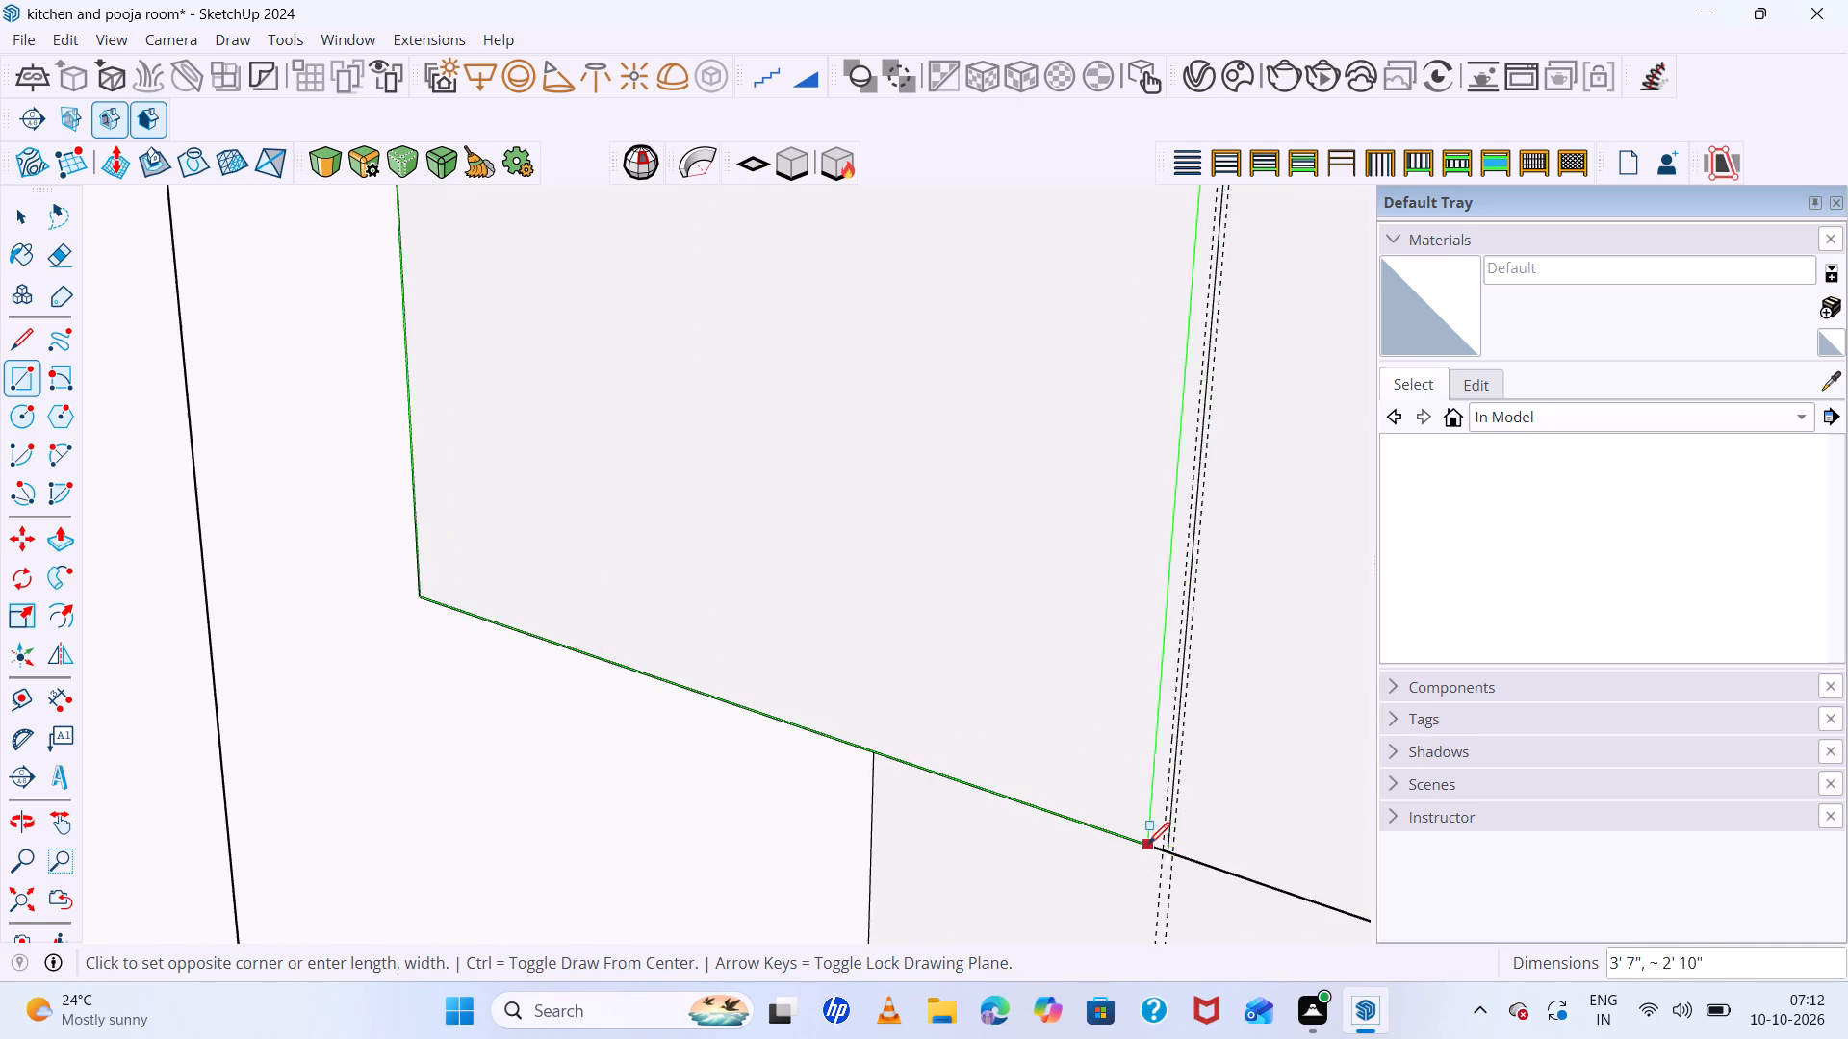
scroll(1148, 844, up, 18)
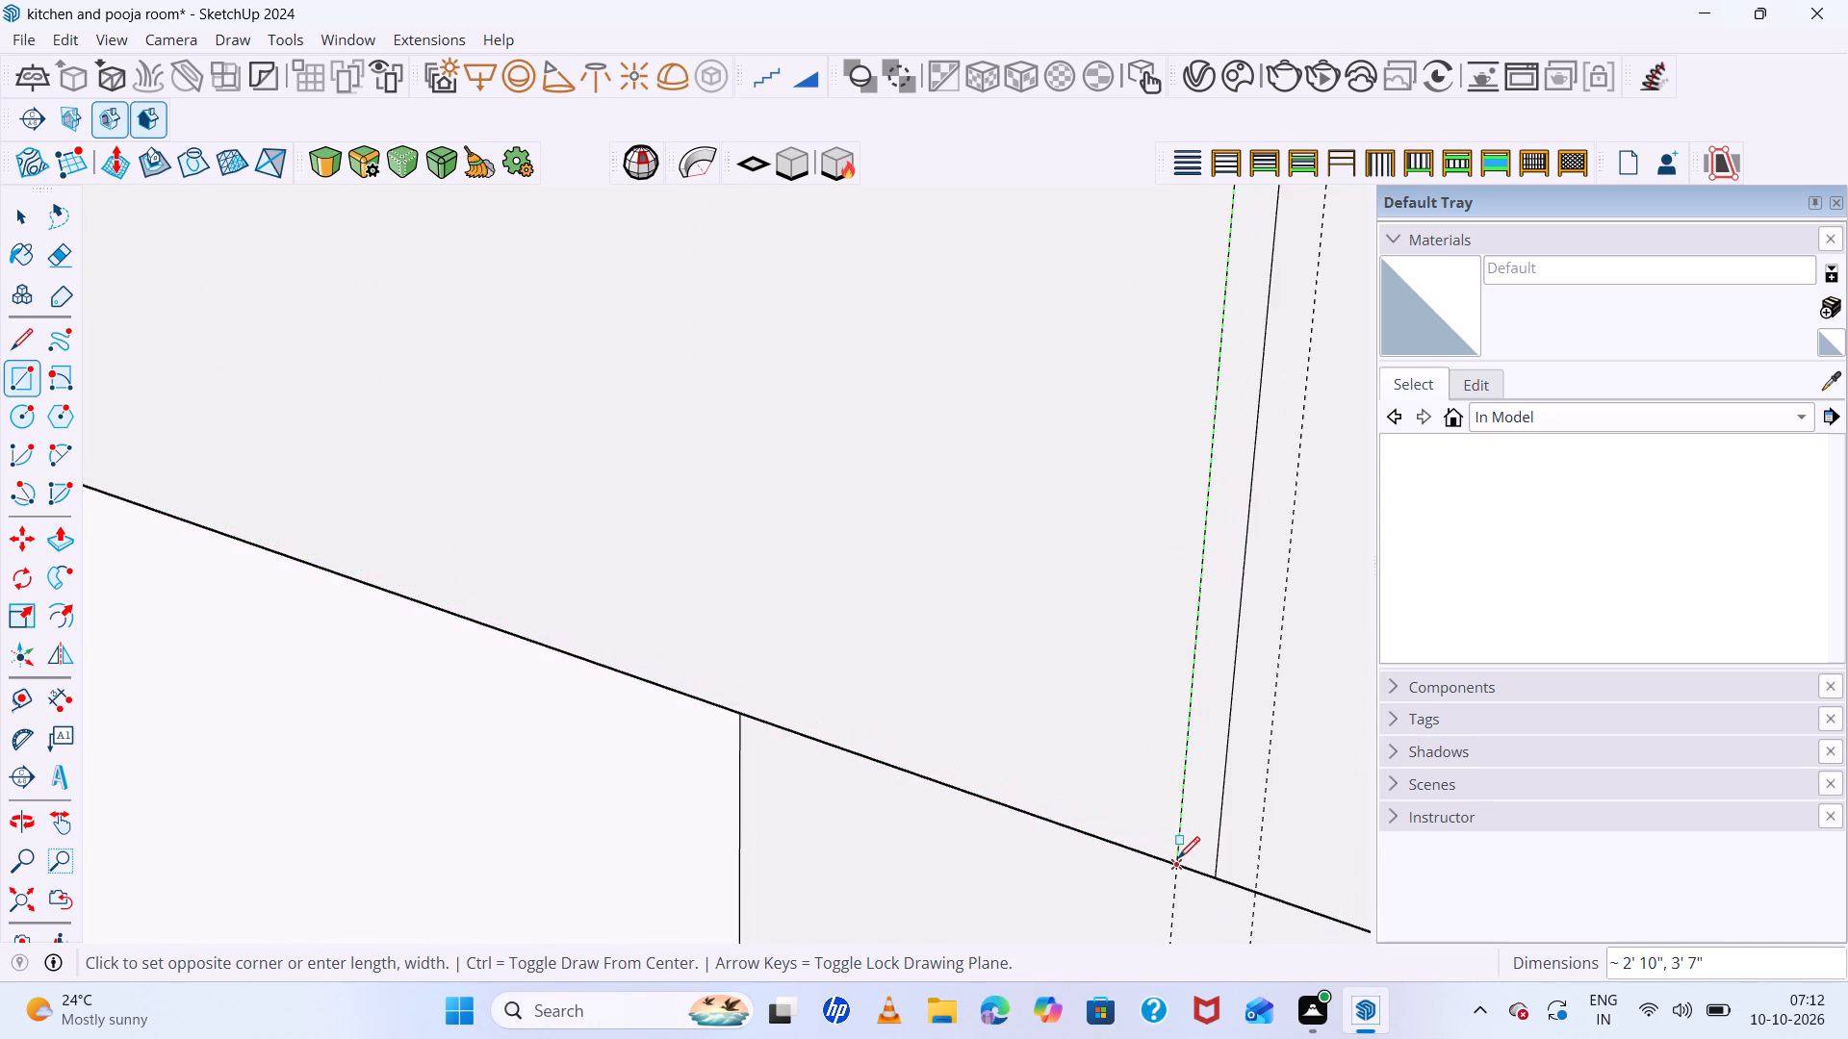
scroll(1177, 859, up, 6)
click(1174, 869)
Draw the second upper door panel as a rectangle between the first division's far guide and the middle division's near guide, about 2'9" by 3'7".
scroll(1020, 771, down, 8)
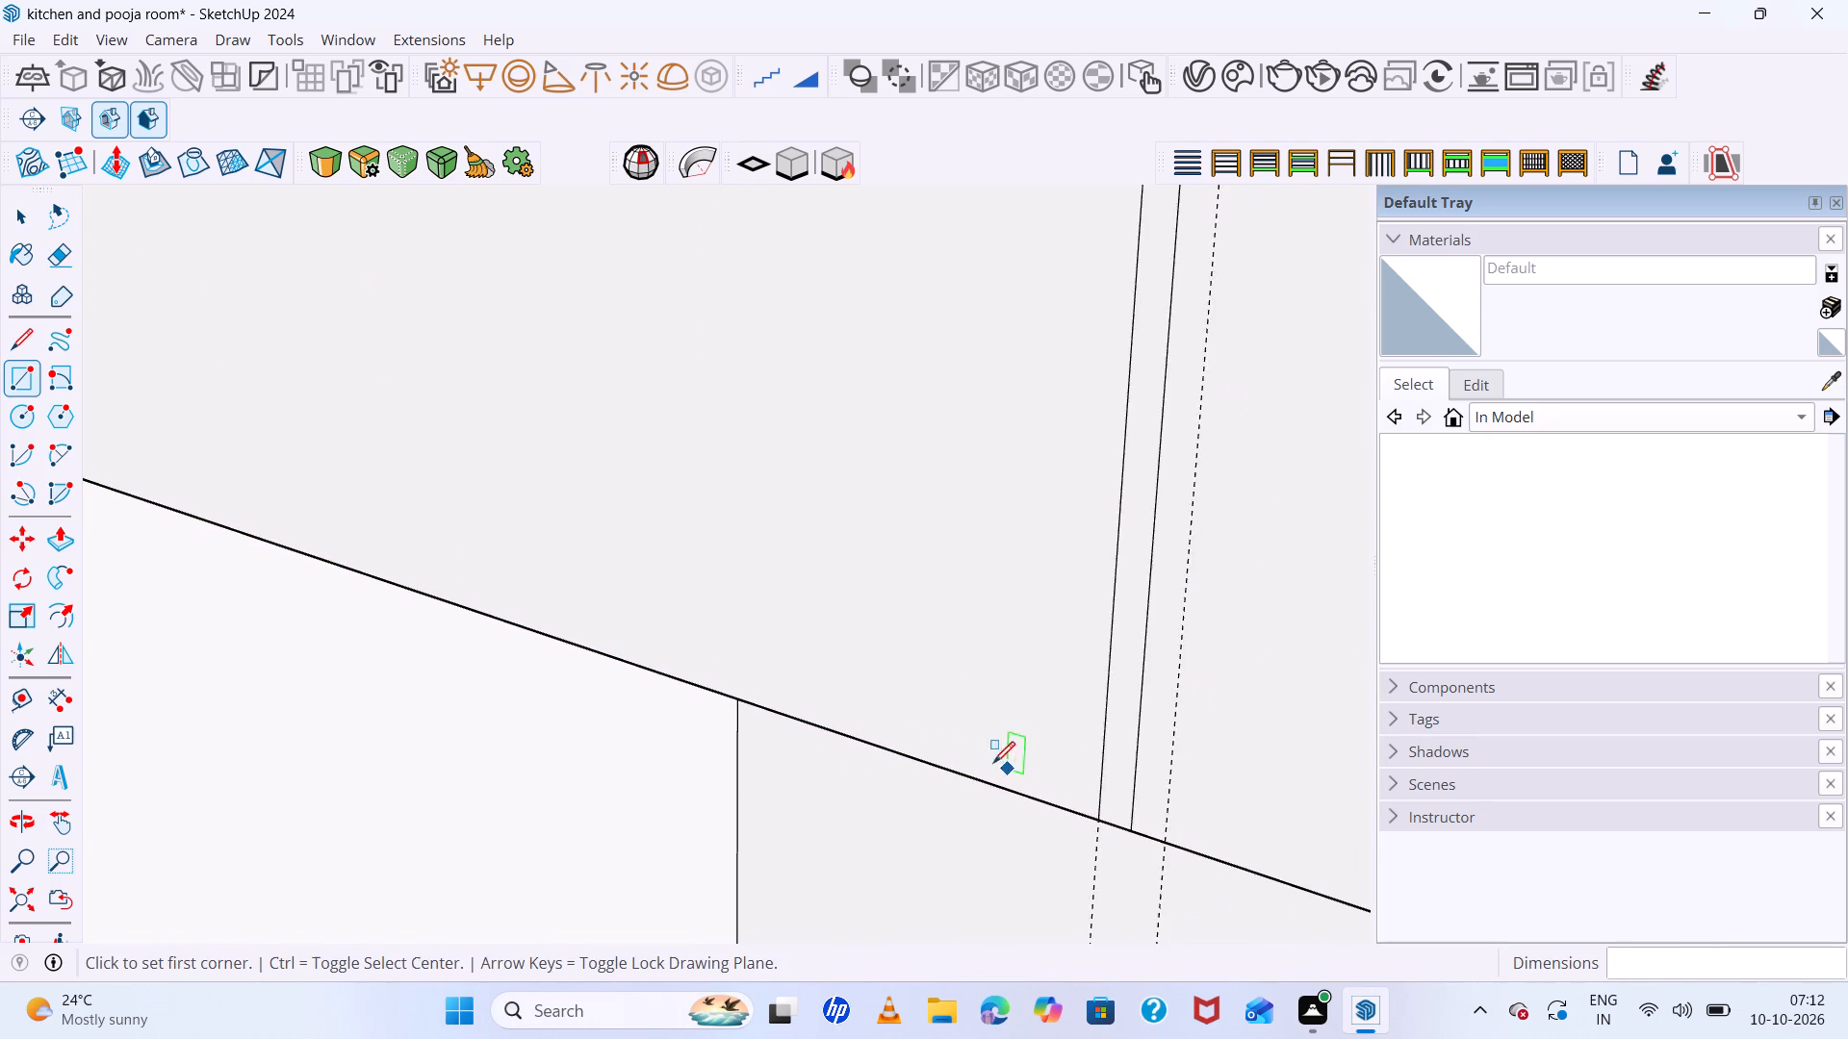
scroll(931, 761, down, 7)
scroll(928, 770, down, 16)
scroll(1027, 416, up, 5)
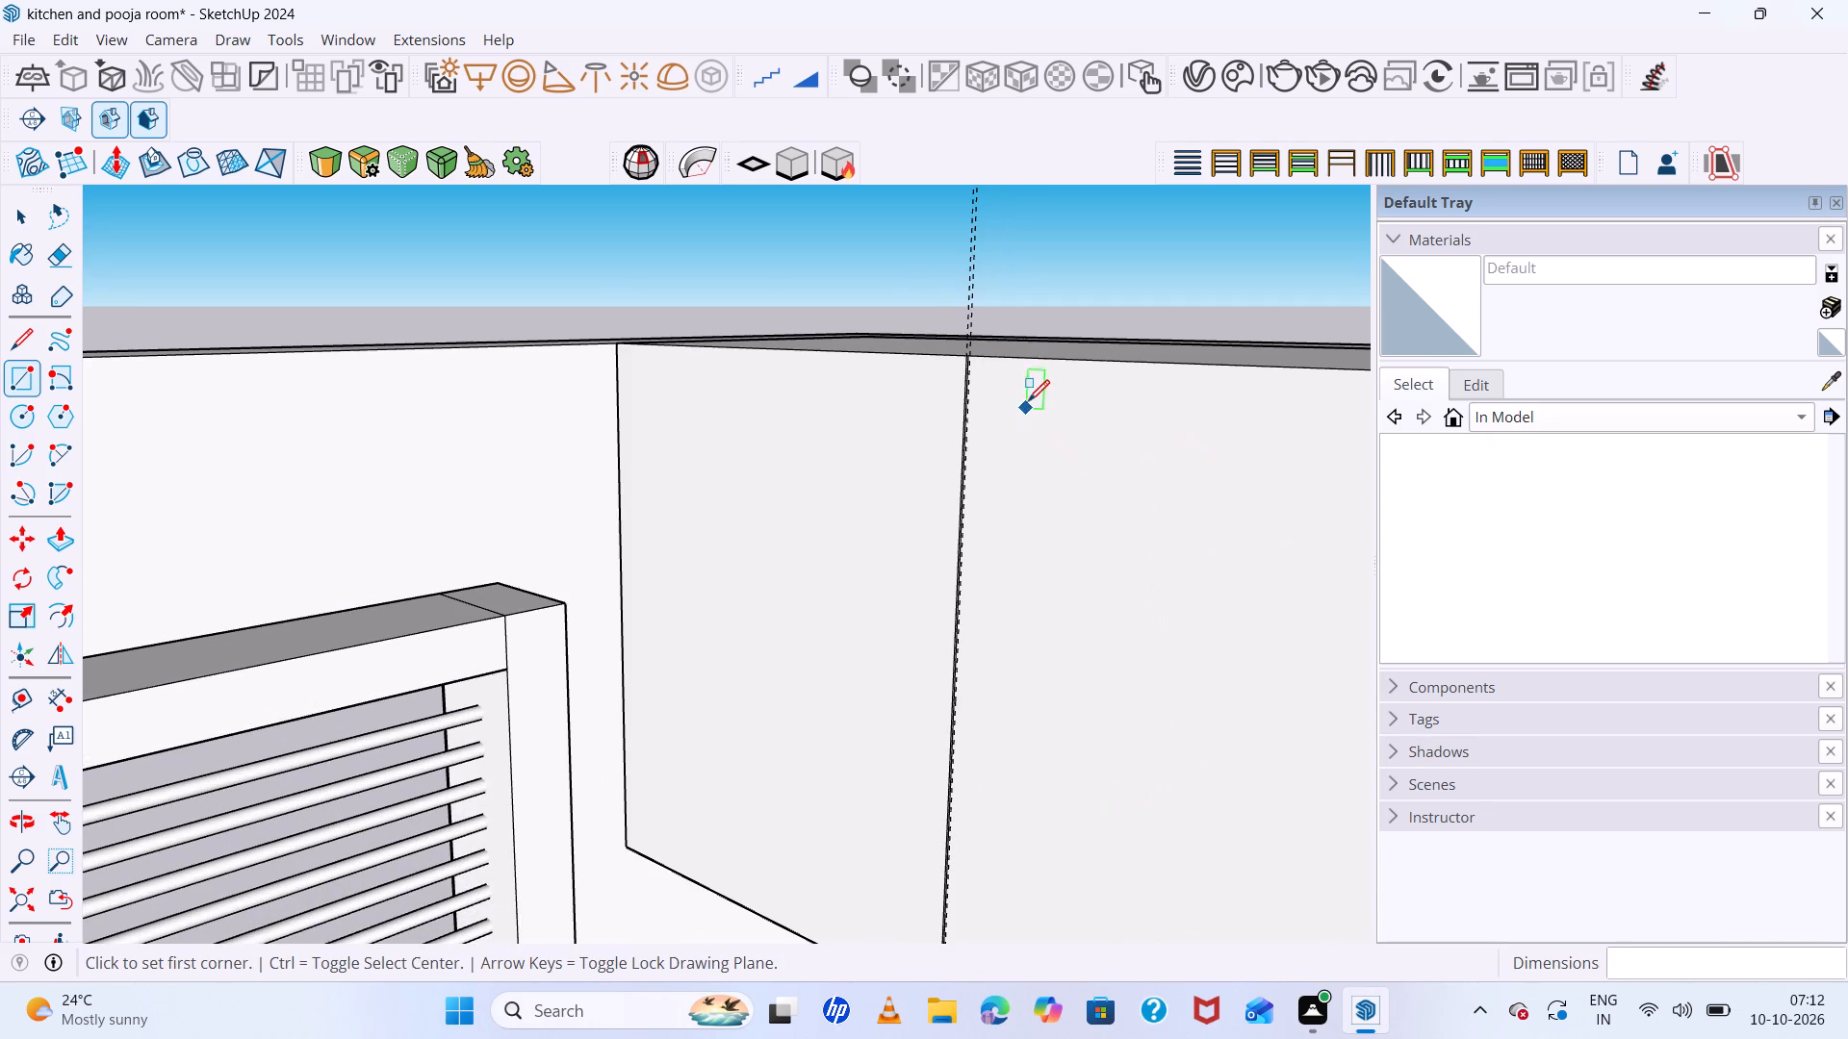
scroll(938, 317, up, 20)
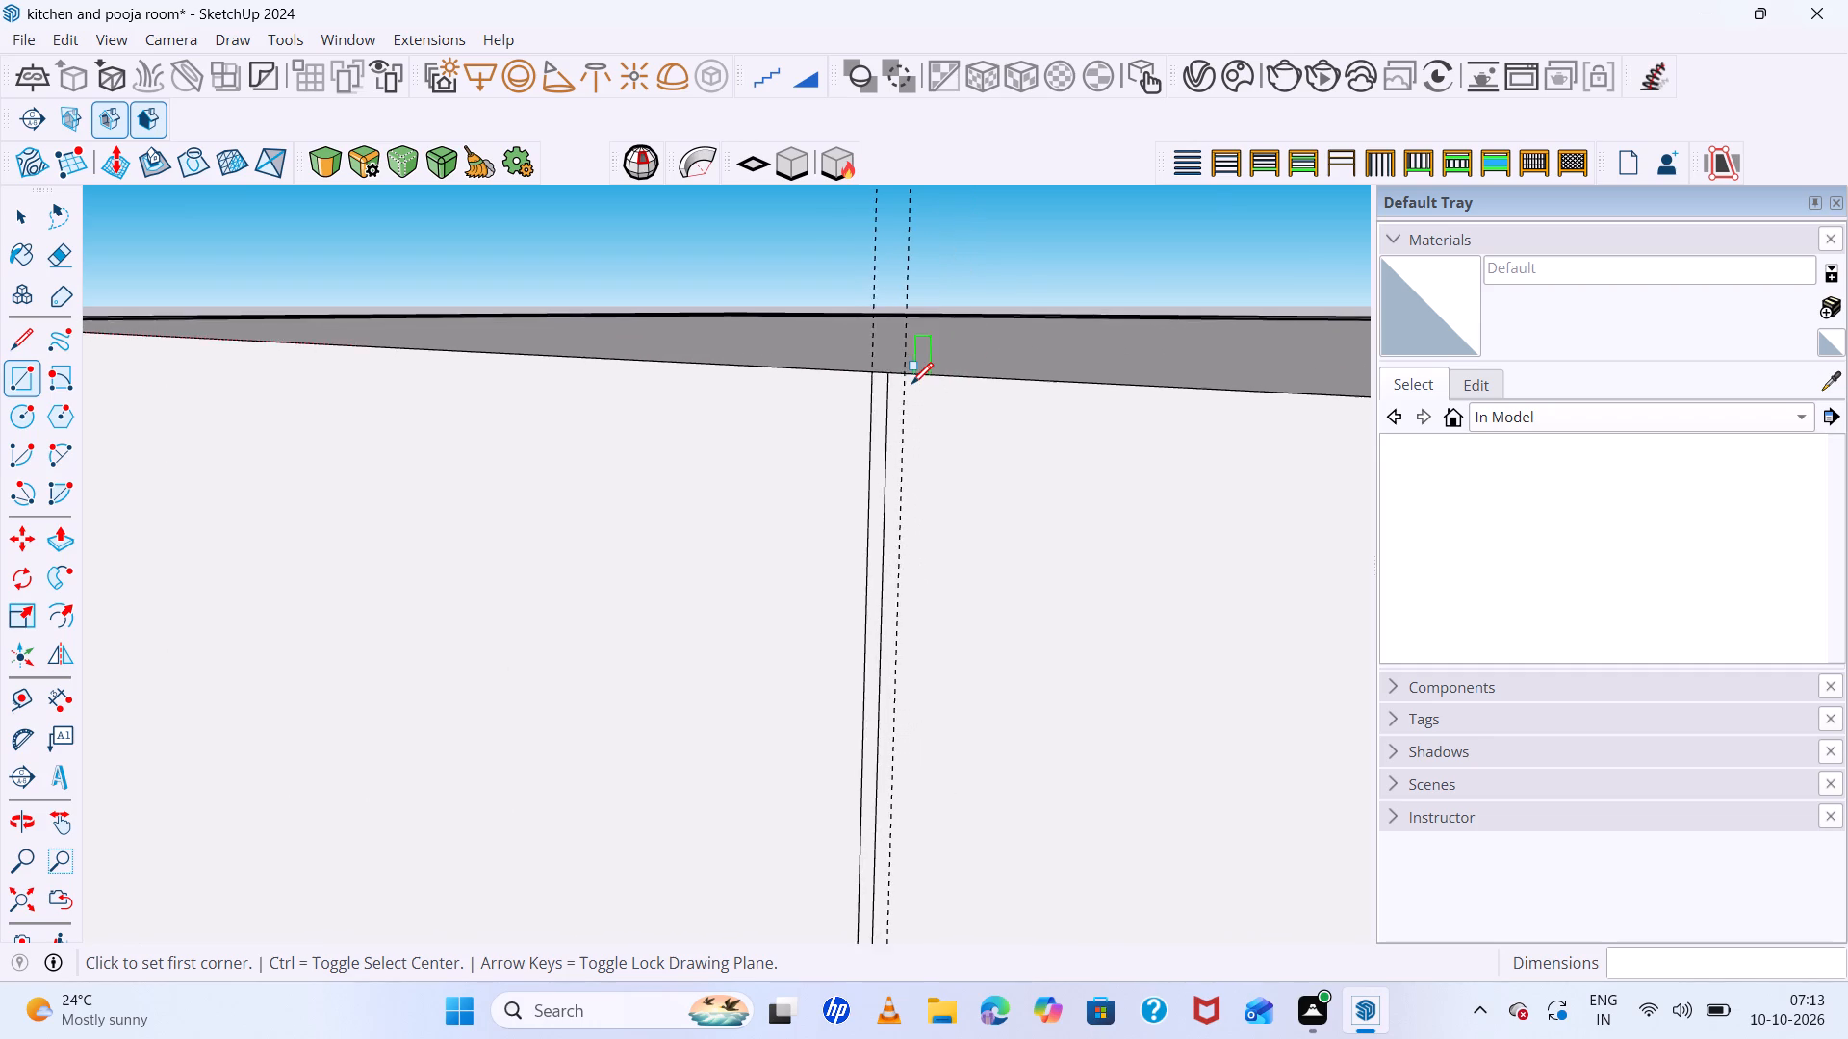
scroll(911, 383, up, 7)
click(897, 366)
scroll(1191, 476, down, 7)
scroll(1065, 429, down, 3)
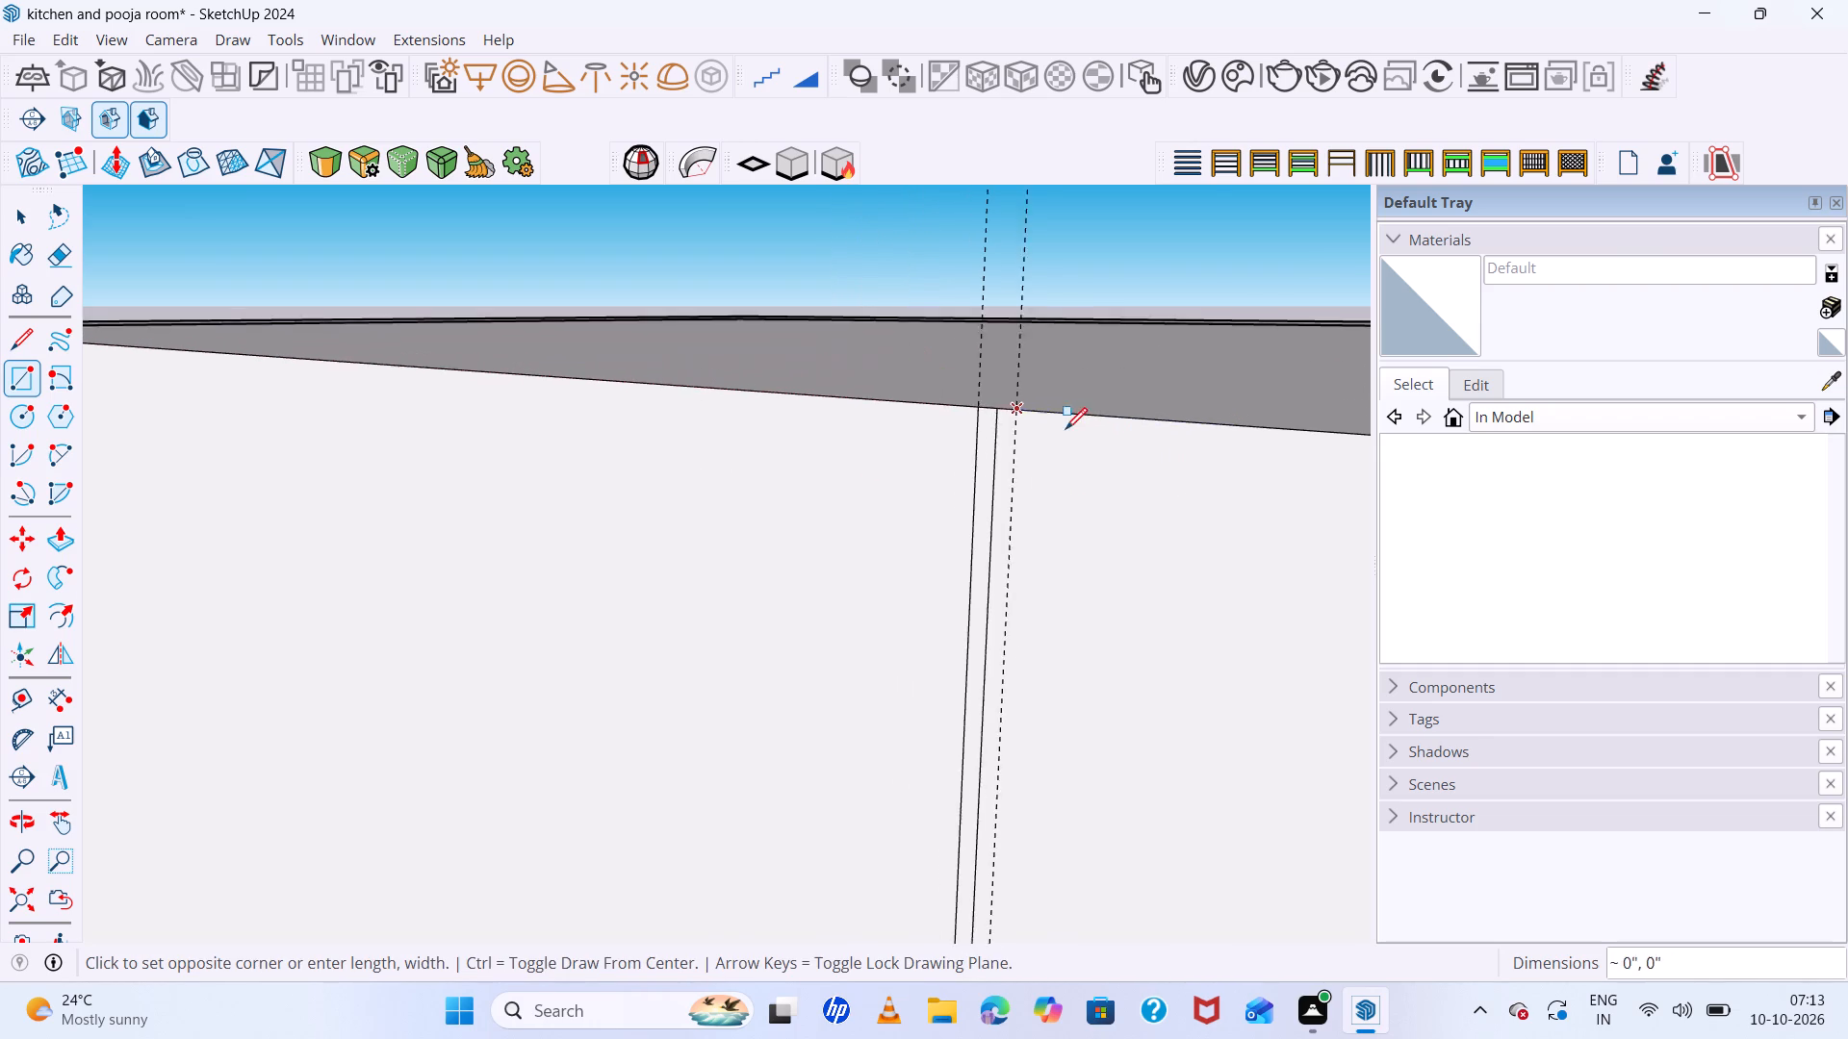
scroll(1065, 429, down, 20)
scroll(1065, 429, down, 3)
scroll(921, 365, down, 13)
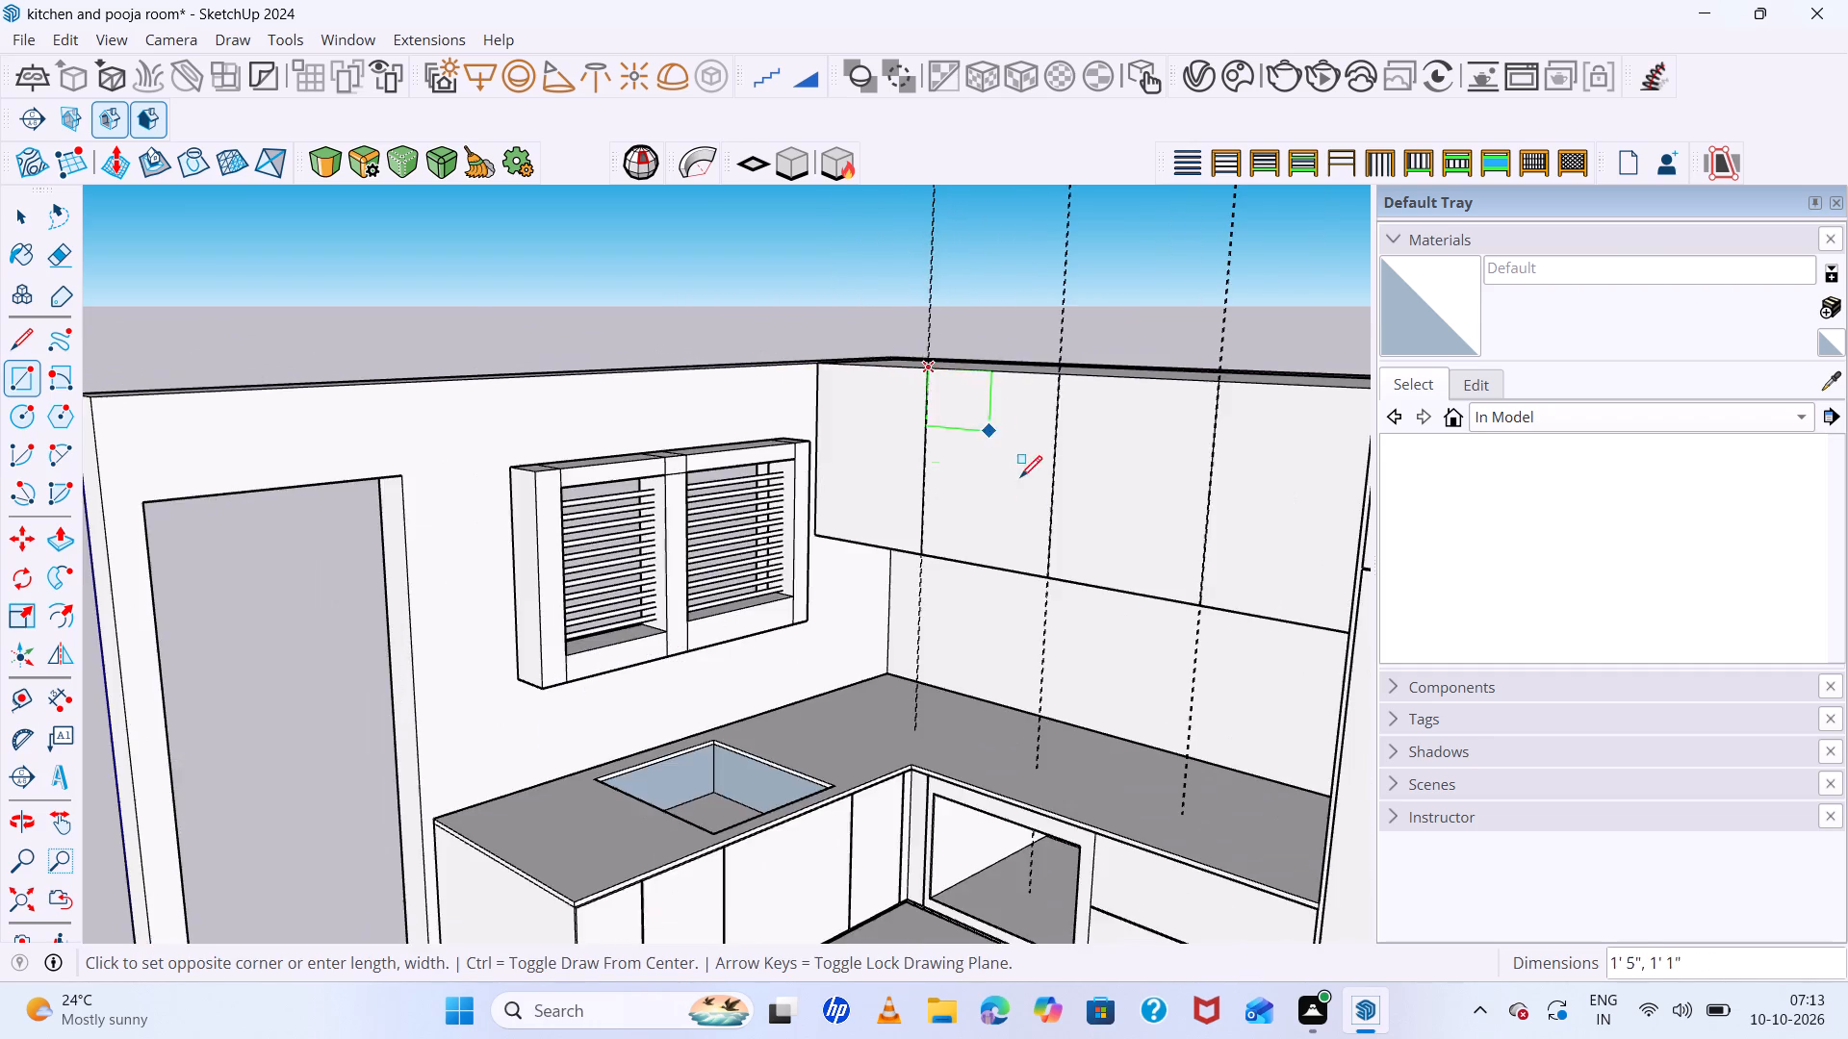
scroll(1024, 530, up, 7)
scroll(1075, 595, up, 15)
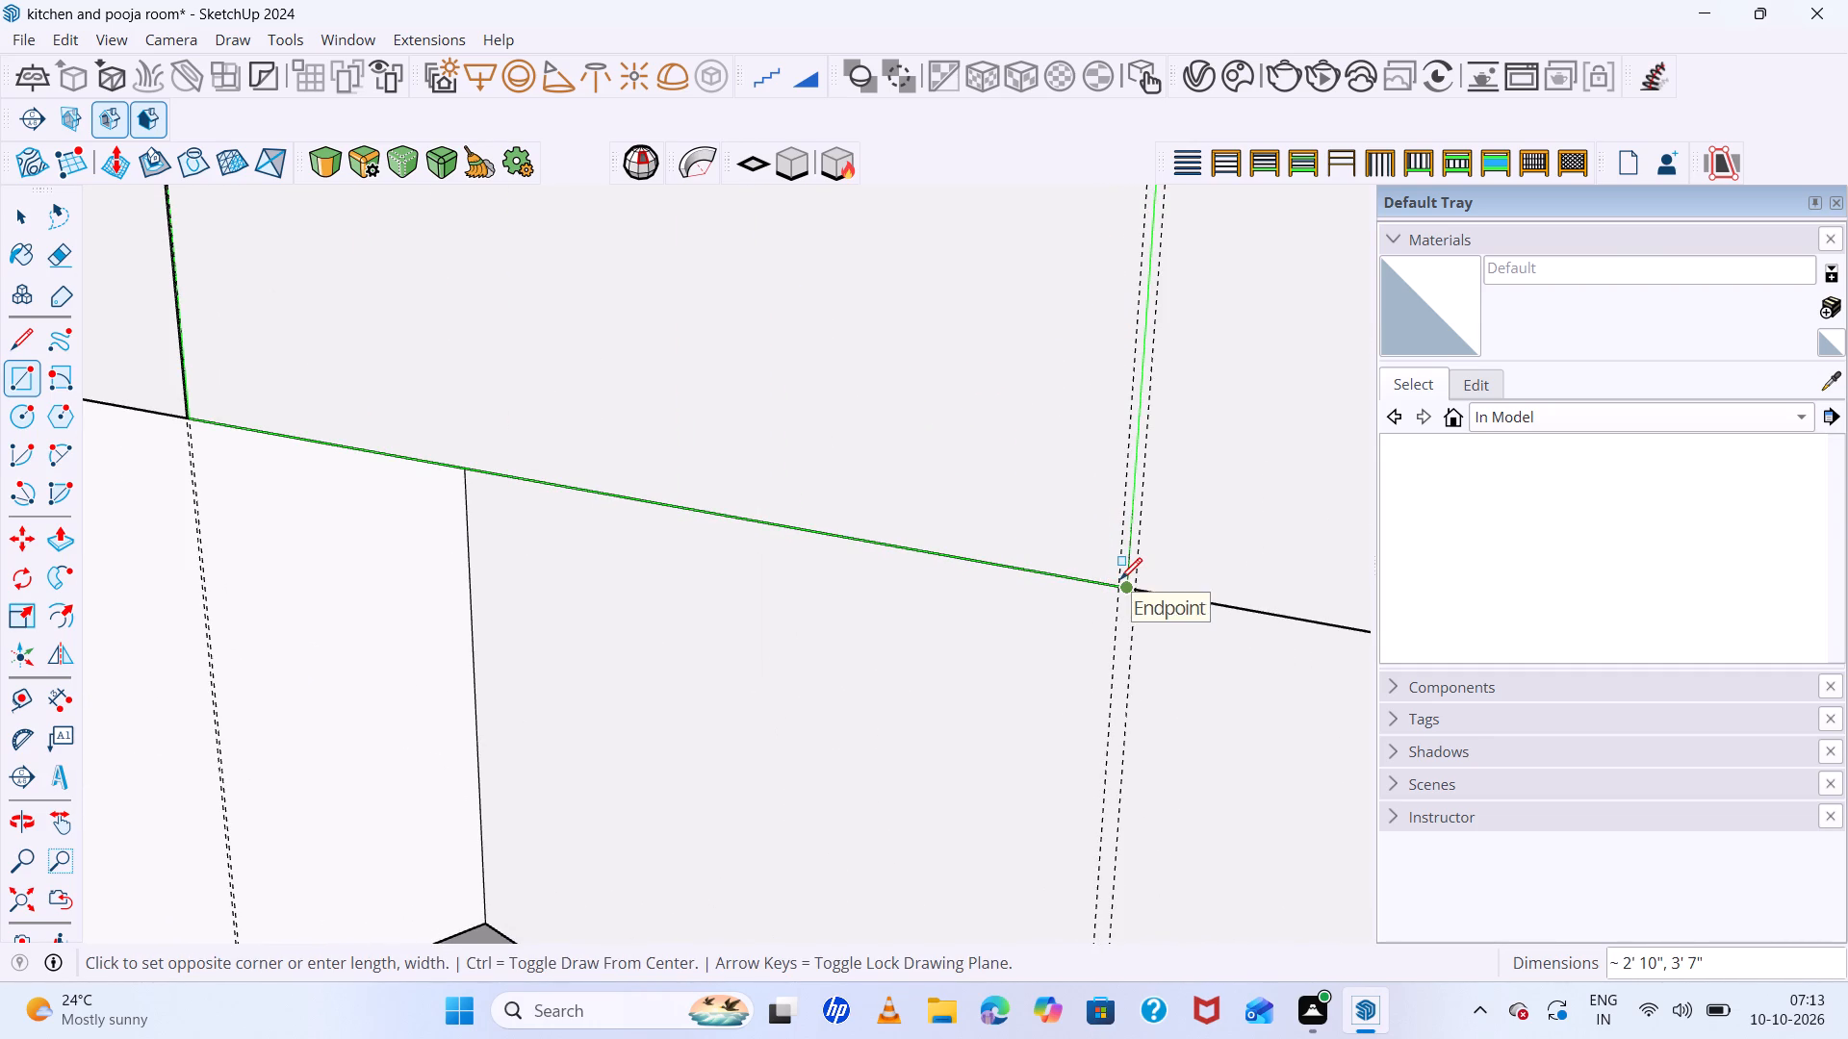
scroll(1119, 581, up, 20)
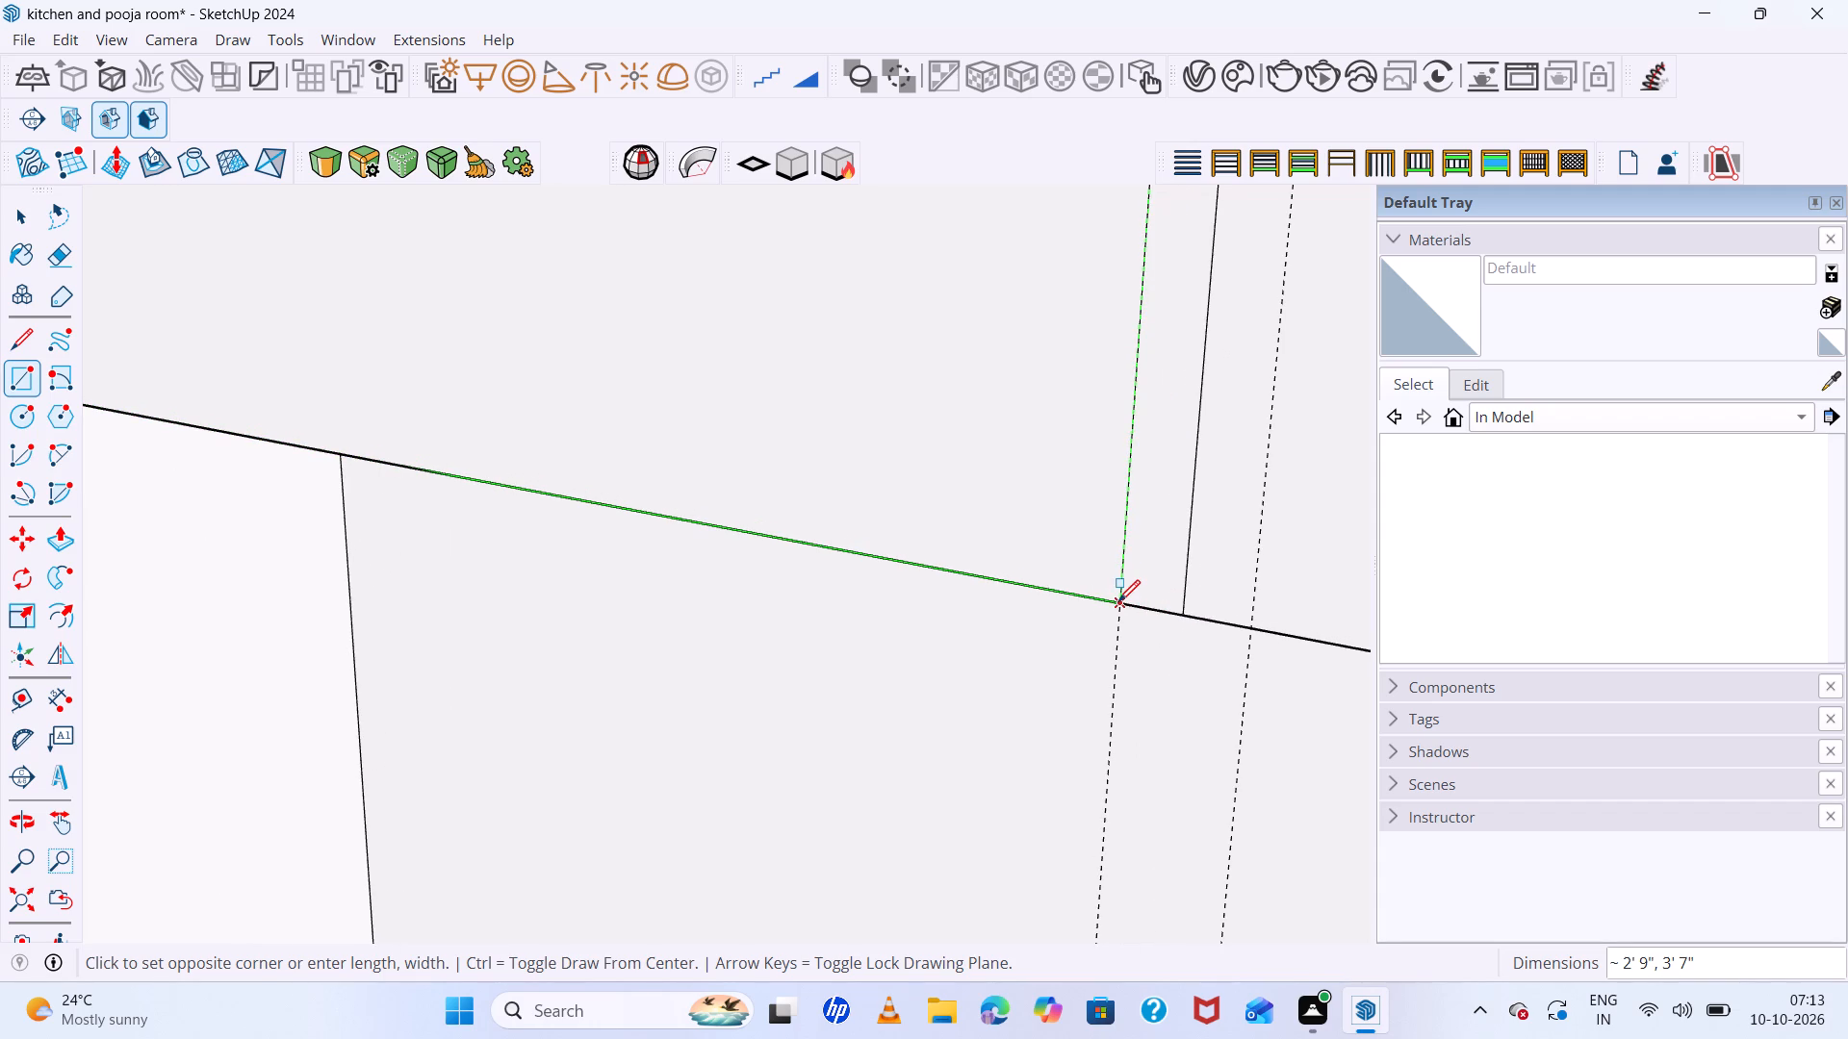
click(1118, 601)
Draw the third upper door panel as a rectangle from the middle division's far guide to the last division's near guide, about 2'9" by 3'7".
scroll(915, 583, down, 6)
scroll(1104, 628, down, 17)
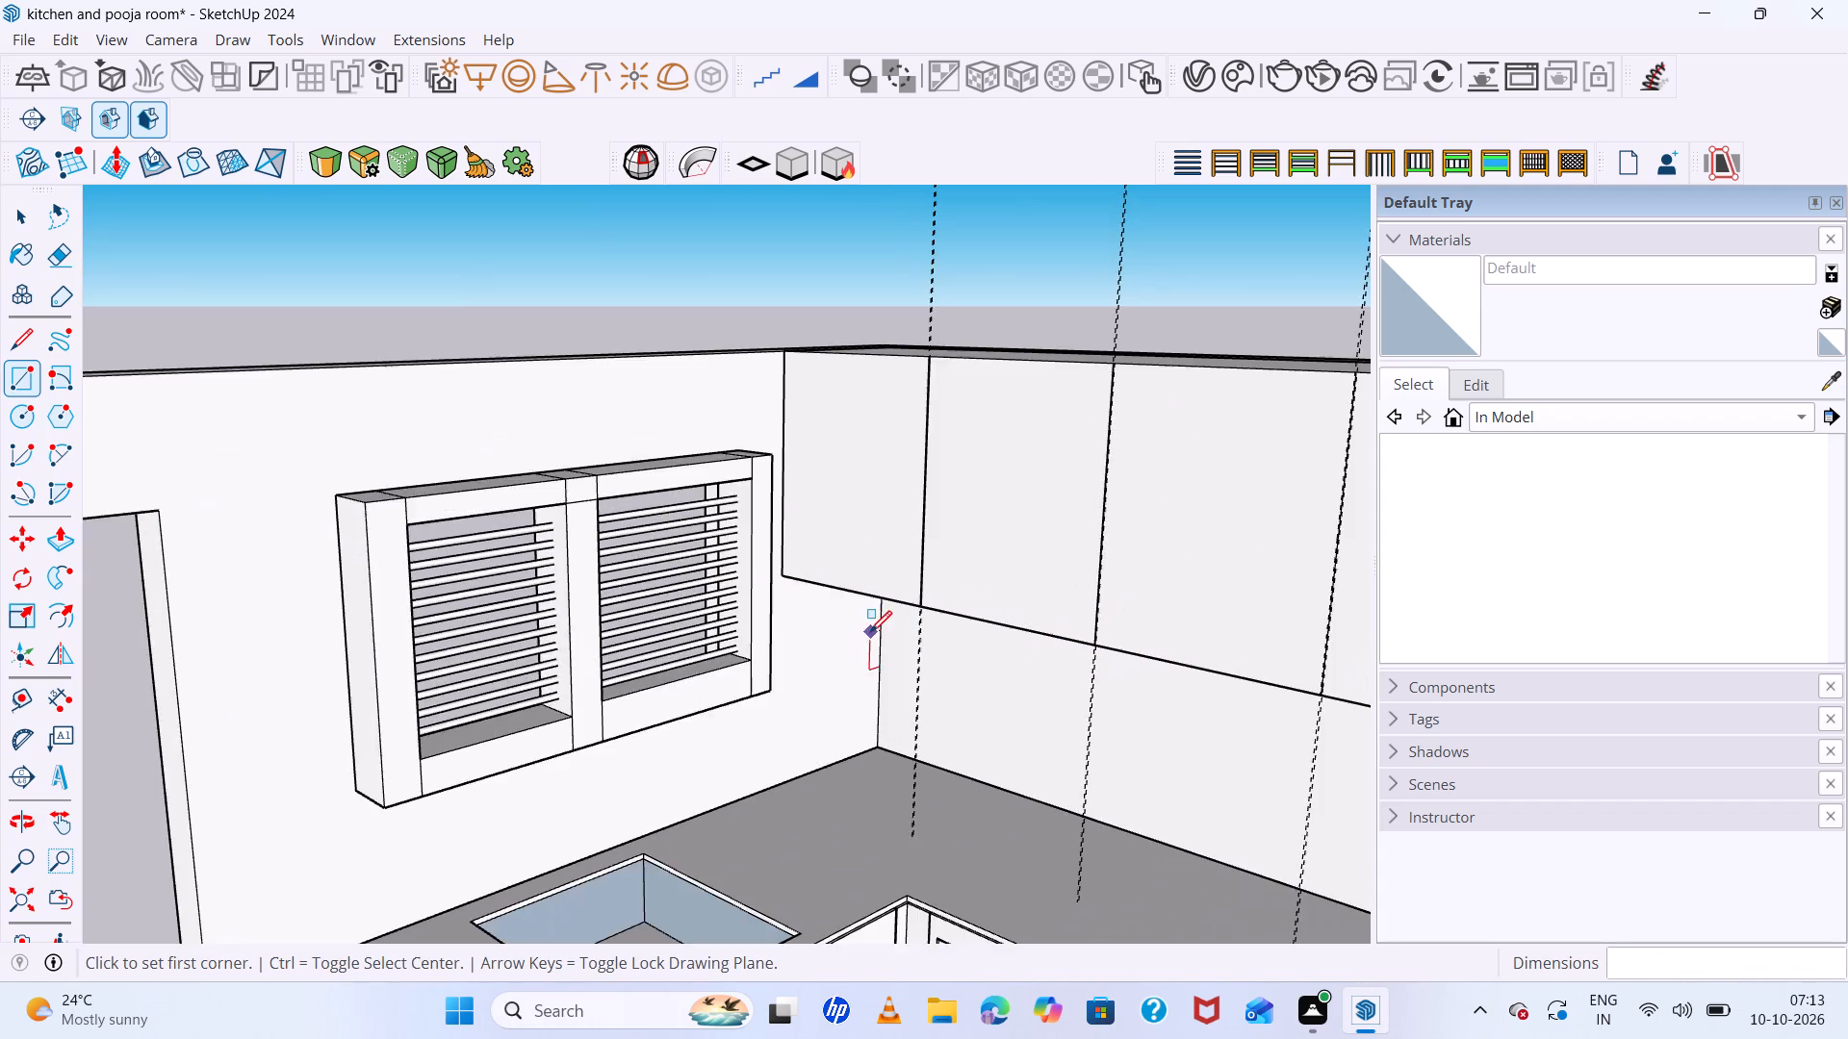
scroll(870, 632, down, 8)
scroll(997, 506, up, 16)
scroll(958, 550, up, 7)
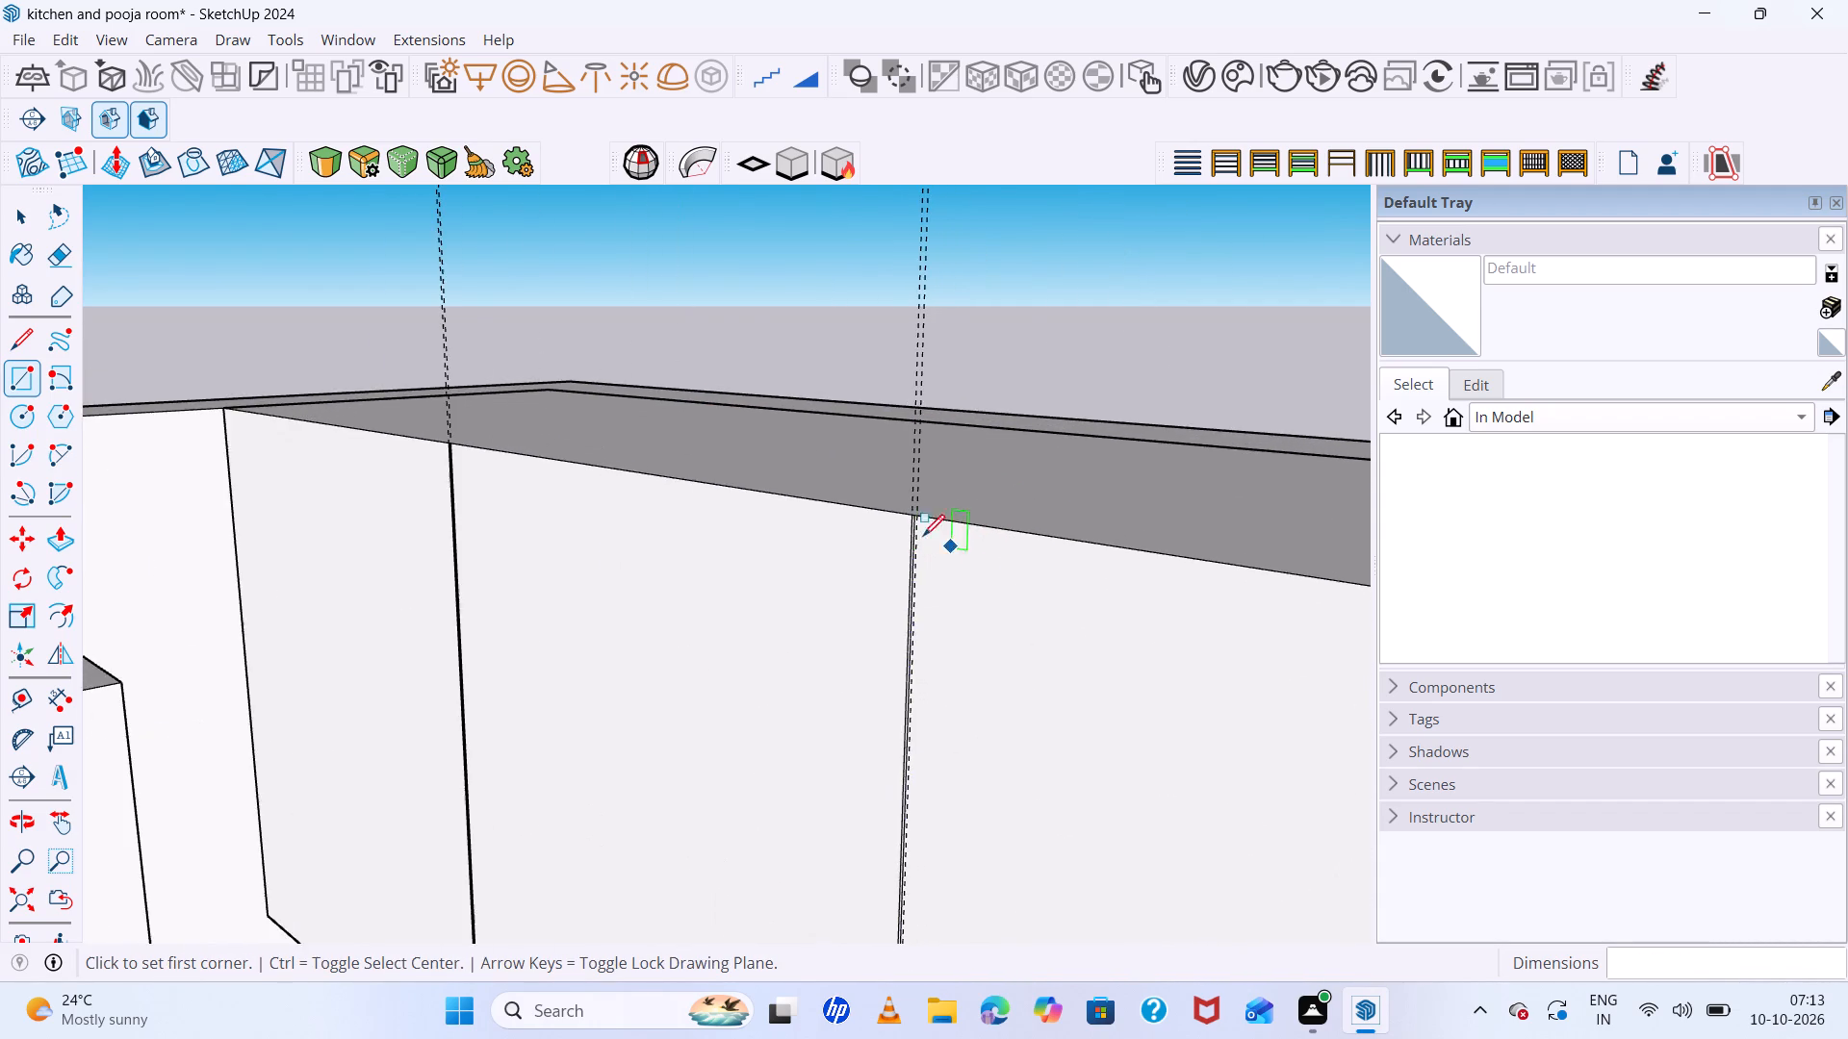
scroll(891, 526, up, 14)
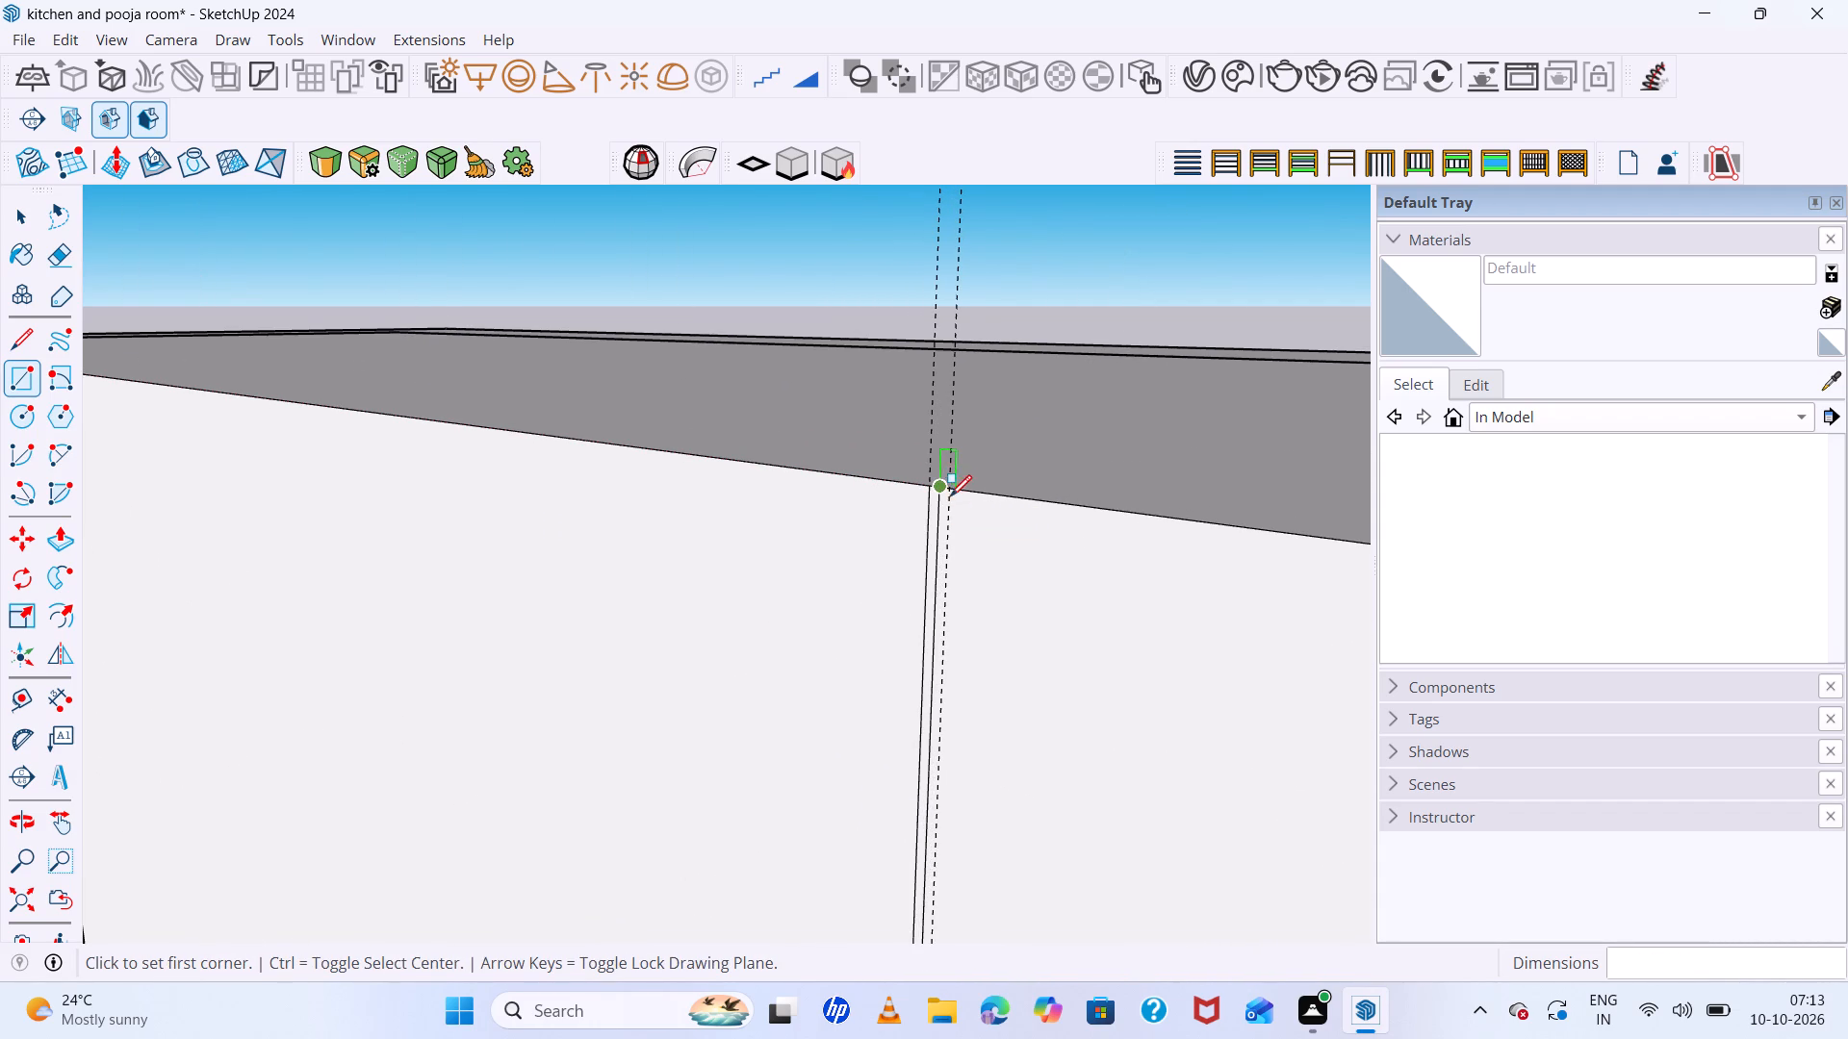
scroll(950, 496, up, 18)
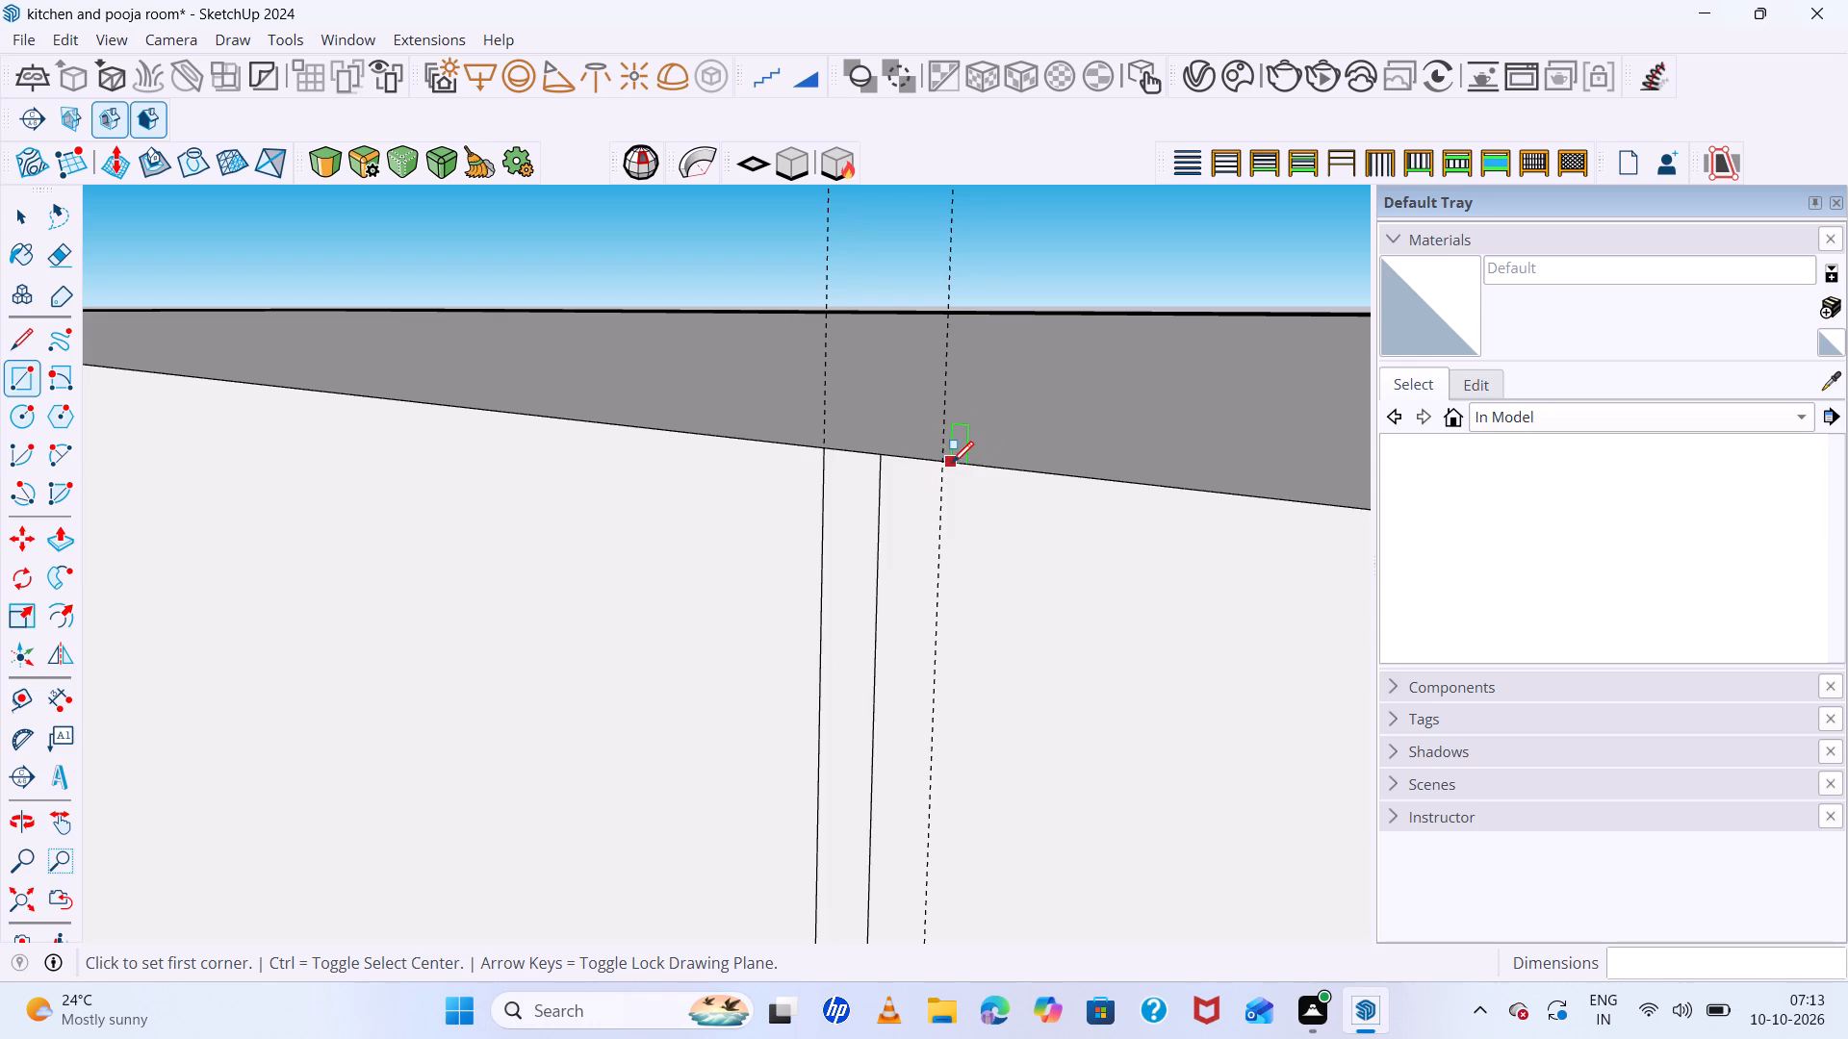
click(940, 466)
scroll(1037, 515, down, 7)
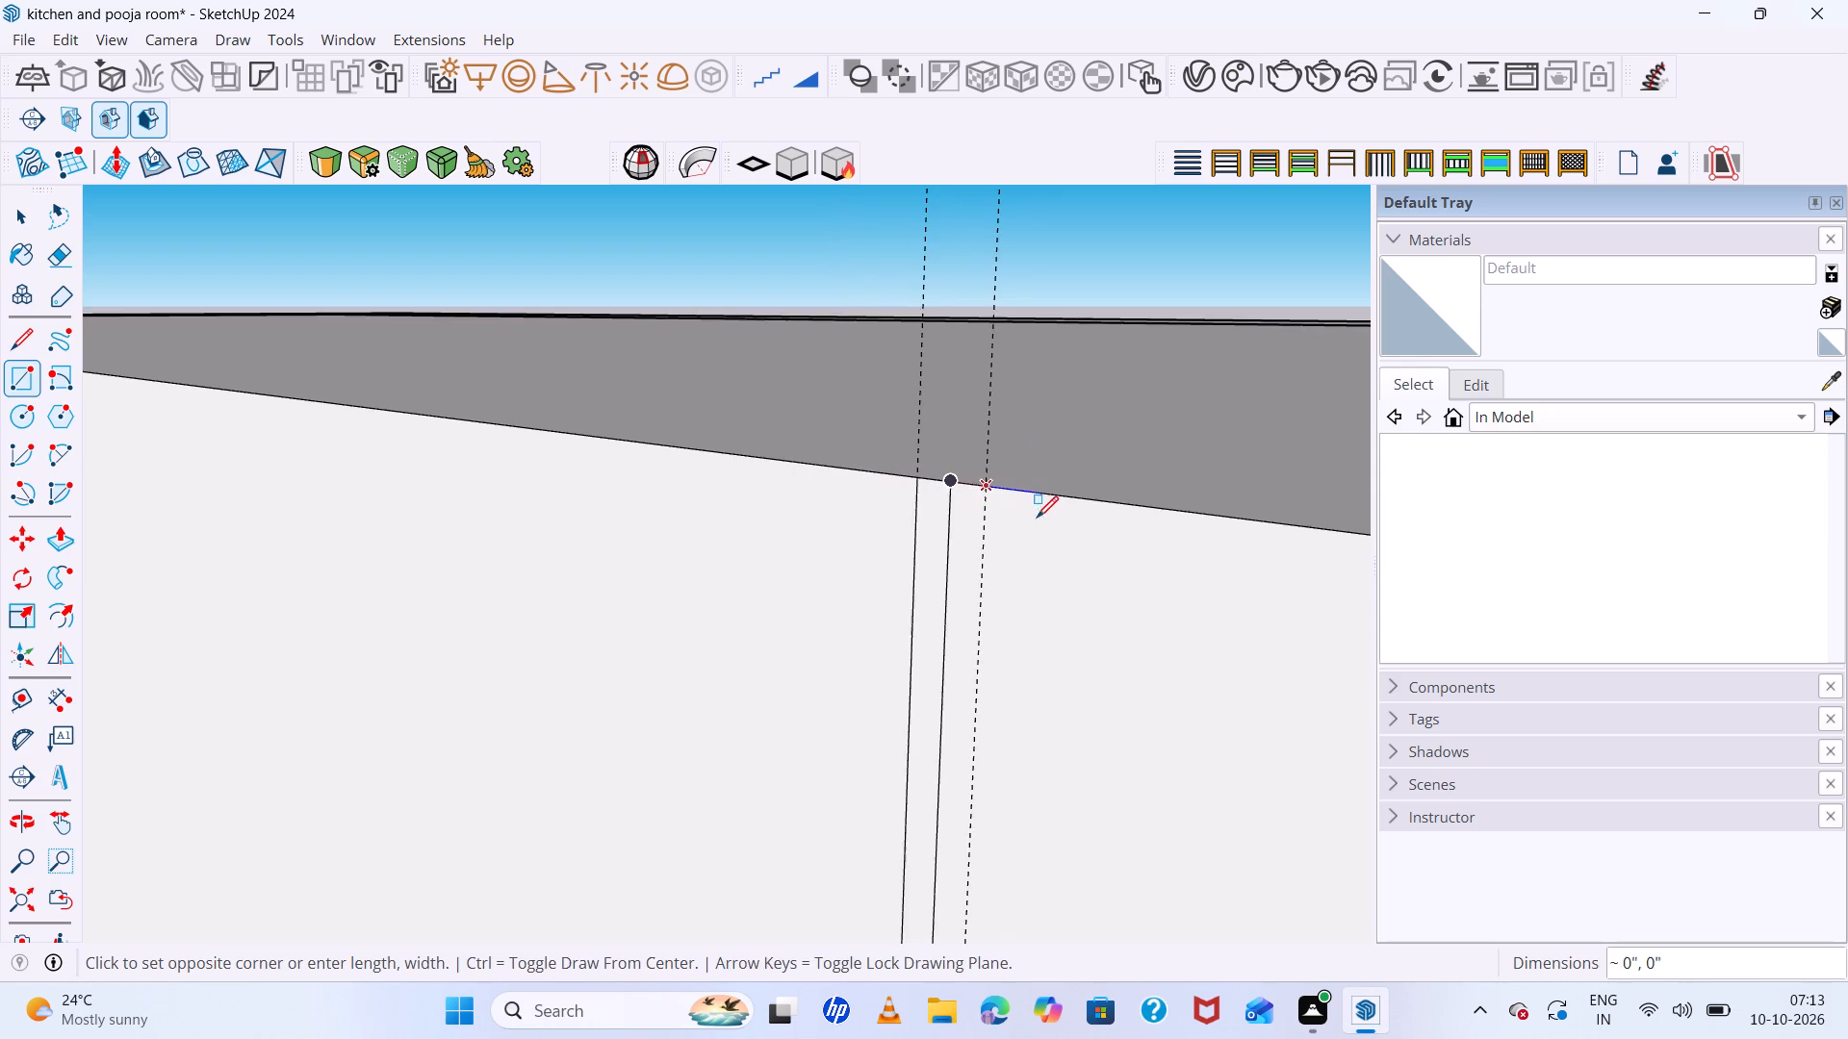
scroll(1031, 509, down, 8)
scroll(959, 464, down, 15)
scroll(930, 445, down, 16)
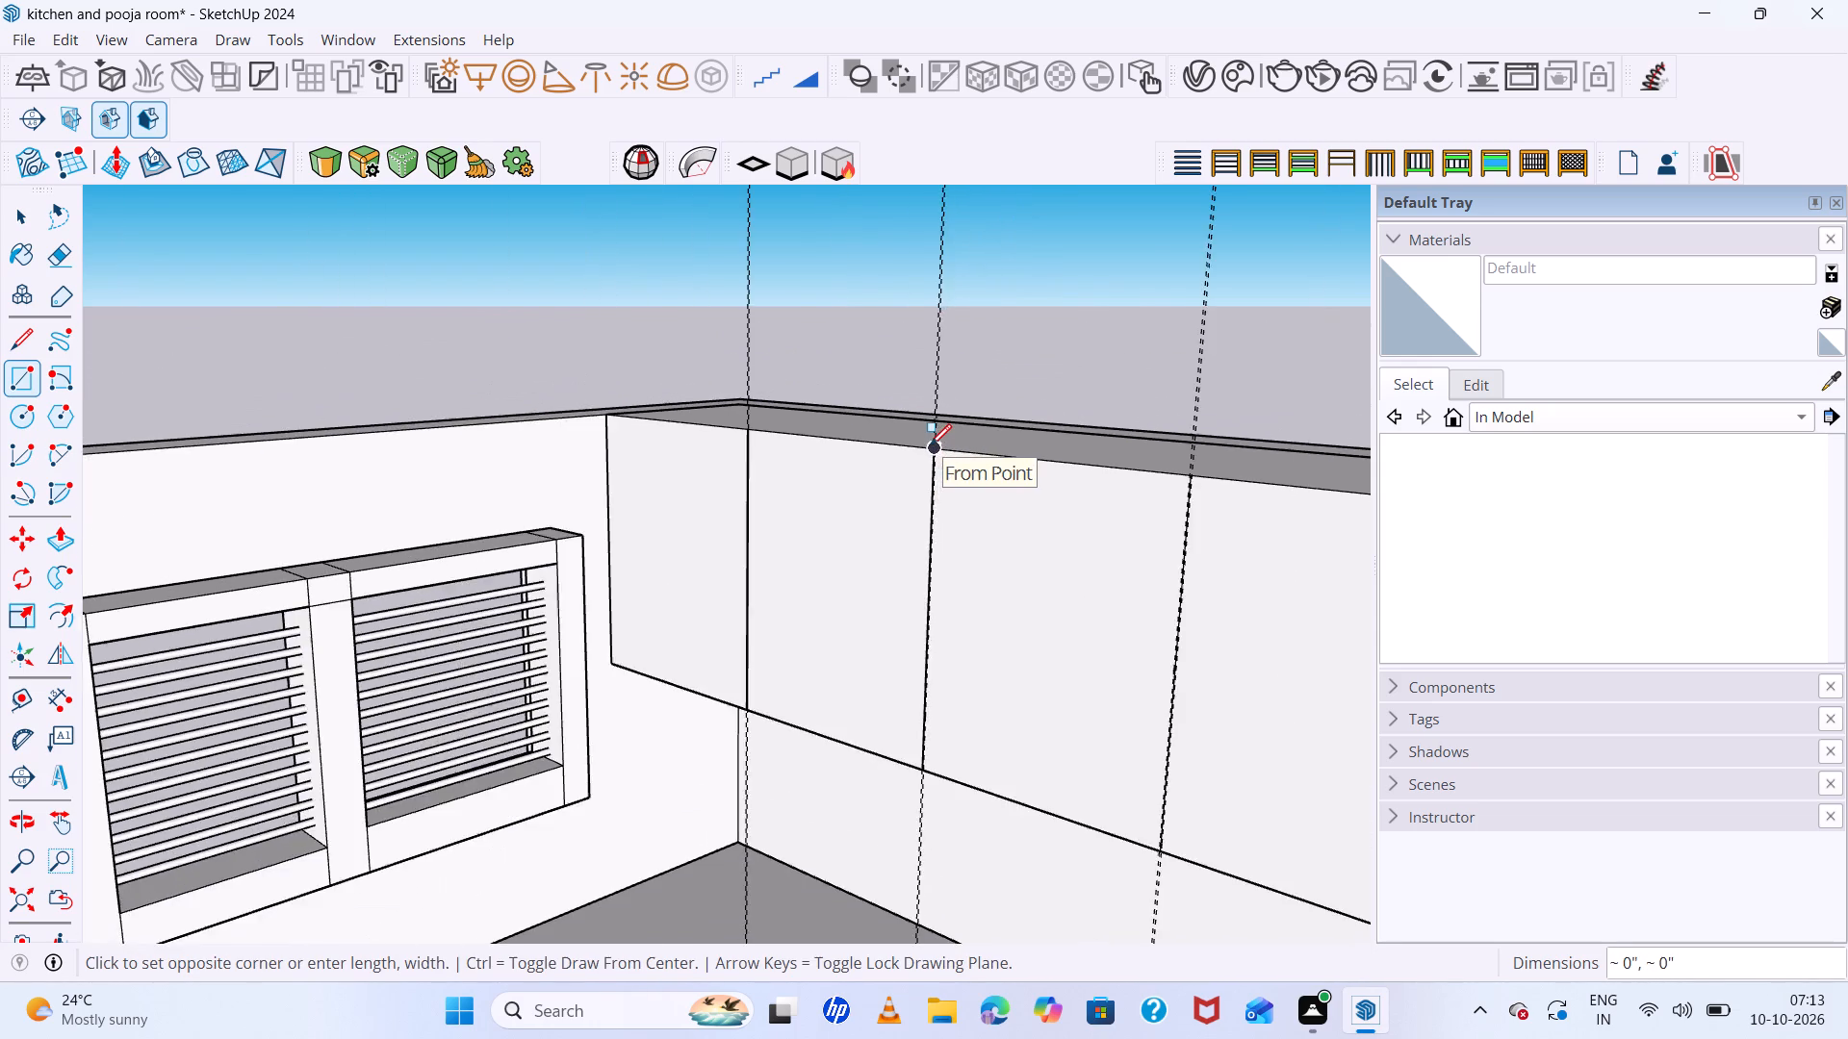
scroll(930, 445, down, 9)
scroll(1041, 608, up, 8)
scroll(997, 620, up, 15)
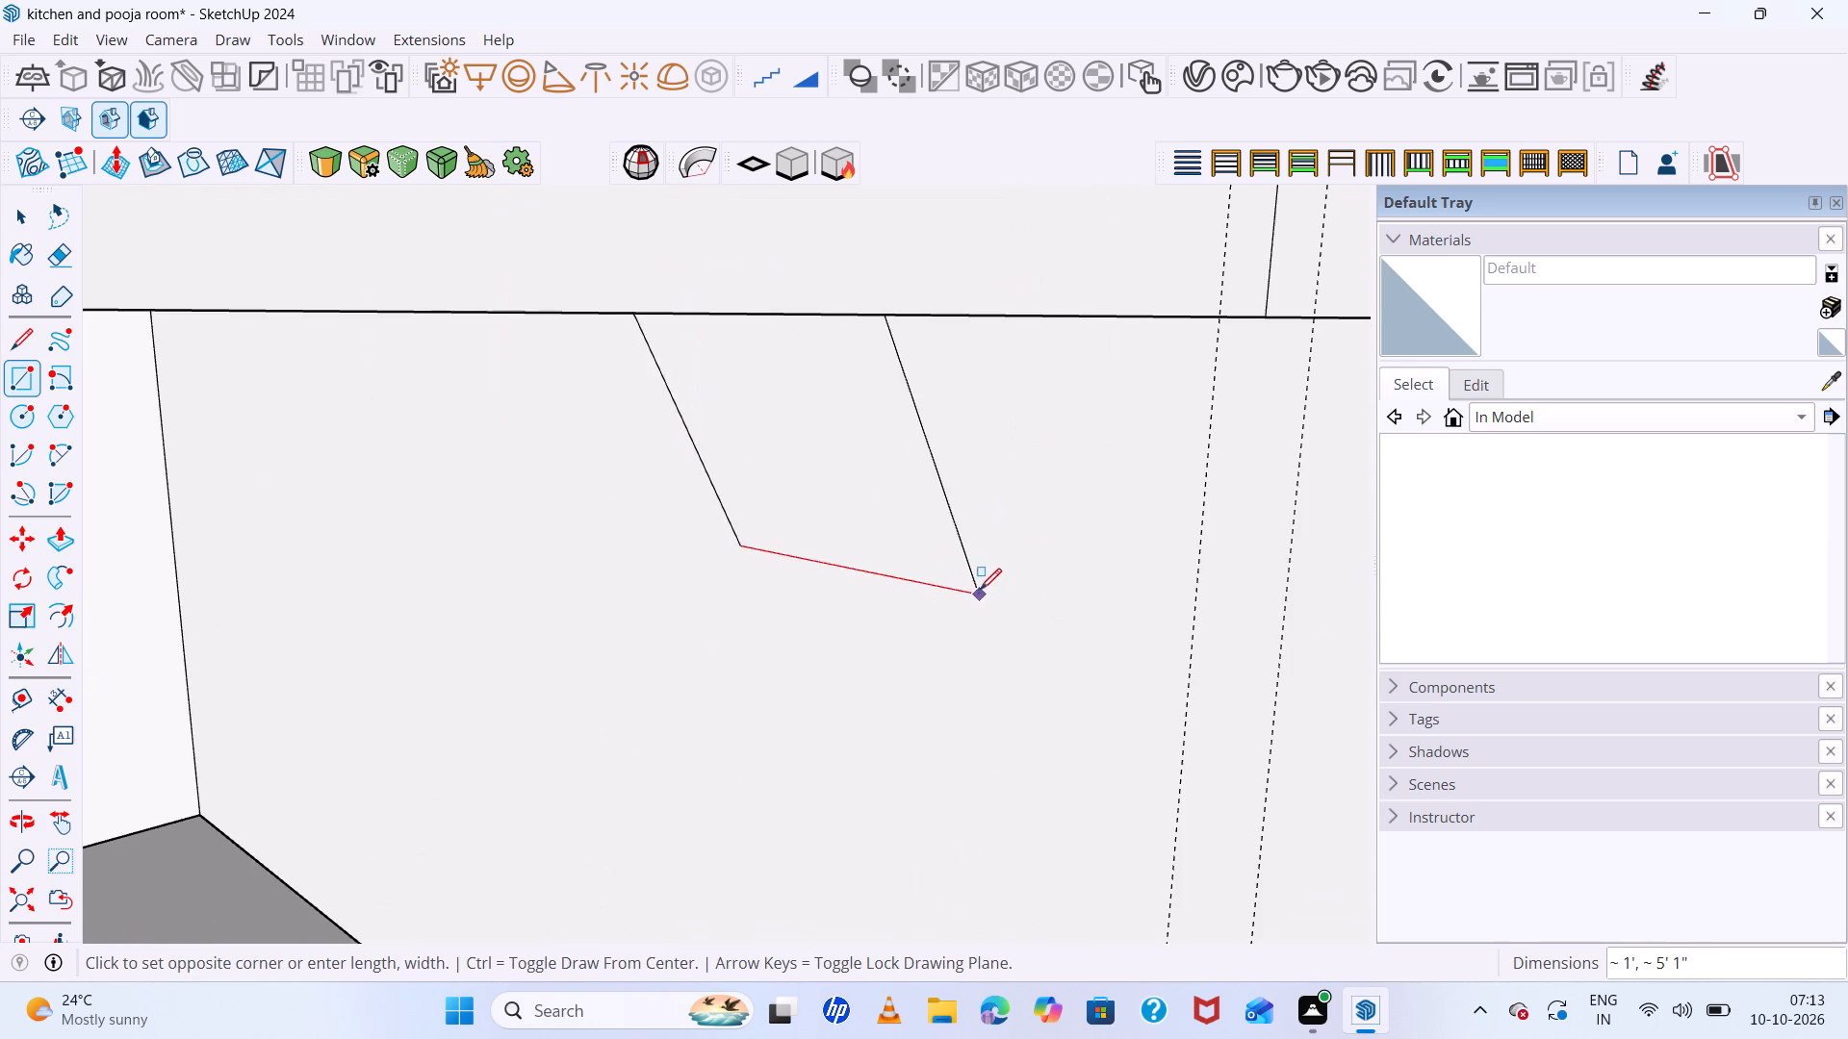
scroll(993, 577, down, 7)
scroll(1014, 544, up, 12)
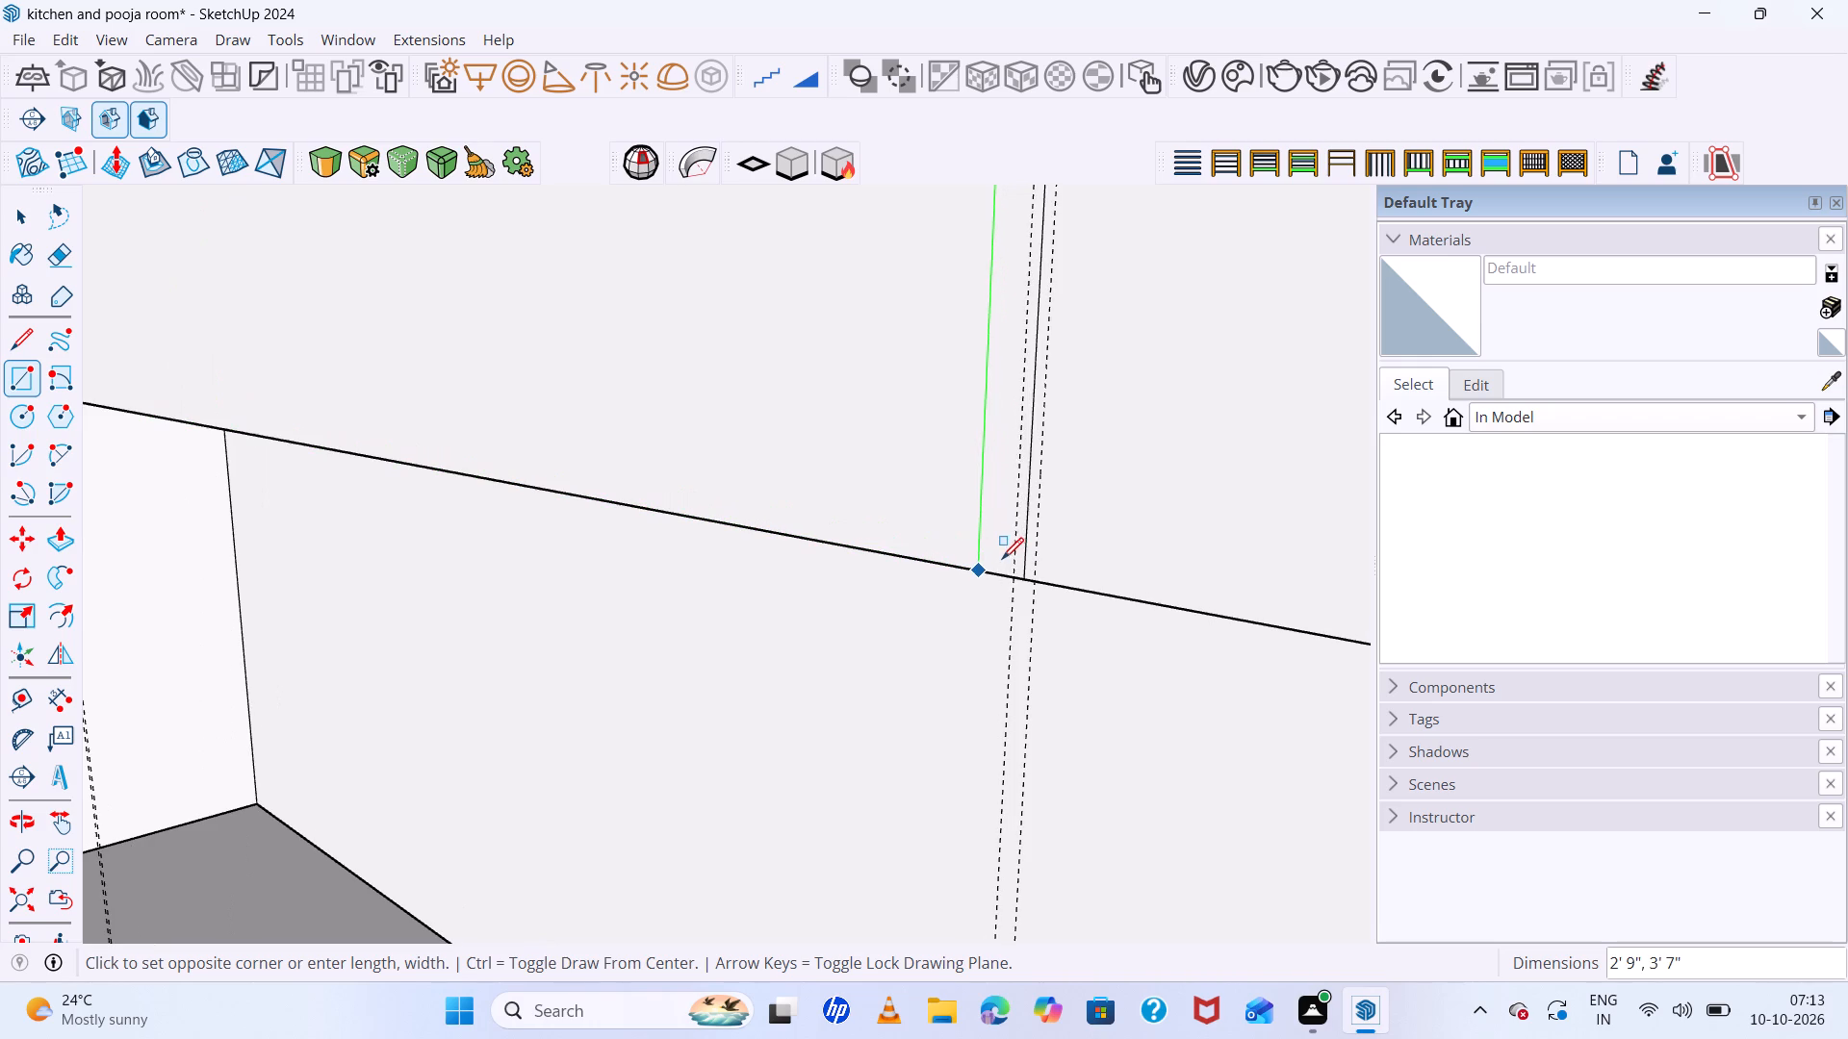
scroll(1013, 577, up, 6)
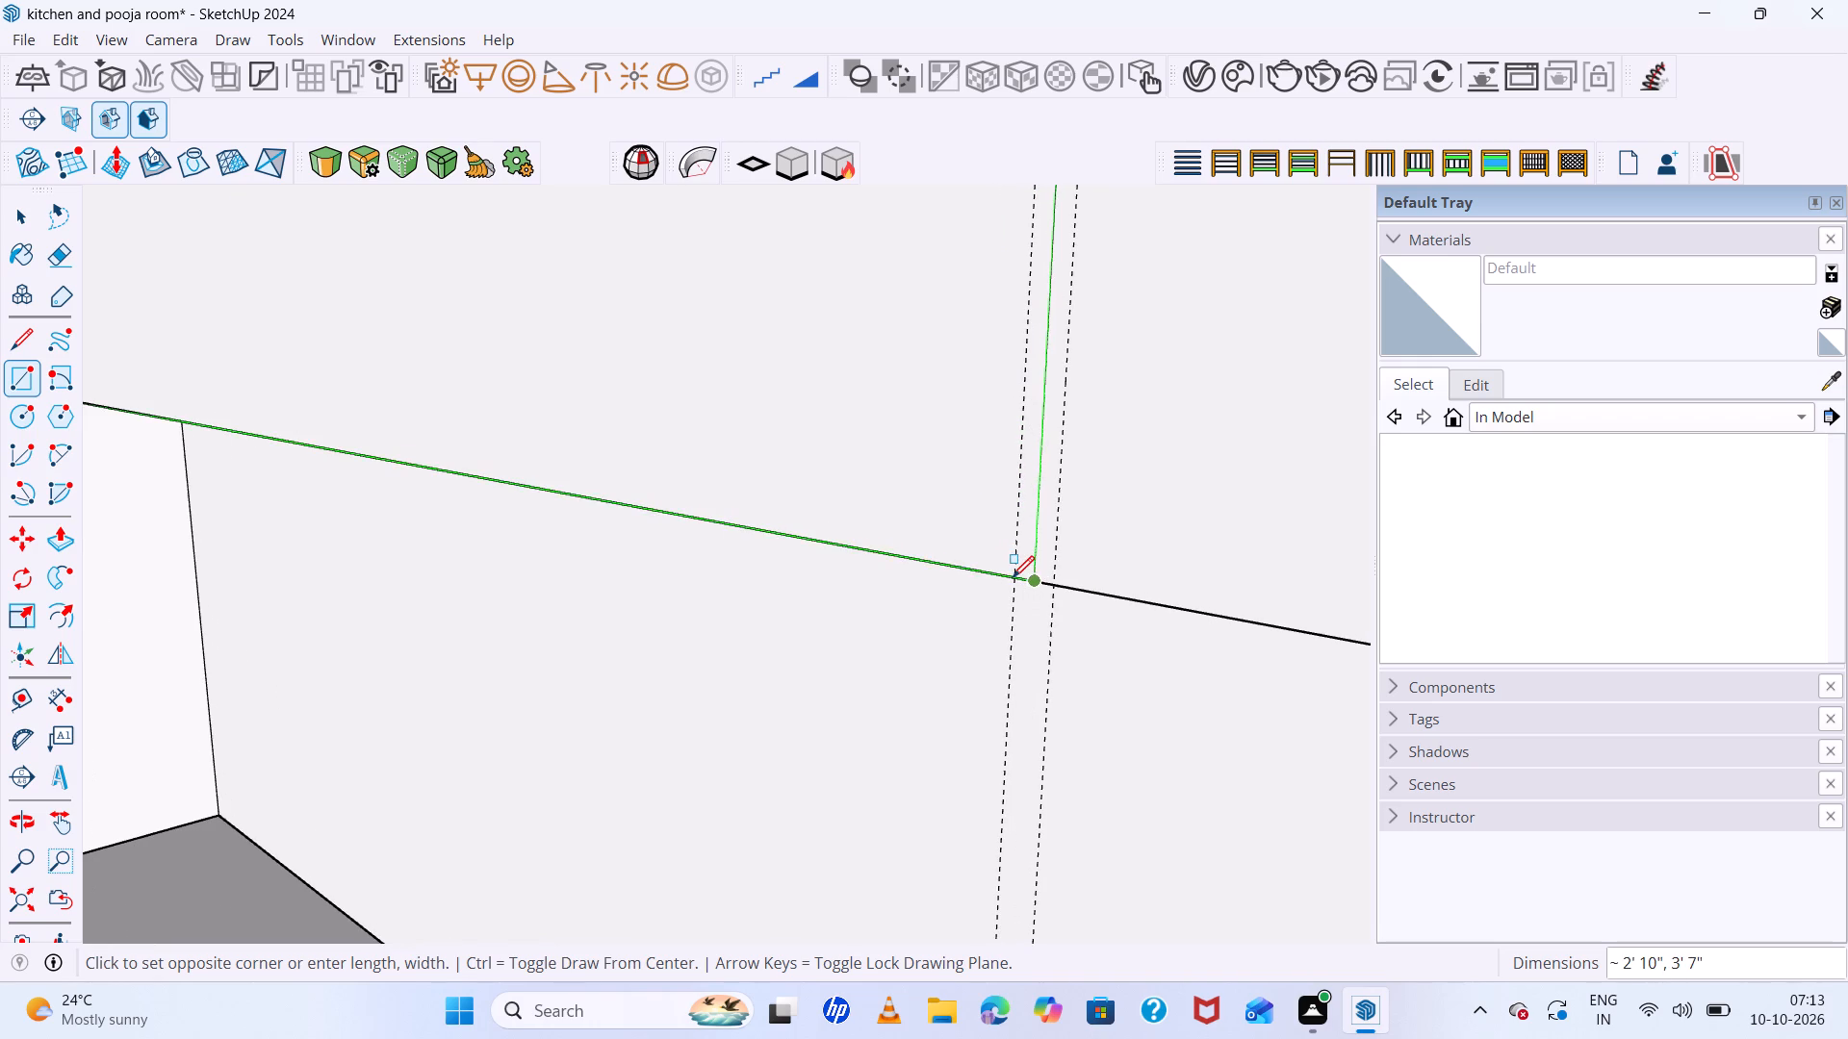
click(1009, 573)
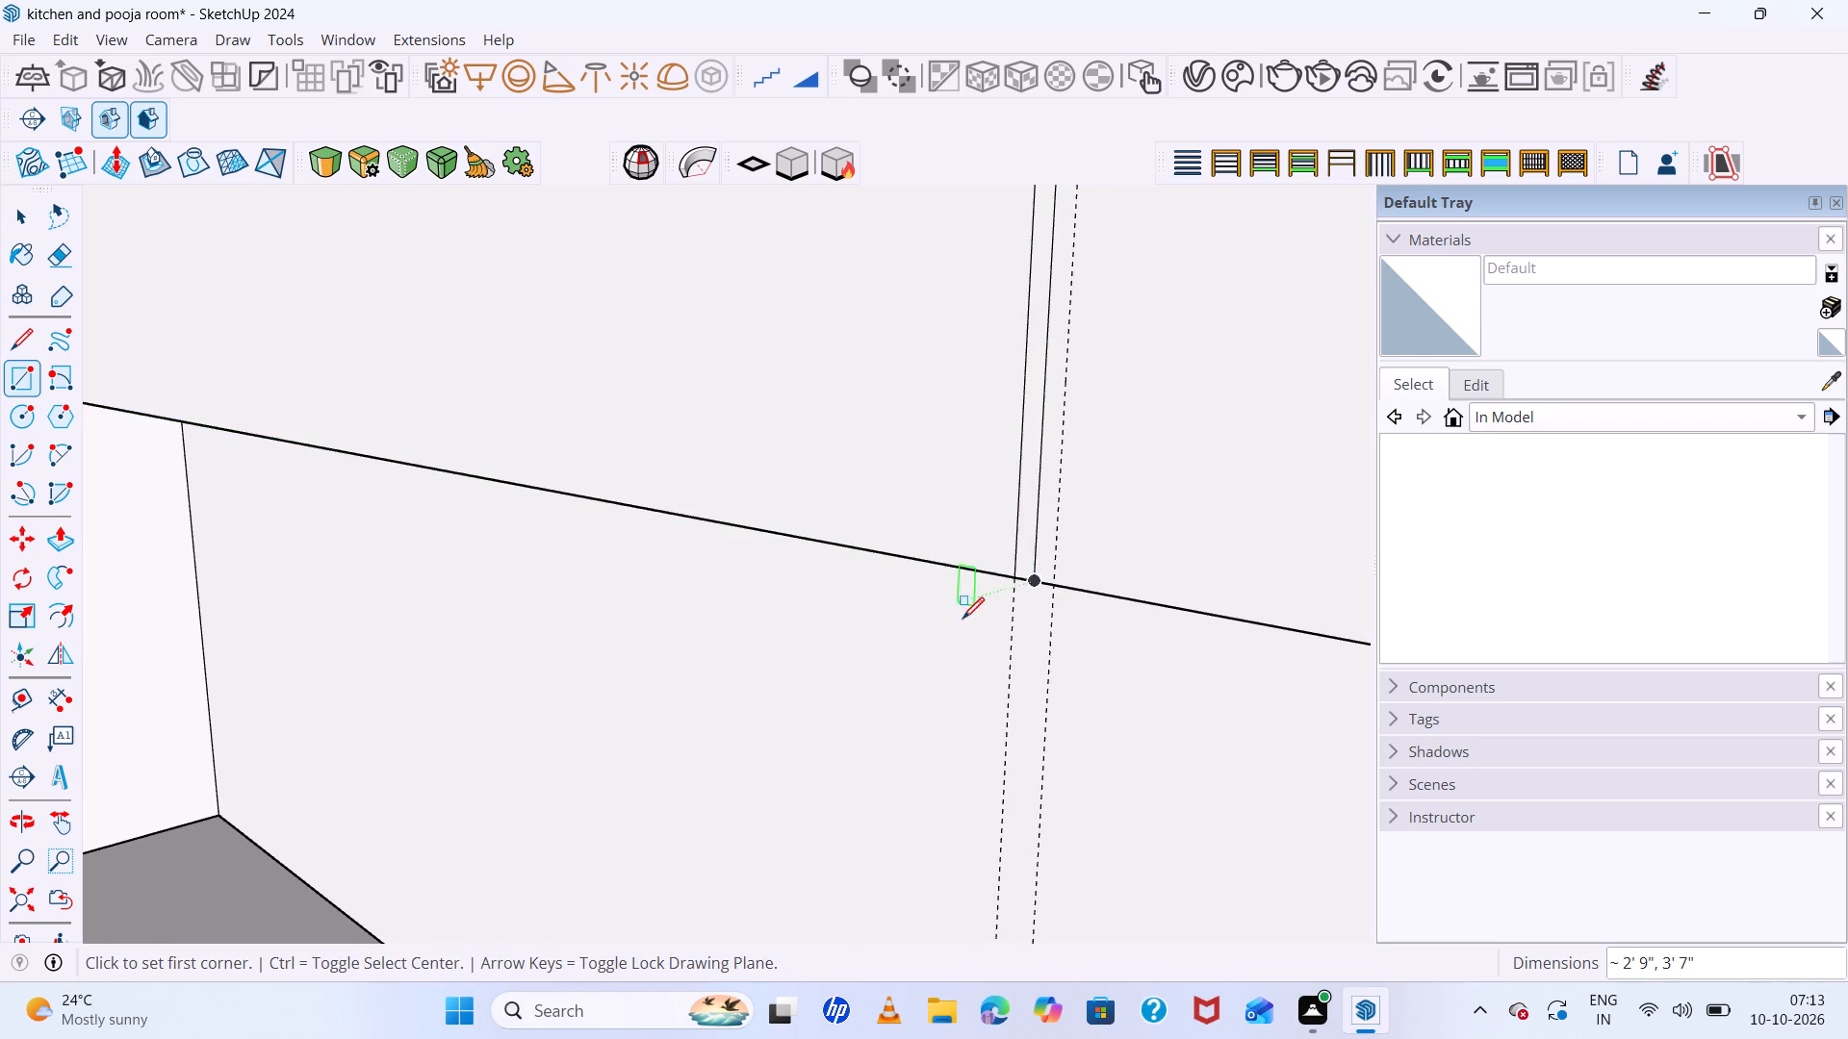
Draw the fourth upper door panel as a rectangle from the last guide to the bottom corner beside the tall cabinets, about 2'10" by 3'7".
scroll(962, 620, down, 8)
scroll(963, 629, up, 1)
scroll(975, 706, down, 15)
scroll(985, 529, up, 7)
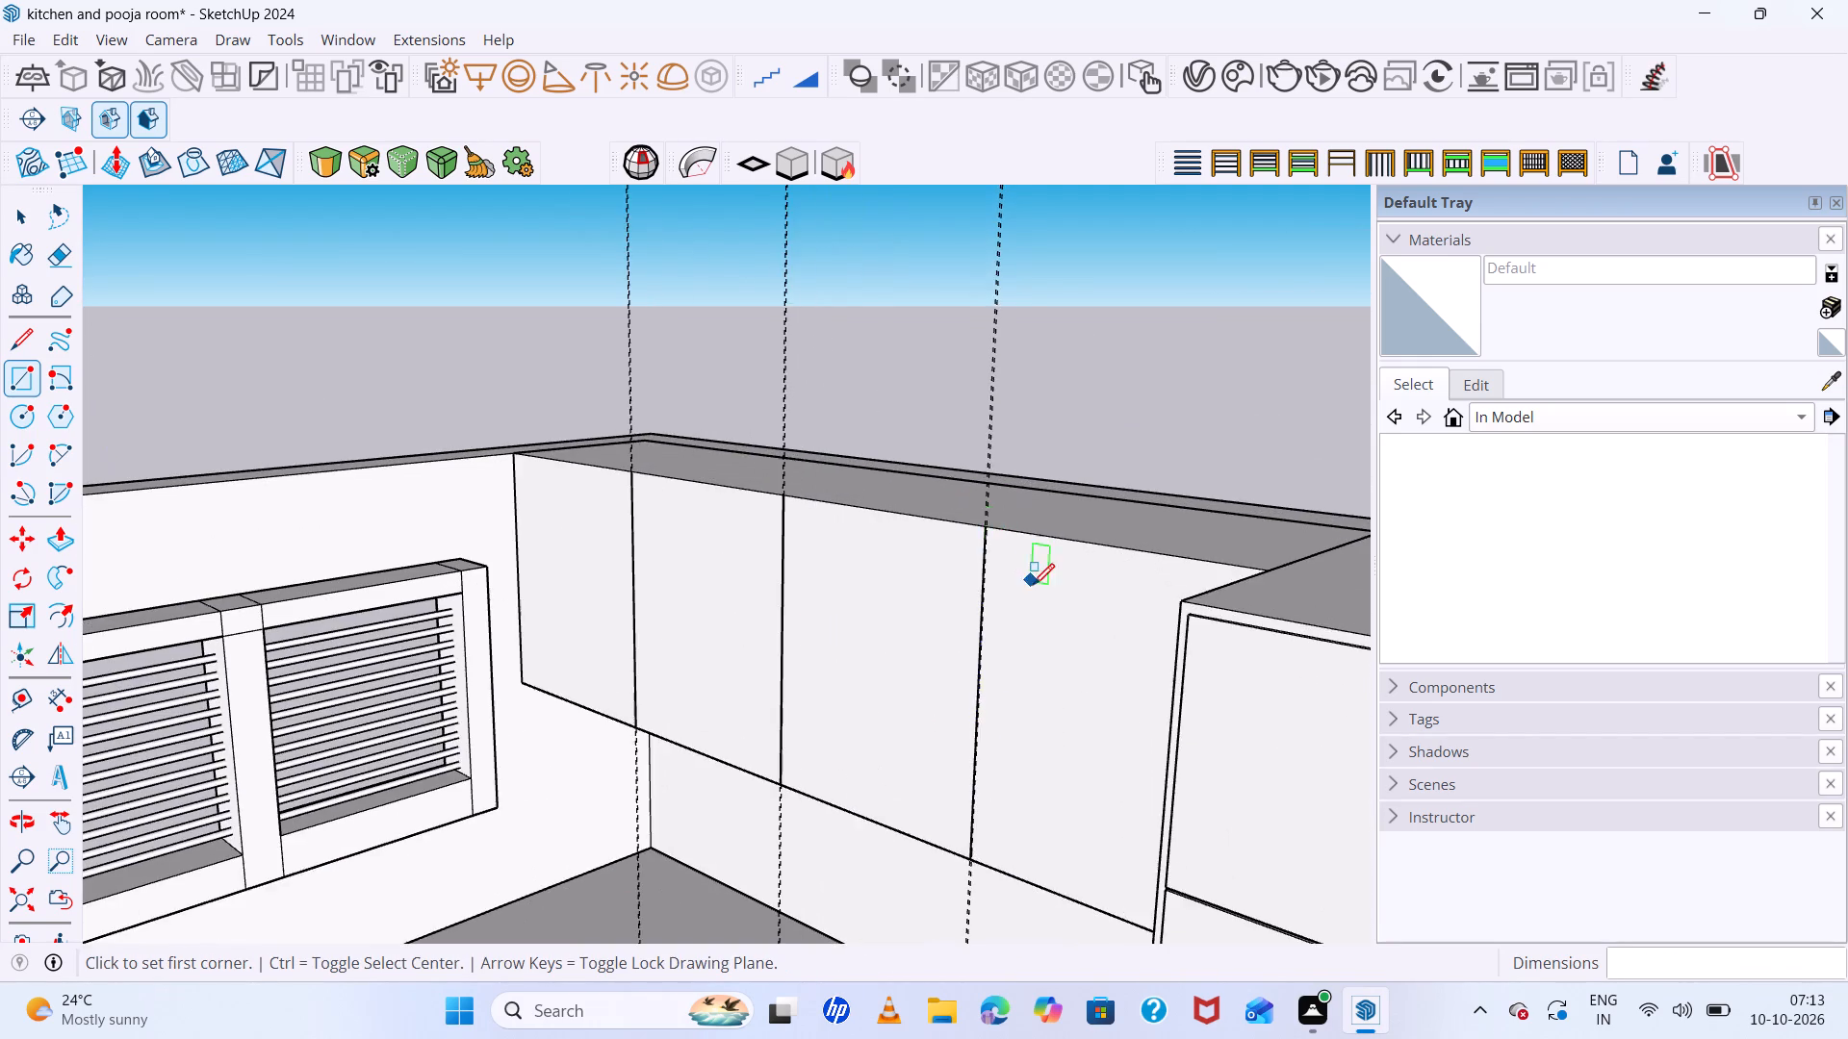
middle_drag(1035, 590, 1142, 630)
scroll(1044, 565, up, 19)
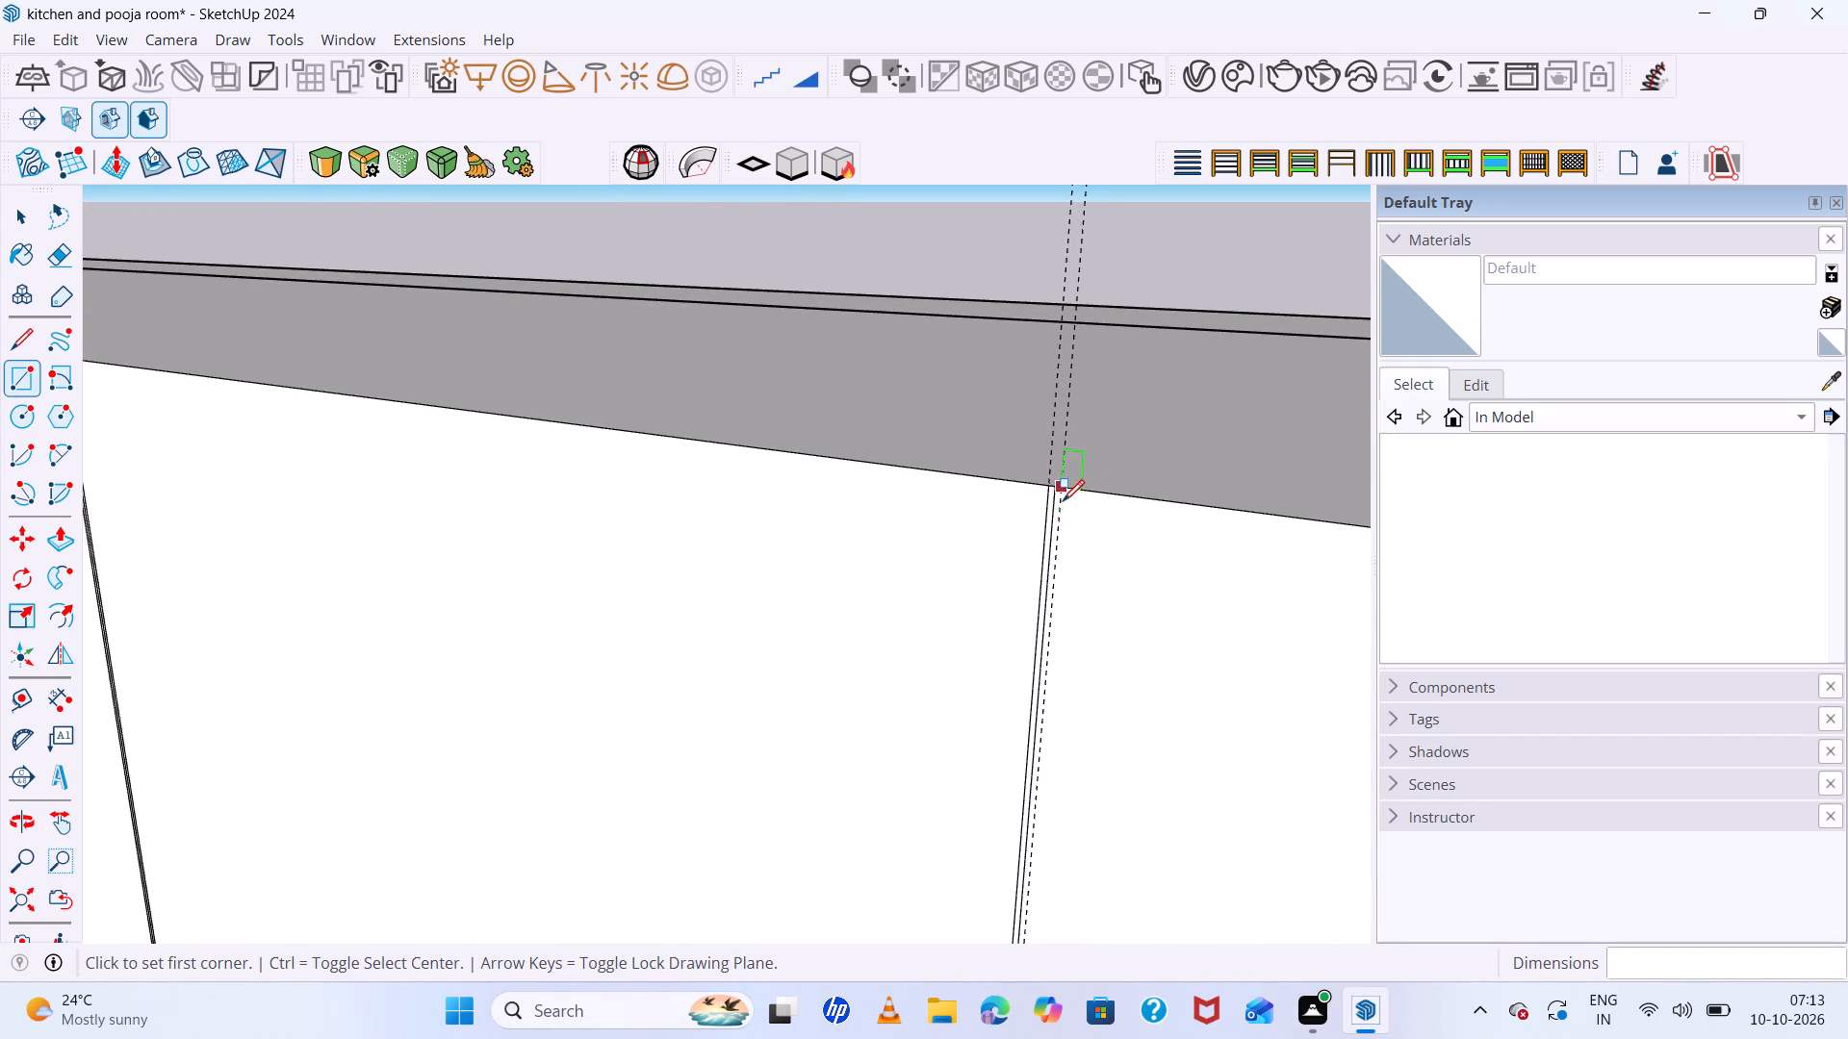
scroll(1063, 493, up, 16)
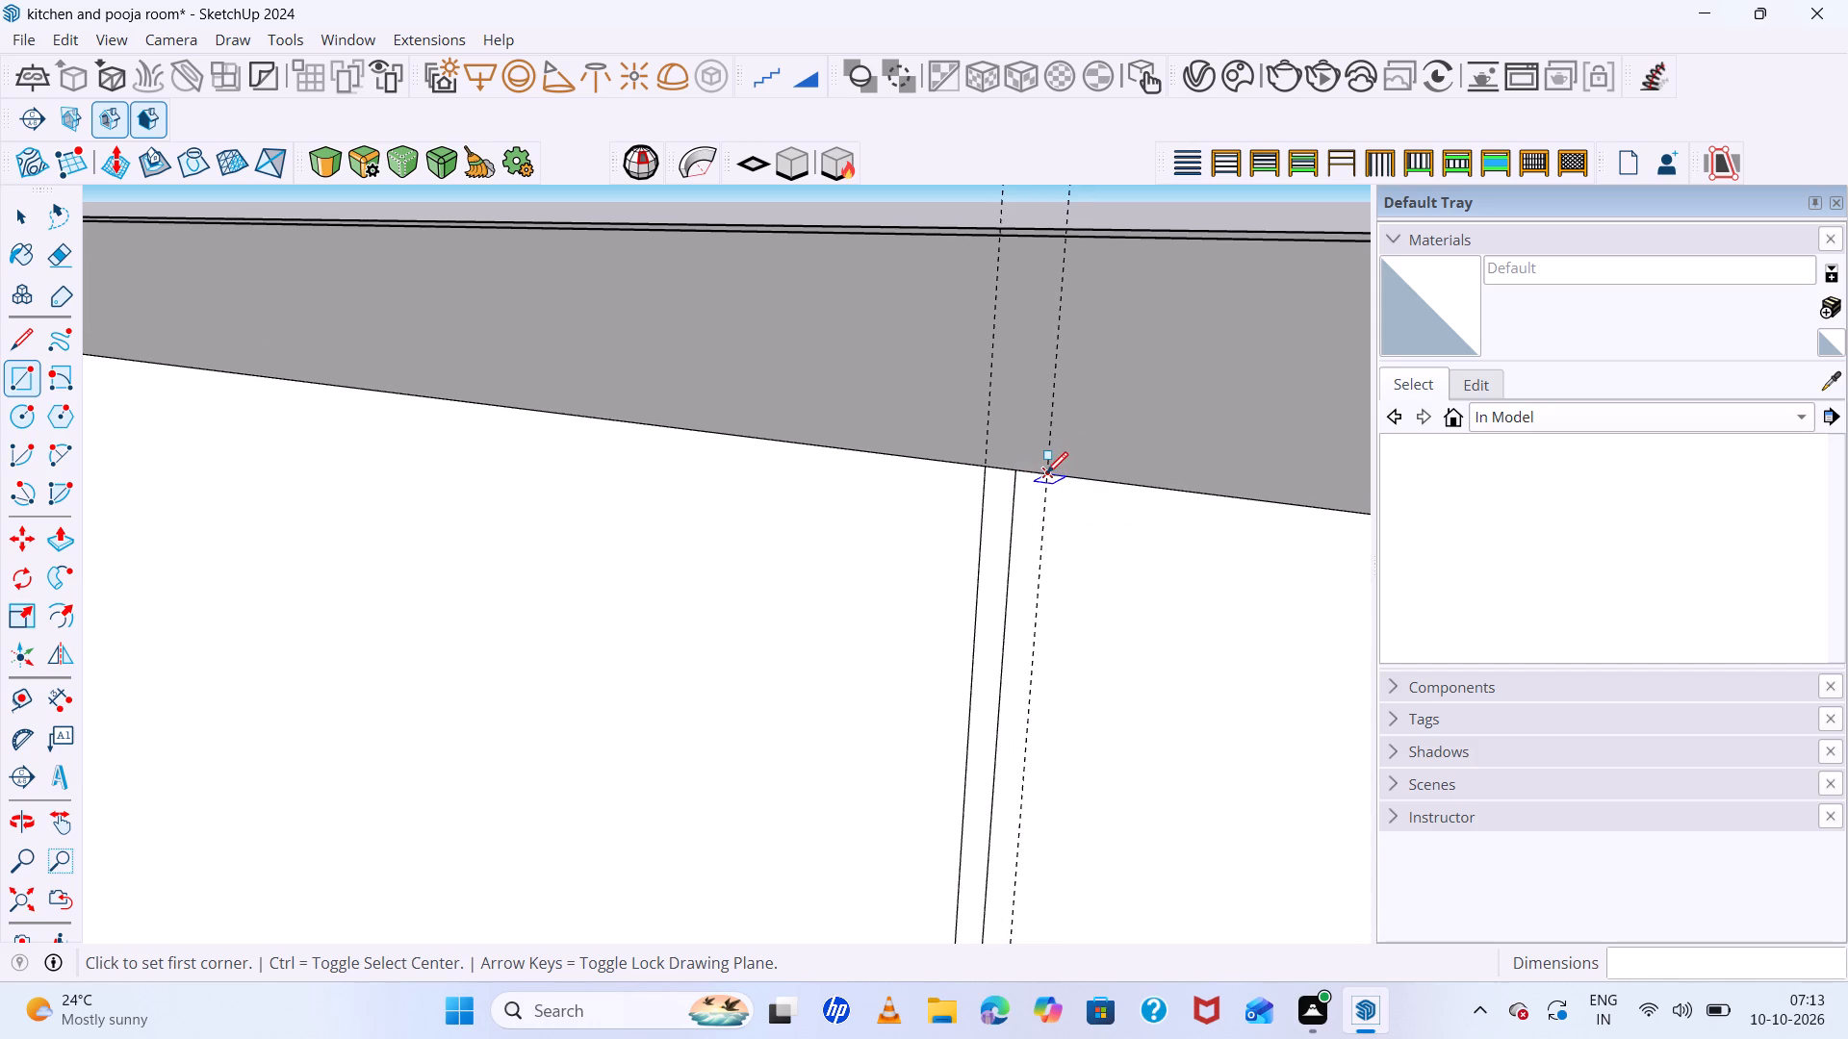
drag(1046, 473, 1049, 482)
scroll(1187, 552, down, 7)
scroll(1057, 481, down, 20)
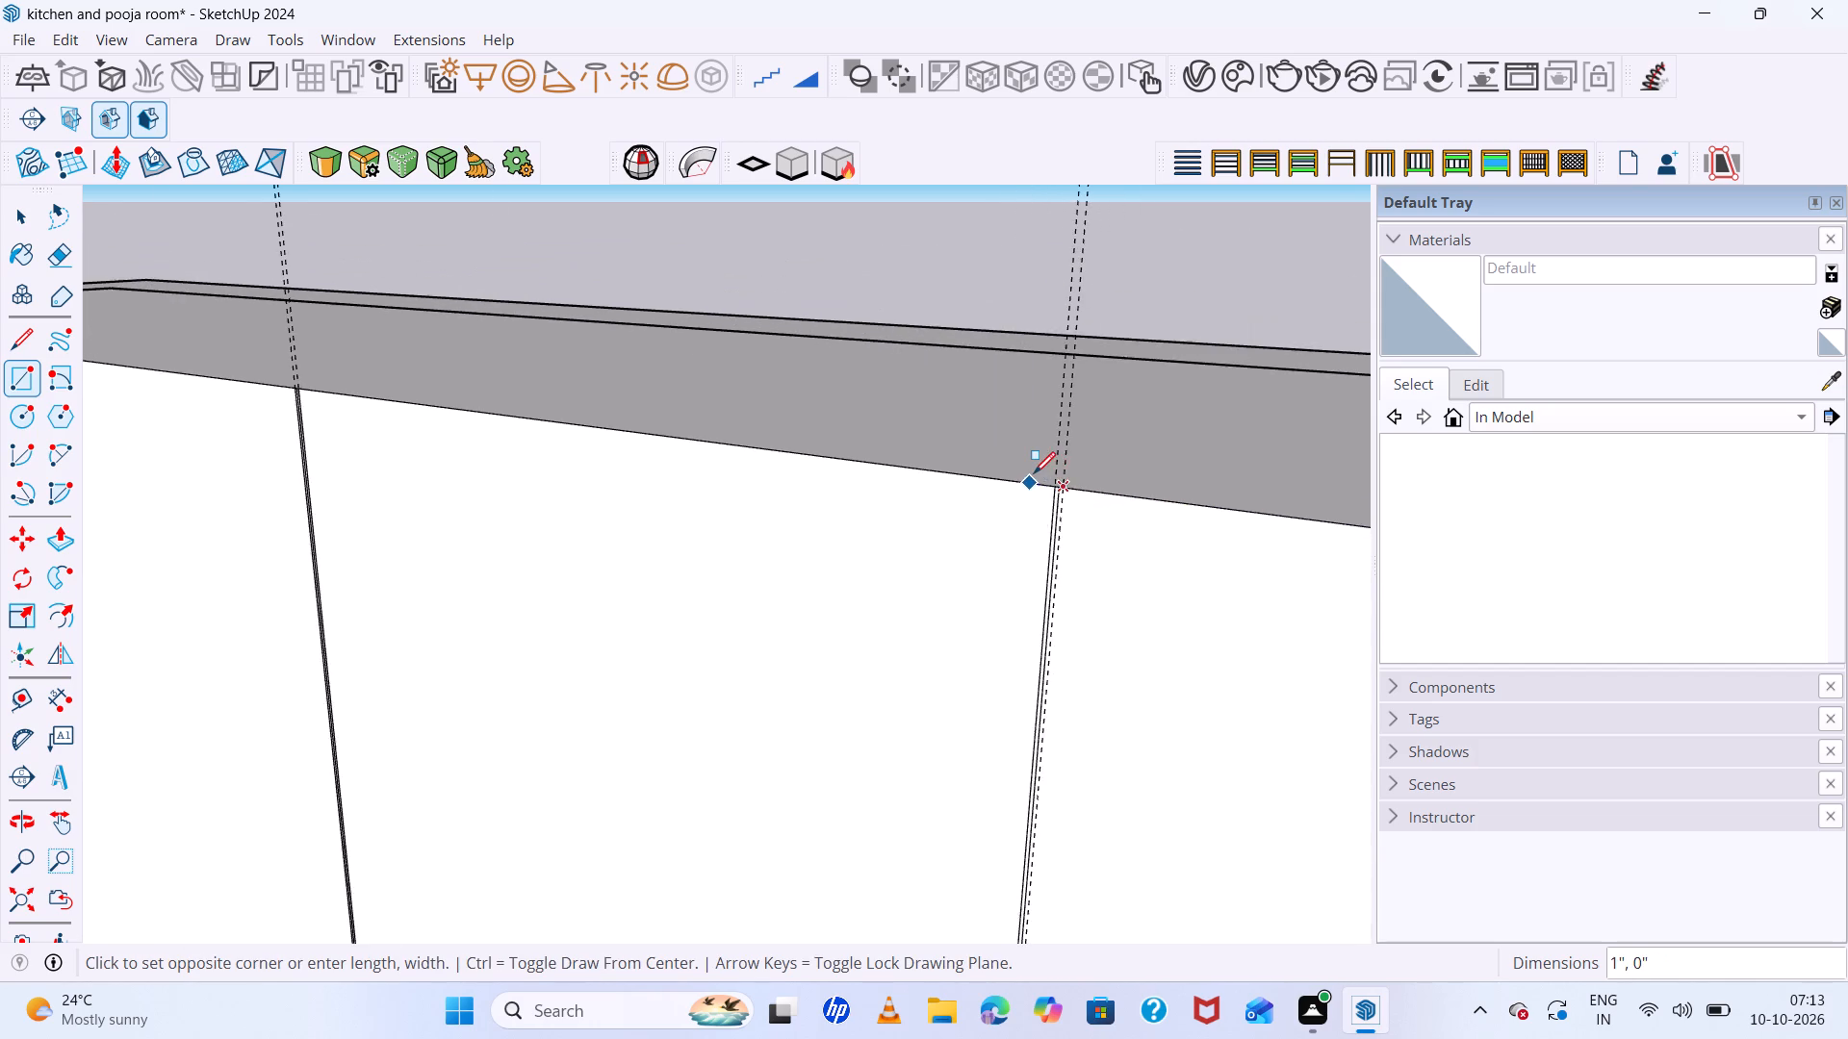
scroll(1034, 473, down, 18)
scroll(1088, 615, up, 7)
middle_drag(1095, 655, 1238, 635)
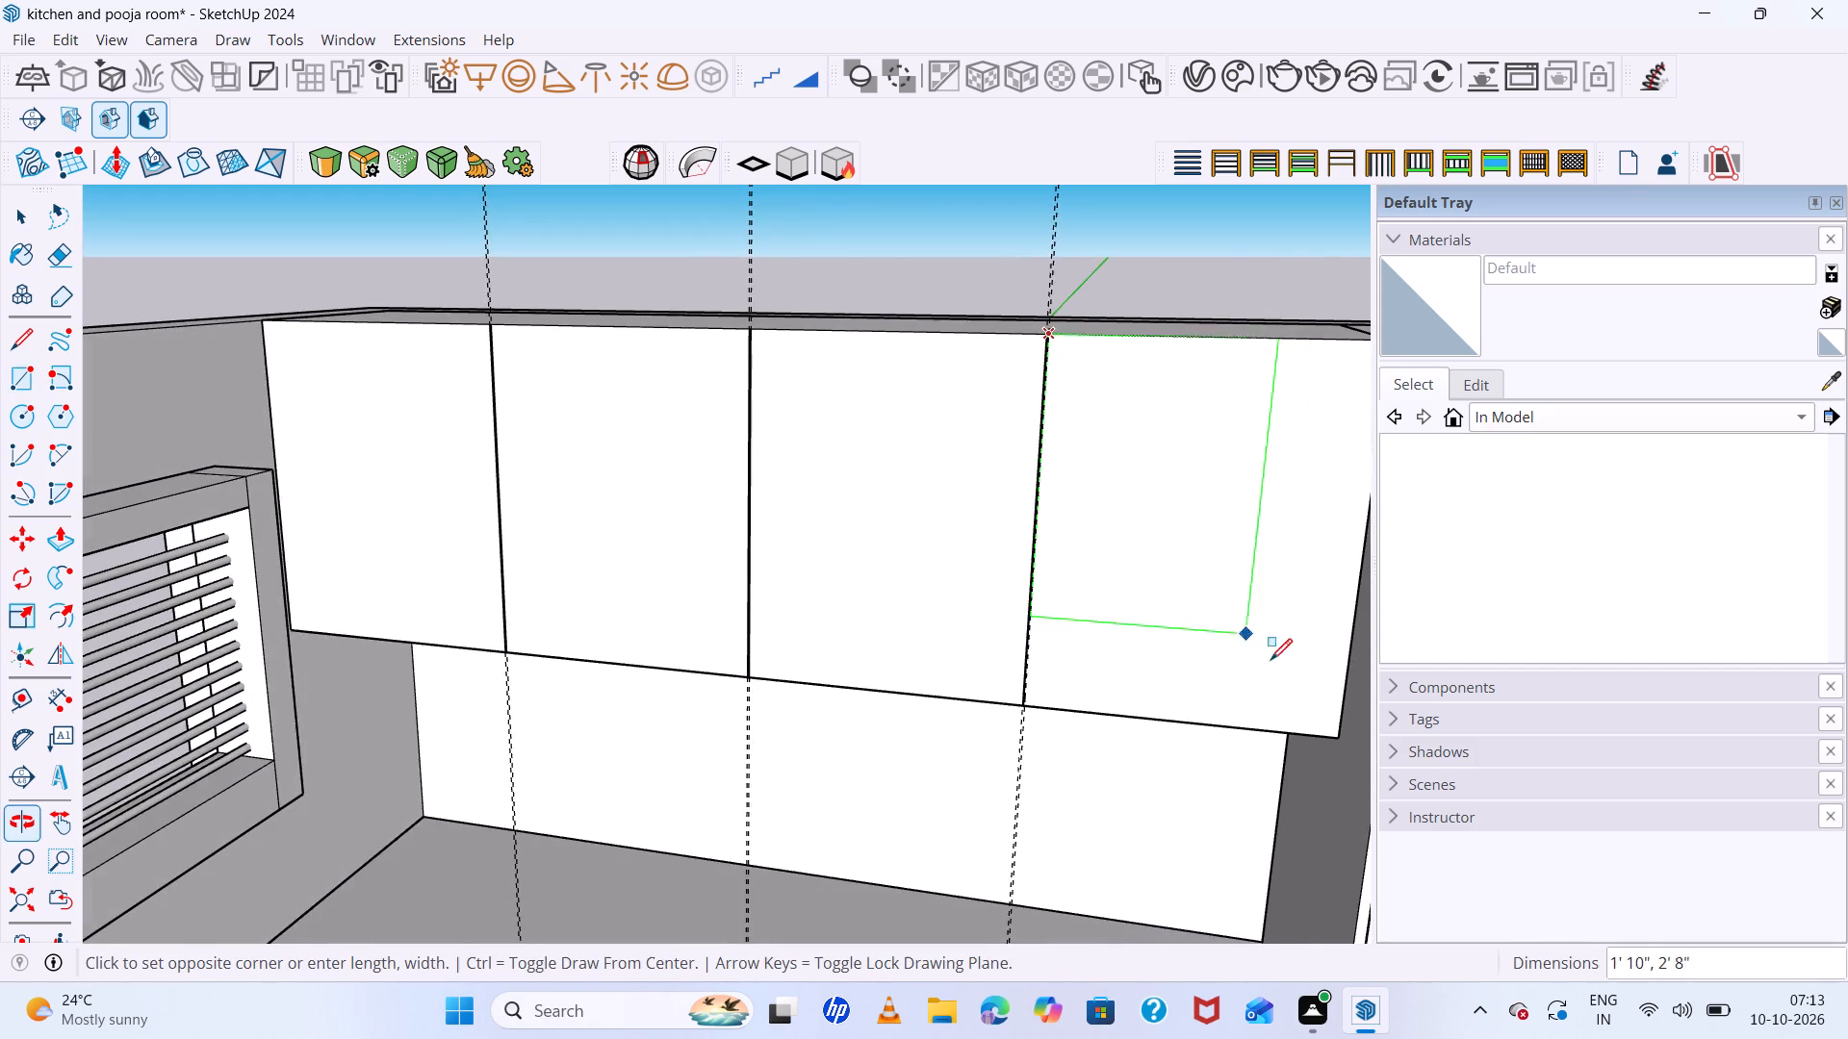
scroll(1324, 715, up, 12)
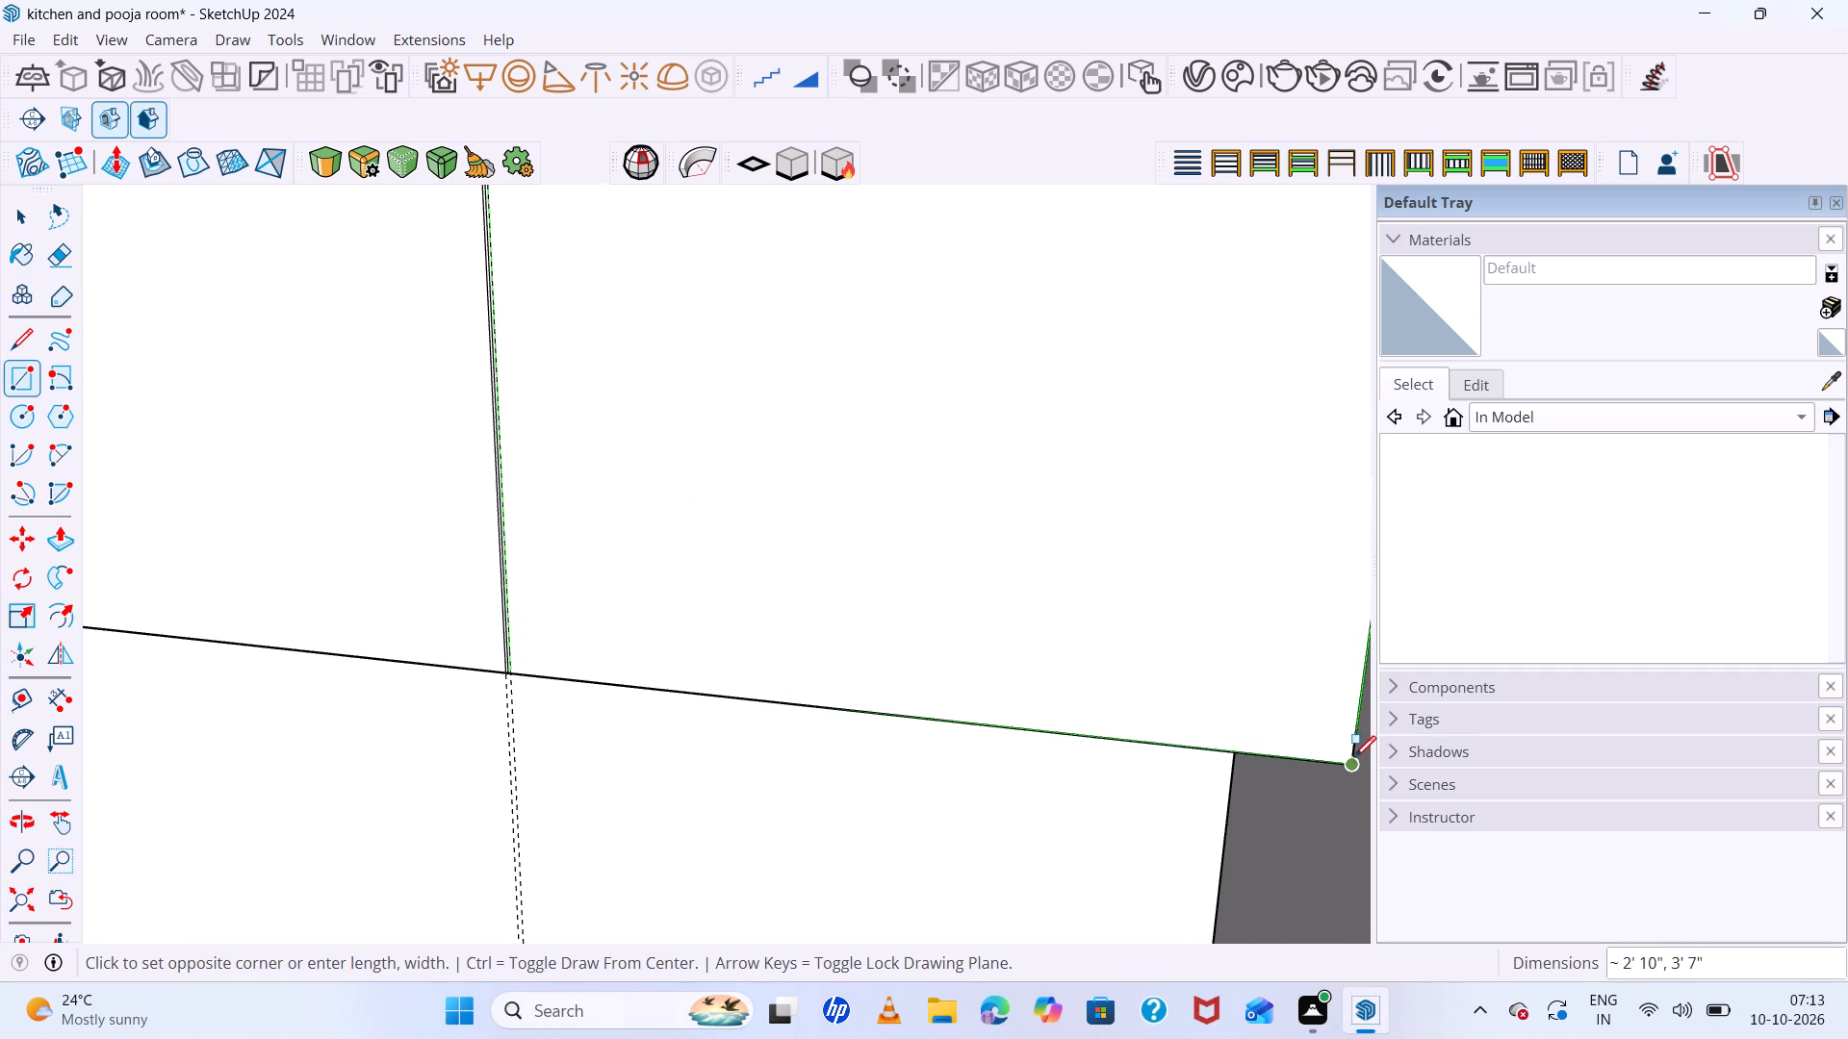
click(1349, 764)
Delete the vertical construction guides that marked the upper cabinet's door divisions.
scroll(903, 678, down, 7)
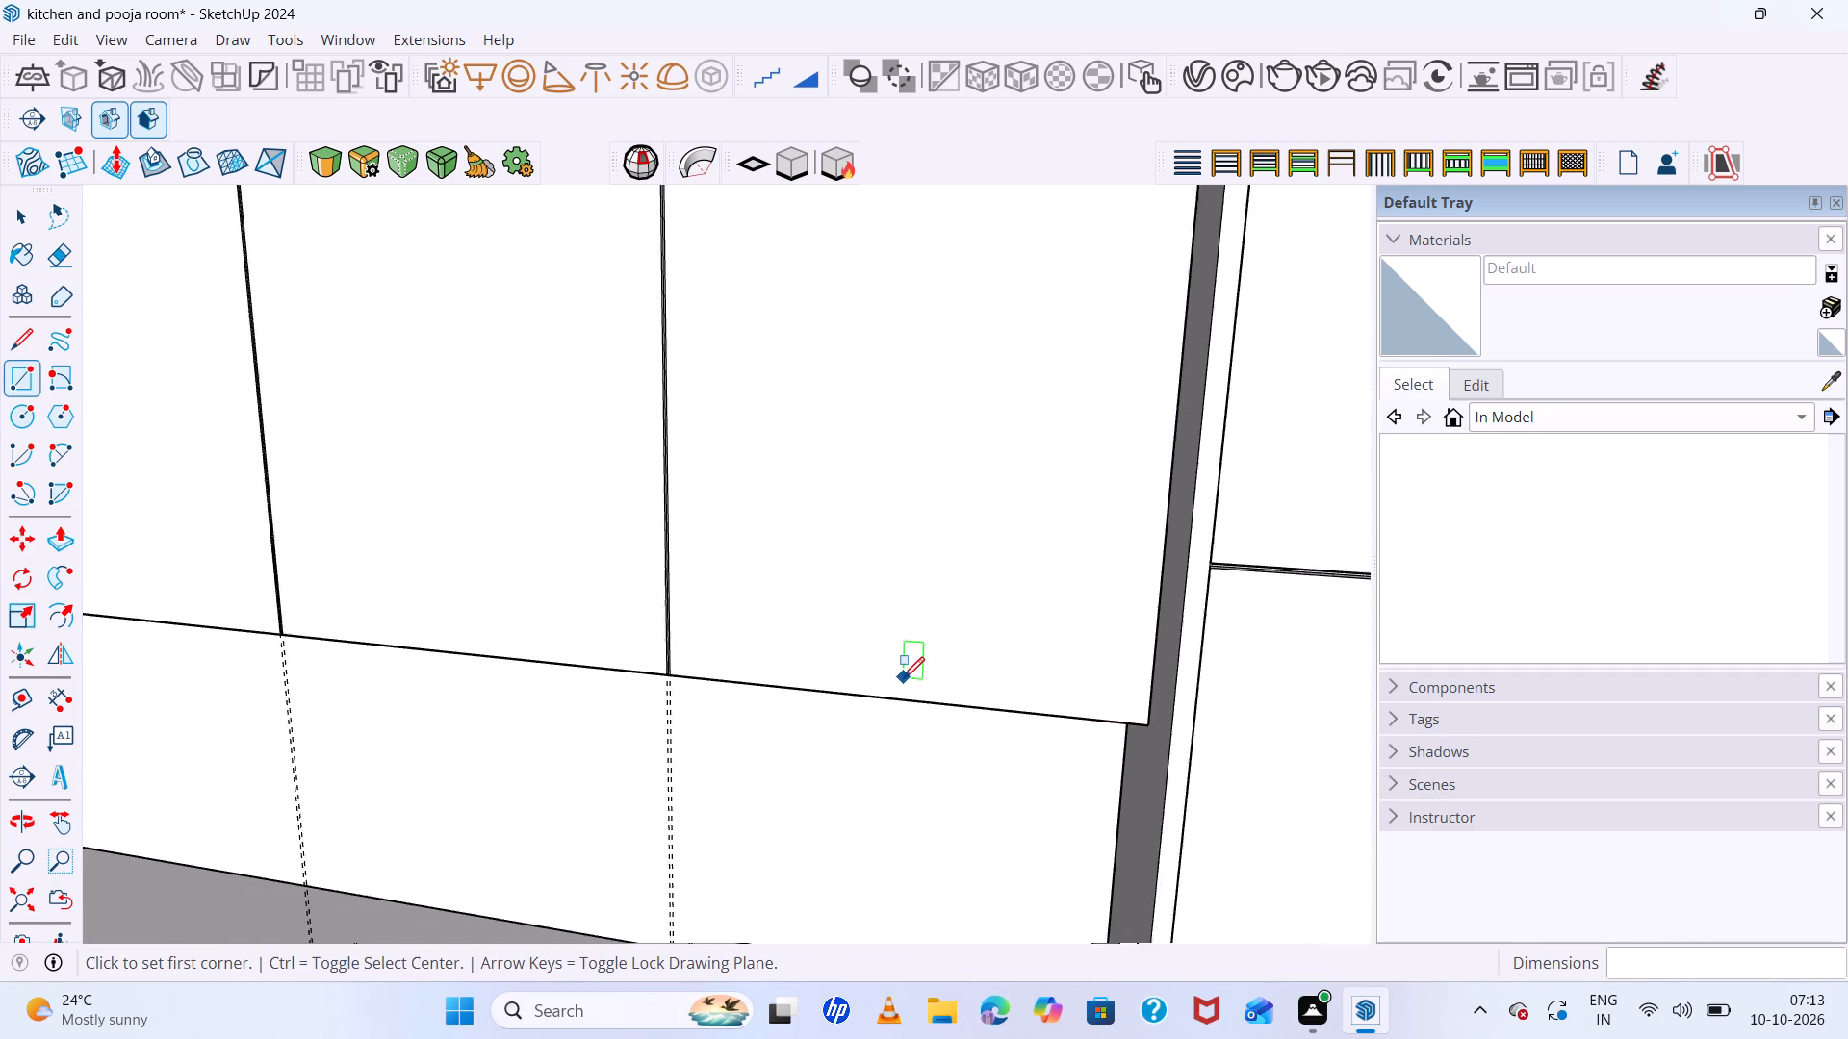
scroll(833, 616, down, 13)
scroll(816, 715, up, 7)
key(v)
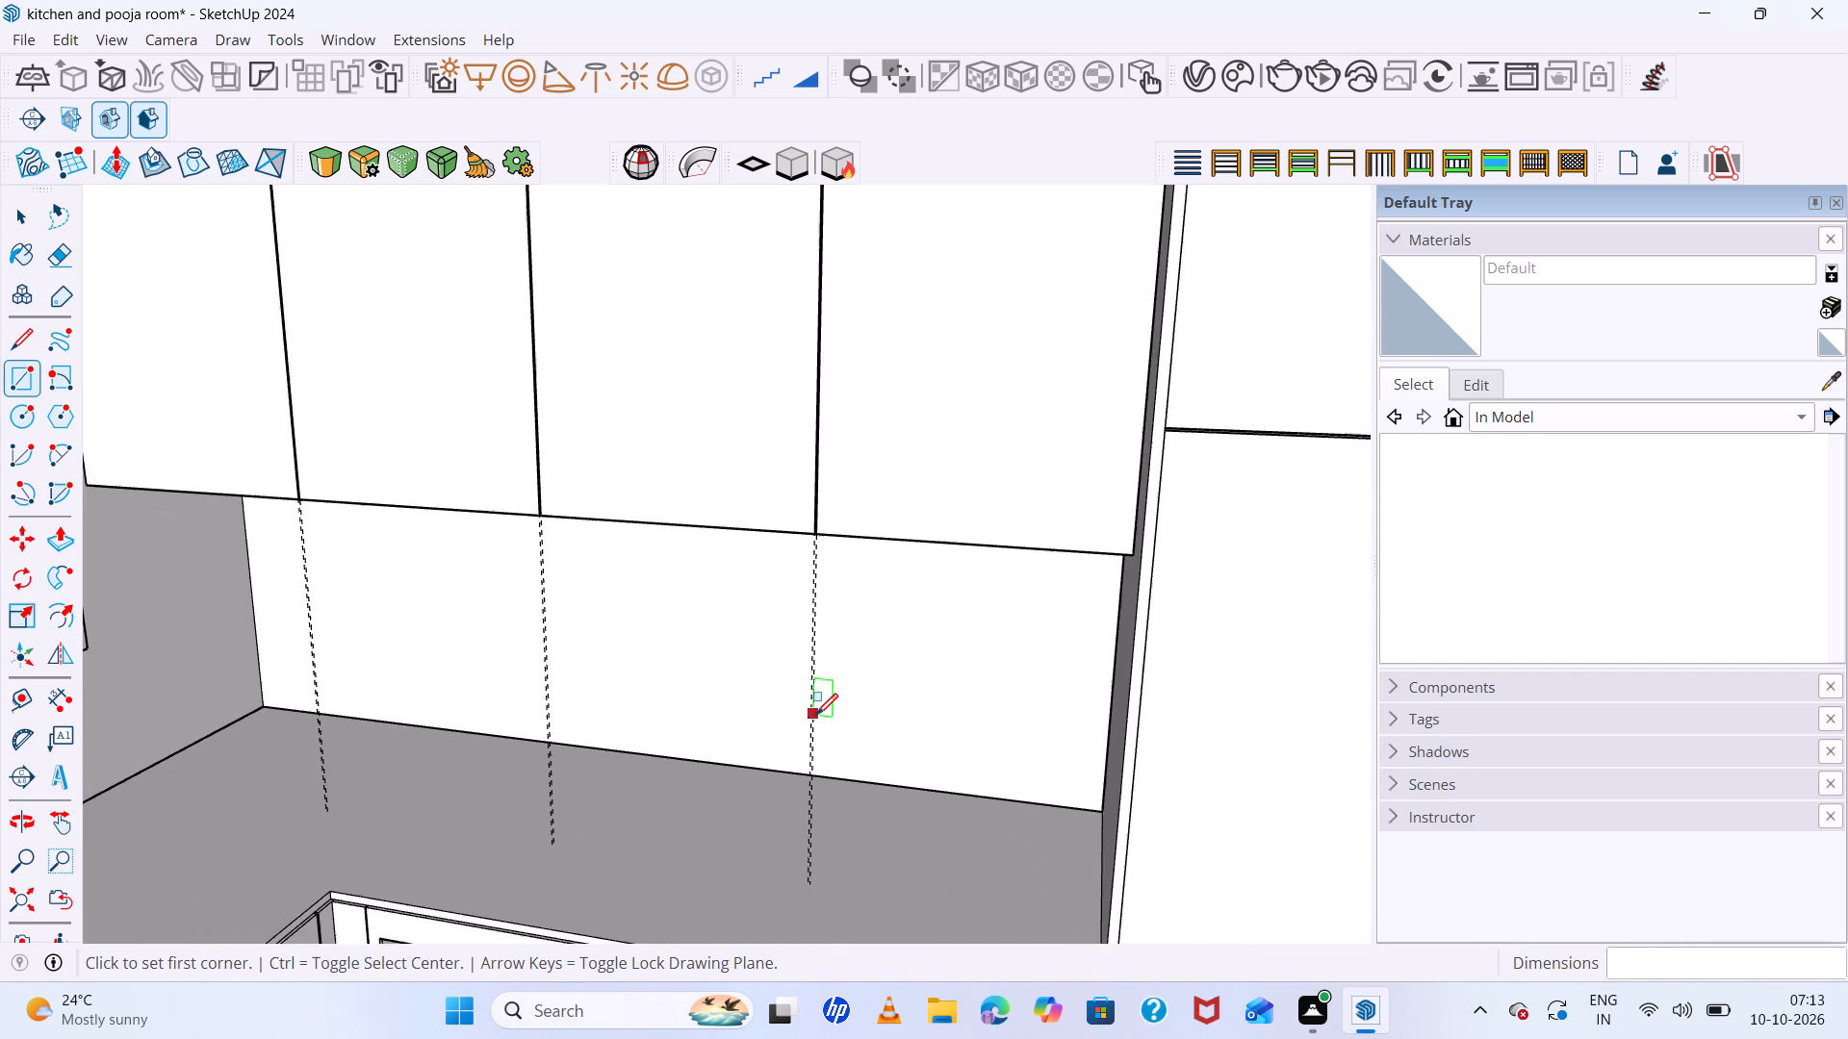
scroll(820, 716, down, 13)
key(space)
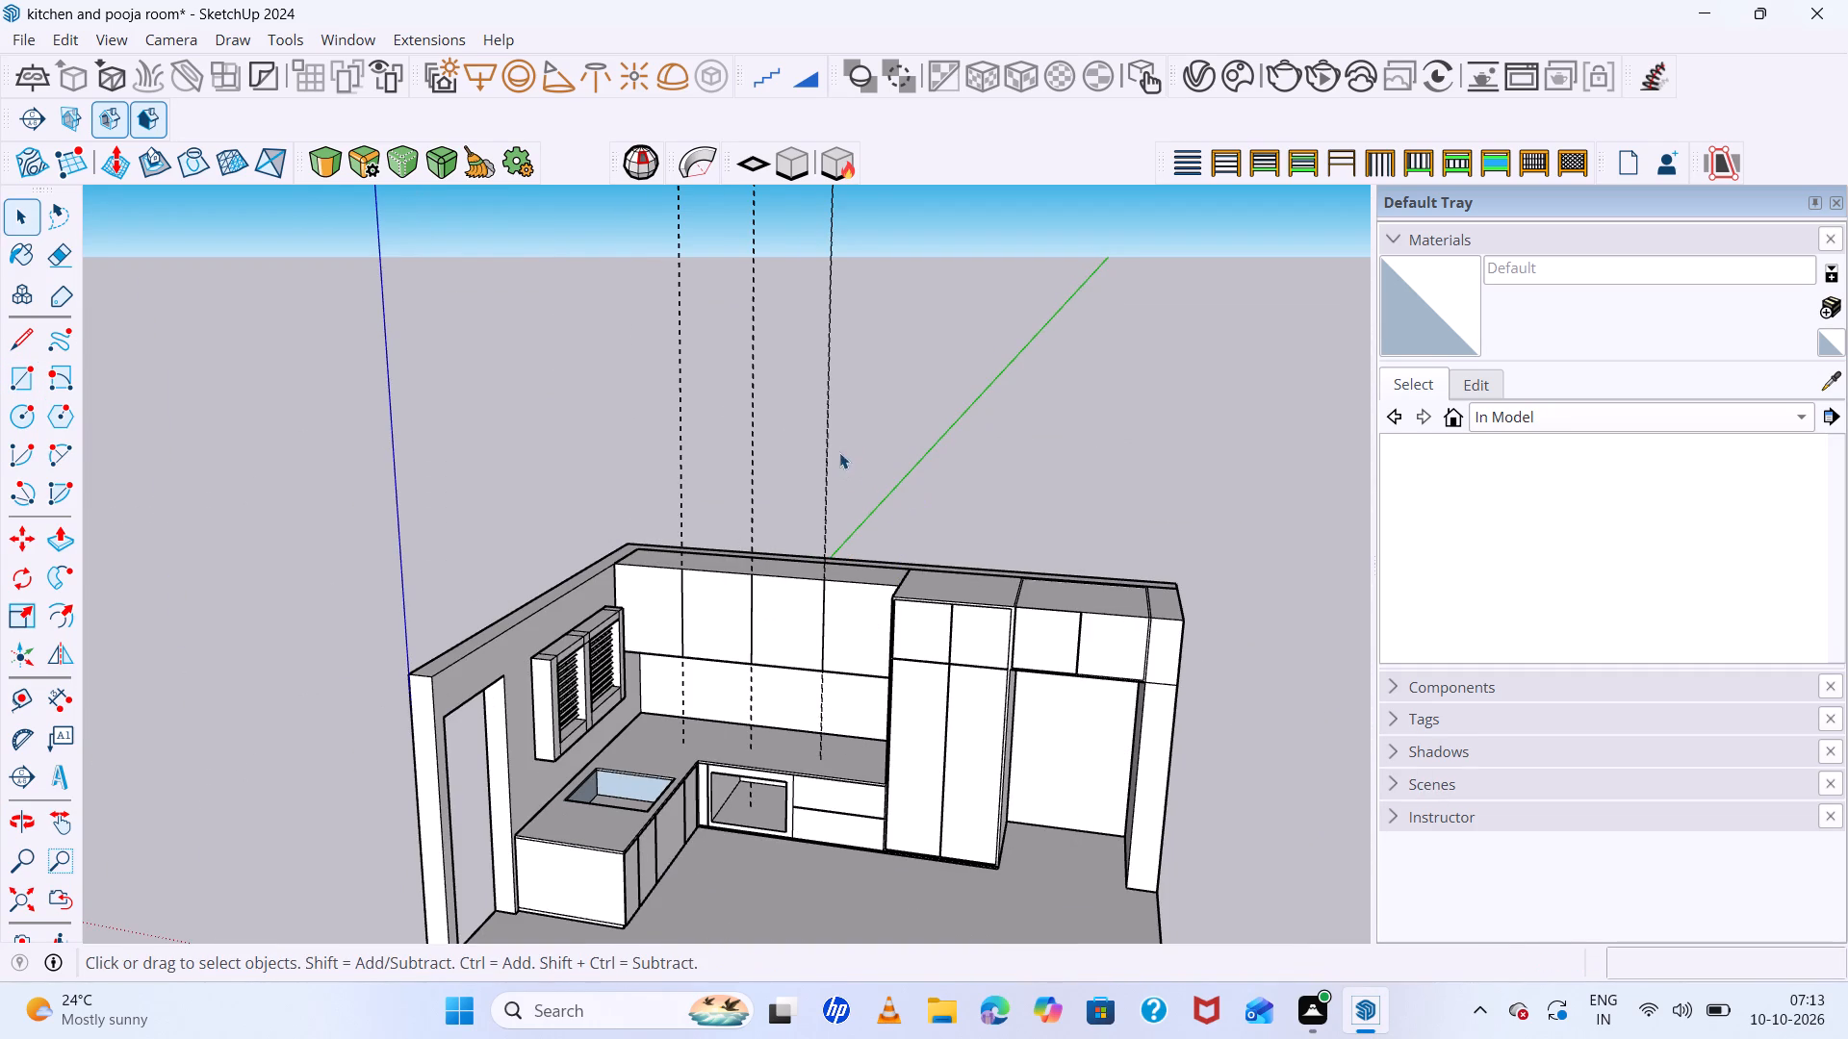
drag(863, 416, 626, 428)
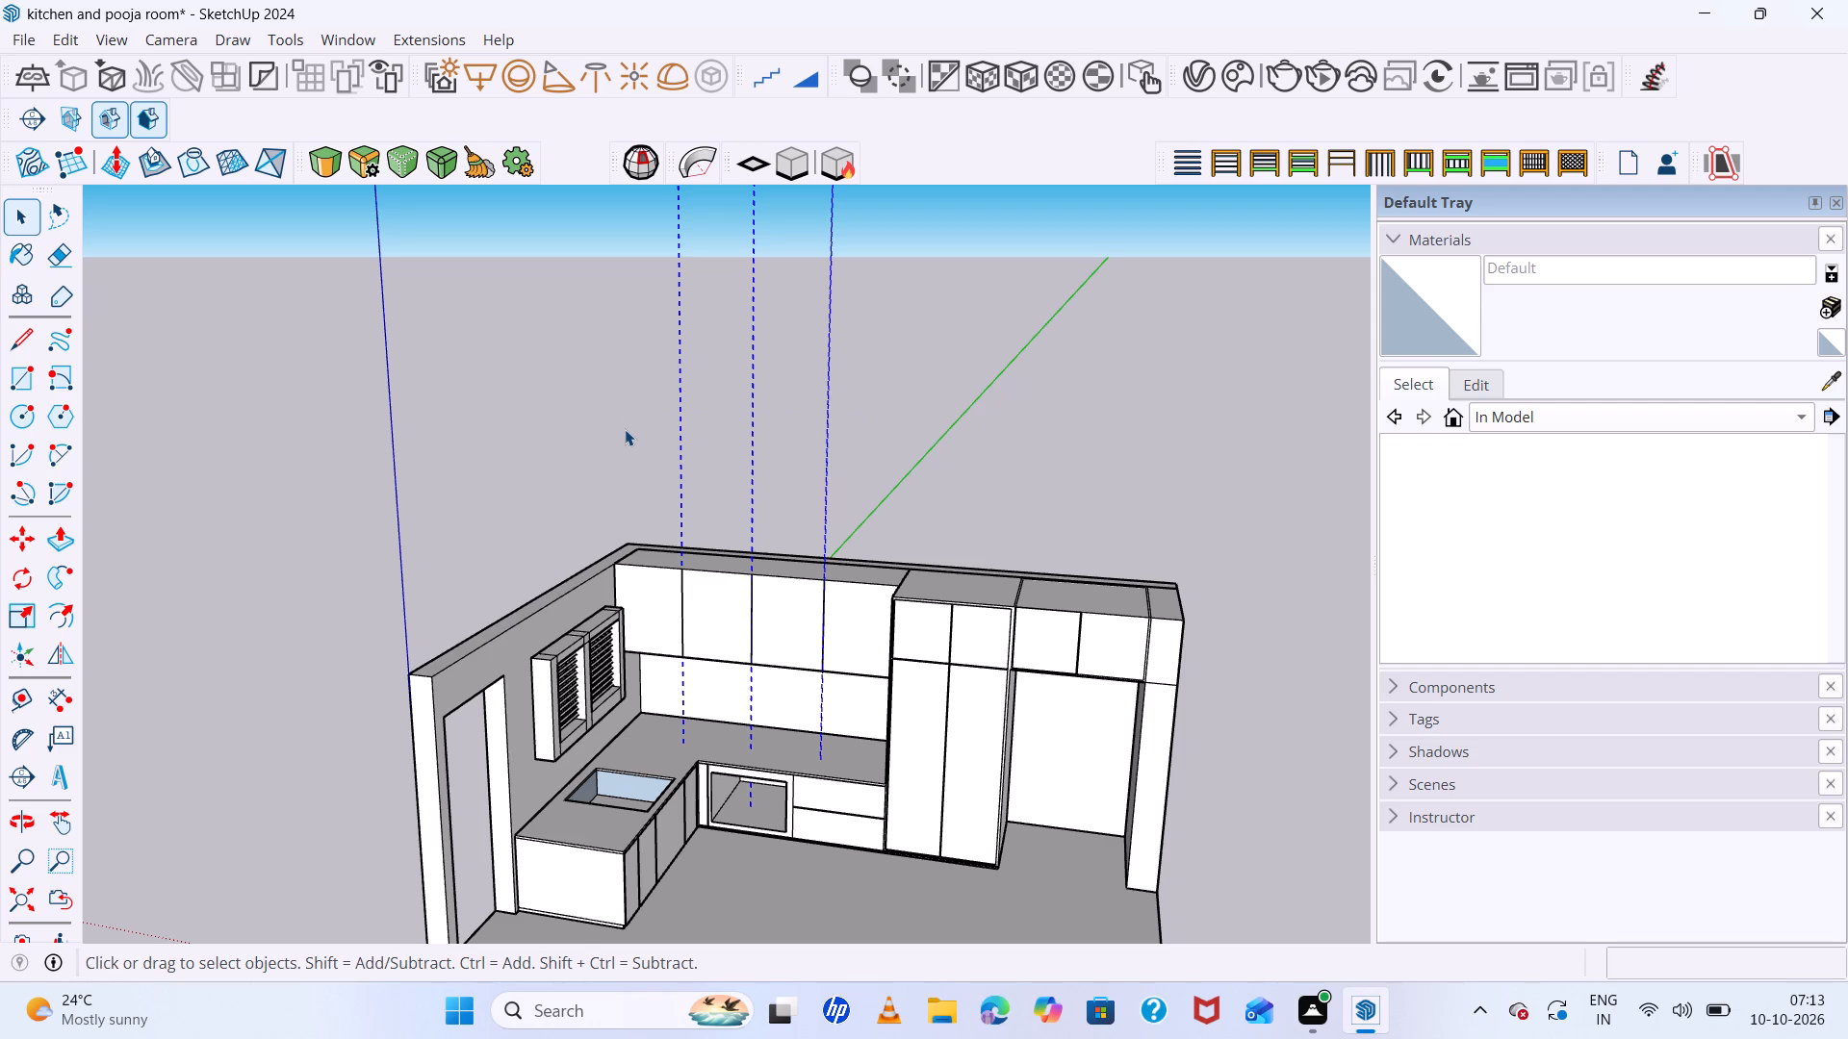
key(Delete)
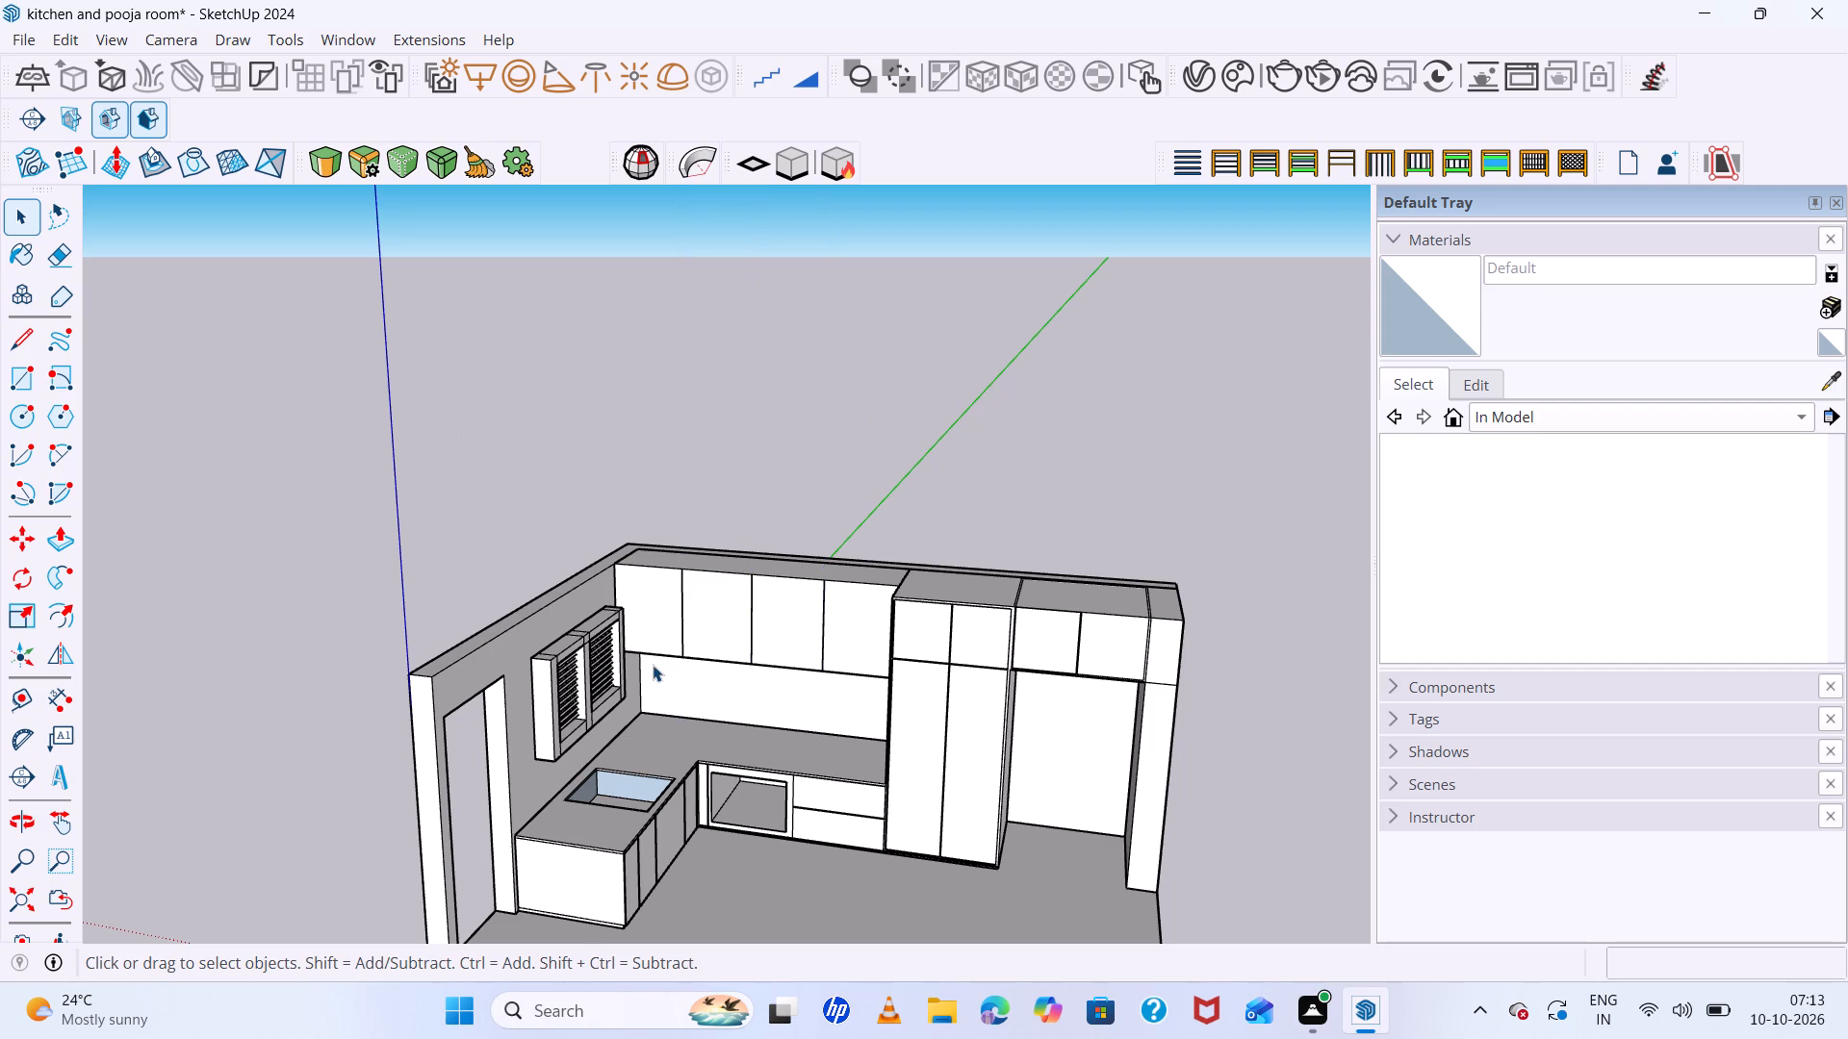
Push/Pull the upper door panel nearest the window outward by 12 mm.
scroll(651, 665, up, 15)
scroll(834, 649, up, 8)
scroll(741, 660, up, 8)
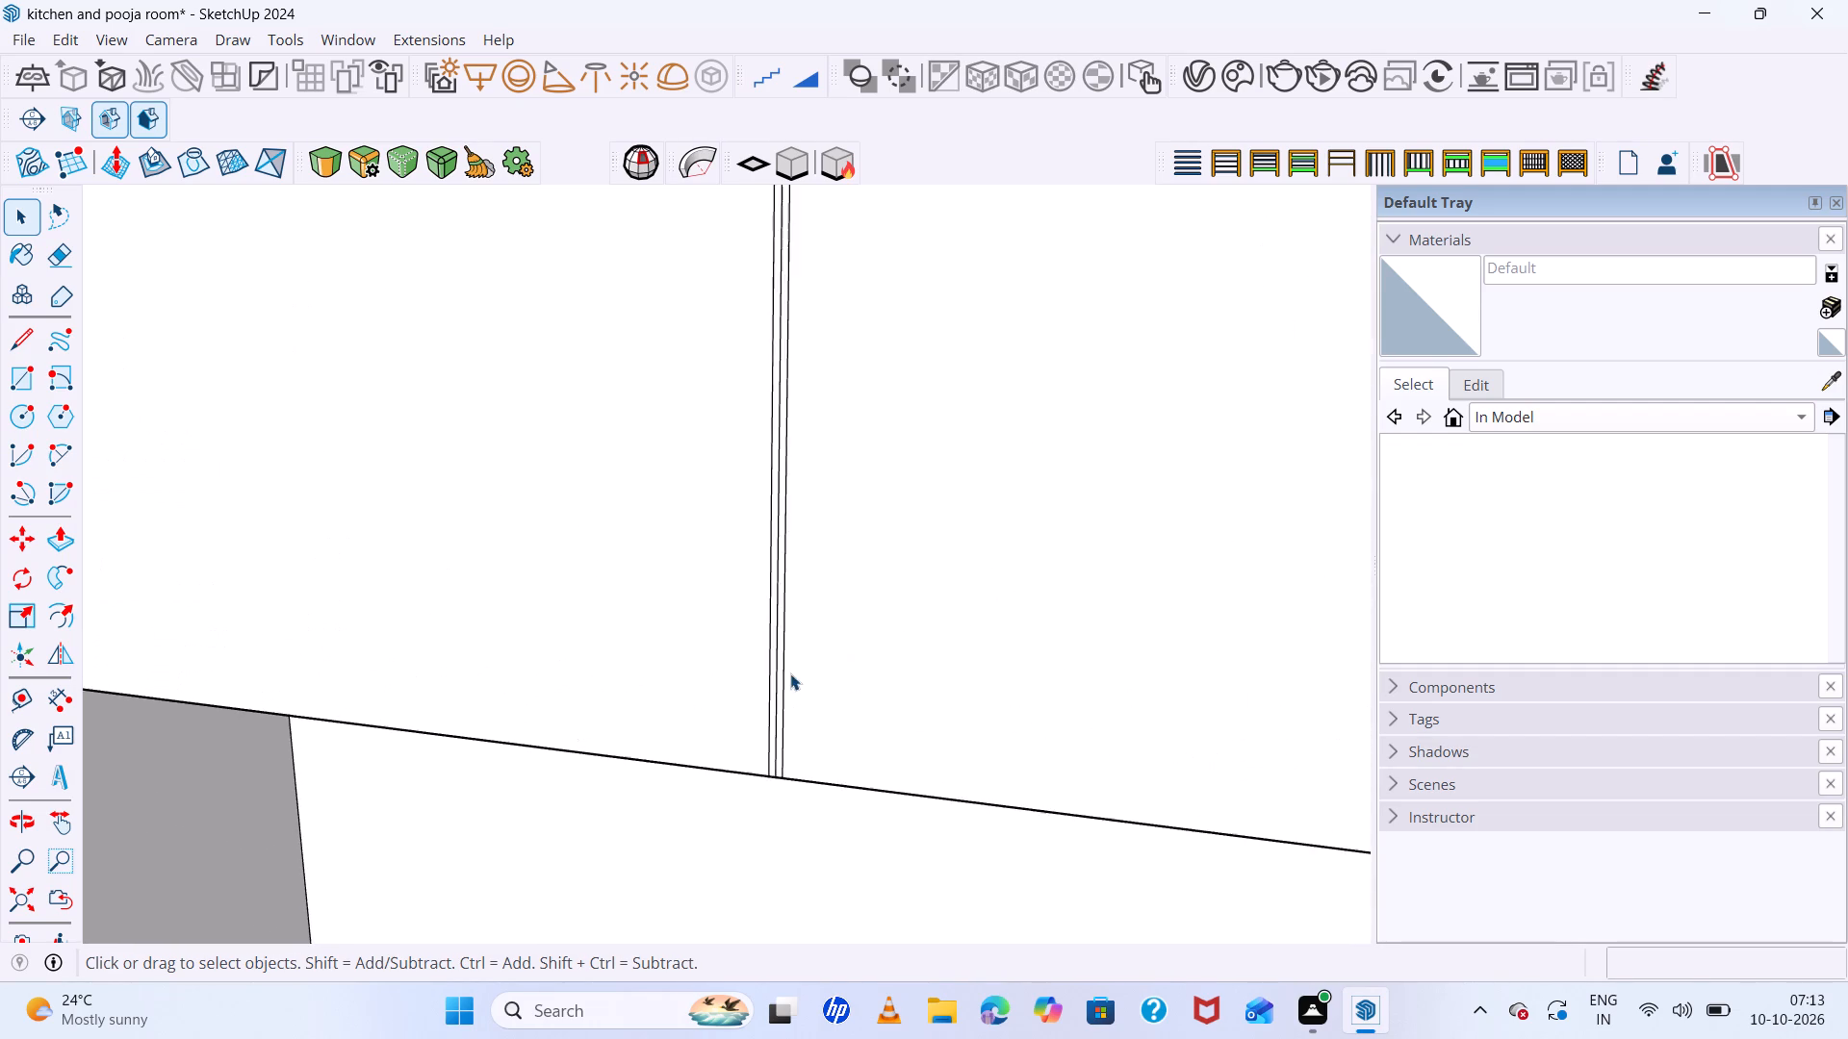
scroll(790, 676, up, 7)
scroll(718, 634, down, 16)
scroll(777, 675, down, 11)
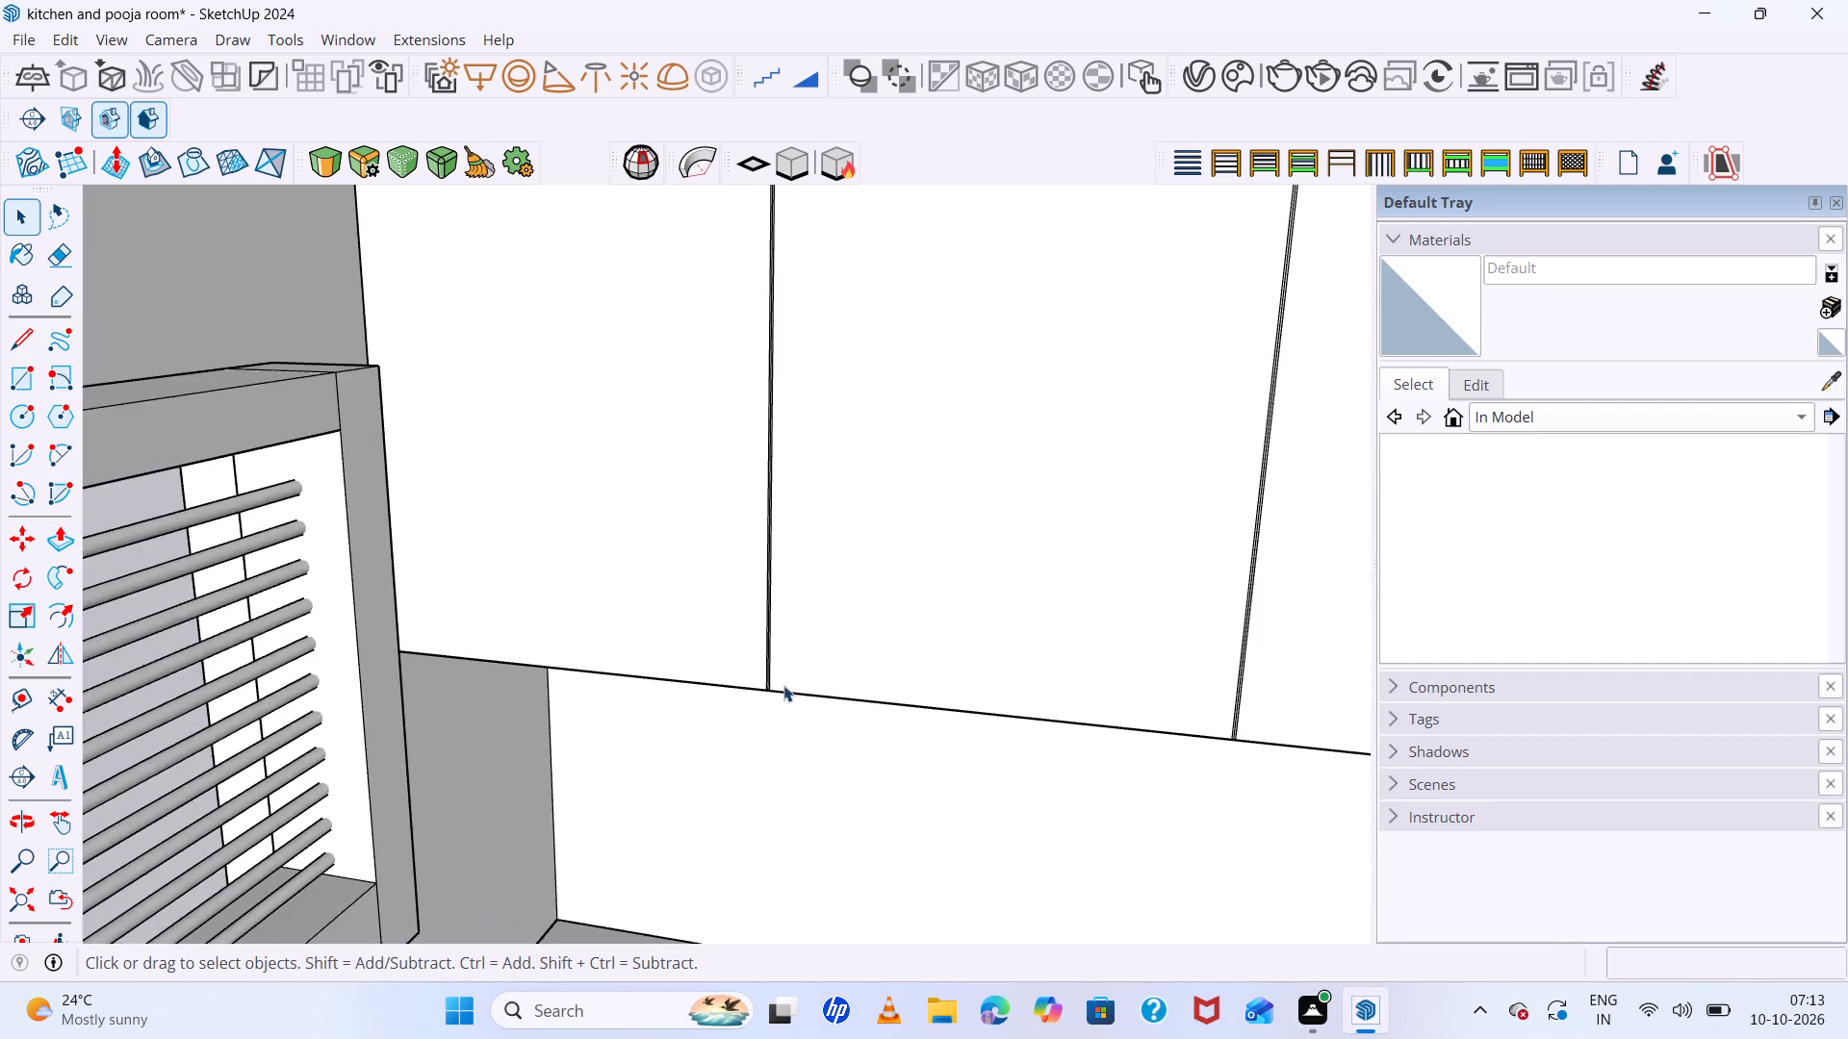
scroll(783, 685, down, 5)
click(678, 525)
key(p)
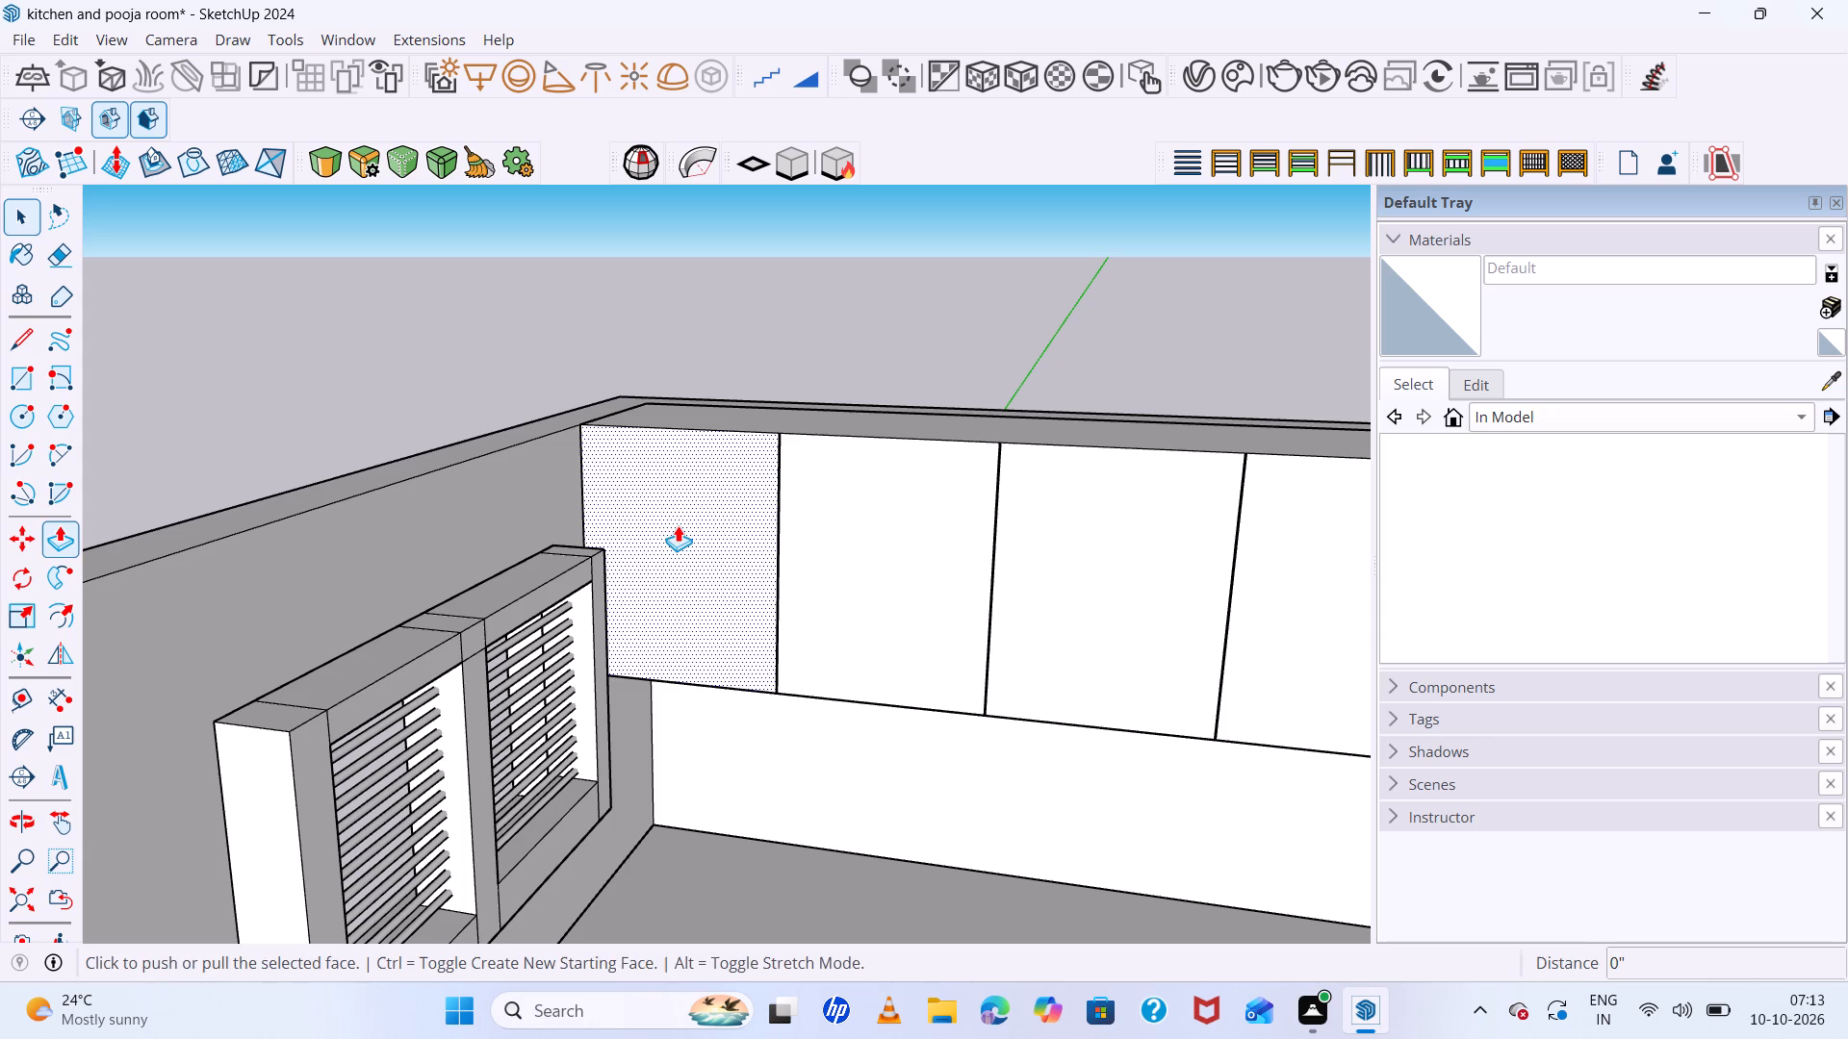
ctrl+click(681, 522)
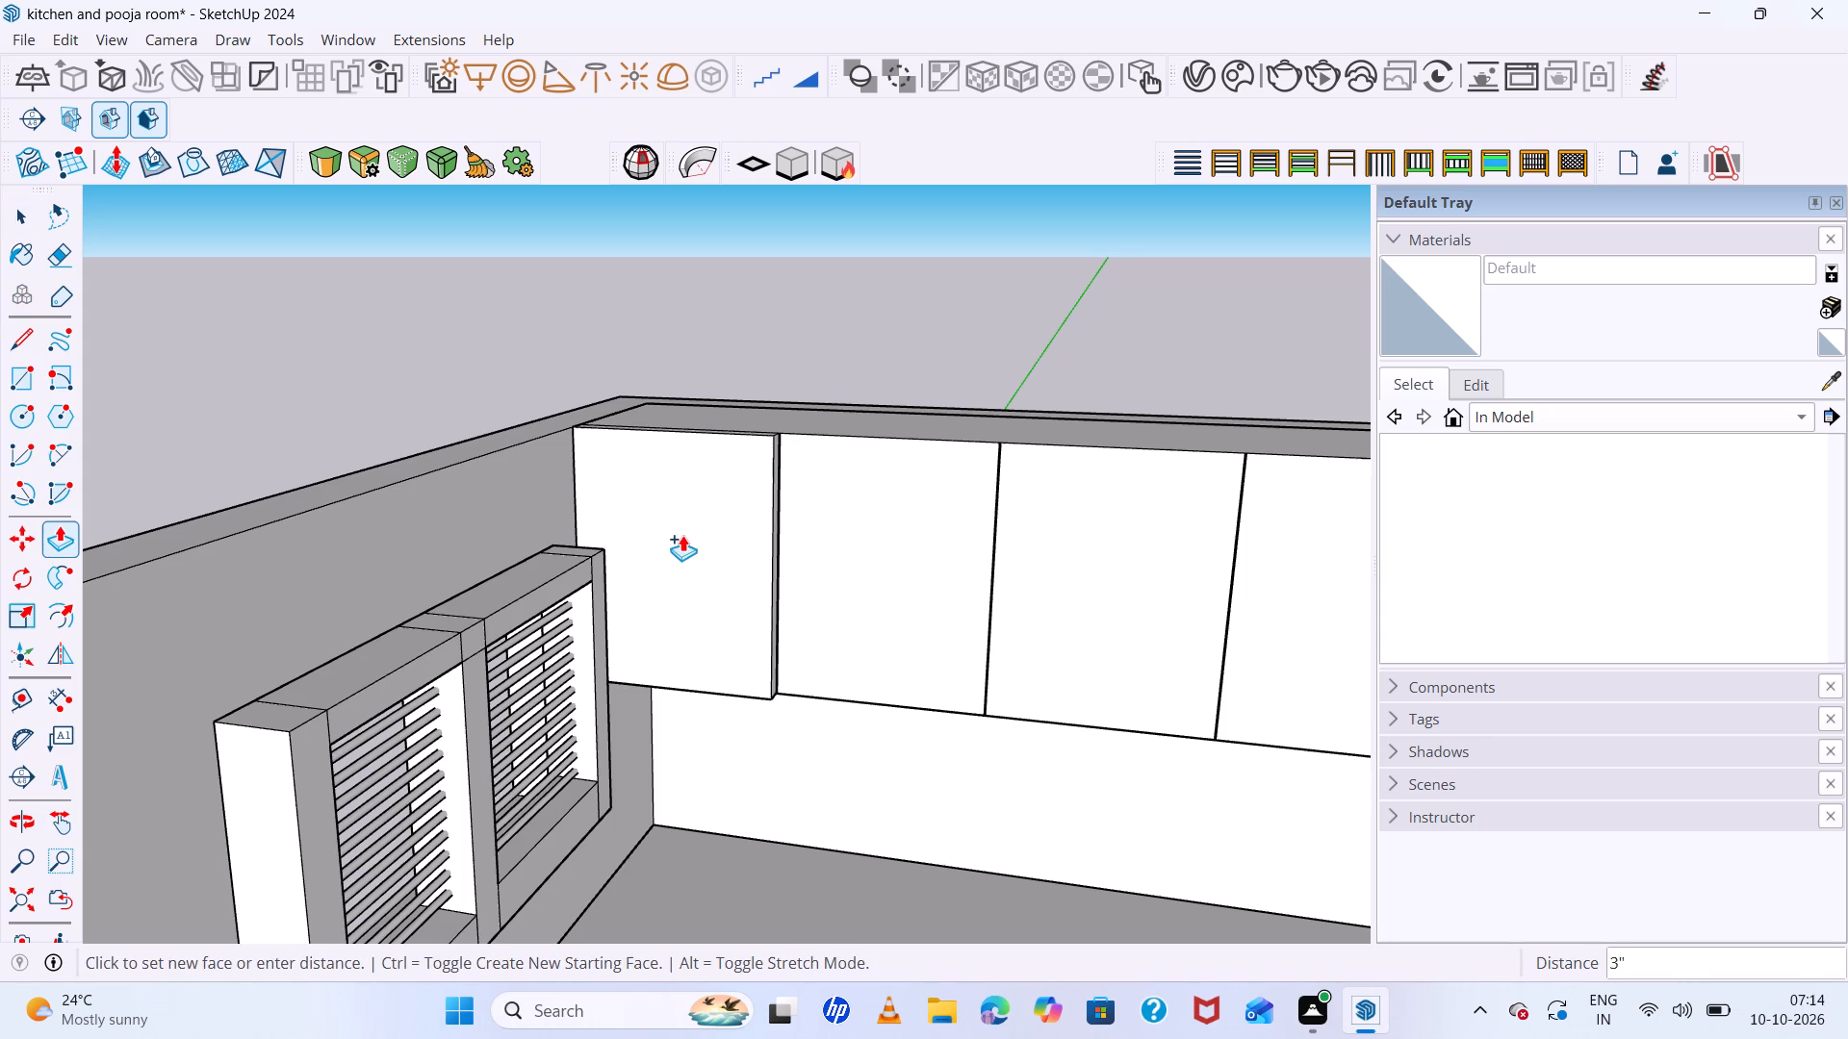
text(12mm)
key(Return)
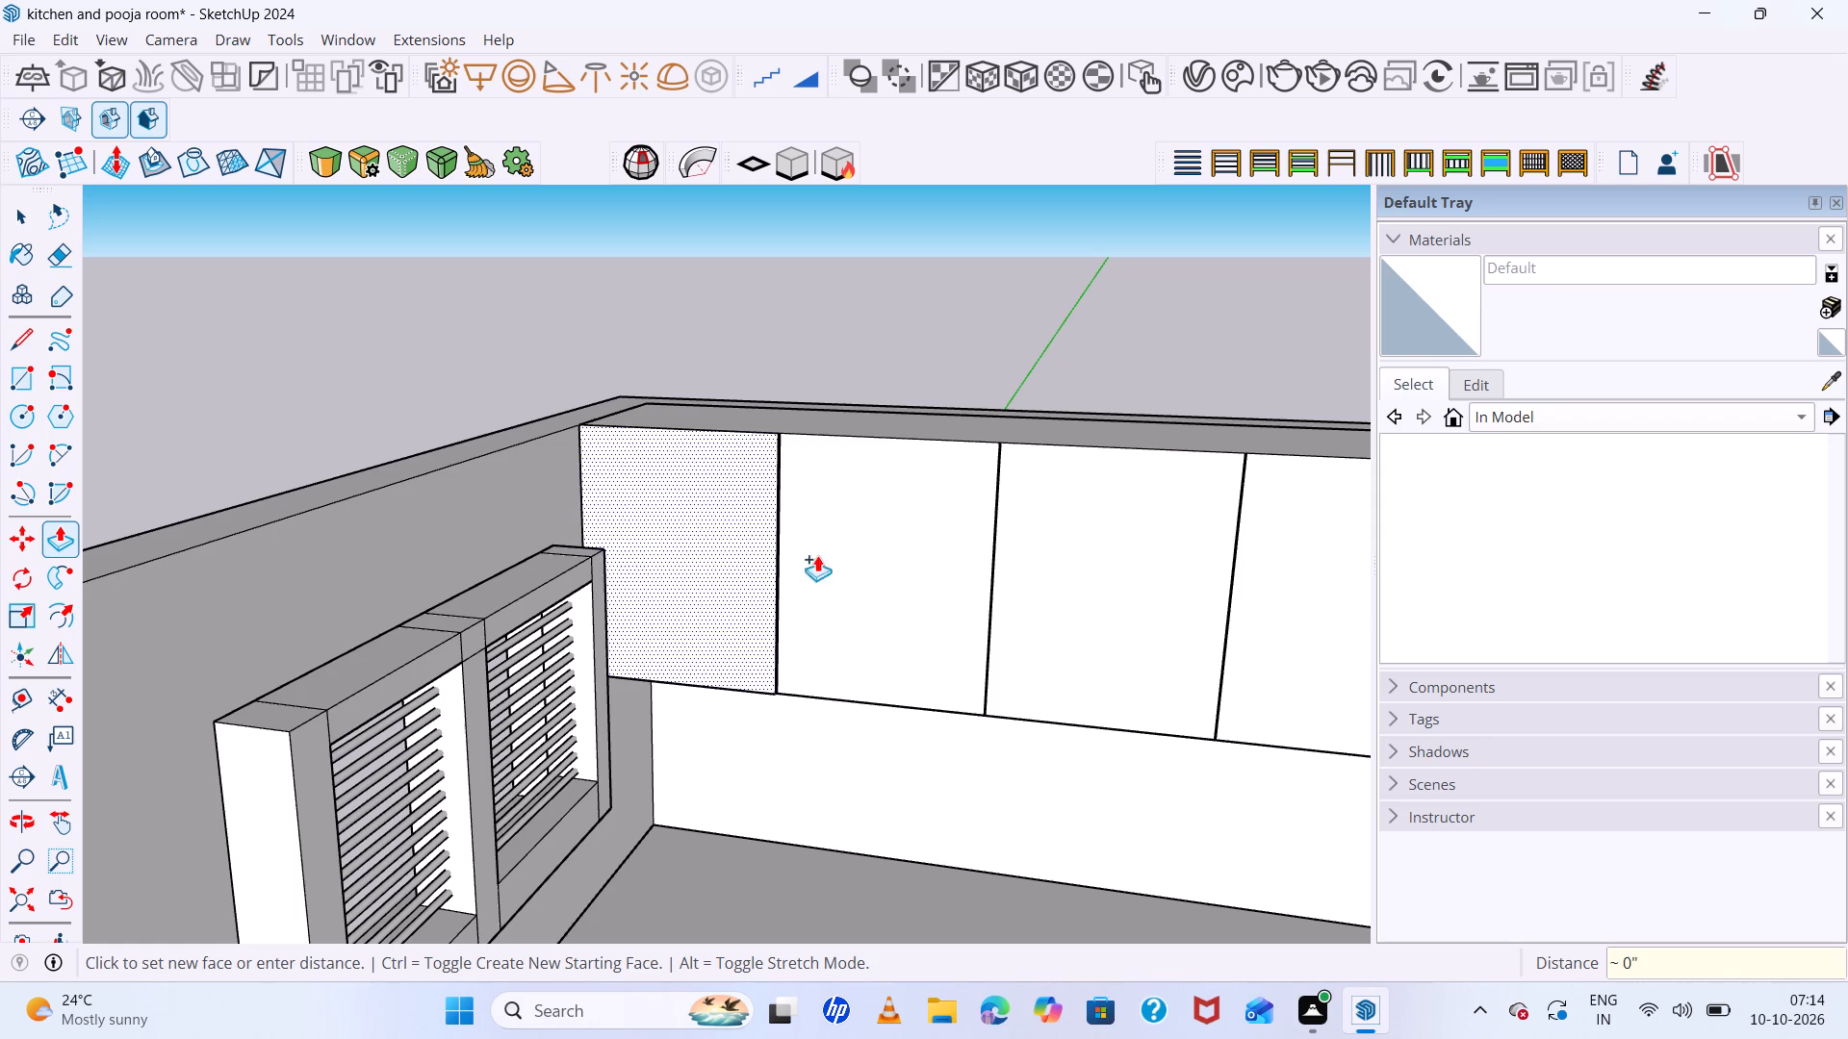
Repeat the 12 mm Push/Pull on the other three upper door panels.
double_click(864, 562)
double_click(1090, 592)
scroll(720, 588, down, 6)
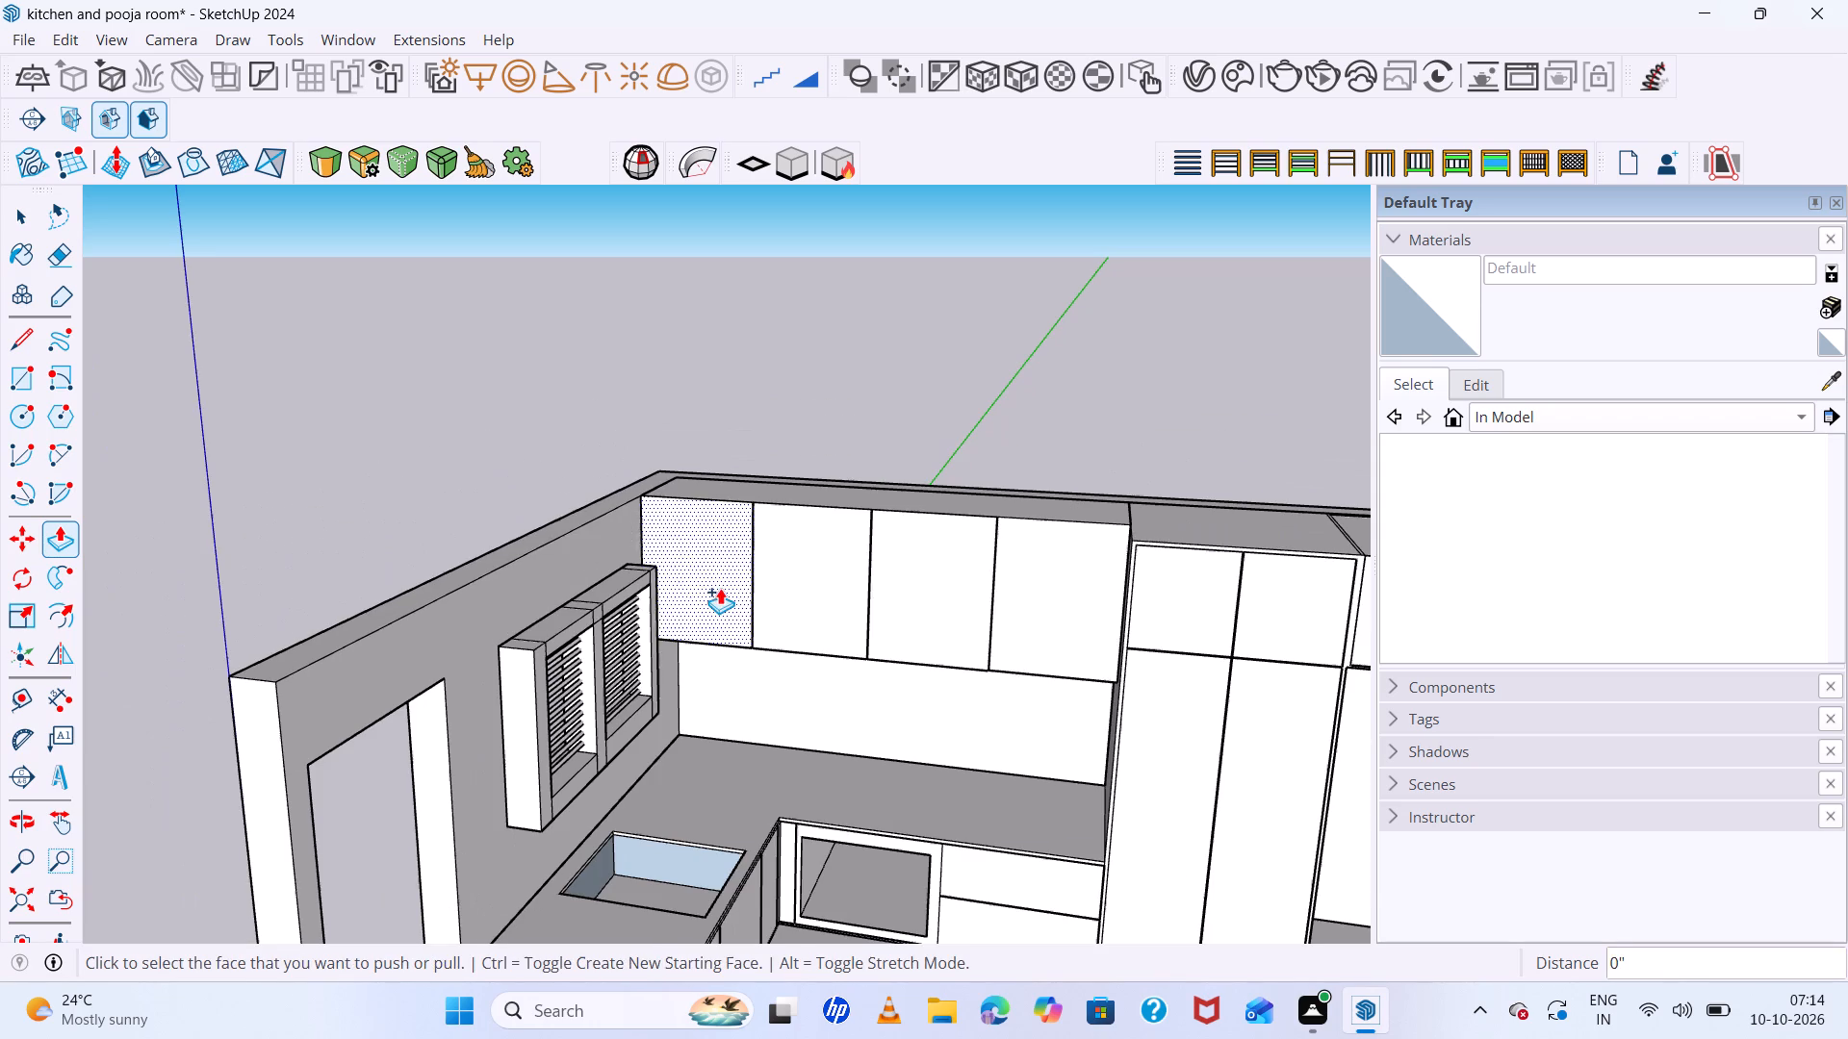
double_click(1033, 578)
Examine the extruded upper doors and the rest of the kitchen from above, below and the front.
scroll(850, 572, up, 7)
middle_drag(847, 592, 827, 880)
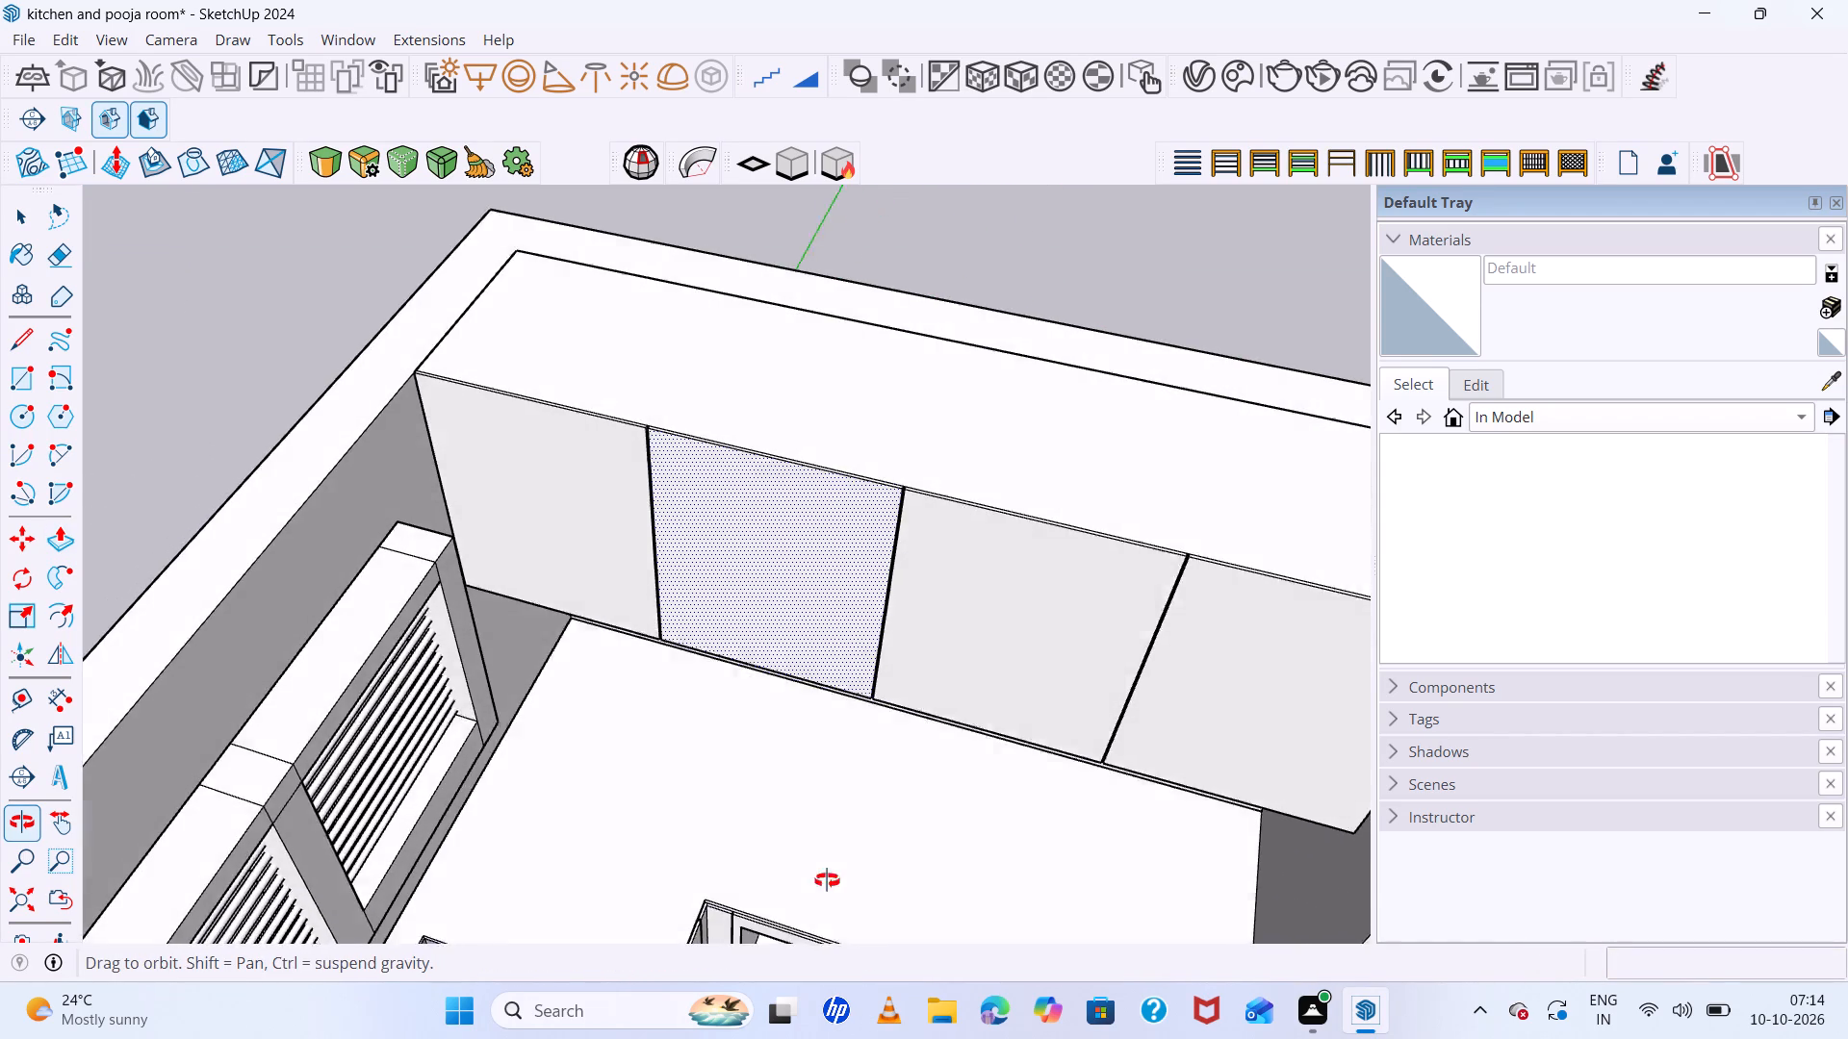
middle_drag(827, 880, 864, 709)
middle_drag(865, 705, 866, 697)
middle_drag(875, 659, 882, 635)
middle_click(882, 630)
scroll(744, 577, down, 12)
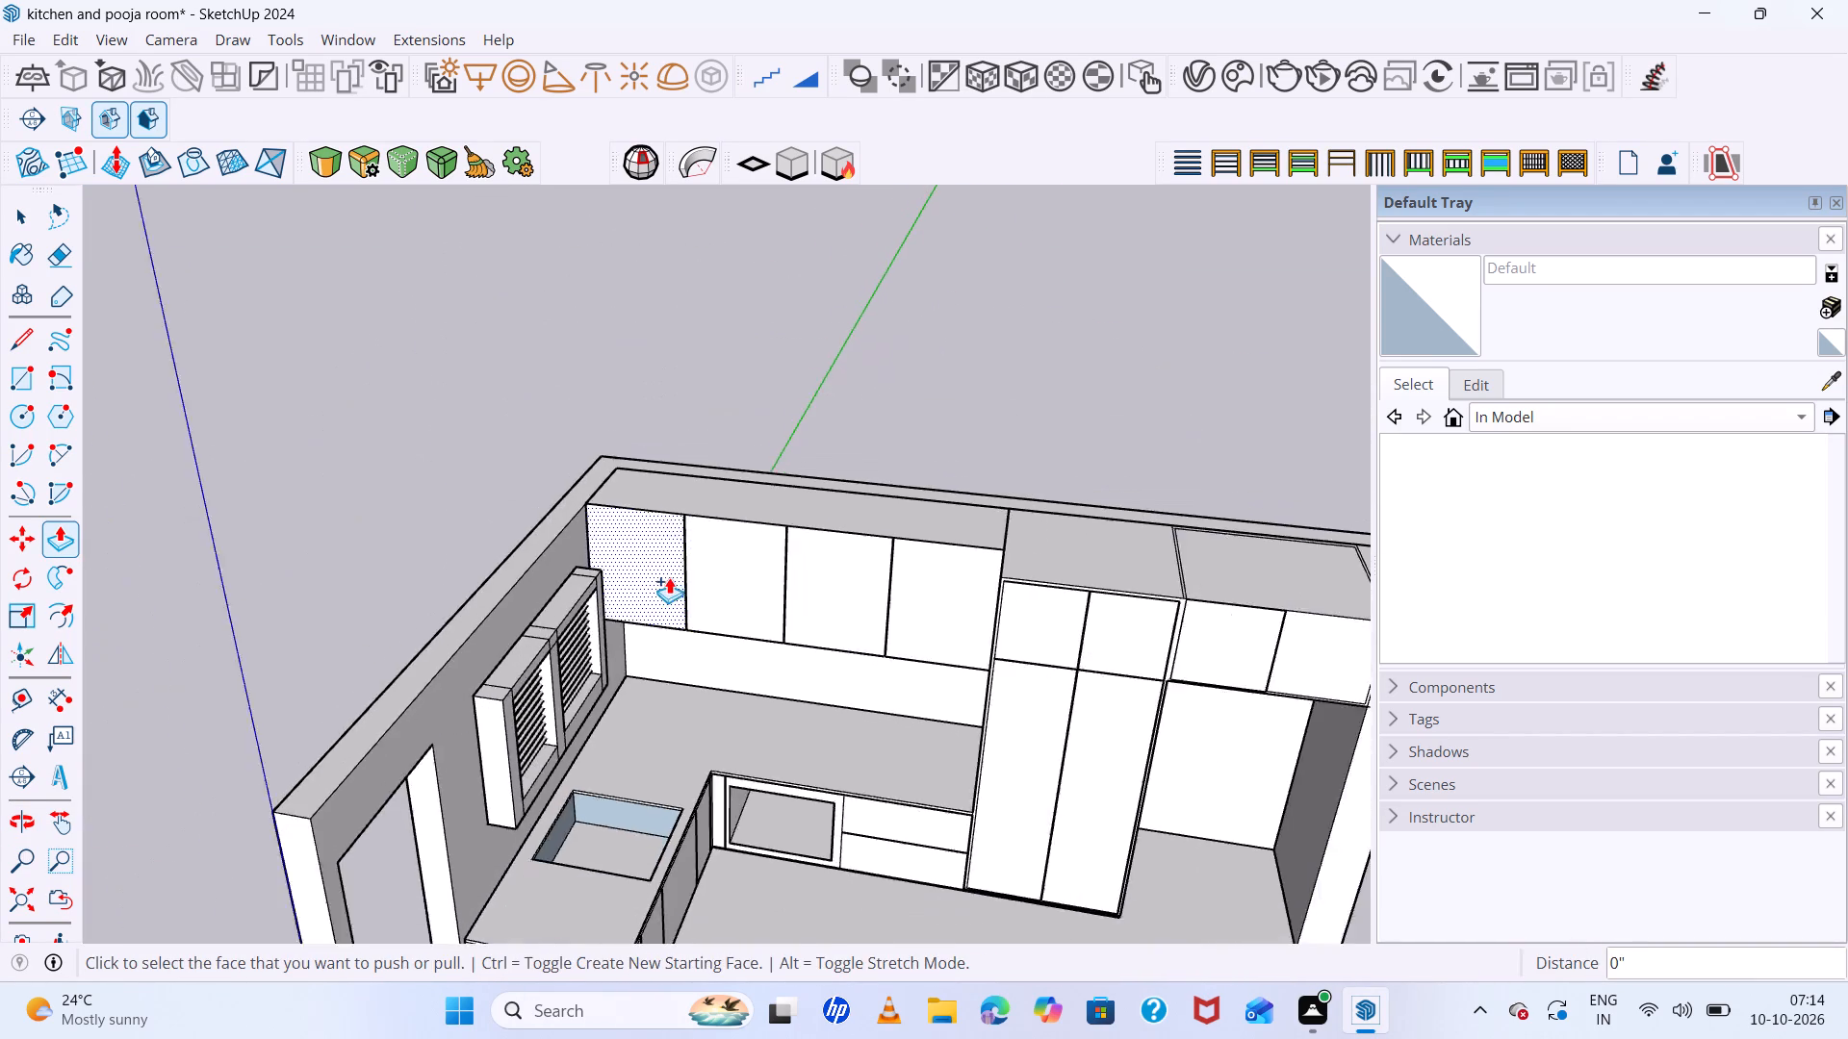
scroll(669, 577, down, 3)
middle_drag(668, 609, 358, 346)
key(space)
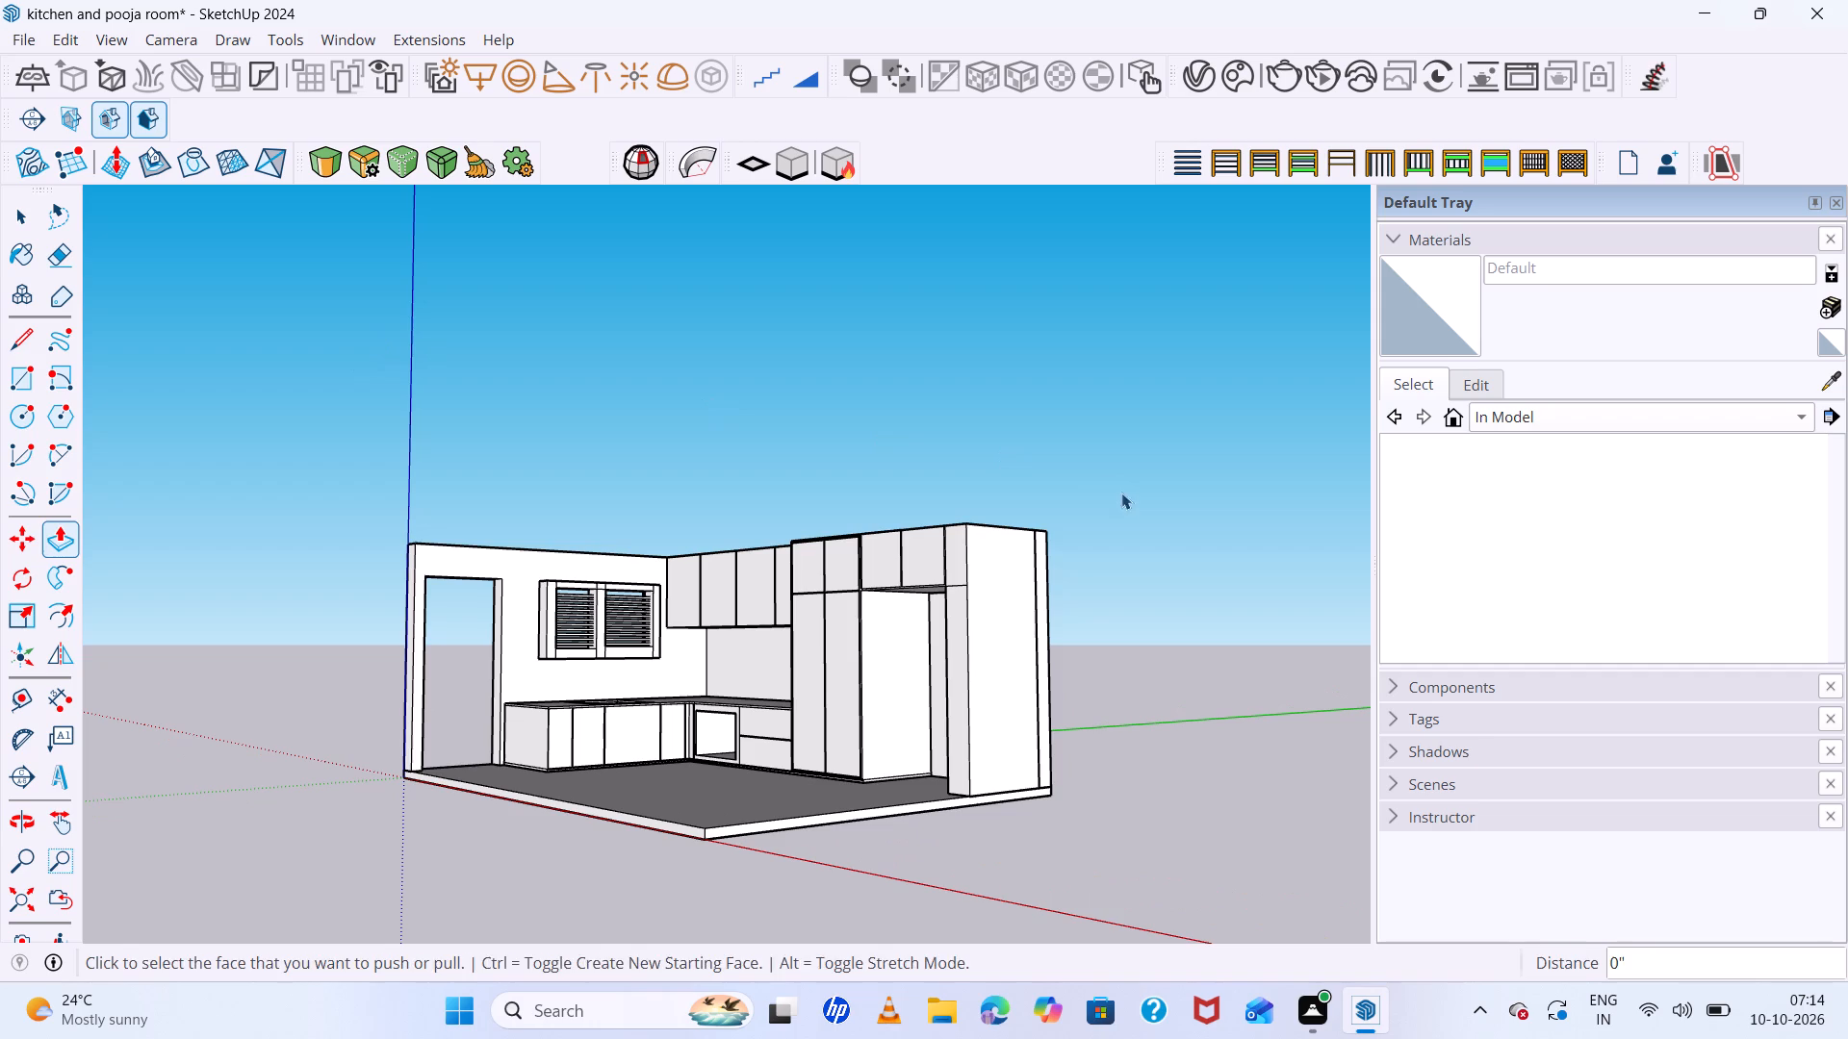
click(1137, 519)
scroll(829, 625, up, 6)
middle_drag(762, 626, 932, 713)
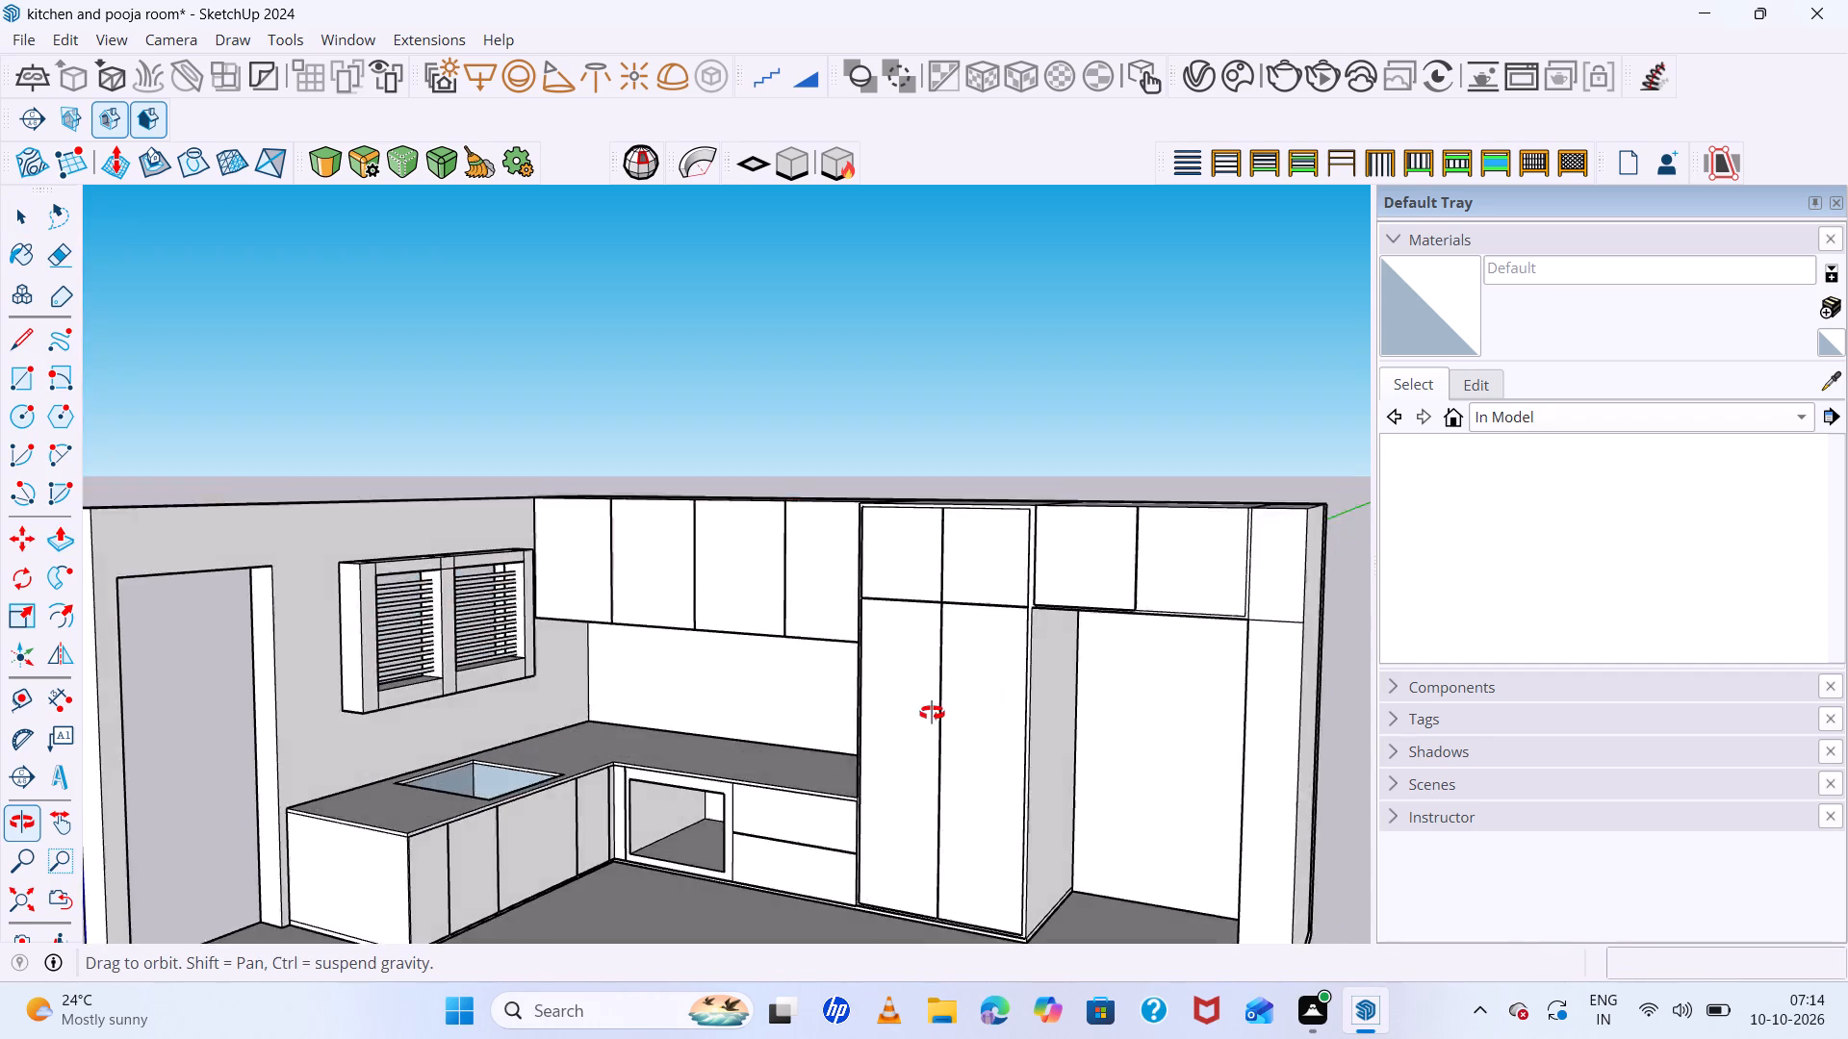
middle_drag(932, 713, 911, 756)
scroll(812, 724, down, 7)
middle_drag(909, 800, 770, 626)
scroll(909, 793, up, 1)
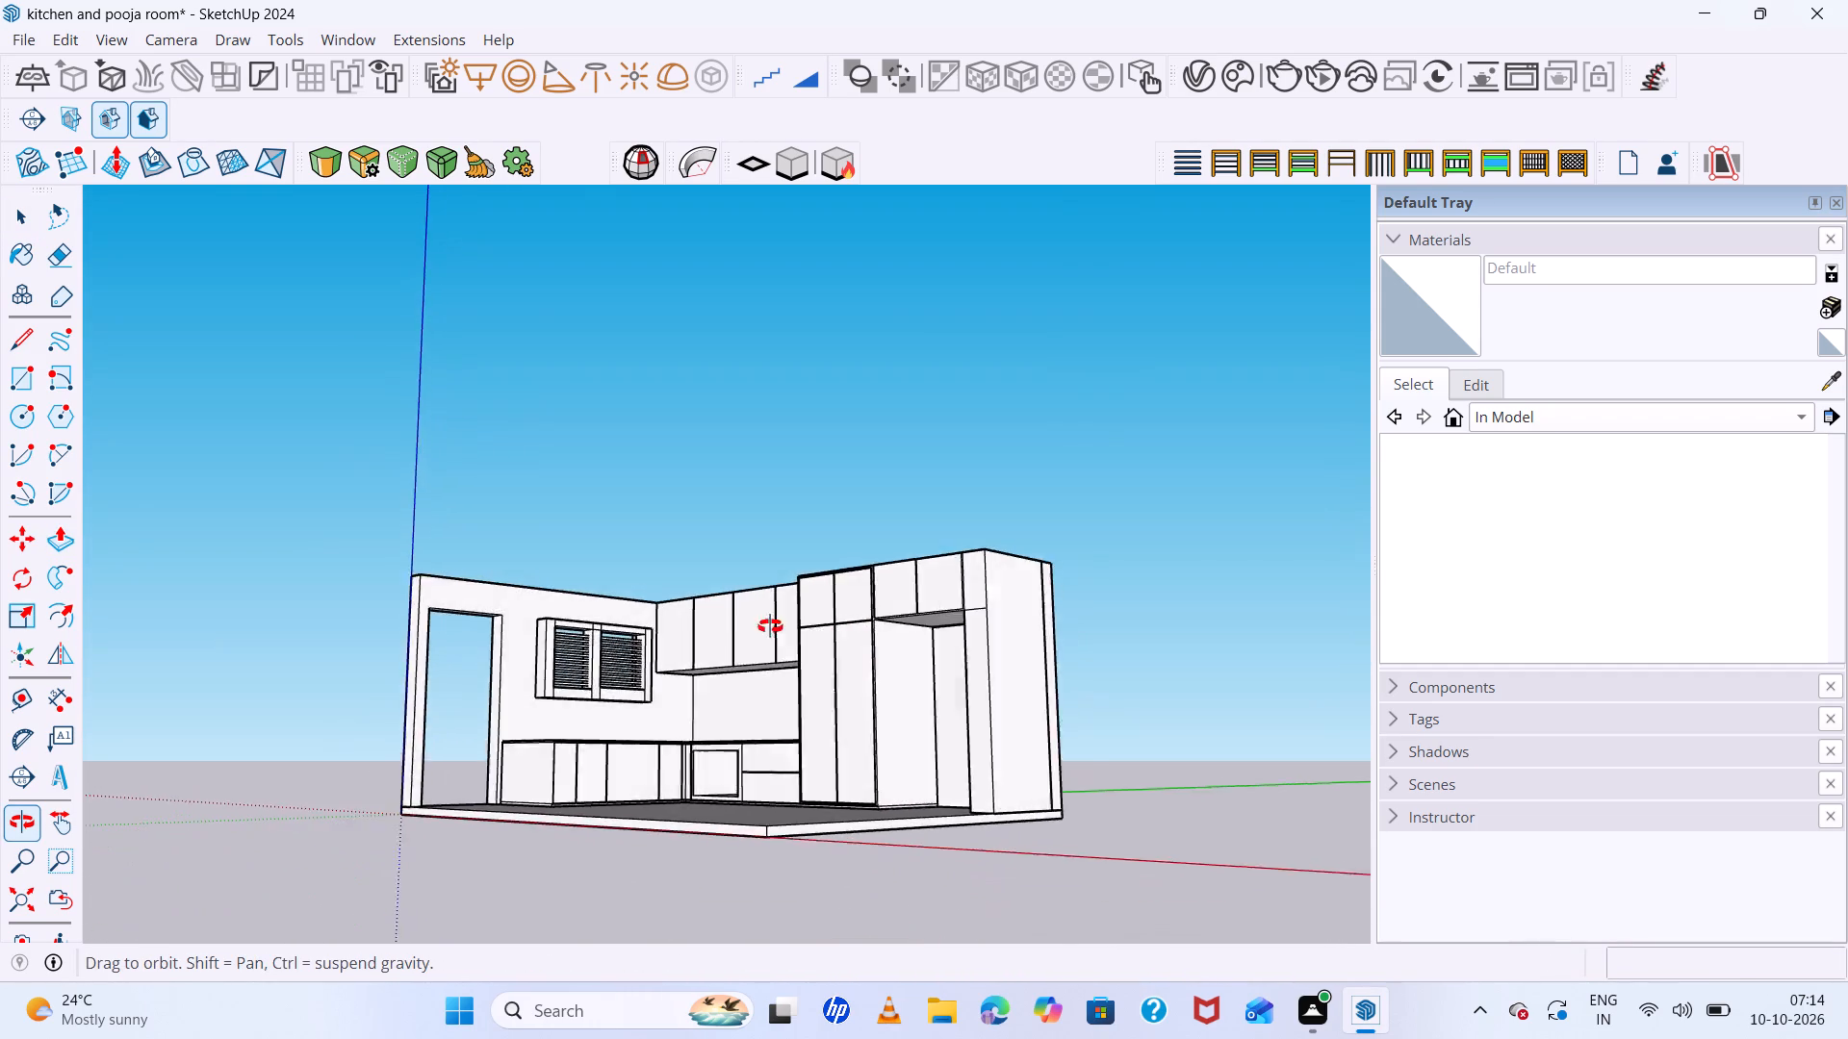
middle_drag(770, 626, 675, 647)
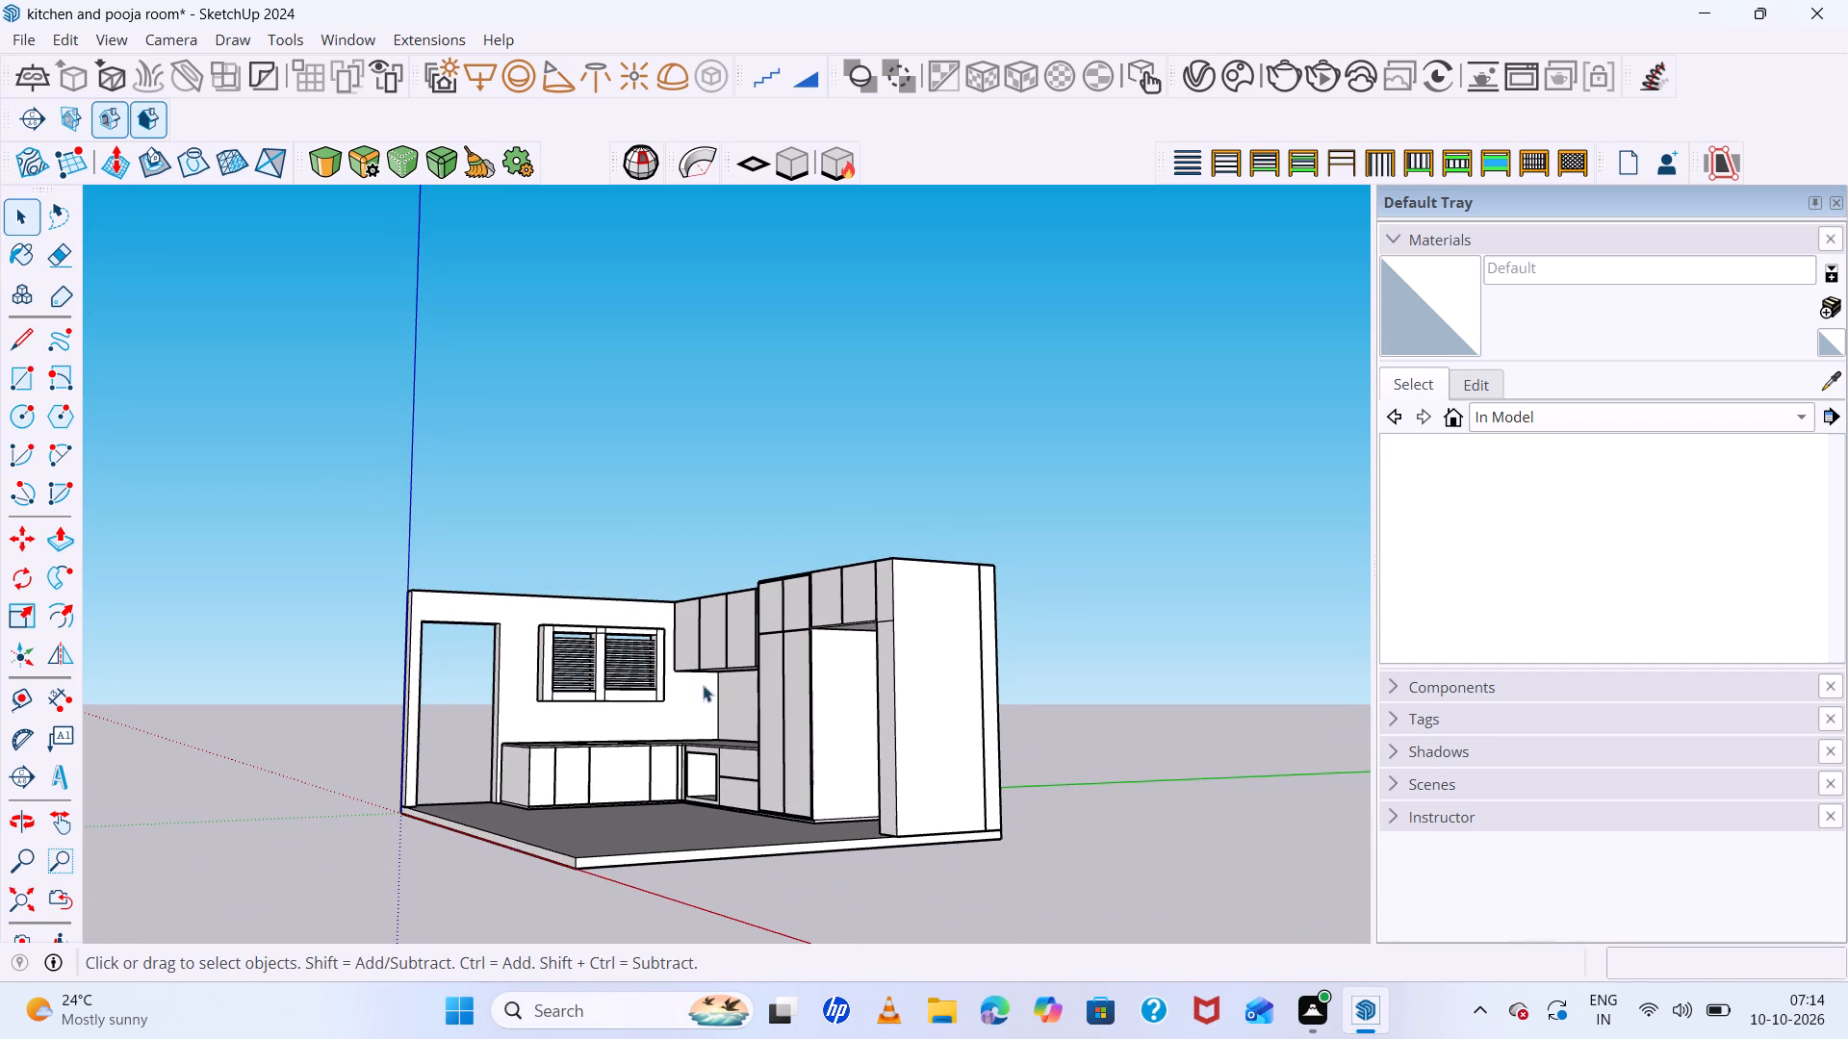
scroll(644, 678, up, 7)
middle_drag(784, 707, 1084, 753)
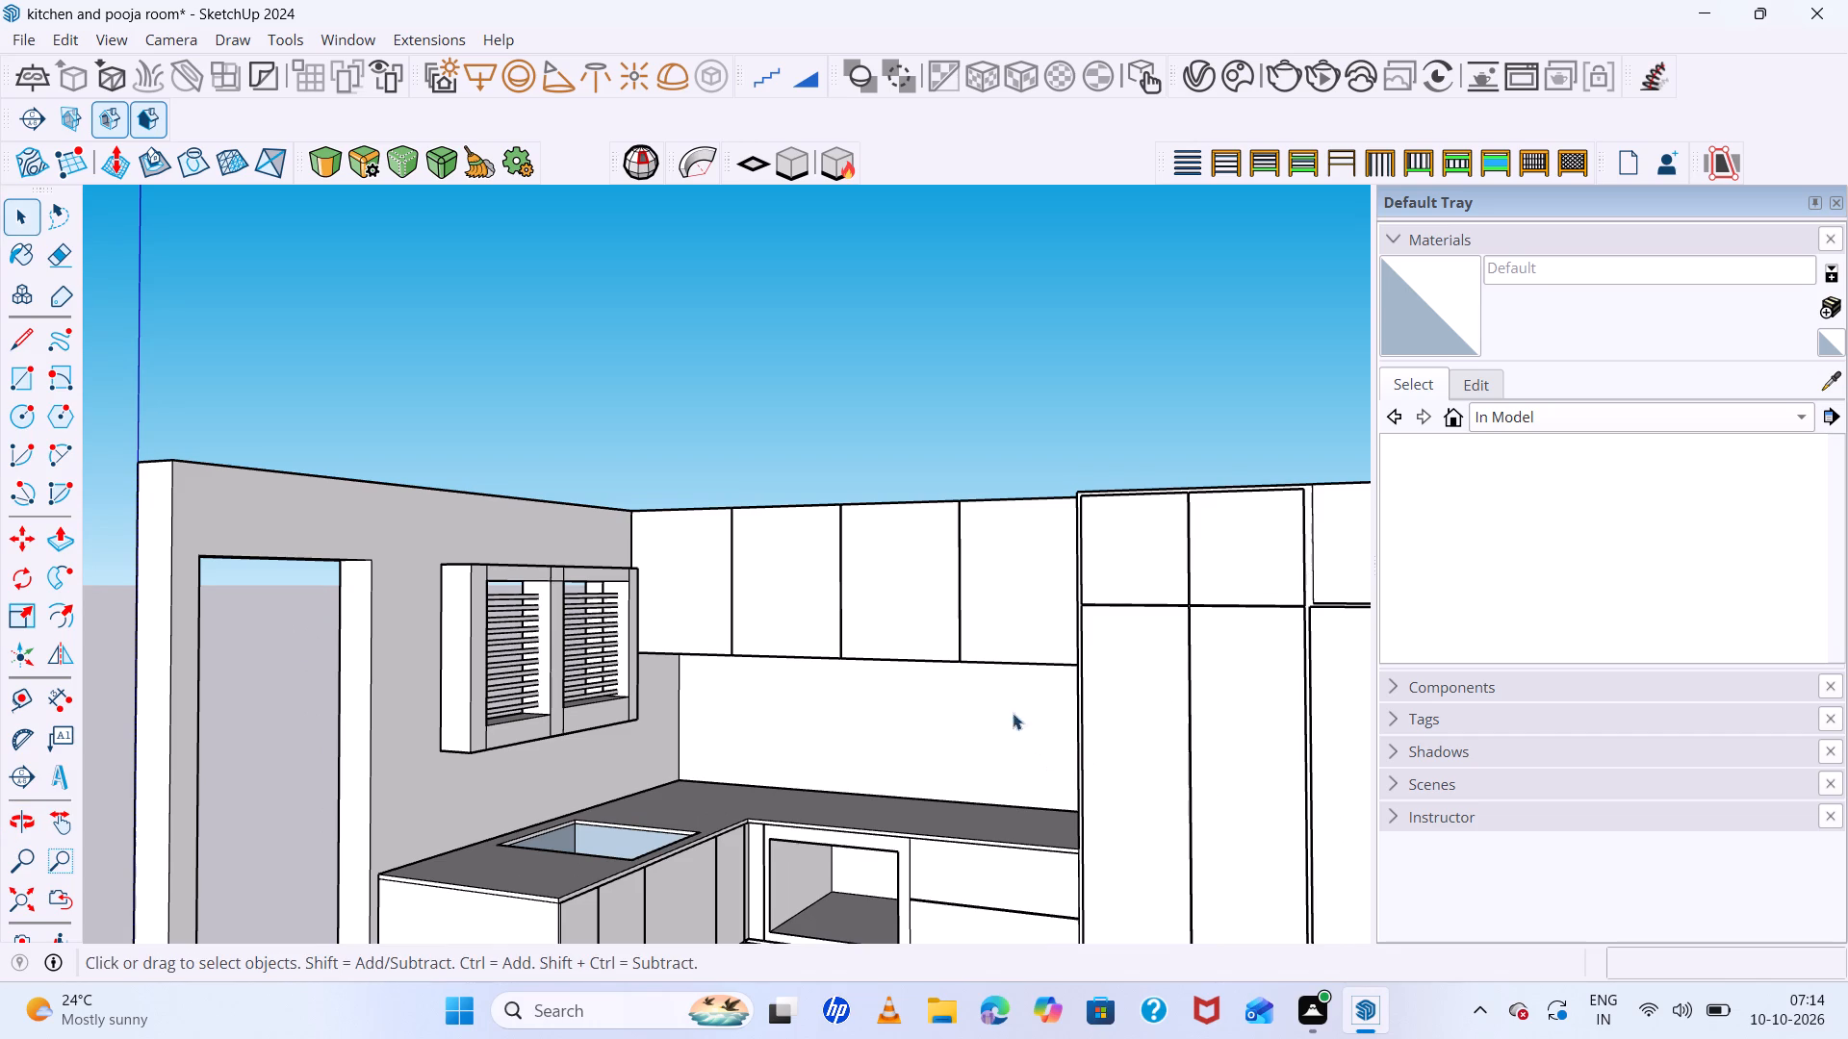
scroll(850, 672, down, 2)
middle_drag(813, 751, 699, 639)
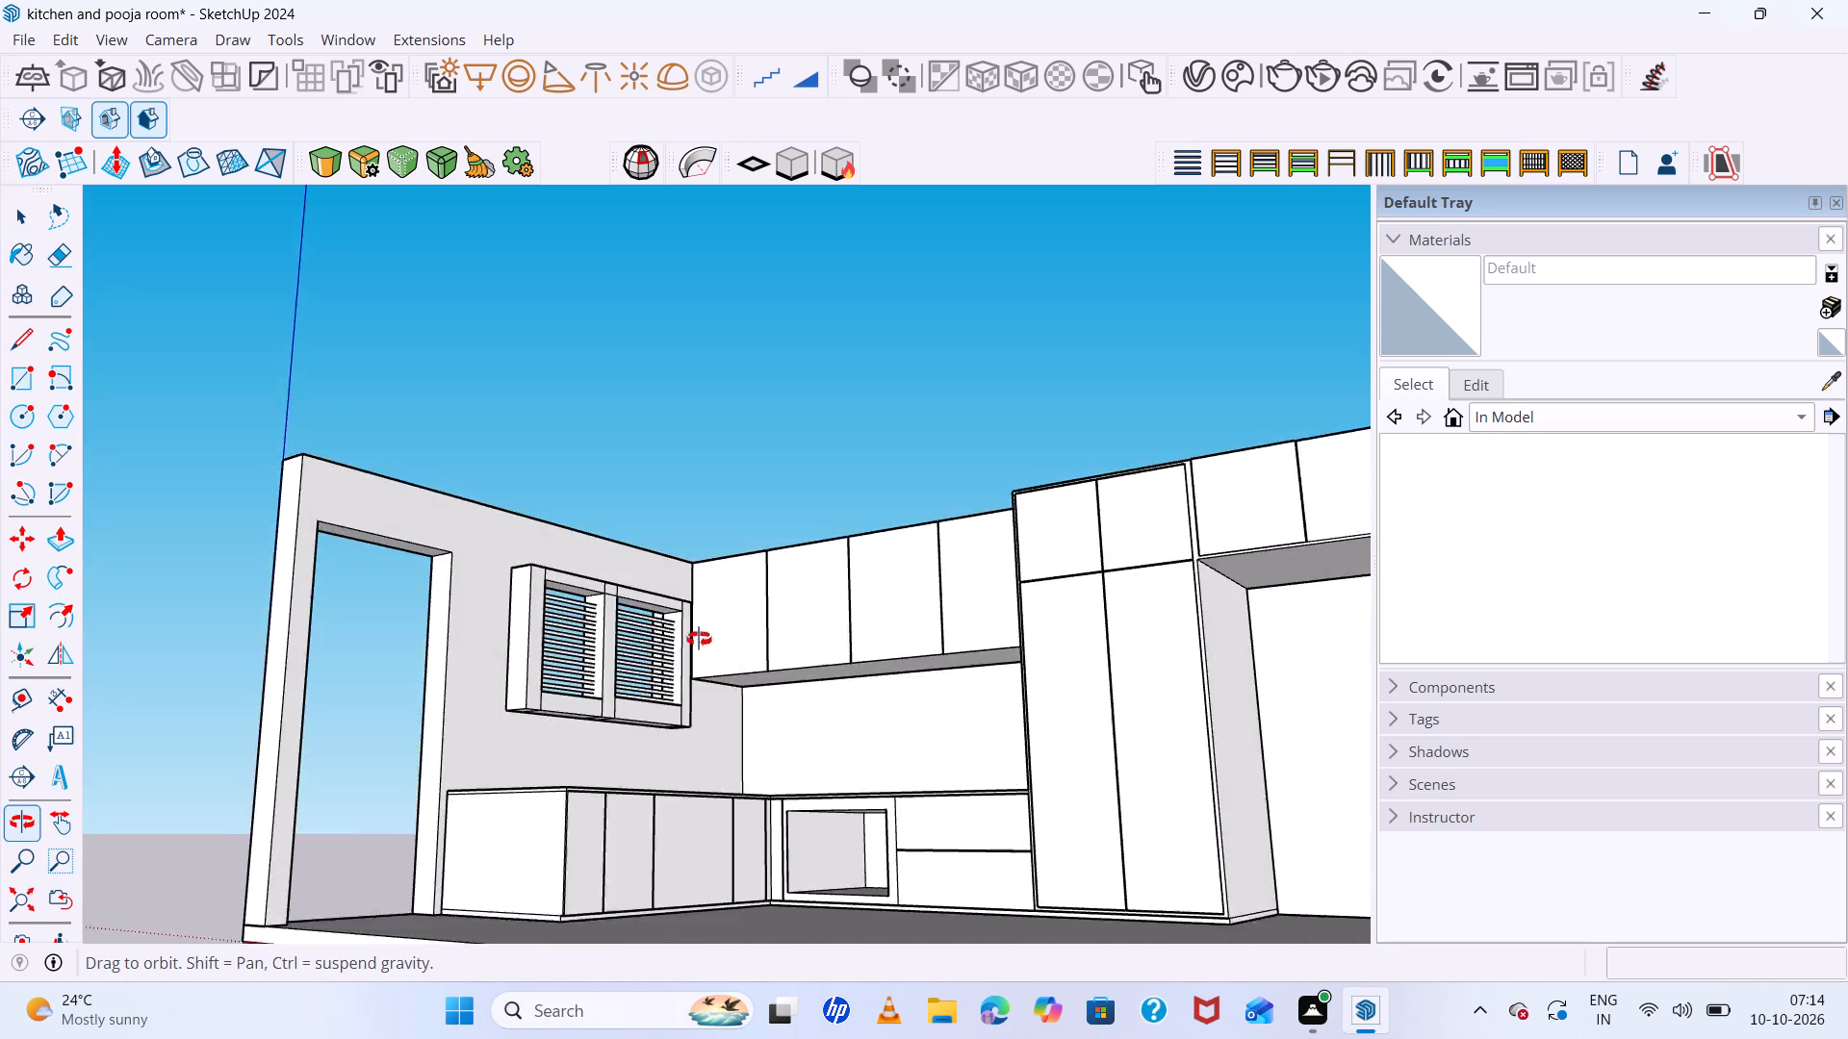
middle_drag(699, 639, 702, 640)
middle_drag(698, 637, 554, 644)
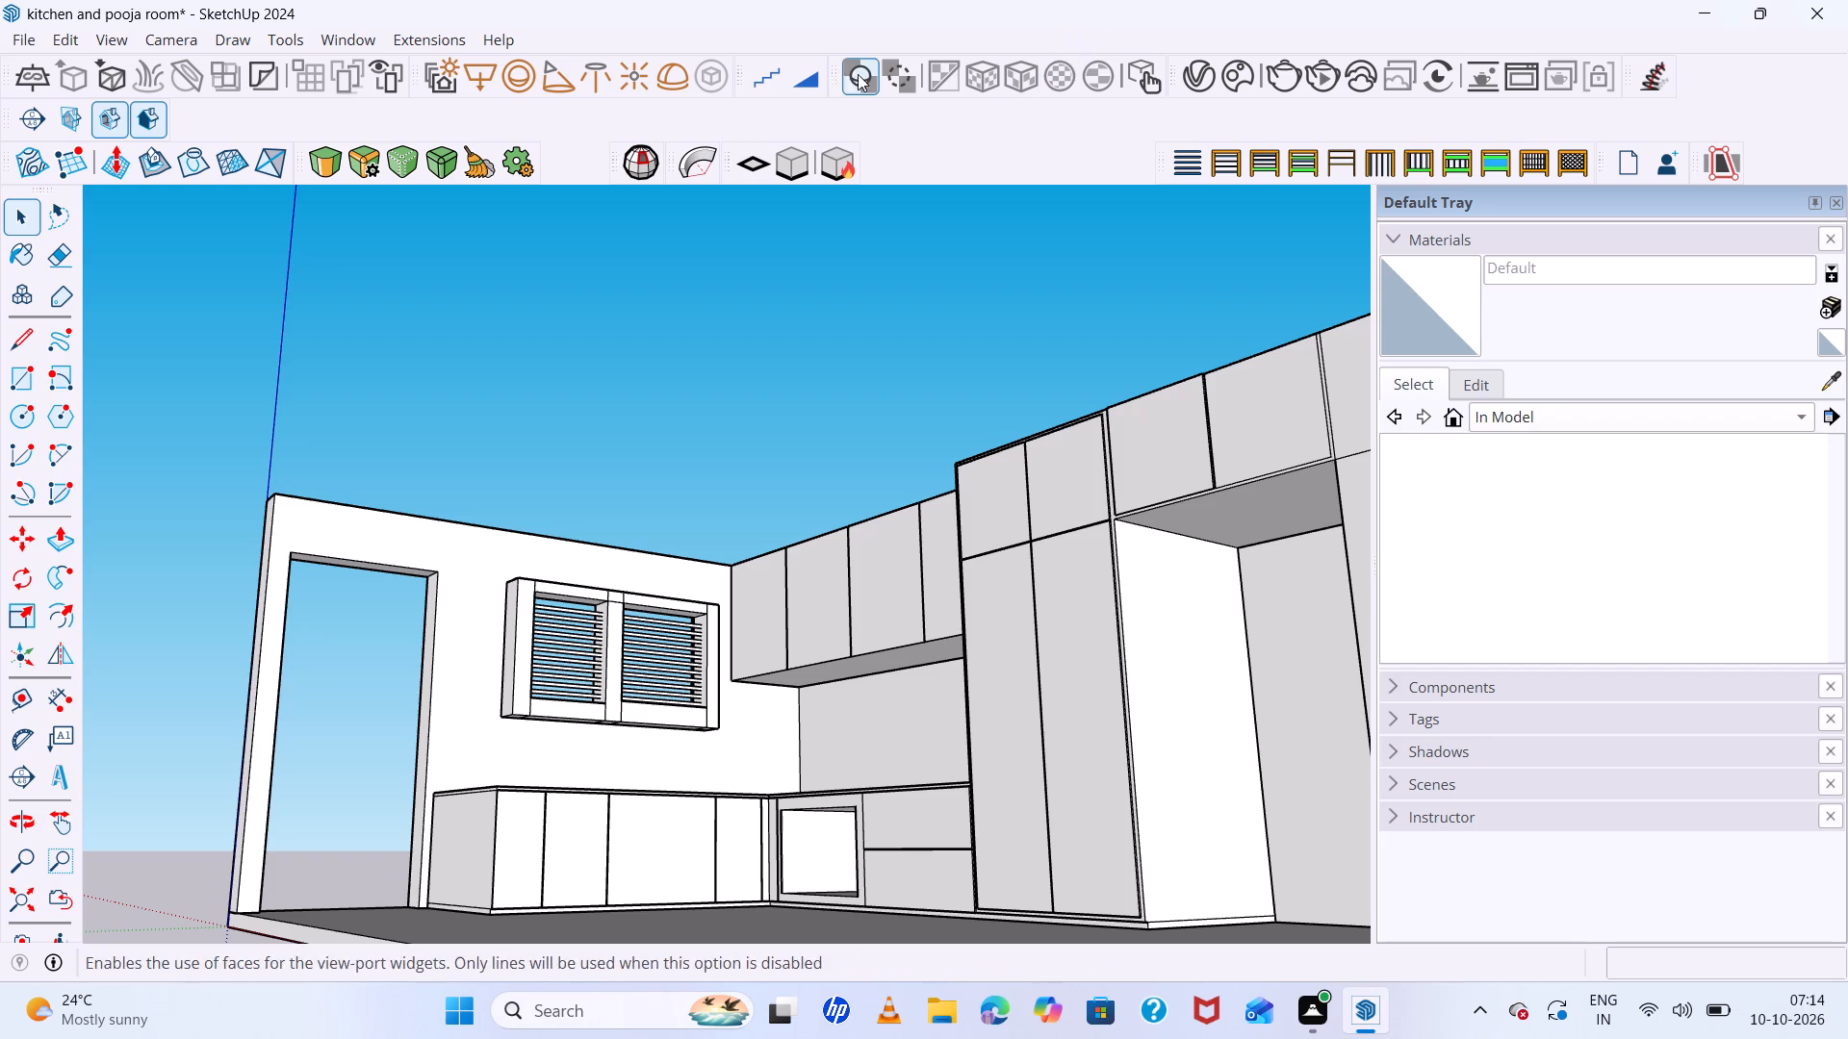
Draw a line about 3'6" long from the upper cabinet's bottom back corner along the window wall to the window frame's near side.
scroll(793, 695, up, 2)
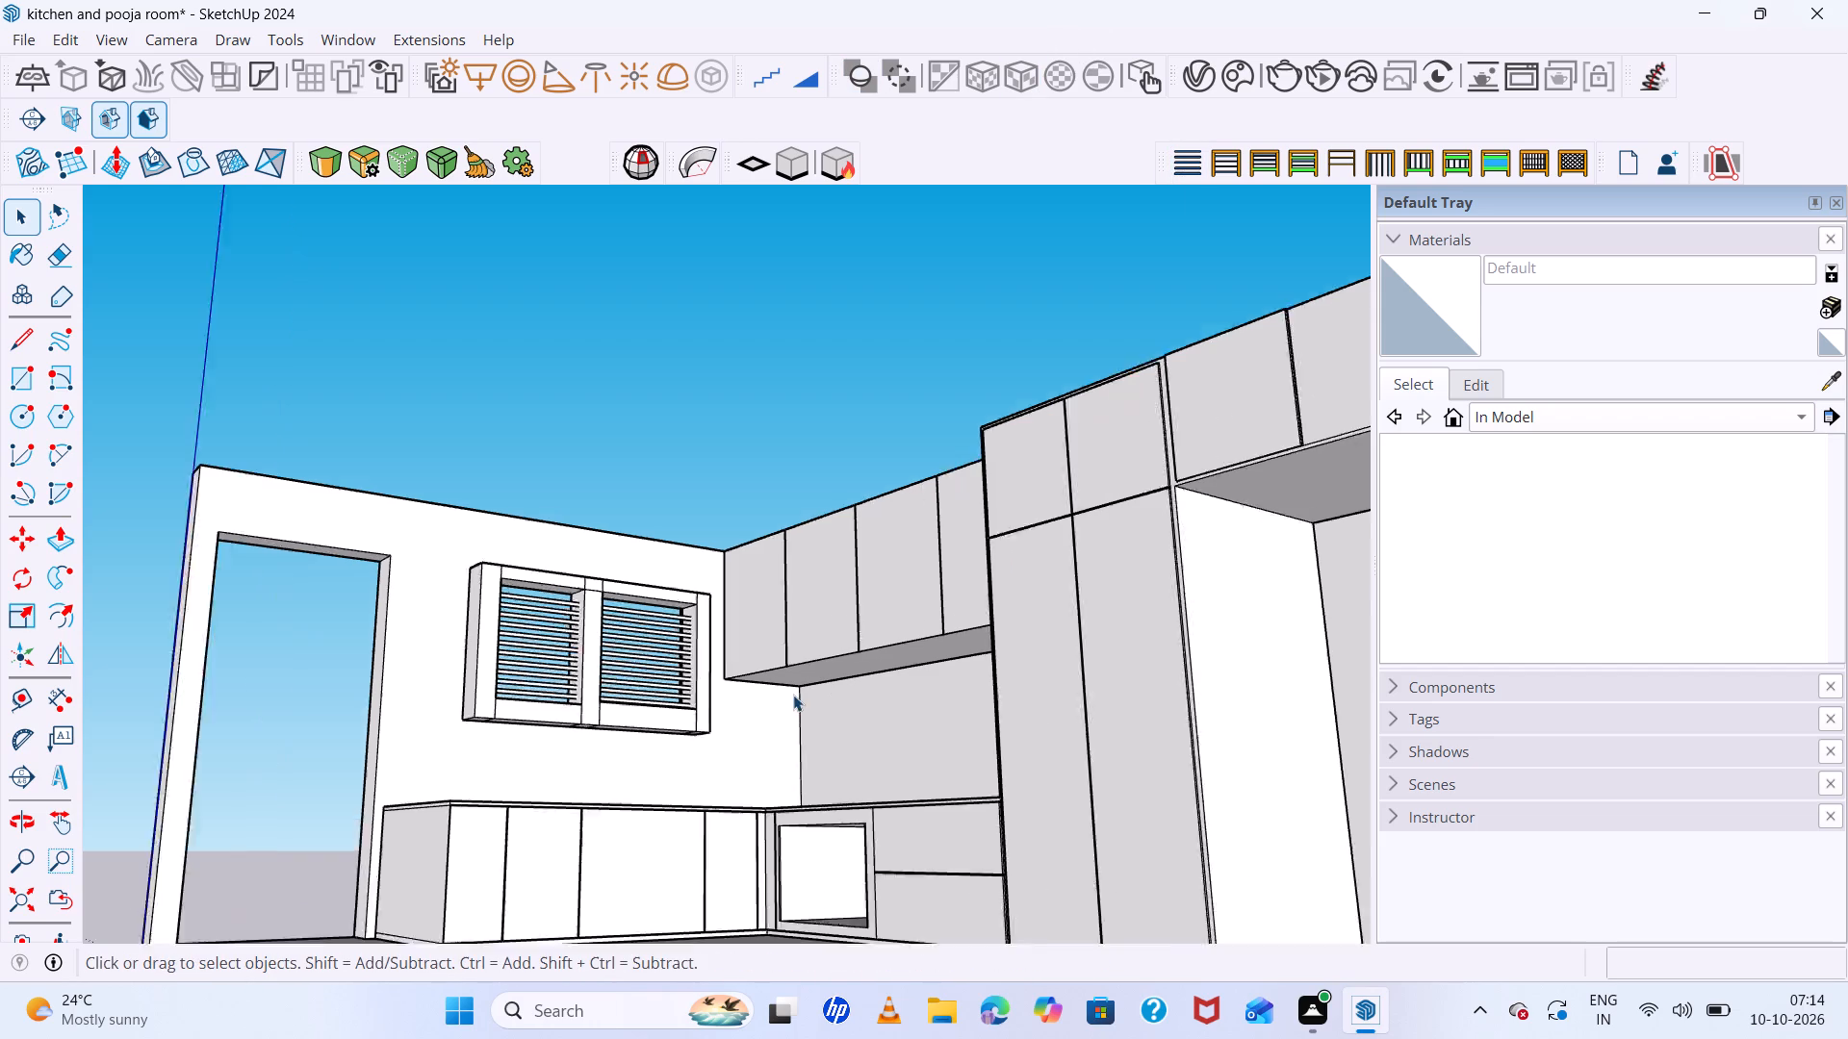
scroll(793, 695, up, 5)
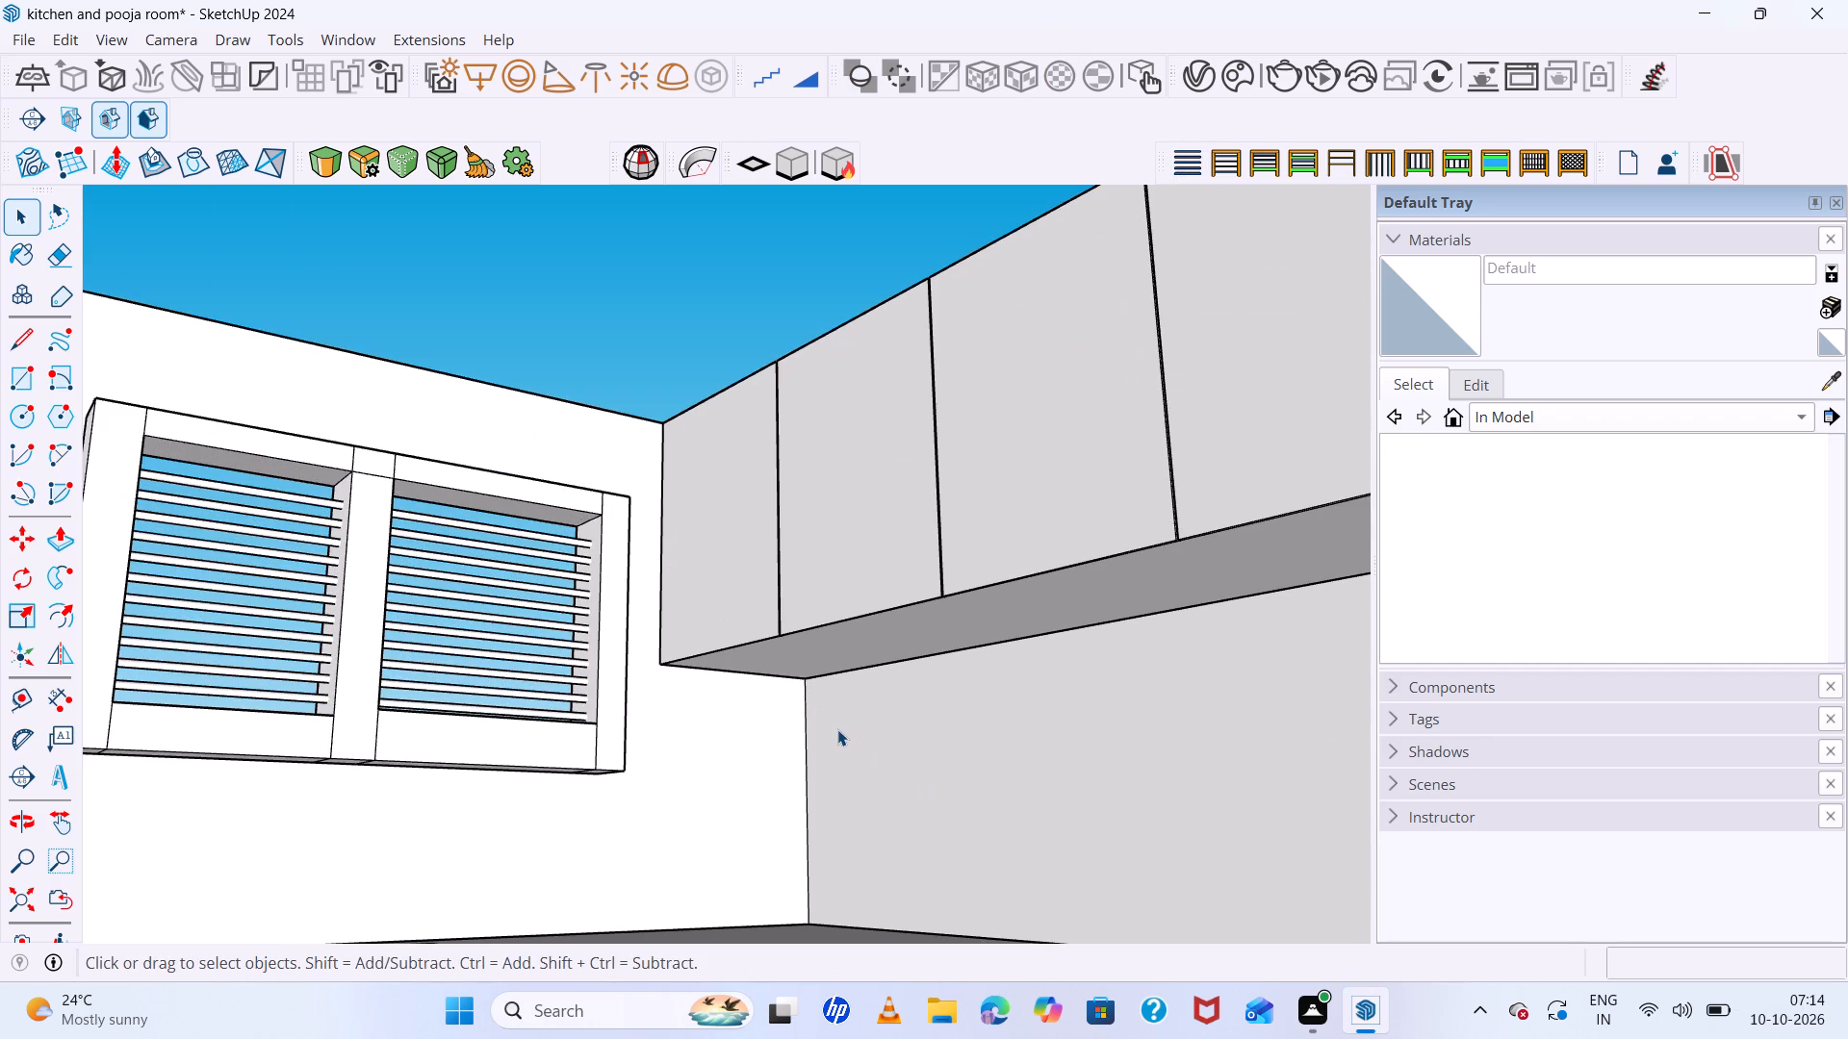
key(l)
click(800, 680)
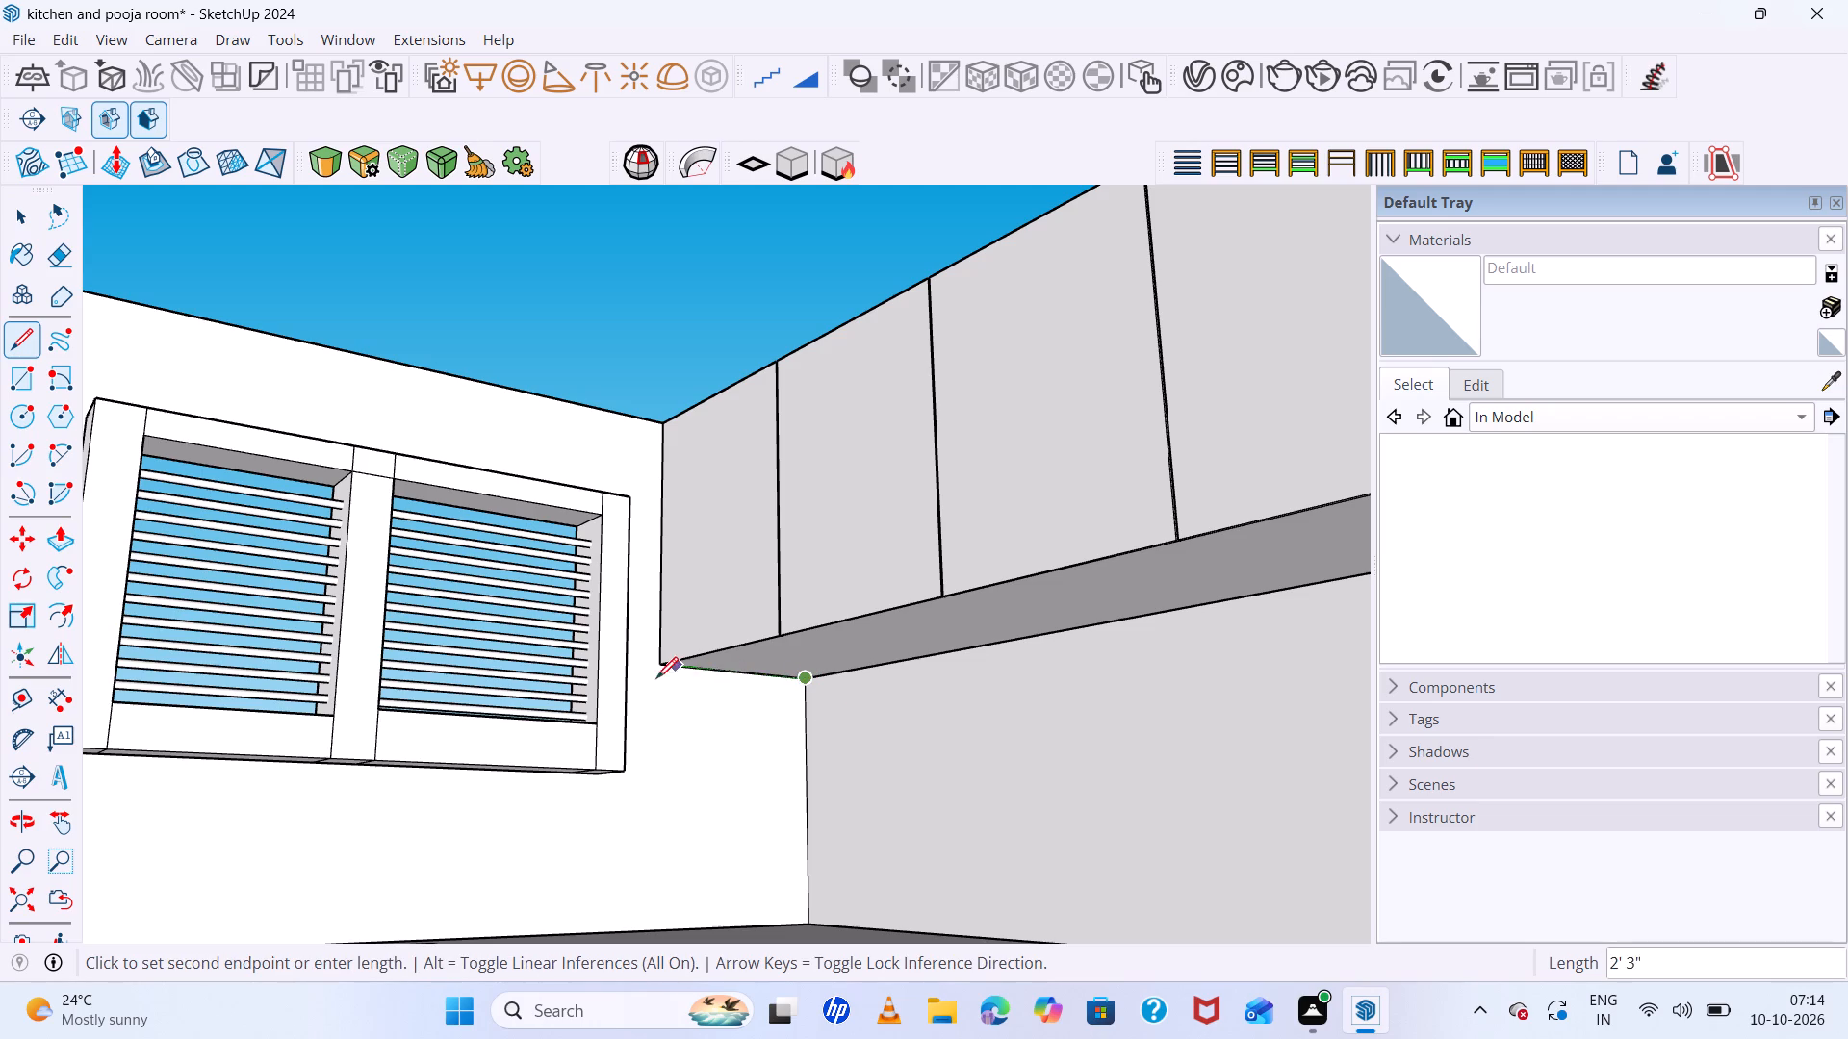
scroll(662, 667, up, 6)
middle_drag(663, 666, 369, 636)
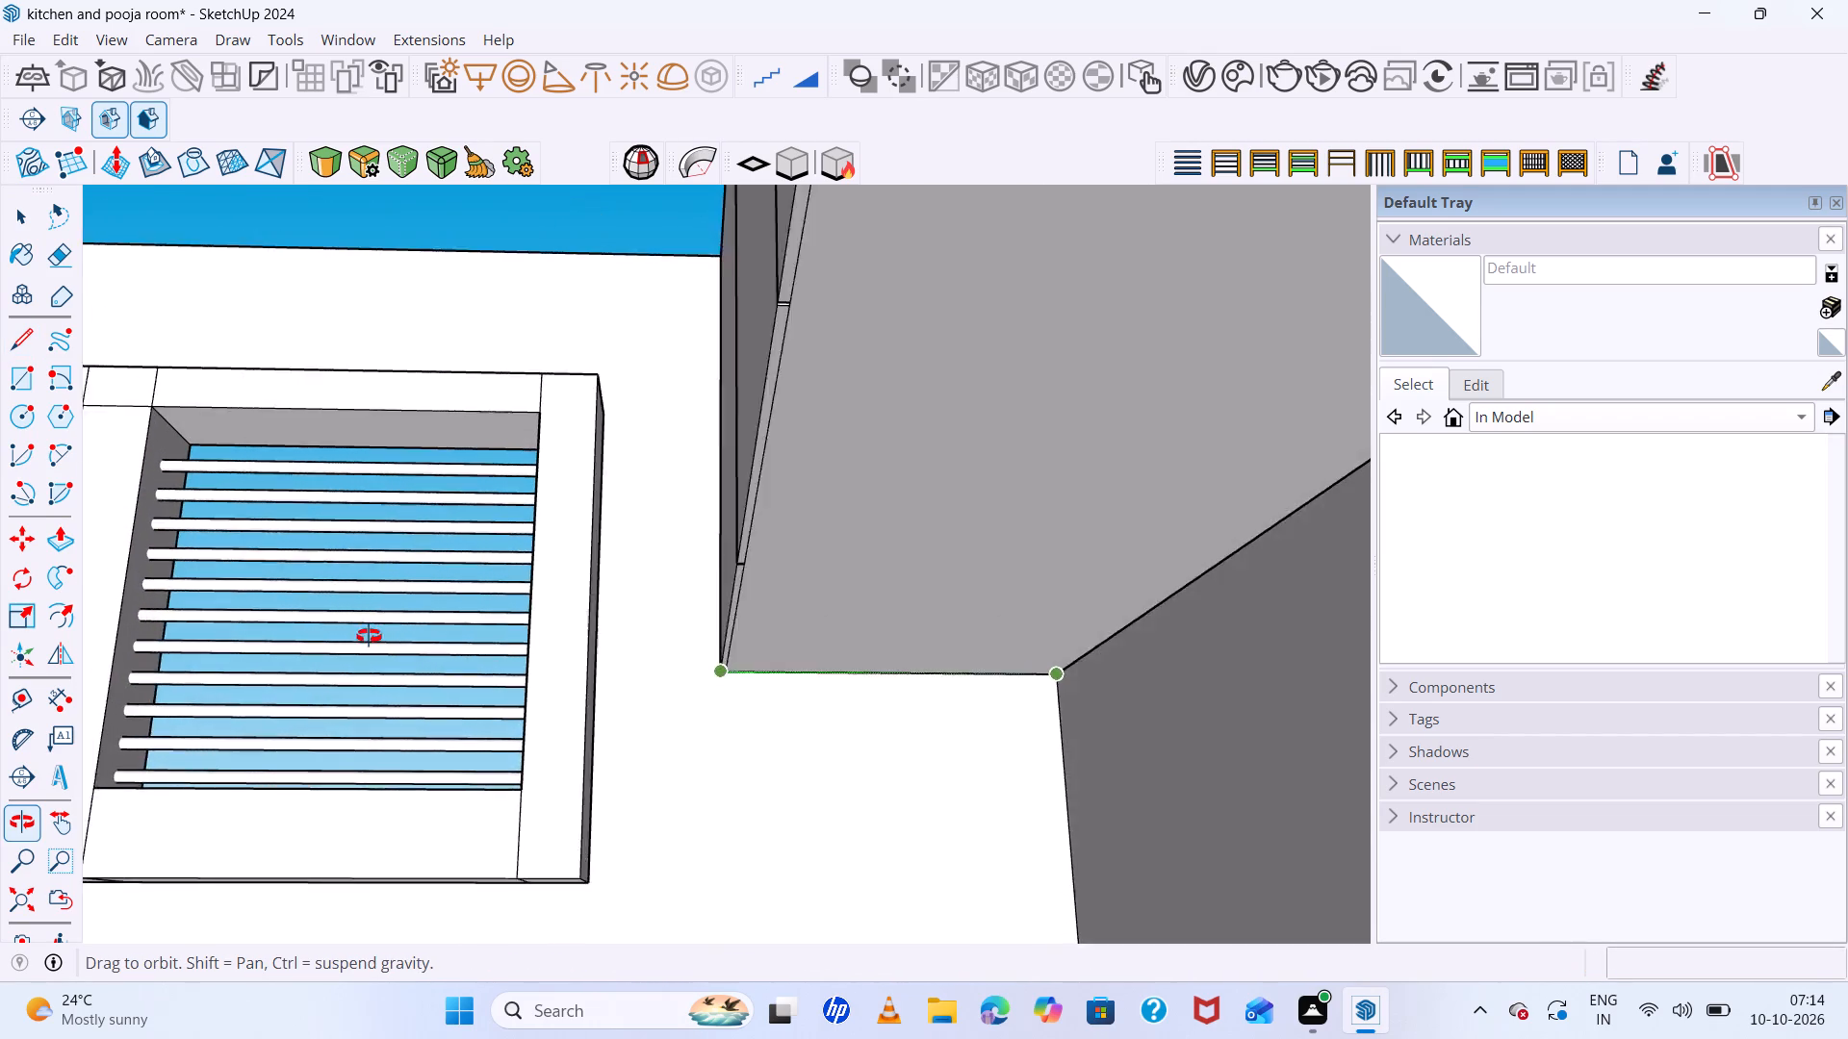
middle_drag(369, 636, 282, 636)
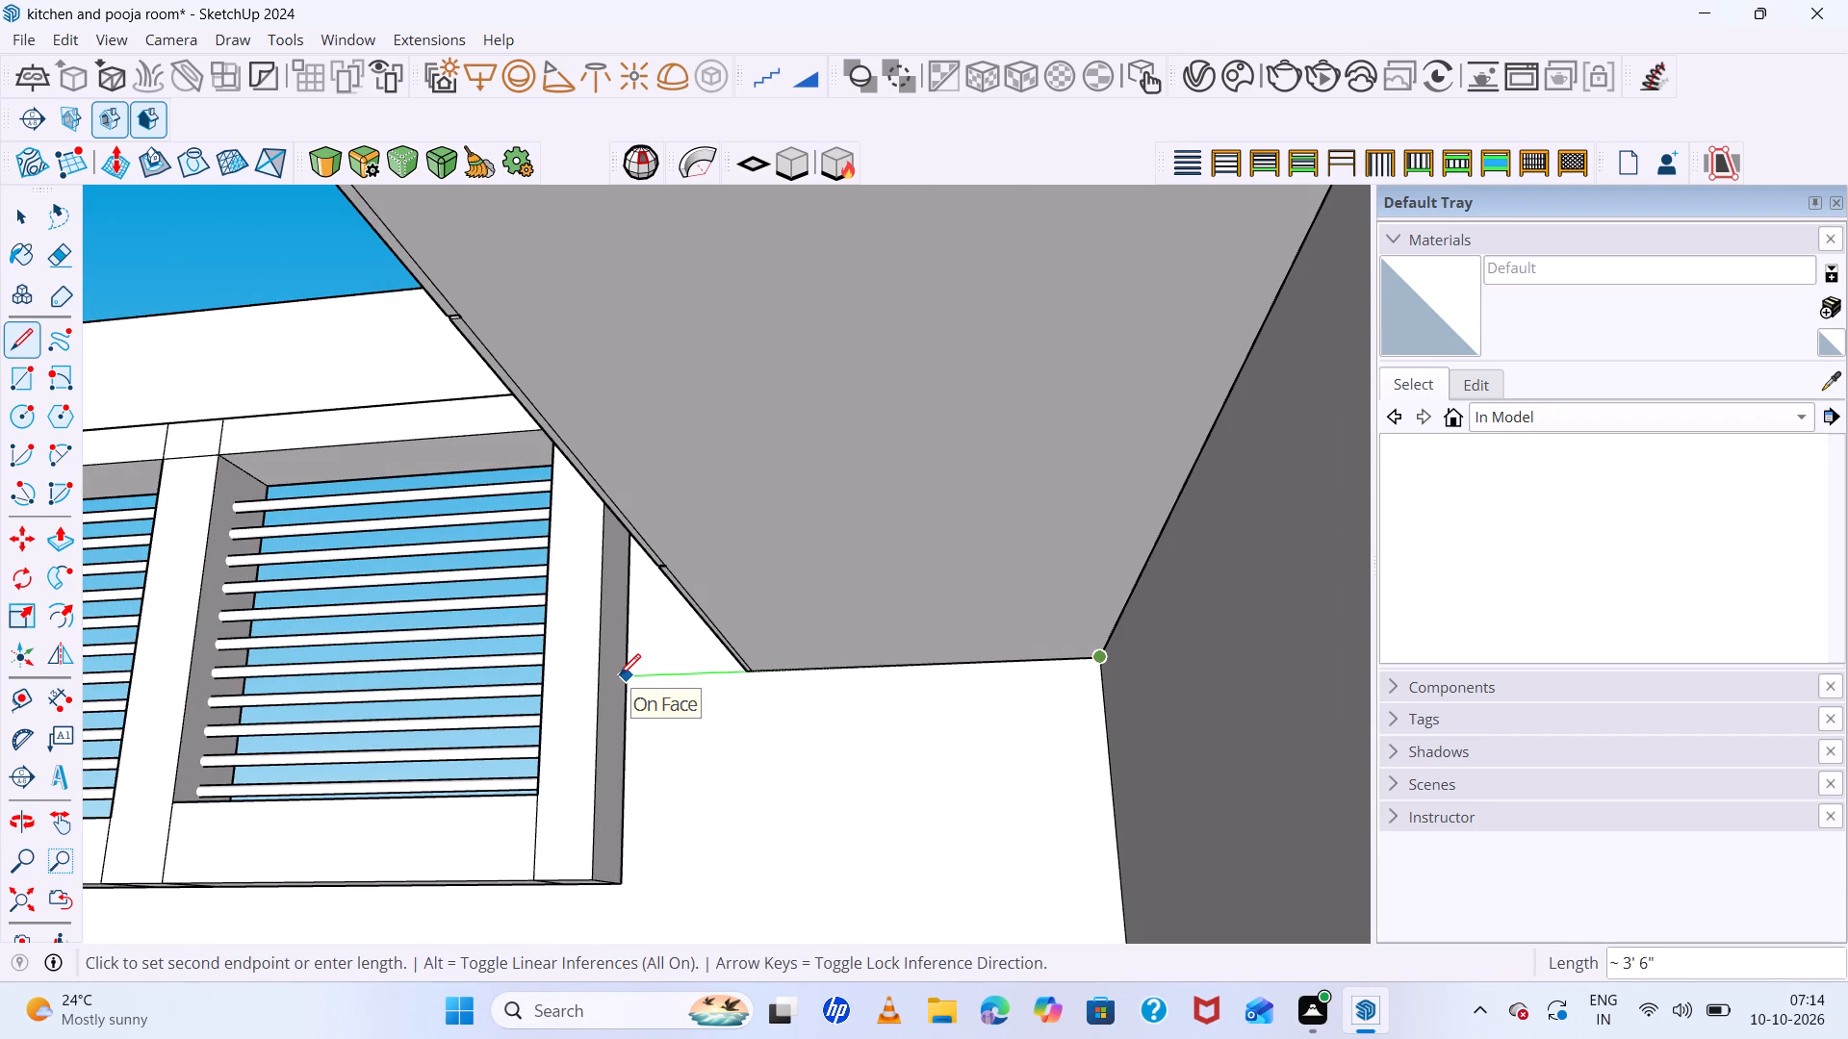
click(619, 675)
scroll(1014, 693, down, 13)
key(space)
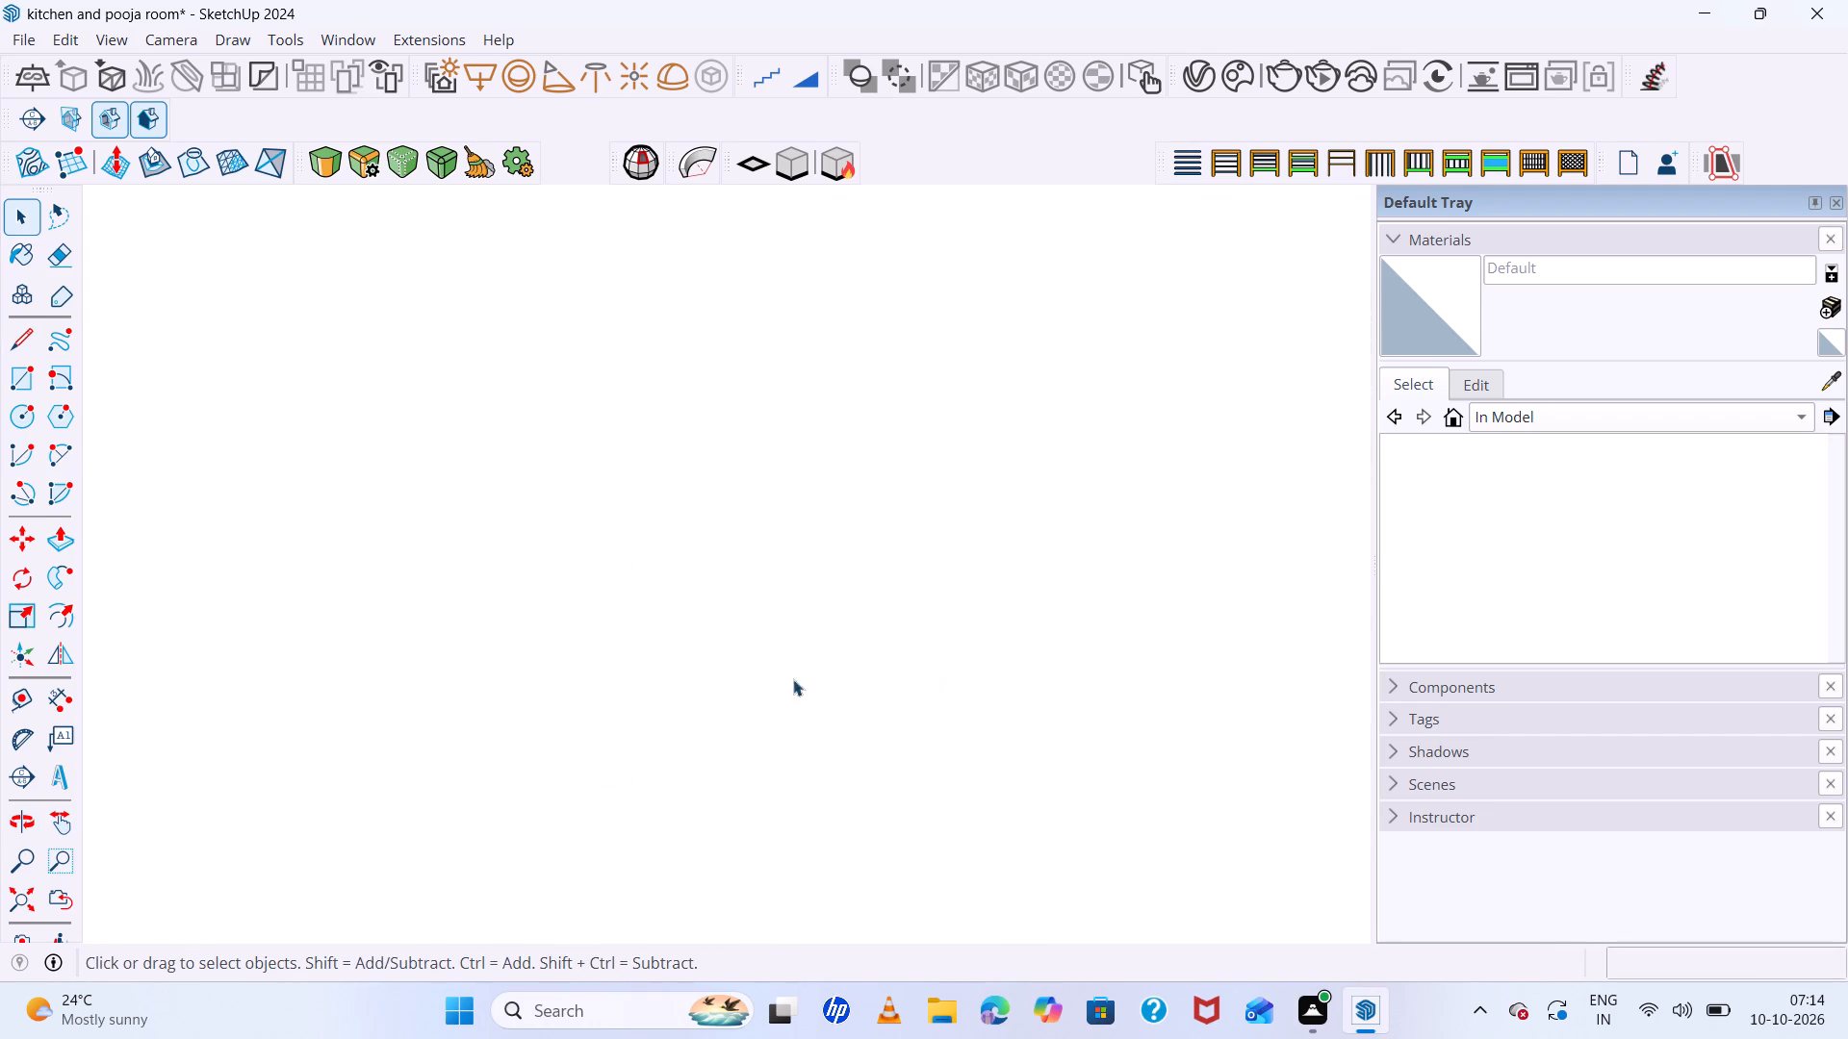
scroll(773, 676, down, 7)
click(33, 903)
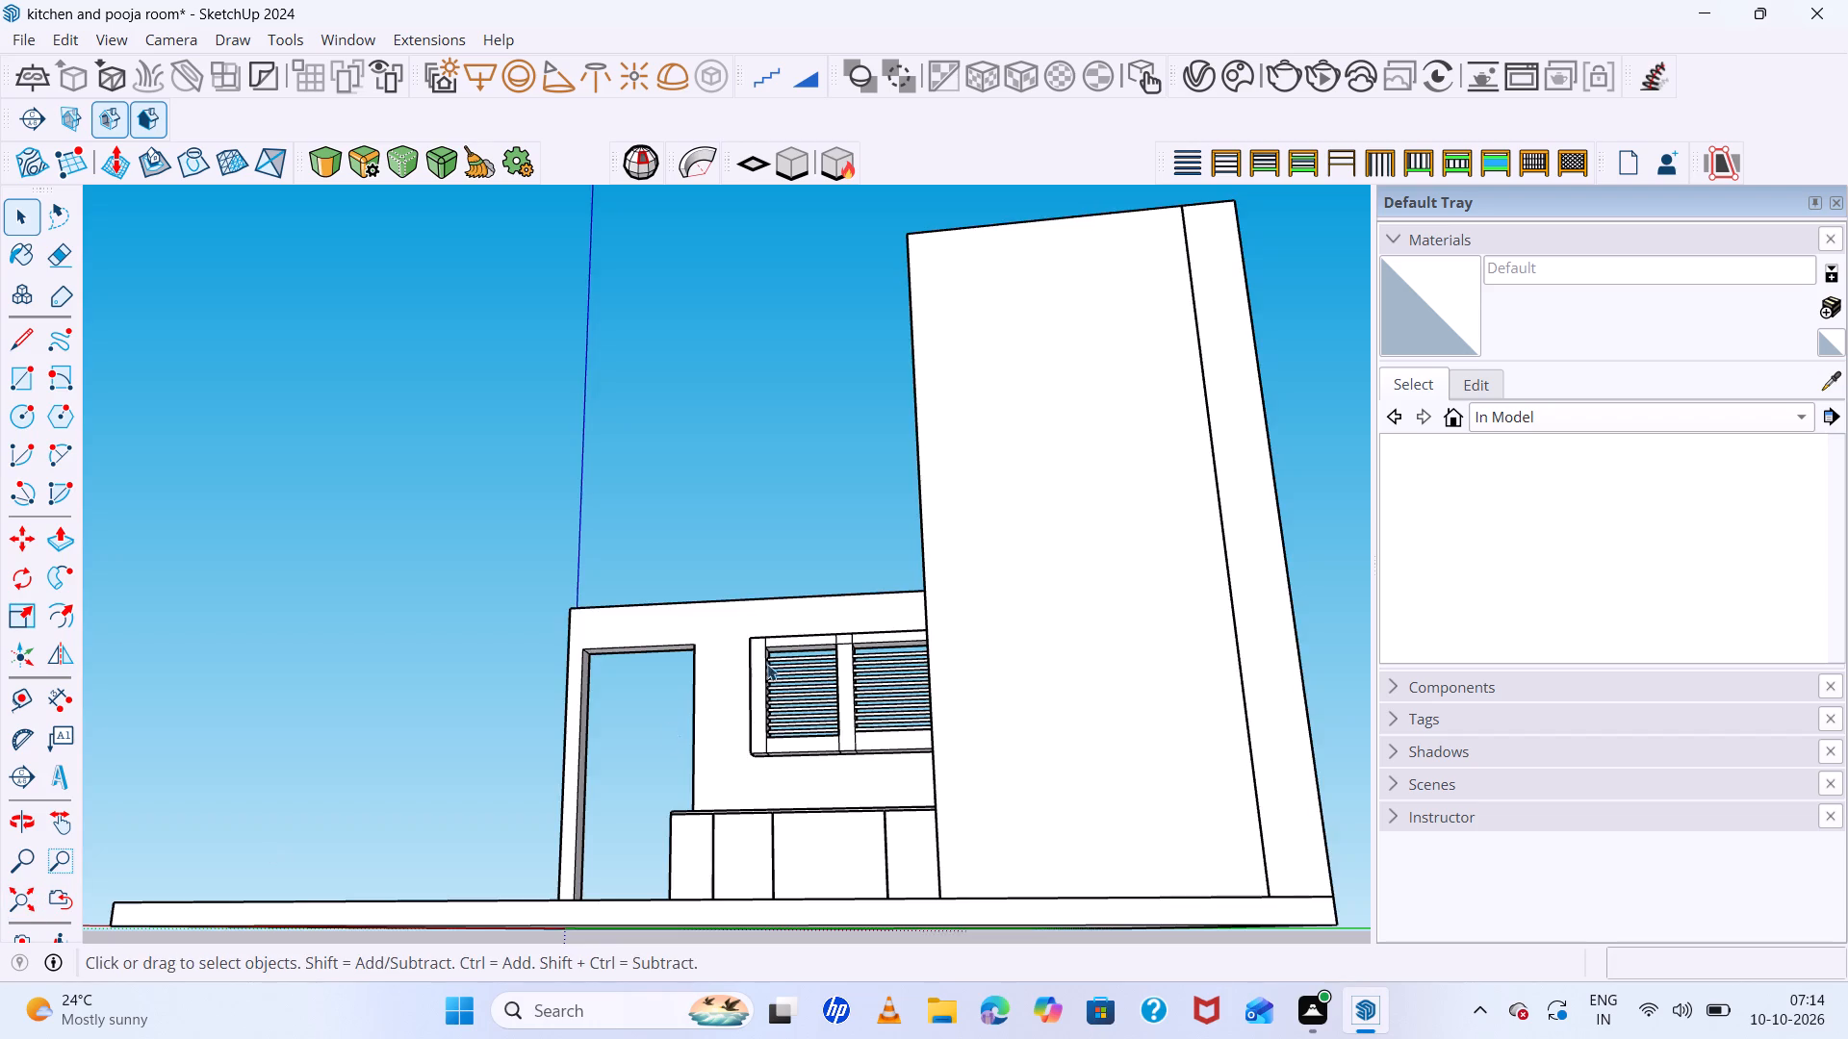
scroll(853, 643, down, 5)
middle_drag(667, 613, 779, 699)
scroll(744, 656, up, 7)
scroll(963, 665, up, 3)
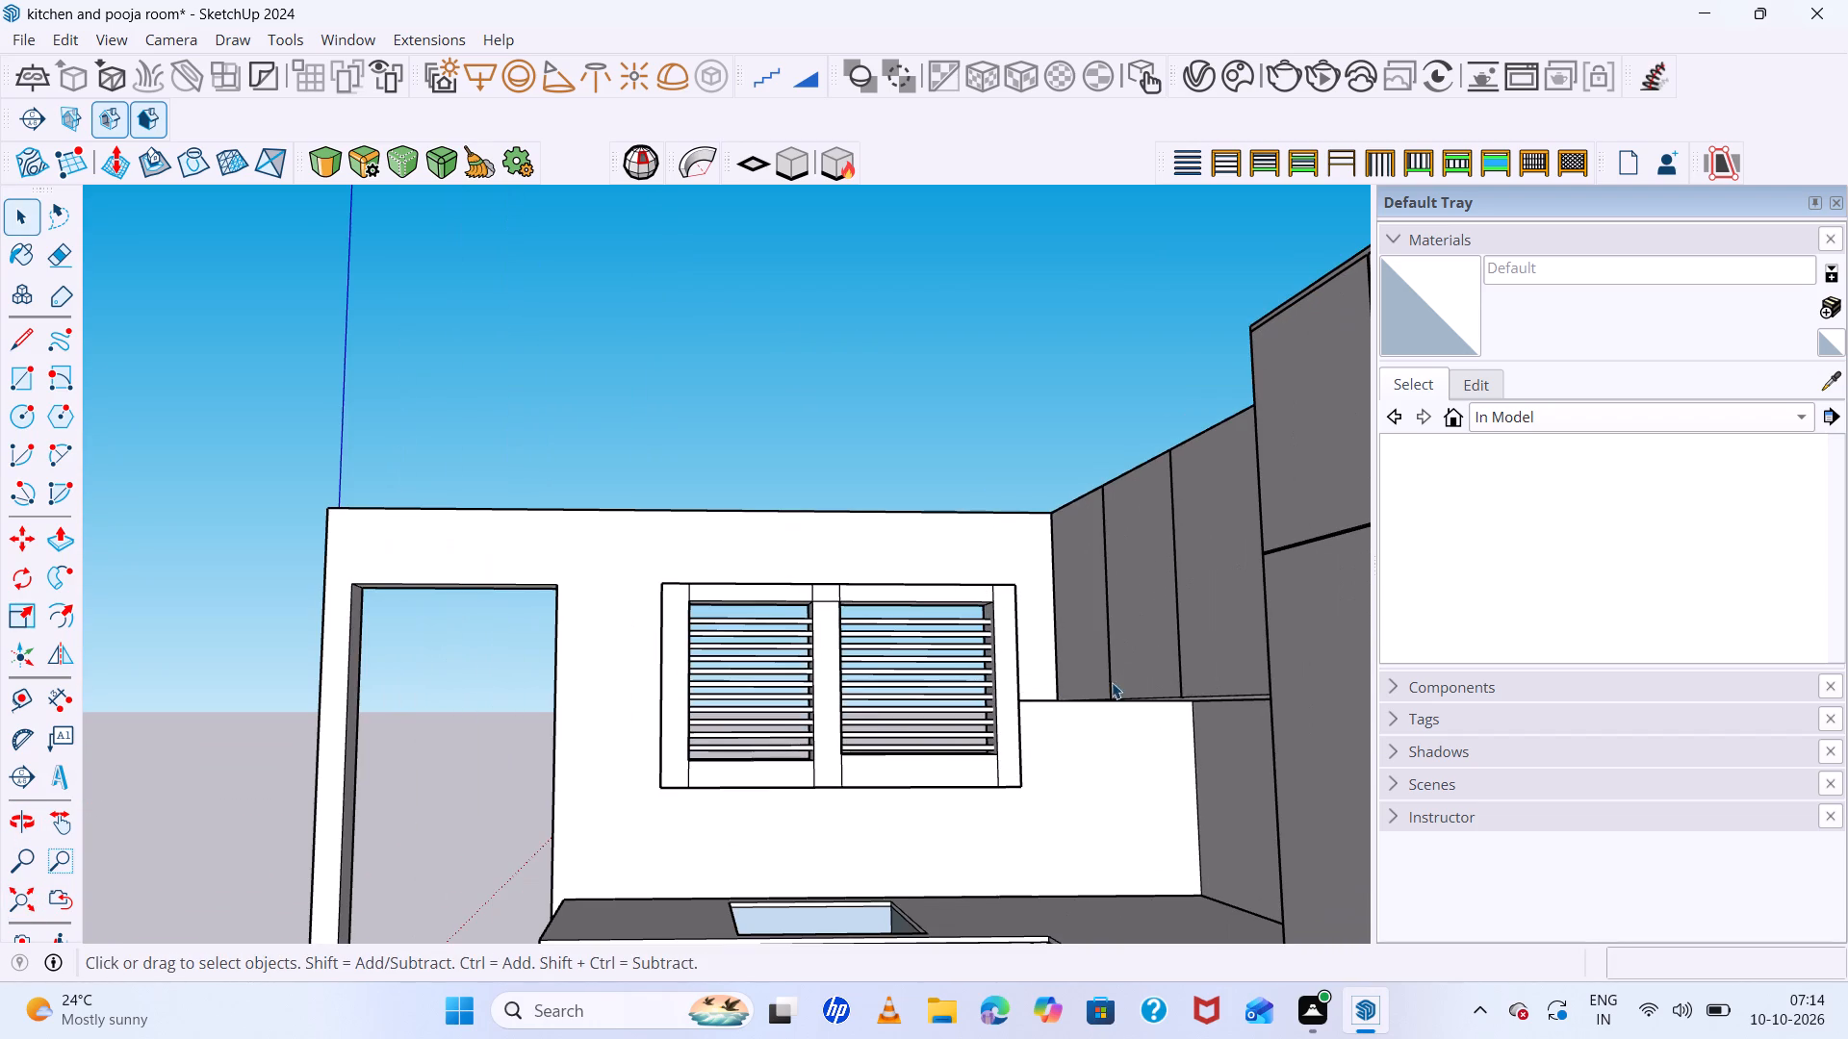
Continue the line across the window wall from the frame's cabinet side to past its doorway side, about 7'1" long.
key(l)
scroll(1047, 709, up, 12)
middle_drag(1053, 704, 930, 713)
scroll(958, 674, up, 3)
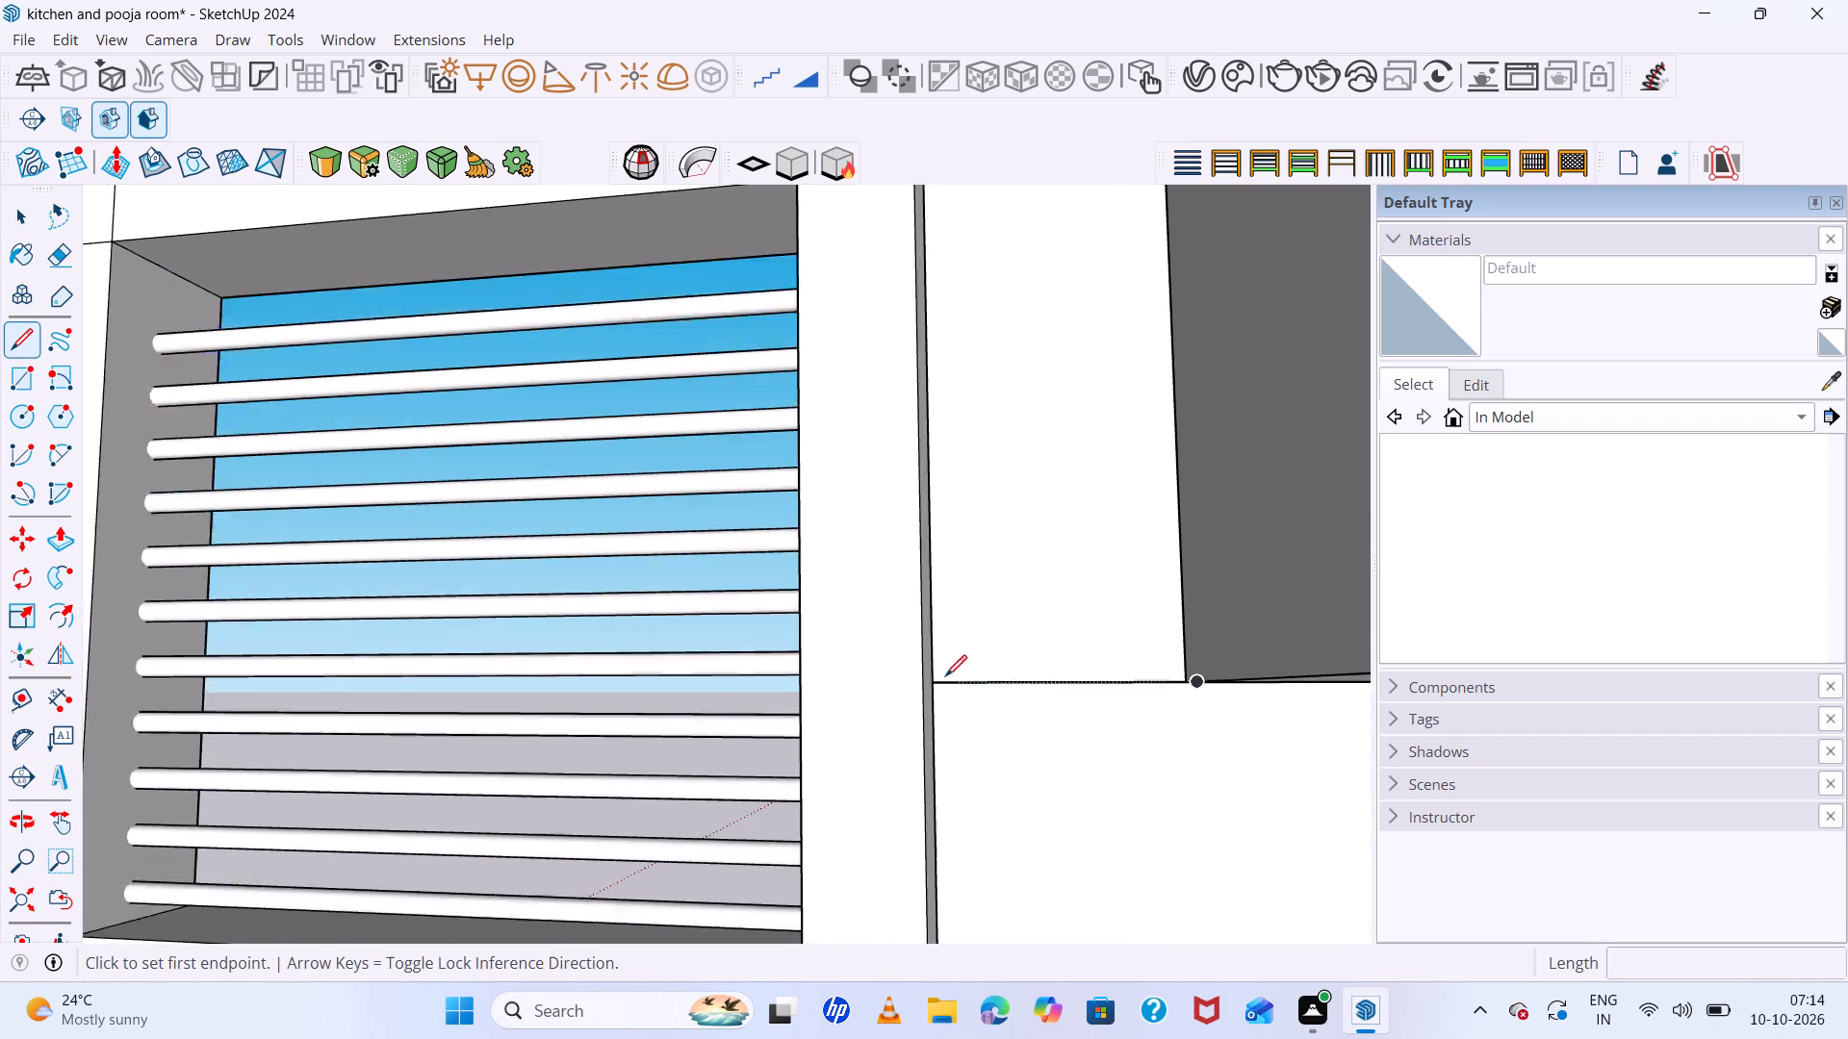
scroll(945, 676, up, 2)
click(927, 687)
scroll(1101, 674, down, 14)
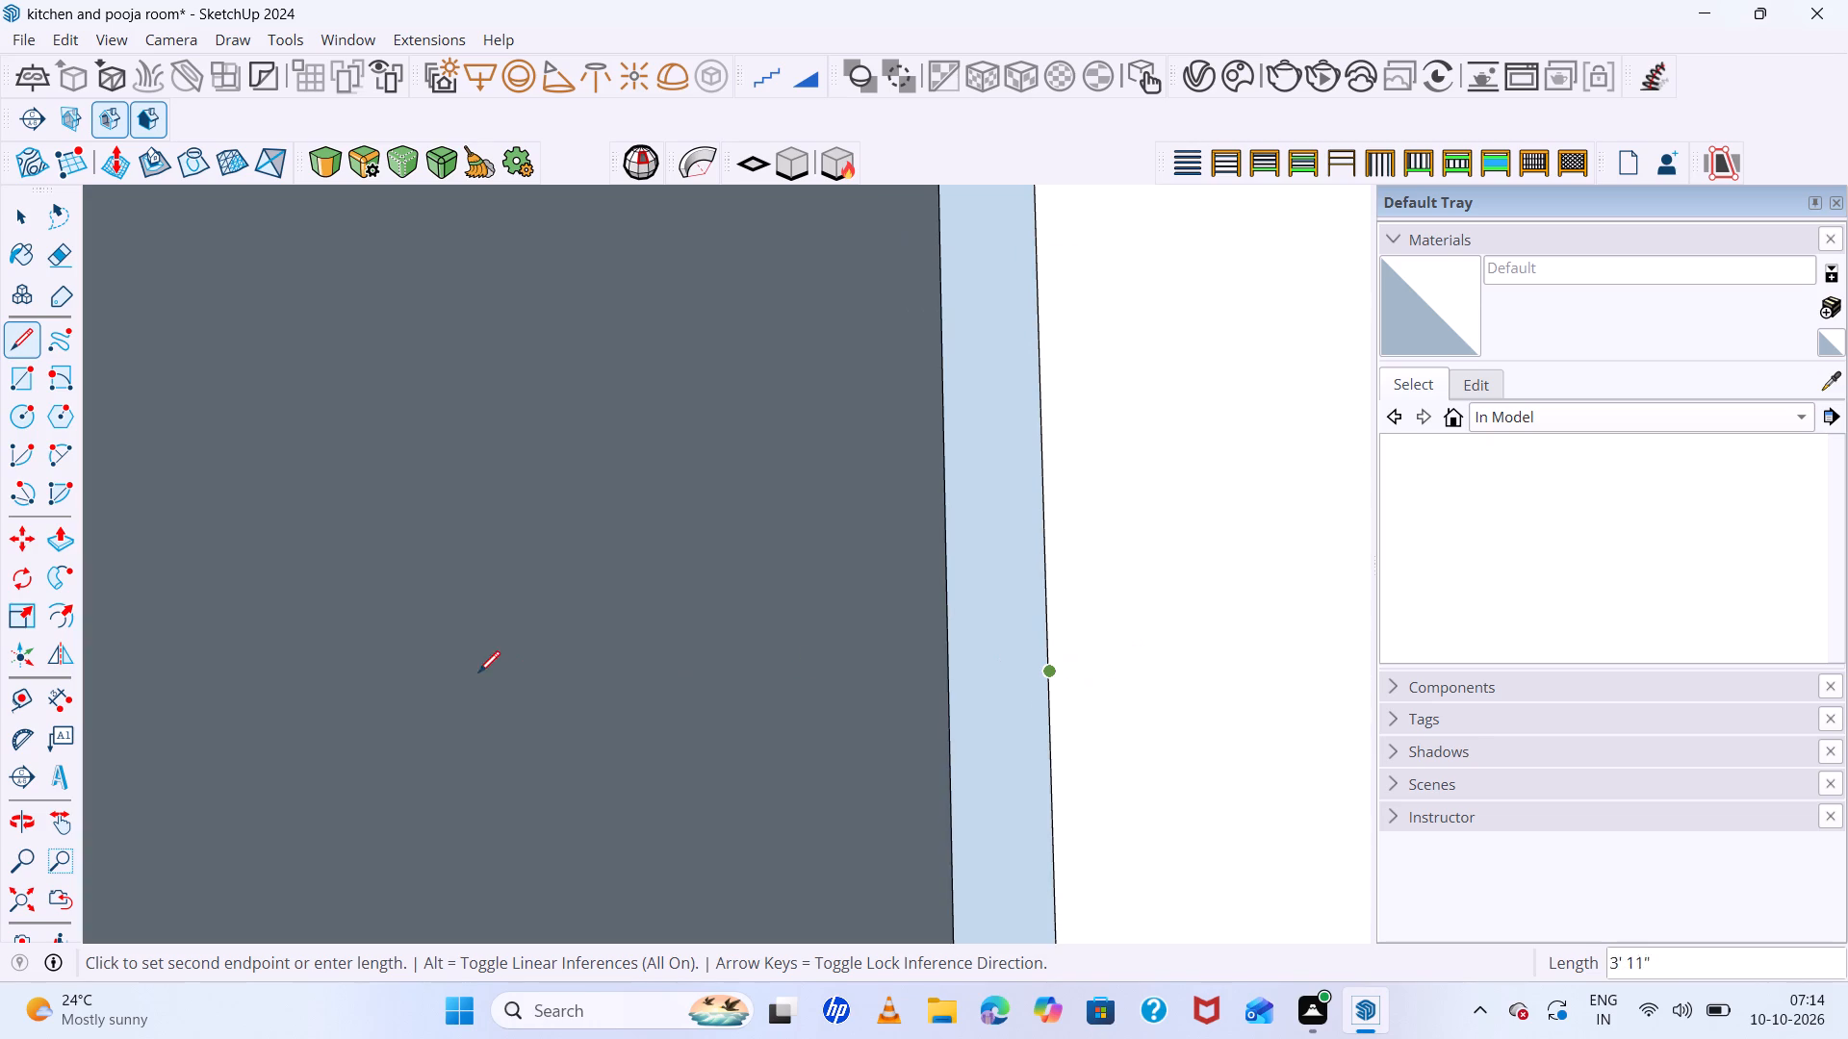
click(30, 904)
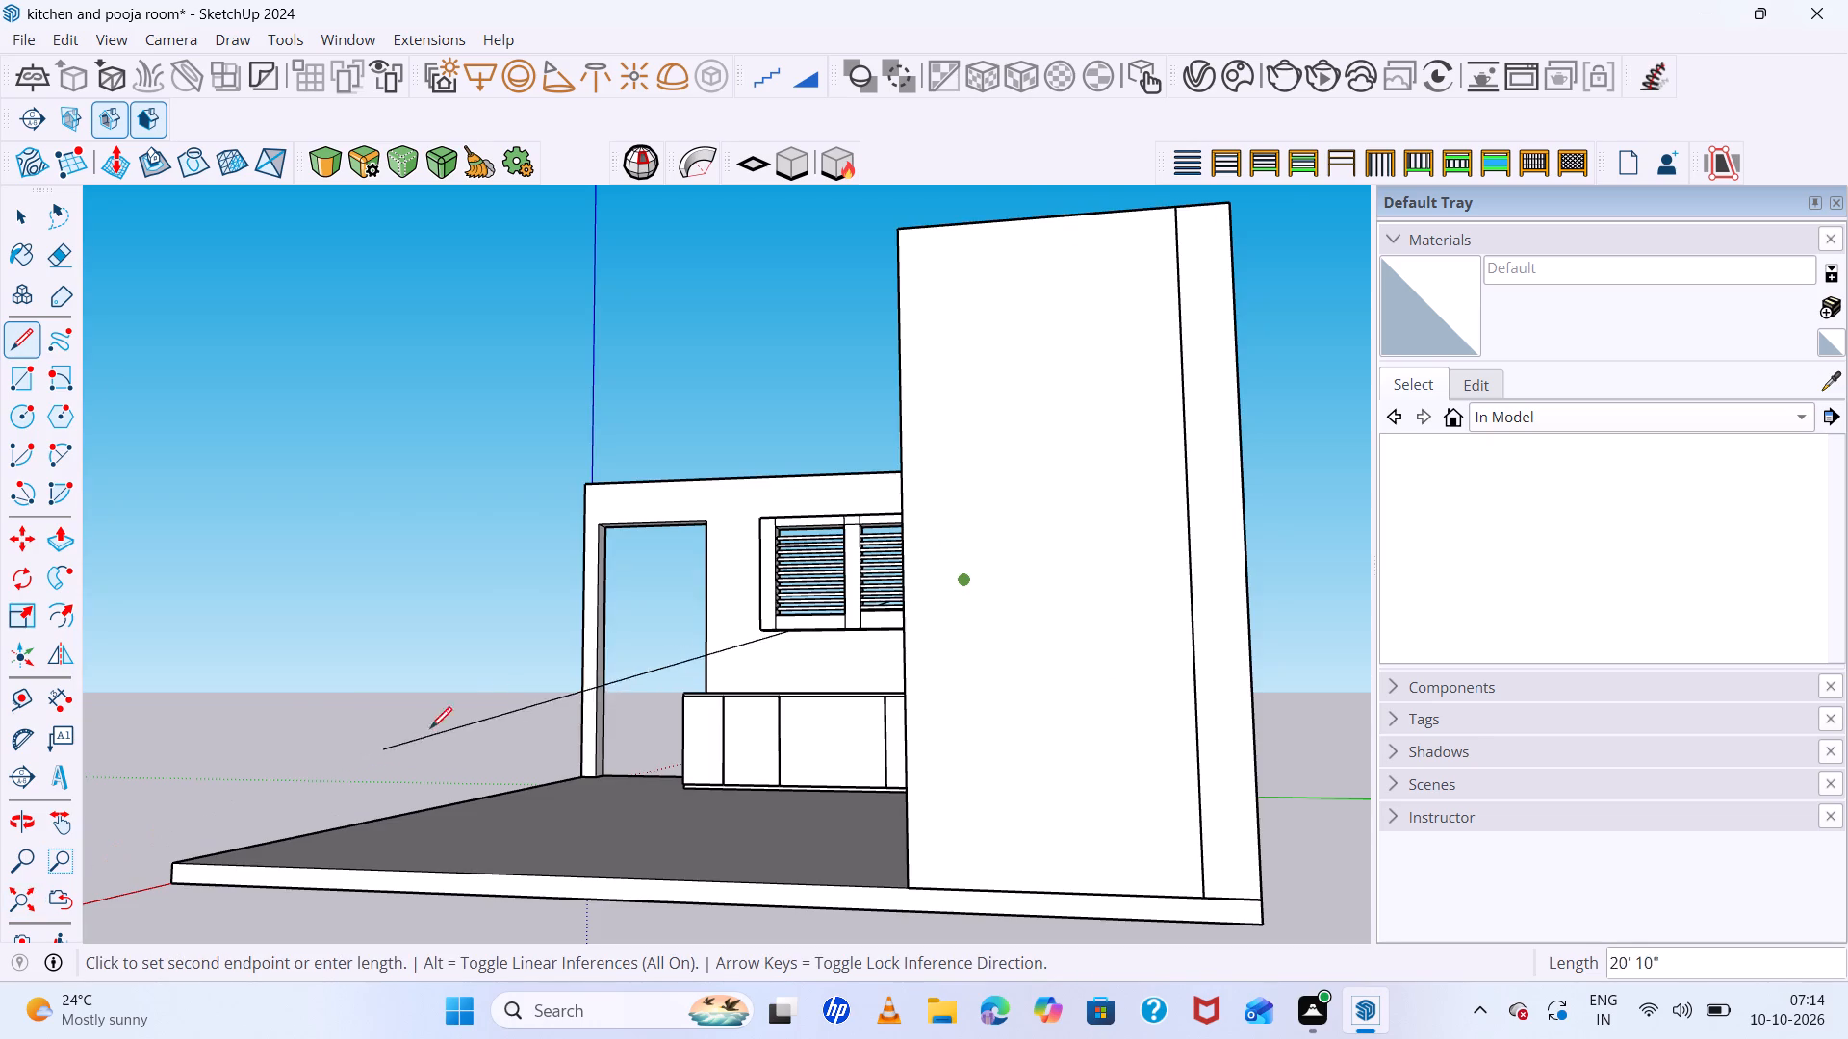
scroll(617, 630, up, 6)
middle_drag(674, 633, 1070, 608)
scroll(703, 618, up, 4)
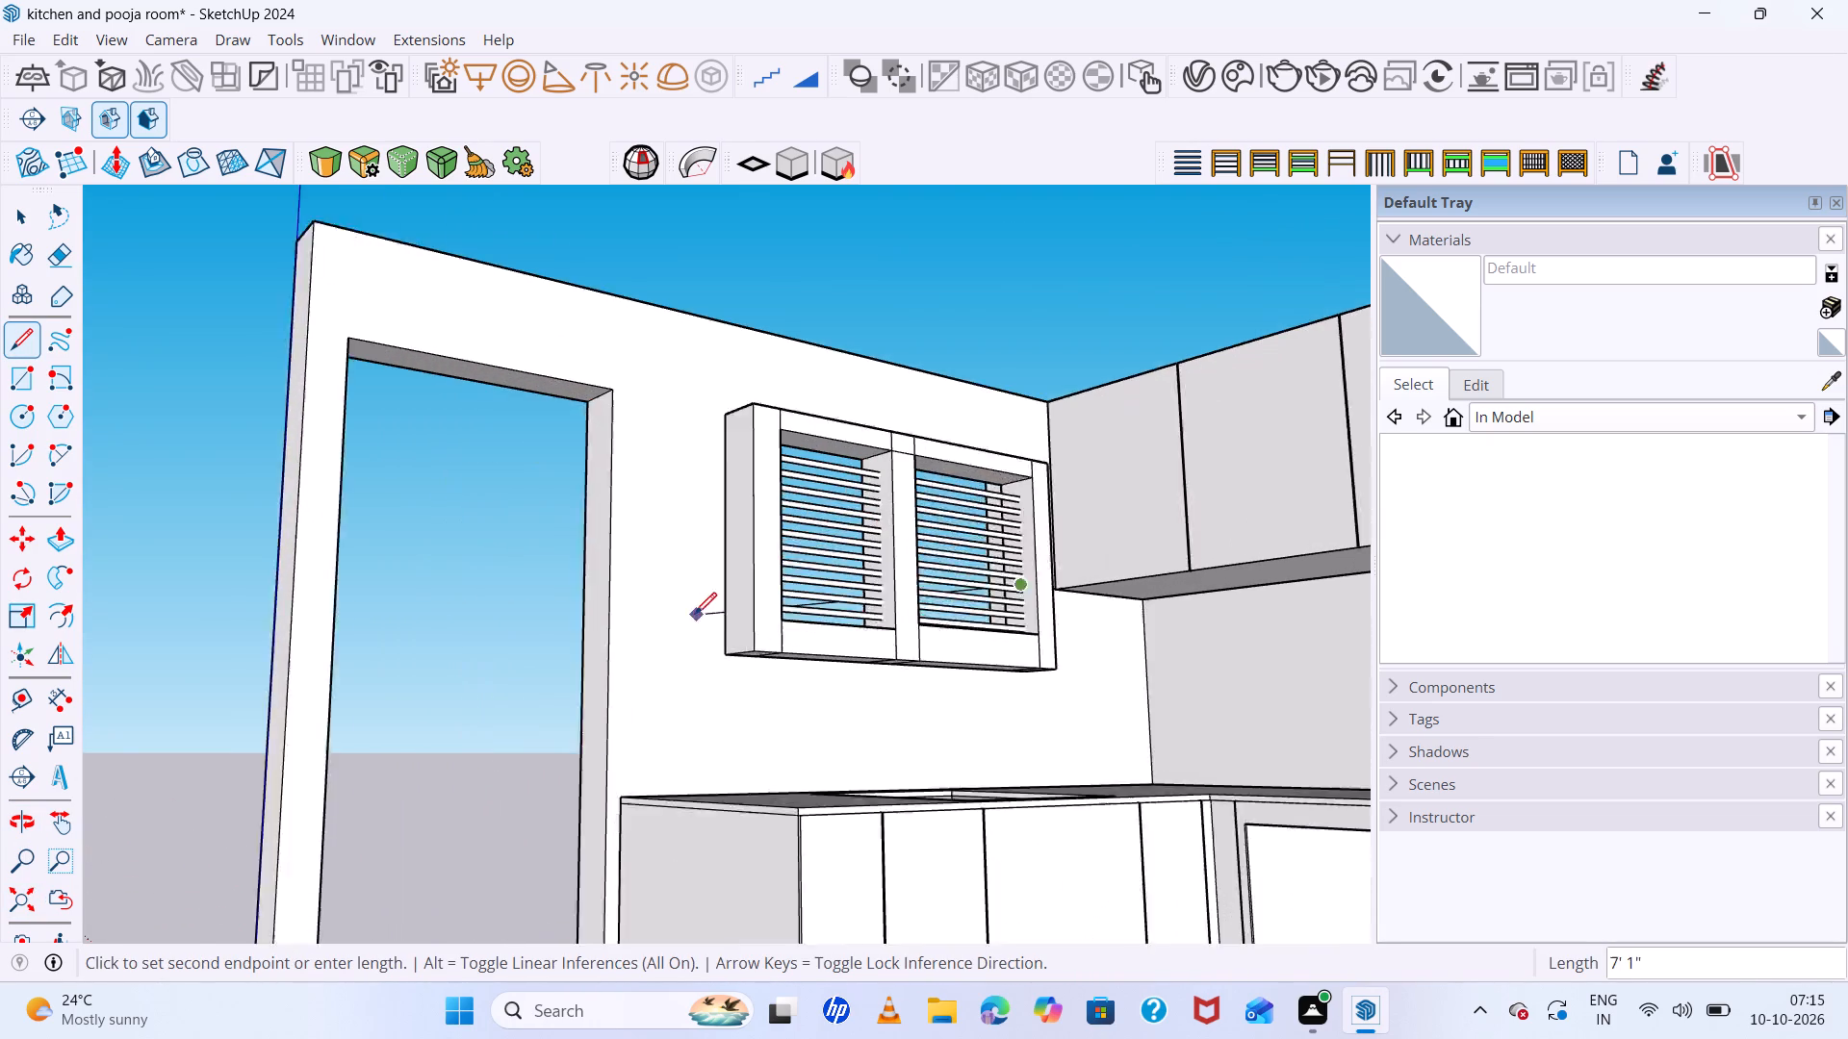
scroll(695, 614, up, 2)
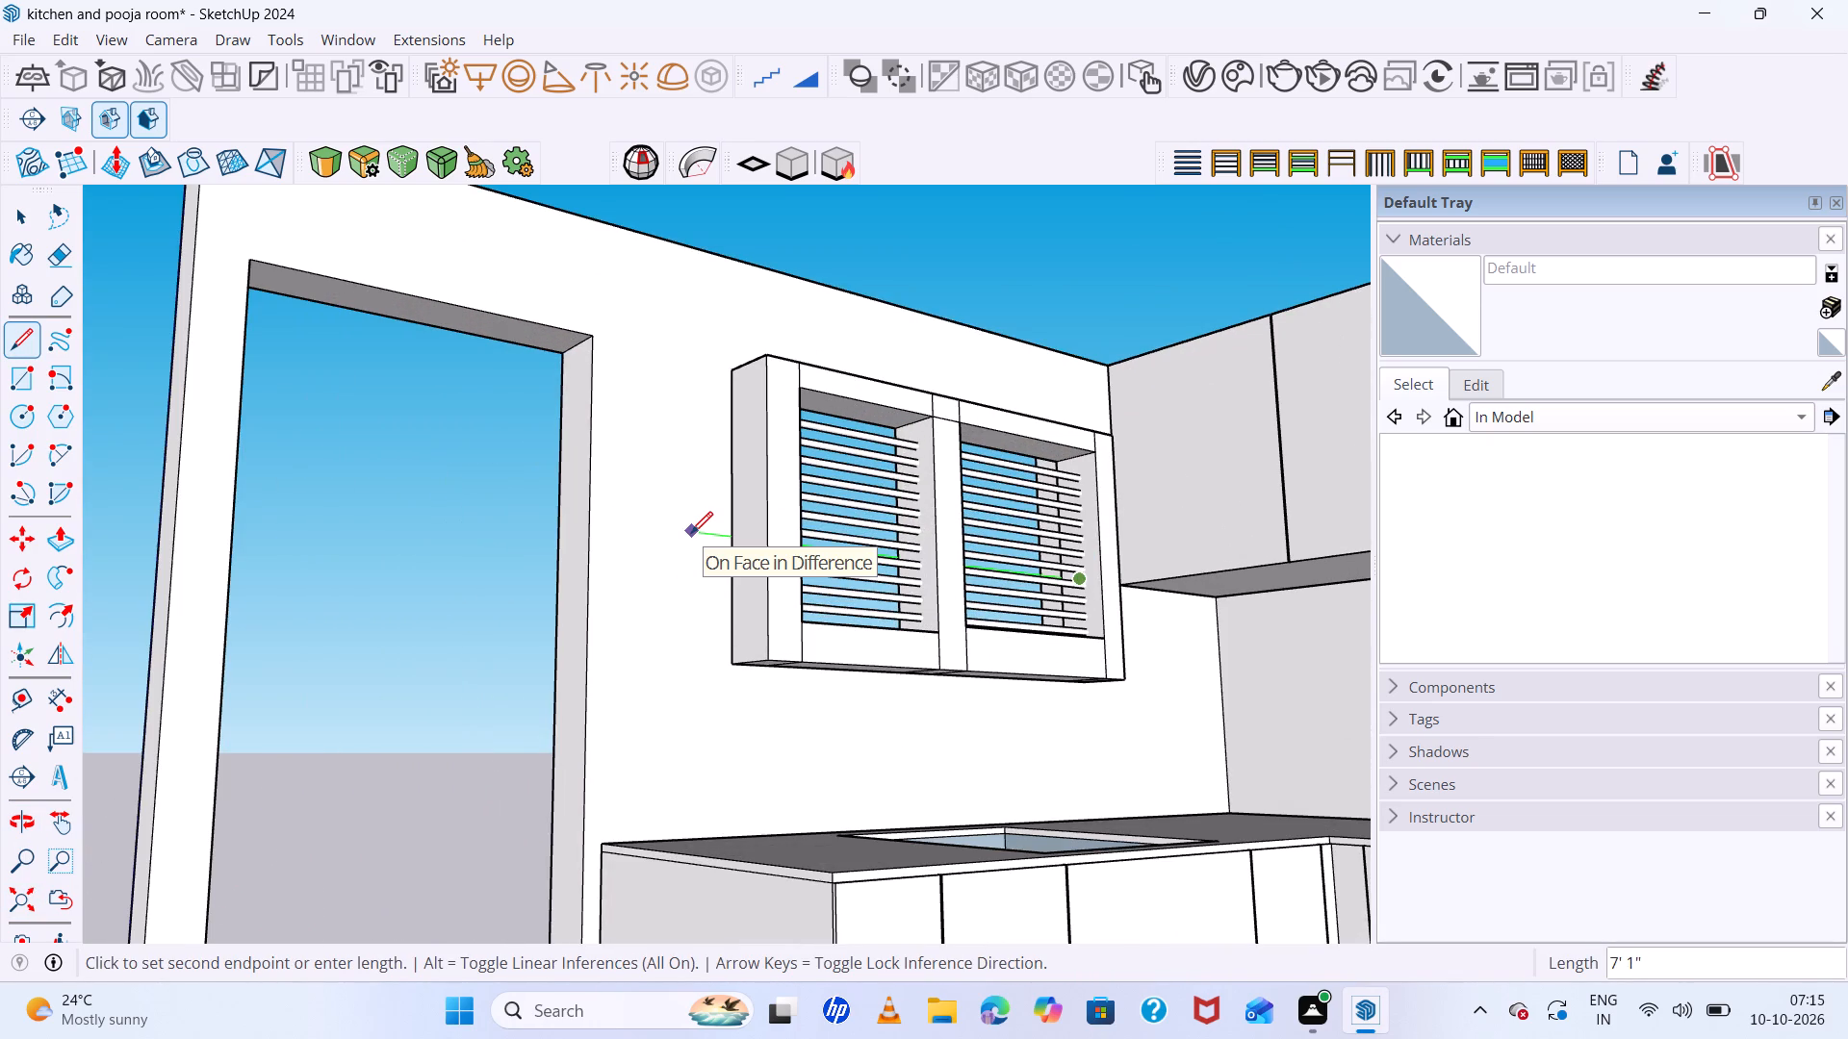
click(691, 533)
scroll(818, 543, up, 6)
middle_drag(934, 559, 781, 652)
scroll(483, 534, down, 5)
key(space)
Cut away the upper and lower faces that close the window opening behind the doorway-side louvres.
click(257, 596)
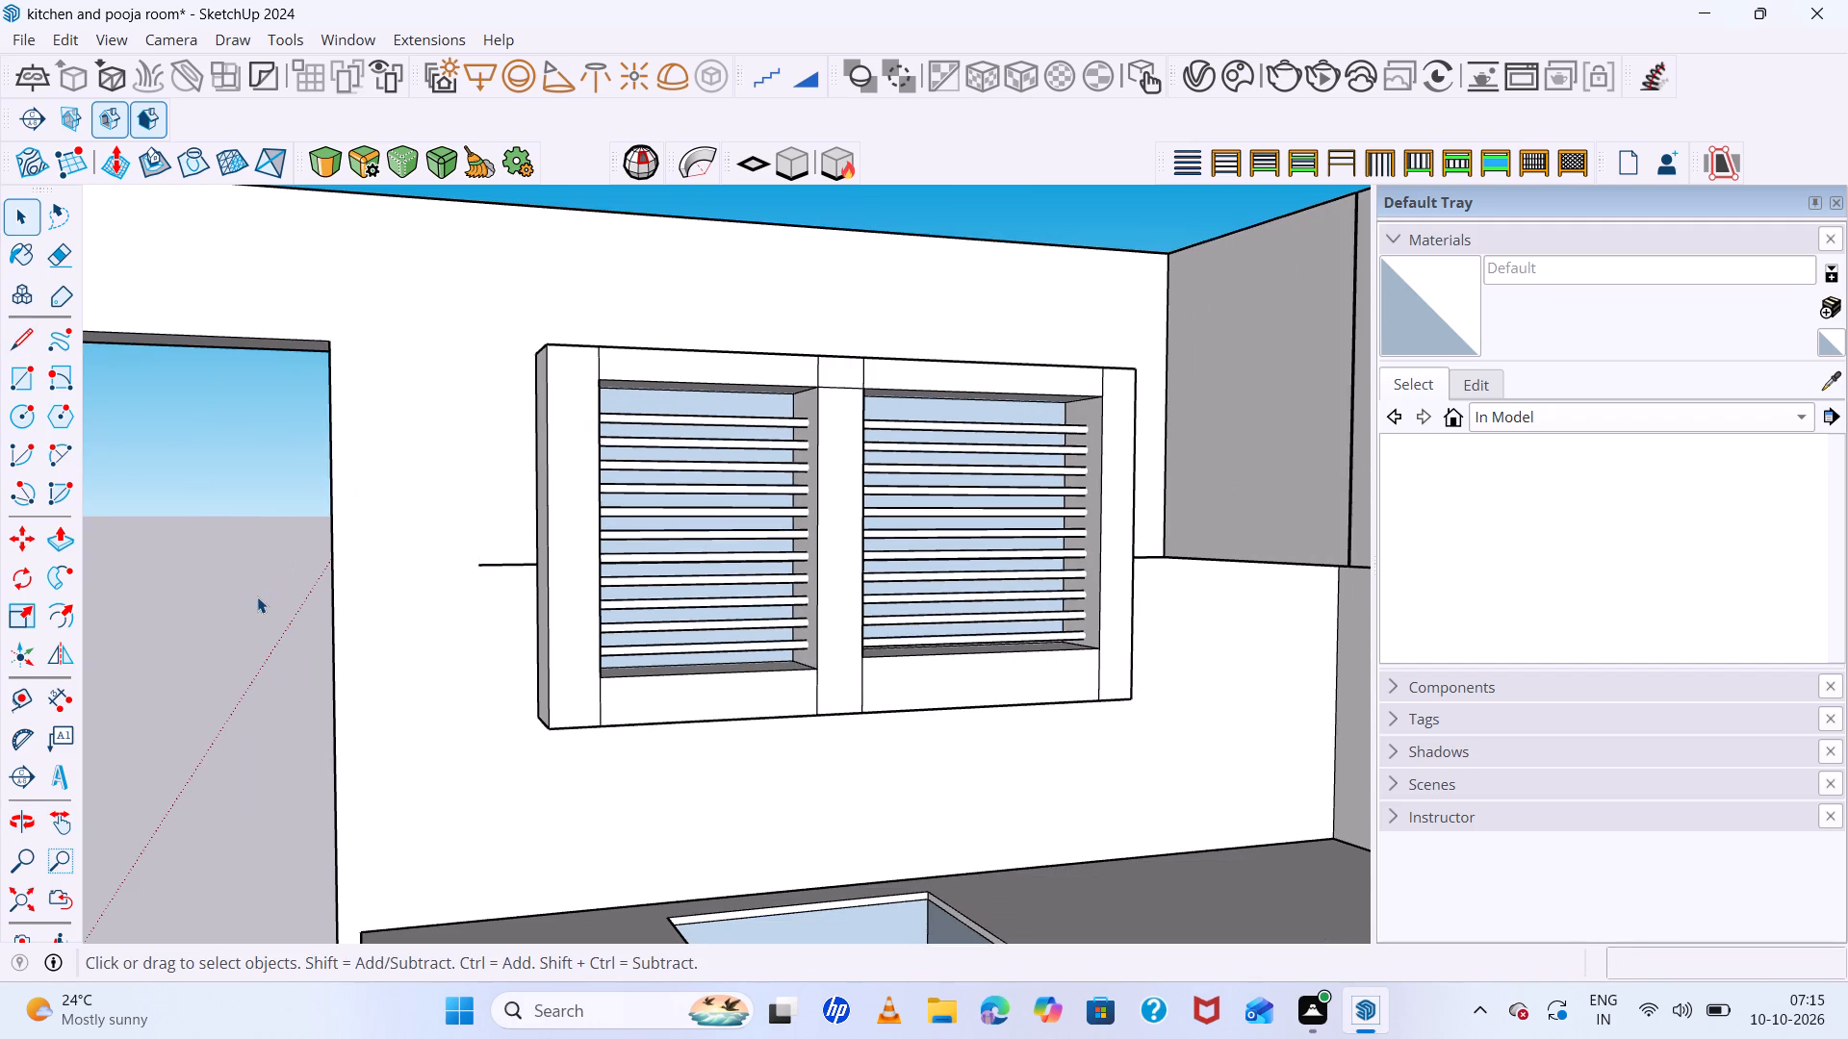
click(684, 406)
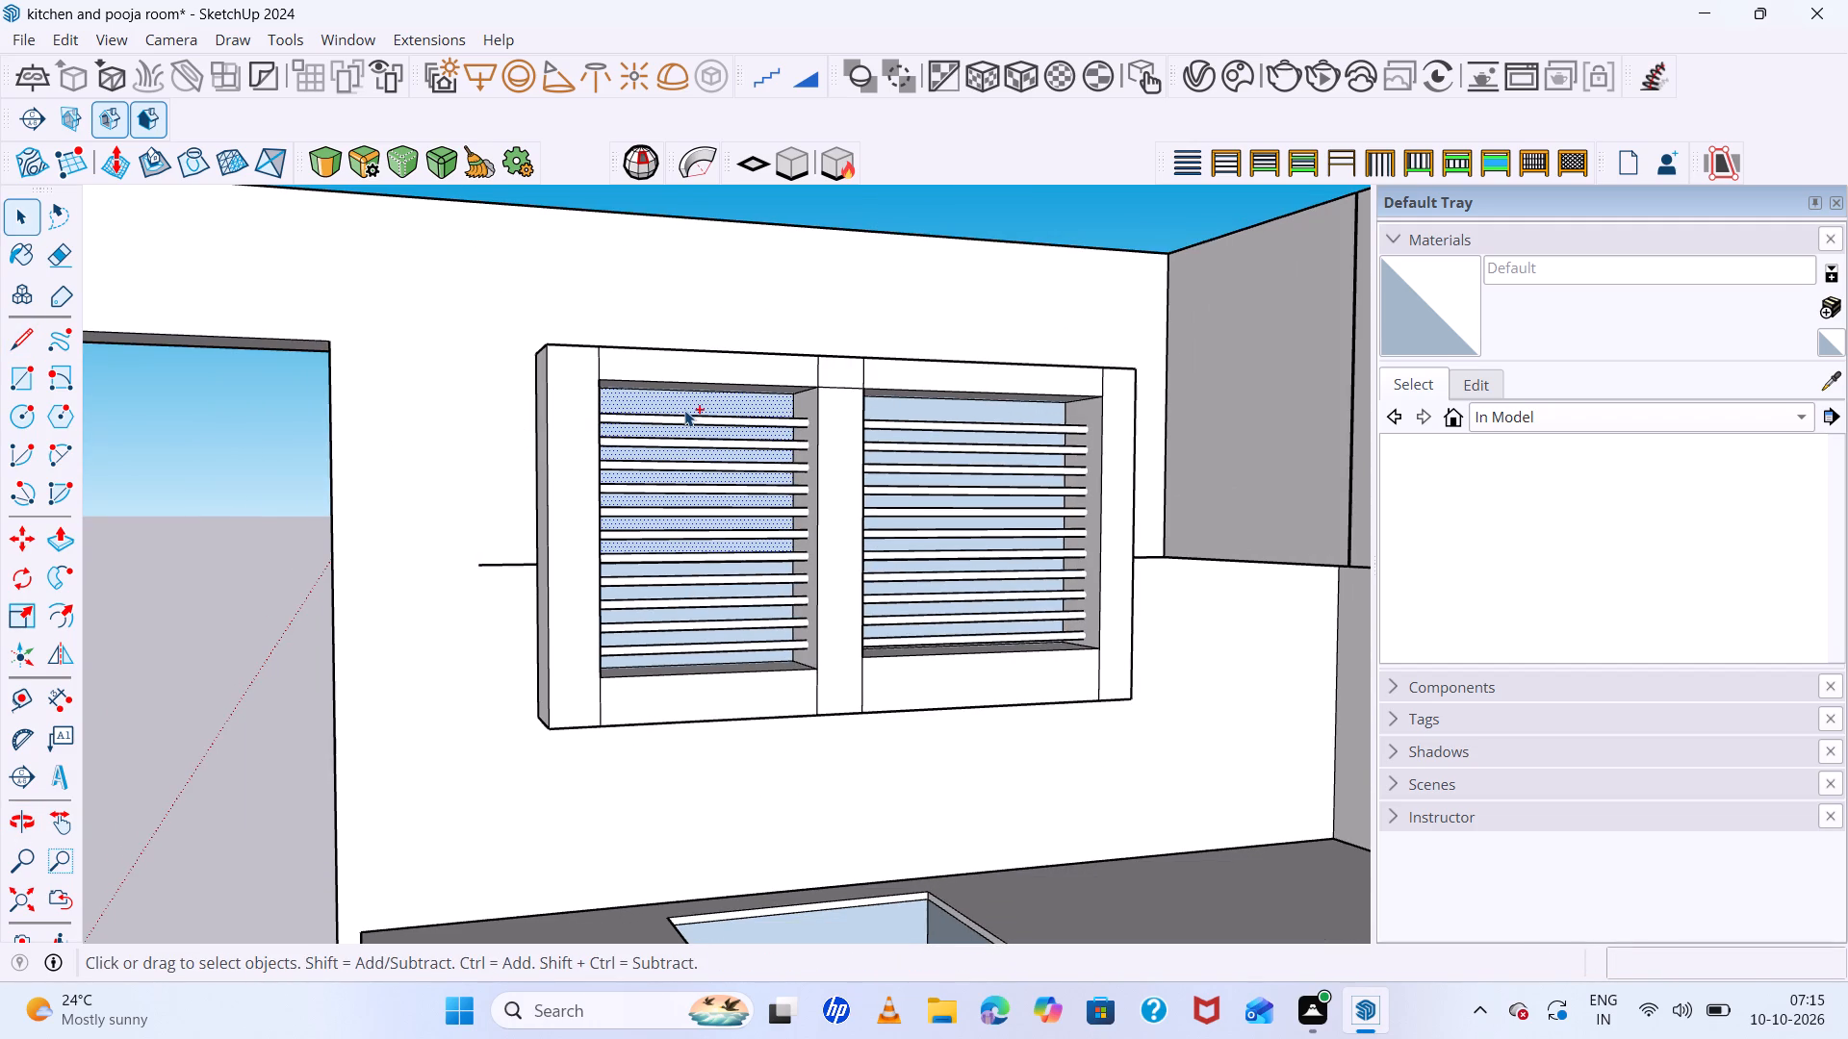
key(x)
key(ctrl+x)
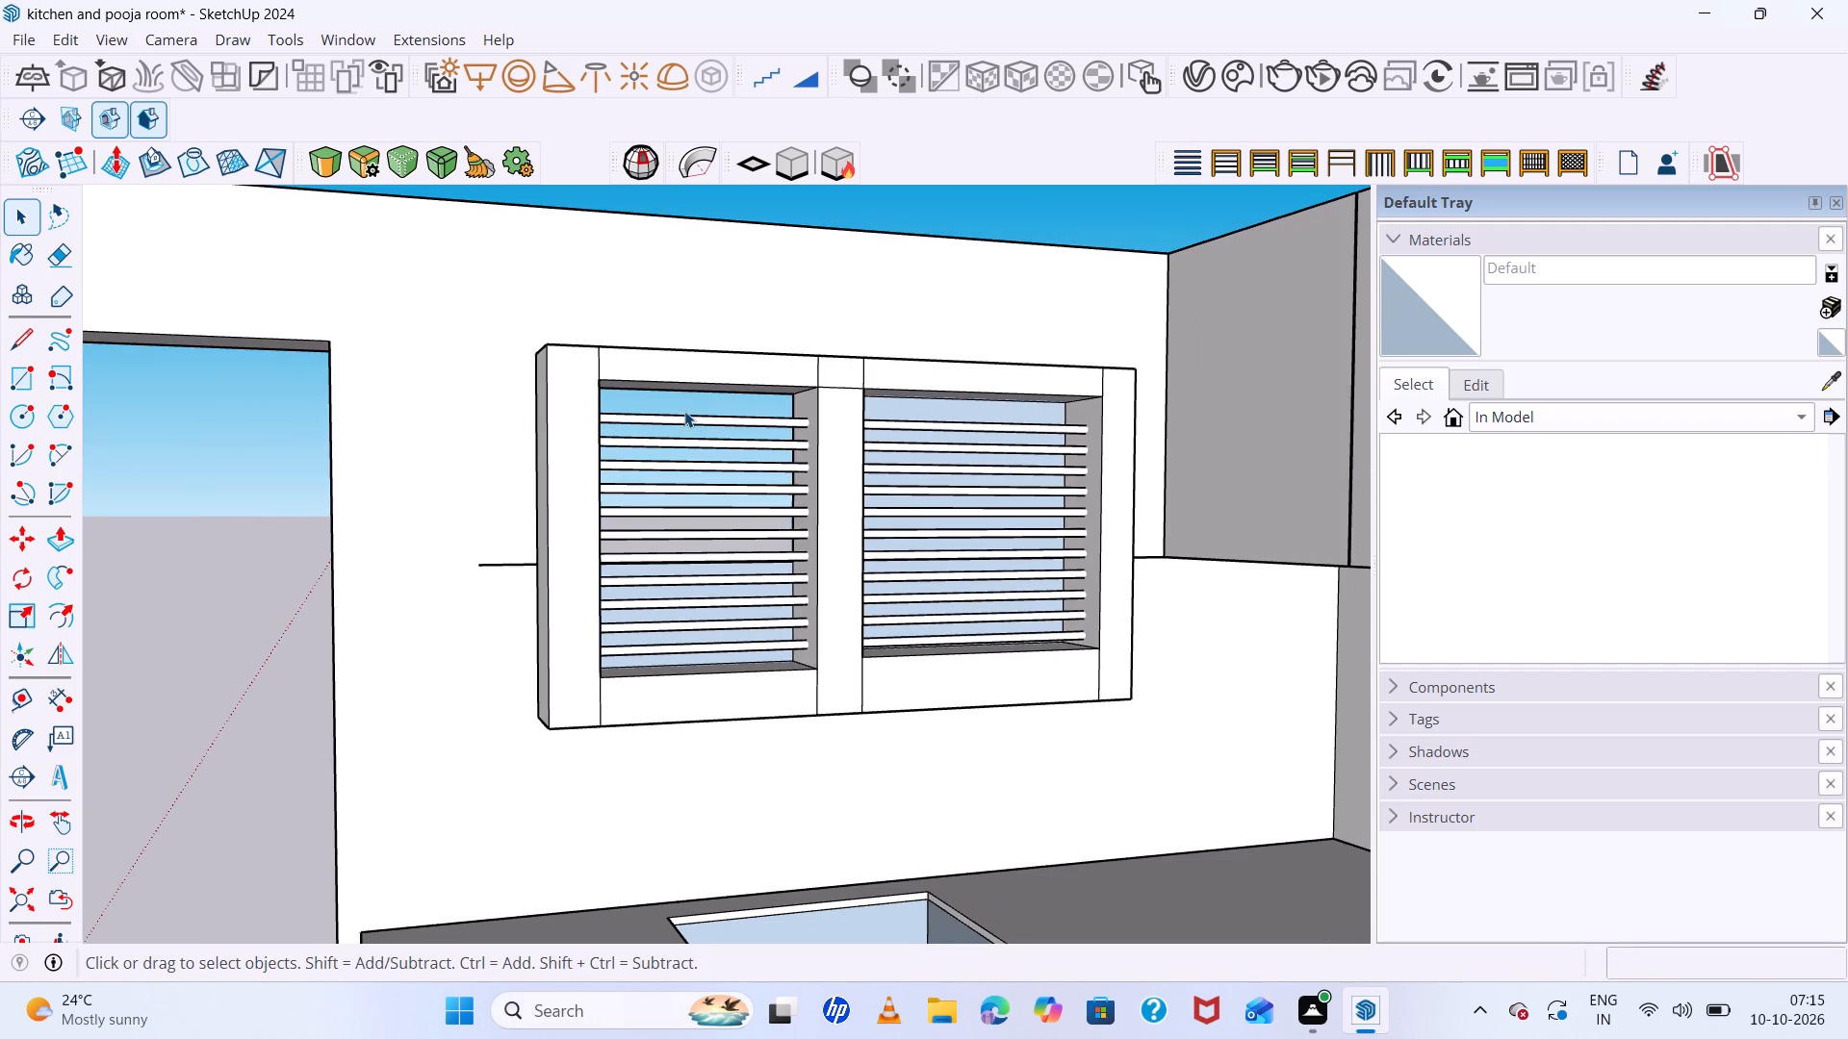
middle_drag(755, 475, 512, 489)
middle_drag(718, 572, 1594, 572)
middle_click(1612, 572)
middle_drag(75, 600, 626, 596)
middle_drag(251, 550, 961, 479)
scroll(703, 469, down, 5)
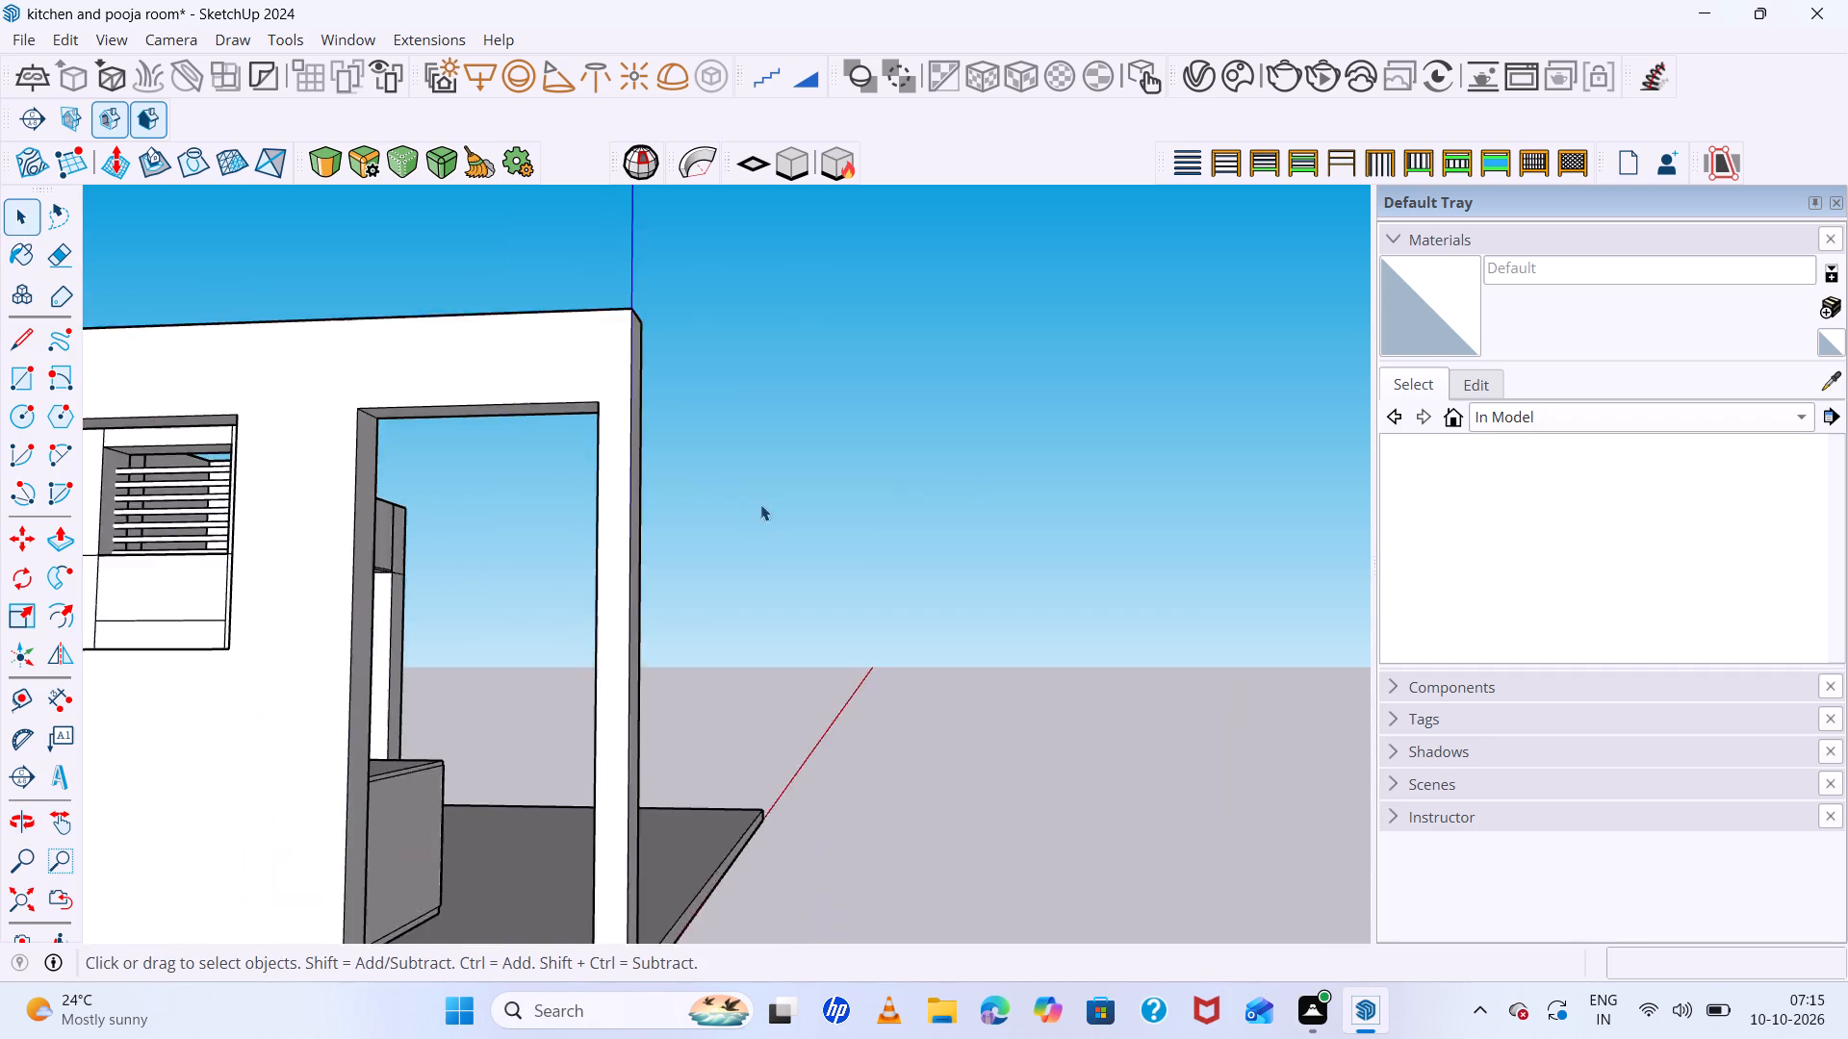
scroll(760, 504, down, 7)
scroll(353, 505, up, 5)
click(483, 569)
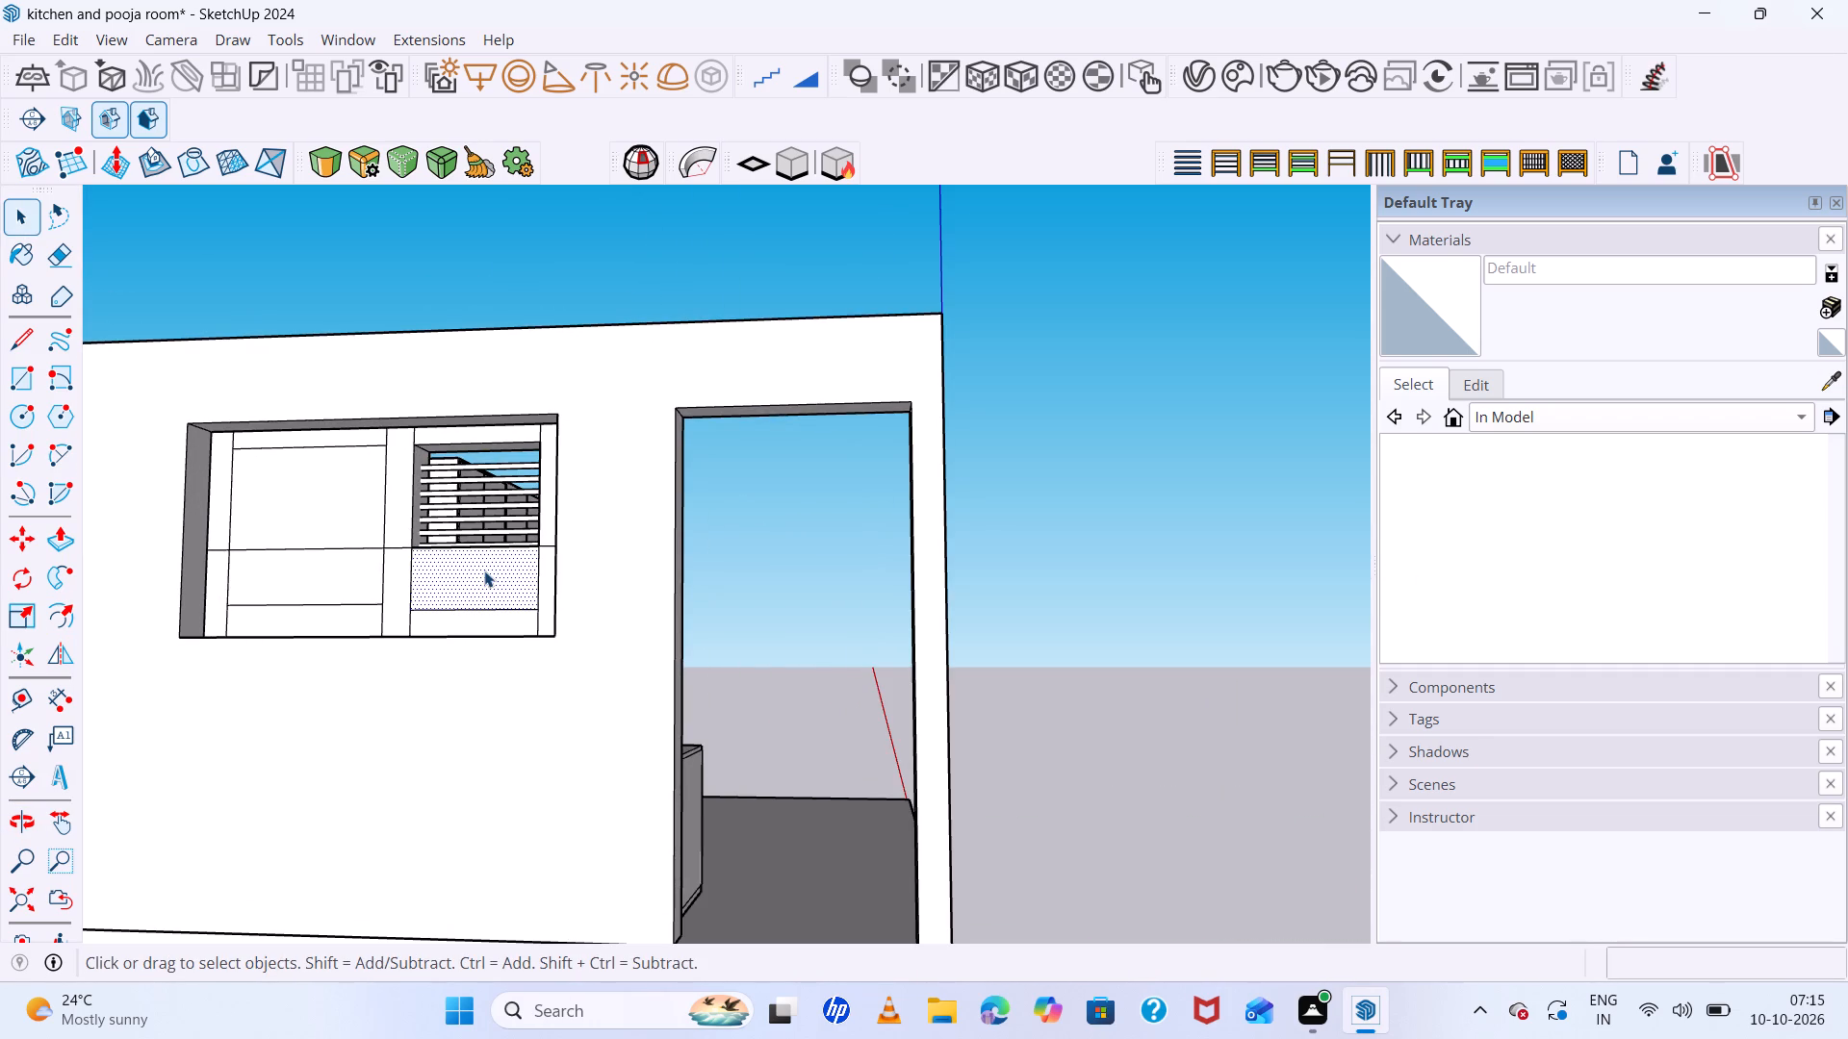
key(ctrl+x)
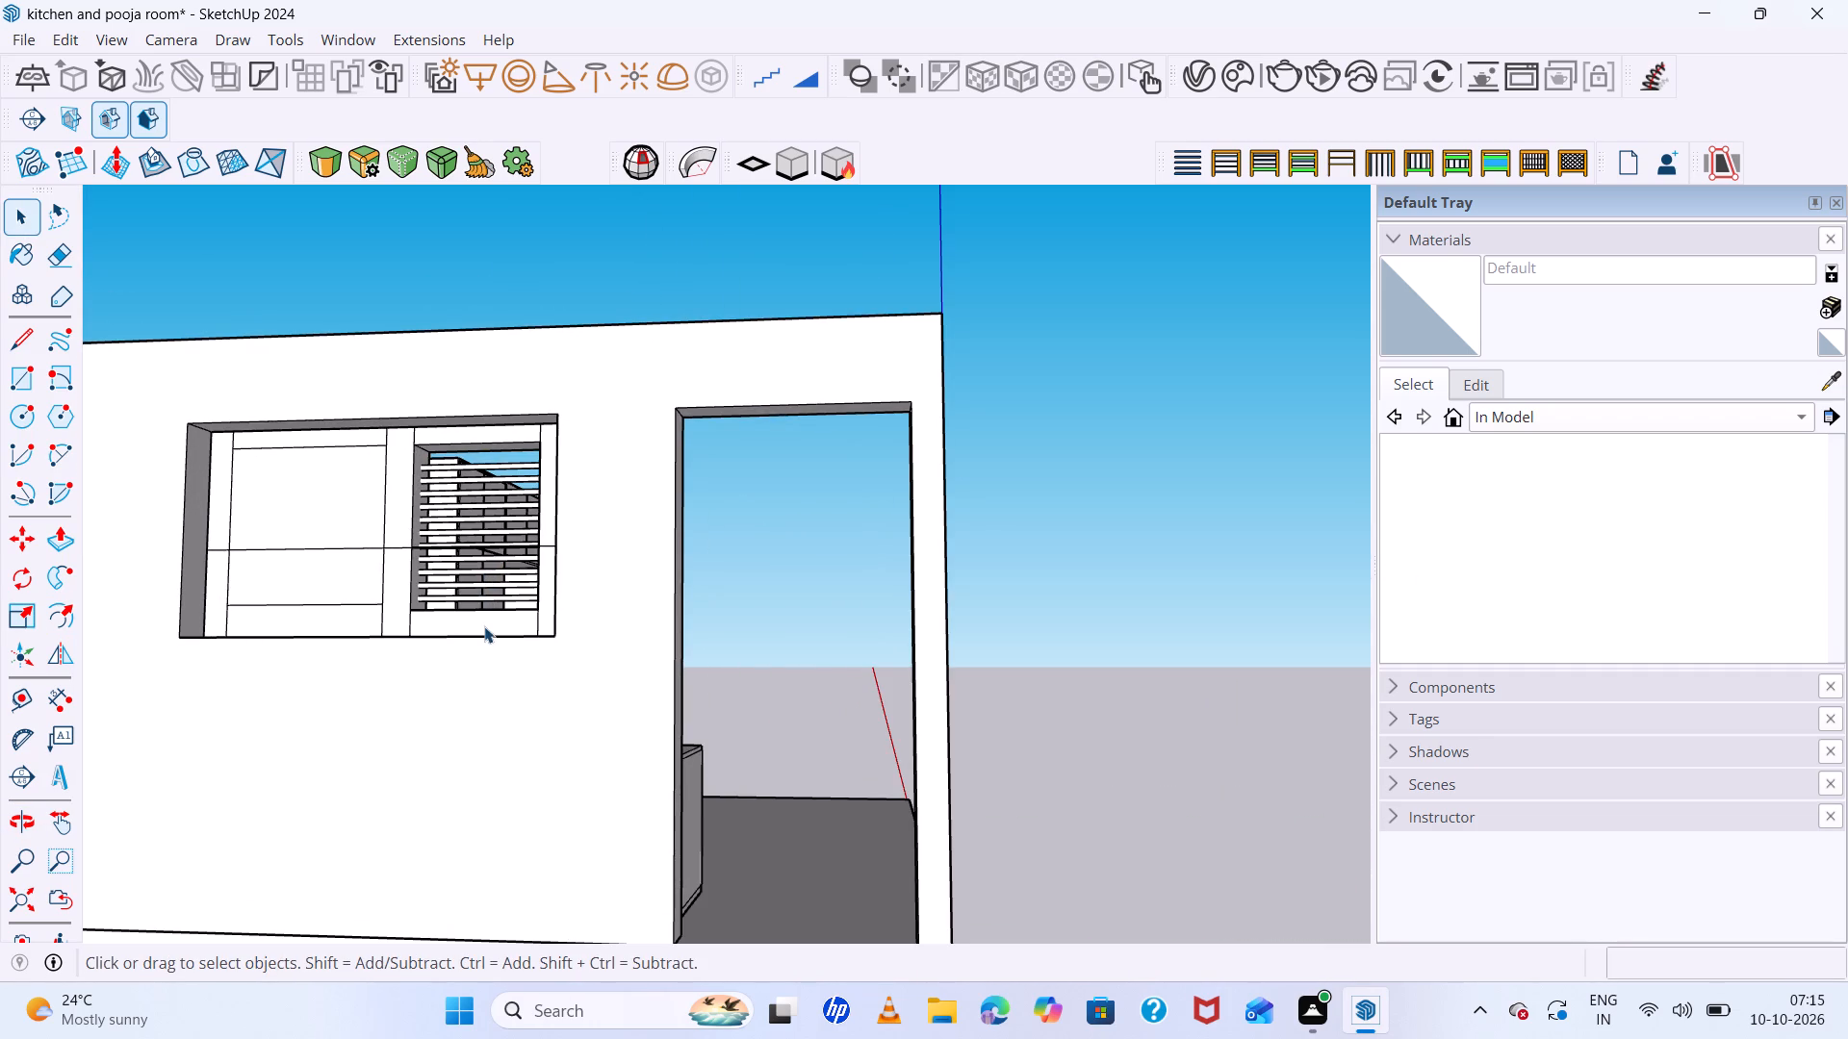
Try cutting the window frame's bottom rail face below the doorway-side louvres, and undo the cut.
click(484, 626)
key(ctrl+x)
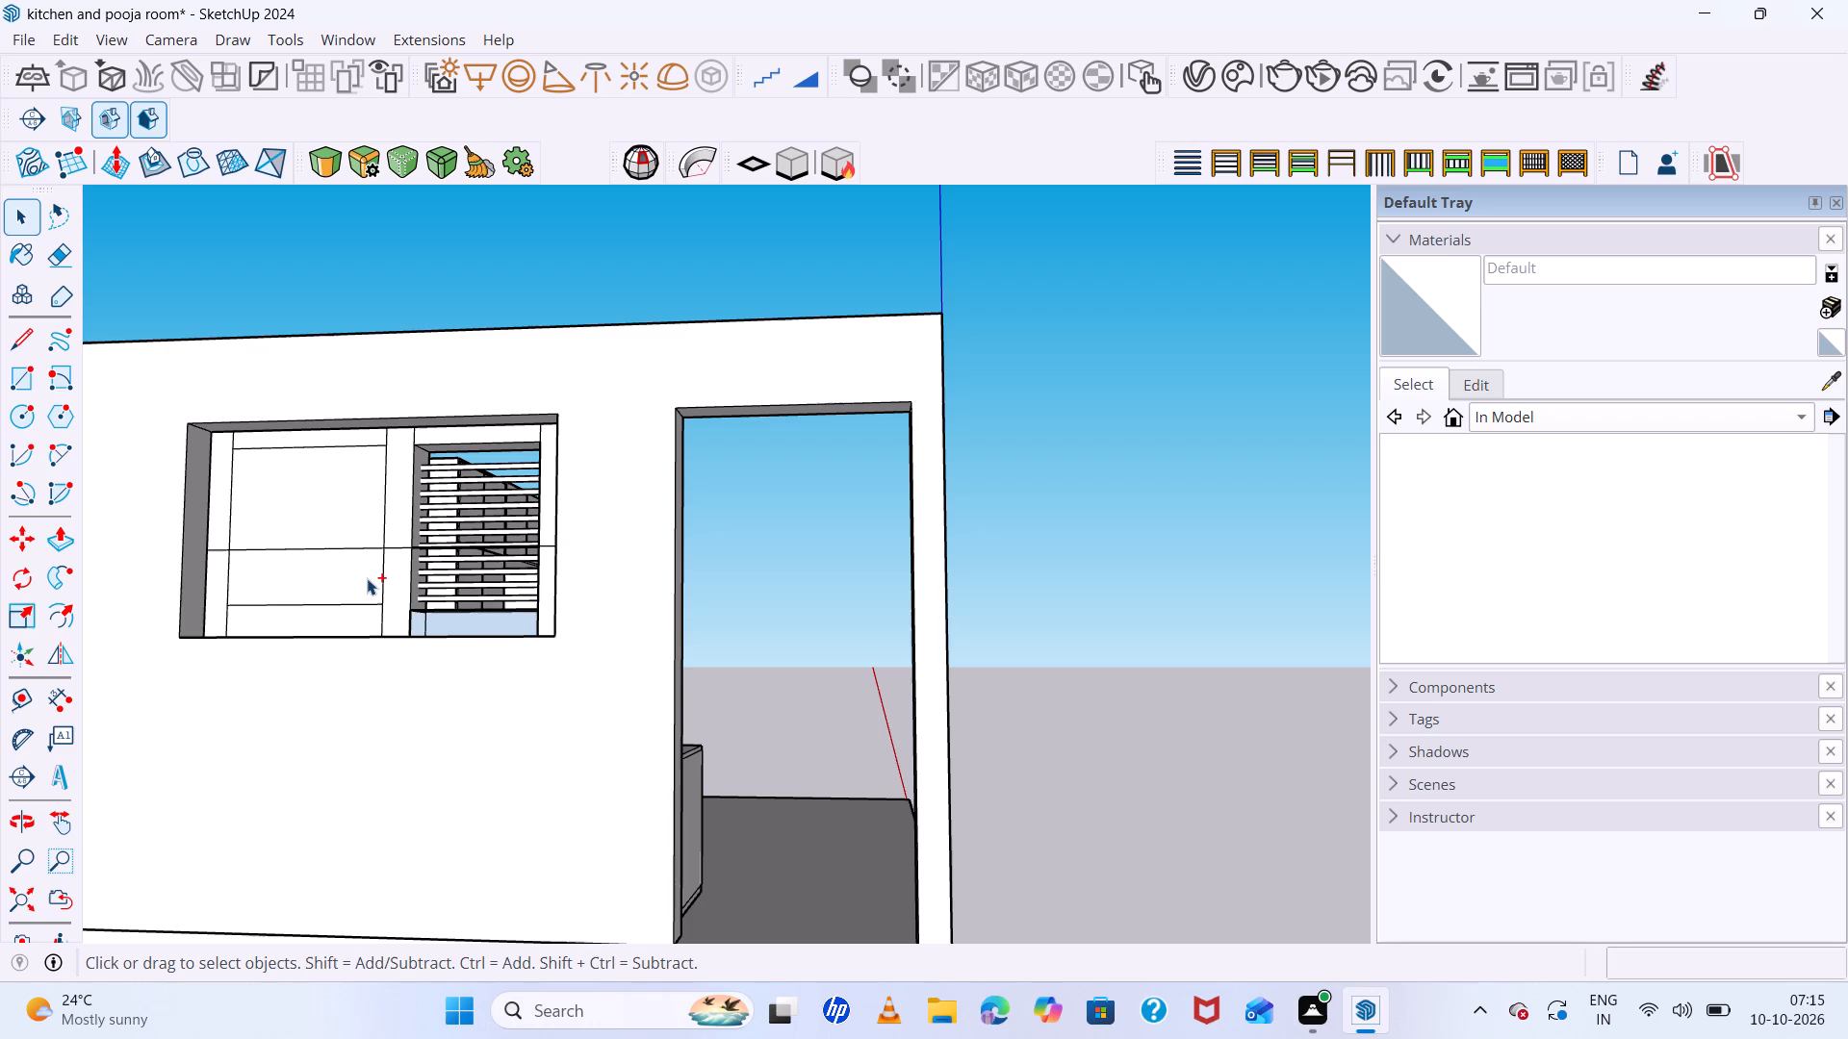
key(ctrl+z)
Cut away the upper and lower faces that close the window opening behind the cabinet-side louvres.
scroll(363, 566, down, 6)
middle_drag(370, 566, 266, 666)
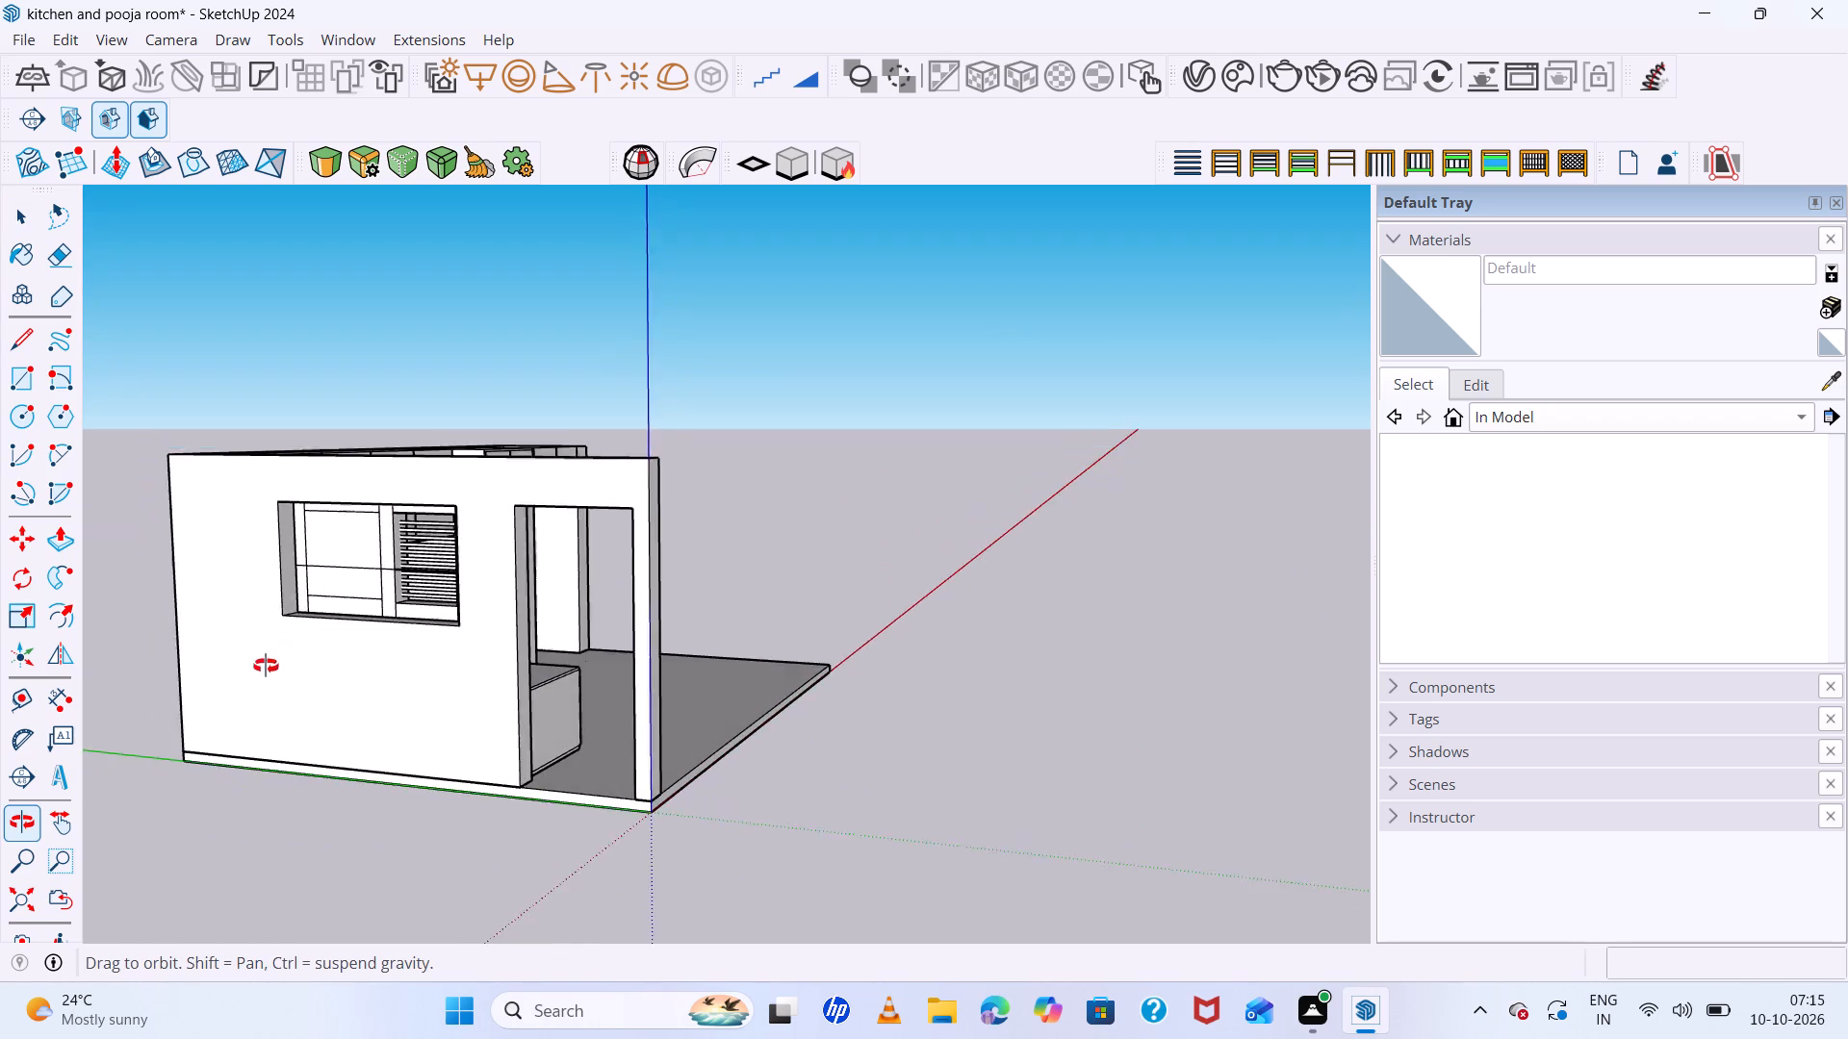
middle_drag(266, 666, 214, 708)
middle_click(214, 710)
click(330, 525)
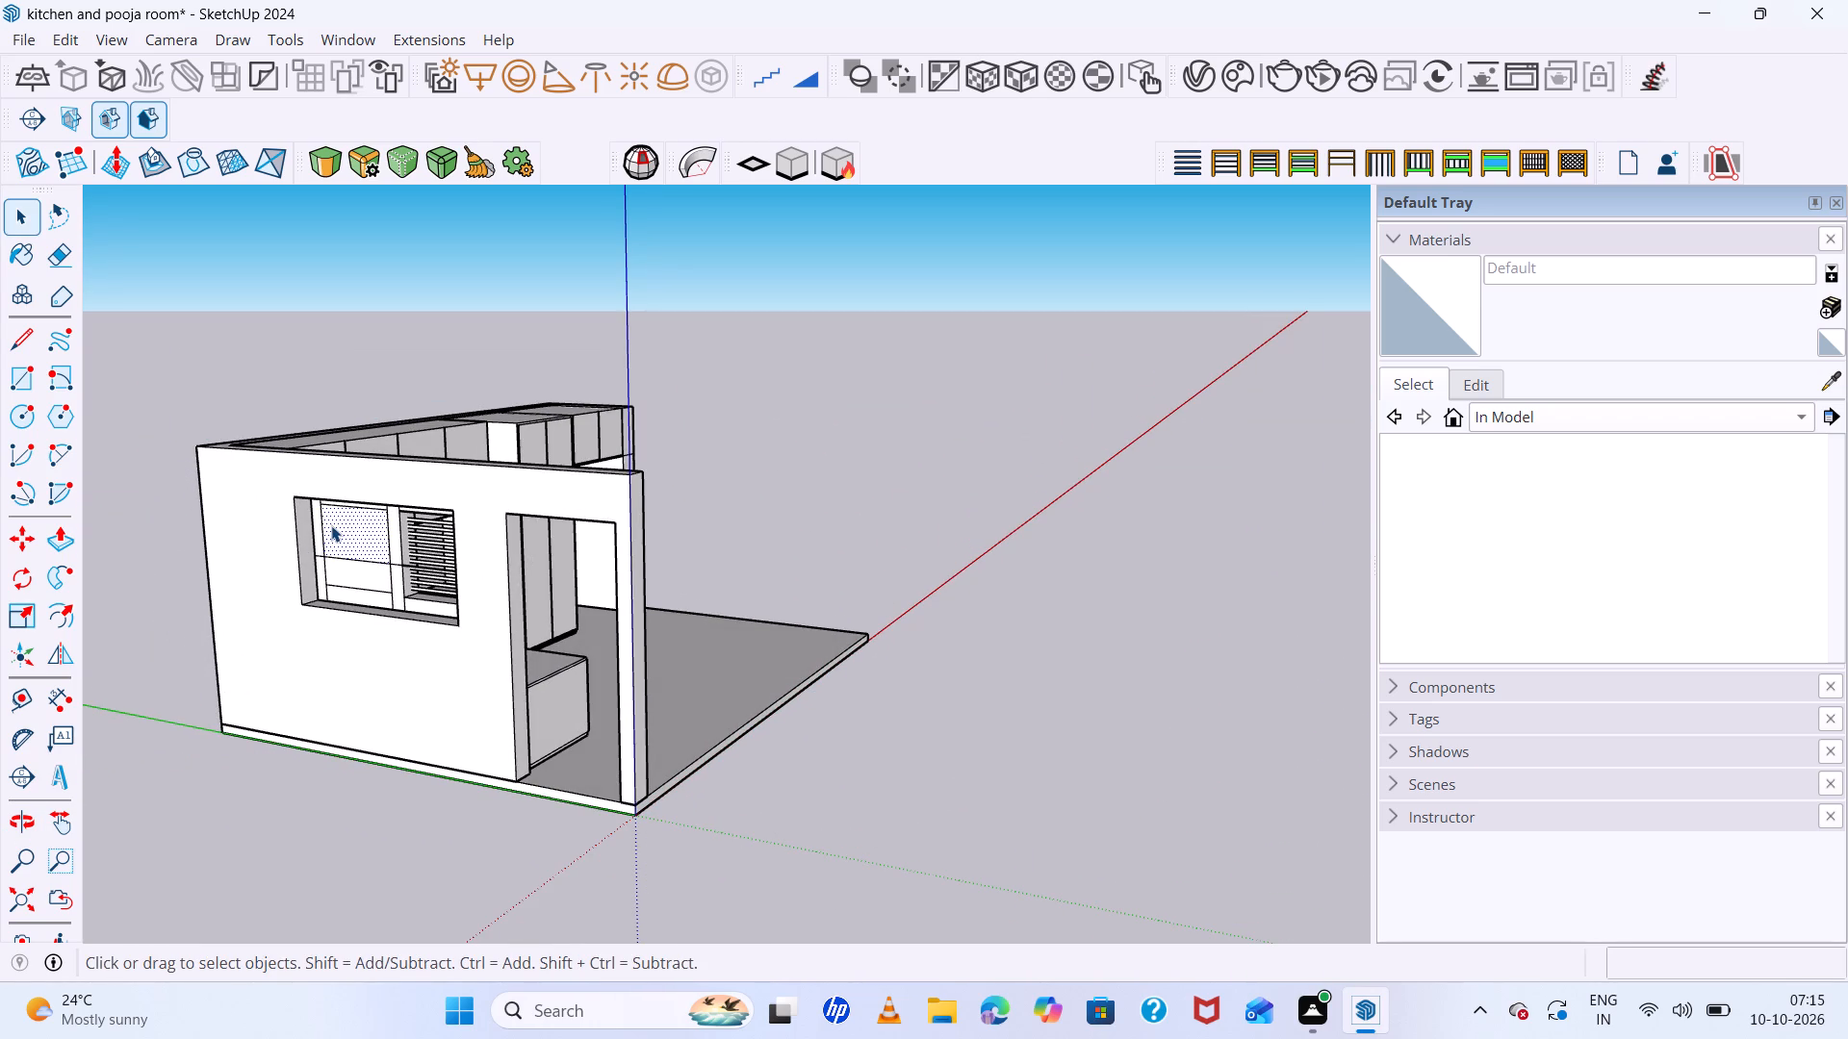
key(ctrl+x)
click(359, 572)
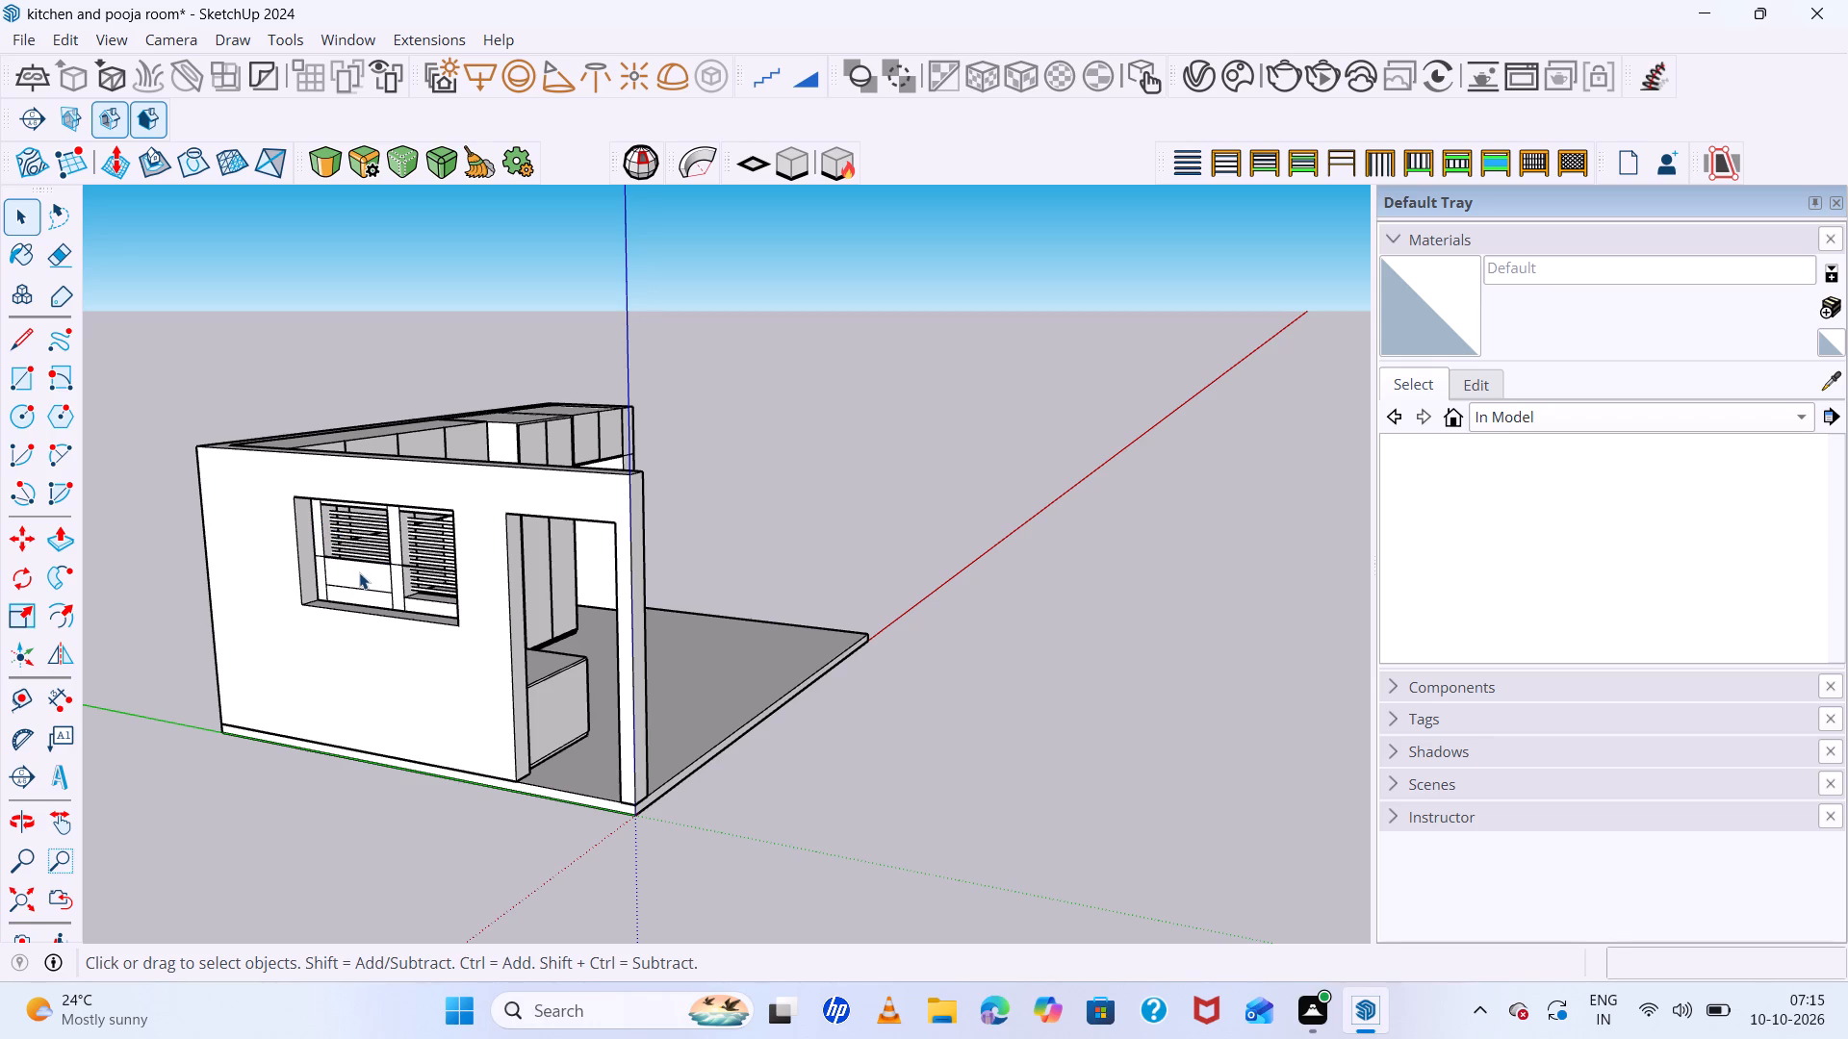
key(ctrl+x)
Examine the opened louvred window from outside and from inside the kitchen, along with the line across the window wall.
scroll(360, 574, up, 5)
middle_drag(423, 598, 646, 509)
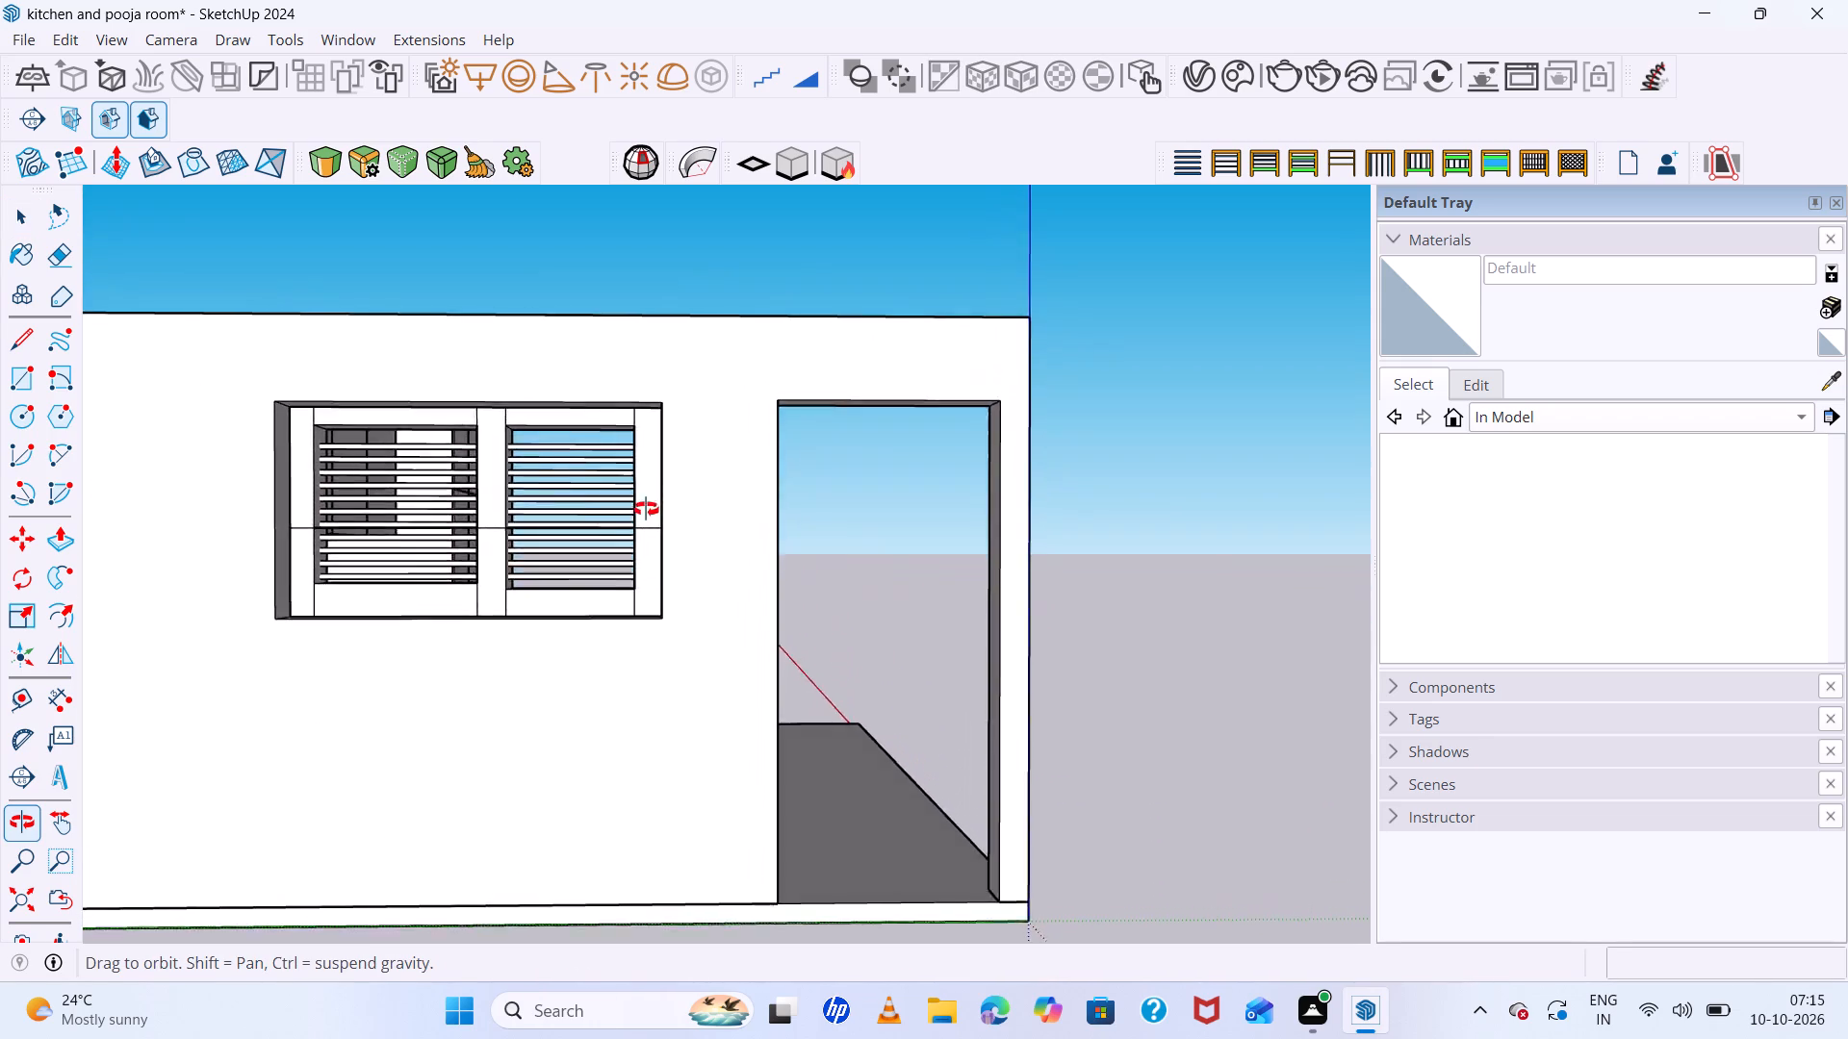
middle_drag(646, 509, 0, 582)
middle_drag(968, 610, 263, 593)
middle_click(263, 593)
scroll(654, 489, up, 12)
scroll(539, 413, down, 7)
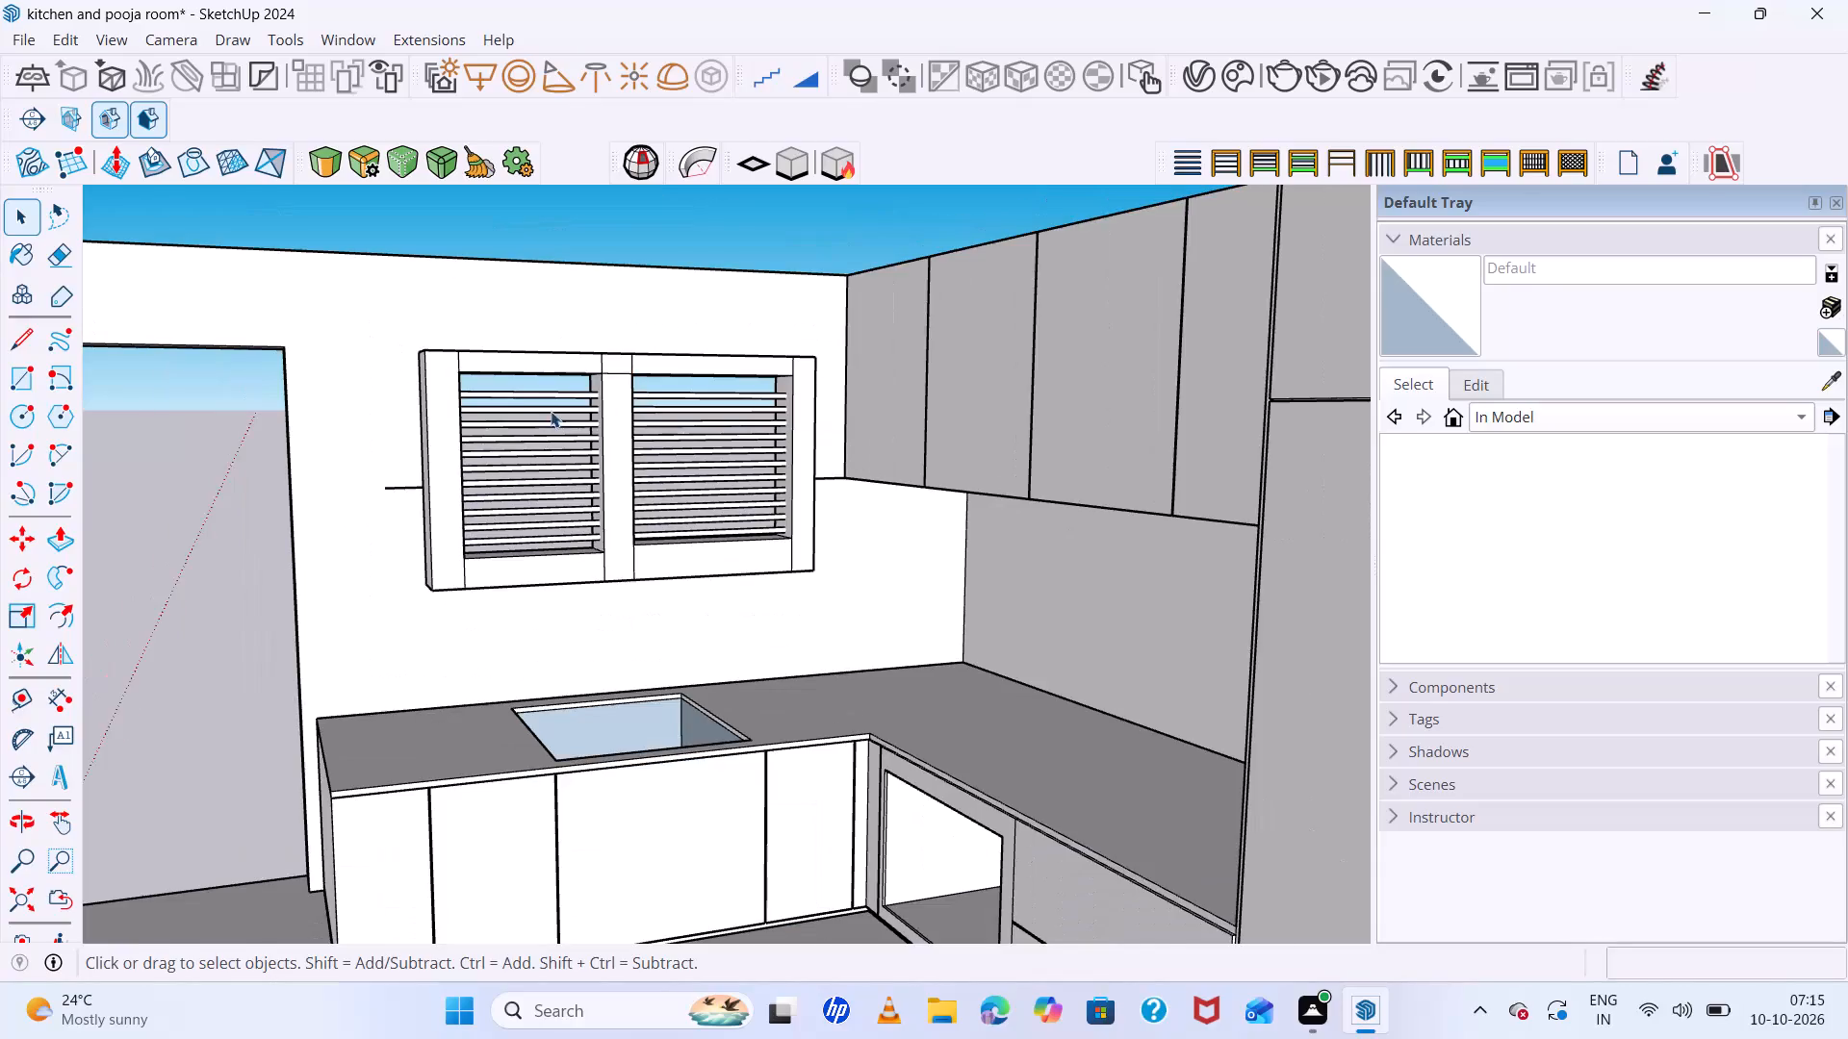
scroll(551, 411, down, 3)
scroll(766, 494, up, 5)
scroll(499, 411, down, 6)
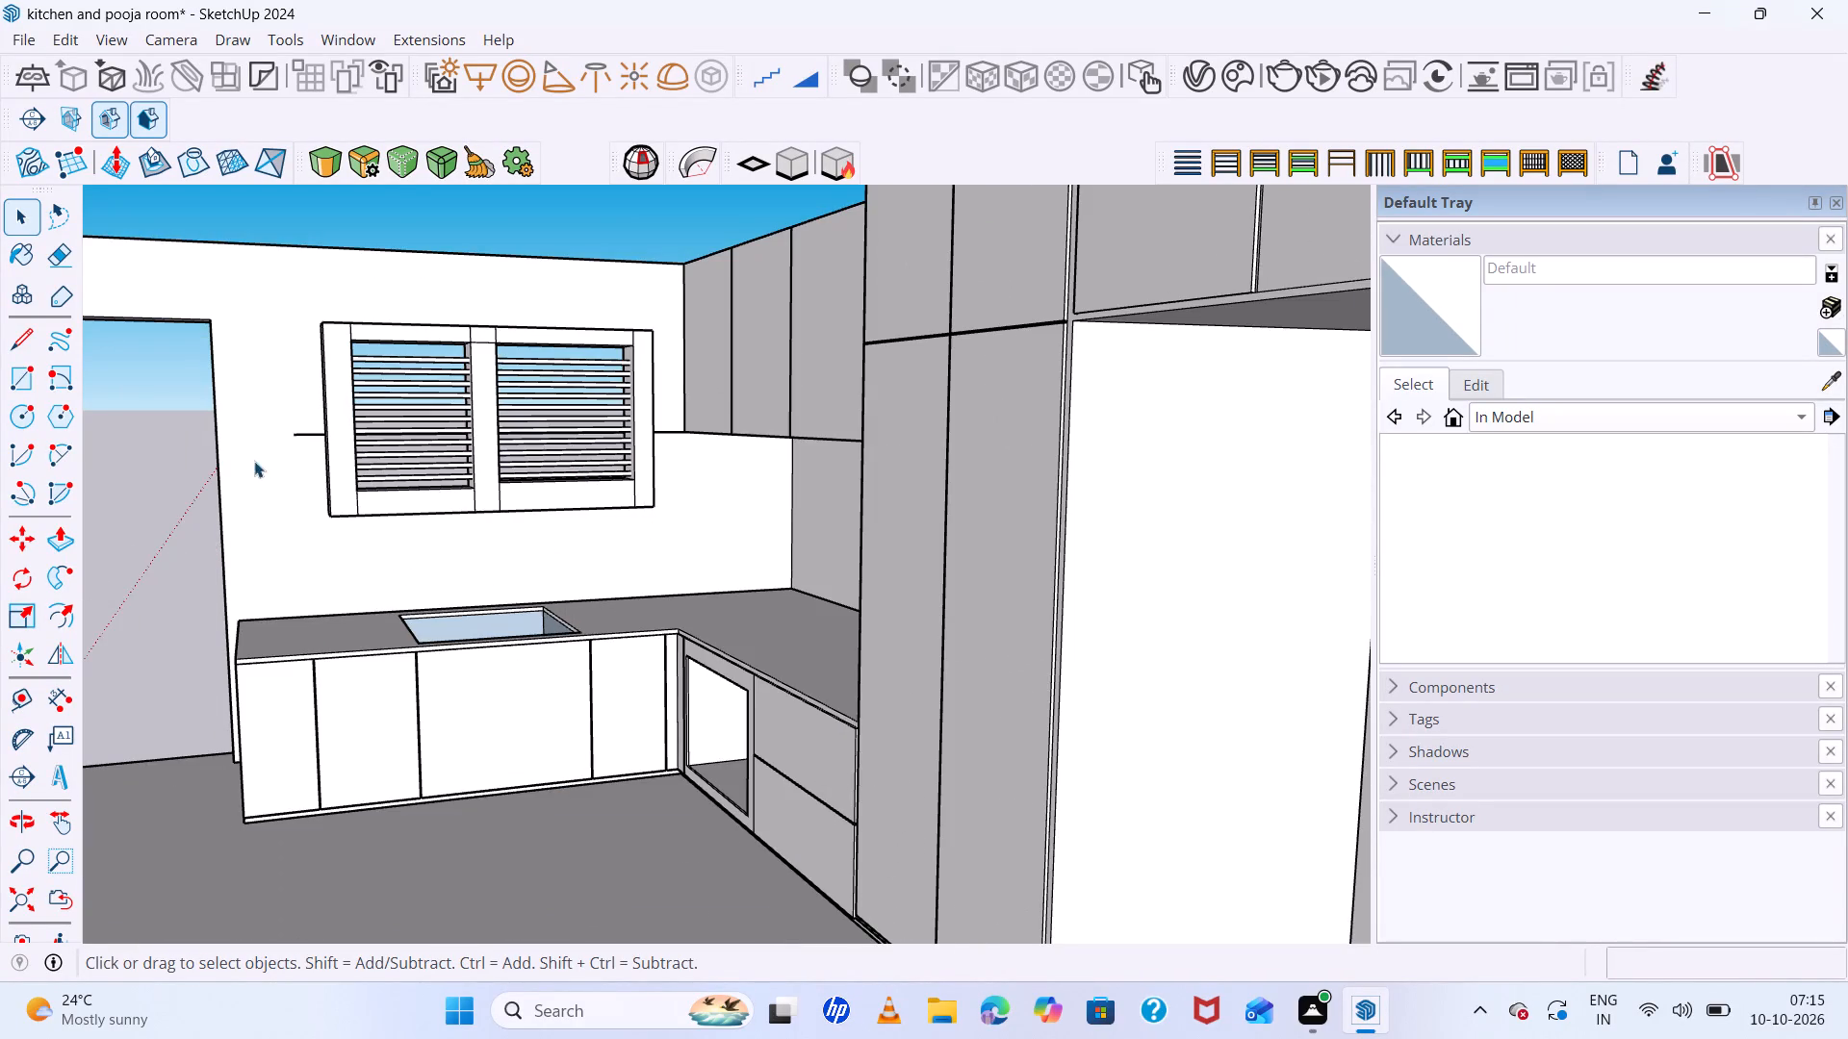
scroll(350, 479, up, 5)
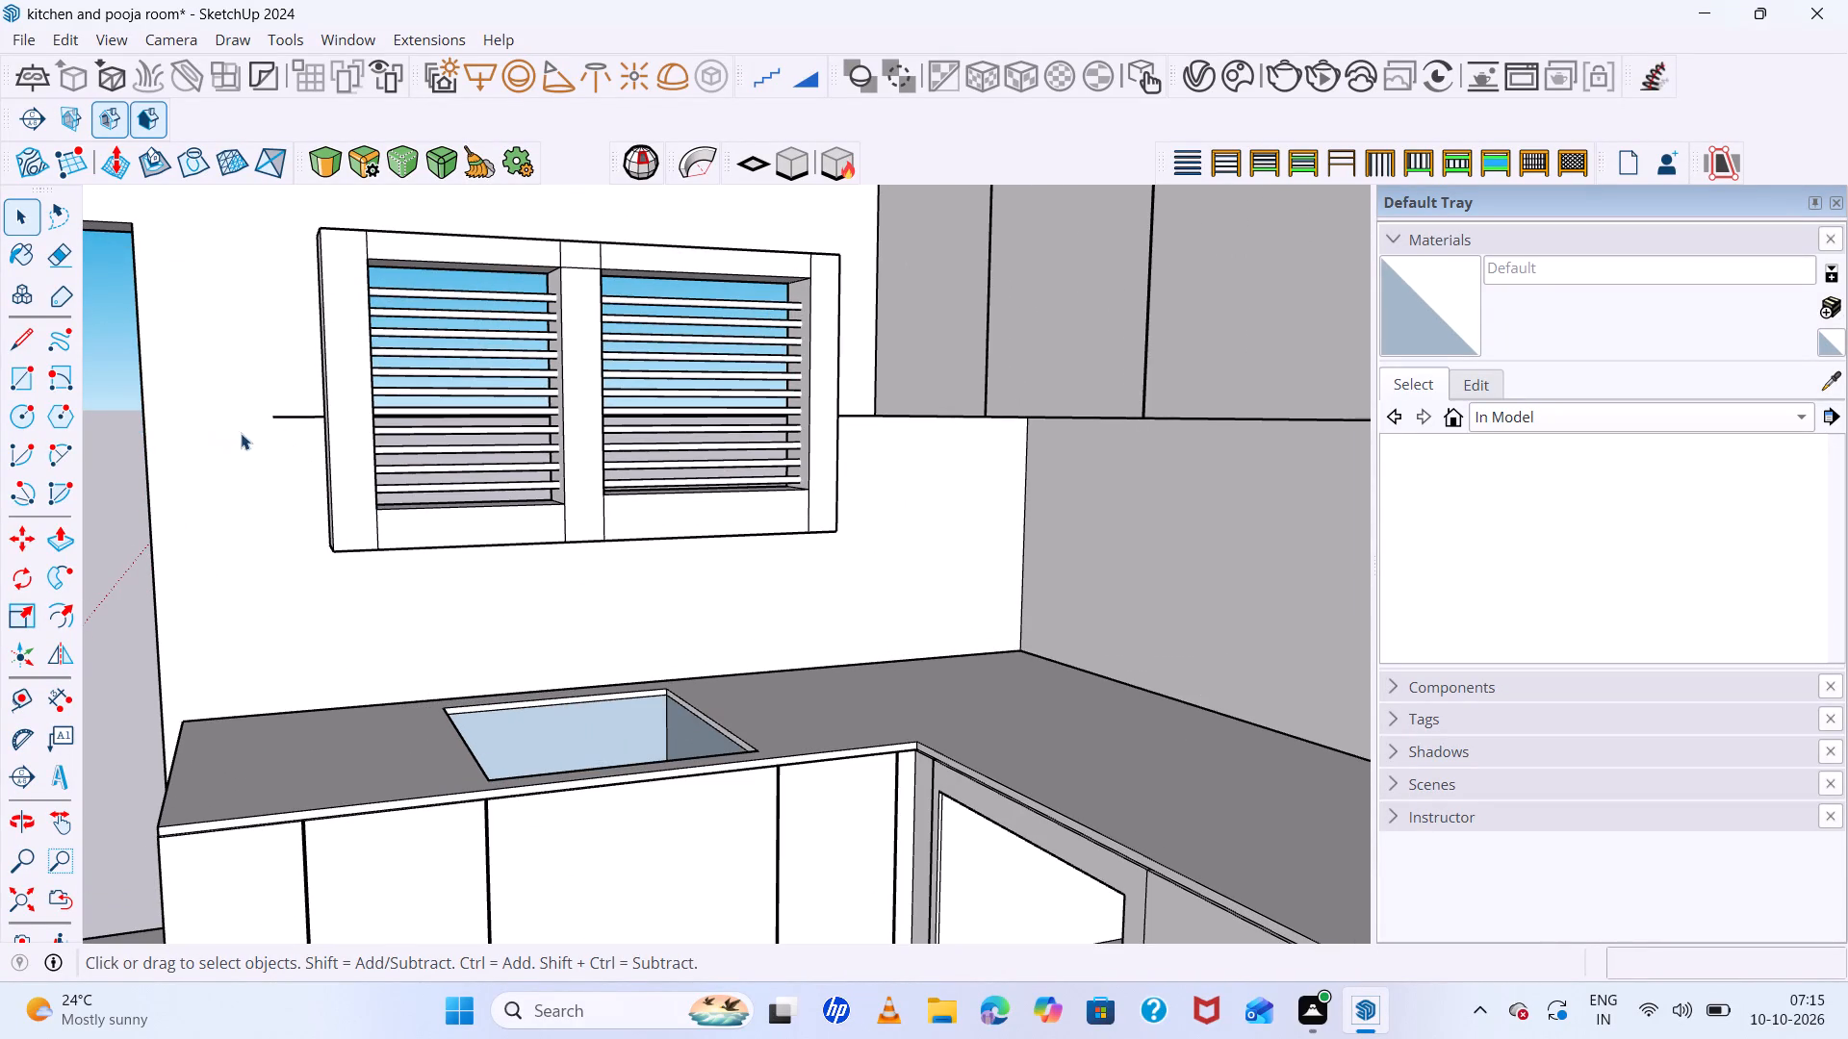
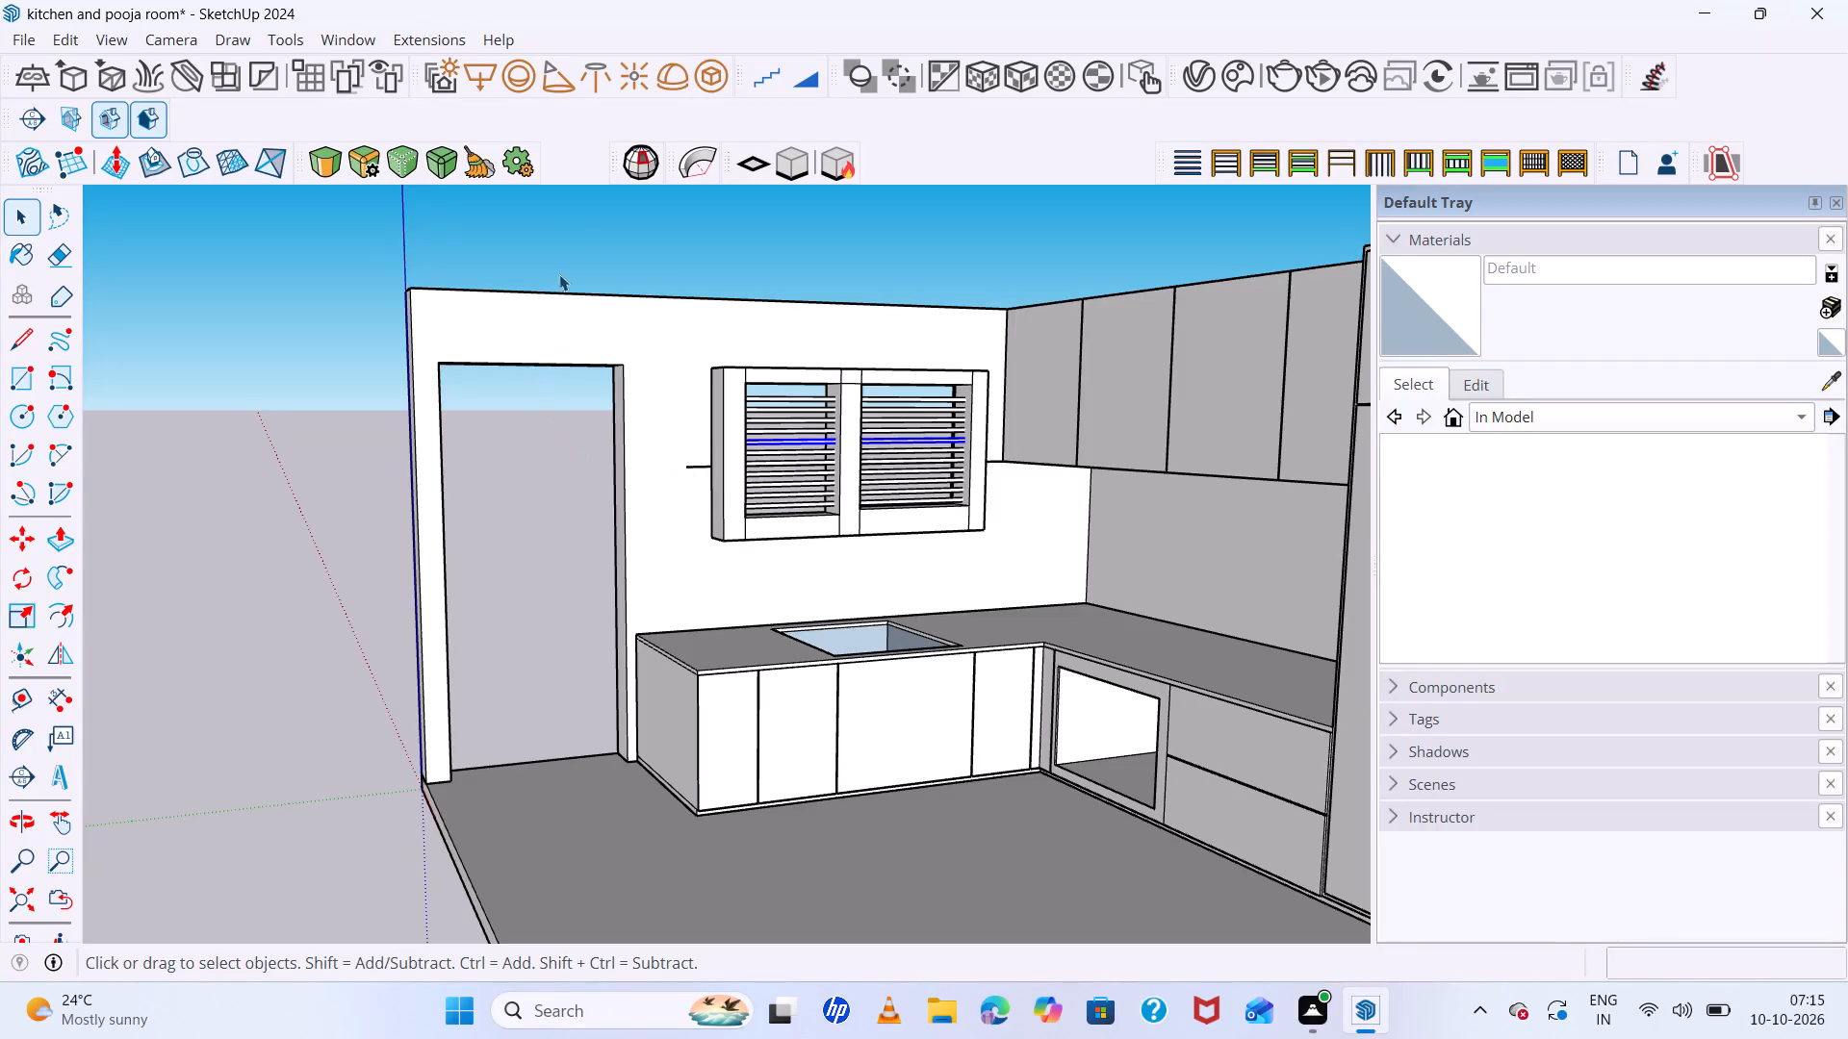
Extend the horizontal line beside the window across the wall to the doorway's edge.
click(565, 264)
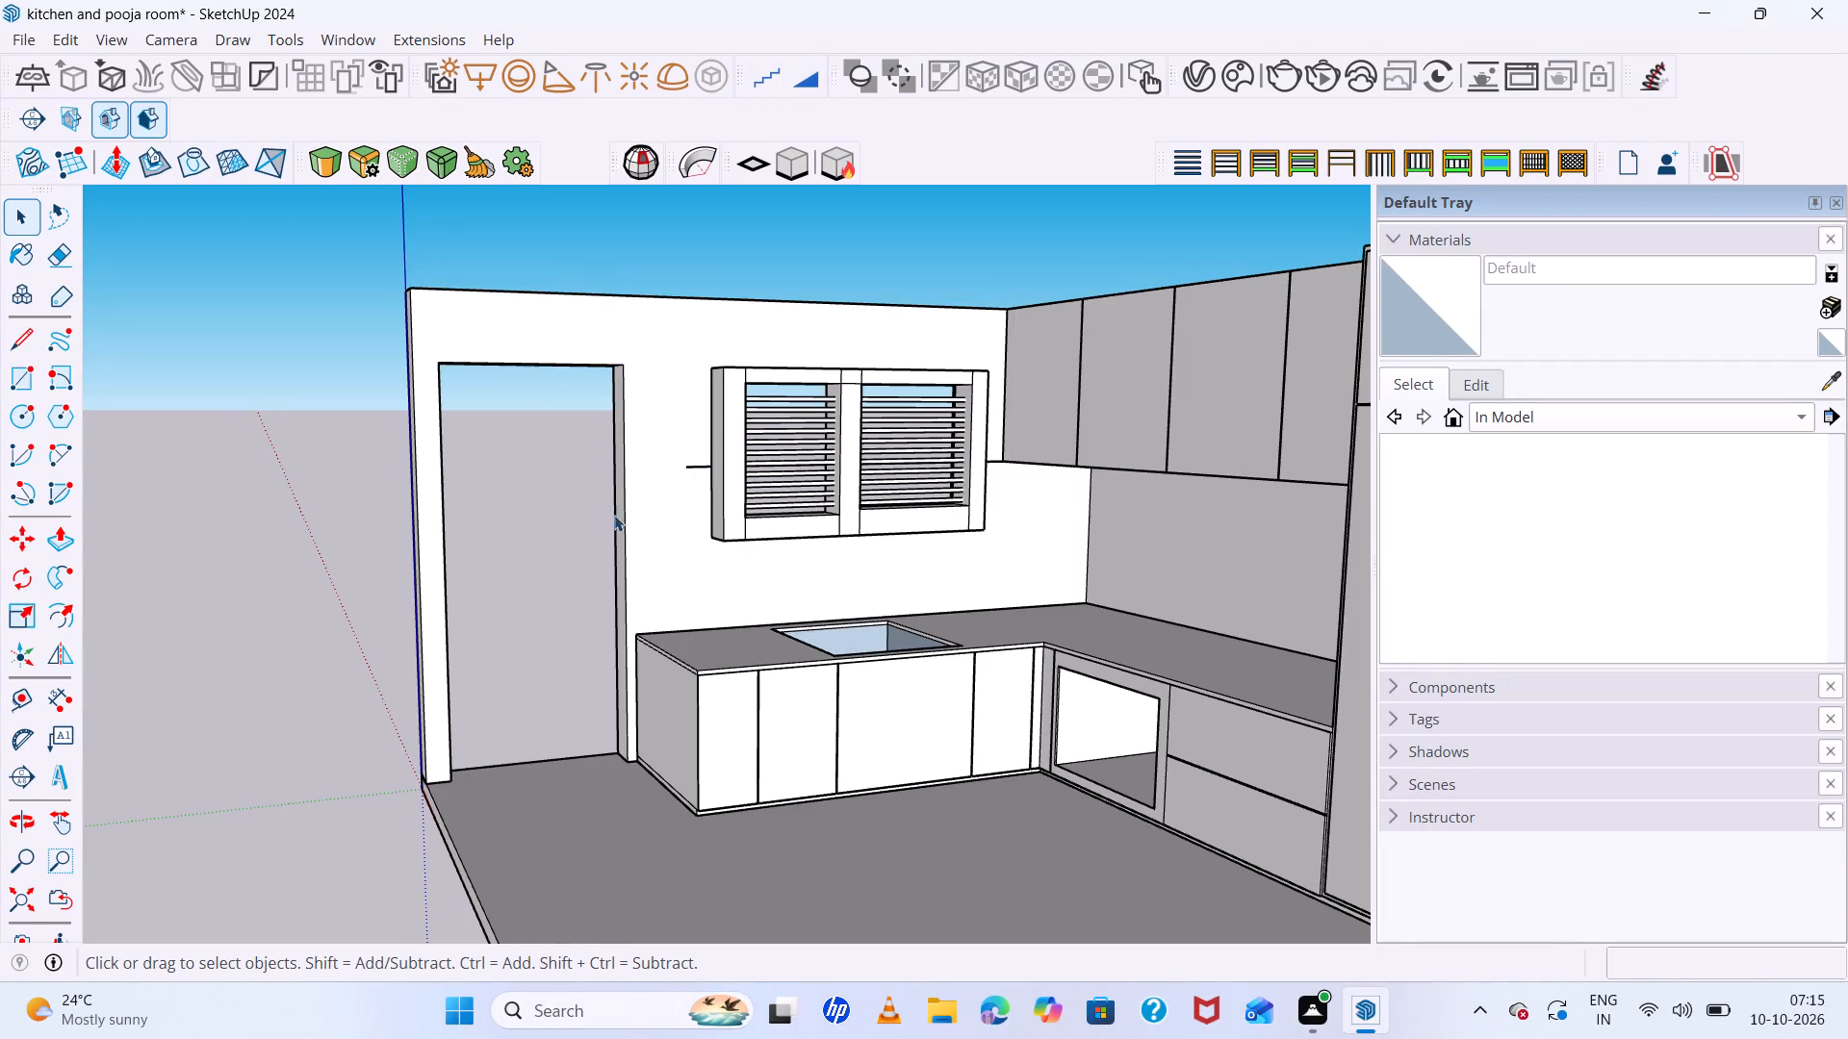
key(l)
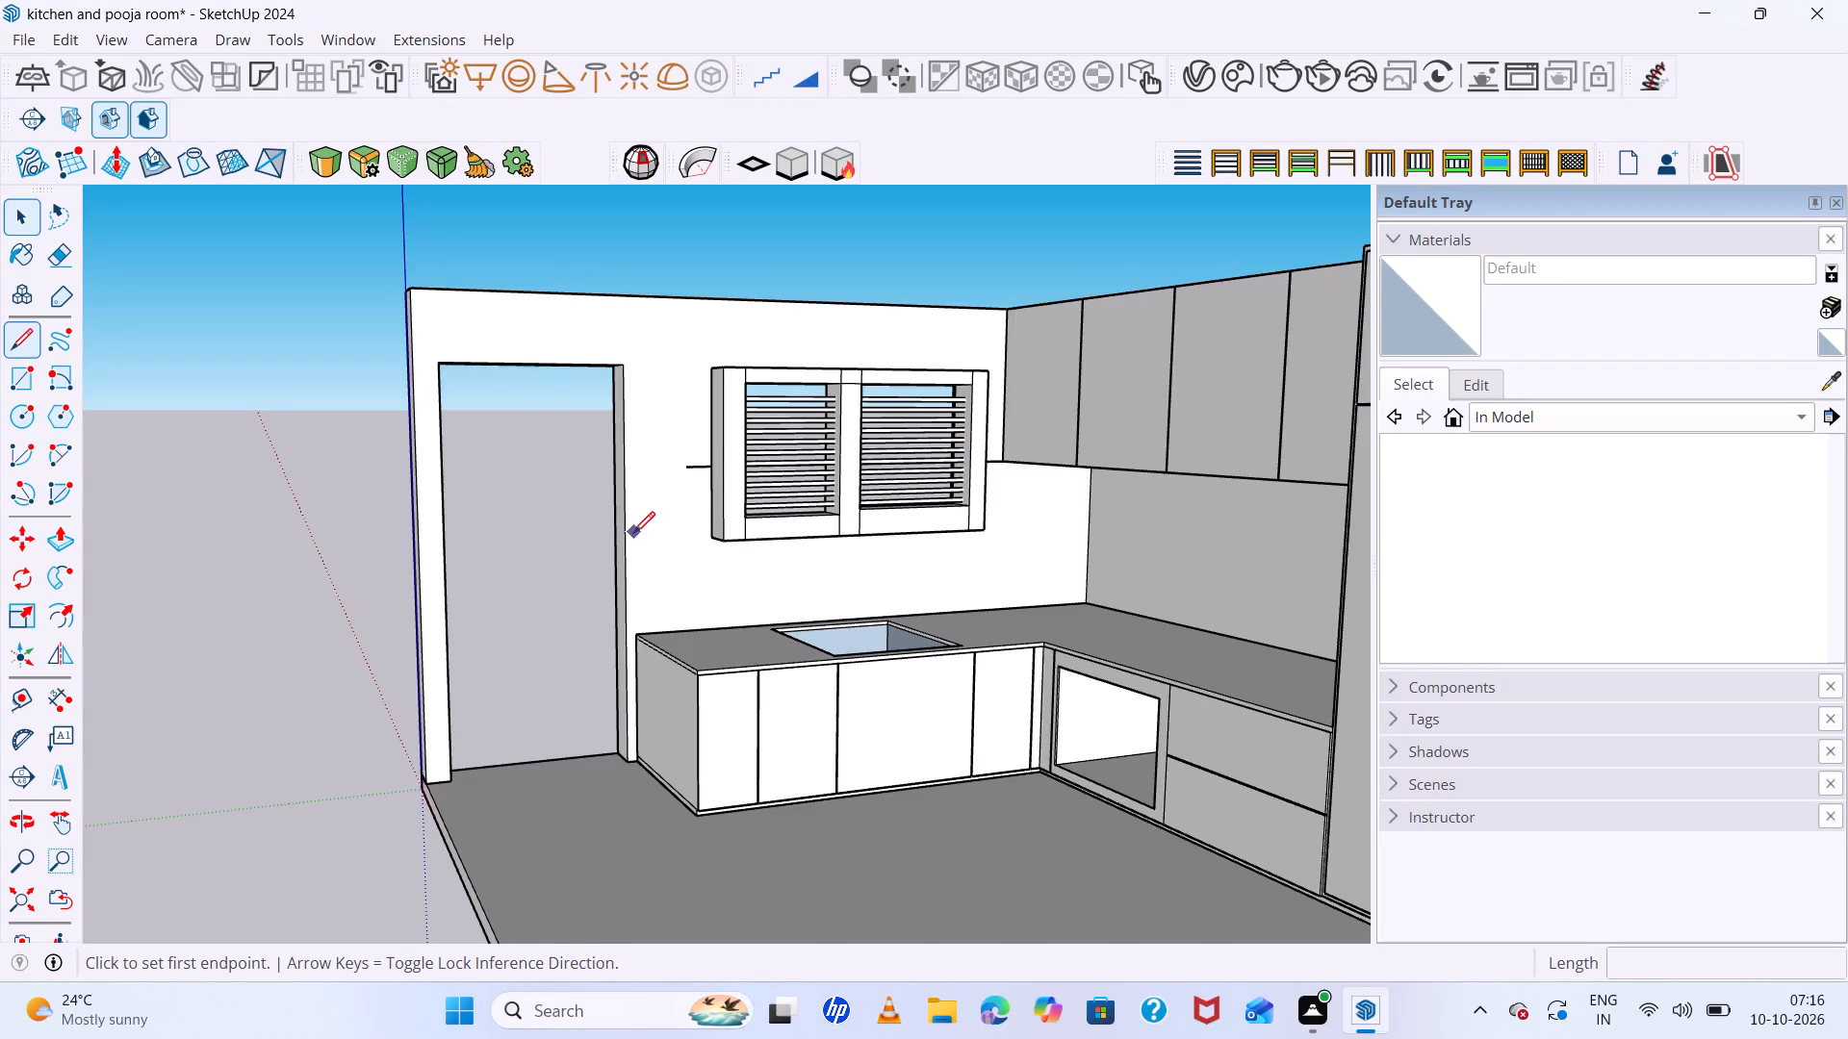
scroll(691, 478, up, 11)
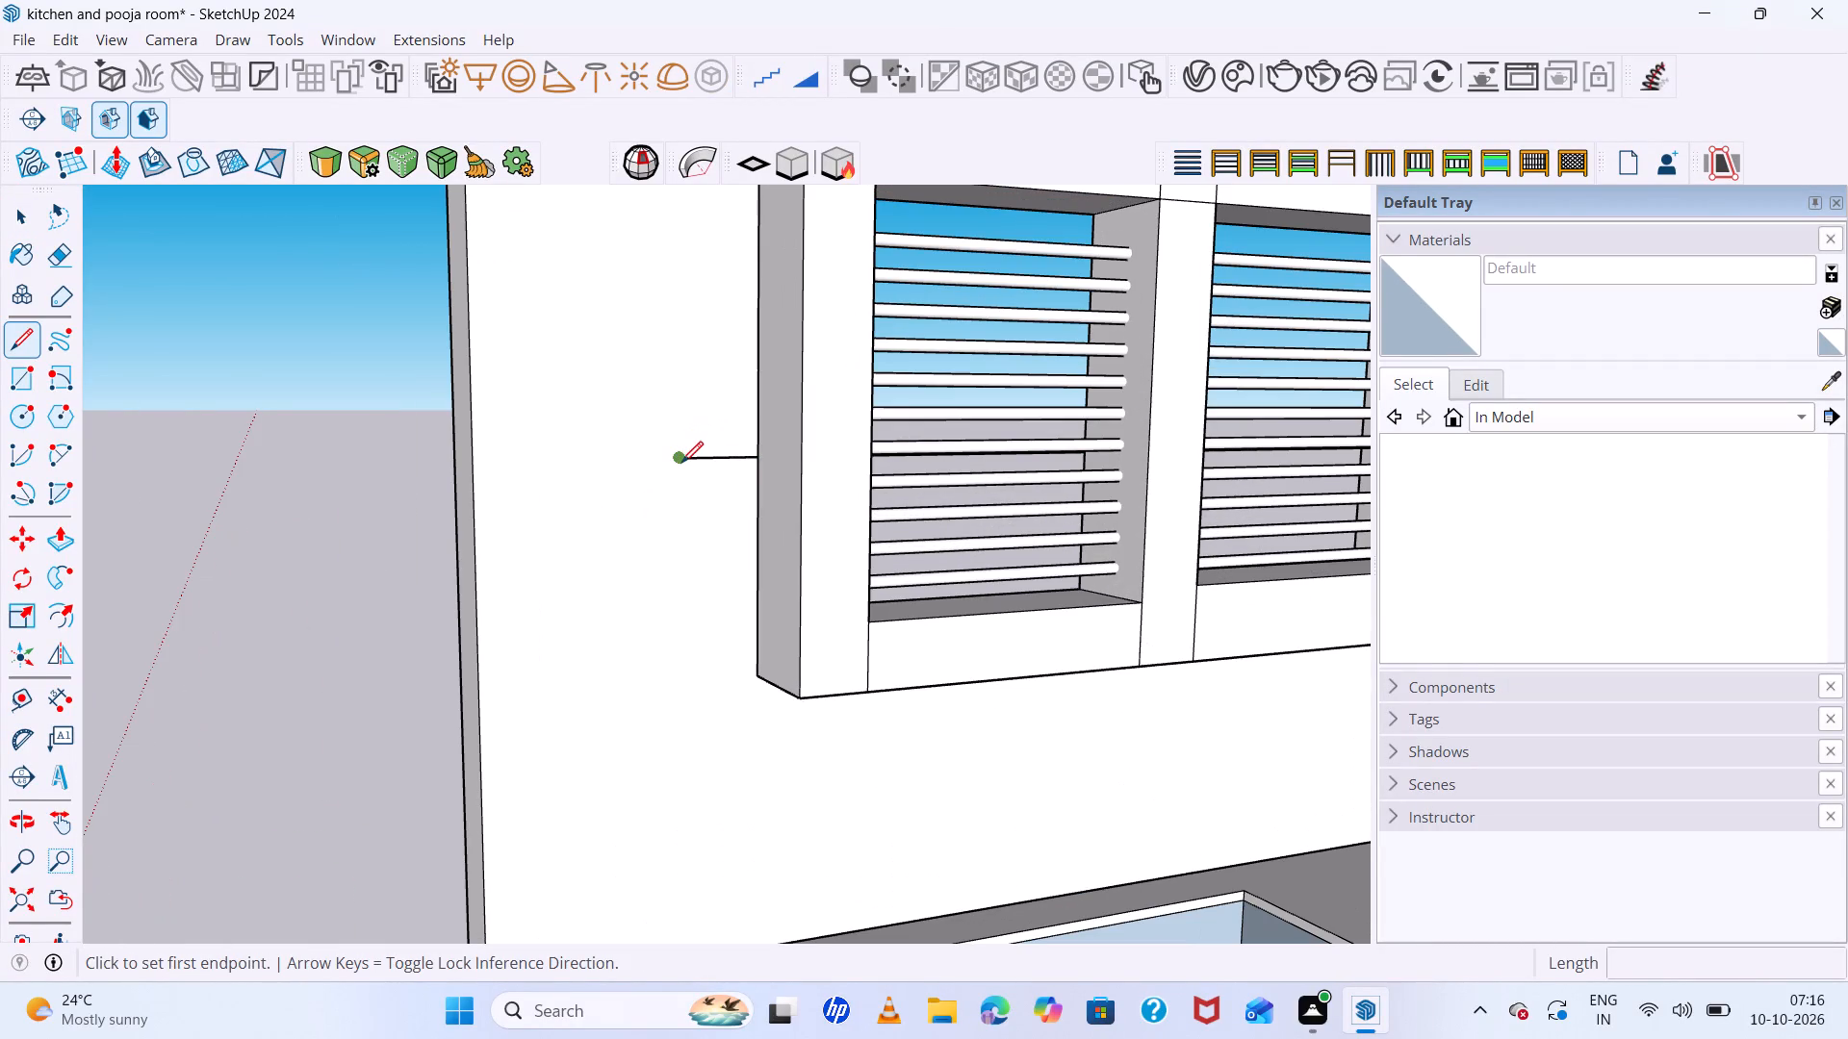
click(681, 463)
click(472, 469)
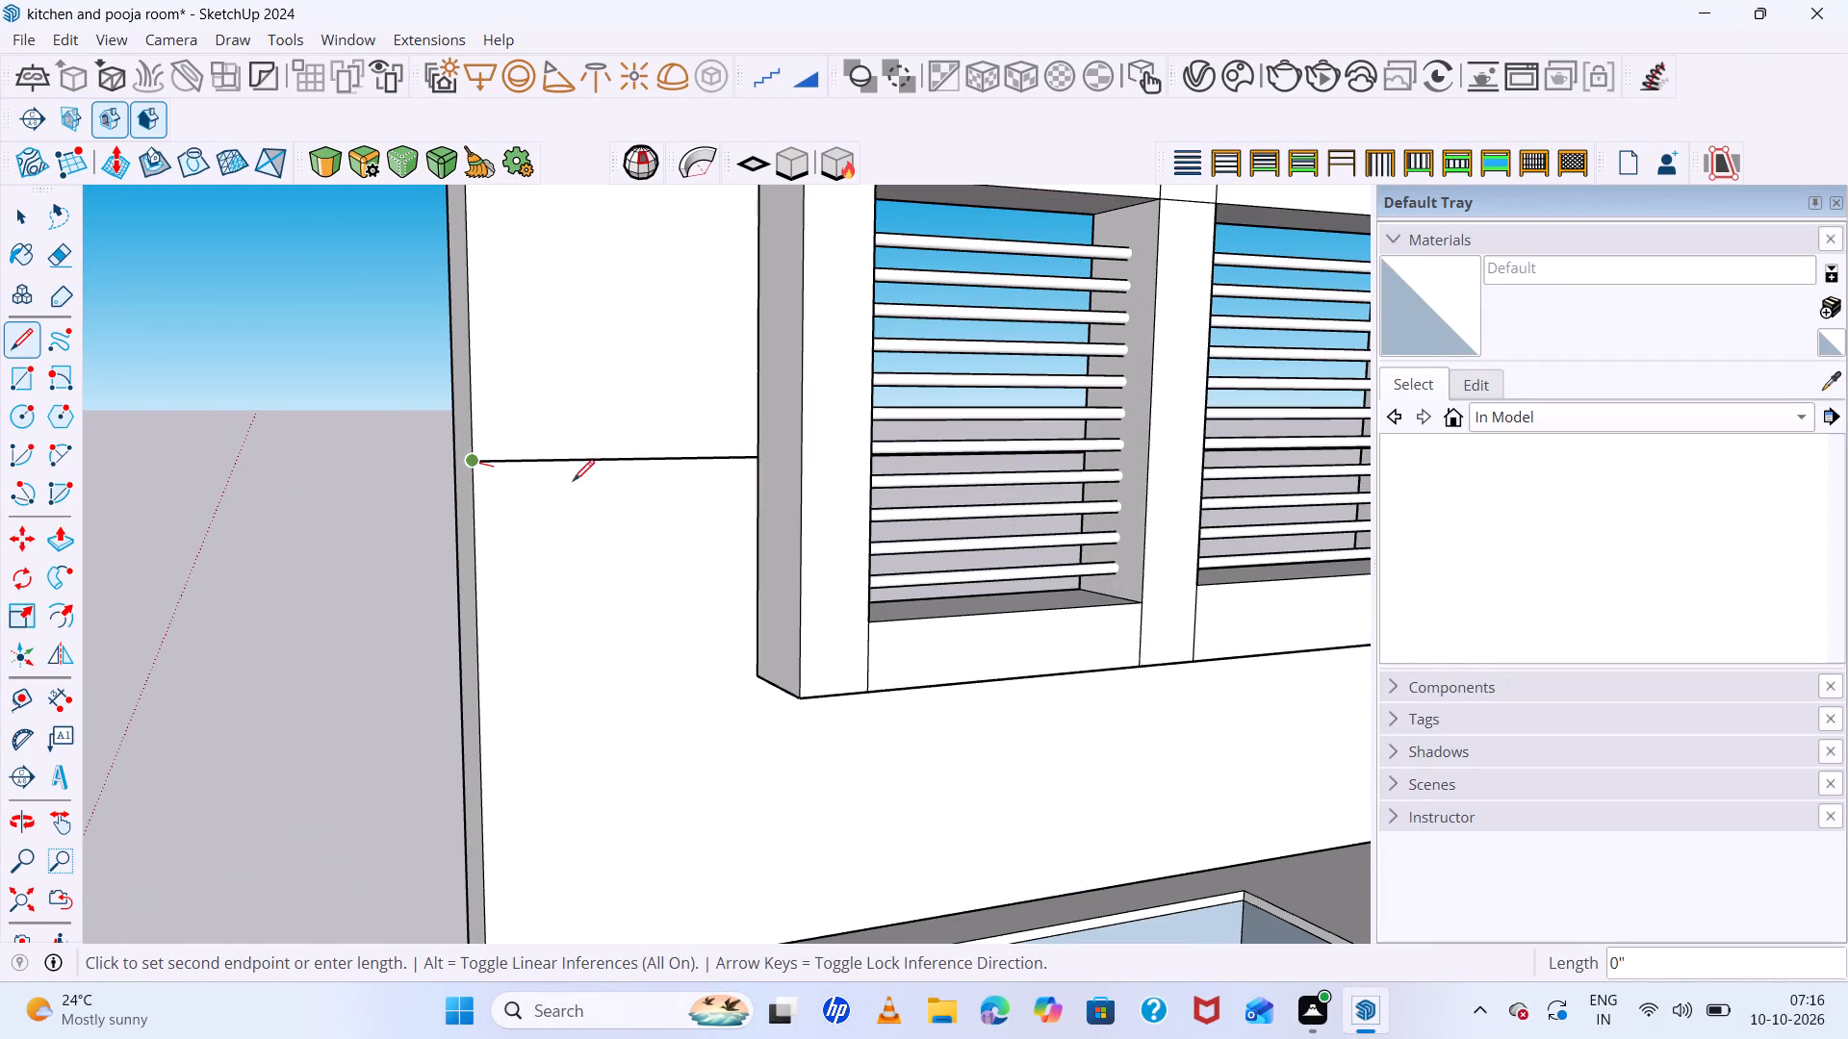
key(space)
Draw a narrow rectangle about 3' 7" tall on the wall beside the doorway, from the horizontal line down to the countertop corner.
key(r)
scroll(622, 476, down, 9)
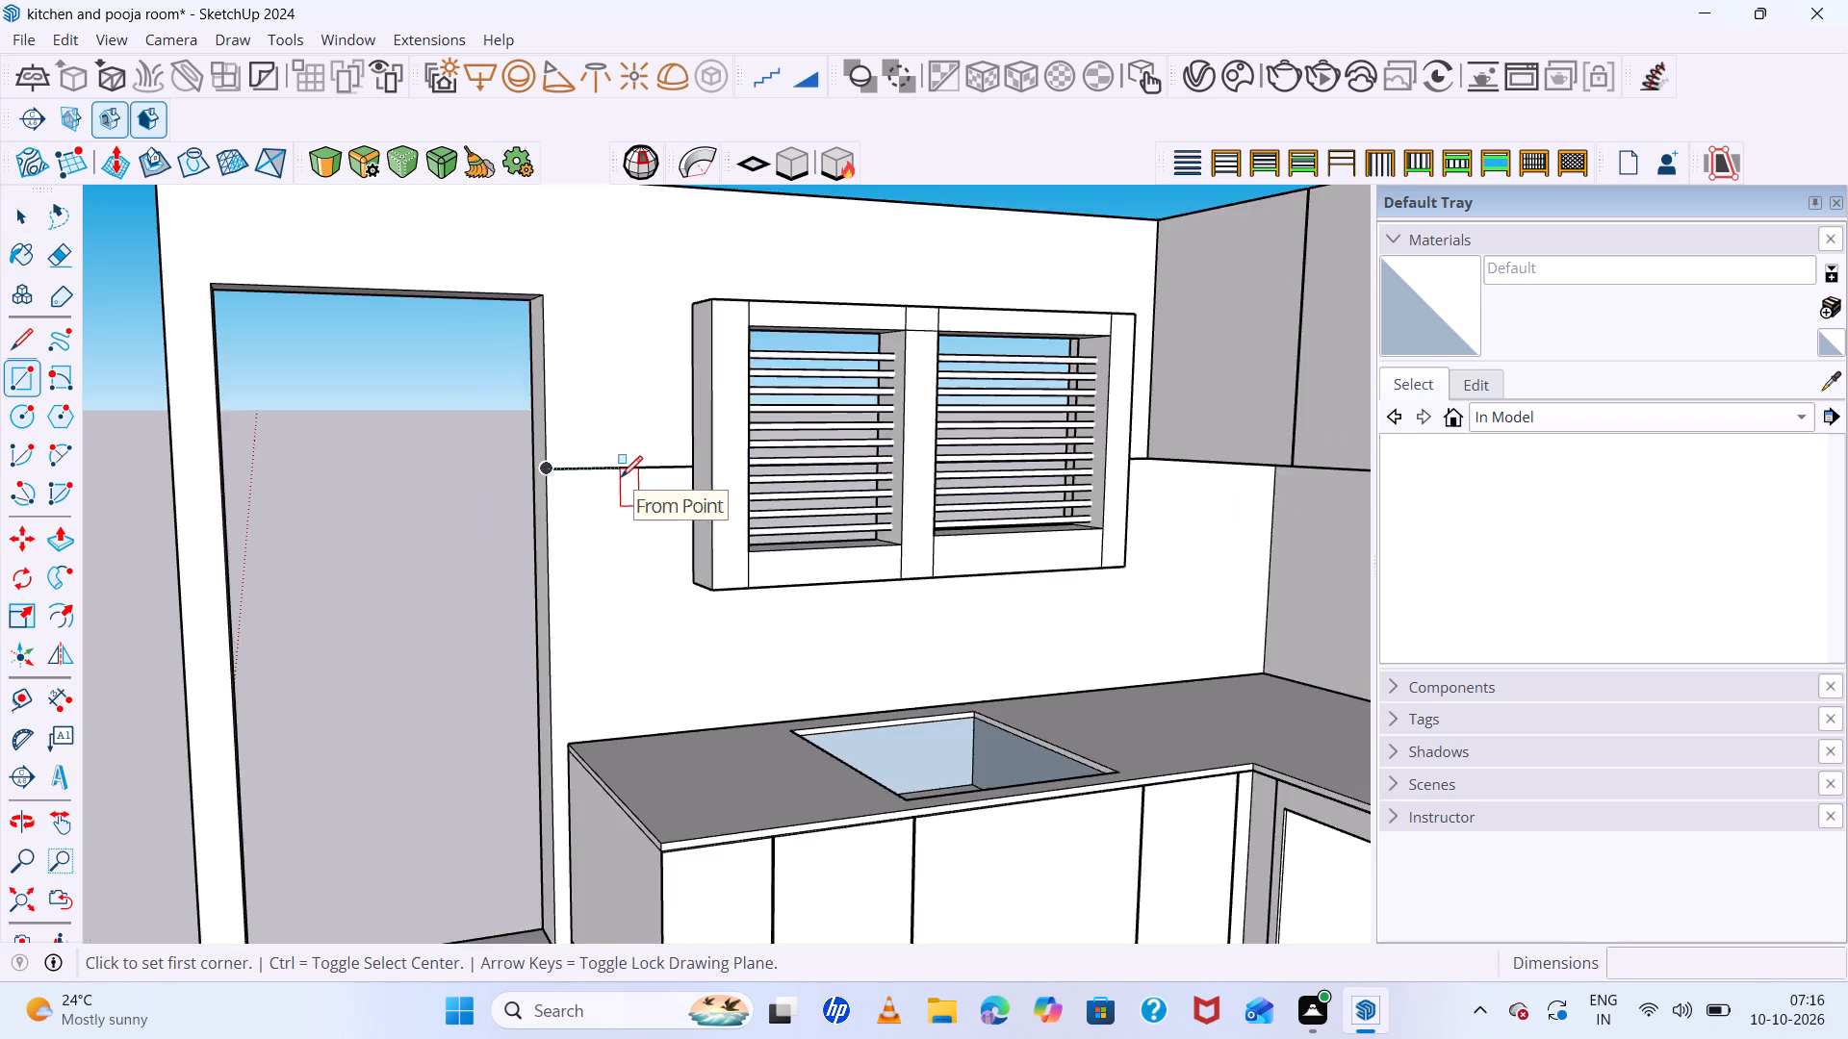
scroll(621, 477, down, 2)
scroll(560, 481, up, 11)
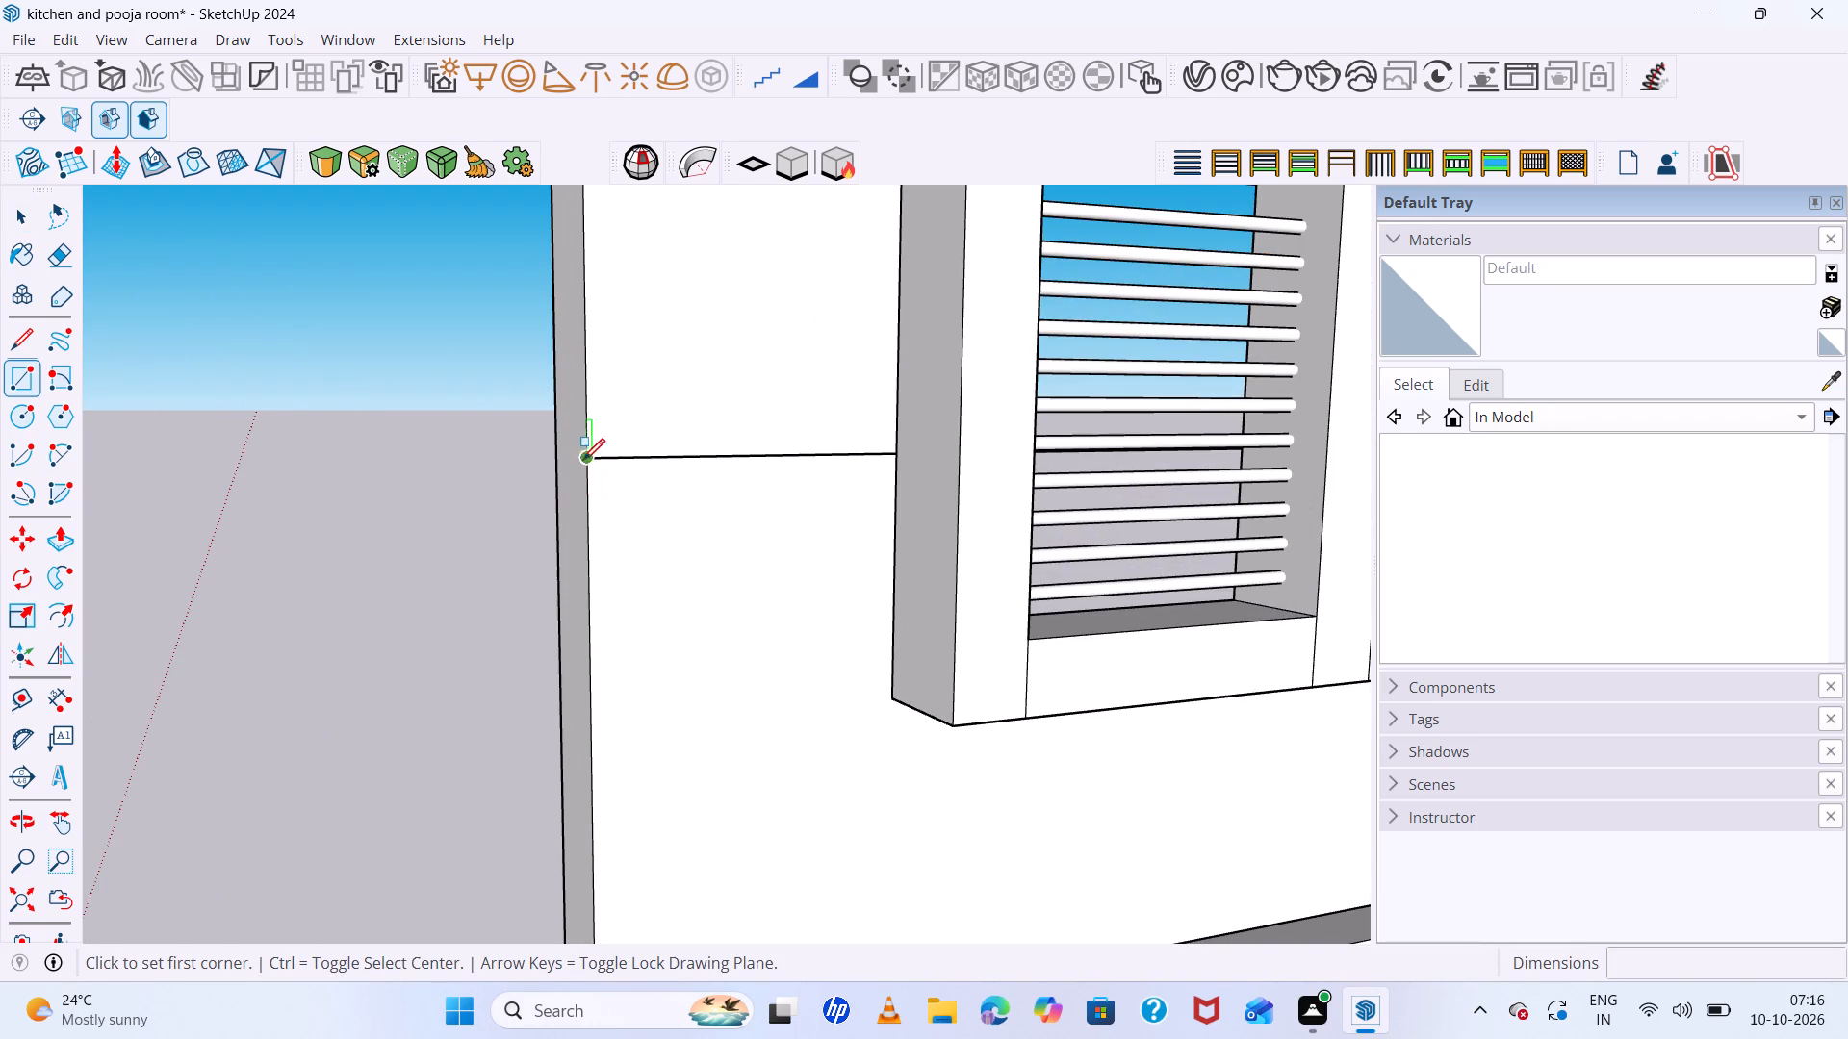
click(586, 464)
scroll(784, 545, down, 6)
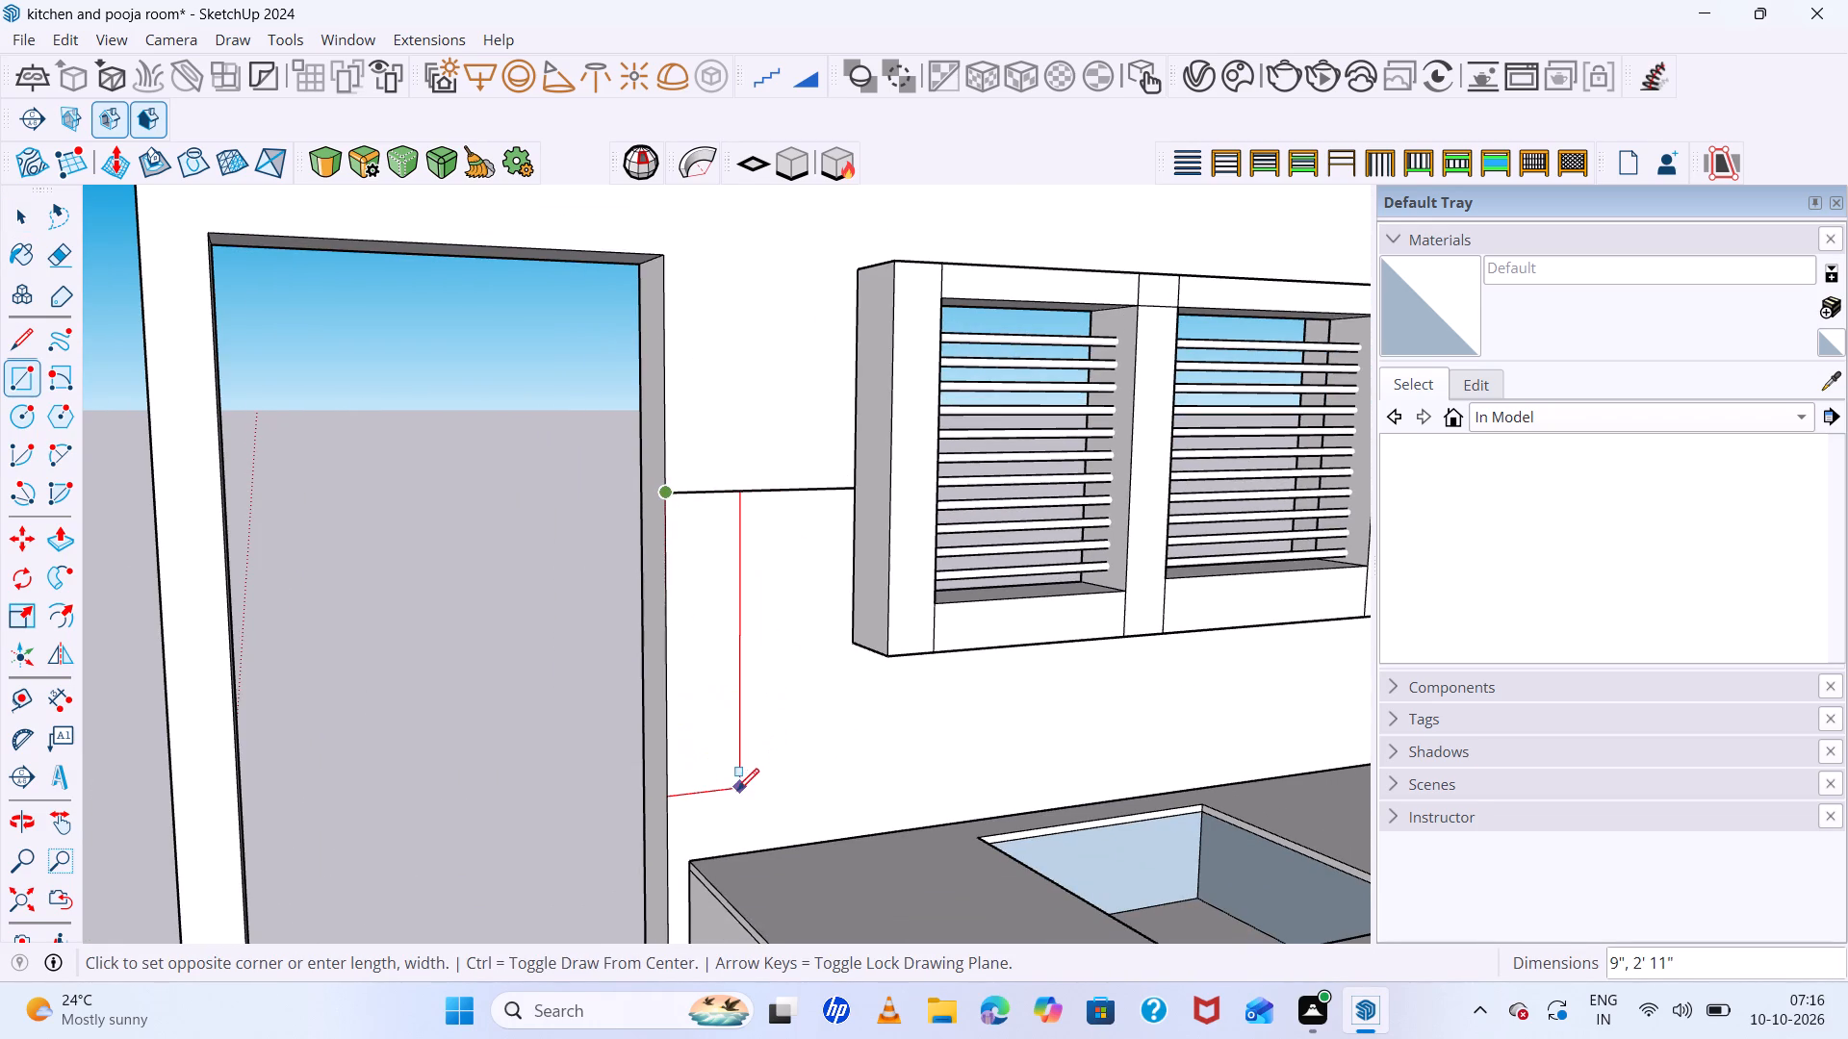
scroll(708, 849, up, 5)
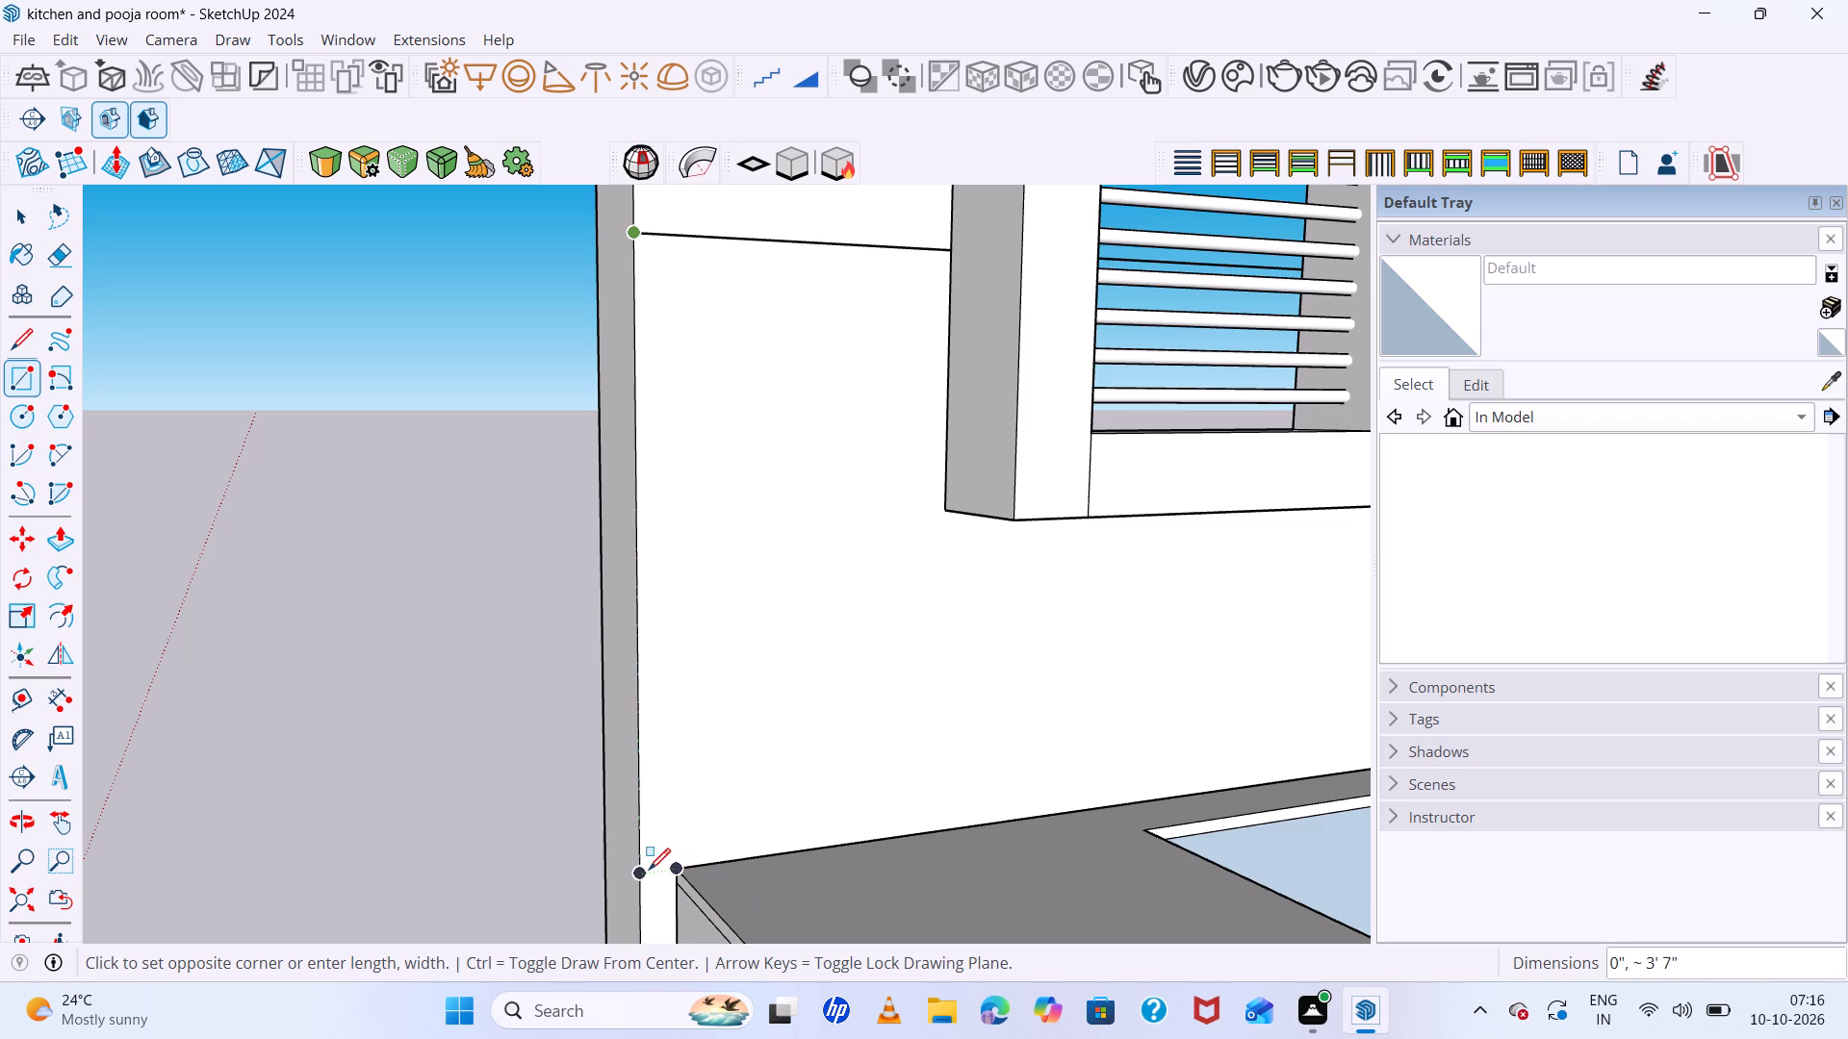
click(660, 869)
key(space)
Make the narrow wall strip beside the doorway a component with the default settings.
scroll(729, 735, down, 15)
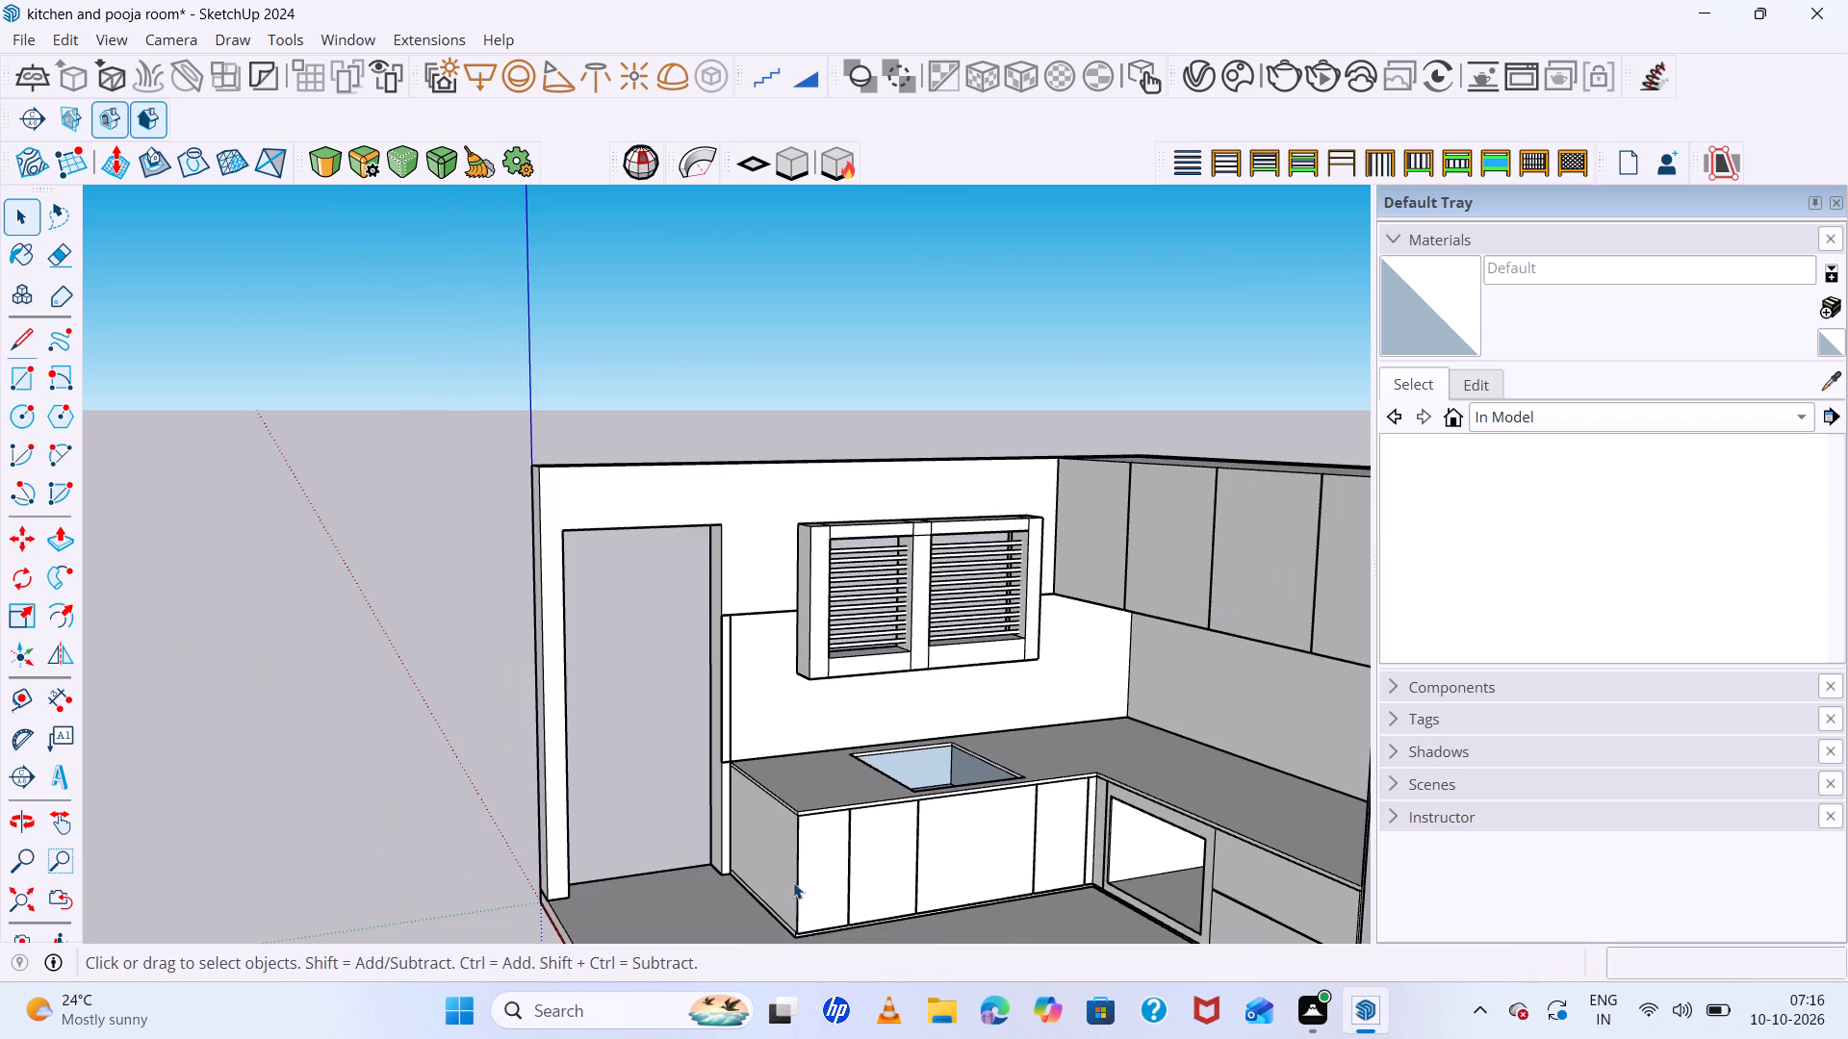
scroll(702, 712, up, 6)
click(736, 724)
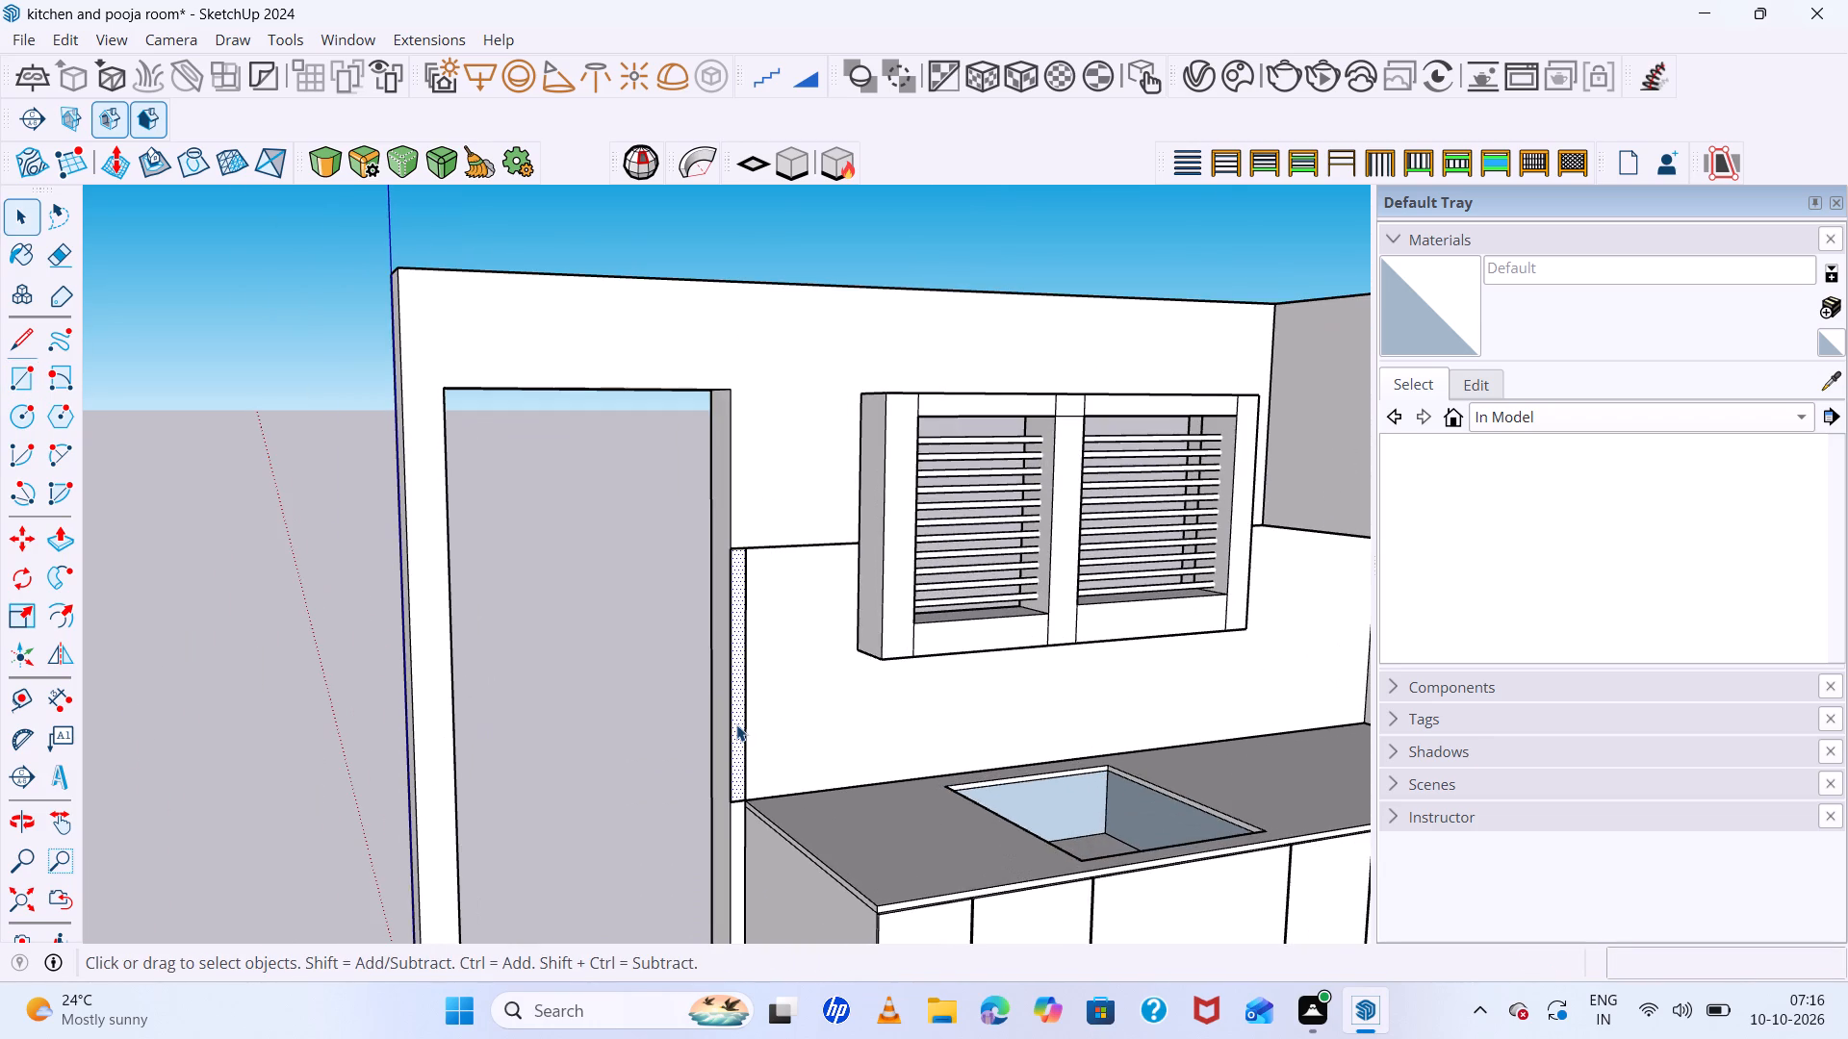
click(736, 724)
double_click(736, 724)
right_click(736, 724)
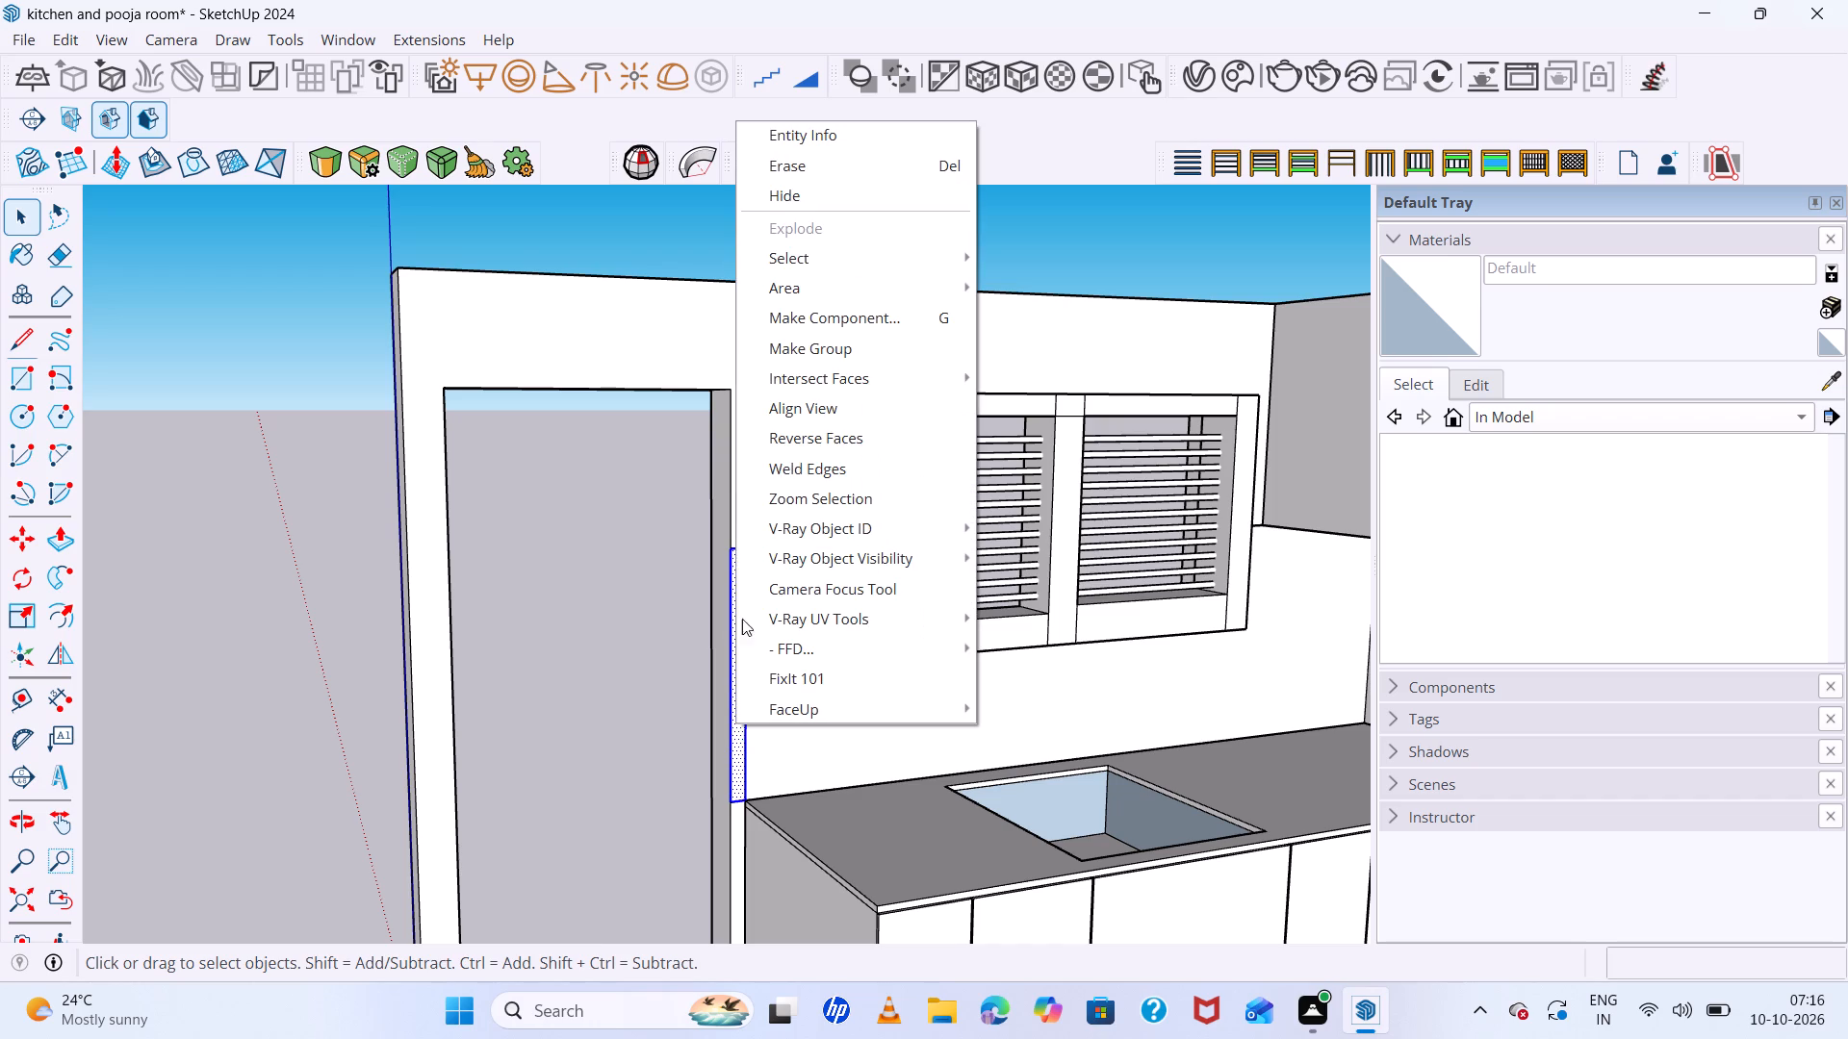
click(820, 323)
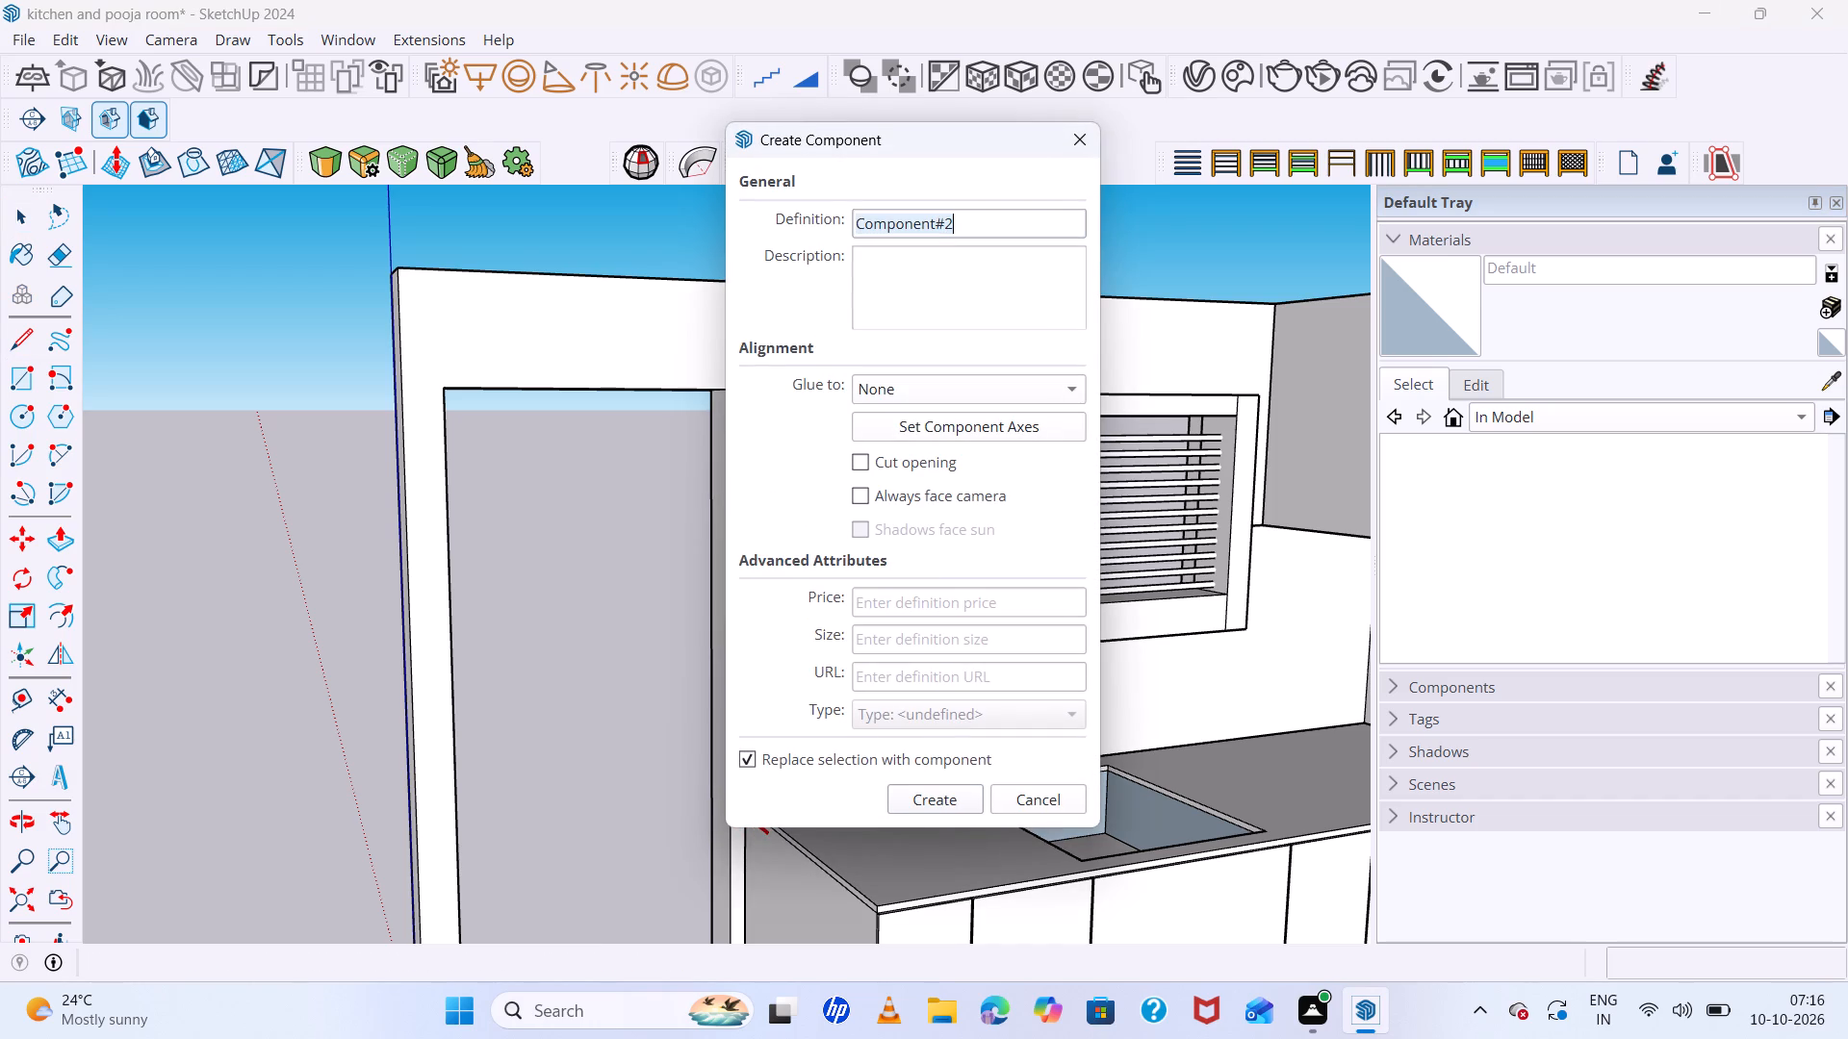
click(945, 793)
Open the sink base cabinet for editing and push/pull its plinth's end face out to the doorway edge.
scroll(912, 671, down, 5)
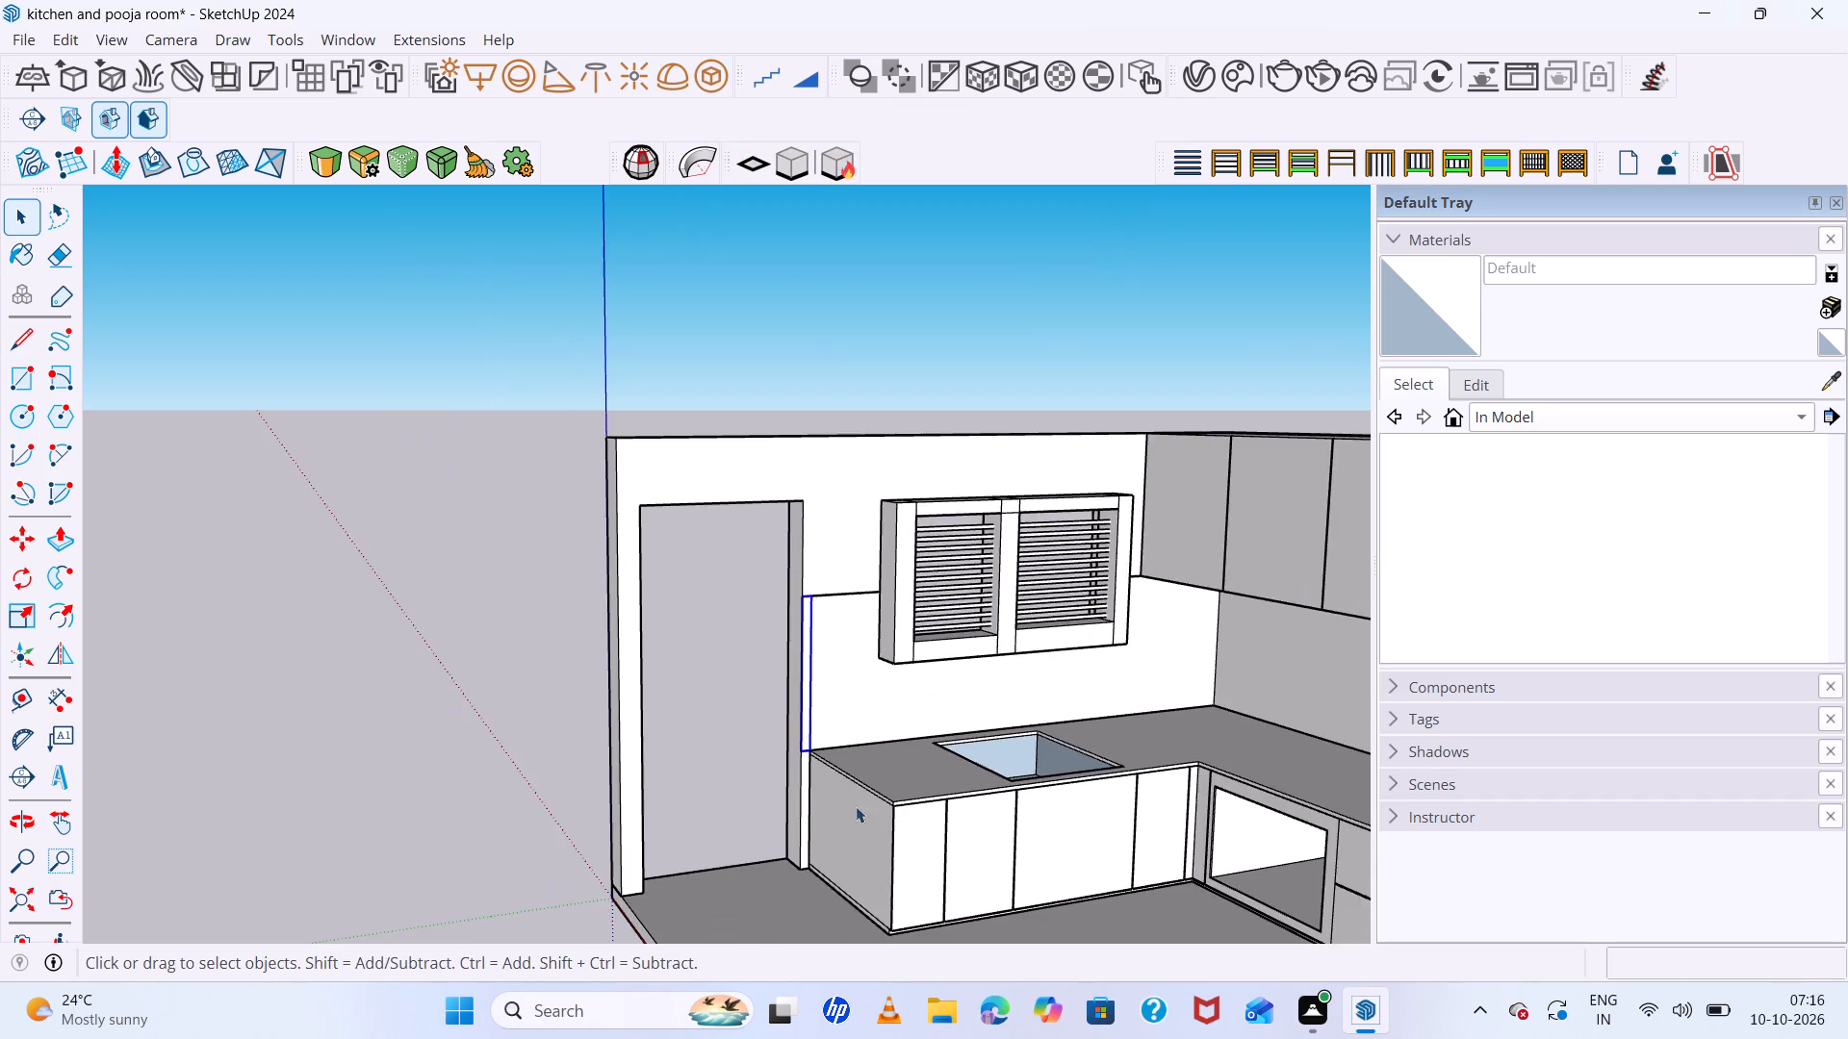
scroll(847, 840, up, 6)
click(849, 840)
double_click(860, 810)
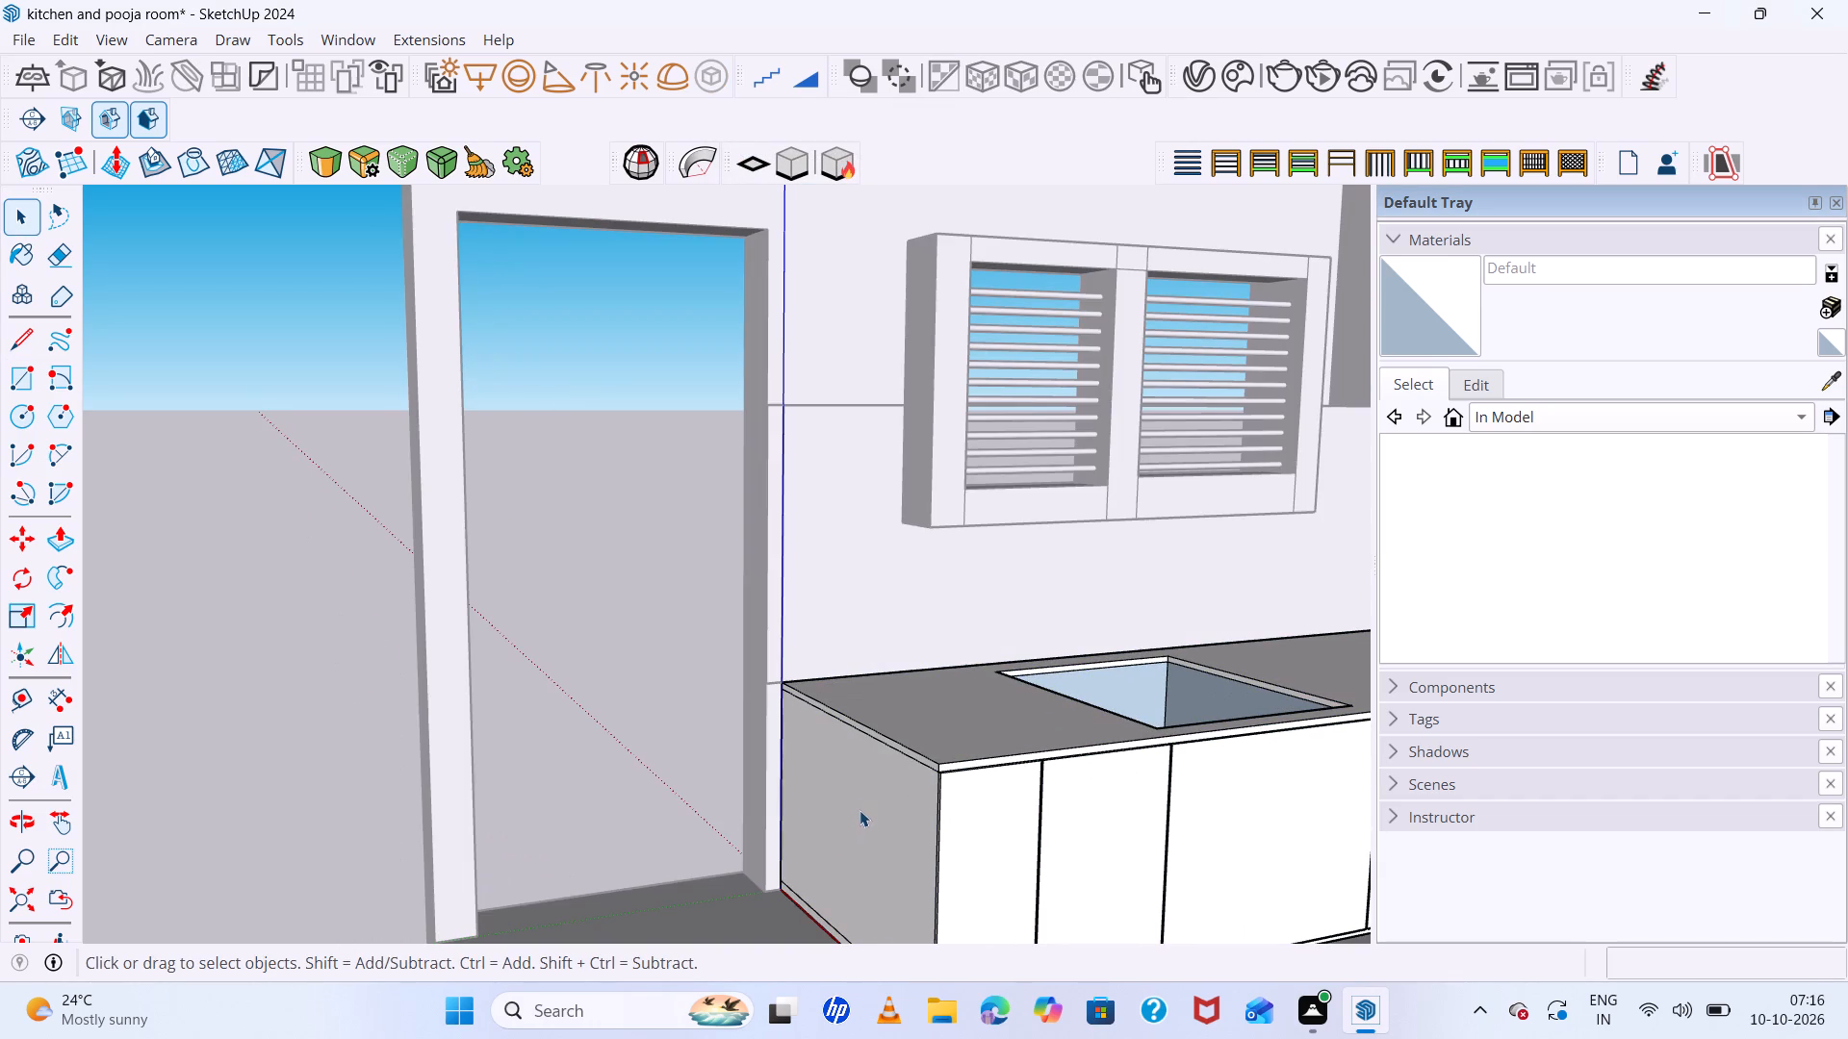
scroll(862, 740, up, 4)
scroll(878, 744, down, 3)
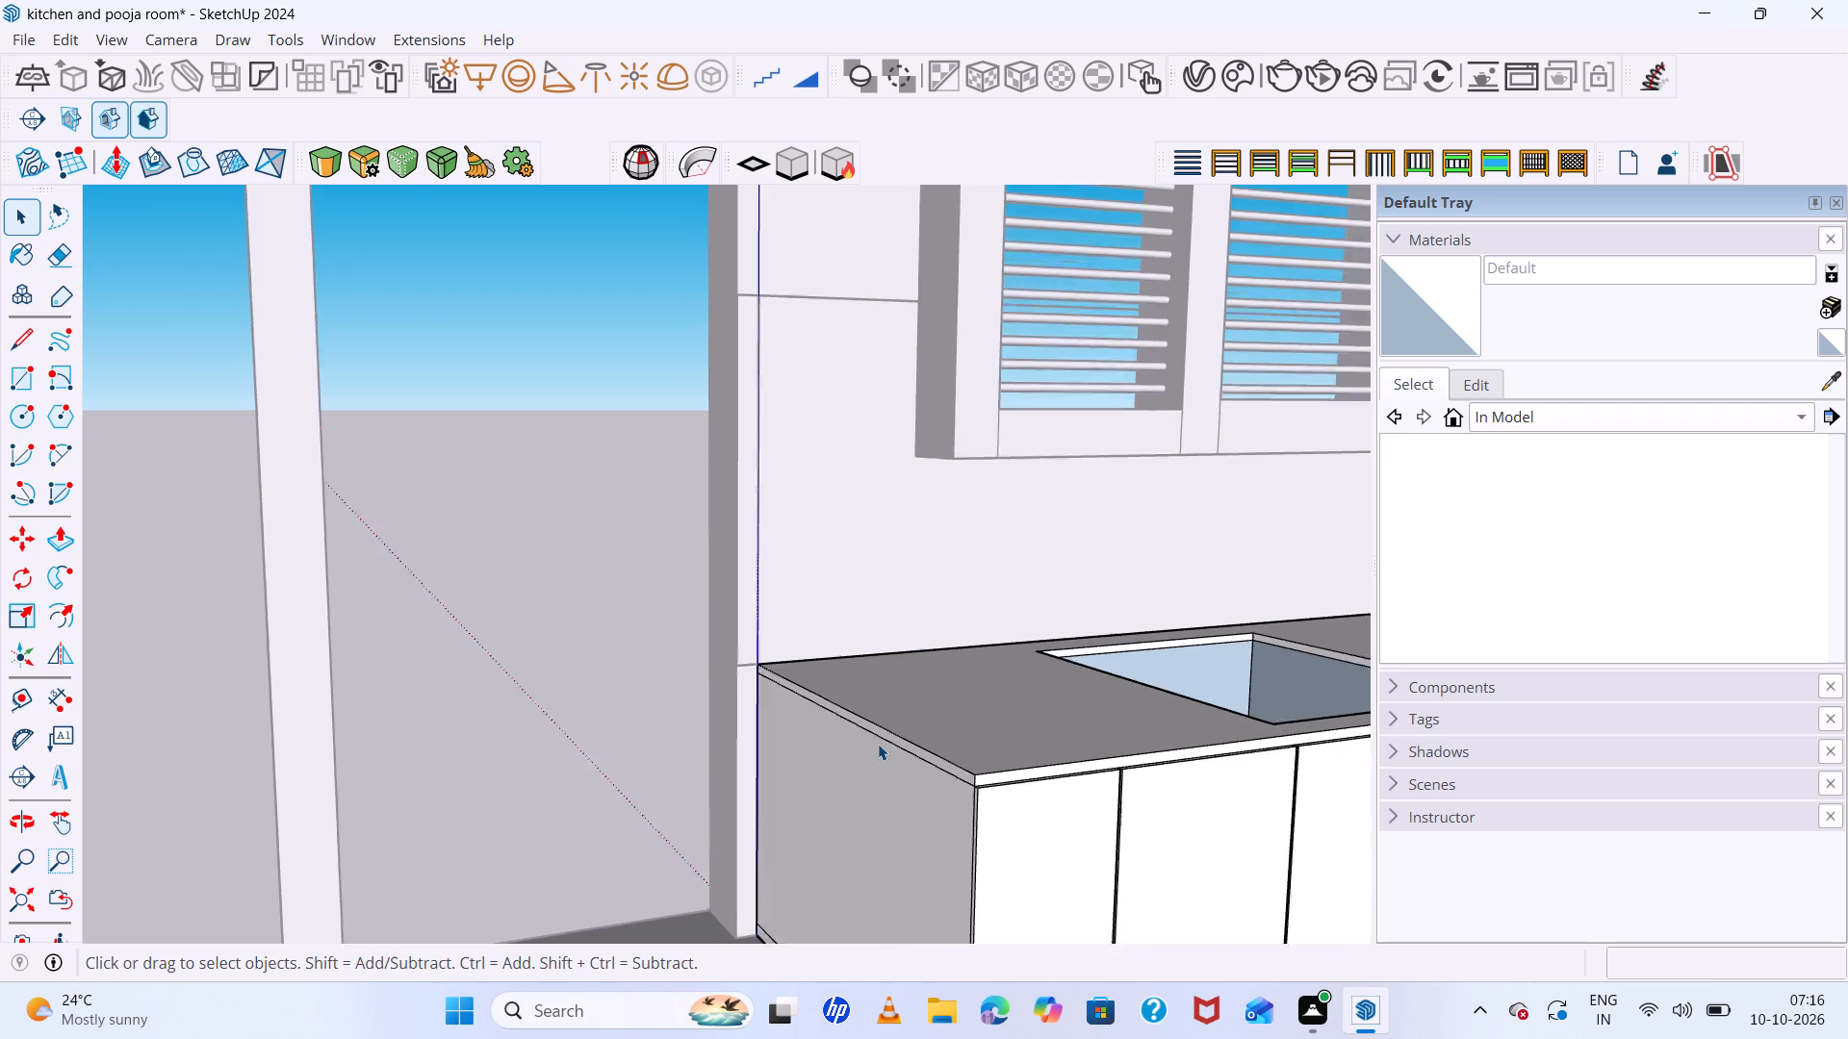
scroll(878, 744, down, 4)
scroll(888, 915, up, 6)
scroll(756, 714, down, 6)
scroll(830, 876, up, 11)
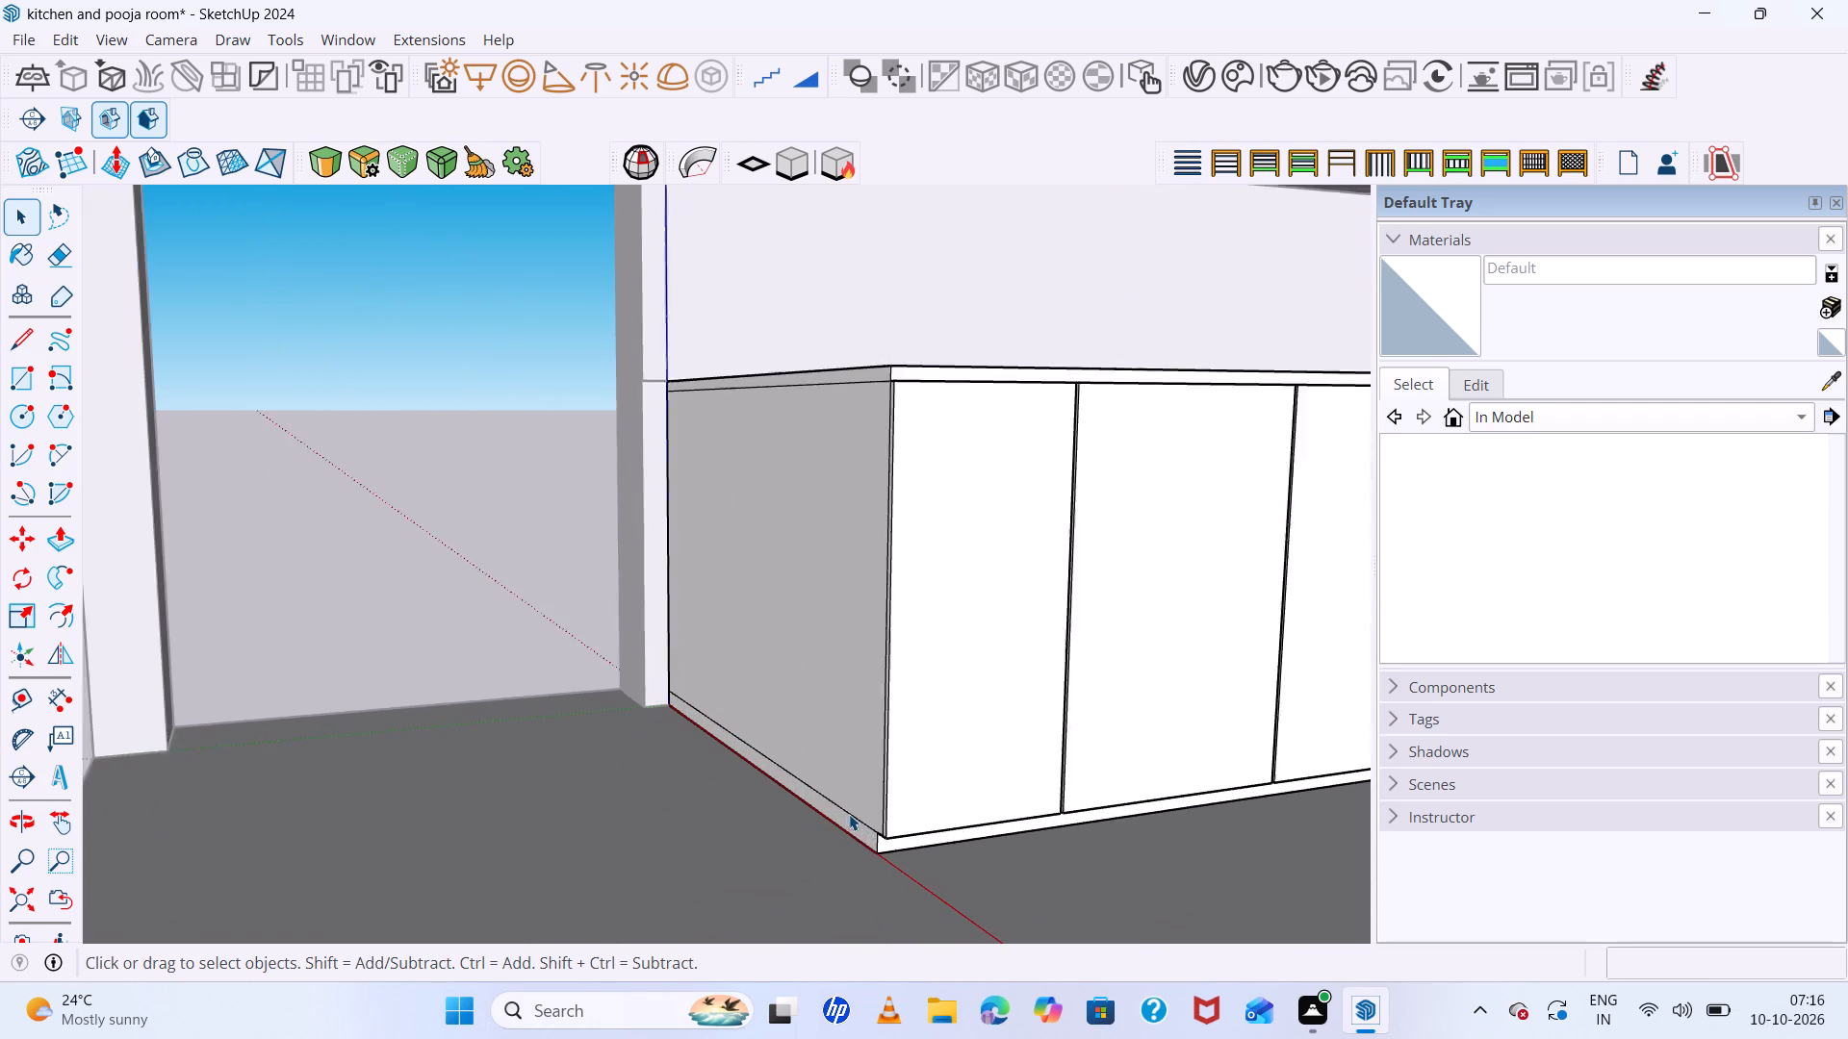
click(856, 832)
key(p)
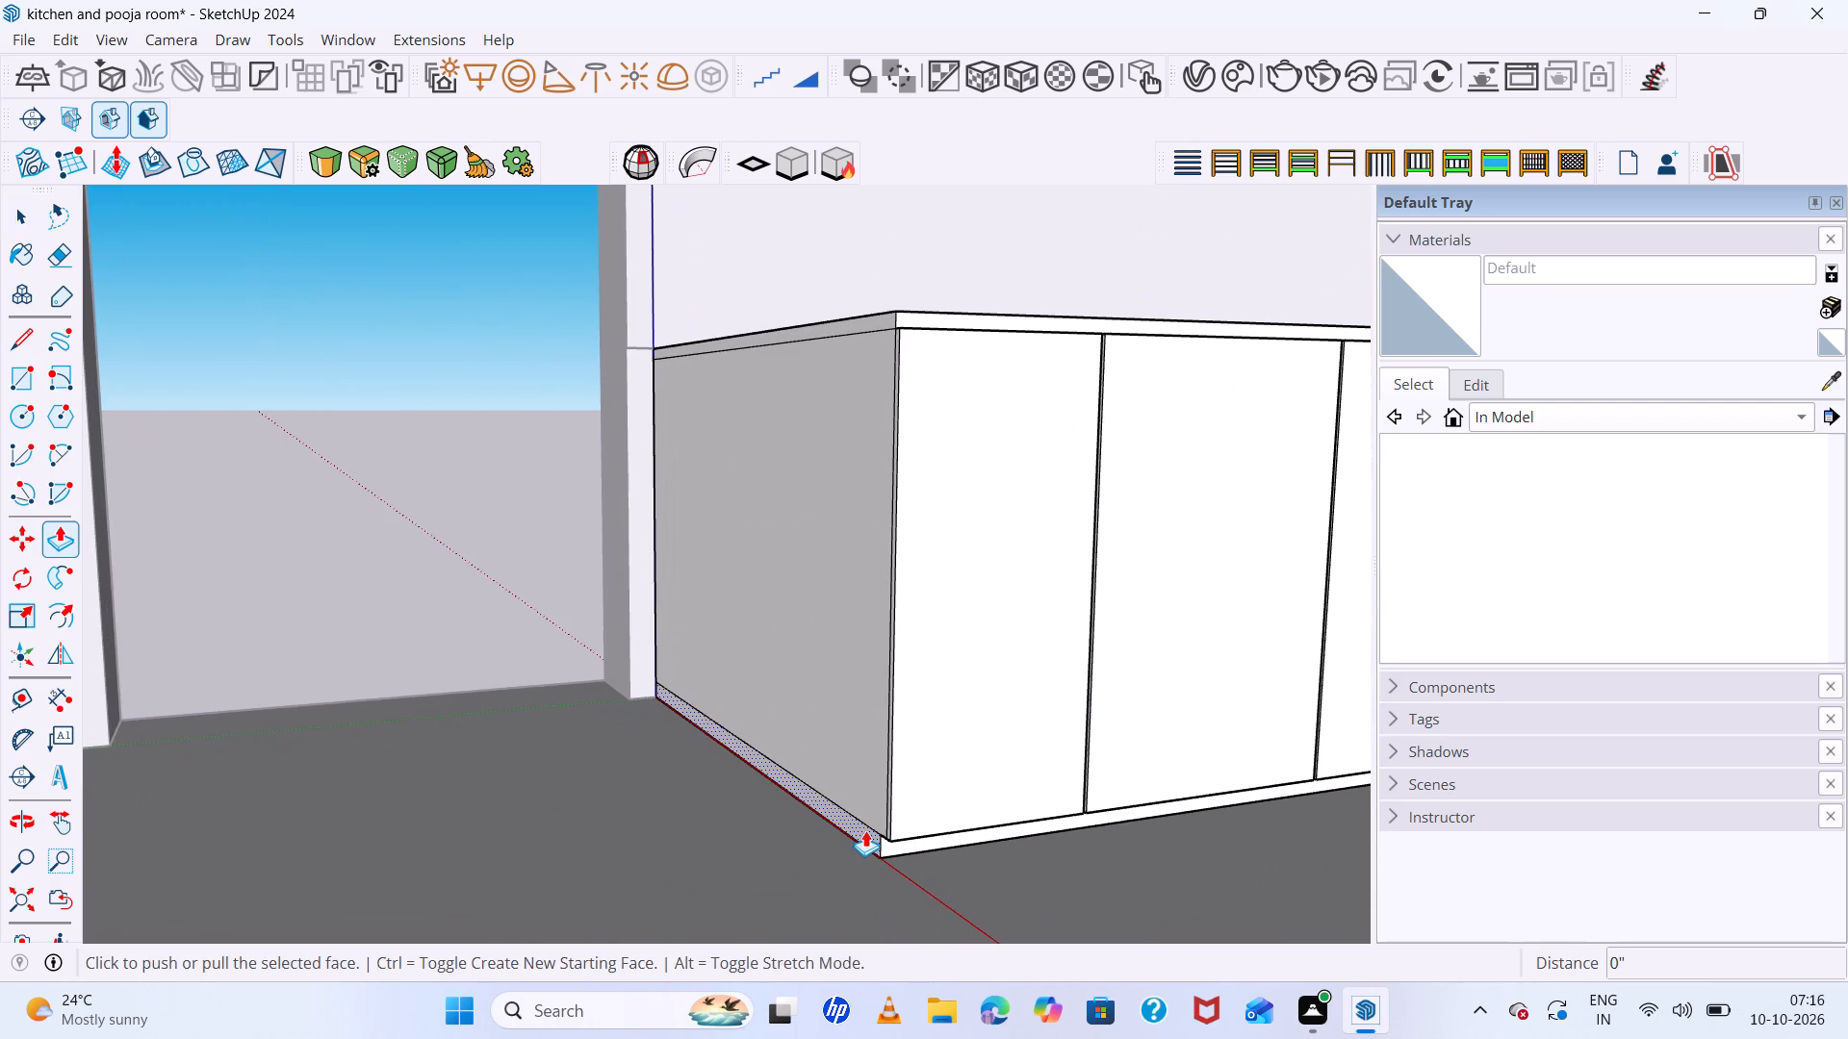
click(858, 828)
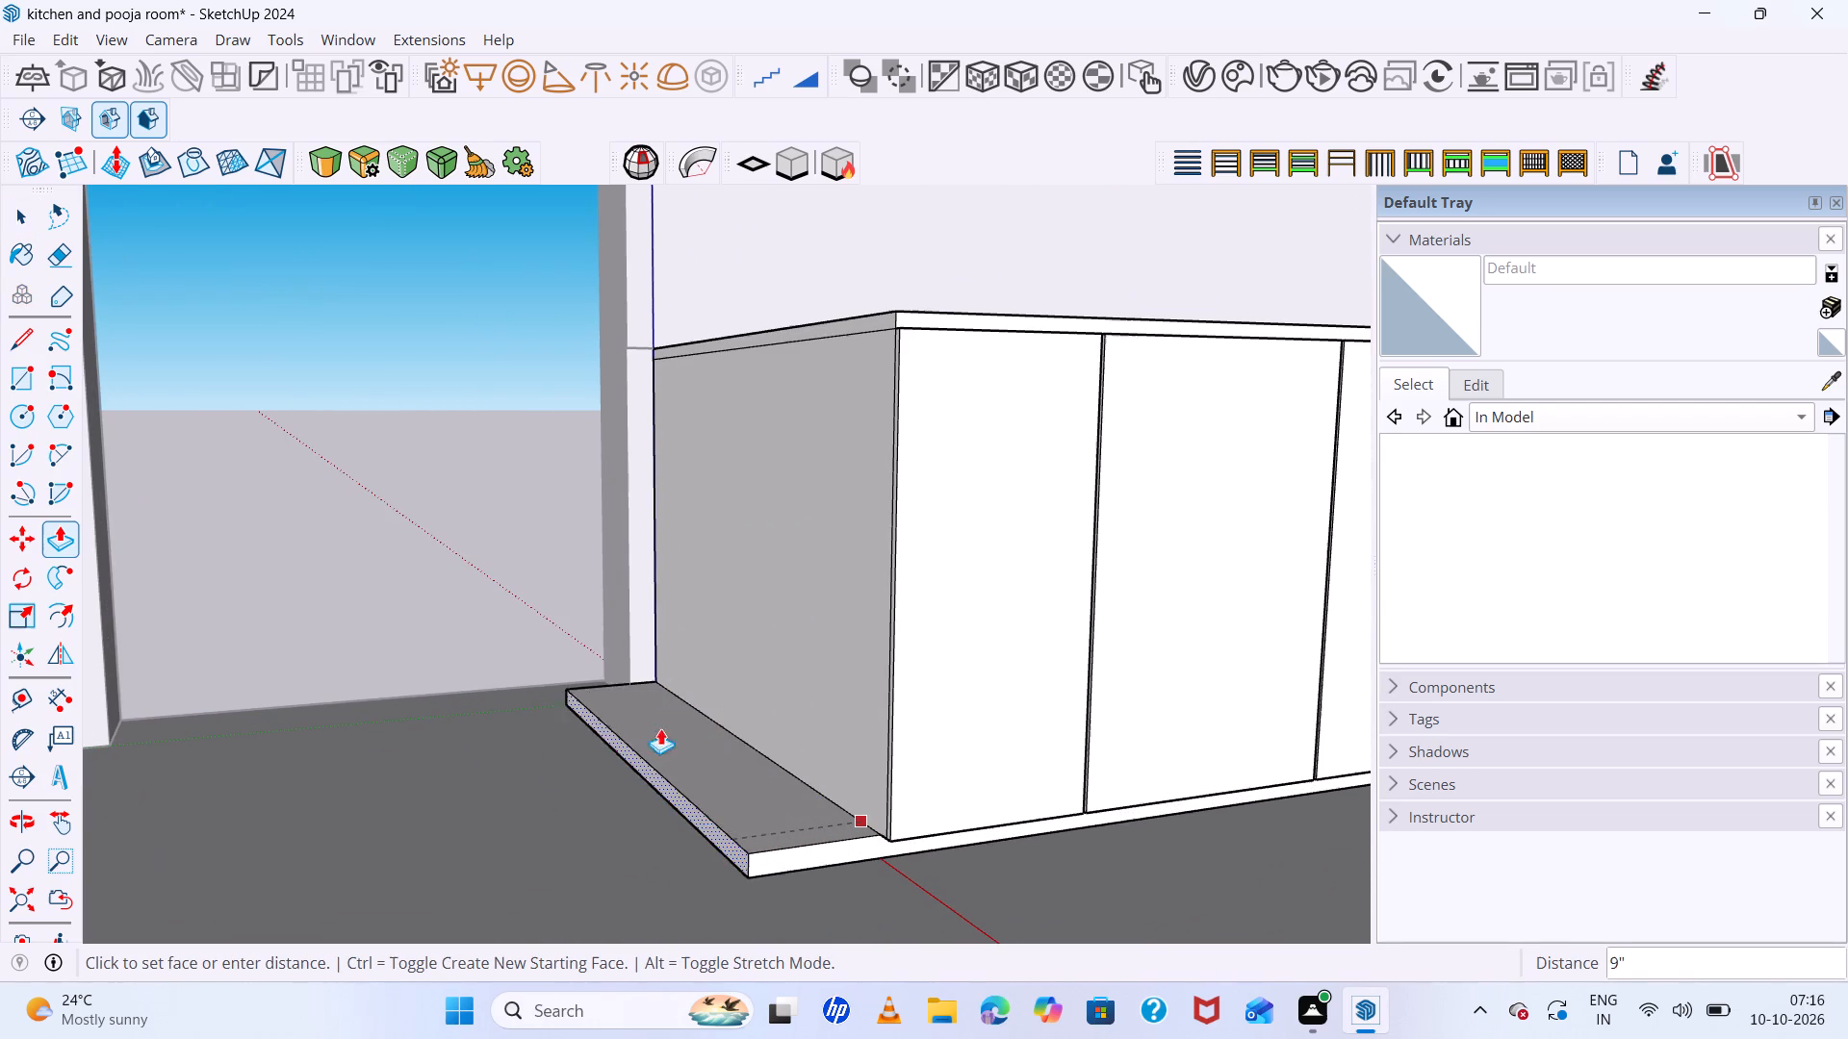
click(625, 660)
key(space)
Push/pull the sink cabinet's side panel about 3" outward to line up with the extended plinth.
click(762, 611)
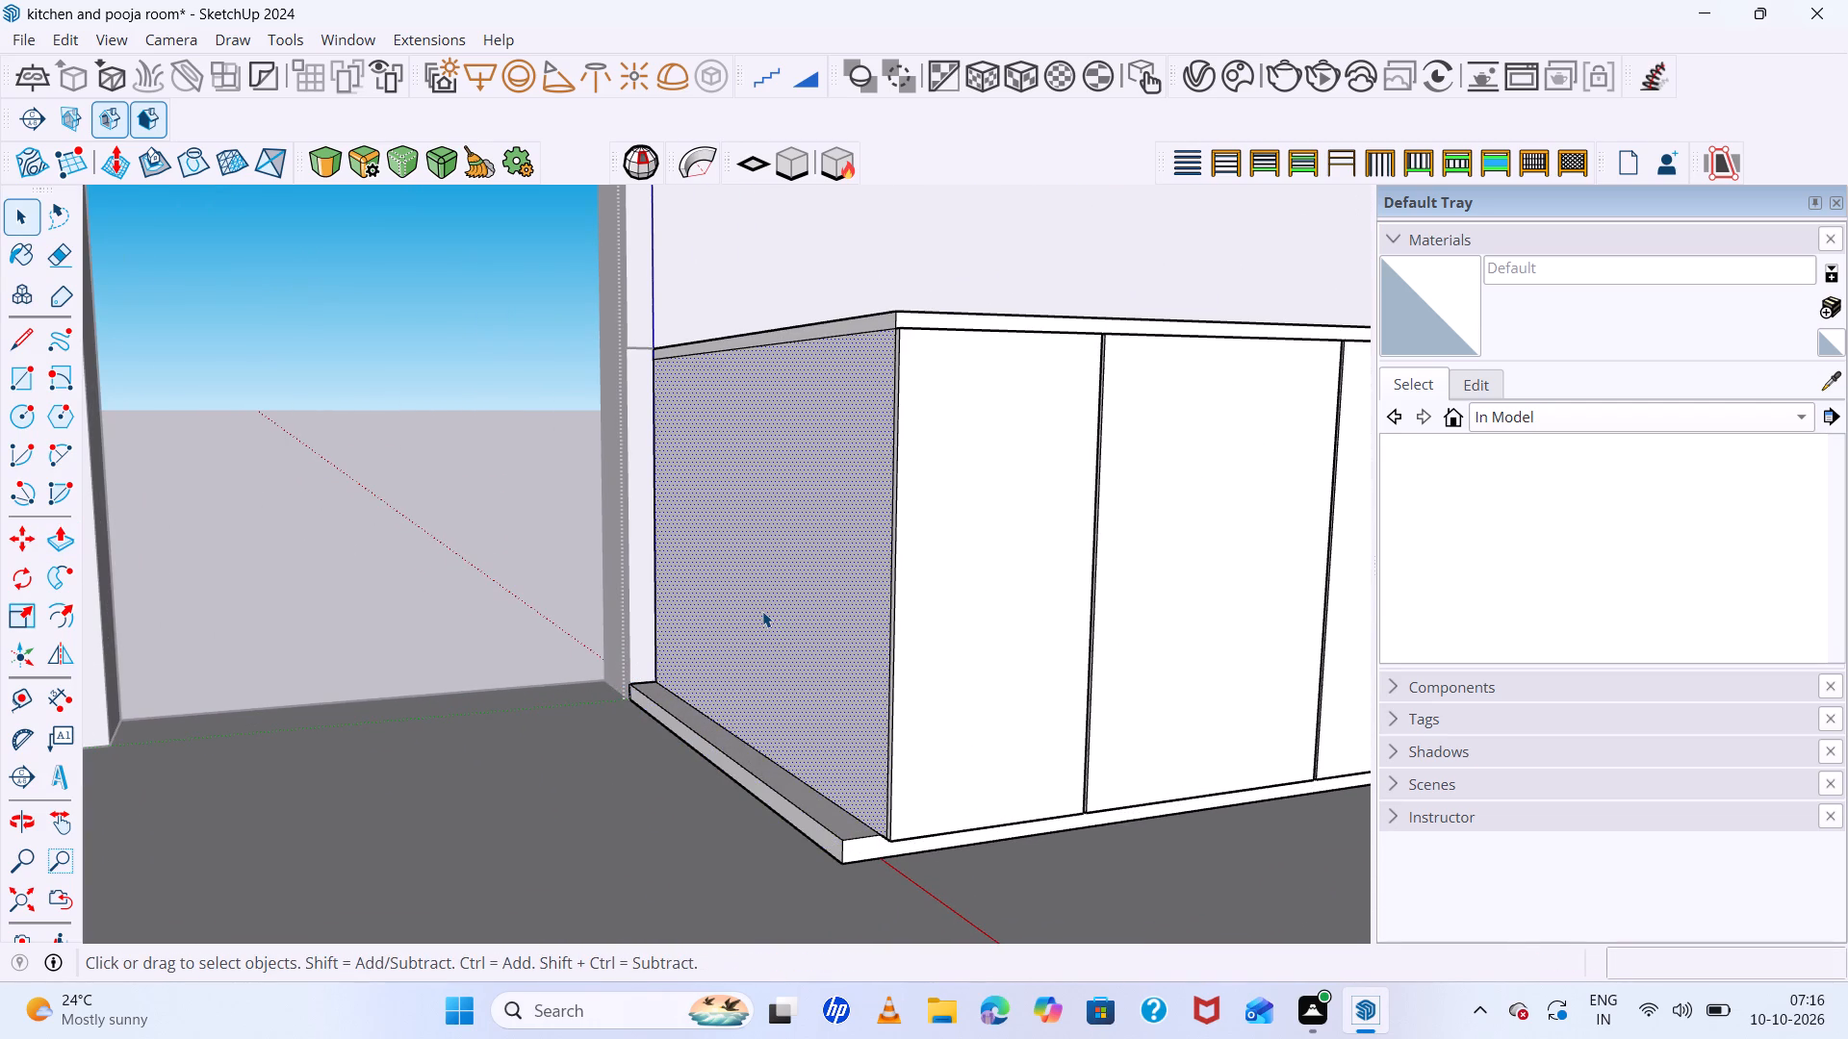
key(p)
click(762, 611)
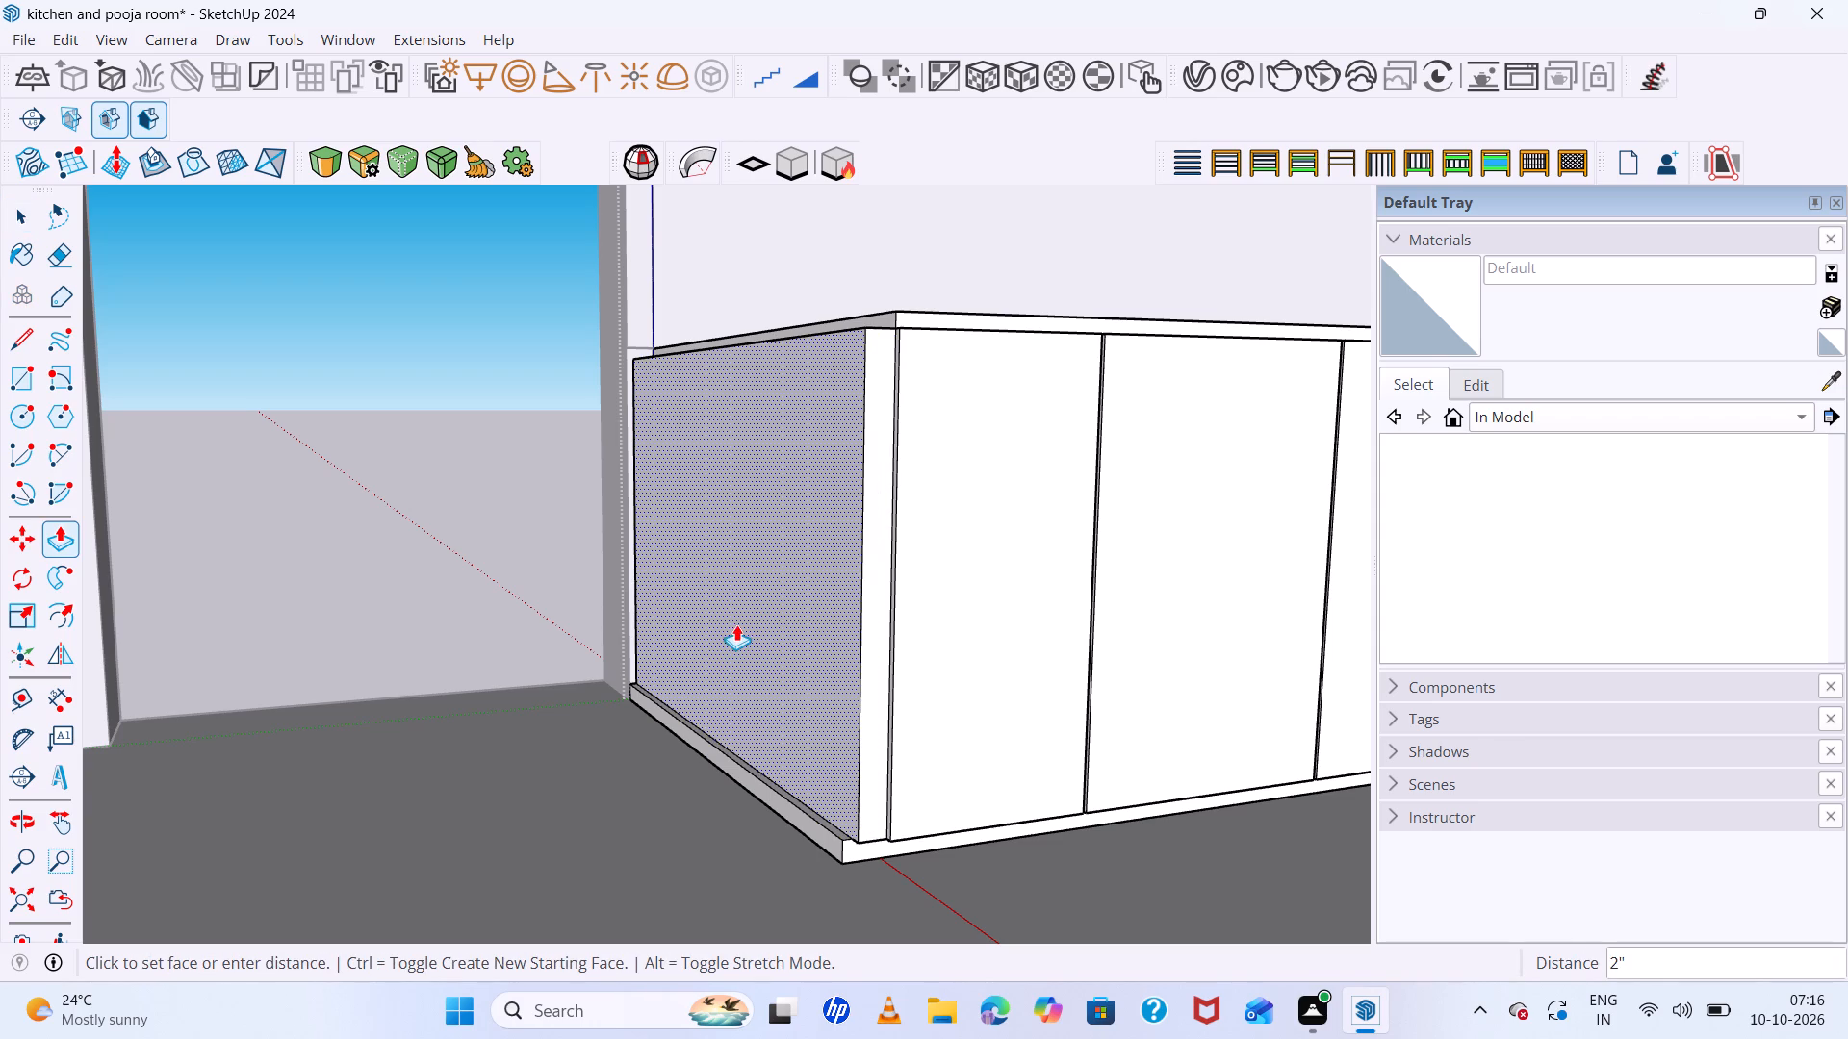
click(619, 477)
Push/pull the countertop's end face about 3" outward to meet the extended side panel's edge.
scroll(782, 341, up, 1)
middle_drag(781, 341, 818, 438)
scroll(932, 432, up, 5)
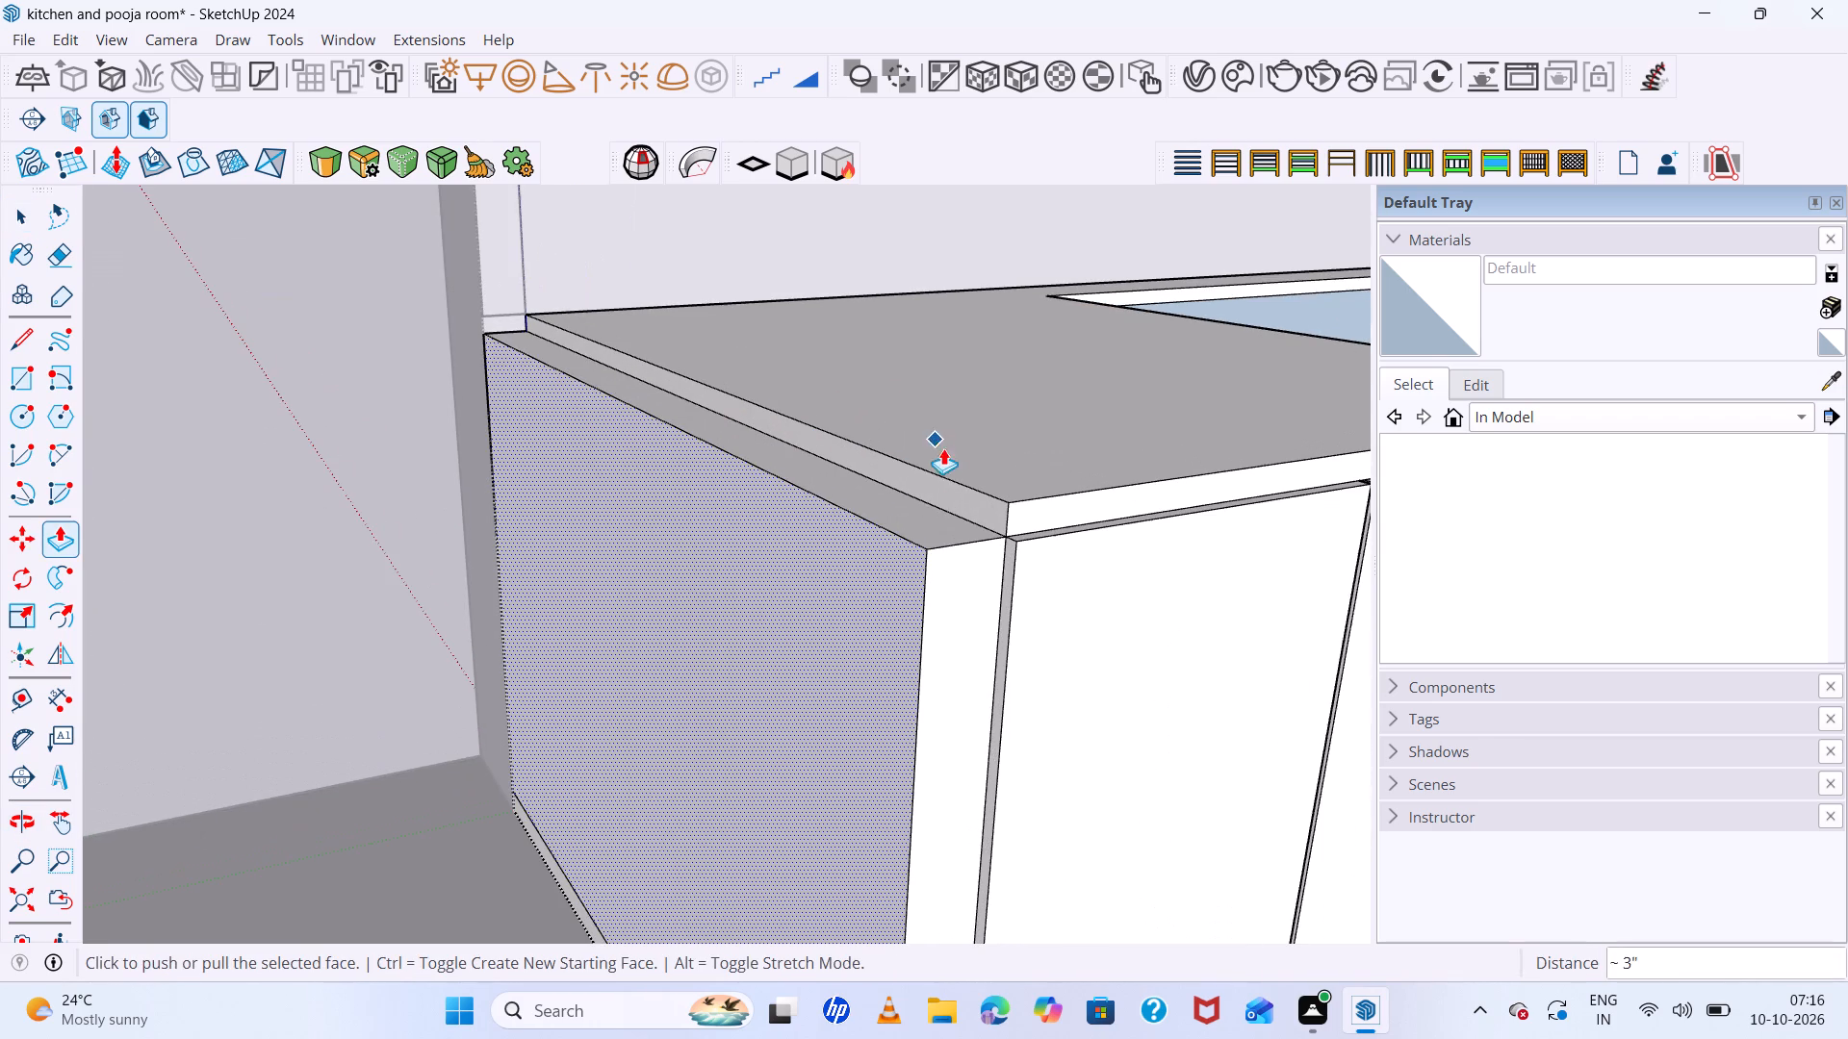
key(space)
click(948, 493)
key(p)
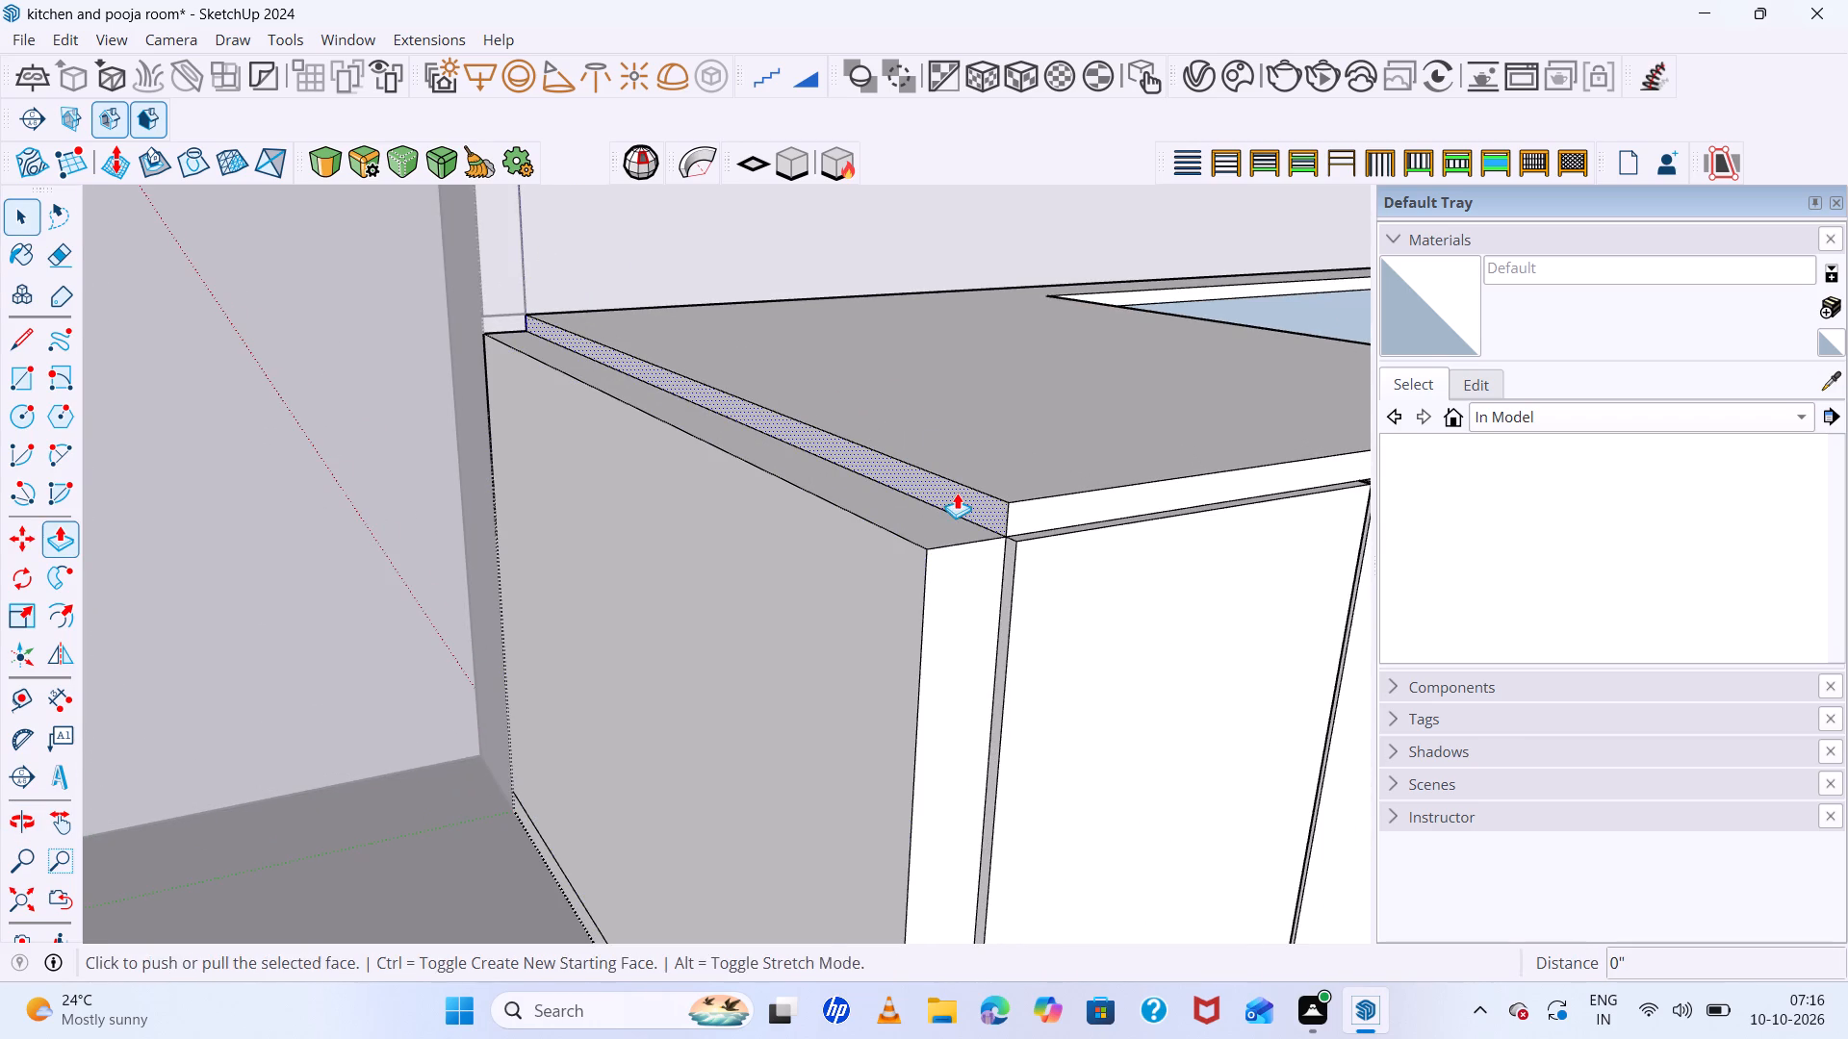
click(958, 492)
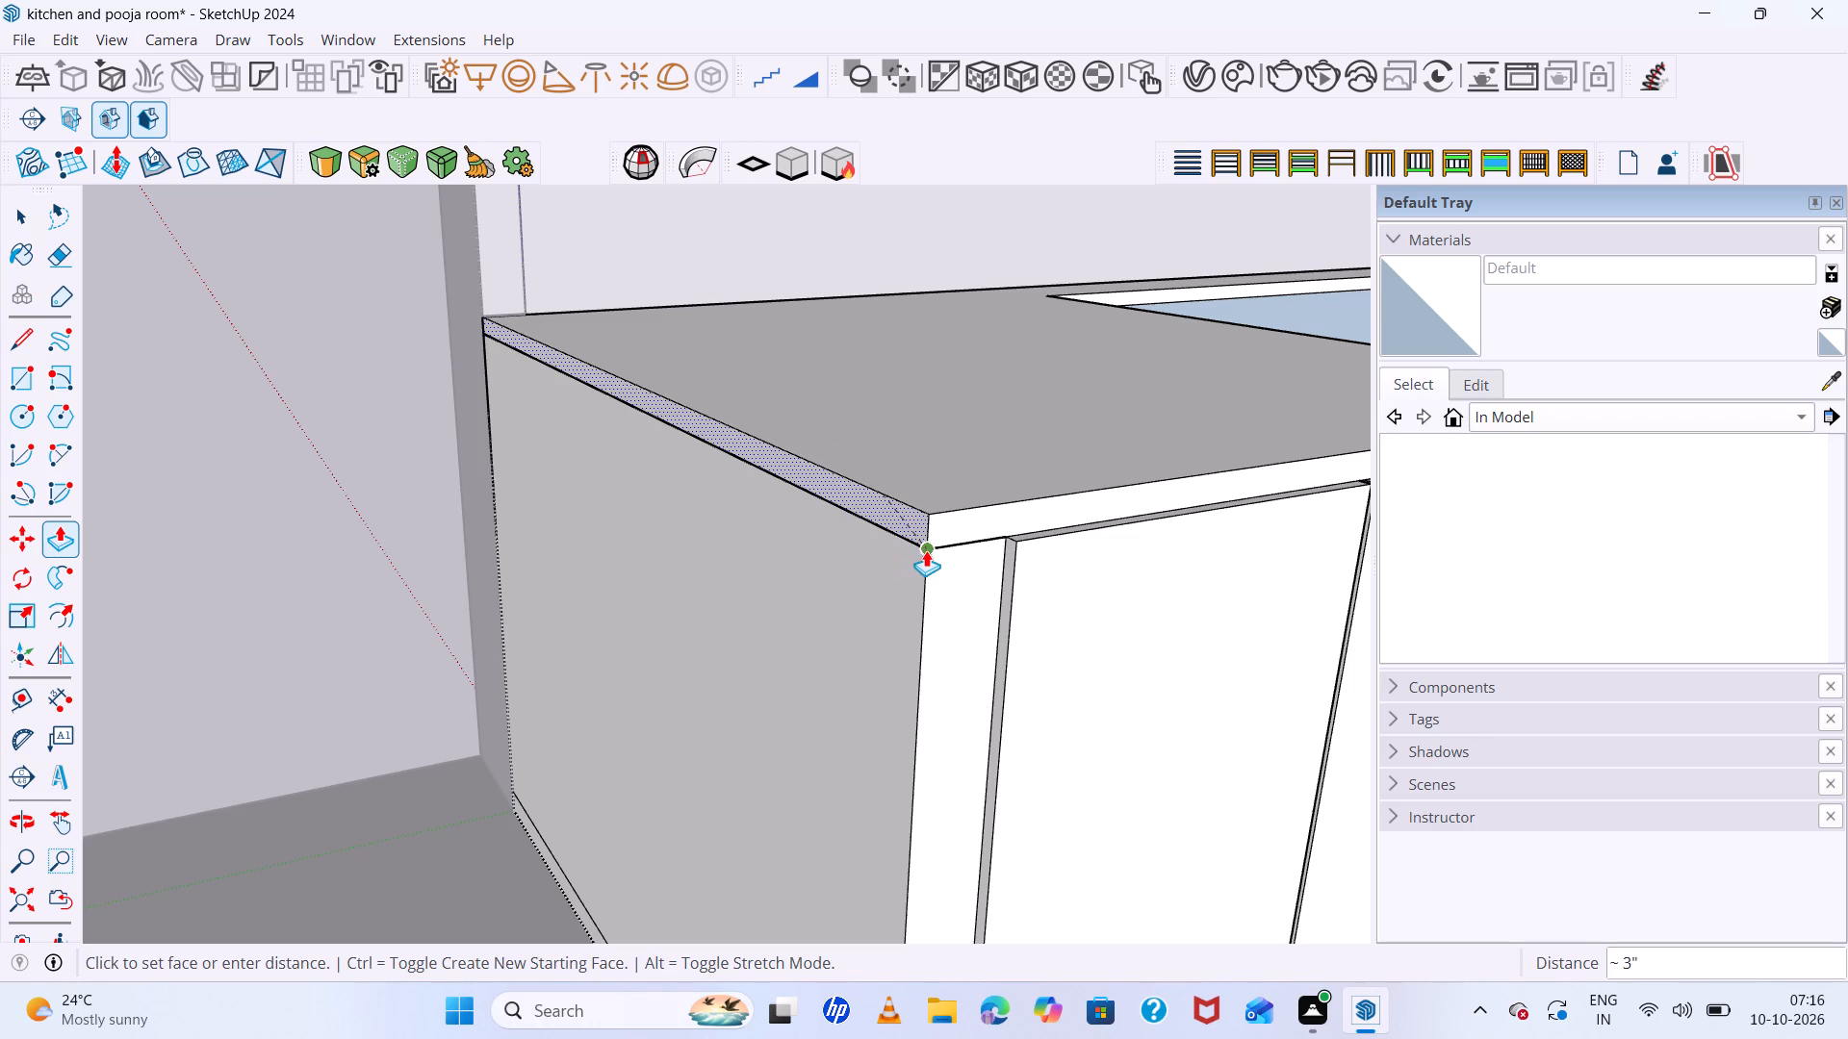
click(926, 548)
Extend the end cabinet door's side face about 3" to the side panel's outer edge, and exit the cabinet editing.
scroll(841, 476, down, 5)
scroll(929, 594, up, 8)
key(space)
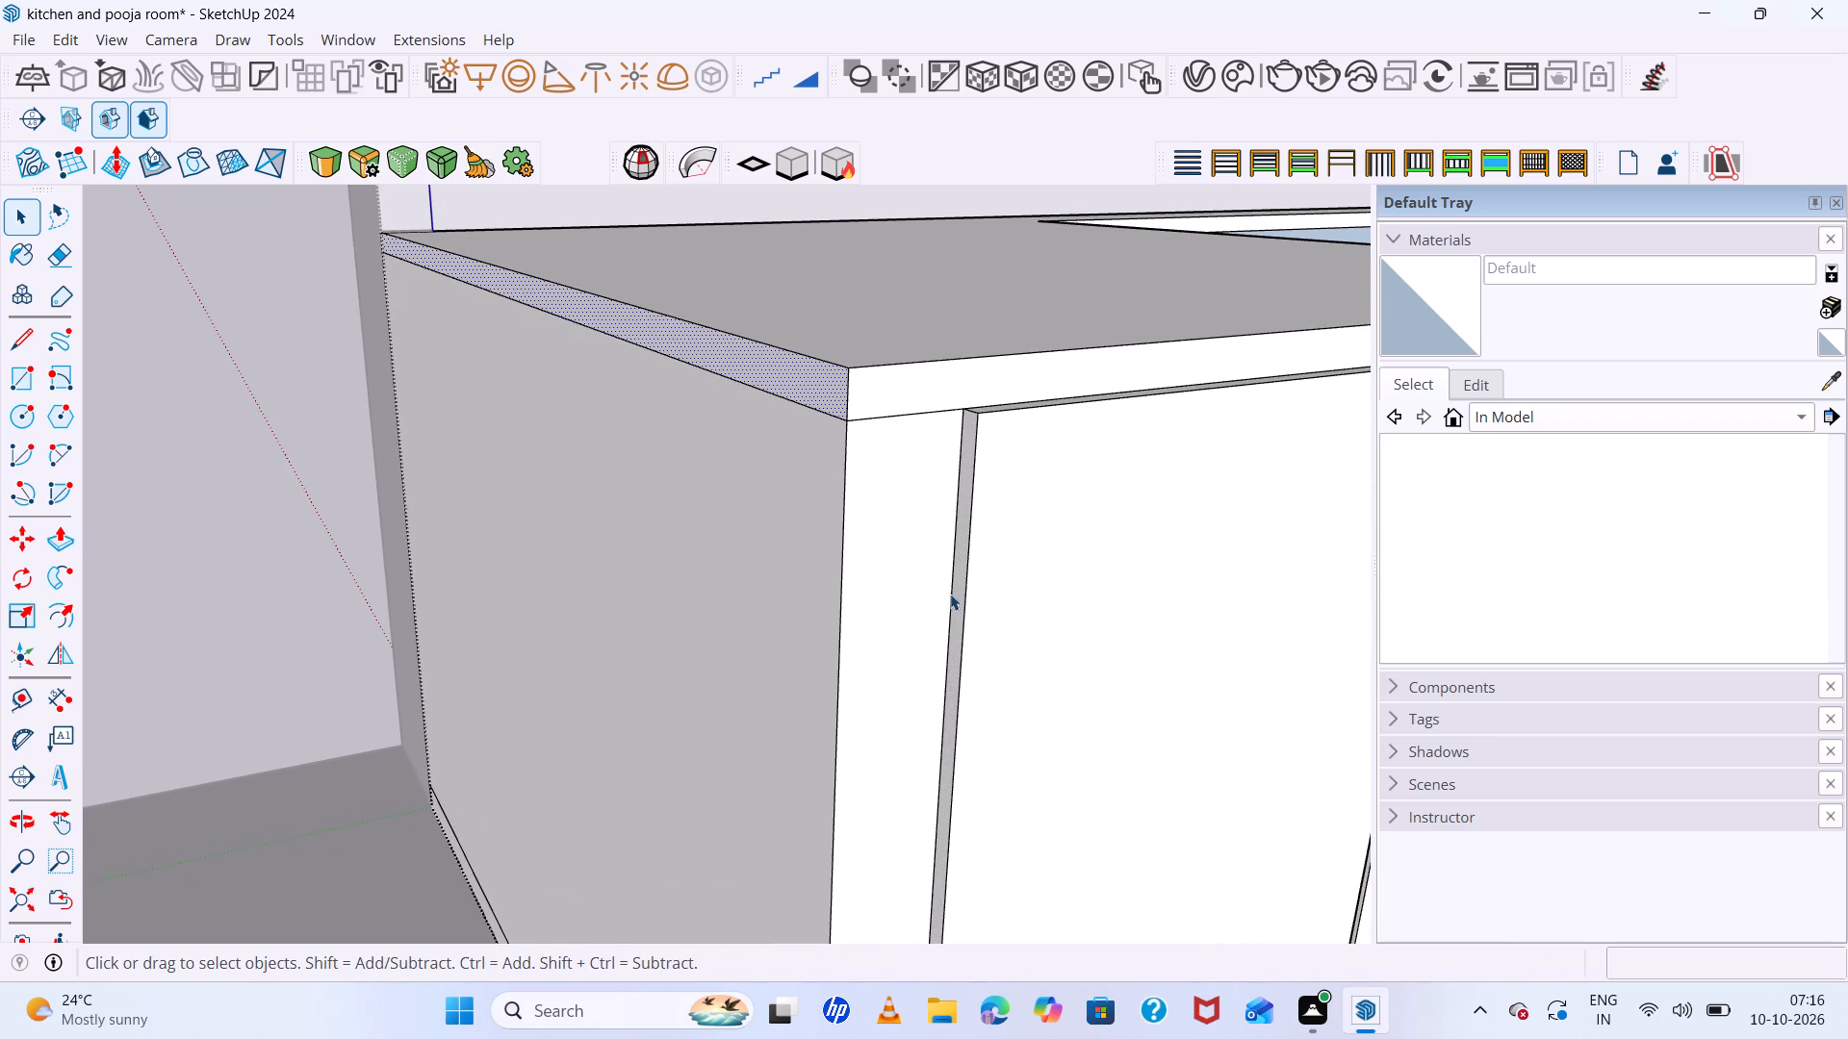
click(961, 591)
key(p)
click(959, 587)
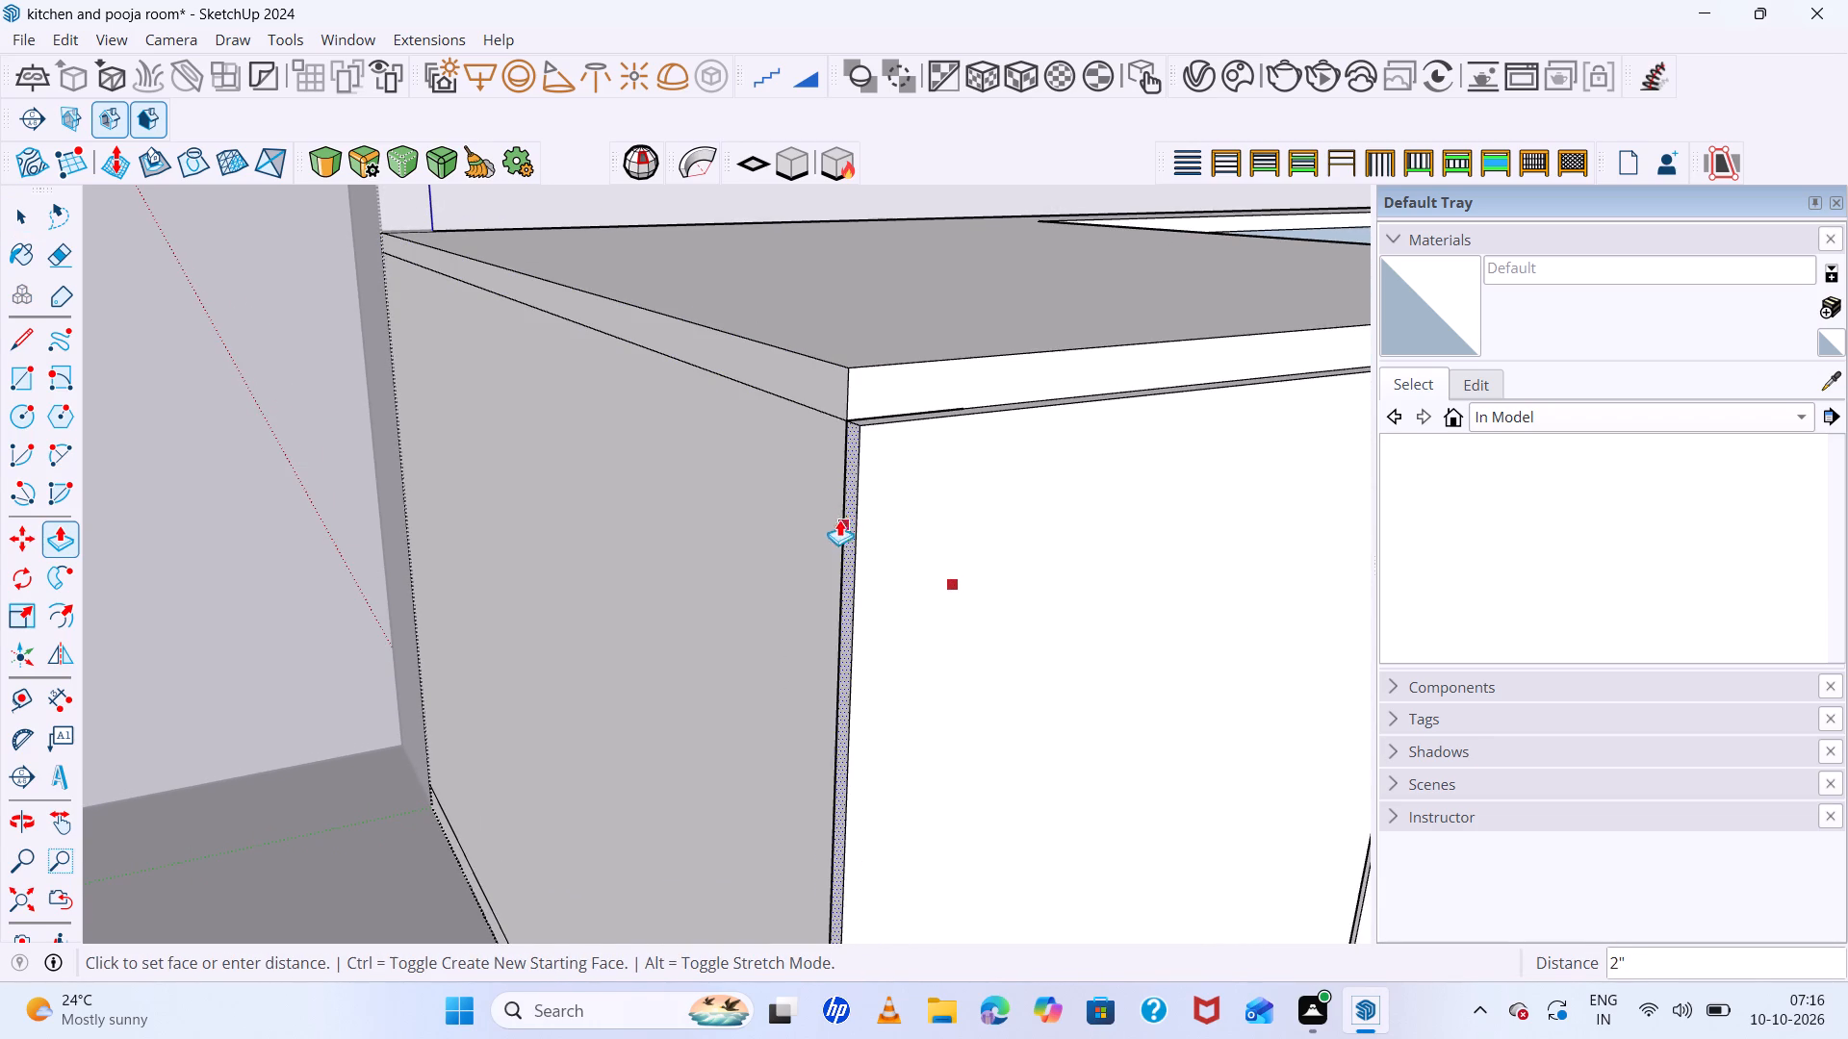
click(848, 450)
scroll(776, 453, down, 7)
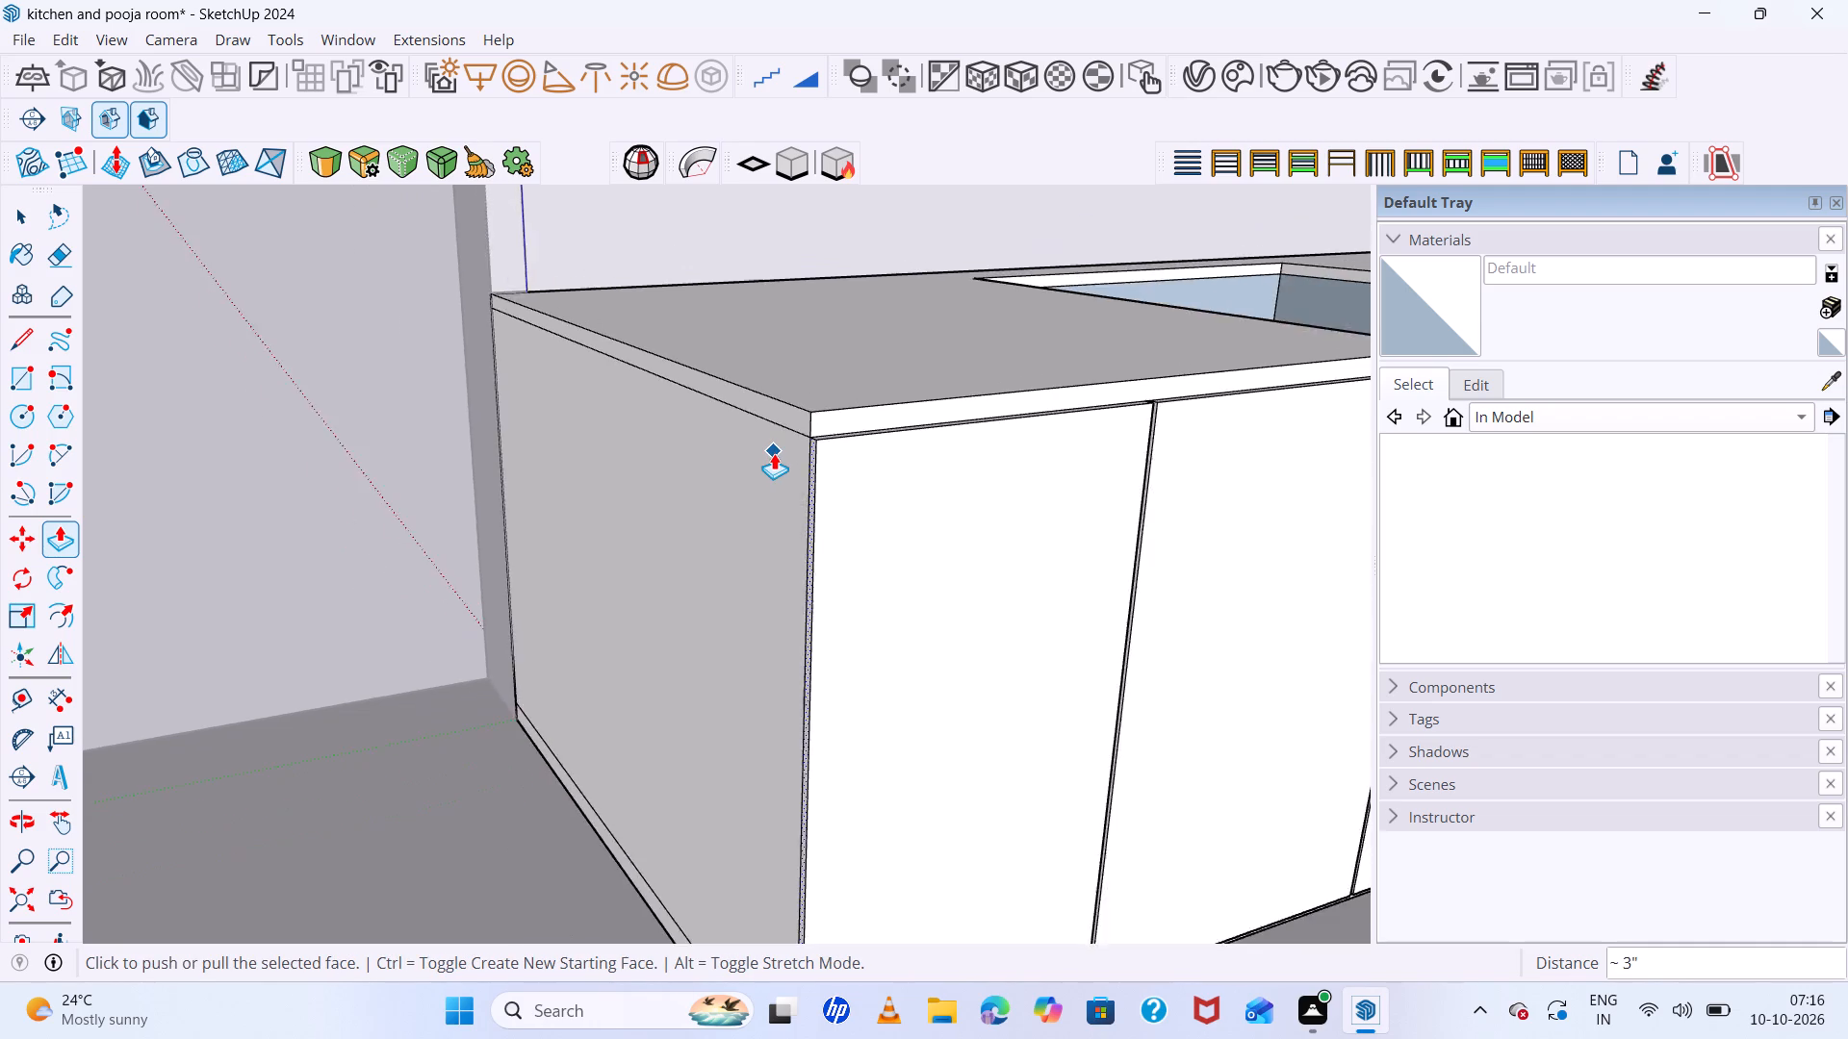
scroll(774, 453, down, 14)
middle_drag(970, 636, 981, 748)
key(space)
click(1057, 713)
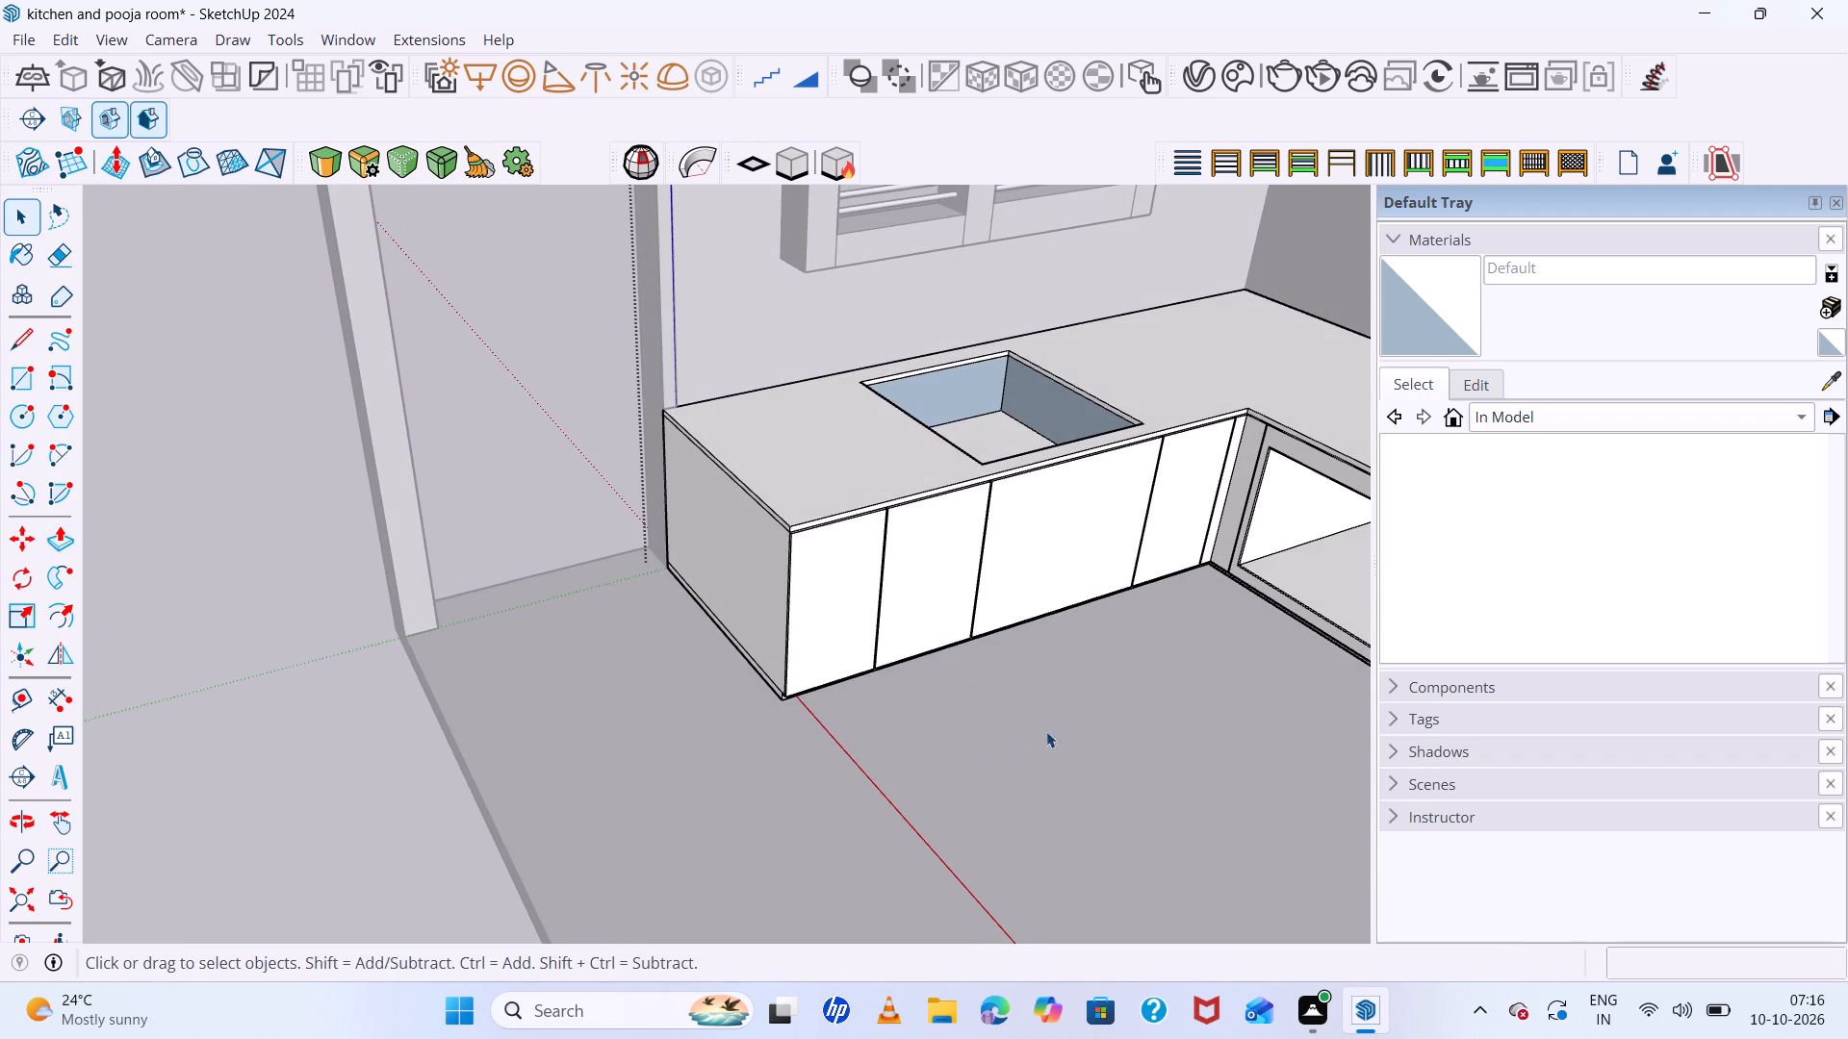
scroll(976, 737, down, 7)
click(548, 279)
Erase the horizontal line segments on the wall between the doorway and the window.
scroll(864, 372, up, 5)
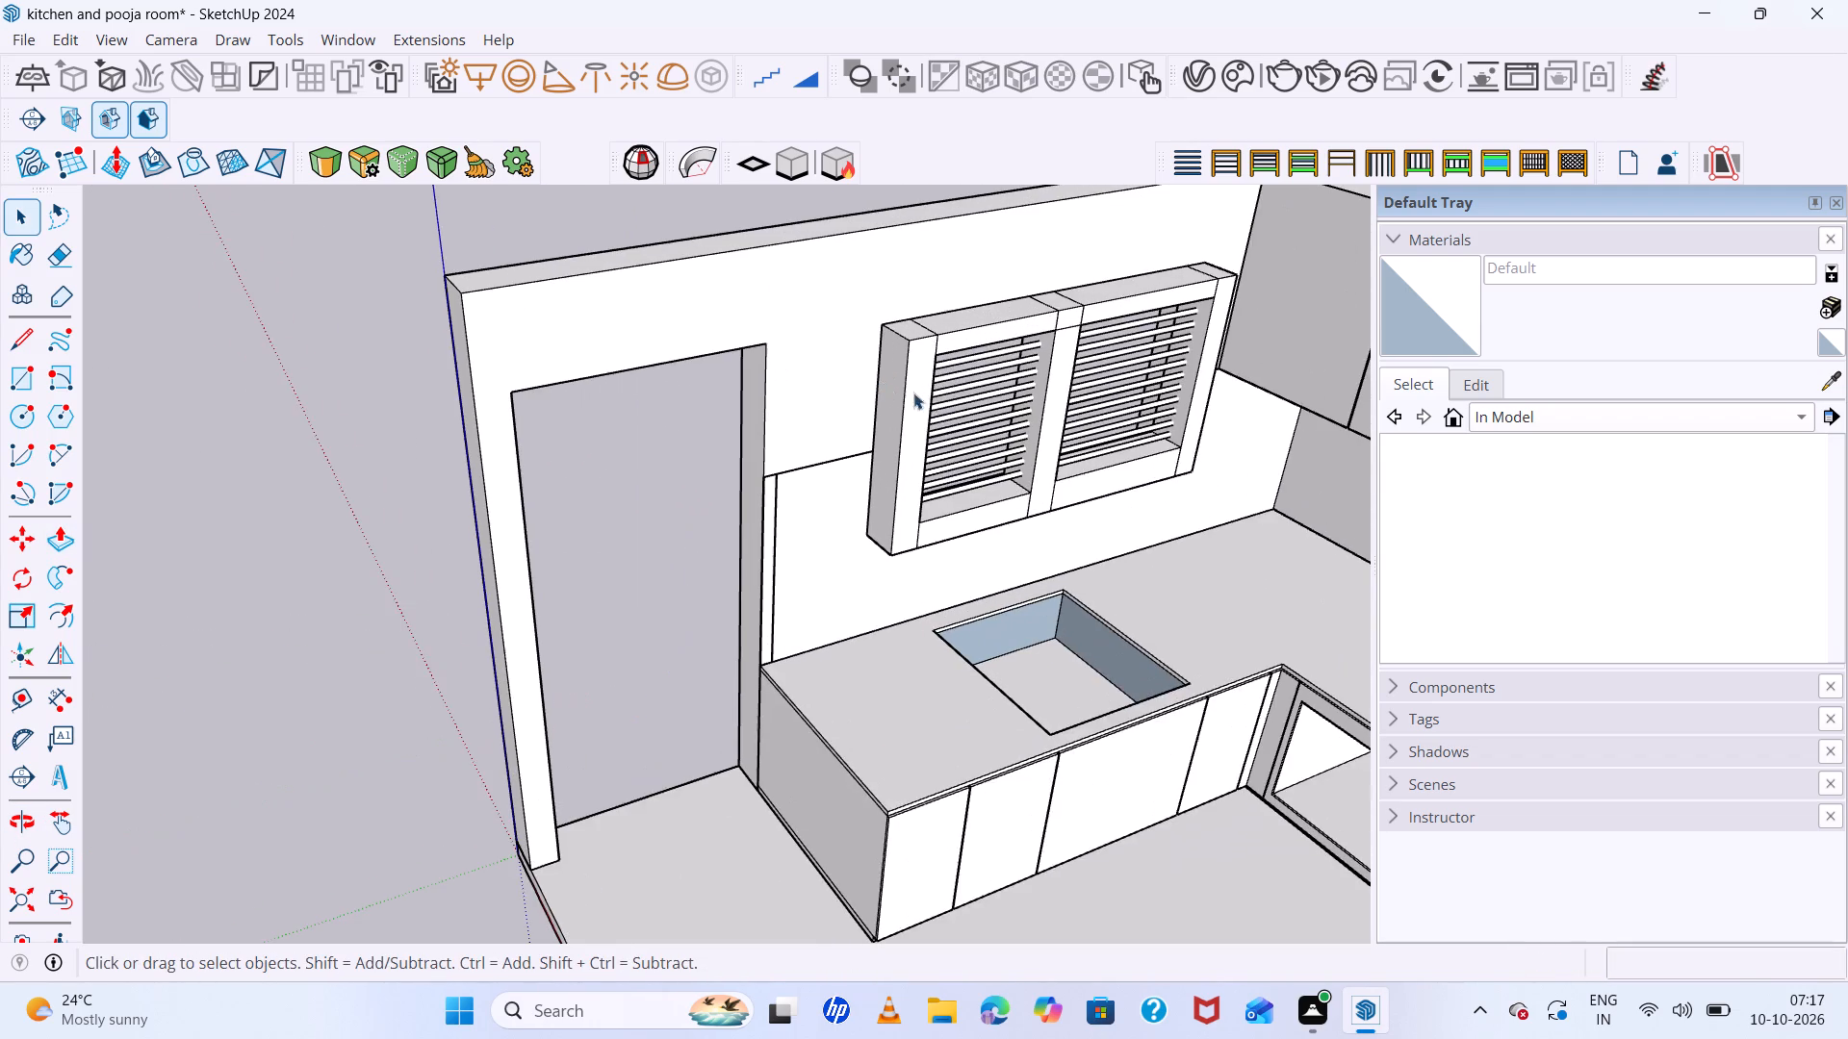
middle_drag(950, 468, 925, 392)
click(824, 451)
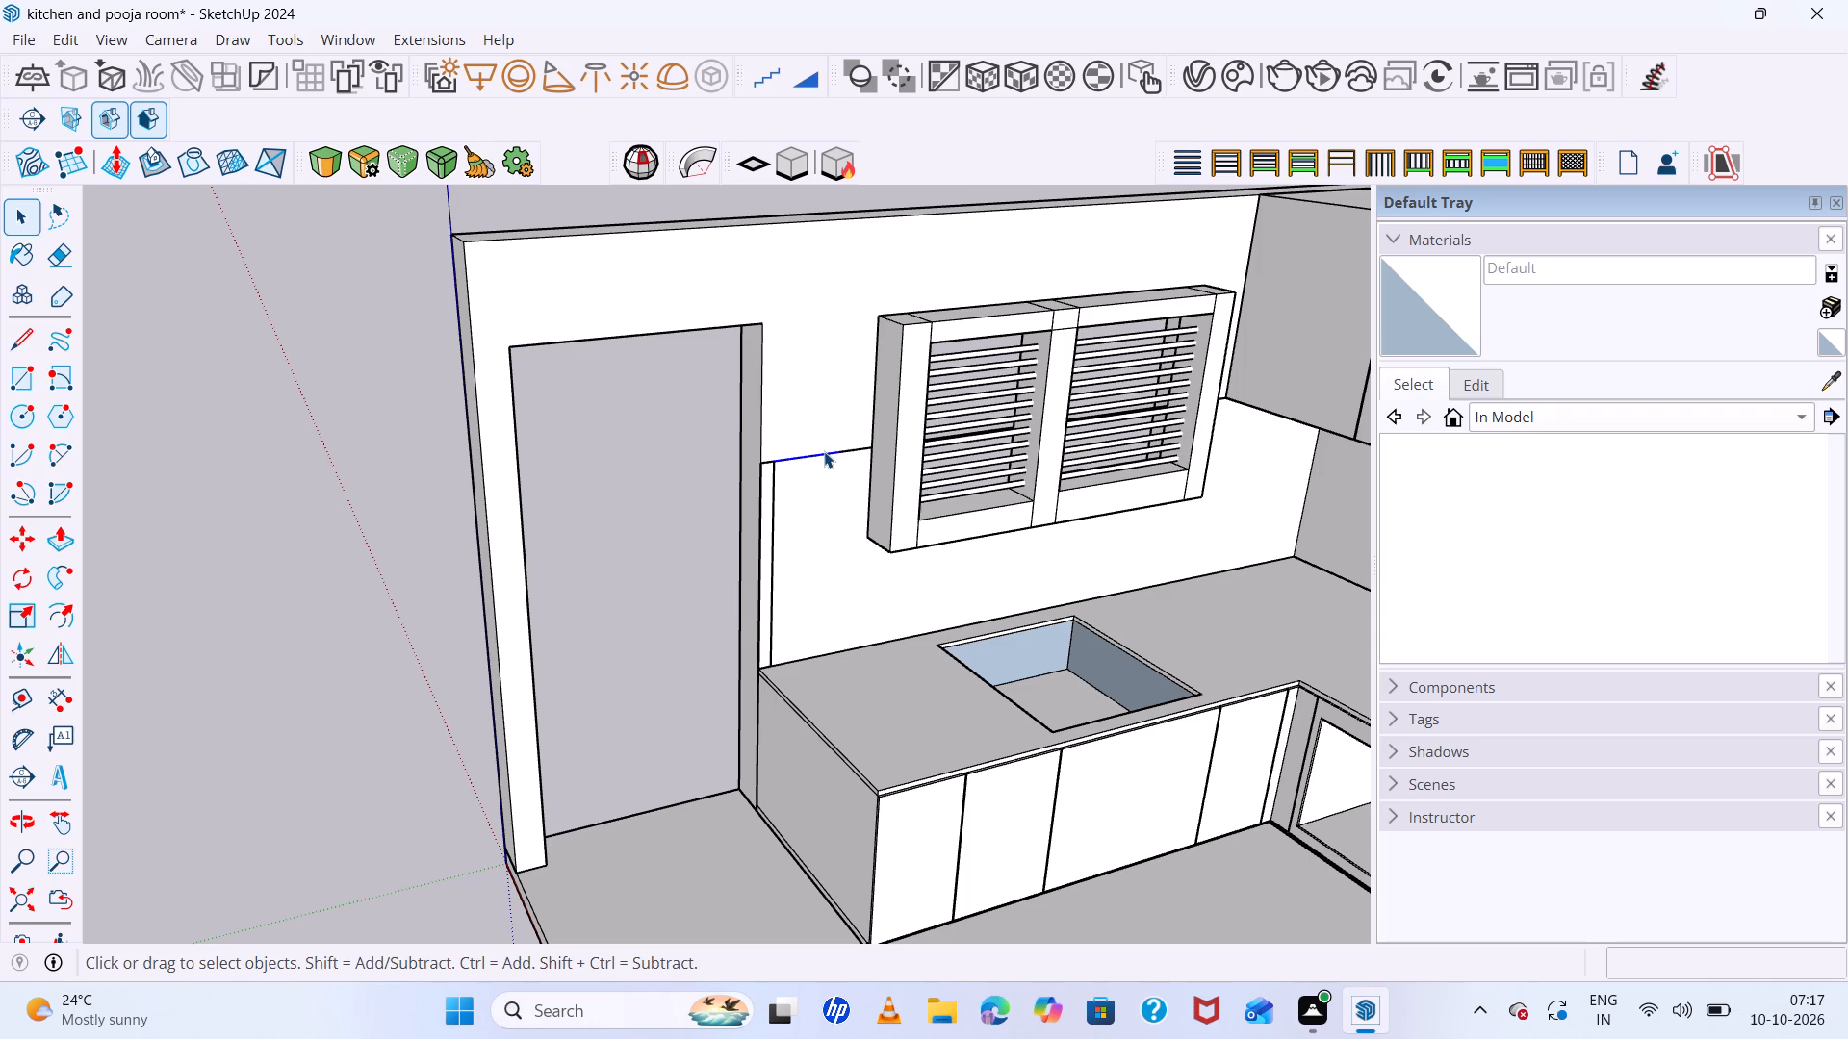
key(Delete)
scroll(835, 456, up, 7)
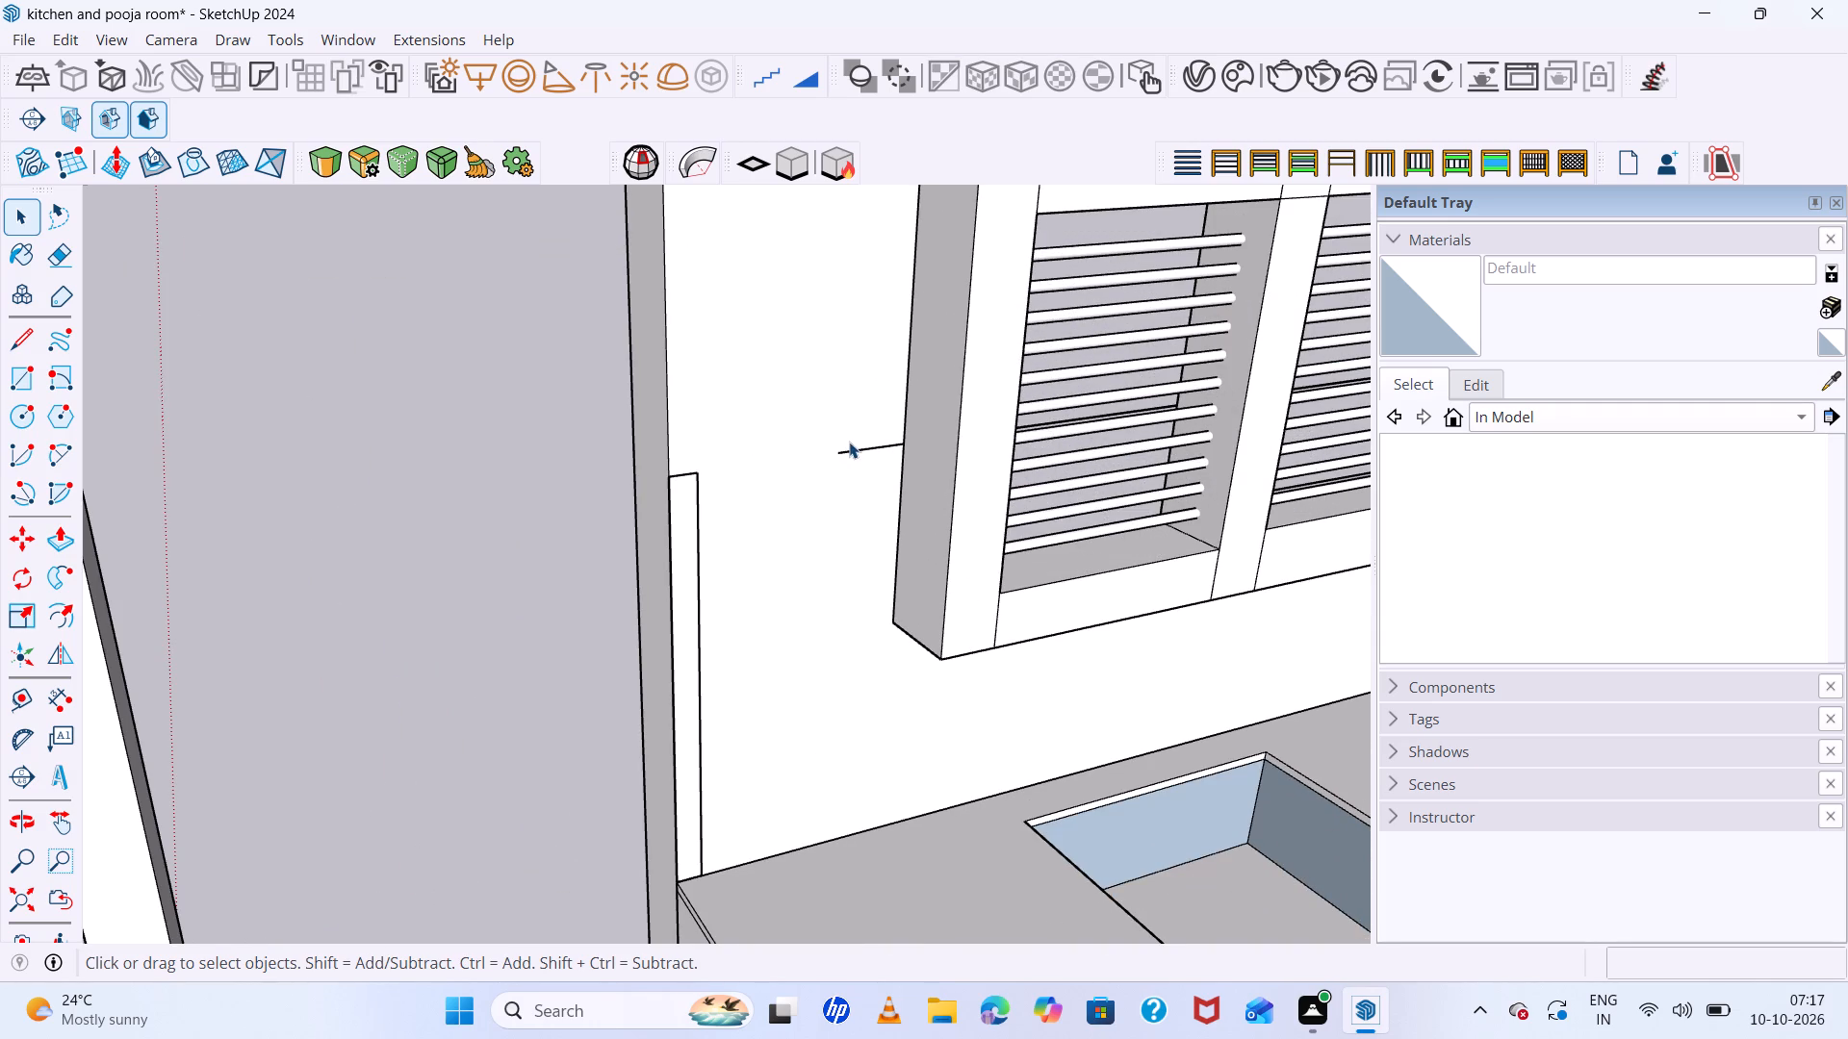
key(e)
click(862, 454)
click(860, 451)
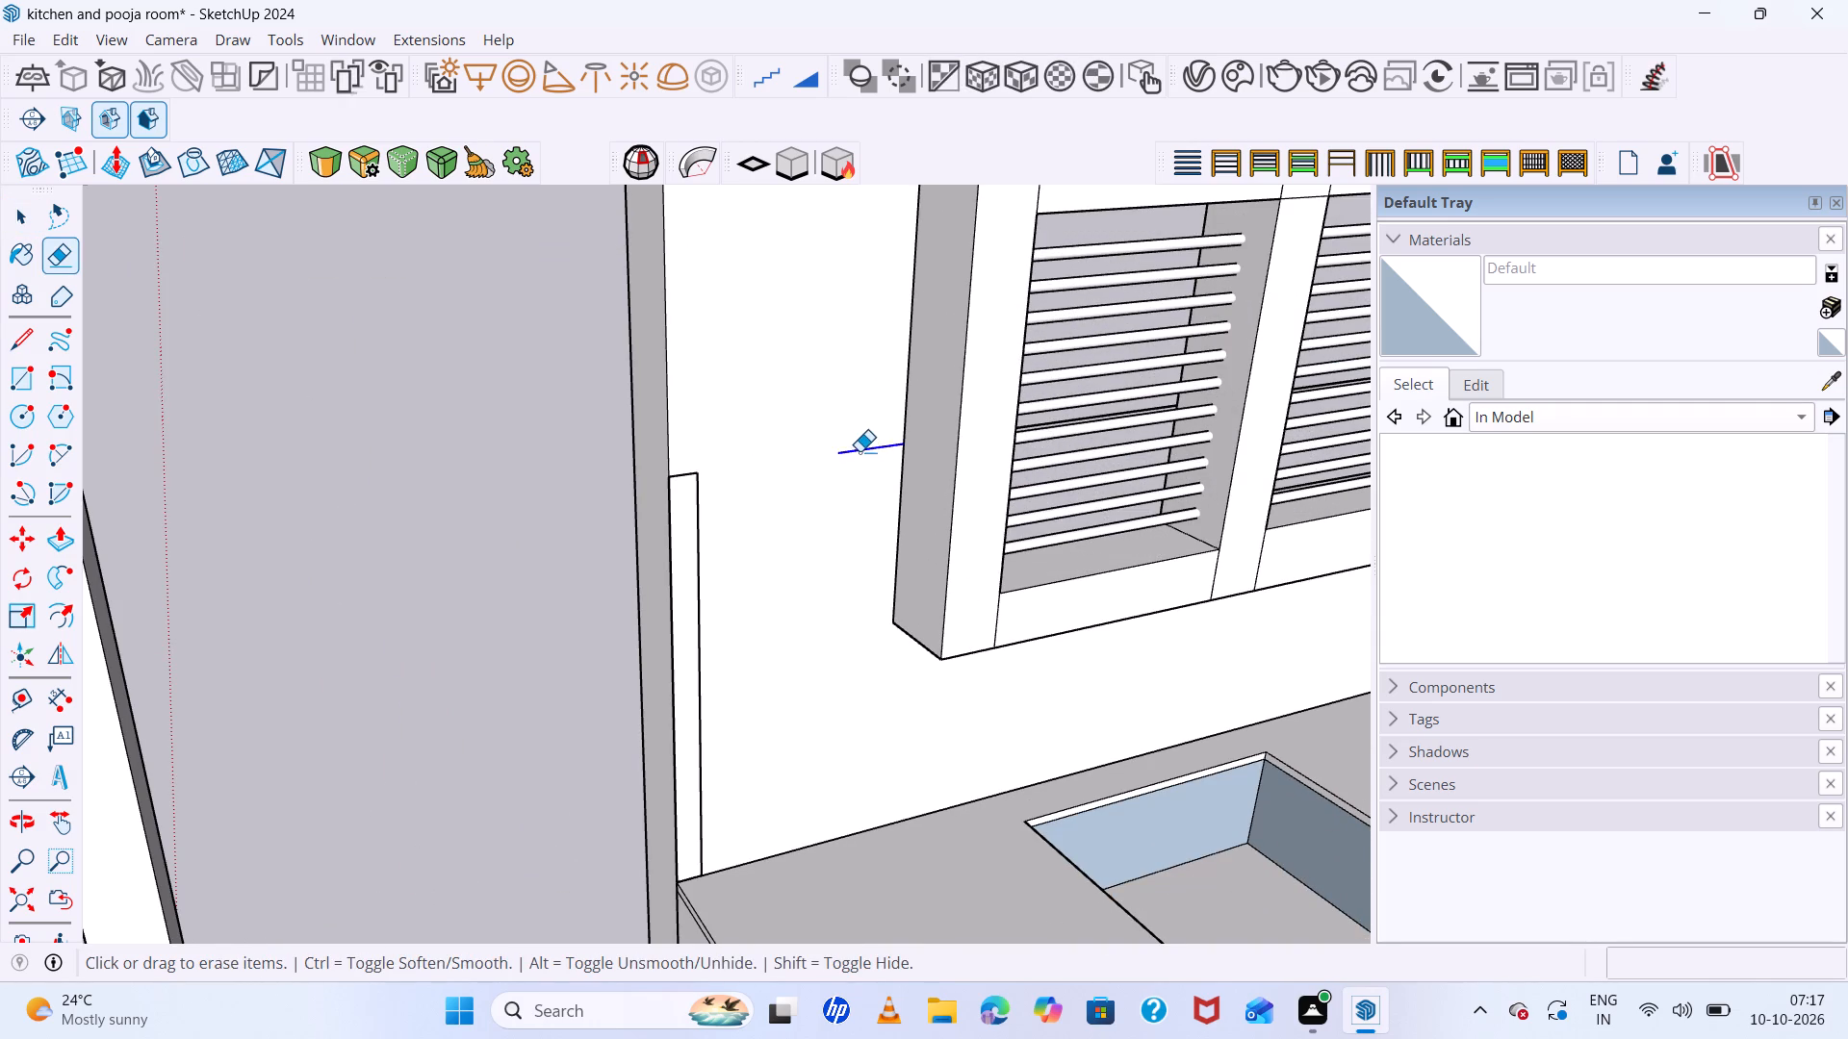
Erase the horizontal line segments crossing the window frame on the wall's outer side.
scroll(794, 499, down, 5)
middle_drag(779, 518, 1458, 515)
middle_drag(734, 515, 1032, 470)
scroll(679, 454, up, 5)
click(784, 320)
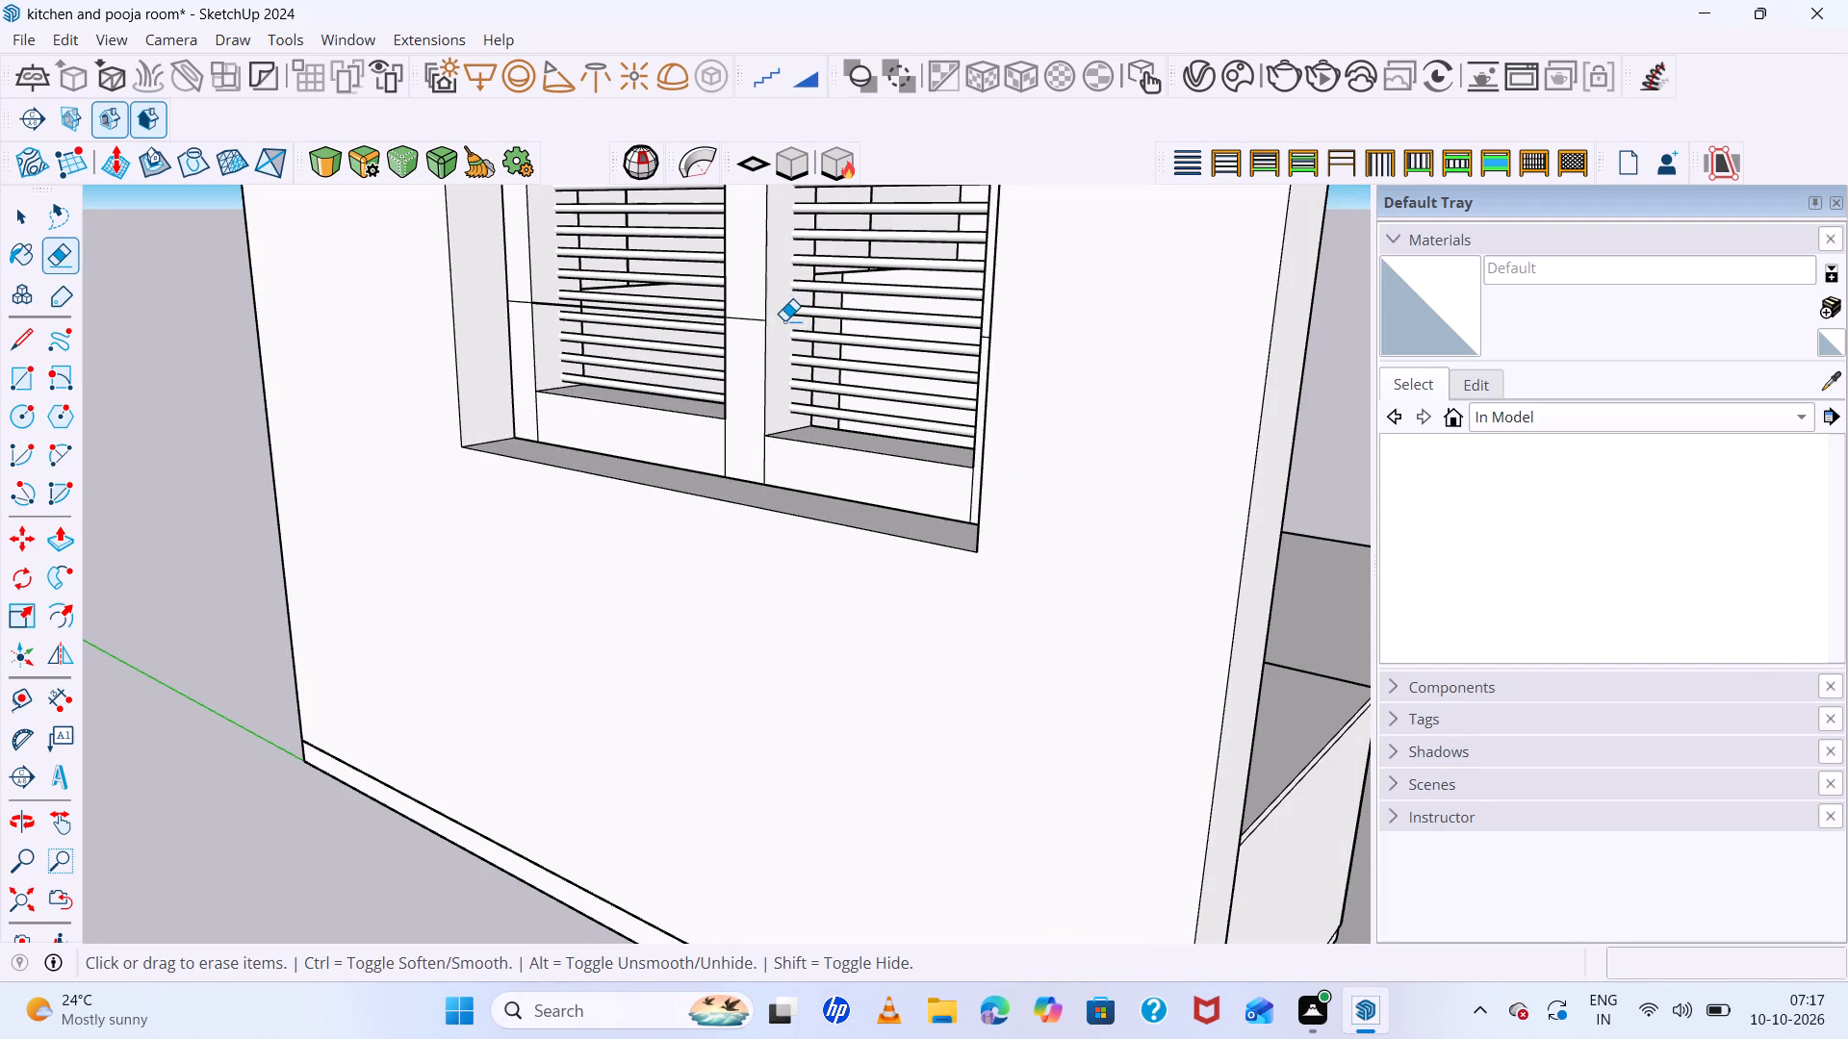
click(745, 319)
middle_drag(766, 400, 881, 539)
scroll(649, 353, up, 4)
scroll(495, 329, up, 3)
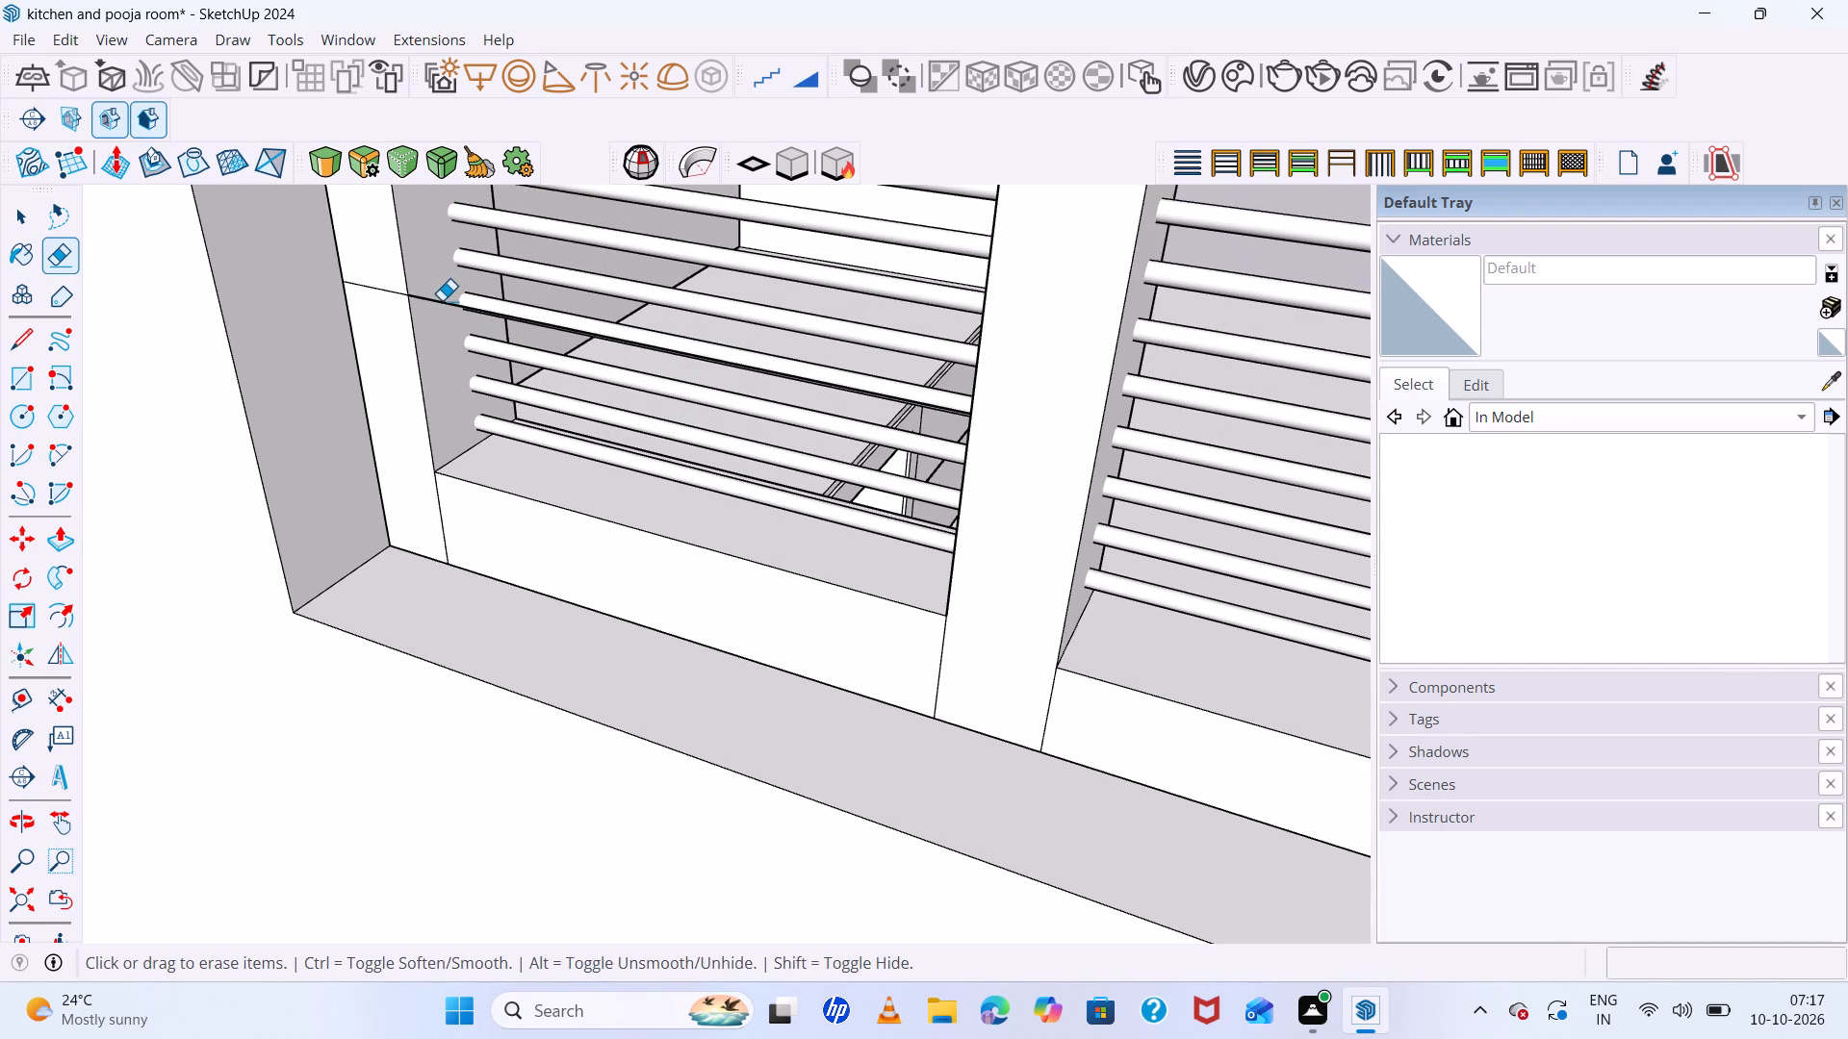
click(442, 301)
click(382, 287)
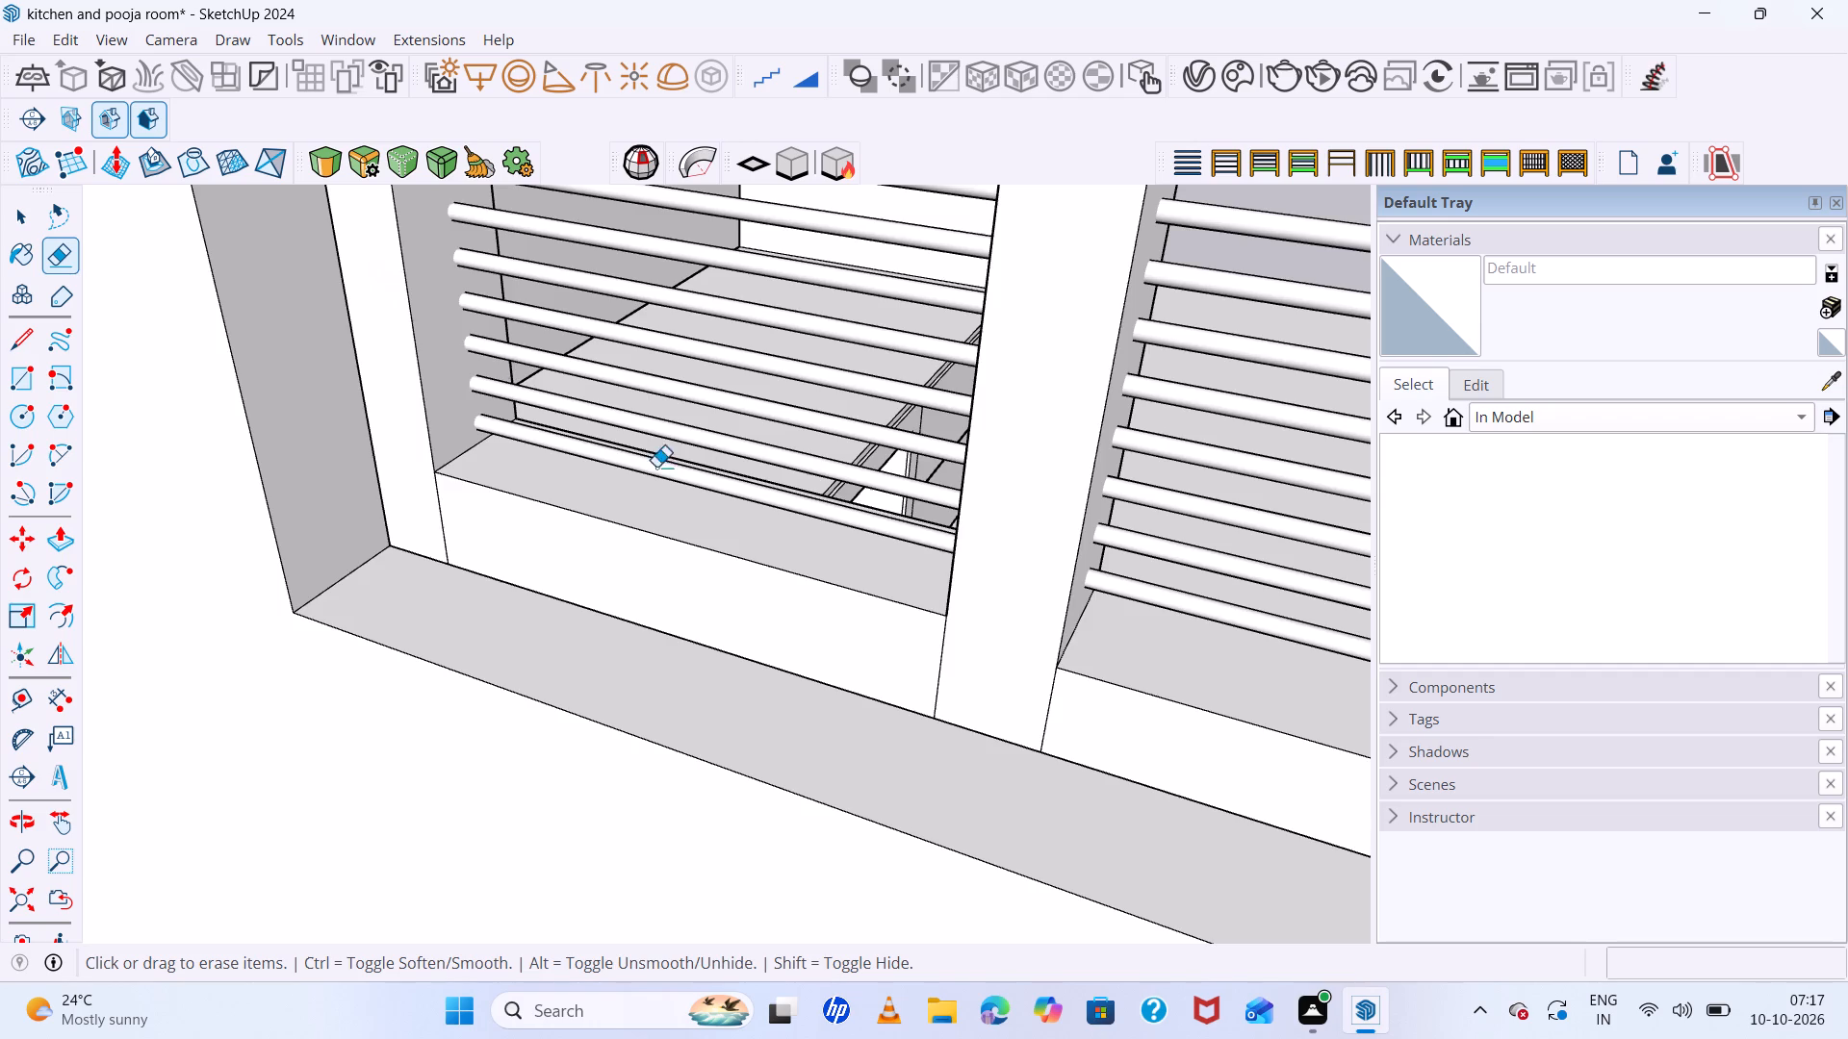
scroll(664, 481, down, 20)
scroll(664, 481, down, 2)
middle_drag(922, 547, 0, 386)
middle_click(0, 386)
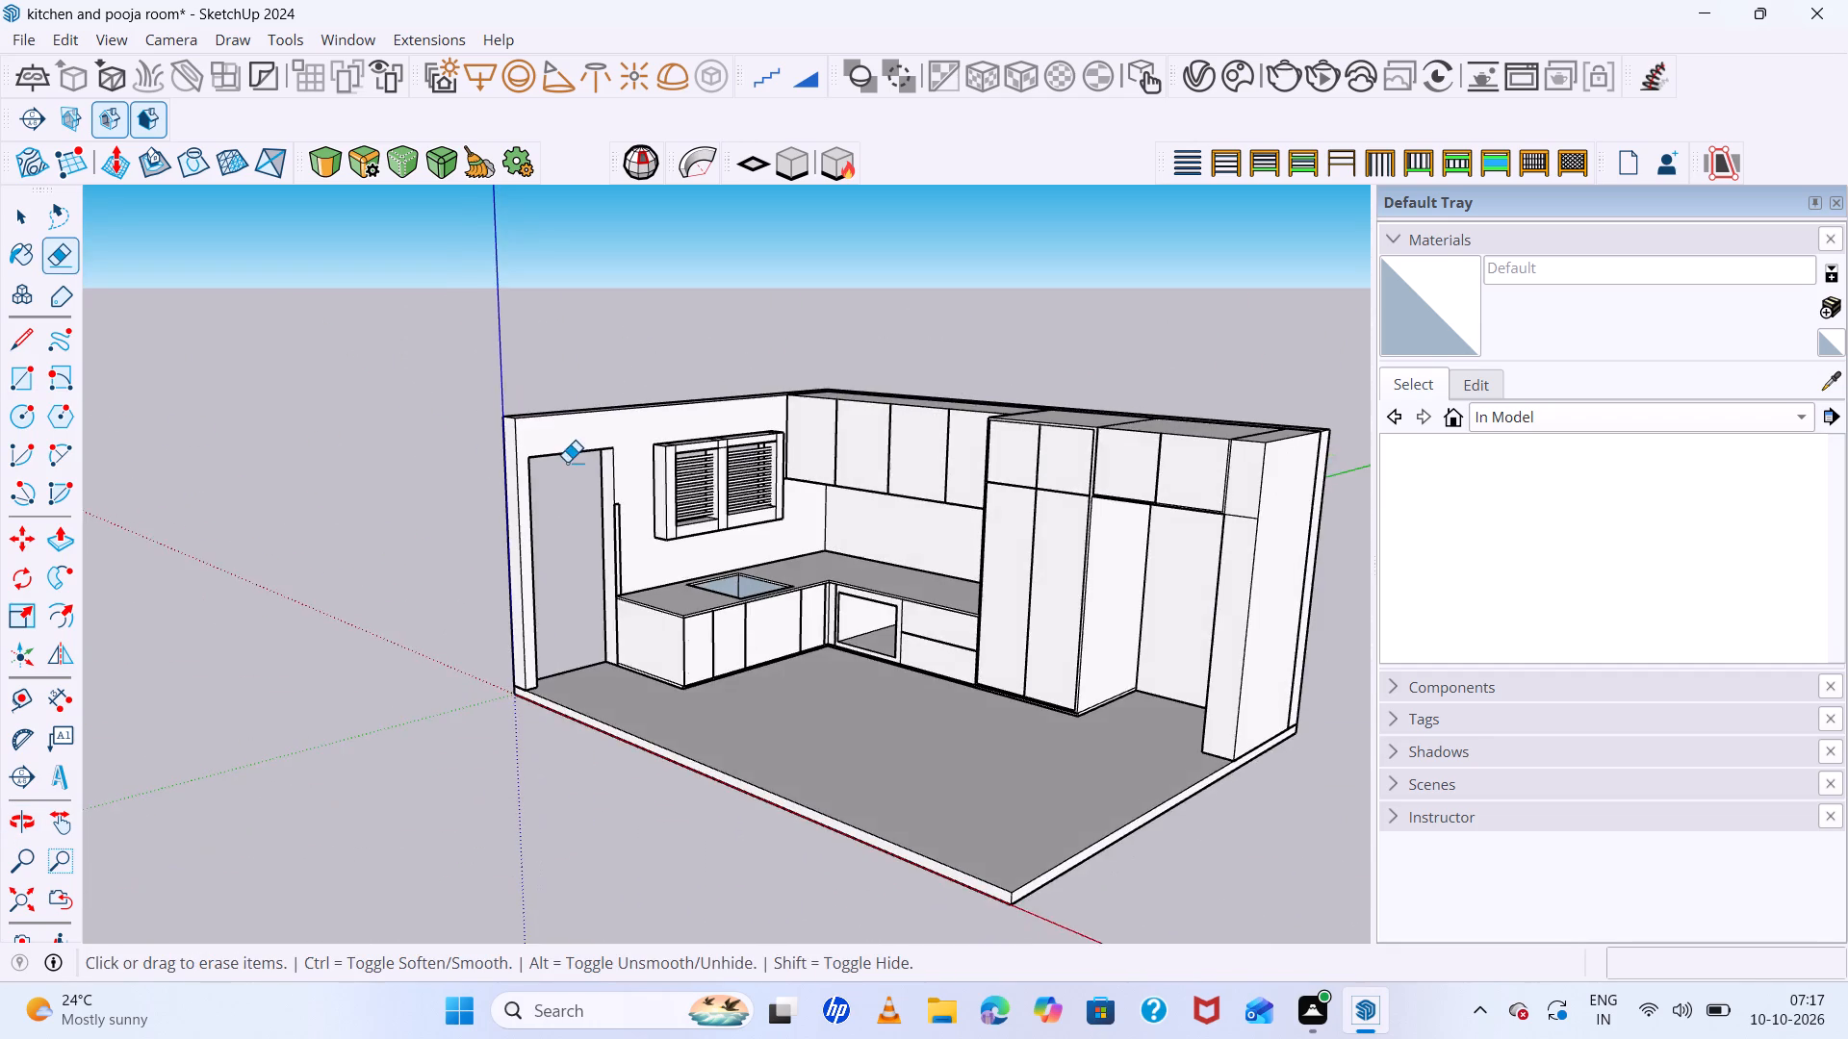
Copy the vertical strip beside the doorway about 1' 9" along the wall to the window frame's edge, dividing the distance into 5 equal copies.
scroll(567, 462, up, 7)
middle_drag(713, 607, 510, 544)
scroll(723, 605, up, 6)
key(space)
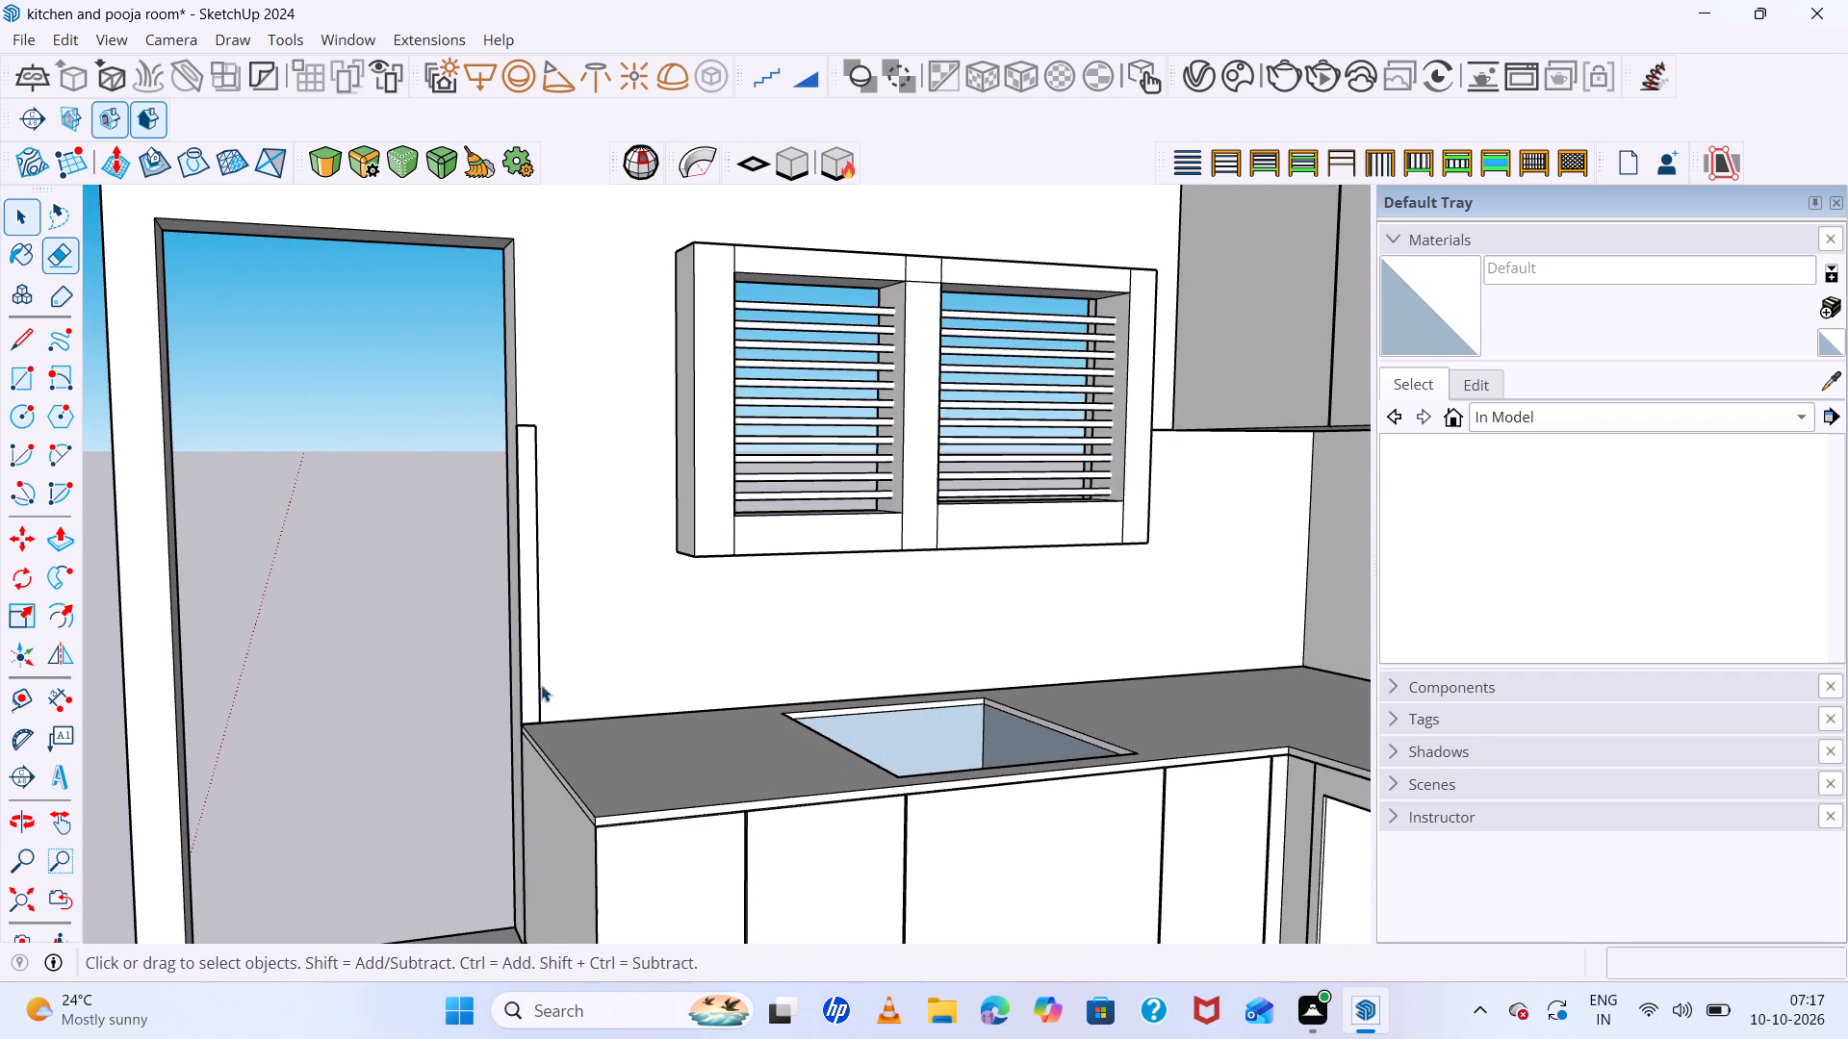
click(534, 690)
key(m)
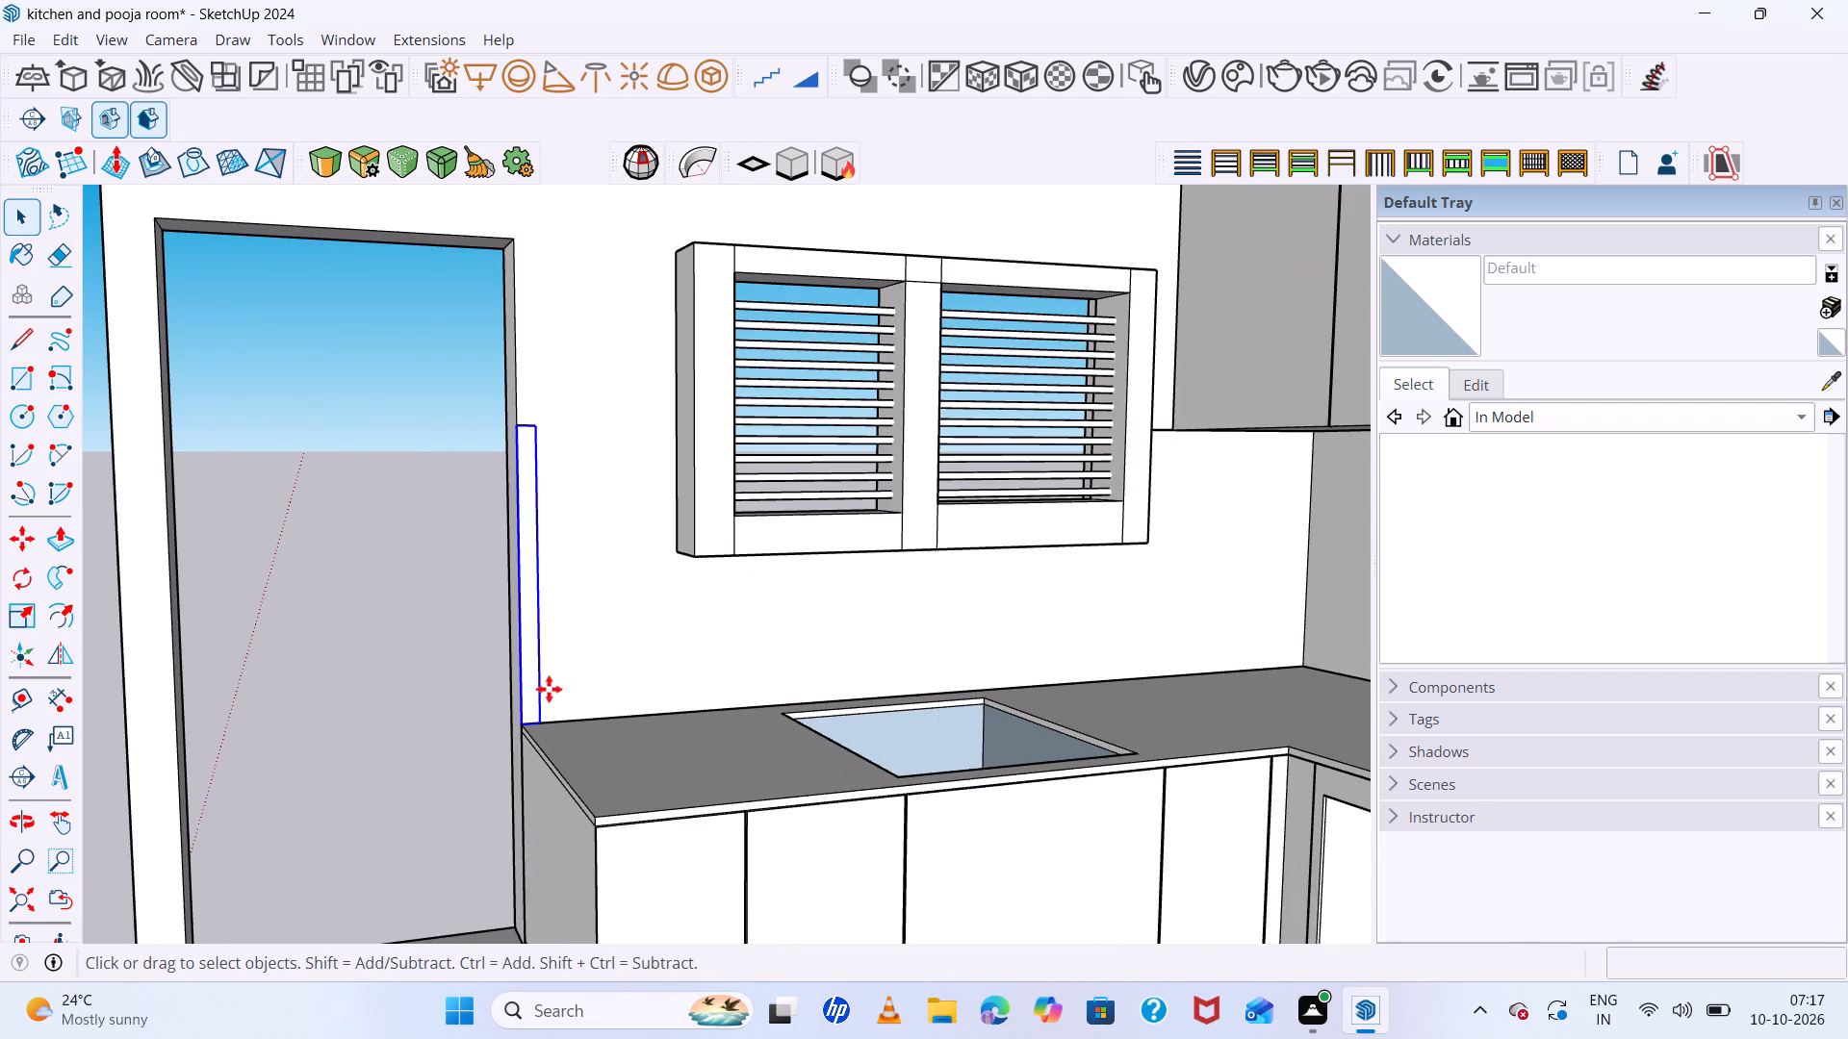
click(540, 724)
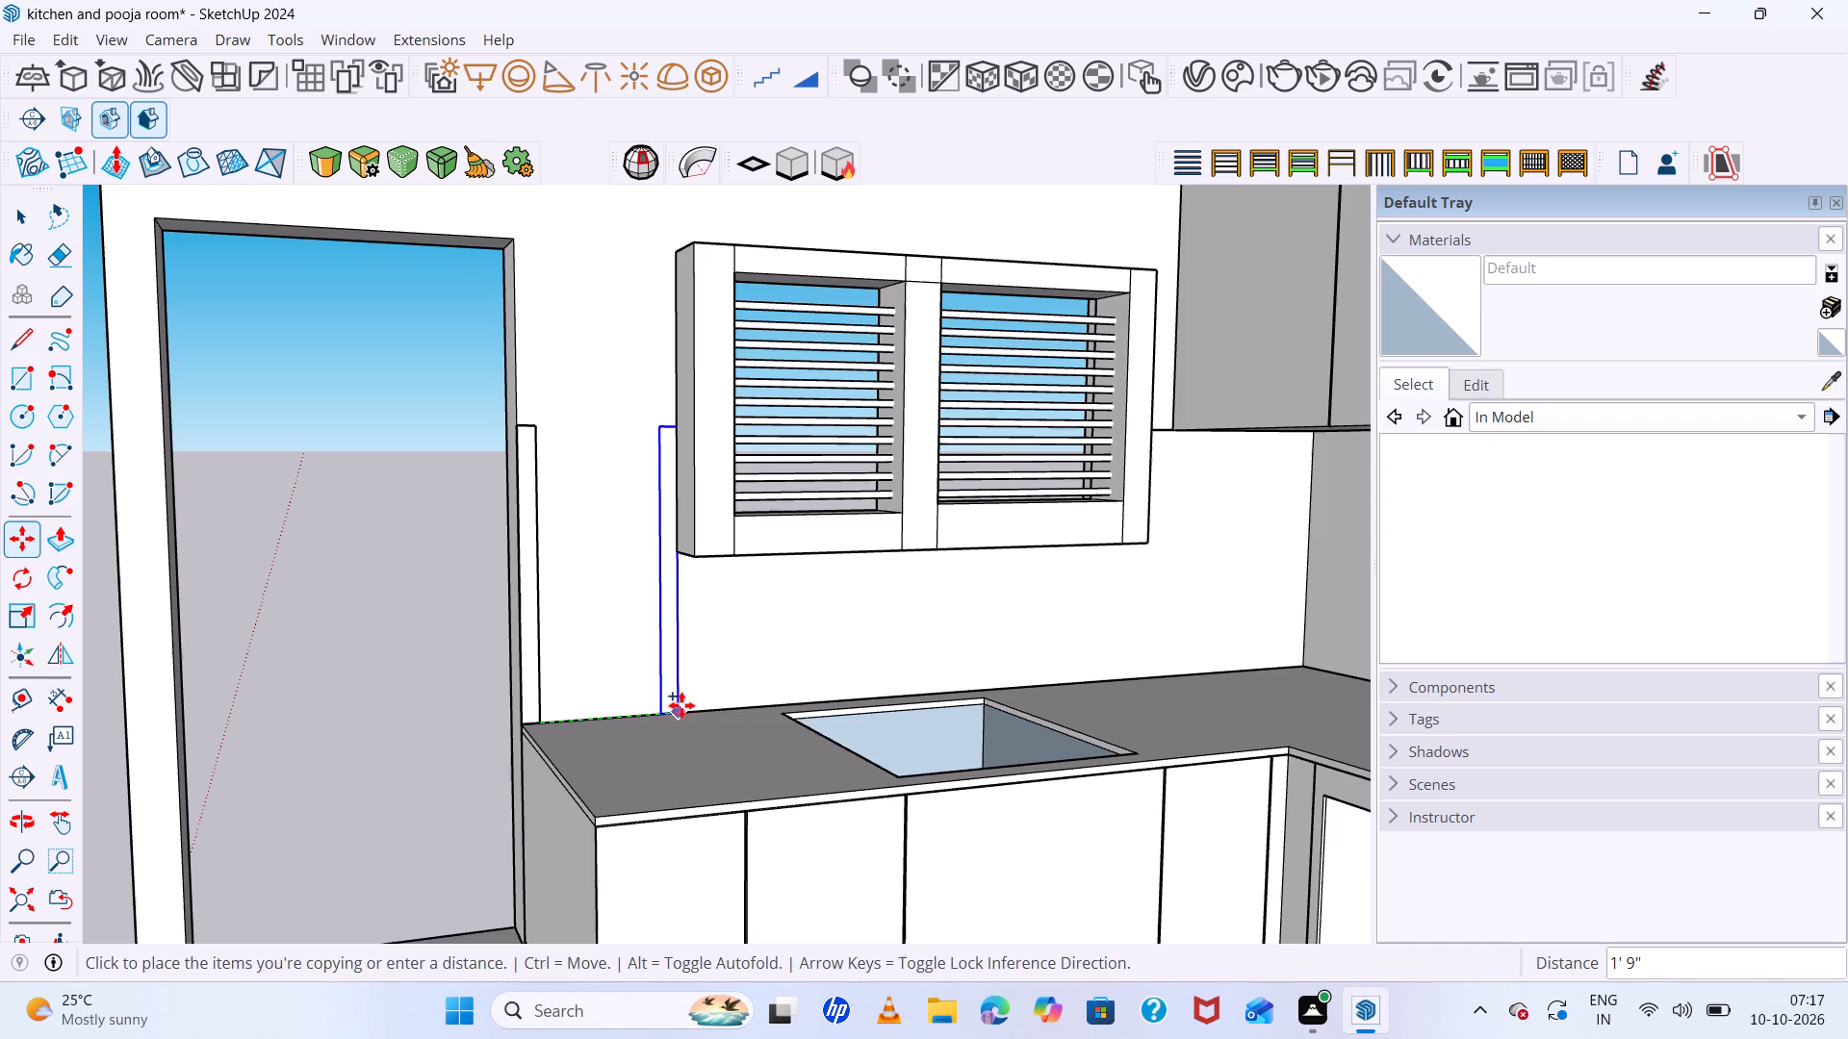
key(Left)
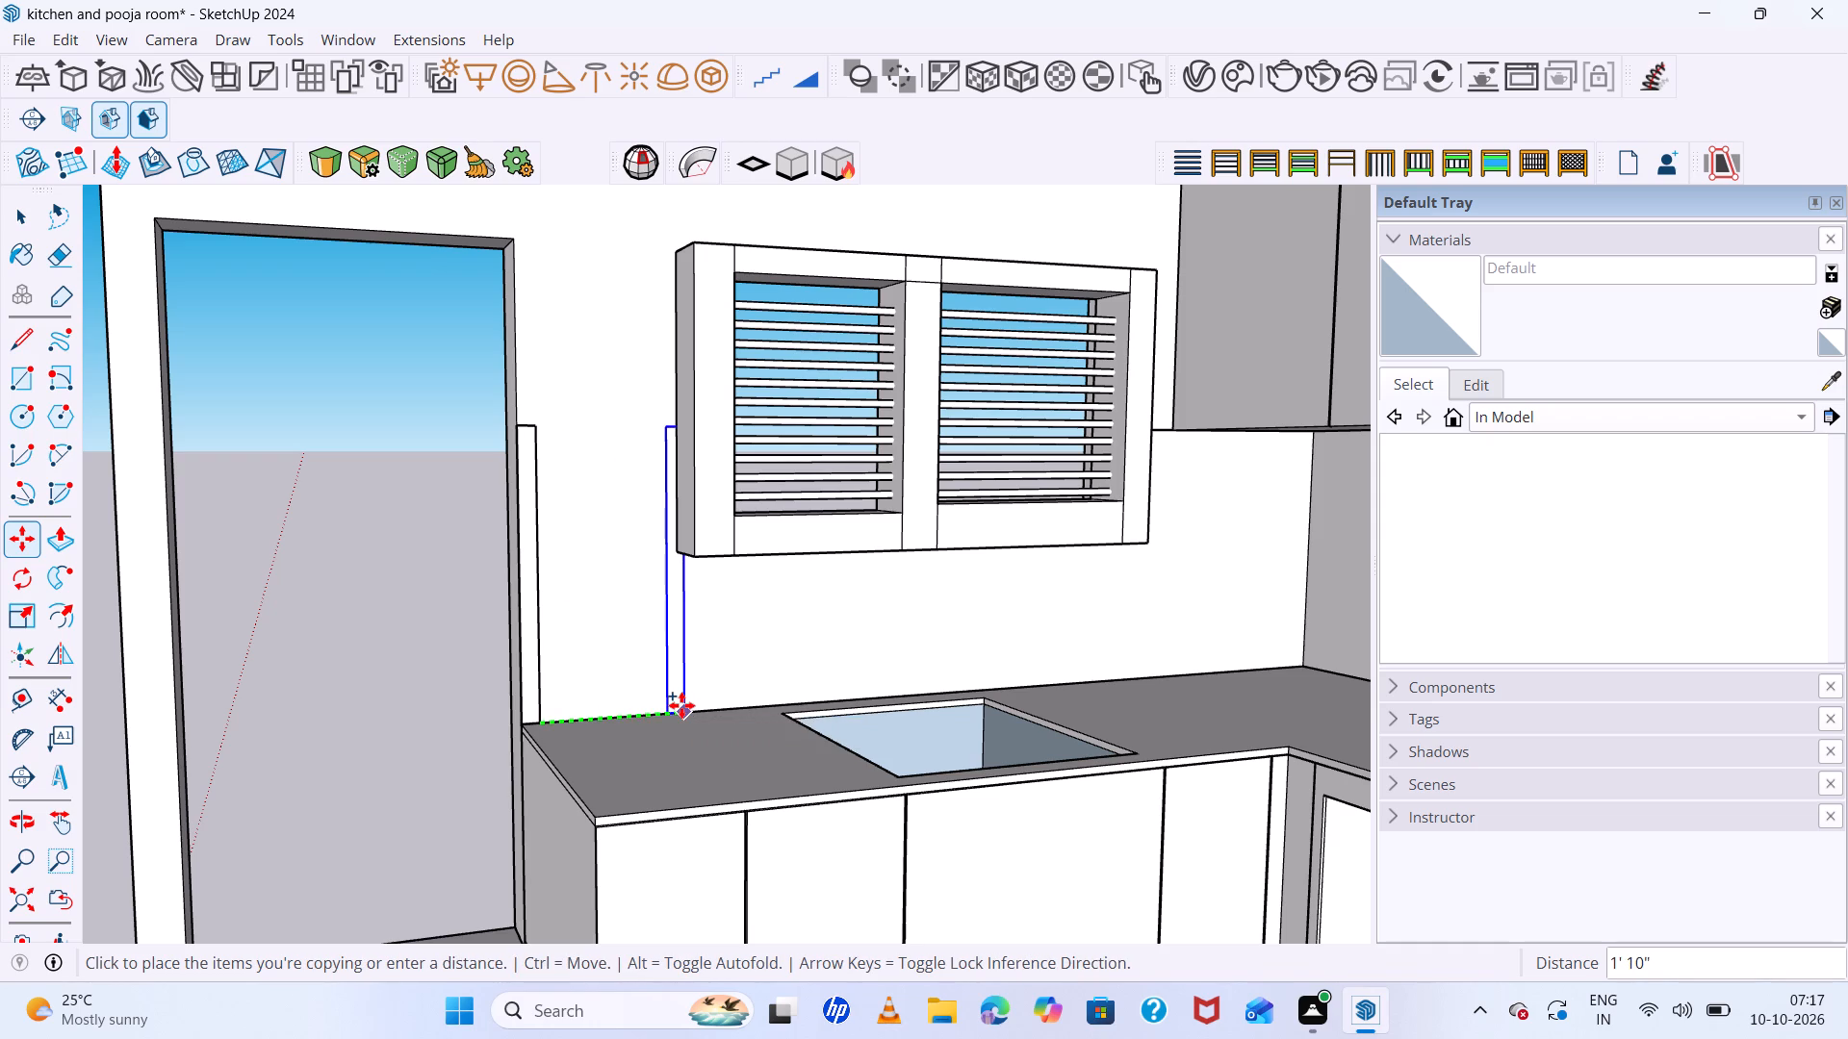
click(681, 552)
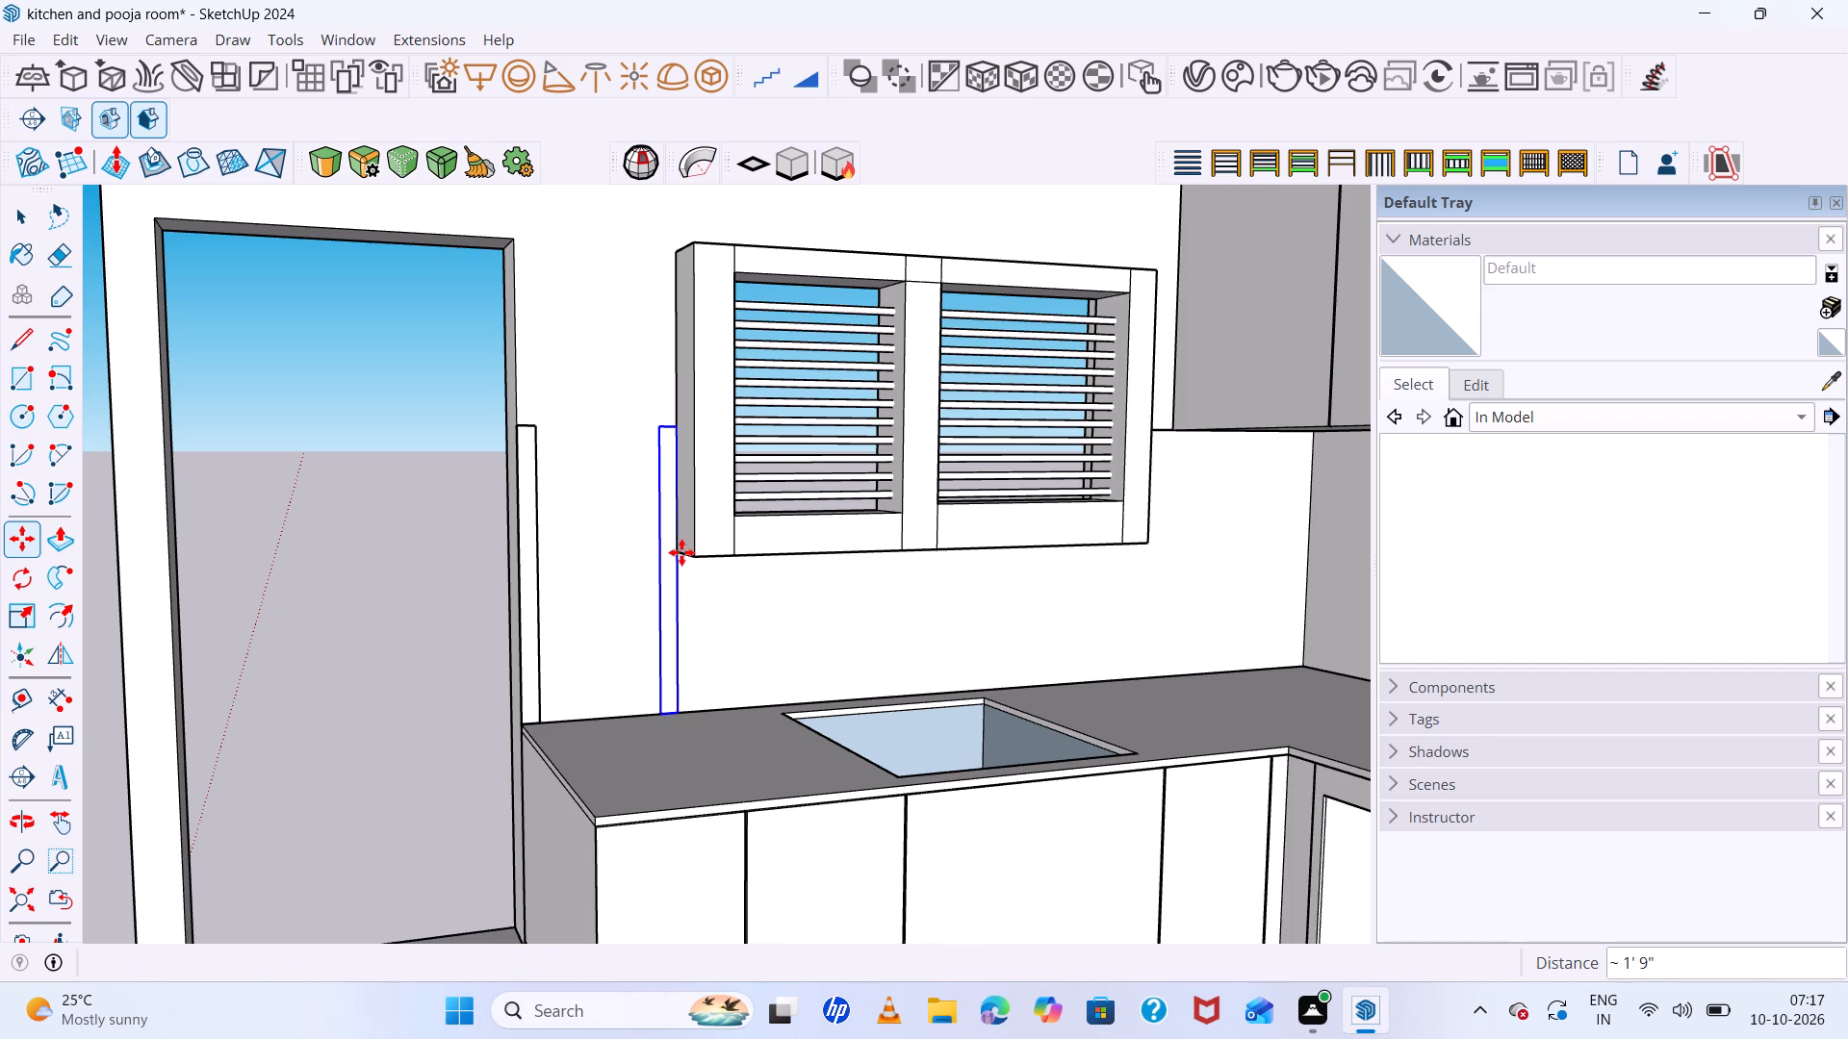
text(4/)
key(Return)
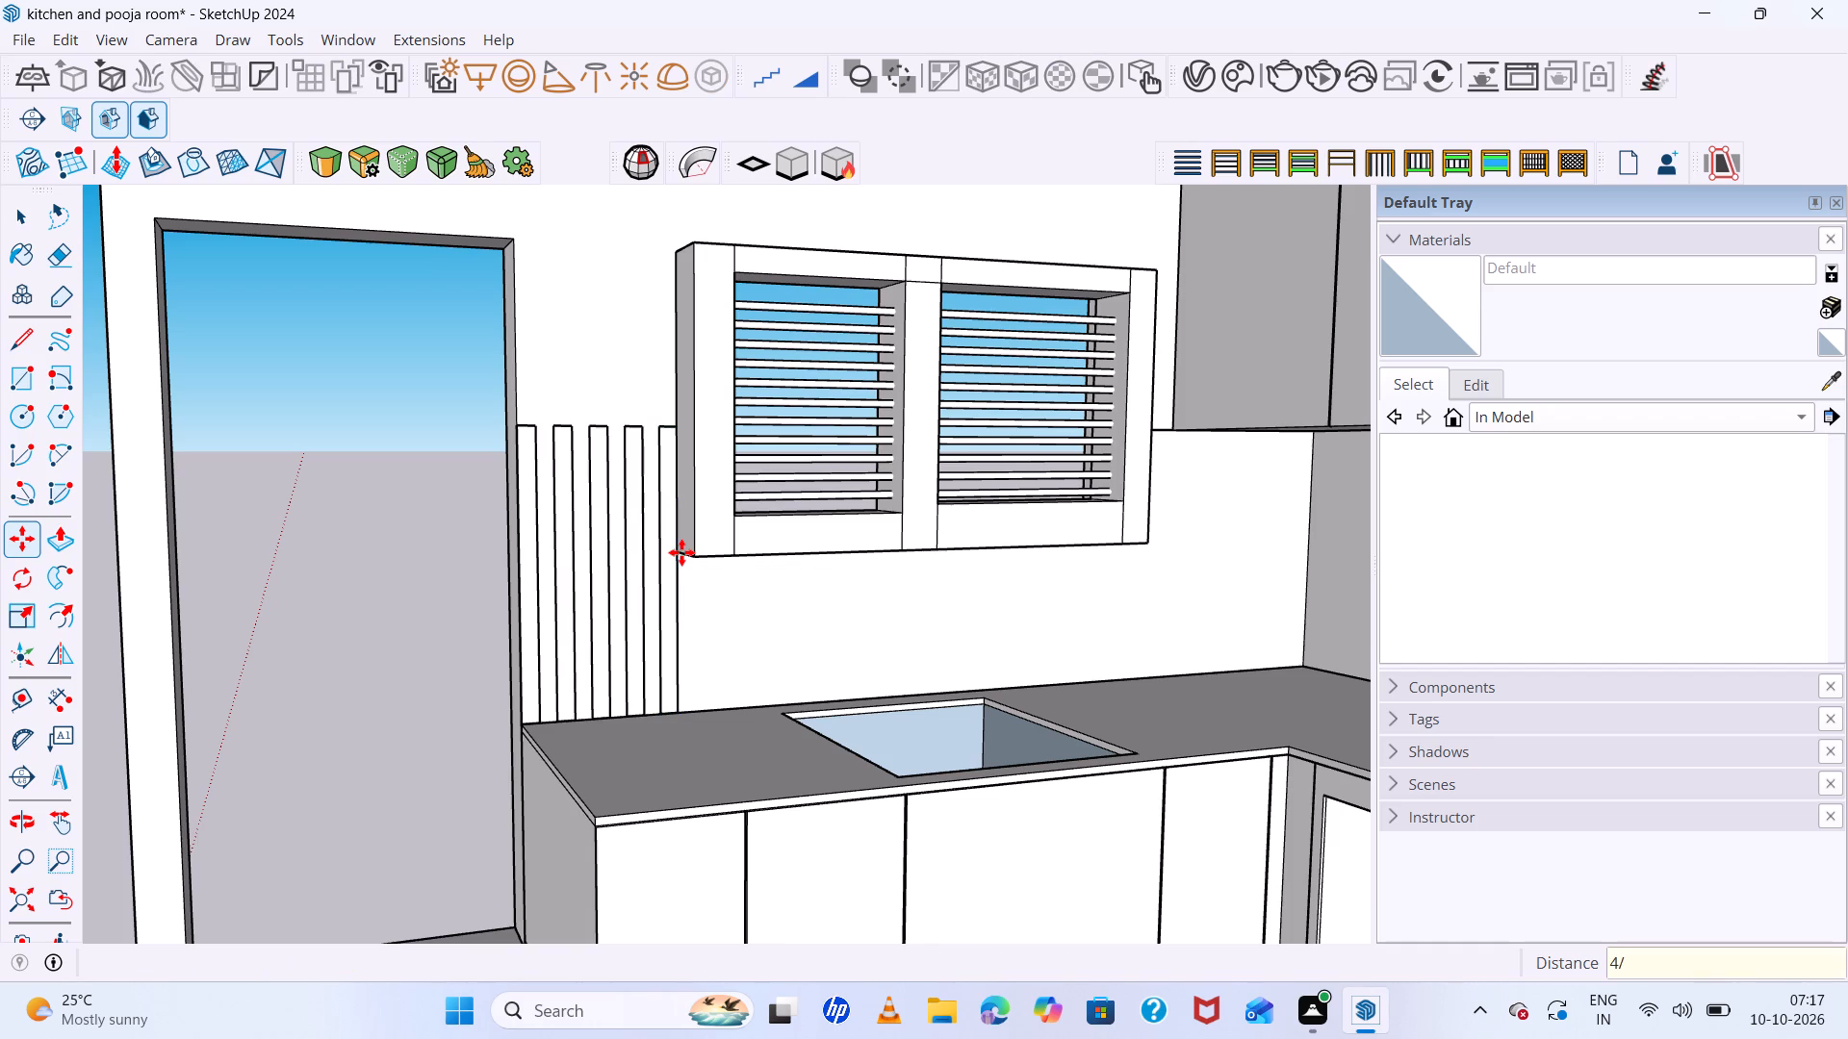
text(5/)
key(Return)
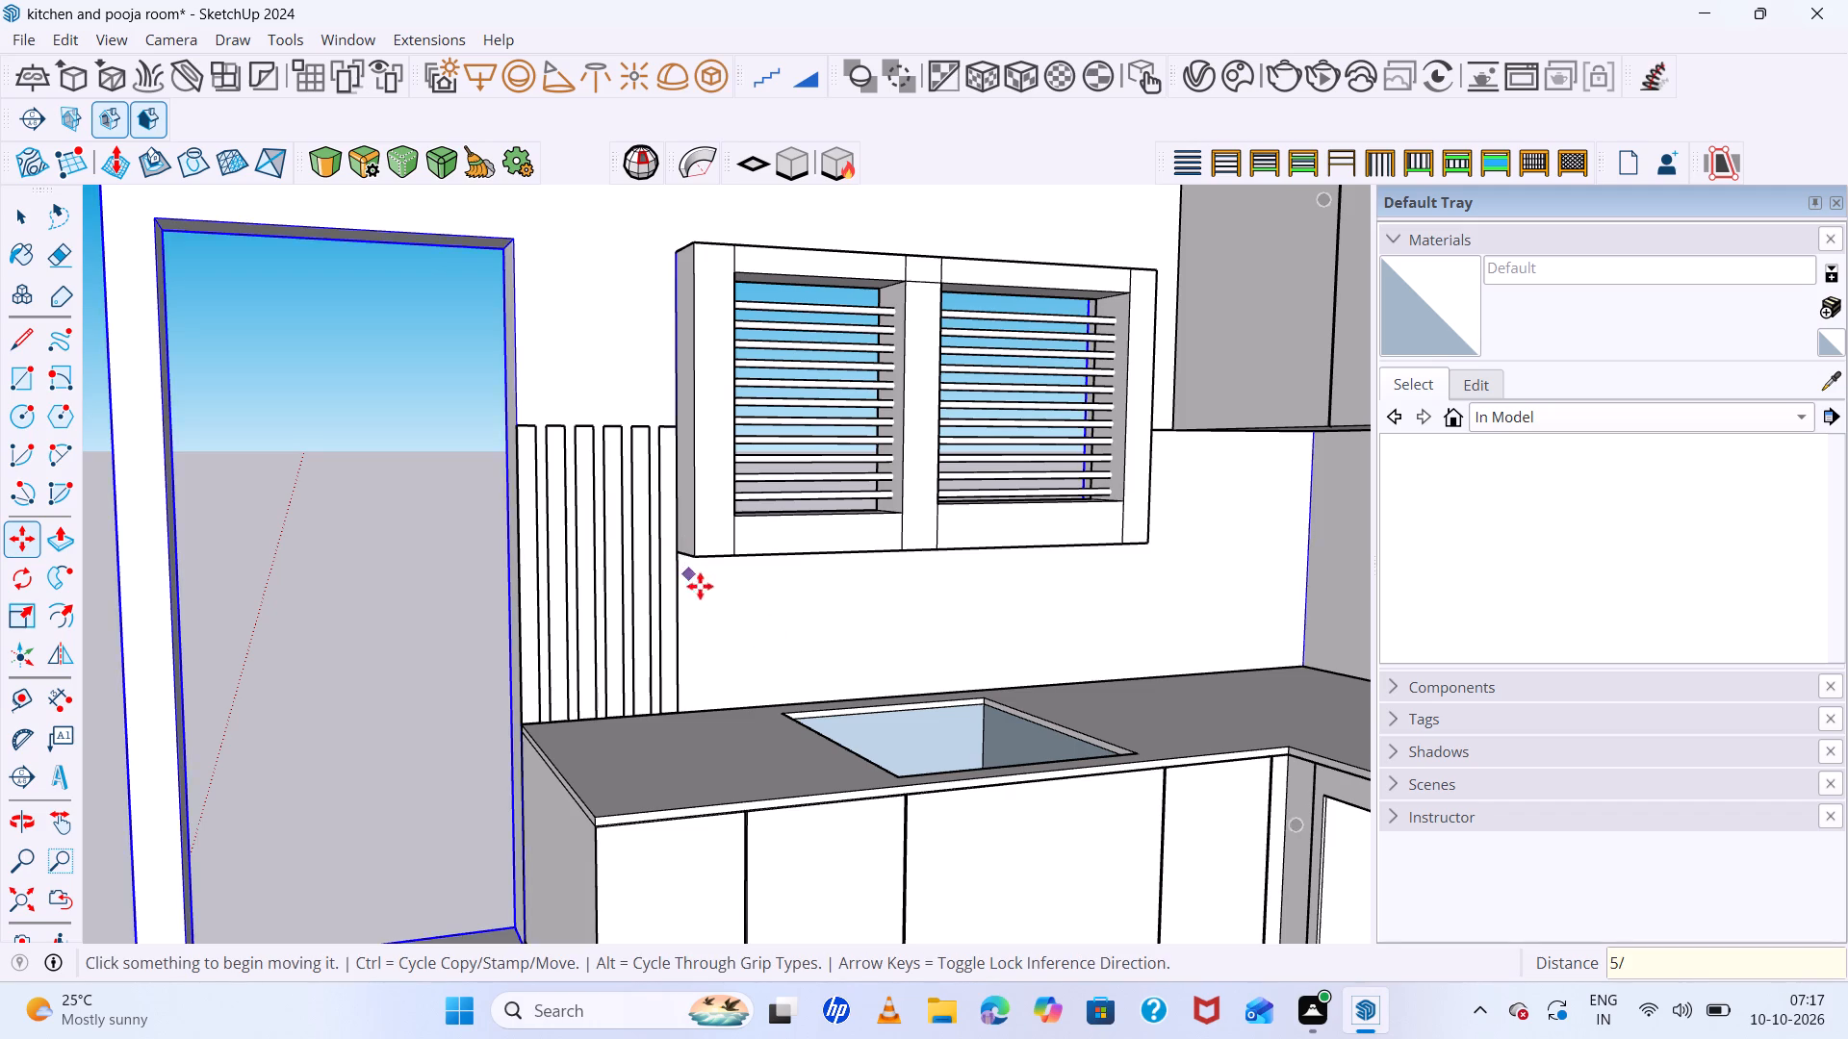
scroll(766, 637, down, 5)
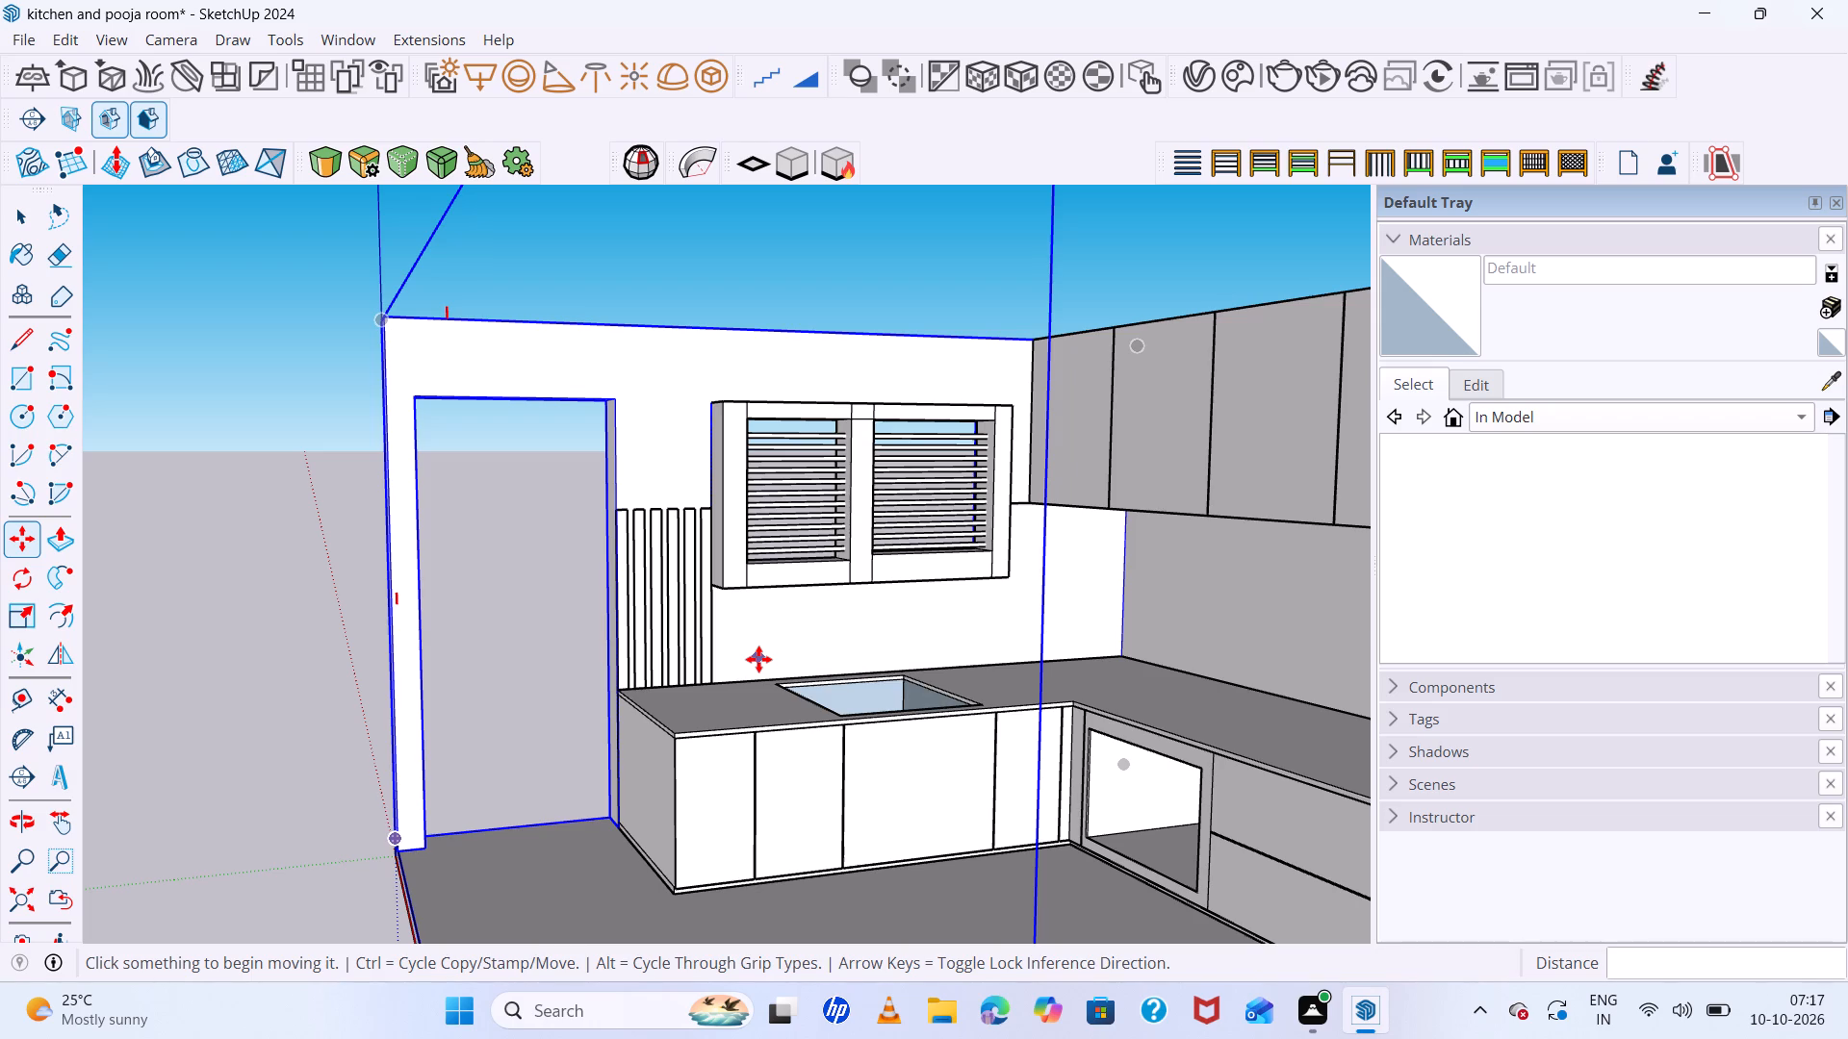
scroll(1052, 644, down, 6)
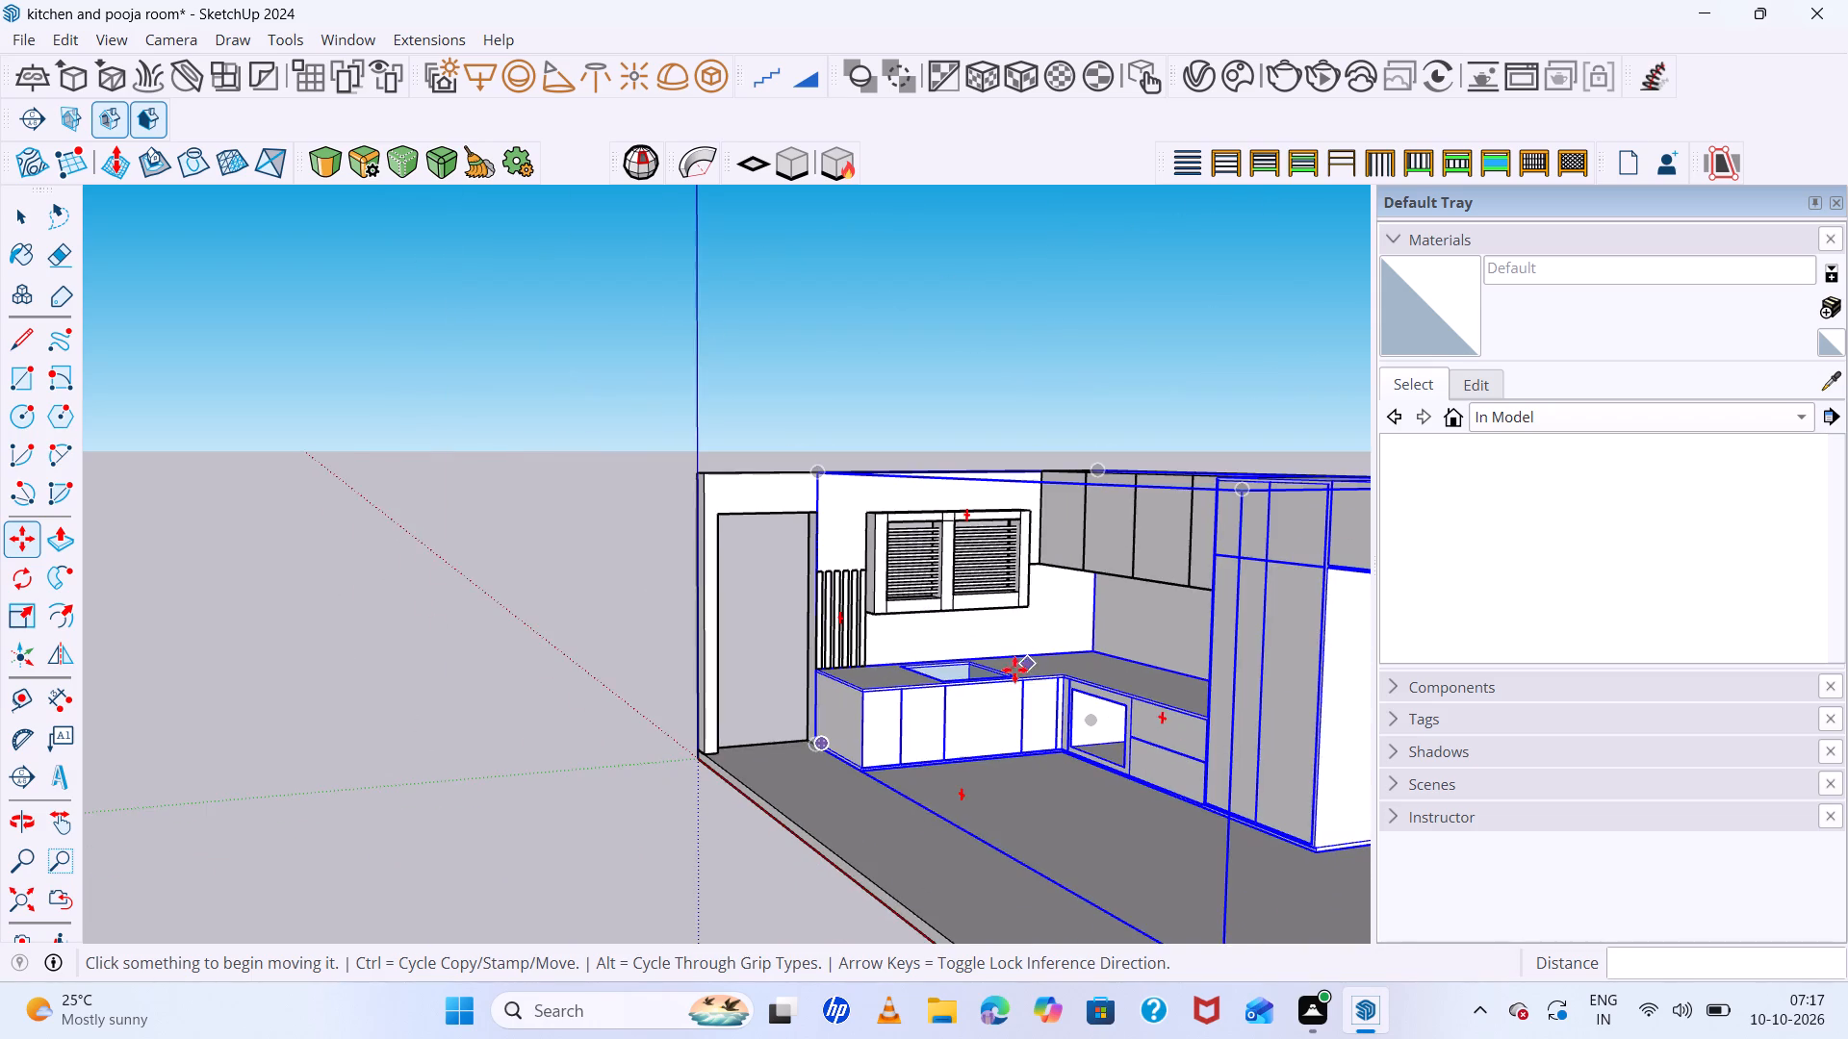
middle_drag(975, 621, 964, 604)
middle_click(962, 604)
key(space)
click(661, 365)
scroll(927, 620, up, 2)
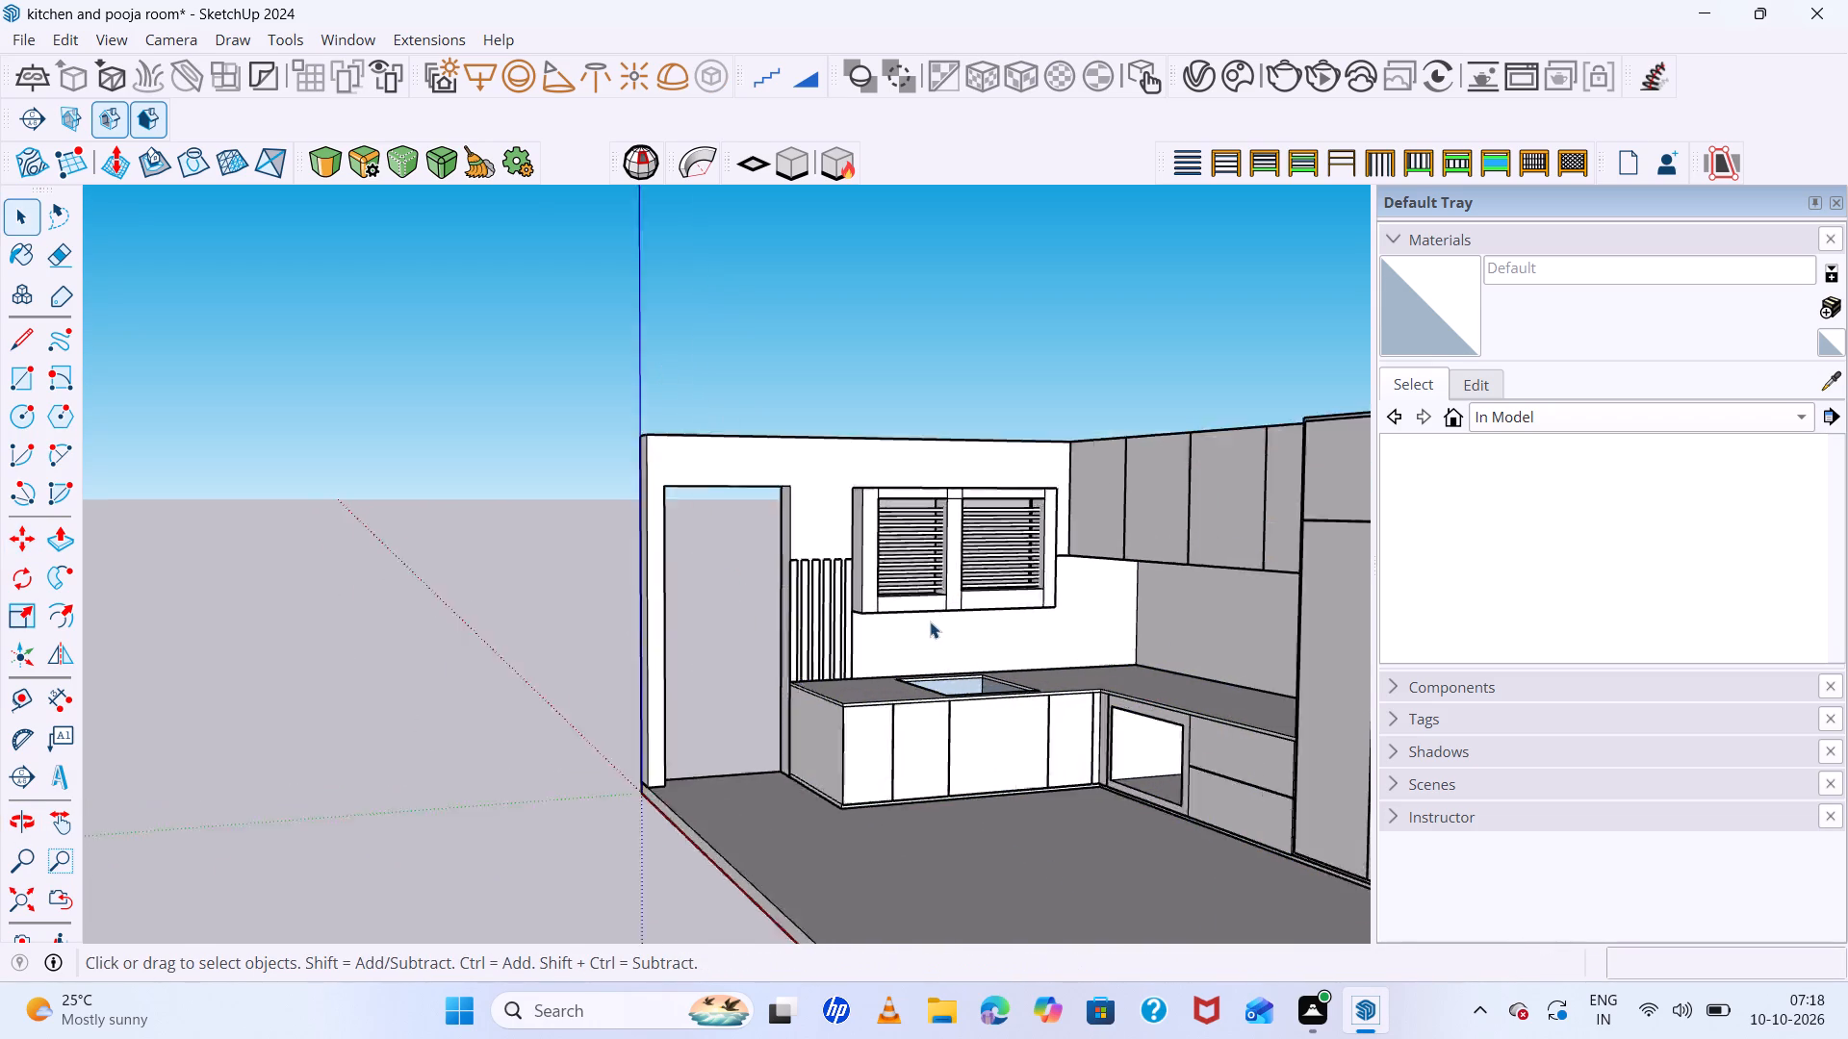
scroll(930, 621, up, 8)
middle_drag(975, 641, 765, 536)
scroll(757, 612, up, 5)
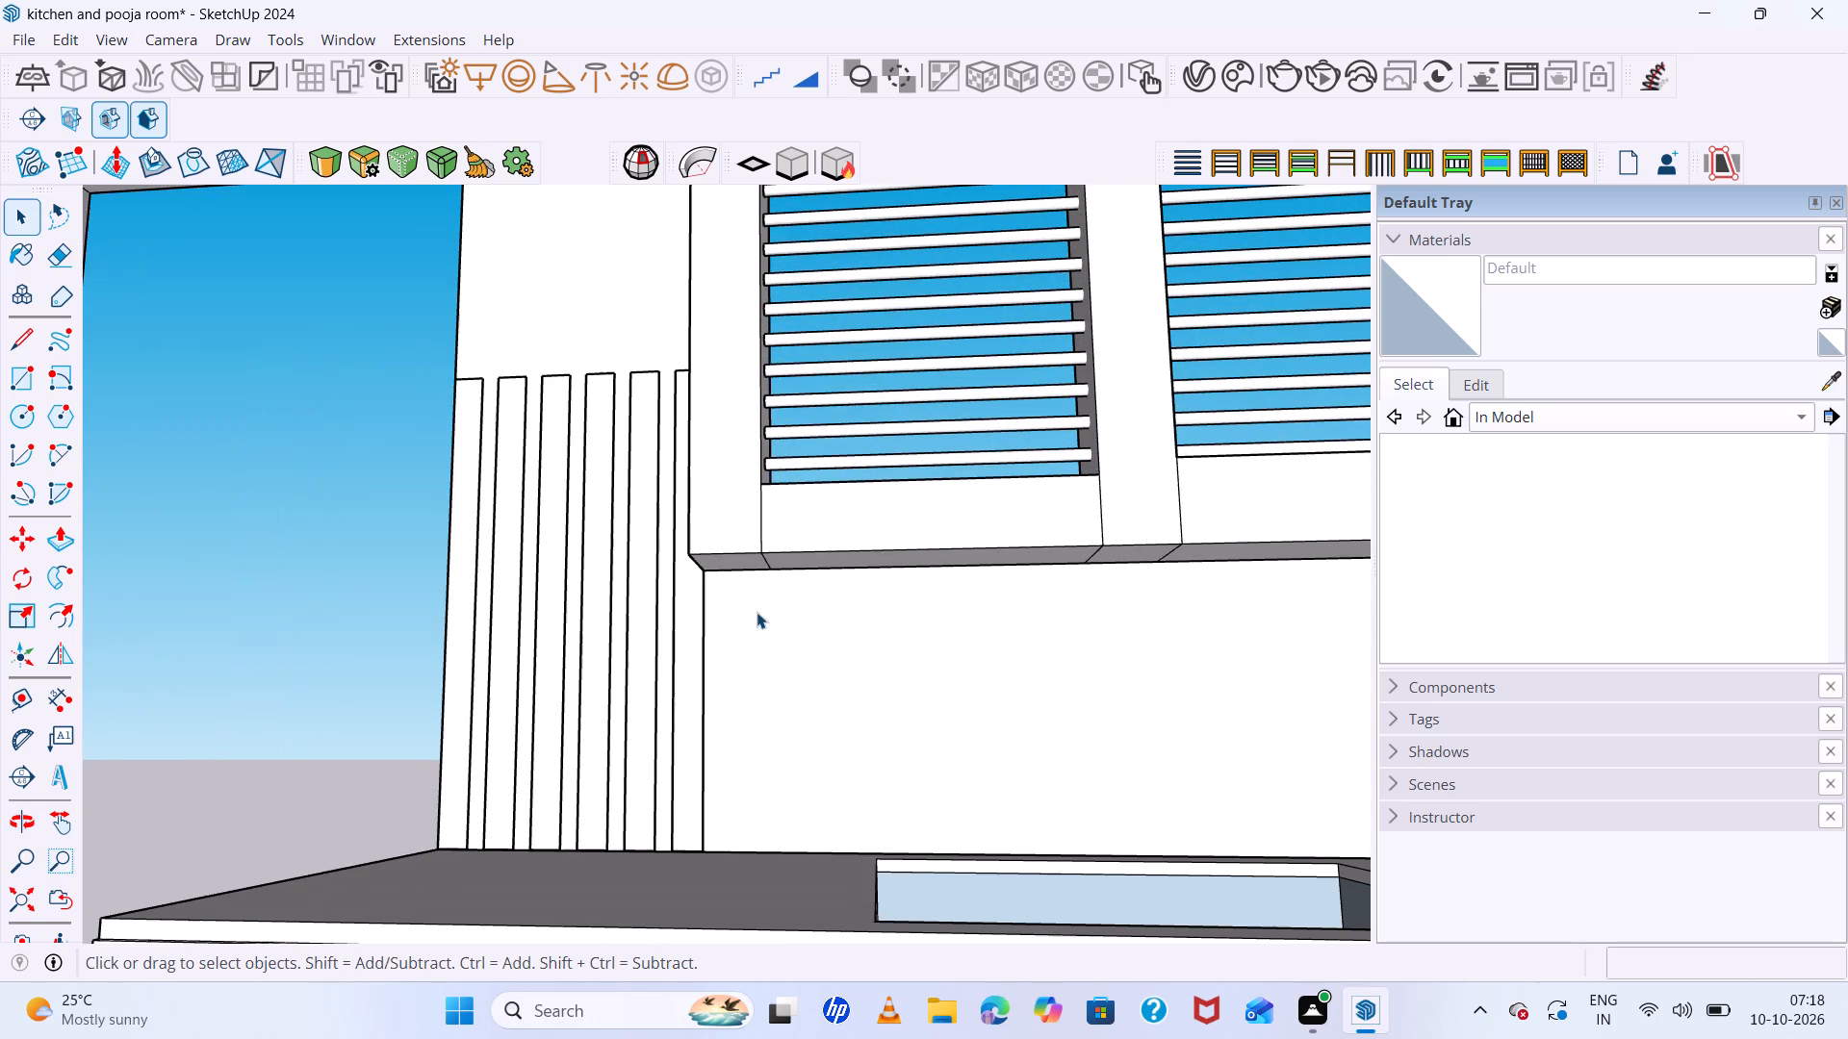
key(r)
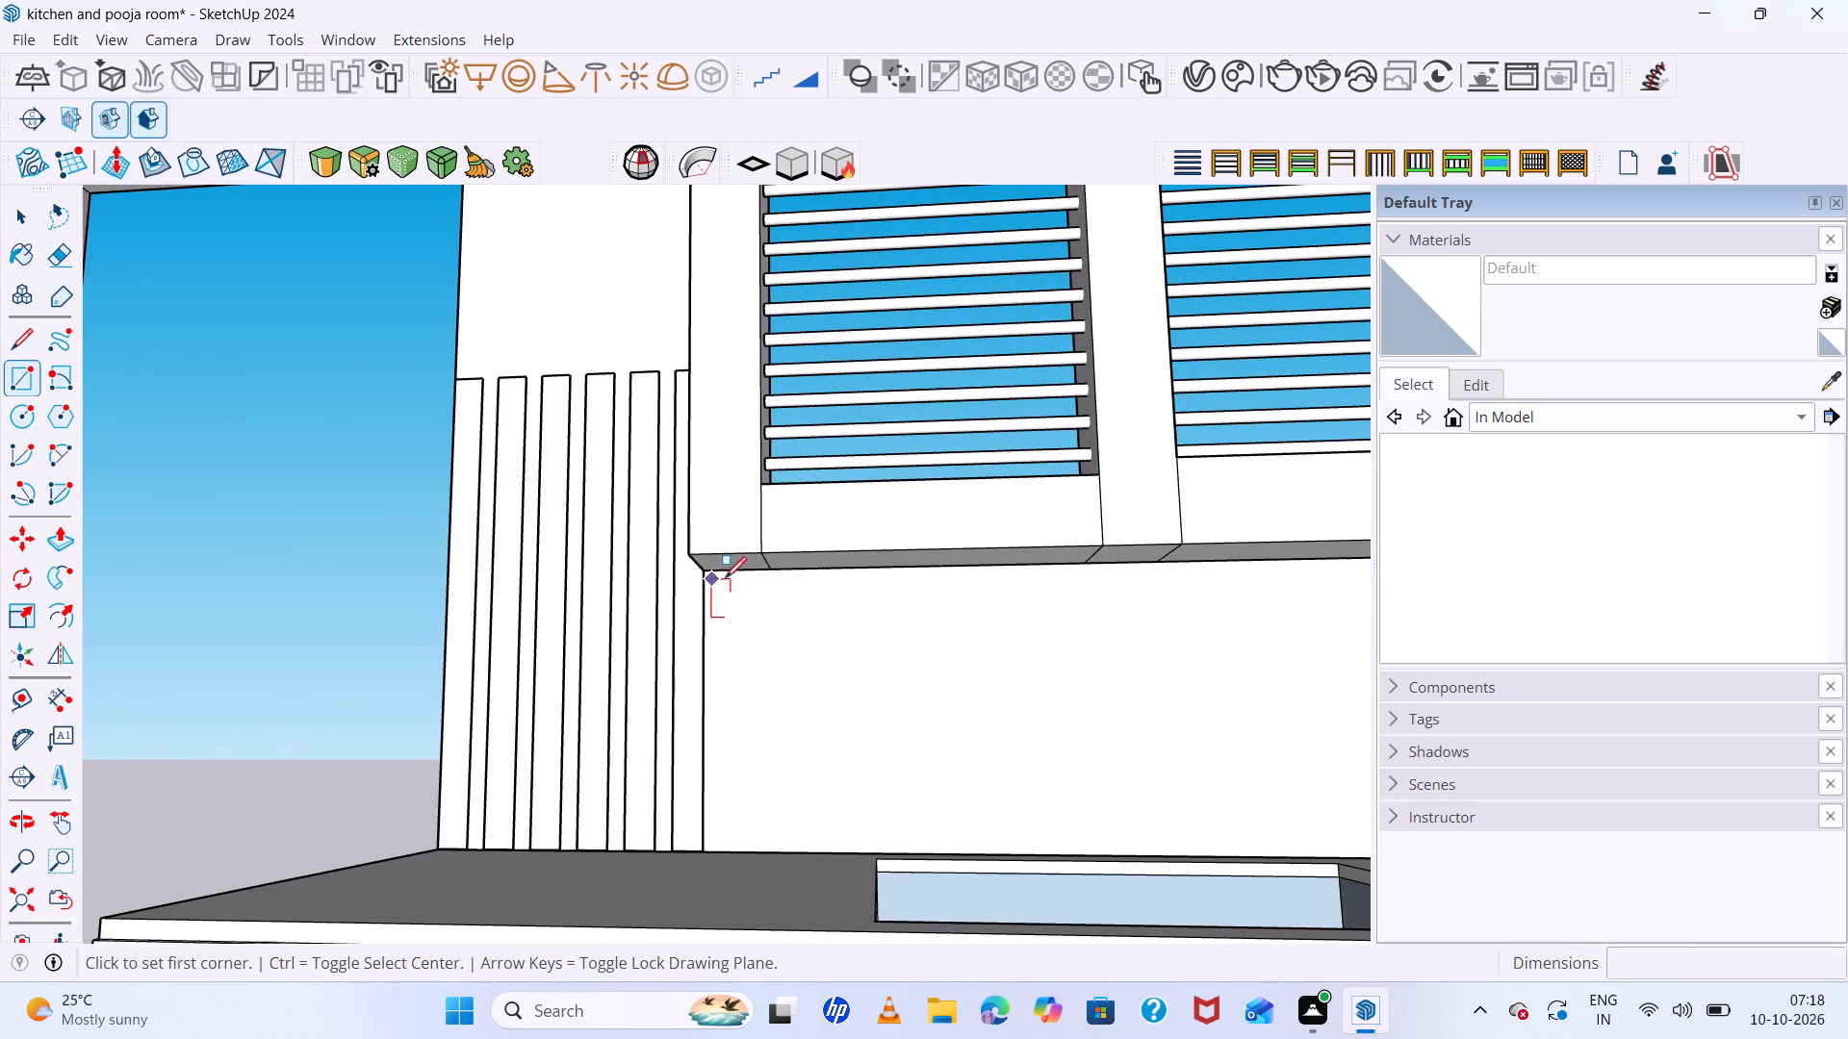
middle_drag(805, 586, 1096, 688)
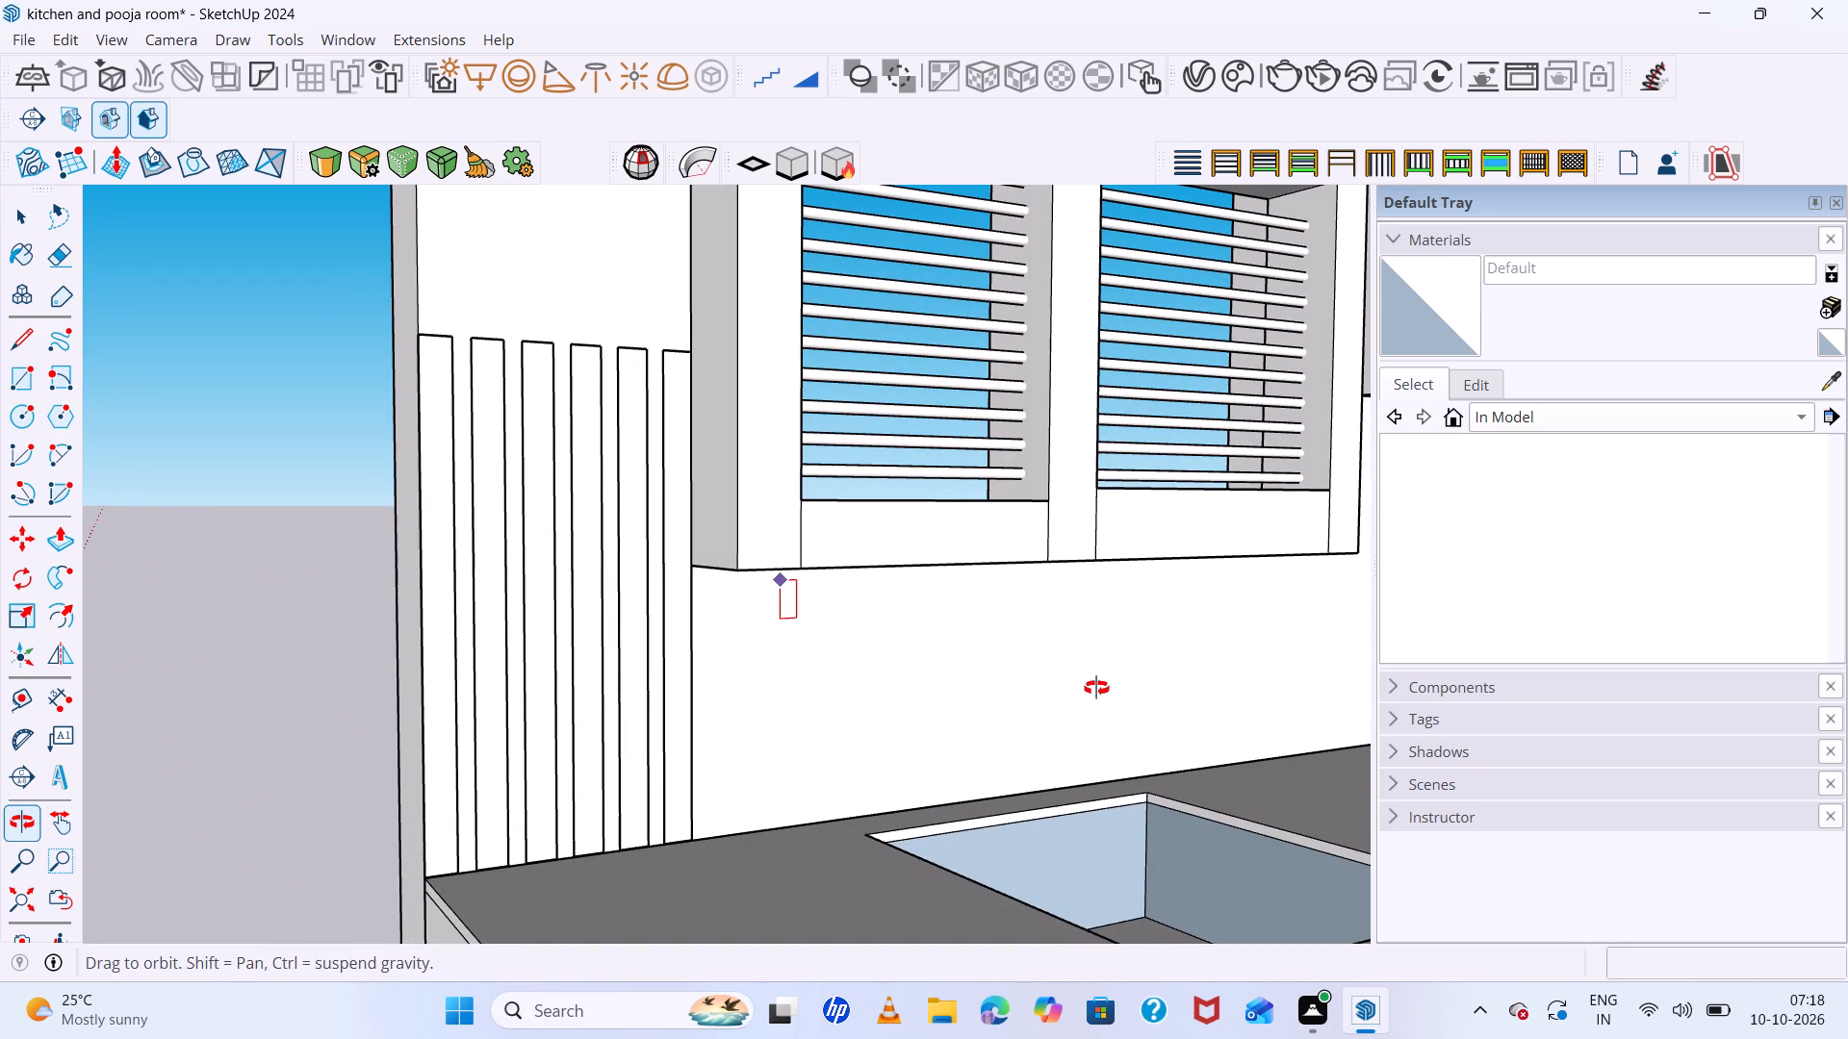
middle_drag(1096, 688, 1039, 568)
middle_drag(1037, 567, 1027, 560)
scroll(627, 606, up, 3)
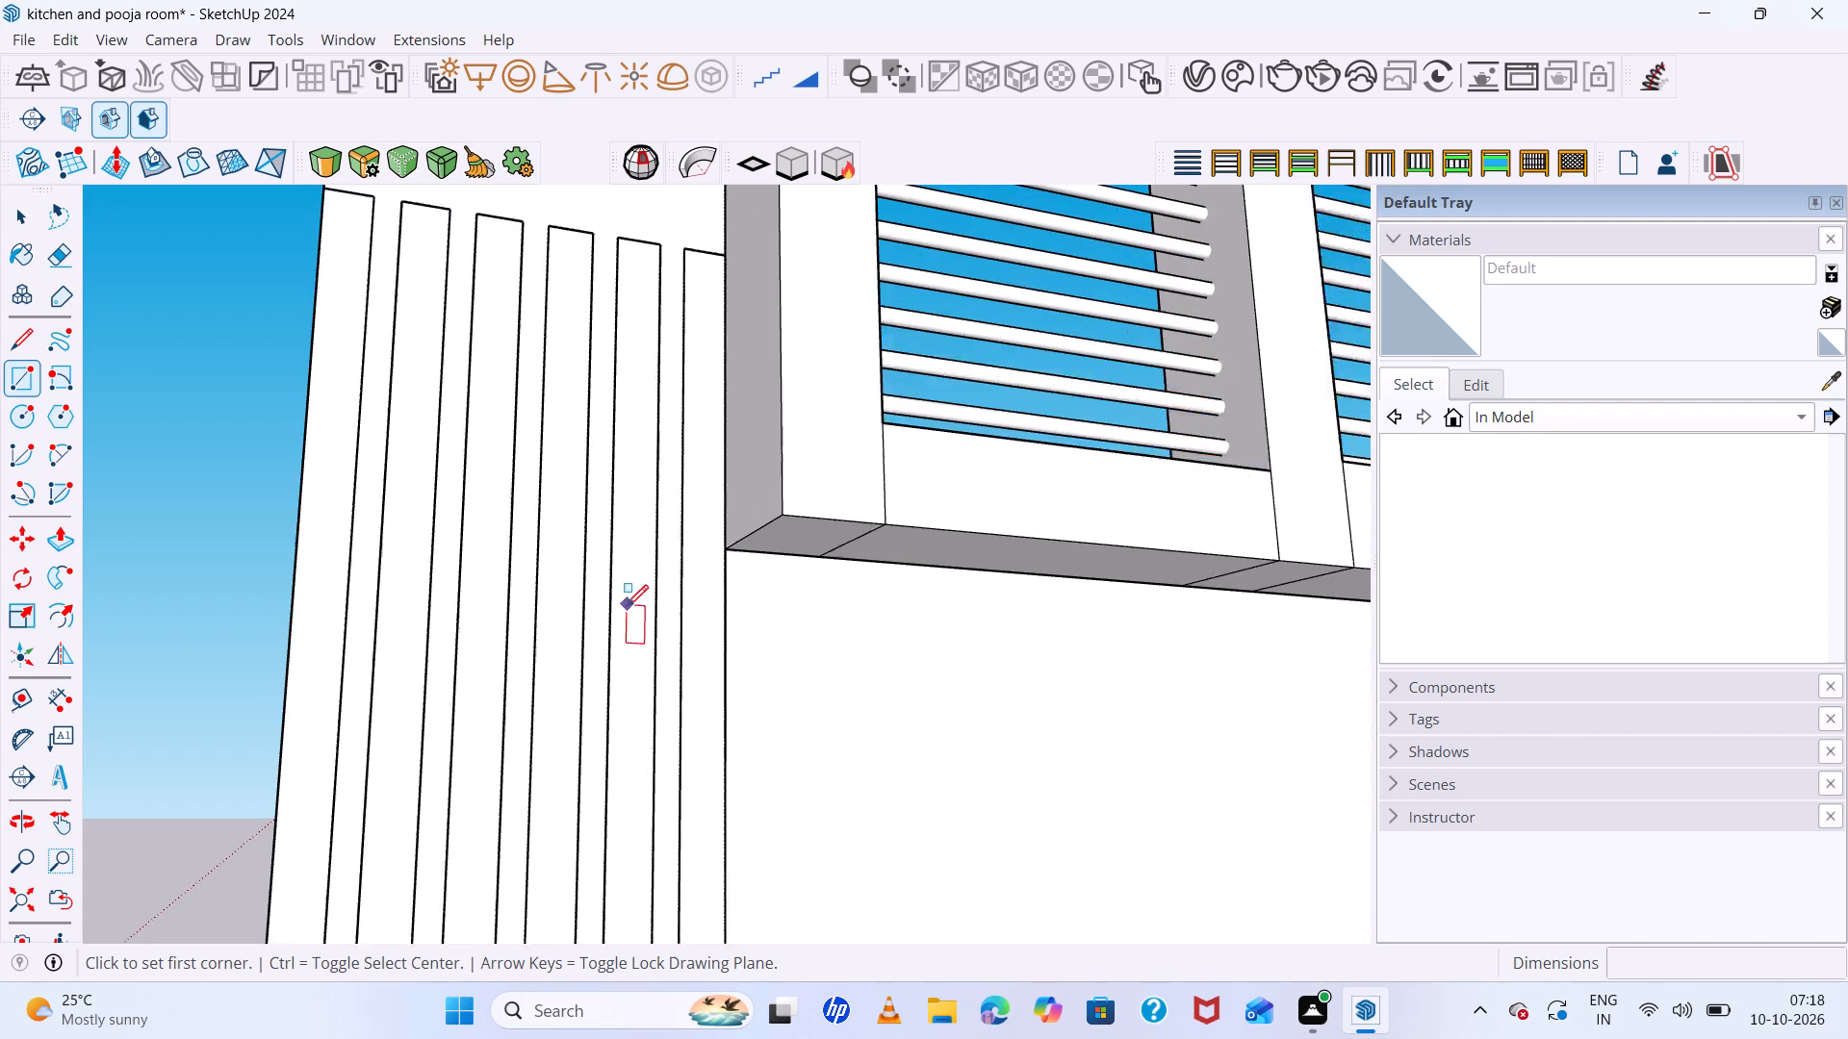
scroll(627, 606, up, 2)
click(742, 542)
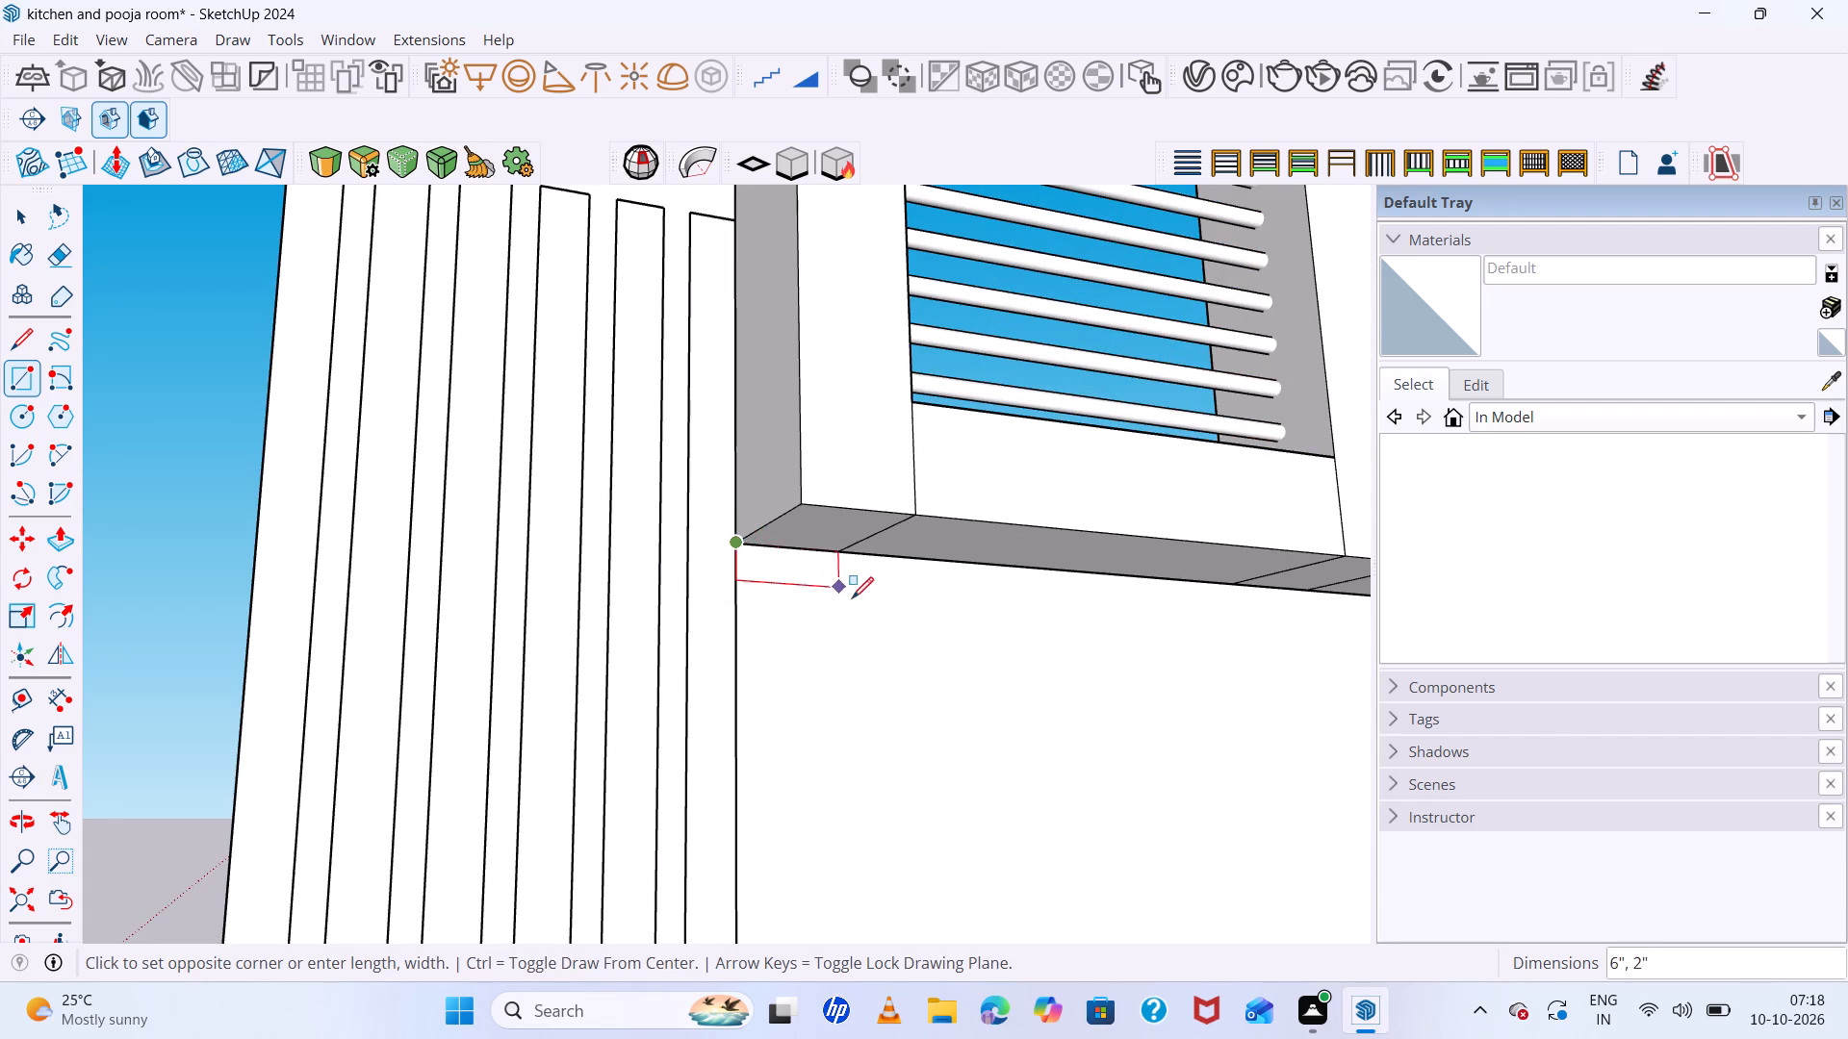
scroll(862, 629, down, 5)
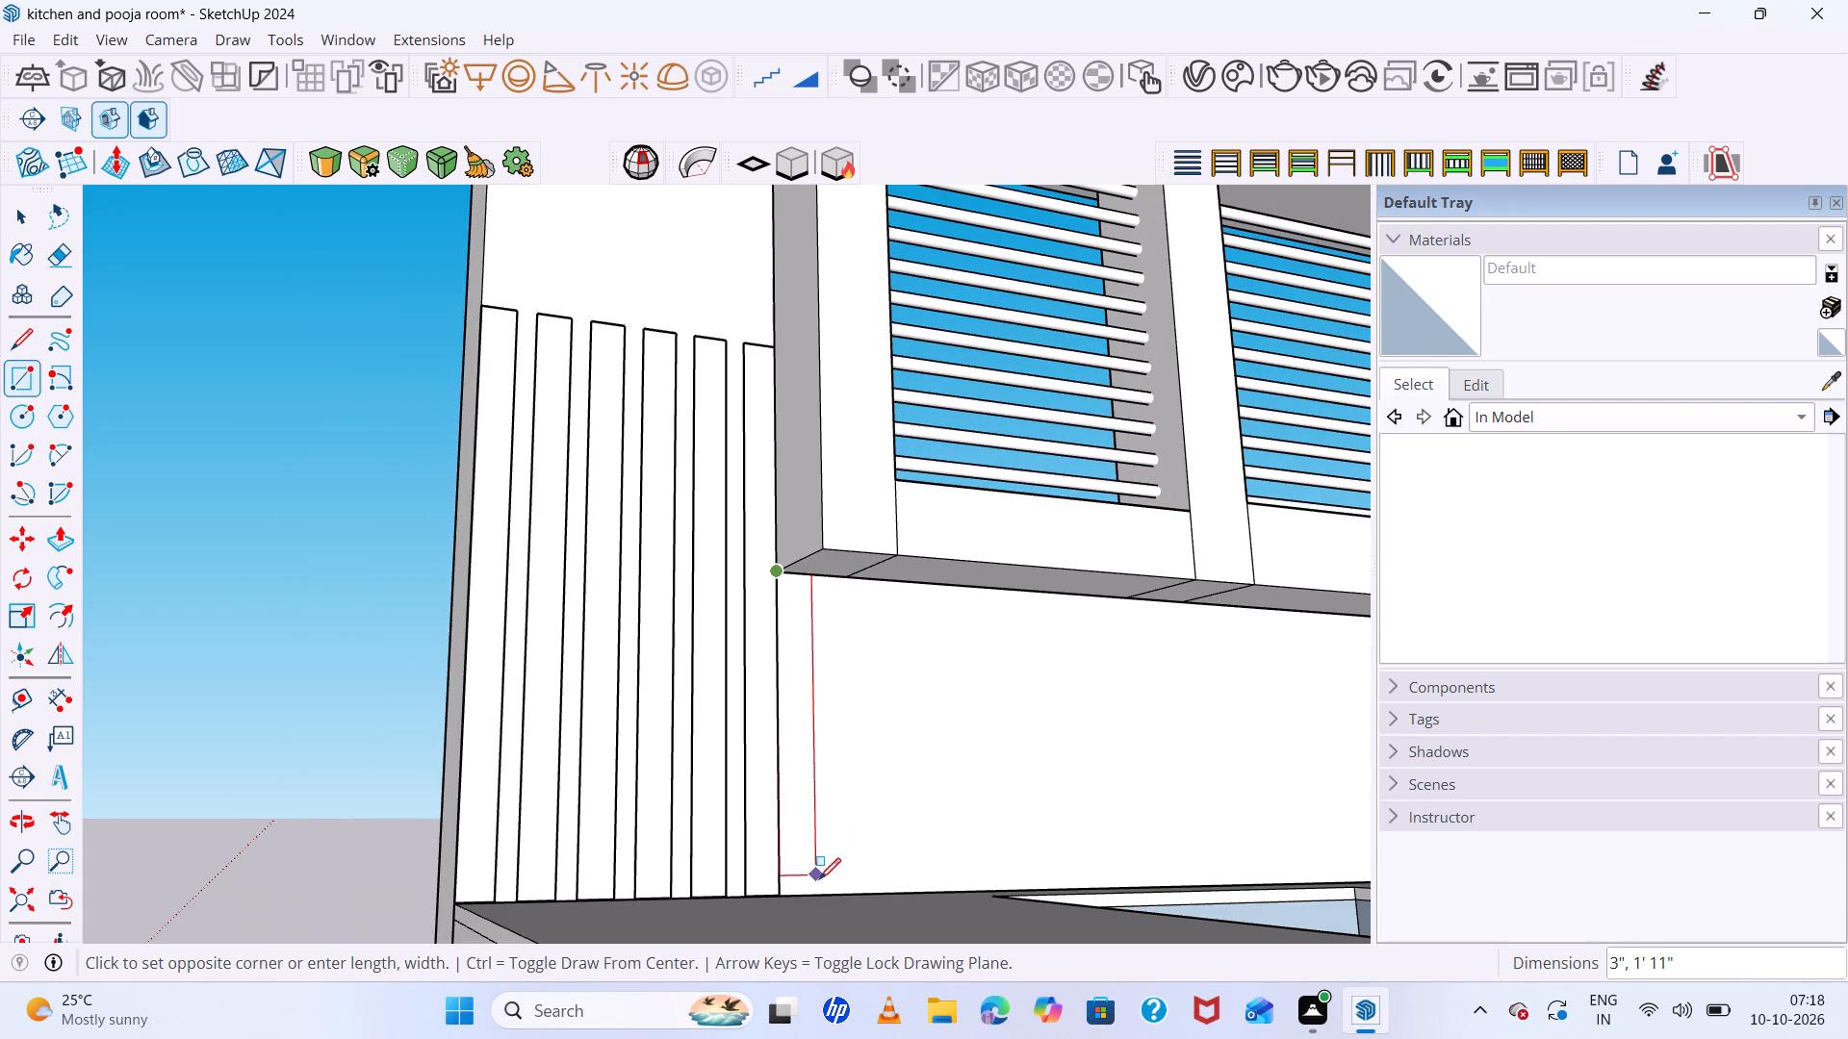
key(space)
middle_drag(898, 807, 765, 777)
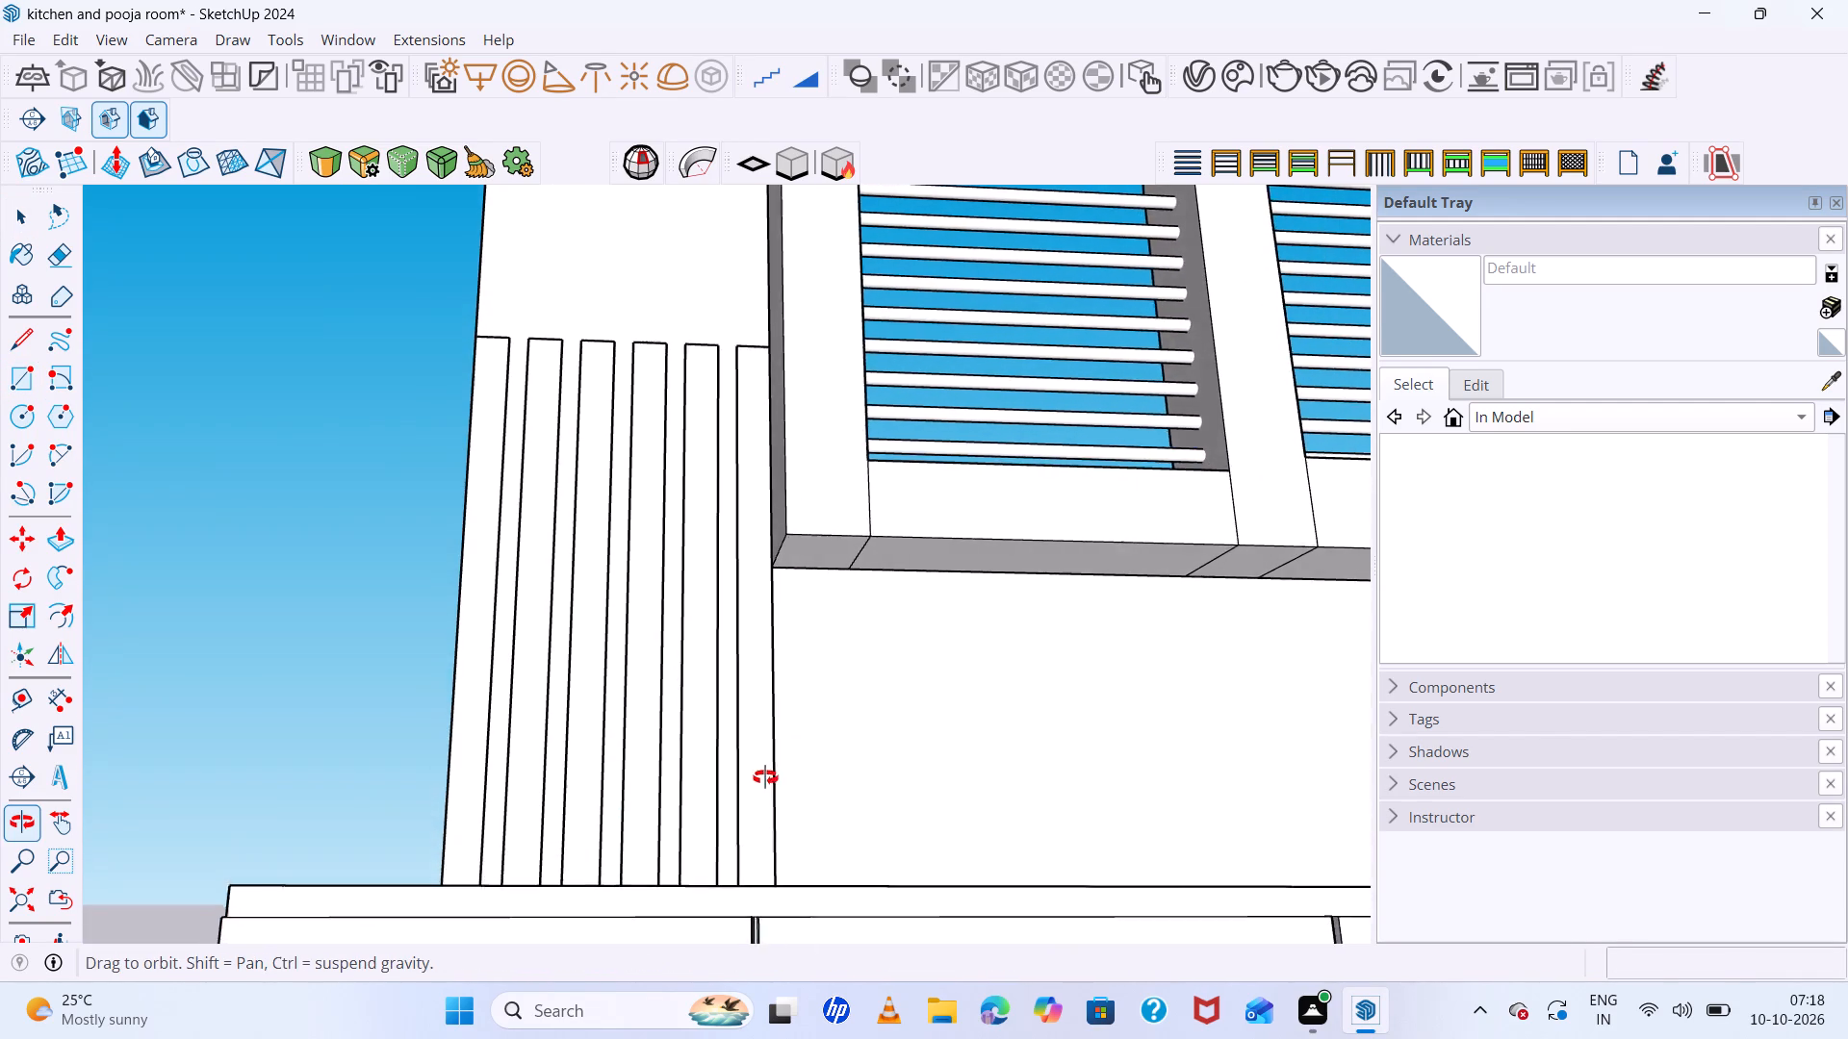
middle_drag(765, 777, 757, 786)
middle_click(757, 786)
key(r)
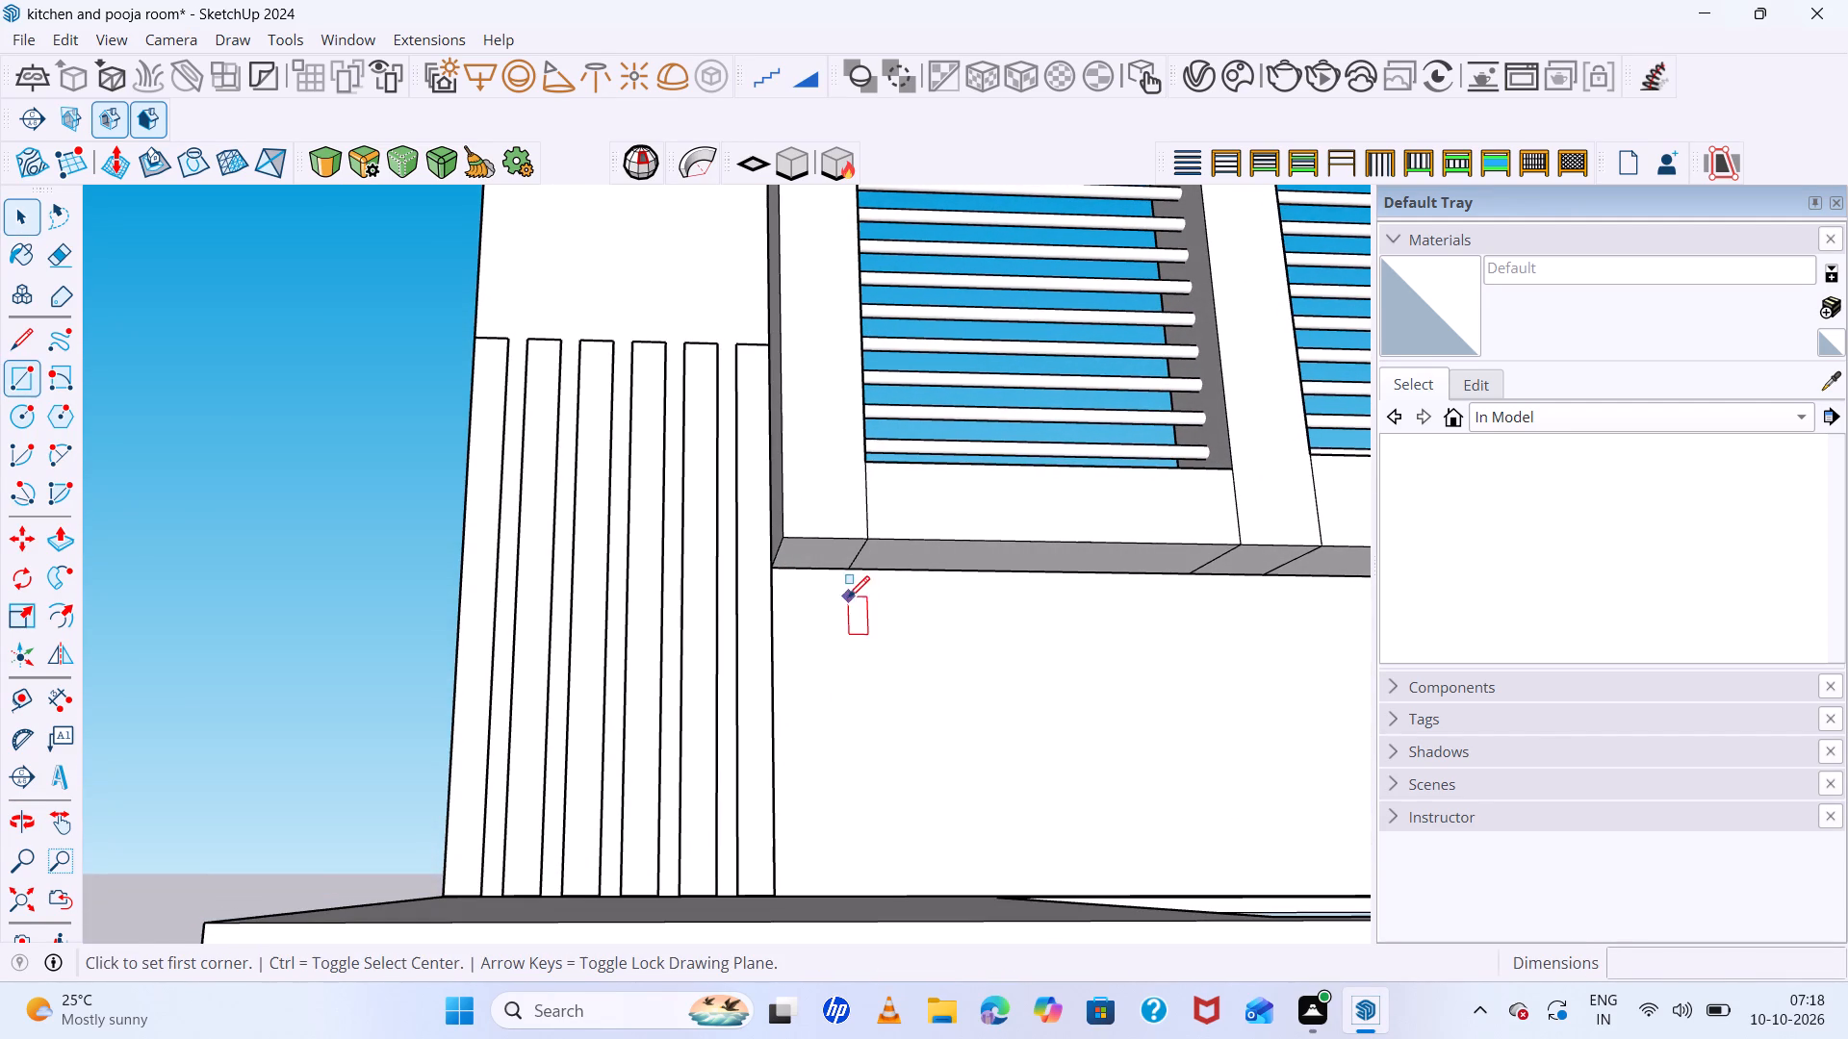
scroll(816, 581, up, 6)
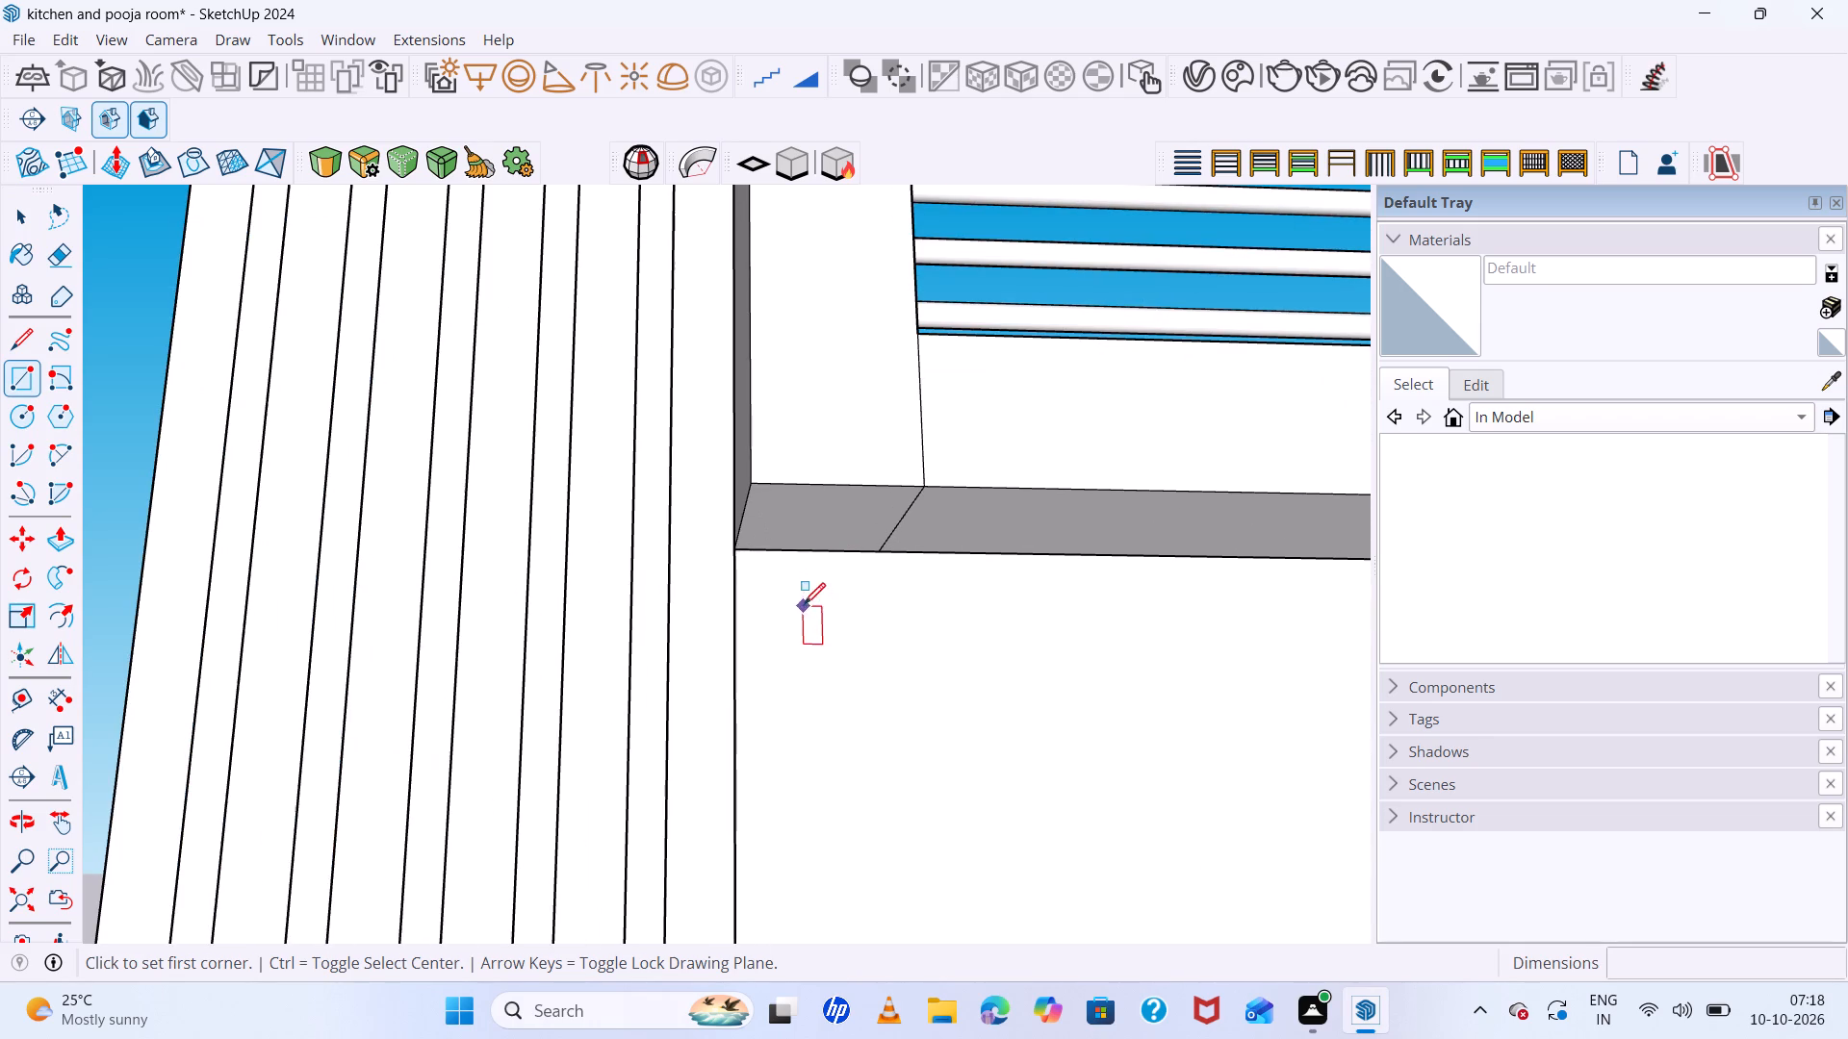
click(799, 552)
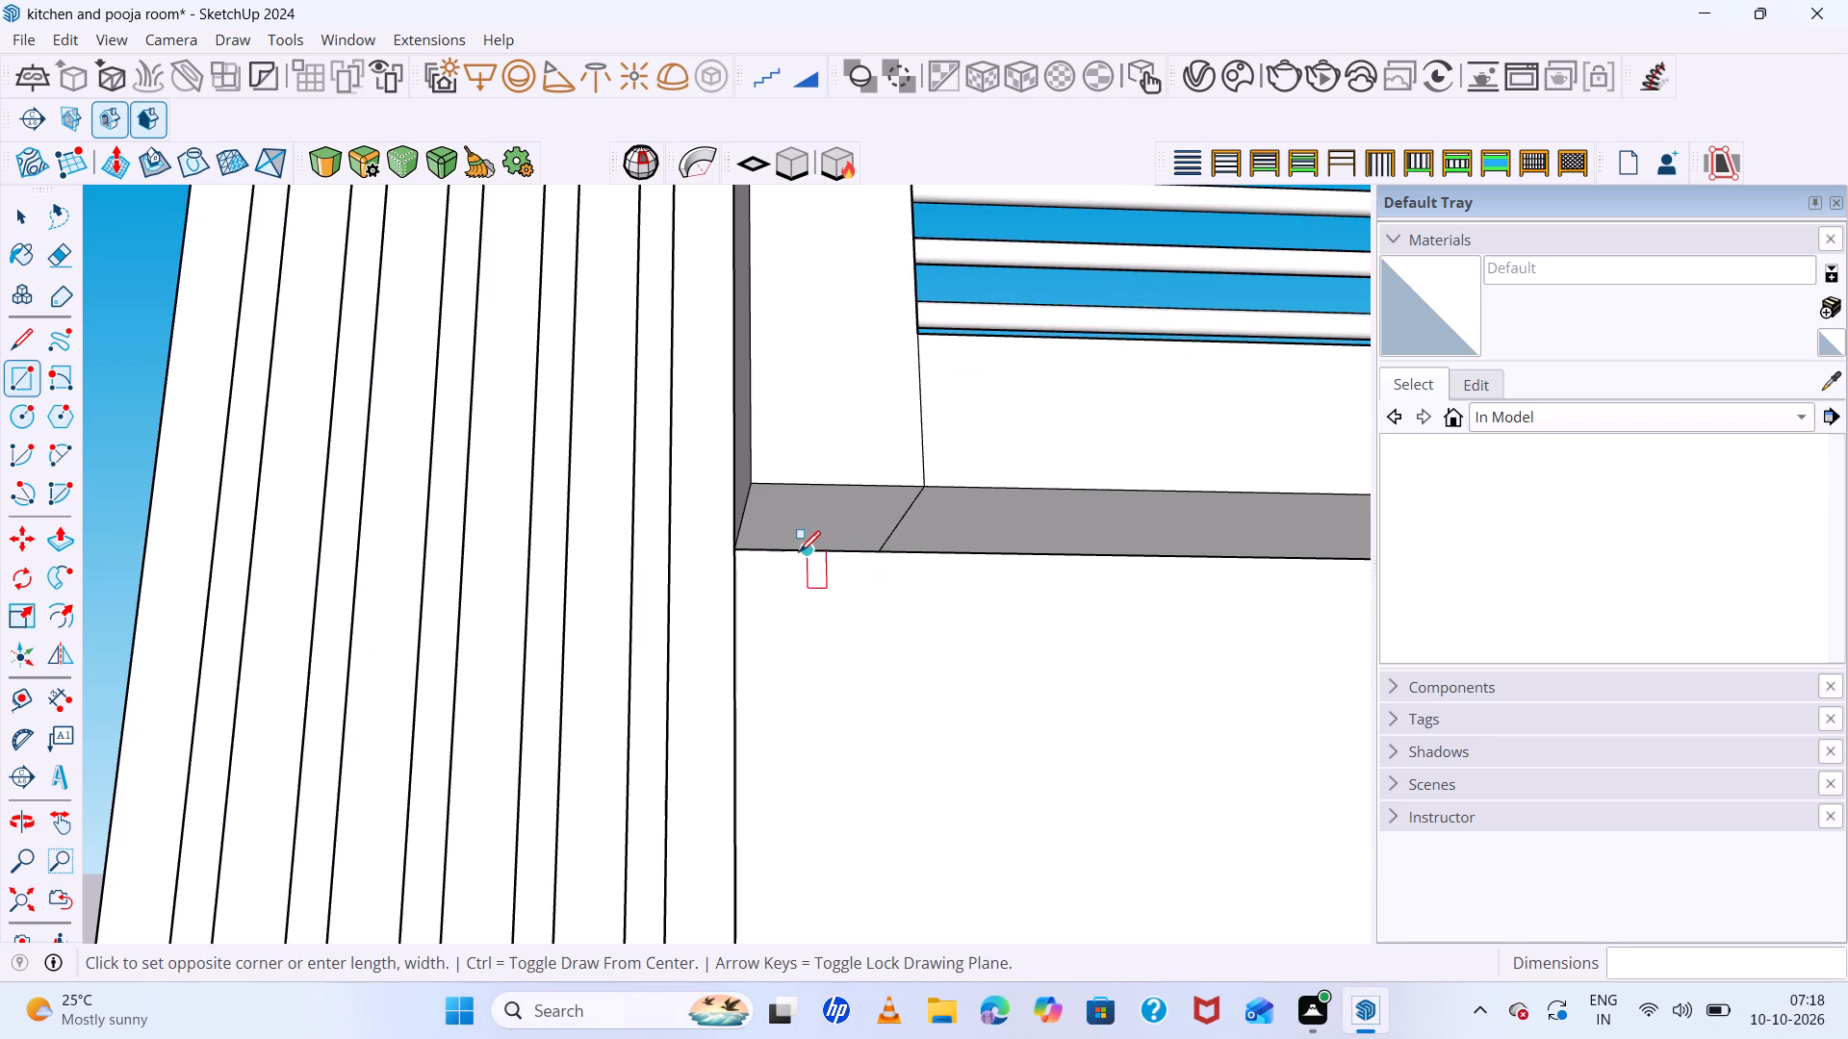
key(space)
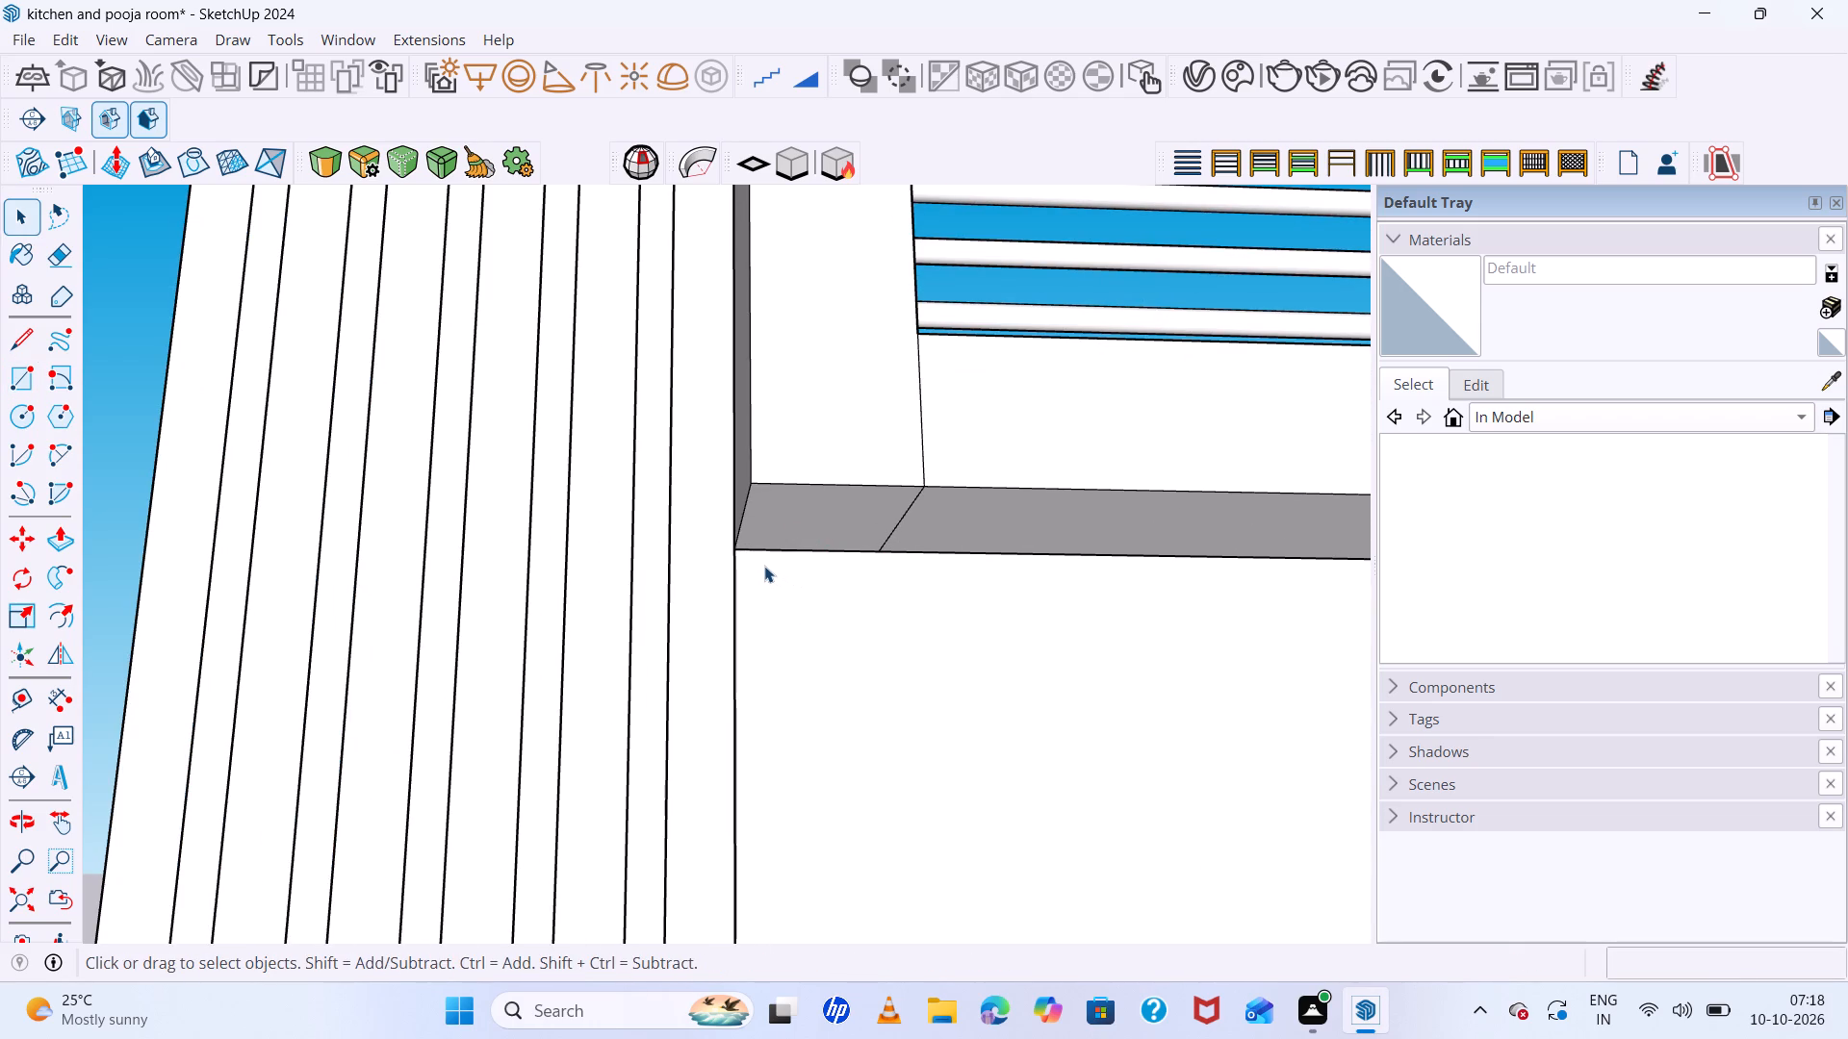
Draw a vertical rectangle about 3" wide and 2' high on the wall, from the window frame's bottom edge down to the countertop.
key(r)
scroll(775, 566, up, 4)
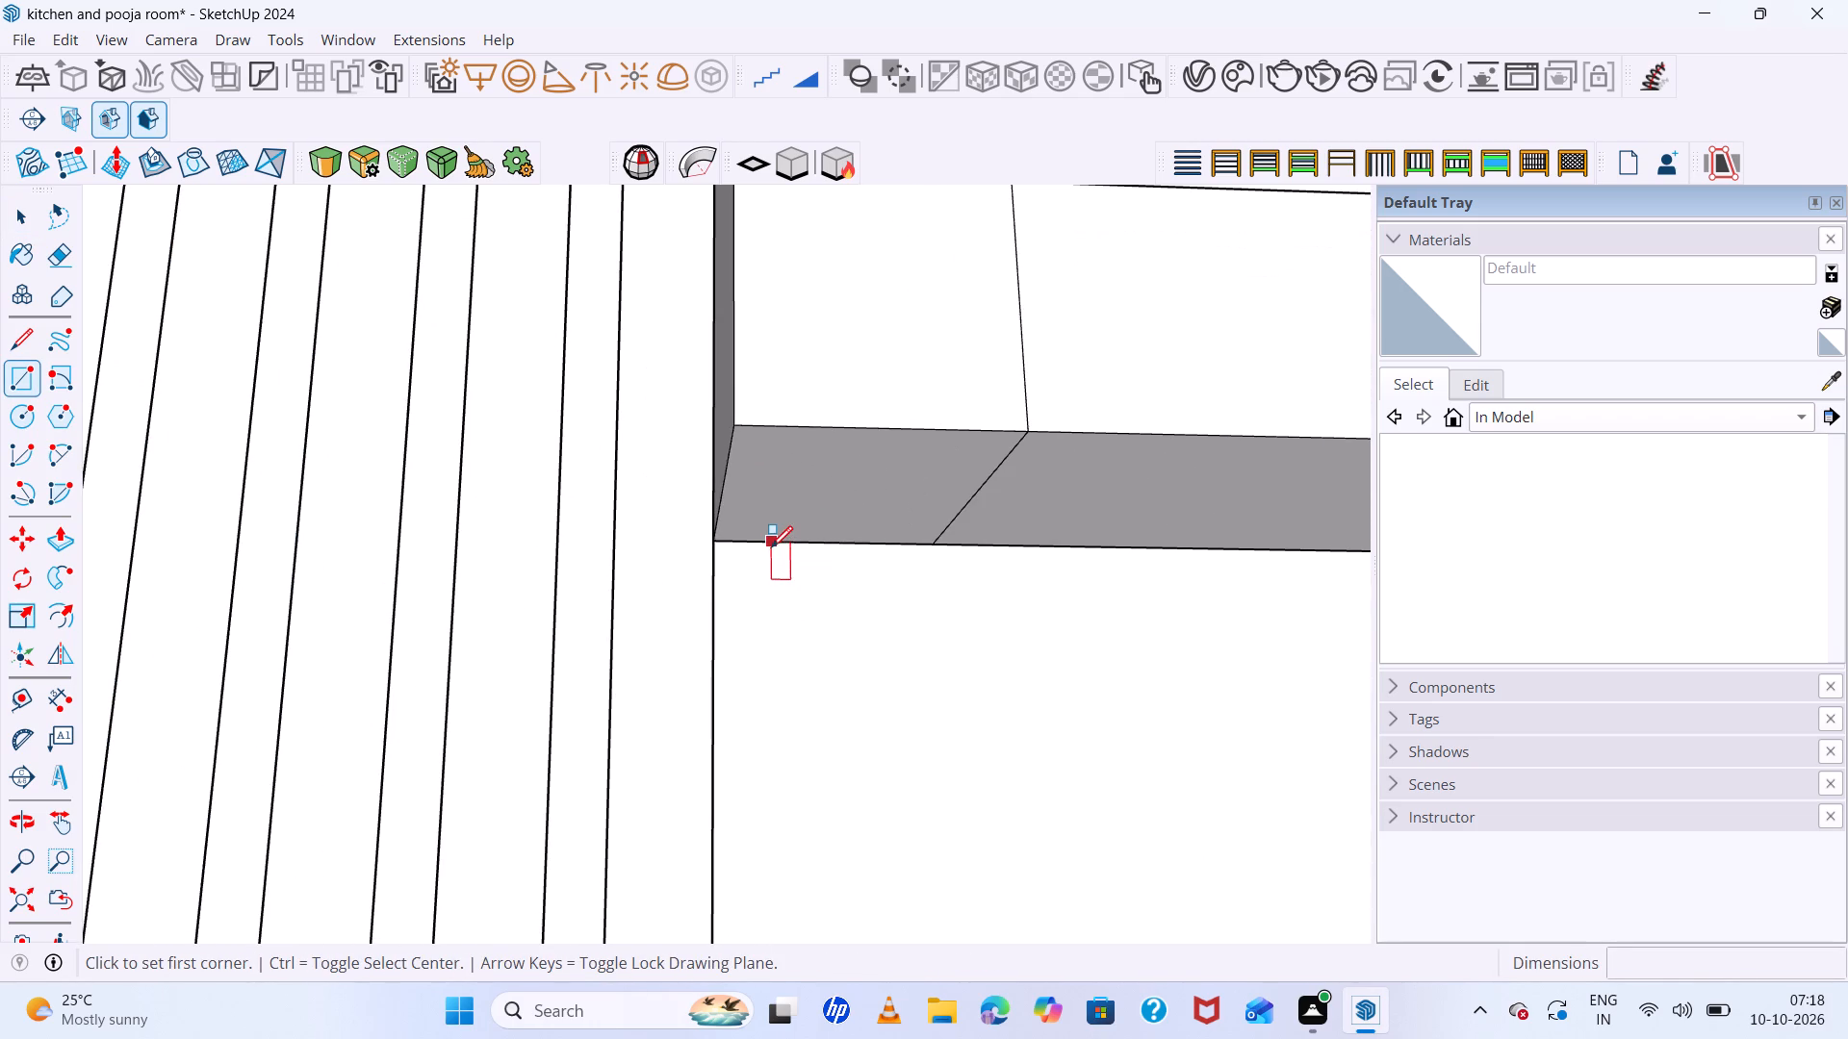
click(771, 547)
scroll(874, 738, down, 12)
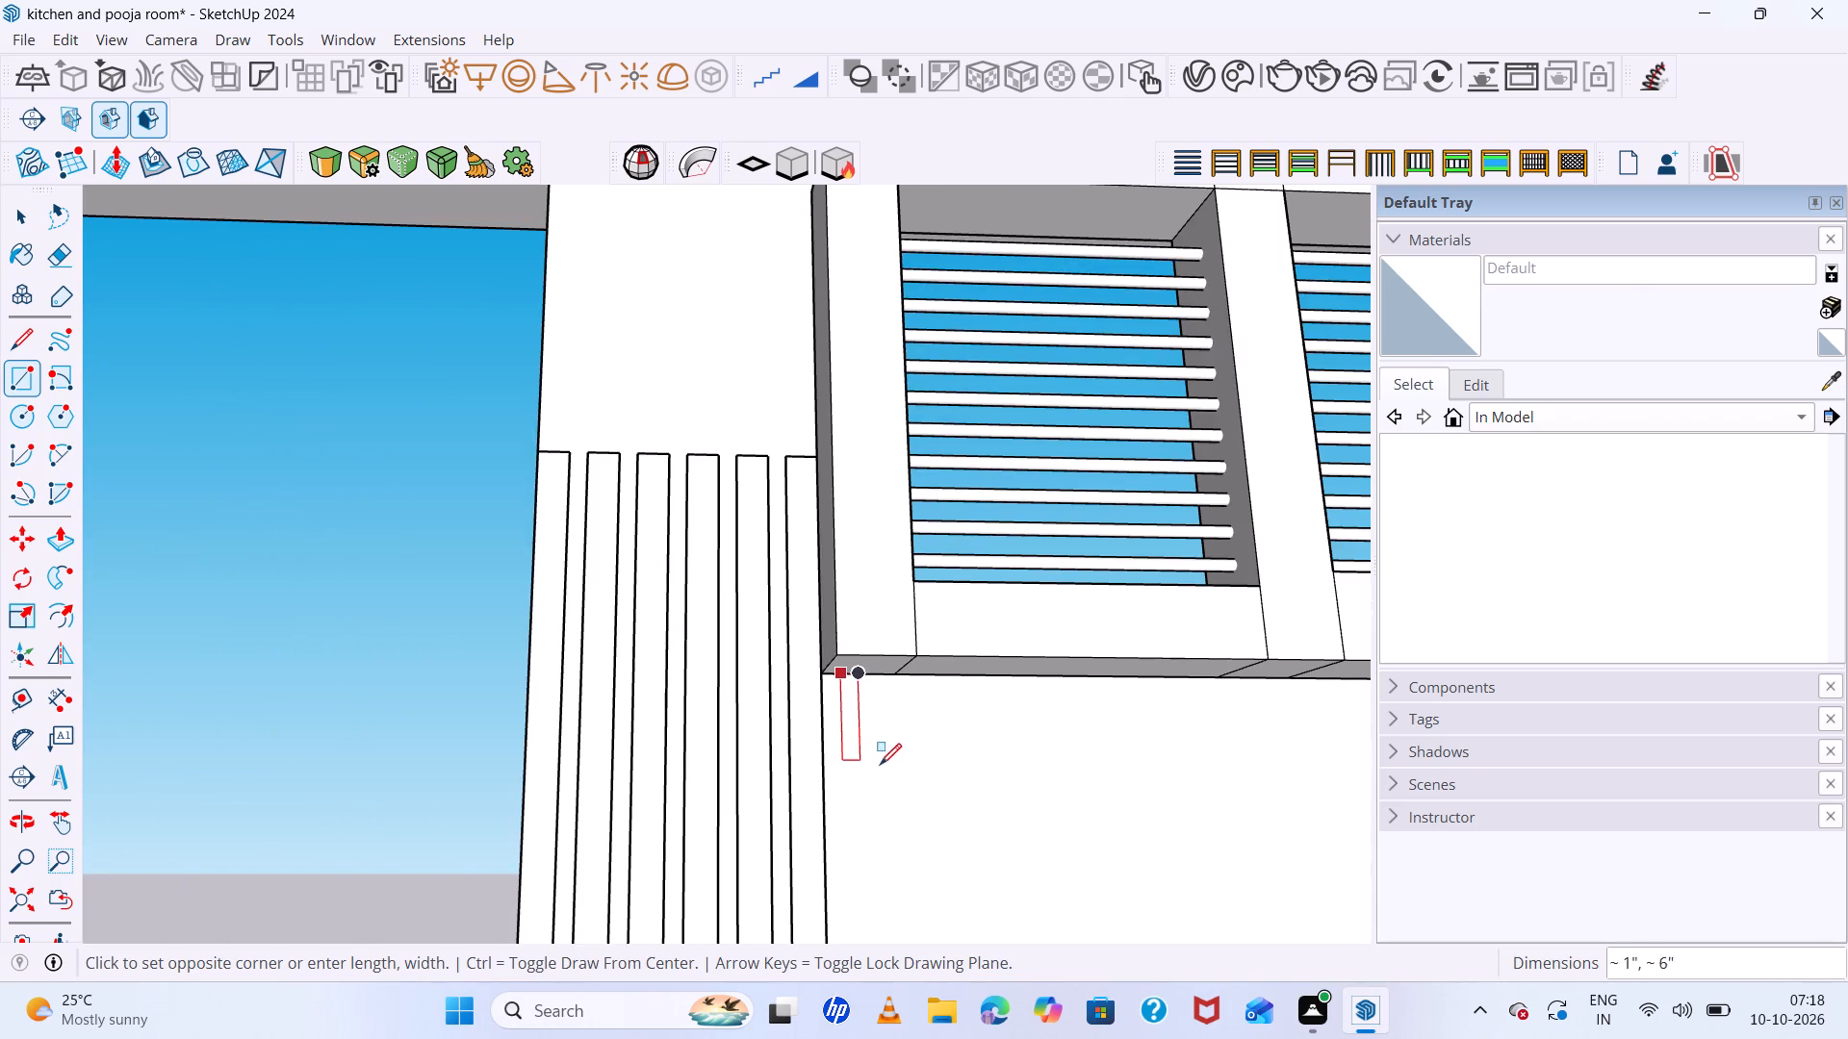
scroll(897, 806, down, 9)
middle_drag(896, 852, 911, 928)
middle_click(911, 928)
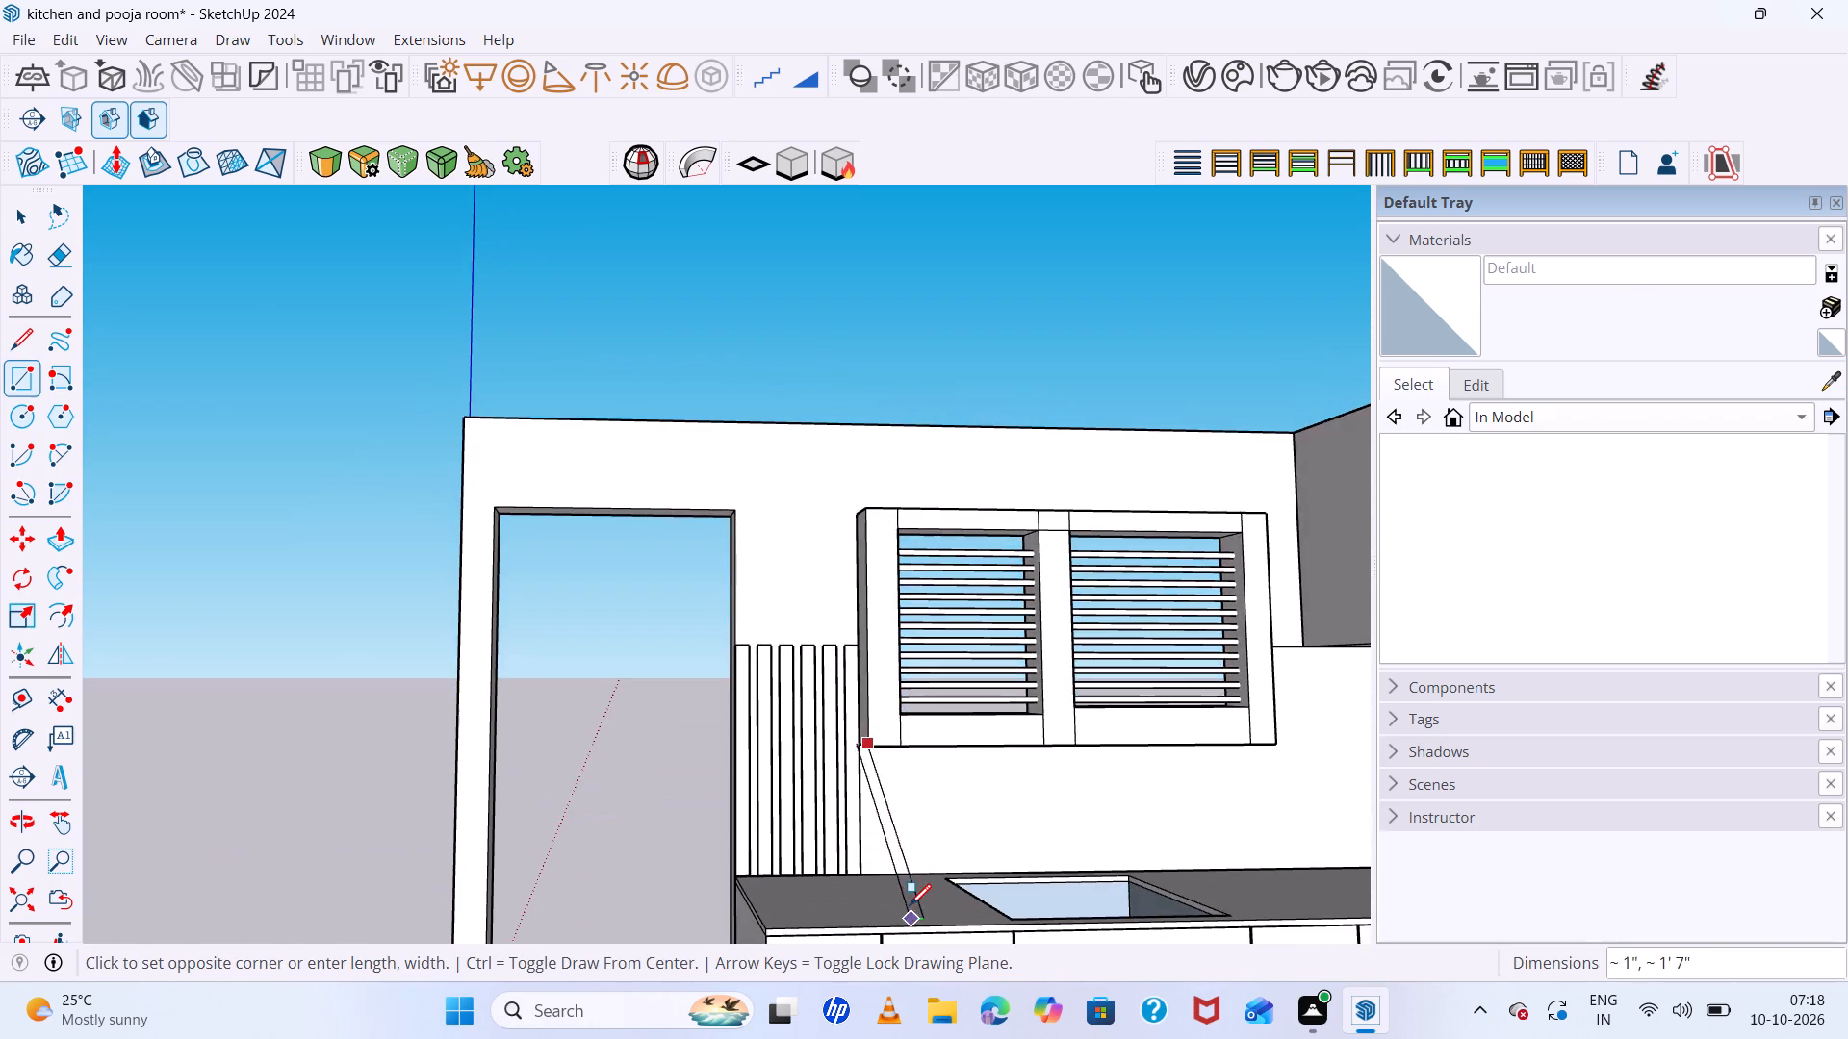
scroll(910, 905, up, 11)
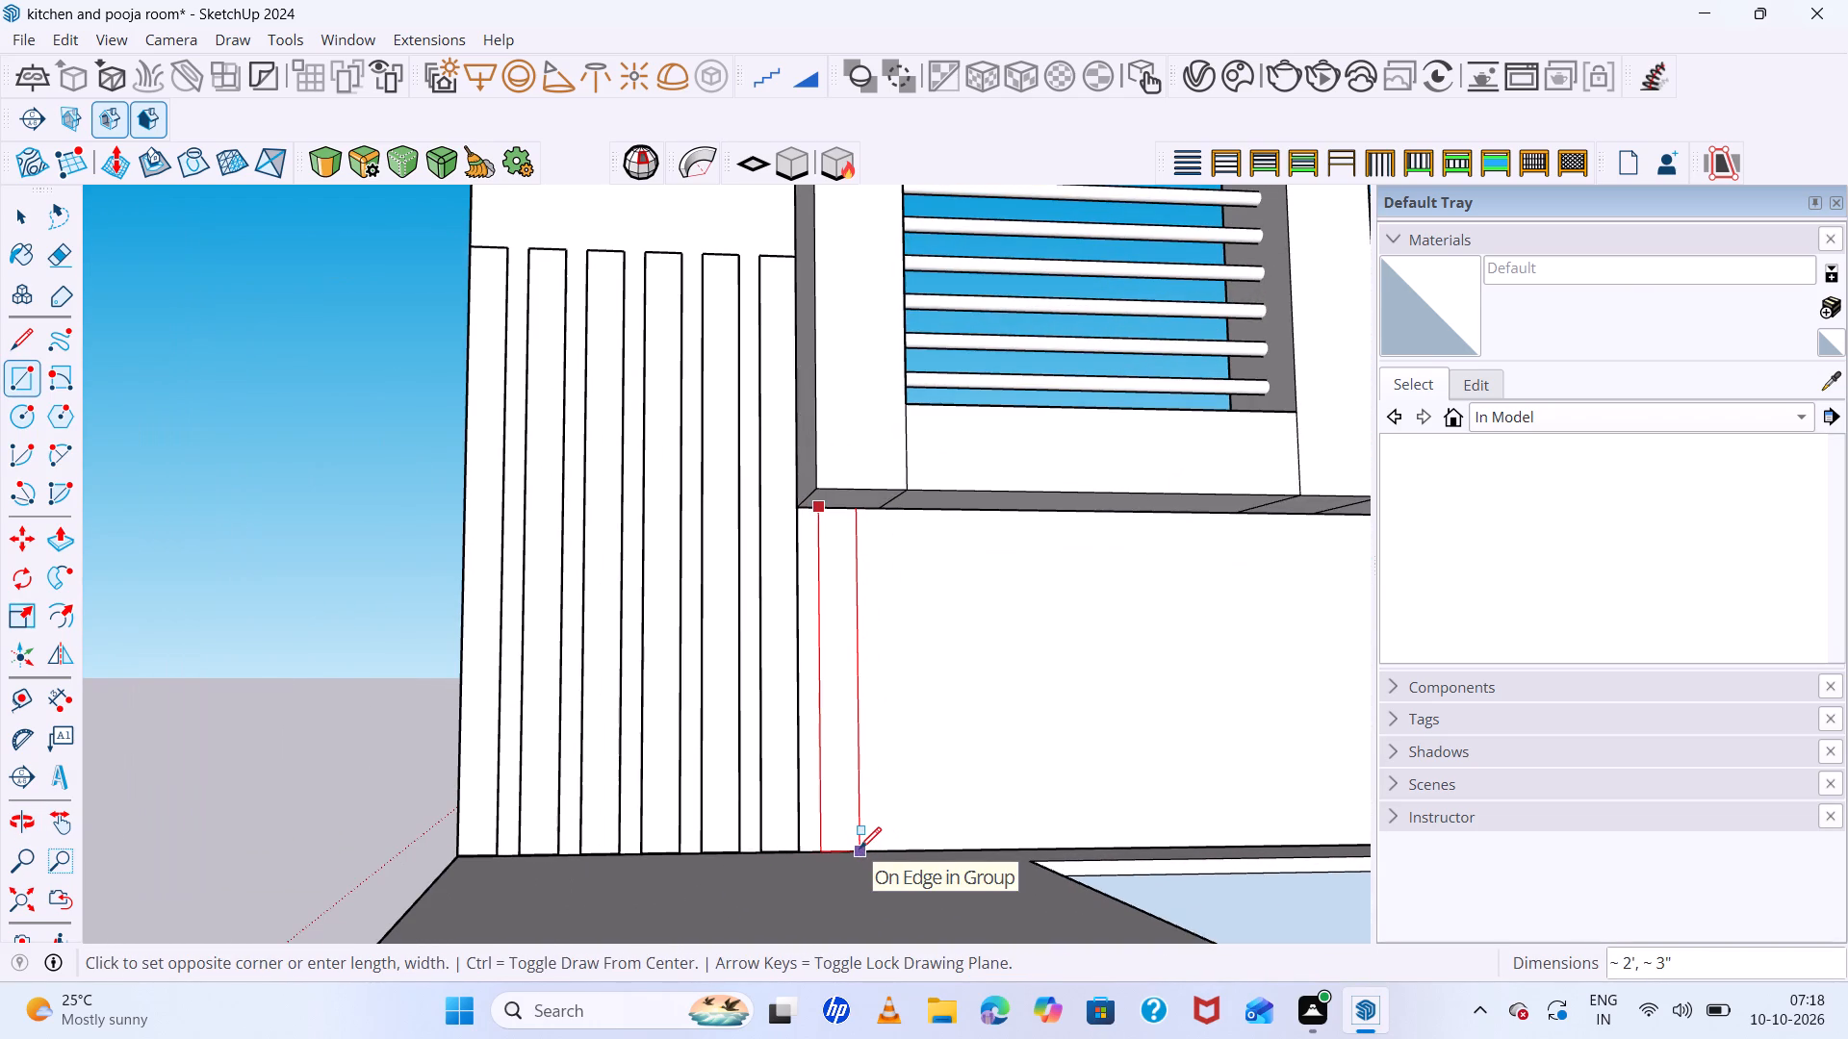
click(860, 849)
key(space)
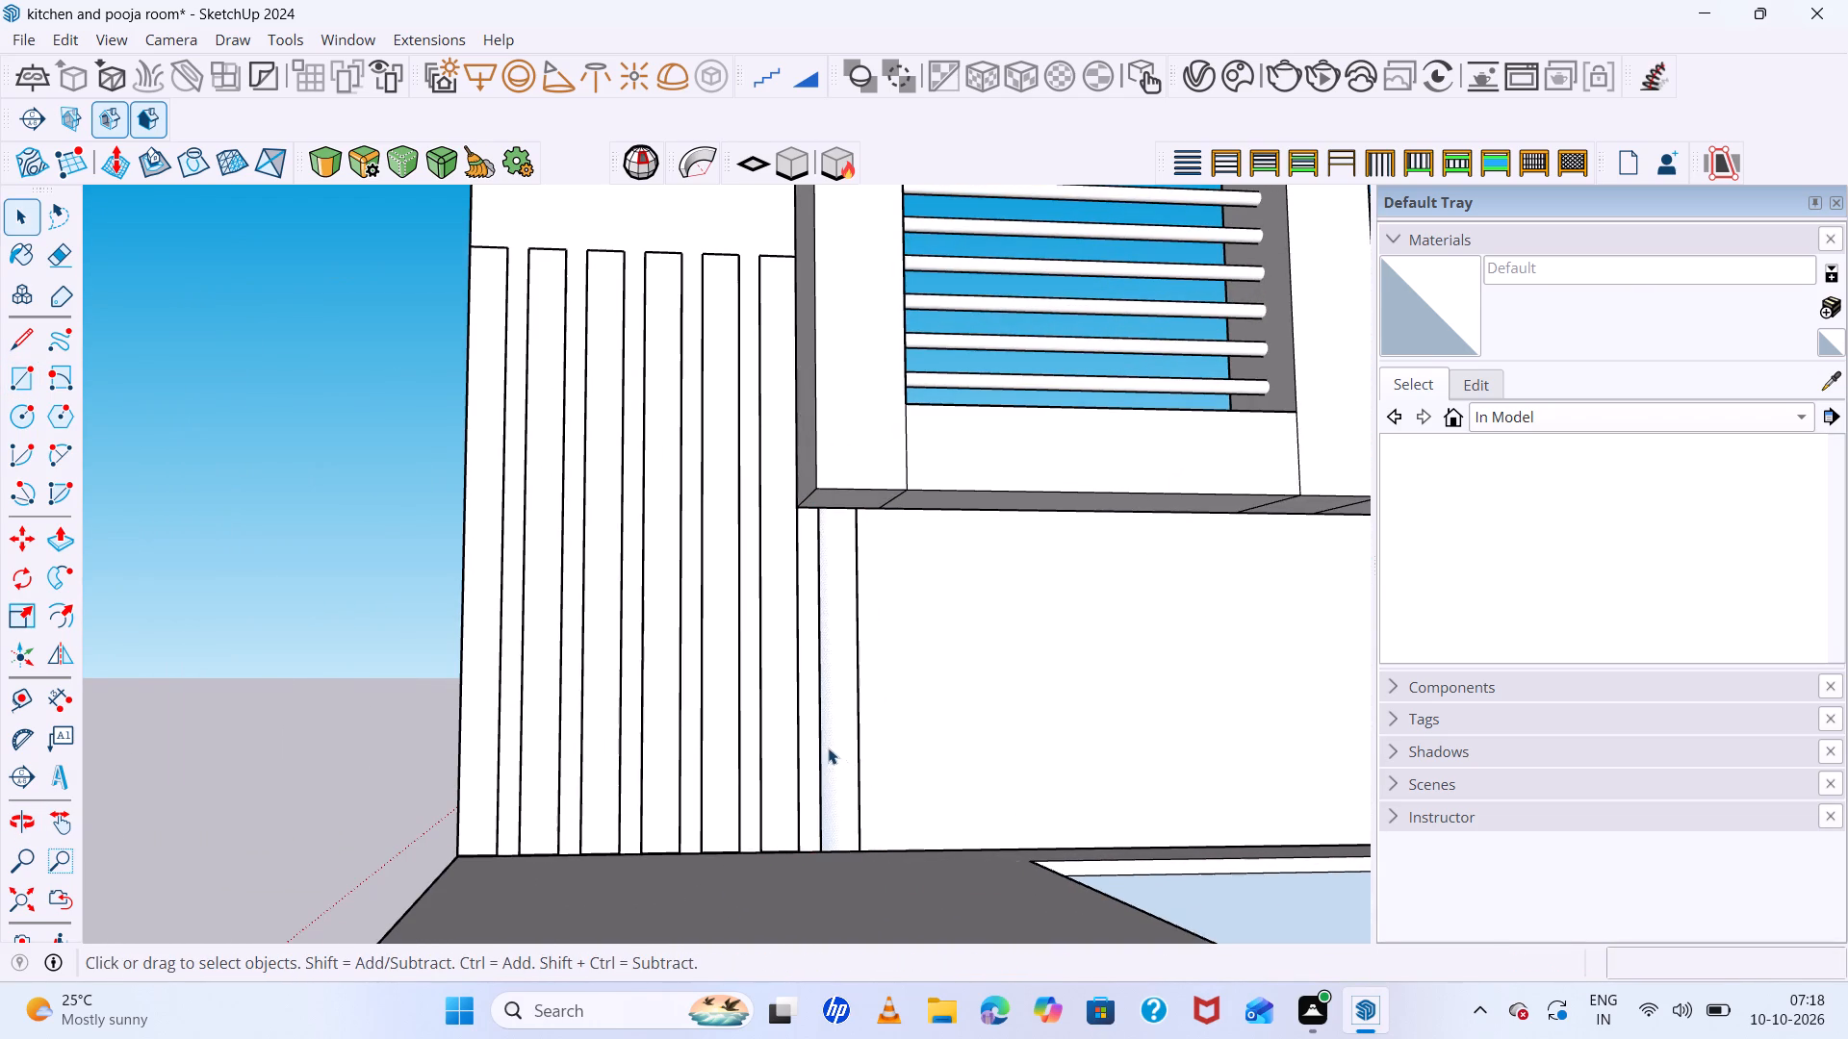
Copy the rectangle and its edges about 6' 7" along the countertop to the window's far end, dividing the distance into 10 equal copies.
click(826, 745)
right_click(849, 751)
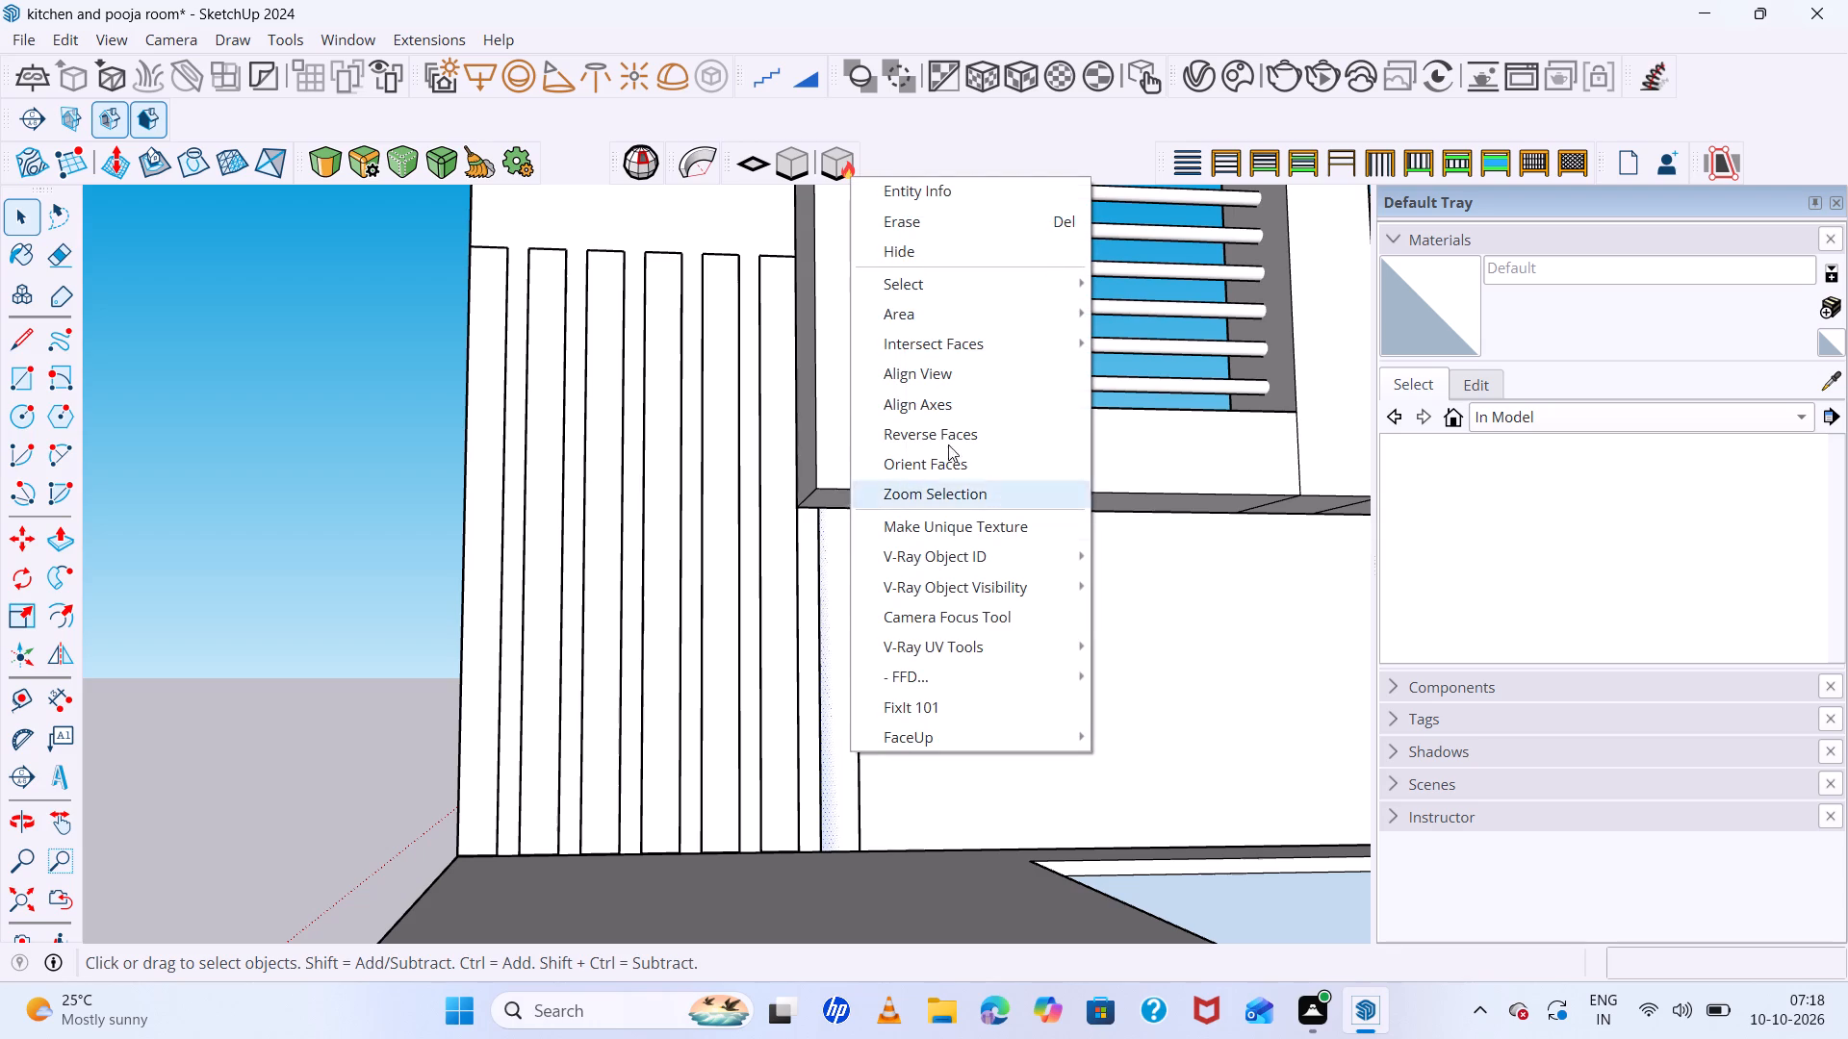
click(855, 806)
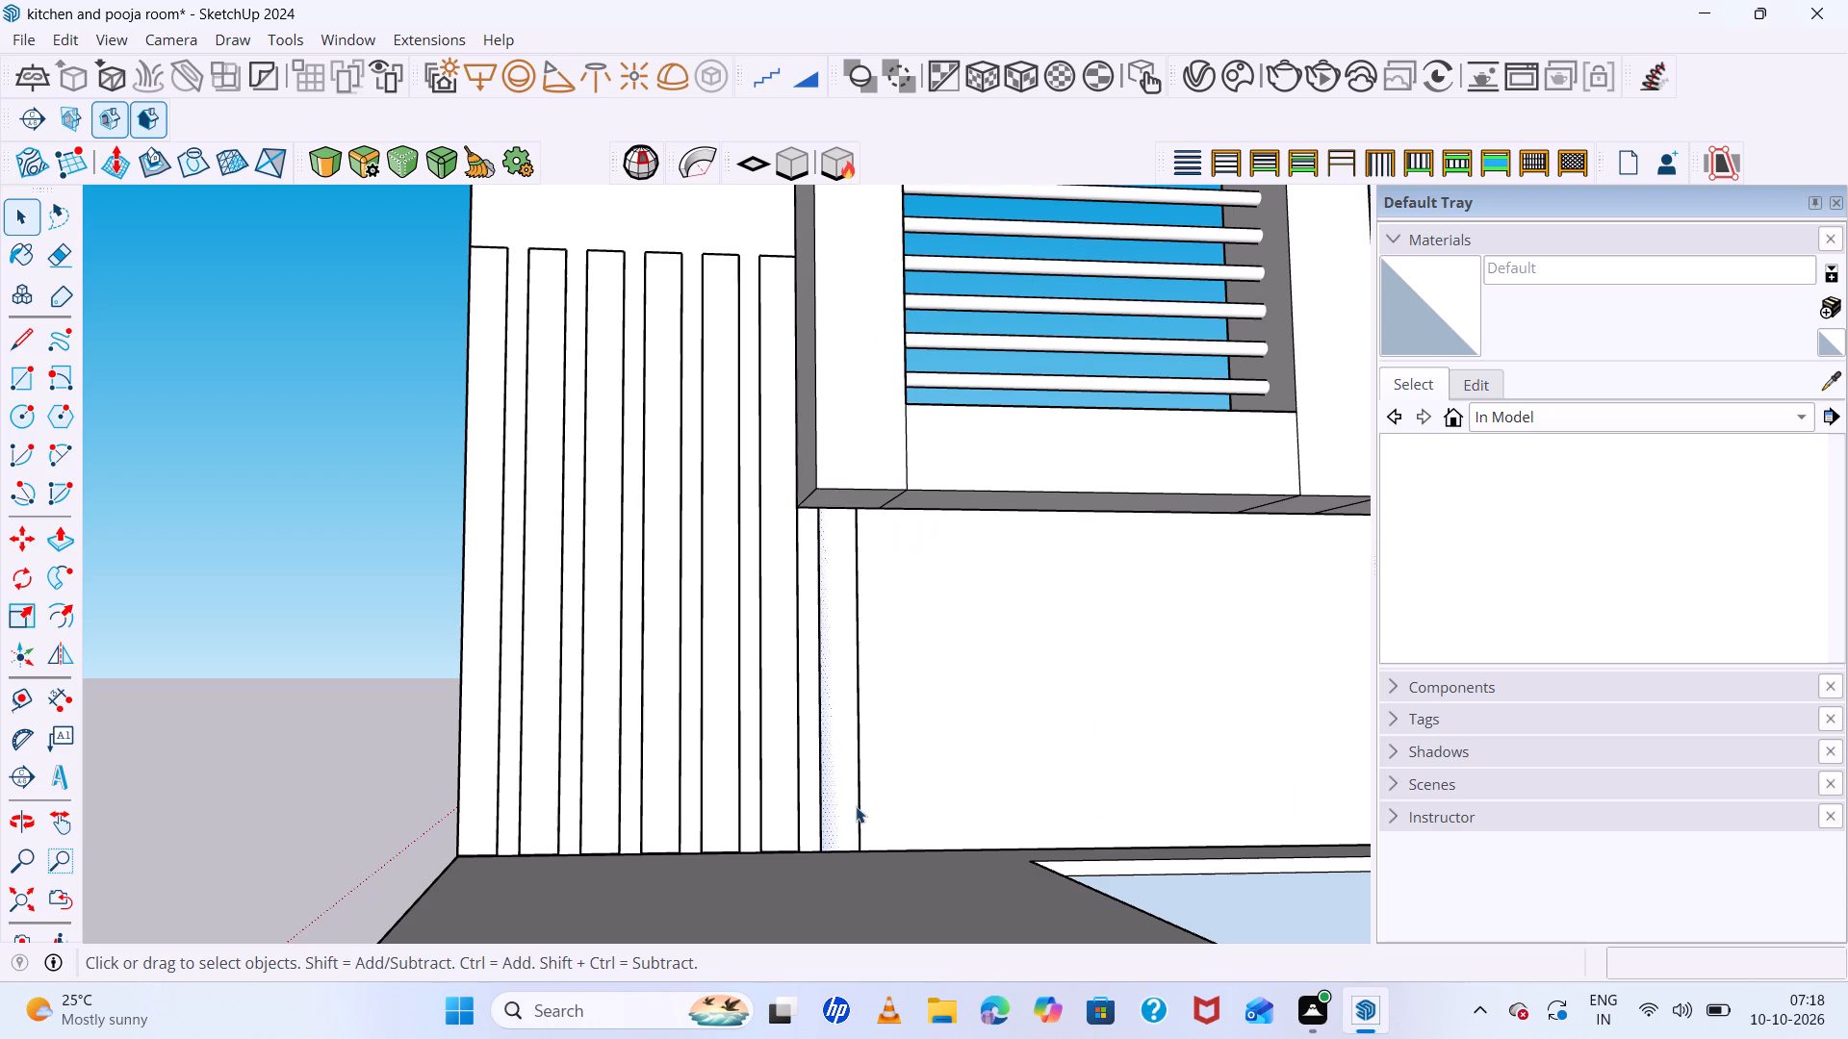
double_click(854, 811)
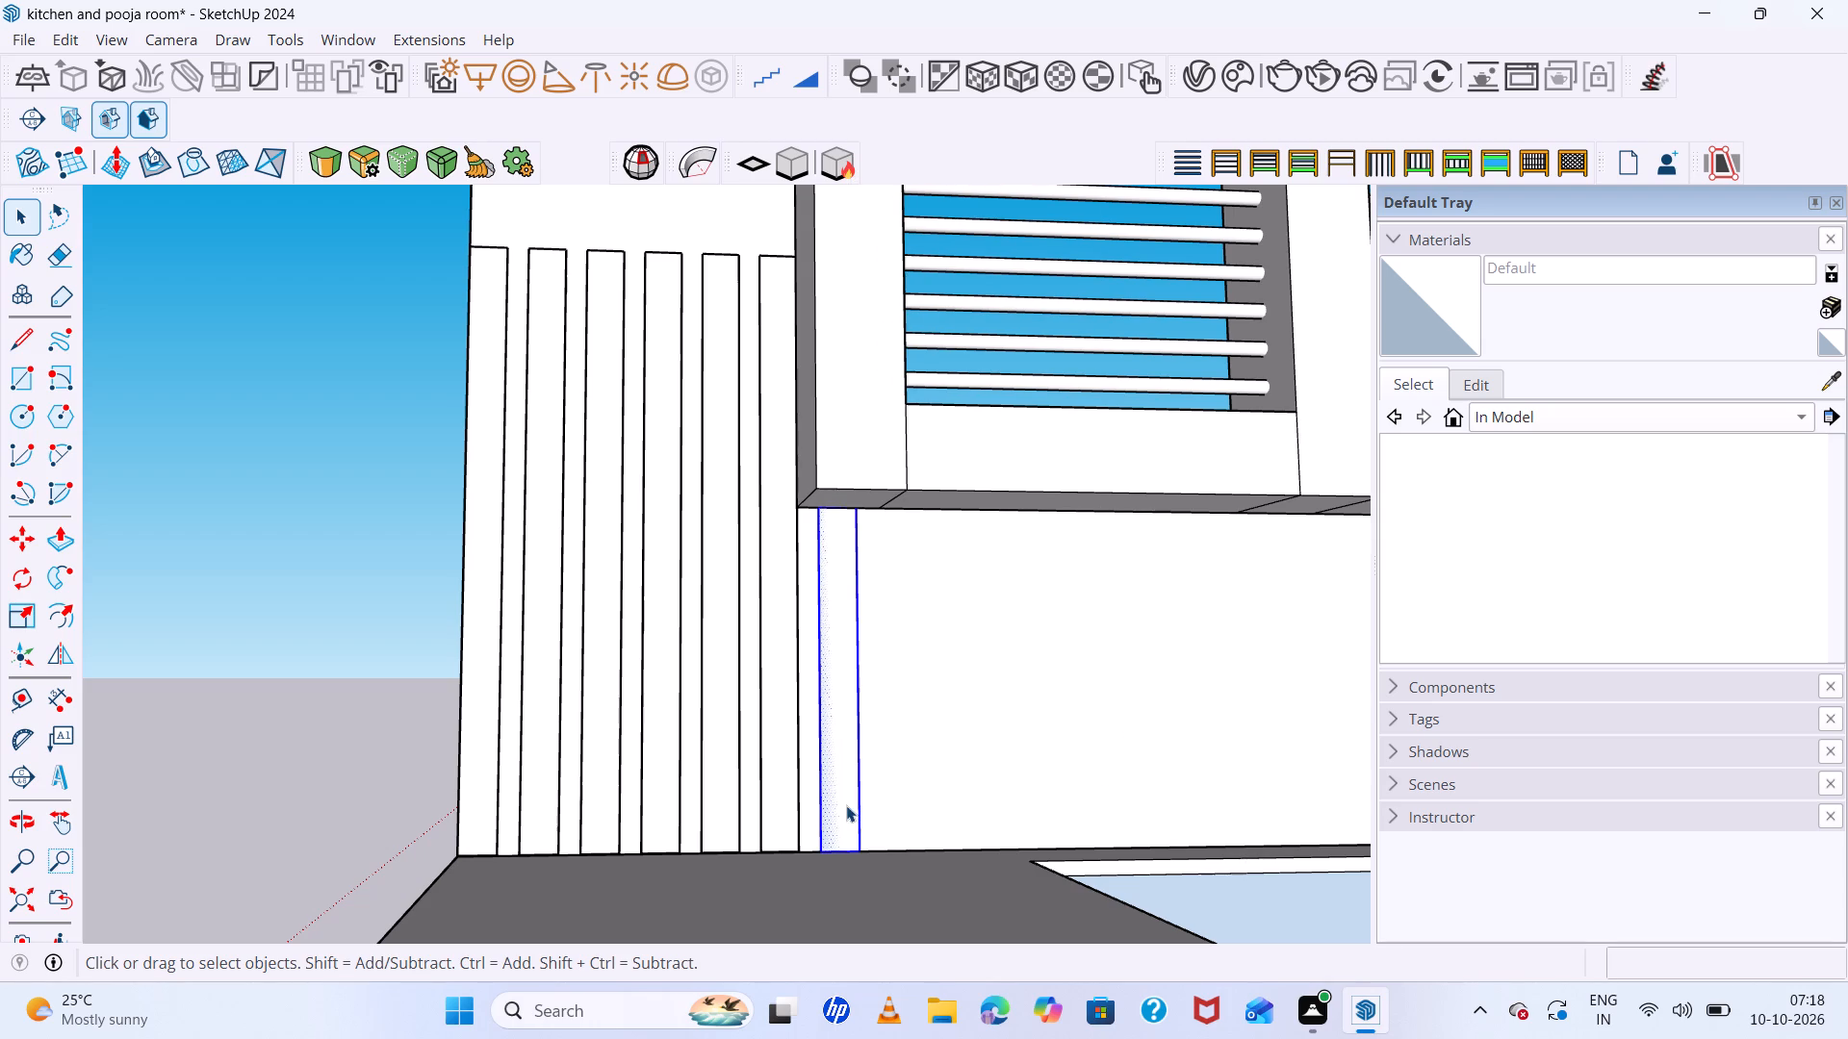
key(m)
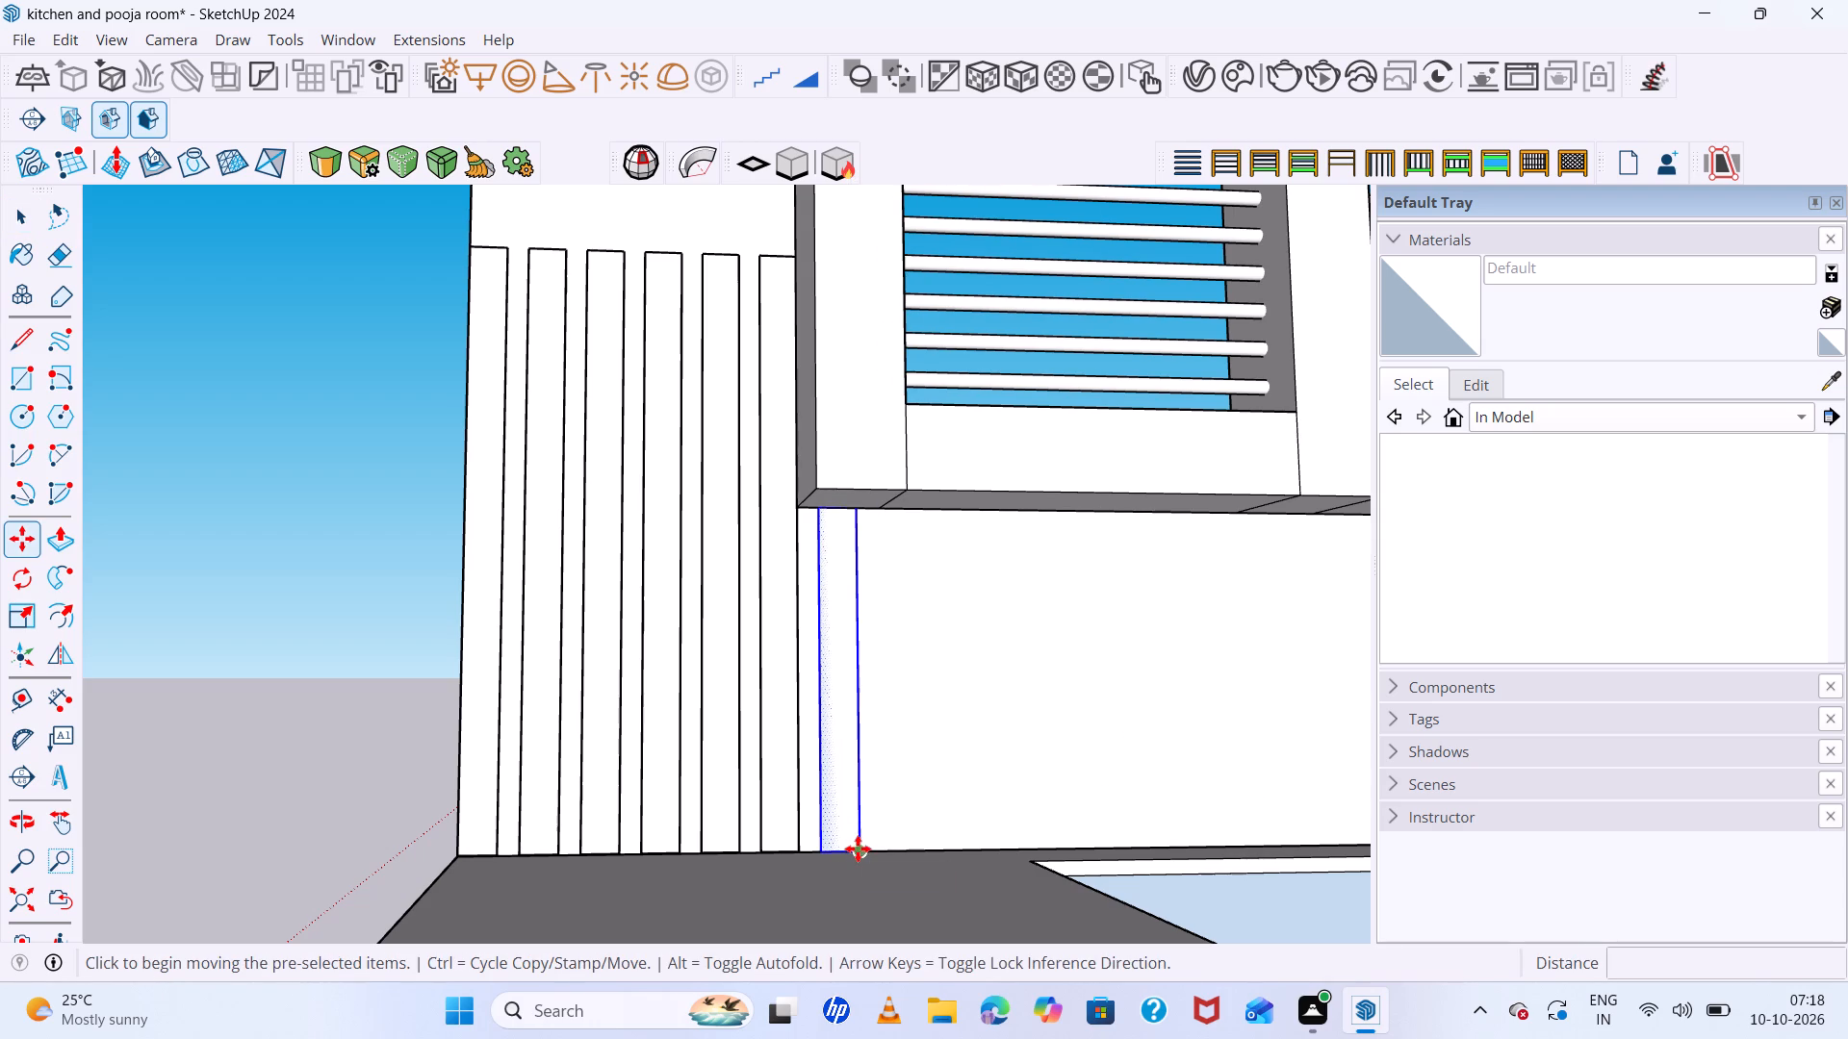
ctrl+click(858, 849)
scroll(951, 839, down, 6)
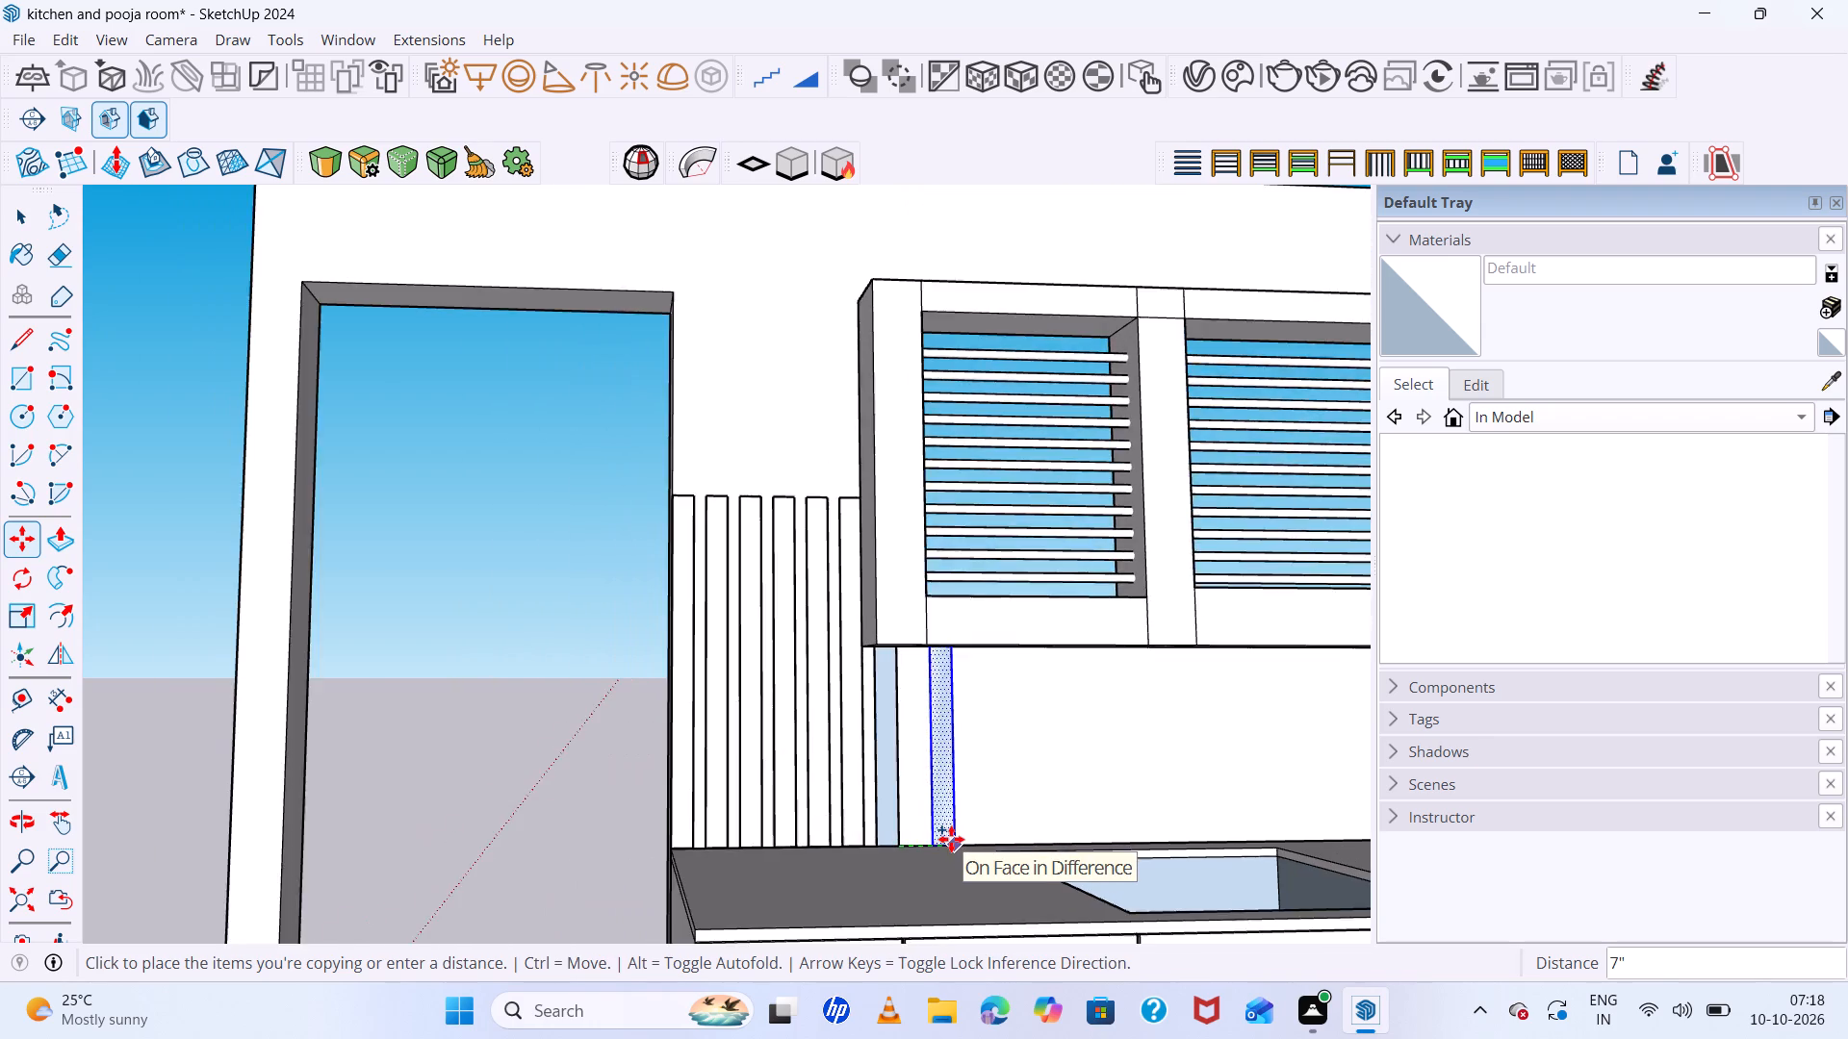
scroll(951, 839, down, 6)
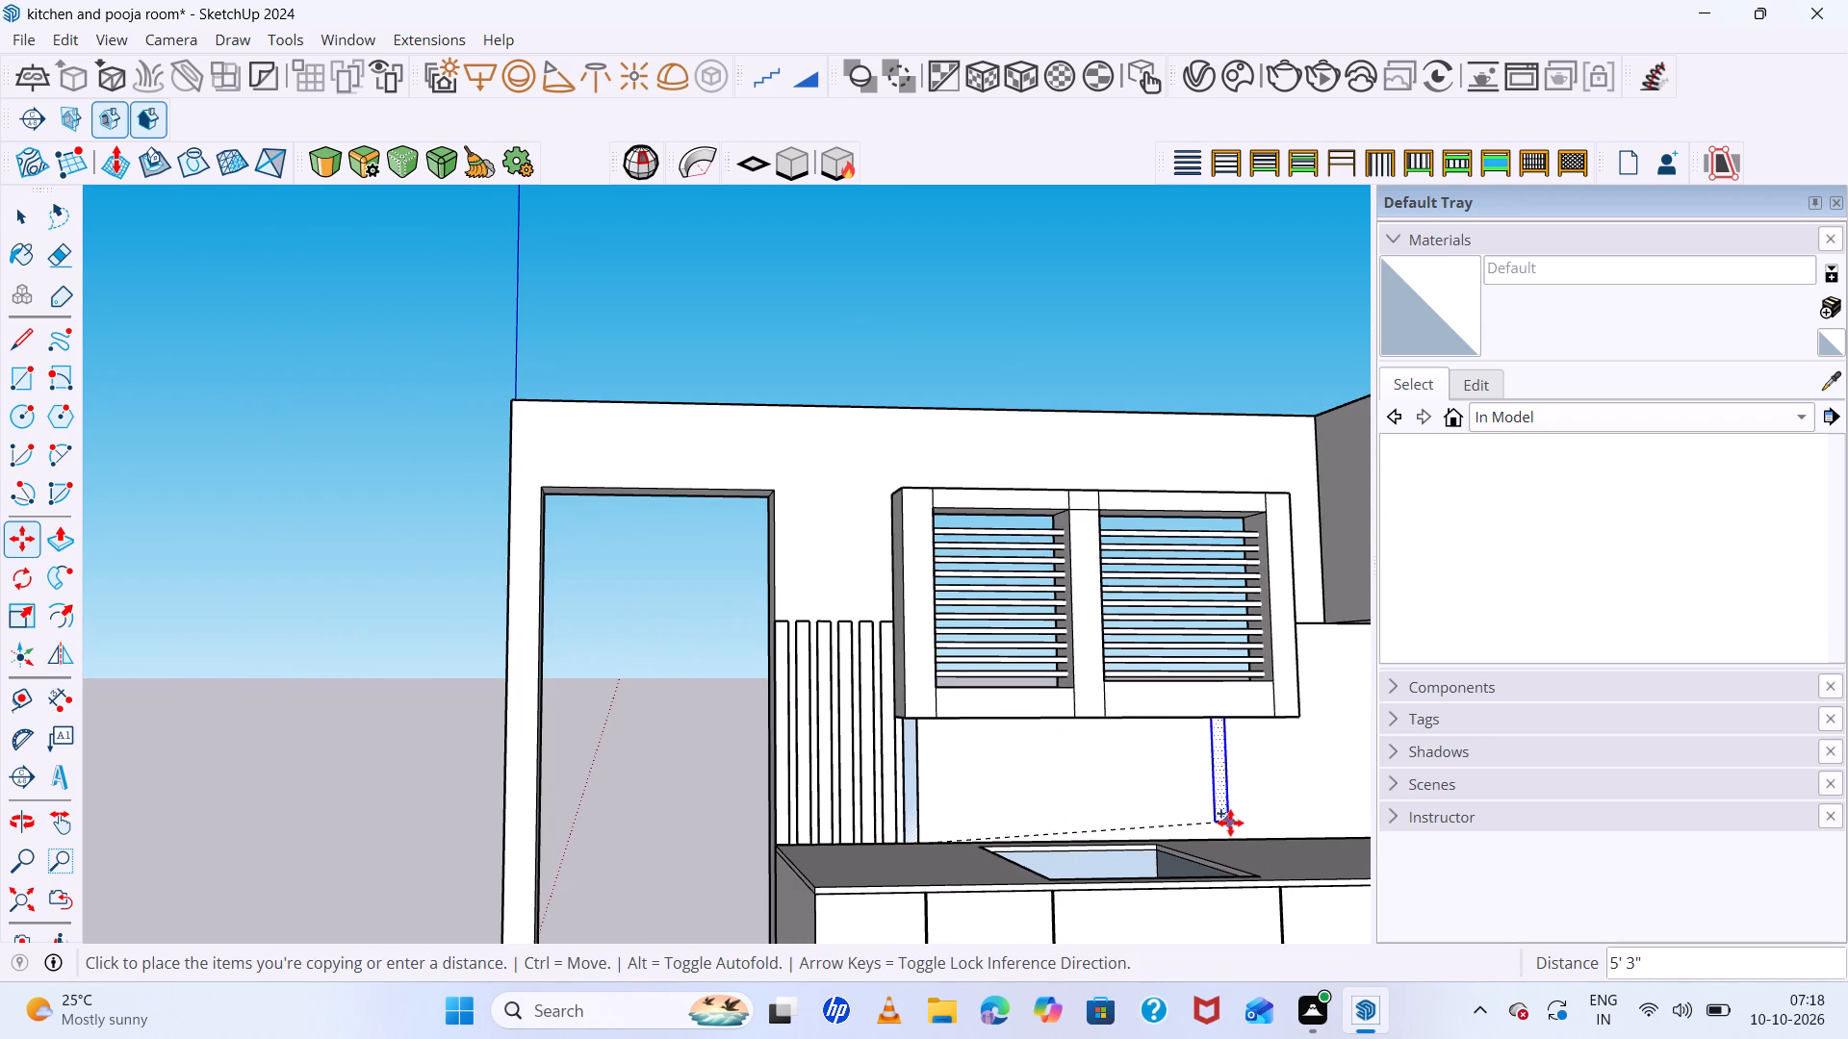
click(1302, 842)
scroll(877, 786, up, 17)
scroll(886, 751, down, 13)
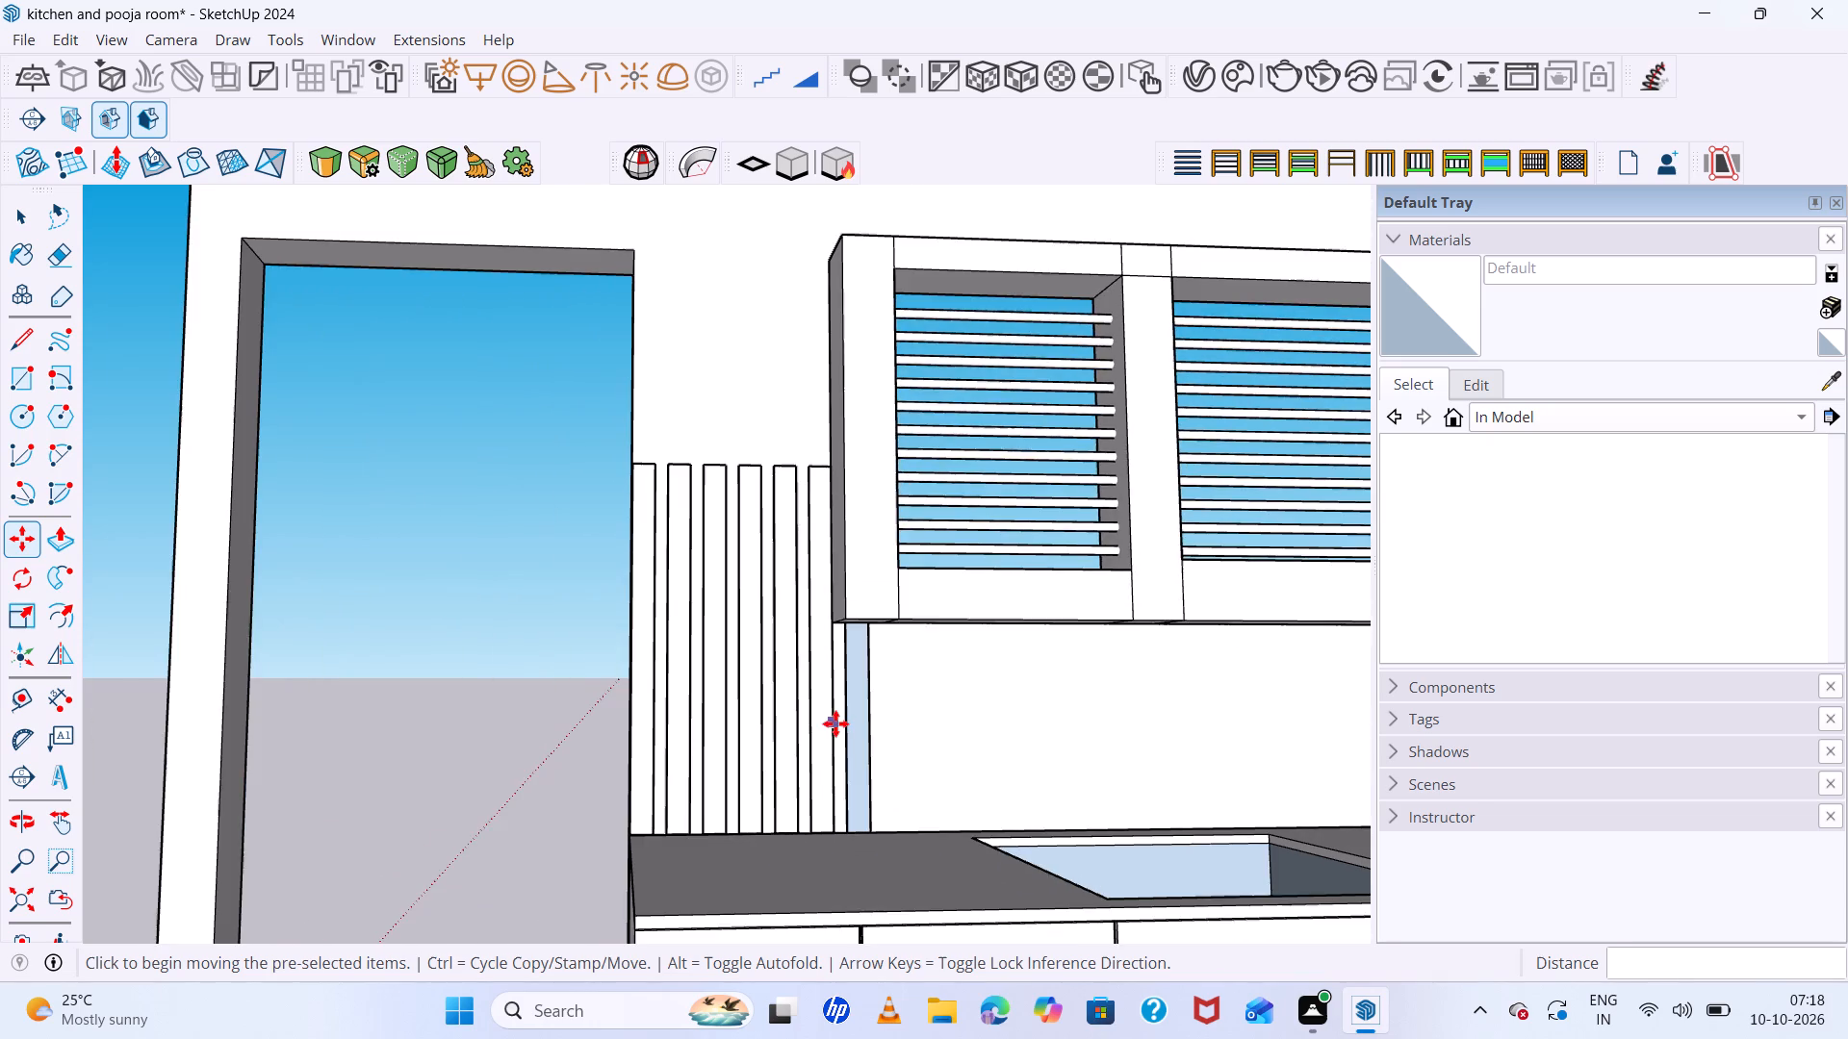
scroll(835, 723, down, 6)
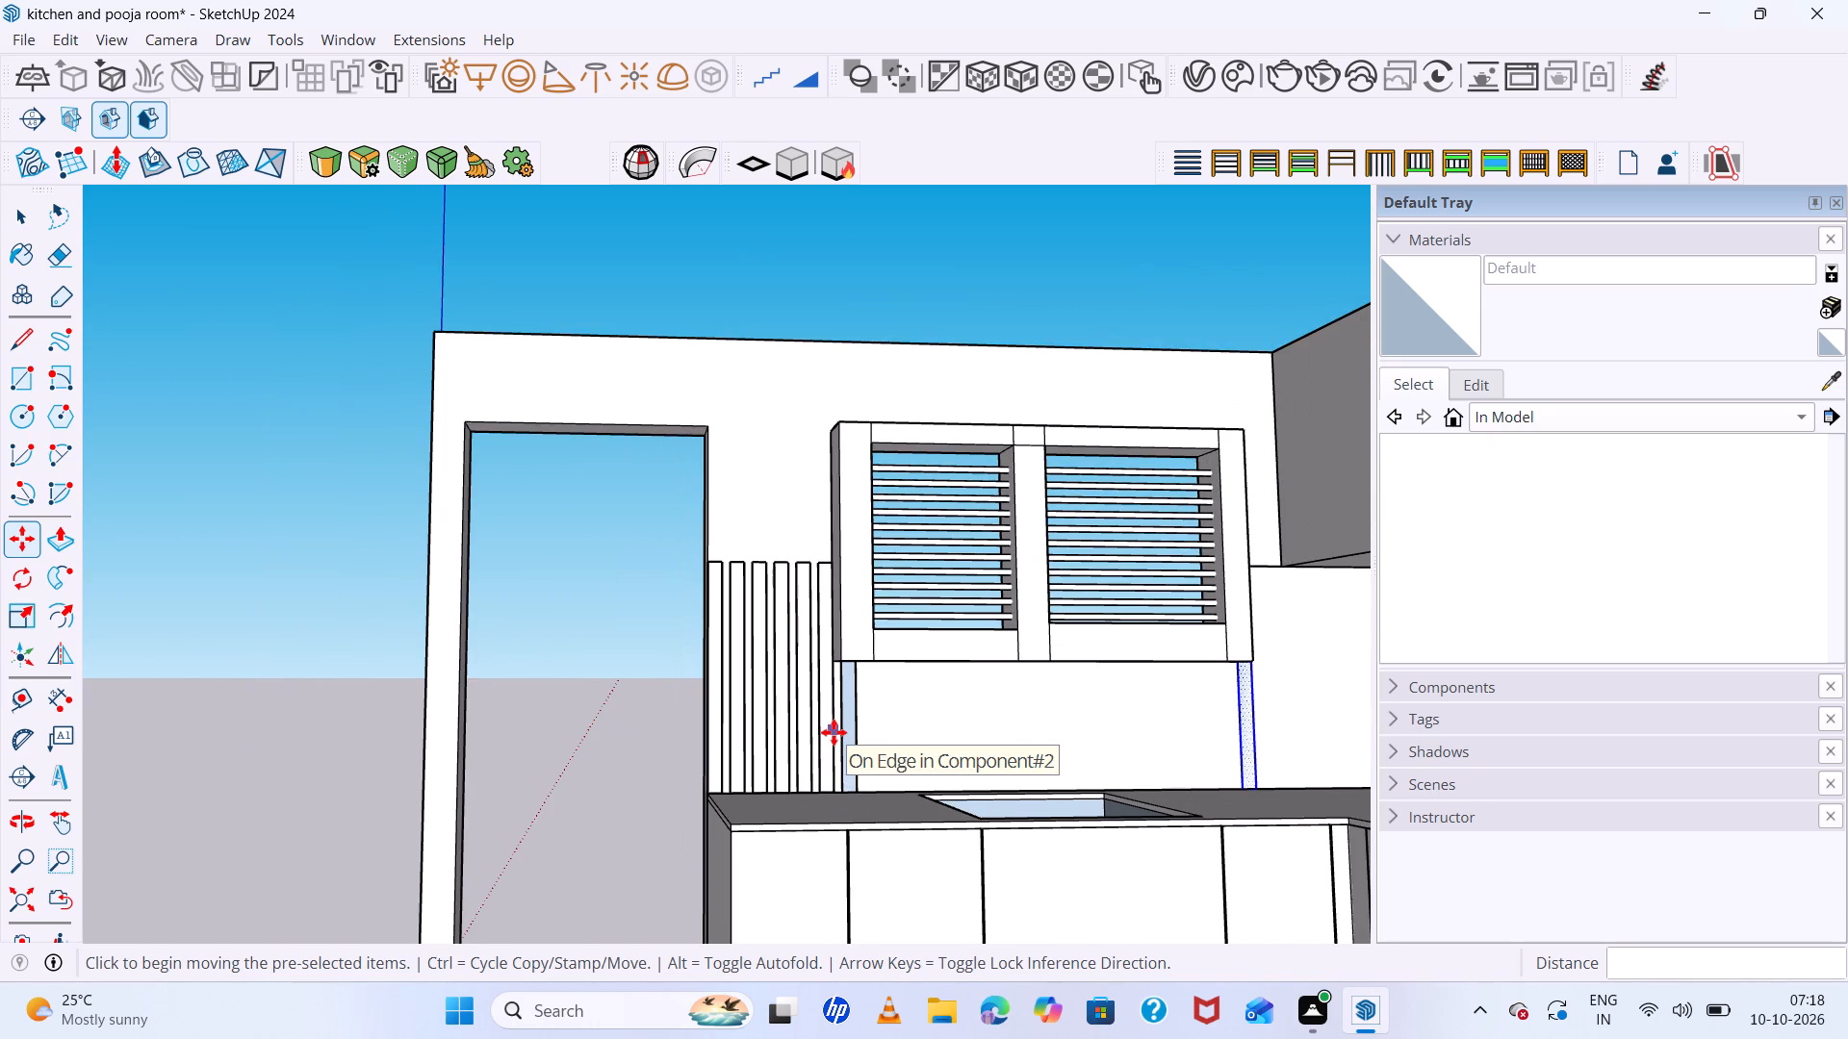
text(10/)
key(Return)
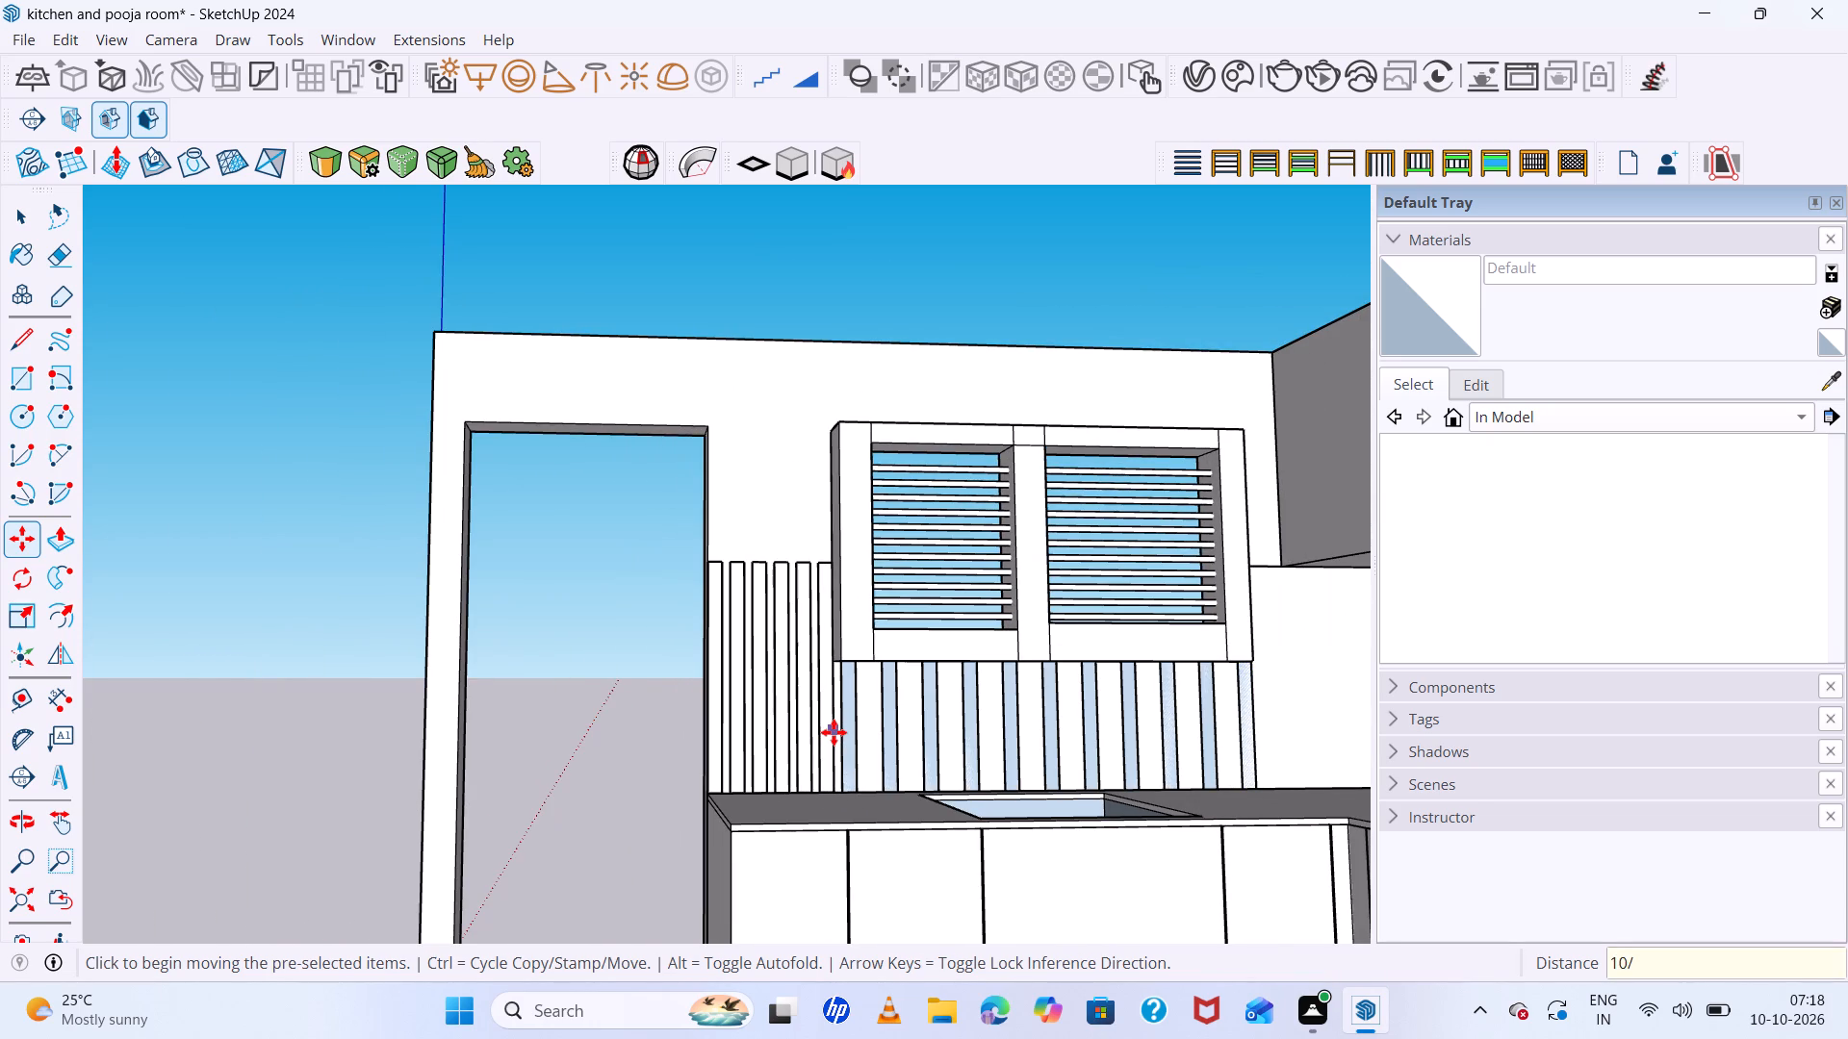
Change the strip array below the window to 20 equal divisions and clear the selection.
text(20/)
key(Return)
scroll(830, 468, down, 4)
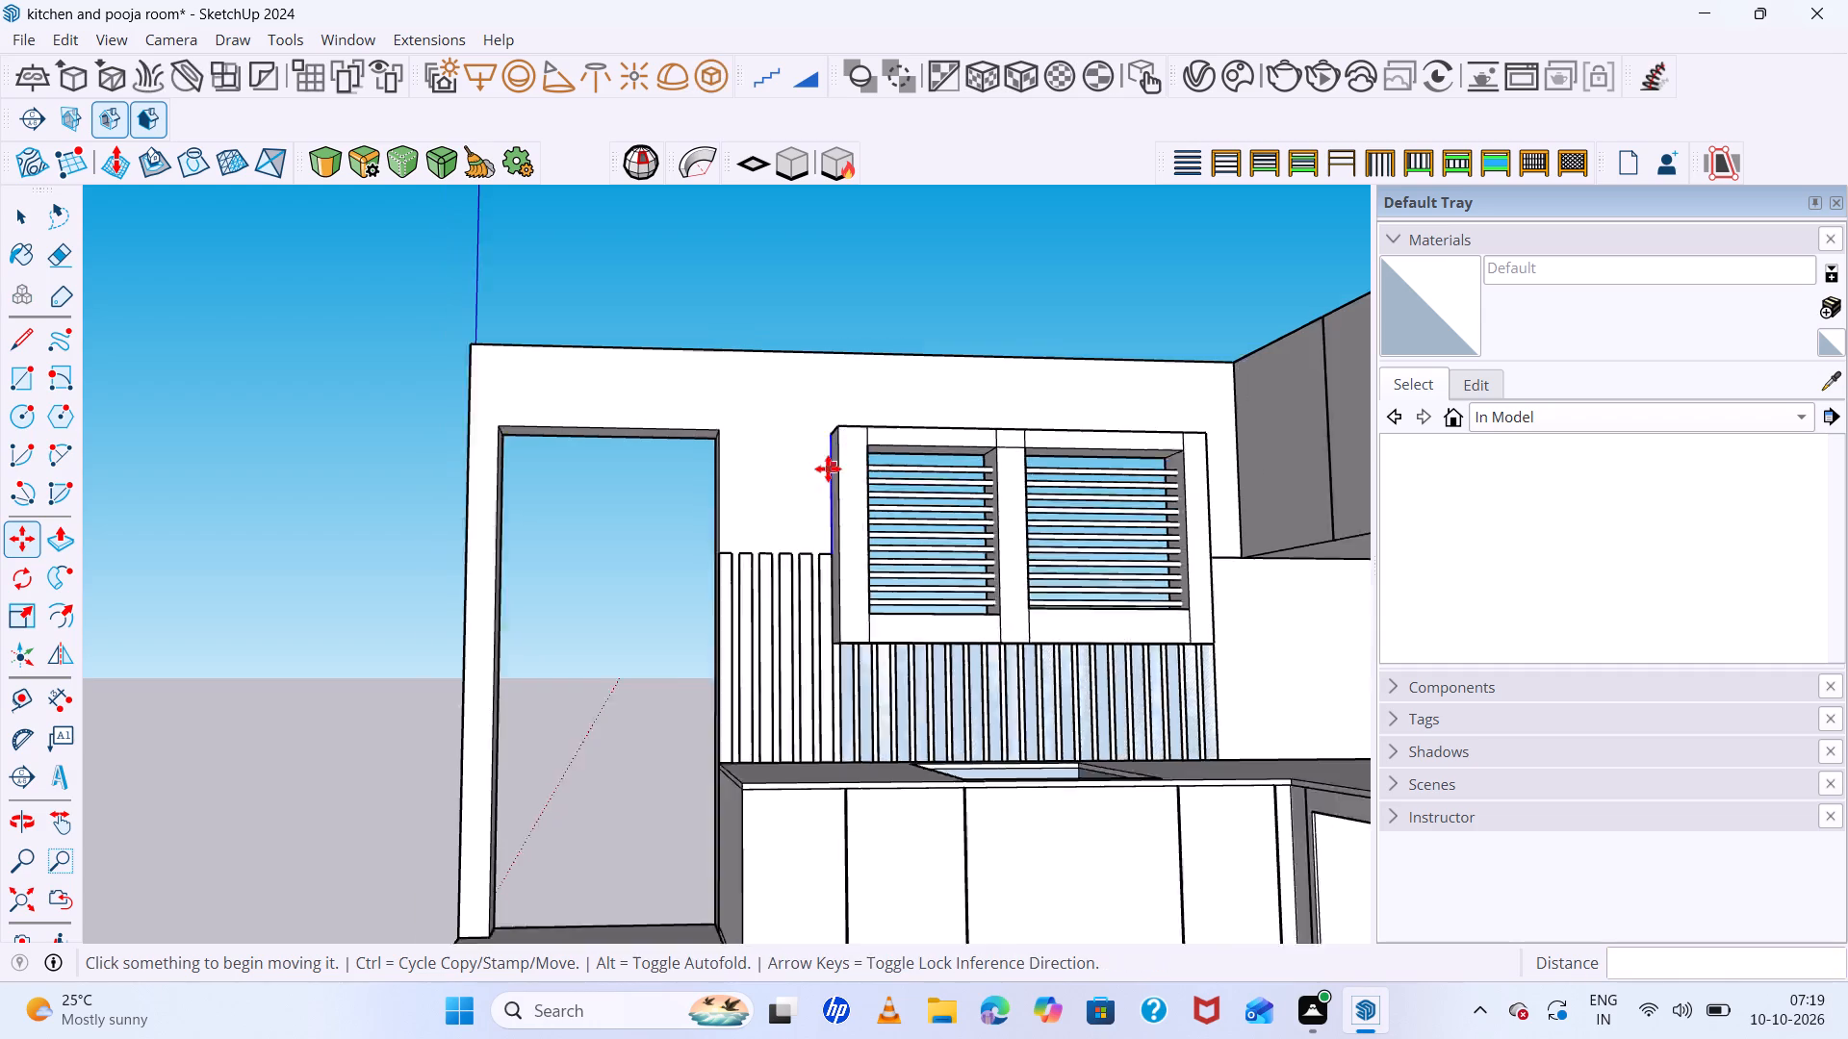
scroll(828, 469, down, 4)
middle_drag(903, 554, 1007, 690)
scroll(1118, 522, up, 7)
key(space)
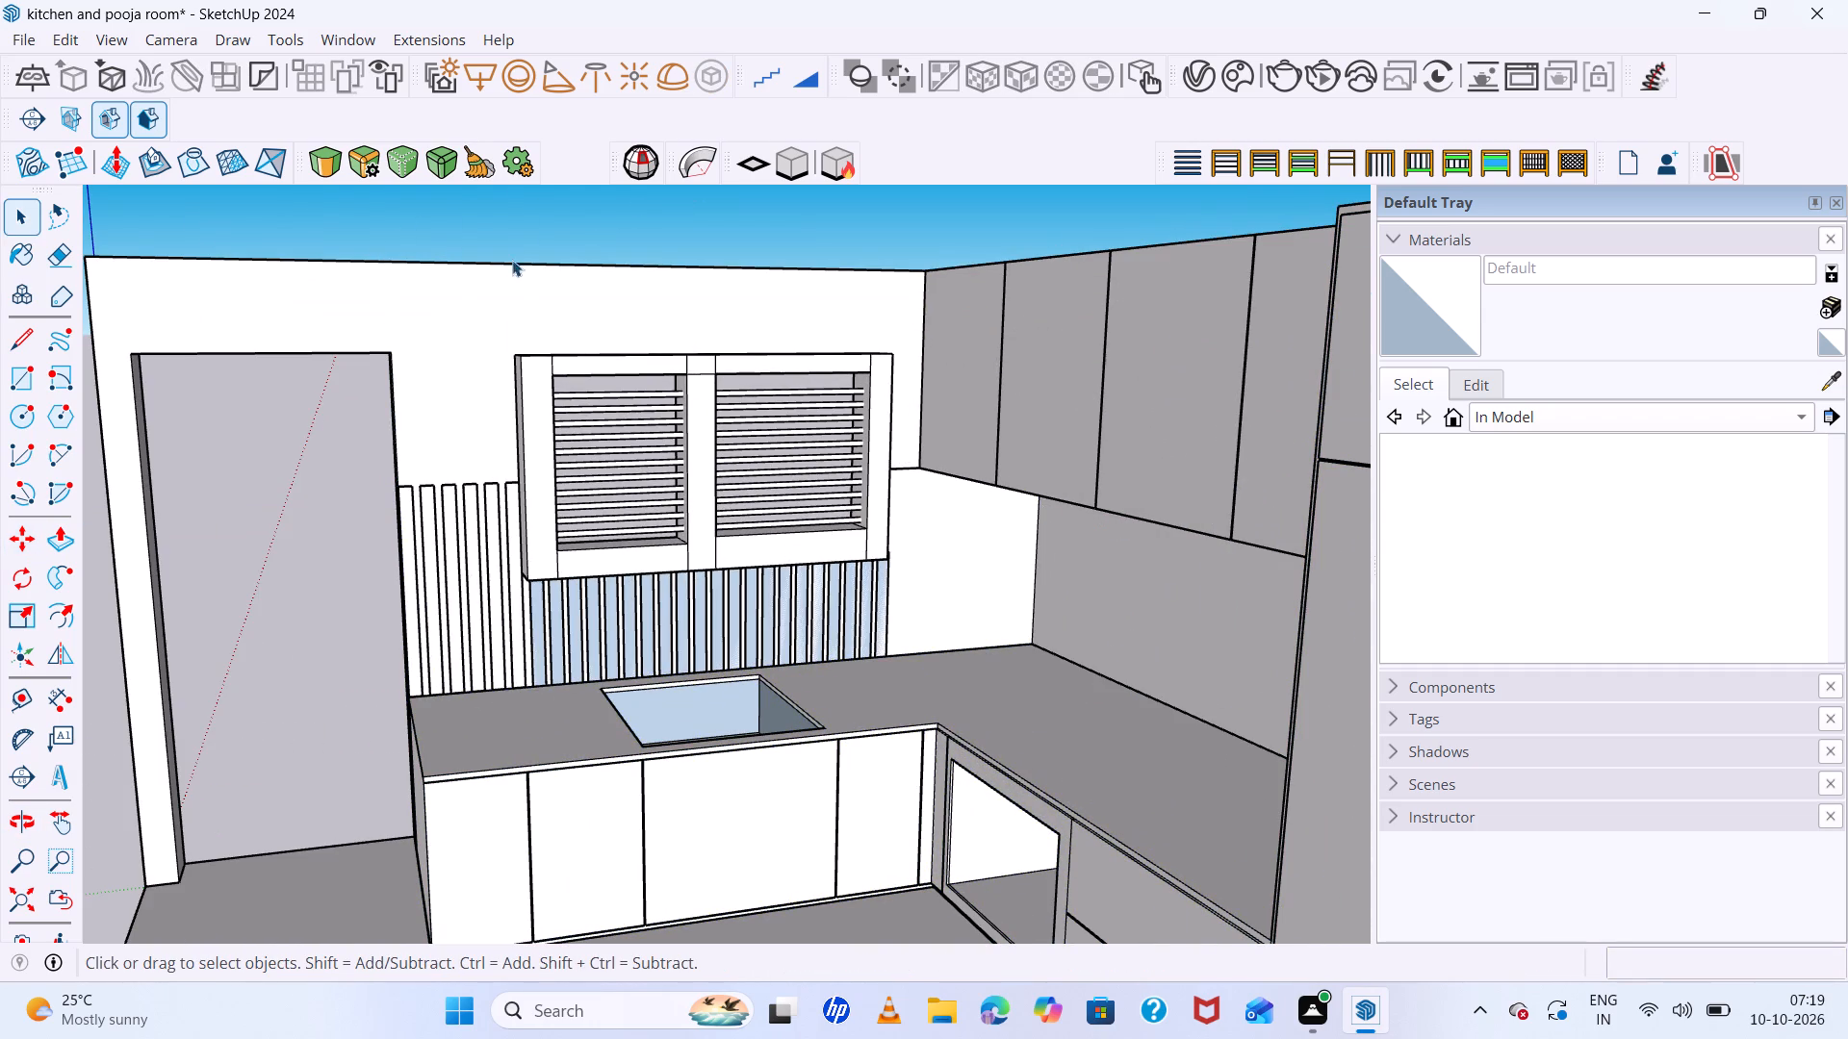
click(466, 216)
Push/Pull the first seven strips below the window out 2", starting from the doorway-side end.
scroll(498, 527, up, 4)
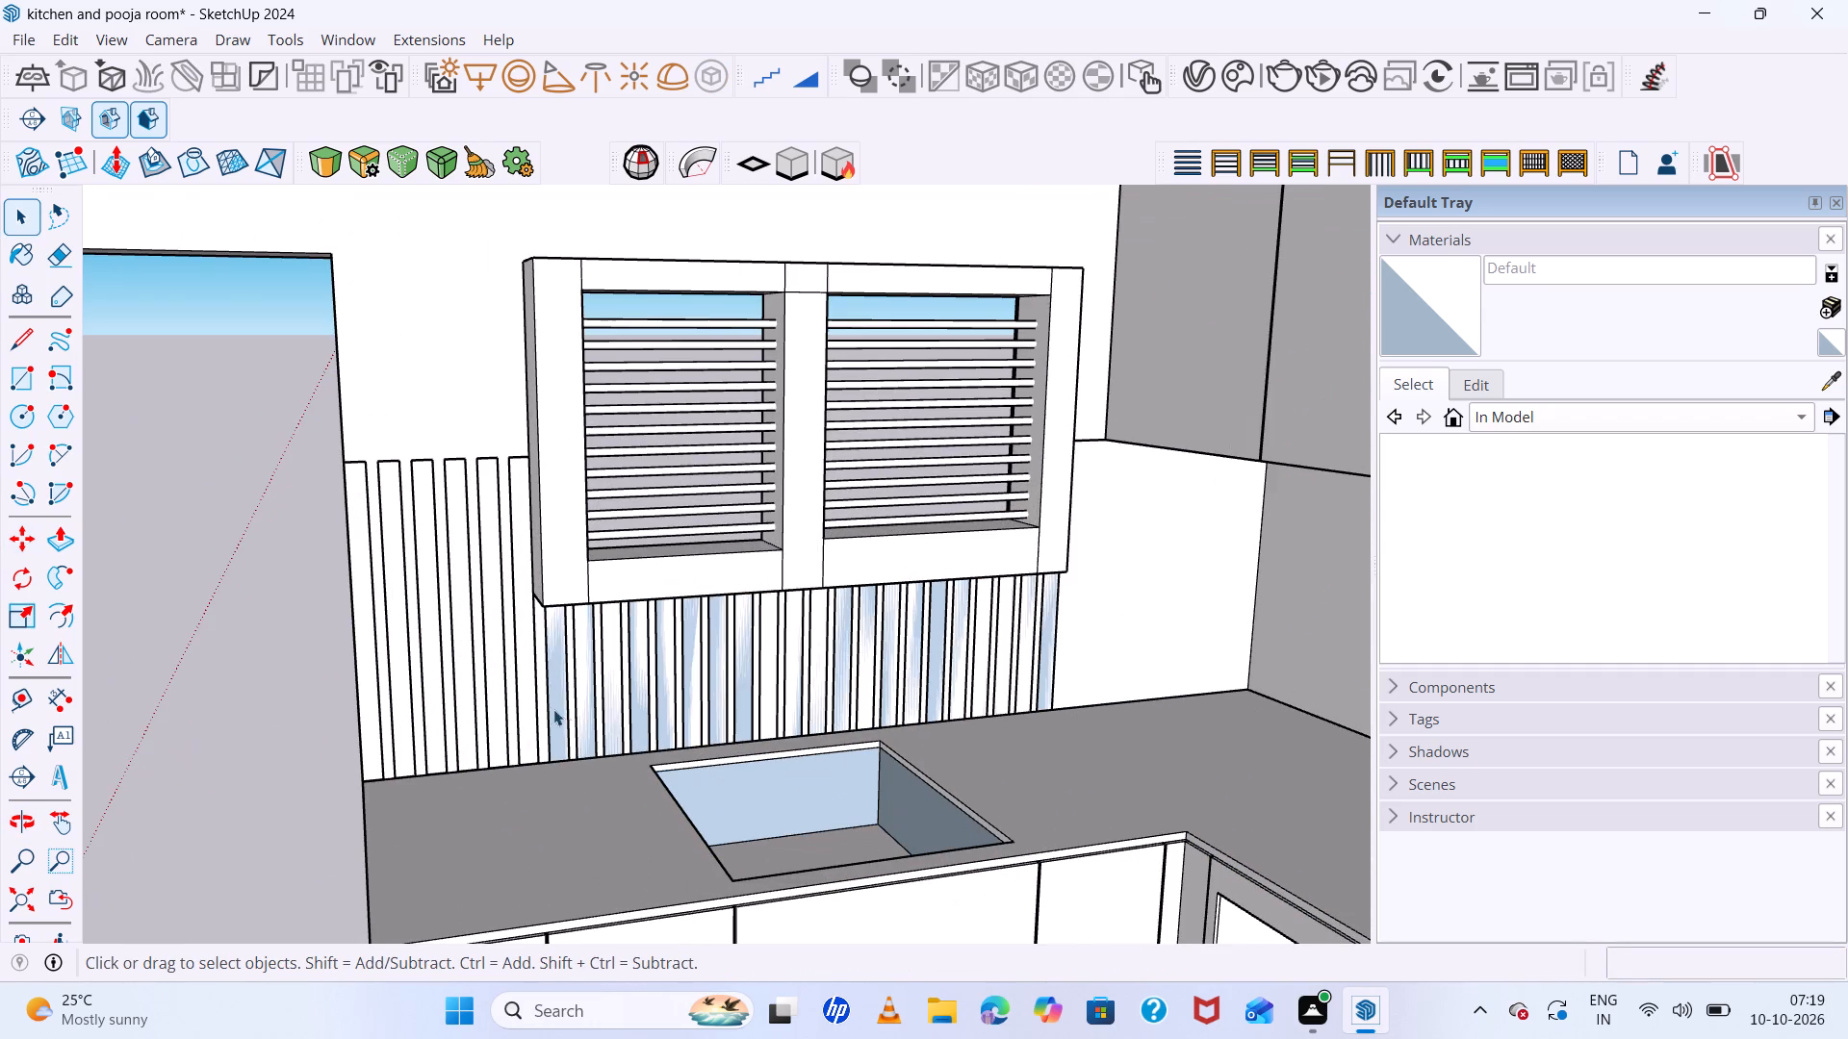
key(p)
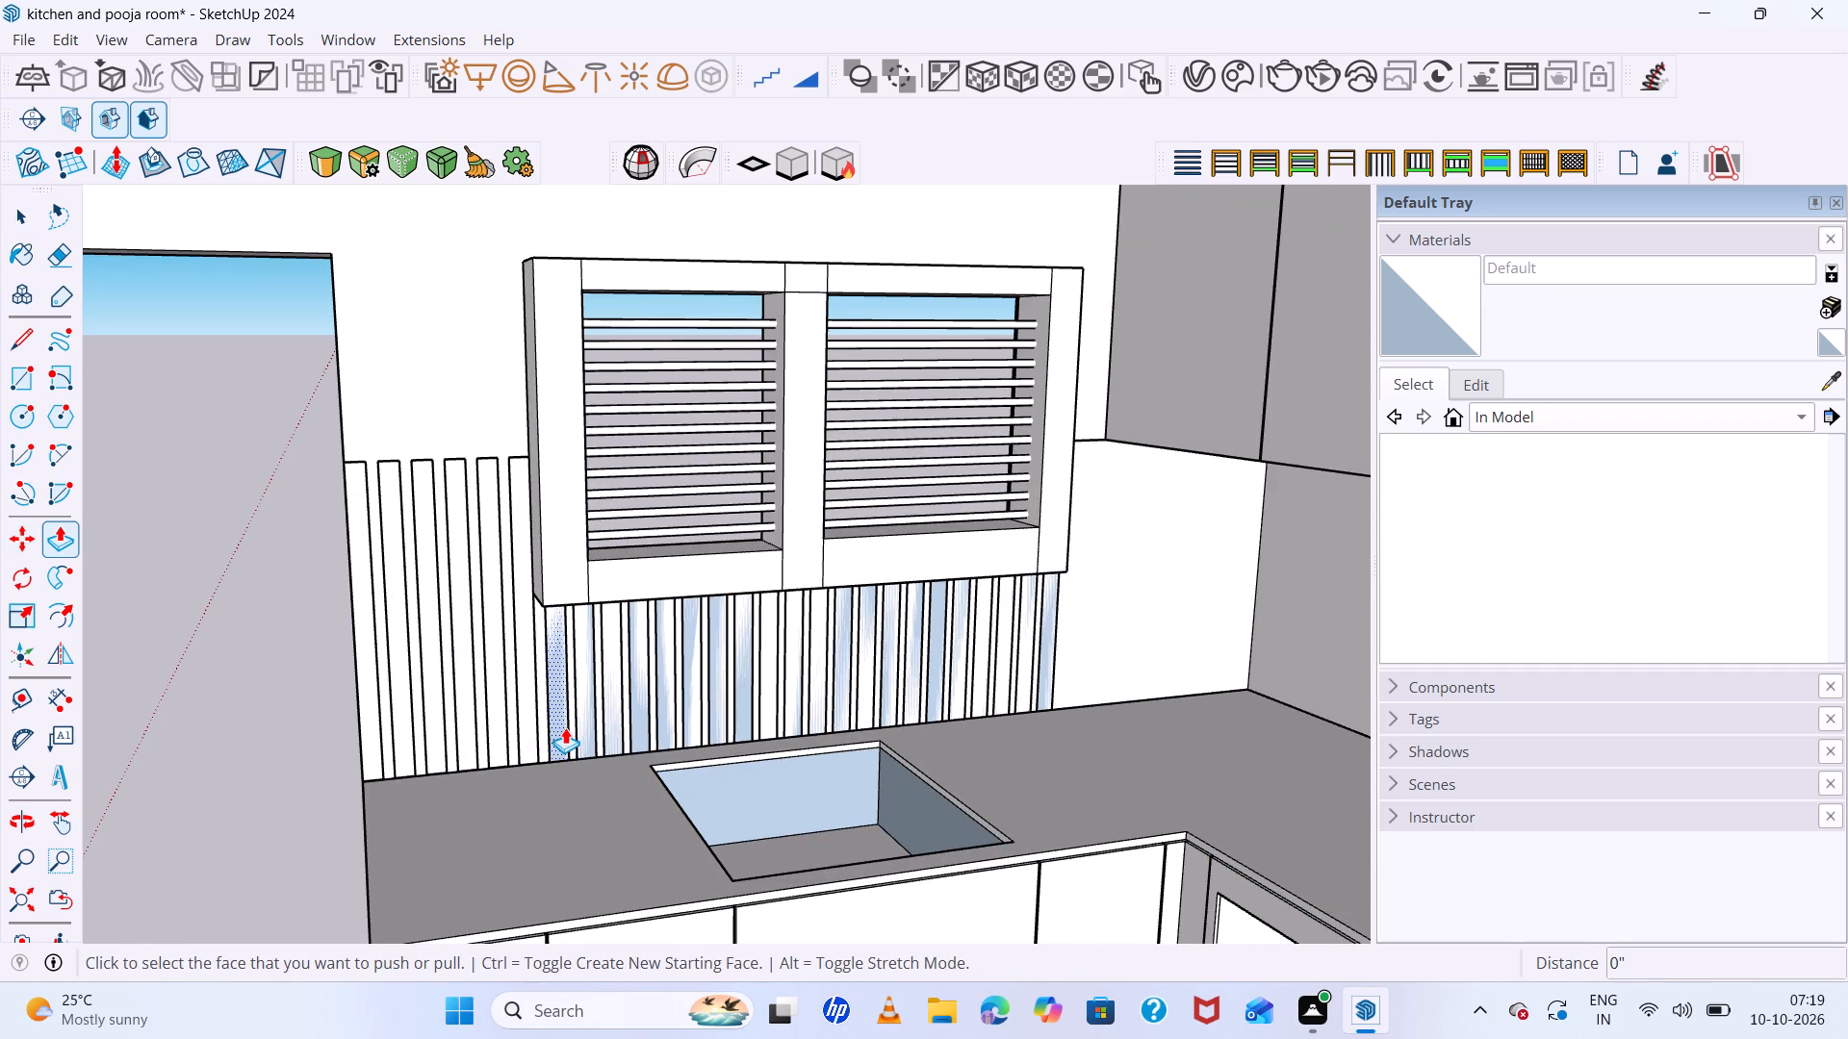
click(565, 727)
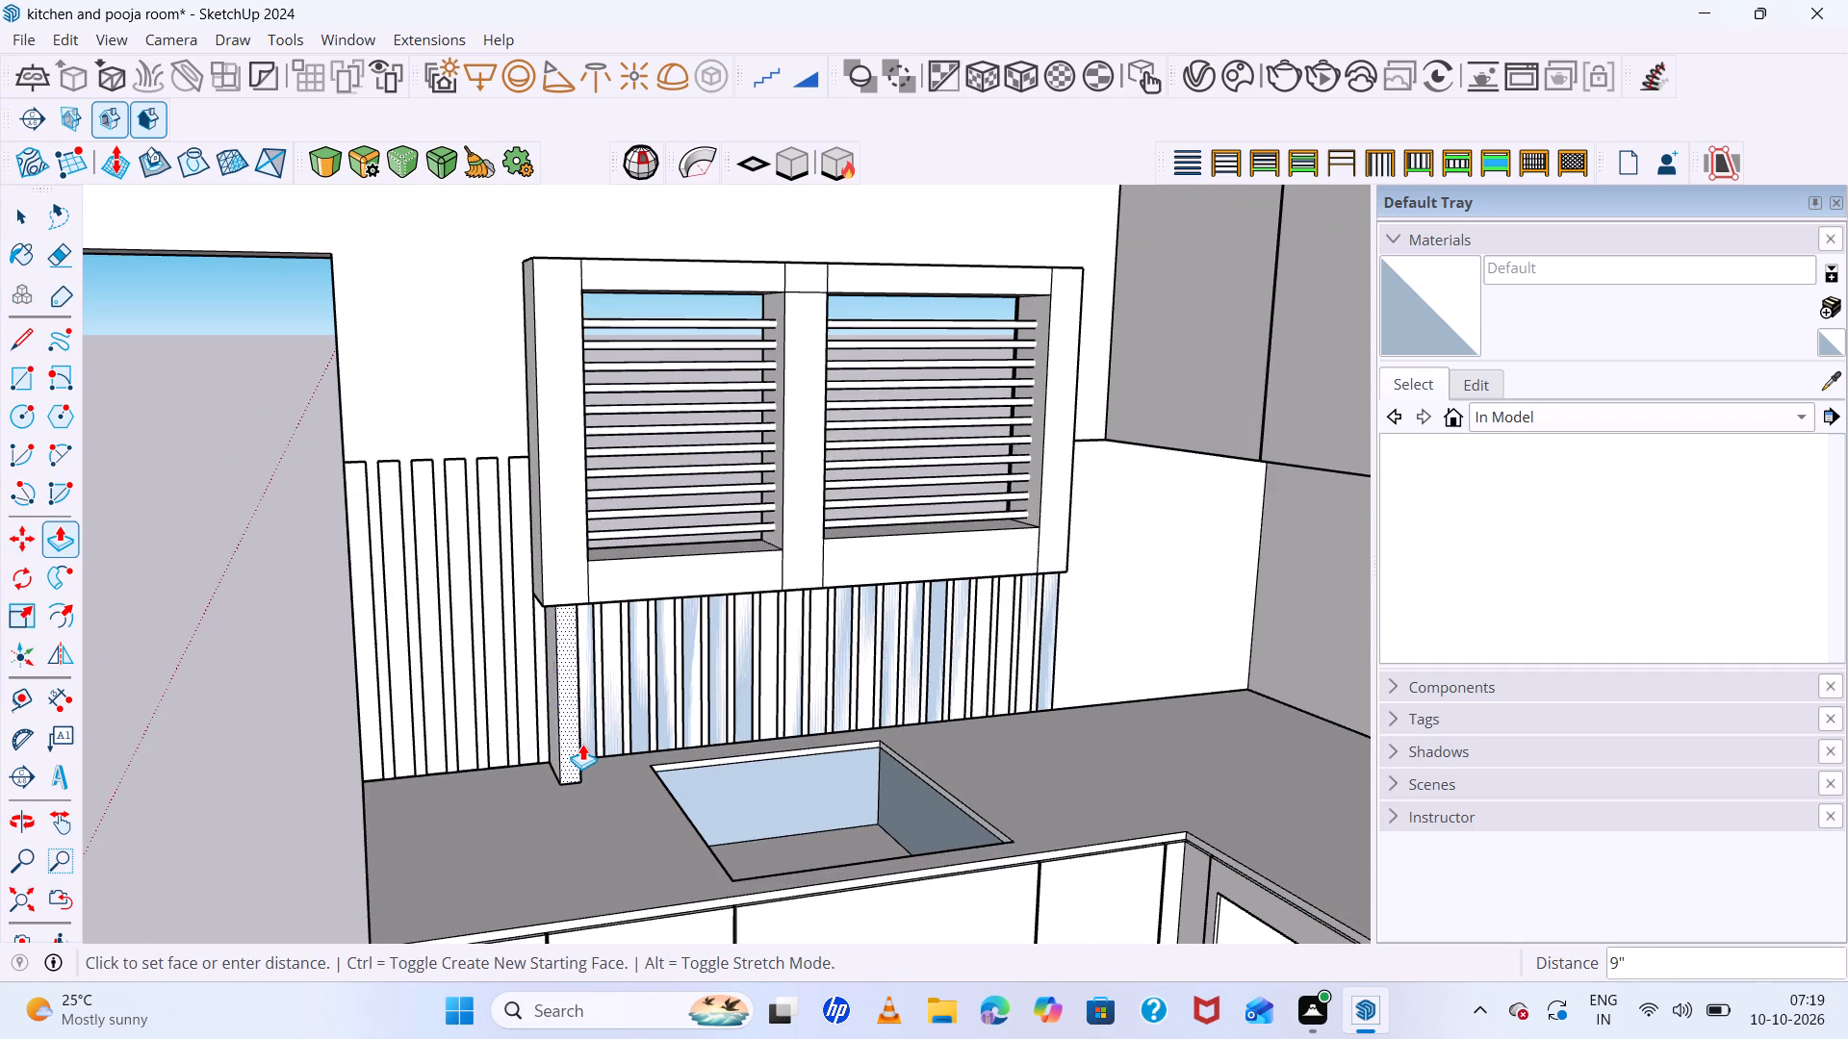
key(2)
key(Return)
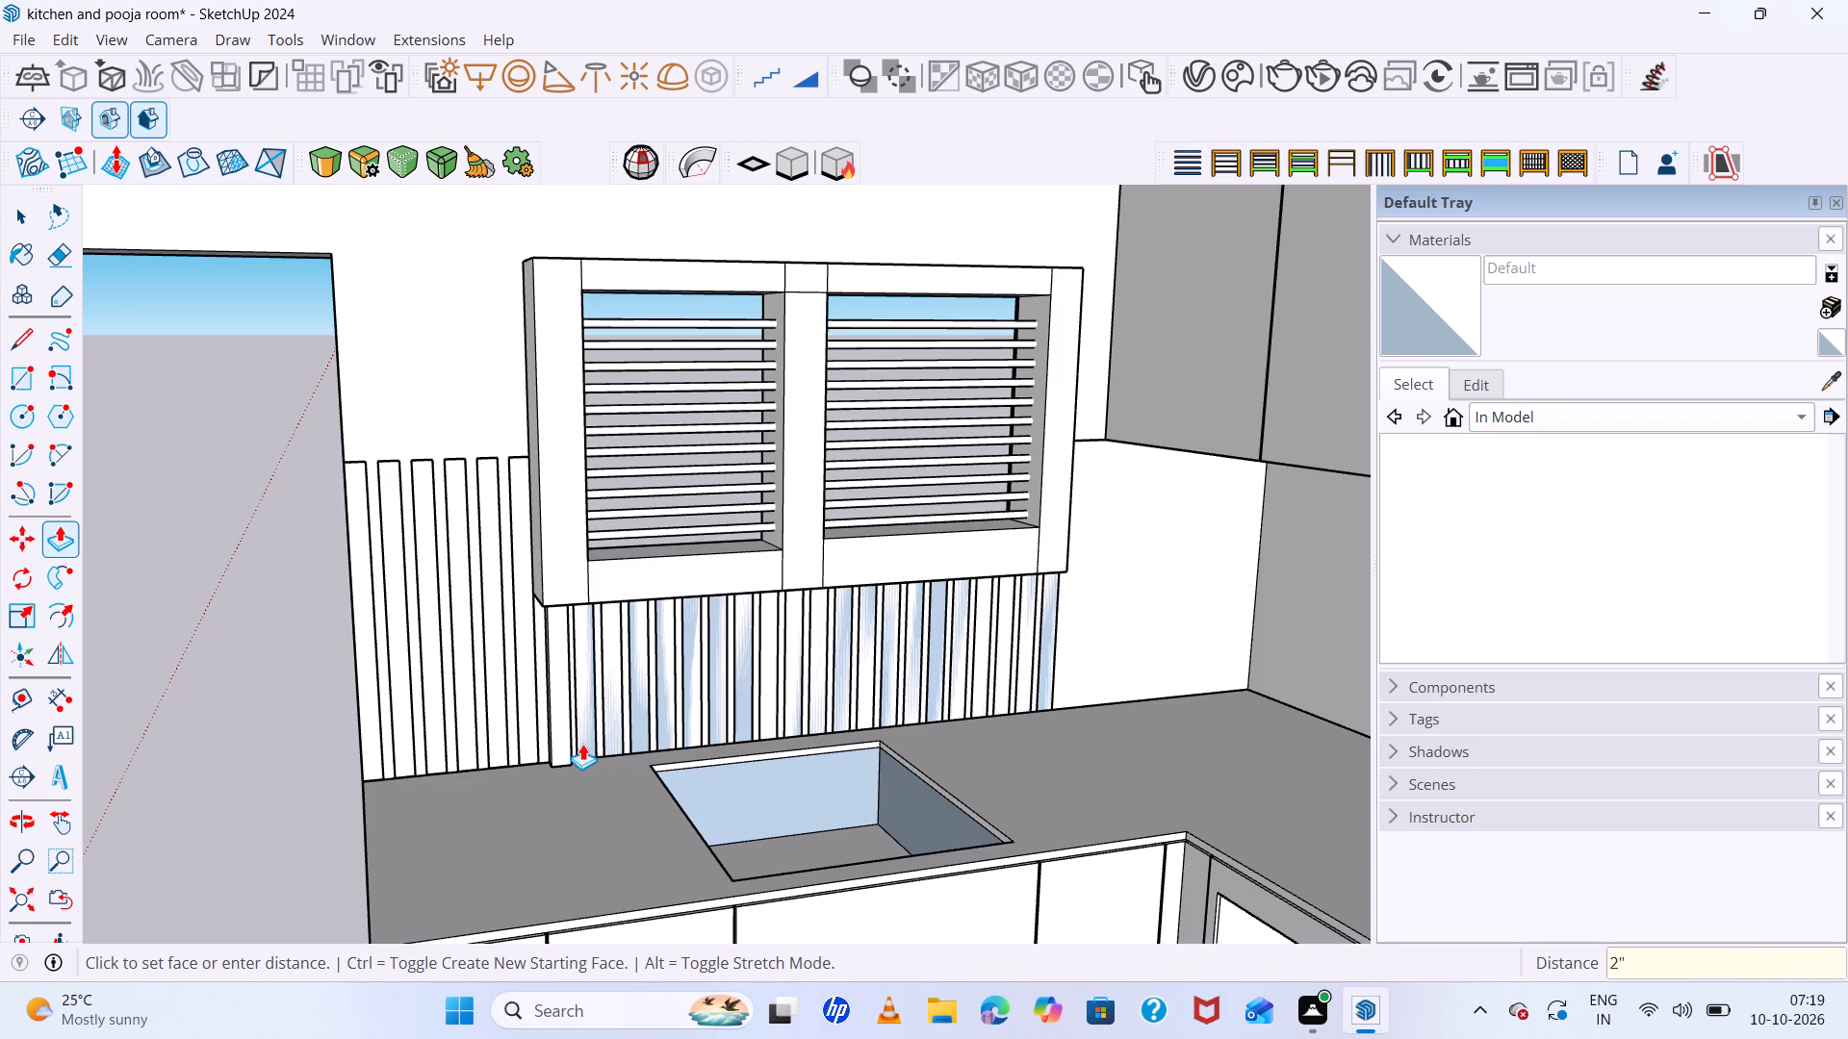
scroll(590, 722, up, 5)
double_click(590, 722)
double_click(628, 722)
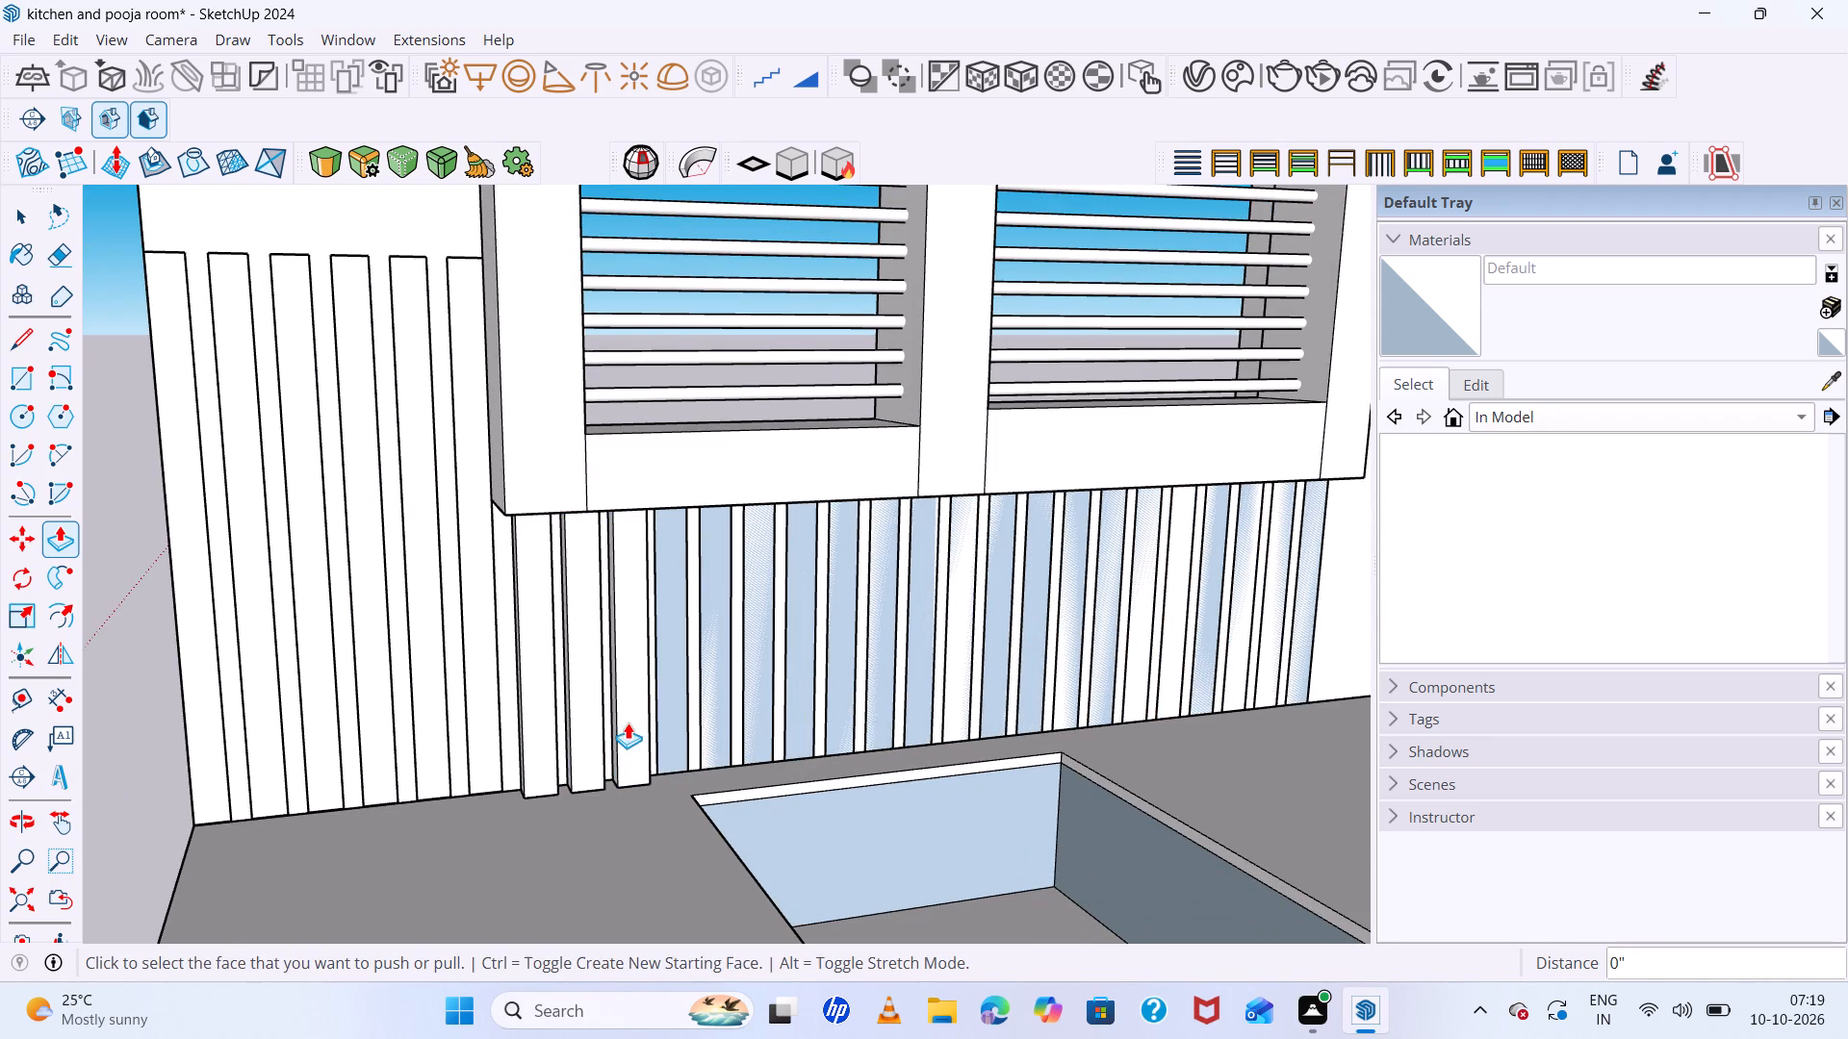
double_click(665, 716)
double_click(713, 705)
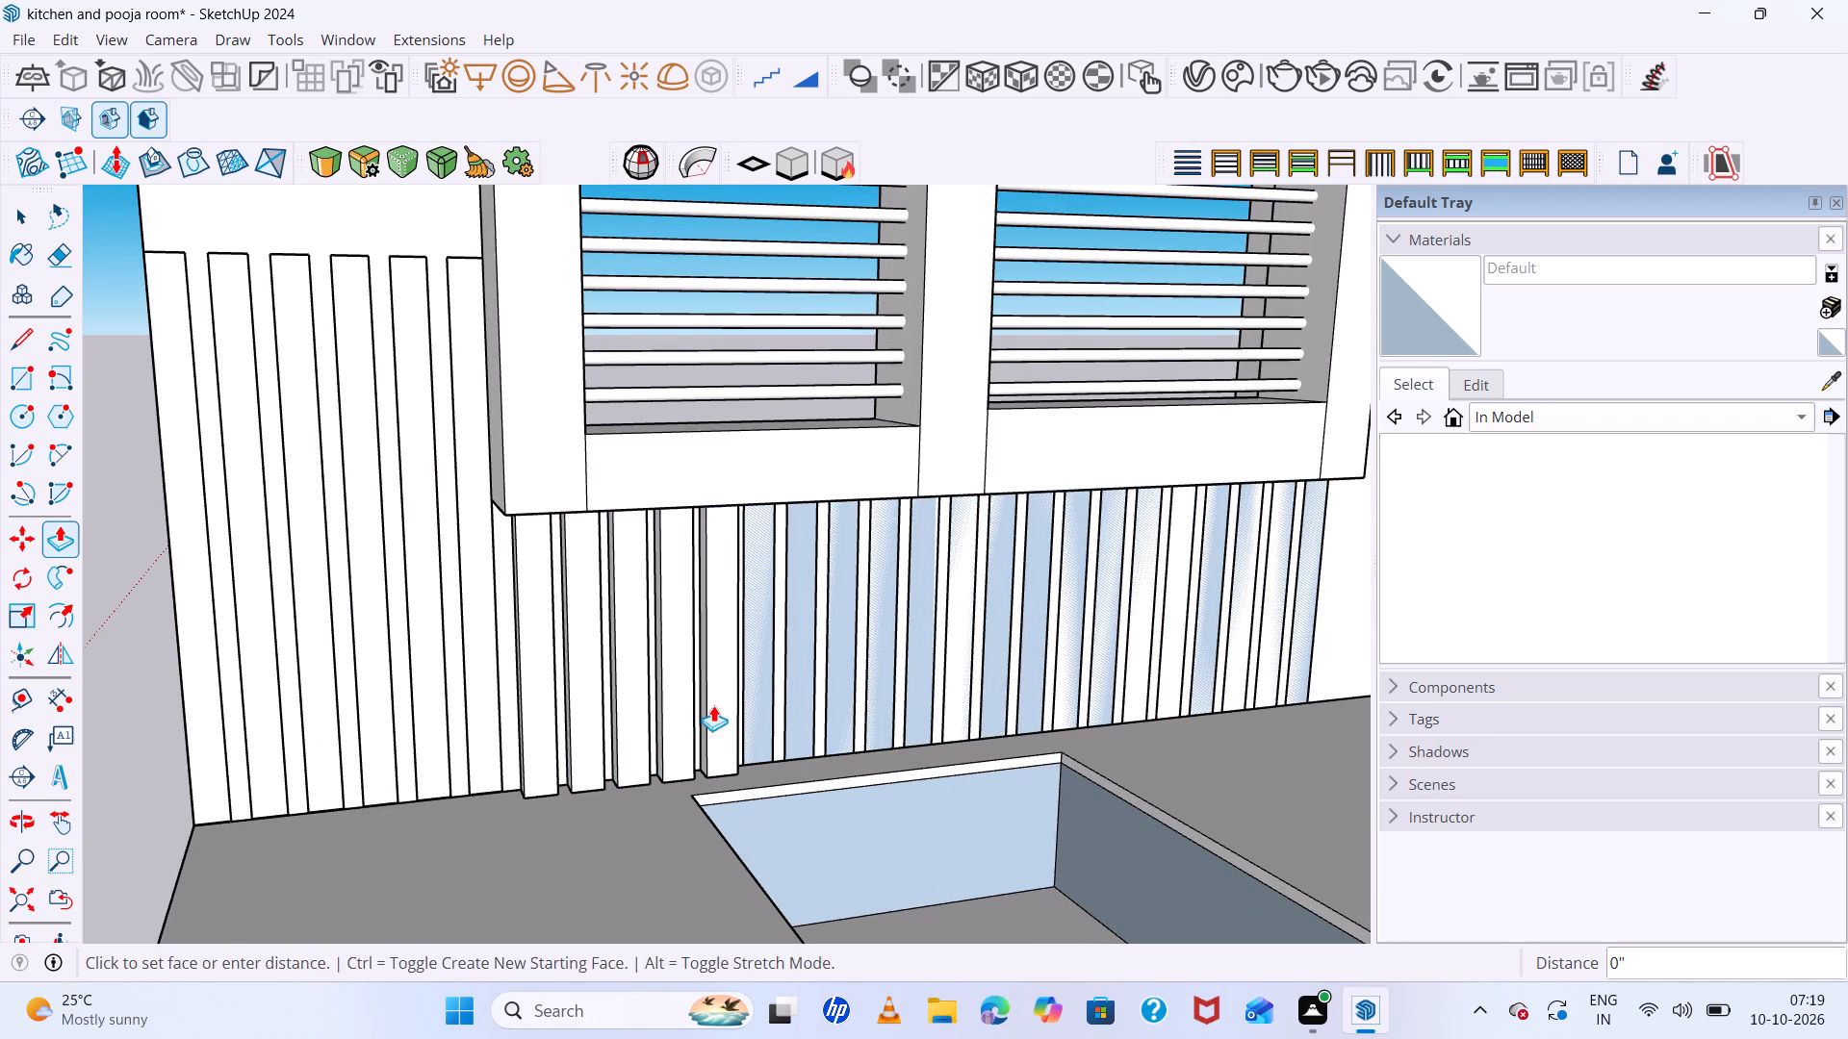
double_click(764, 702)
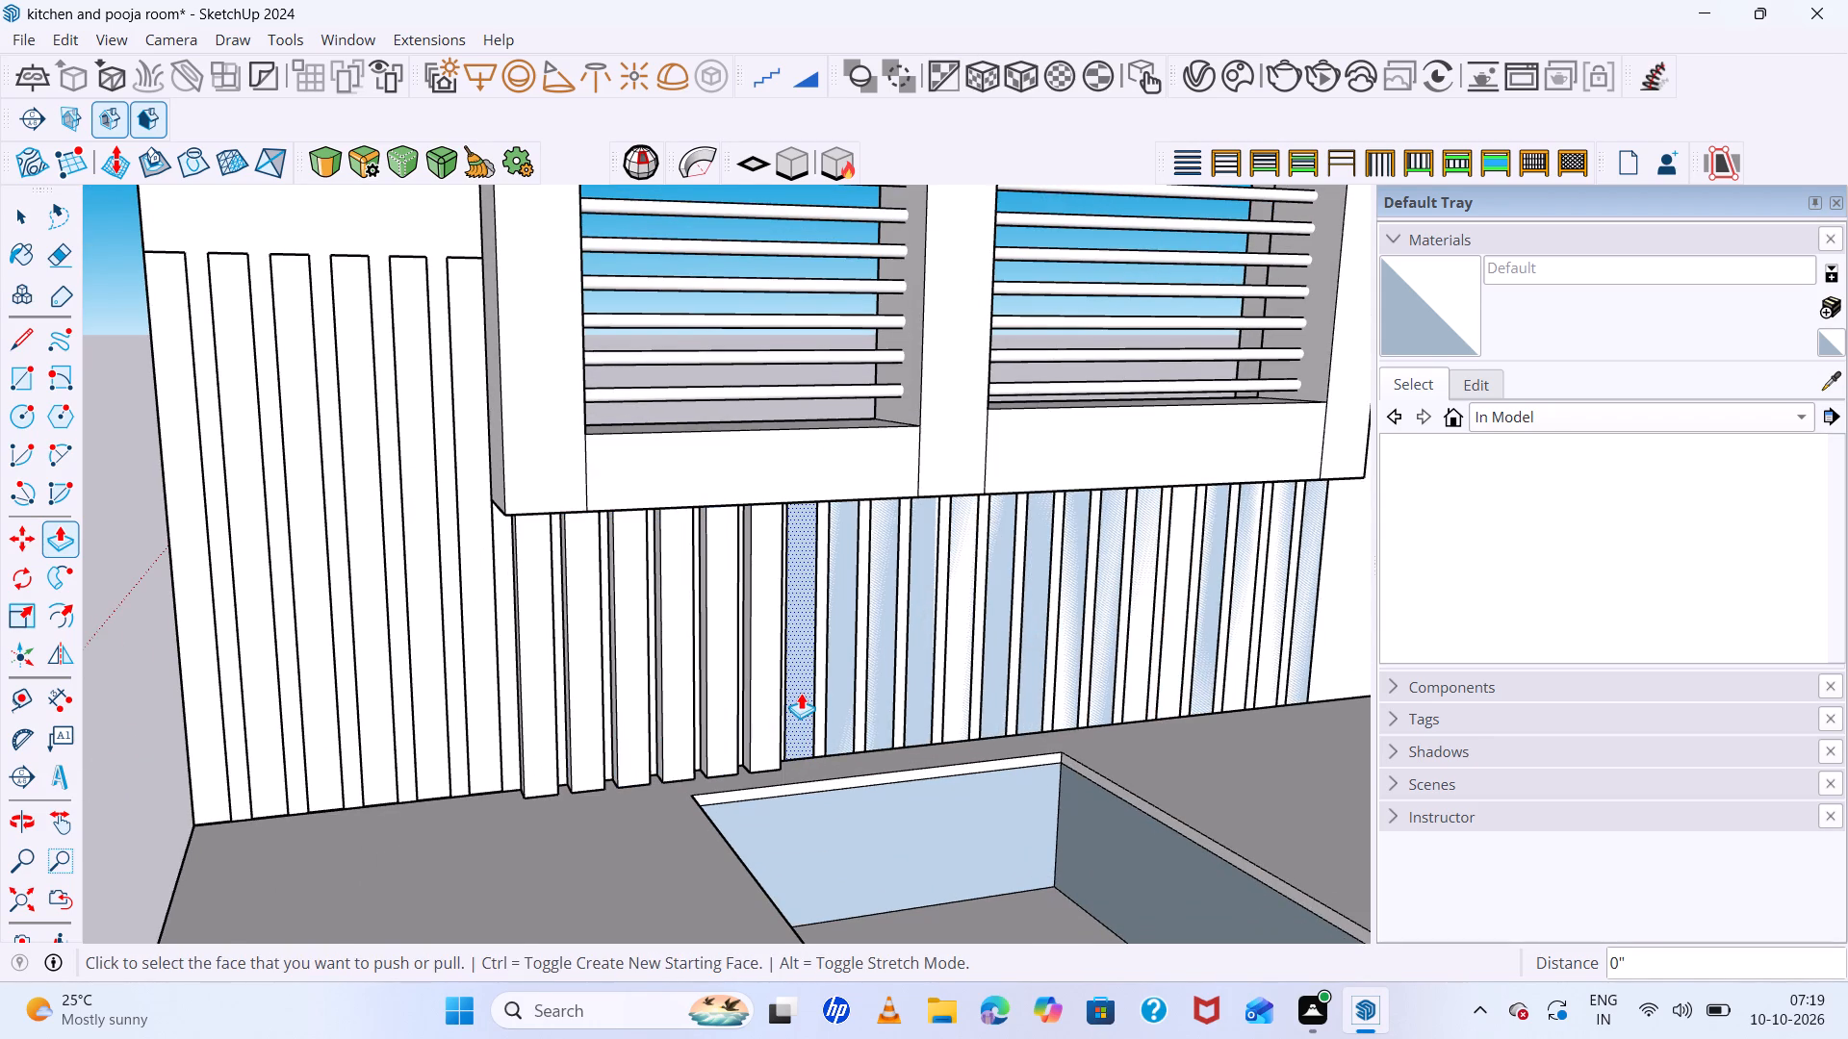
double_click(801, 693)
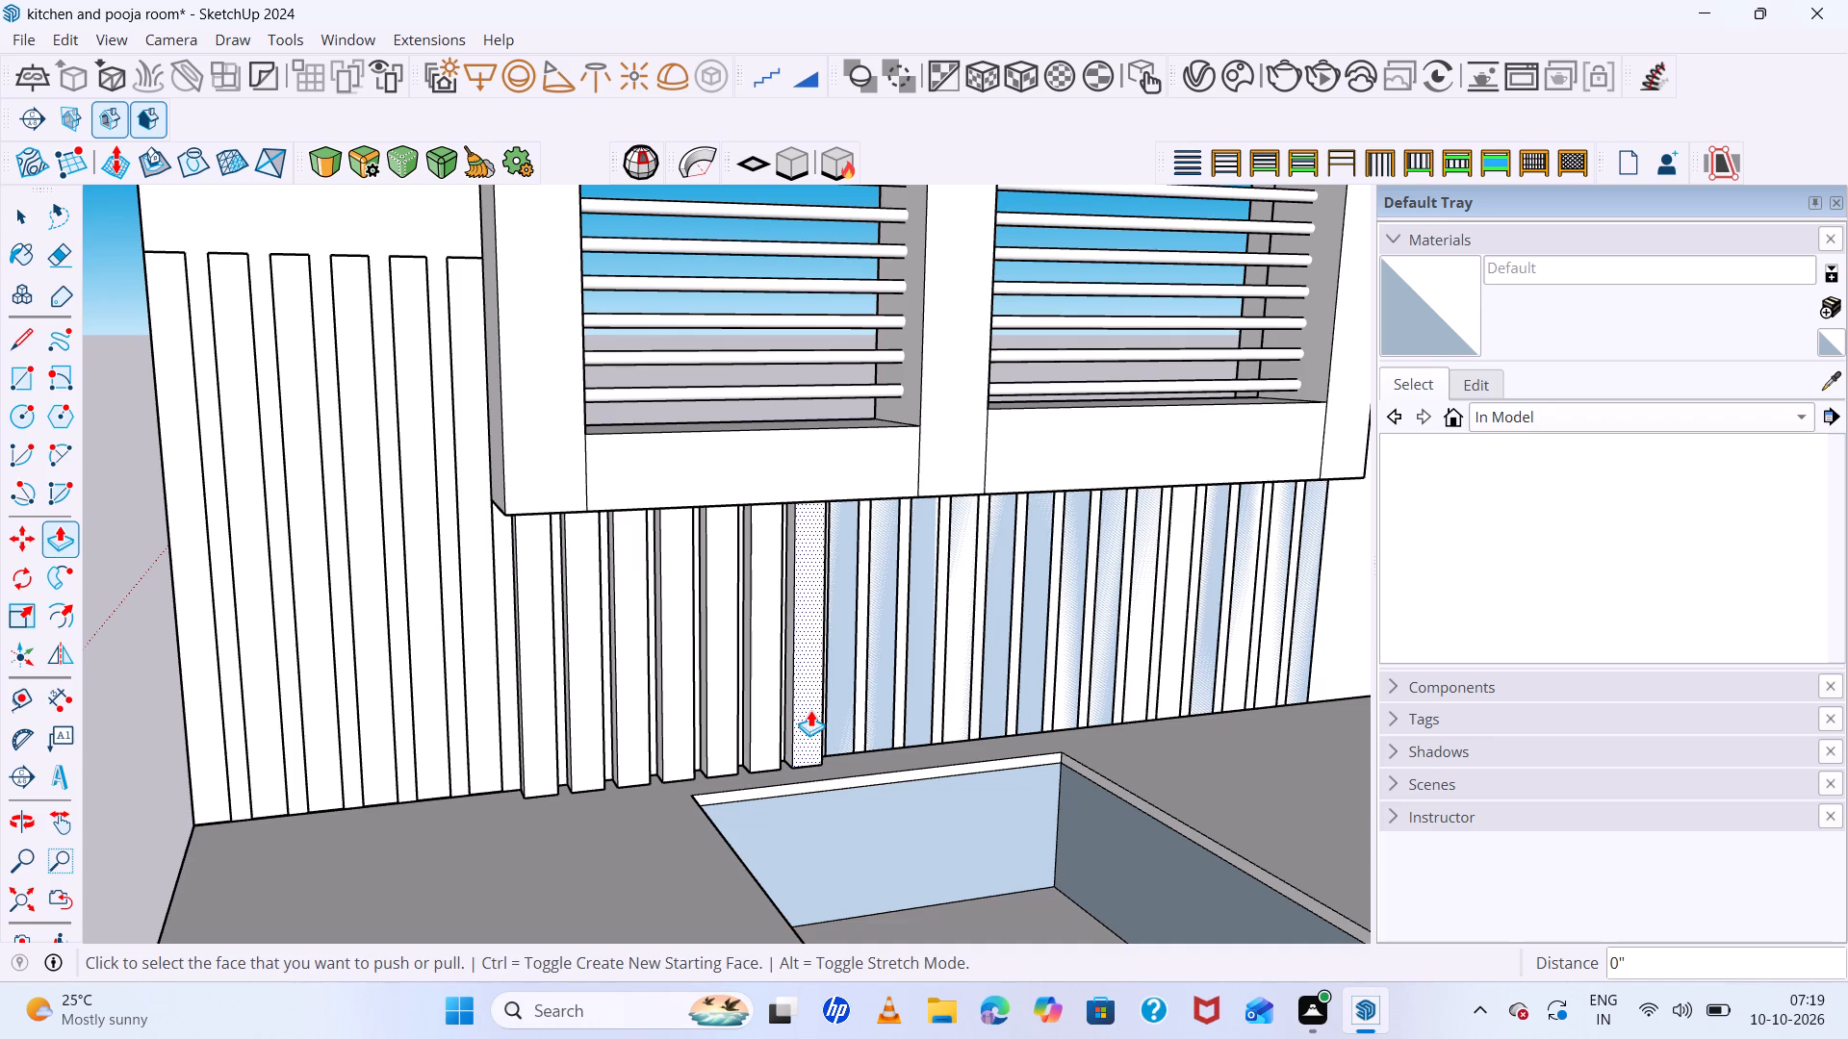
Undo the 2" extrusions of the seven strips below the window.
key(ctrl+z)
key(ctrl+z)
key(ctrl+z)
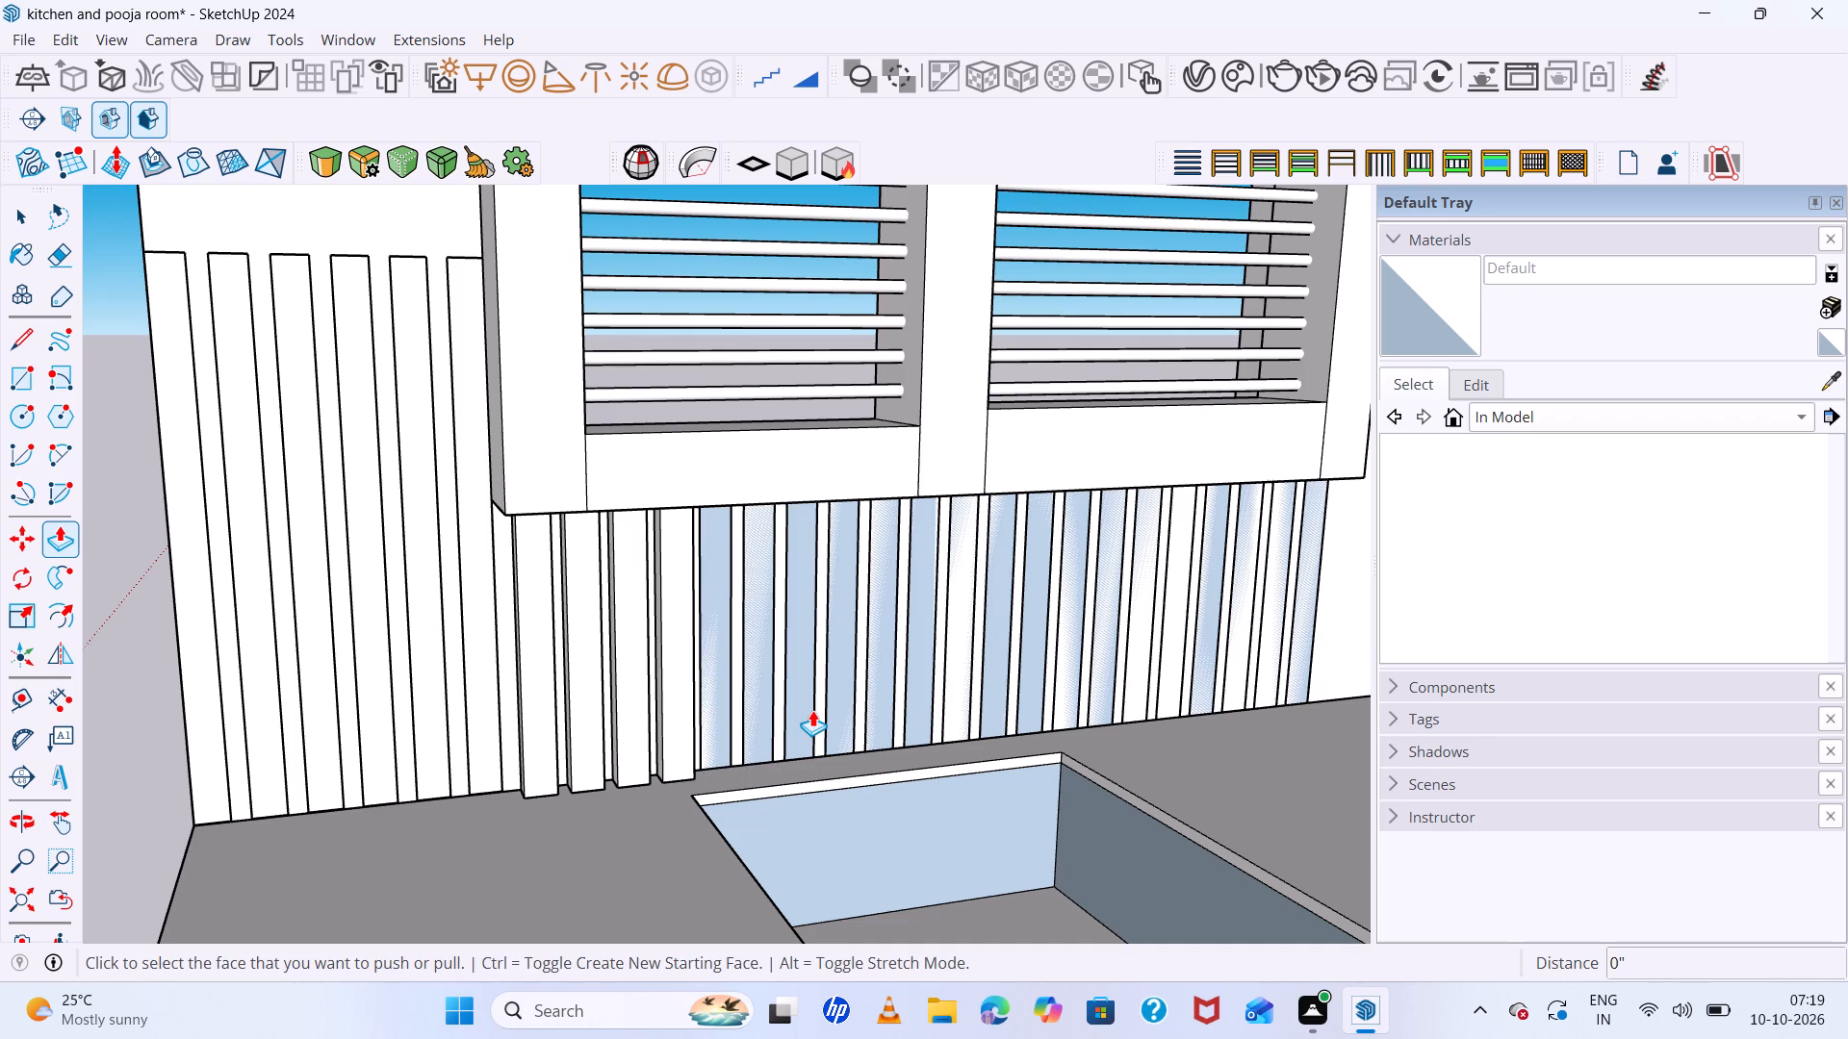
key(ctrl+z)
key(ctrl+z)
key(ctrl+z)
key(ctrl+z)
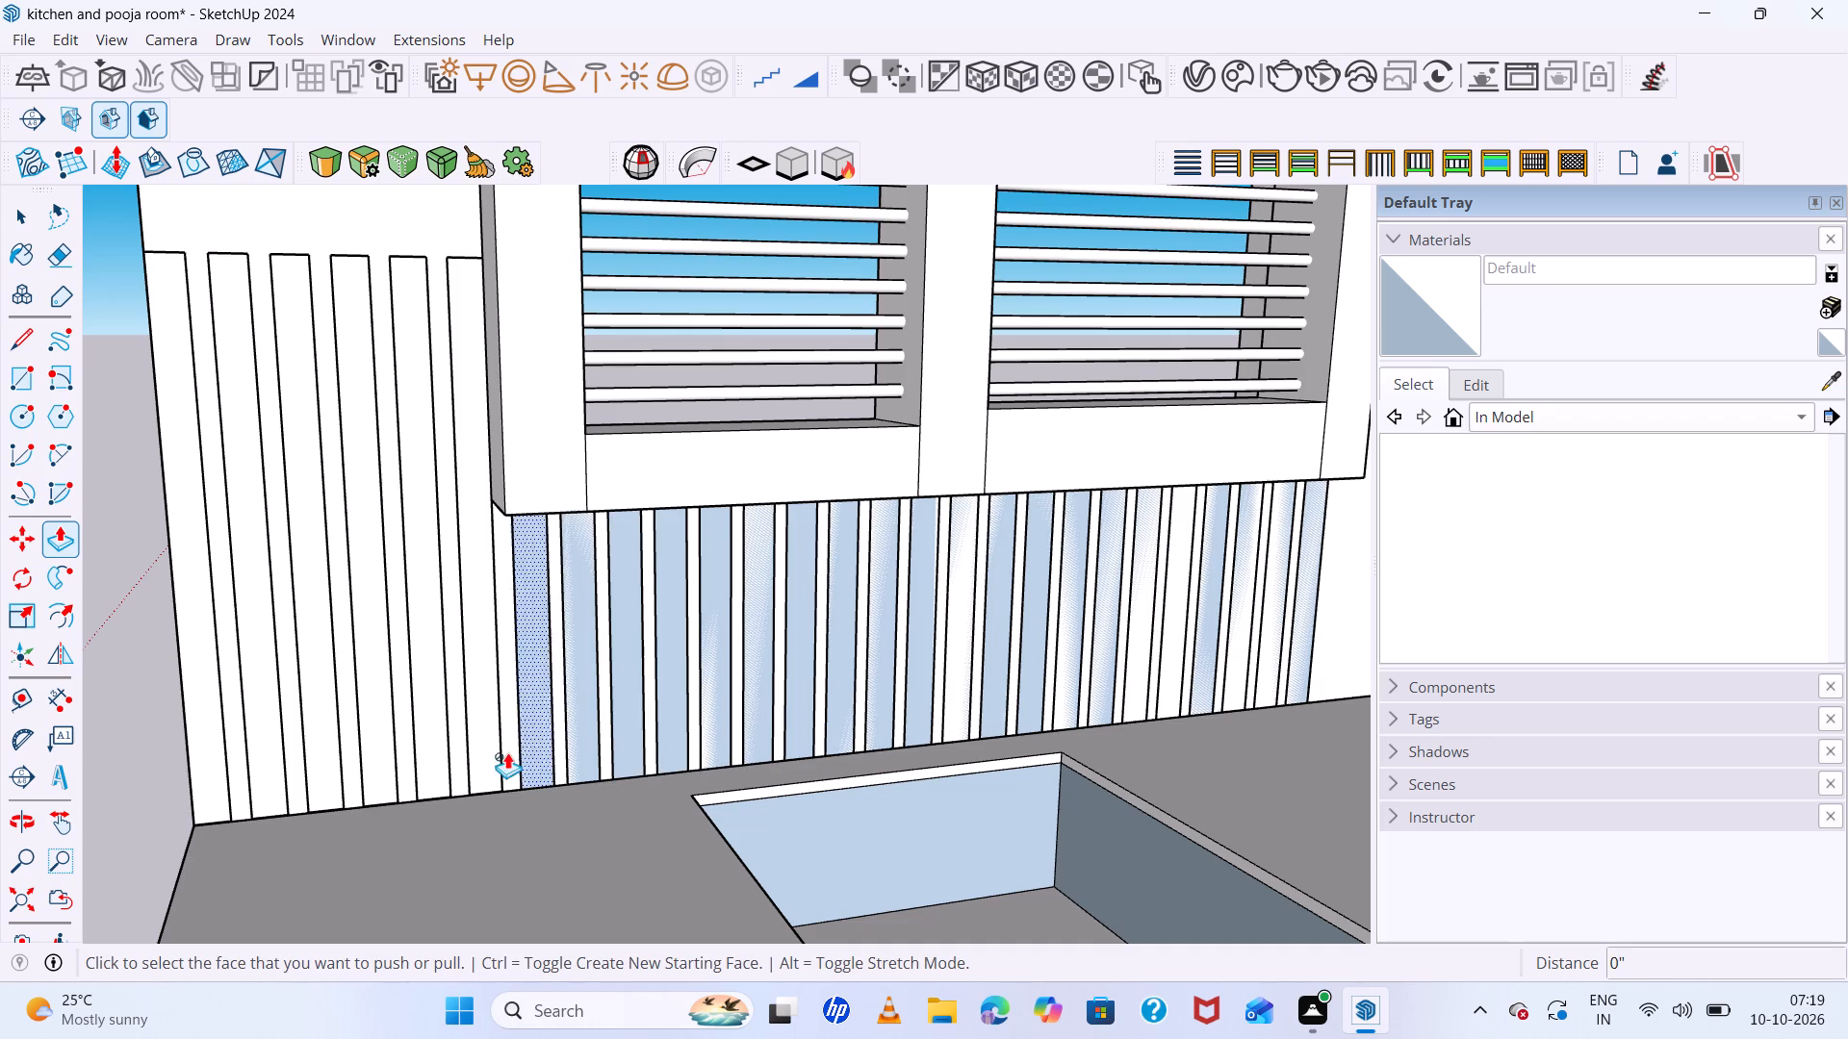
Push/Pull the first strip below the window's doorway-side edge out 1".
click(548, 752)
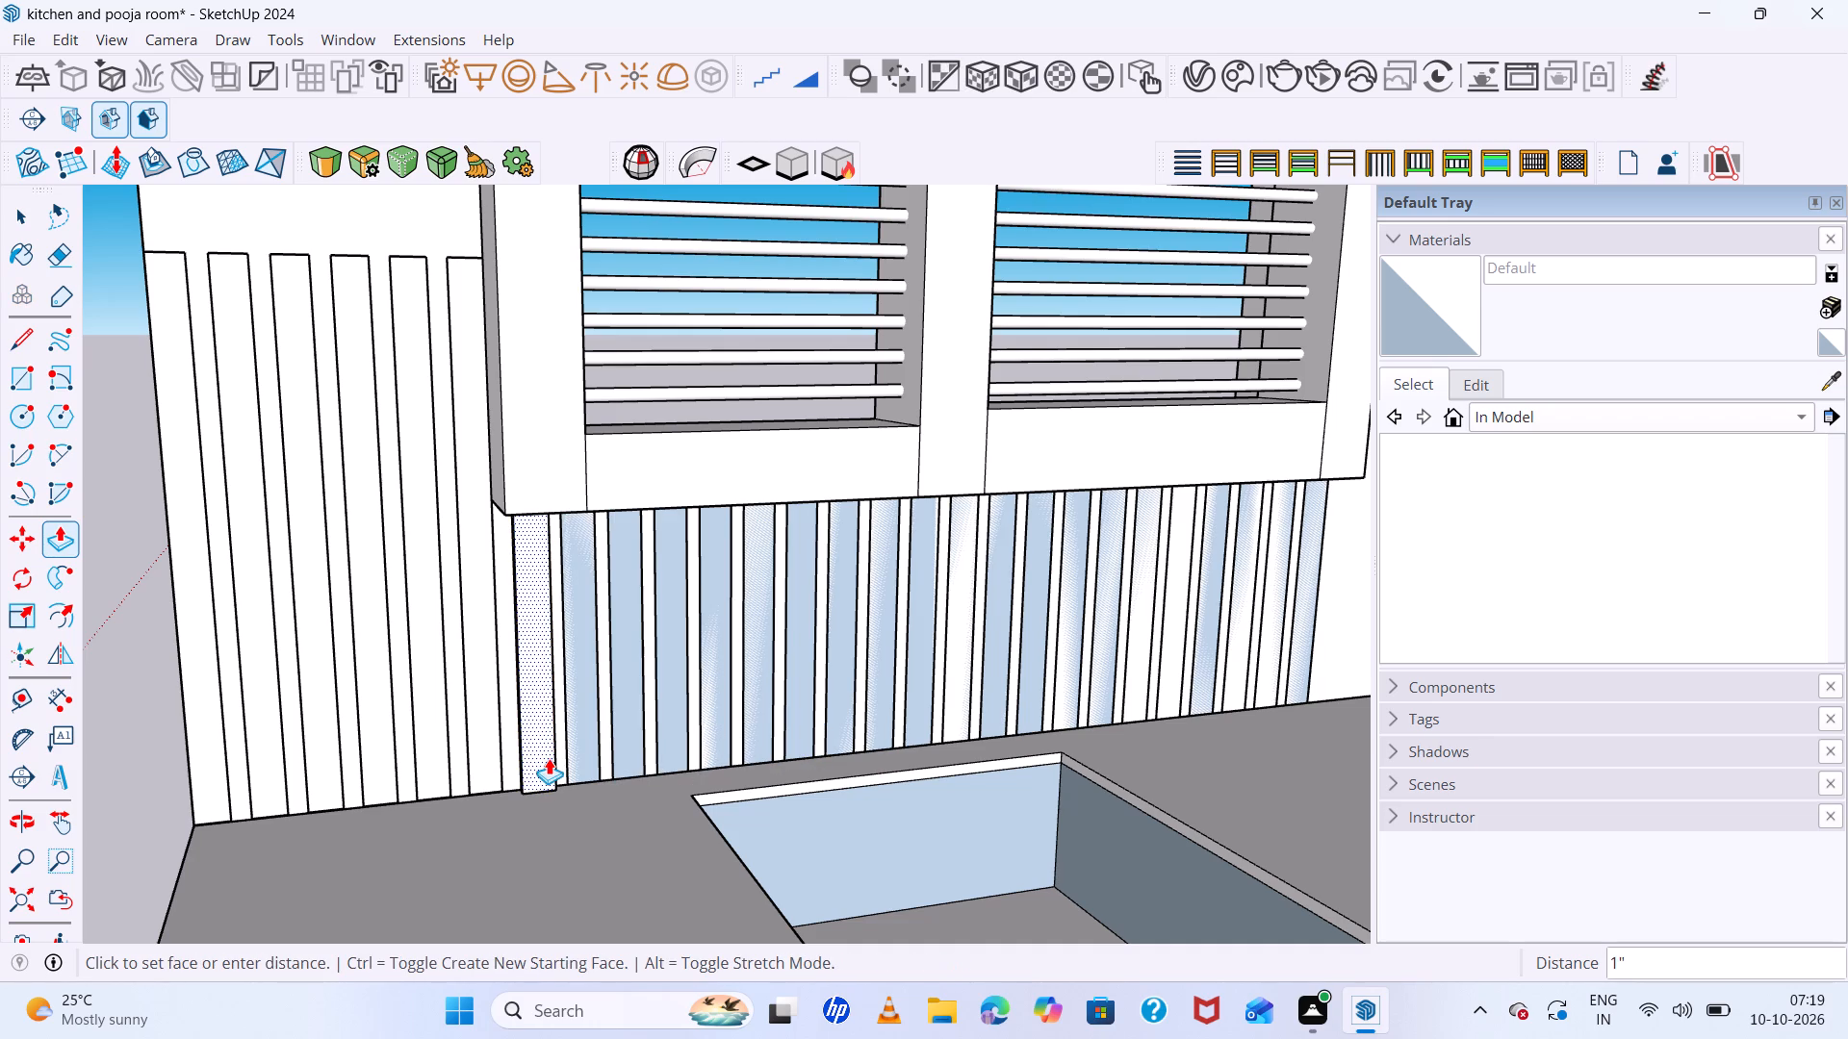
key(1)
key(Return)
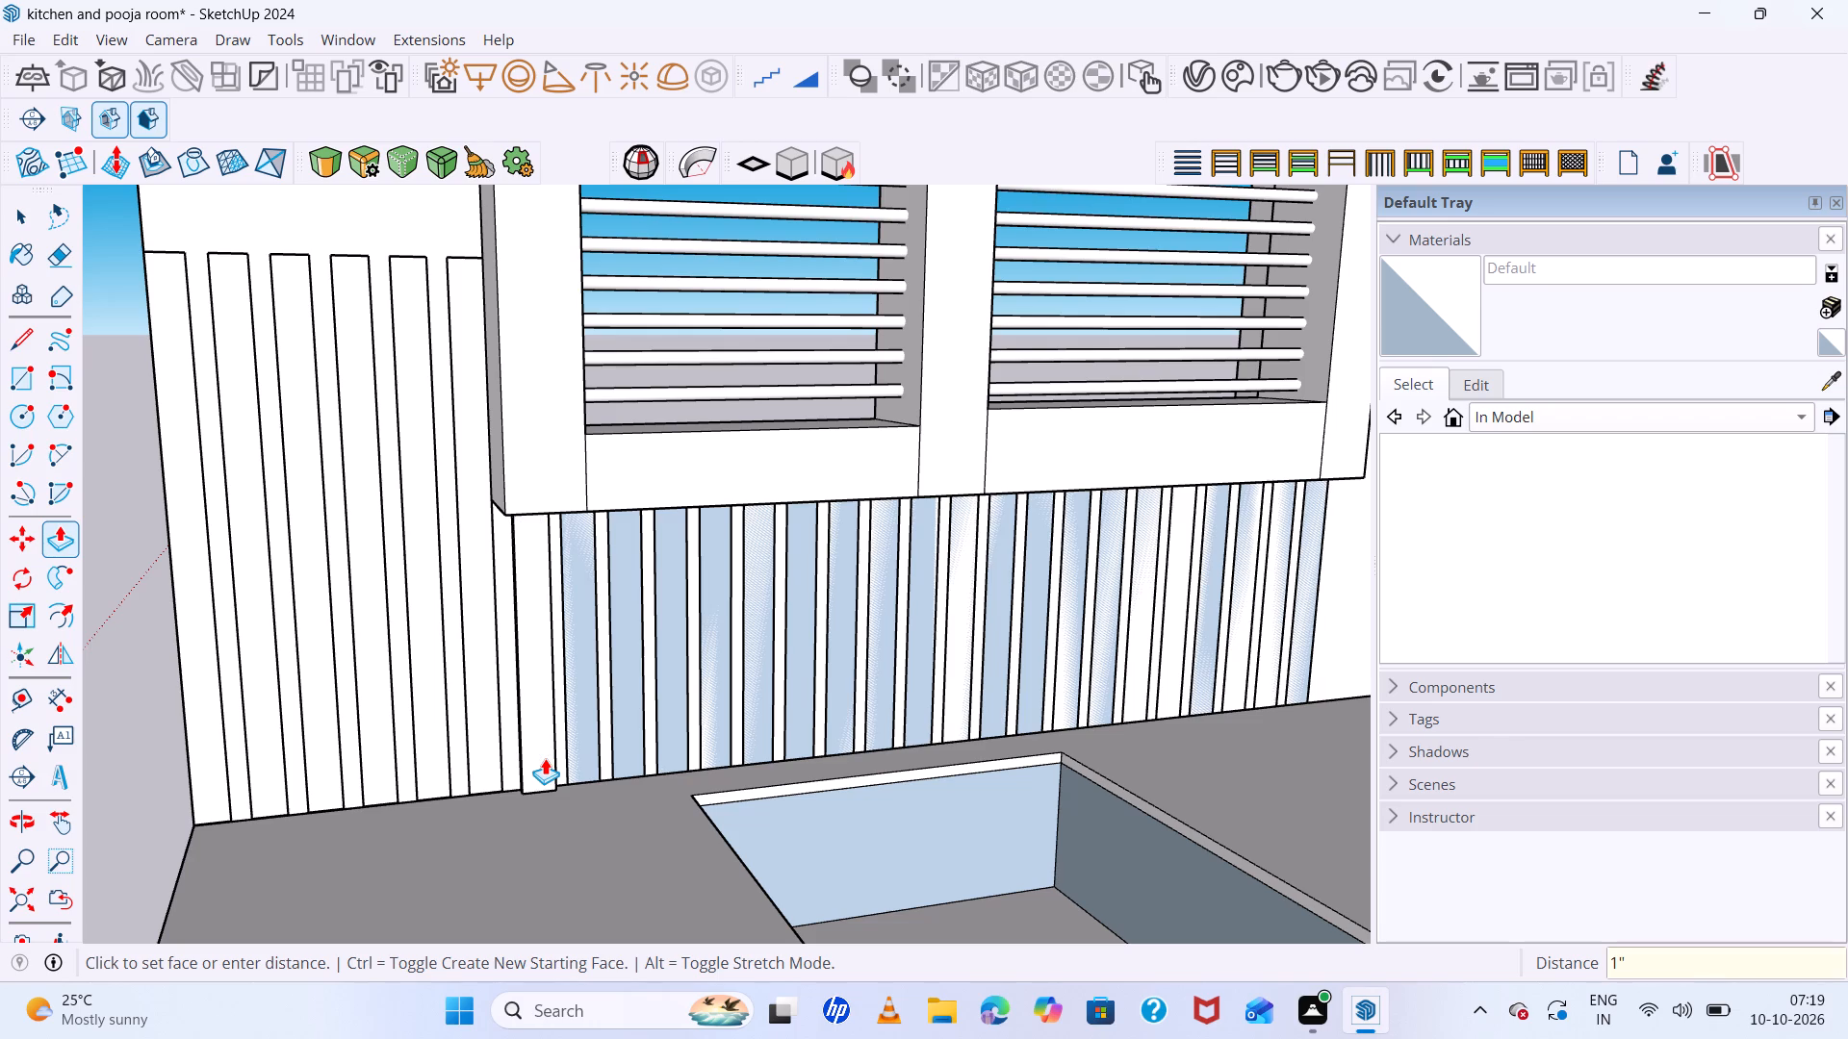
Repeat the 1" extrusion on the next twelve strips below the window, working away from the doorway.
double_click(589, 743)
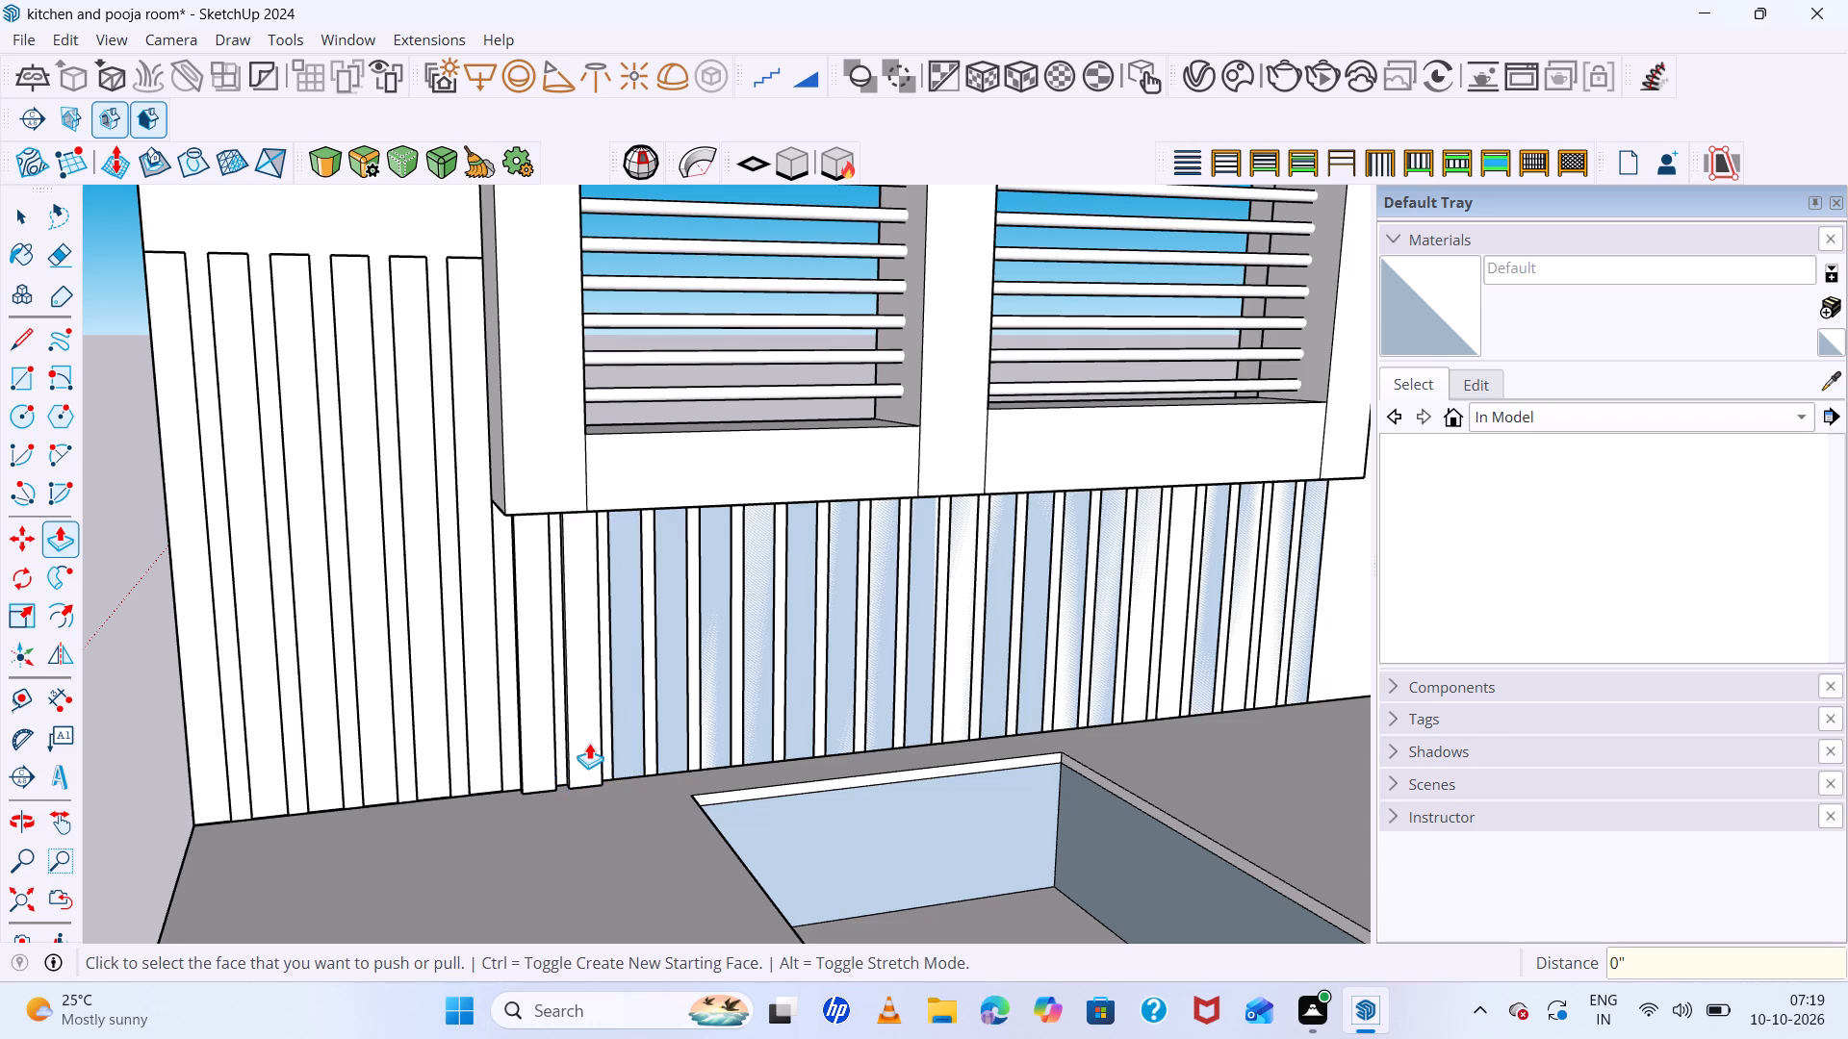
double_click(628, 741)
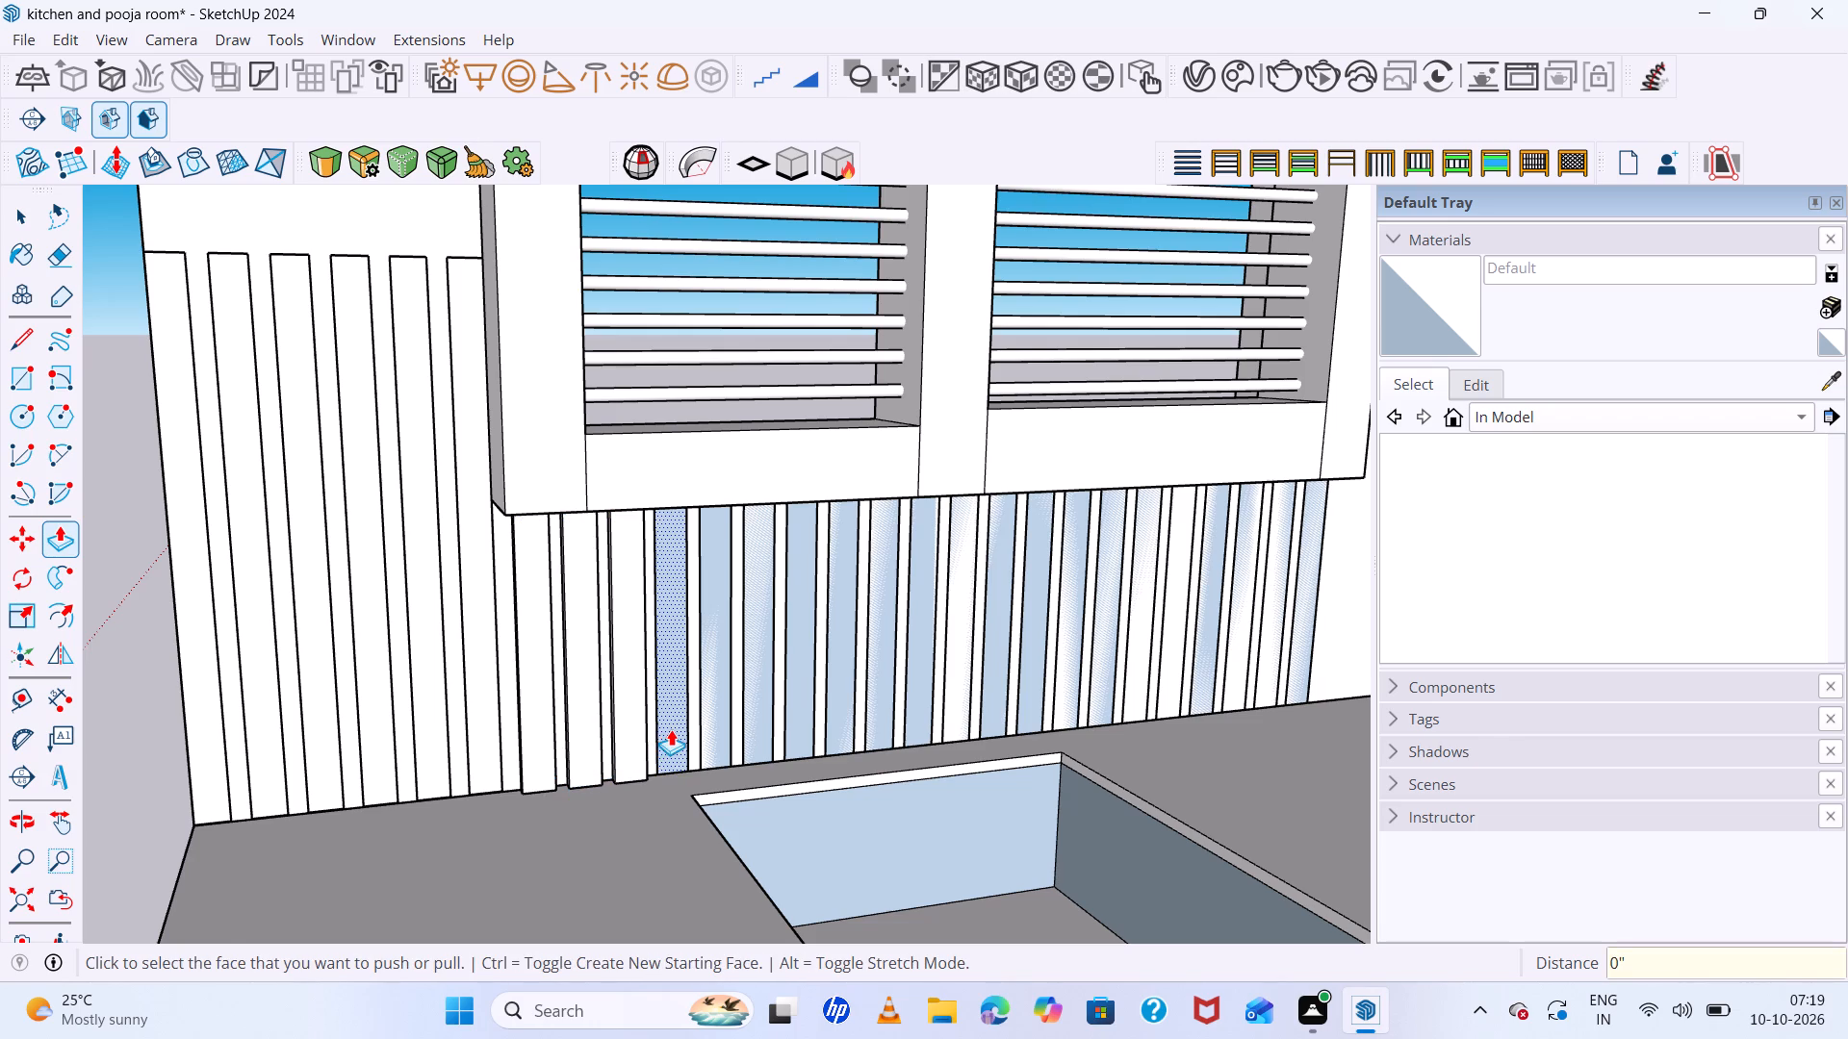
double_click(671, 729)
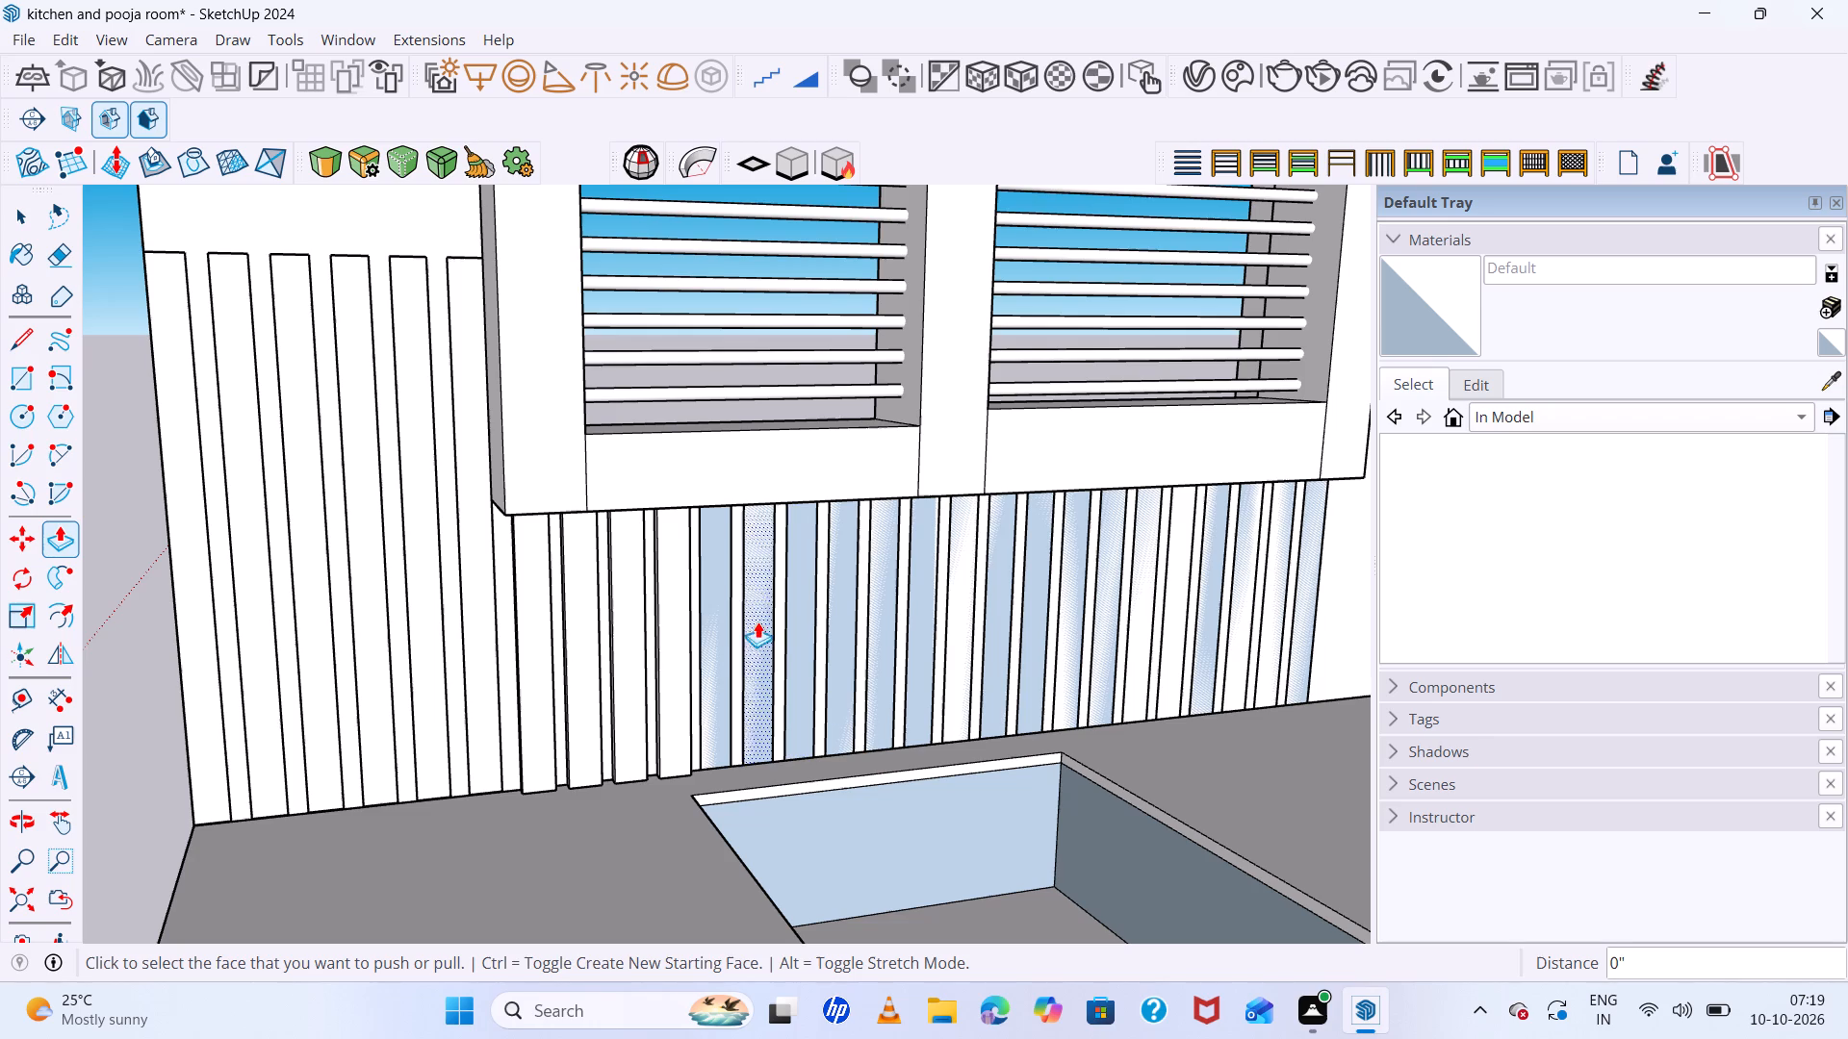
double_click(722, 640)
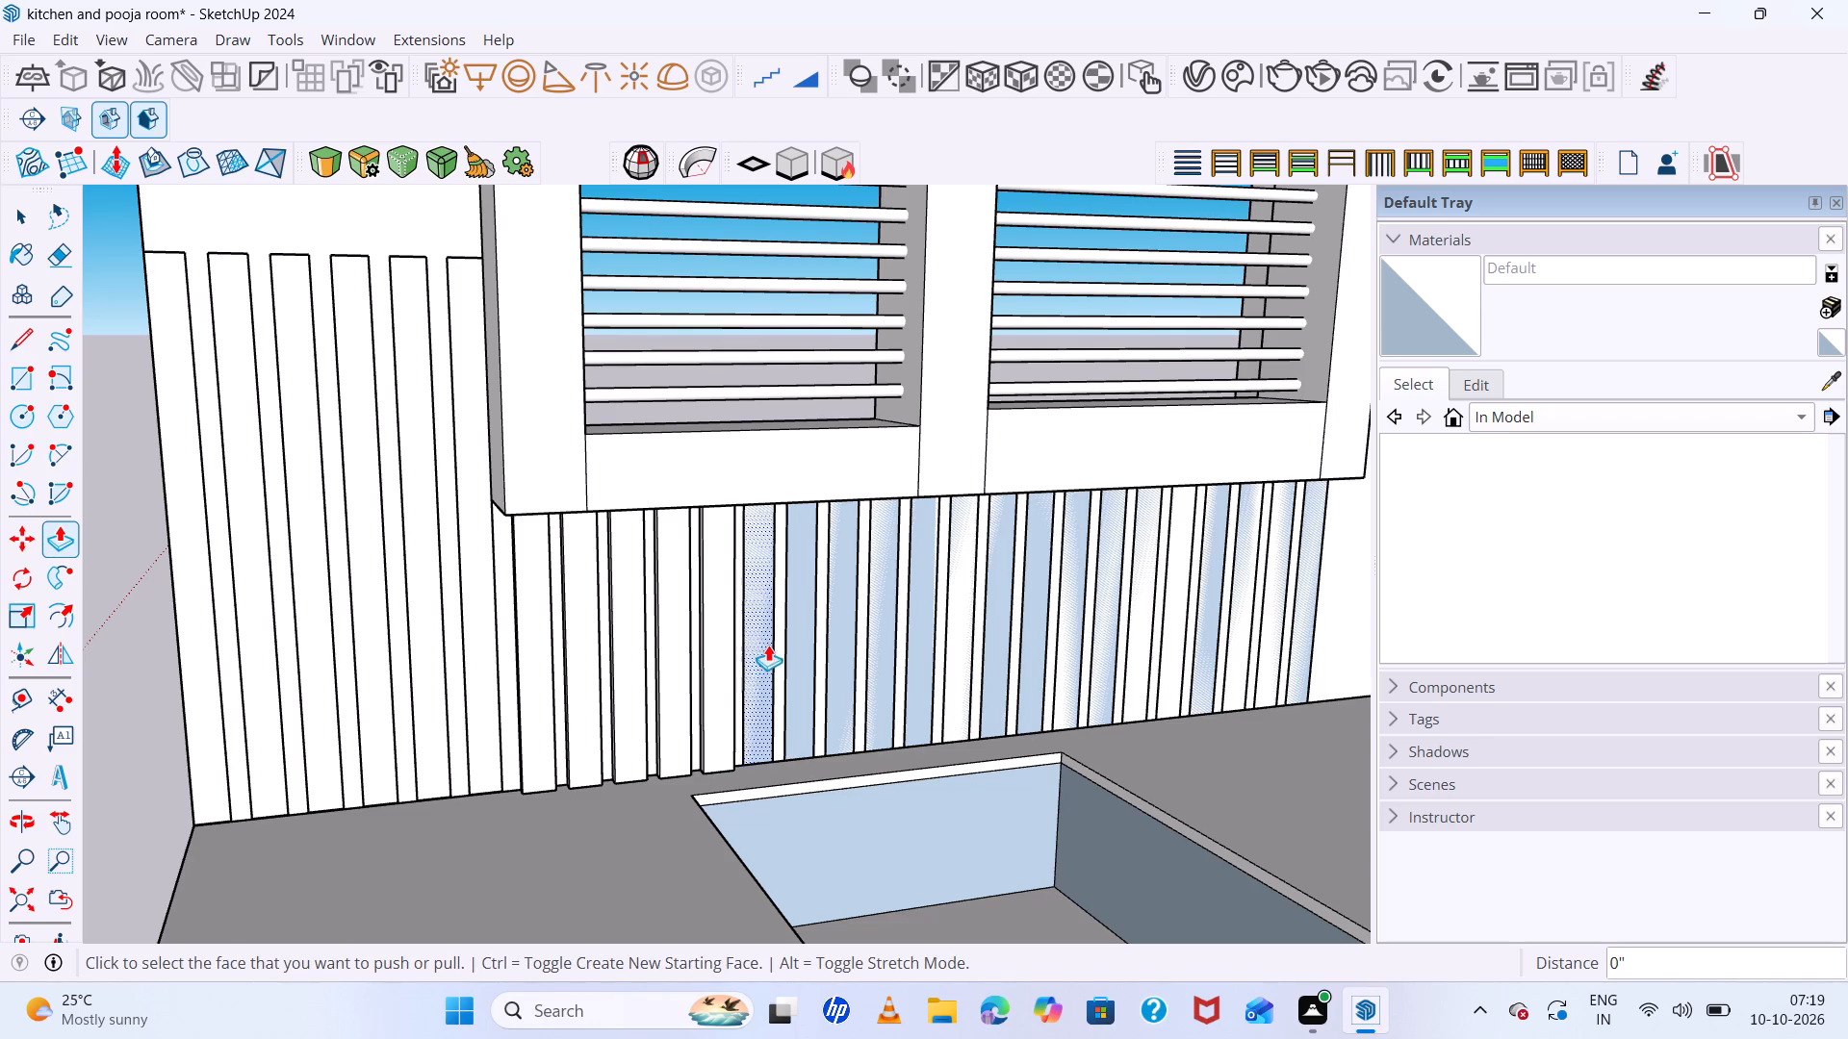
click(755, 645)
click(755, 645)
double_click(803, 640)
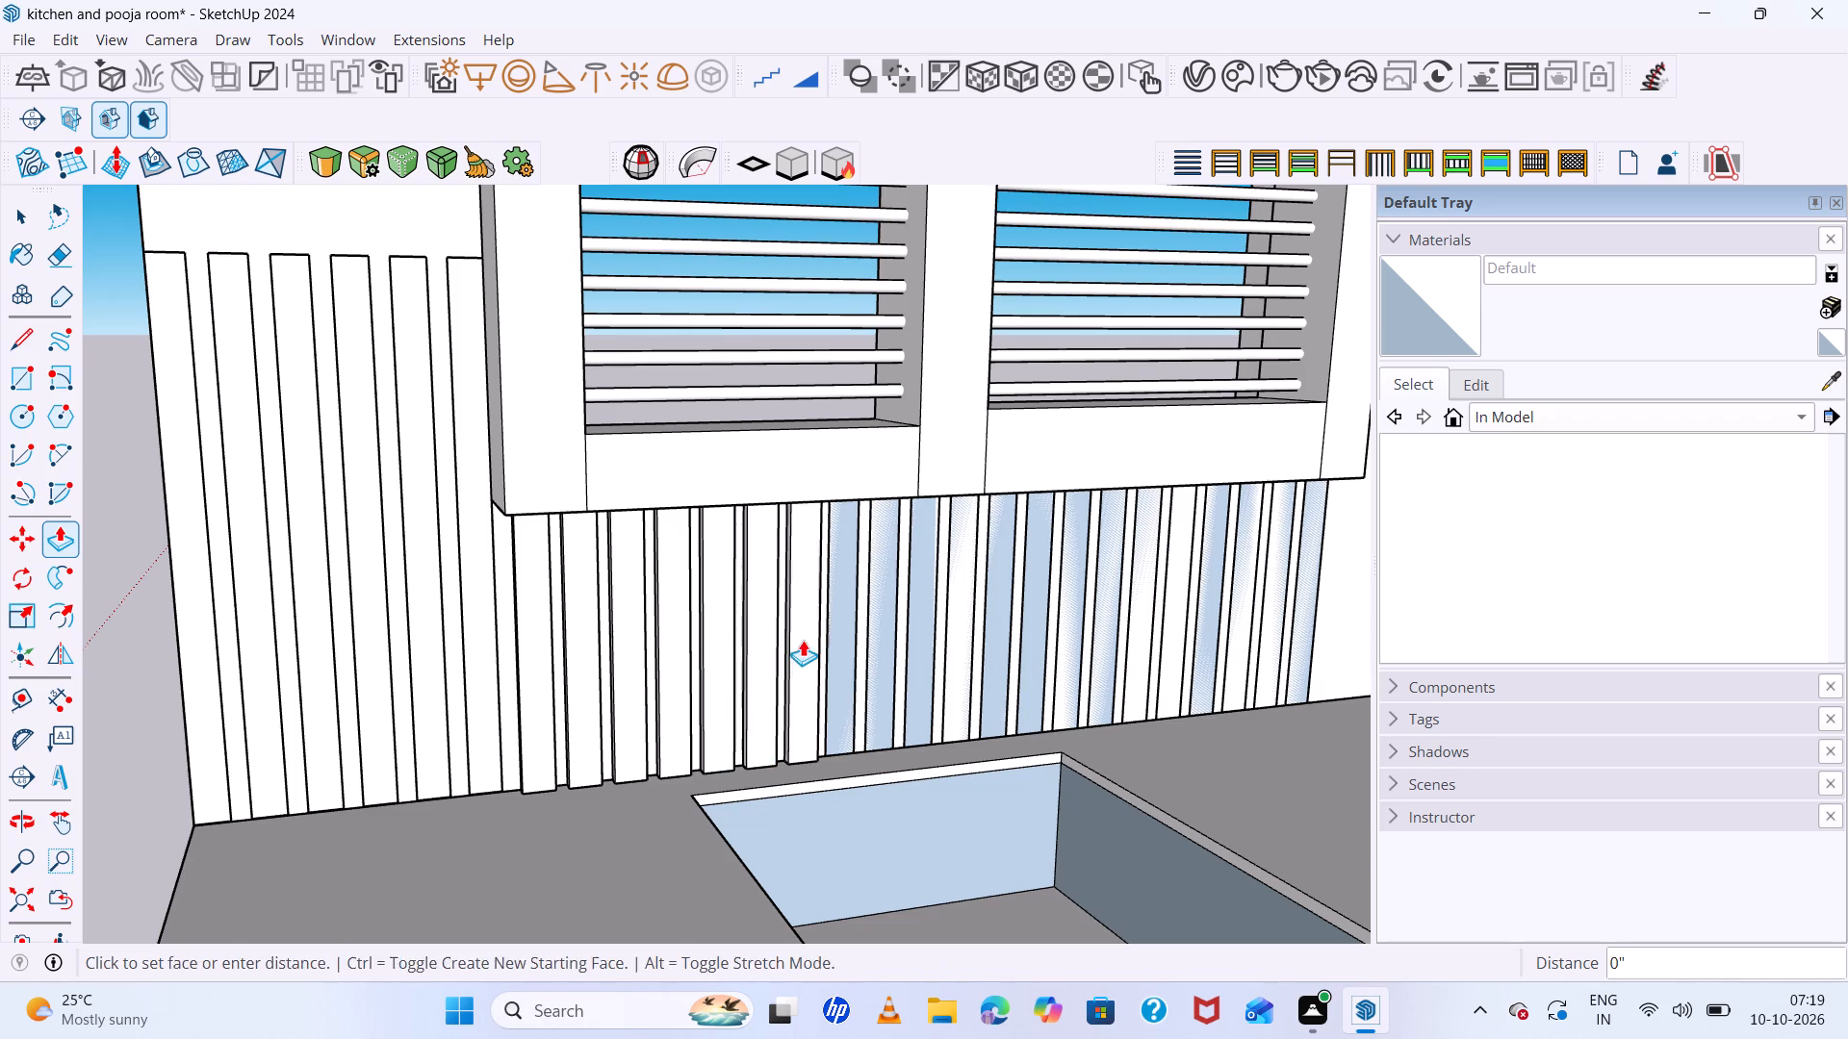
double_click(840, 636)
double_click(879, 630)
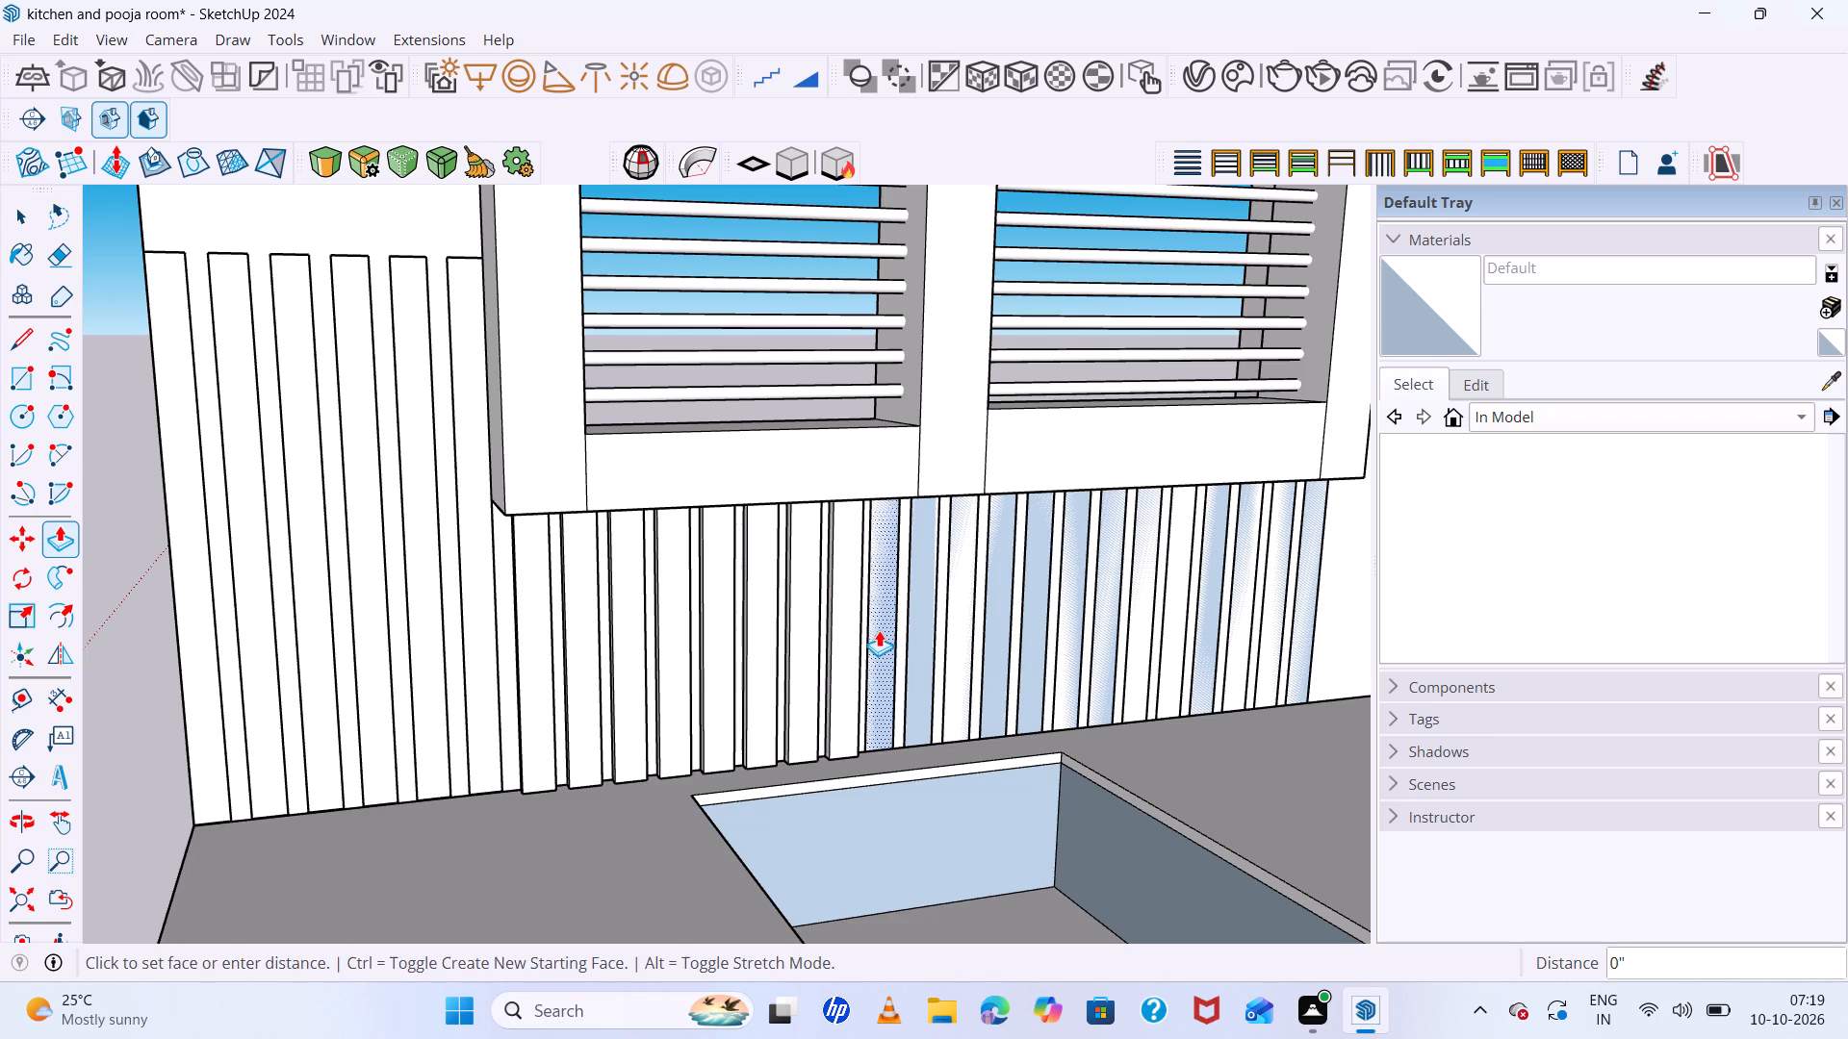
double_click(918, 625)
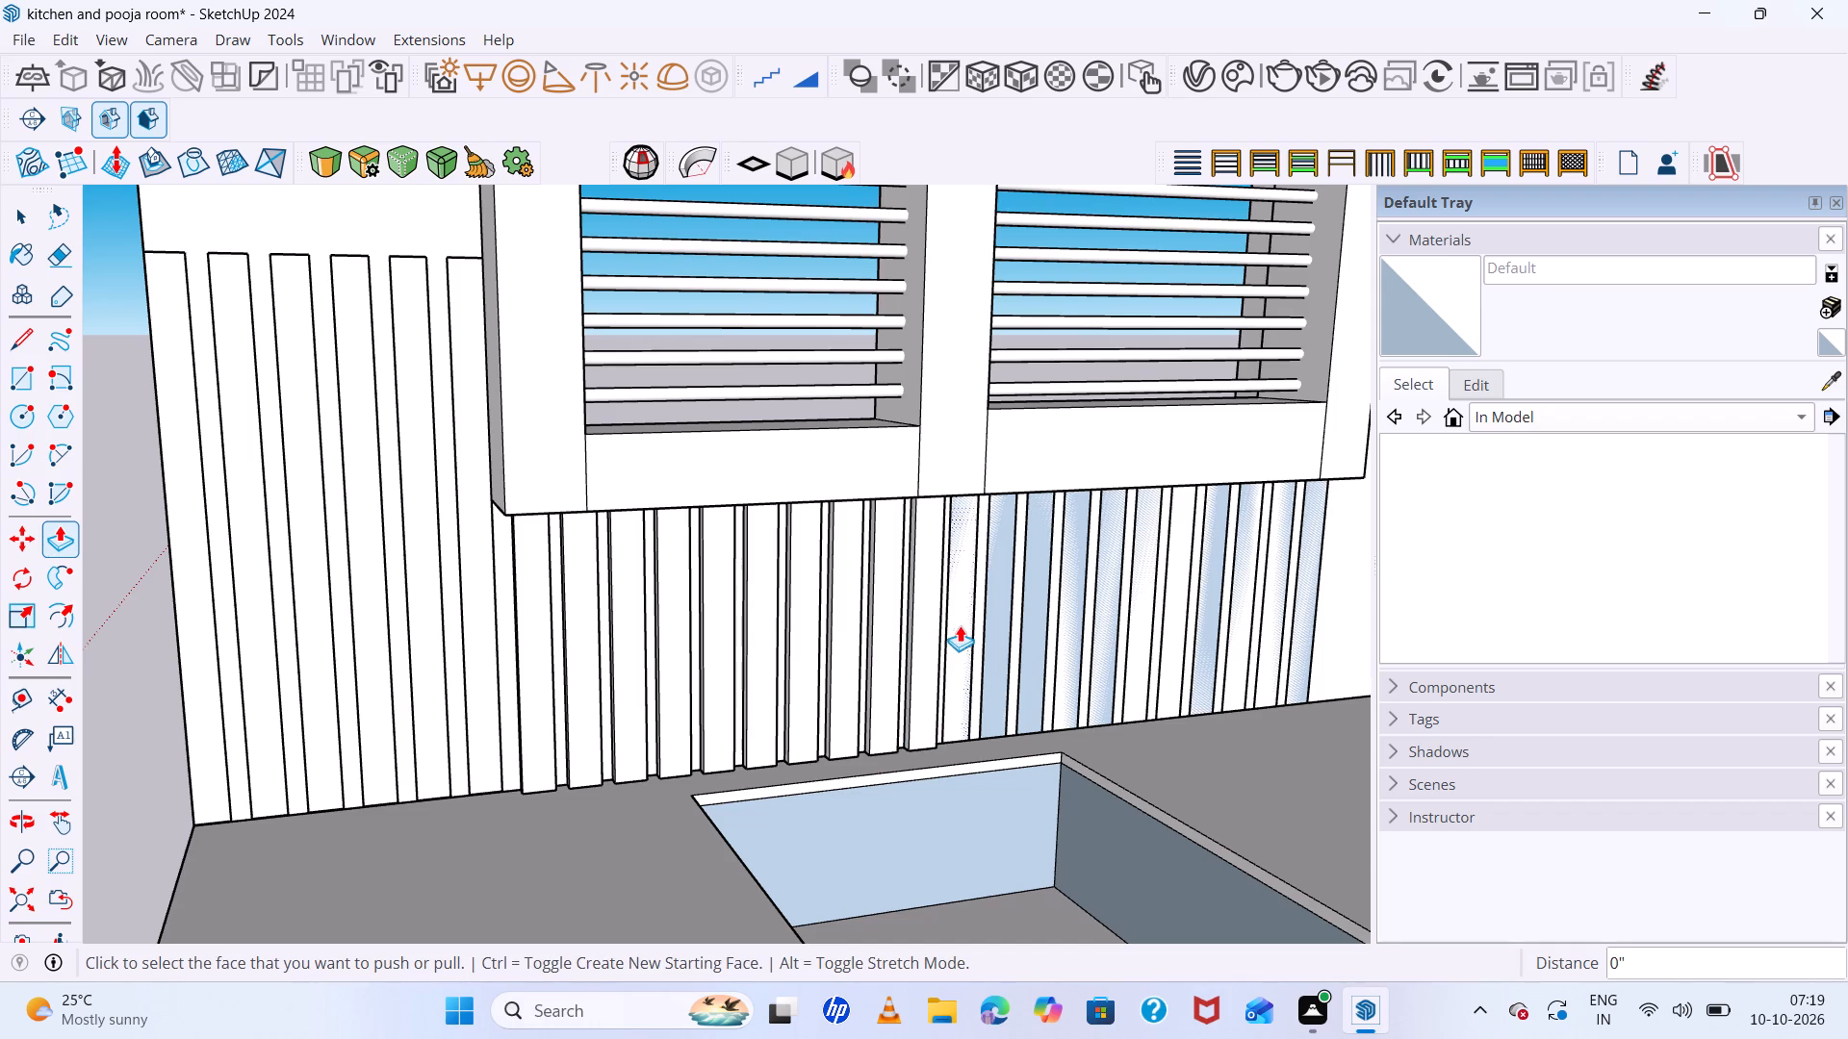
double_click(959, 643)
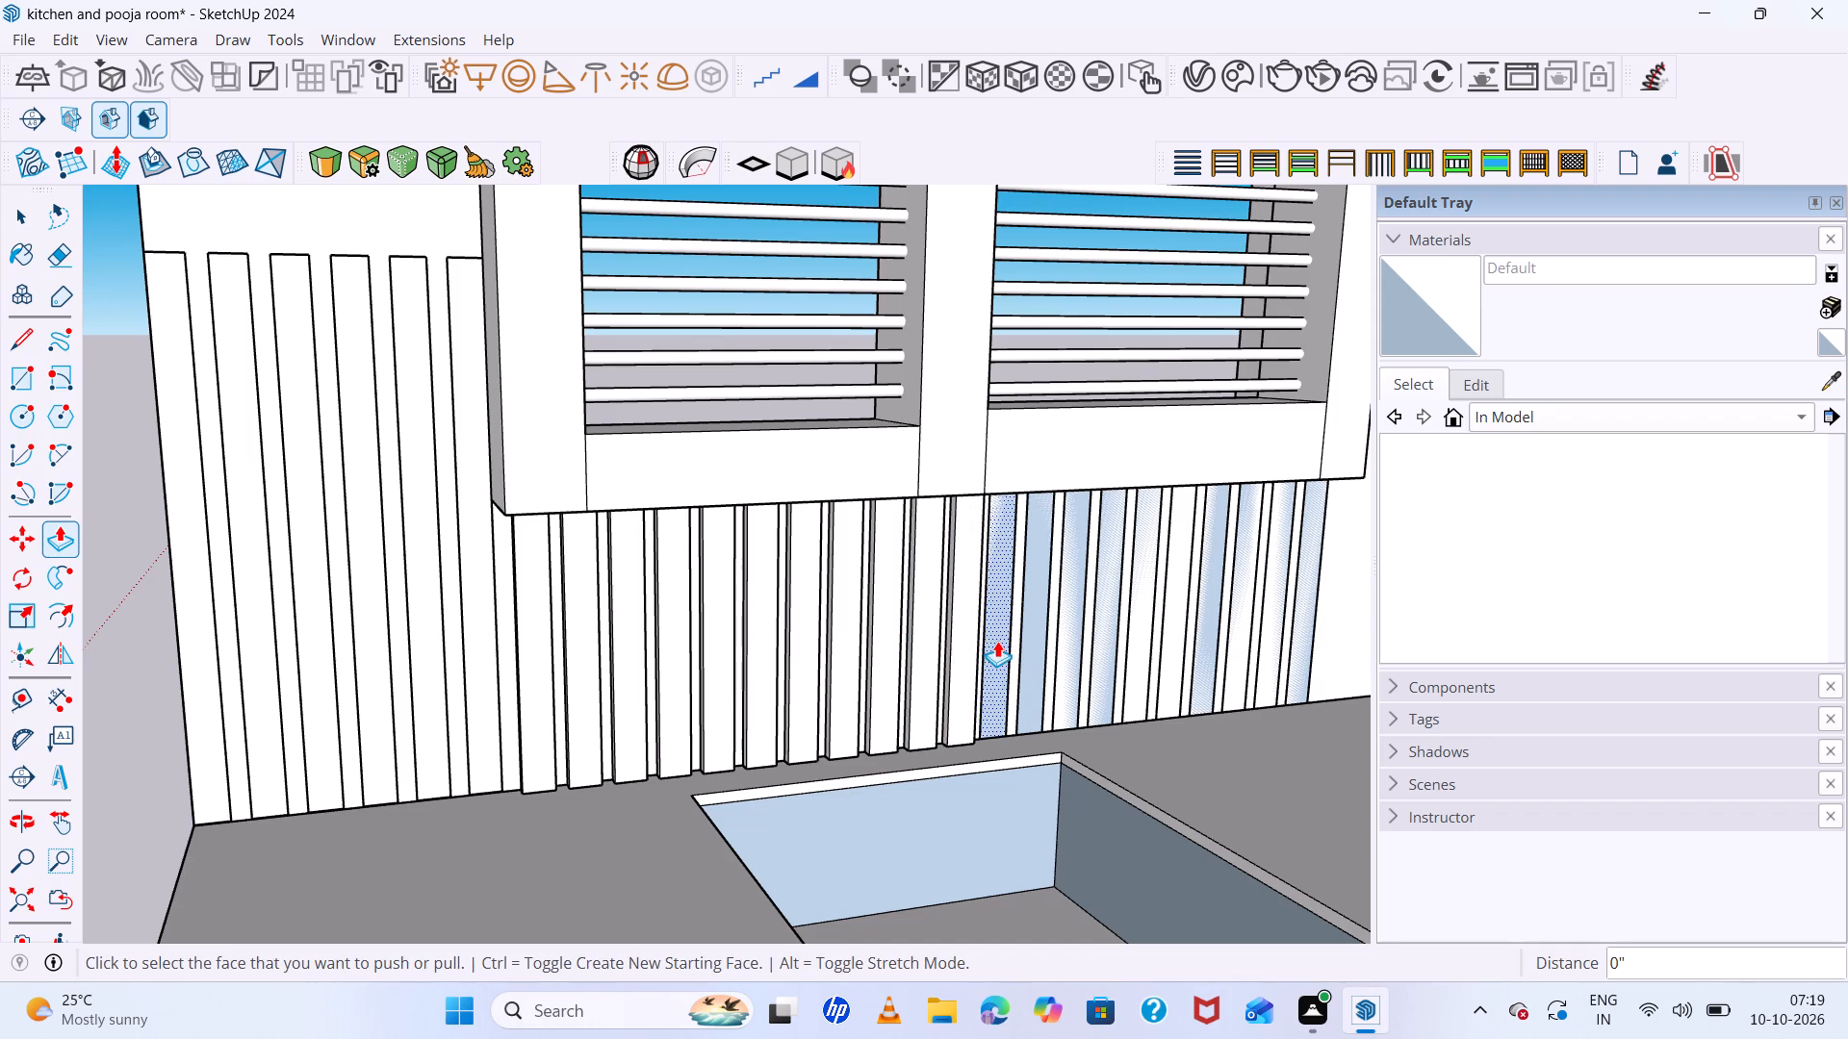
double_click(997, 640)
double_click(1035, 635)
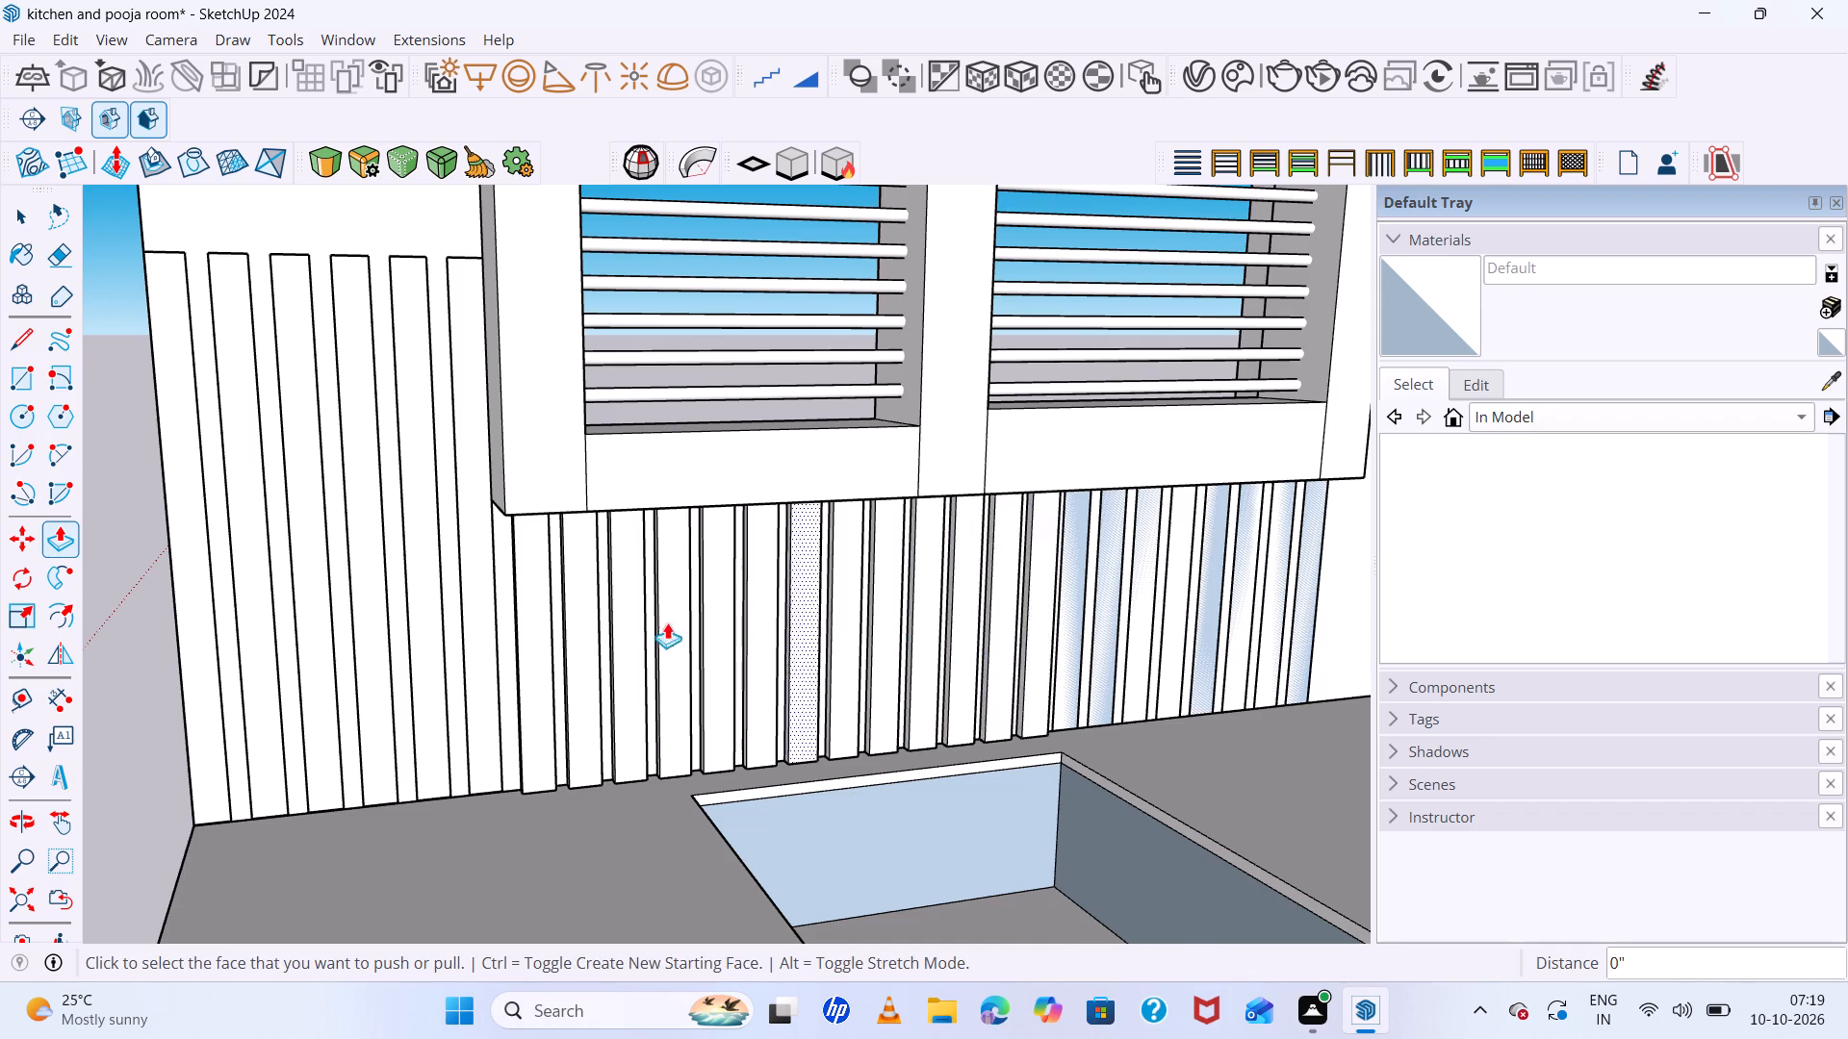
Repeat the 1" extrusion on the remaining seven strips up to the window frame's far end.
scroll(645, 622, down, 4)
middle_drag(797, 637, 548, 637)
scroll(984, 649, up, 5)
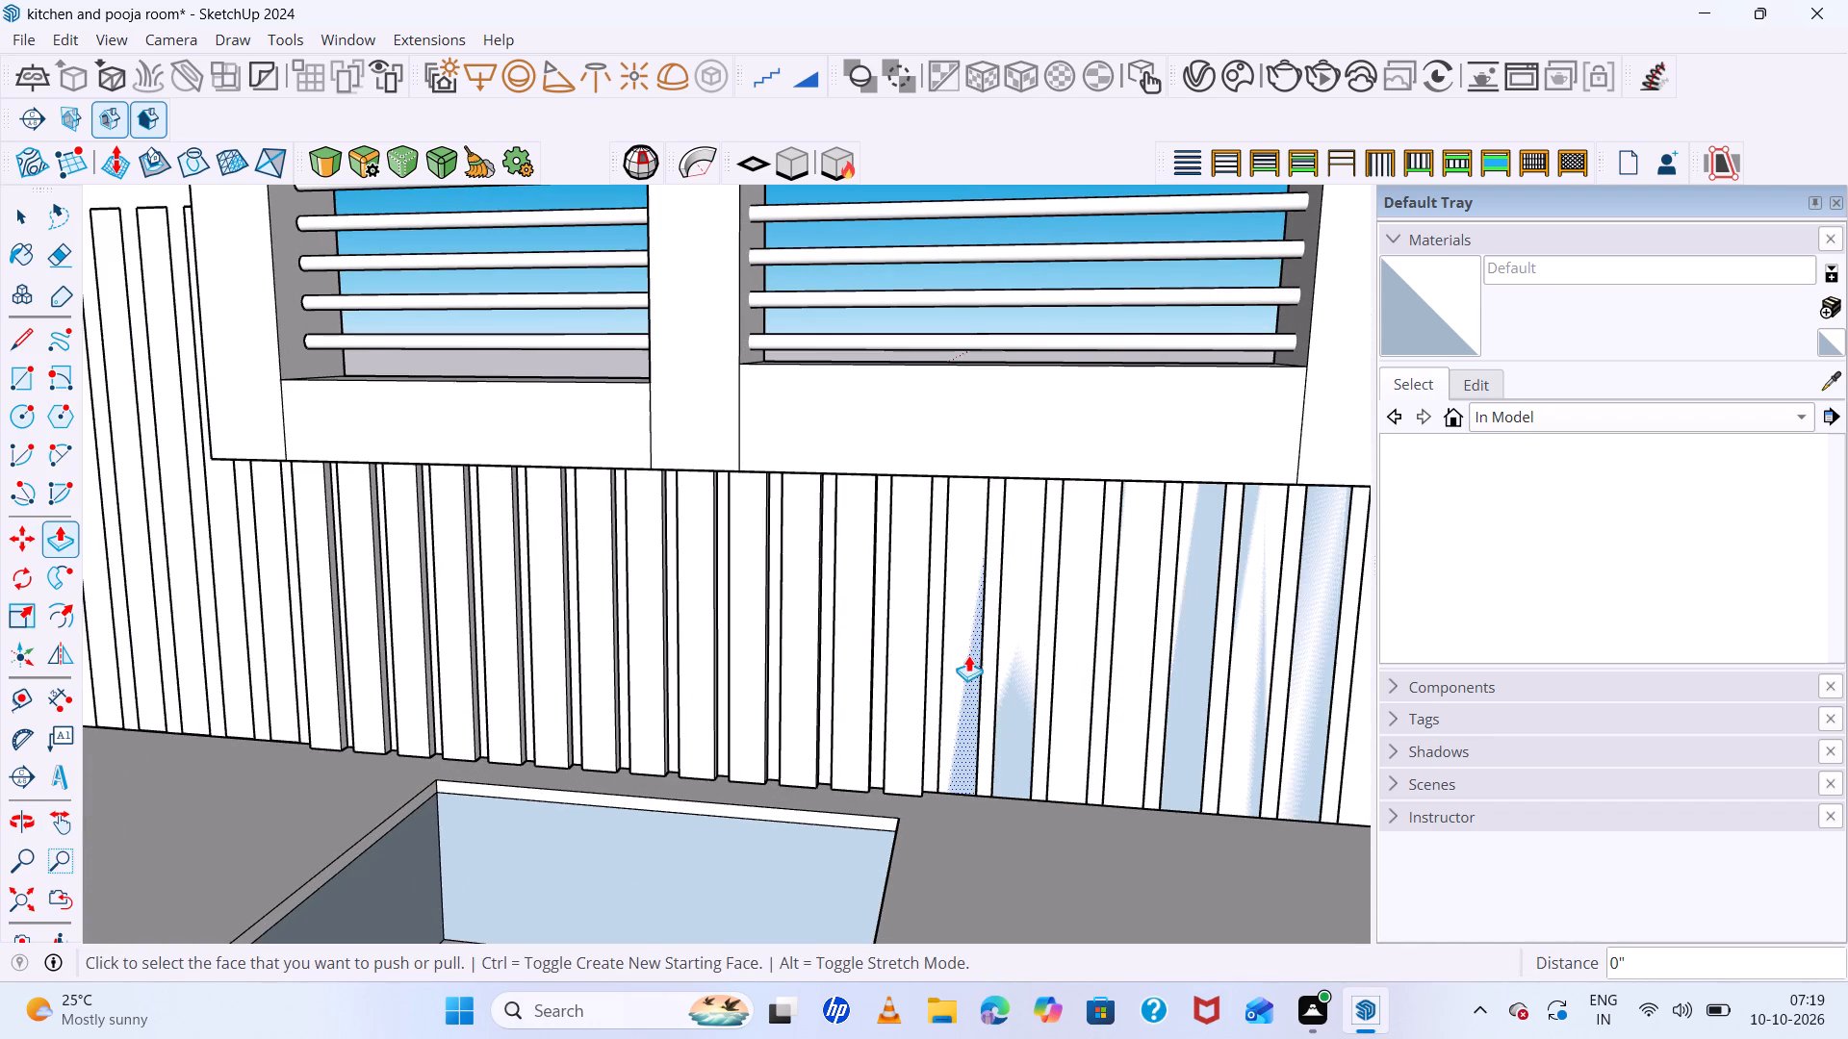
double_click(966, 655)
double_click(1017, 659)
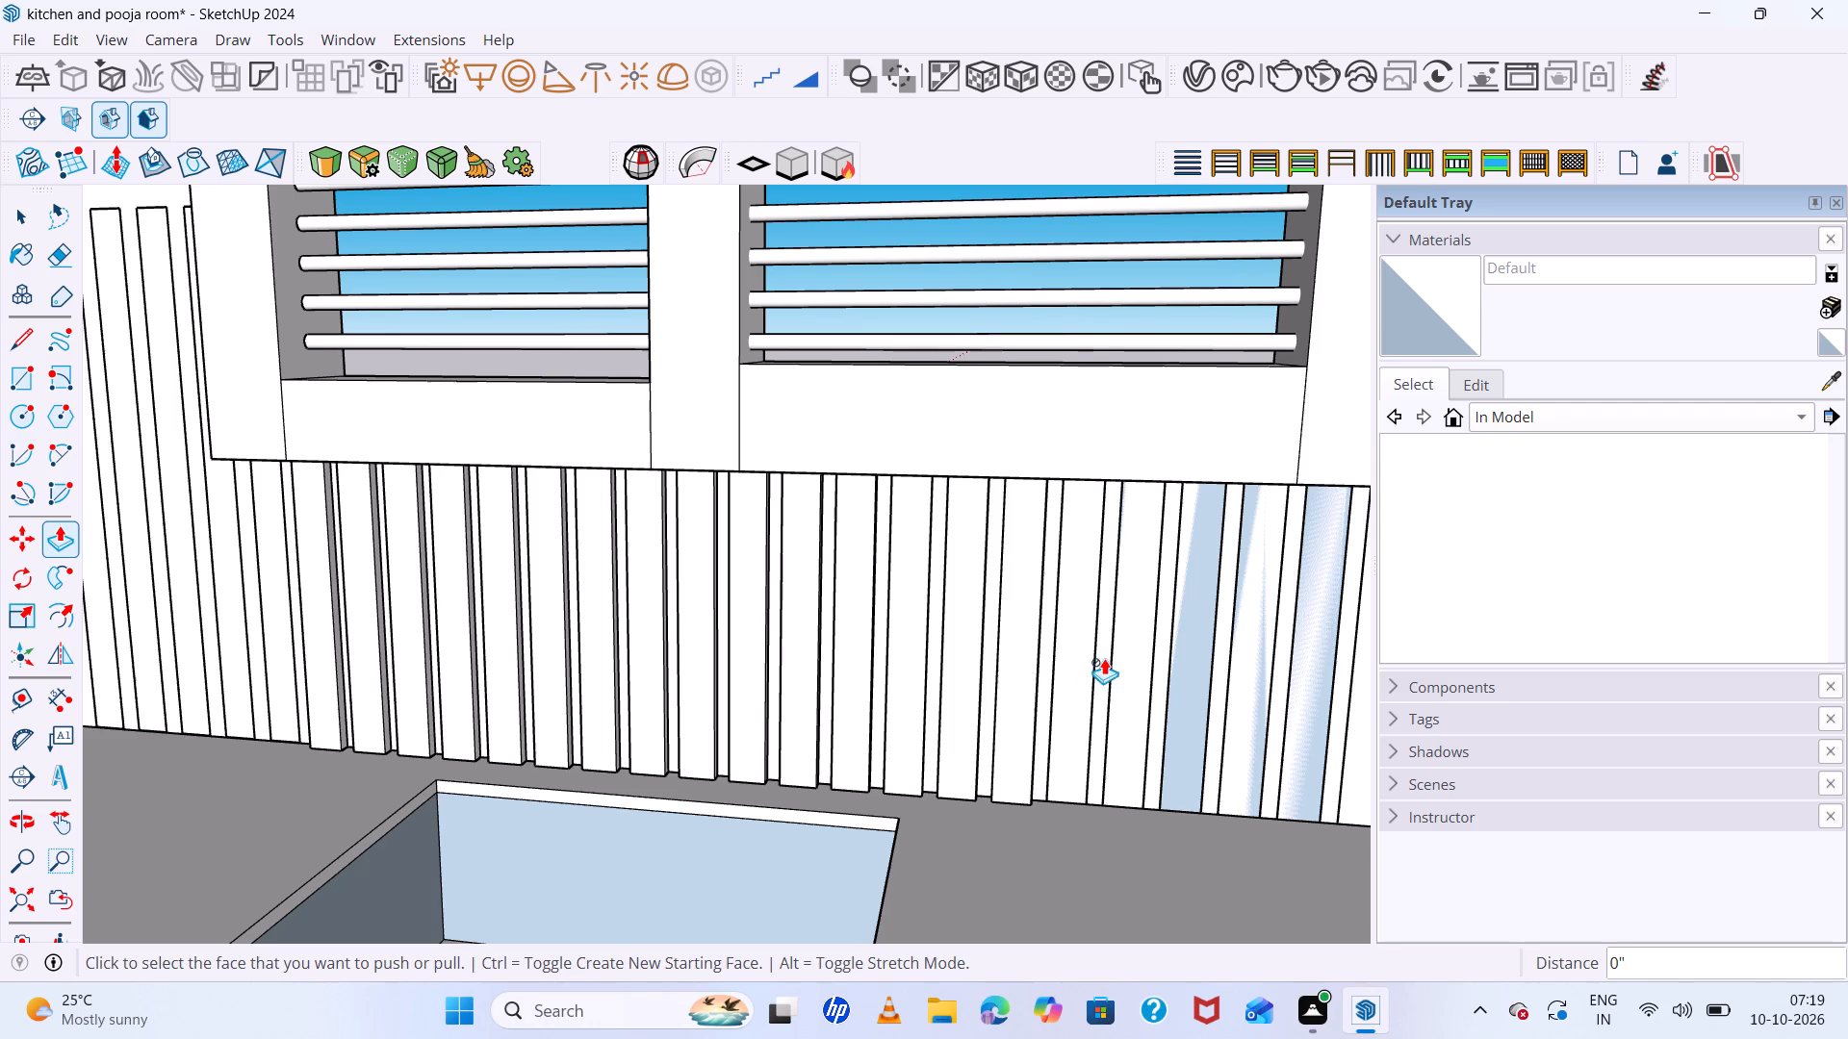
click(1081, 660)
click(1081, 660)
double_click(1136, 659)
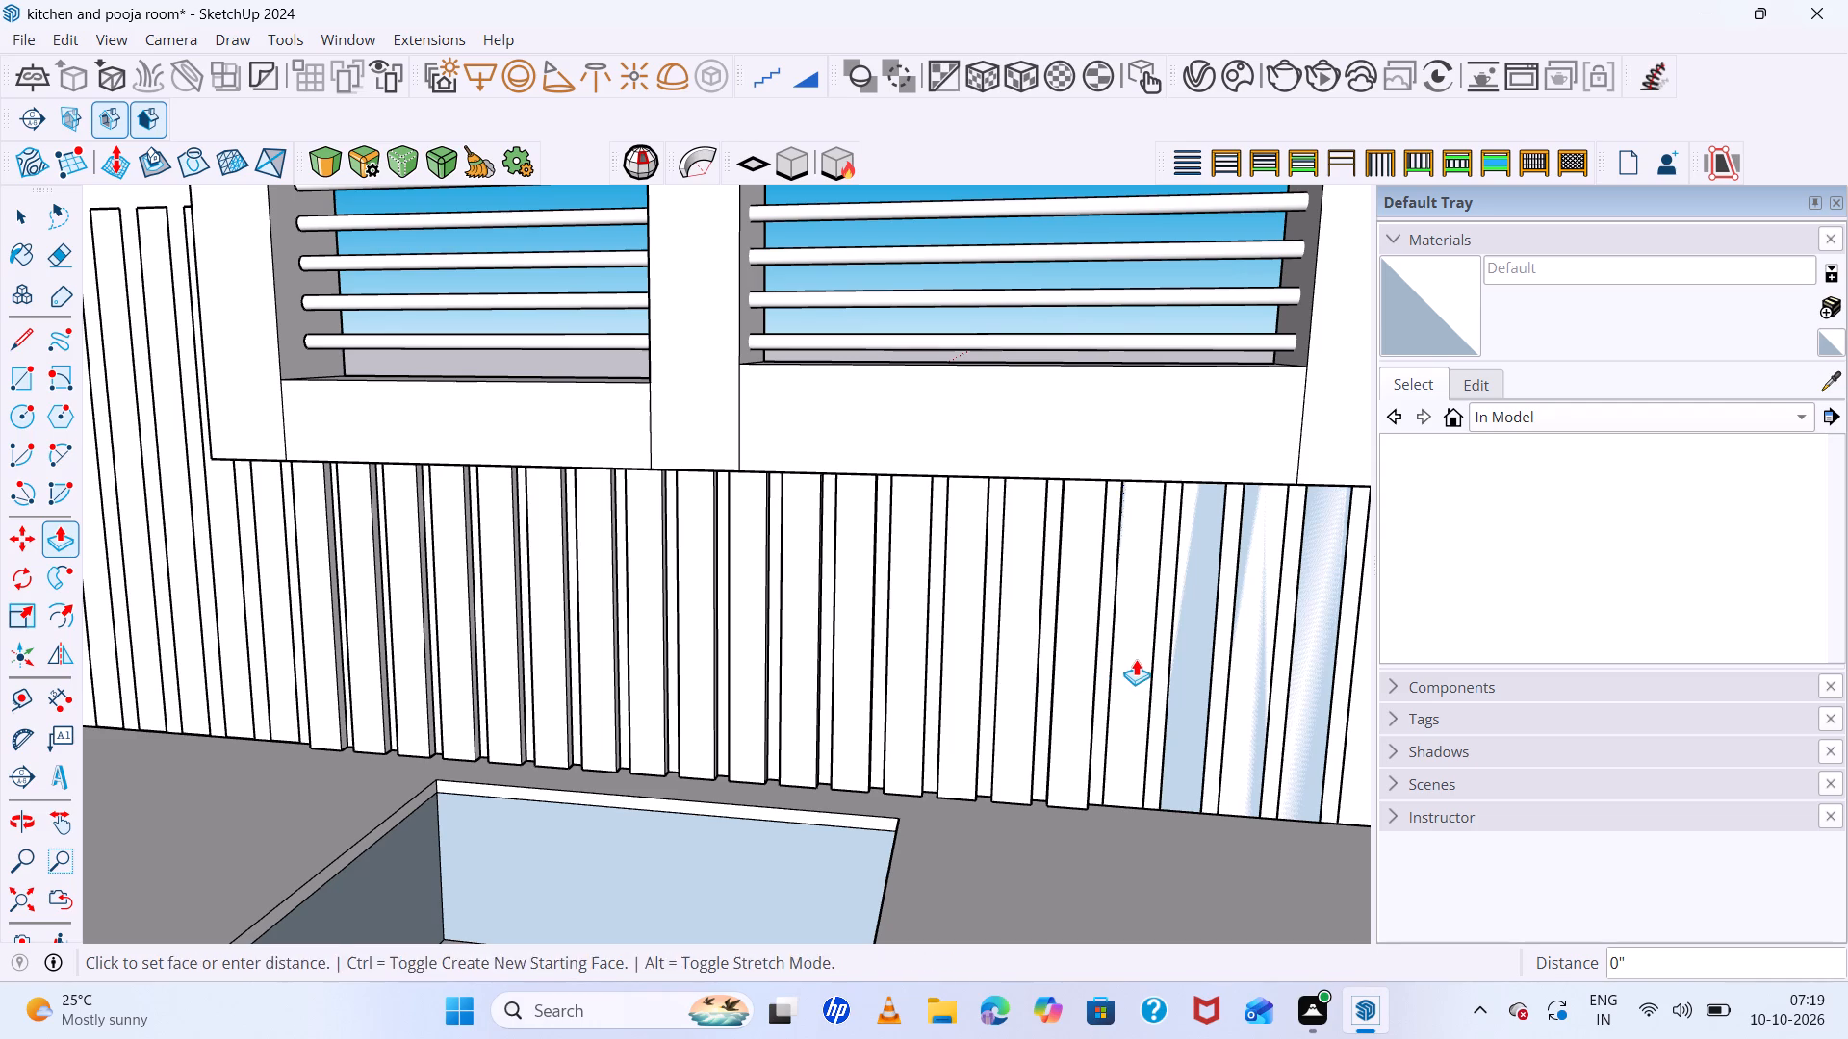
double_click(1199, 661)
double_click(1252, 660)
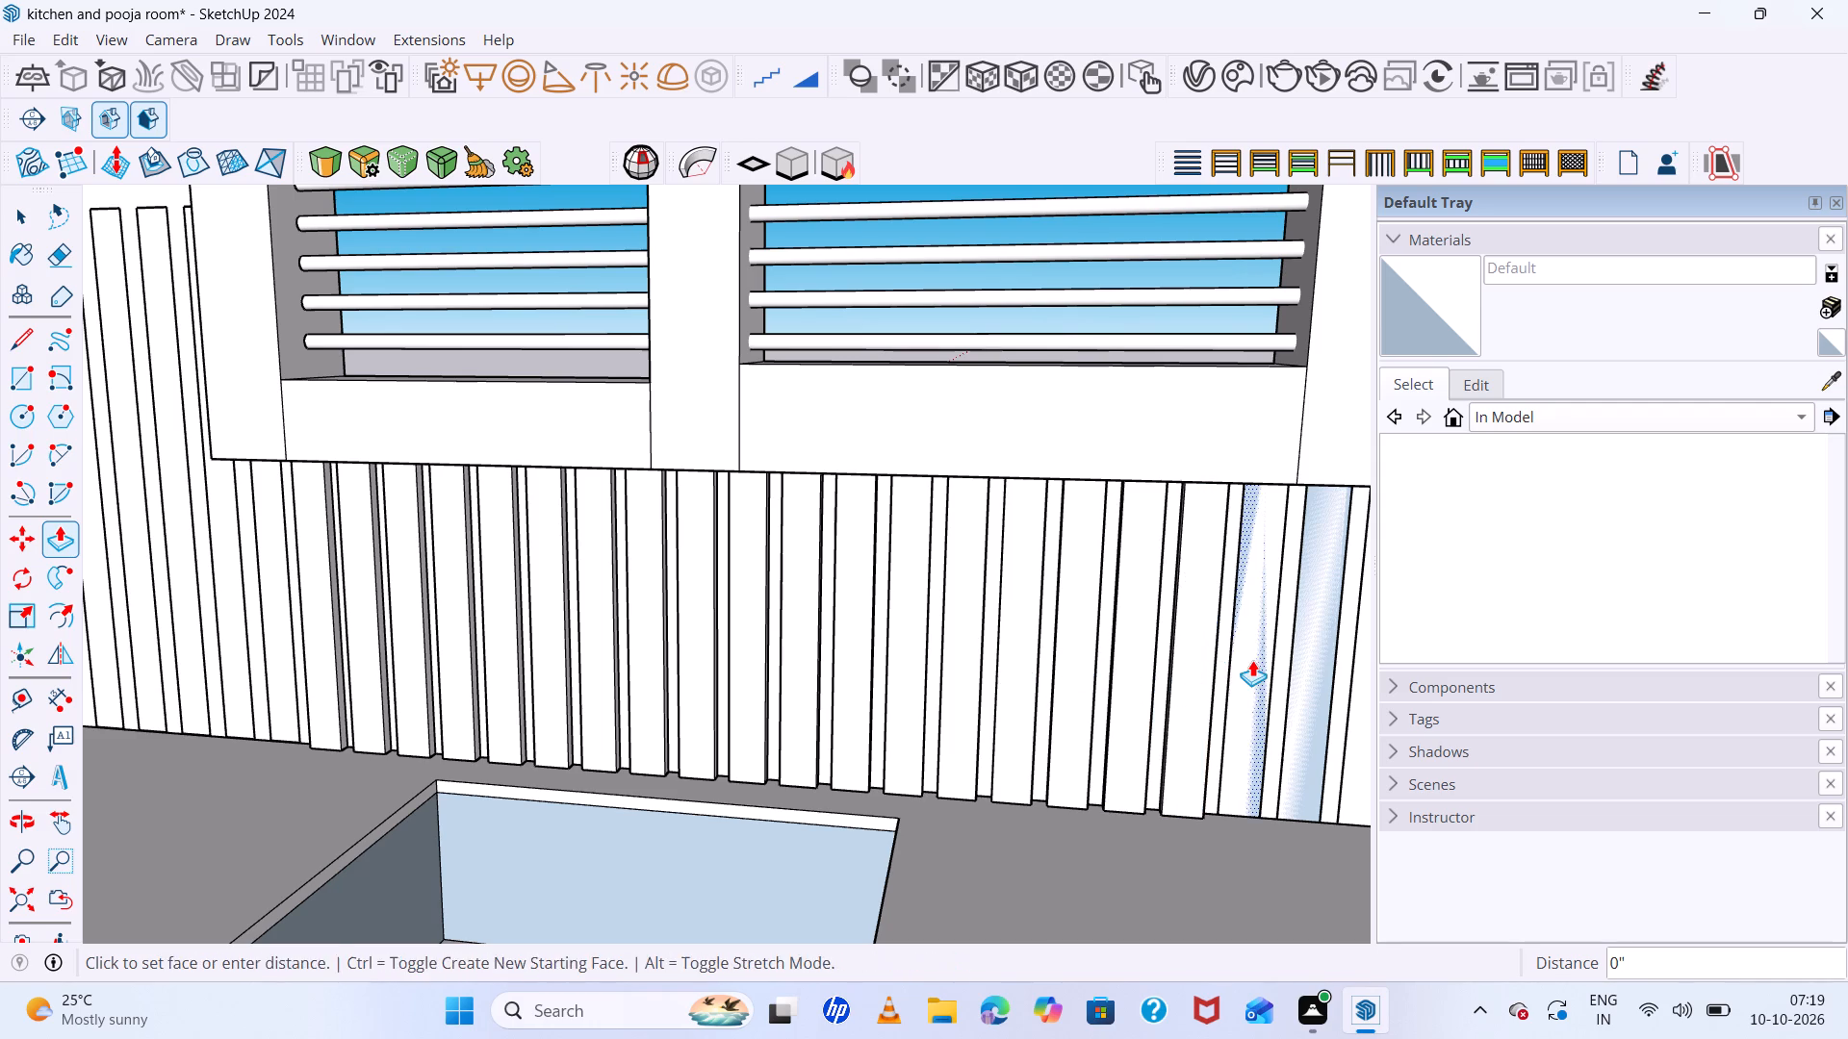
scroll(1050, 649, down, 5)
scroll(1217, 662, up, 2)
double_click(1211, 661)
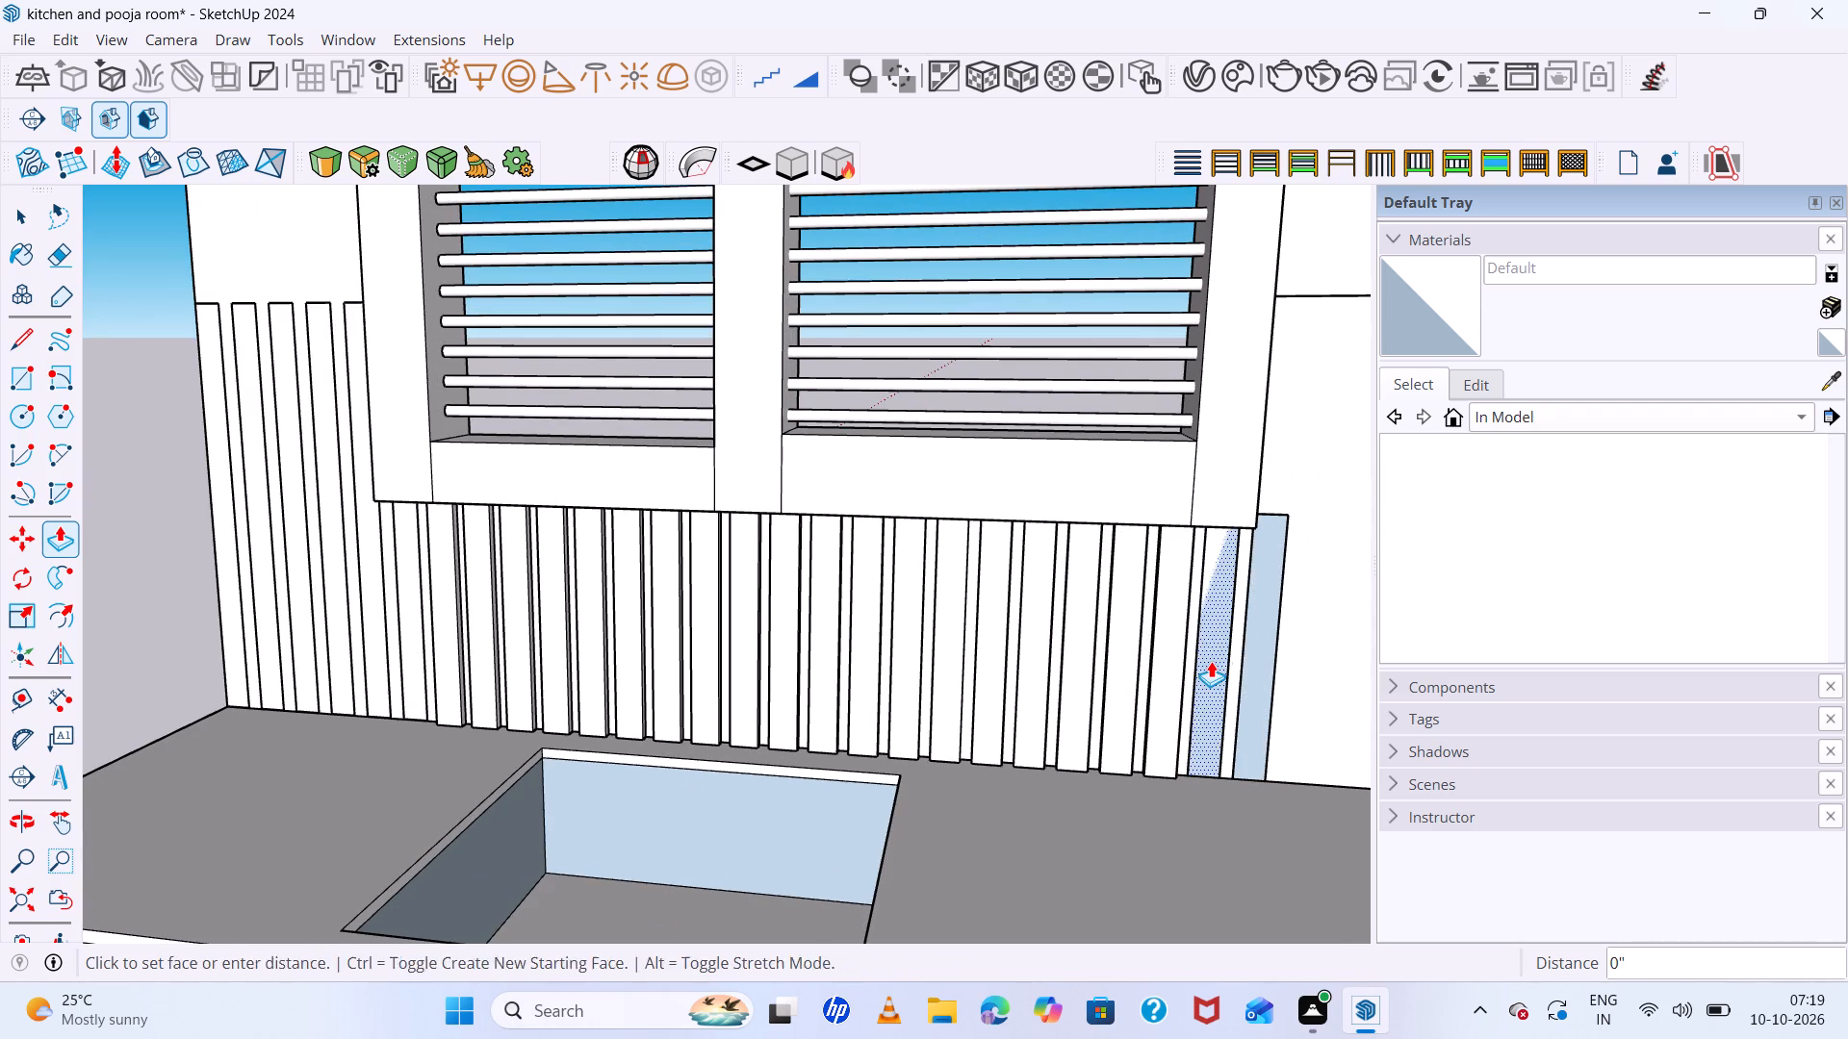
Erase the edges of the leftover flat strip that extends past the window frame's far end above the countertop.
scroll(1114, 645, down, 4)
middle_drag(1034, 618, 905, 603)
middle_click(905, 603)
middle_drag(905, 603, 956, 612)
middle_drag(962, 612, 976, 615)
middle_drag(1017, 621, 1232, 639)
middle_drag(1297, 640, 1484, 640)
scroll(1496, 636, down, 12)
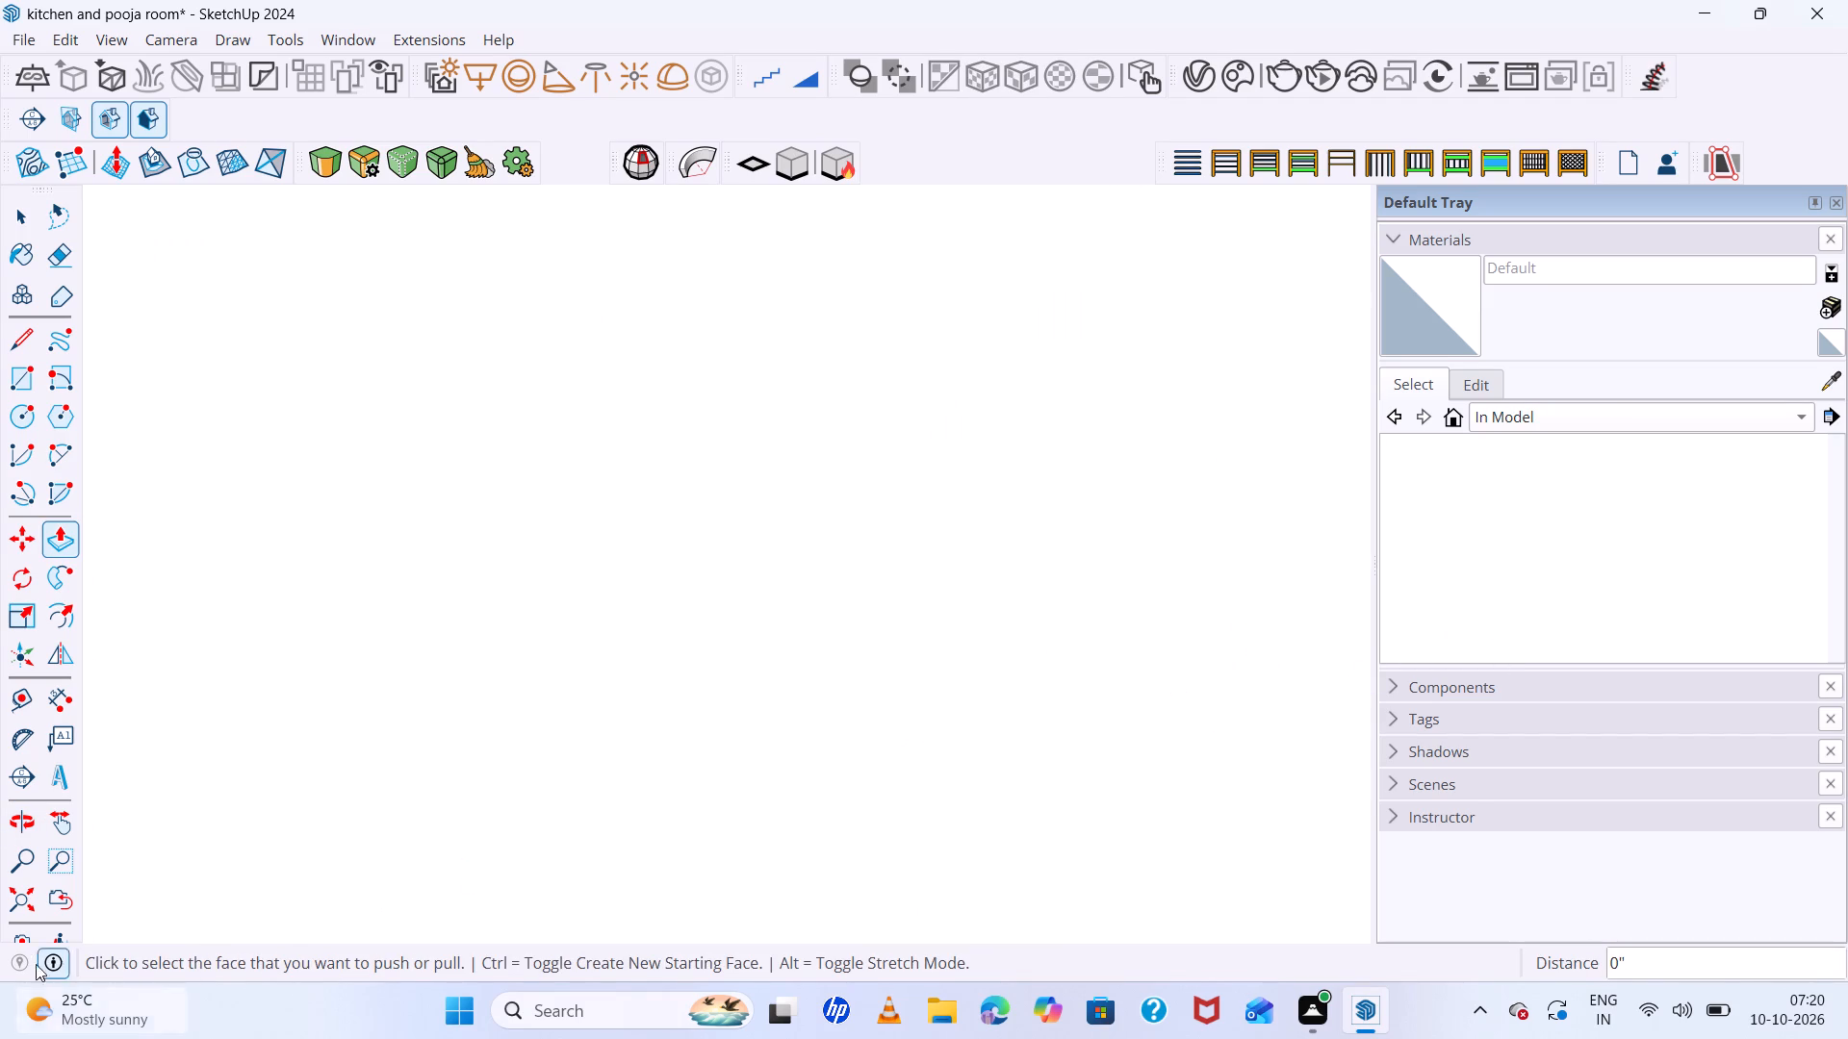
click(2, 887)
scroll(683, 438, up, 2)
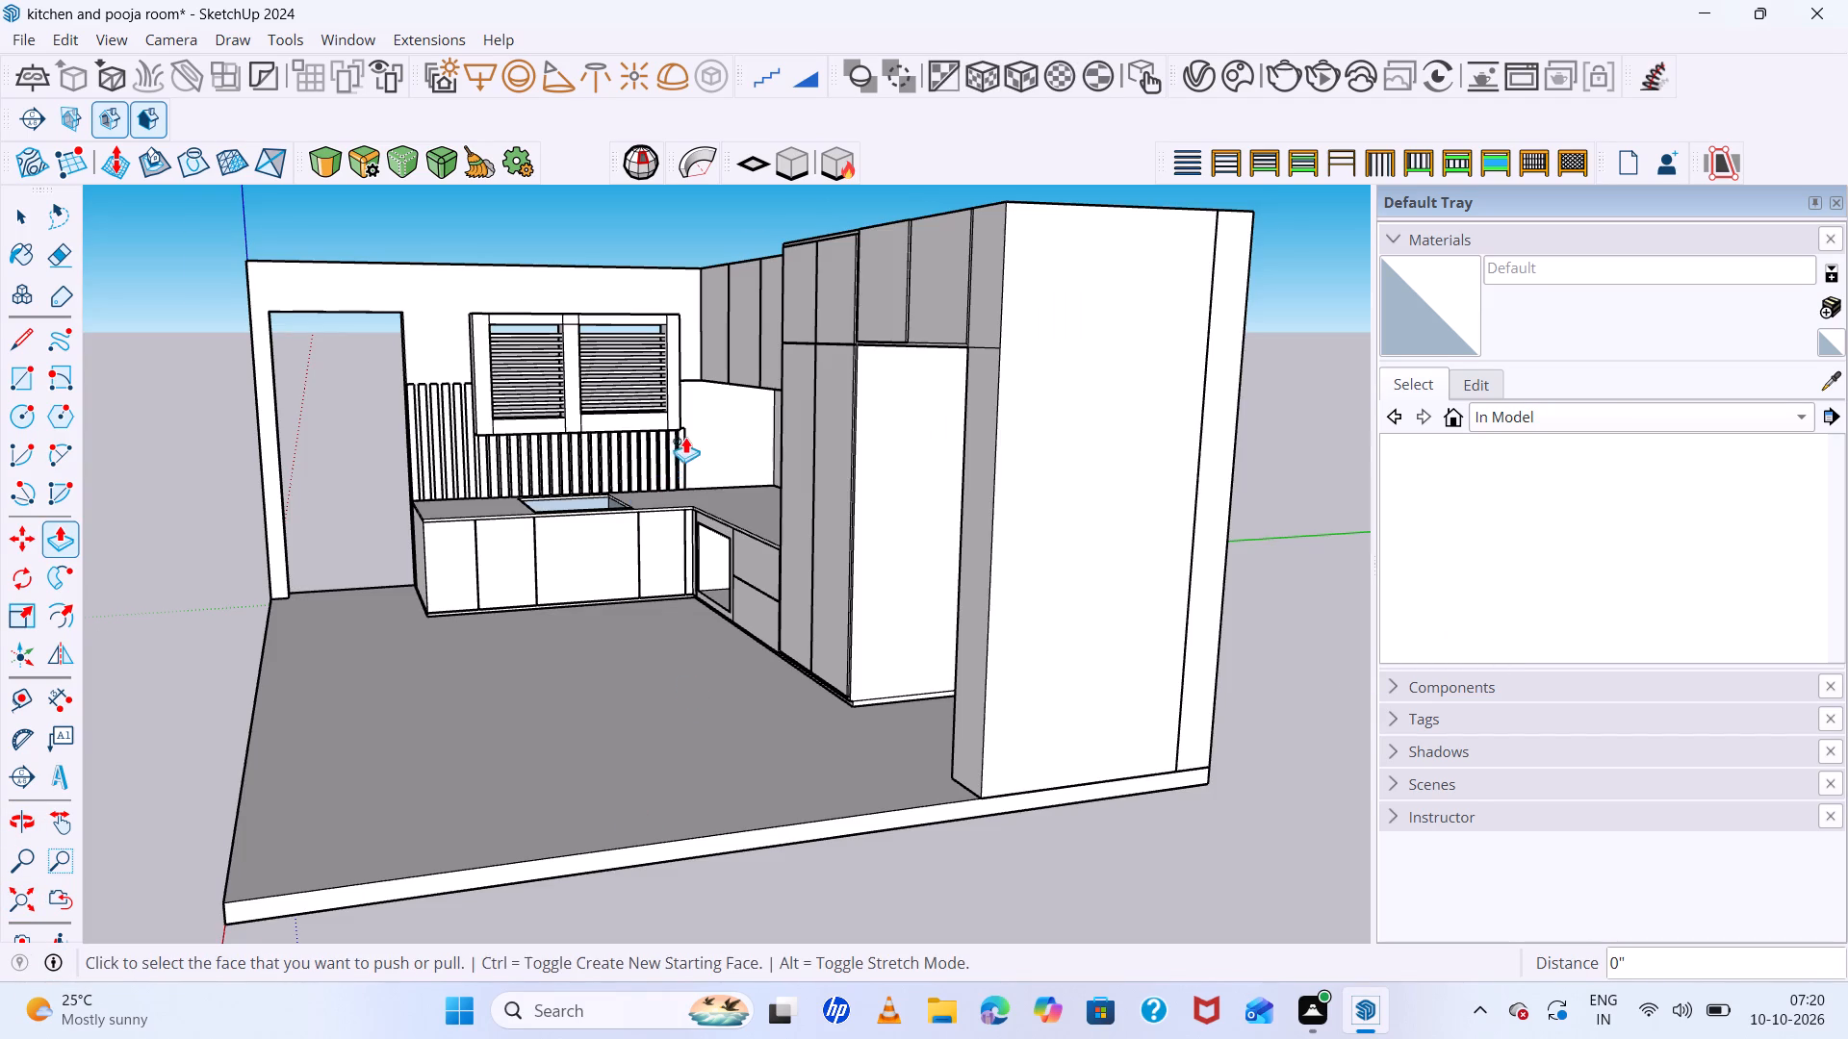
scroll(685, 437, up, 12)
key(e)
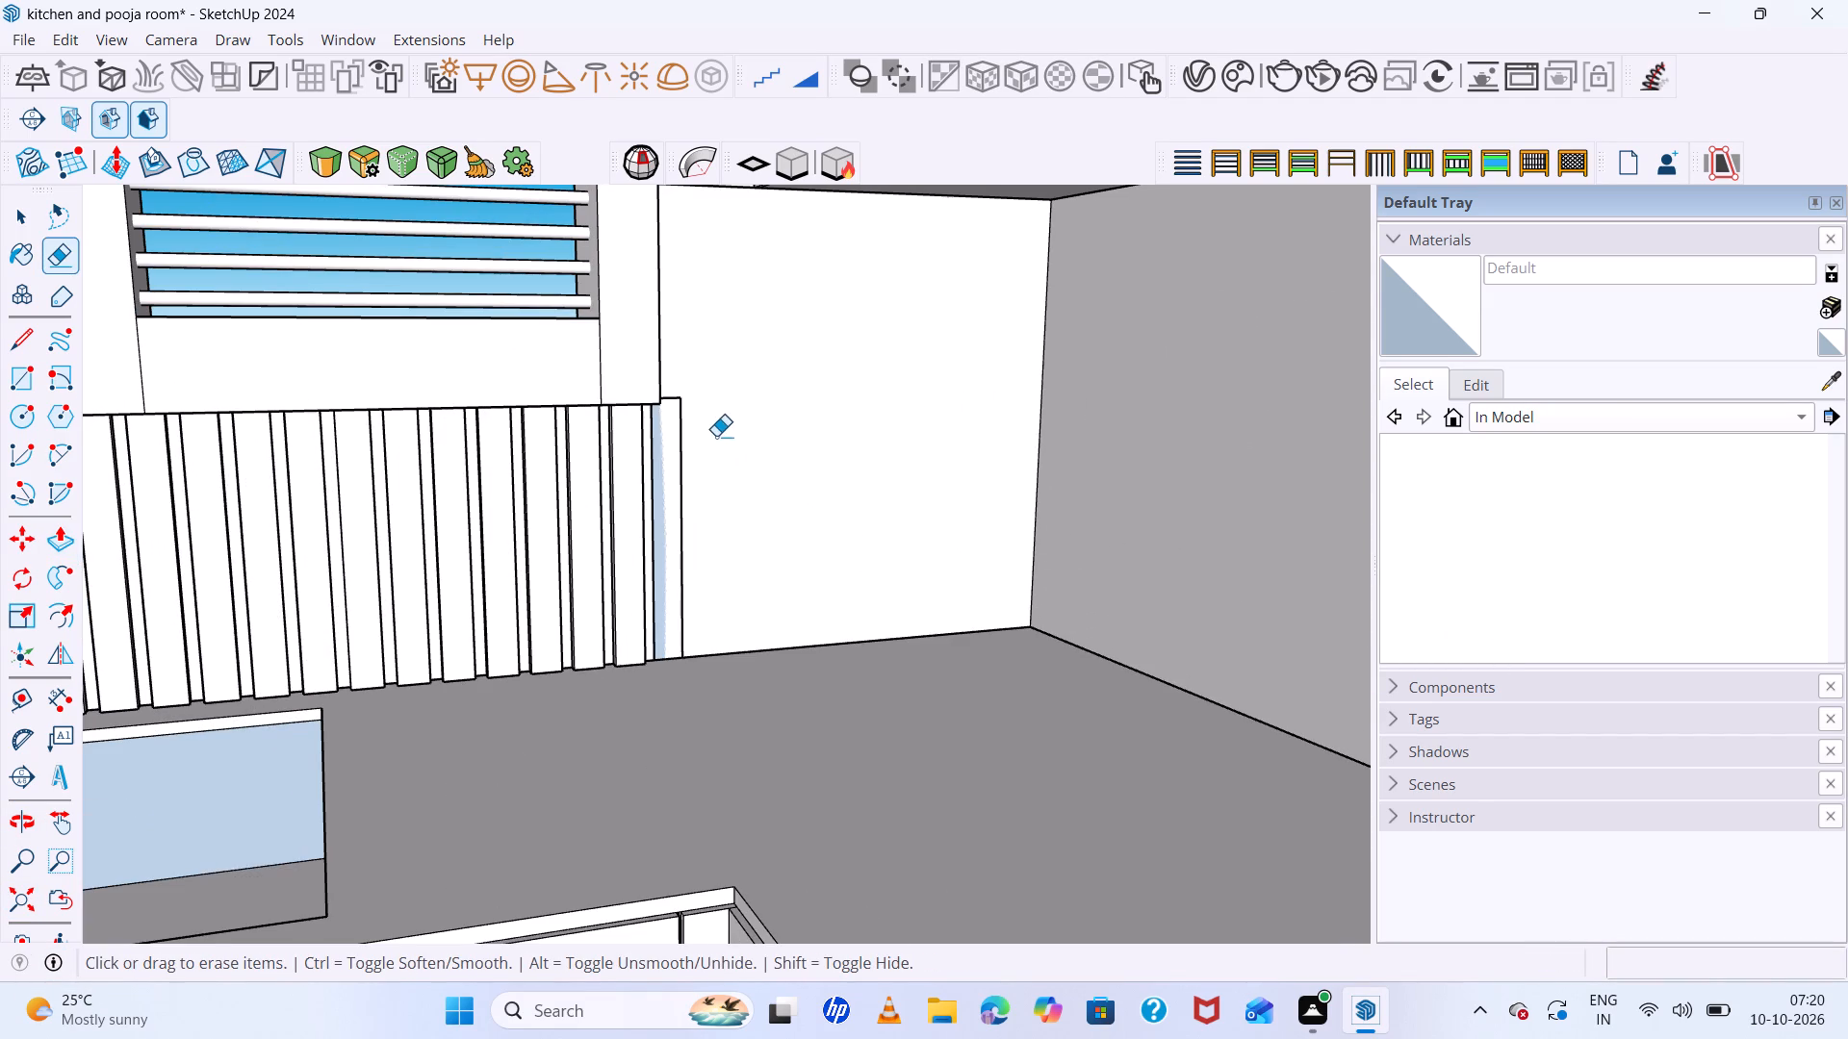
click(682, 444)
click(669, 405)
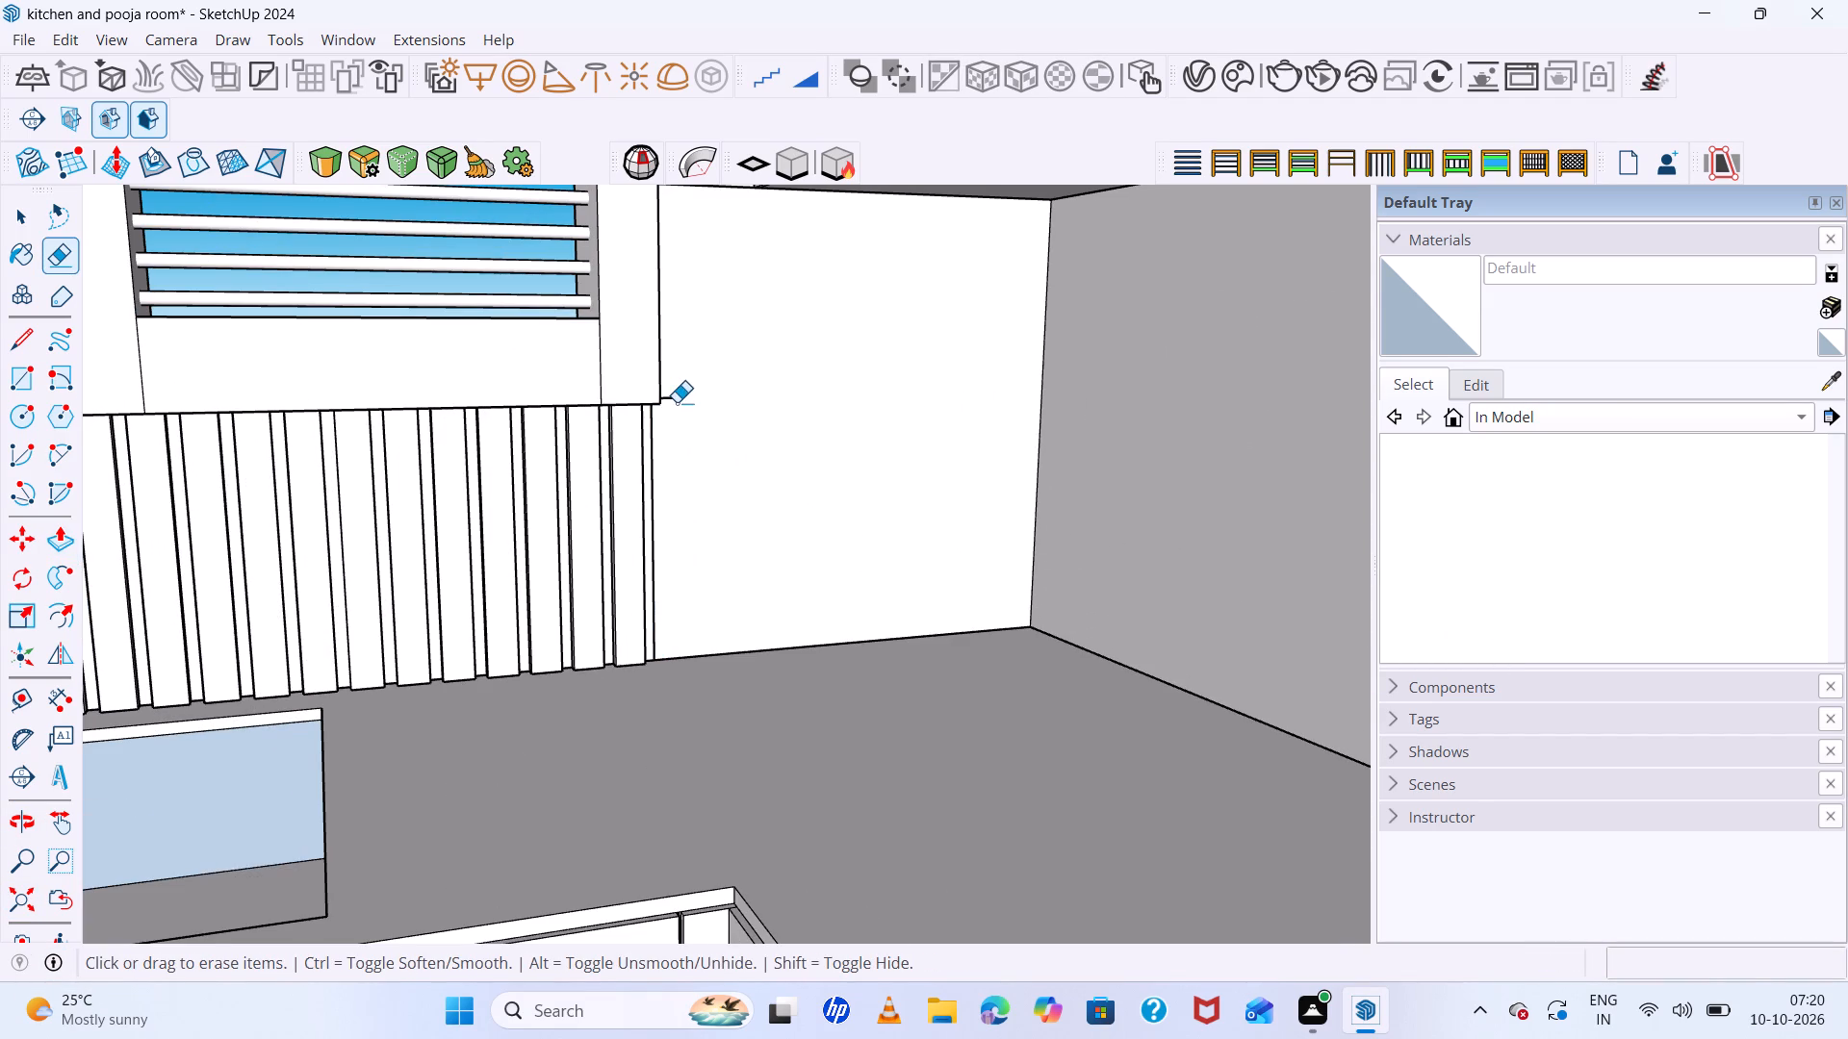
click(677, 402)
click(668, 396)
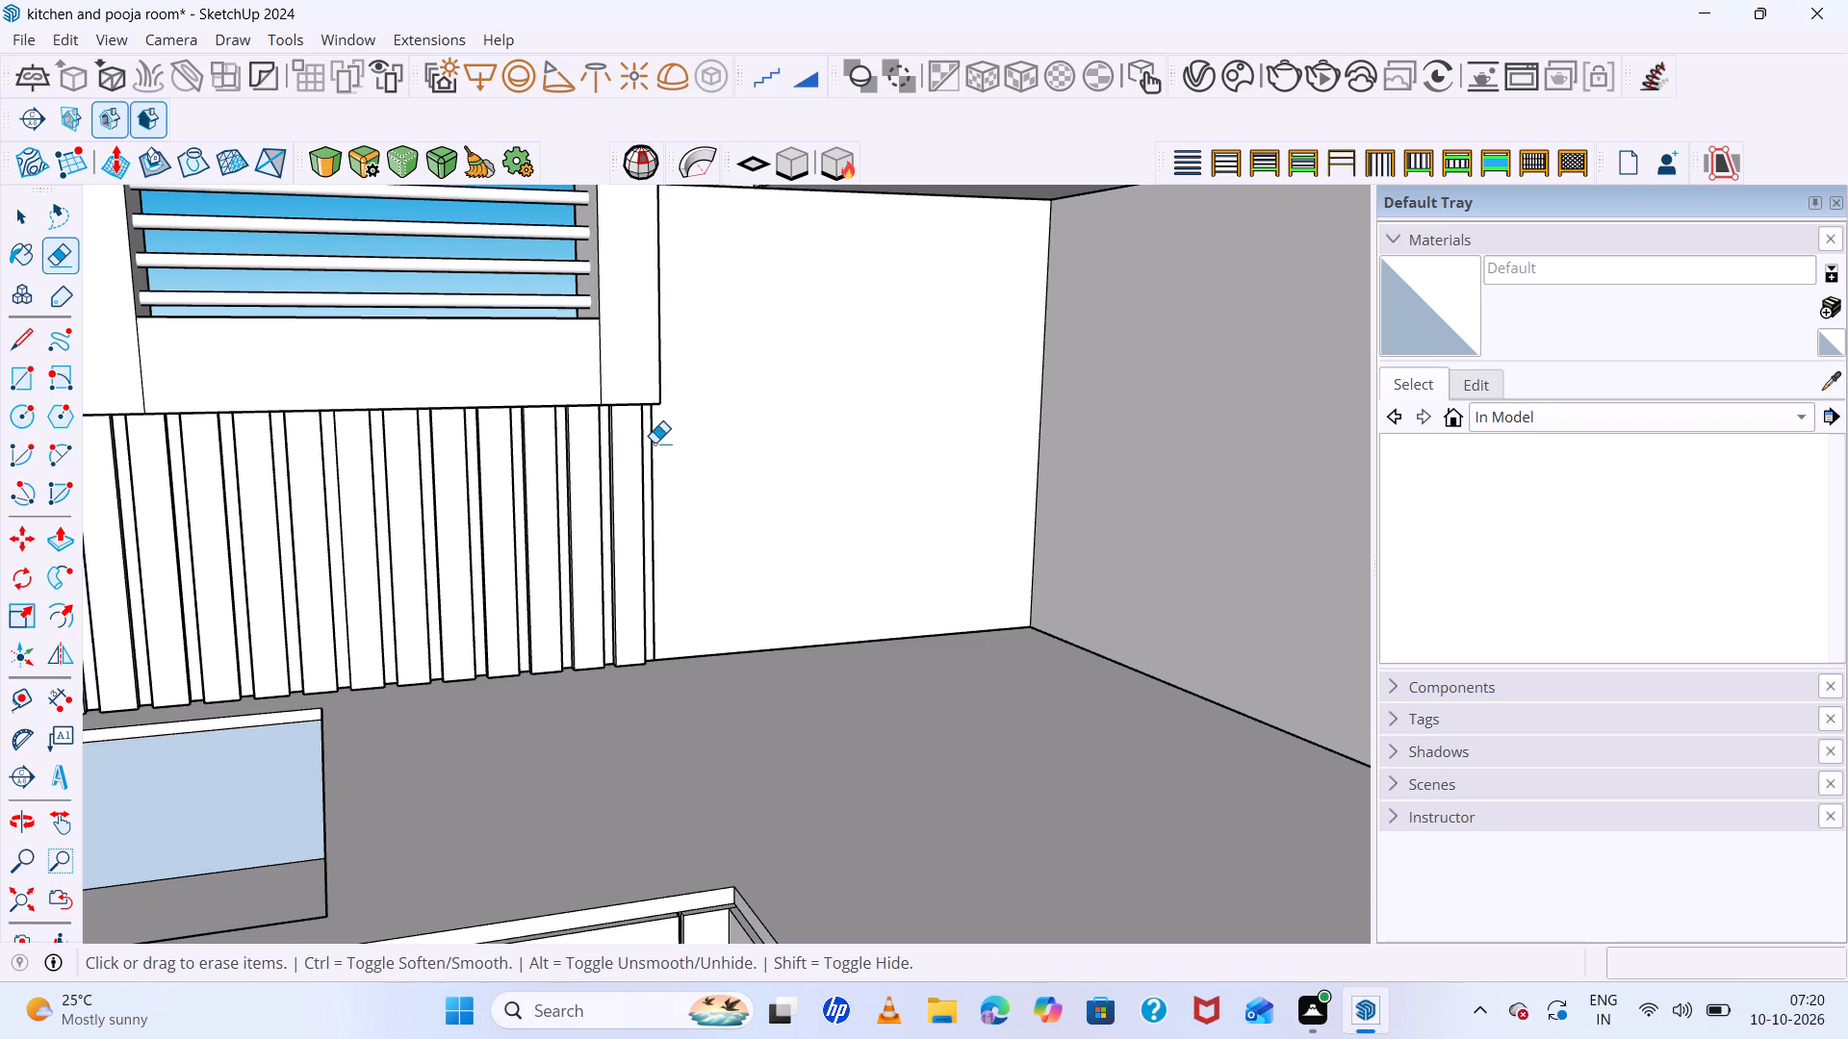
click(654, 443)
scroll(782, 465, down, 10)
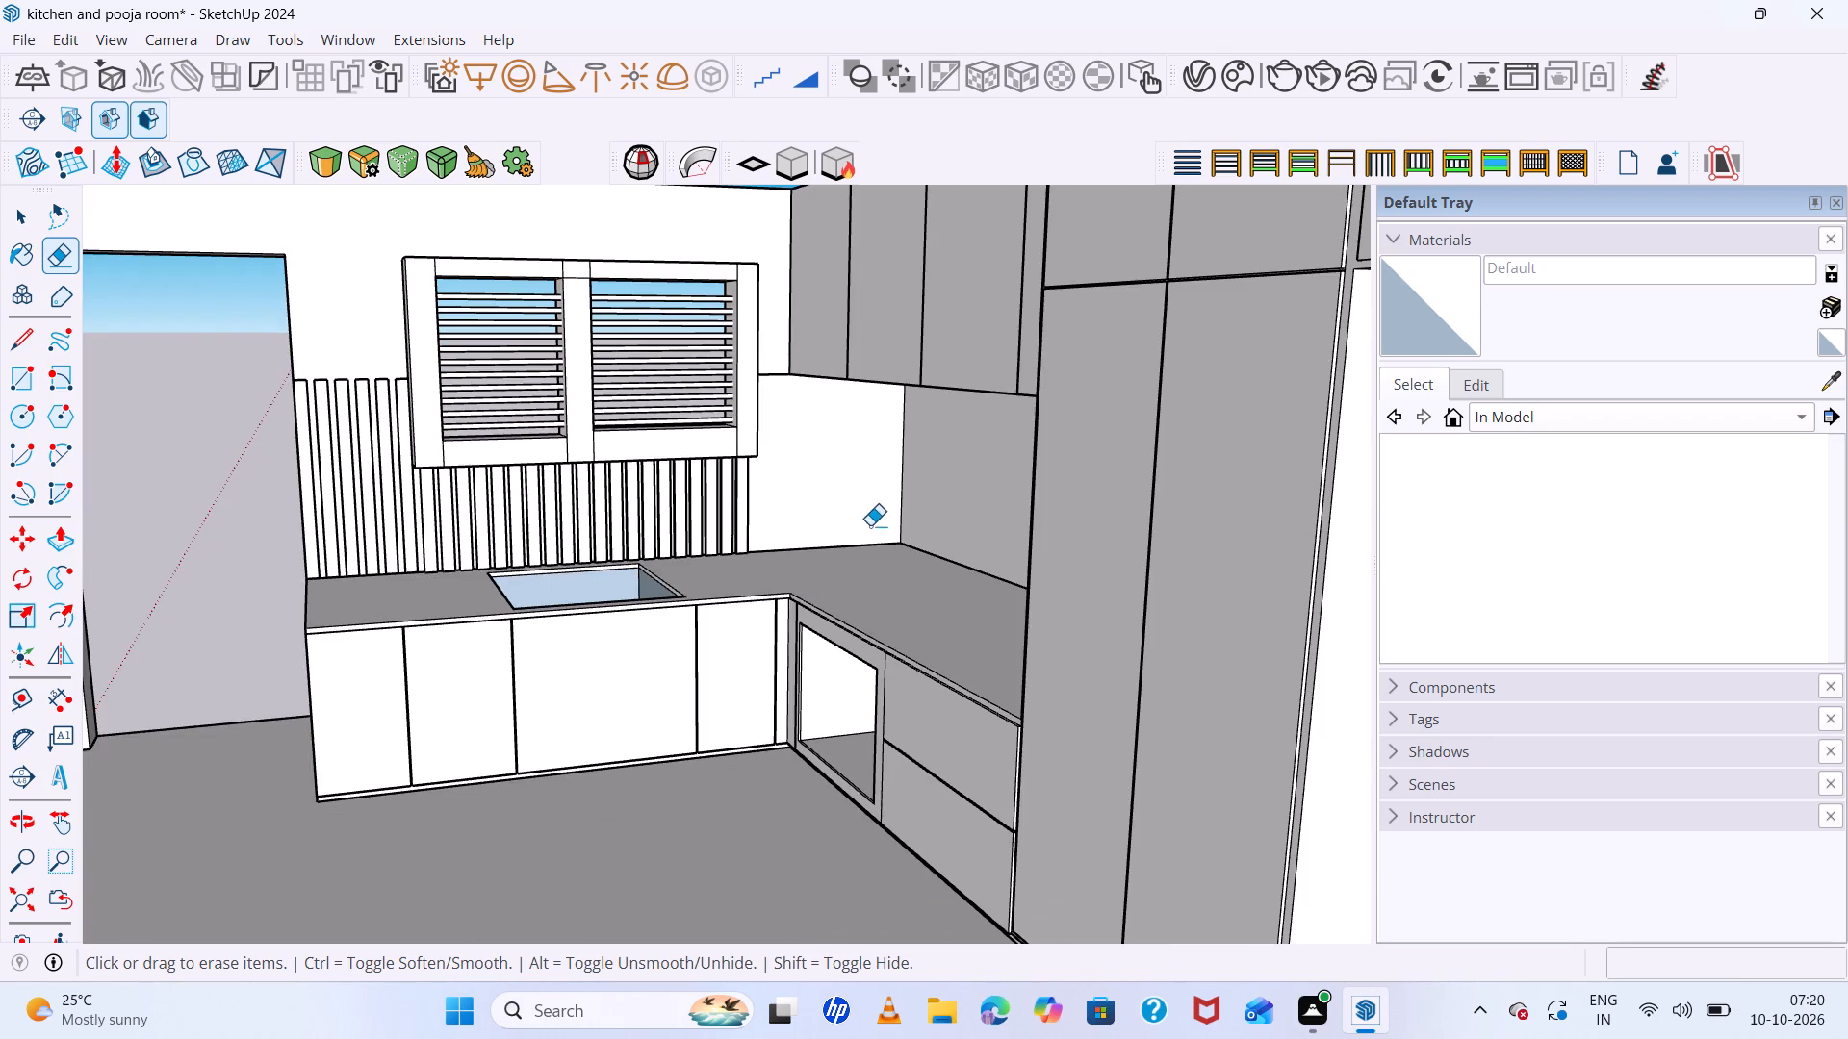
Copy a flat strip from the doorway side of the window about 7' 4" along the wall, just past the last raised strip.
middle_drag(870, 521, 790, 465)
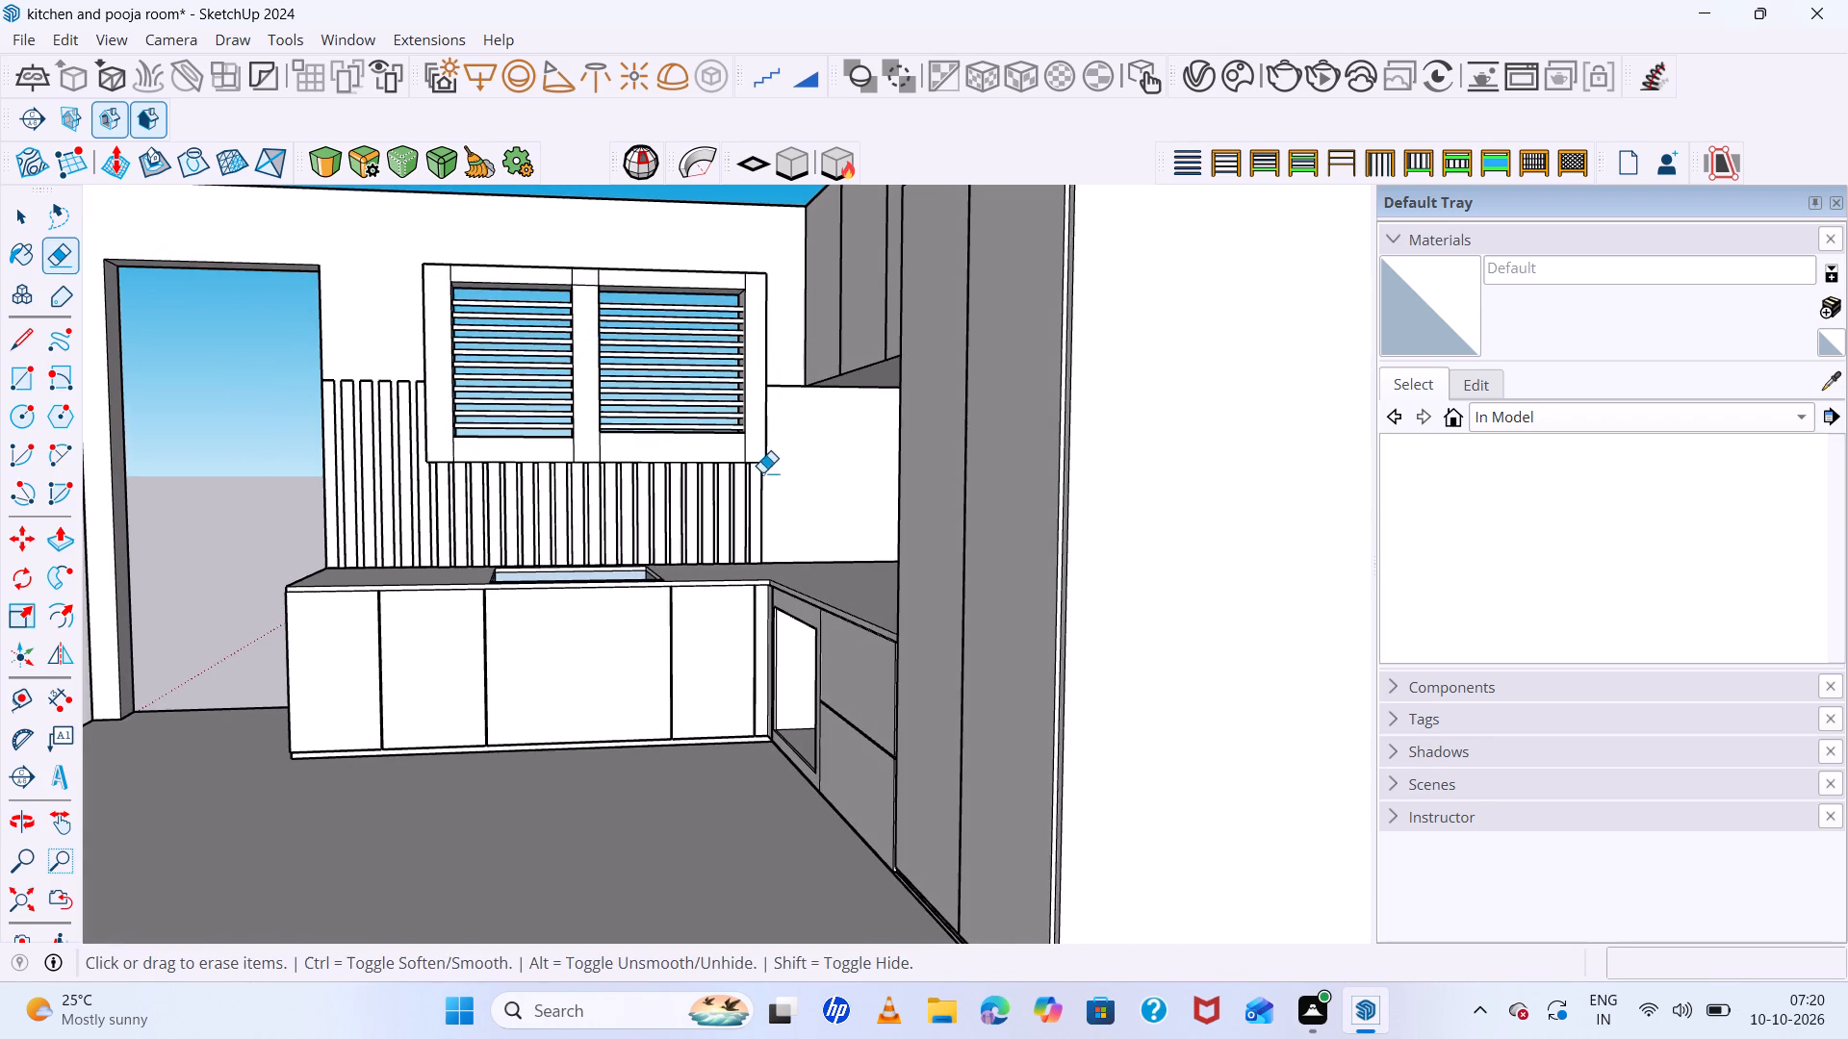
scroll(394, 464, up, 5)
key(space)
click(409, 406)
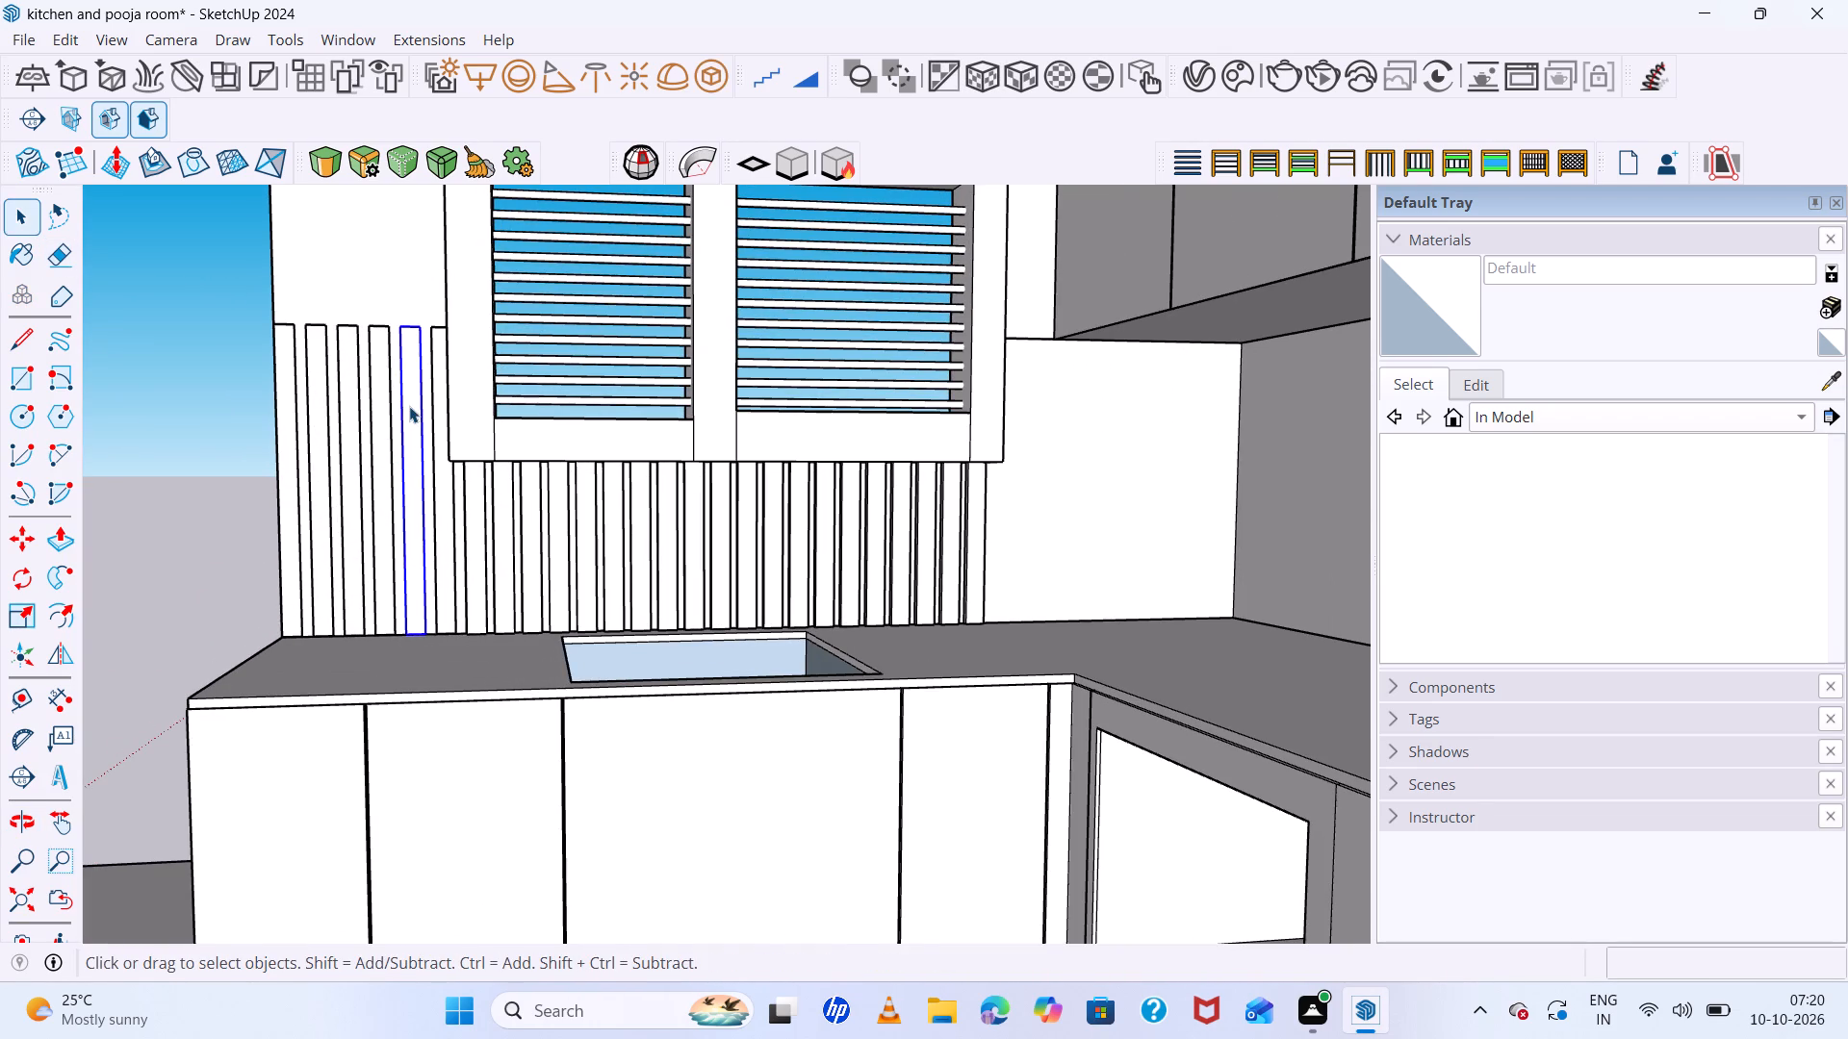
key(m)
scroll(405, 640, up, 4)
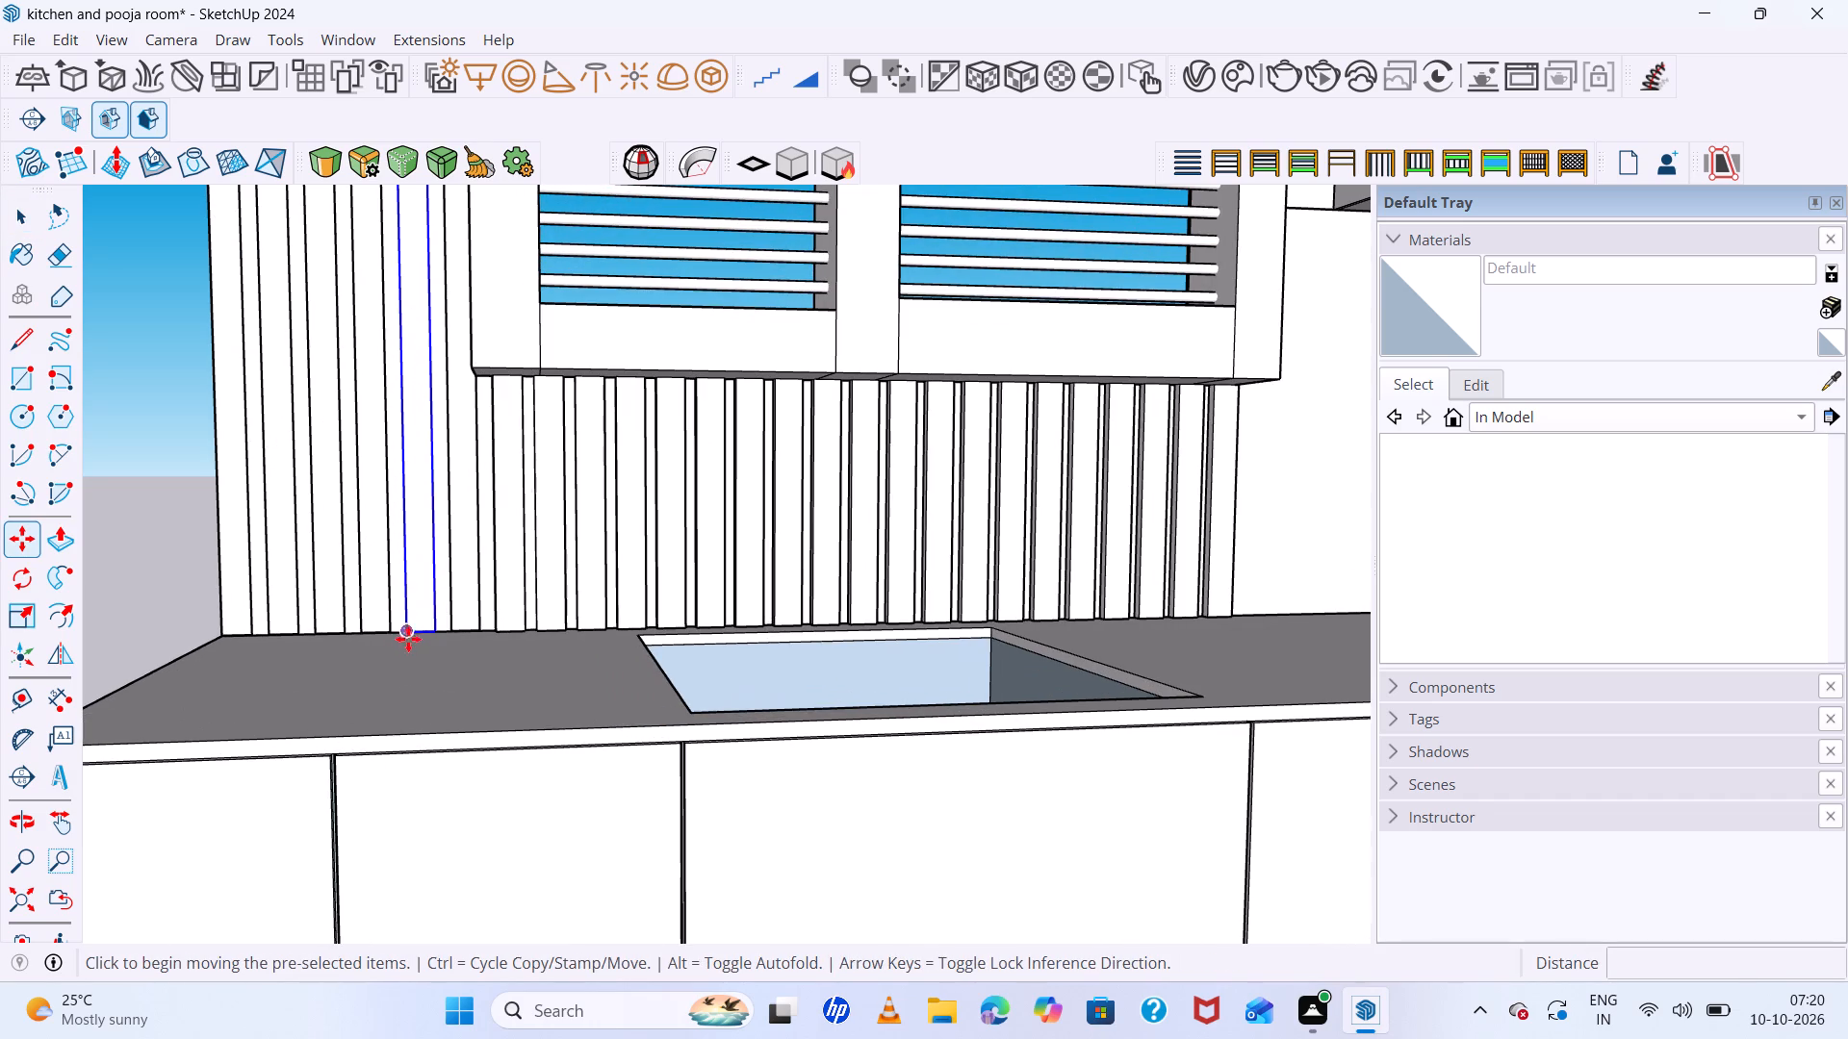
click(404, 626)
scroll(832, 616, down, 5)
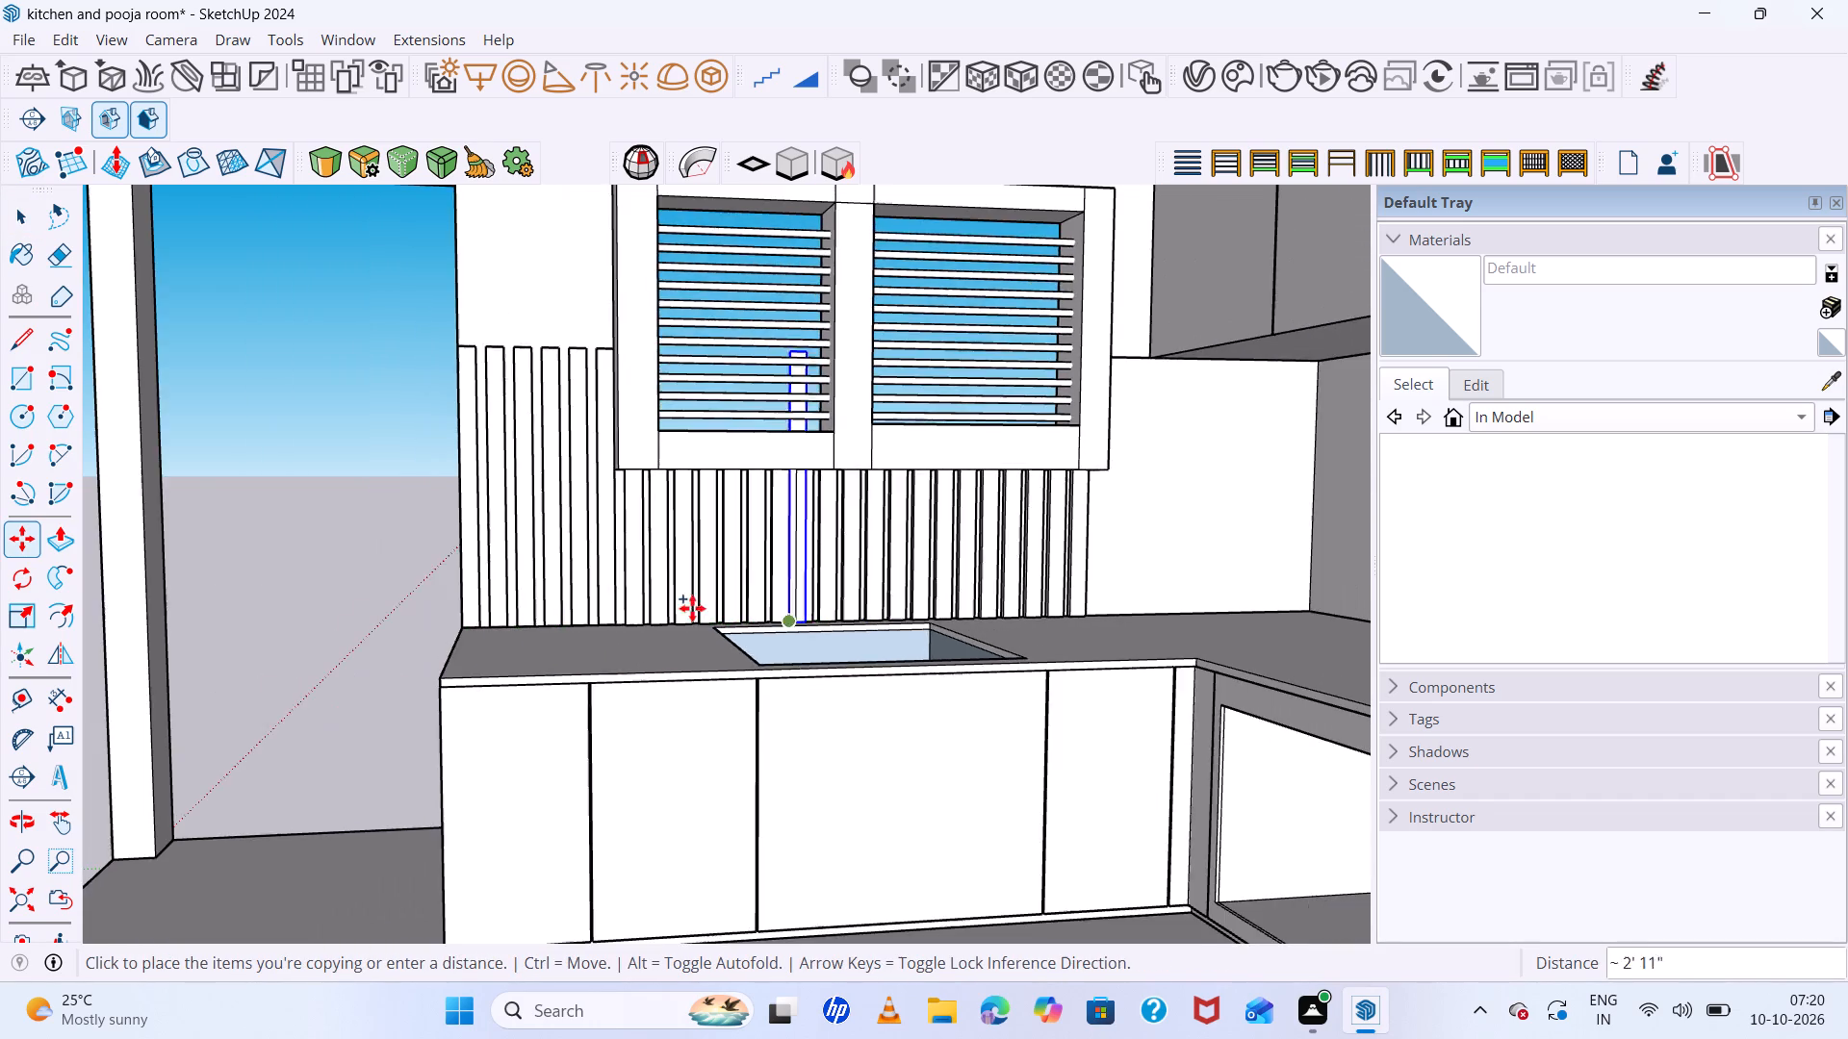
scroll(642, 601, down, 6)
scroll(947, 614, up, 6)
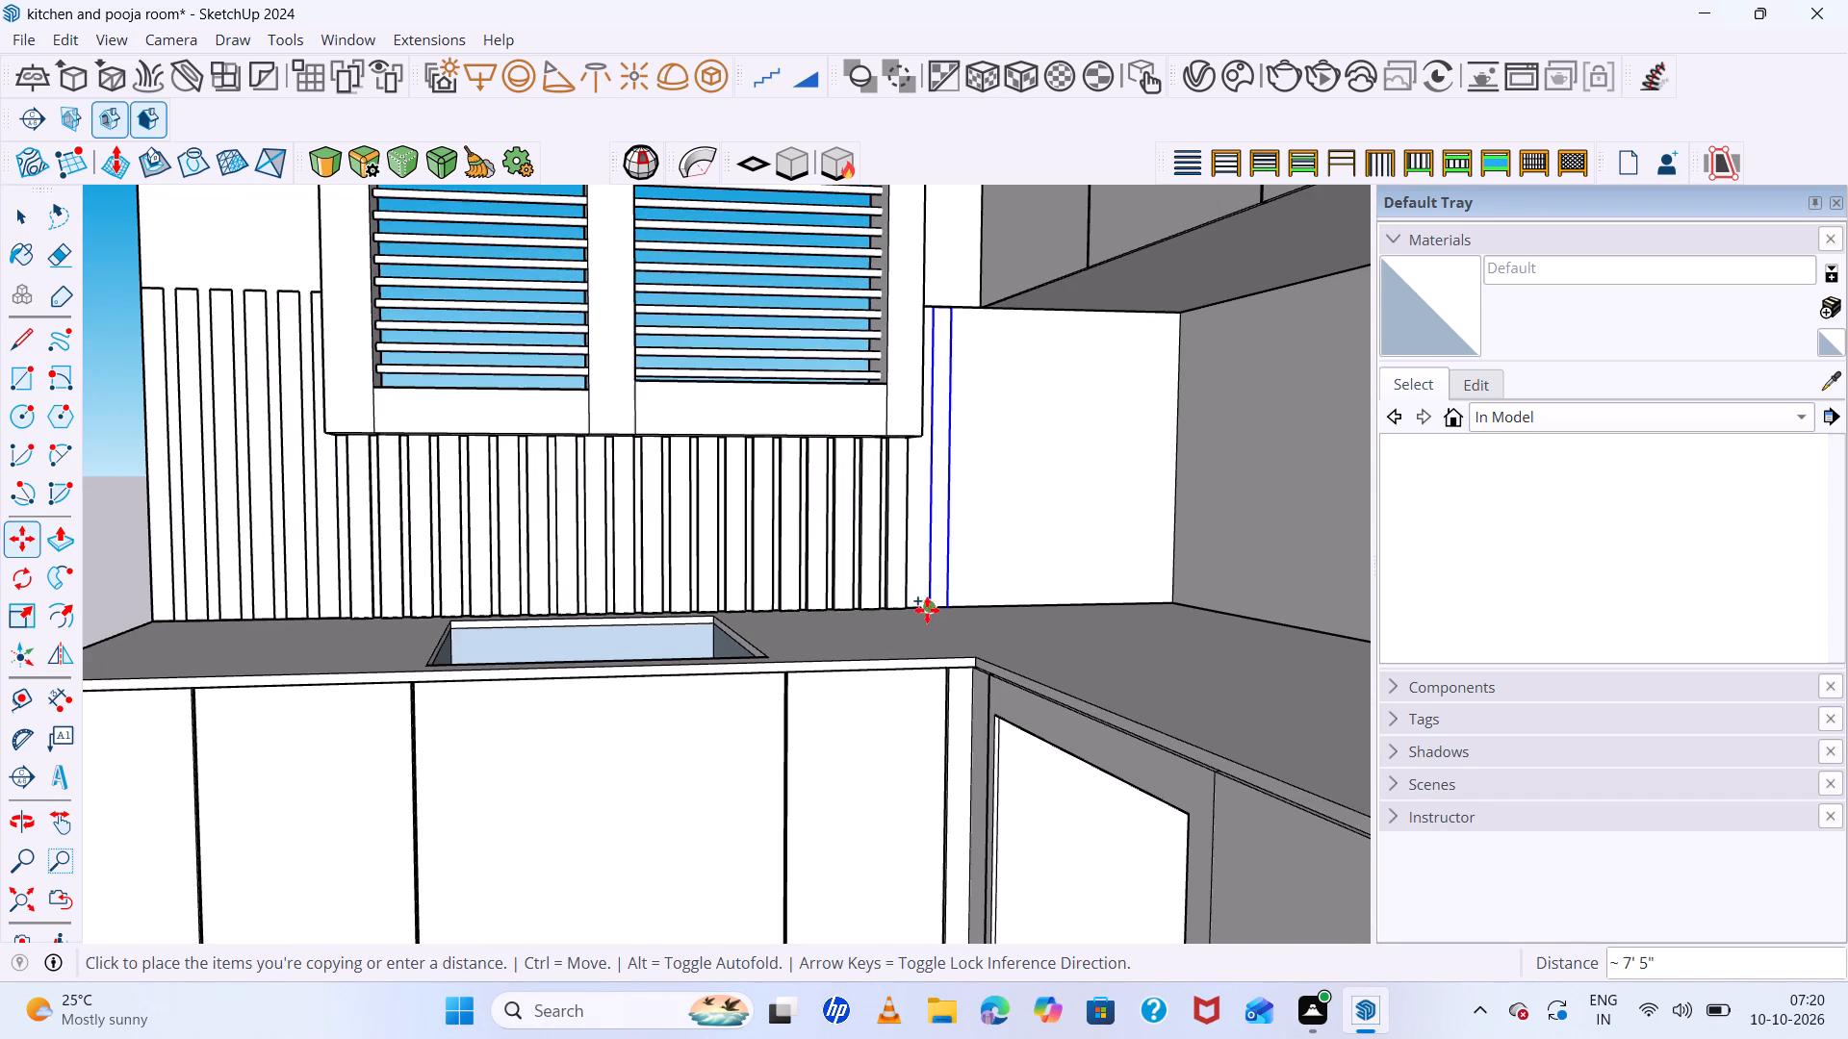
scroll(917, 605, up, 10)
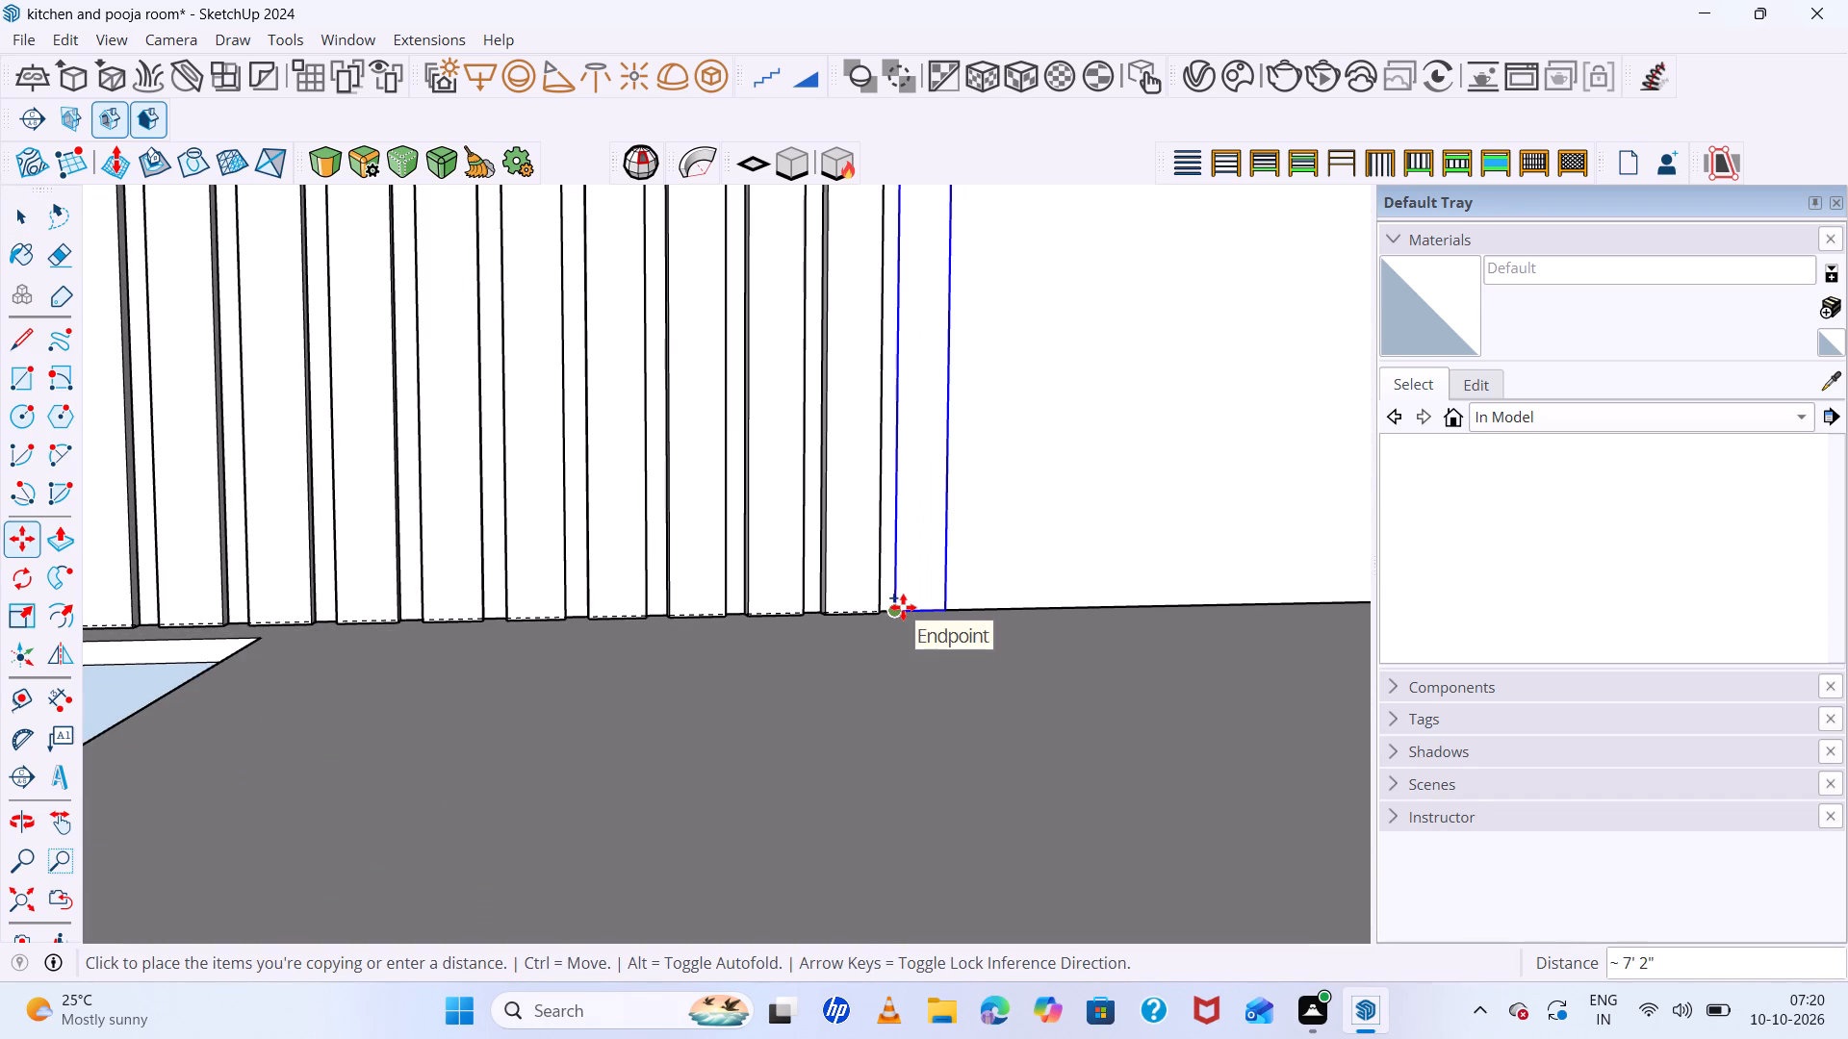
click(911, 608)
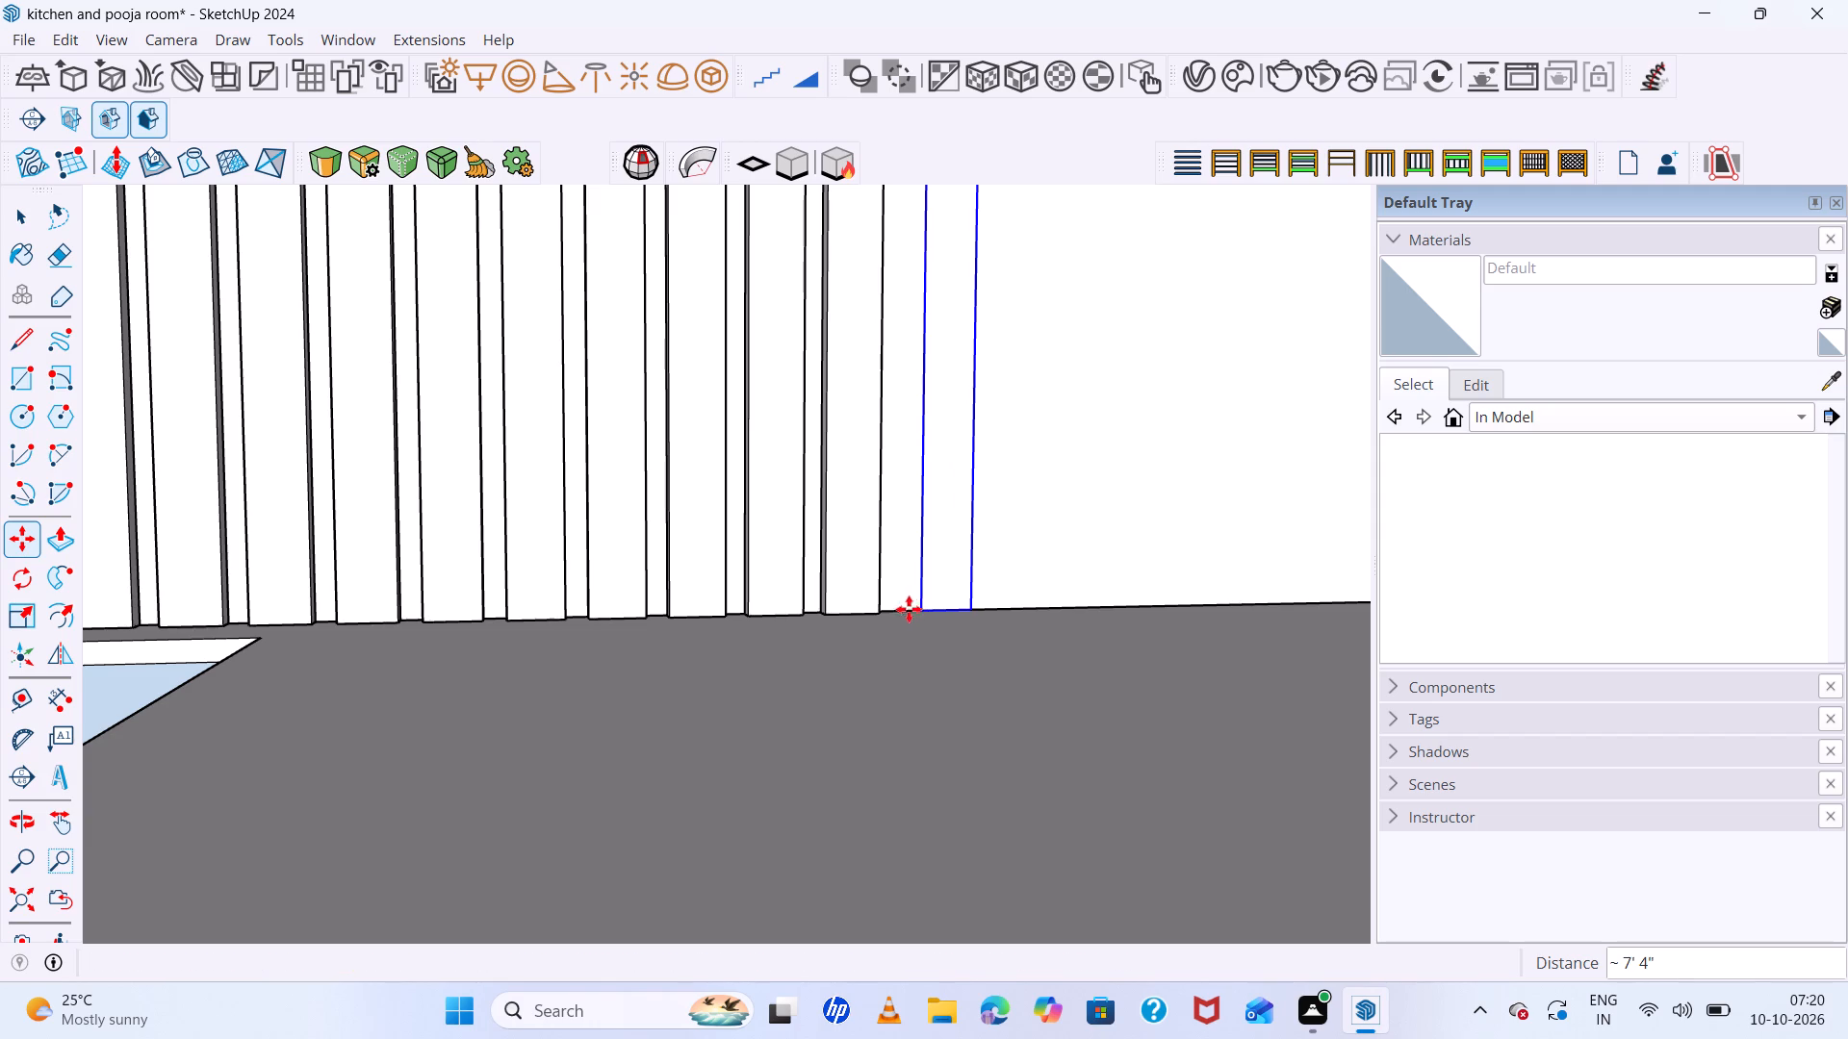
Copy the new strip about 3' 1" along the wall to the room corner and divide the gap into 8 equal spacings.
scroll(833, 615, down, 12)
scroll(894, 614, up, 4)
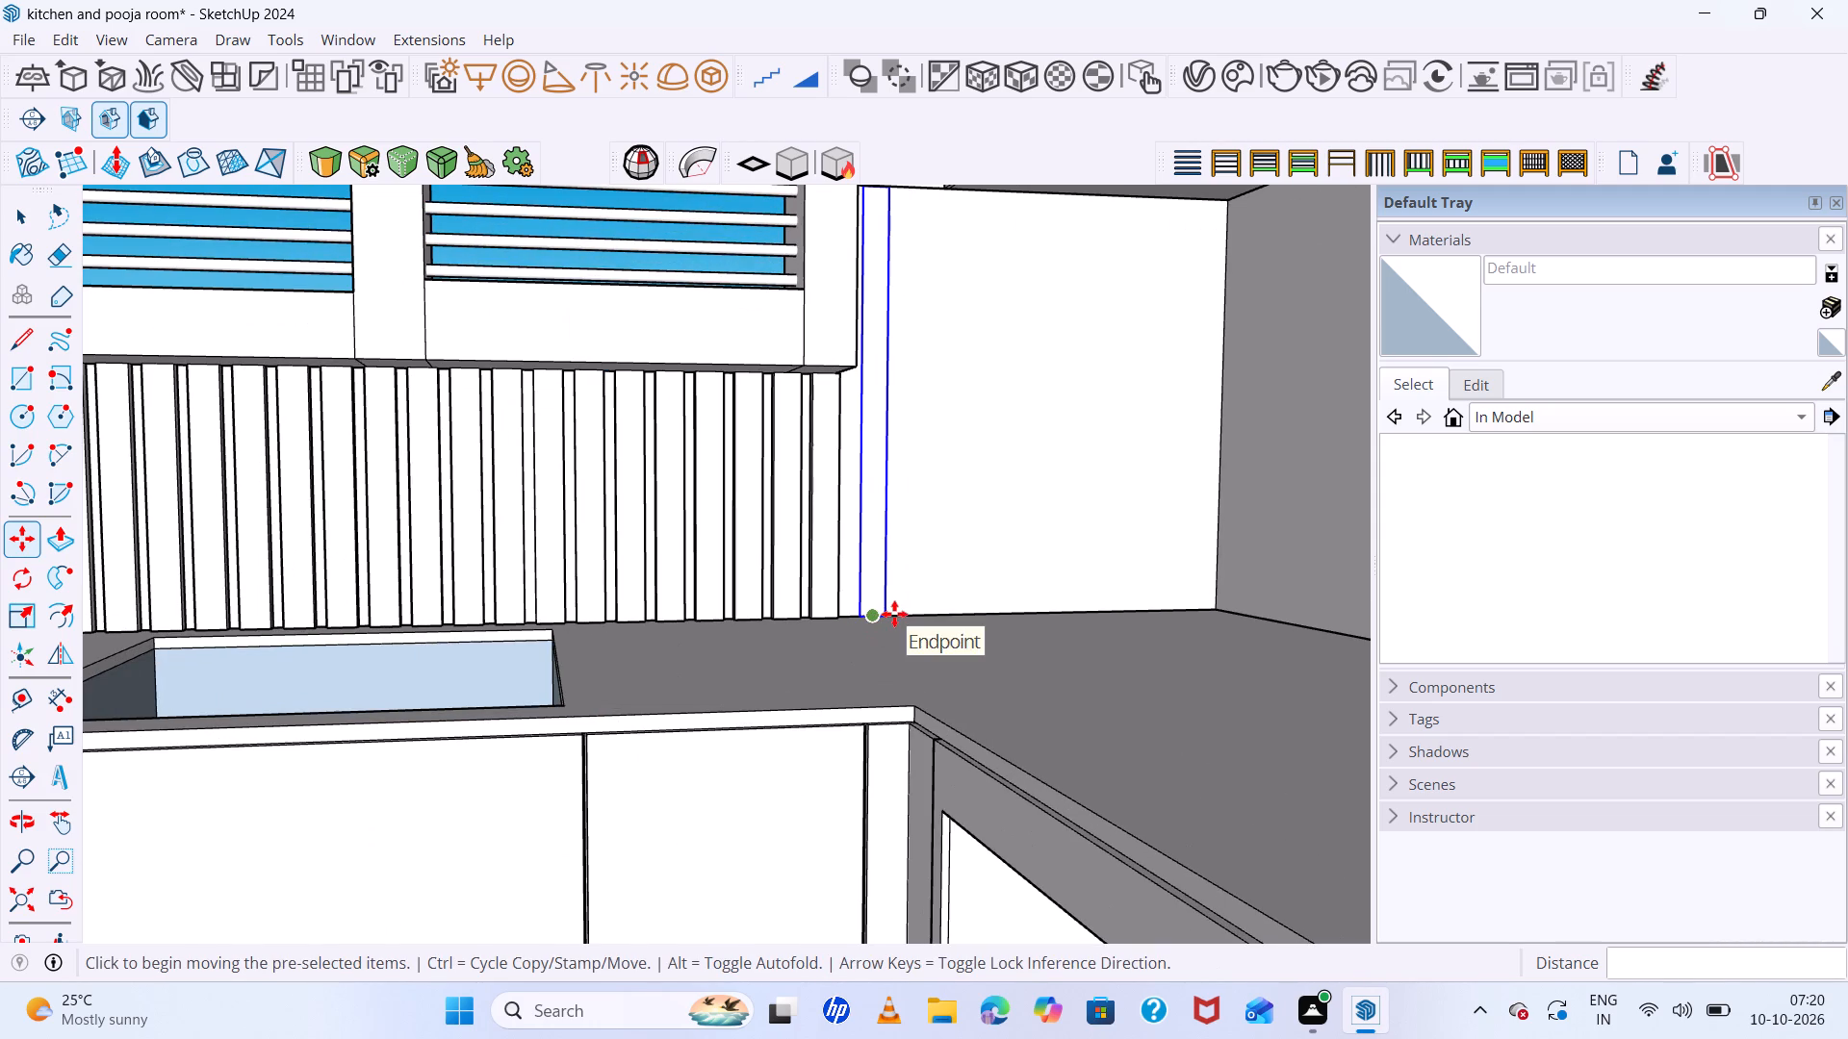
click(888, 614)
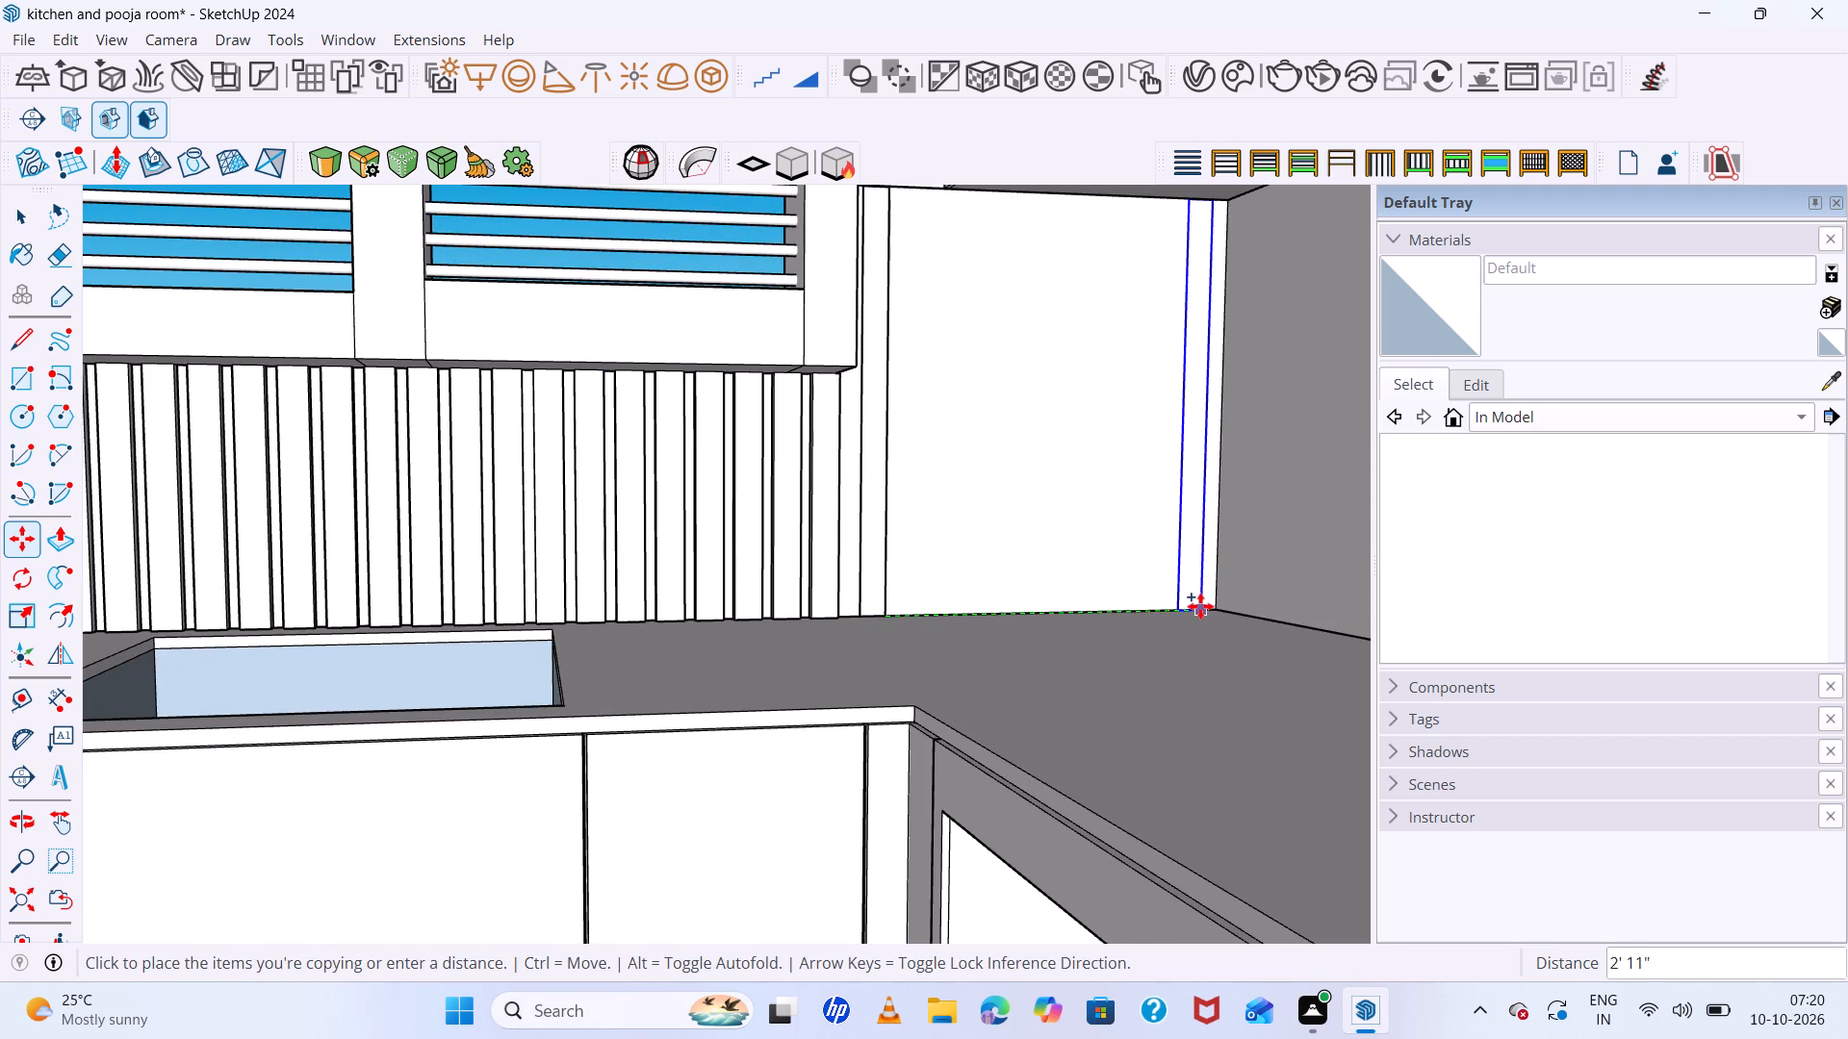
click(1206, 606)
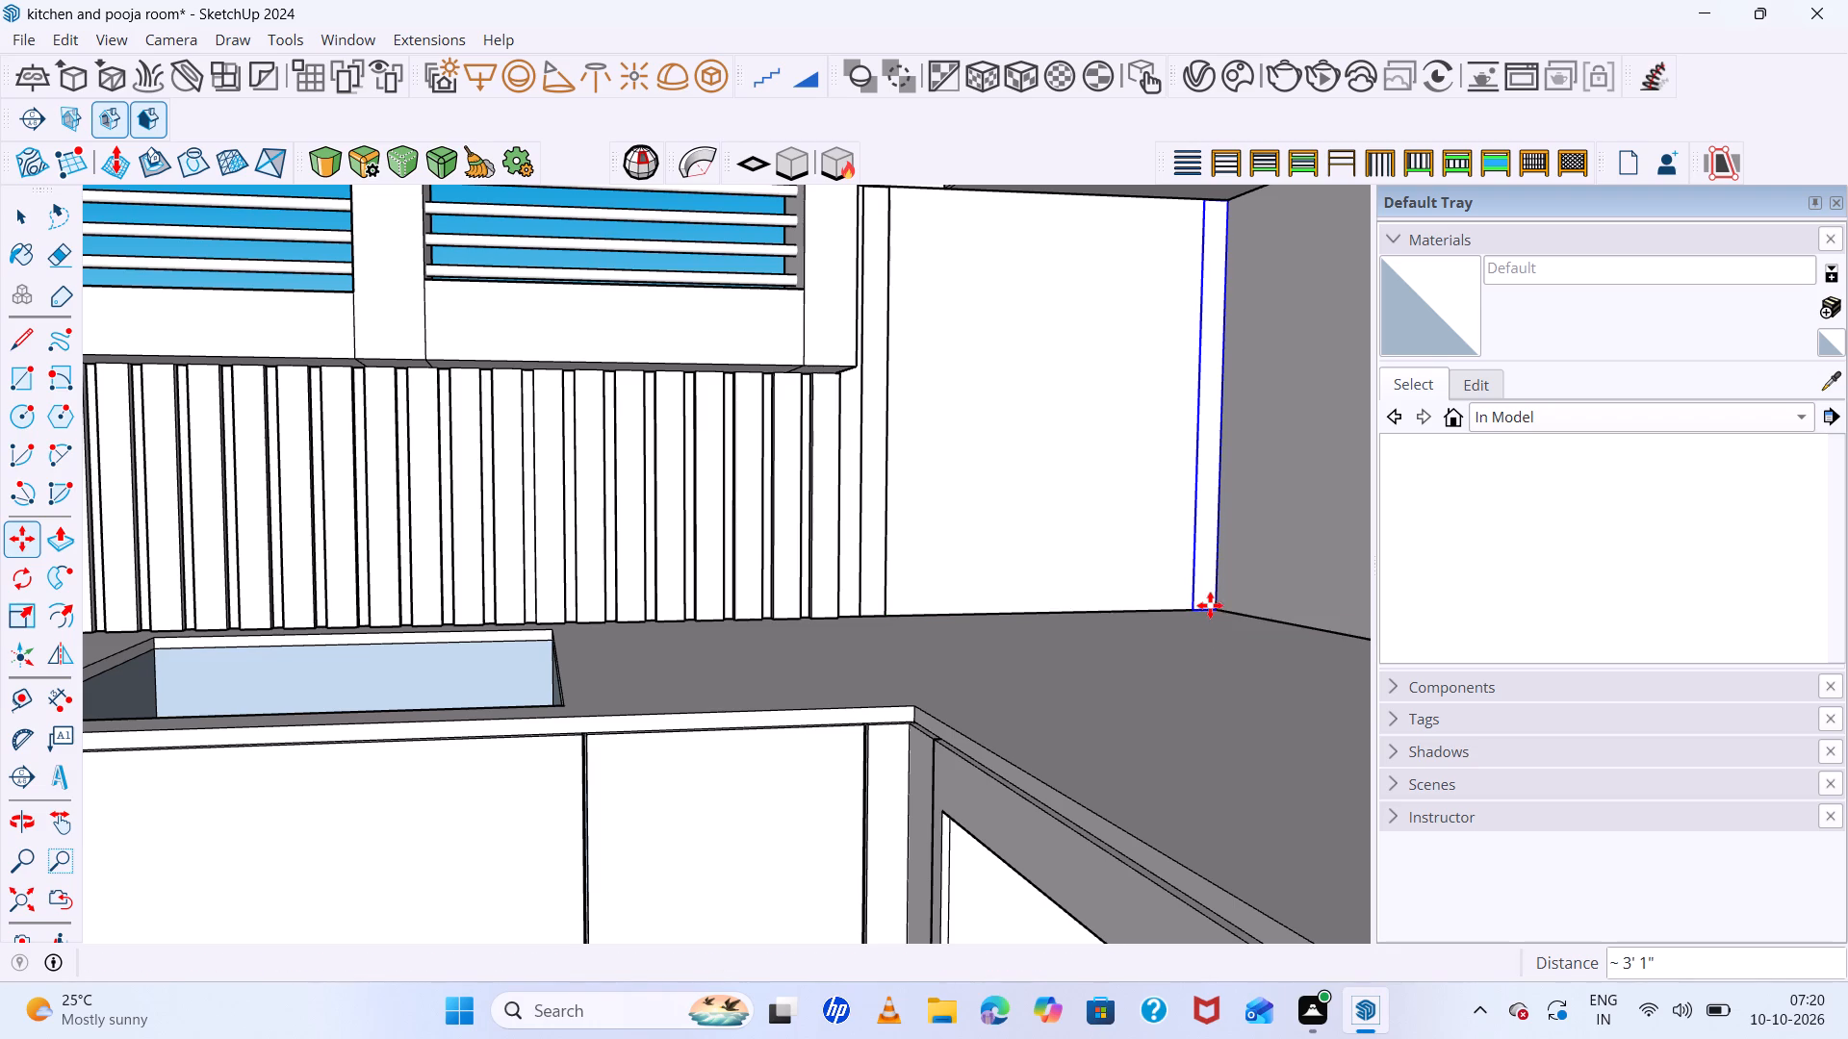
text(5/)
key(Return)
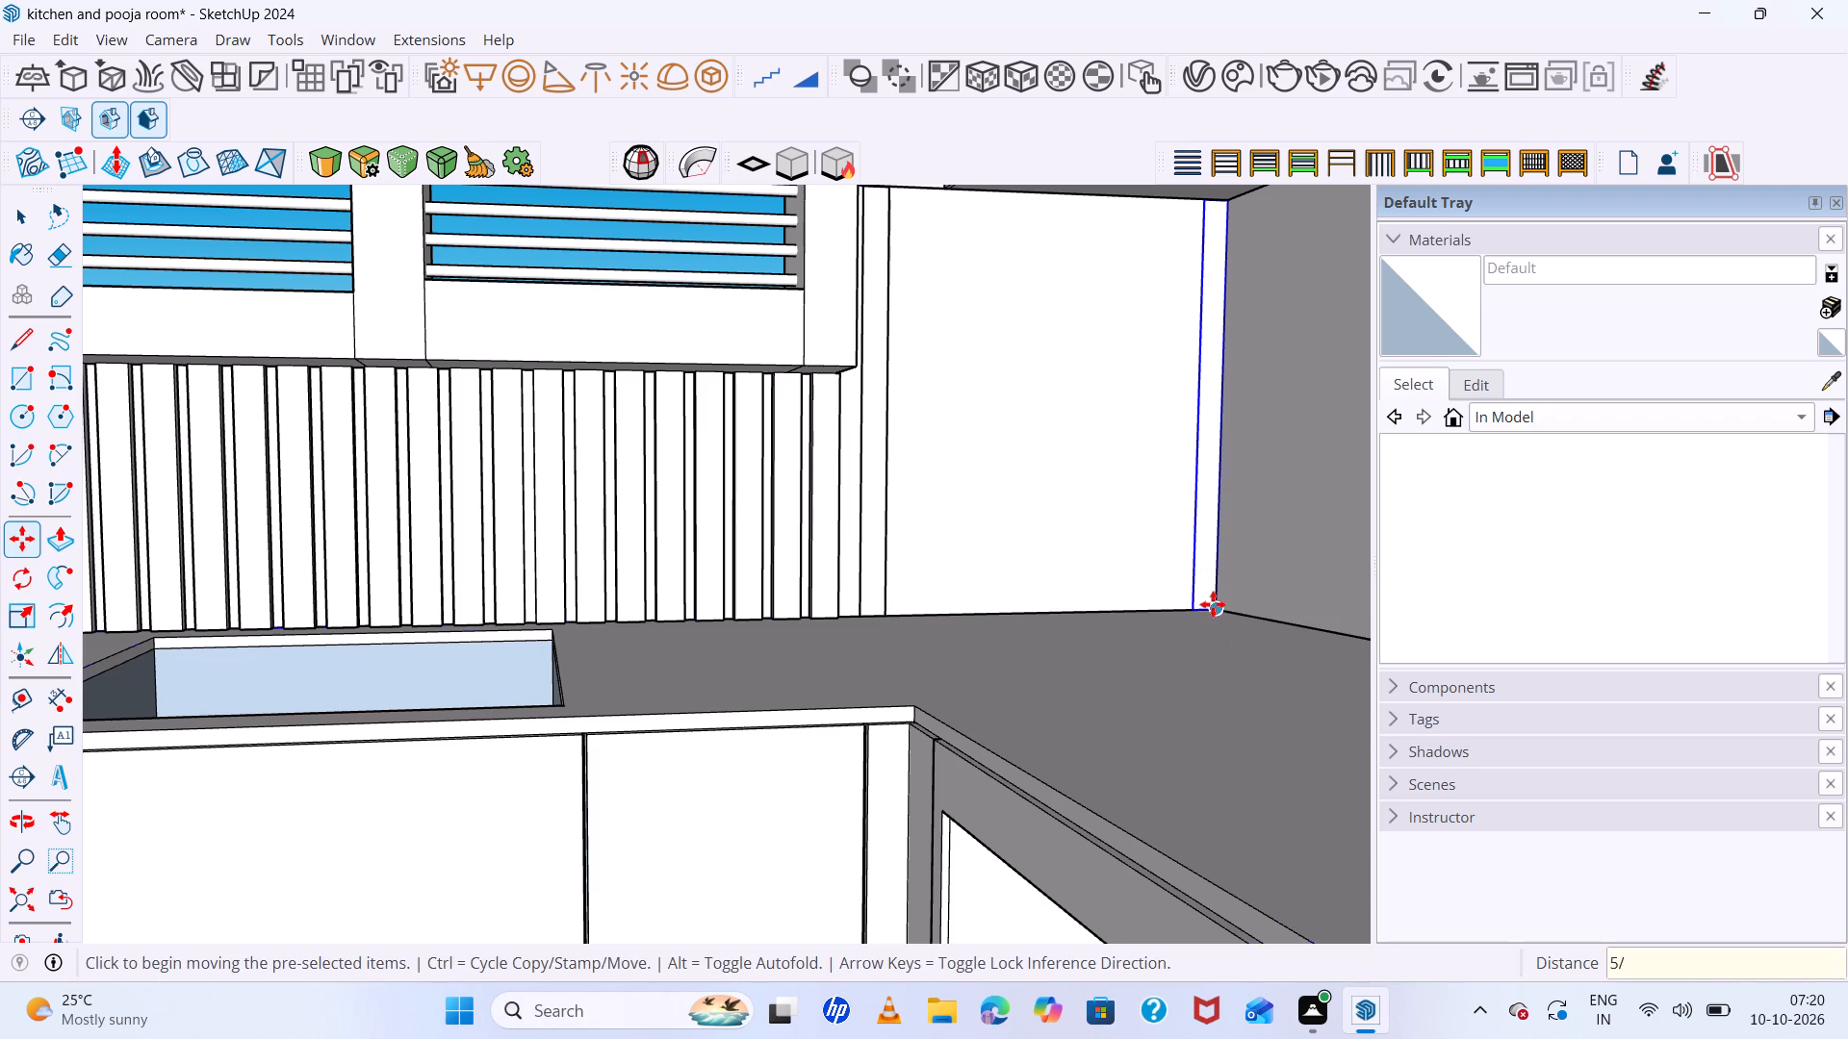
text(8/)
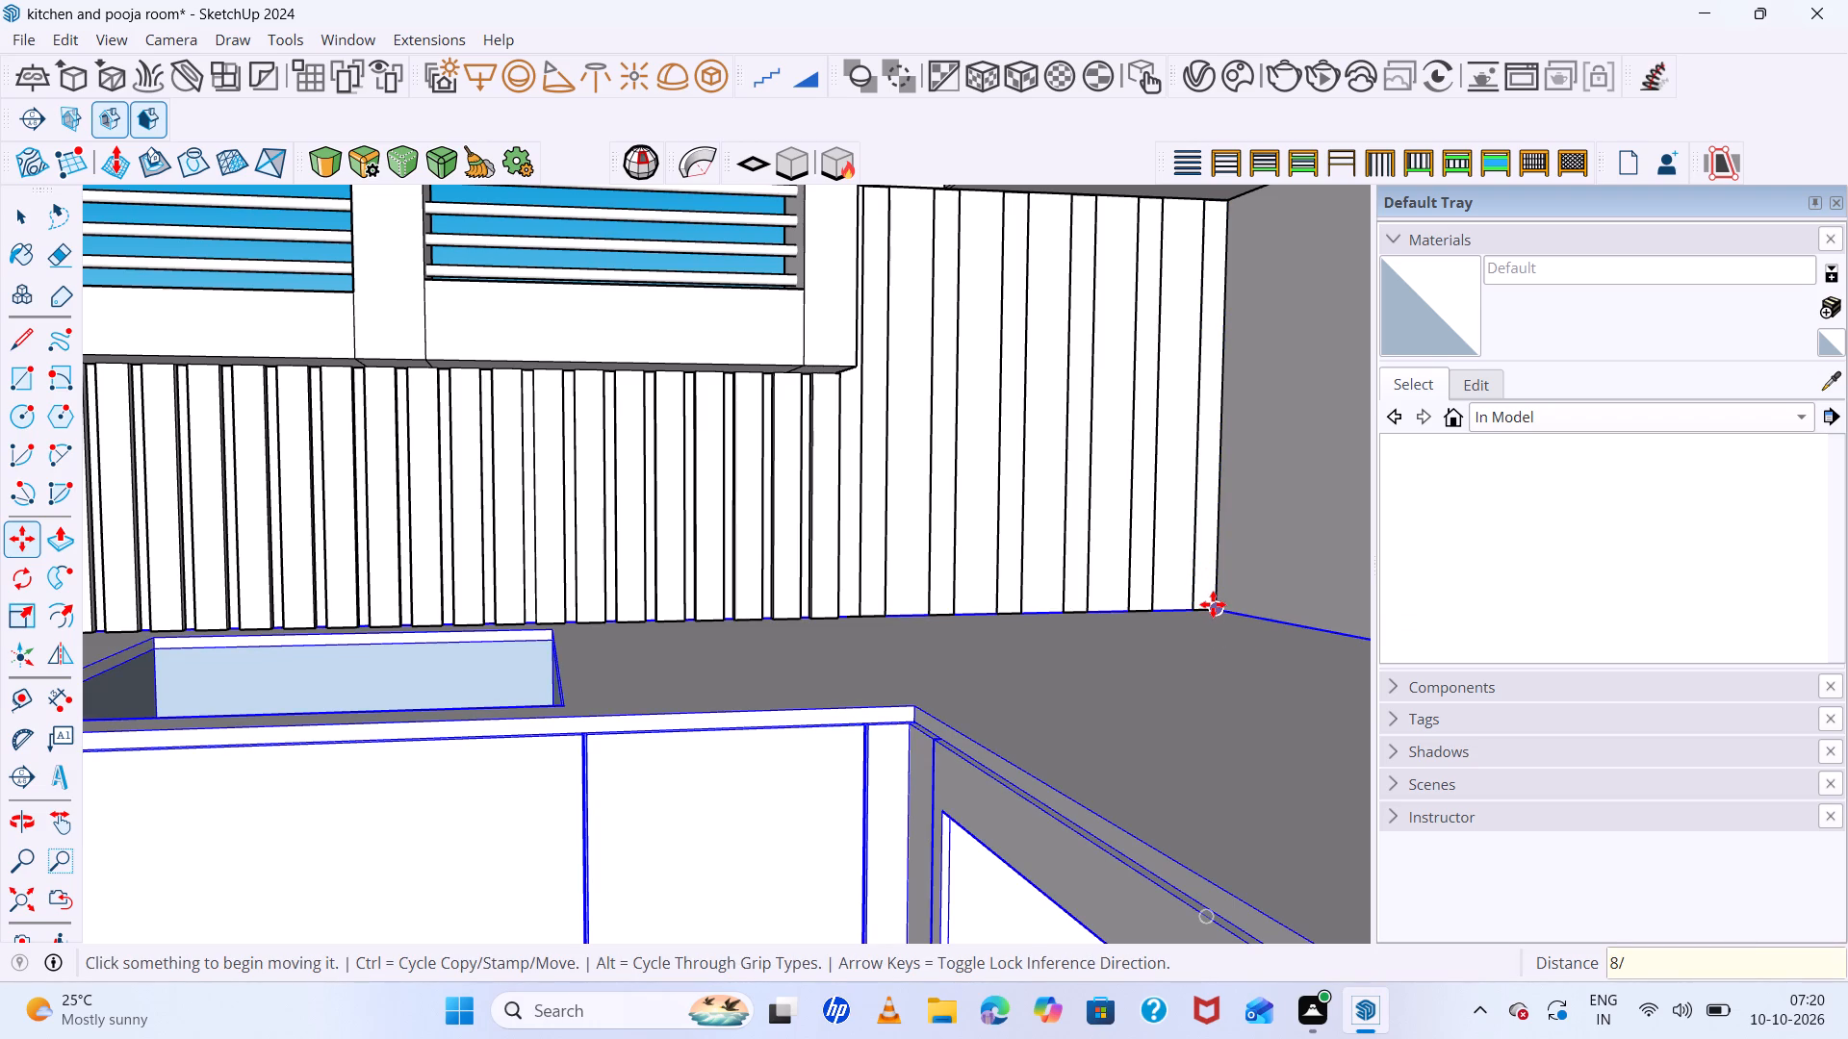
key(Return)
Copy one of the flat strips near the corner away from the wall onto the open countertop.
scroll(1039, 618, down, 5)
scroll(696, 489, down, 6)
middle_drag(846, 585, 1100, 668)
scroll(807, 532, up, 2)
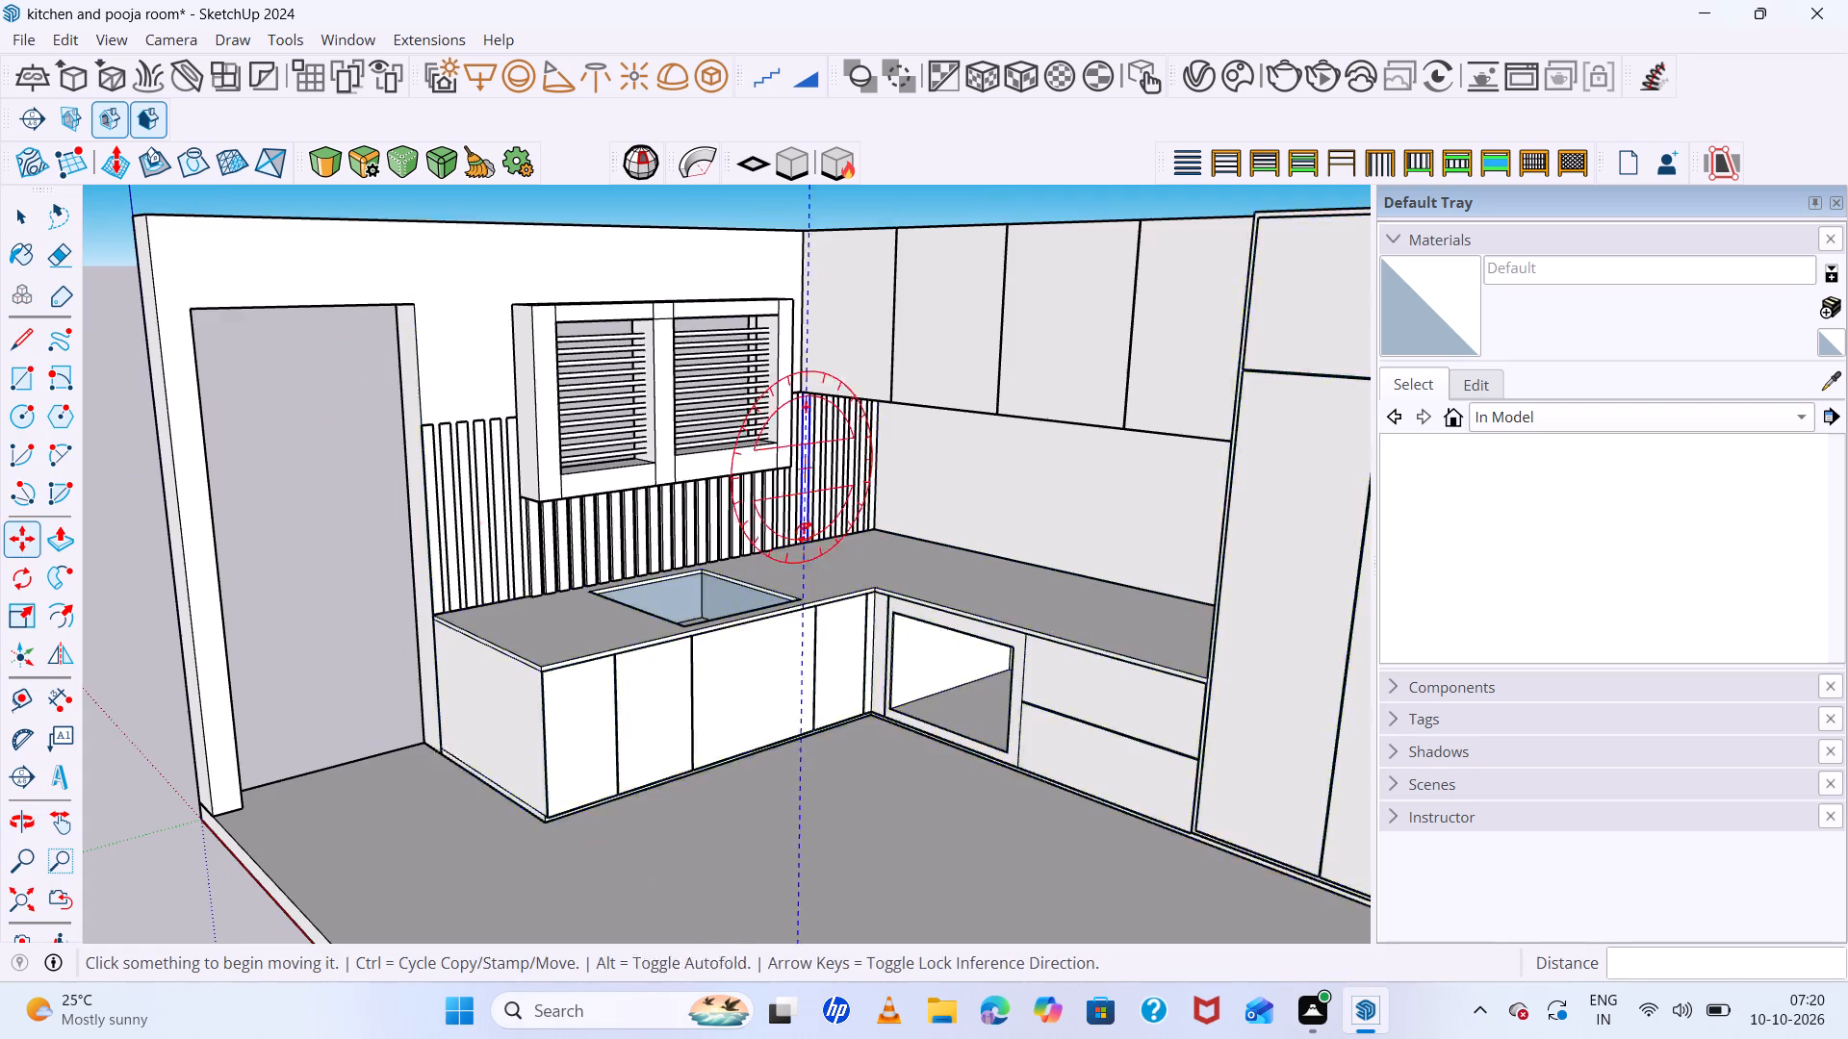
scroll(805, 532, up, 14)
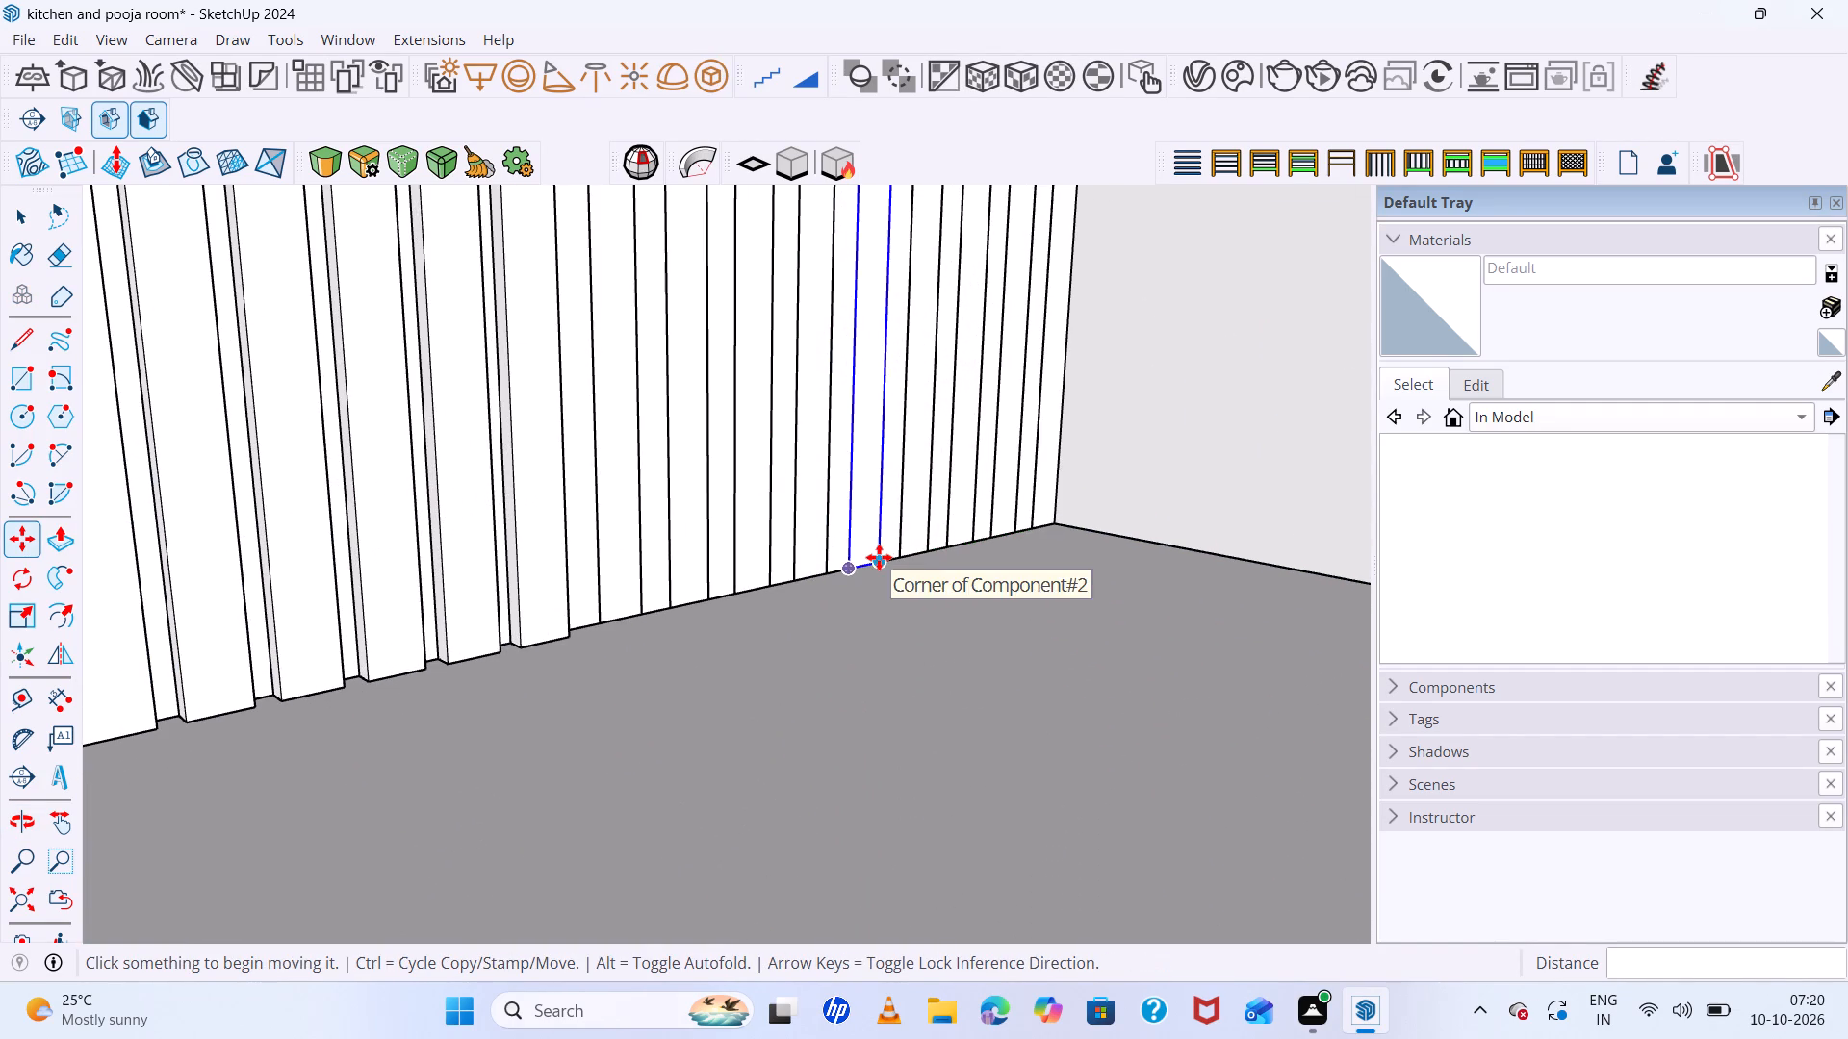
click(879, 557)
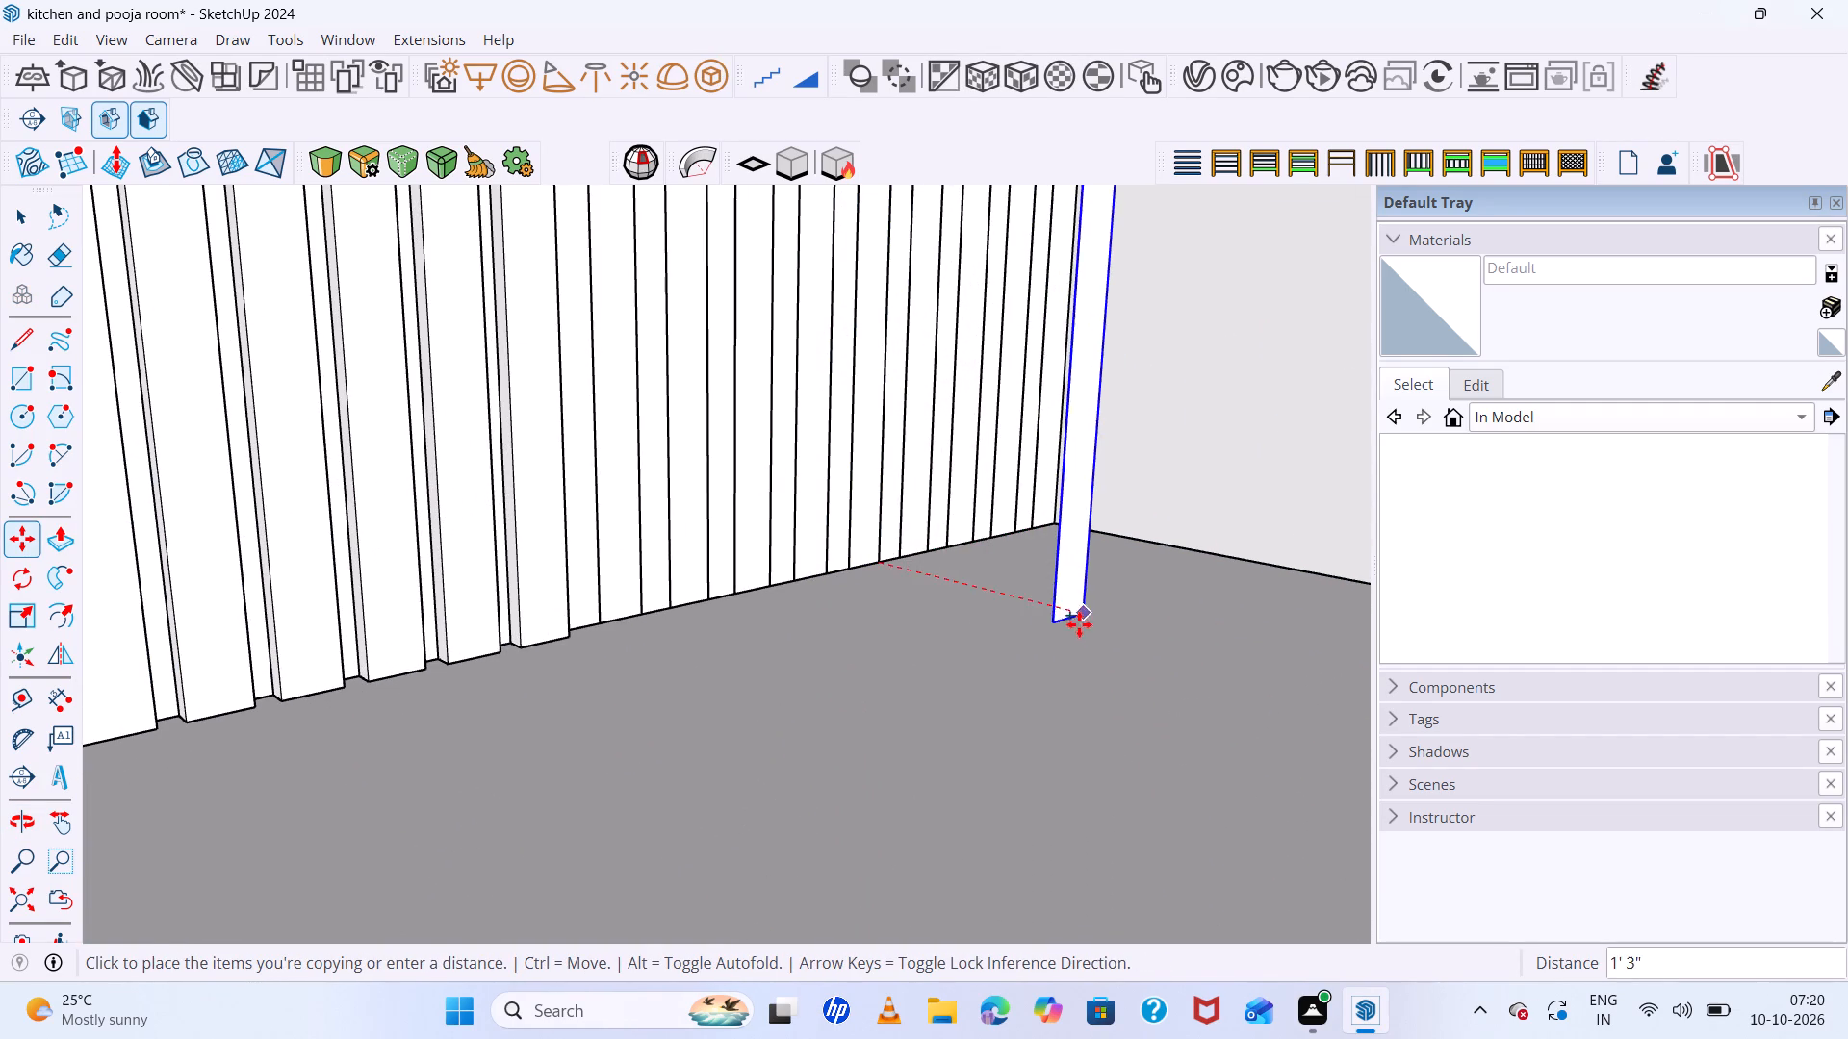
click(1082, 634)
Rotate the copied strip 90° about its bottom corner so it runs parallel to the adjoining cabinet wall.
key(q)
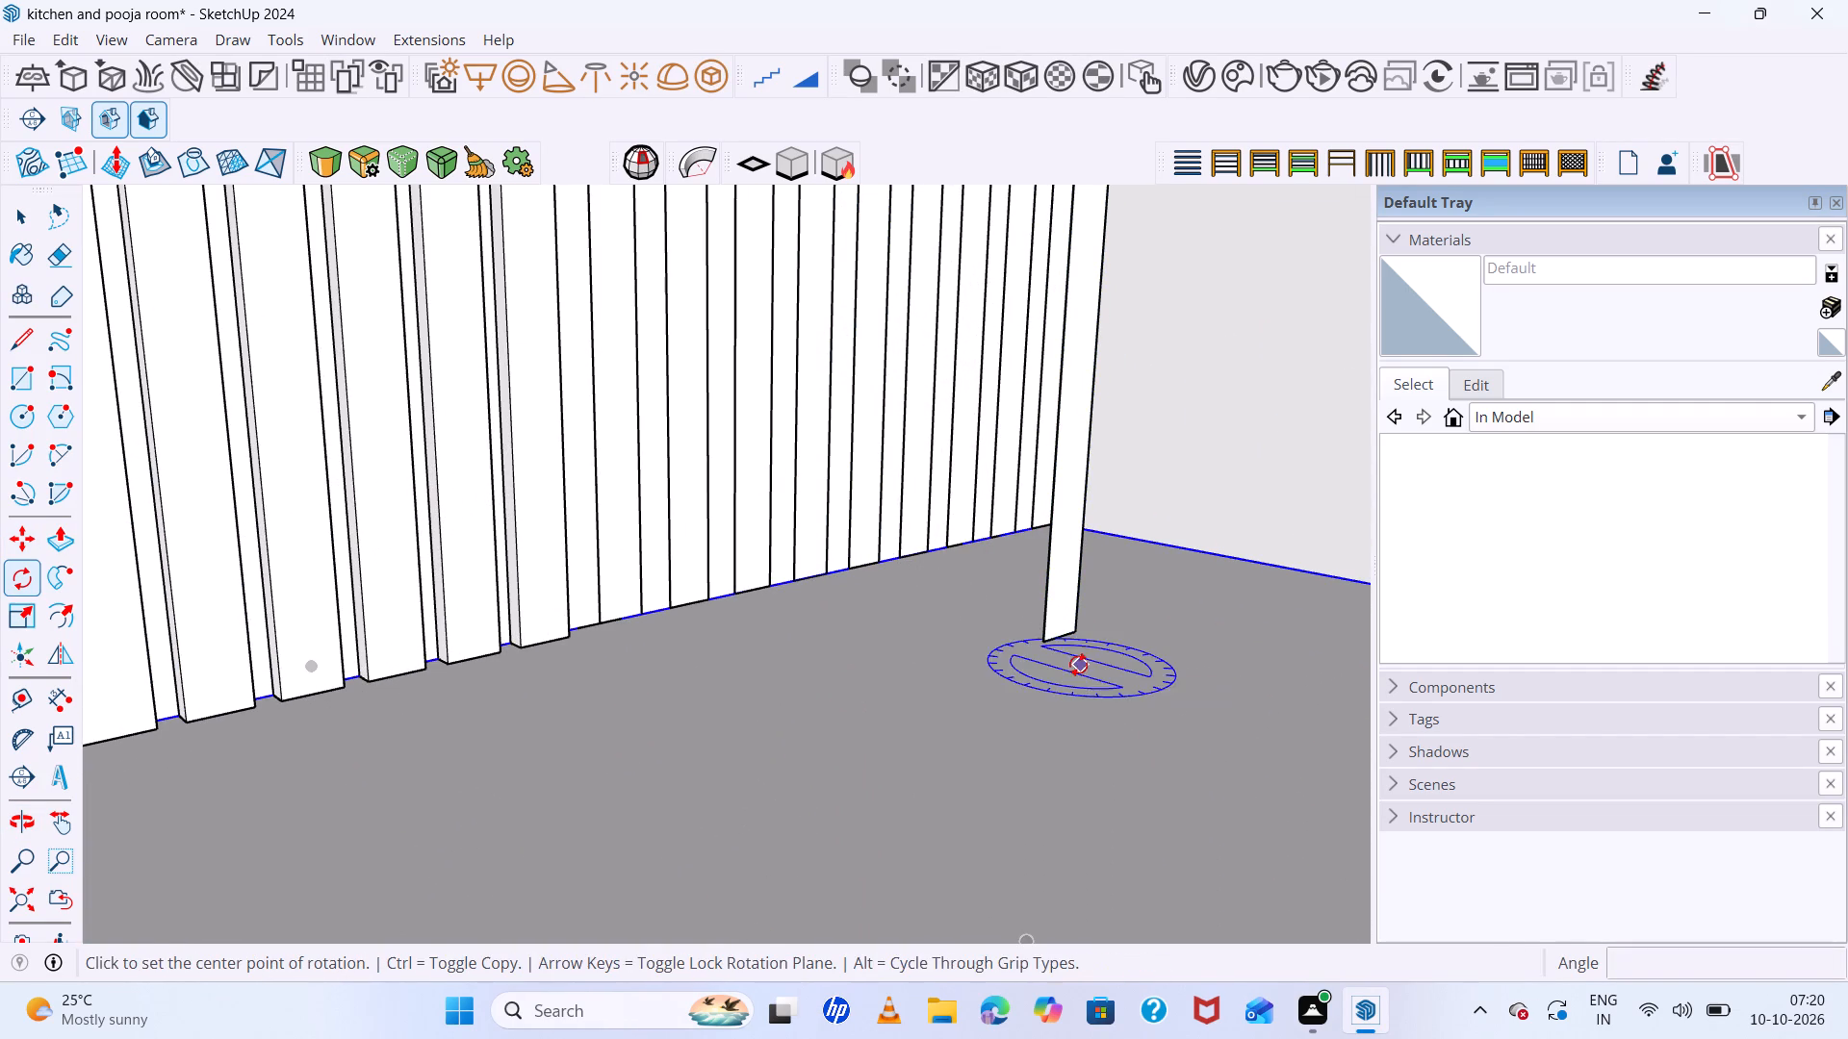
click(1044, 641)
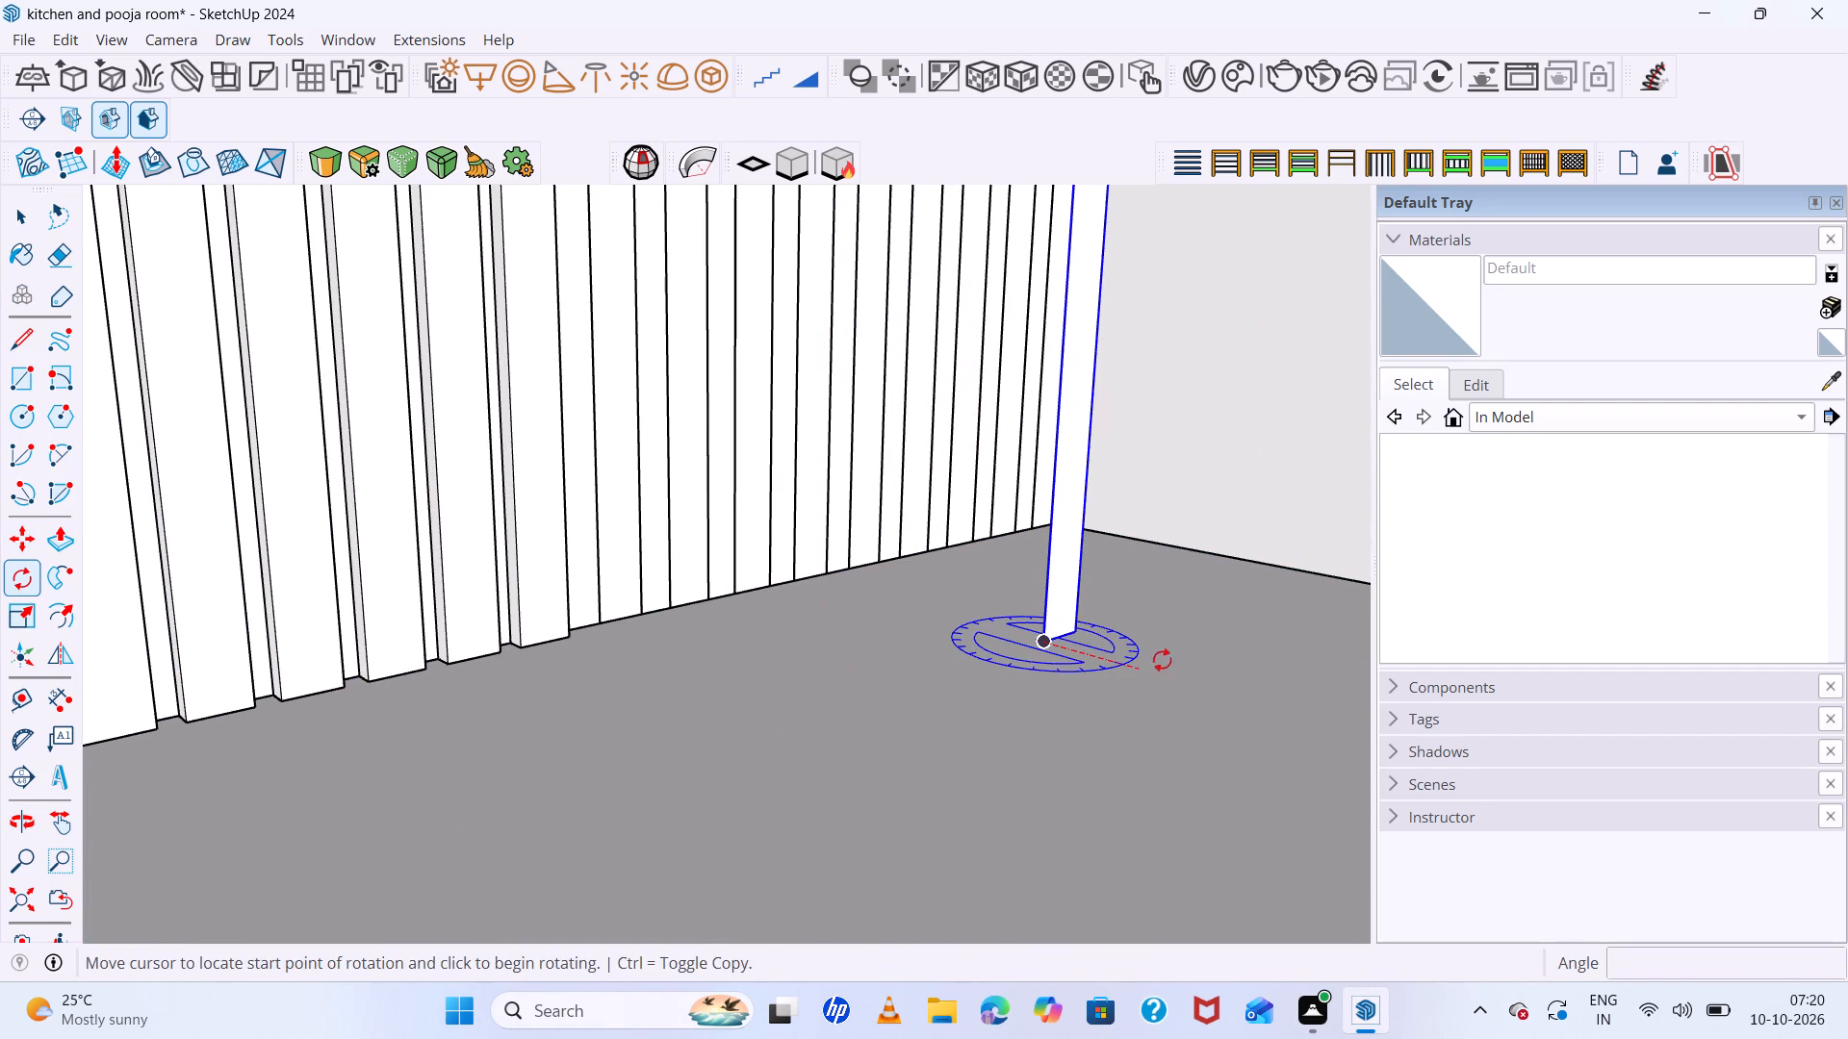
click(1235, 676)
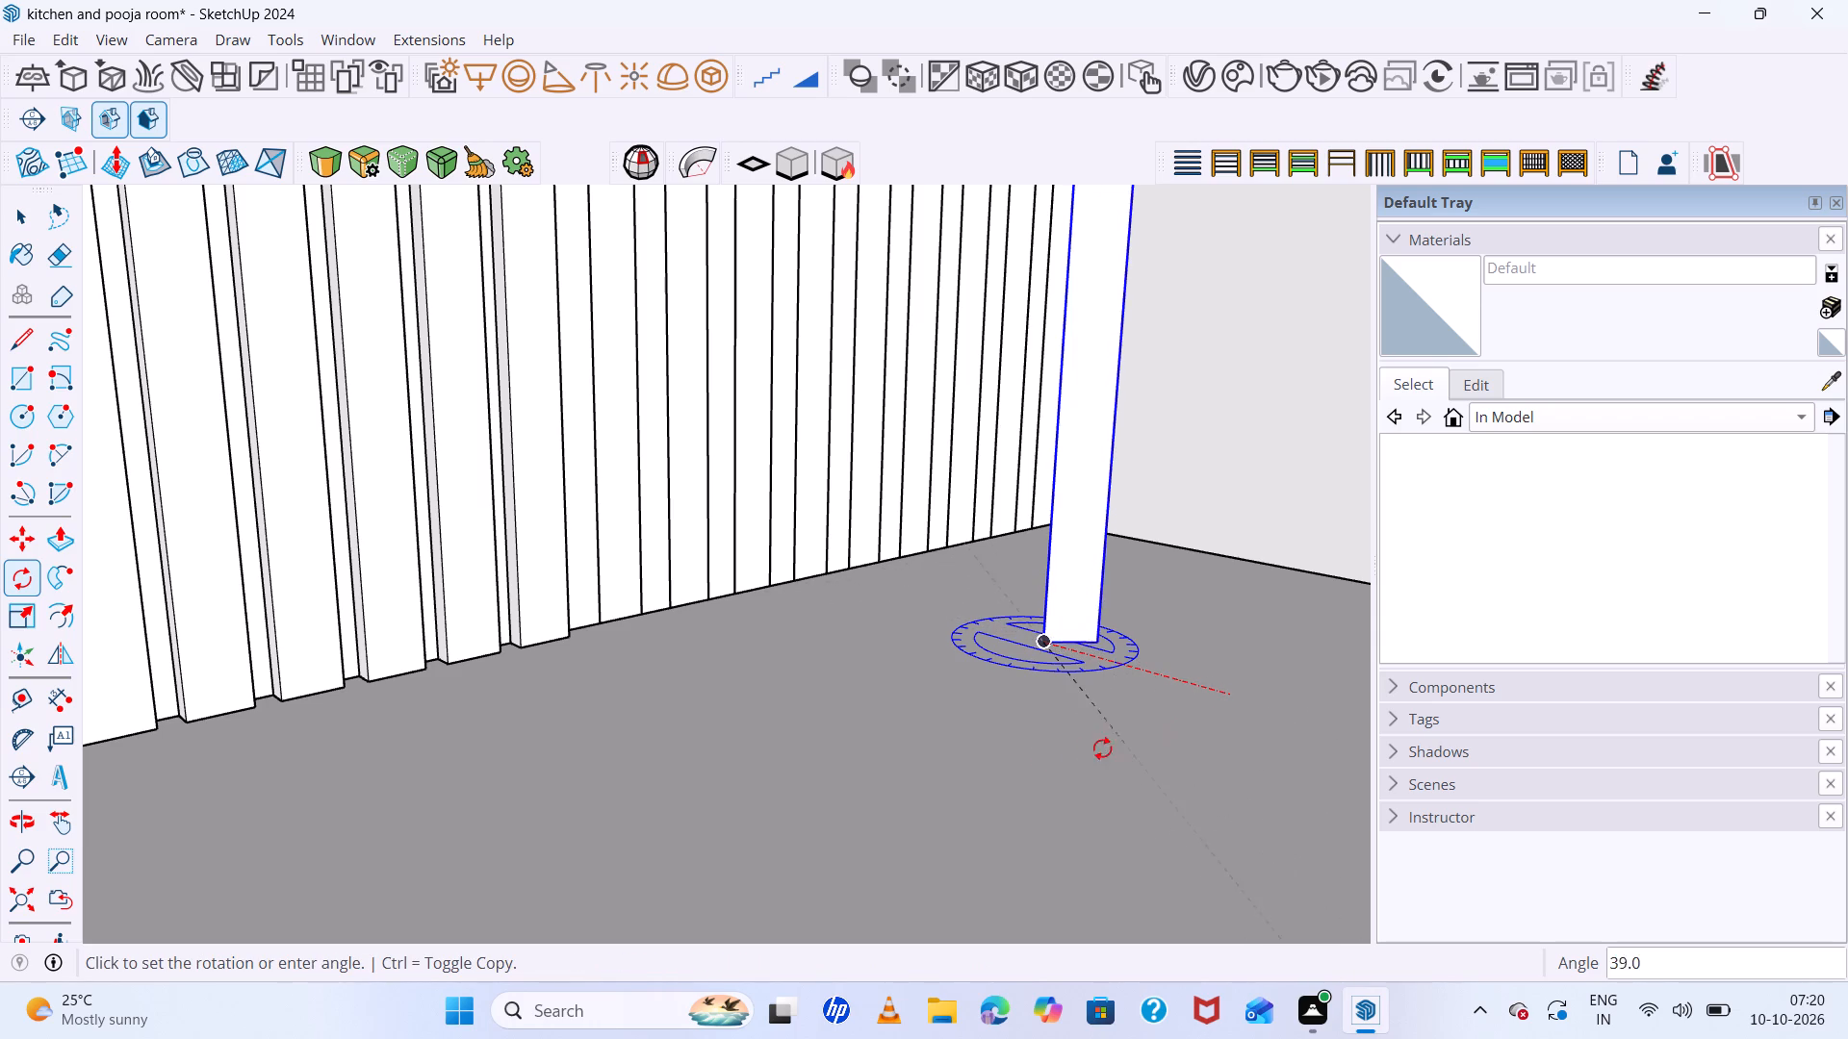
click(802, 721)
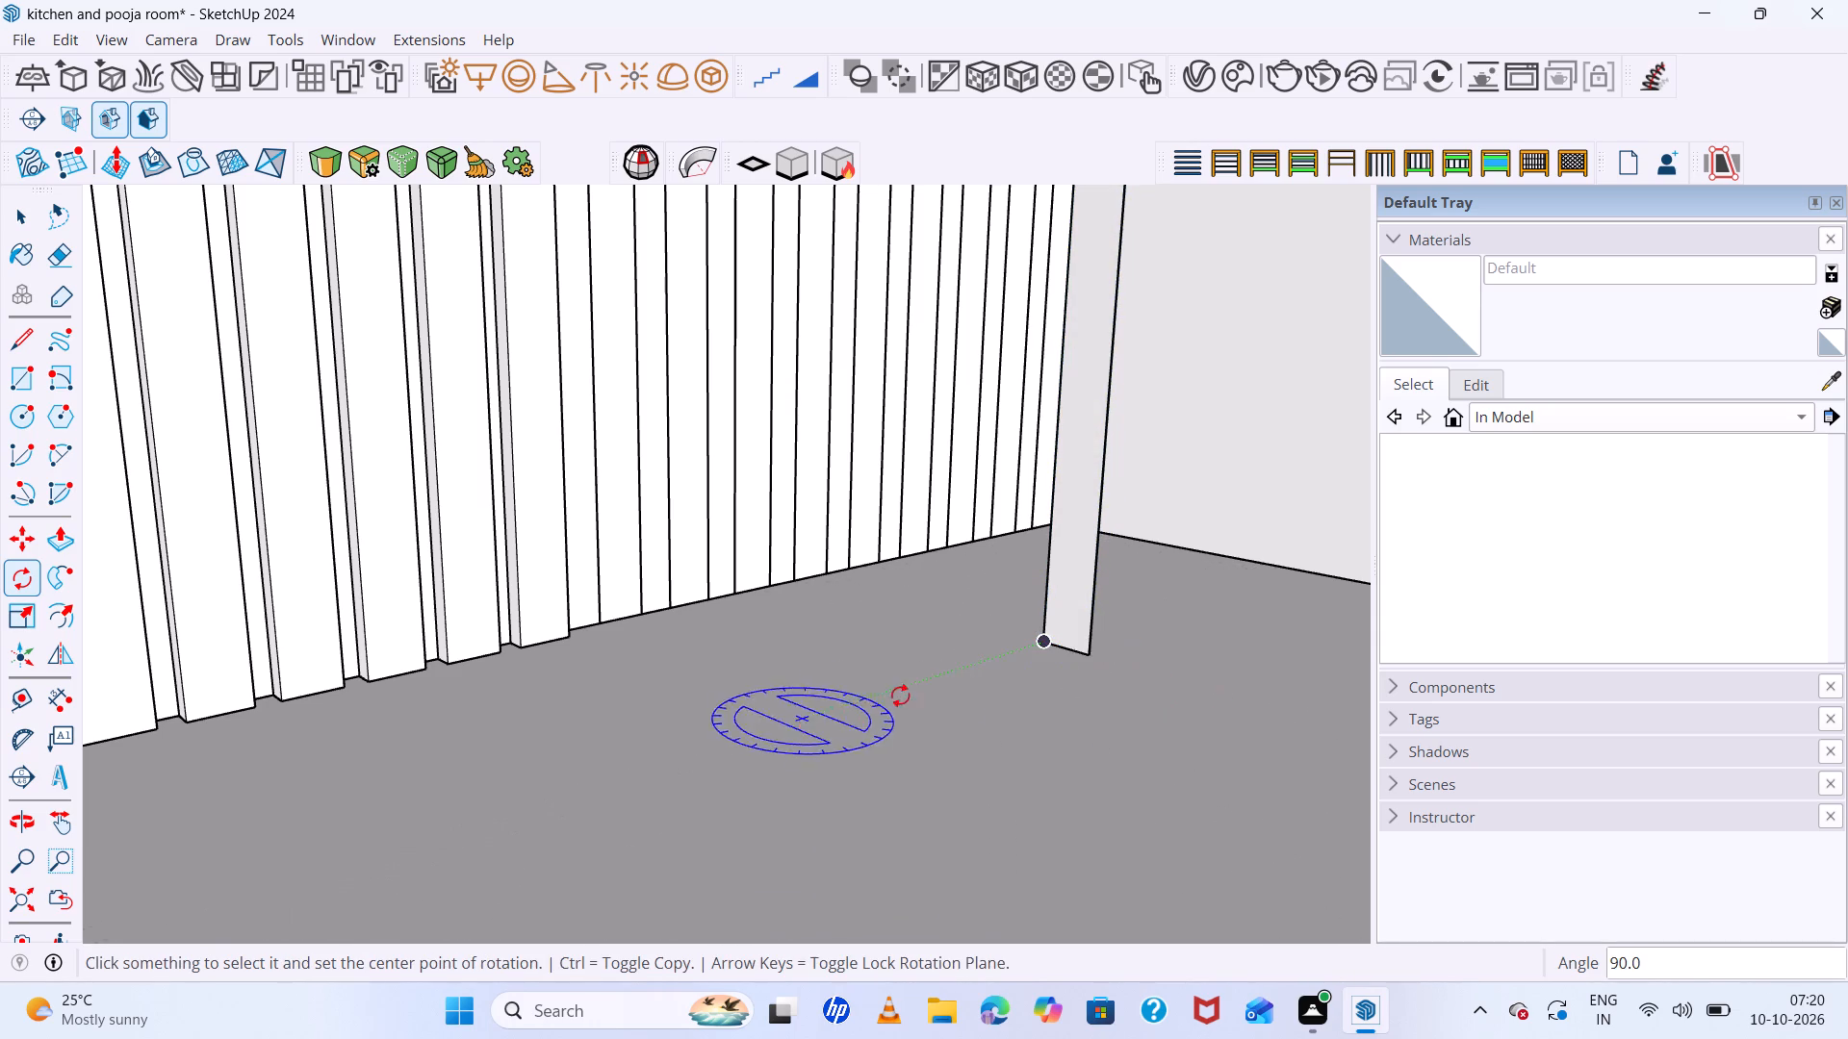
Move the rotated strip by its bottom corner into the room corner, flat against the wall beneath the upper cabinets.
key(space)
key(m)
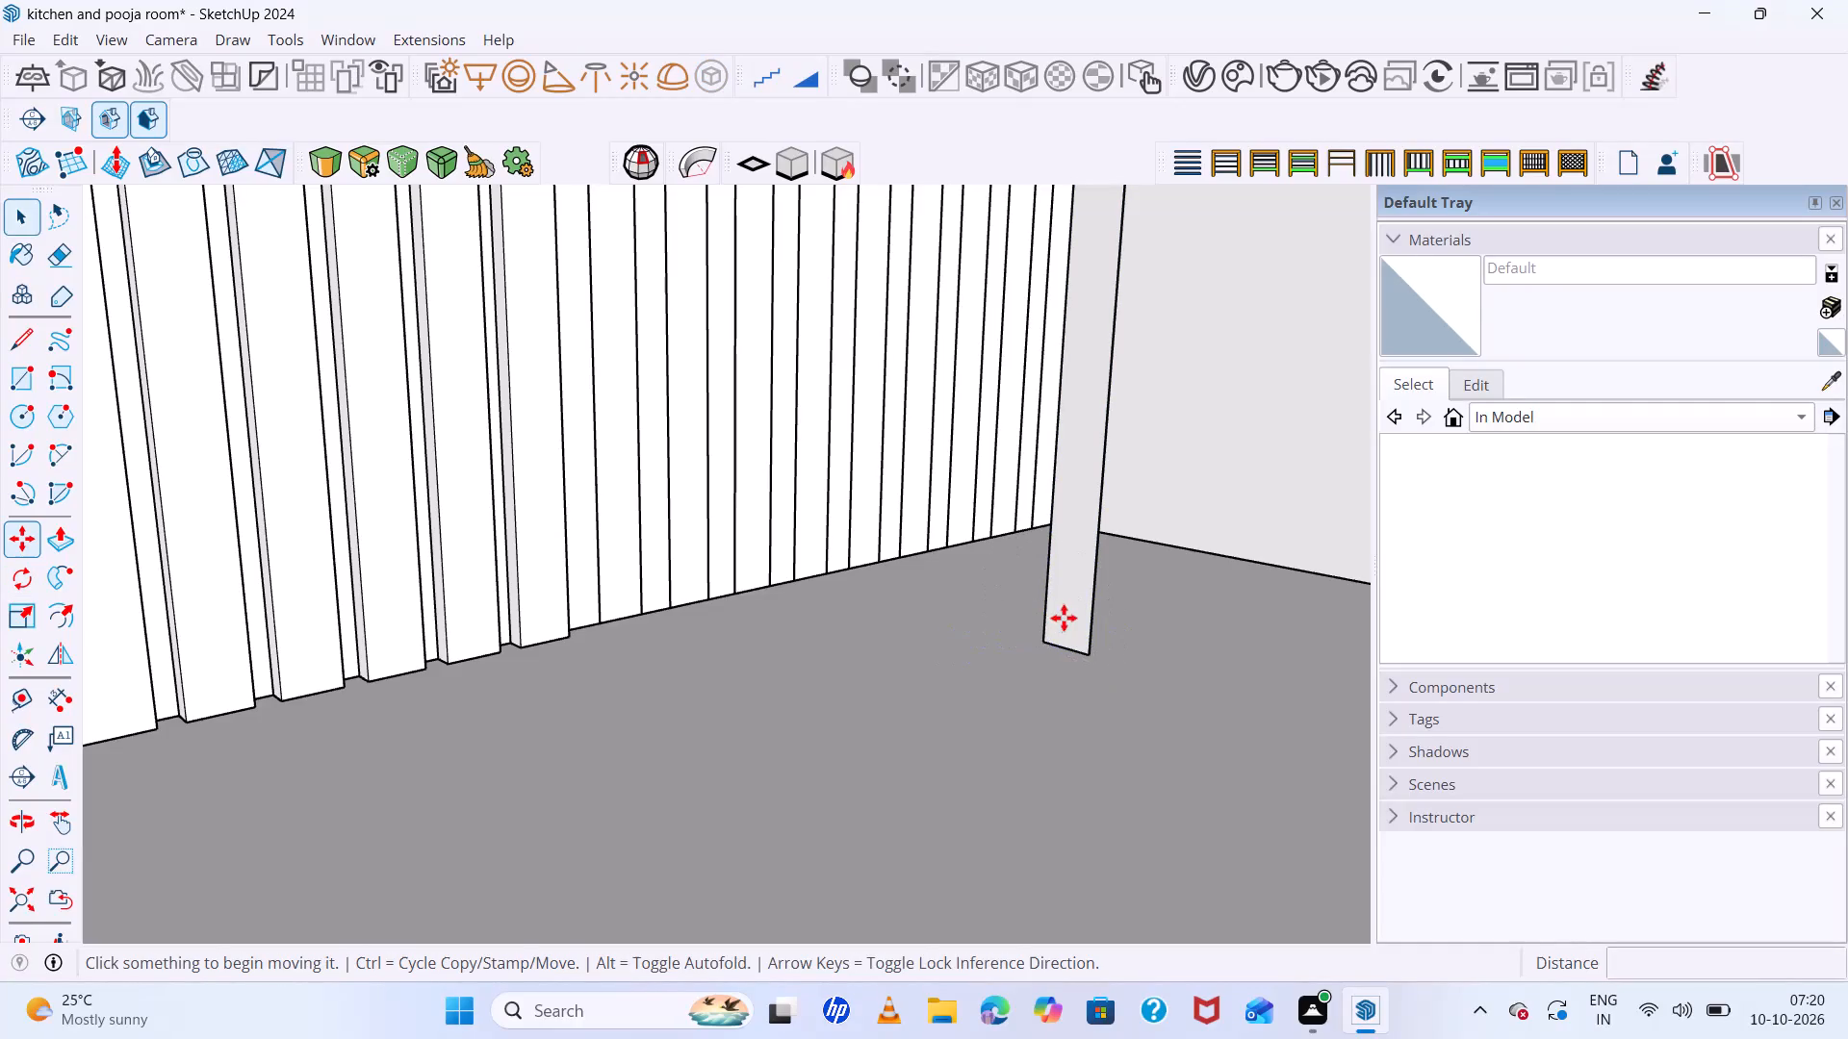
click(1038, 646)
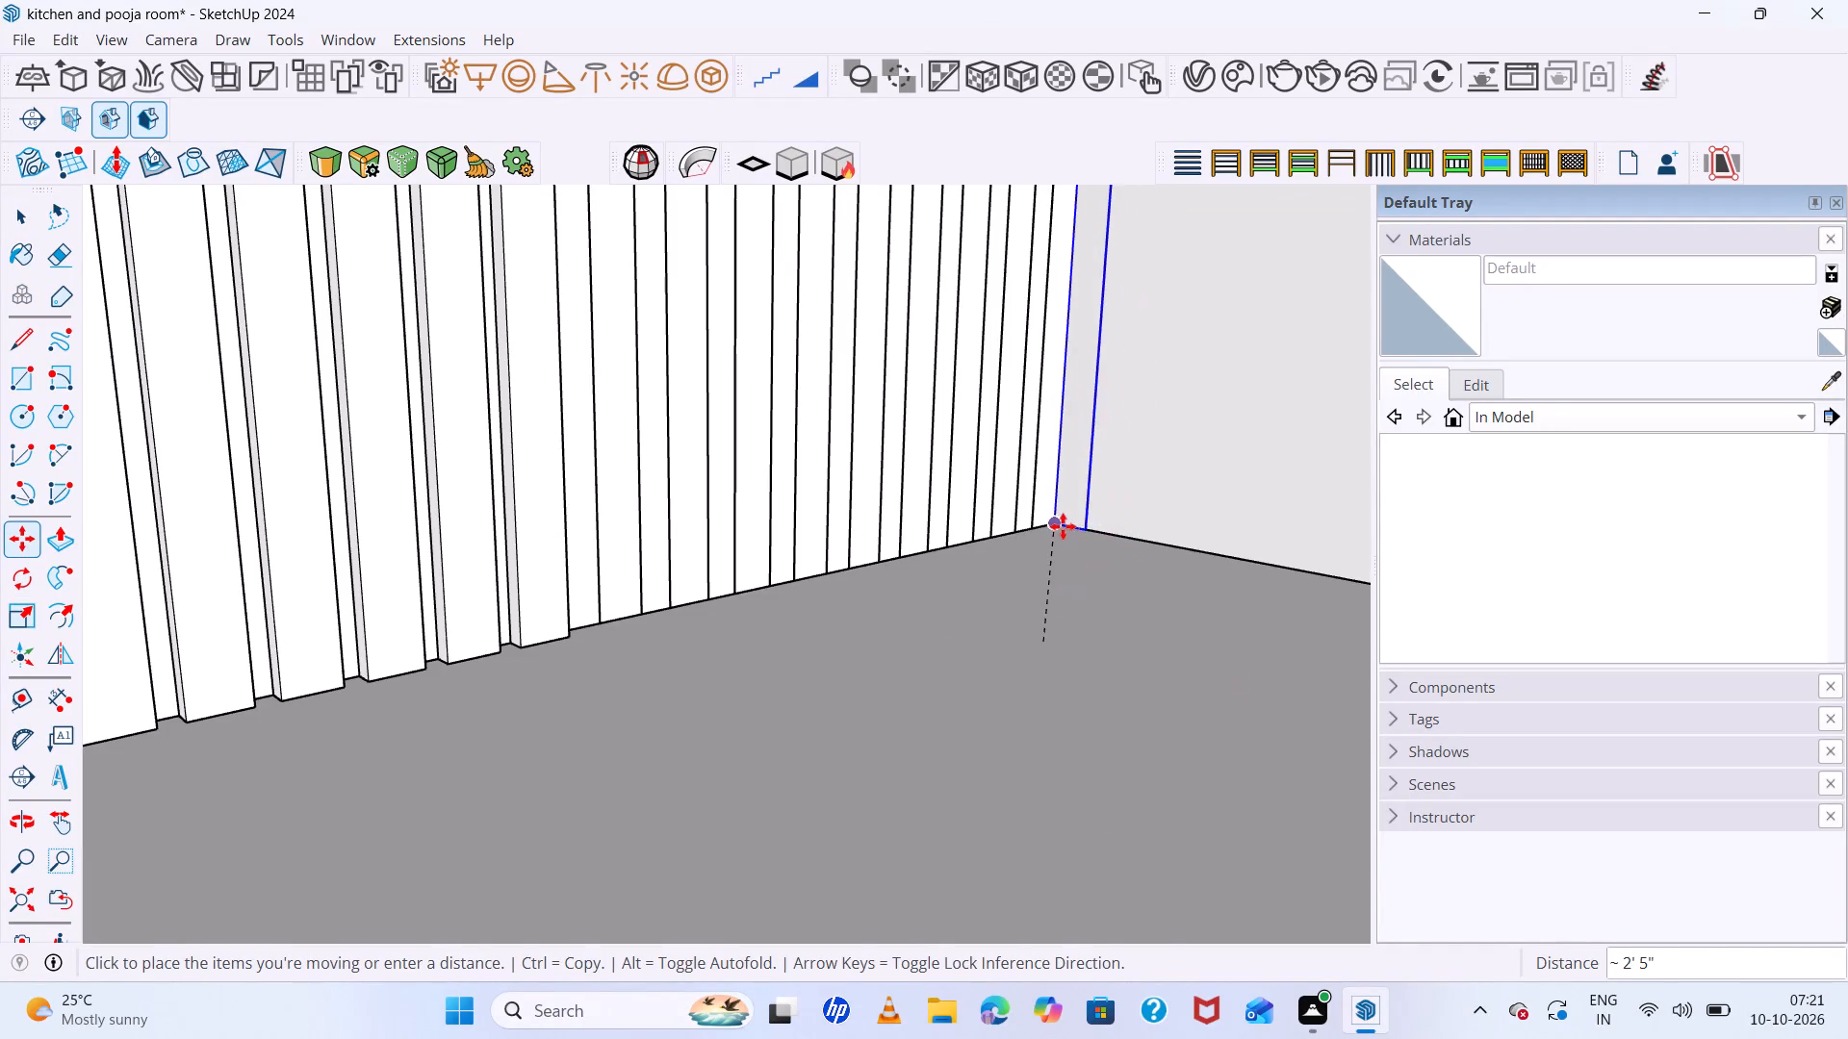
scroll(1072, 529, up, 9)
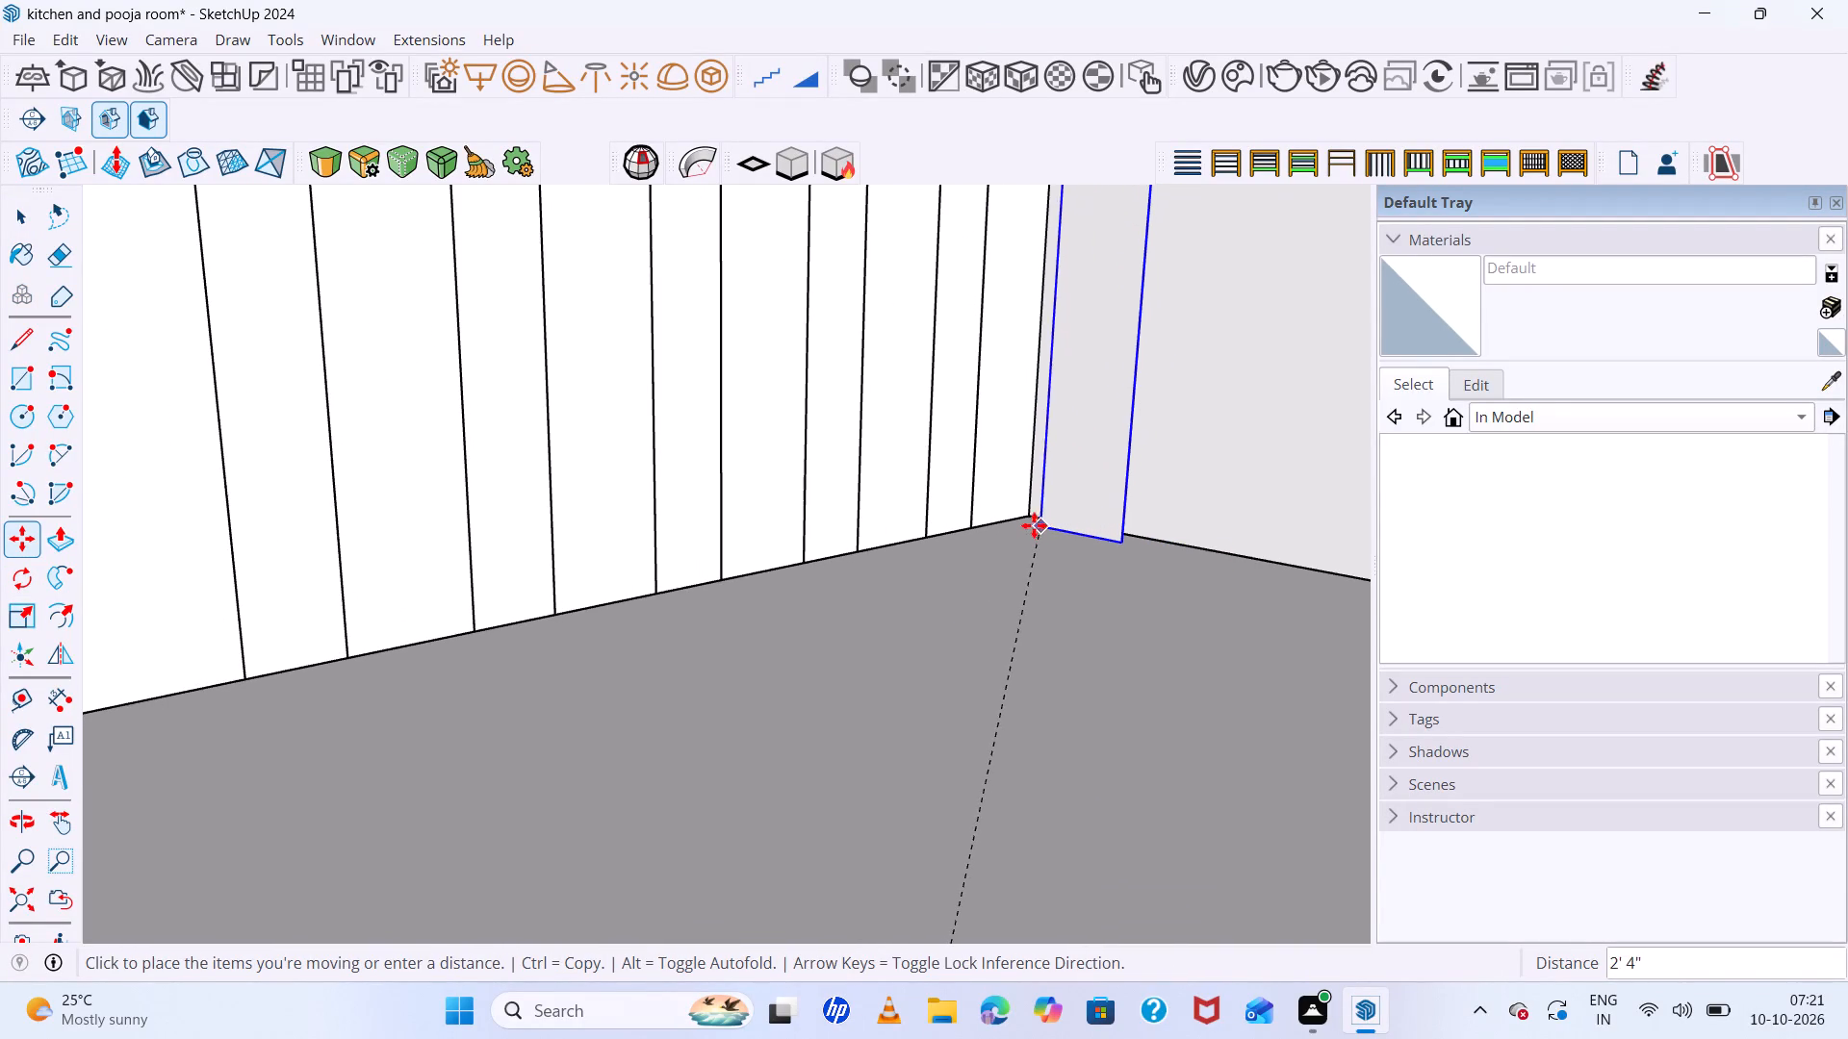
click(1034, 525)
Copy the corner strip about 11' along the red axis to the countertop's far end against the tall cabinet.
click(1106, 533)
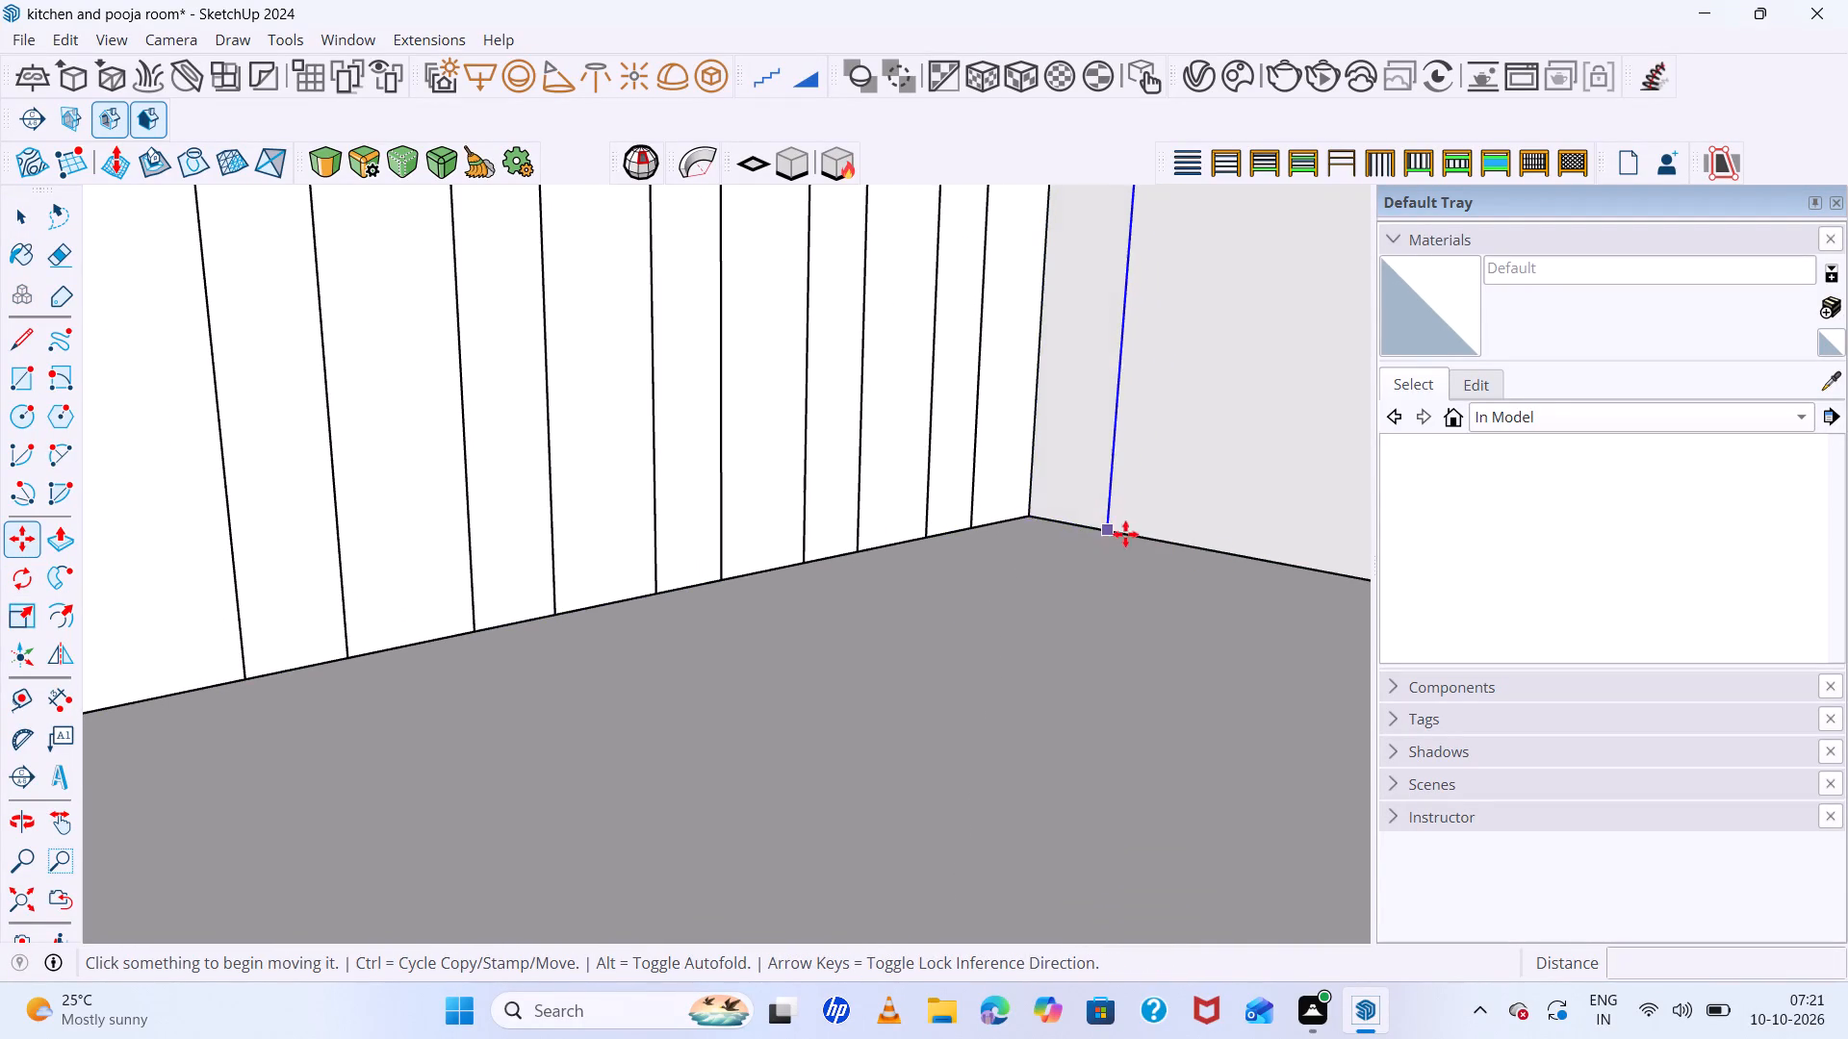
scroll(982, 534, down, 6)
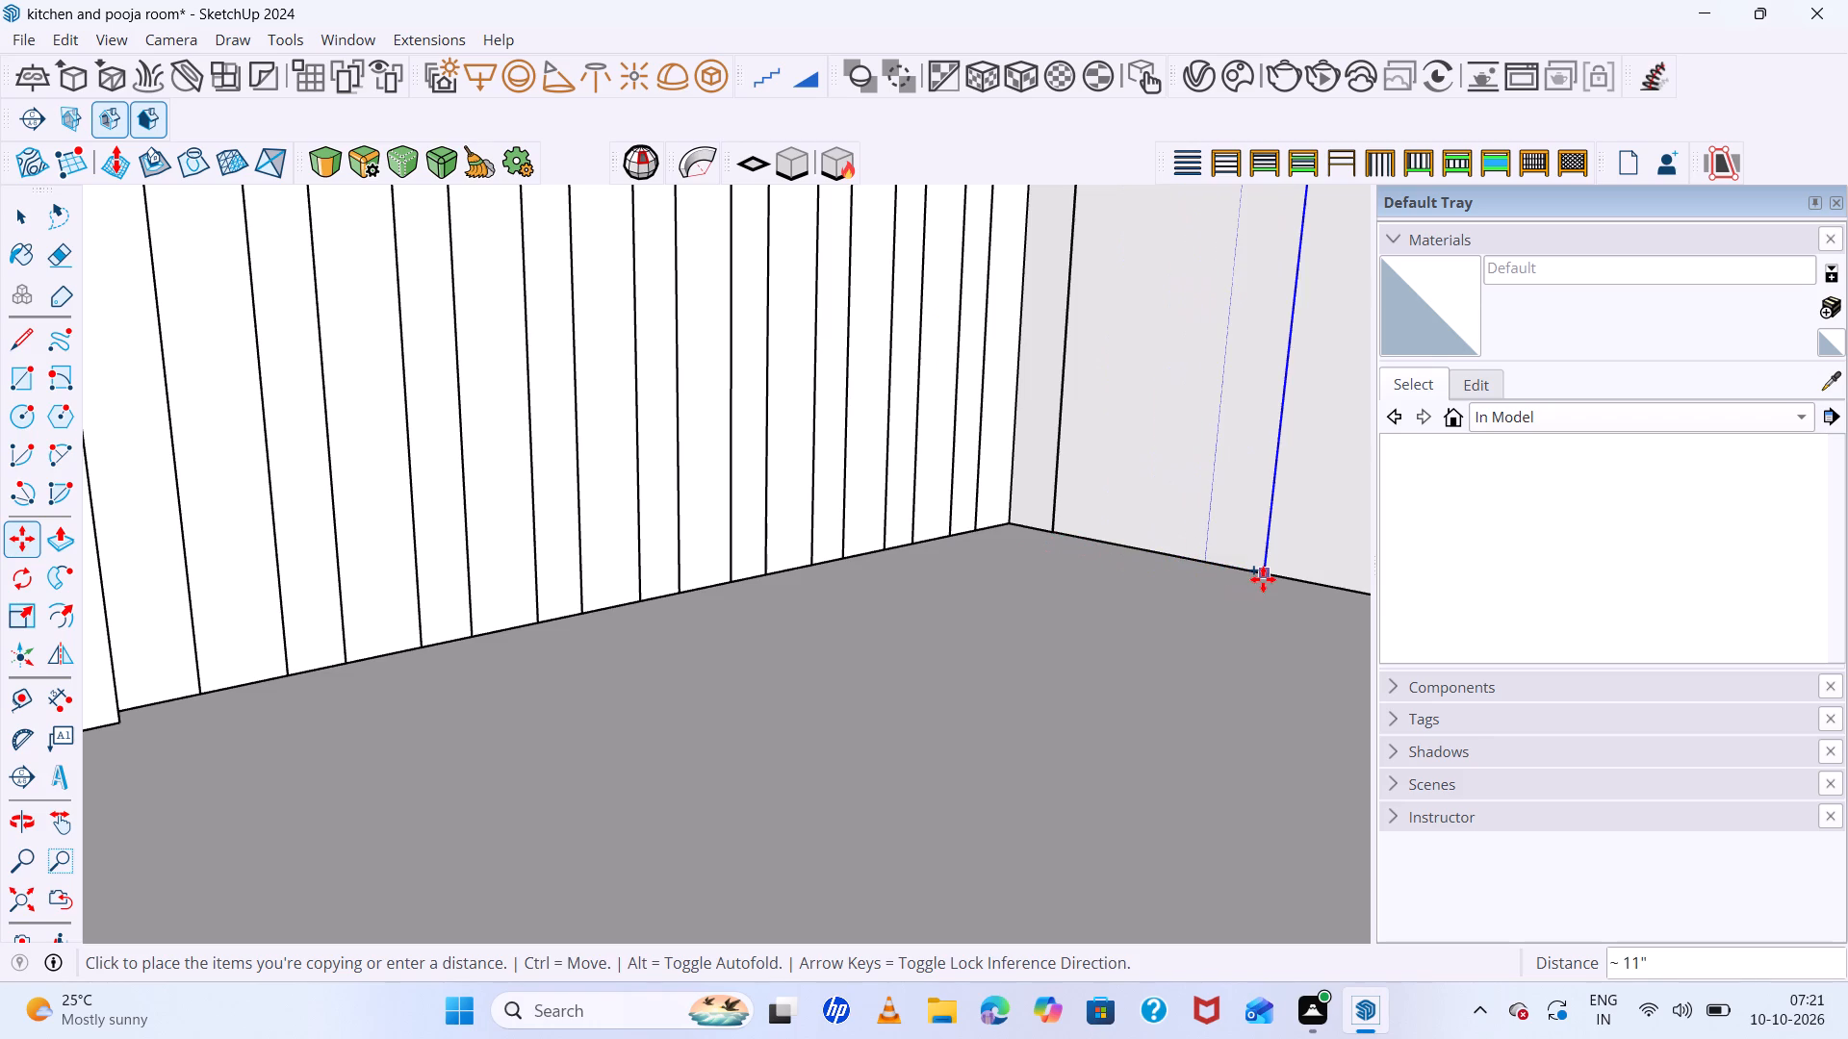
key(Right)
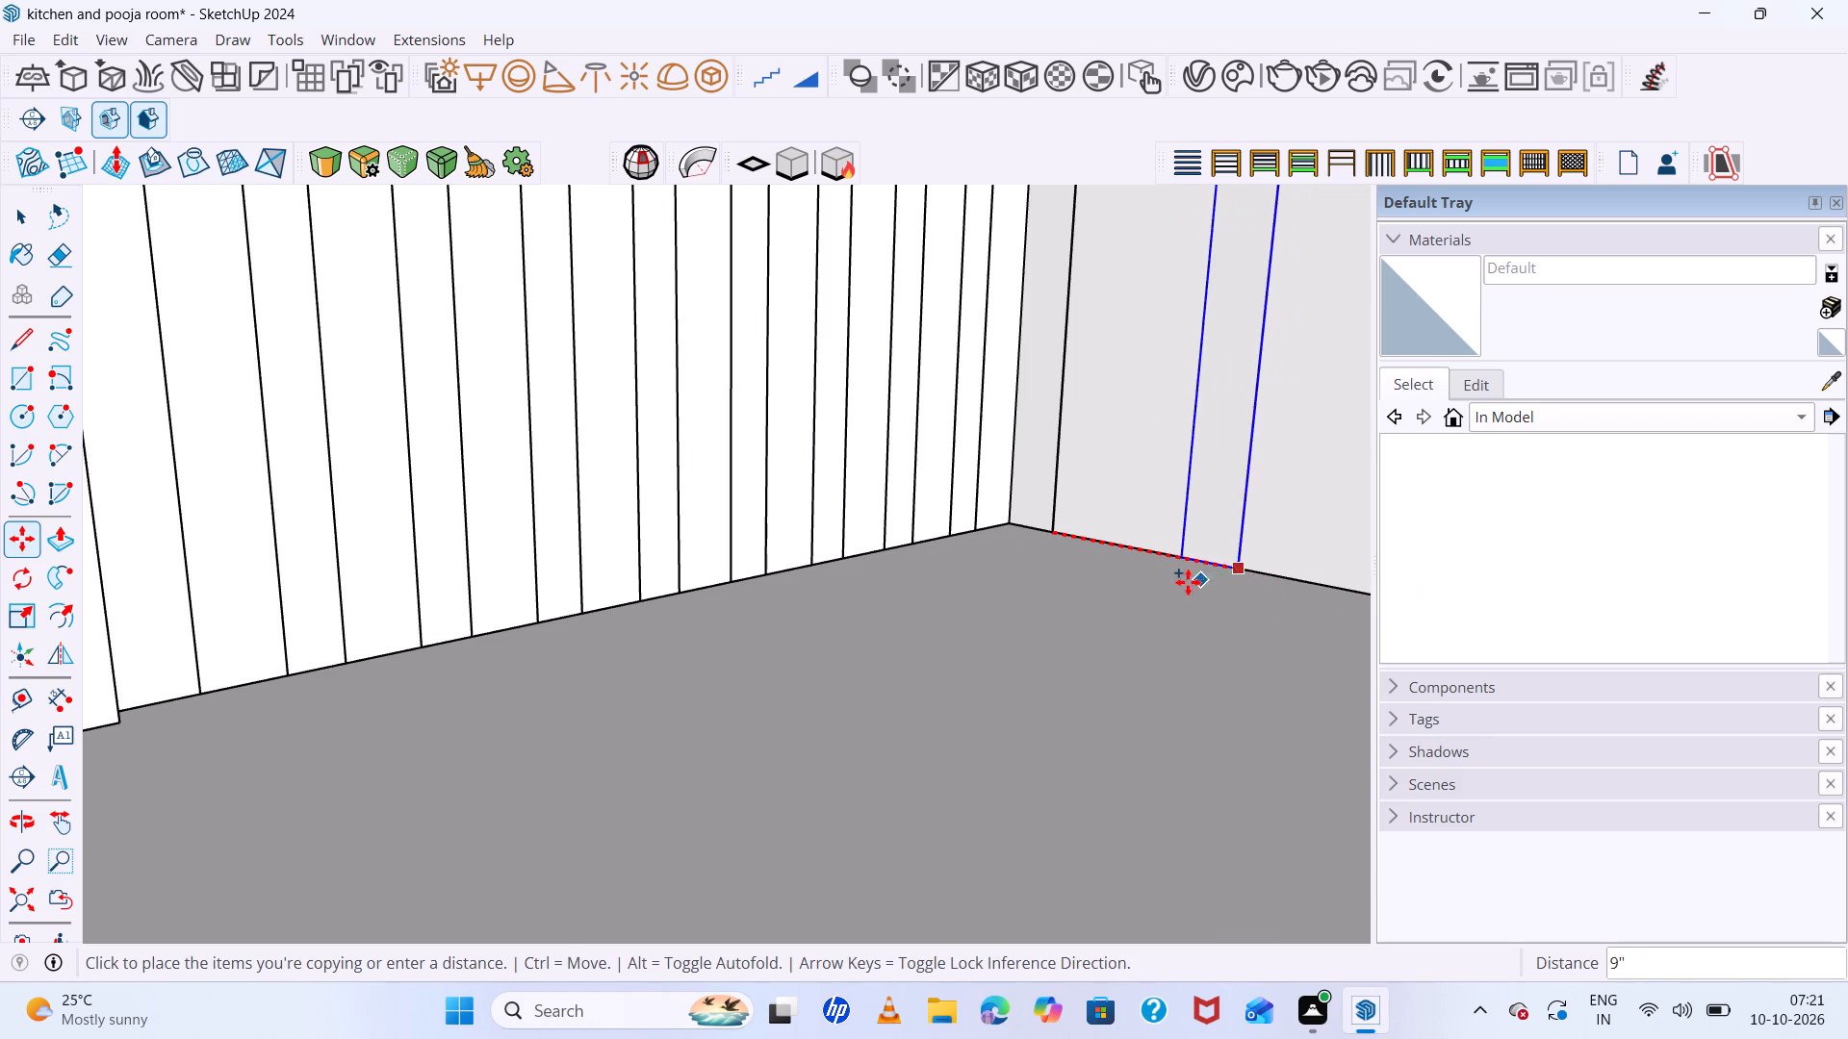
scroll(1171, 590, down, 15)
scroll(1026, 587, down, 12)
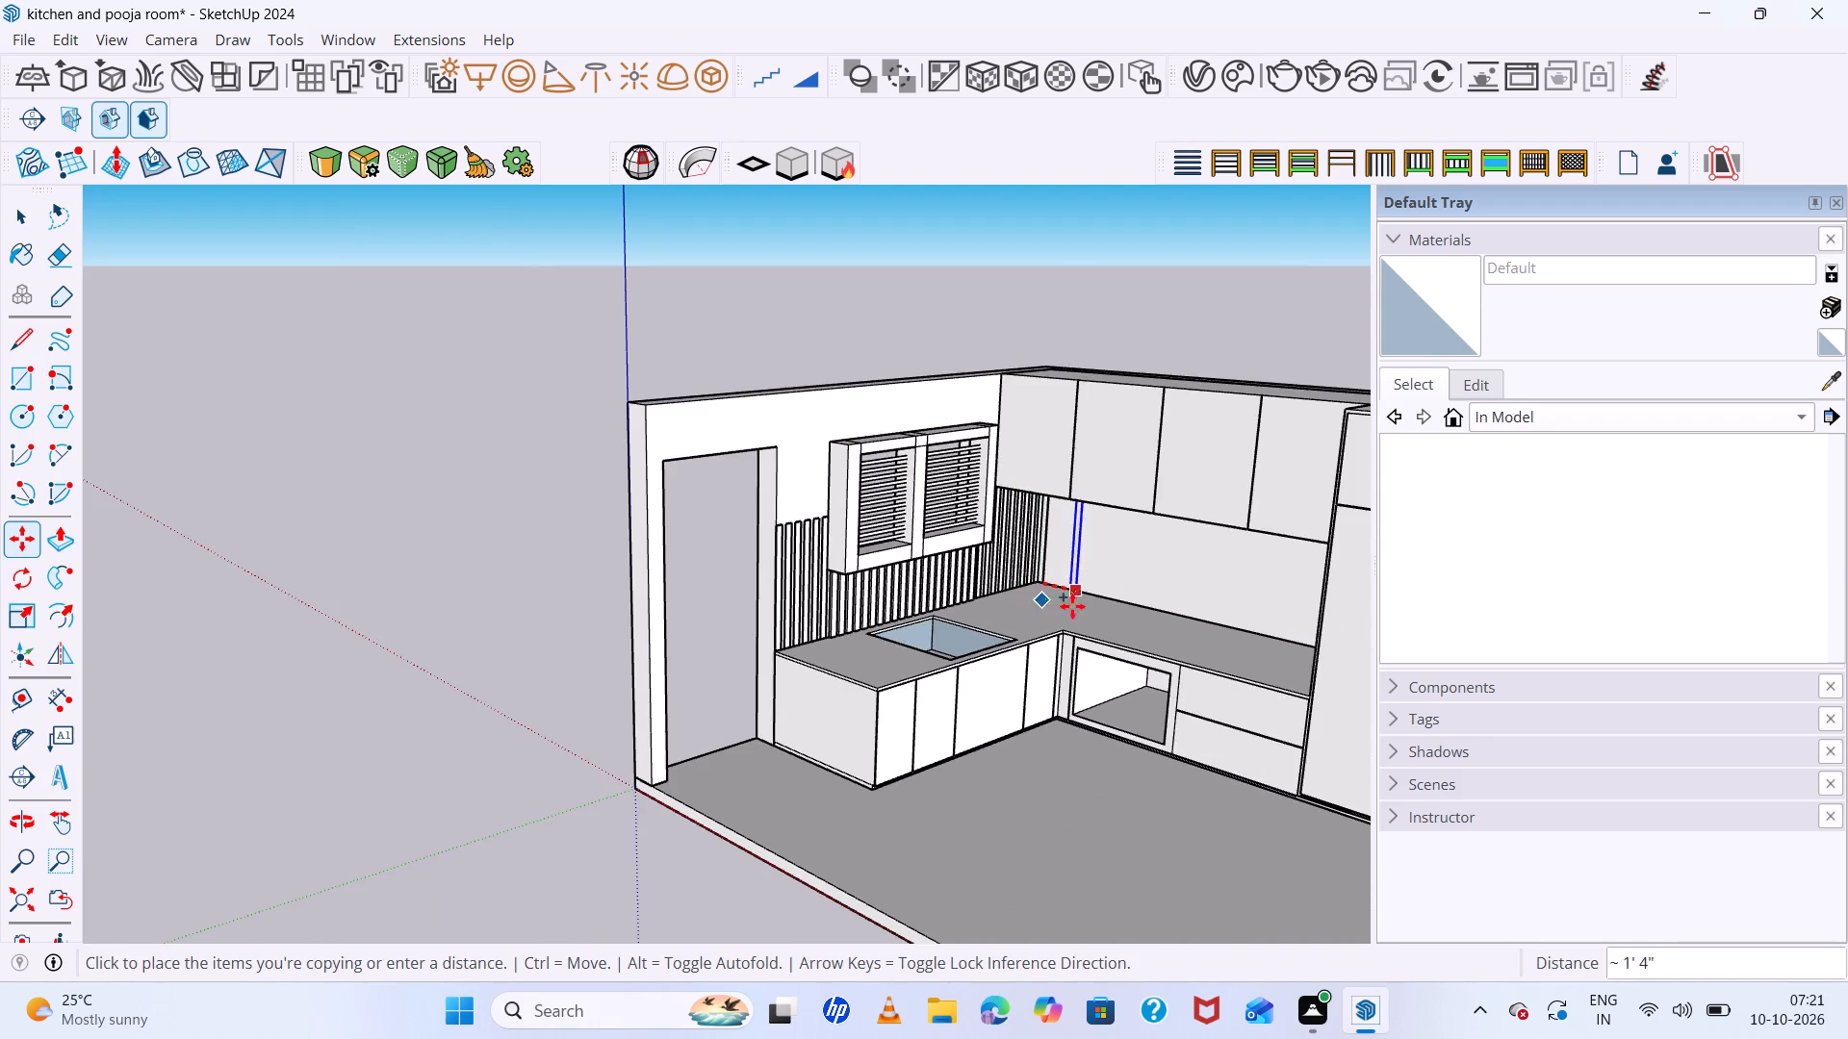
scroll(1201, 604, up, 7)
scroll(1044, 602, down, 11)
middle_drag(1047, 608, 1209, 637)
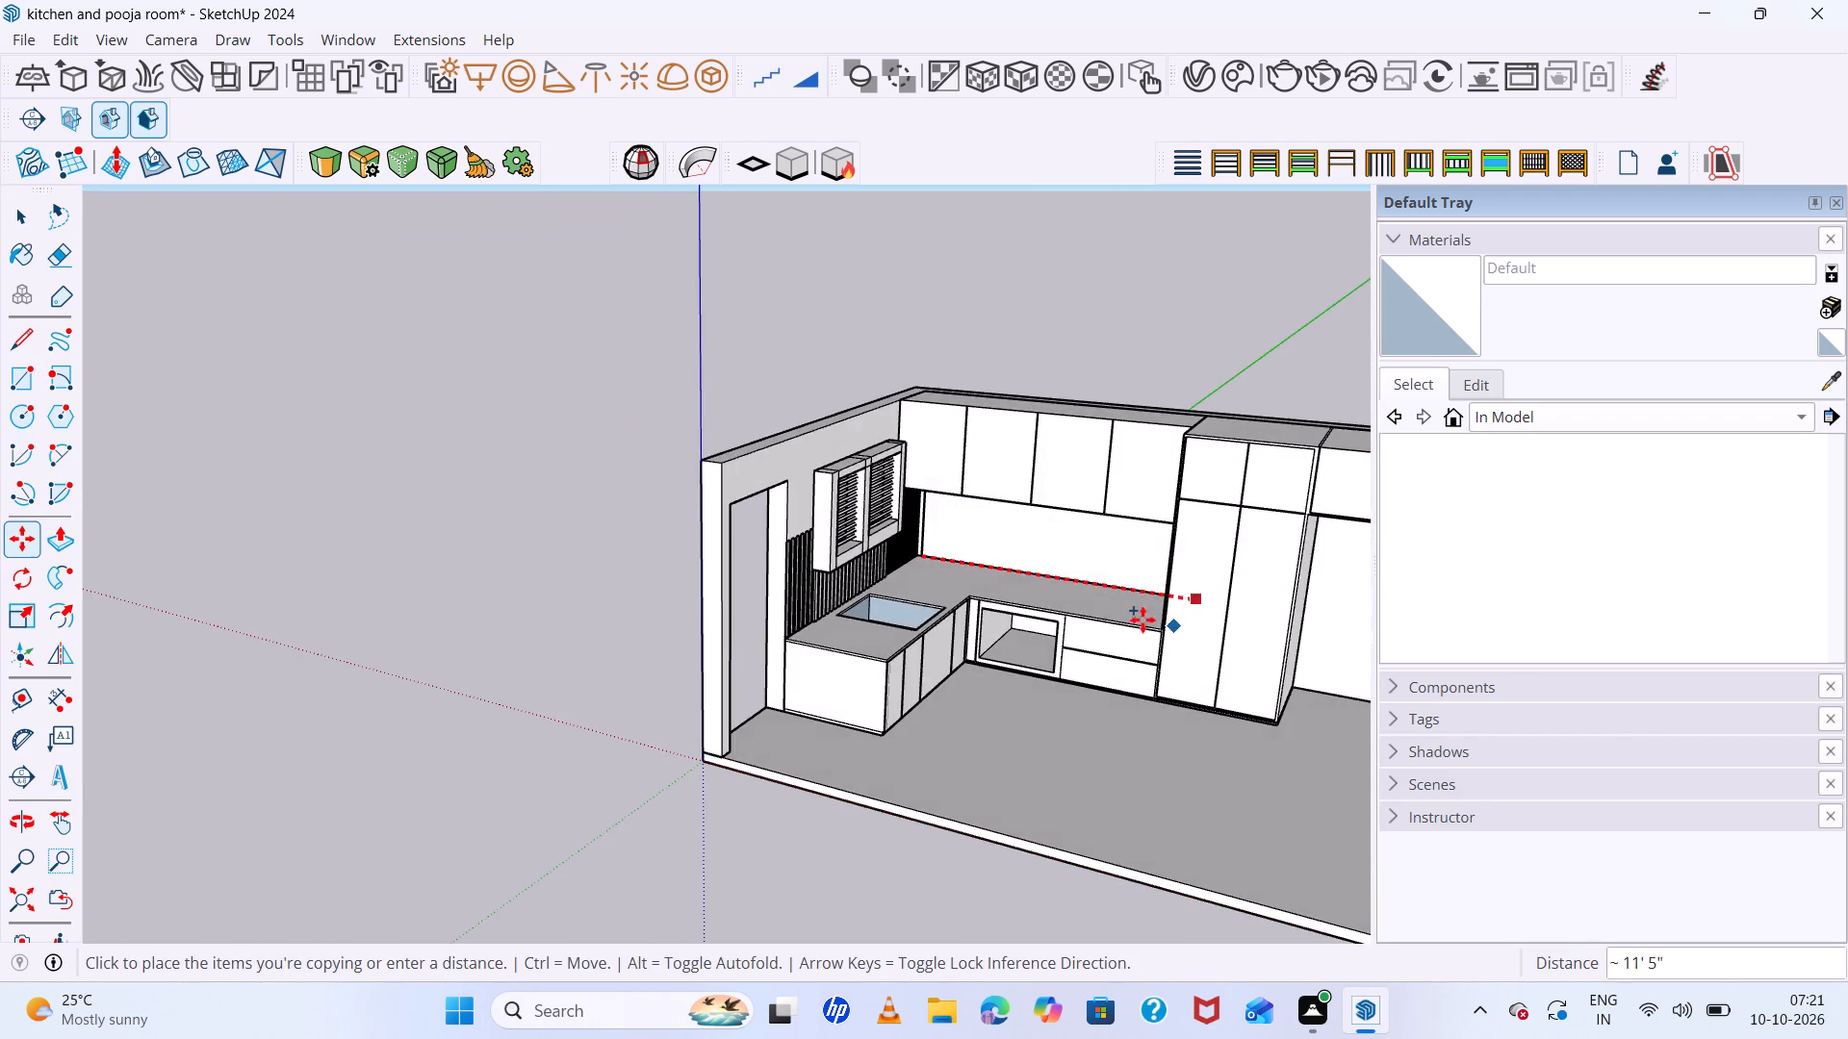
scroll(1125, 612, up, 7)
middle_drag(1116, 606, 1256, 620)
scroll(1177, 568, up, 14)
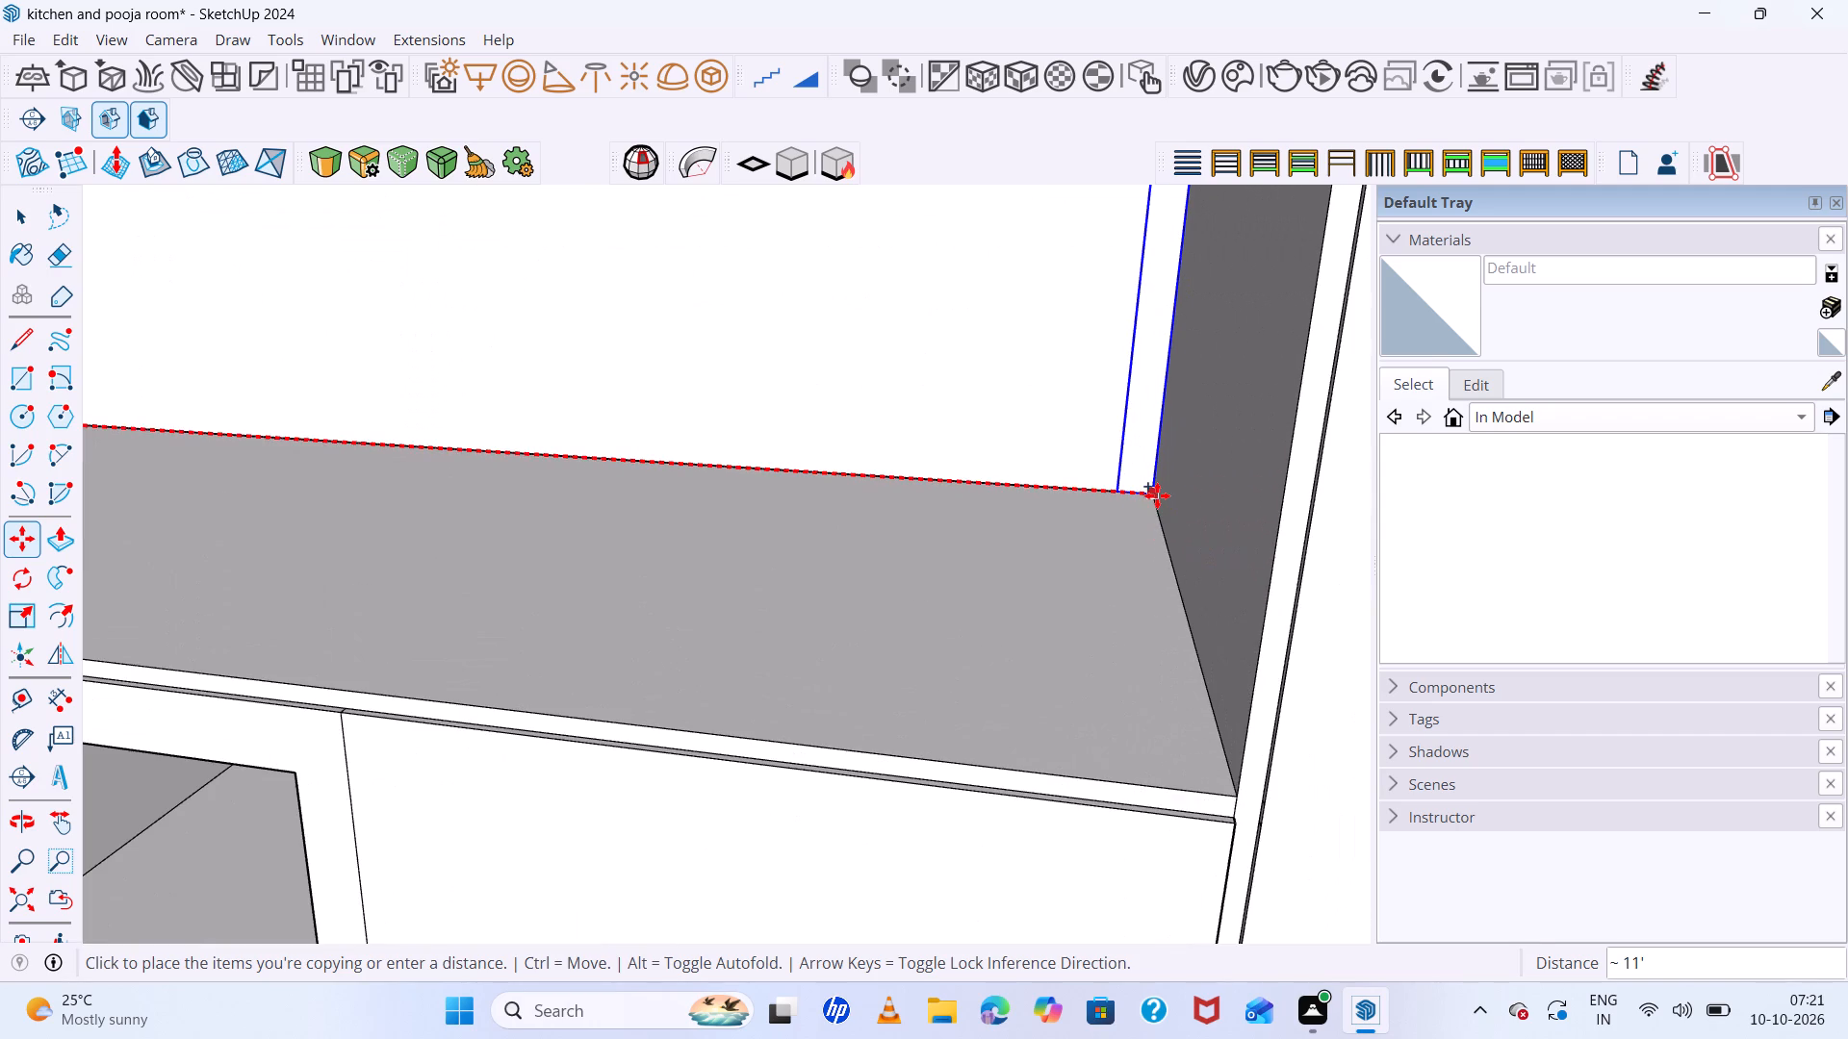
click(1157, 494)
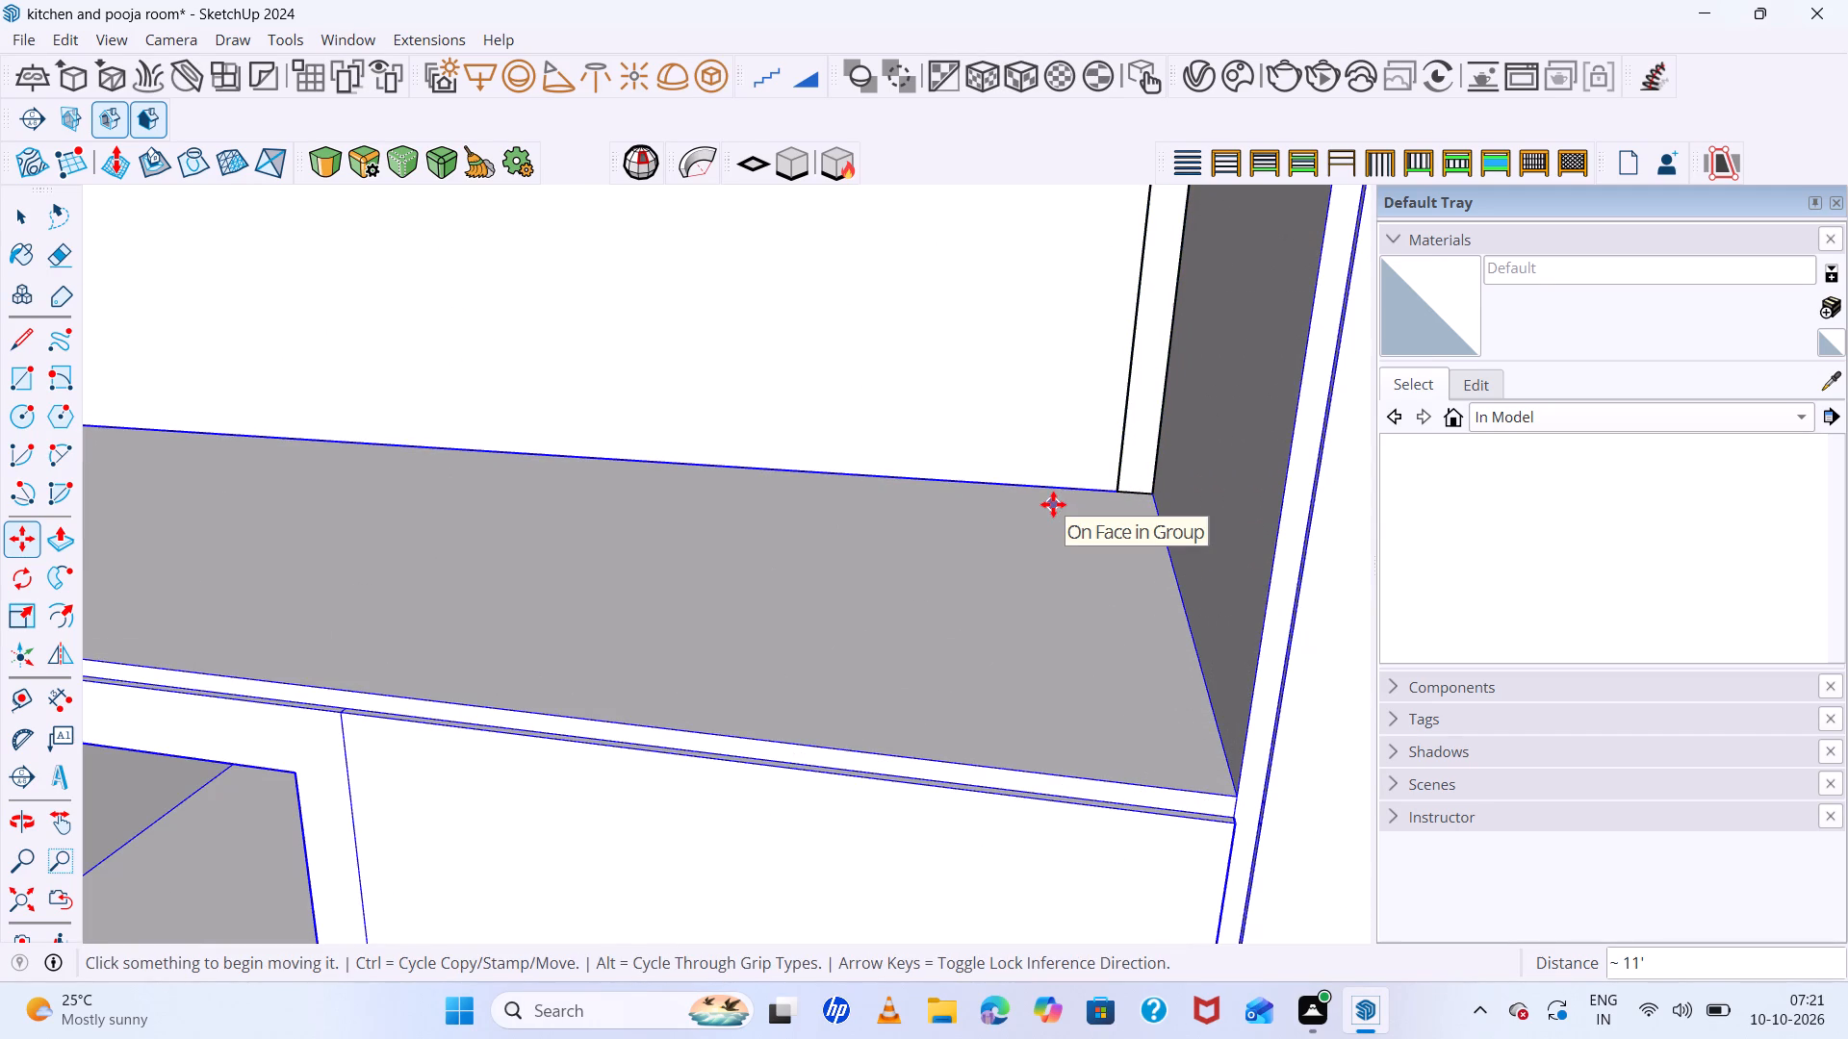
Divide the span between the two strips on the cabinet wall into 22 equal spacings filled with copies.
text(20/)
key(Return)
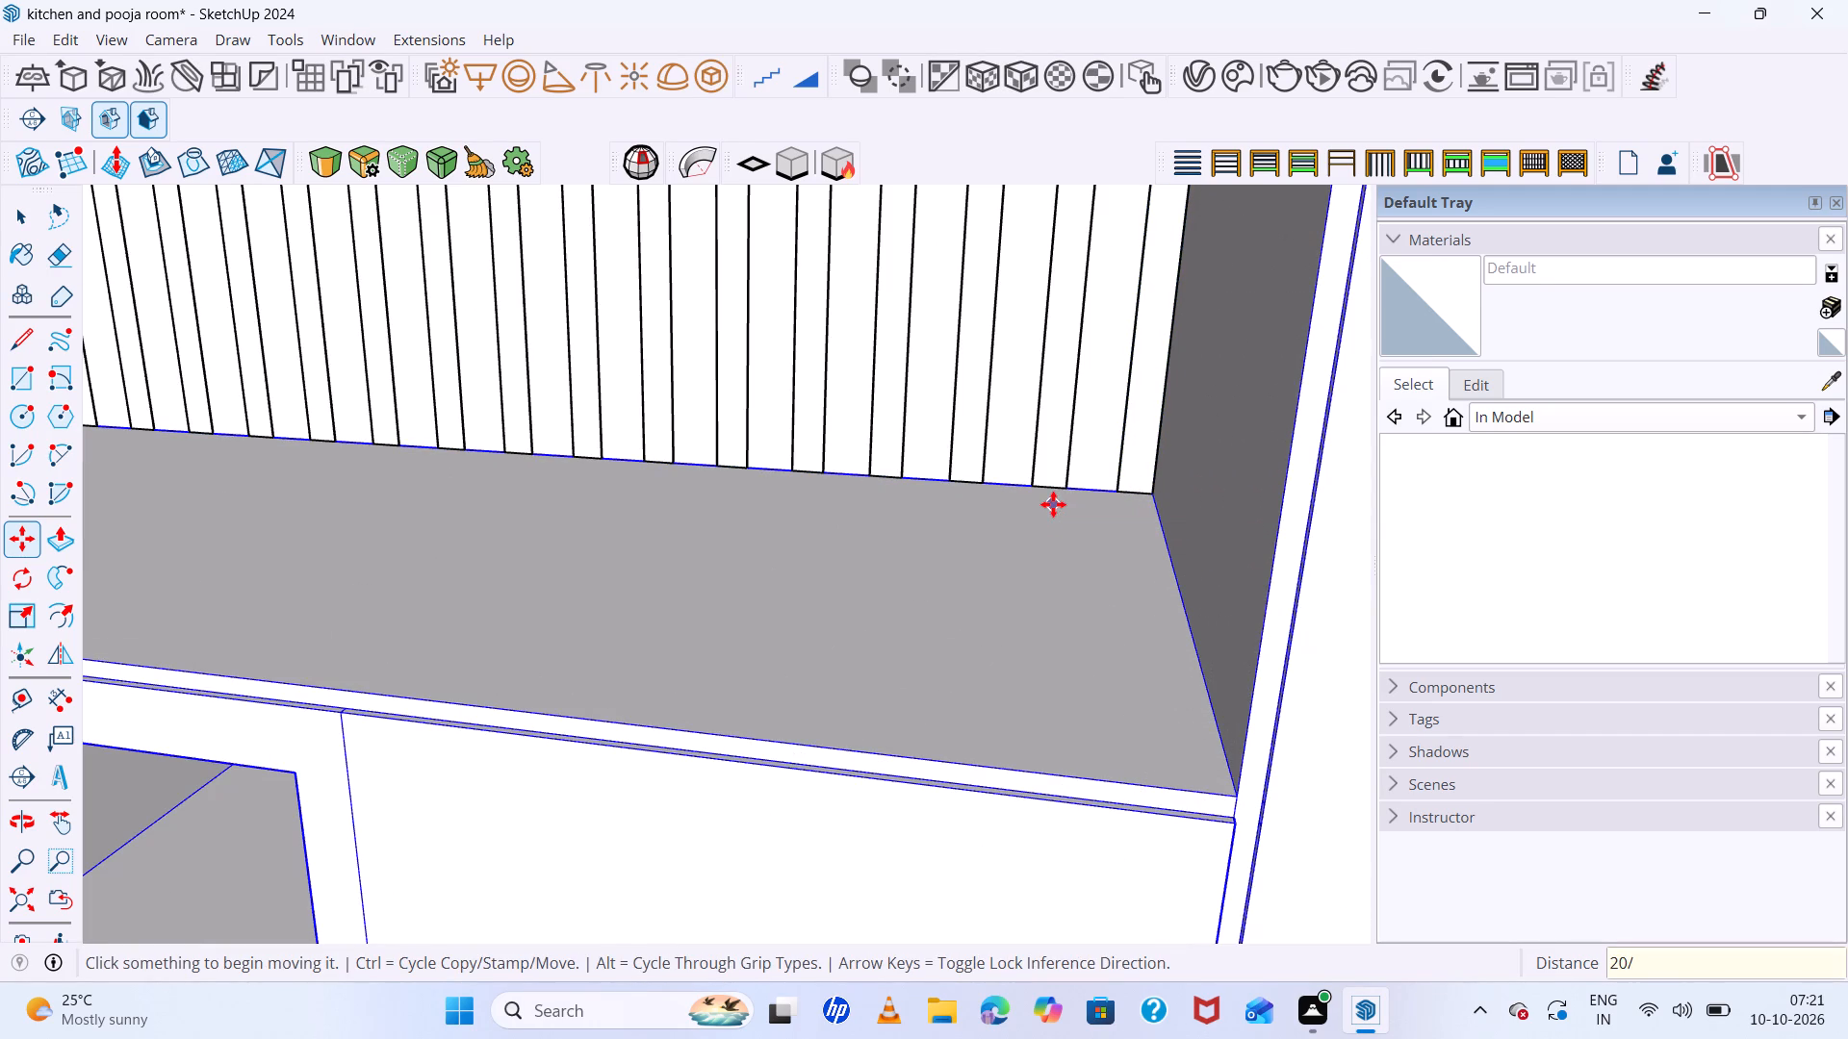
text(22/)
key(Return)
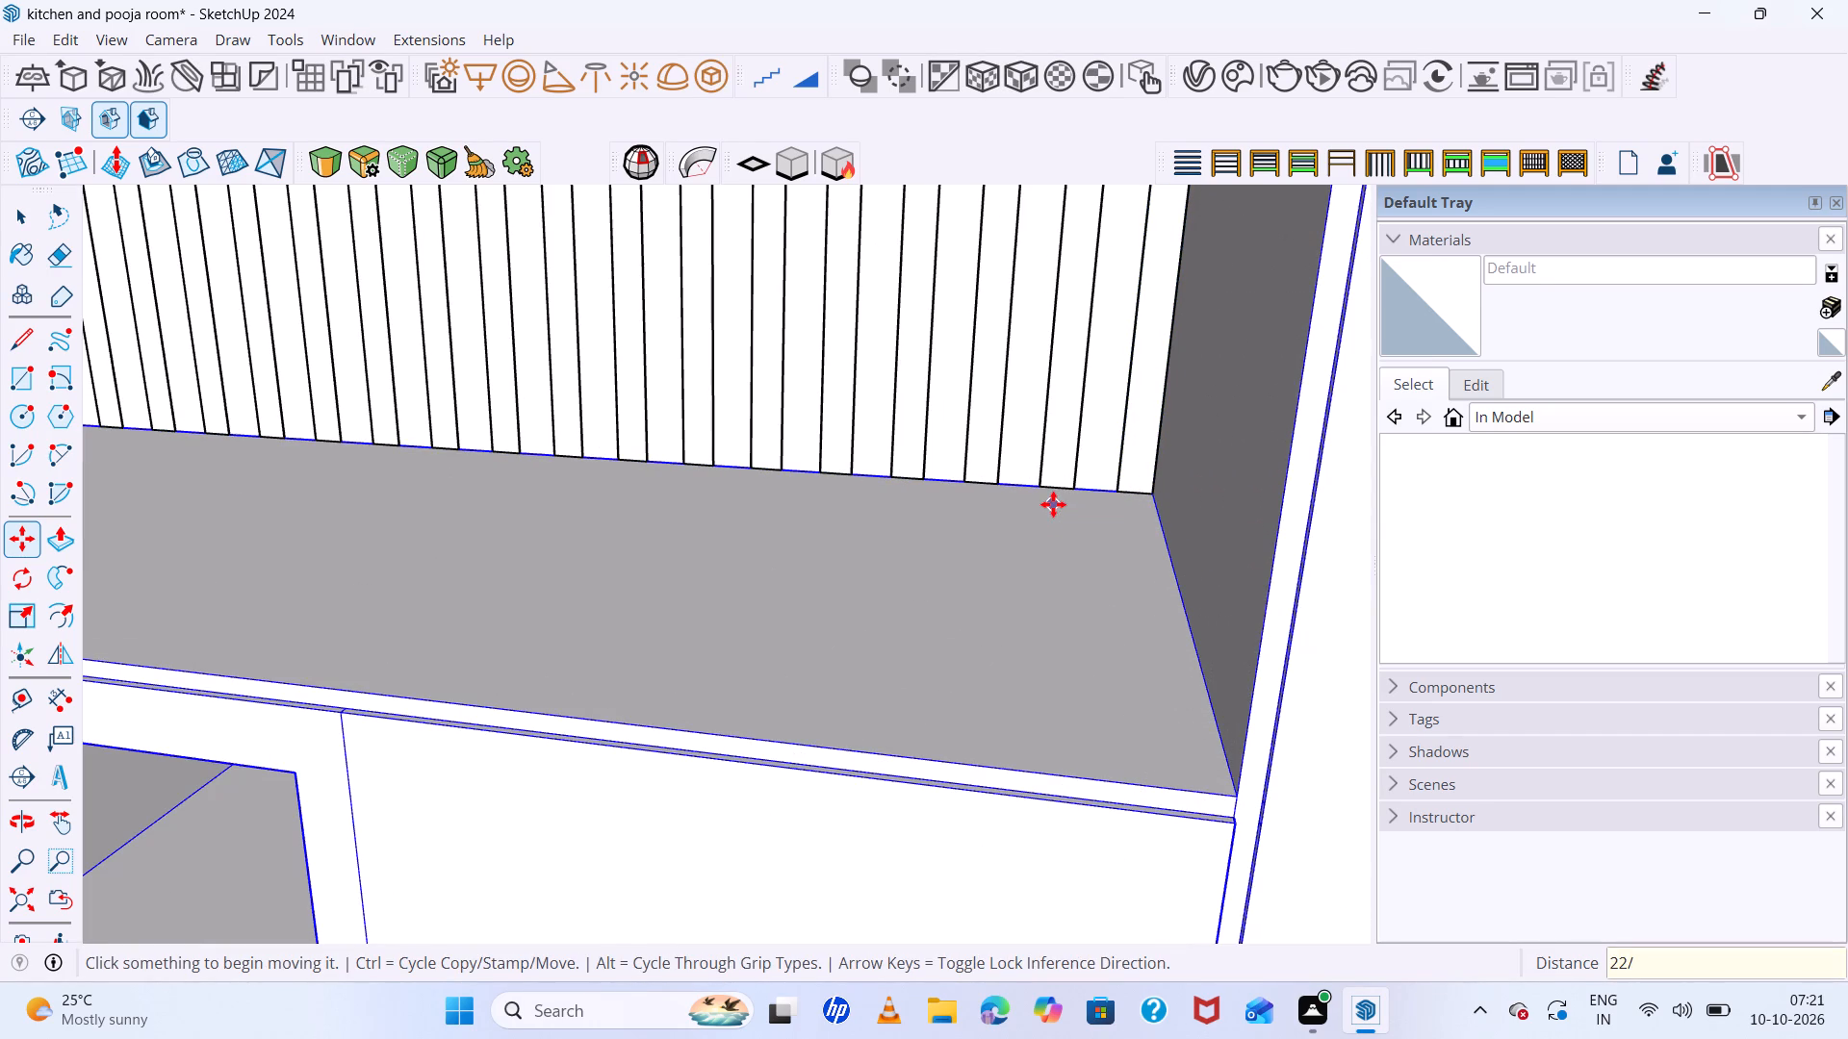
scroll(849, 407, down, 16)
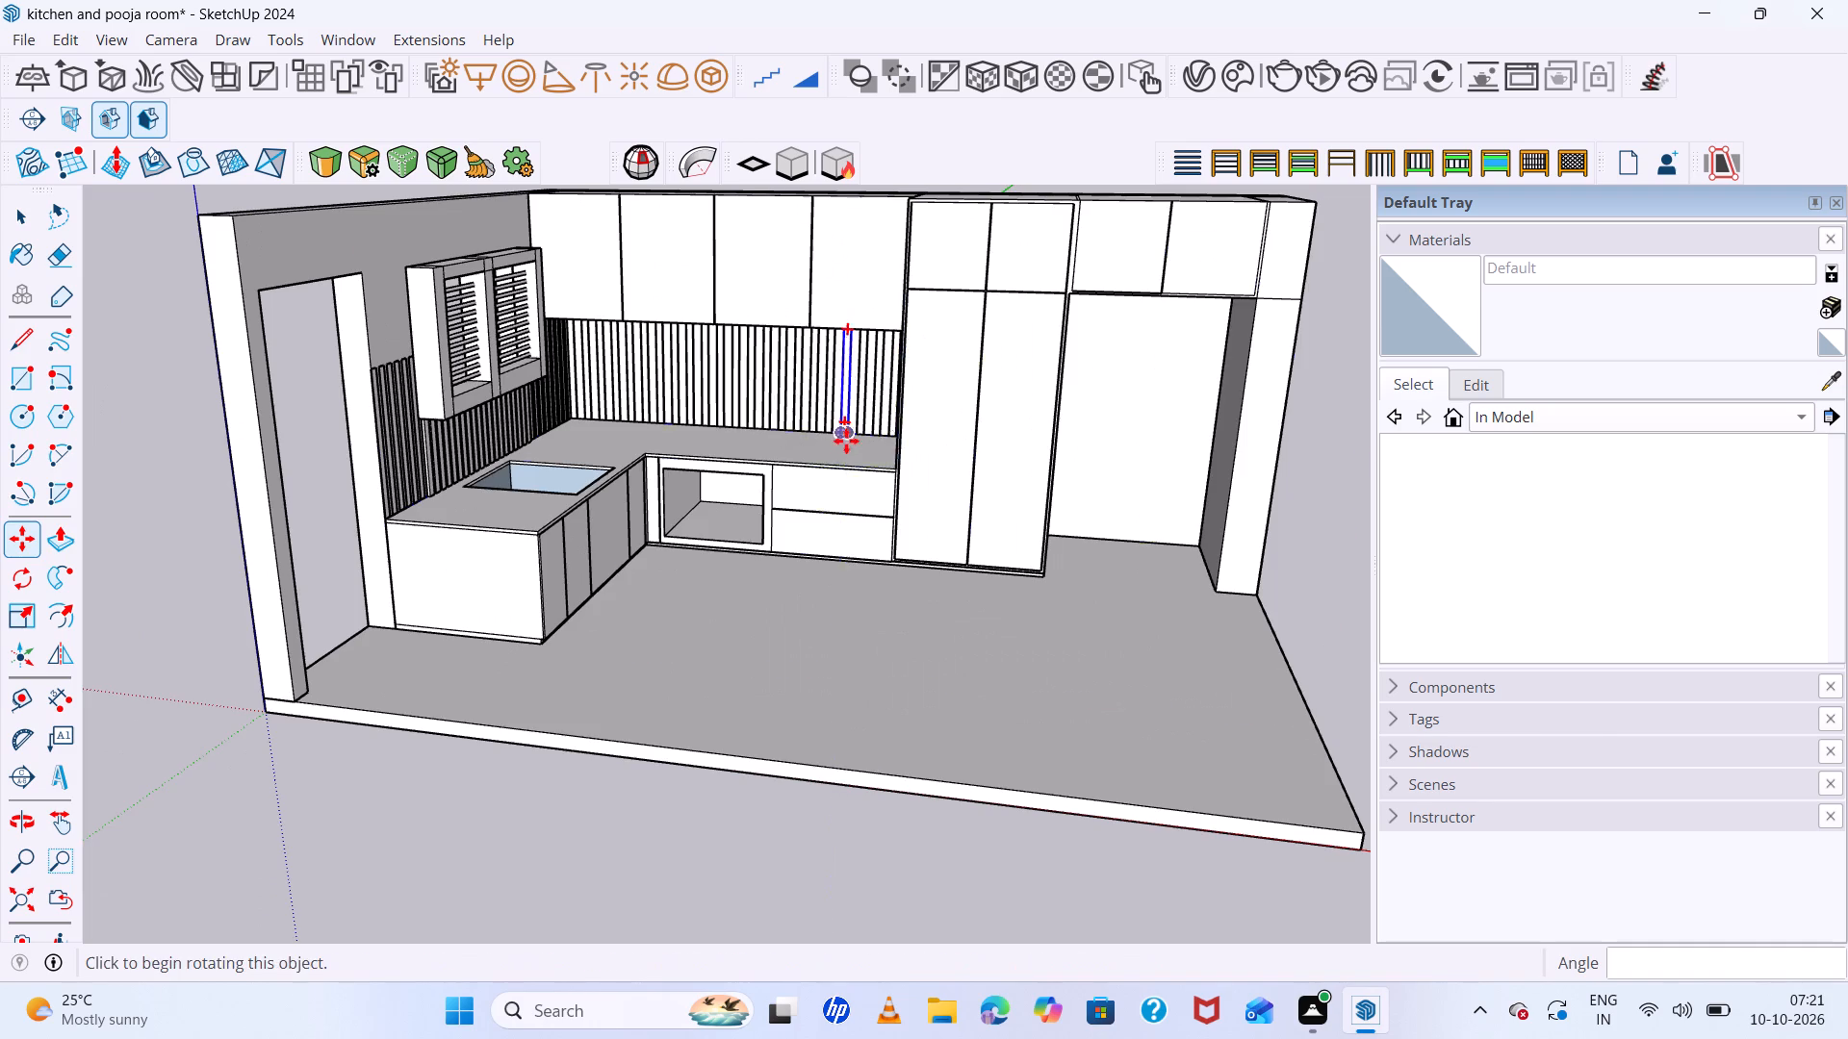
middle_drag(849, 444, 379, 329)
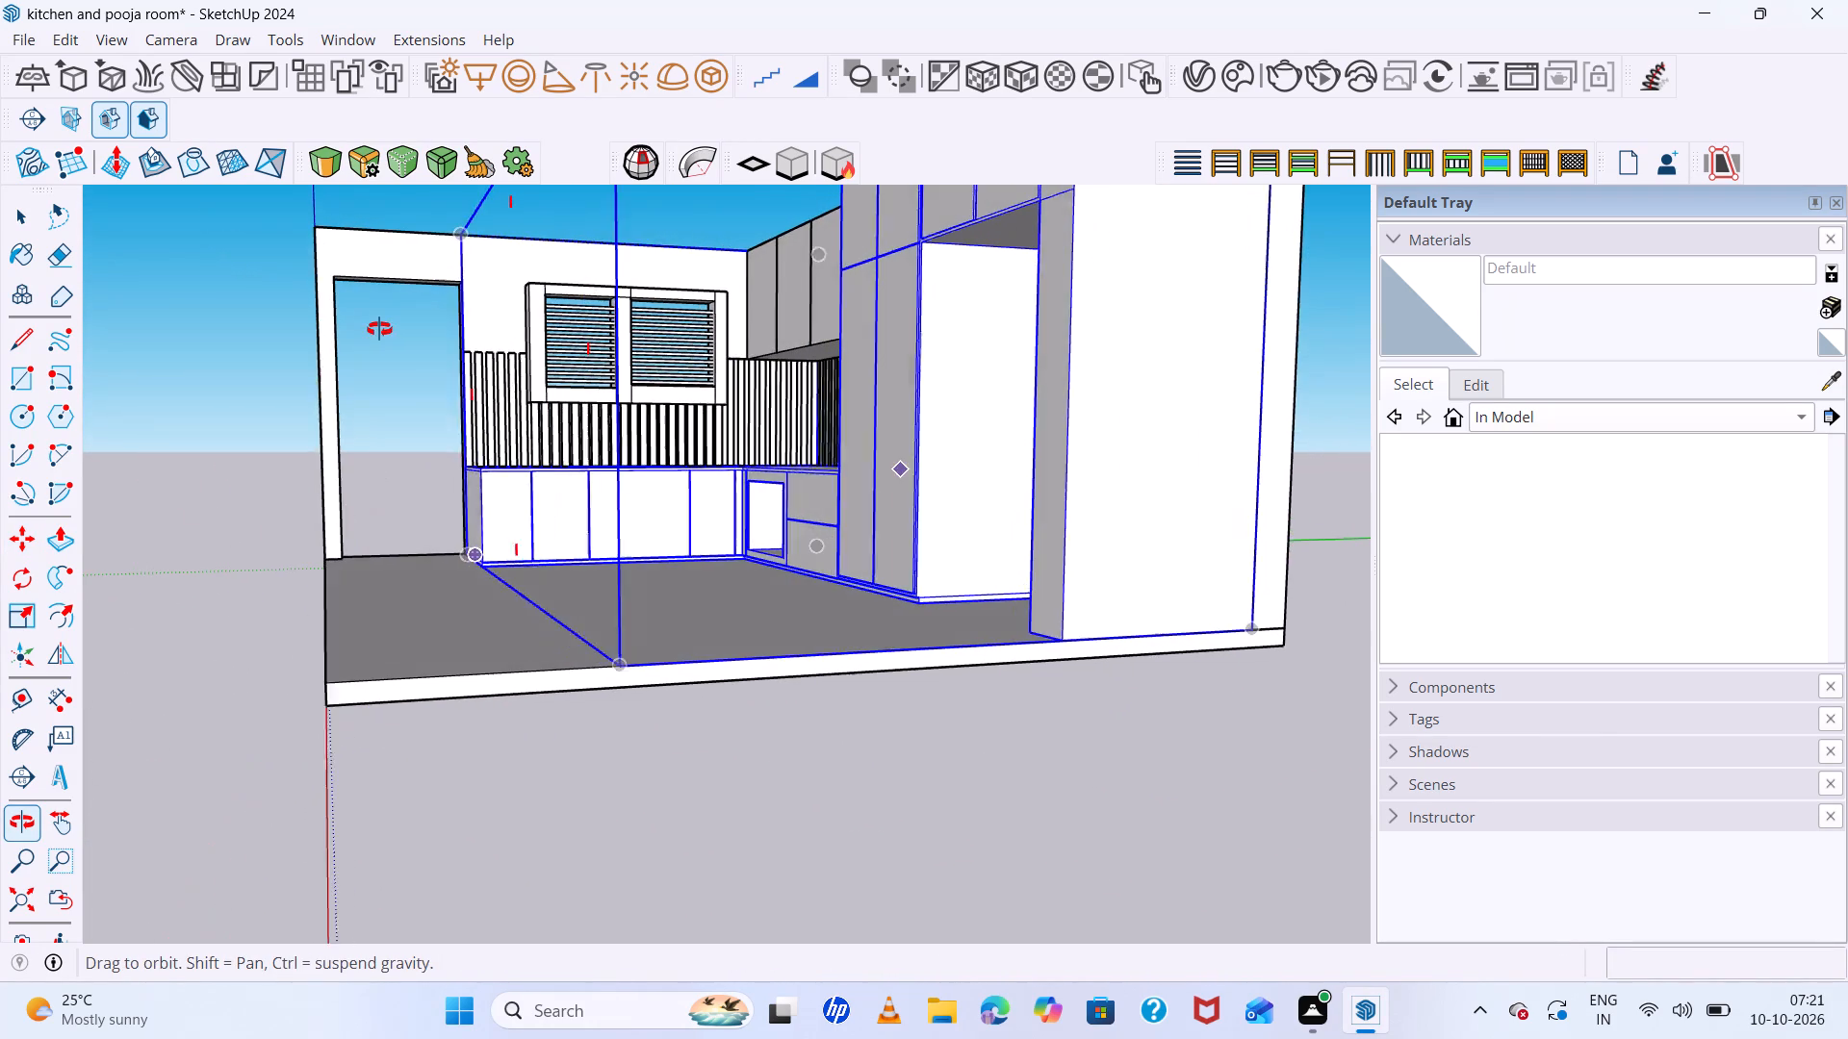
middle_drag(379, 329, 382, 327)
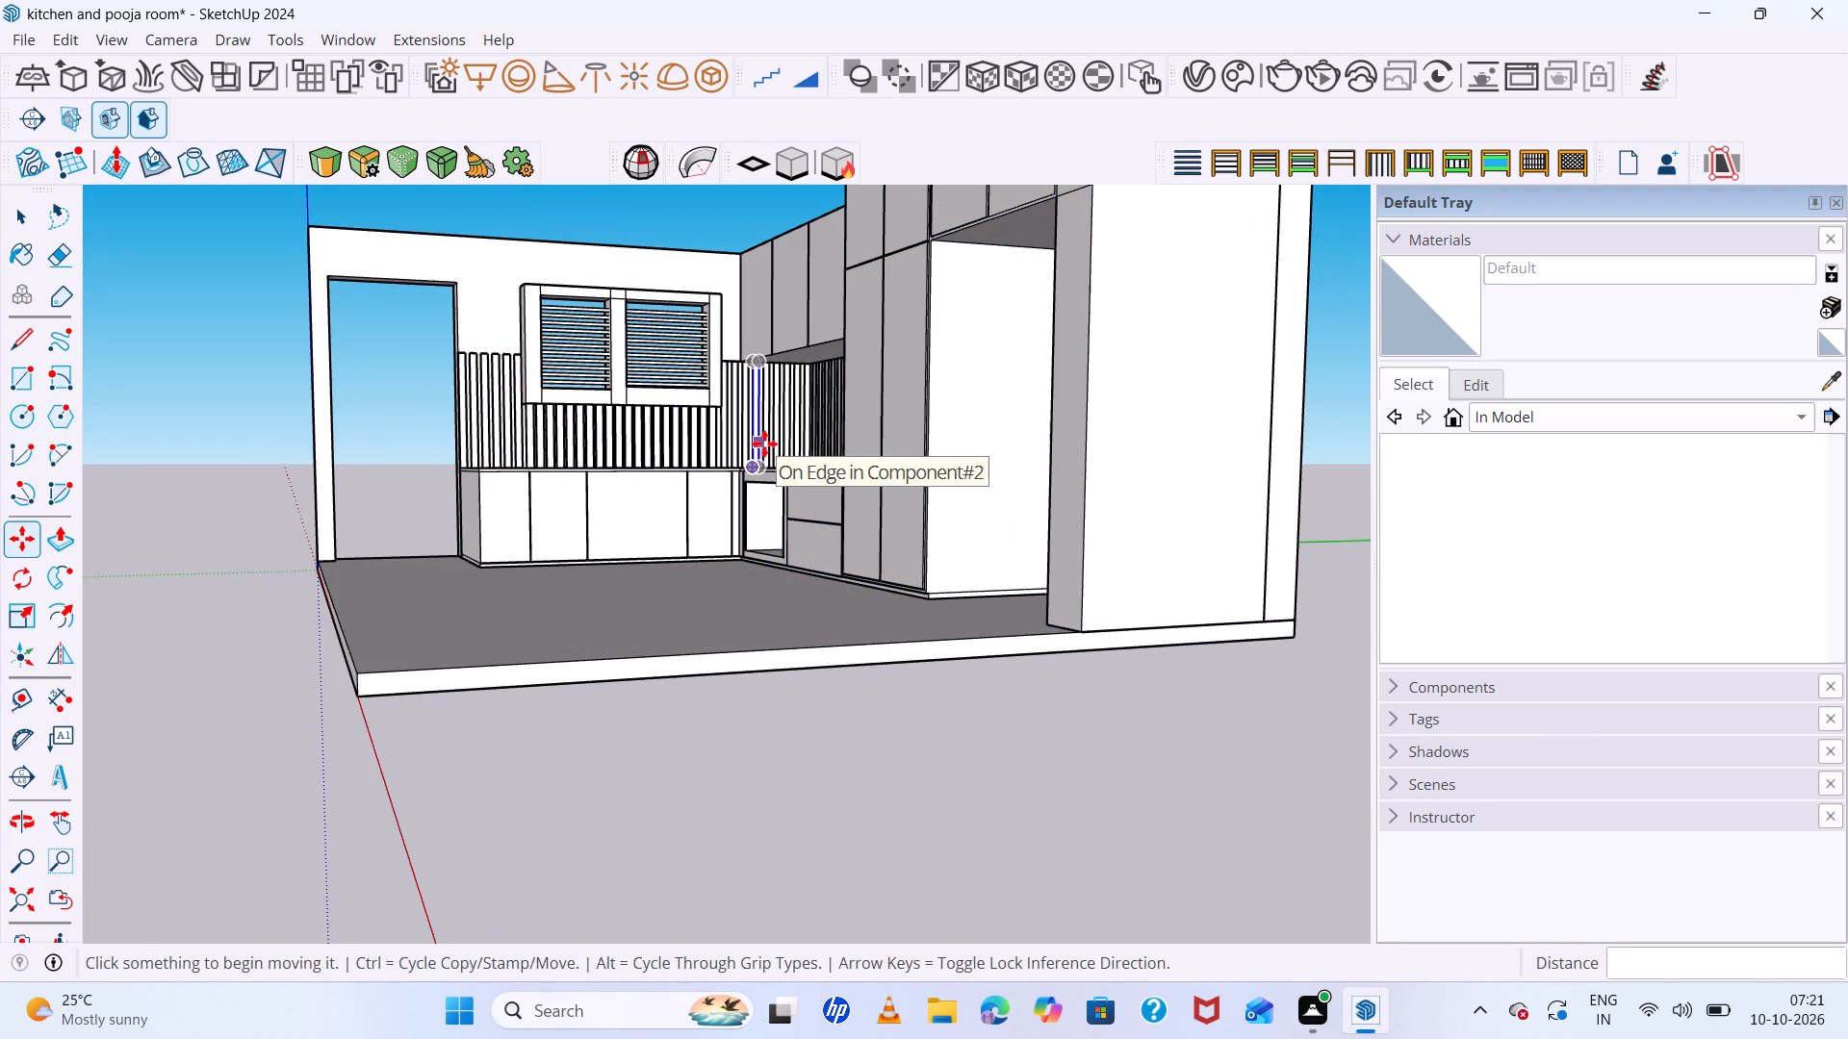
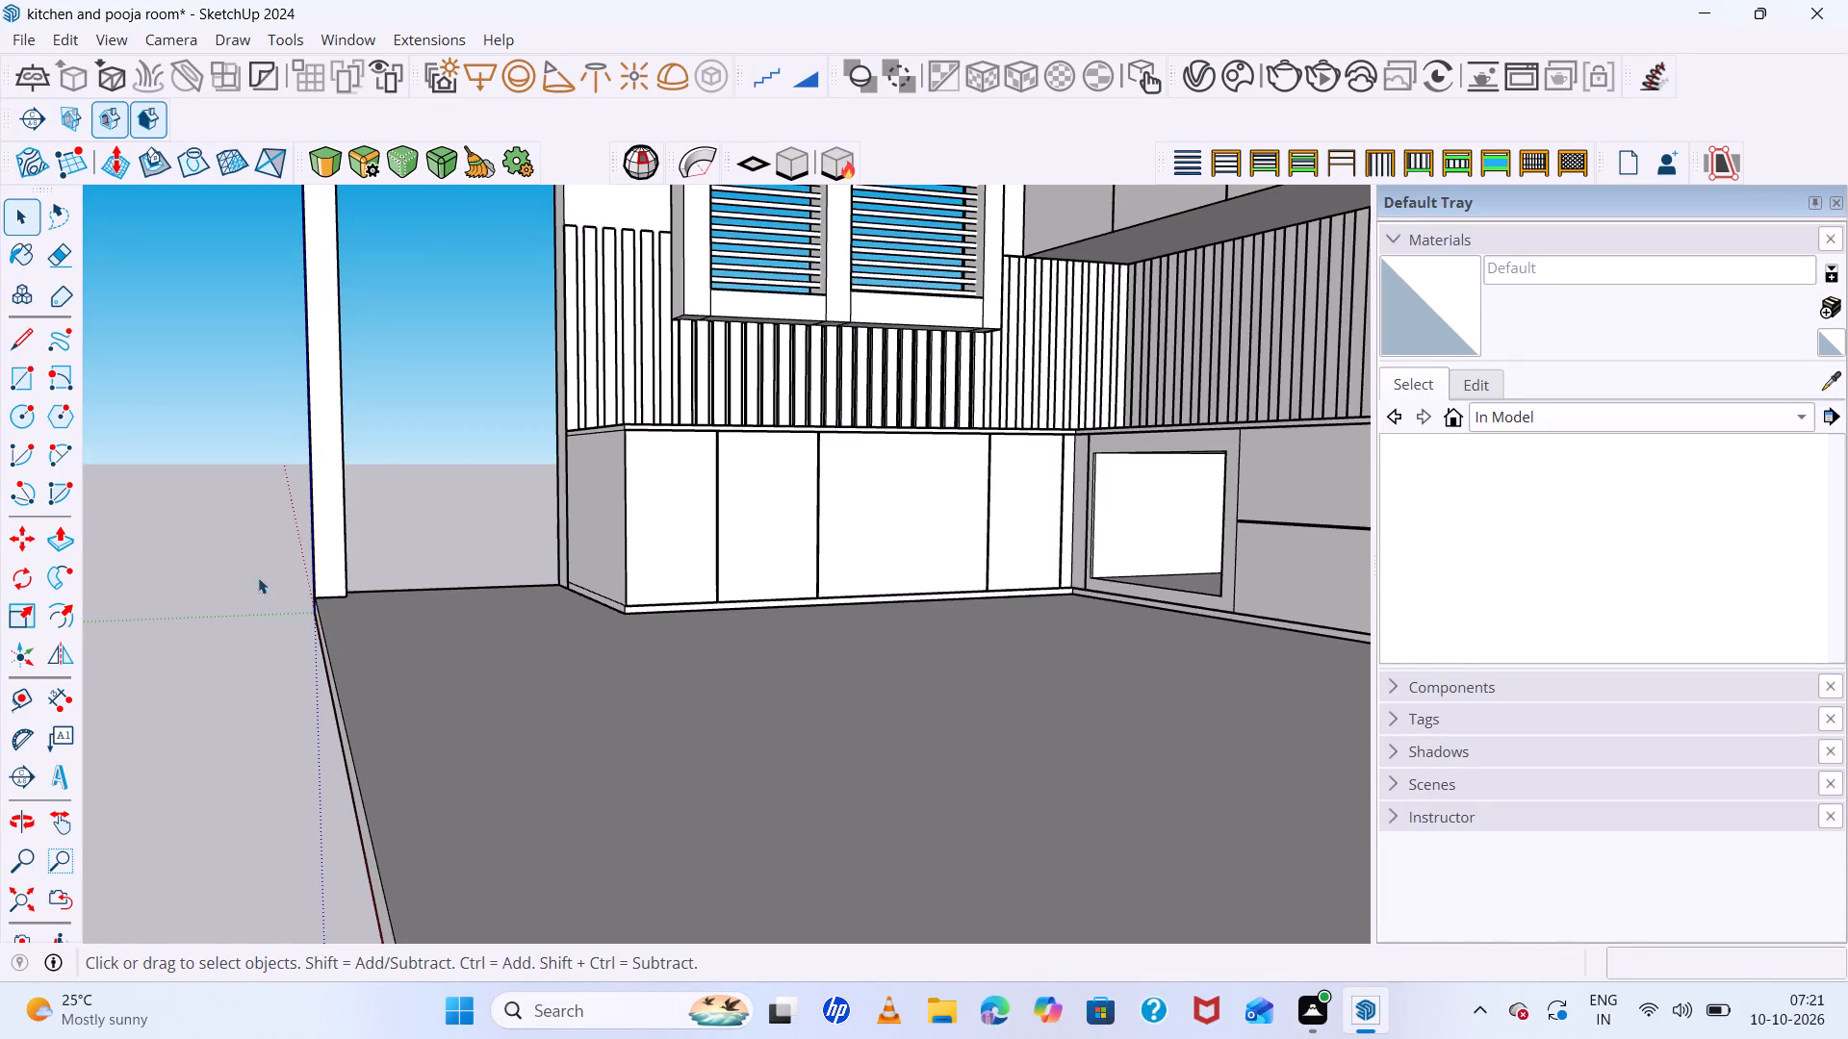
Push/Pull the front face of the wall strip beside the doorway outward by 1" inside its component.
scroll(699, 412, up, 6)
middle_drag(680, 396, 765, 508)
scroll(366, 382, up, 6)
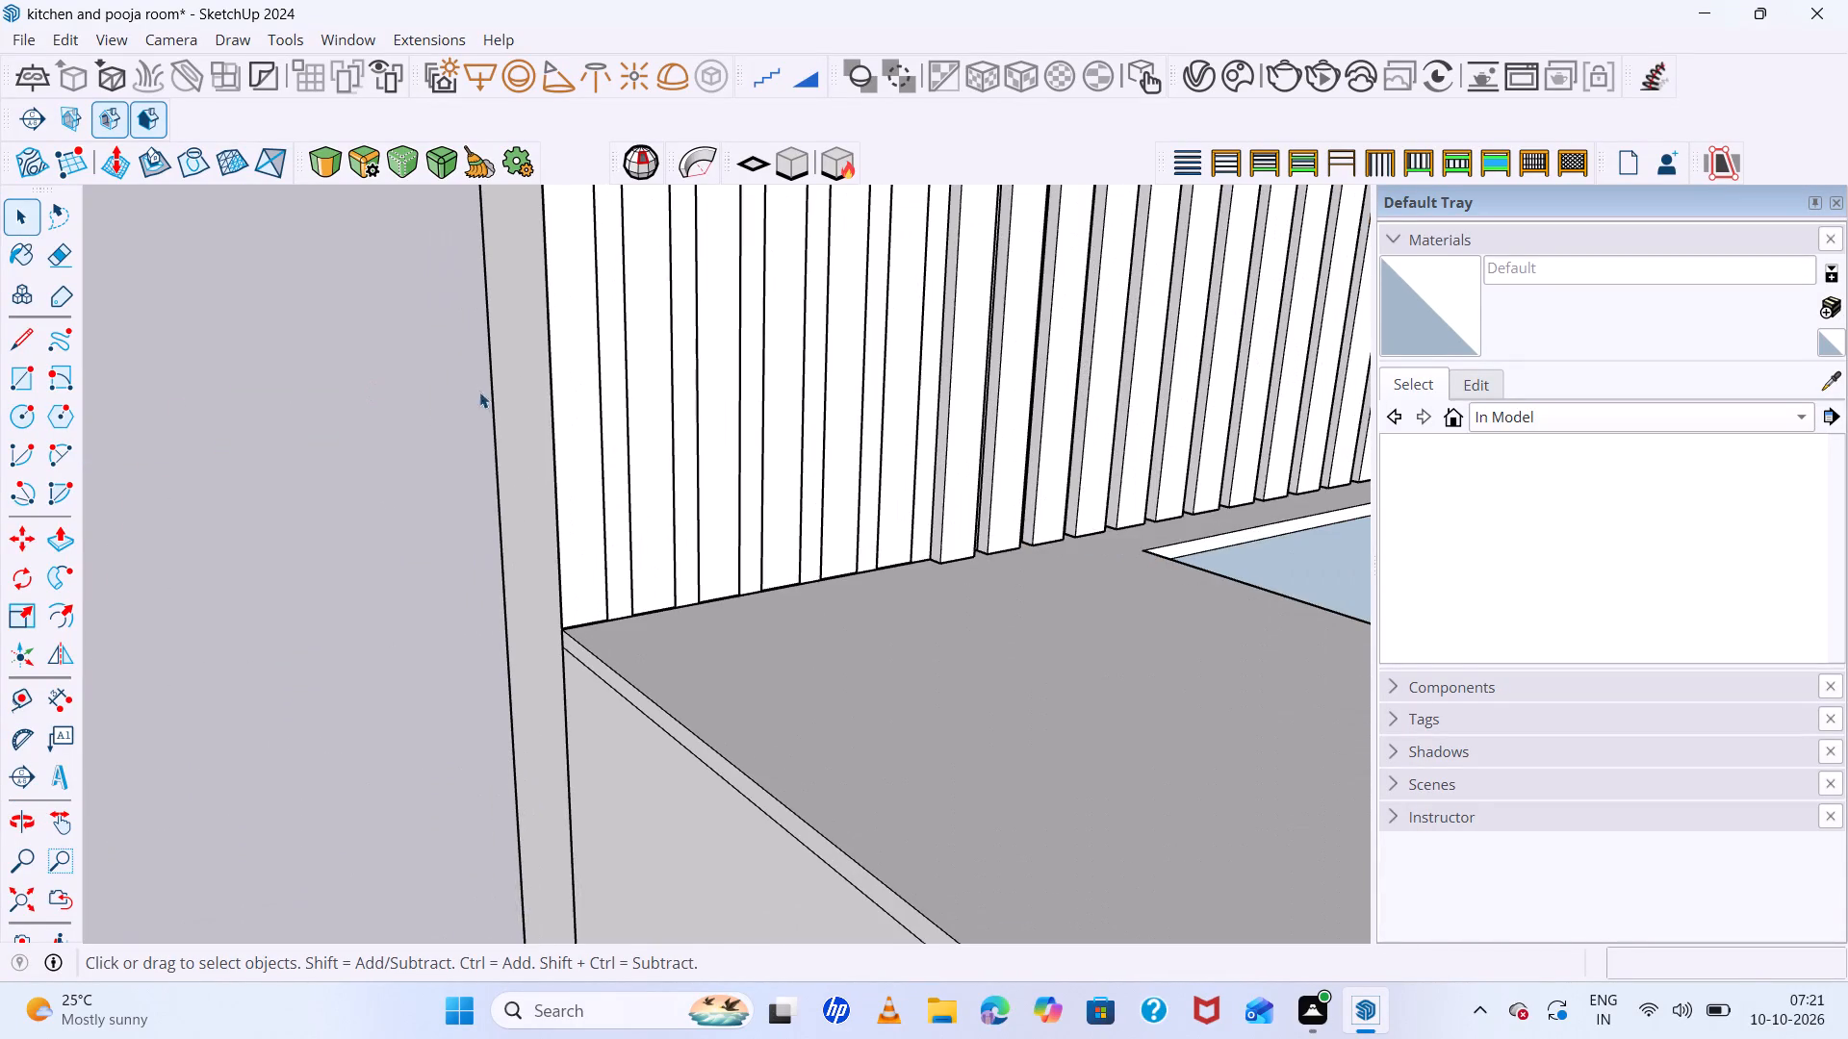
double_click(570, 510)
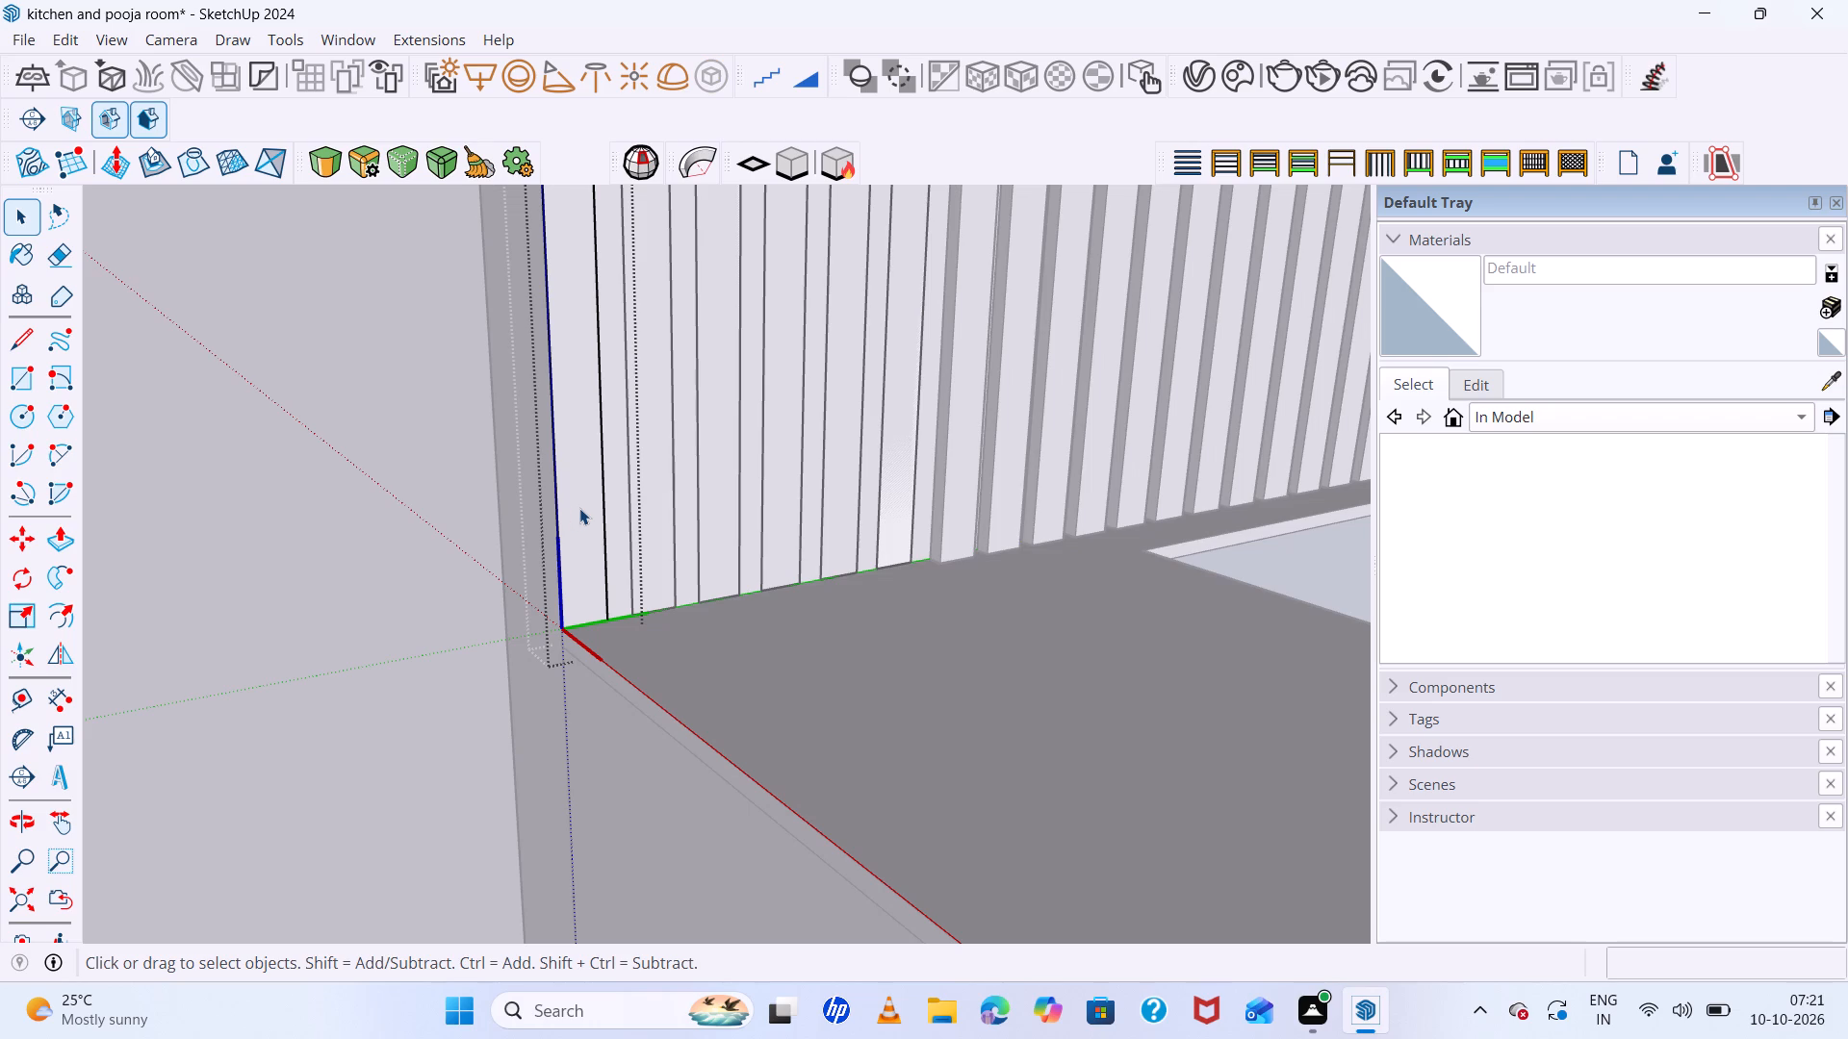
key(p)
click(579, 508)
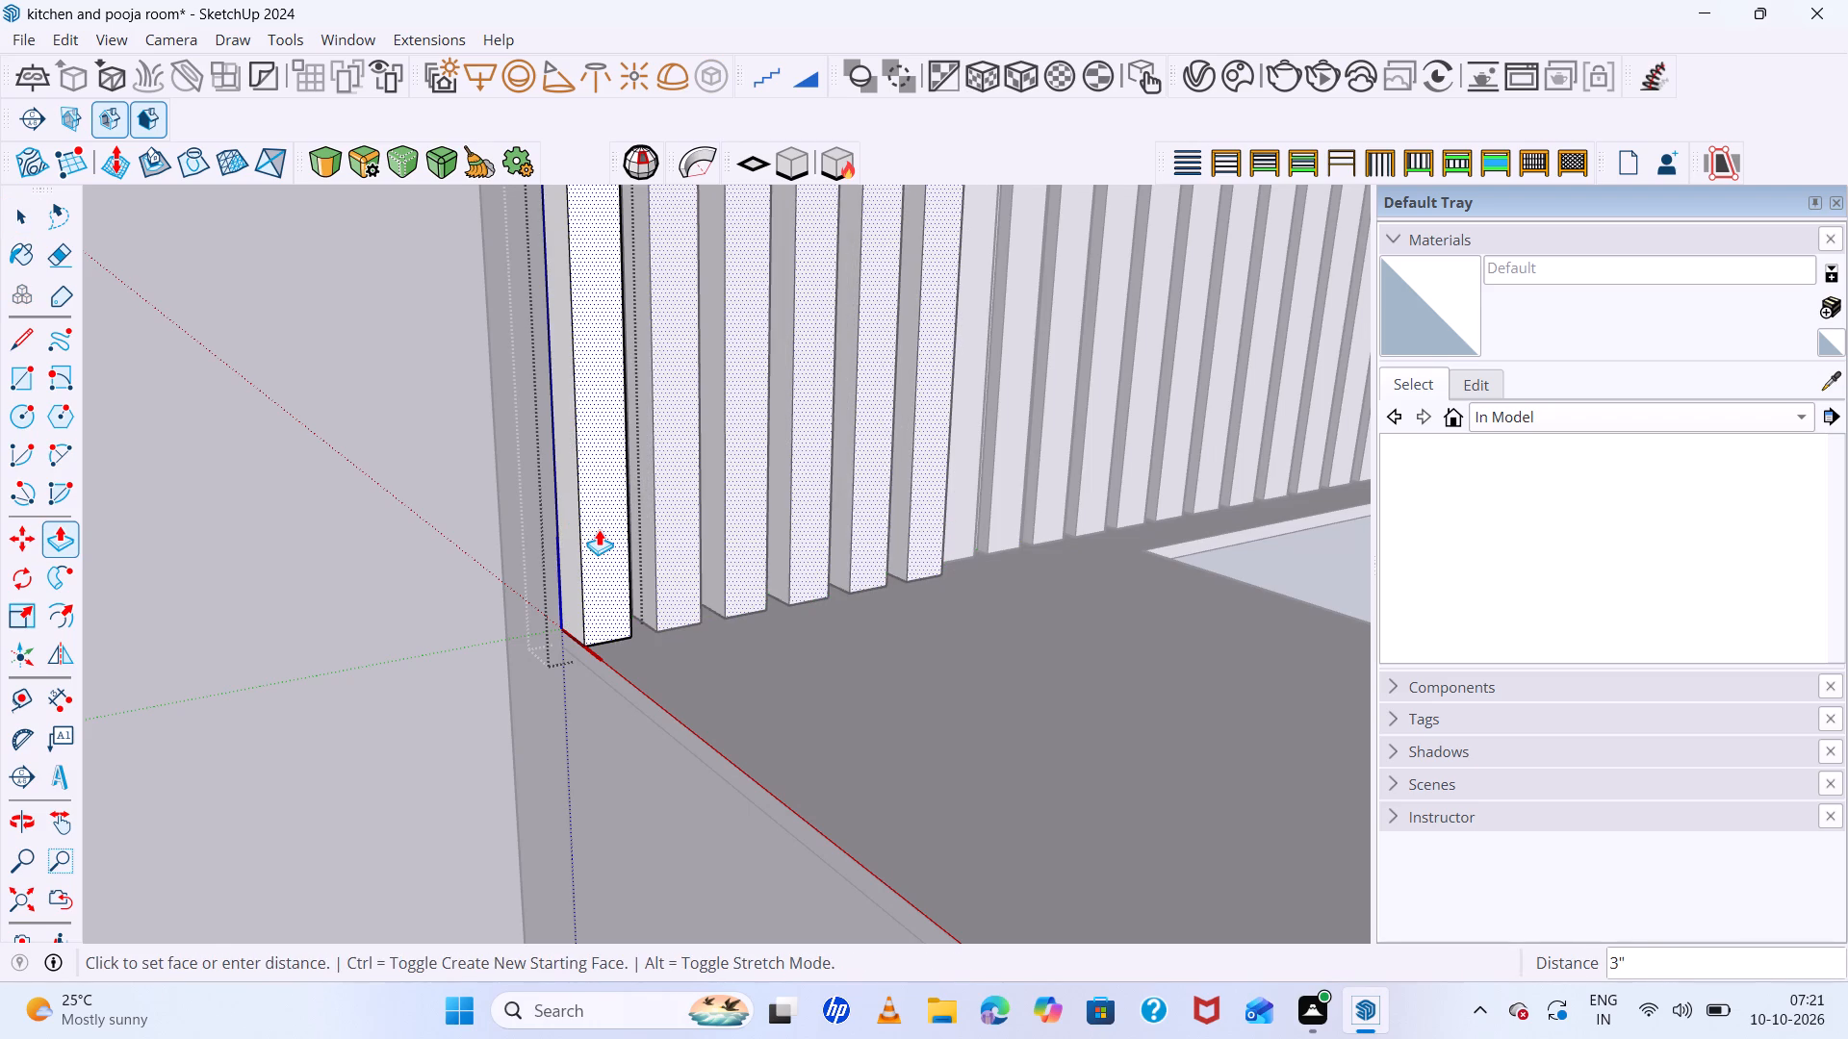
key(1)
key(Return)
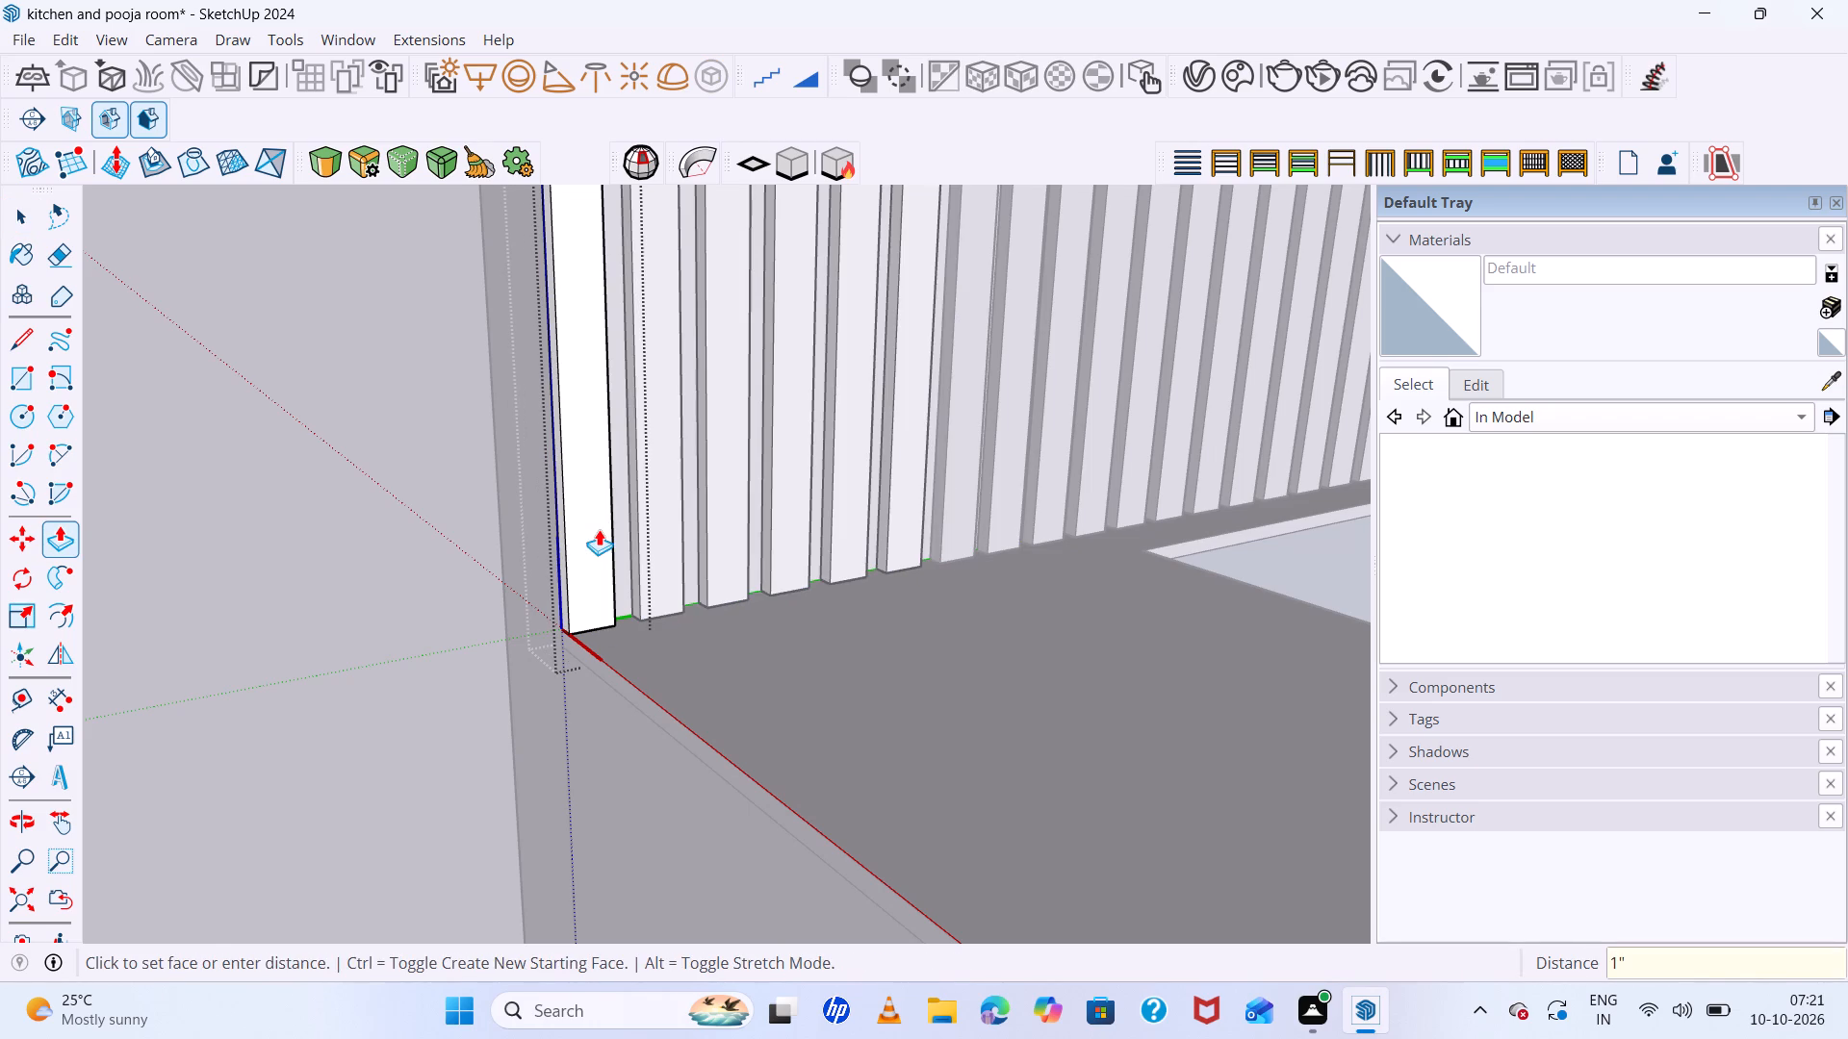
scroll(669, 623, down, 20)
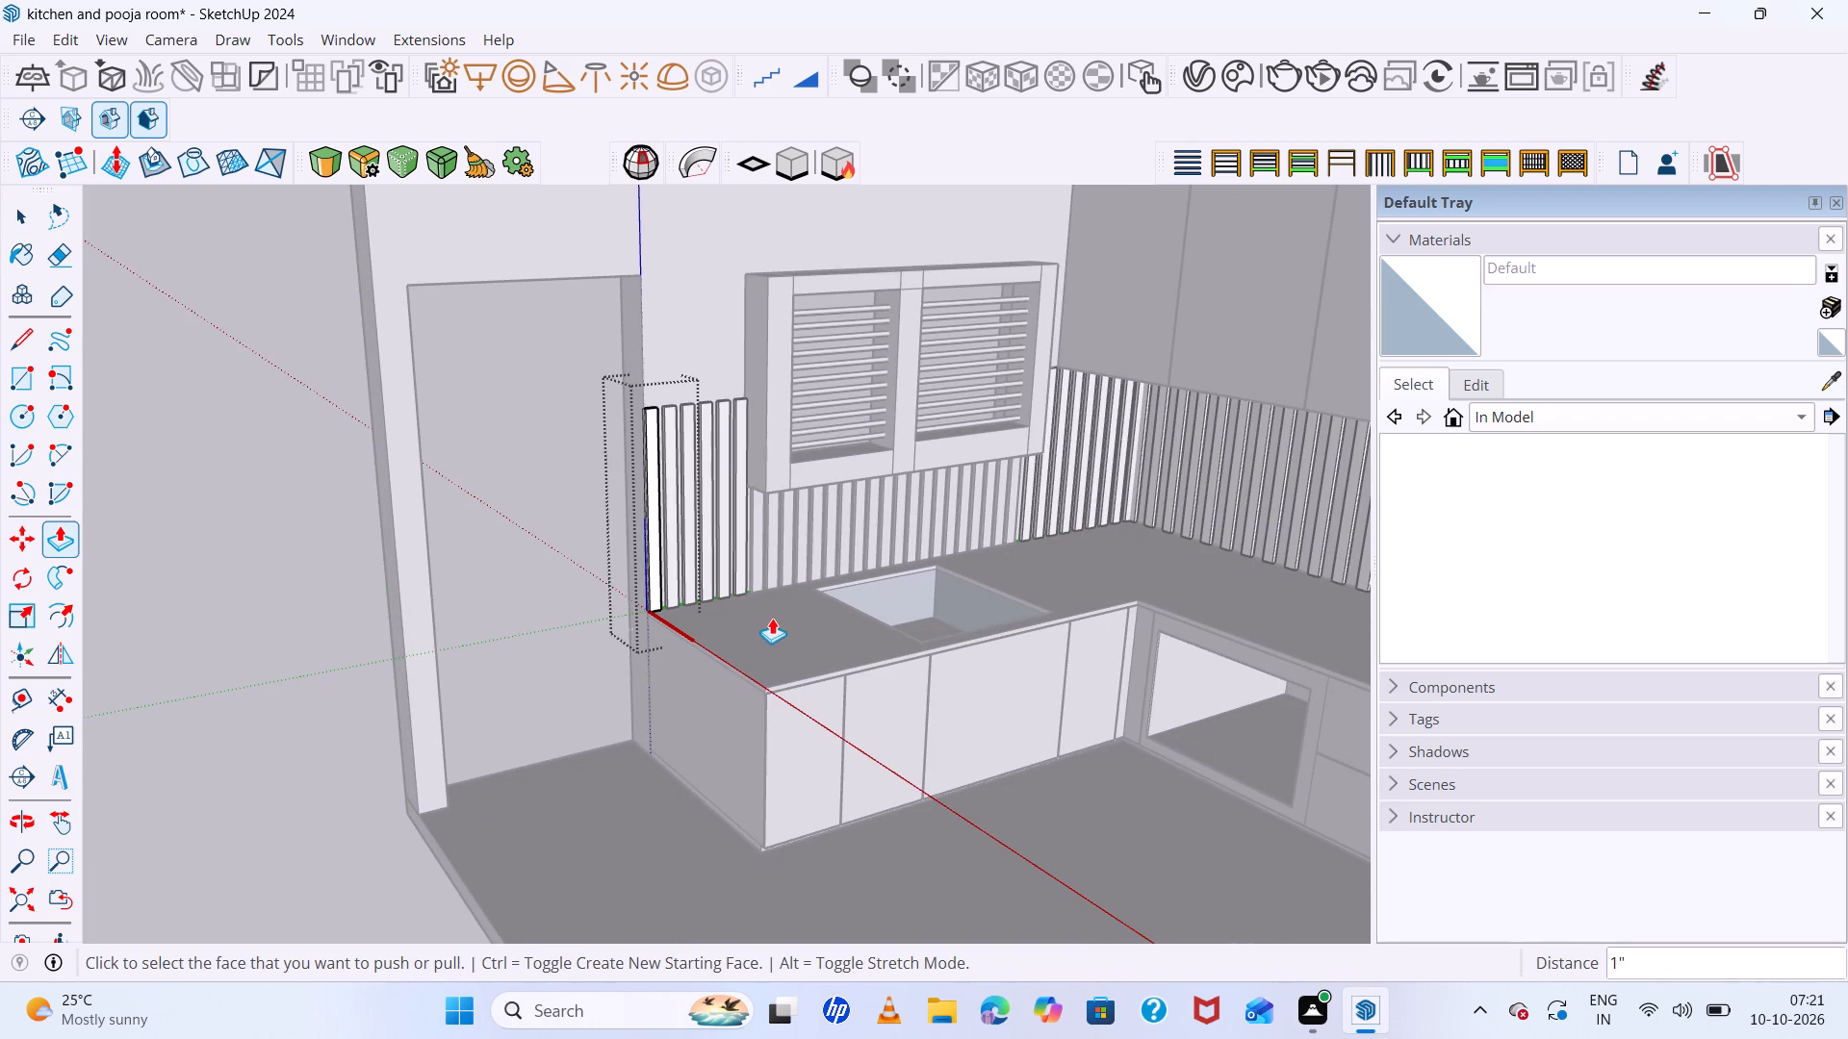
key(space)
click(469, 405)
Examine the kitchen from several angles, covering the wall strips, countertops and the tall cabinets at the far end.
scroll(469, 405, down, 6)
middle_drag(1040, 557, 1099, 528)
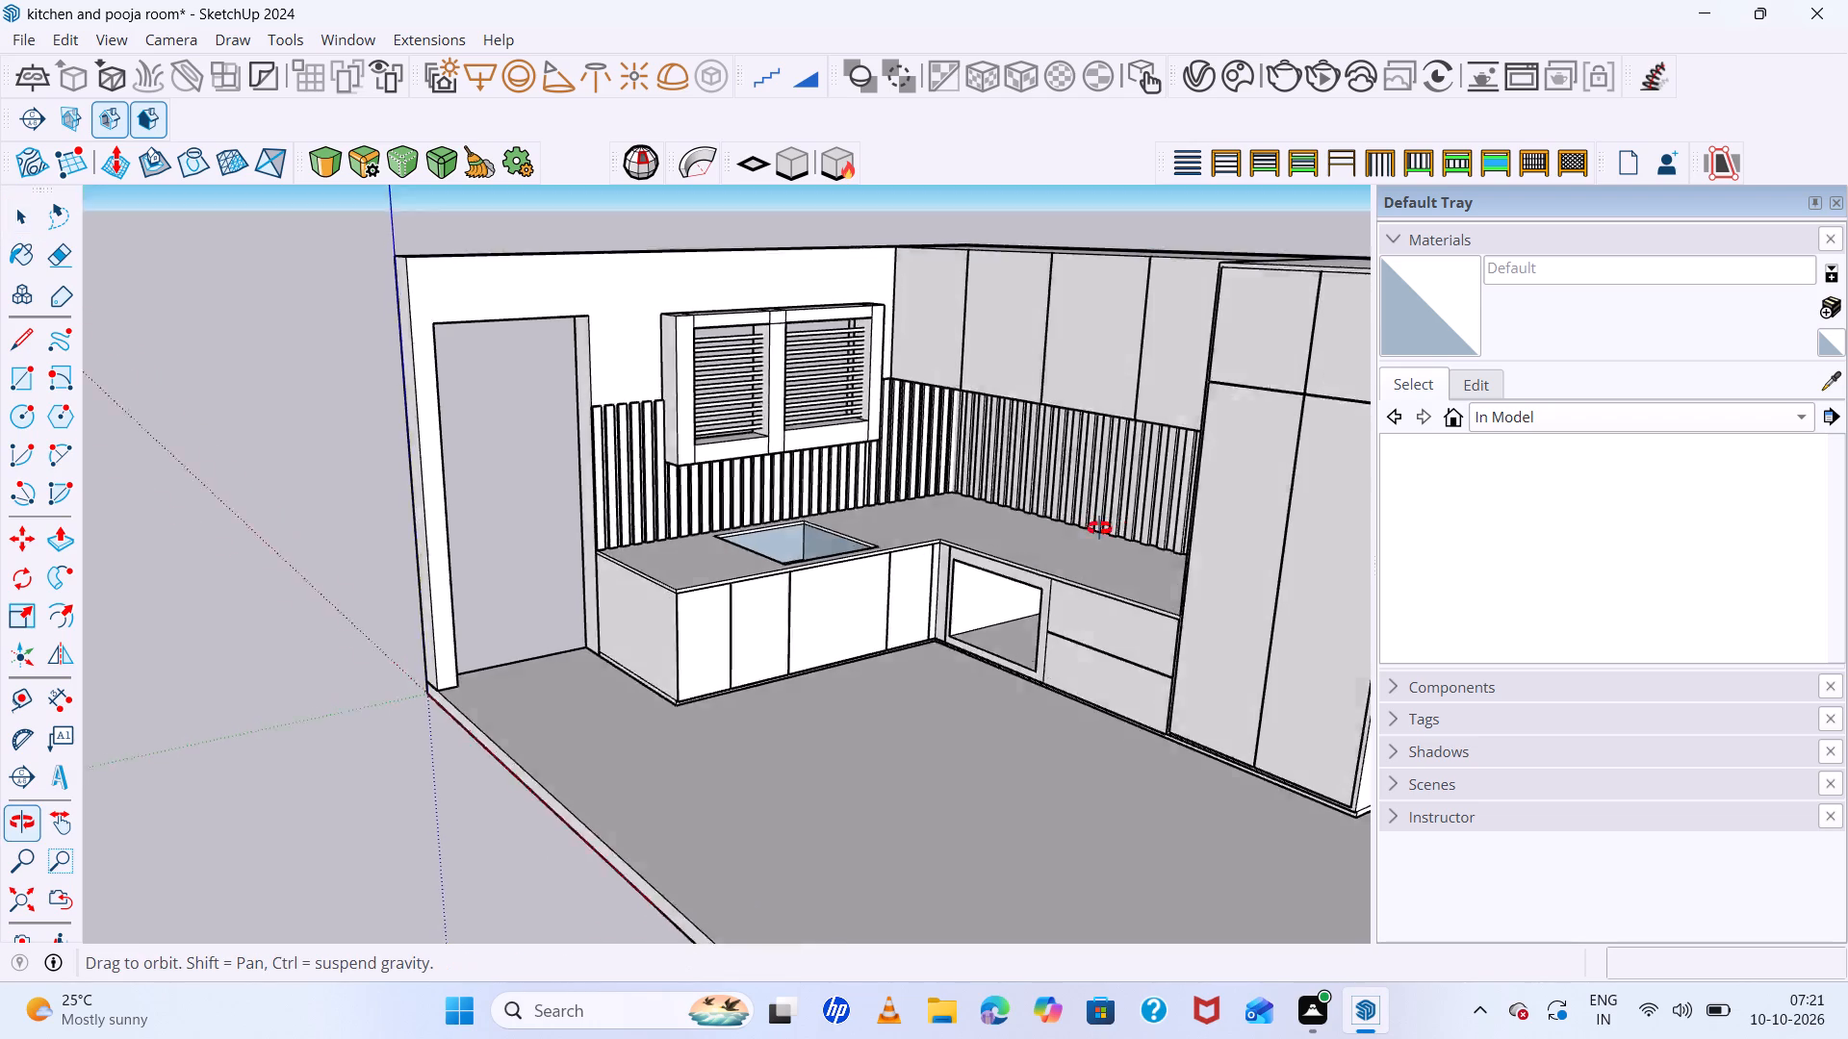
middle_drag(1099, 528, 1152, 432)
middle_drag(1152, 431, 1104, 395)
middle_click(1085, 386)
middle_drag(1066, 380, 741, 466)
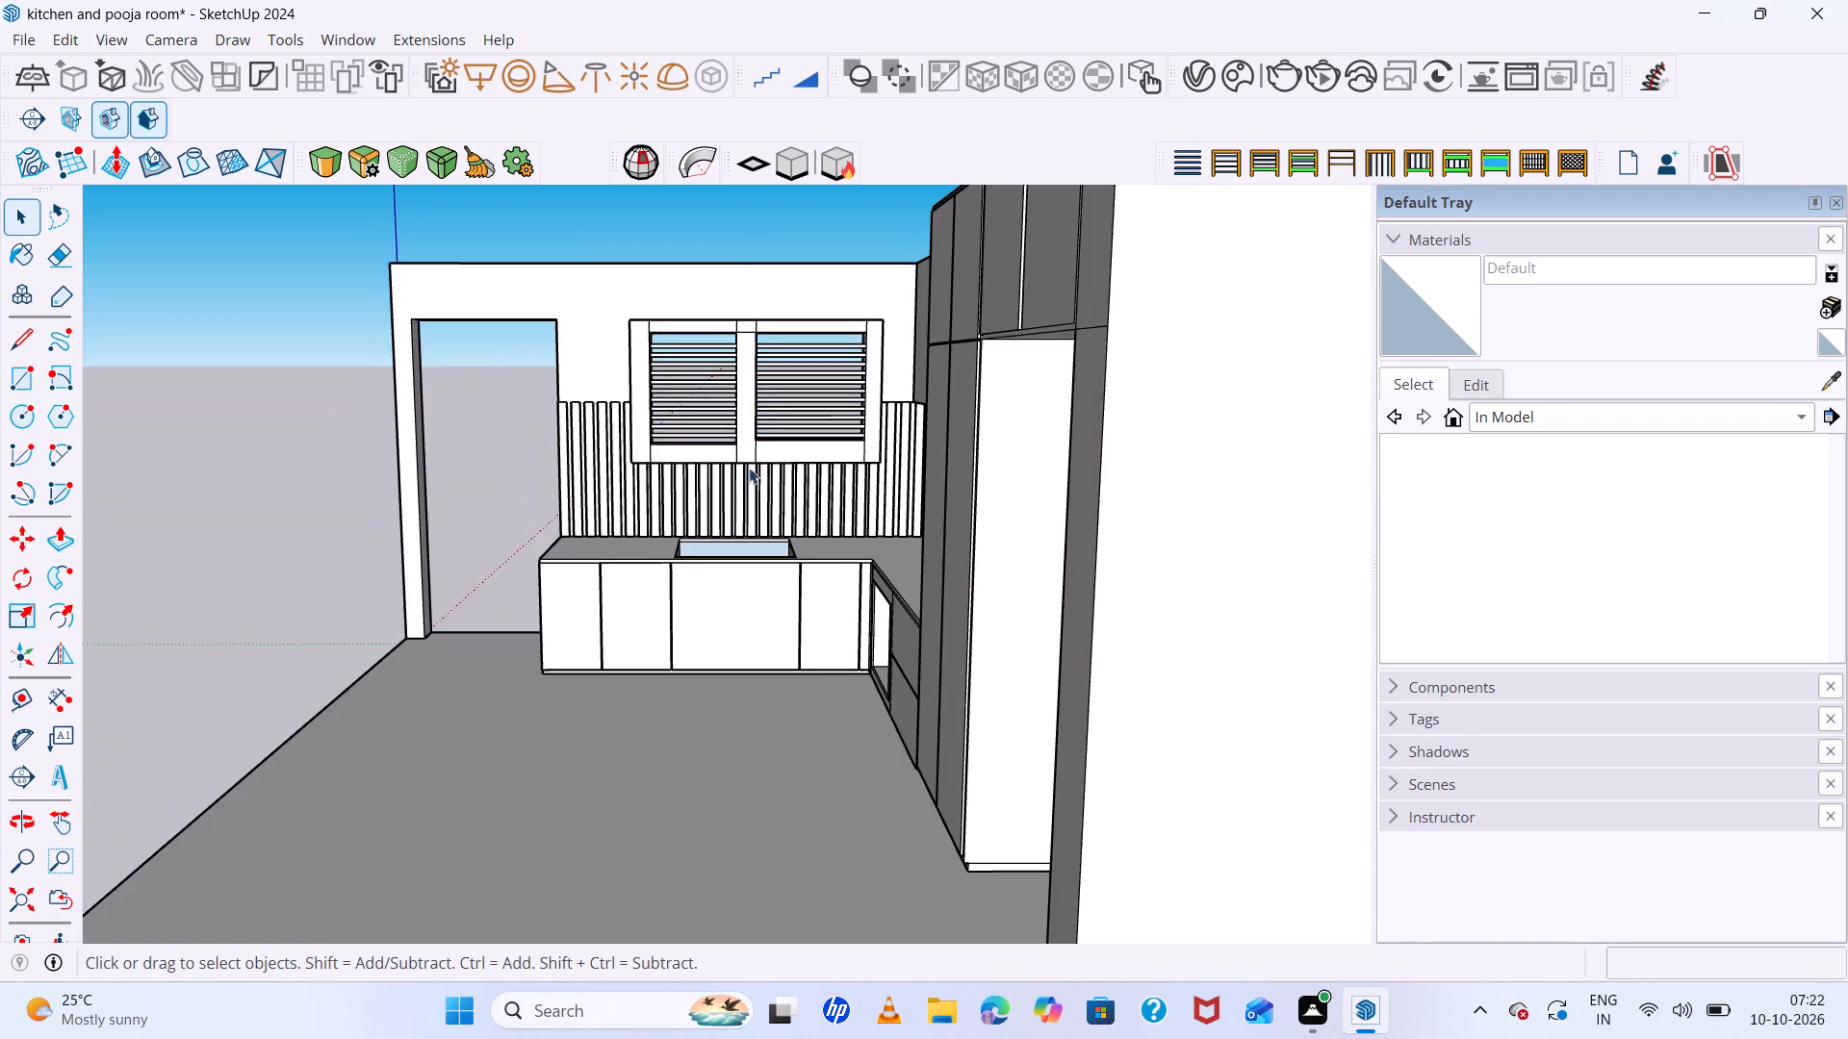
scroll(755, 456, down, 11)
middle_drag(800, 511, 960, 588)
scroll(941, 495, up, 6)
middle_drag(961, 479, 1142, 488)
middle_click(1142, 488)
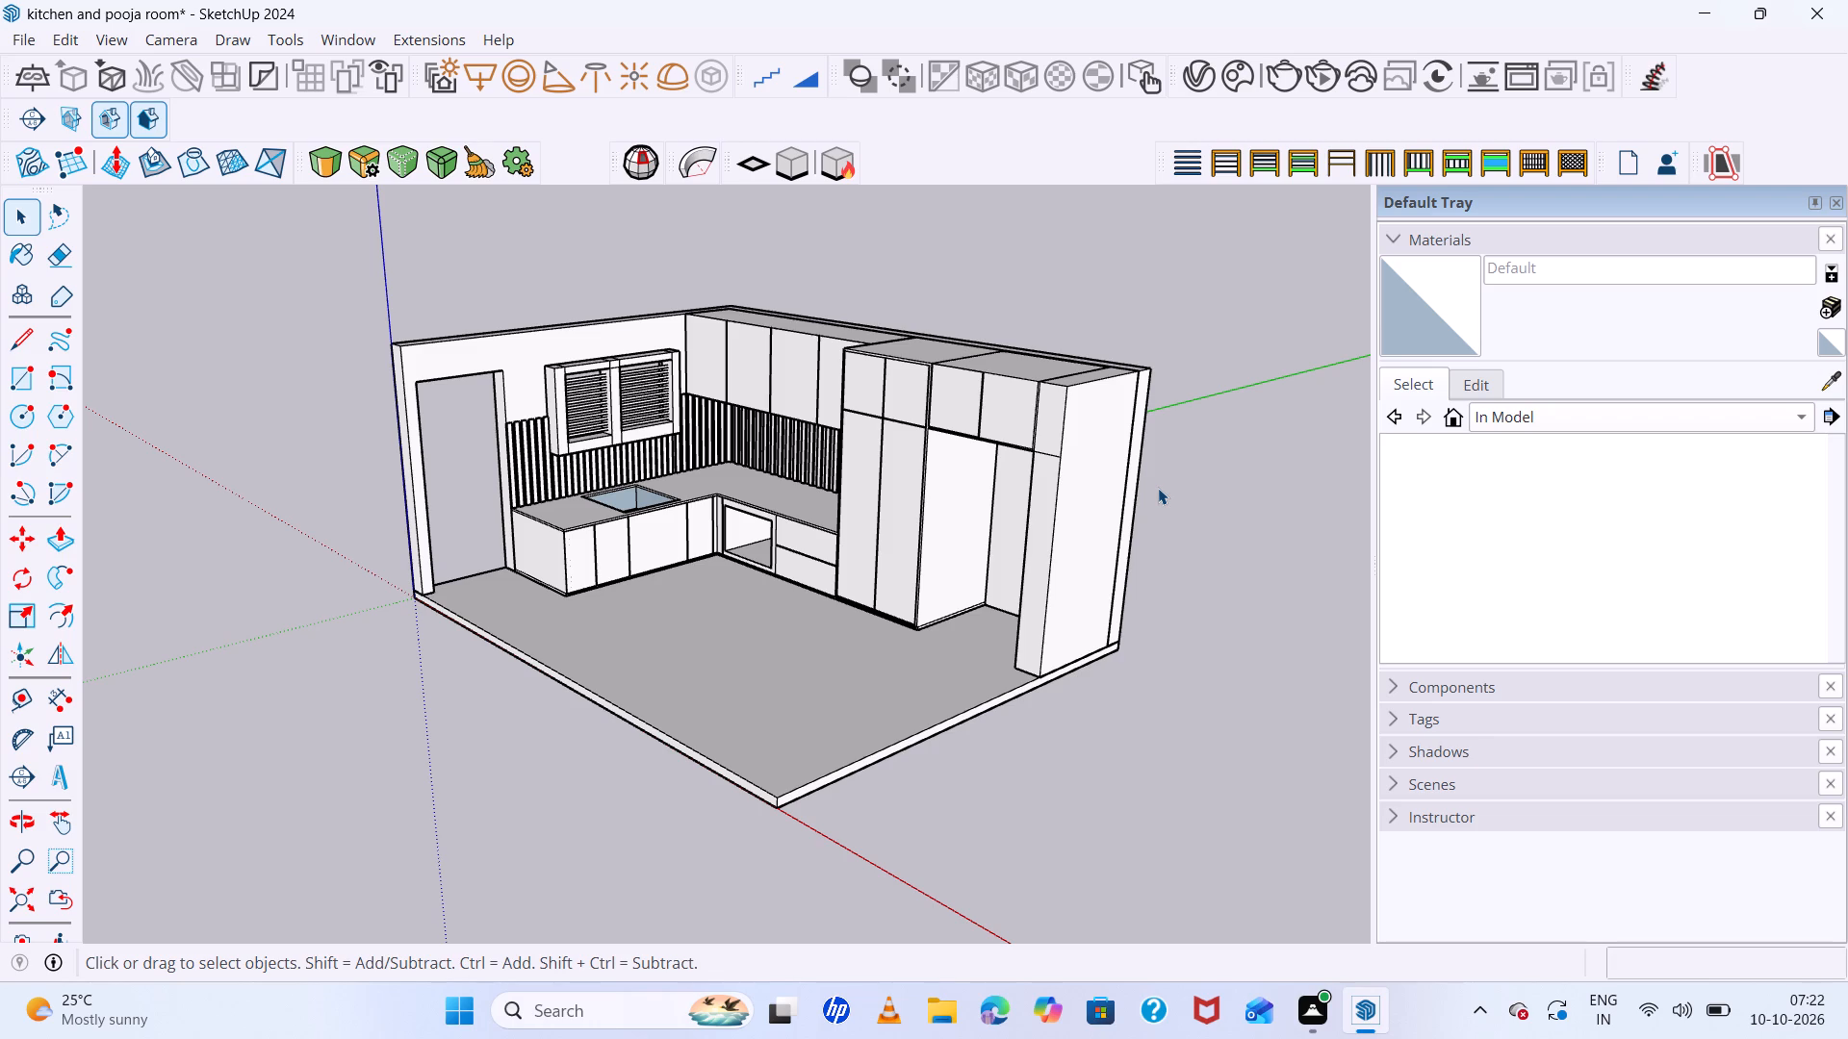
scroll(864, 473, down, 8)
scroll(988, 484, up, 3)
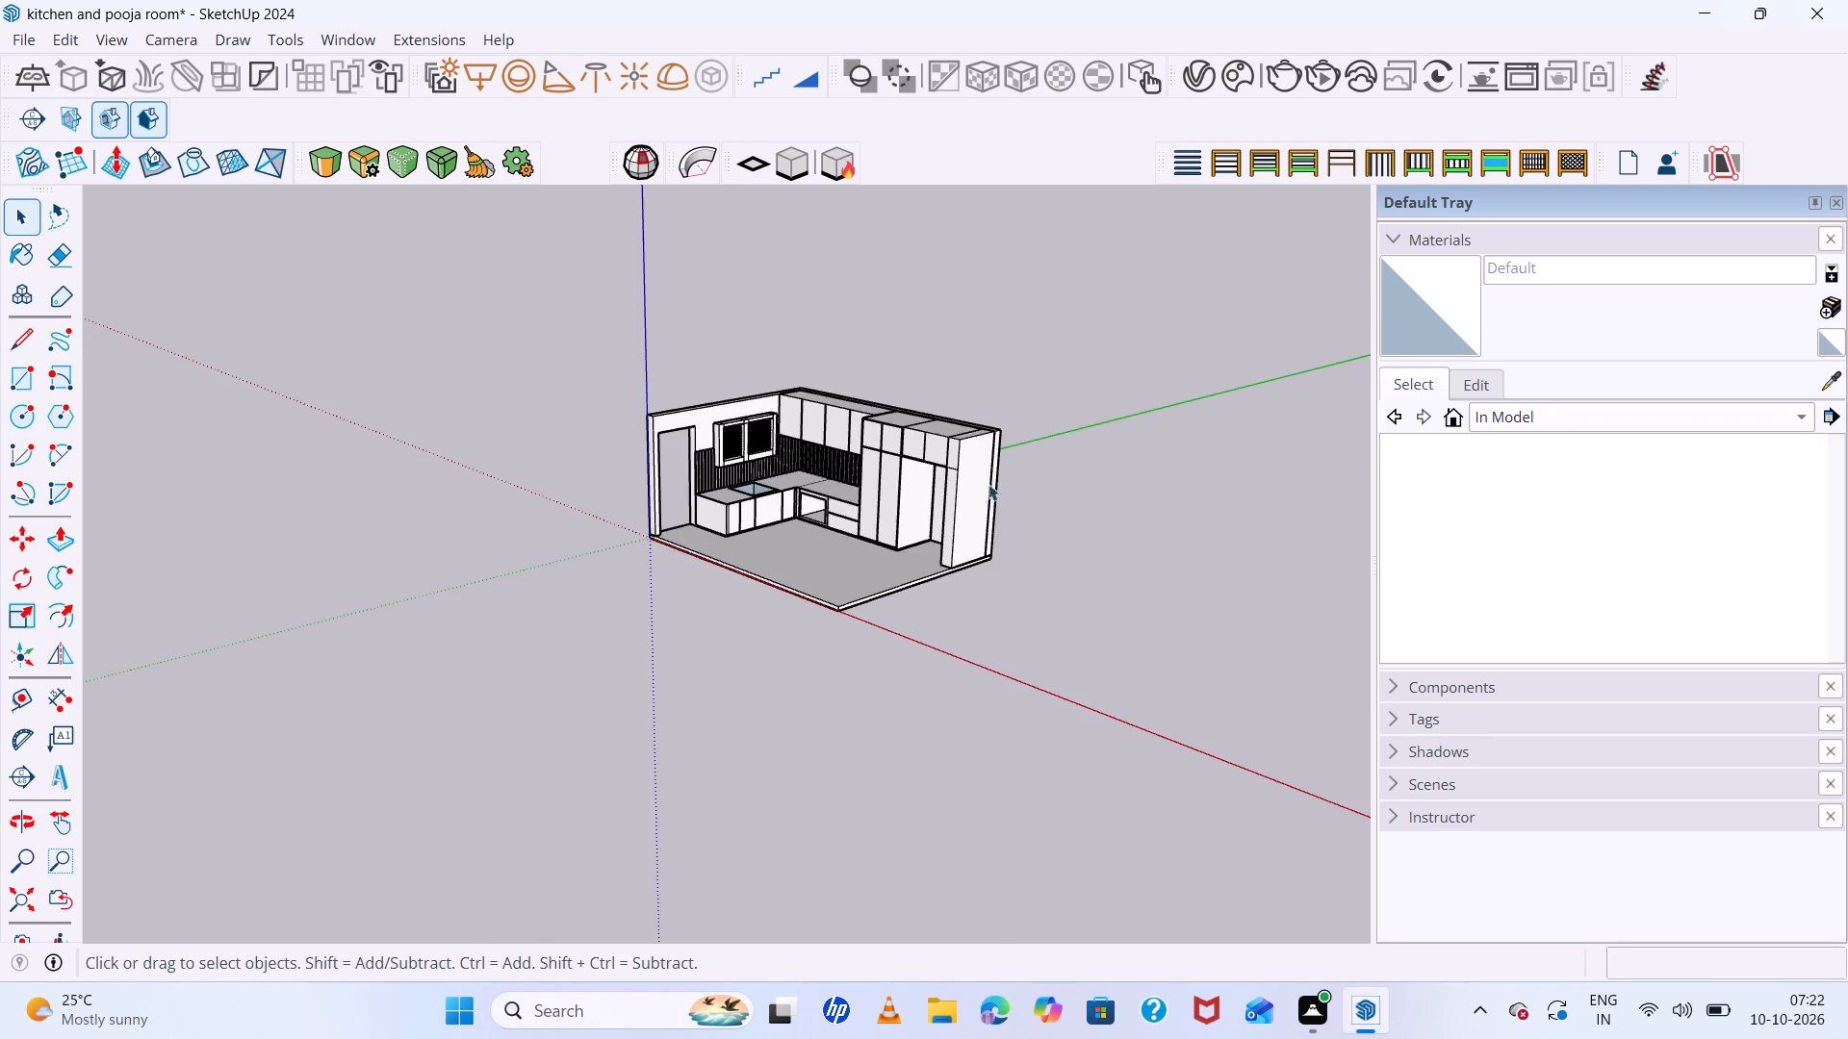
scroll(988, 484, up, 6)
middle_drag(997, 503, 949, 455)
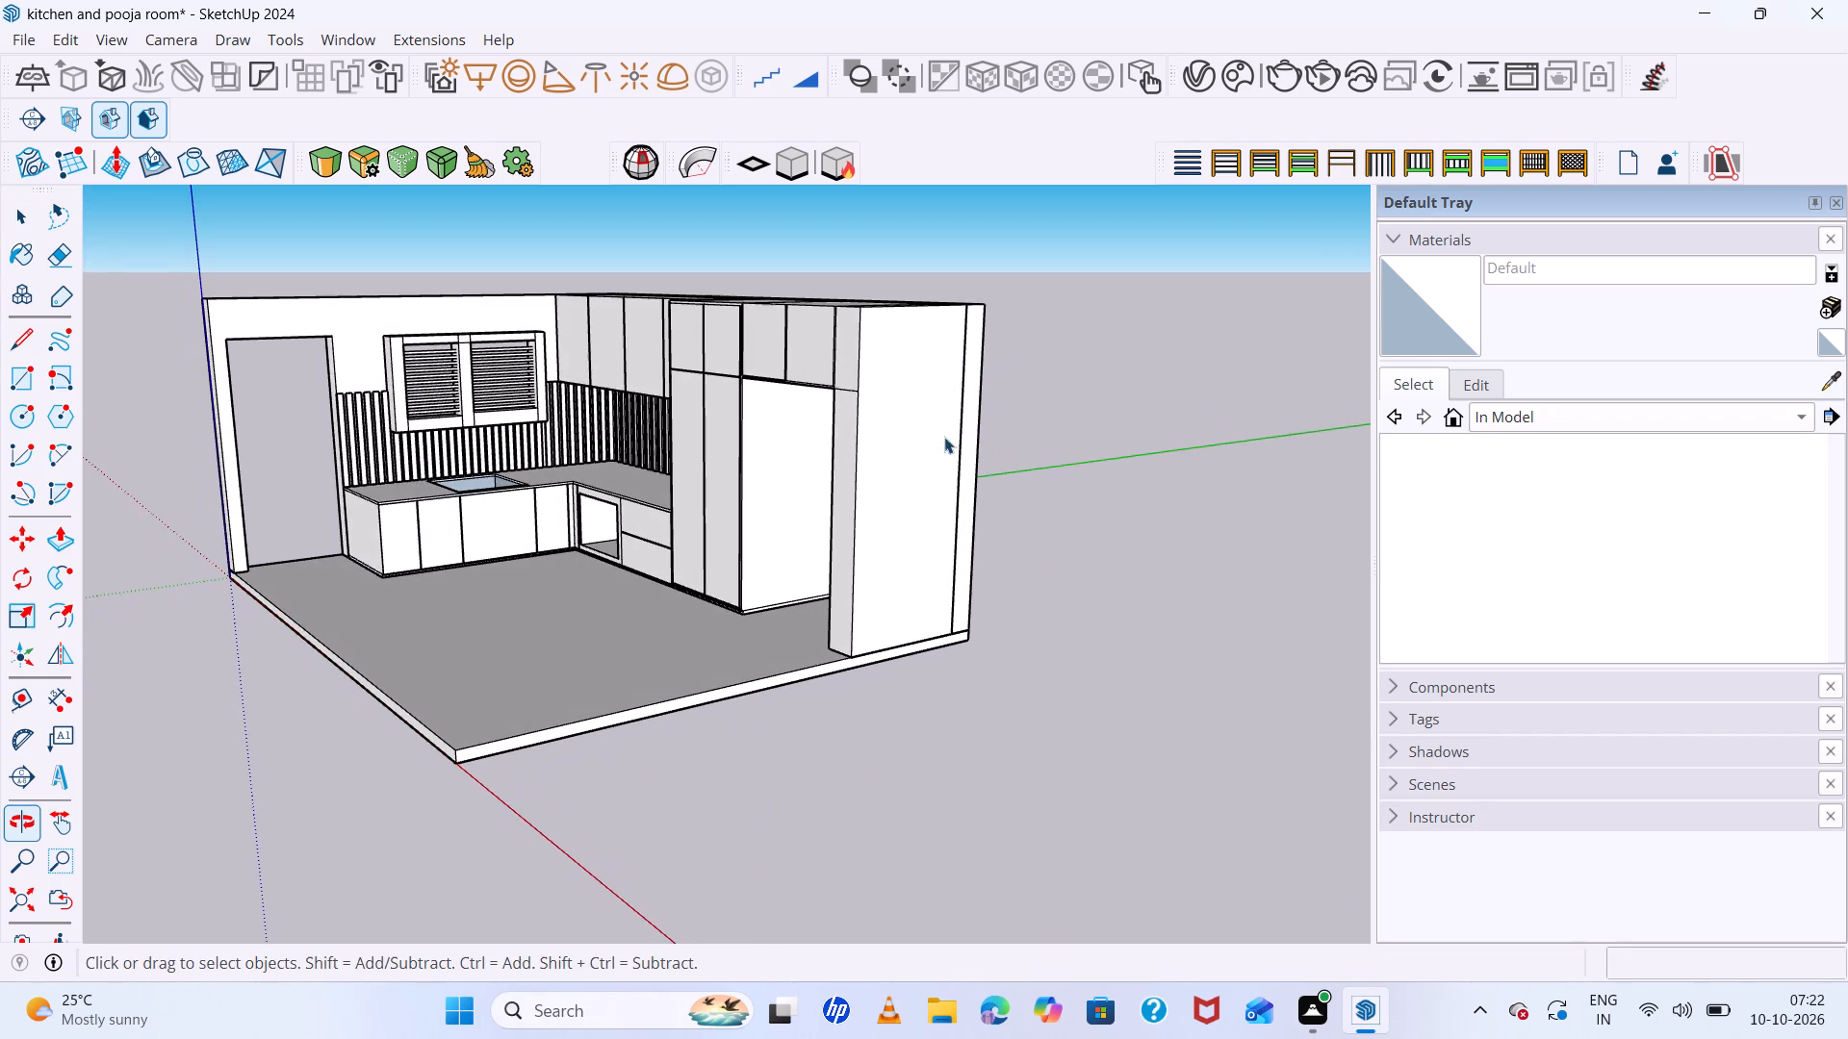
scroll(825, 282, up, 4)
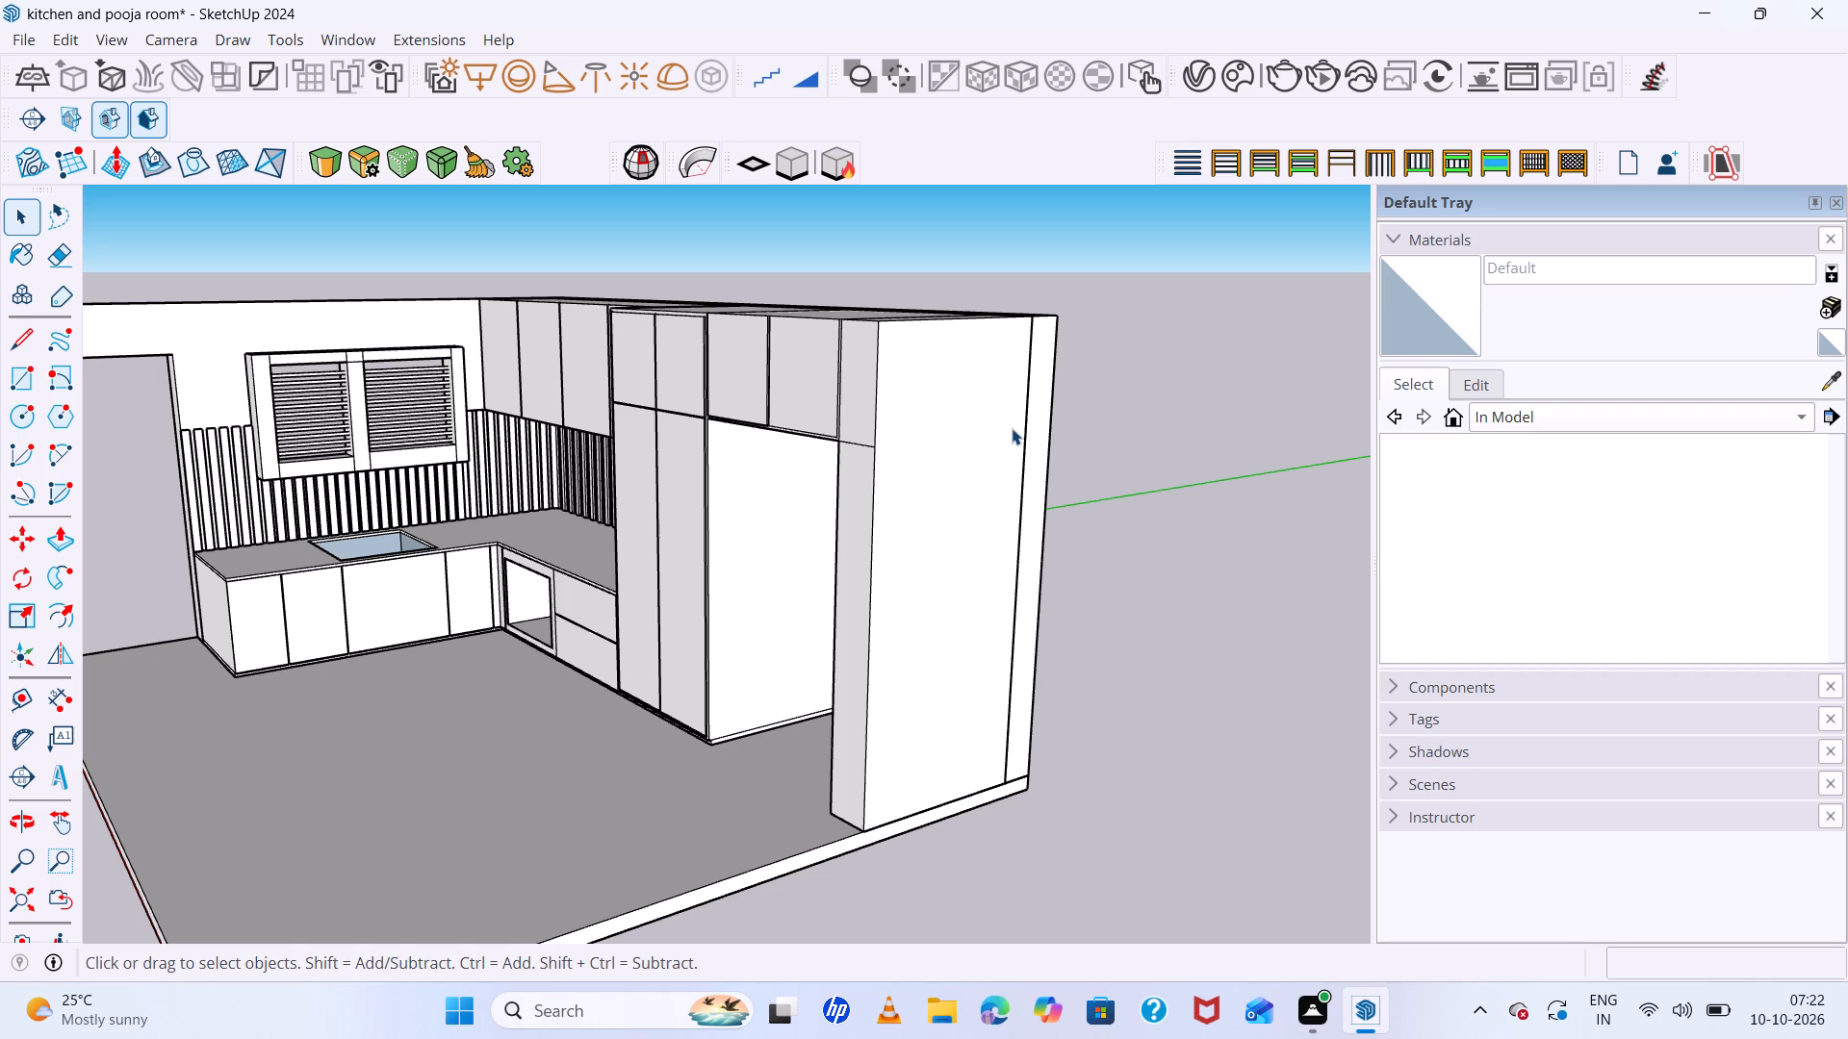
Offset the outline of the tall end cabinet's exposed side face inward by 1" inside the cabinet group.
click(897, 472)
double_click(977, 494)
click(977, 494)
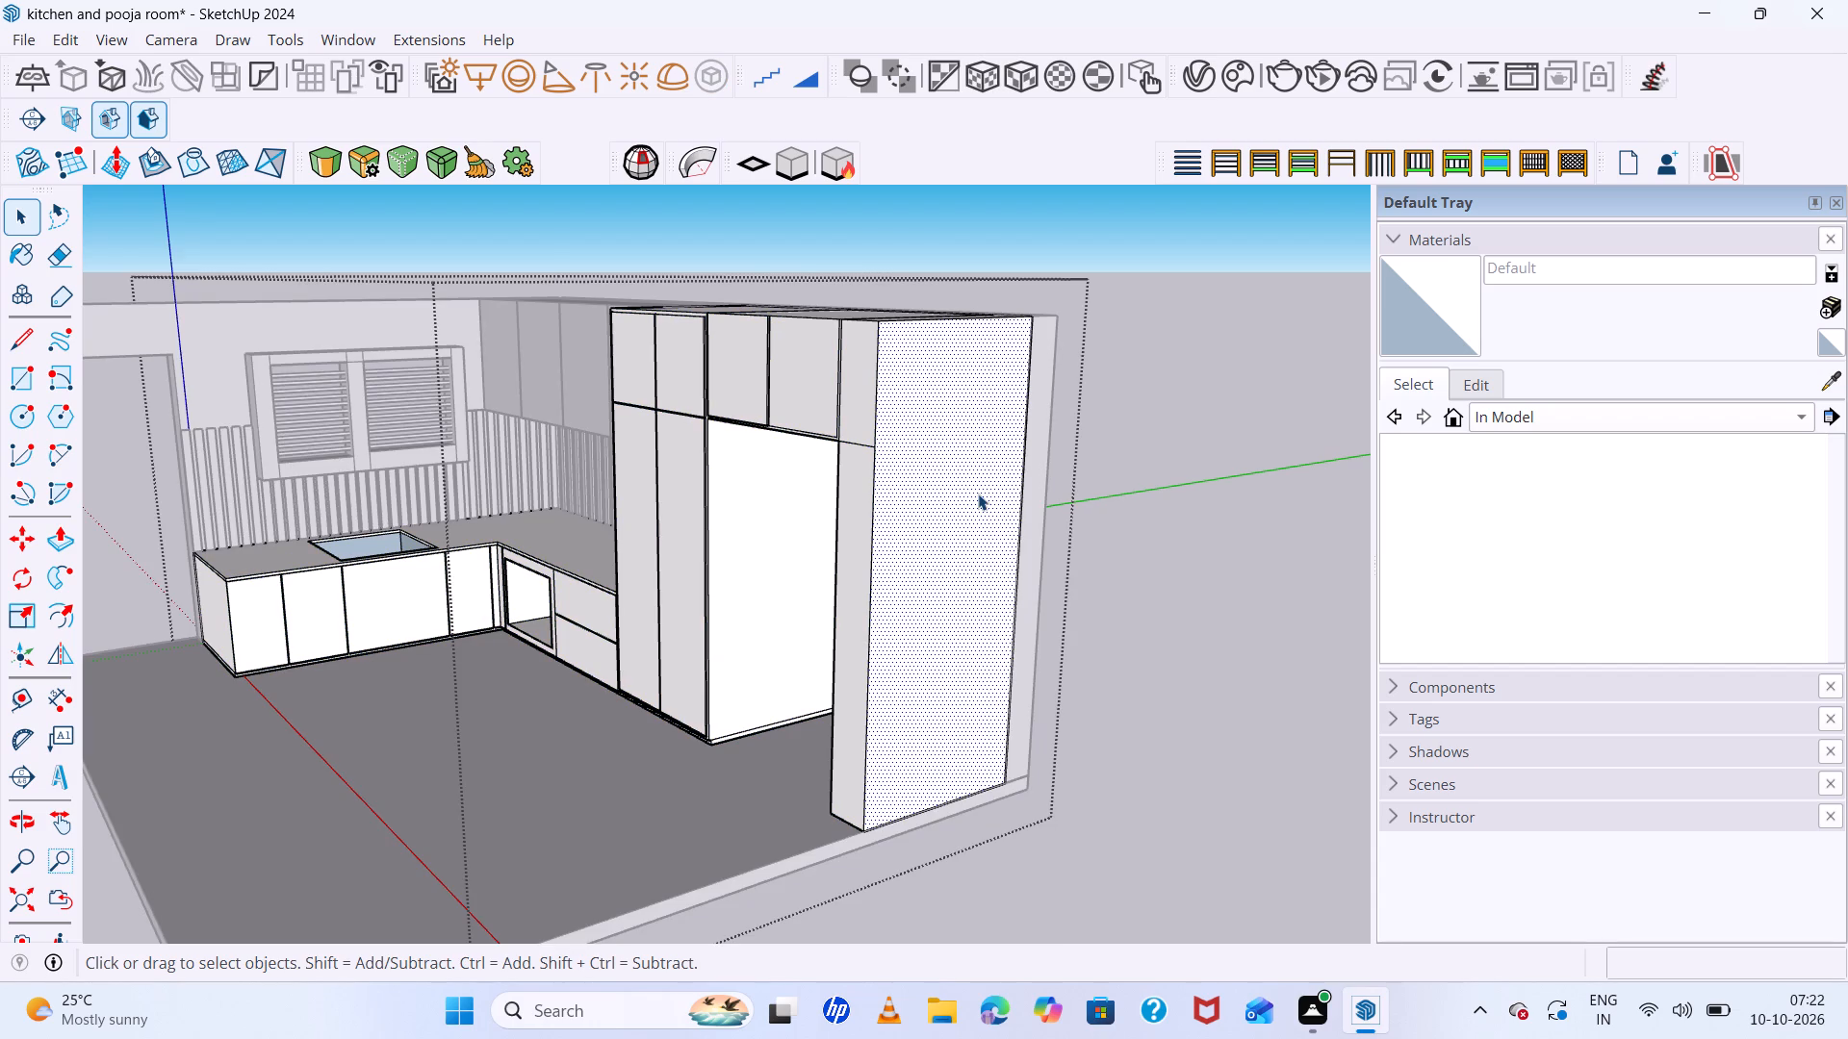
key(f)
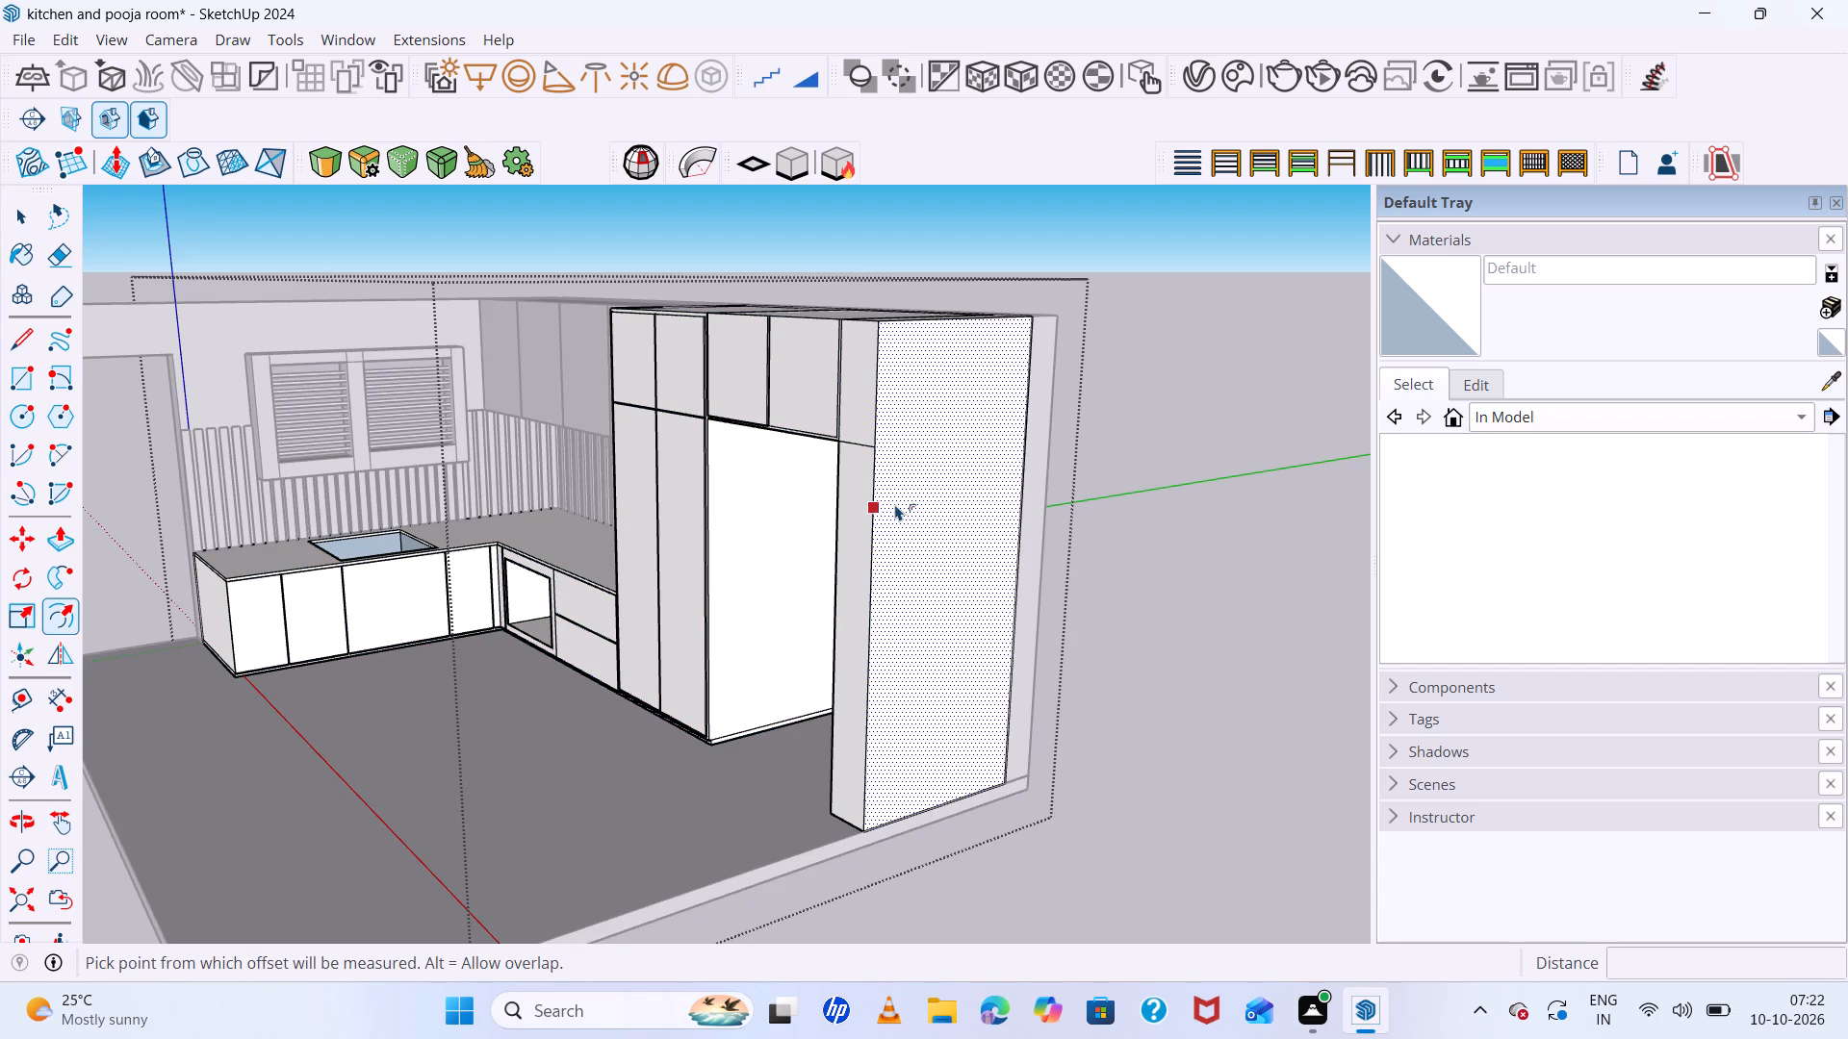
click(889, 504)
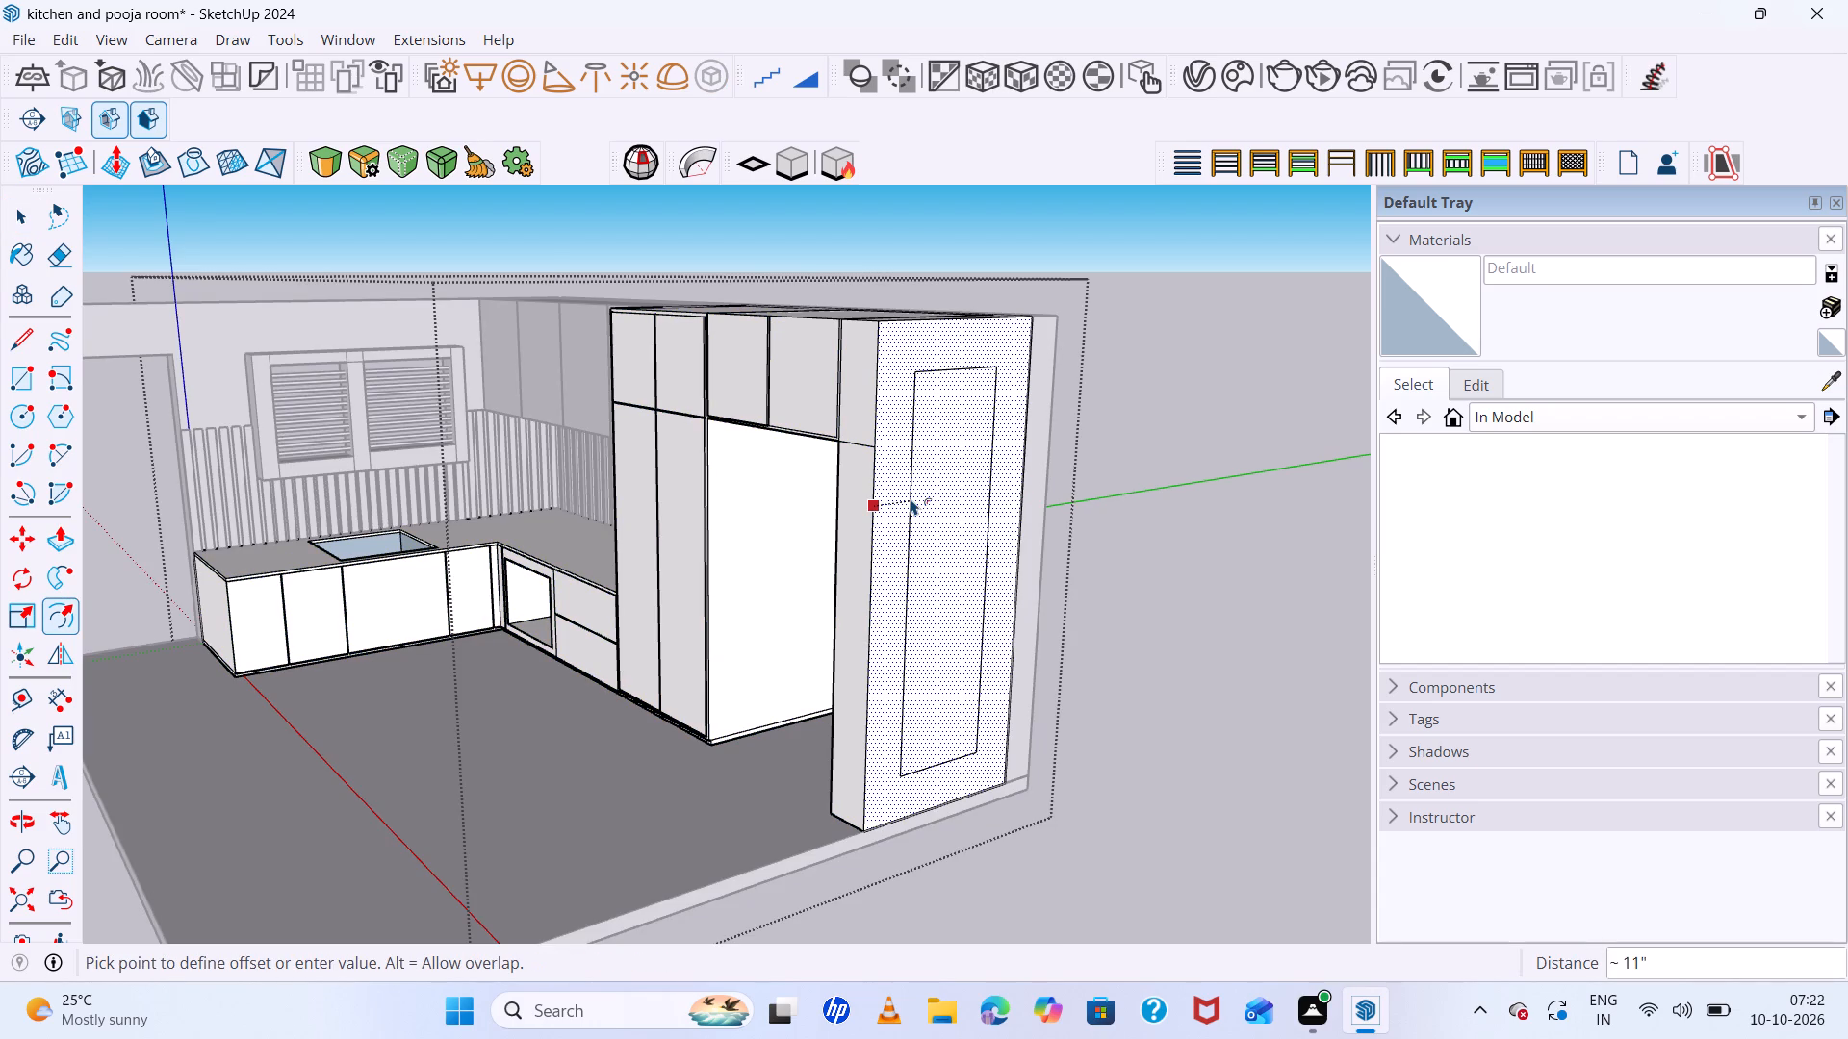
key(1)
key(Return)
key(space)
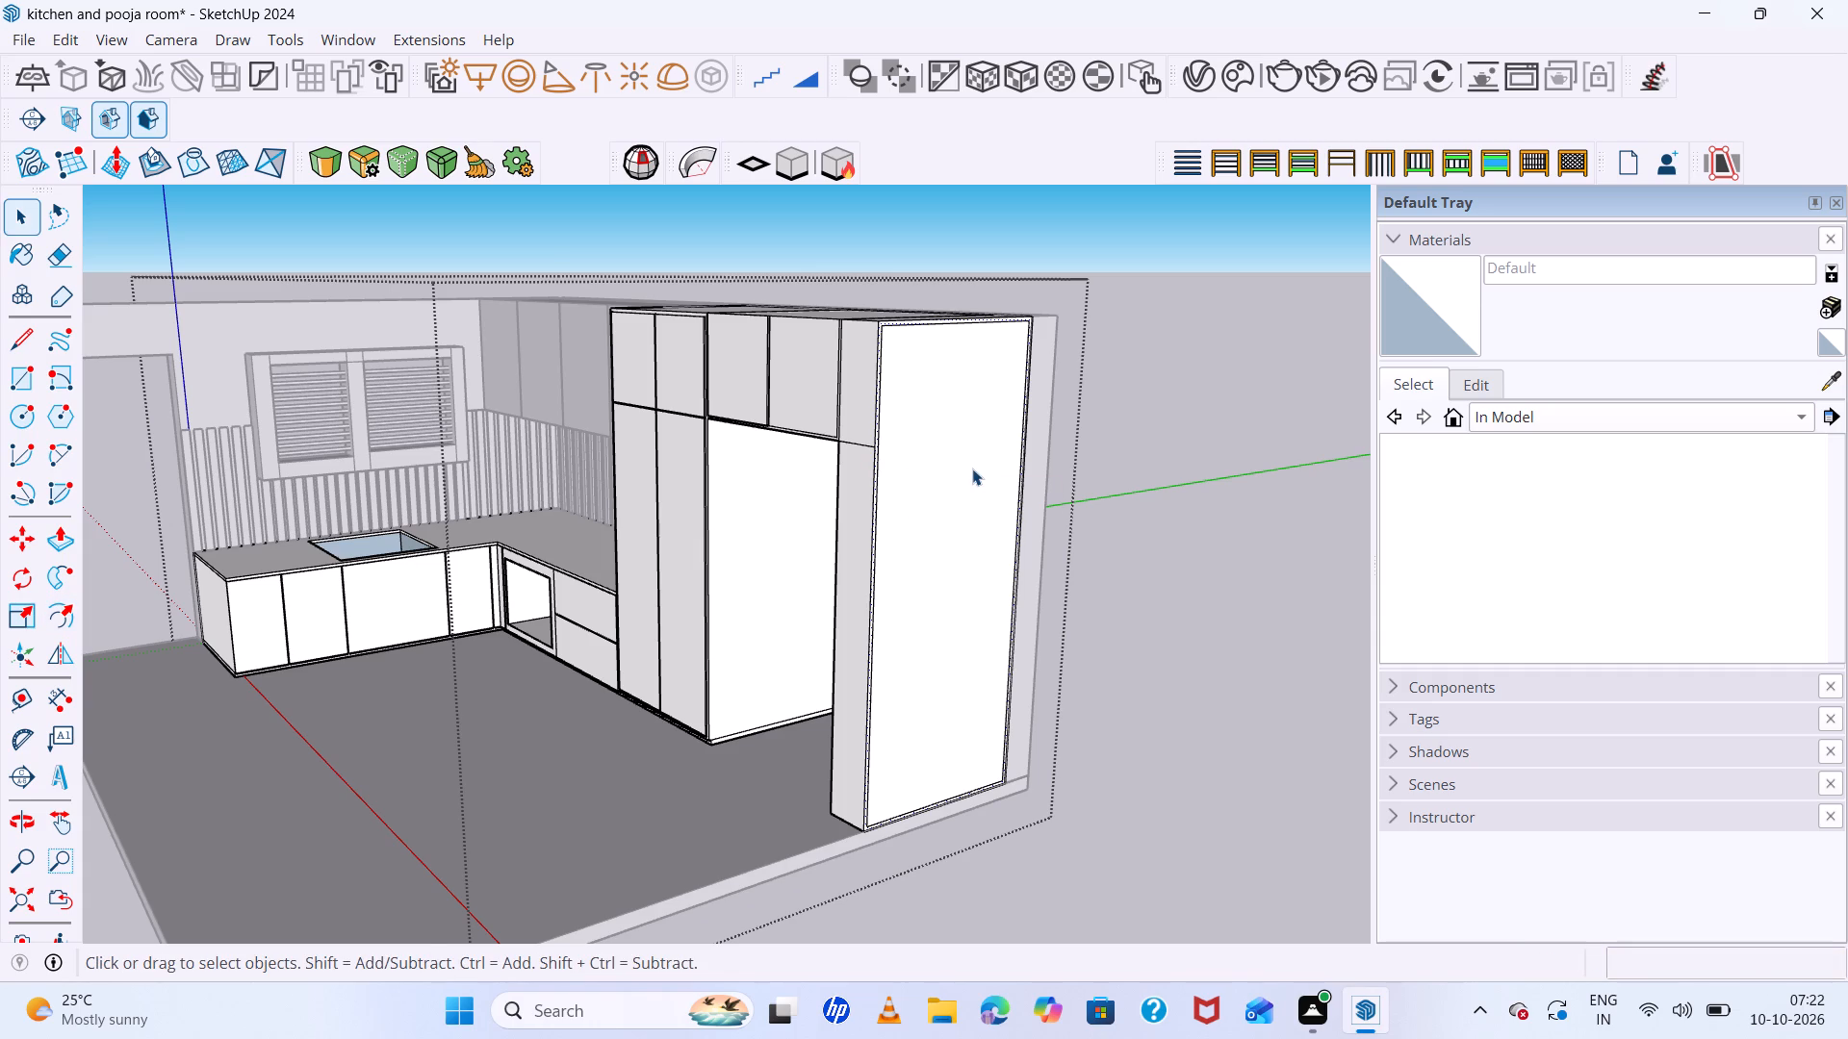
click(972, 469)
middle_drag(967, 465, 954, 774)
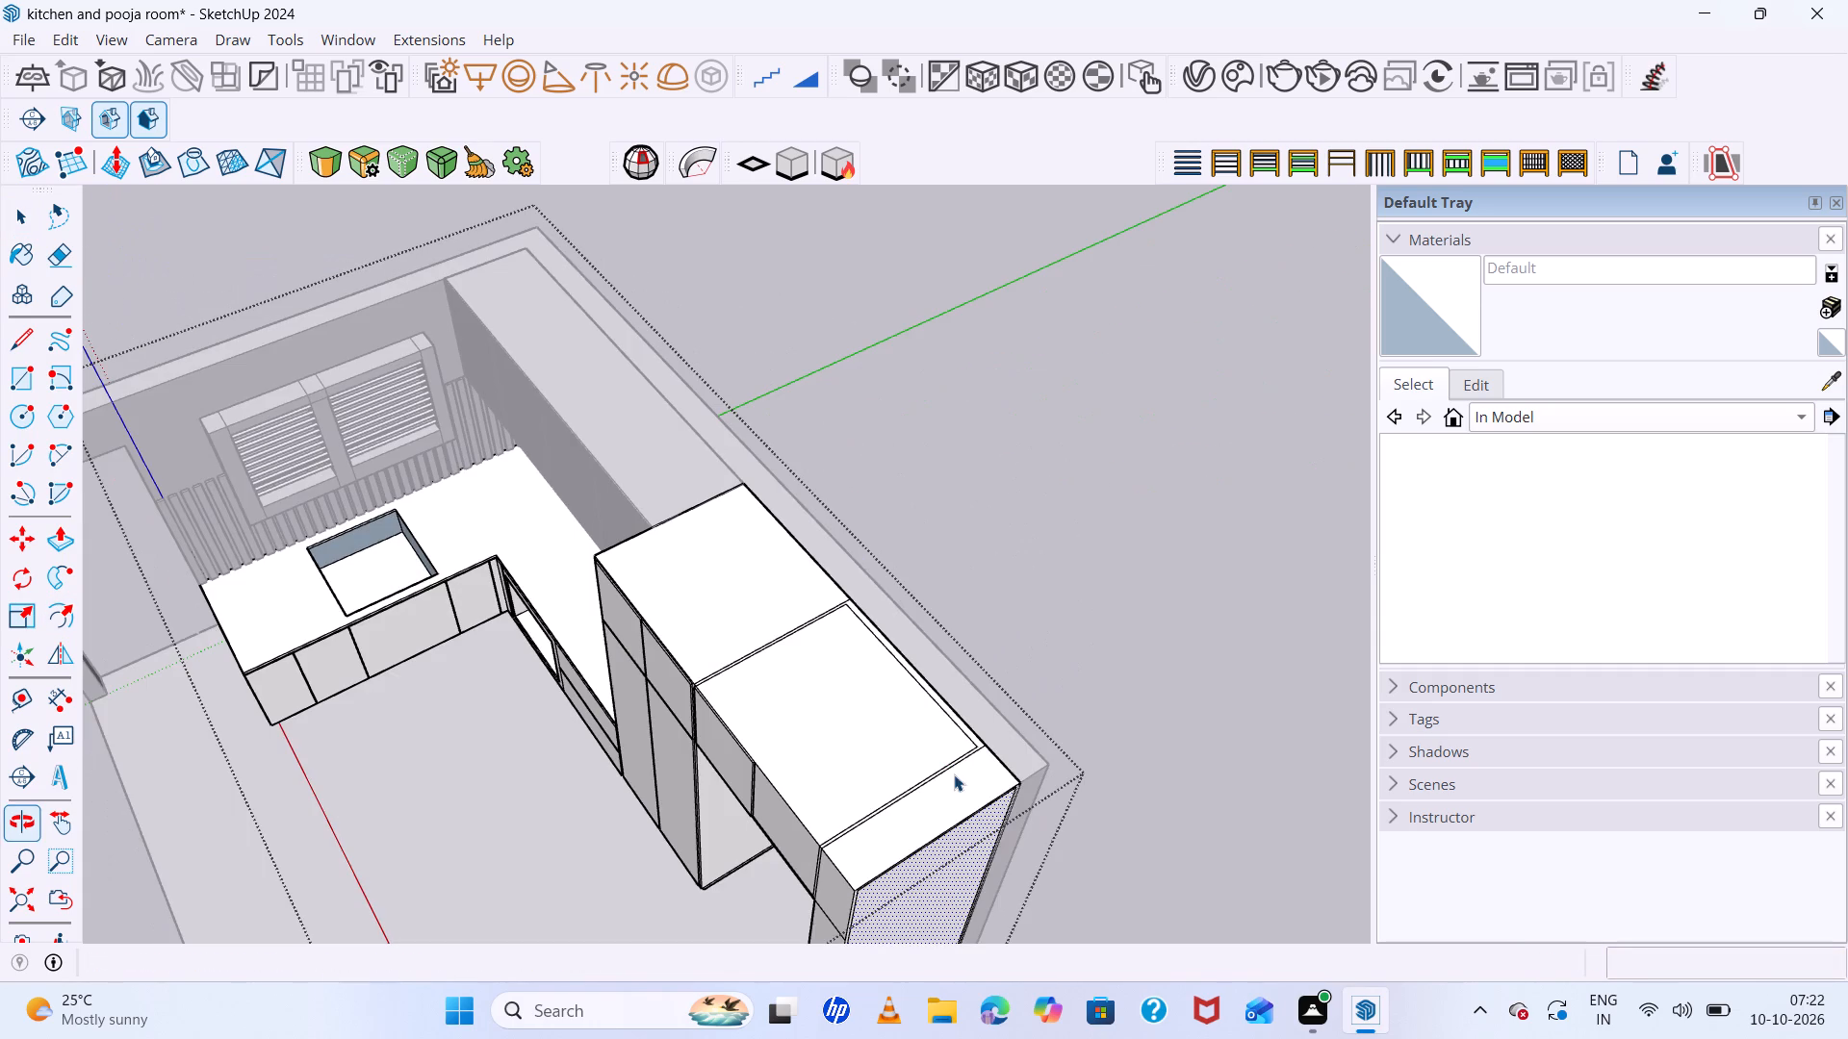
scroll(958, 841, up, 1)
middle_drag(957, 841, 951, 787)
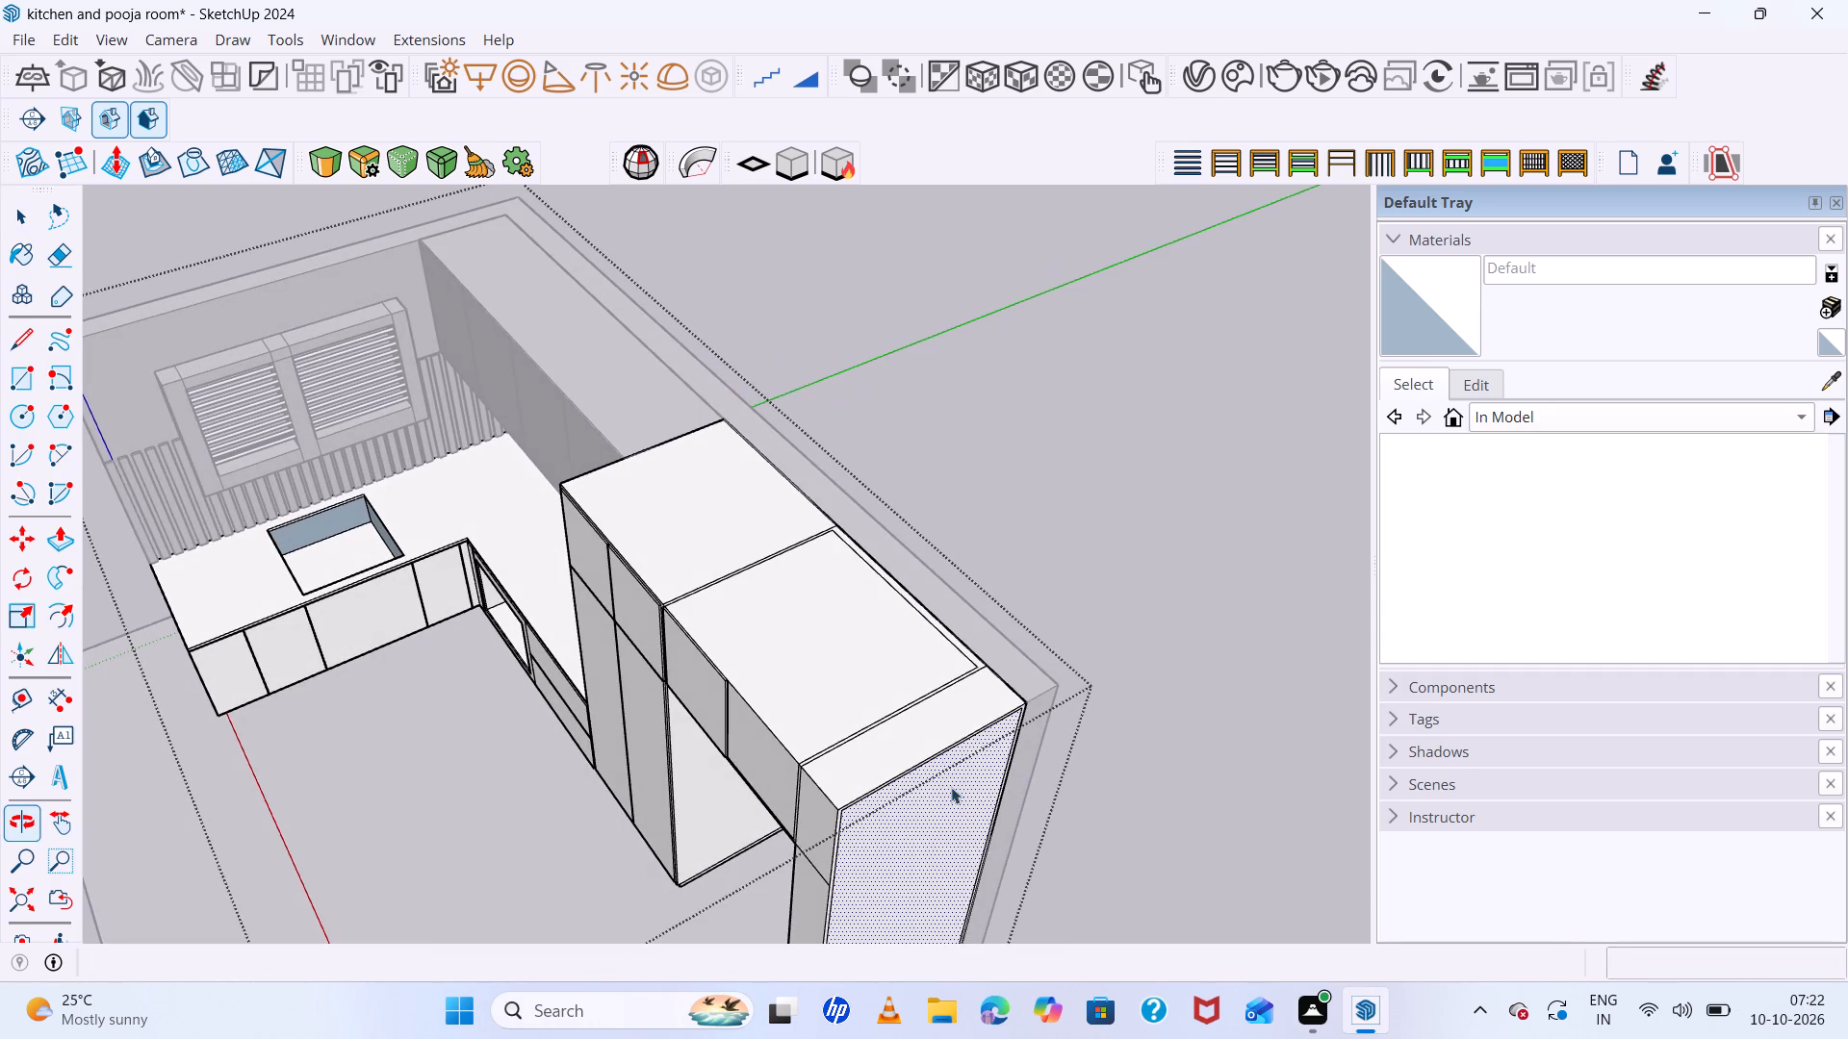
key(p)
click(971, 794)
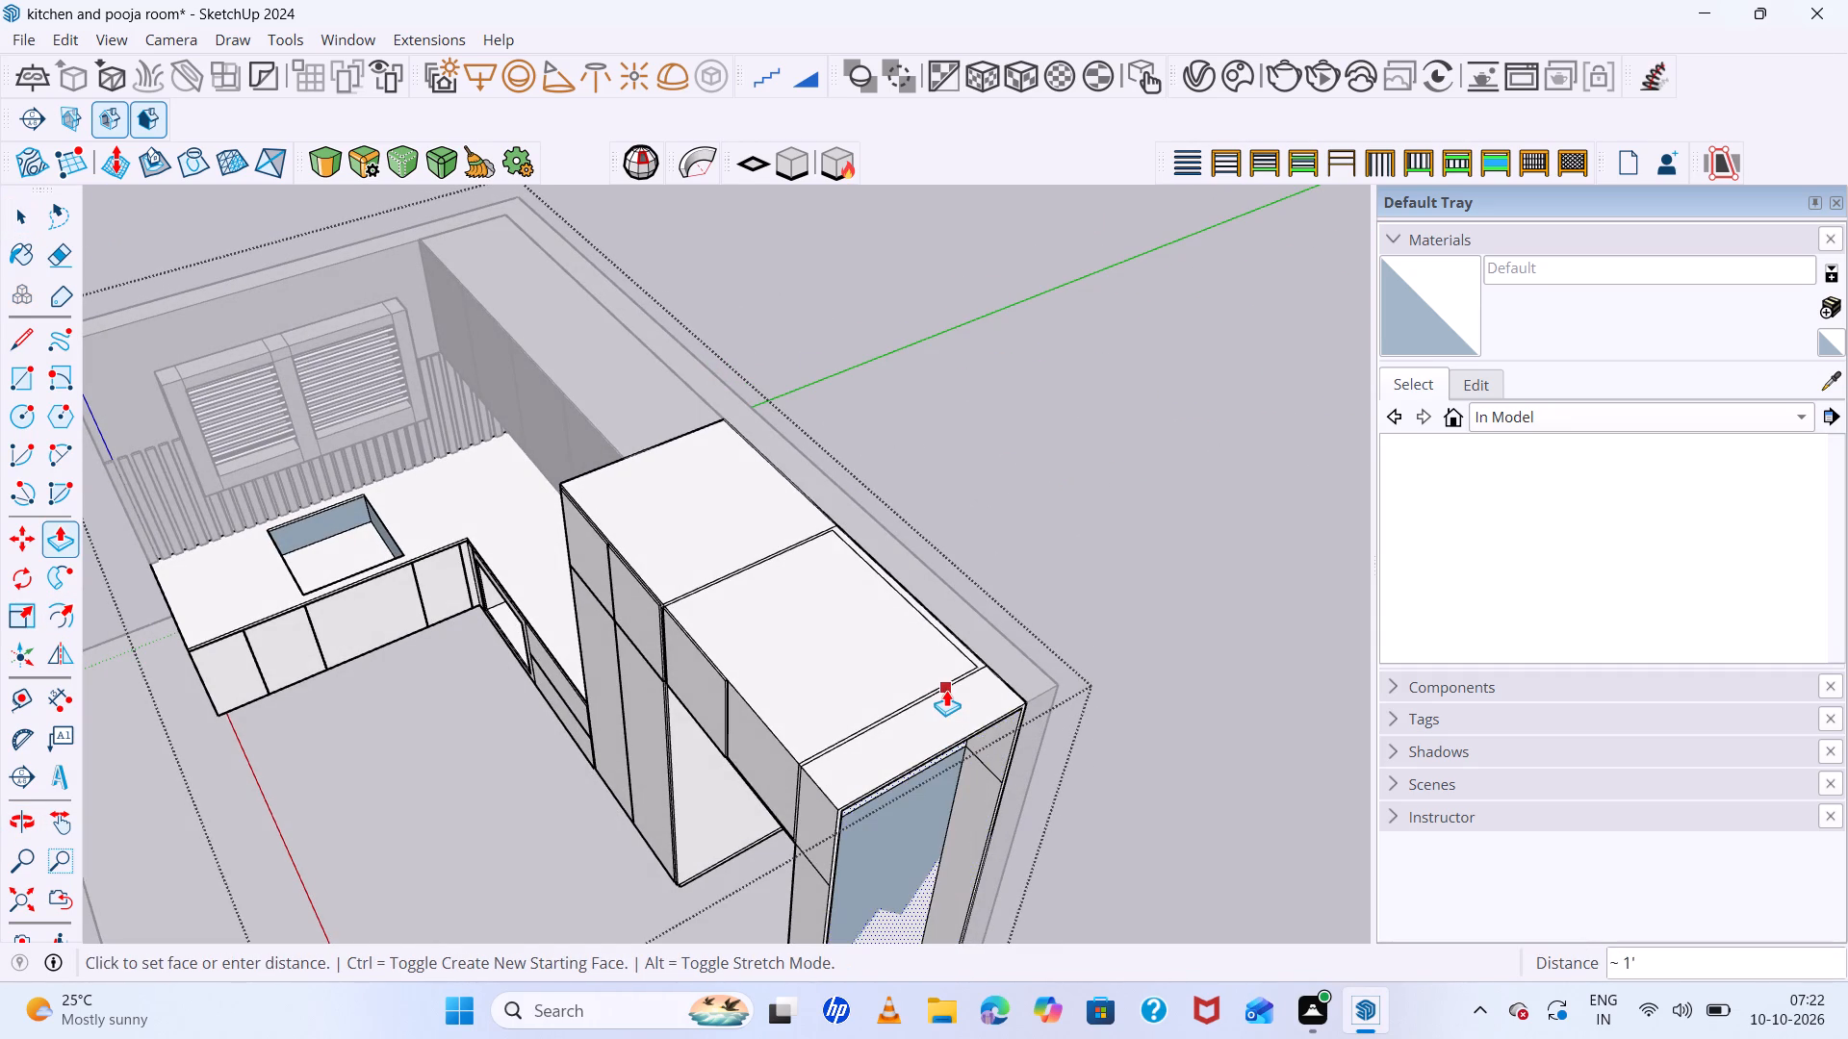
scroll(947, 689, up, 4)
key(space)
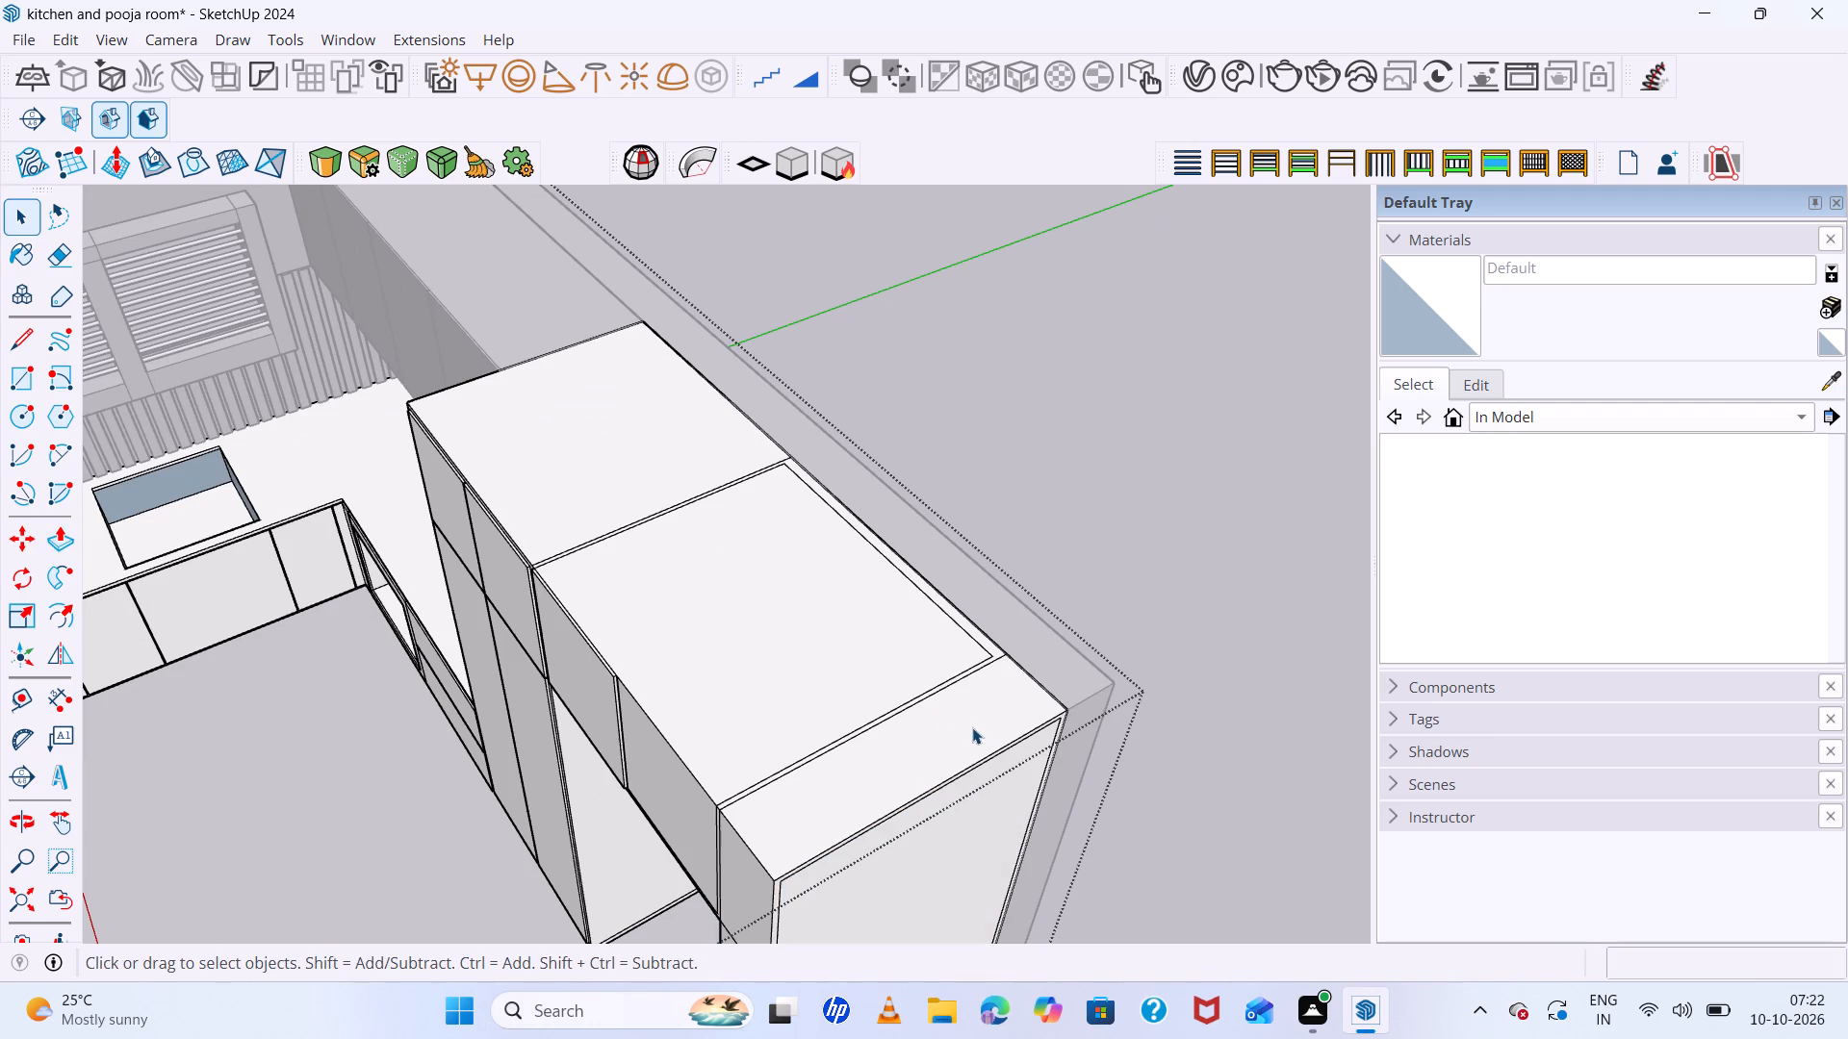
Place a guide line 1" from the panel line on top of the tall end cabinet, toward its exposed side.
key(t)
scroll(878, 734, up, 5)
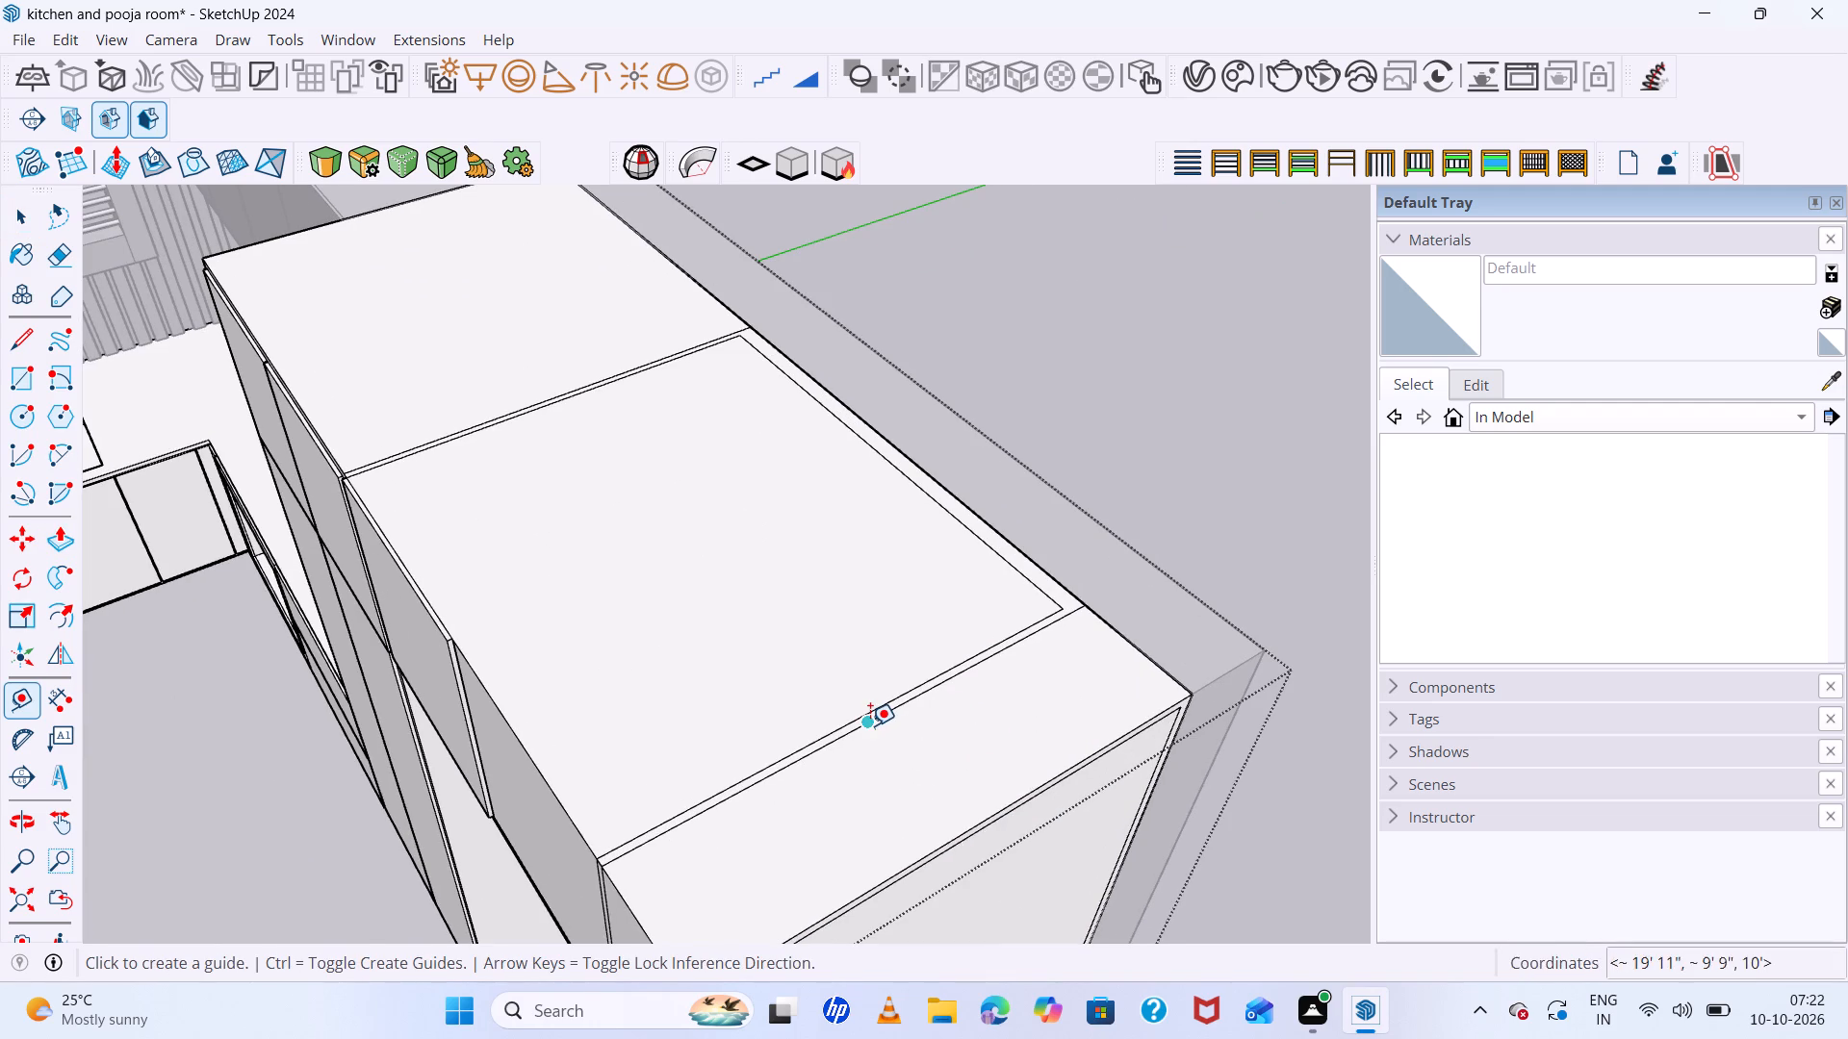
click(870, 725)
key(1)
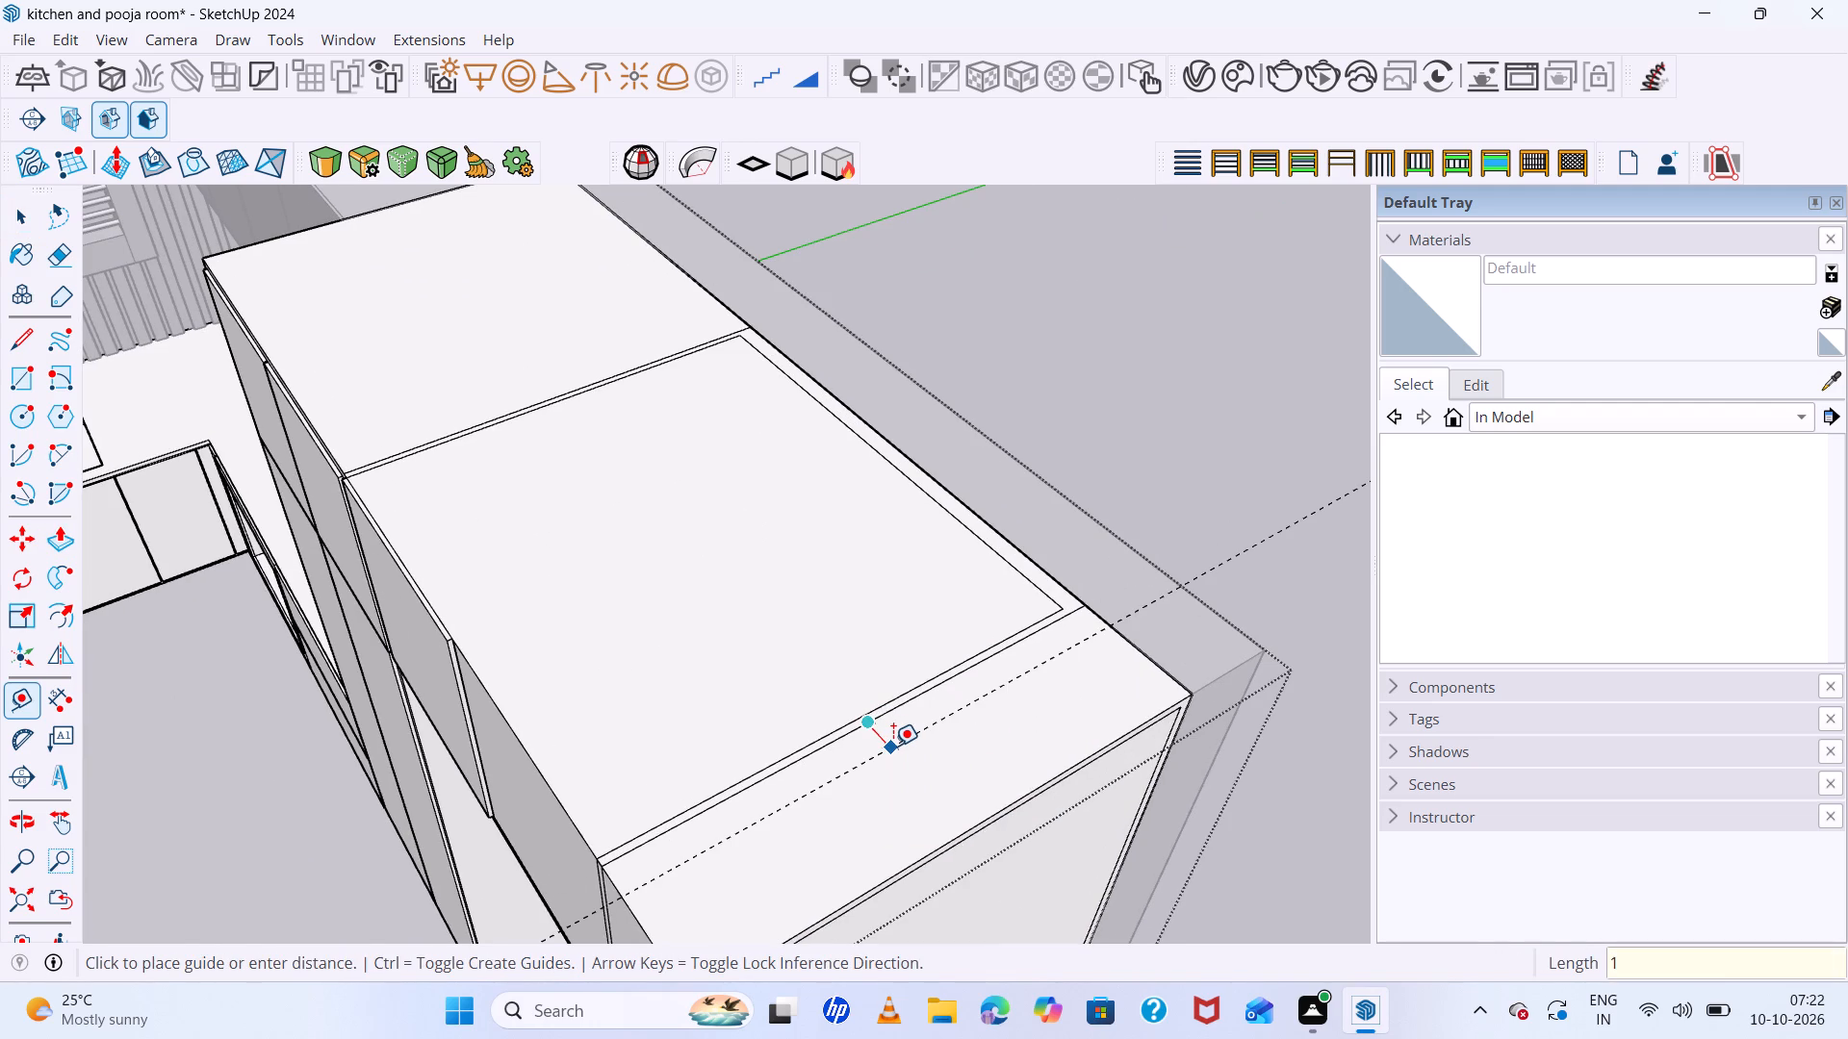
key(Return)
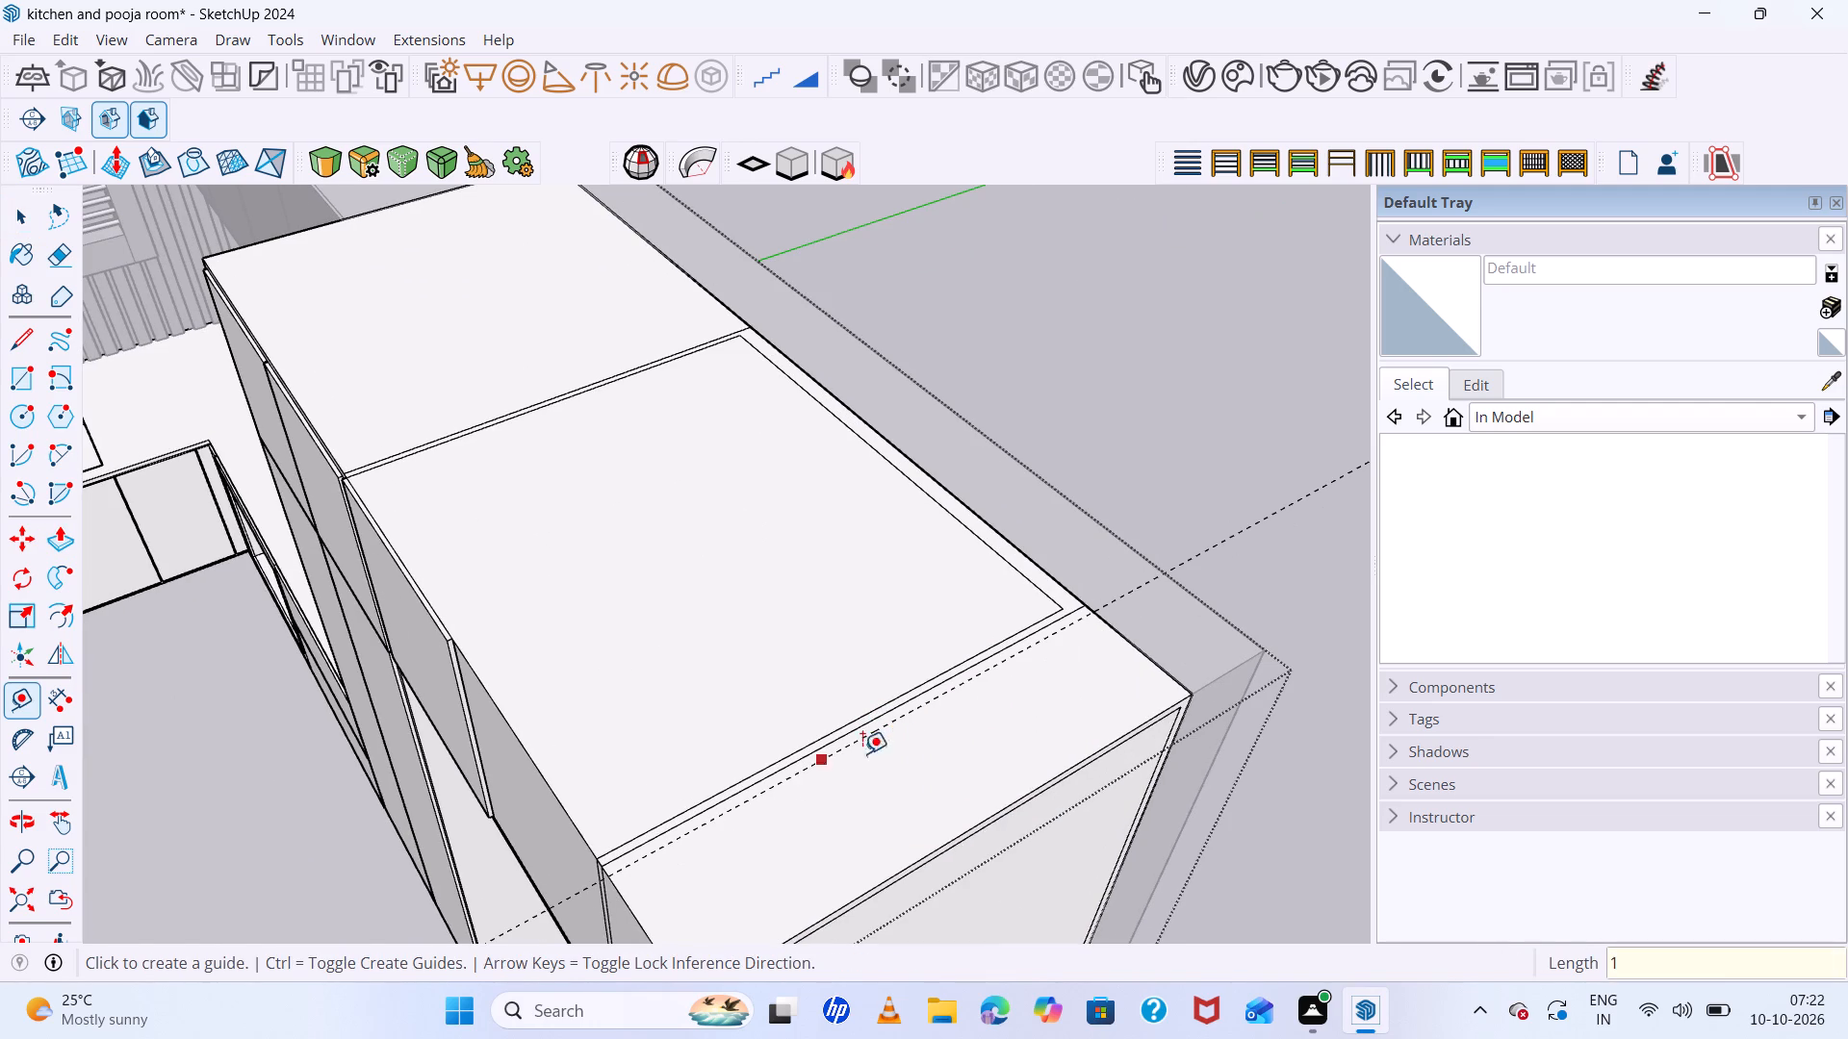
key(space)
Push the offset side face about 11" into the tall end cabinet, up to the guide line.
click(1073, 899)
key(p)
click(1073, 899)
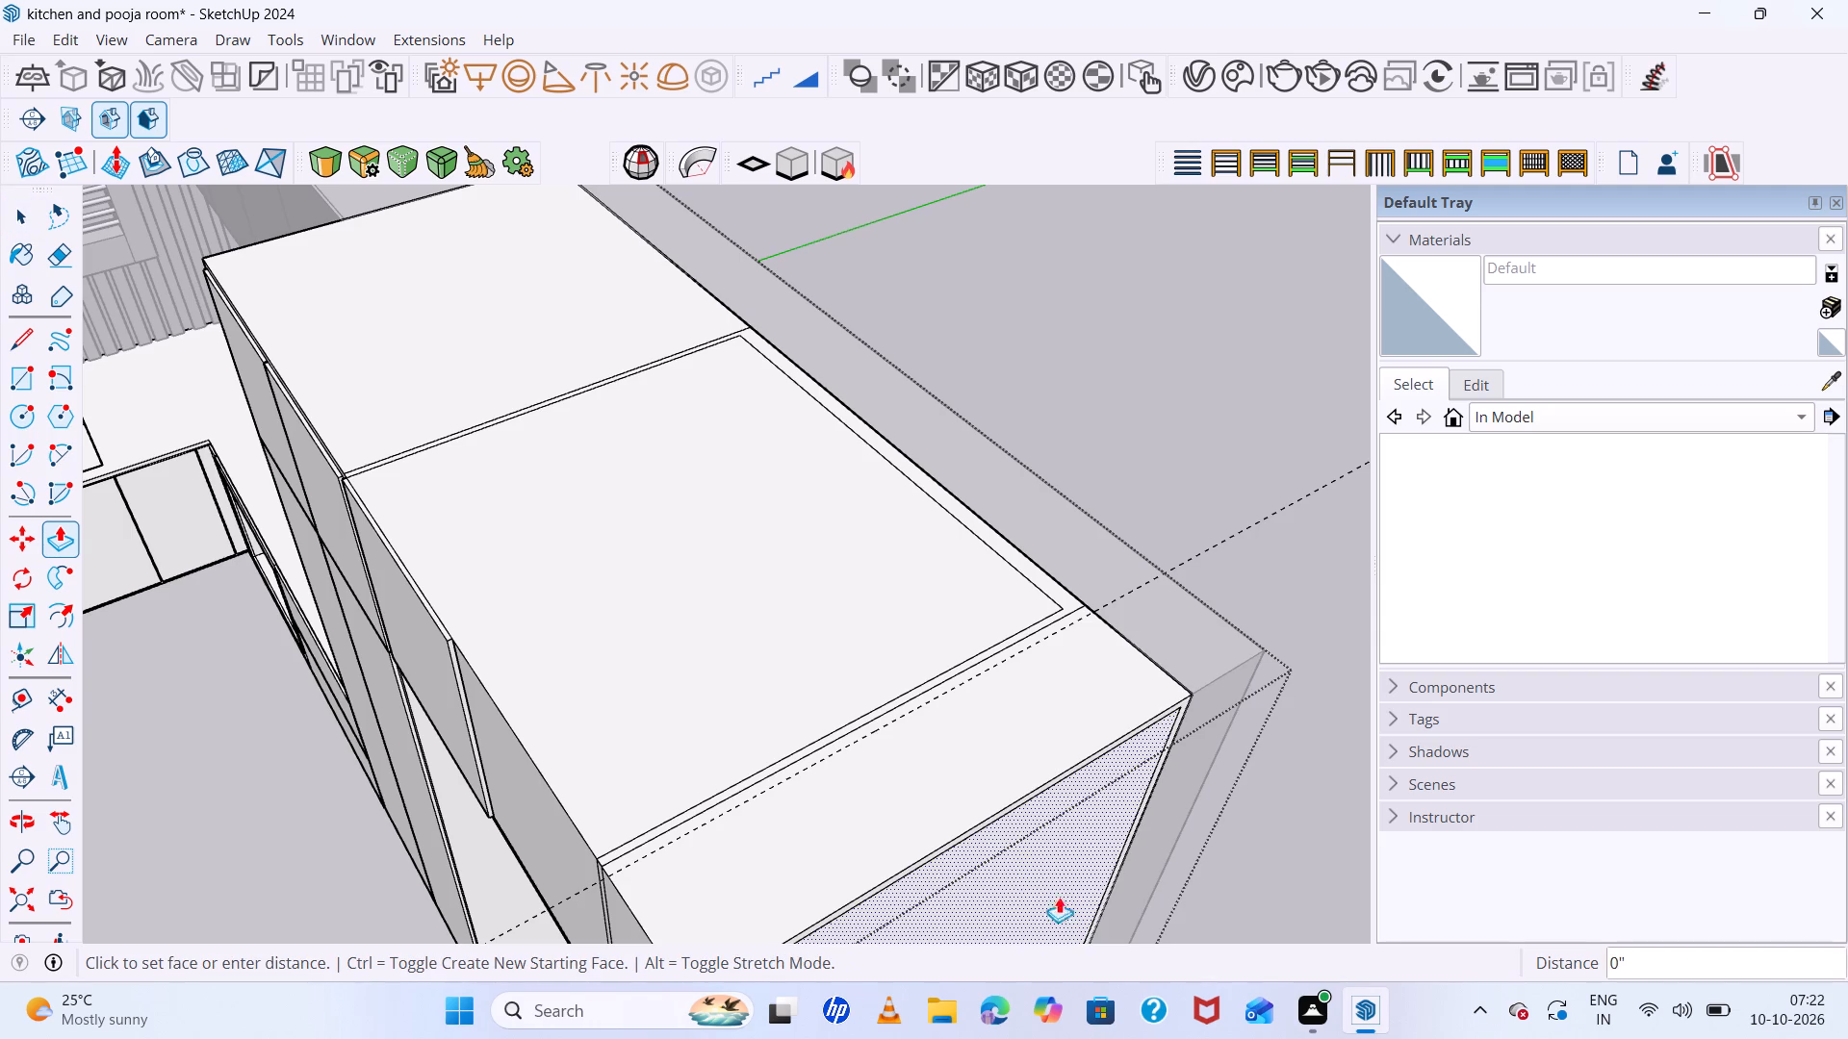
click(582, 889)
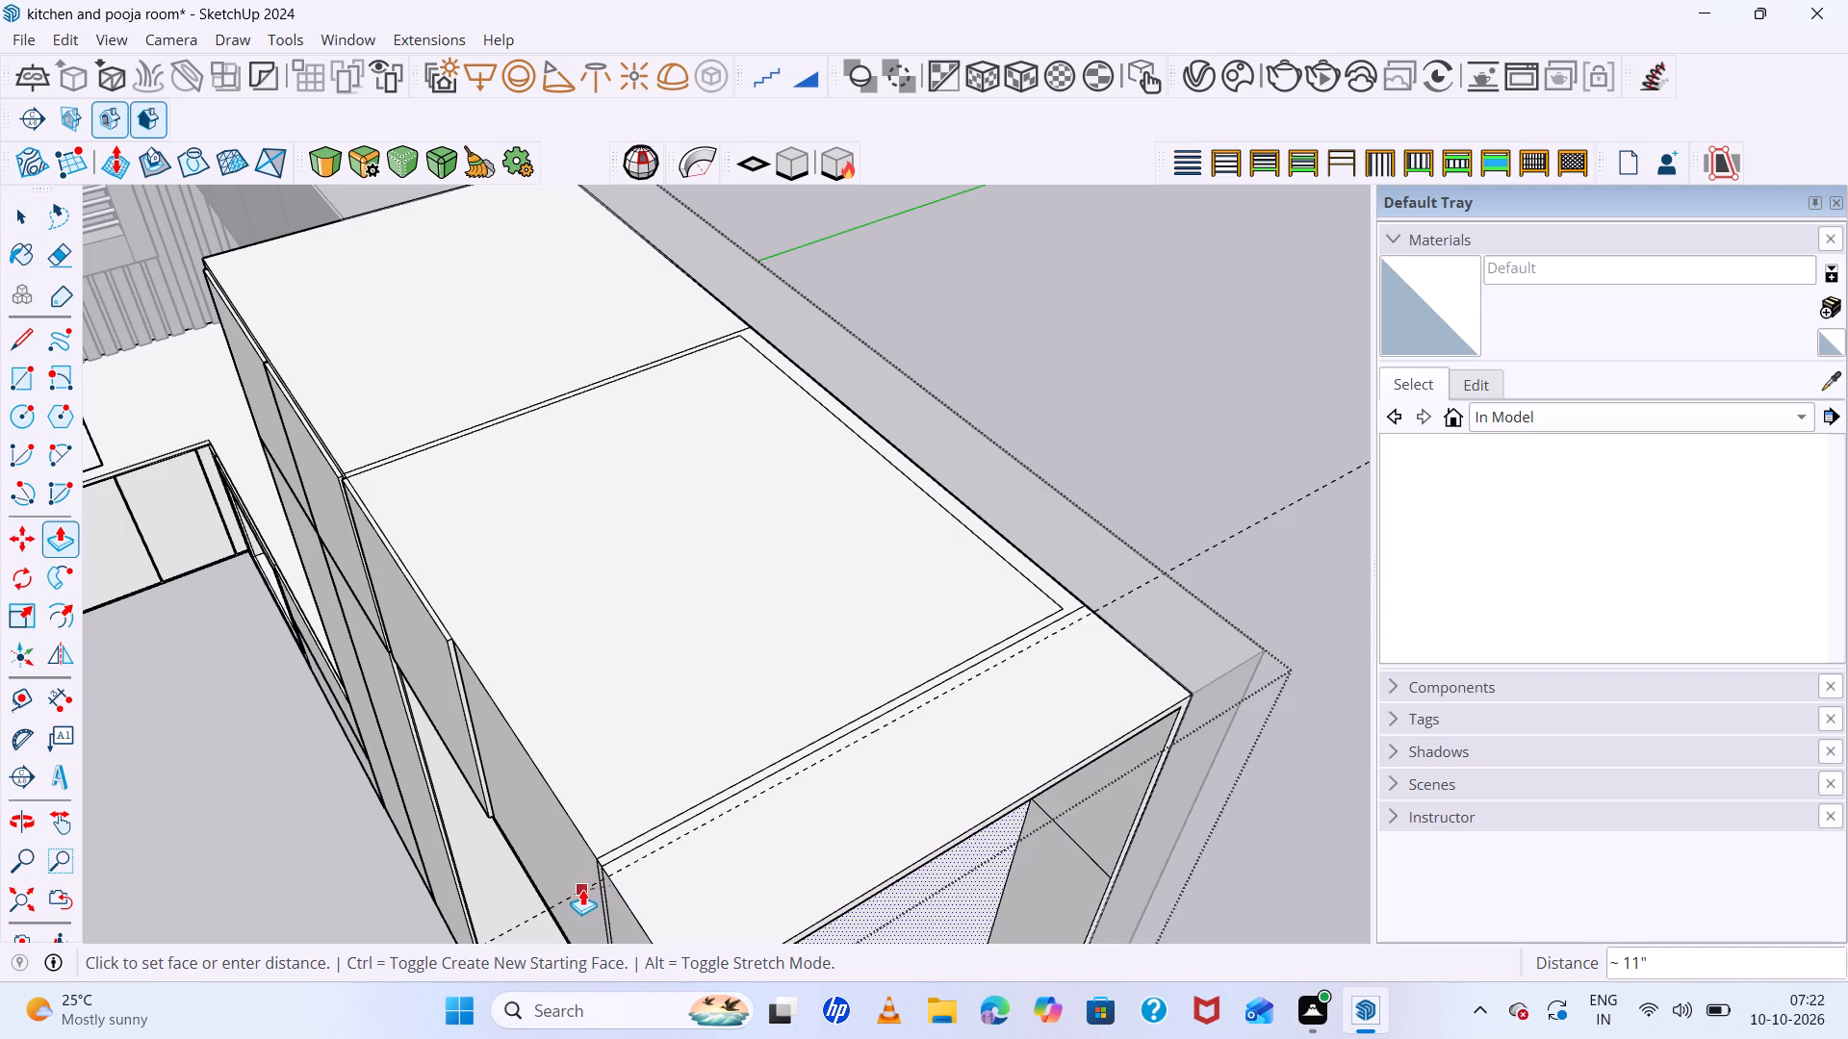
Erase the leftover horizontal edges on both inner side faces of the tall end cabinet's recess.
scroll(620, 753, down, 20)
scroll(620, 753, down, 3)
middle_drag(757, 831, 527, 874)
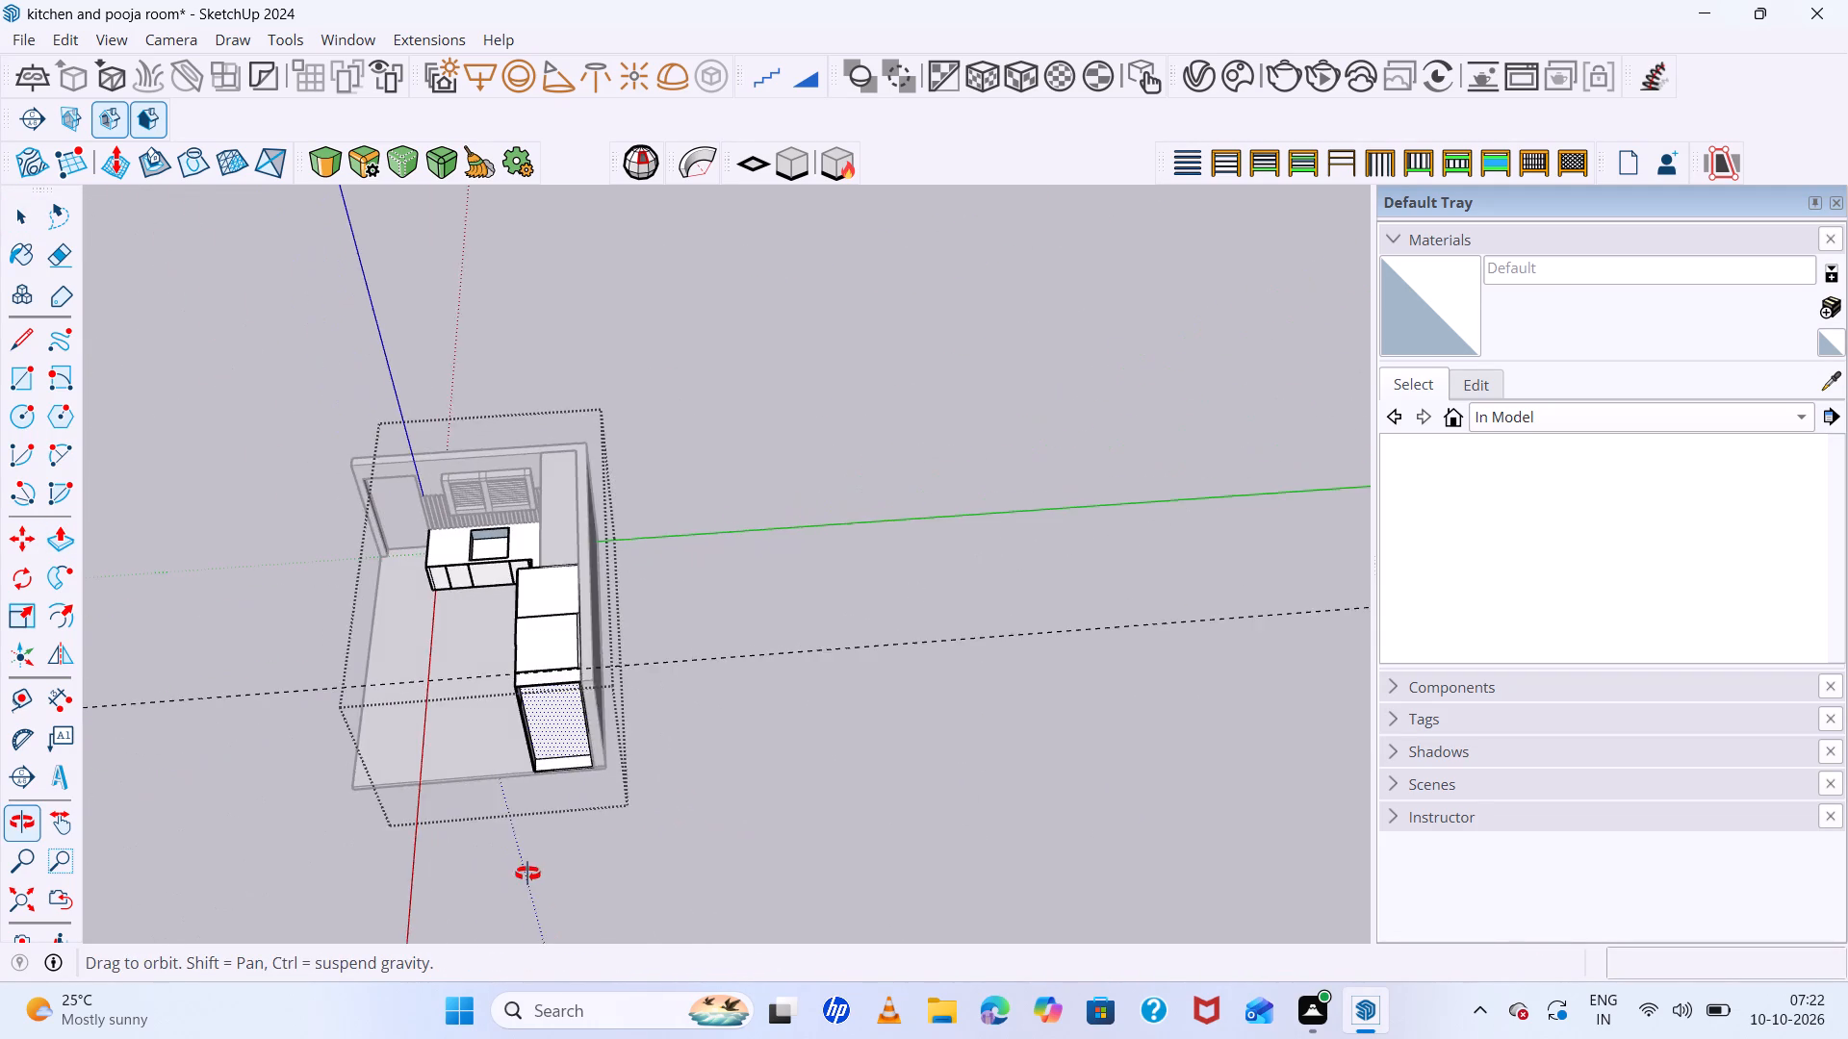
middle_drag(527, 874, 398, 755)
scroll(511, 584, up, 11)
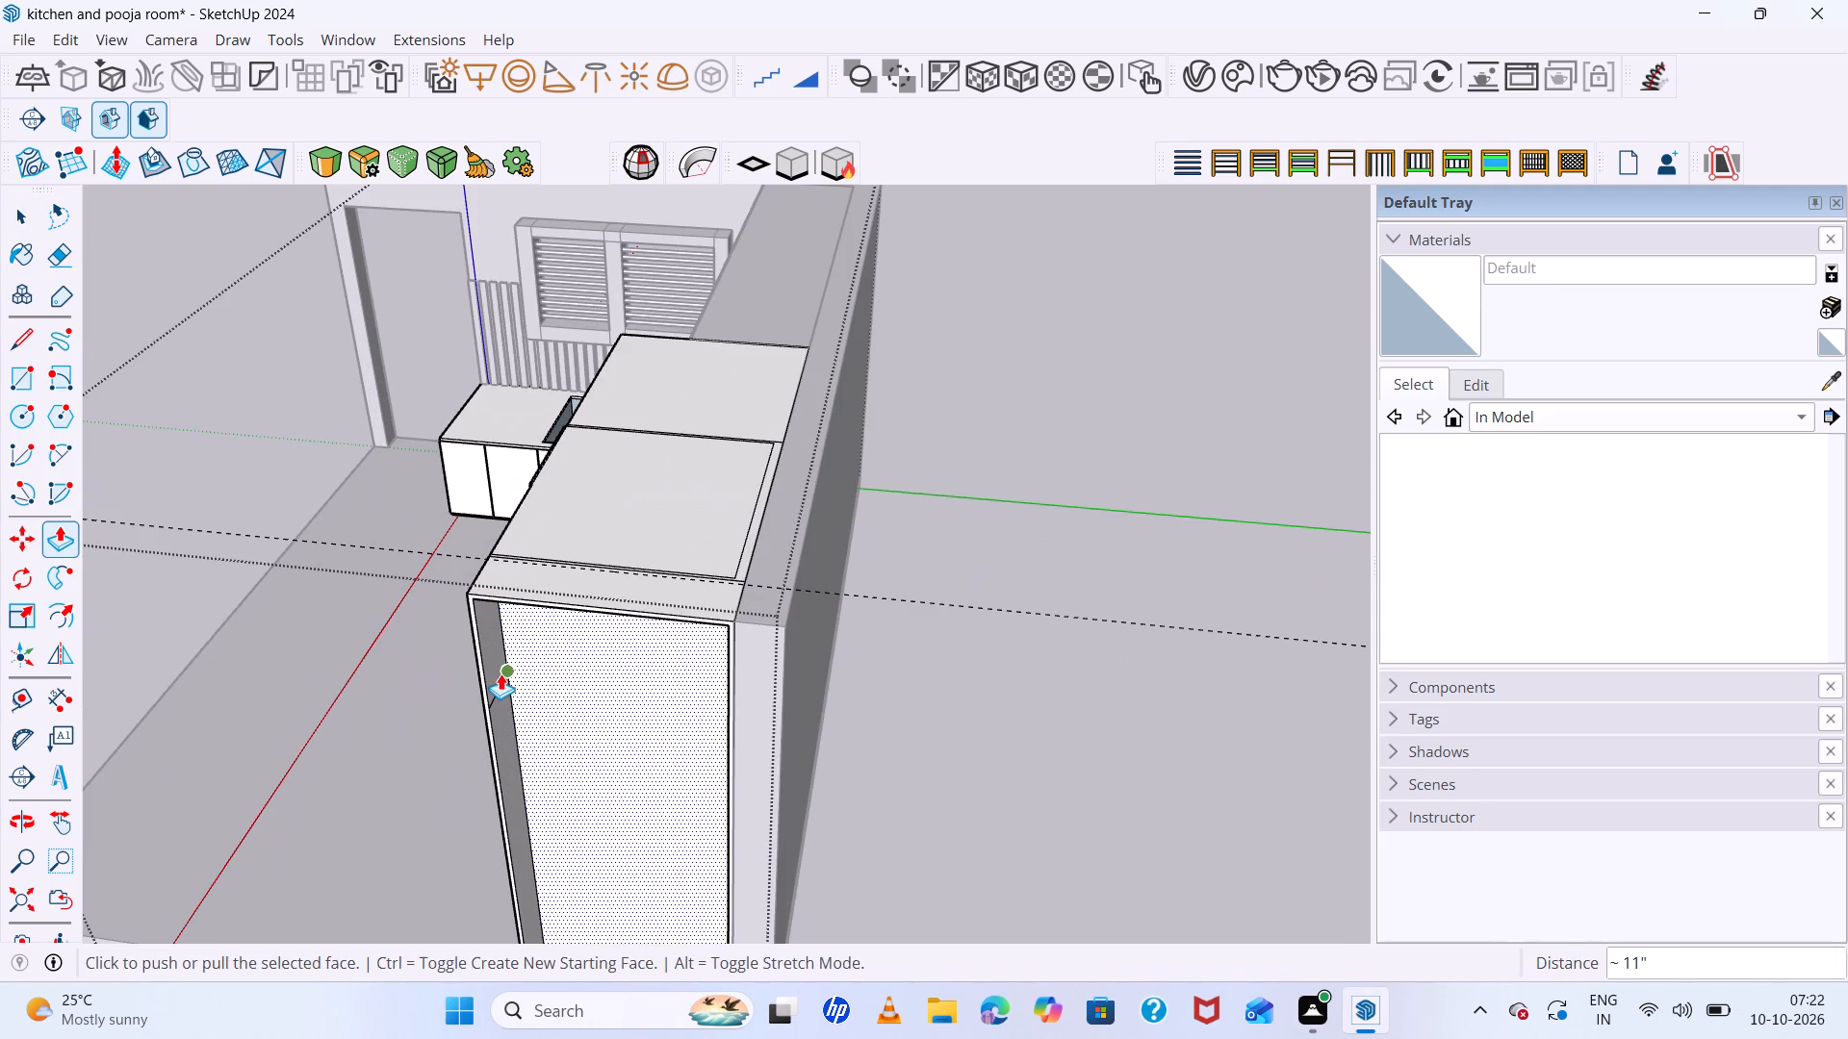
key(space)
key(e)
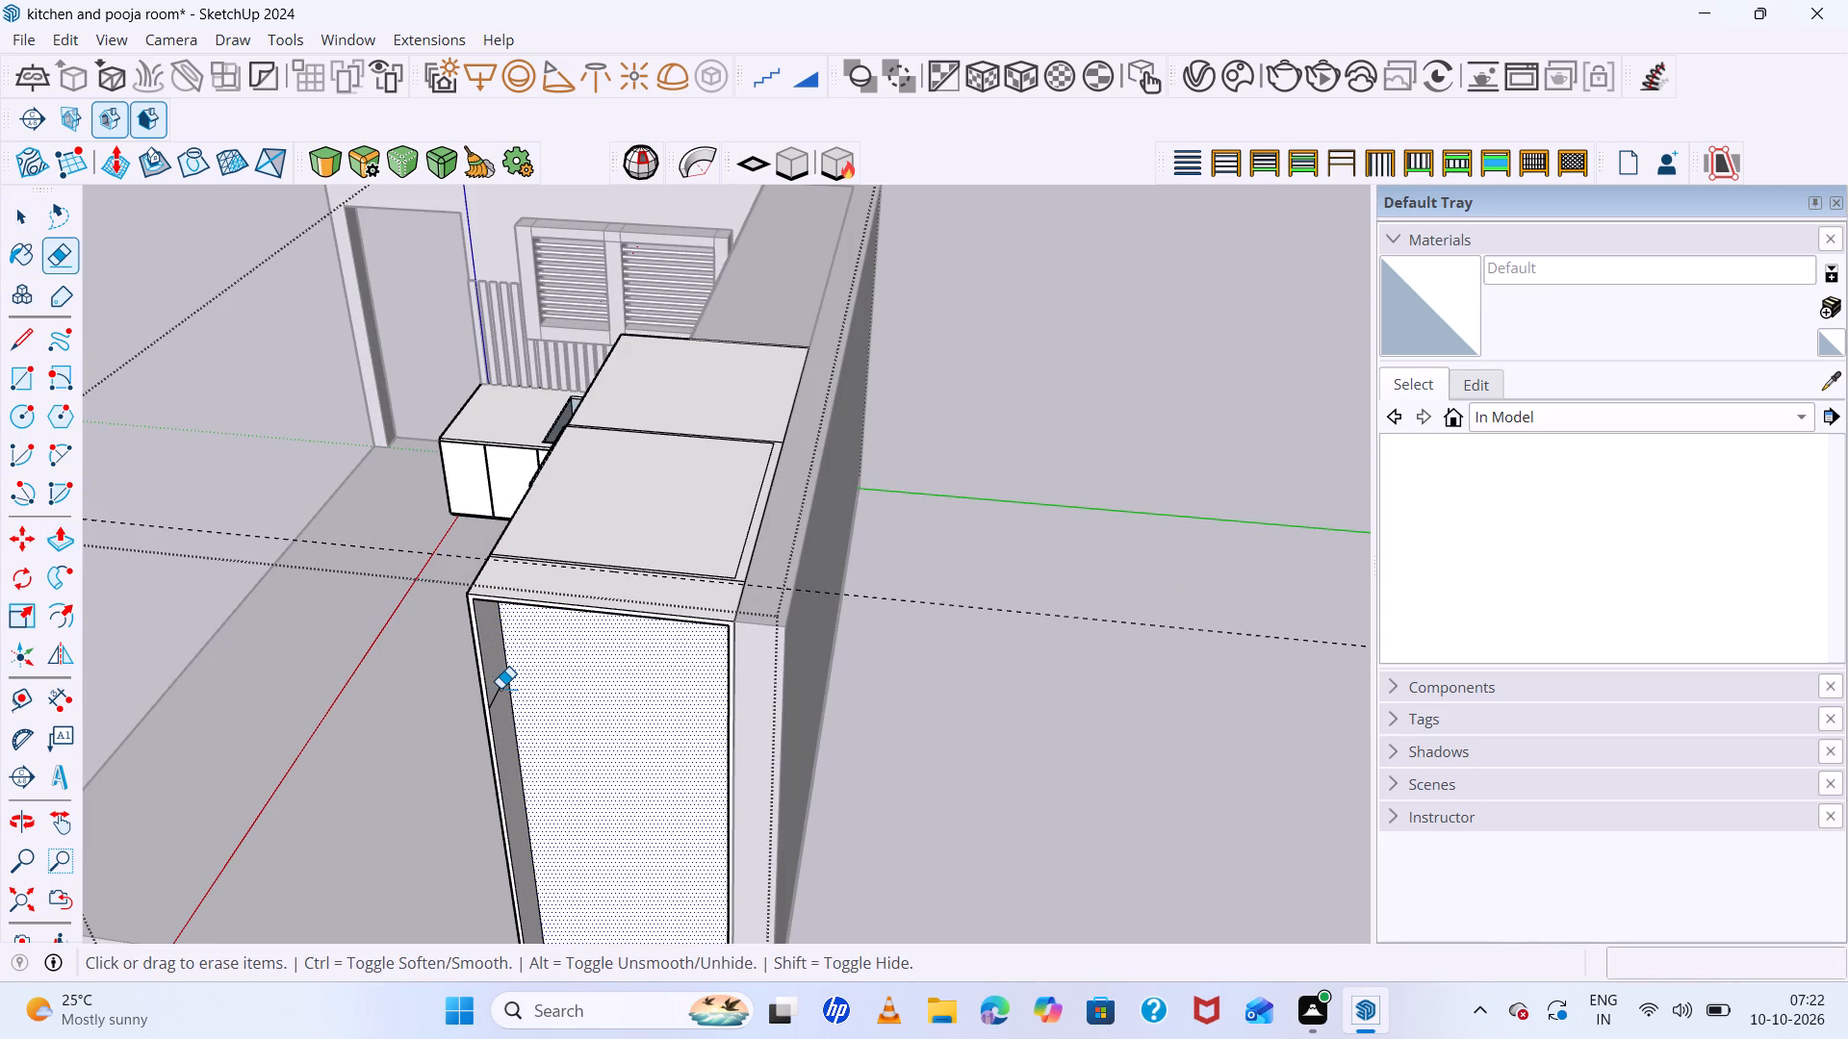
click(502, 691)
middle_drag(903, 707, 1166, 683)
middle_click(1166, 683)
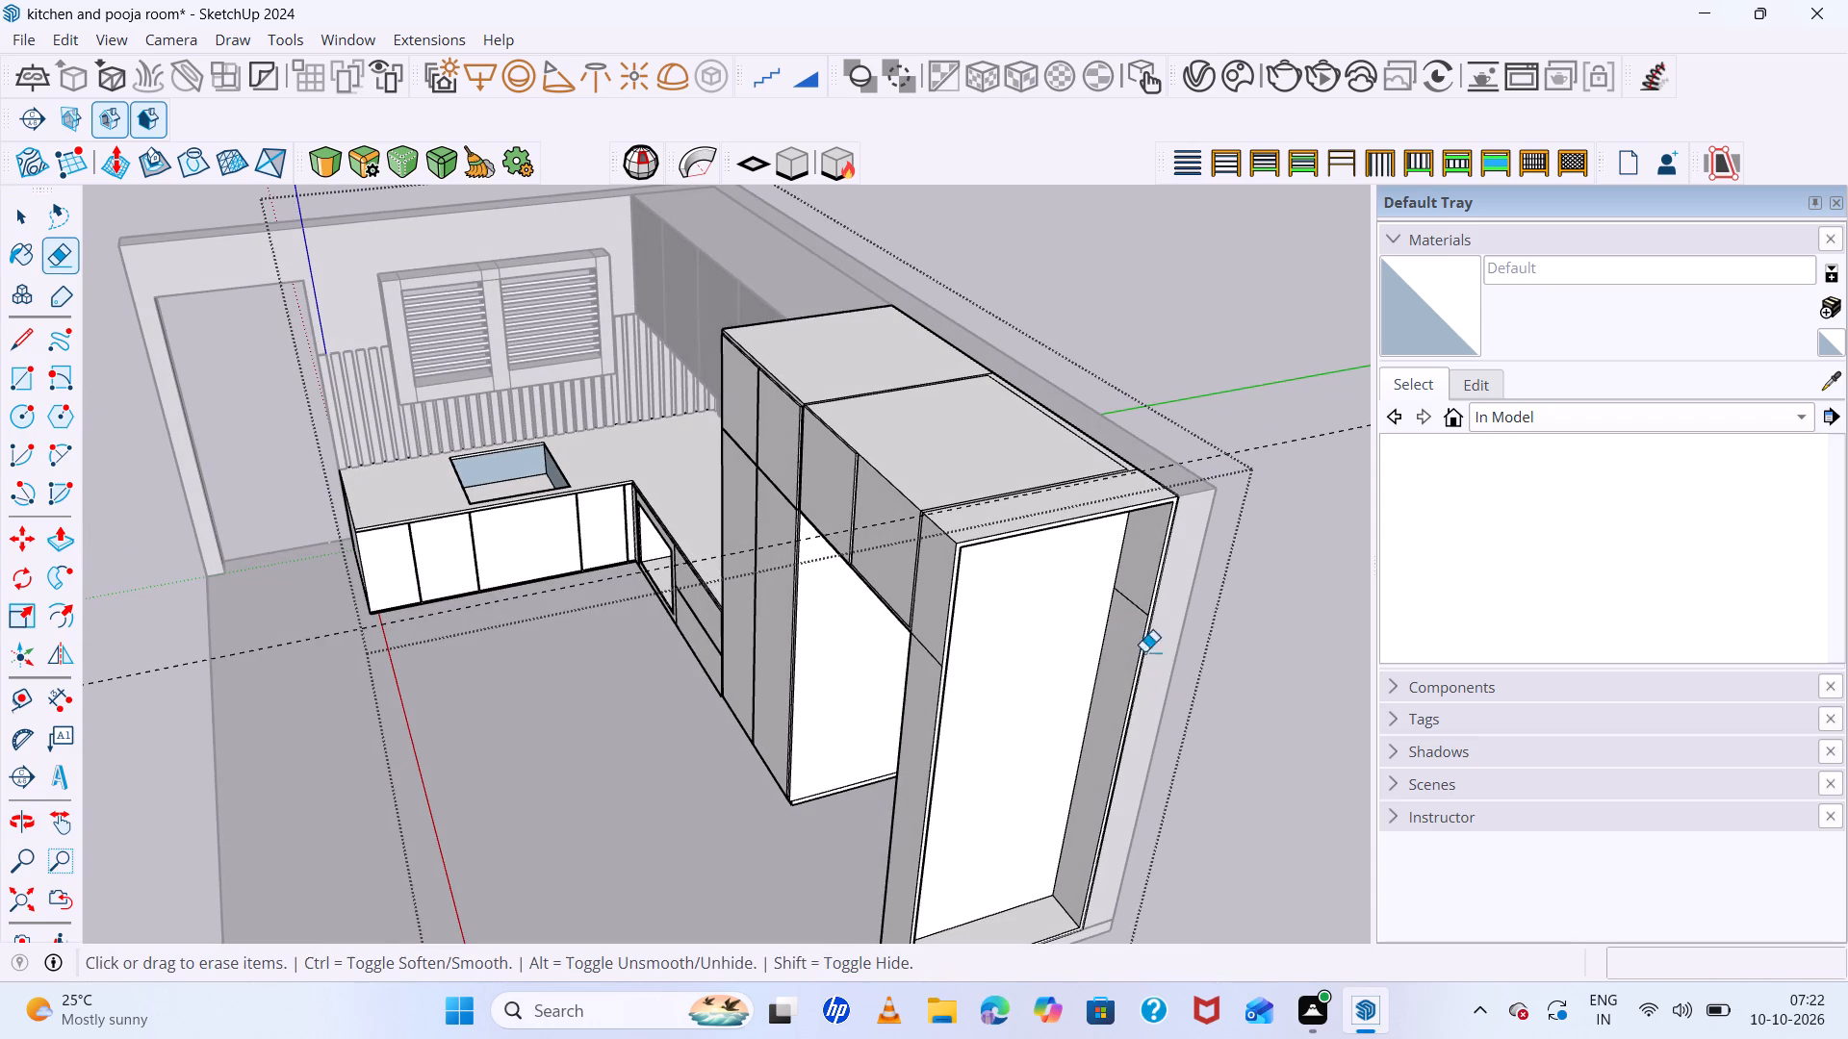
click(1129, 603)
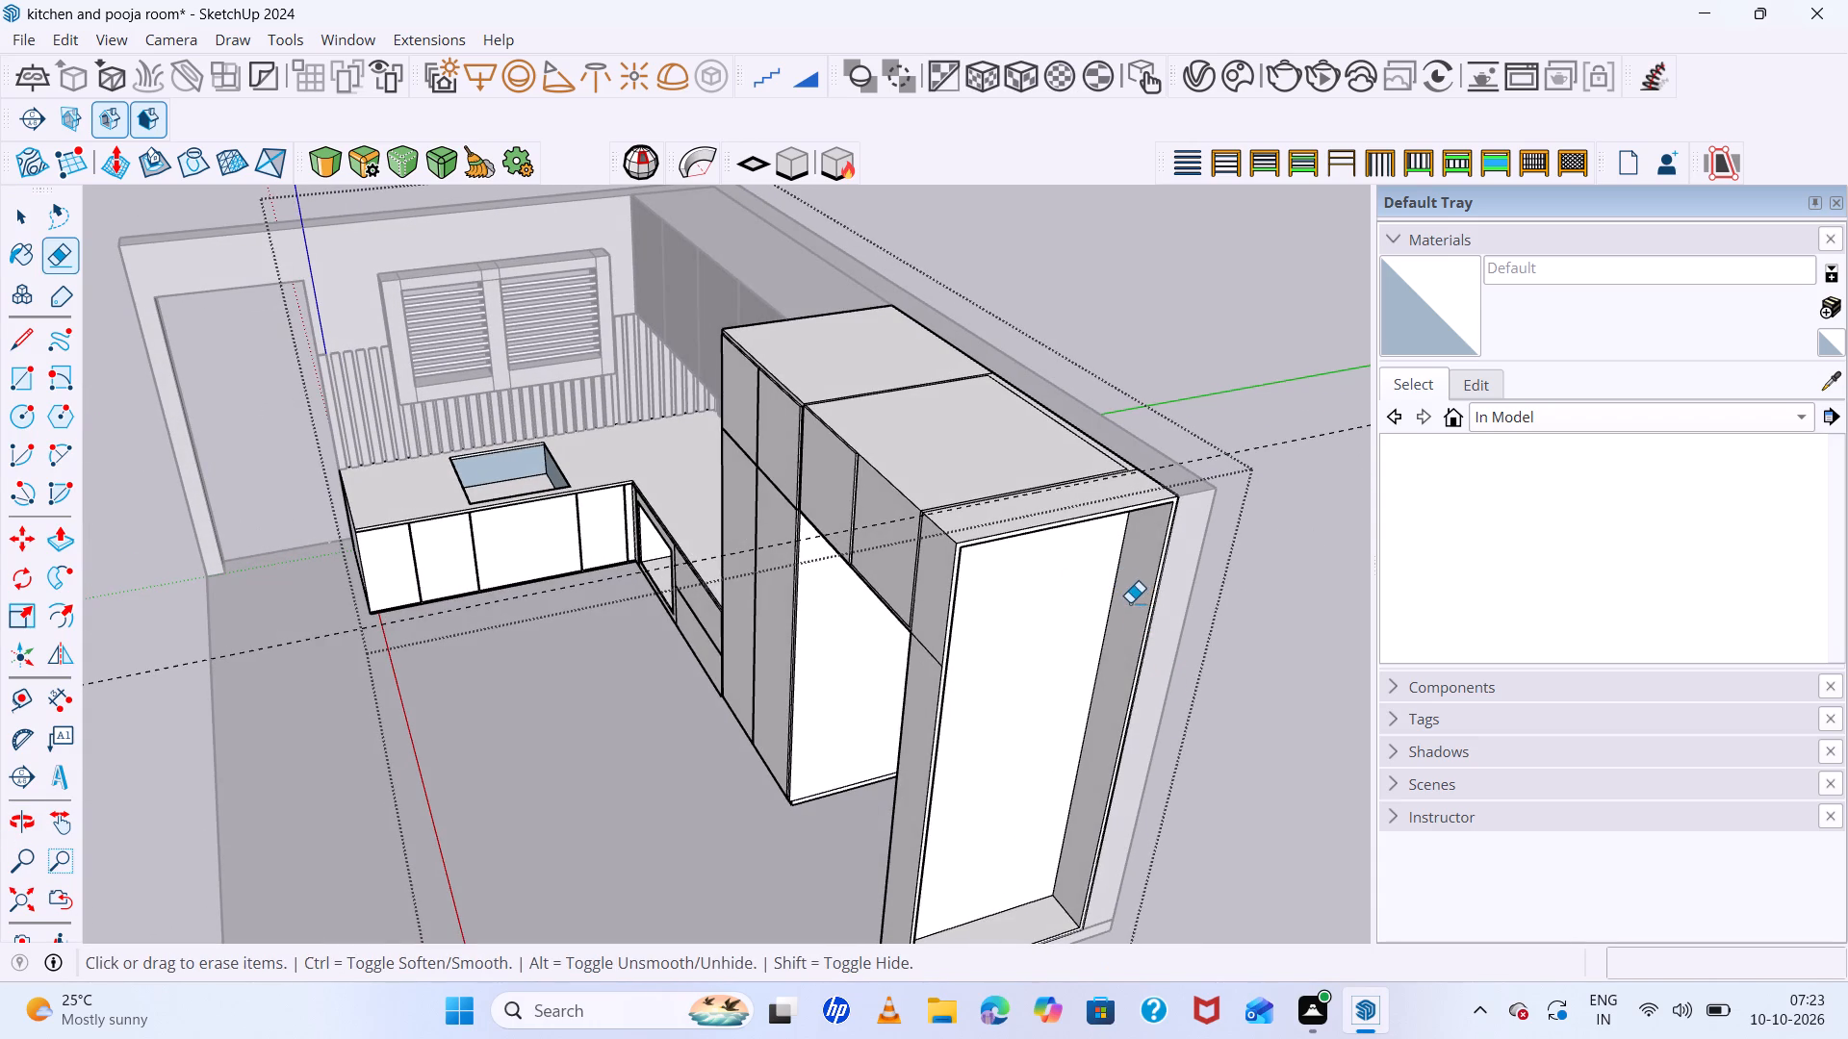
scroll(925, 599, down, 13)
scroll(881, 641, up, 5)
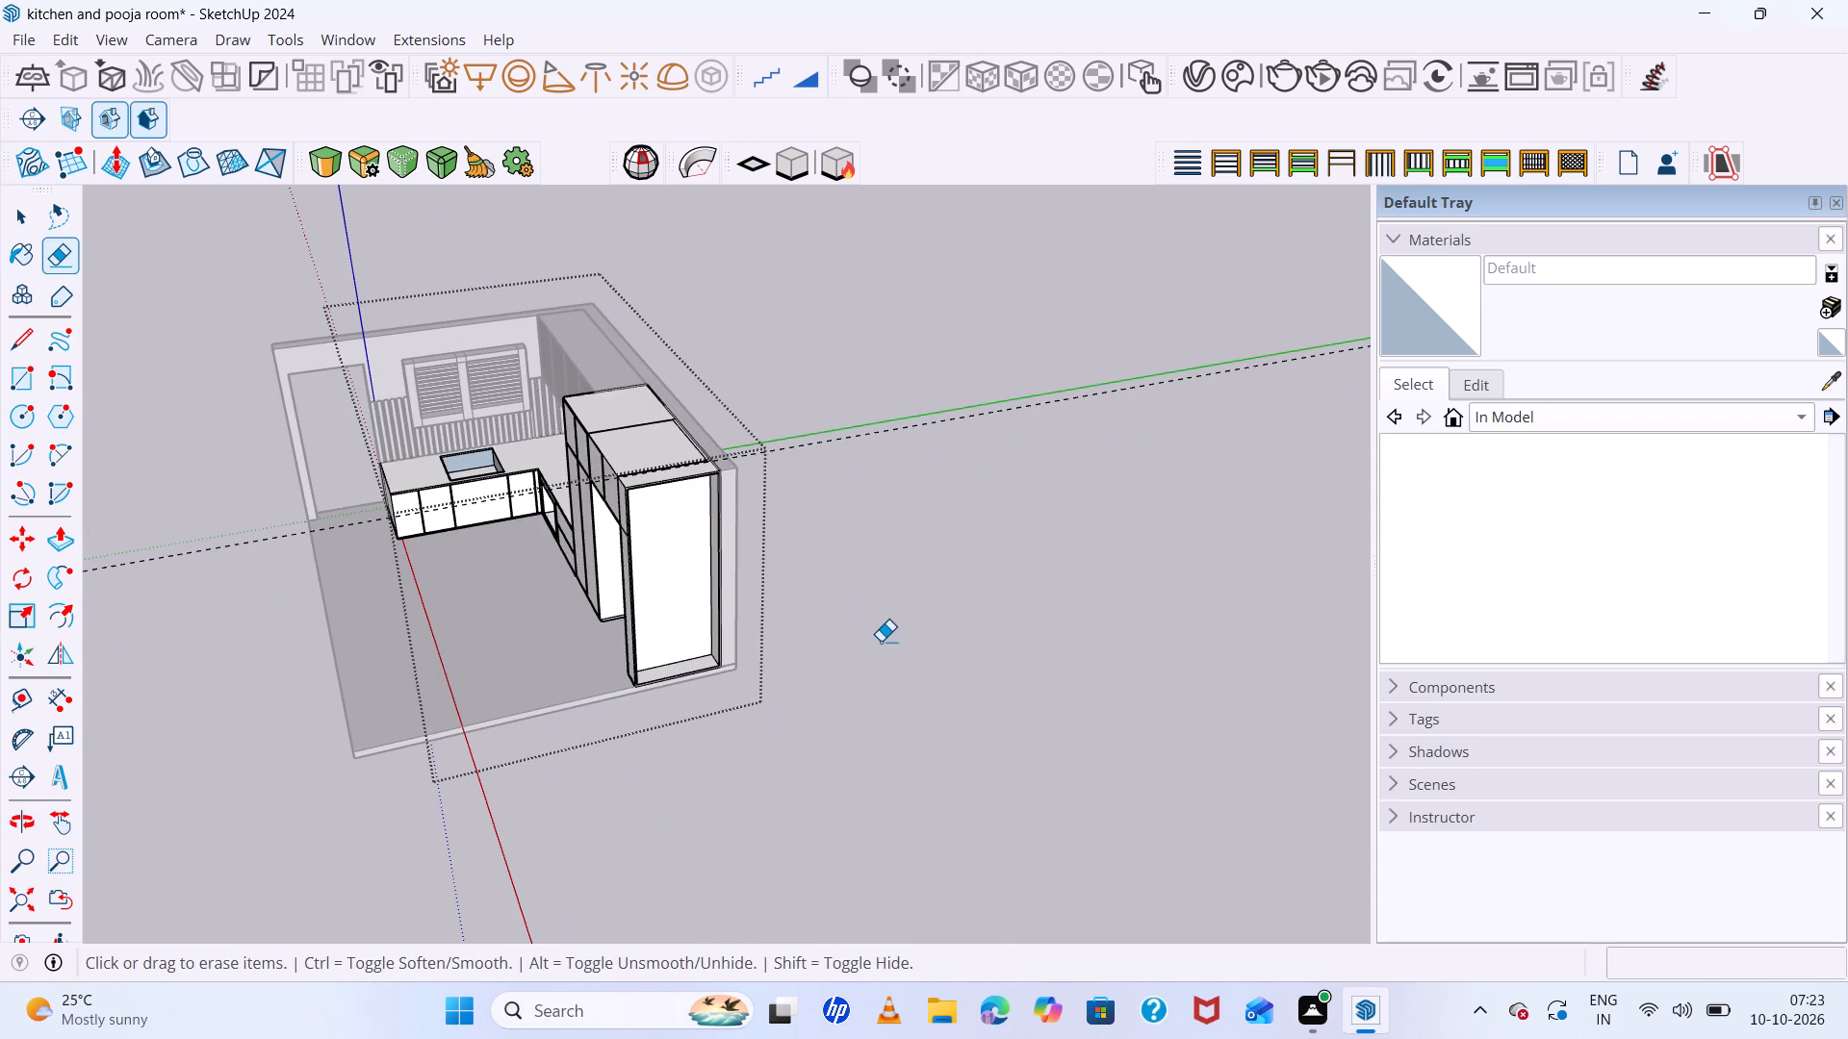
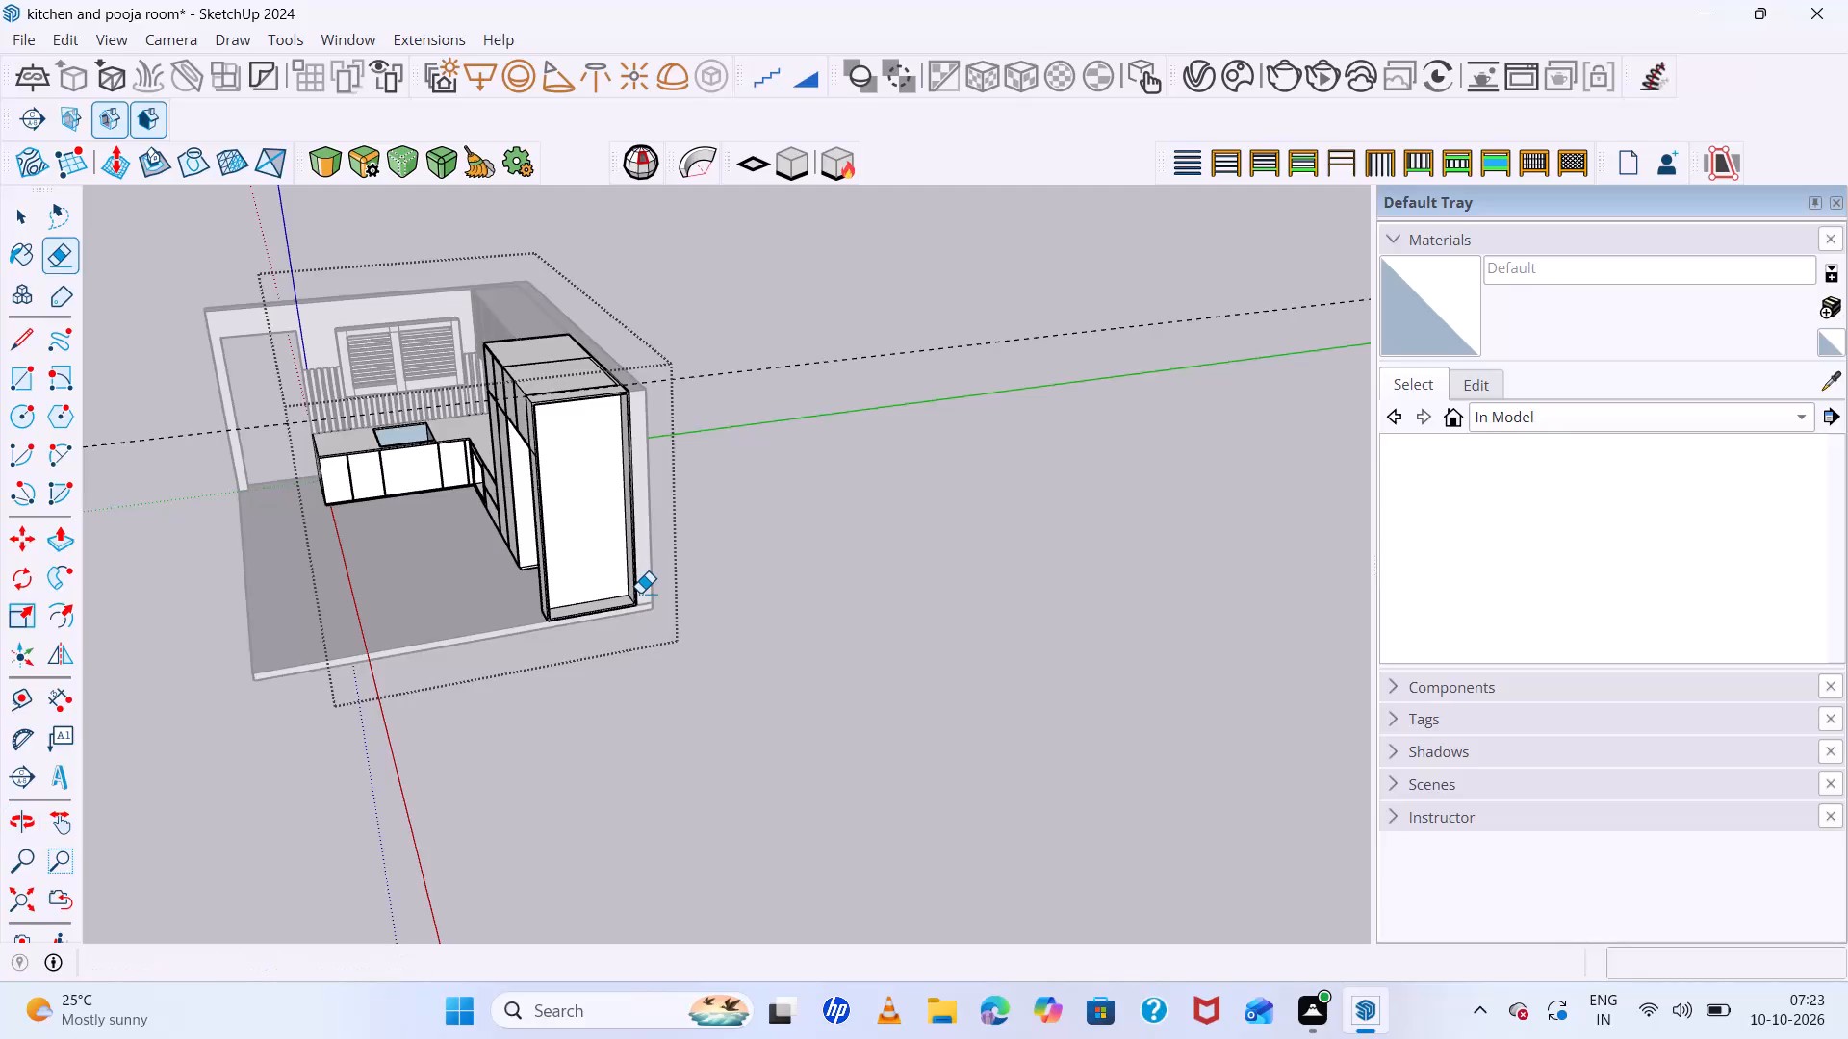
Copy the recess's bottom face straight up to the top of the tall end cabinet's opening, dividing the 9' 10" distance into 8 equal spaces.
scroll(568, 565, up, 5)
scroll(584, 554, down, 7)
middle_drag(589, 558, 648, 746)
middle_click(648, 746)
scroll(654, 705, up, 10)
key(space)
click(614, 669)
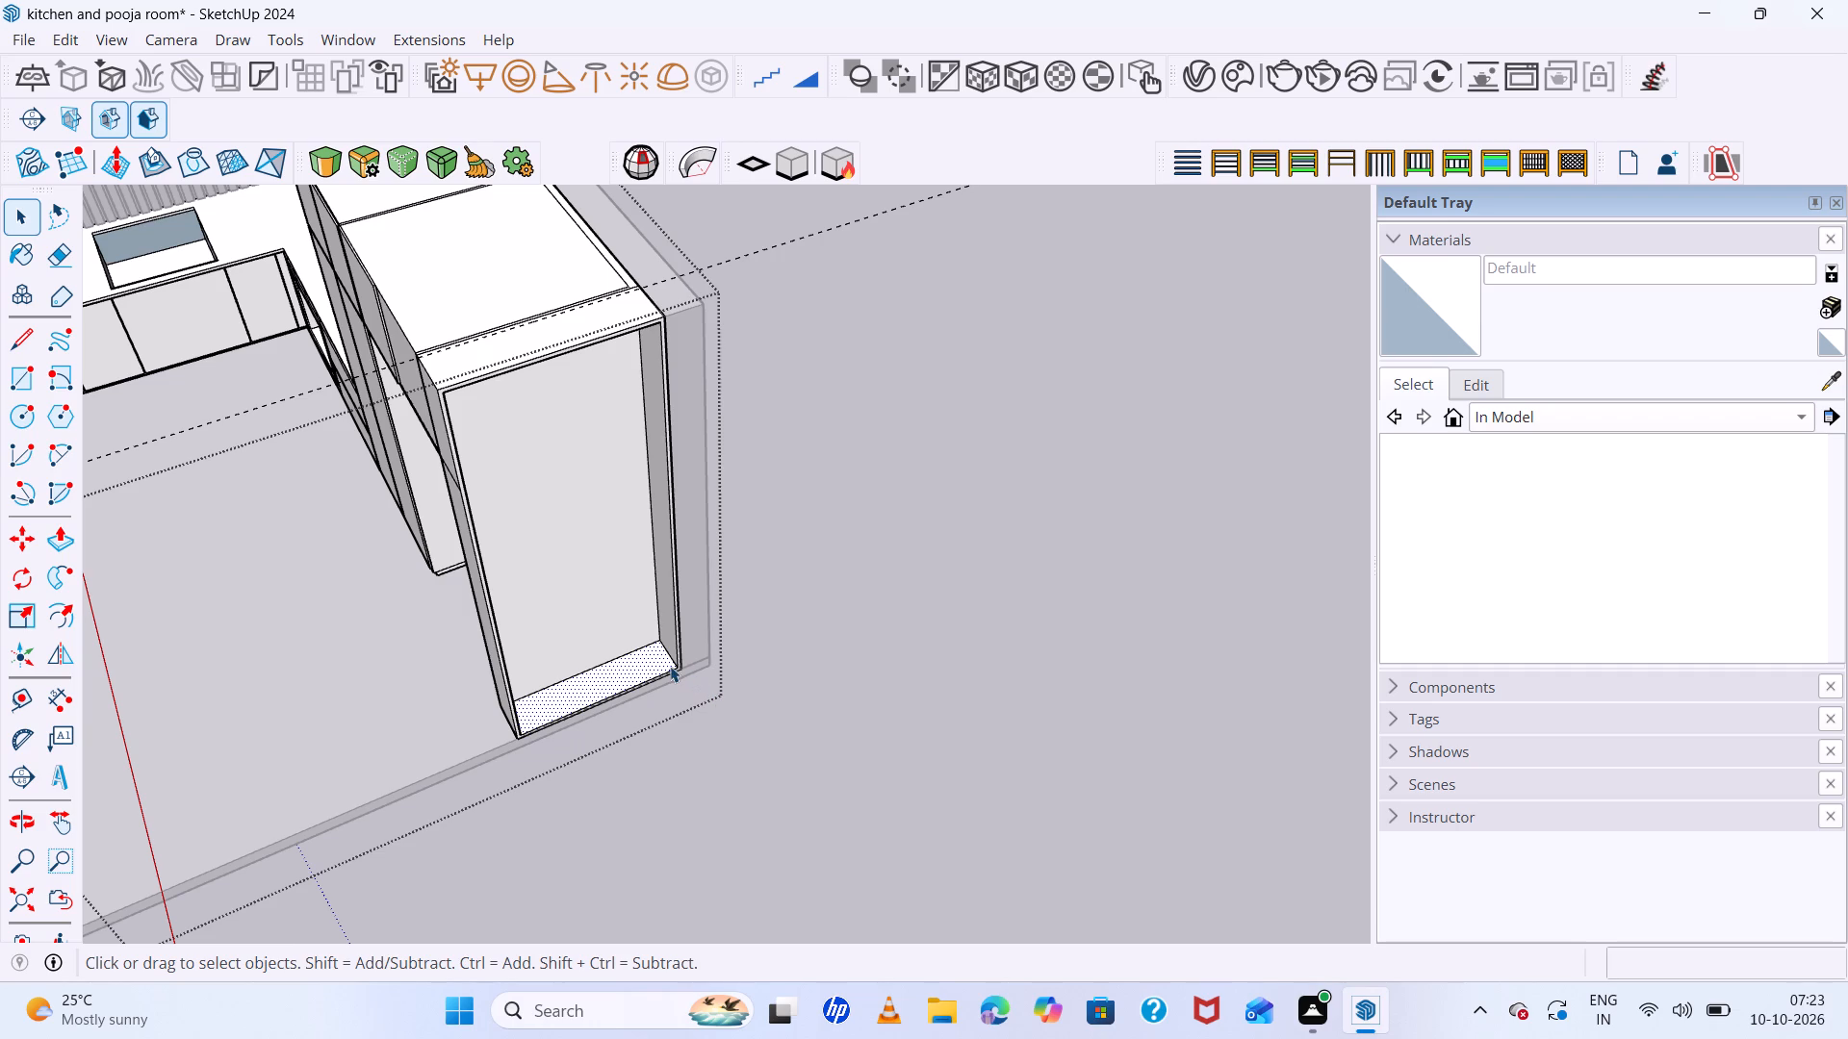
key(m)
scroll(671, 669, up, 5)
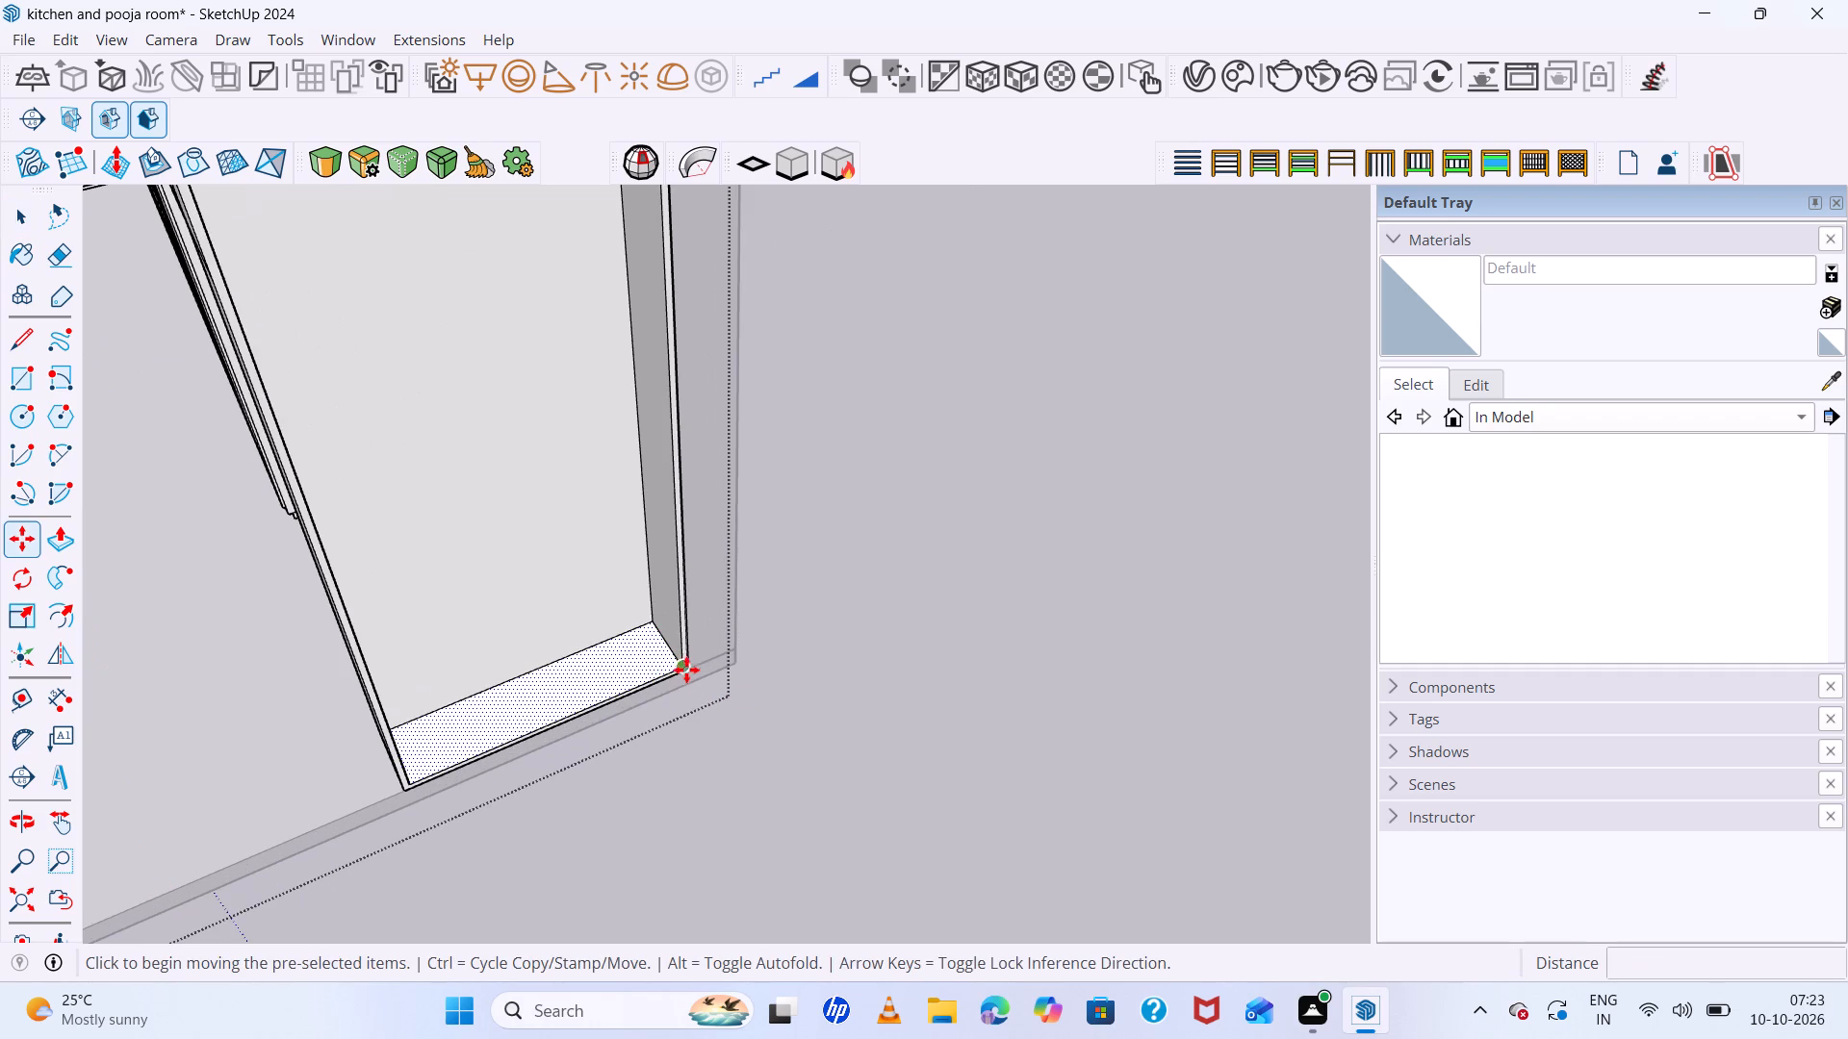
click(683, 666)
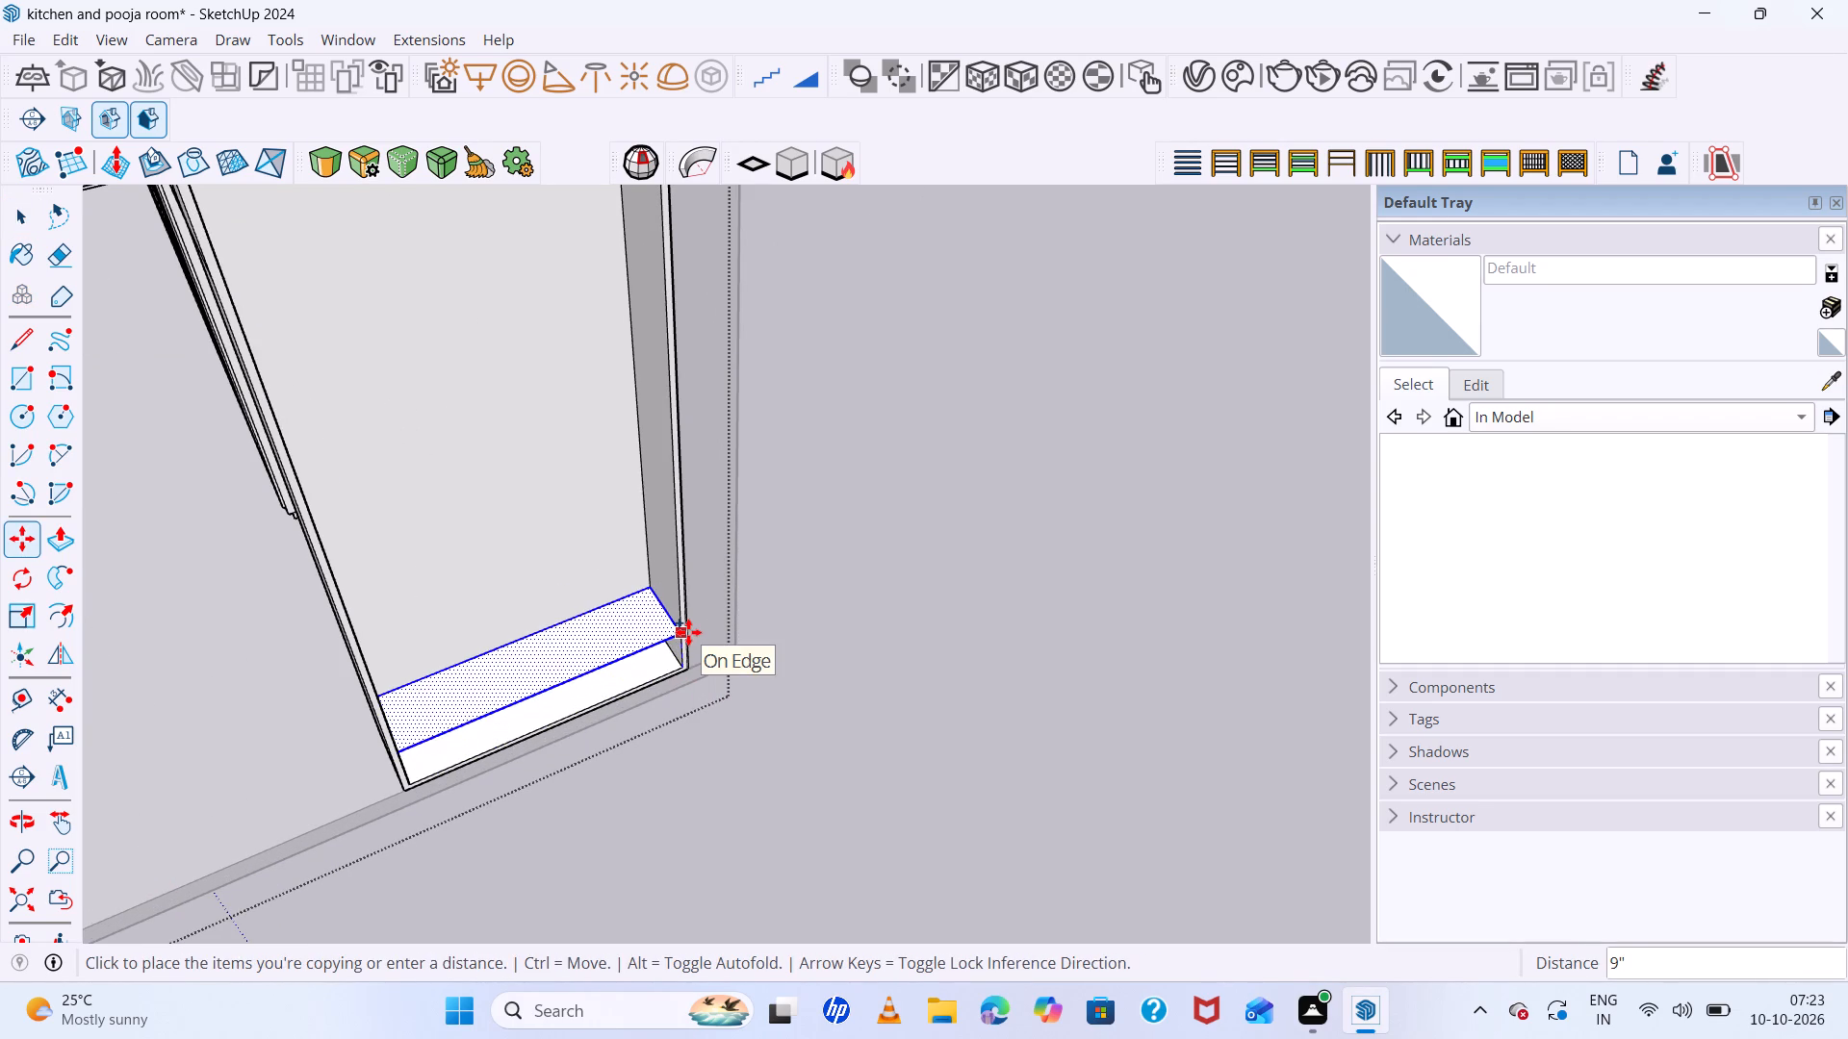
key(Up)
scroll(697, 564, down, 2)
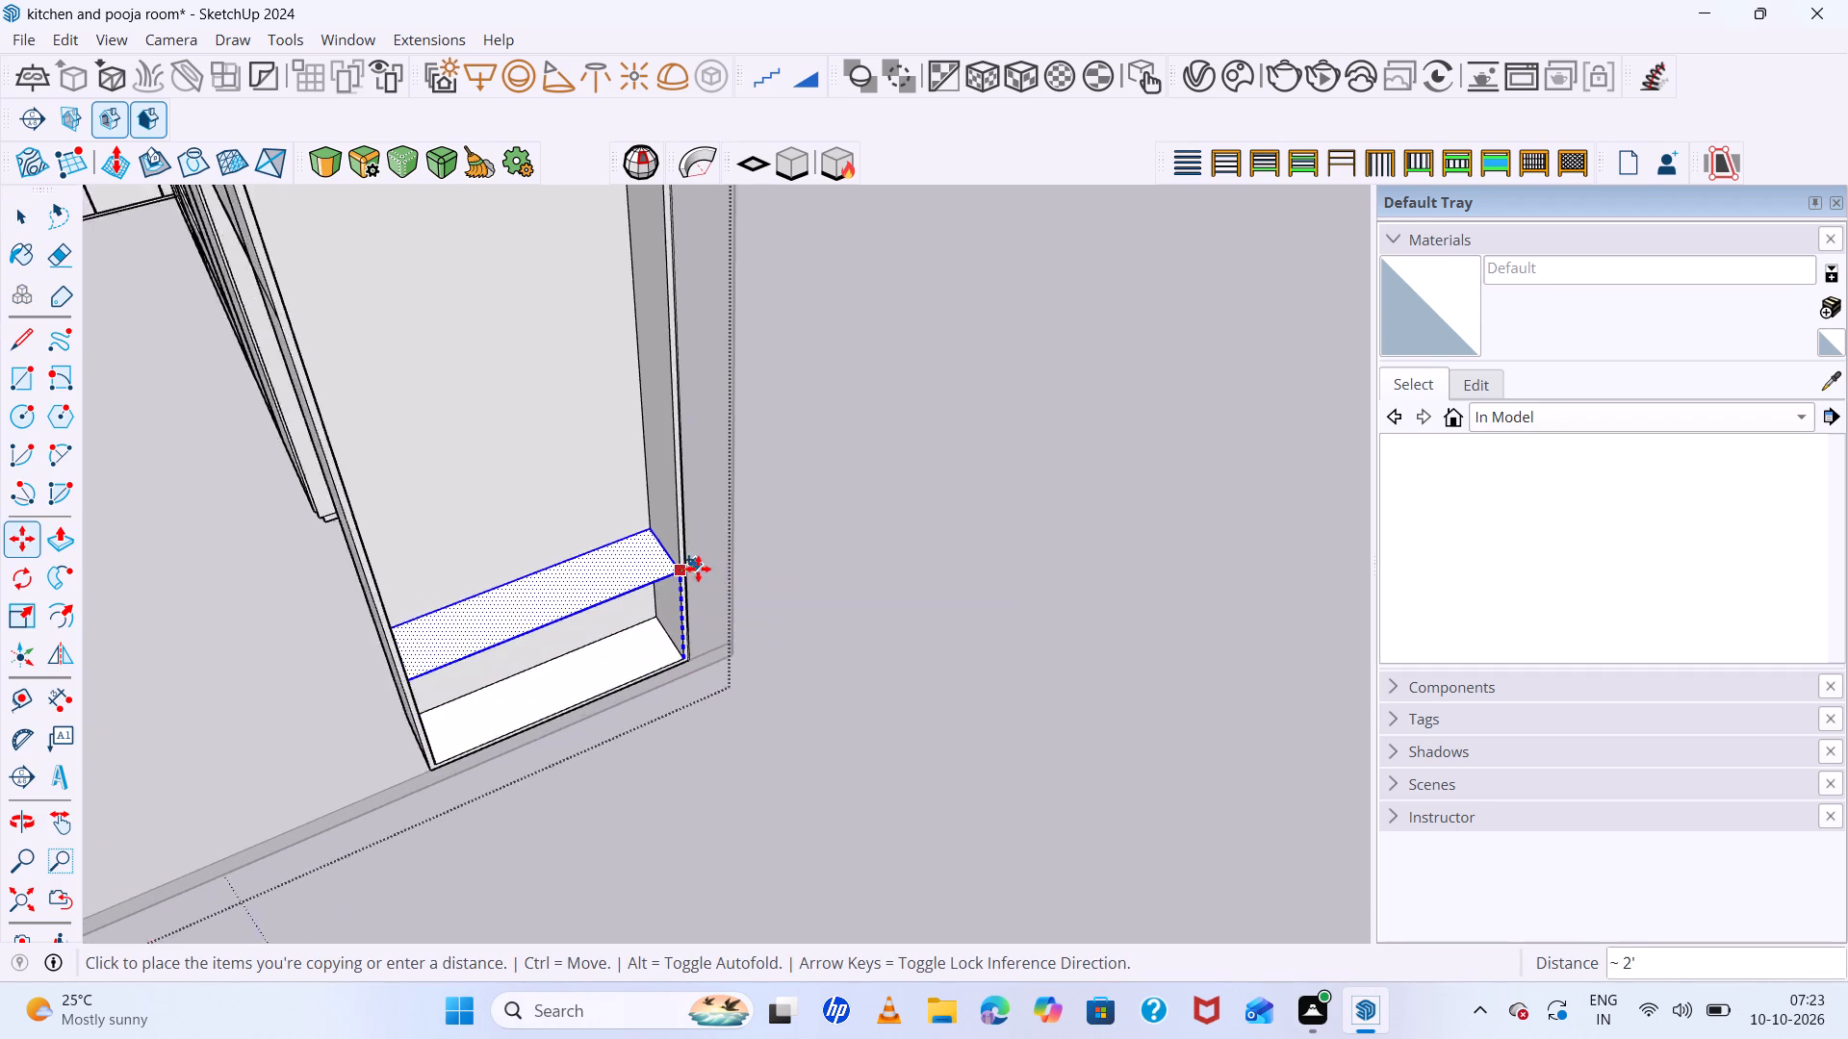
scroll(698, 569, down, 7)
scroll(670, 421, up, 9)
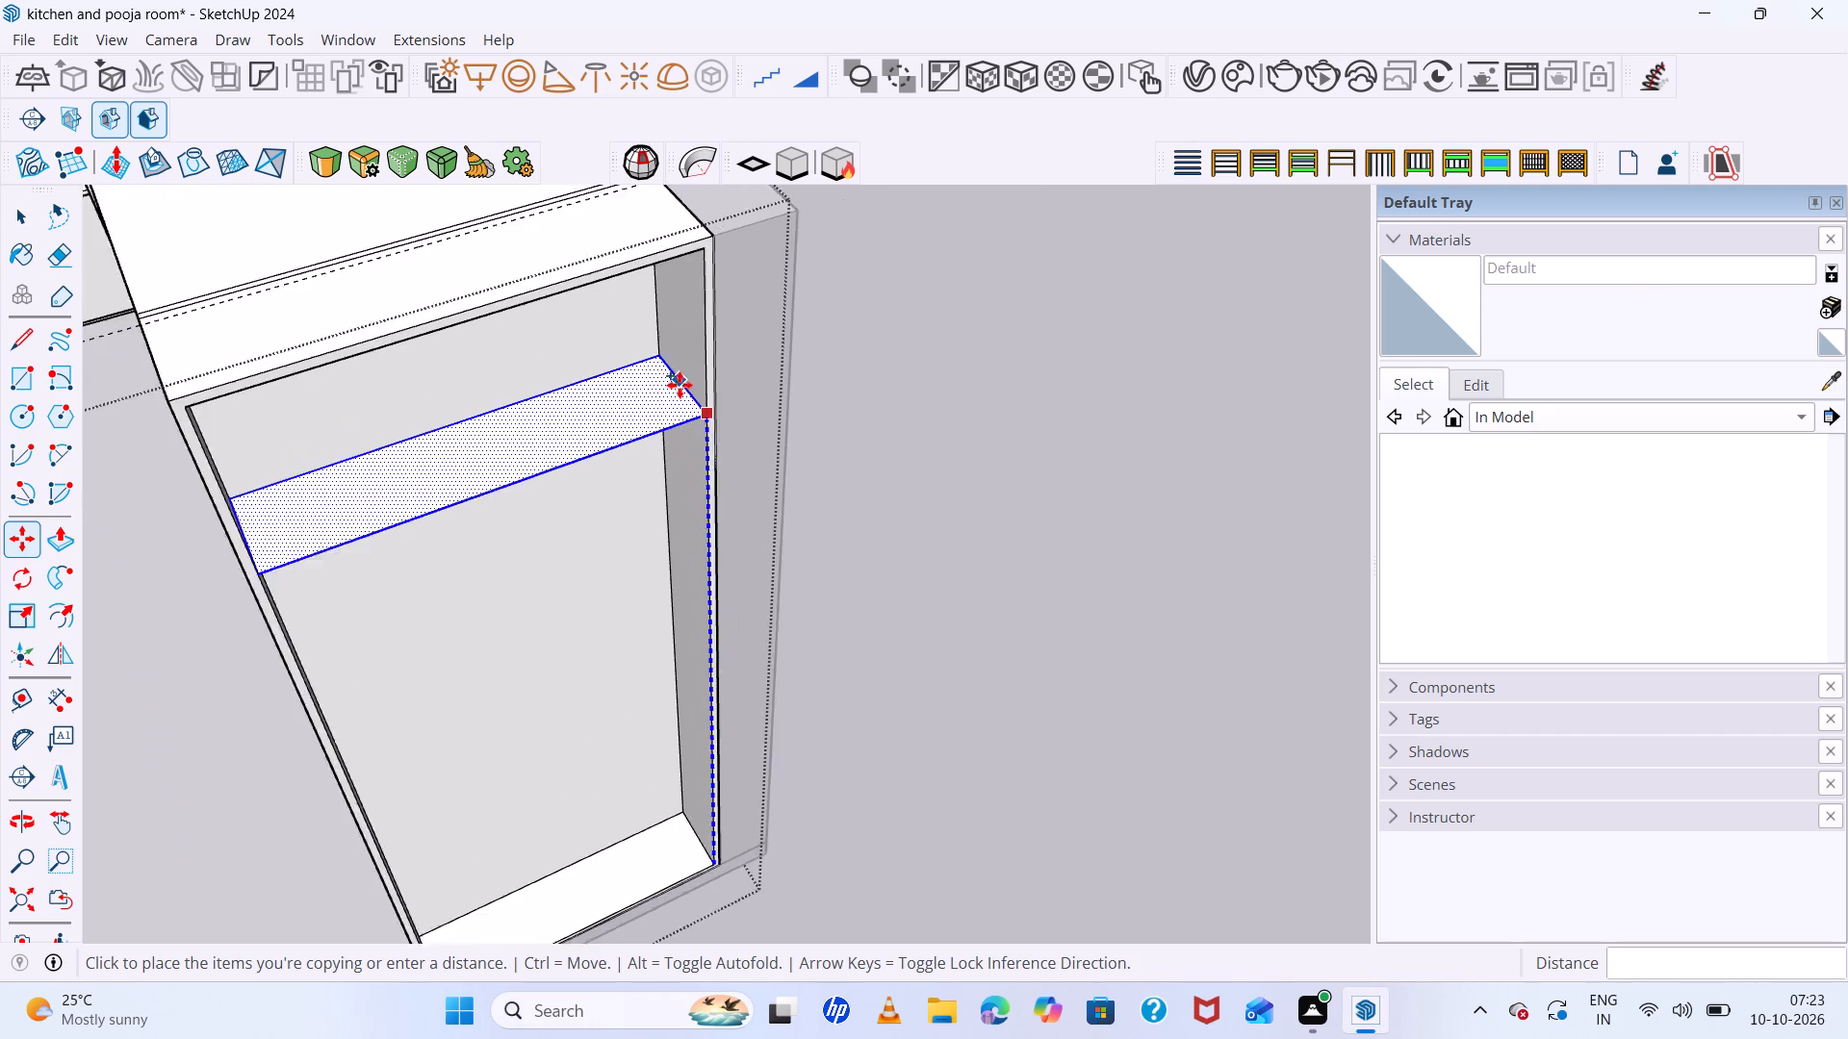
scroll(680, 385, up, 2)
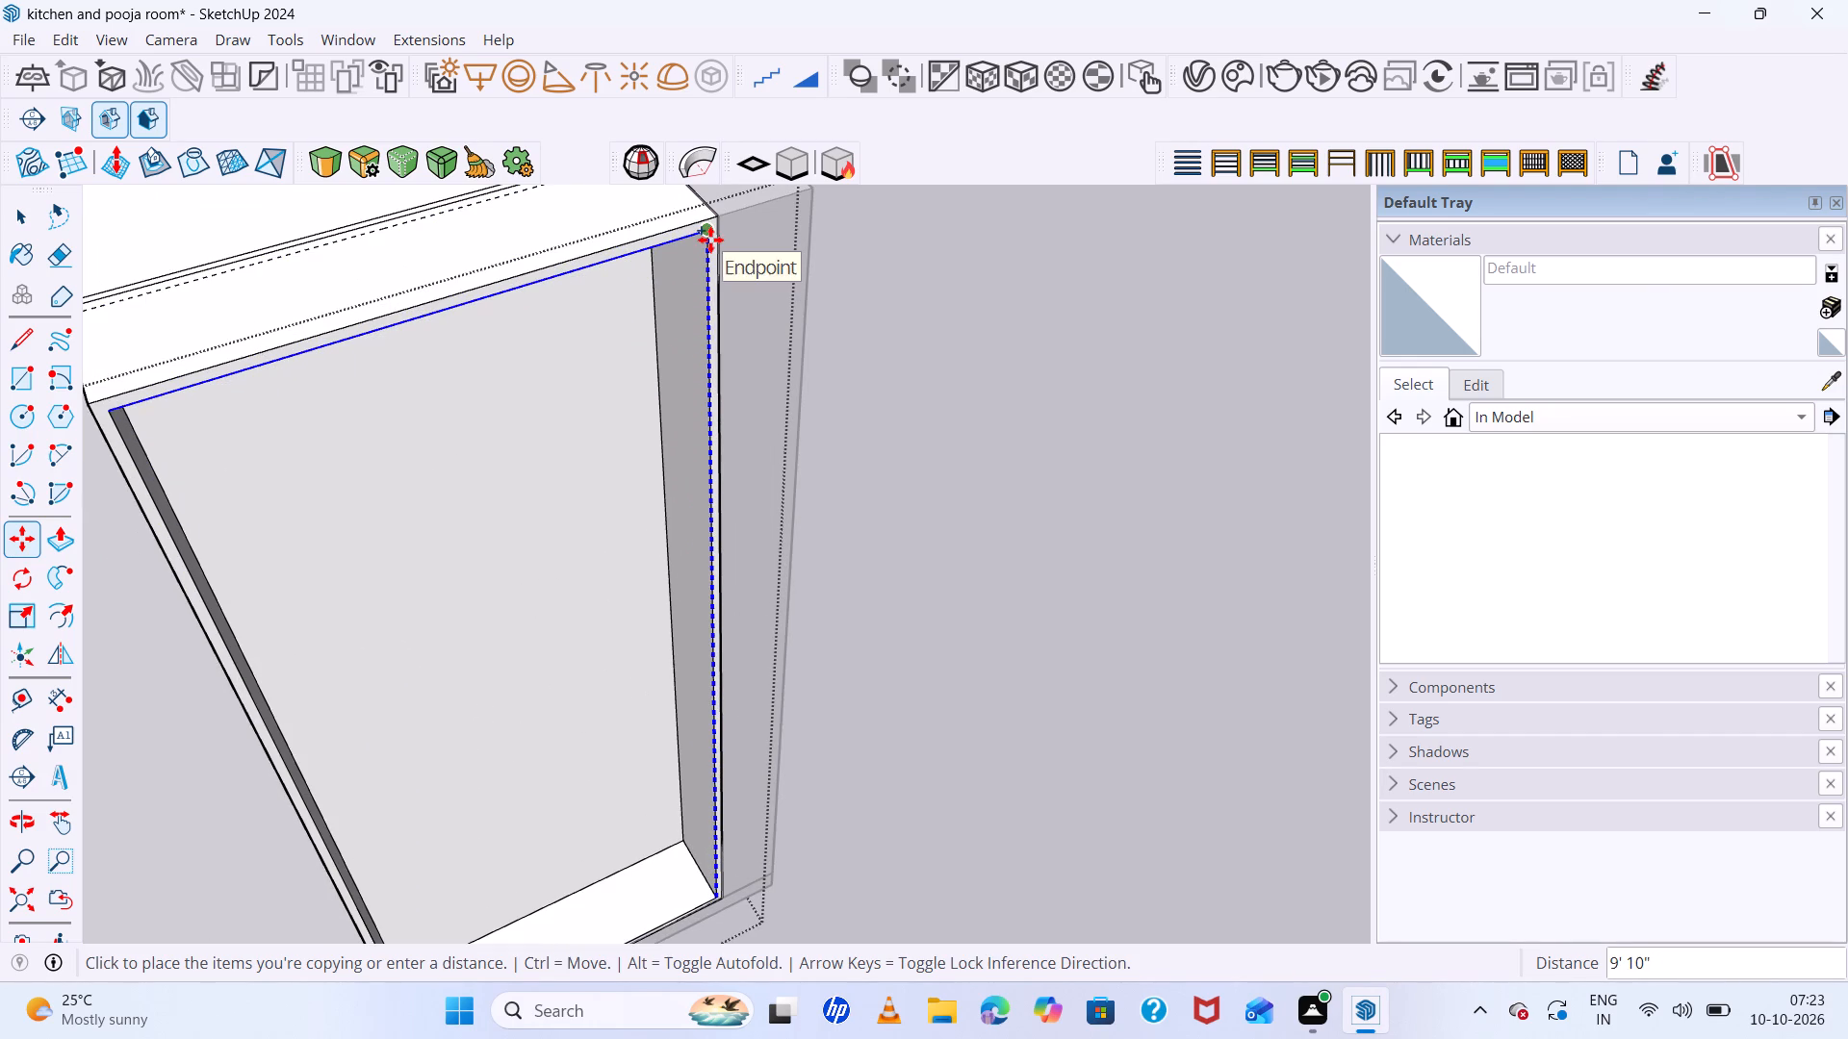
click(710, 240)
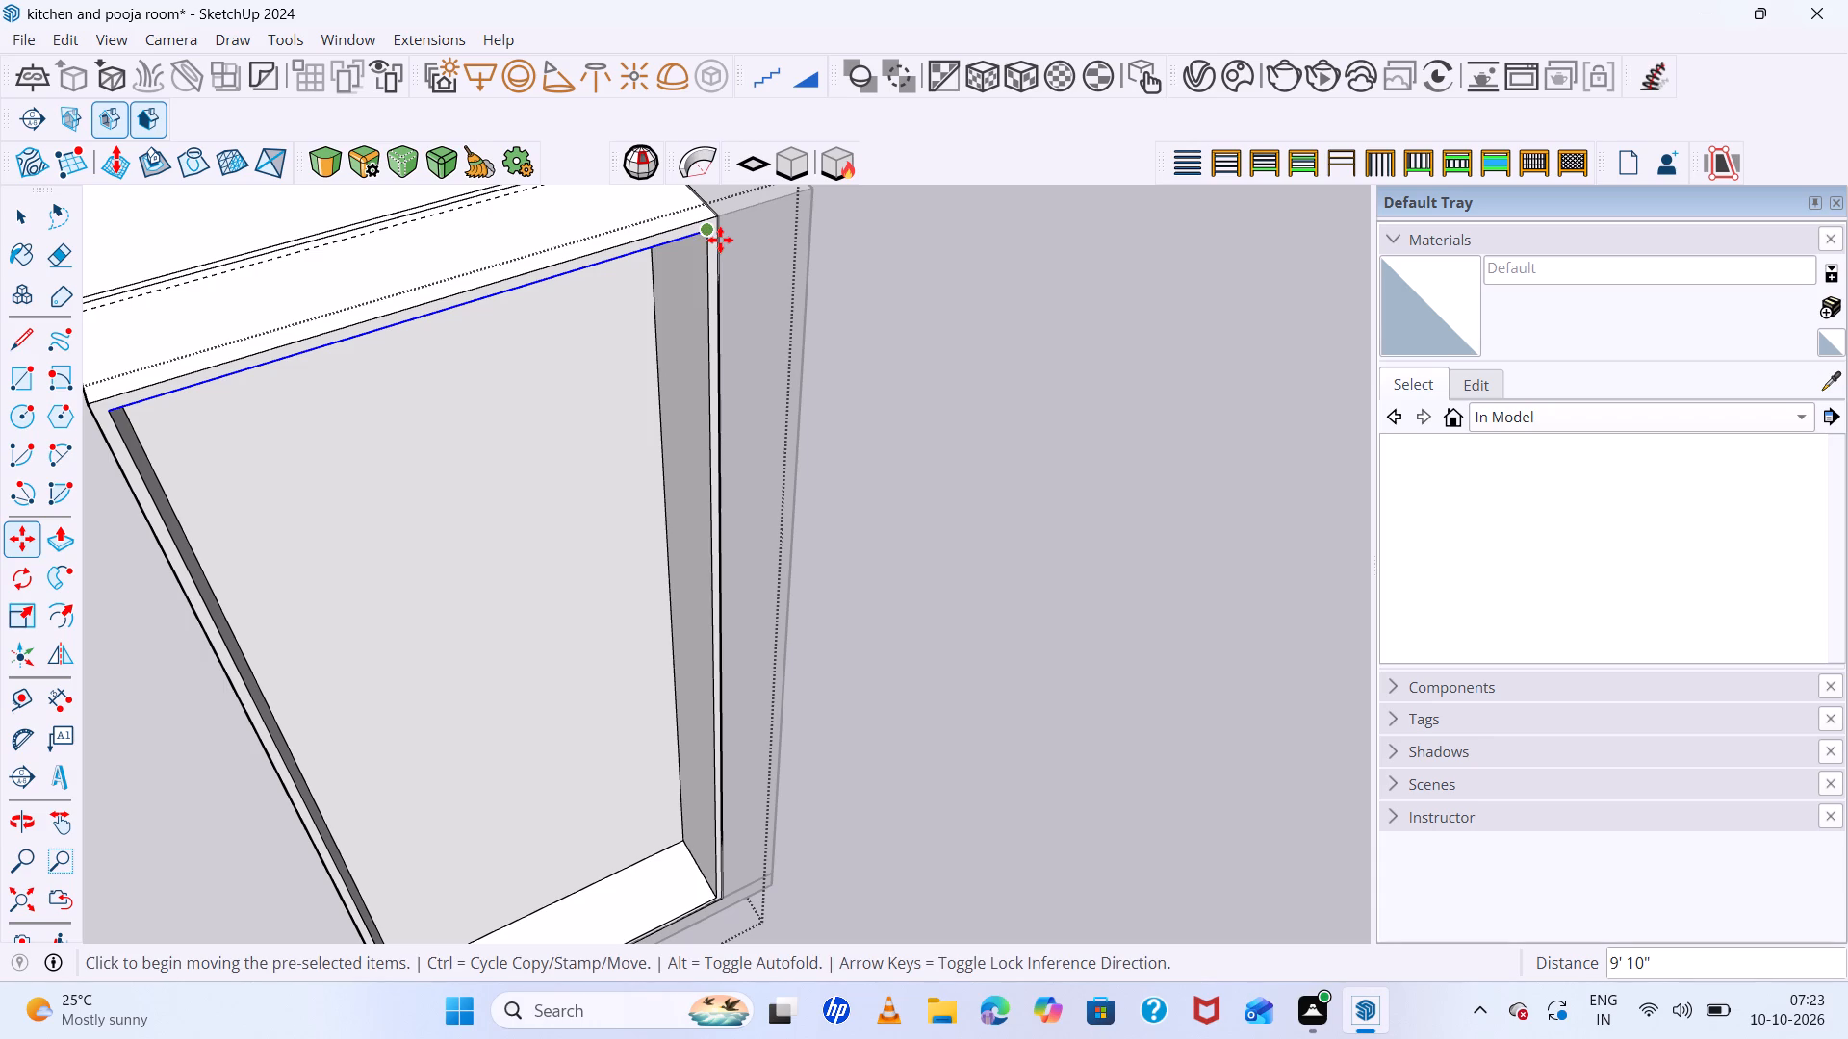
text(8/)
key(Return)
Push/pull the highest shelf face in the tall end cabinet's recess to a thickness of 0.5".
scroll(924, 464, down, 9)
scroll(845, 533, down, 5)
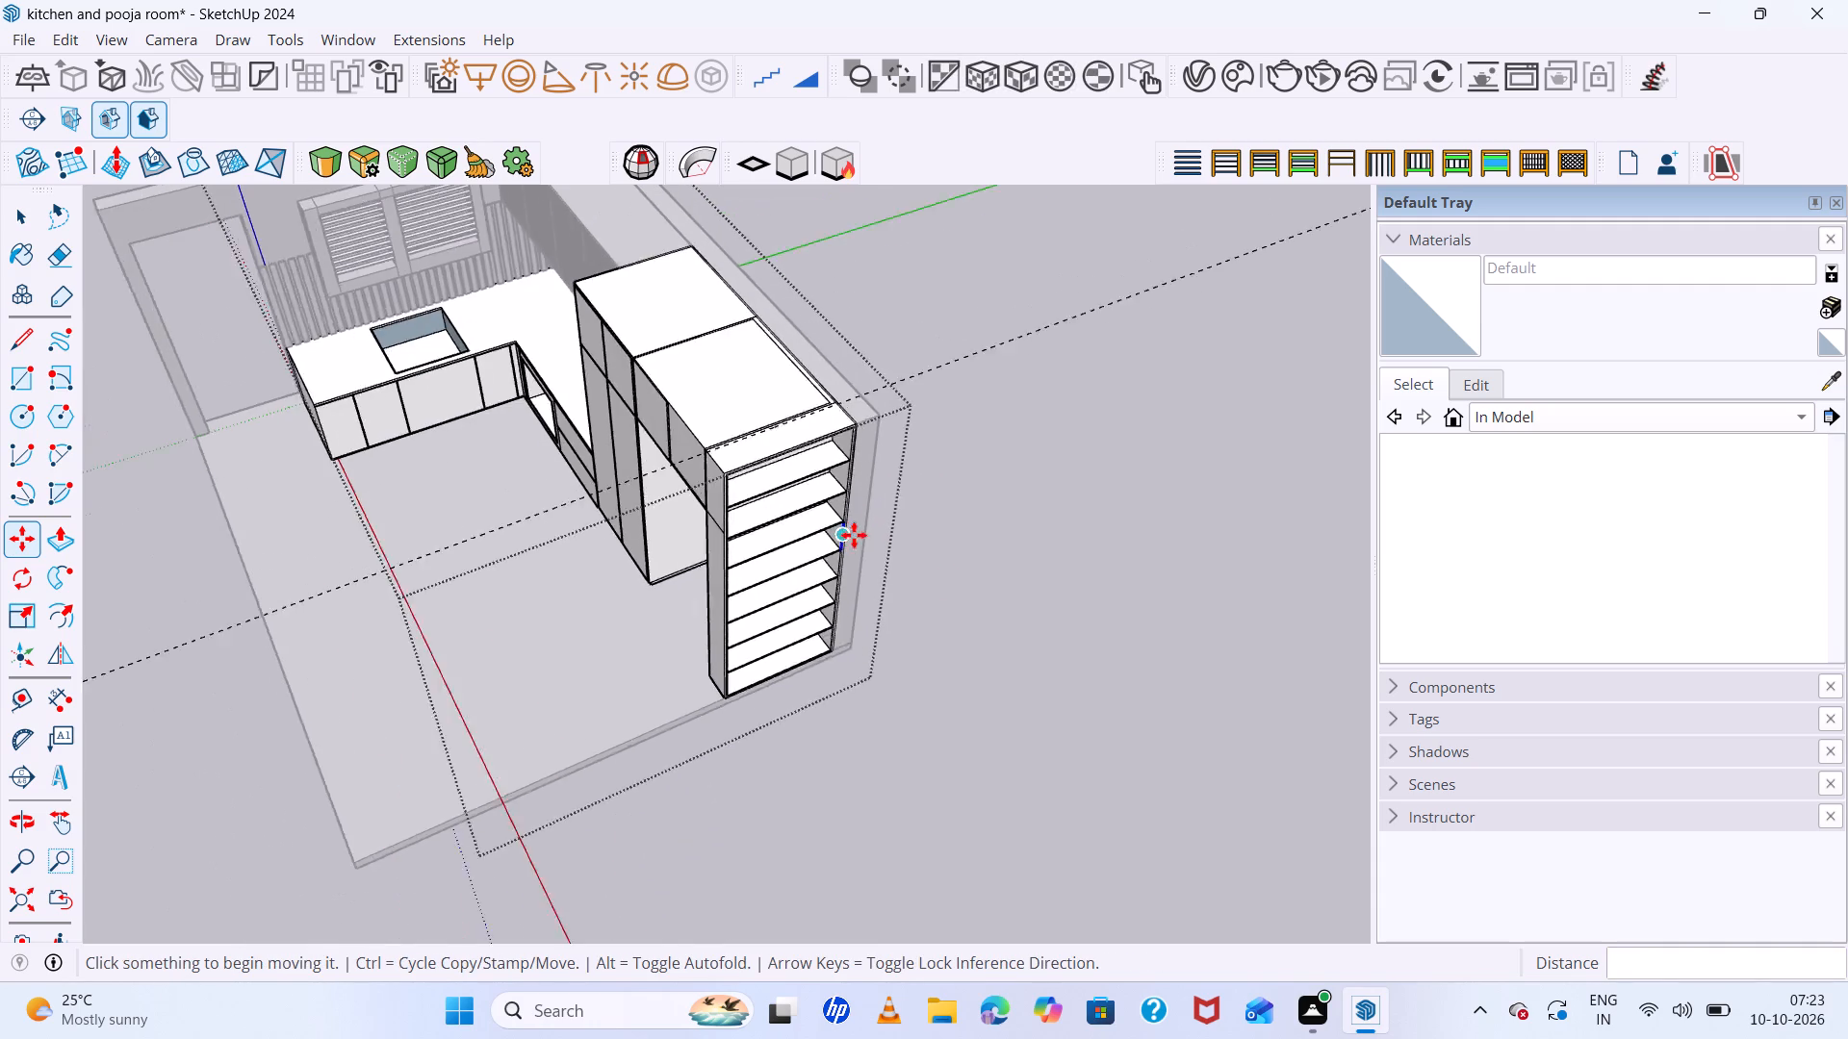
middle_drag(1075, 631, 1016, 288)
scroll(583, 503, up, 6)
scroll(939, 533, down, 5)
middle_drag(1059, 543, 1006, 663)
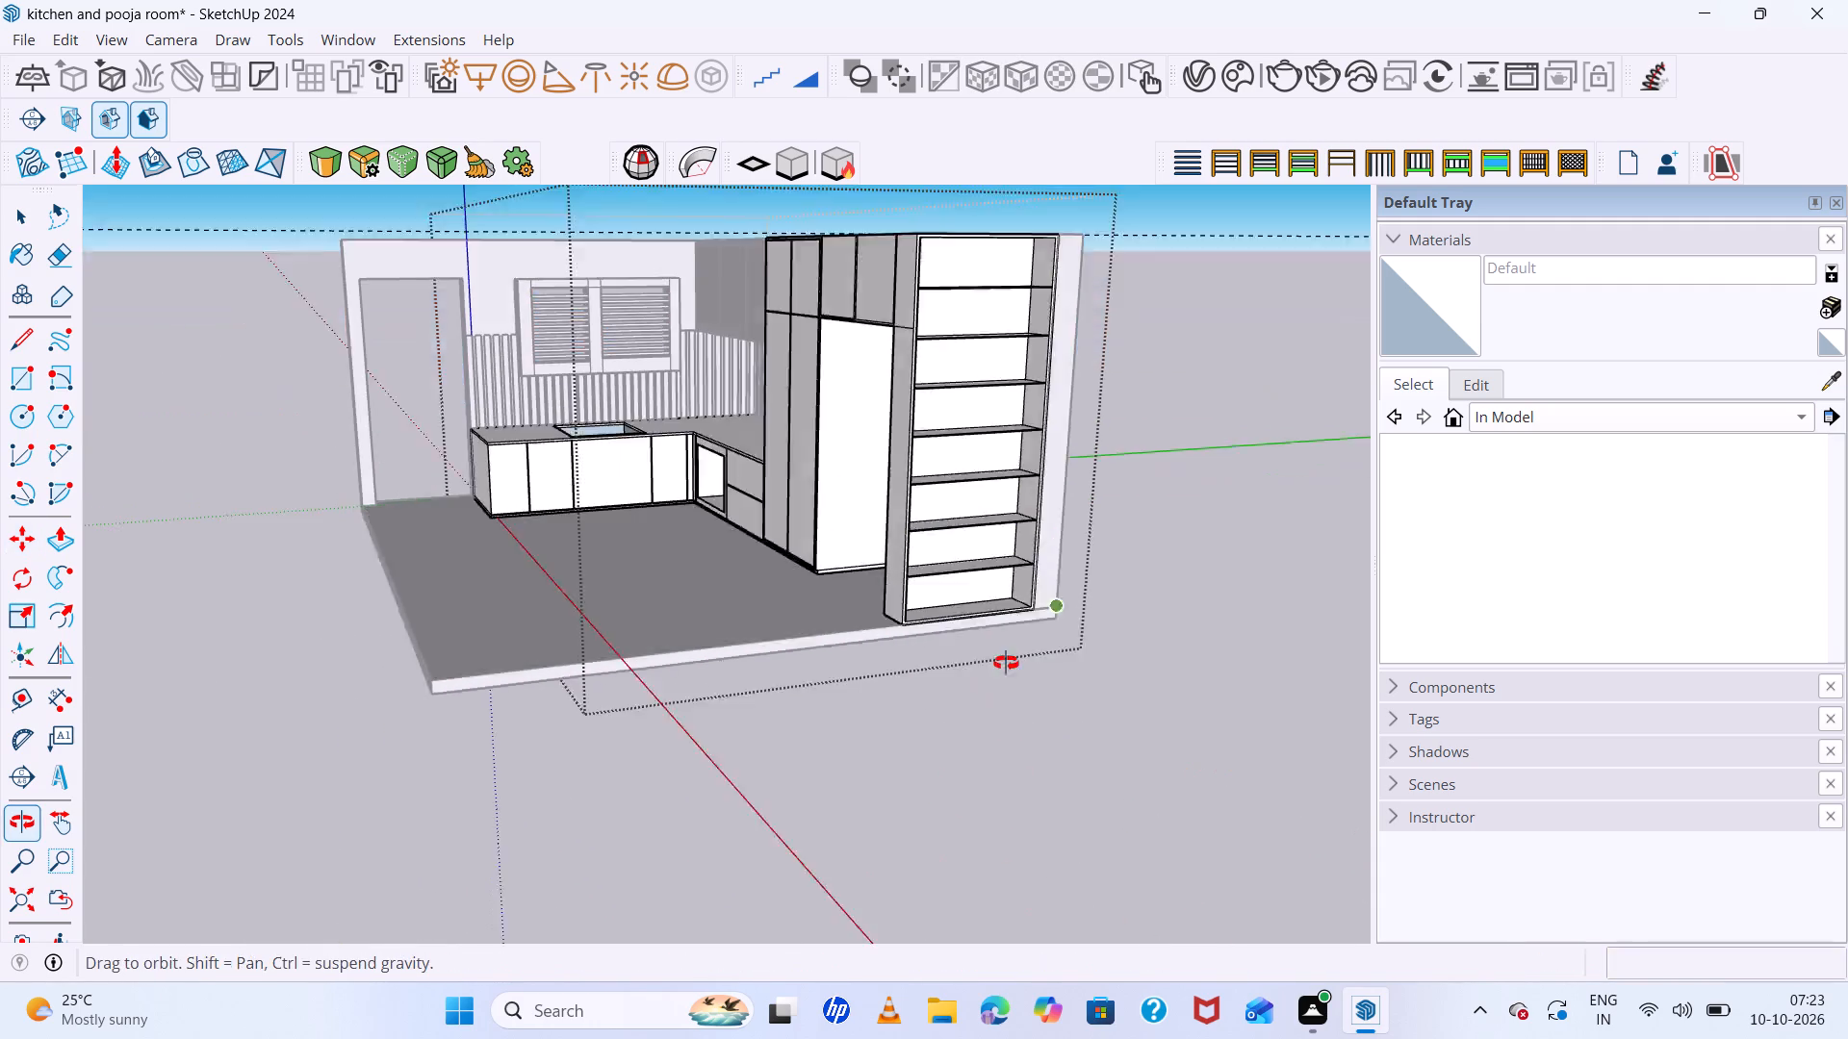
middle_drag(1006, 663, 964, 717)
scroll(900, 476, up, 5)
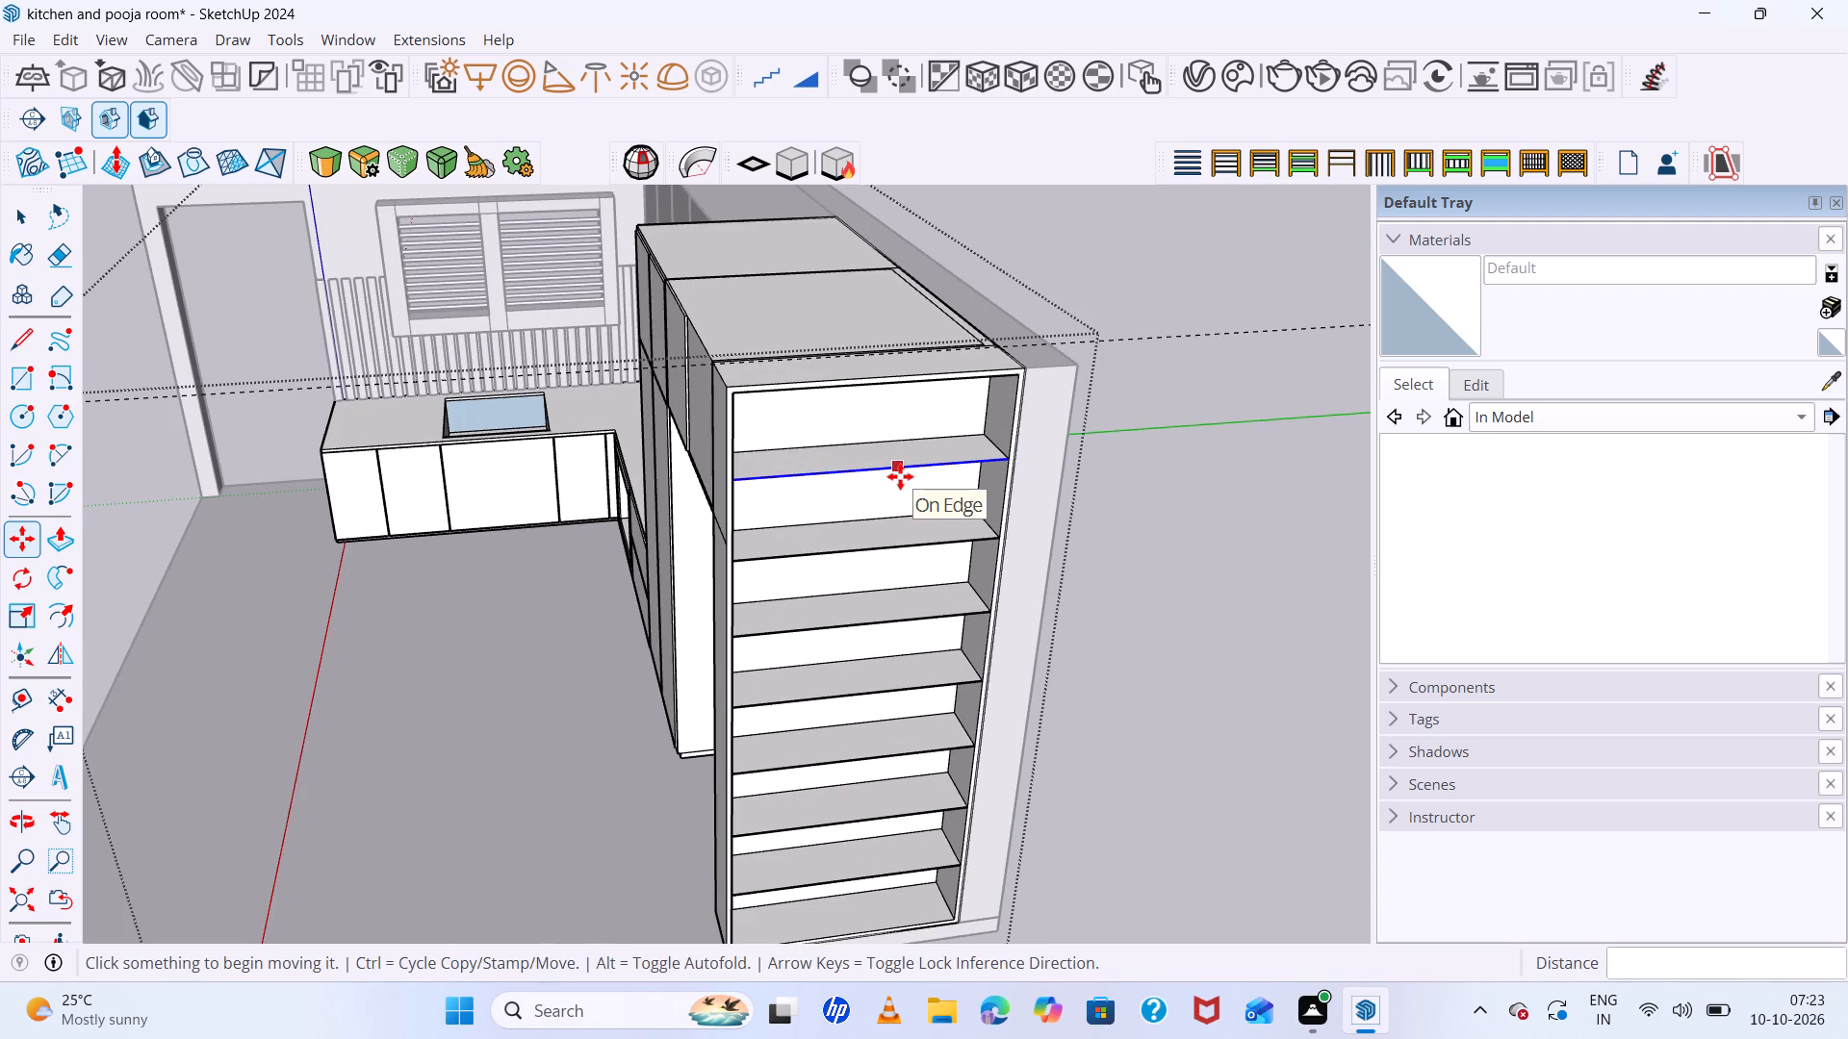
scroll(900, 475, up, 4)
key(space)
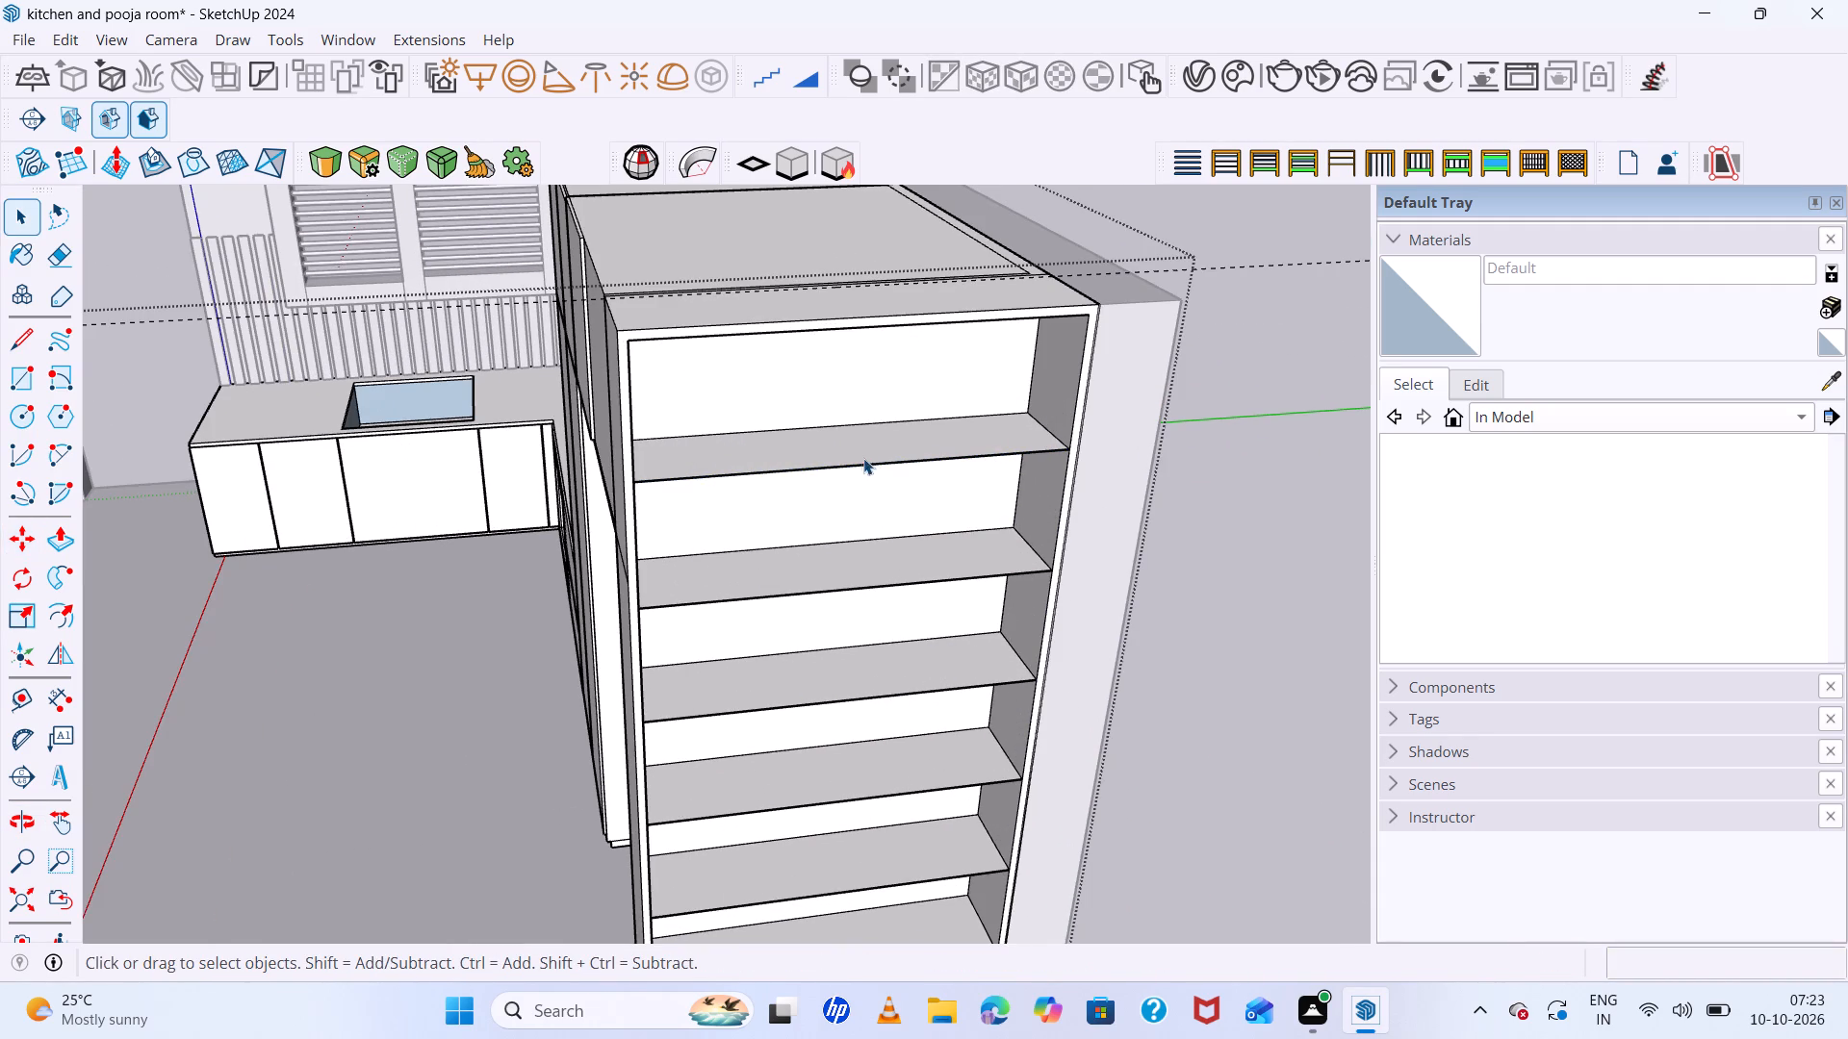
click(861, 453)
key(p)
click(861, 453)
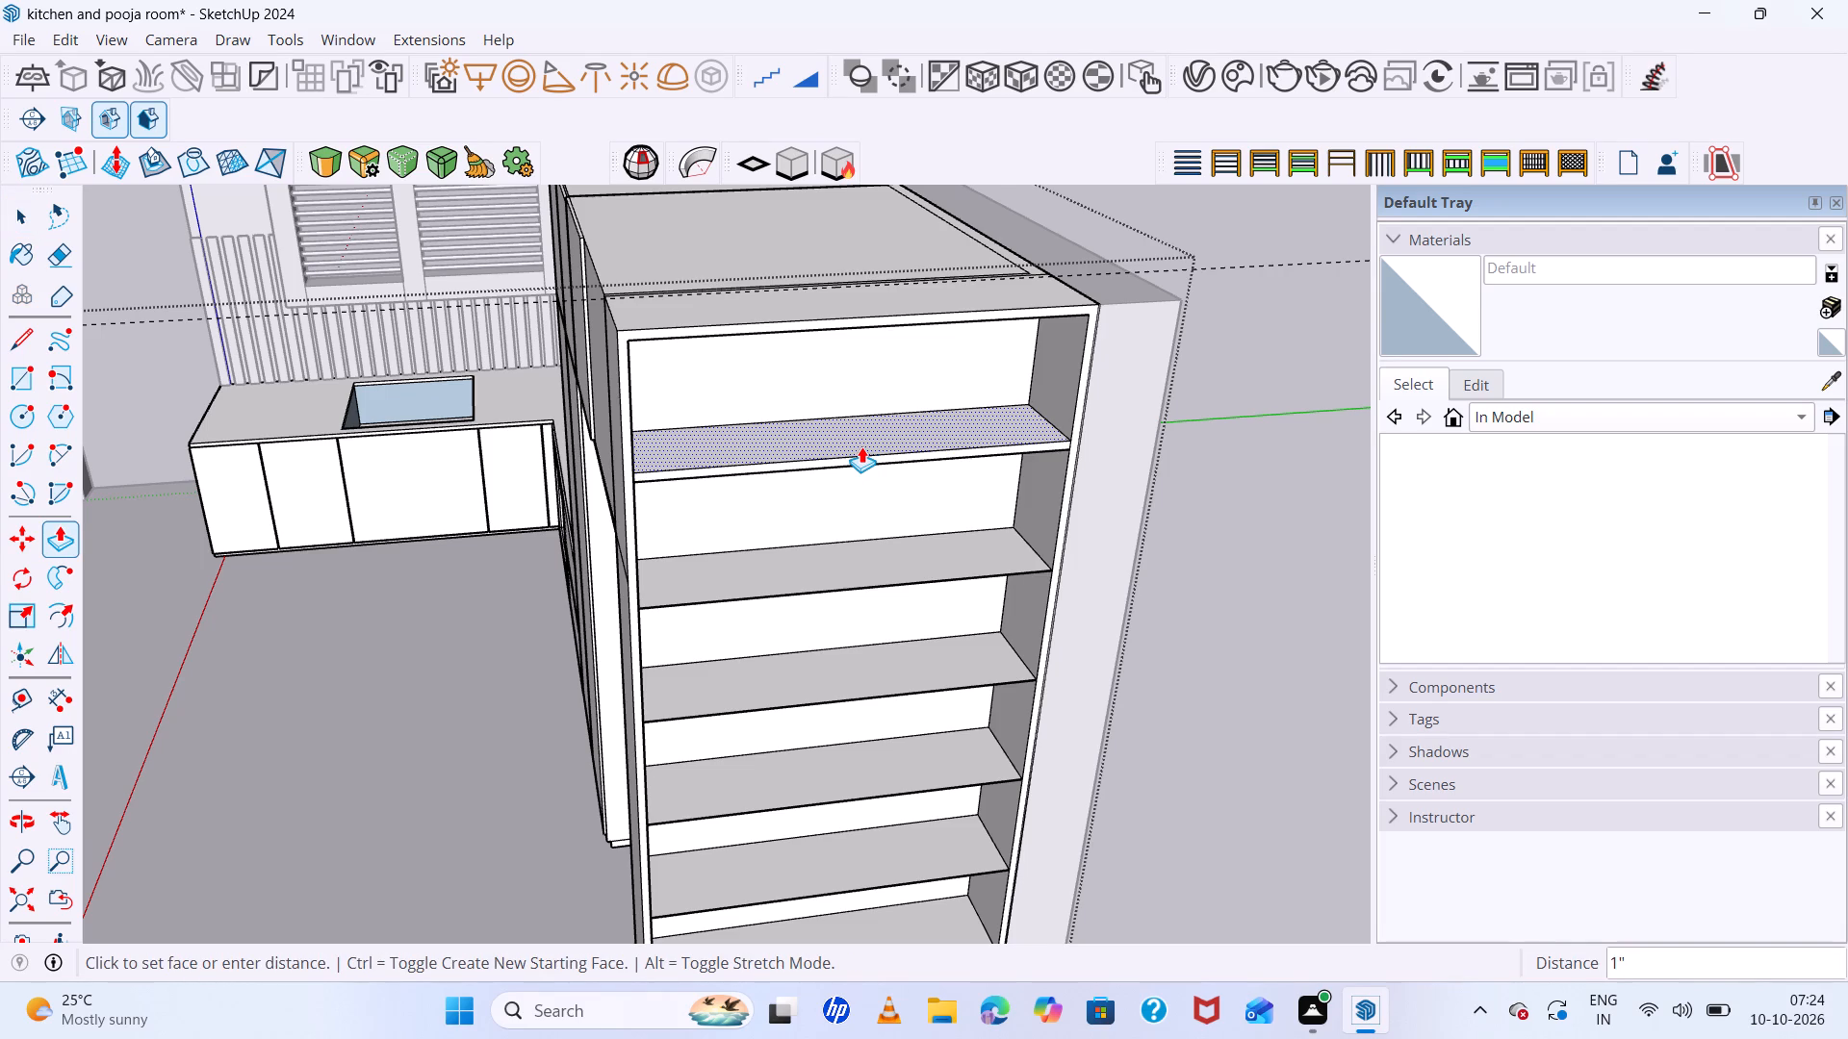
text(.5)
key(Return)
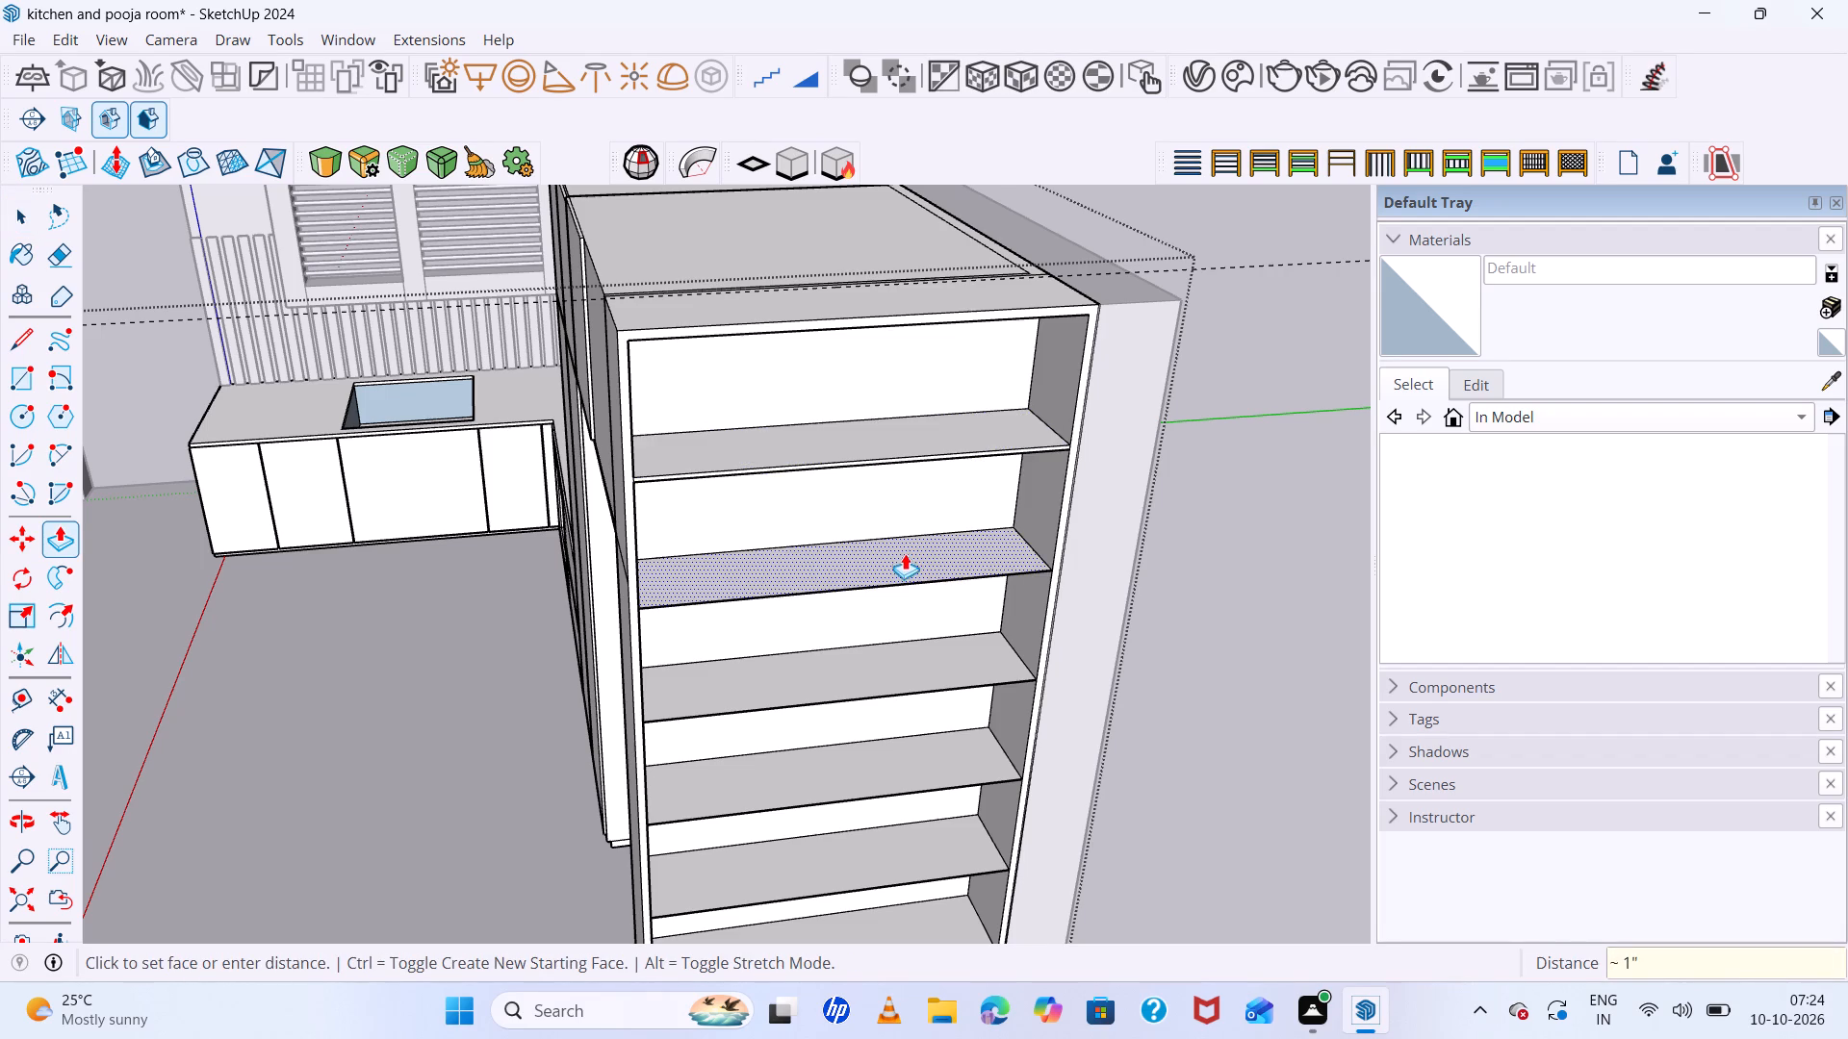
Repeat the 0.5" thickness on the six remaining shelf faces below and exit the cabinet group.
double_click(905, 554)
double_click(920, 673)
scroll(934, 500, down, 7)
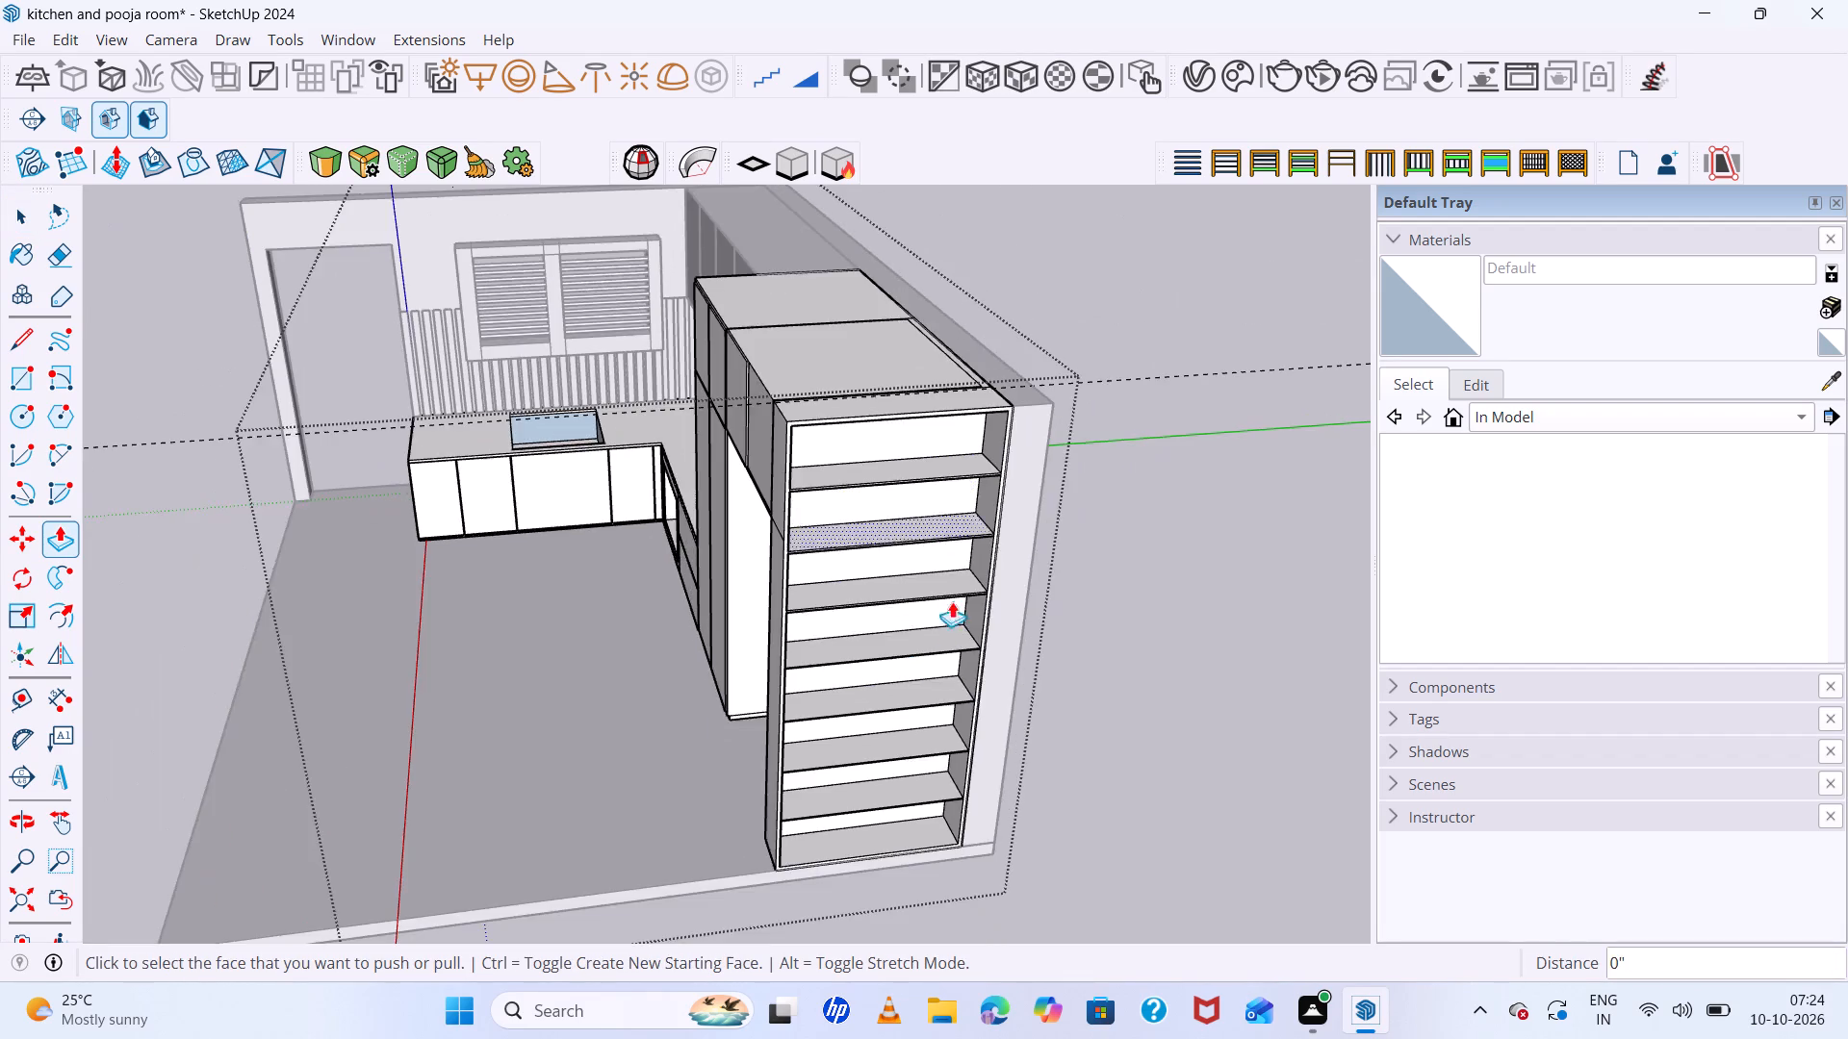
scroll(937, 660, up, 7)
double_click(896, 621)
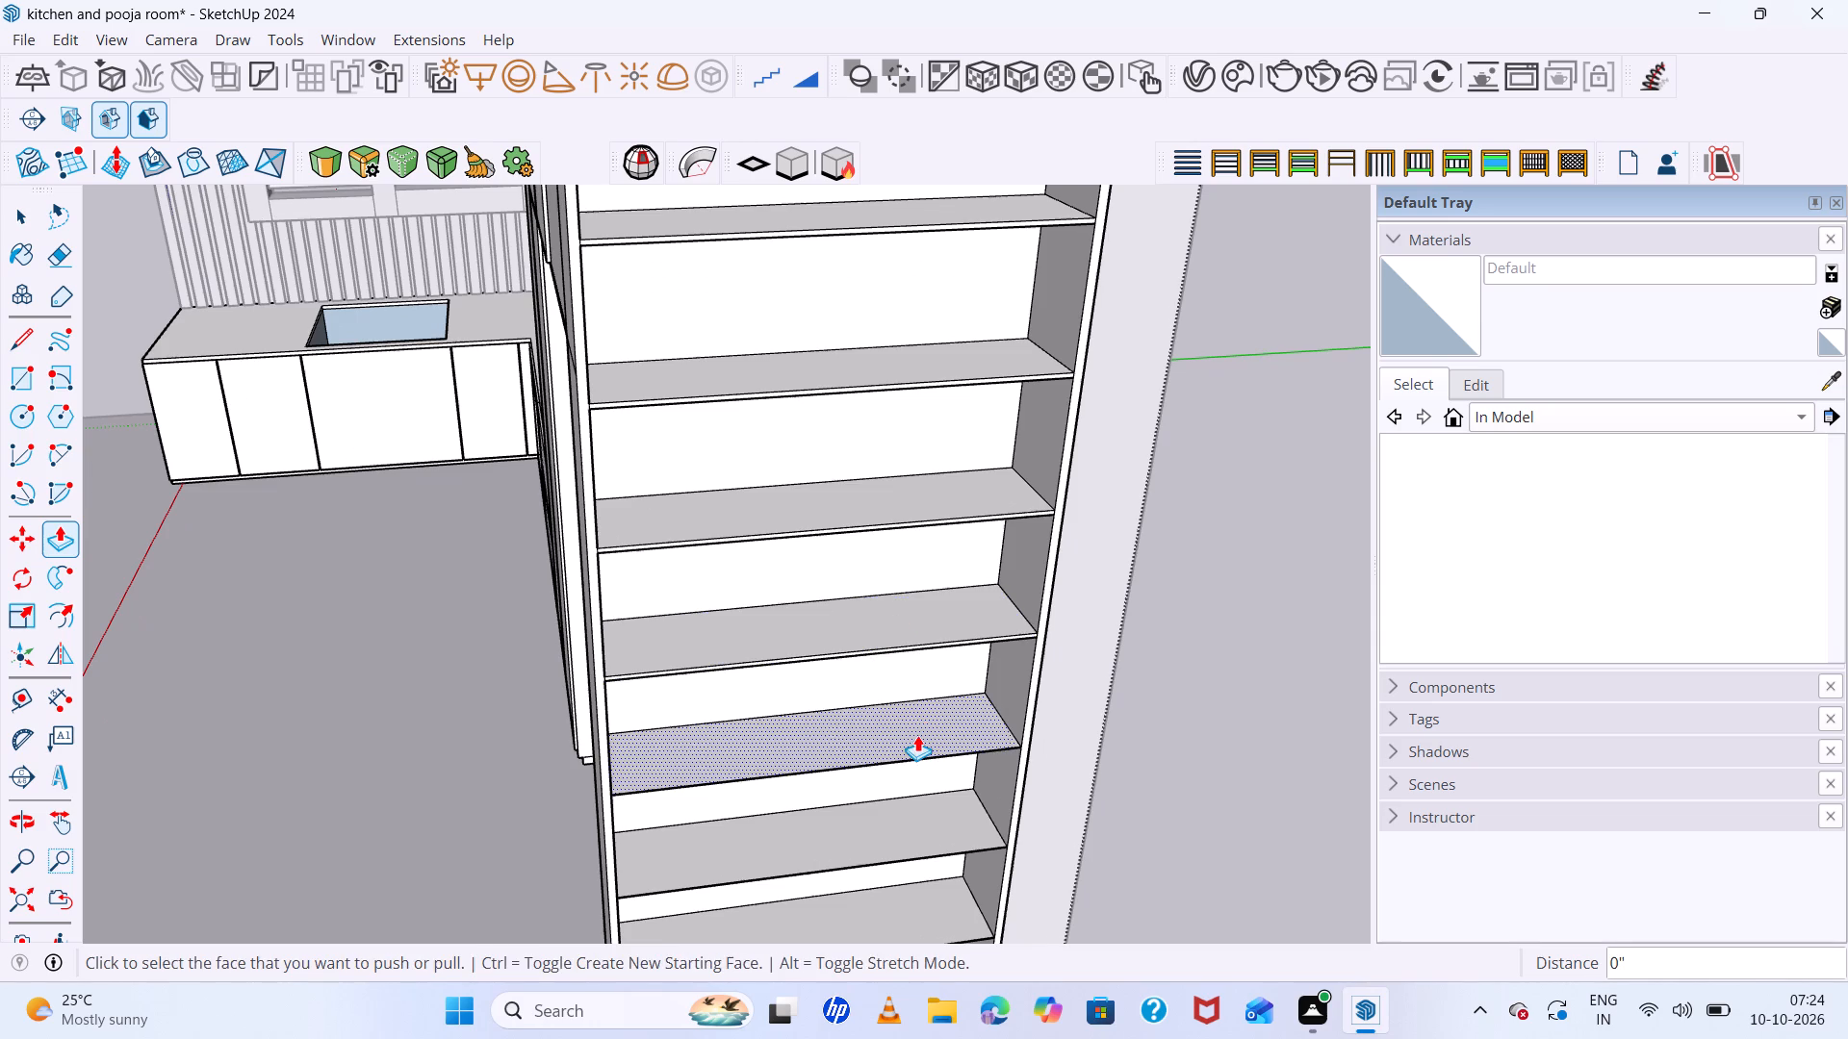
double_click(917, 735)
double_click(916, 821)
scroll(987, 591, down, 7)
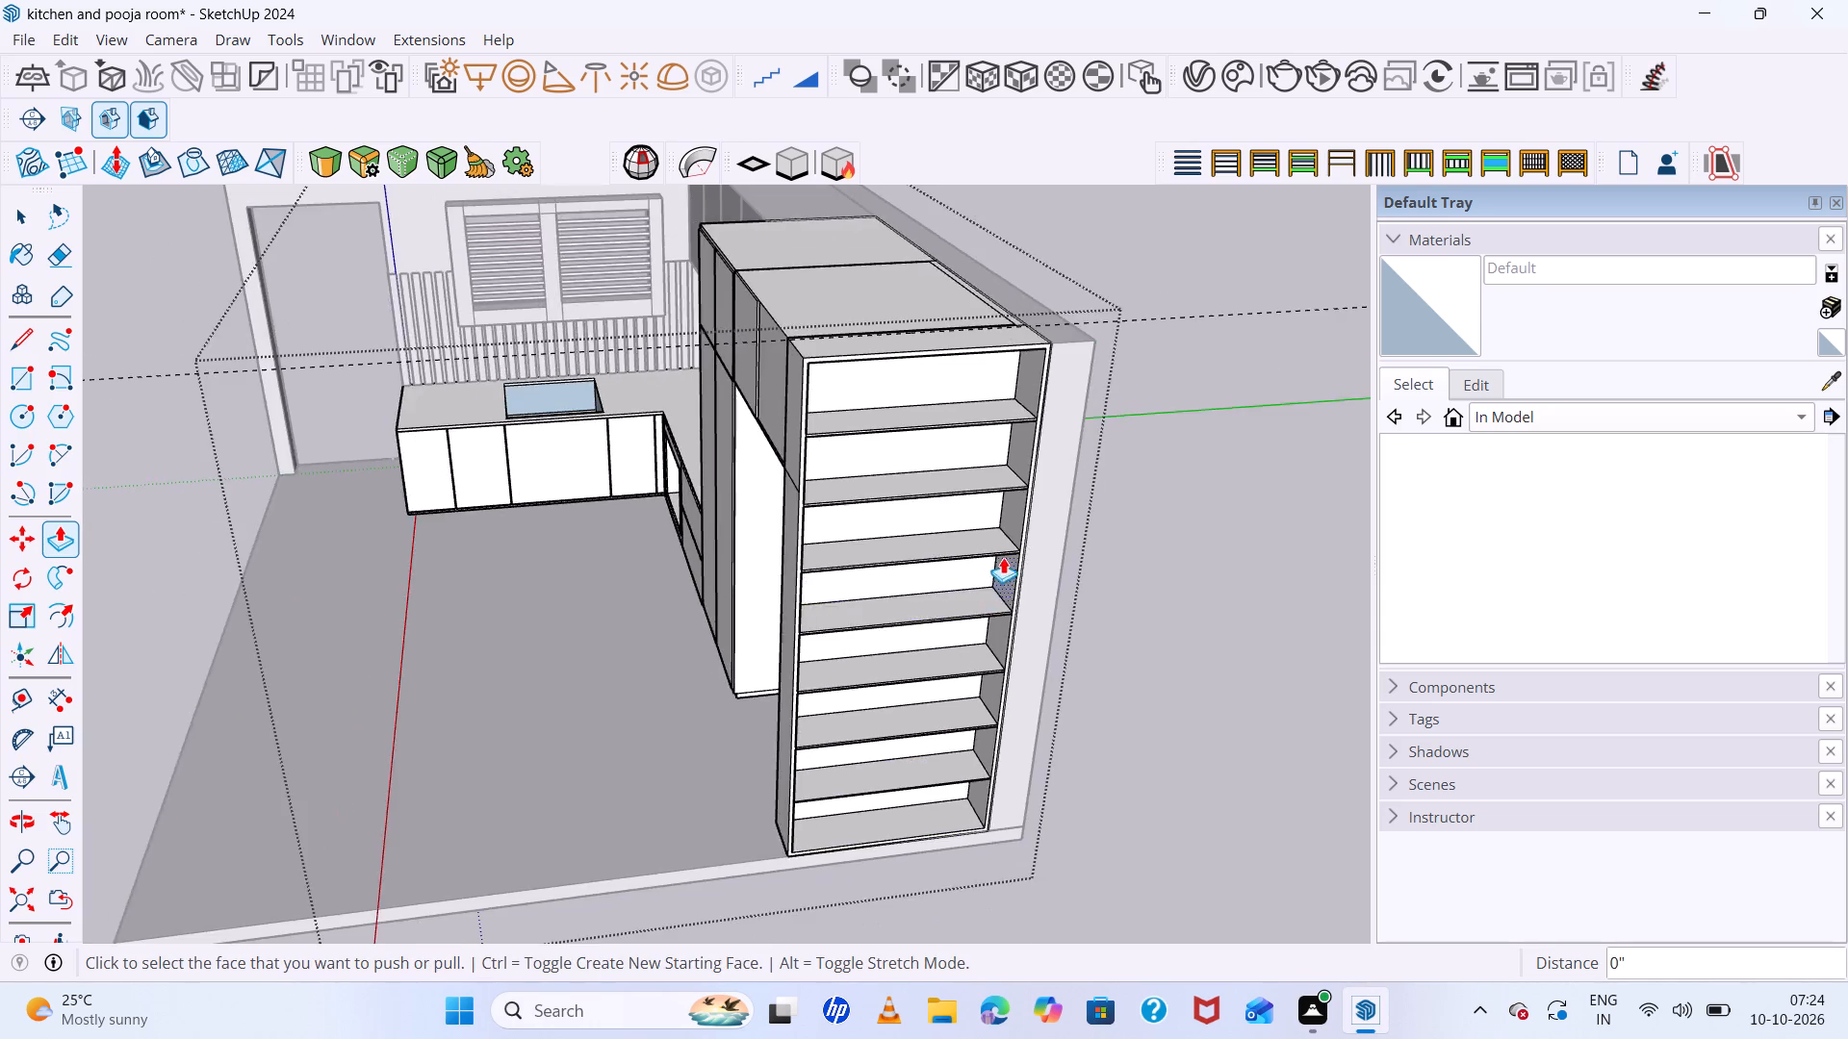
scroll(1003, 557, down, 4)
scroll(935, 745, up, 7)
double_click(936, 683)
scroll(1022, 735, down, 5)
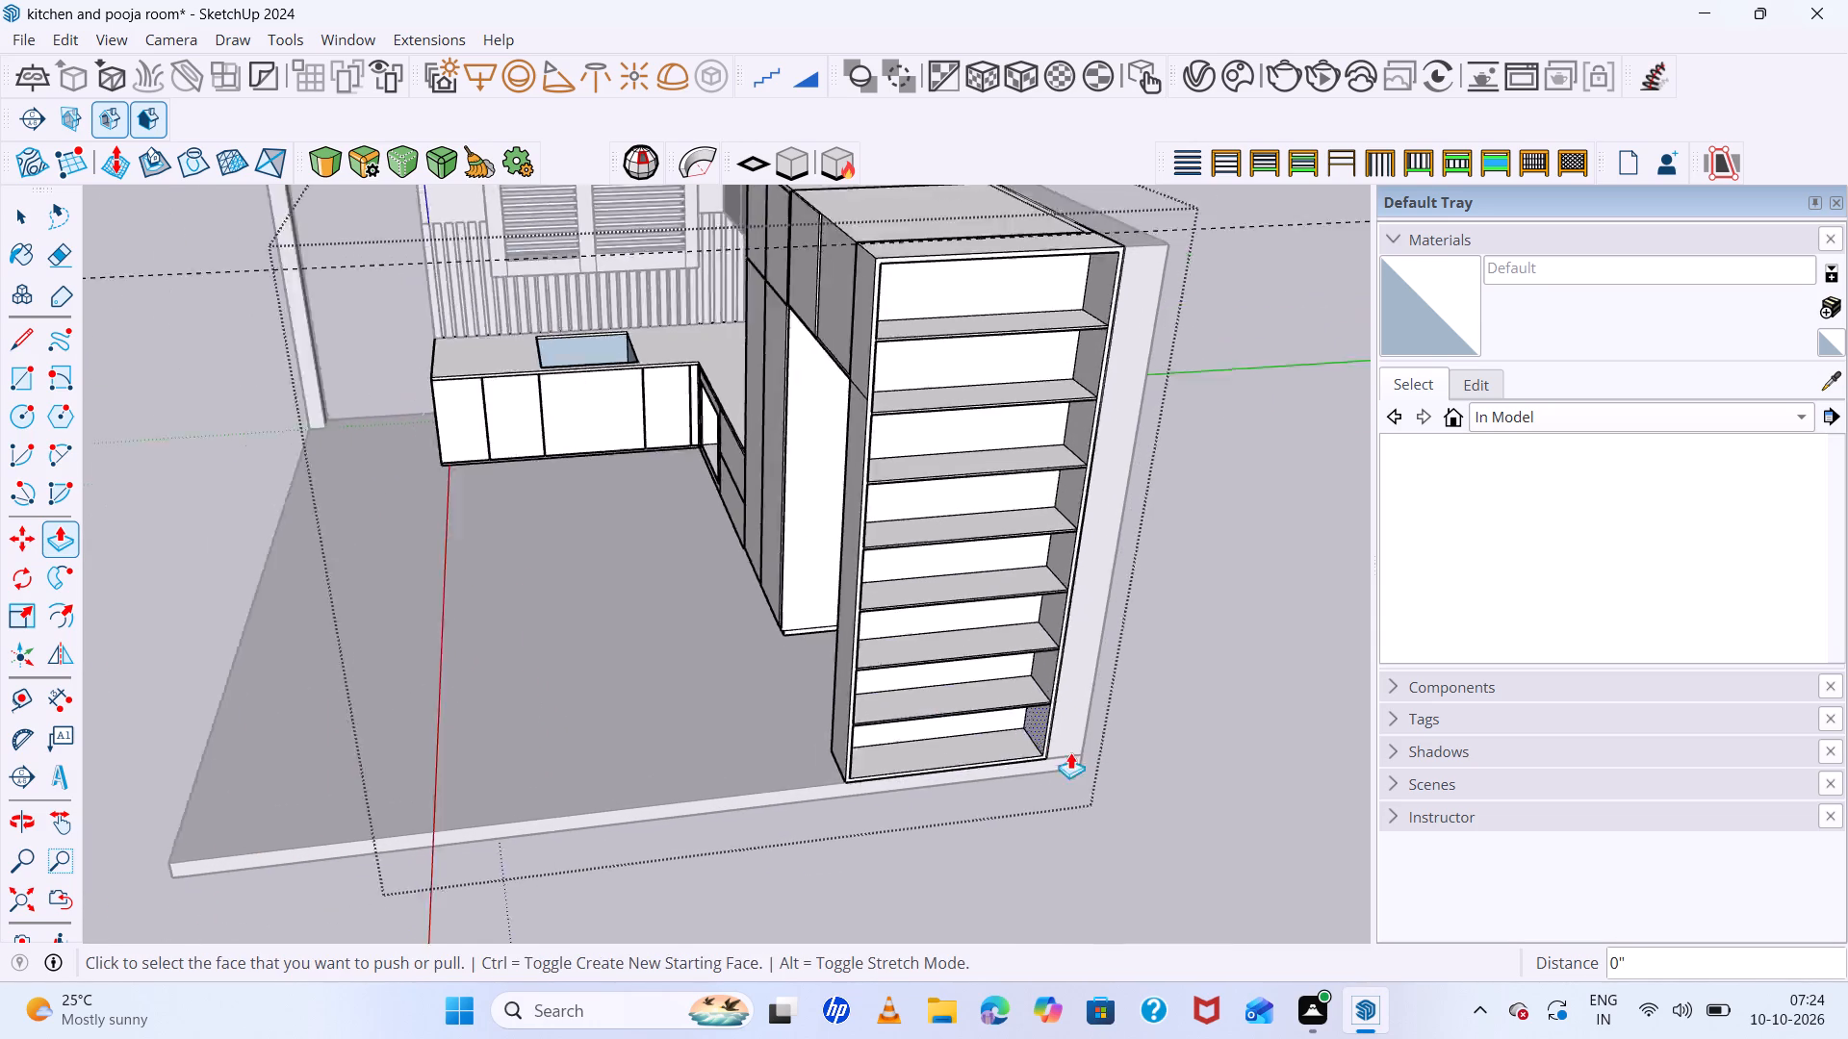
scroll(1070, 752, down, 1)
scroll(1105, 757, up, 1)
middle_drag(1105, 757, 1122, 732)
scroll(1007, 616, down, 8)
middle_drag(876, 619, 1069, 673)
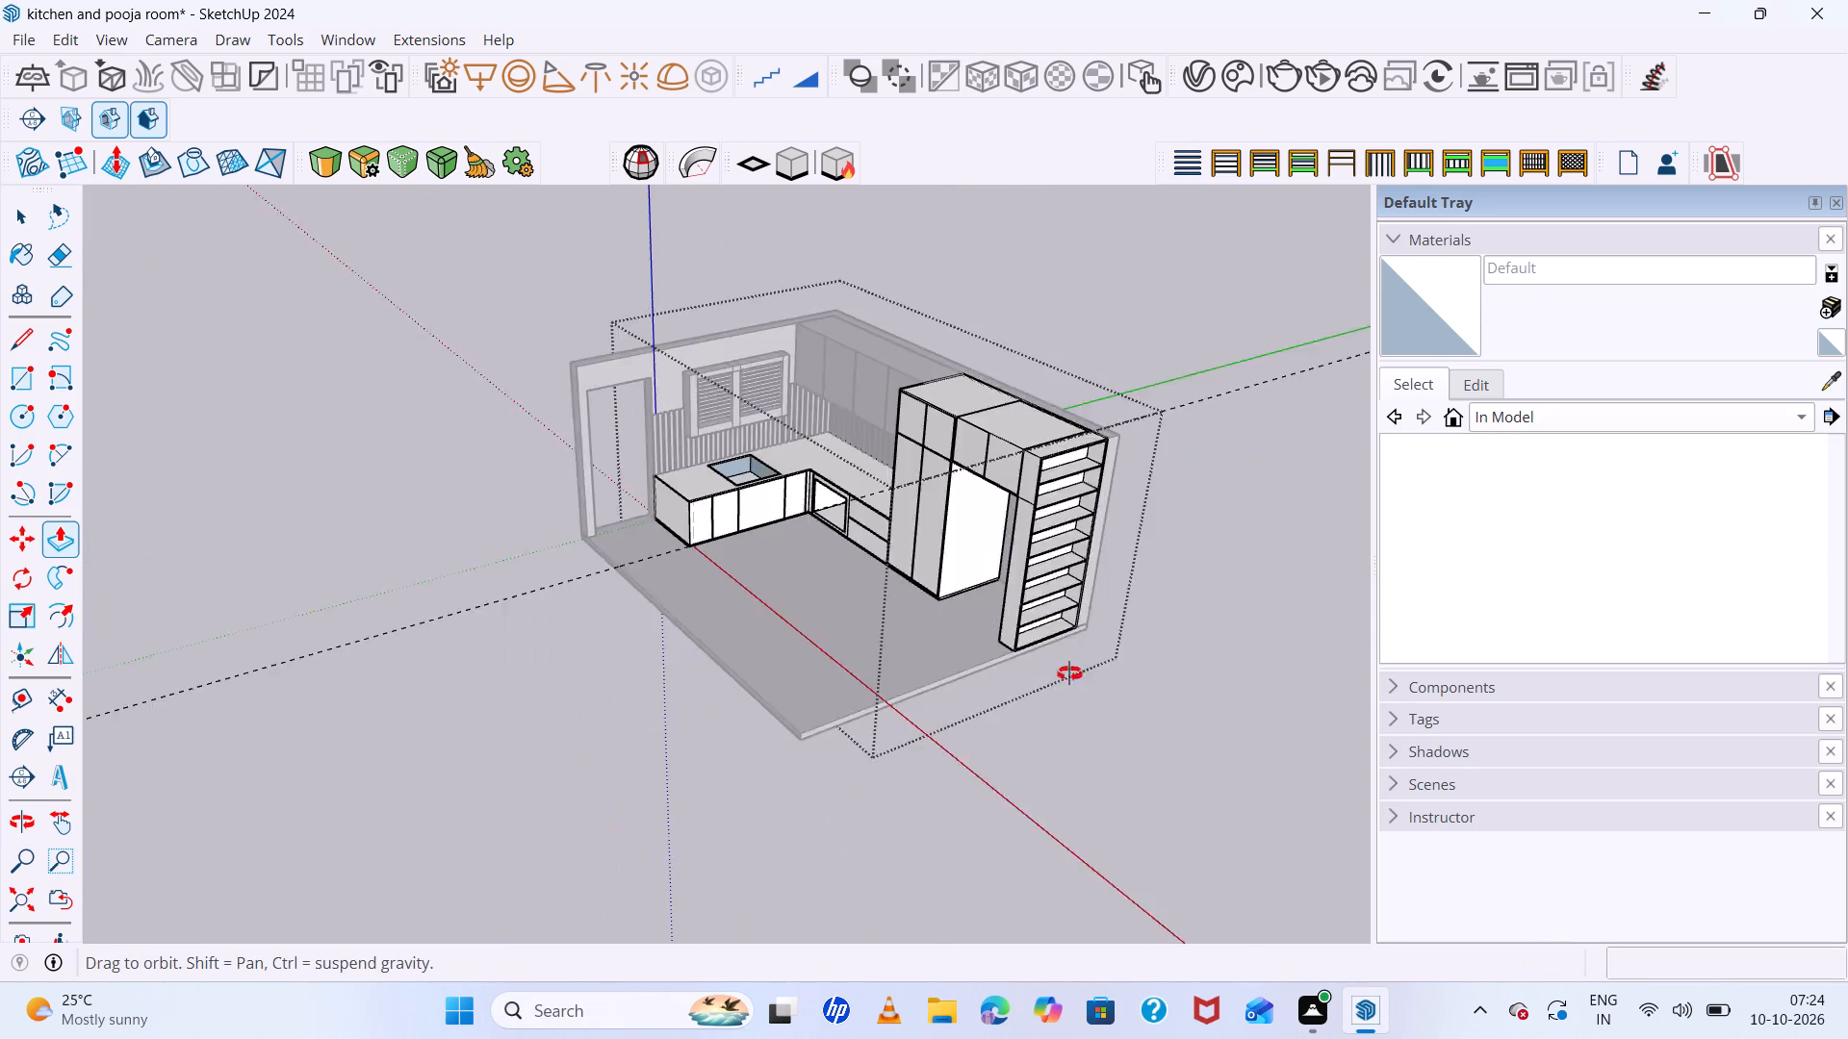
middle_drag(1069, 673, 1156, 676)
scroll(1026, 421, up, 7)
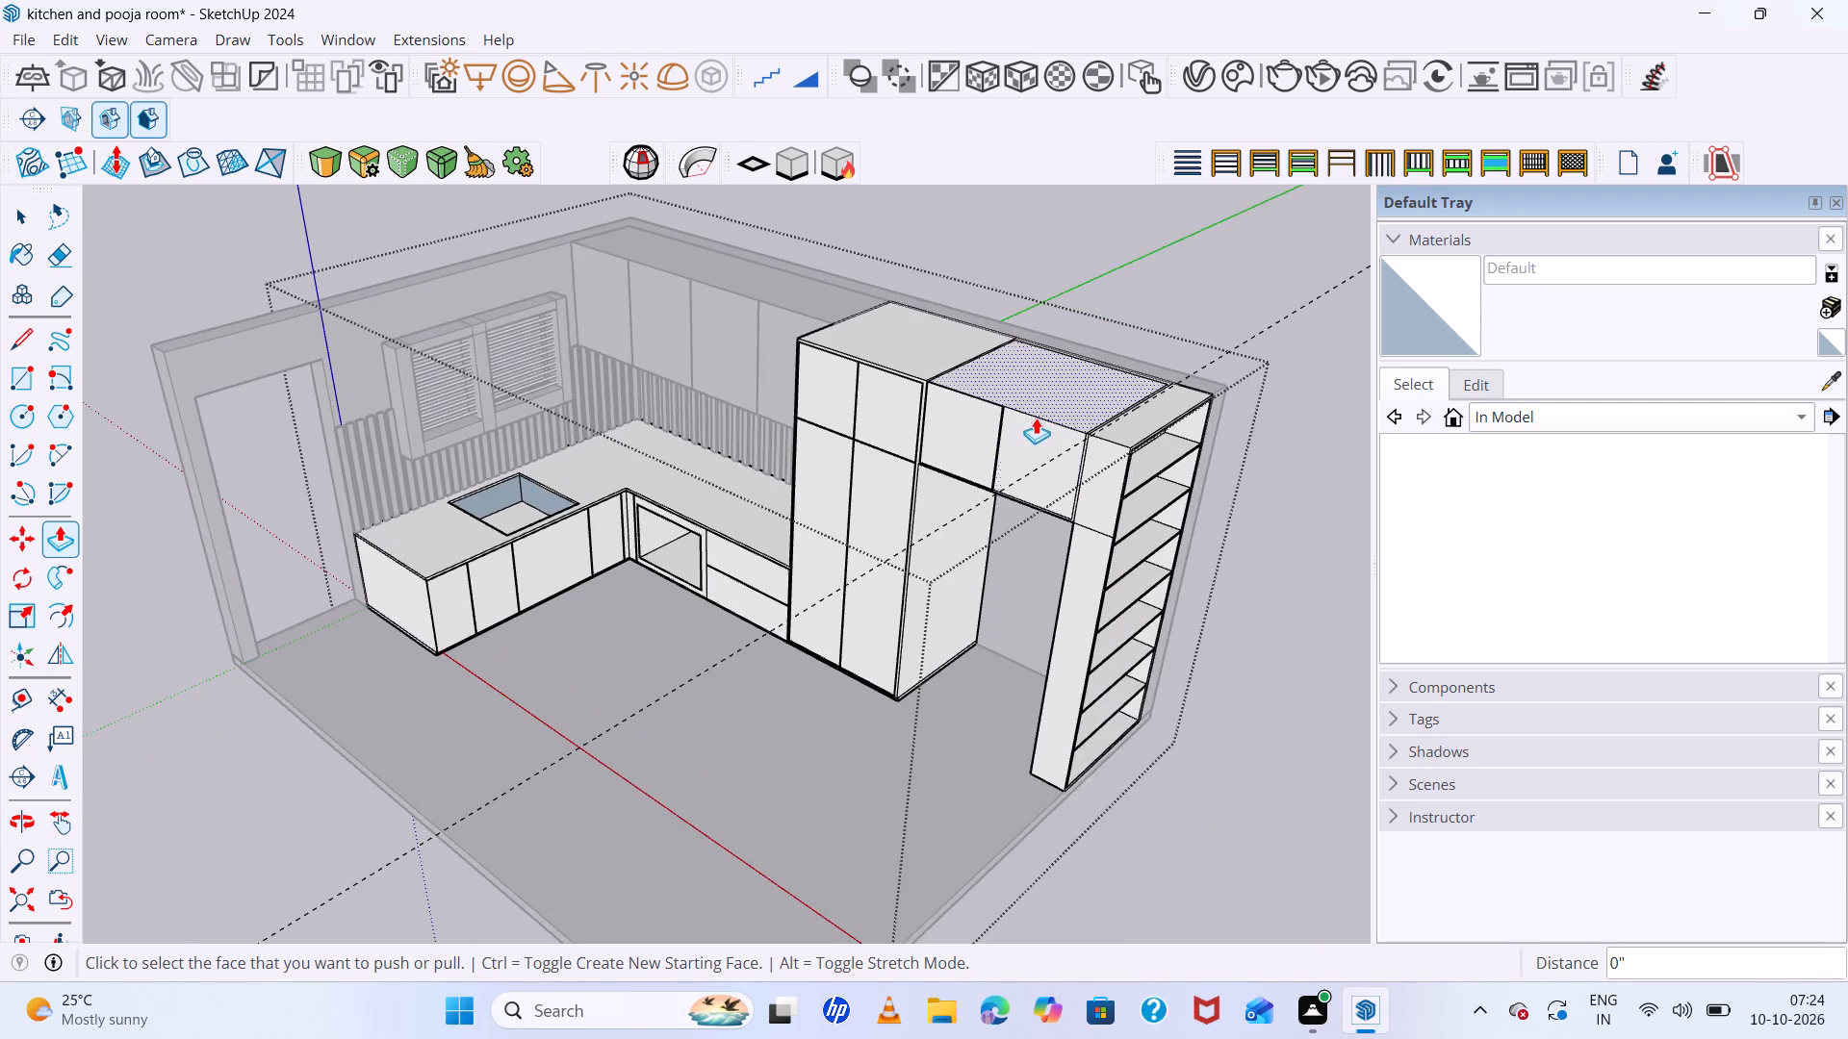
middle_drag(1034, 418, 1132, 397)
key(space)
click(1230, 693)
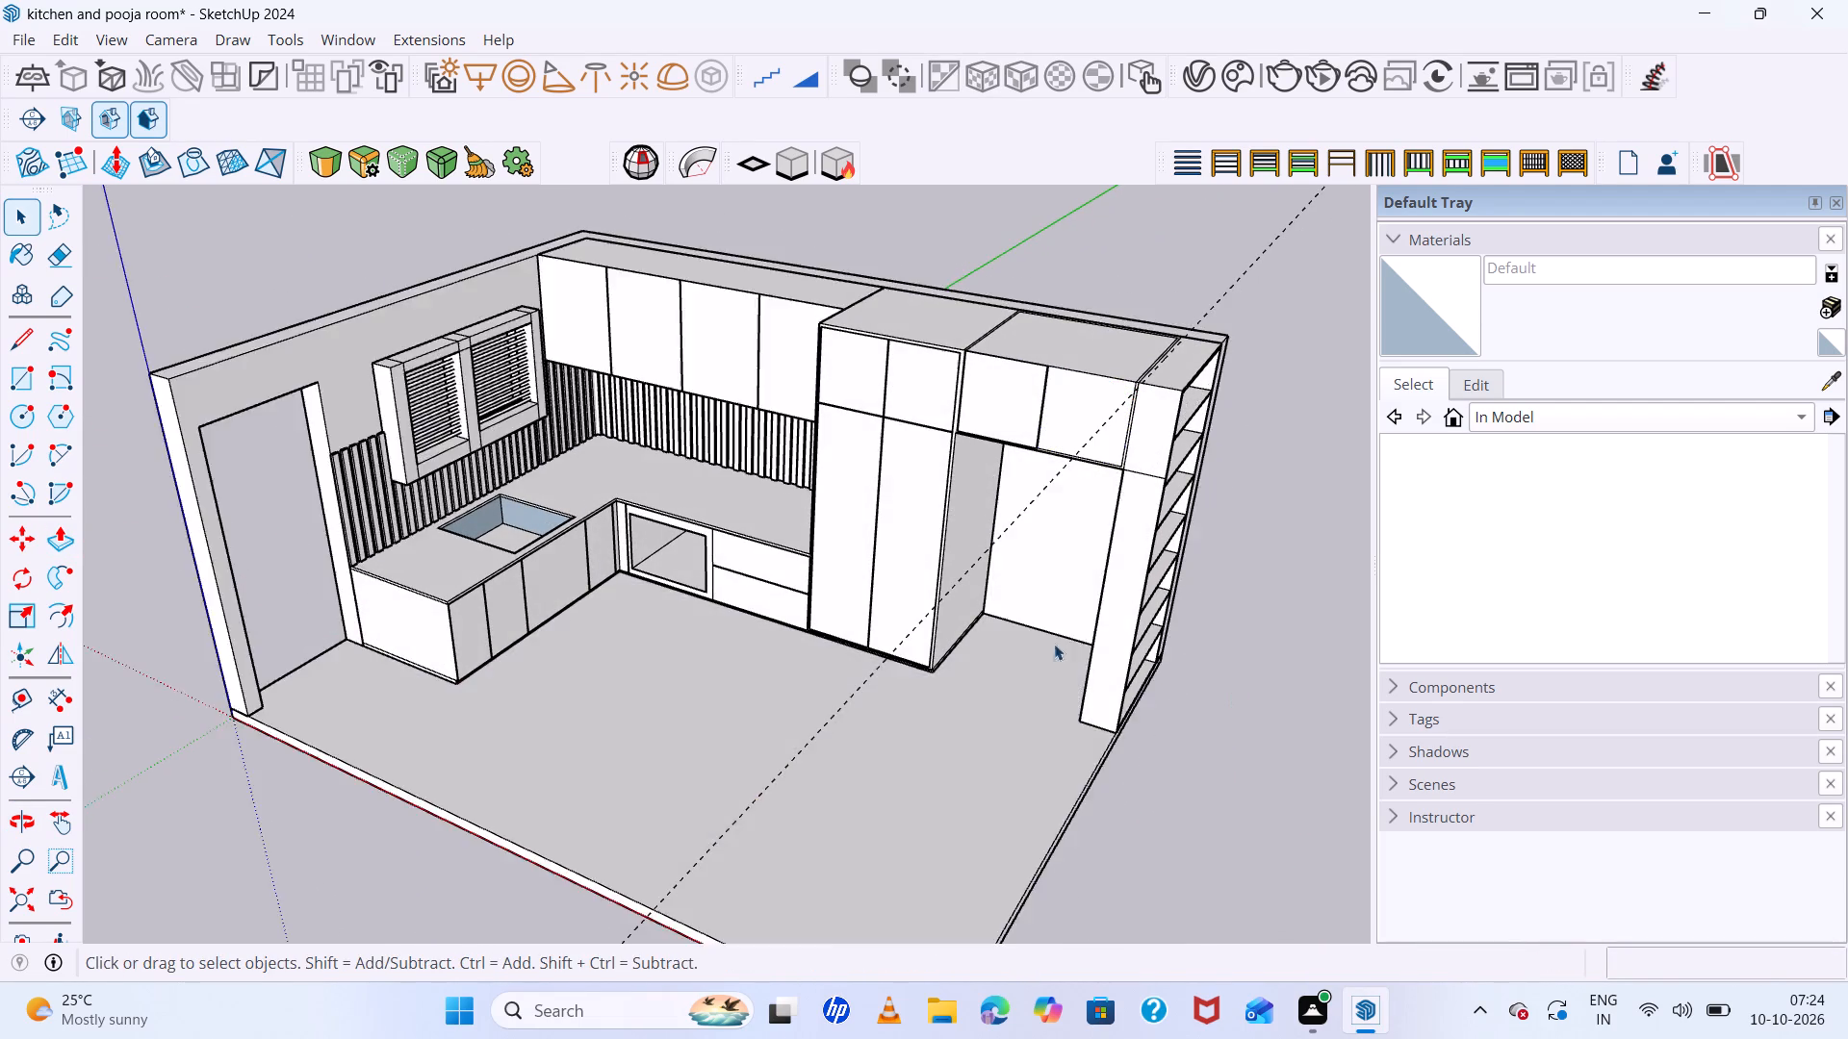
Delete all the guide lines in the model, including the dashed line crossing the cabinets.
scroll(863, 578, down, 7)
scroll(709, 478, down, 5)
middle_drag(848, 659, 997, 769)
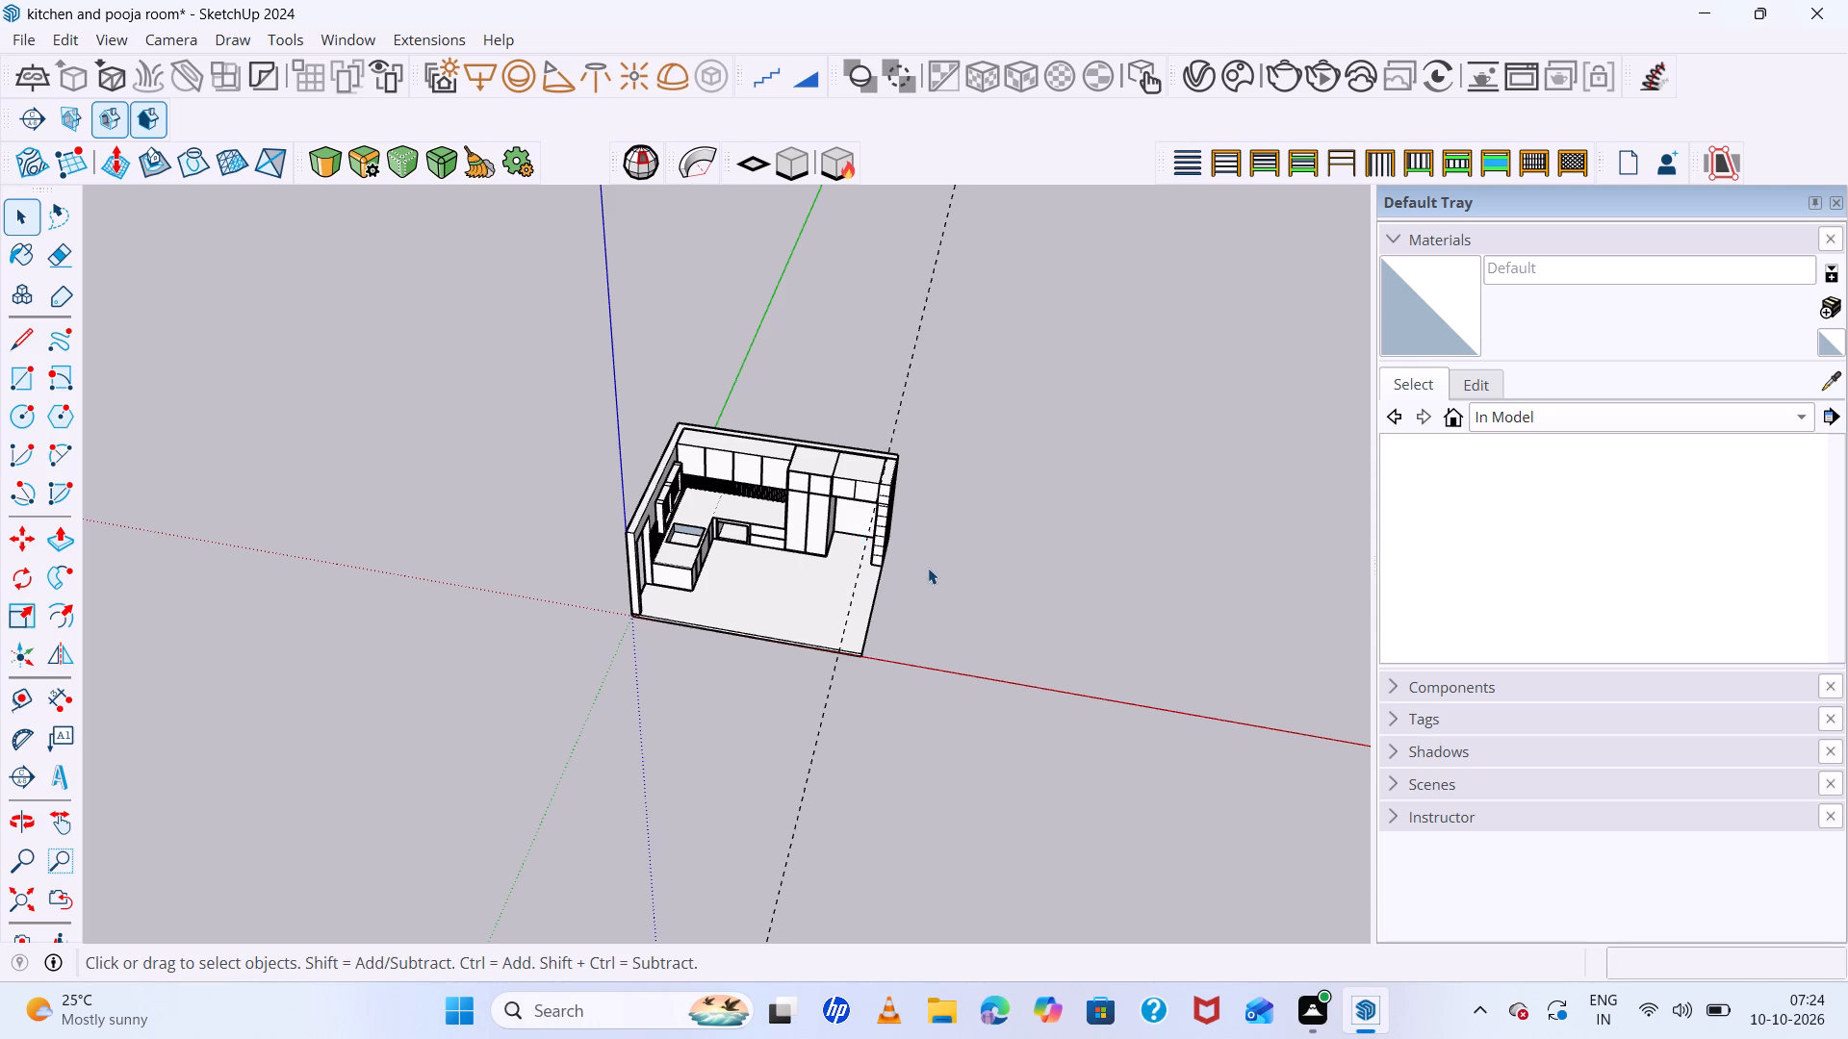
scroll(909, 594, up, 5)
click(814, 615)
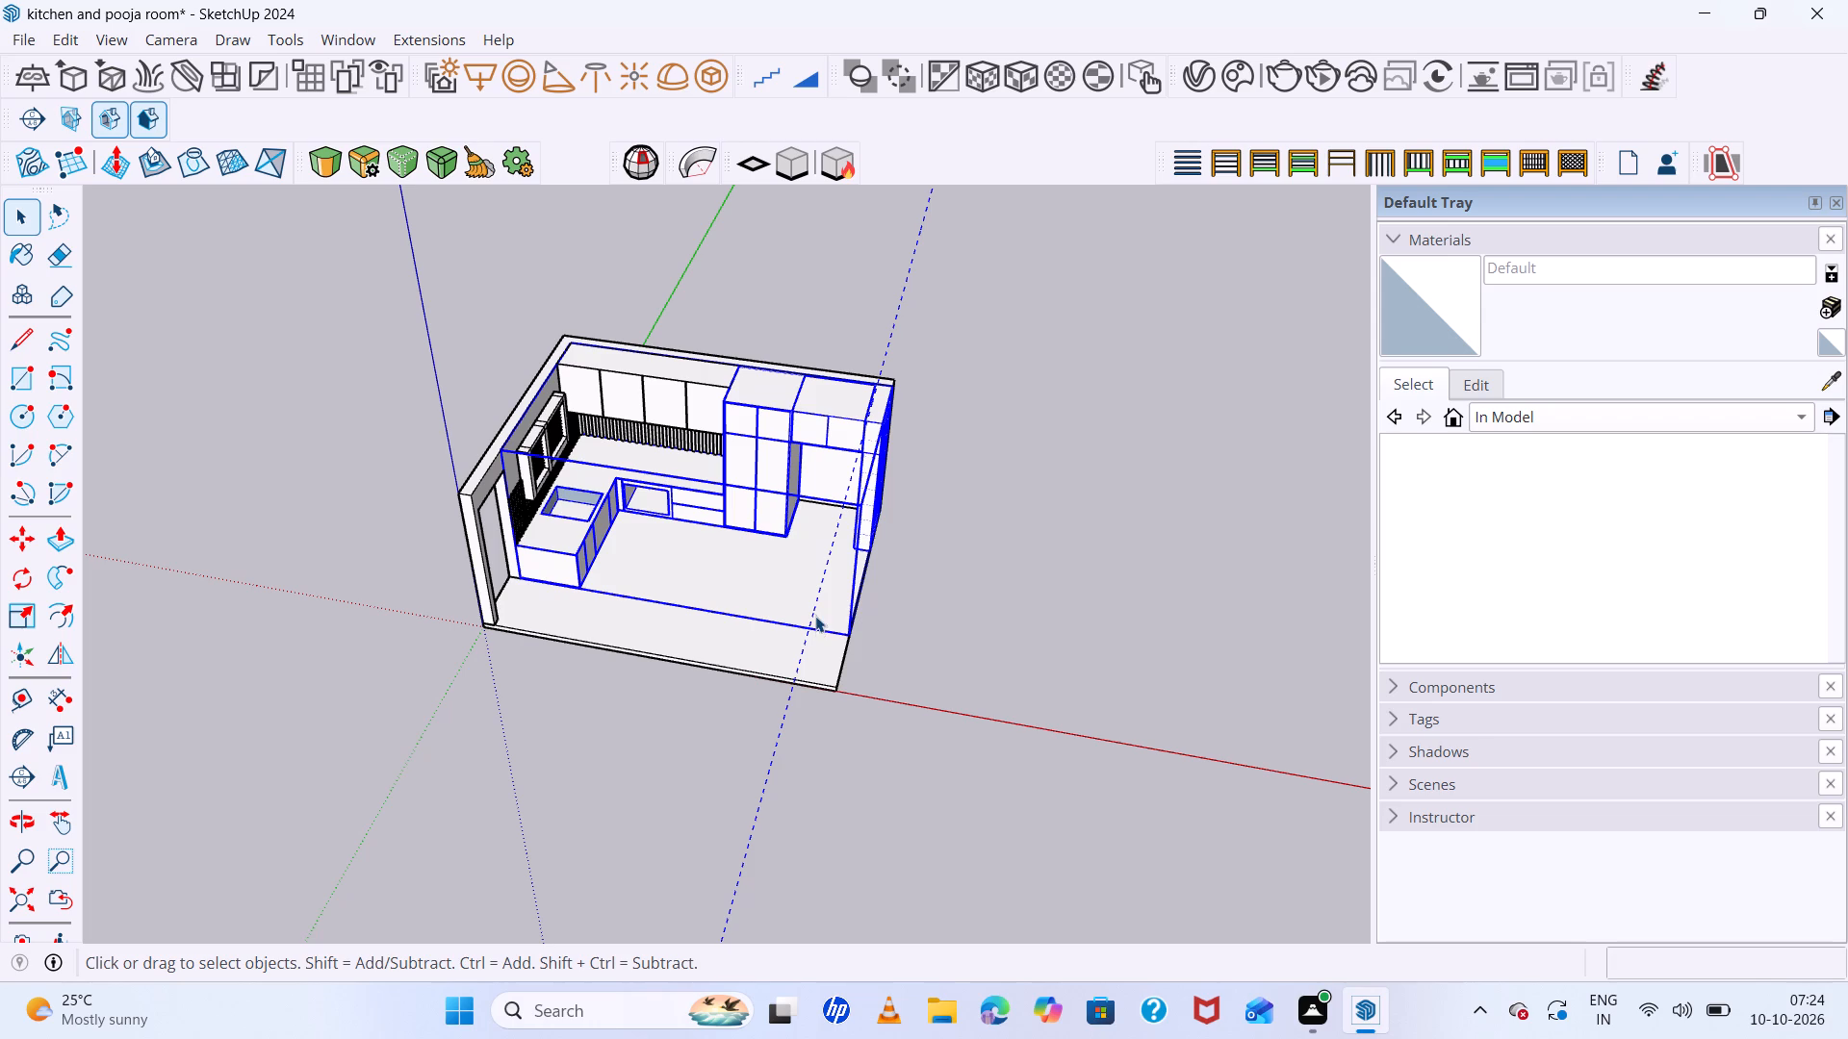
click(790, 707)
click(779, 718)
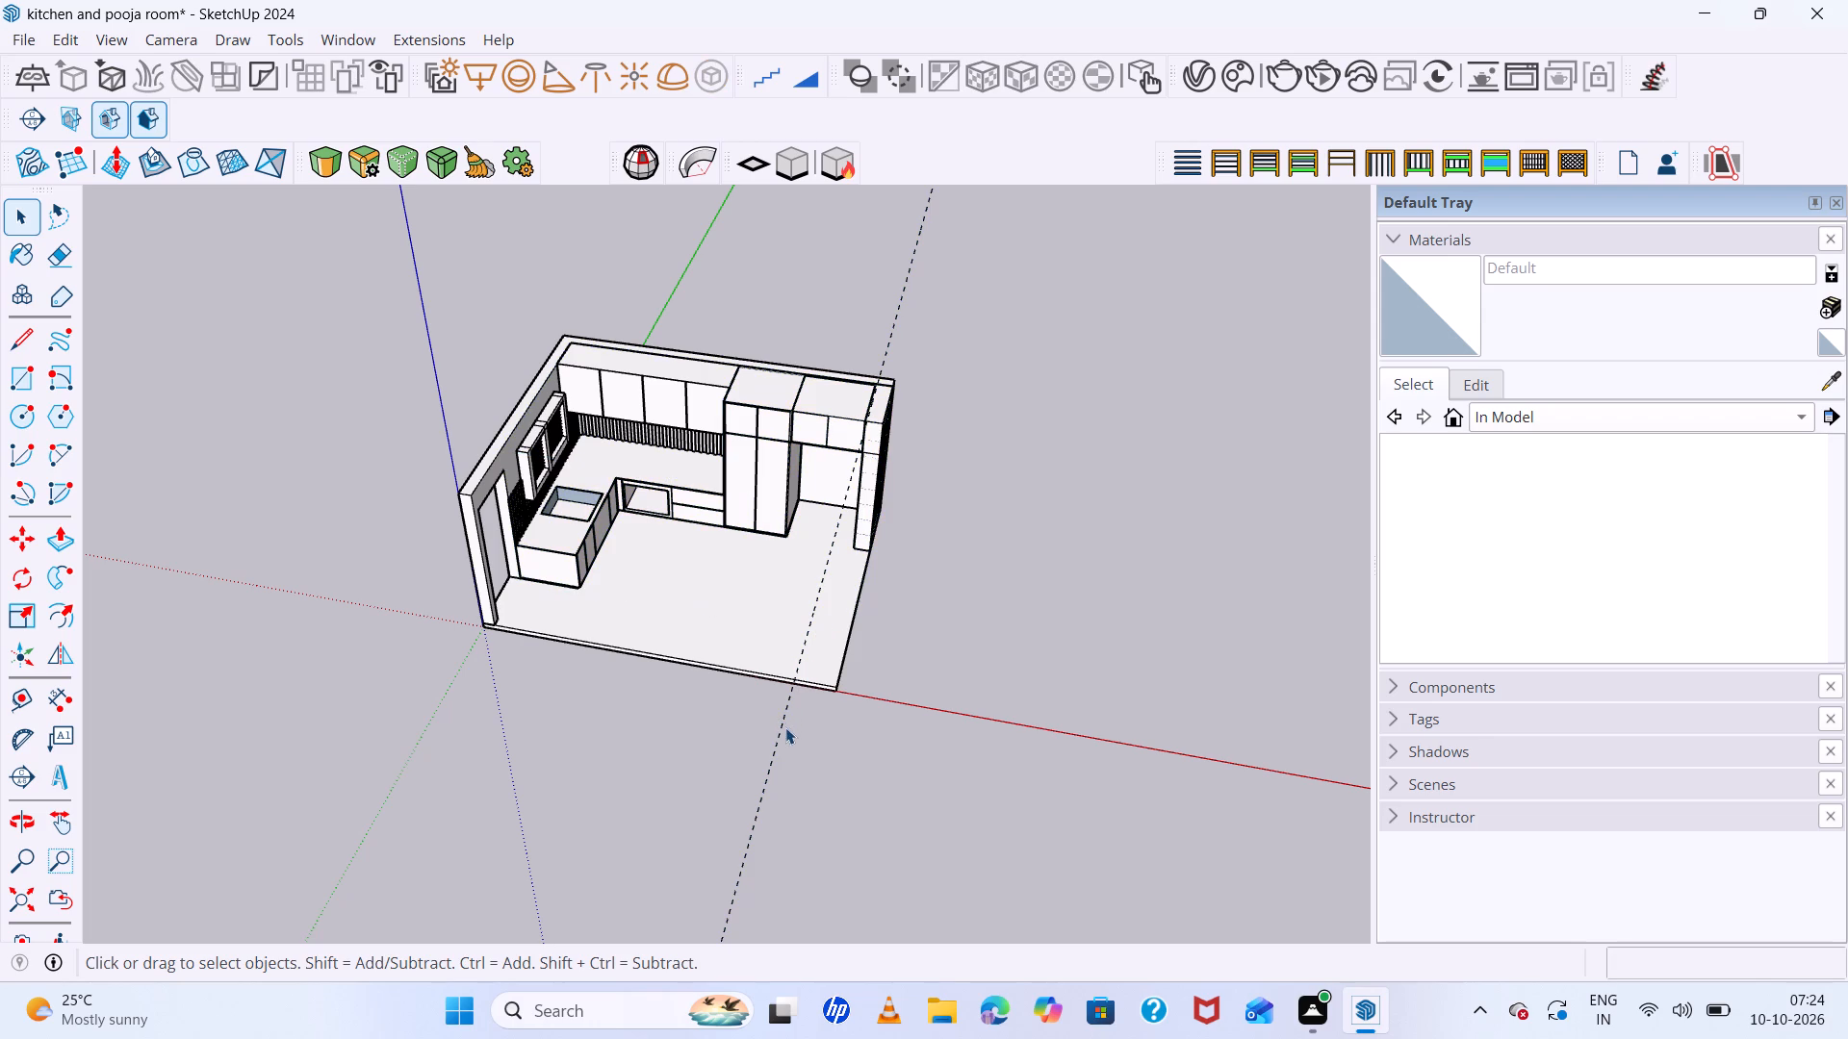
click(778, 744)
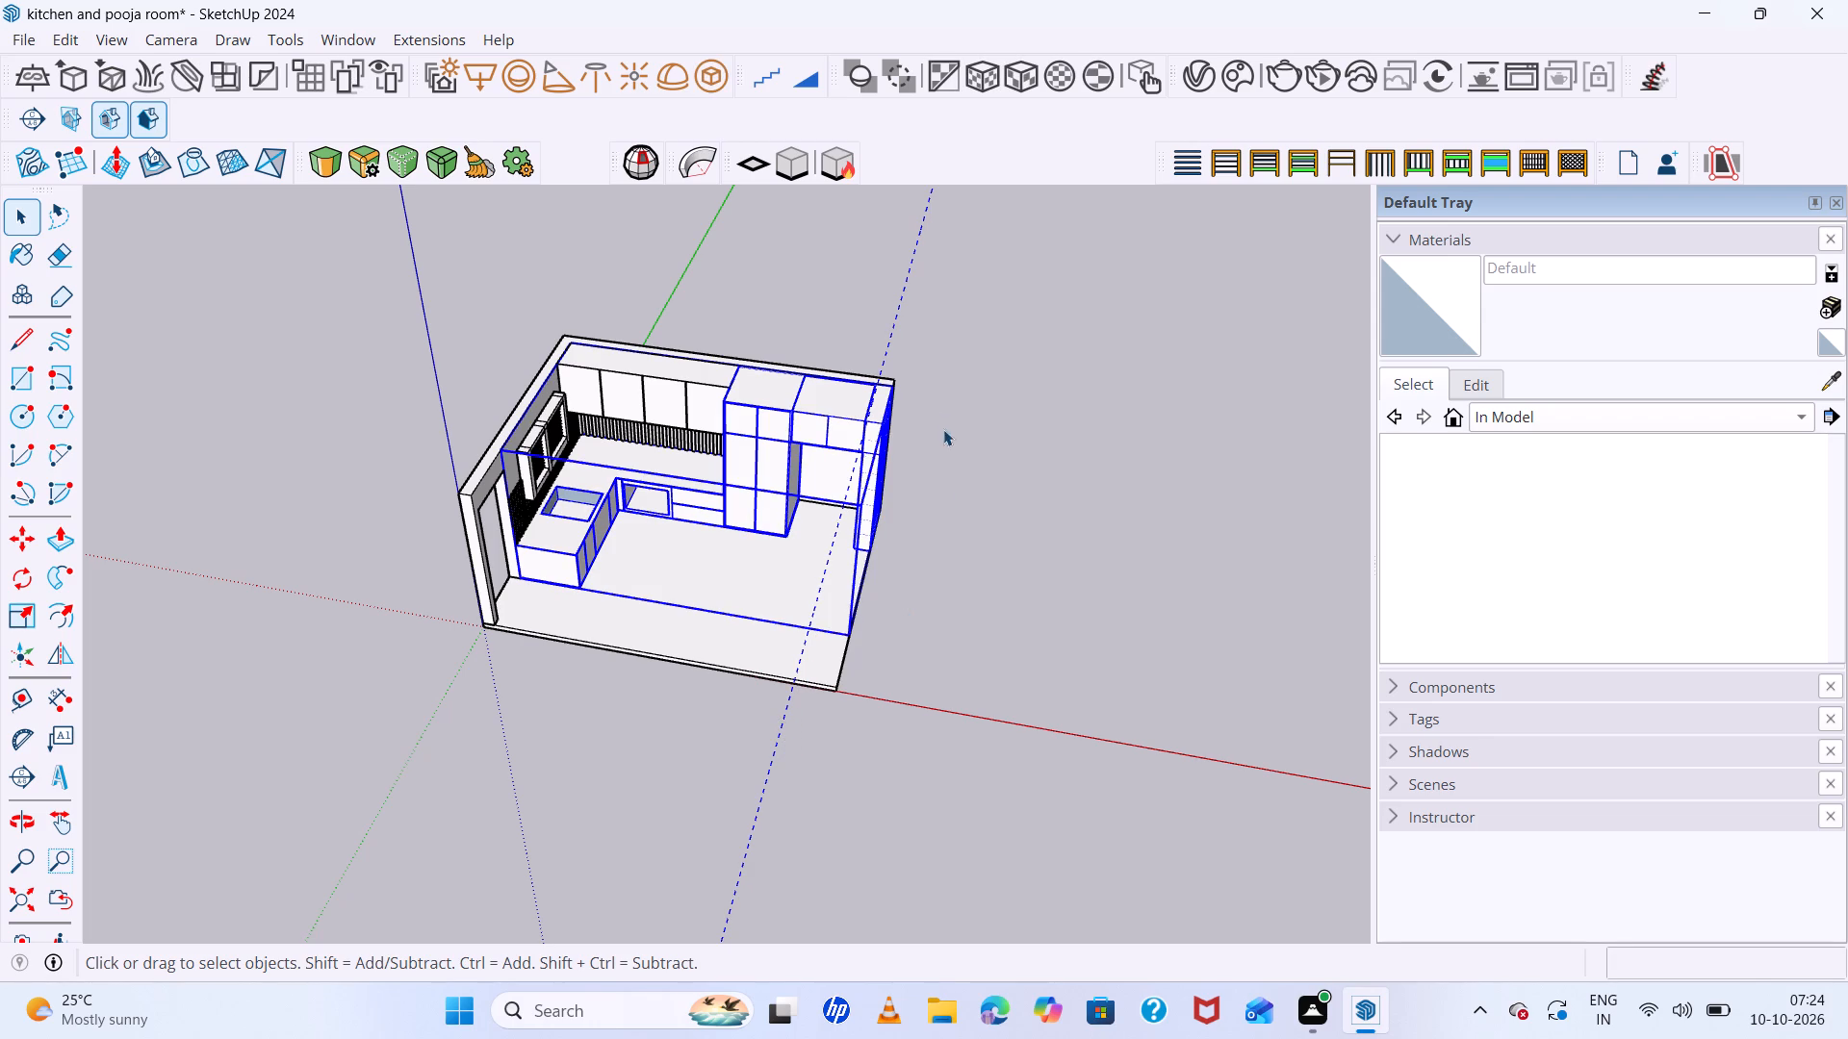
key(space)
click(902, 301)
key(space)
click(1046, 425)
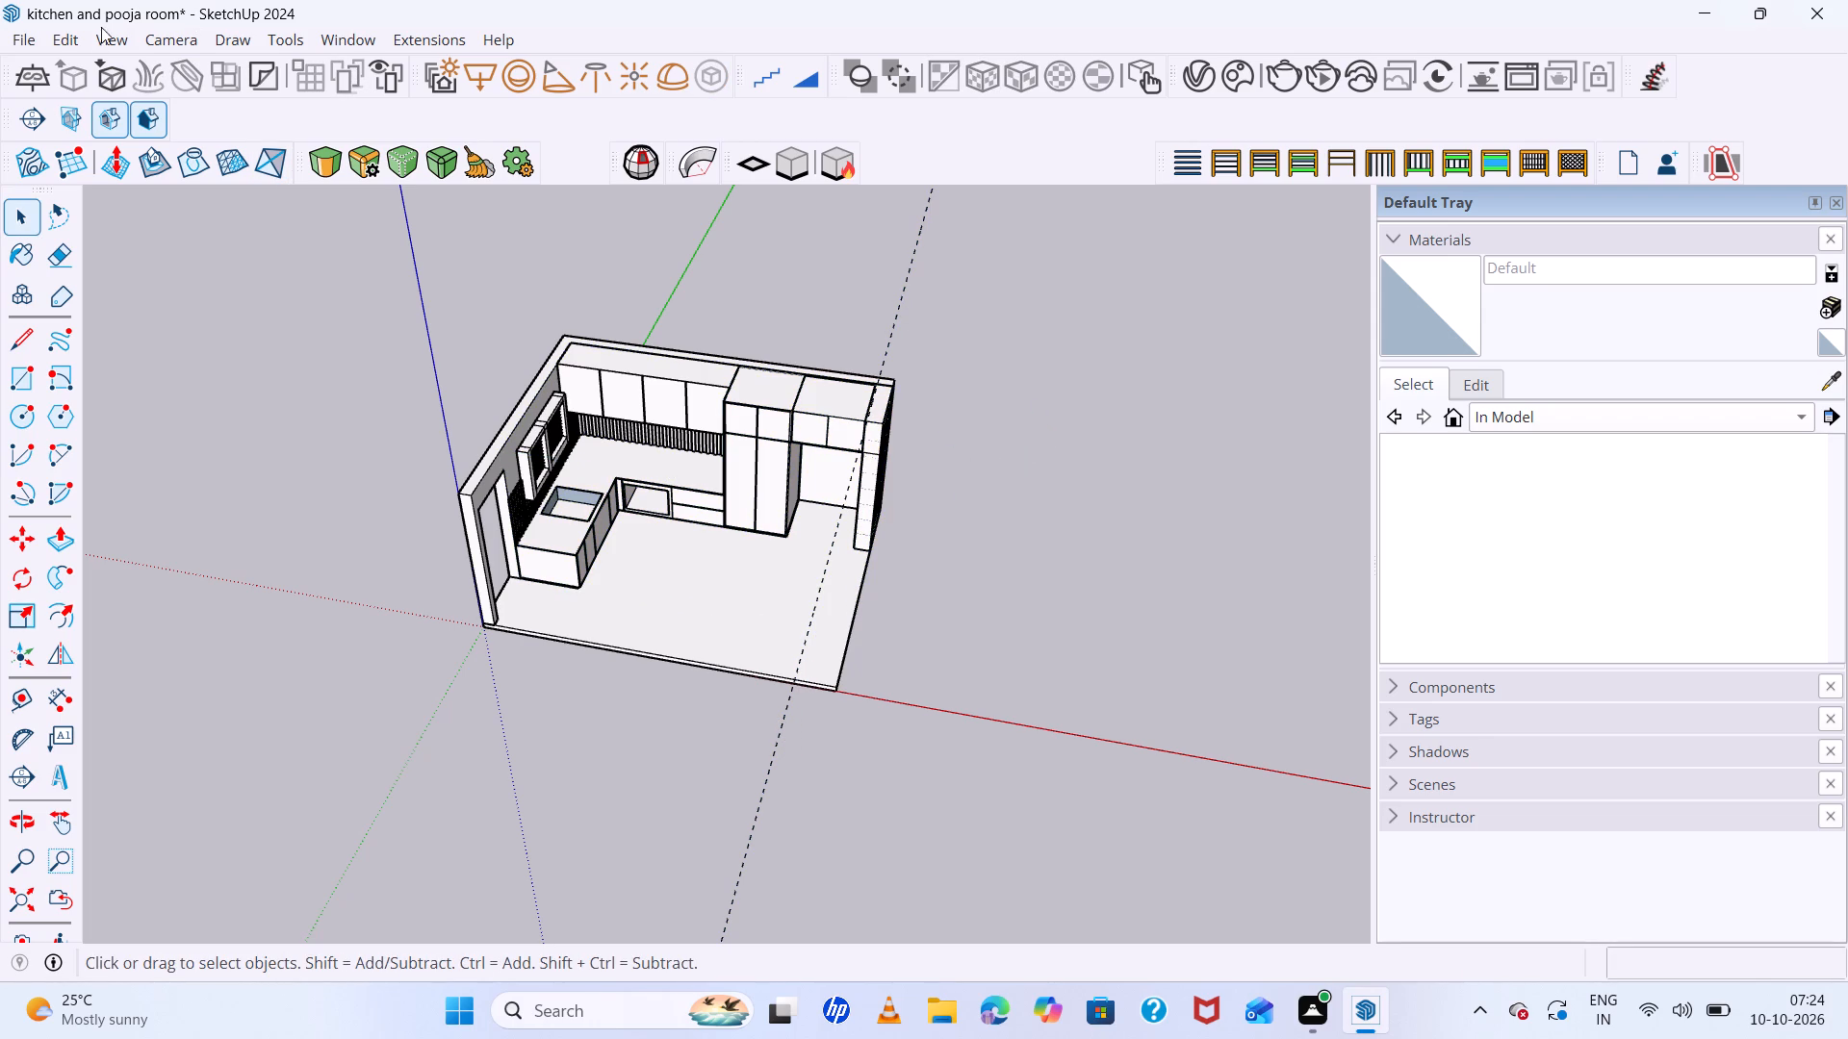
click(55, 38)
click(205, 289)
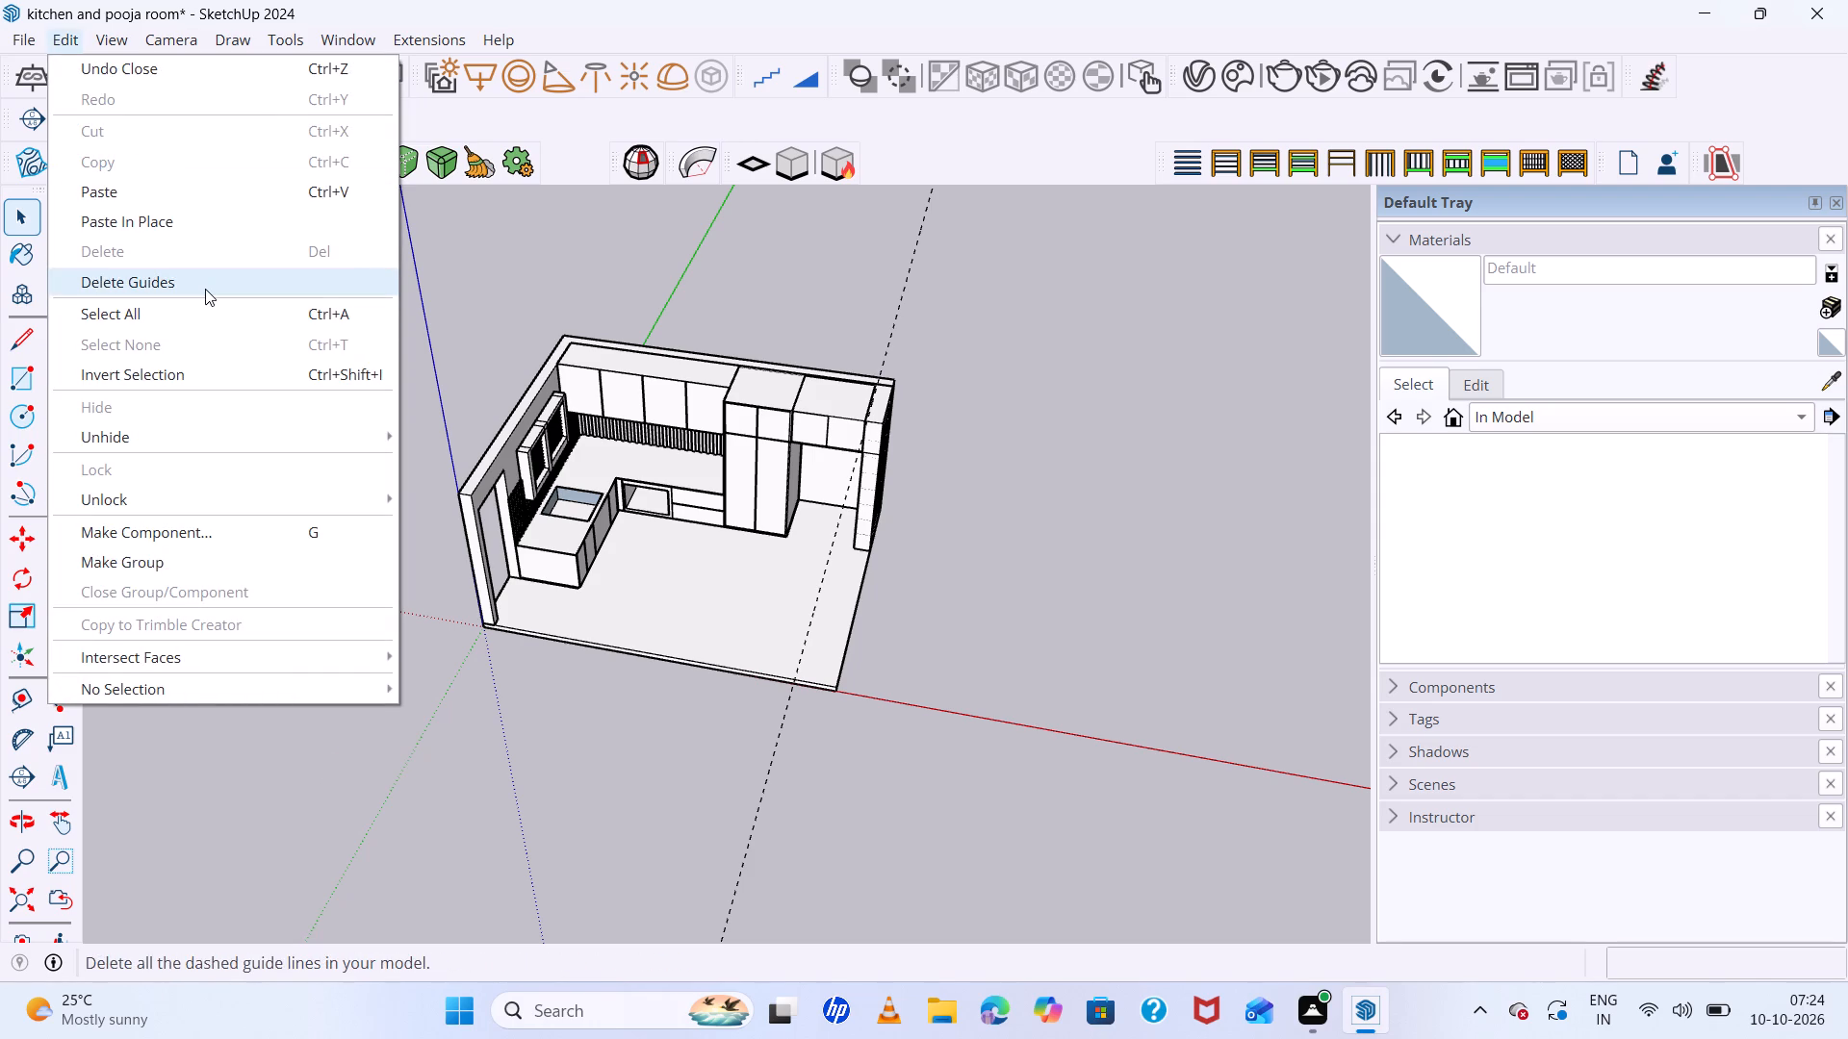
Examine the kitchen layout, the open shelf unit and the free floor area from several angles.
scroll(712, 494, up, 7)
scroll(728, 458, down, 8)
middle_drag(779, 492, 941, 620)
middle_click(941, 620)
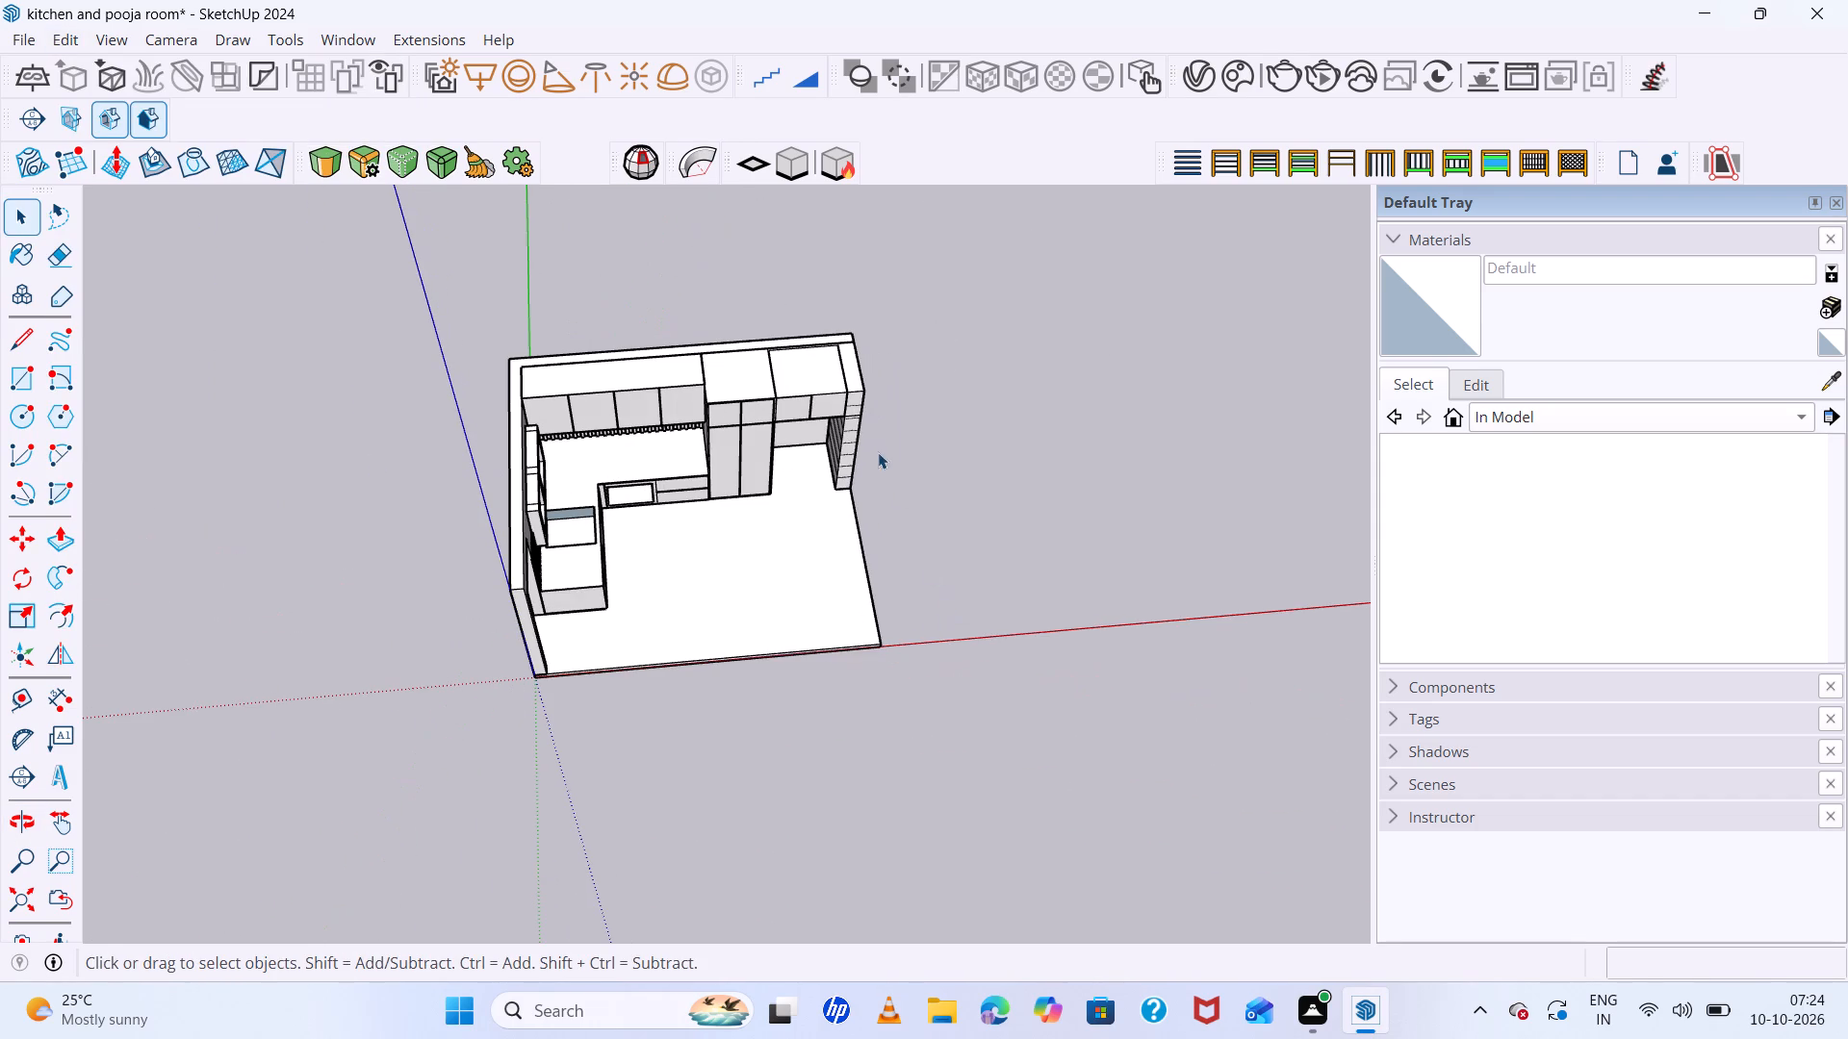
scroll(873, 458, up, 6)
middle_drag(860, 469, 841, 353)
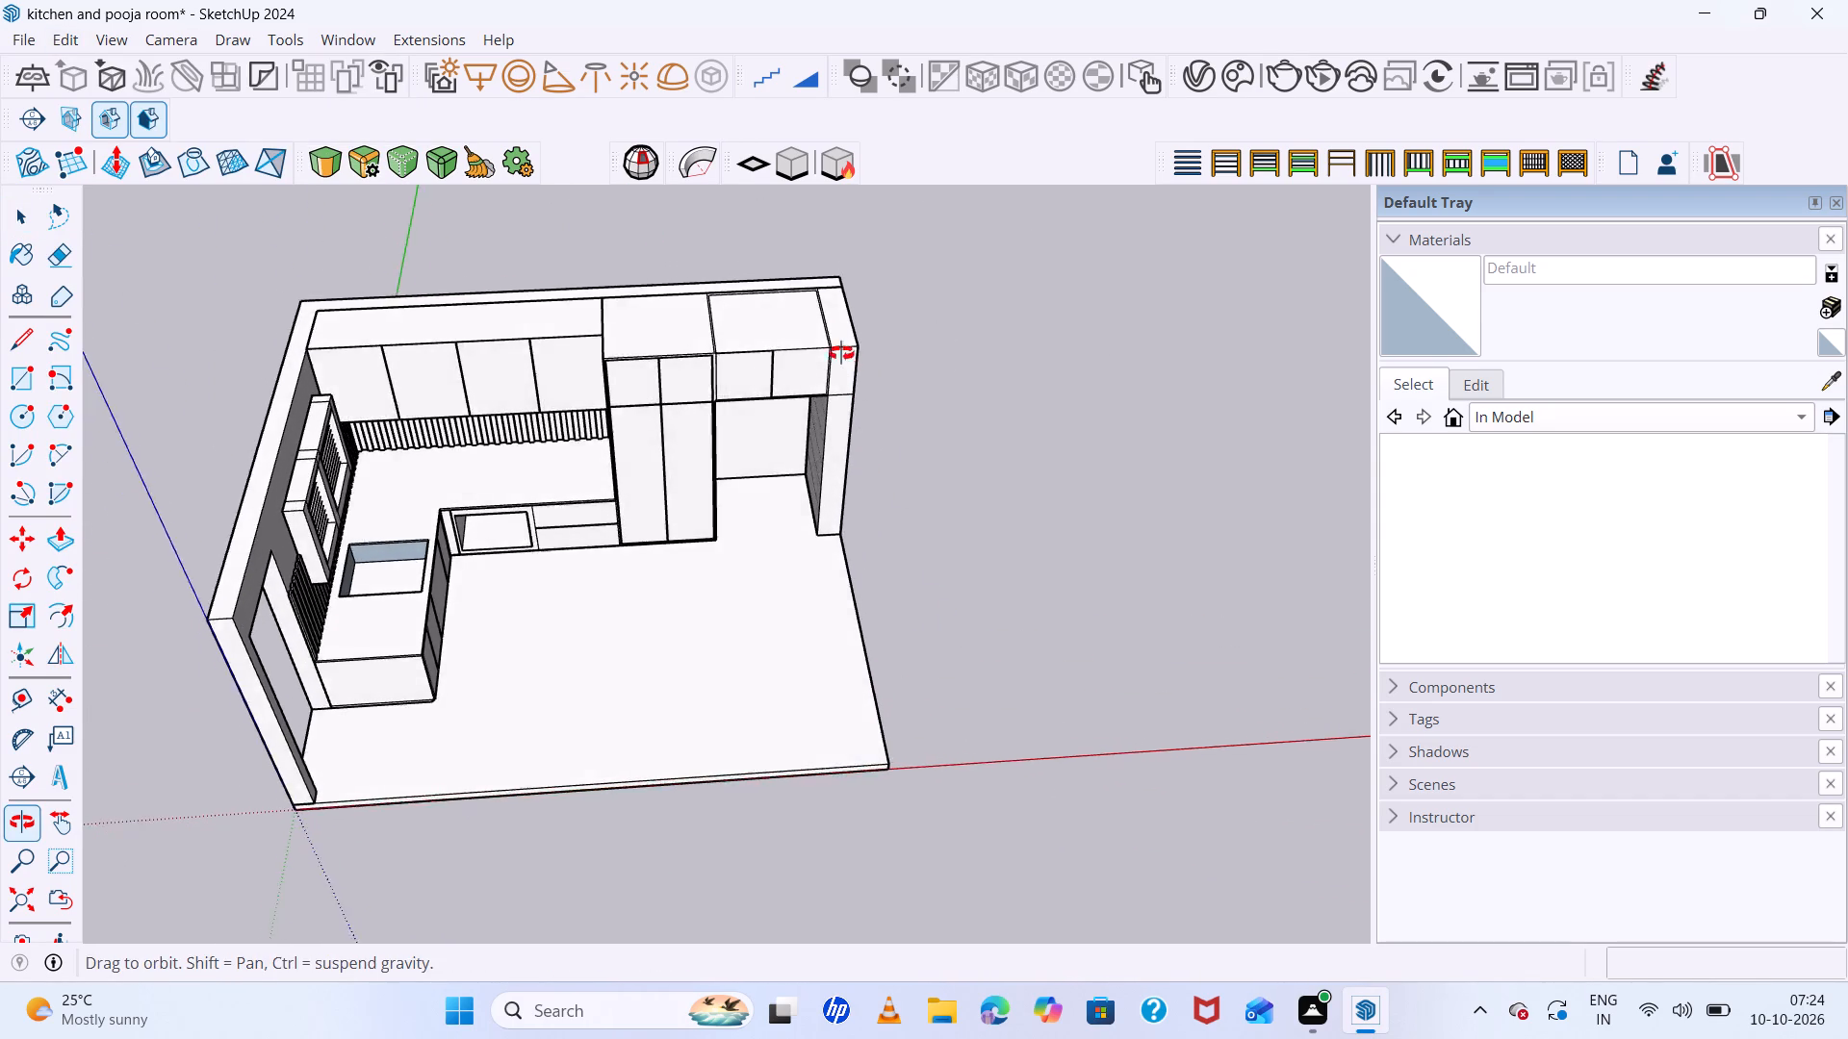
middle_drag(841, 353, 839, 321)
middle_click(839, 321)
middle_drag(858, 447, 826, 446)
middle_click(826, 446)
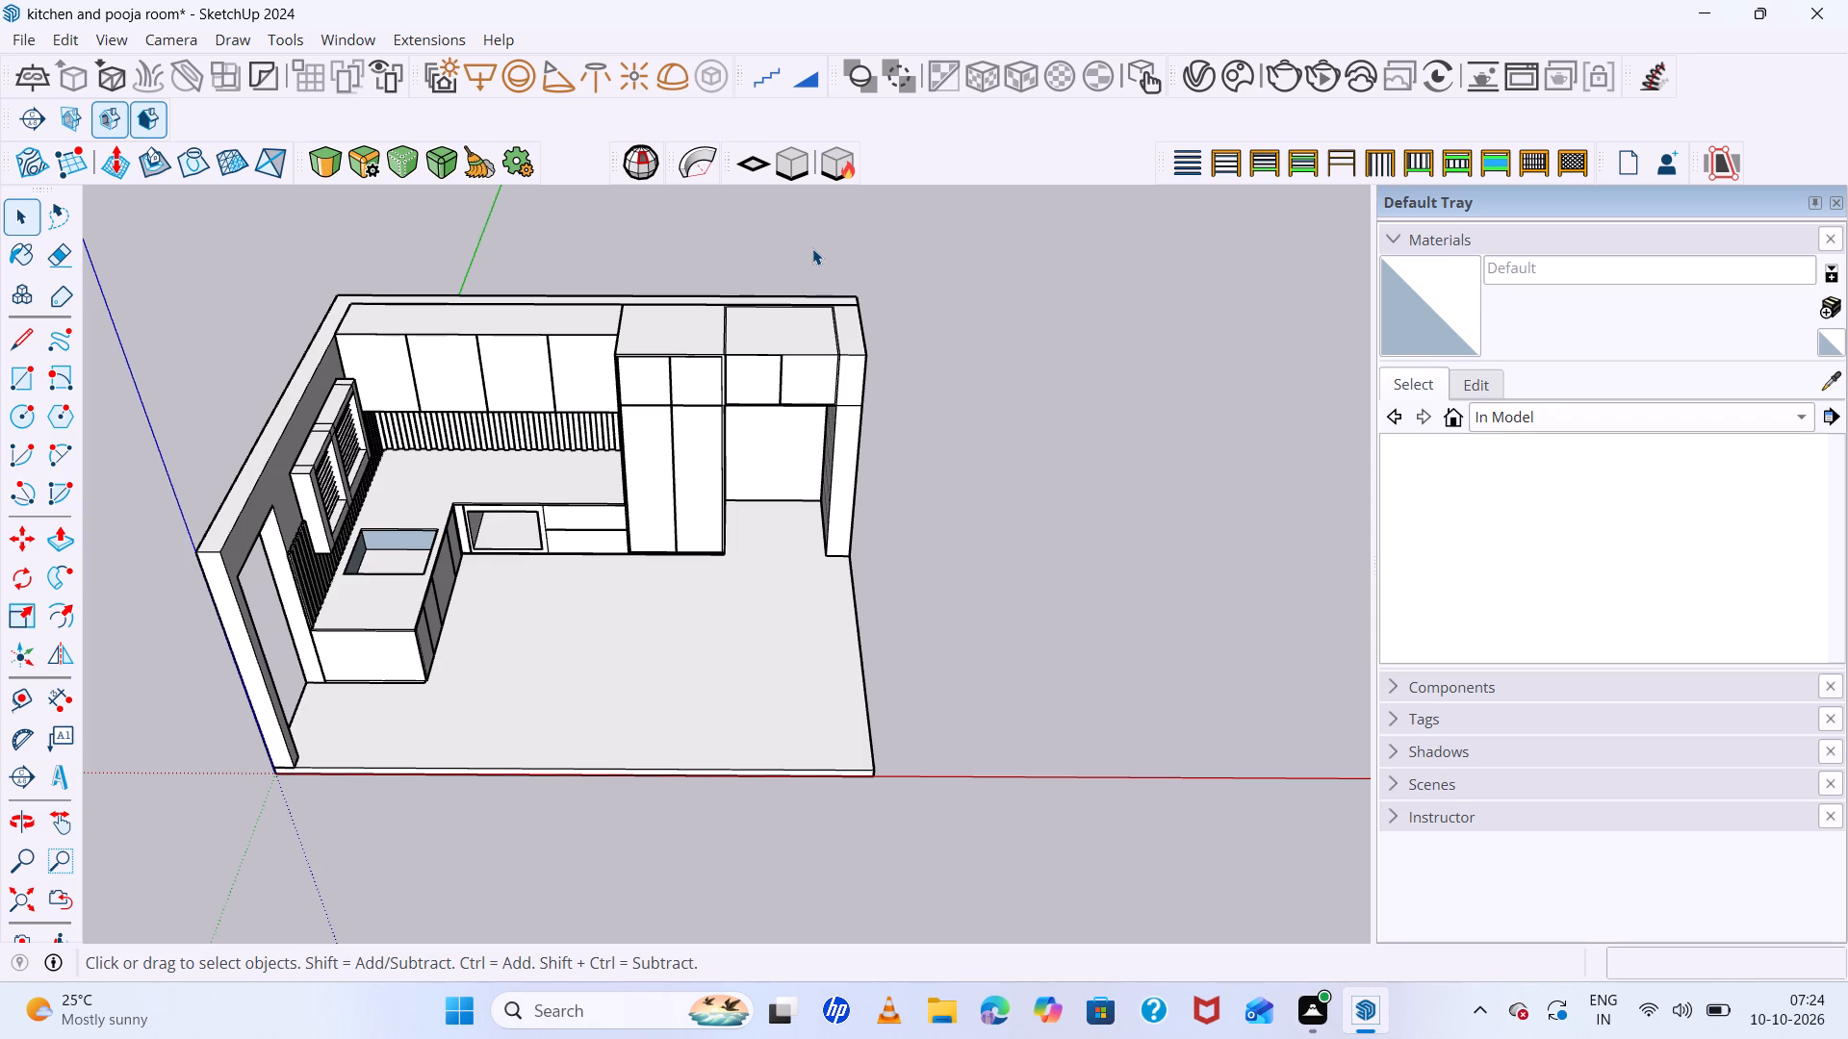
scroll(617, 545, down, 7)
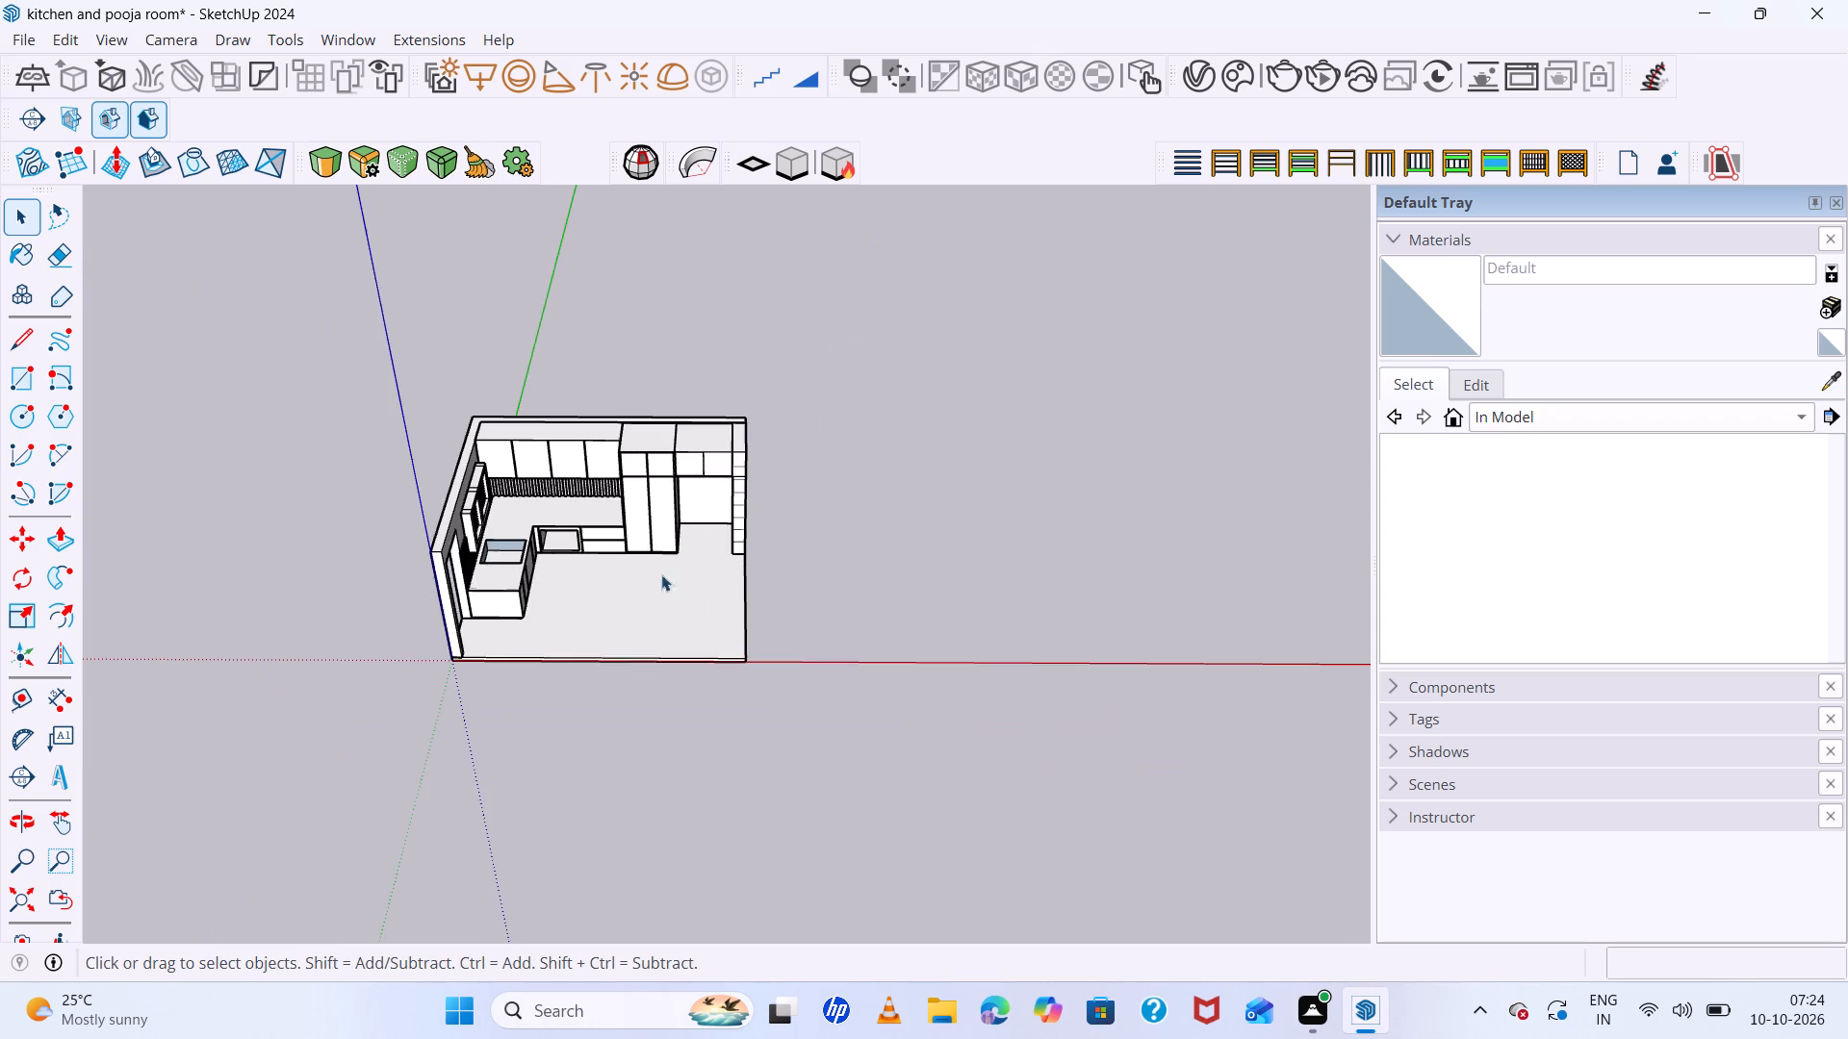
middle_drag(713, 614, 712, 689)
scroll(671, 632, up, 8)
middle_drag(903, 657, 738, 505)
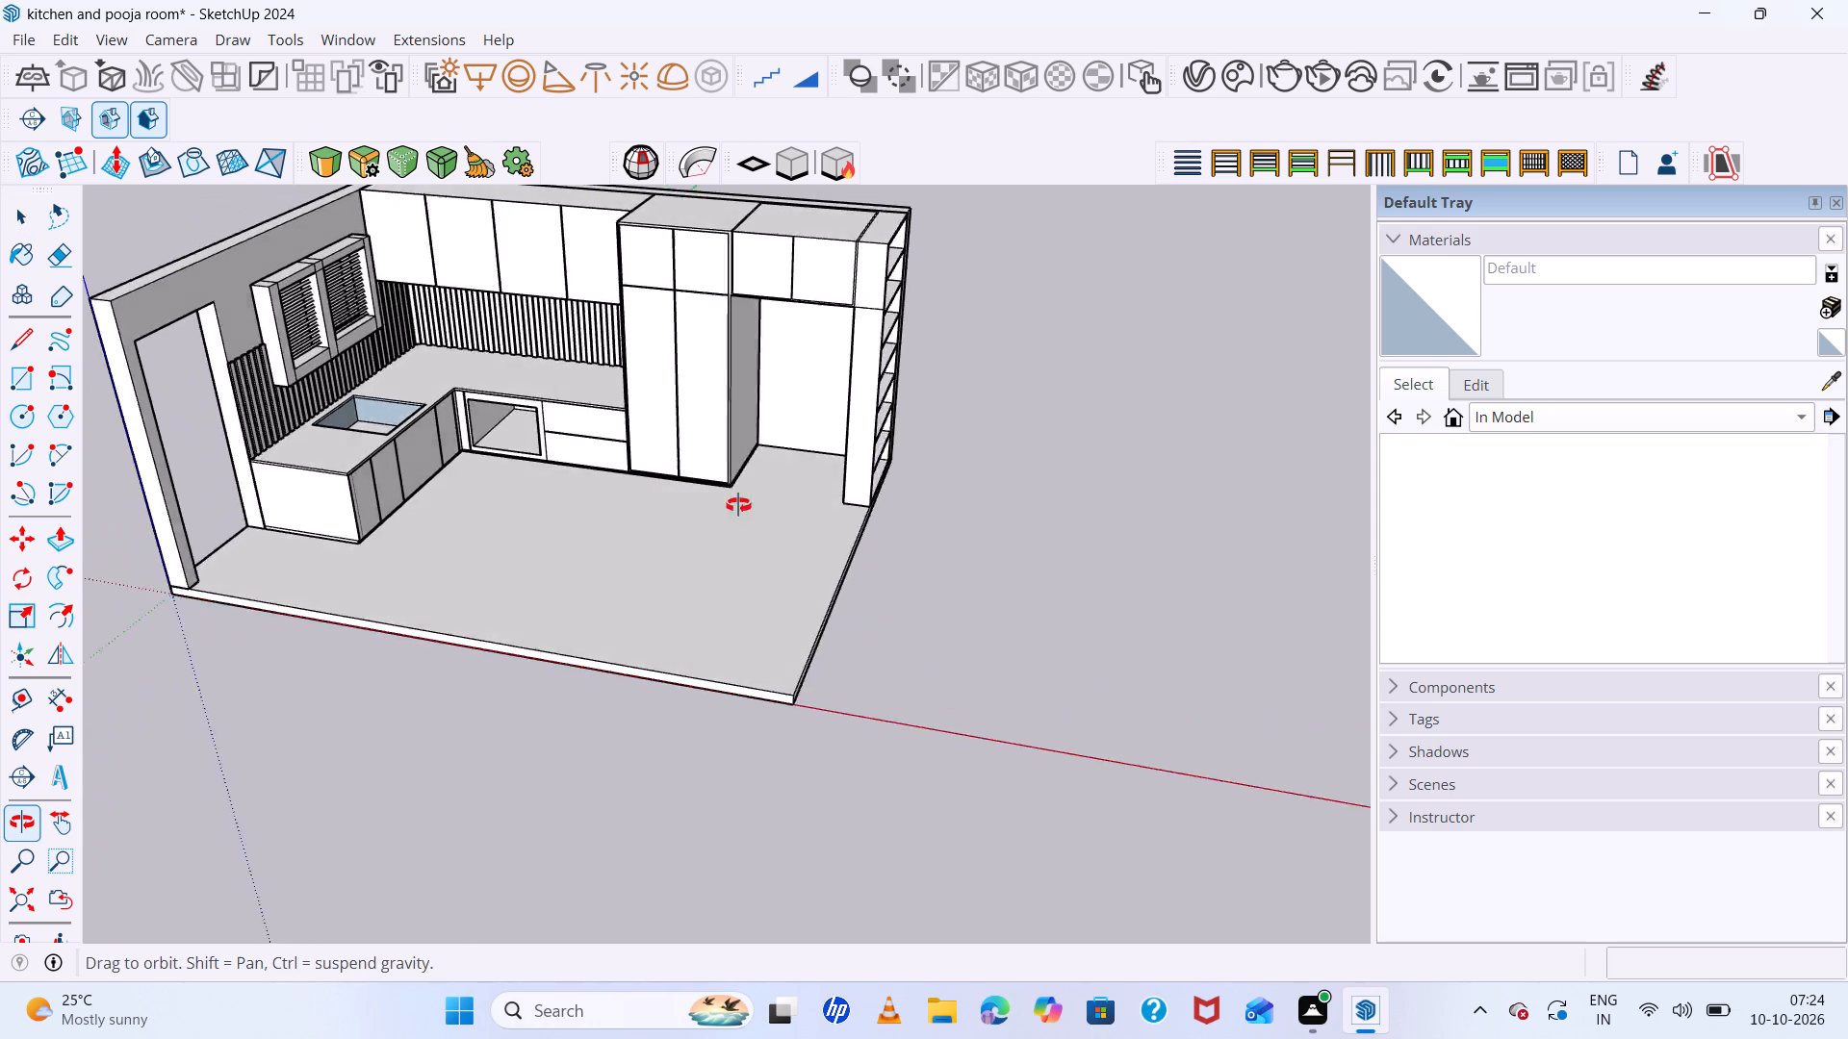
middle_drag(738, 505, 612, 398)
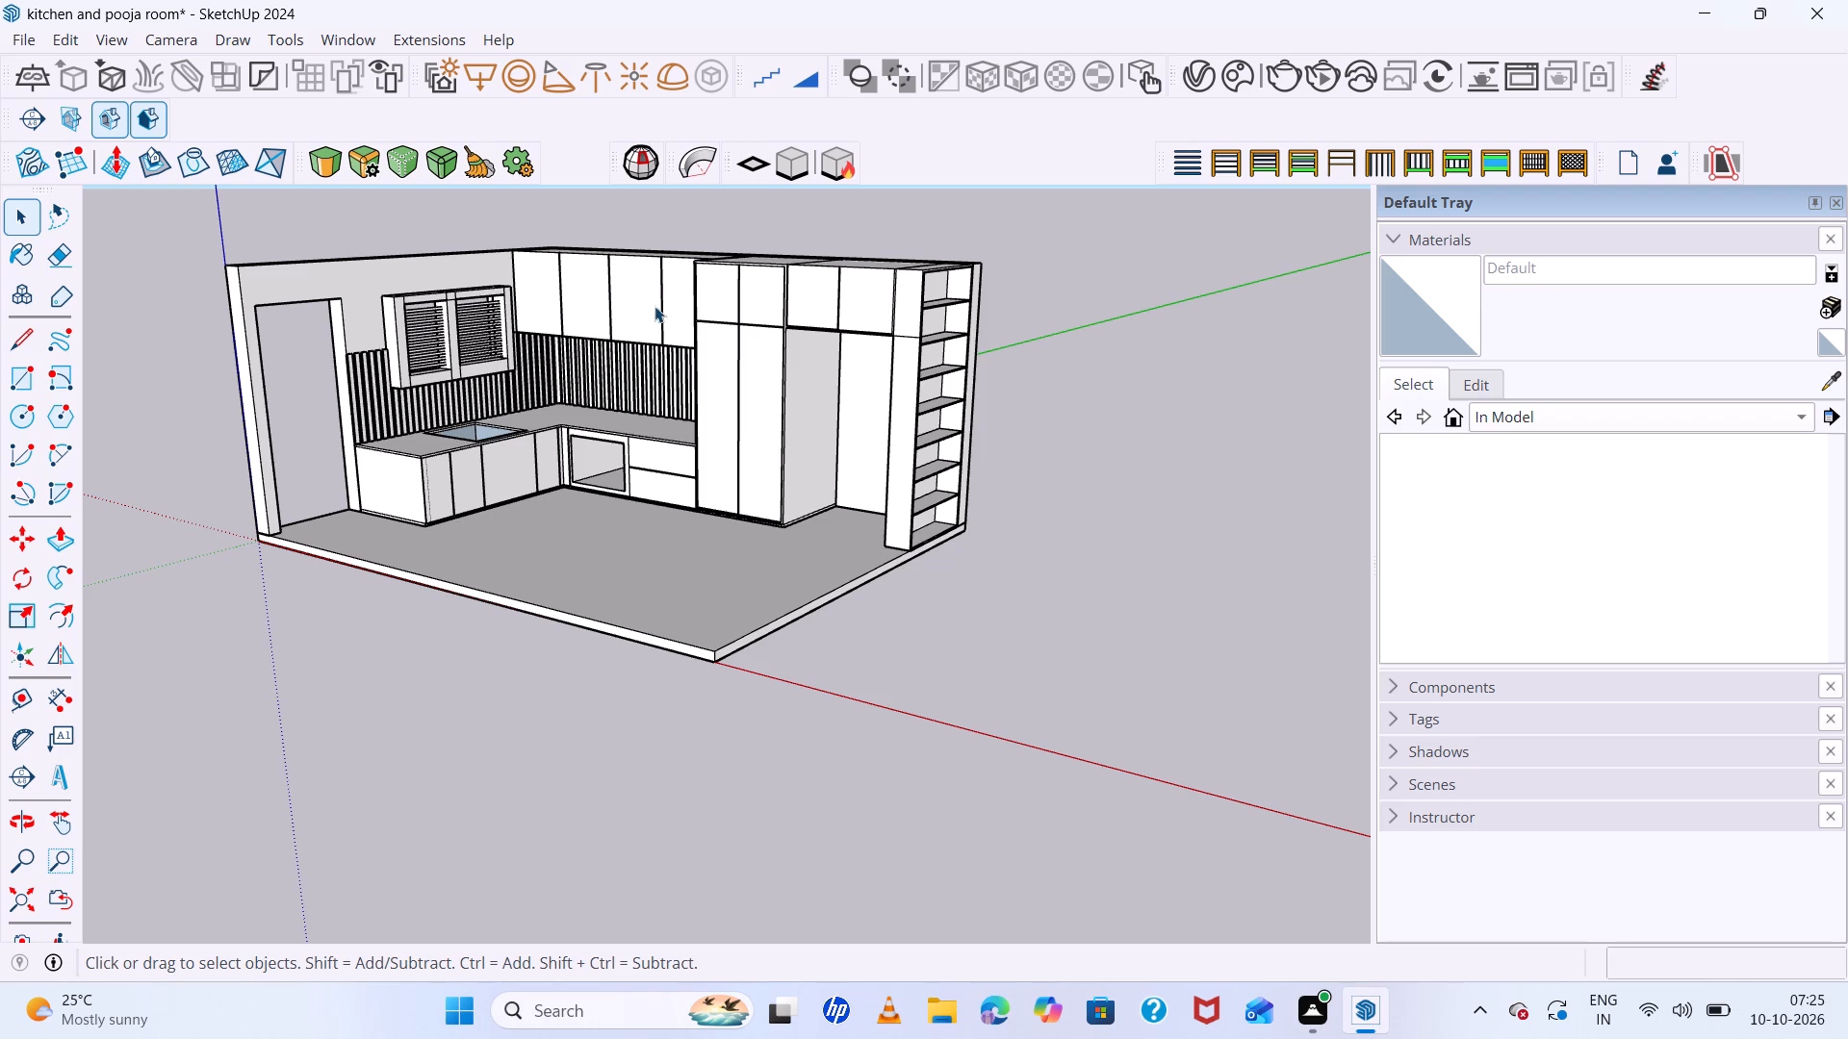
middle_drag(749, 516, 935, 679)
middle_click(938, 680)
scroll(950, 655, up, 5)
middle_drag(952, 653, 966, 695)
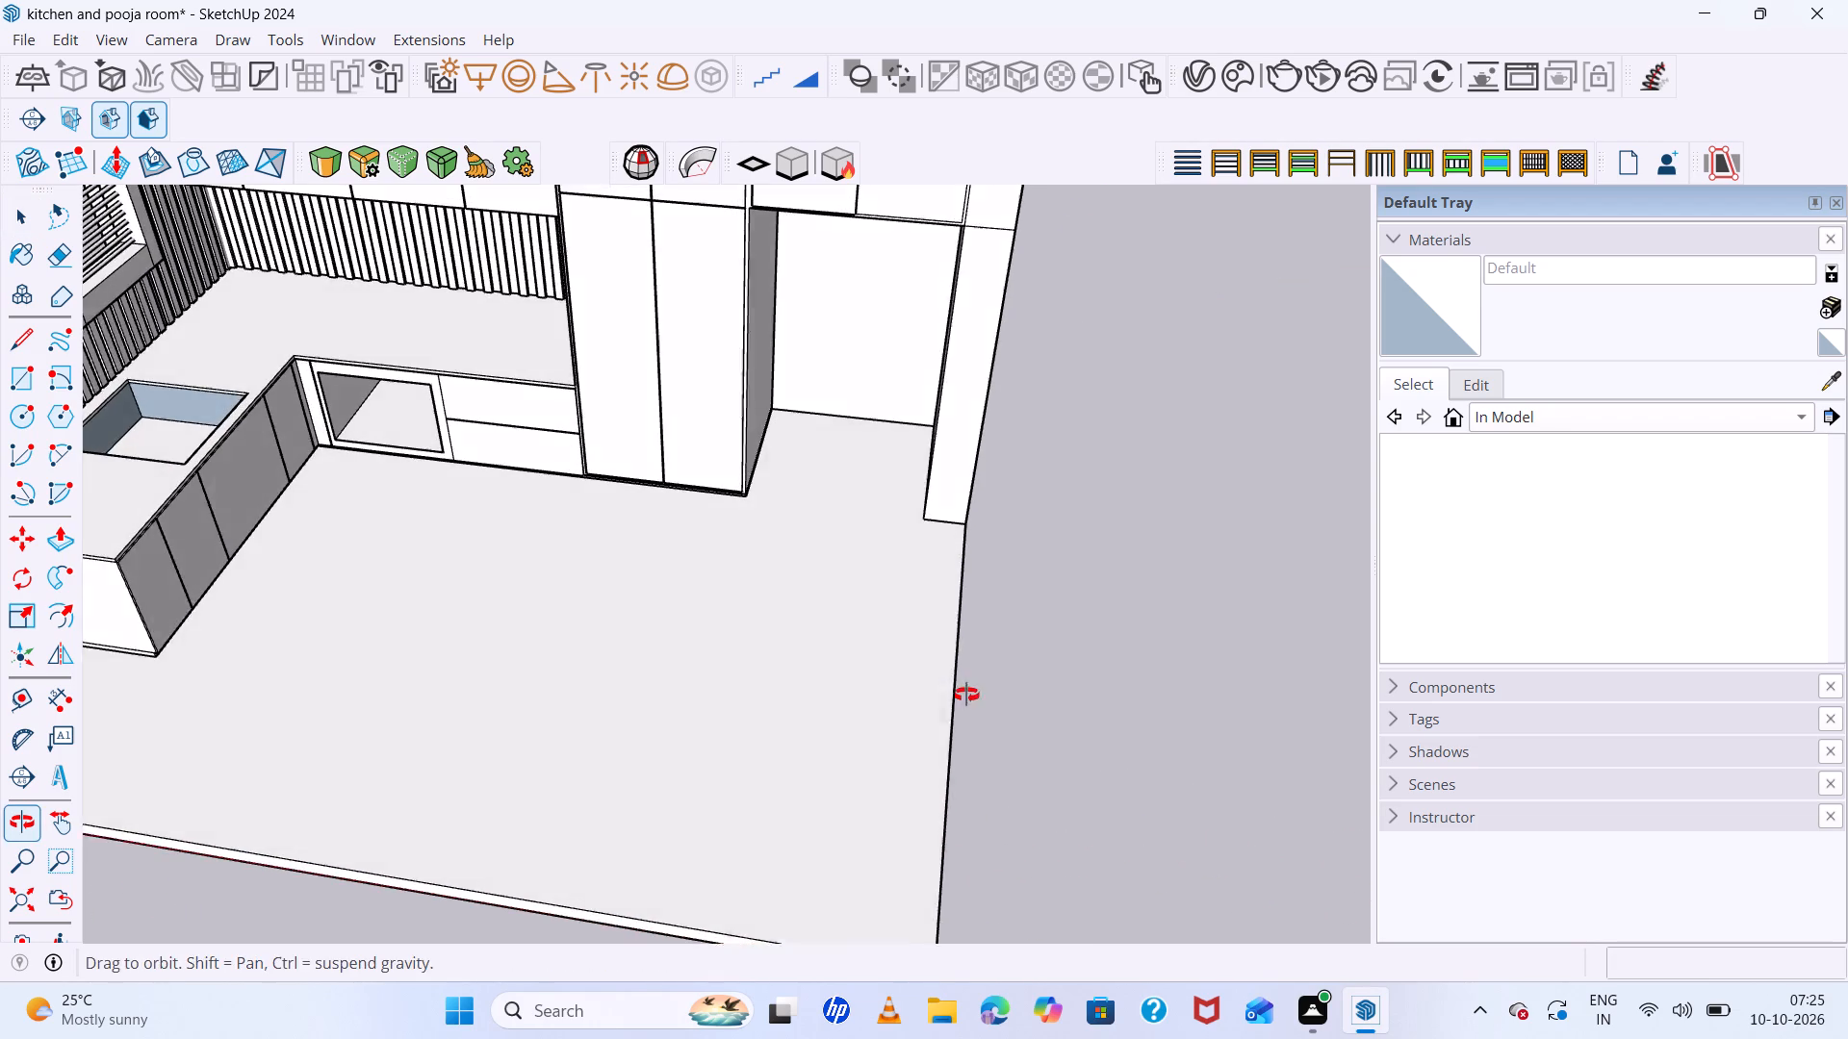
Draw a narrow rectangle about 5' 2" long on the floor, along the open side edge in front of the shelf unit.
middle_drag(966, 695, 969, 700)
key(r)
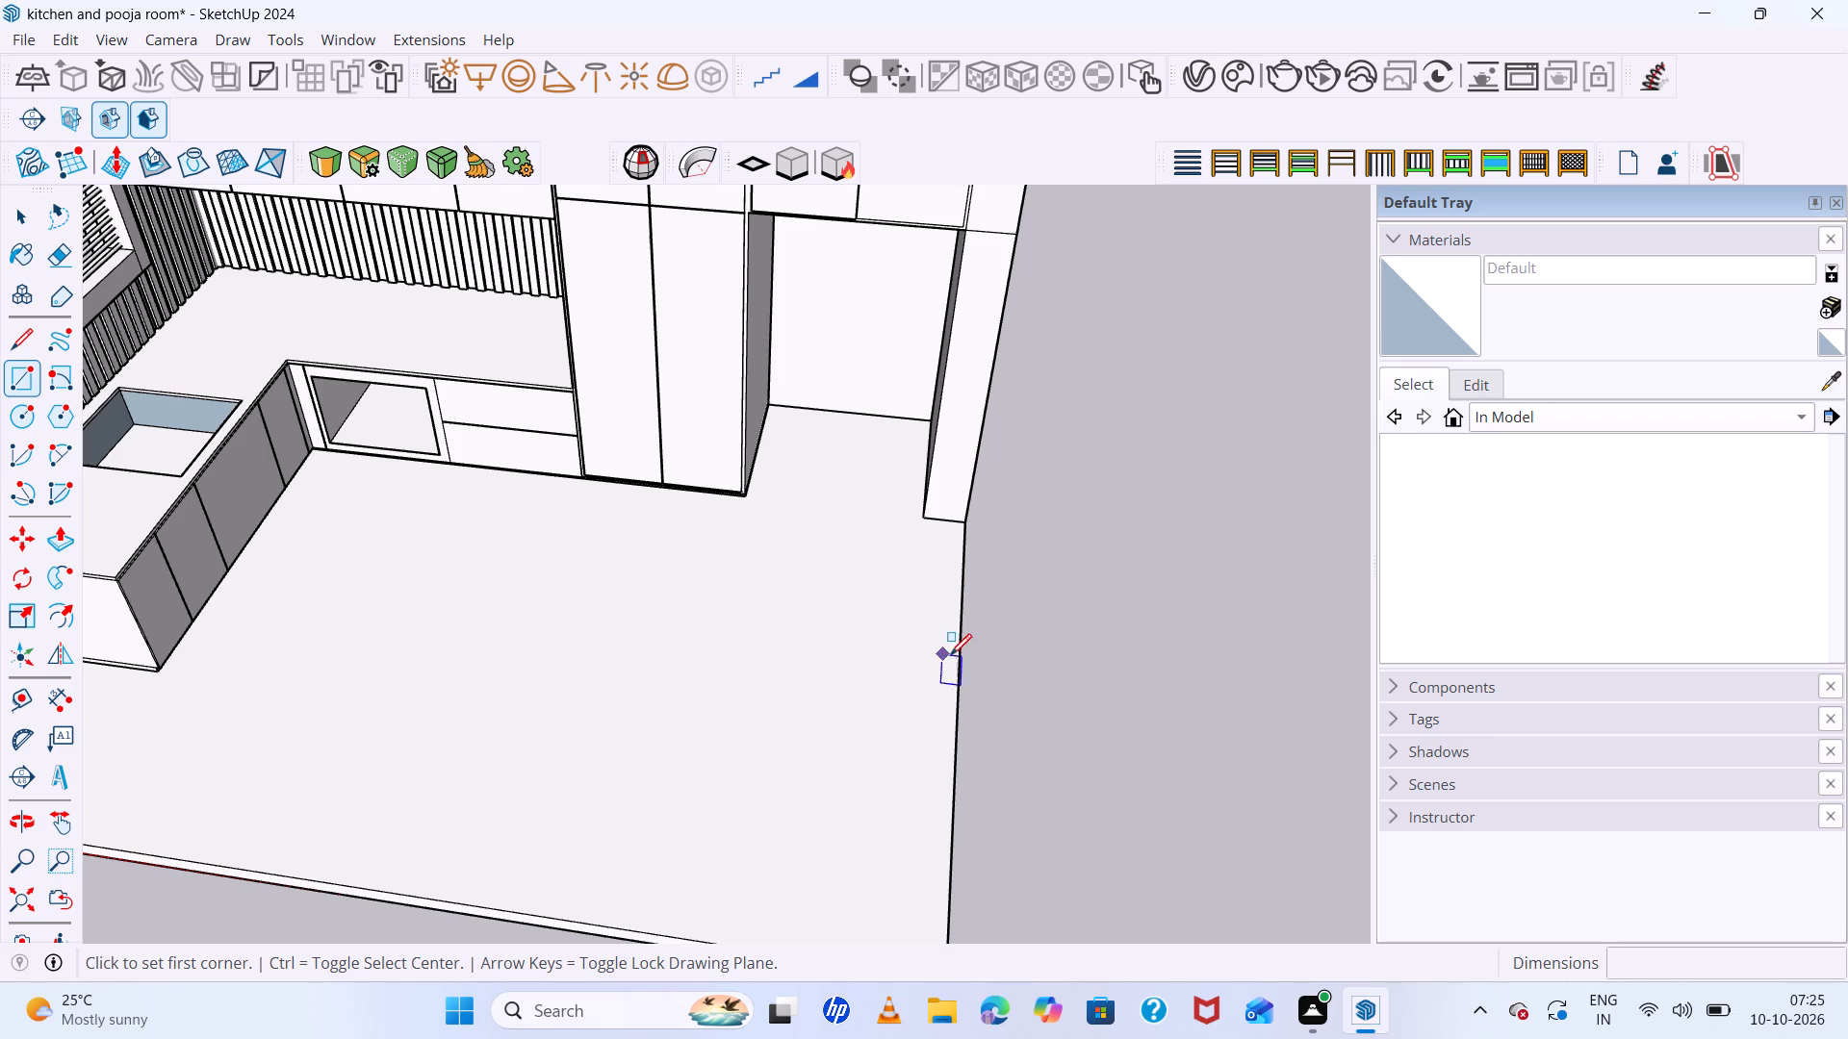
click(963, 655)
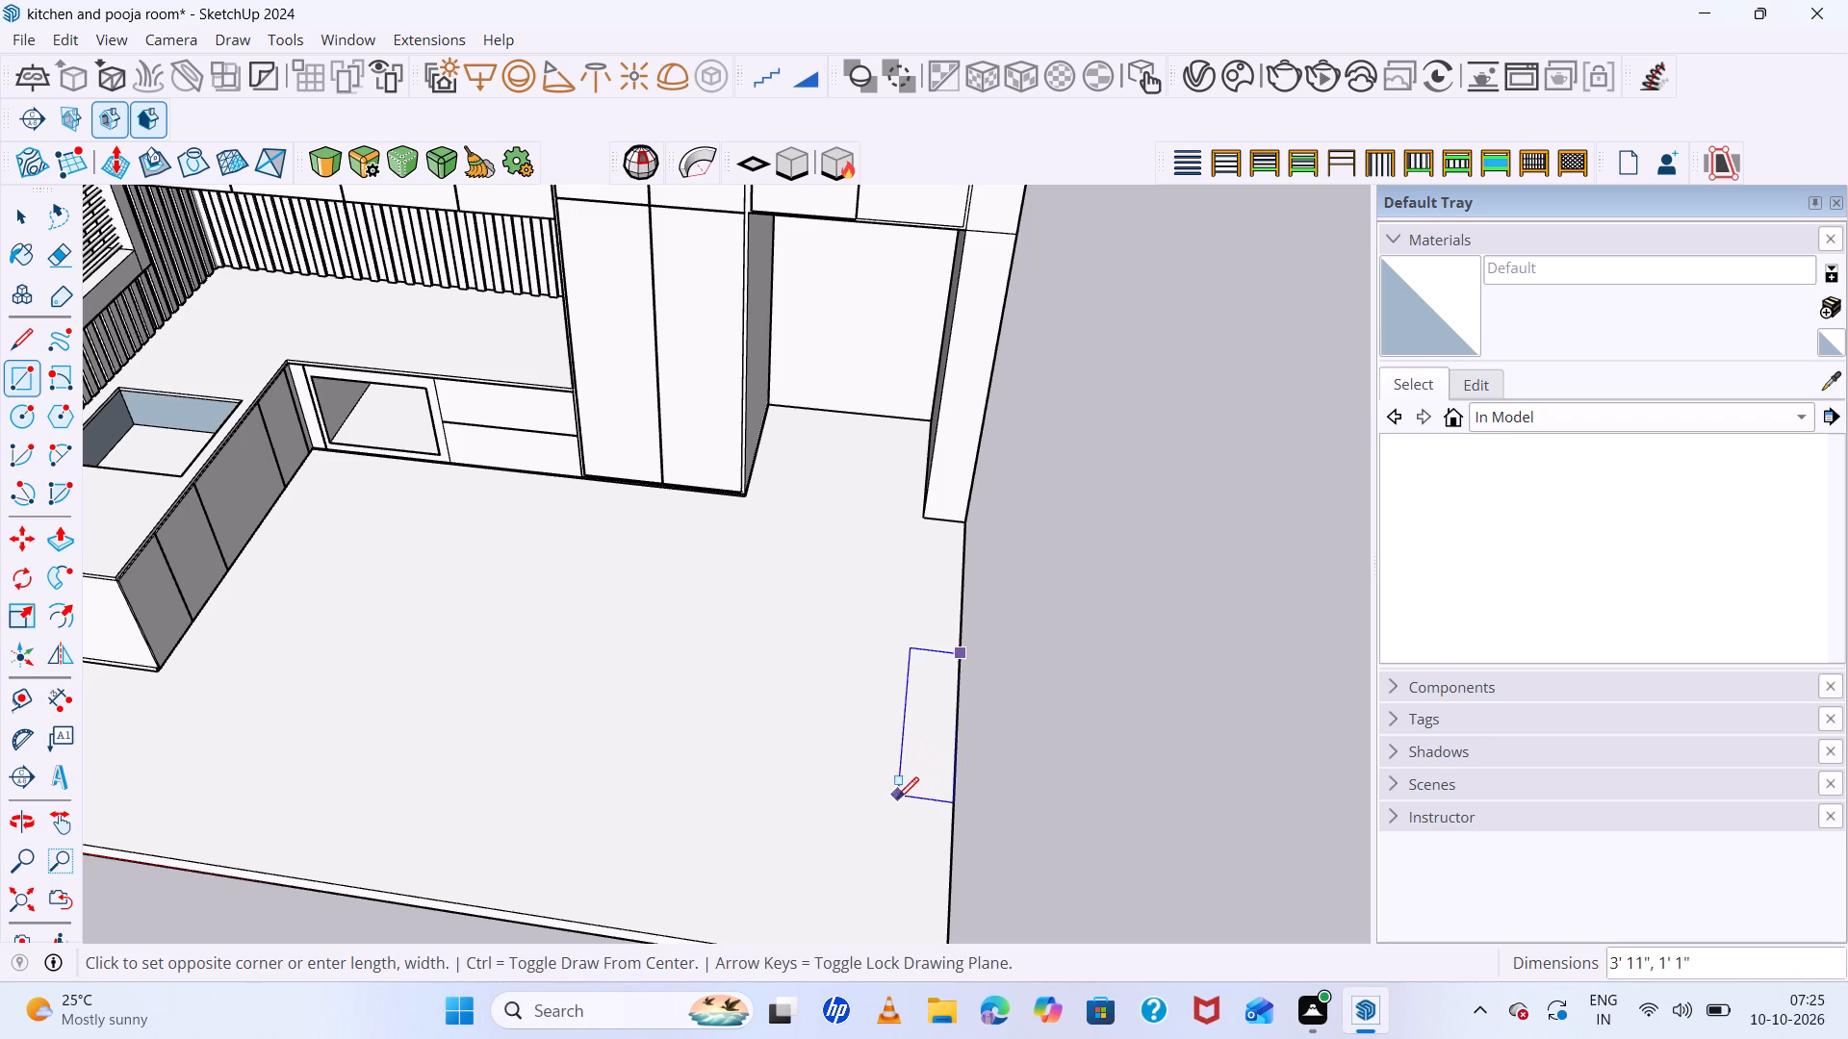
scroll(921, 832, up, 1)
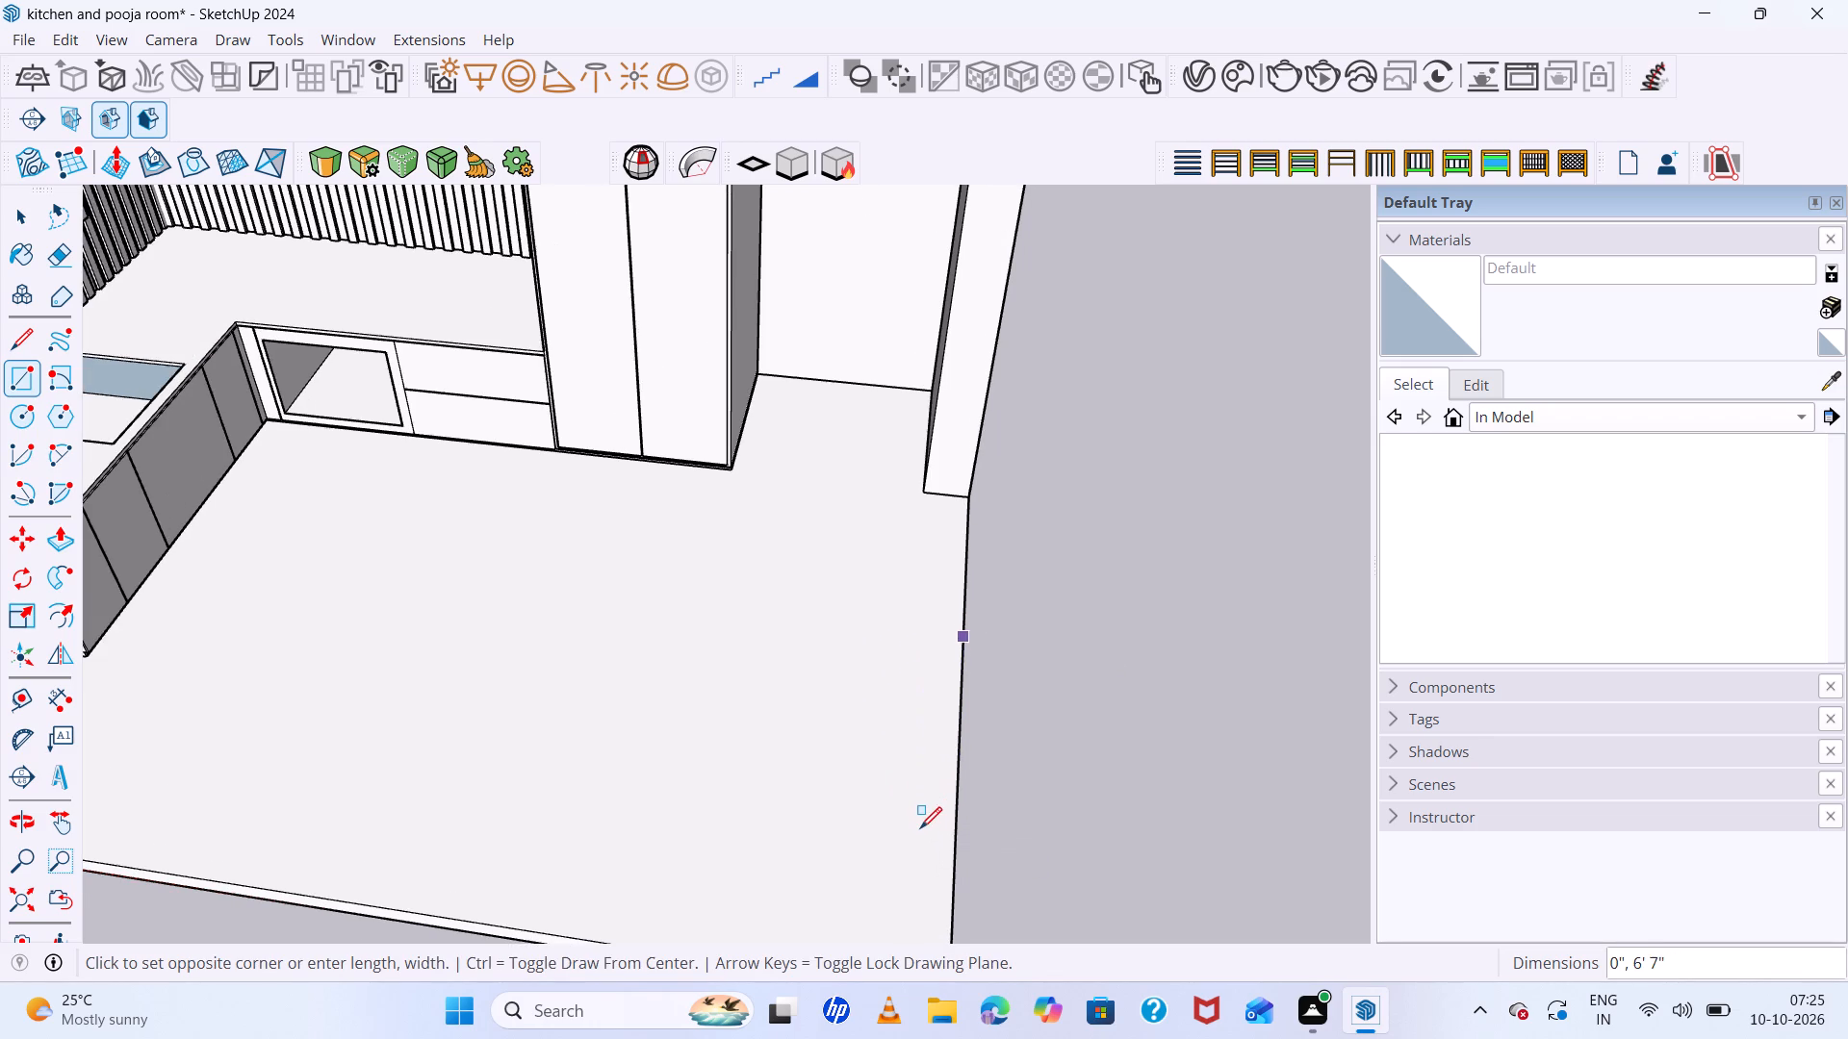
scroll(920, 828, up, 3)
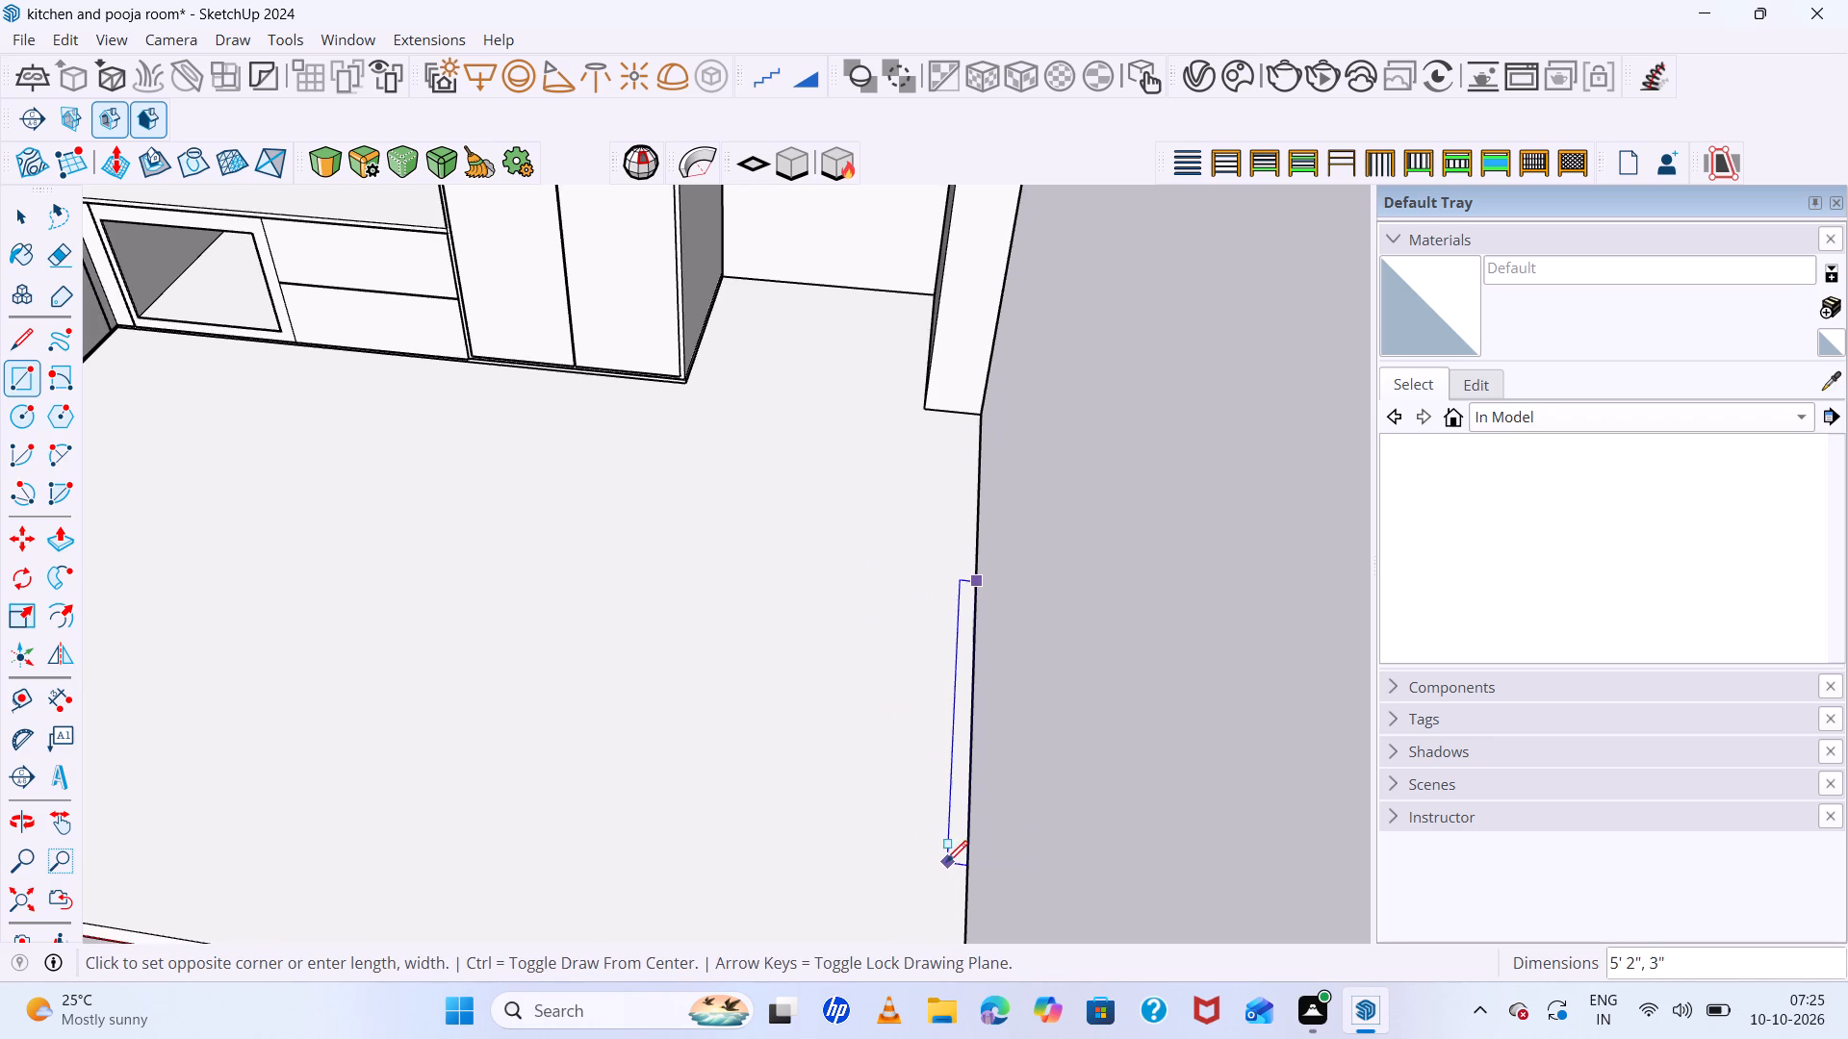
click(936, 862)
key(space)
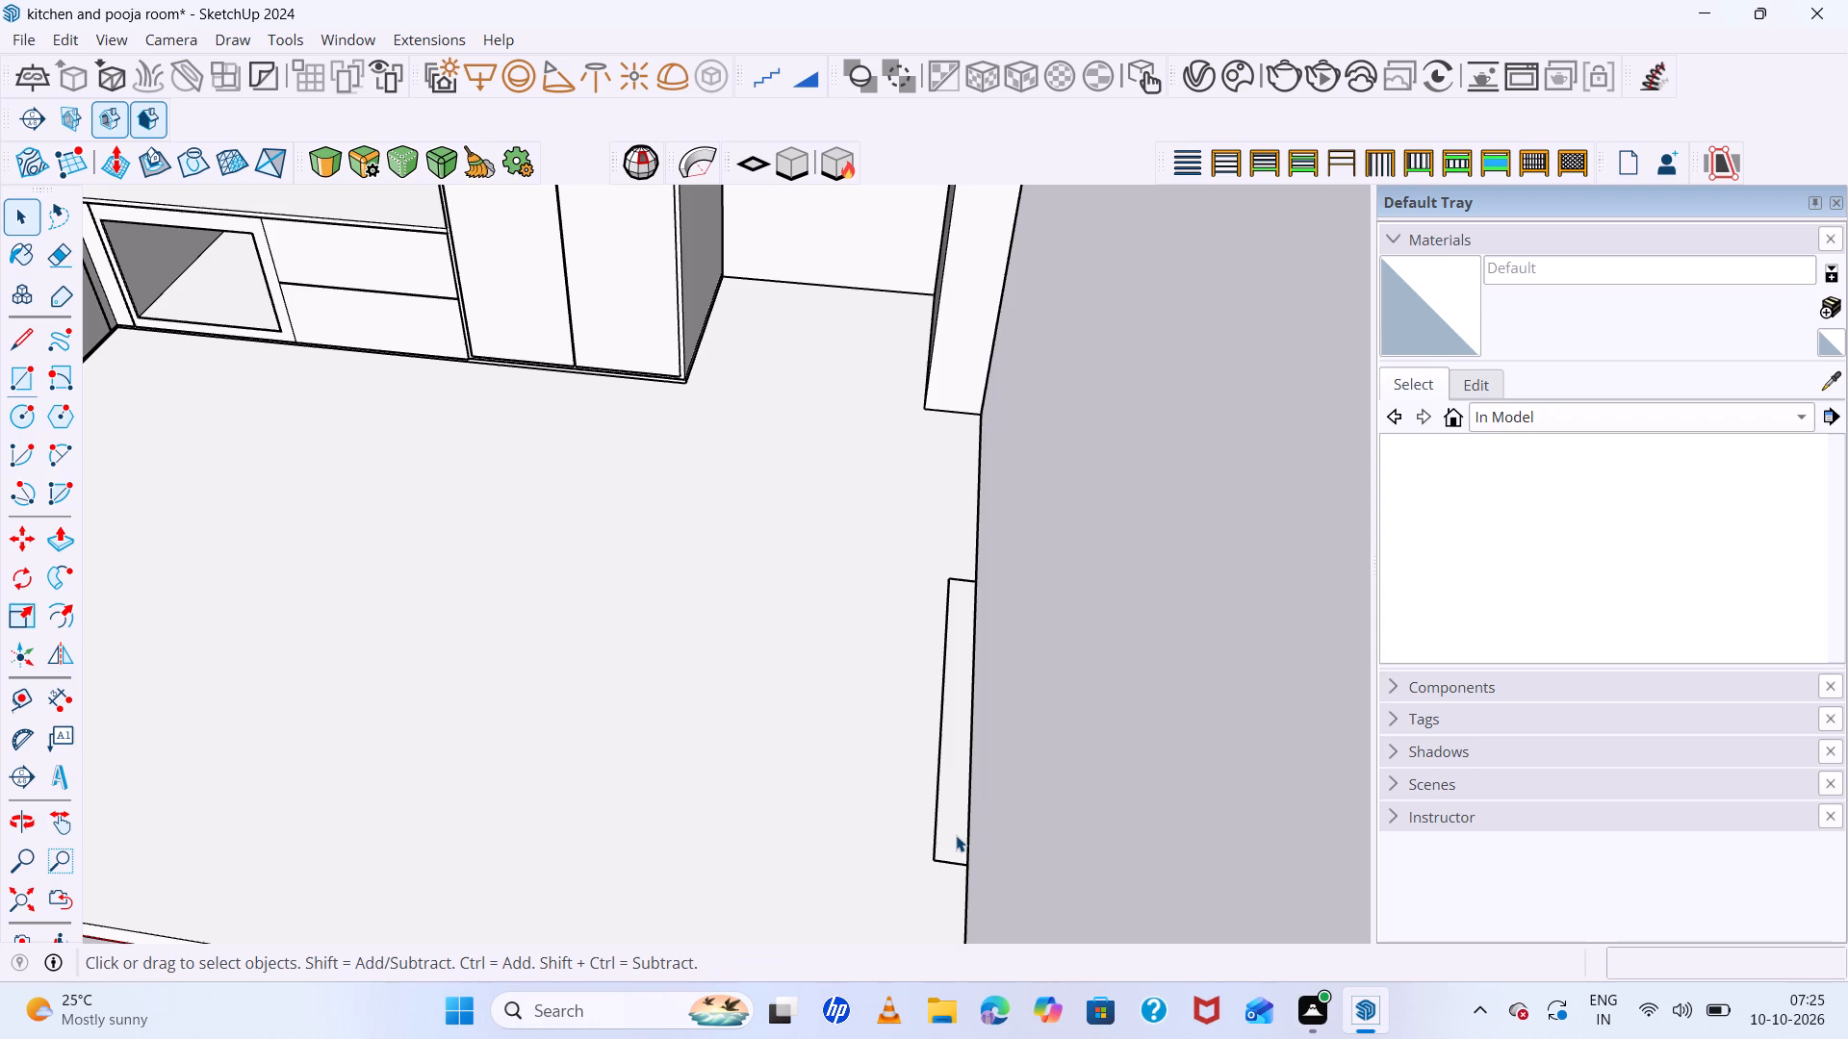
Push/pull the narrow floor rectangle up about 5' 9" into an upright panel.
click(956, 835)
key(p)
click(956, 835)
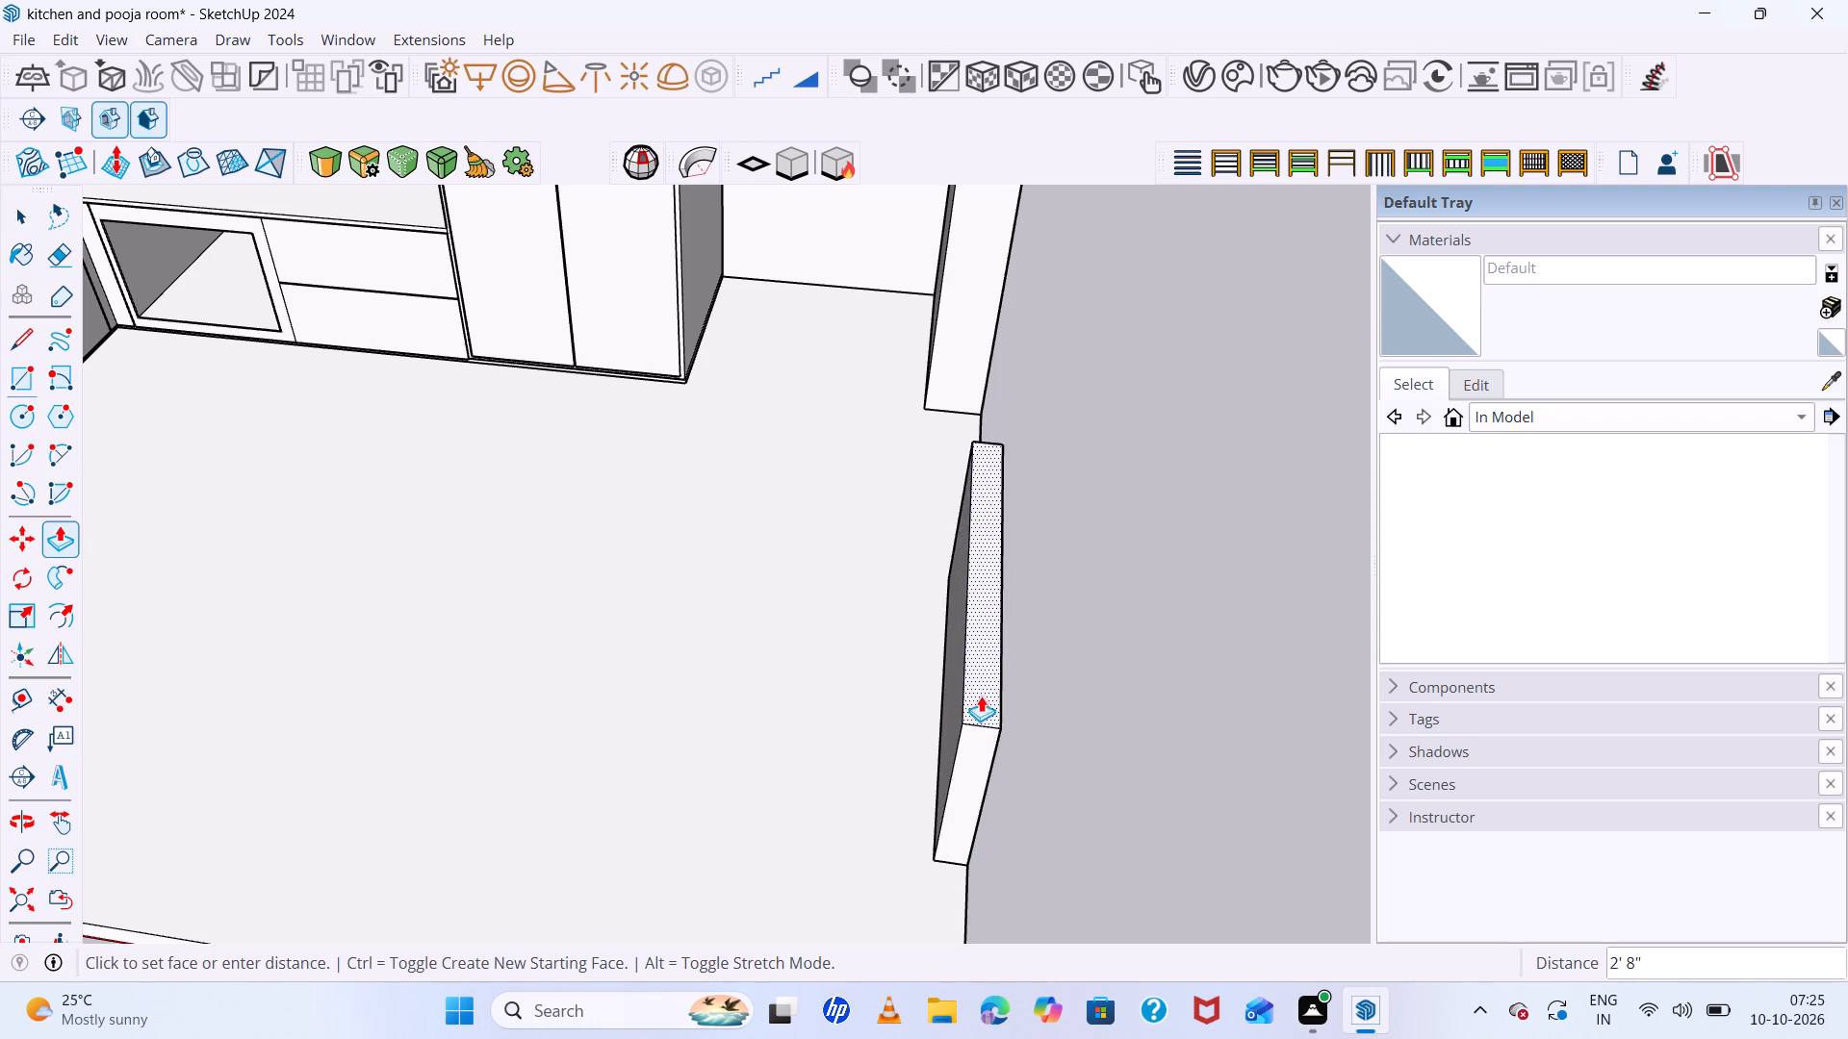
scroll(981, 696, down, 7)
click(962, 585)
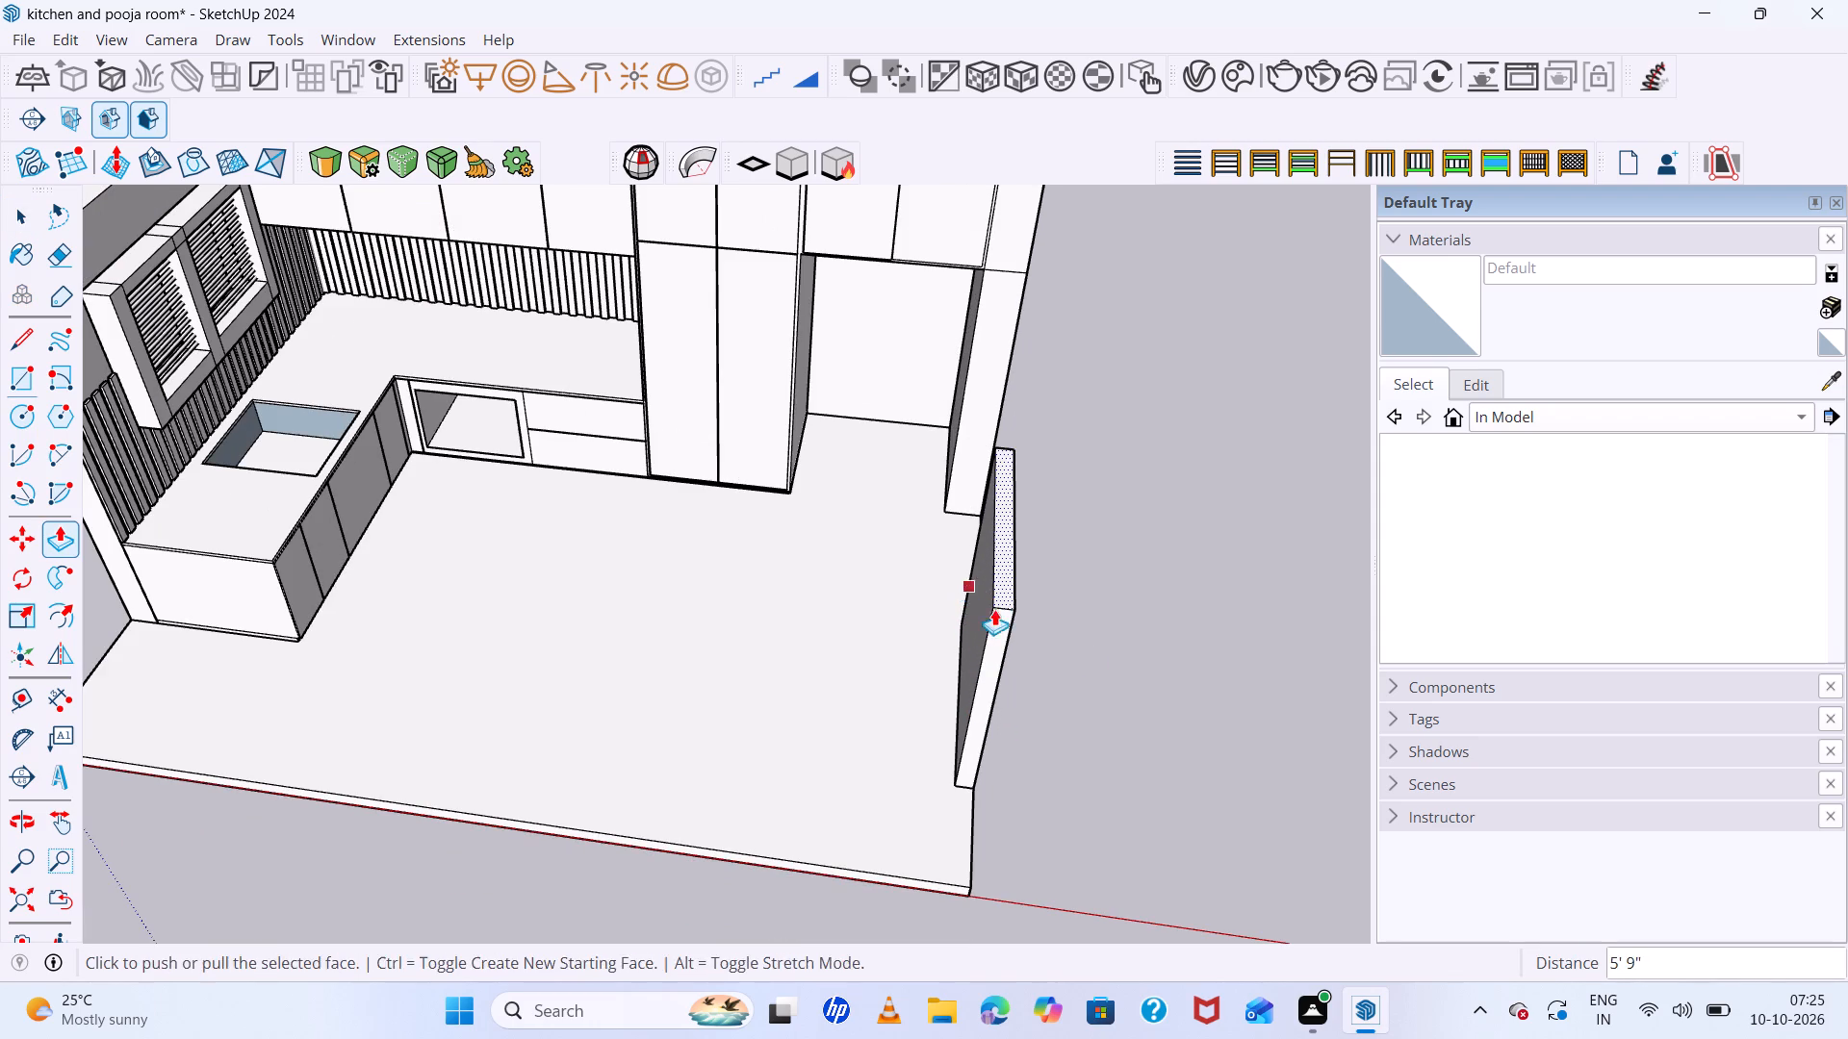
Lower the upright panel's top face by about 7".
middle_drag(1087, 645, 952, 550)
middle_drag(948, 549, 921, 537)
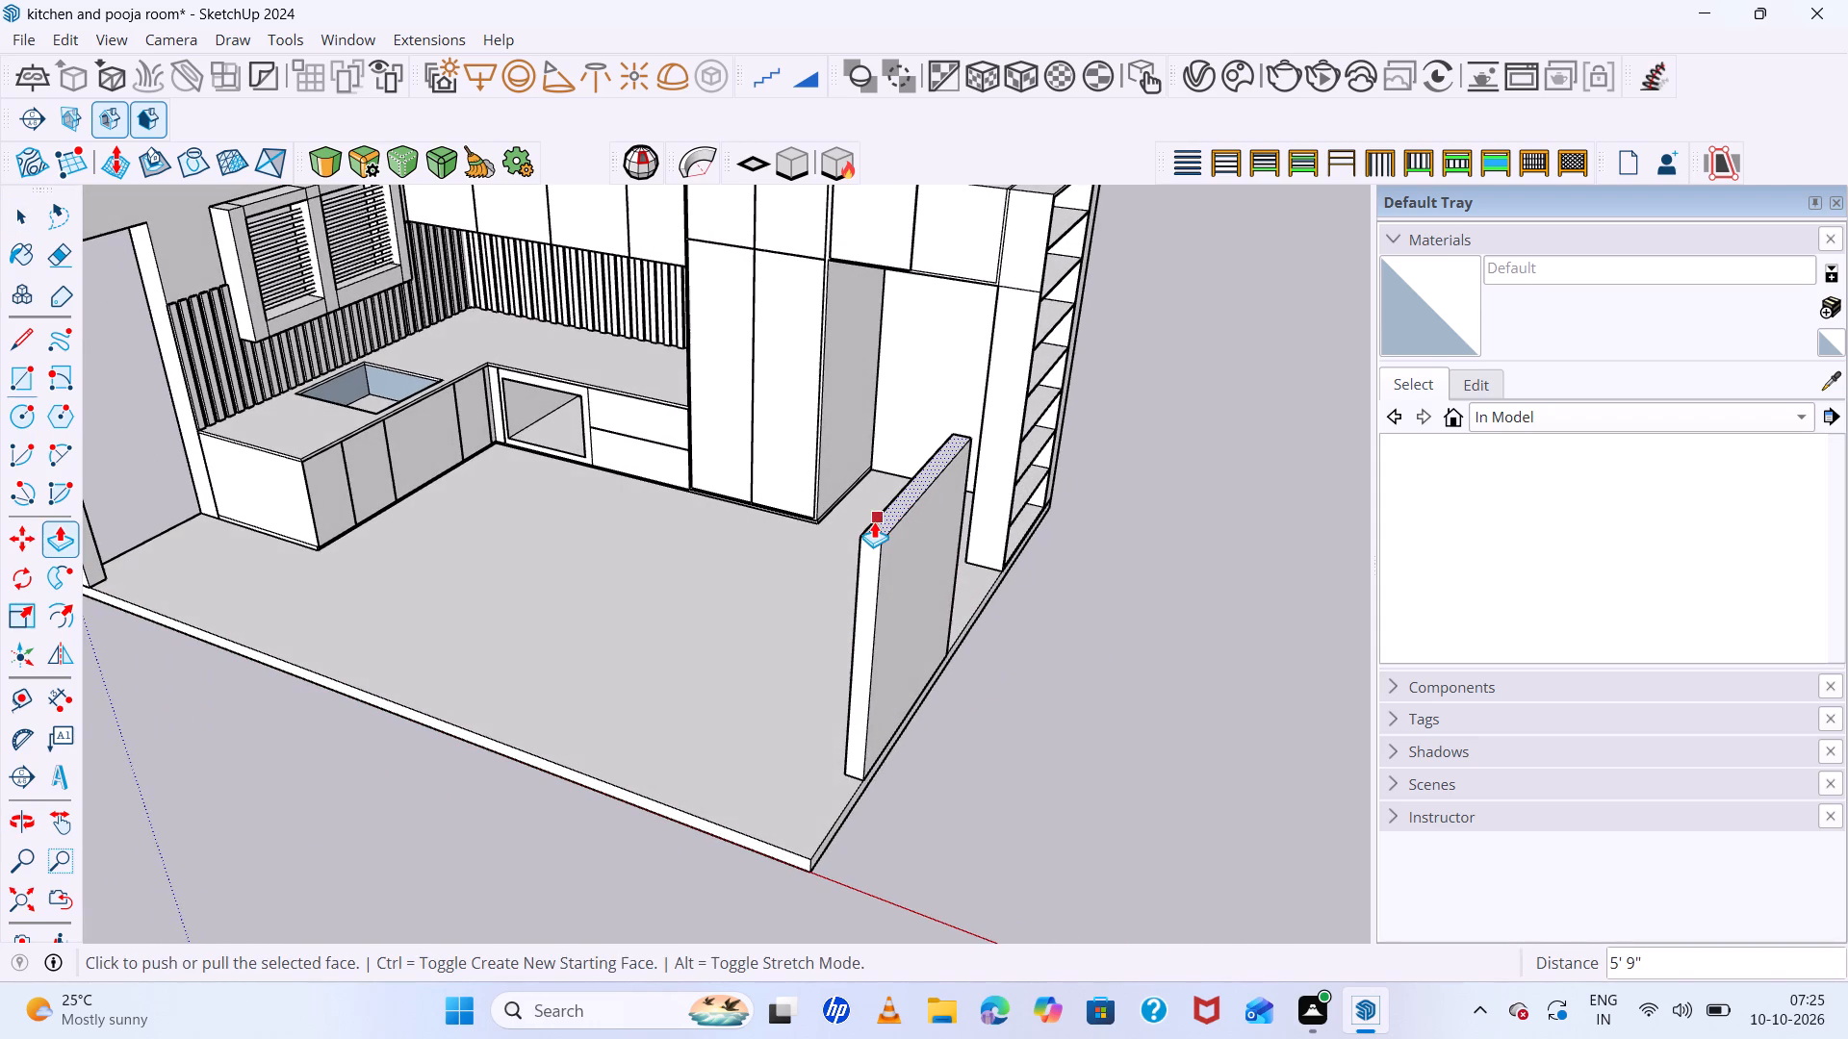
click(876, 525)
click(878, 550)
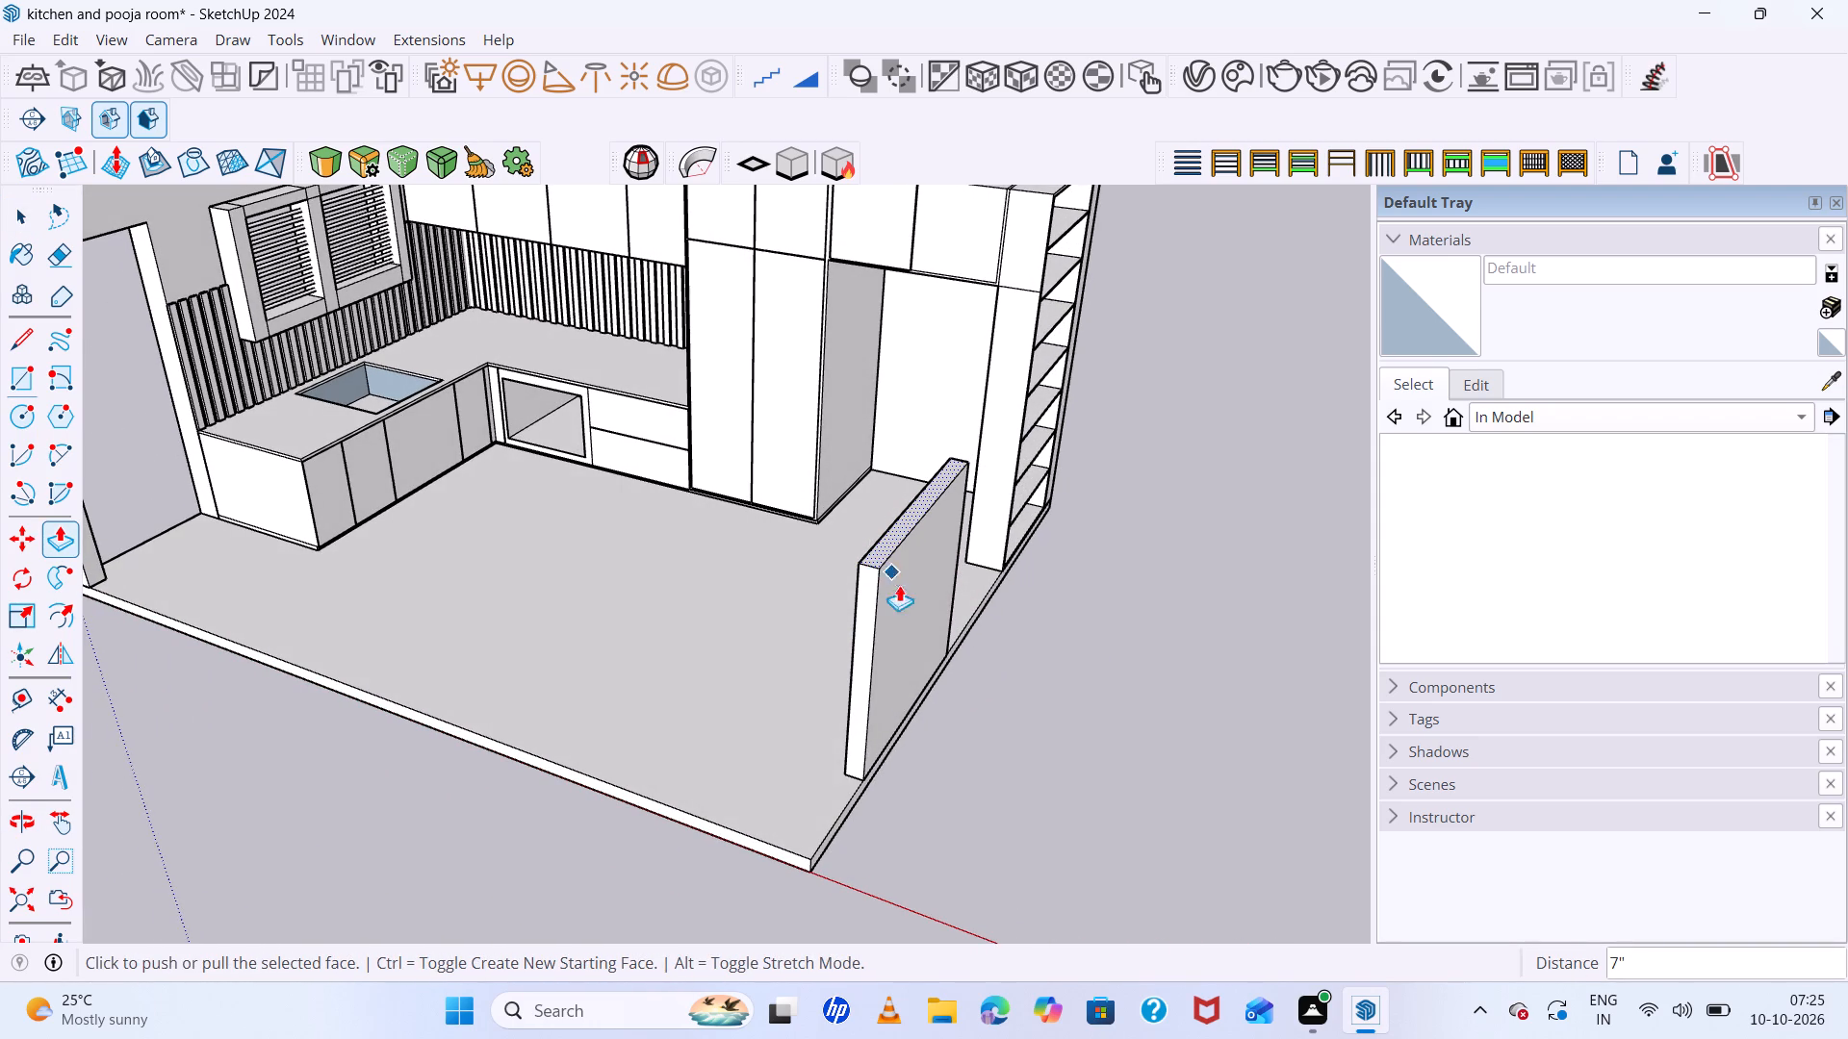
Push the panel's narrow front end face inward by about 7".
key(space)
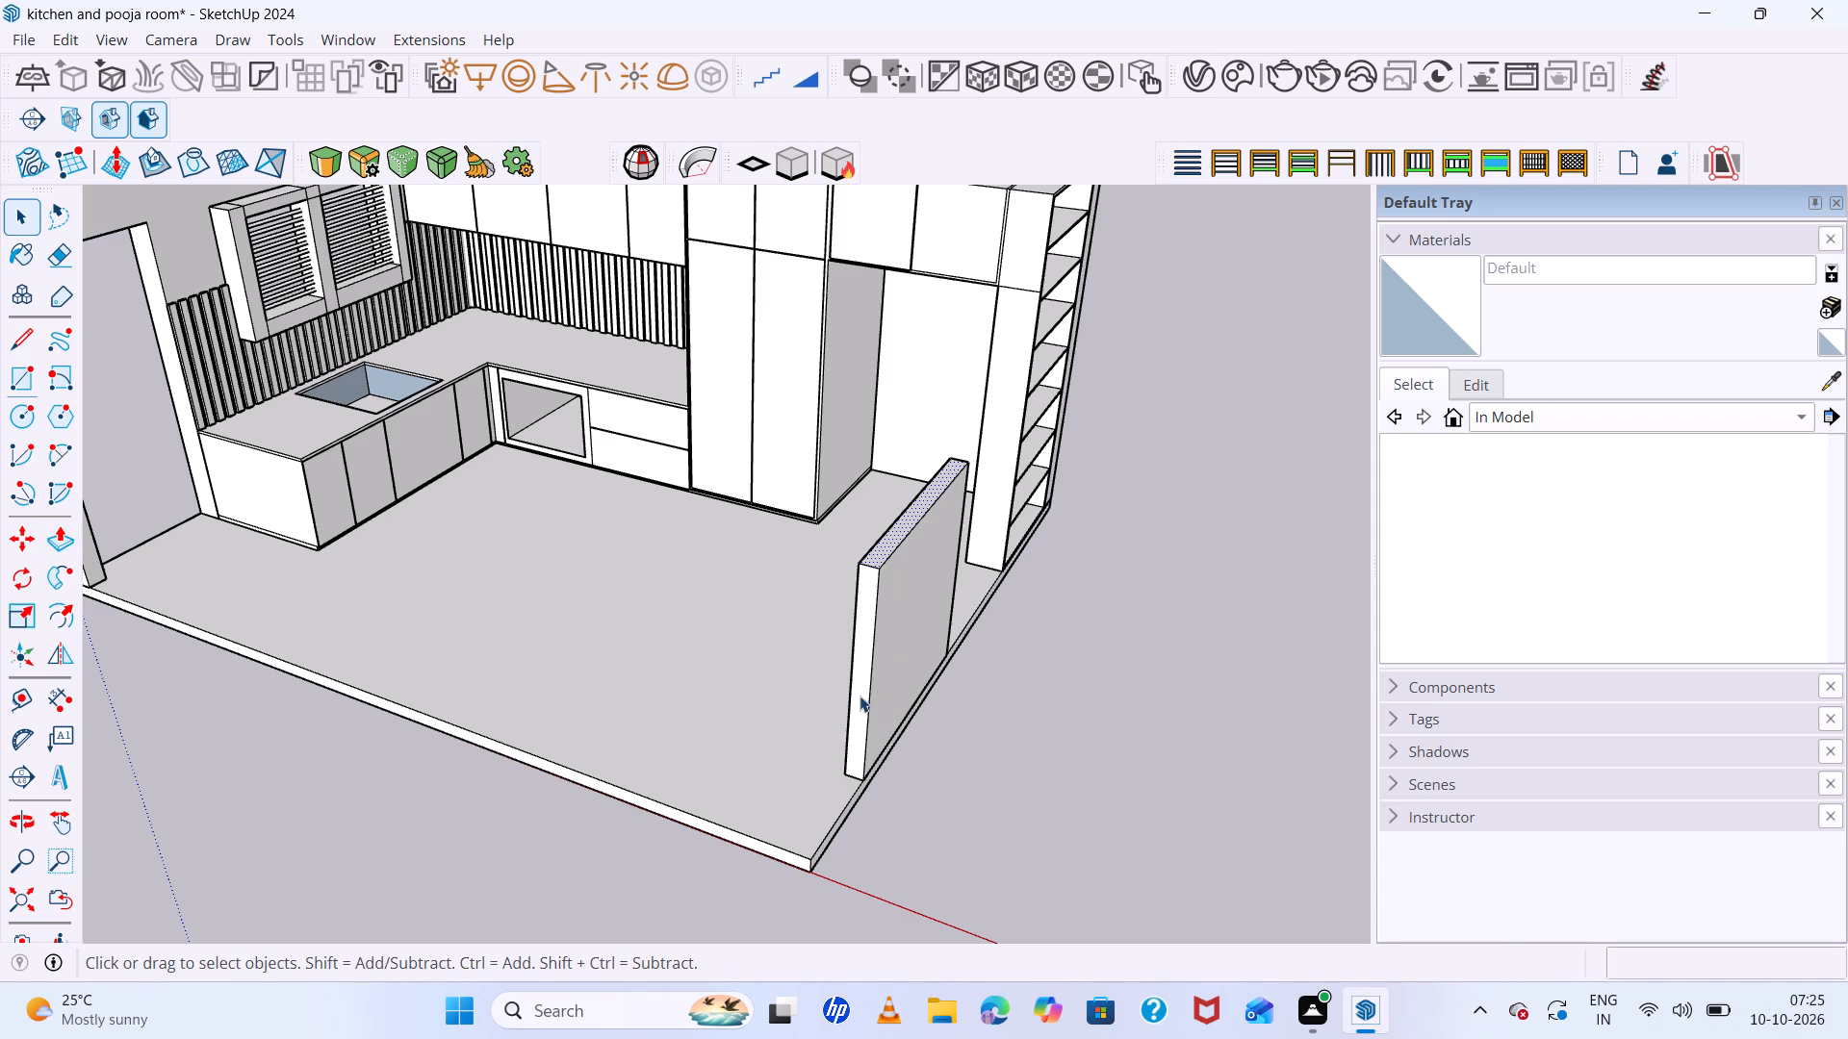
click(860, 696)
key(p)
click(865, 696)
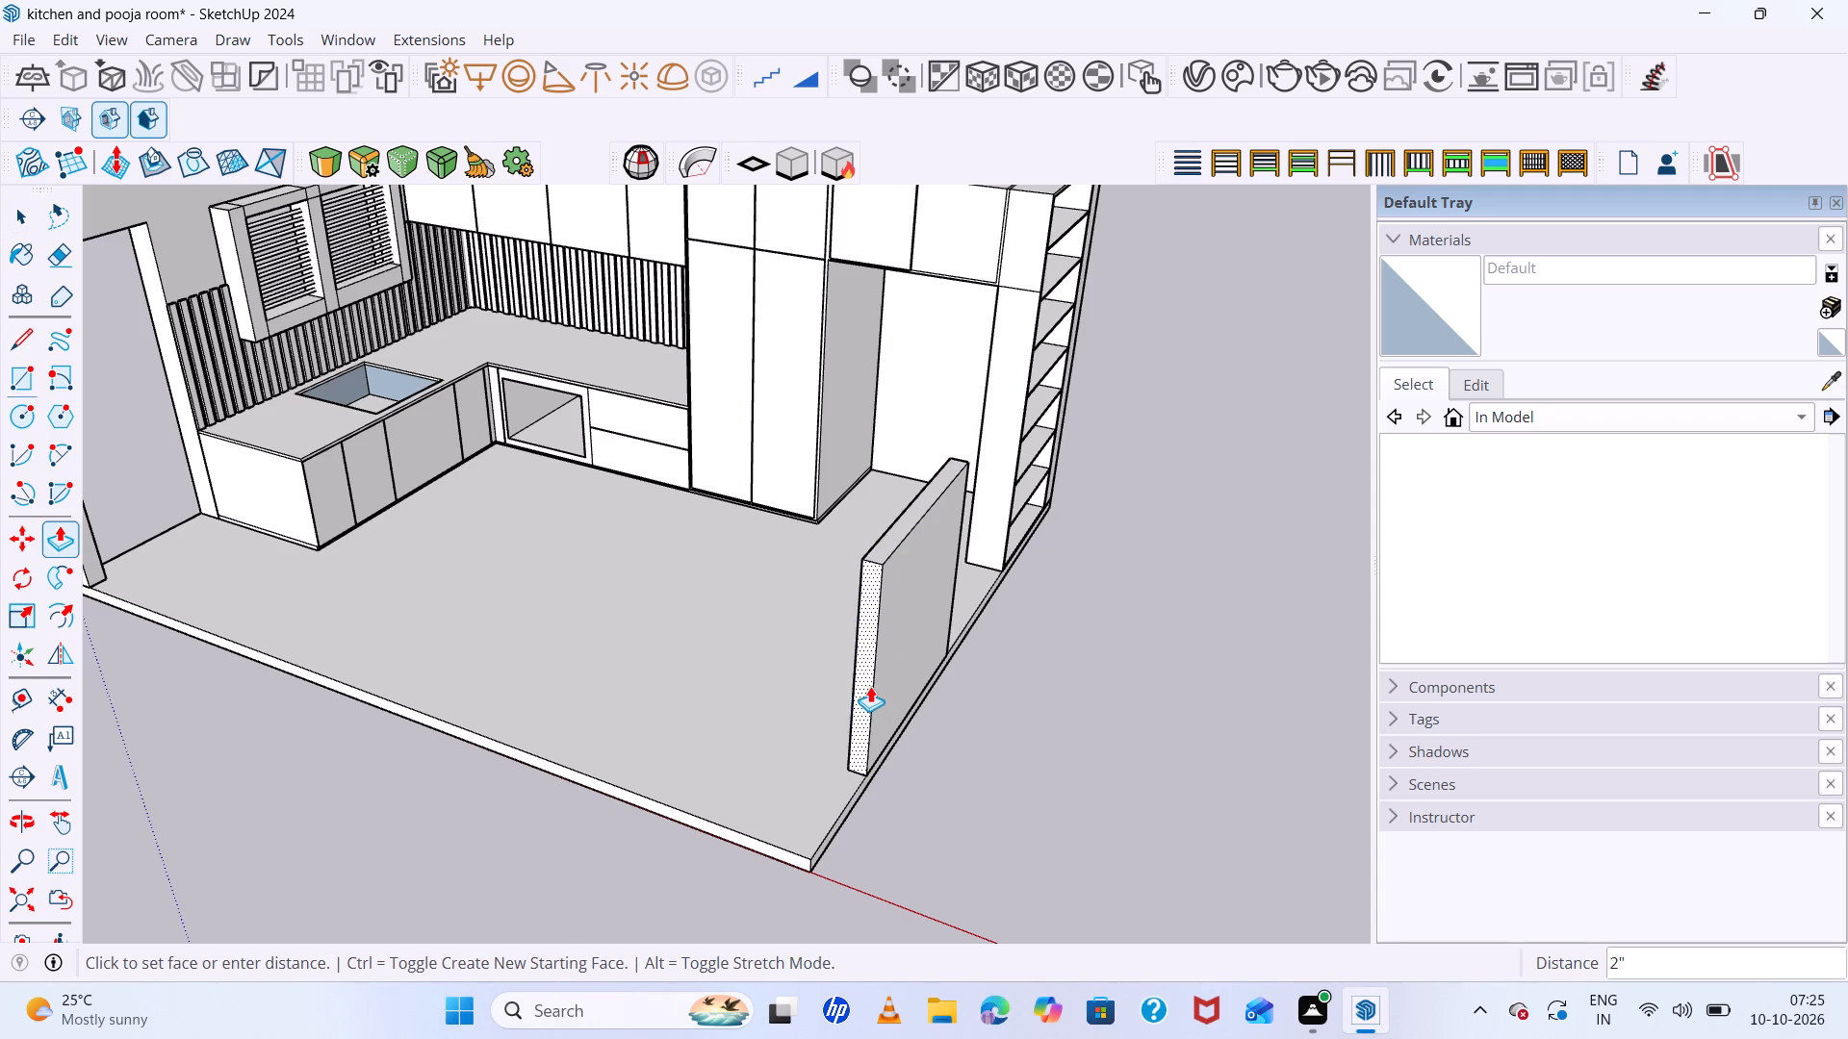
click(872, 677)
Select all of the upright panel's geometry and make it a group.
middle_drag(1017, 691, 1373, 728)
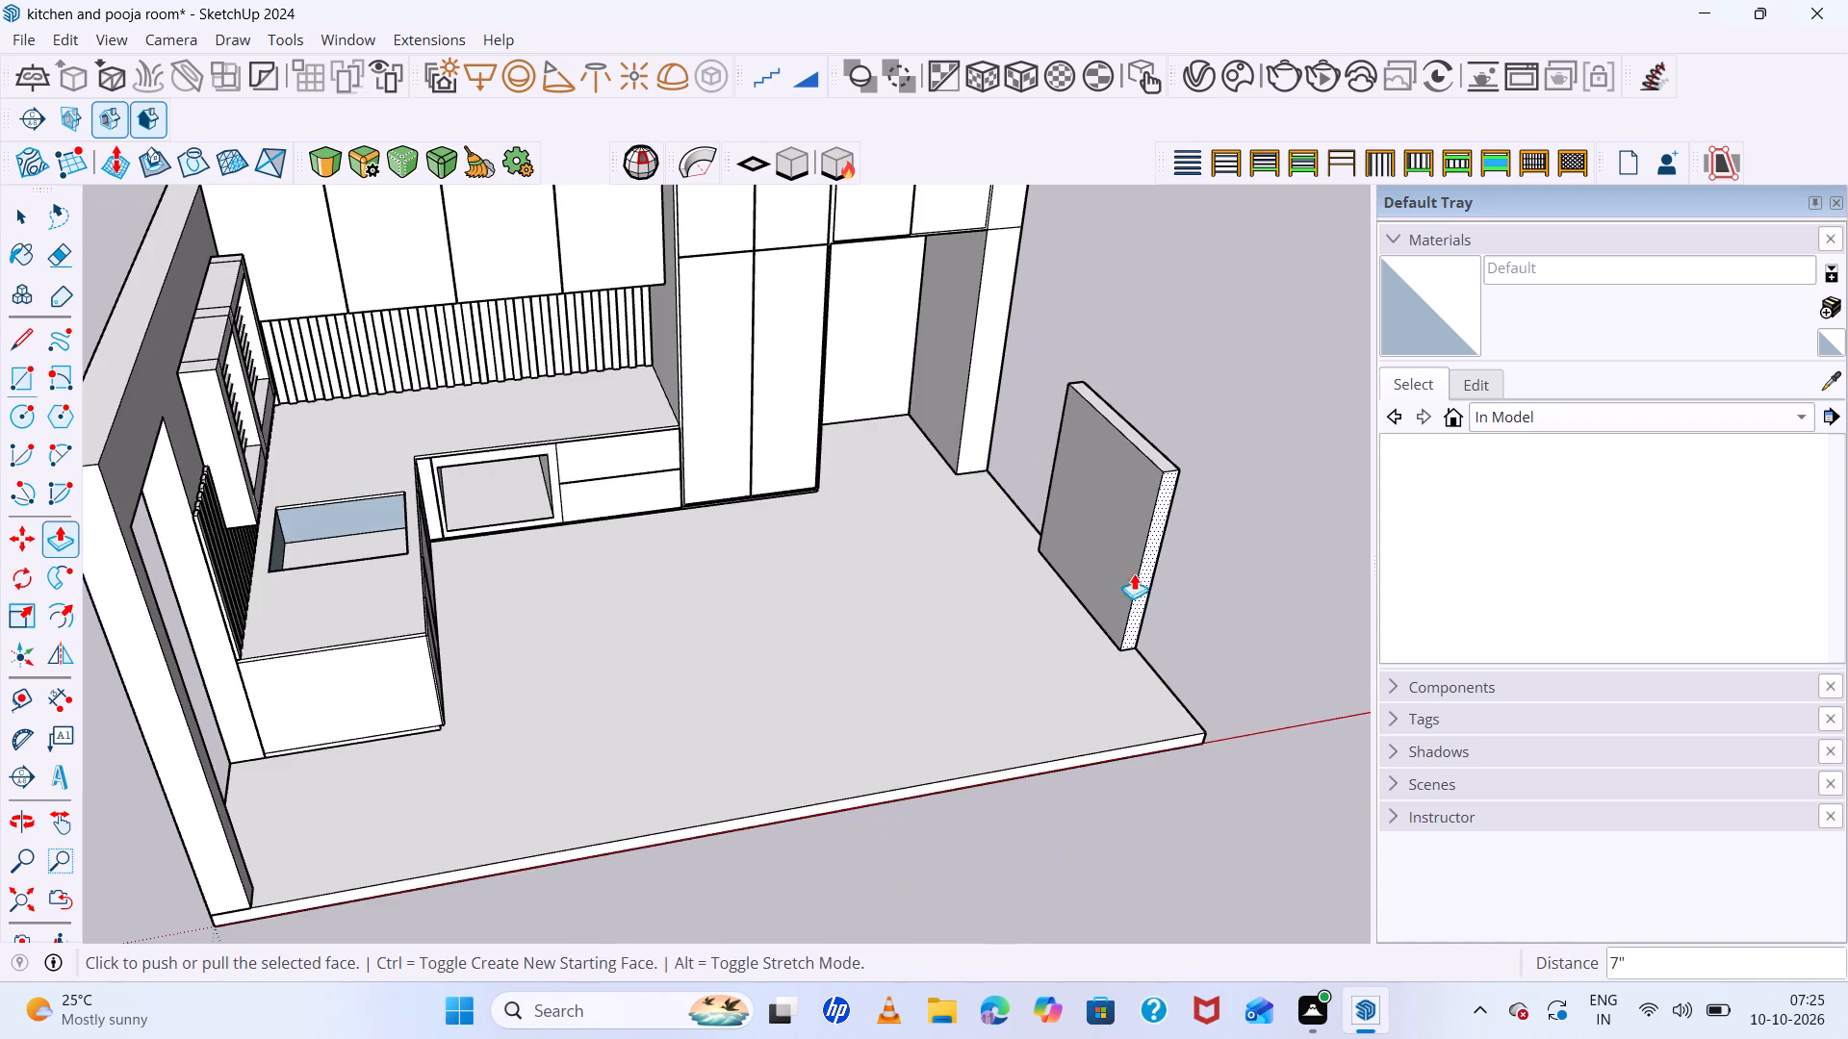
scroll(1067, 451, up, 4)
key(space)
click(1138, 478)
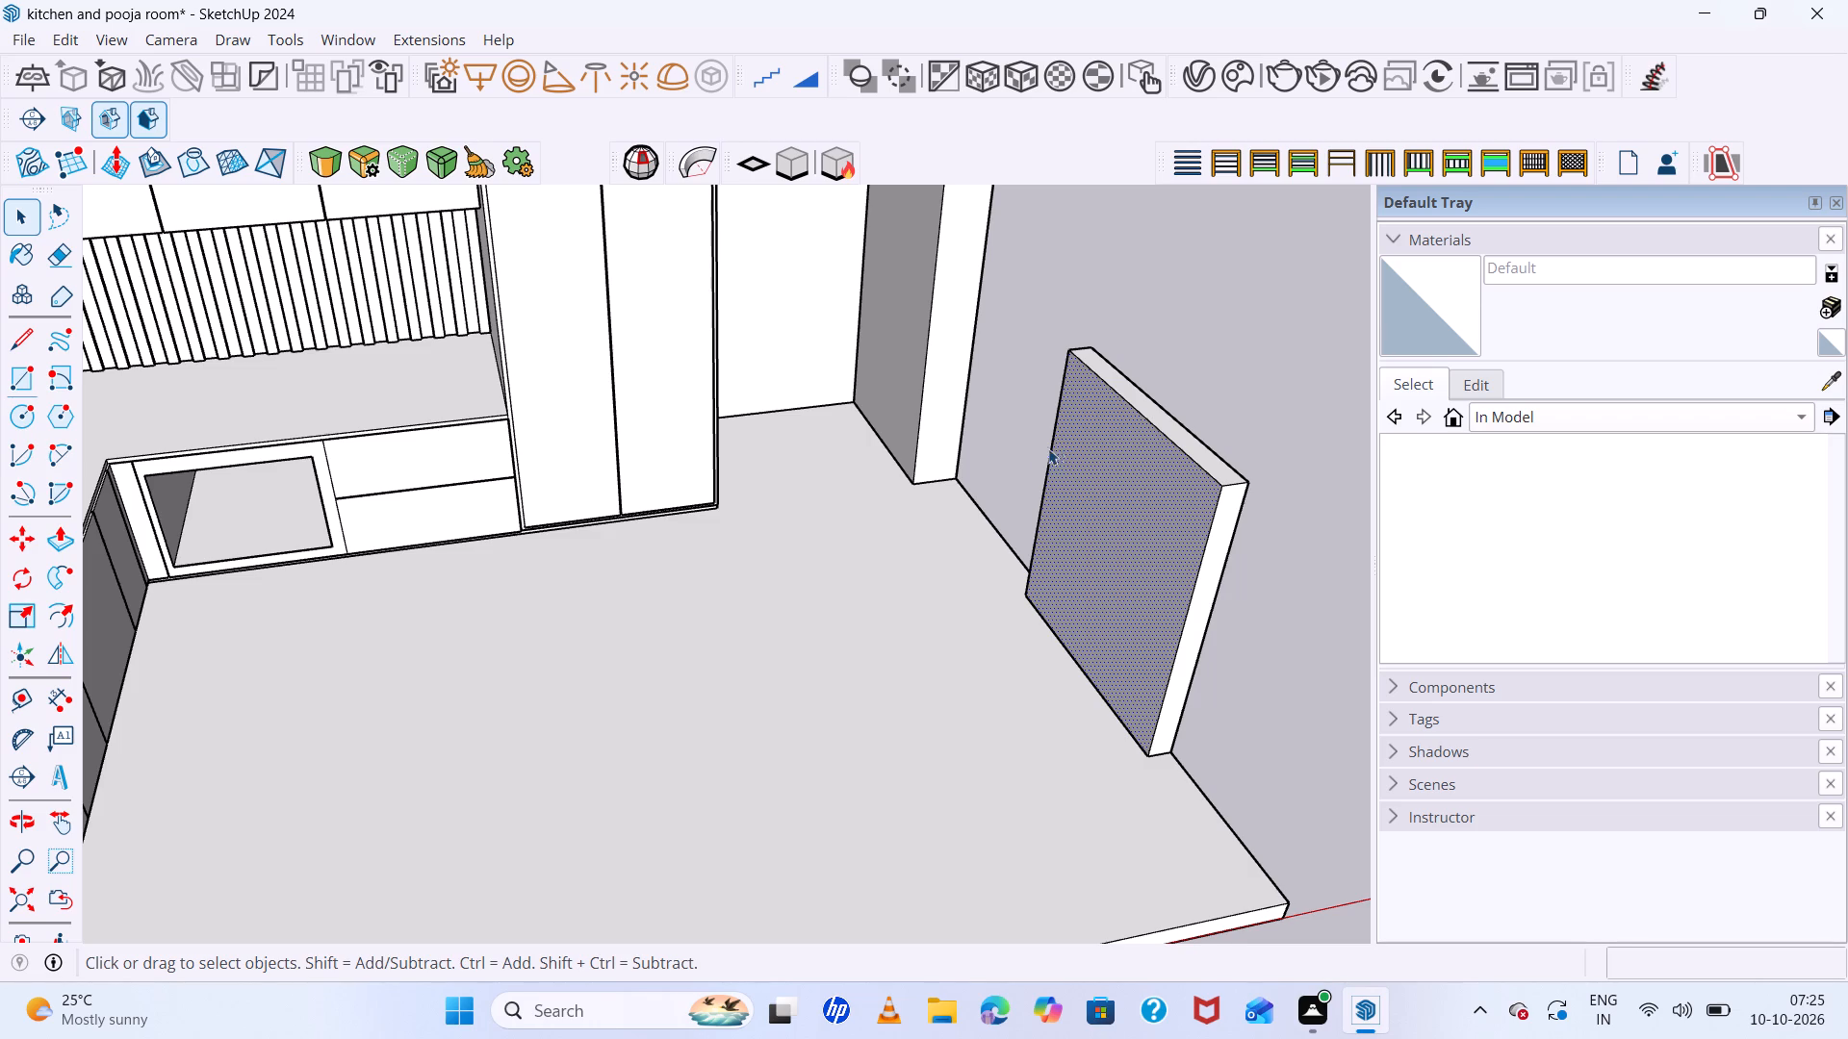
scroll(1033, 451, down, 5)
click(1137, 510)
triple_click(1137, 510)
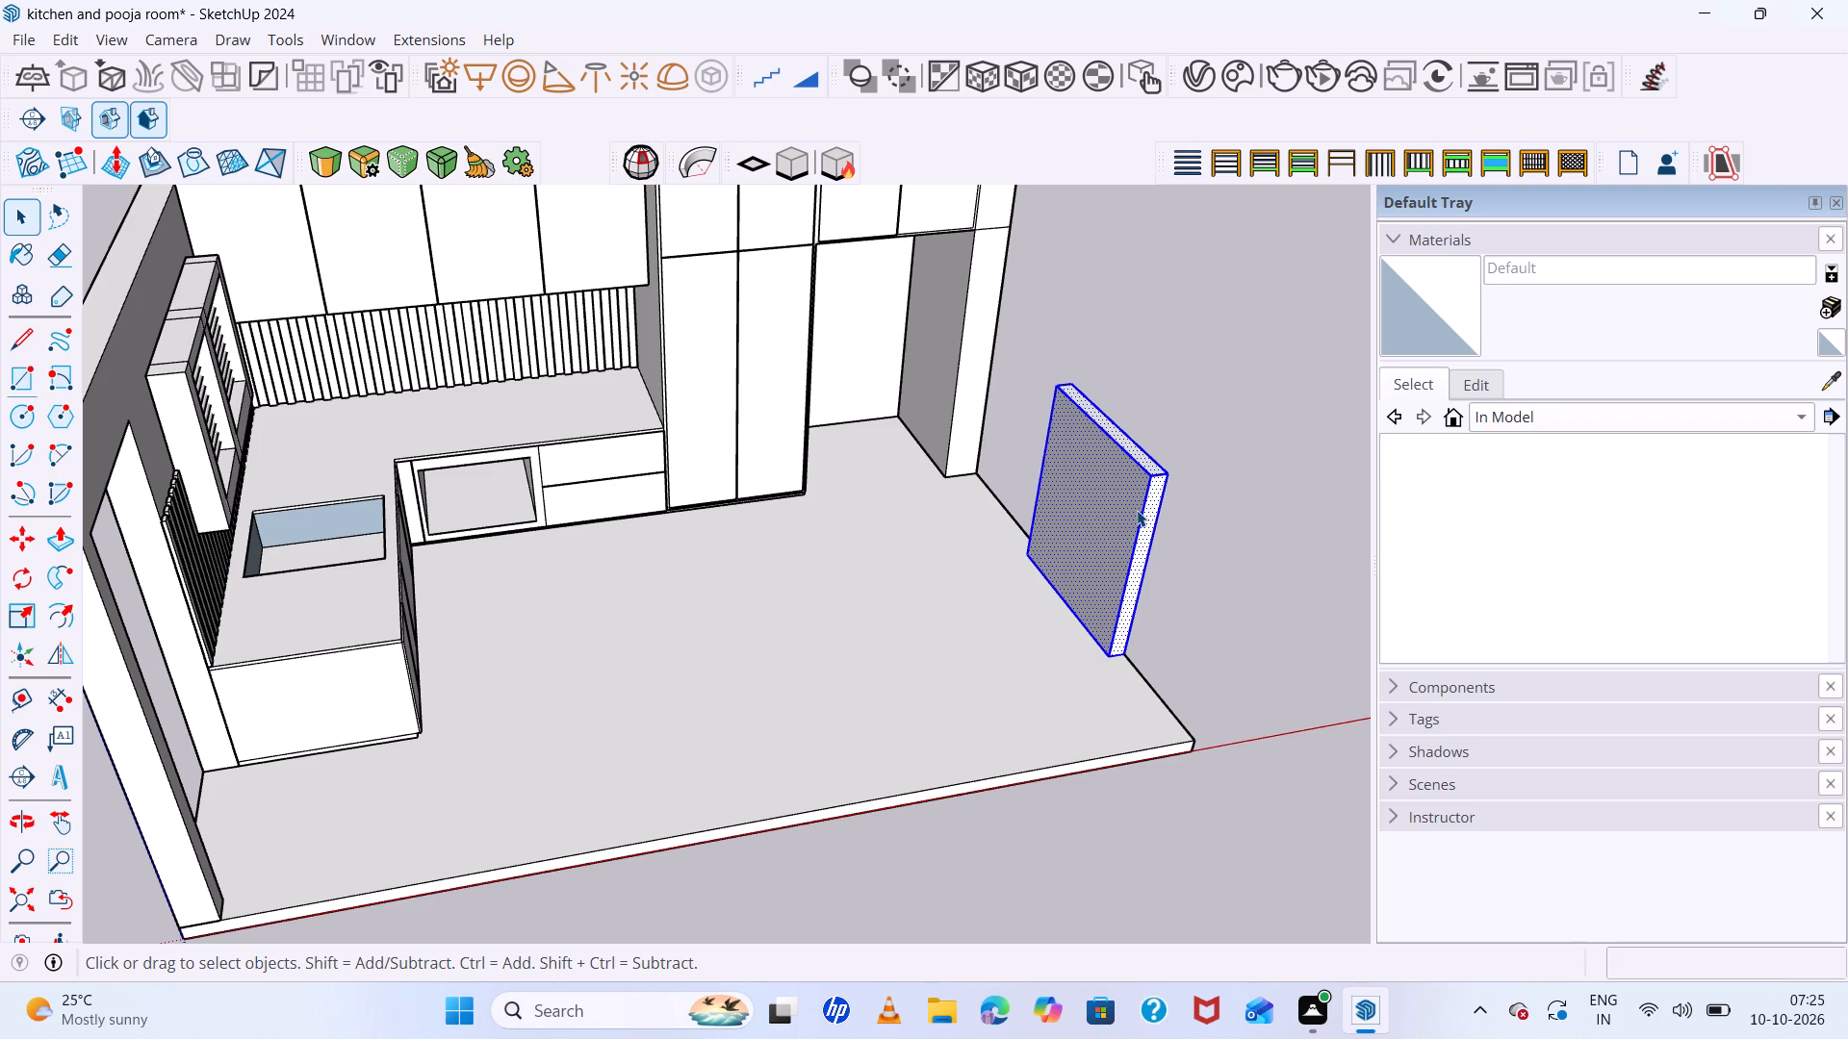
right_click(1137, 510)
click(1235, 229)
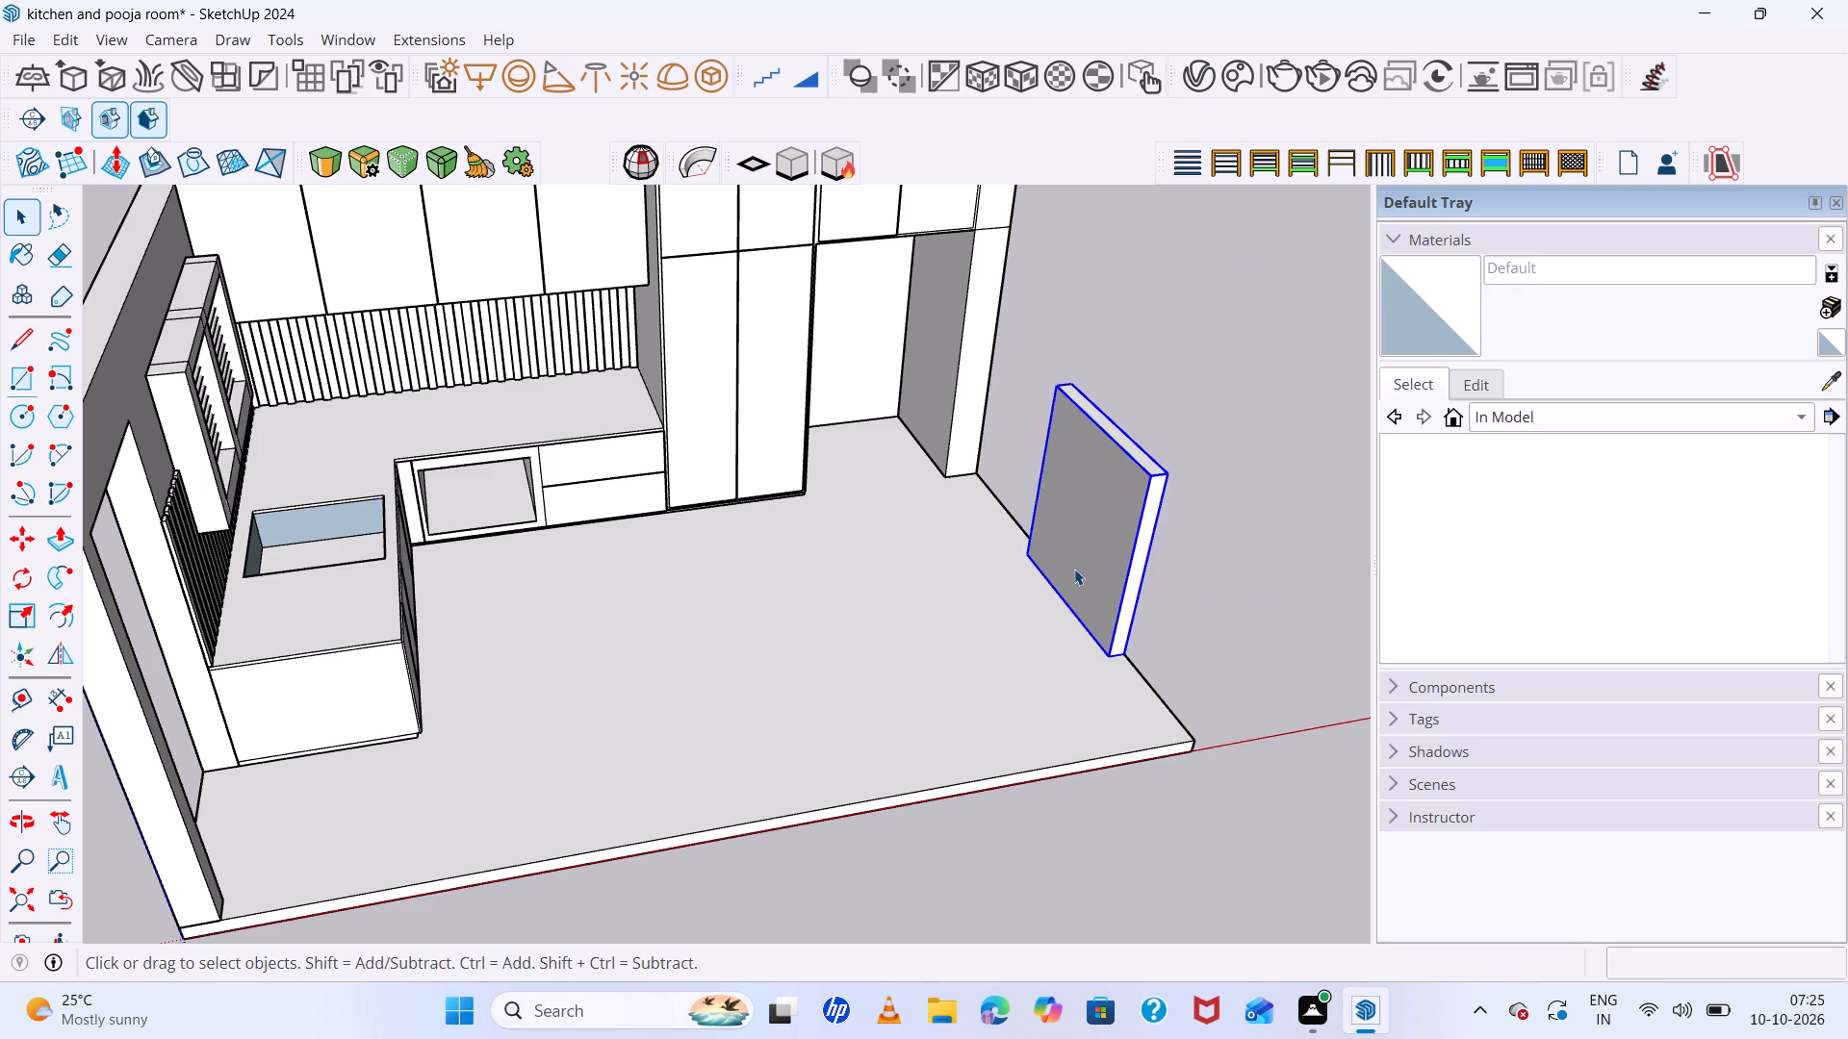
Copy the panel group 11' across the floor toward the sink counter, then deselect it.
key(m)
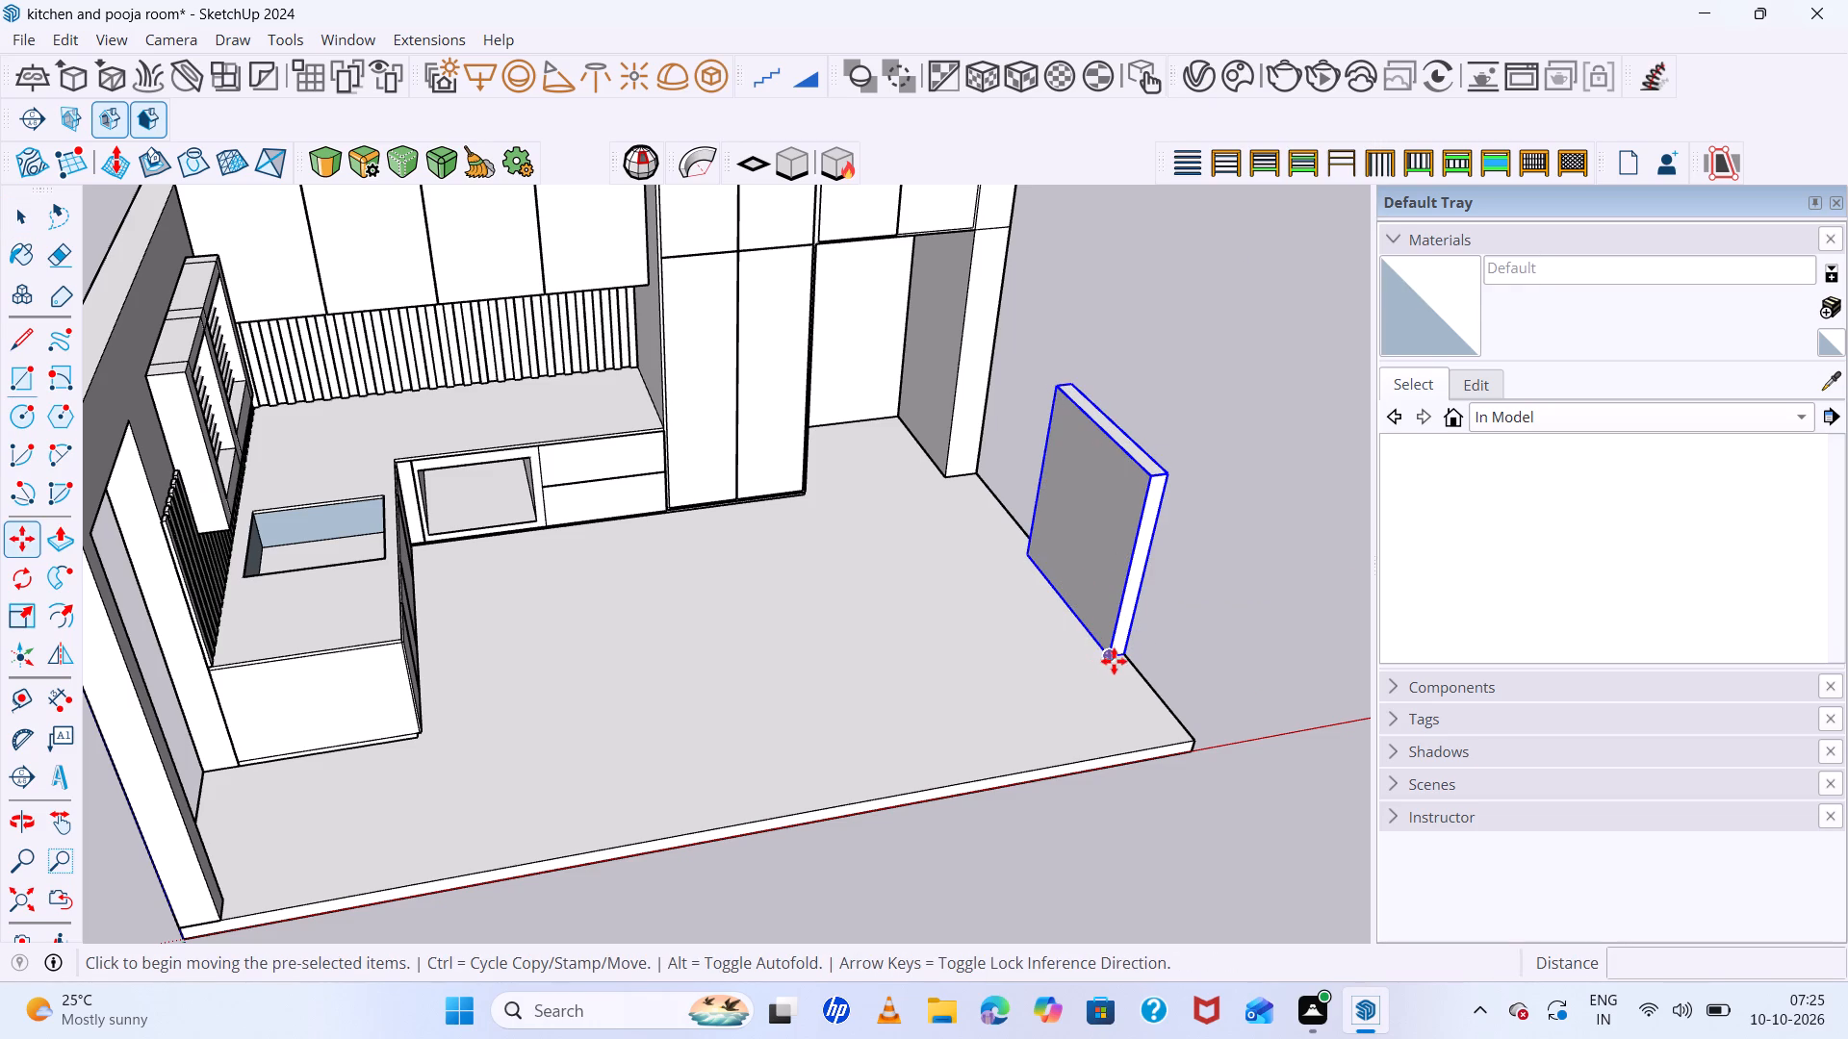
click(1112, 657)
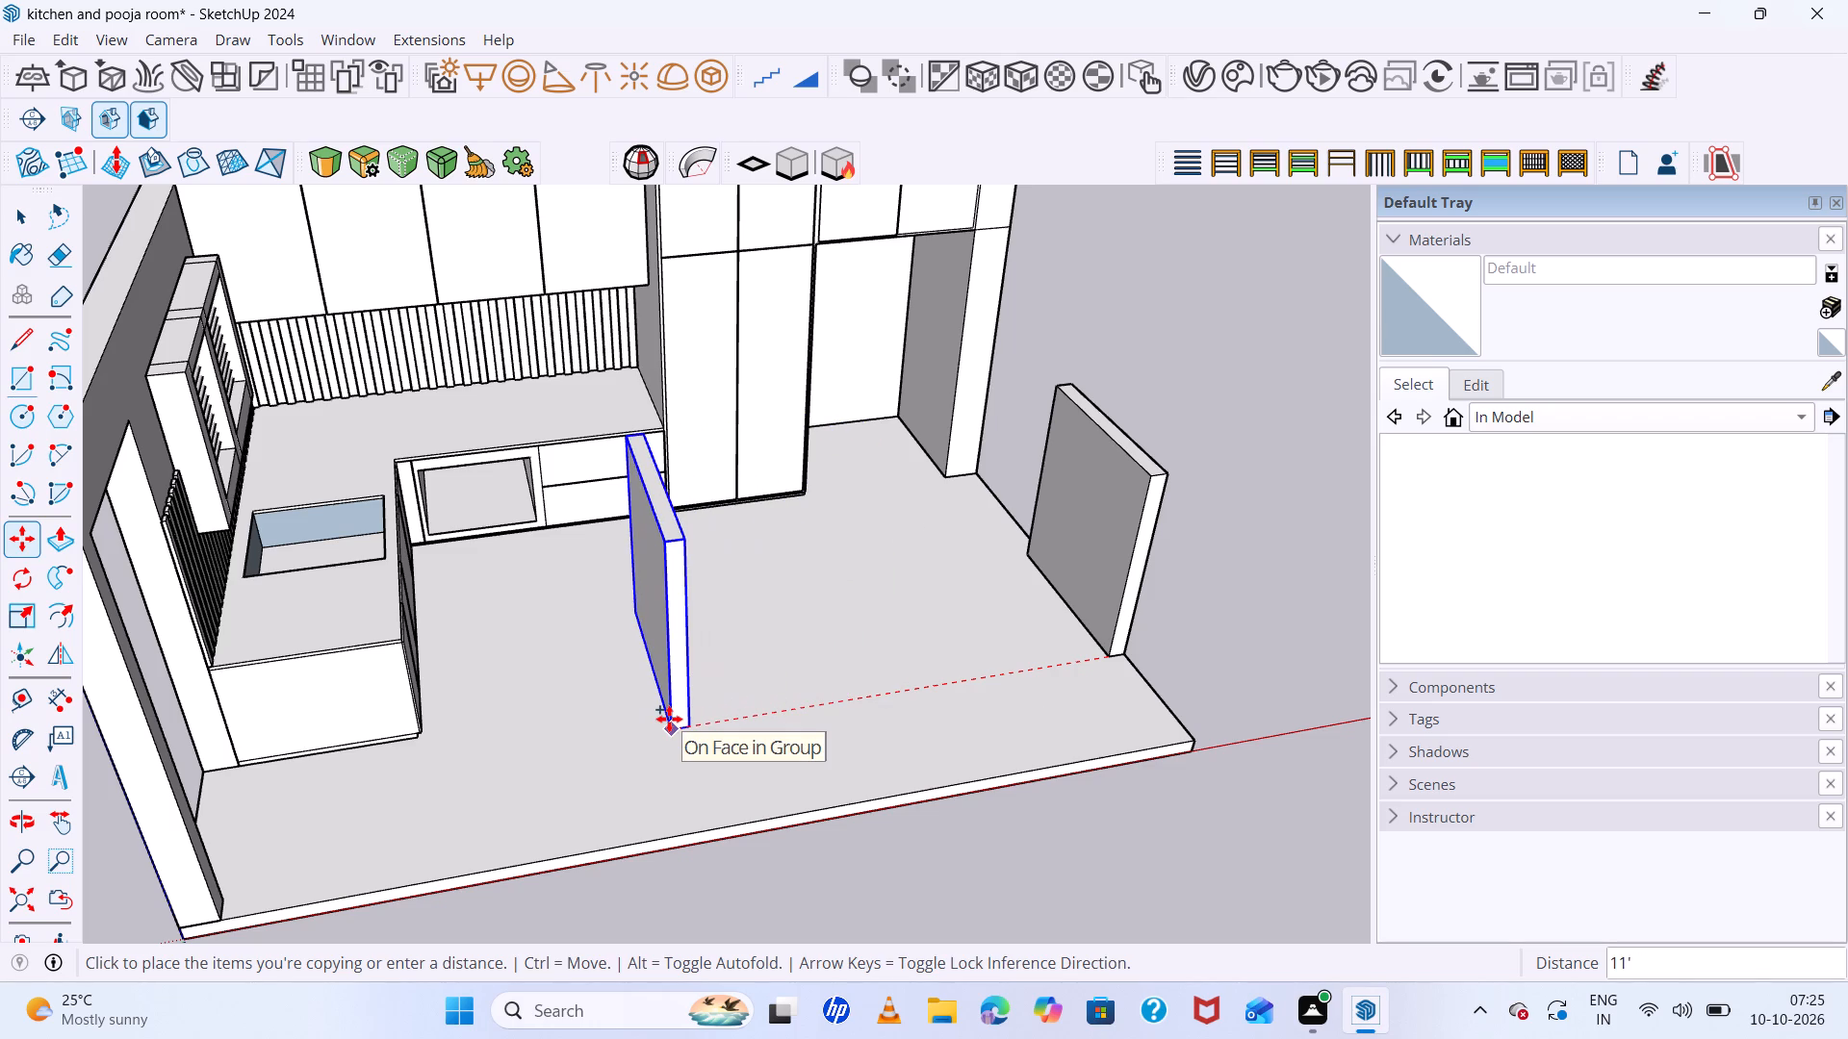
click(669, 719)
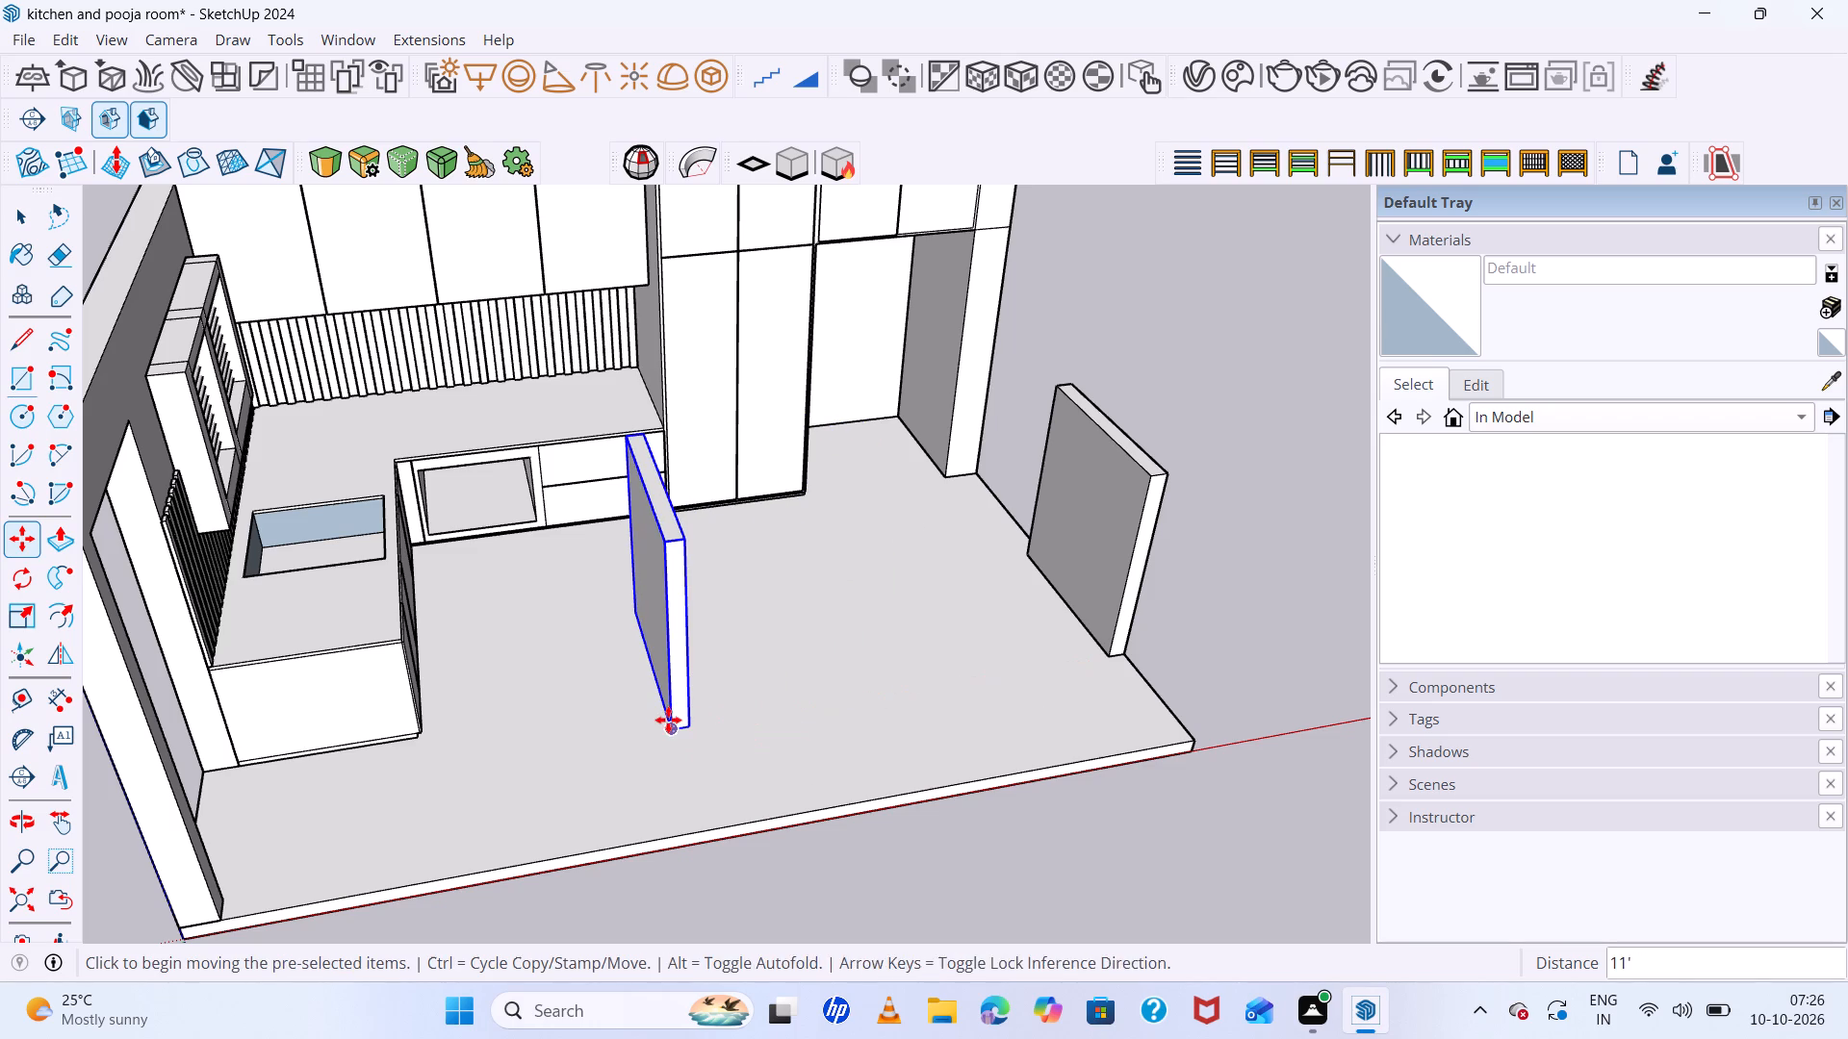
scroll(623, 586, down, 8)
middle_drag(865, 617, 543, 725)
middle_click(543, 725)
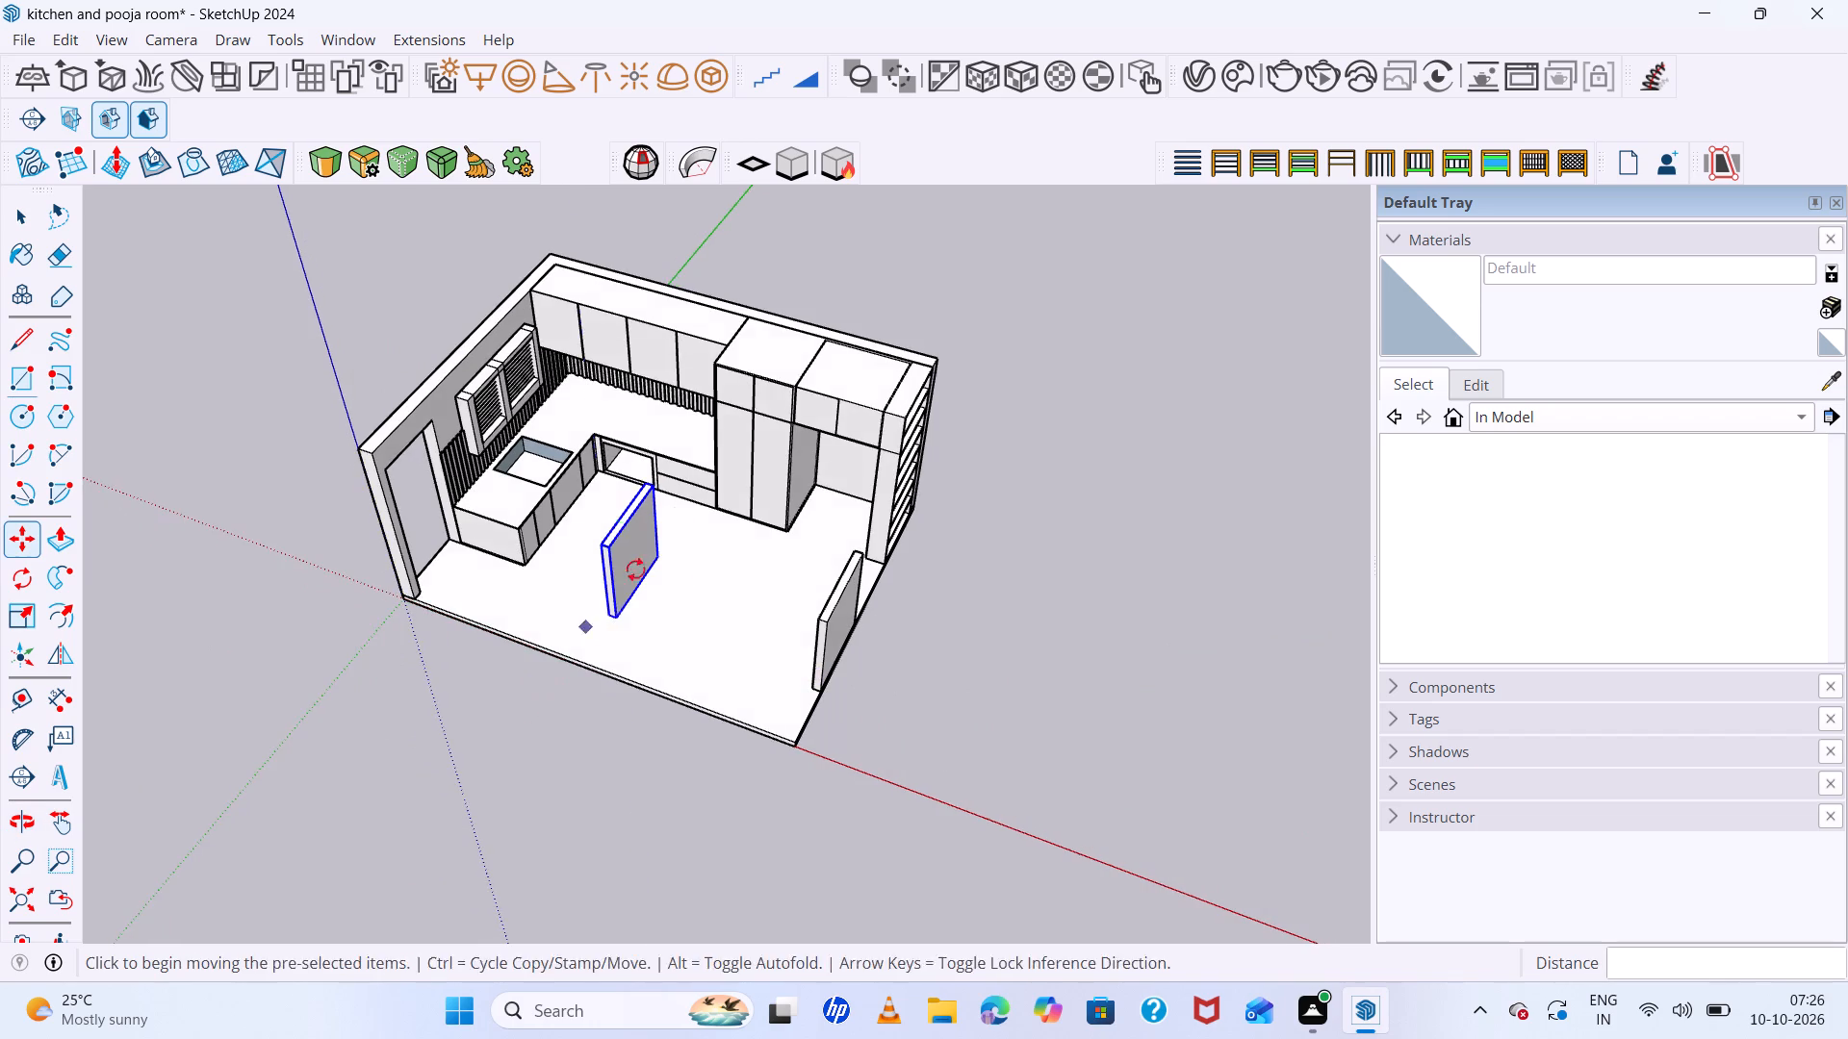
scroll(674, 518, up, 4)
key(space)
click(1070, 642)
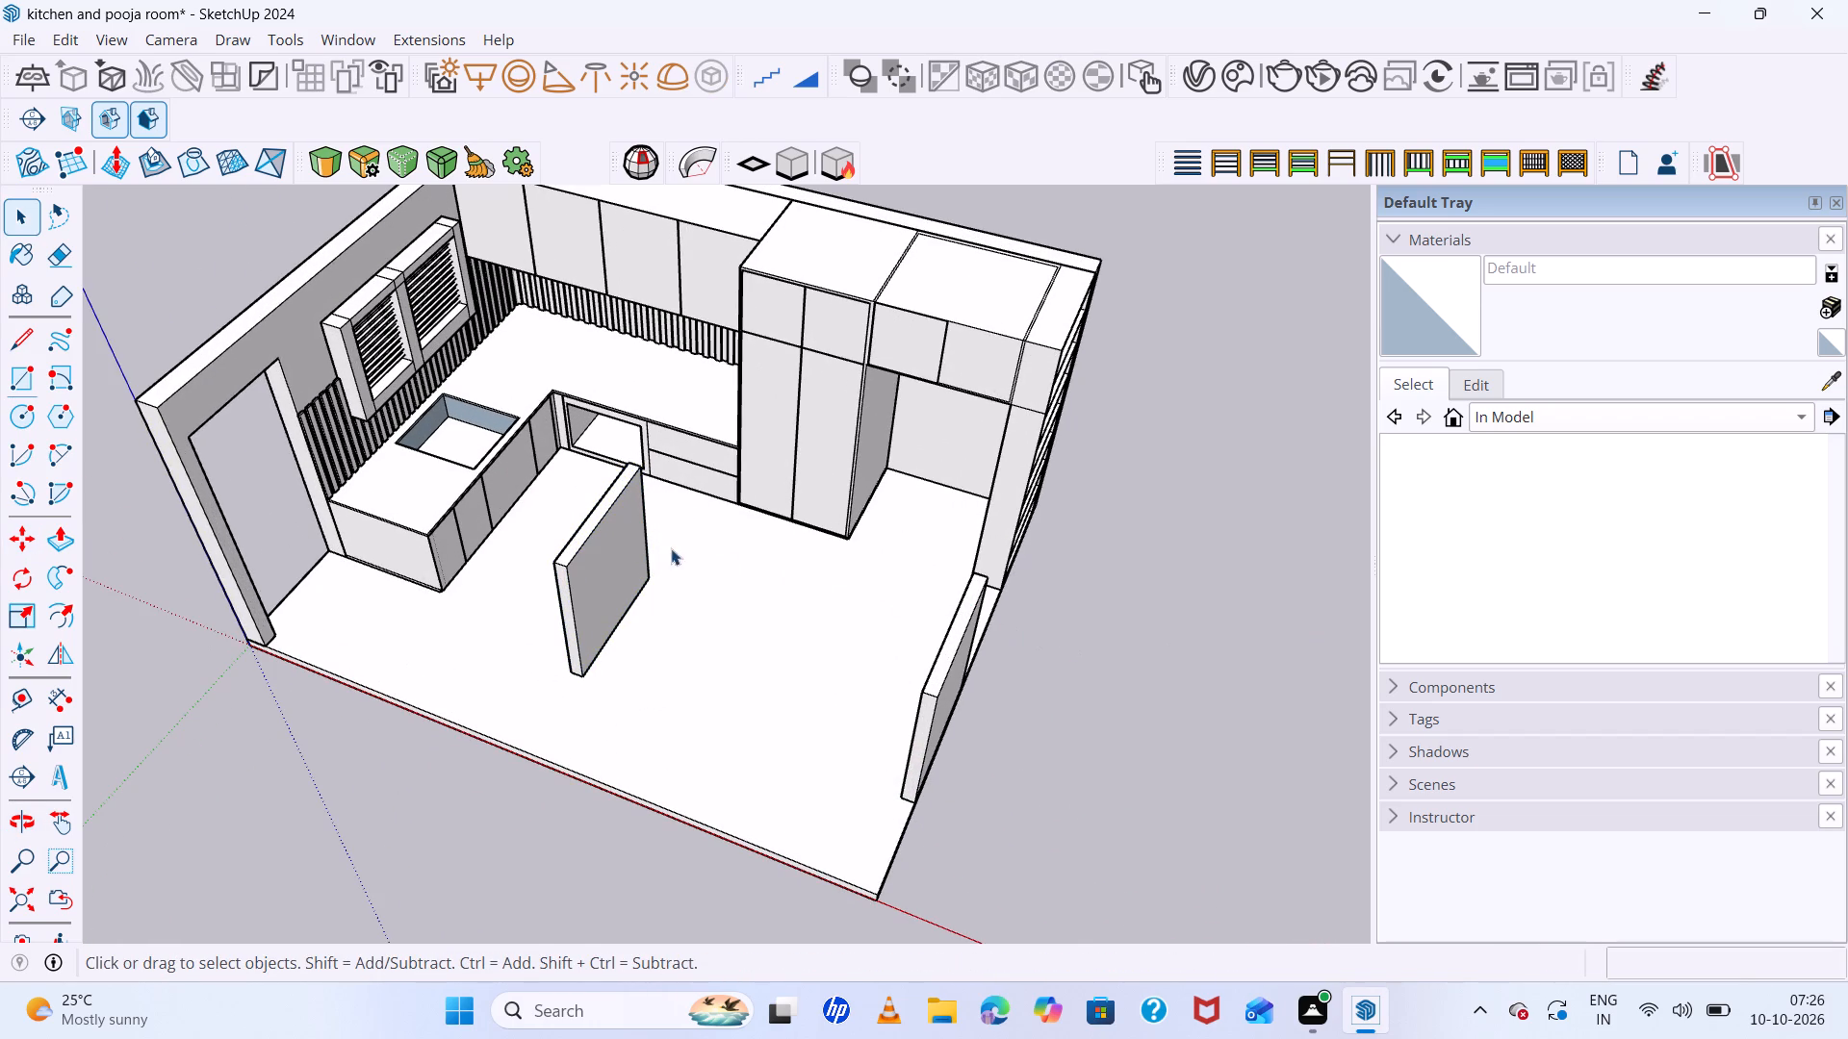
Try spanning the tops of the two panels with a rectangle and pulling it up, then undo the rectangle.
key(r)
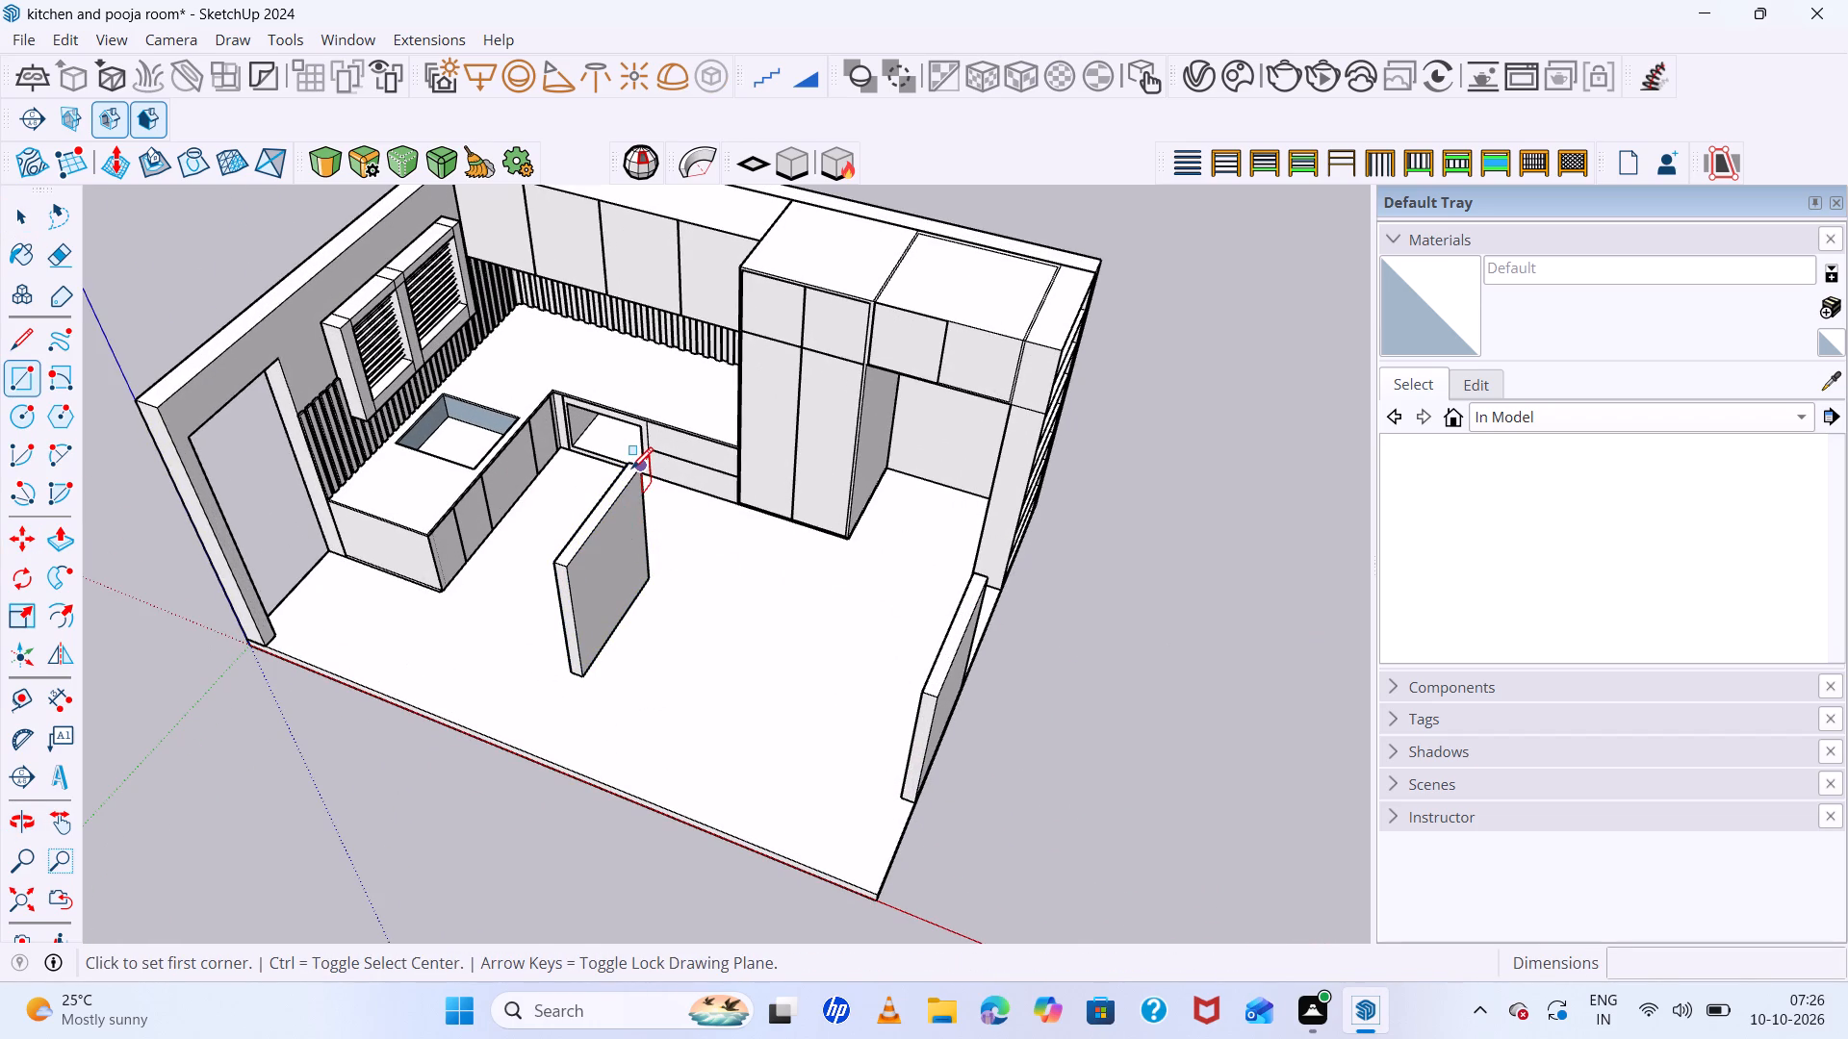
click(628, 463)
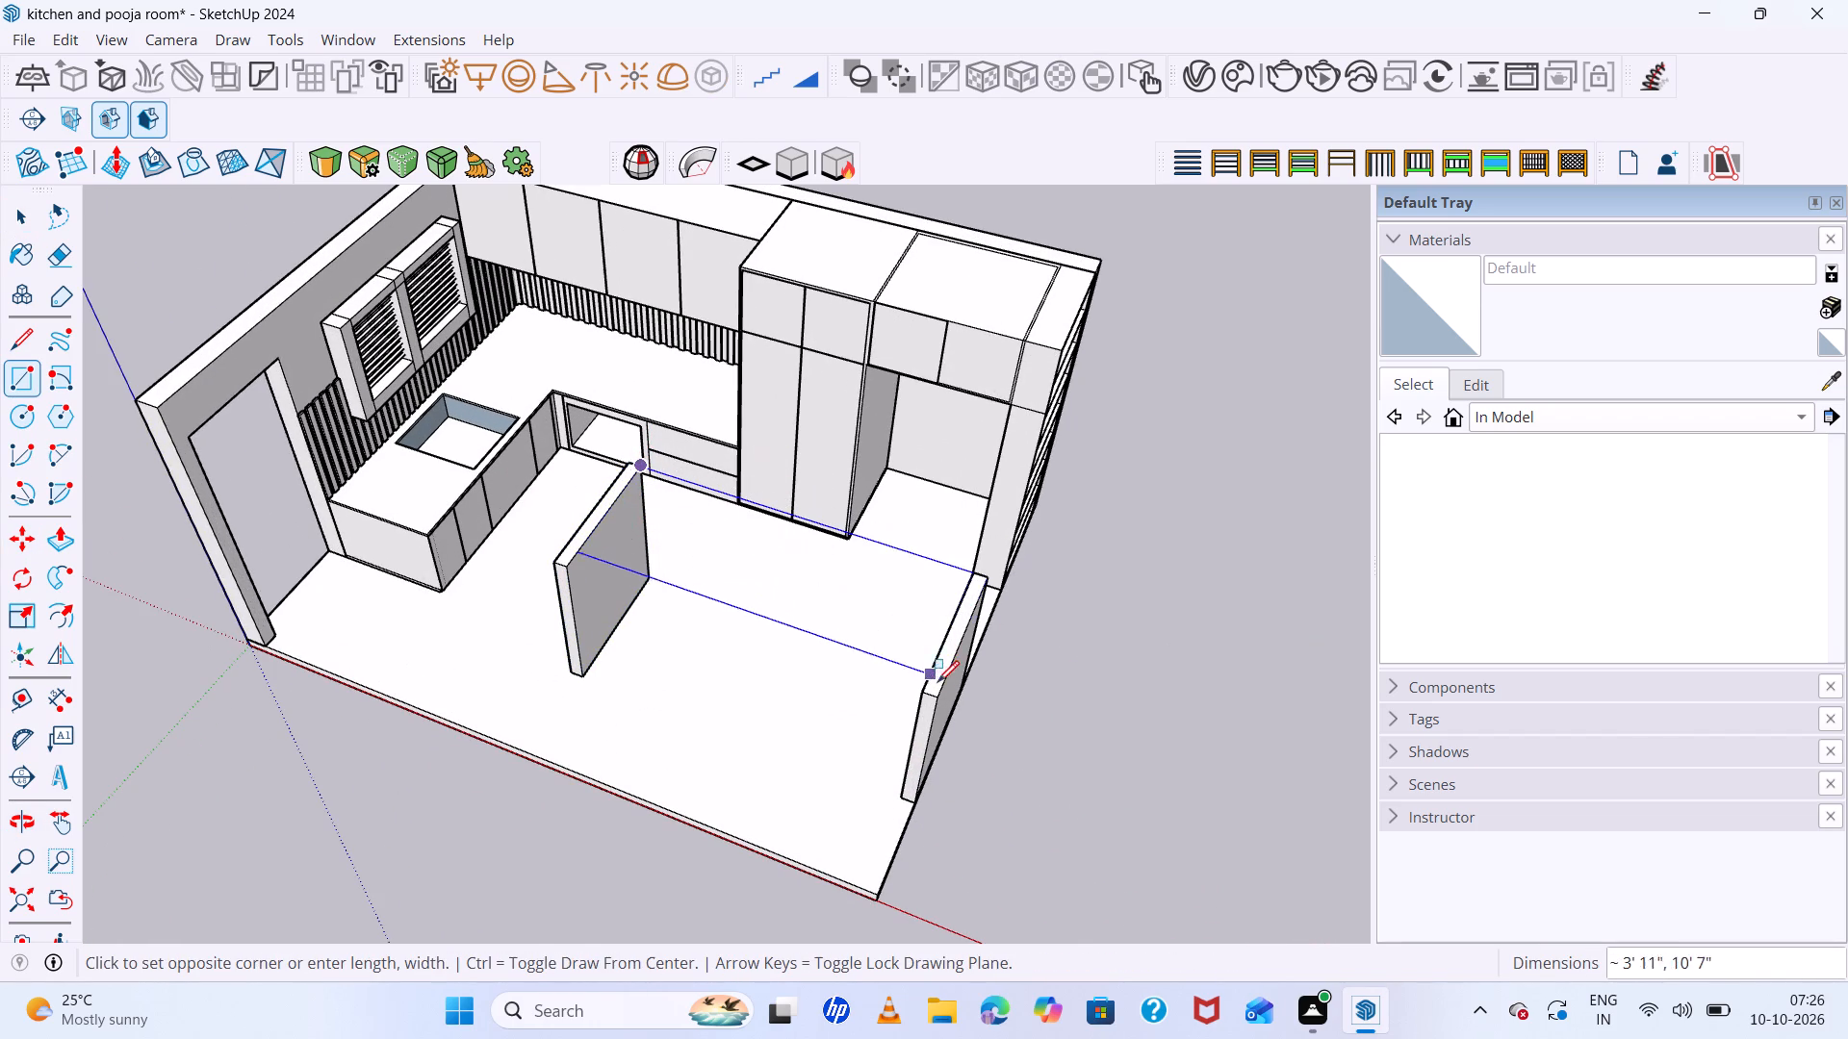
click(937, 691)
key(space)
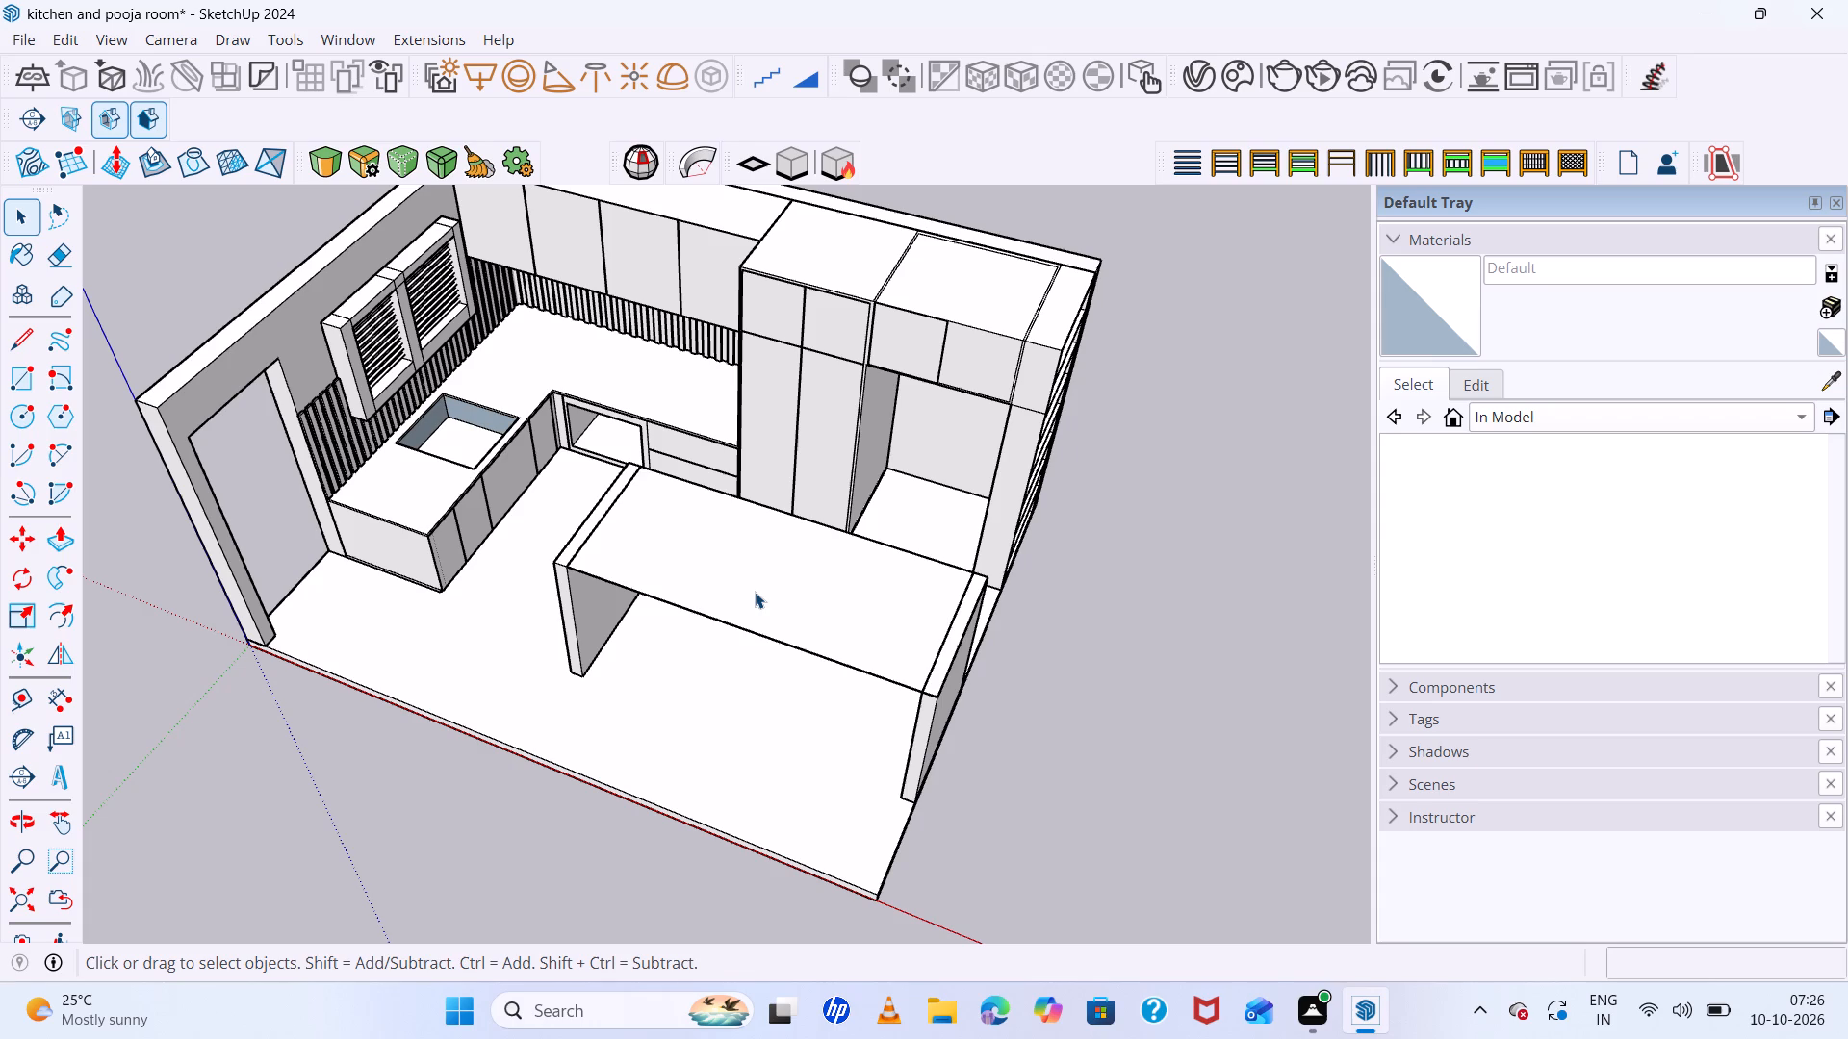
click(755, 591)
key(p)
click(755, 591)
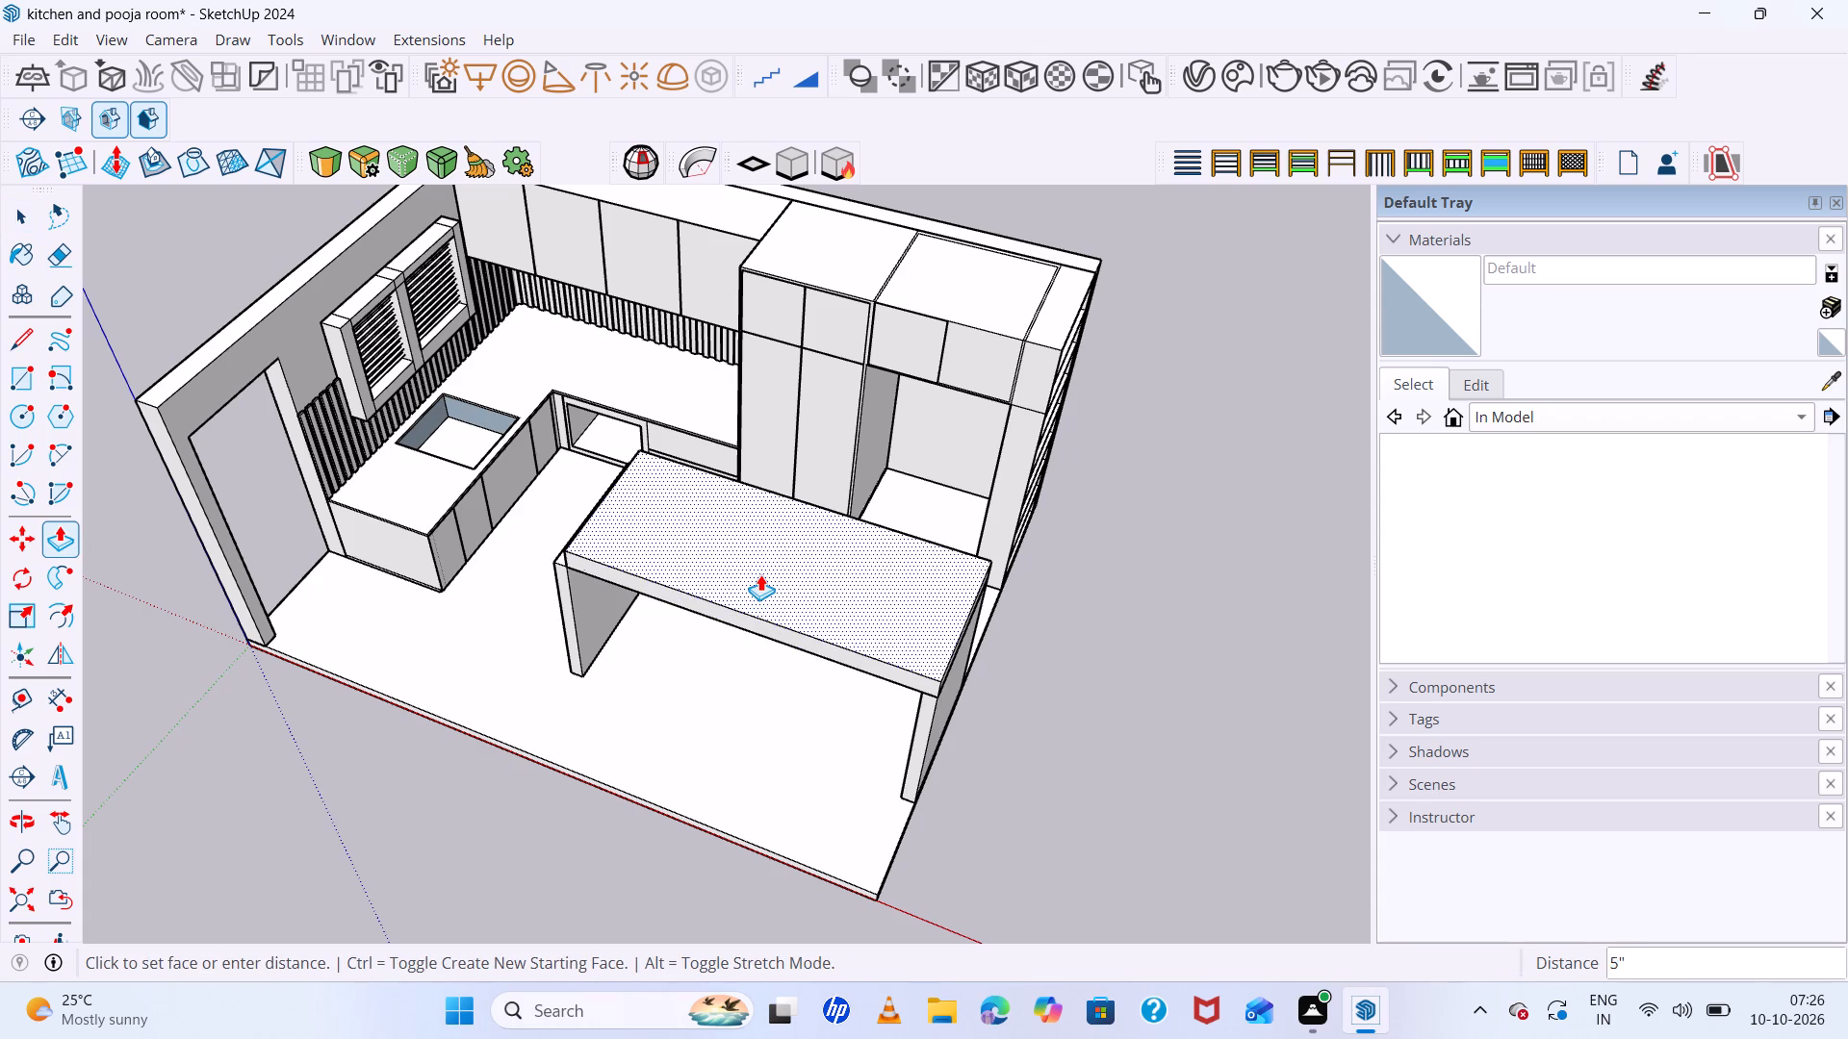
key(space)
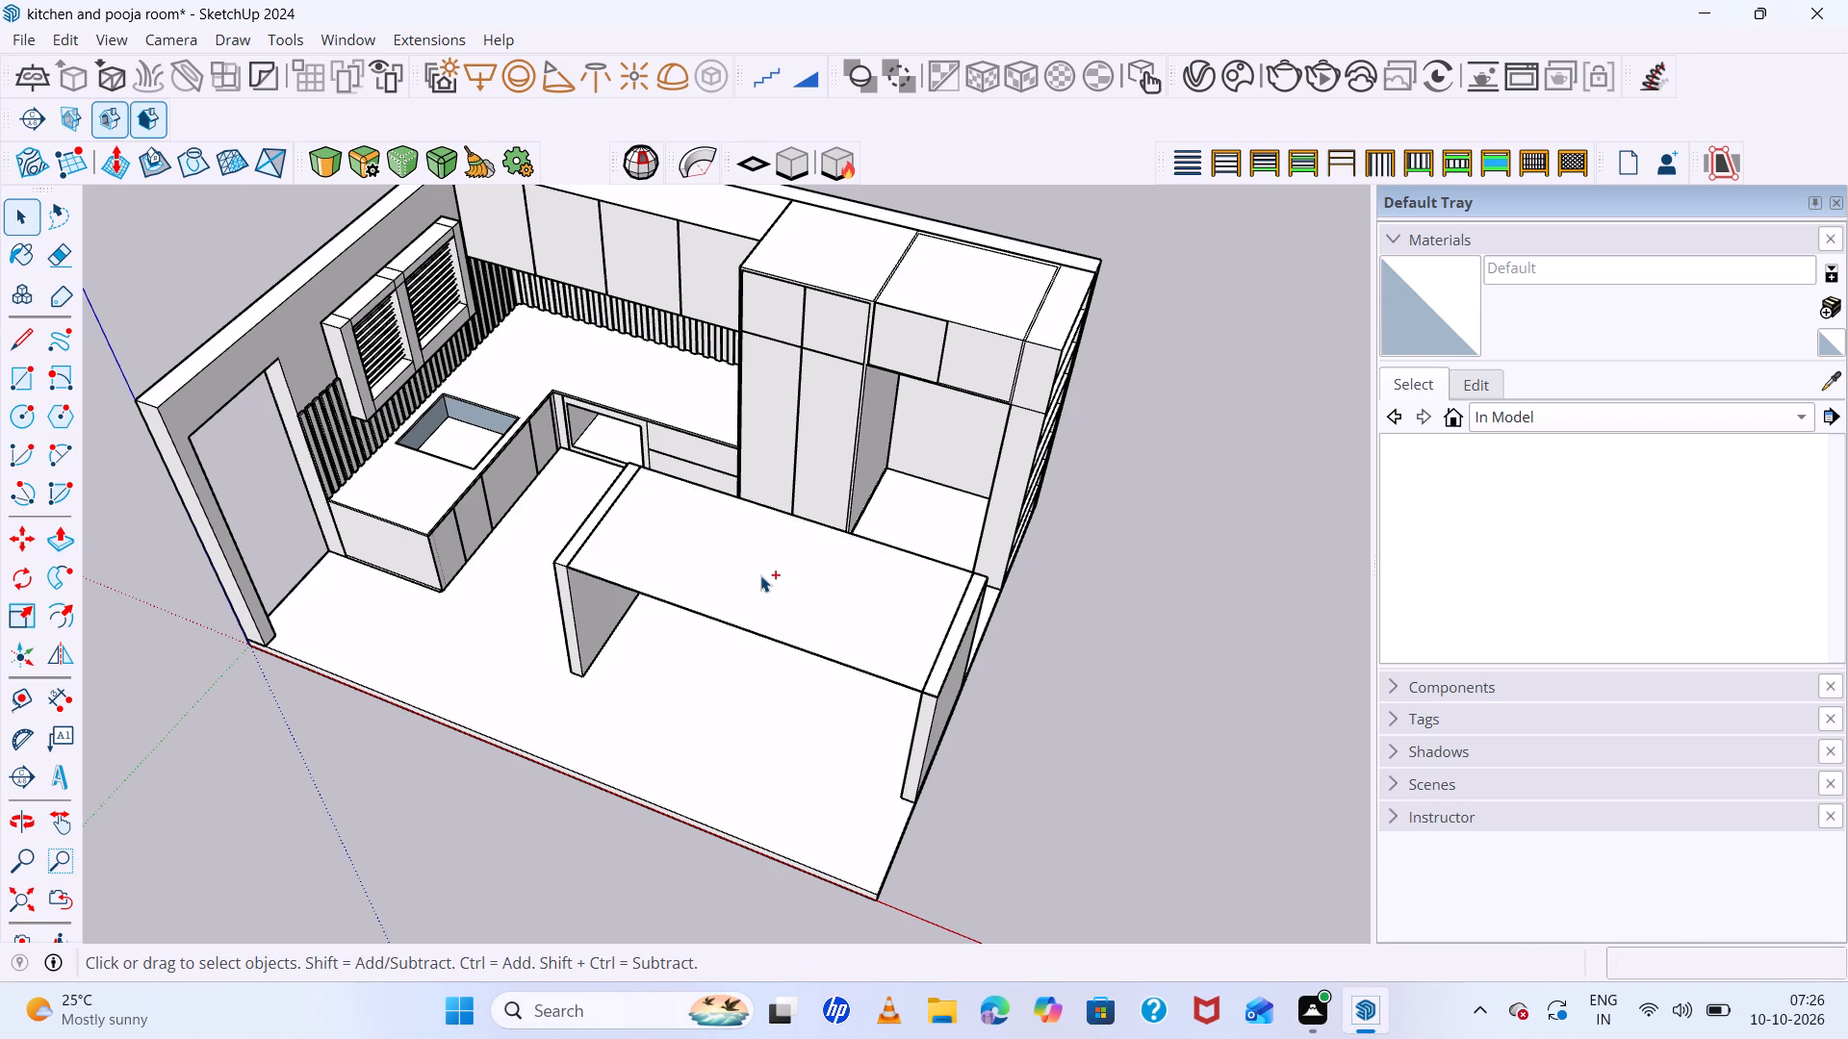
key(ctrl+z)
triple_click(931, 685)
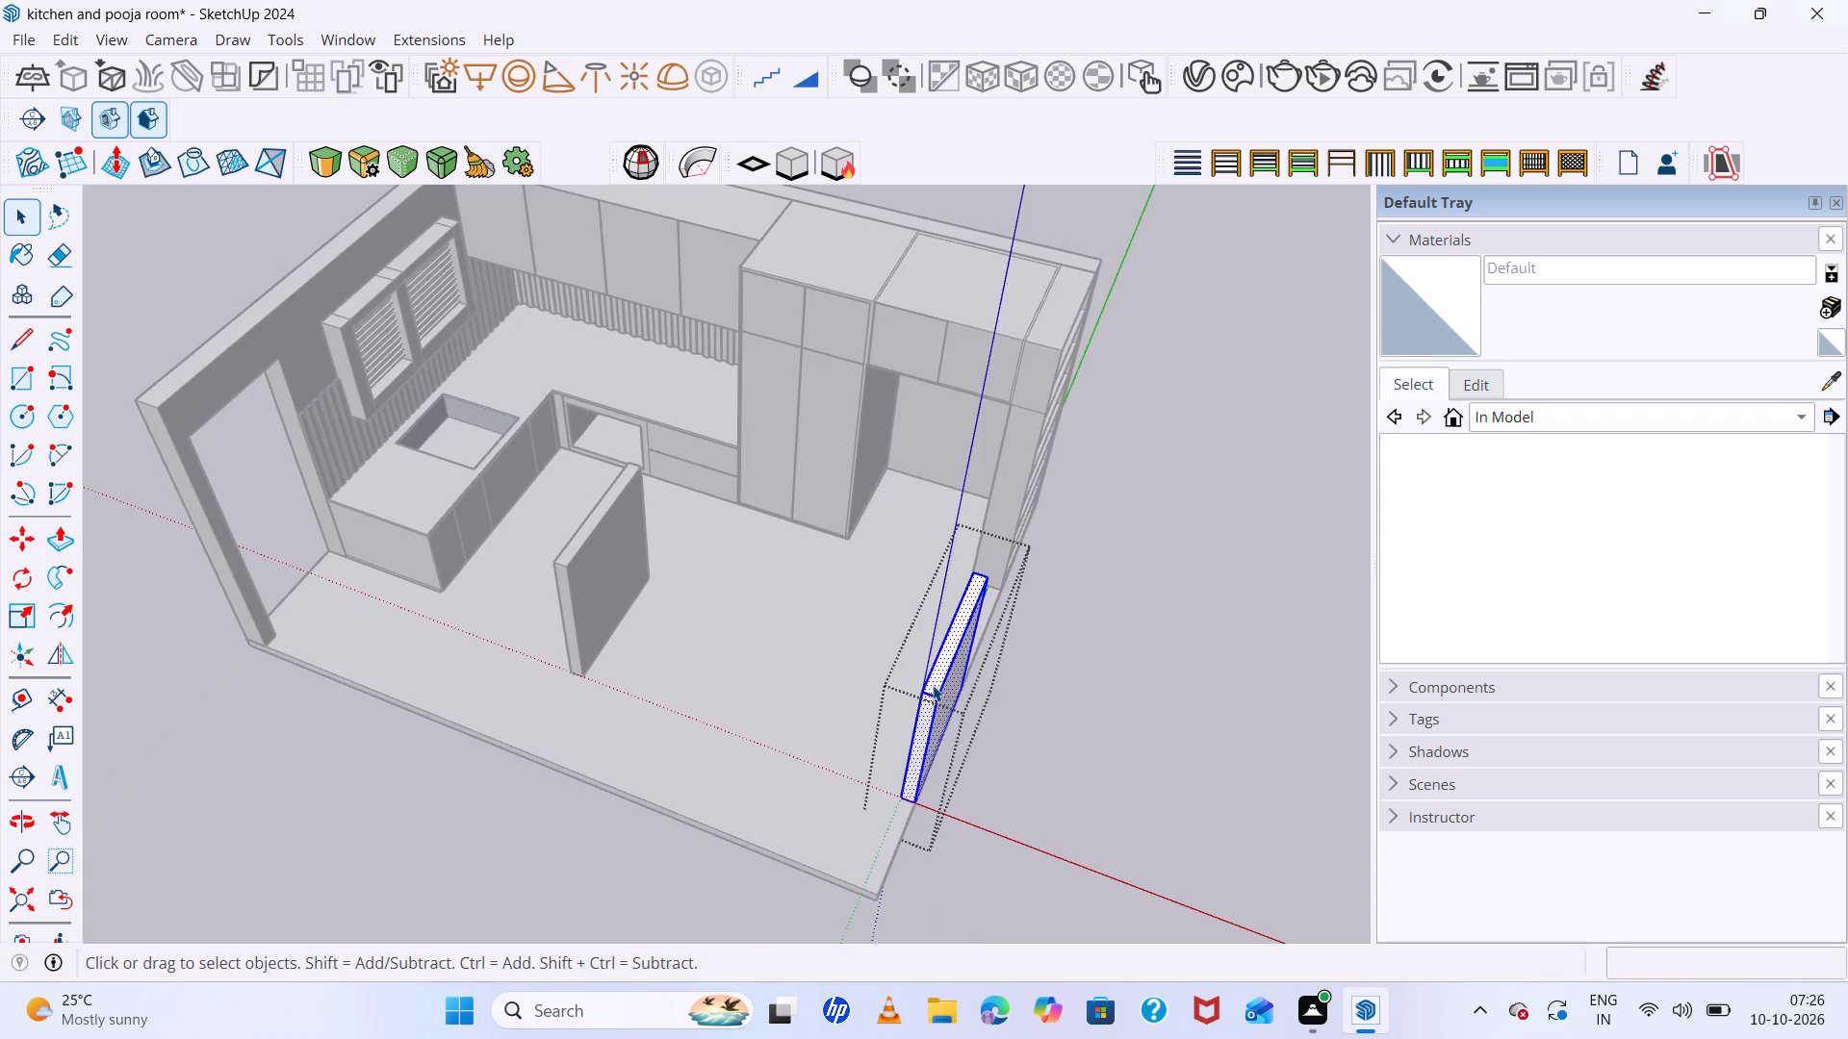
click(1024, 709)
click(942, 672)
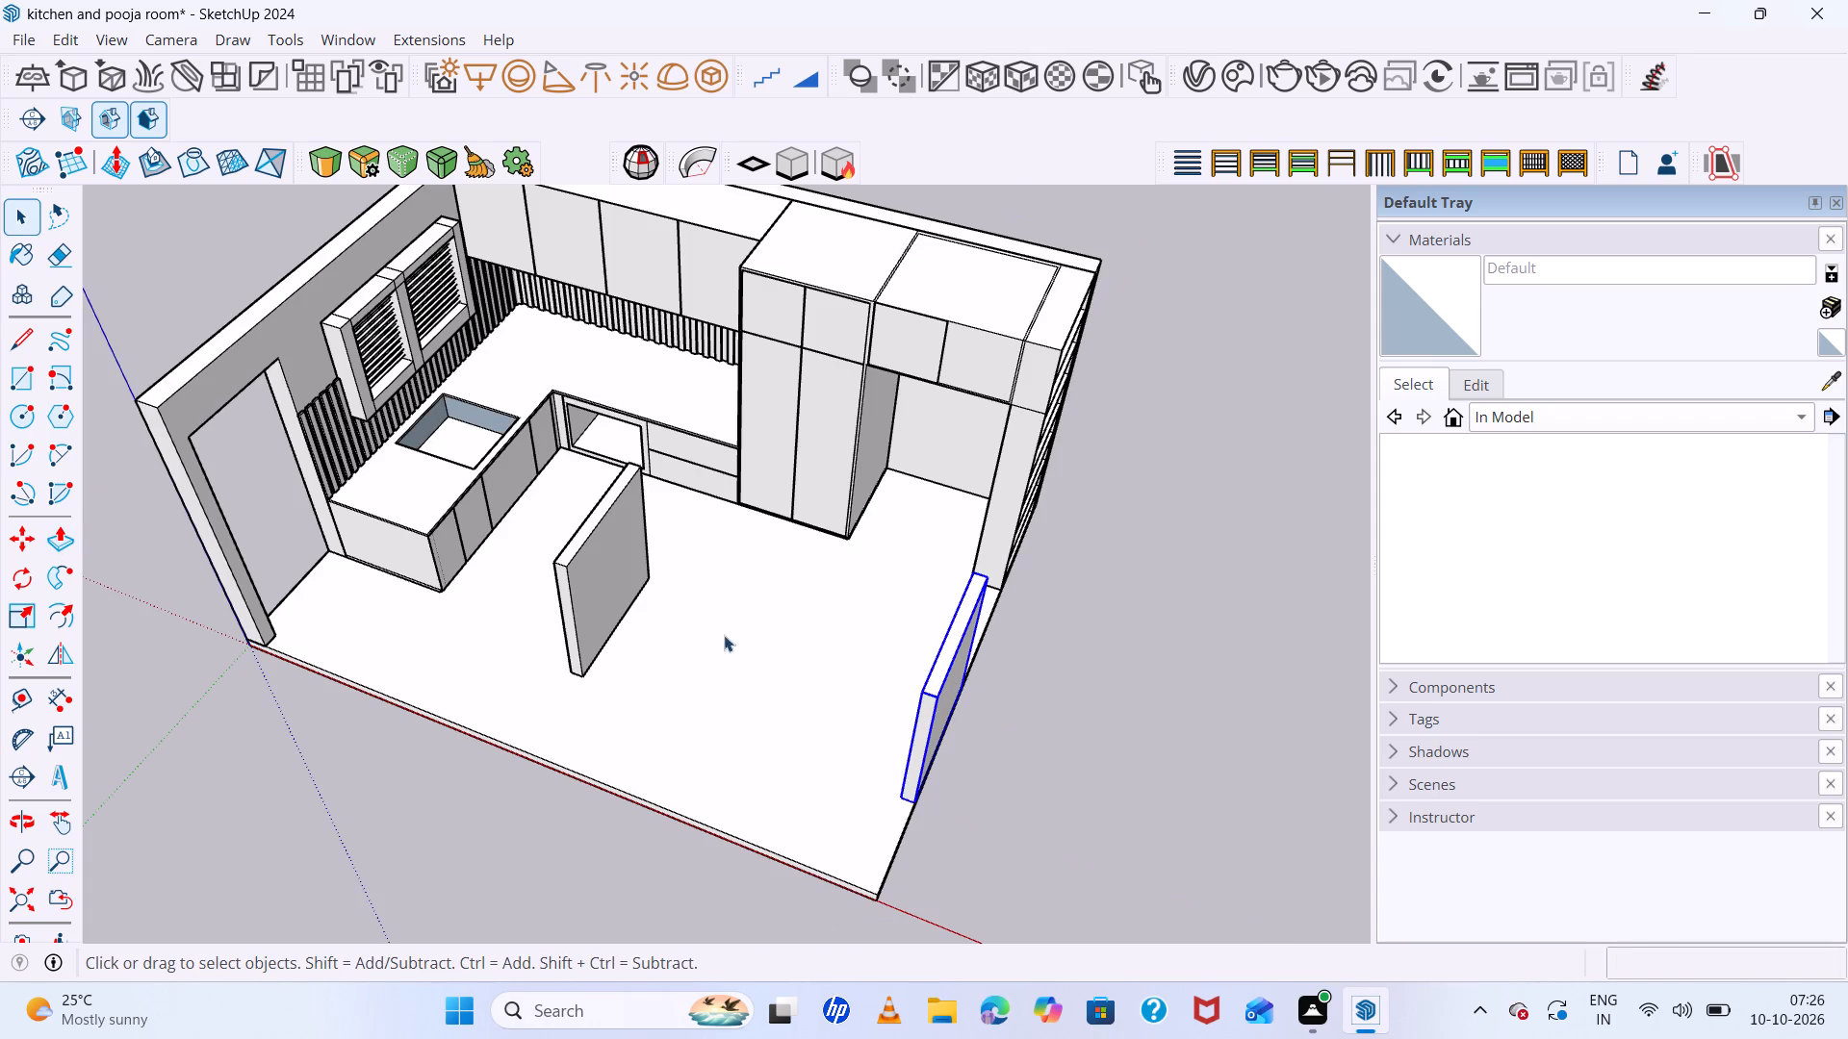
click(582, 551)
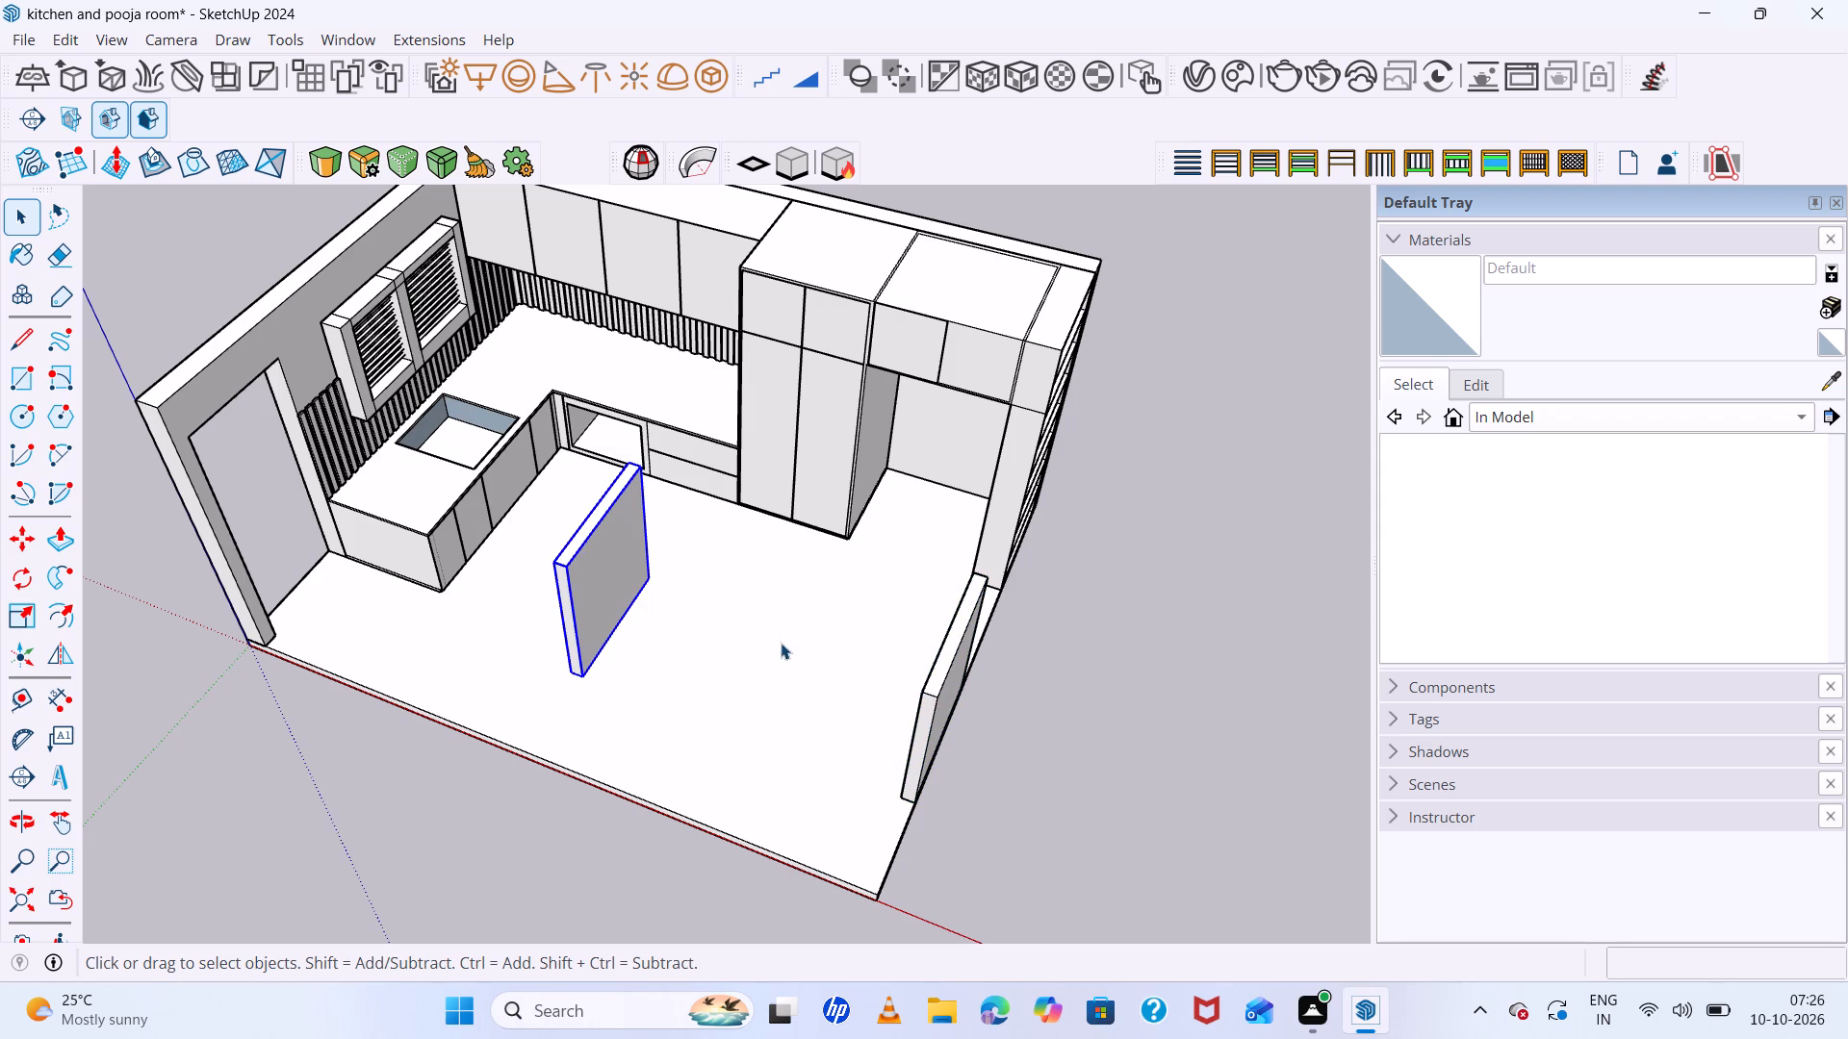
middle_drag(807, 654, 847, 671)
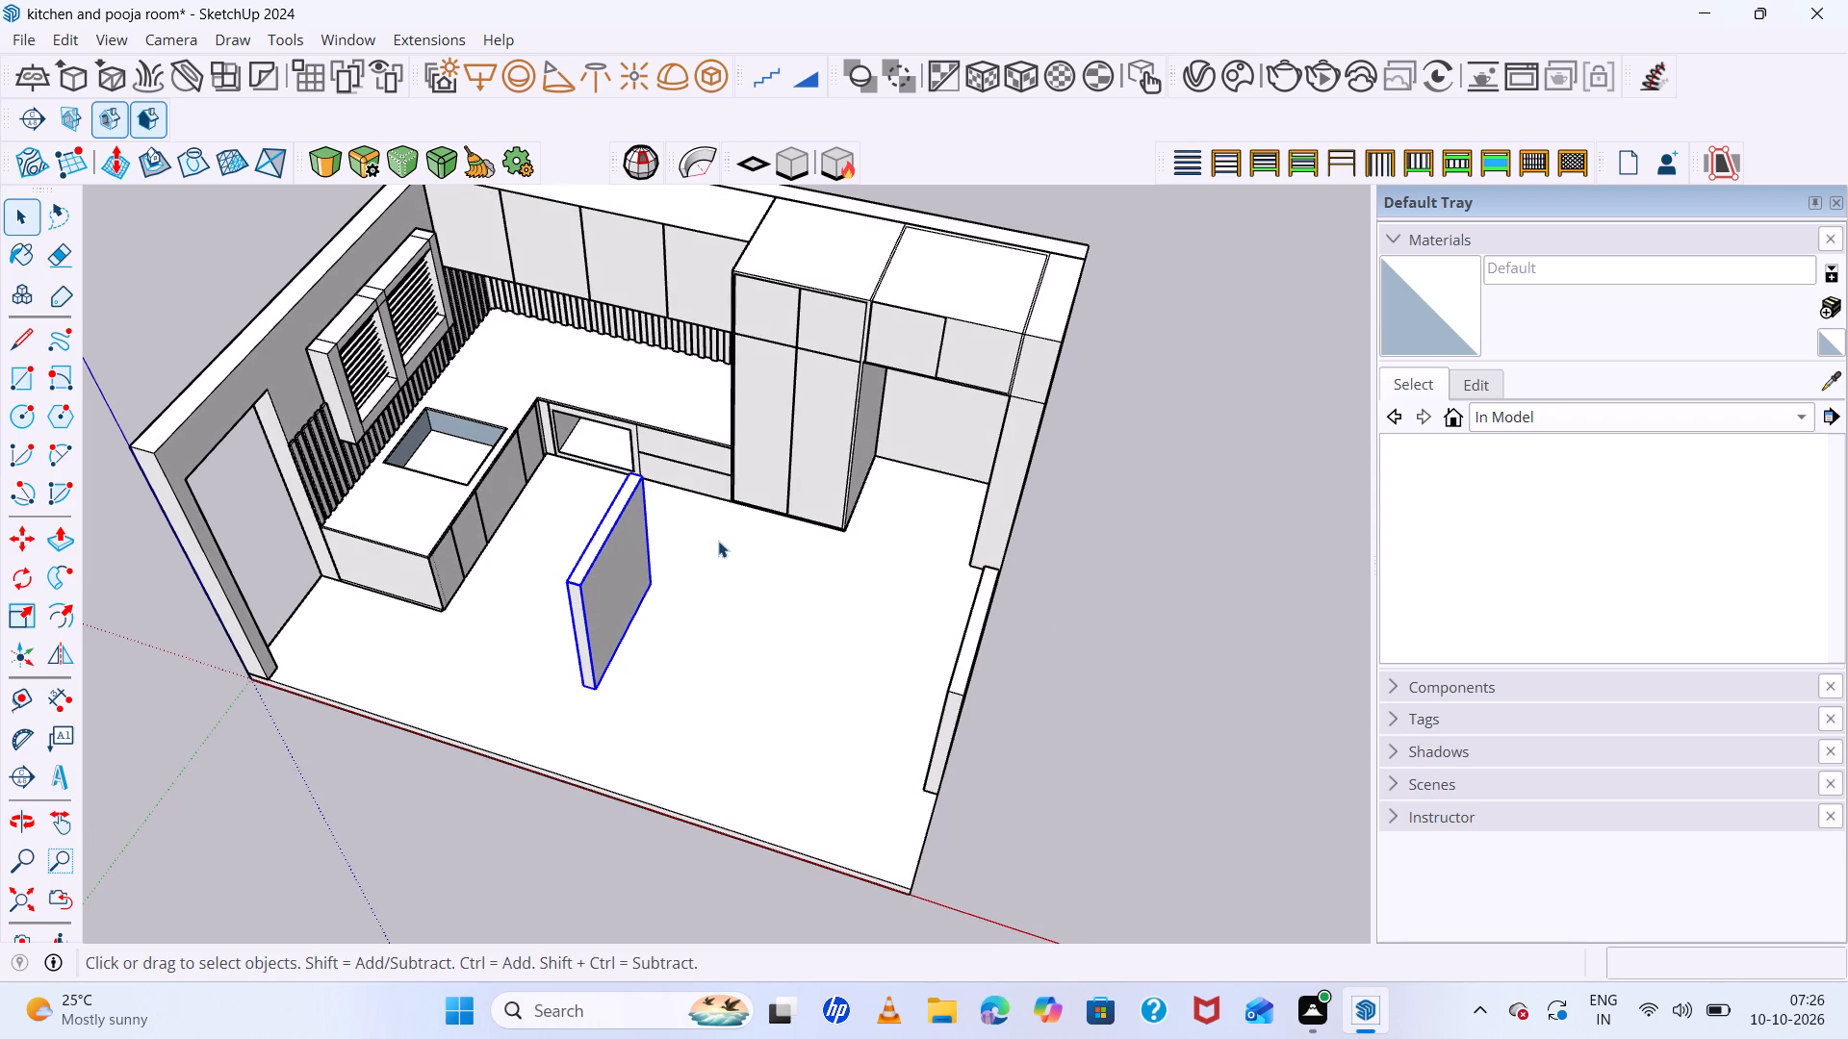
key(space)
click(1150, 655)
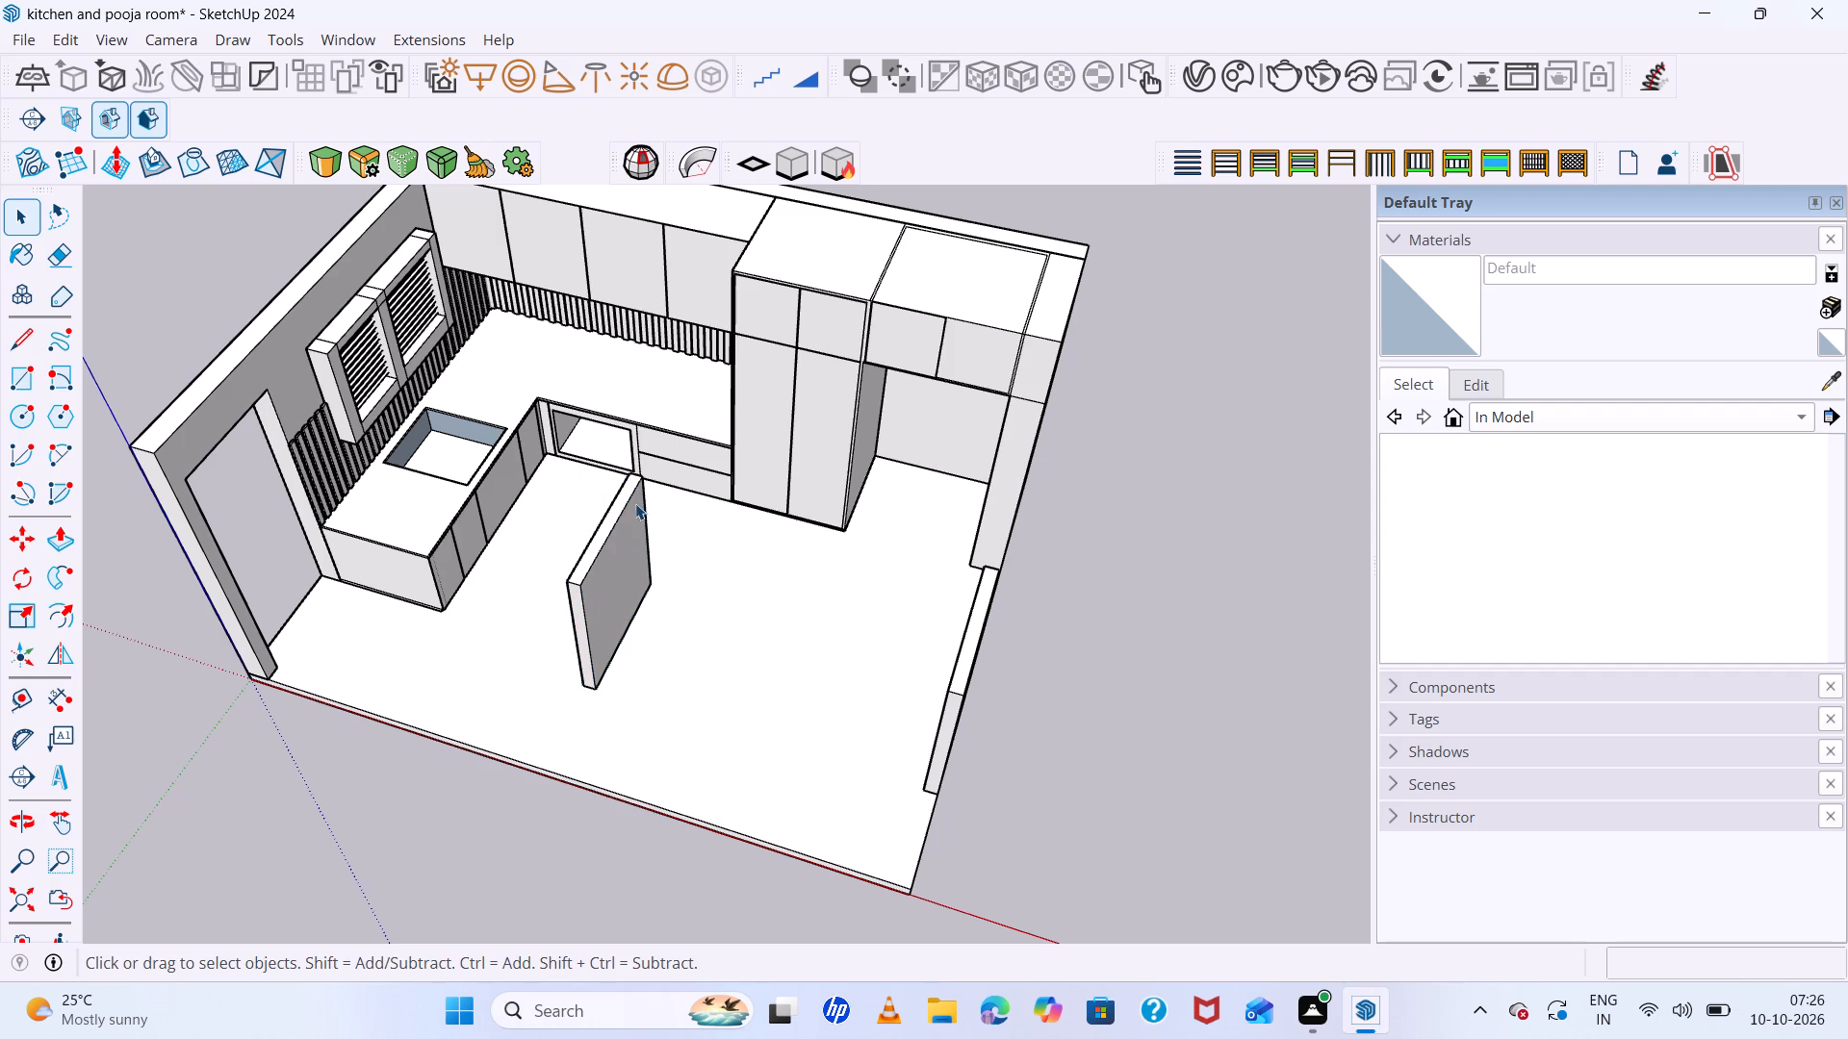
Draw an 11' by 4' 7" rectangle across the tops of both upright panels.
key(r)
click(627, 478)
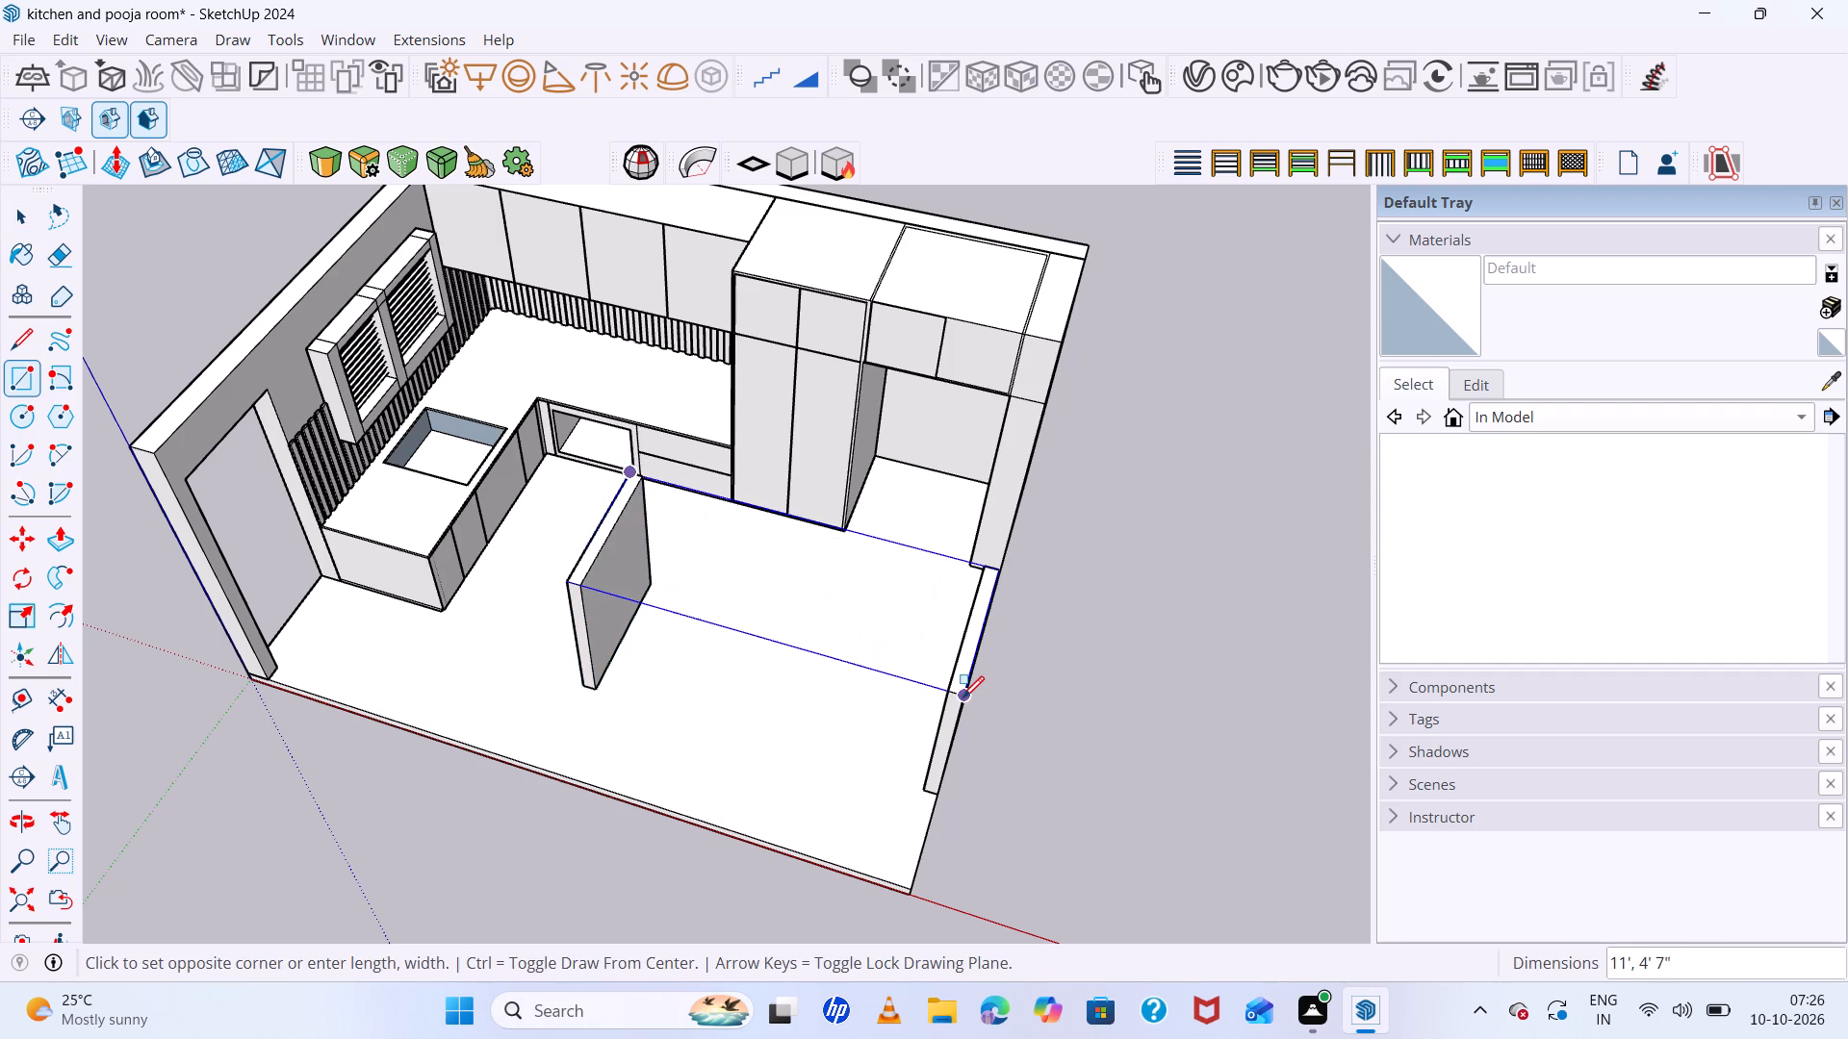
click(963, 698)
key(space)
Push/pull the rectangle spanning the two panels up 2" to form a tabletop slab.
click(680, 593)
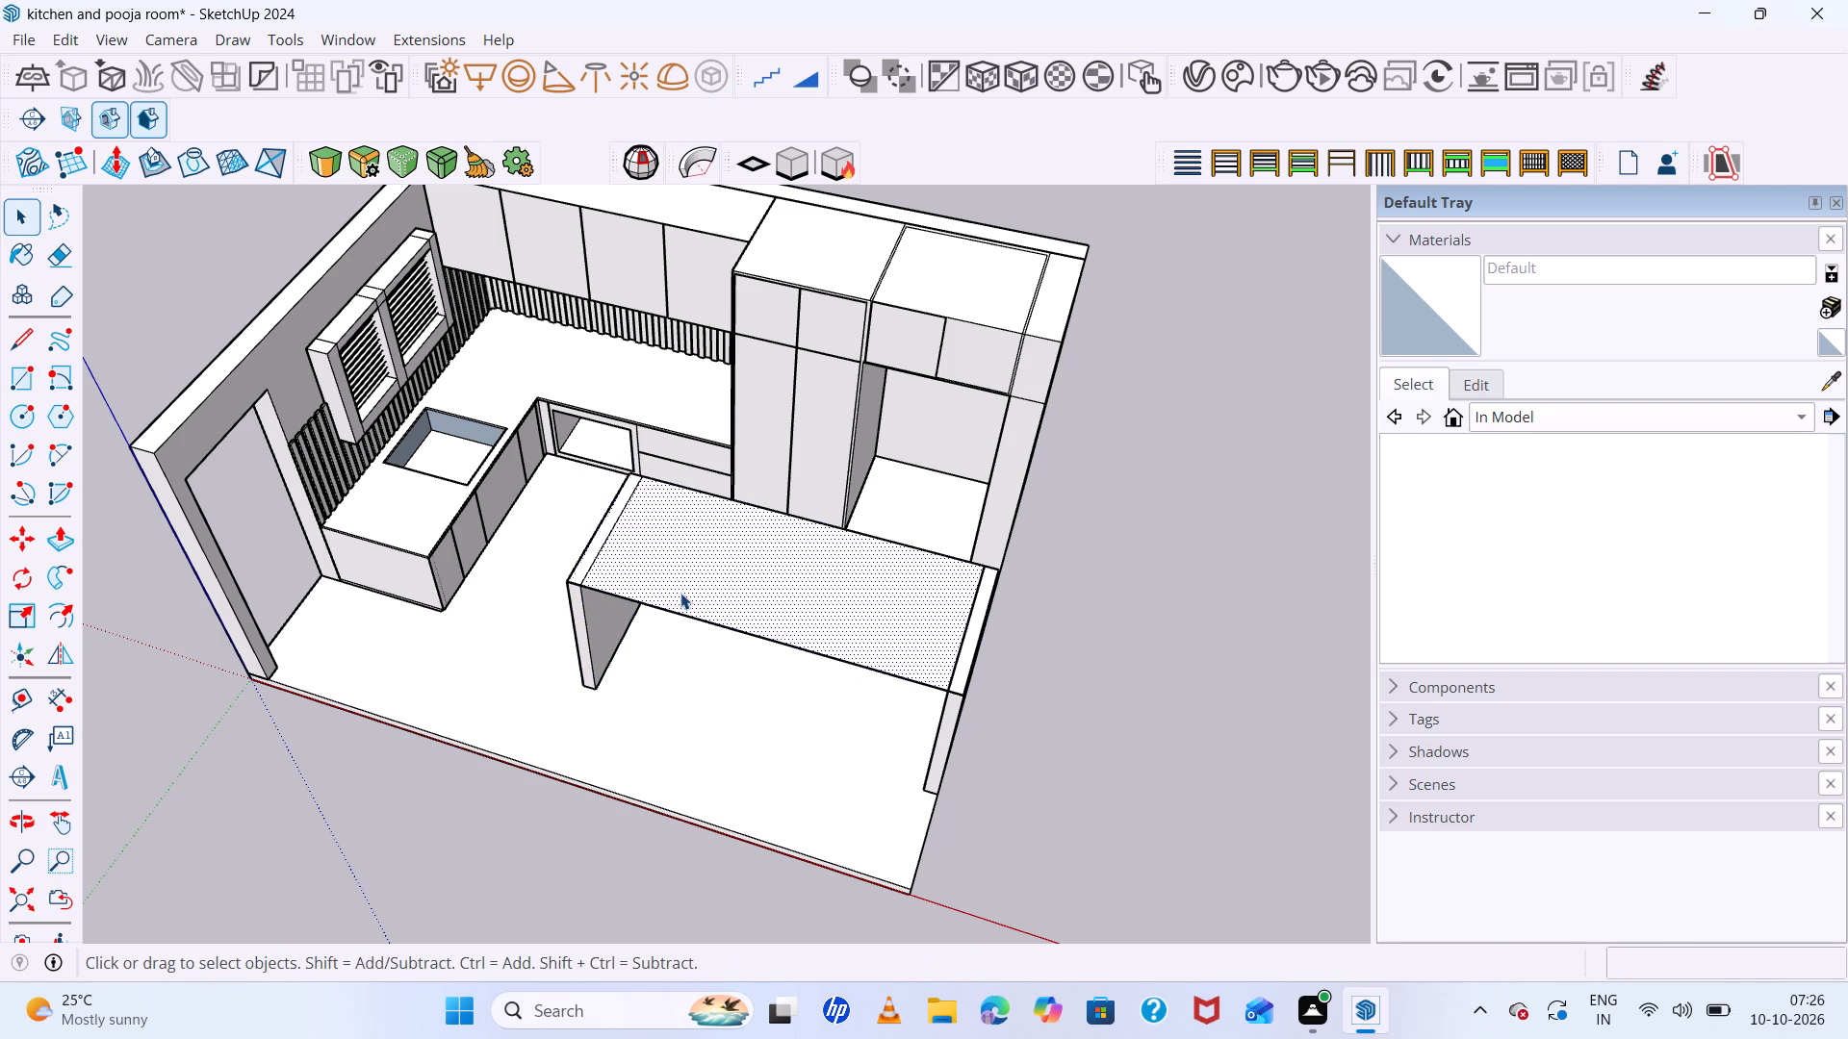
scroll(546, 563, up, 9)
key(p)
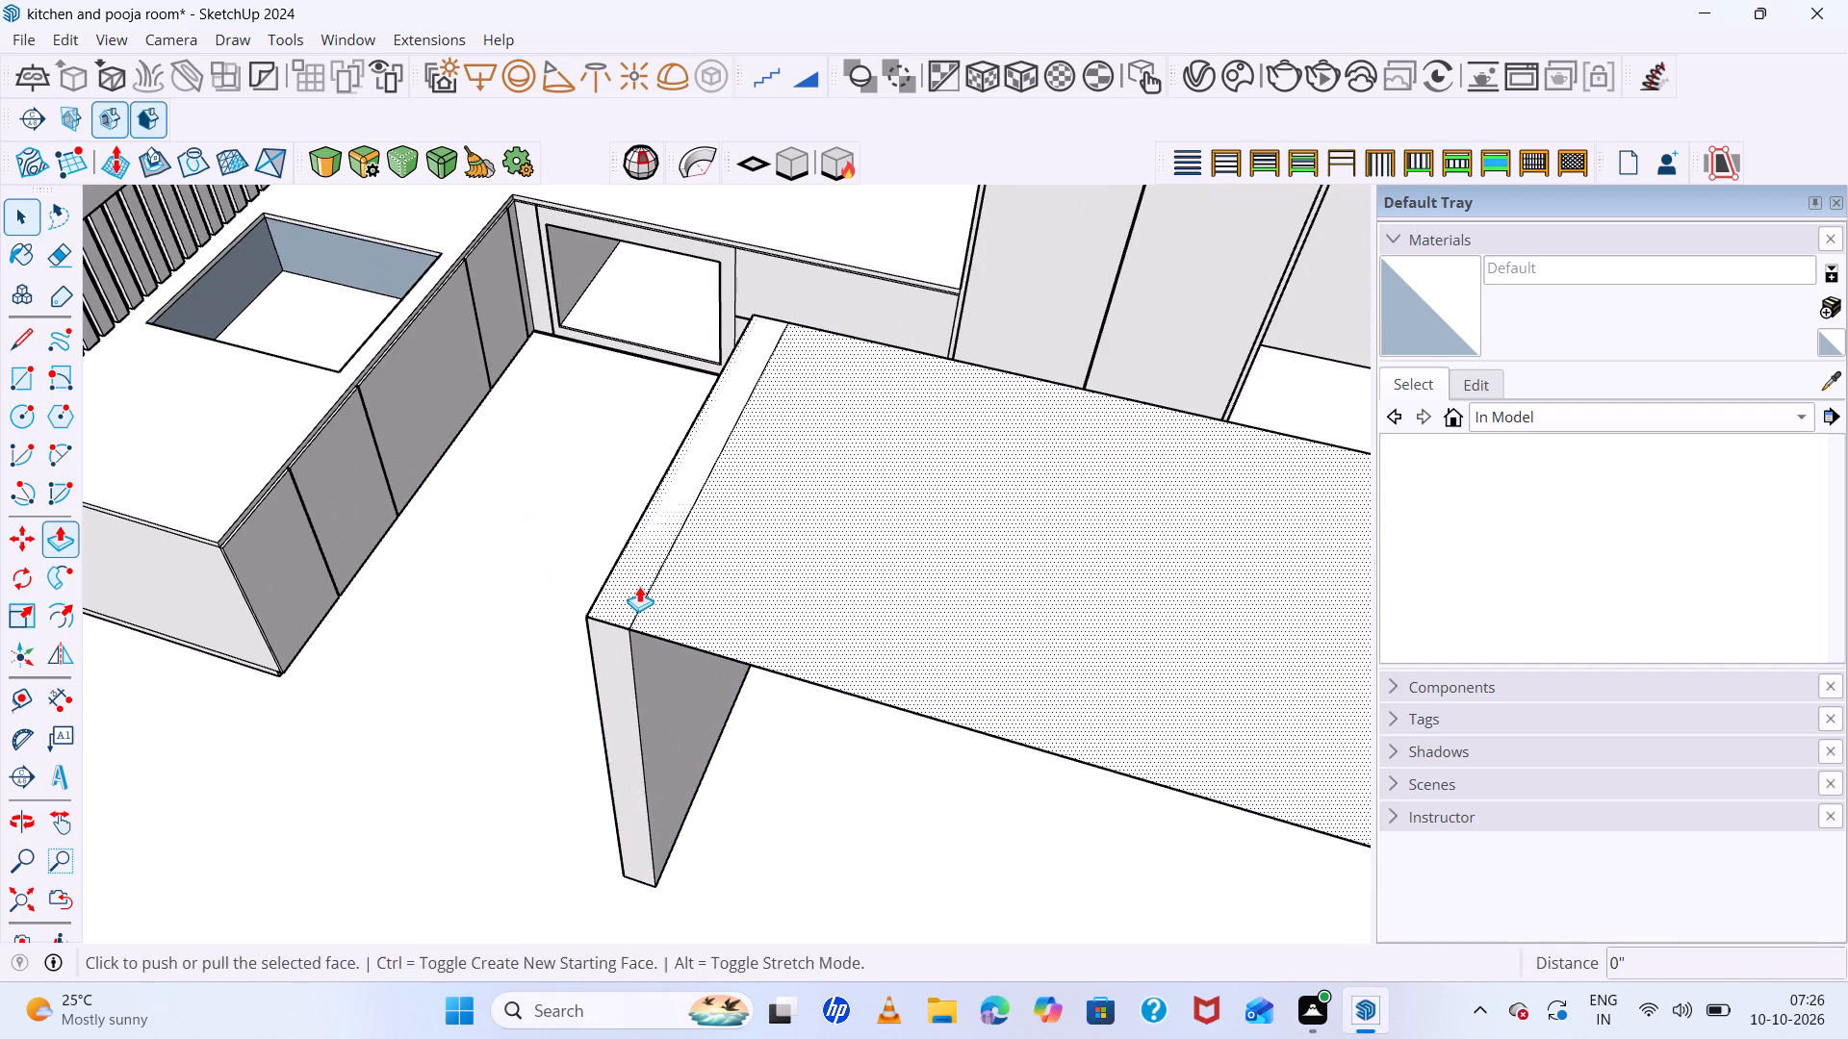
click(639, 586)
scroll(641, 573, down, 3)
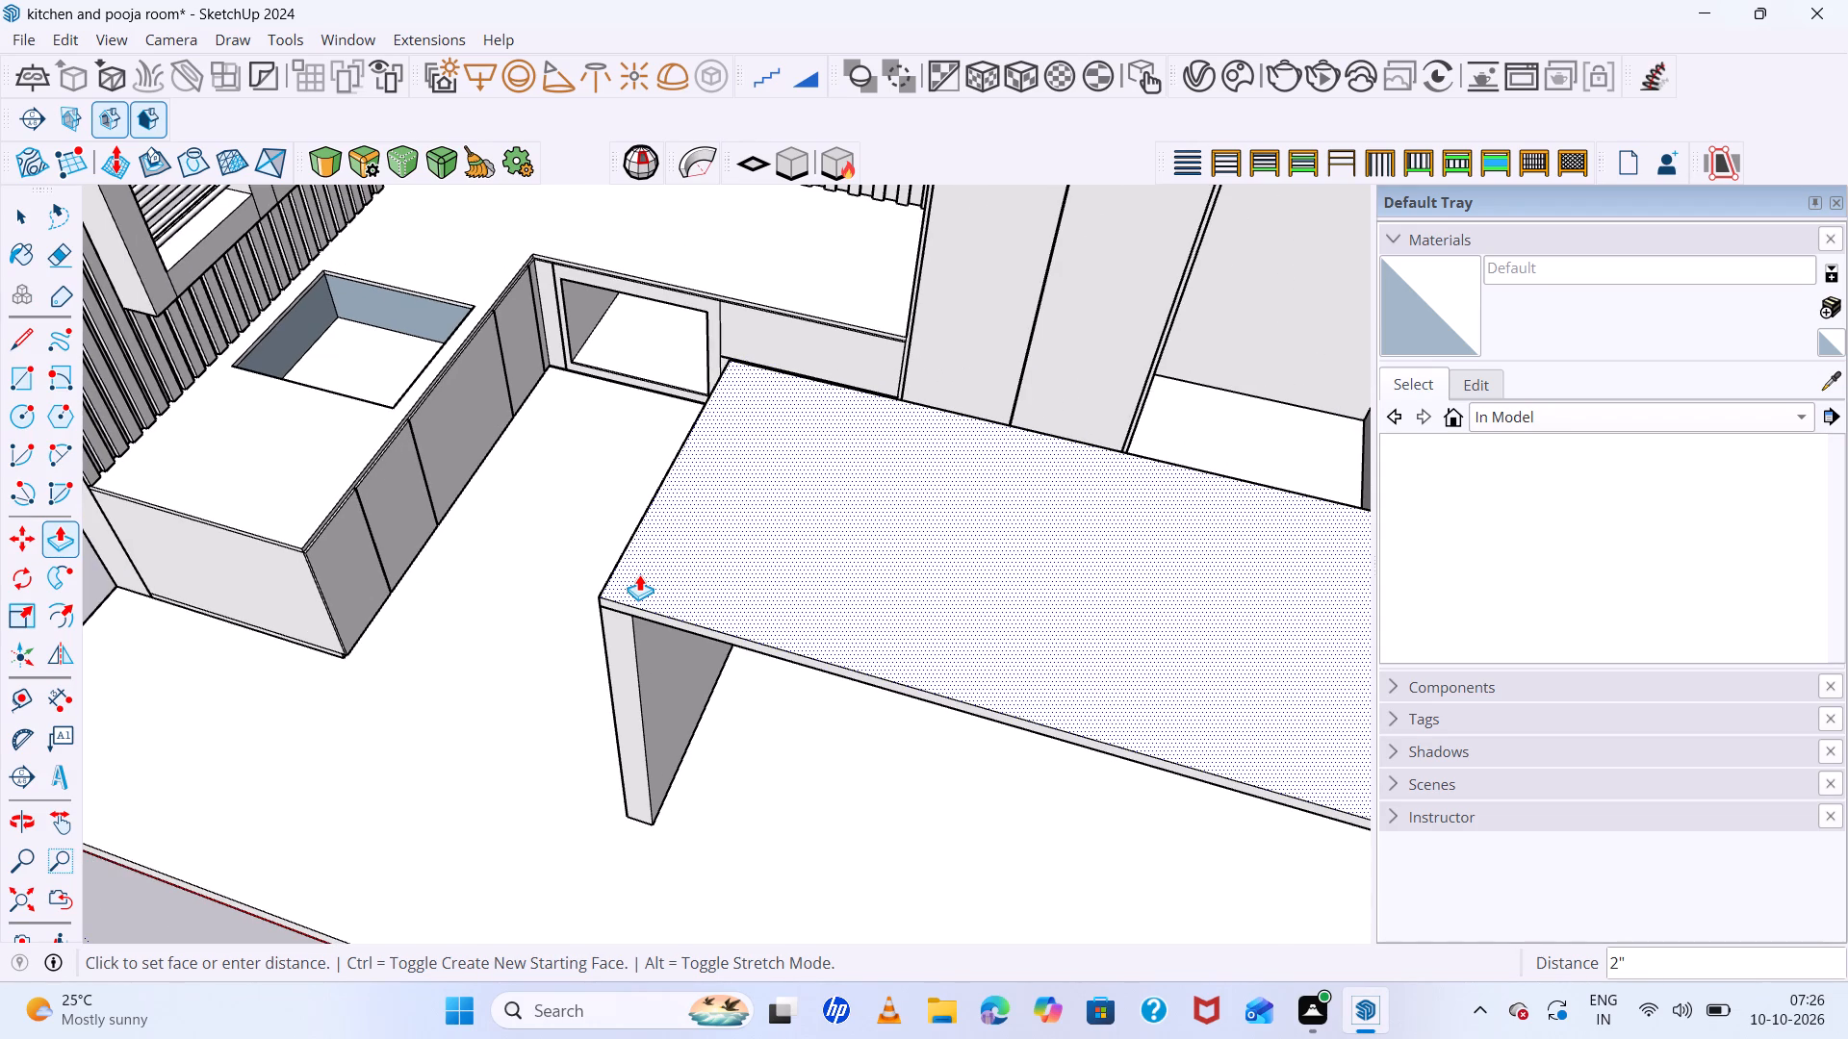
click(639, 575)
scroll(544, 570, down, 11)
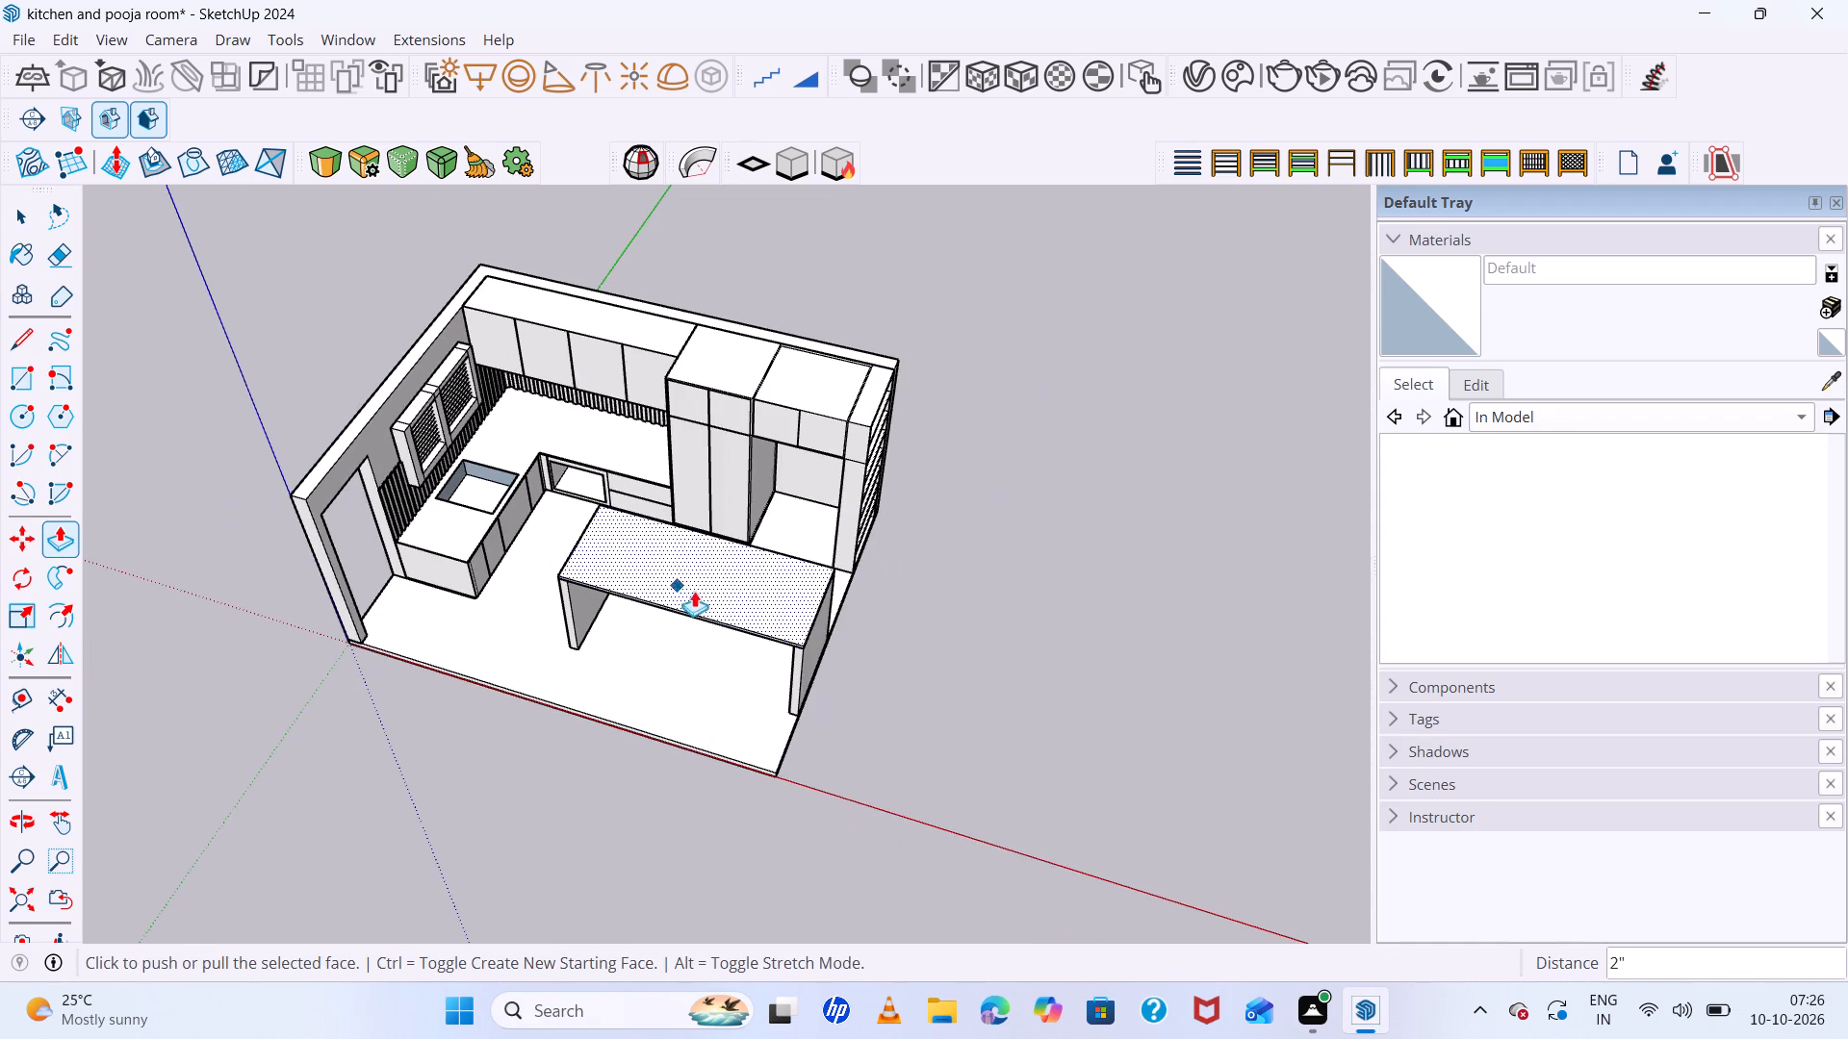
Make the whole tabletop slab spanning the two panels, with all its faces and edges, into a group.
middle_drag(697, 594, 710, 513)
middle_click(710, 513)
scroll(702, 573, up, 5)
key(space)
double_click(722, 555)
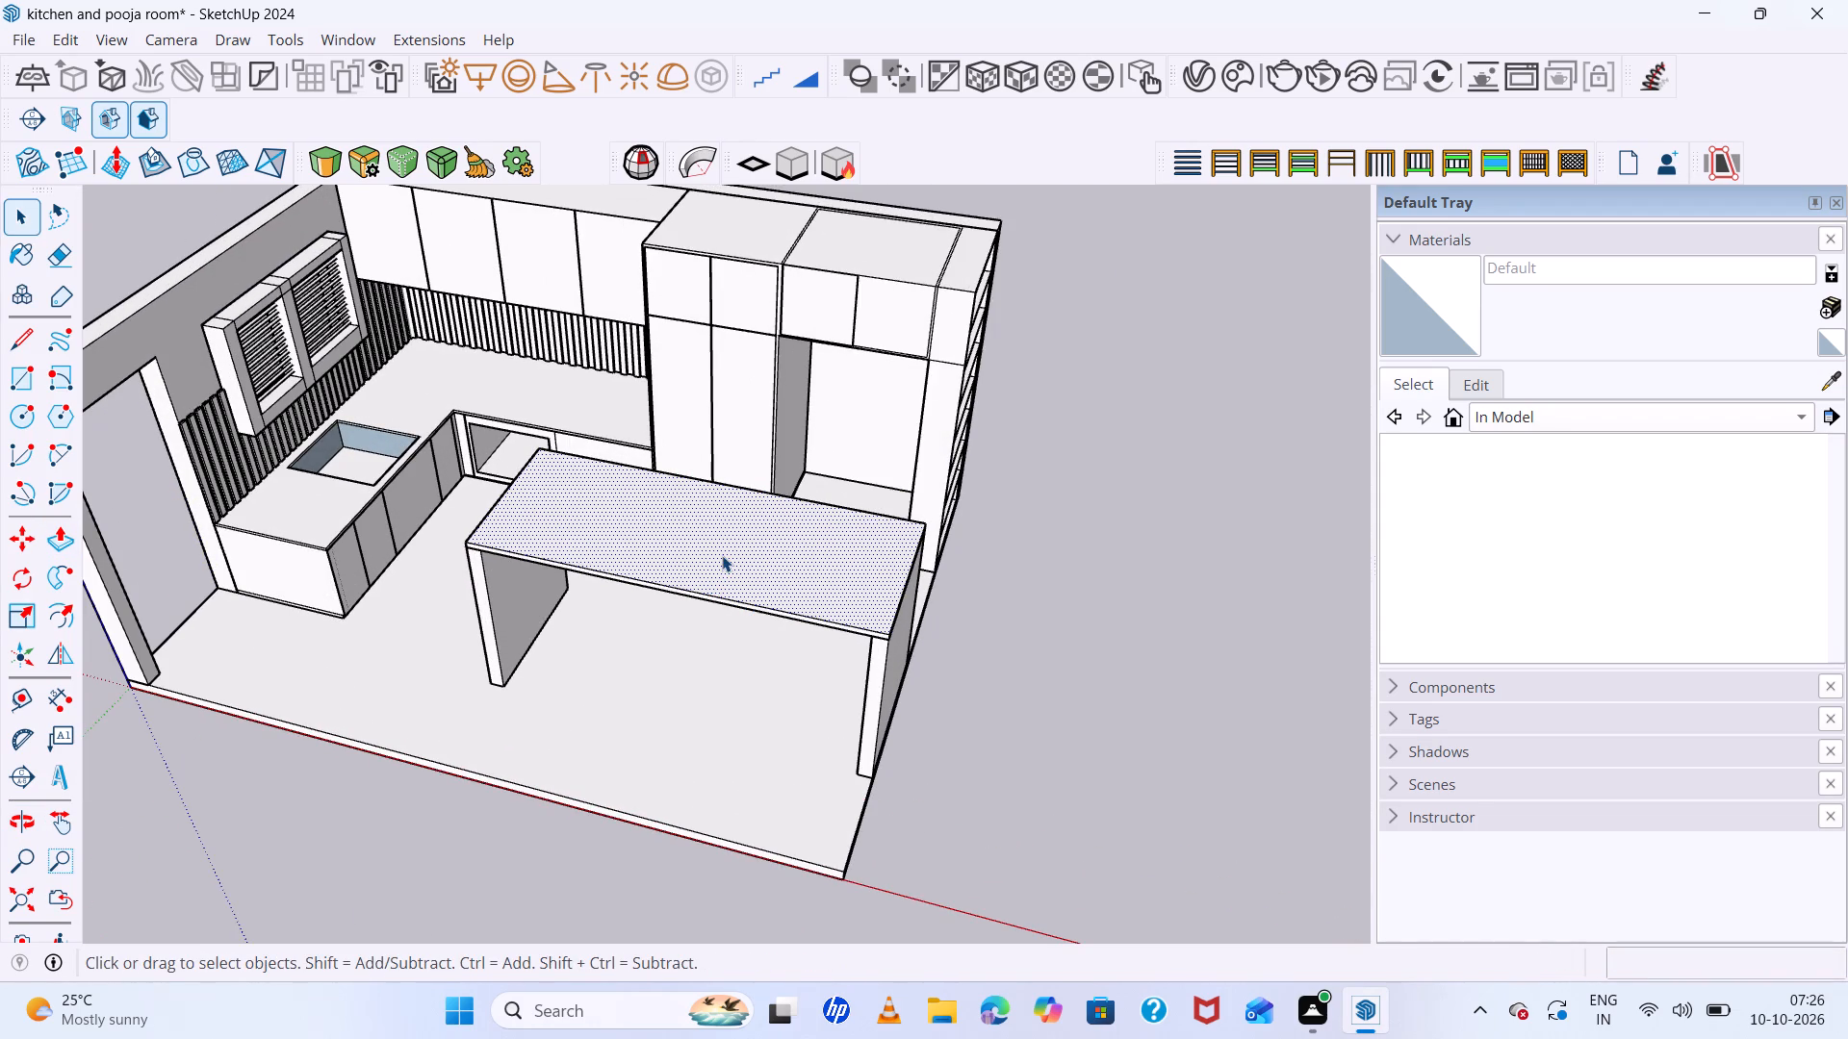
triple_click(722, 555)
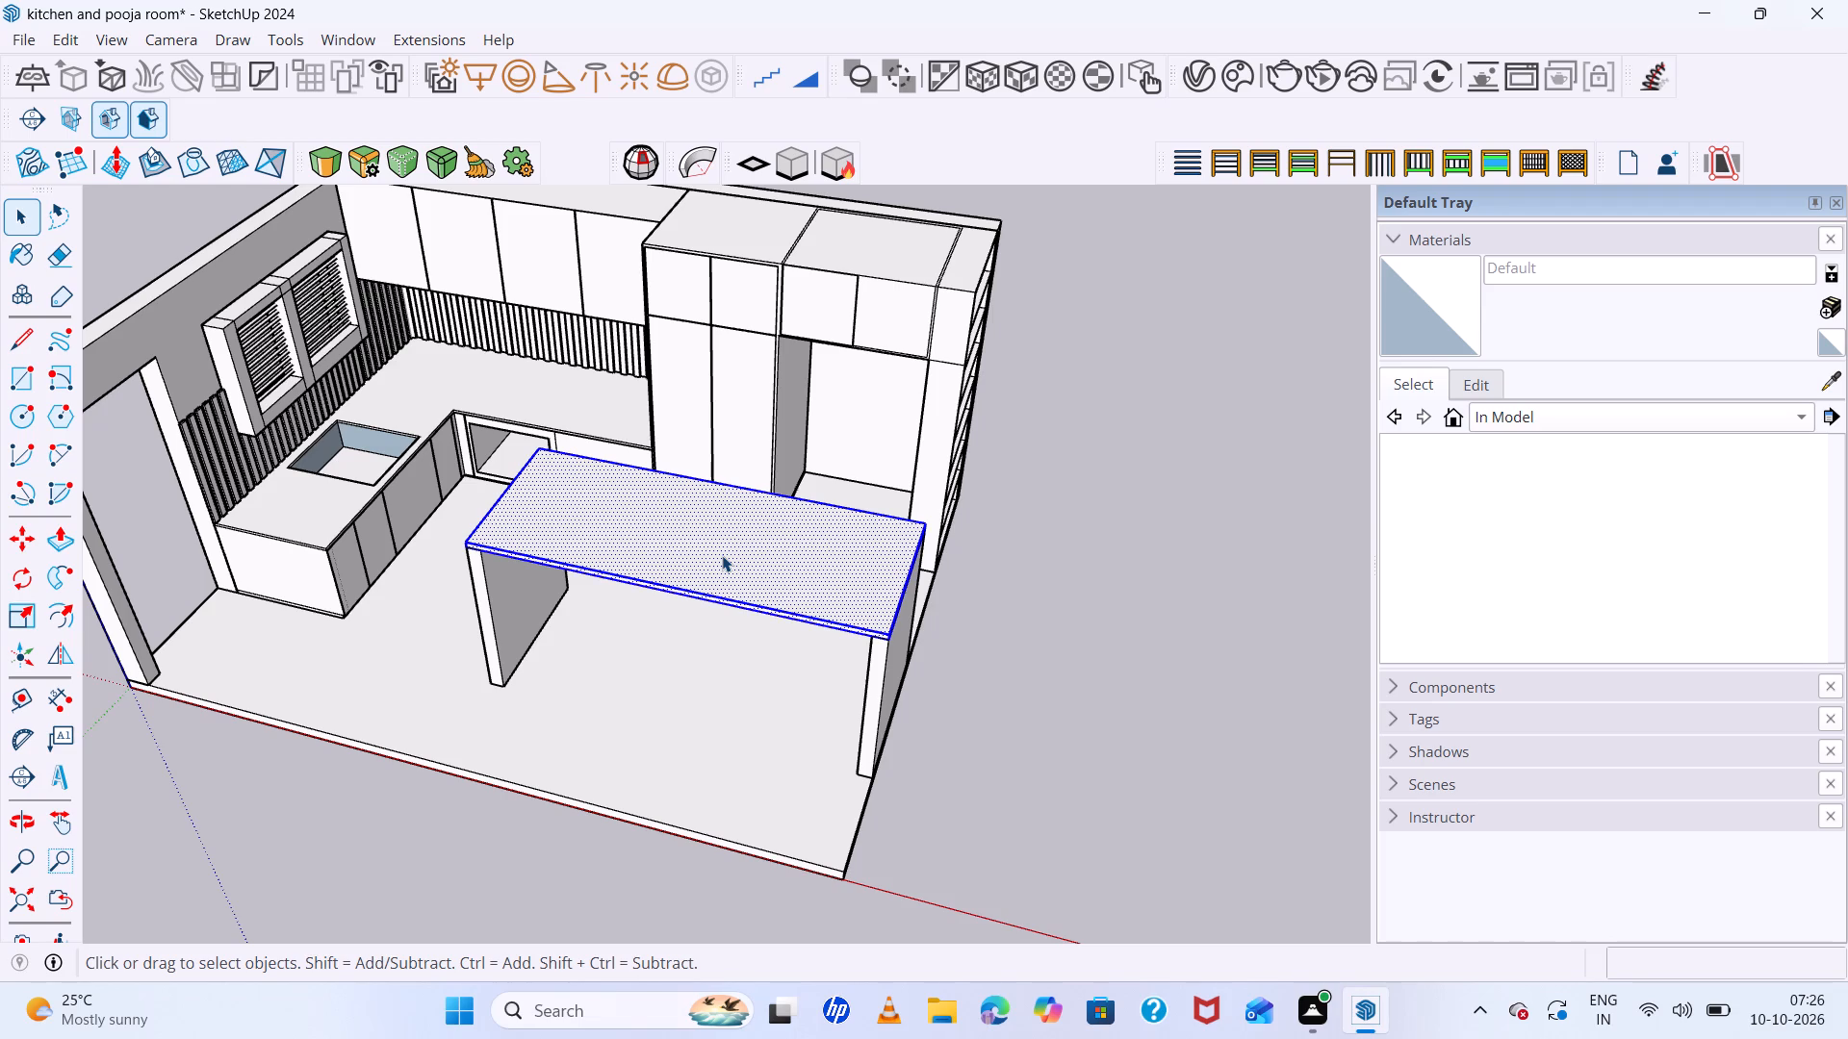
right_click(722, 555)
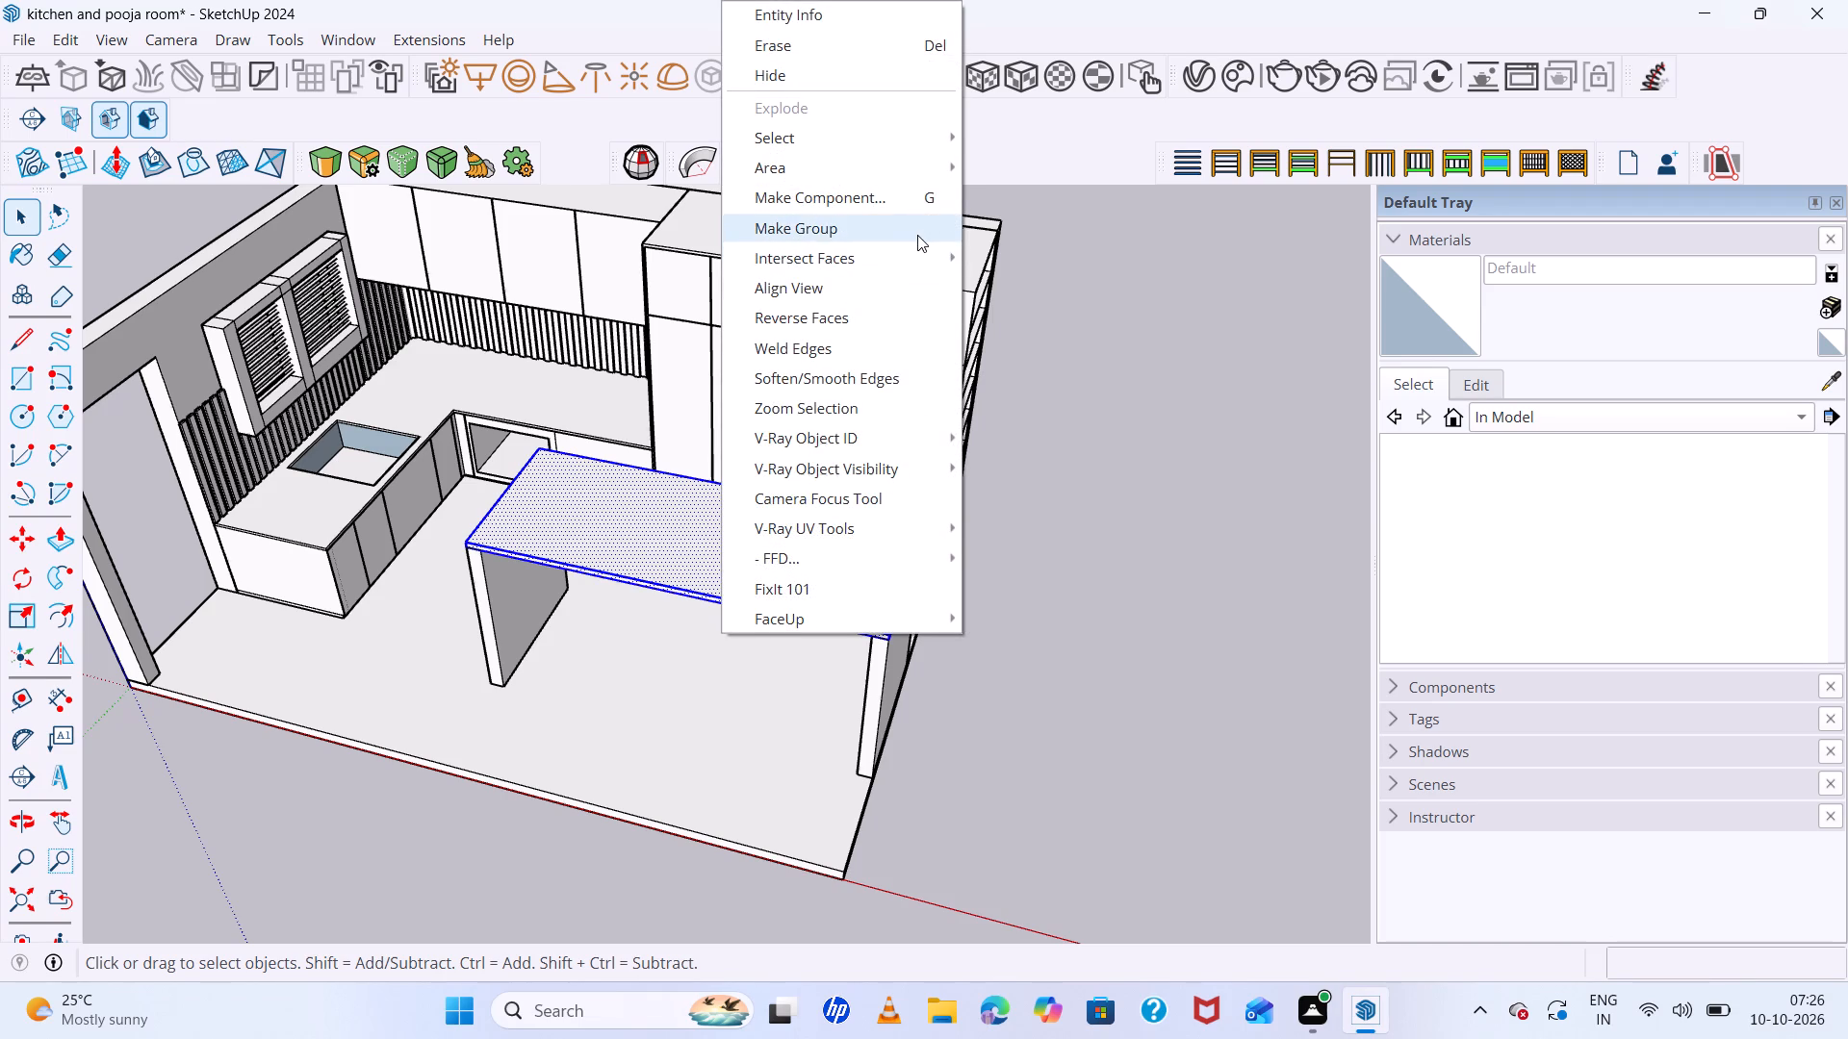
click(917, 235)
Undo the tabletop's grouping, its push/pull and rectangle, and the copied panel near the sink counter, leaving the original panel.
scroll(672, 480, down, 5)
middle_drag(809, 563, 342, 357)
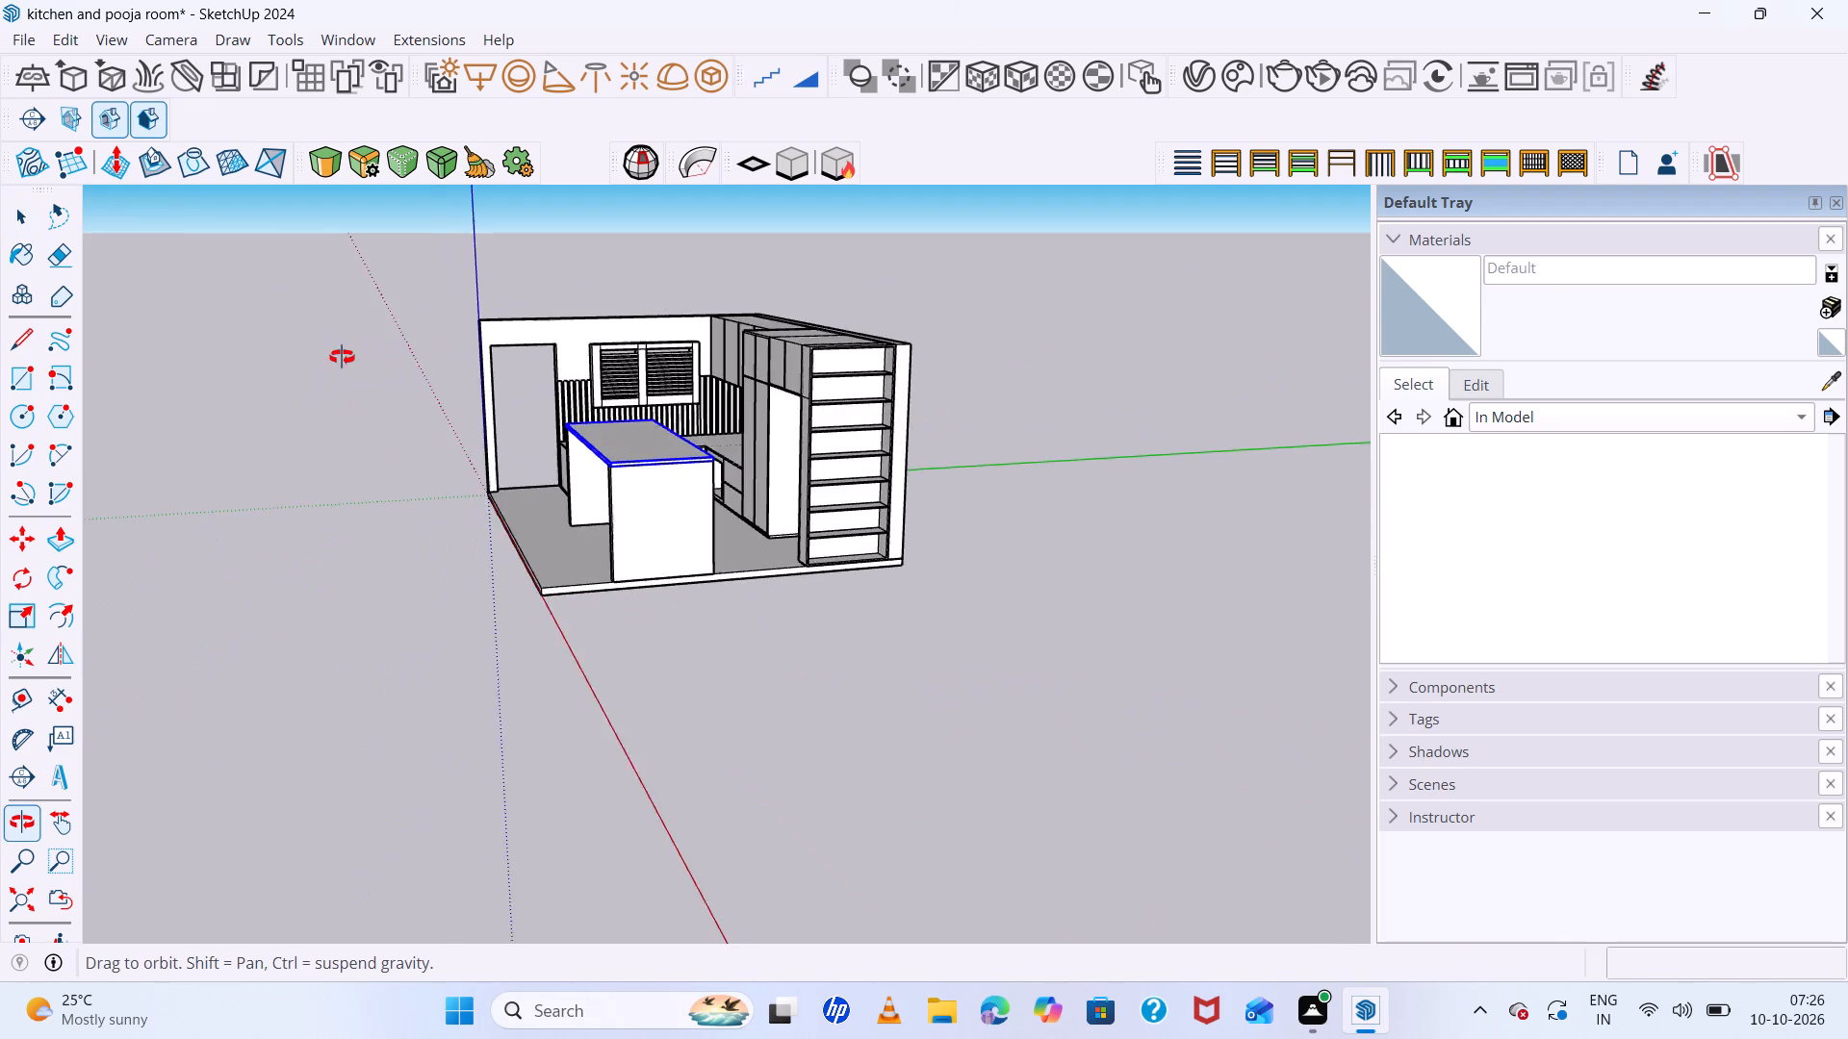
middle_drag(342, 357, 711, 488)
middle_click(711, 488)
scroll(666, 499, down, 10)
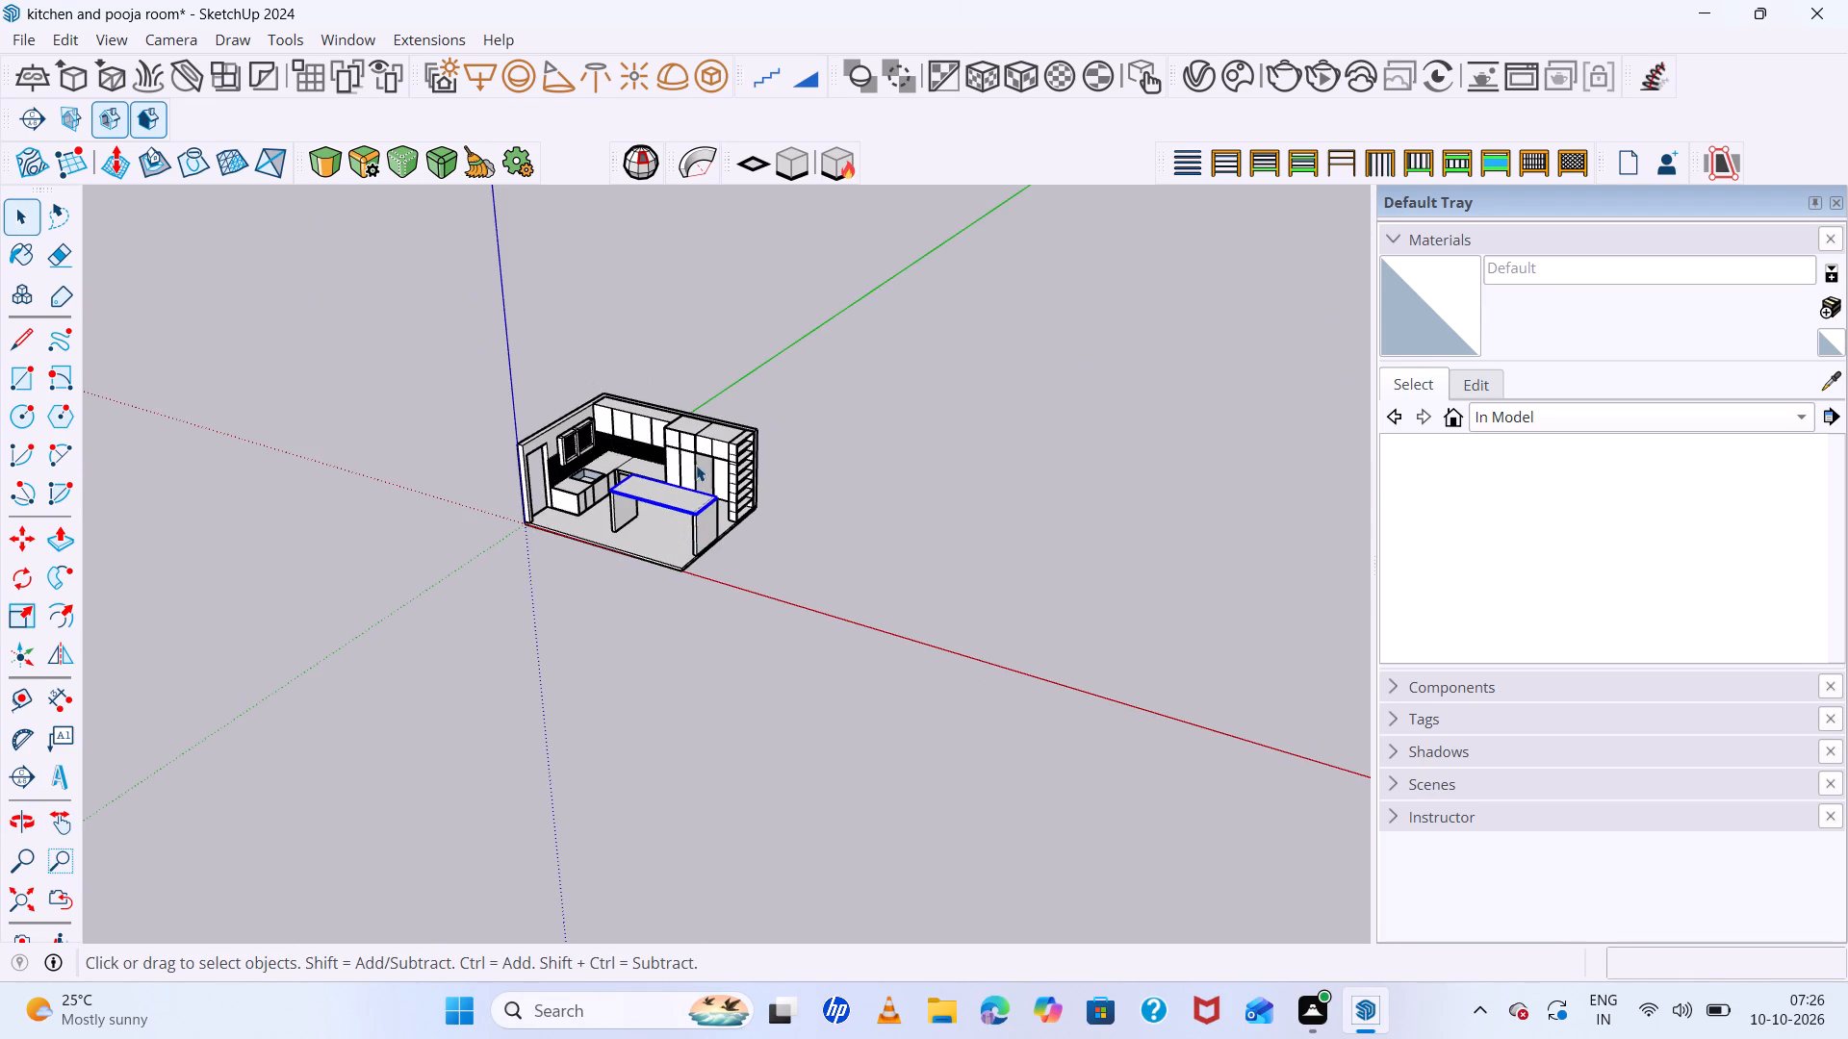
scroll(638, 536, up, 11)
middle_drag(787, 544, 729, 457)
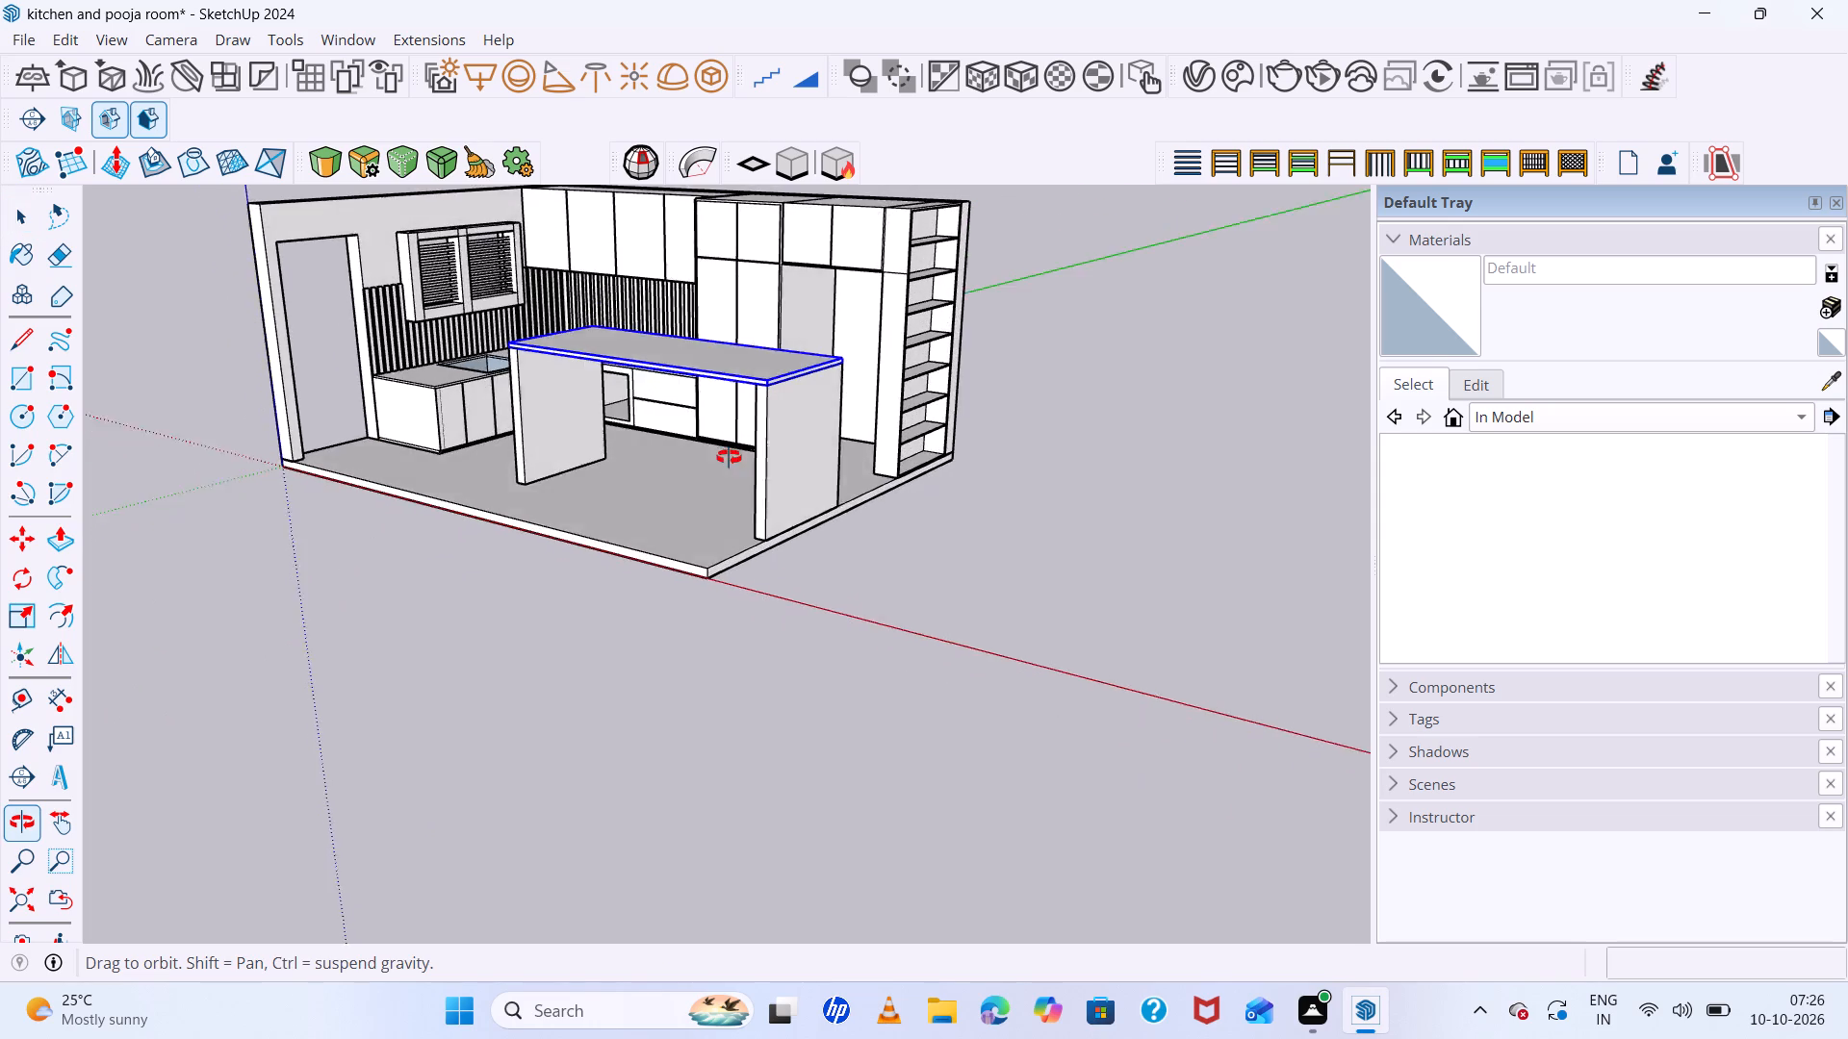
middle_drag(729, 457, 646, 470)
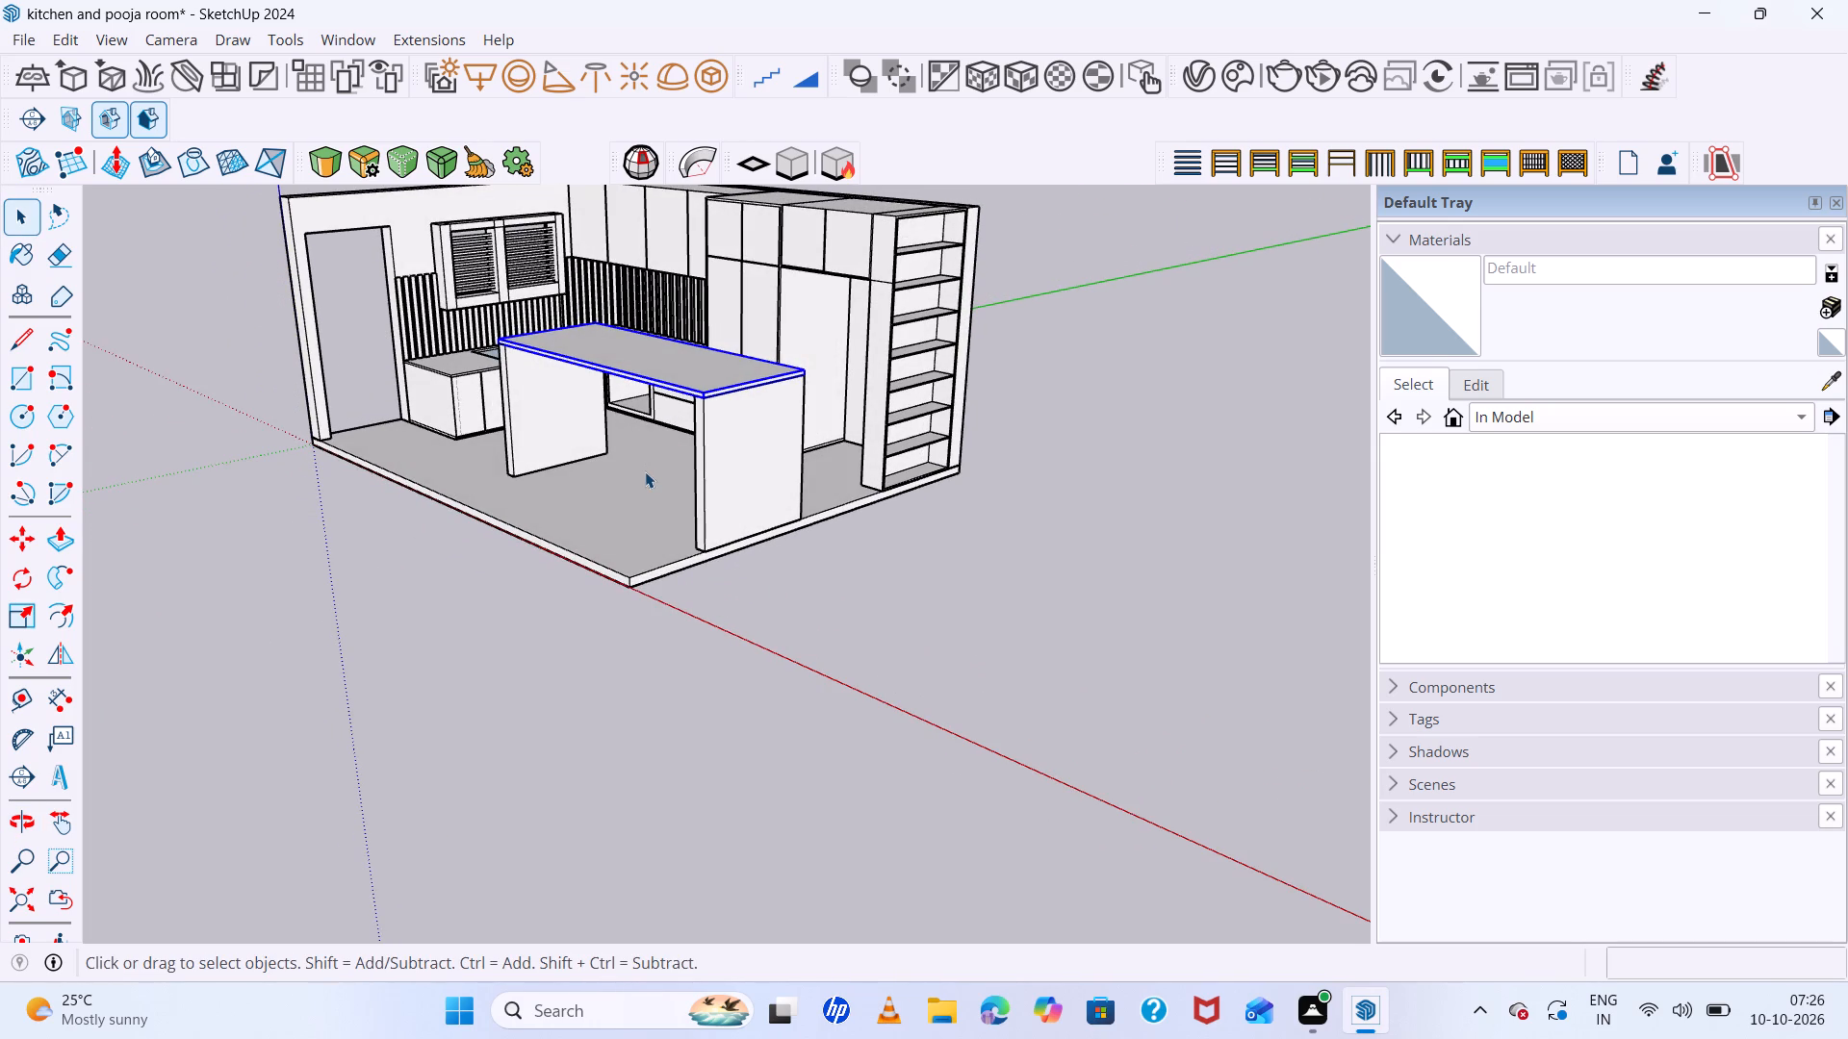
key(ctrl+z)
key(ctrl+z)
key(ctrl+z)
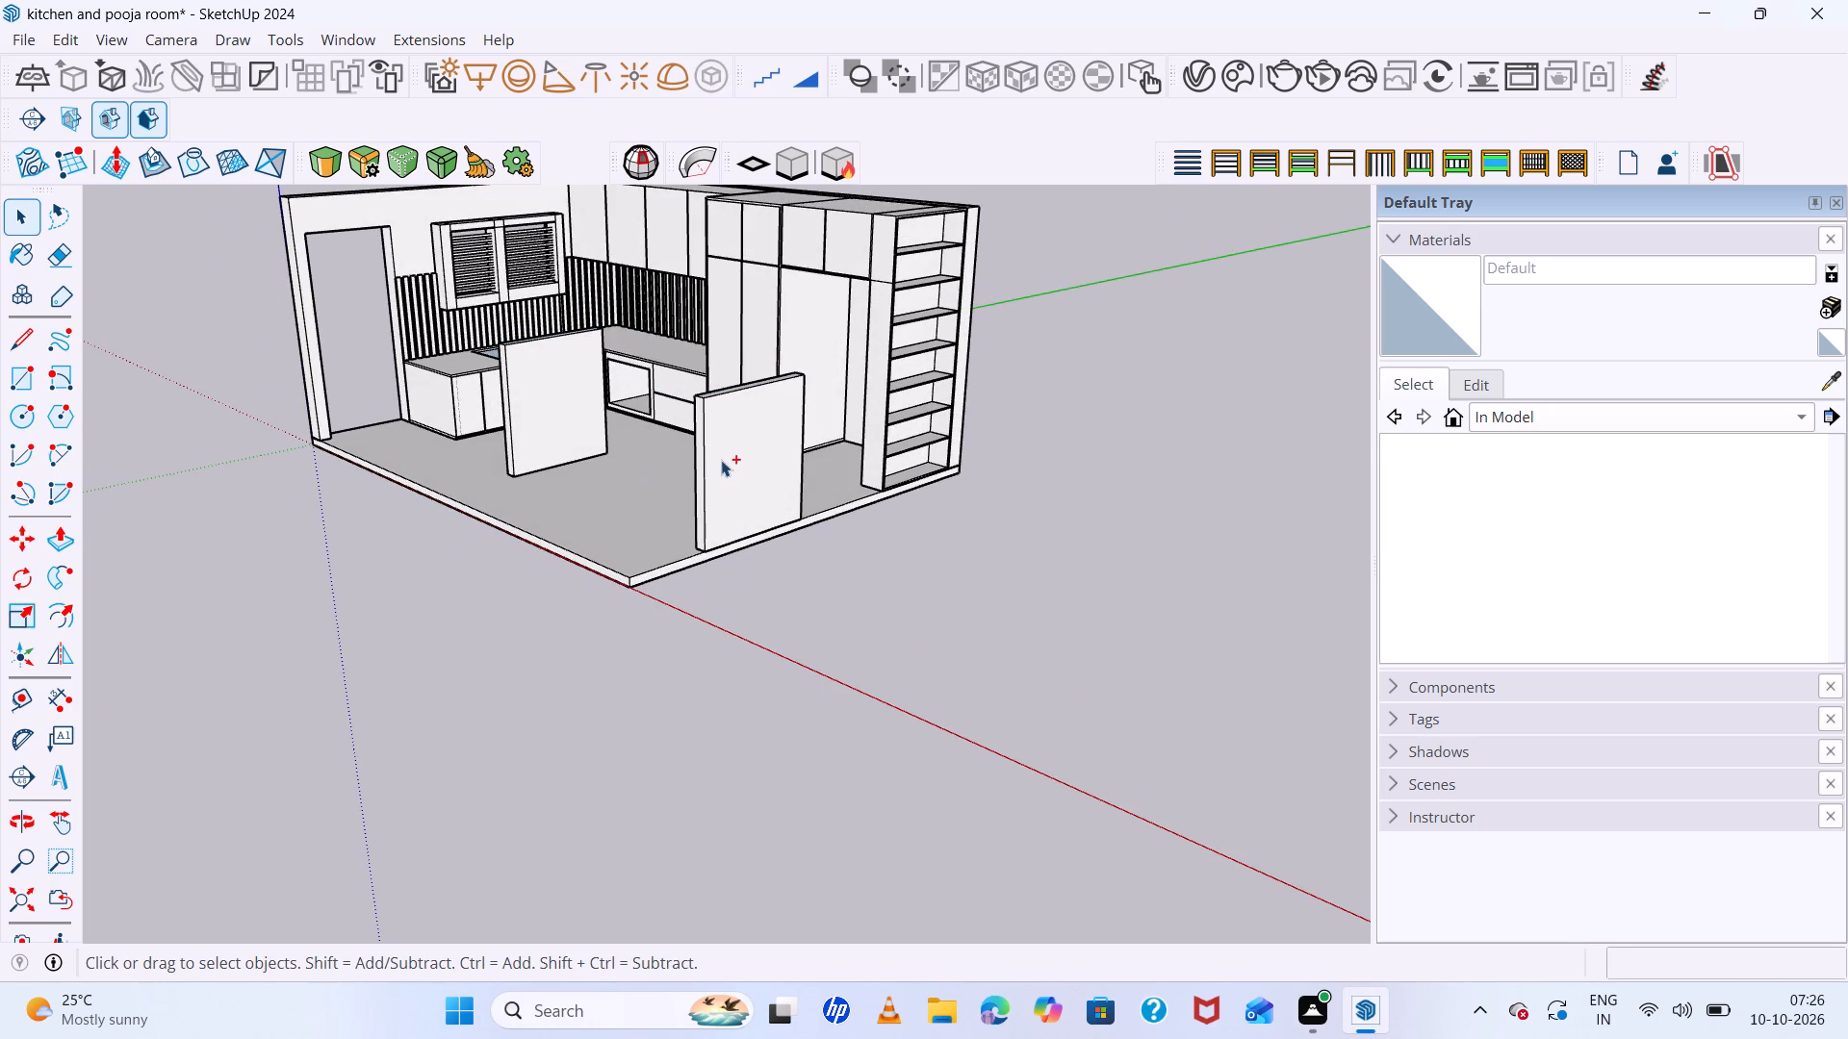
key(ctrl+z)
scroll(730, 420, up, 1)
key(ctrl+z)
key(ctrl+z)
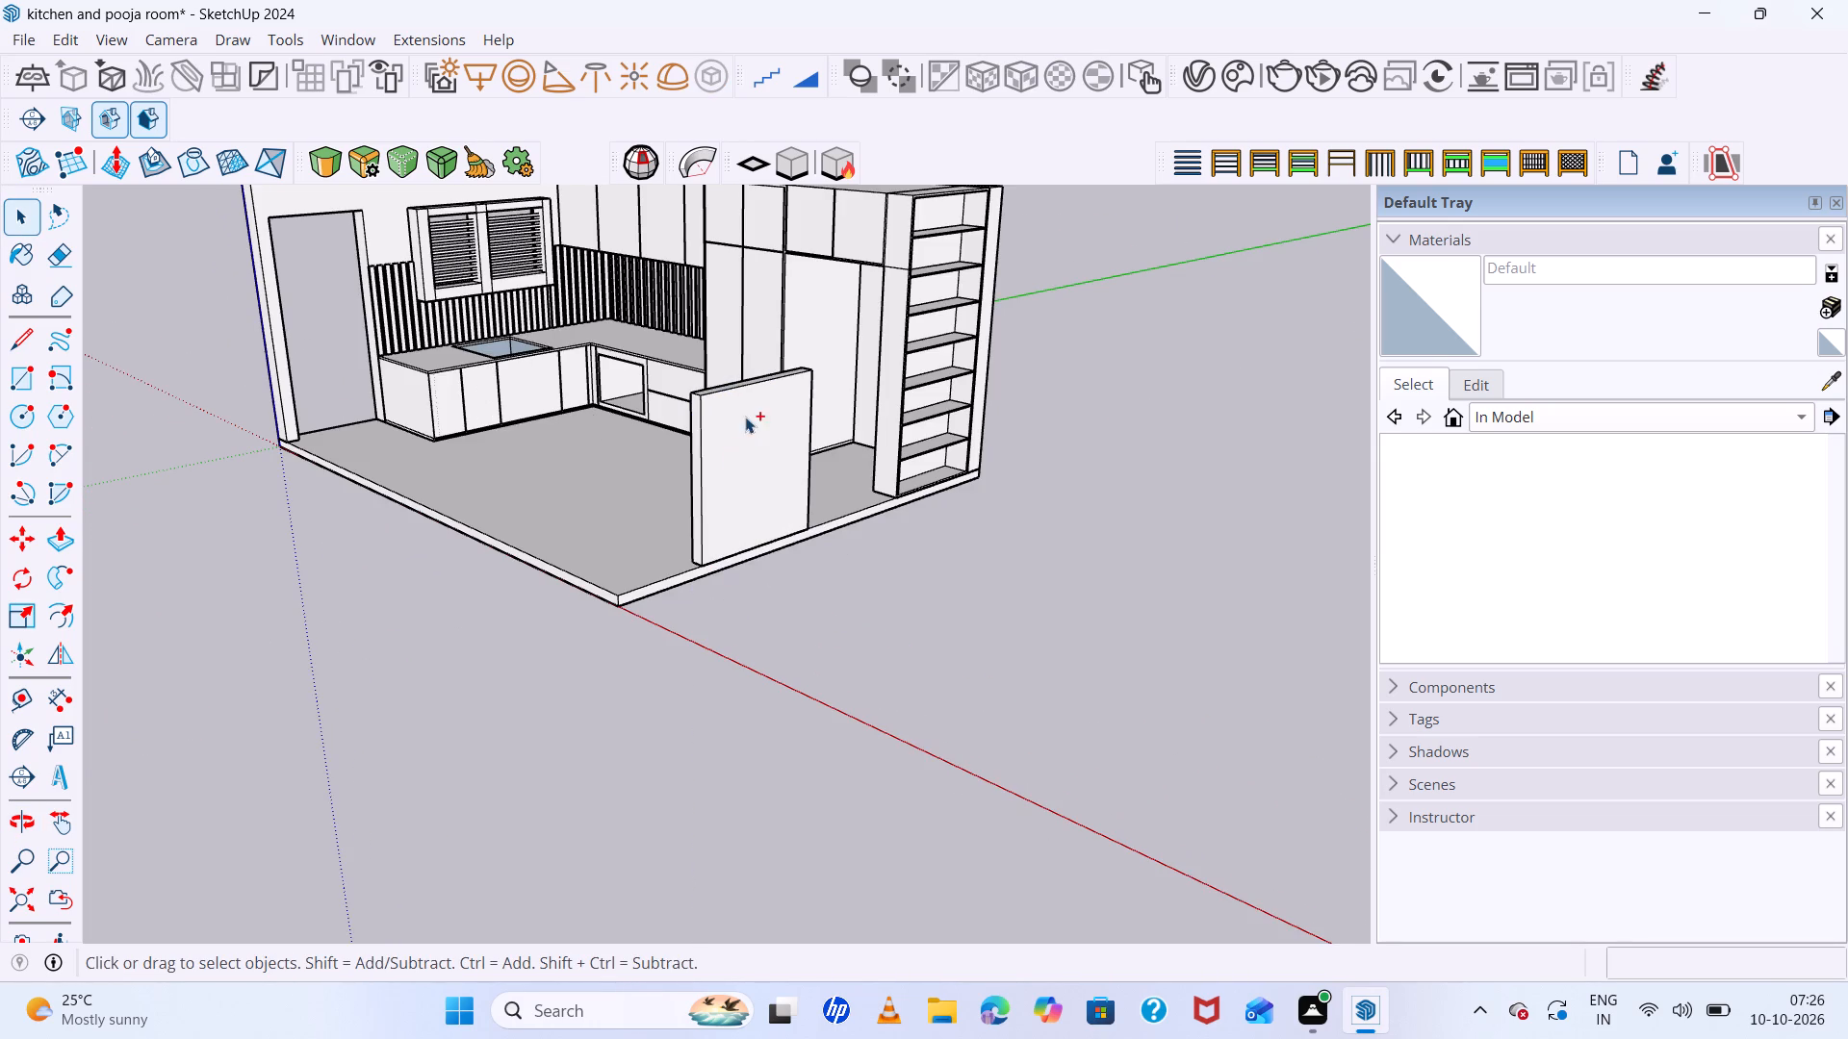
Inside the remaining panel's group, push its top face down about 6" to shorten the panel, and exit the group.
middle_drag(731, 378, 786, 476)
scroll(786, 476, up, 5)
click(788, 522)
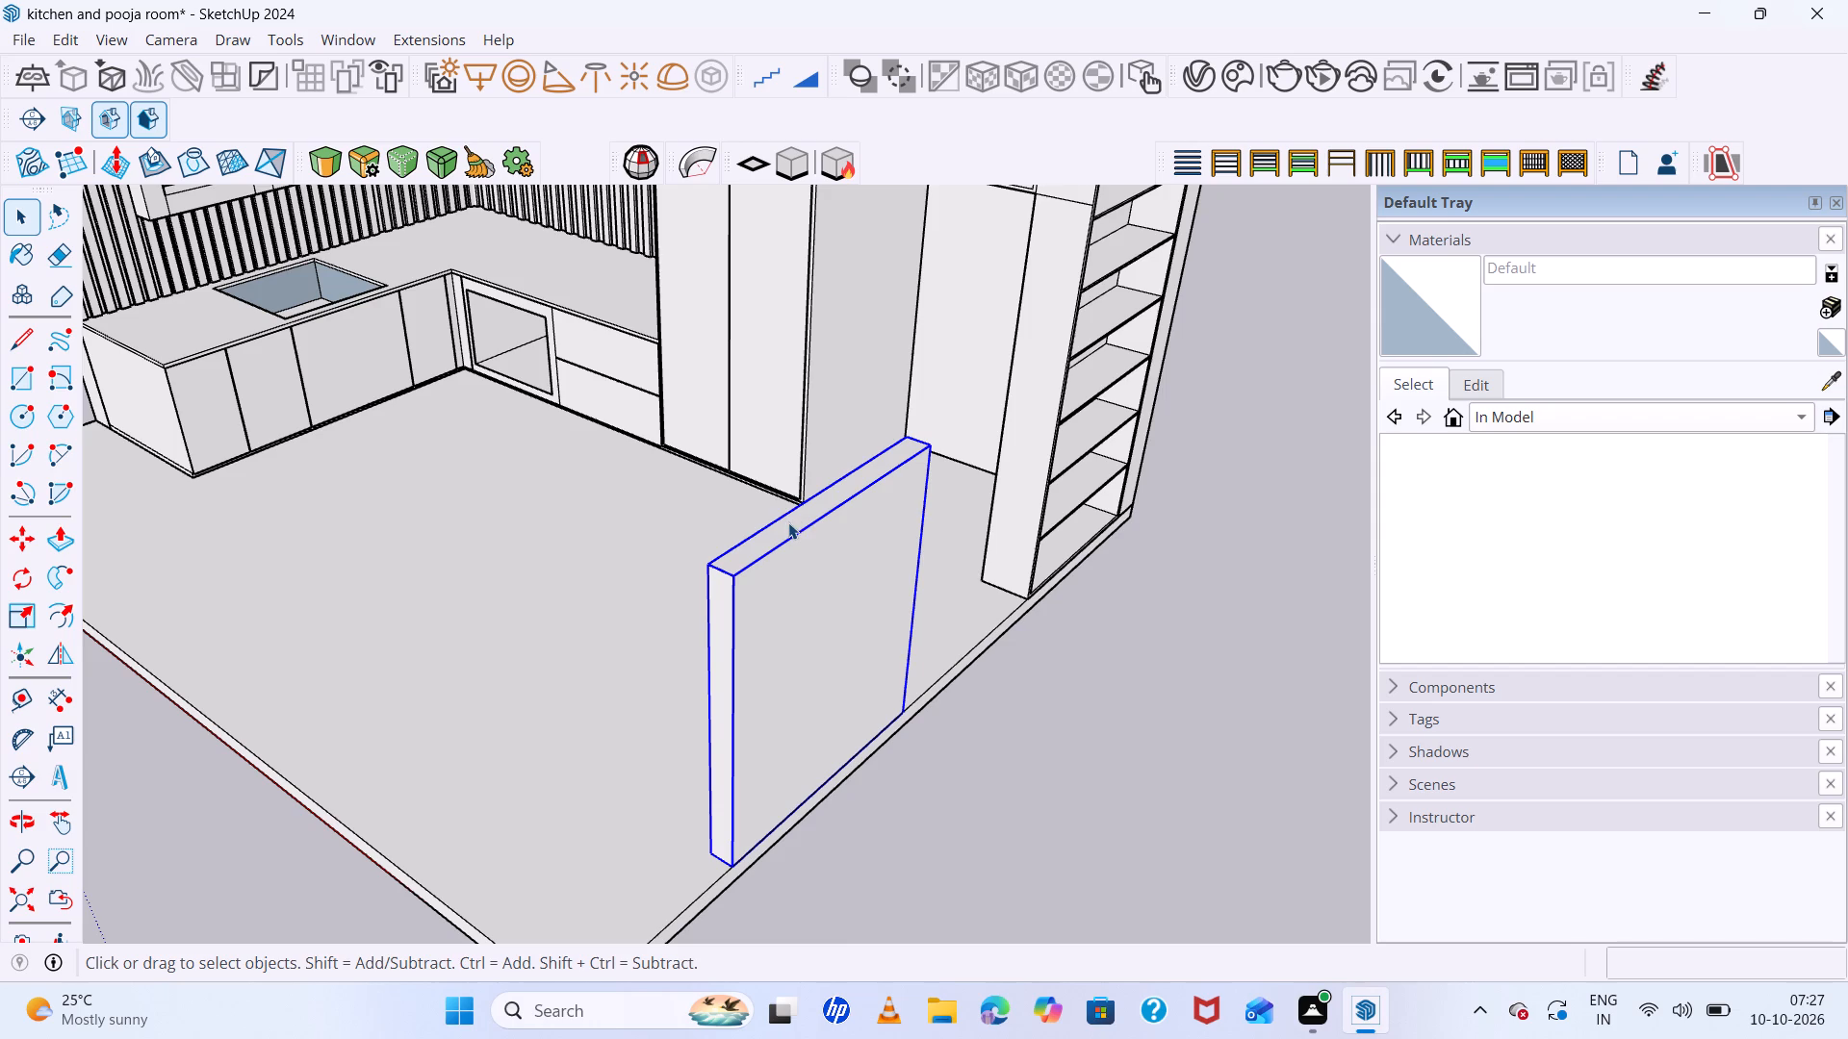
double_click(798, 519)
click(798, 519)
click(798, 519)
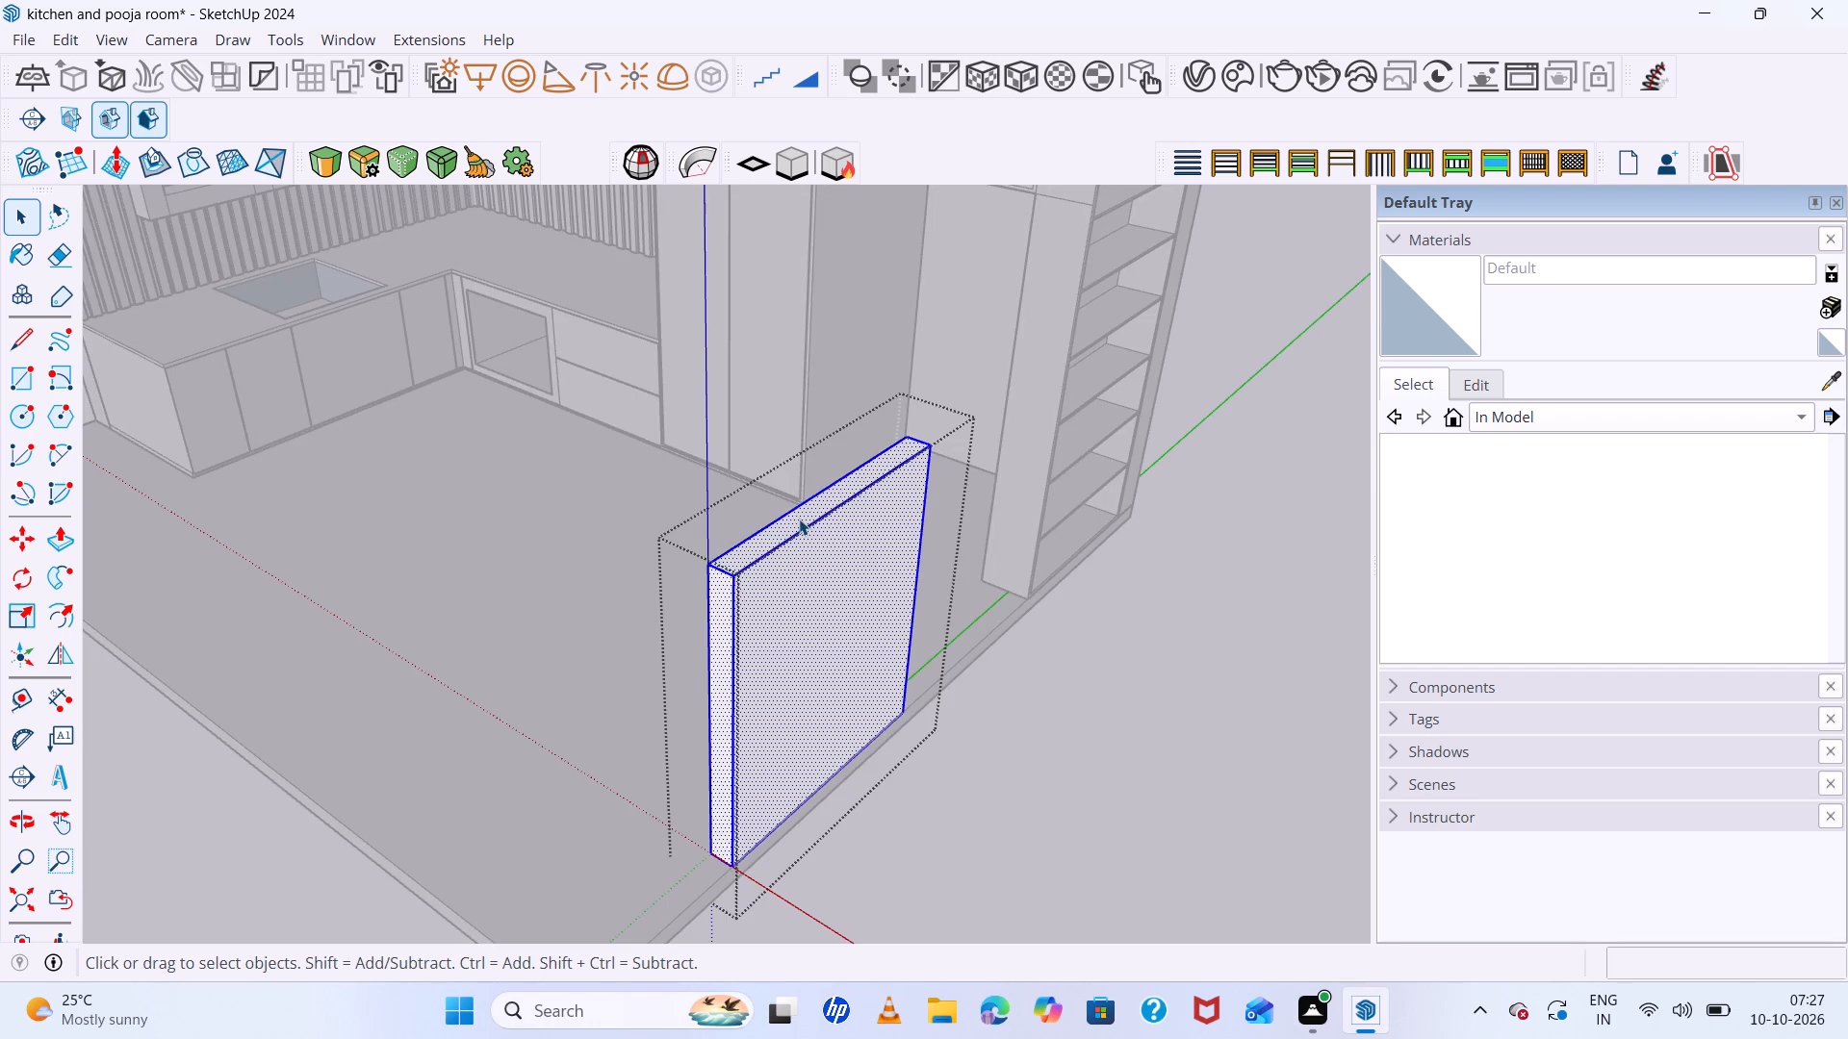
key(p)
click(799, 518)
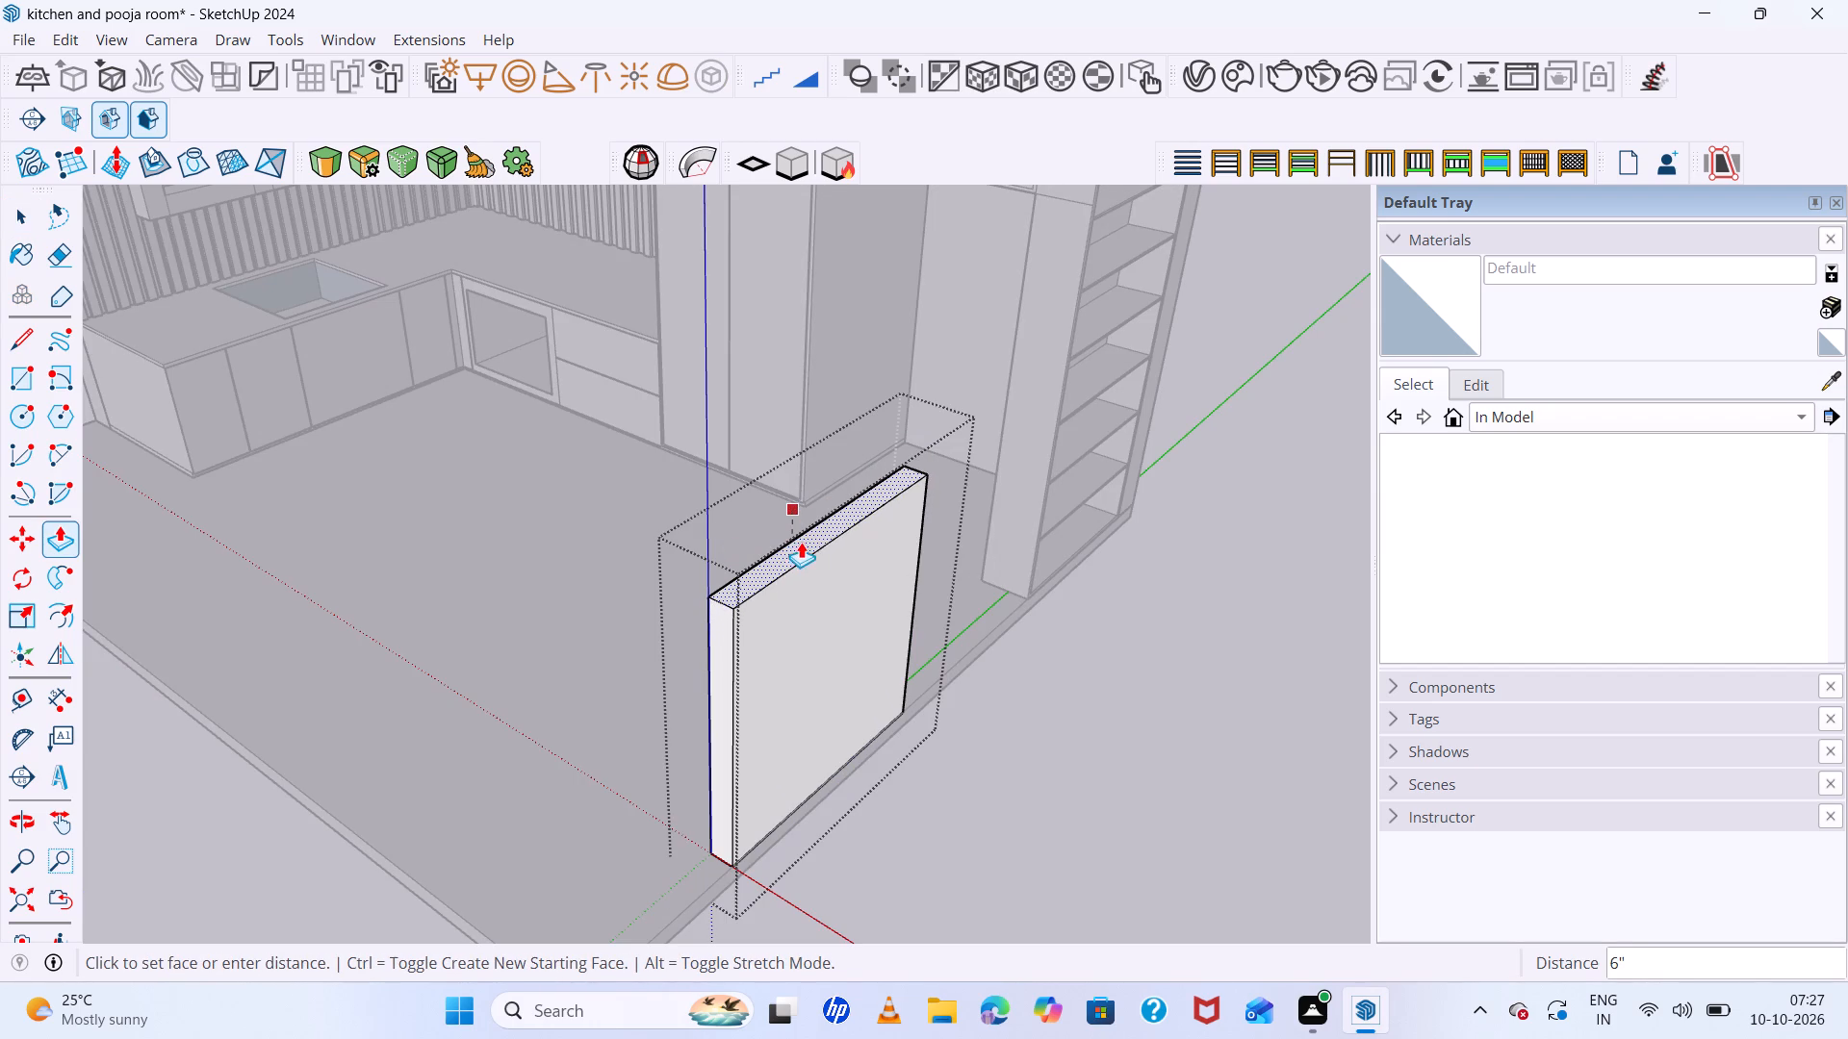
click(801, 541)
middle_drag(926, 667, 929, 618)
key(space)
click(1119, 678)
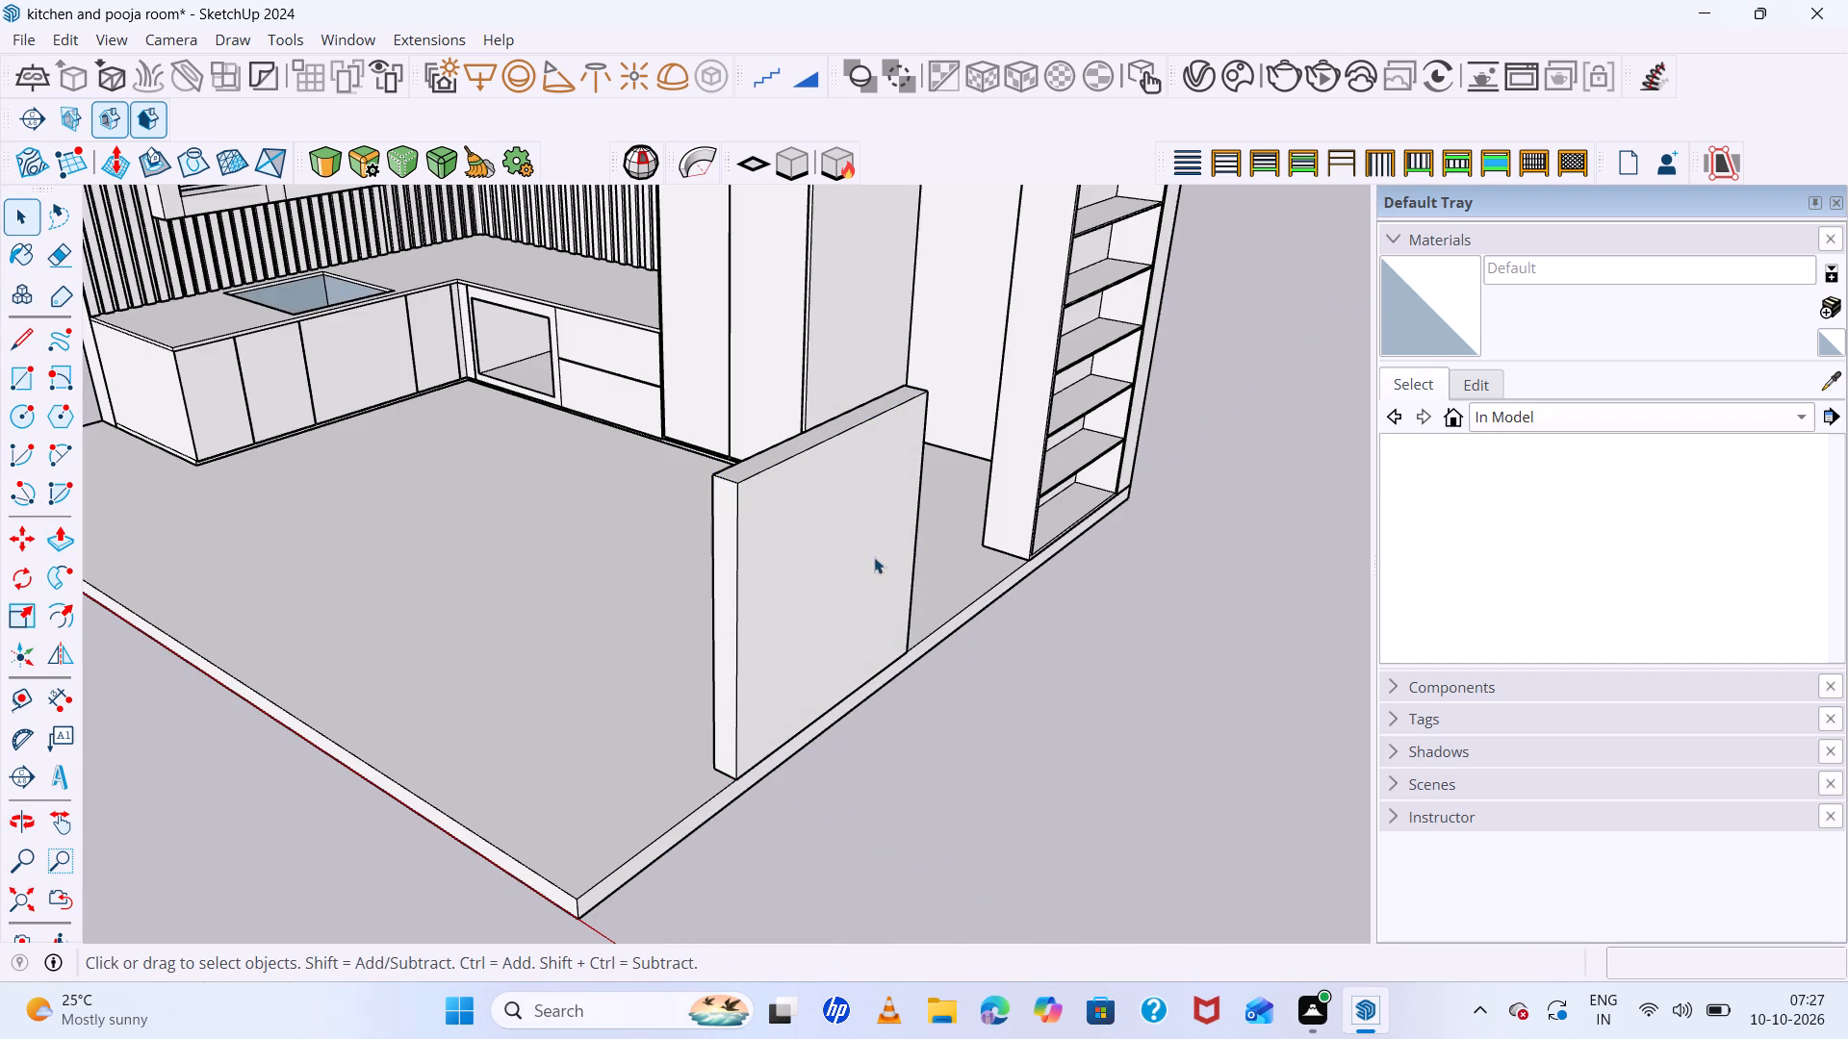
Copy the shortened panel about 10' 4" along the red axis across the floor toward the sink counter.
click(834, 541)
key(m)
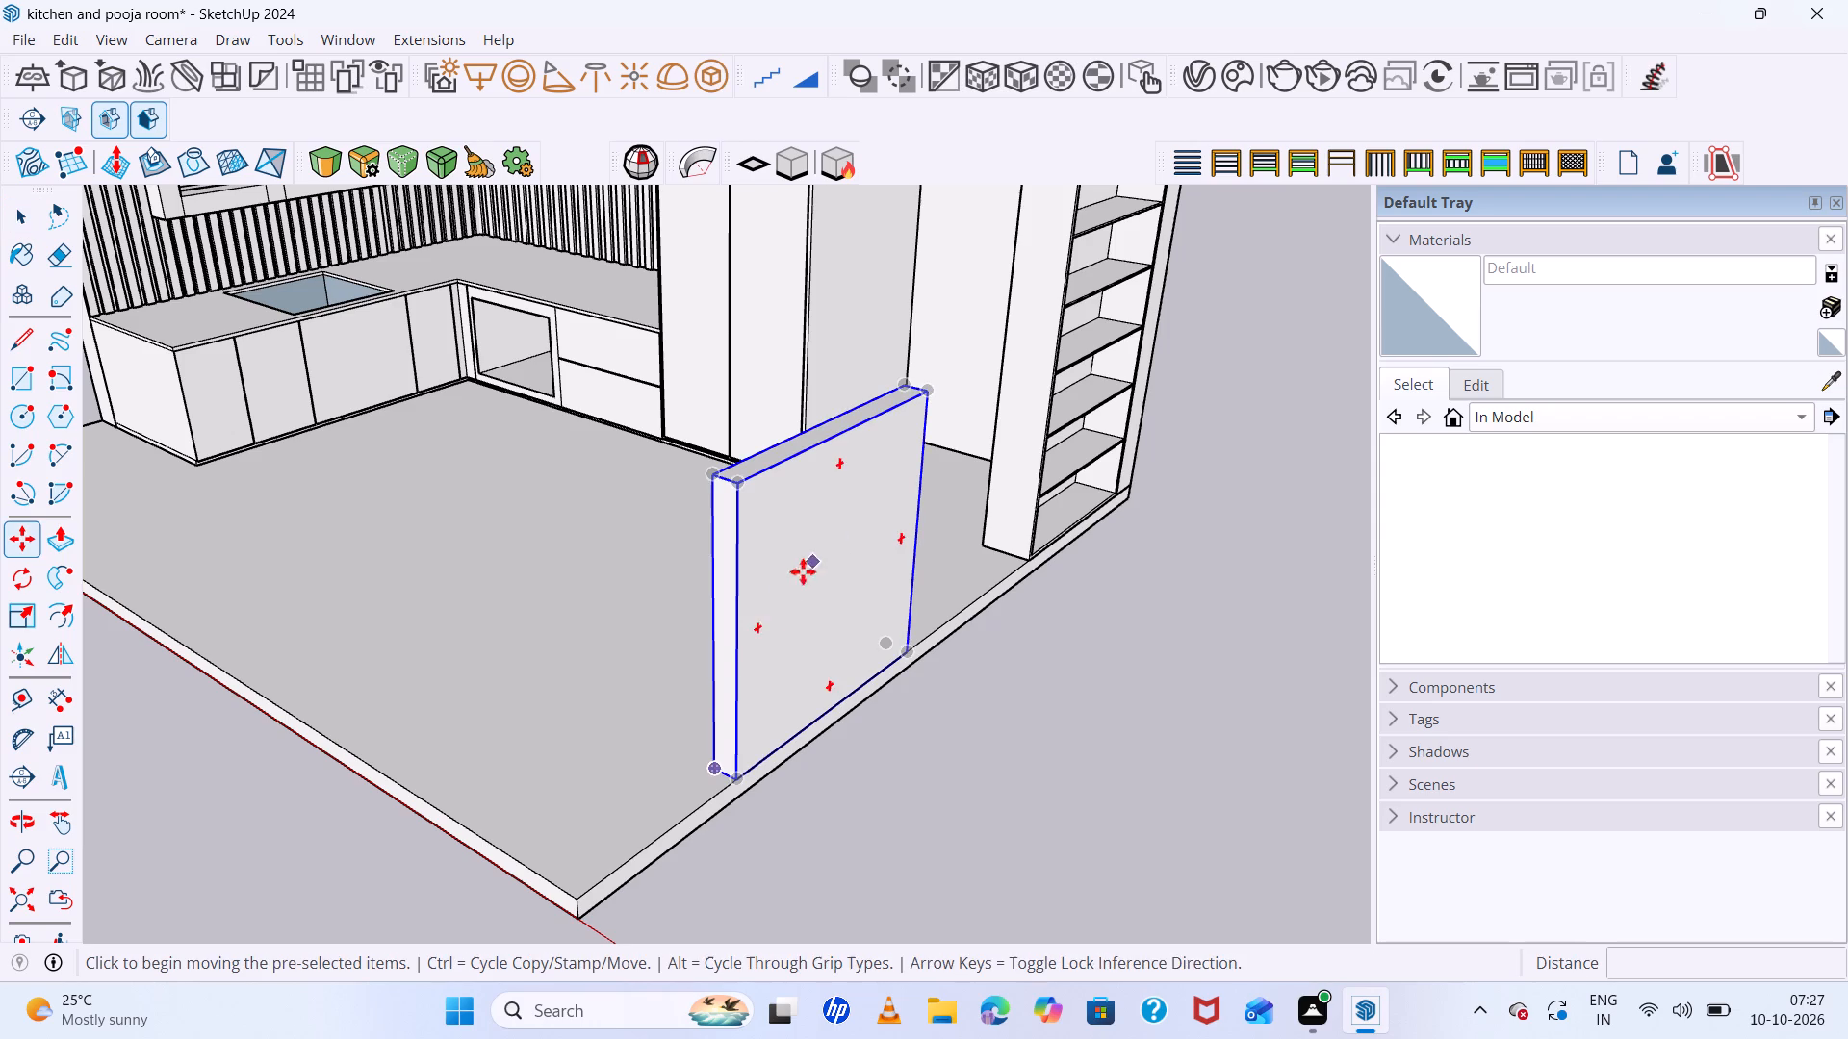
click(710, 768)
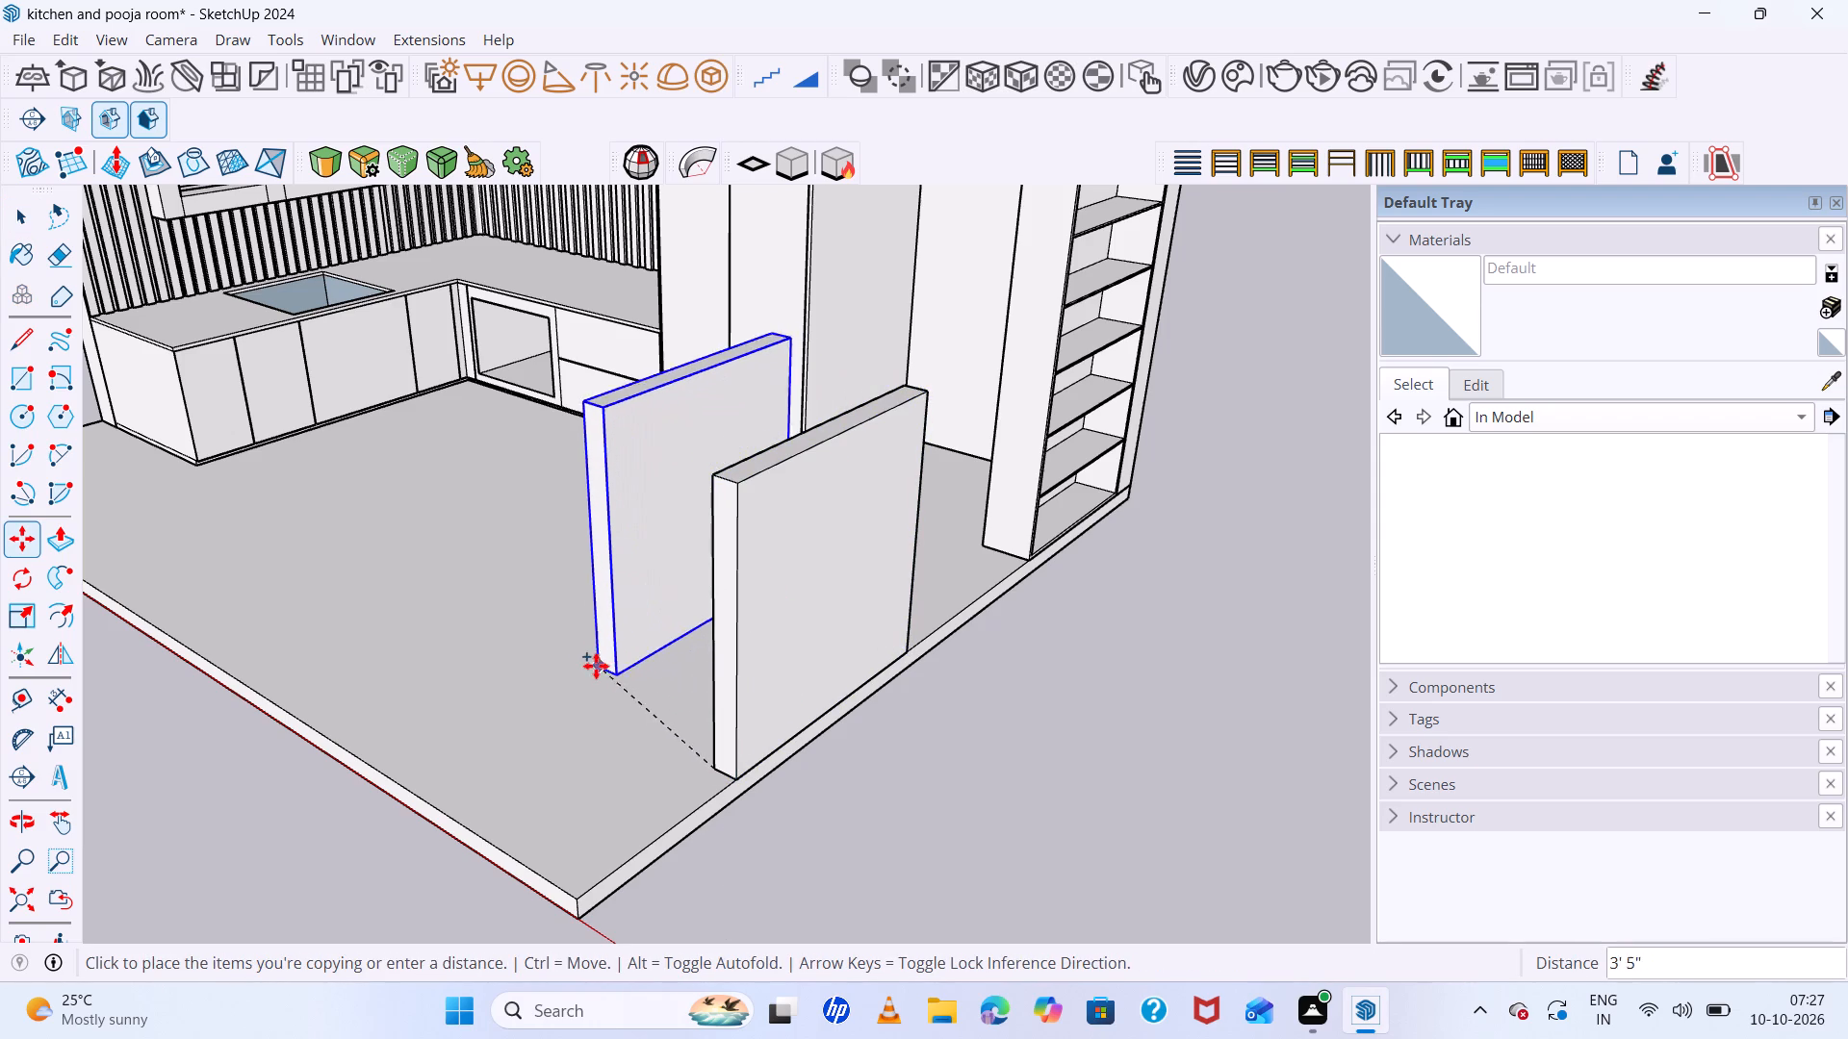
key(Up)
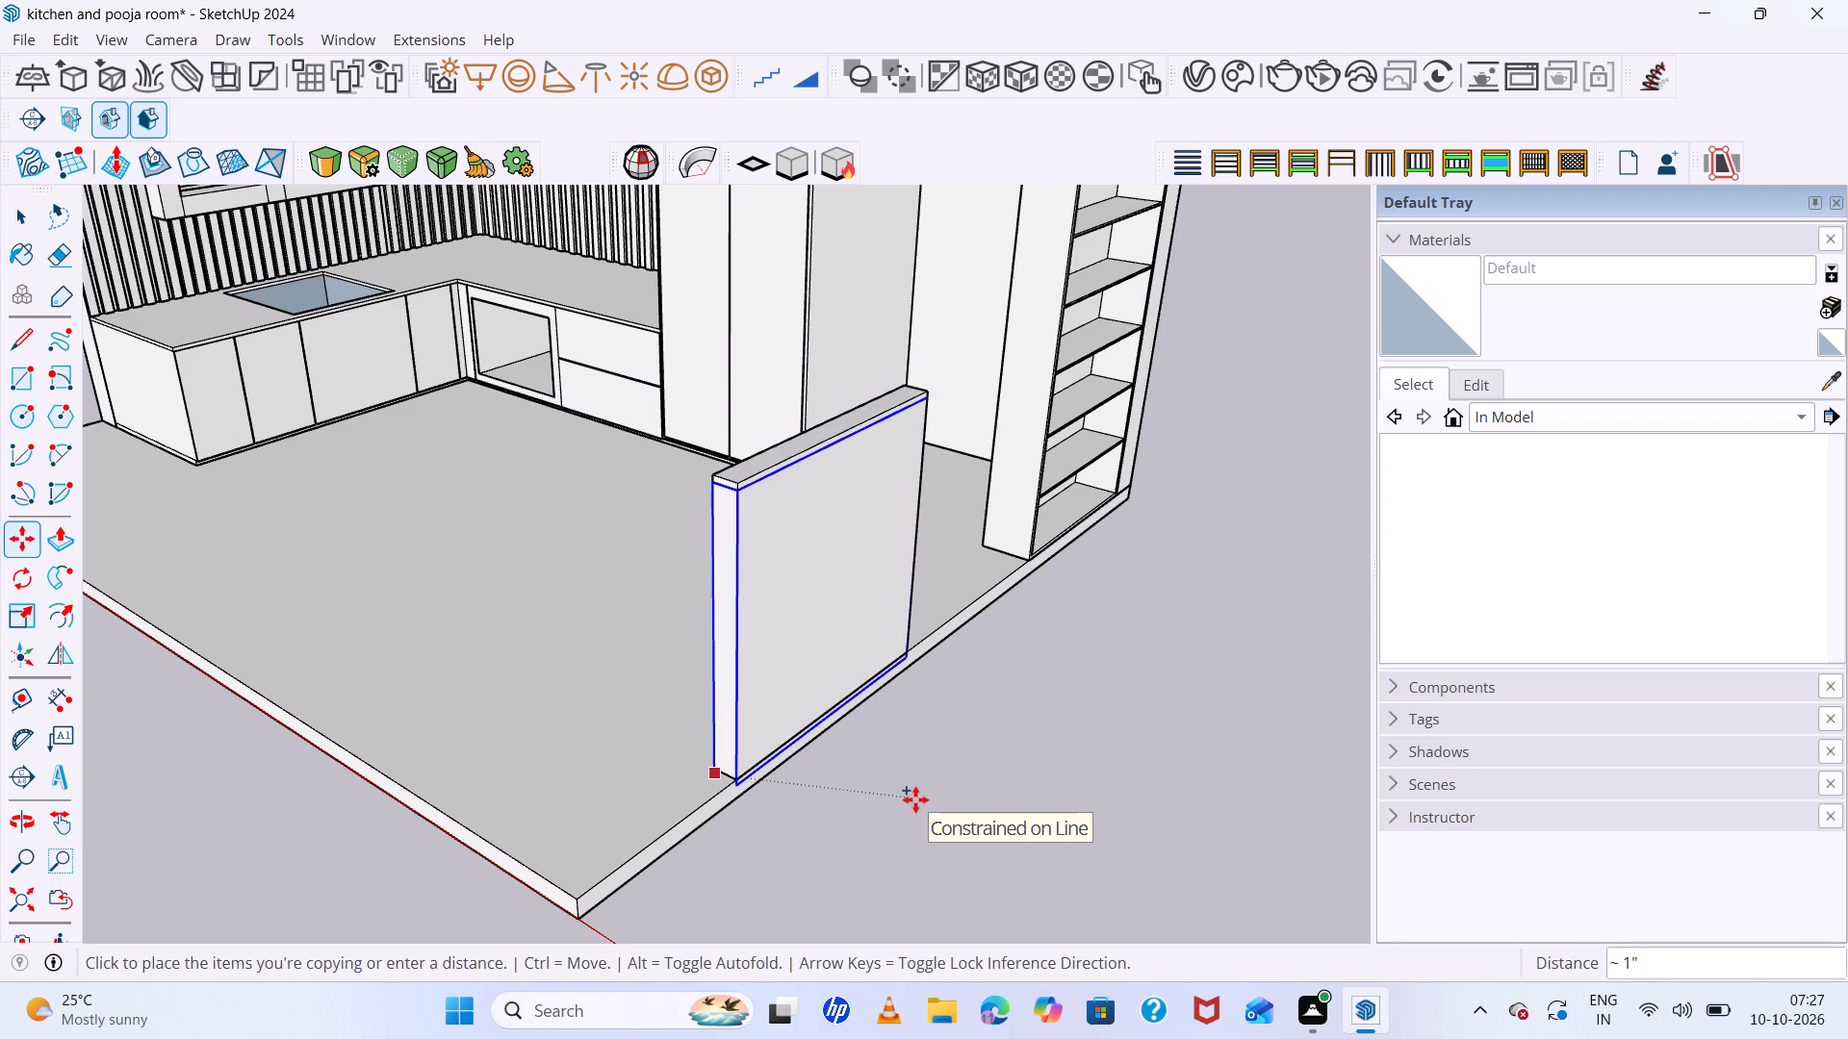
key(Left)
key(Right)
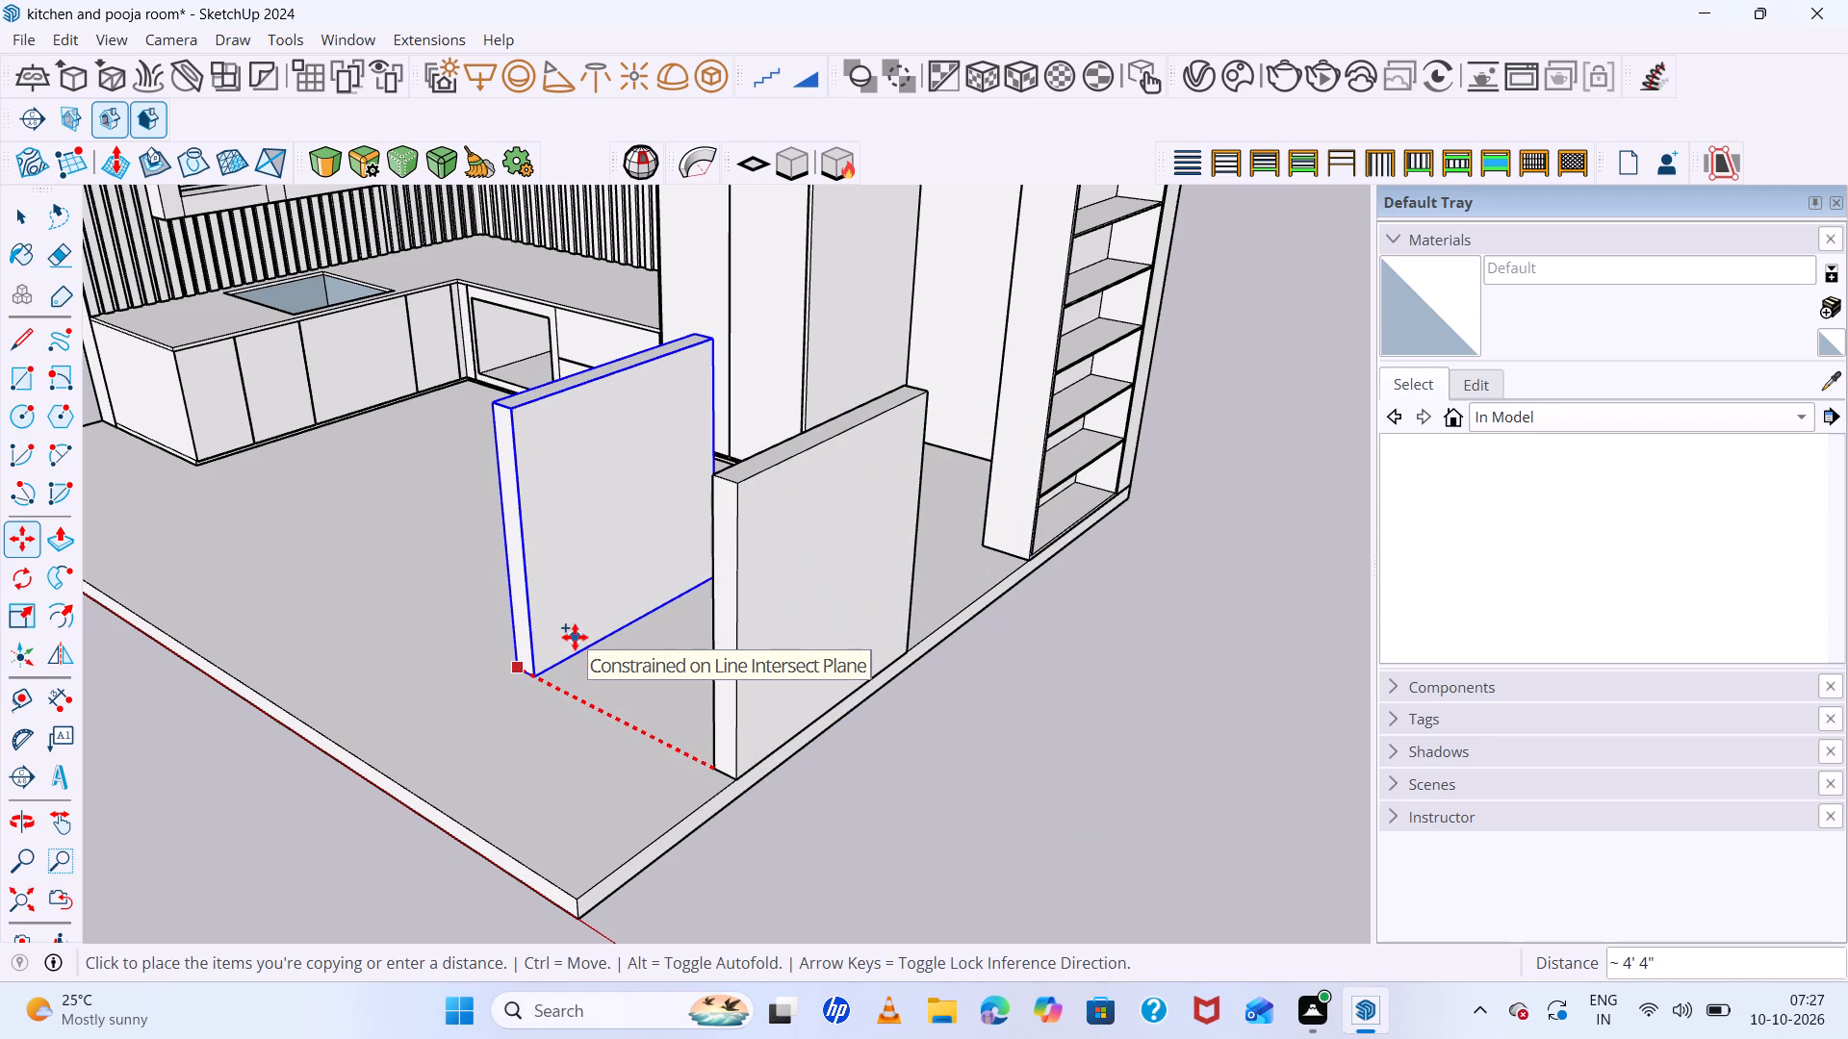
click(431, 515)
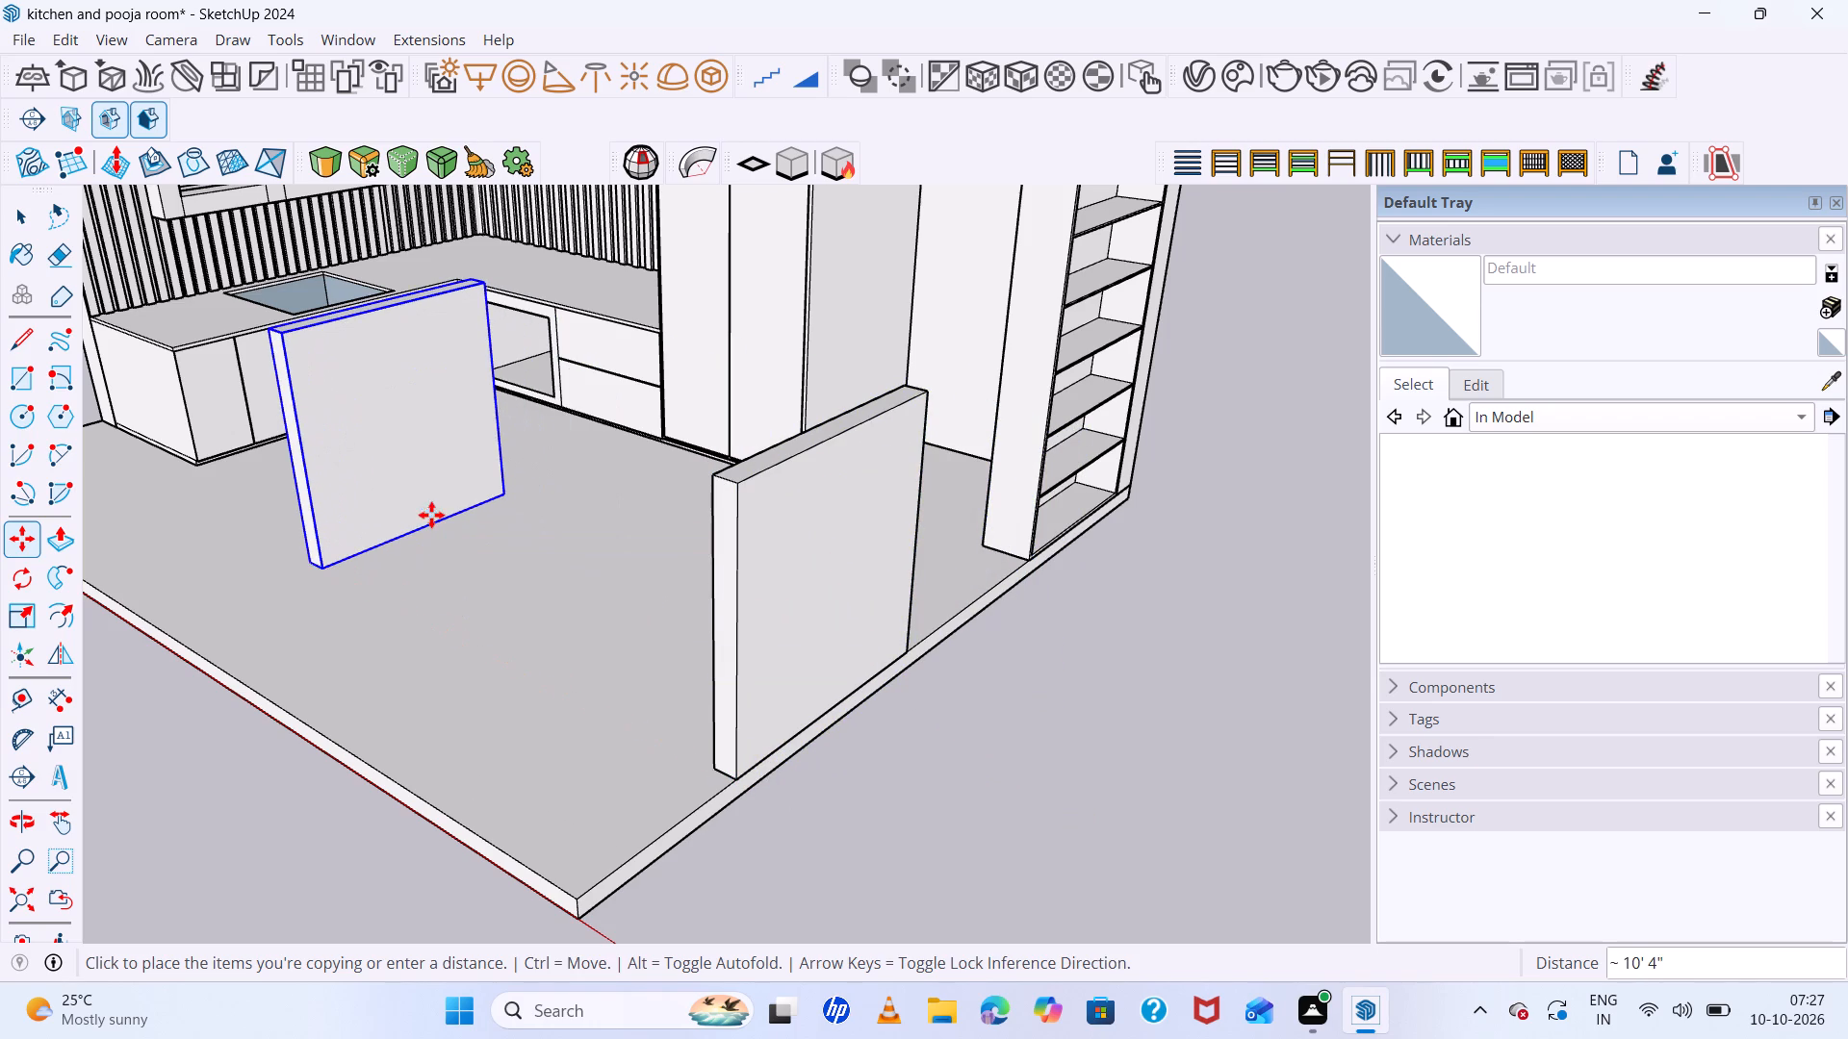
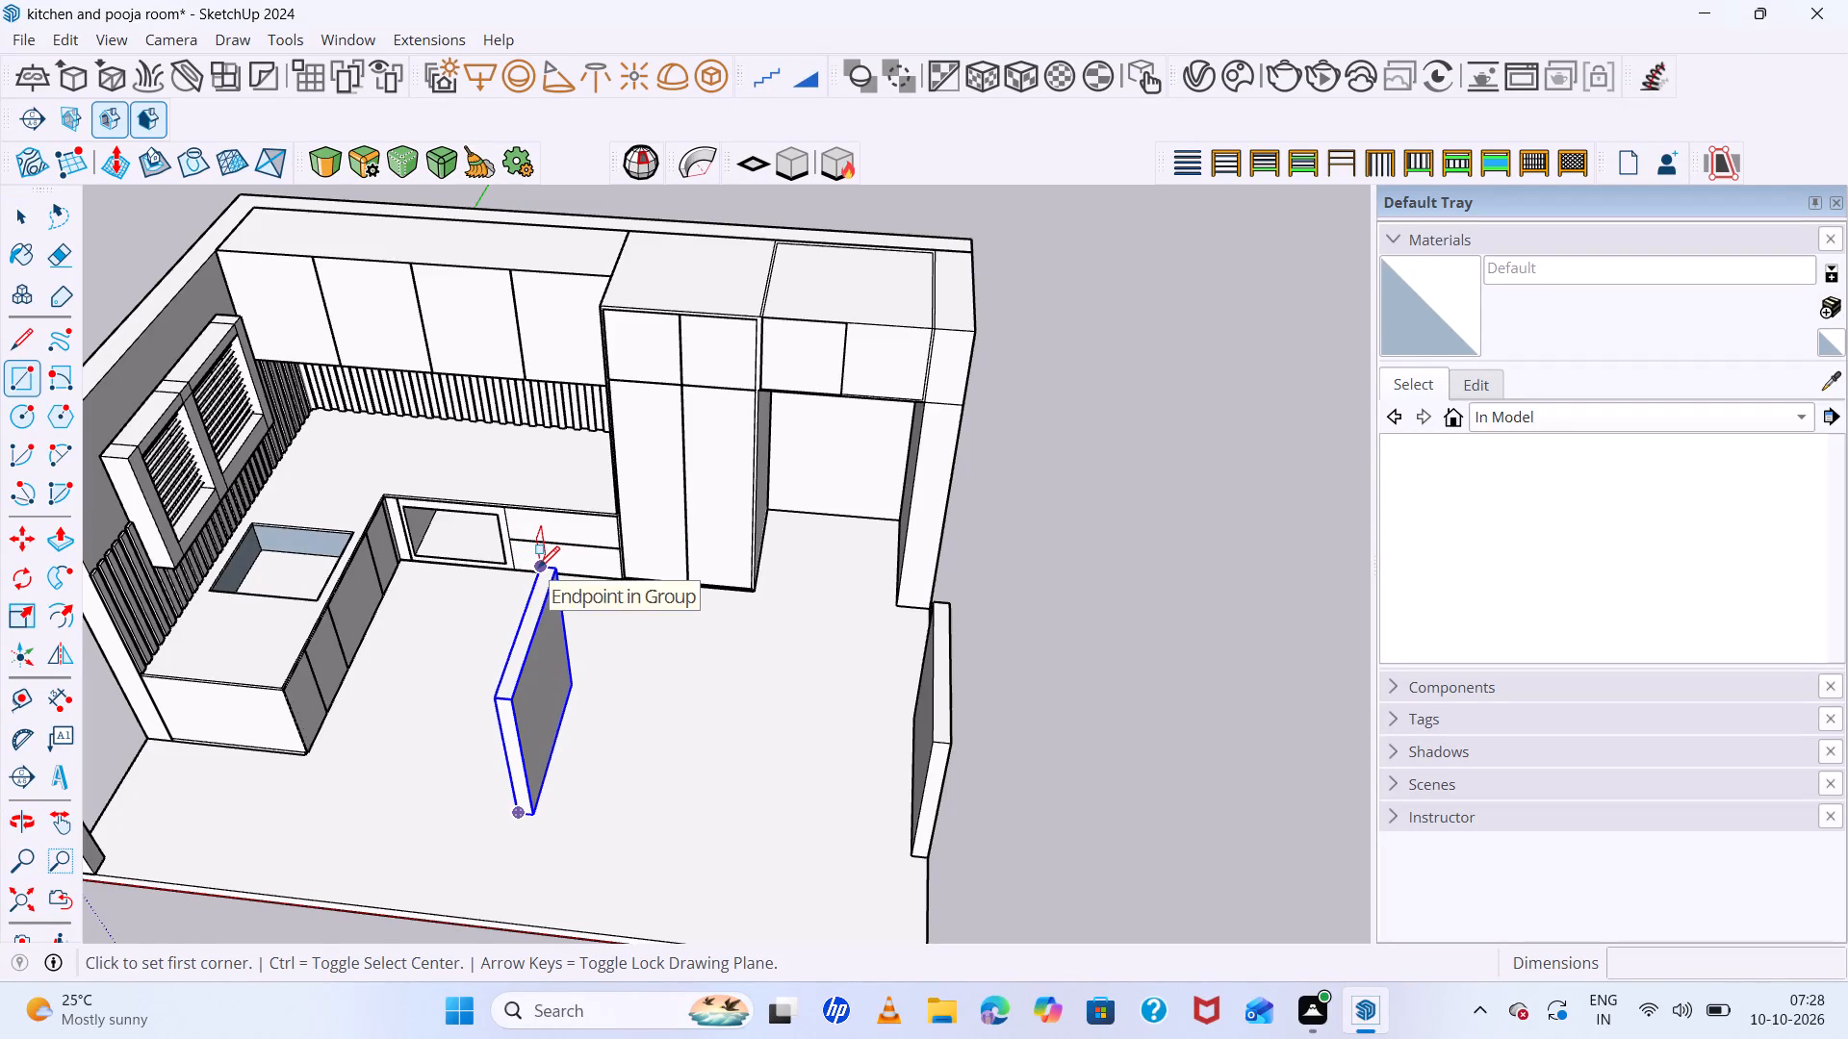
Draw a rectangle about 10' 9" by 4' 7" across the tops of both panels and push/pull it up 1" as the tabletop.
click(539, 568)
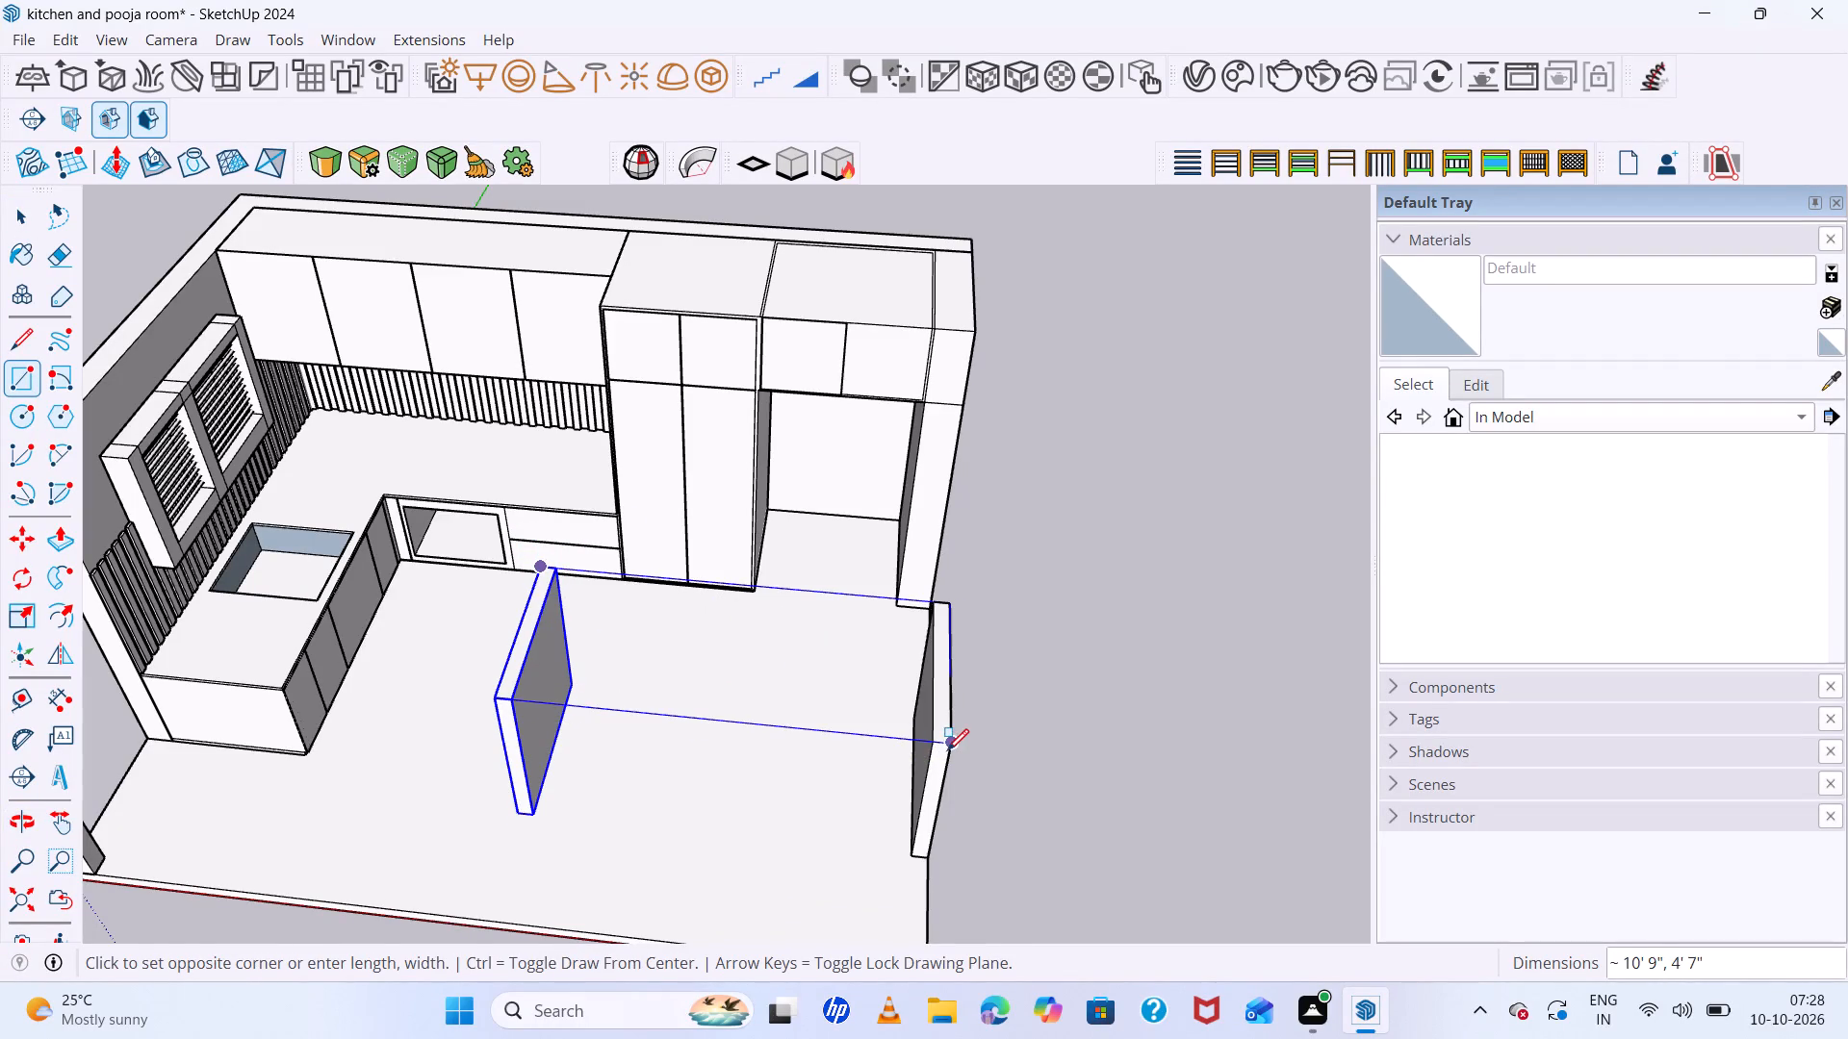
click(947, 748)
key(space)
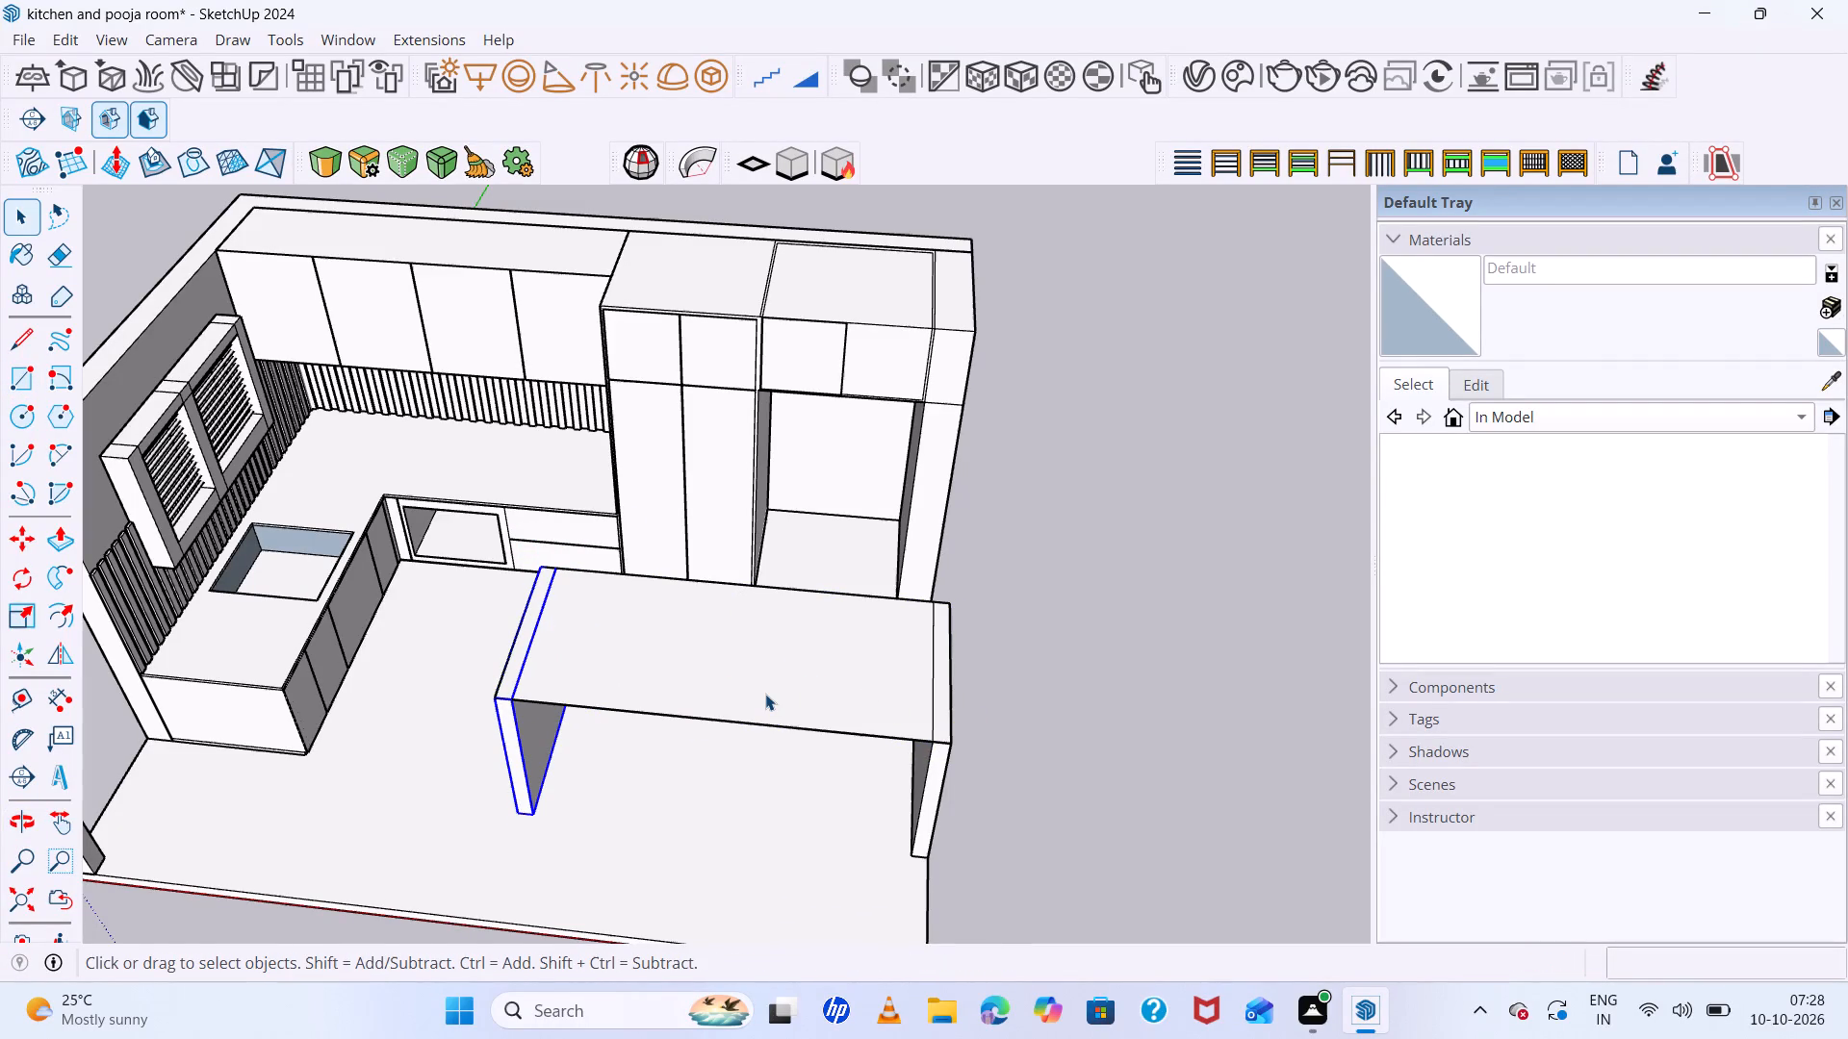
key(p)
click(765, 692)
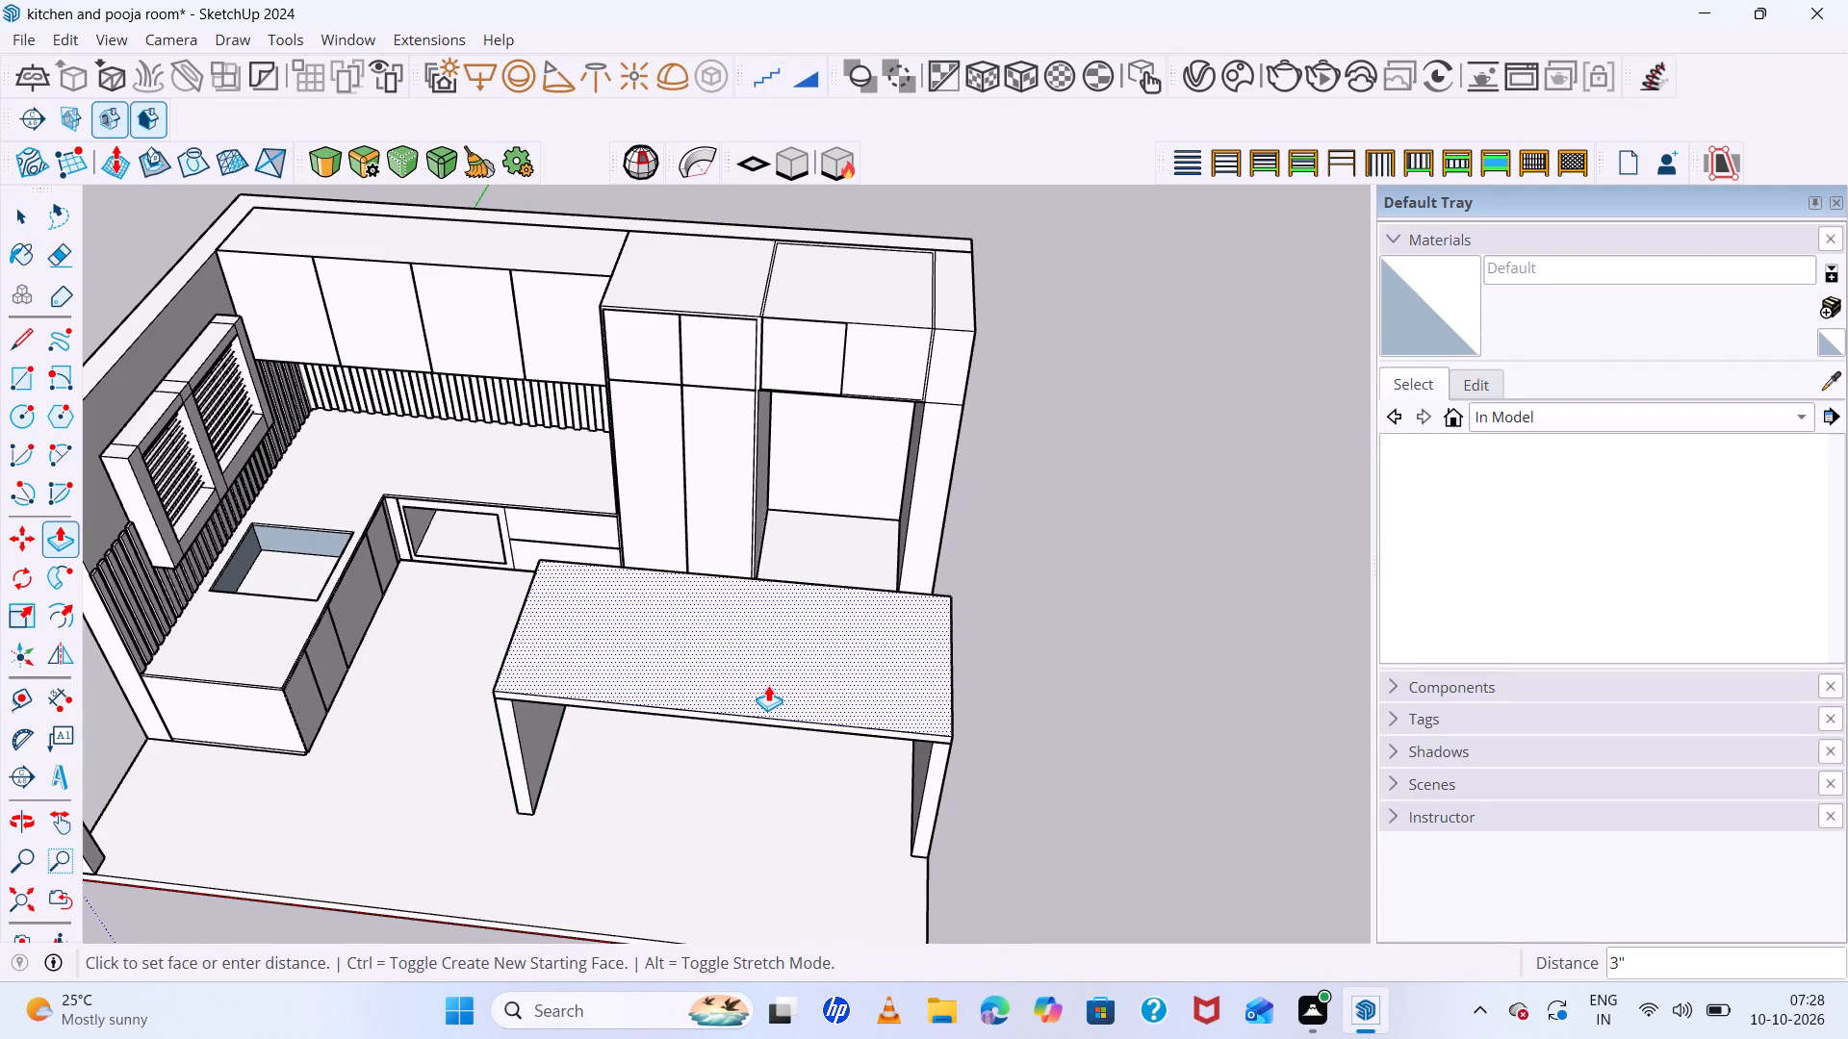
scroll(768, 688, up, 4)
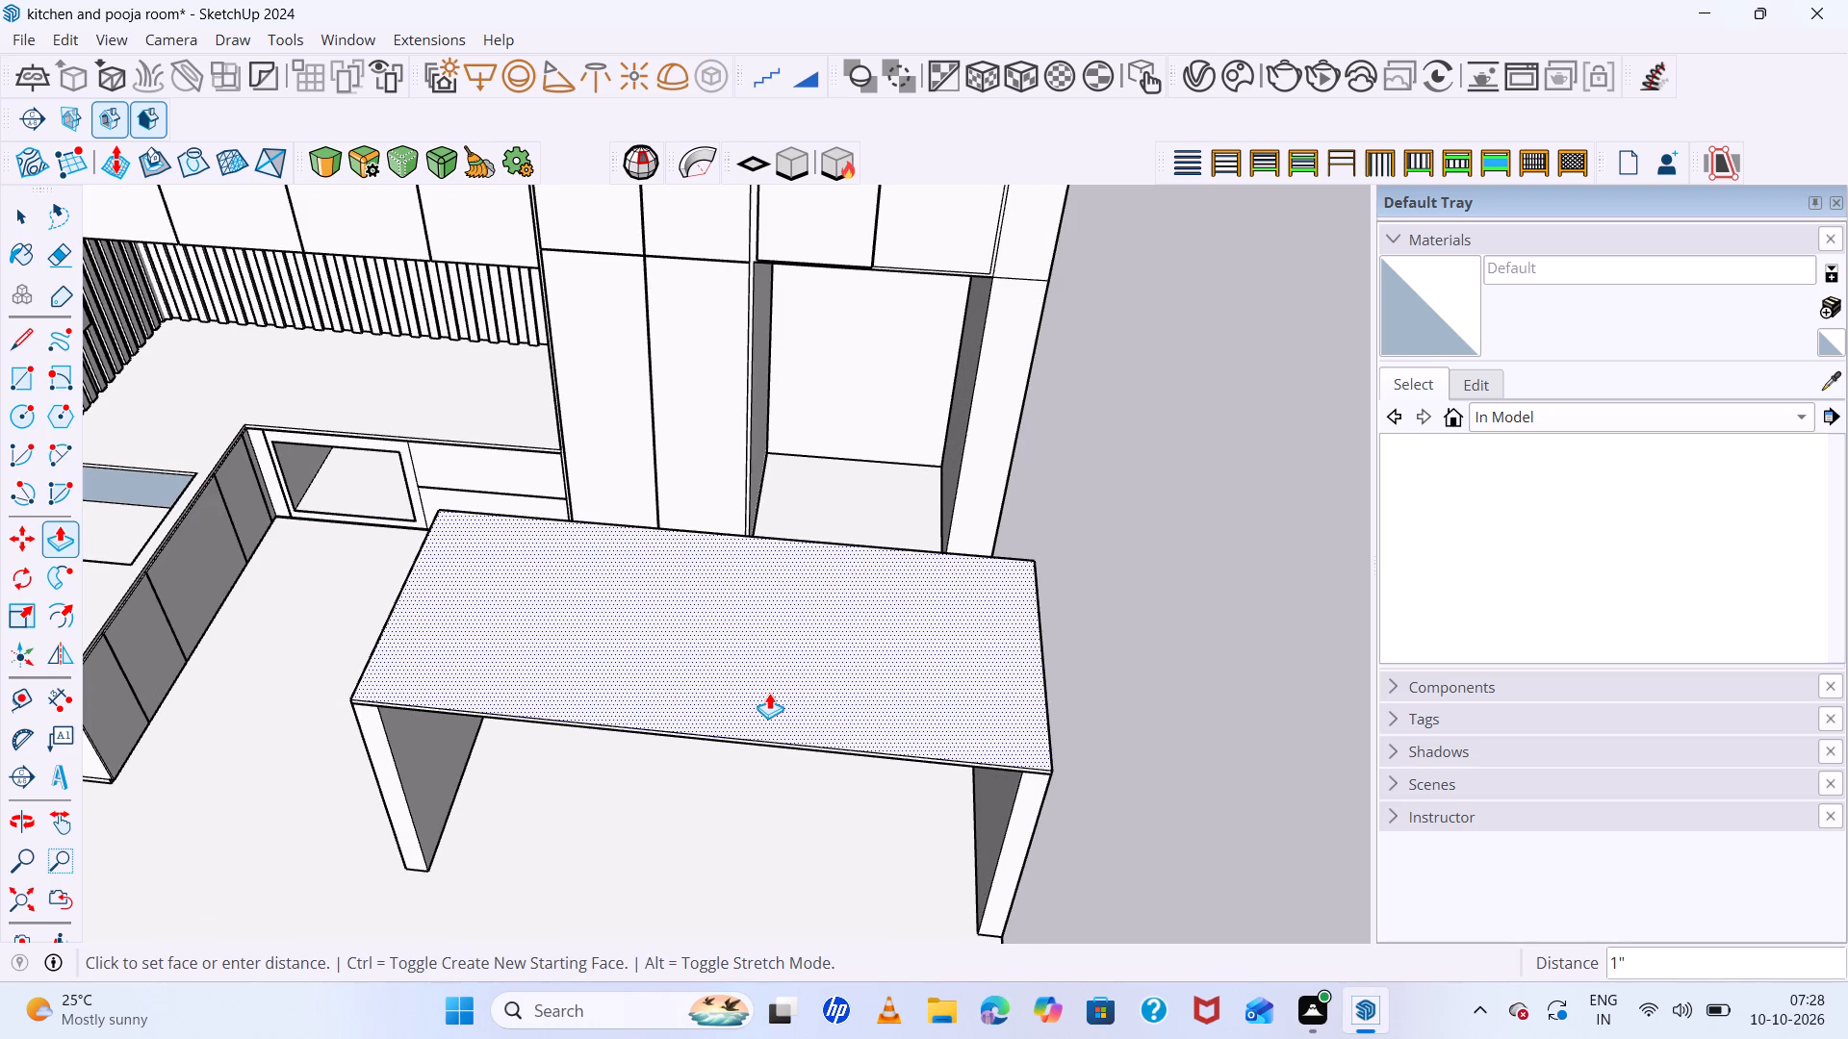
scroll(768, 693, up, 2)
middle_drag(768, 693, 769, 638)
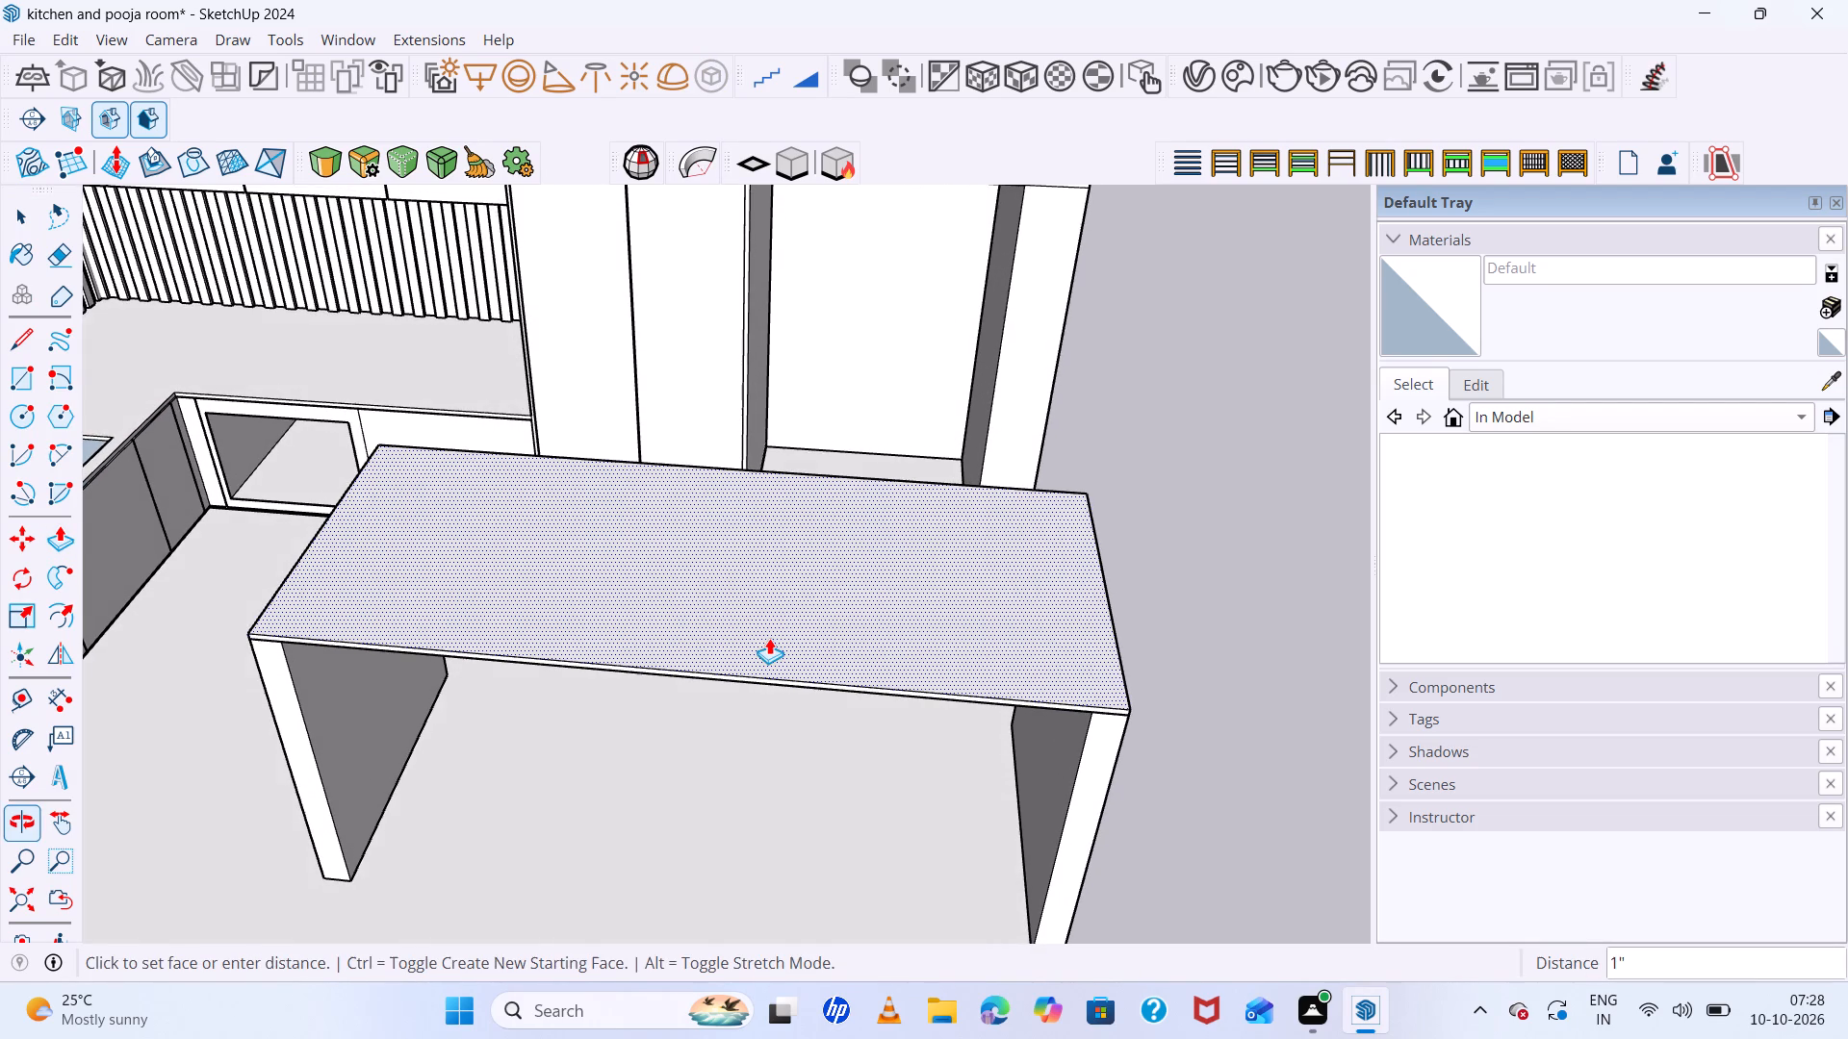
click(769, 638)
Make the whole tabletop slab over the two panels, with all its faces and edges, into a group and deselect it.
scroll(627, 602, down, 6)
key(space)
triple_click(687, 611)
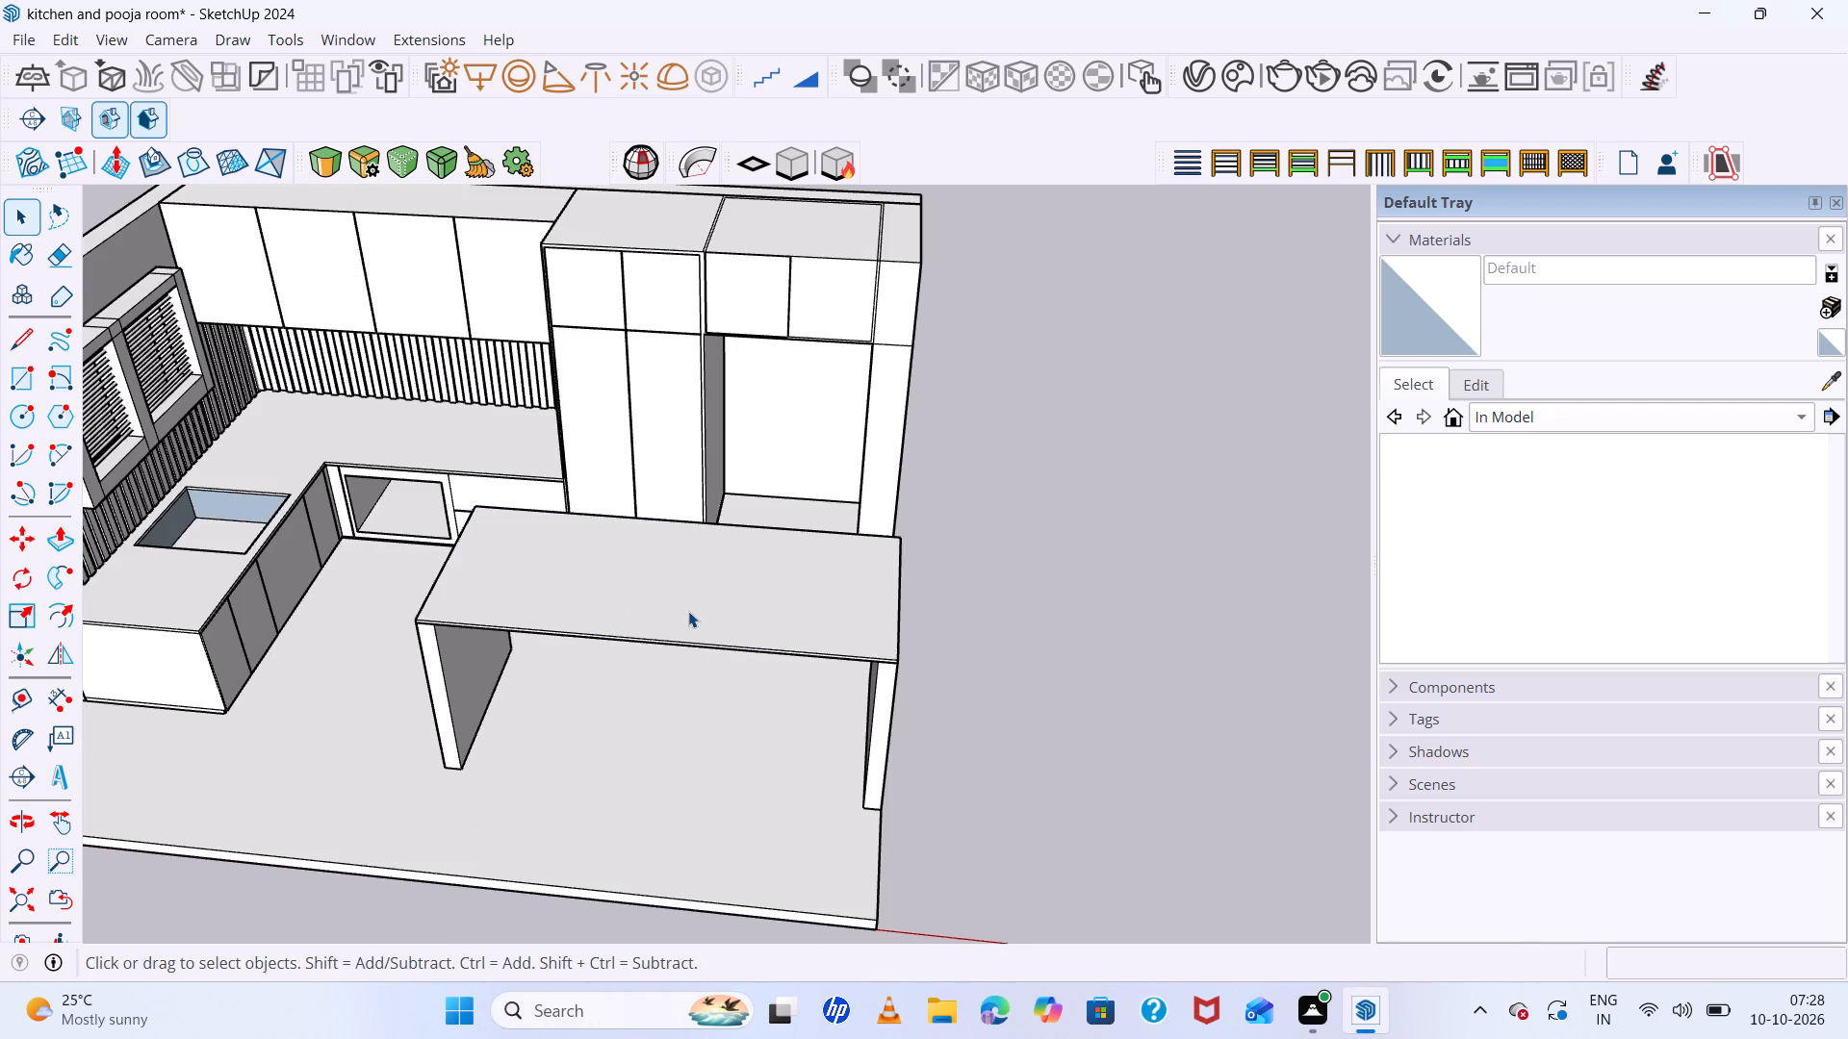
right_click(688, 611)
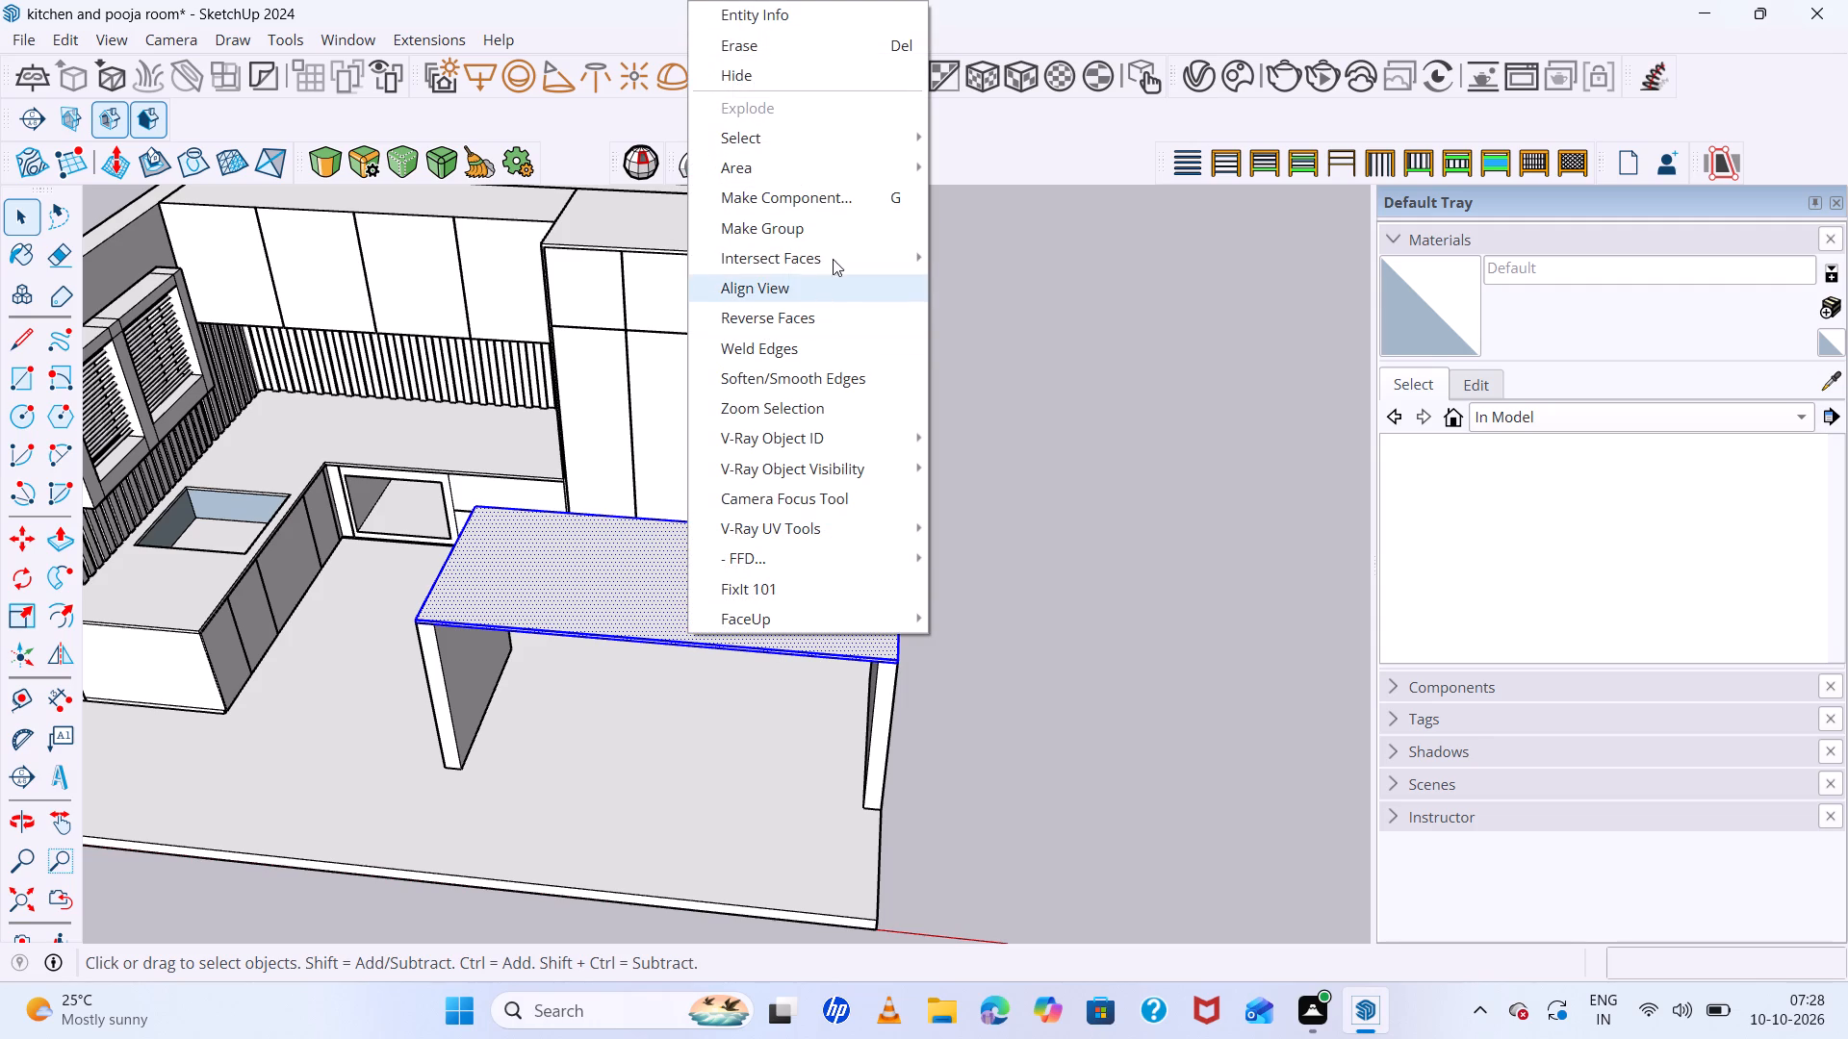
click(838, 230)
scroll(911, 699, down, 4)
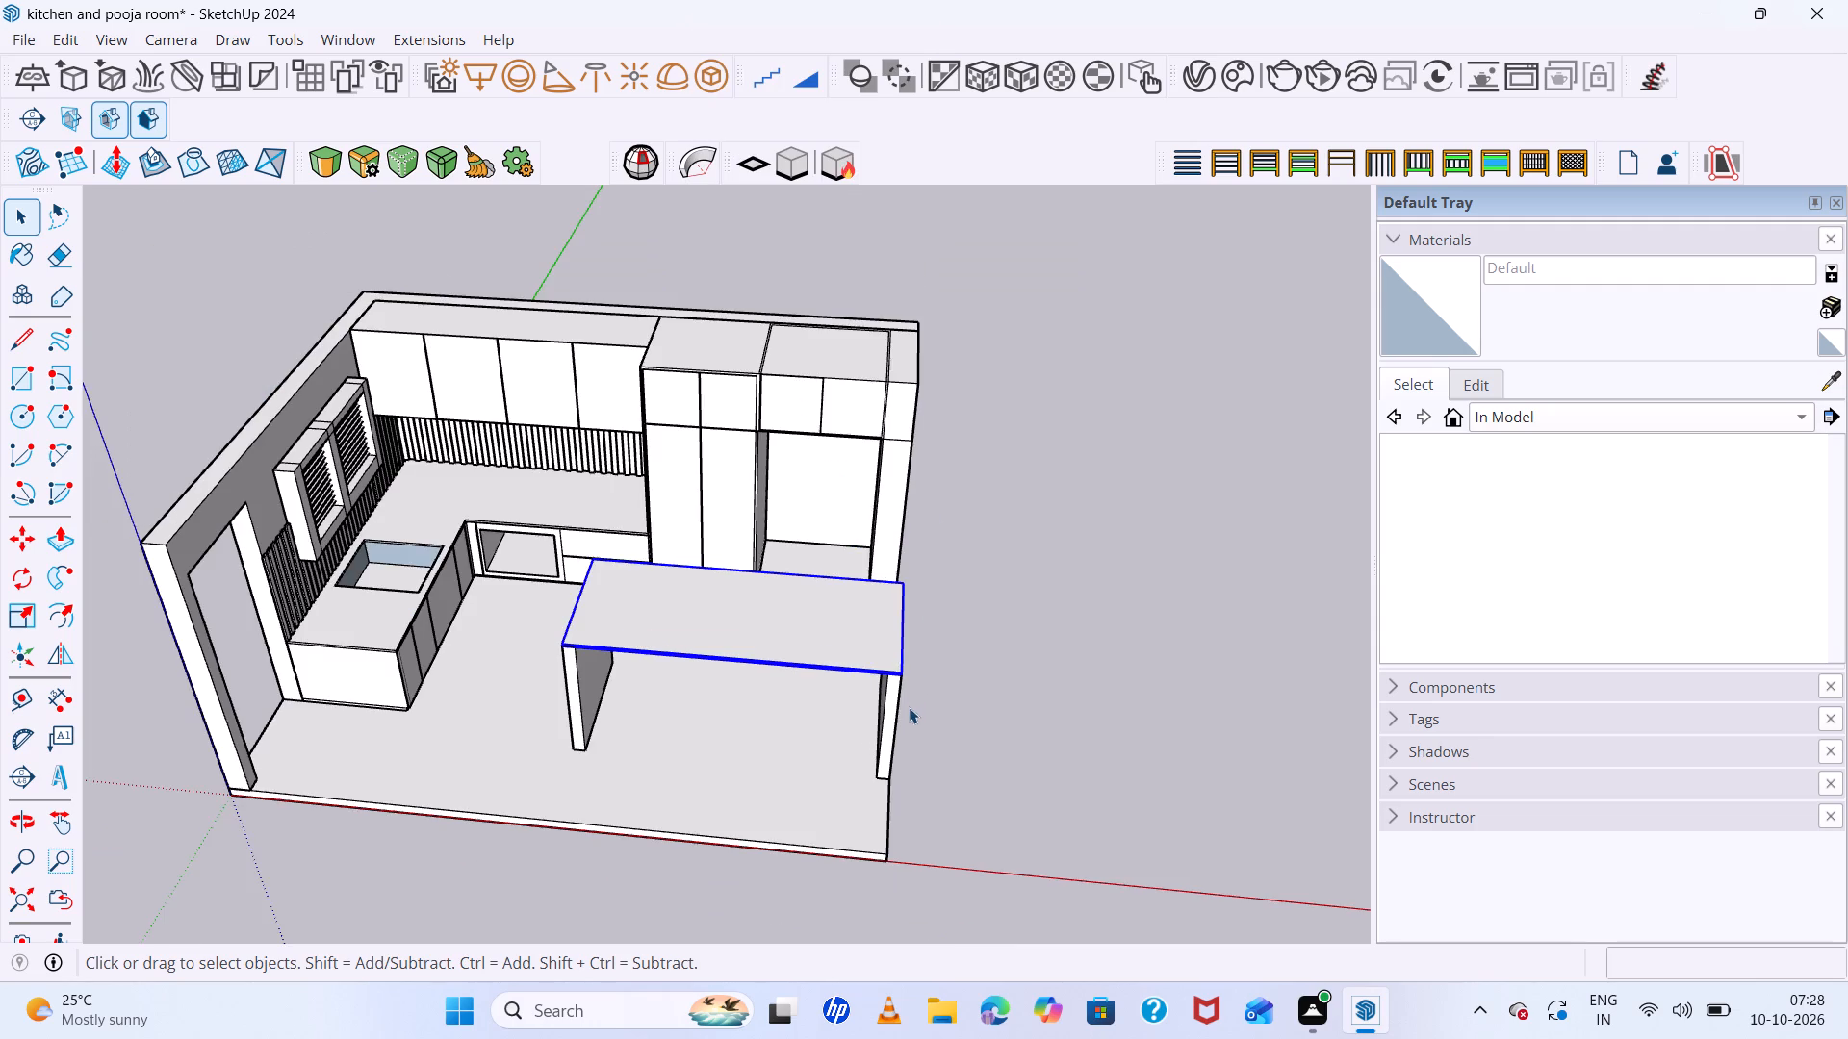
middle_drag(908, 707, 629, 650)
key(space)
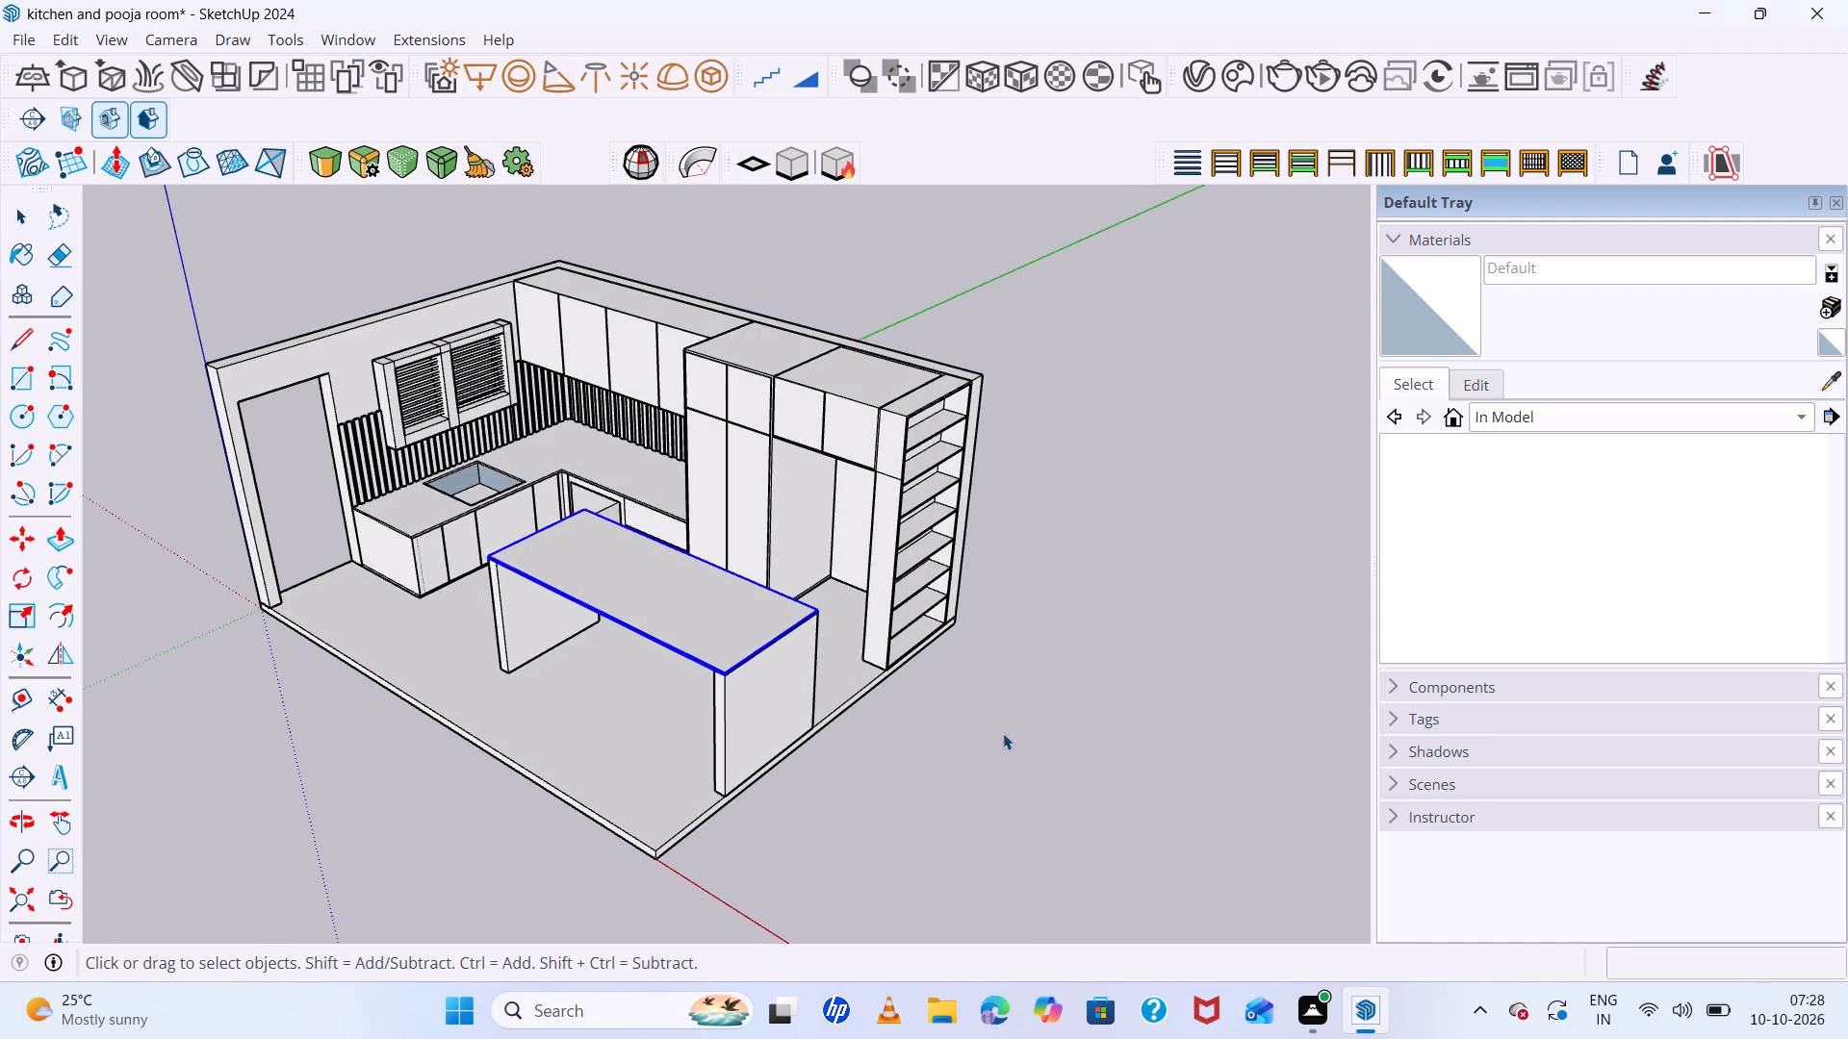
click(1004, 733)
Choose the kitchen reference image 2.10.jpeg from the Desktop folder and import it into the model.
scroll(811, 674, down, 11)
middle_drag(821, 696, 834, 574)
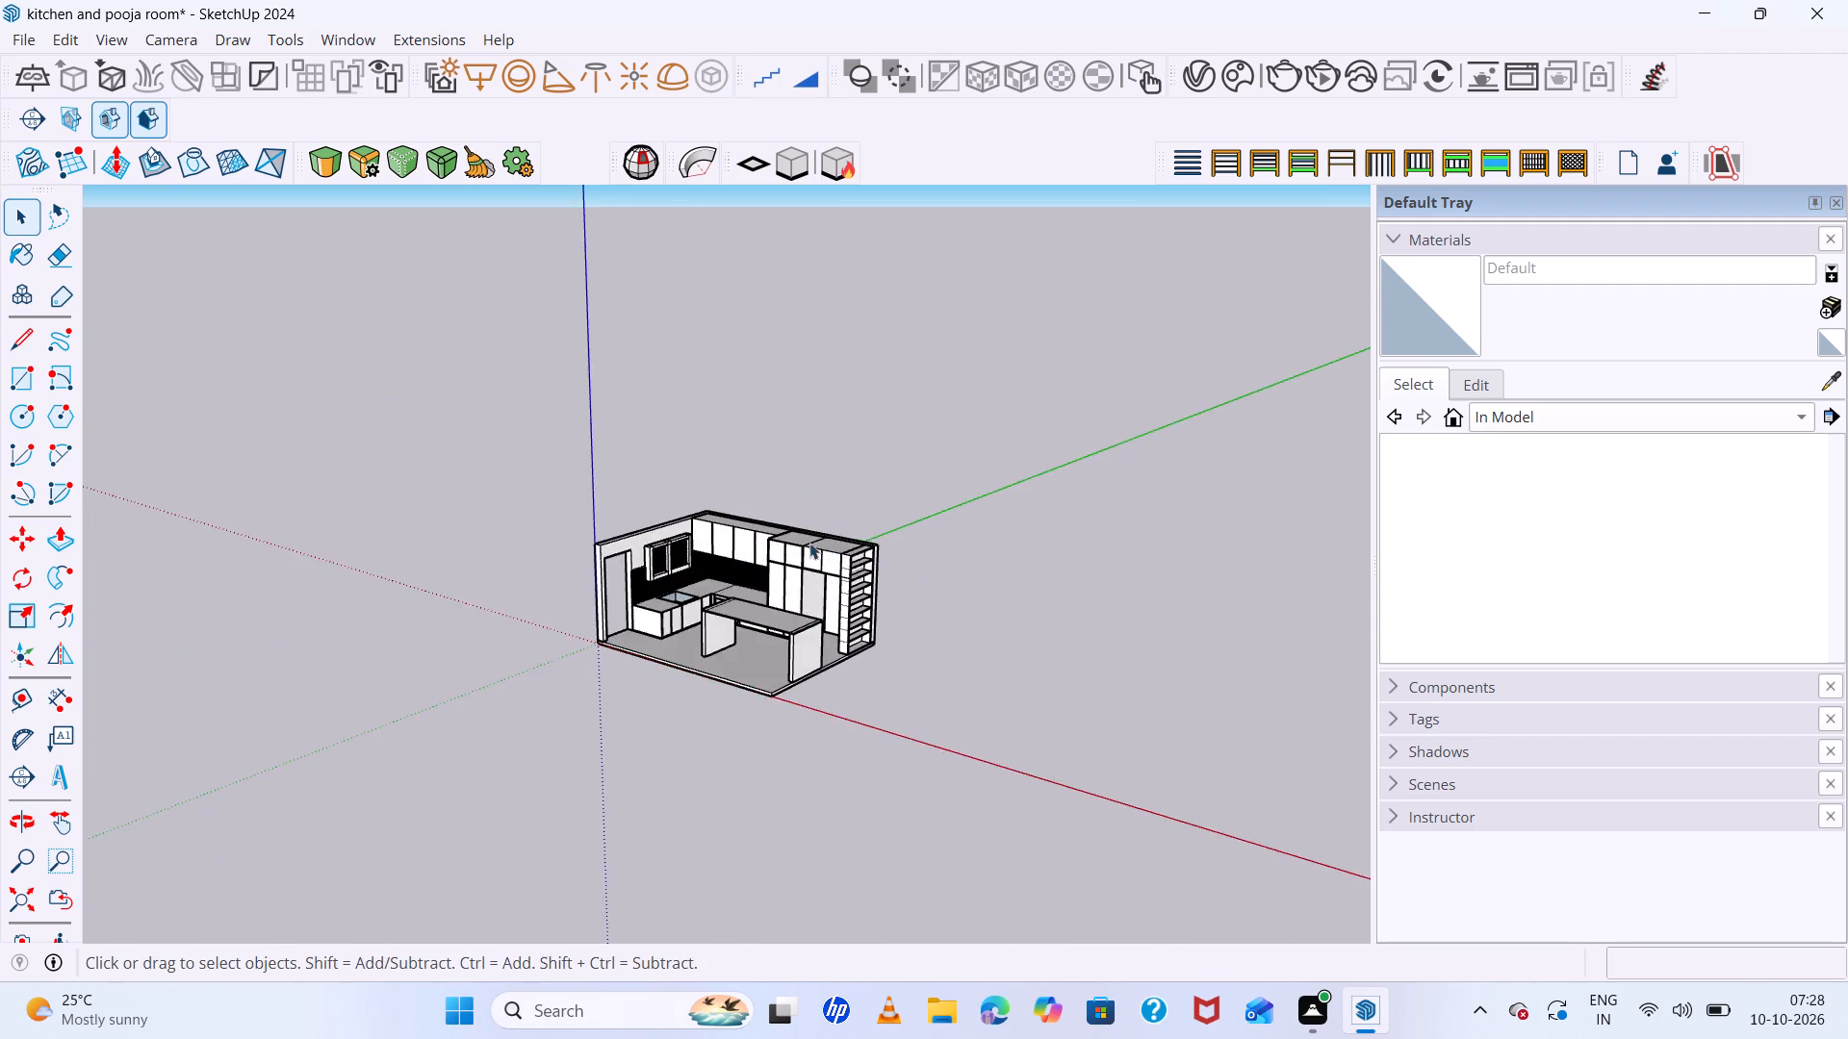
scroll(807, 541, up, 10)
middle_drag(831, 624, 1018, 620)
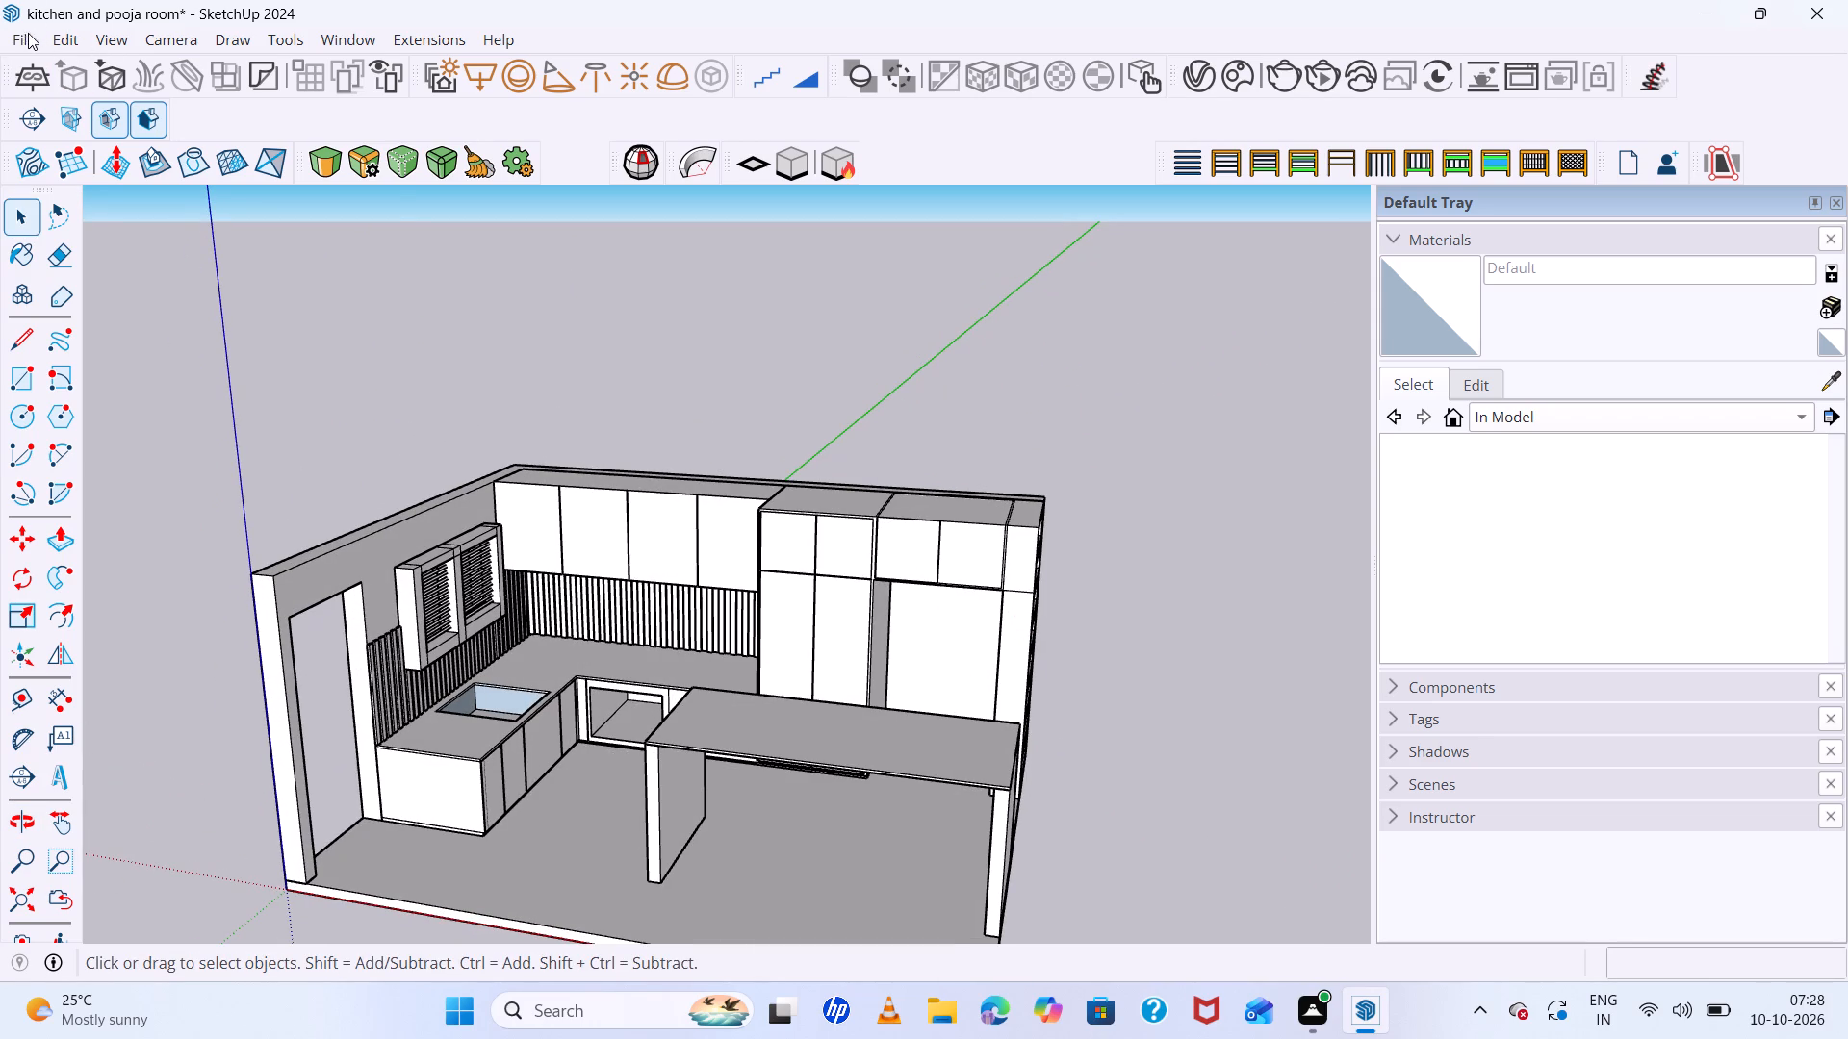
click(19, 31)
click(93, 384)
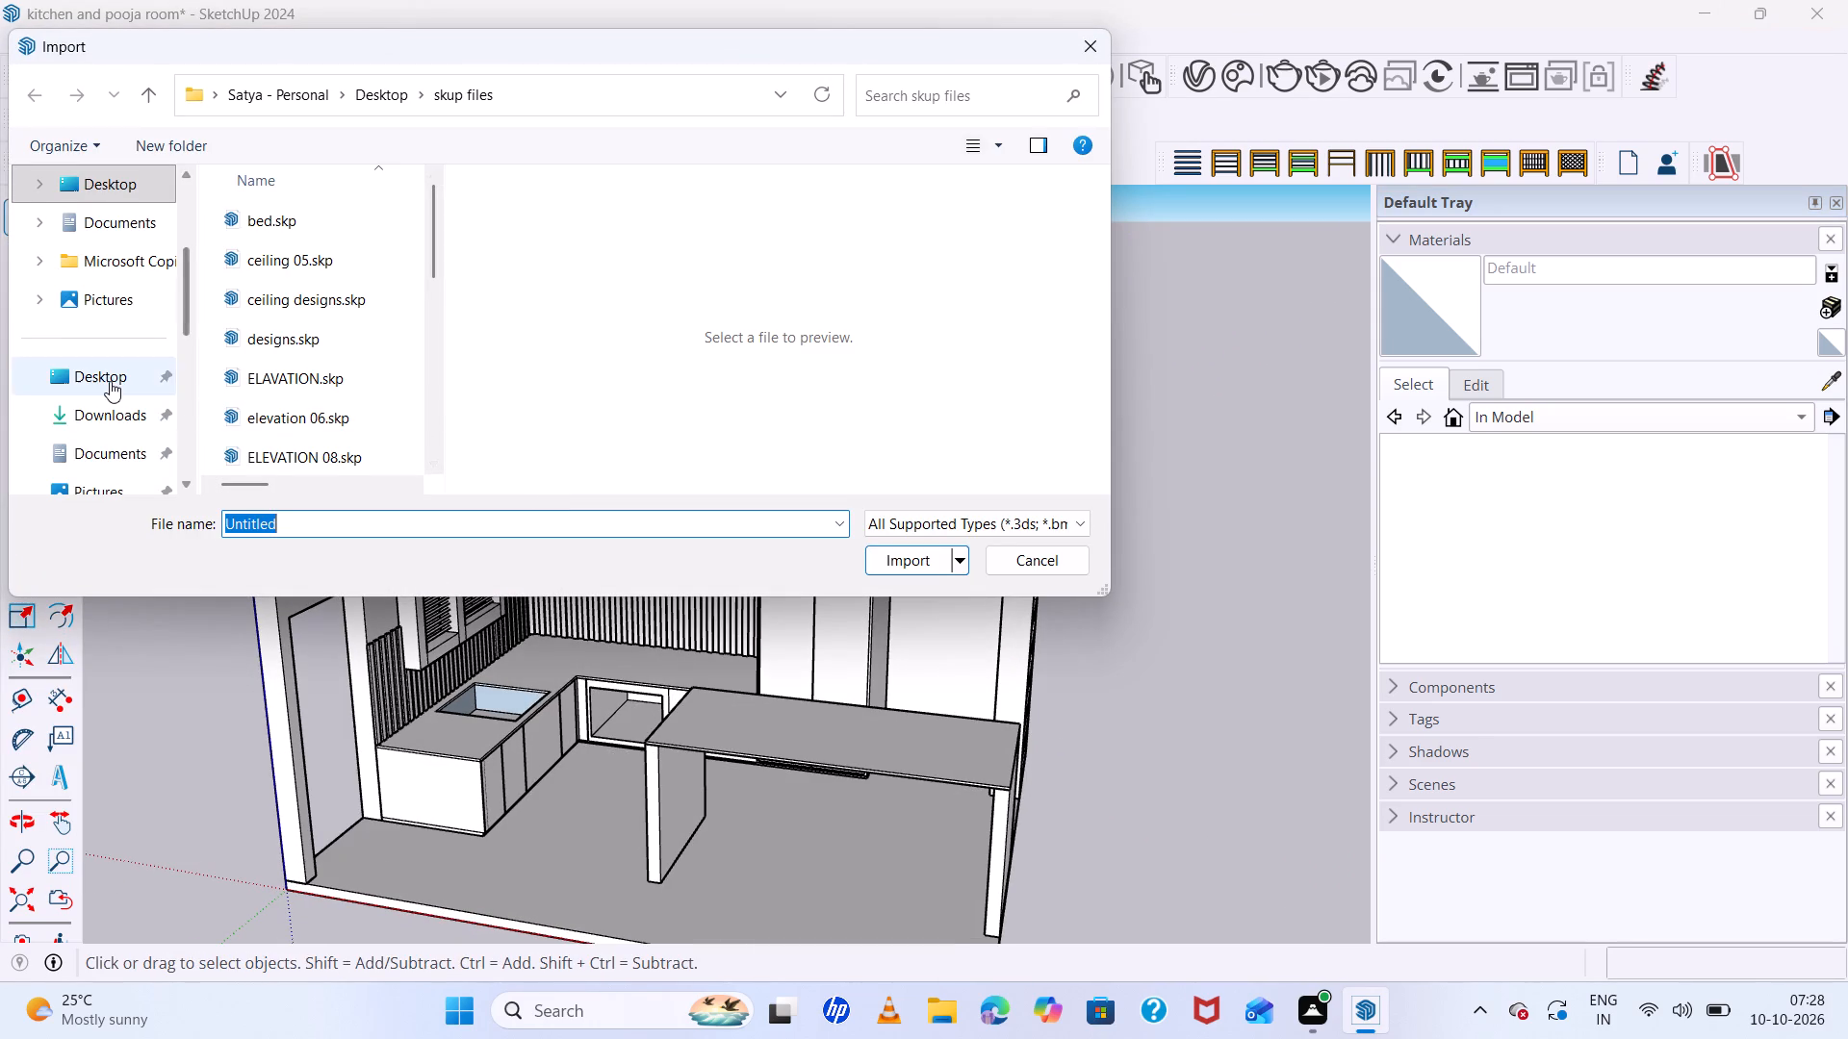
click(110, 381)
scroll(339, 367, down, 13)
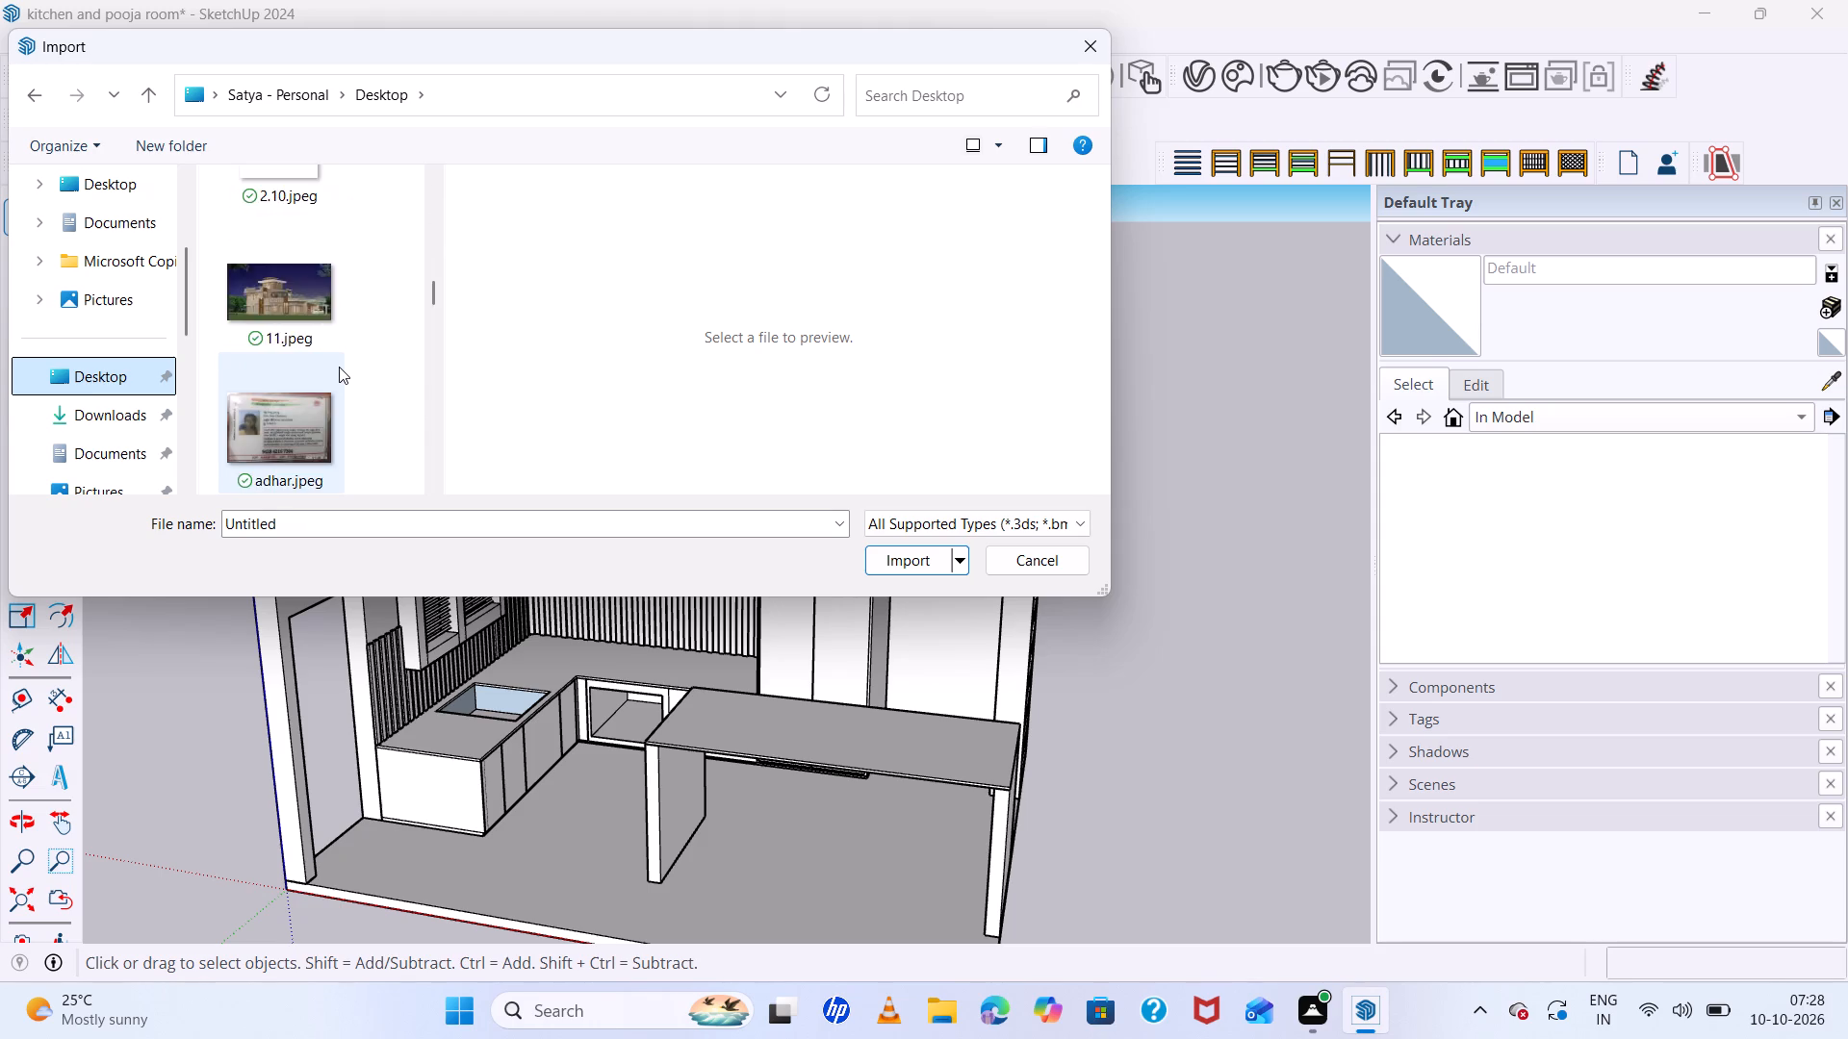
scroll(339, 367, down, 17)
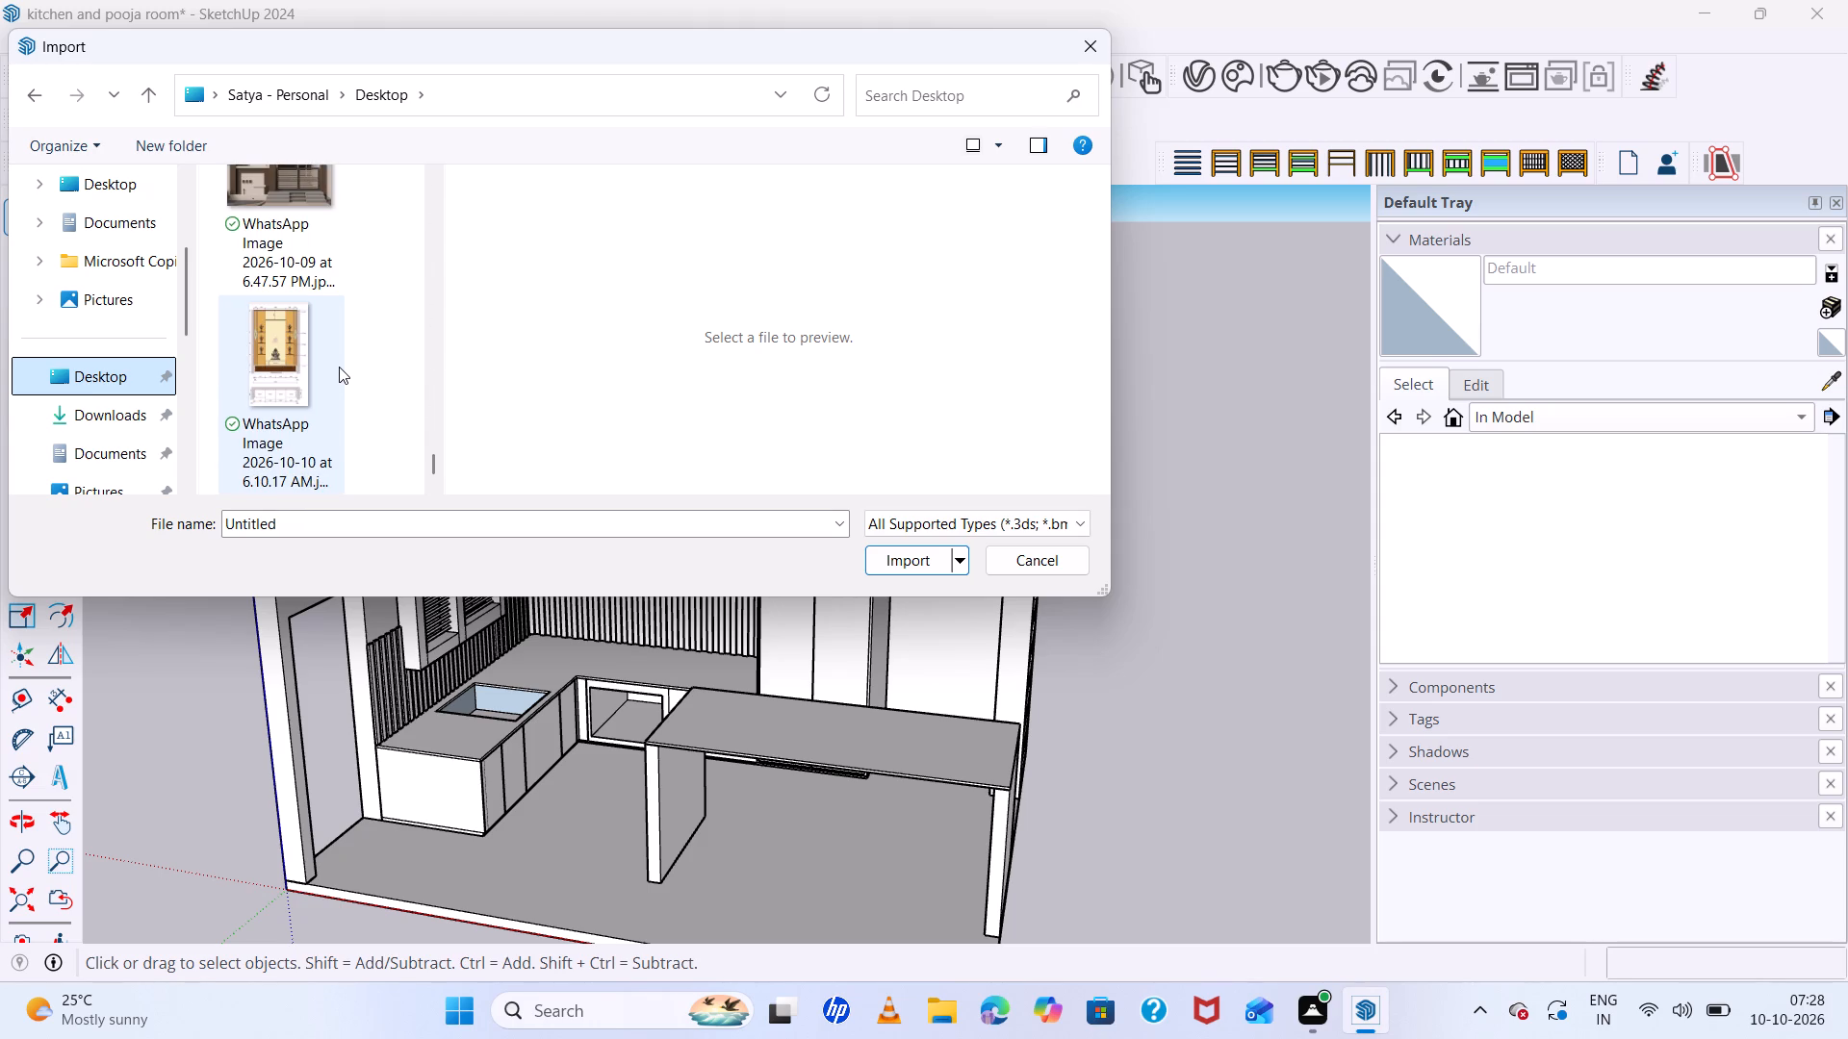
scroll(339, 367, down, 5)
scroll(296, 345, up, 4)
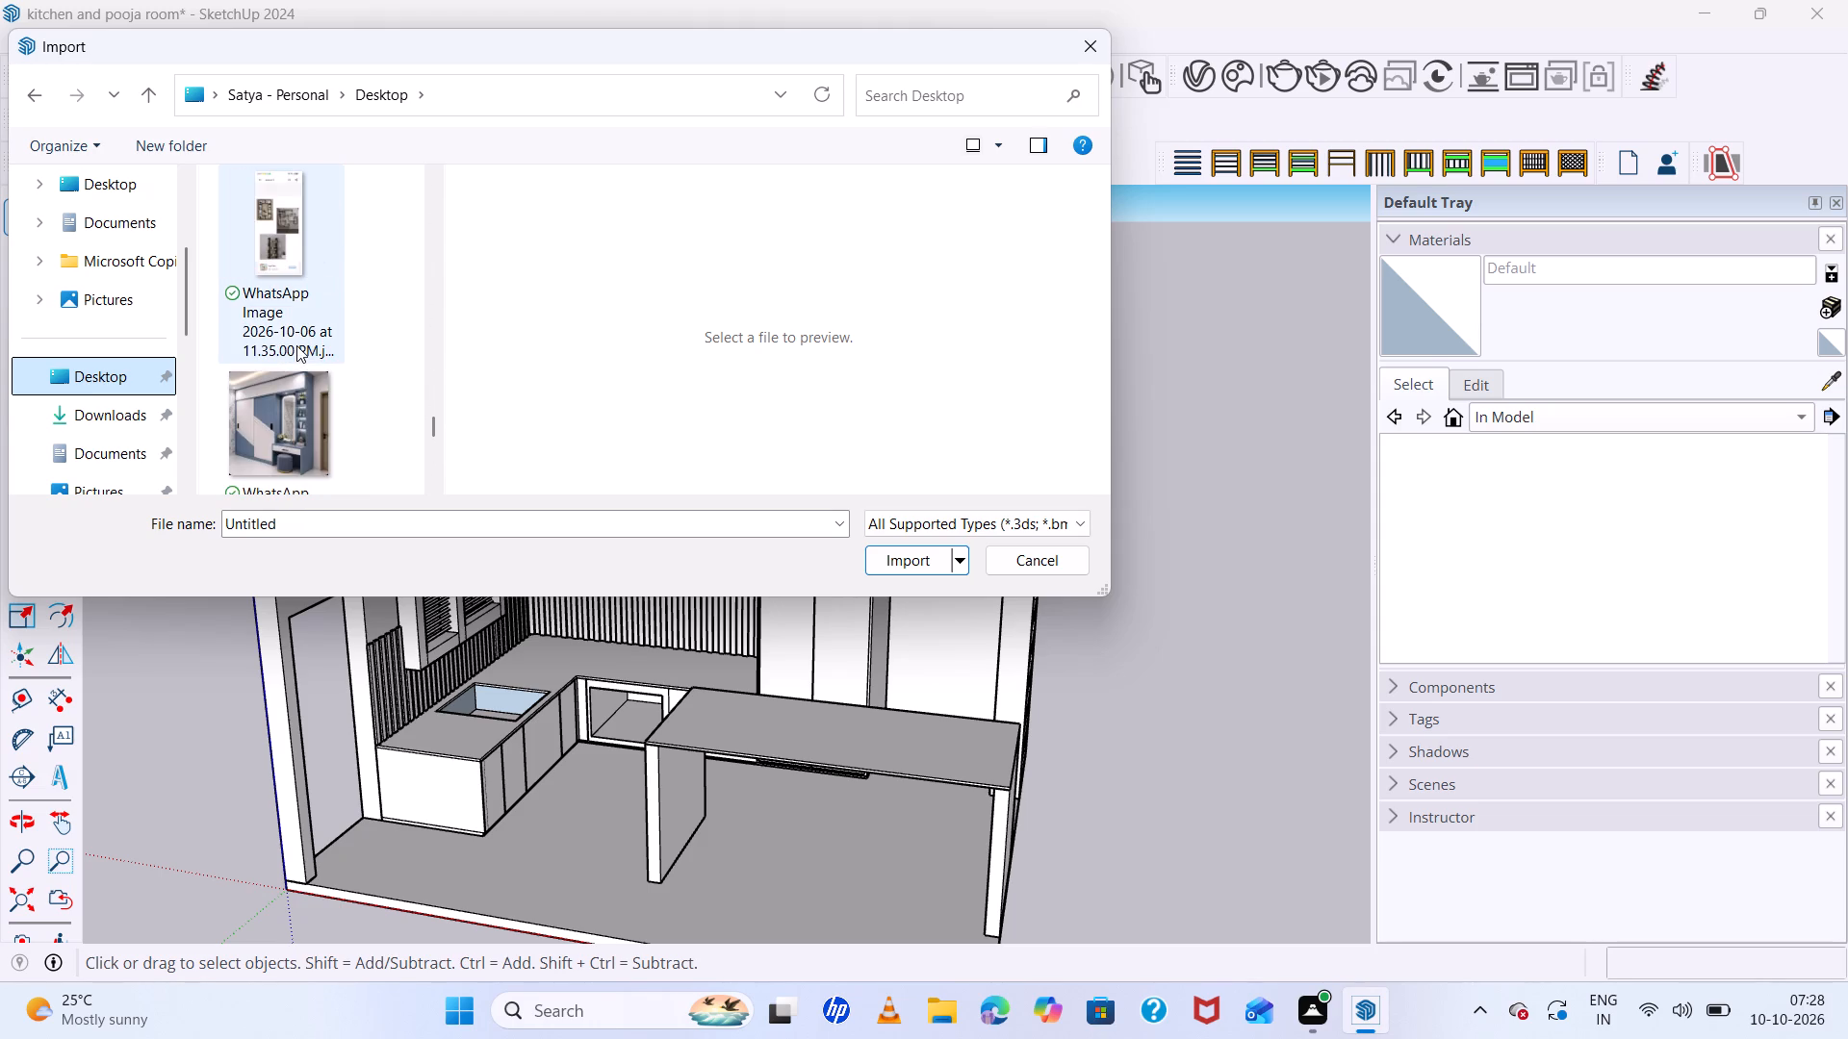
scroll(296, 345, down, 8)
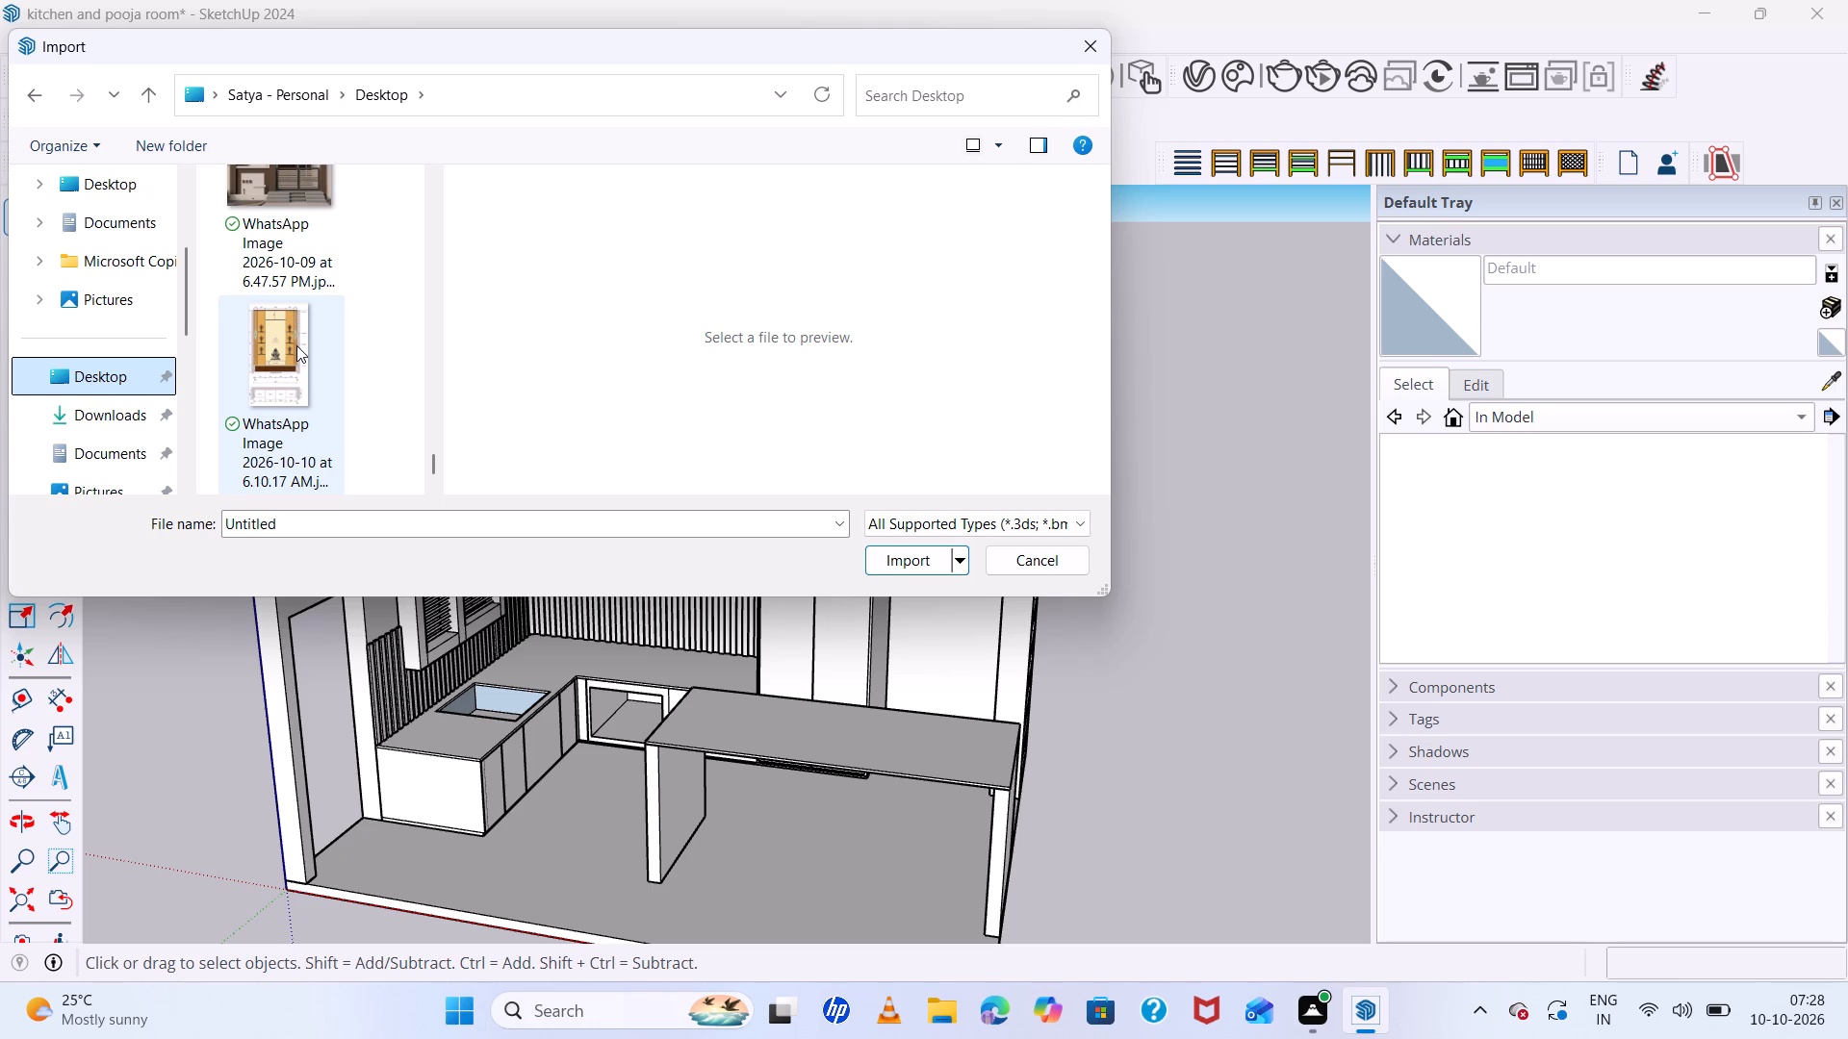
scroll(296, 345, up, 7)
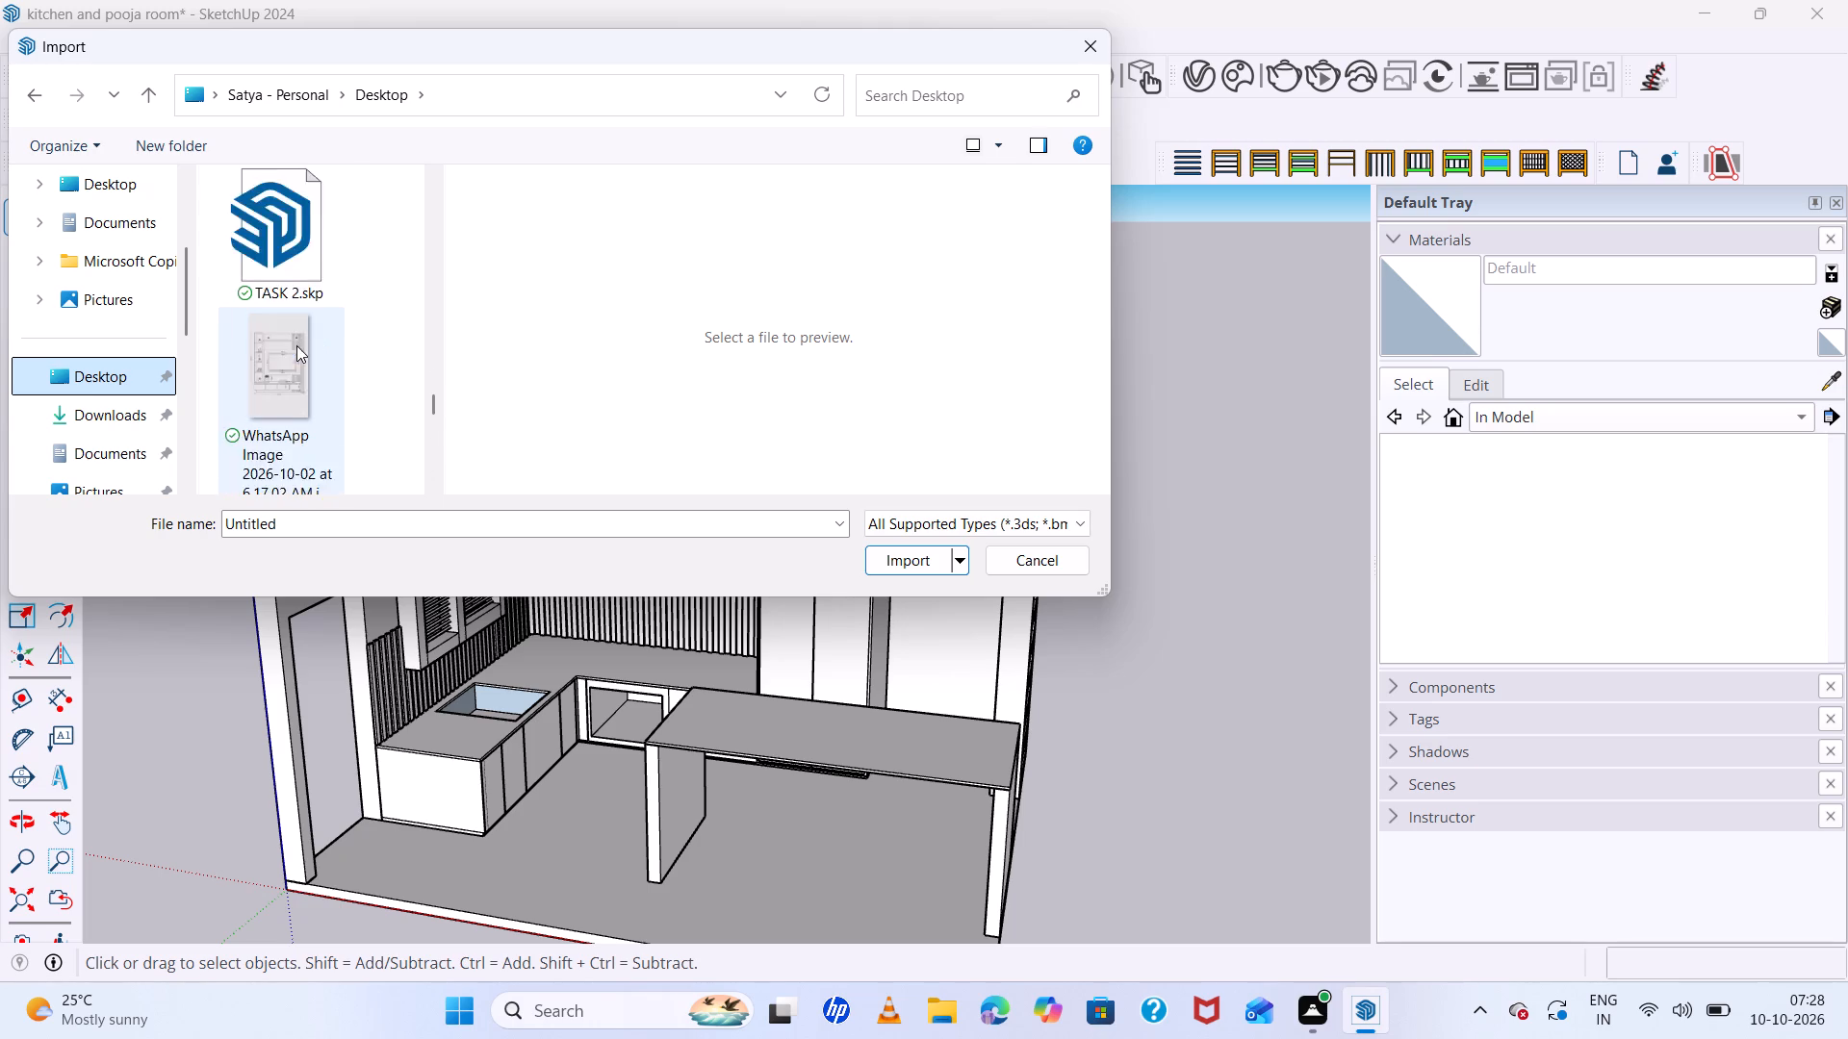
scroll(296, 345, up, 7)
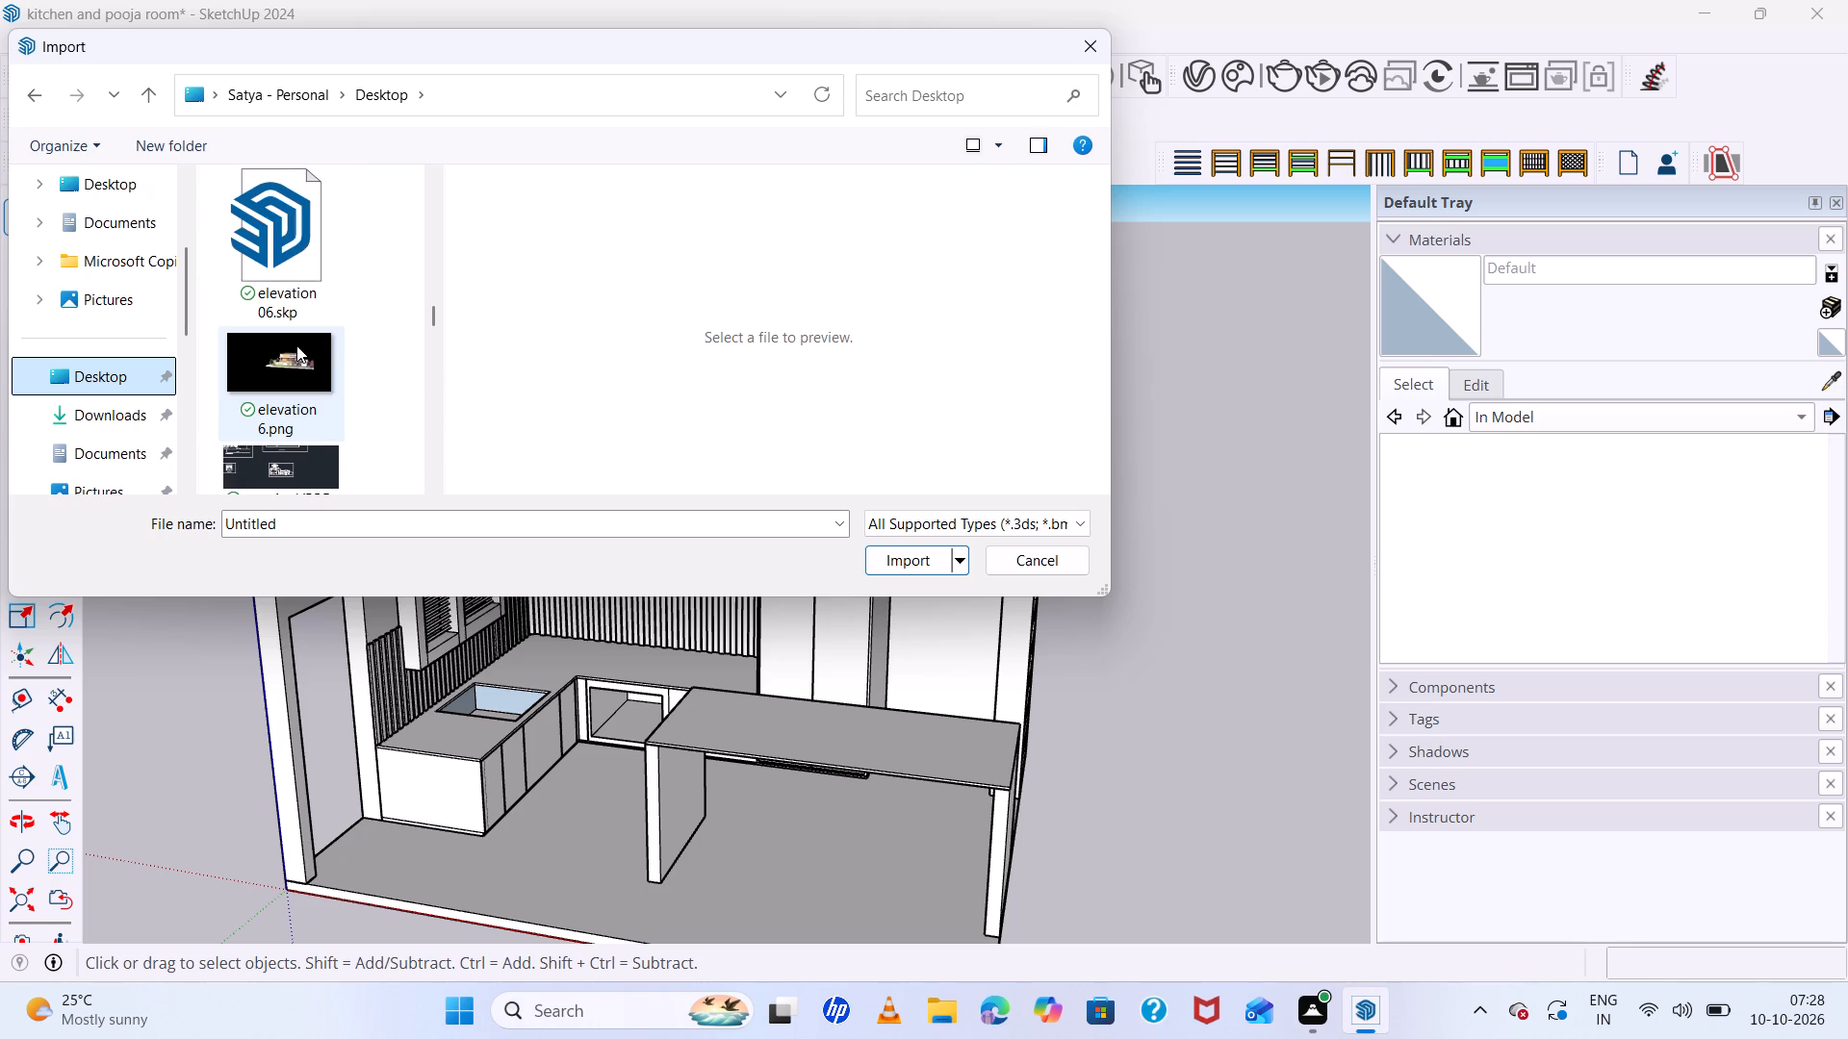
scroll(296, 345, up, 5)
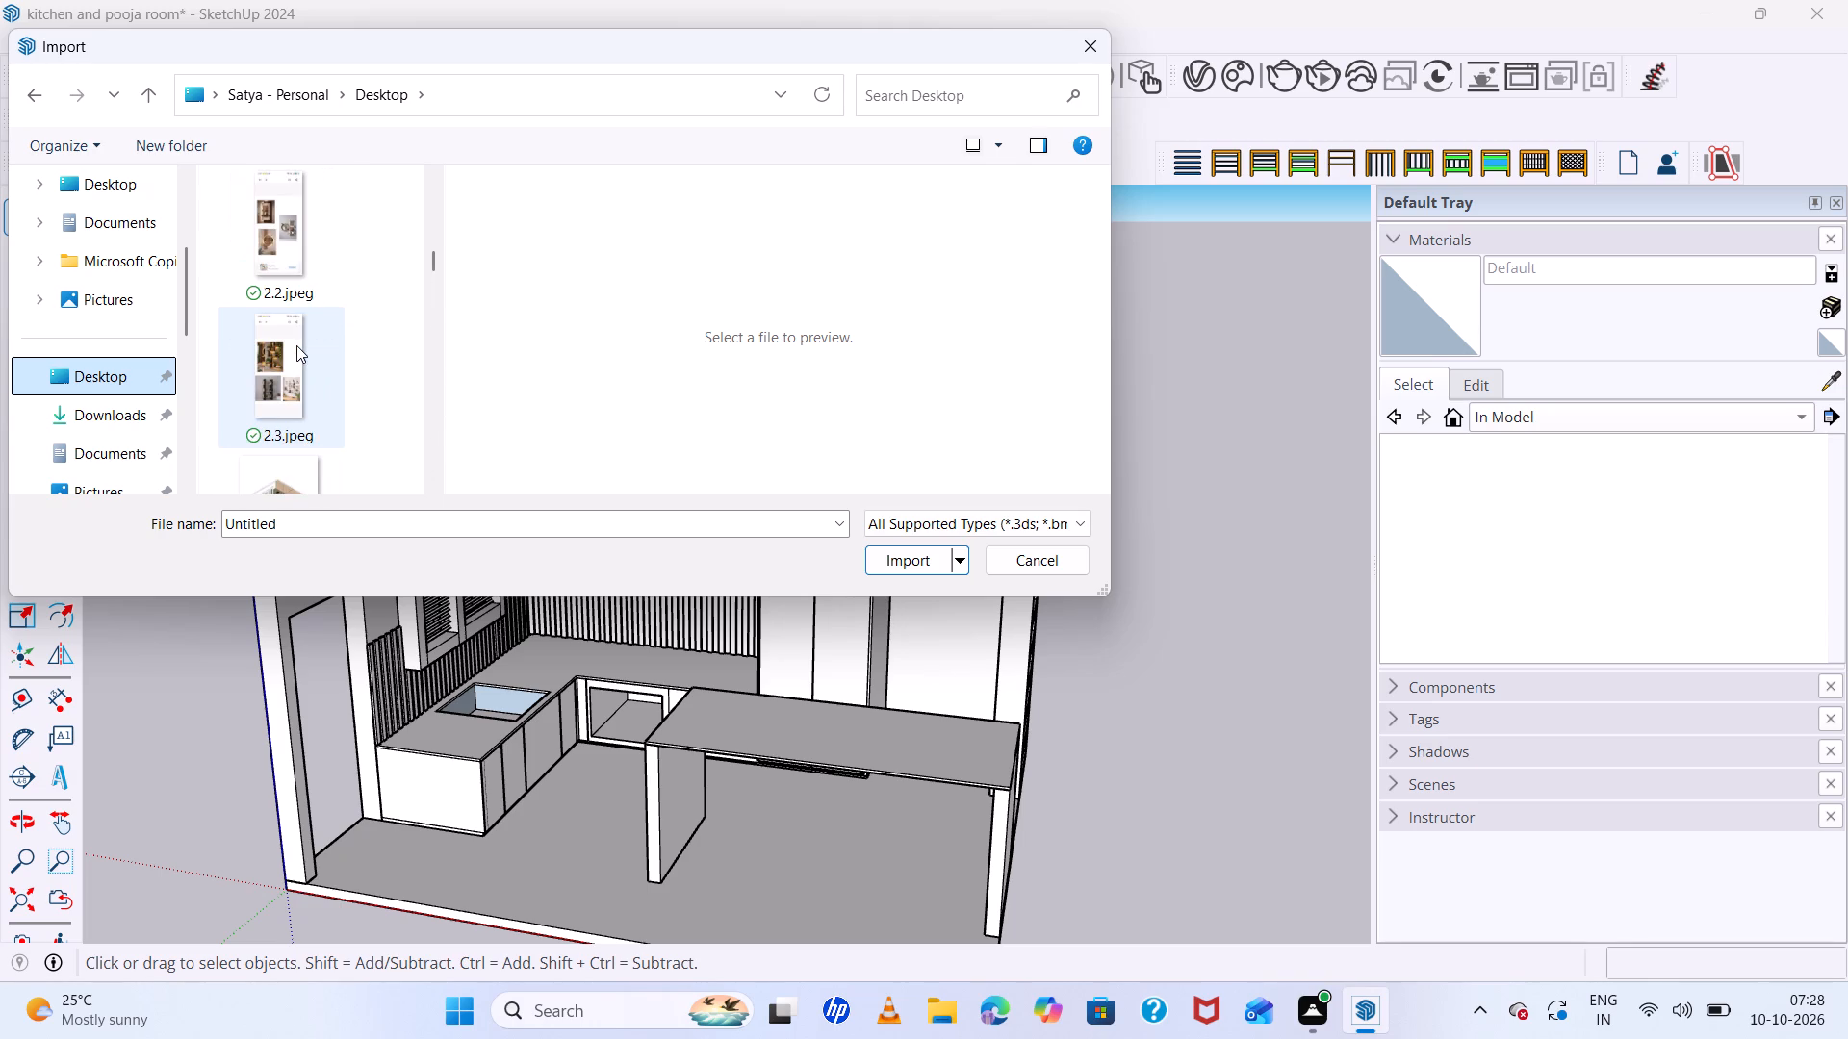
scroll(296, 345, up, 4)
scroll(296, 345, down, 4)
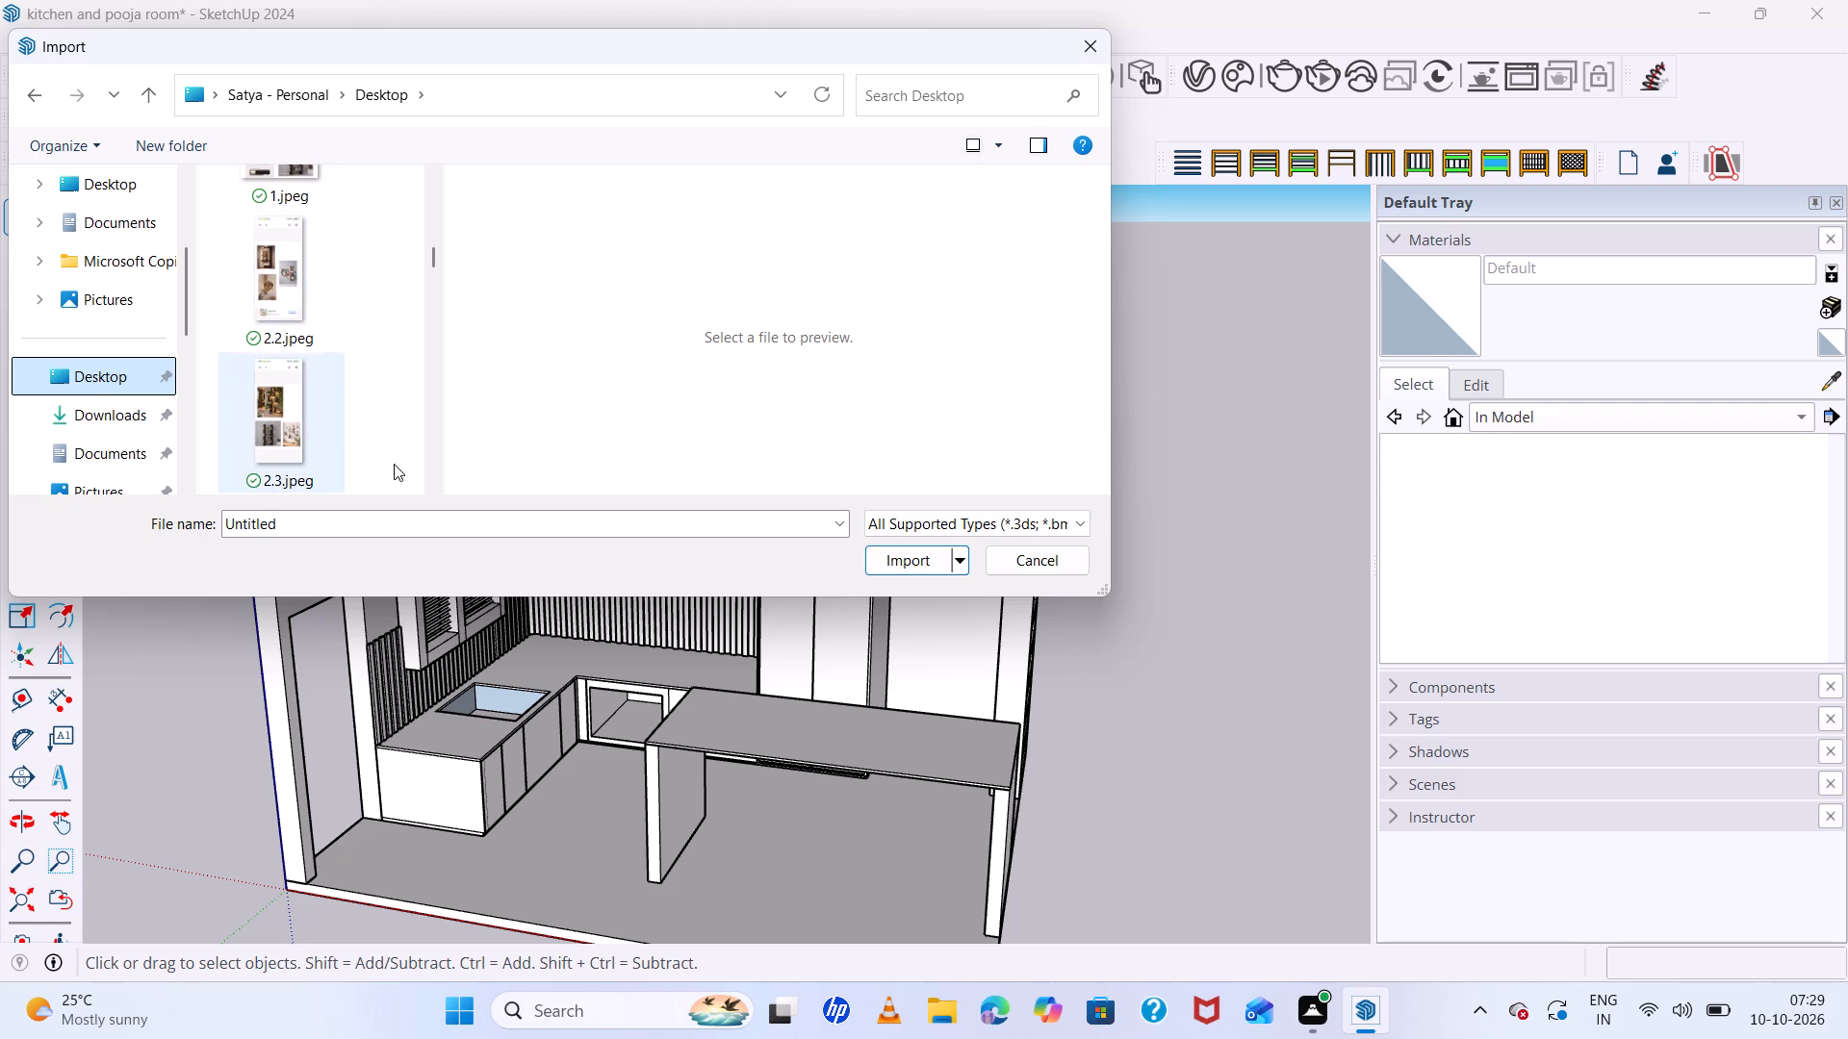
click(402, 513)
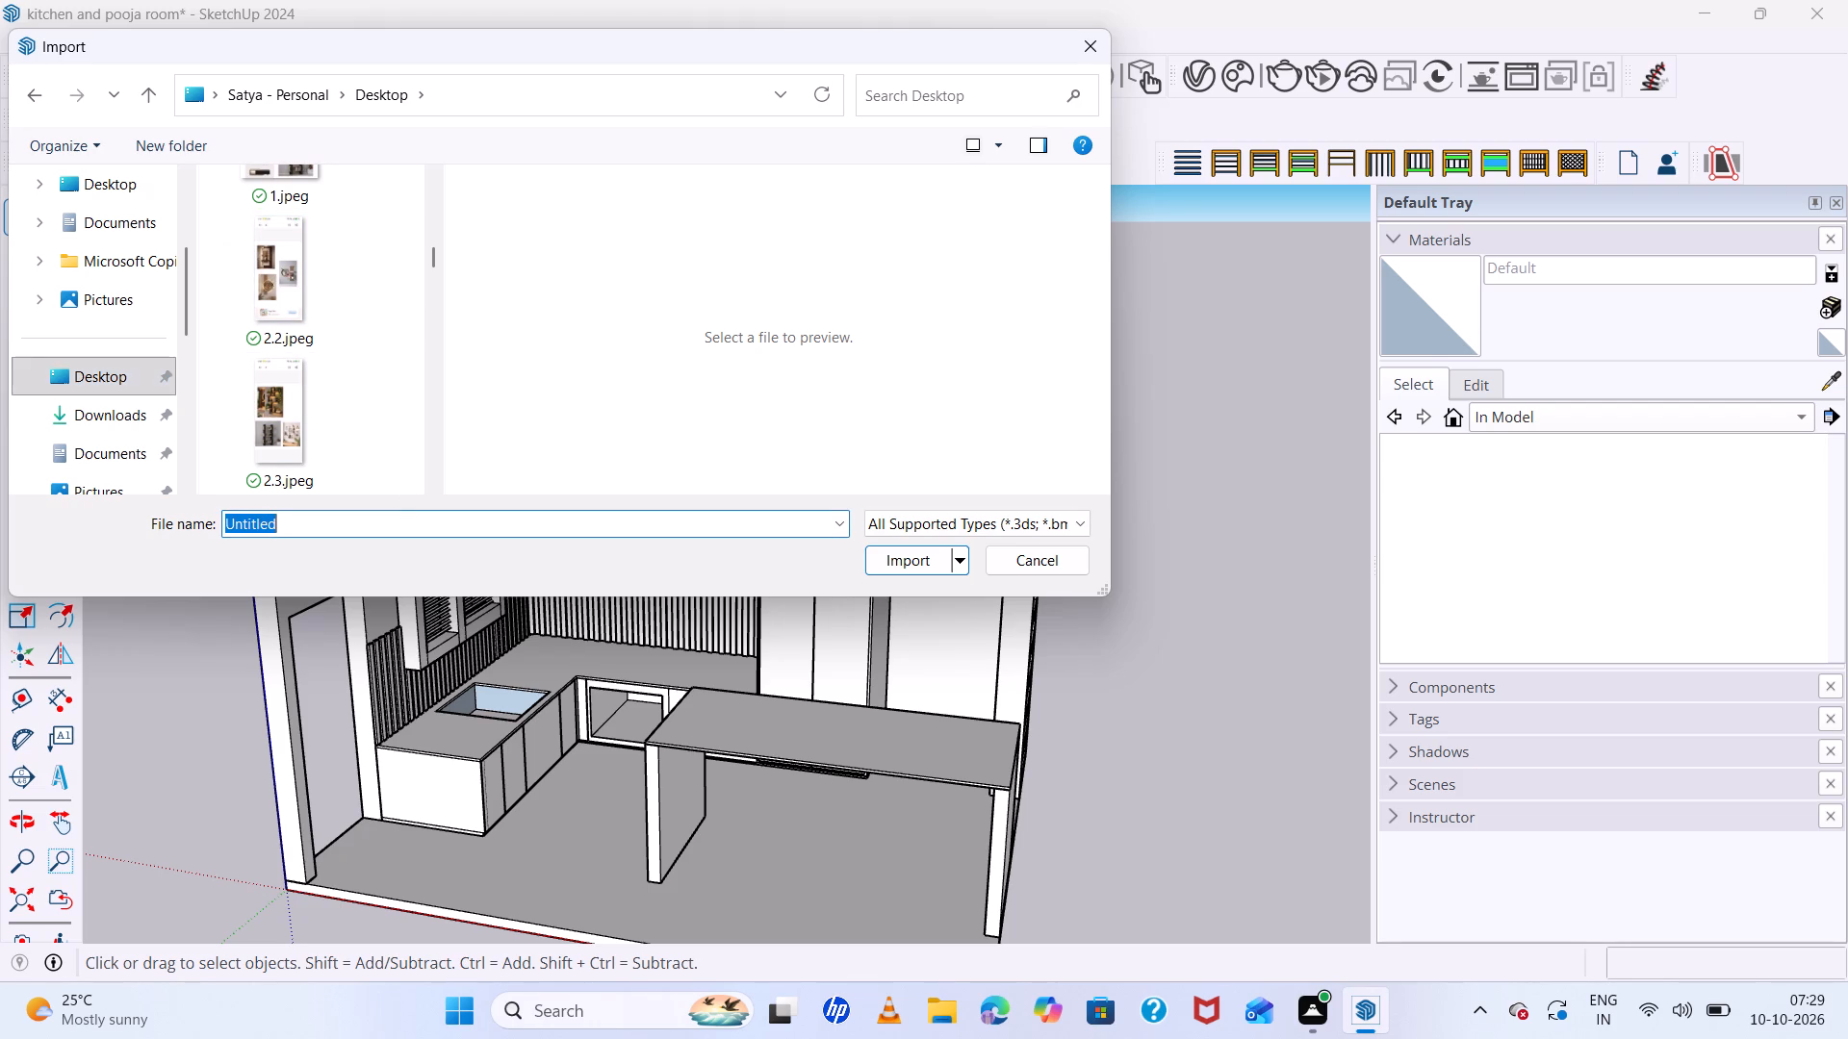
key(BackSpace)
text(2.)
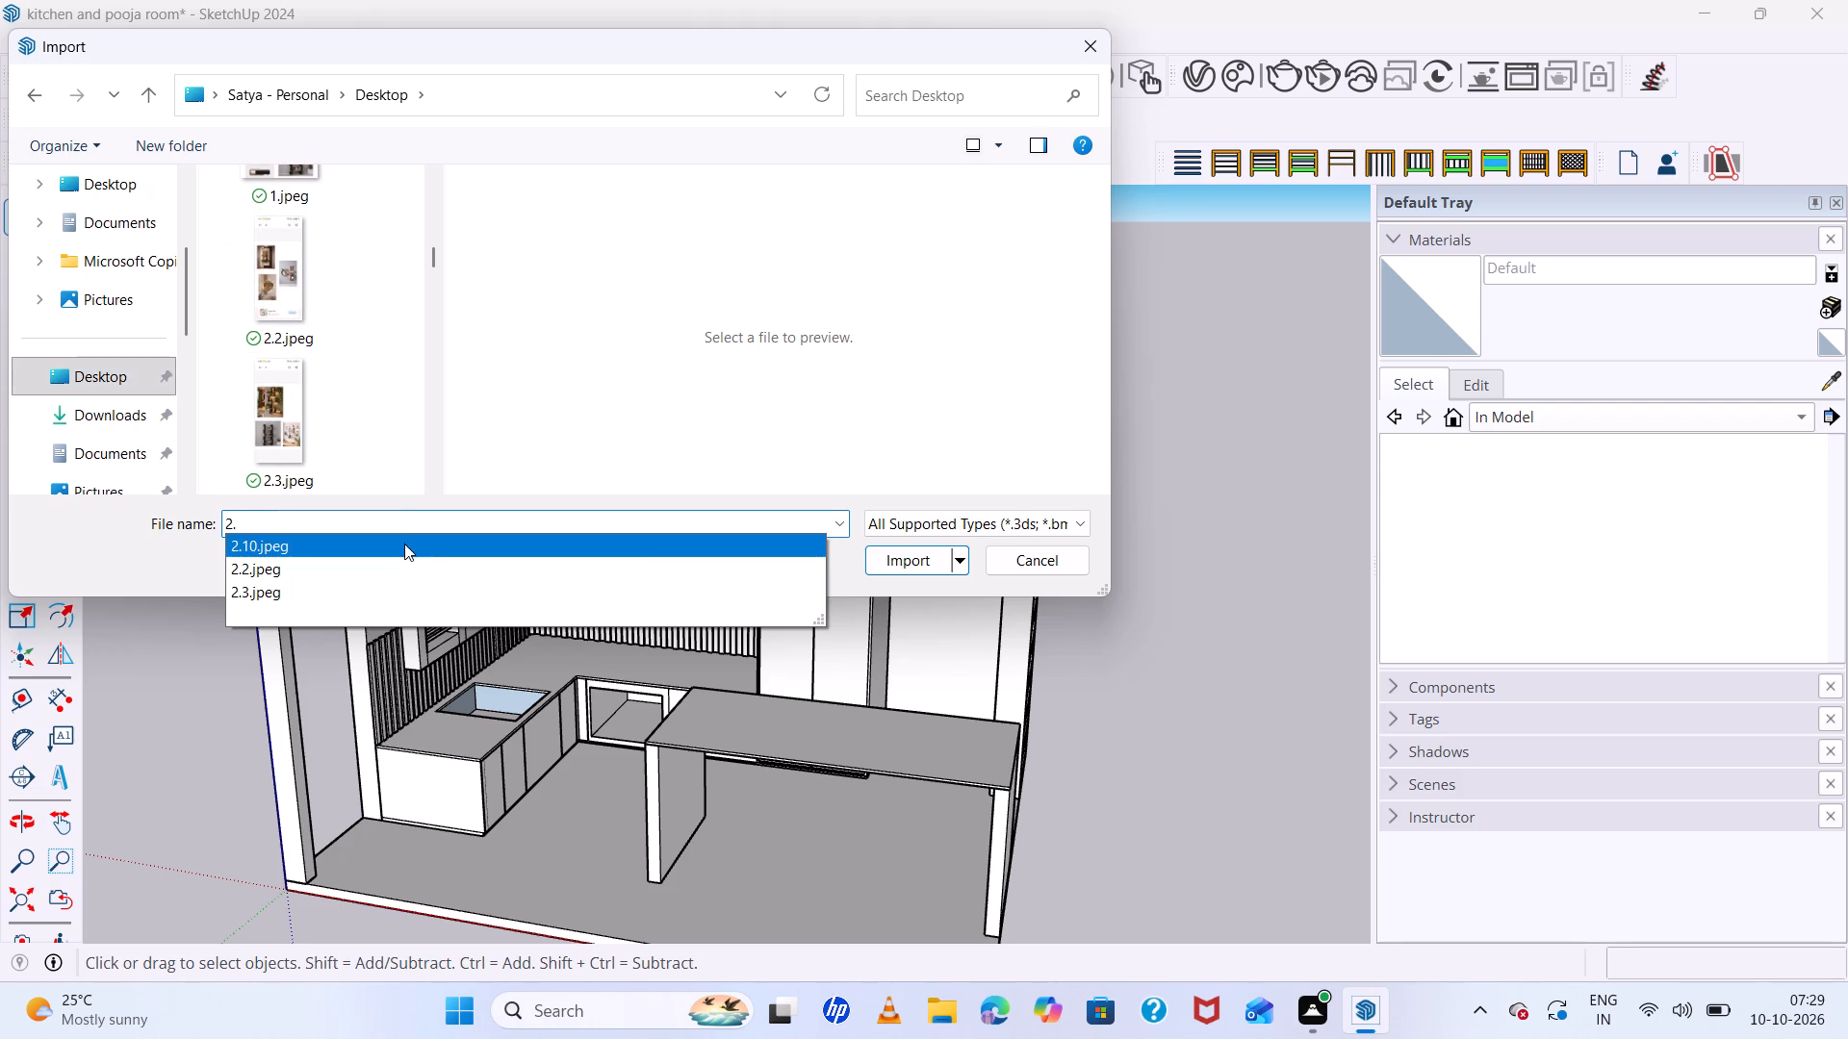
click(404, 544)
click(894, 563)
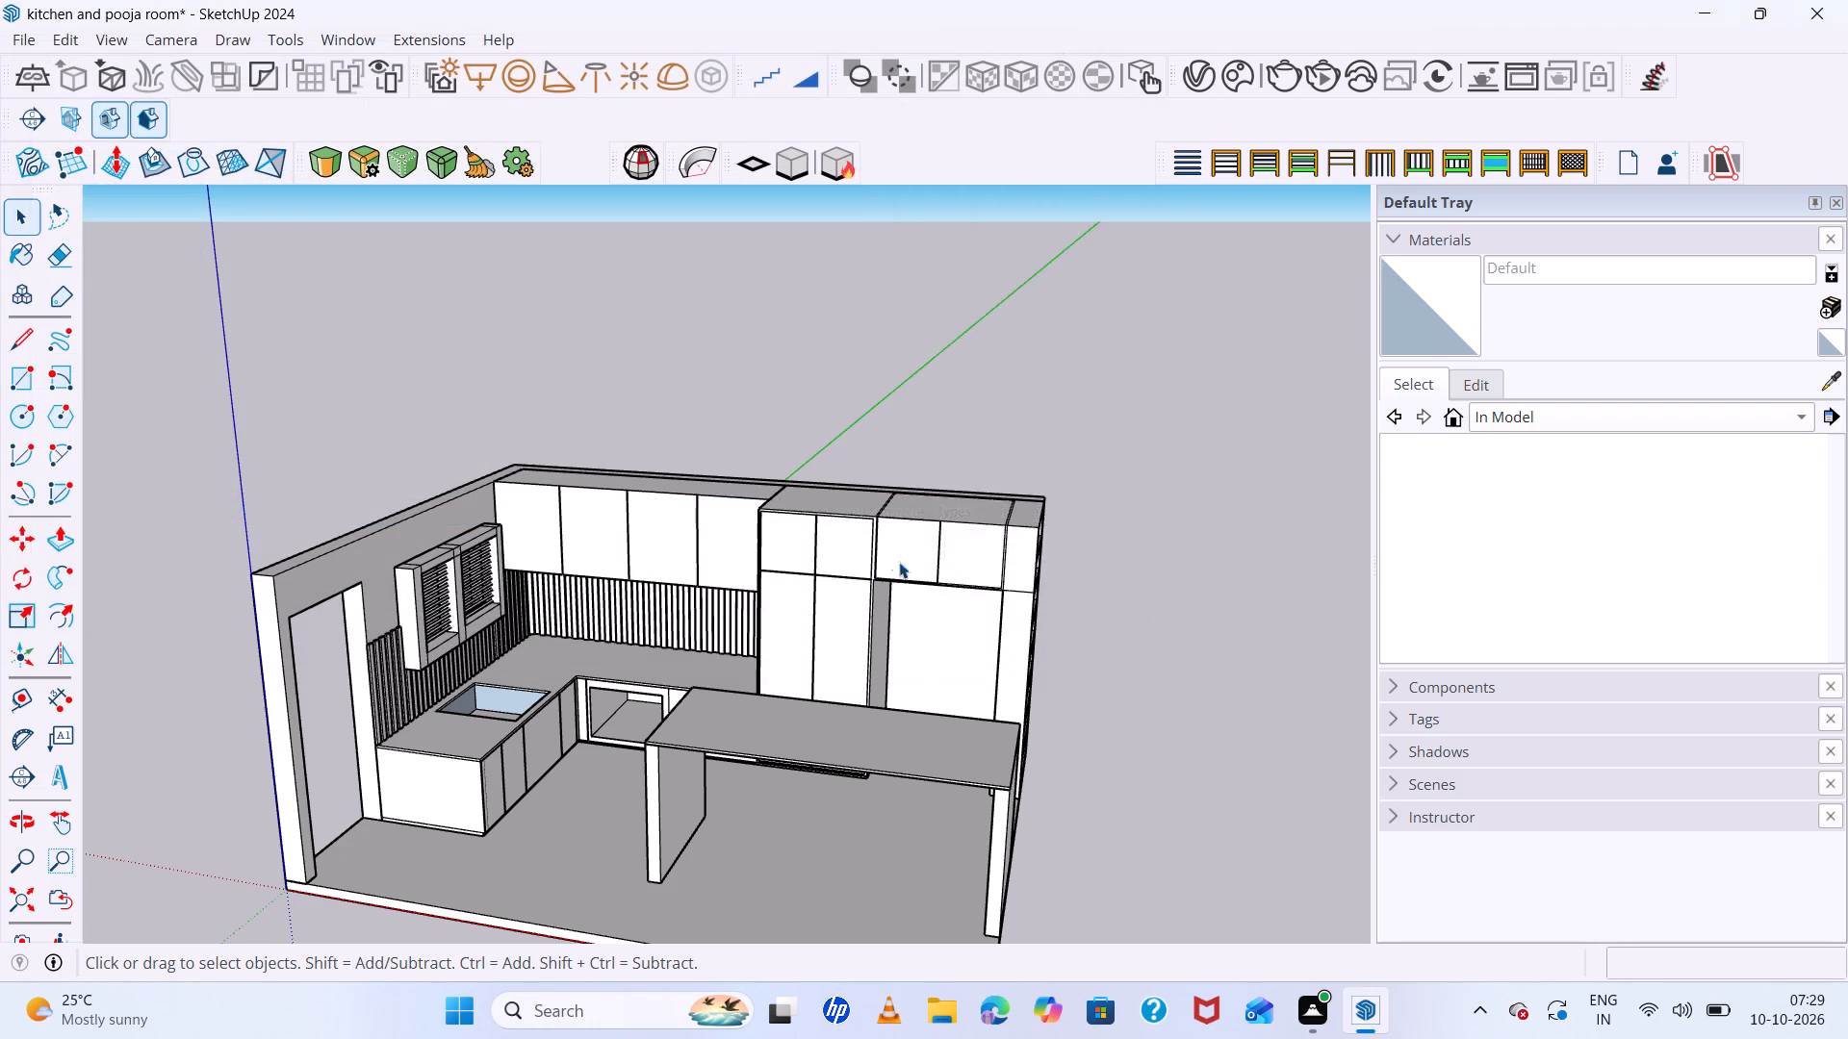
Place the imported kitchen image upright beside the room, anchoring its corner on the front edge of the doorway wall.
scroll(808, 639, down, 7)
scroll(678, 624, down, 3)
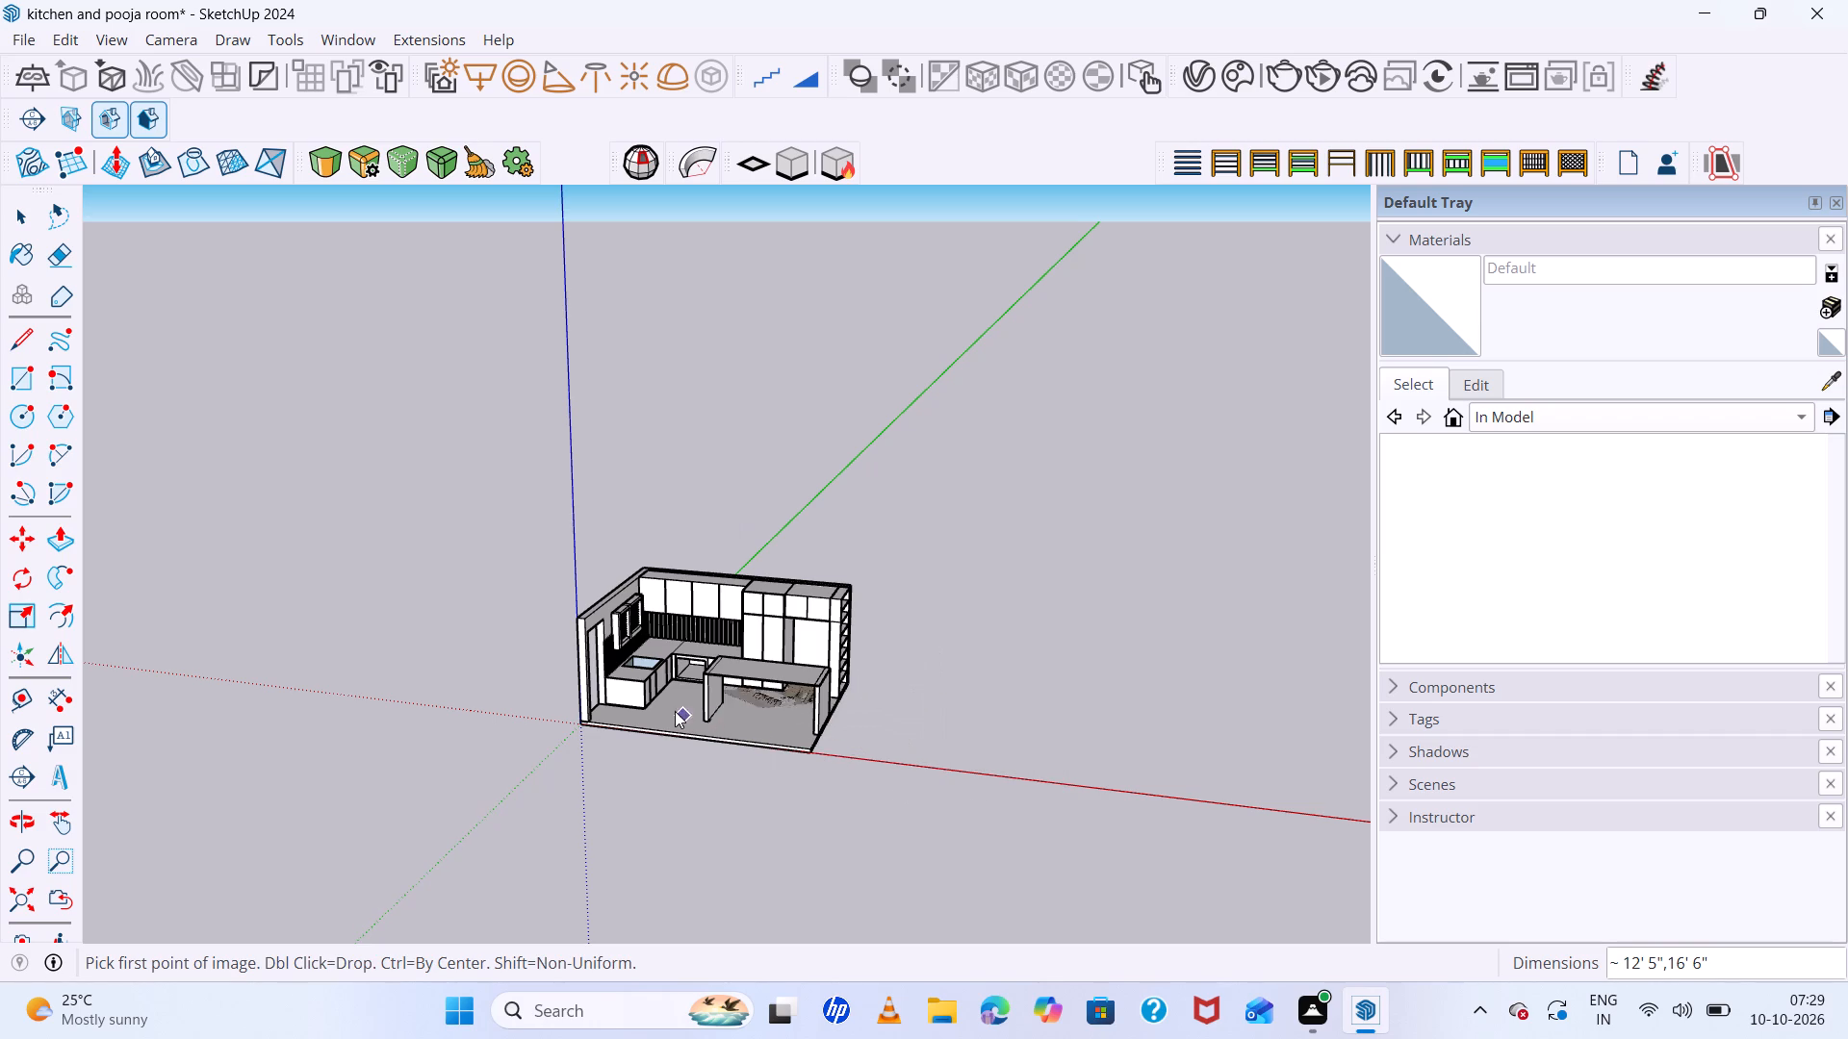
click(583, 668)
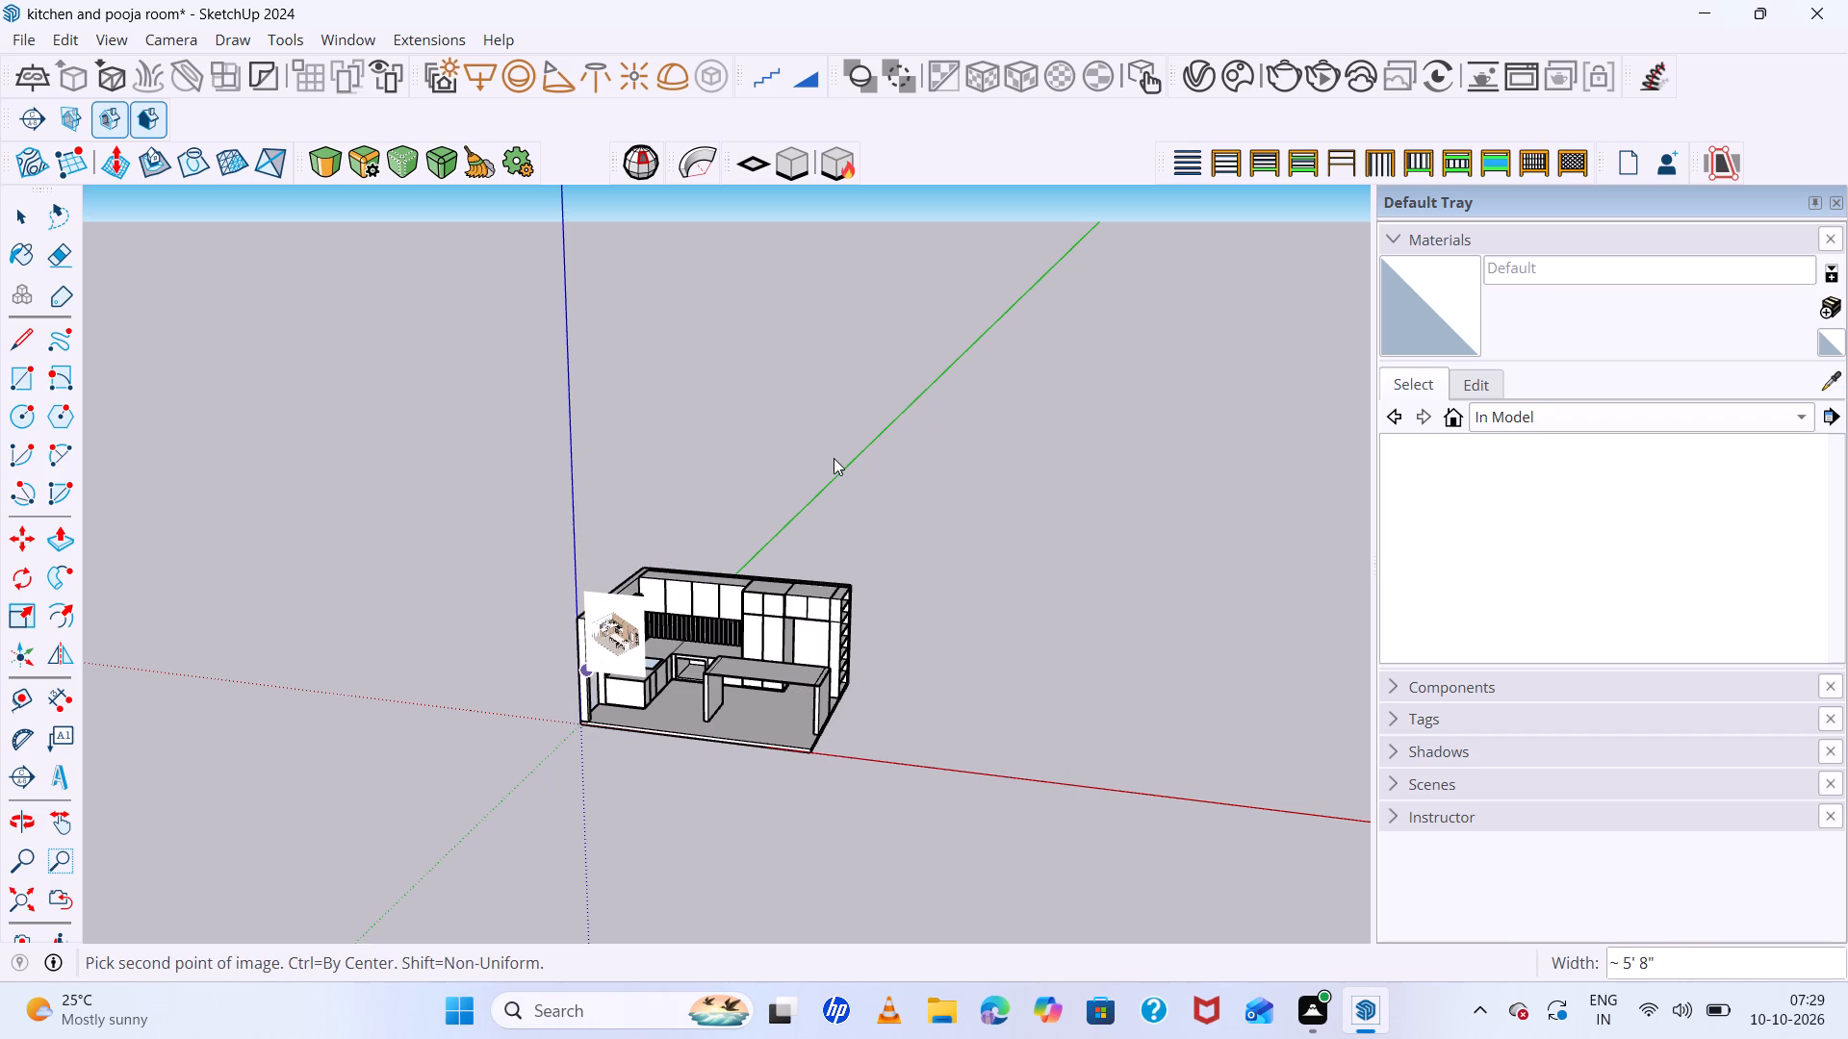
click(674, 456)
key(space)
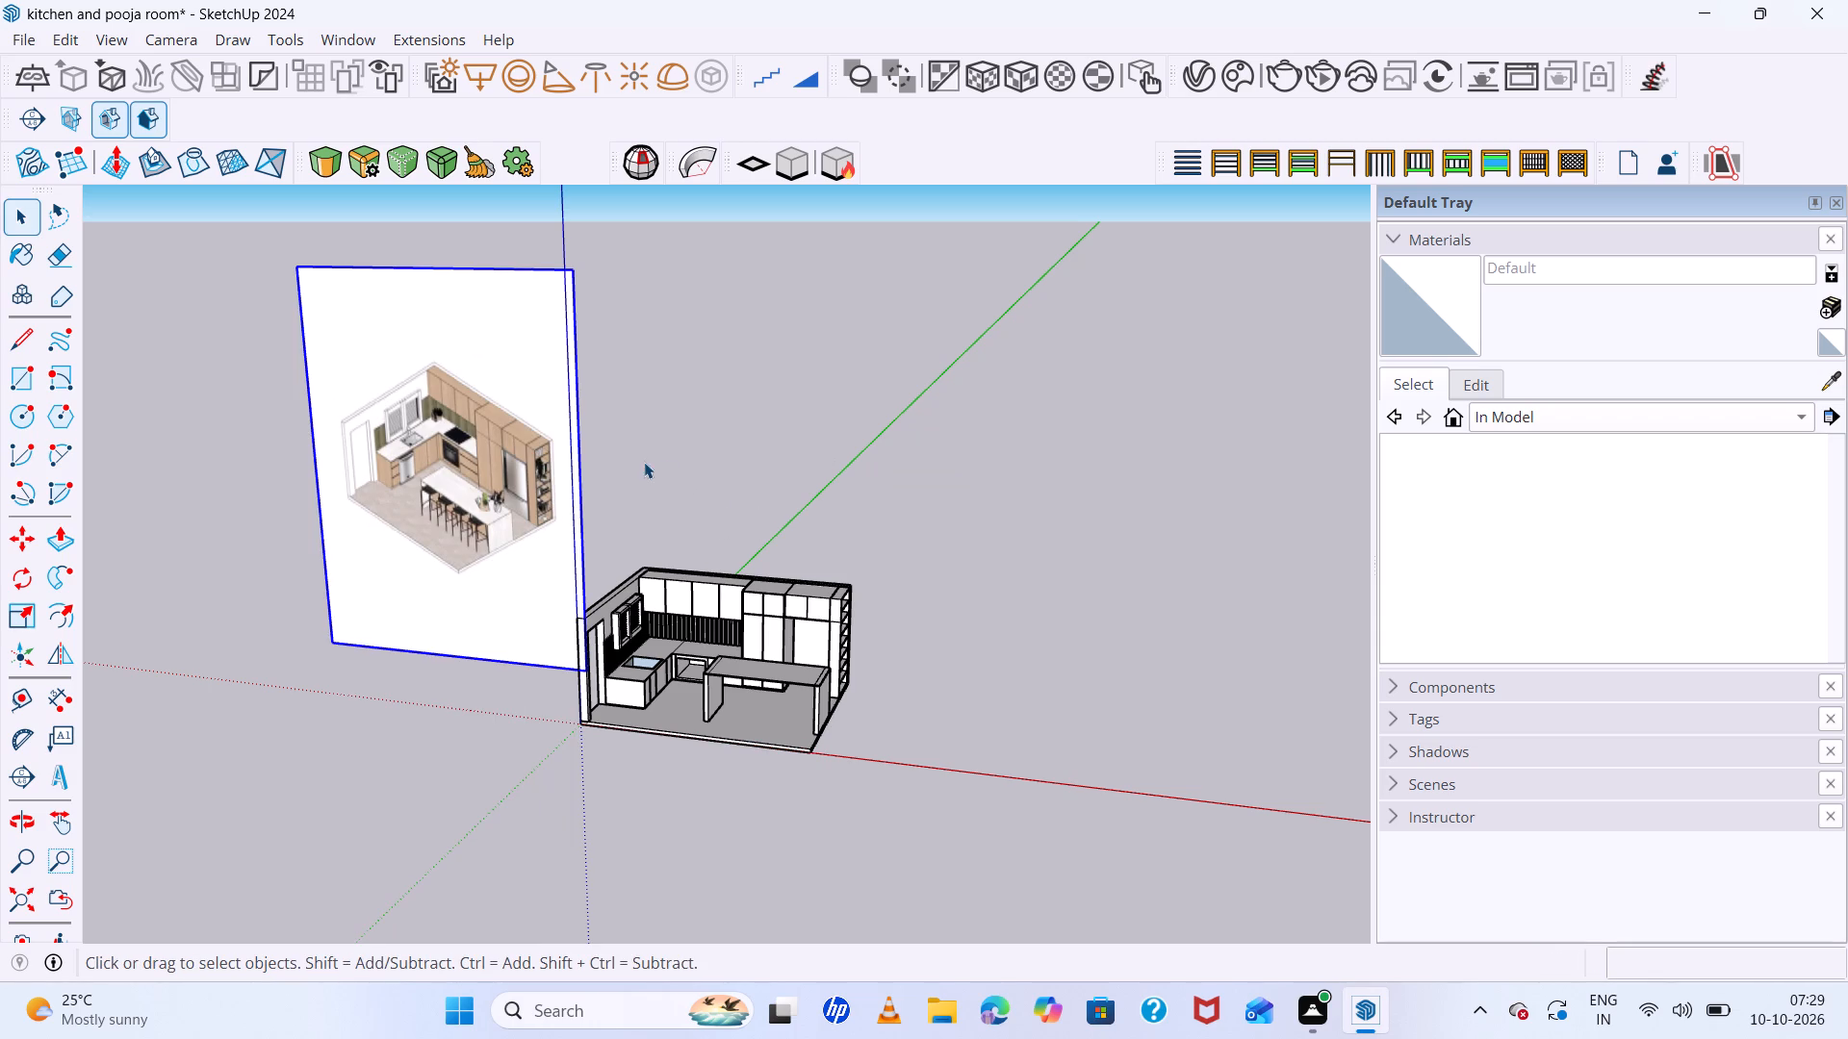
Move the kitchen reference image about 10' 2" down and away from the doorway wall, outside the room.
key(m)
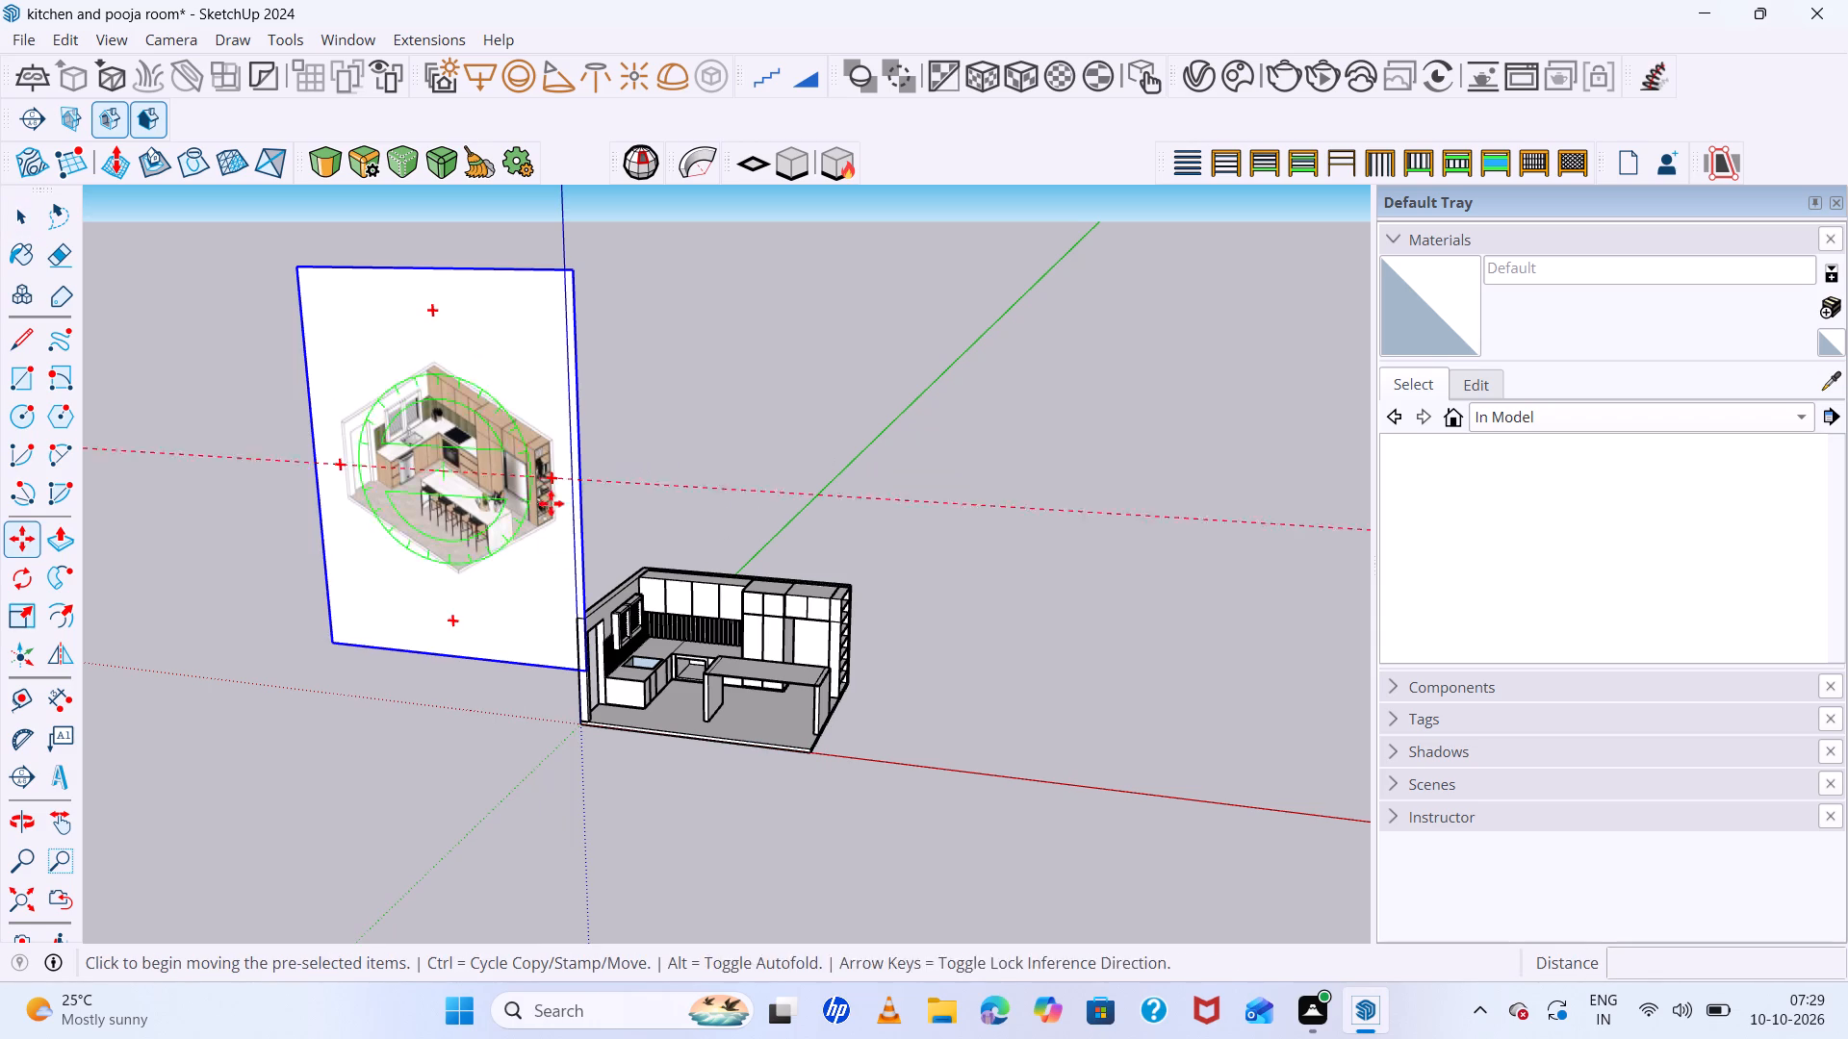
click(588, 669)
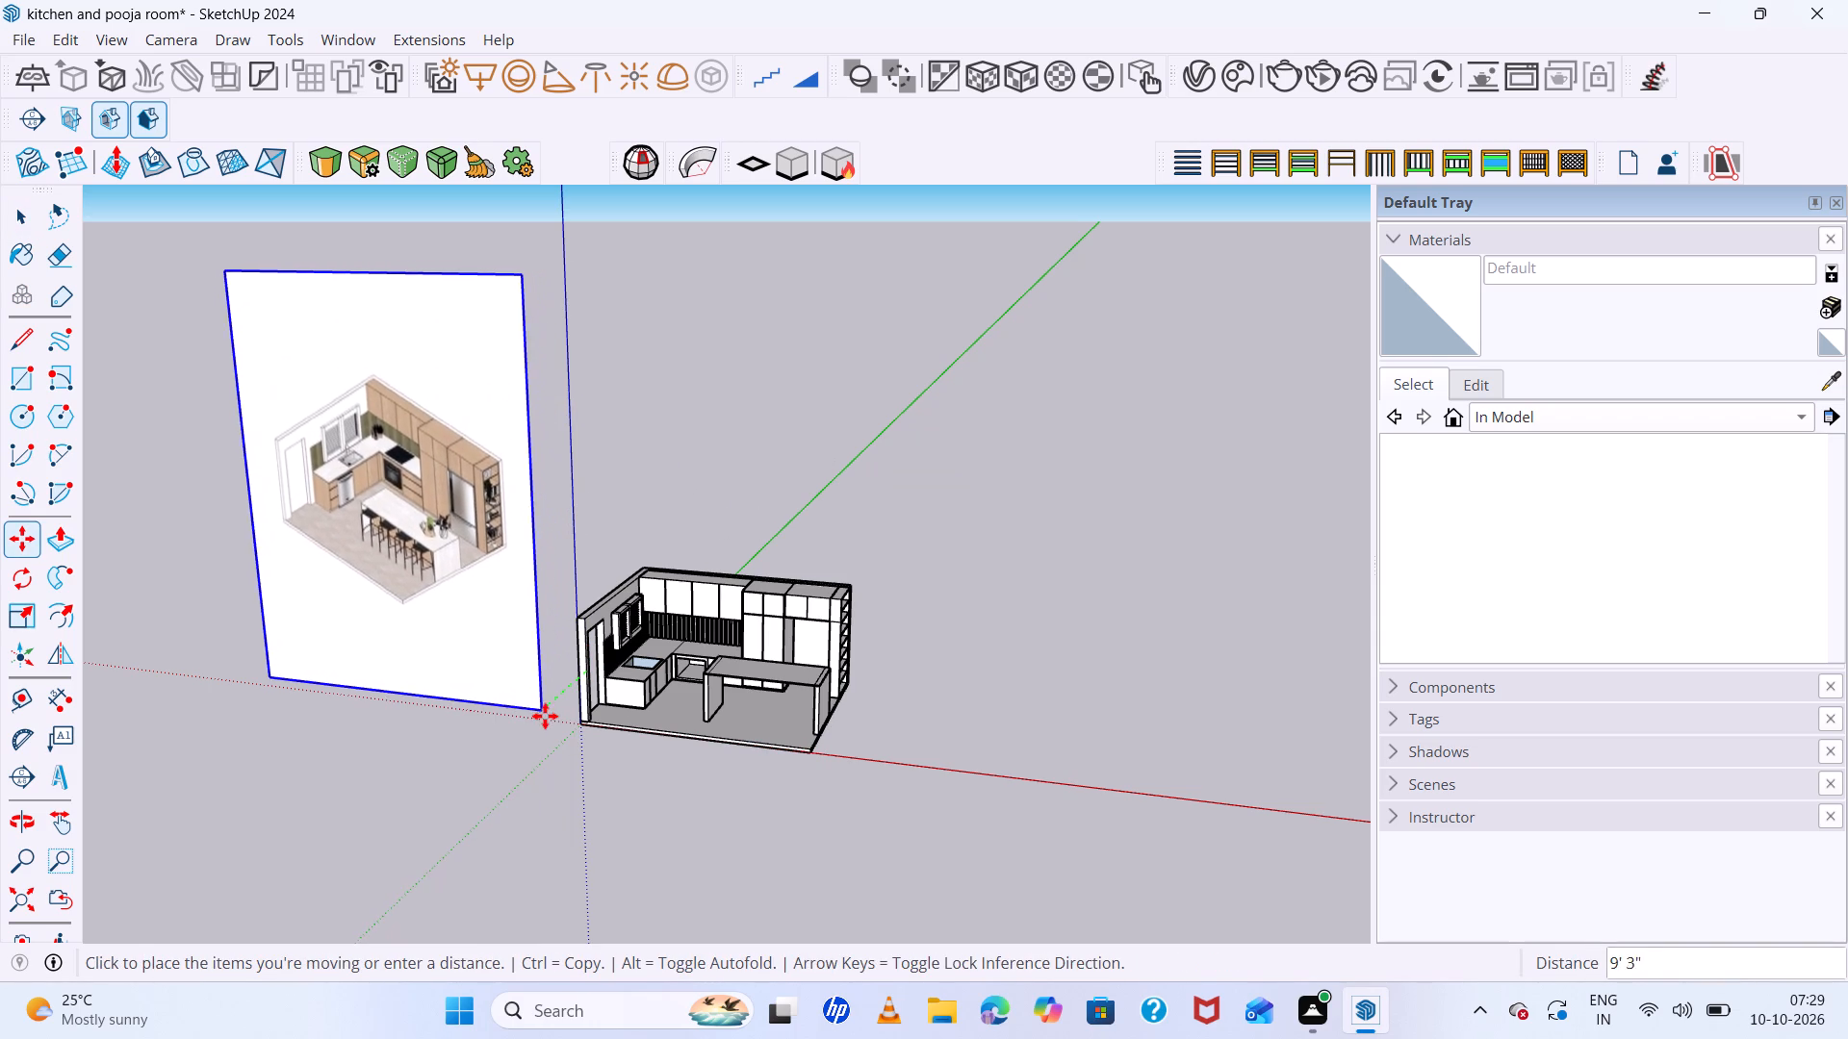
click(546, 722)
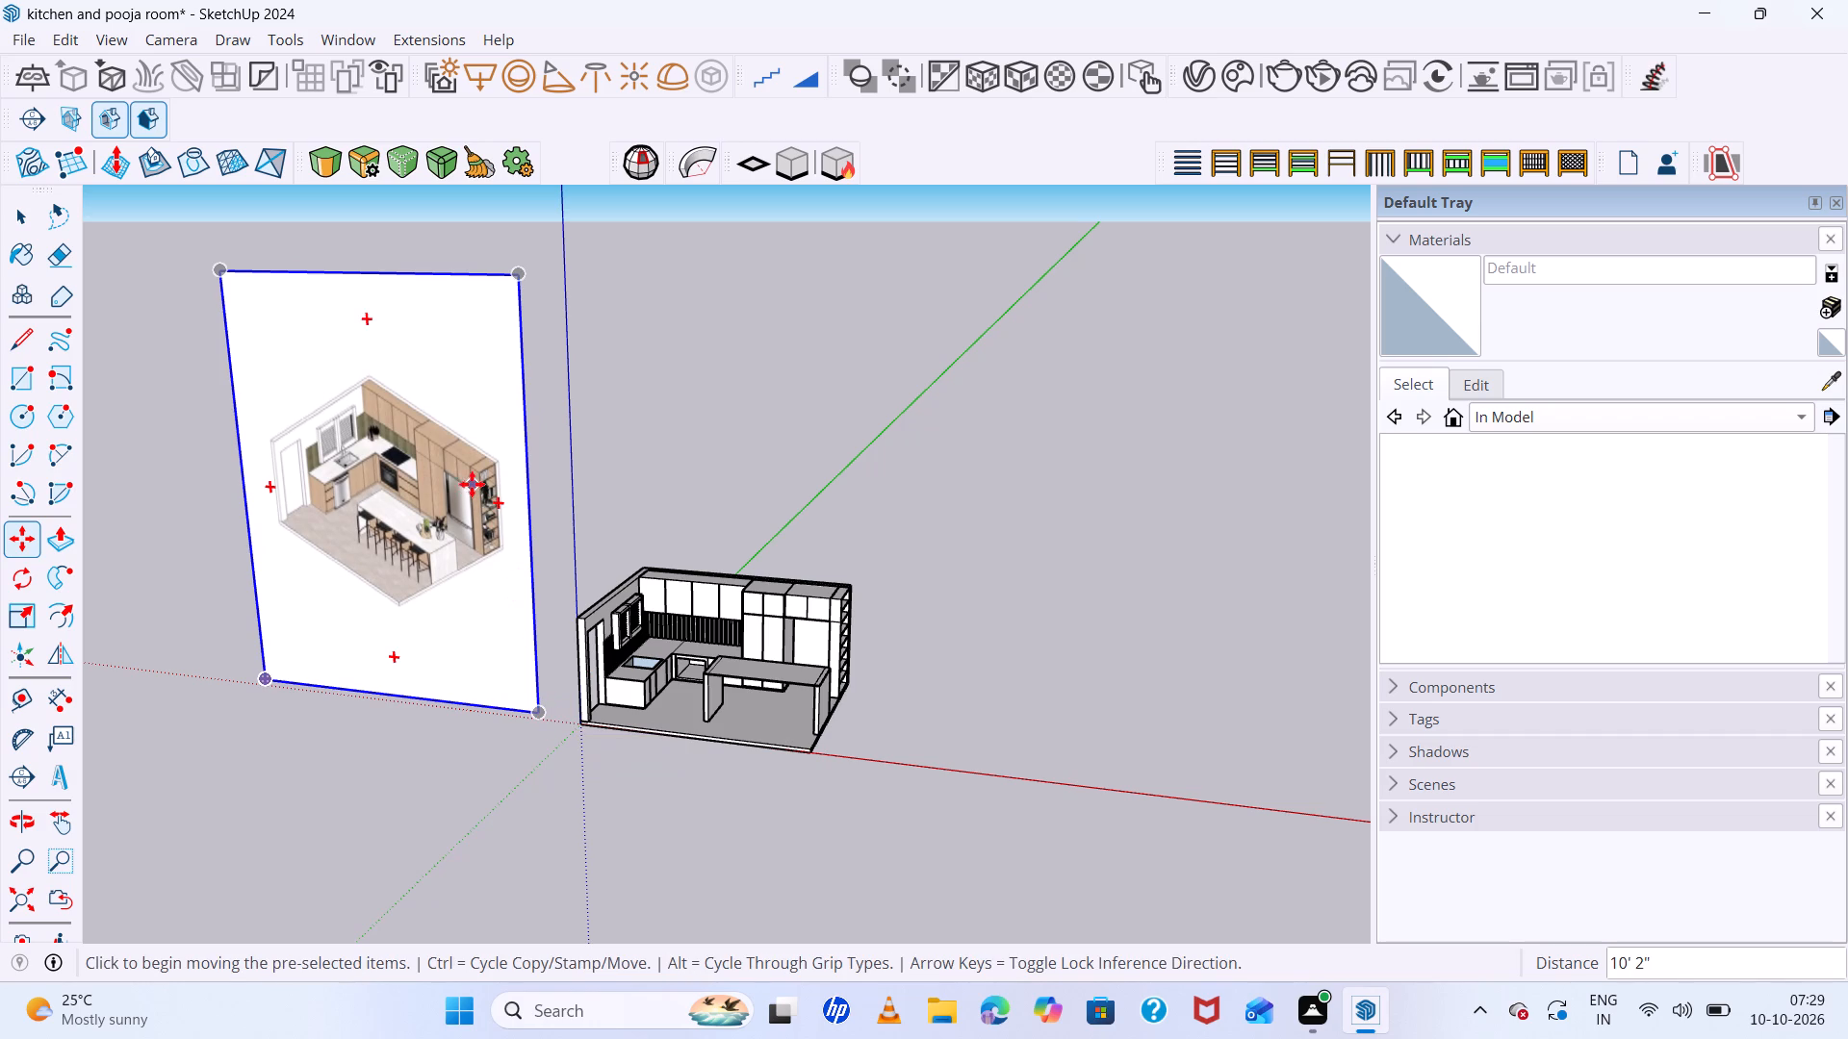
Scale the reference image down twice in height and twice in width, starting at about 0.60 in height and ending at about 0.69 in width.
key(s)
click(363, 266)
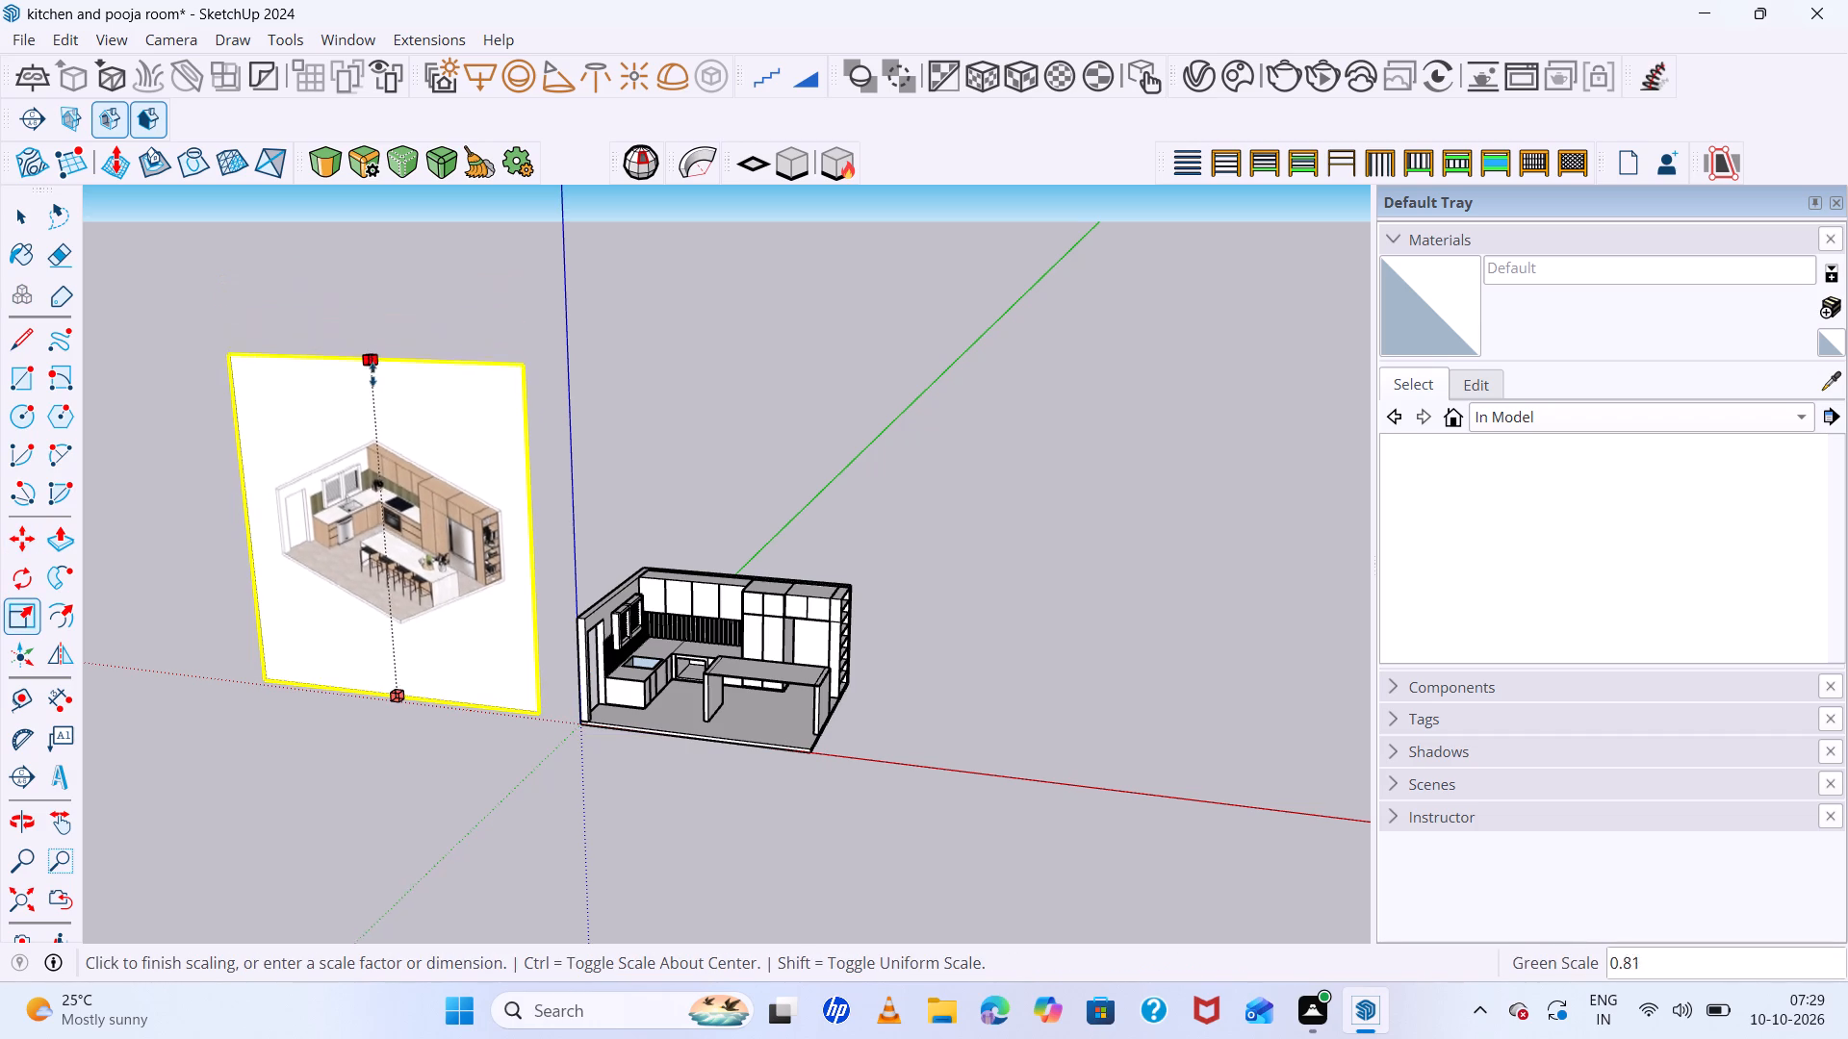
click(372, 451)
click(249, 567)
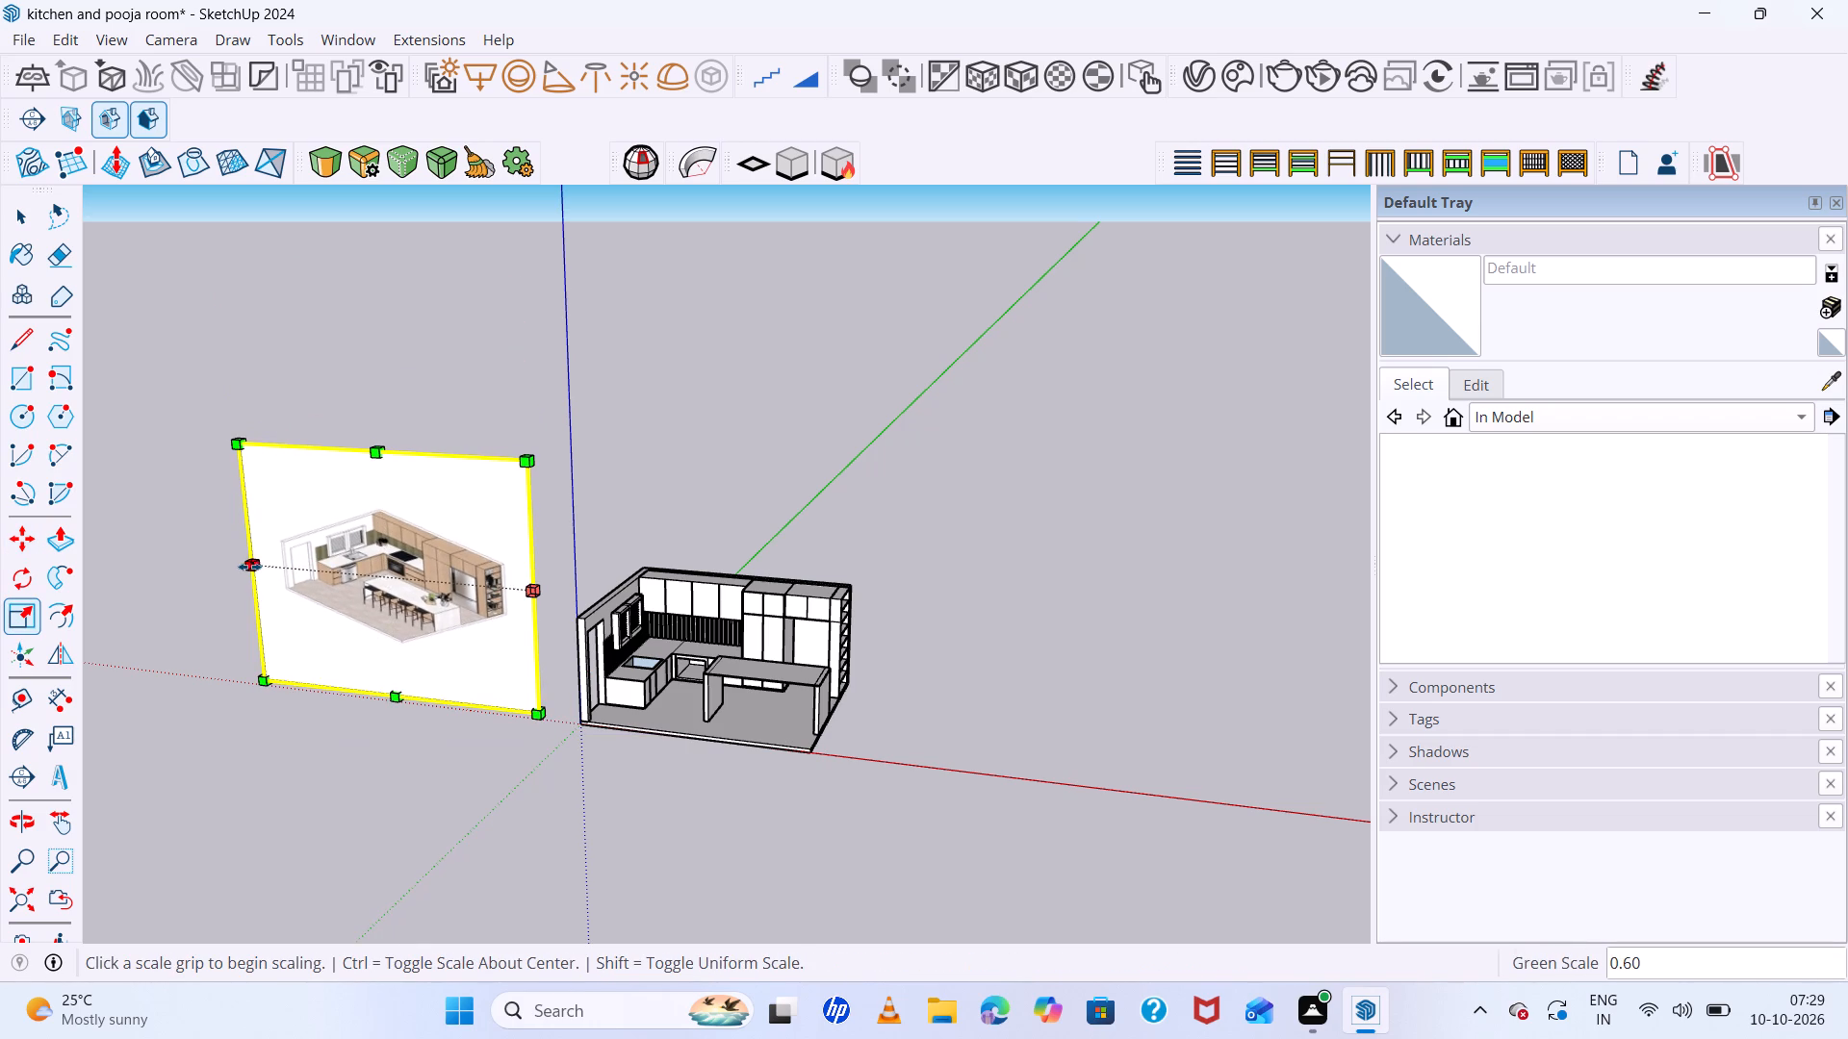
click(370, 575)
click(445, 449)
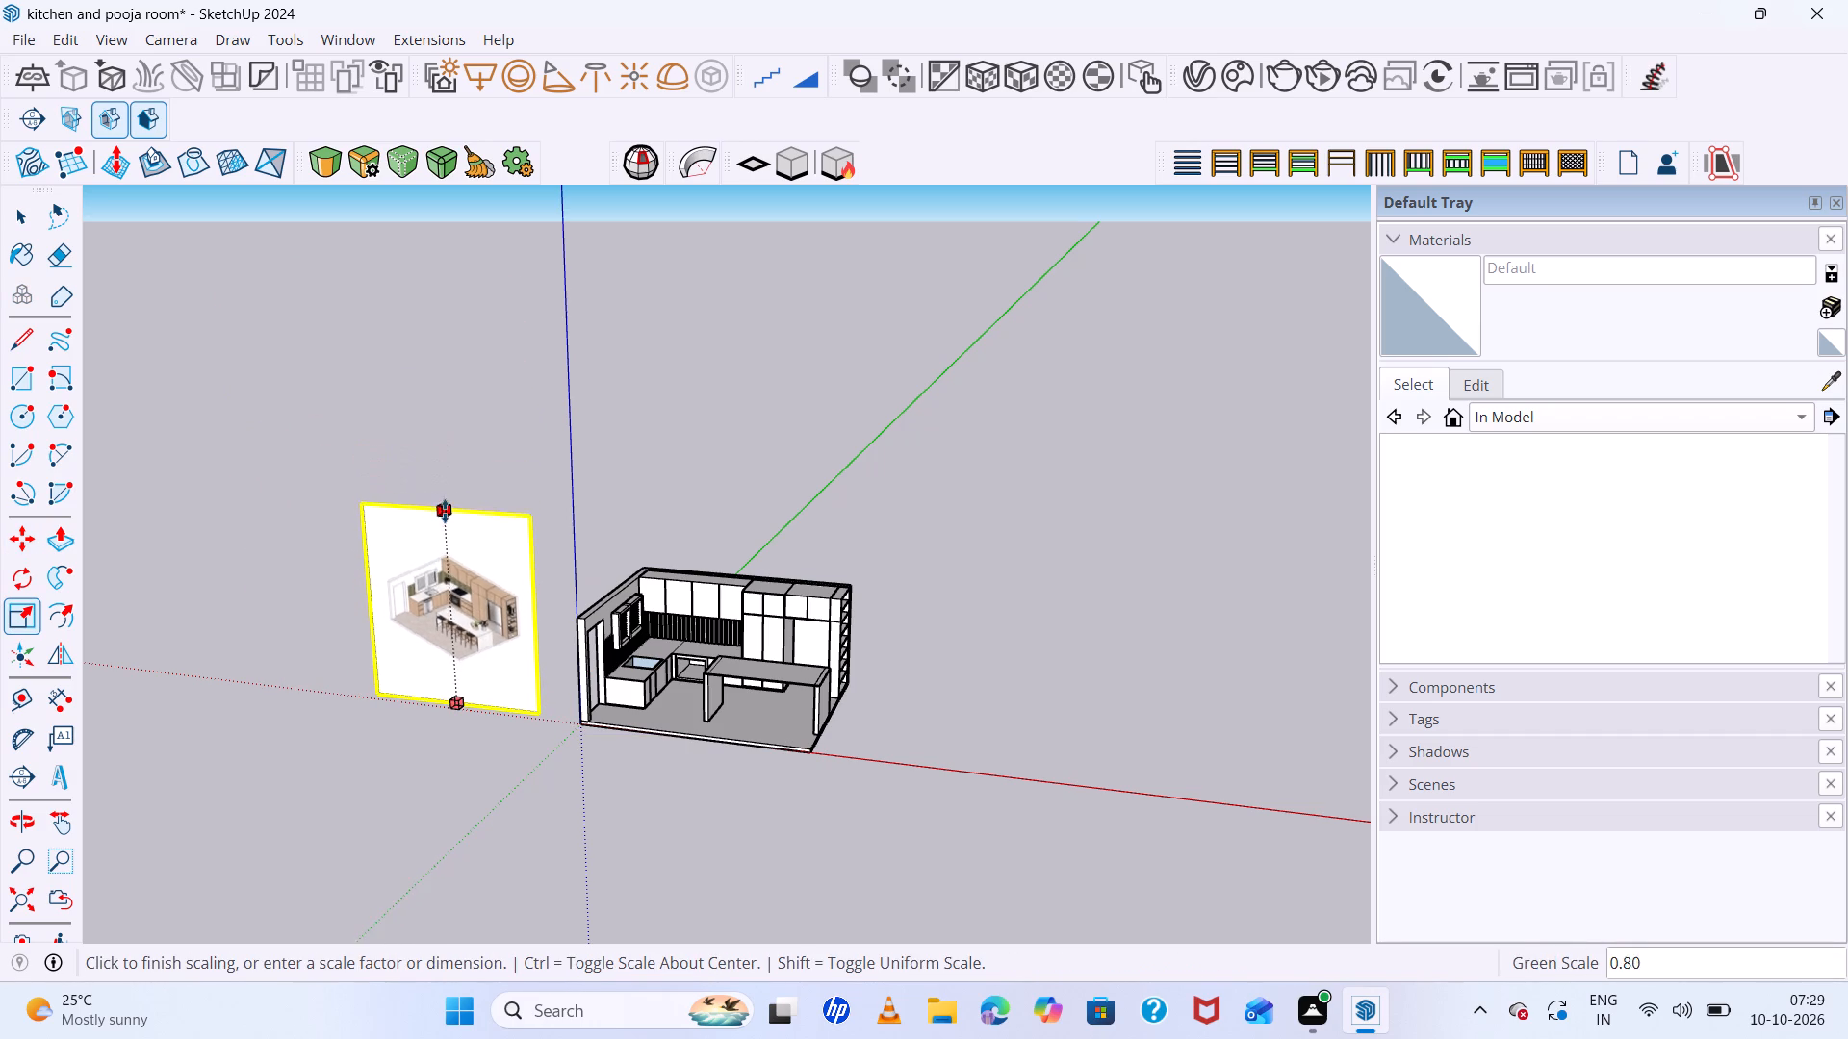
click(443, 546)
click(373, 614)
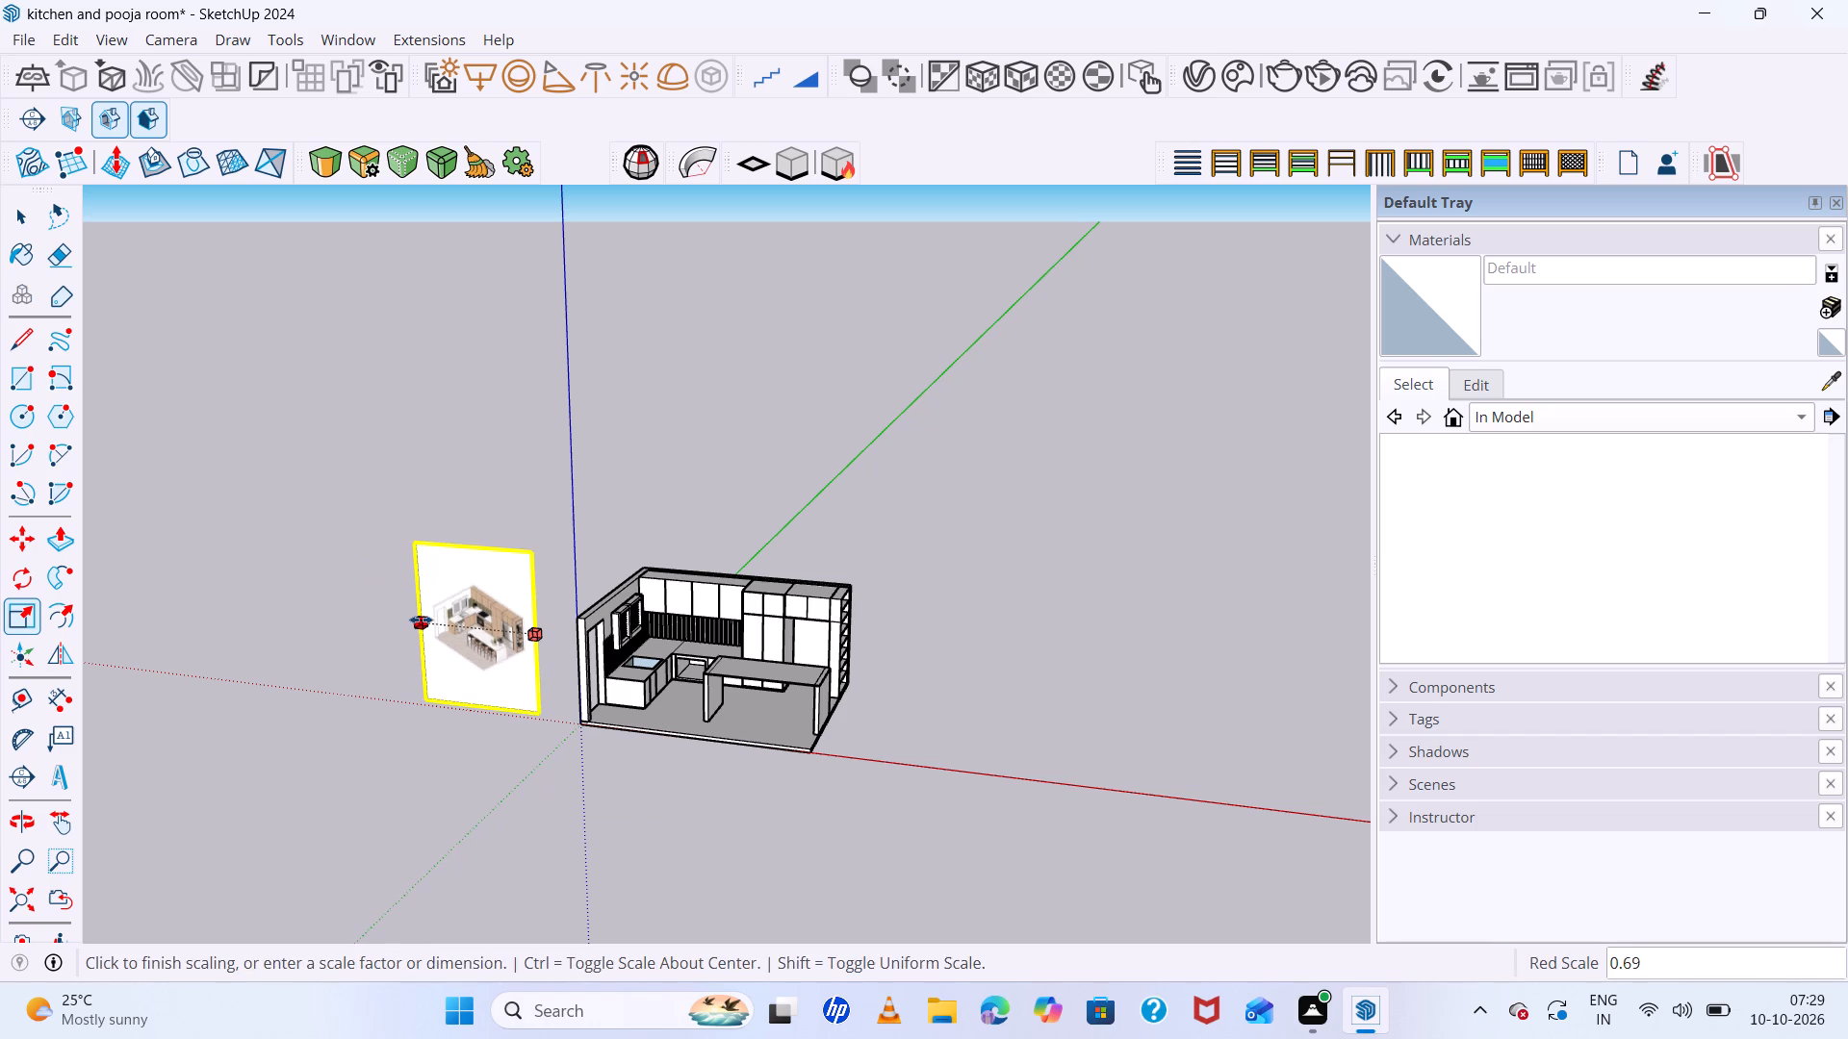
click(421, 620)
scroll(511, 625, up, 9)
middle_drag(688, 805, 697, 766)
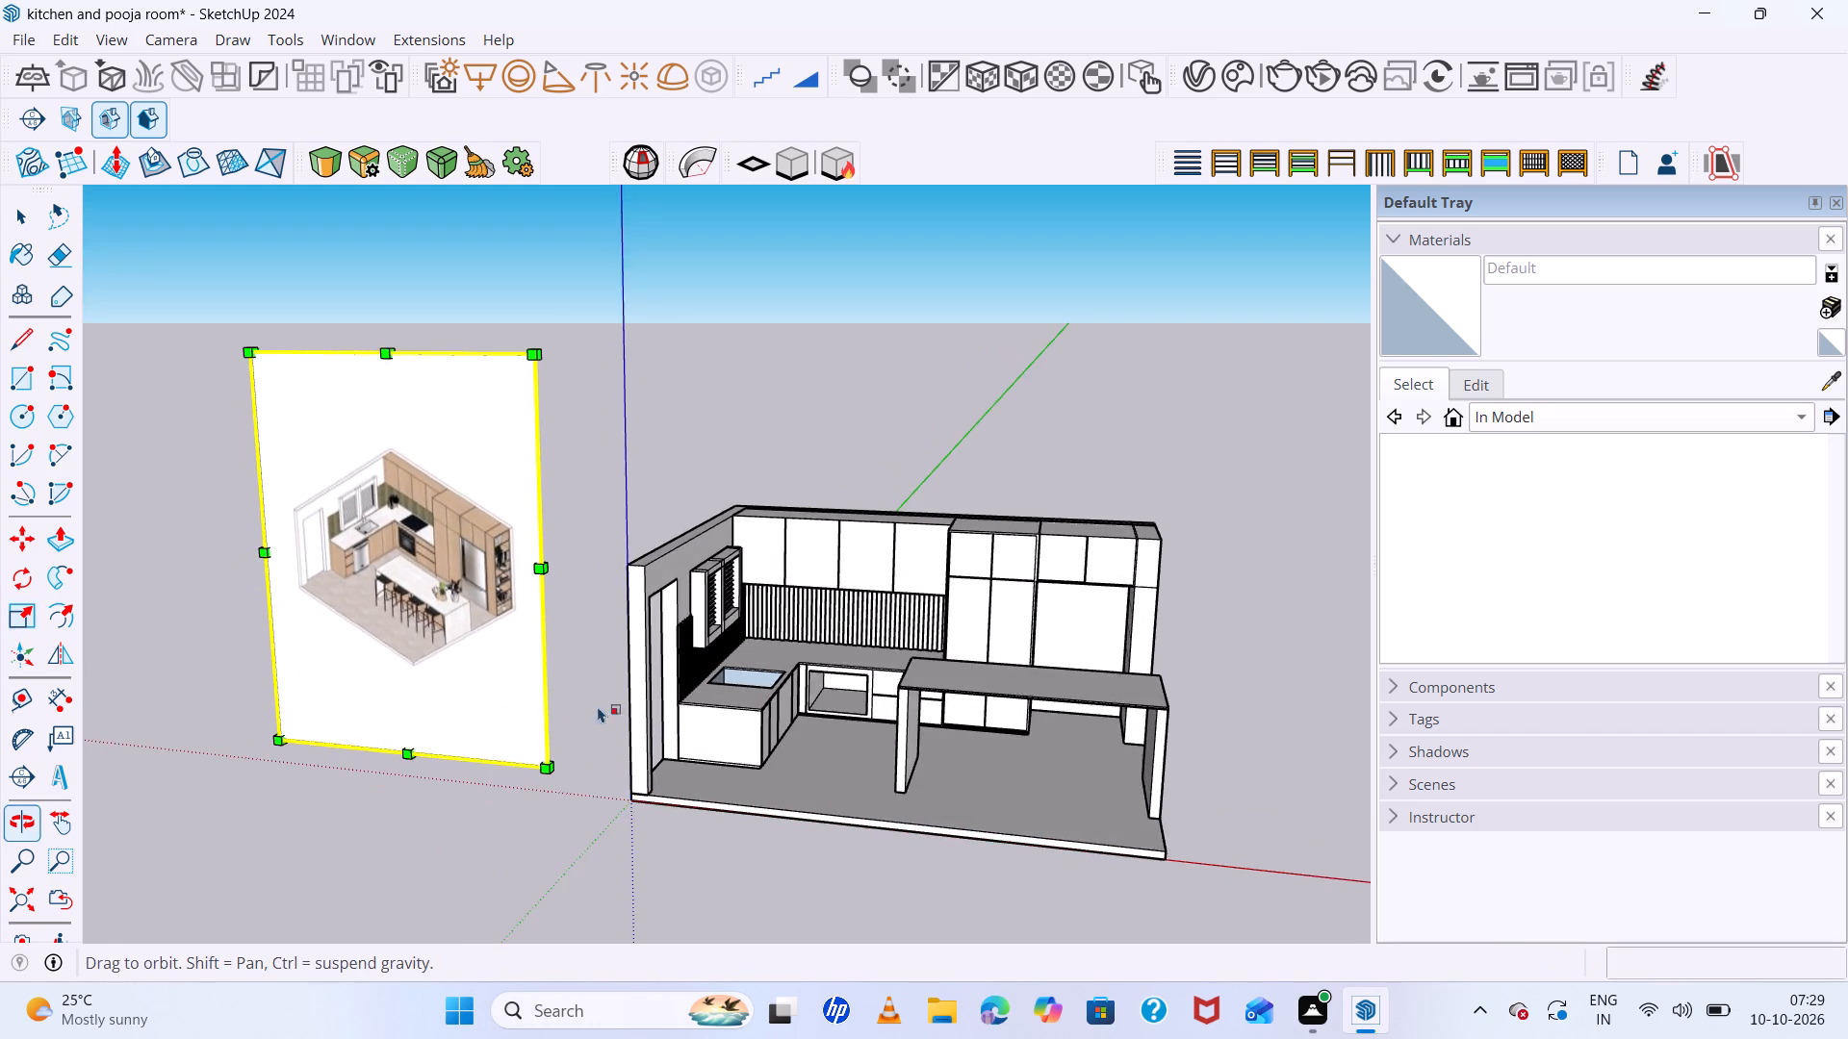
scroll(469, 662, up, 11)
key(space)
click(824, 597)
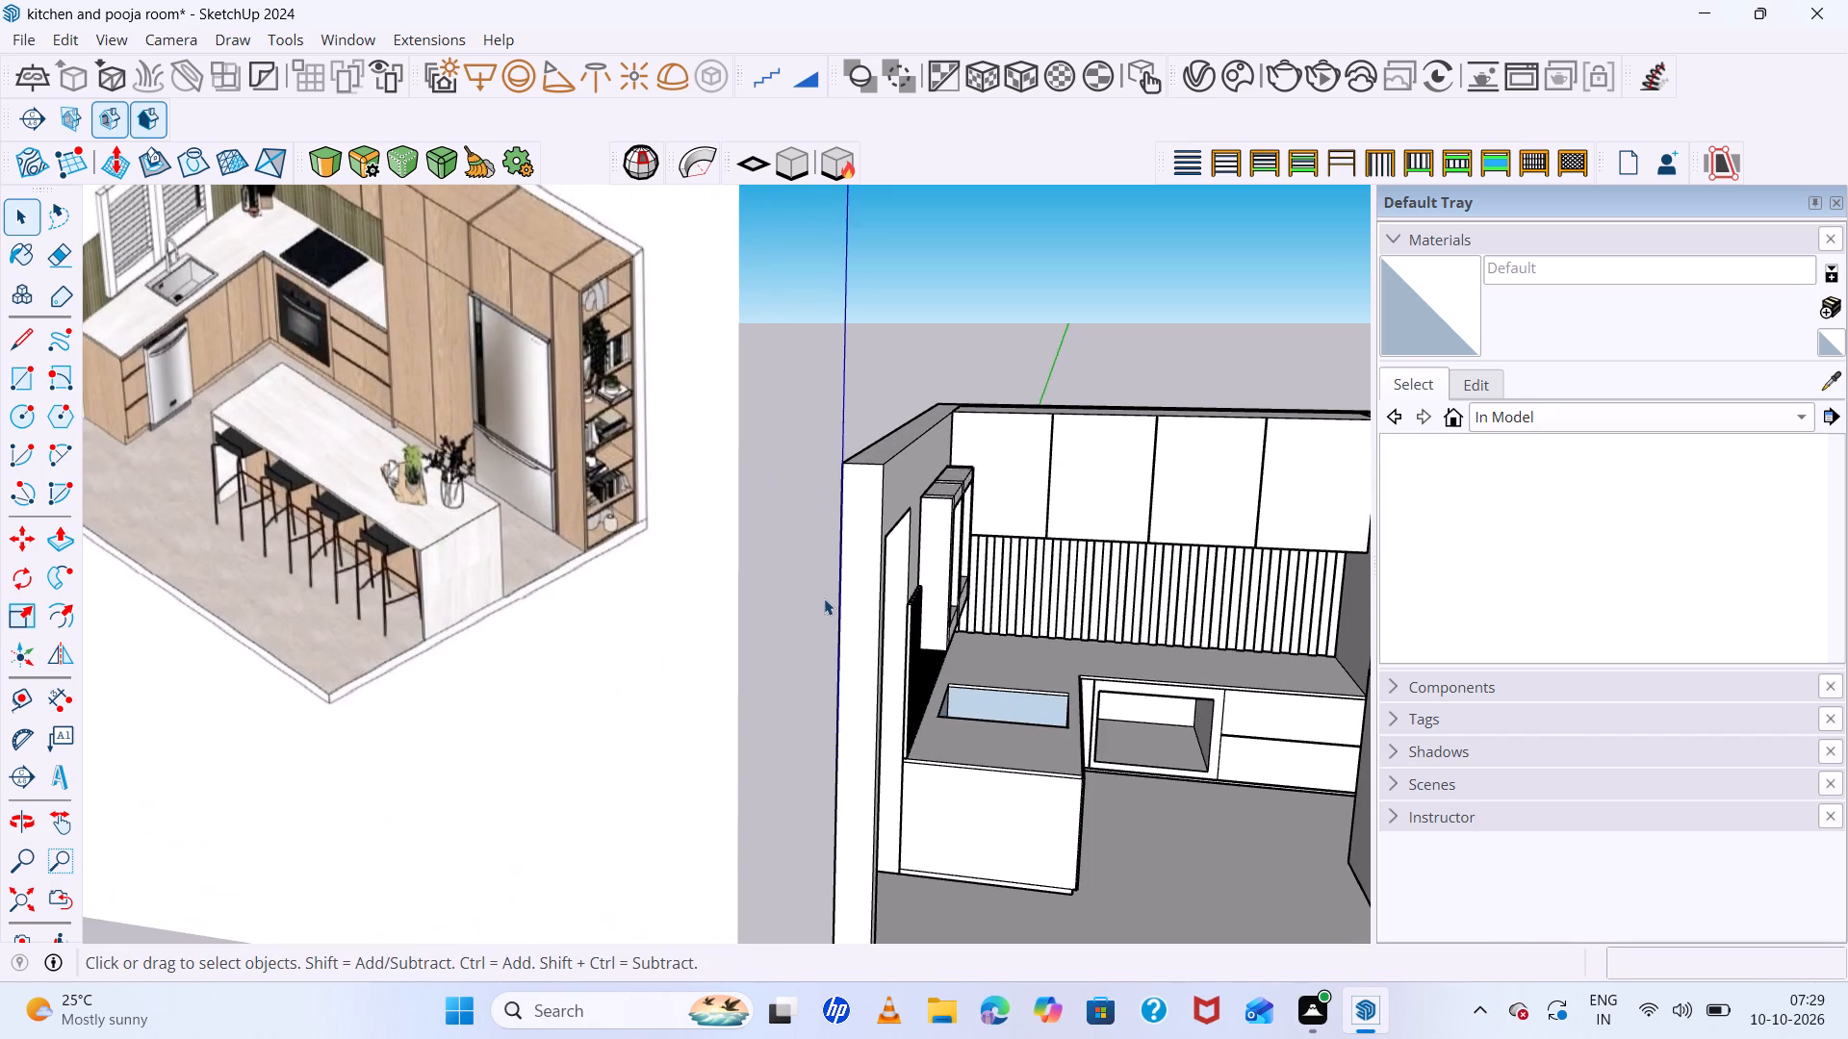
Examine the kitchen reference image and compare its island counter with the modelled room.
scroll(789, 725, down, 9)
scroll(506, 583, up, 5)
scroll(658, 662, up, 1)
middle_drag(658, 662, 664, 632)
scroll(664, 644, up, 11)
scroll(592, 622, down, 5)
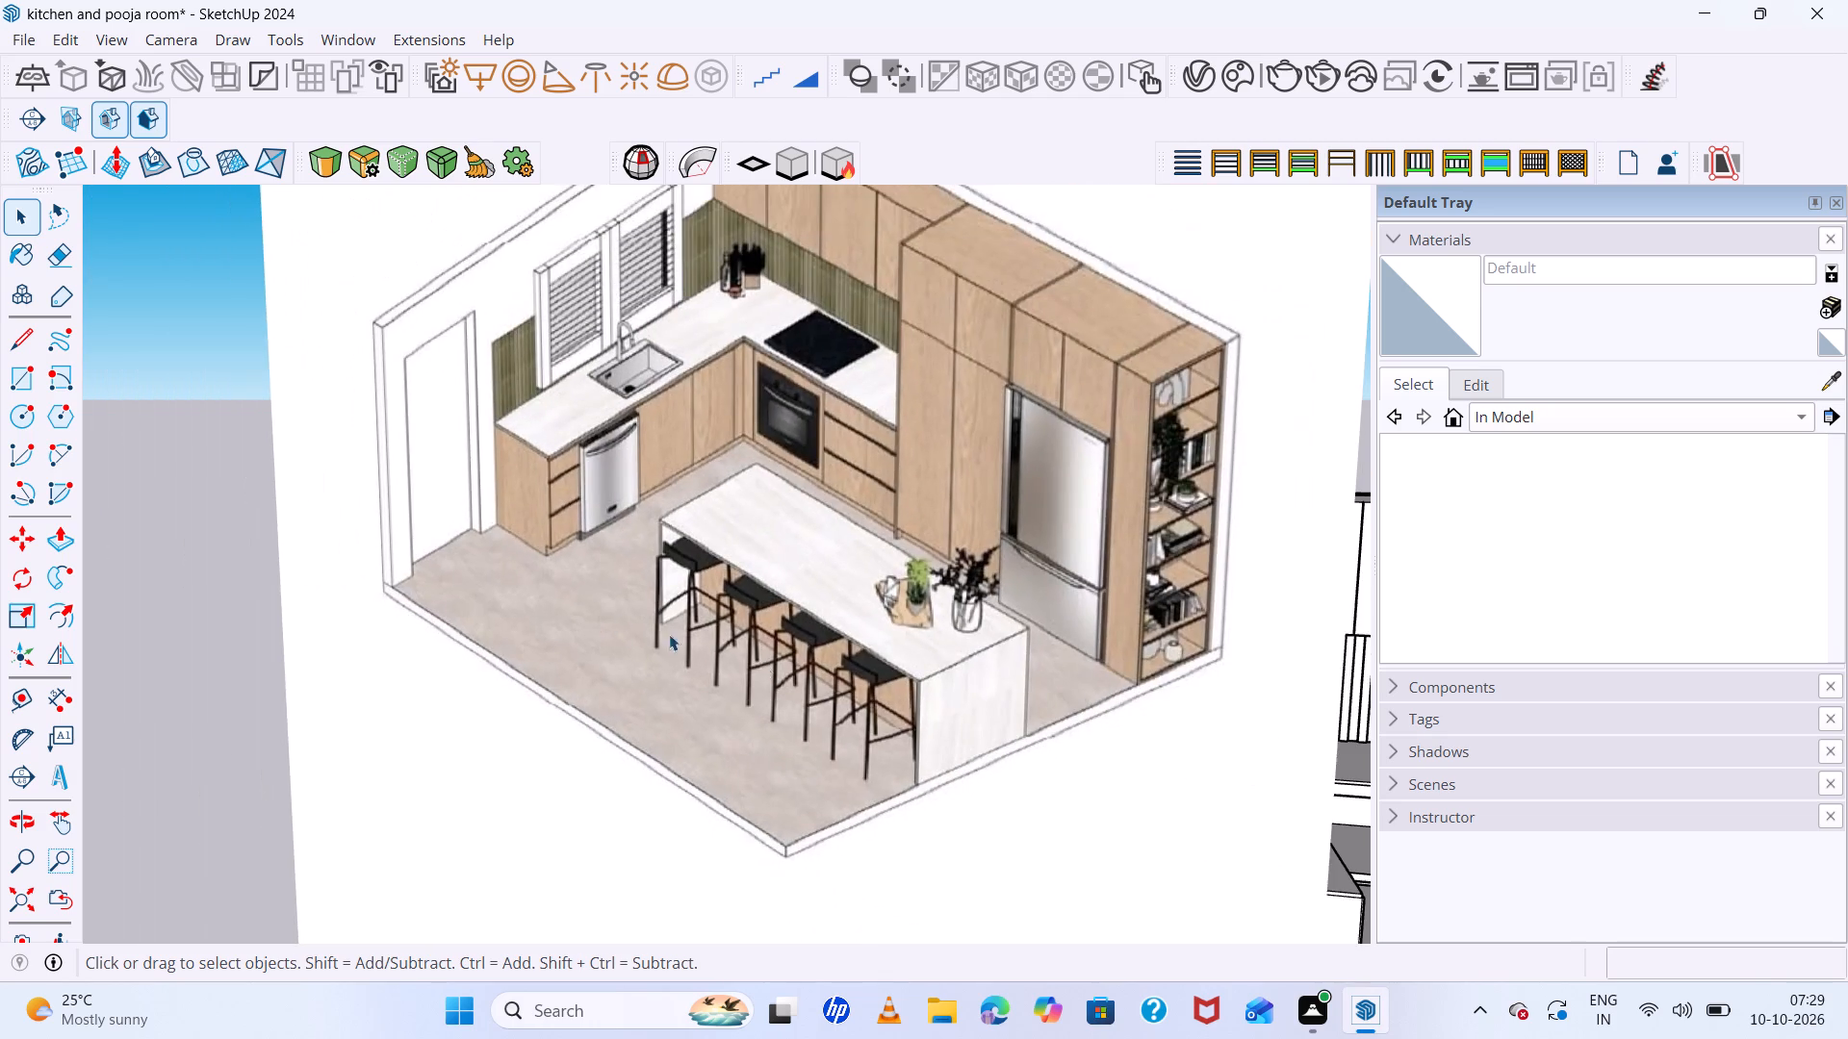
middle_drag(789, 674, 795, 648)
scroll(559, 596, down, 6)
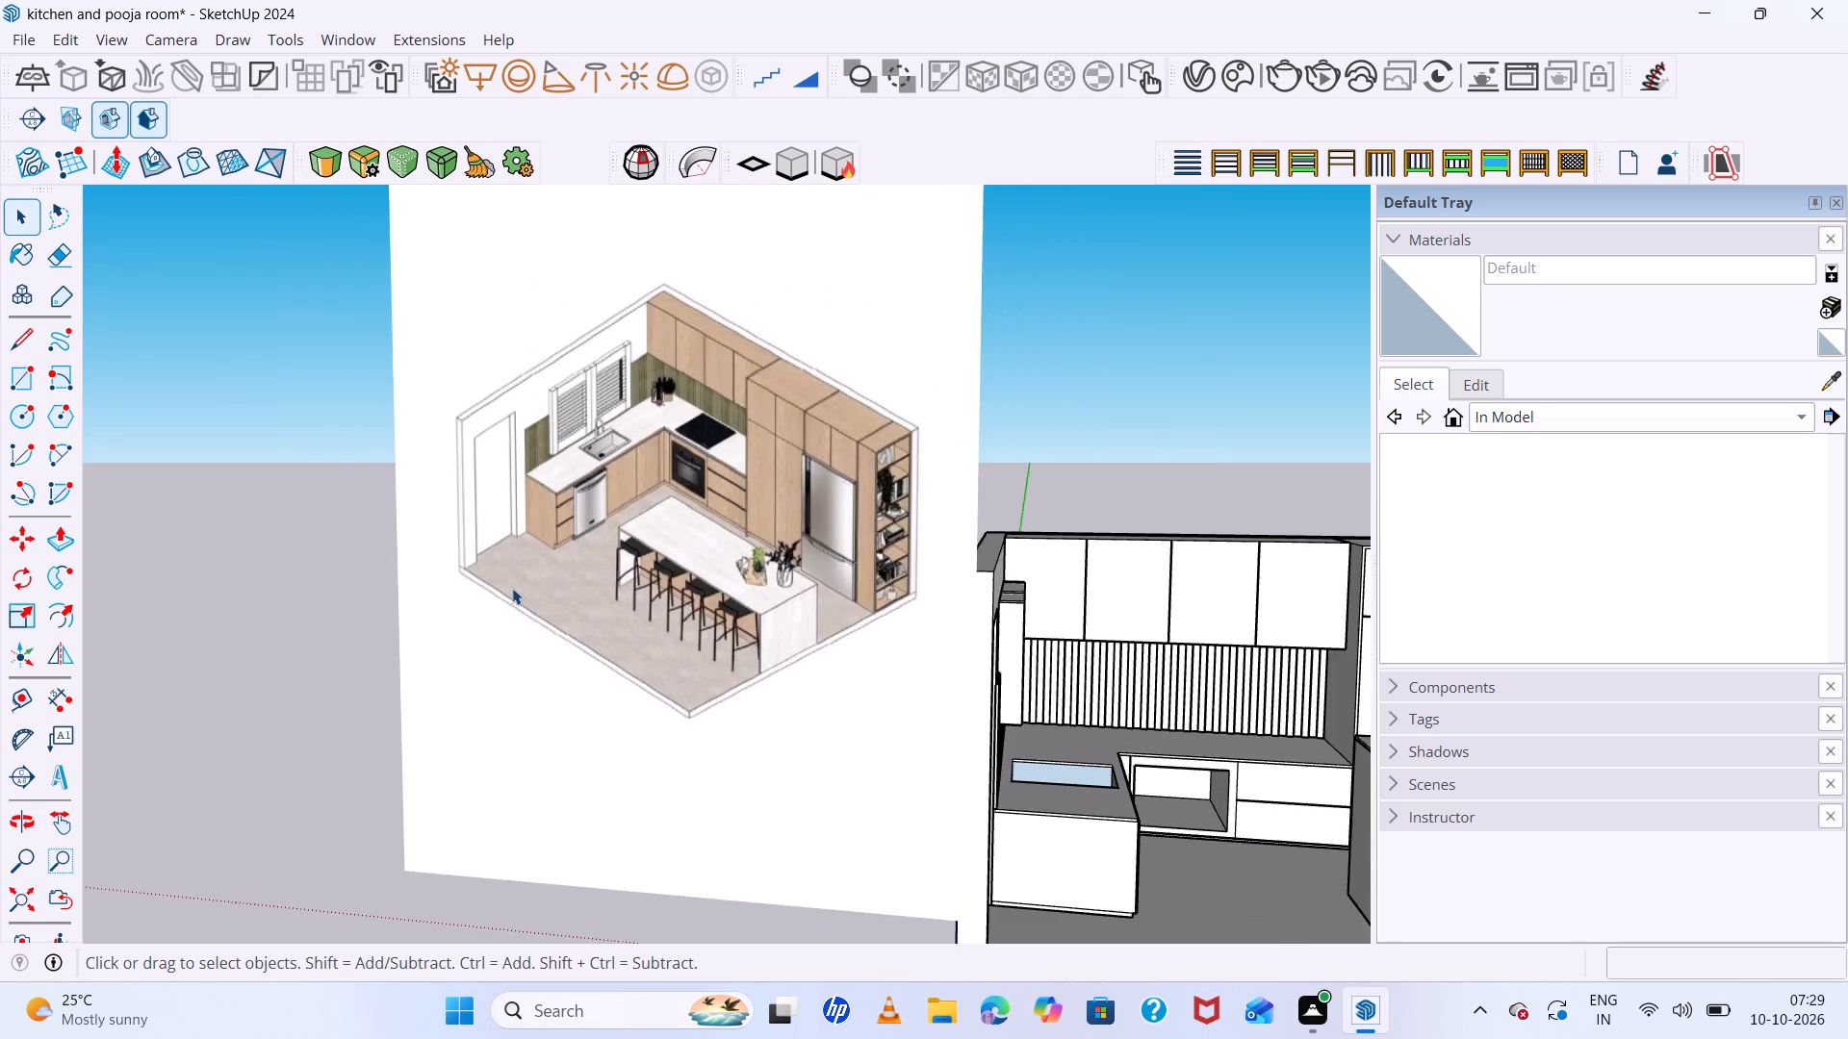
scroll(512, 588, down, 5)
scroll(668, 538, down, 4)
middle_drag(1120, 698, 755, 615)
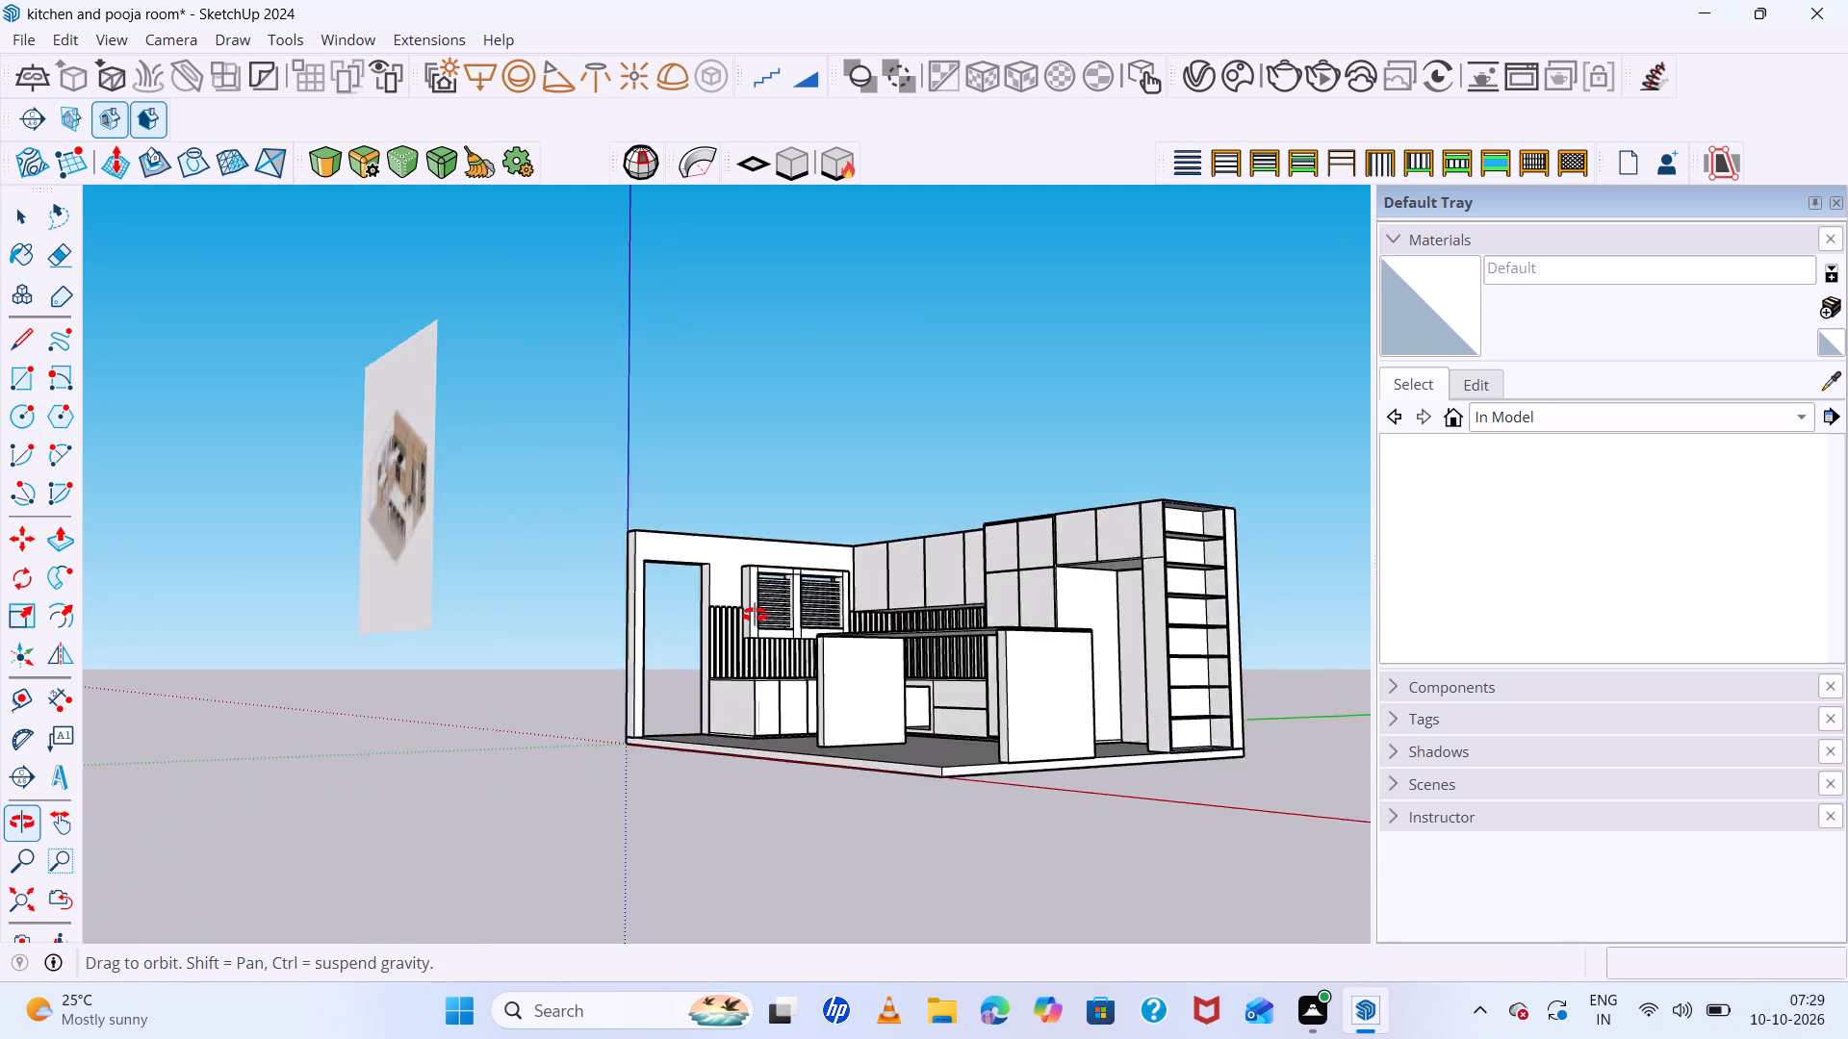
middle_drag(755, 615, 864, 689)
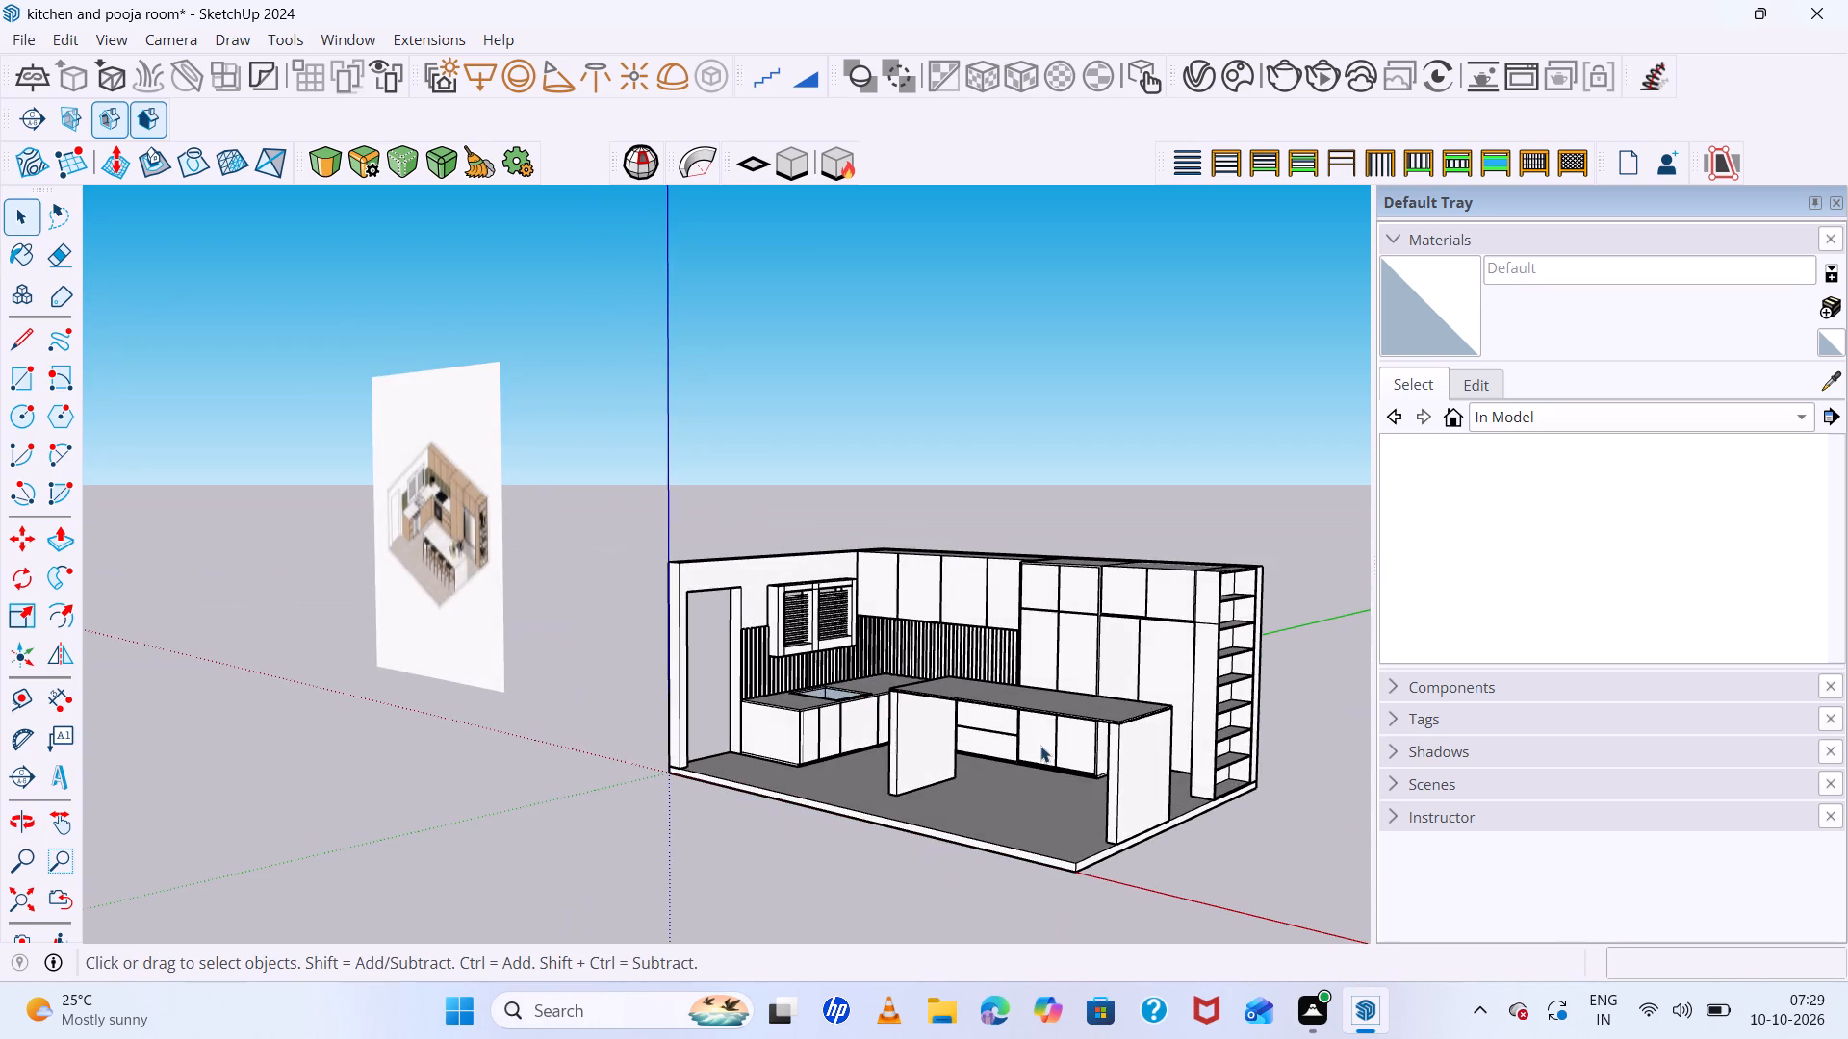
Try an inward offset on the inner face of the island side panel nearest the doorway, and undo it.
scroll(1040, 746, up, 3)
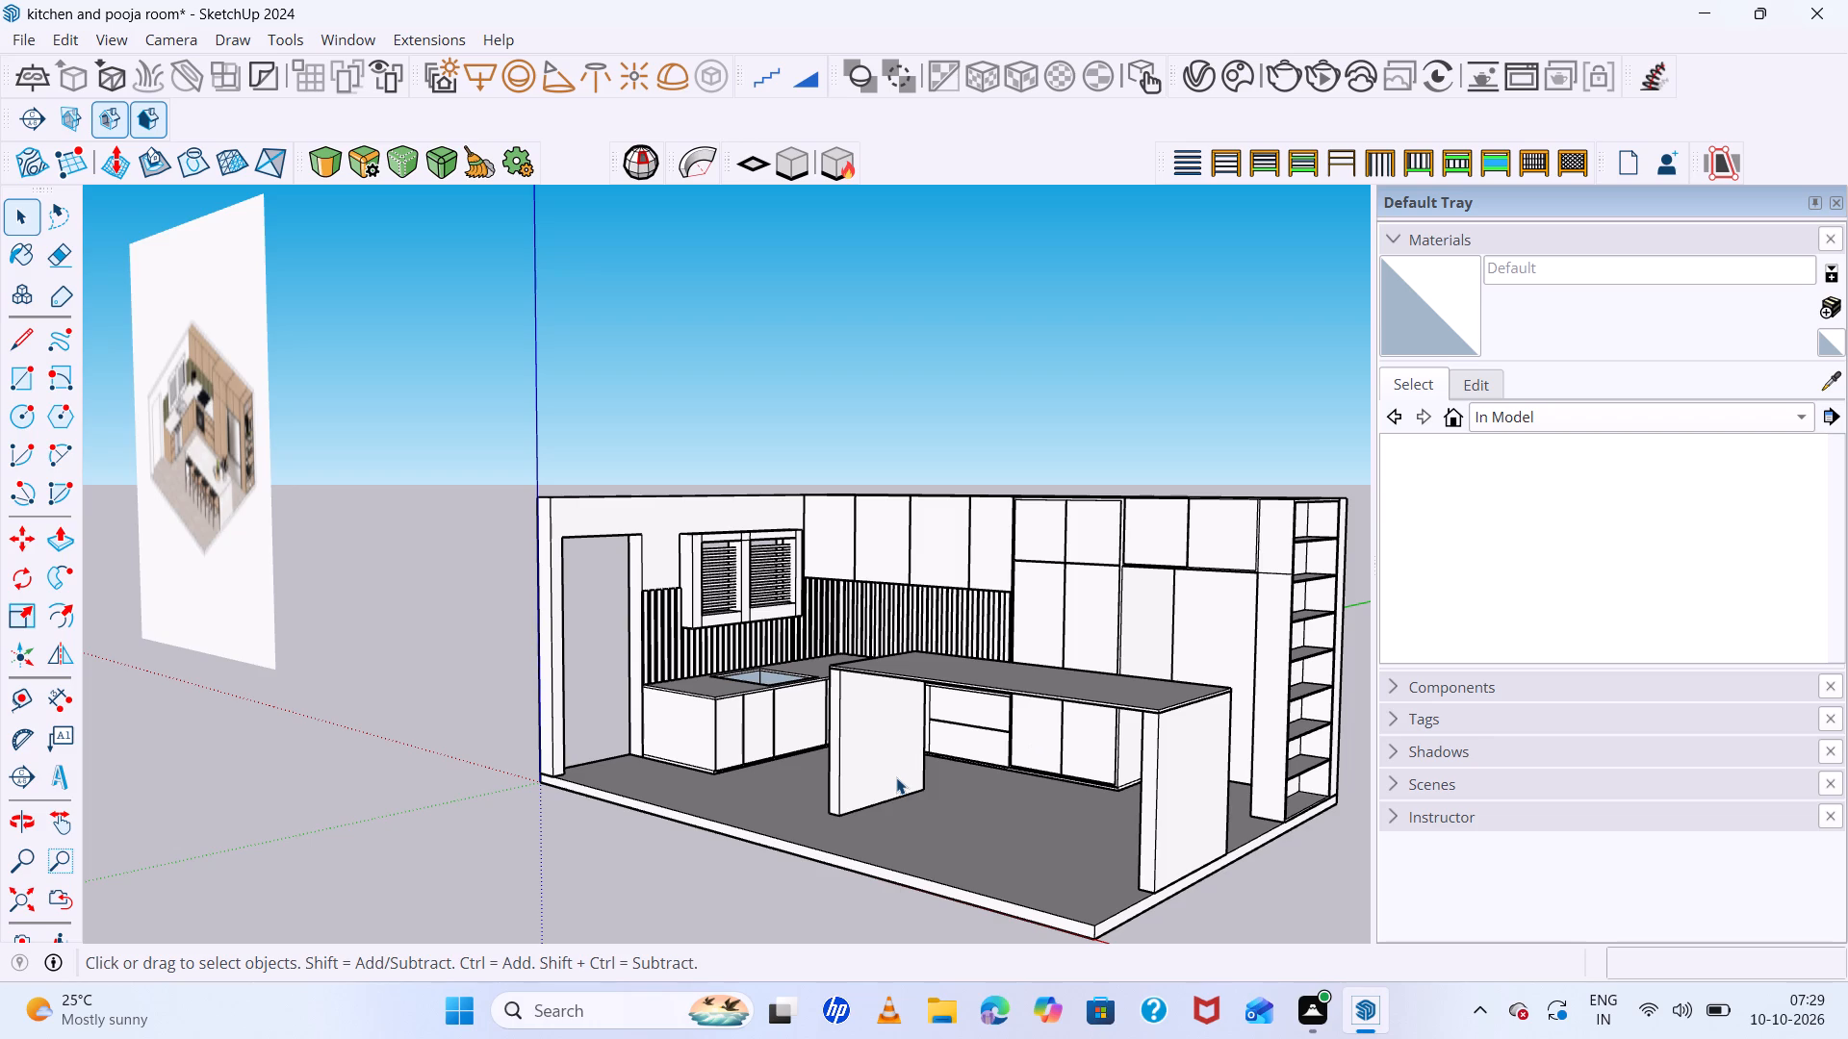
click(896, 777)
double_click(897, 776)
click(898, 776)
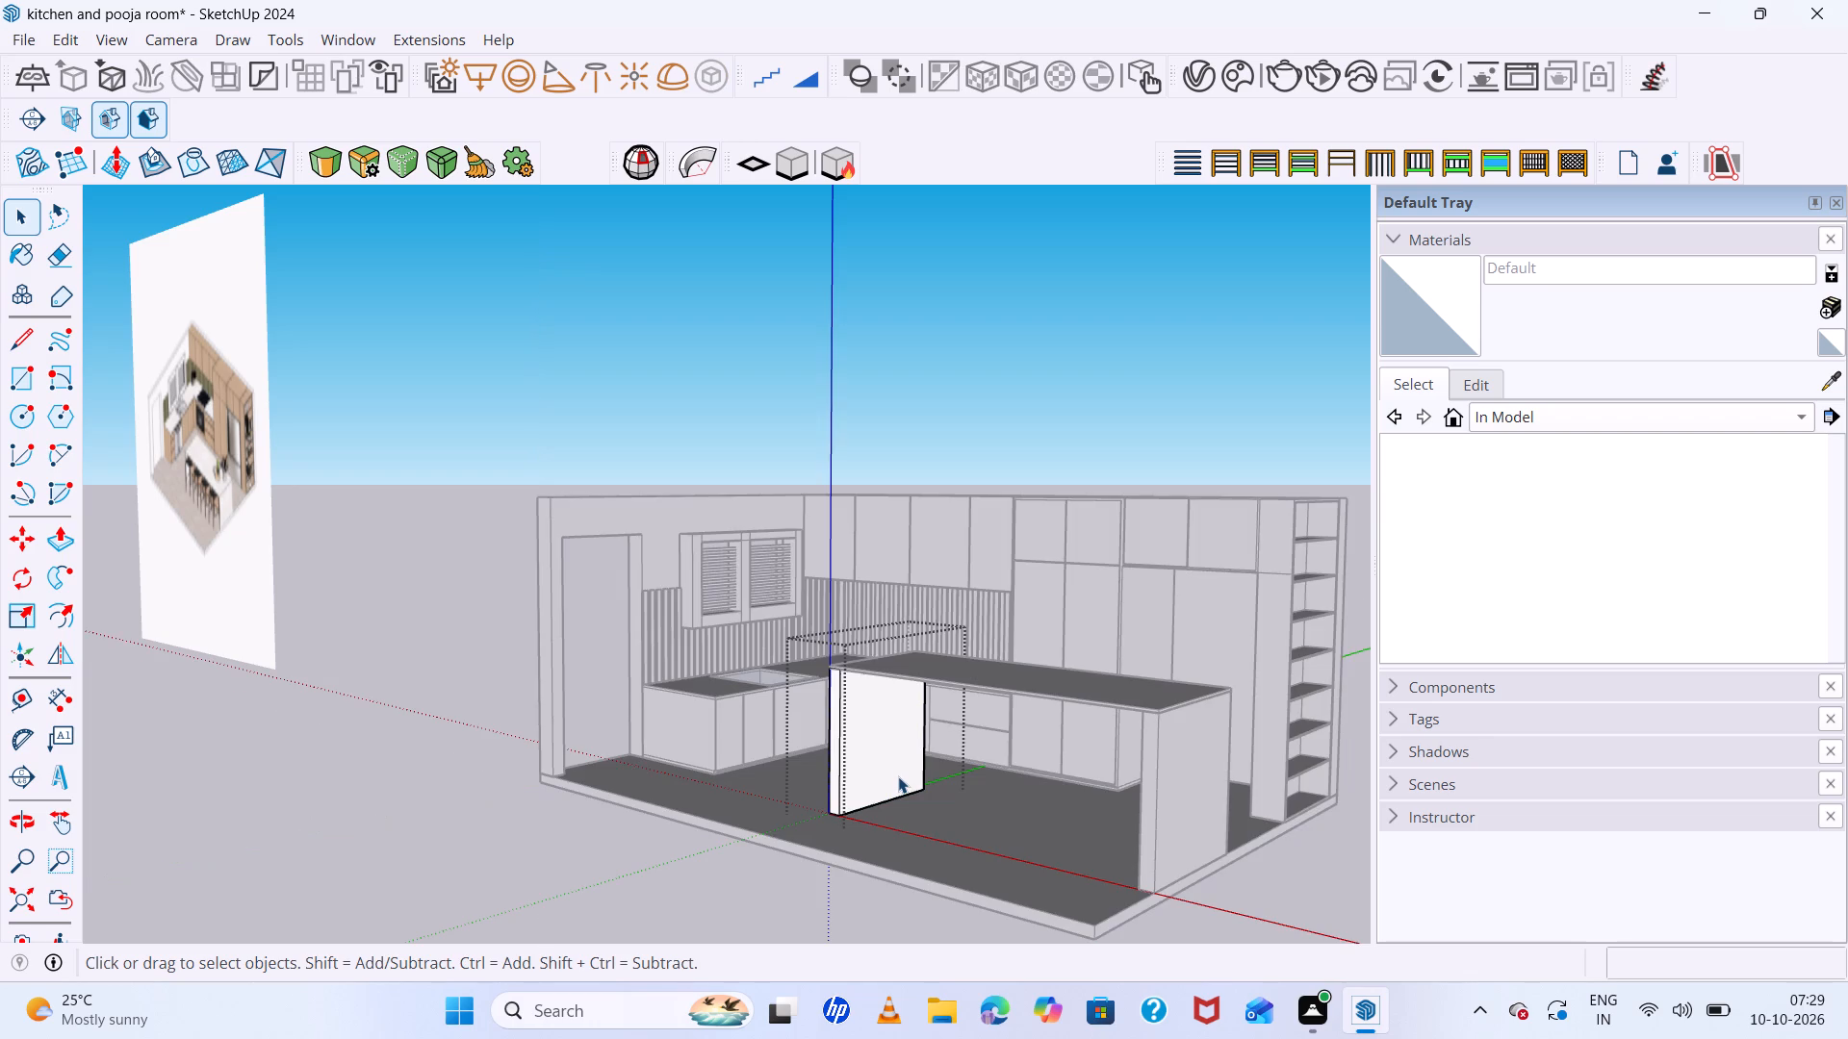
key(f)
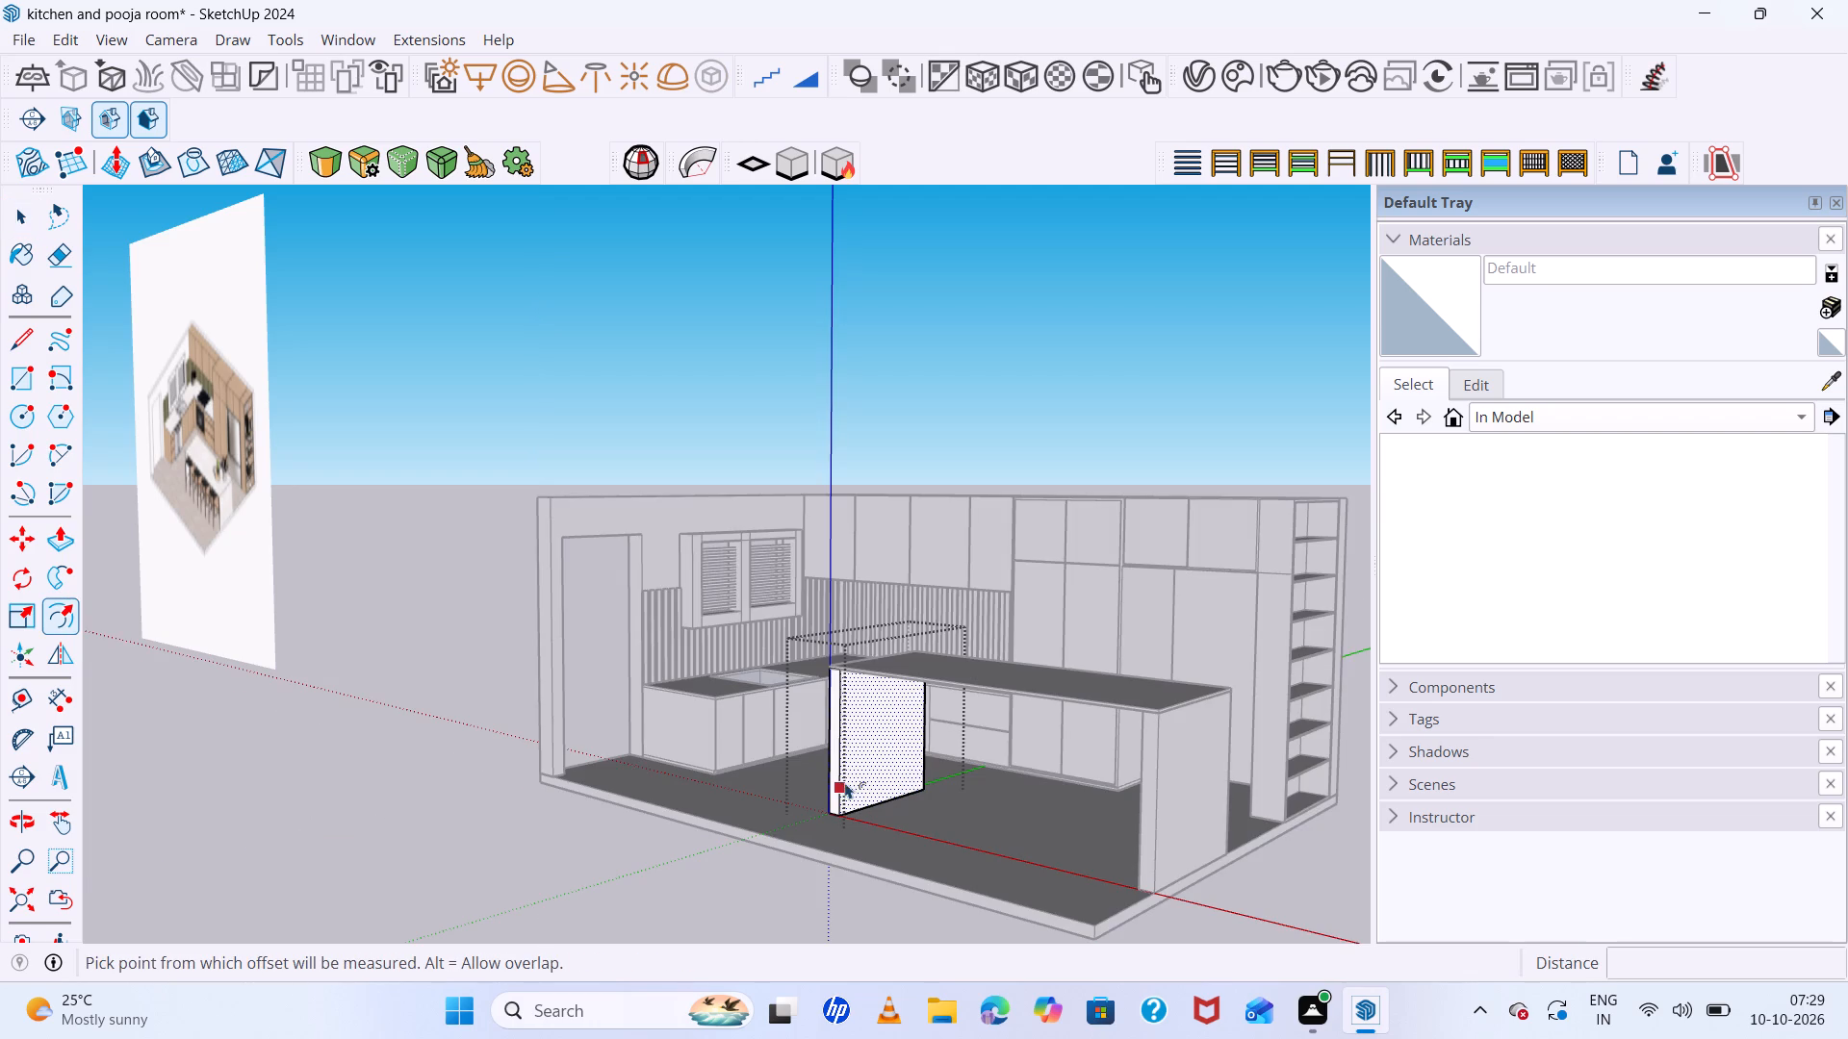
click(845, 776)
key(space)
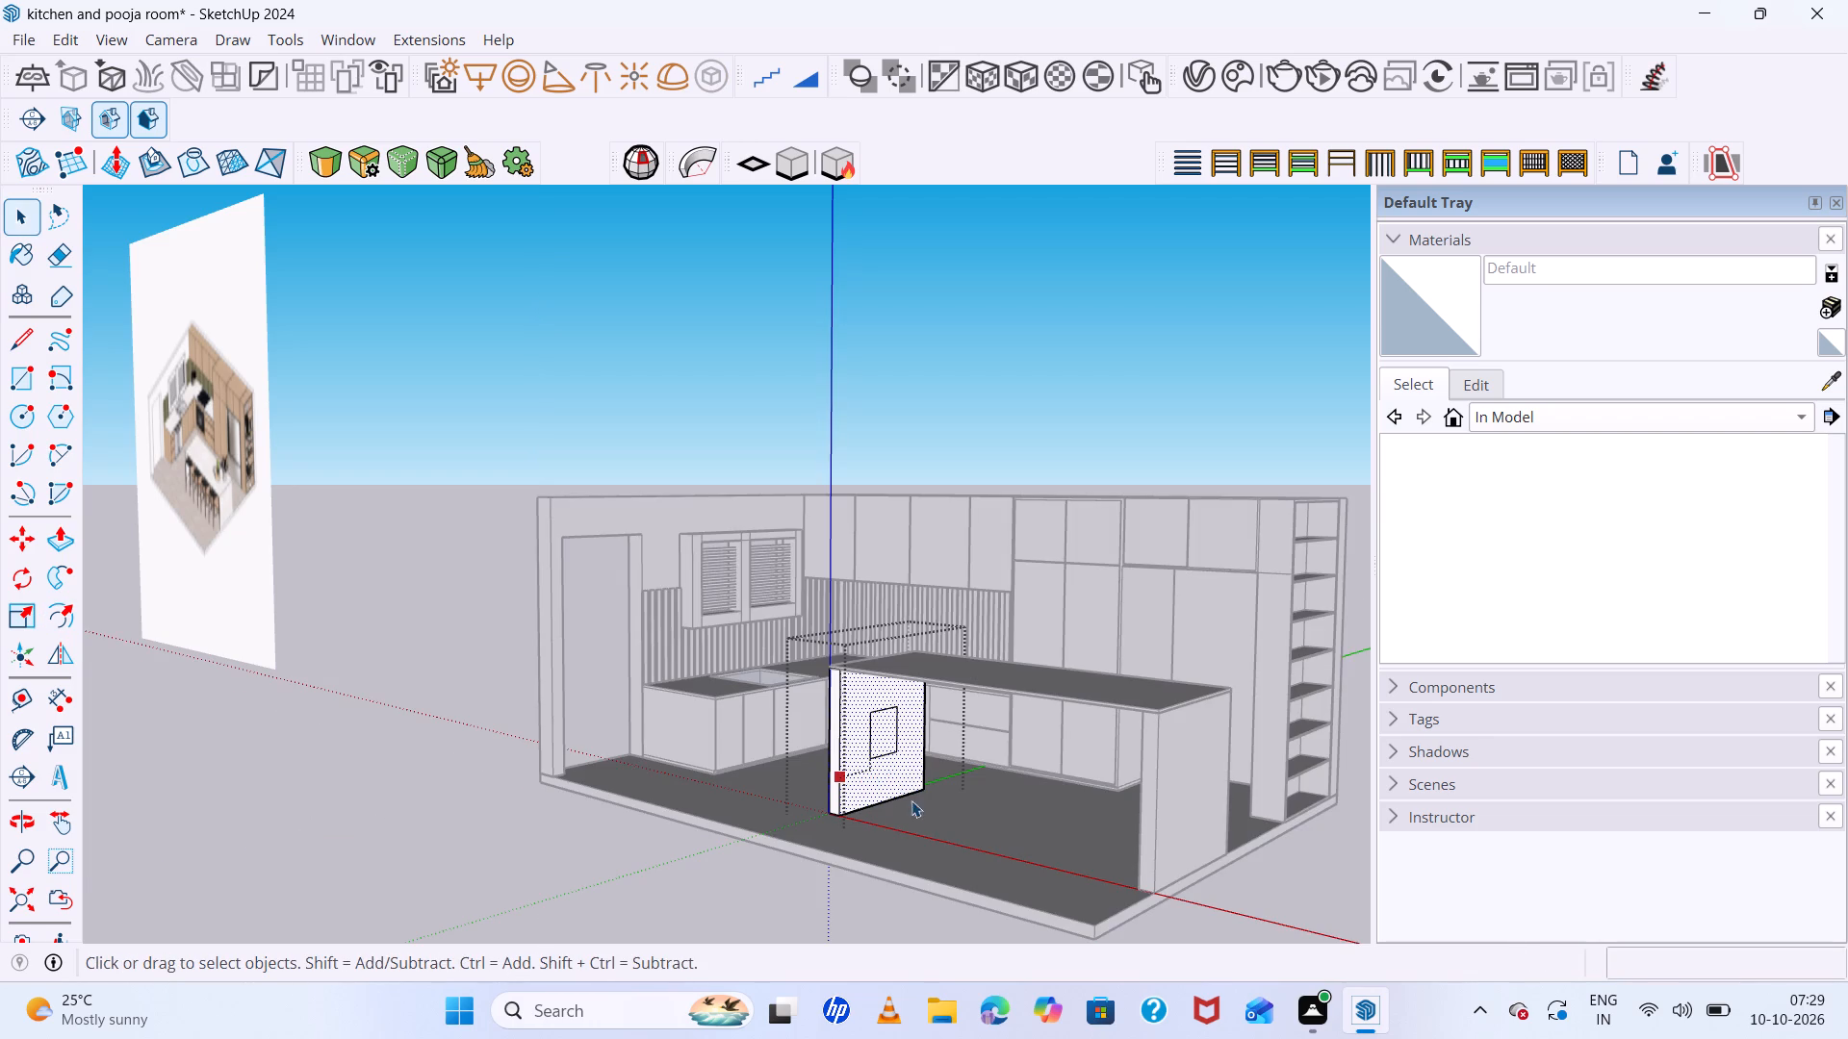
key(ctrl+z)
Draw a full-height vertical strip about 5" wide and 4' 8" high from the top-edge midpoint of that panel's inner face.
scroll(903, 752, up, 6)
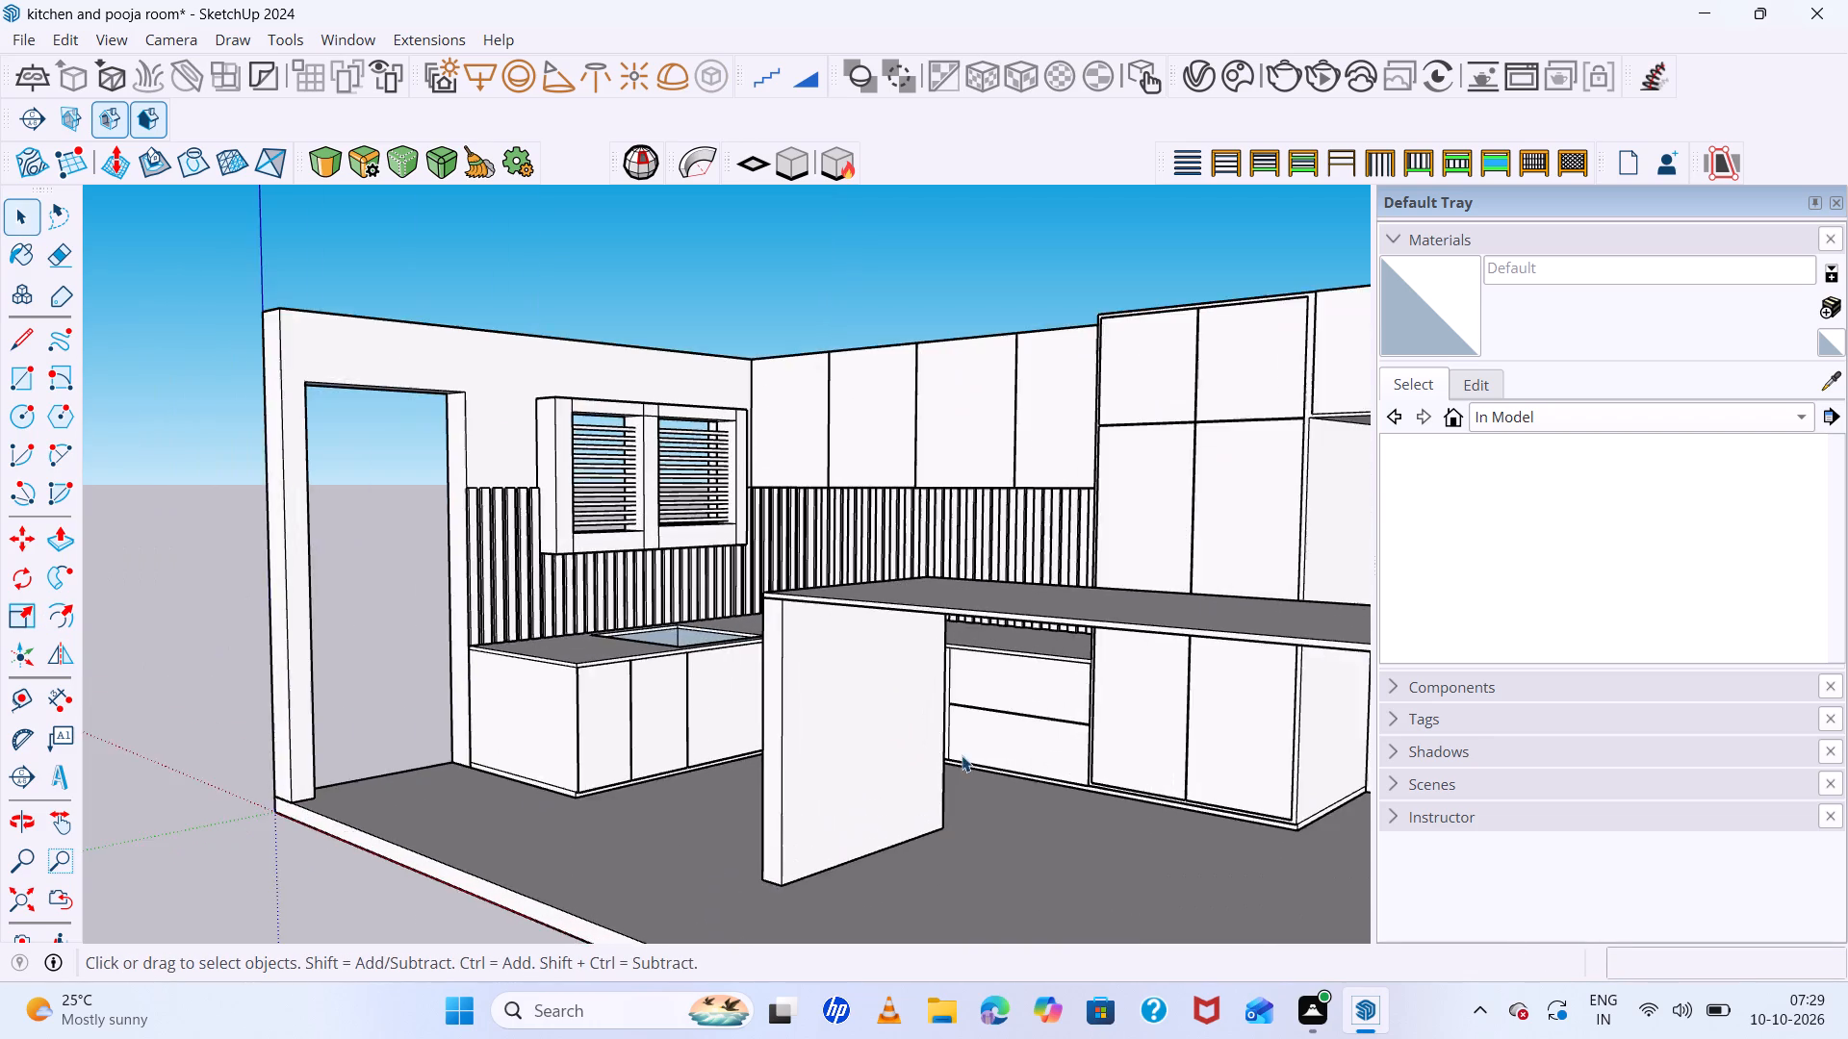
middle_drag(962, 755, 918, 660)
double_click(824, 605)
scroll(820, 607, up, 4)
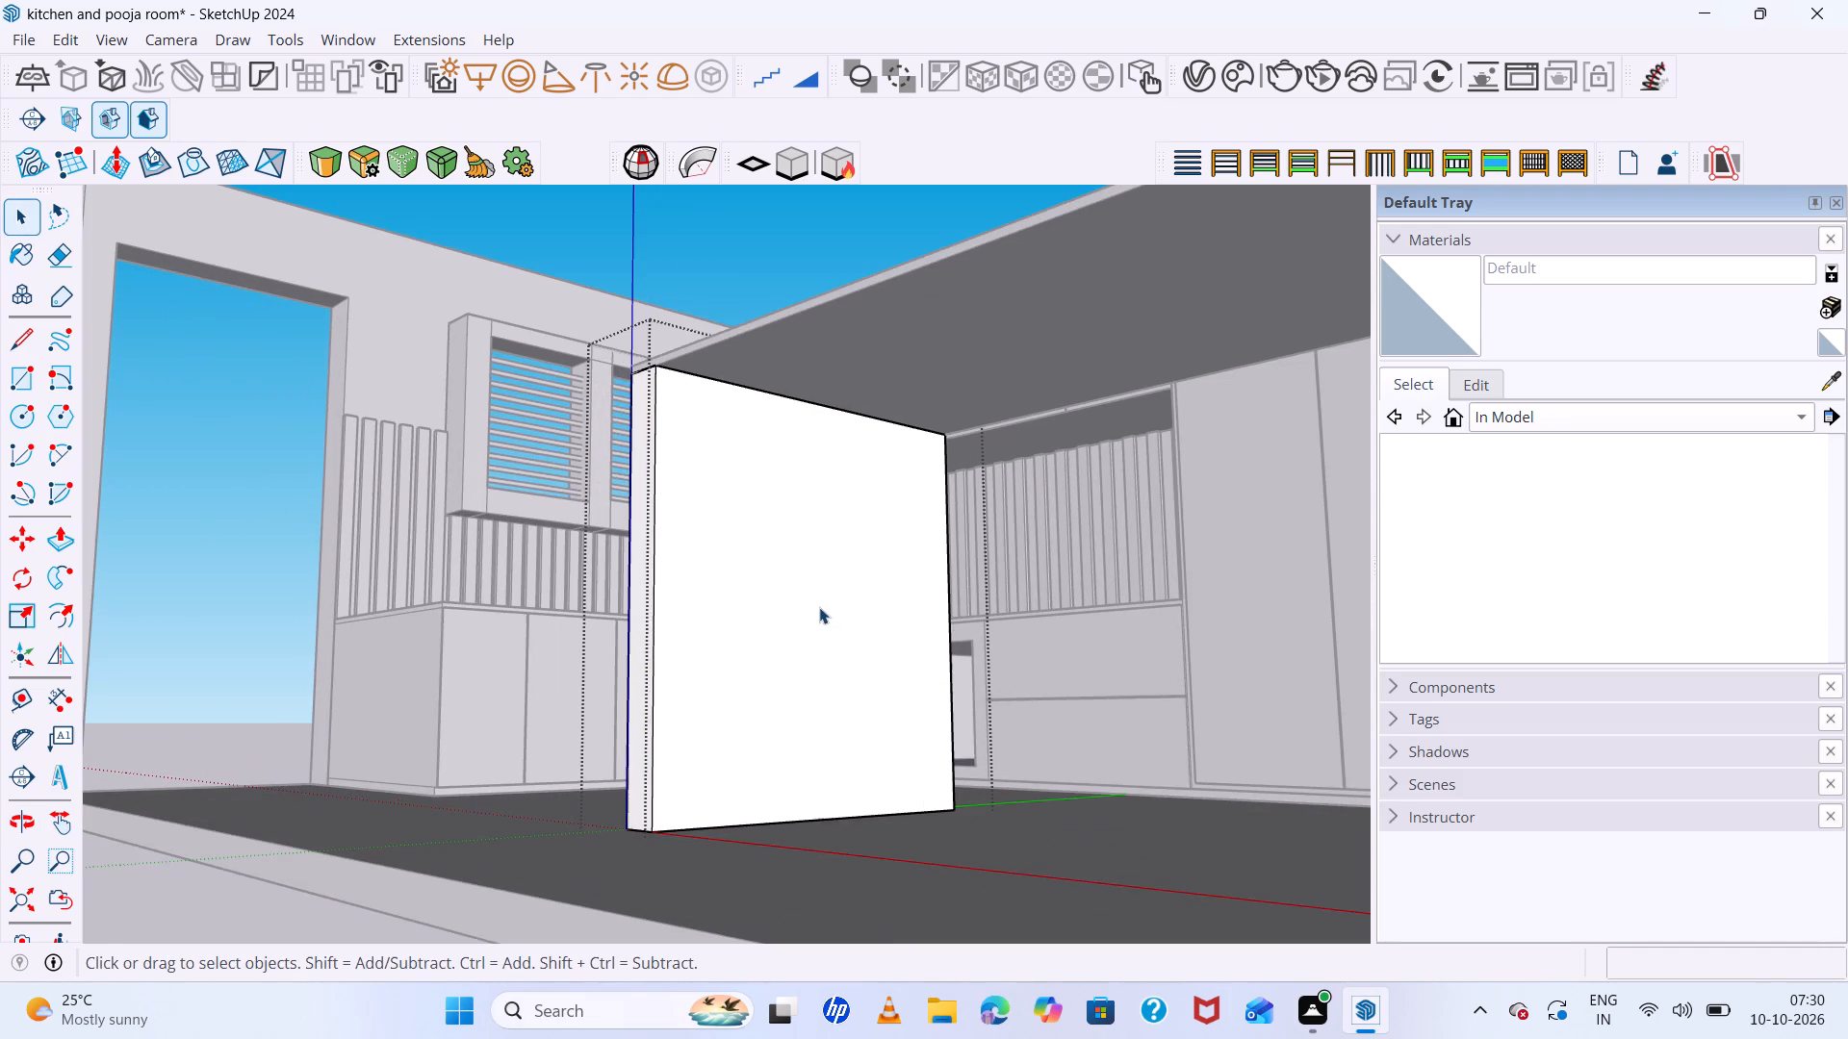
click(819, 607)
key(r)
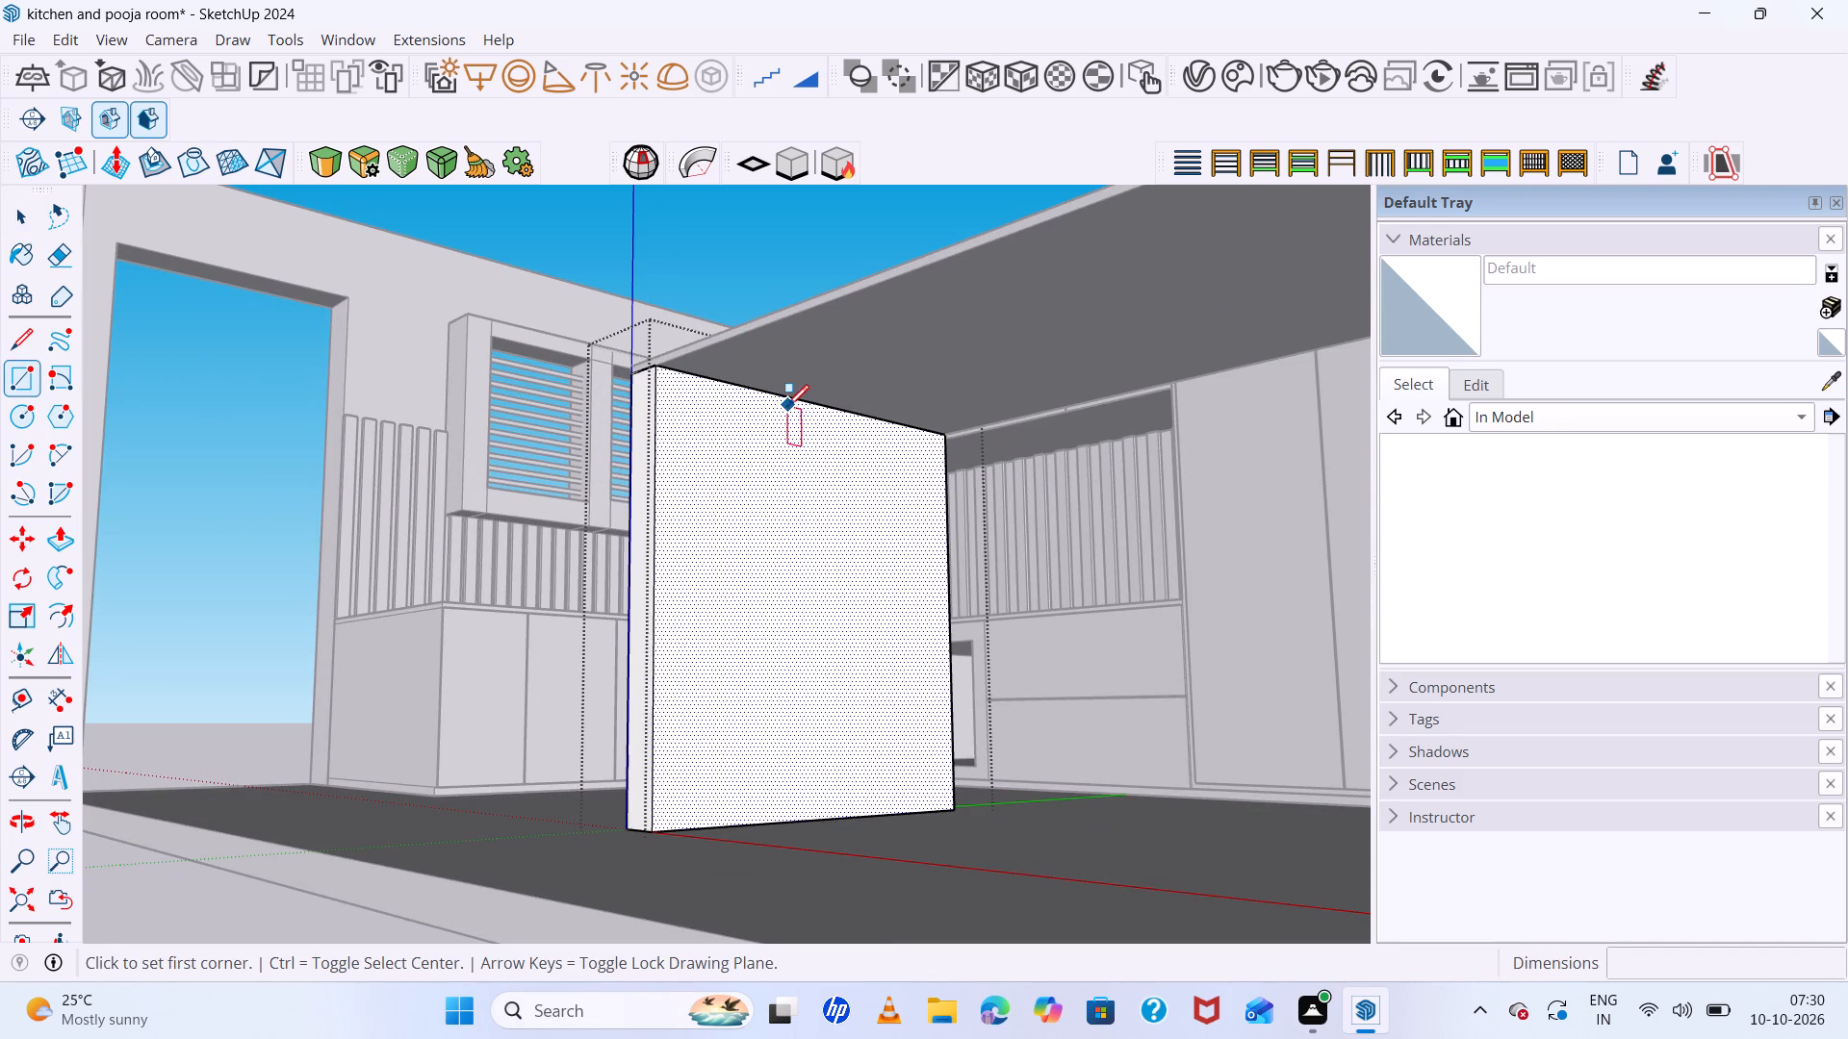
click(790, 401)
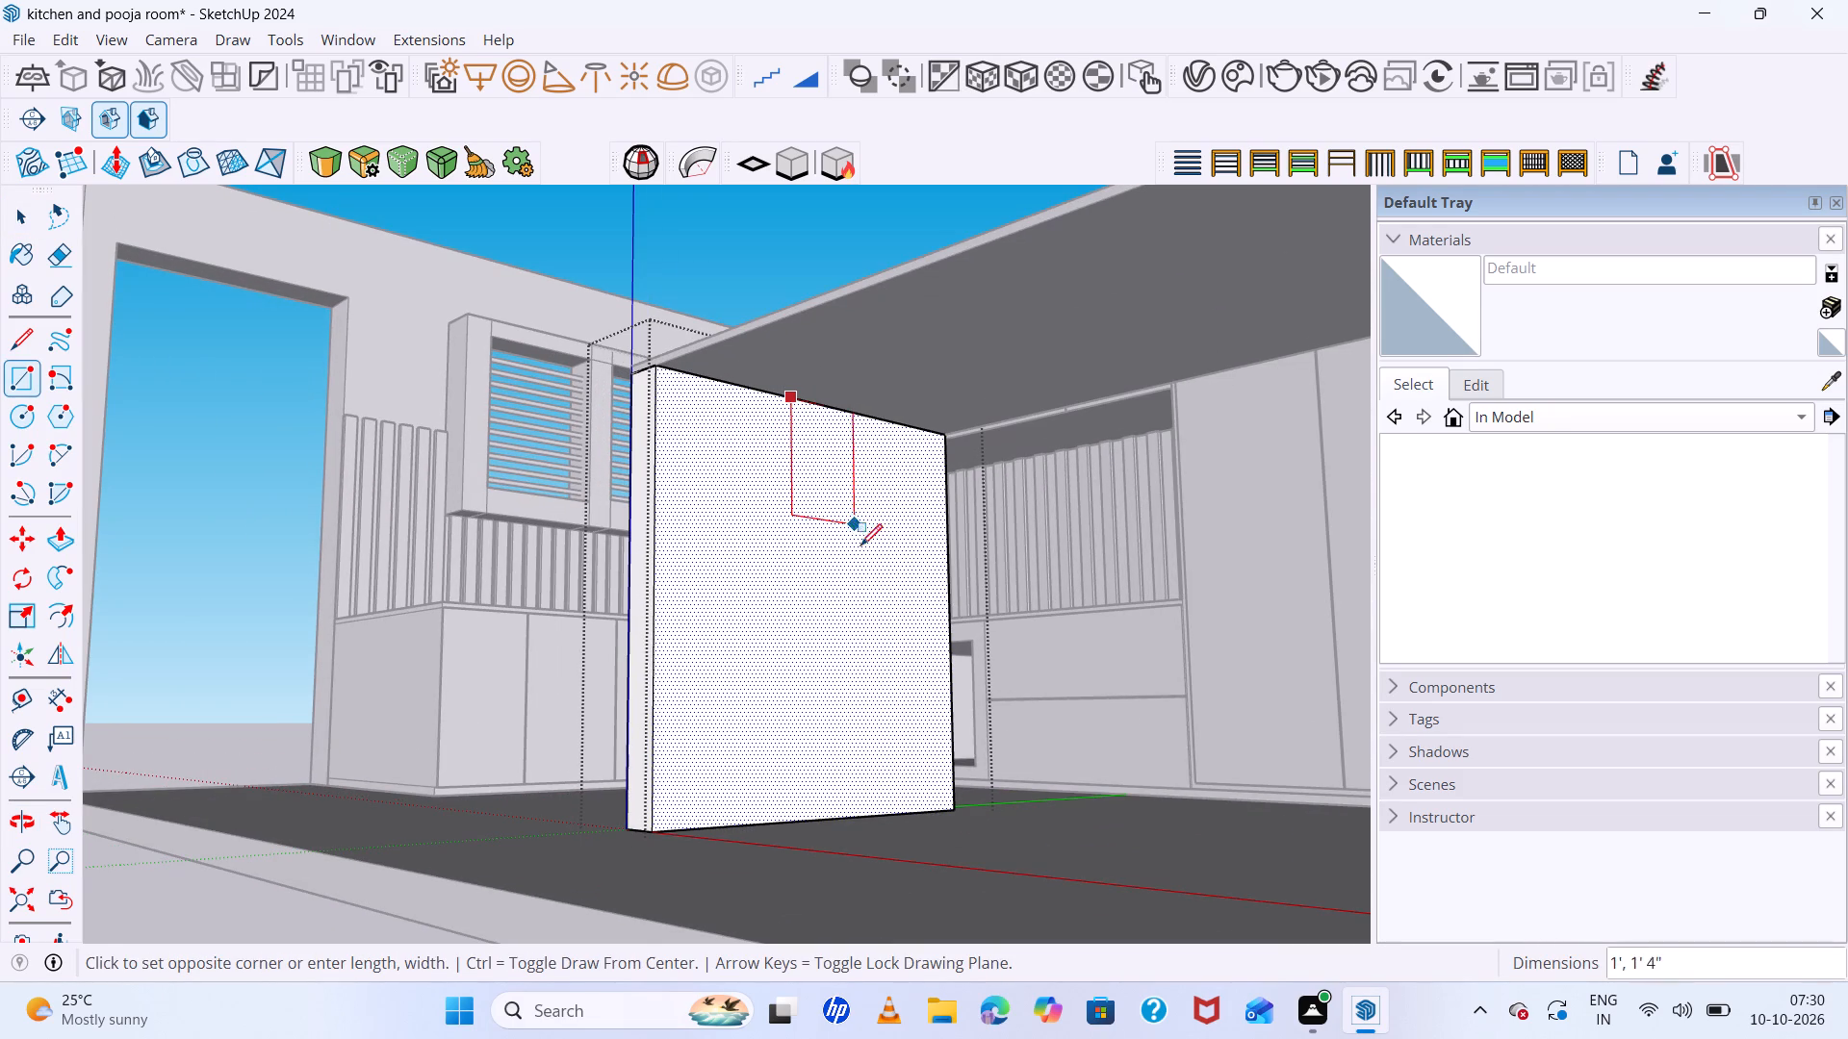
click(810, 820)
key(space)
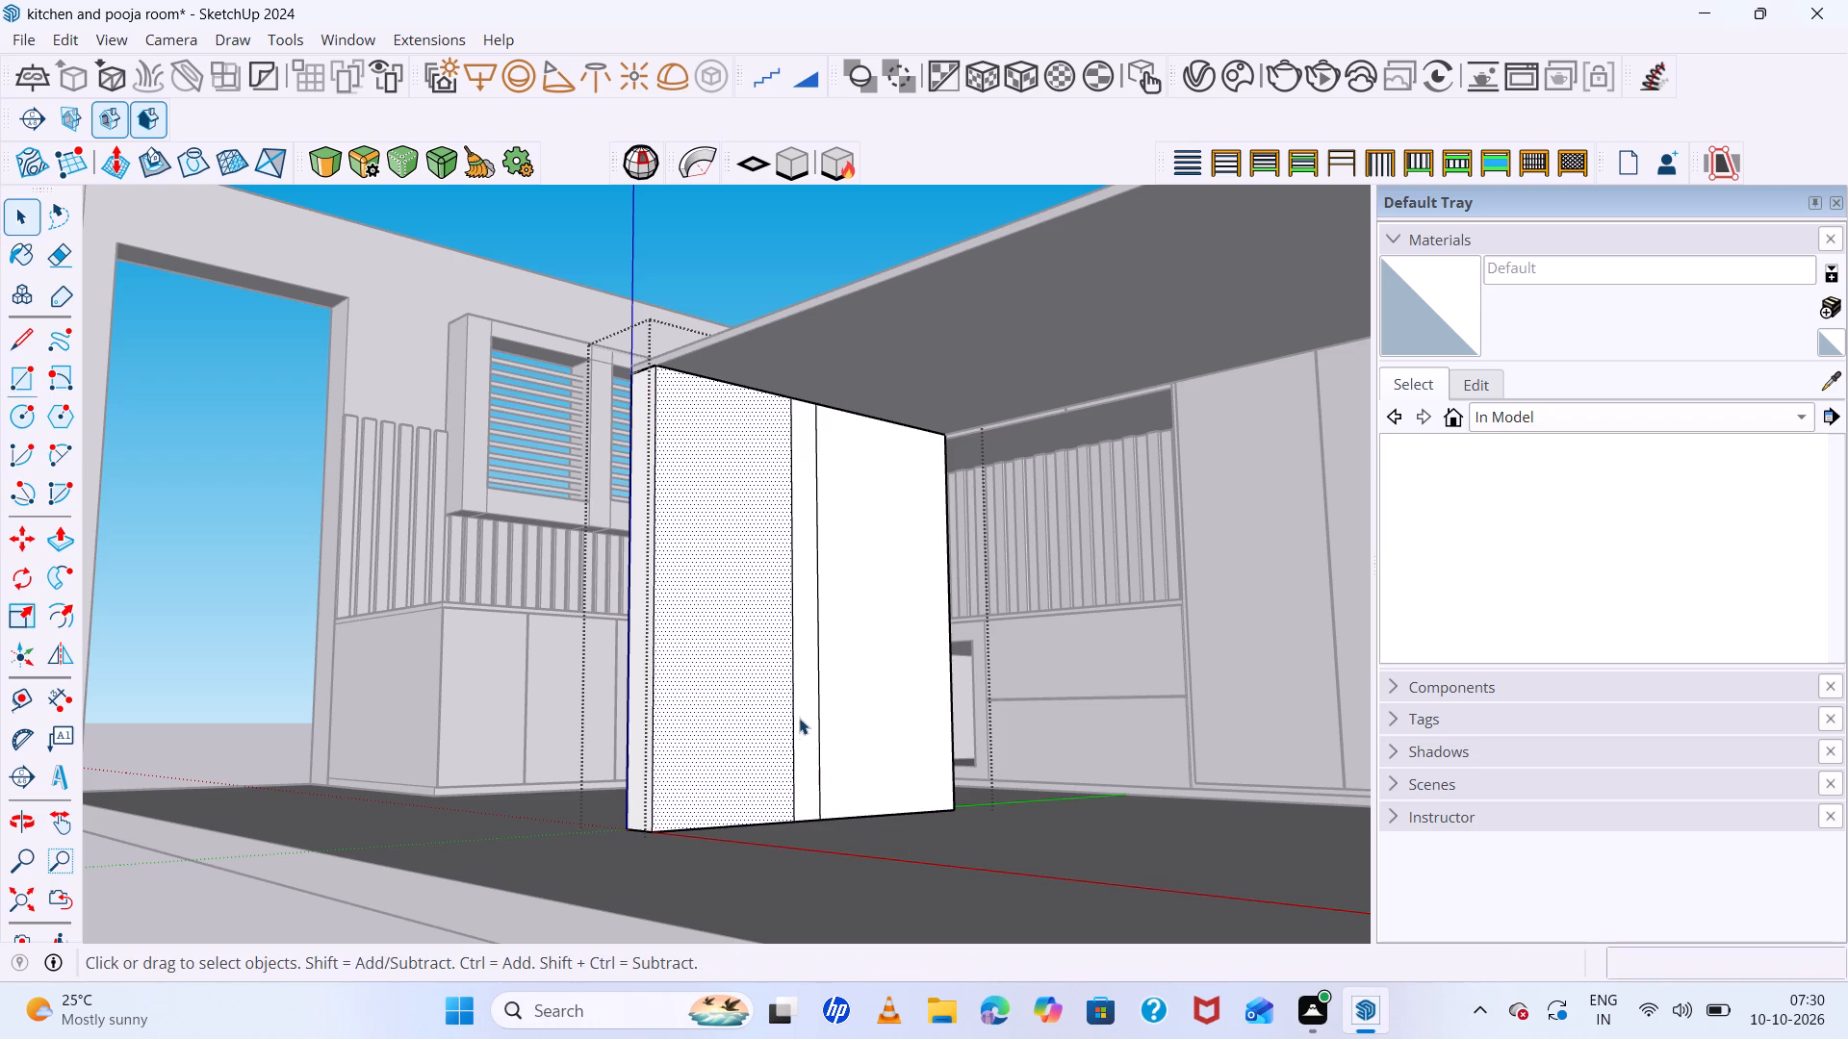
Push/Pull the strip about 9' 11" across to the opposite island panel, forming a back panel under the countertop, and leave the group.
click(801, 713)
key(p)
click(804, 713)
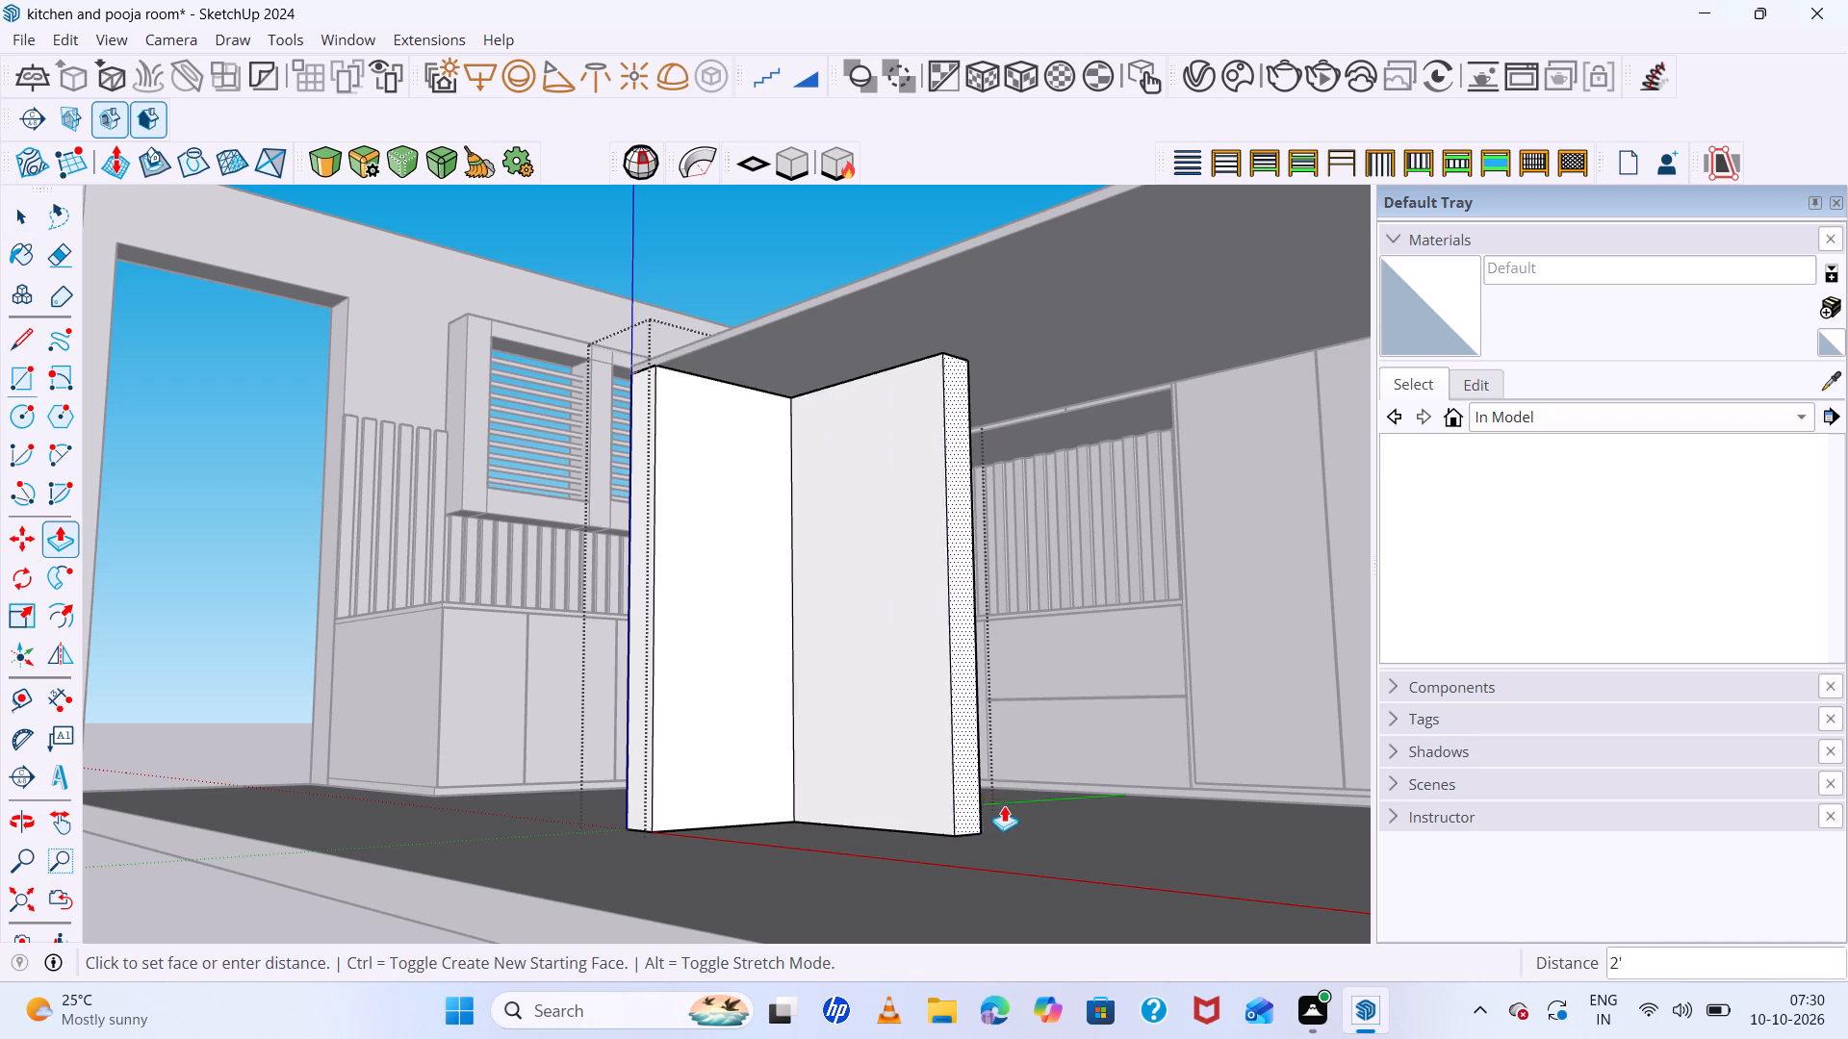
scroll(1058, 836, down, 13)
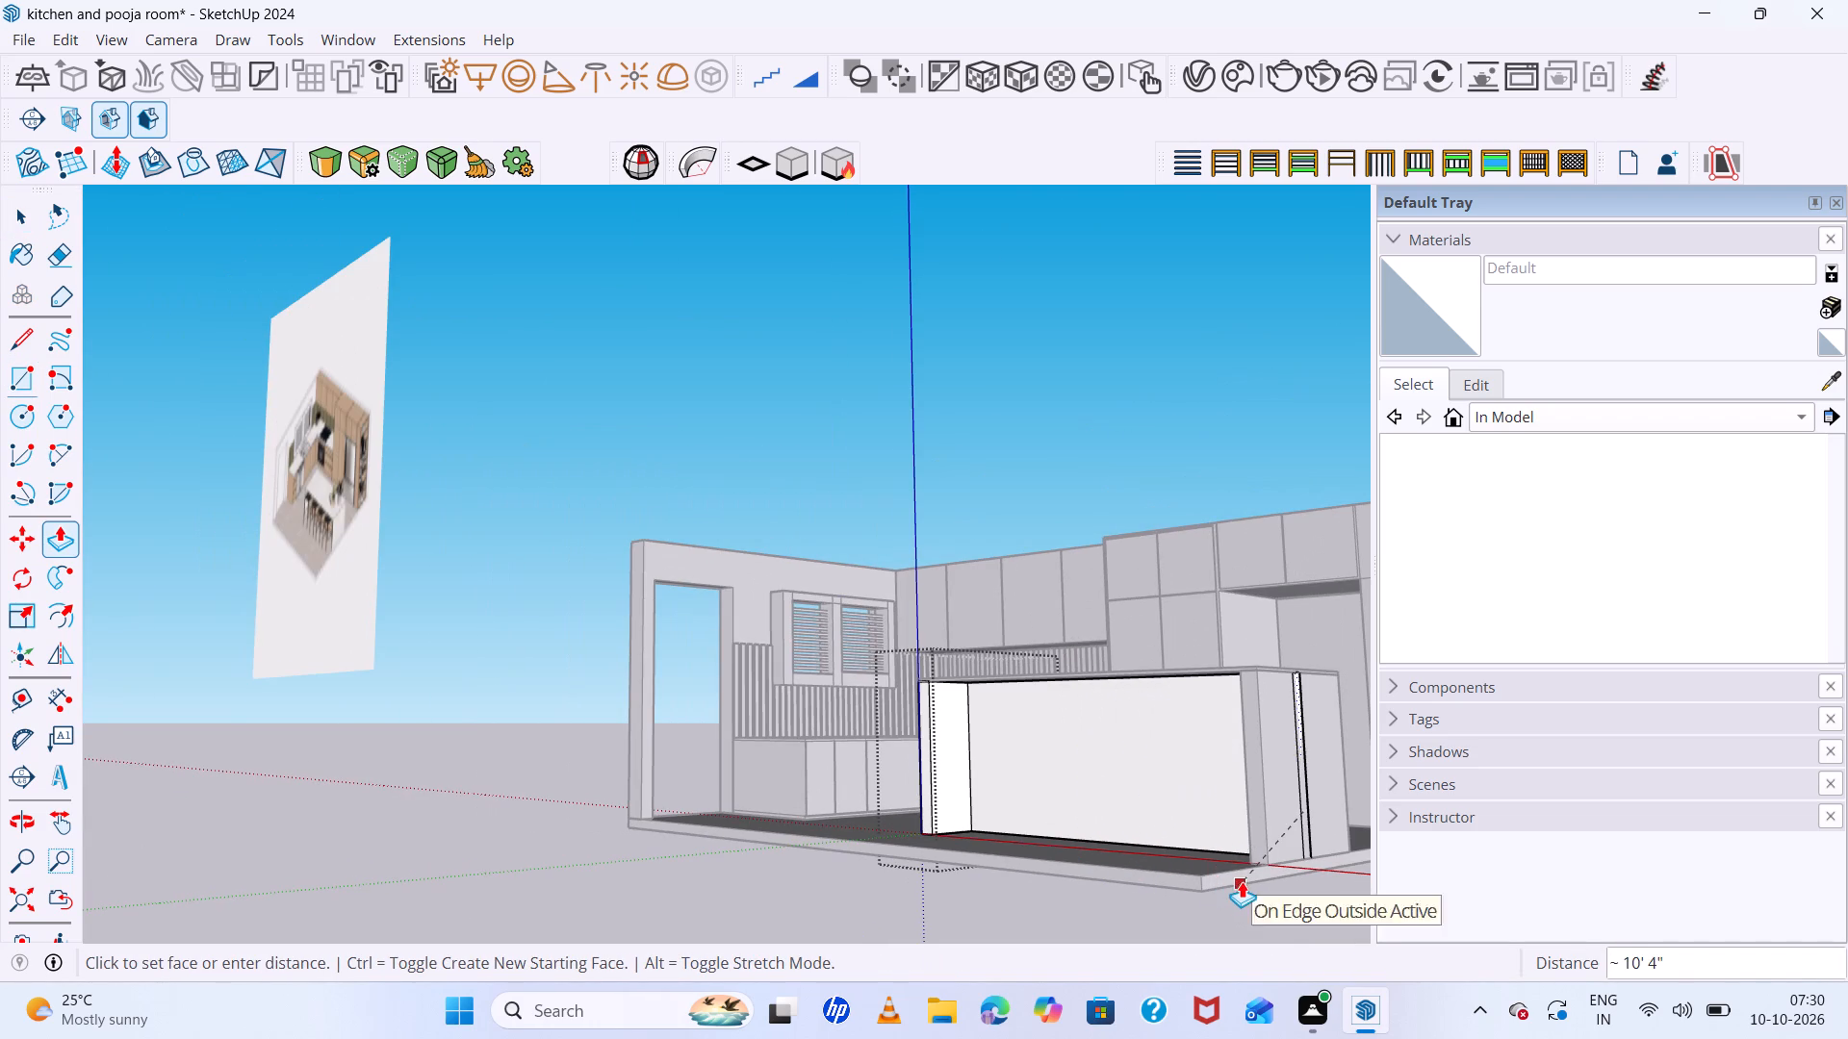
middle_drag(1256, 853, 1453, 915)
scroll(1399, 890, up, 4)
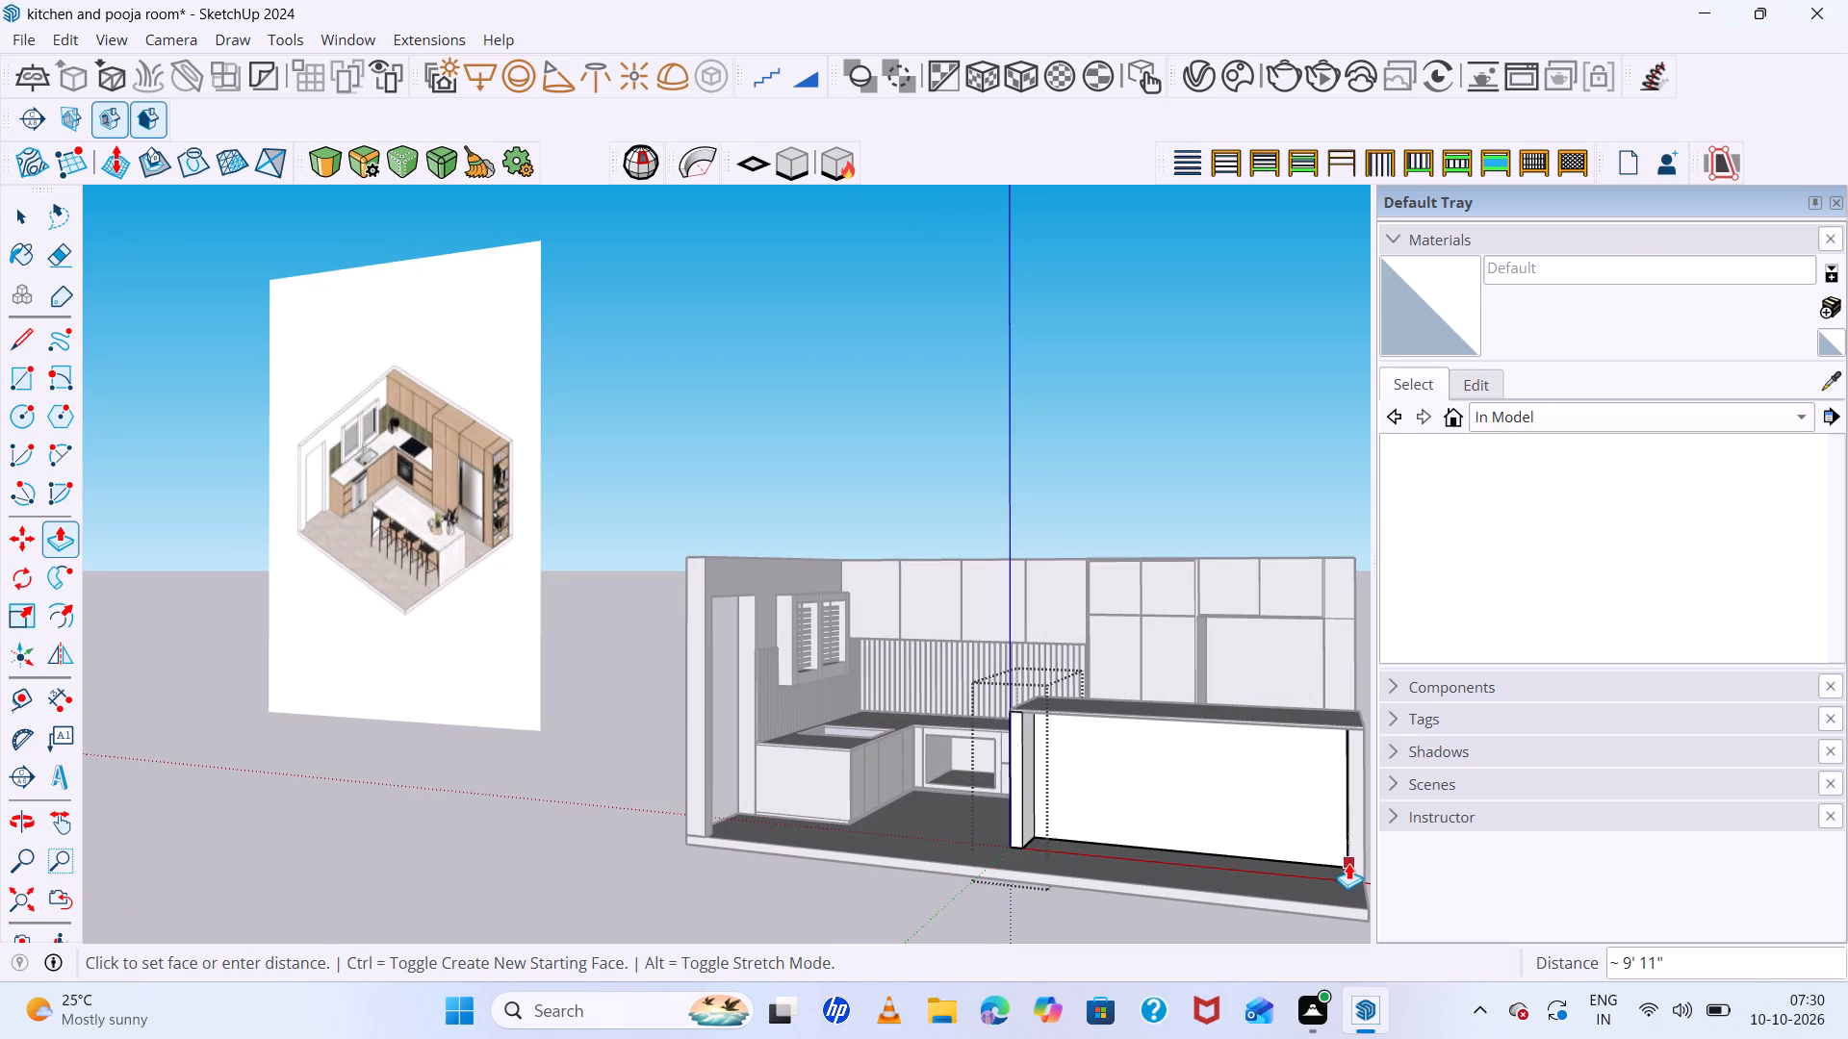
scroll(1355, 865, up, 6)
scroll(1230, 795, down, 7)
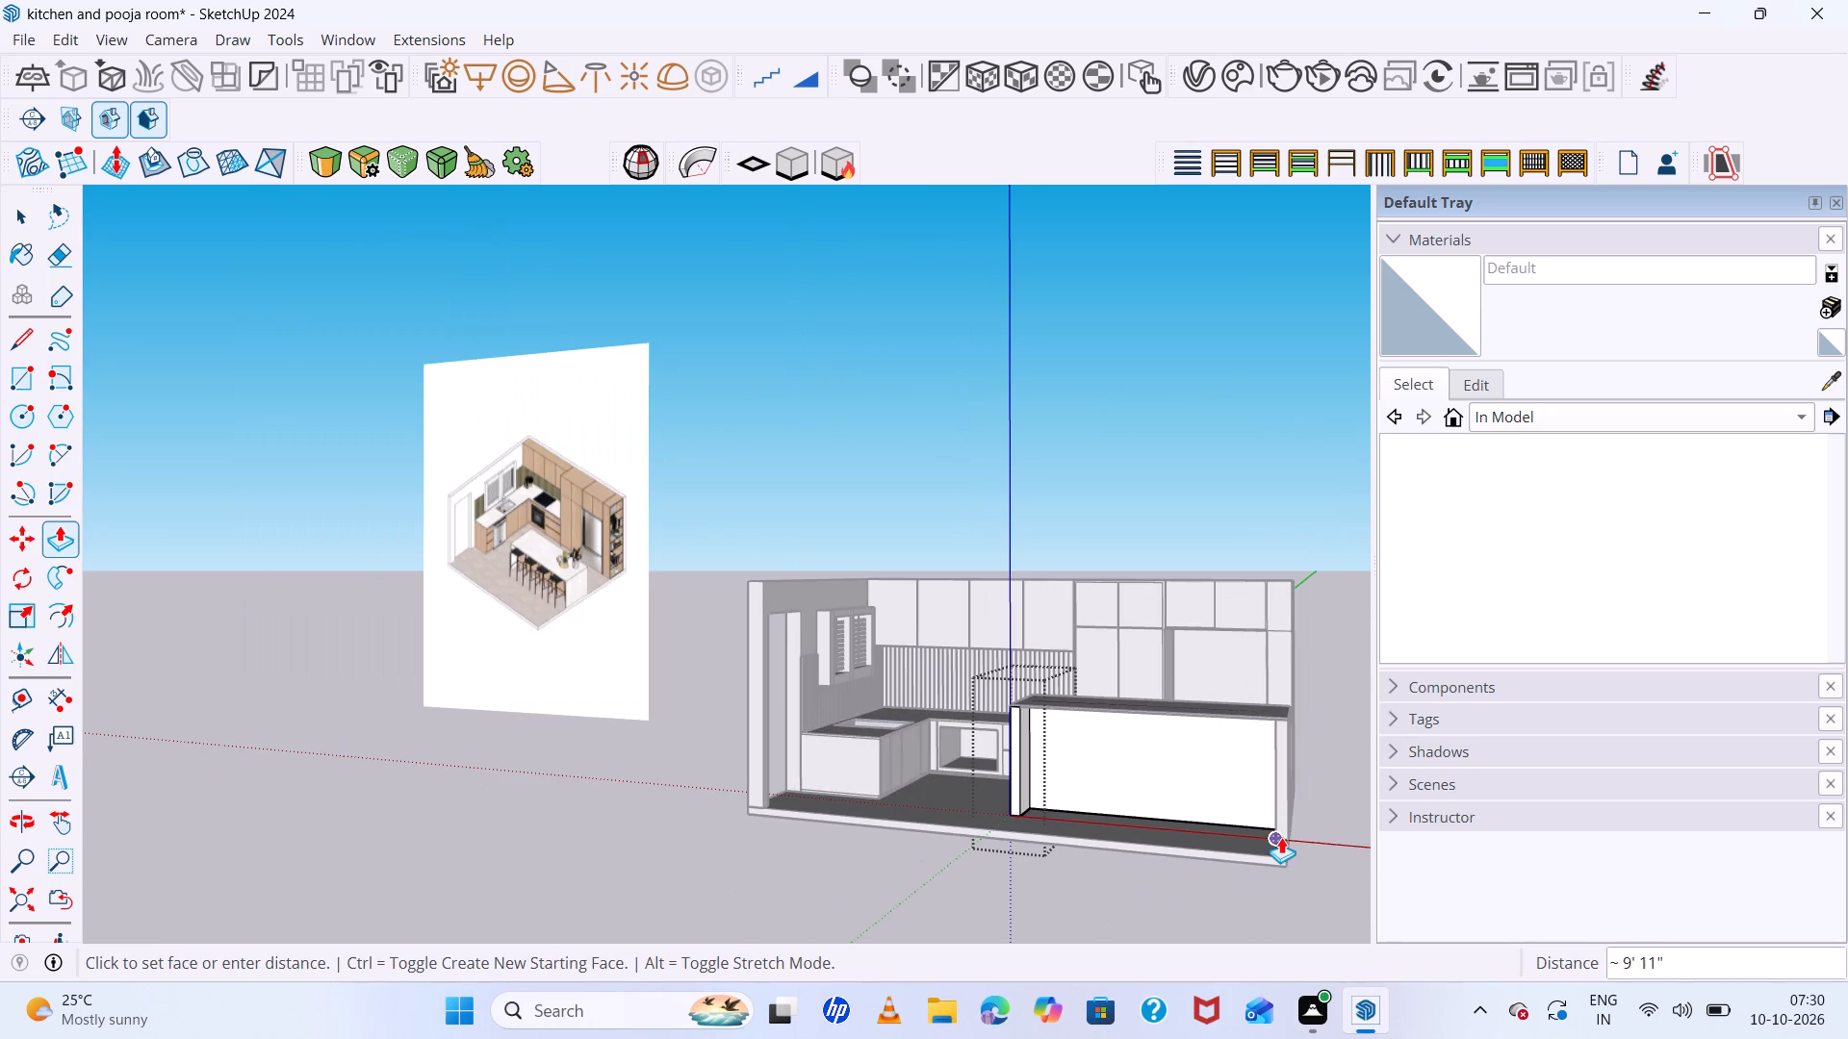
scroll(1280, 833, up, 5)
click(1277, 839)
scroll(957, 739, down, 5)
middle_drag(1128, 780, 1078, 812)
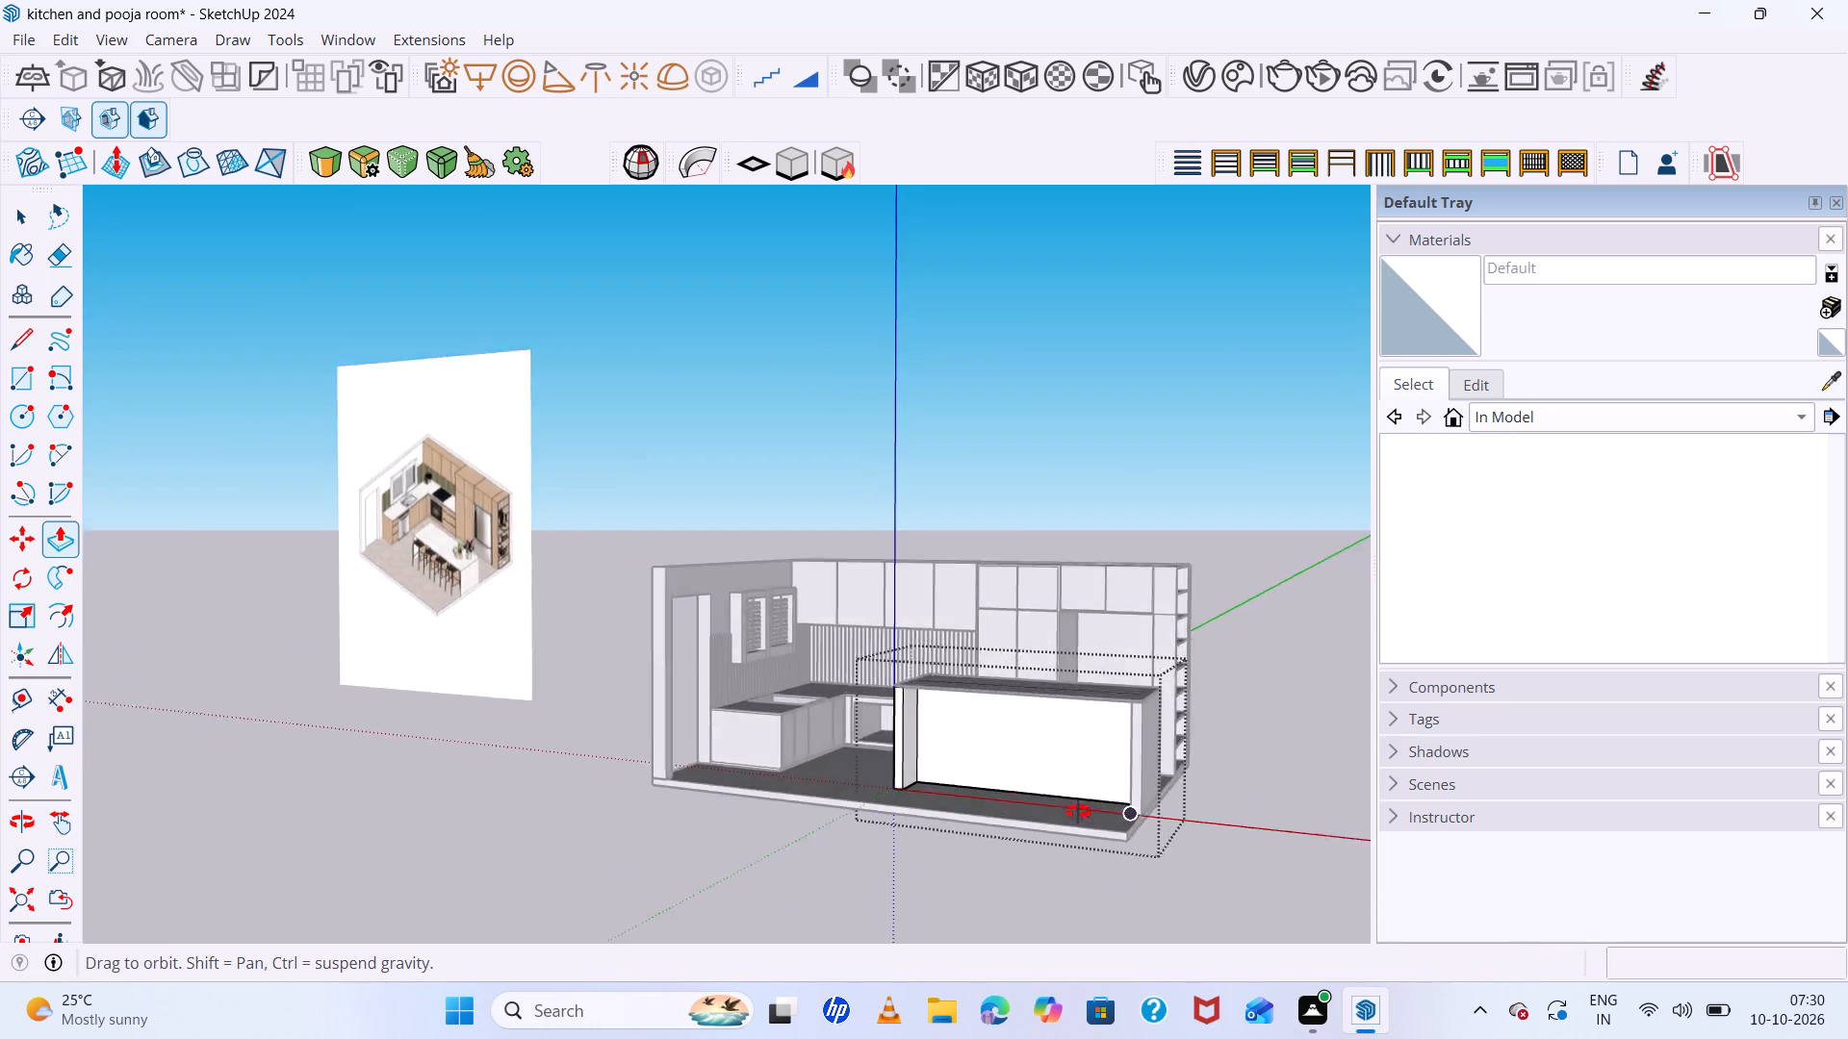
middle_drag(1078, 812, 946, 875)
key(space)
click(1251, 748)
Compare the island and its new back panel with the seating side of the counter in the reference image.
scroll(1060, 775, down, 6)
middle_drag(1132, 825, 1127, 791)
scroll(1035, 779, up, 10)
scroll(1055, 828, down, 3)
scroll(1137, 823, down, 5)
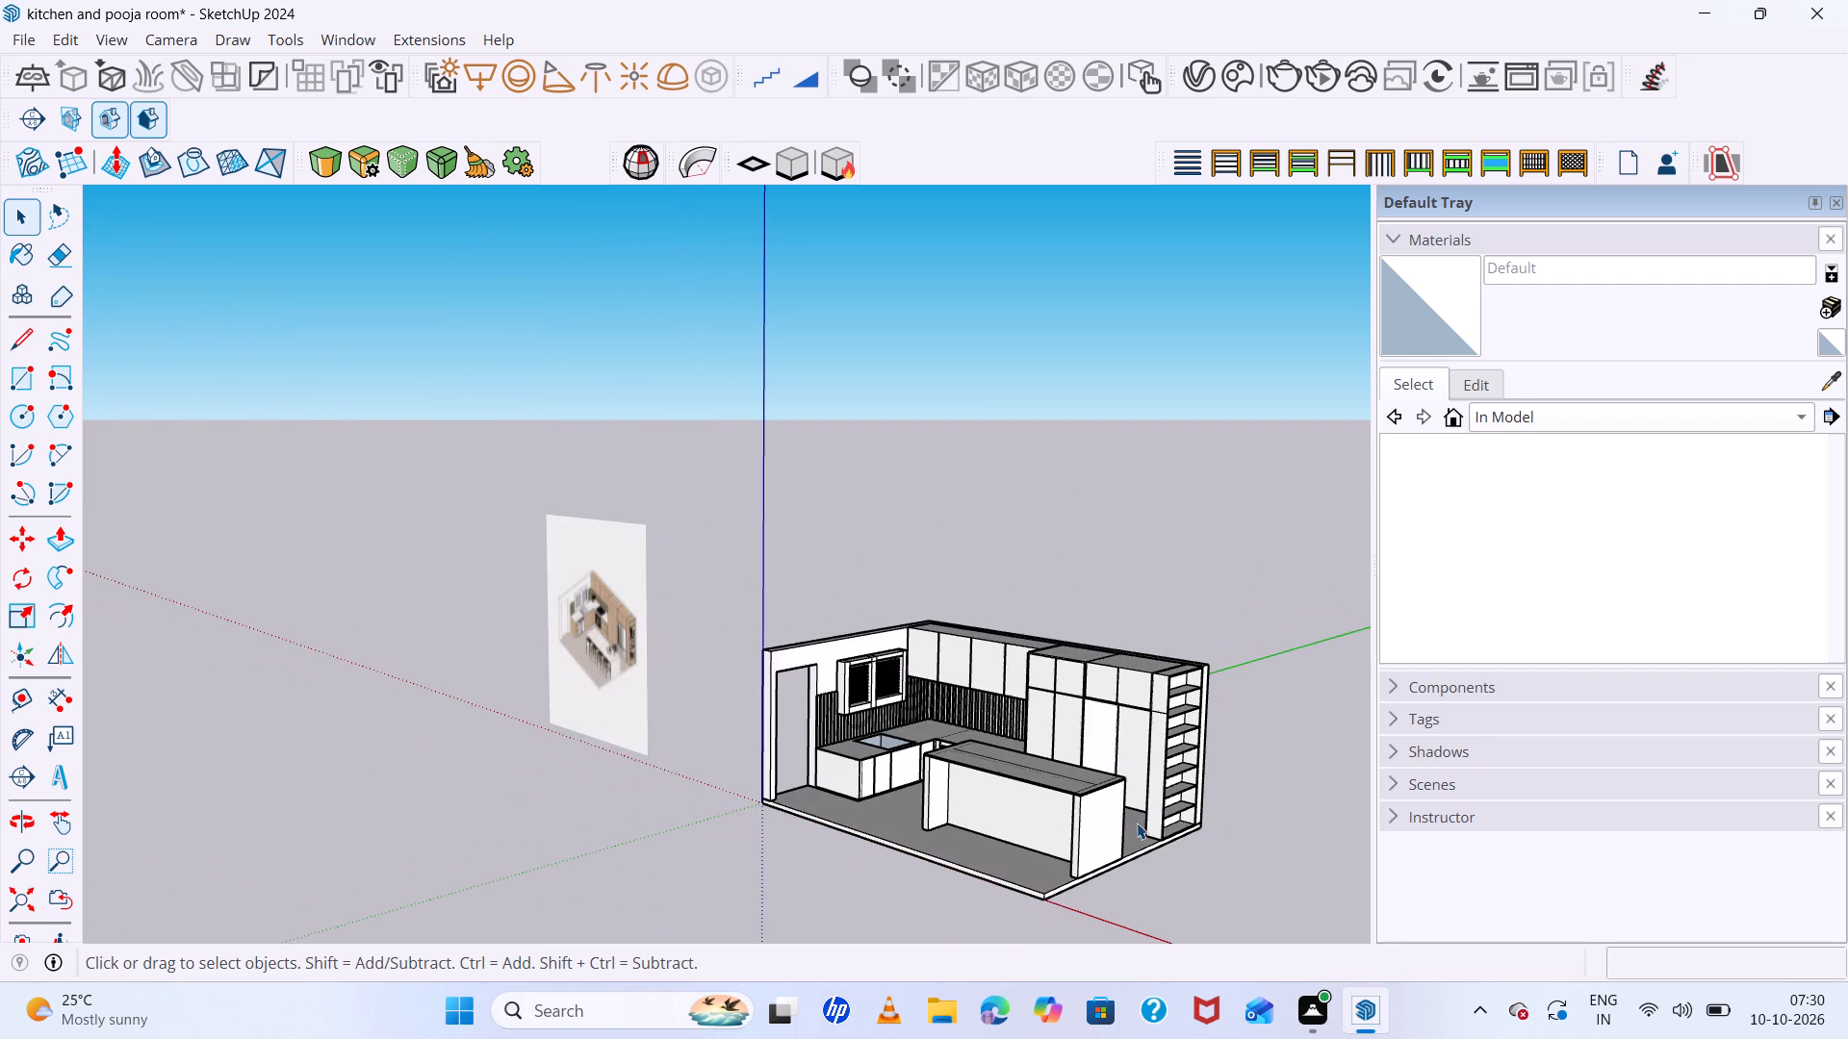
scroll(730, 647, up, 4)
scroll(555, 646, up, 14)
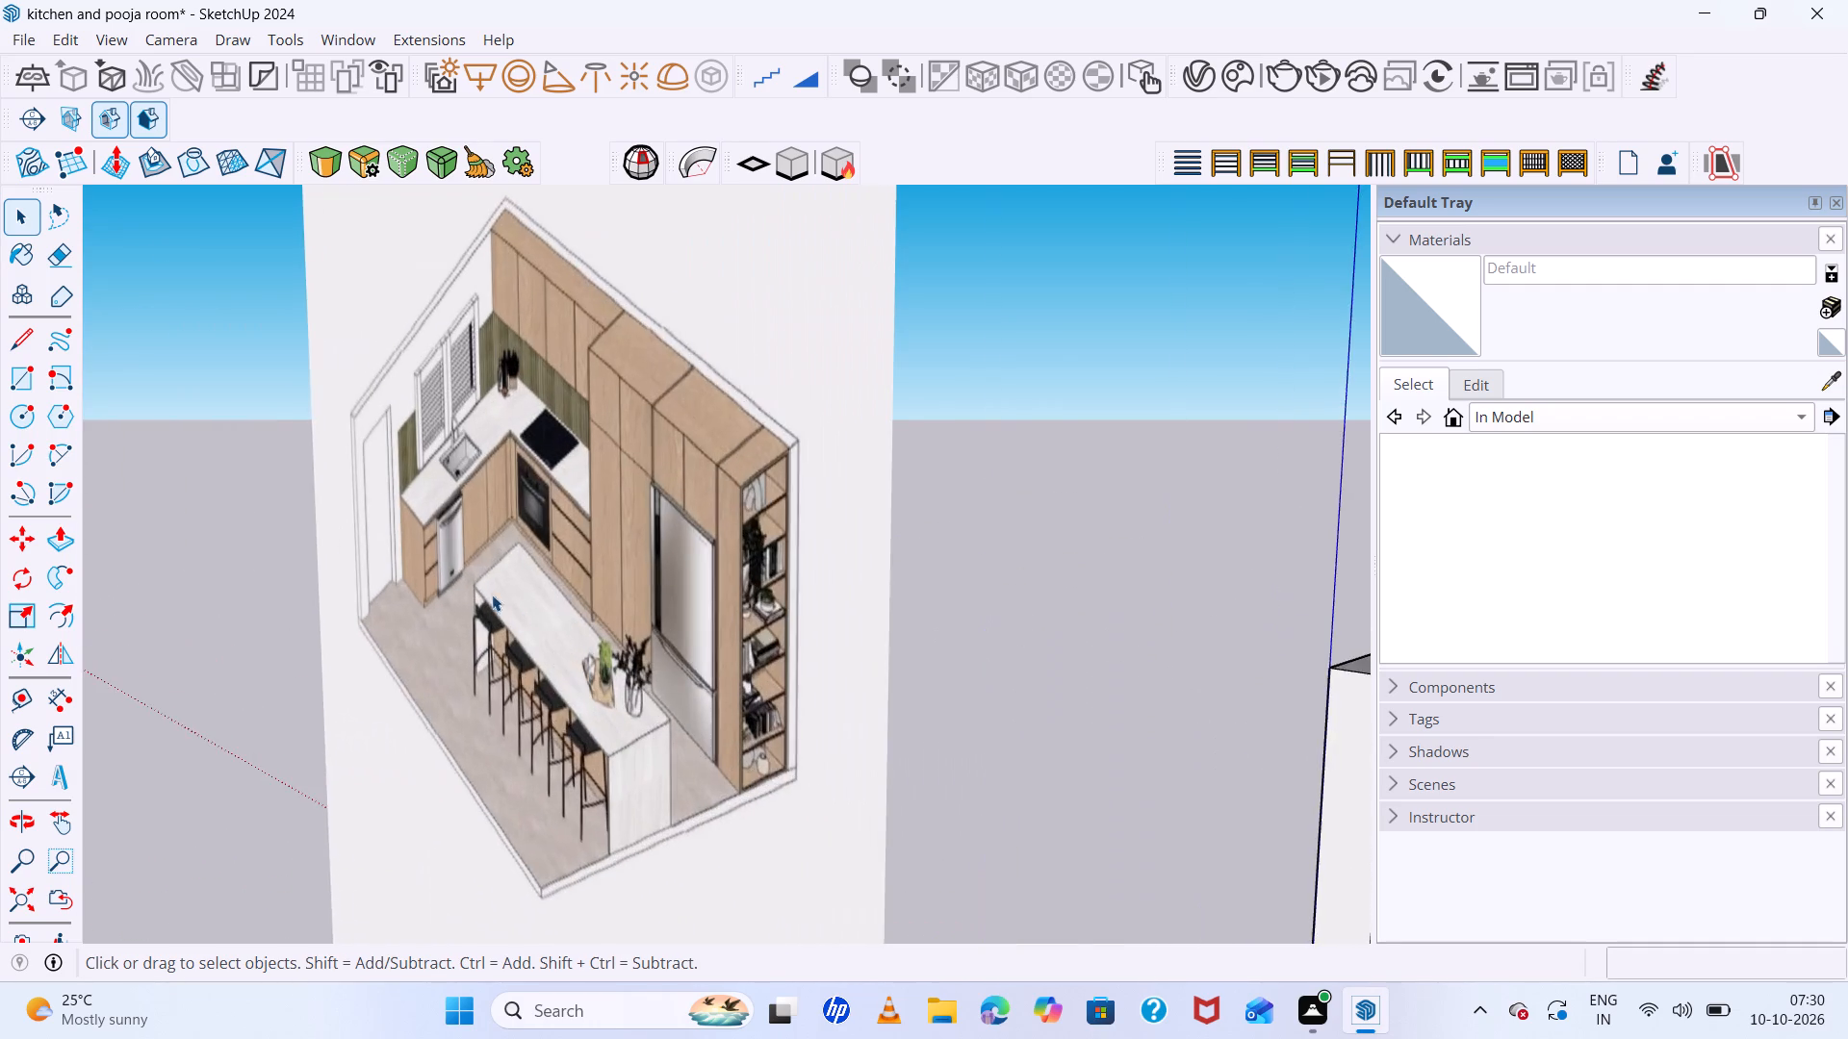
scroll(479, 579, down, 6)
scroll(523, 685, up, 13)
middle_drag(576, 722, 692, 577)
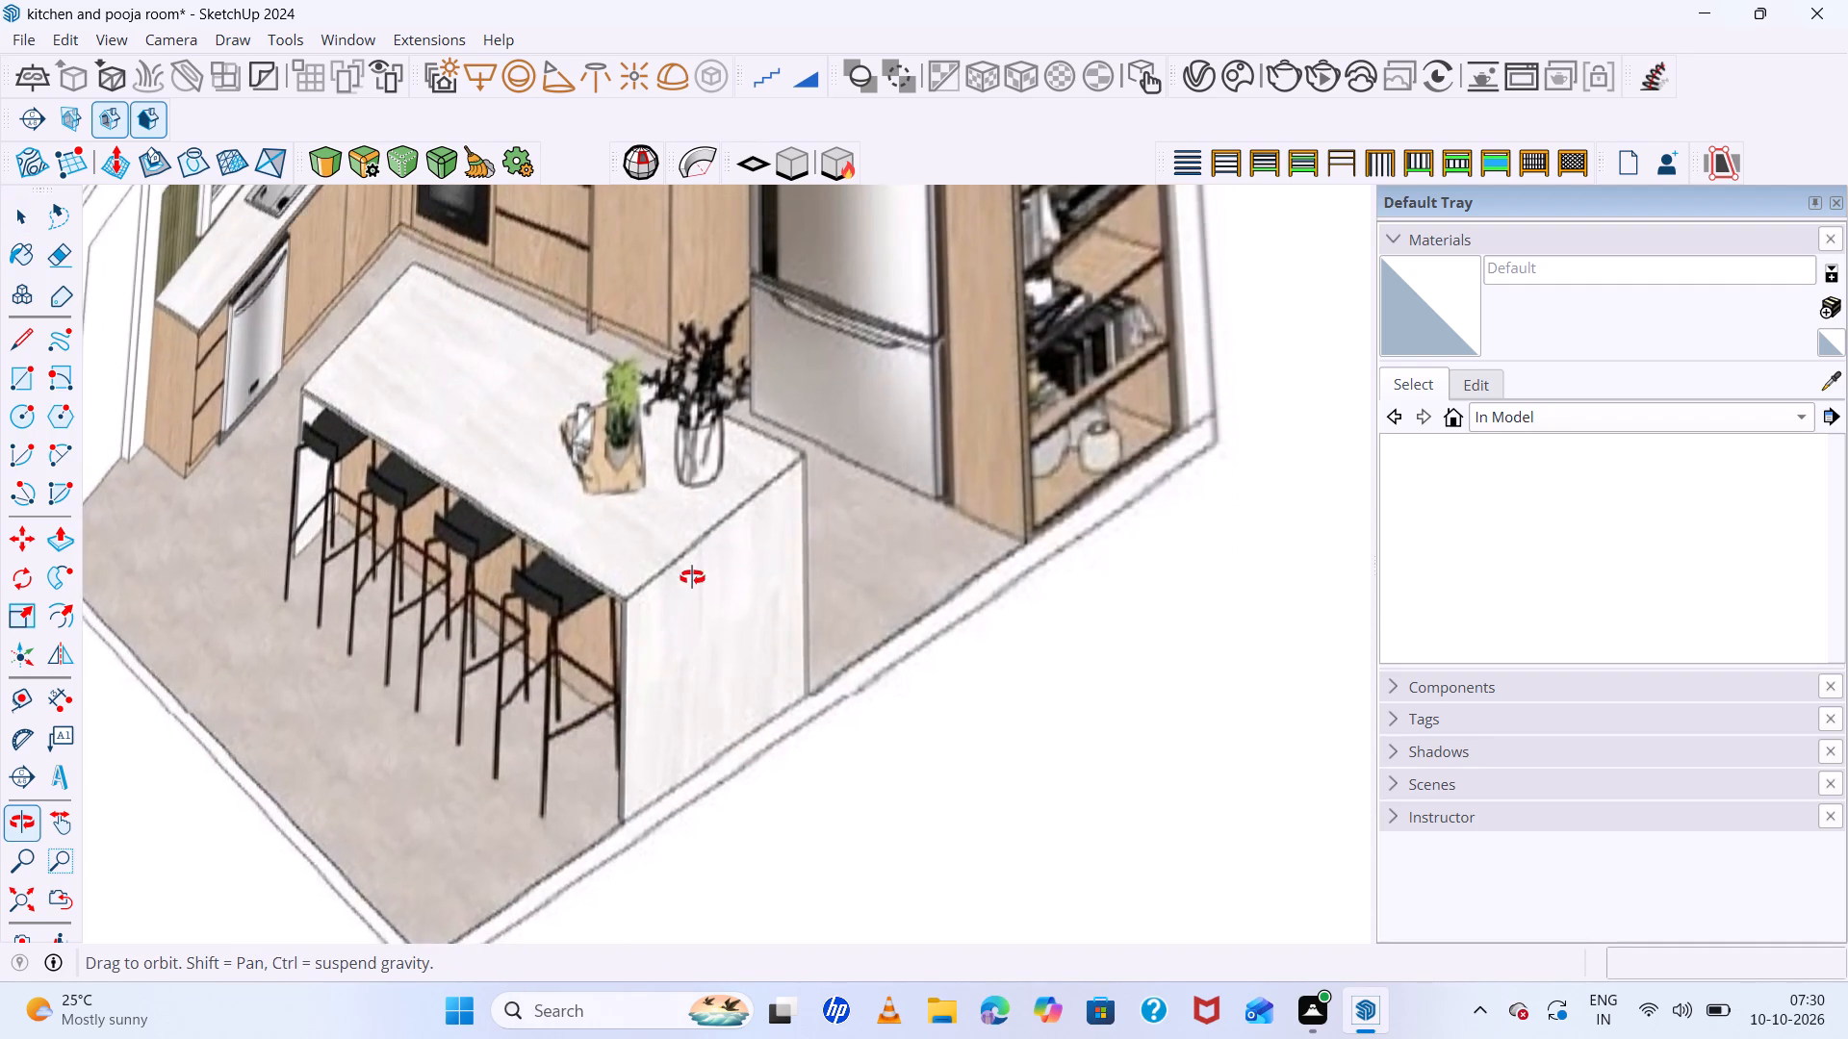
middle_drag(692, 577, 703, 548)
scroll(558, 669, down, 8)
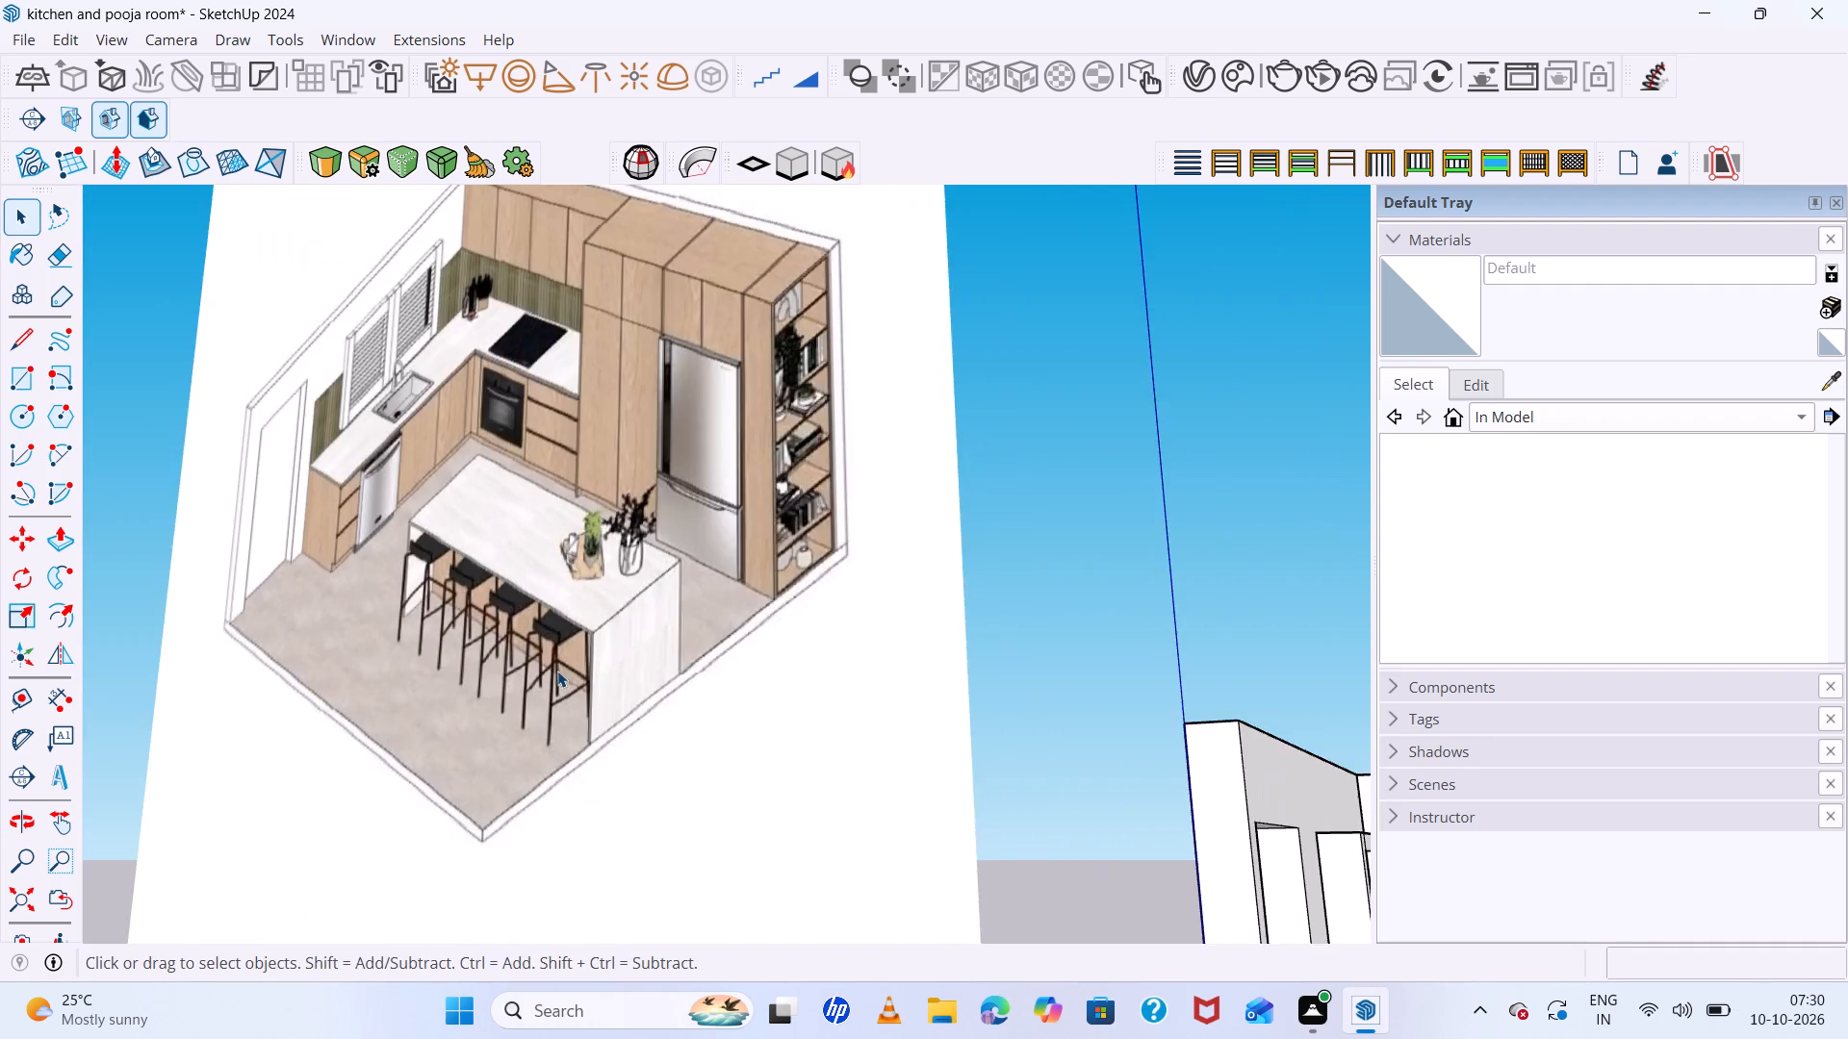
scroll(557, 671, down, 18)
middle_drag(614, 670, 644, 823)
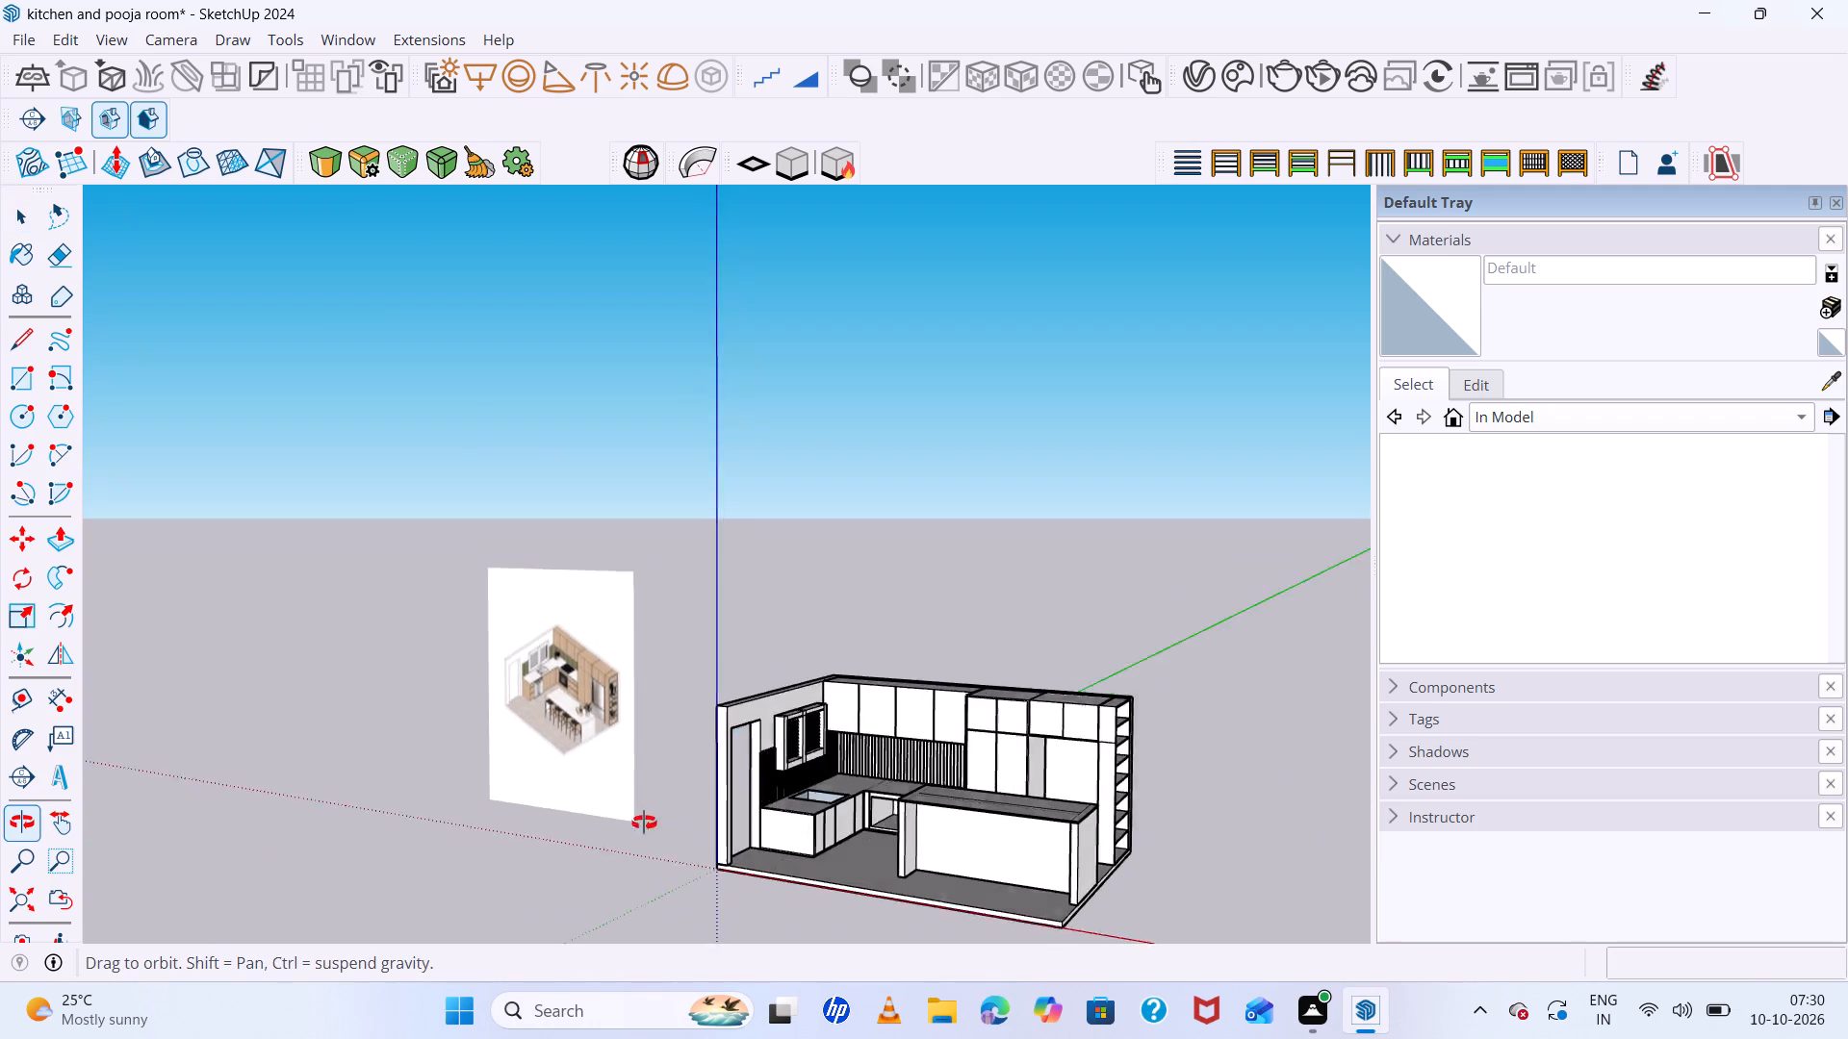
middle_drag(644, 823, 664, 926)
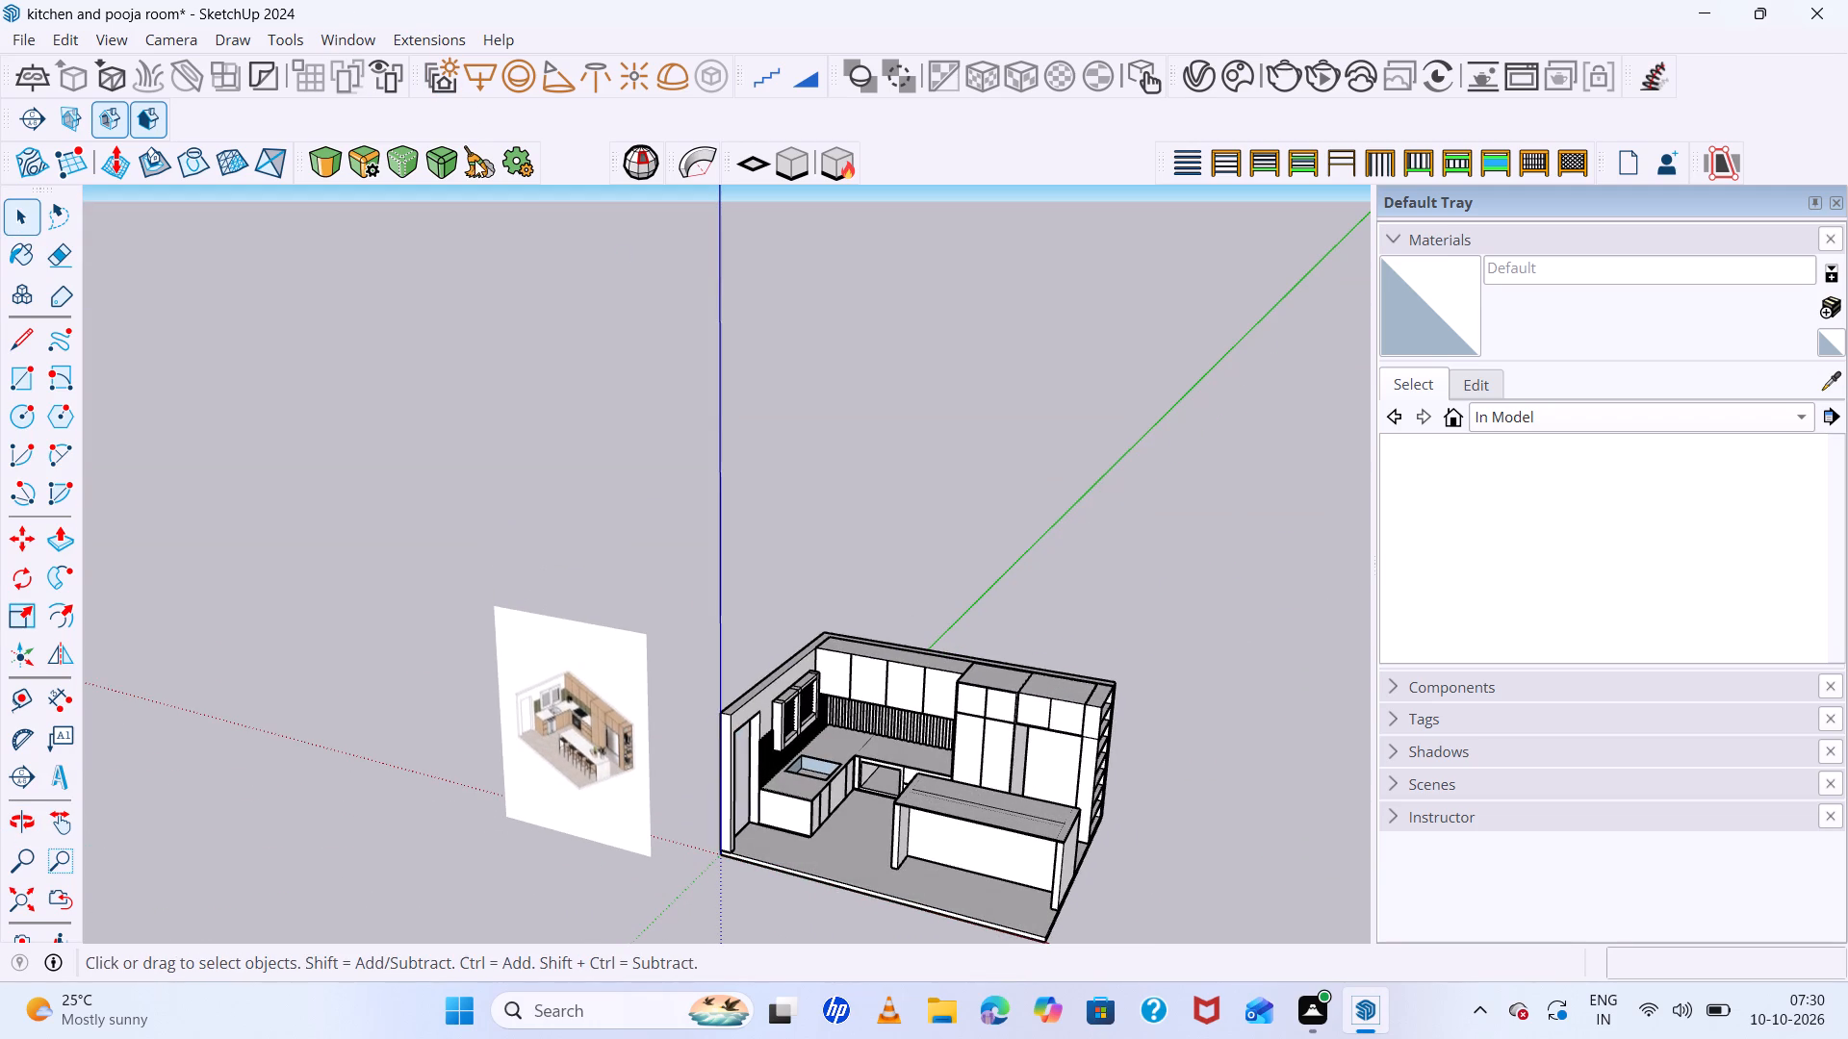
Save the kitchen and pooja room model.
key(ctrl+s)
Review the whole kitchen model from above and around the island, cabinets, sink opening and shelves.
scroll(824, 579, down, 8)
scroll(931, 724, up, 15)
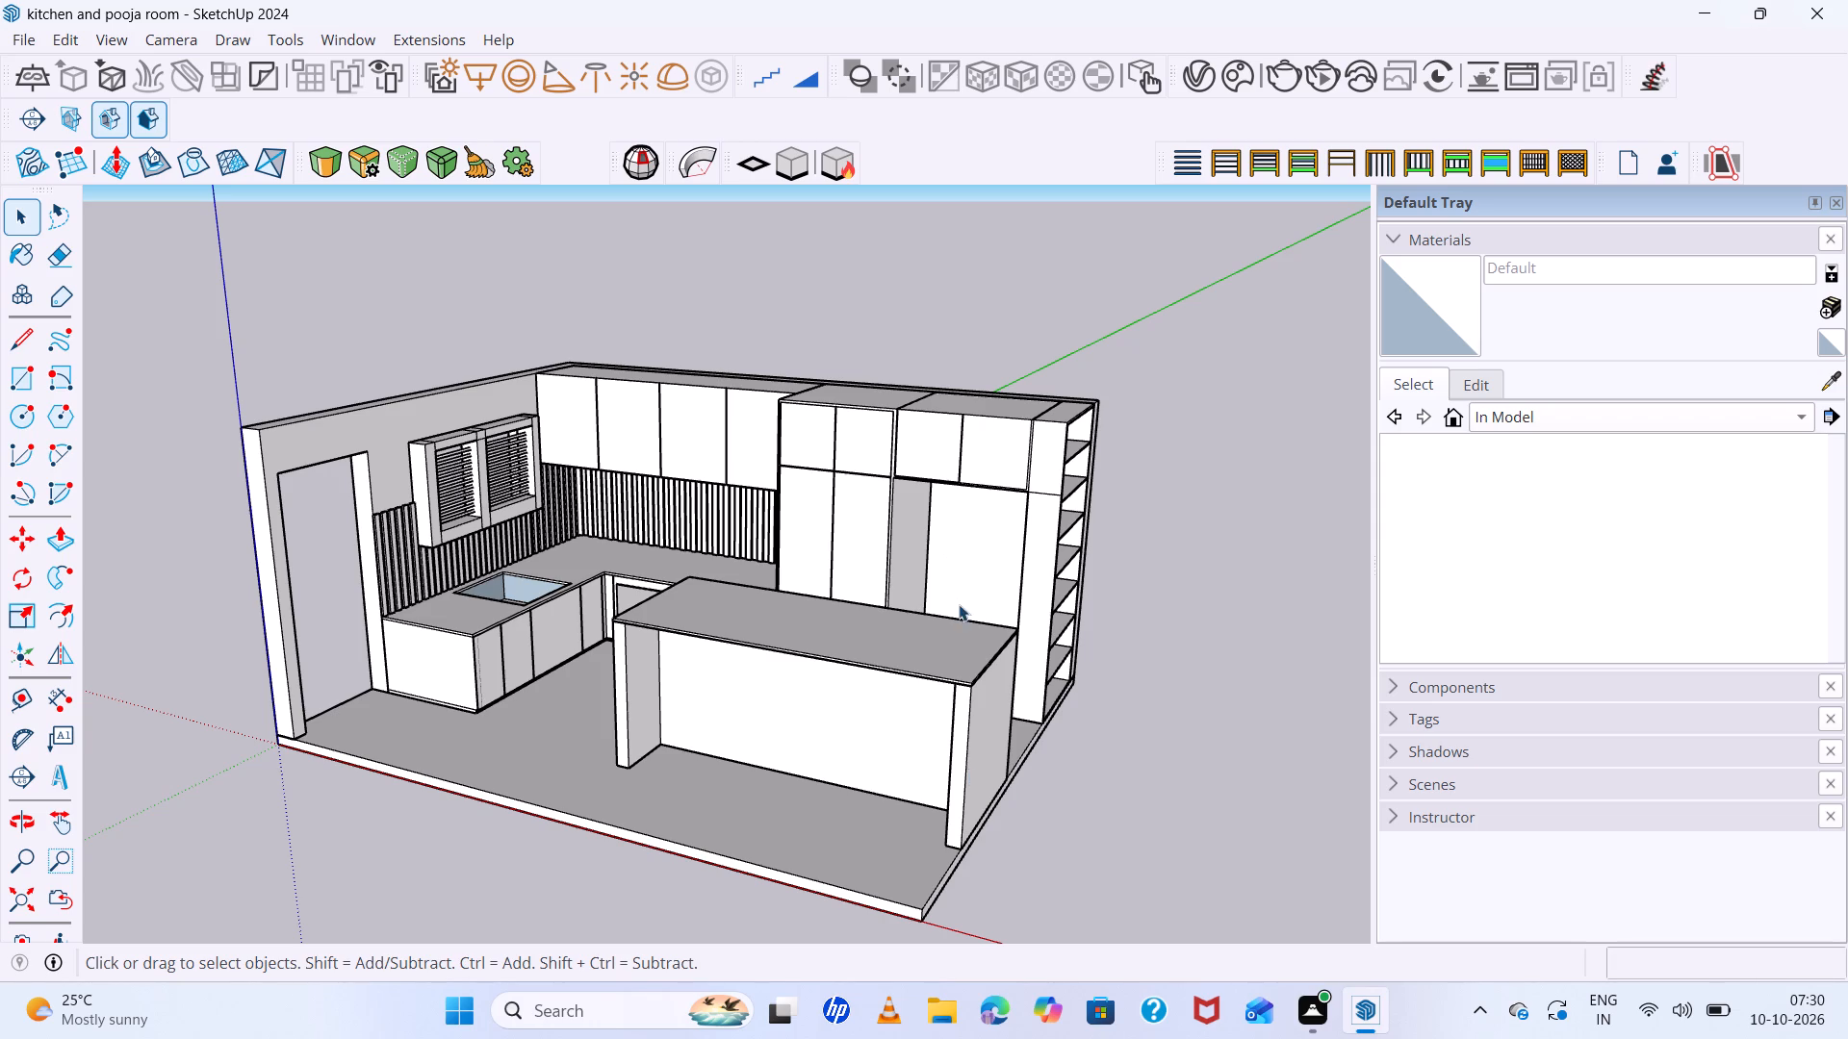
scroll(783, 494, down, 6)
scroll(902, 531, down, 1)
middle_drag(905, 657, 796, 813)
scroll(772, 491, up, 8)
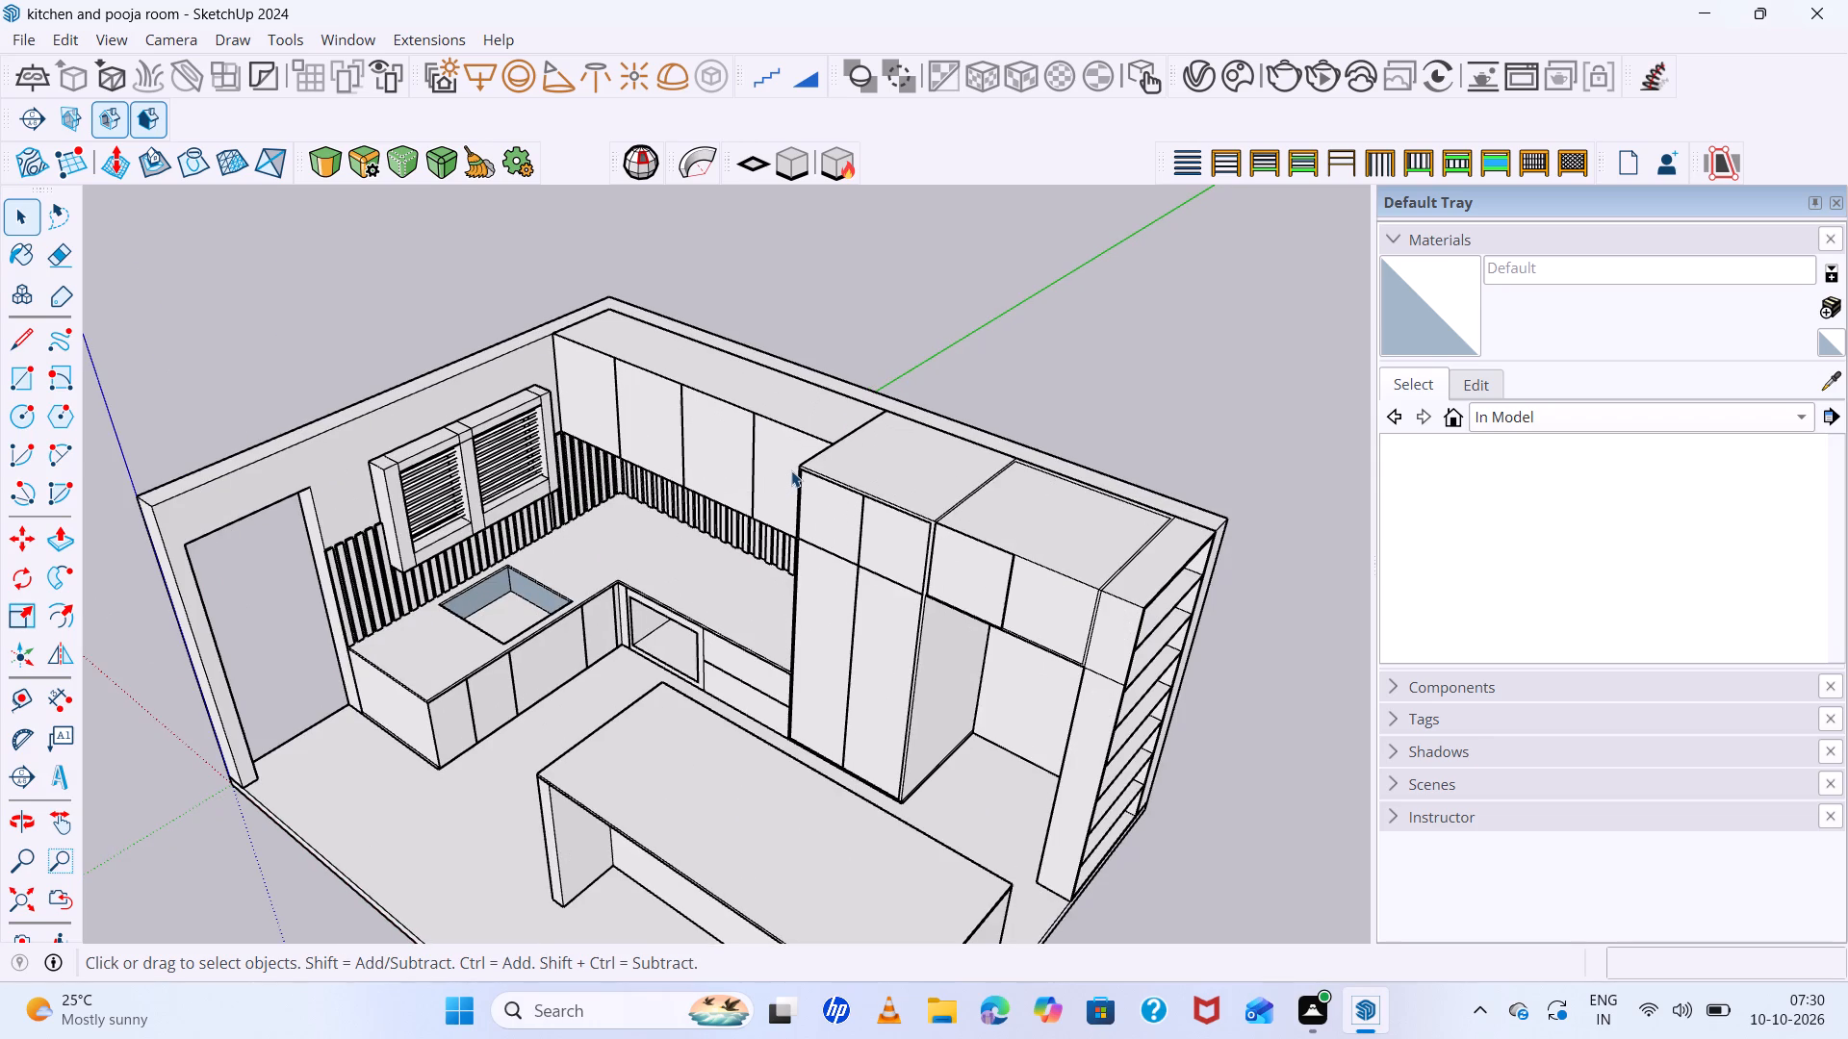
scroll(797, 467, down, 1)
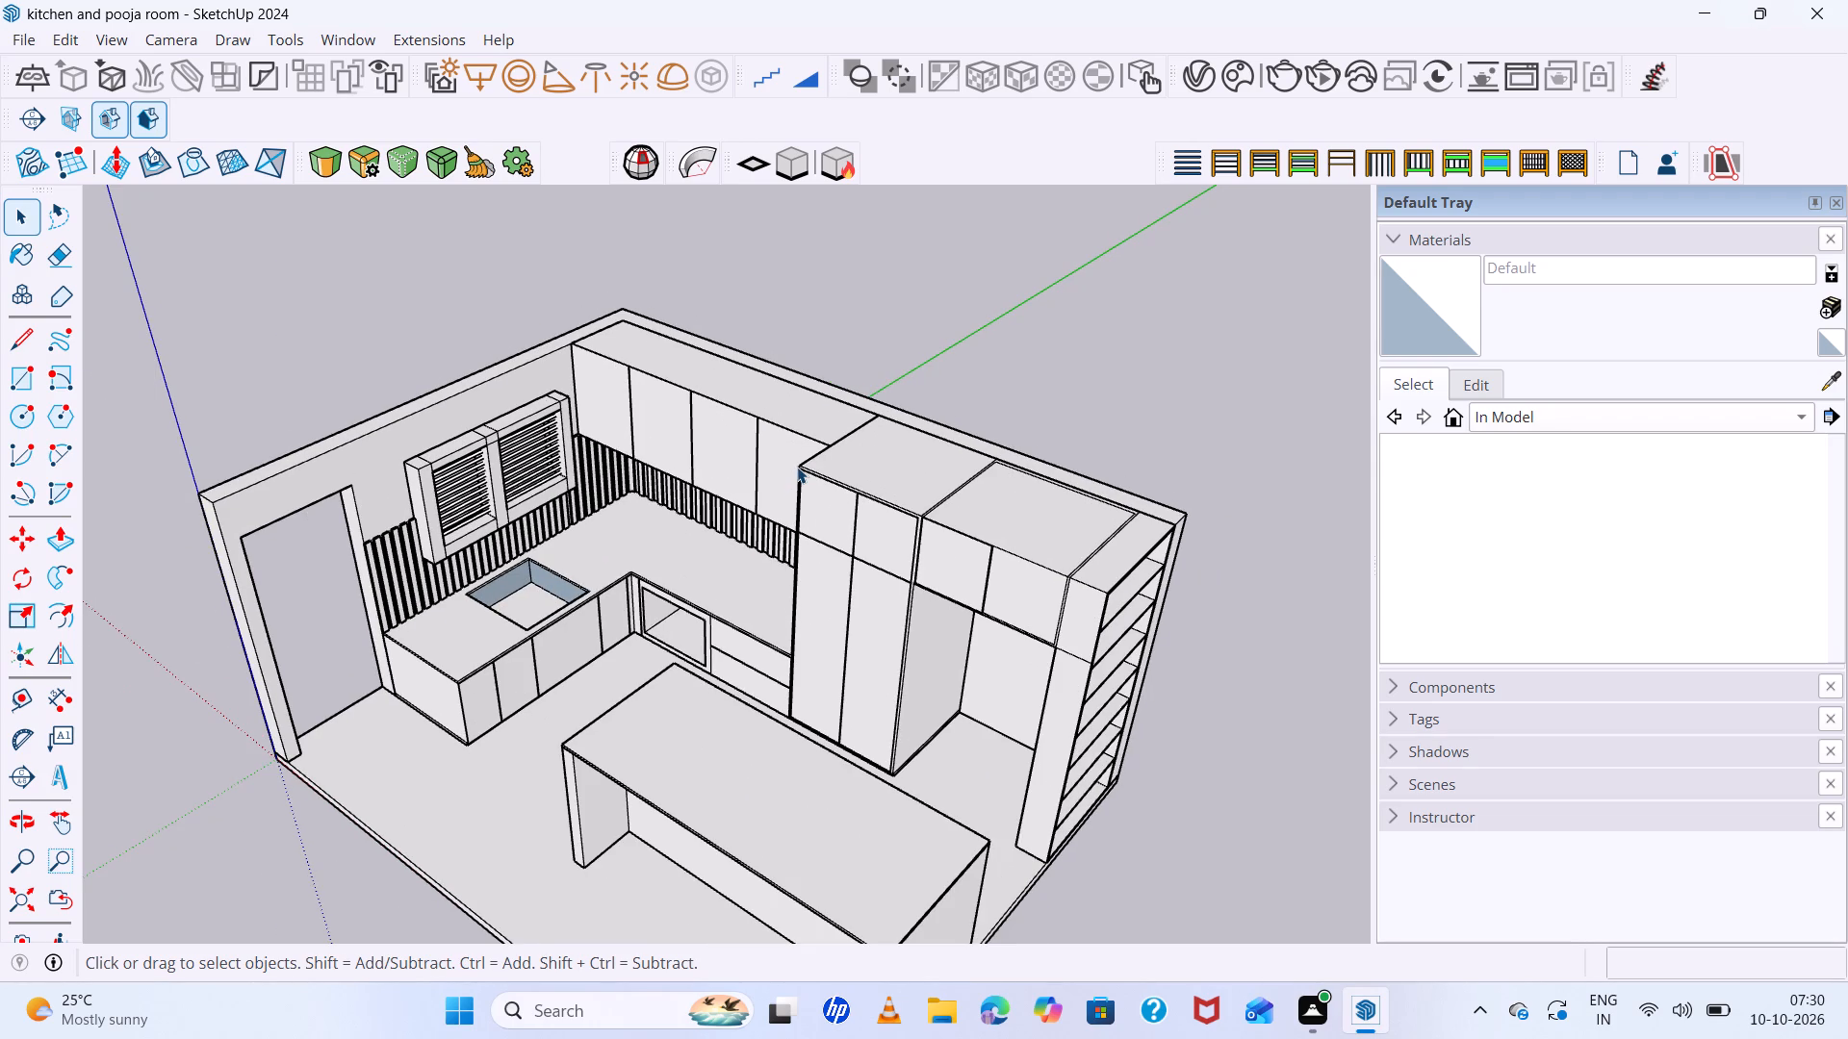
scroll(797, 467, down, 6)
middle_drag(797, 467, 846, 541)
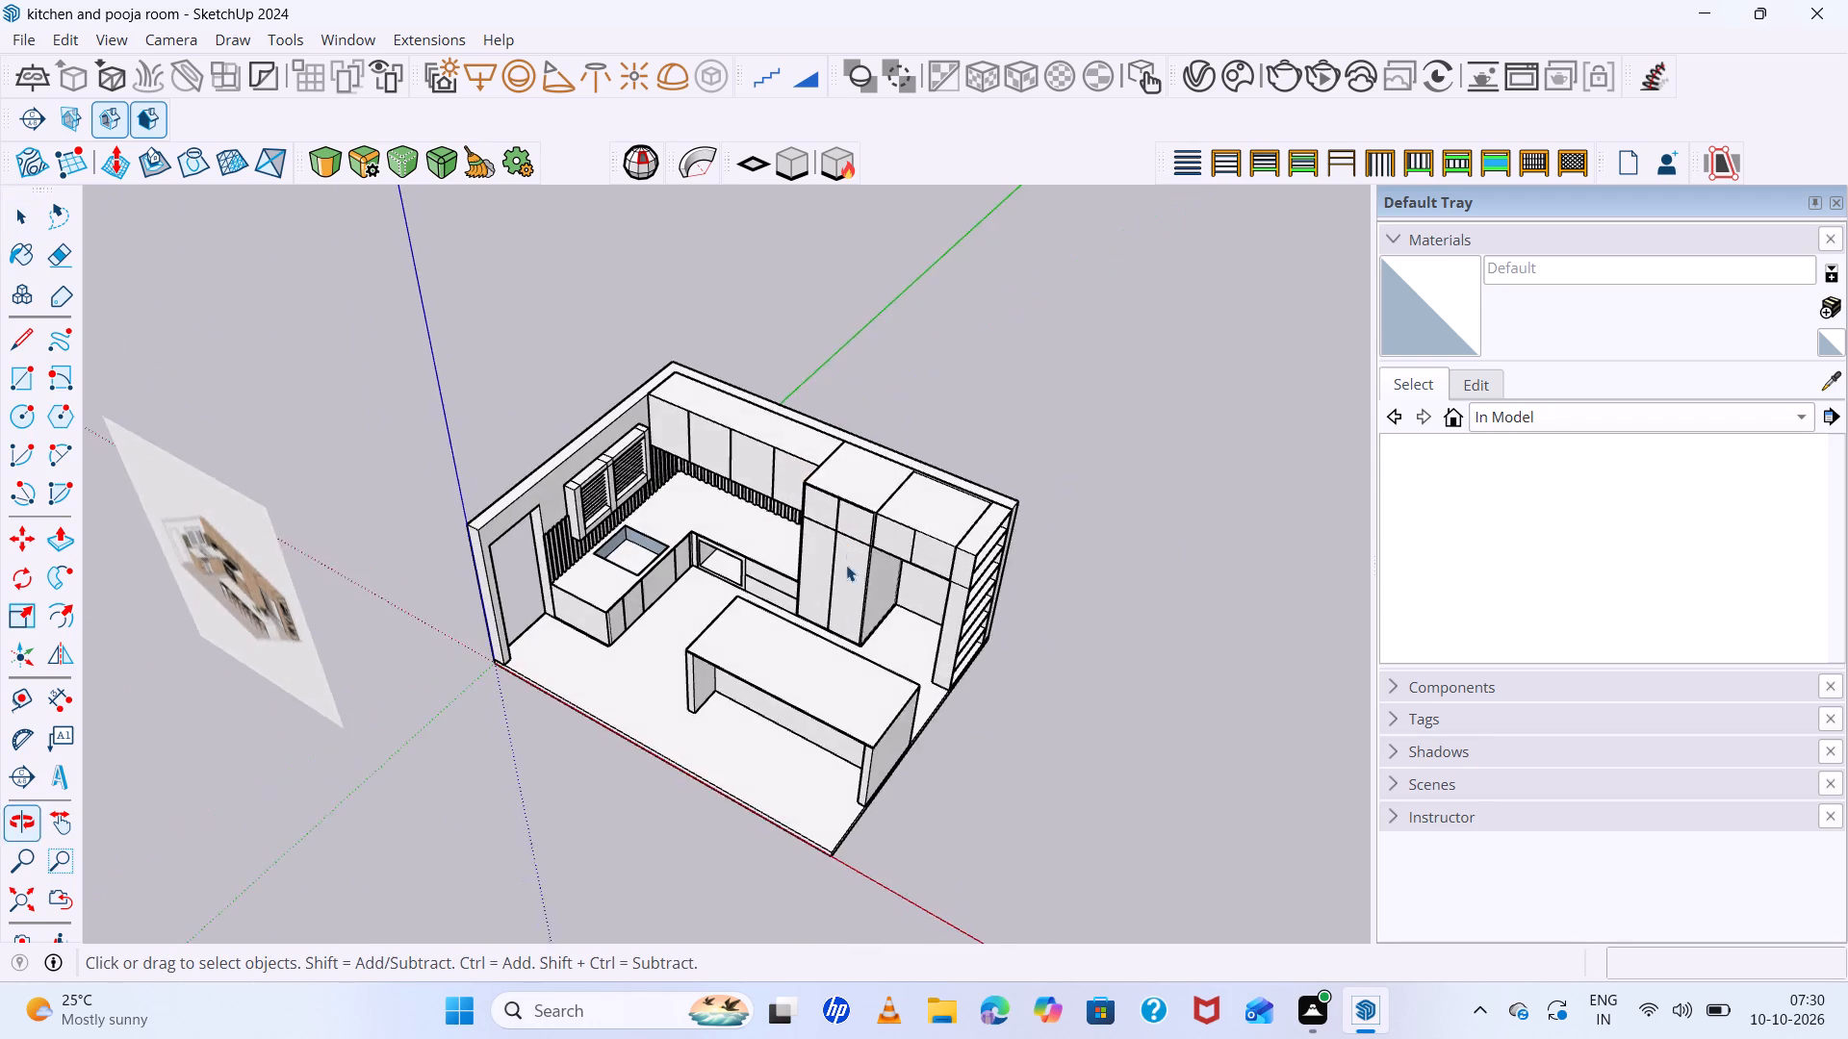
scroll(817, 634, up, 7)
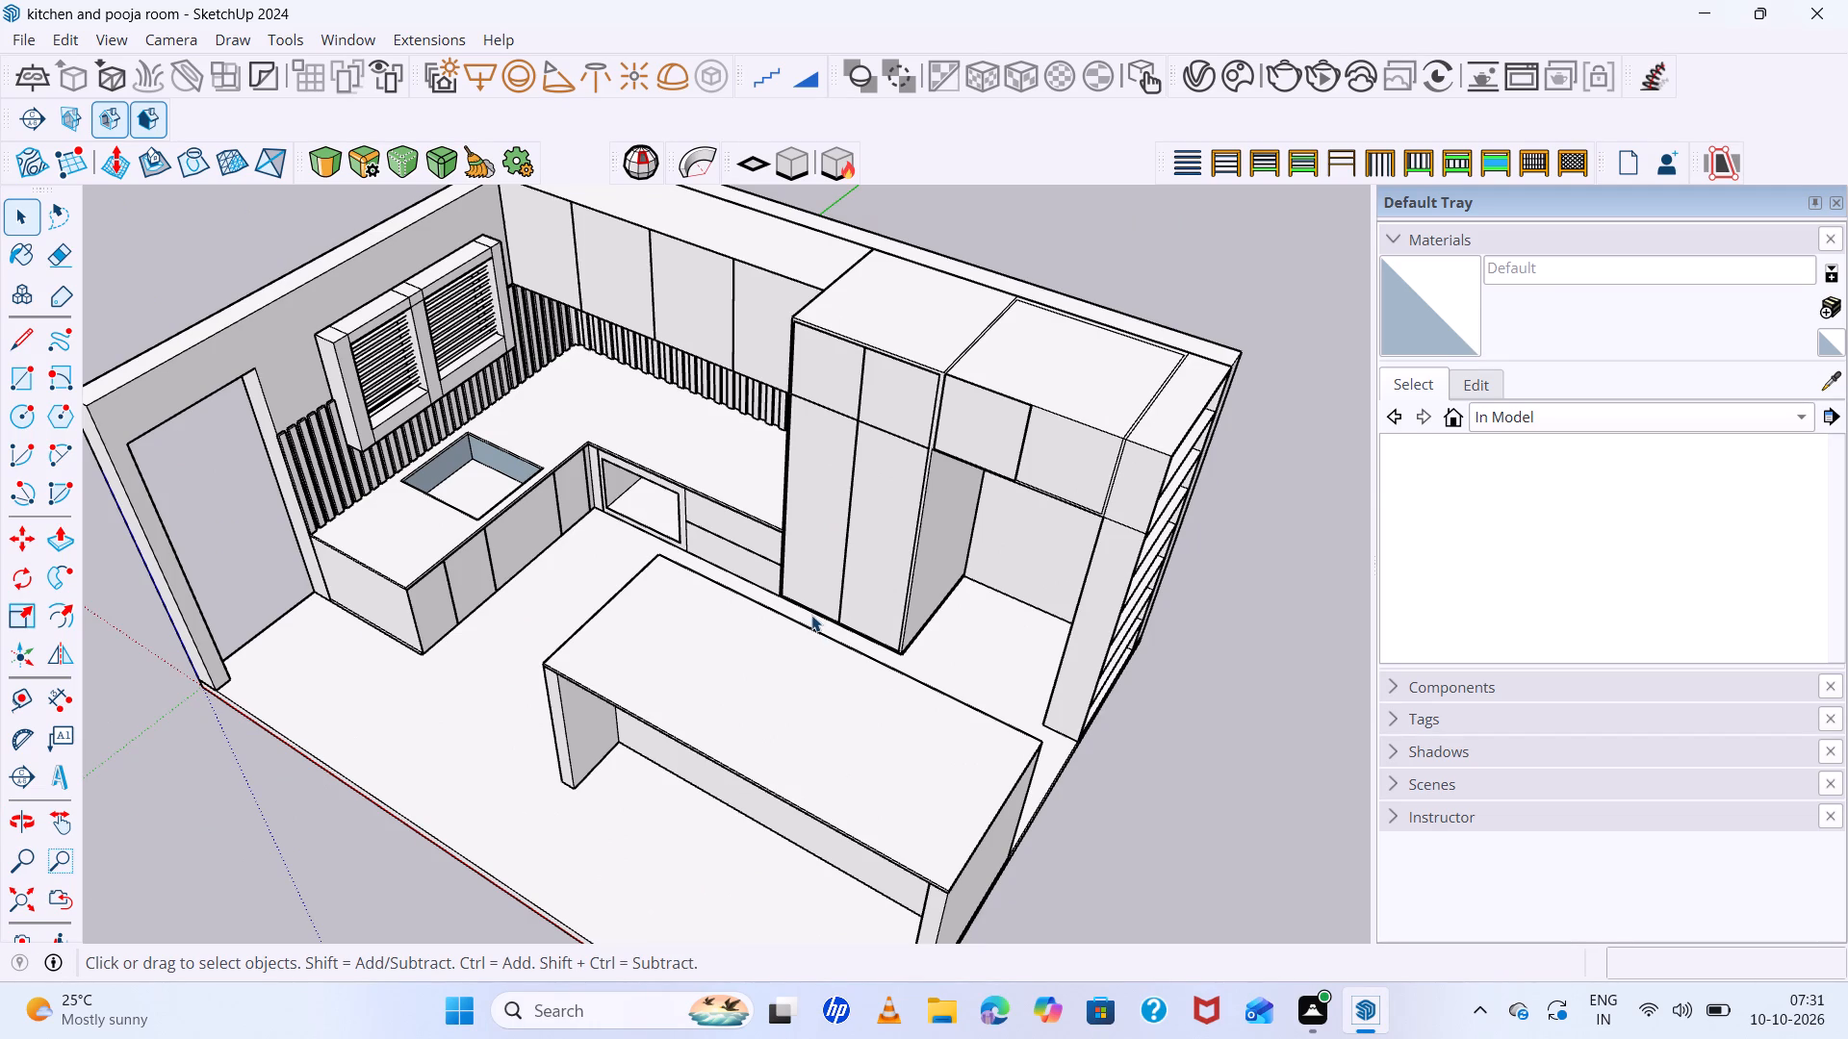
scroll(365, 654, down, 12)
middle_drag(543, 738, 616, 614)
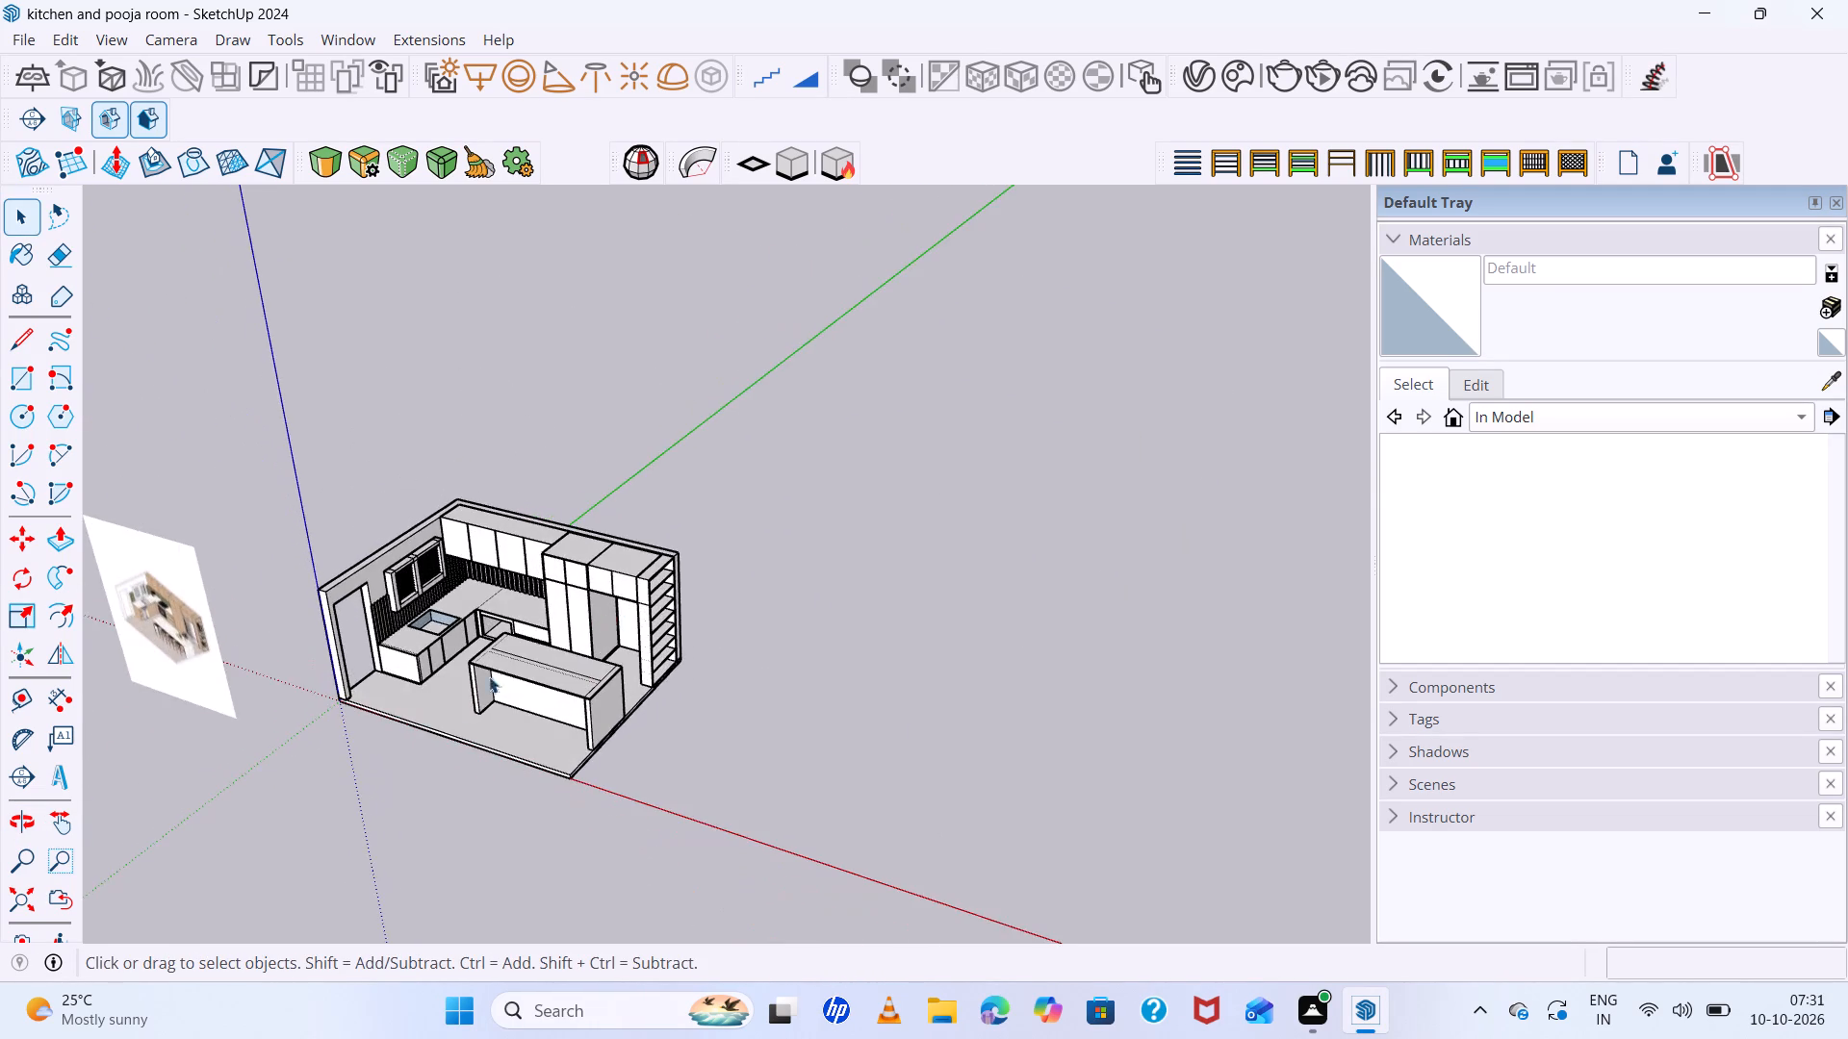
scroll(460, 703, up, 8)
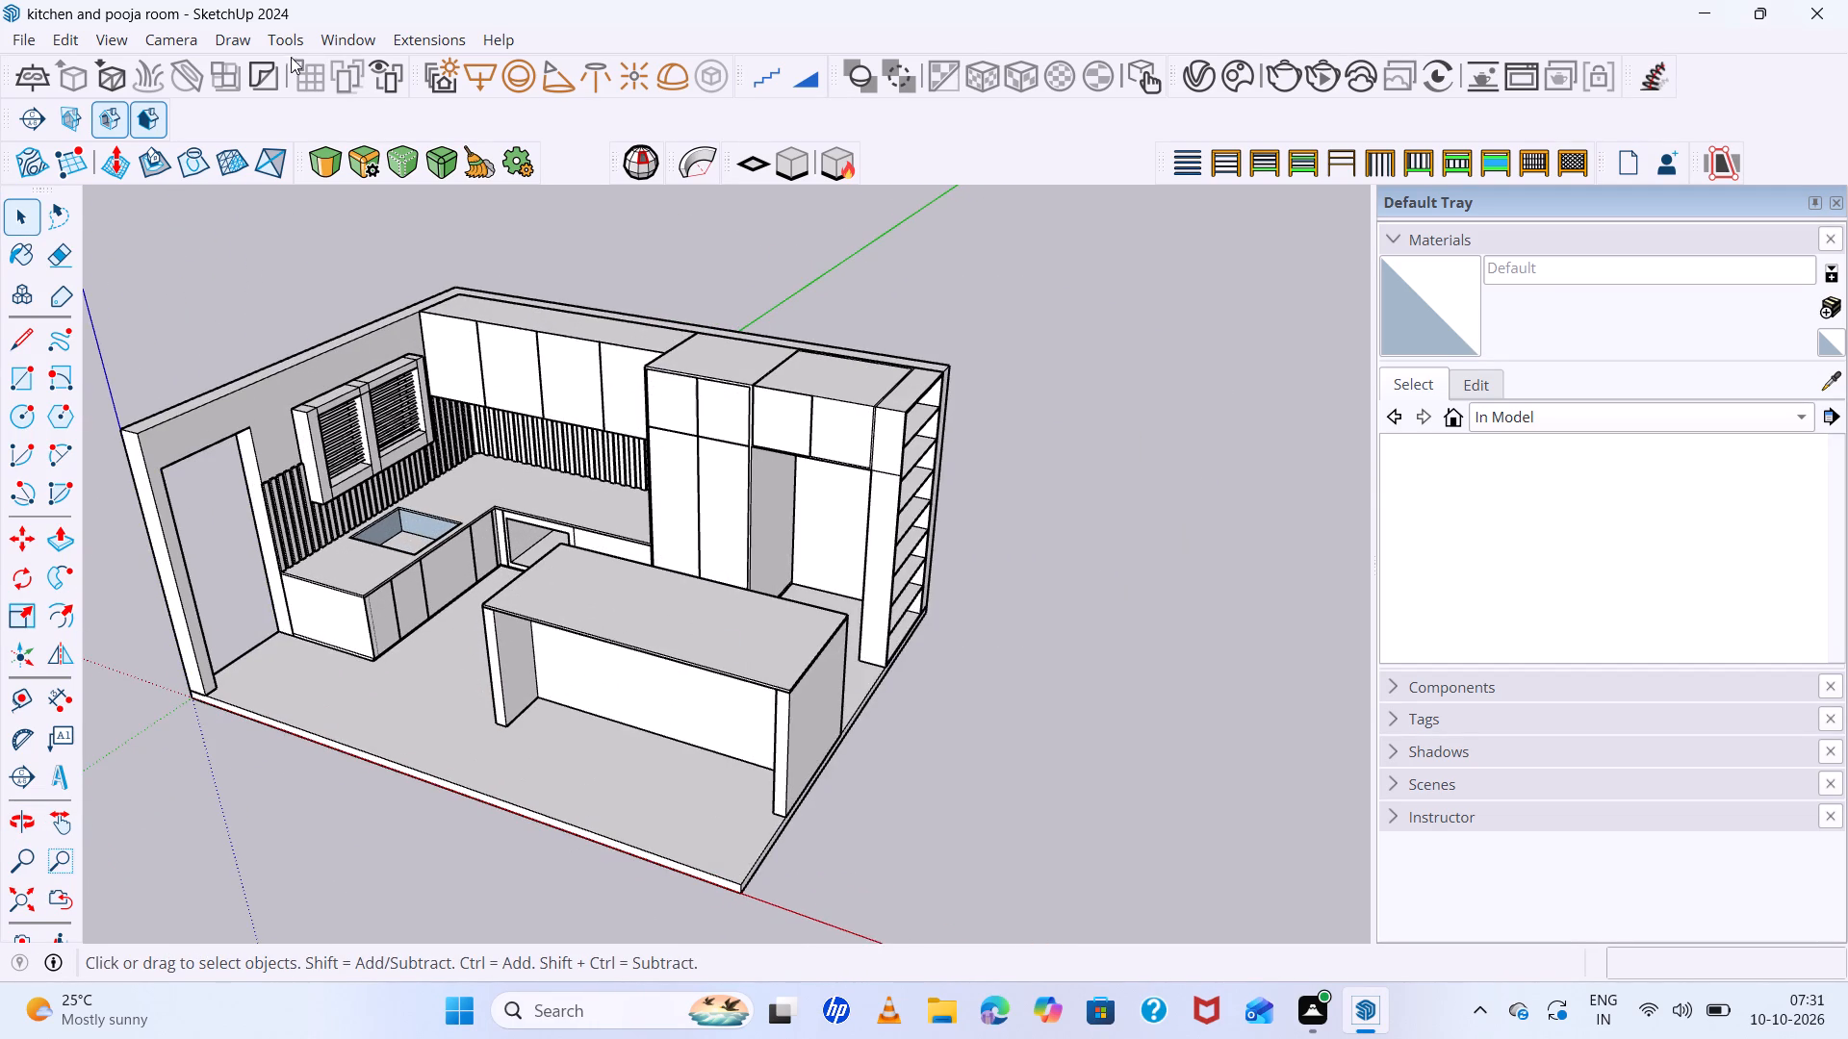
Search the 3D Warehouse for kitchen chairs.
click(336, 40)
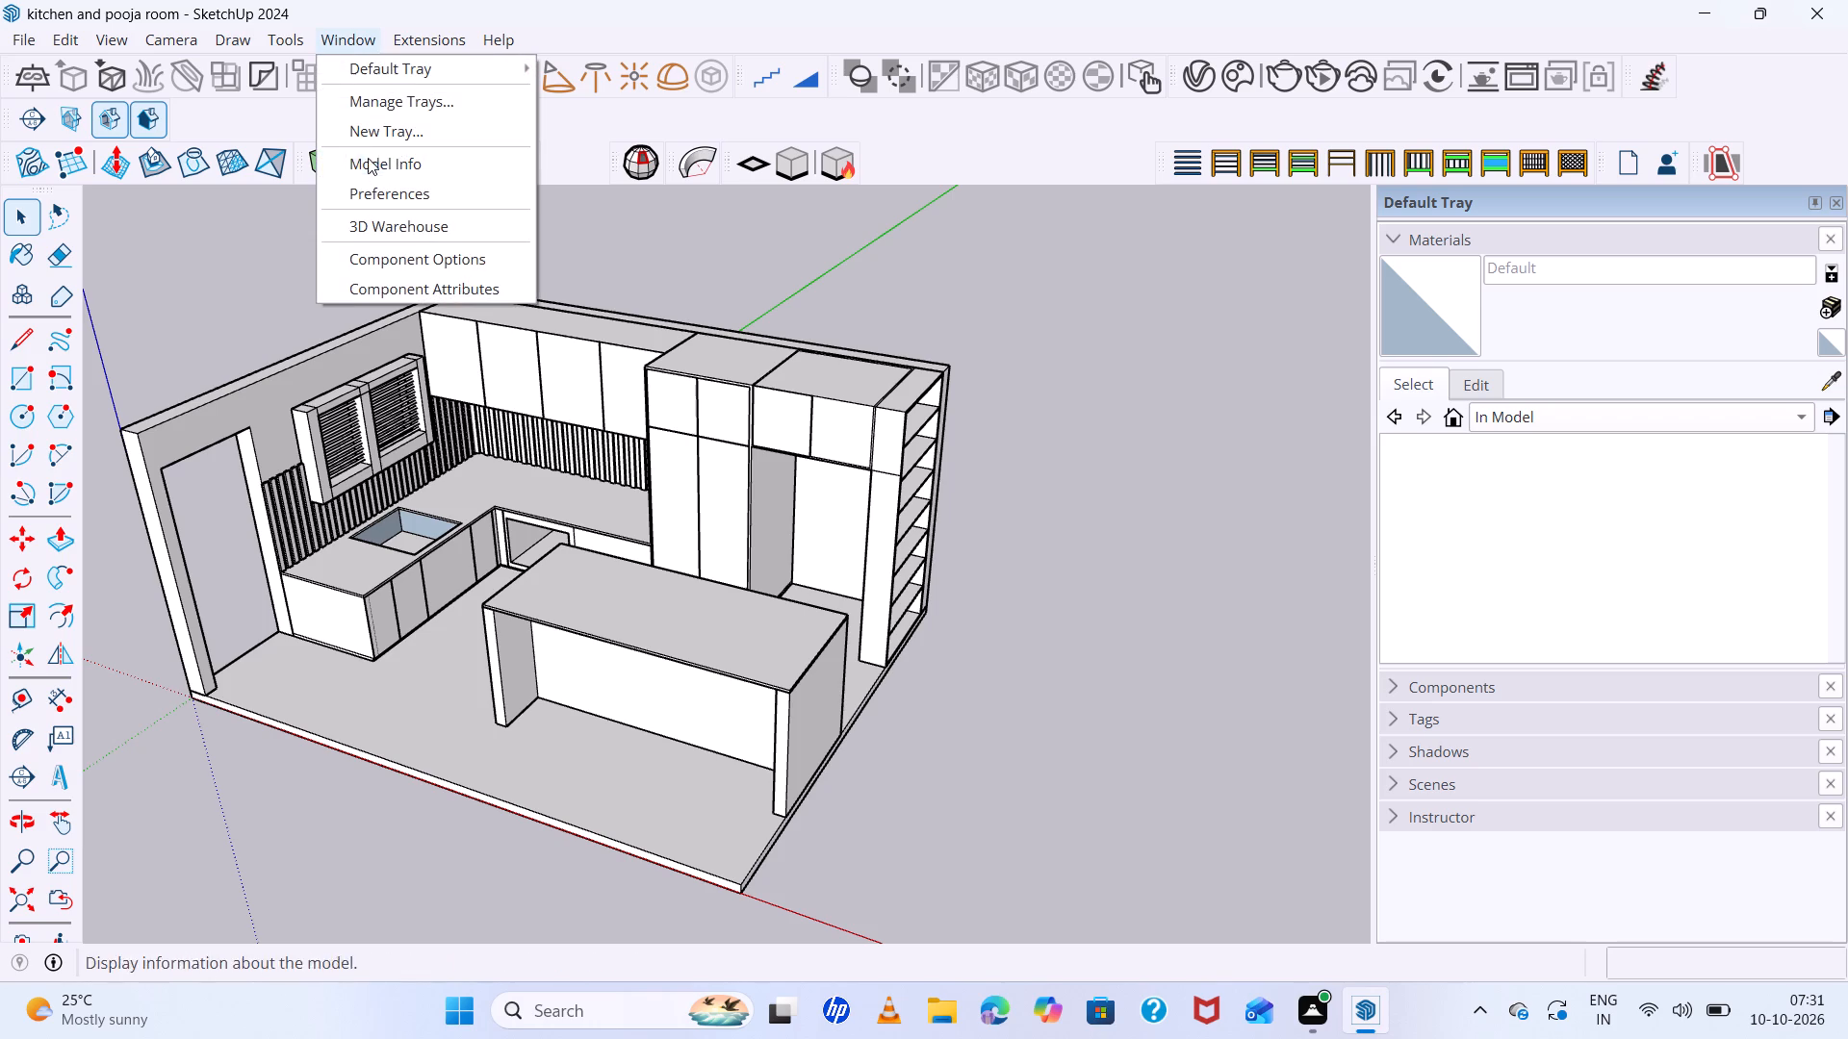
click(388, 231)
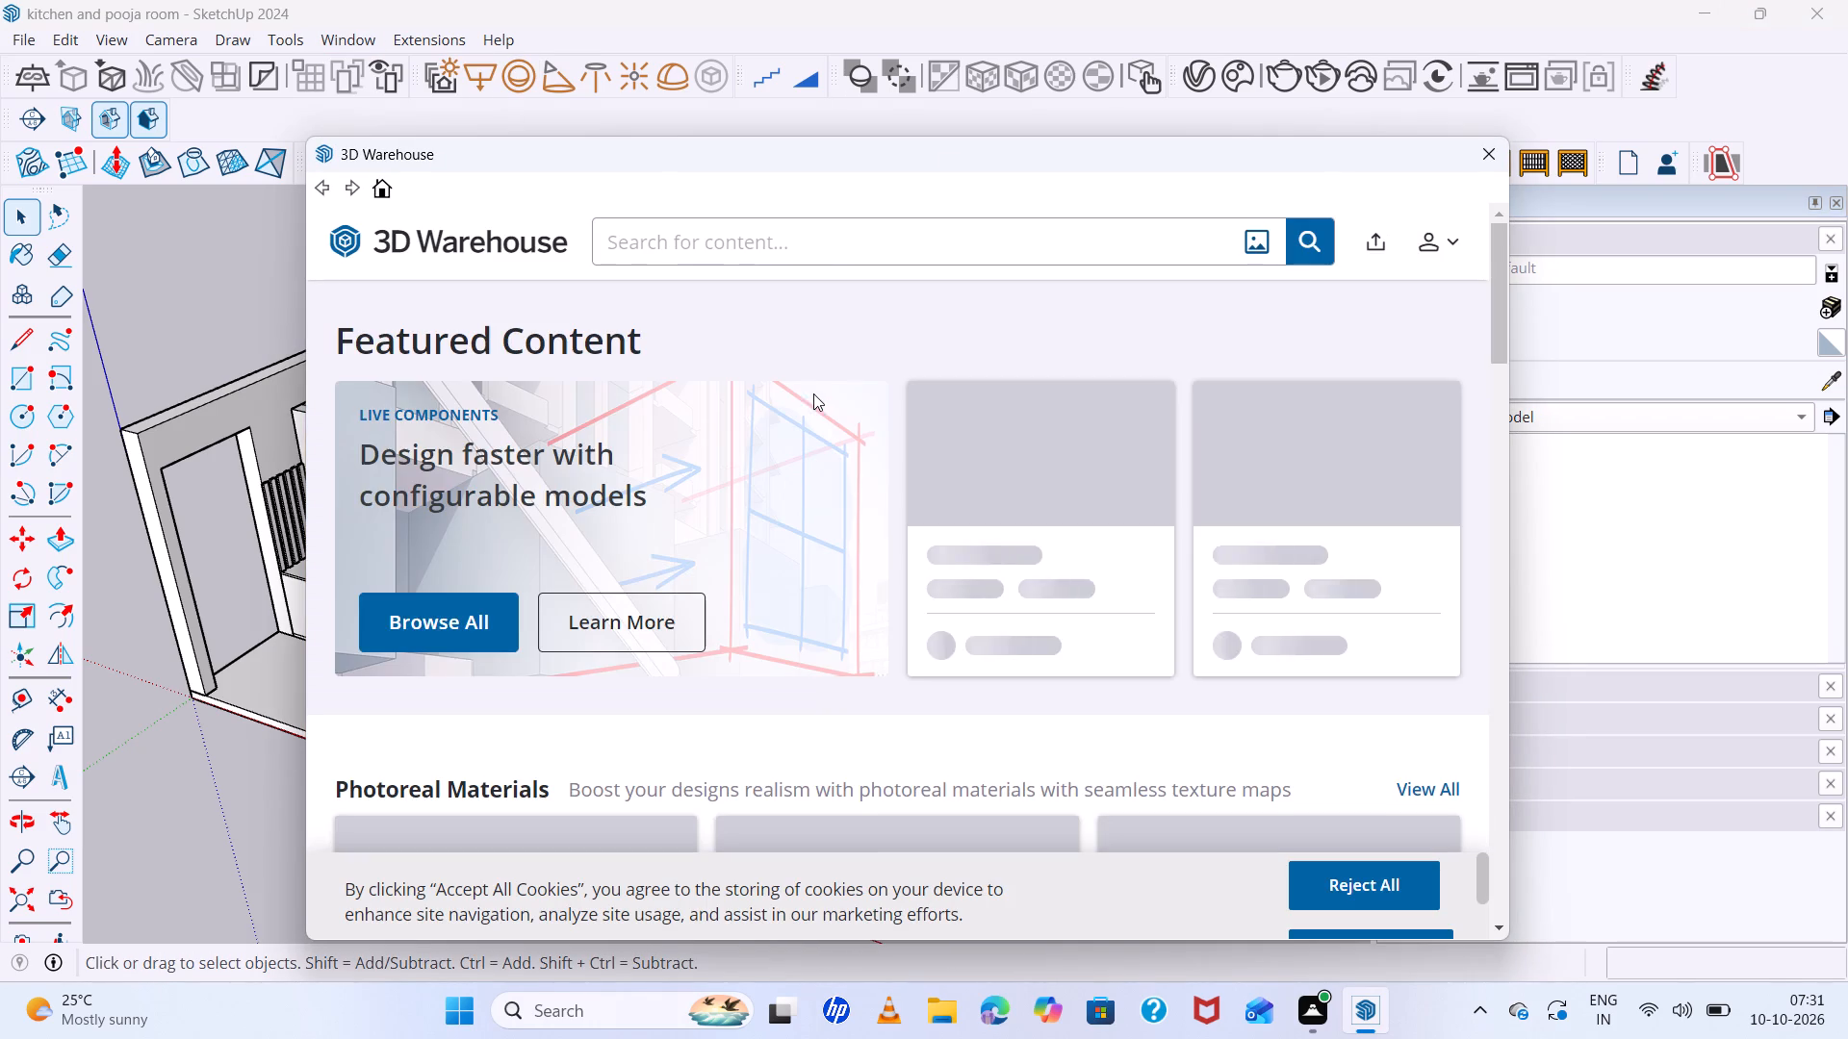
click(817, 237)
text(kitche)
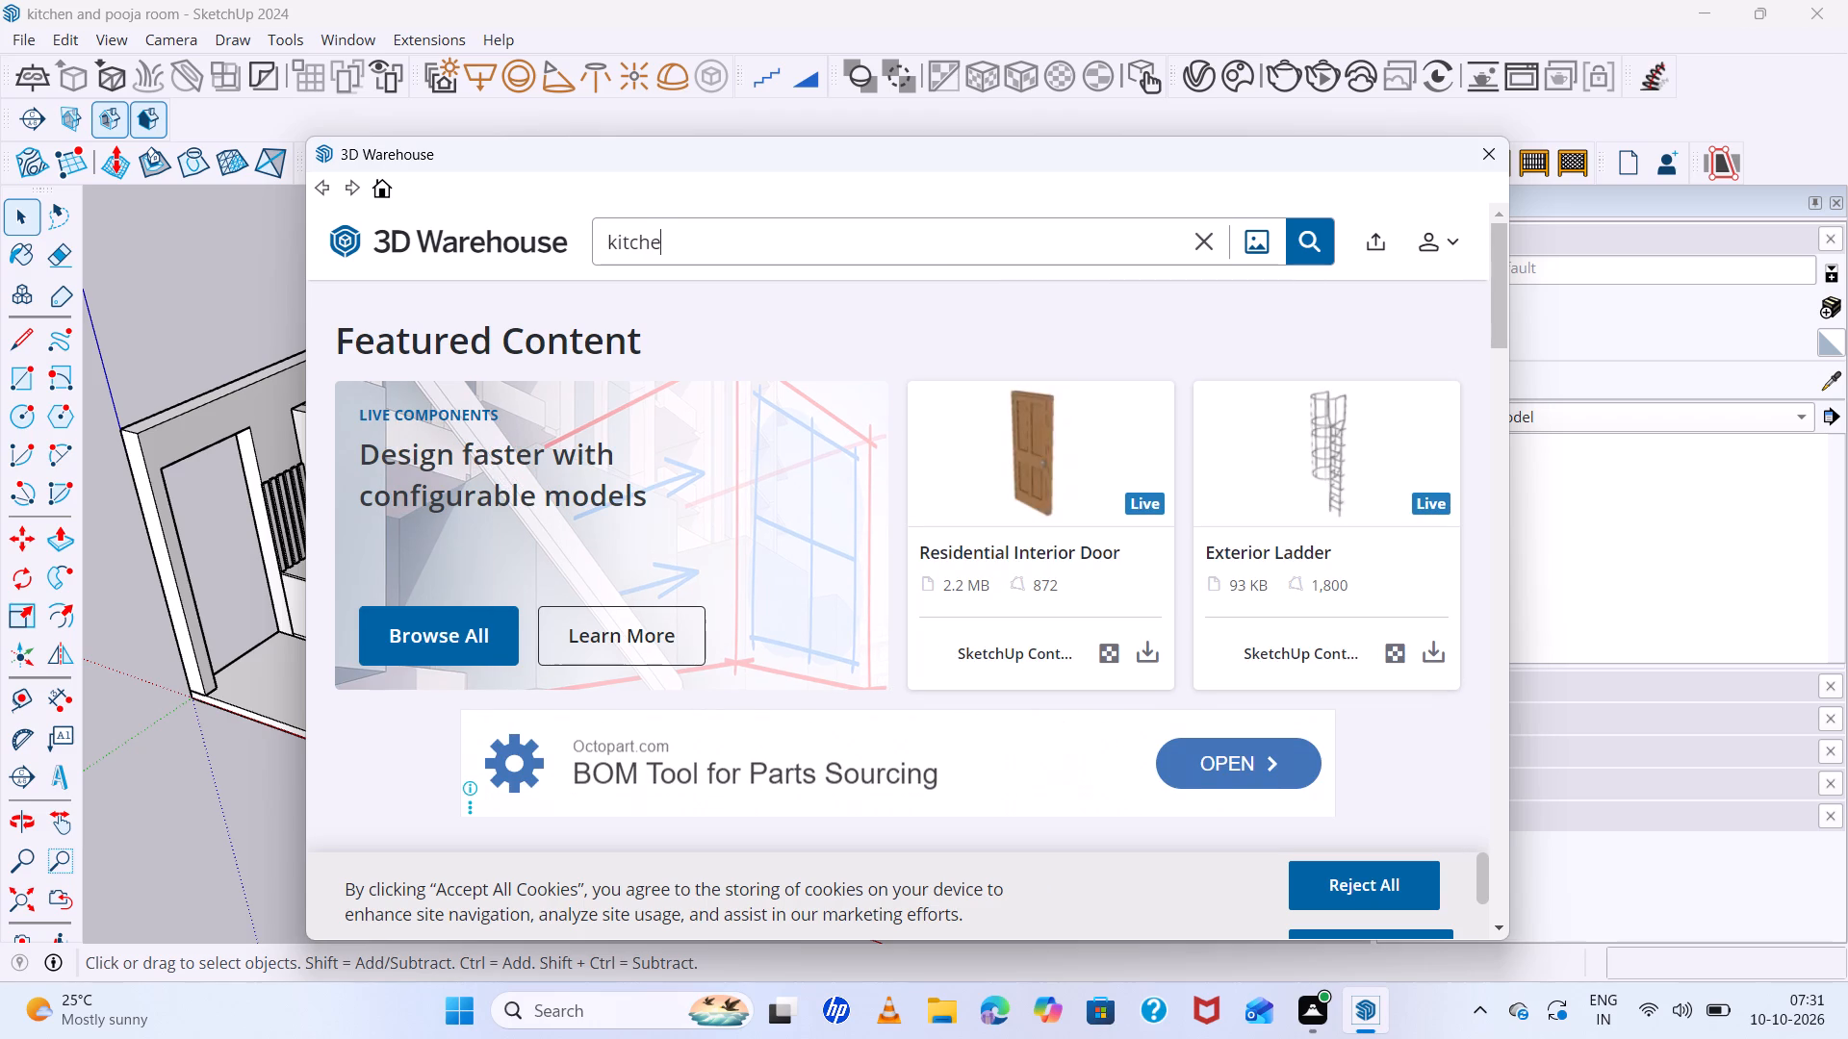
text(n)
key(space)
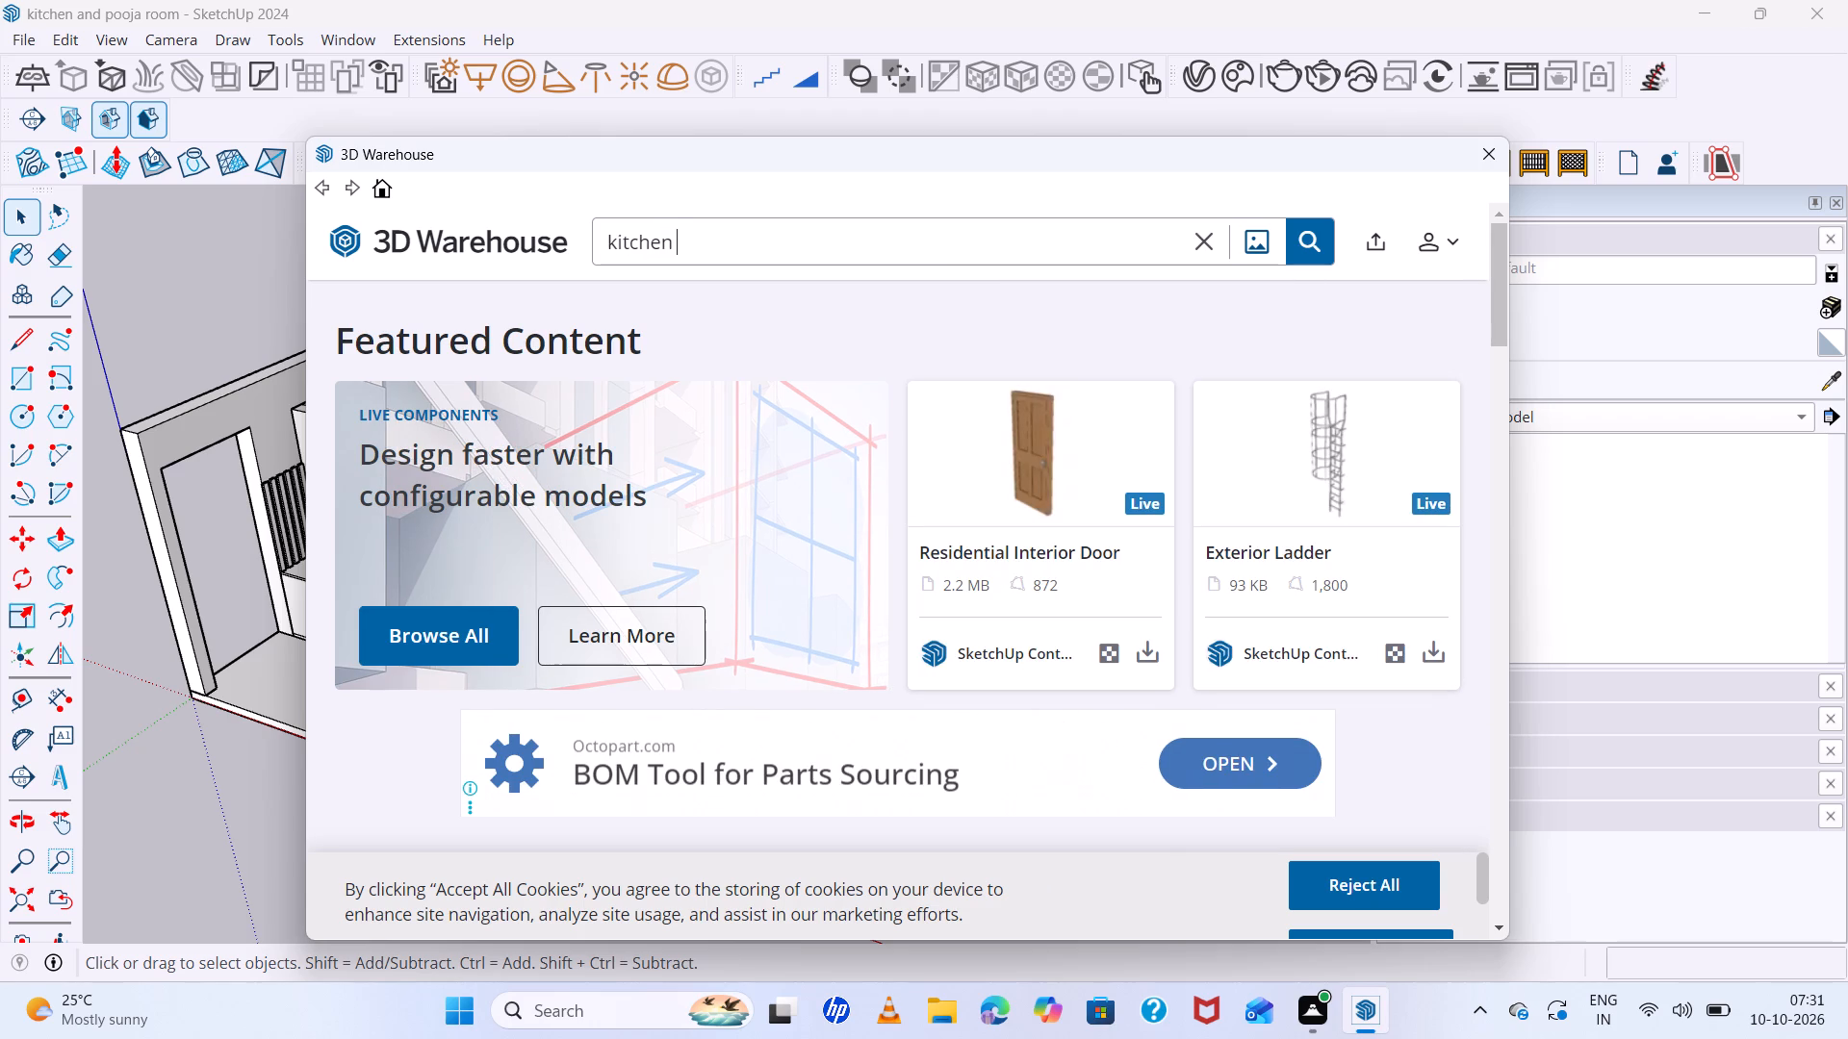
text(chairs)
key(Return)
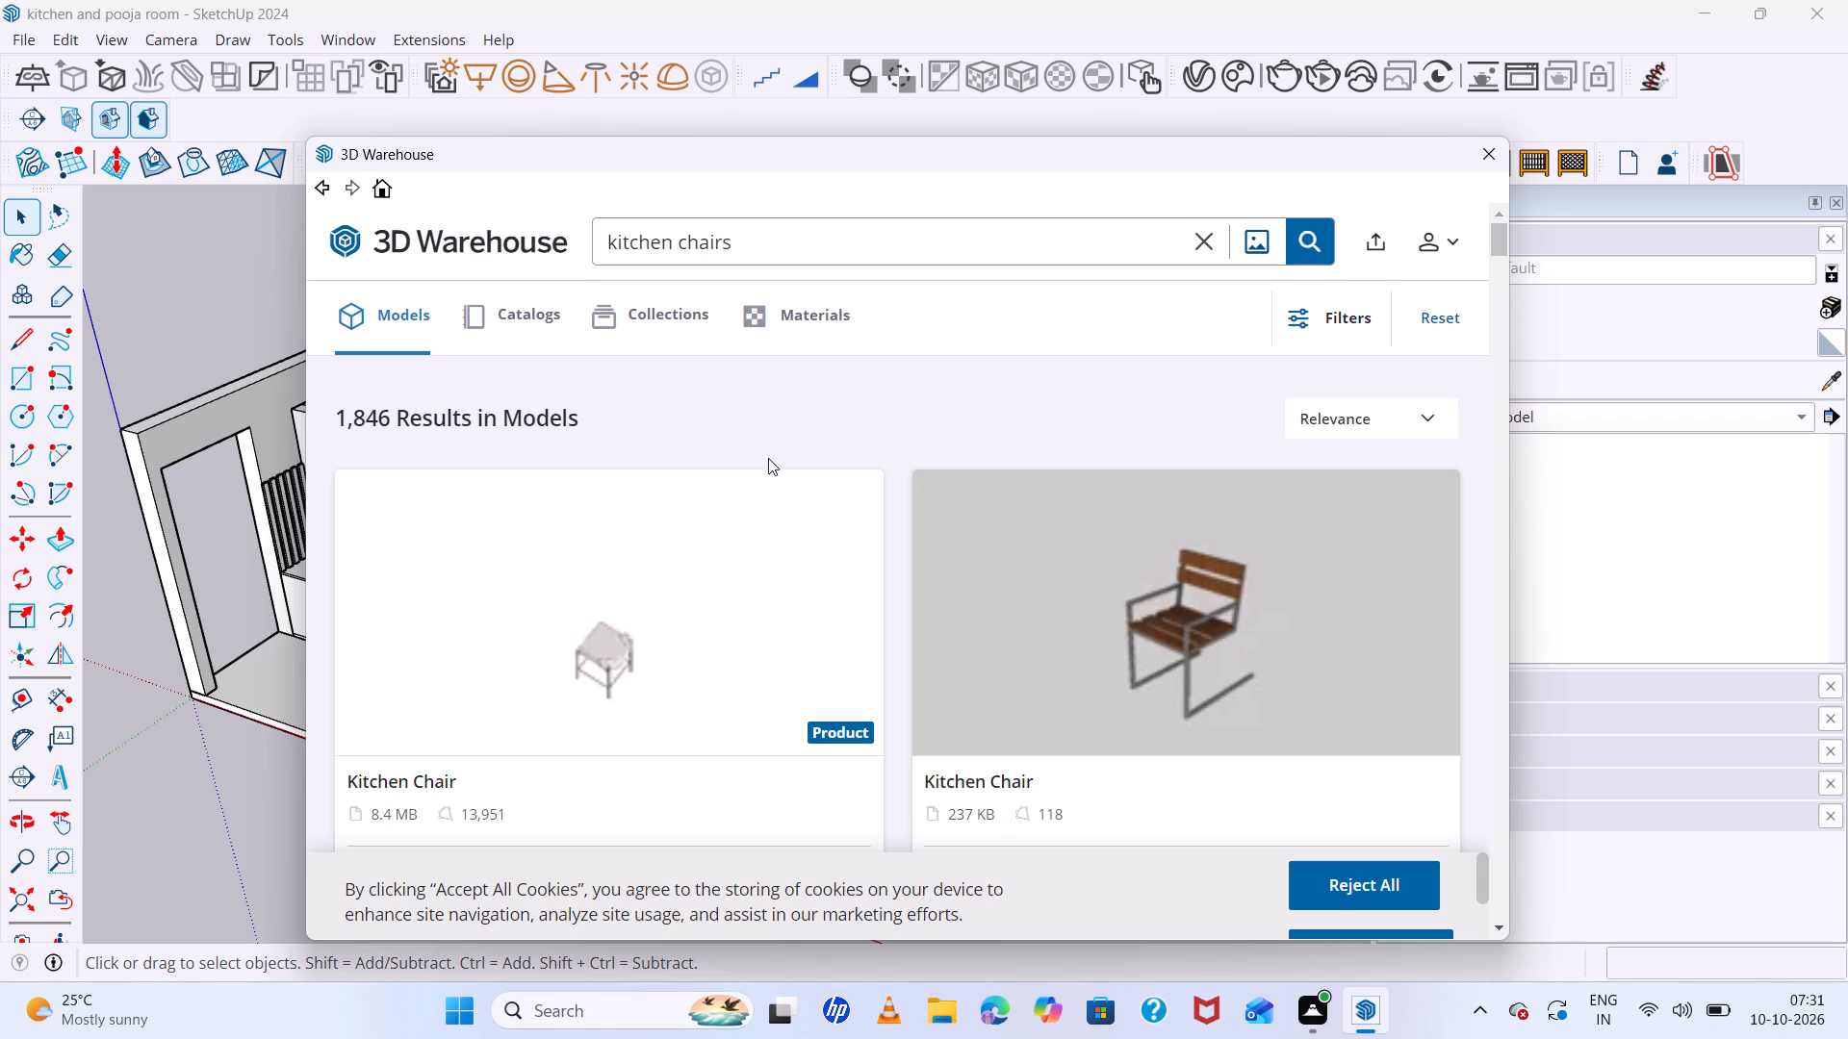
Browse the kitchen chair models for seating that suits the island counter.
scroll(734, 550, down, 12)
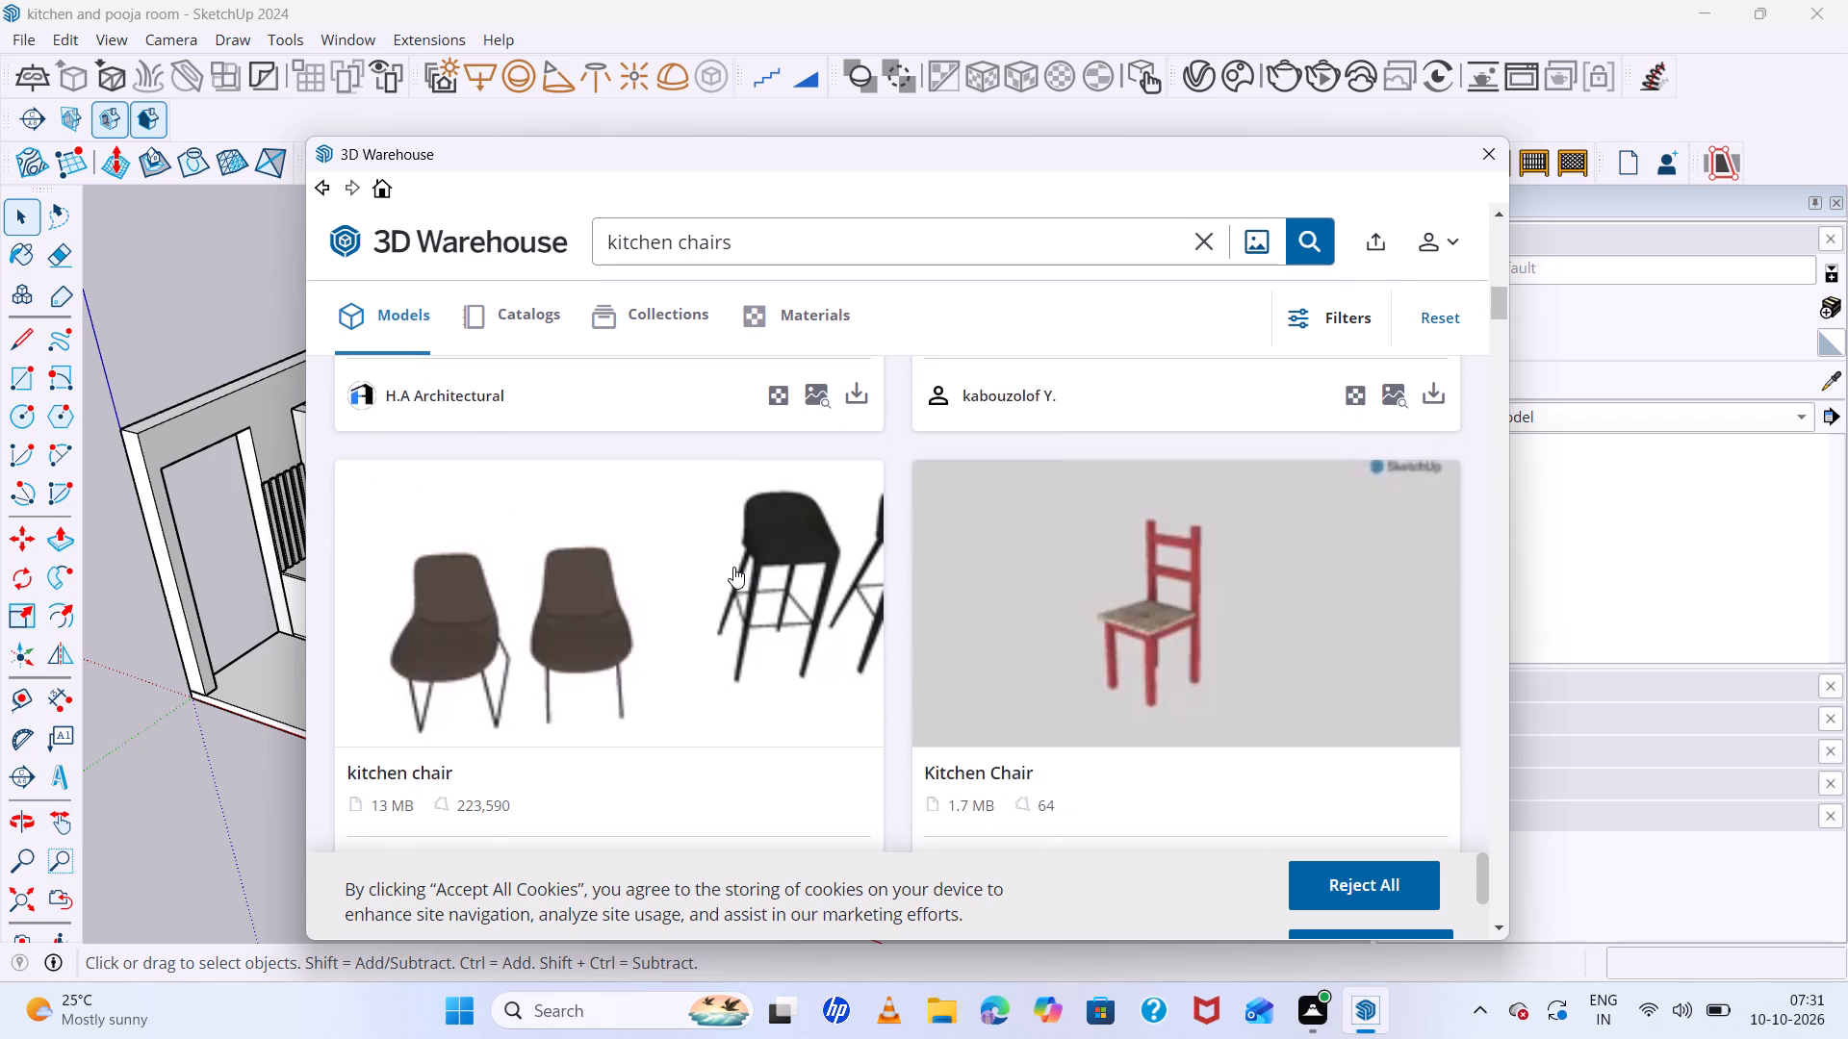
scroll(733, 567, down, 1)
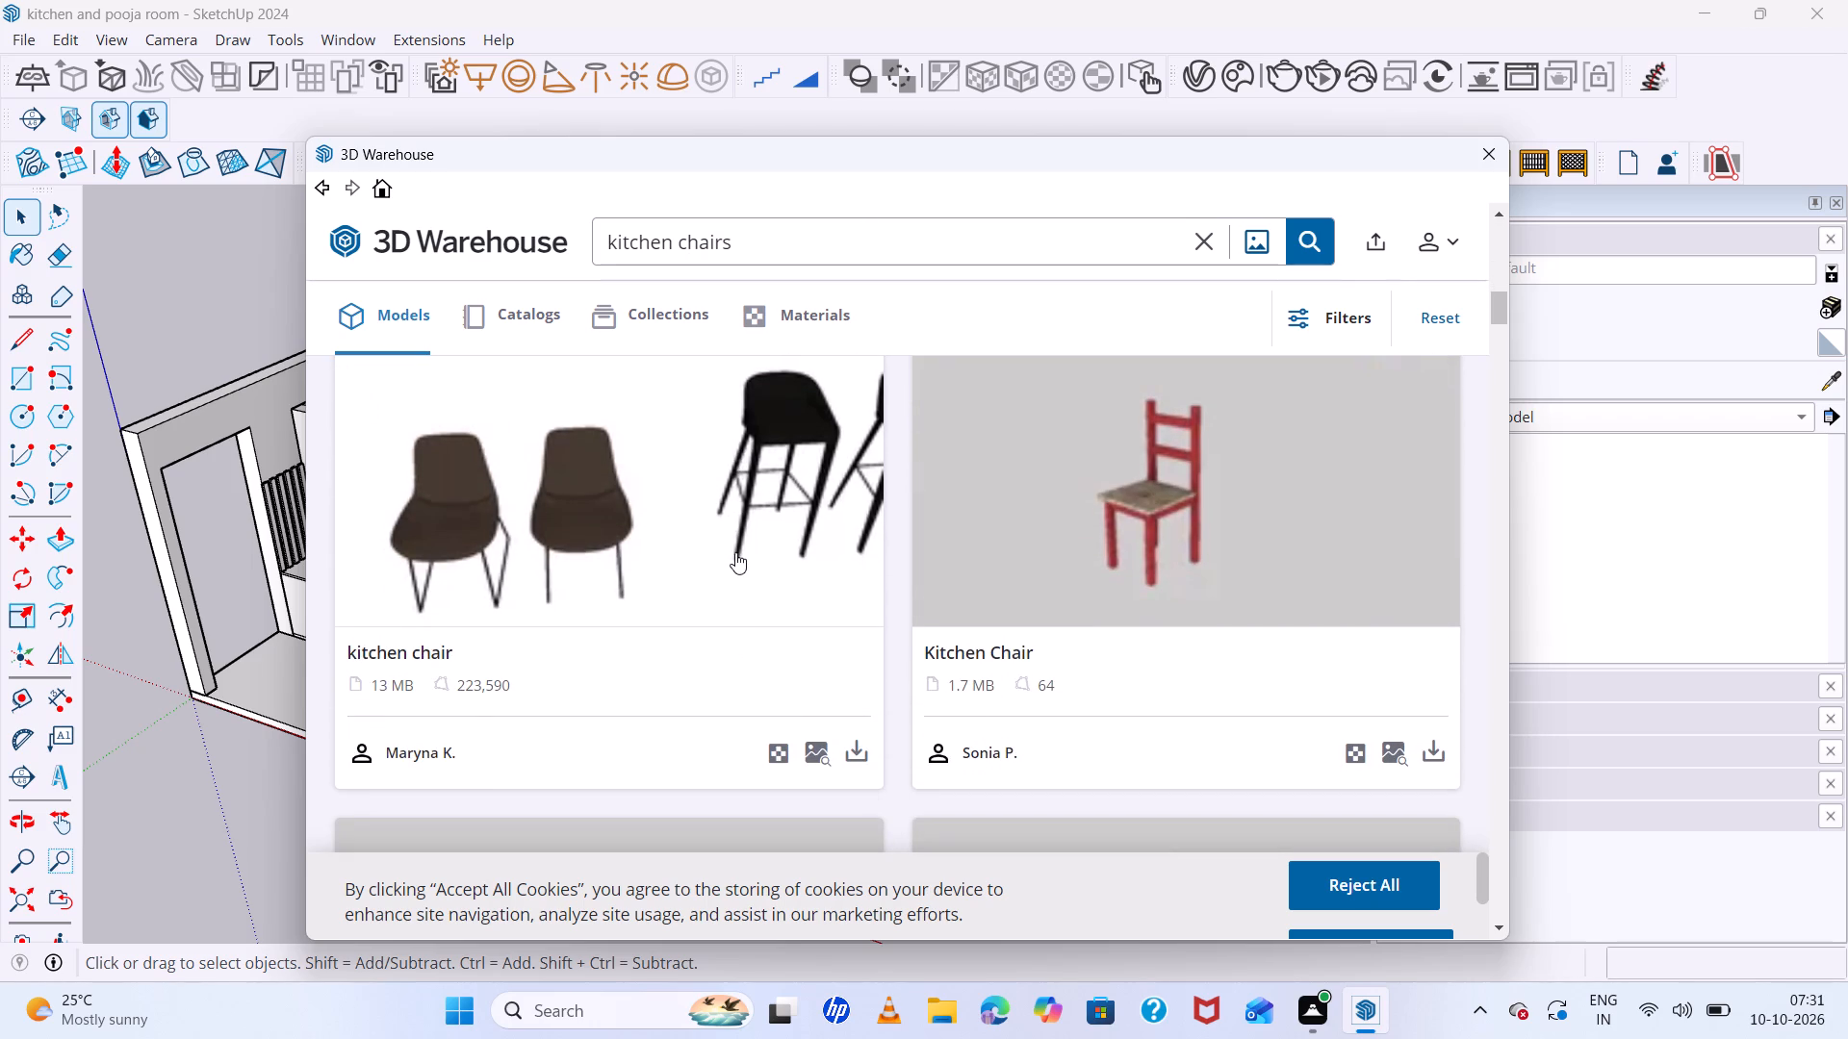
scroll(739, 531, down, 8)
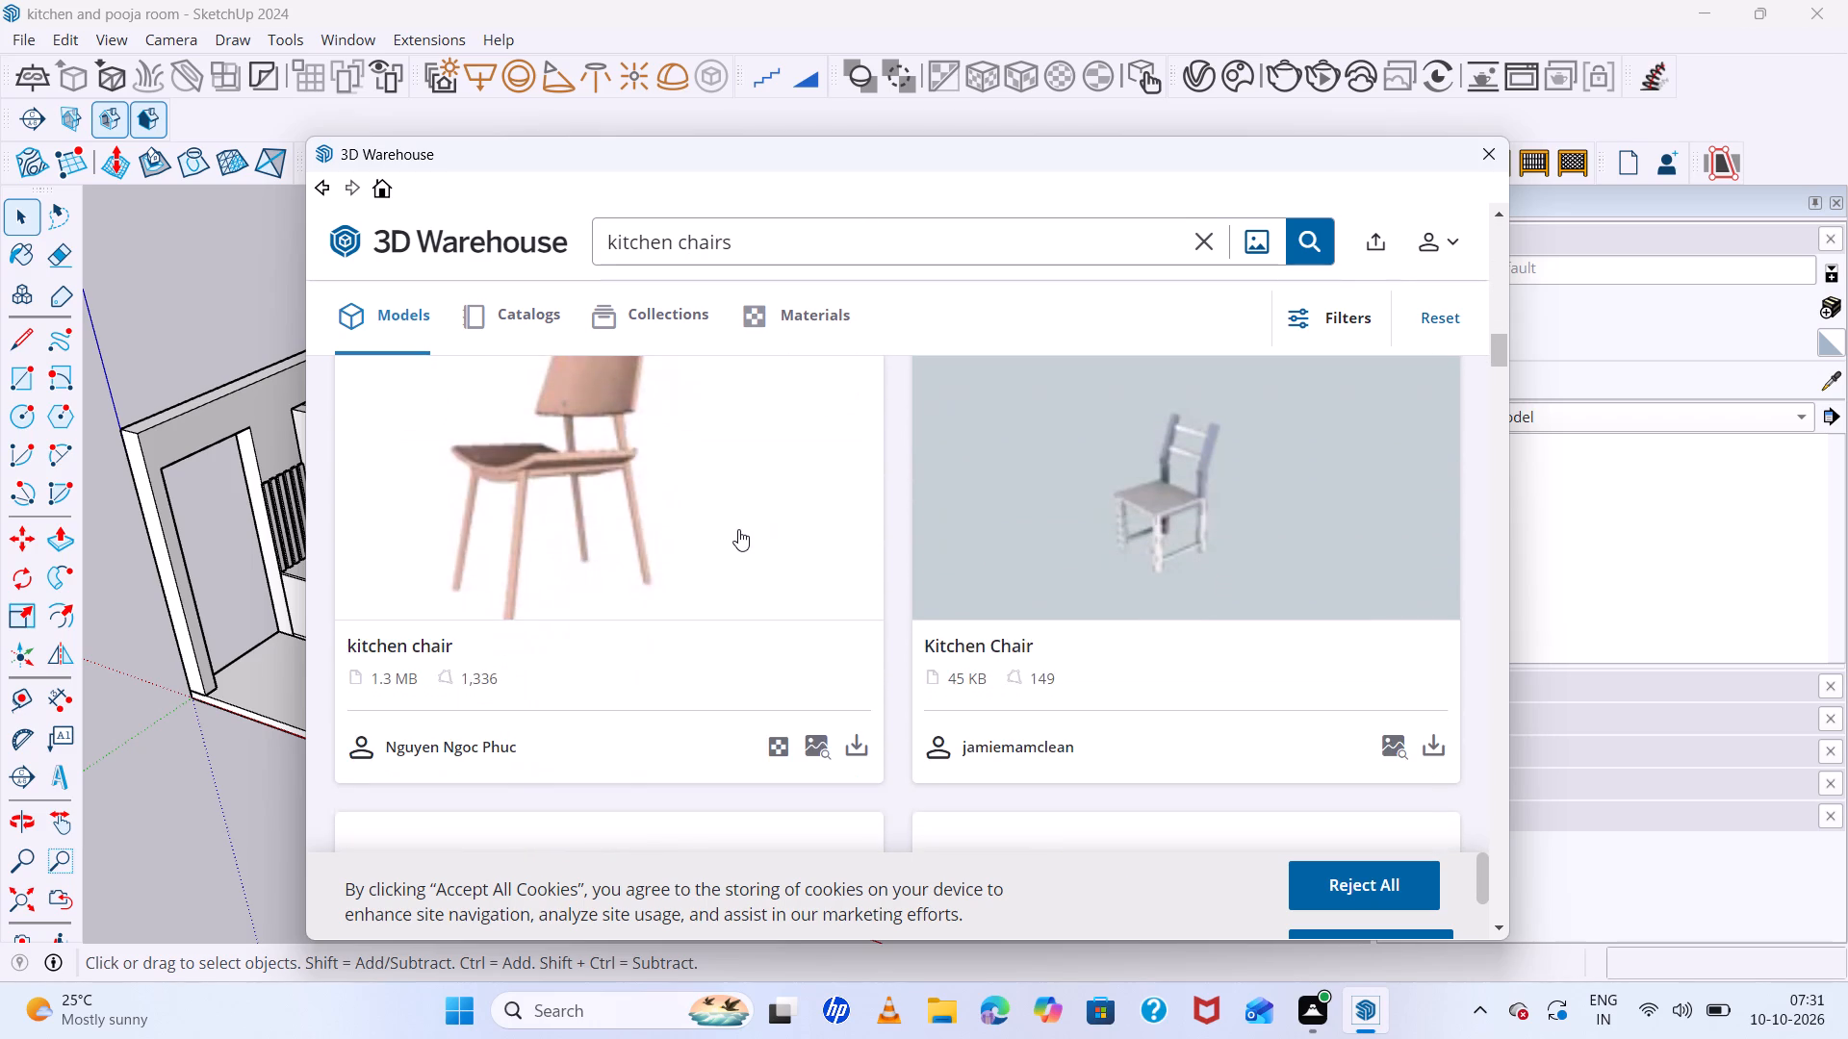
scroll(738, 529, down, 7)
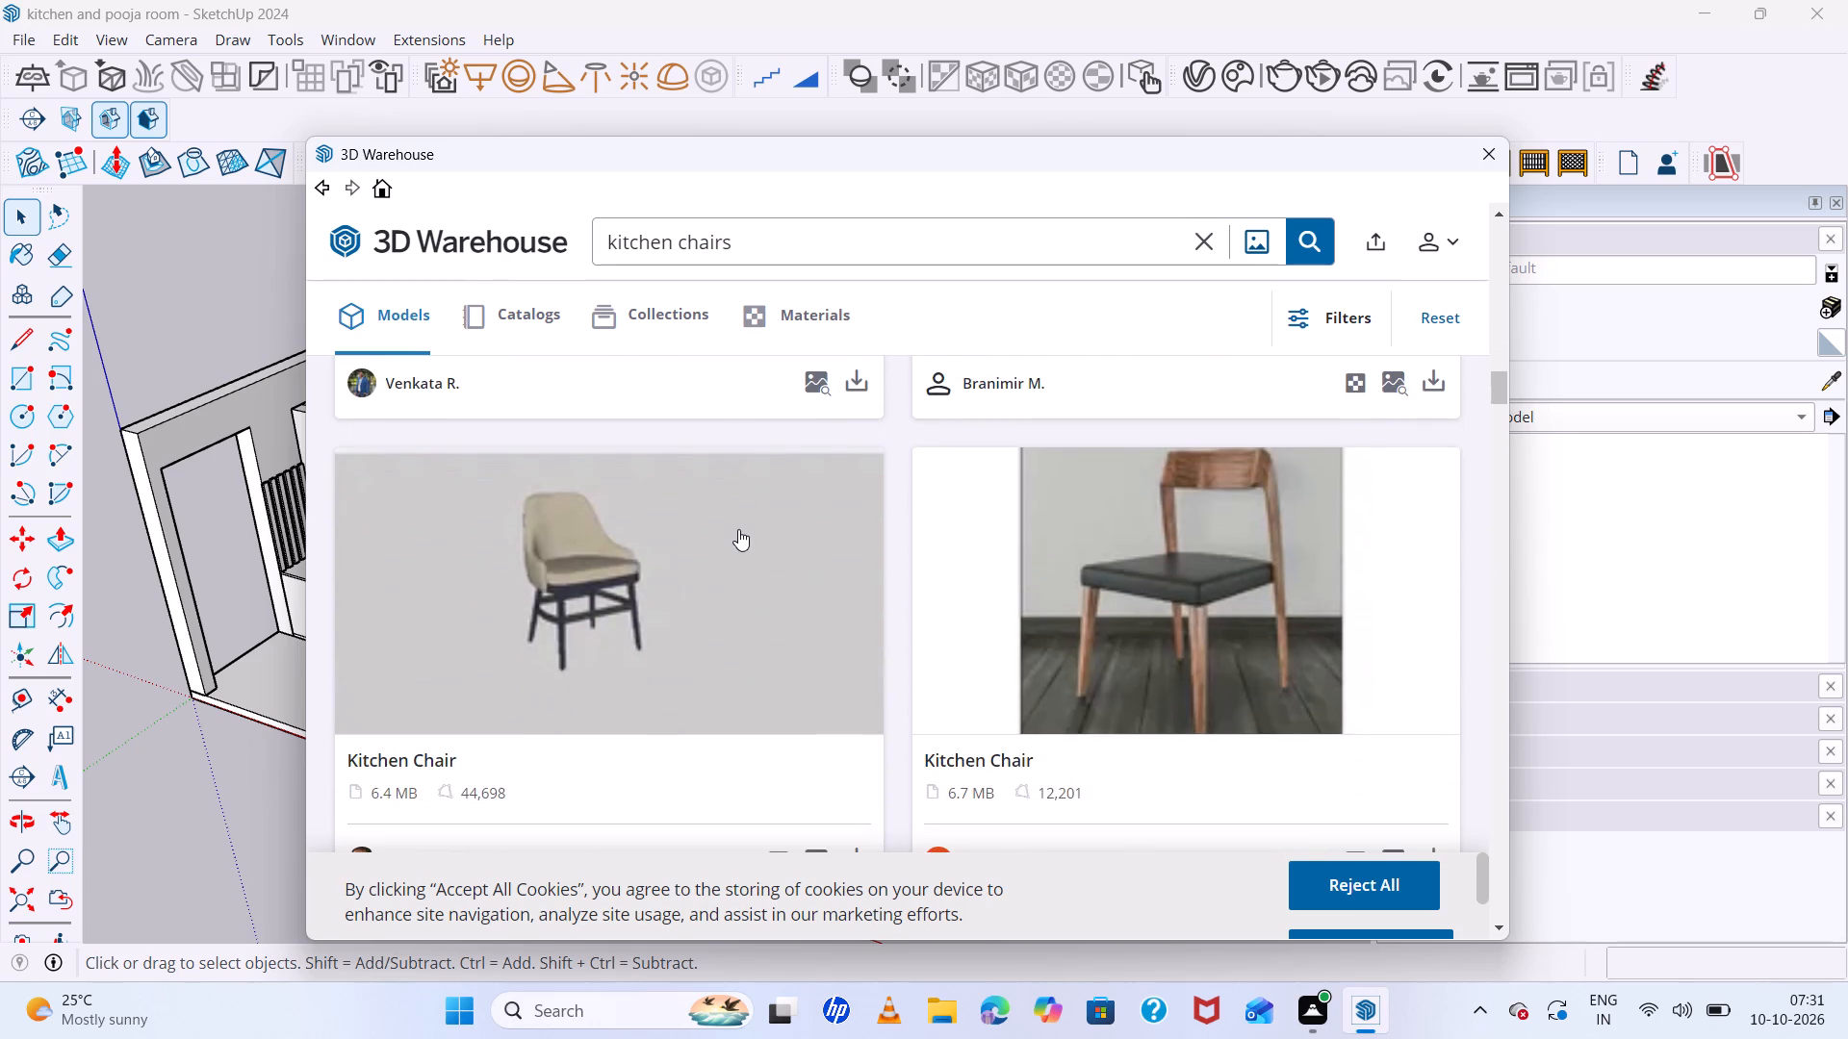
scroll(738, 529, down, 10)
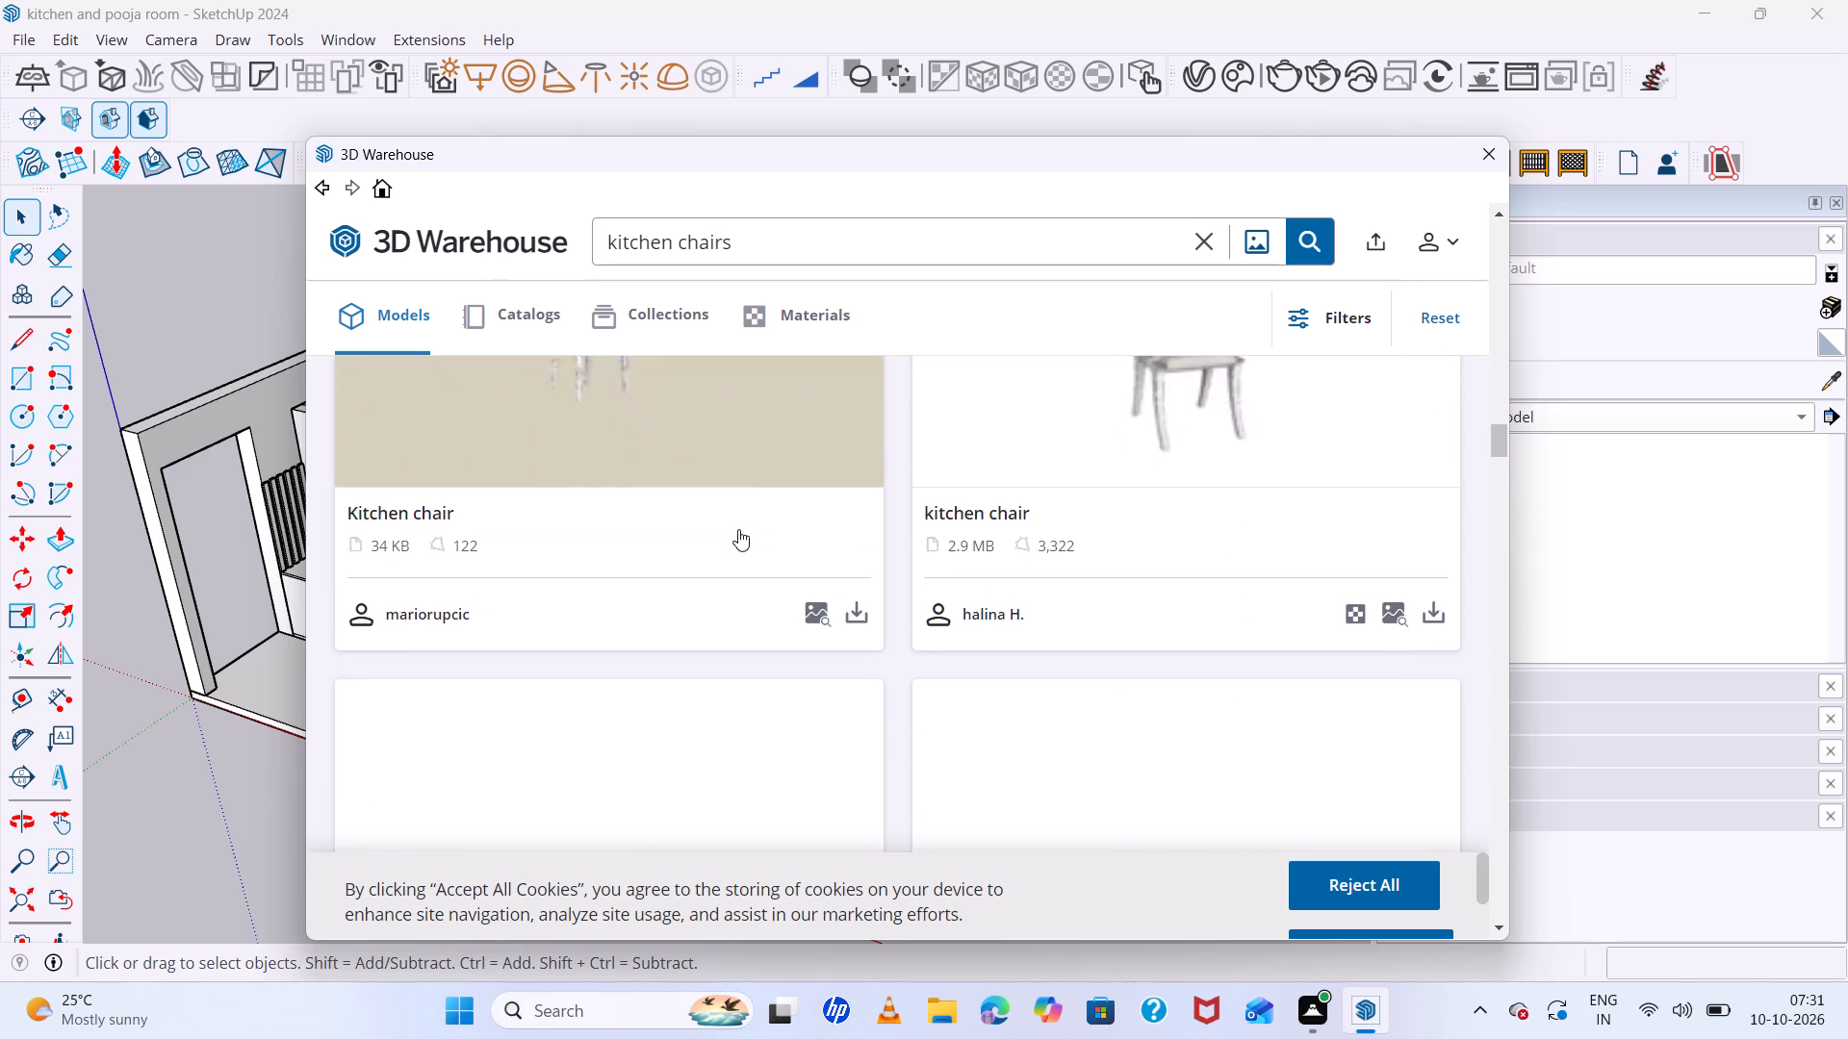
scroll(738, 529, down, 8)
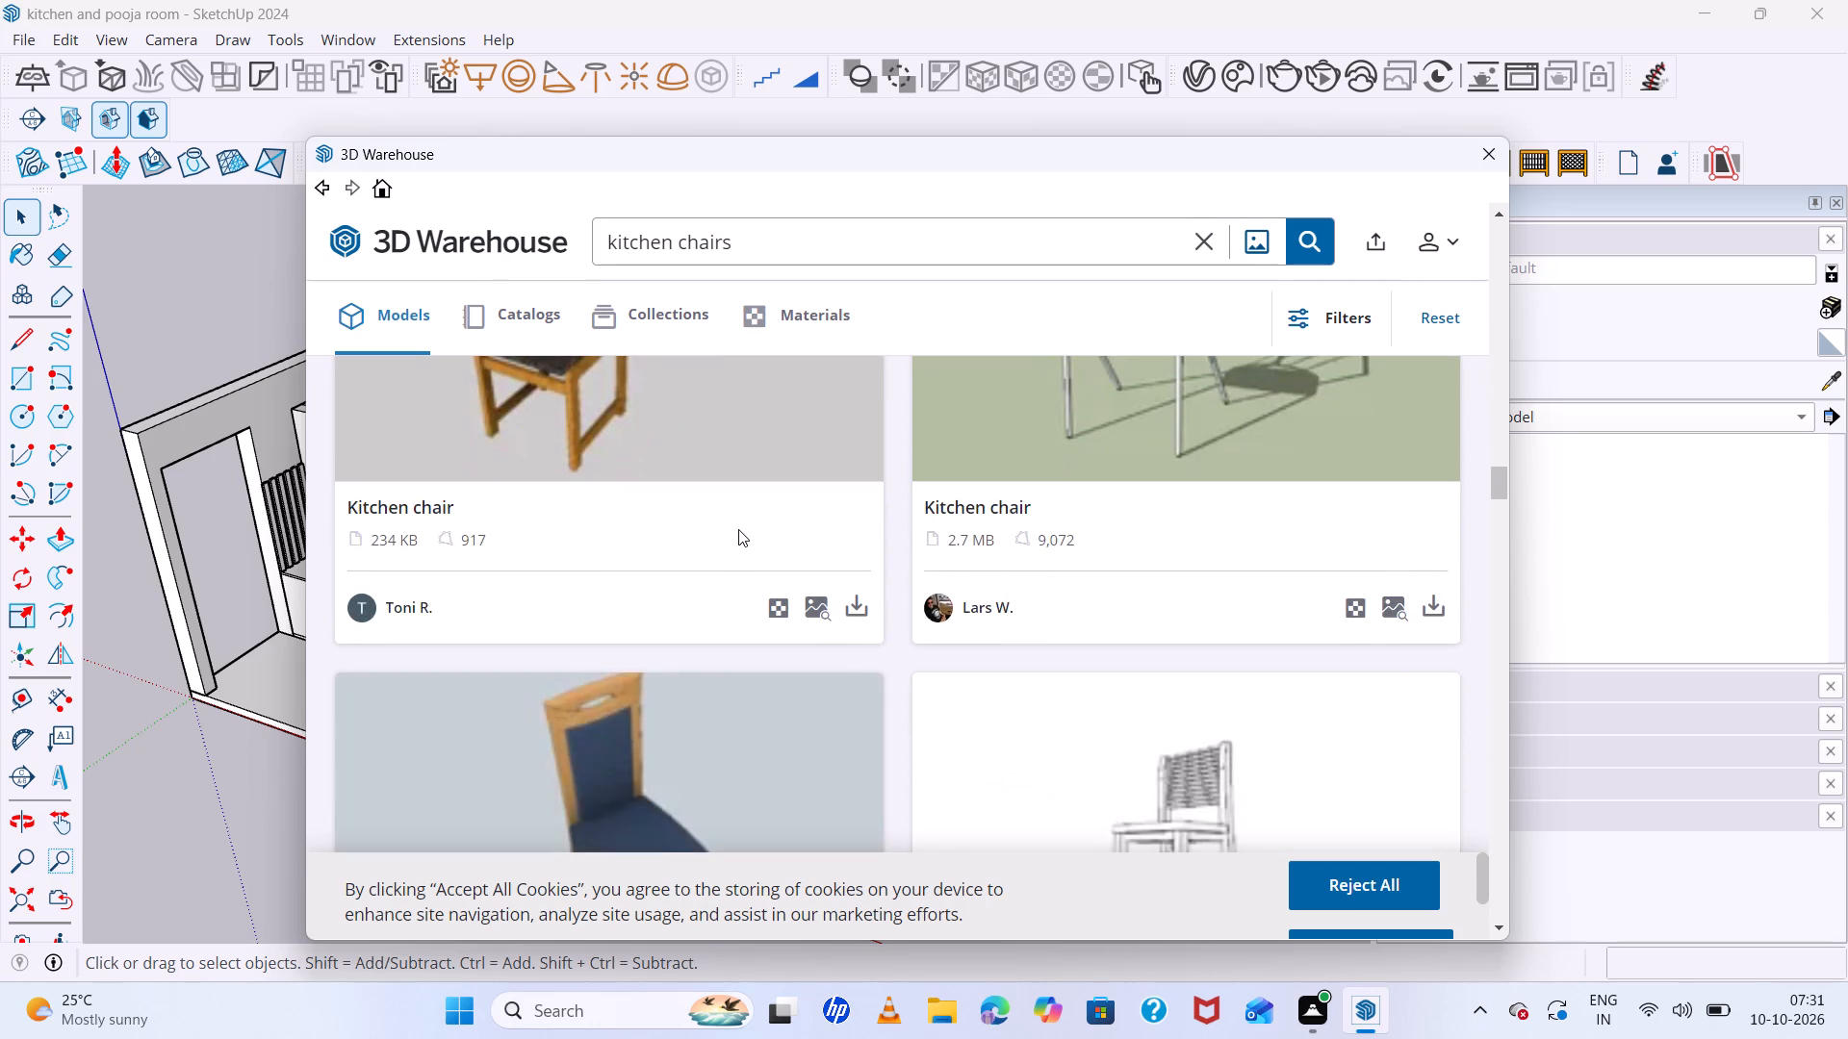
scroll(738, 529, down, 12)
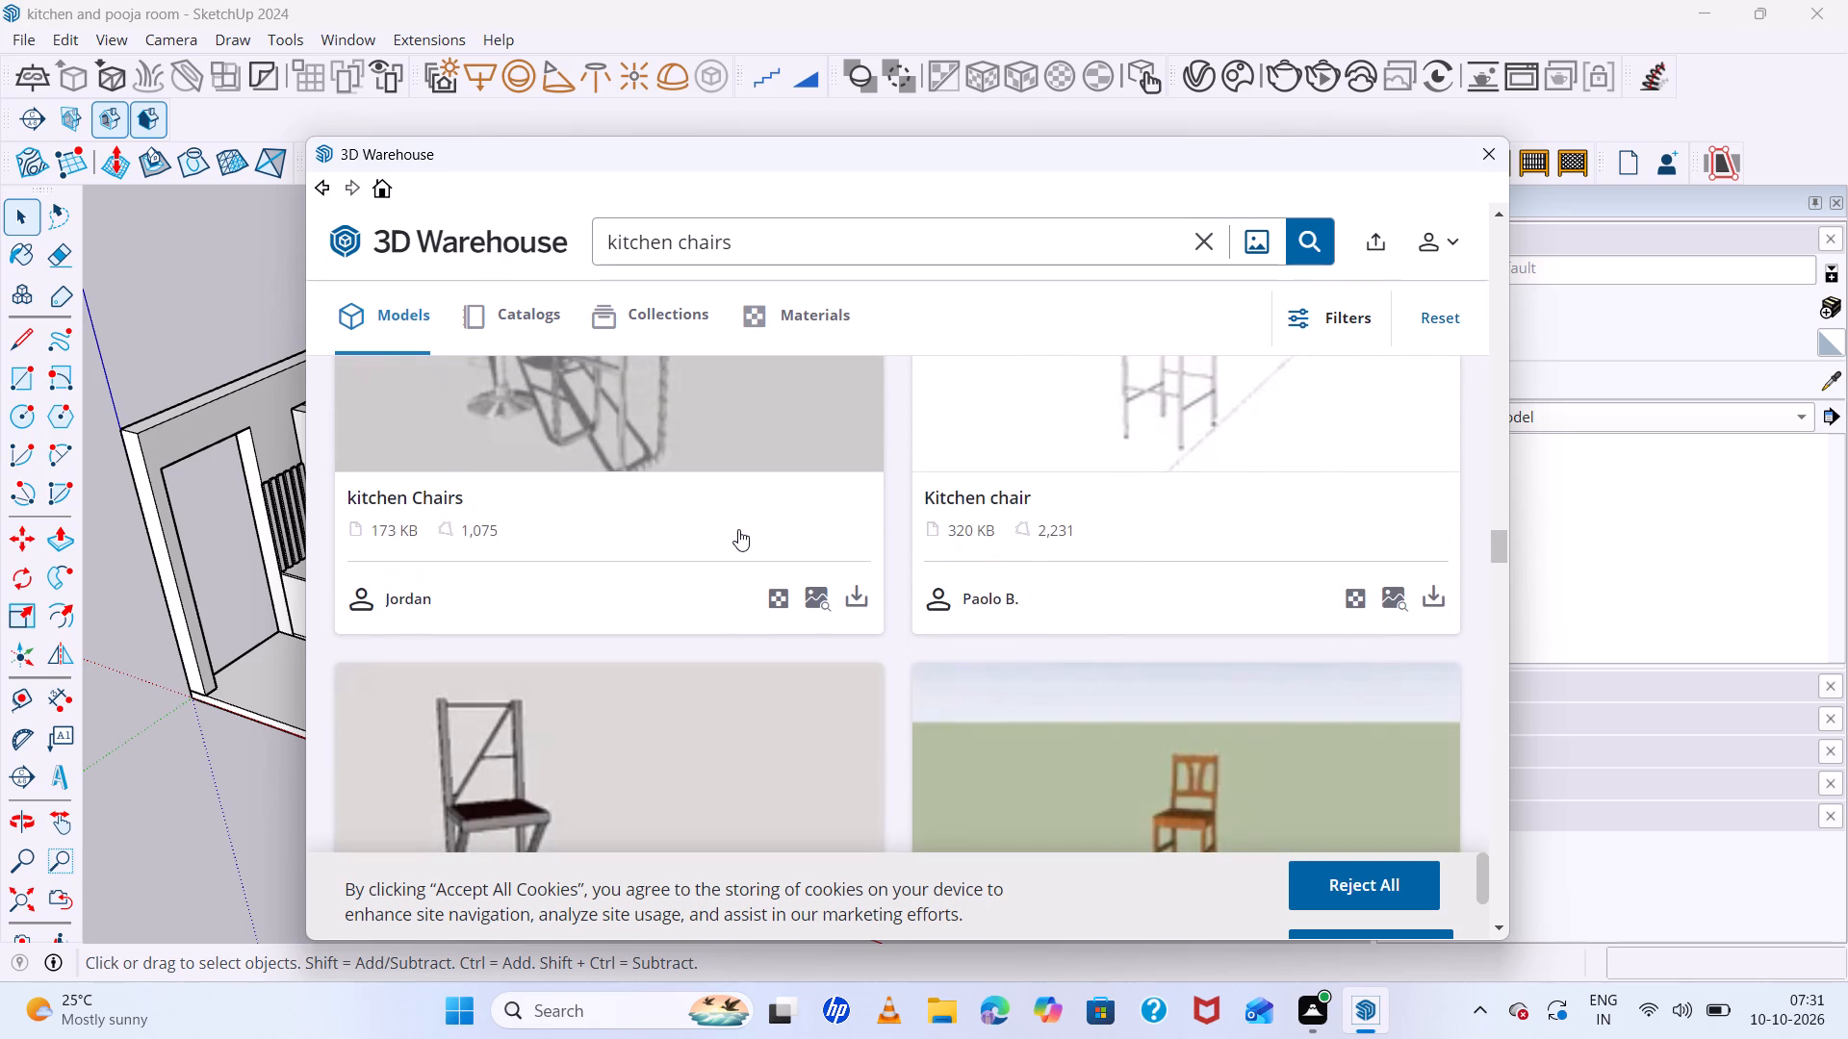
scroll(738, 529, up, 6)
scroll(738, 529, down, 2)
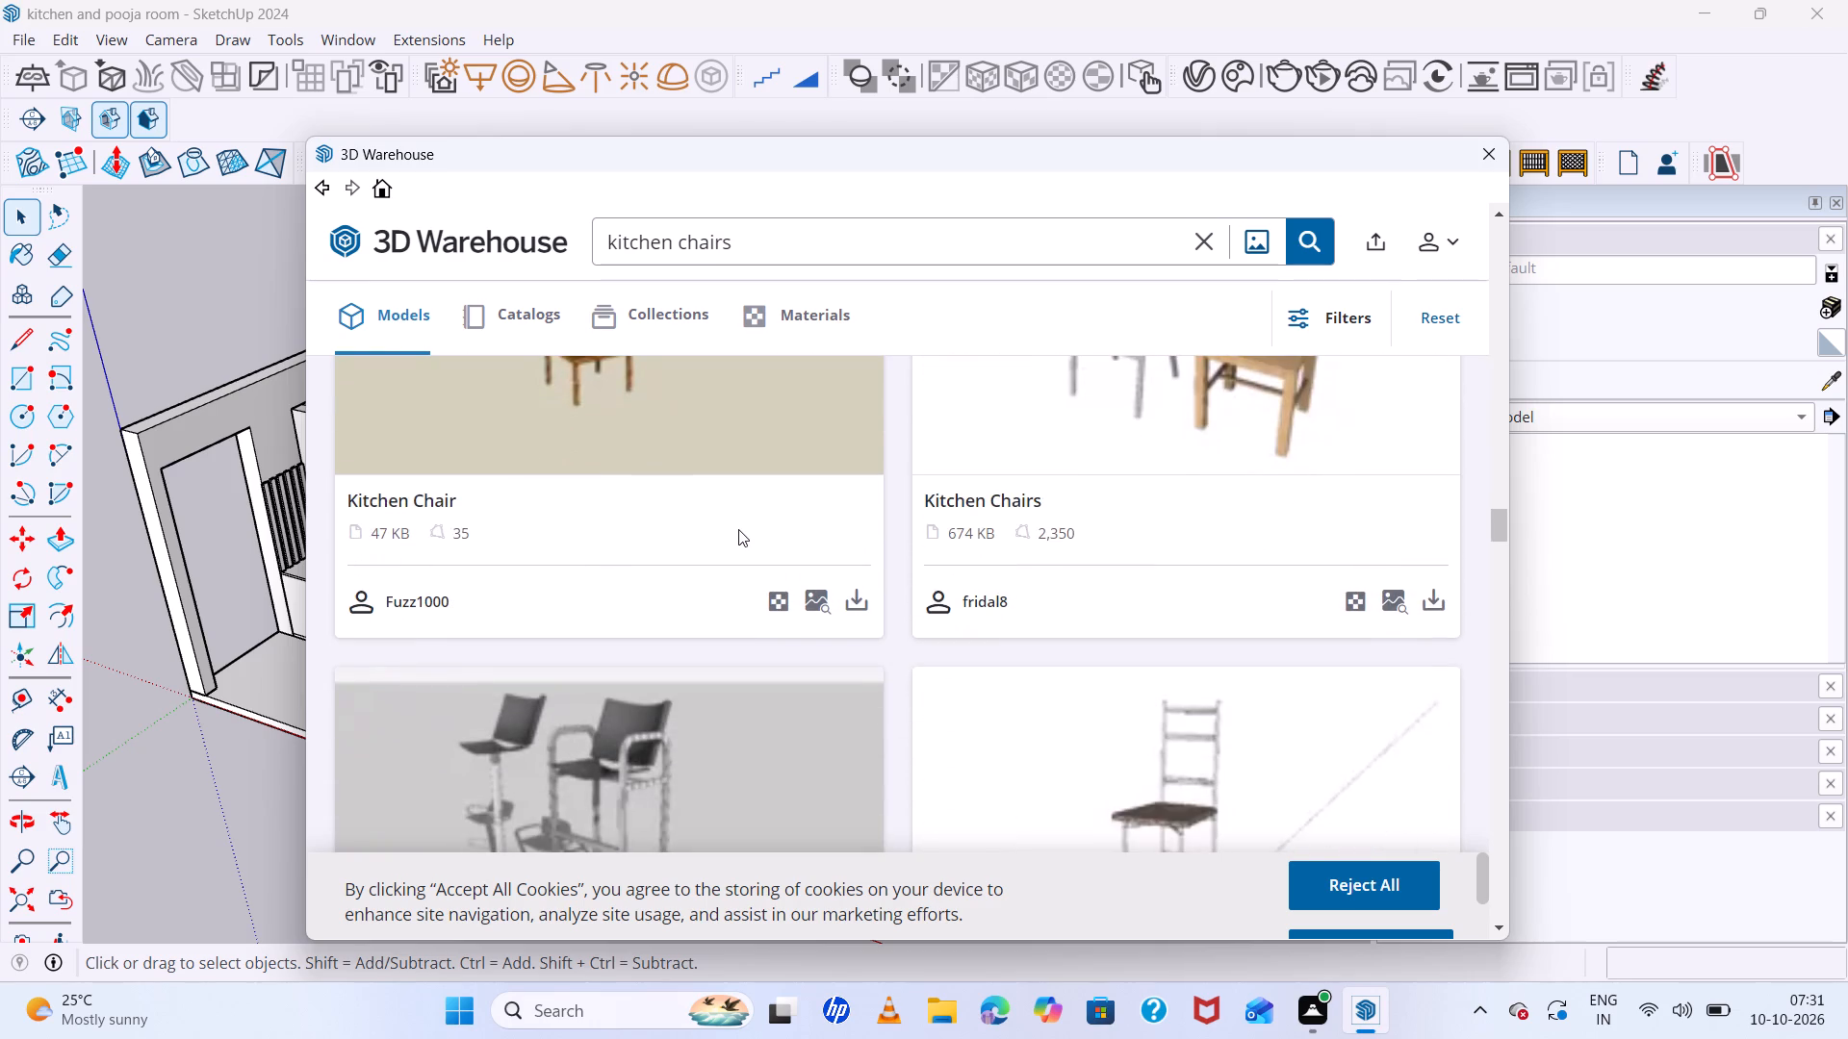
scroll(738, 529, down, 12)
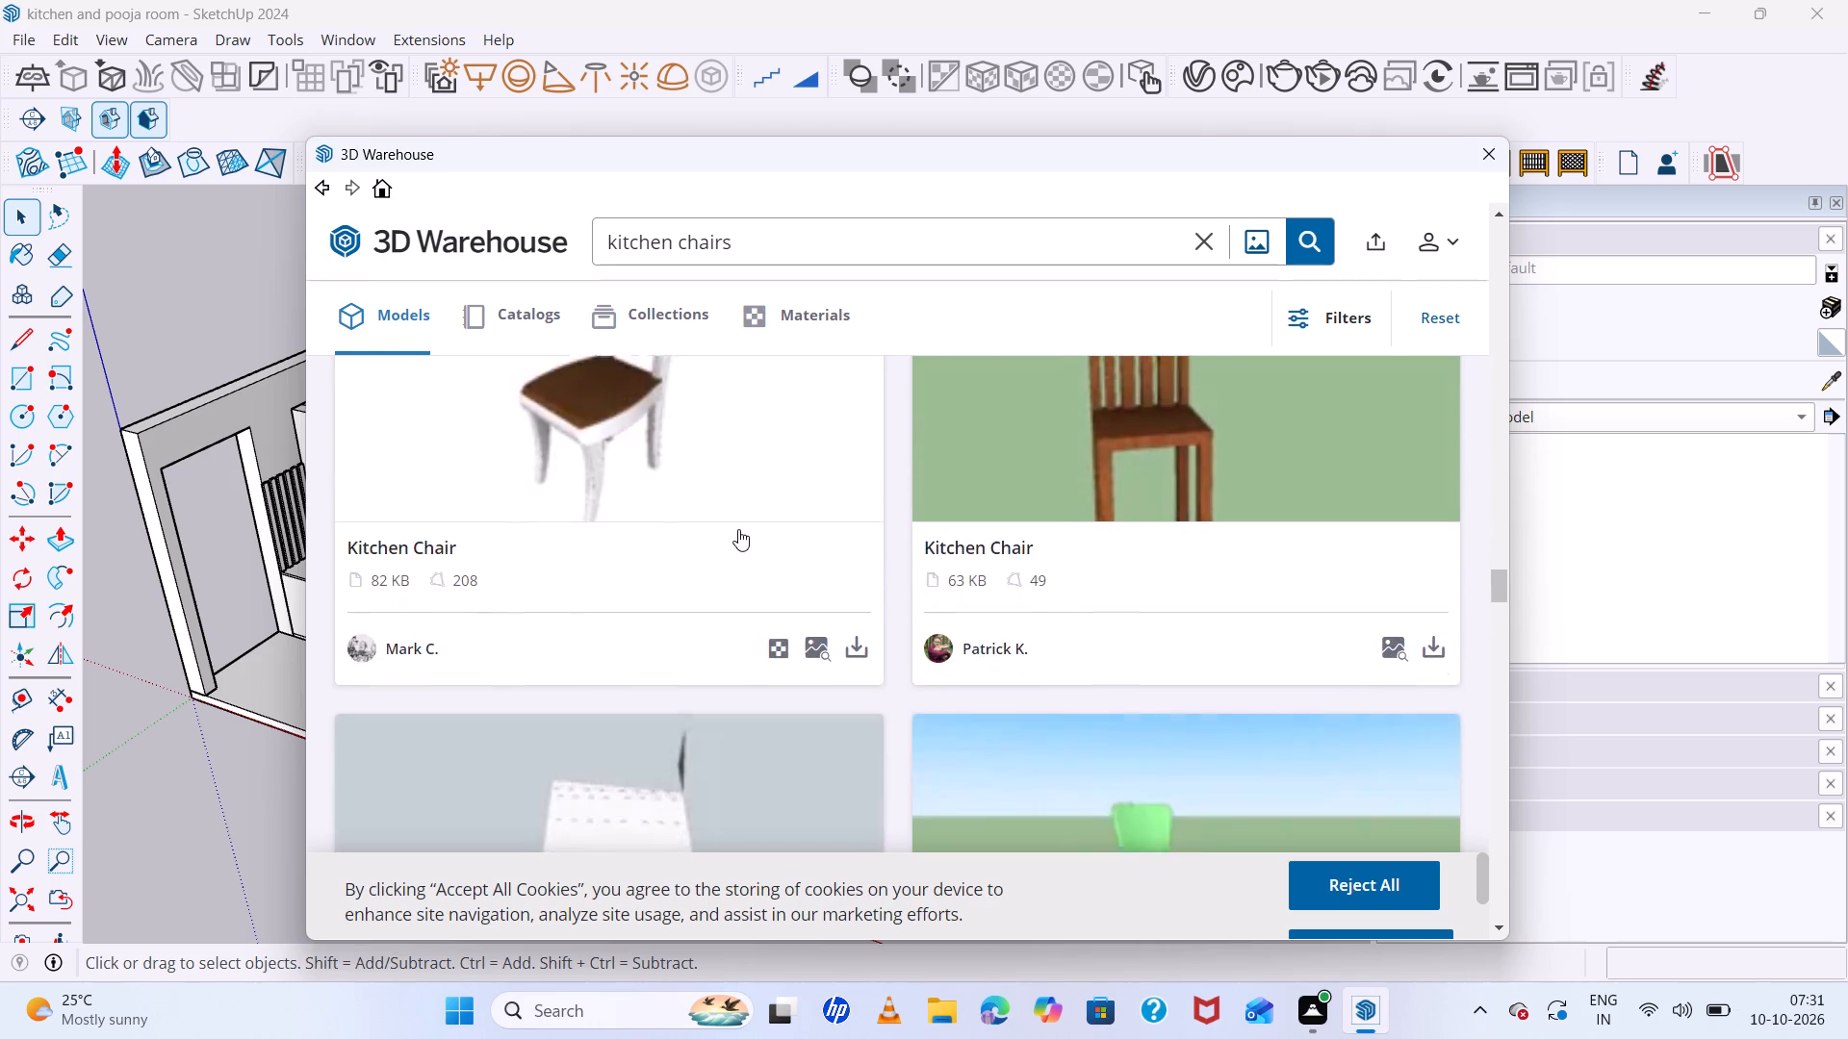
scroll(738, 529, down, 12)
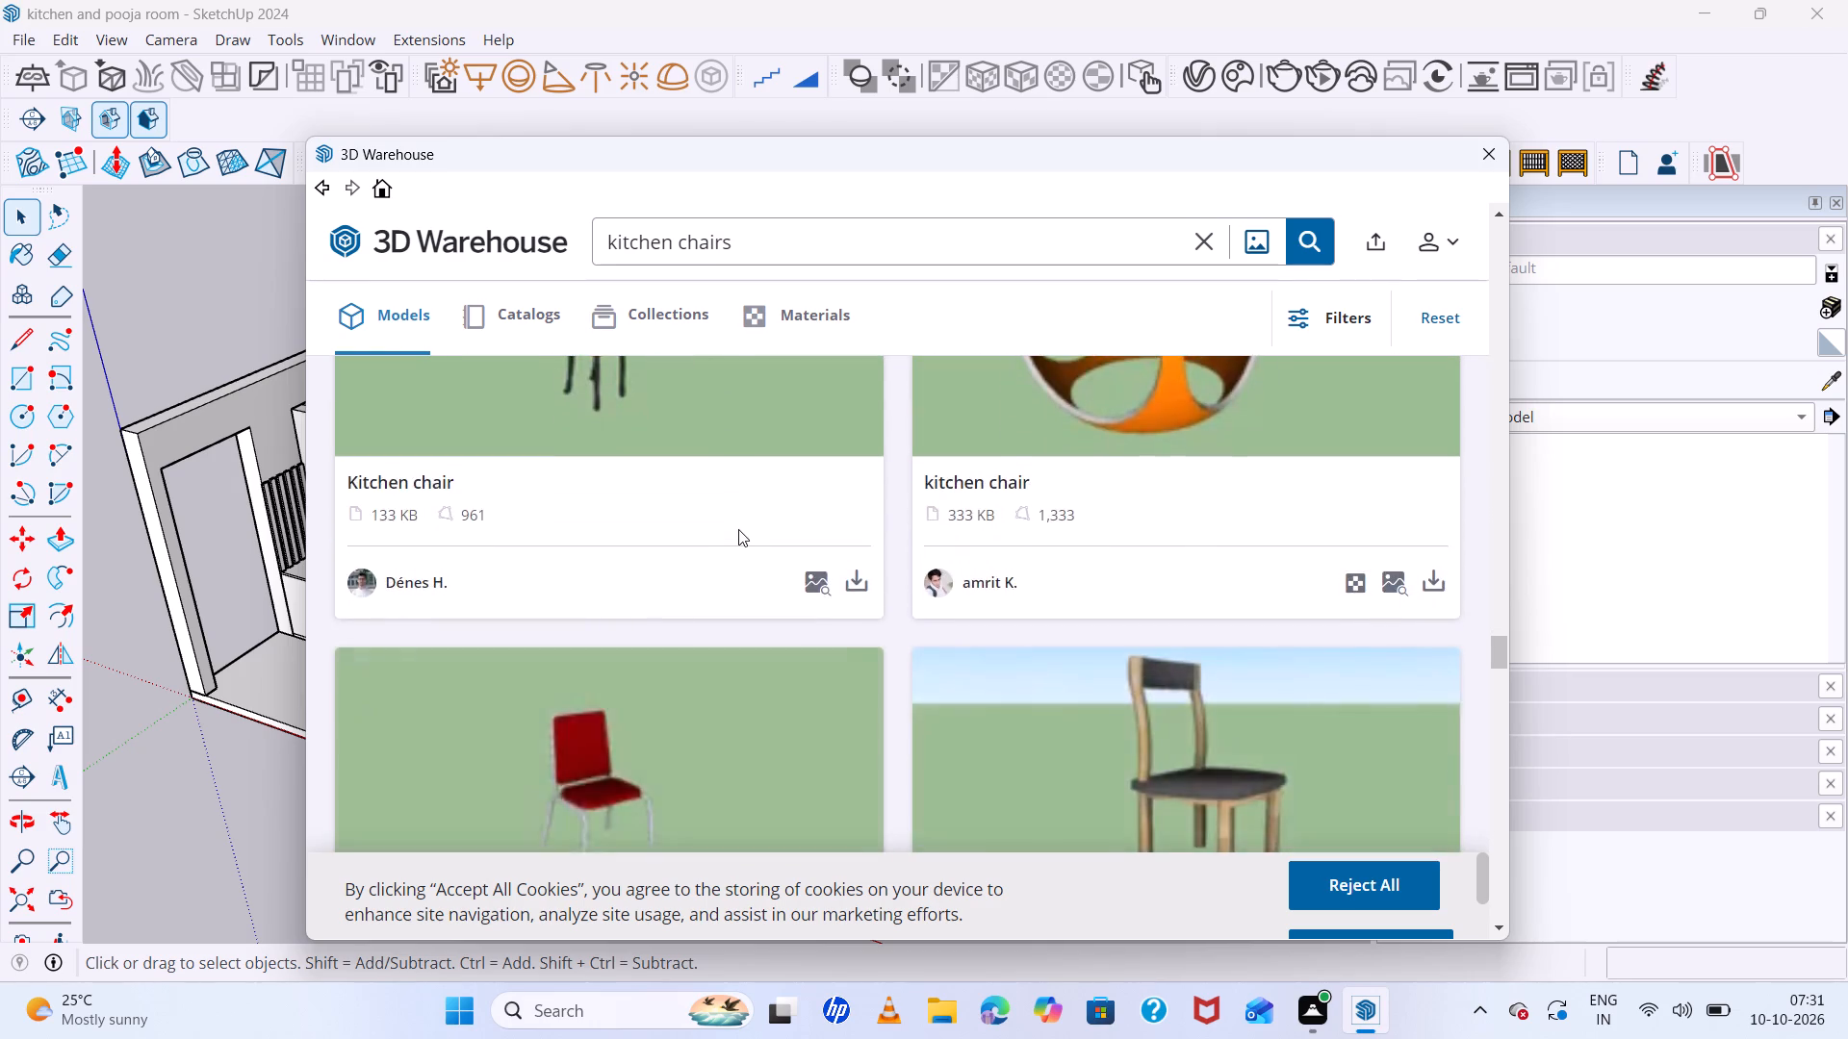
scroll(738, 529, up, 20)
scroll(738, 529, up, 18)
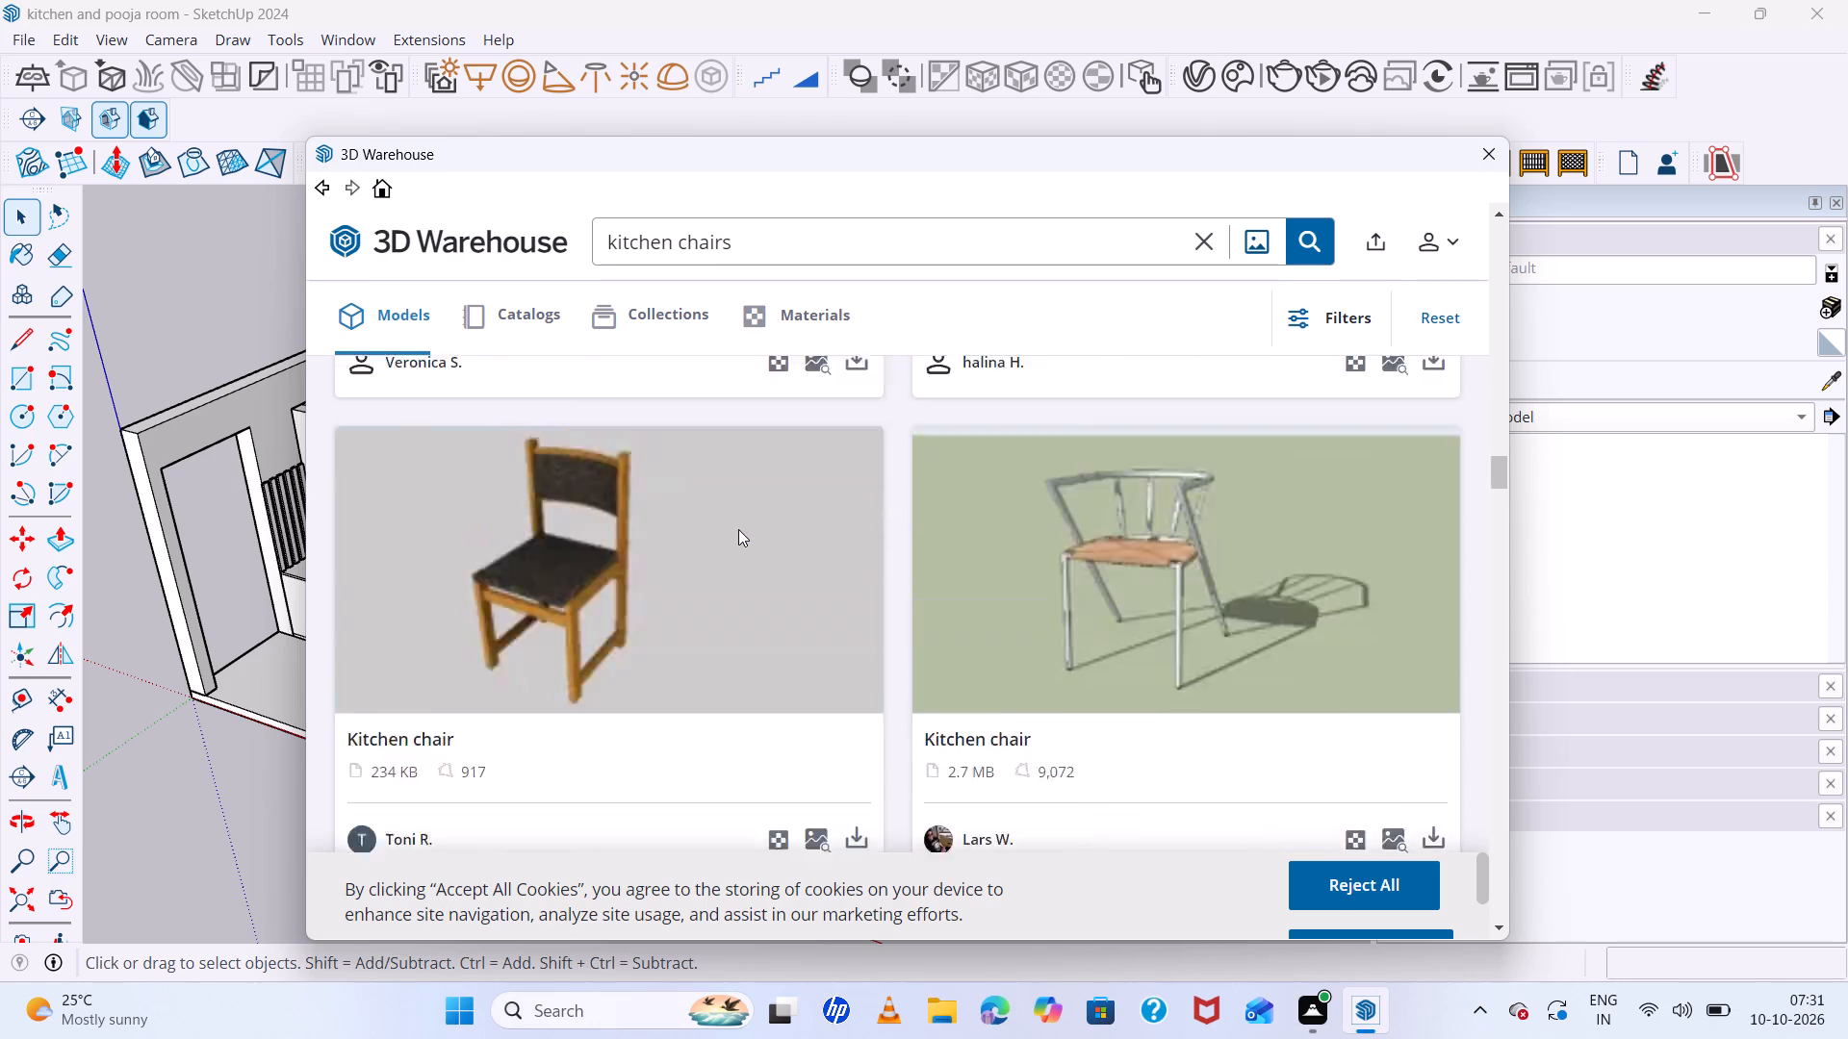
scroll(738, 529, up, 1)
scroll(738, 529, up, 20)
scroll(738, 529, up, 11)
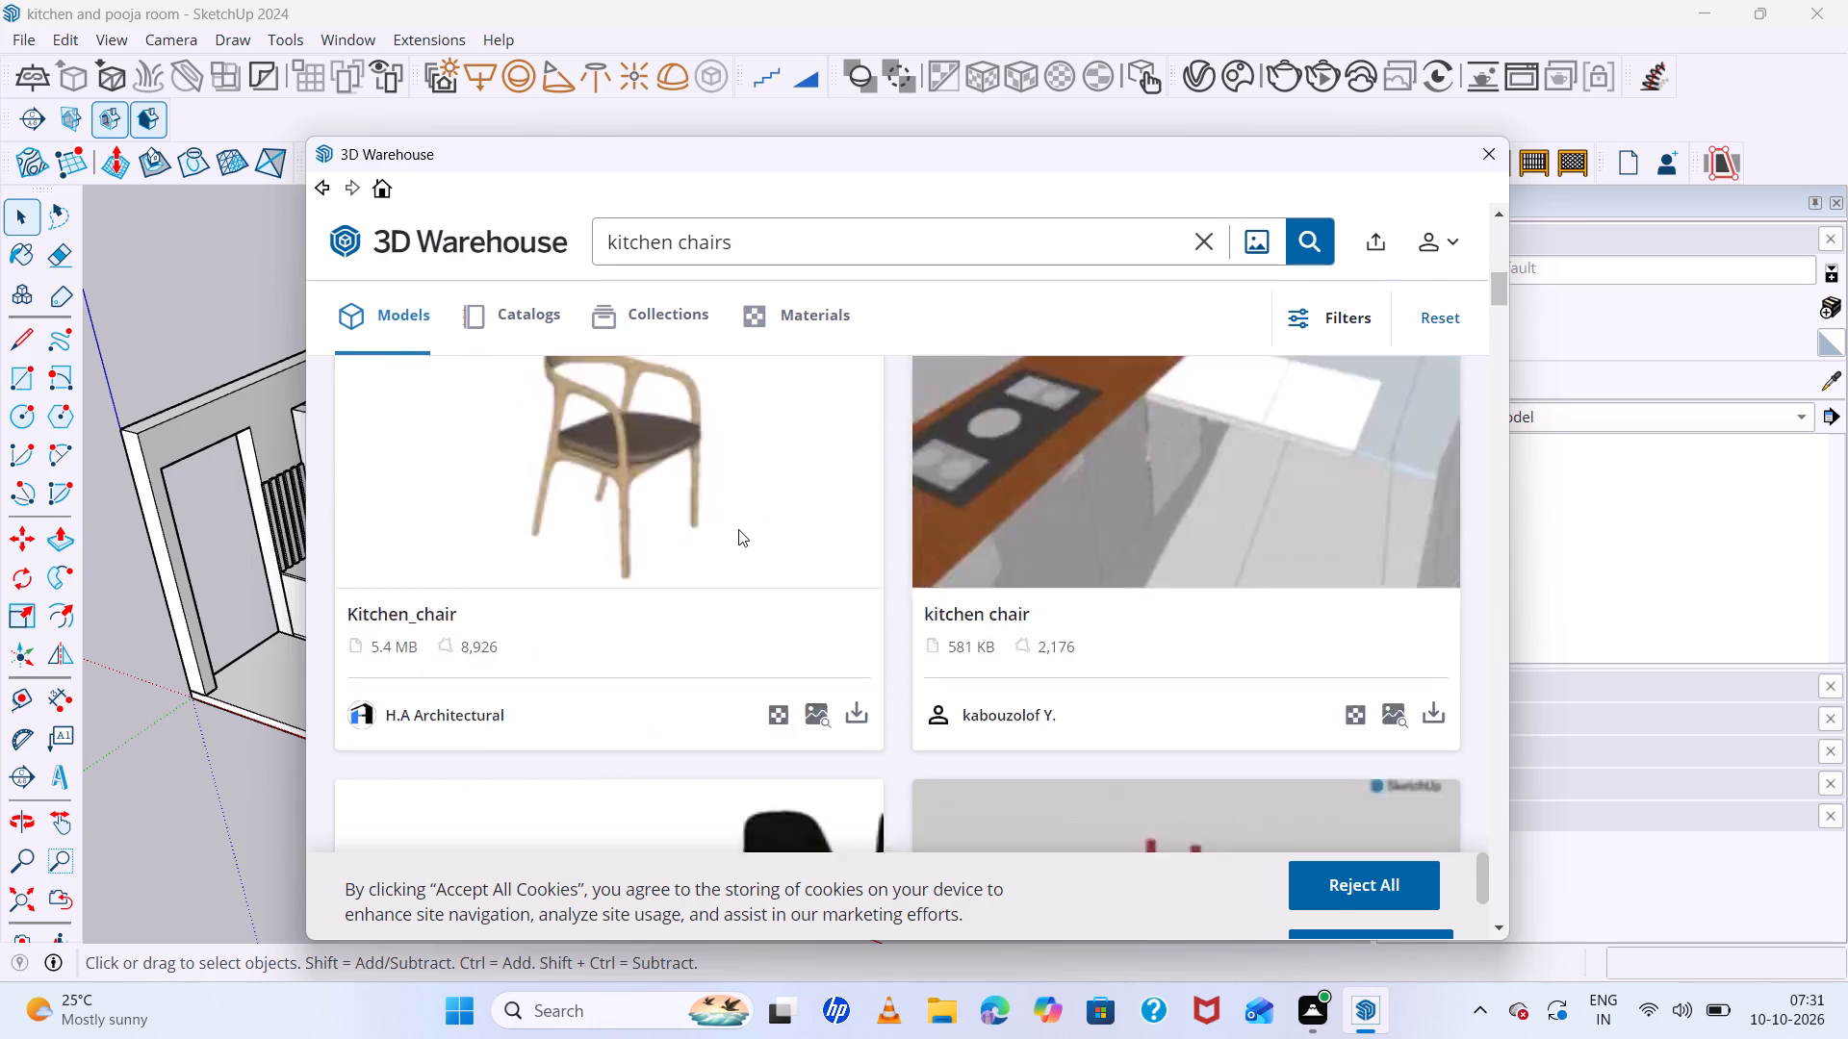
scroll(738, 529, up, 2)
scroll(738, 529, down, 8)
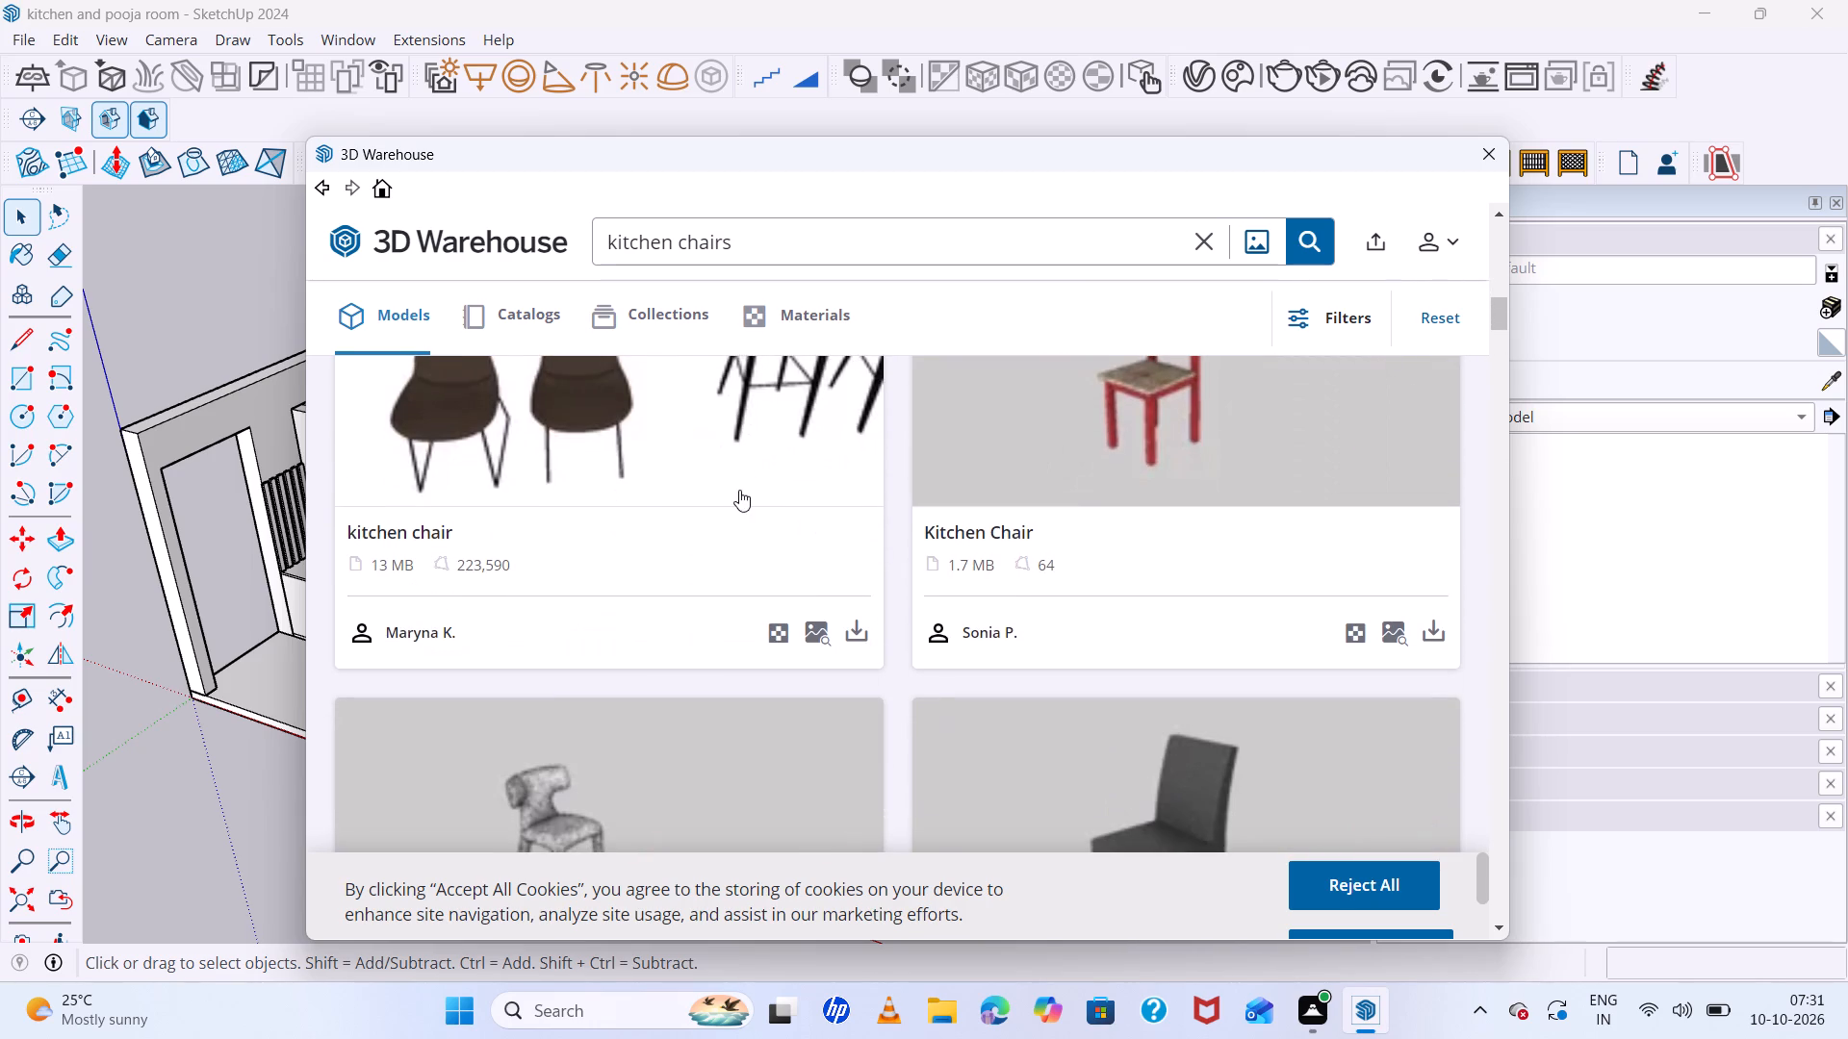
Download the kitchen chair set with two brown chairs and black bar stools, and place it on the open ground beside the kitchen.
click(739, 489)
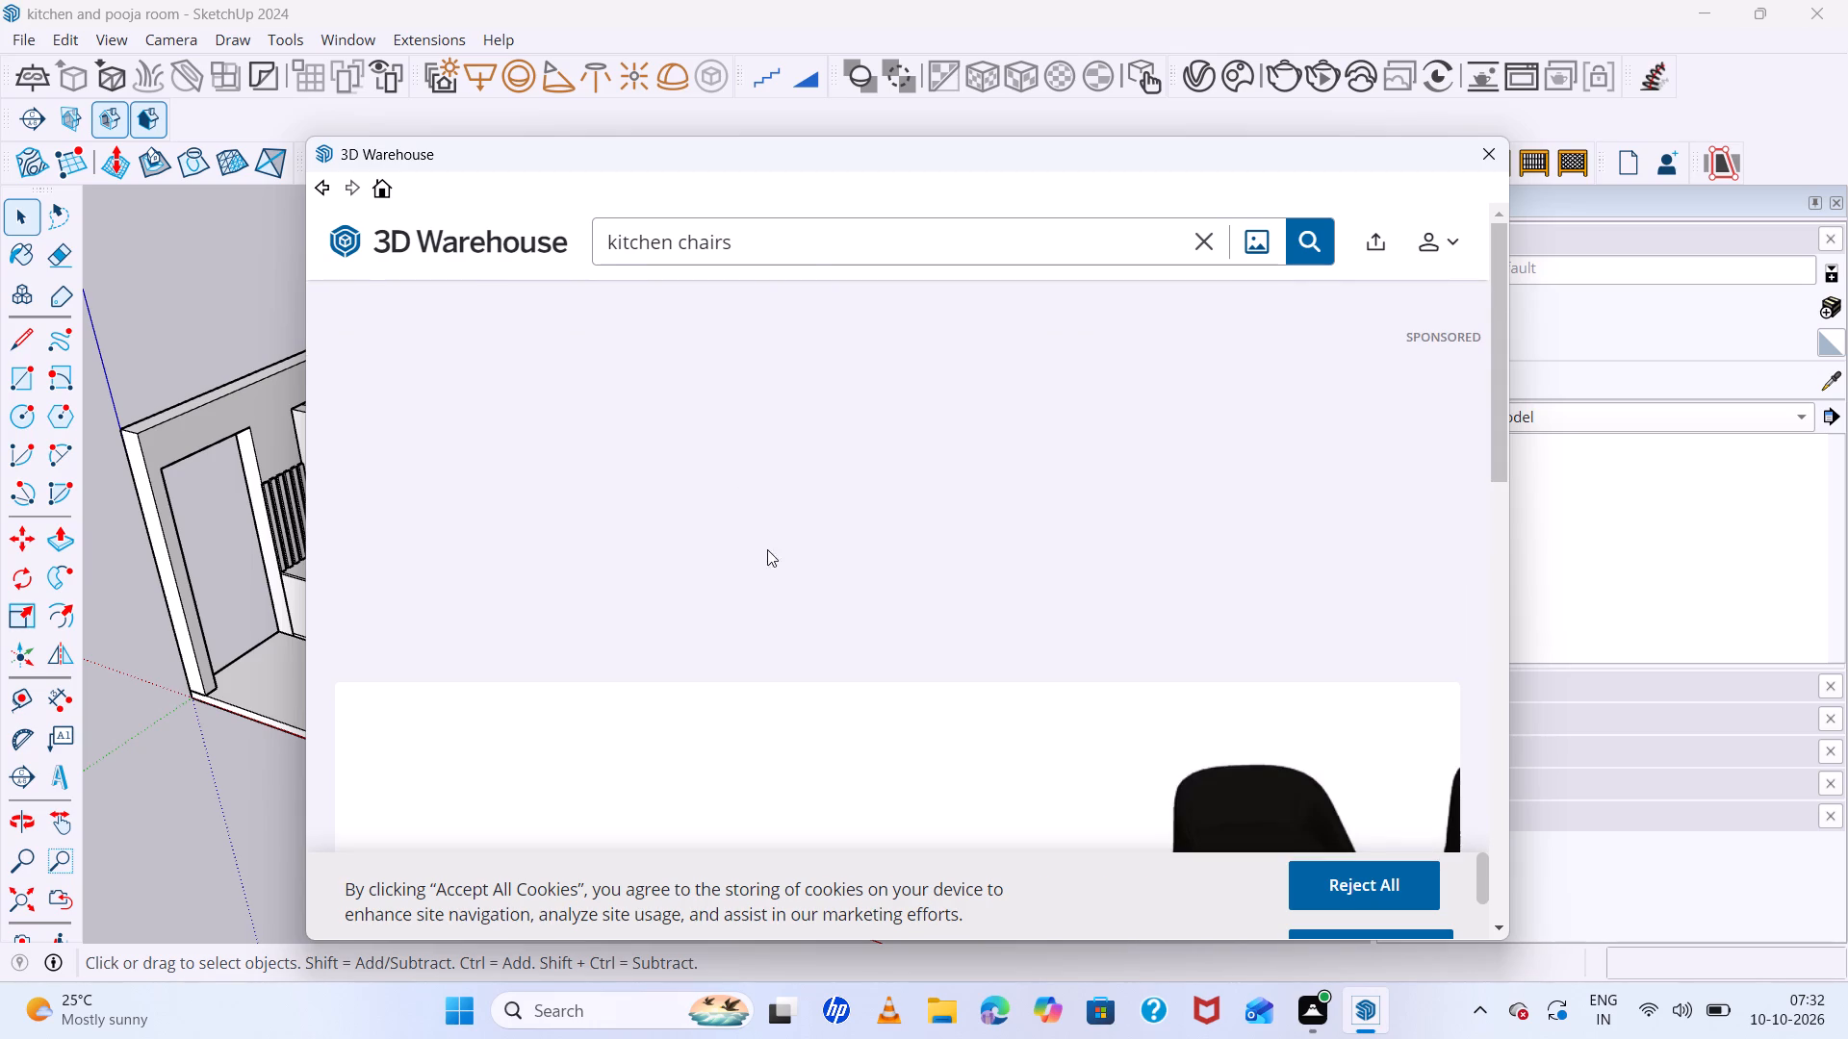
scroll(730, 549, down, 6)
click(1333, 738)
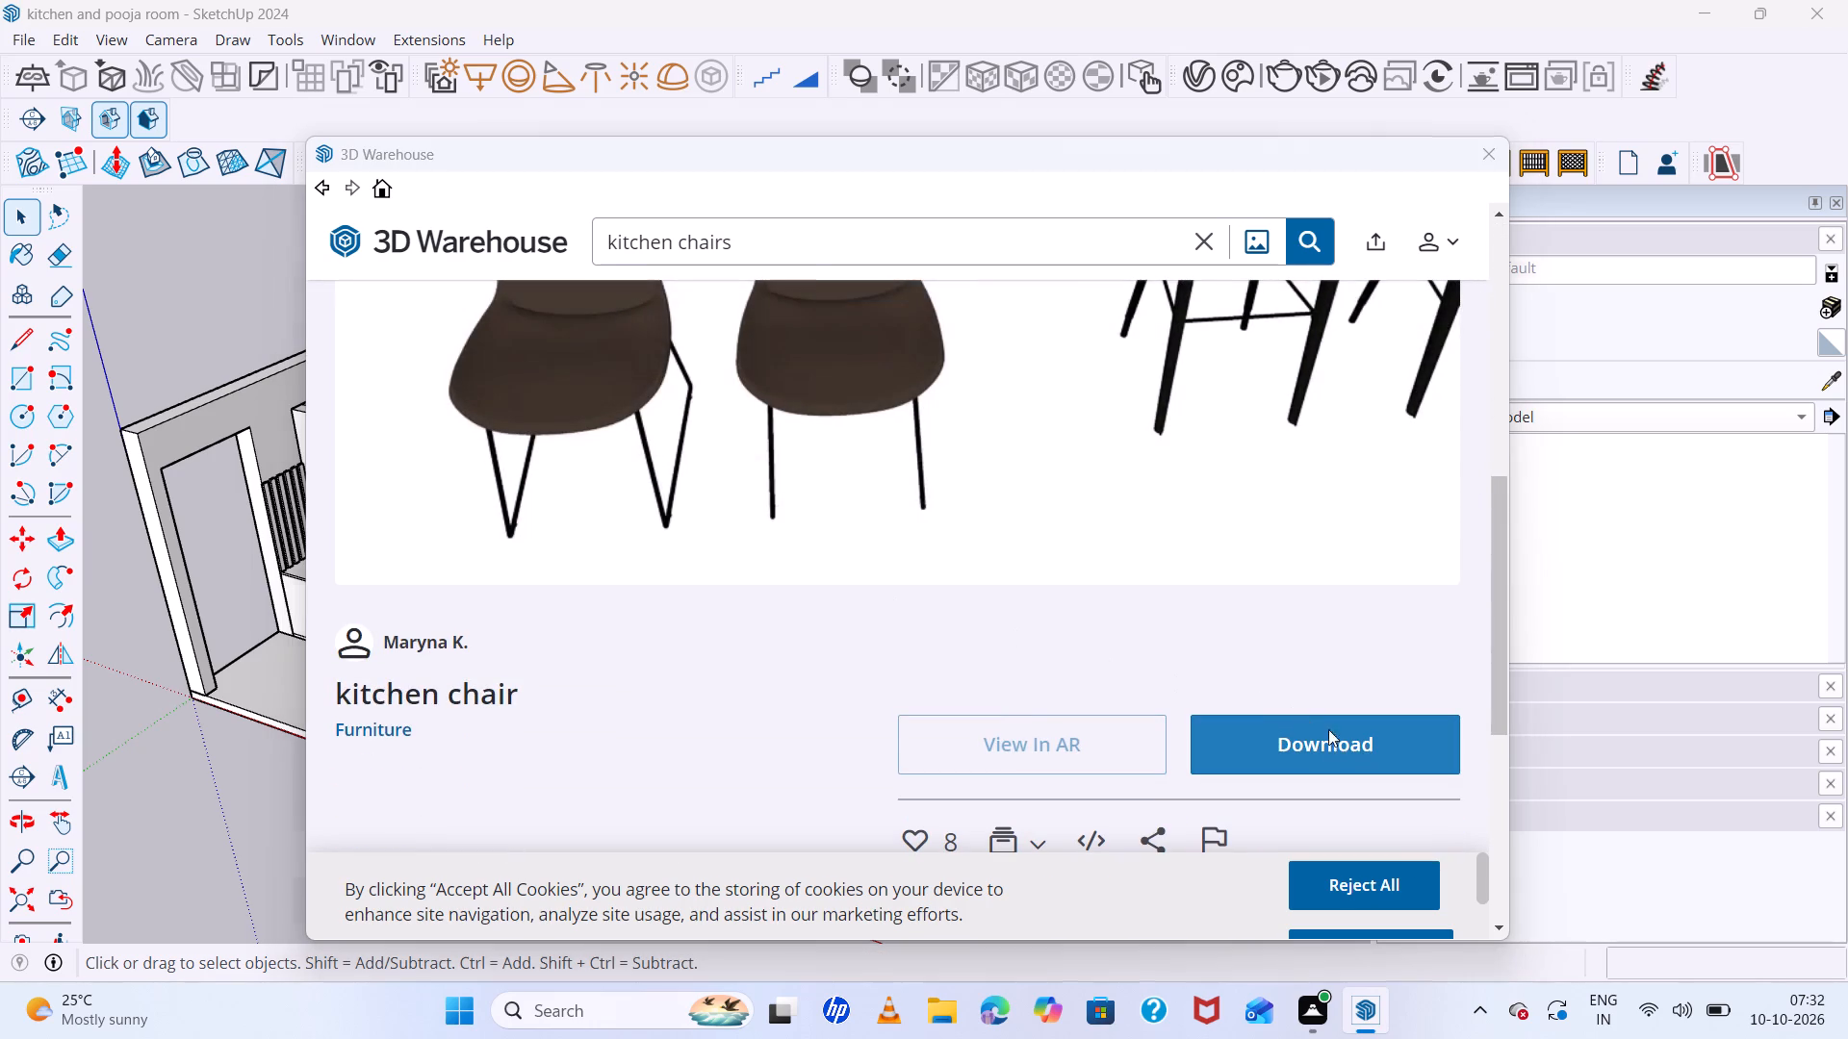
click(833, 571)
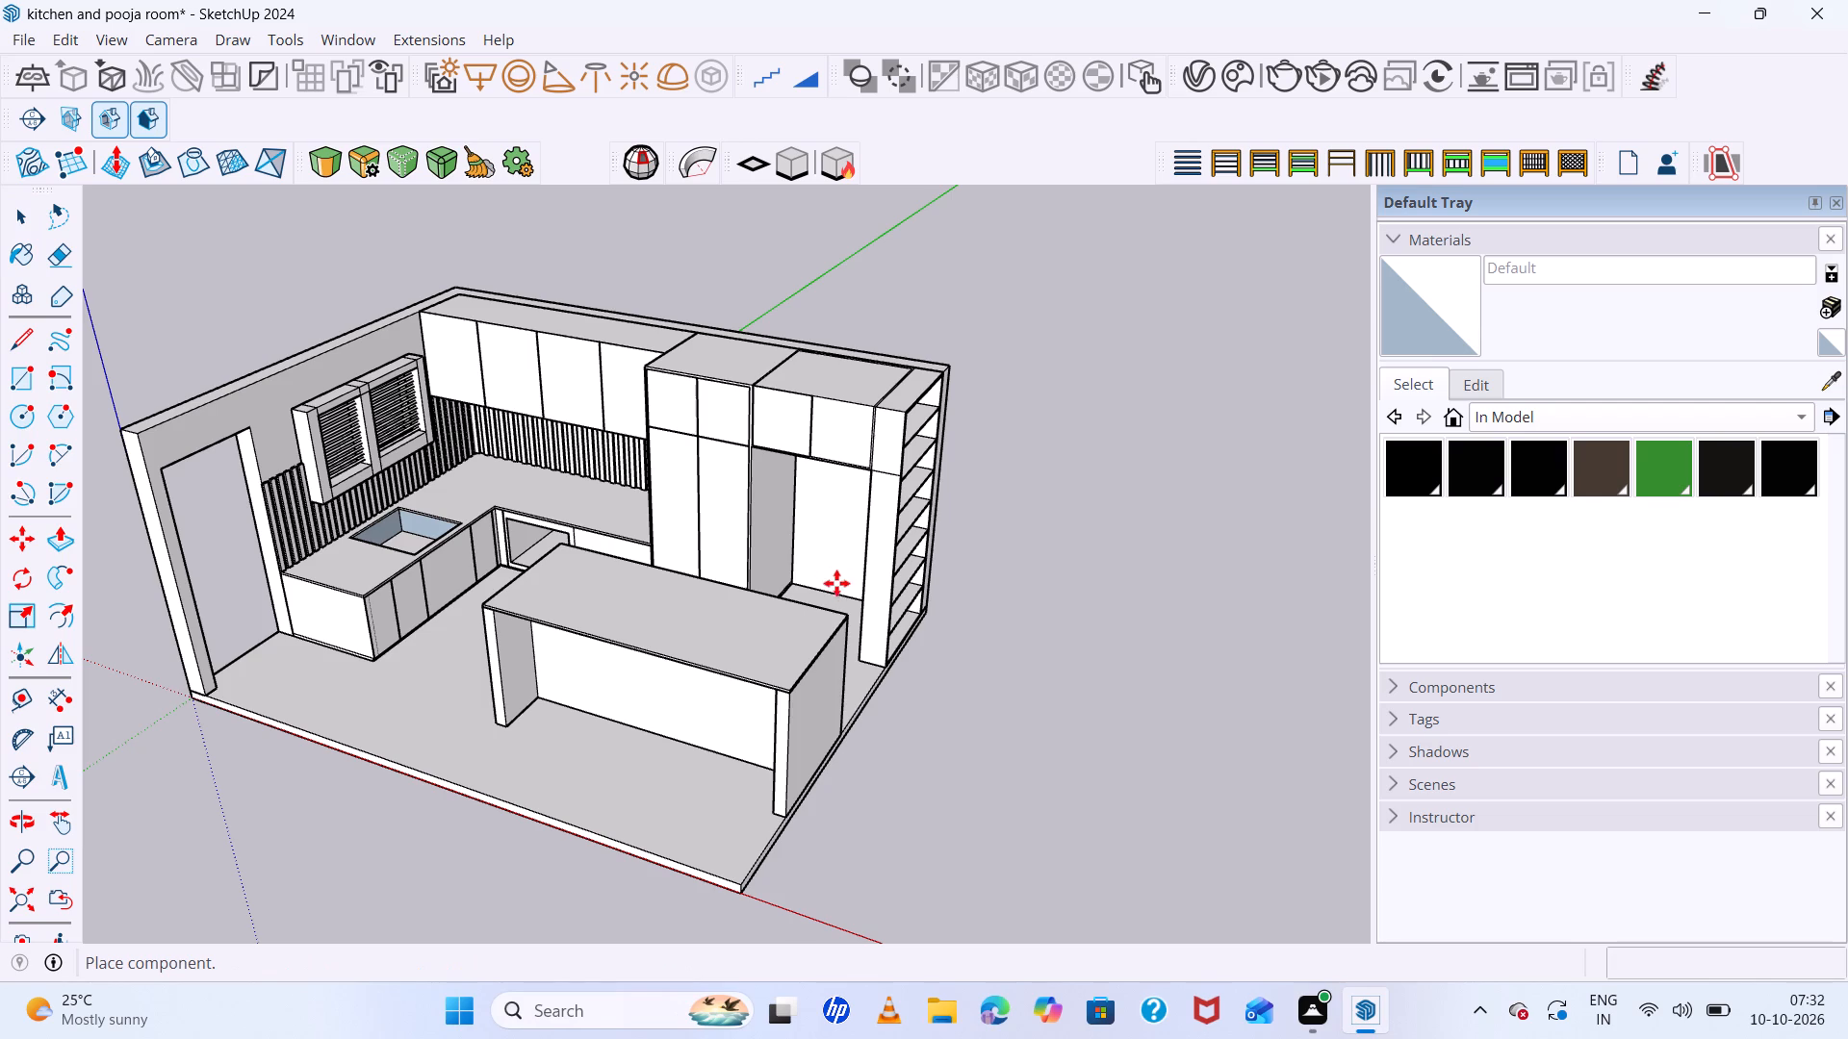
click(956, 836)
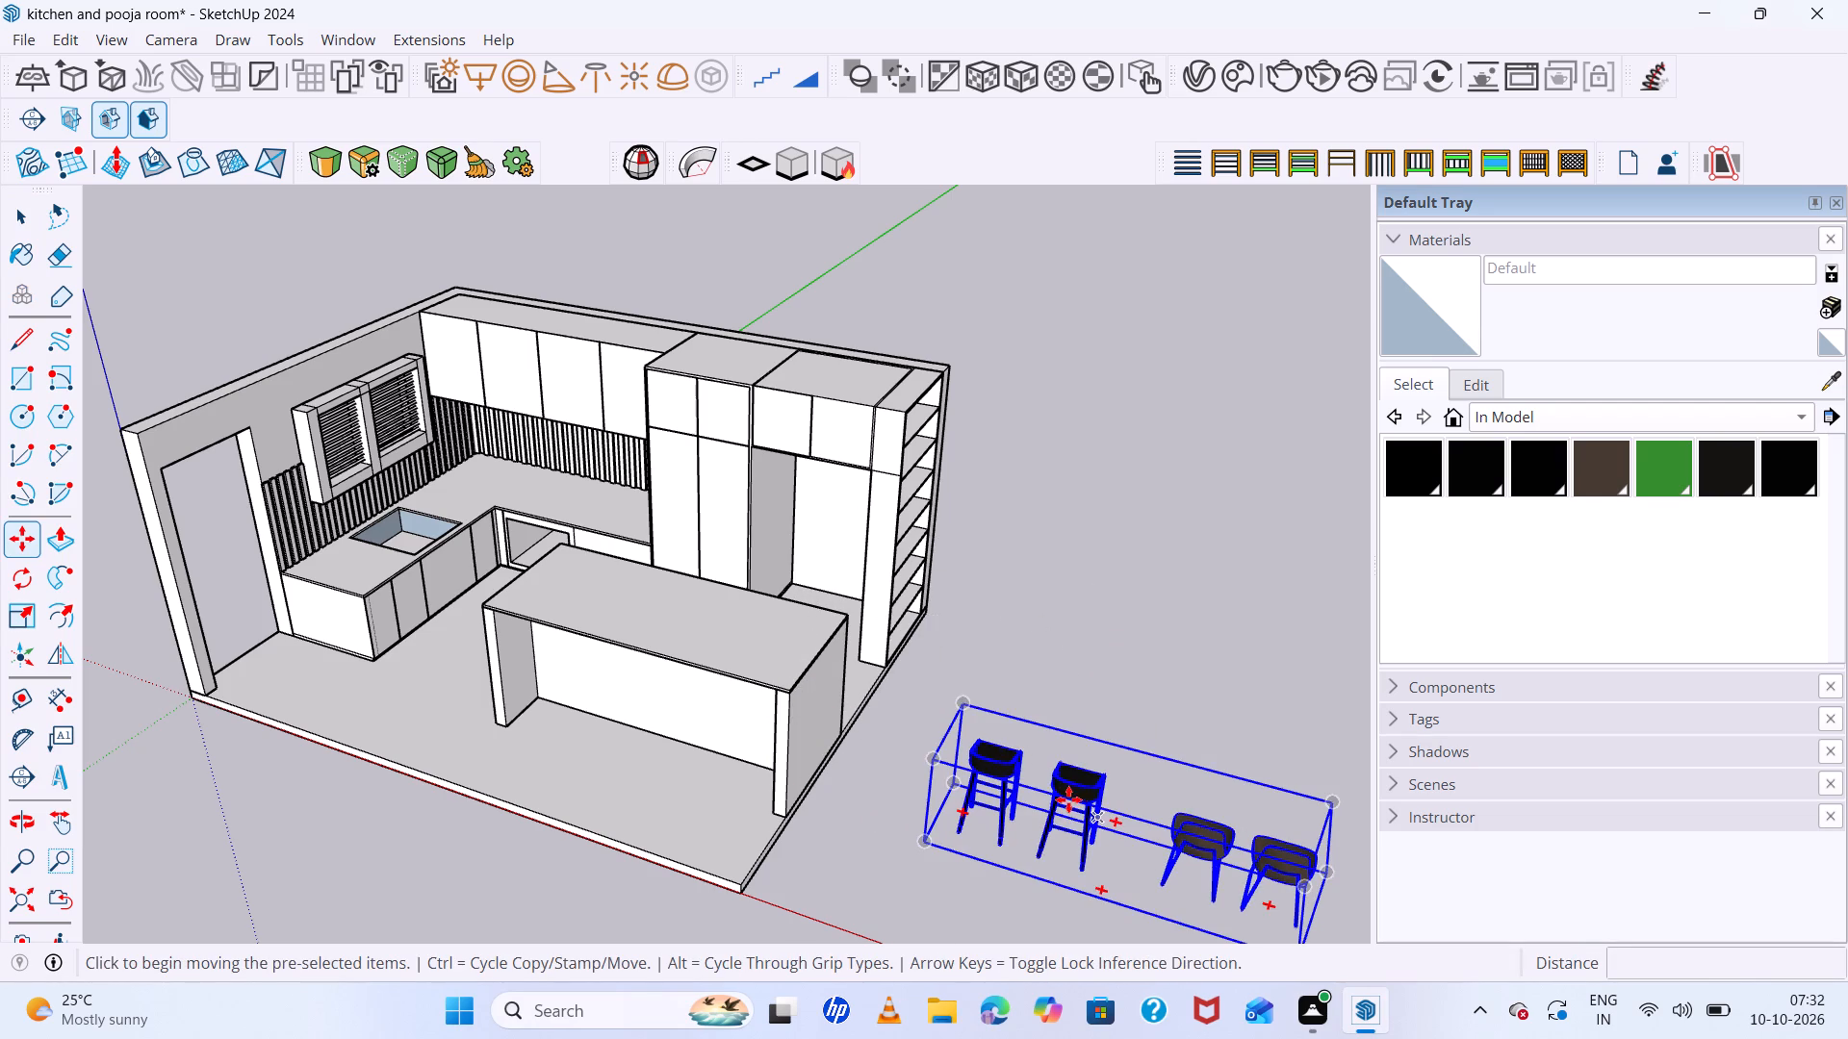
Explode the placed kitchen chair set into its separate seats.
right_click(1068, 799)
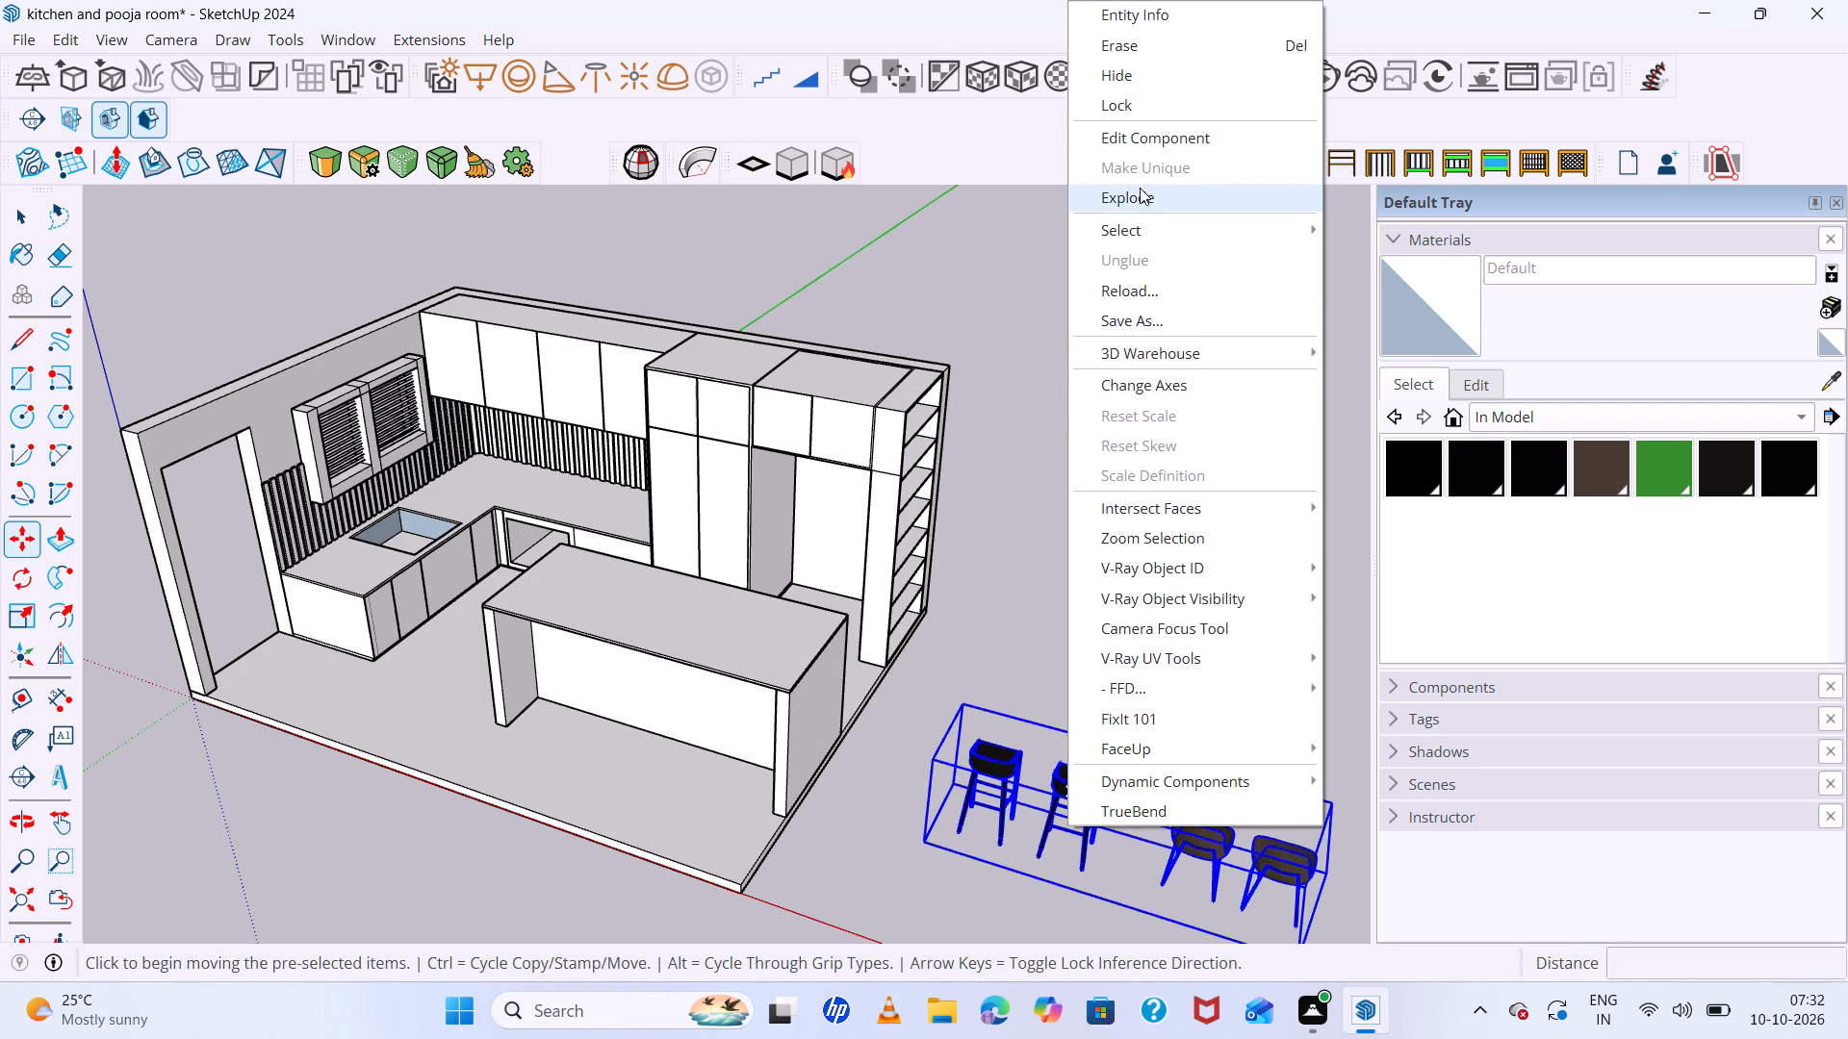
click(1140, 199)
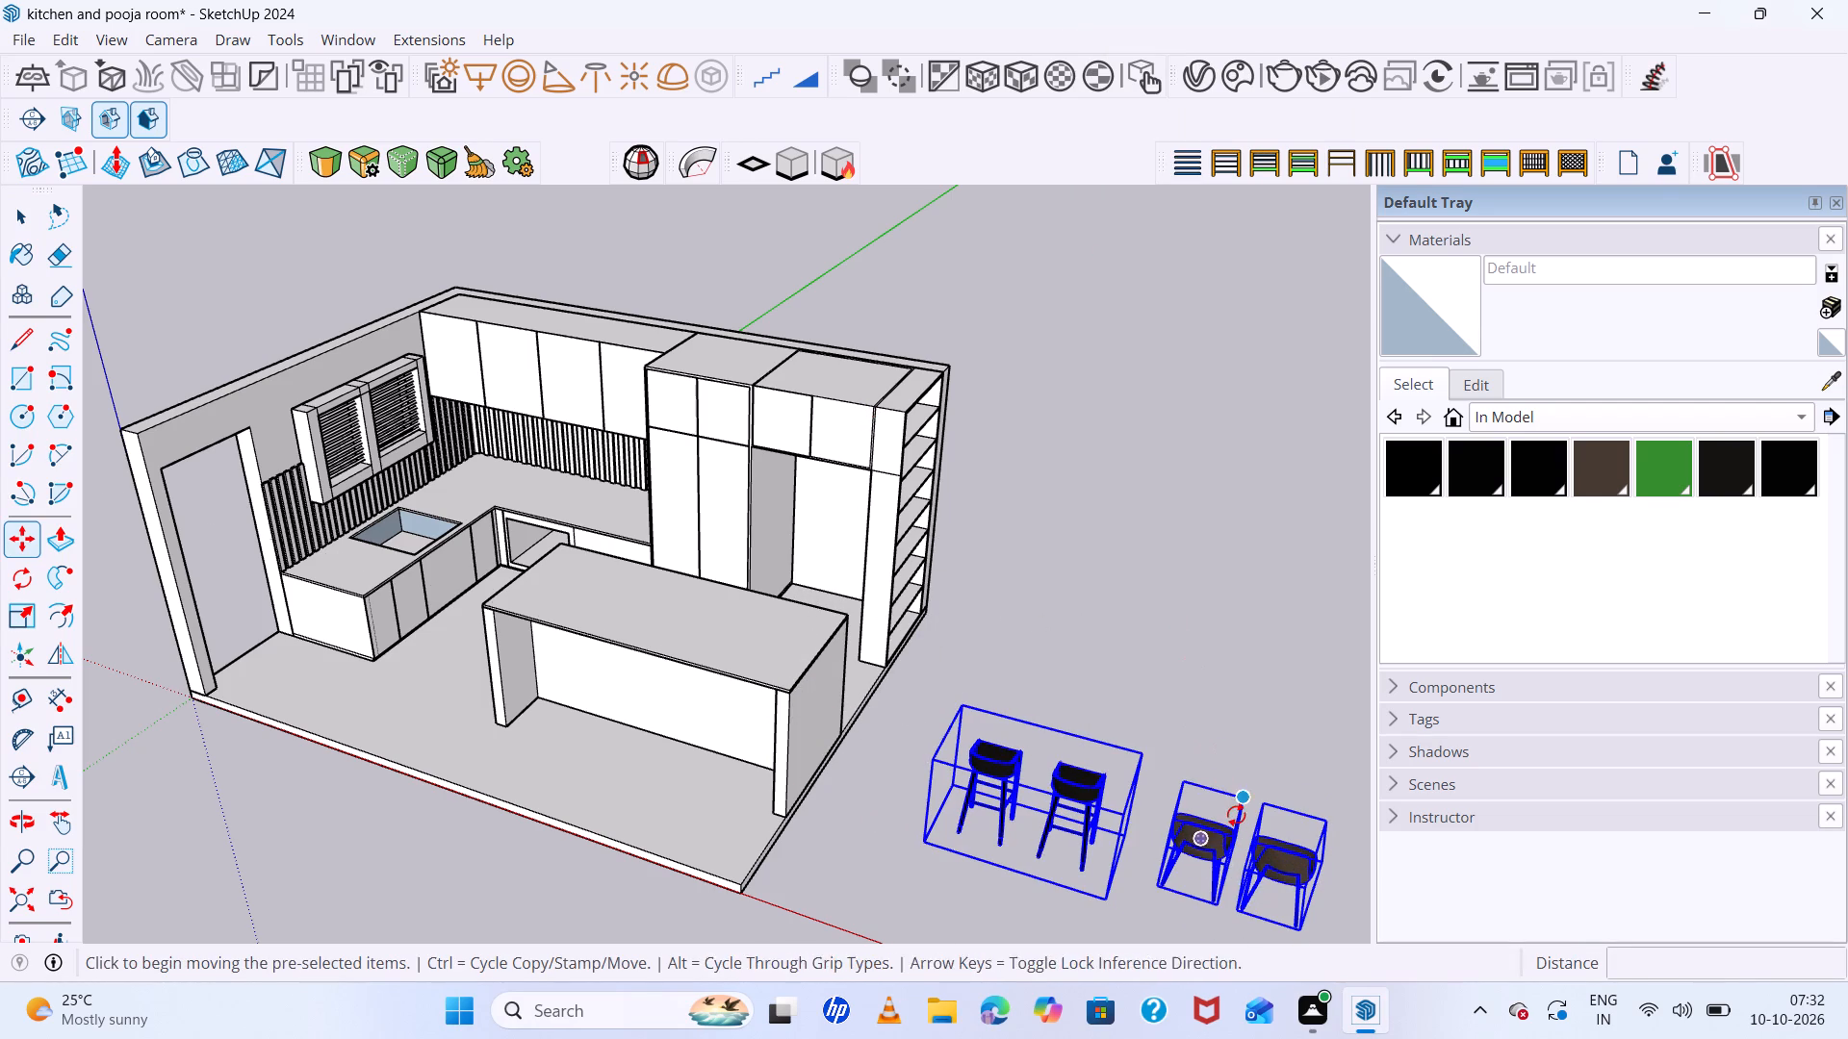
Delete the two brown chairs, keeping only the pair of black bar stools.
key(space)
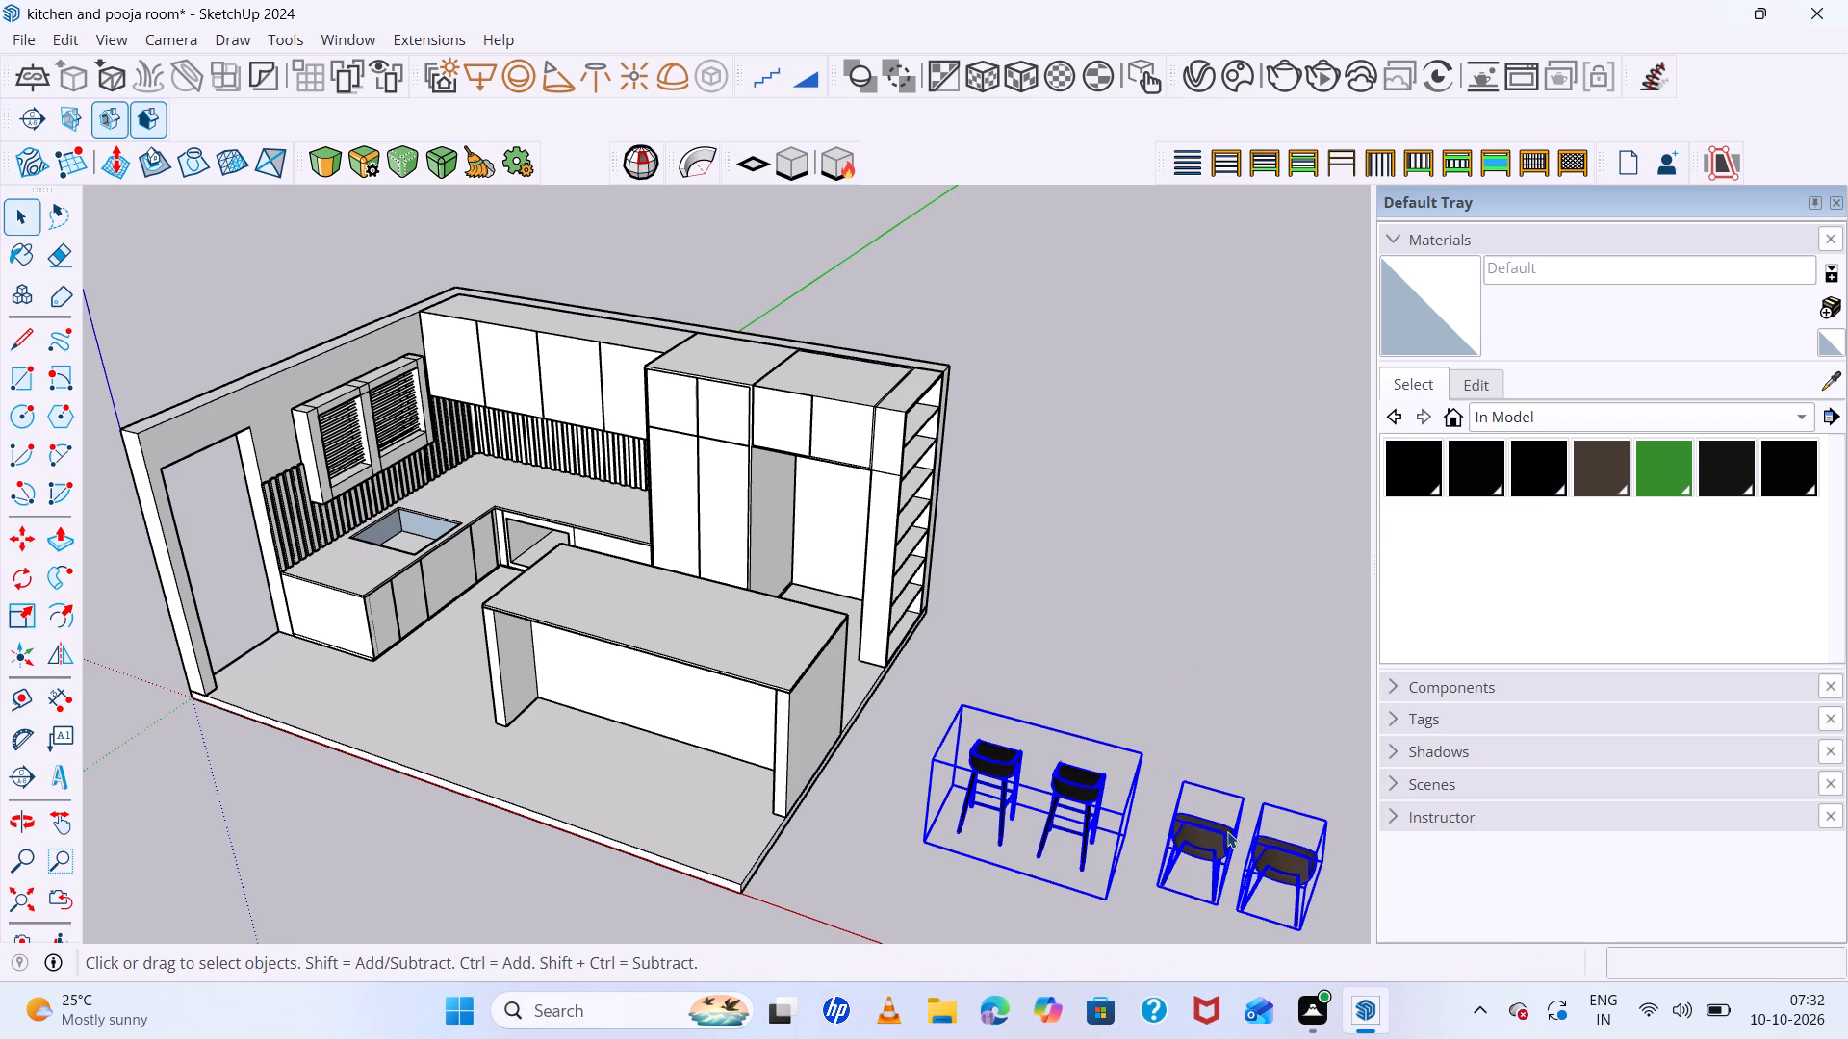
click(1227, 831)
click(1227, 831)
key(Delete)
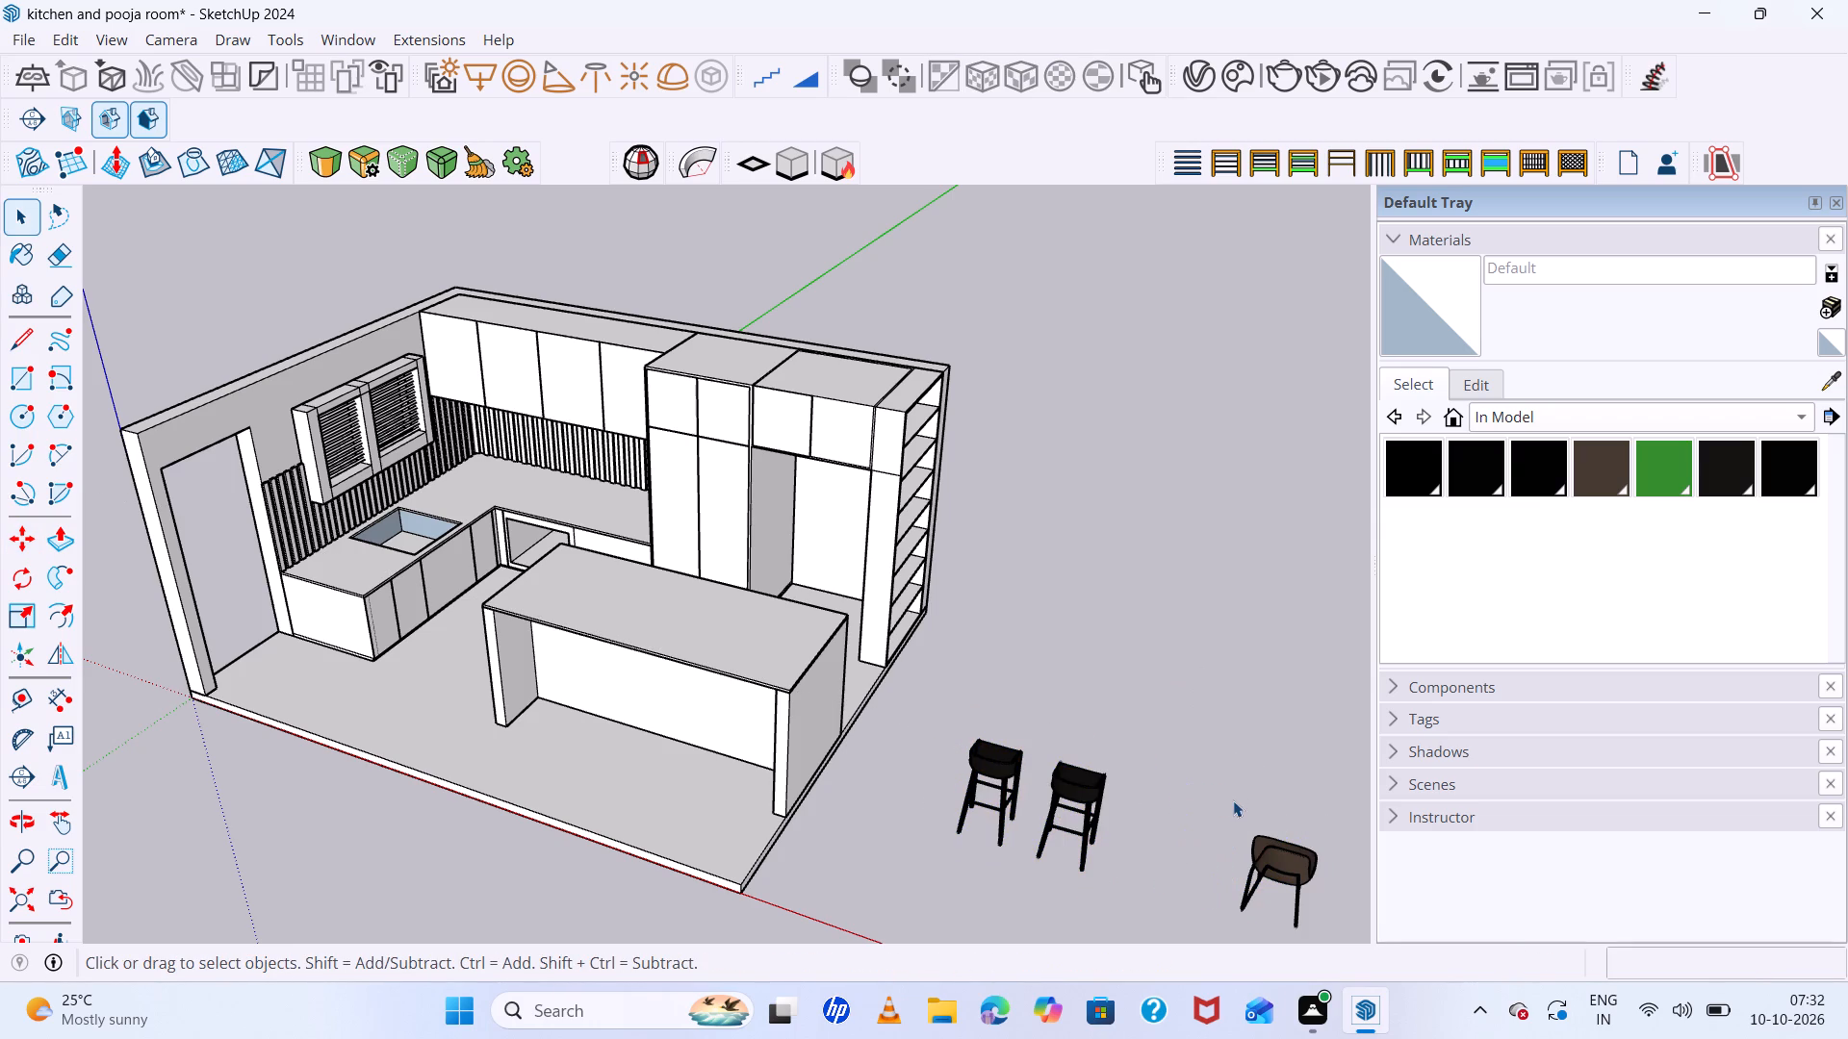
click(1305, 863)
key(Delete)
Move the pair of bar stools about 14' 11" onto the kitchen floor at the island's seating side.
click(1074, 788)
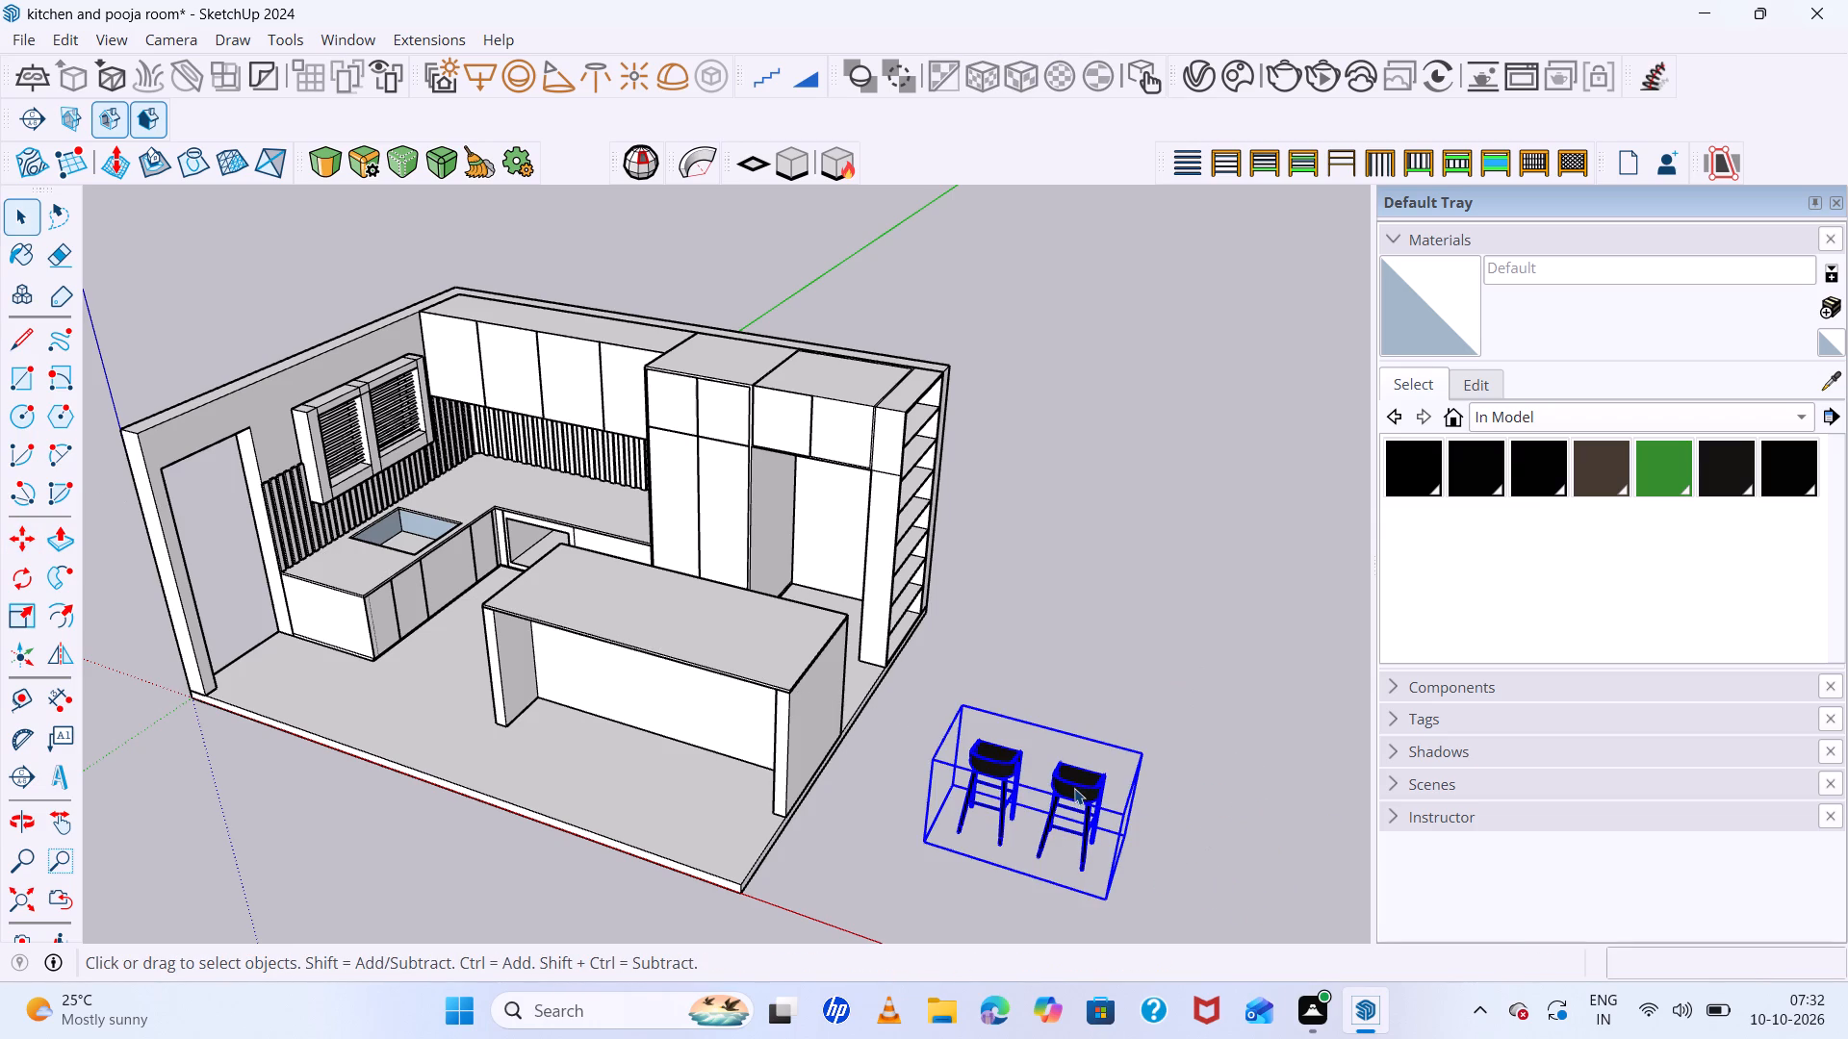
key(m)
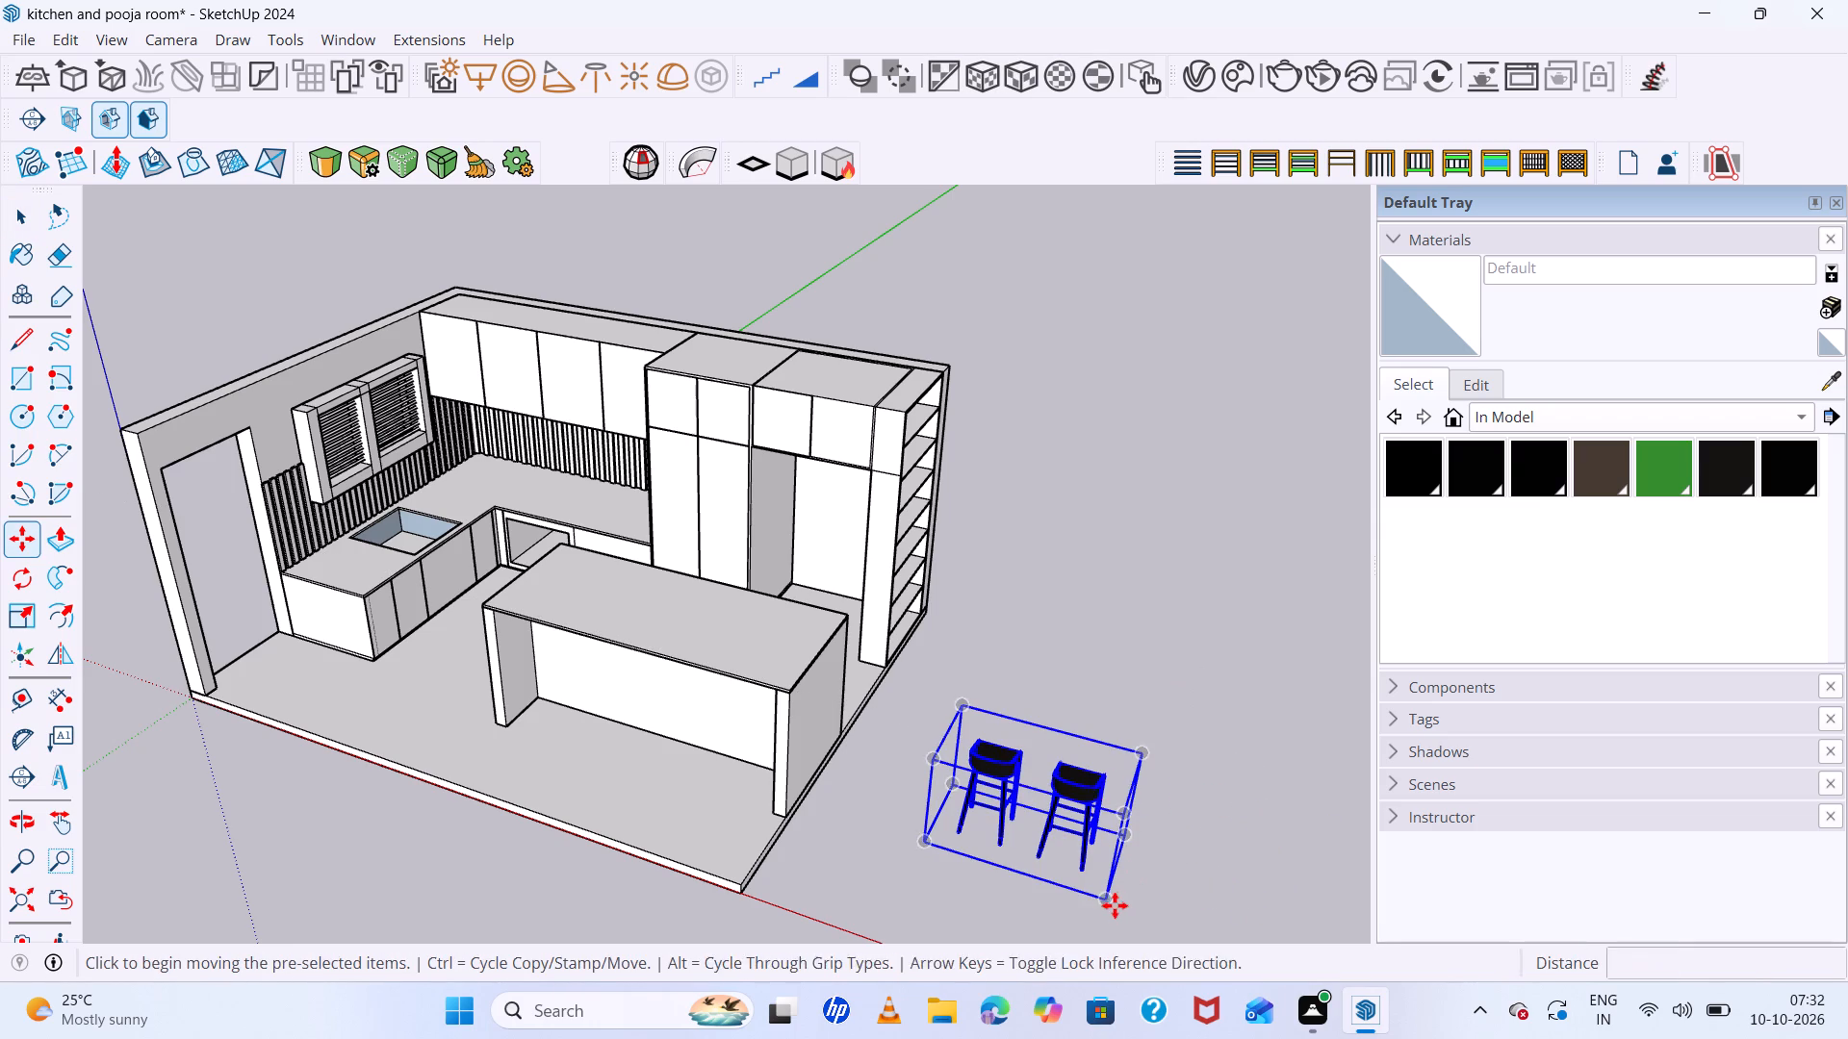
click(1107, 901)
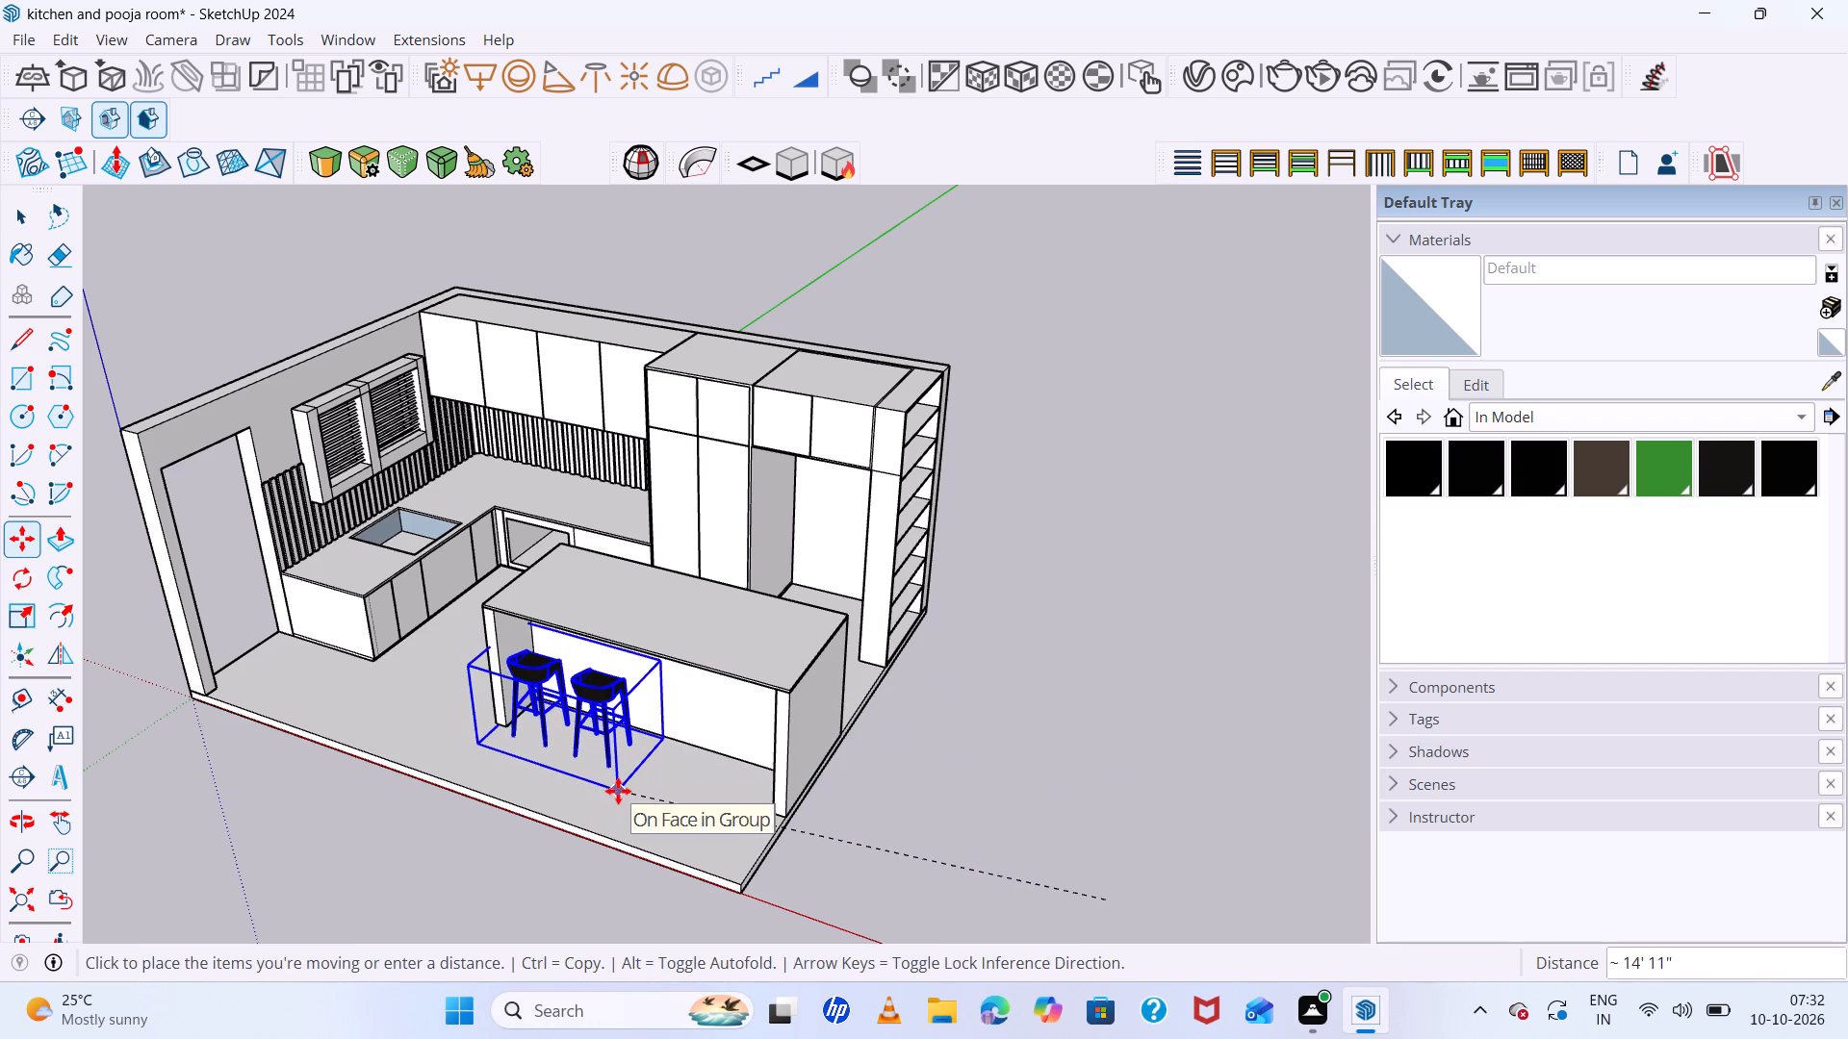
click(619, 787)
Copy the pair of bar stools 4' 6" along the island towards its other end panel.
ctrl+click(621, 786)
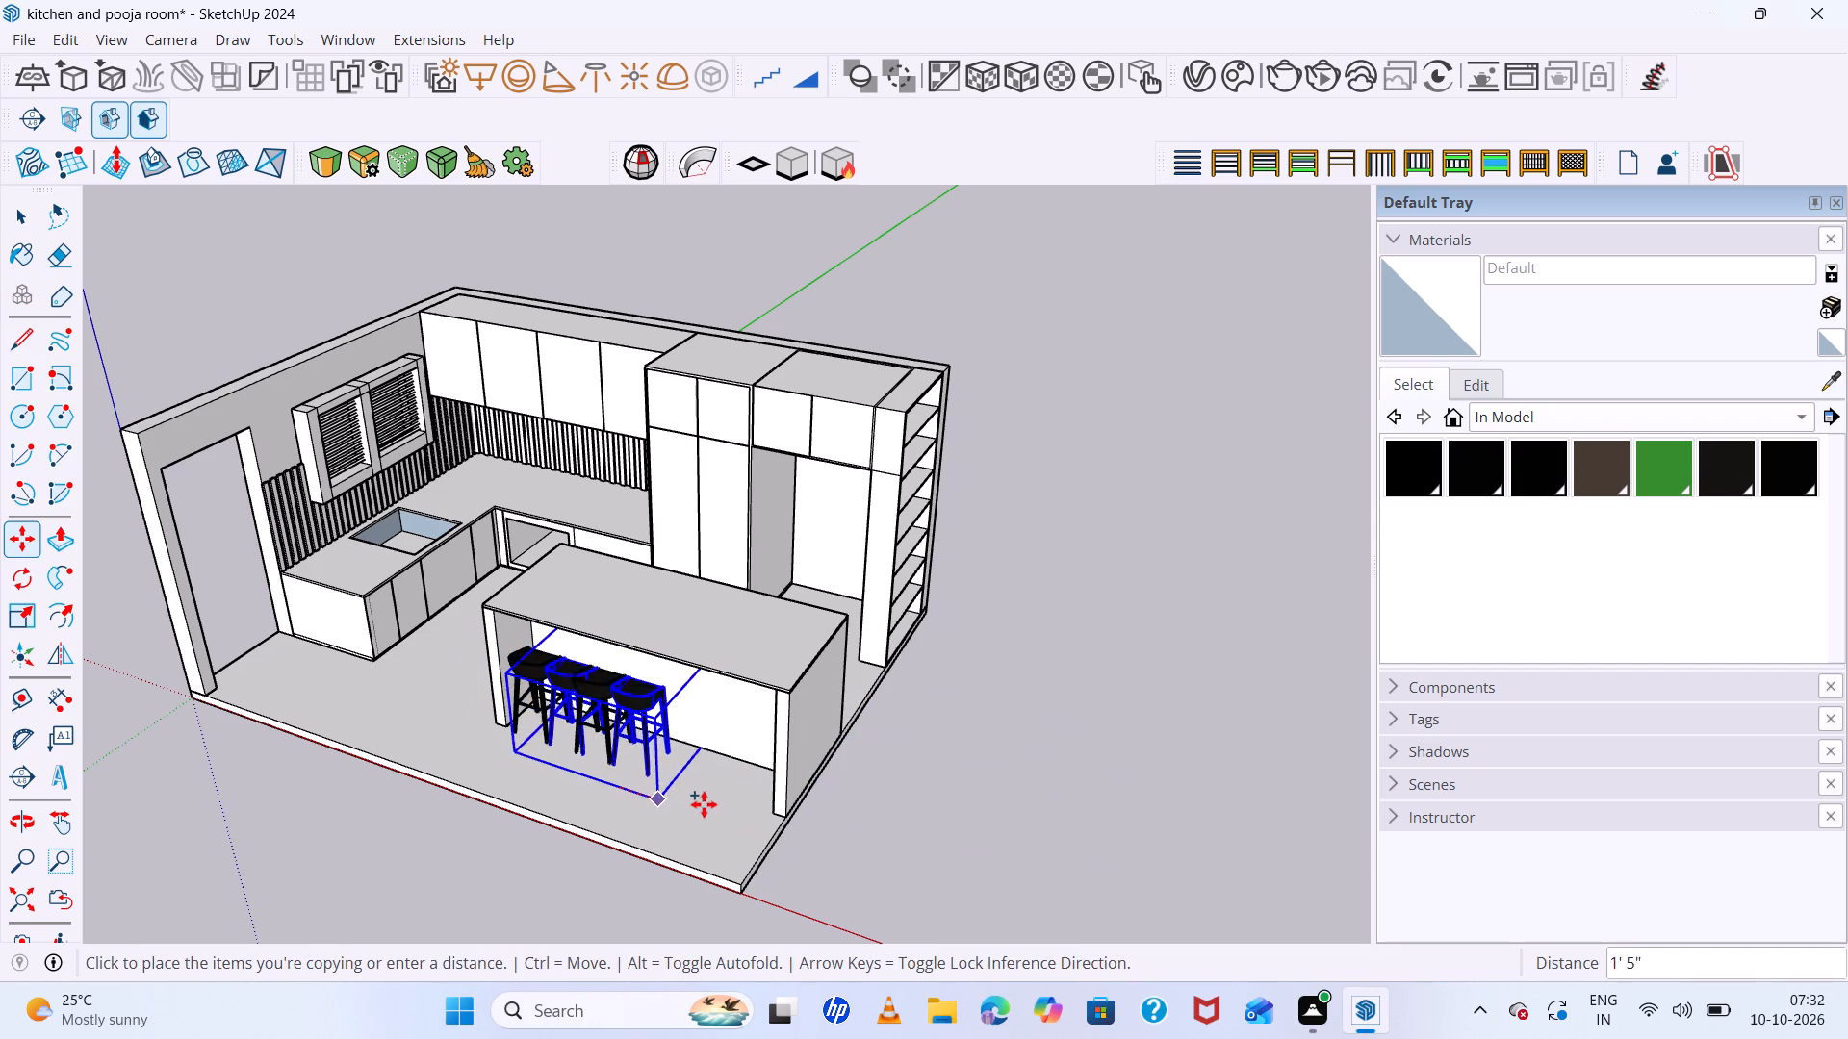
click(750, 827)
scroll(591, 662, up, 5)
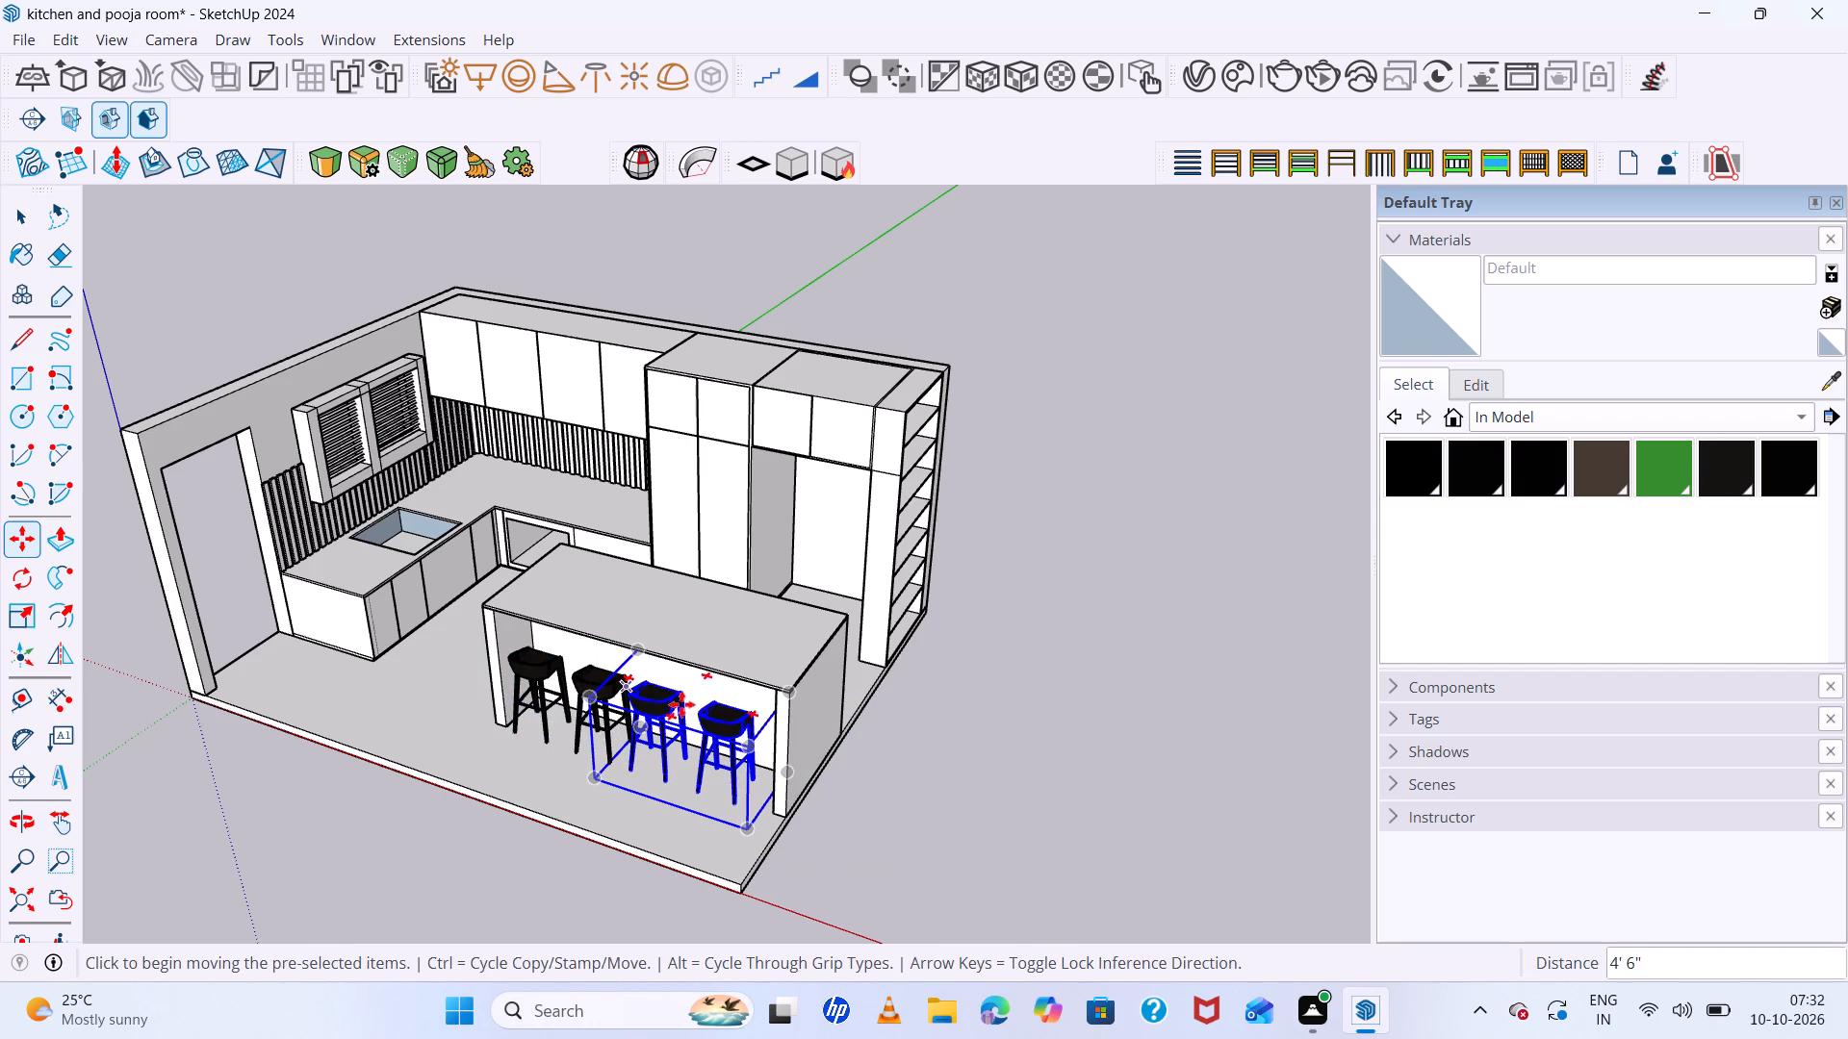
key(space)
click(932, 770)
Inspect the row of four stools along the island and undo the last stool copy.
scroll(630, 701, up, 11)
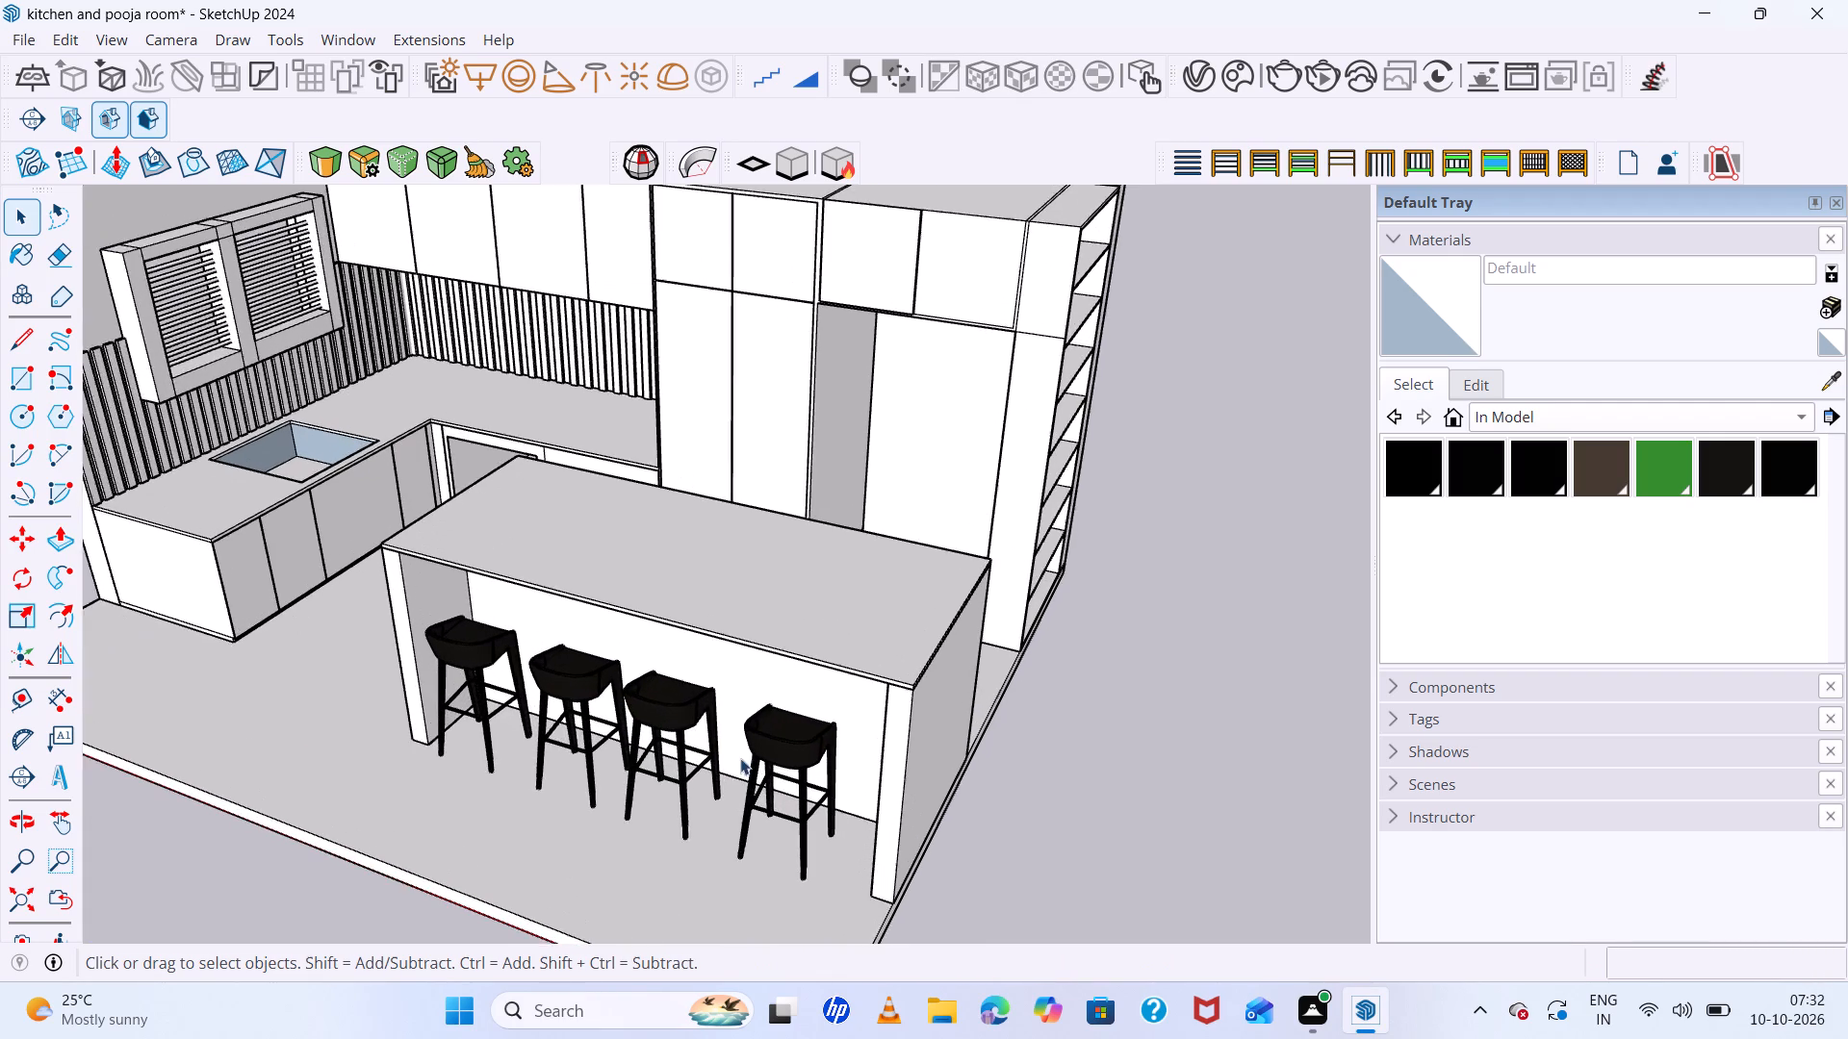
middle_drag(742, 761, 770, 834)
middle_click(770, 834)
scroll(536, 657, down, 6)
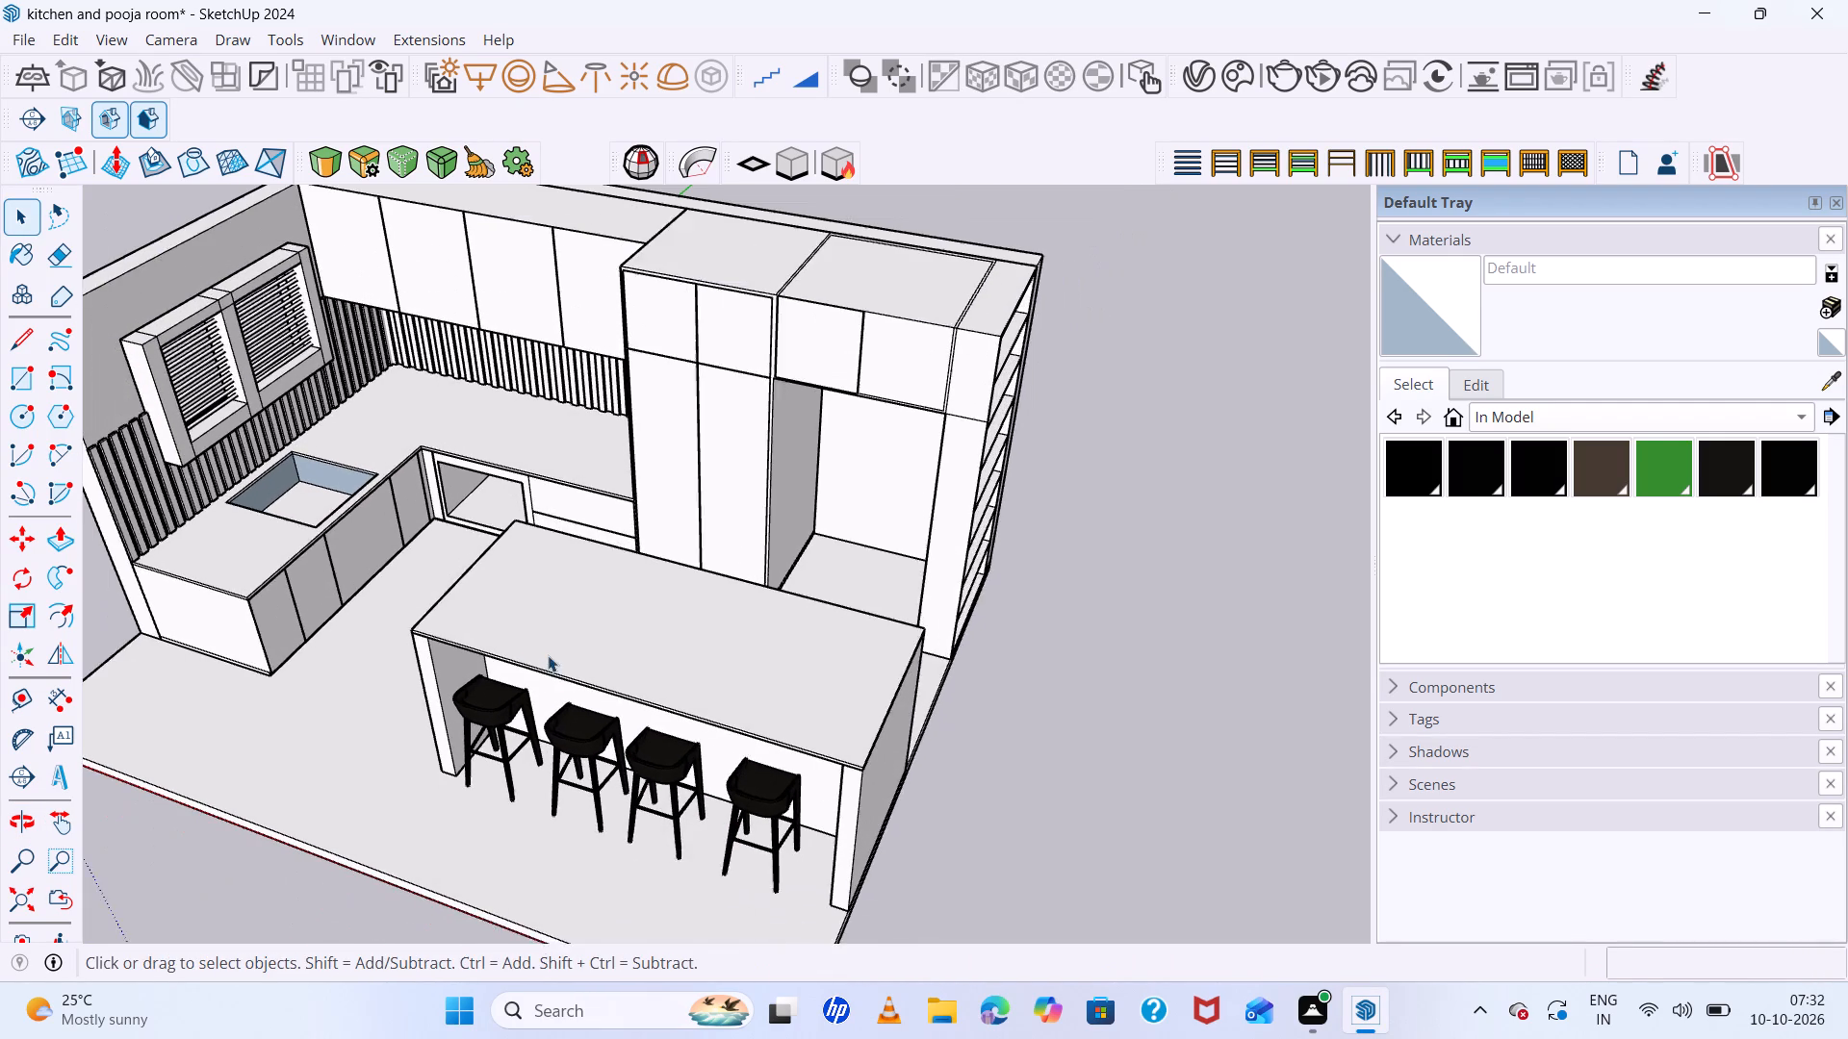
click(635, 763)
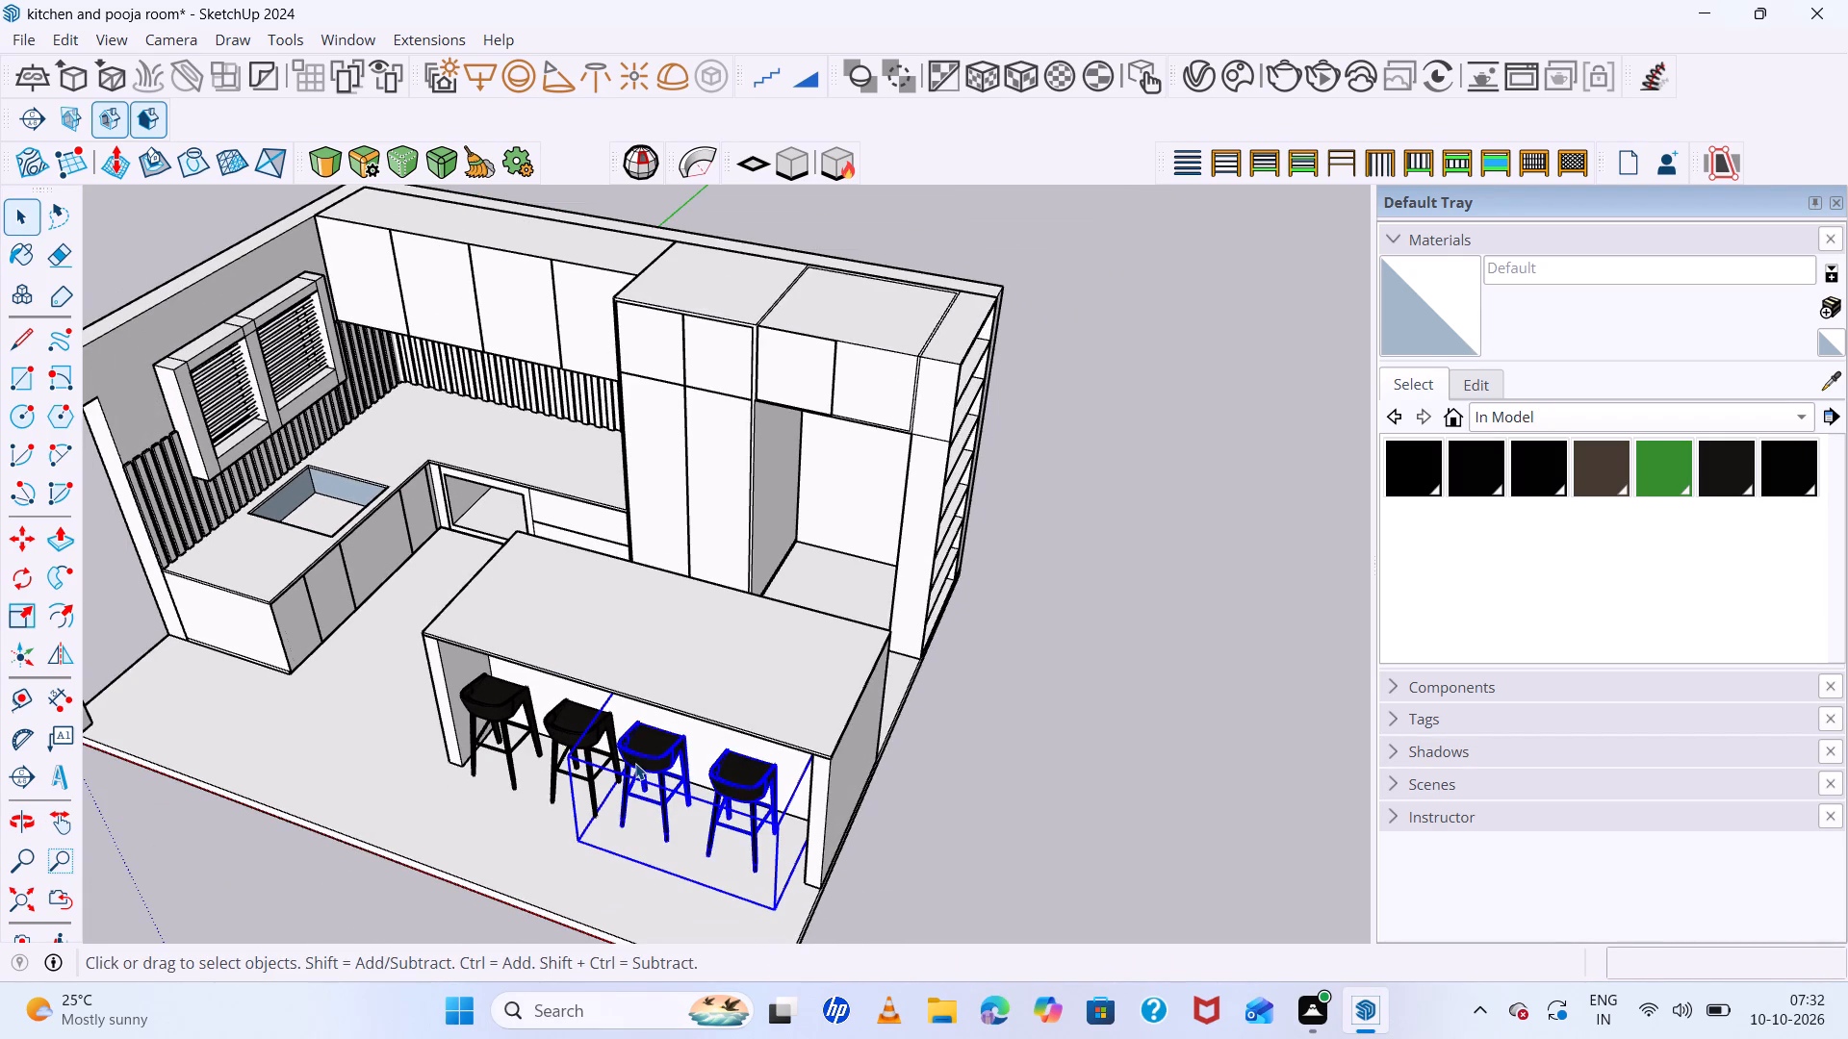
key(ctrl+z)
Scale the remaining pair of bar stools to about 1.51 in height and 1.23 in depth along the green axis.
click(591, 749)
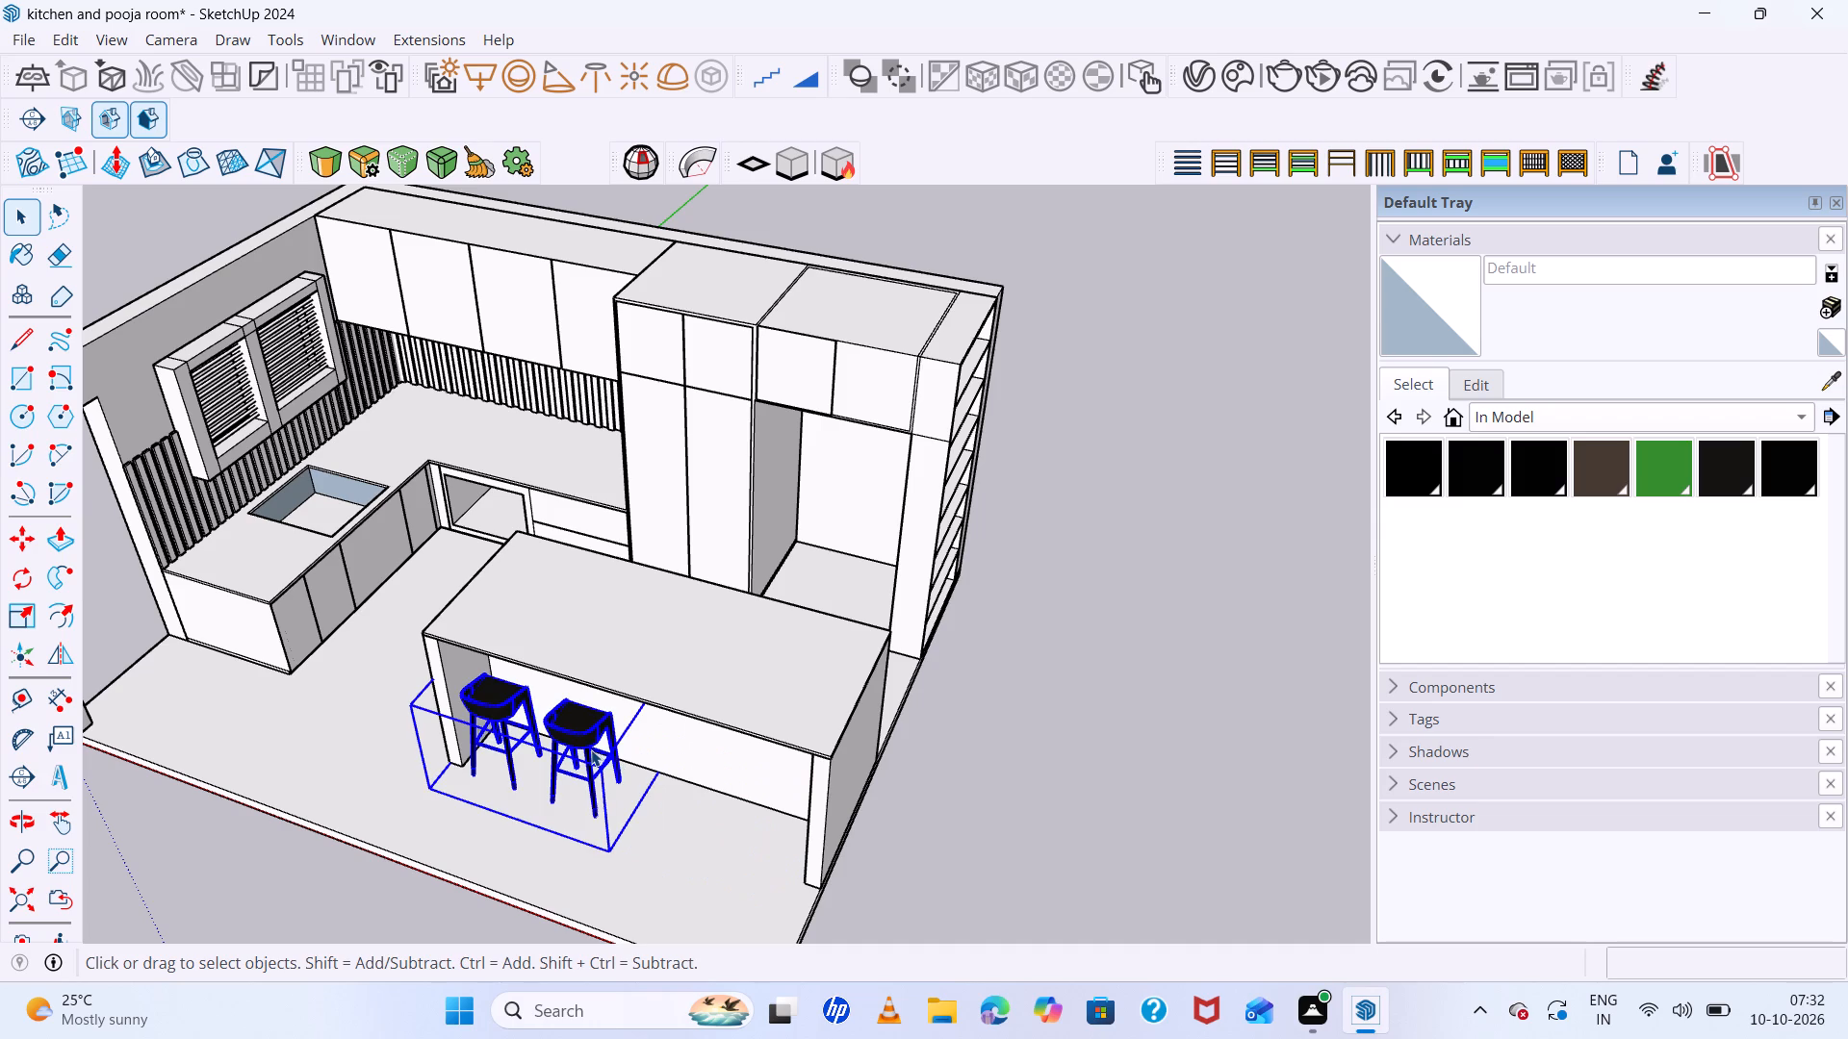
key(s)
scroll(535, 682, up, 4)
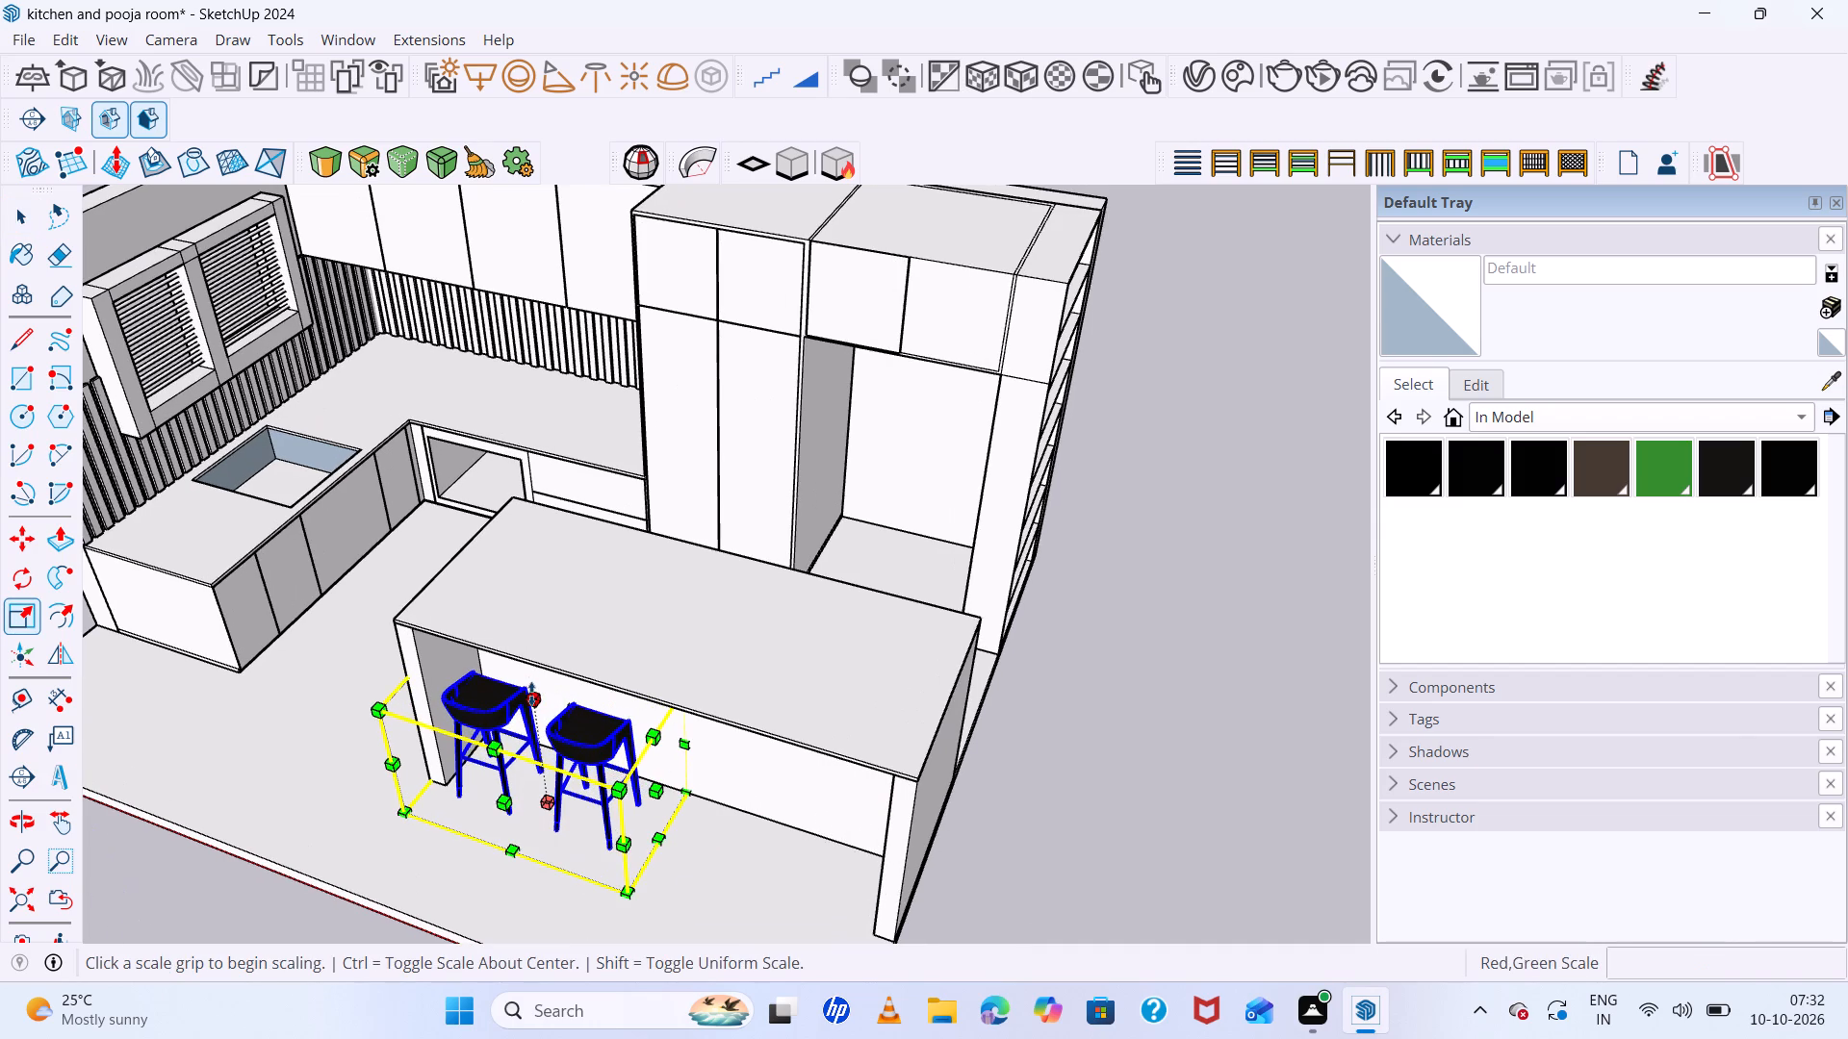
click(531, 694)
click(526, 659)
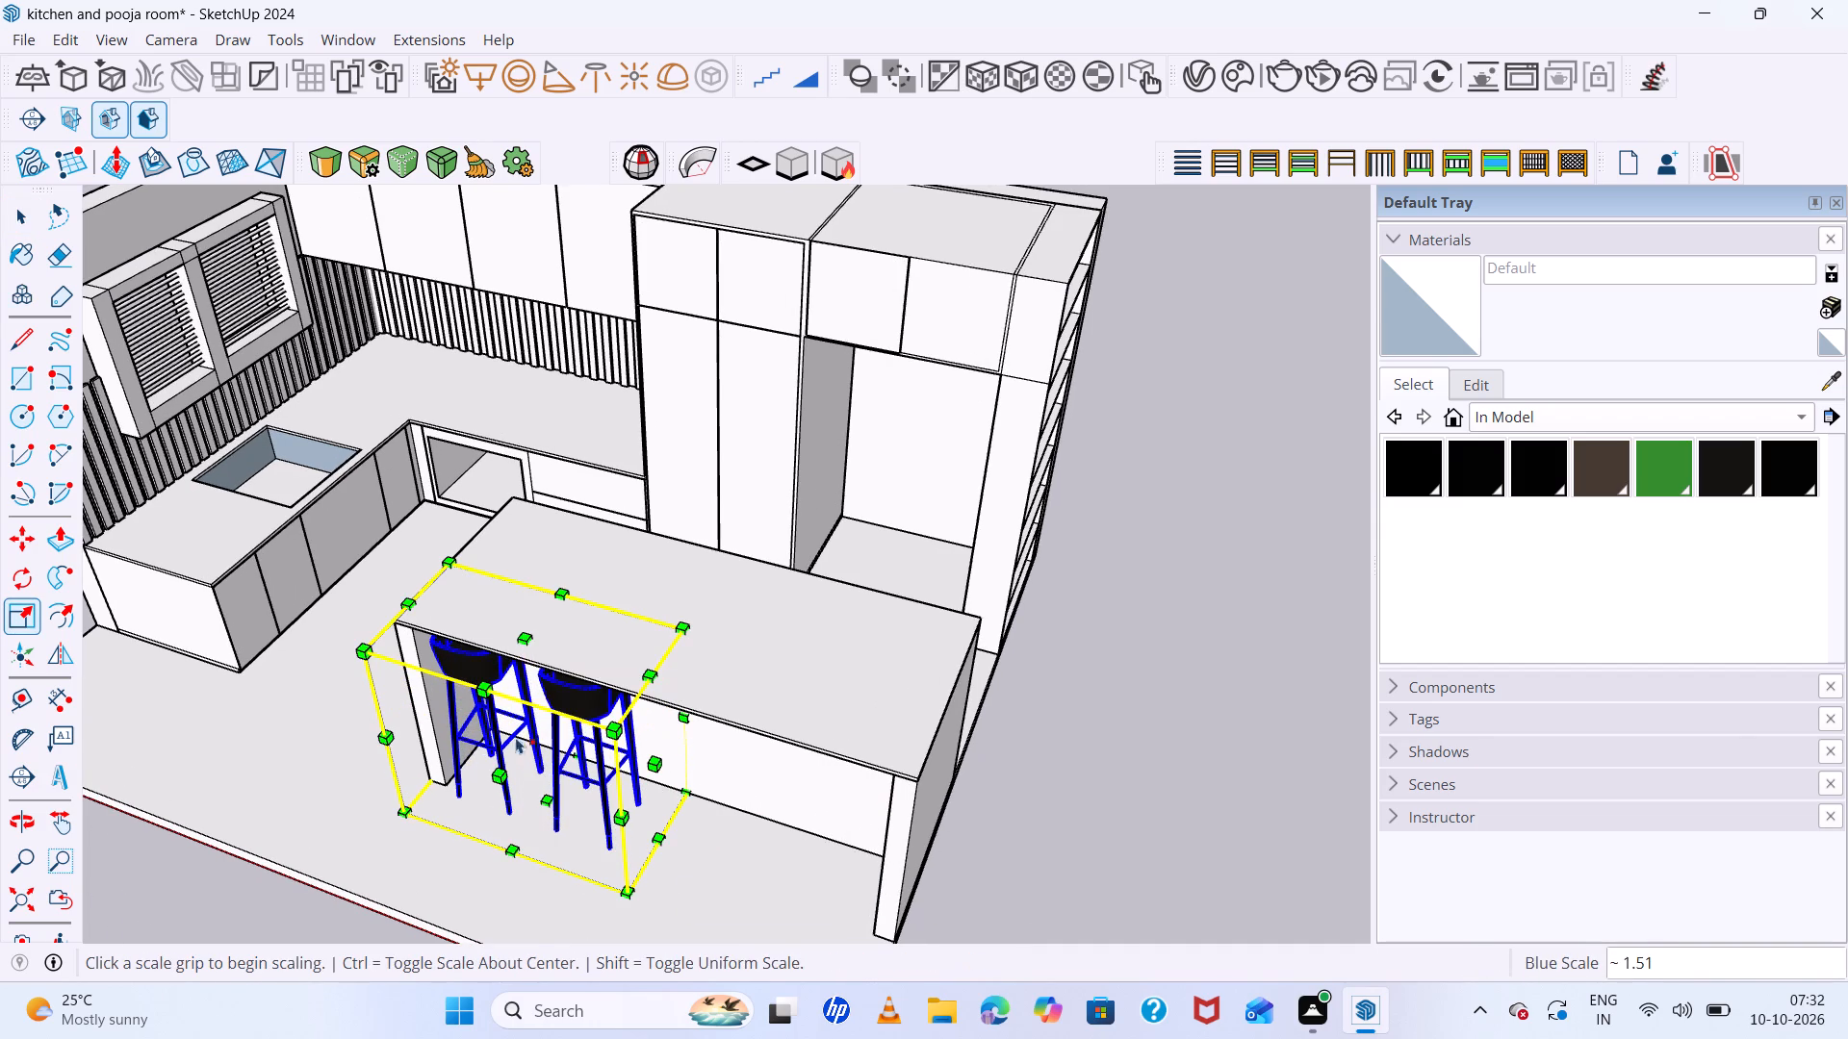
click(500, 778)
click(478, 798)
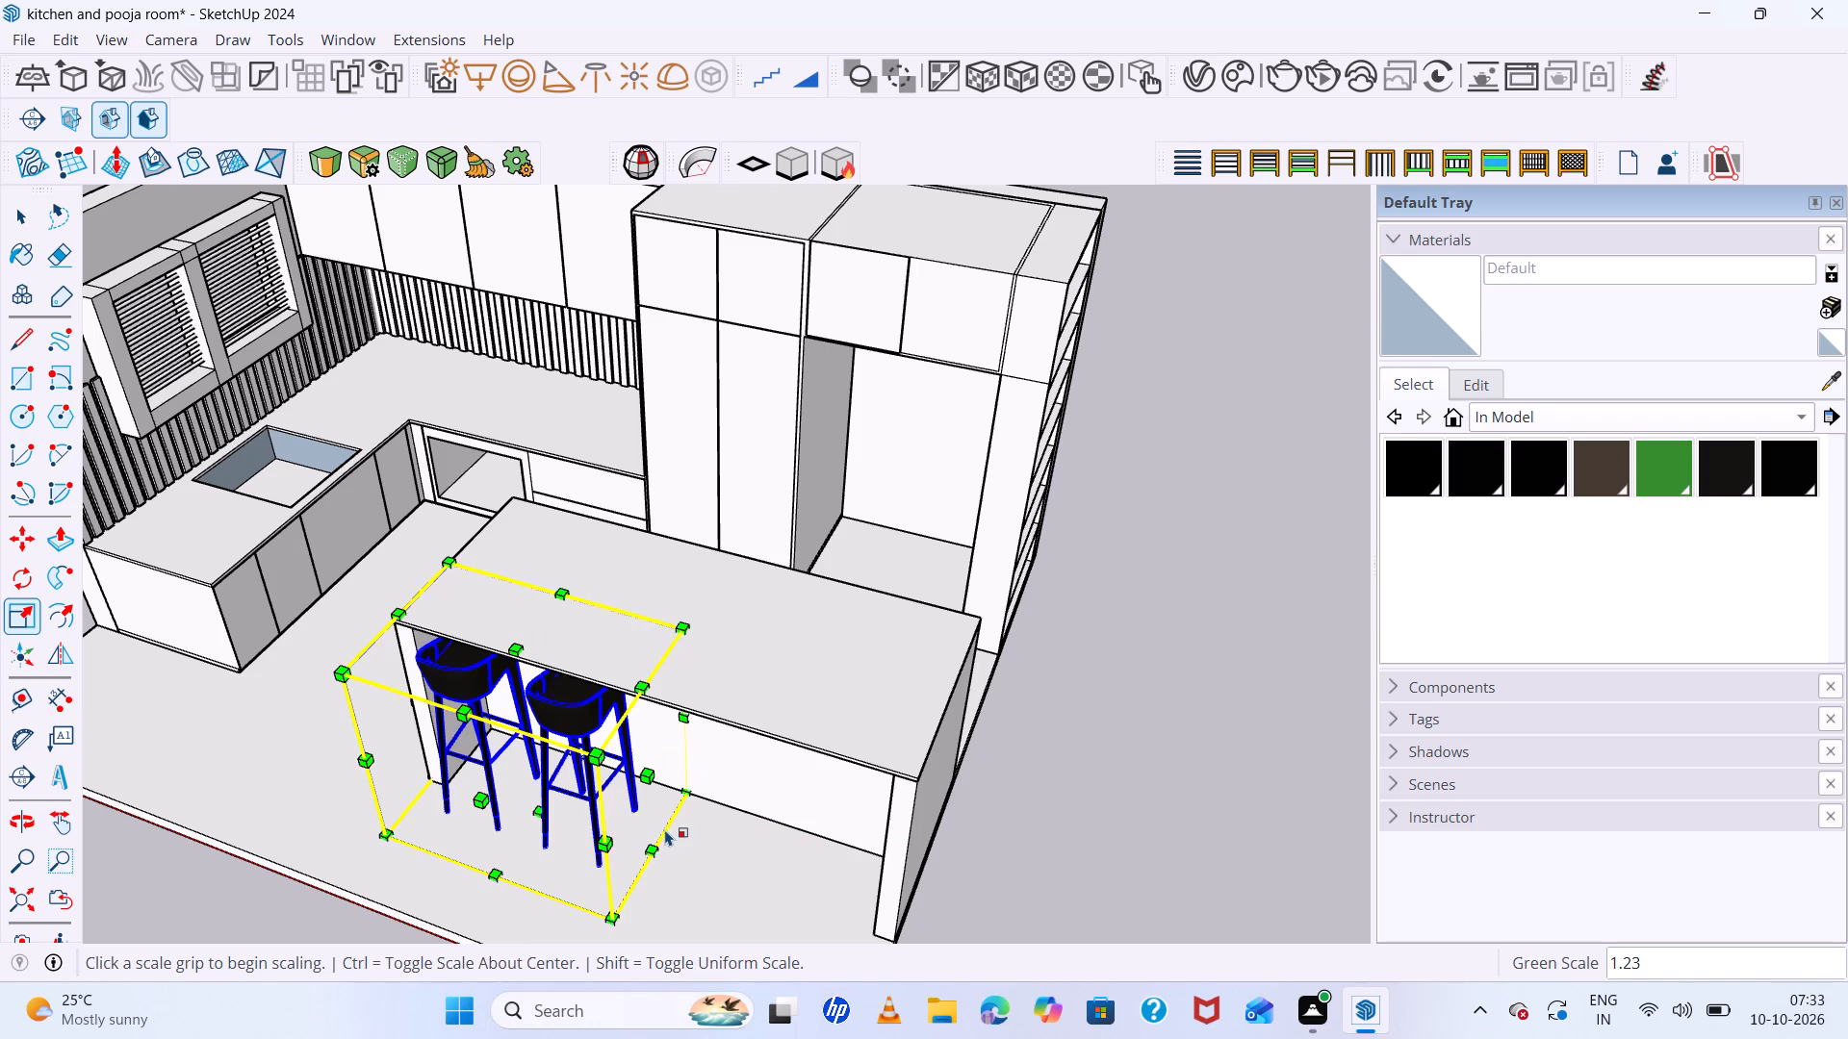
key(space)
Move the enlarged pair of bar stools about 9" outward from the island's seating side.
key(m)
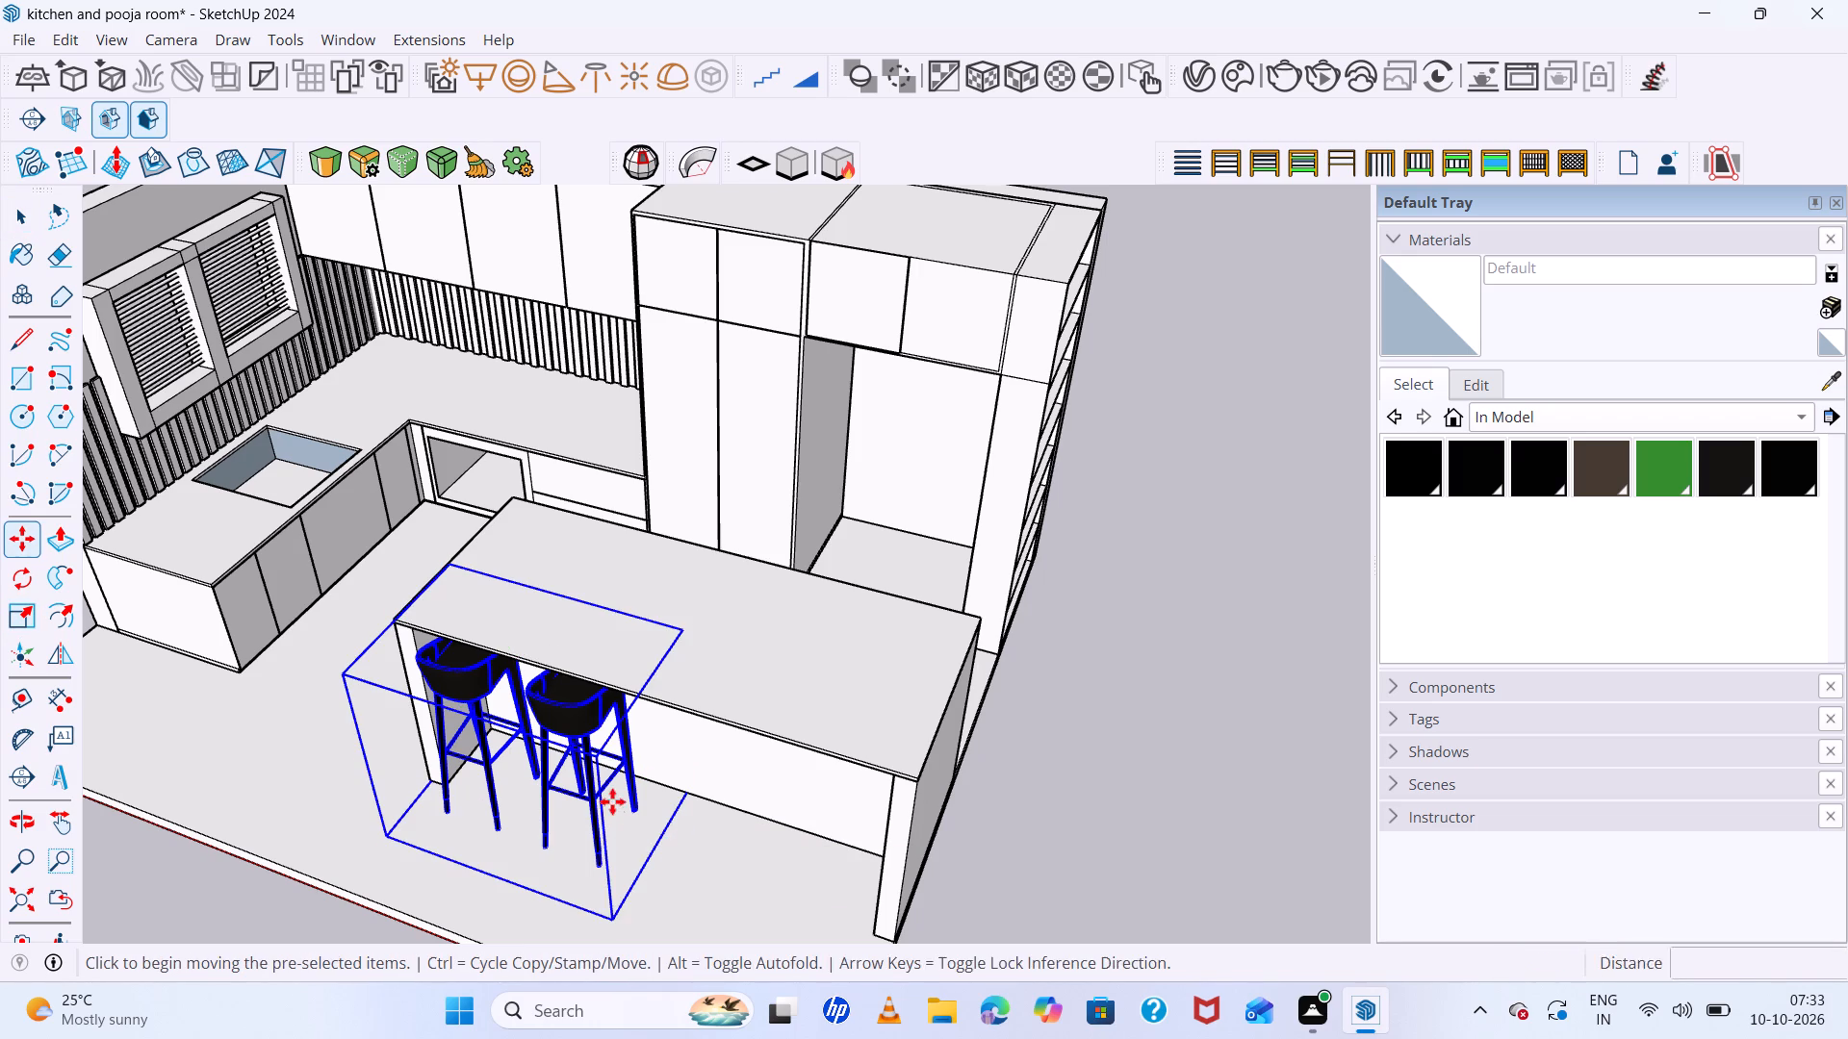
click(613, 920)
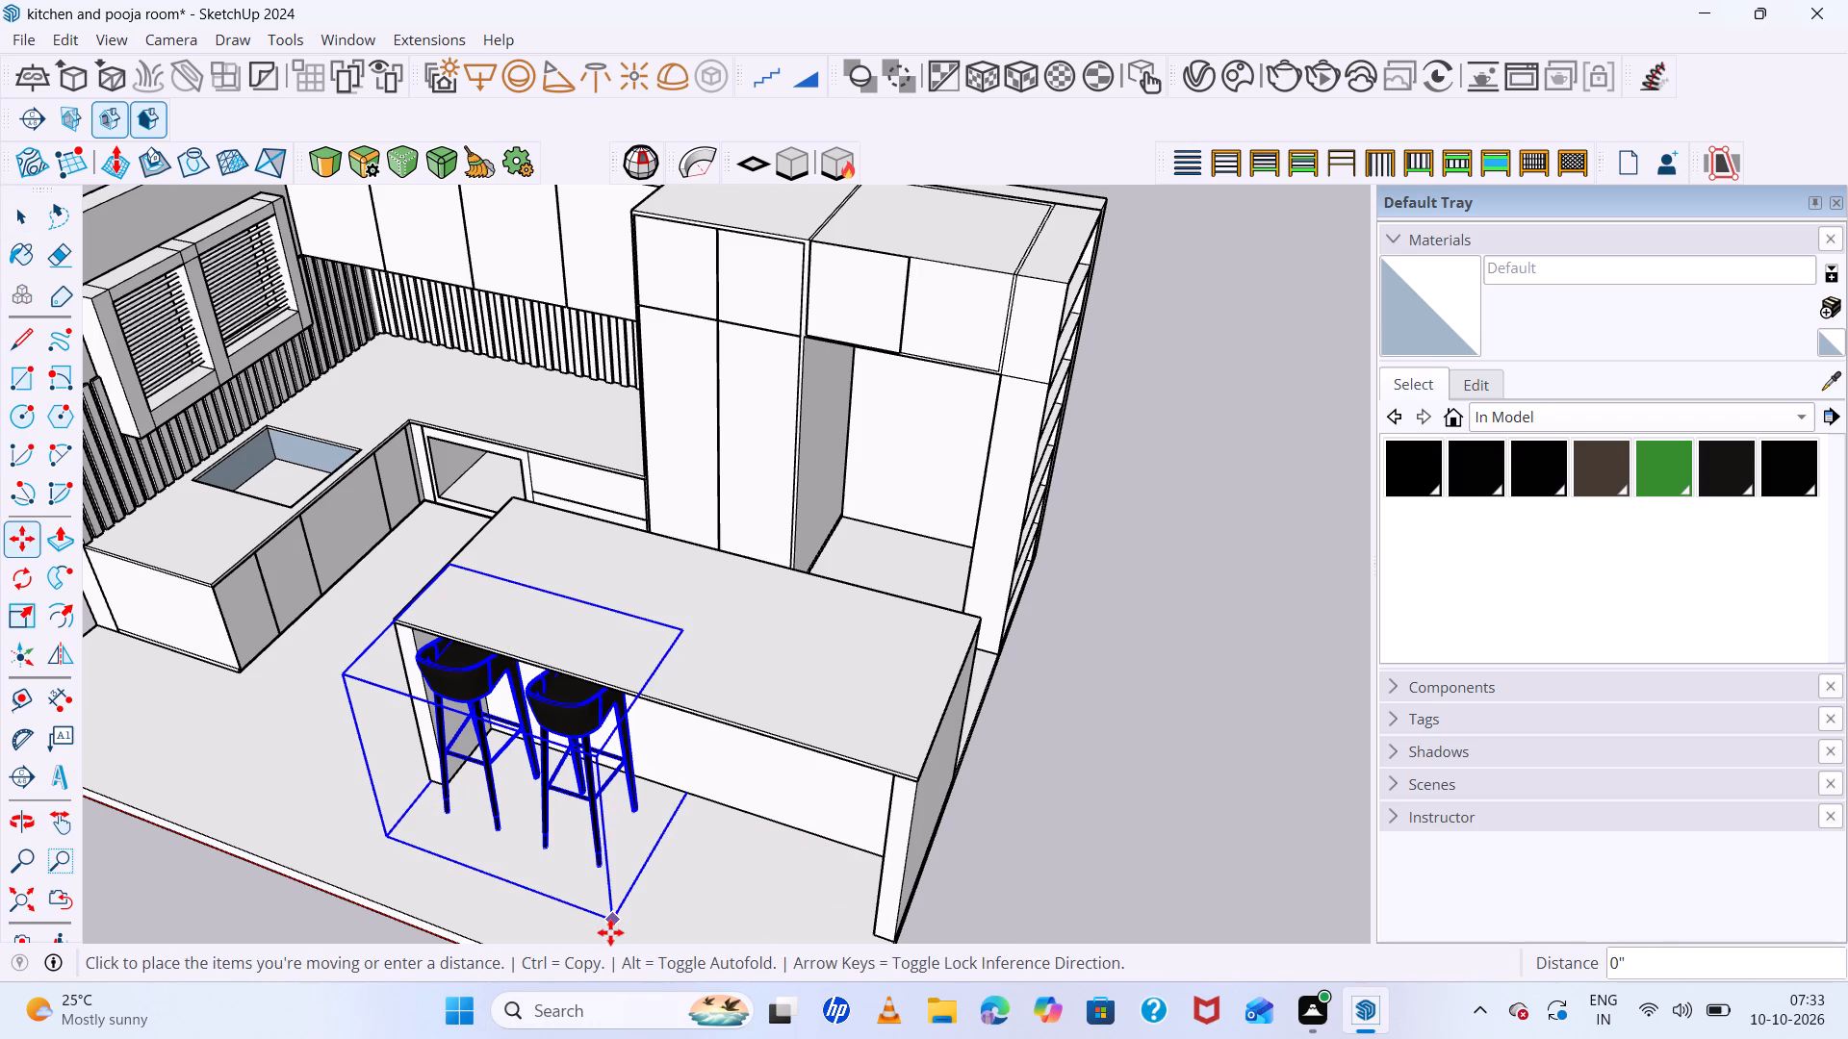
click(615, 919)
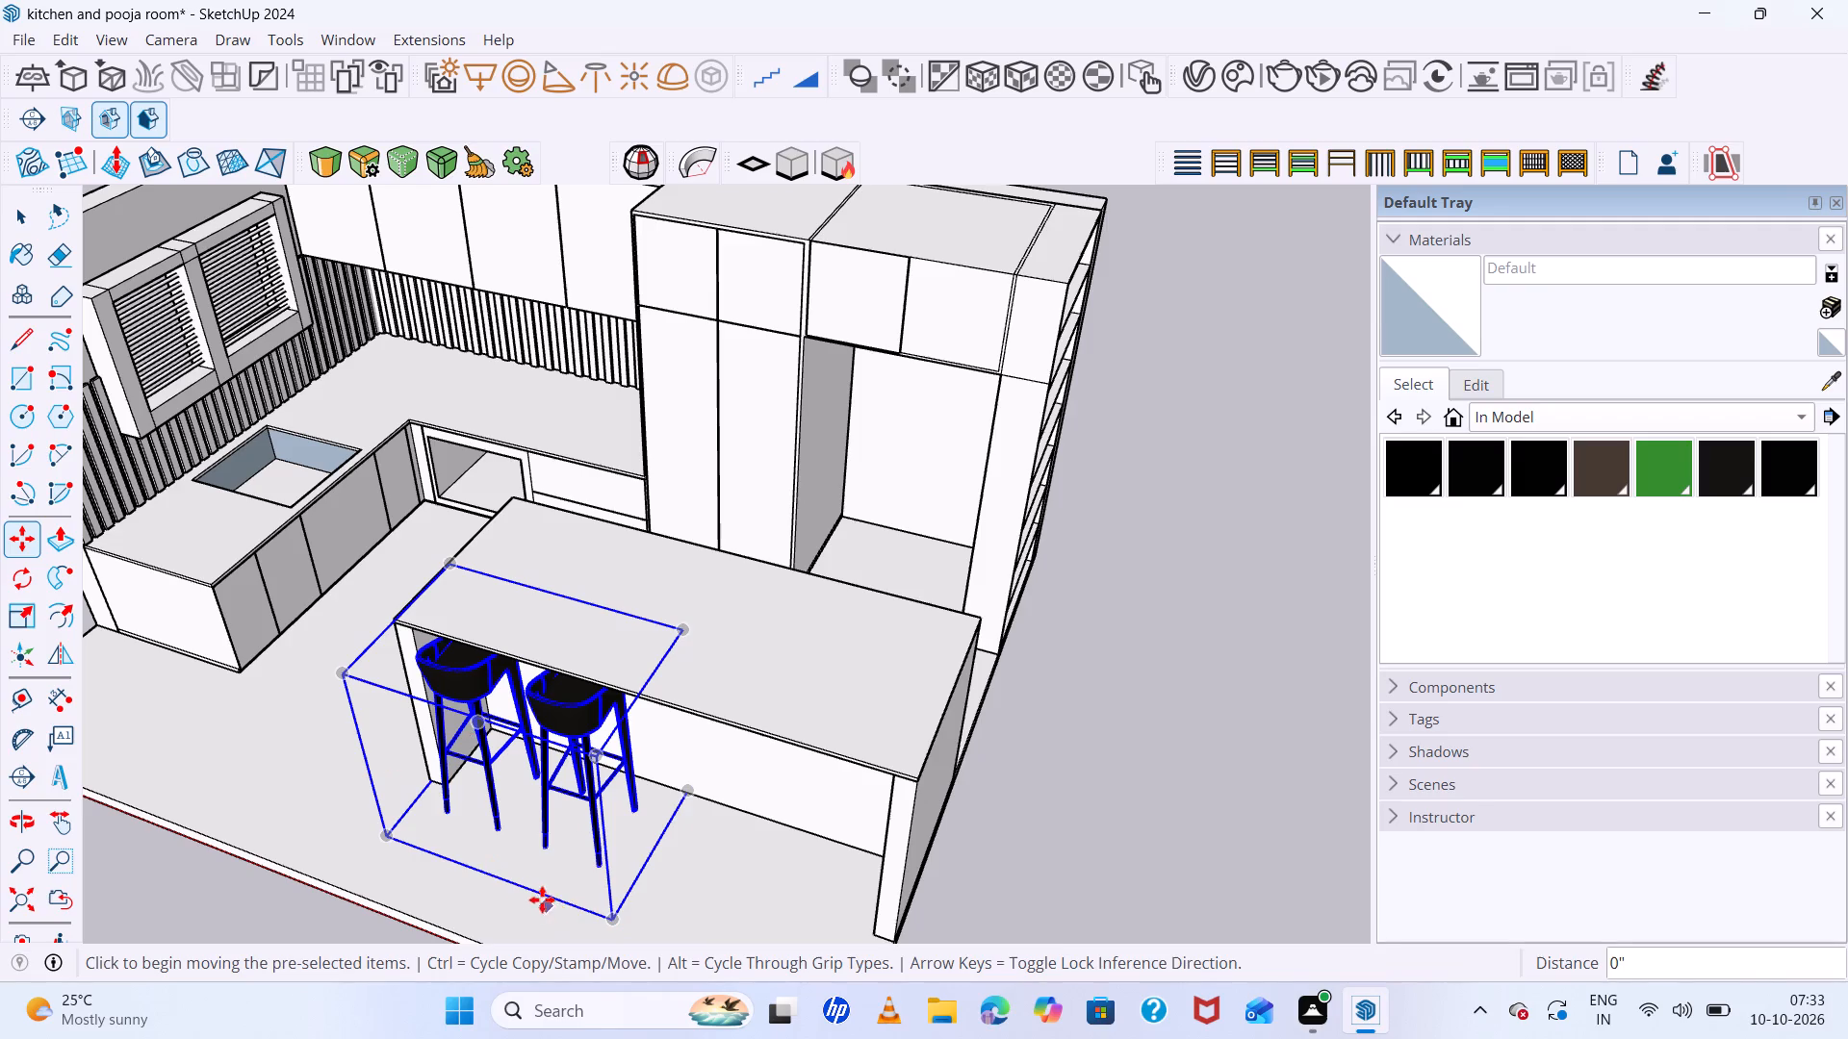
click(499, 875)
scroll(514, 767, down, 5)
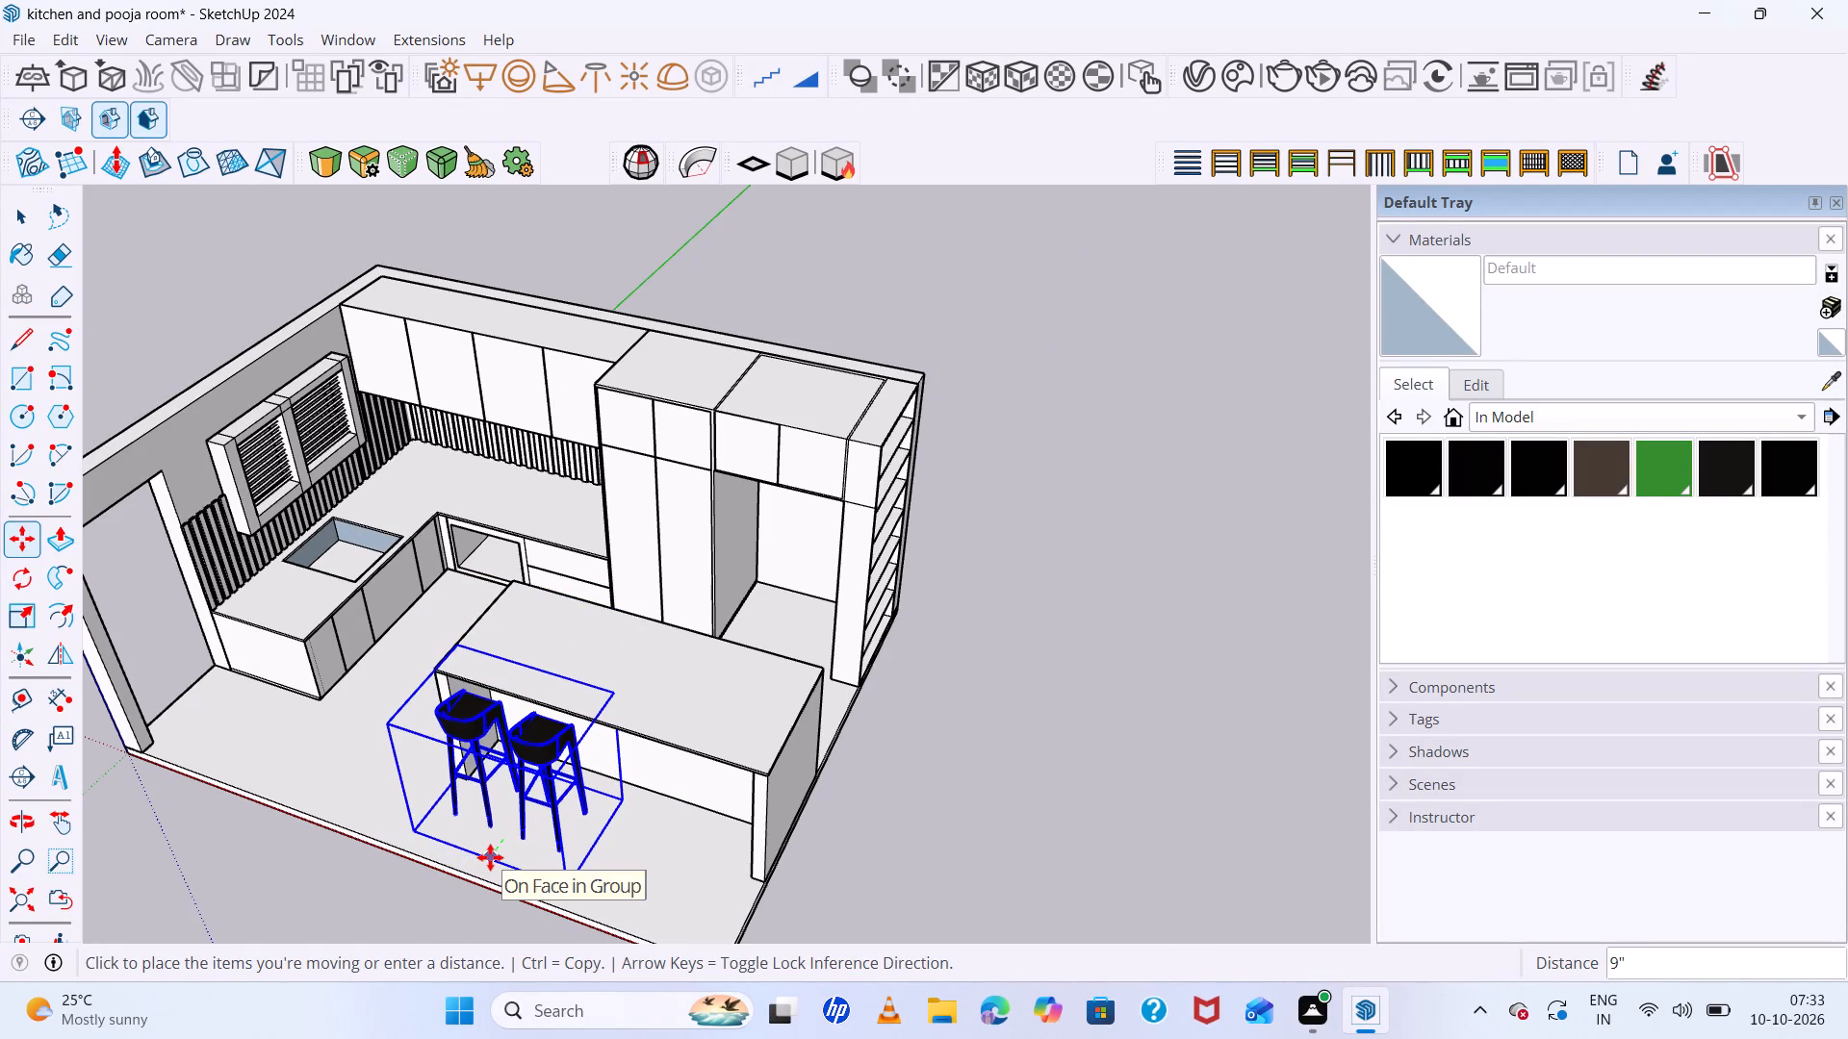
click(490, 857)
Copy the enlarged pair of bar stools about 4' 4" along the island to make a row of four.
click(567, 889)
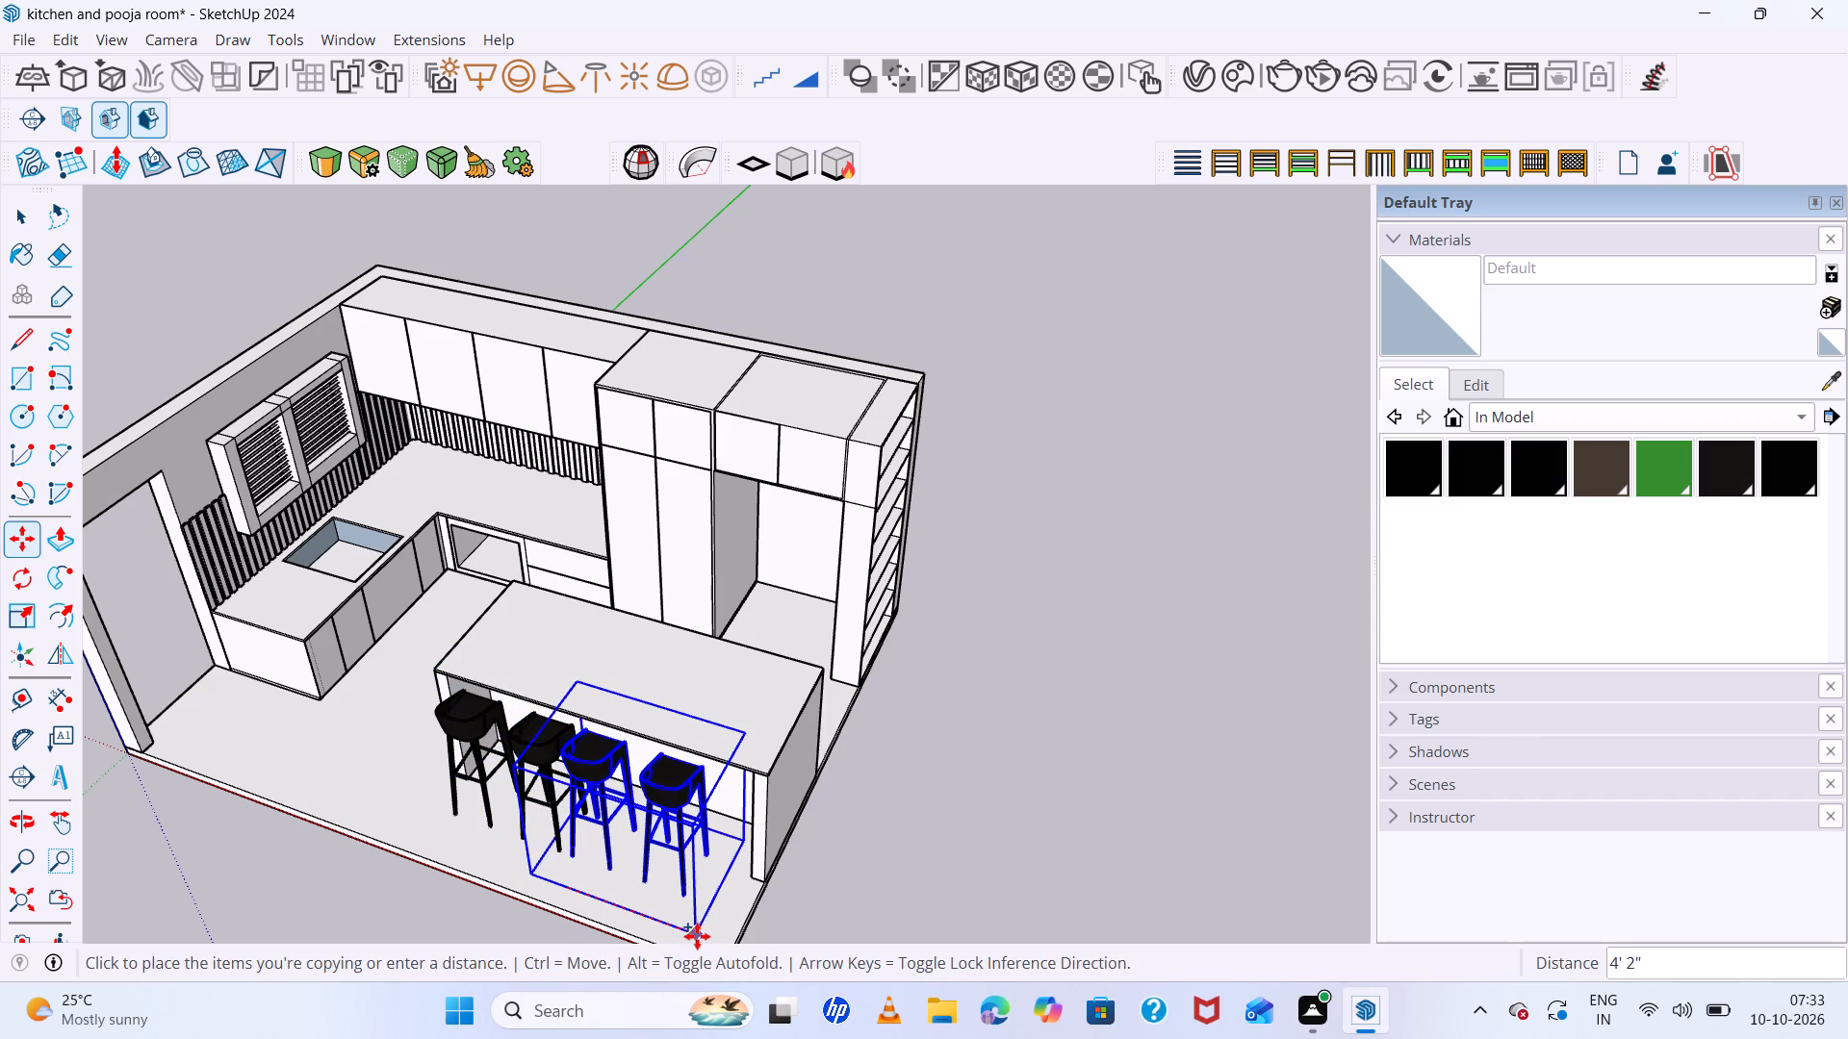
scroll(697, 907, down, 3)
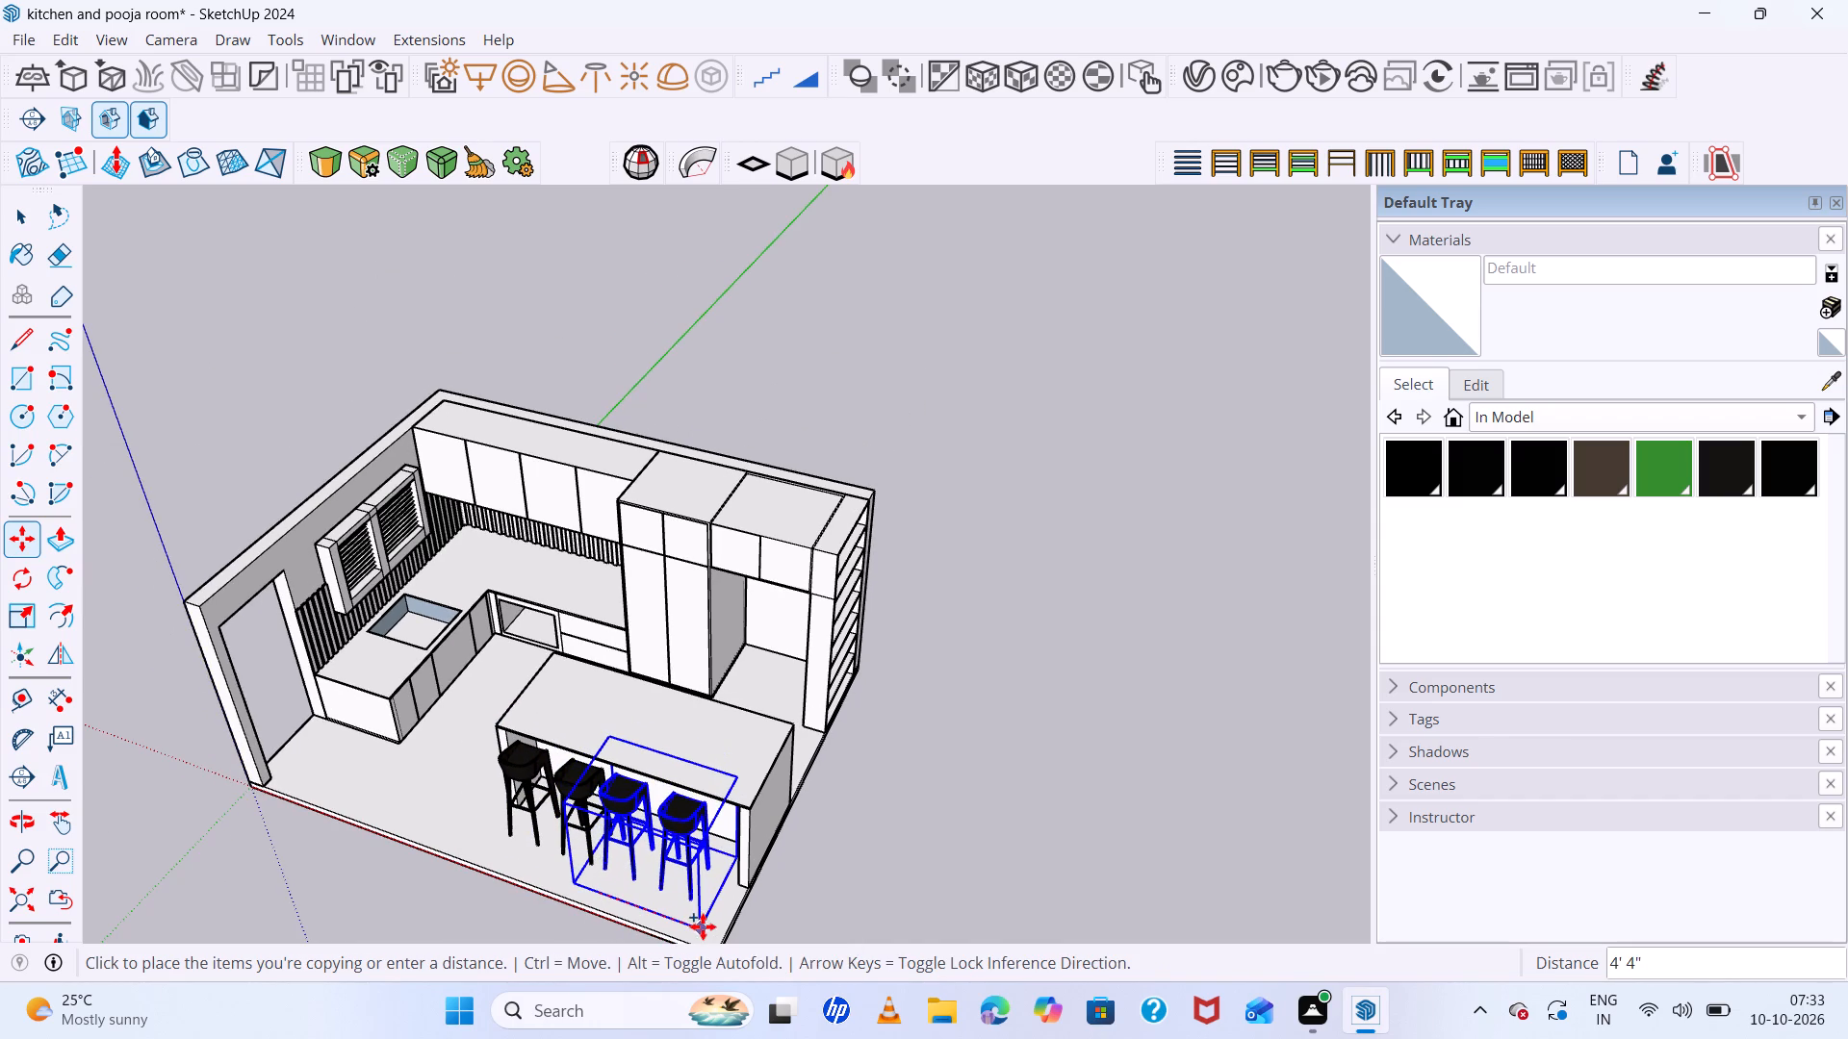
click(703, 926)
key(space)
click(850, 856)
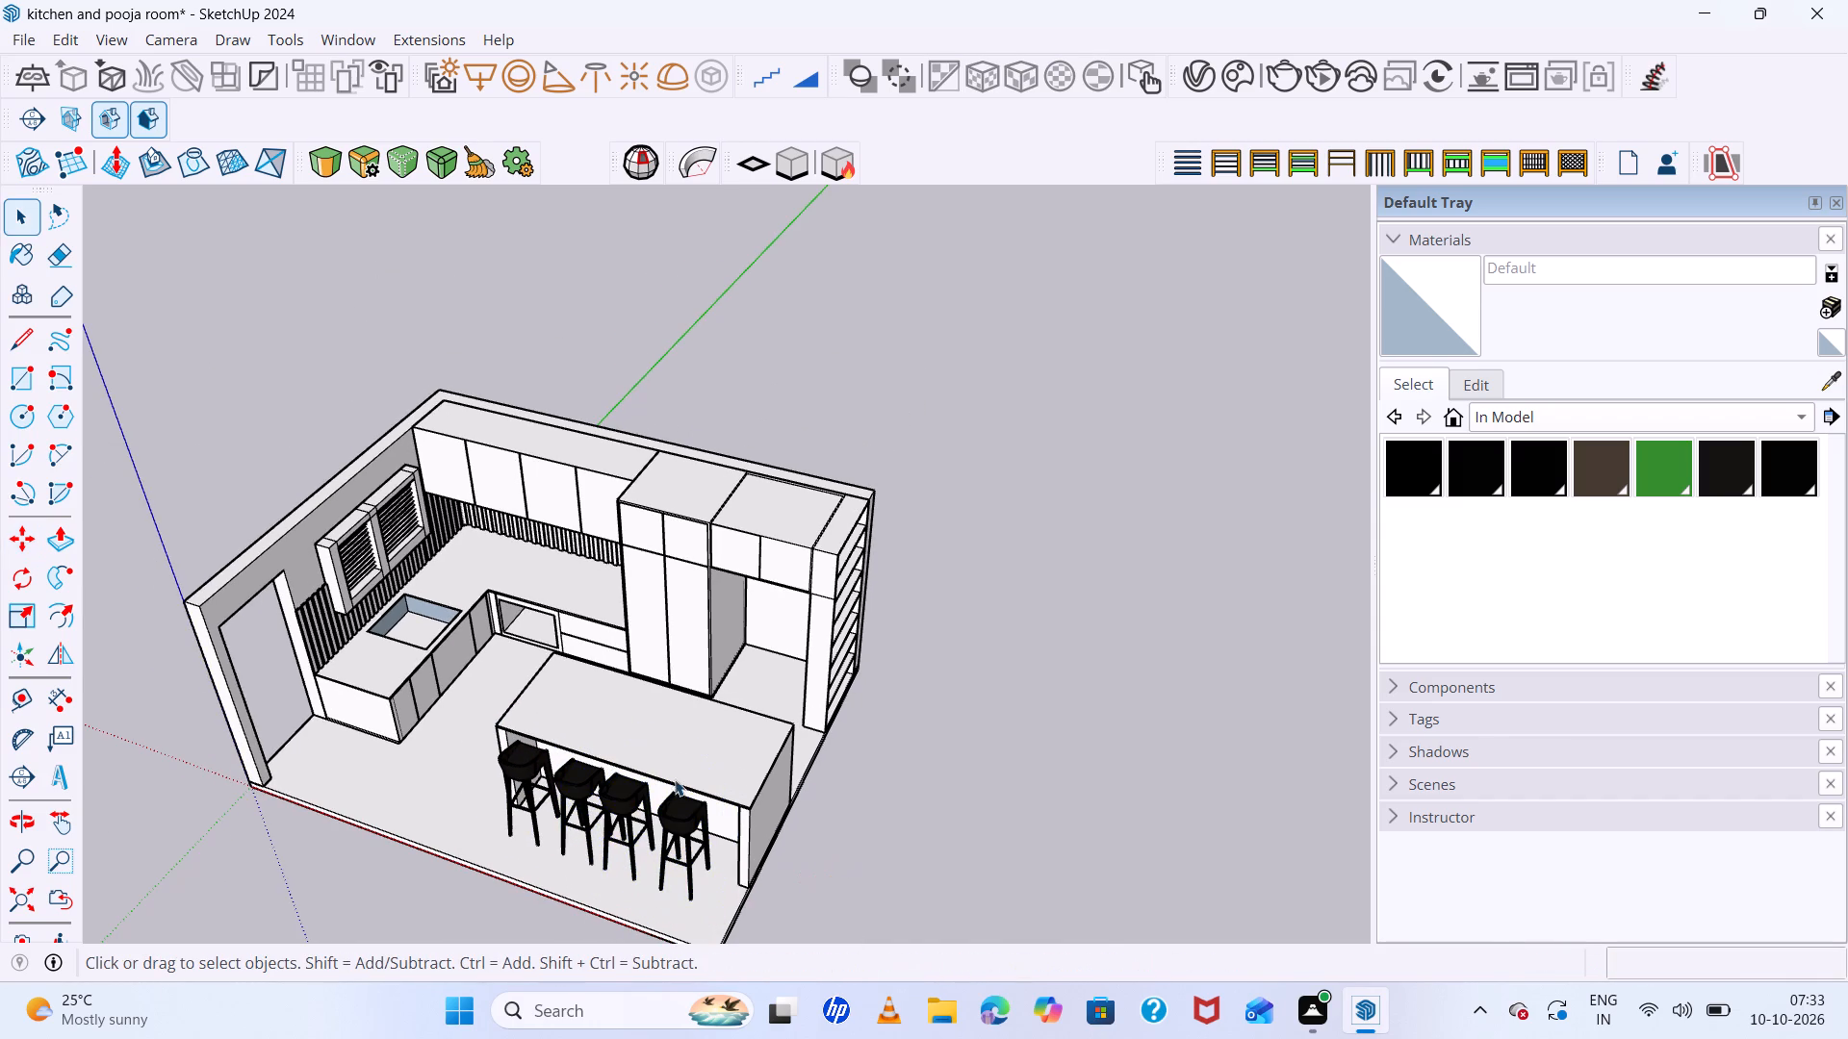
Check the row of four stools against the island countertop and save the model.
scroll(671, 777, up, 11)
middle_drag(712, 760, 696, 557)
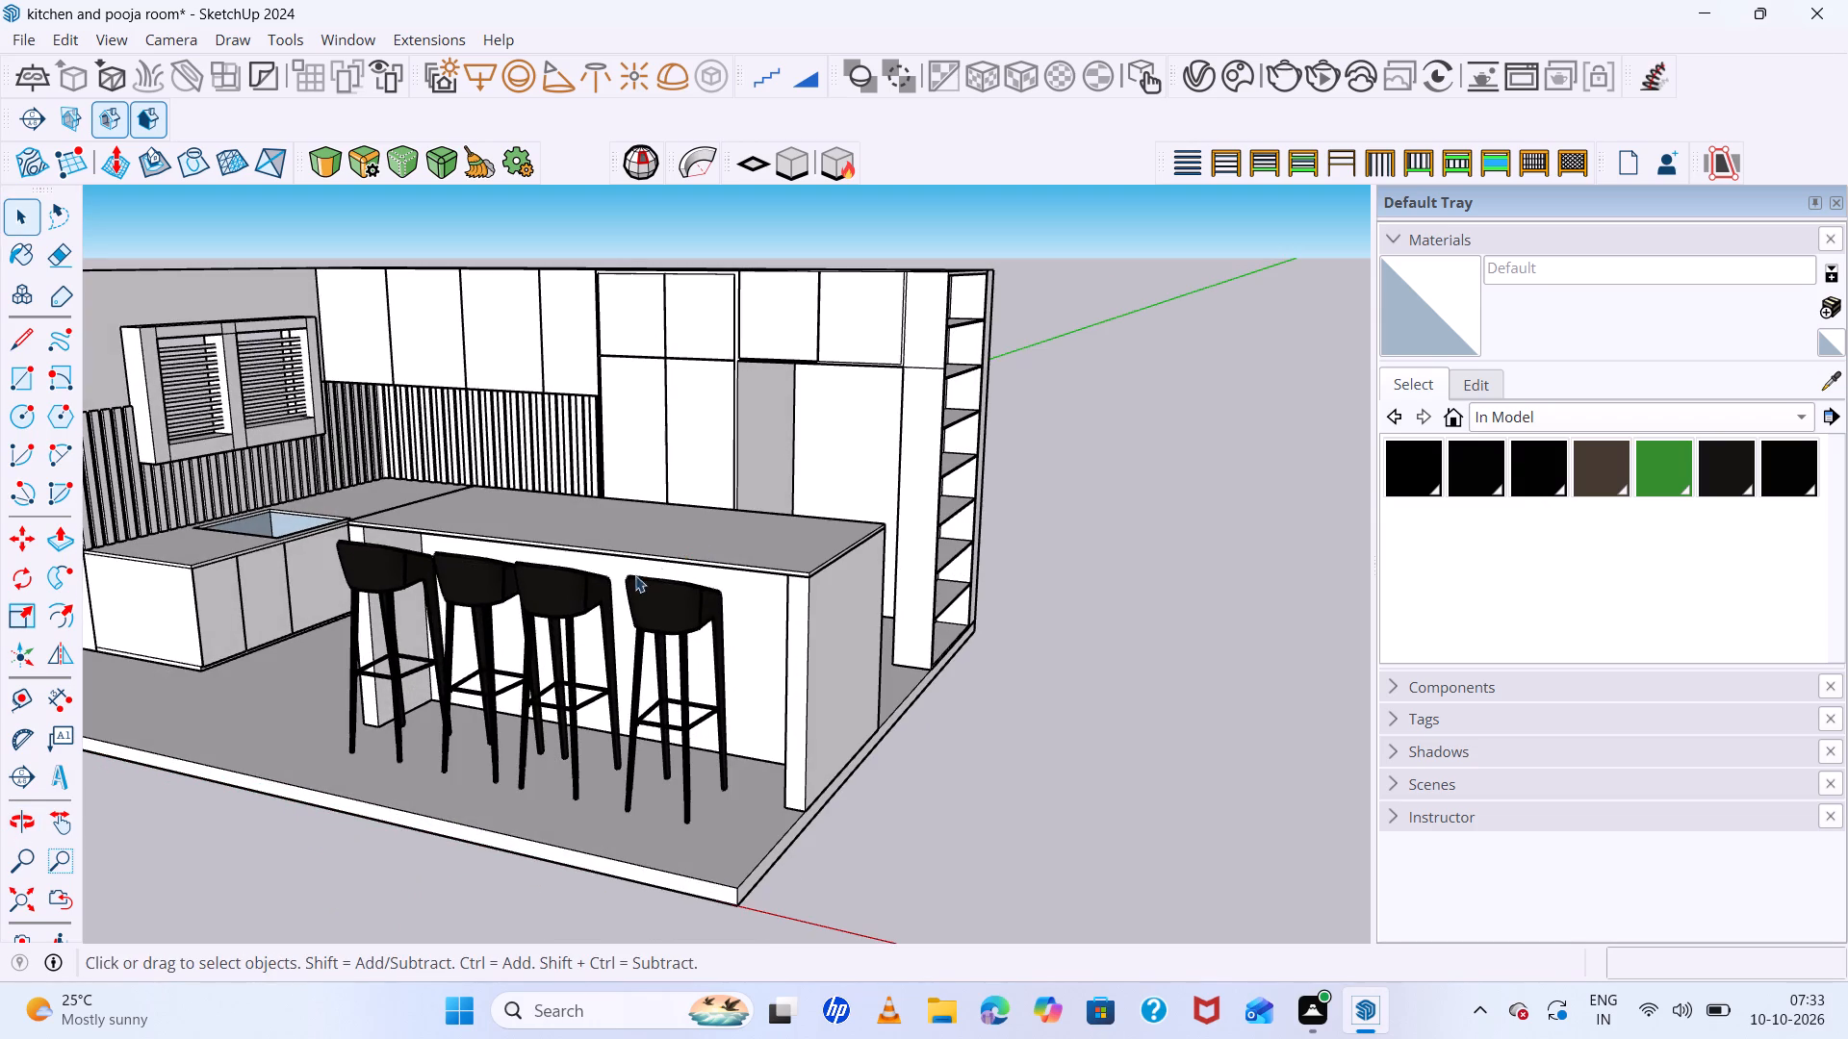
scroll(580, 637, down, 7)
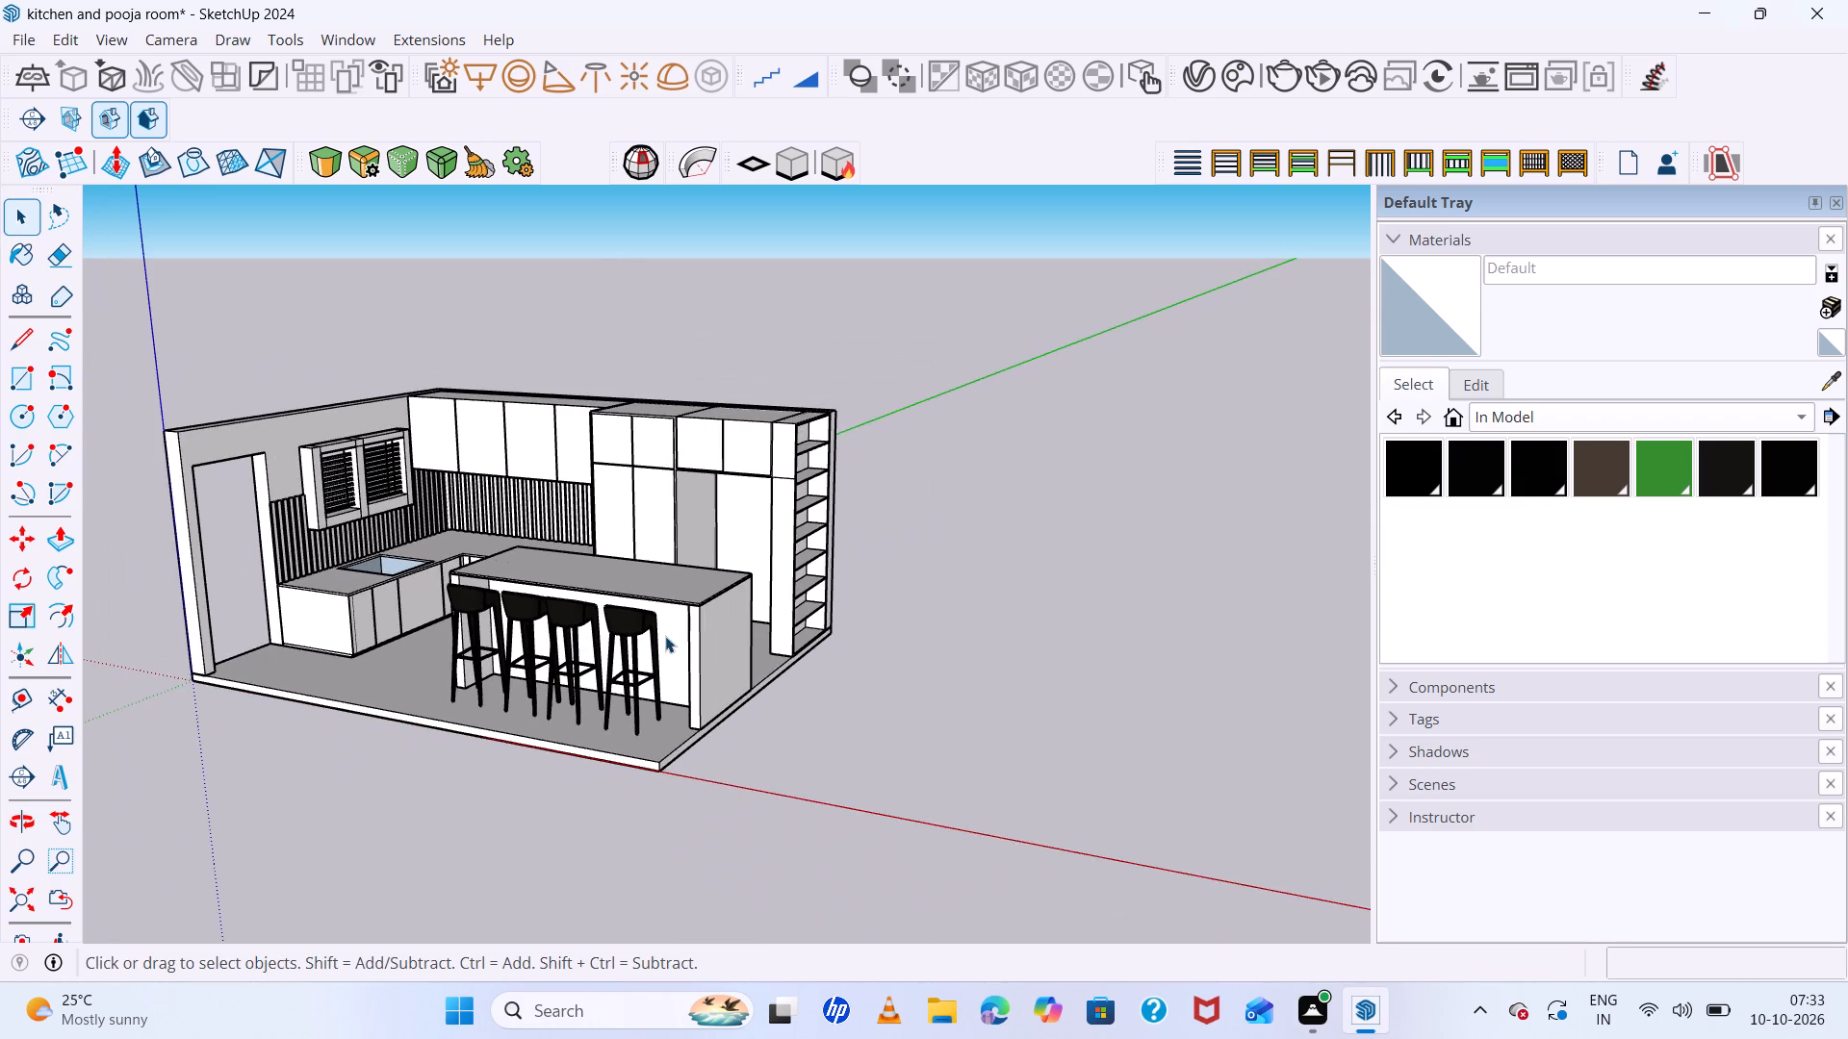
middle_drag(669, 636, 652, 774)
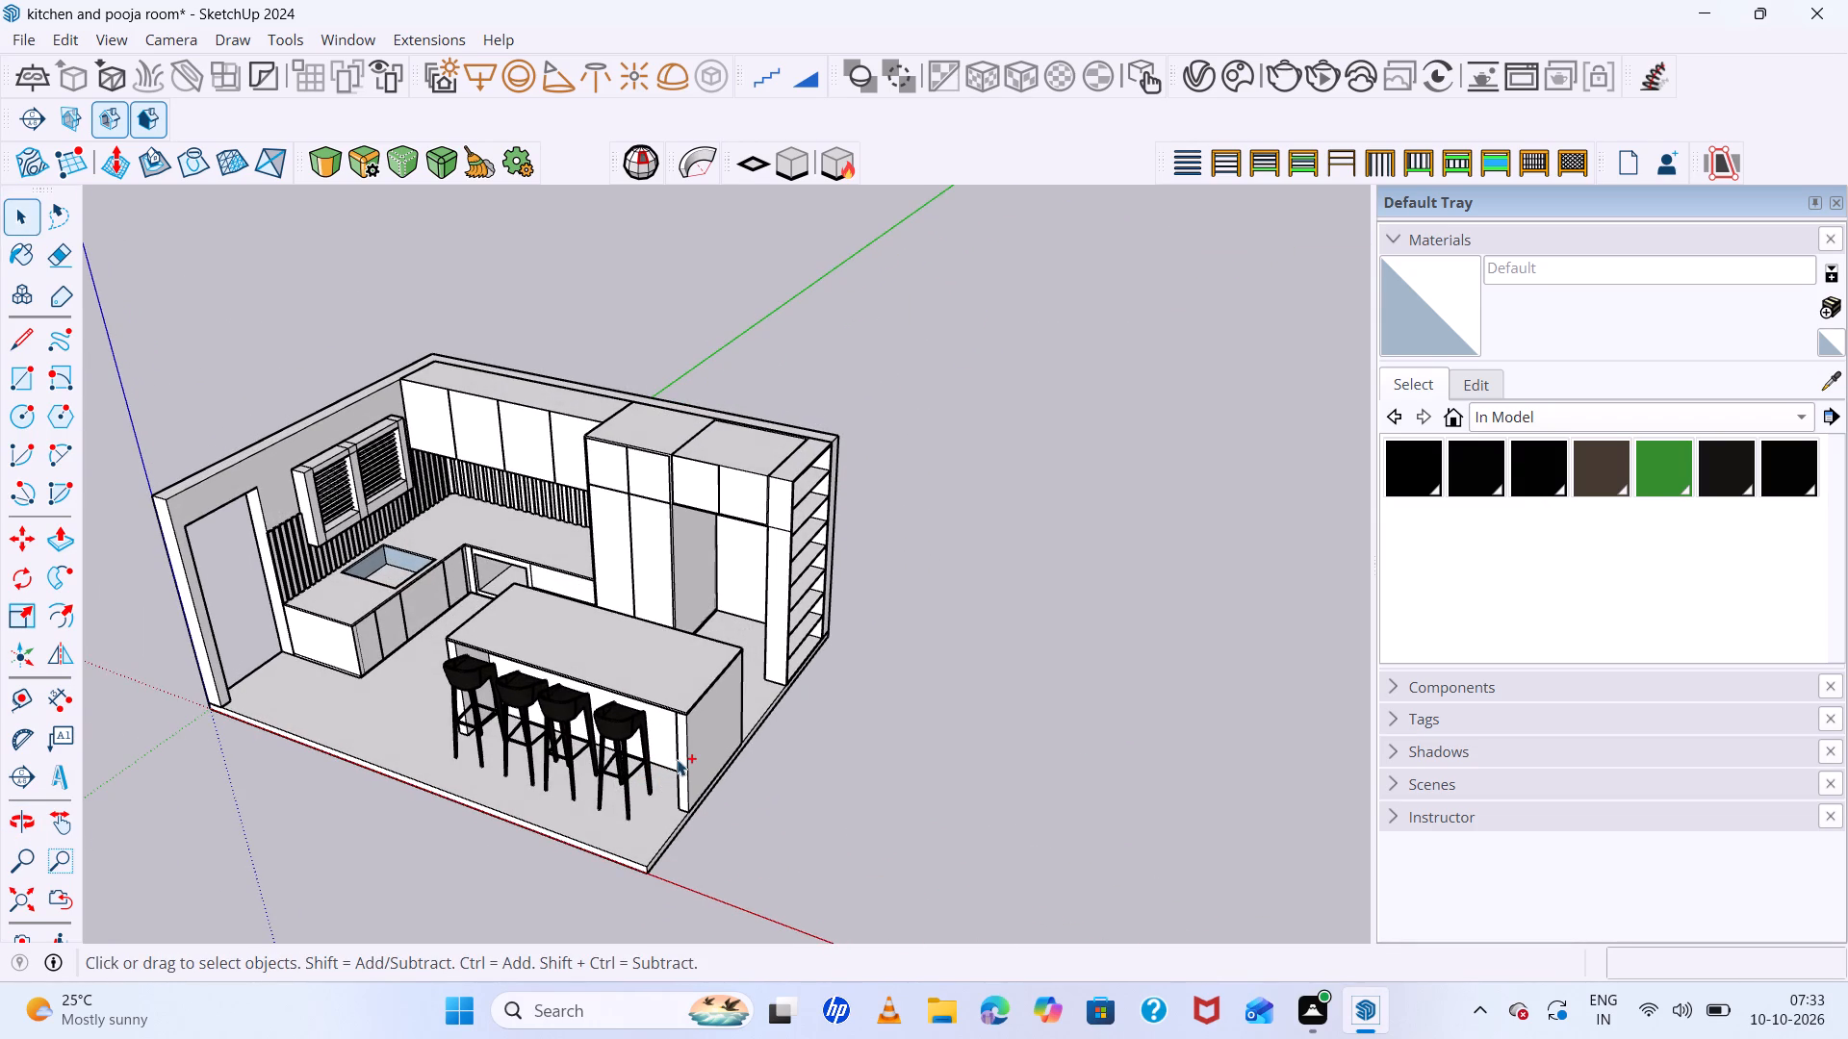
key(ctrl+s)
Examine the kitchen reference image beside the model for appliances and furnishings still missing.
scroll(685, 740, down, 5)
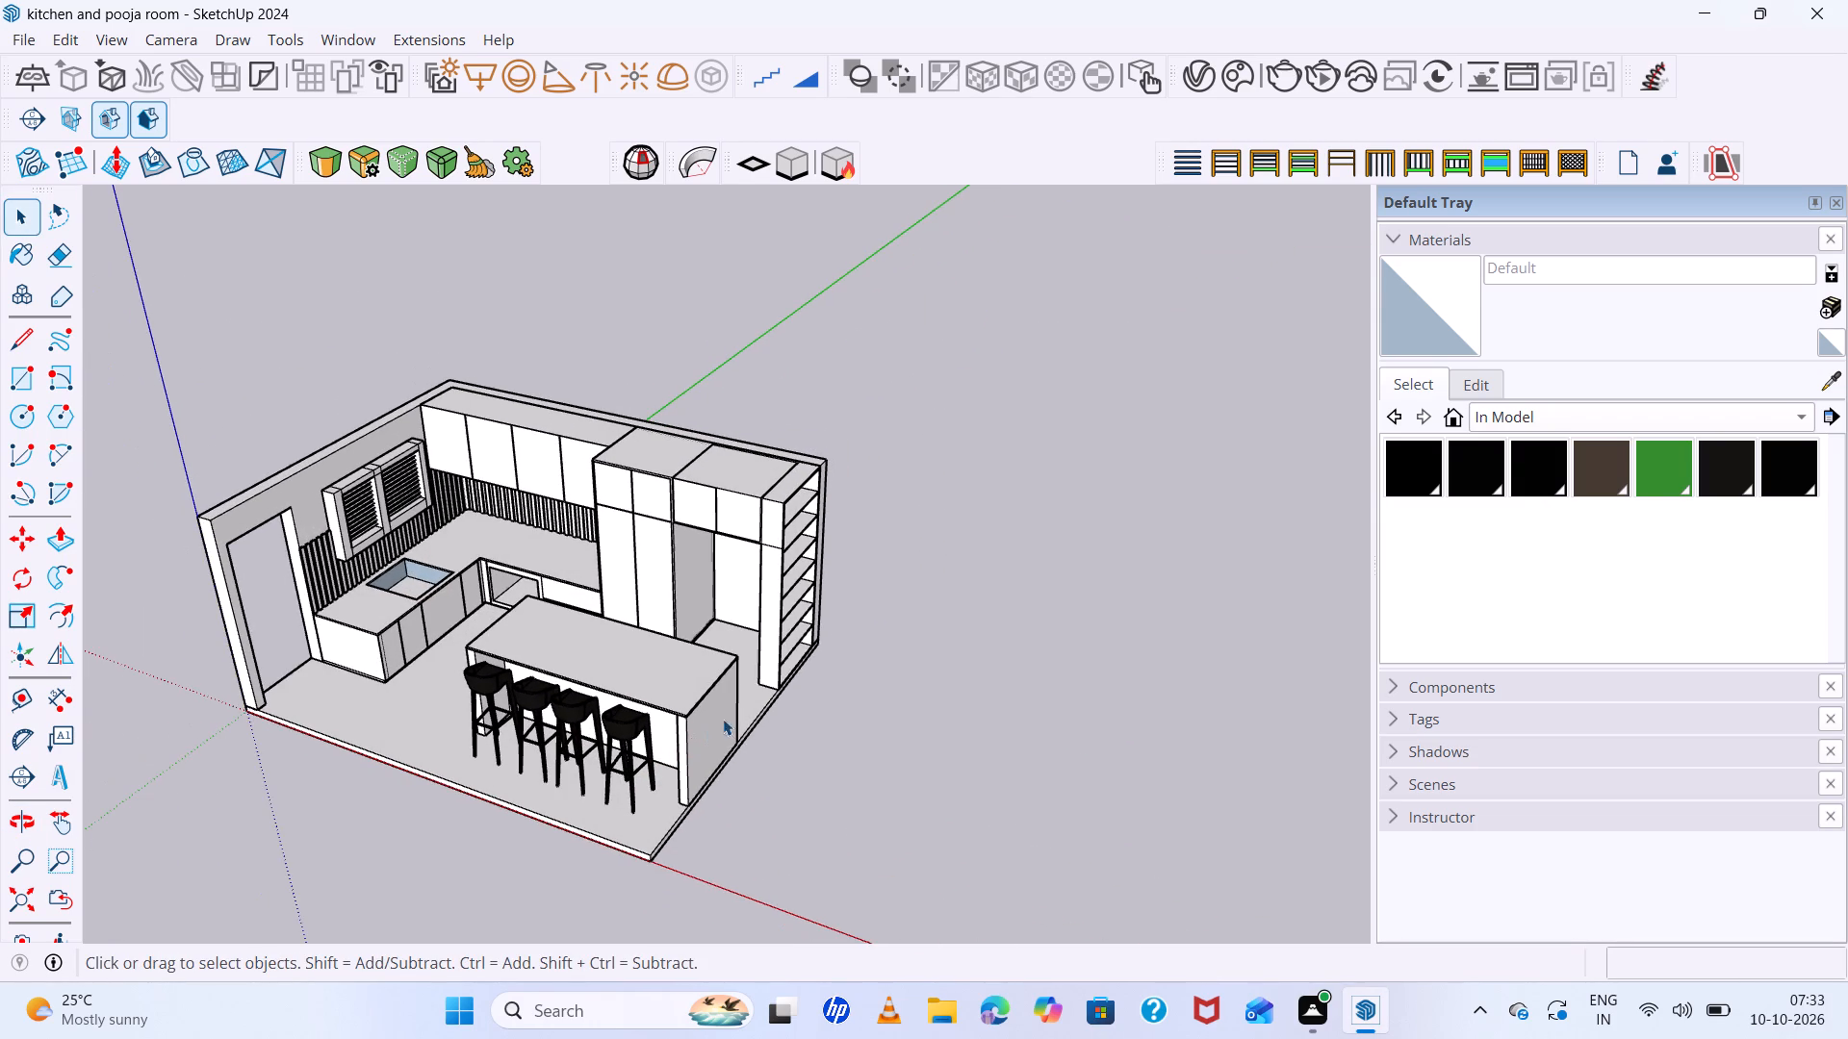
scroll(731, 719, down, 12)
scroll(340, 660, up, 7)
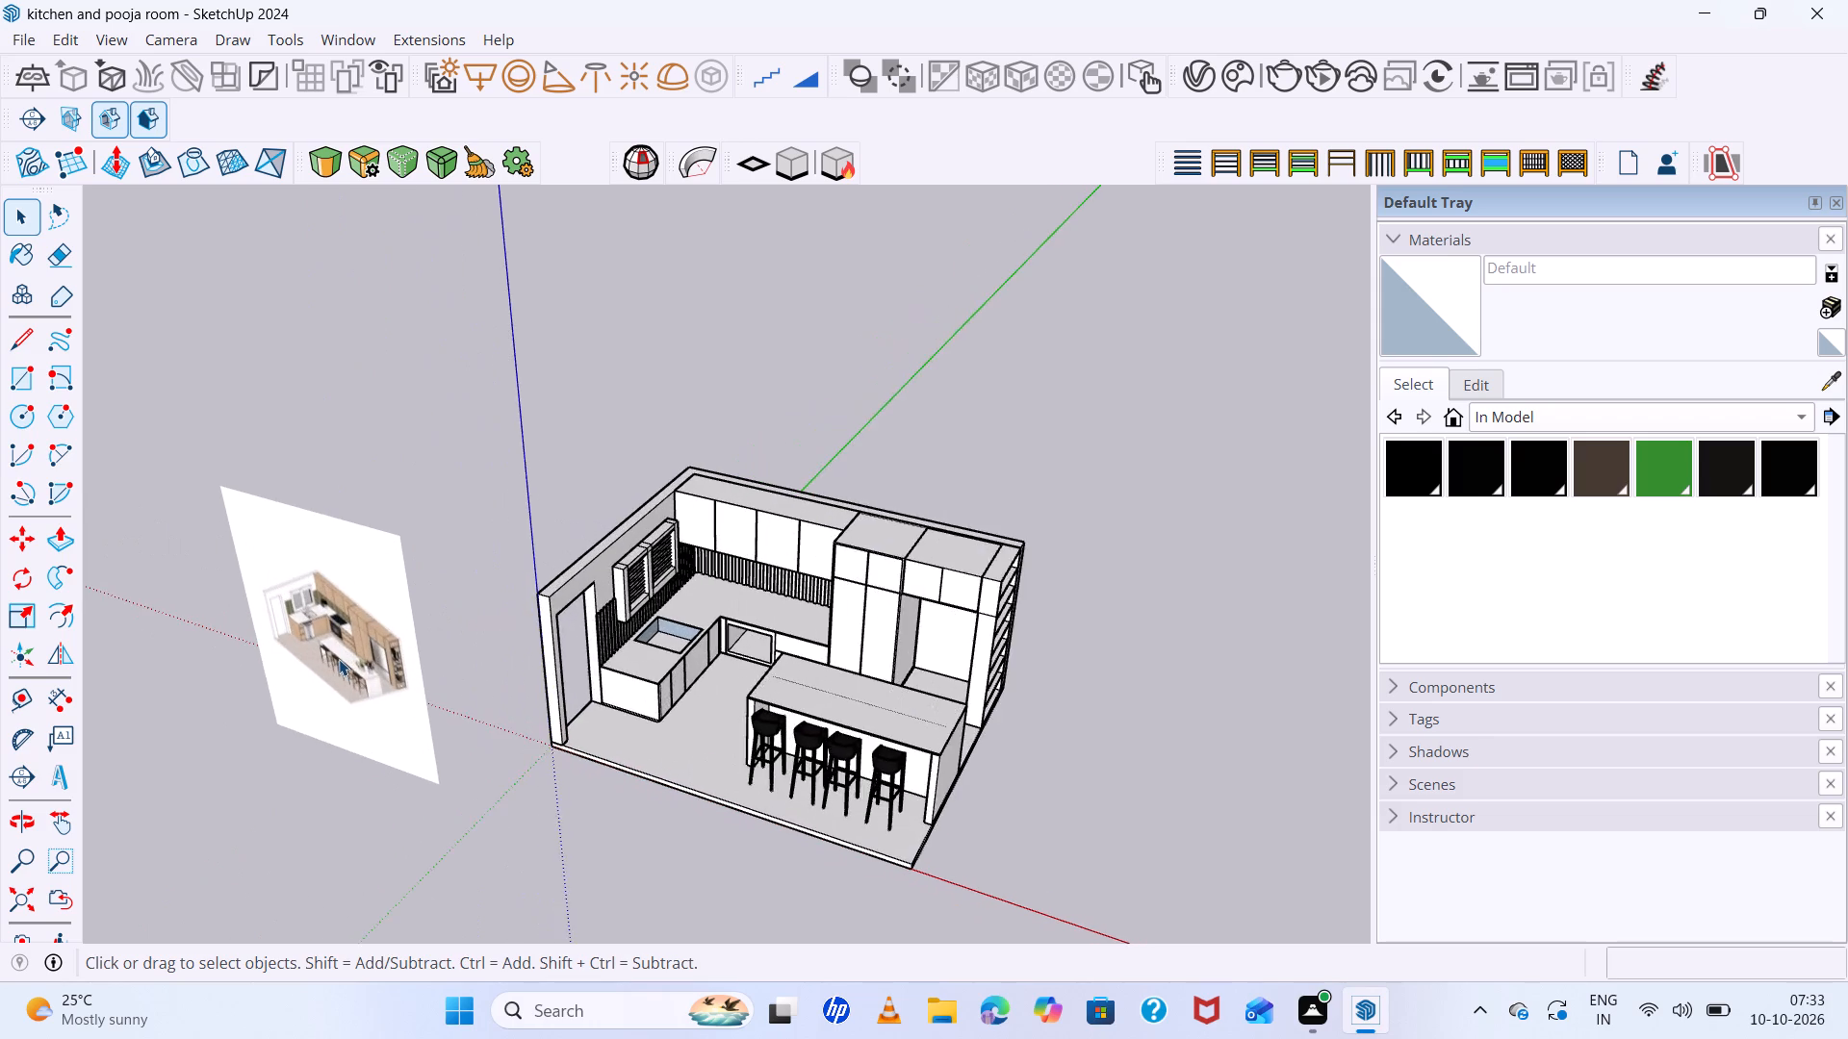
scroll(339, 659, up, 20)
scroll(339, 659, up, 8)
middle_drag(385, 726, 396, 711)
scroll(385, 726, up, 1)
scroll(347, 640, down, 4)
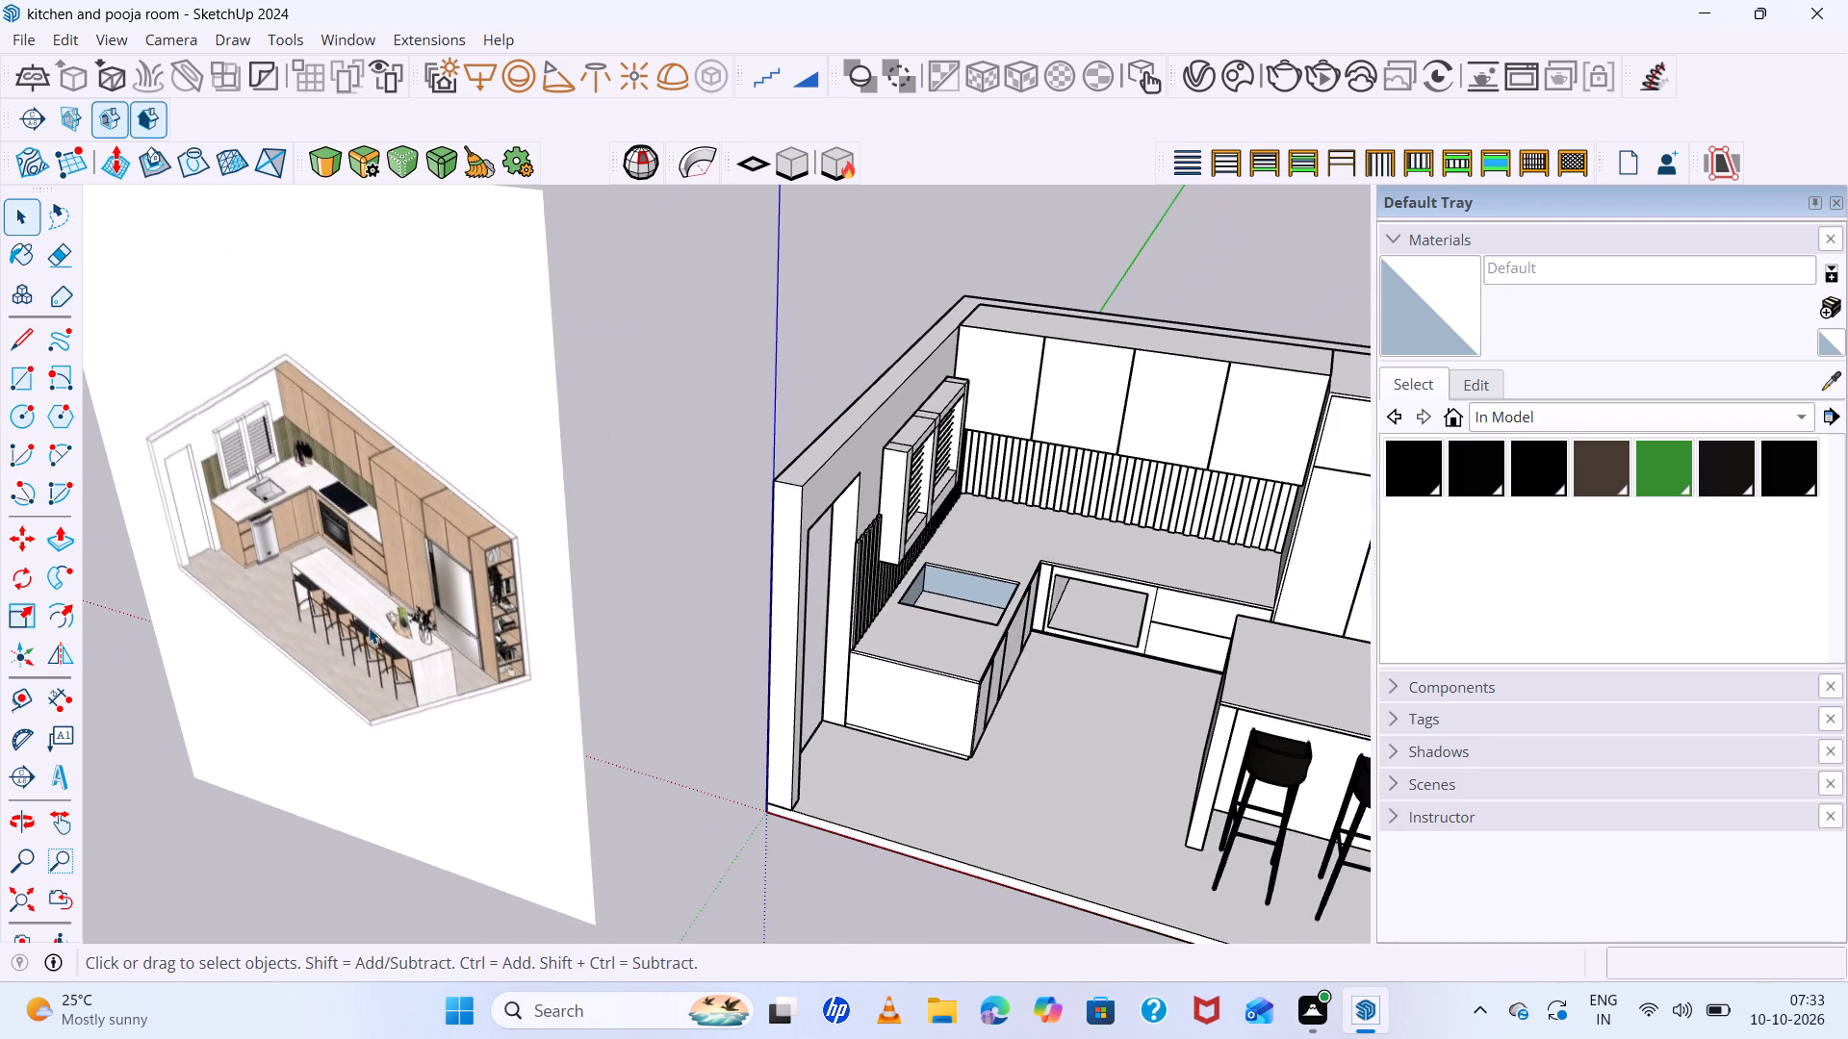
scroll(385, 622, up, 7)
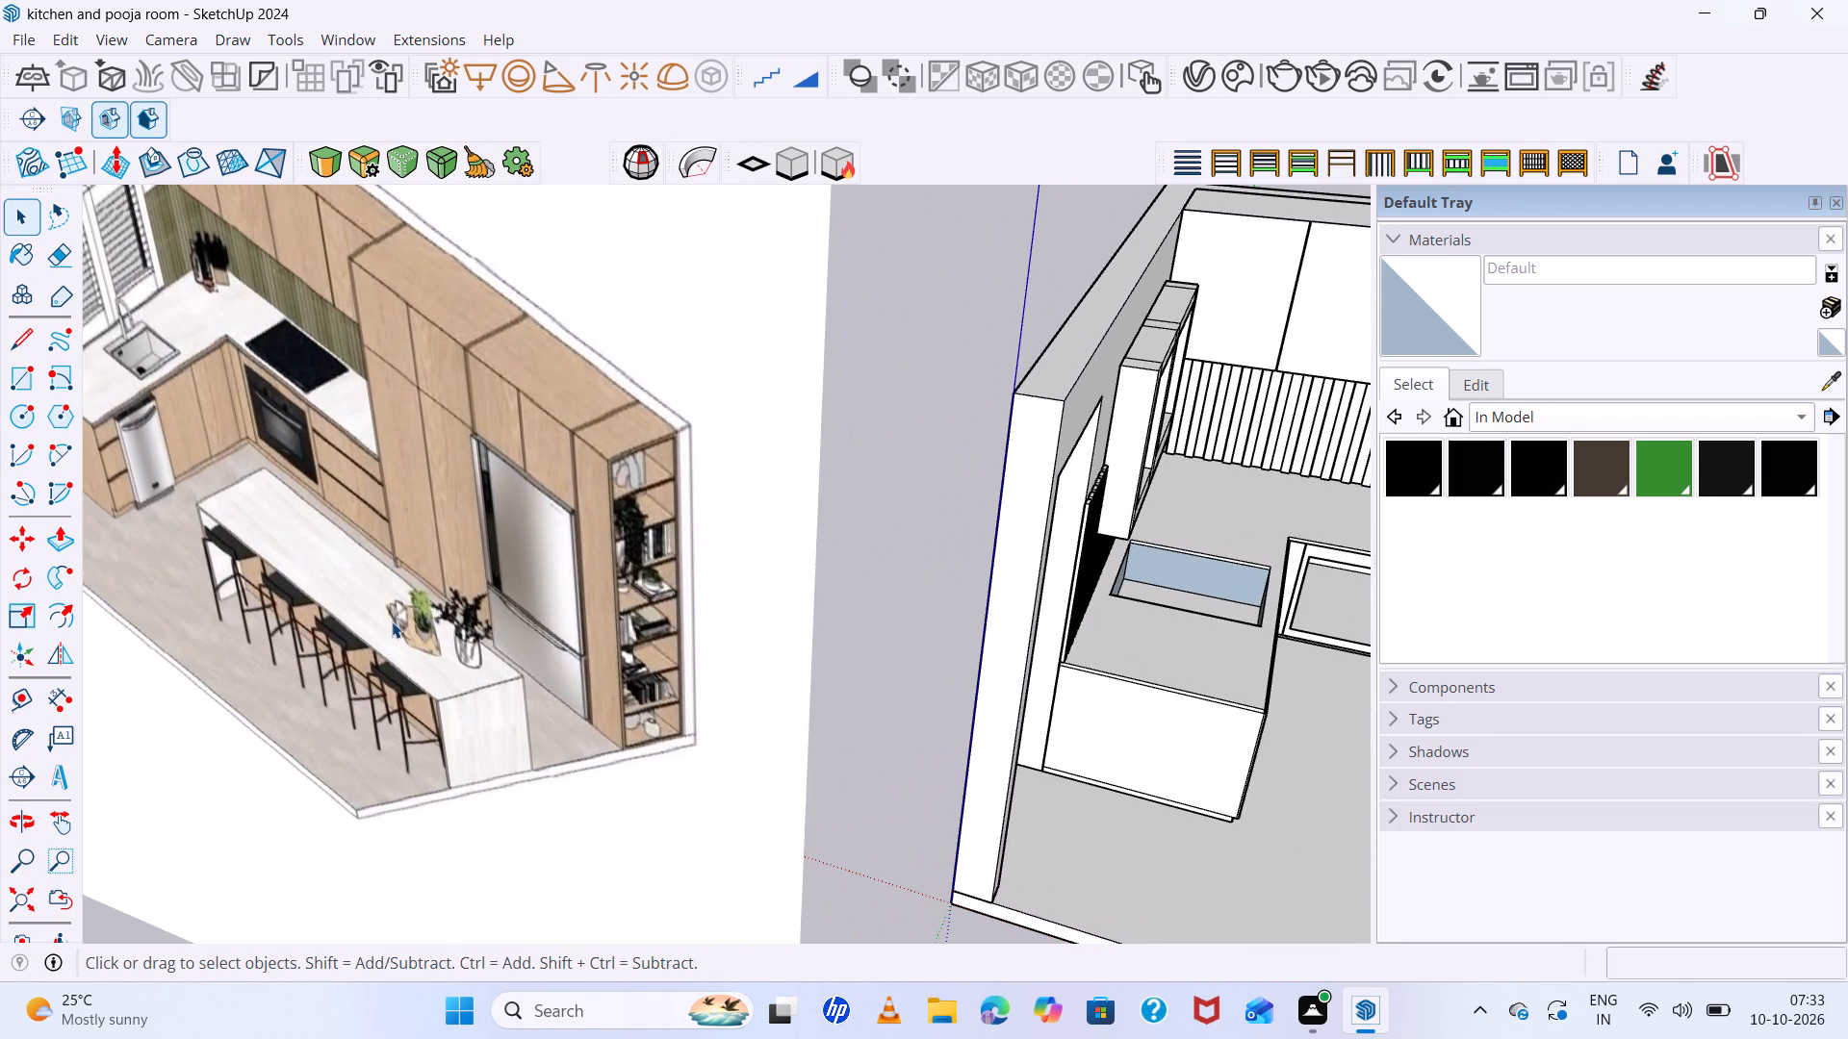
scroll(491, 634, down, 6)
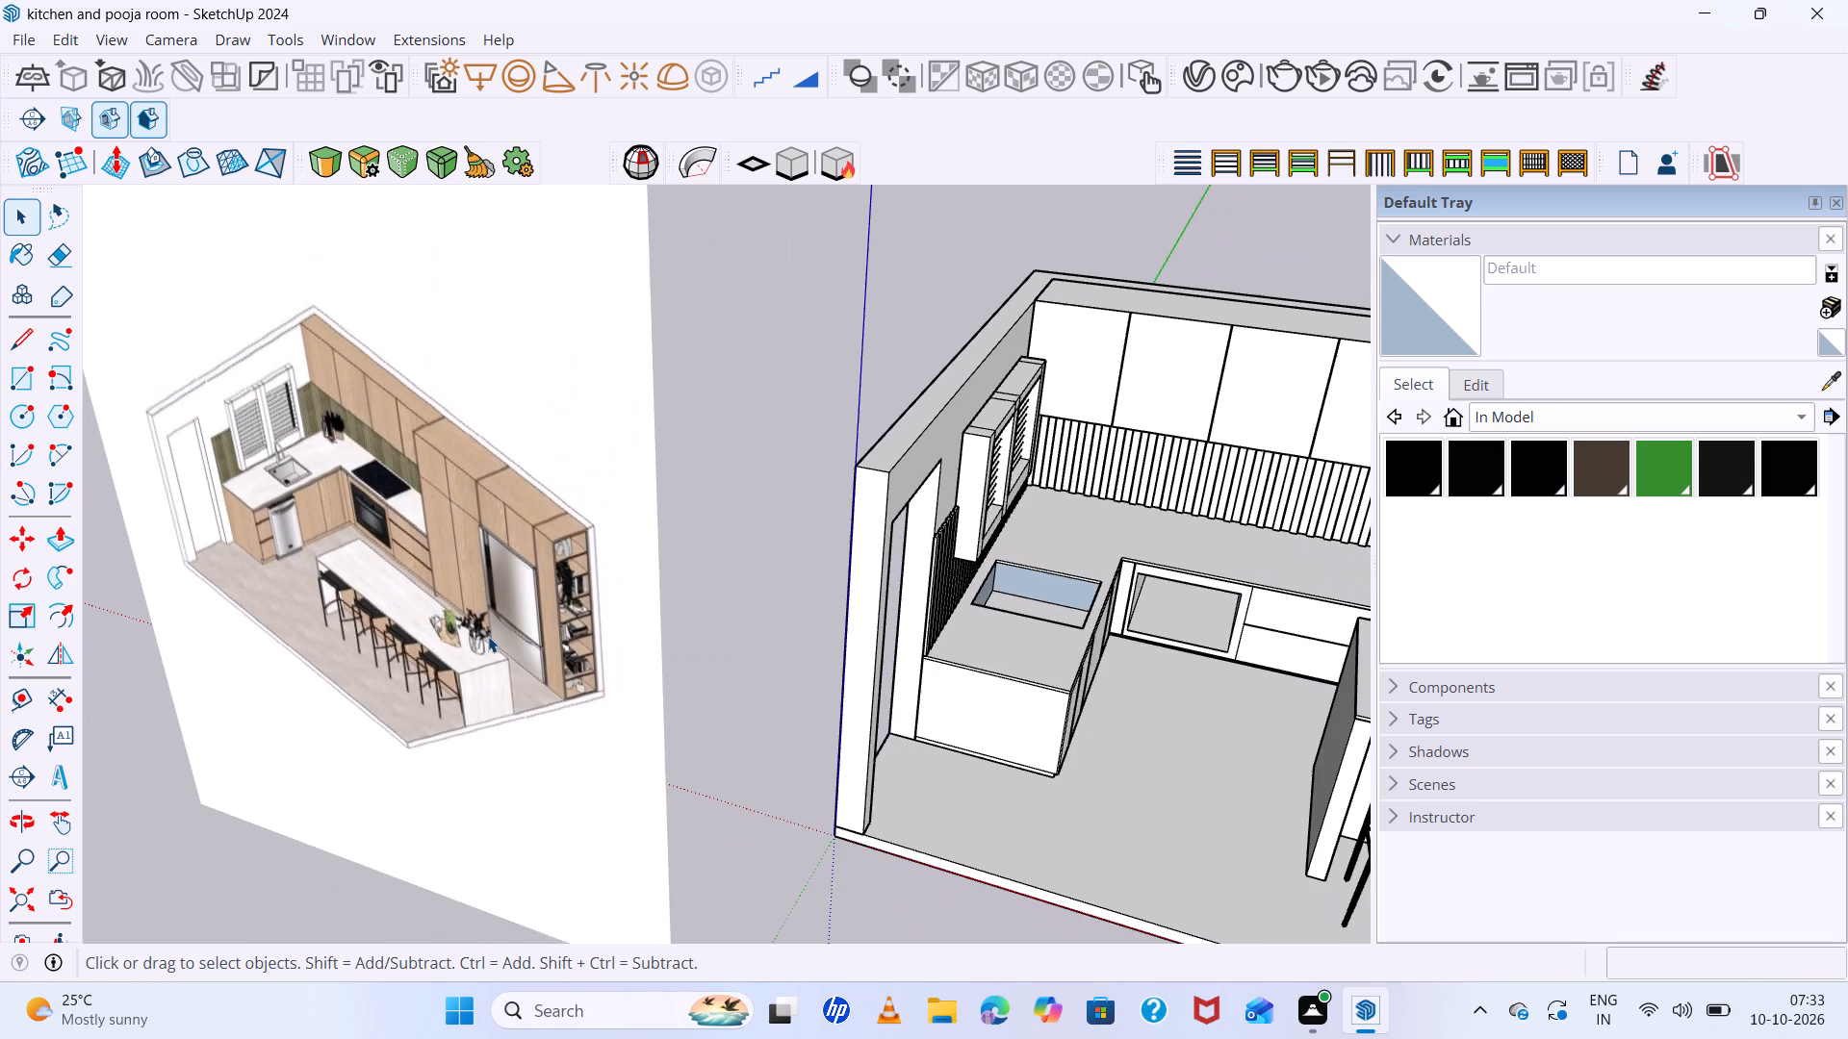
scroll(298, 474, down, 3)
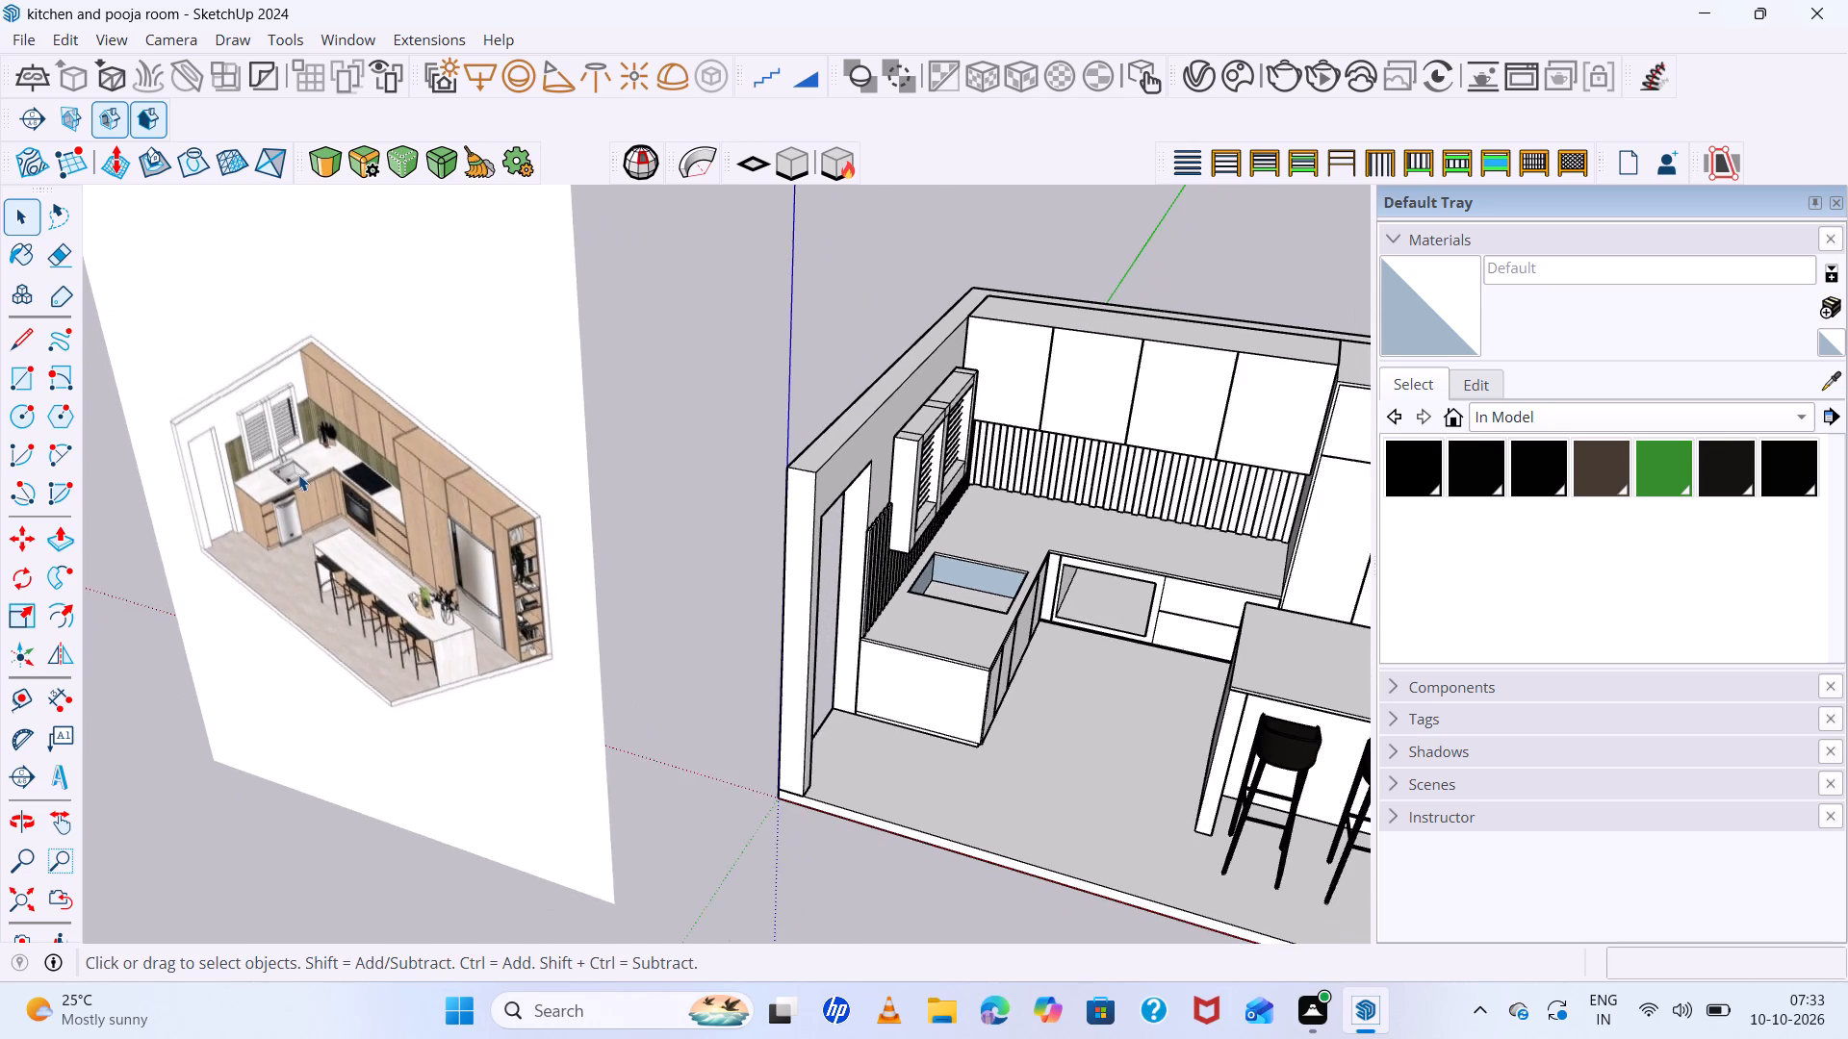
scroll(298, 474, down, 5)
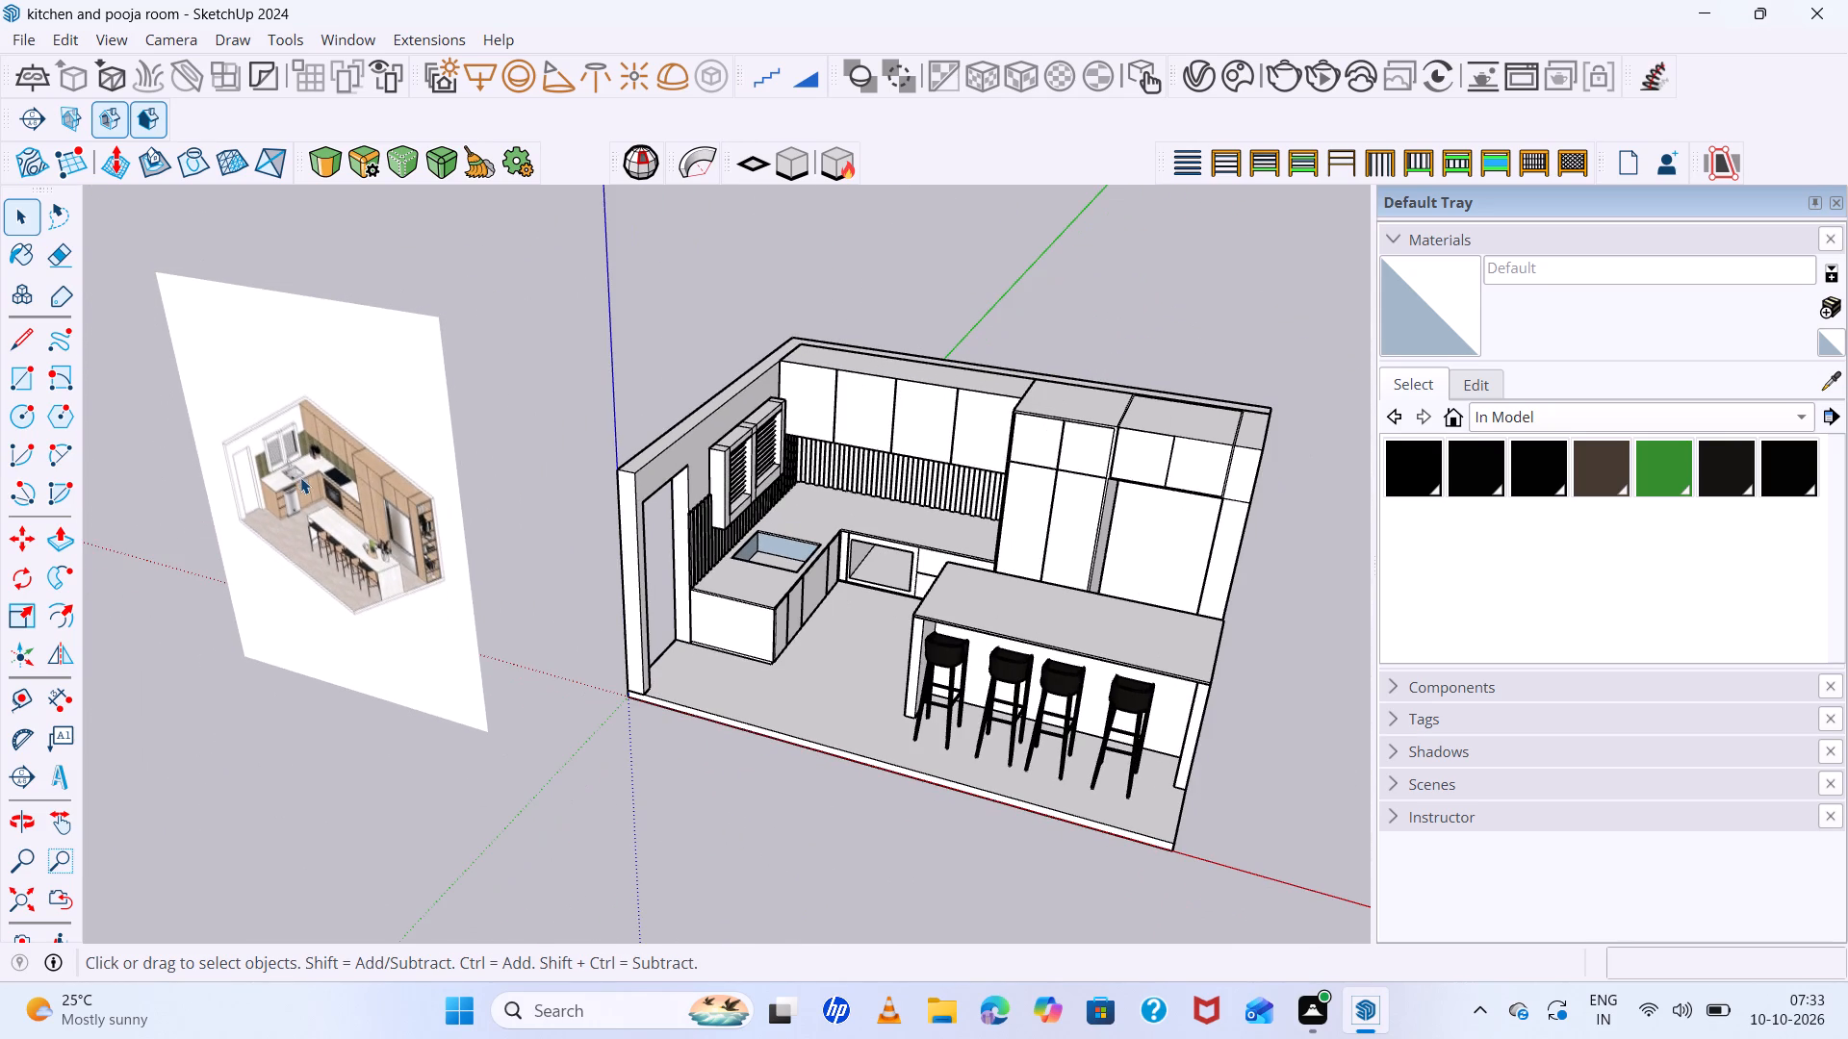
scroll(288, 496, up, 17)
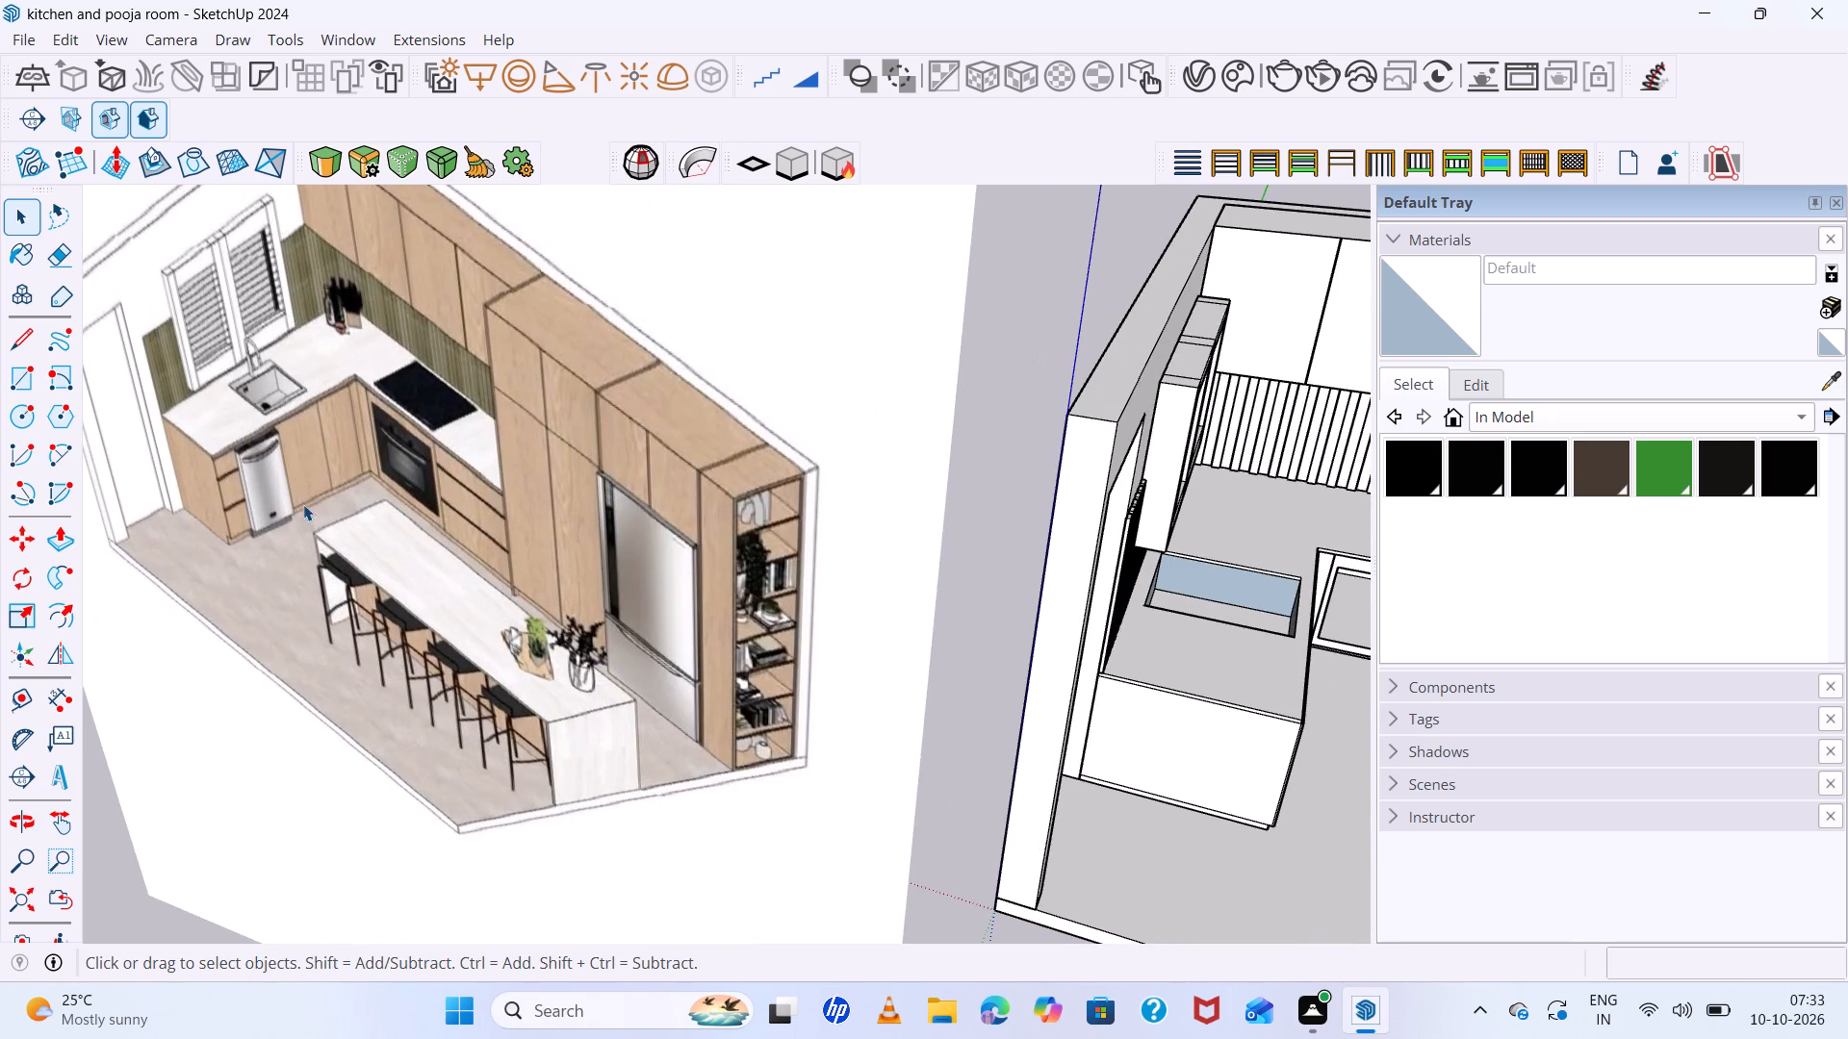
scroll(290, 469, down, 15)
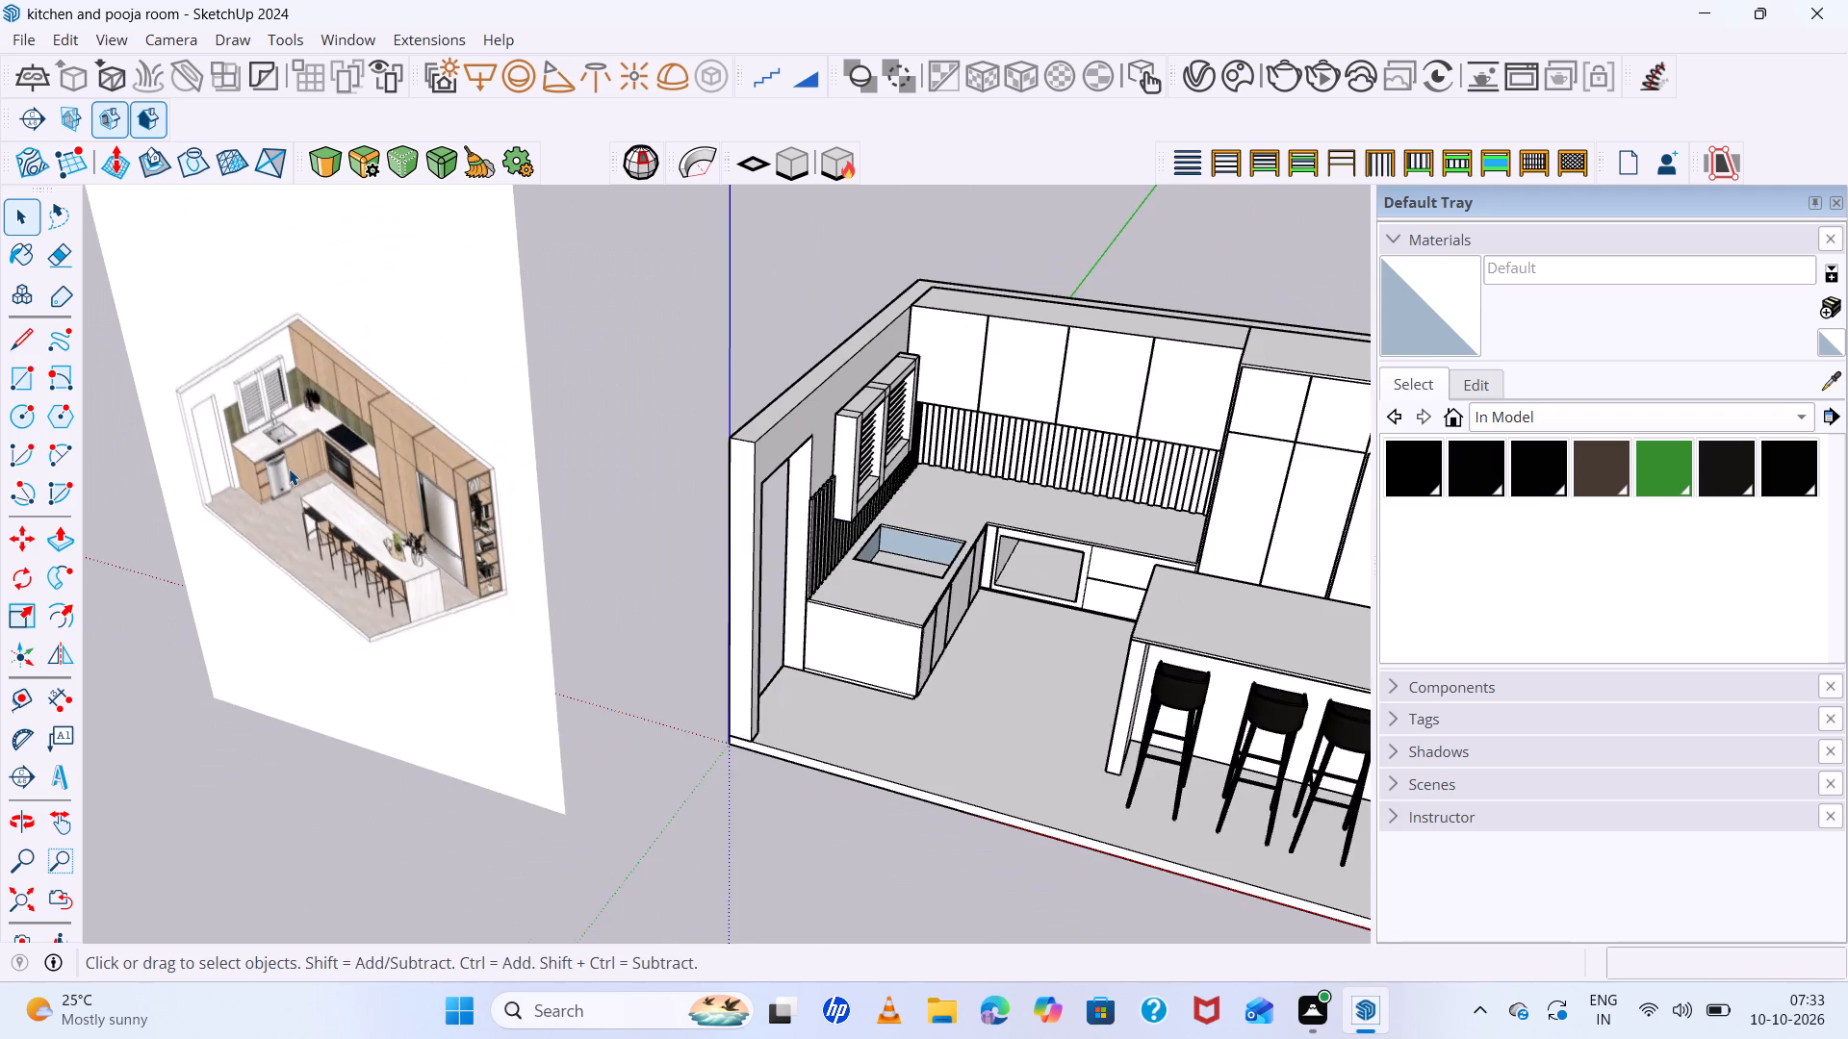
scroll(289, 469, down, 8)
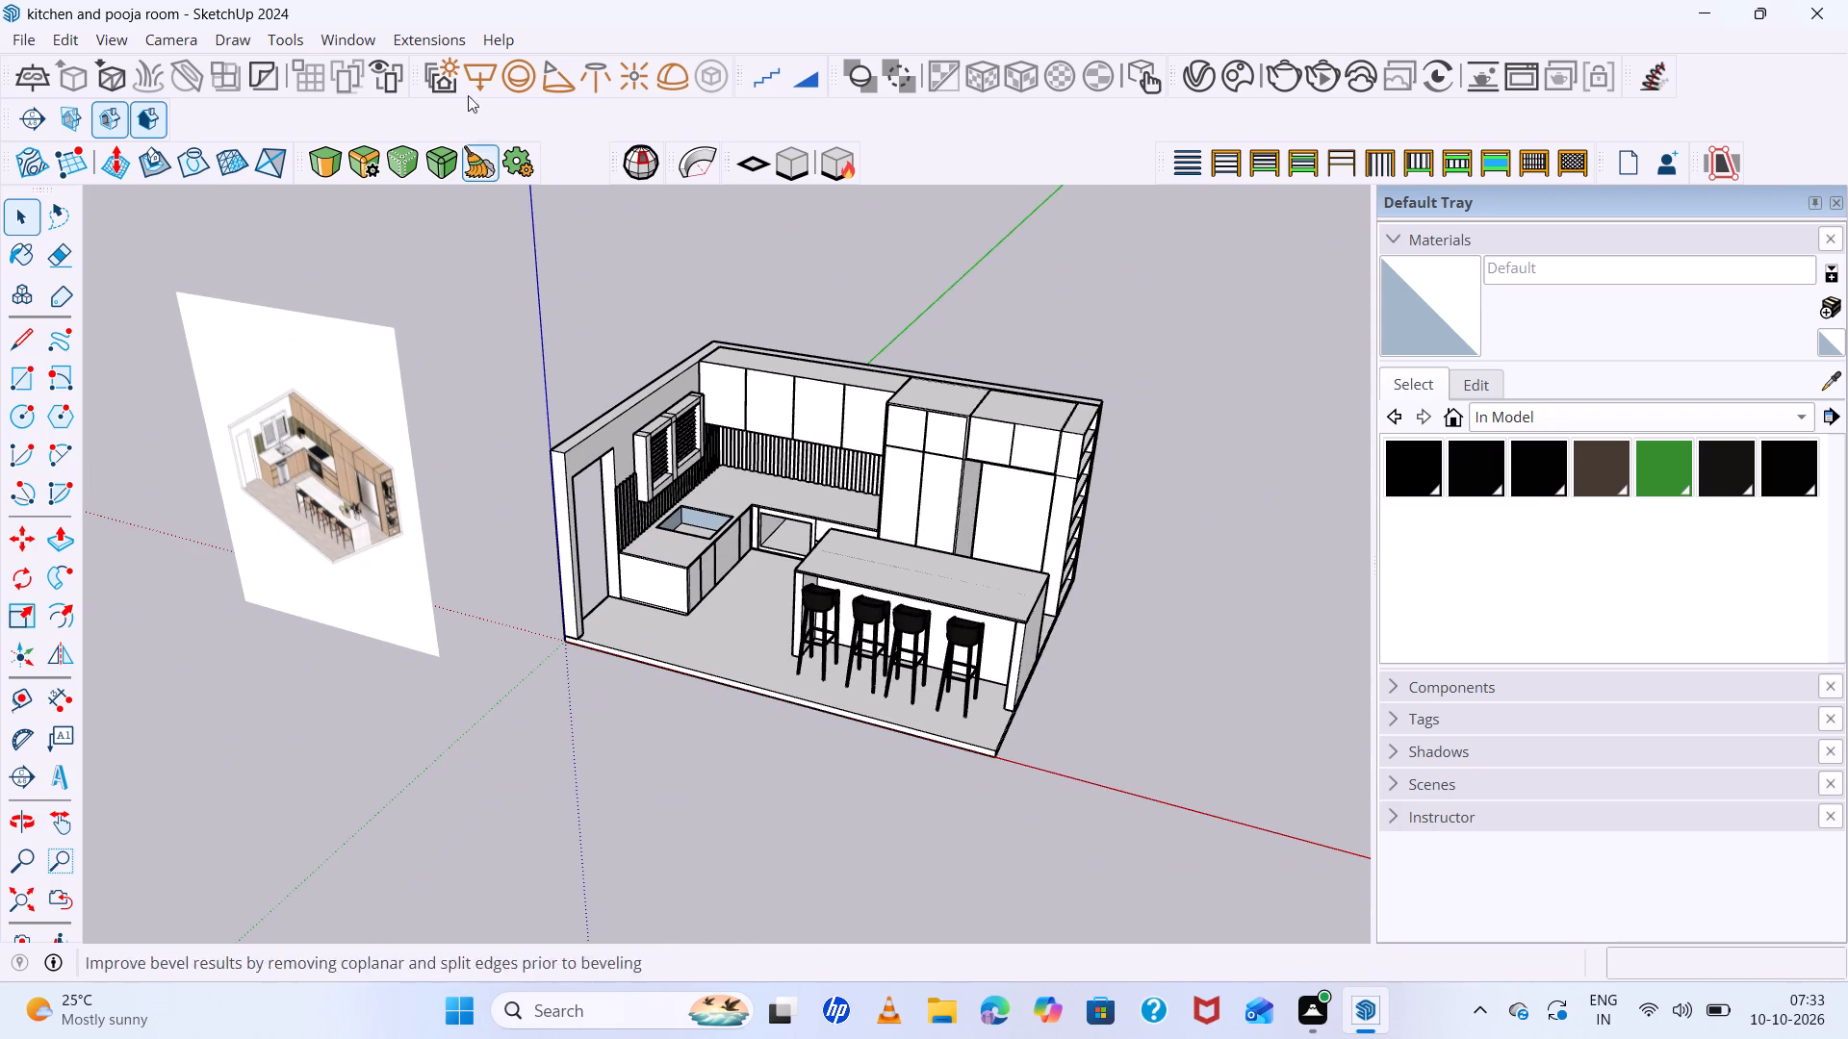
Open 3D Warehouse and search for "dish wash".
click(422, 36)
click(359, 35)
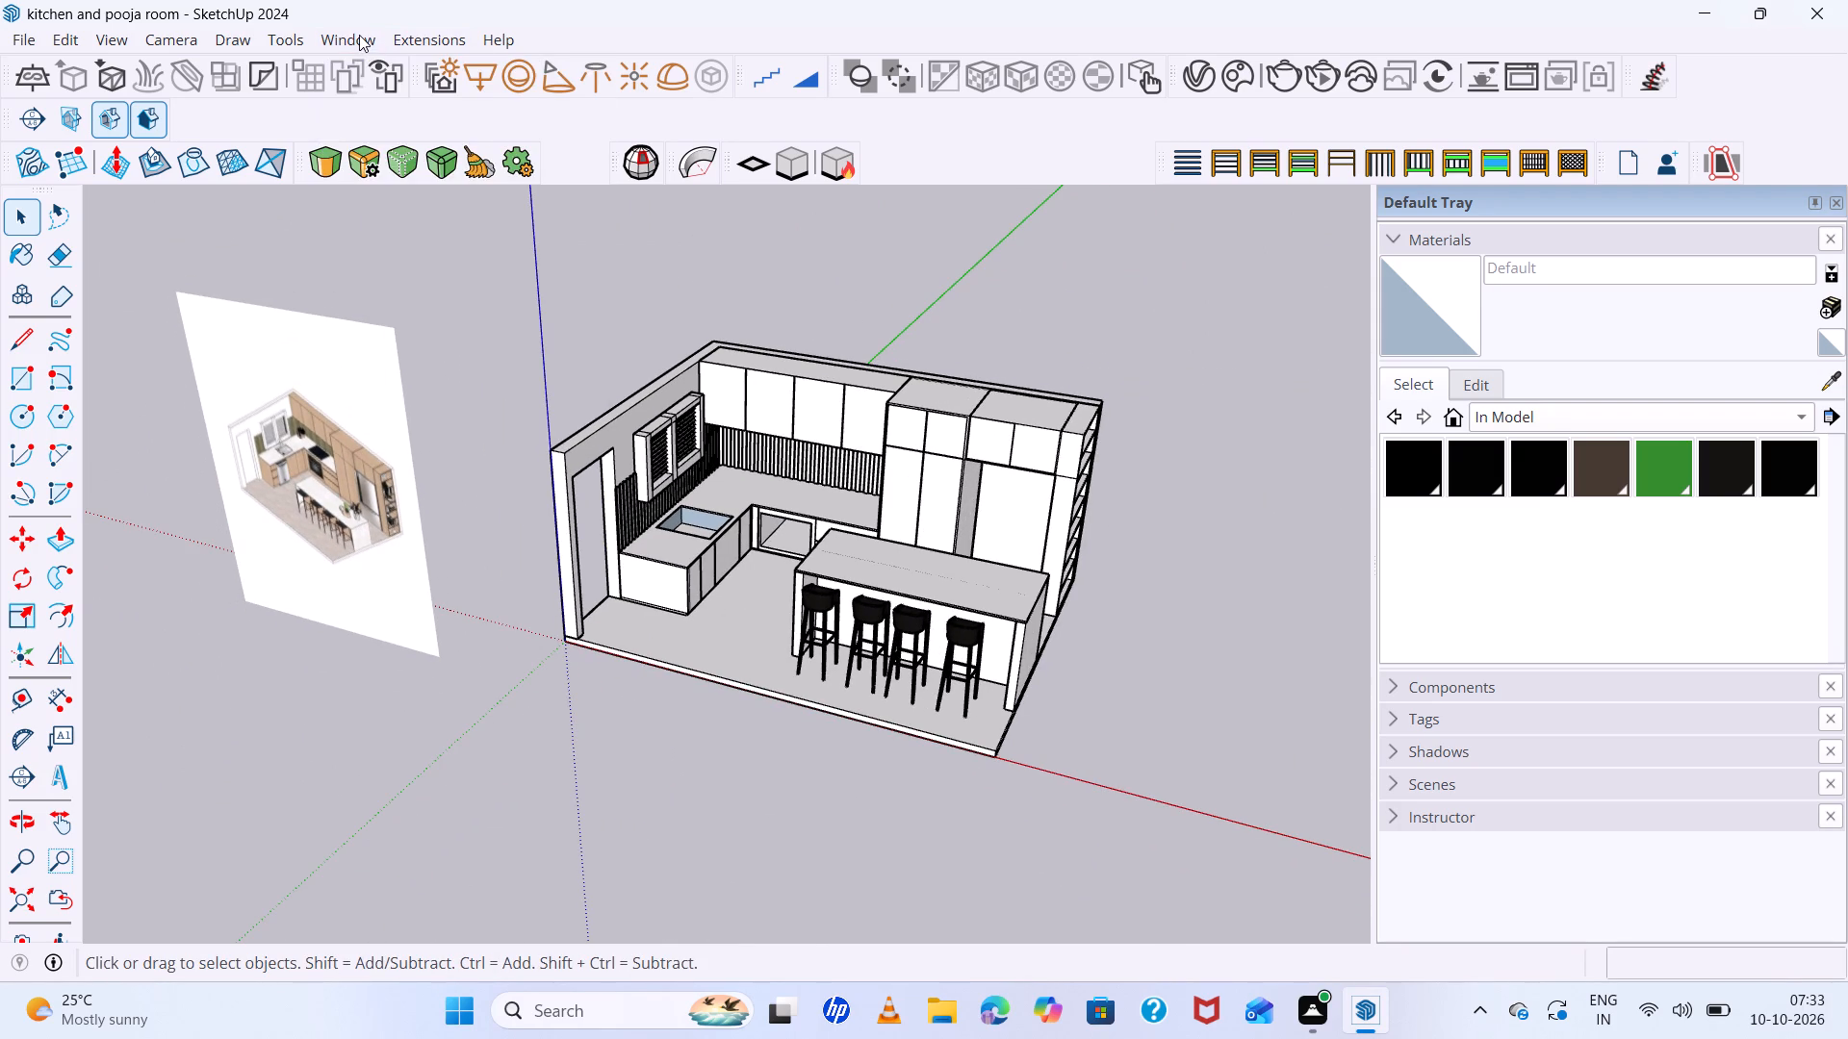
click(359, 35)
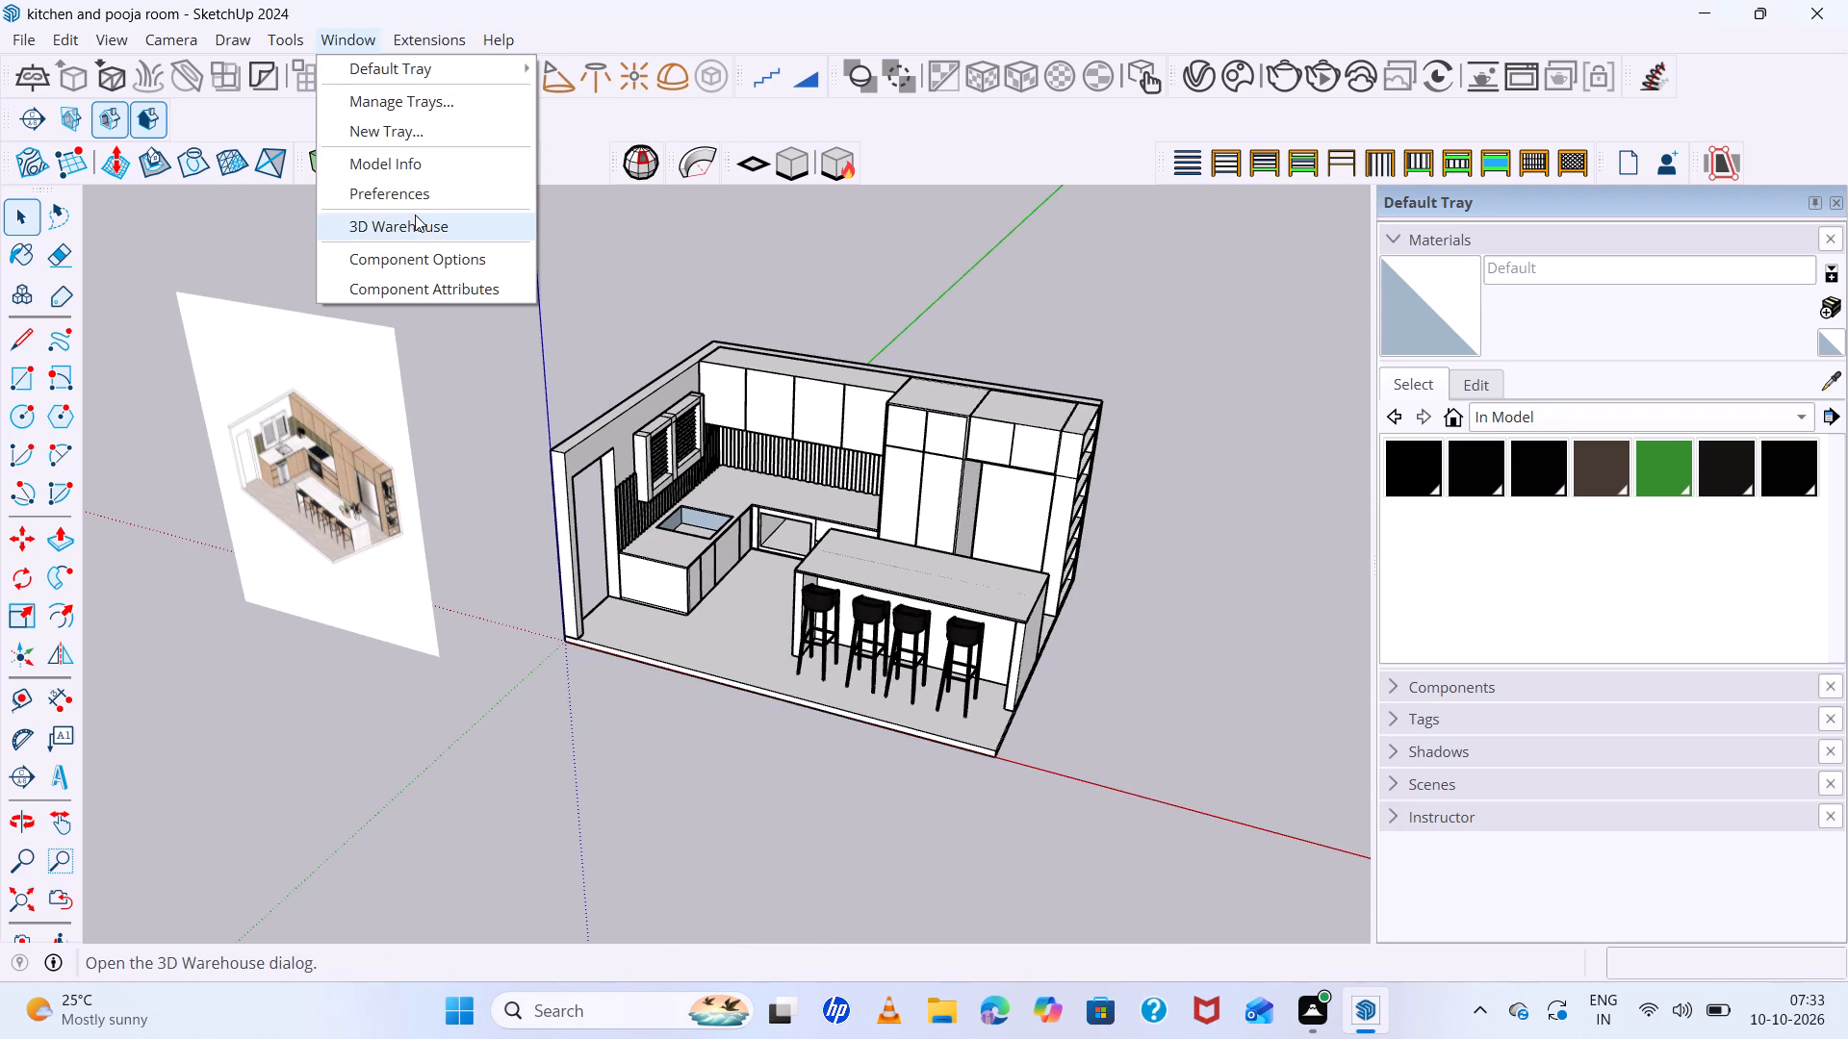
click(418, 218)
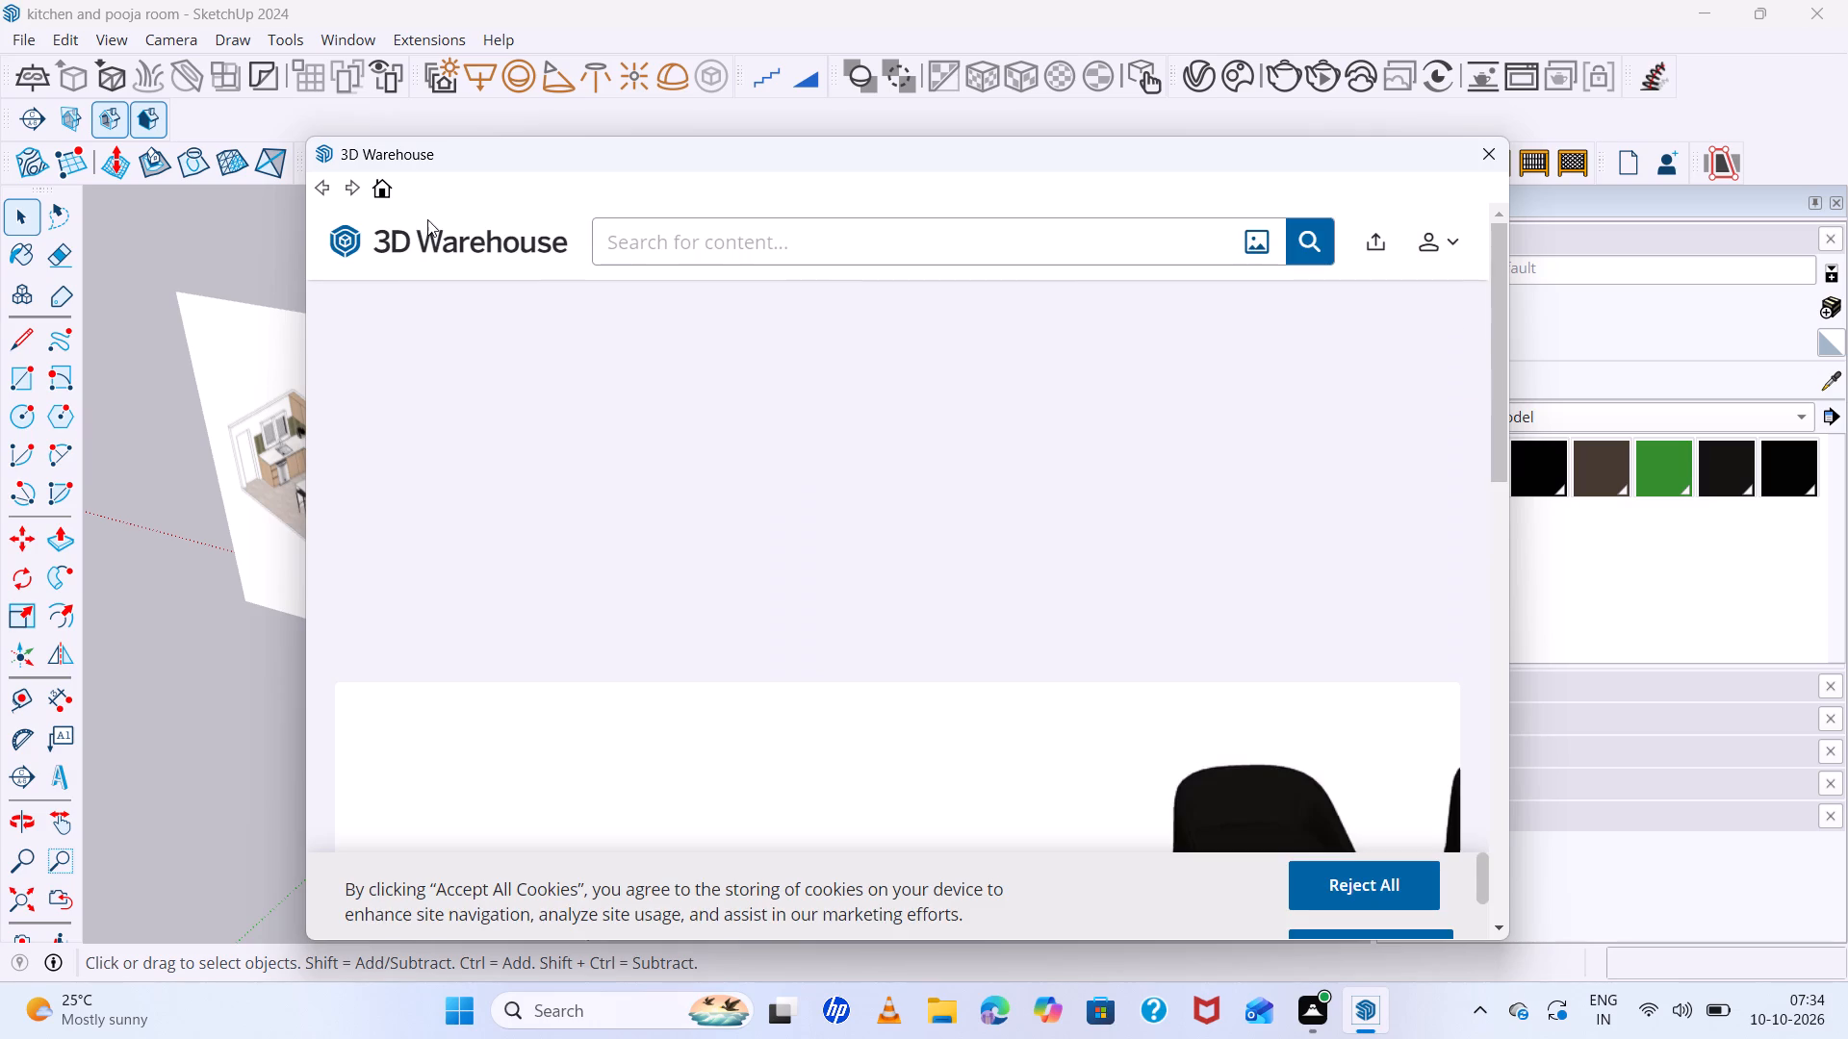
click(646, 243)
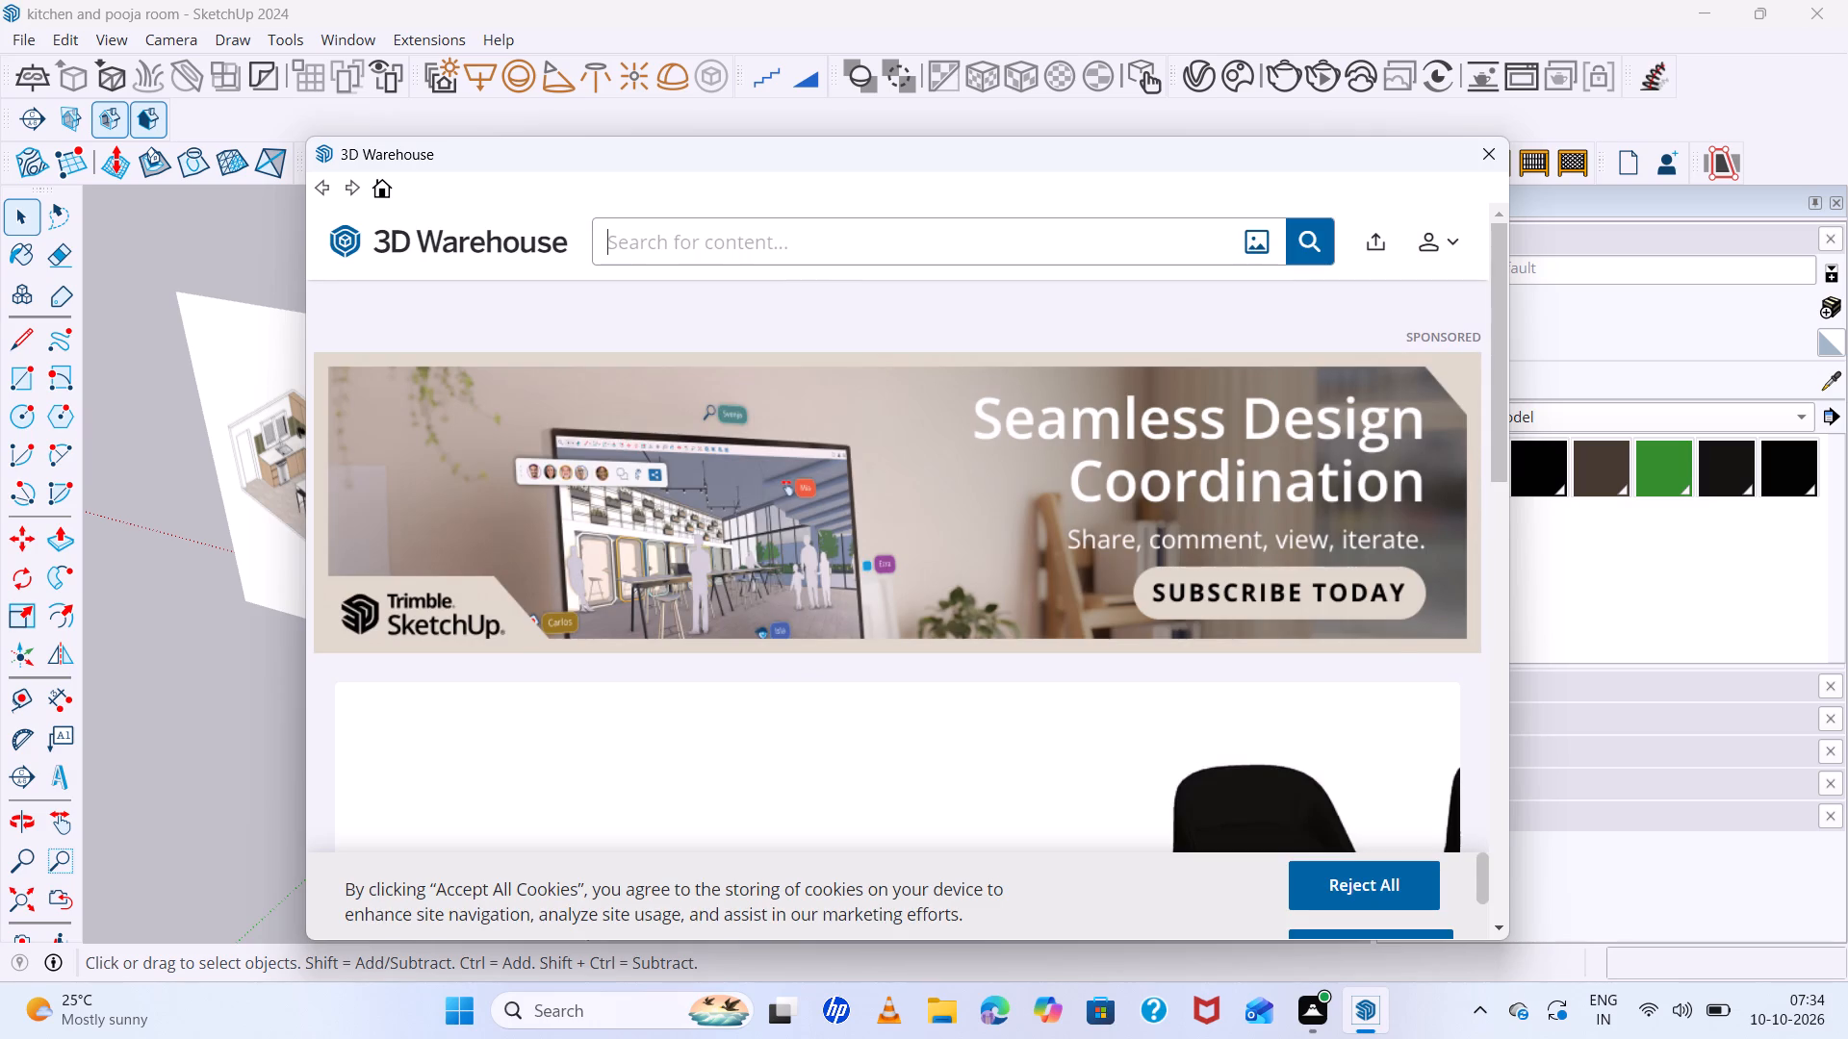
key(d)
key(i)
text(dh)
key(space)
key(BackSpace)
key(BackSpace)
key(BackSpace)
text(sh)
key(space)
text(was)
key(h)
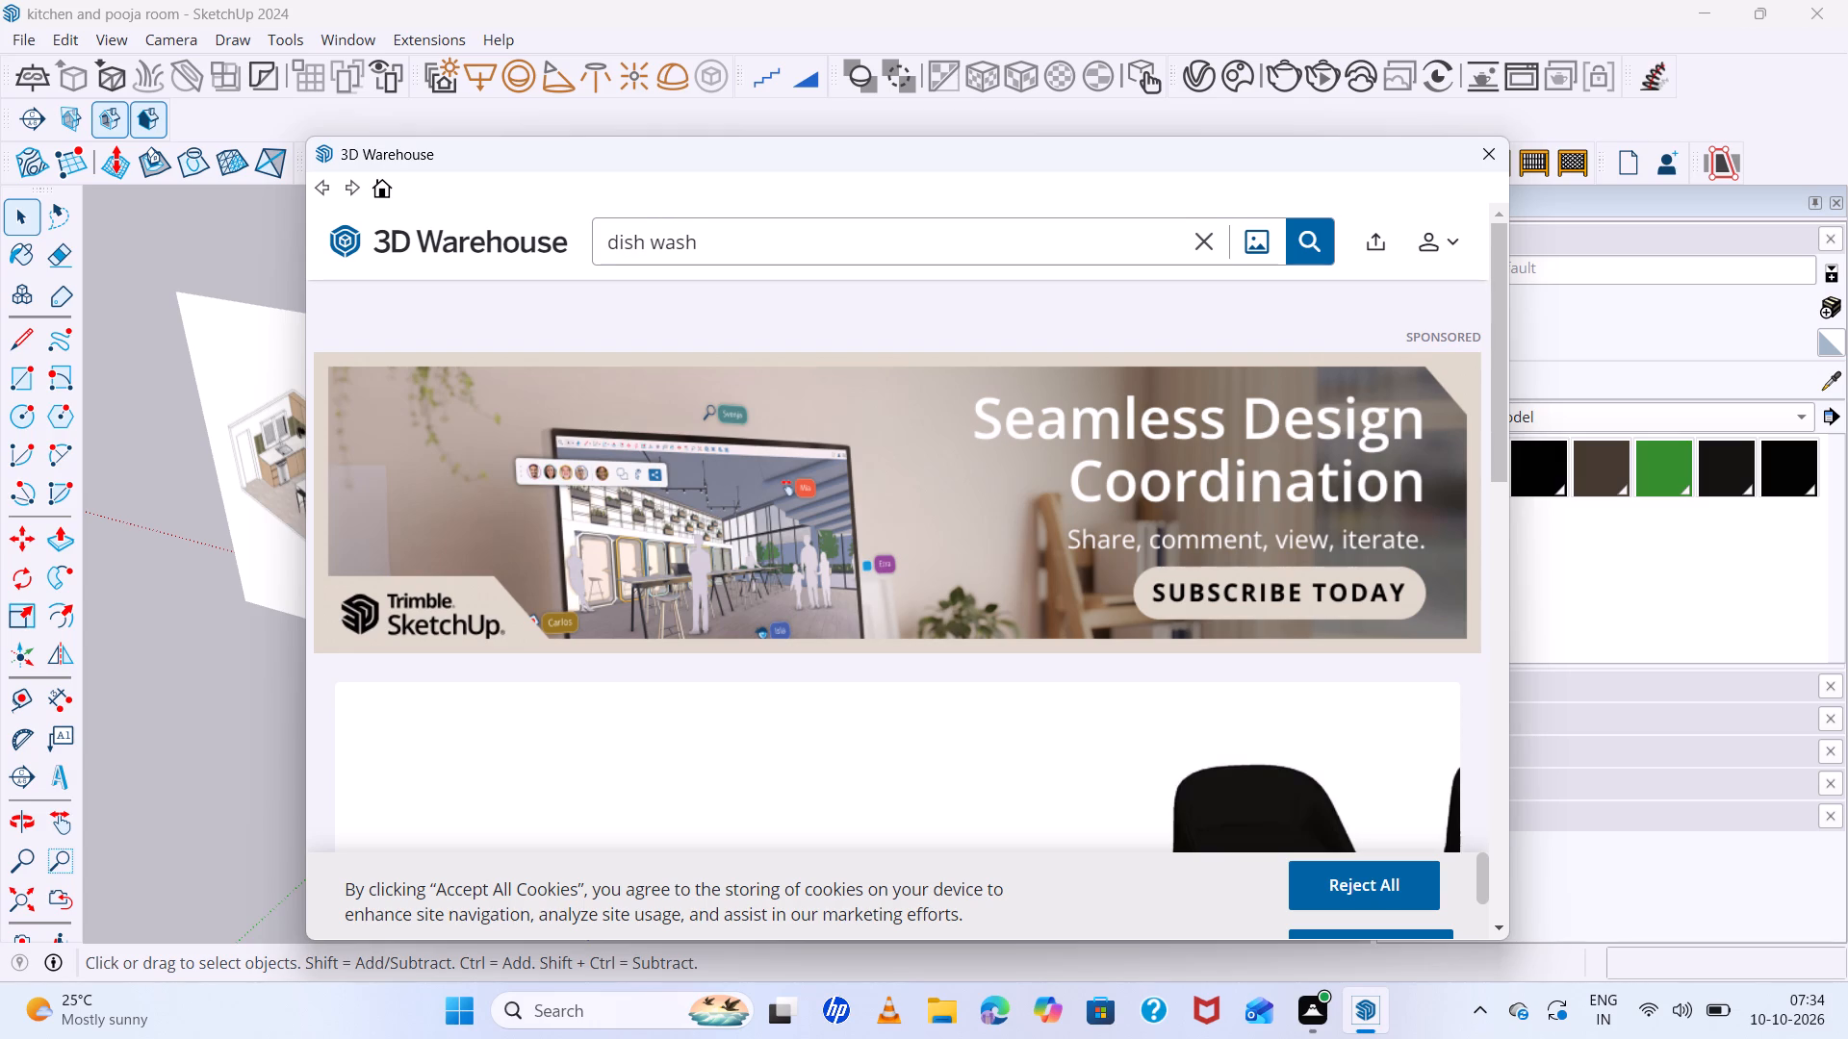
key(Return)
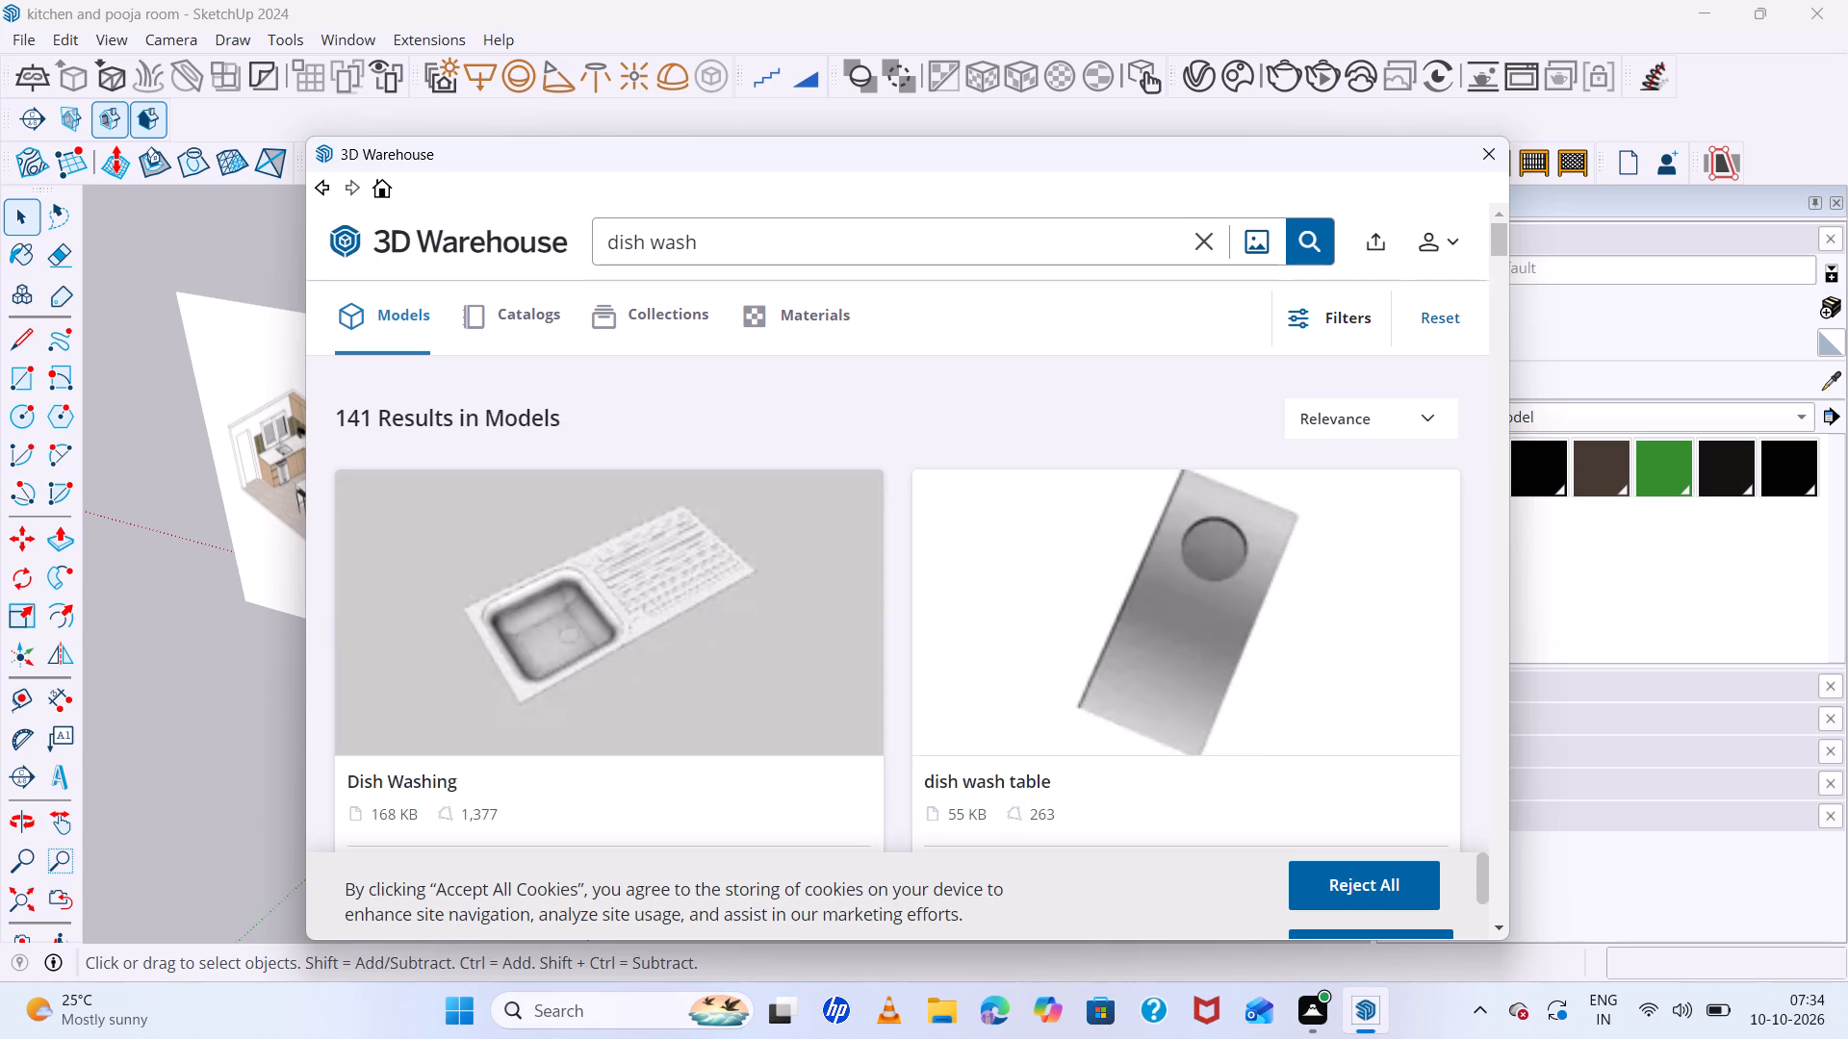
Browse the "dish wash" results for a freestanding dishwasher and open the Lavavajillas Drean Pro- Active 15 cubiertos model.
scroll(659, 570, down, 3)
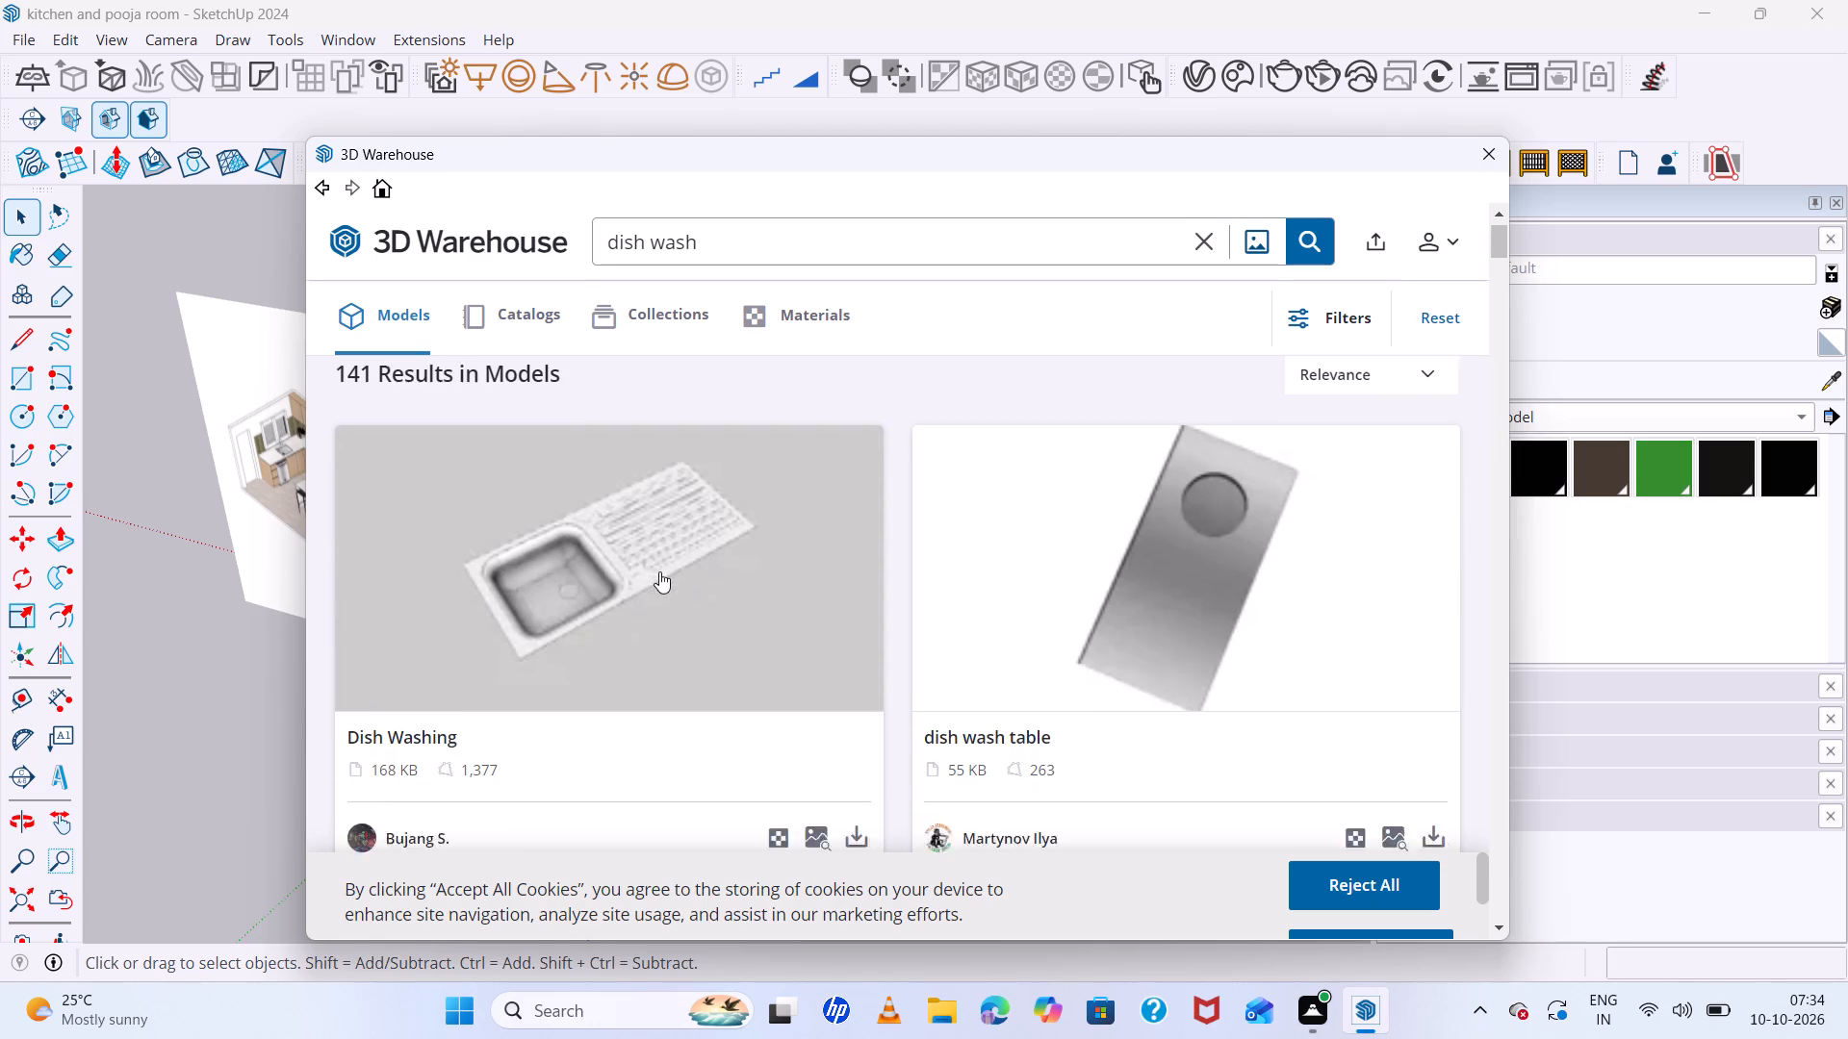
scroll(659, 571, down, 9)
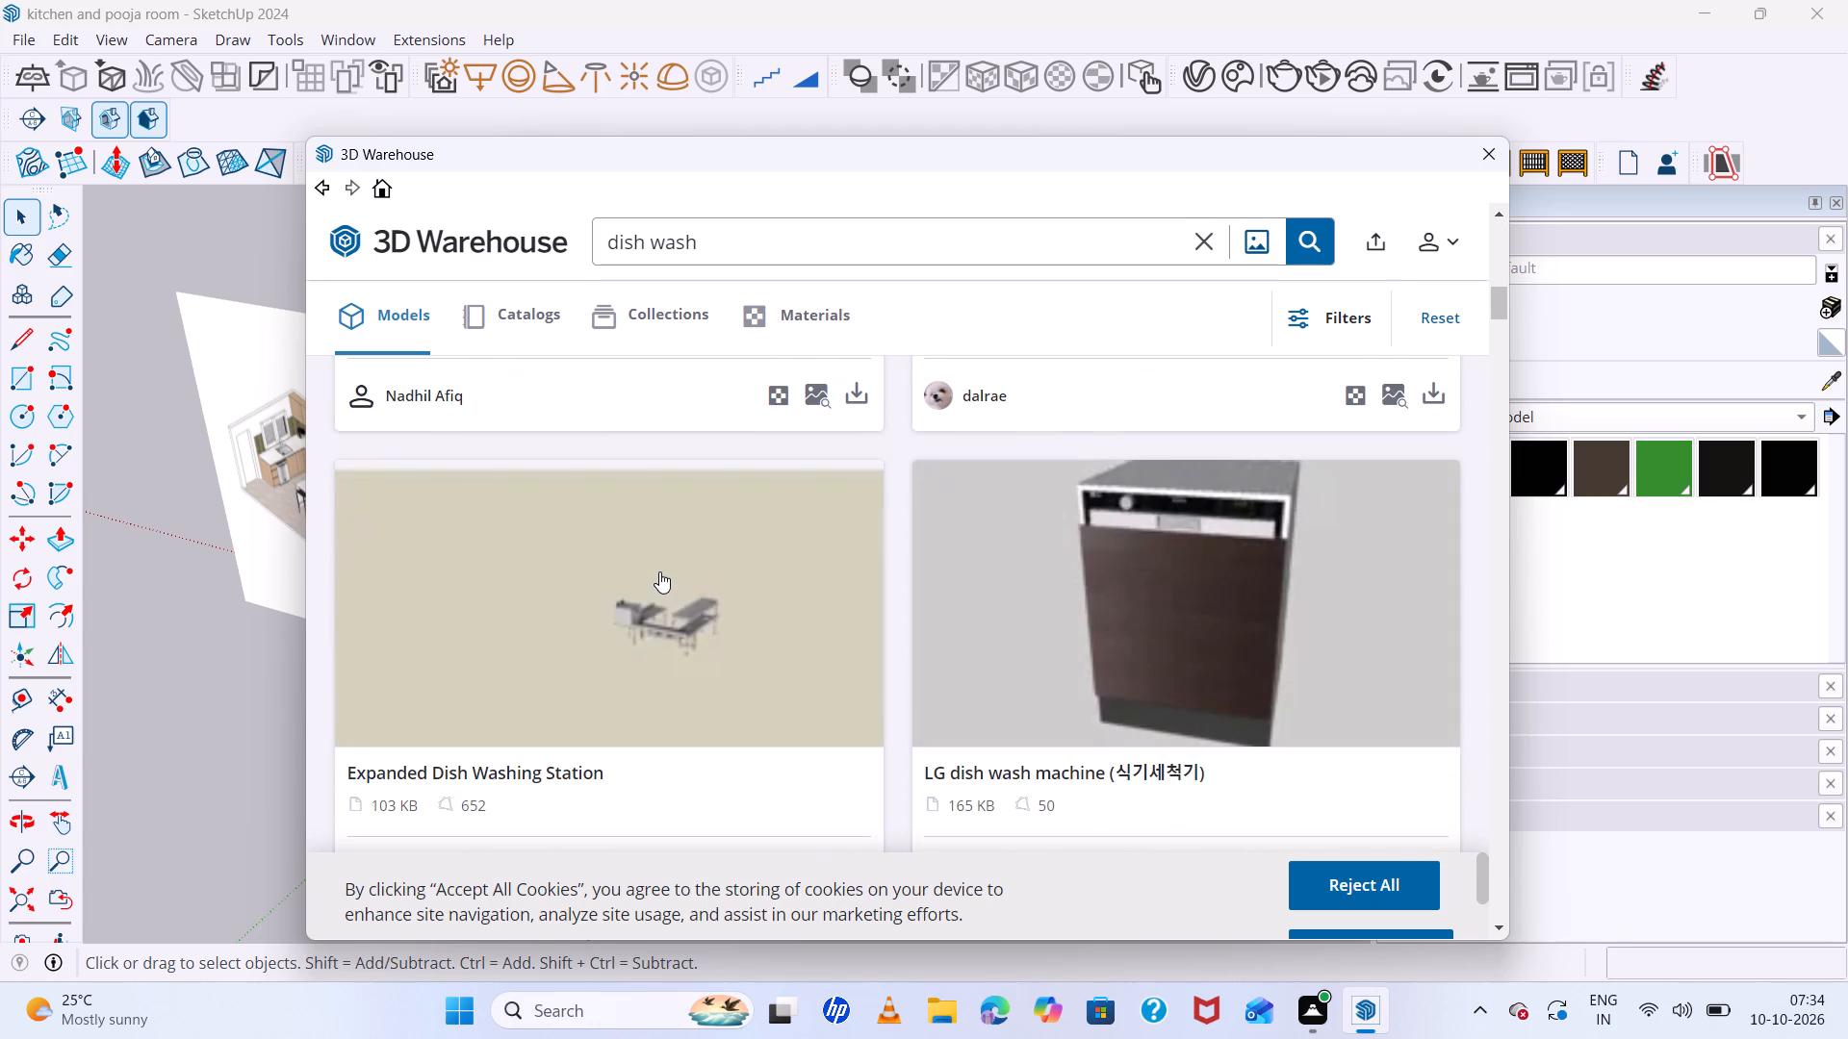
scroll(659, 571, down, 3)
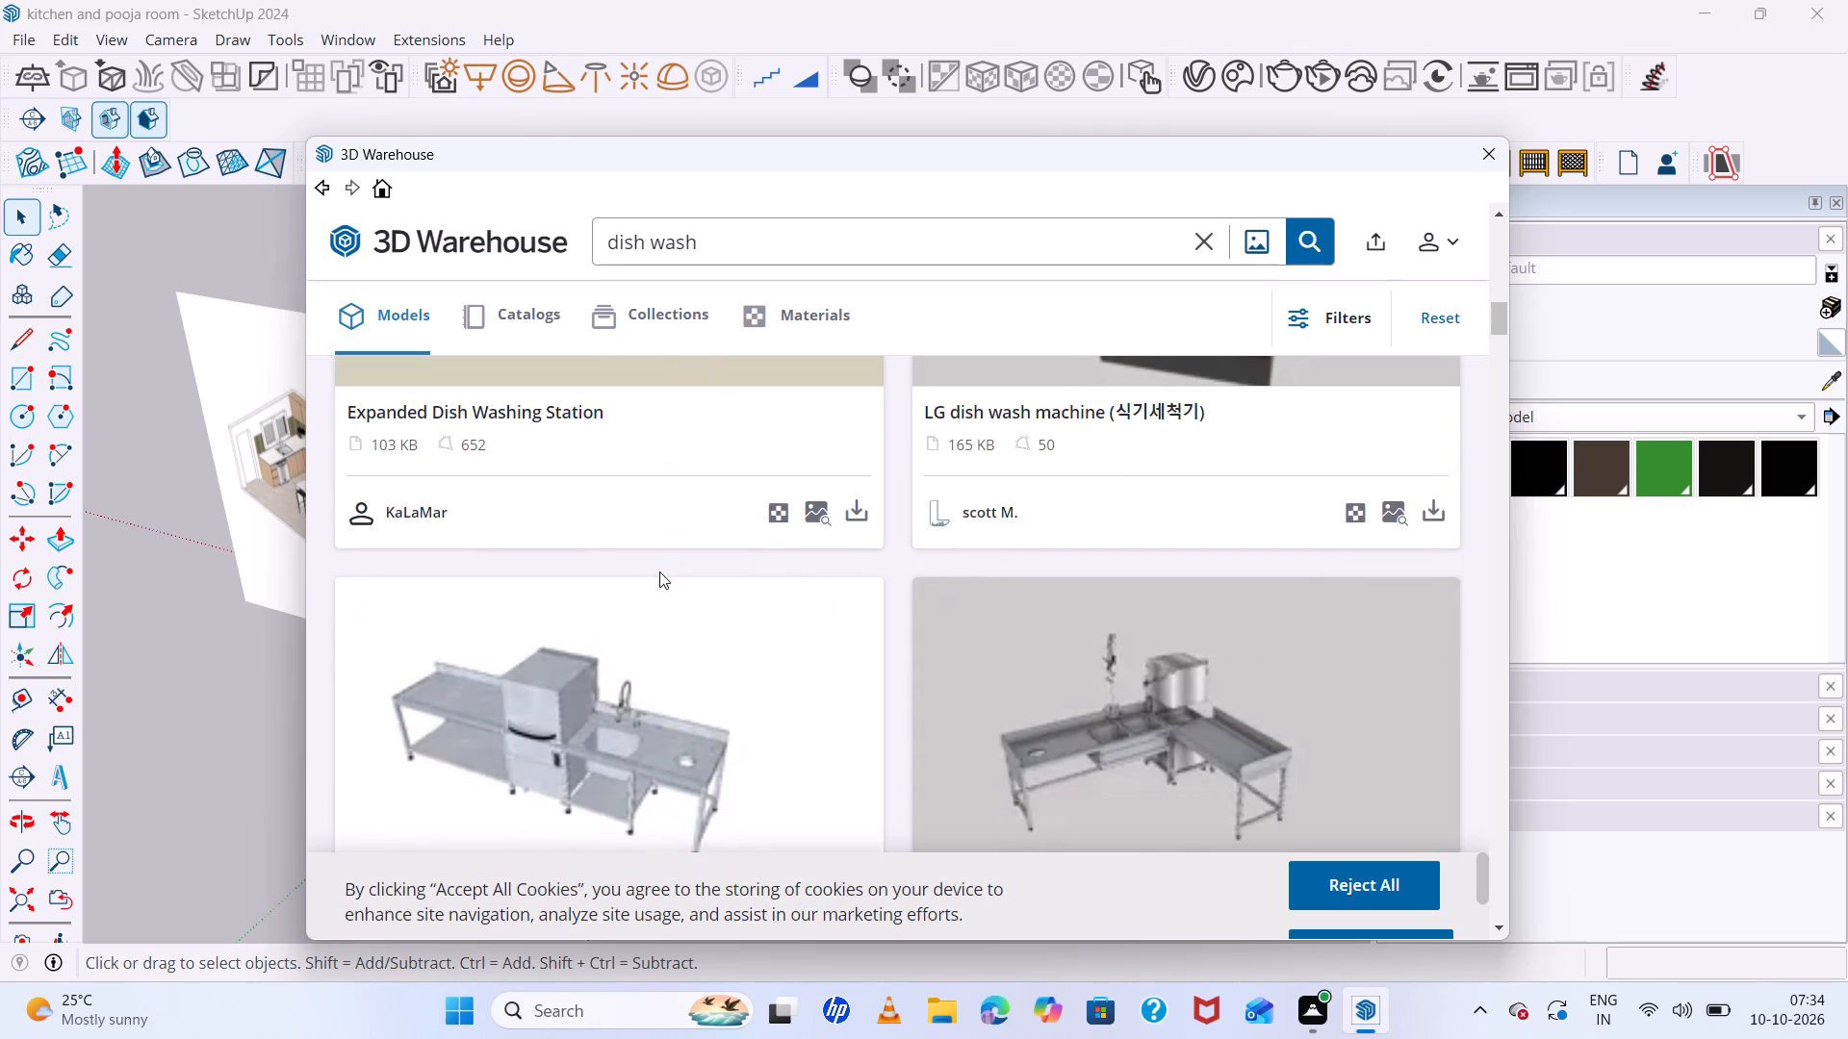
scroll(659, 571, down, 6)
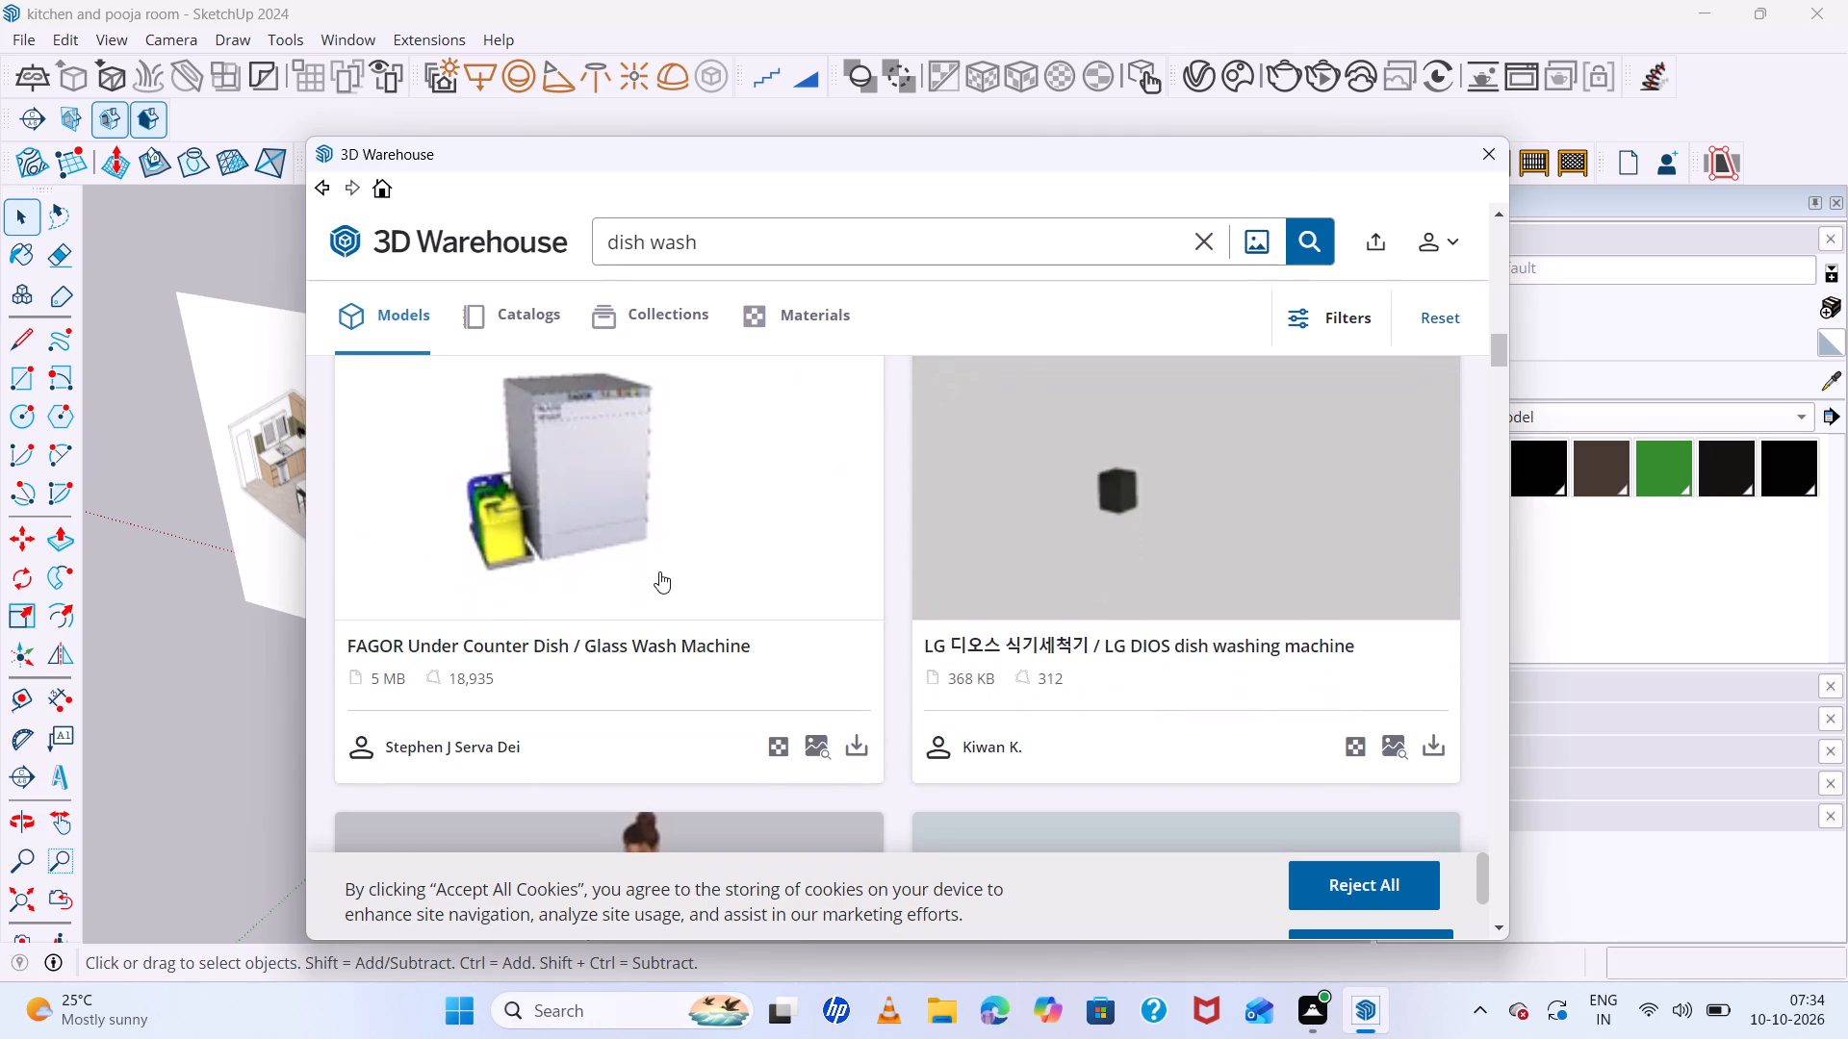
scroll(592, 510, down, 3)
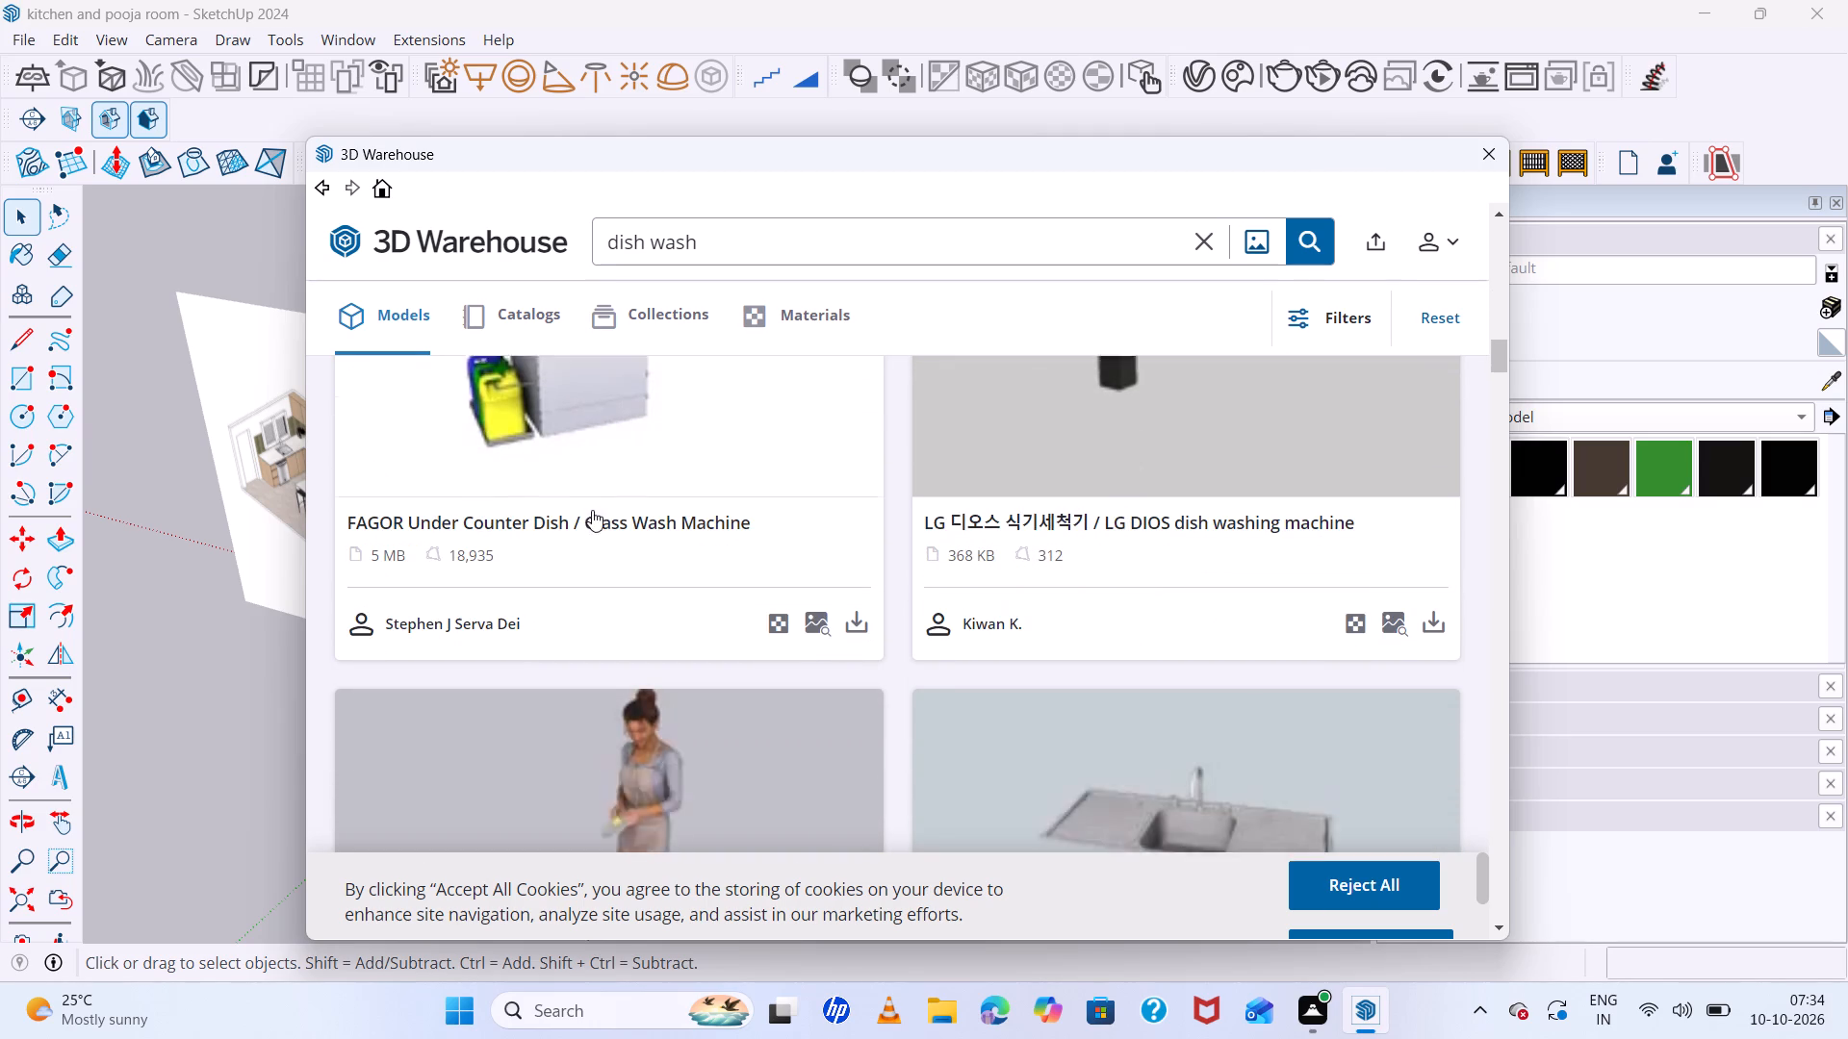
scroll(592, 510, down, 4)
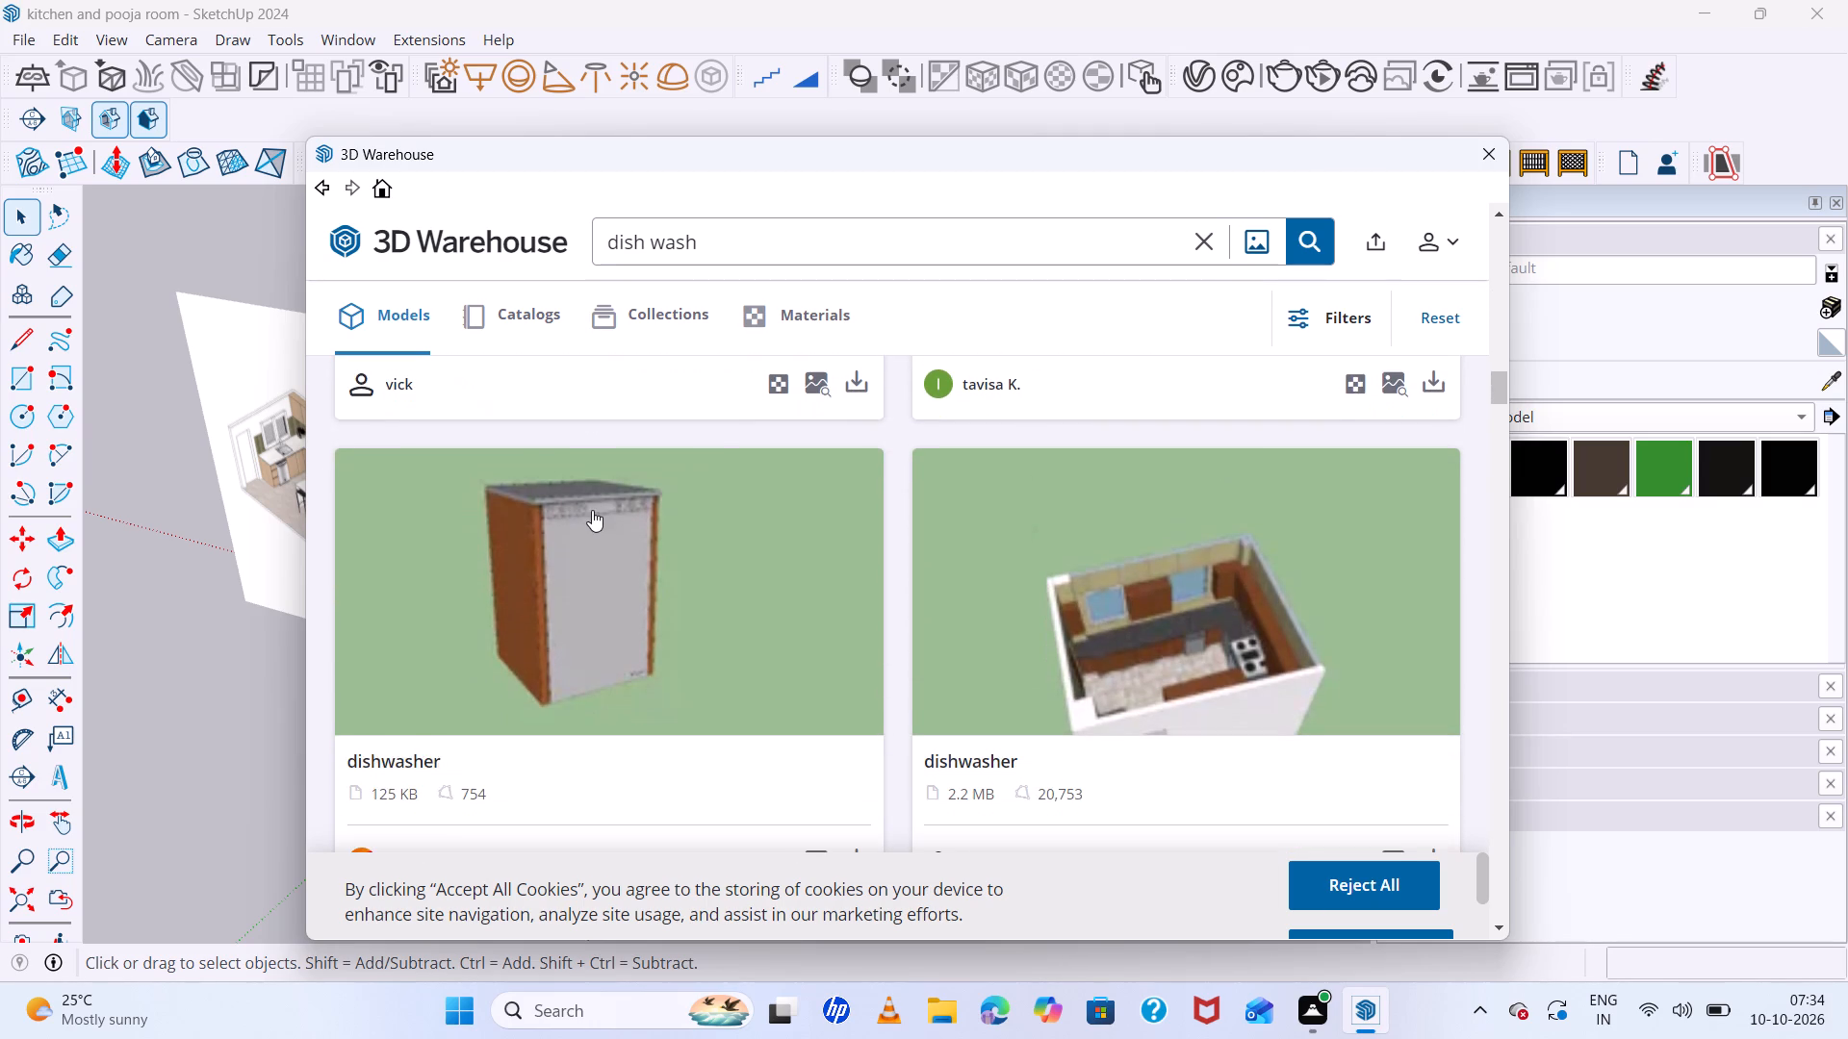
scroll(594, 512, down, 4)
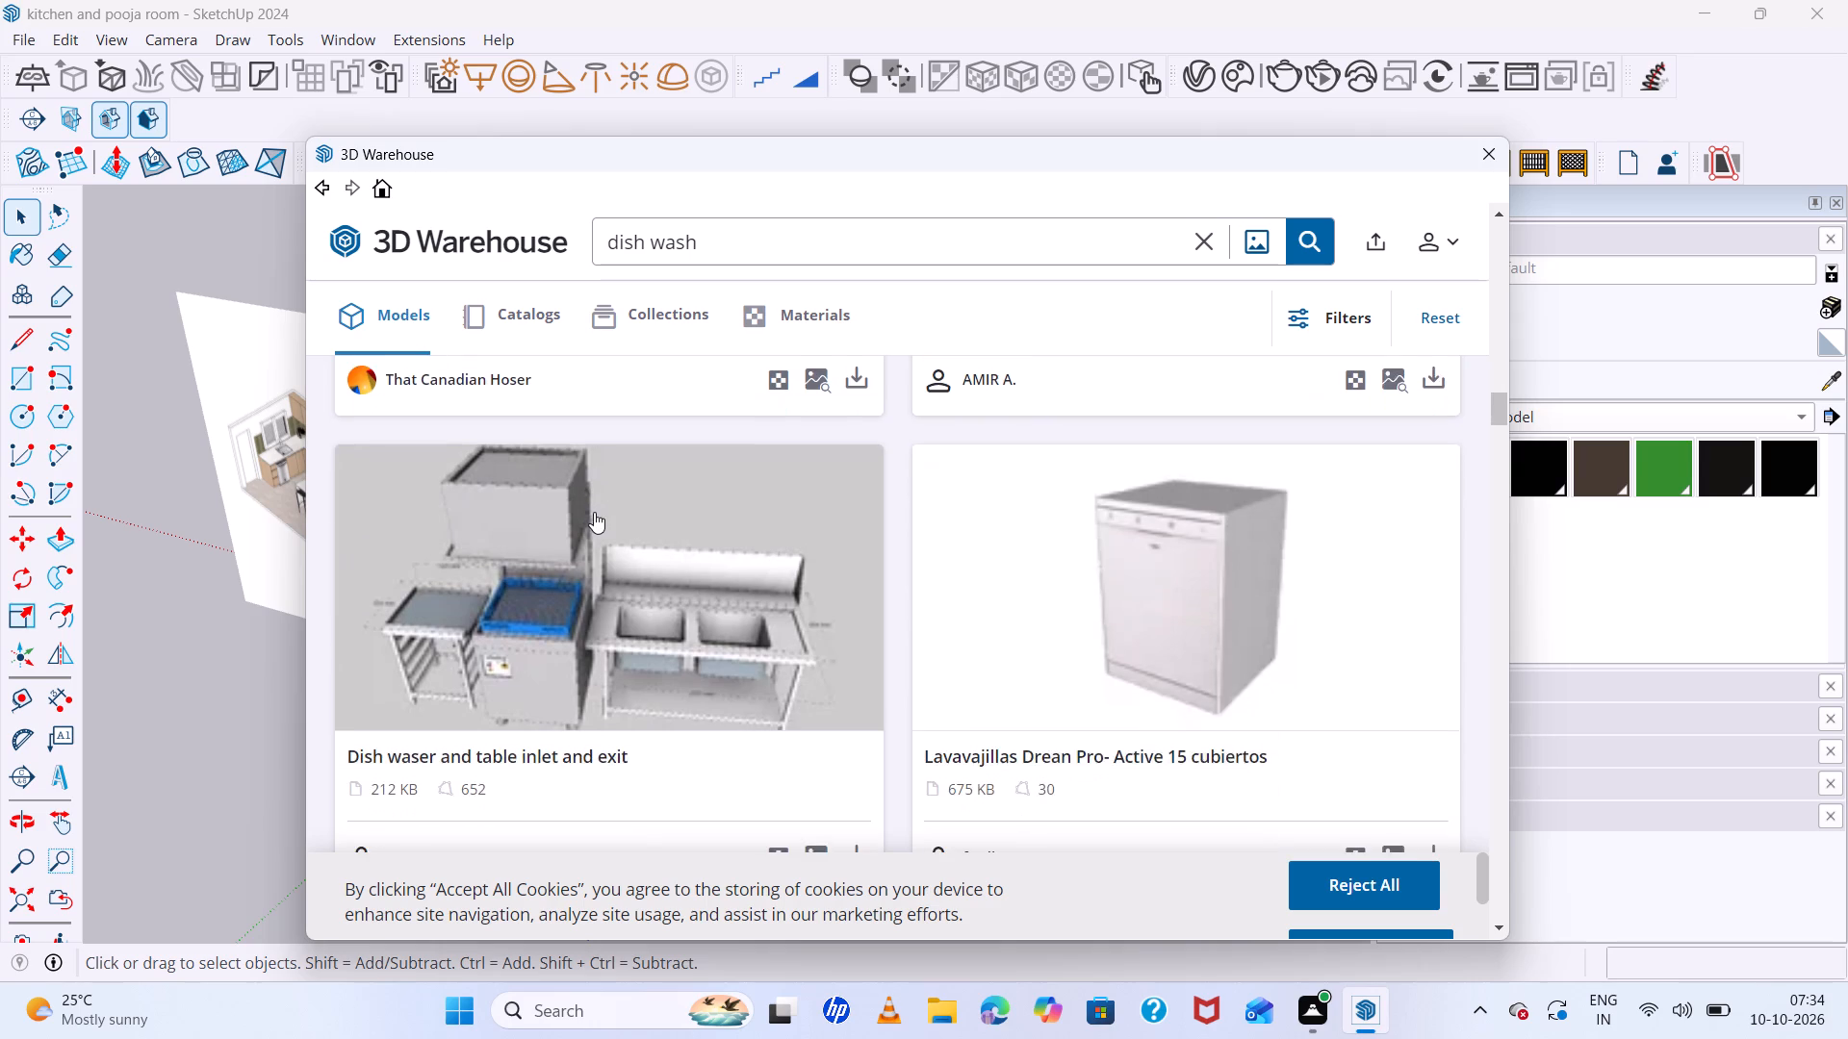
scroll(594, 512, down, 1)
click(1076, 489)
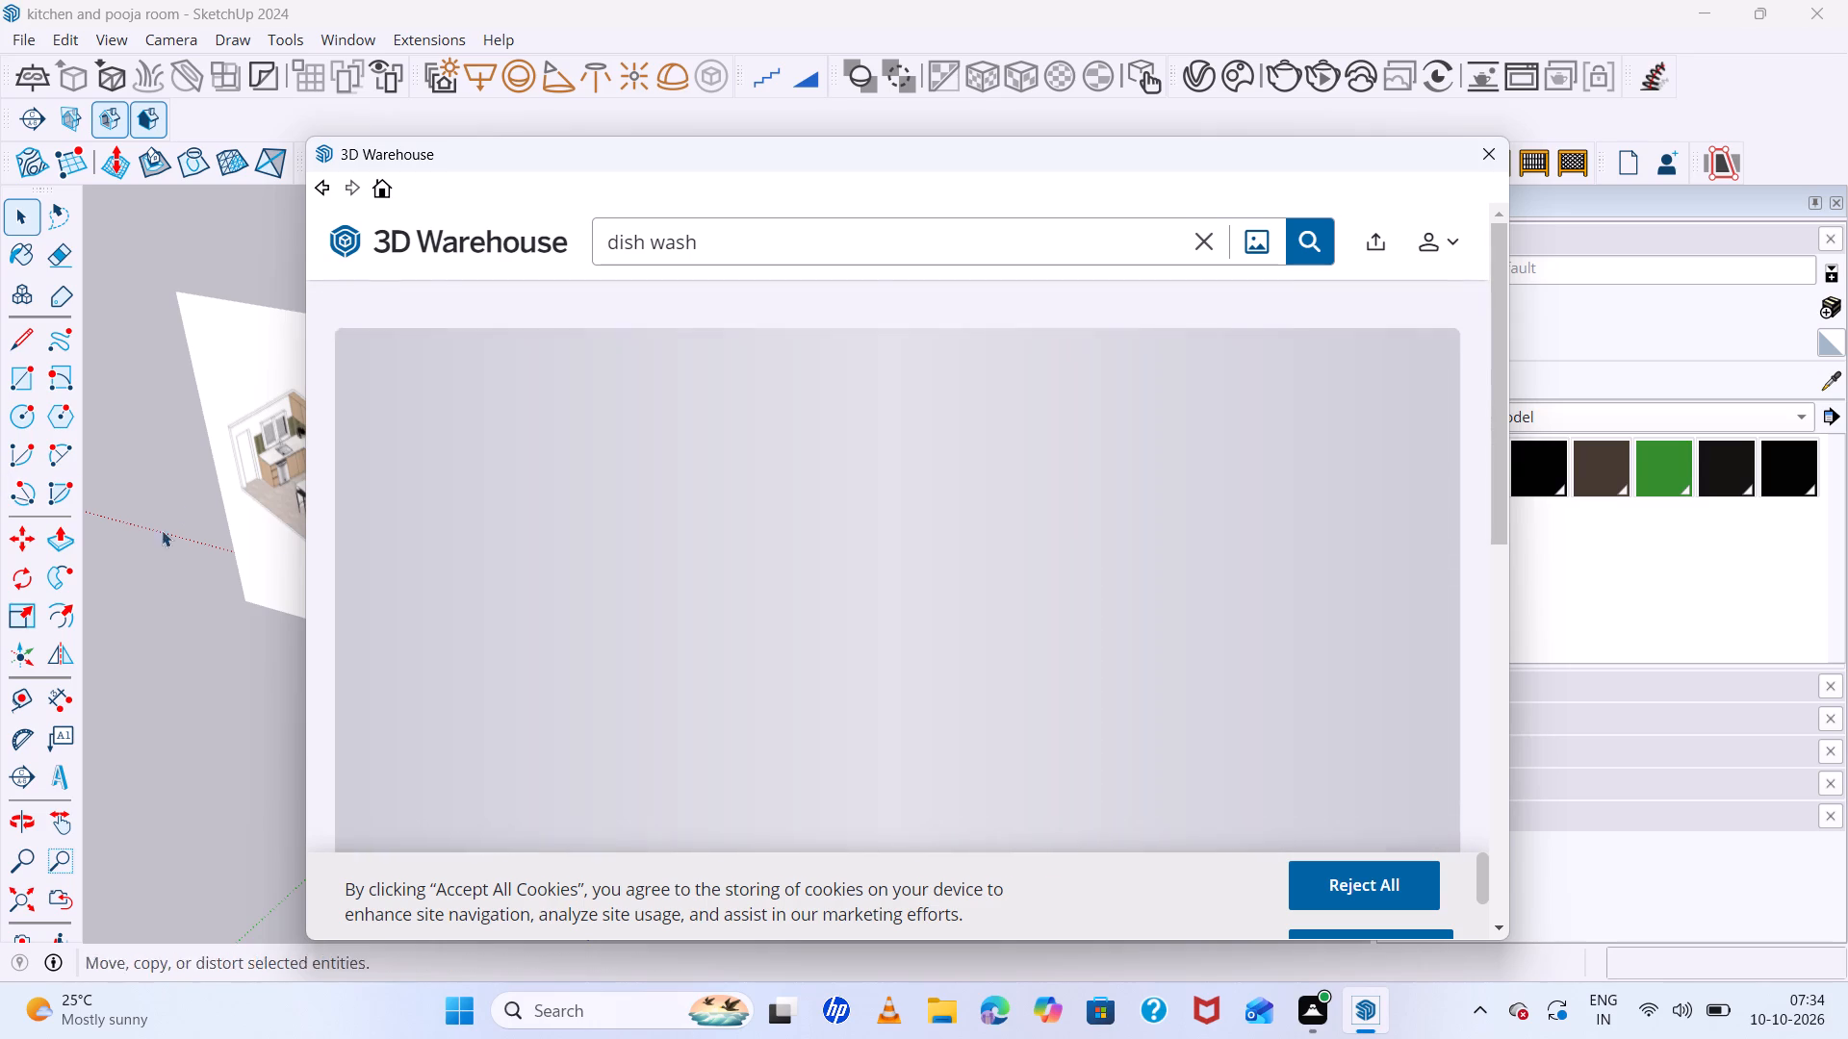
Download the Lavavajillas Drean Pro- Active 15 cubiertos model into the scene and place it outside the kitchen floor, near the door-side corner.
scroll(901, 566, down, 6)
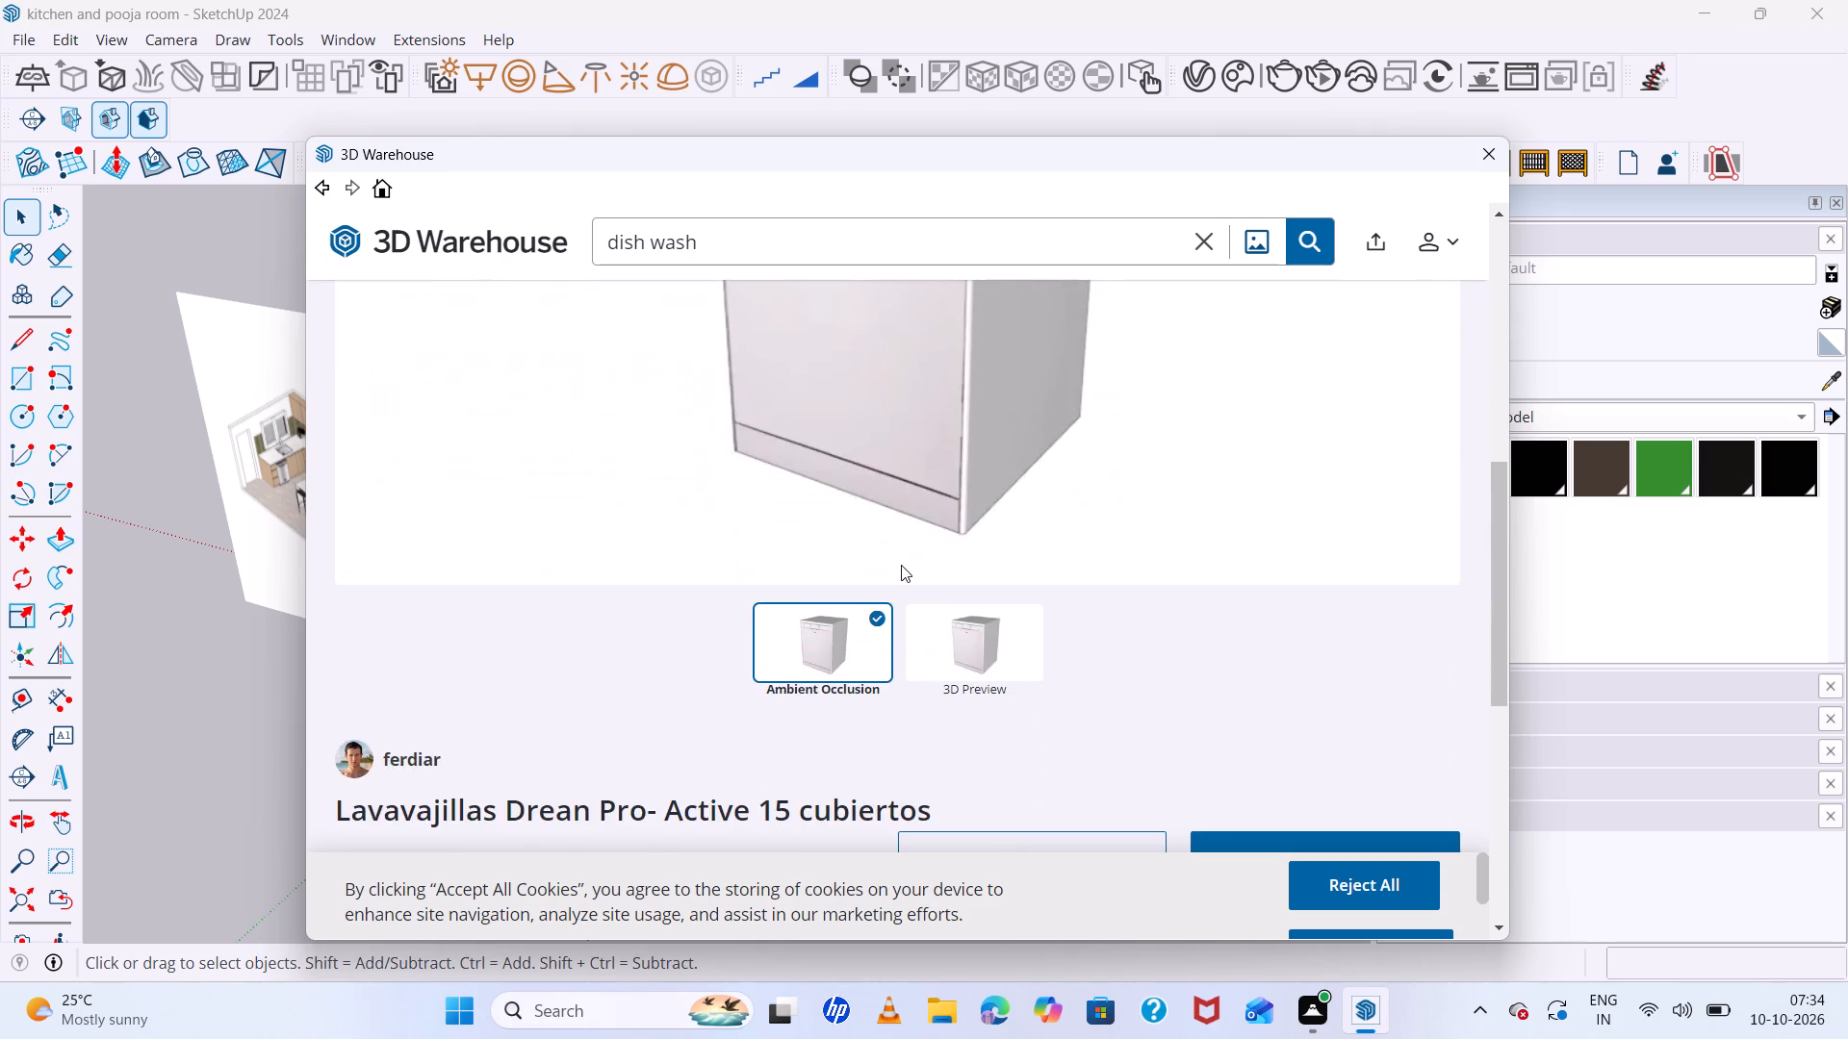
scroll(901, 565, down, 5)
click(1240, 291)
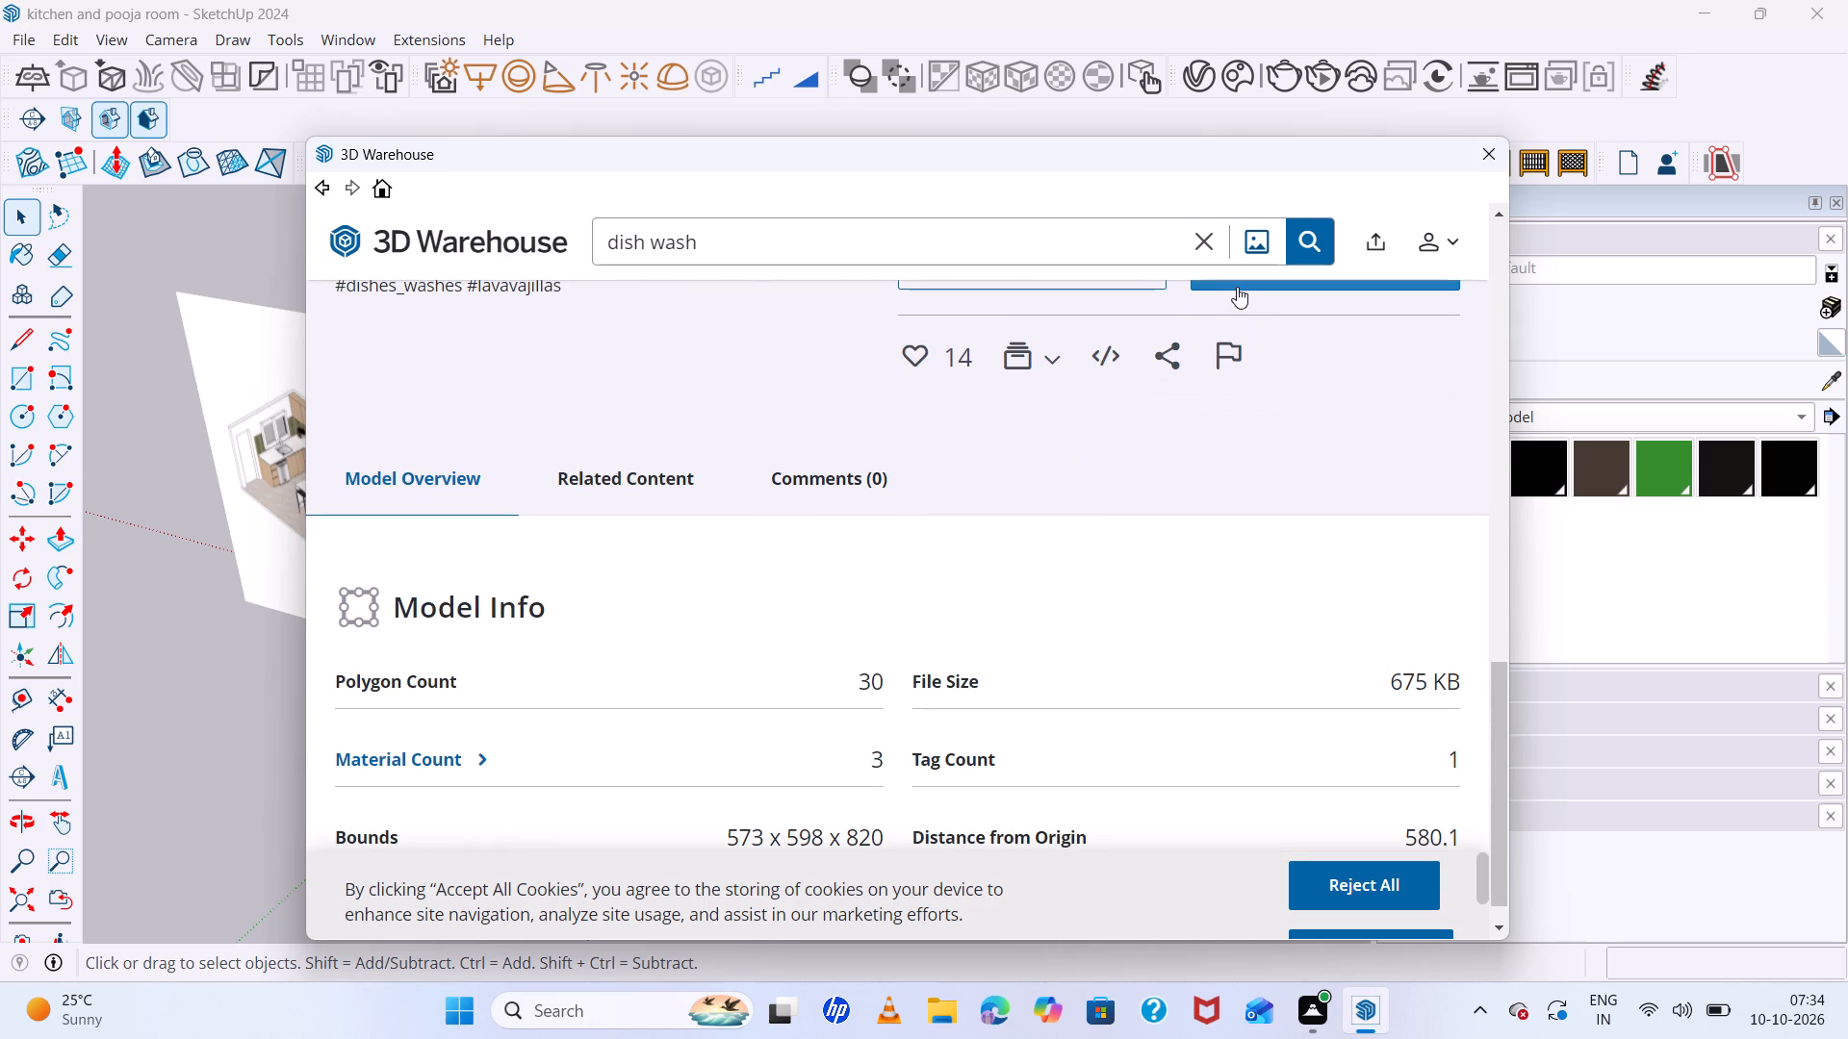
click(1236, 285)
click(837, 570)
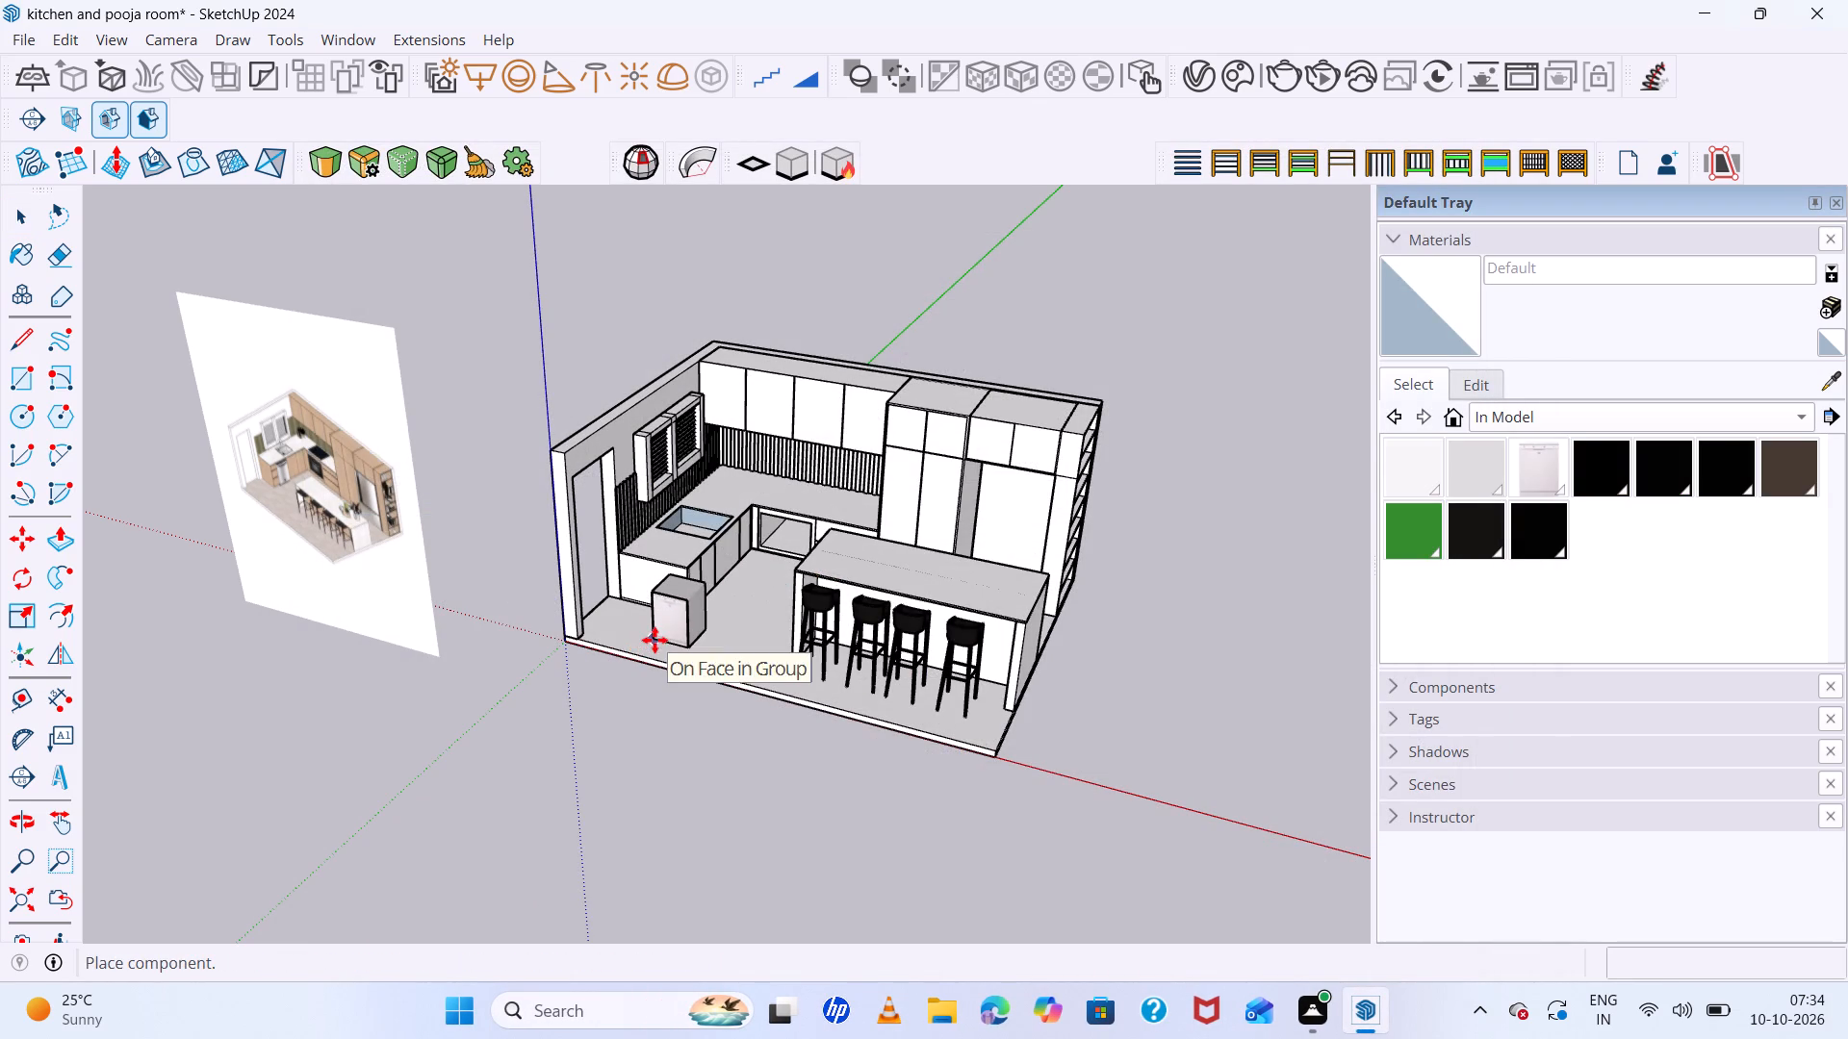
click(584, 711)
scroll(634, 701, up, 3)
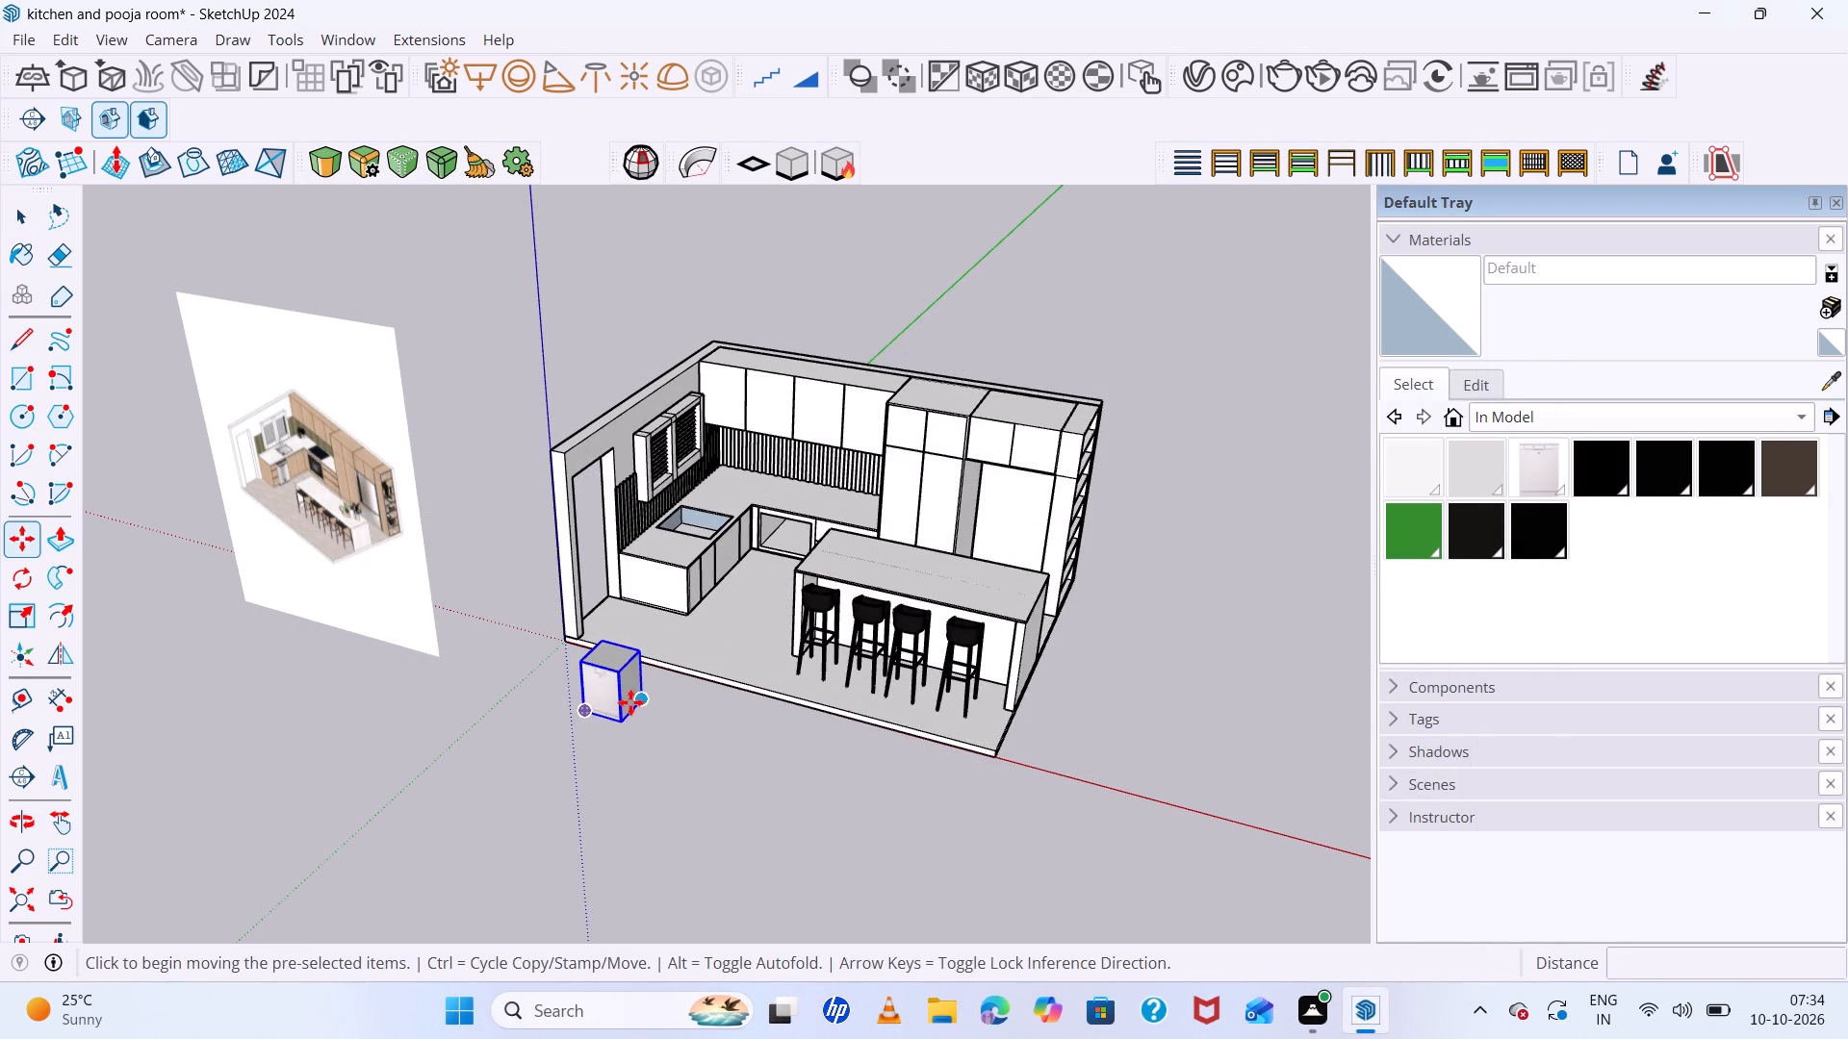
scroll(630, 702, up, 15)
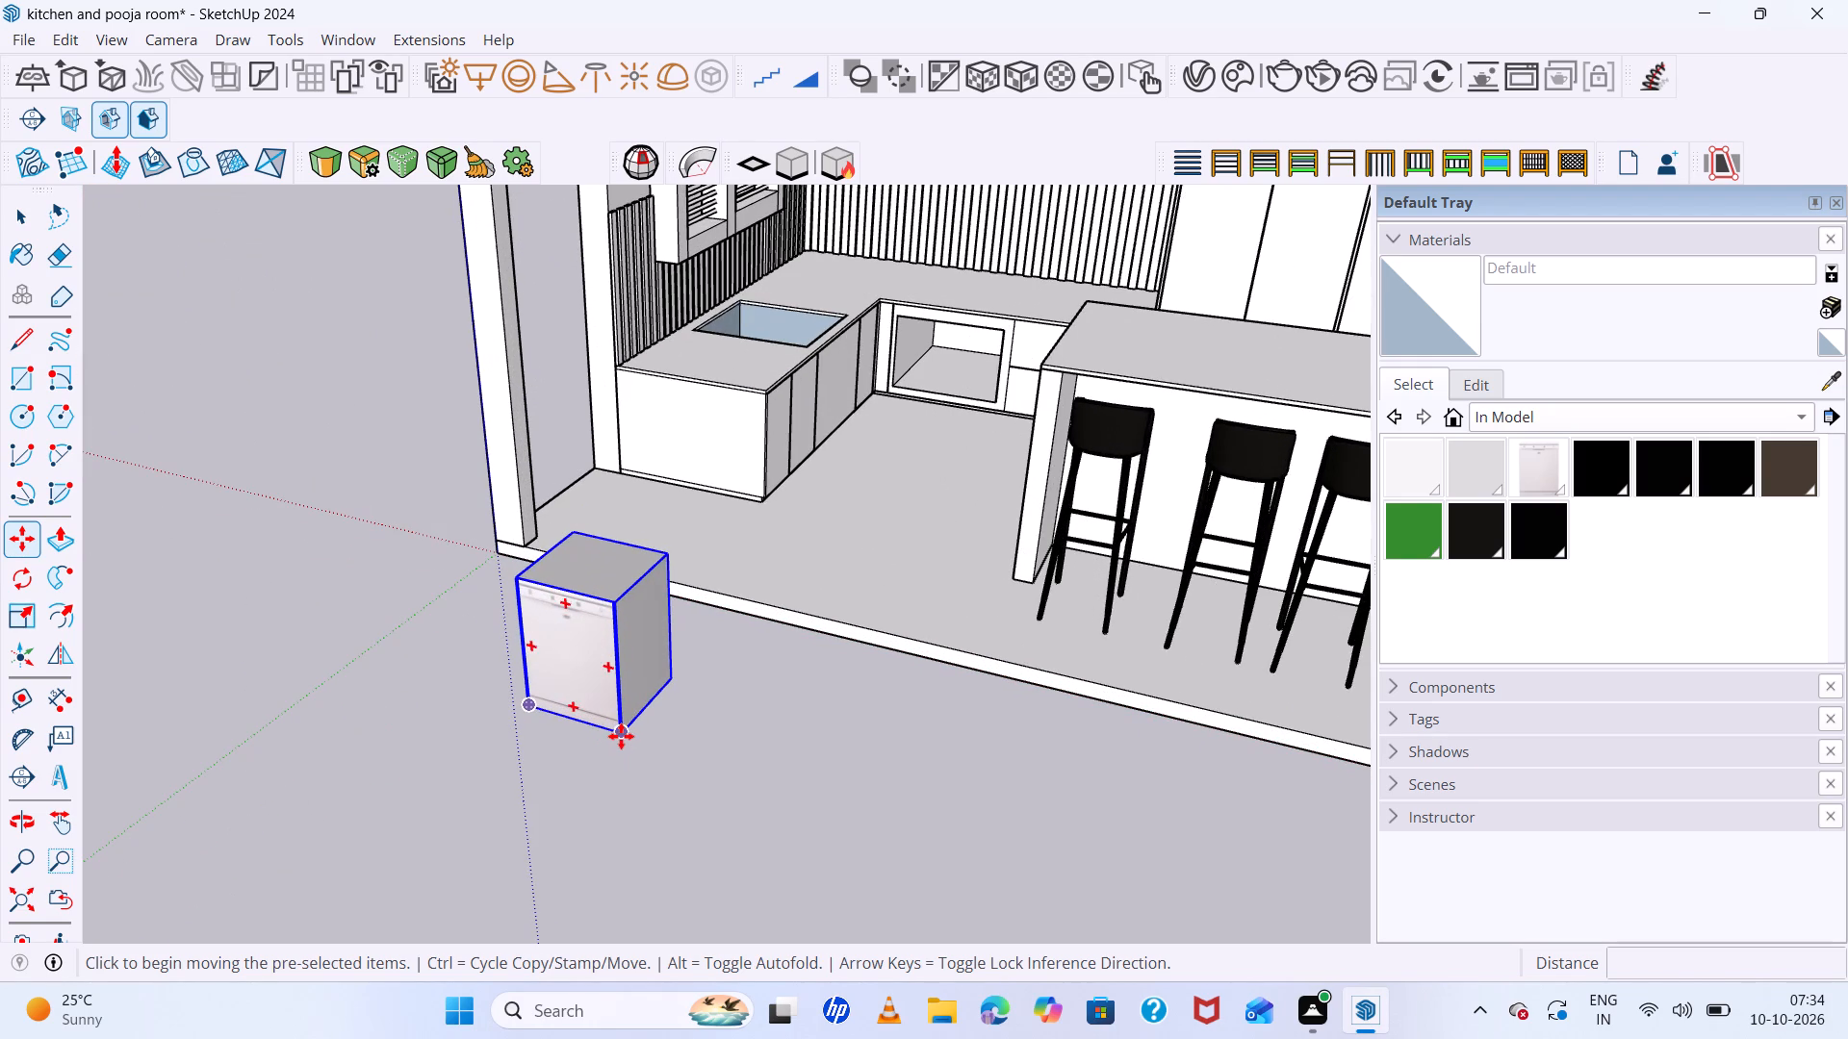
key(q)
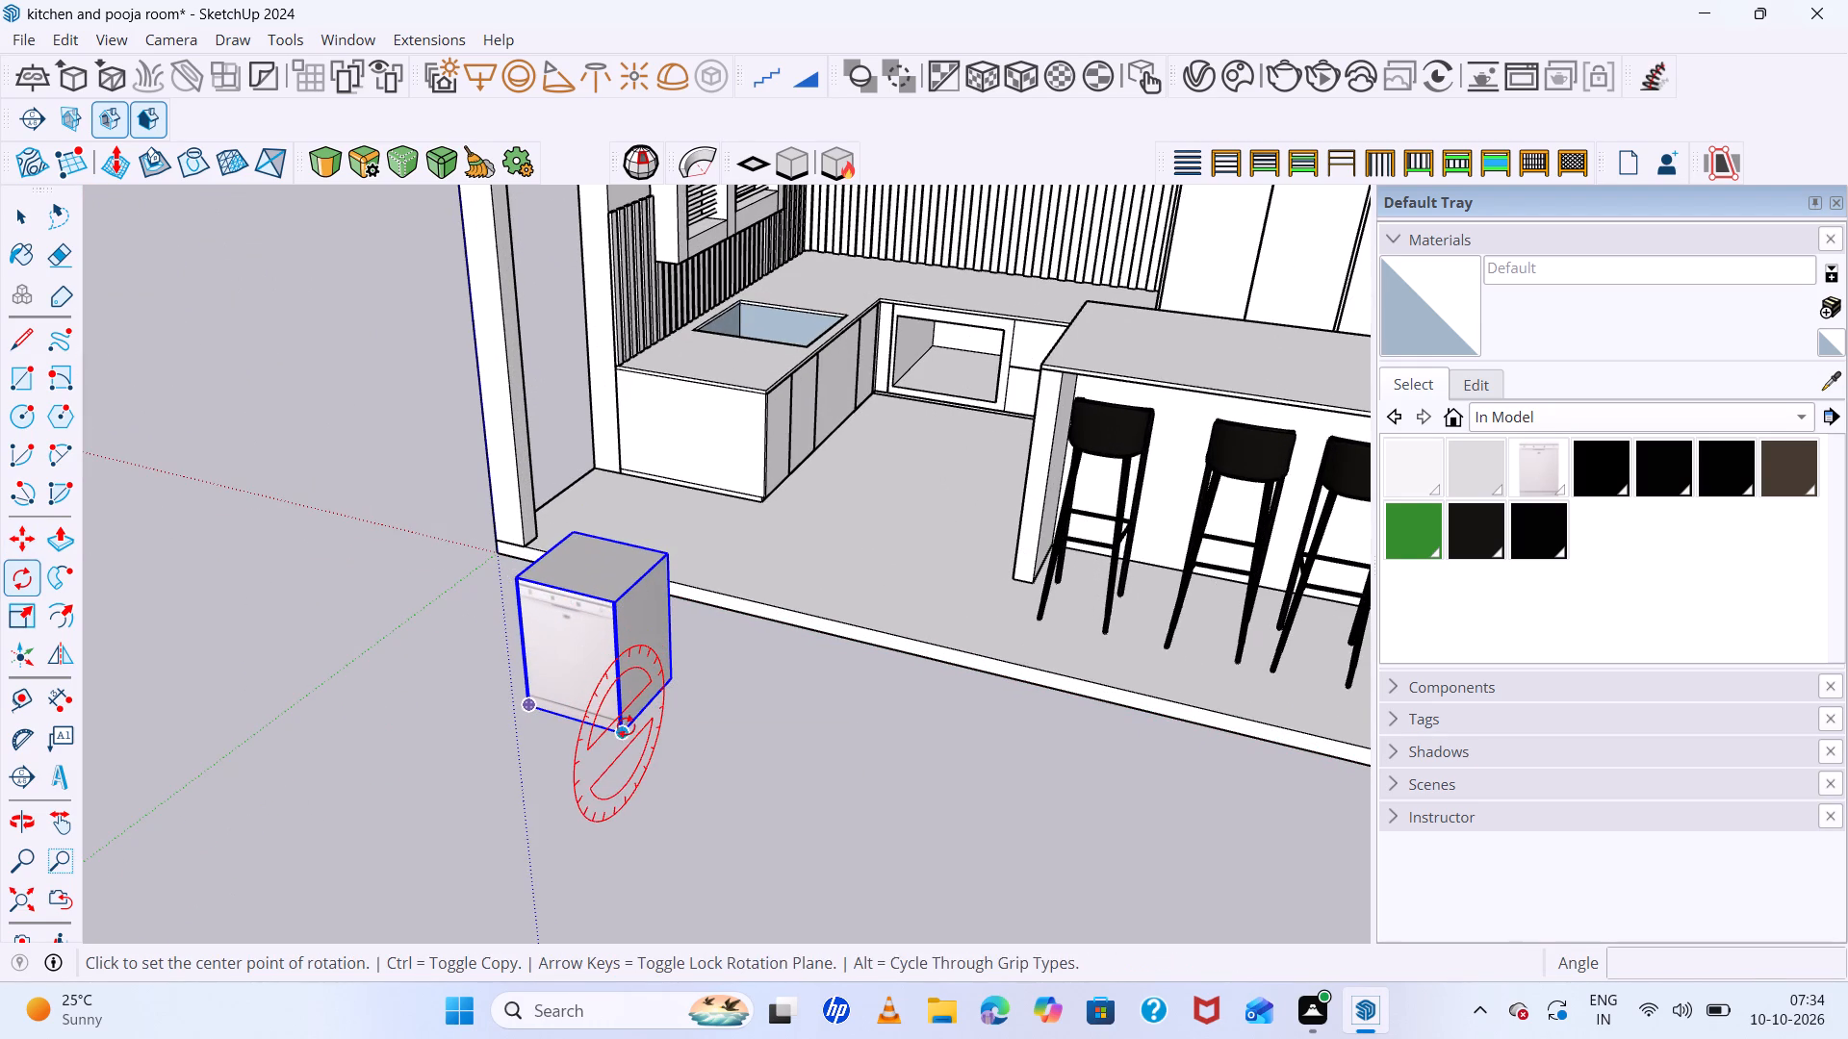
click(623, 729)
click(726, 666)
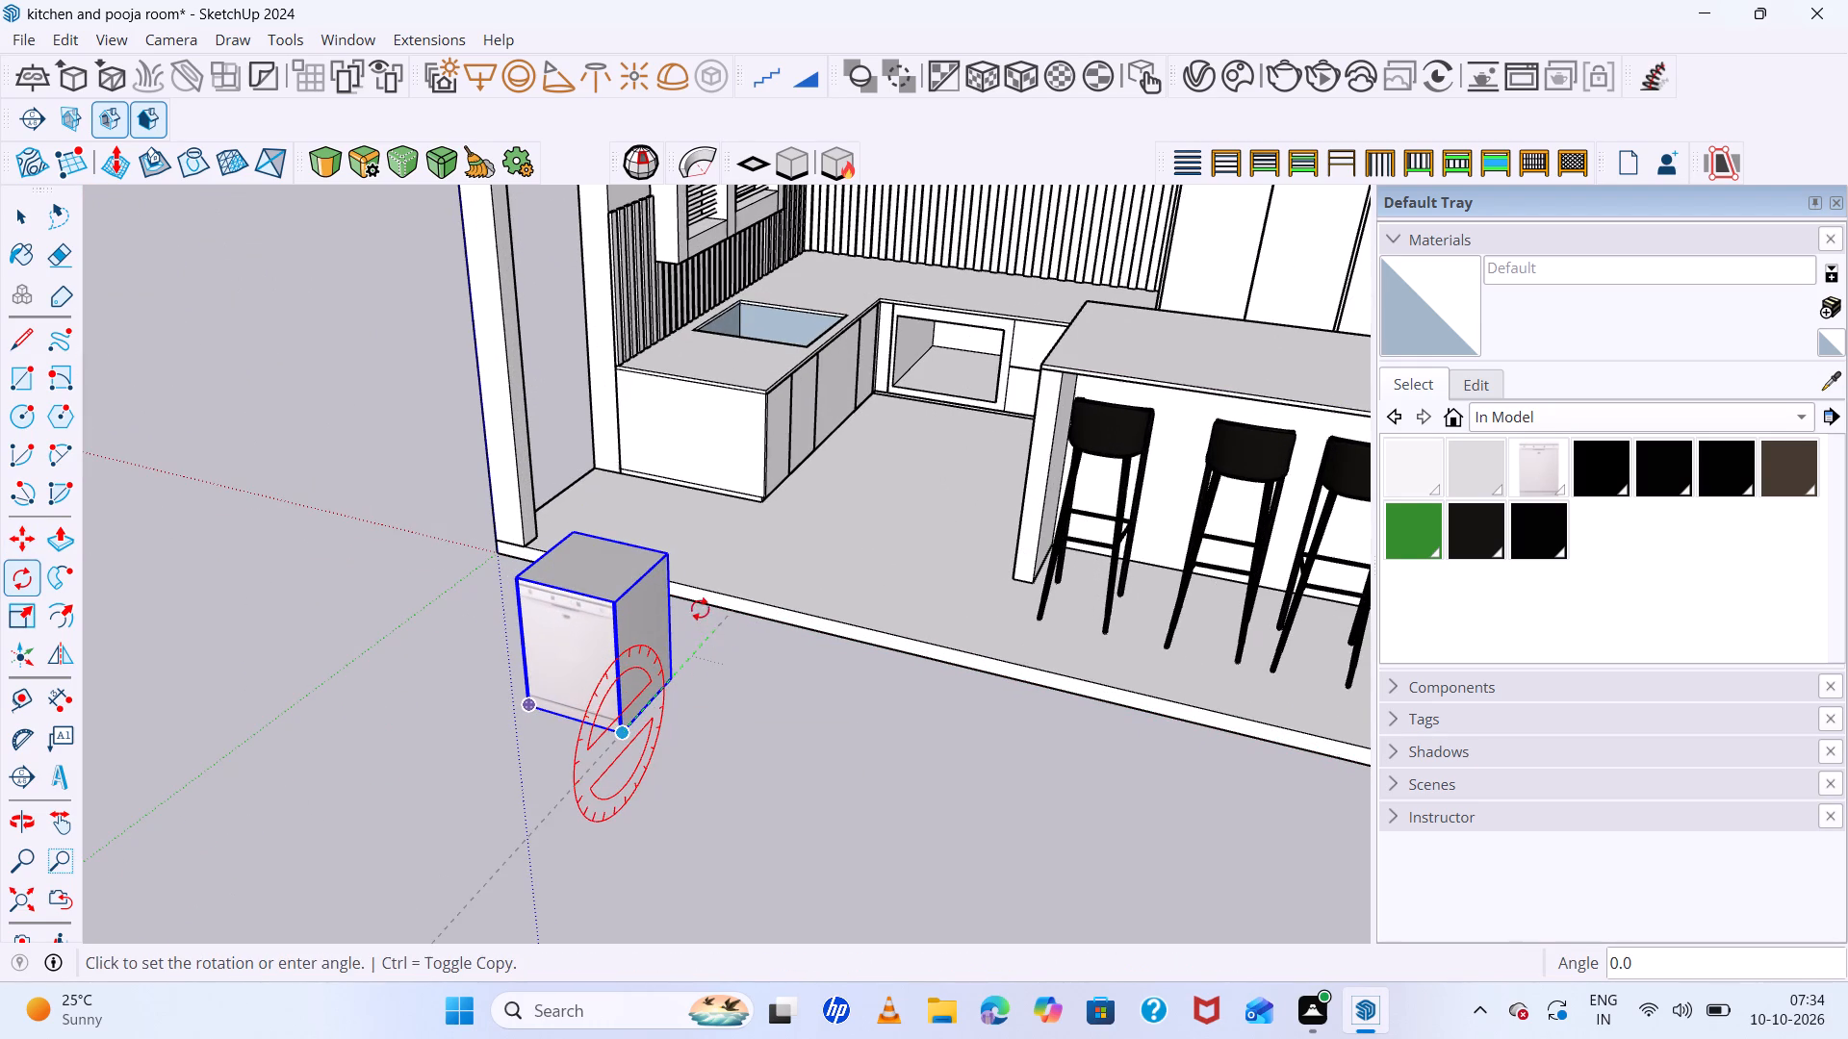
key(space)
Rotate the dishwasher 90° horizontally about its bottom front corner so its front faces along the red axis.
key(q)
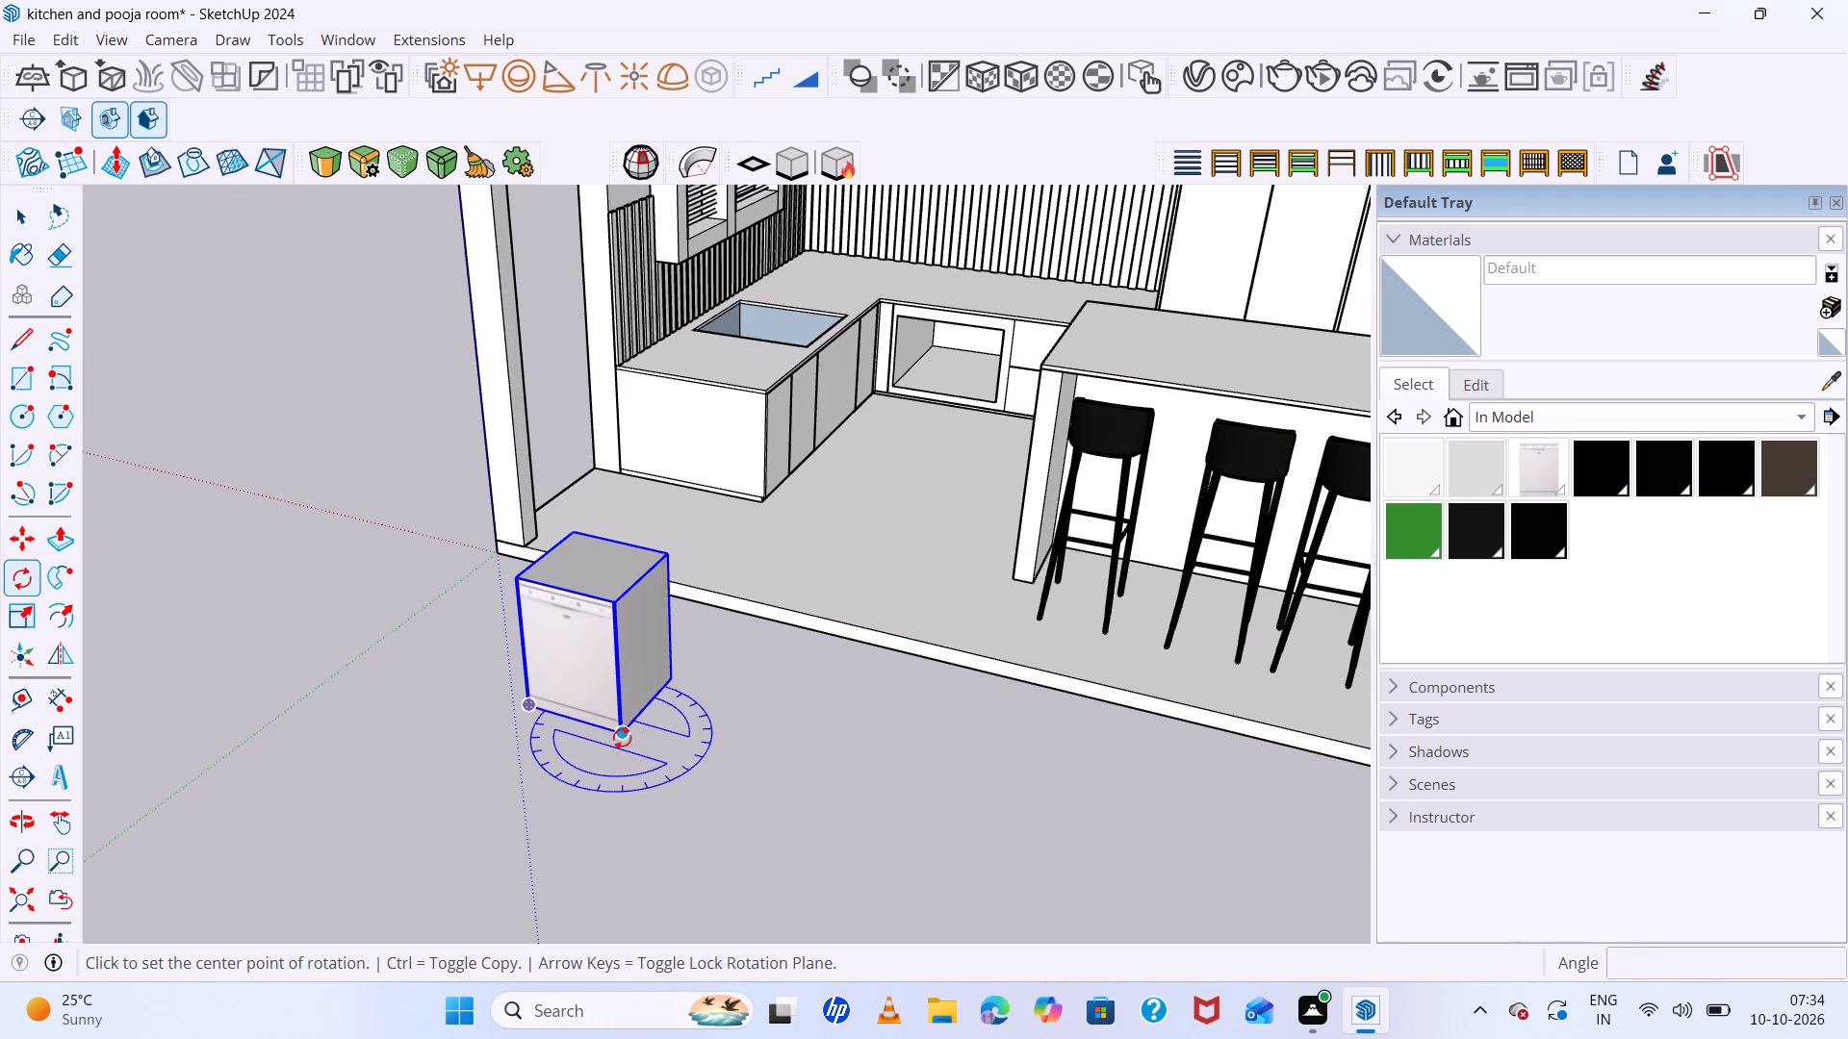
click(624, 737)
click(905, 822)
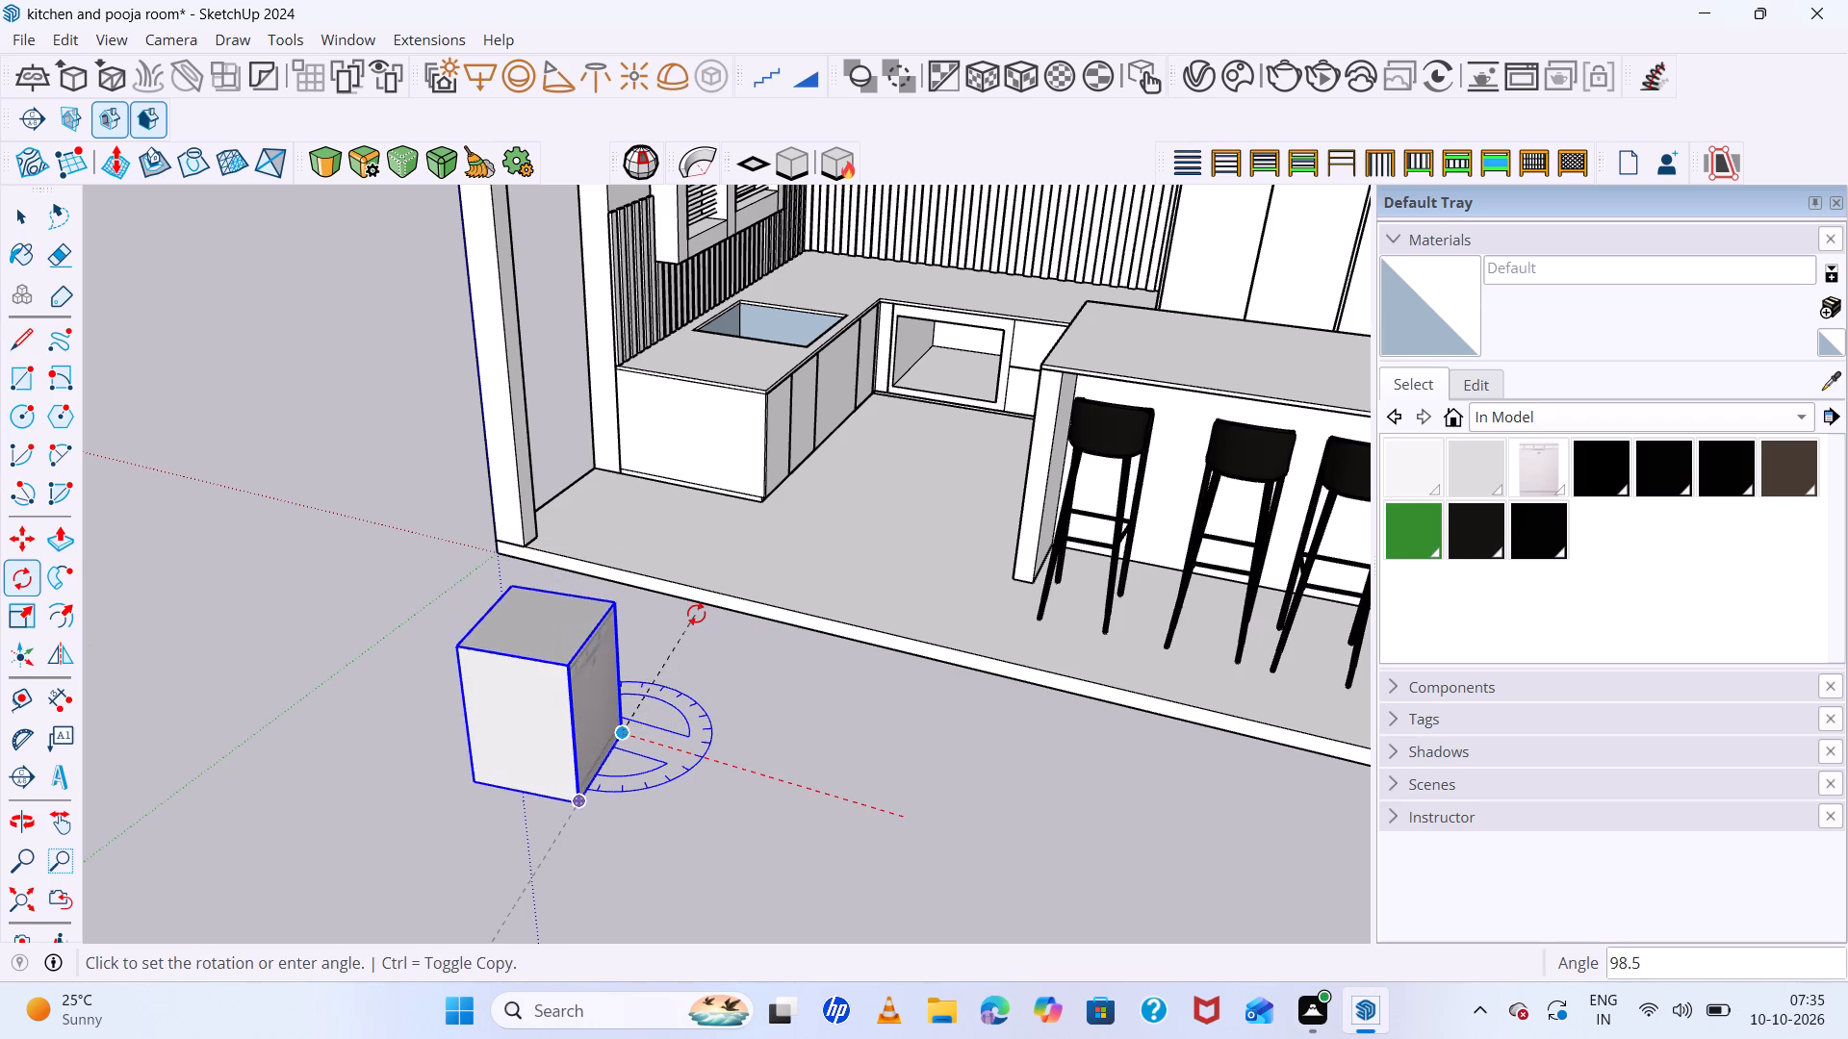
click(709, 626)
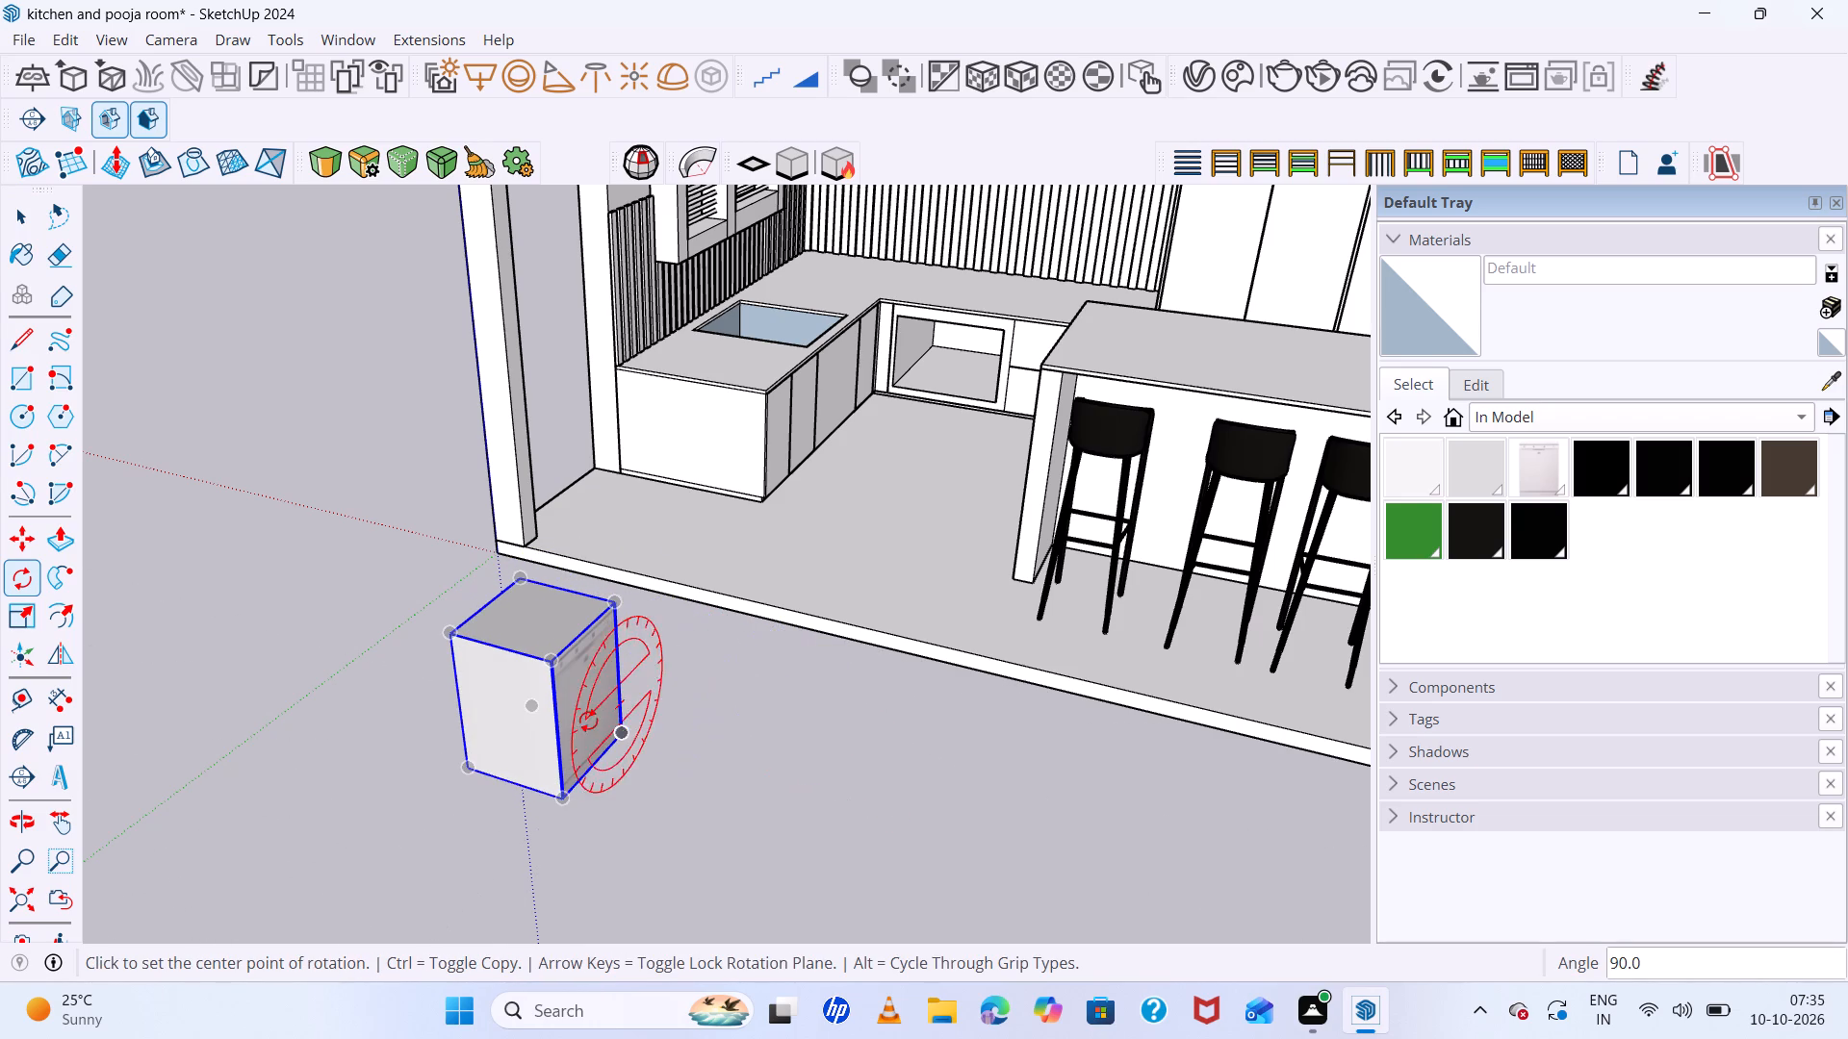
Move the dishwasher about 1' 8" along the green axis toward the kitchen floor edge and deselect it.
key(m)
click(560, 796)
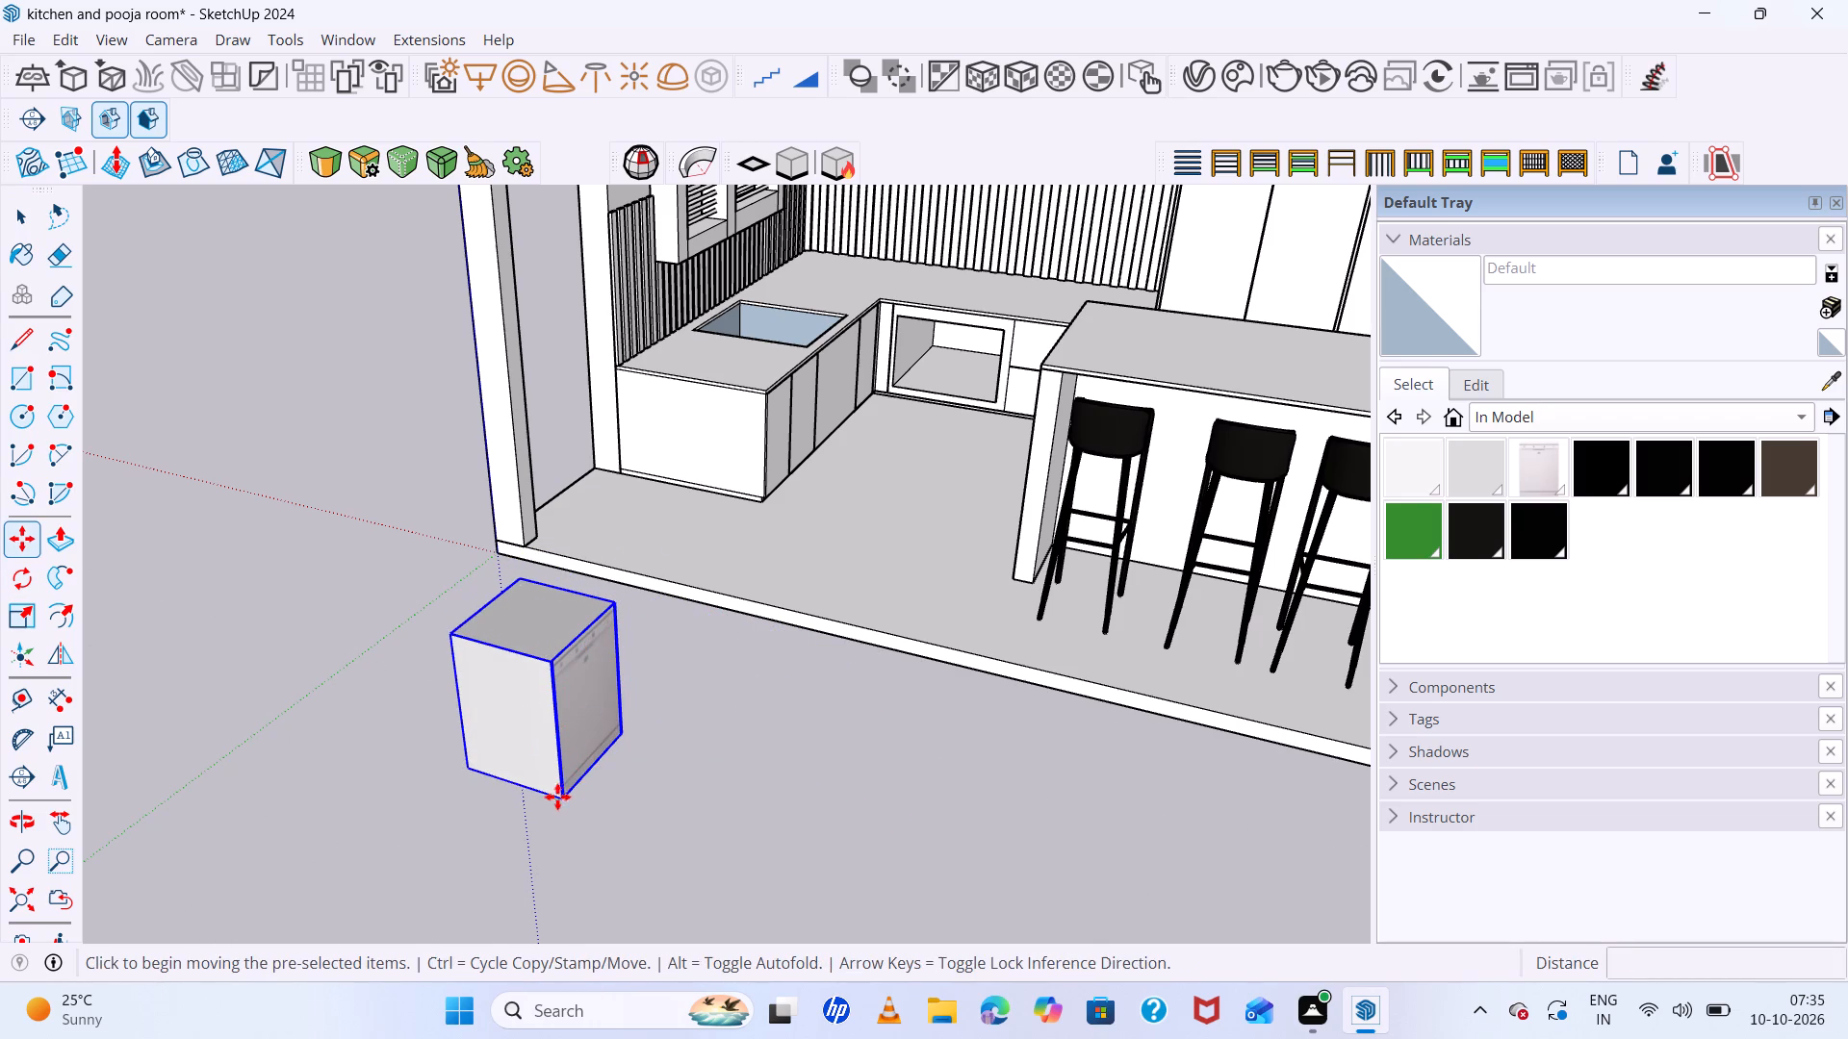
click(627, 753)
key(space)
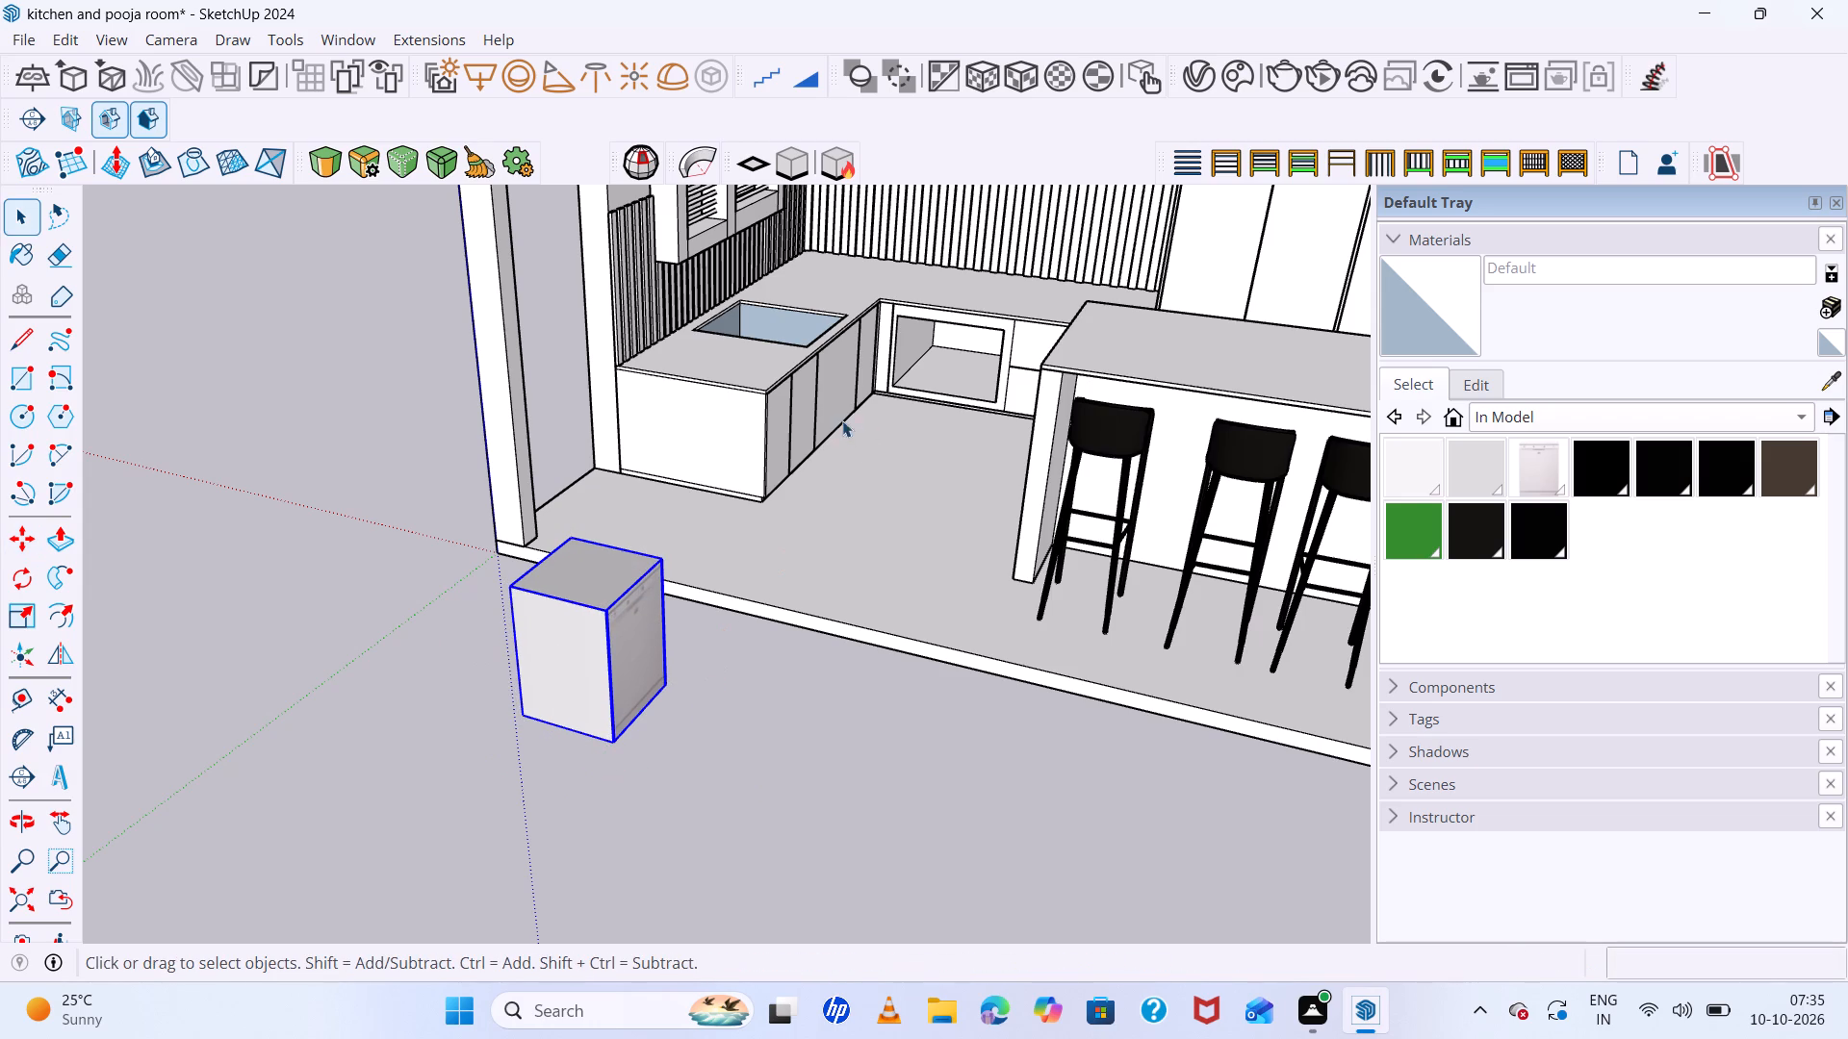
click(757, 693)
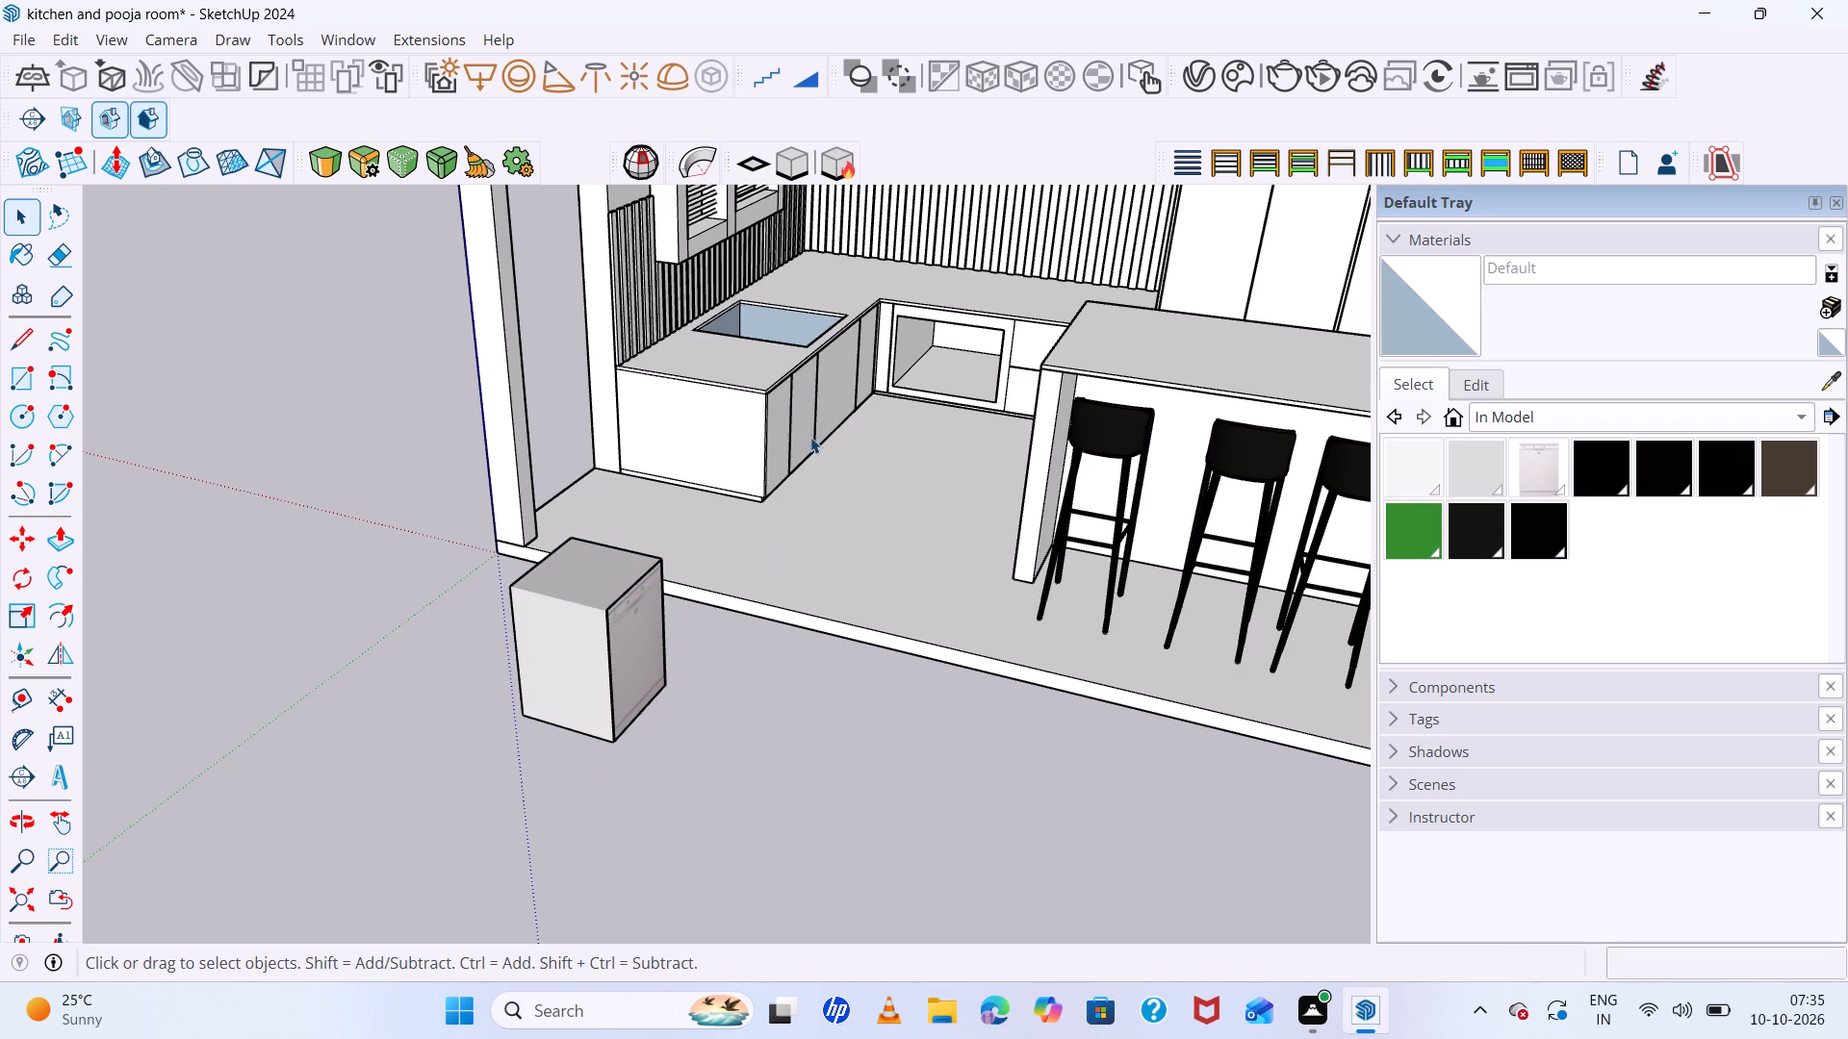
Push in the second door panel from the open end of the sink-side base cabinet to open a compartment.
scroll(809, 414, up, 13)
scroll(626, 352, down, 8)
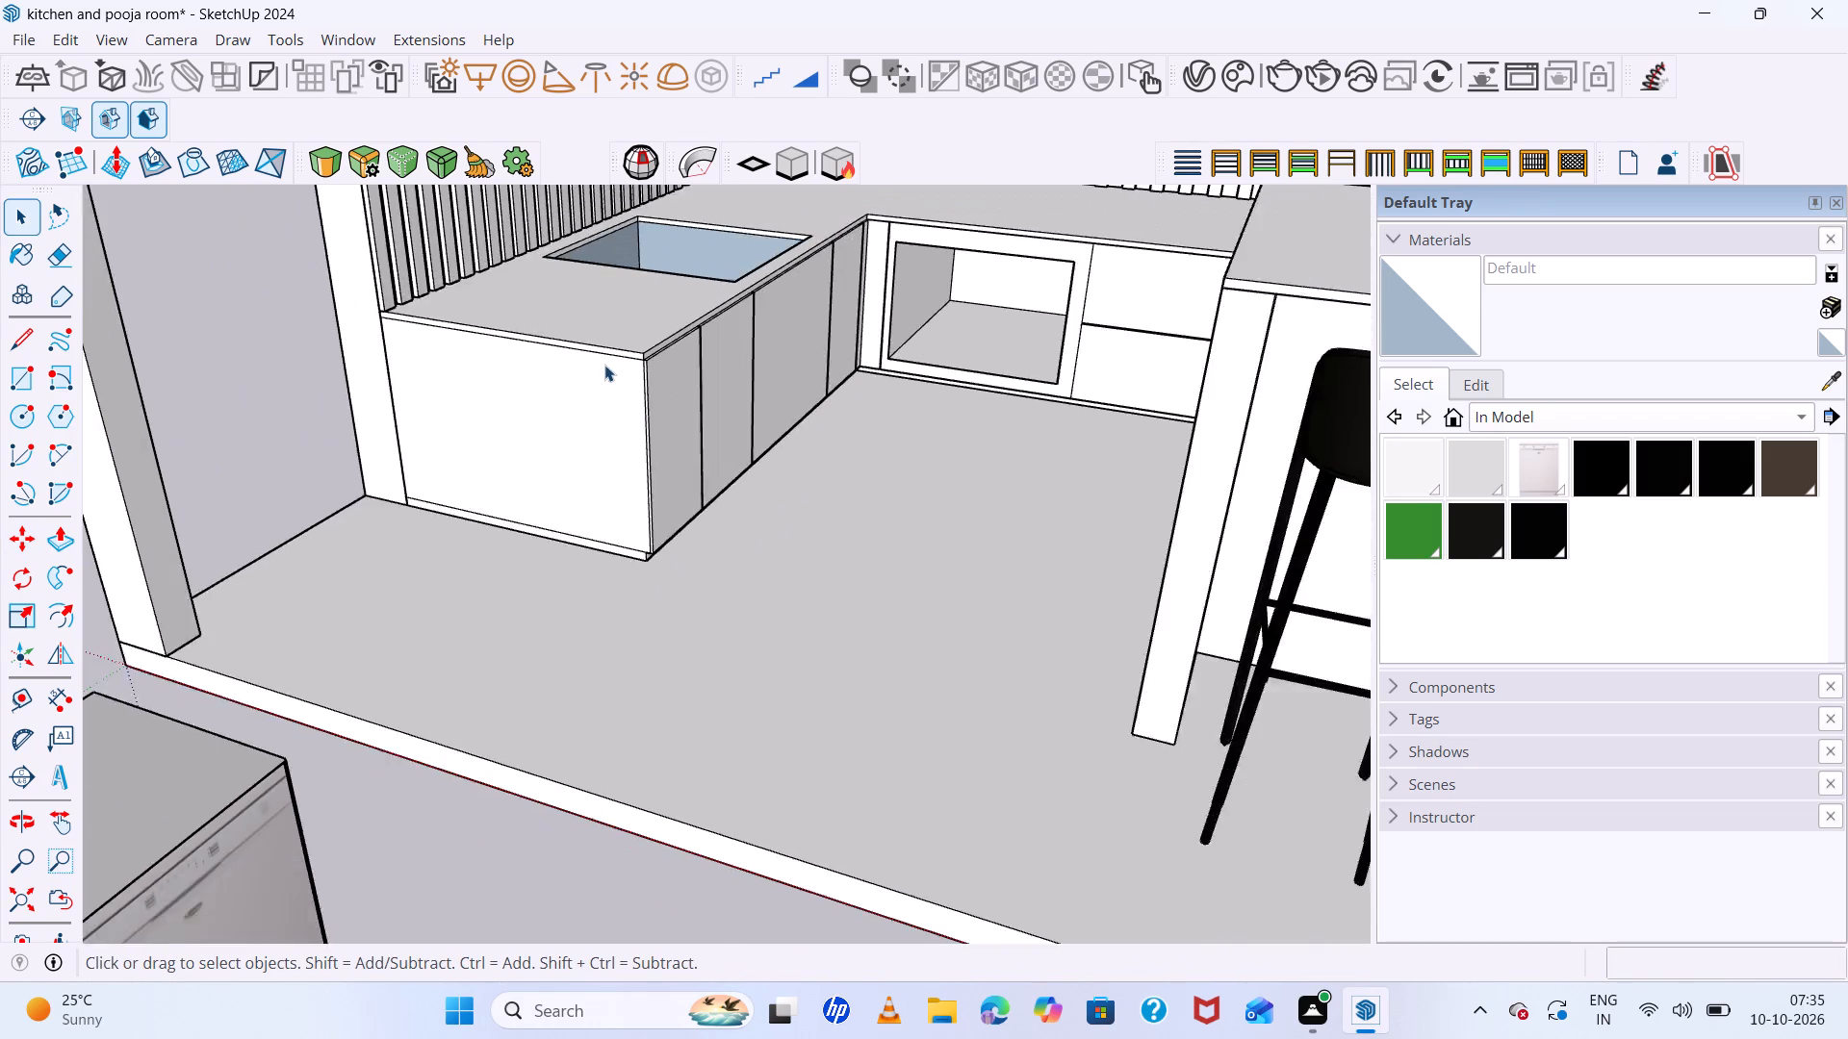
scroll(604, 365, down, 6)
scroll(750, 419, down, 17)
scroll(859, 494, down, 7)
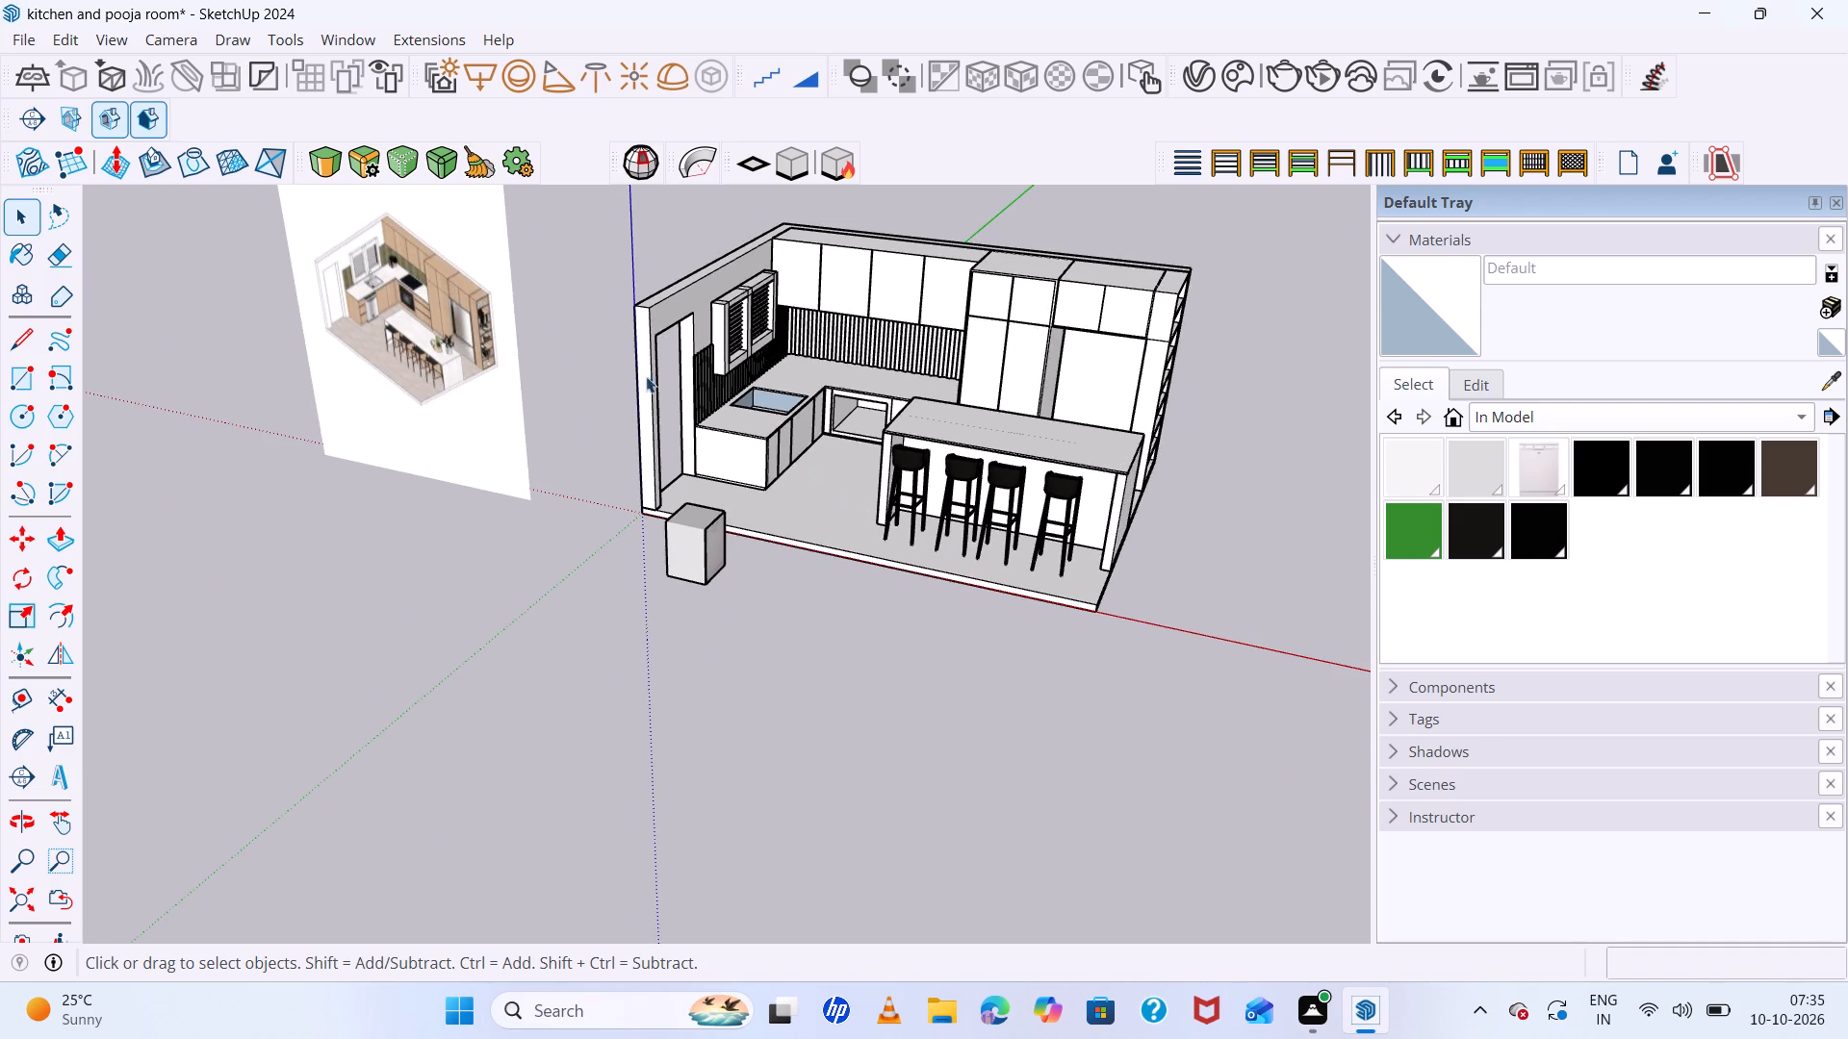
scroll(348, 275, up, 6)
scroll(351, 276, down, 5)
scroll(924, 533, up, 4)
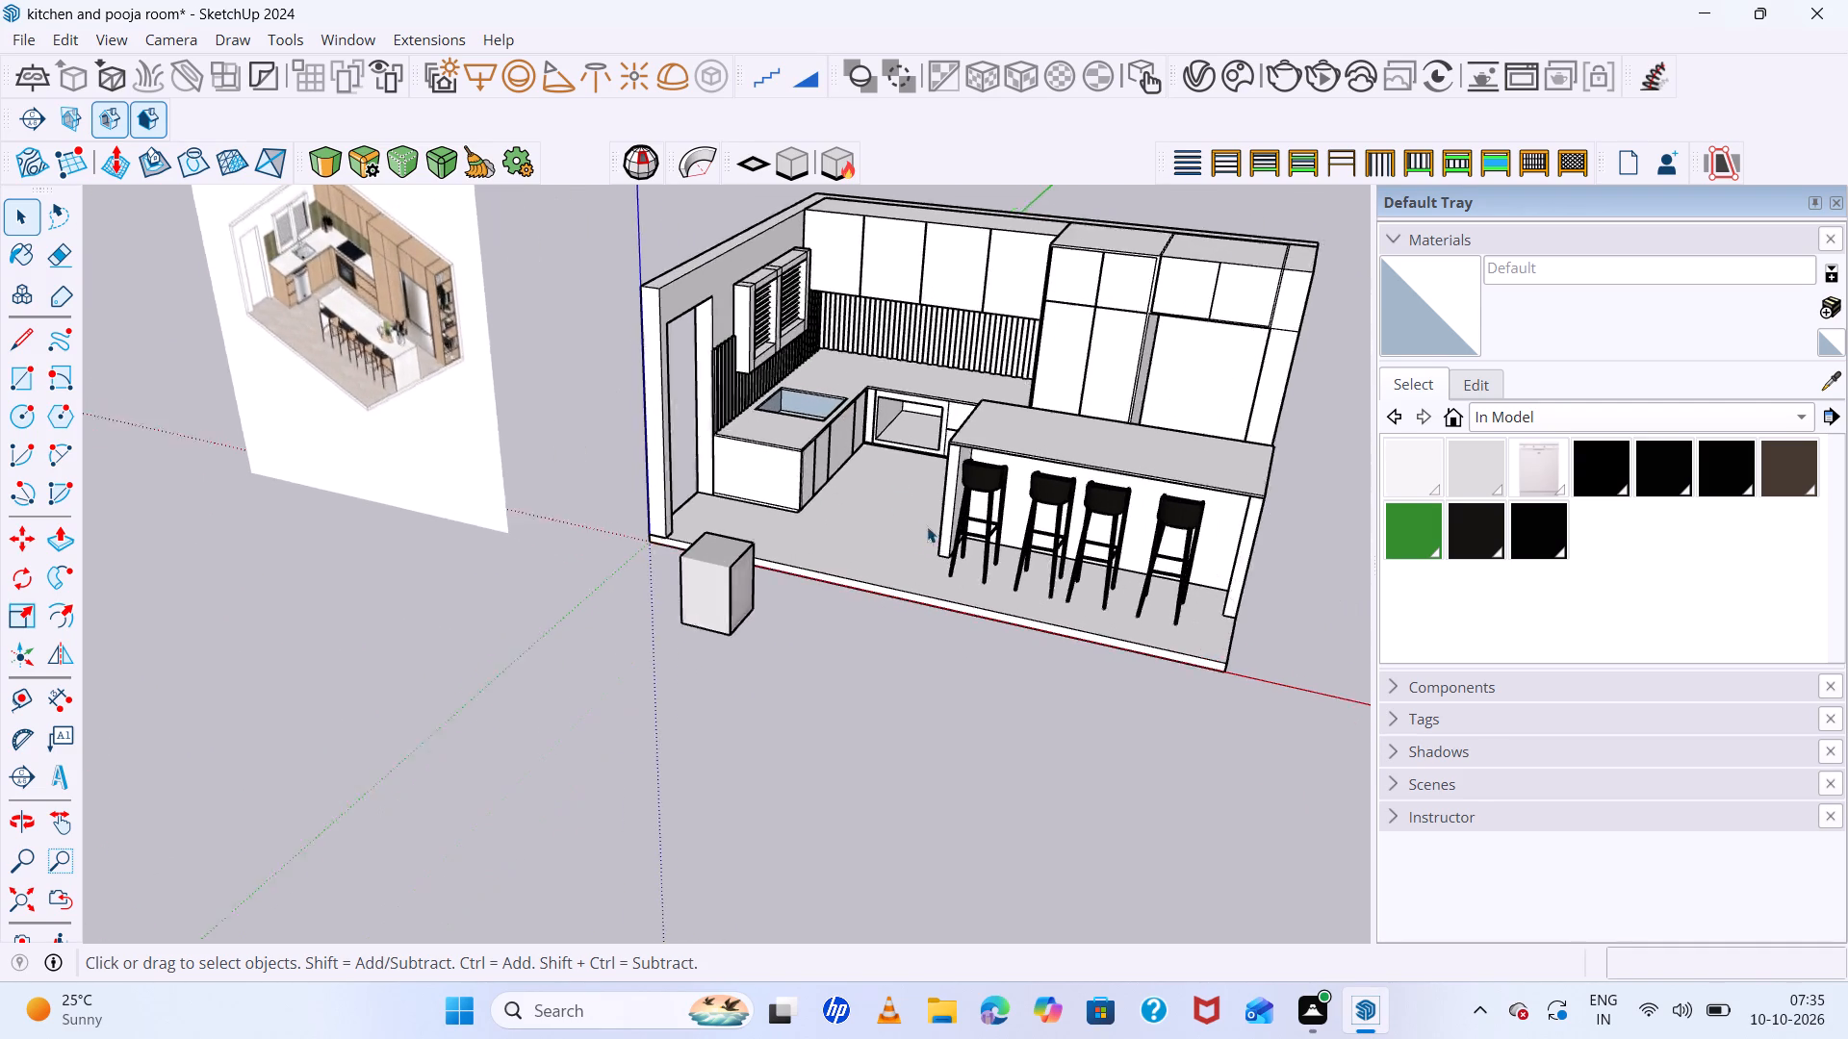
scroll(927, 526, up, 2)
scroll(840, 457, up, 7)
middle_drag(810, 421, 698, 423)
scroll(802, 425, up, 7)
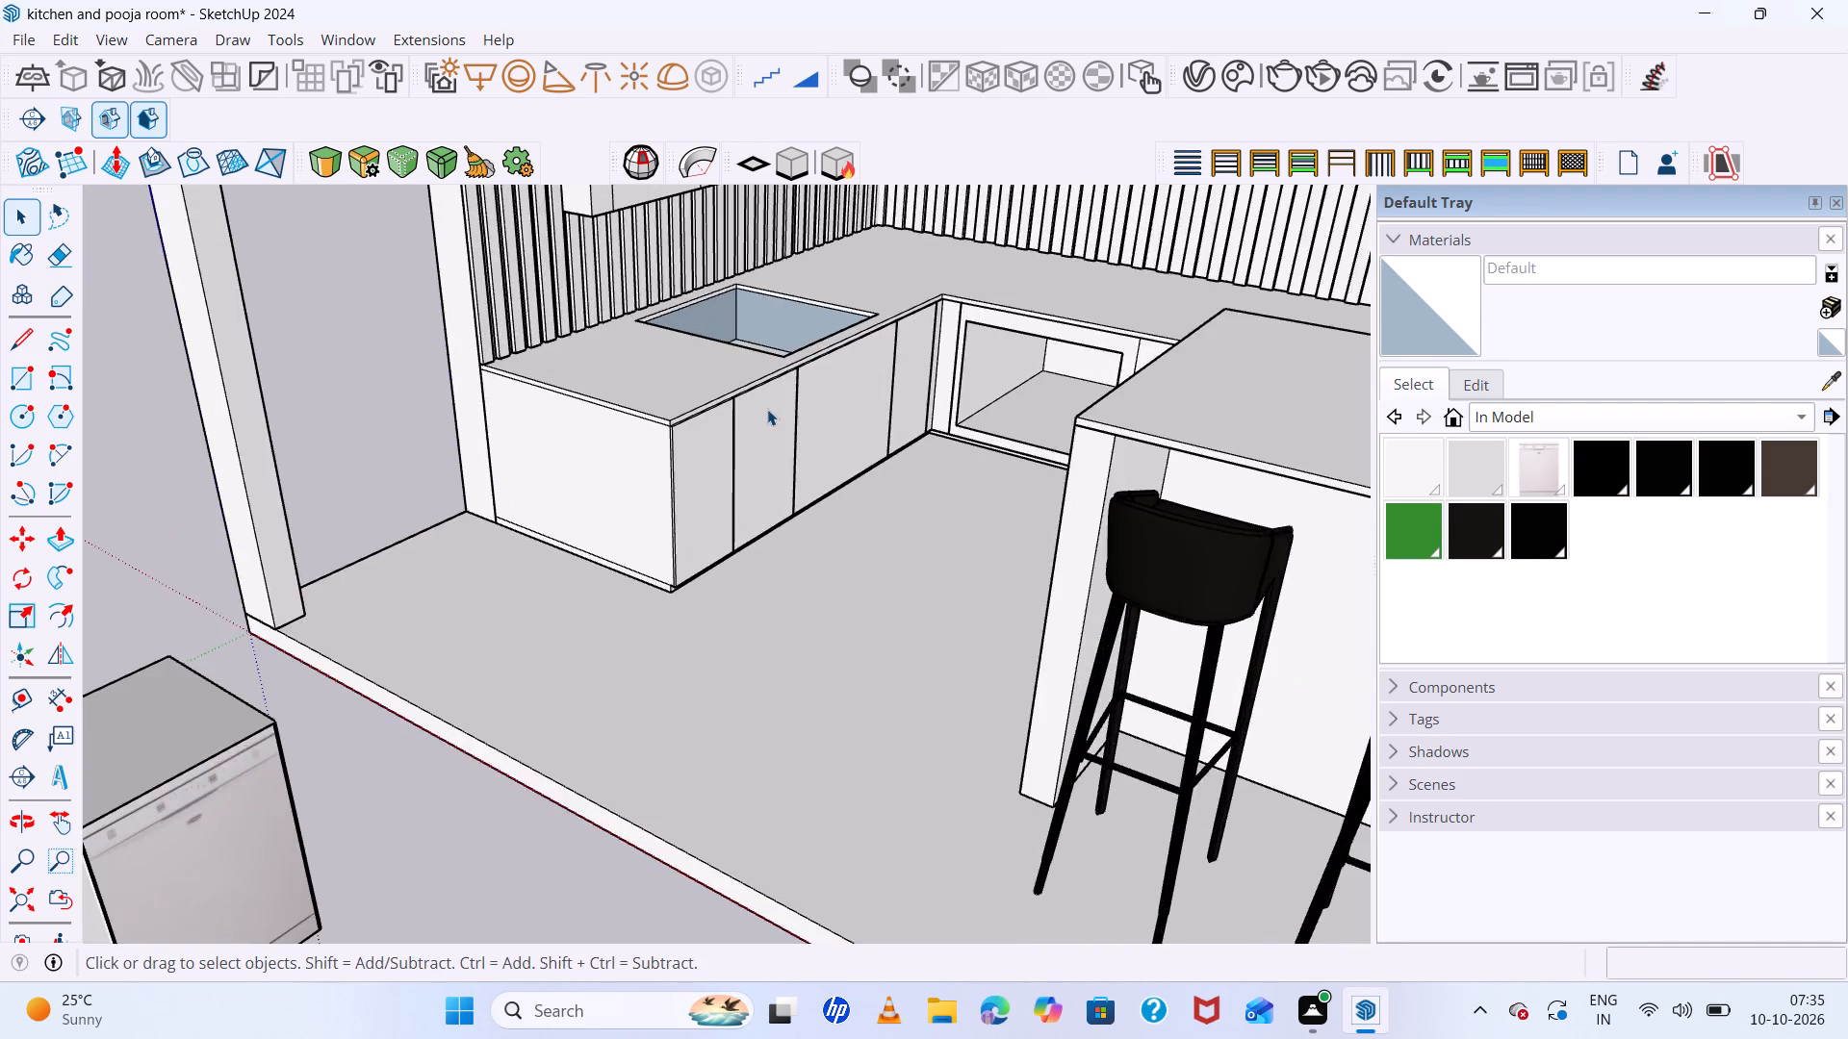
scroll(767, 409, up, 12)
click(759, 423)
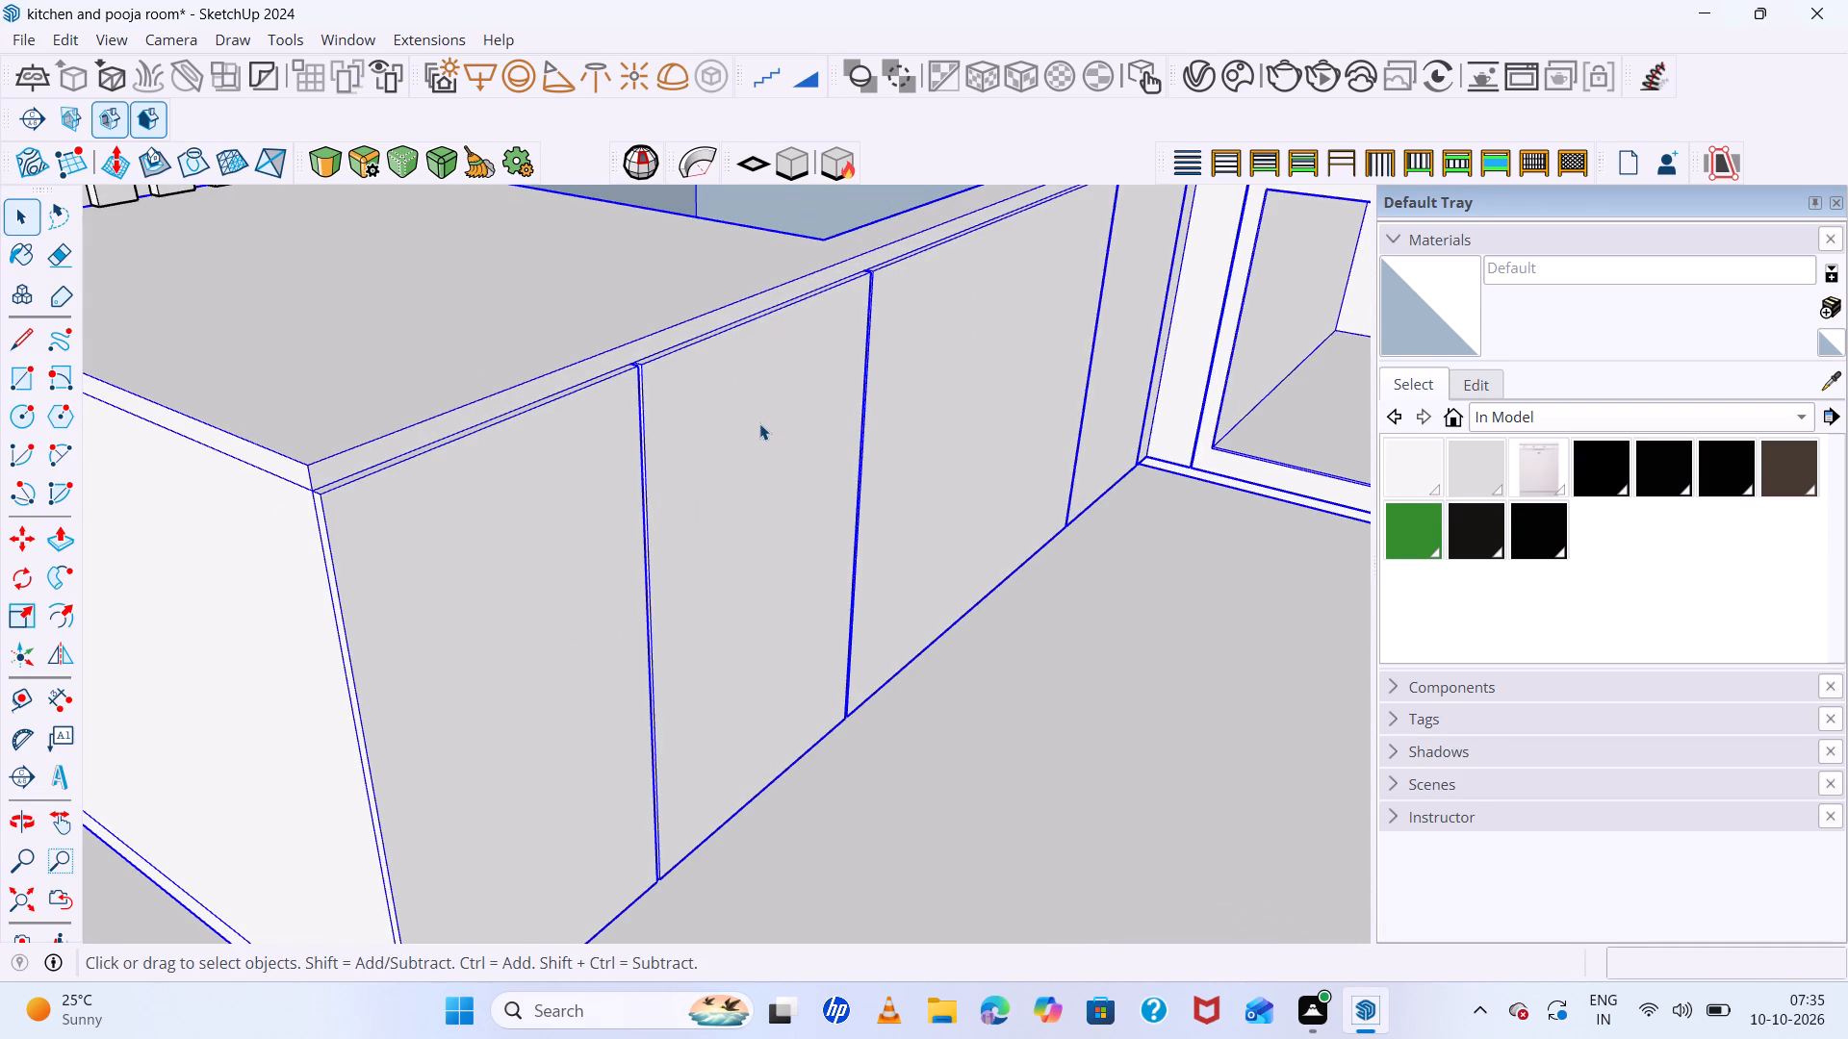
double_click(759, 423)
click(759, 423)
click(759, 423)
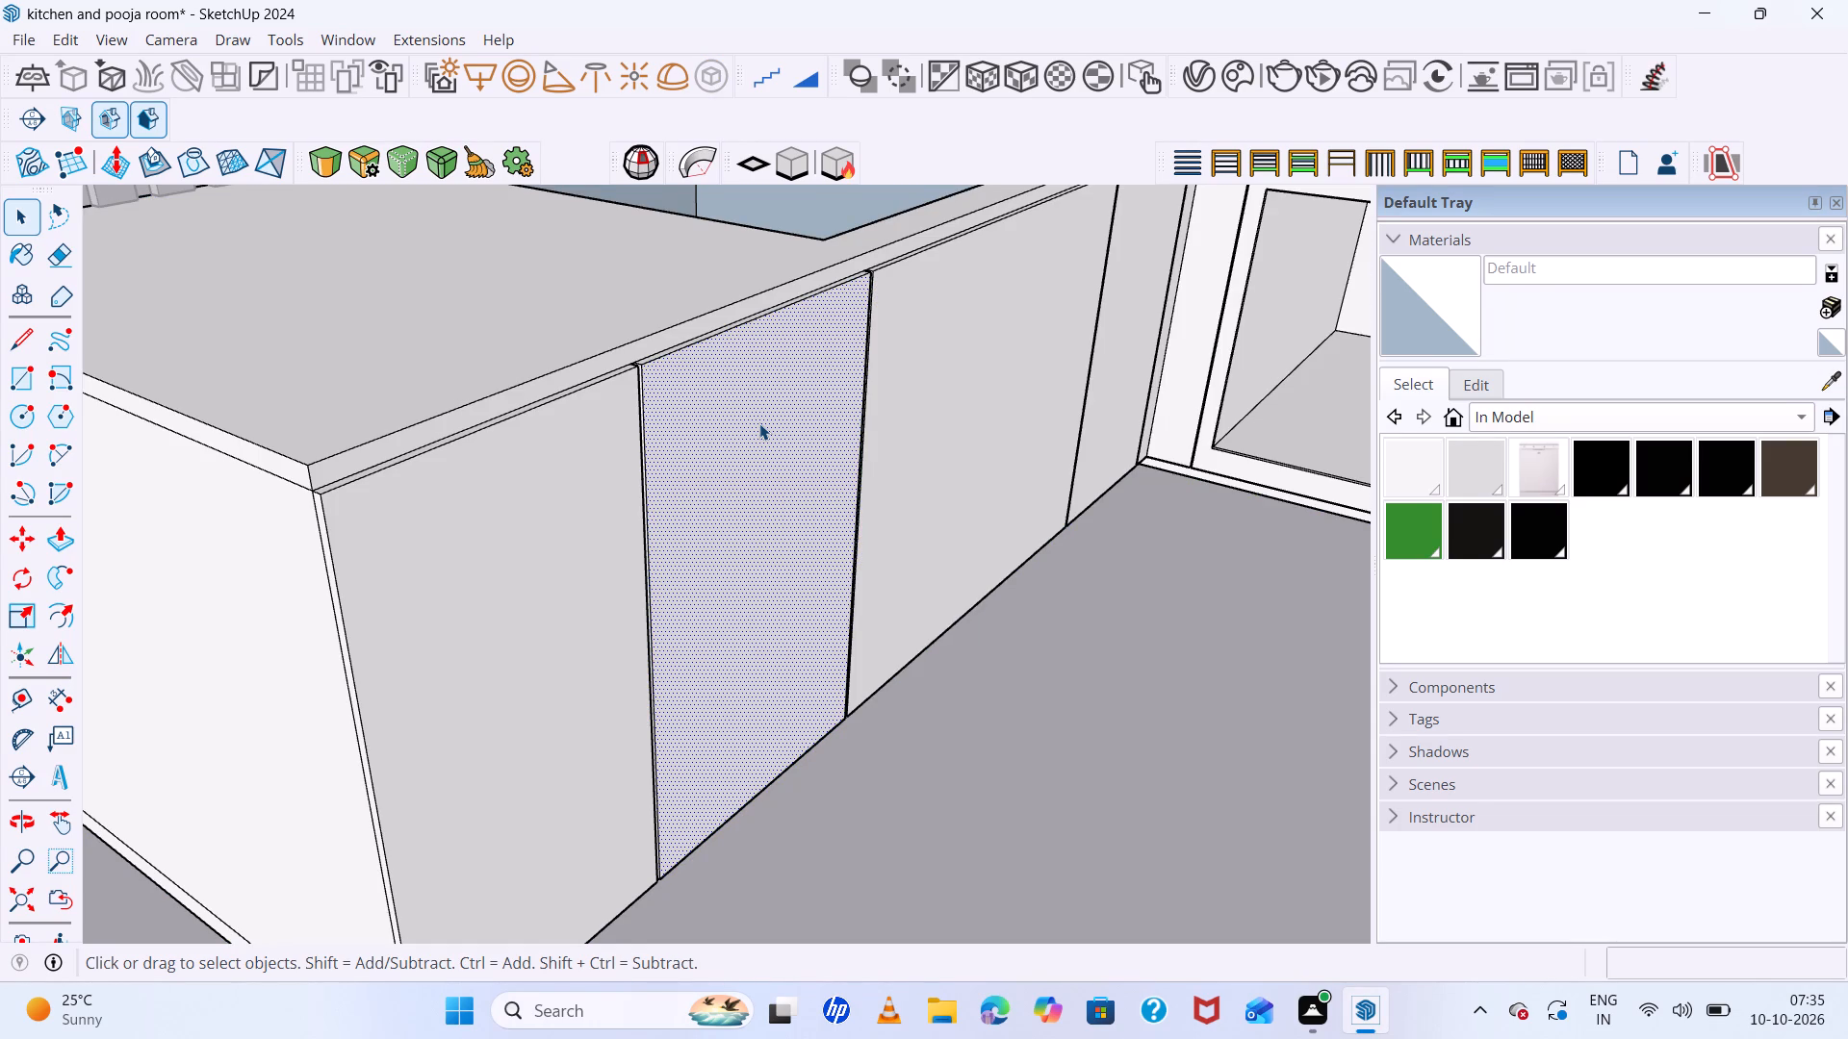
key(p)
click(762, 423)
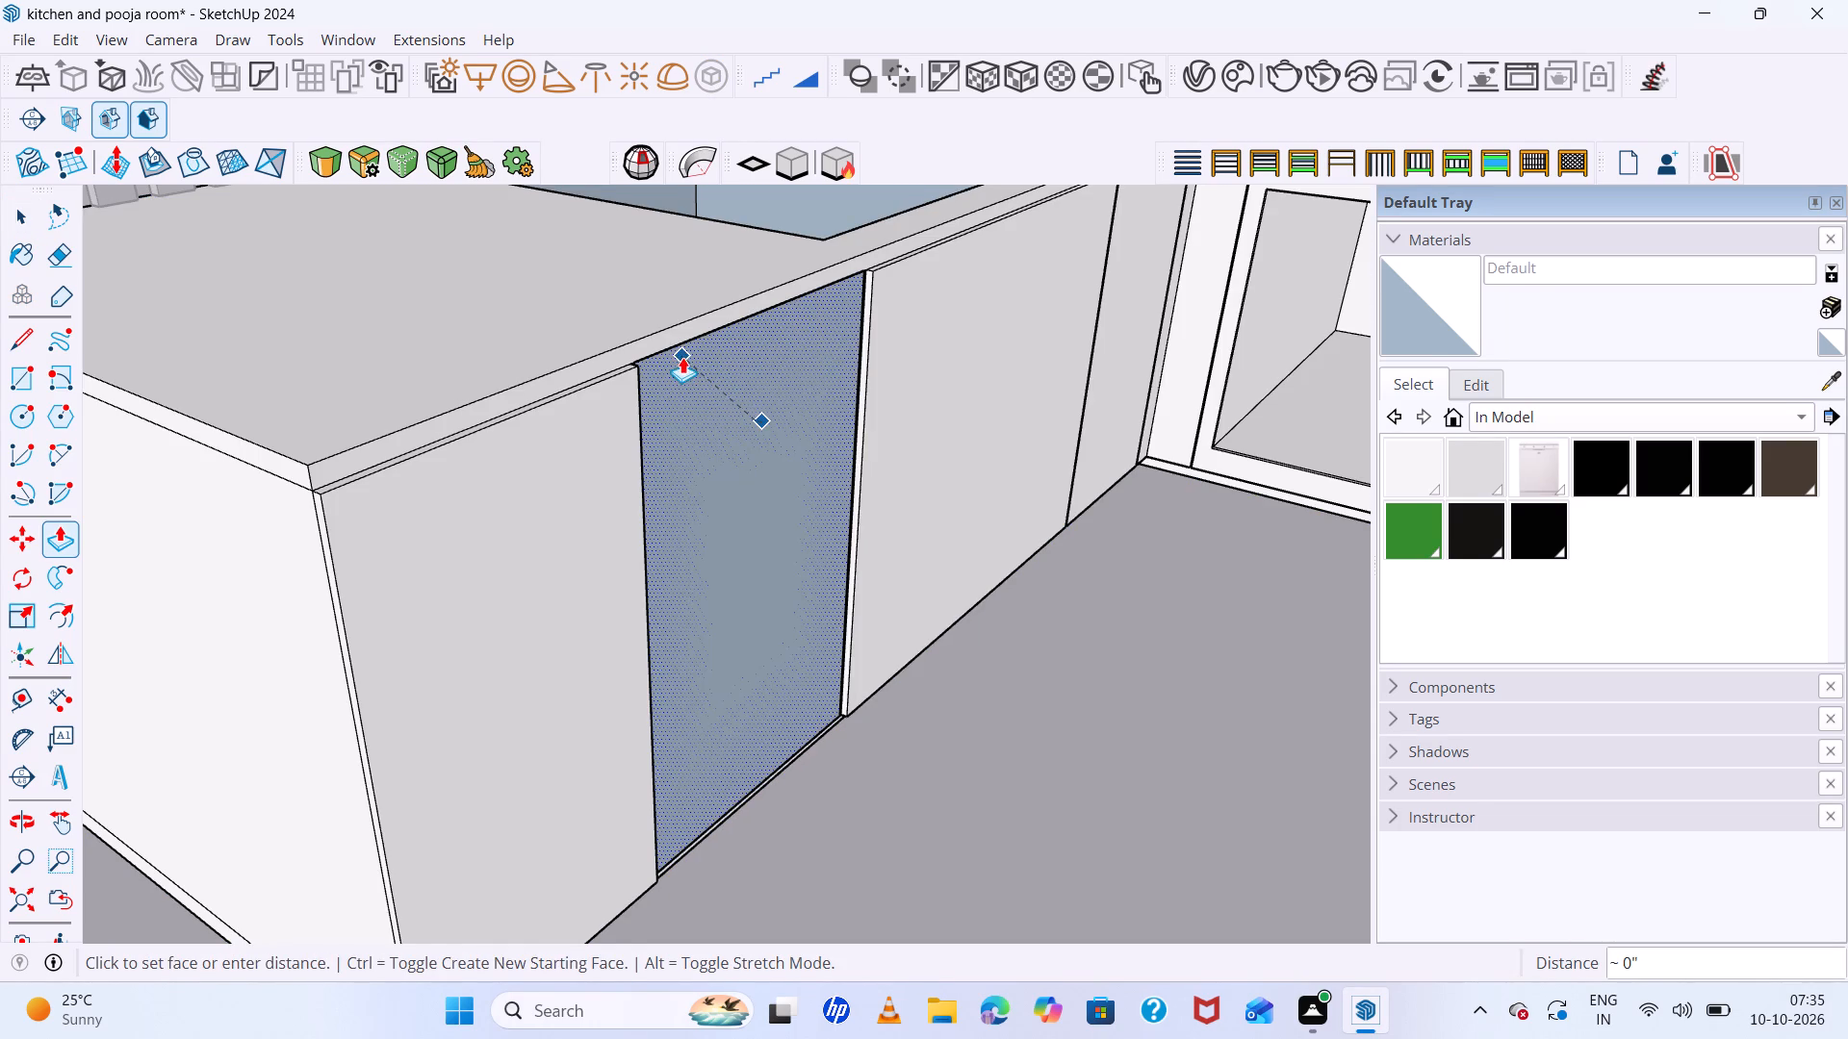
click(667, 348)
Move the dishwasher by its bottom front corner about 10' 9" into the open compartment of the sink-side base cabinet.
middle_drag(860, 479, 859, 476)
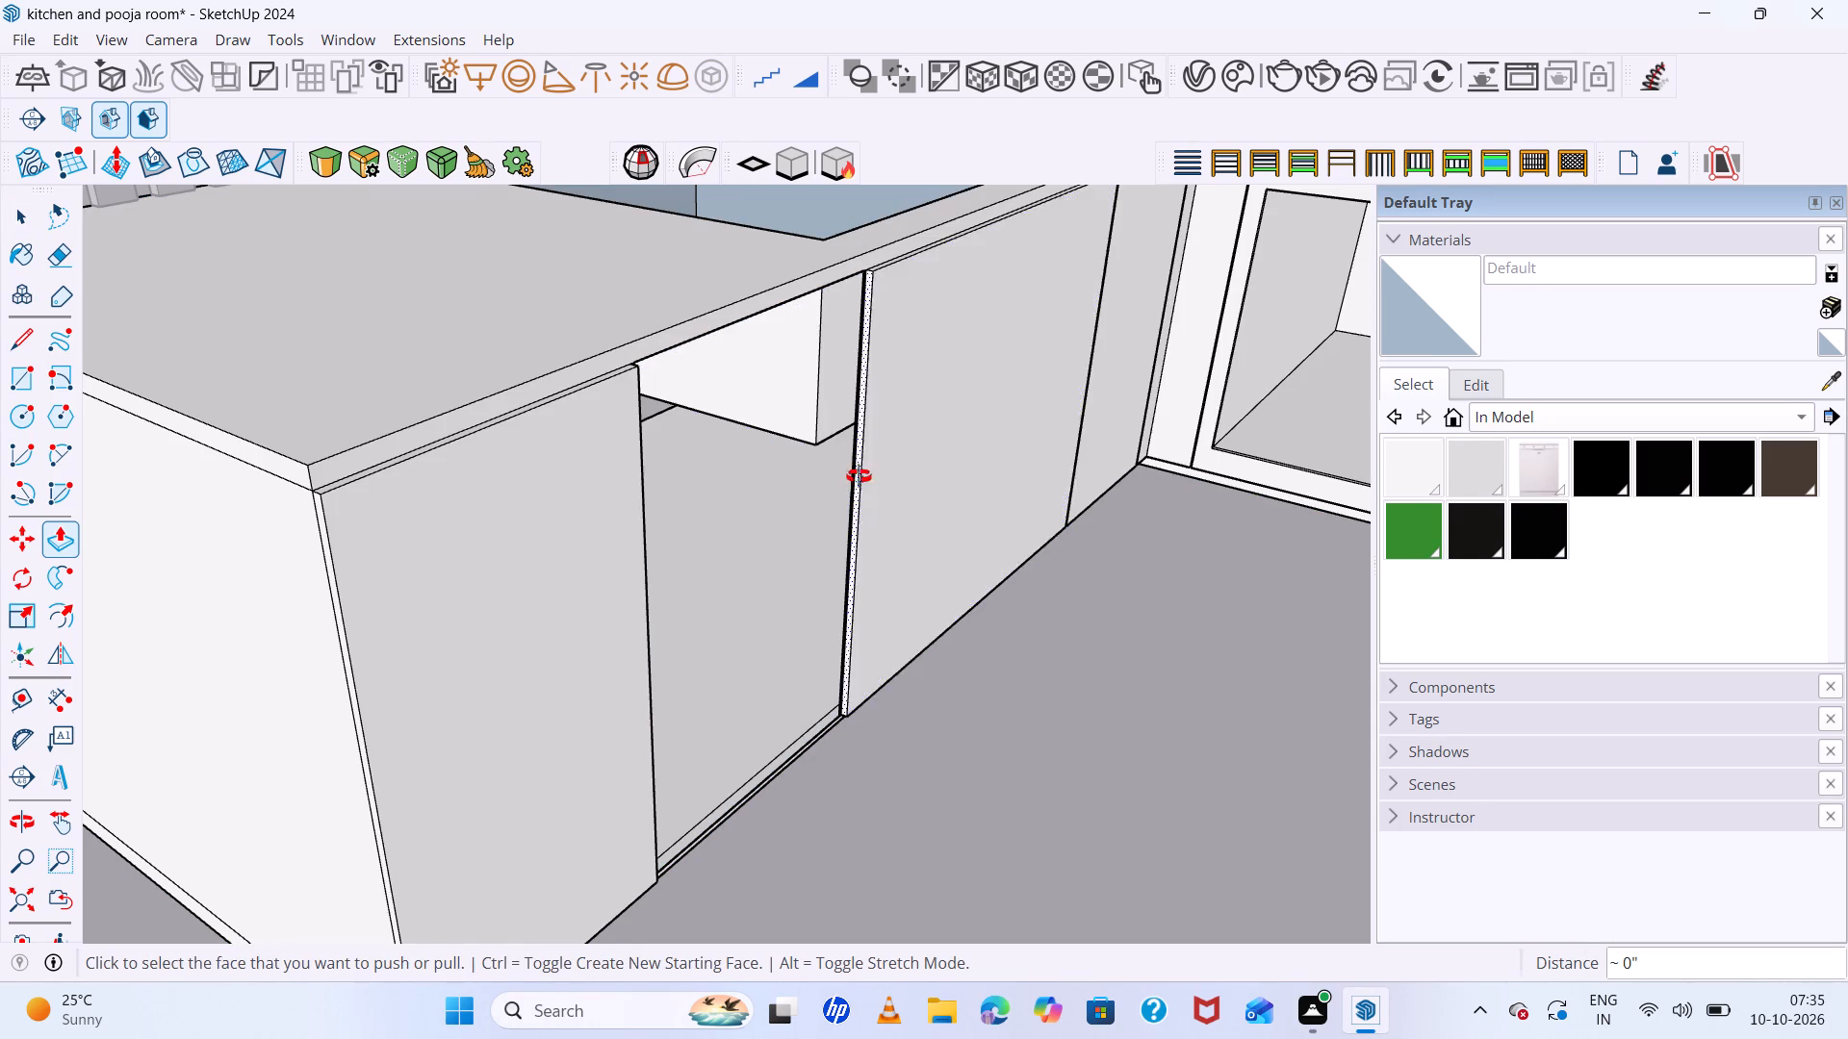
middle_drag(859, 476, 615, 426)
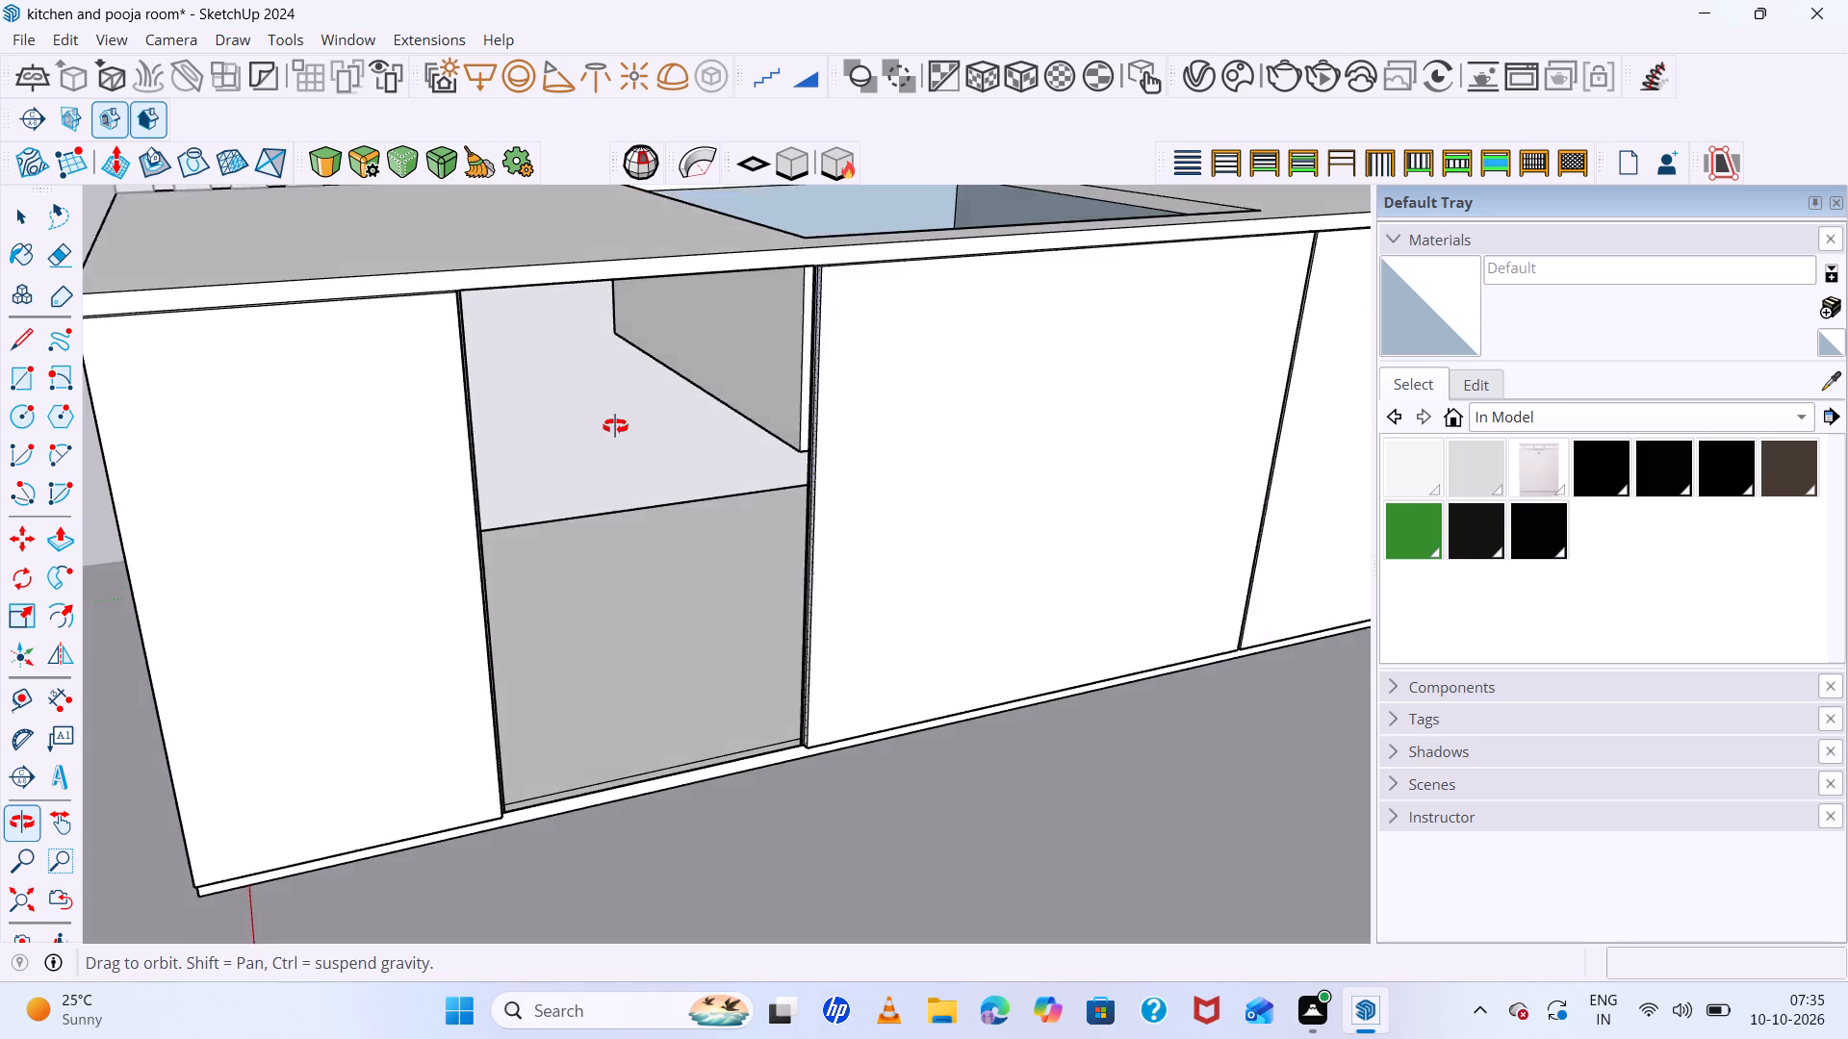
middle_drag(615, 426, 663, 415)
scroll(748, 460, down, 12)
scroll(531, 510, down, 19)
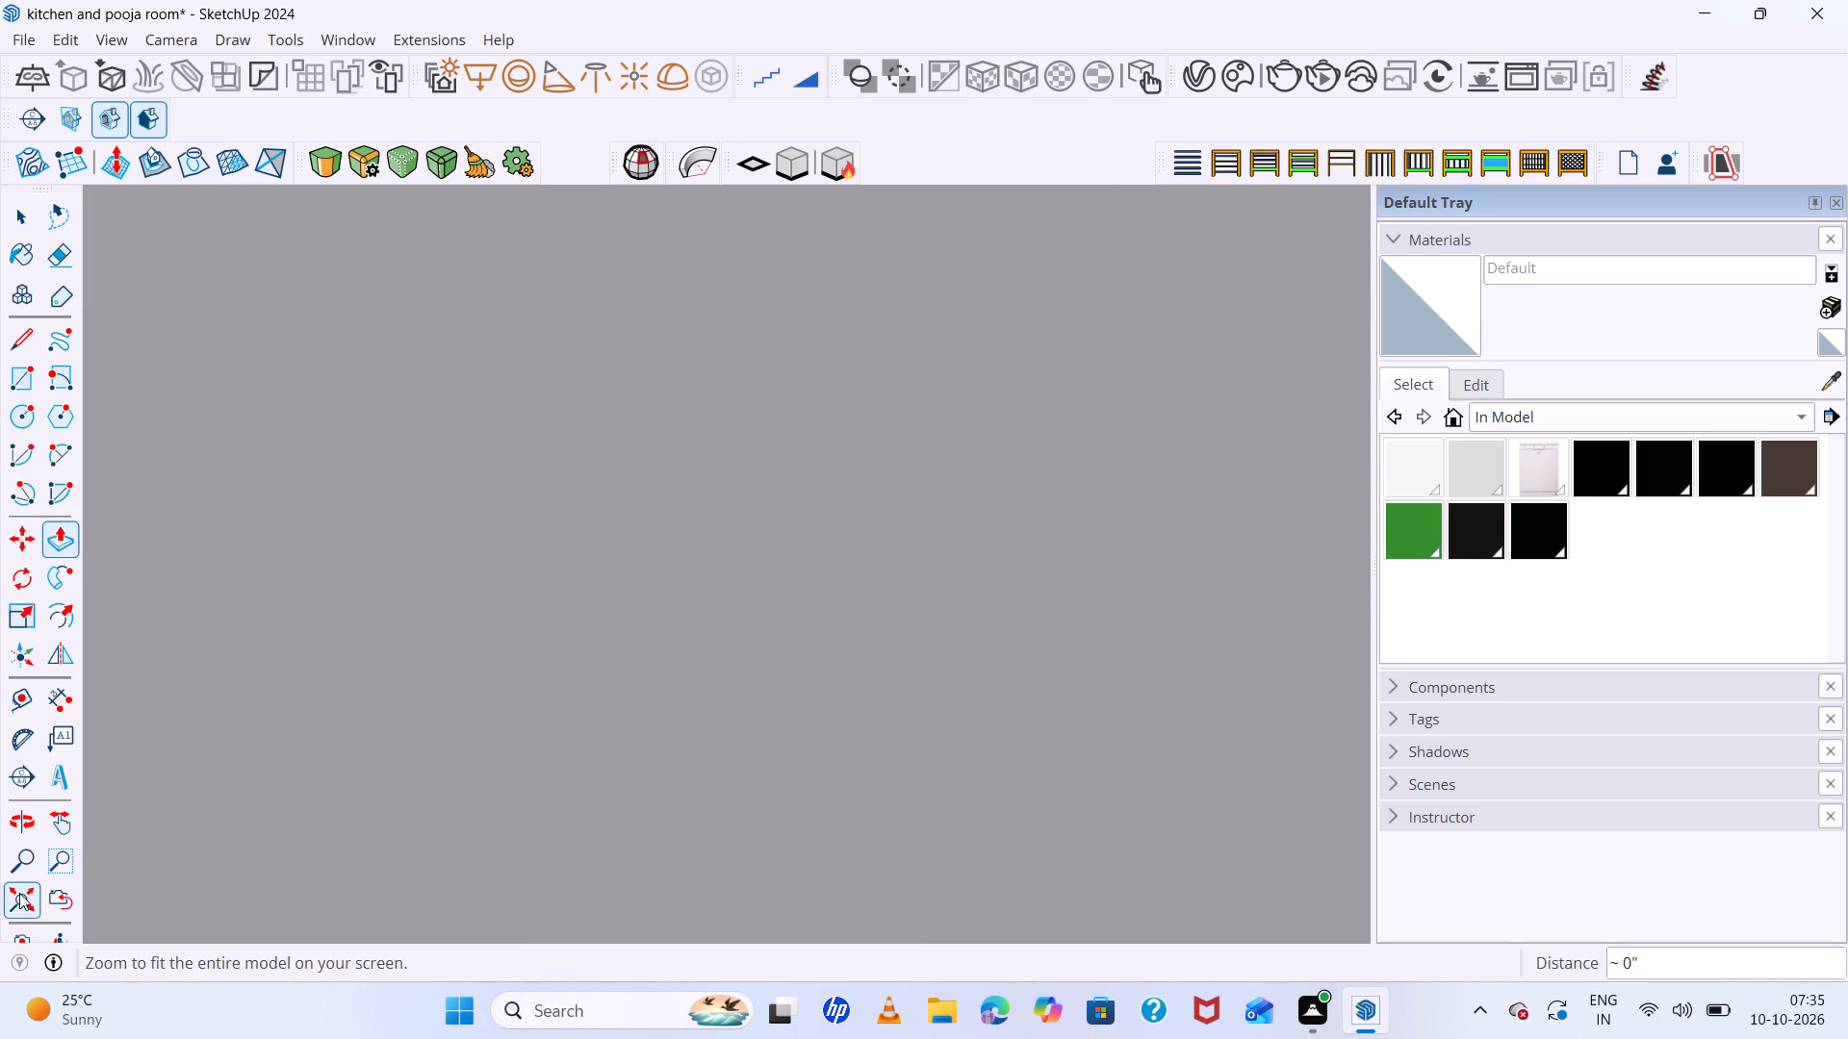
click(22, 899)
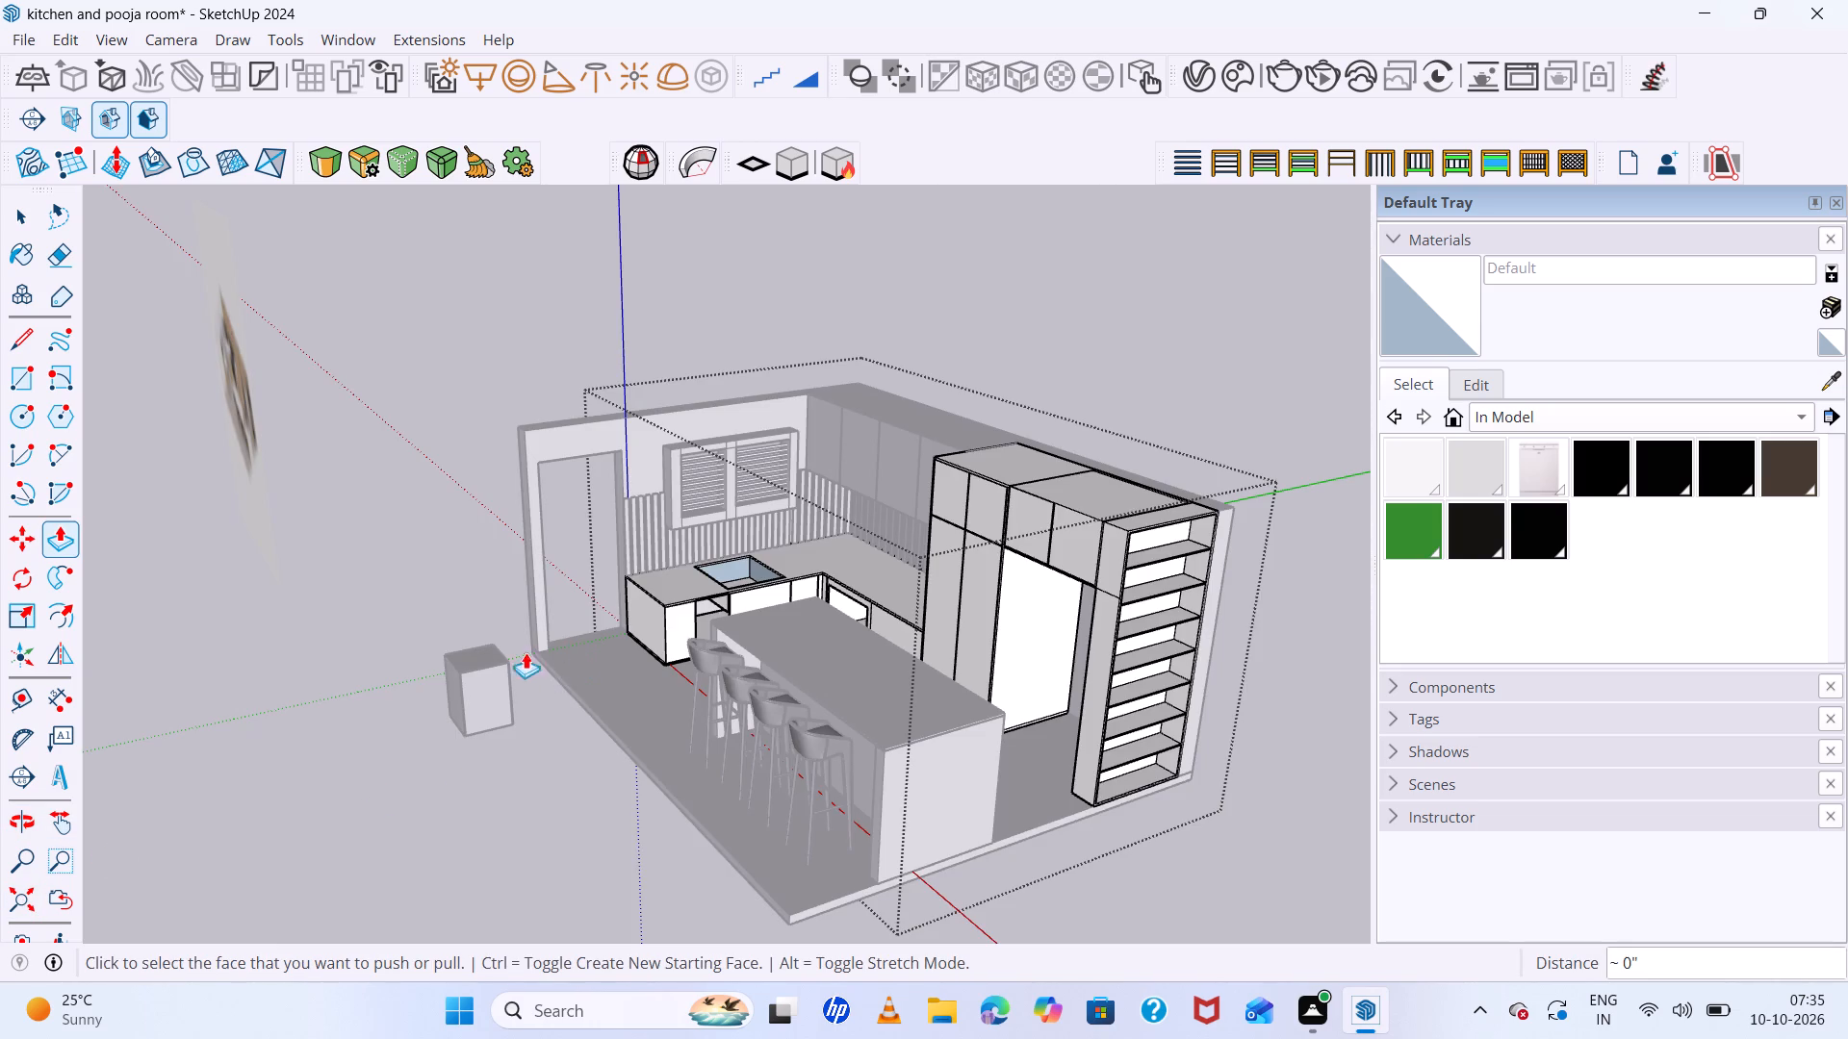
key(space)
click(489, 677)
middle_drag(496, 696, 497, 687)
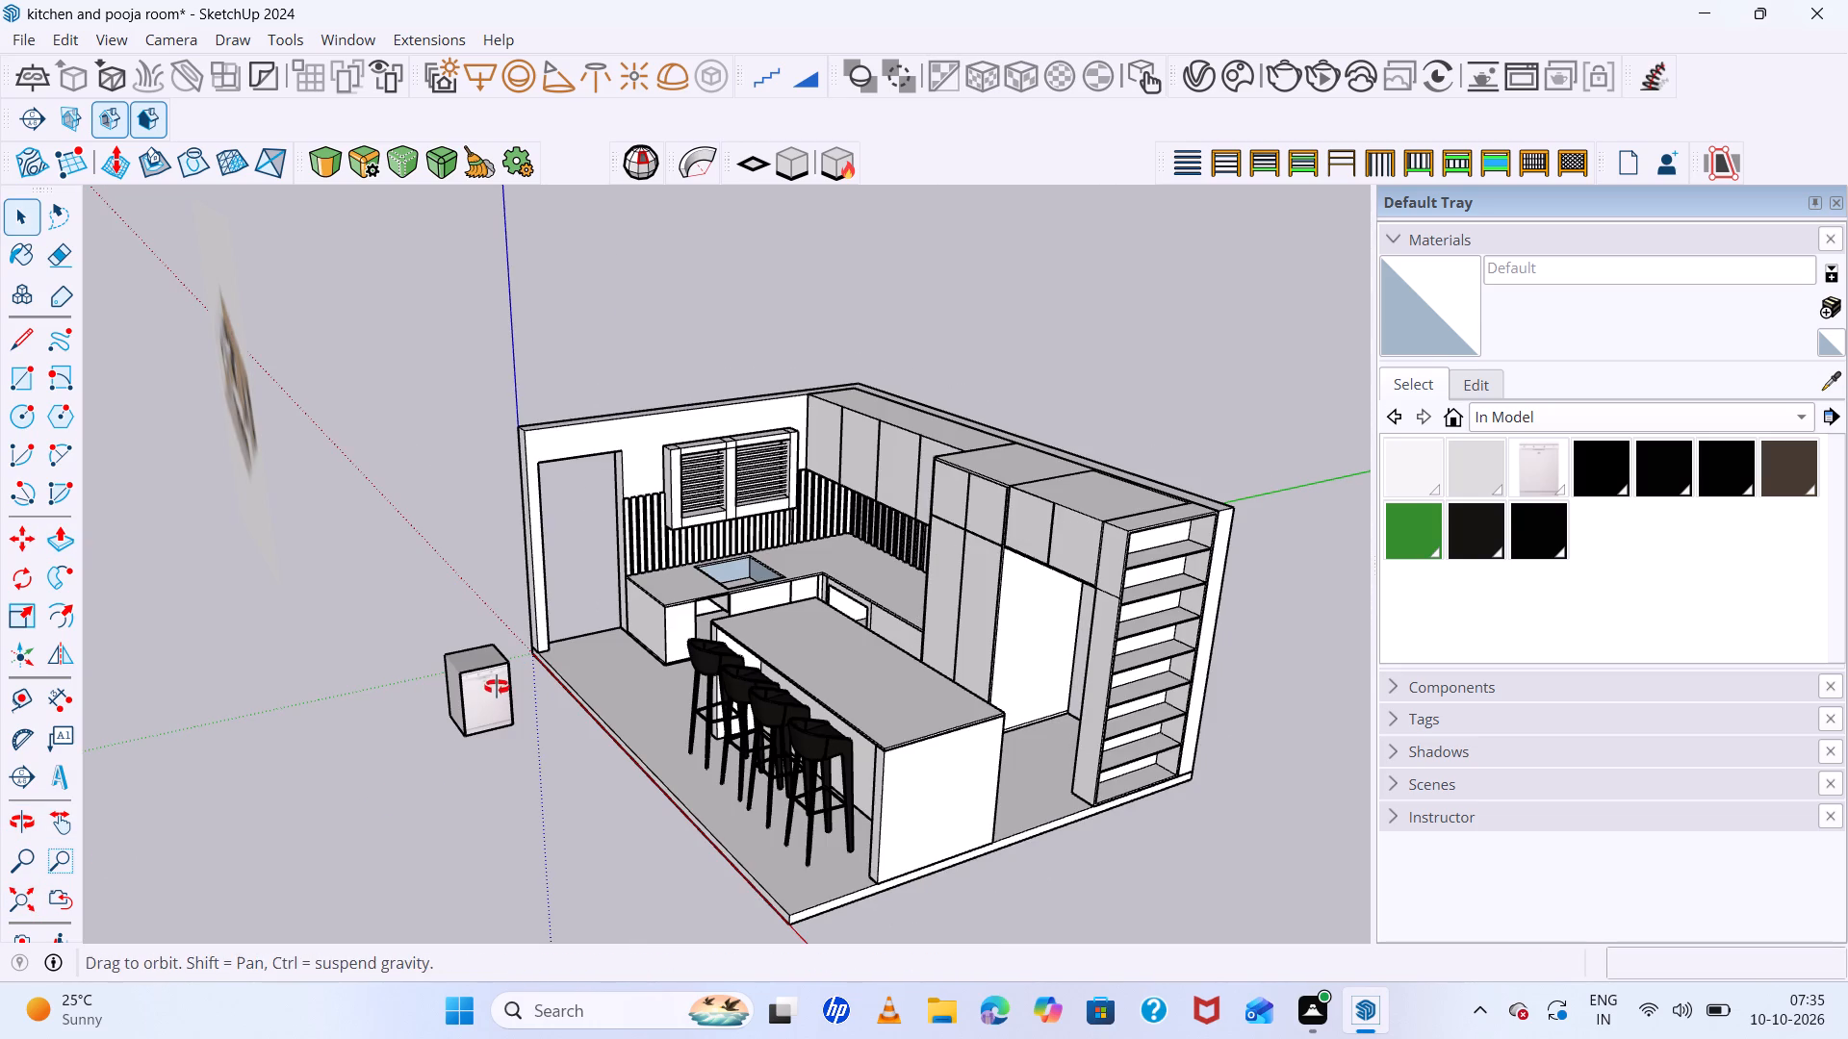
middle_drag(497, 687, 501, 678)
key(m)
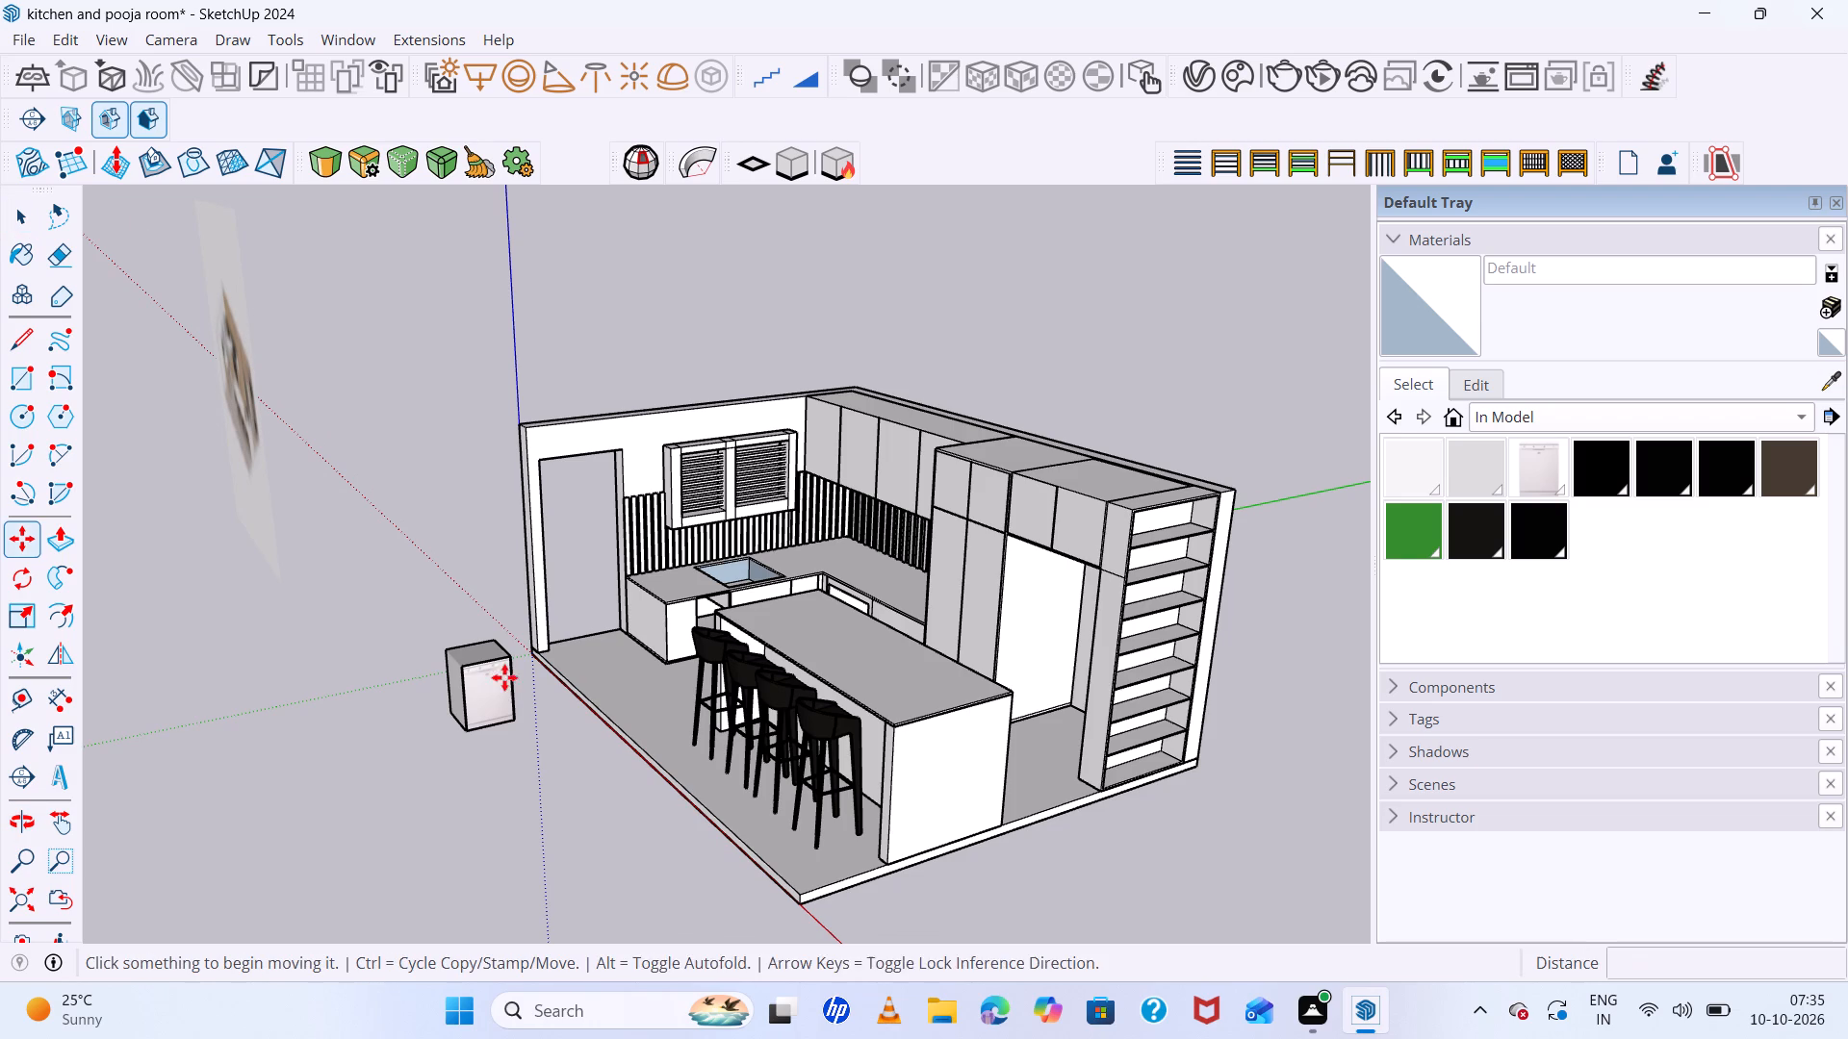
click(463, 732)
scroll(651, 607, down, 5)
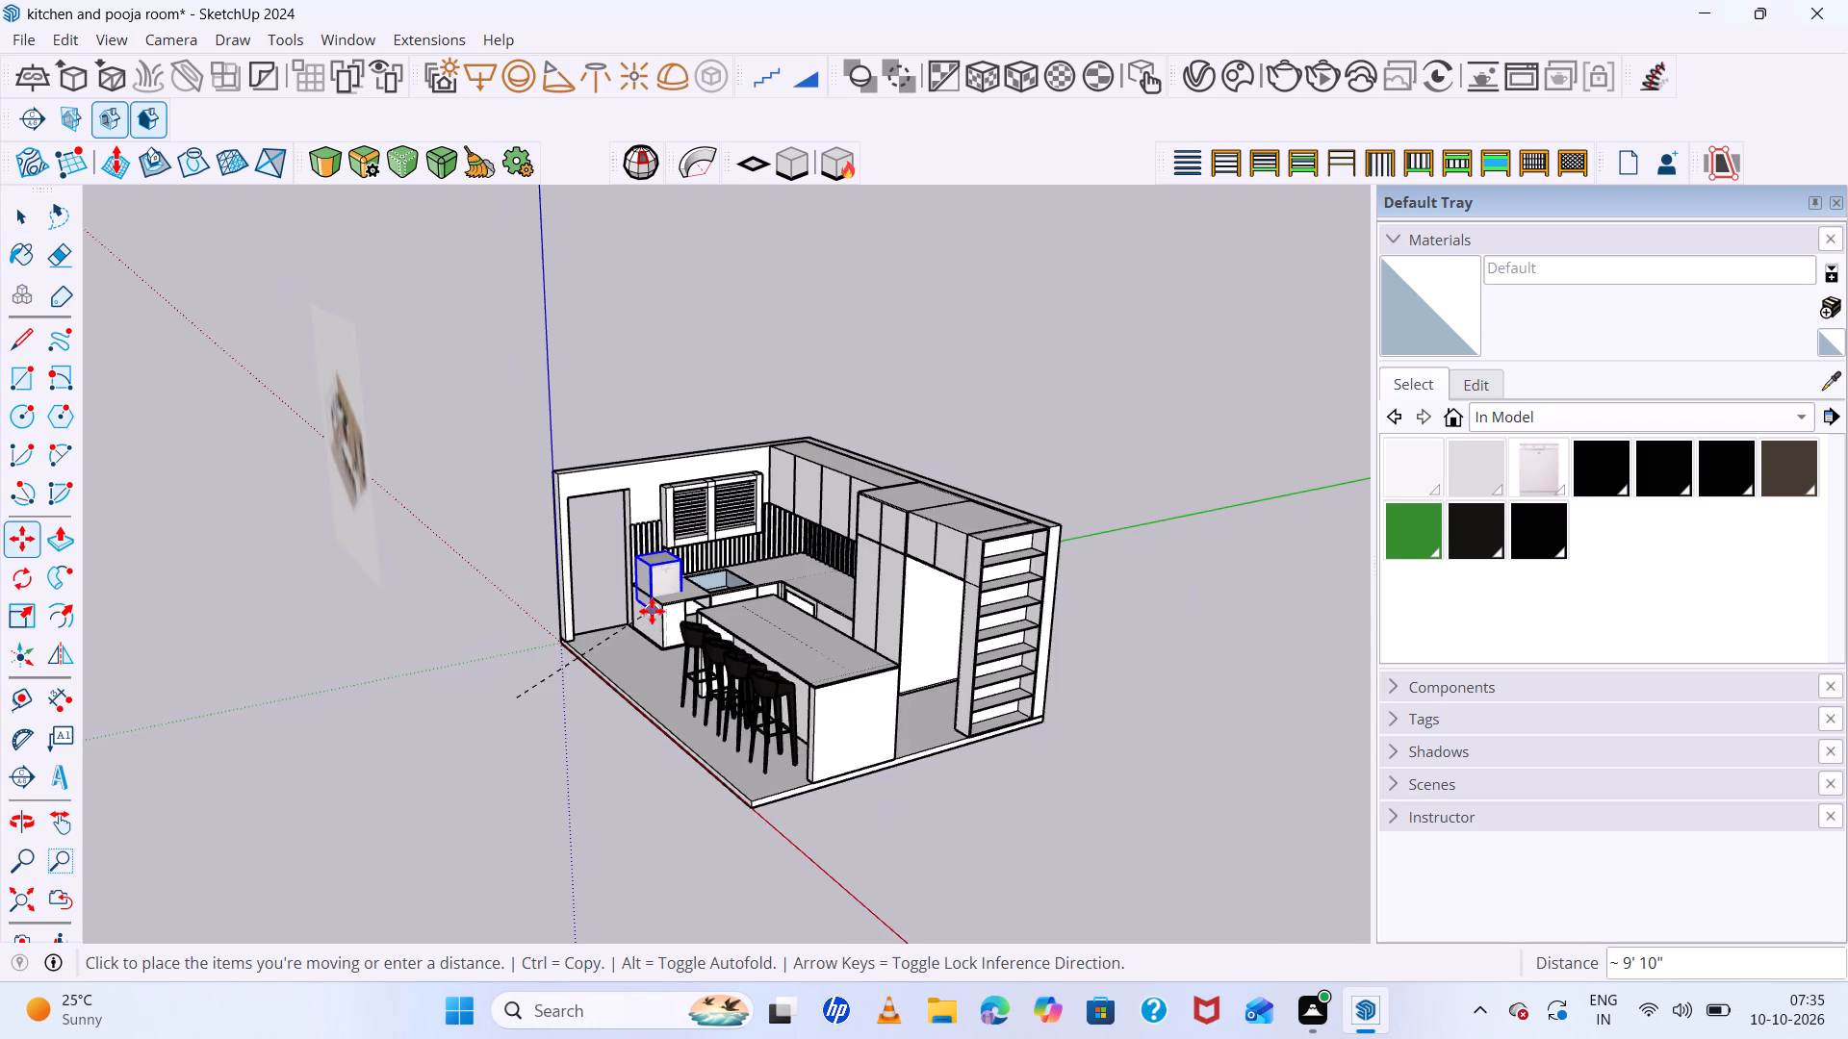
middle_drag(652, 613, 690, 652)
scroll(696, 650, up, 20)
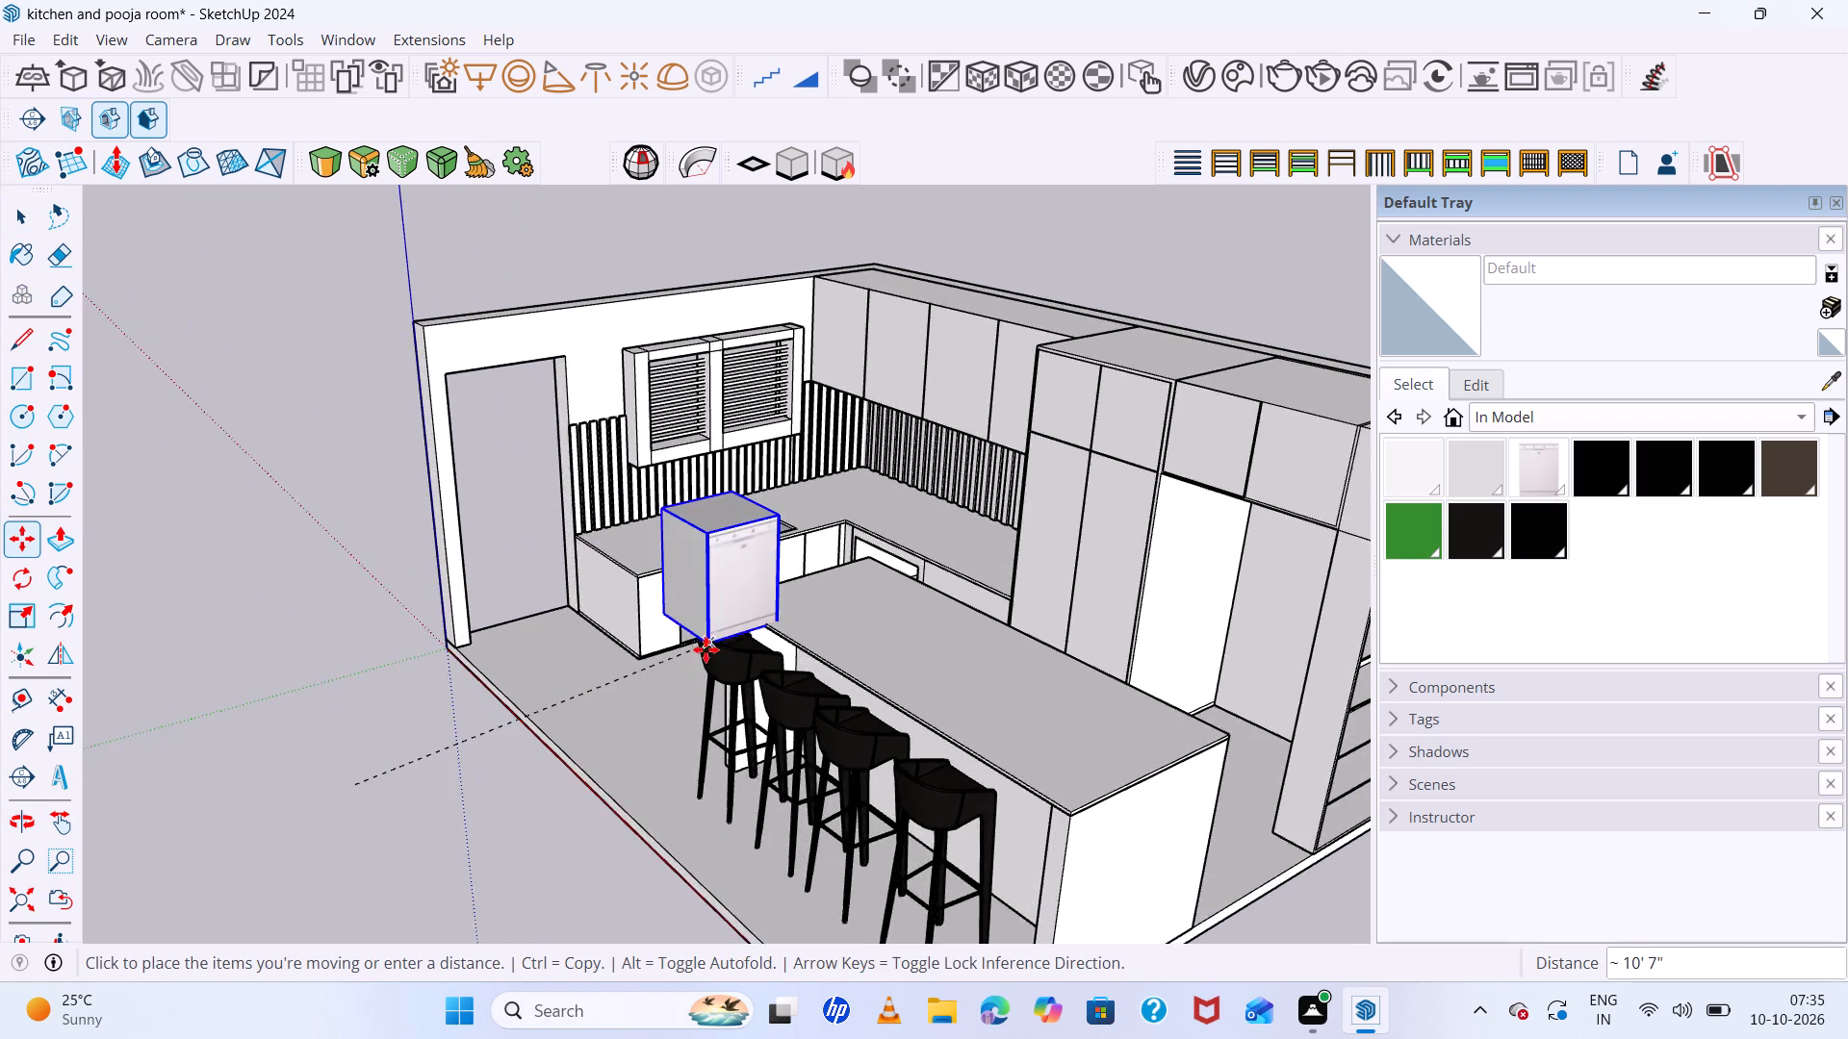
scroll(705, 646, up, 19)
scroll(669, 637, up, 6)
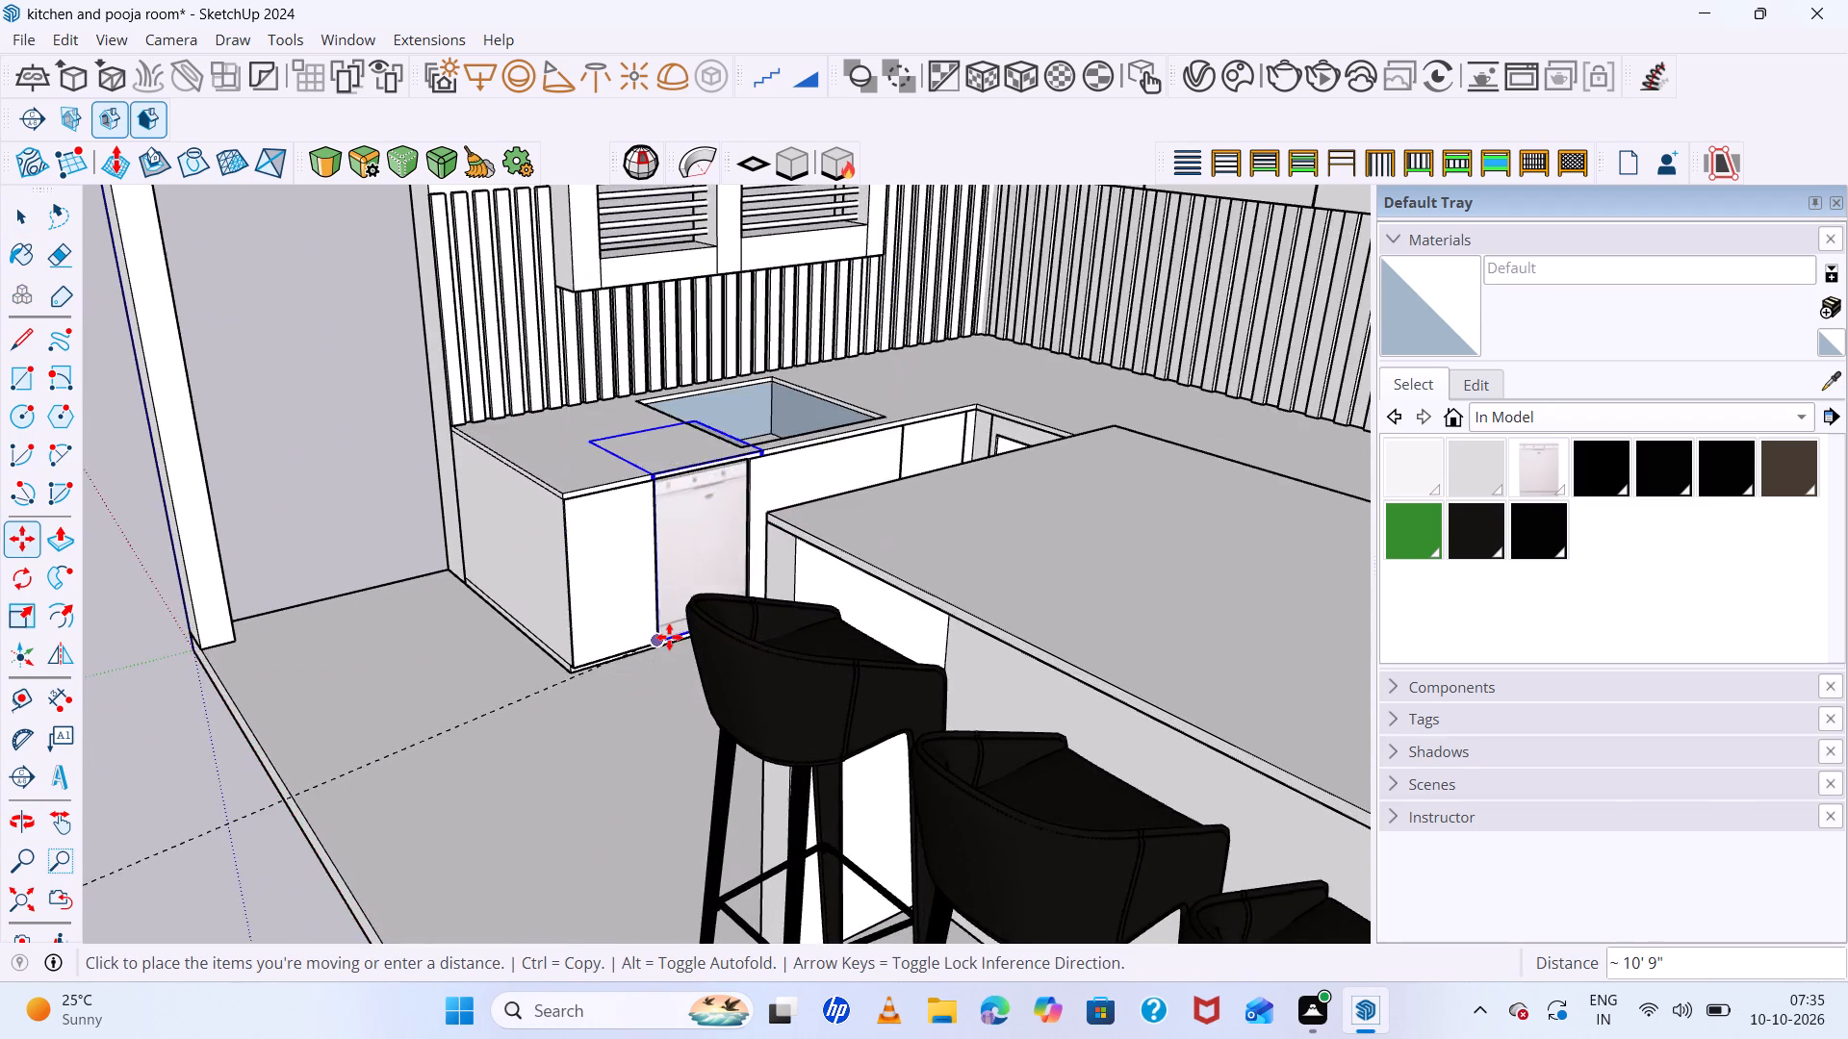
scroll(669, 637, up, 5)
click(669, 637)
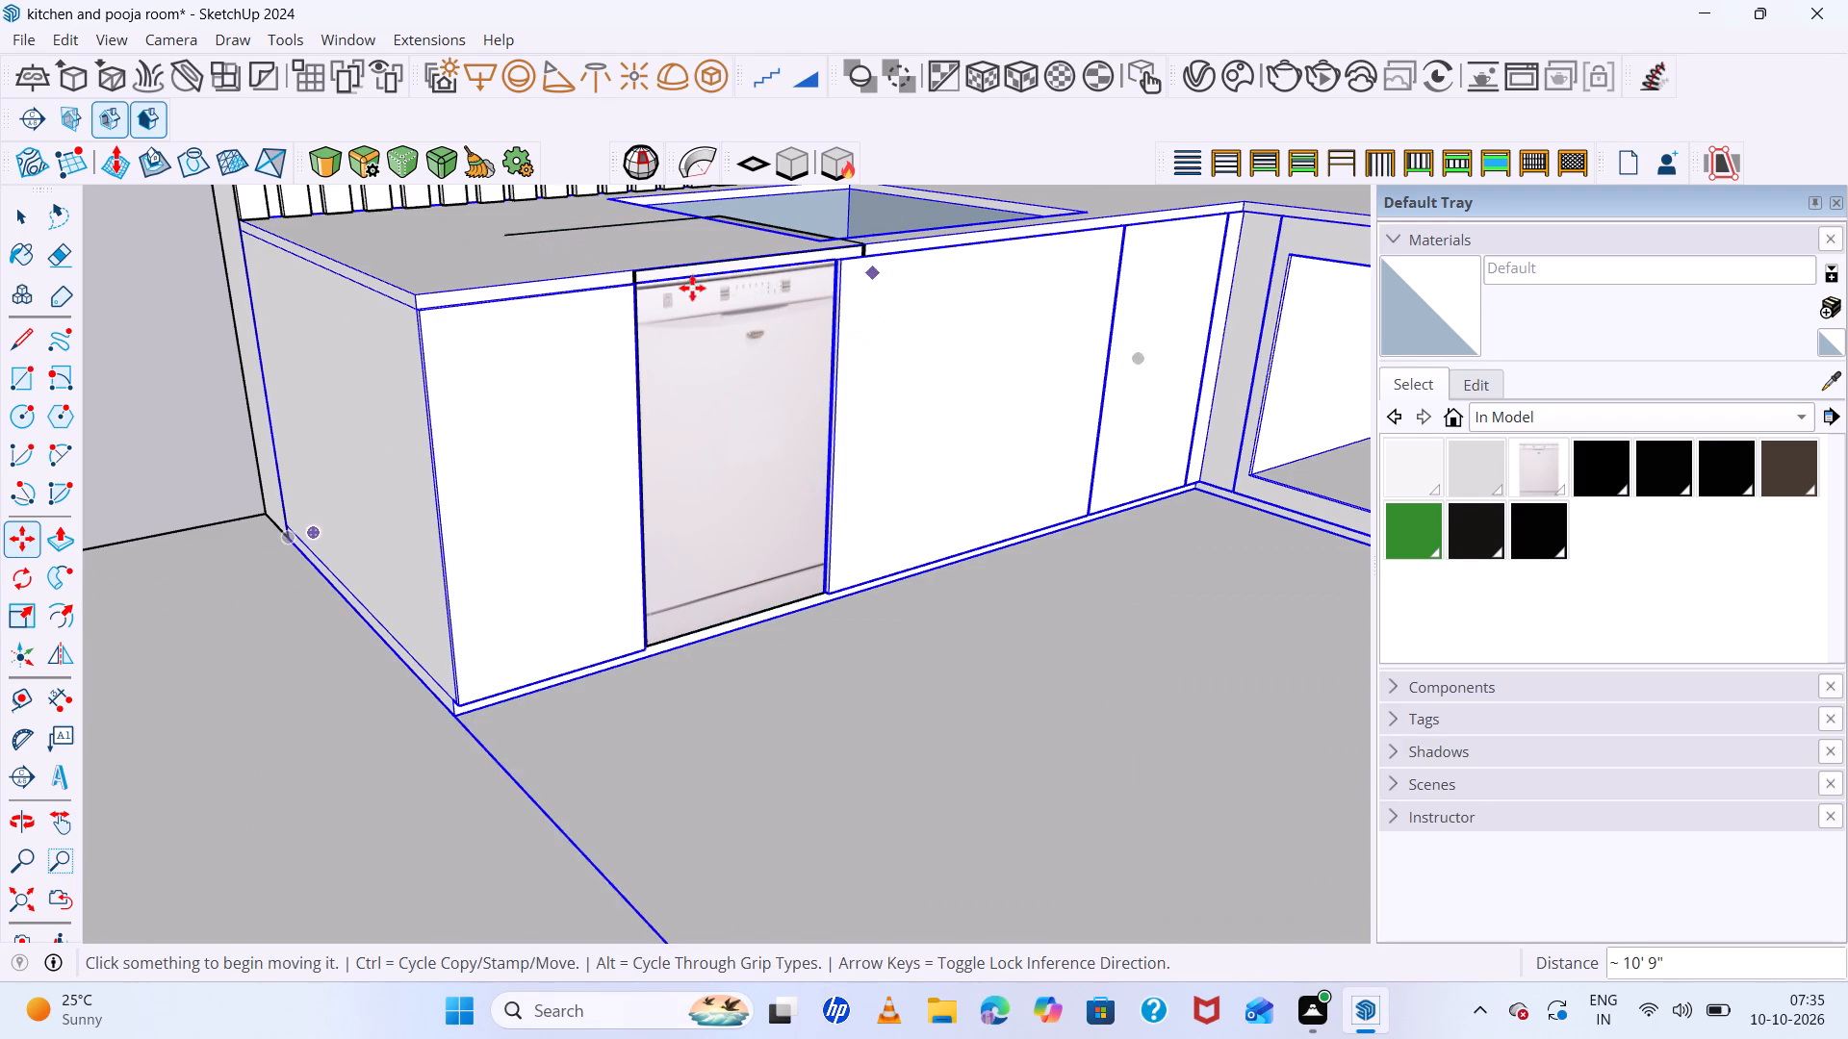
Scale the dishwasher to 0.85 along red and about 0.97 along blue to fit the compartment's width and the countertop underside.
middle_drag(699, 317, 709, 437)
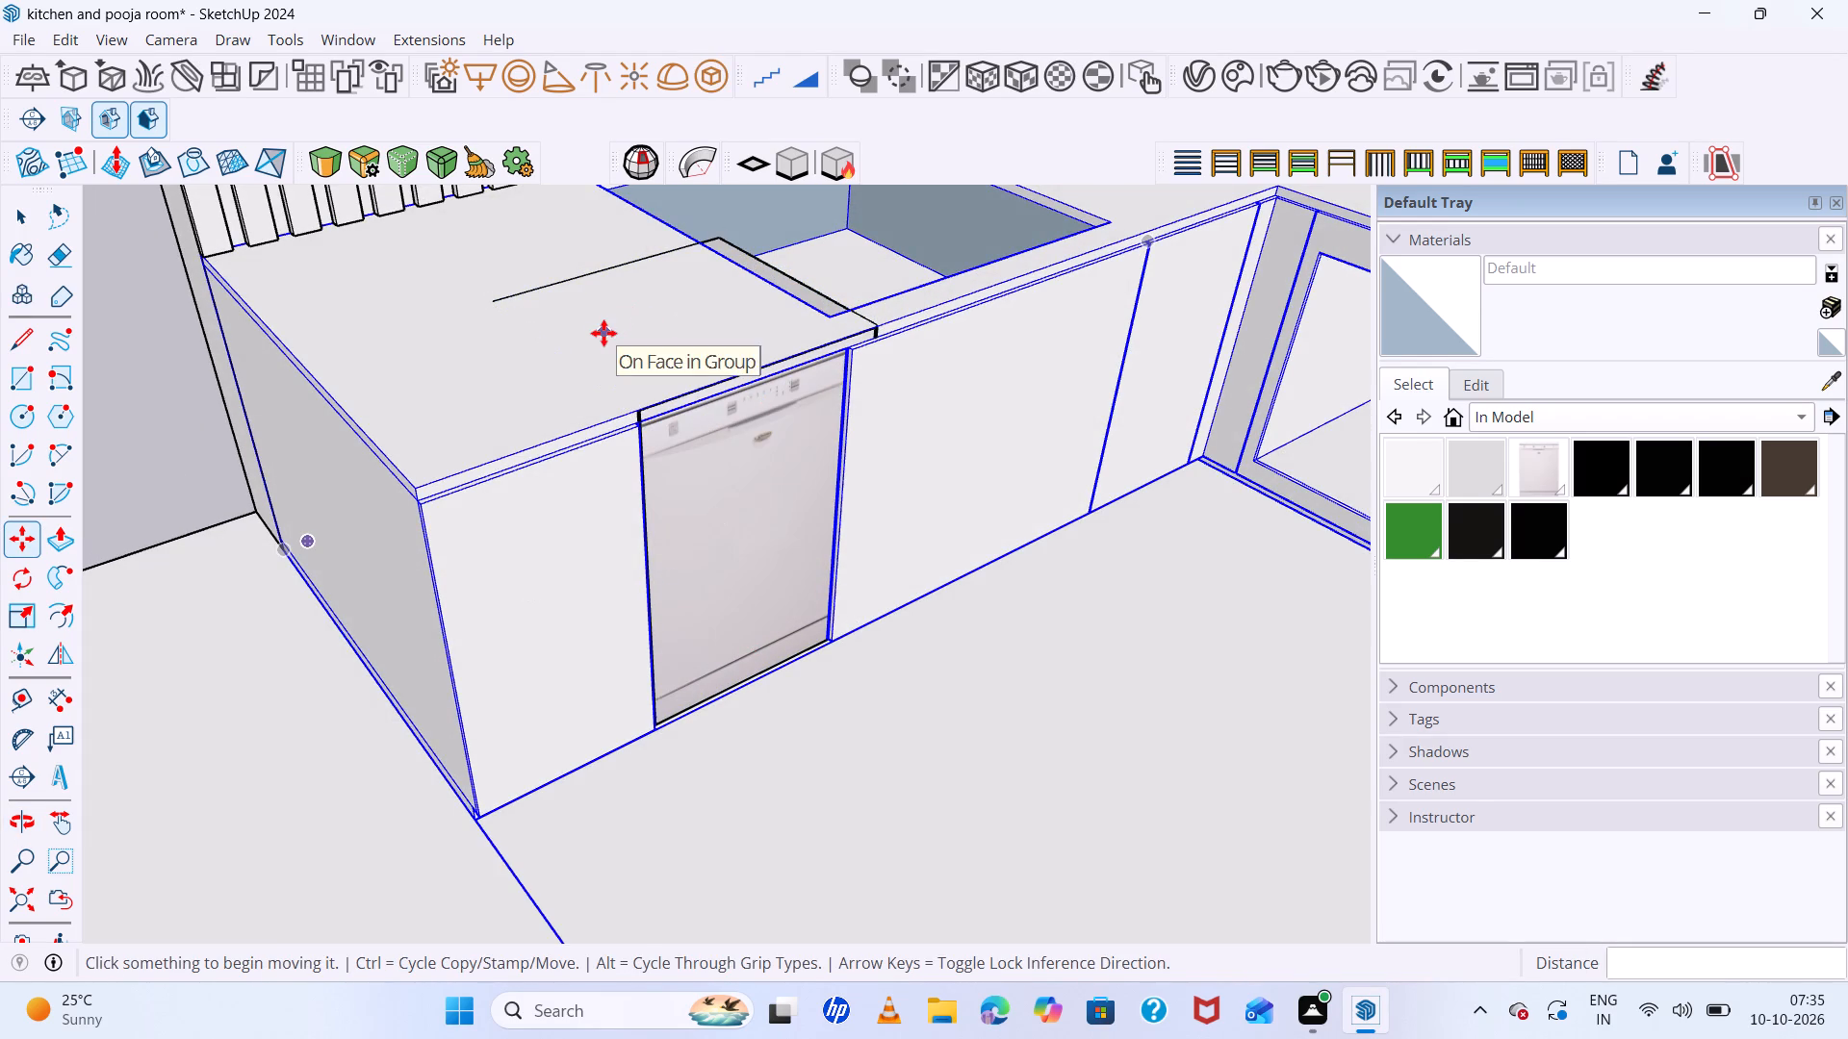
key(s)
click(730, 465)
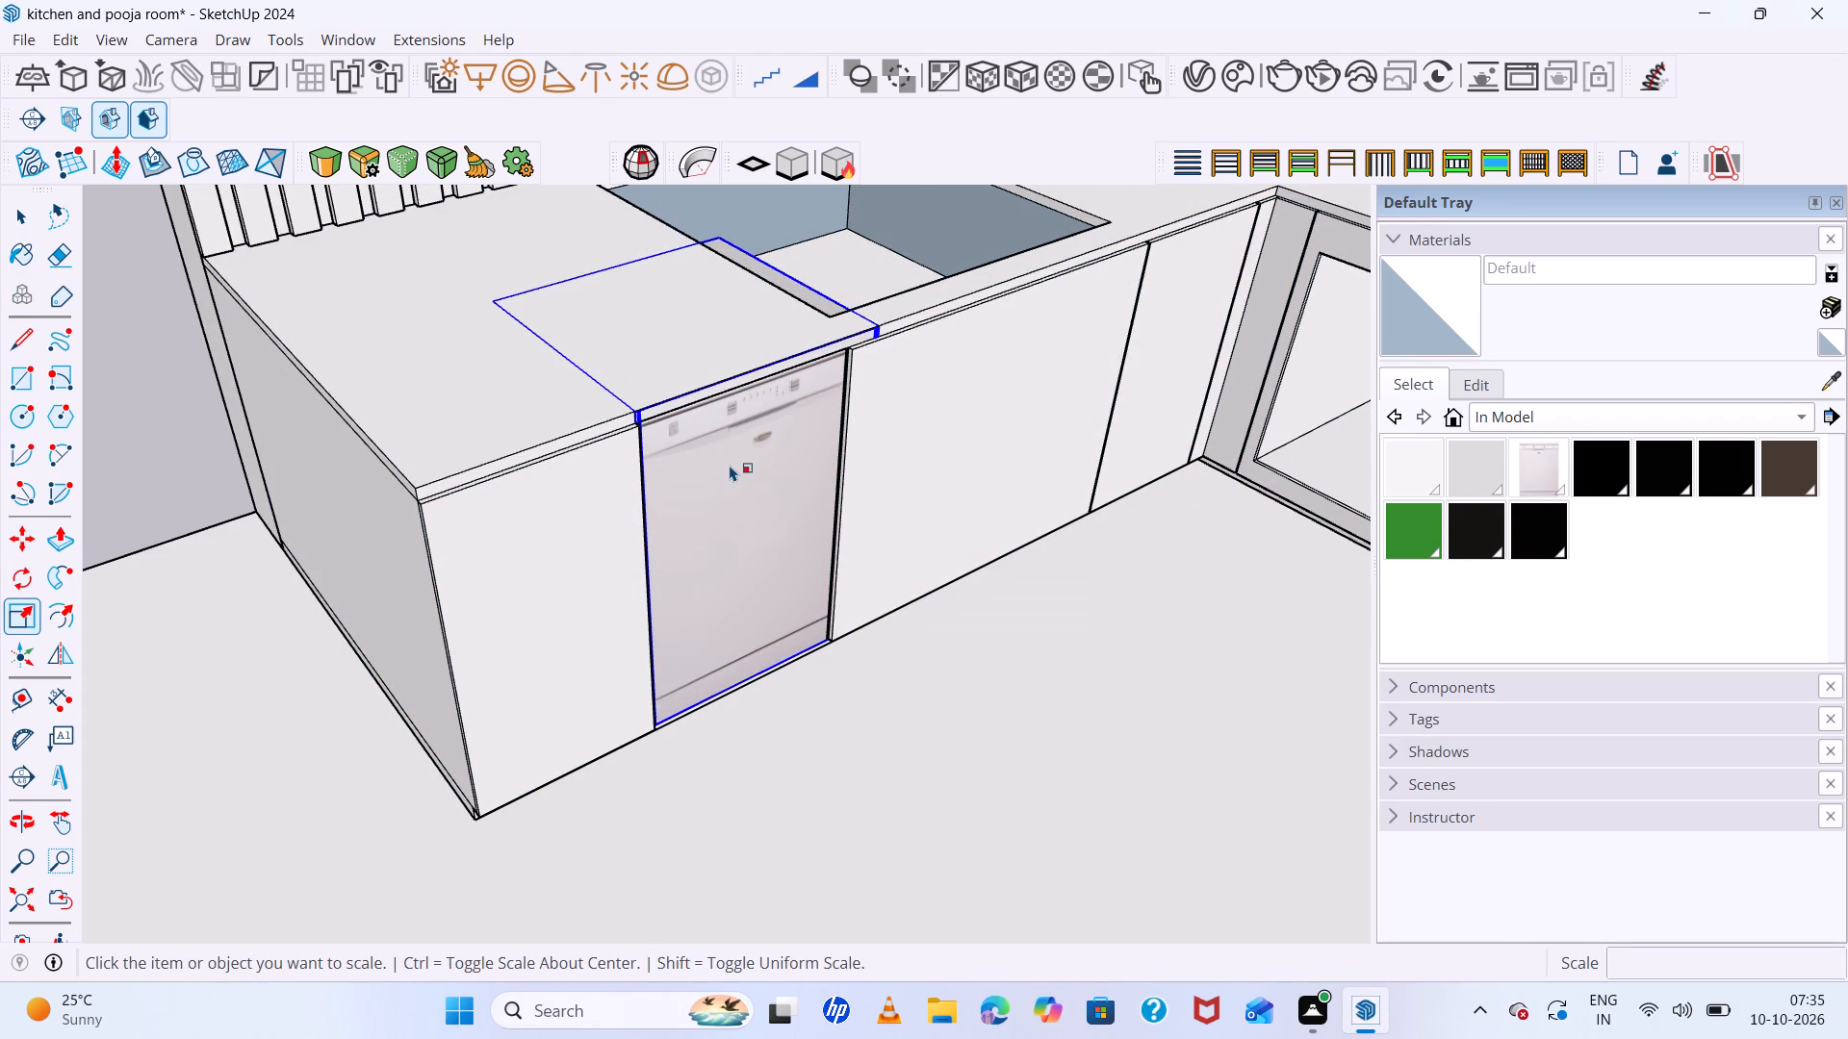
click(793, 272)
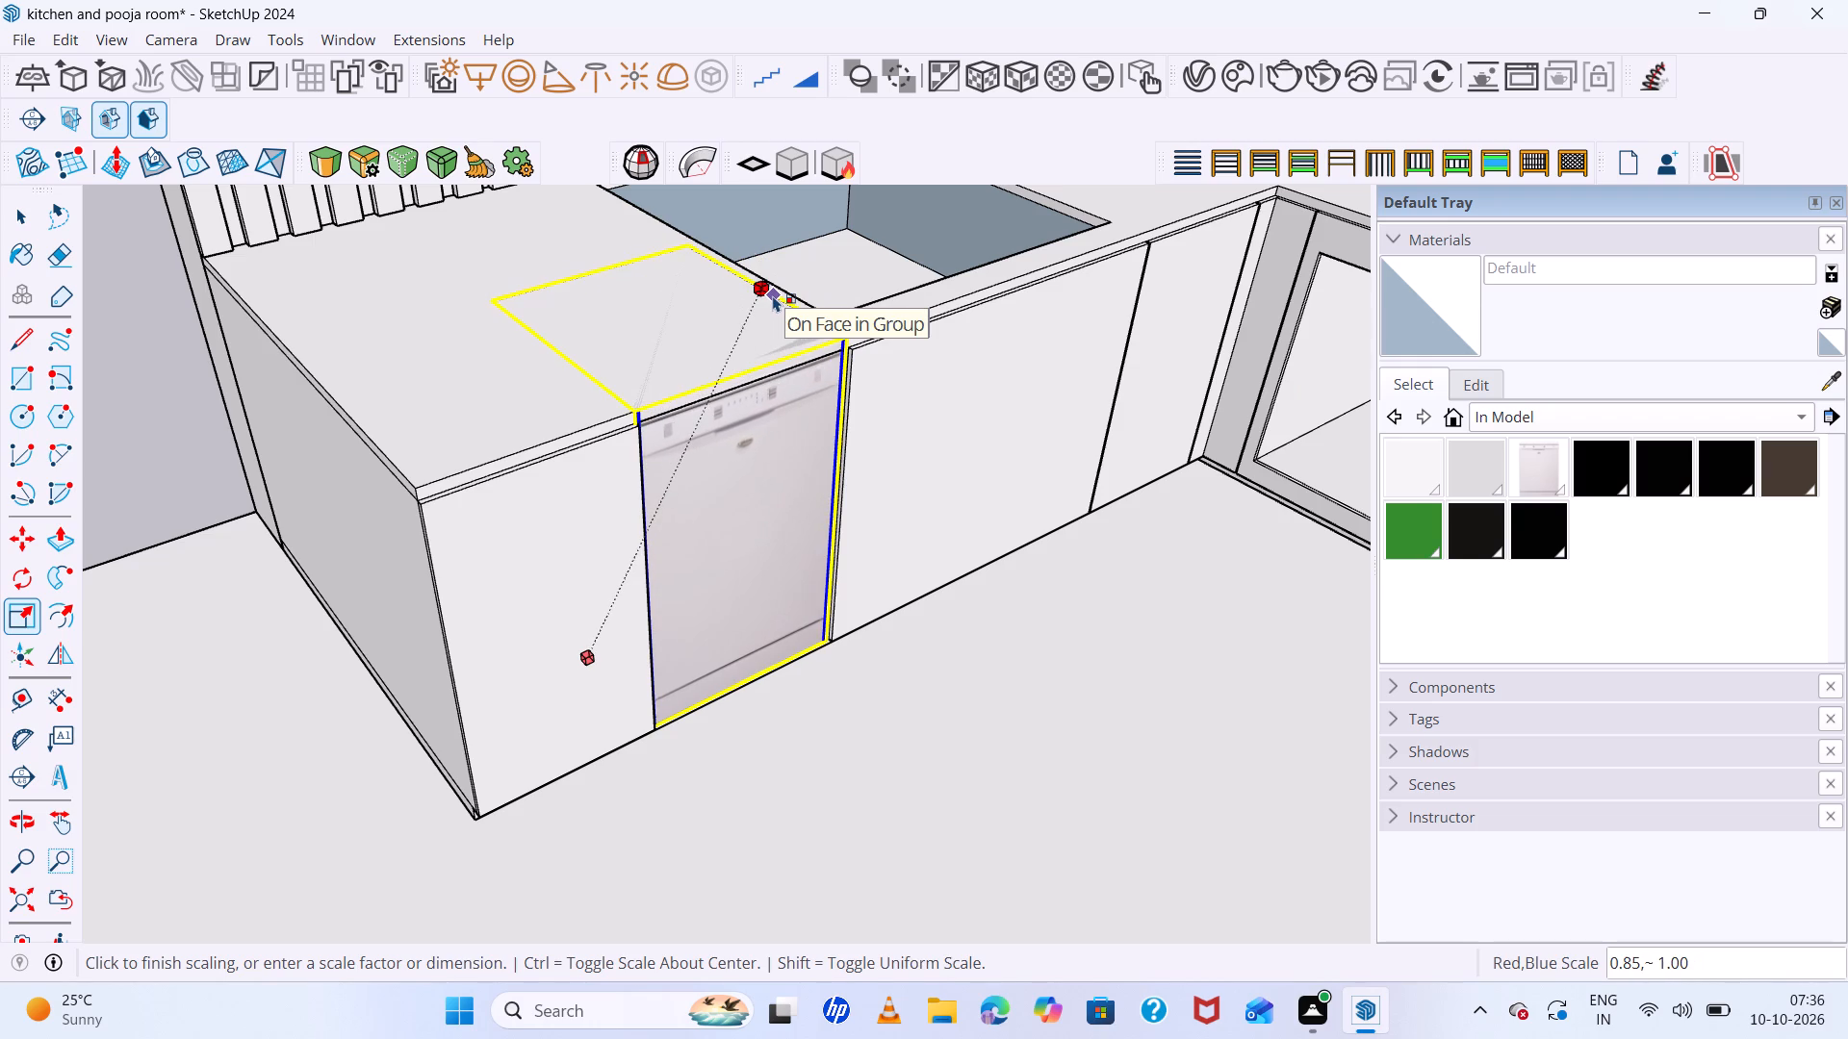
click(773, 295)
scroll(823, 346, up, 4)
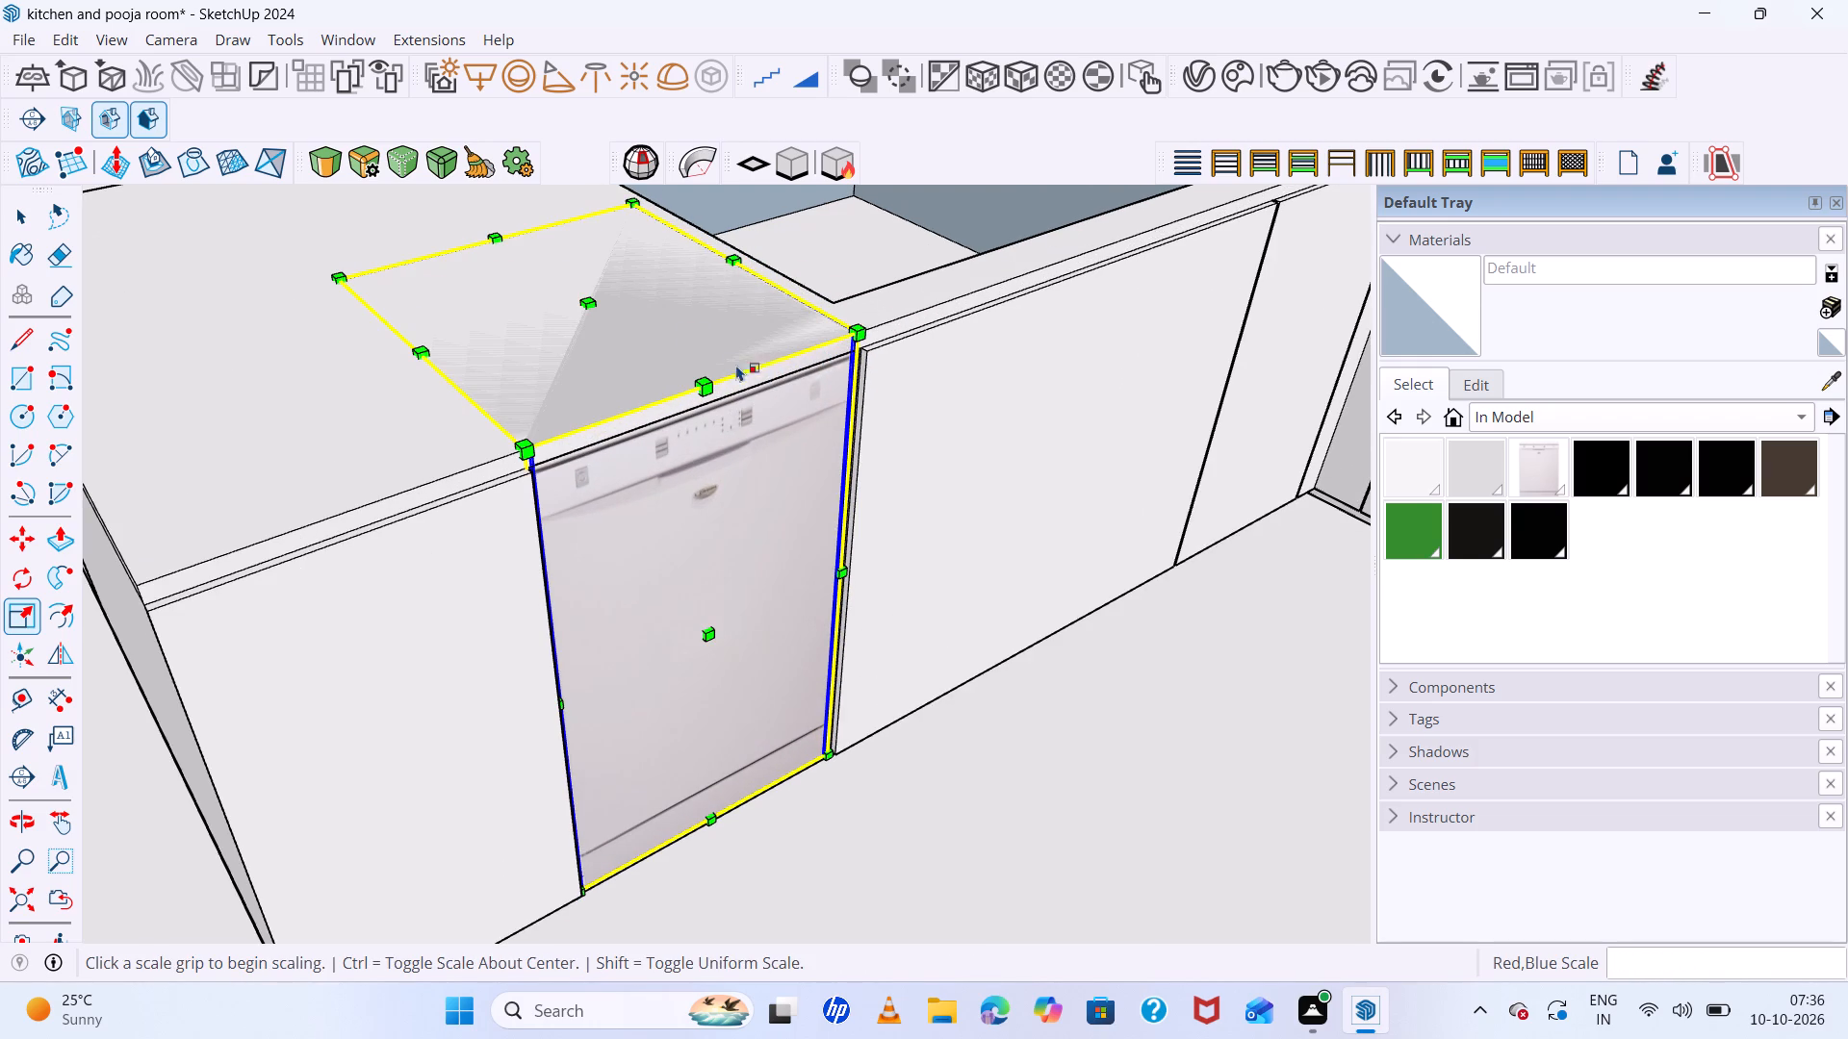
click(595, 296)
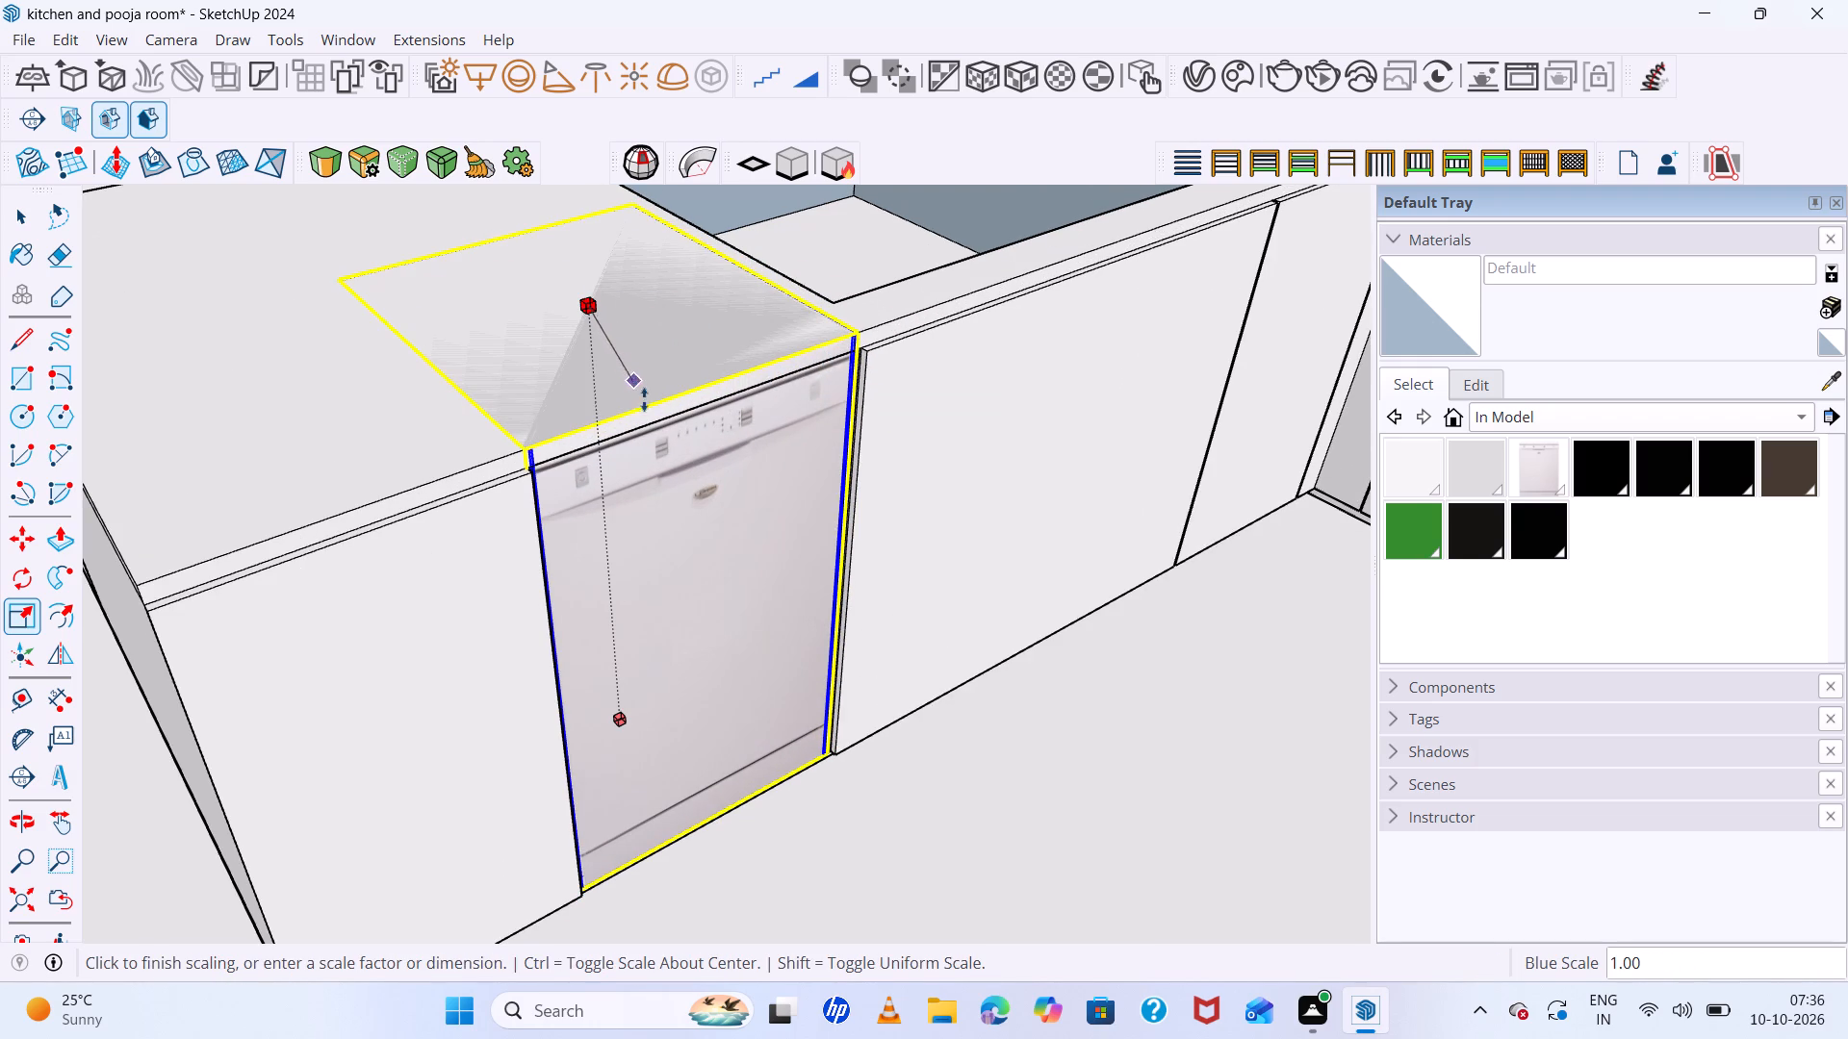
click(677, 418)
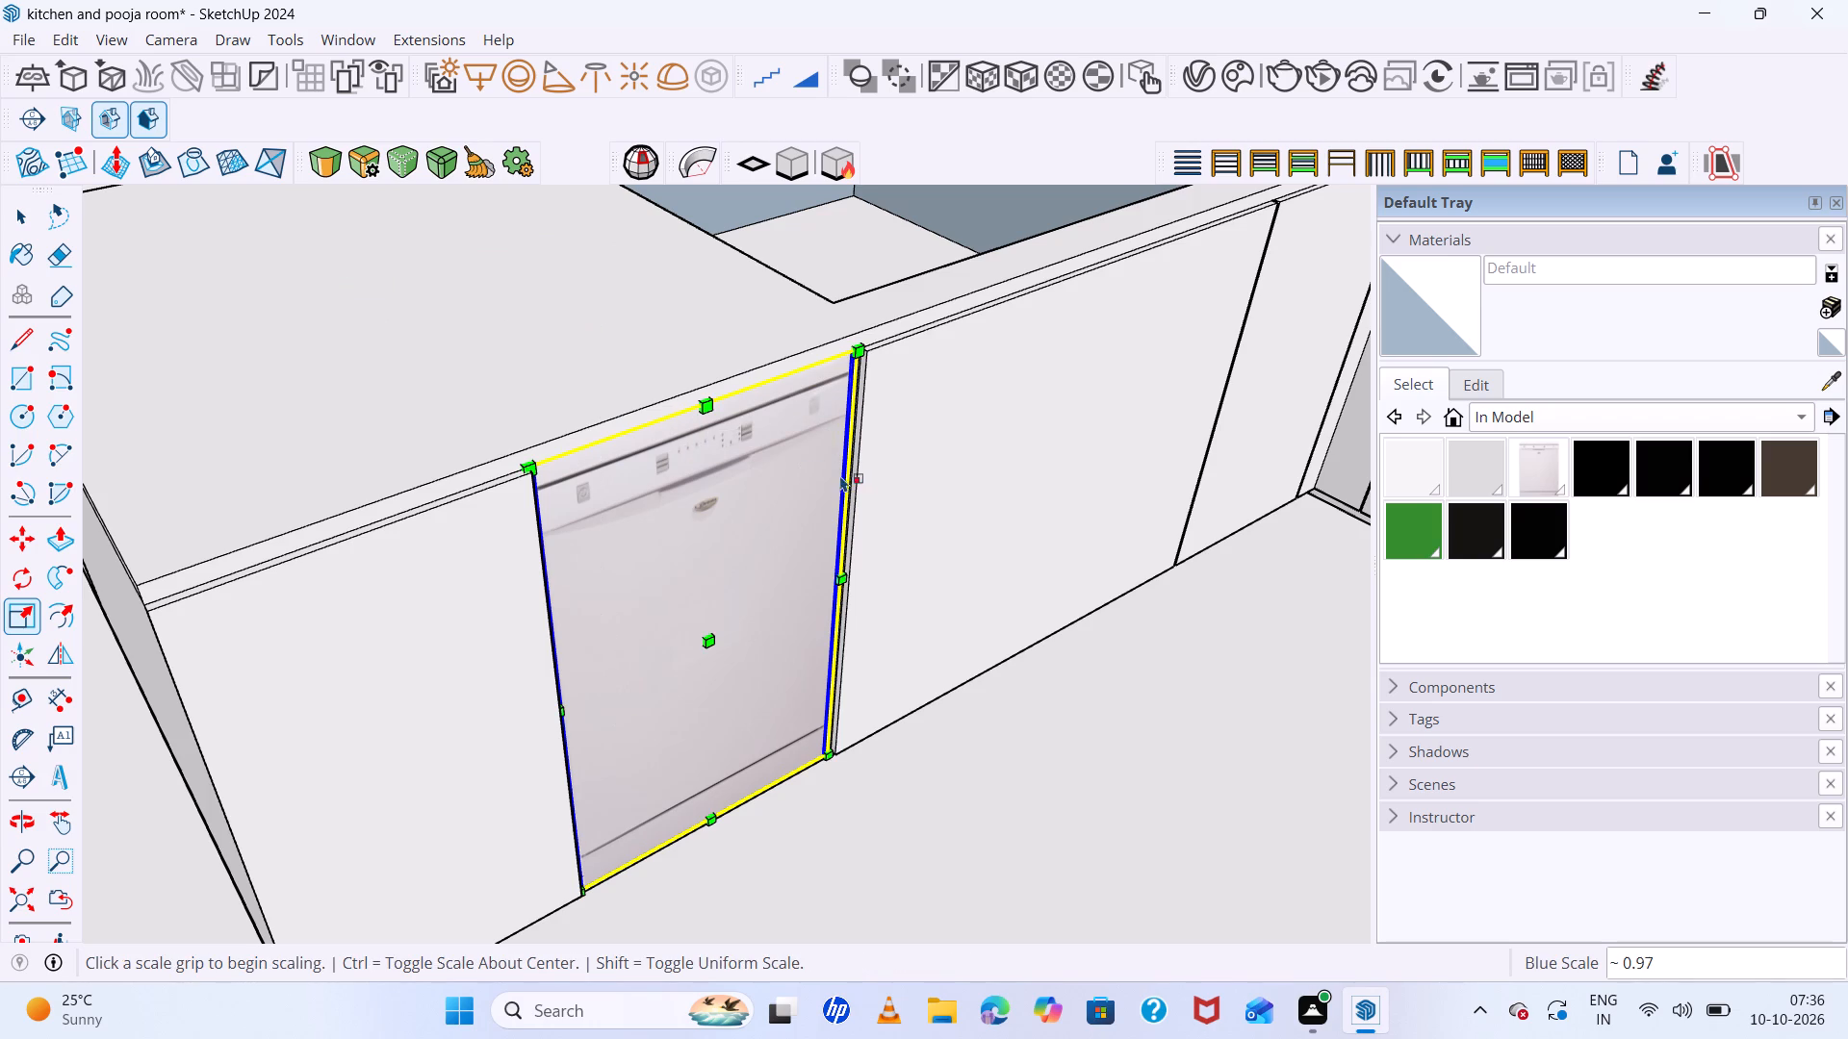
Scale the dishwasher's depth to about 1.04 along green so its front projects slightly from the cabinet face, and deselect it.
scroll(836, 596, up, 13)
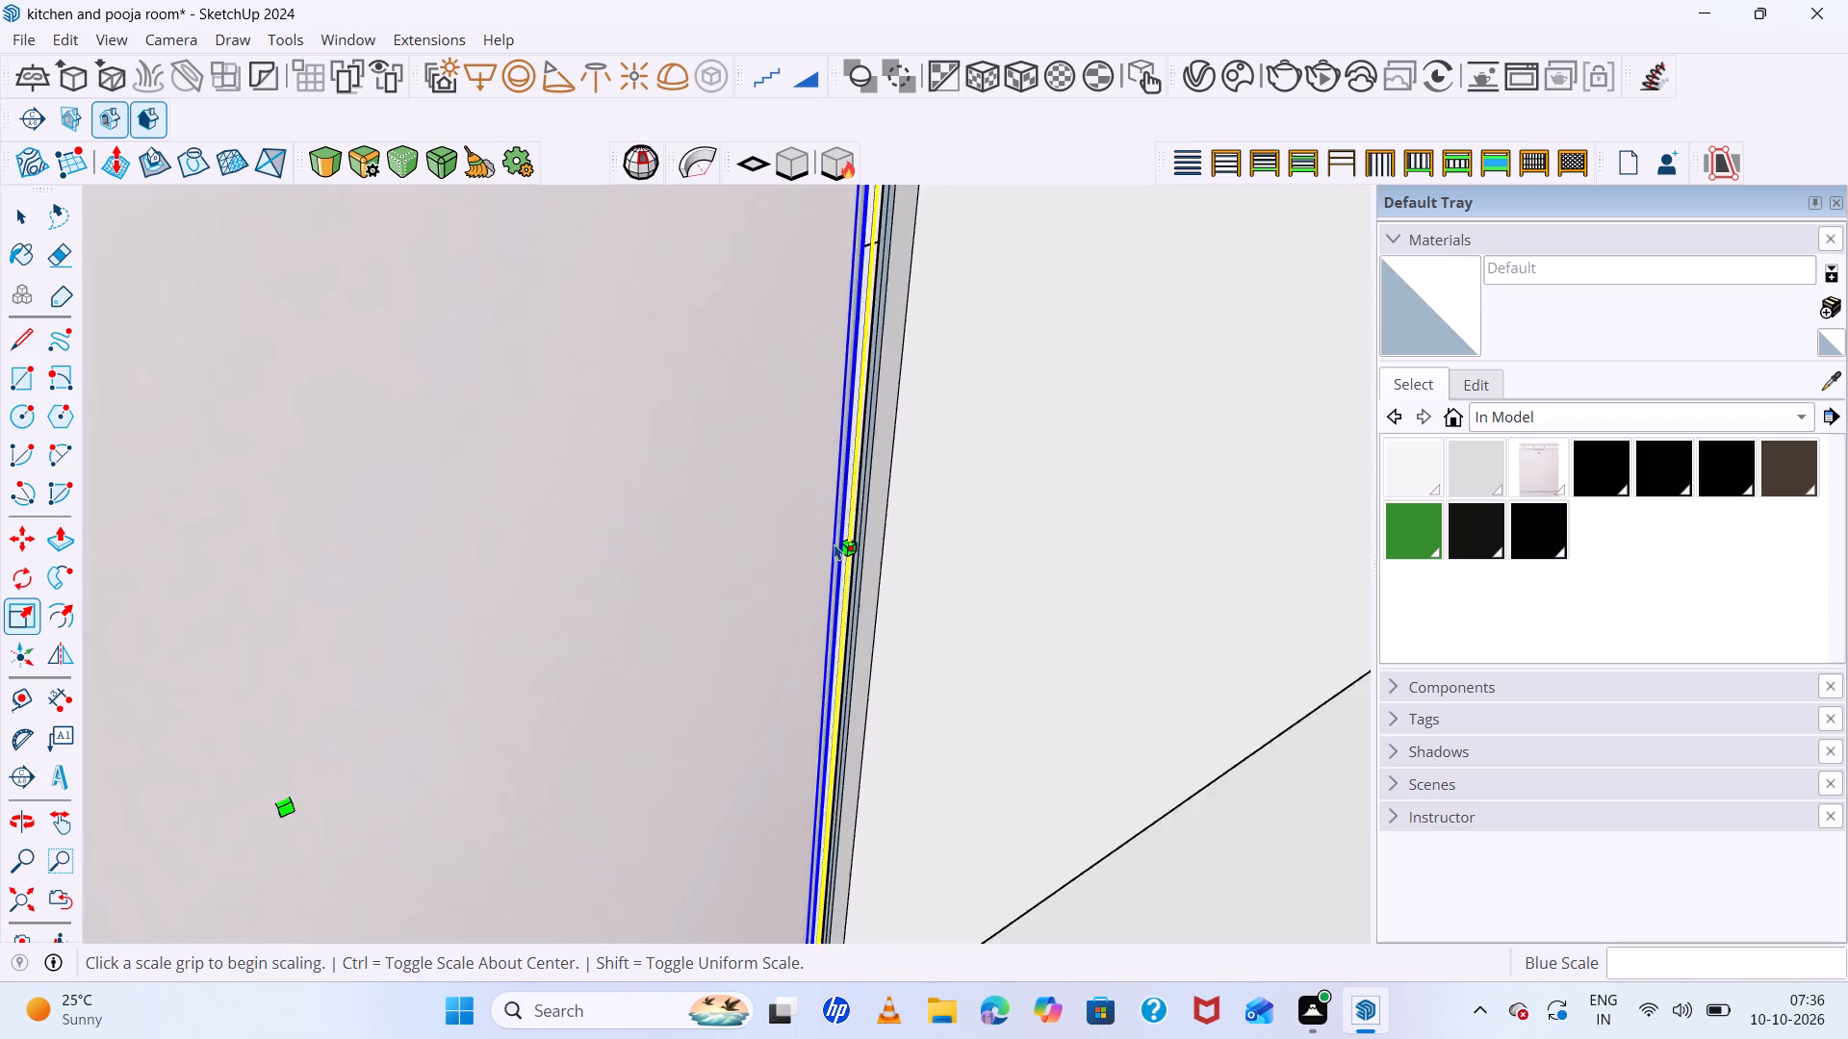
scroll(834, 544, up, 1)
scroll(777, 528, down, 7)
scroll(676, 481, down, 6)
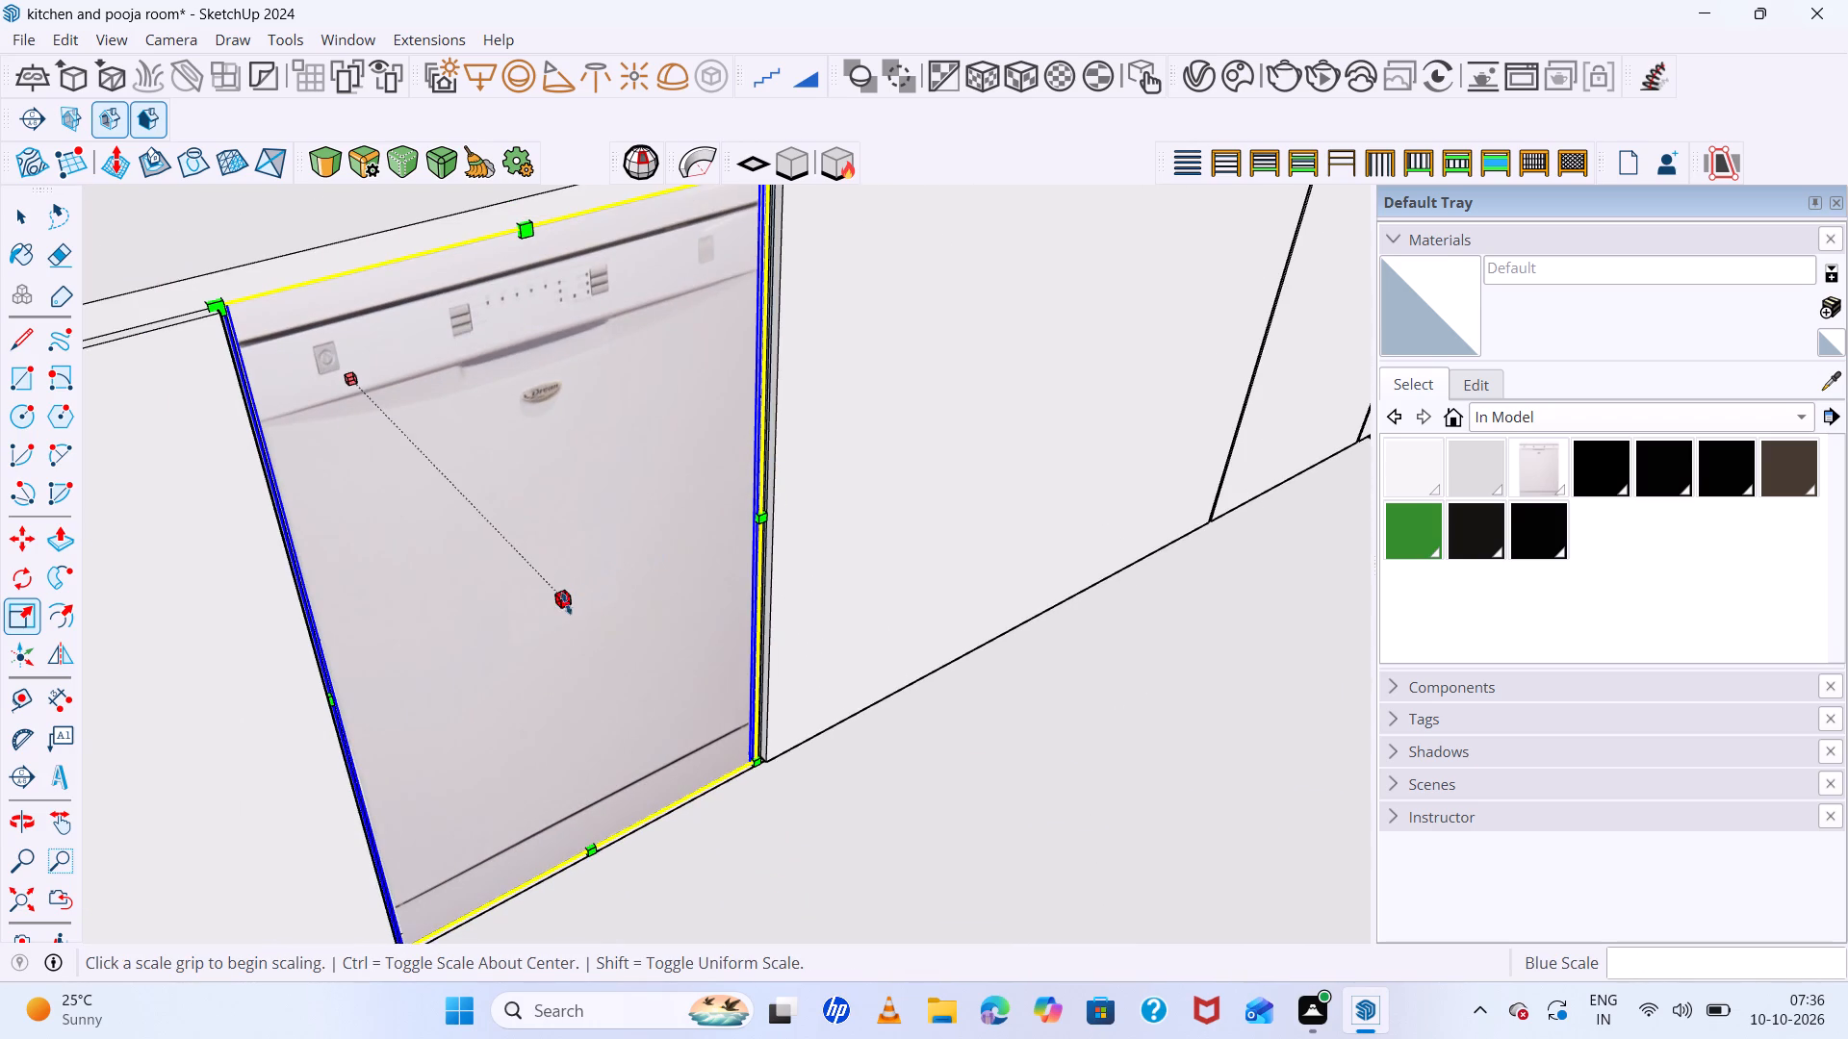
click(566, 600)
click(579, 607)
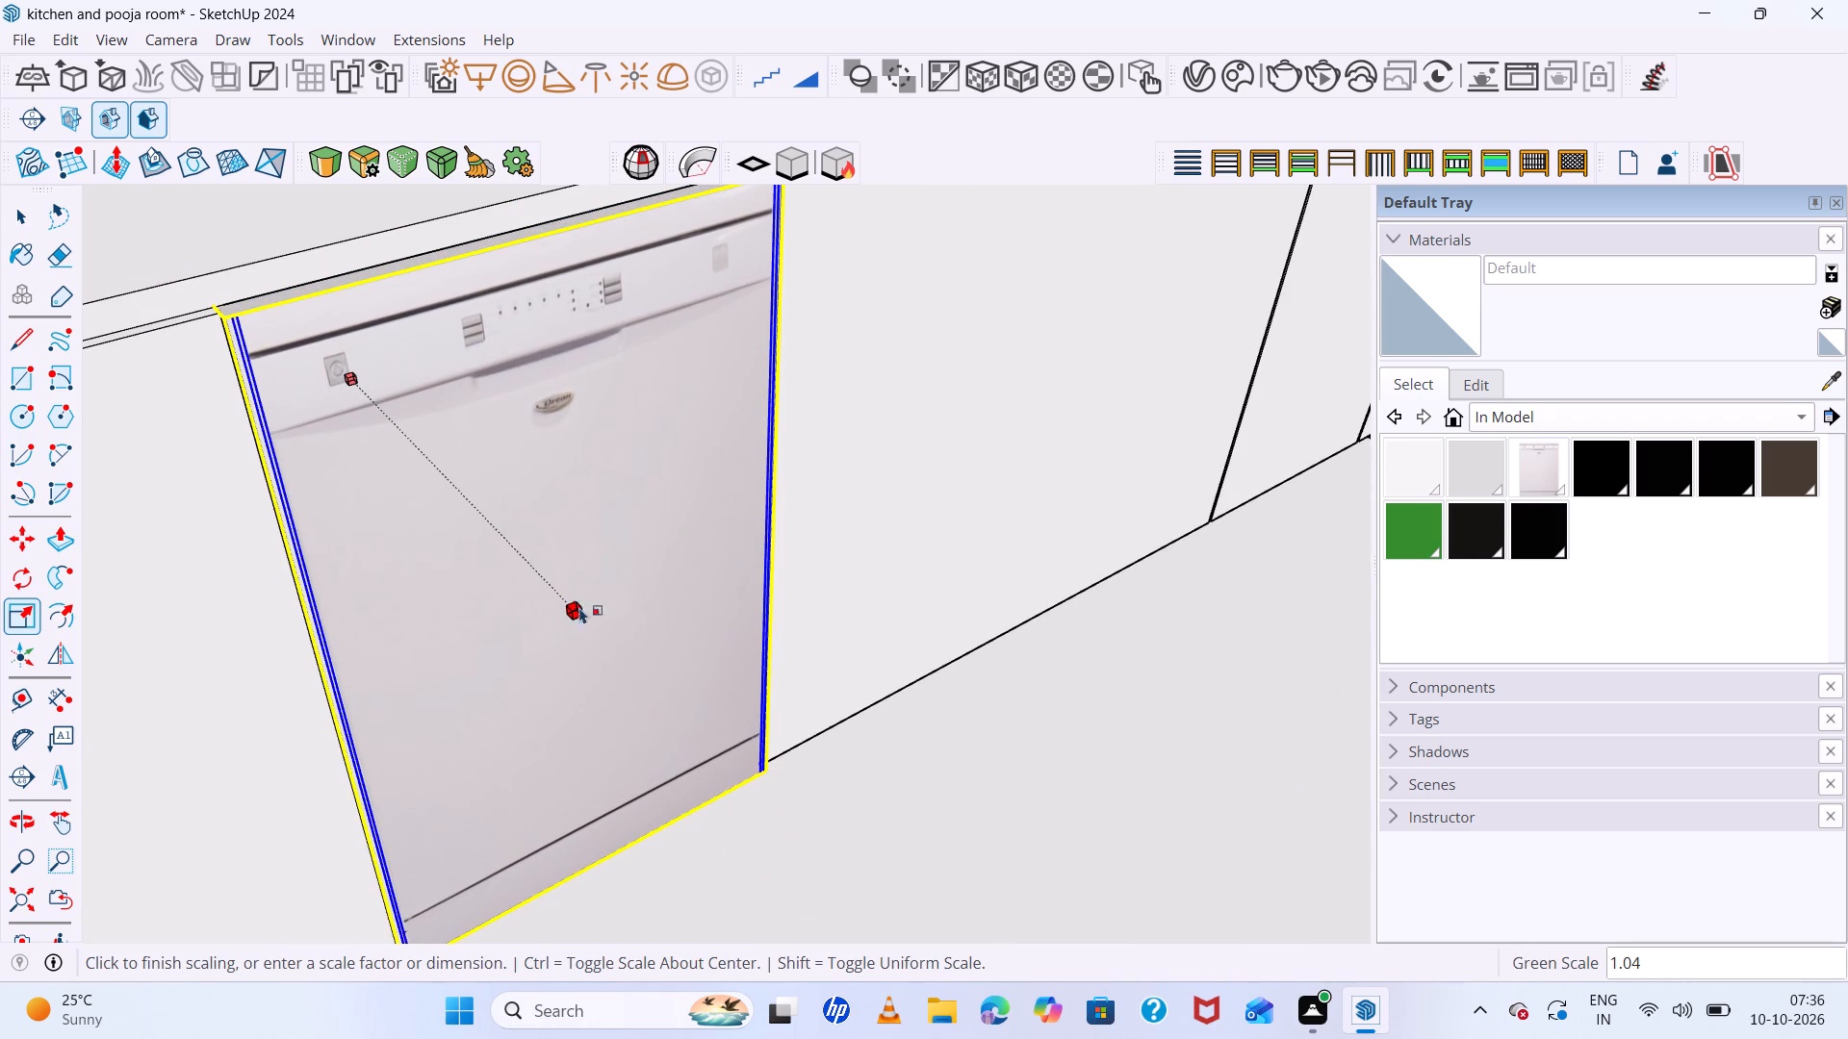
scroll(580, 482, down, 9)
key(space)
click(904, 645)
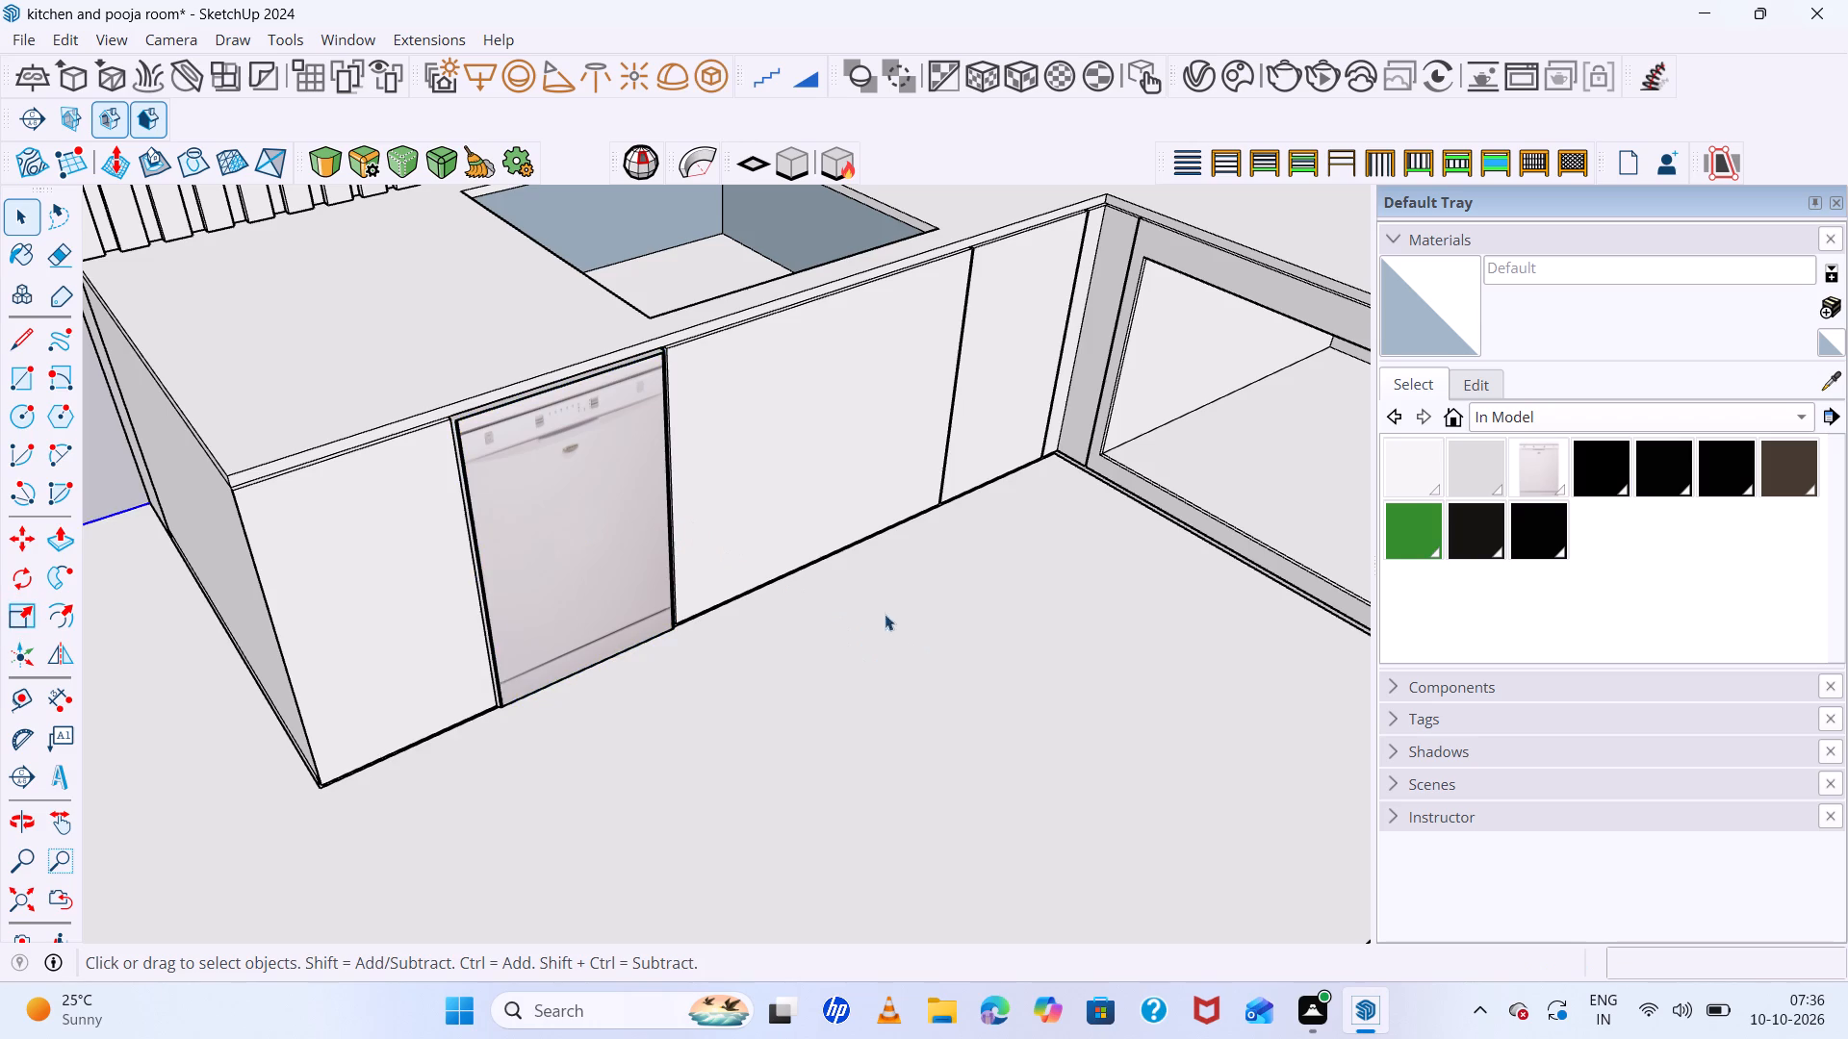
Examine how the dishwasher sits in the sink-side base cabinet, close up and within the whole kitchen.
scroll(623, 414, up, 6)
middle_drag(618, 426, 674, 482)
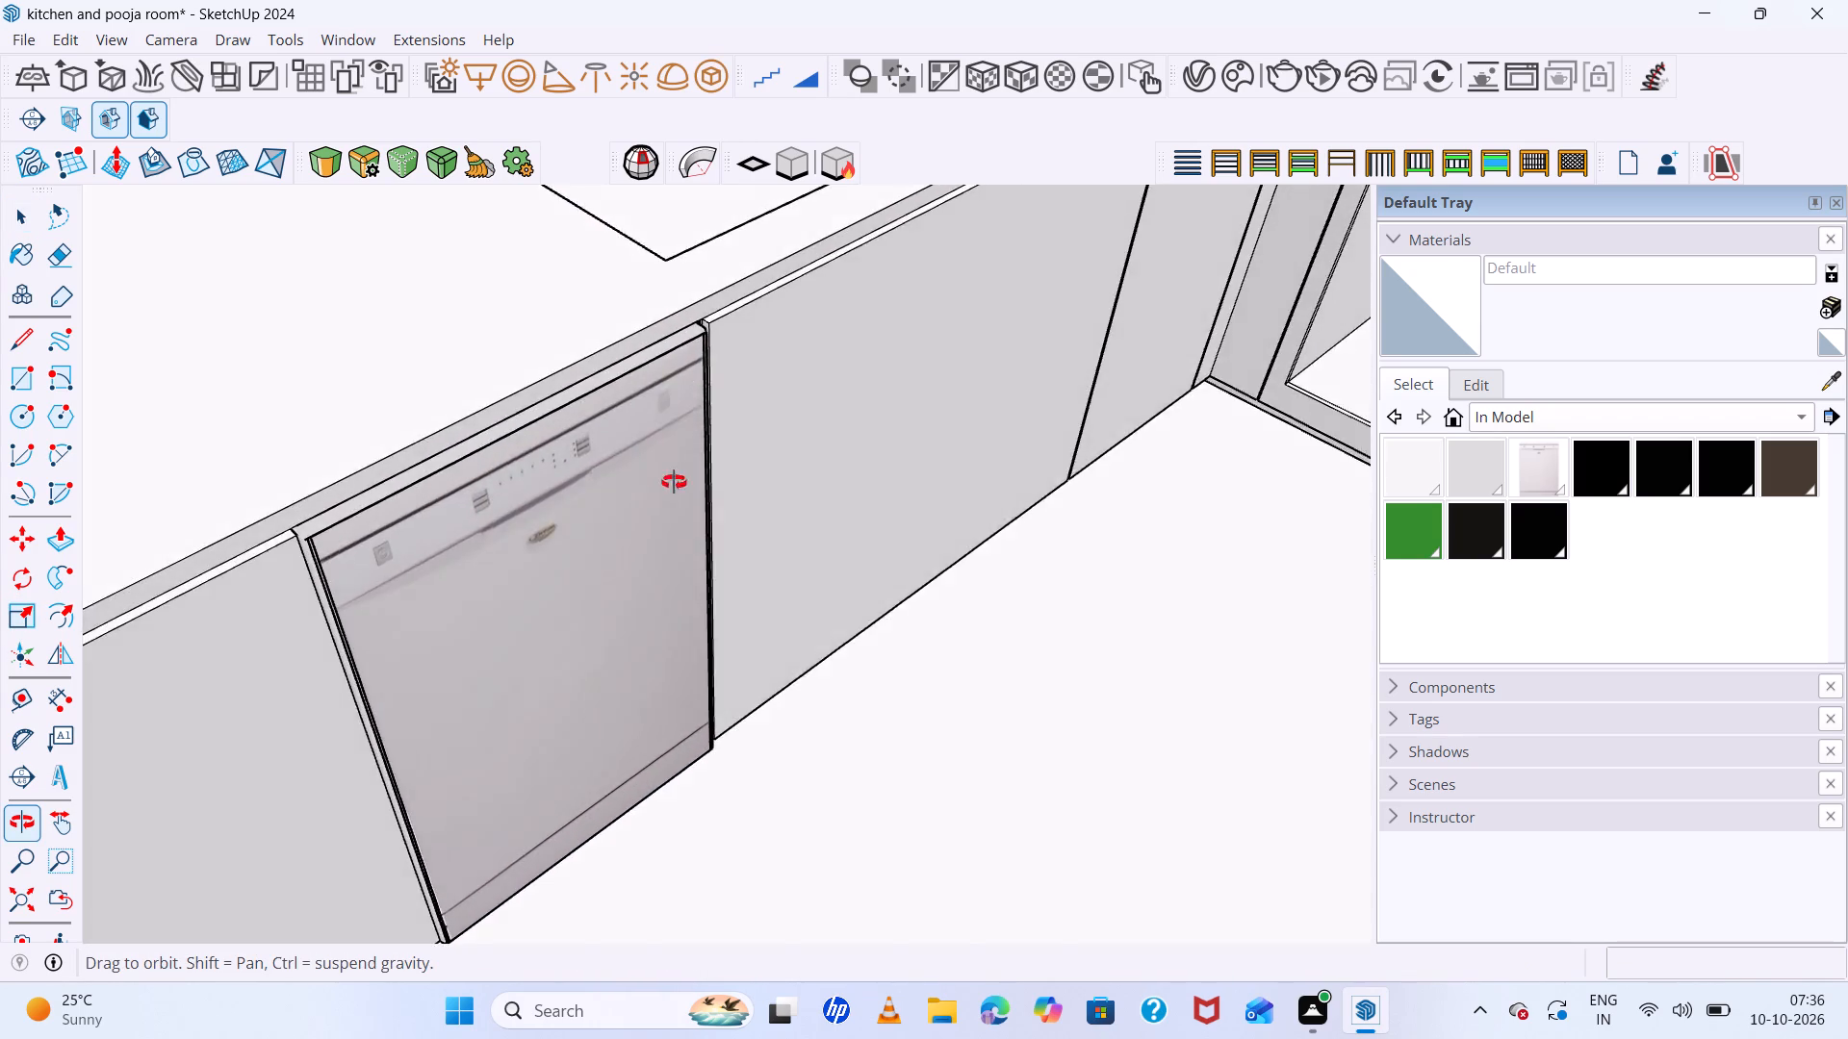
middle_drag(674, 482, 496, 301)
scroll(440, 369, down, 13)
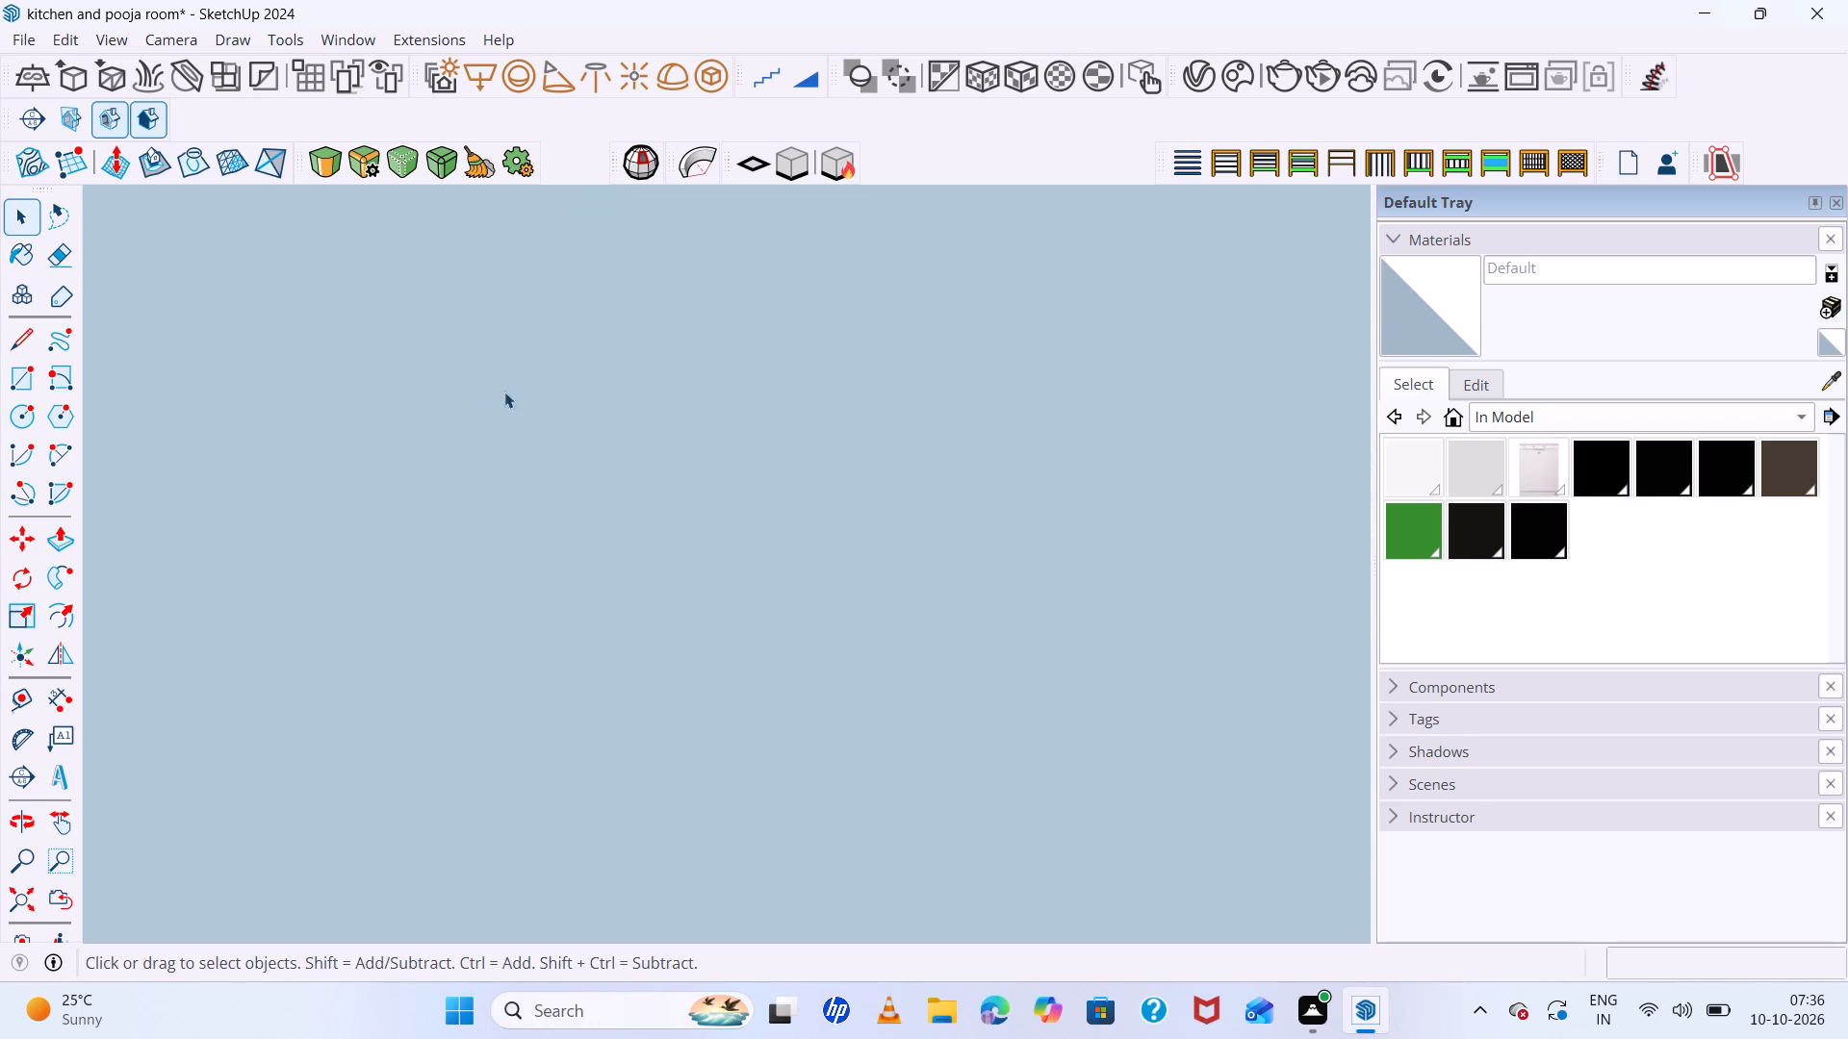
scroll(504, 392, down, 2)
click(27, 911)
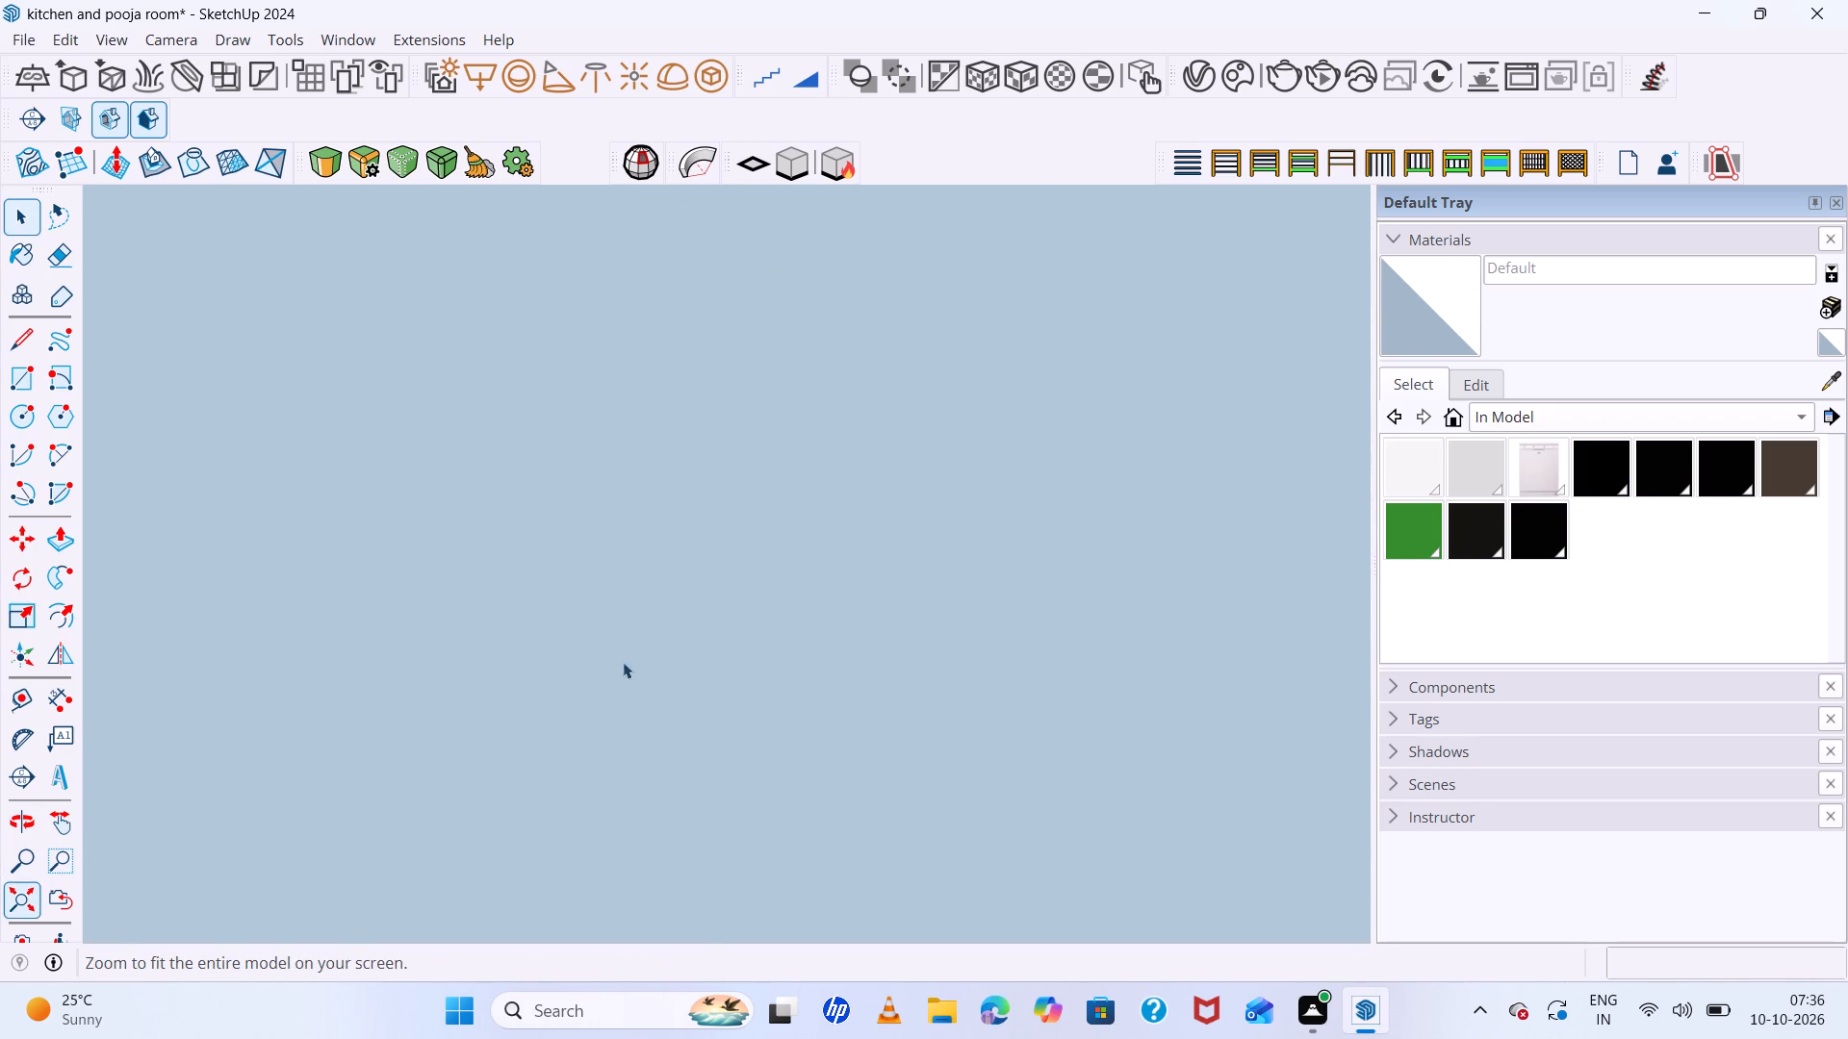
scroll(774, 539, up, 6)
scroll(708, 639, up, 10)
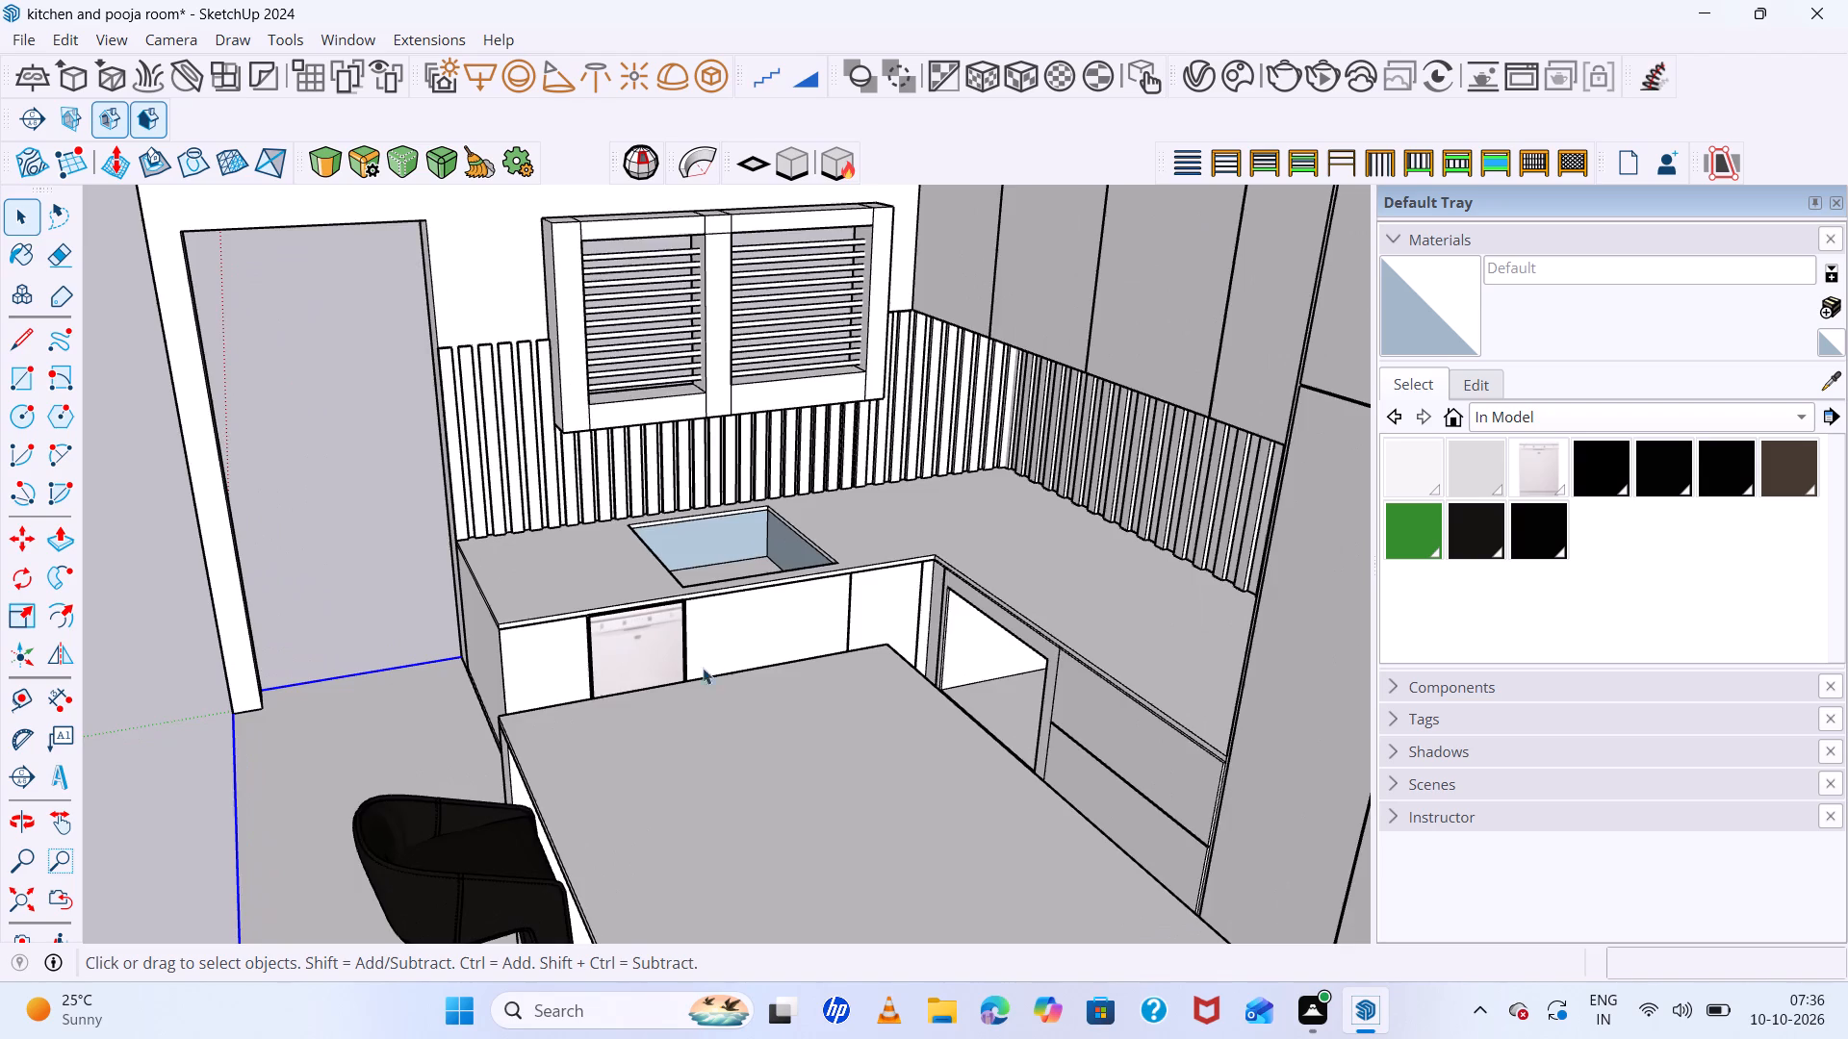
scroll(703, 668, up, 9)
middle_drag(676, 656, 768, 680)
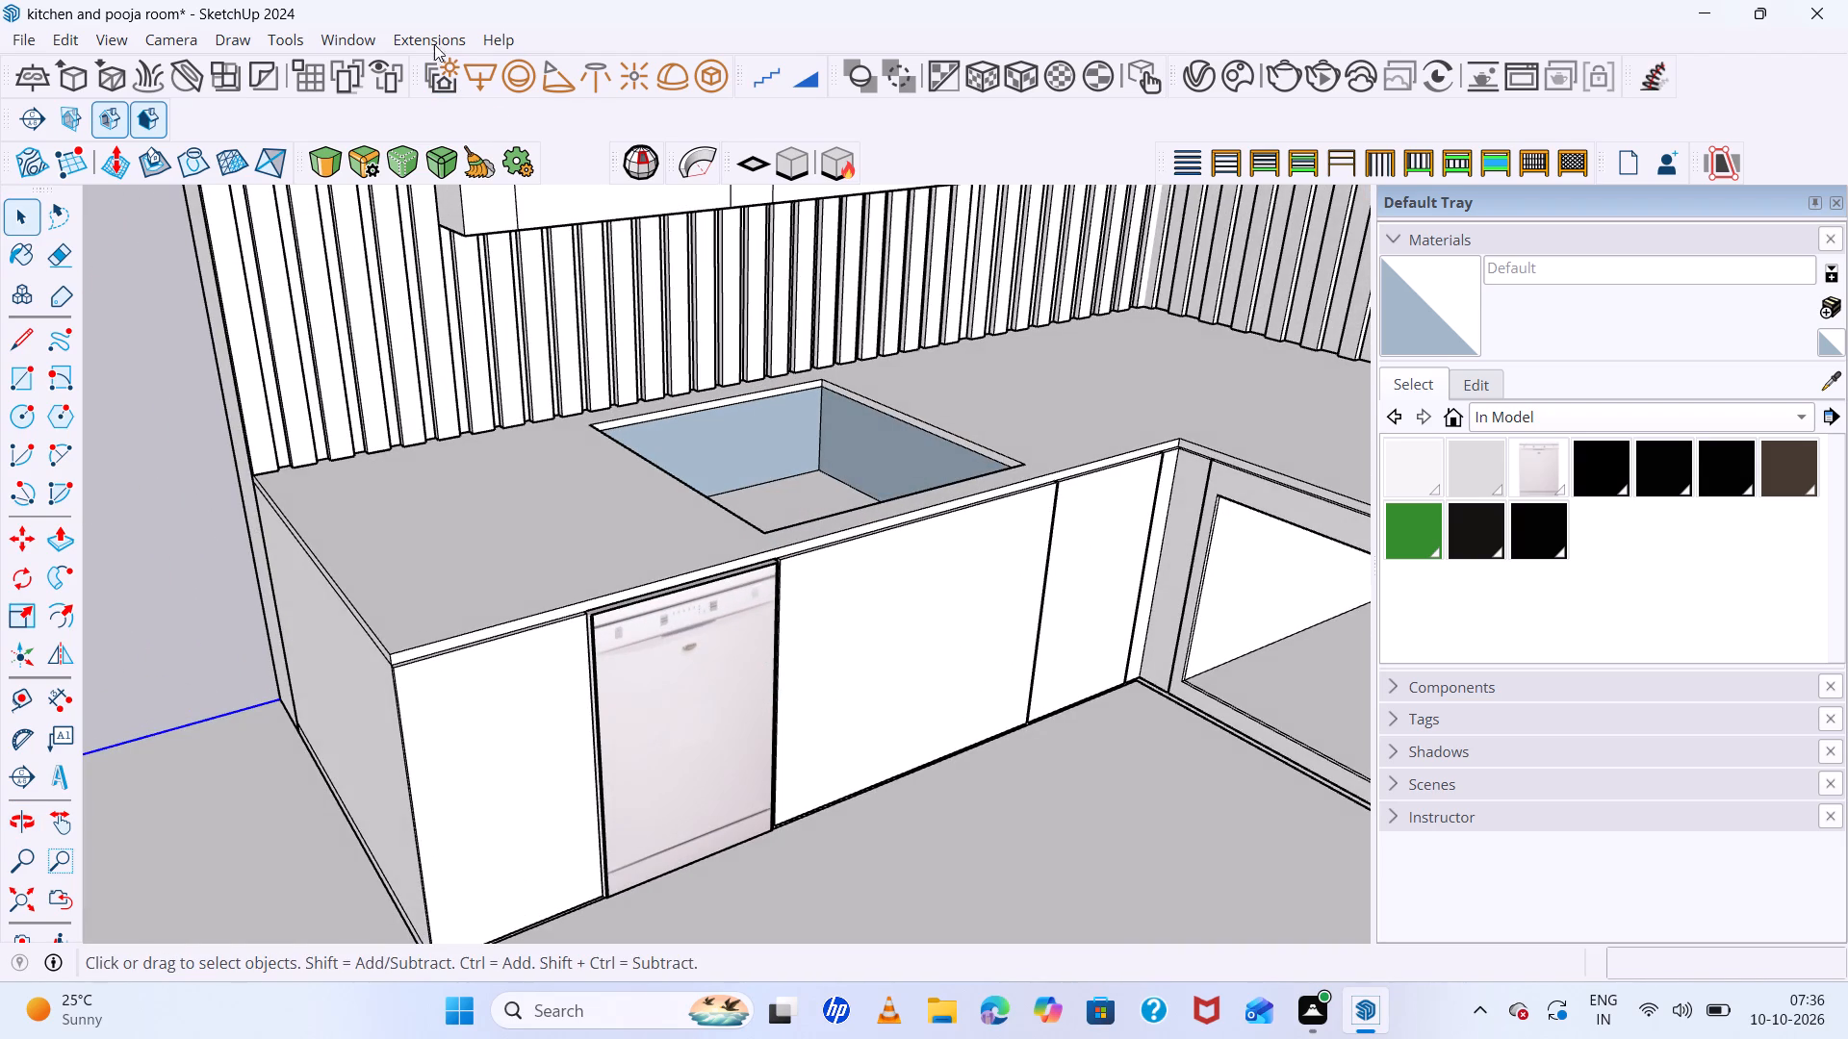
Search 3D Warehouse for "dish washer" from its home page.
click(363, 41)
click(494, 231)
scroll(629, 341, up, 1)
scroll(655, 390, down, 1)
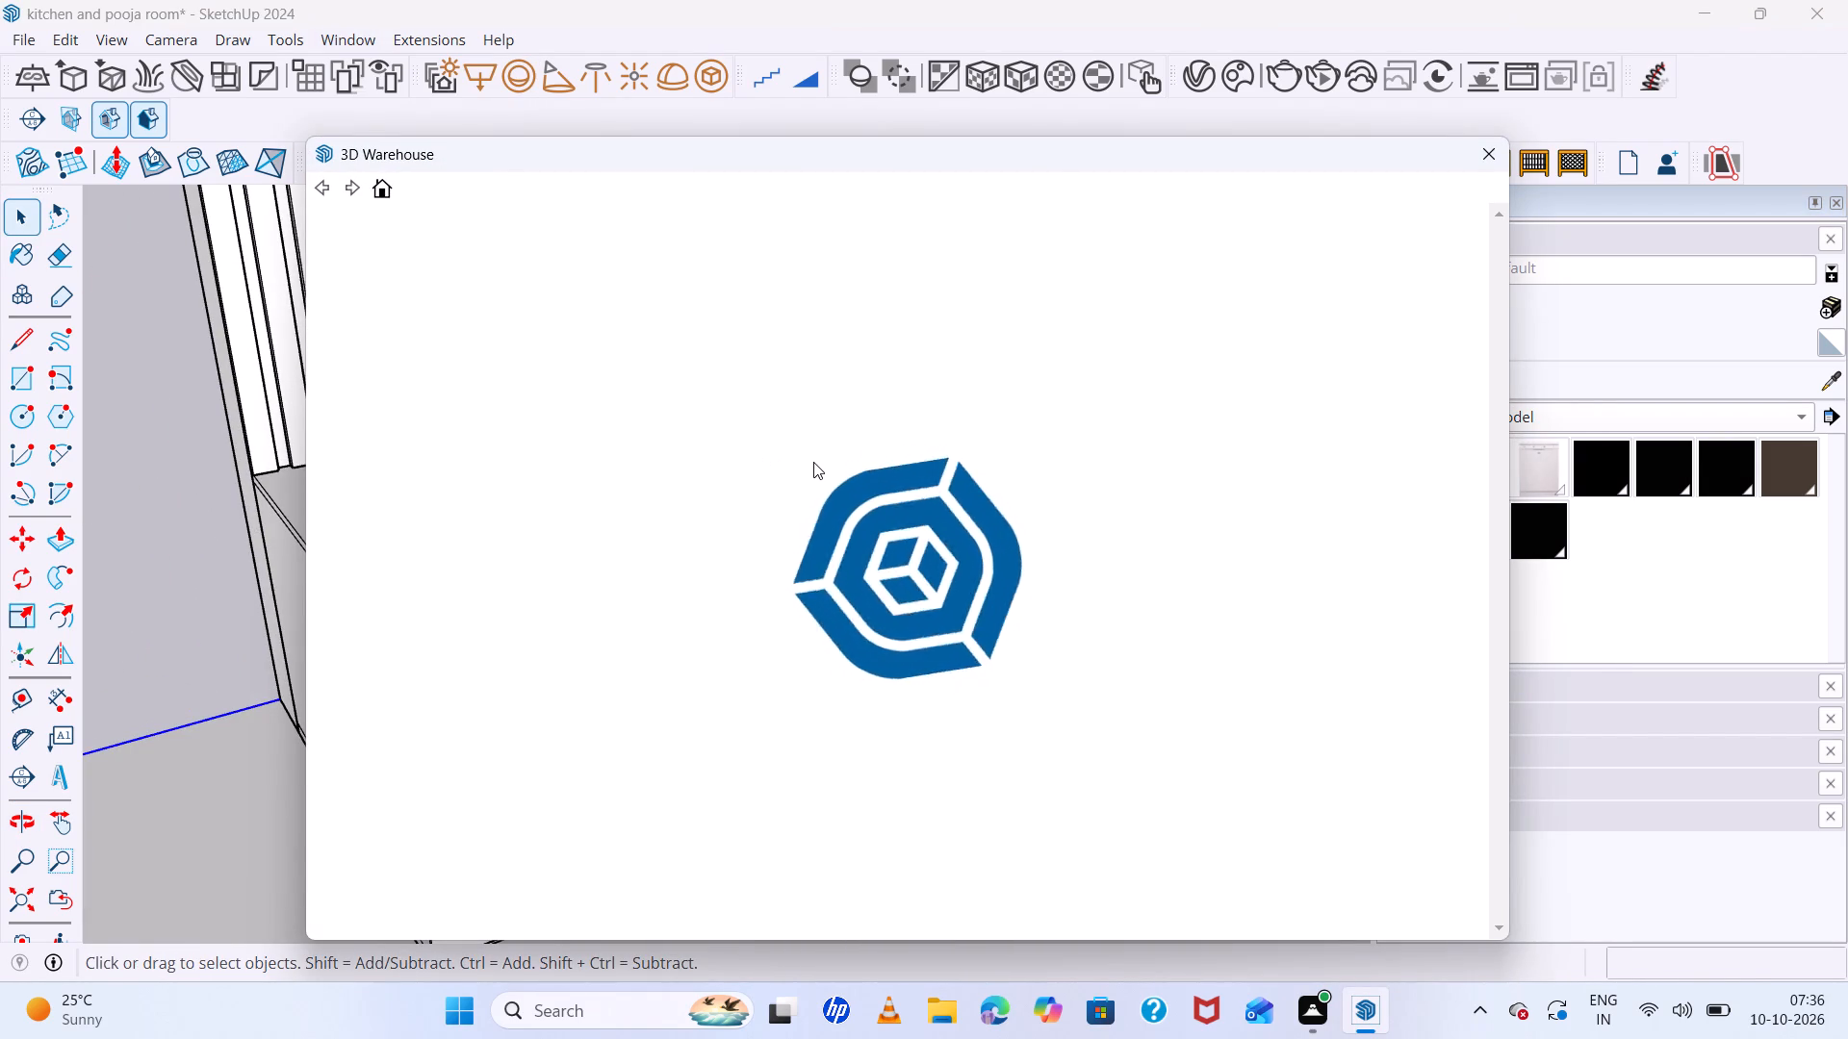
scroll(813, 462, down, 8)
click(321, 188)
double_click(321, 188)
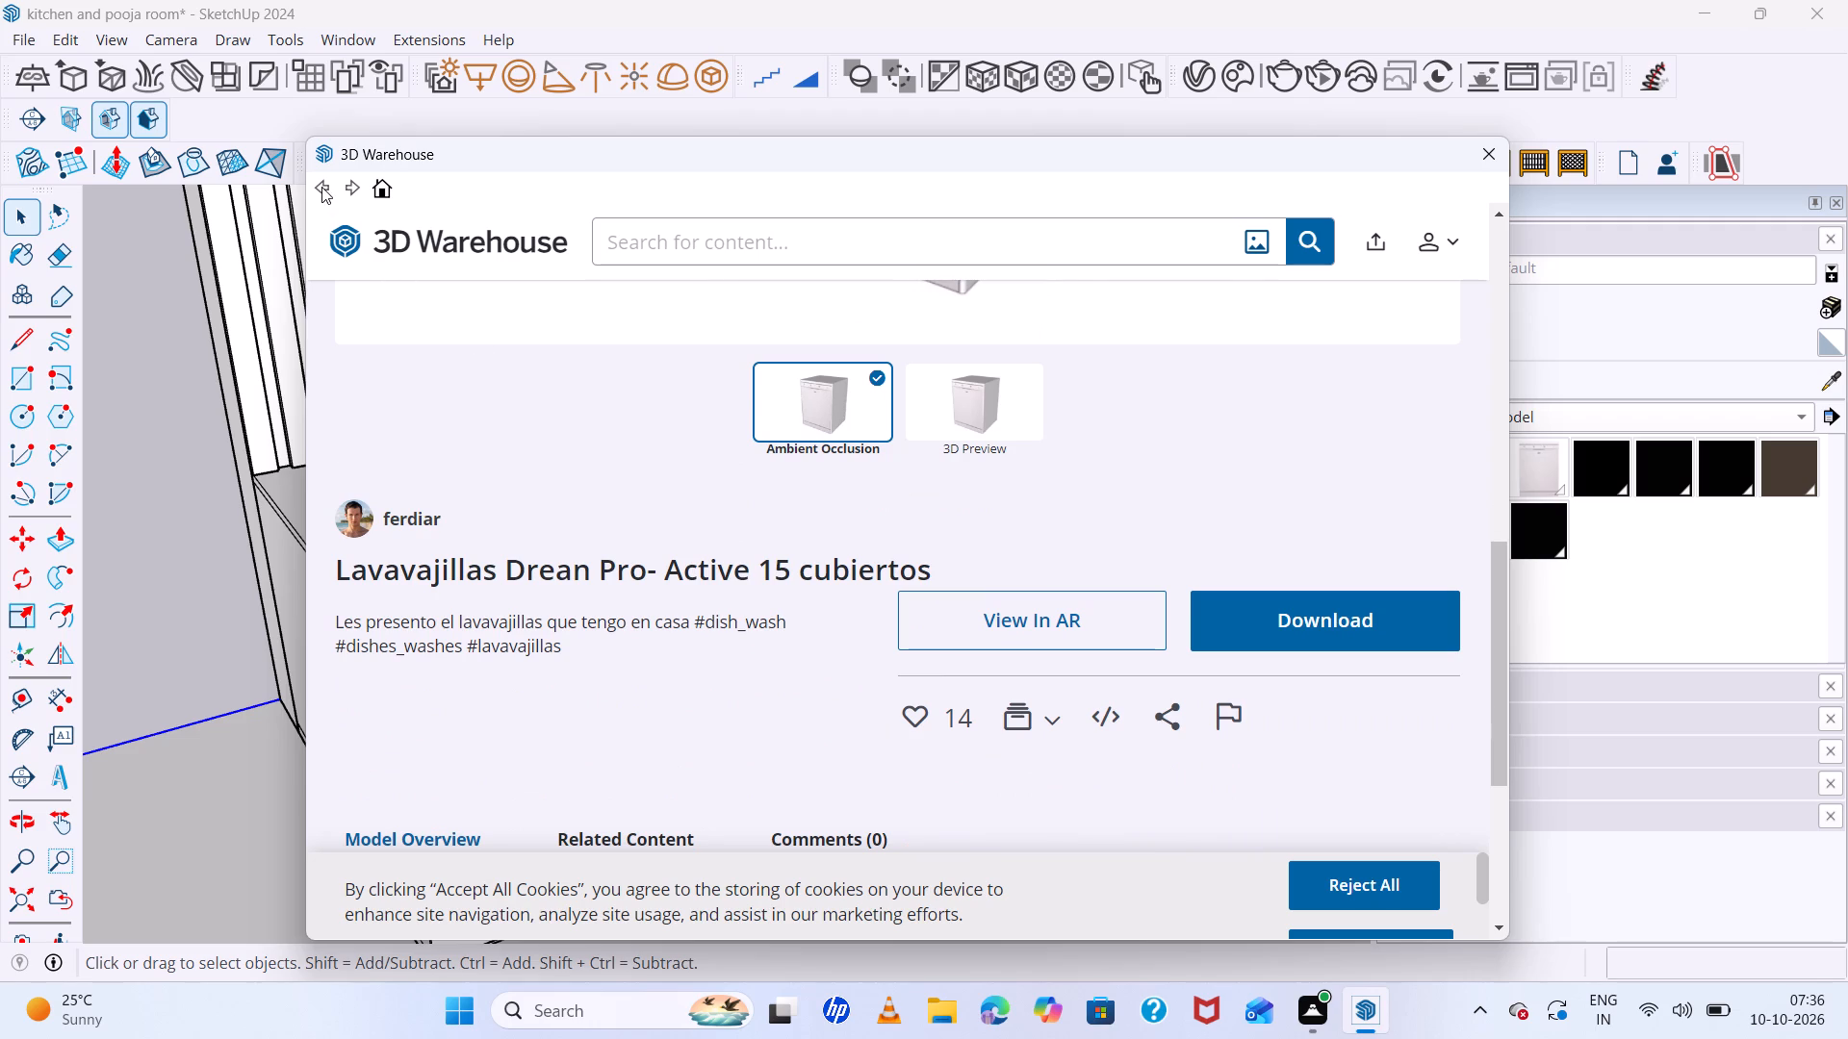
click(369, 186)
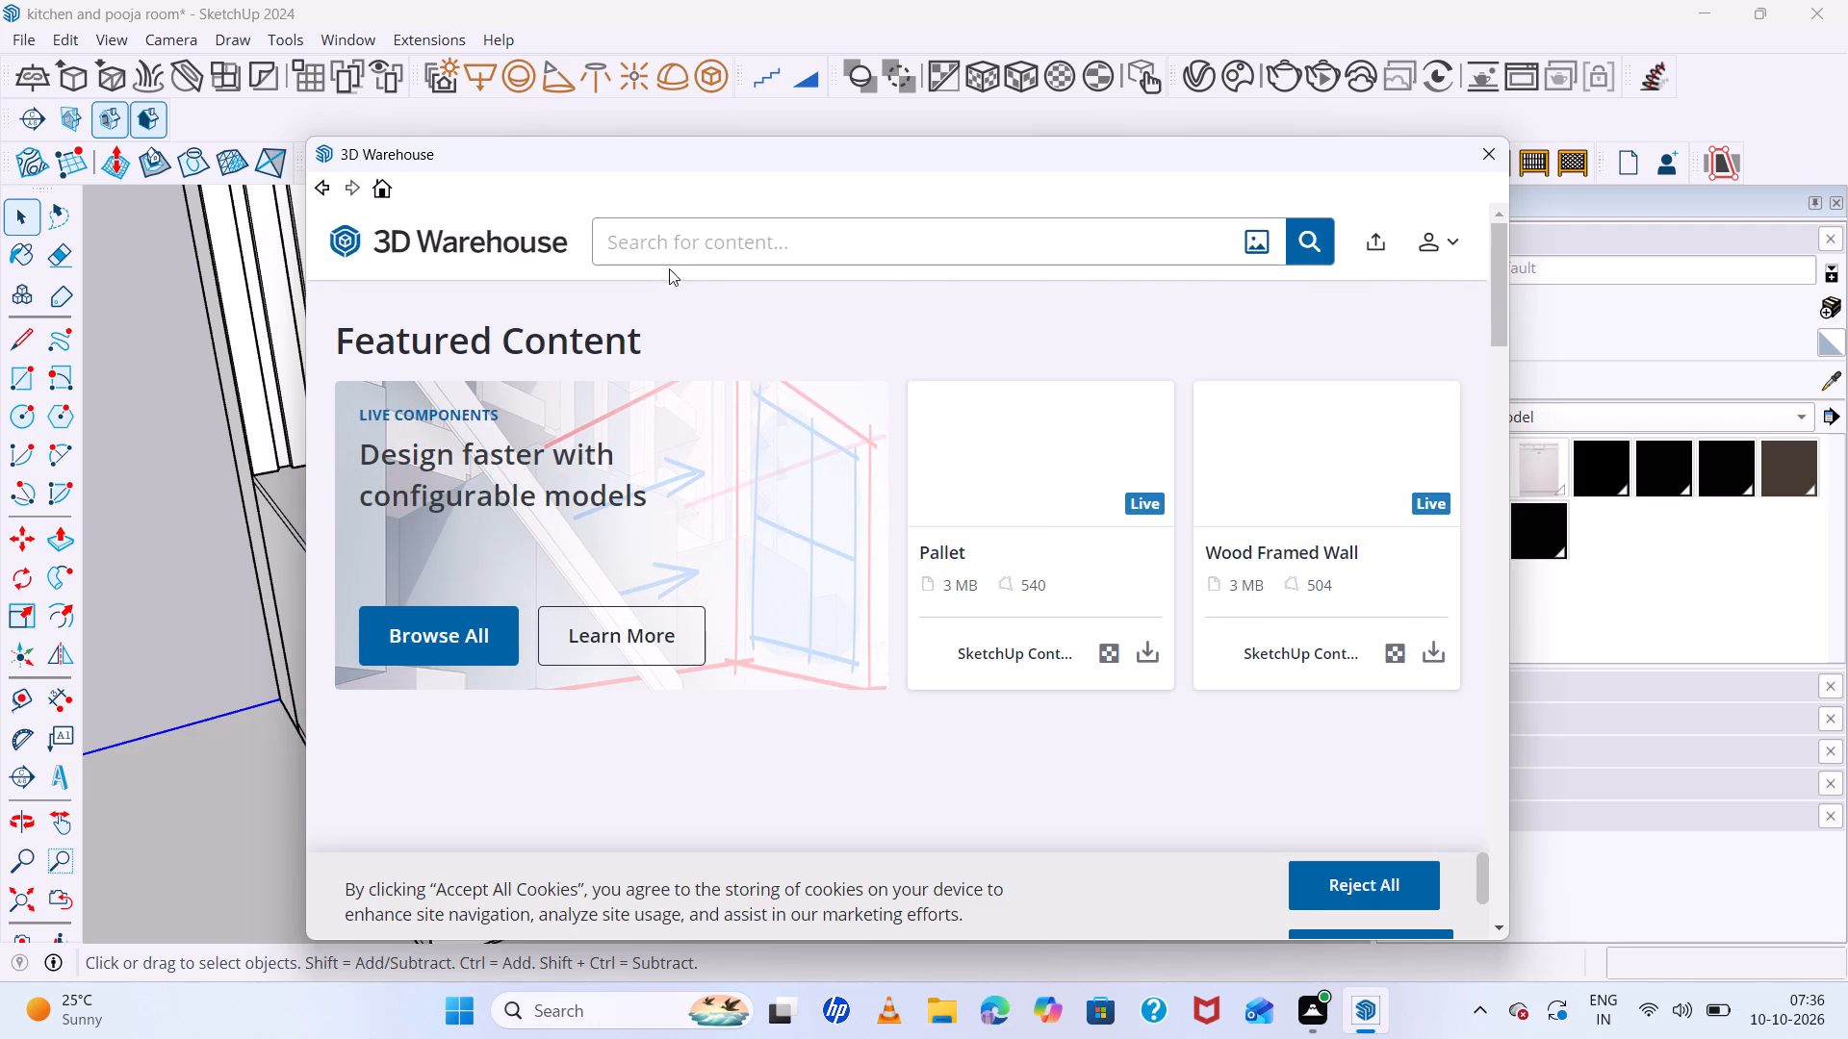
click(703, 255)
text(dis)
text(h washer)
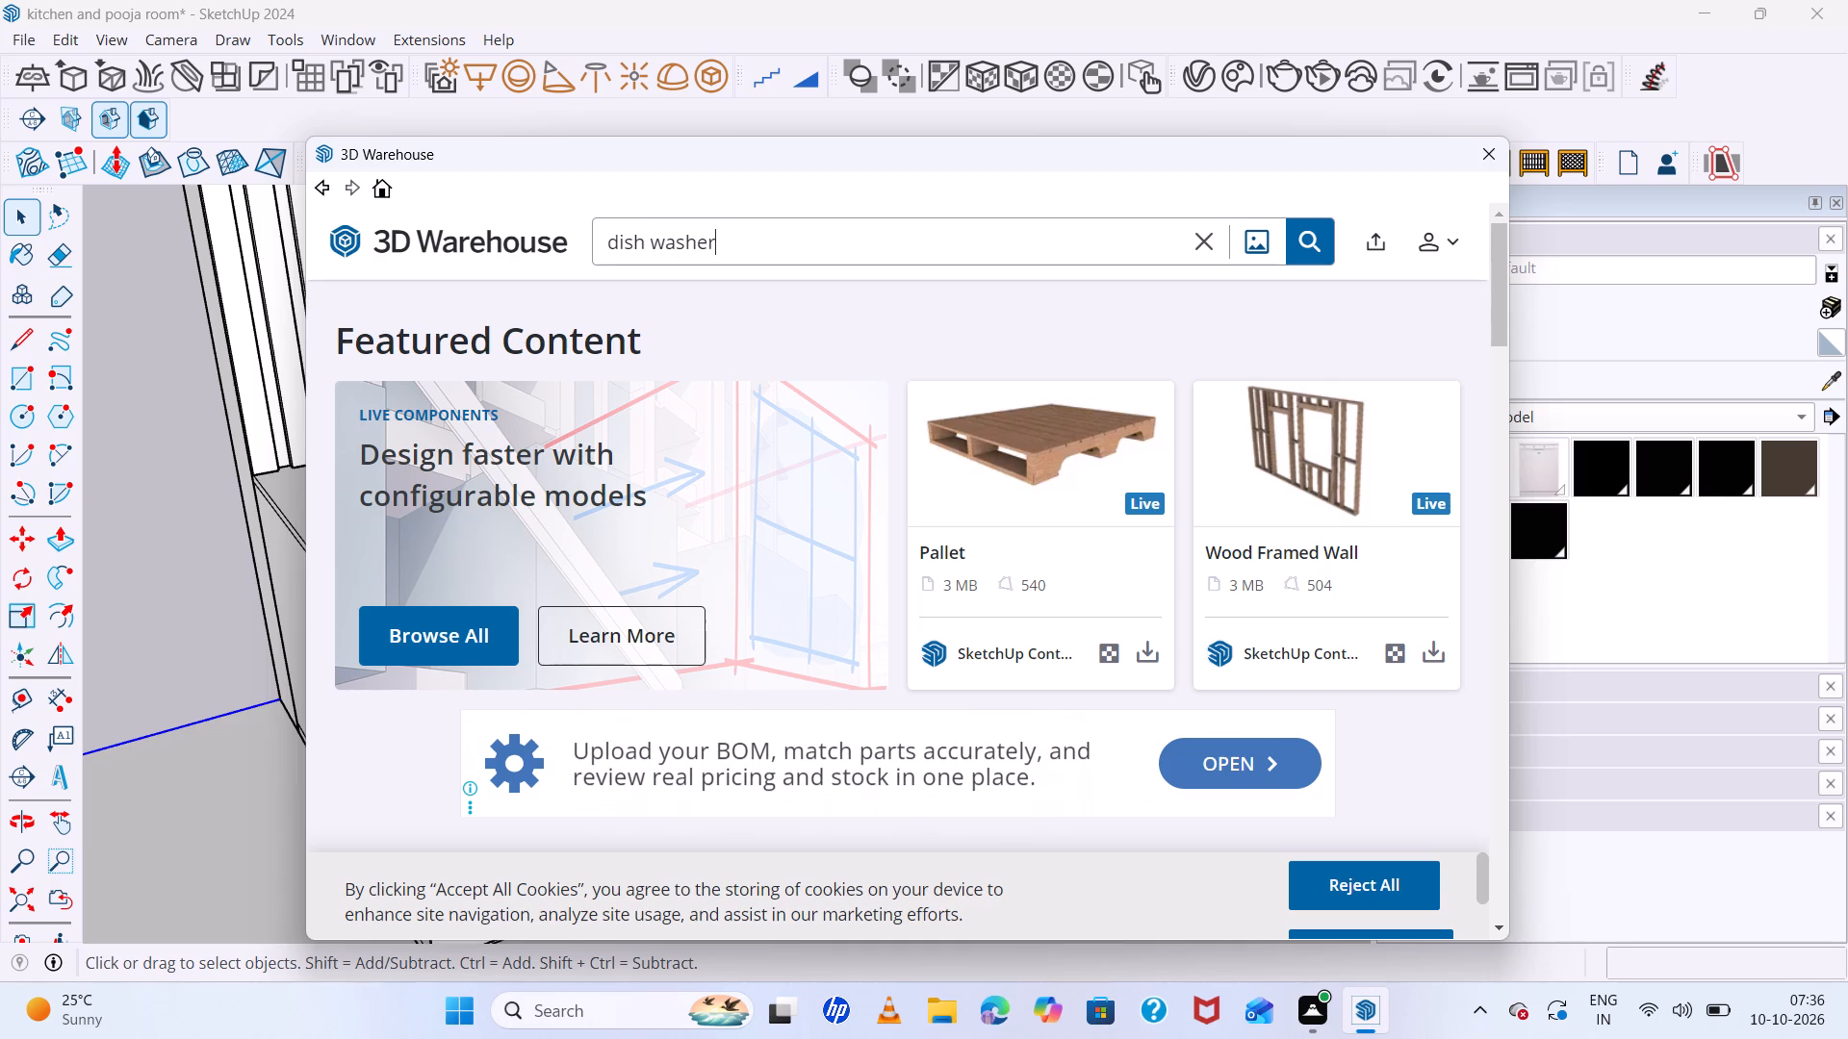
key(Return)
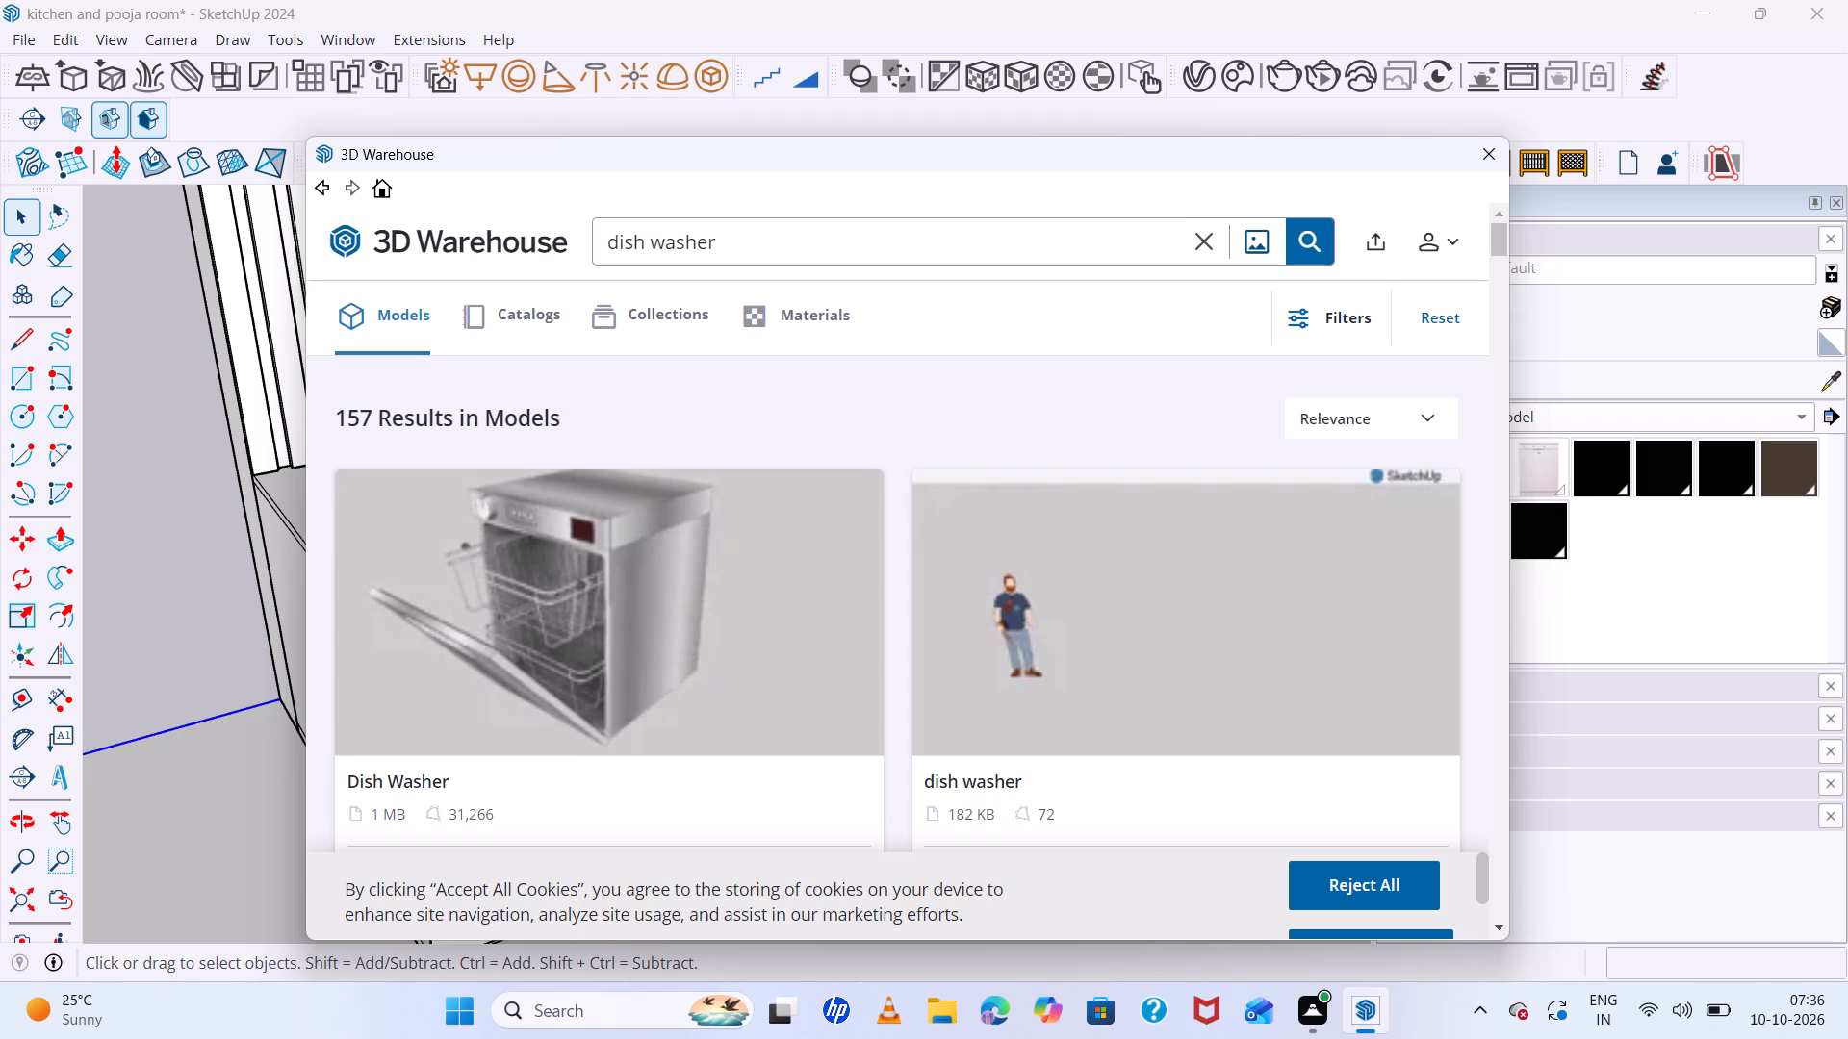
Look through the "dish washer" results for alternative dishwashers, view the Dish washer Maytag model's page, and close 3D Warehouse.
scroll(681, 571, down, 7)
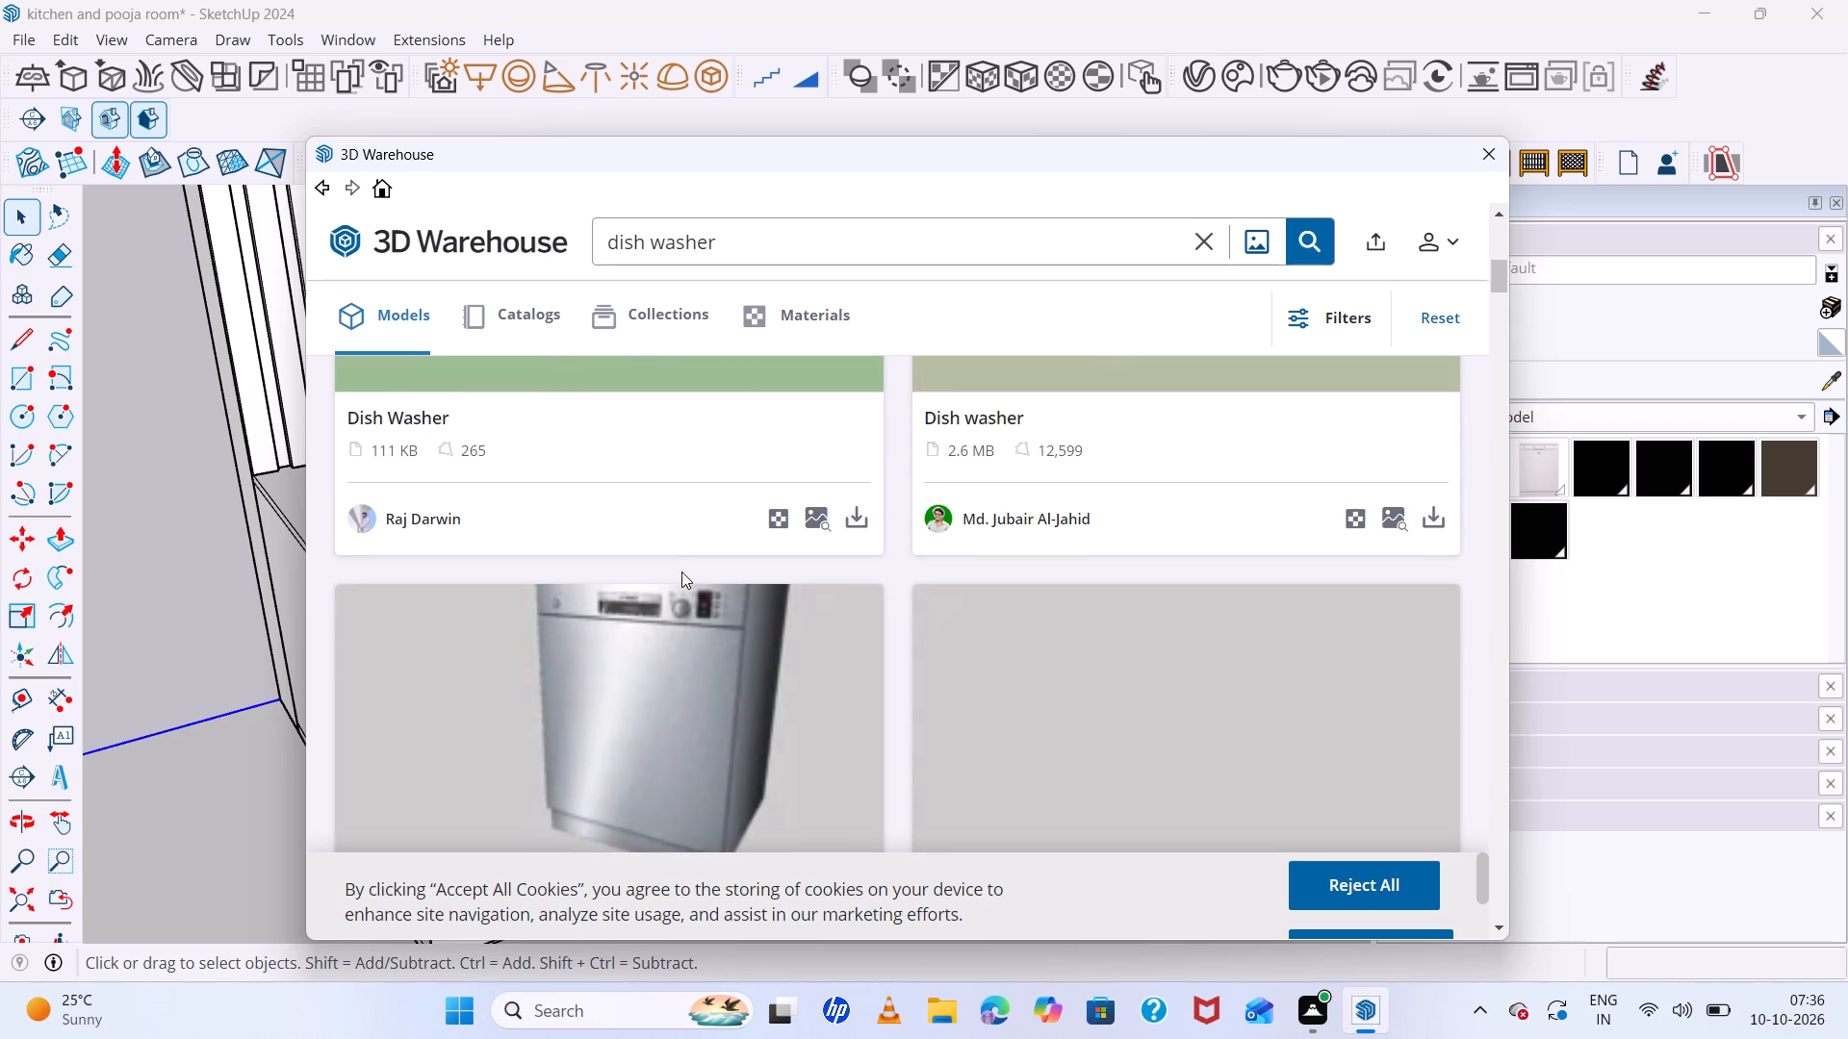
scroll(681, 571, down, 12)
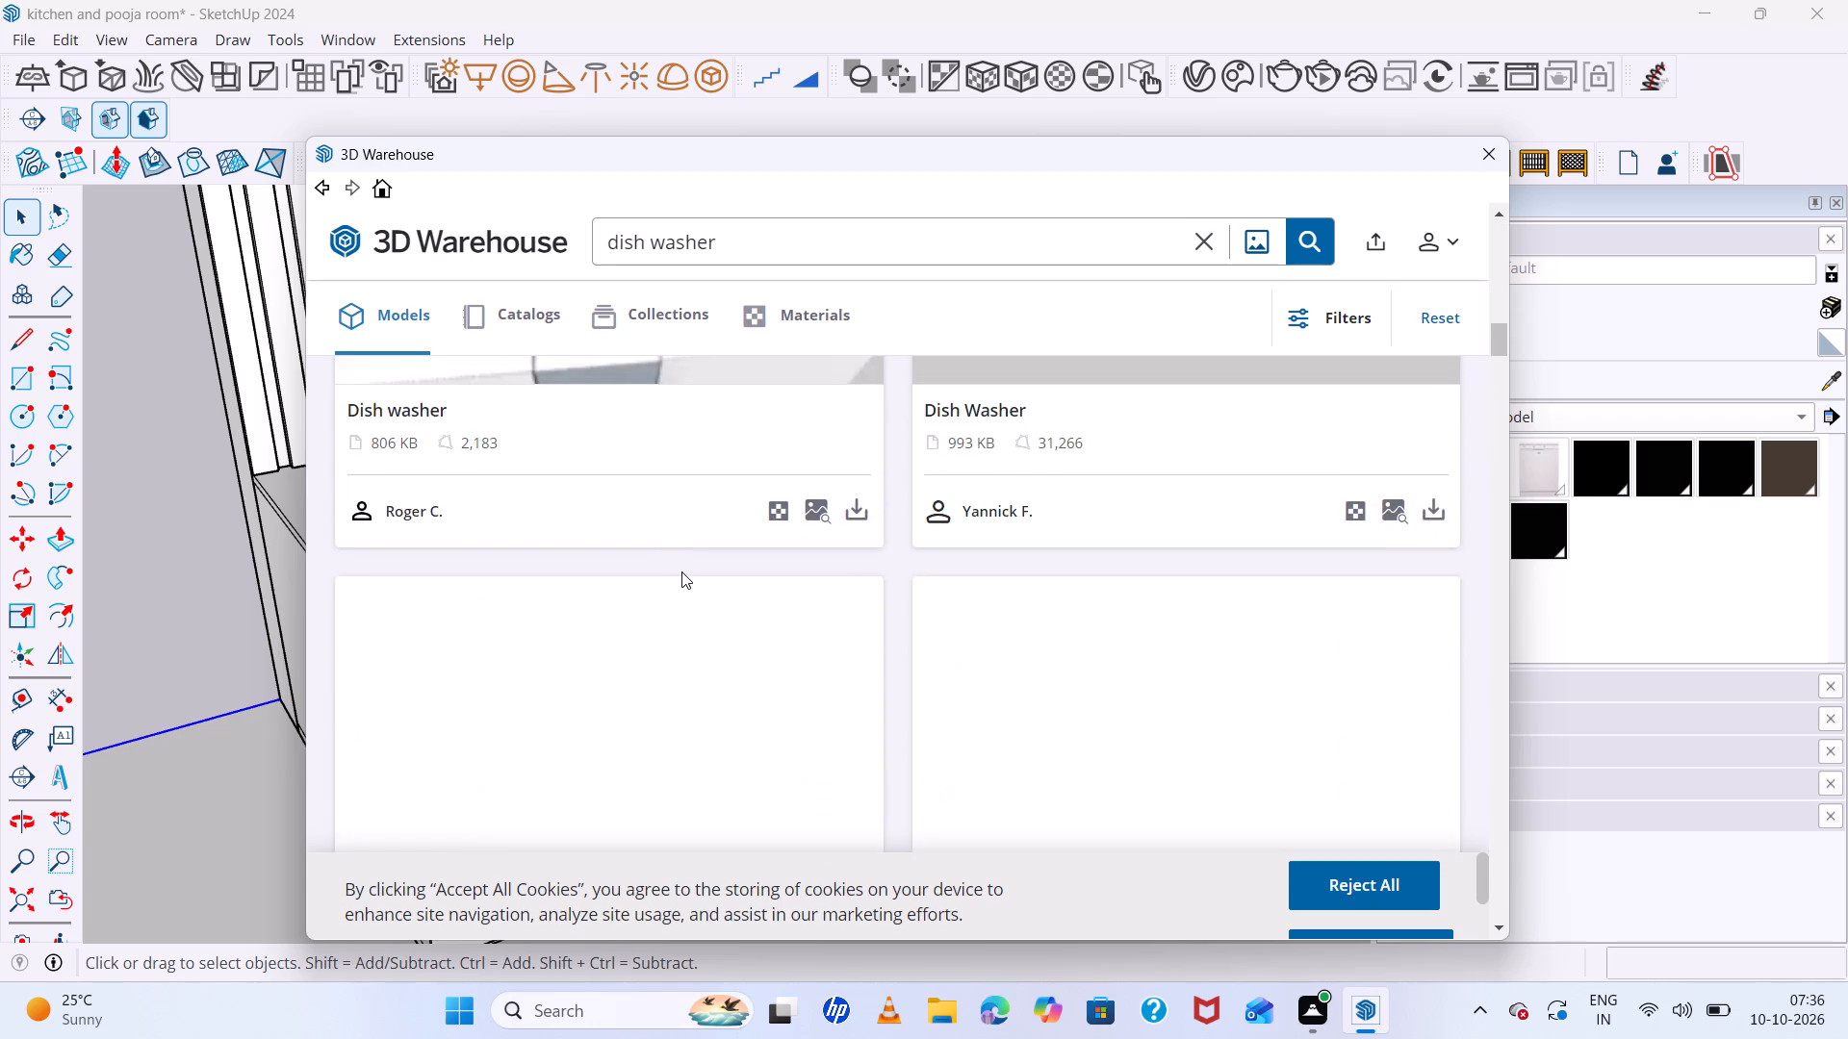
scroll(681, 571, down, 7)
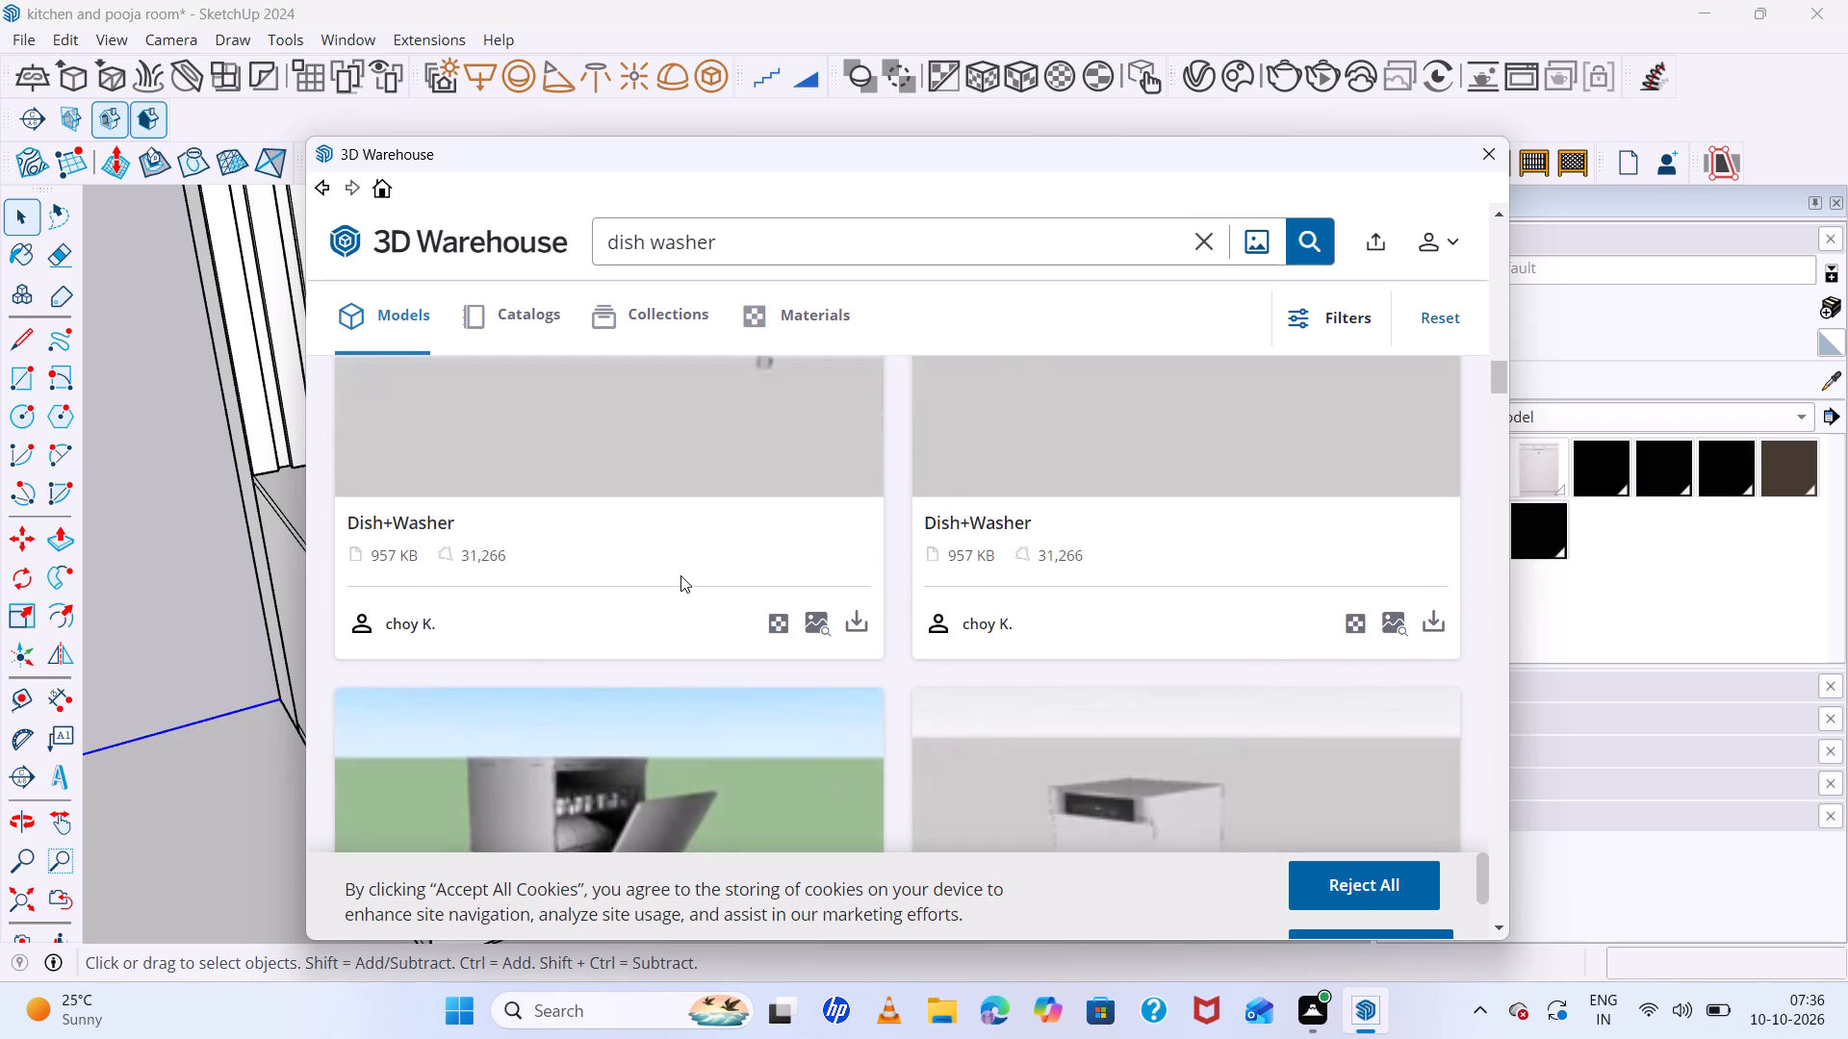
scroll(679, 575, down, 6)
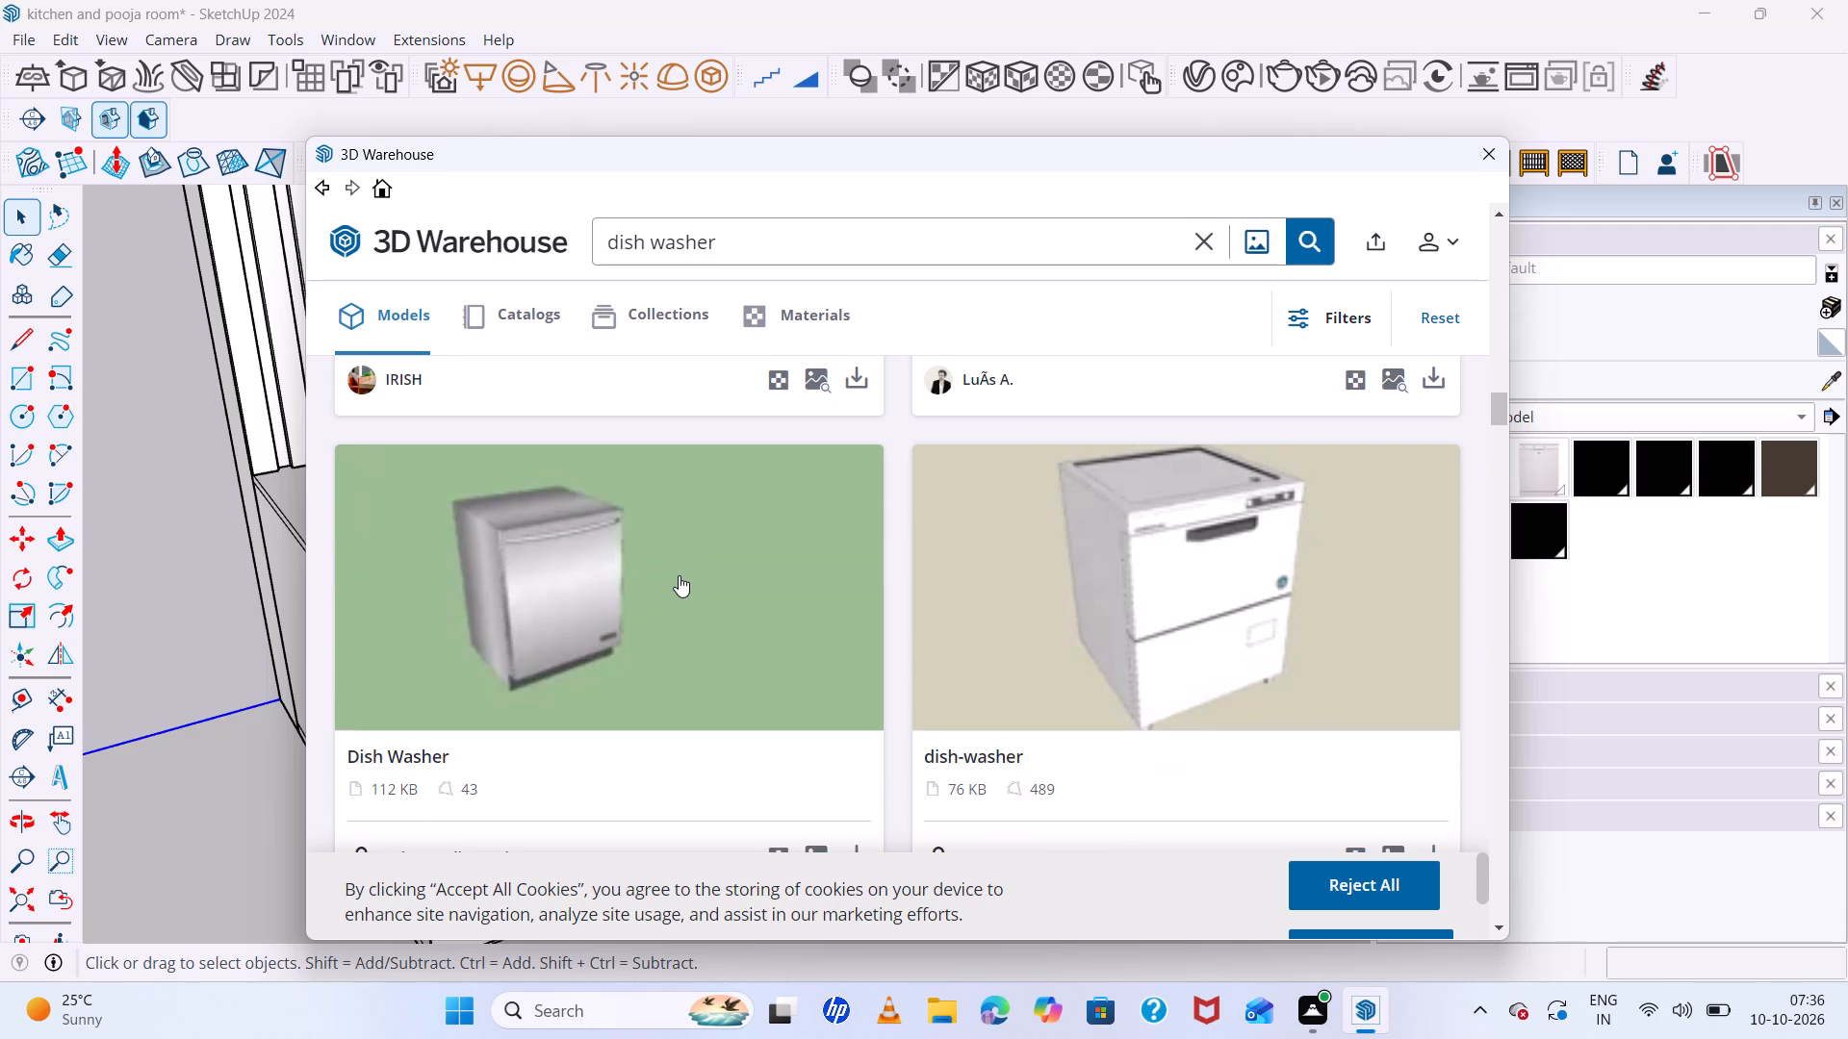
scroll(679, 575, down, 4)
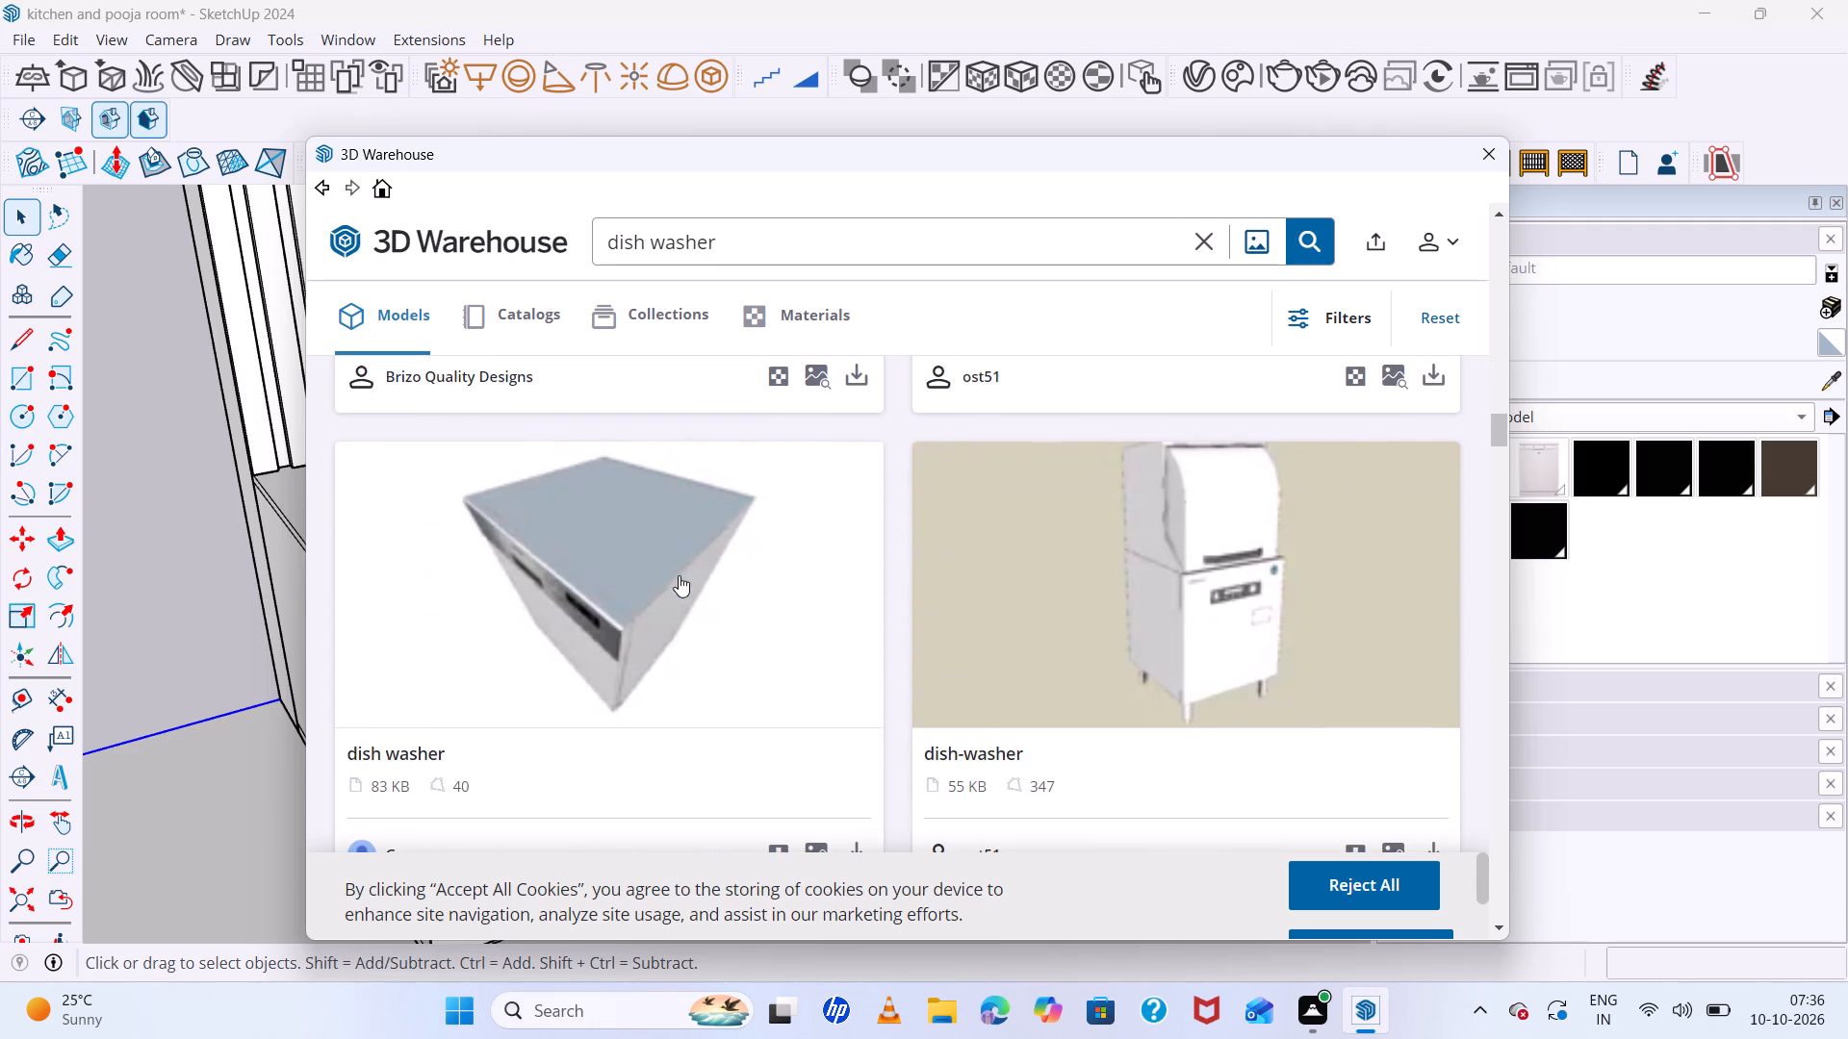
scroll(679, 575, down, 4)
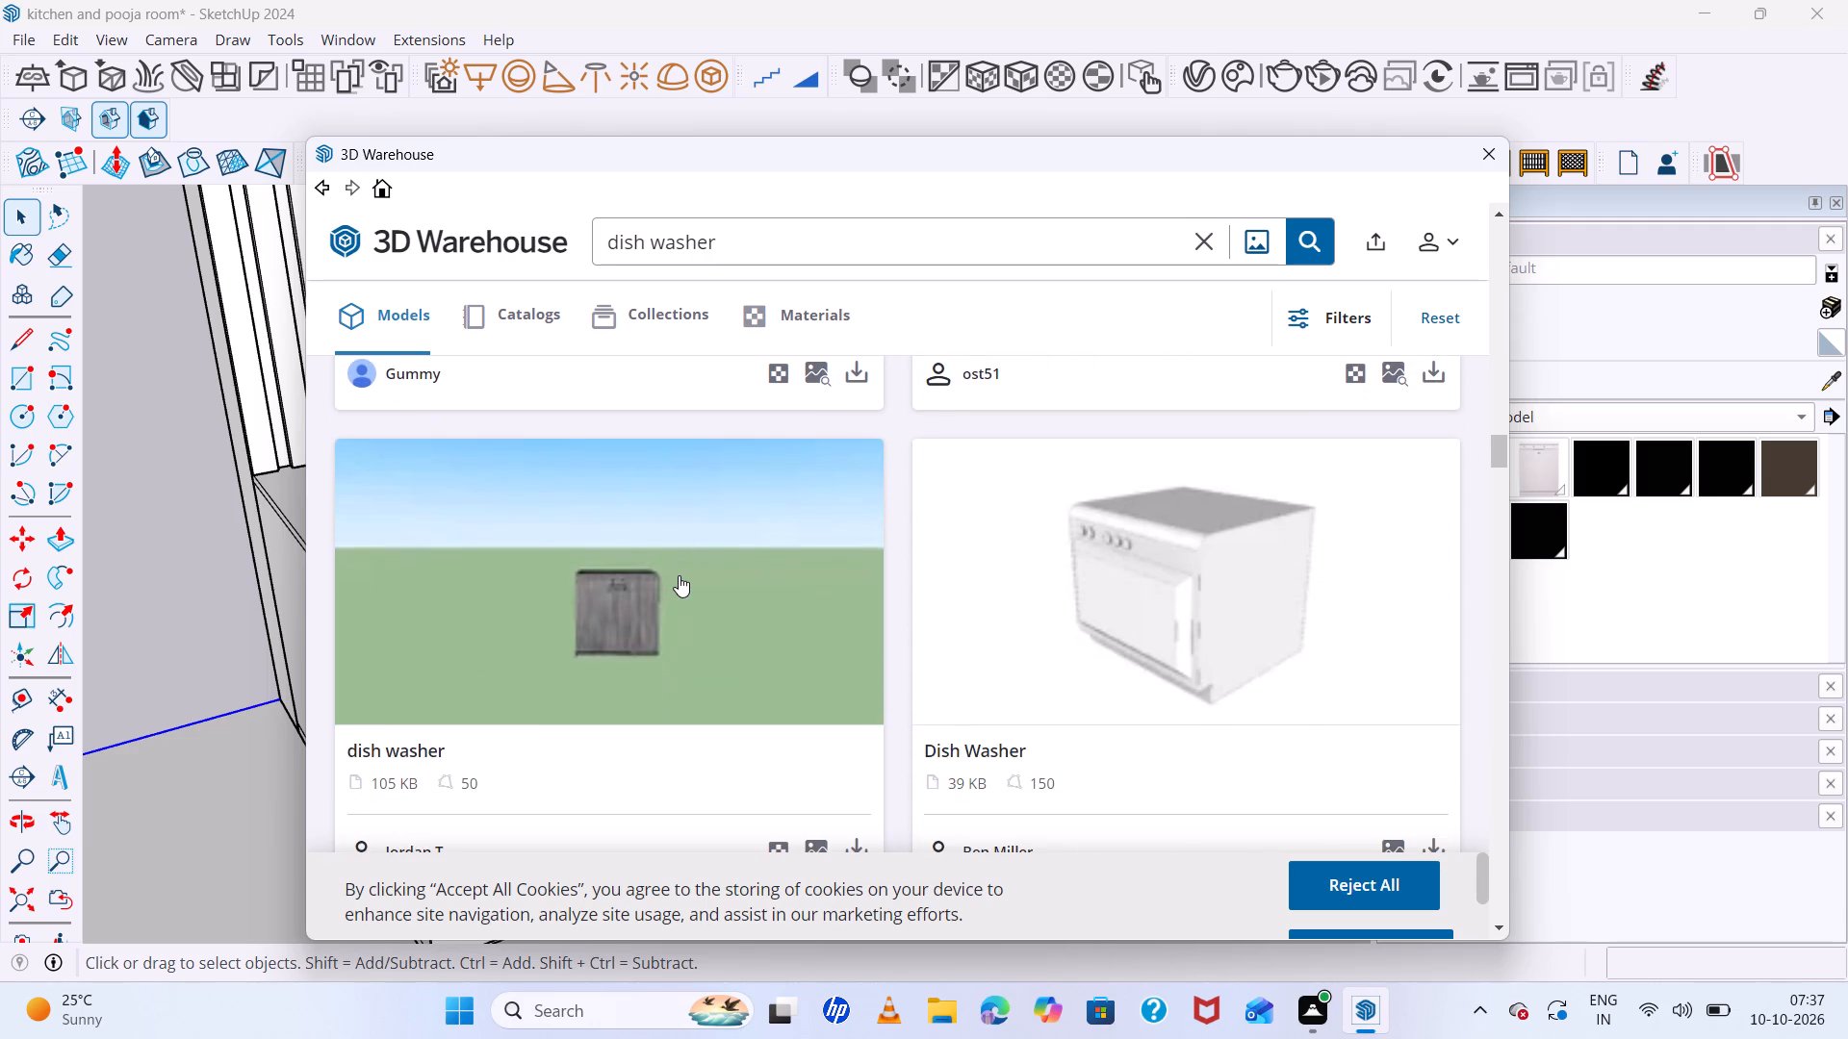
scroll(679, 575, down, 10)
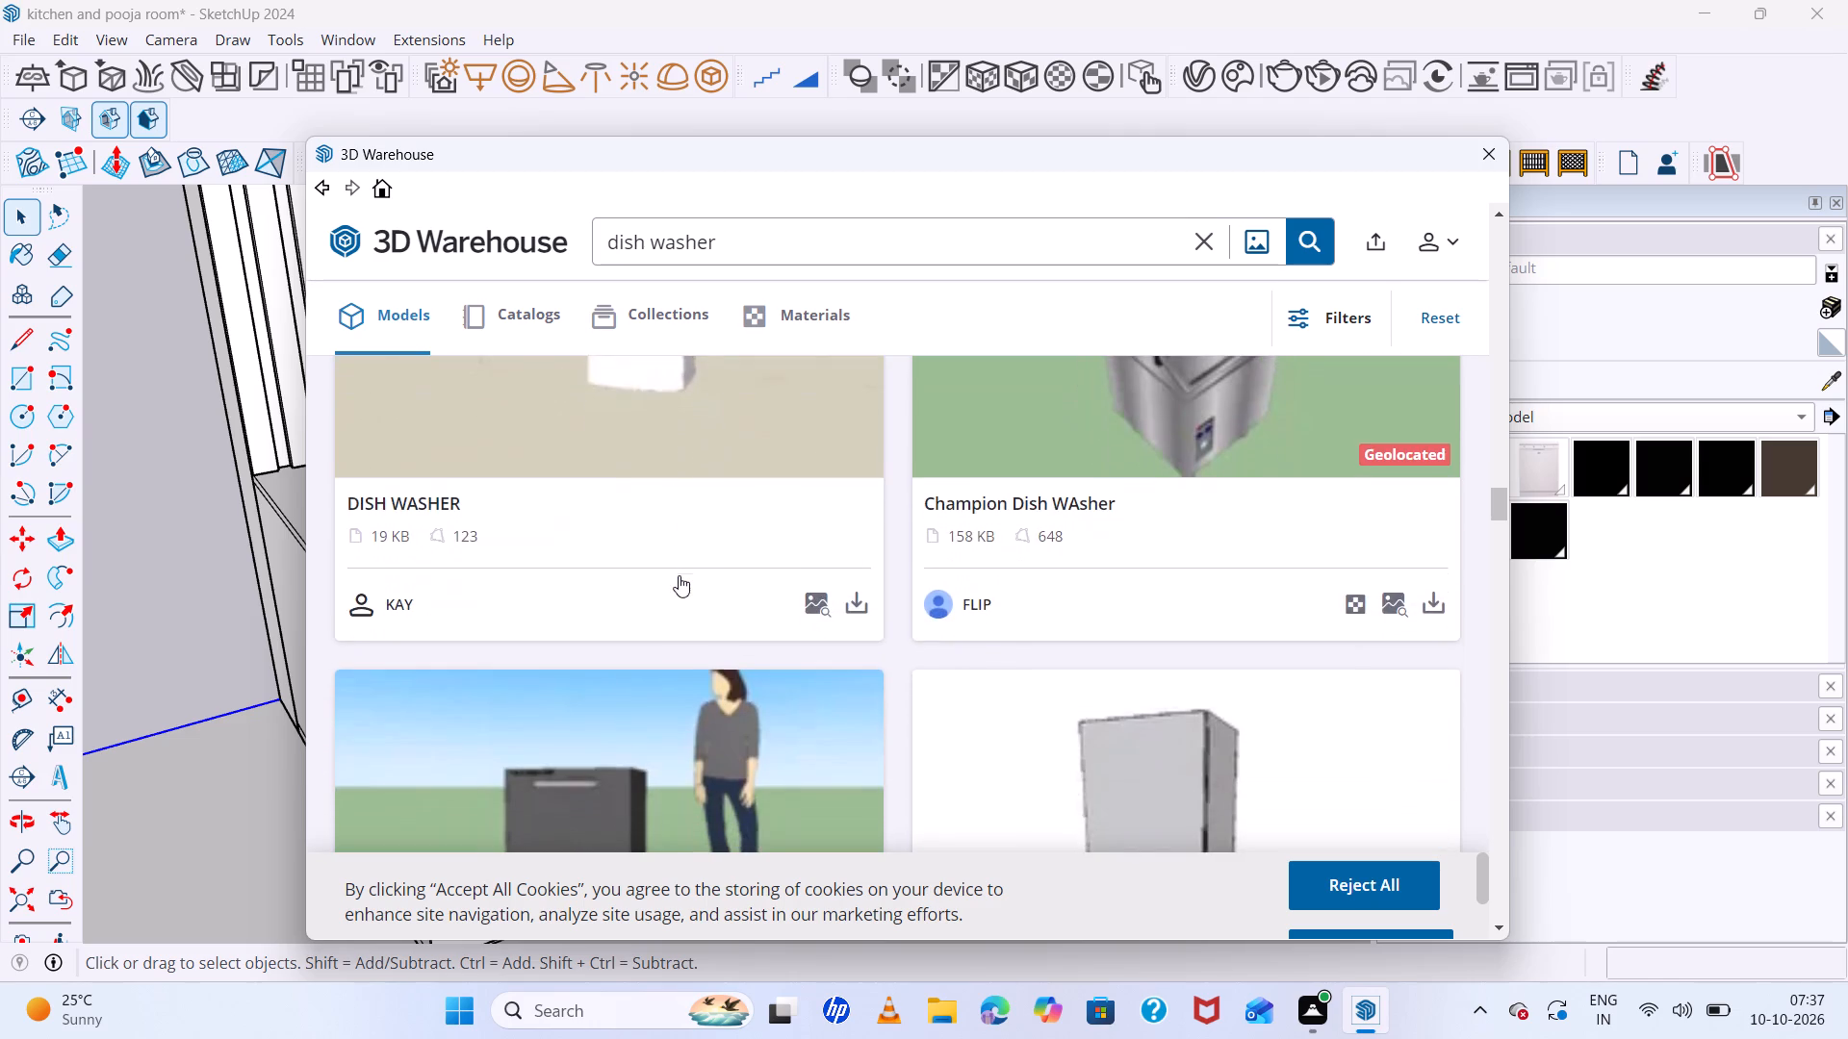
scroll(679, 575, down, 6)
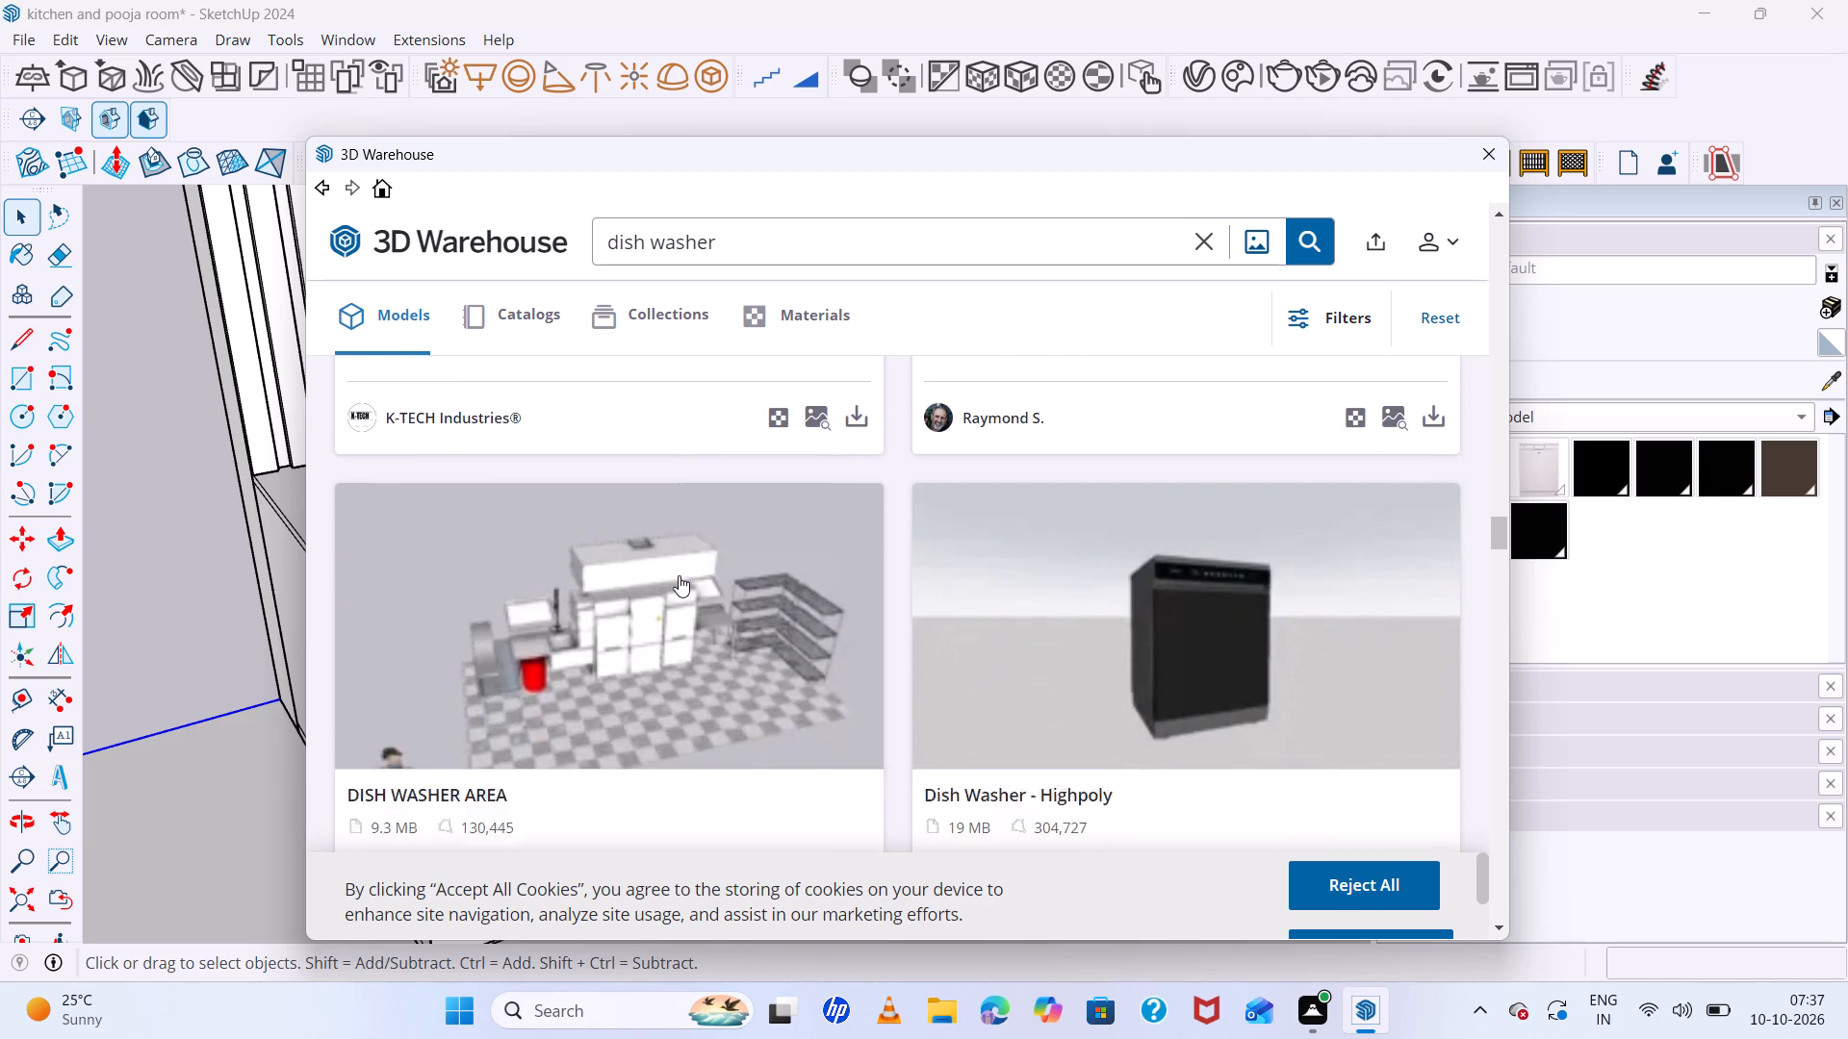
scroll(679, 575, up, 6)
scroll(679, 575, down, 5)
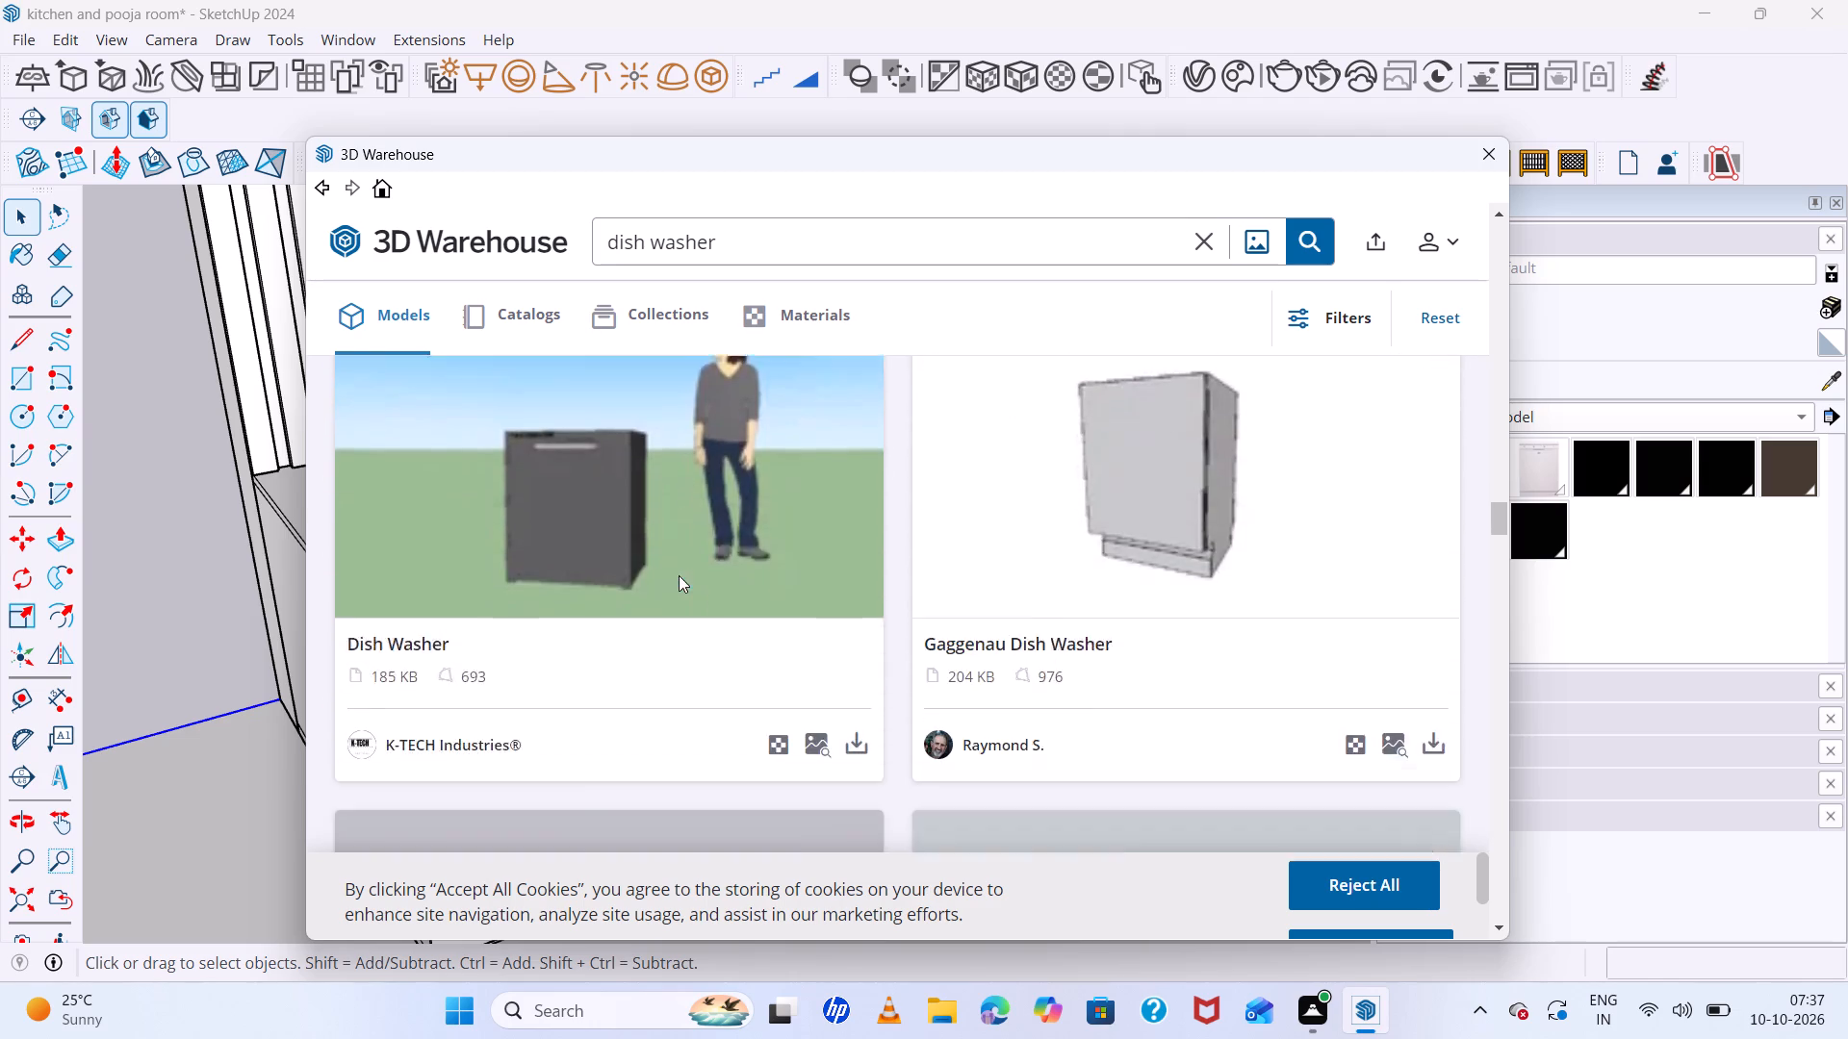
scroll(679, 575, down, 9)
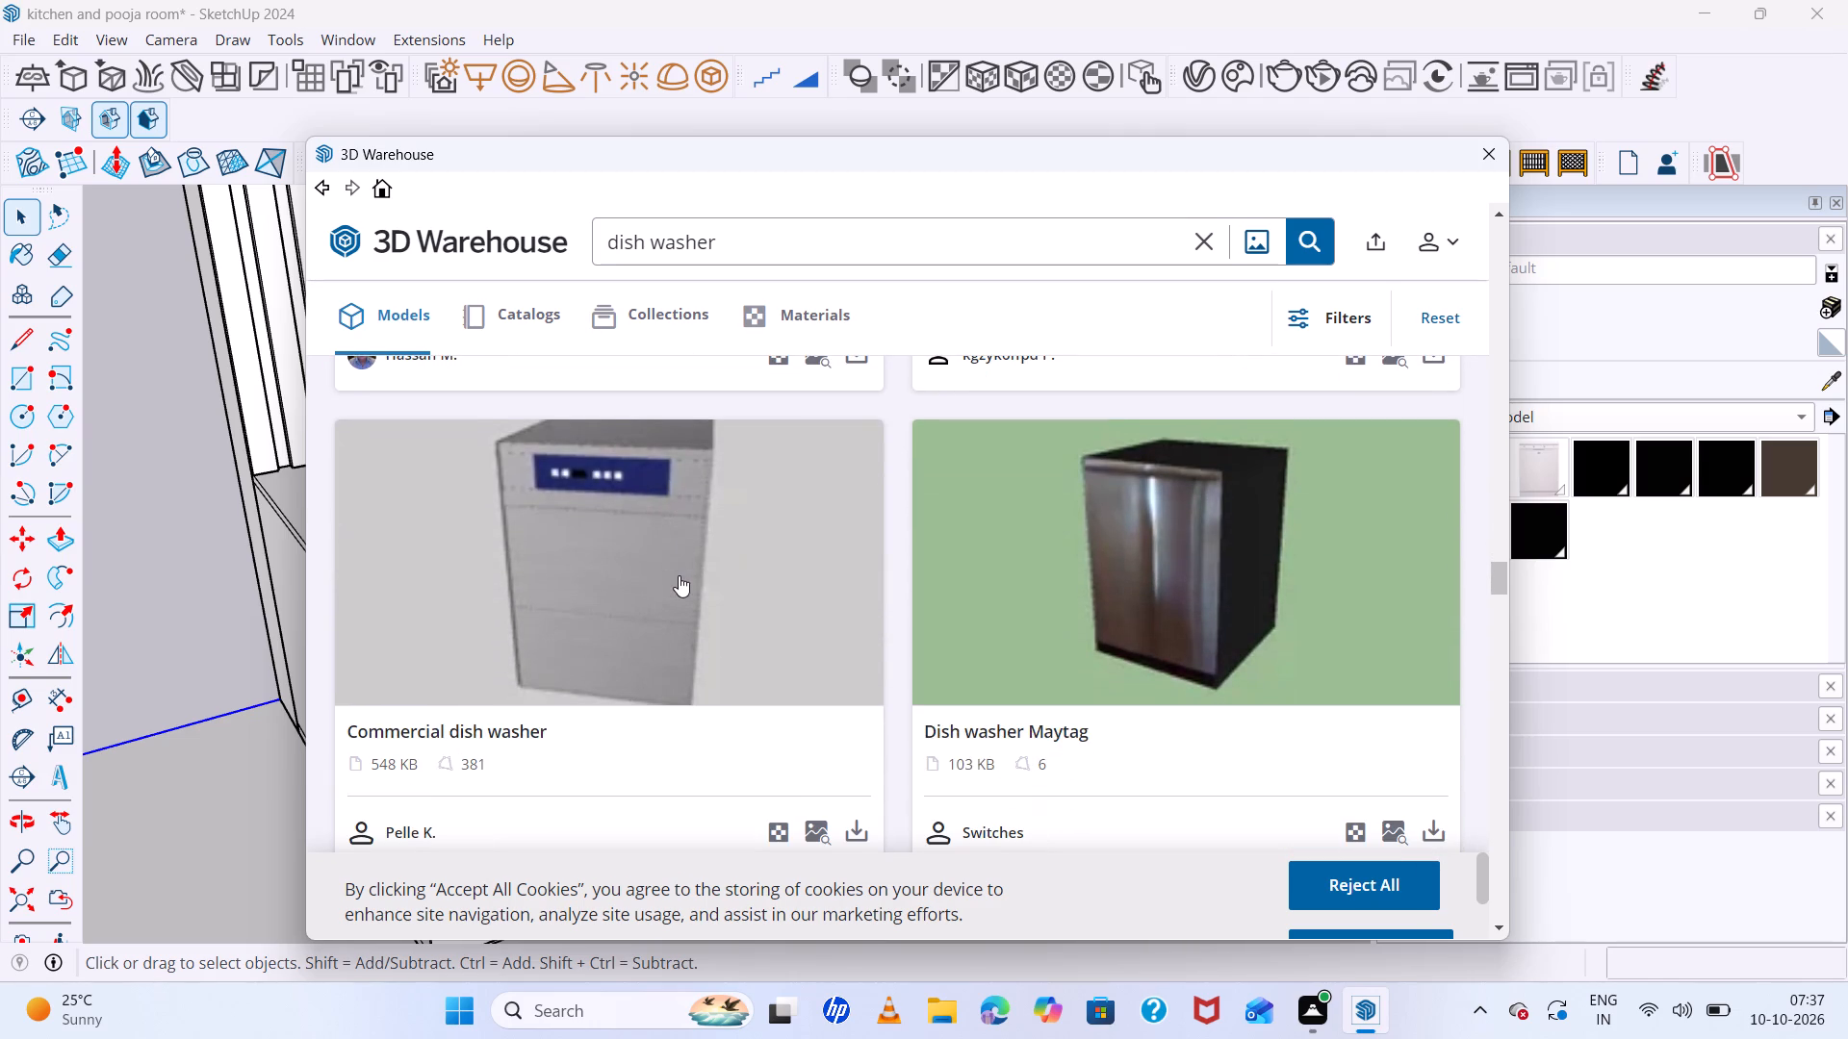
scroll(679, 575, down, 4)
scroll(679, 575, up, 4)
click(1076, 597)
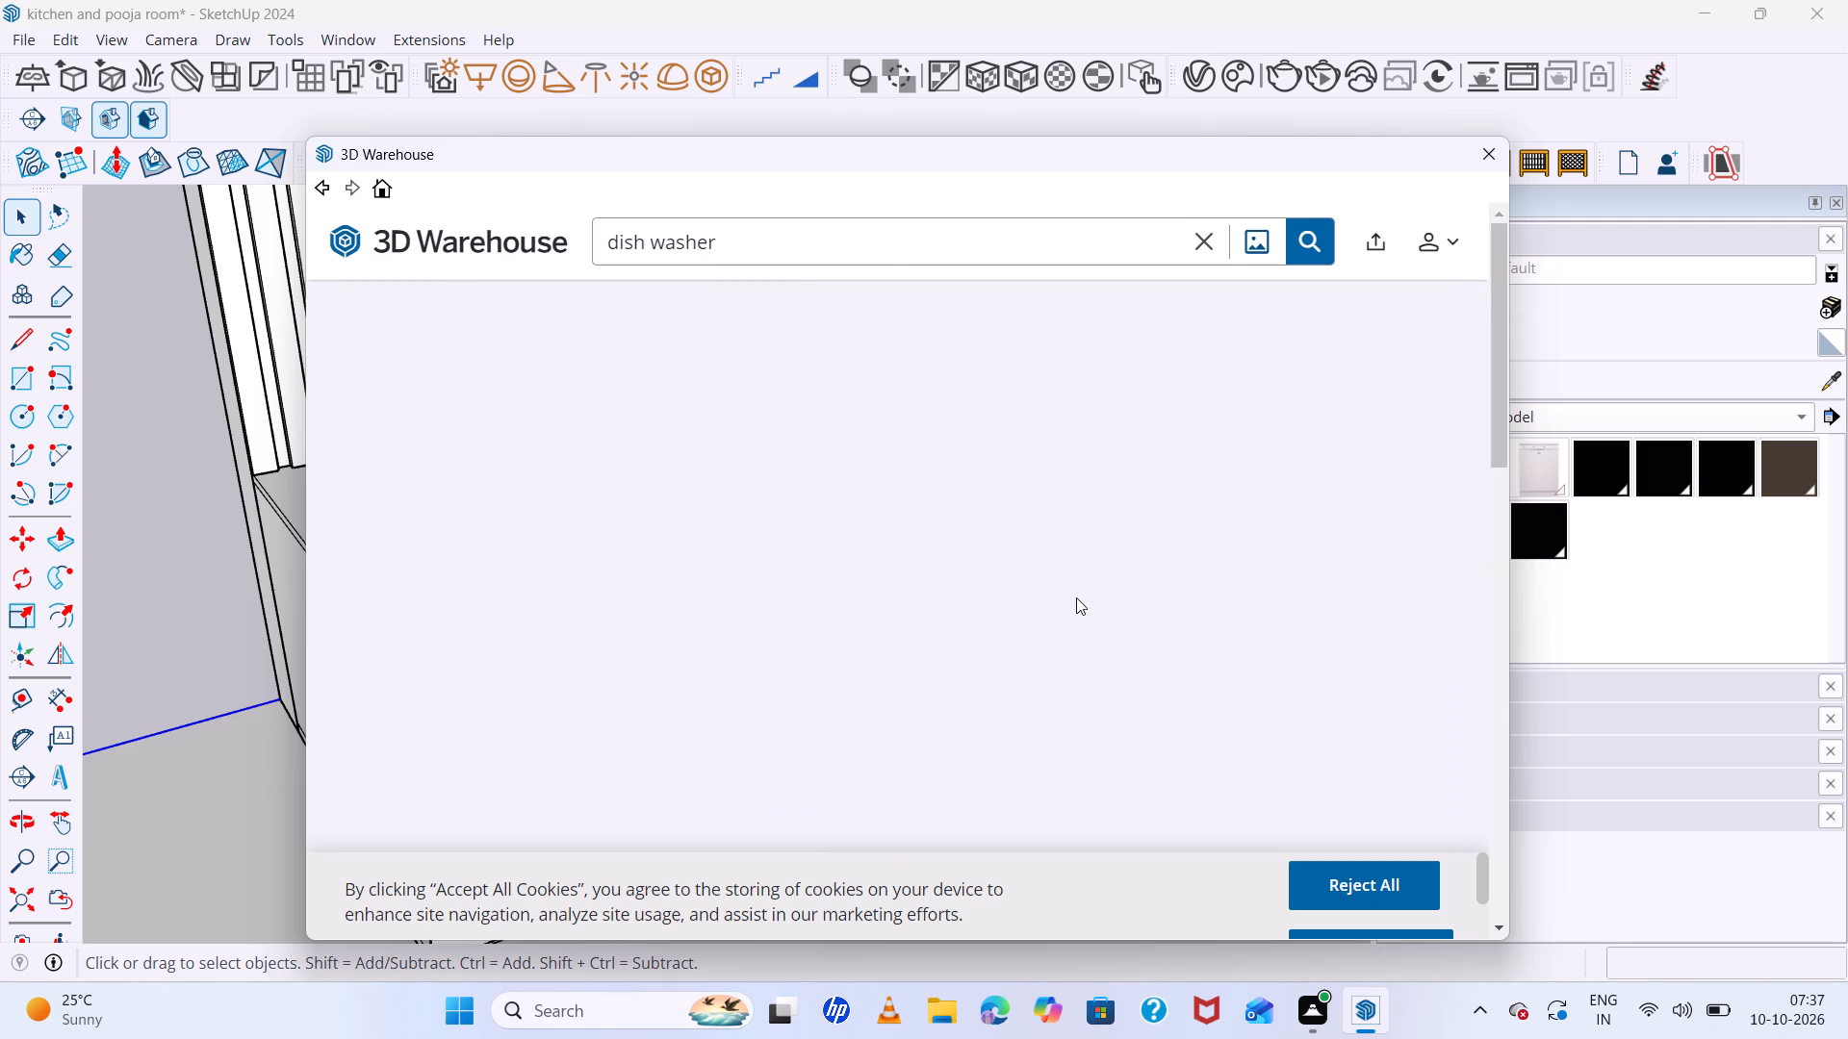
scroll(954, 575, down, 4)
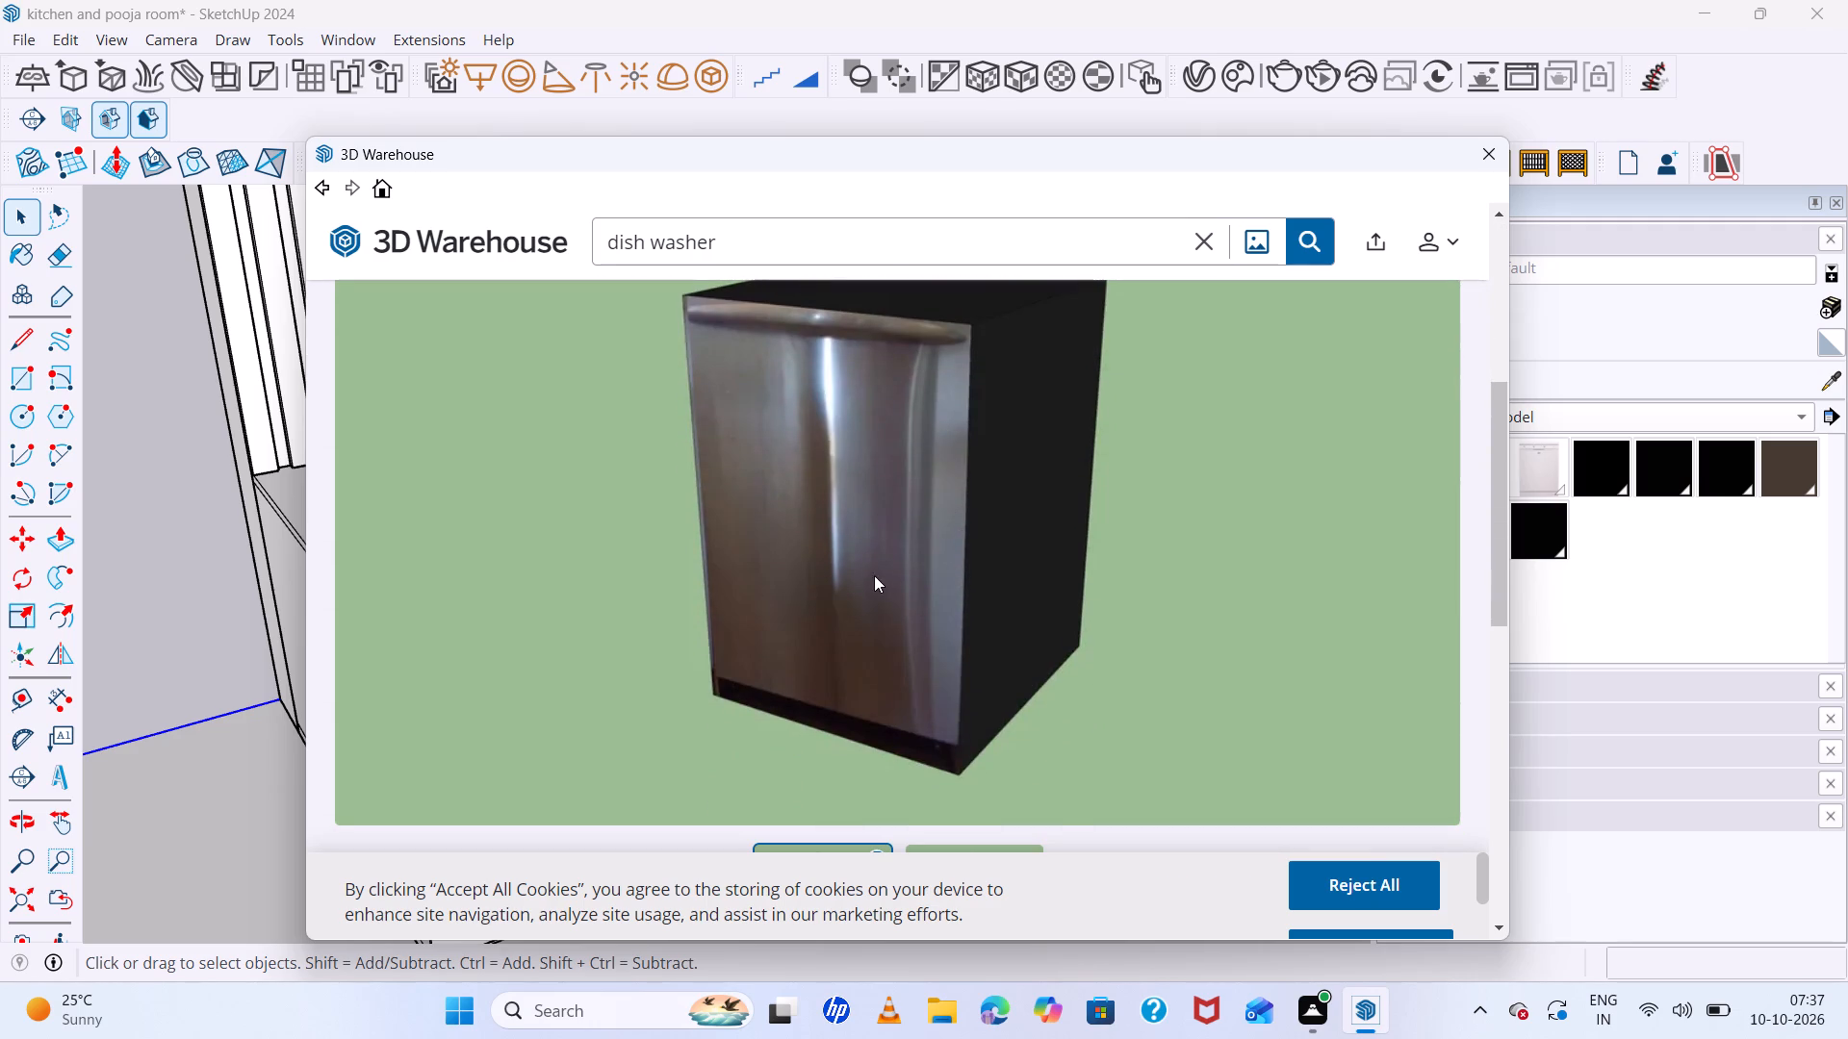
click(1486, 155)
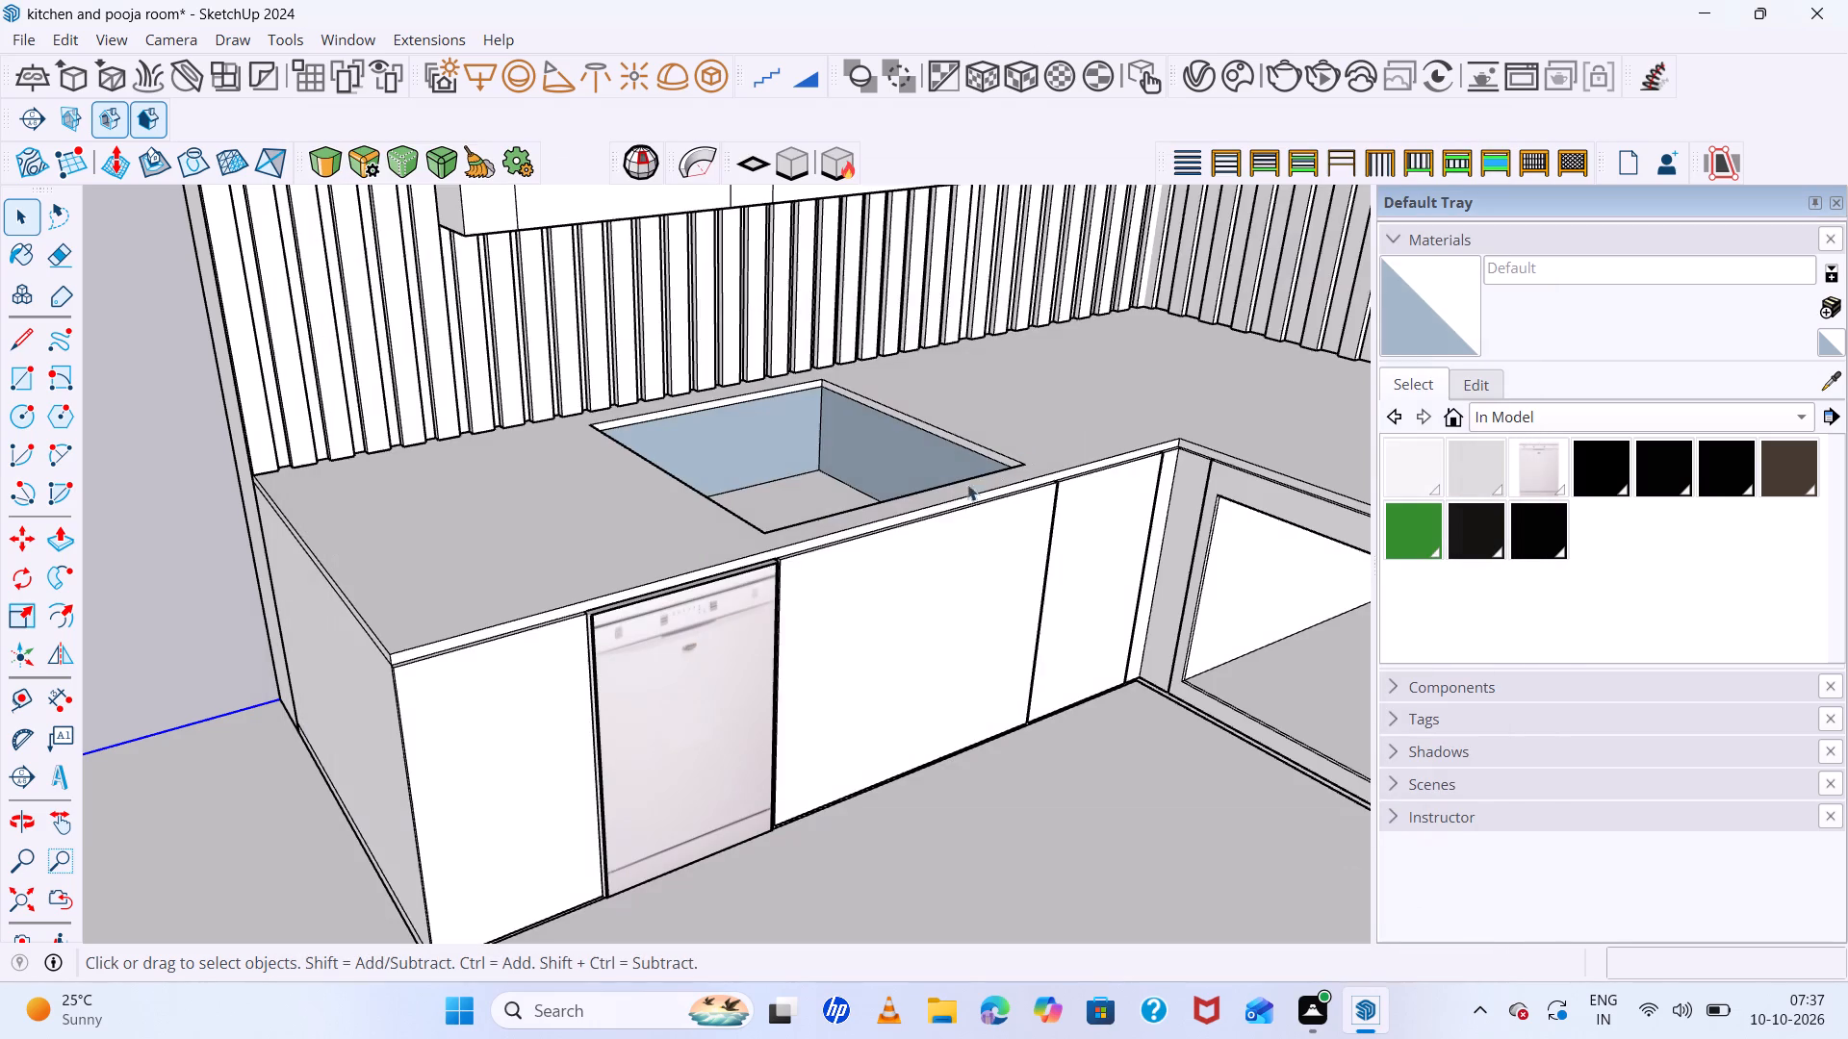
Reopen 3D Warehouse and search its models for "sink".
scroll(611, 524, down, 5)
middle_drag(952, 559, 1104, 631)
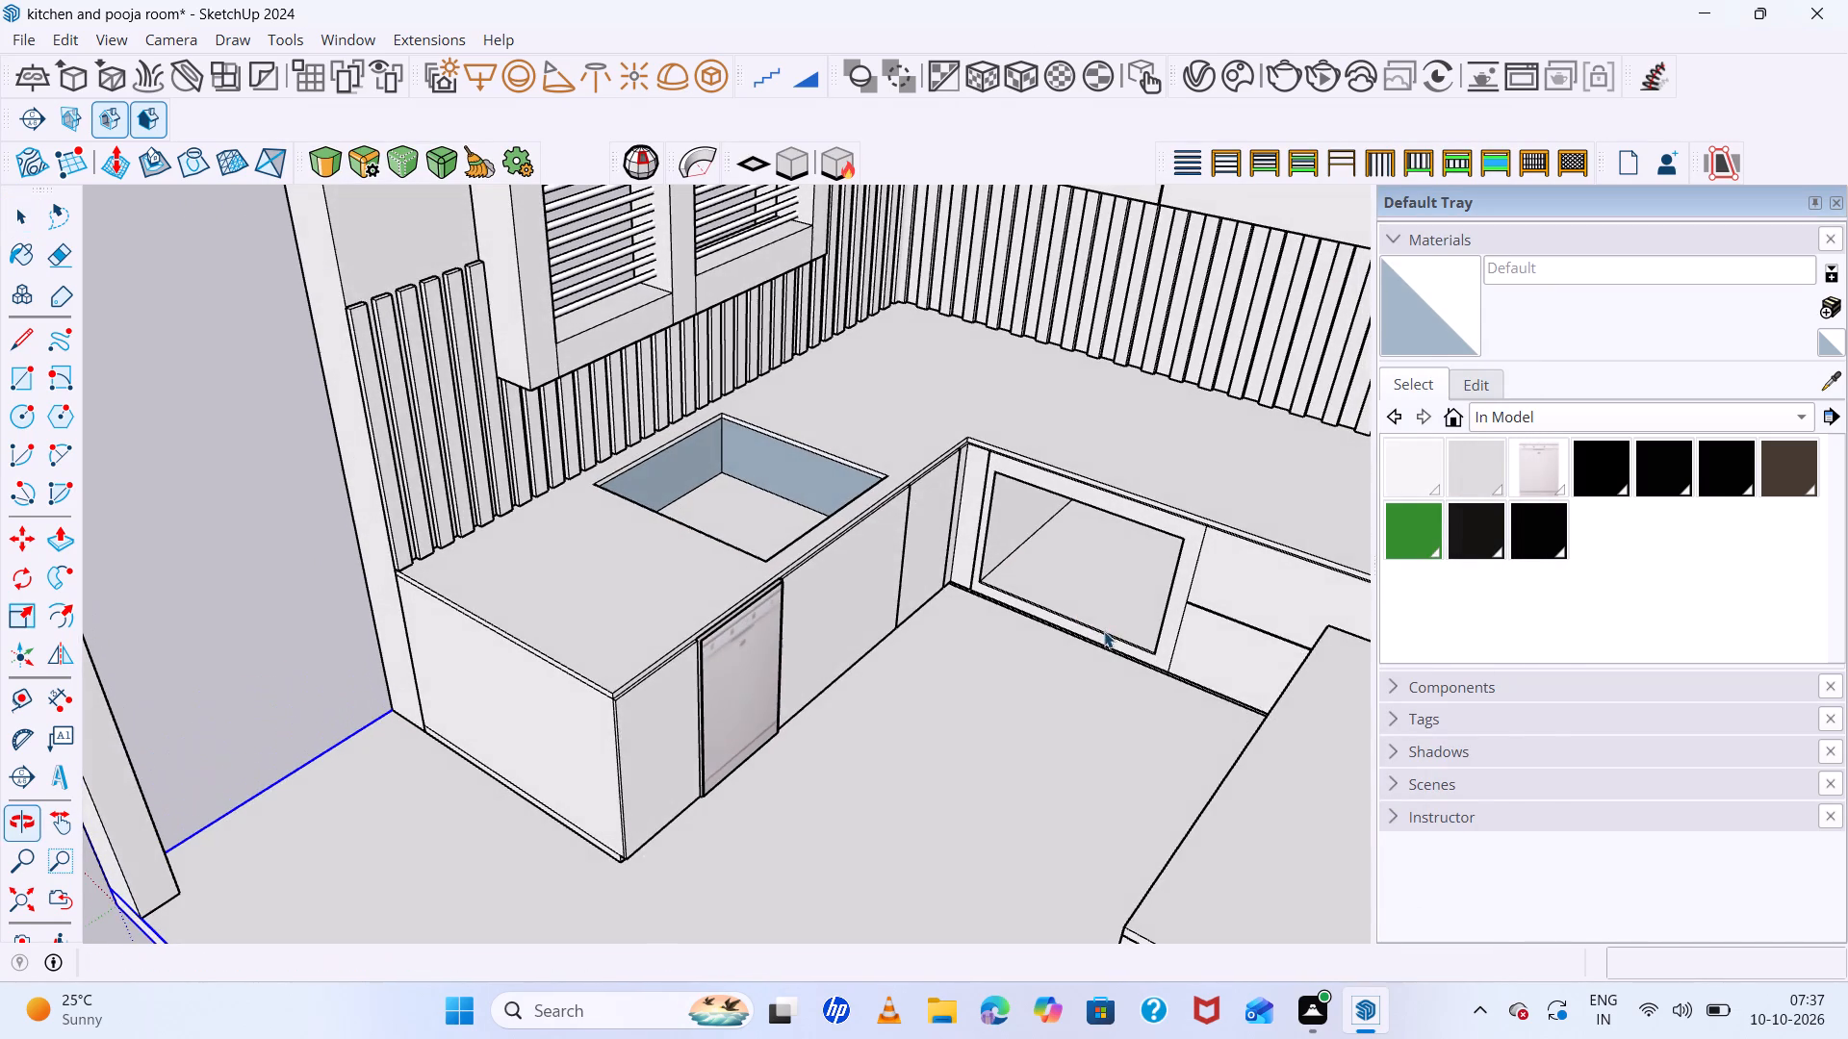
click(360, 43)
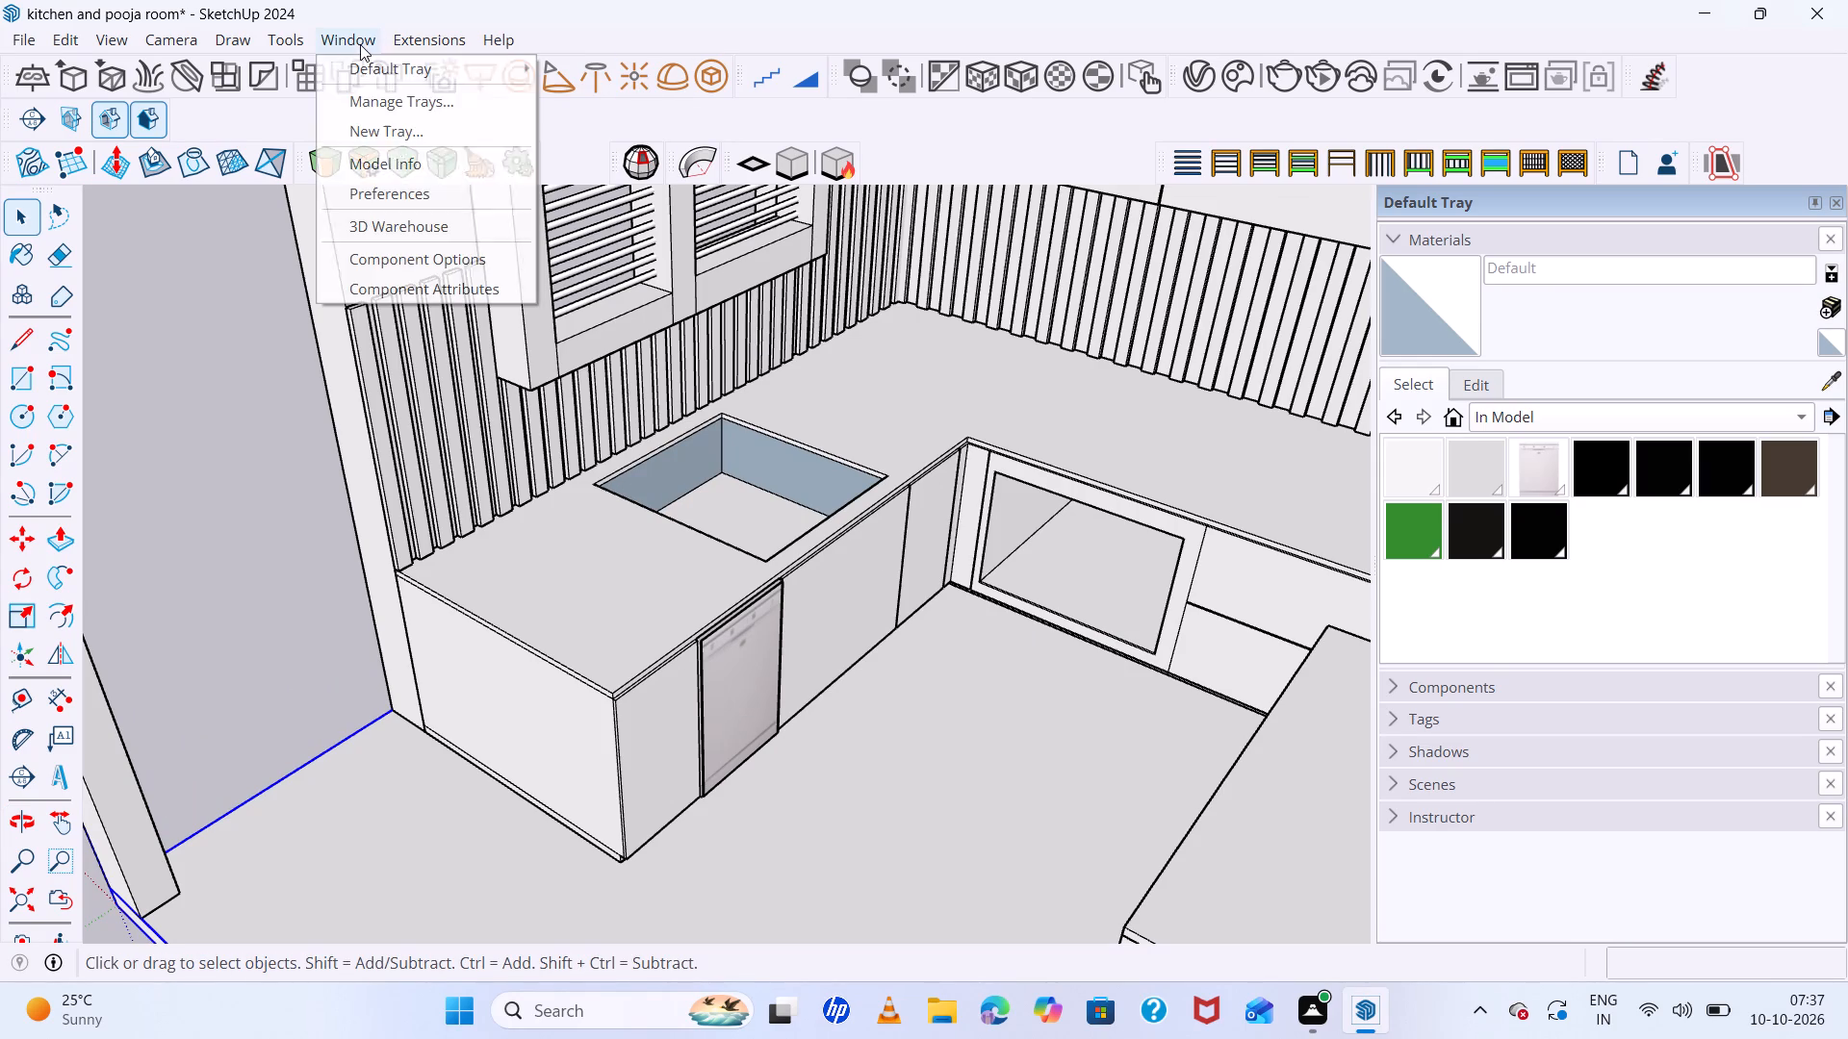
click(437, 226)
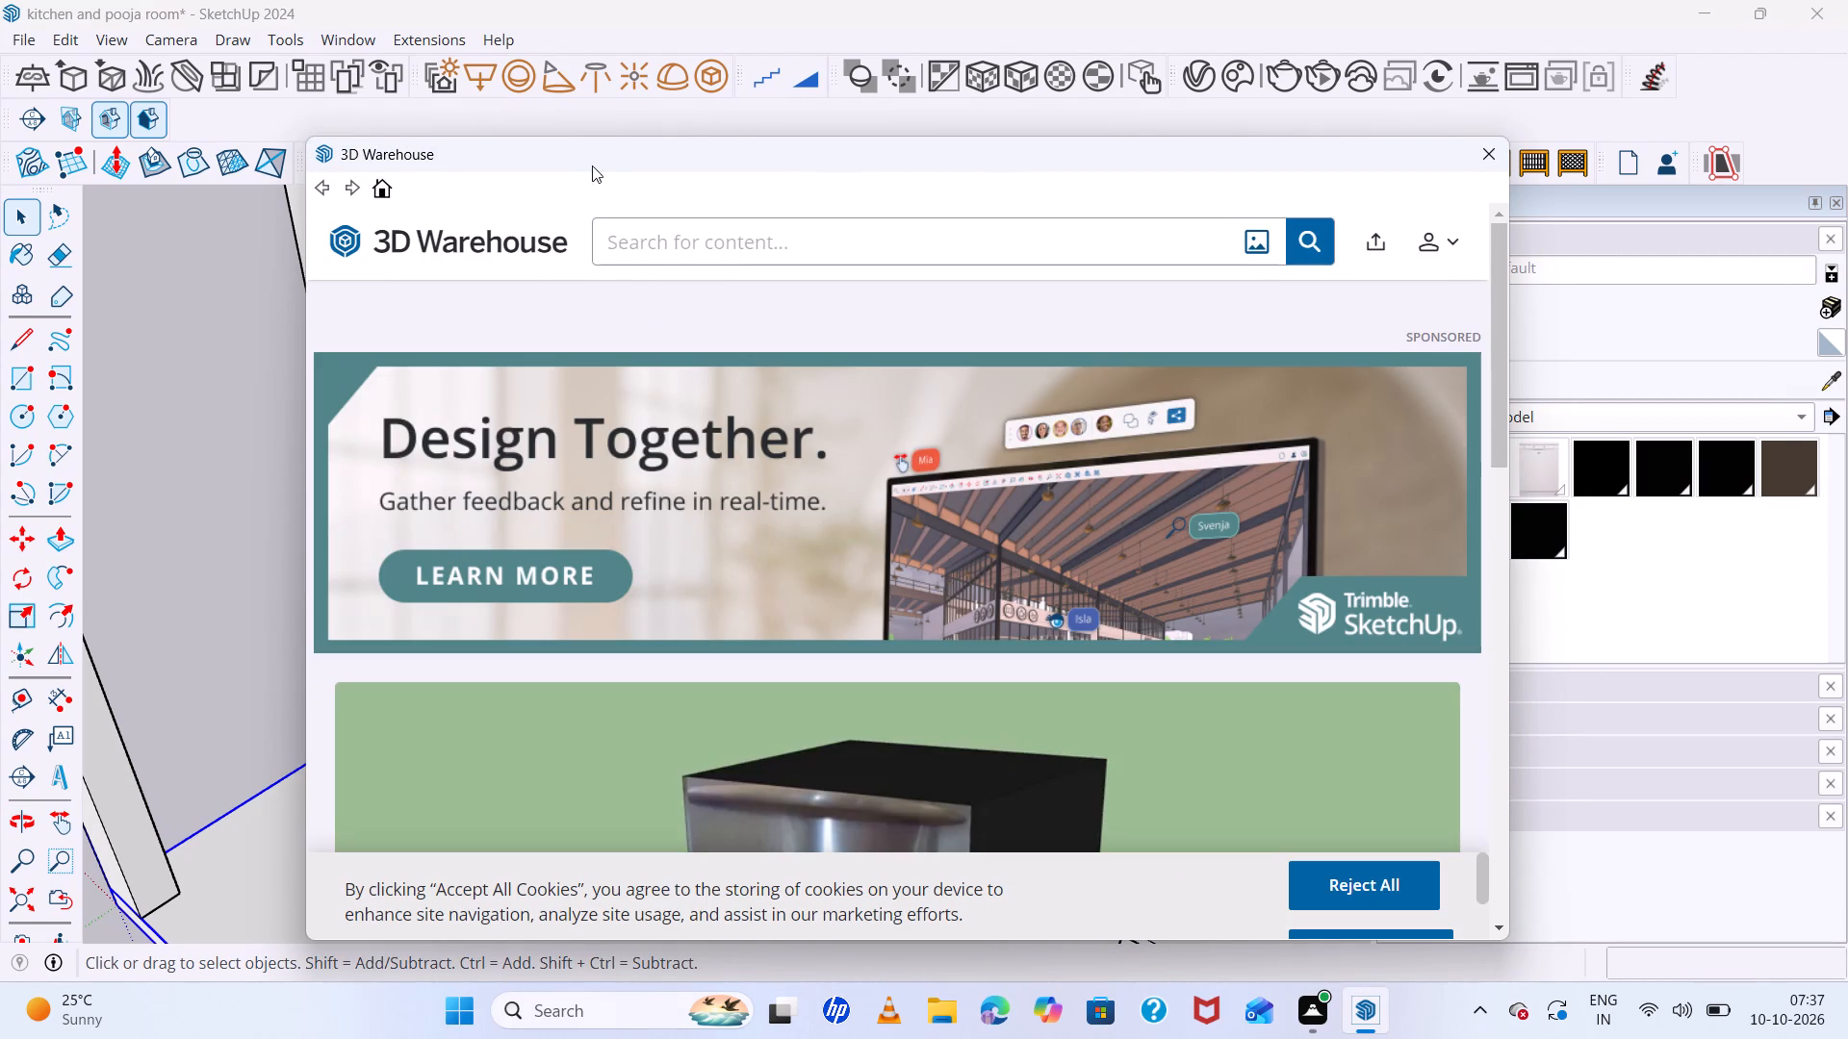
click(666, 231)
text(sink)
key(Return)
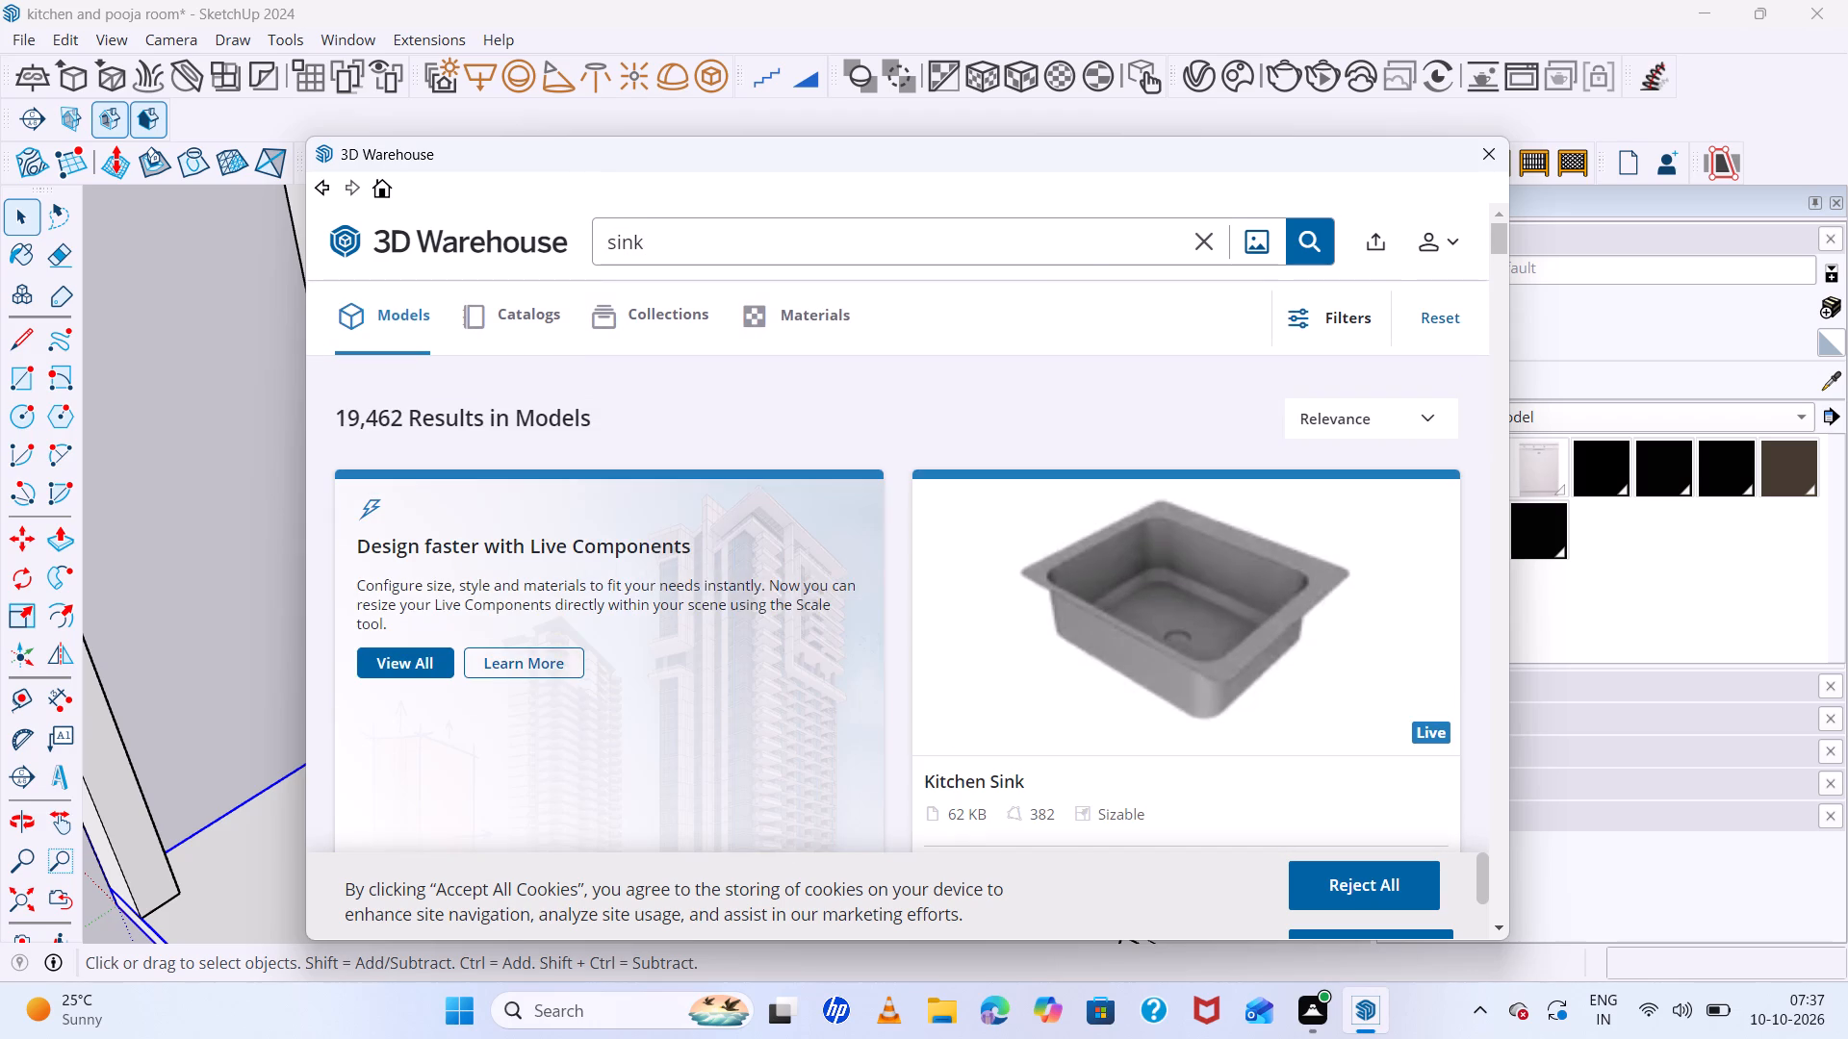
Look through the sink results for a single-bowl kitchen sink with a faucet that suits the countertop cutout.
scroll(760, 670, down, 6)
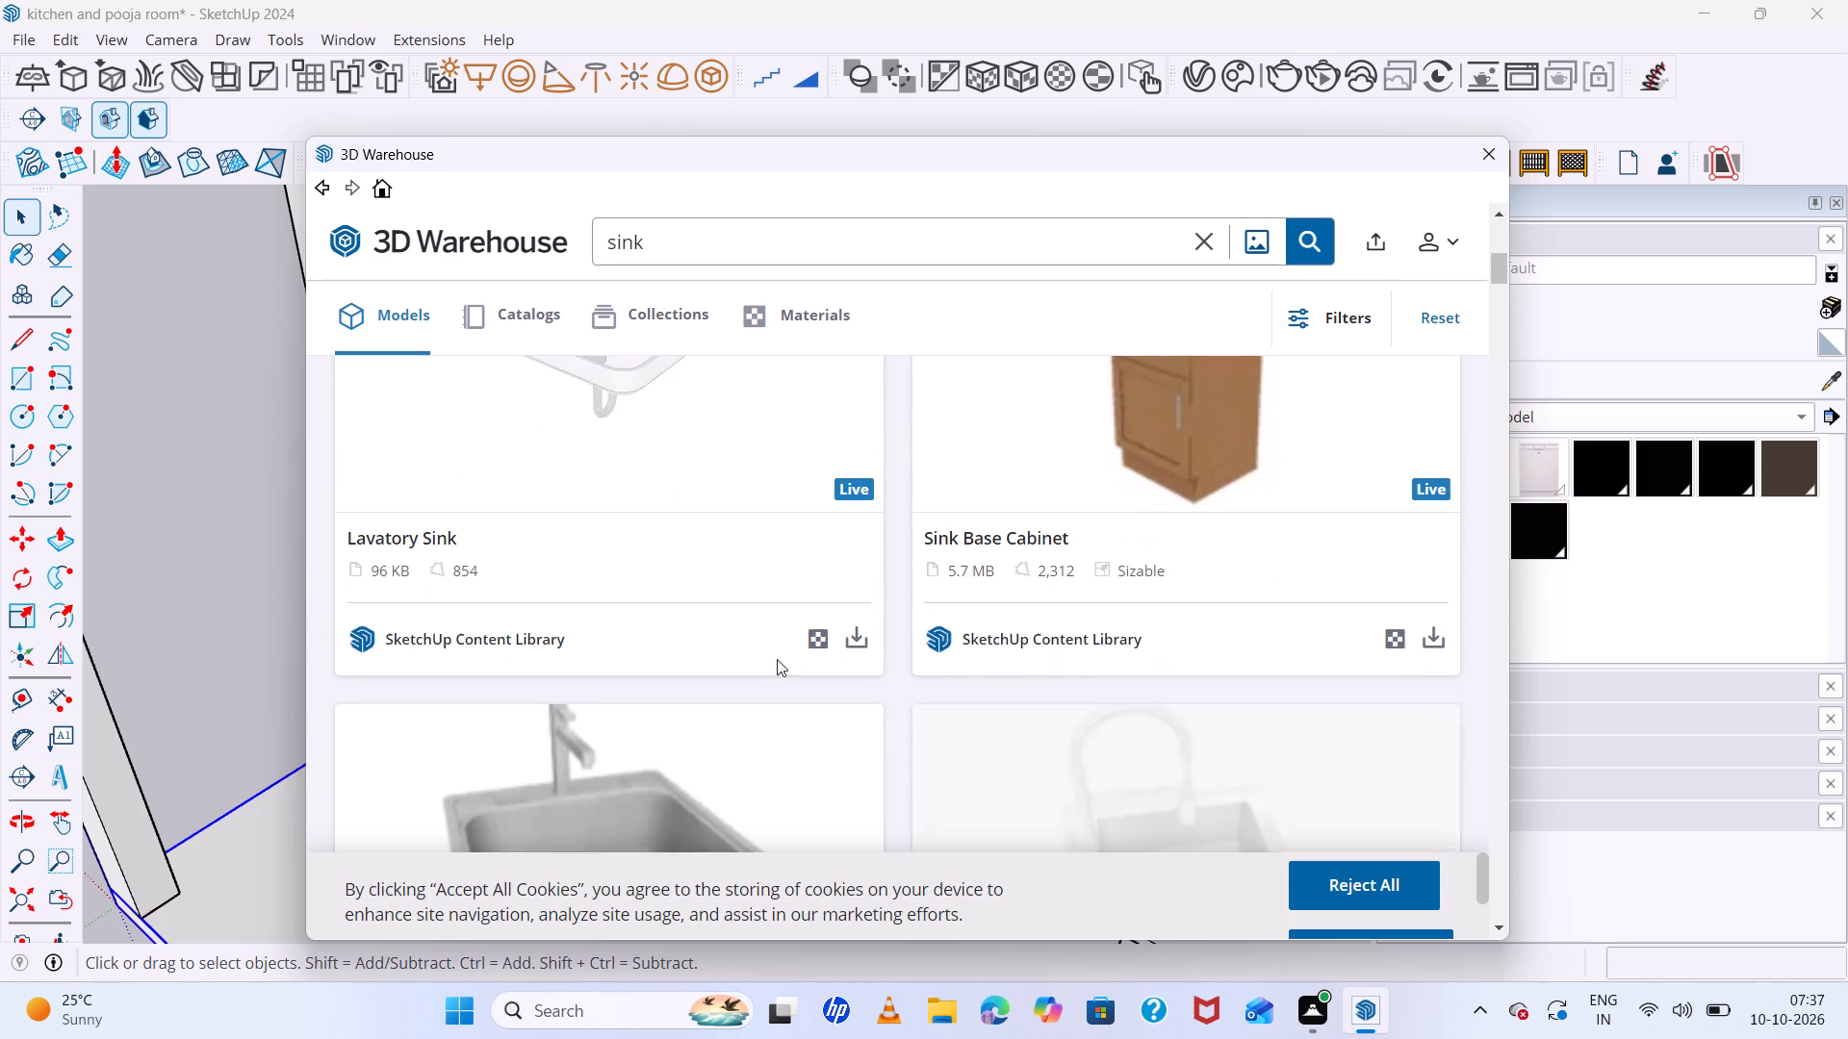
scroll(782, 645, up, 2)
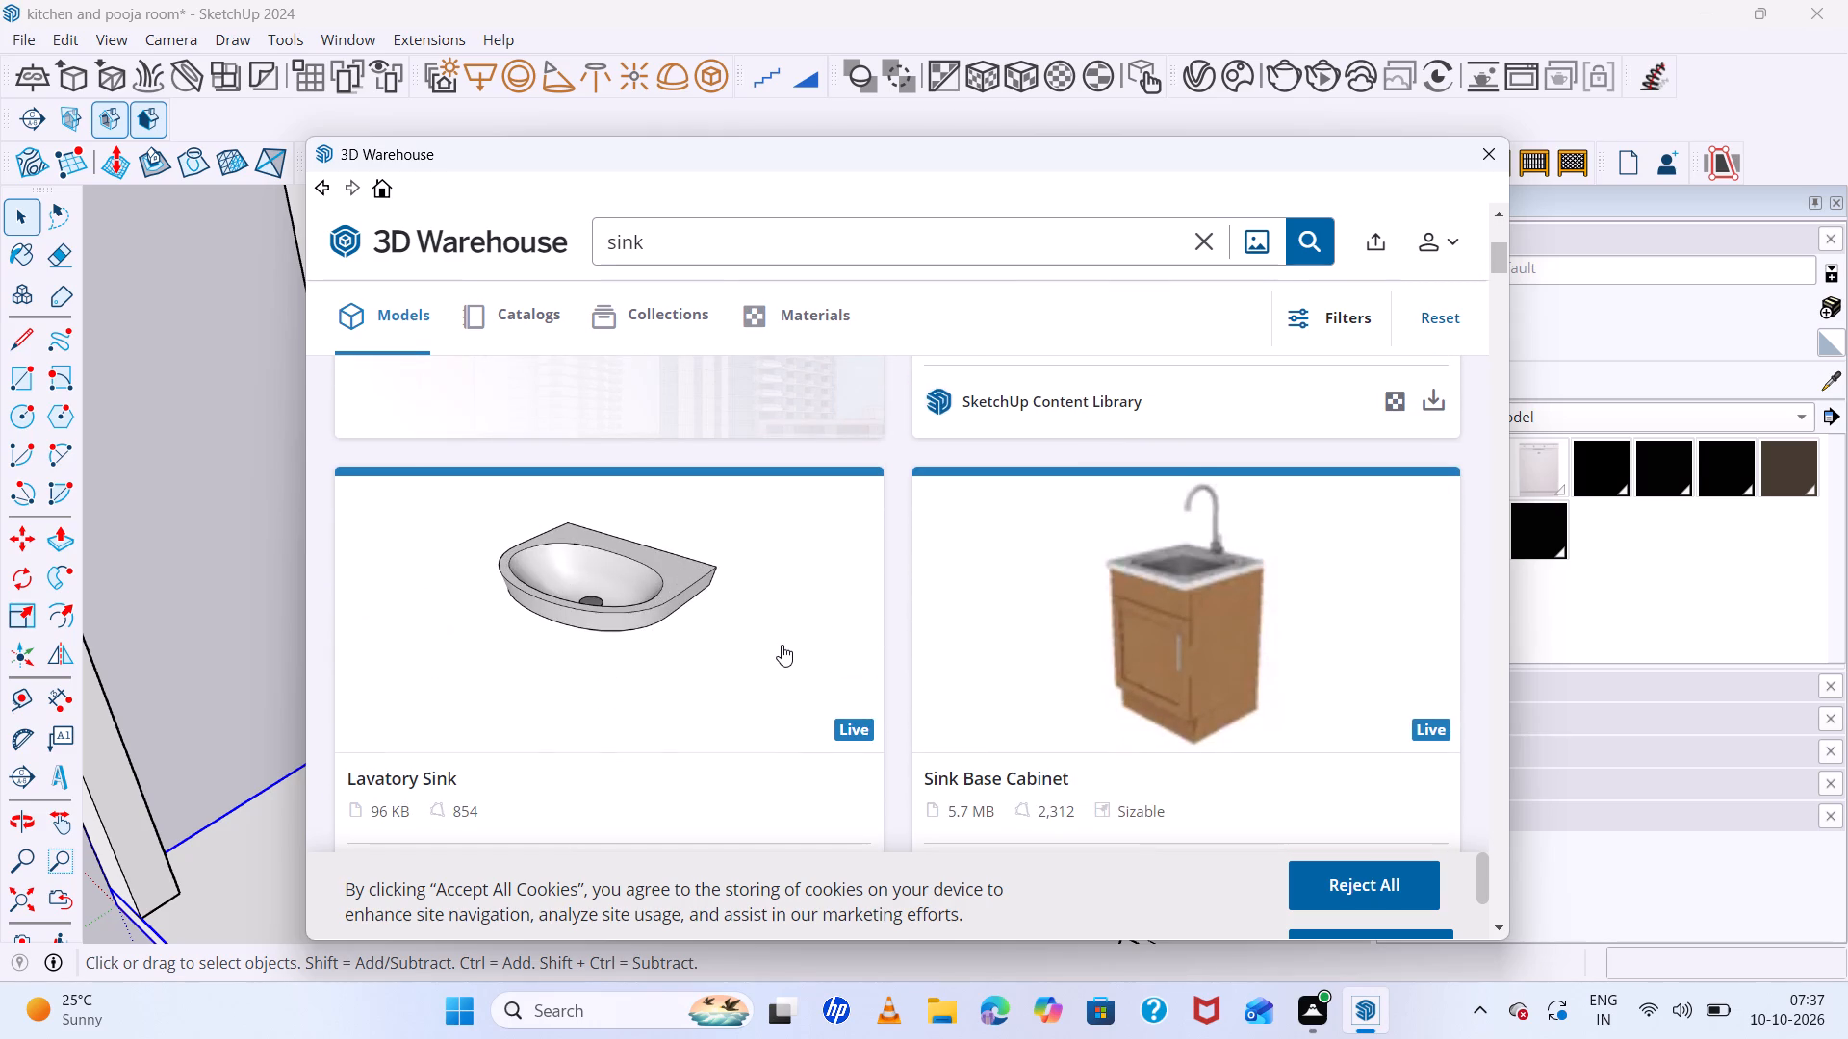
scroll(782, 645, down, 8)
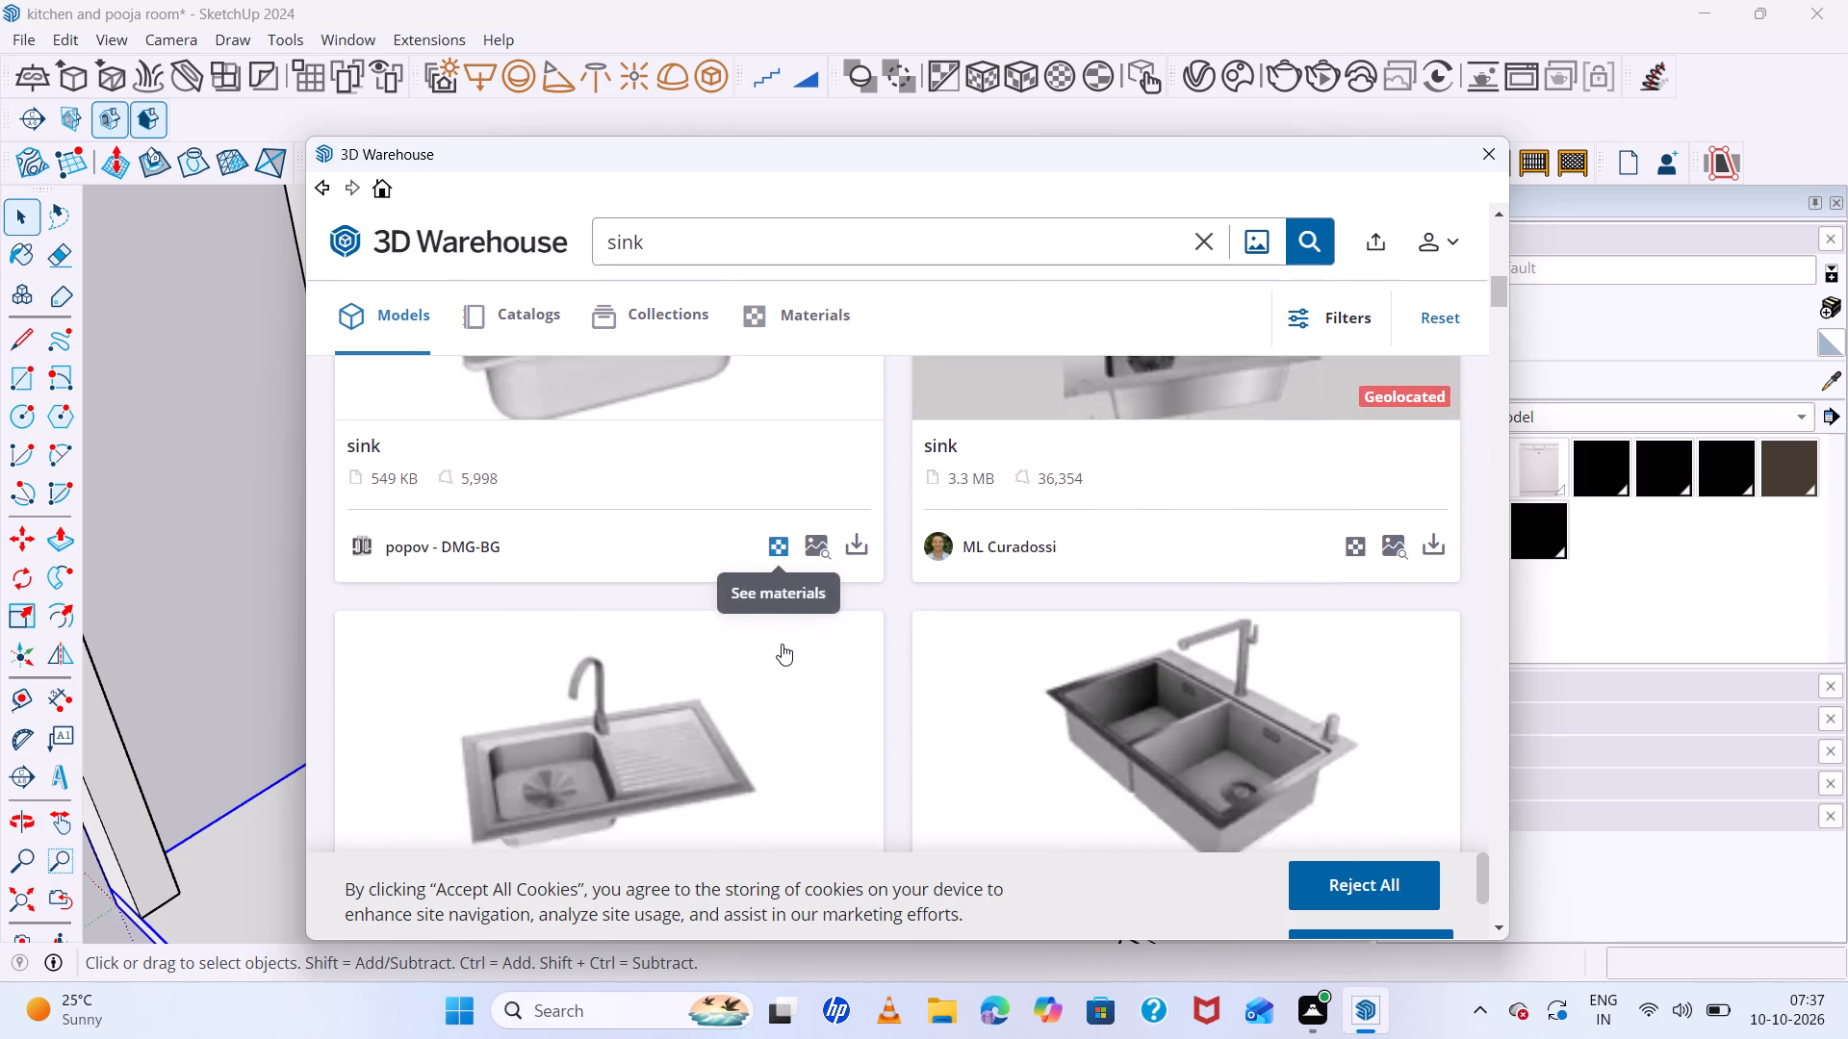
scroll(782, 644, down, 5)
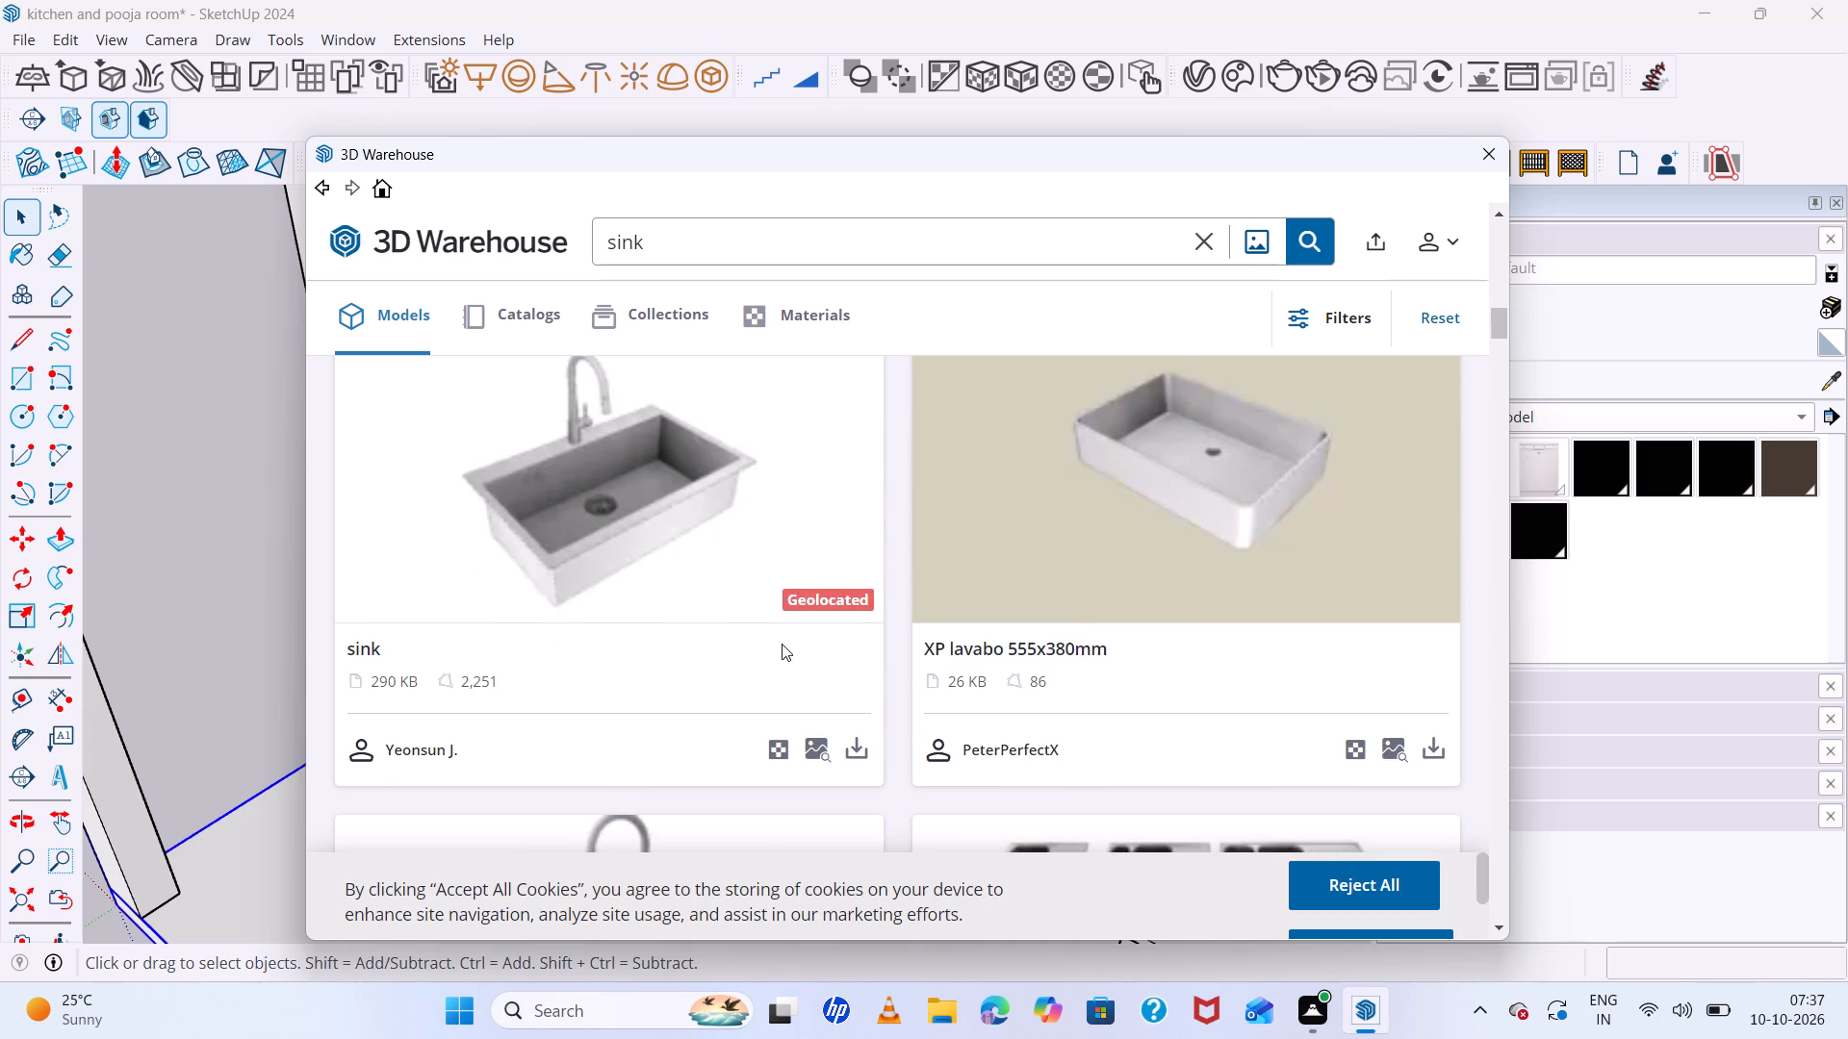
scroll(782, 644, down, 3)
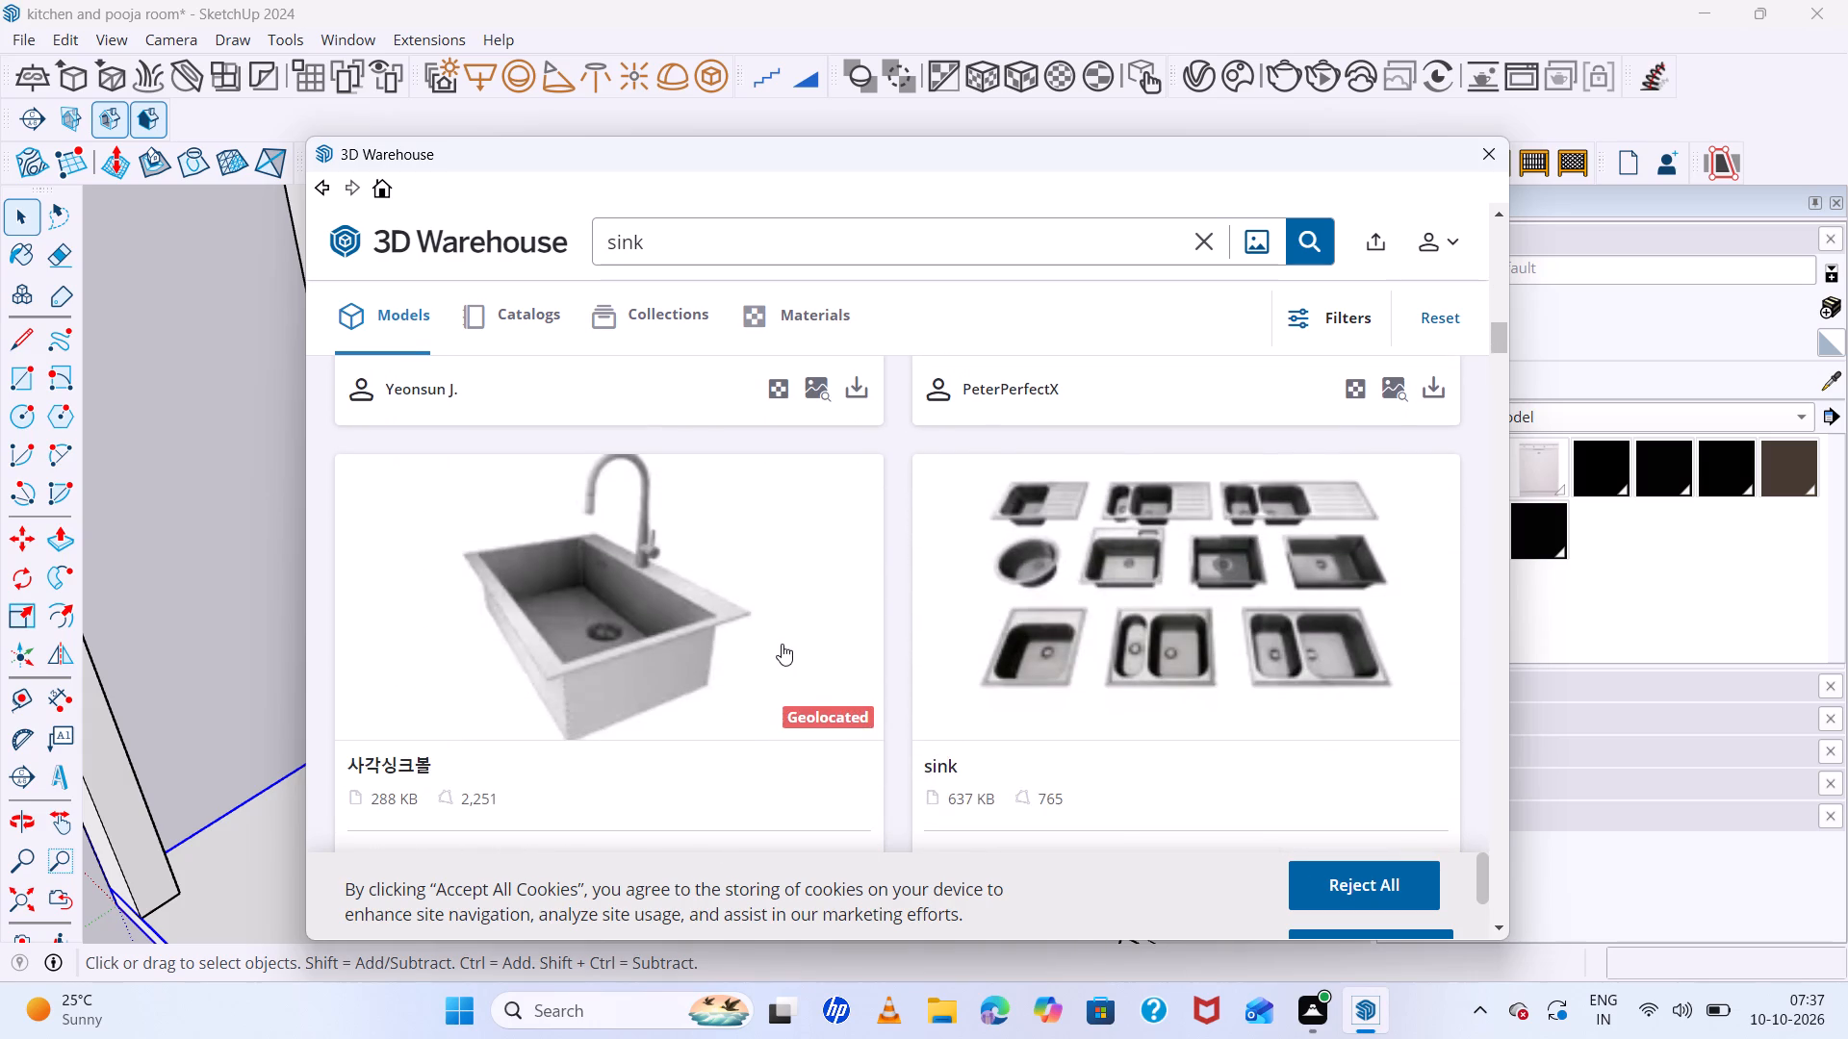
scroll(782, 644, down, 6)
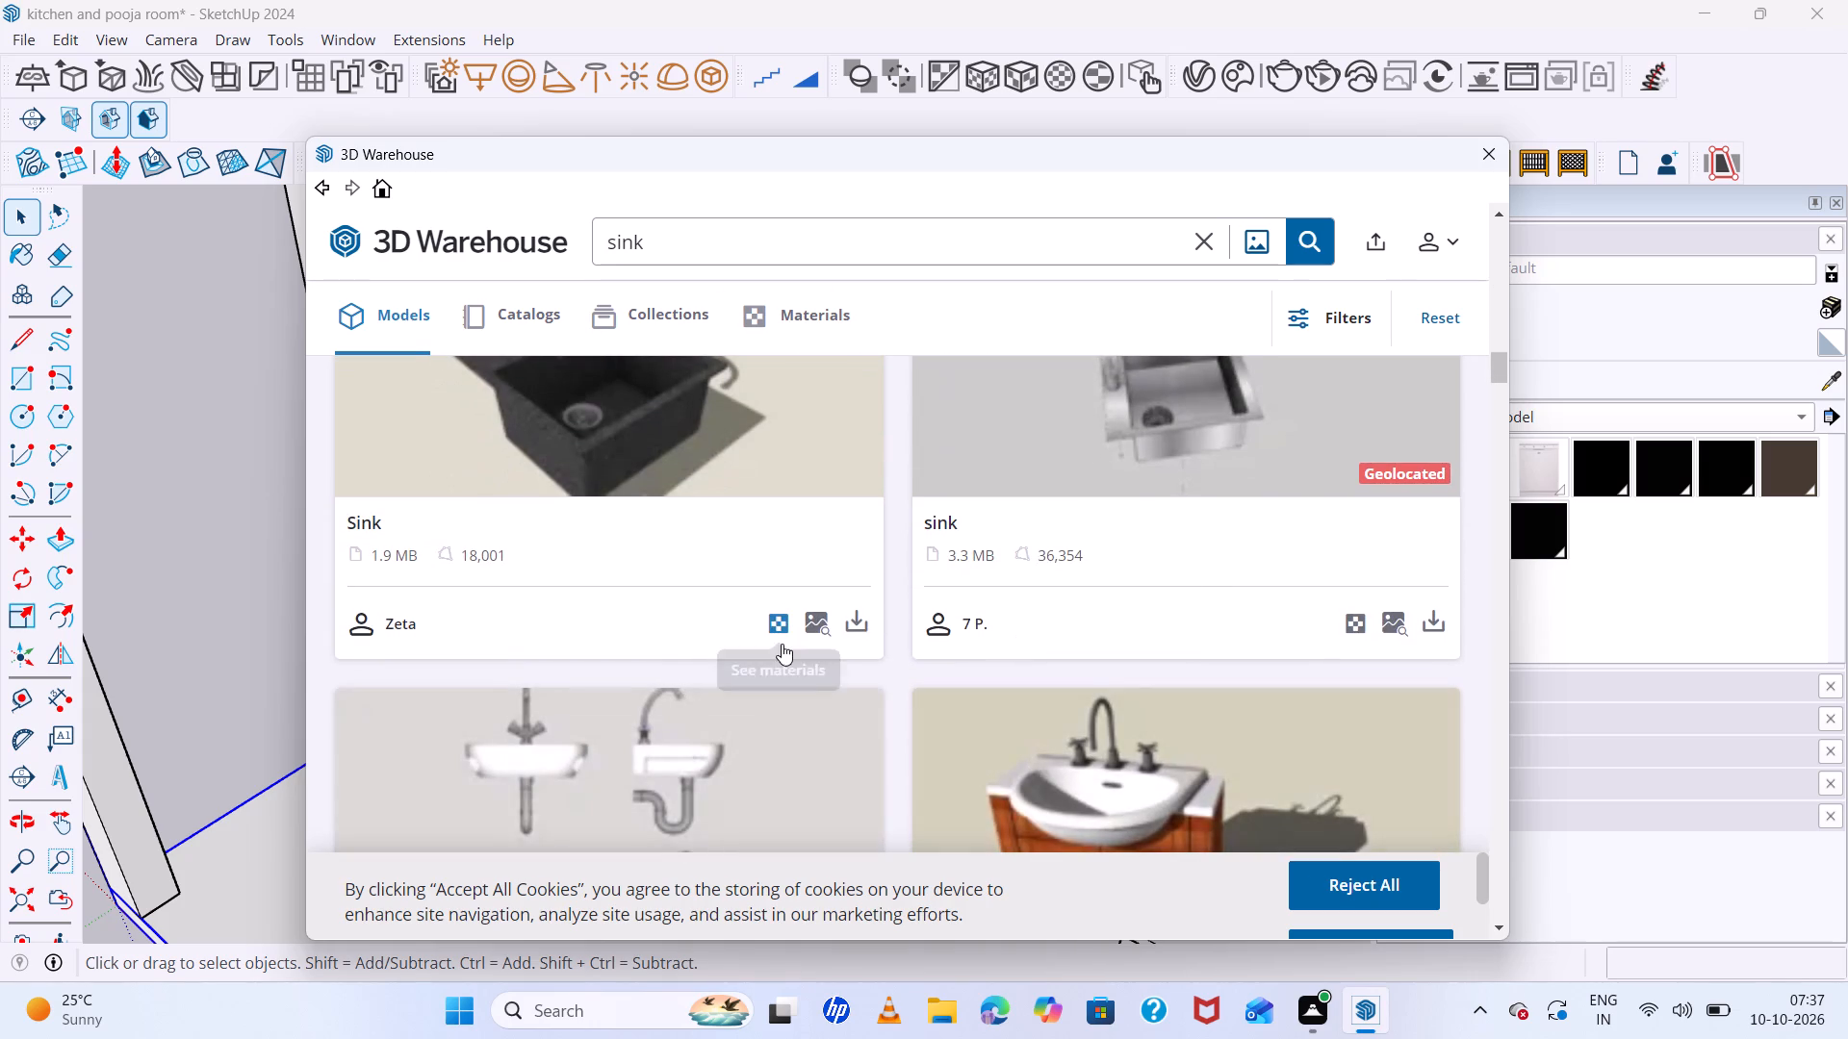
scroll(782, 644, down, 5)
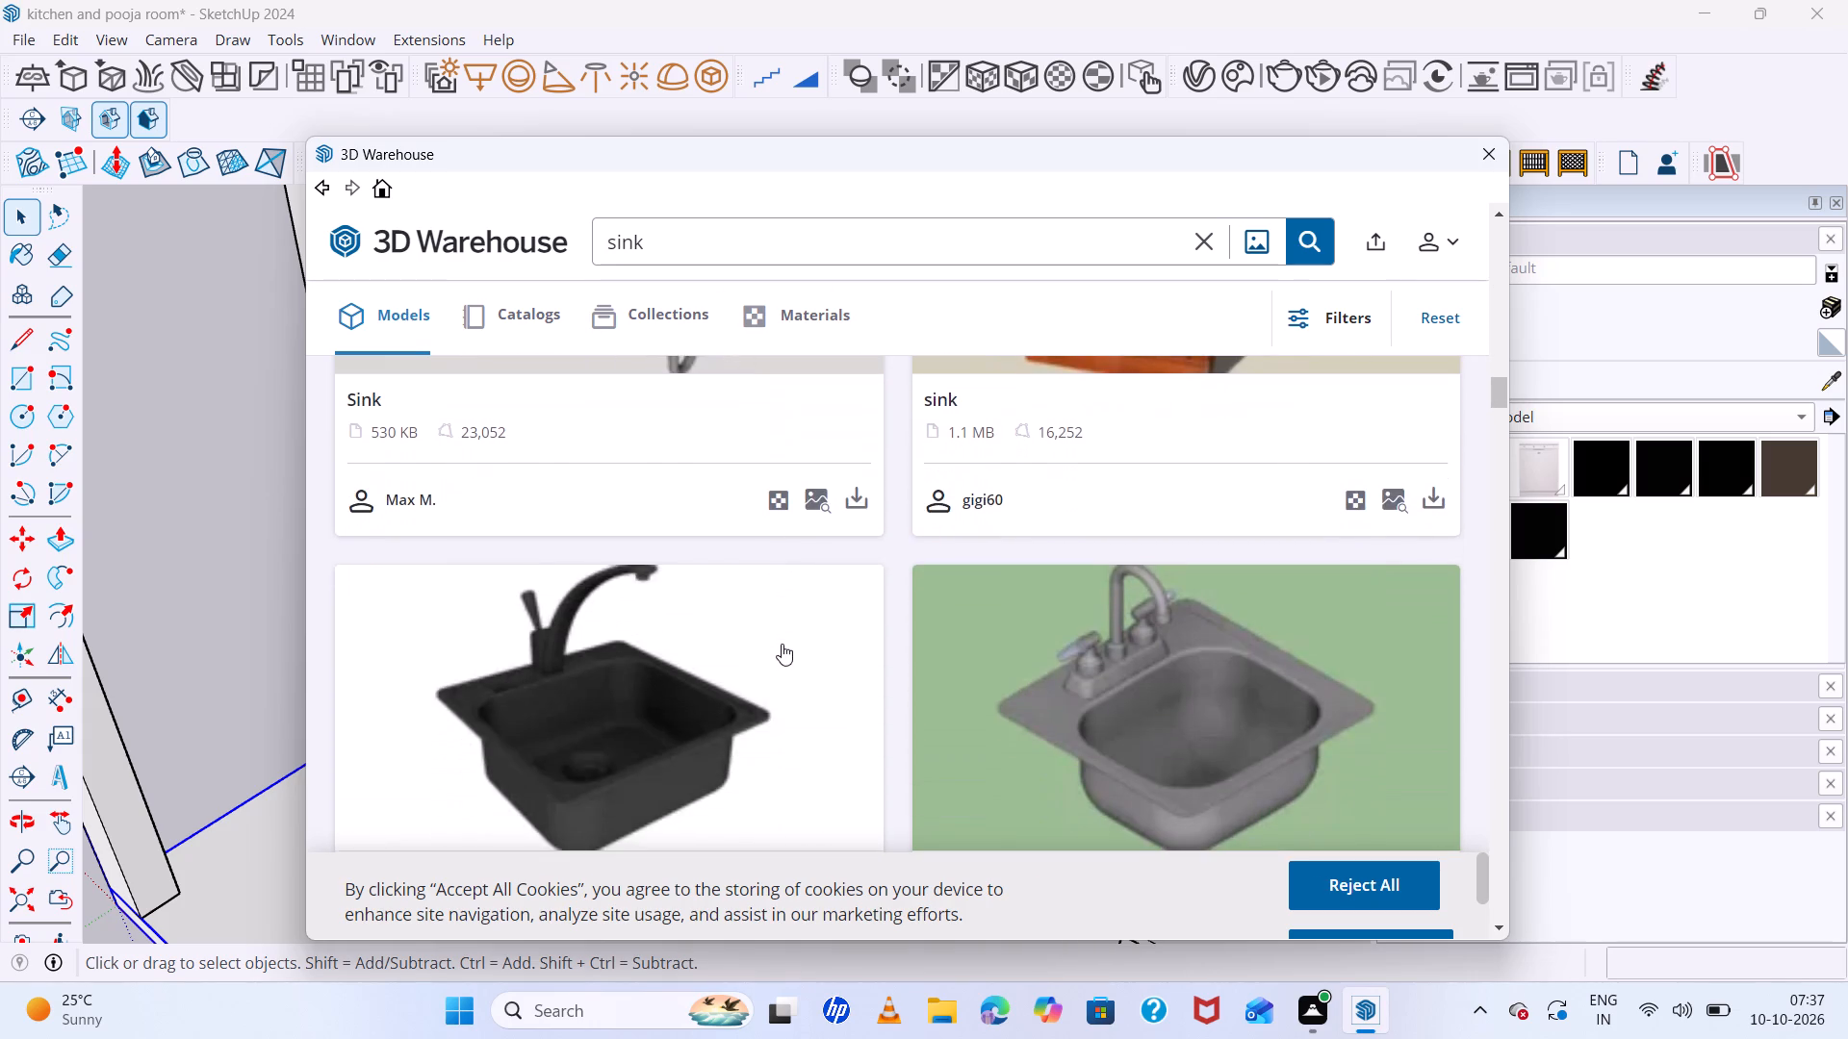
scroll(782, 644, down, 5)
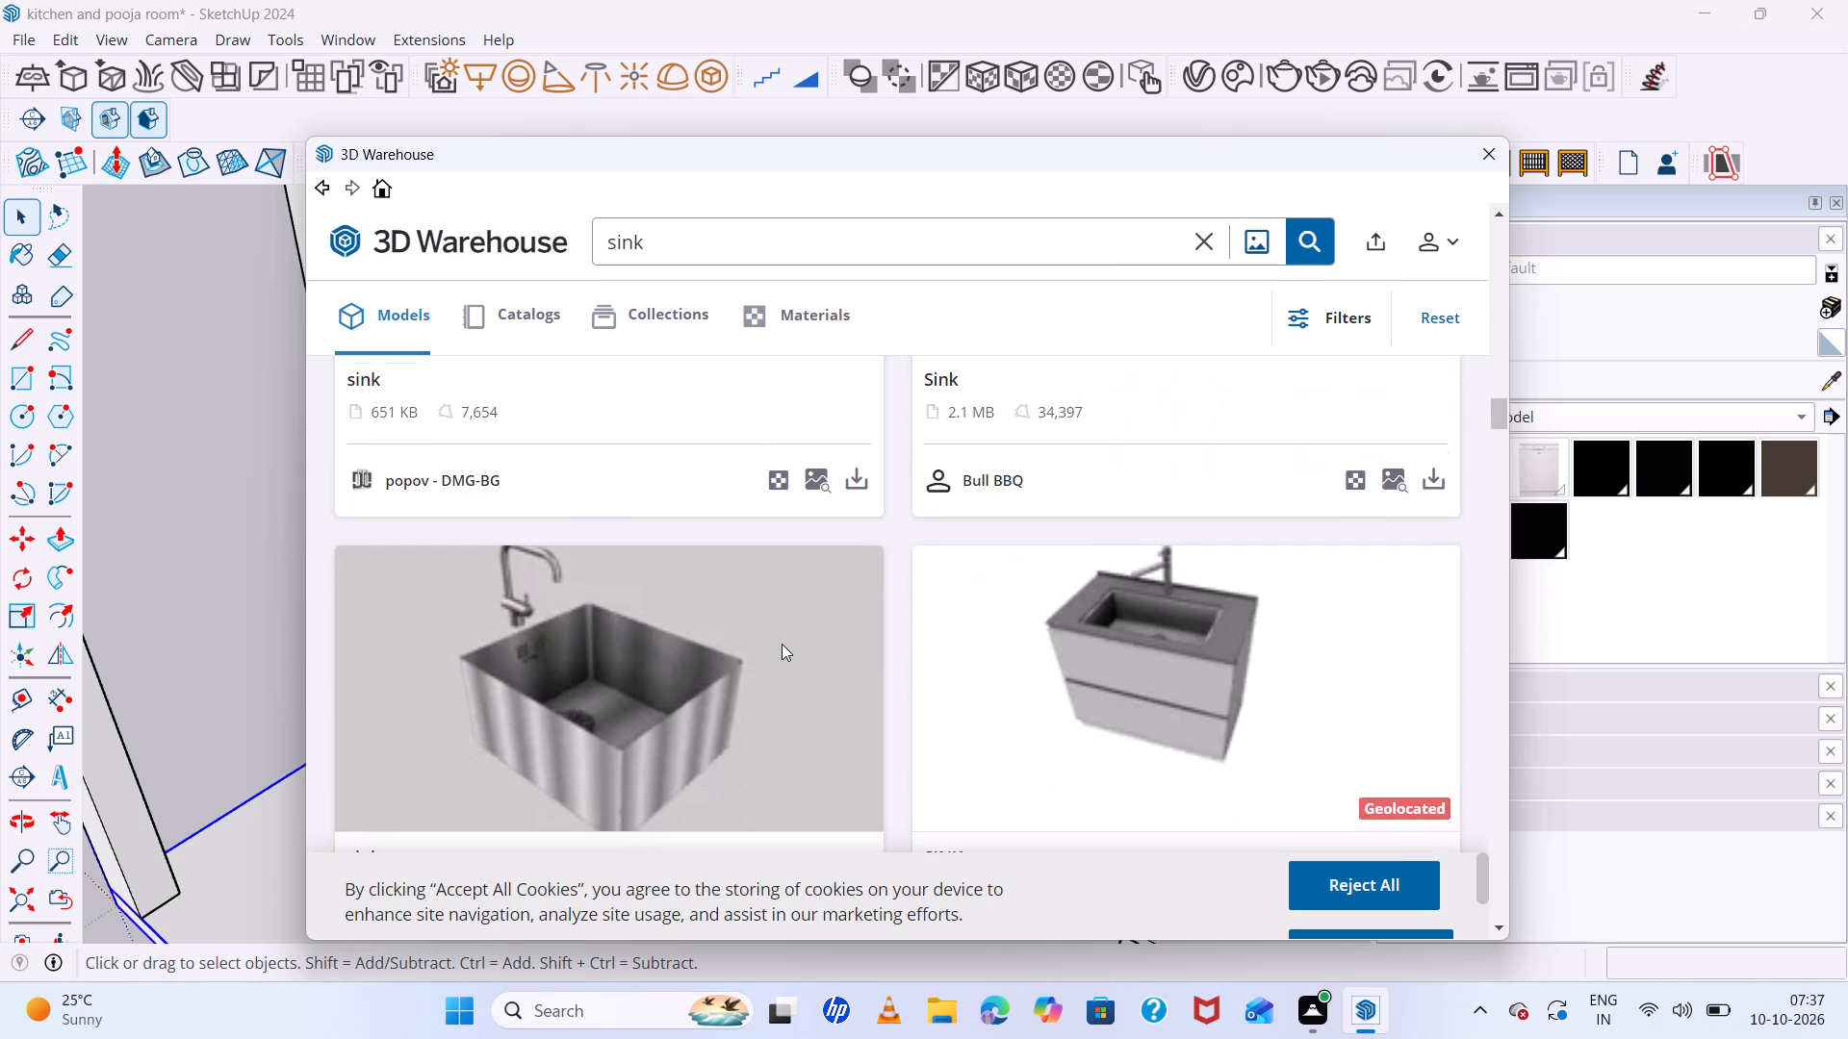
scroll(782, 644, down, 5)
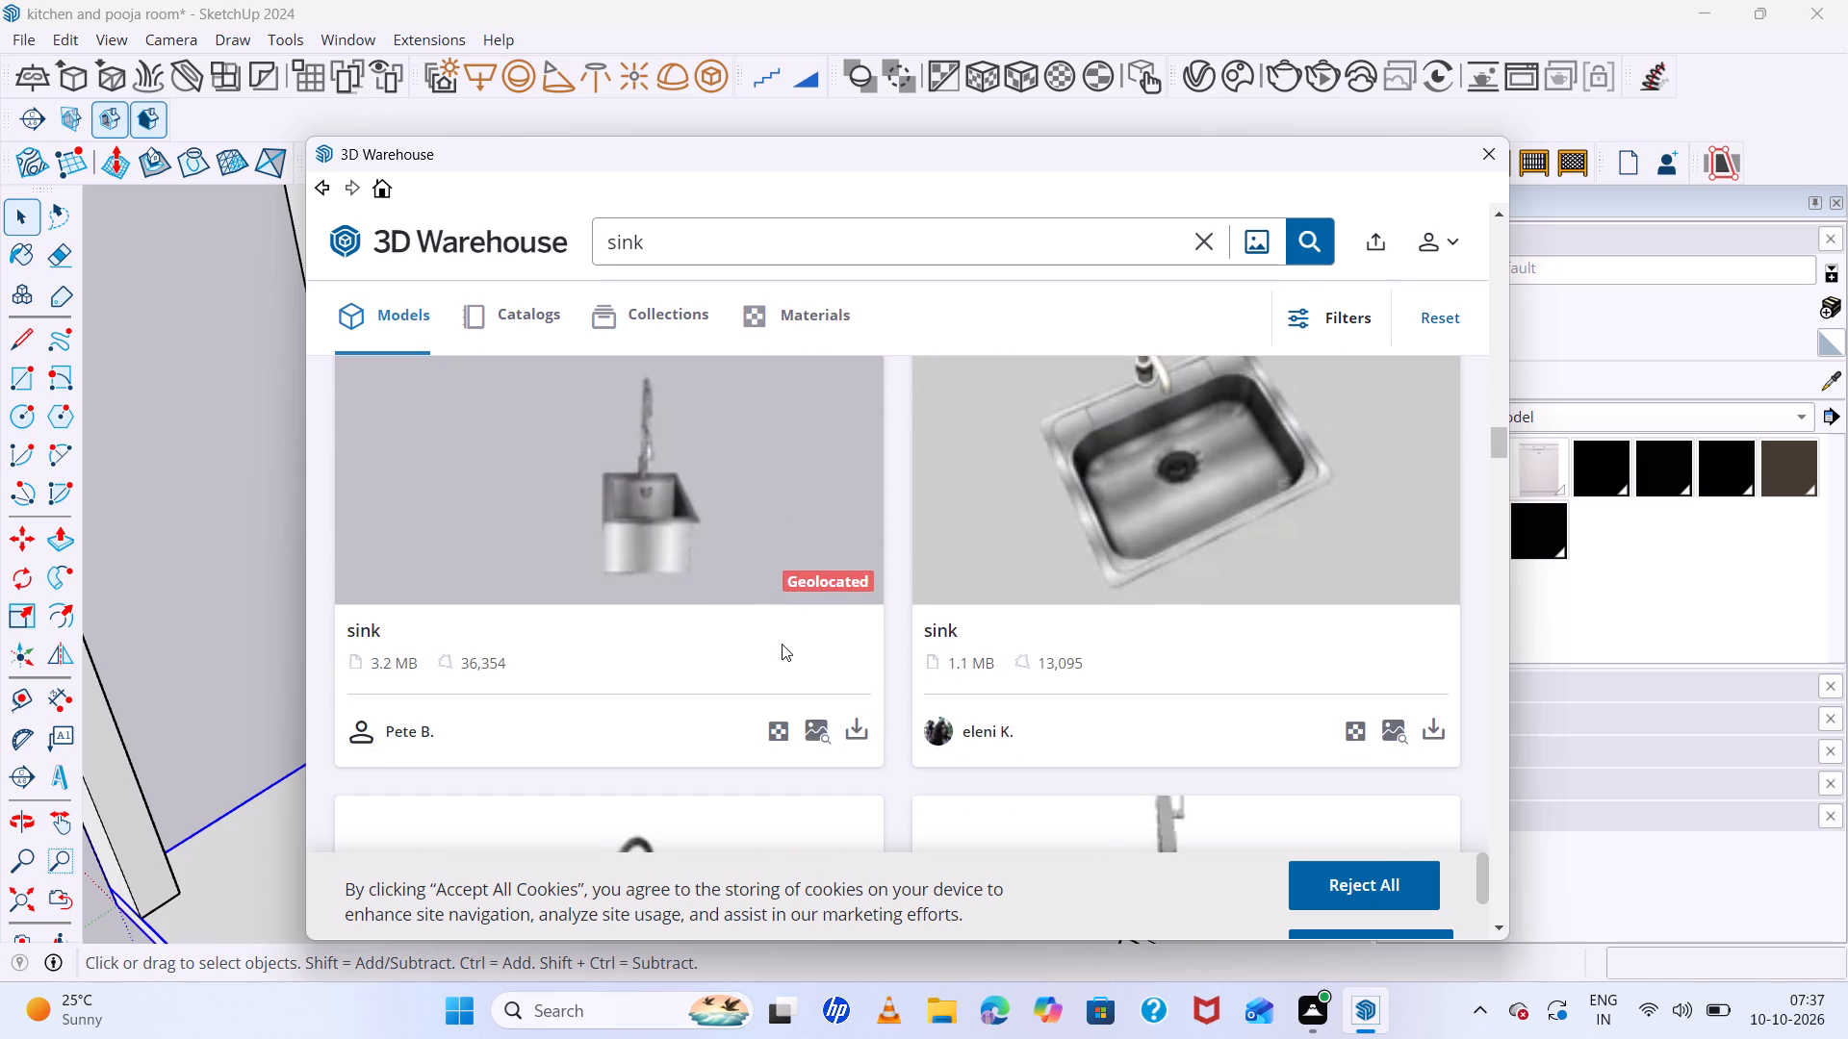
scroll(782, 644, down, 5)
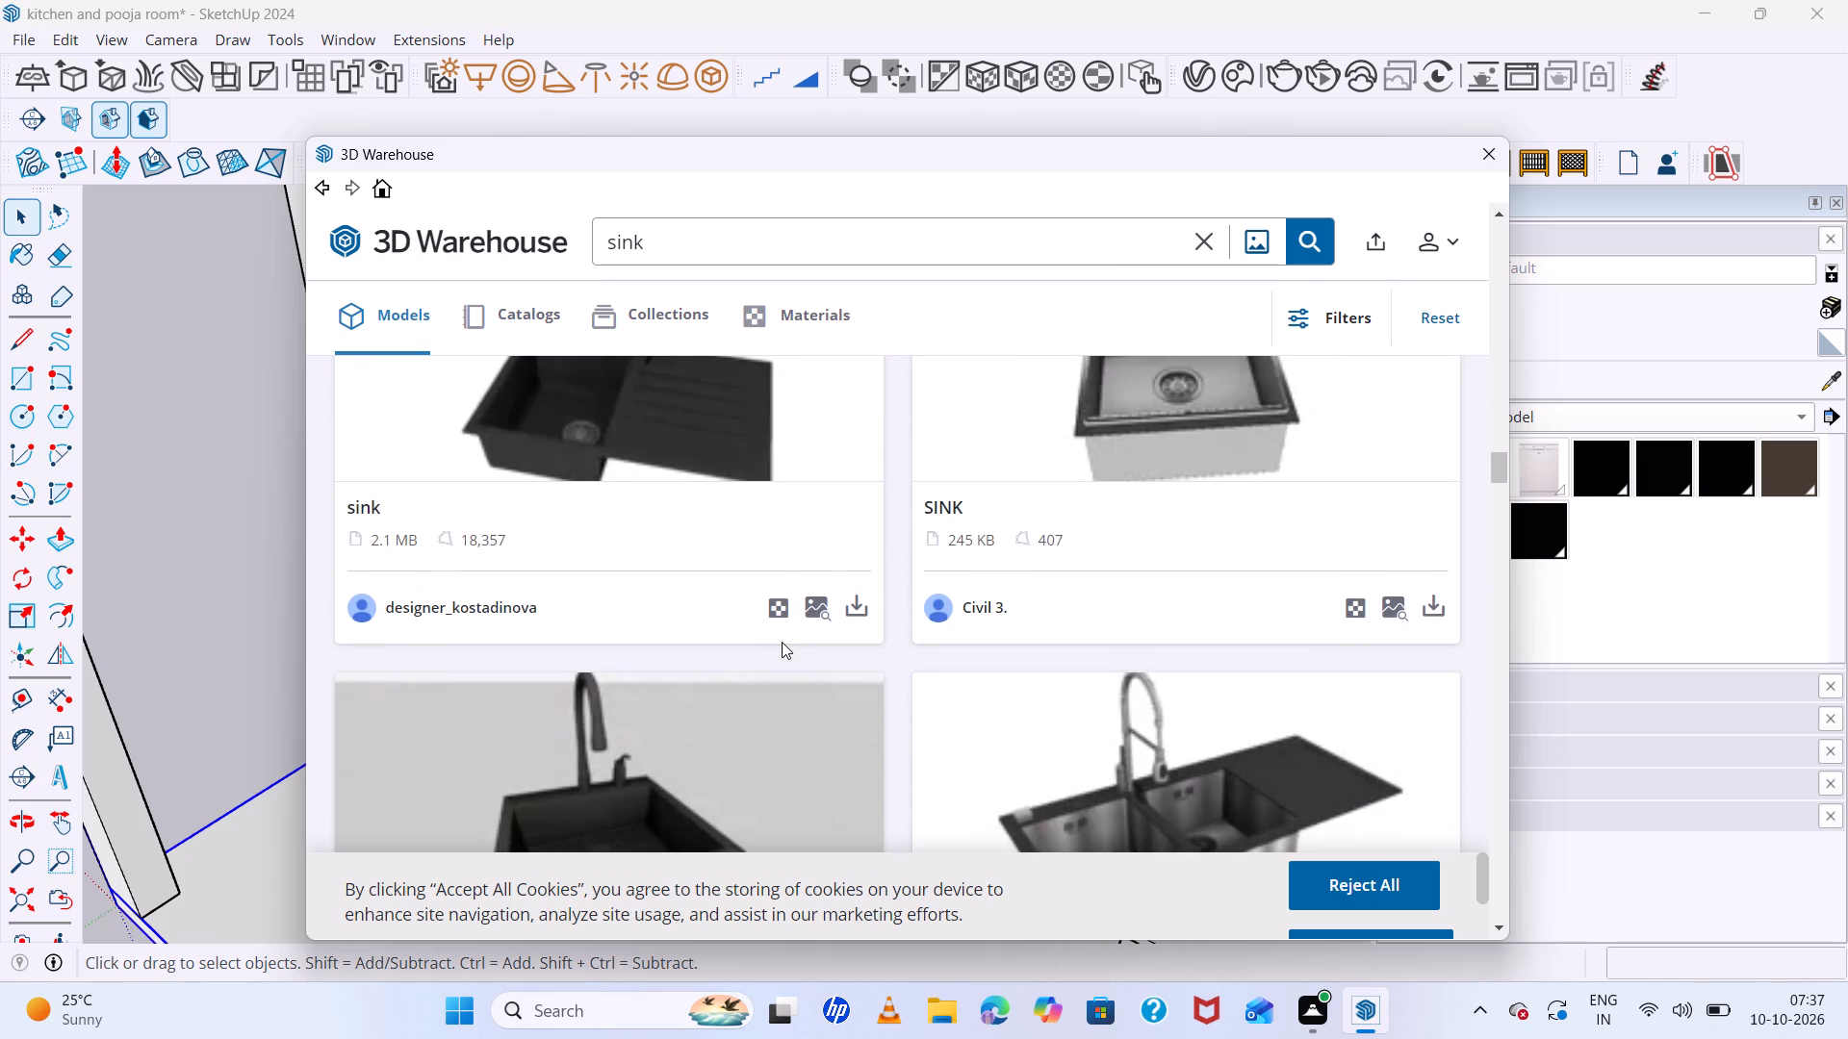
scroll(782, 642, down, 8)
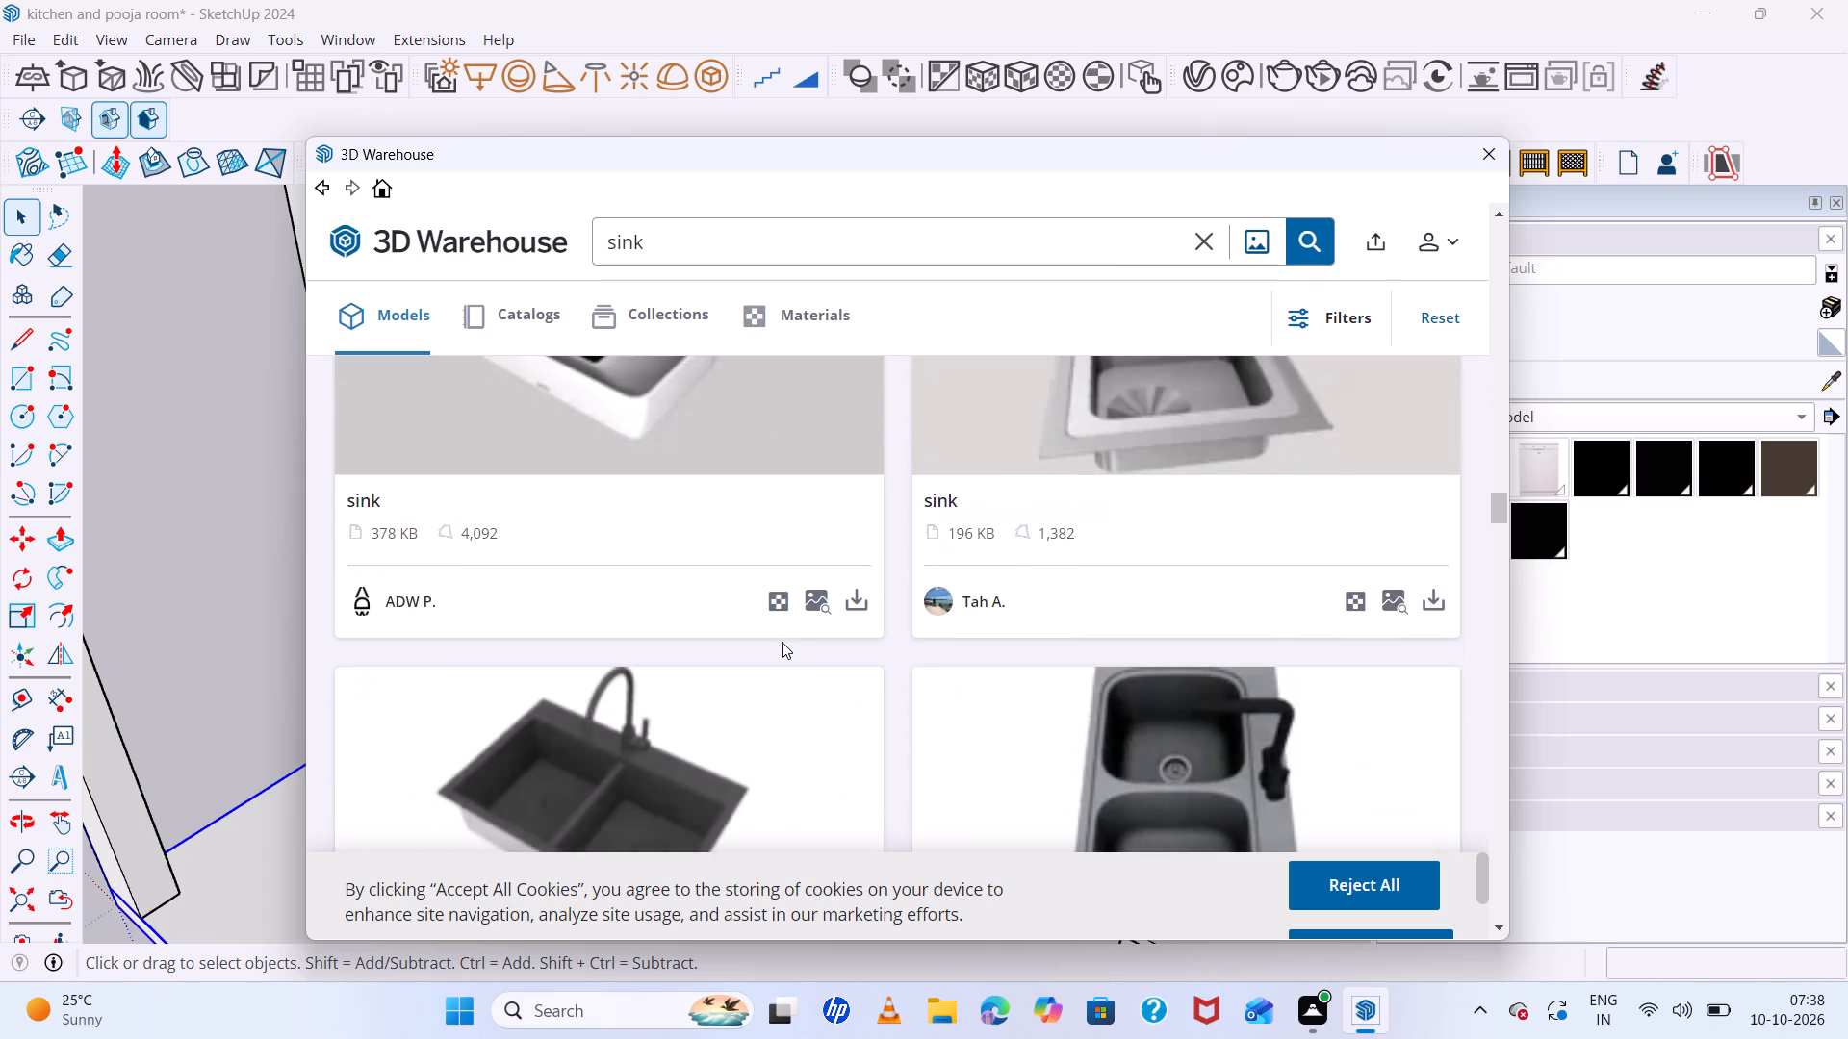
scroll(782, 642, down, 5)
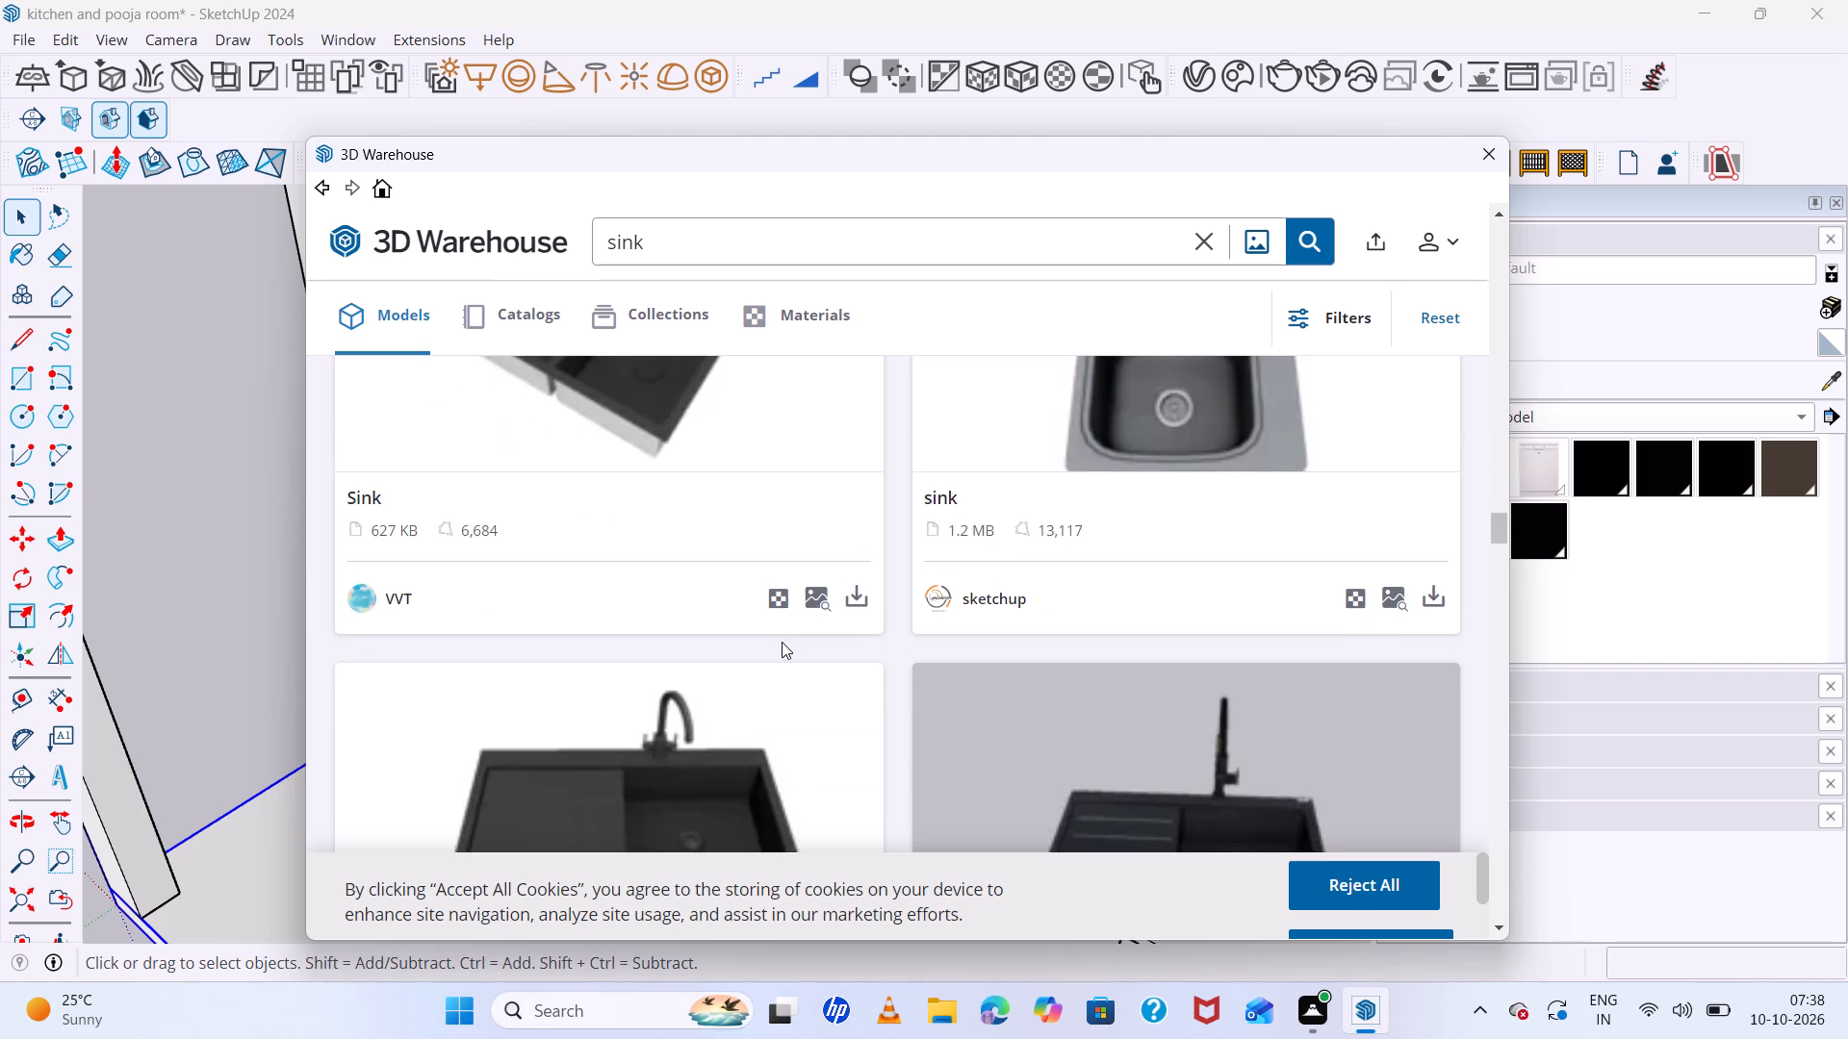
scroll(782, 642, down, 6)
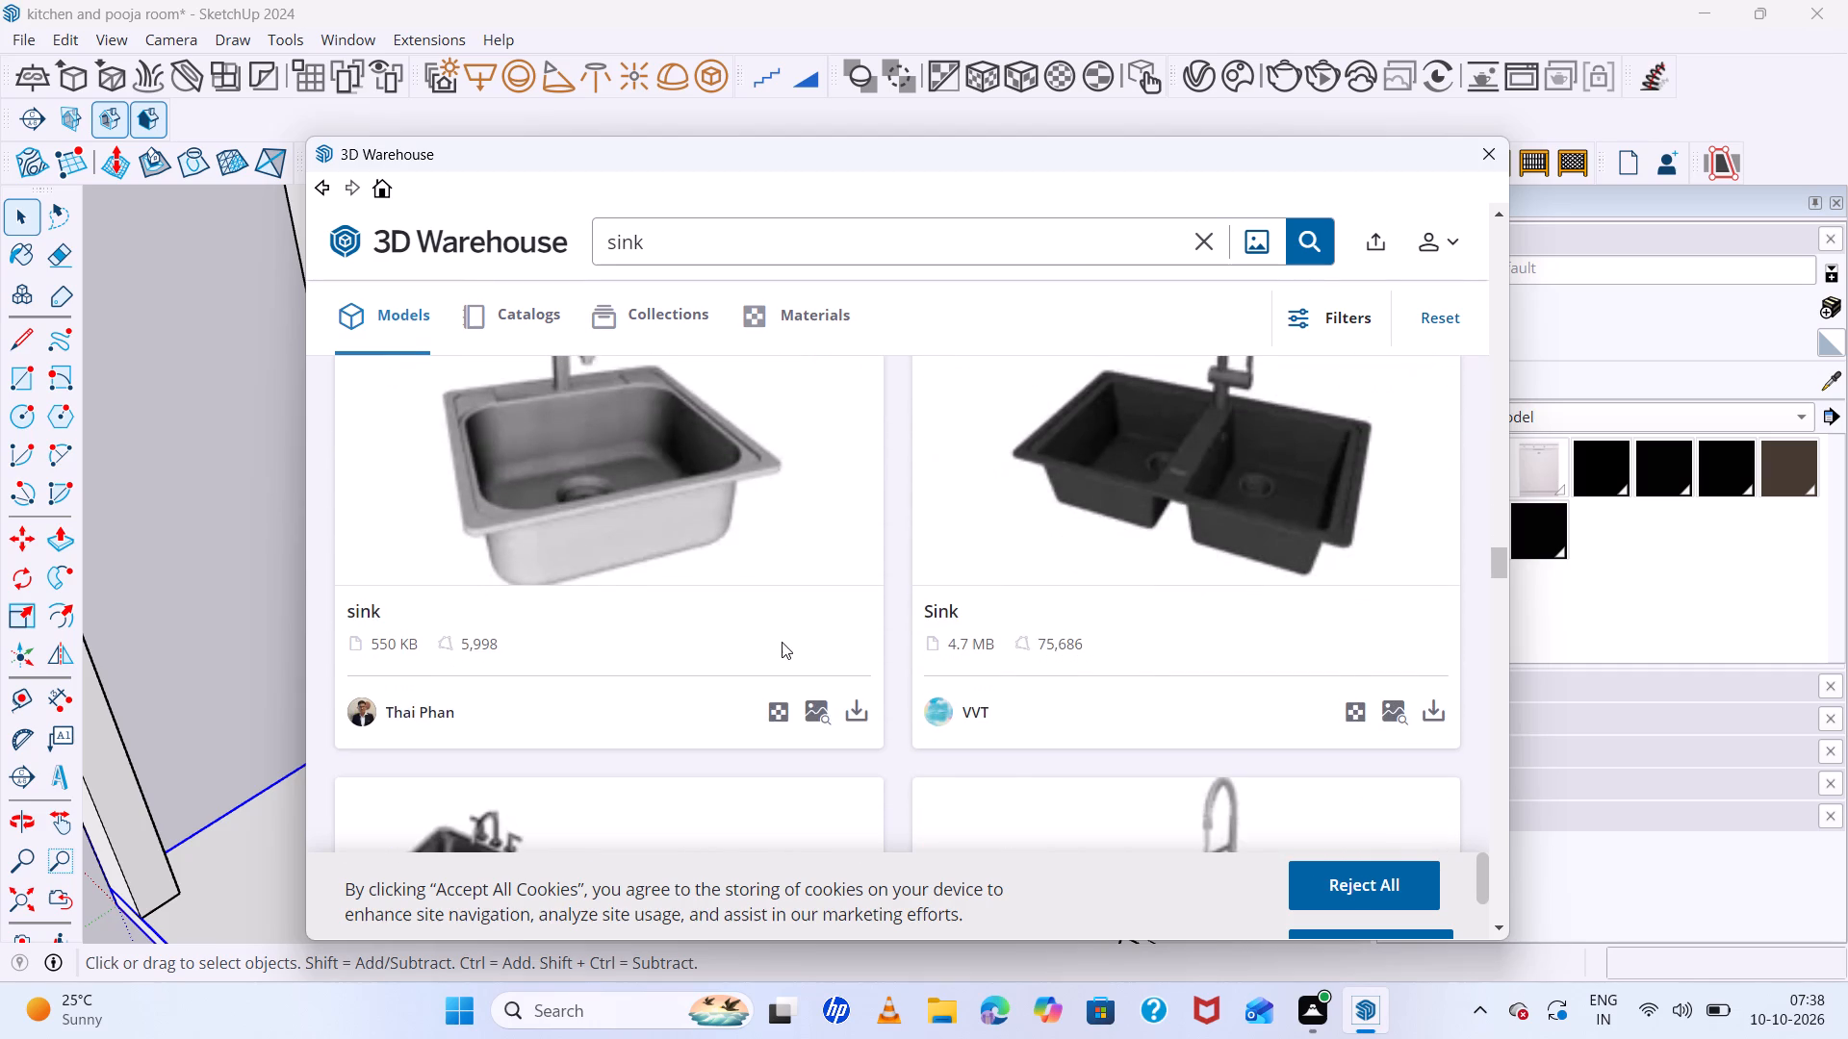
scroll(782, 642, down, 4)
scroll(782, 642, up, 1)
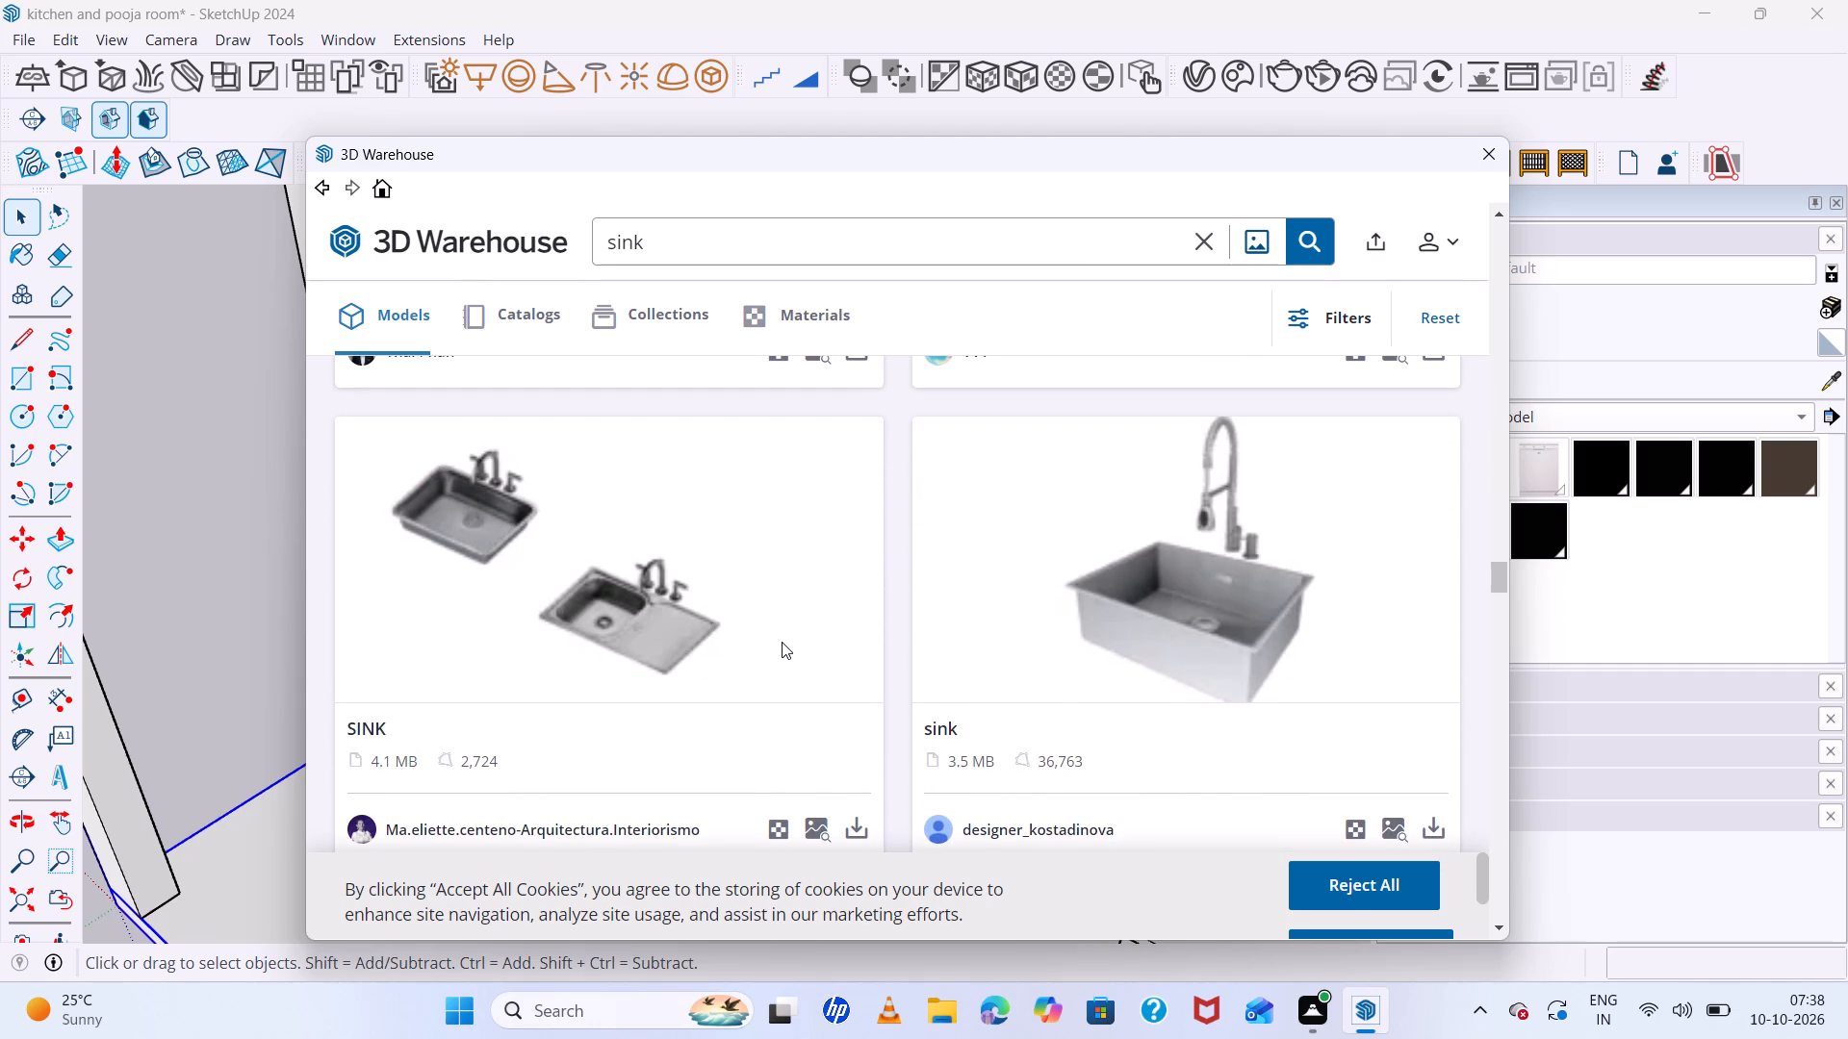
Load the single-bowl "sink" model with the spring faucet into the model and place it on the floor beside the counter's end.
click(1205, 617)
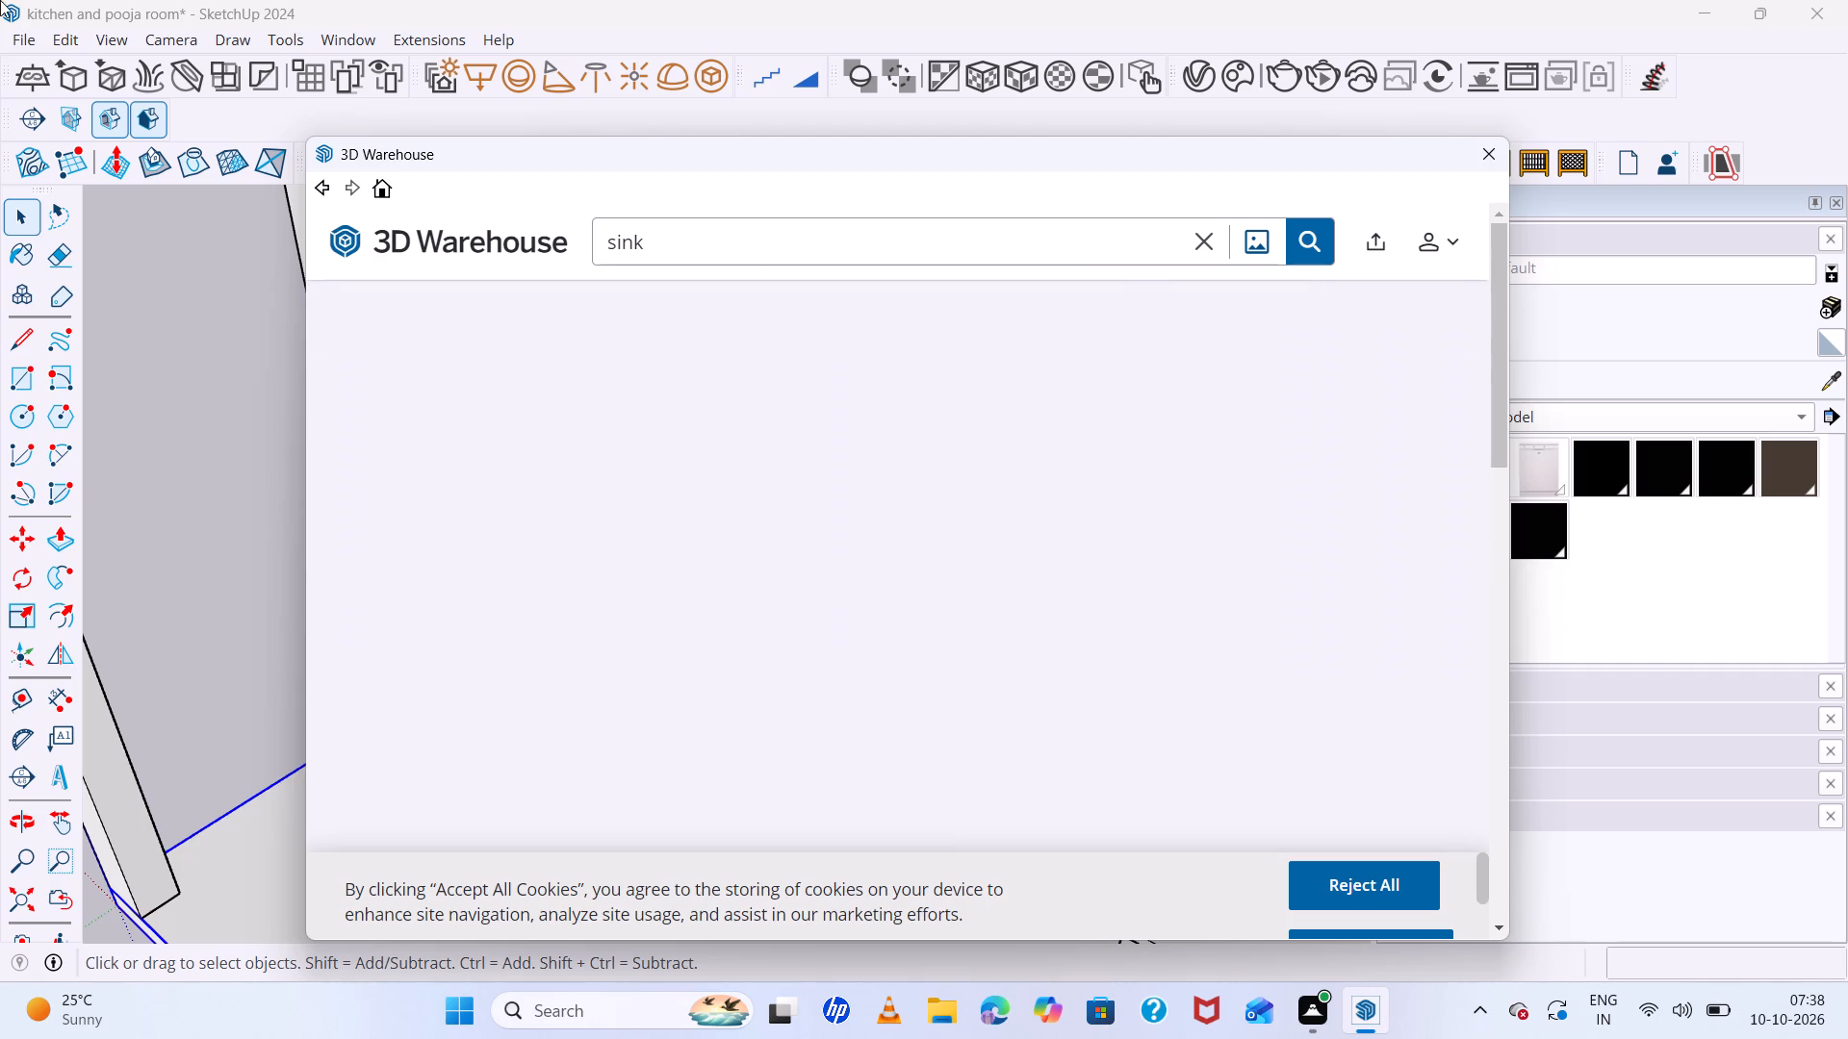
scroll(716, 519, down, 4)
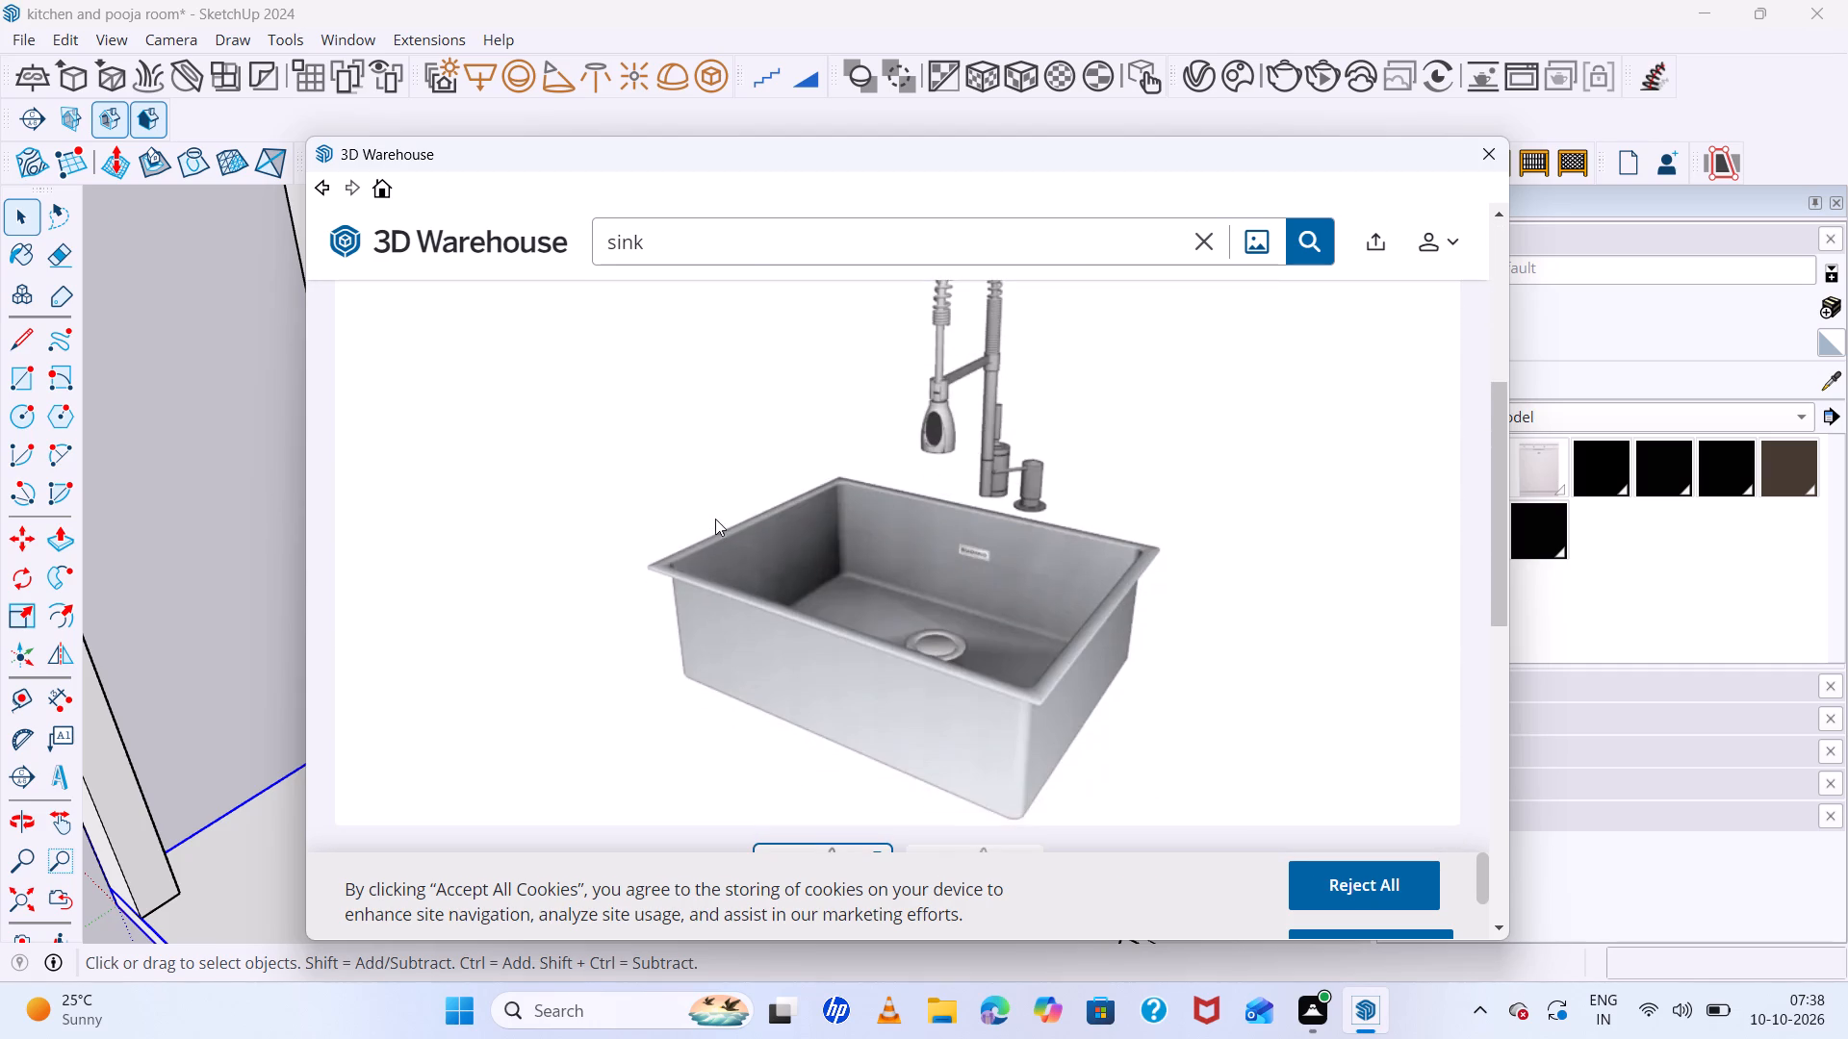
scroll(715, 519, down, 5)
click(1239, 511)
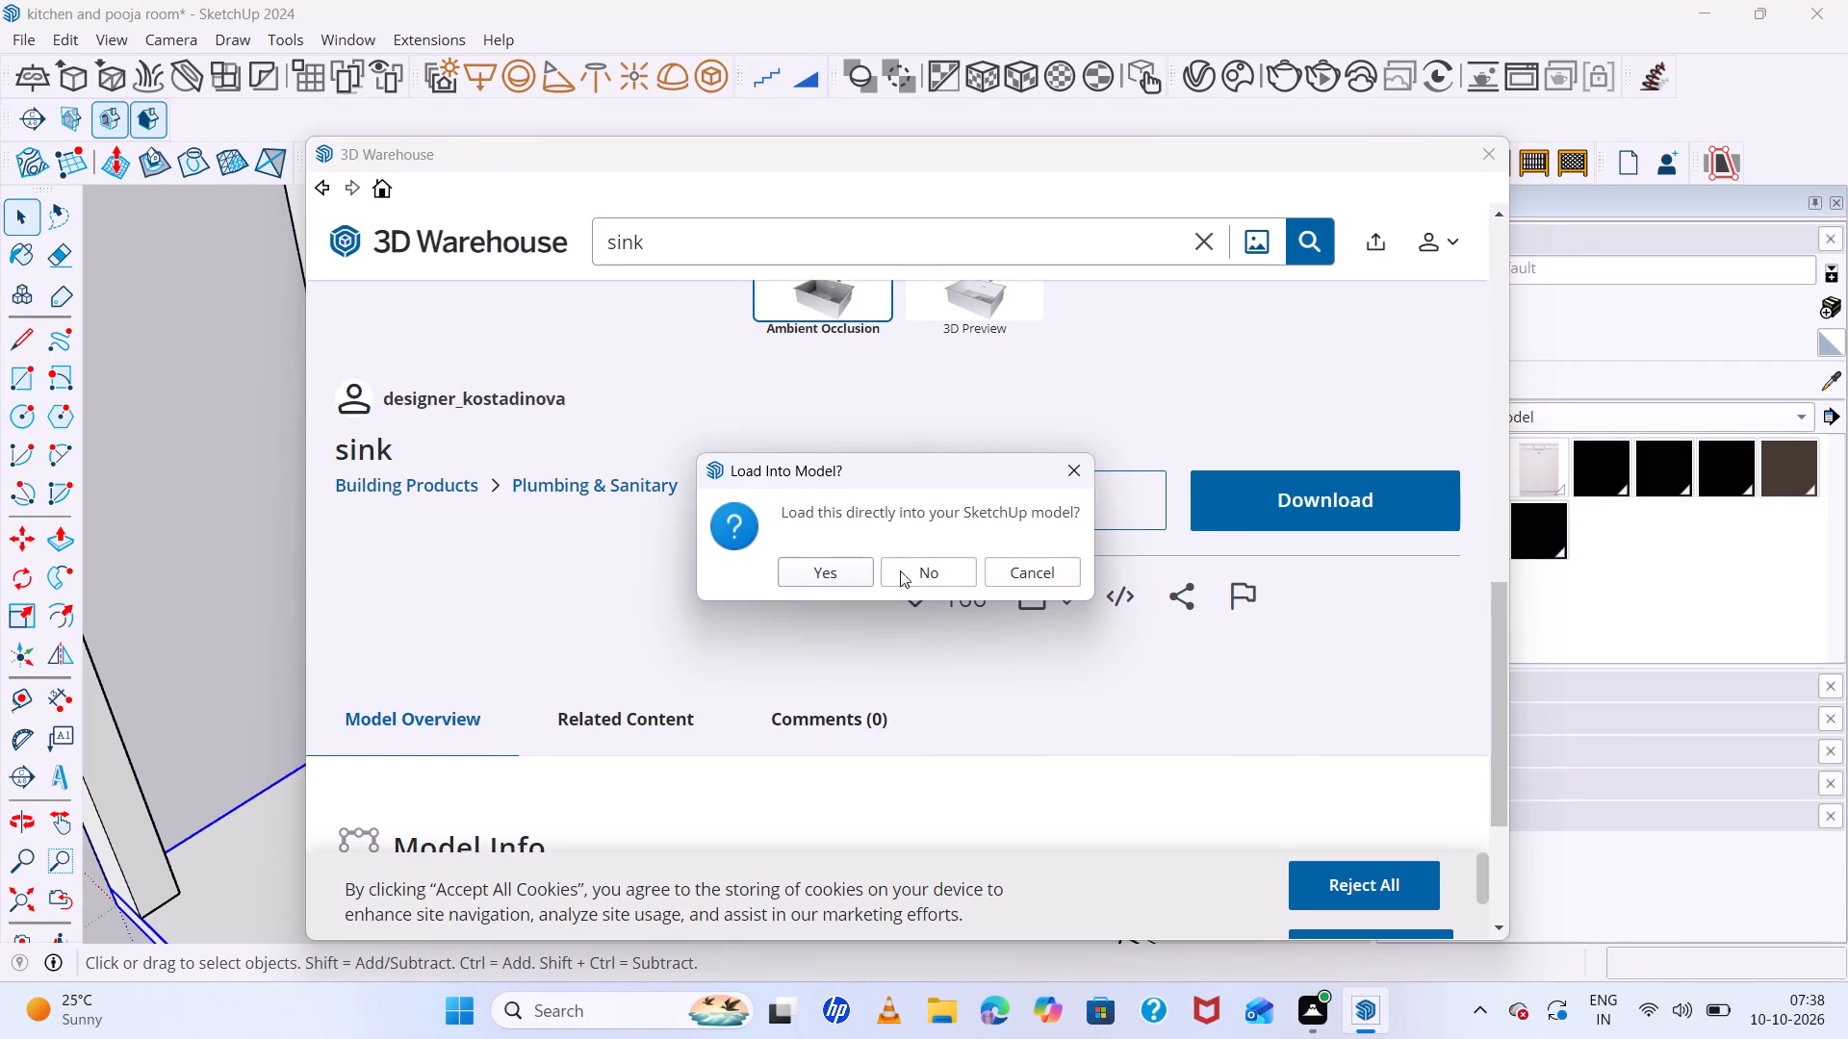
click(851, 574)
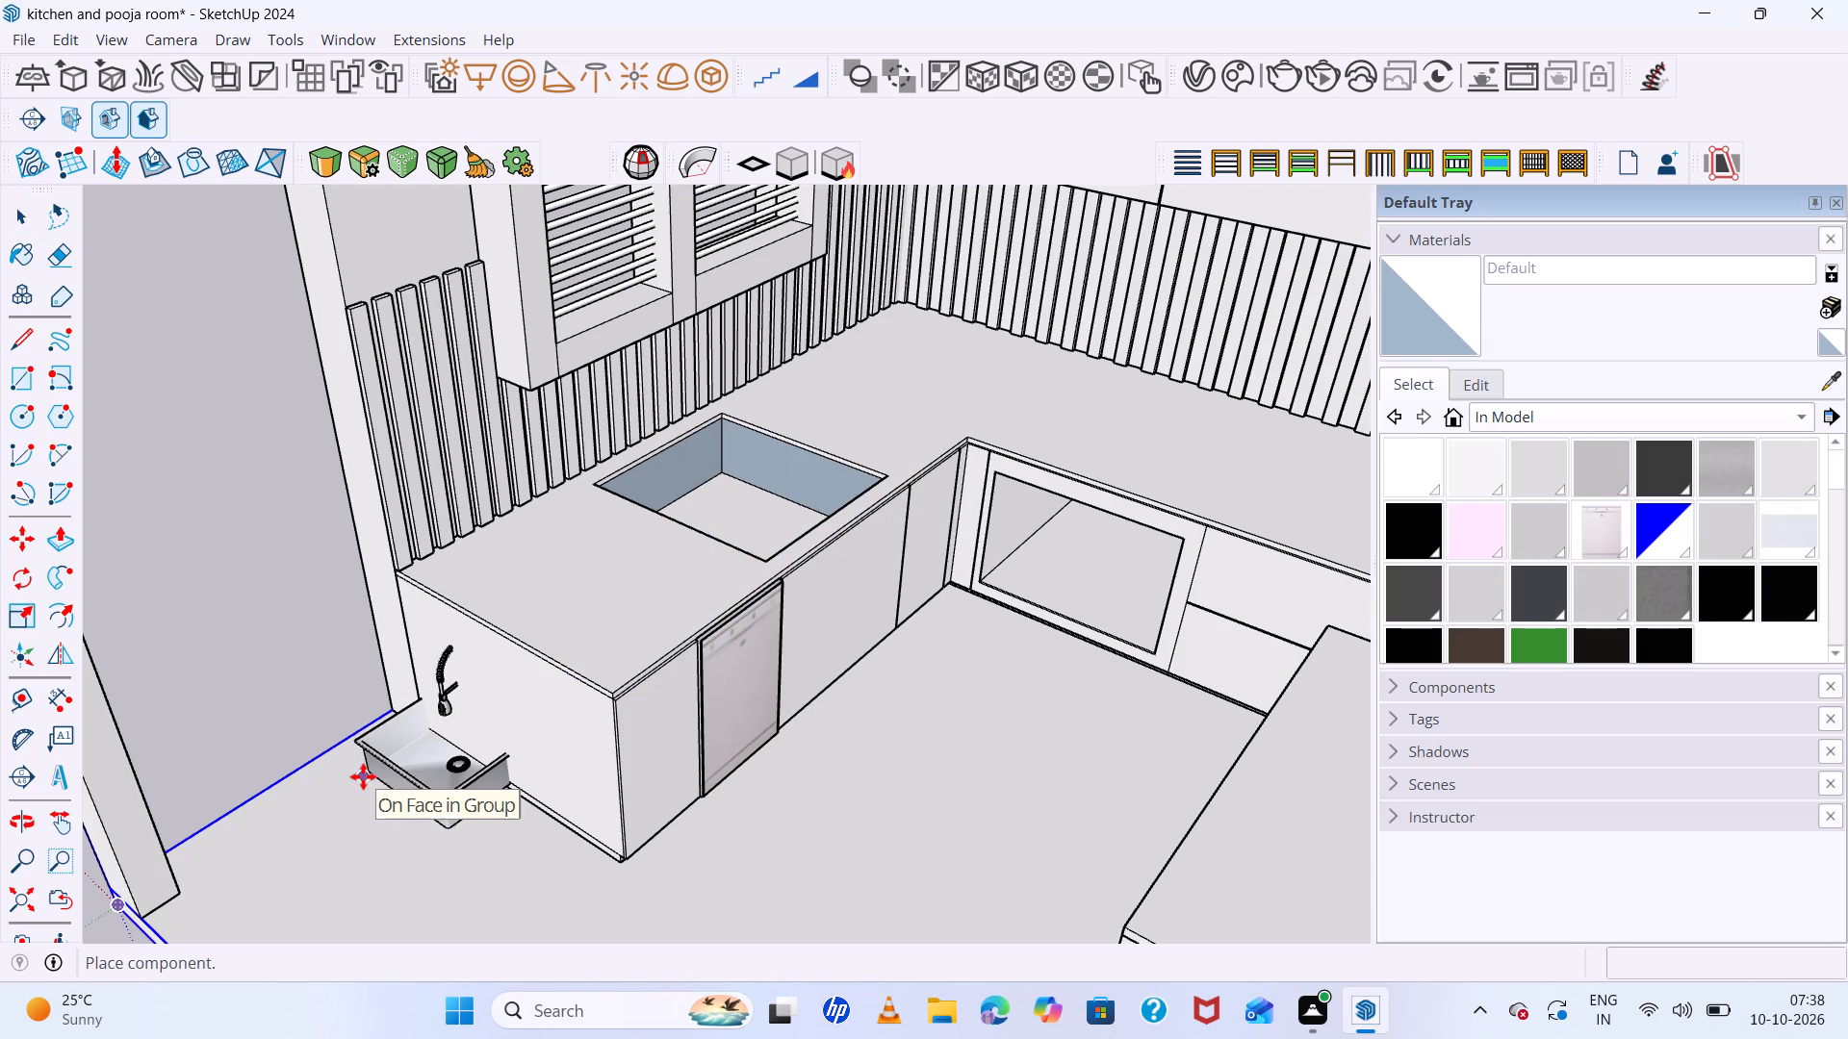
click(323, 856)
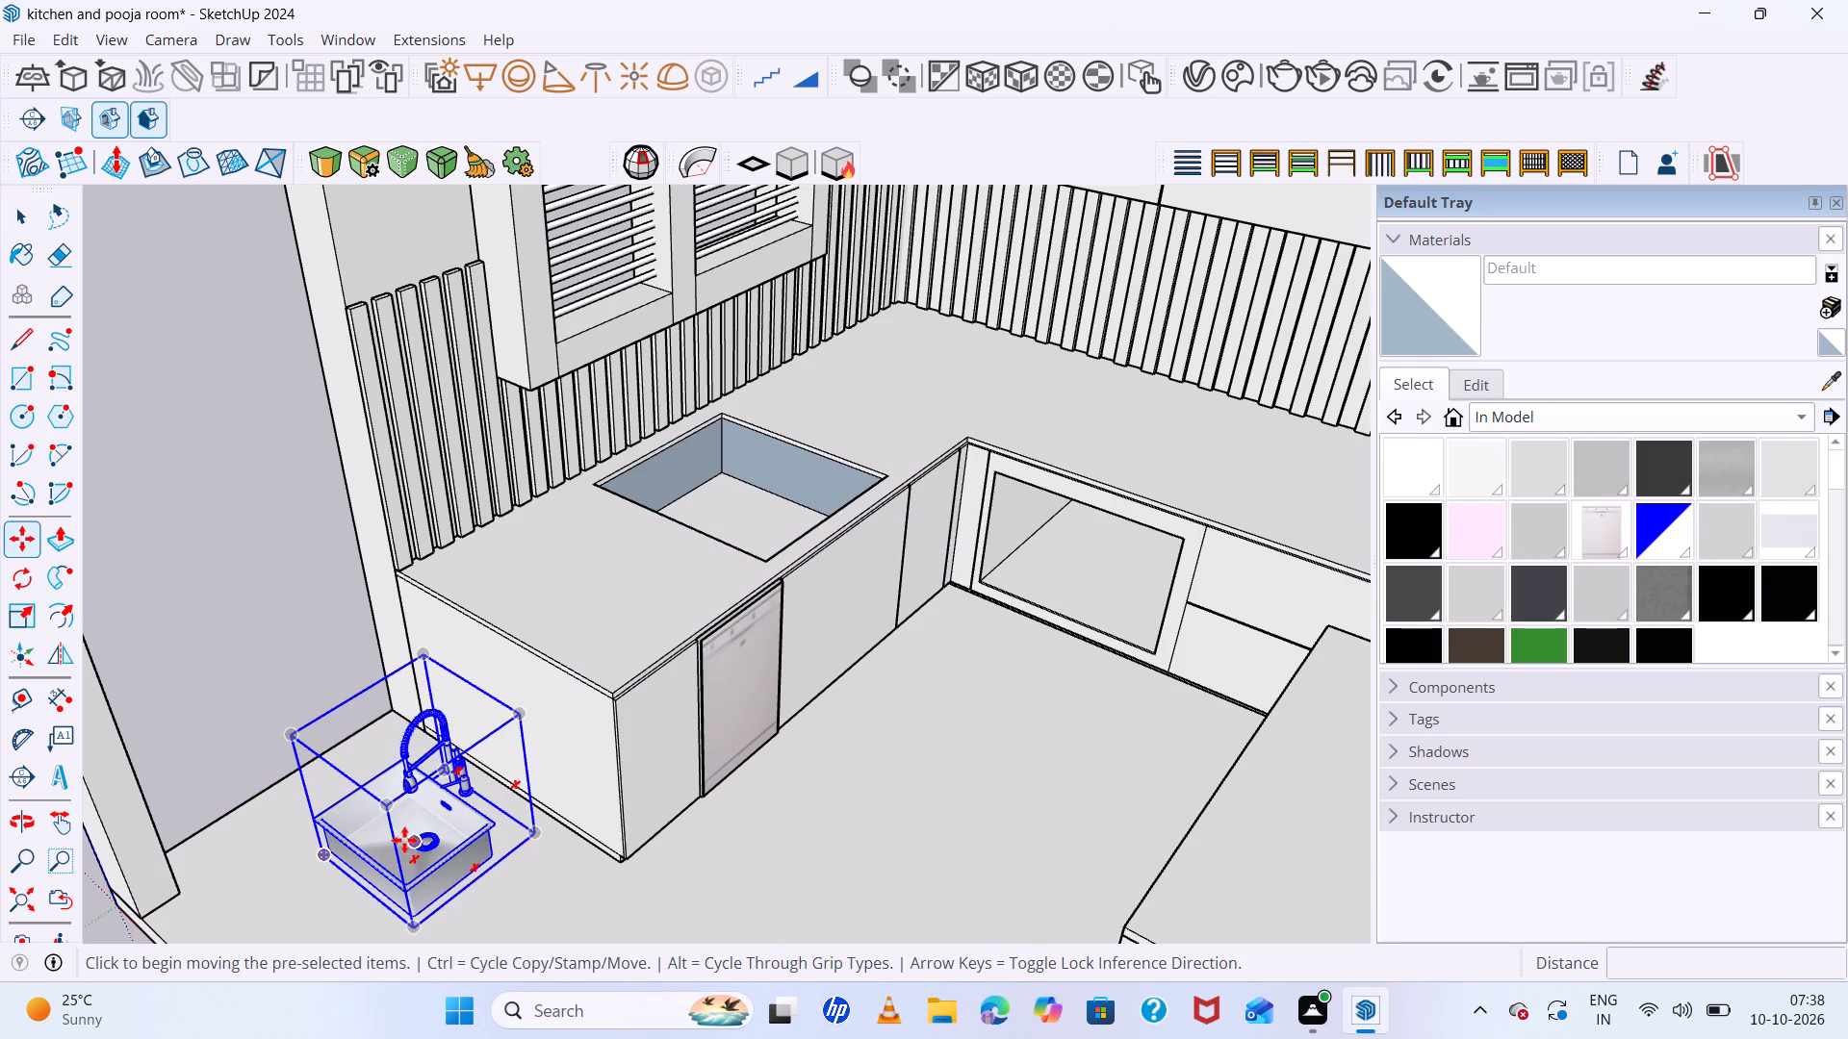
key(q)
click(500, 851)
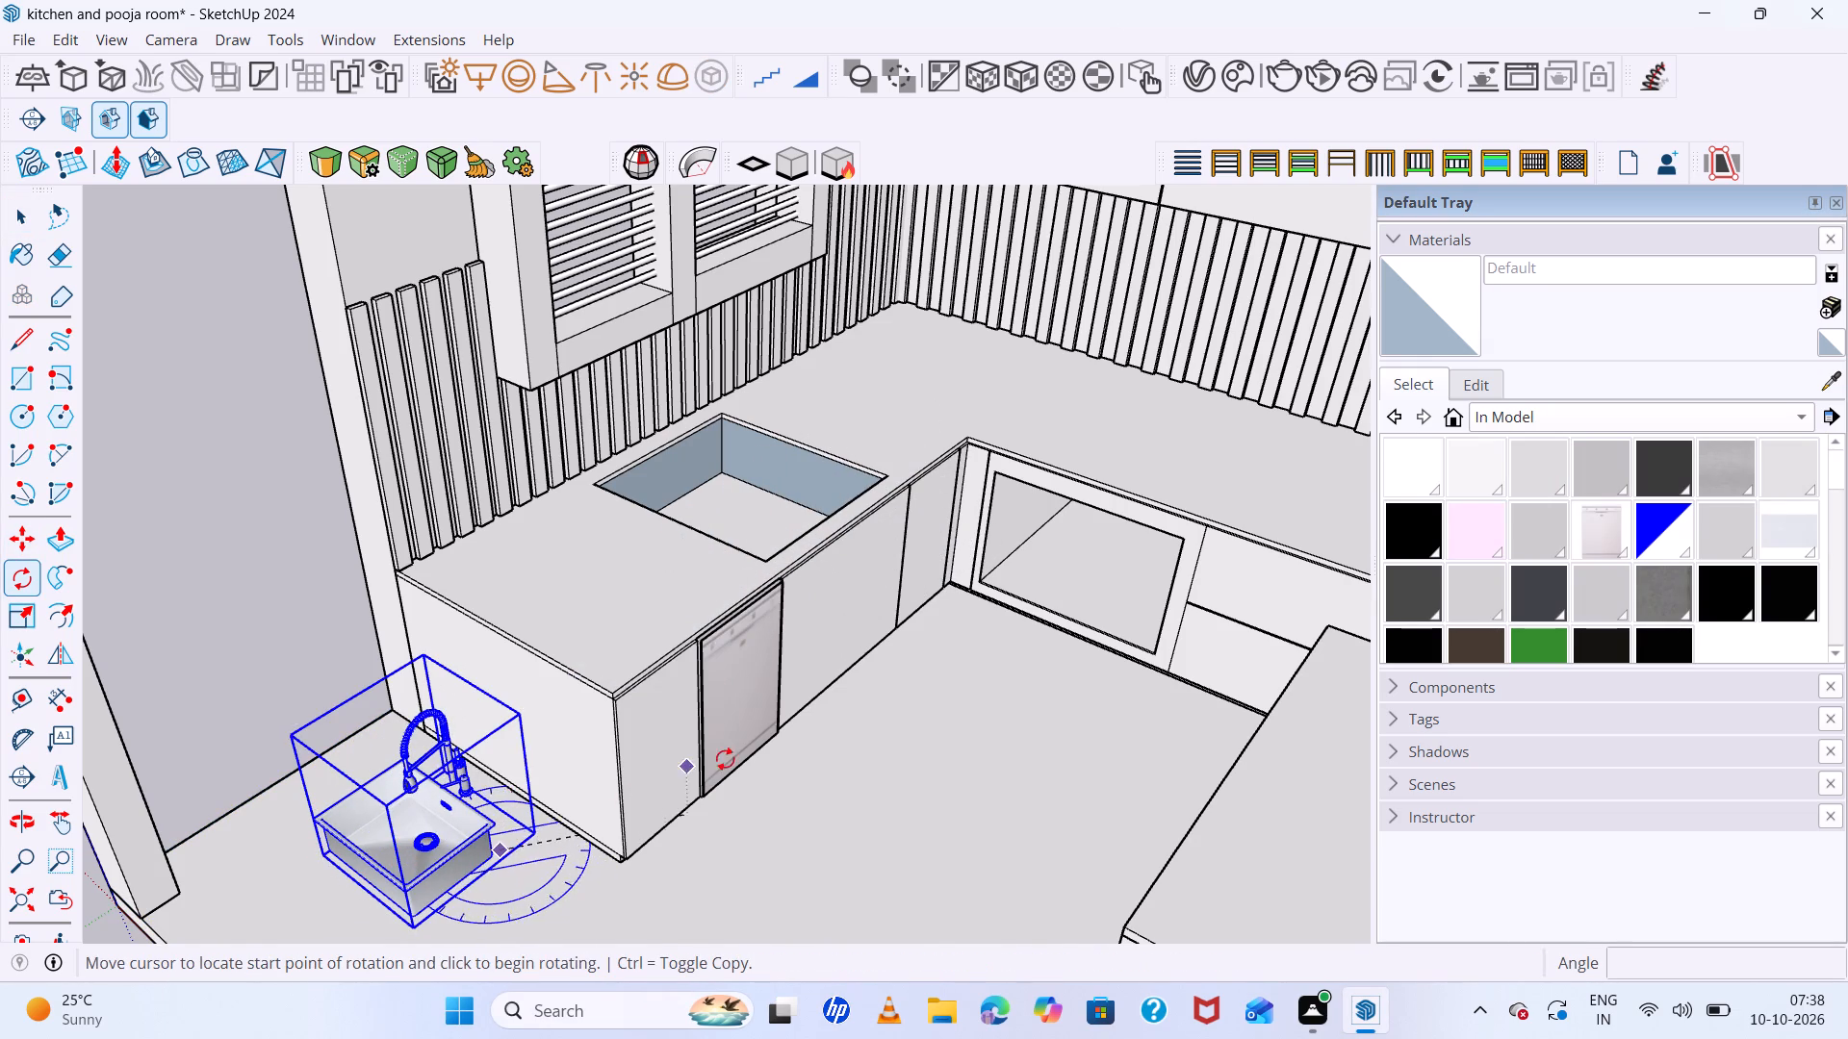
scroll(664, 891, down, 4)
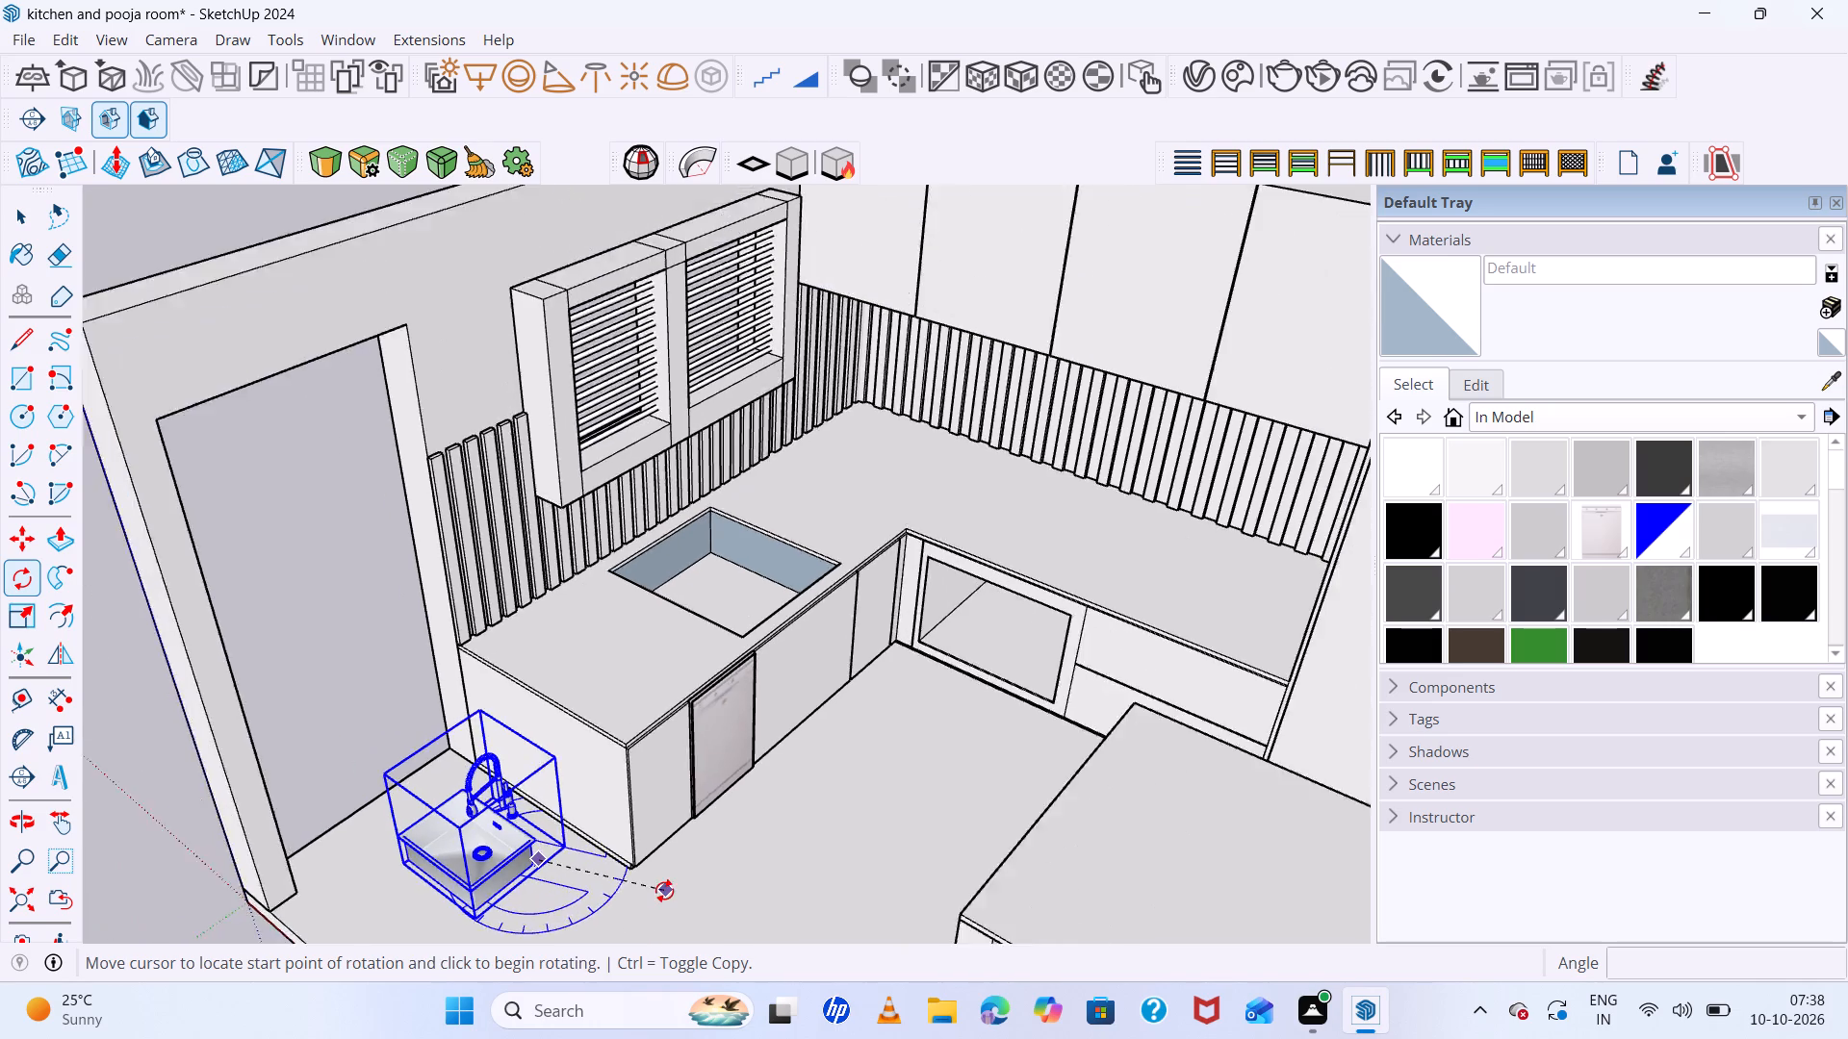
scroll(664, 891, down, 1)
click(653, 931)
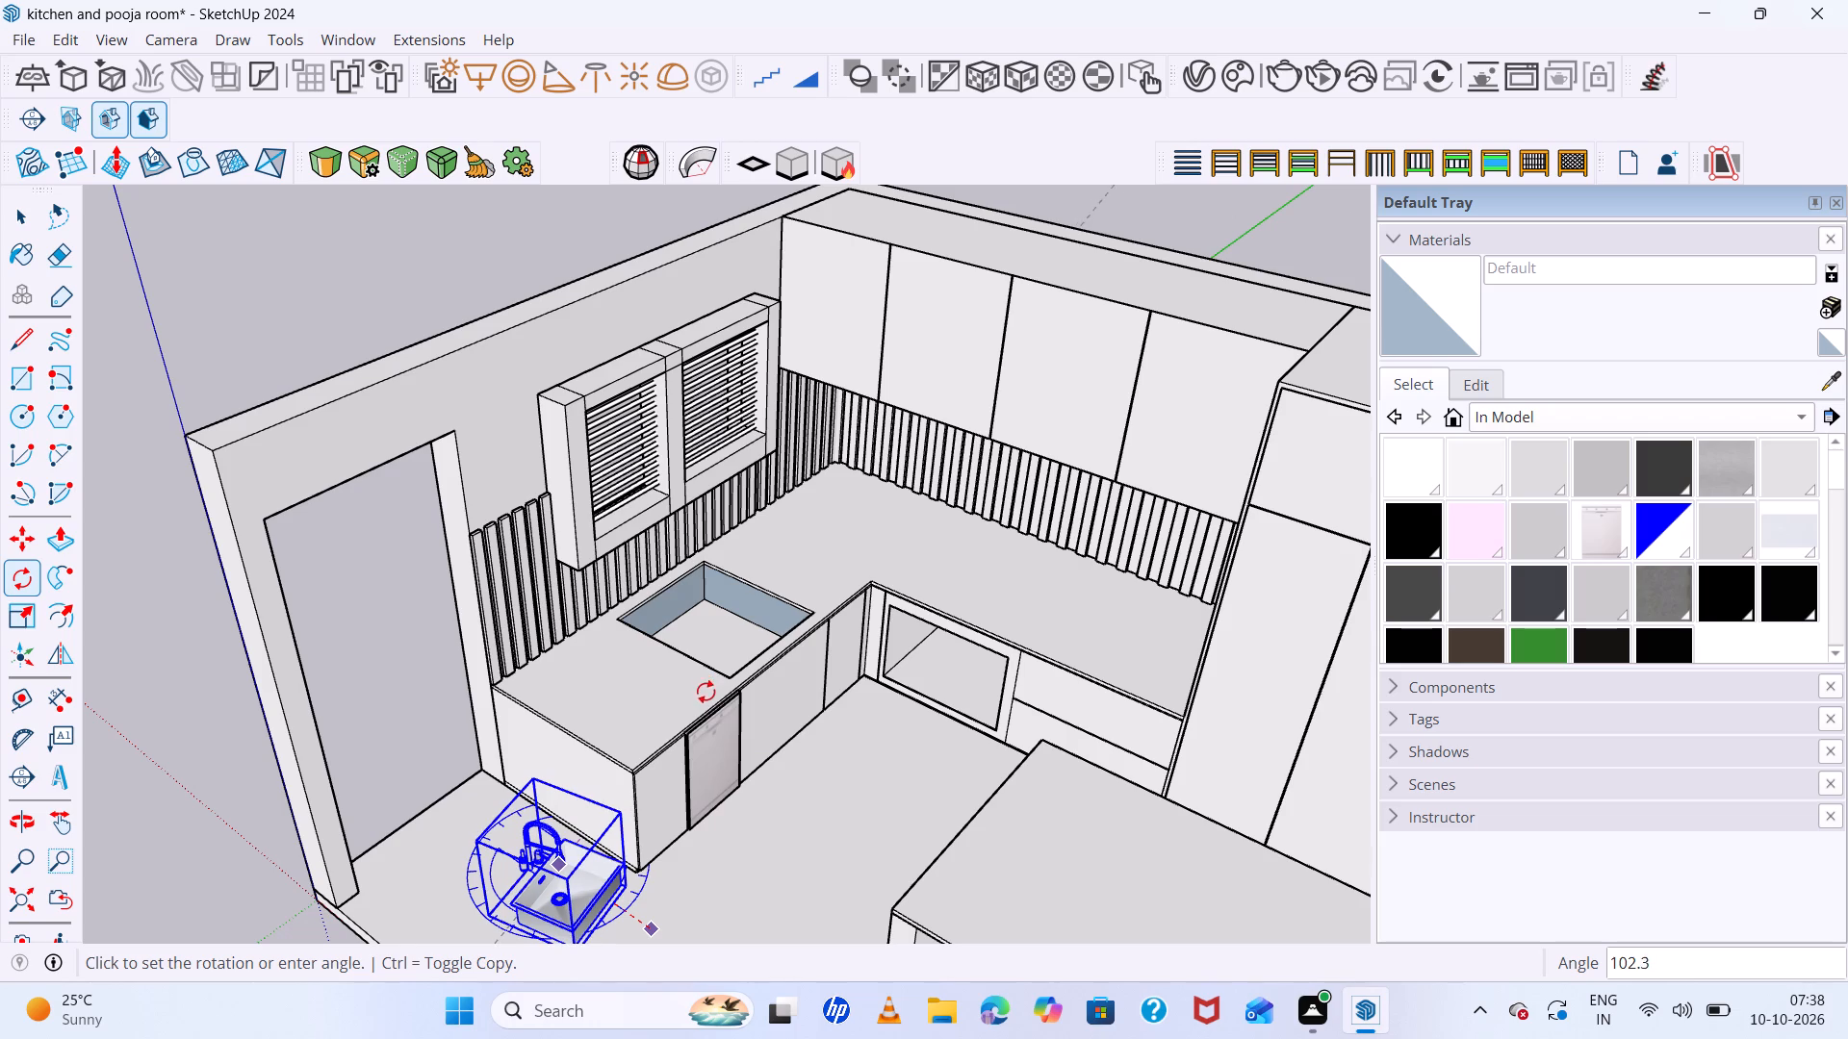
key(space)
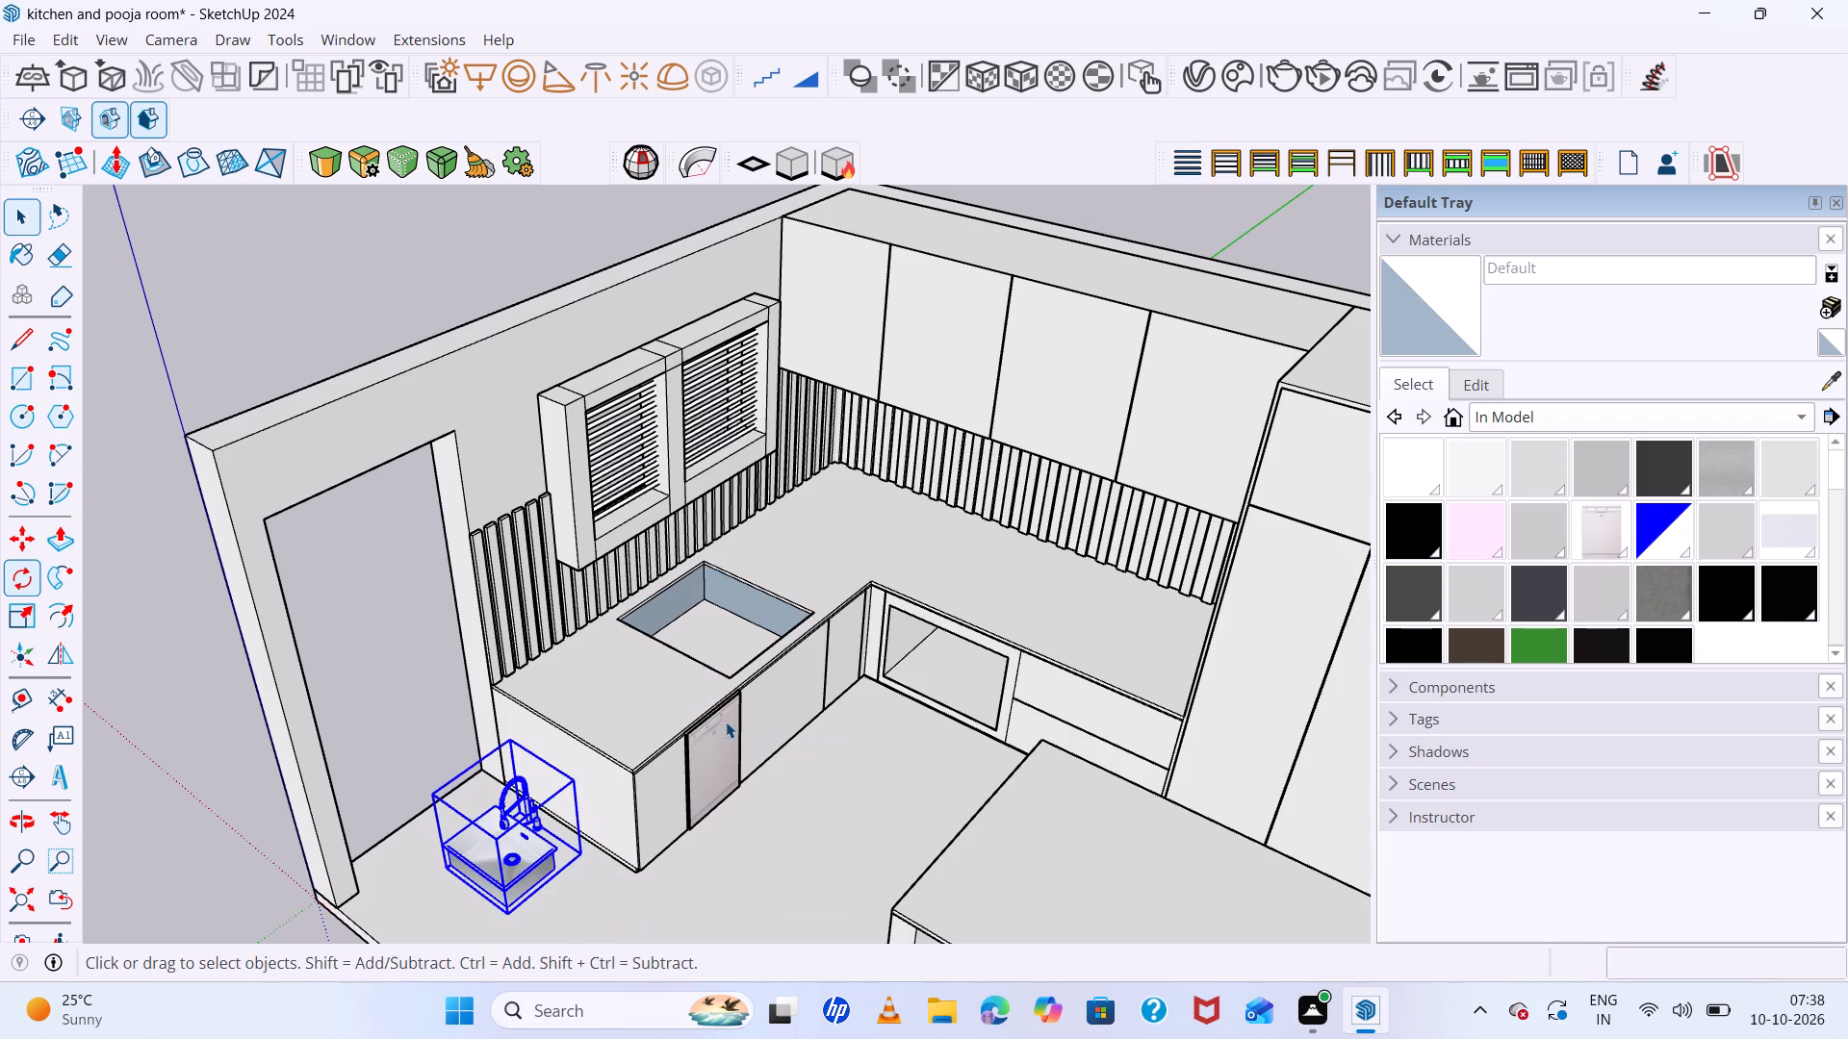
Move the sink out of the kitchen to the open space outside the wall with the door opening.
scroll(479, 752, down, 5)
key(m)
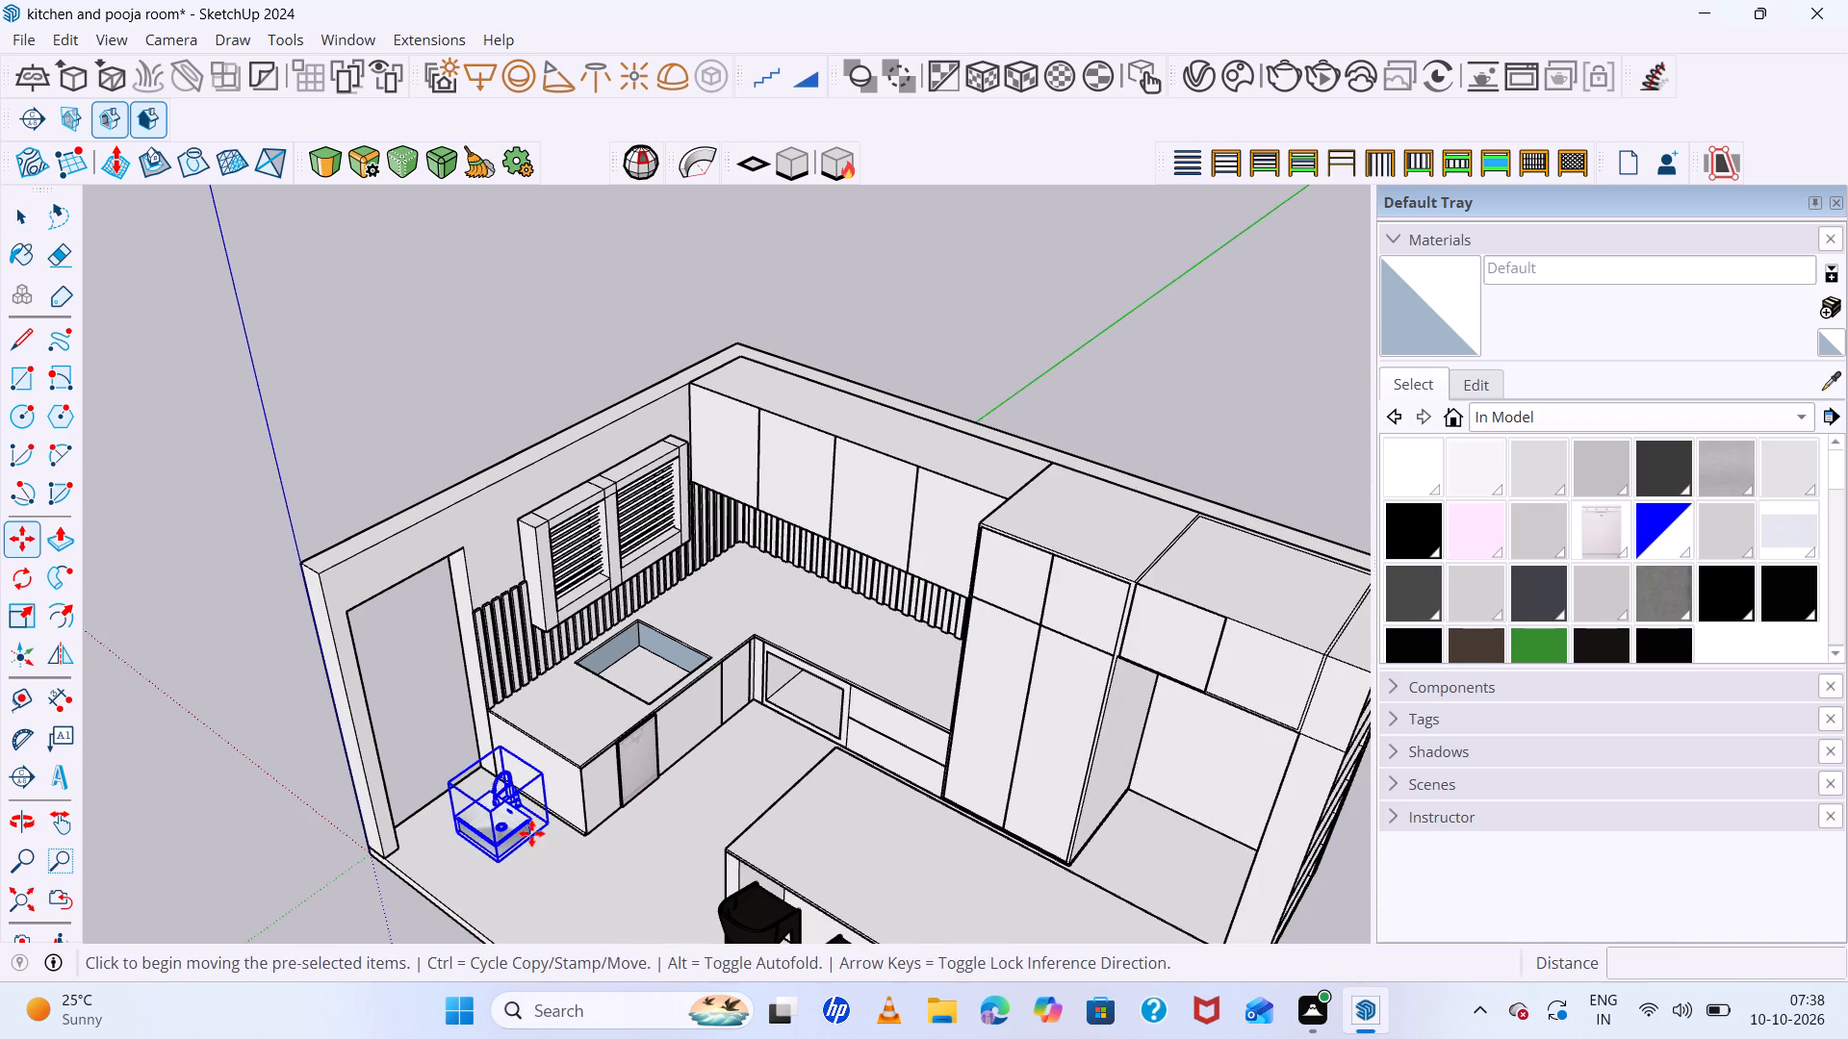
click(531, 833)
scroll(448, 898, down, 9)
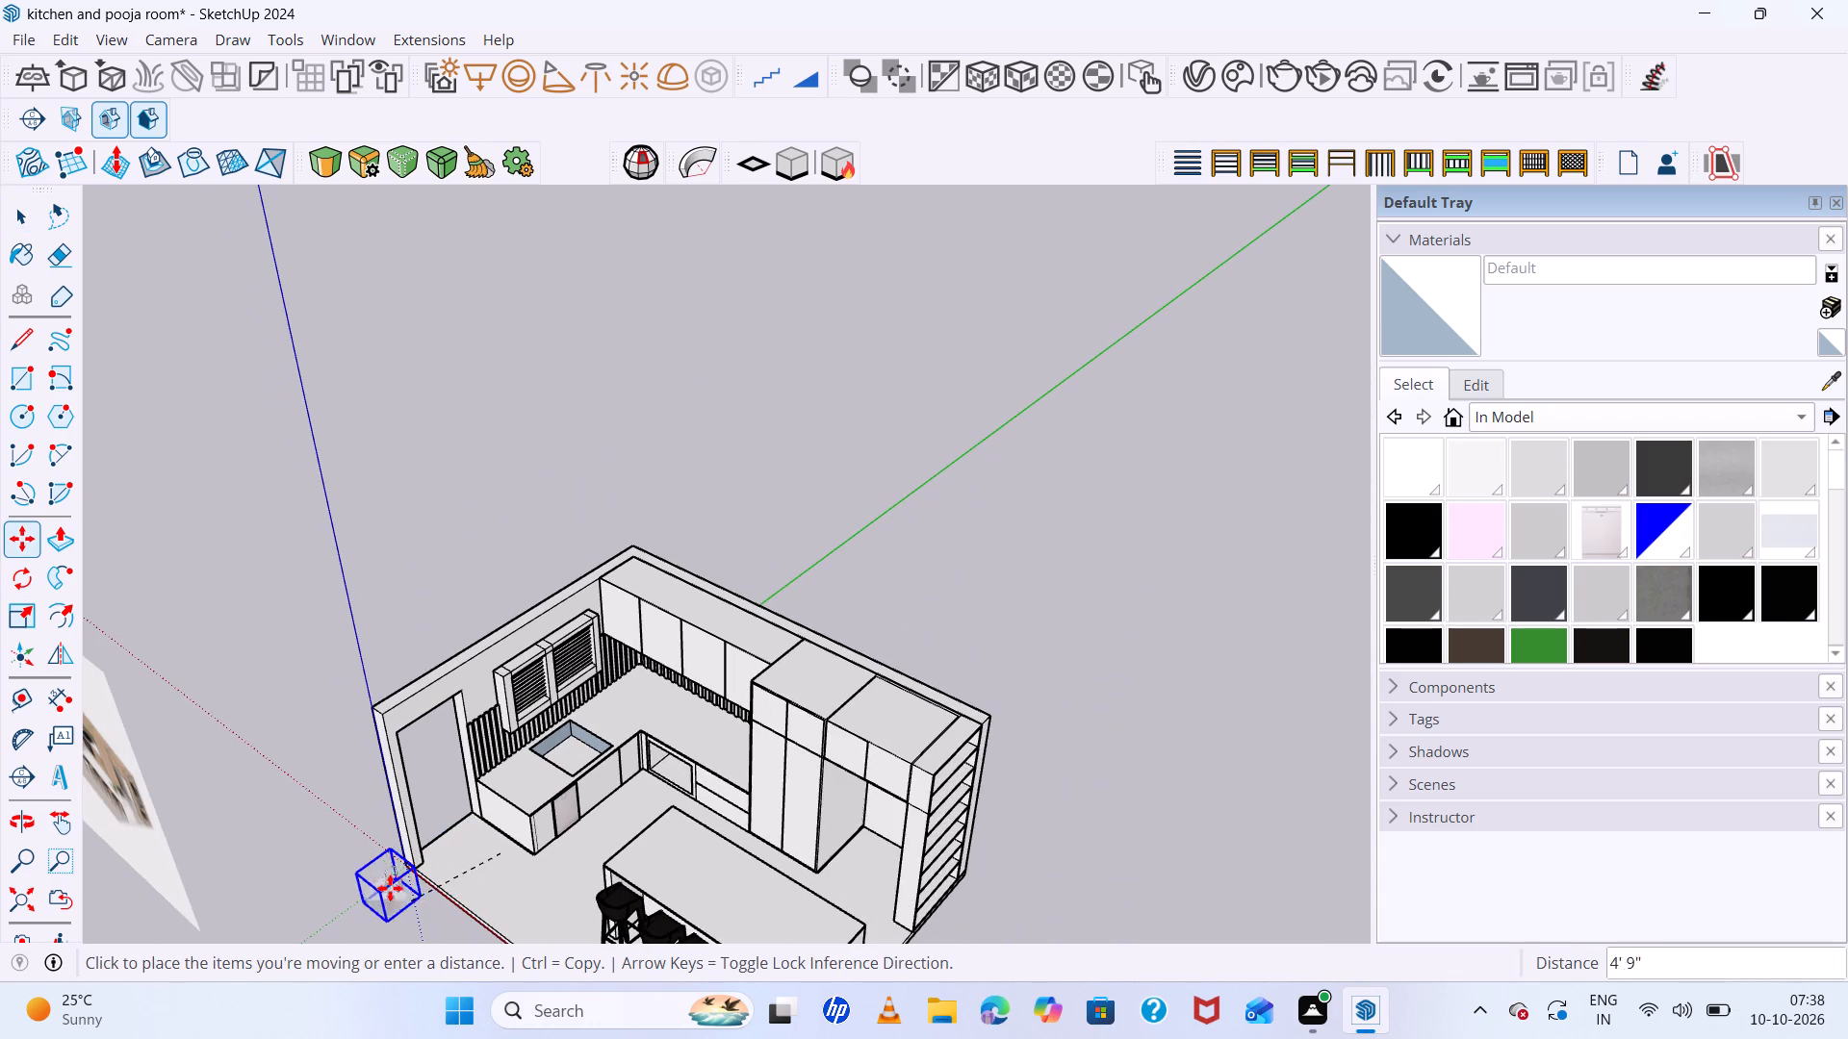
click(289, 724)
Rotate the sink 90 degrees on the horizontal plane, from the green axis to the red axis.
scroll(284, 729, up, 6)
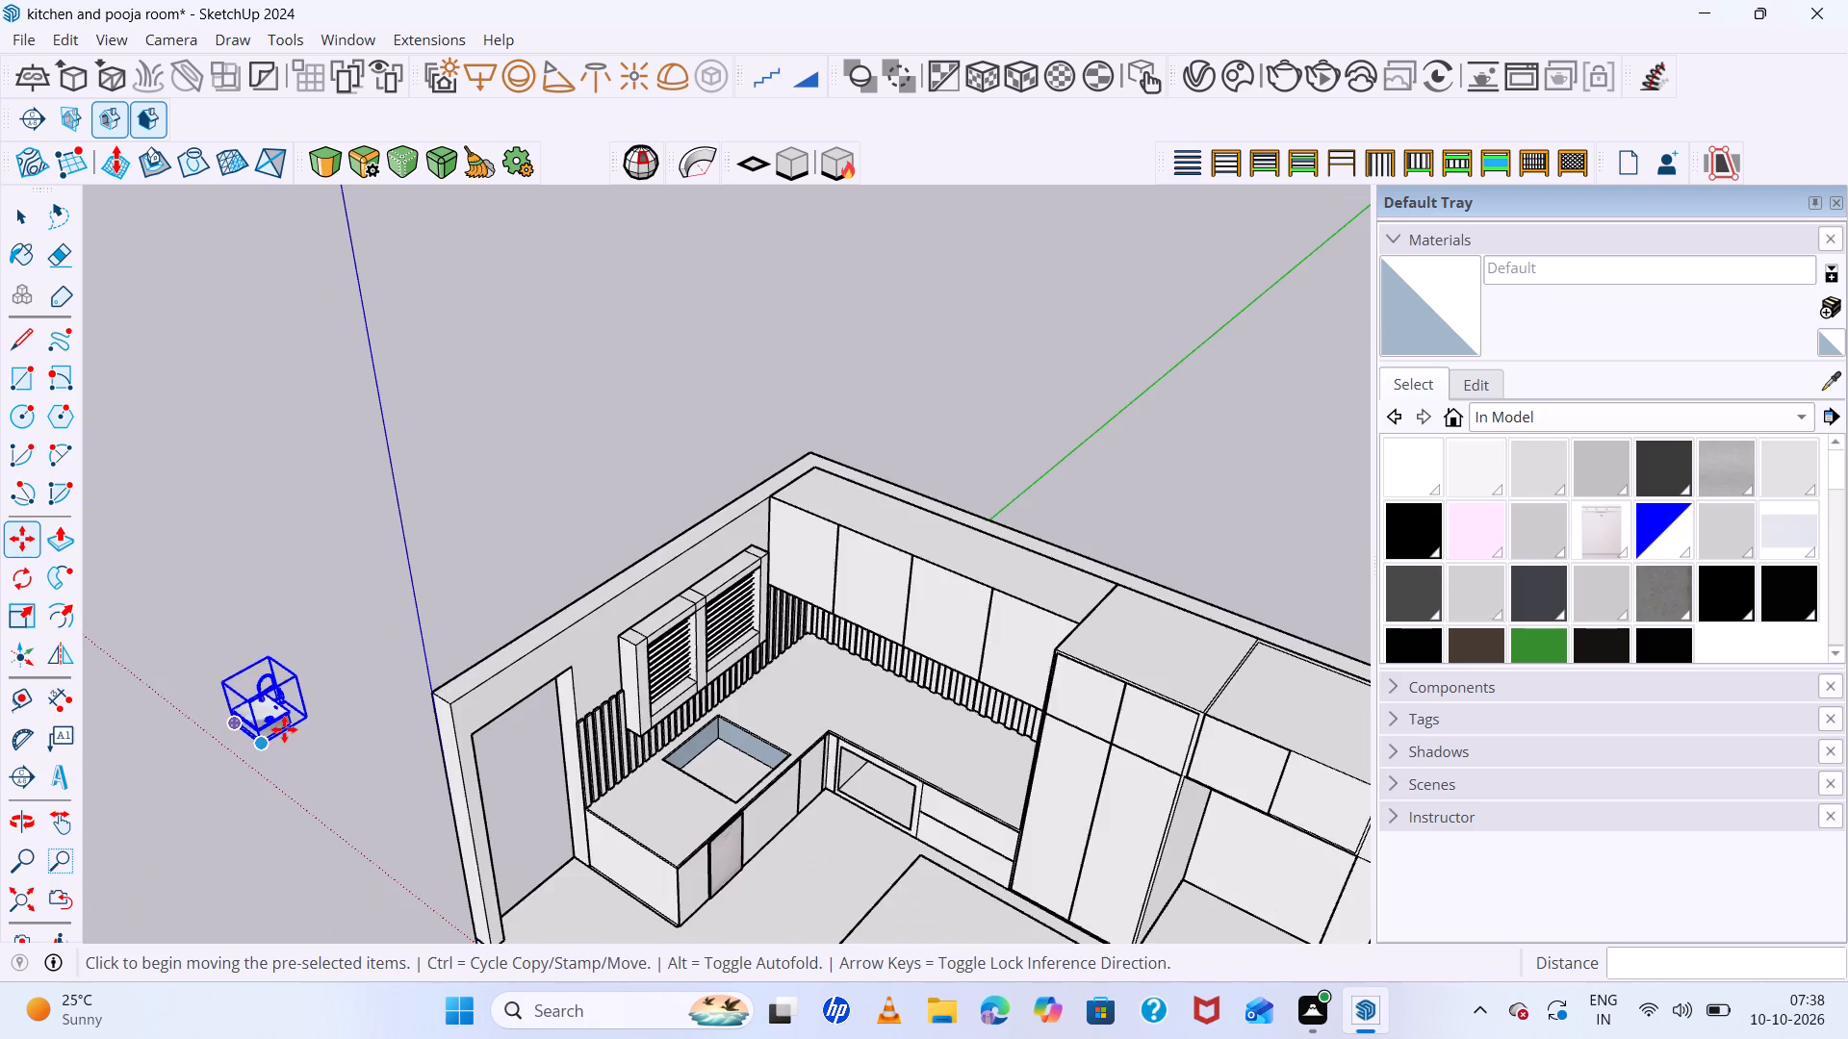
scroll(284, 729, up, 12)
key(q)
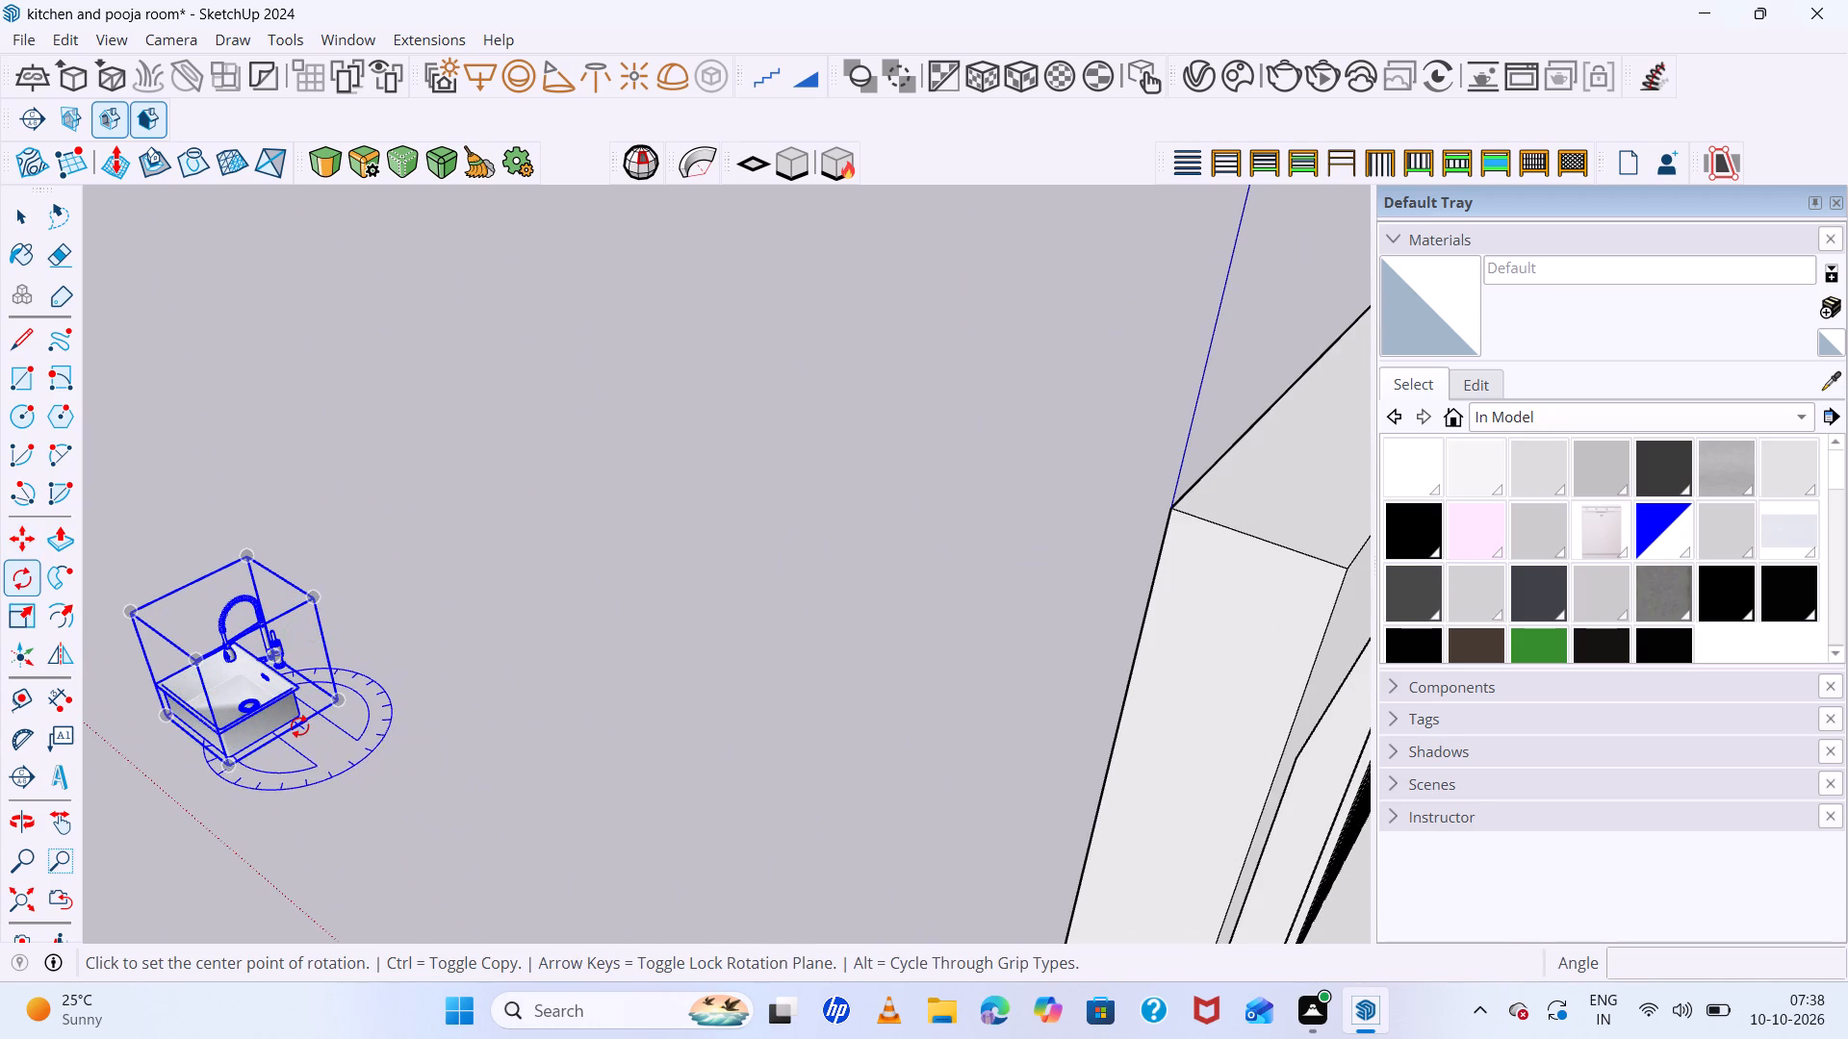
click(299, 726)
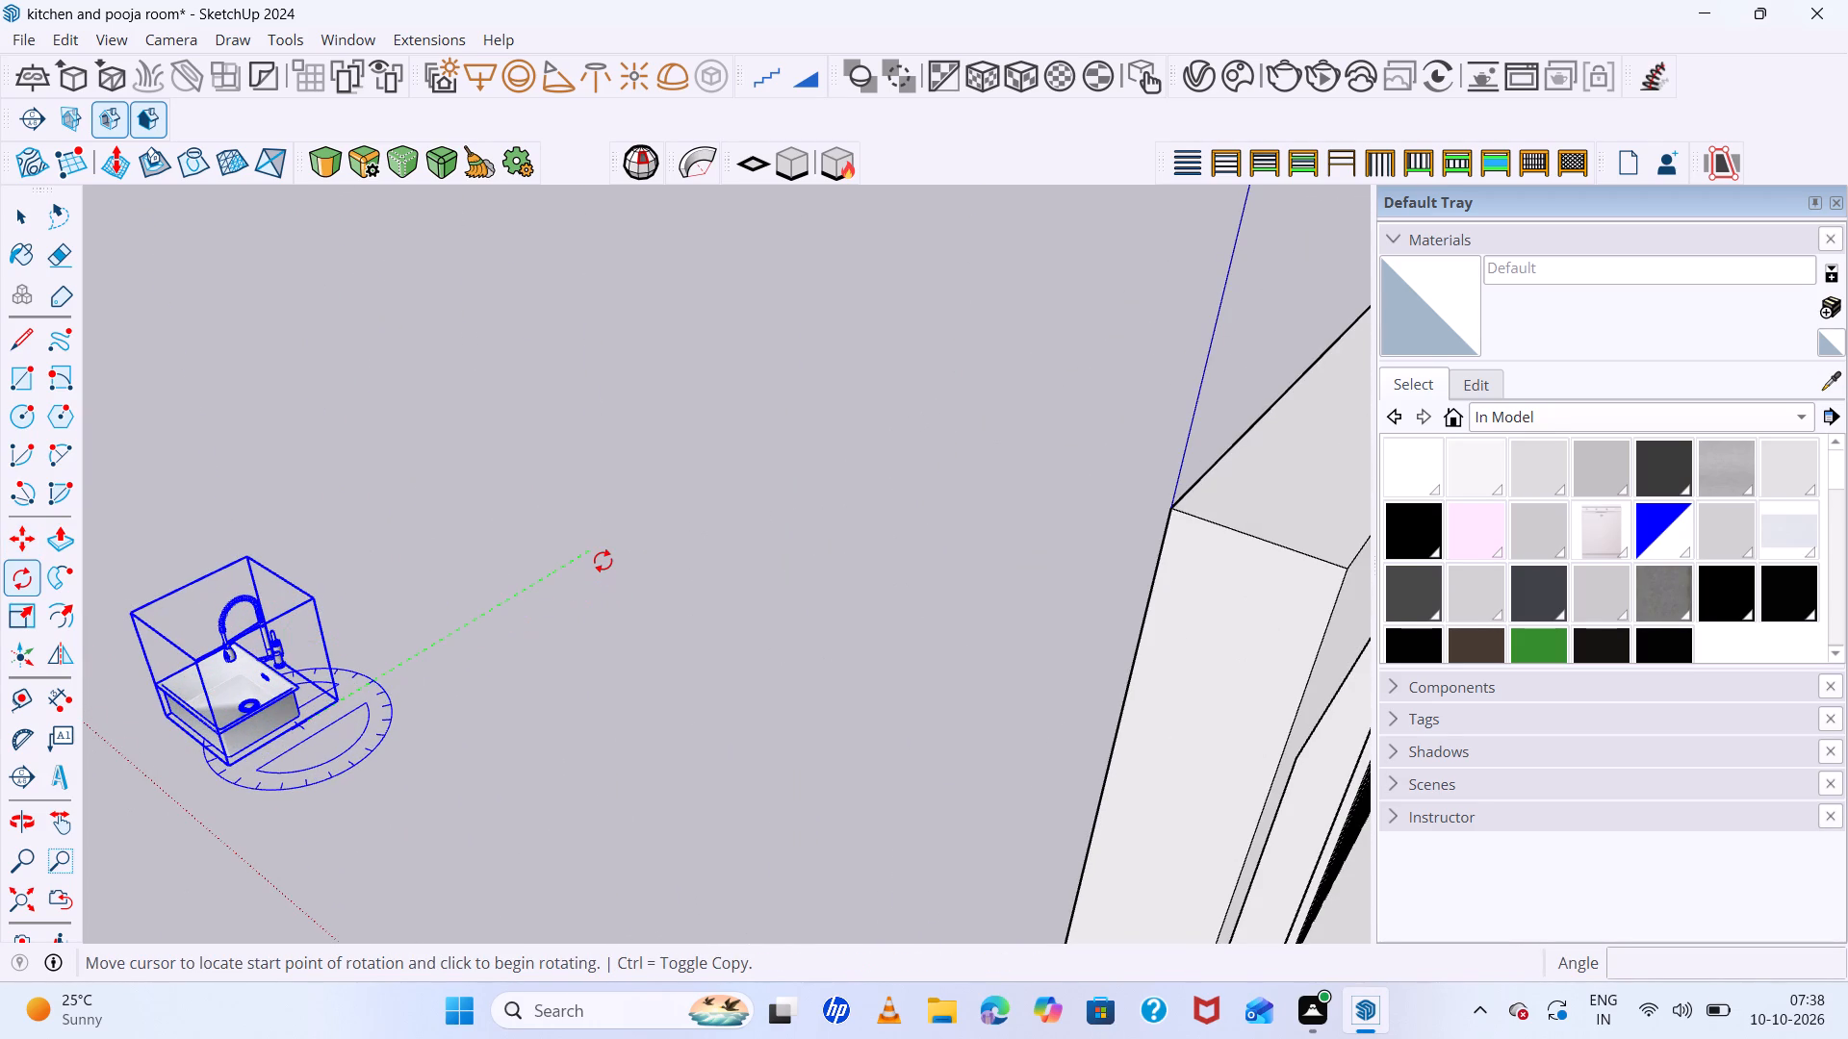
click(603, 560)
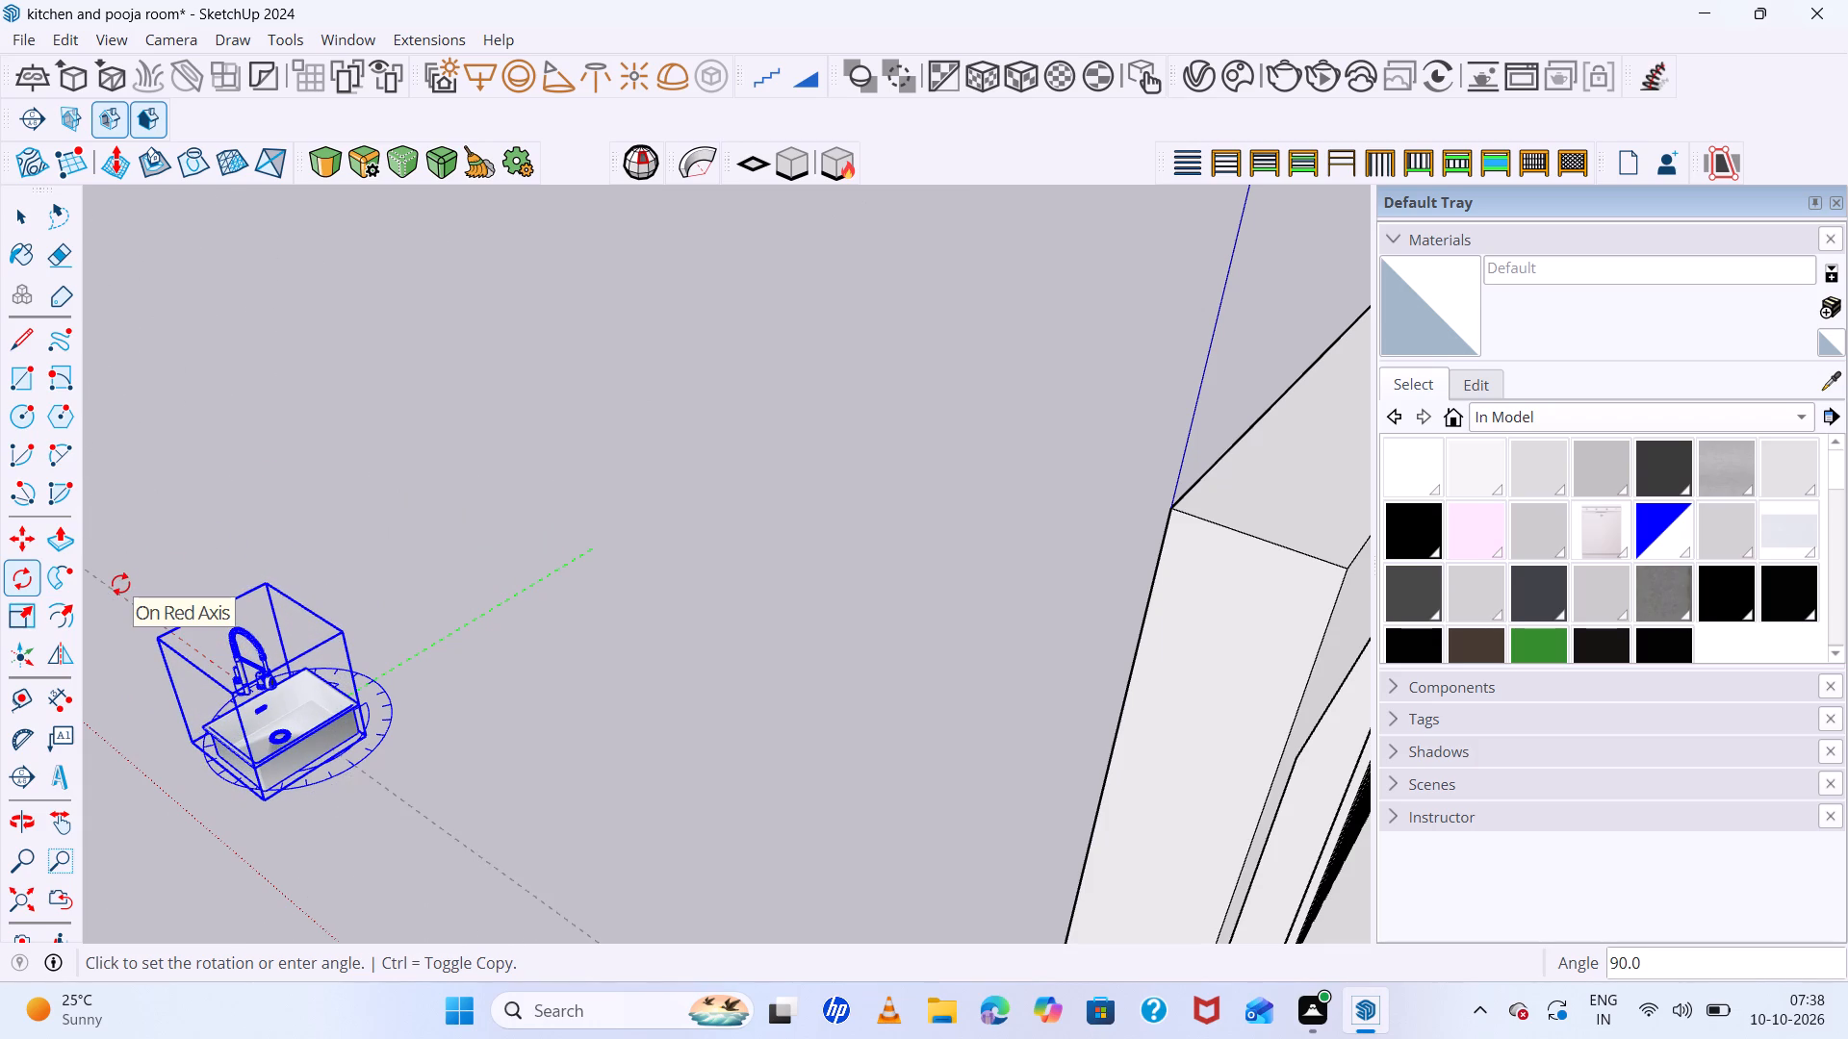
click(119, 584)
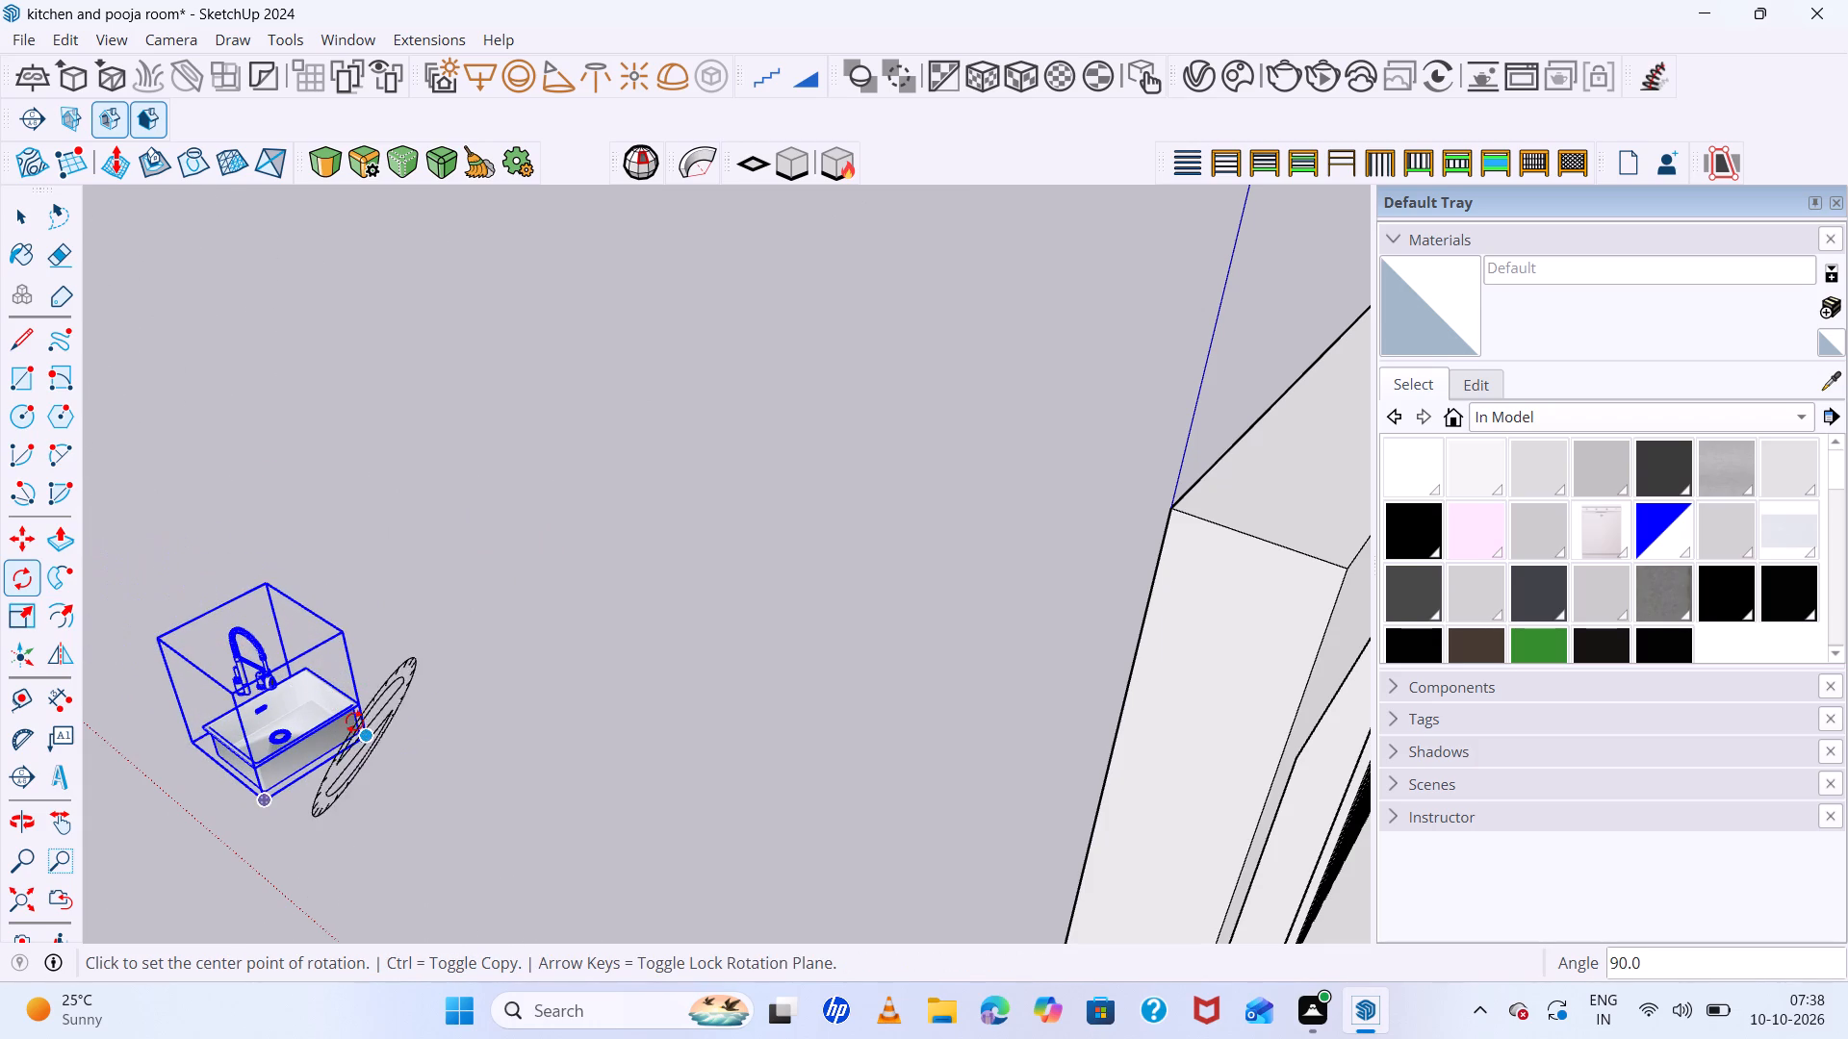
Move the sink by its bottom corner into the countertop cutout, placing it at the cutout's front corner nearest the dishwasher.
key(m)
click(251, 793)
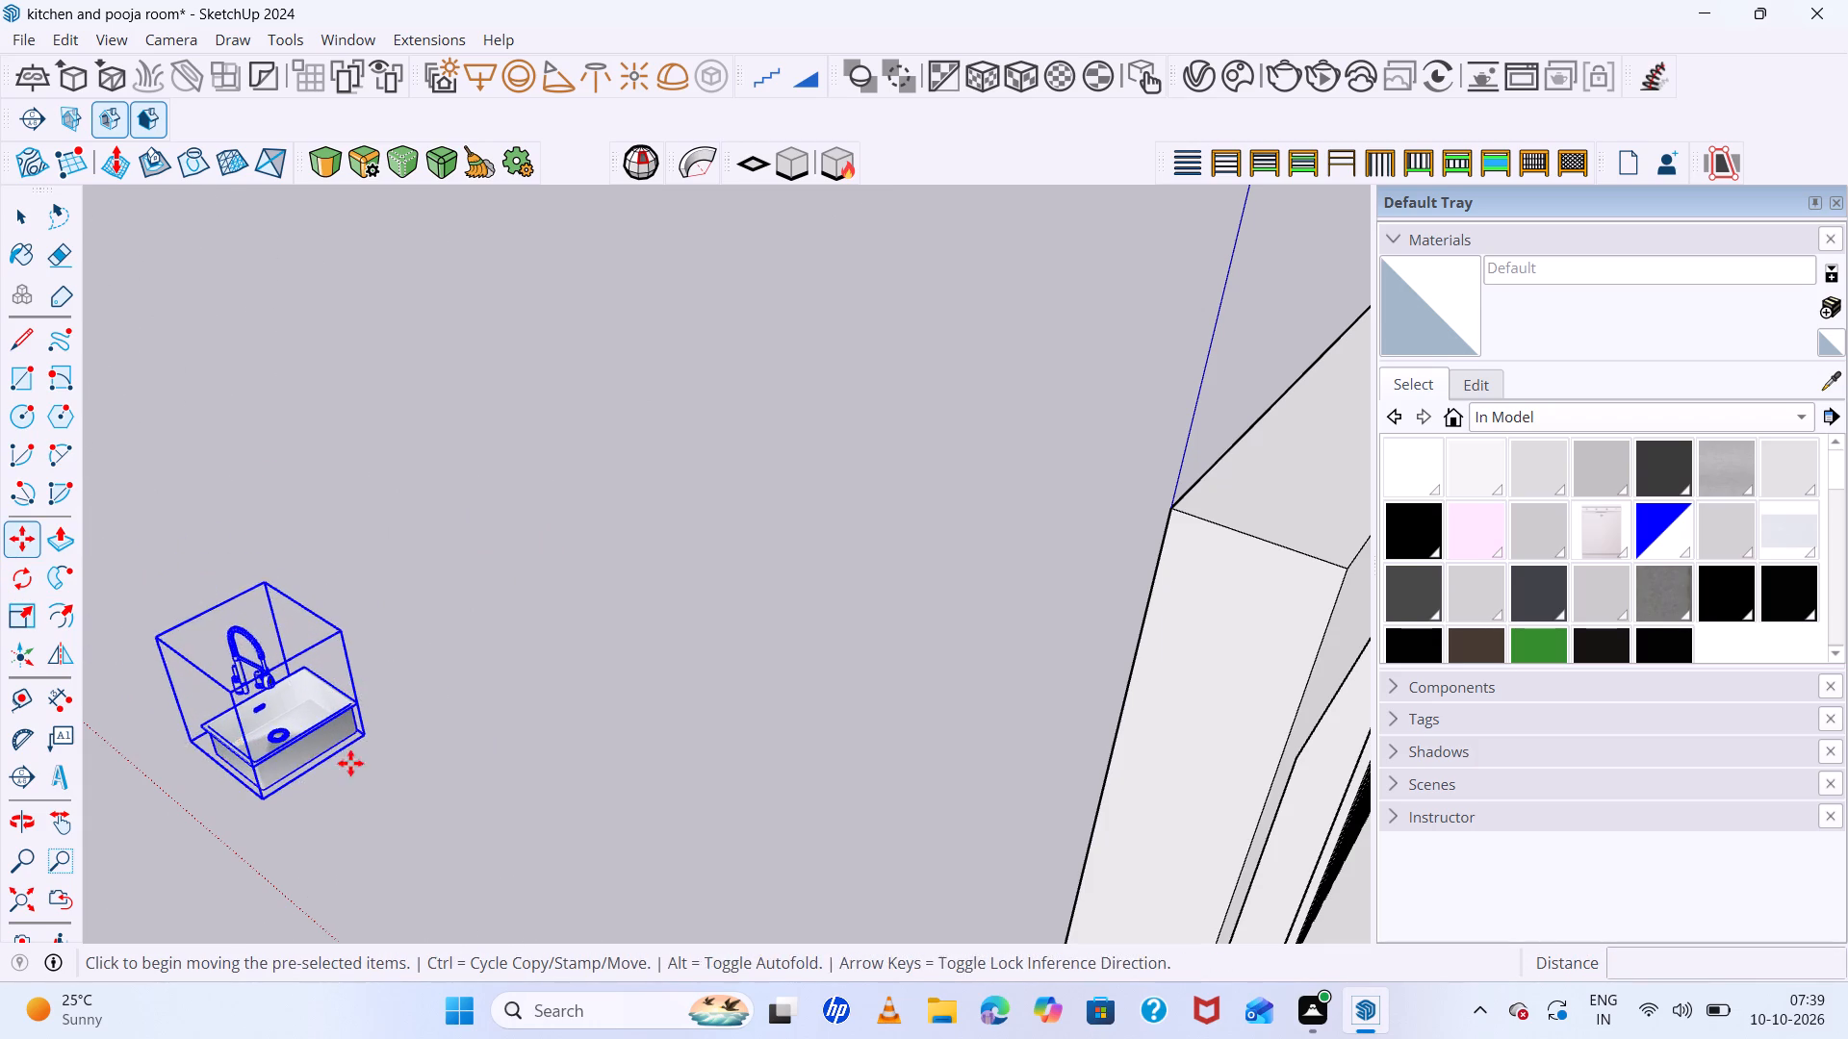
scroll(479, 696, down, 7)
scroll(281, 679, down, 6)
scroll(652, 762, up, 6)
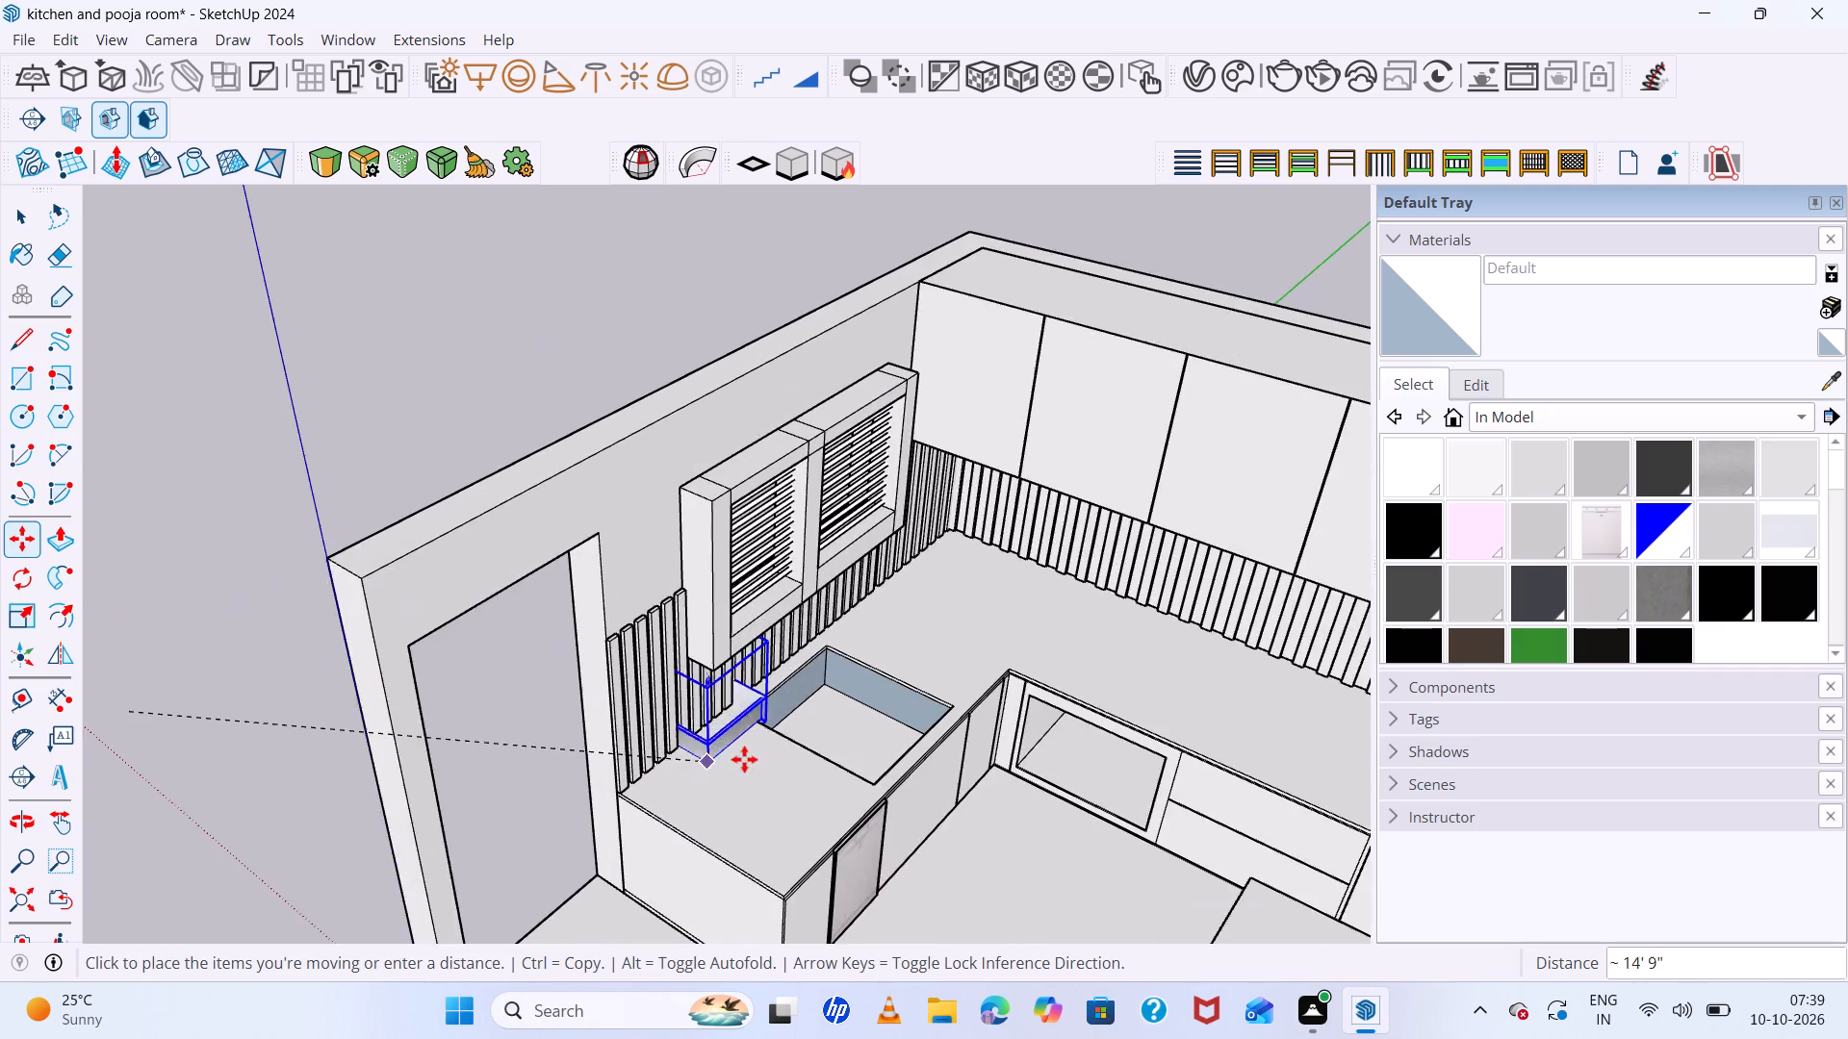
scroll(805, 758, up, 5)
scroll(896, 771, up, 2)
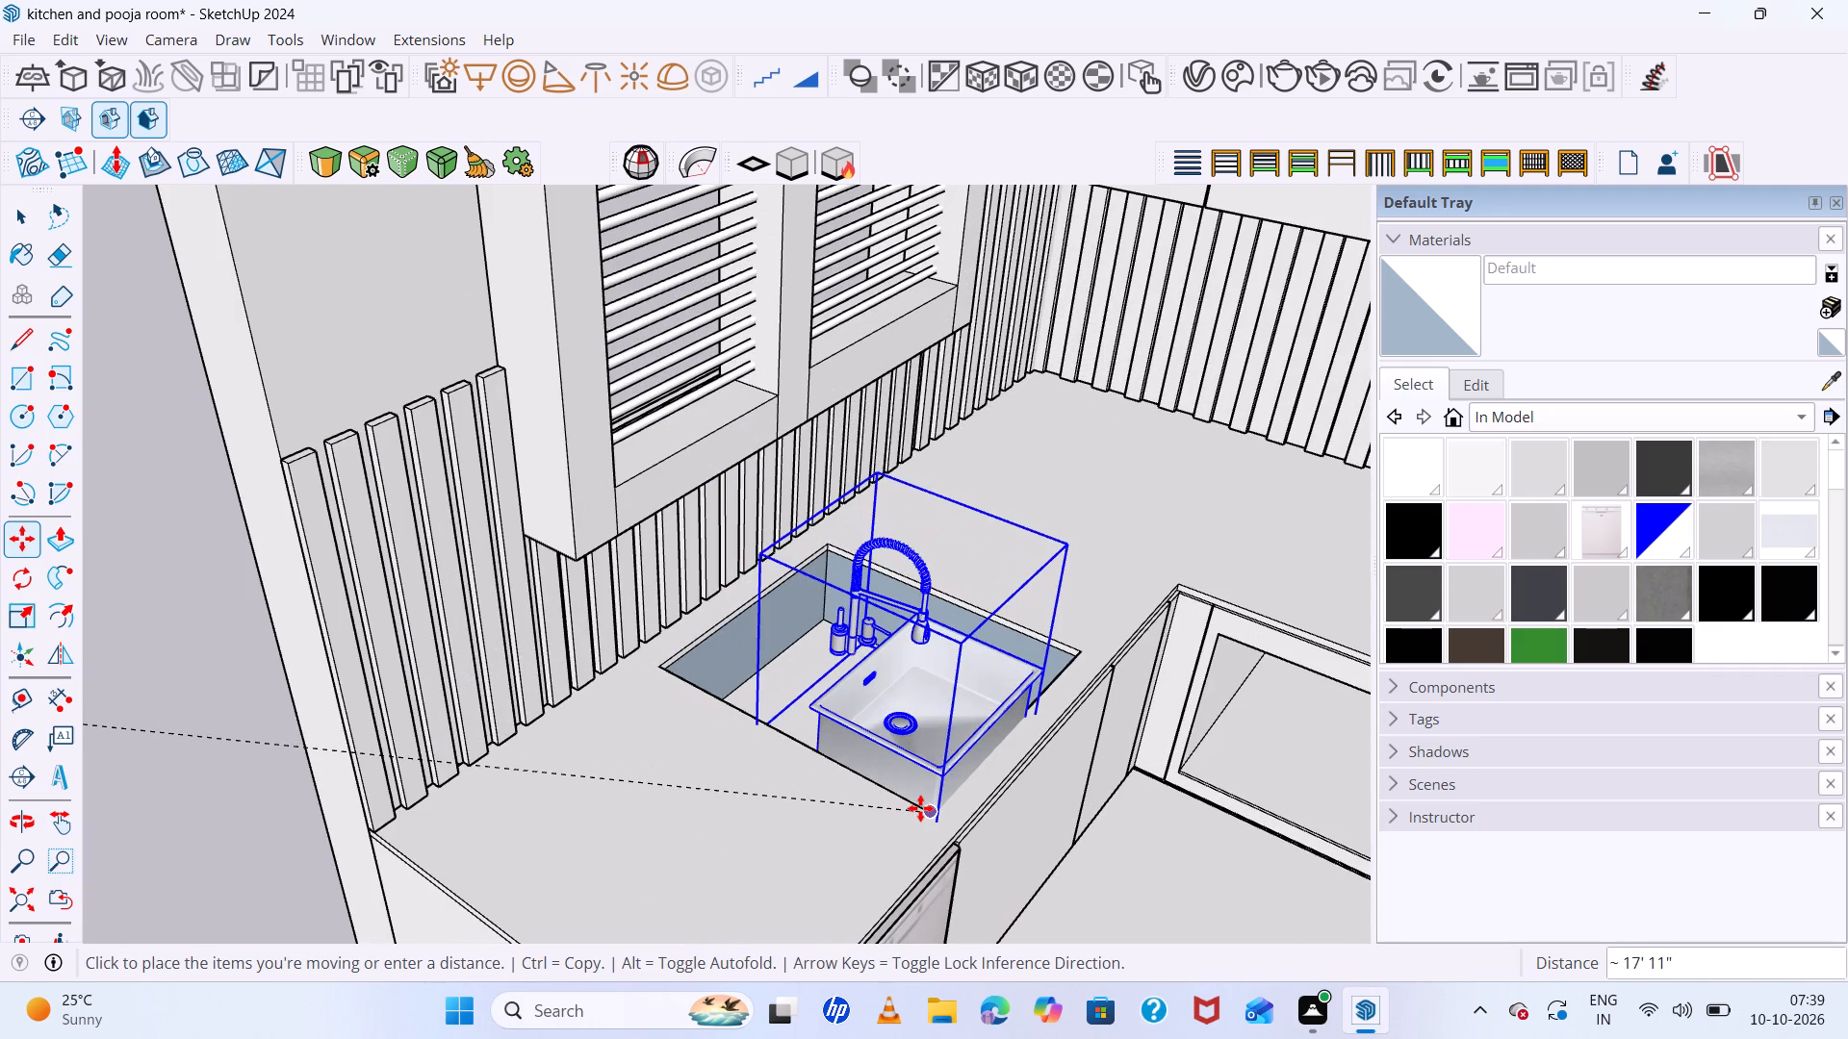
click(920, 809)
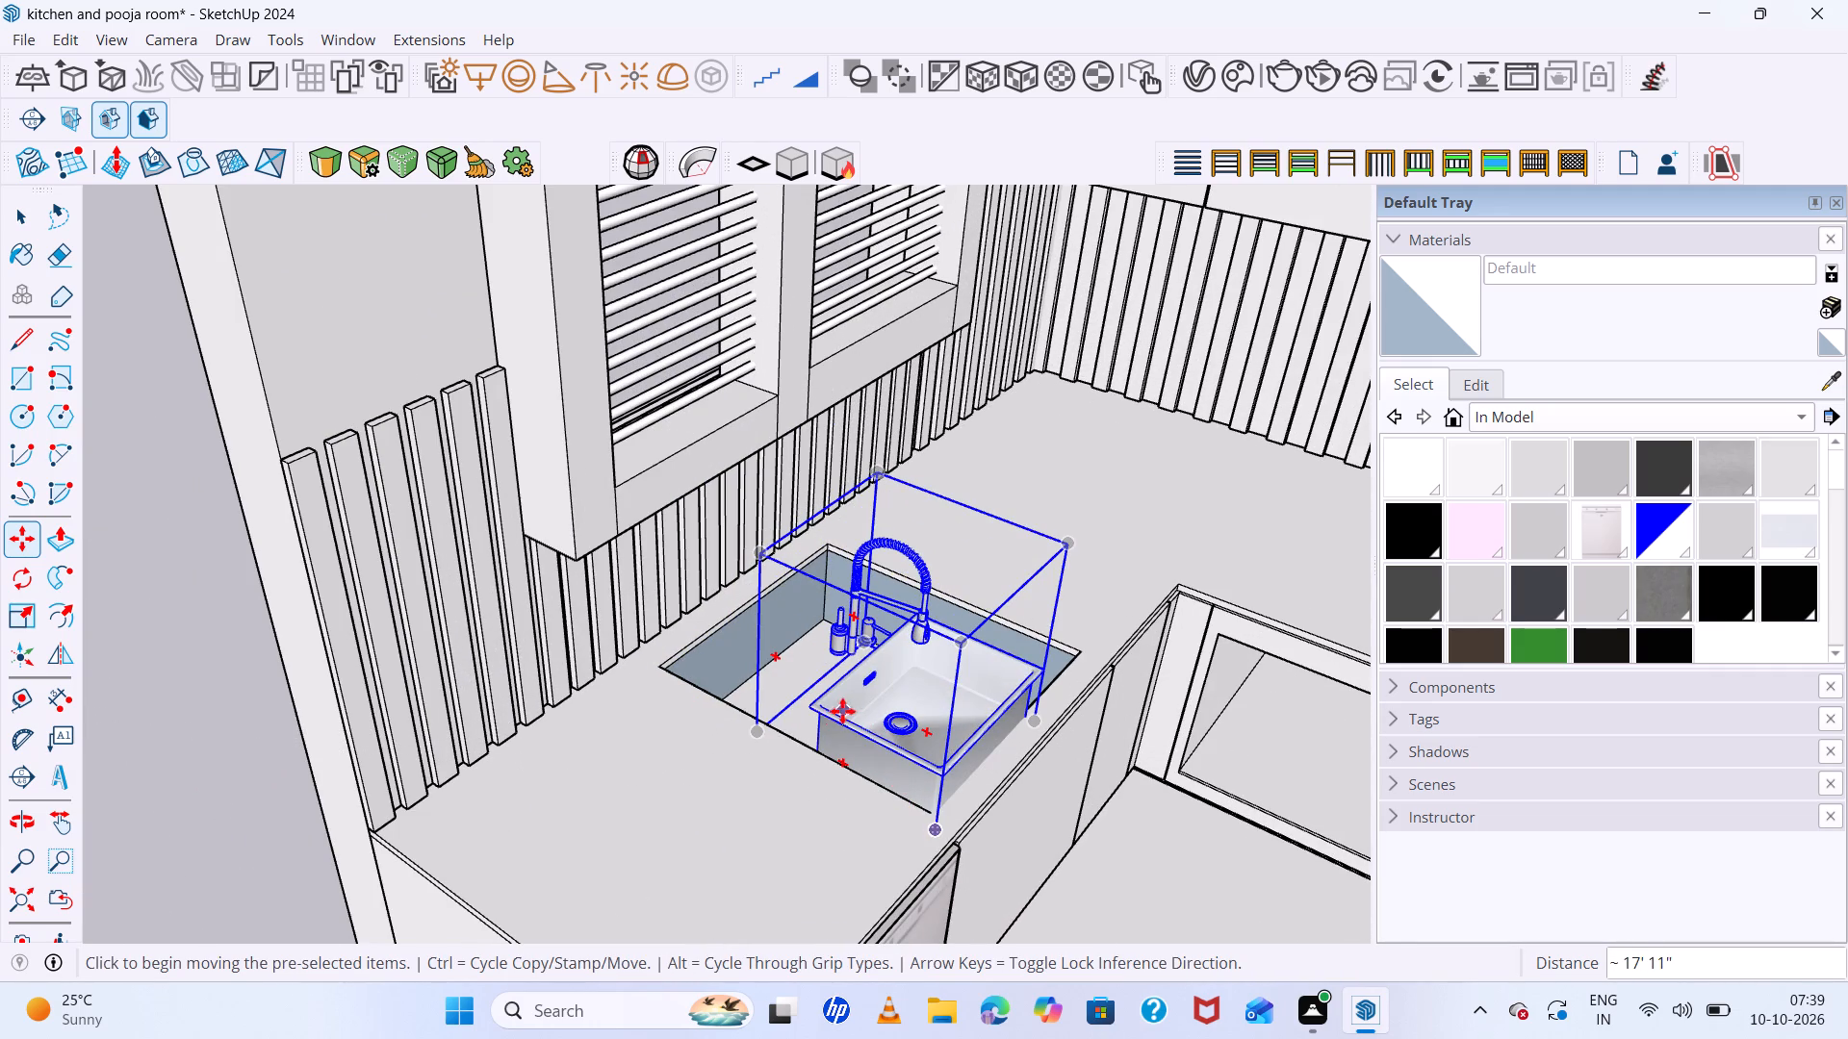
Scale the sink along the green axis toward the slatted backsplash to suit the cutout's depth.
key(s)
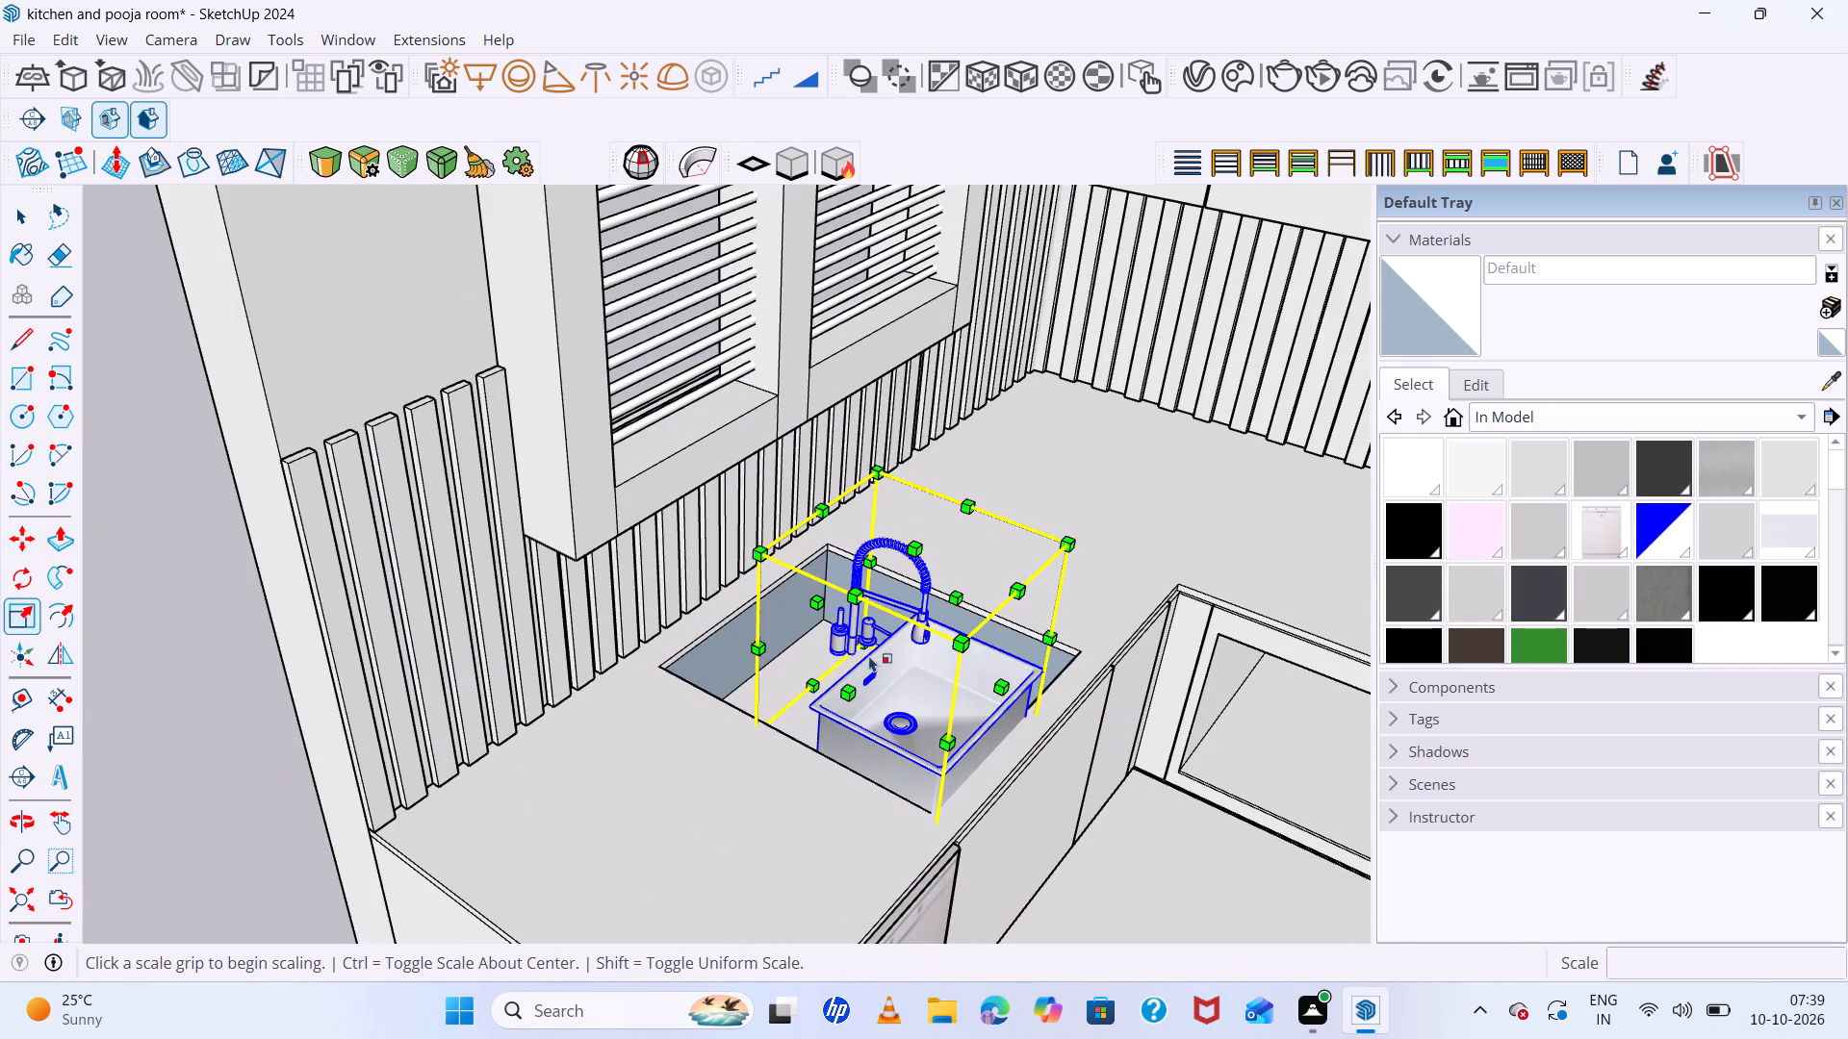
click(822, 608)
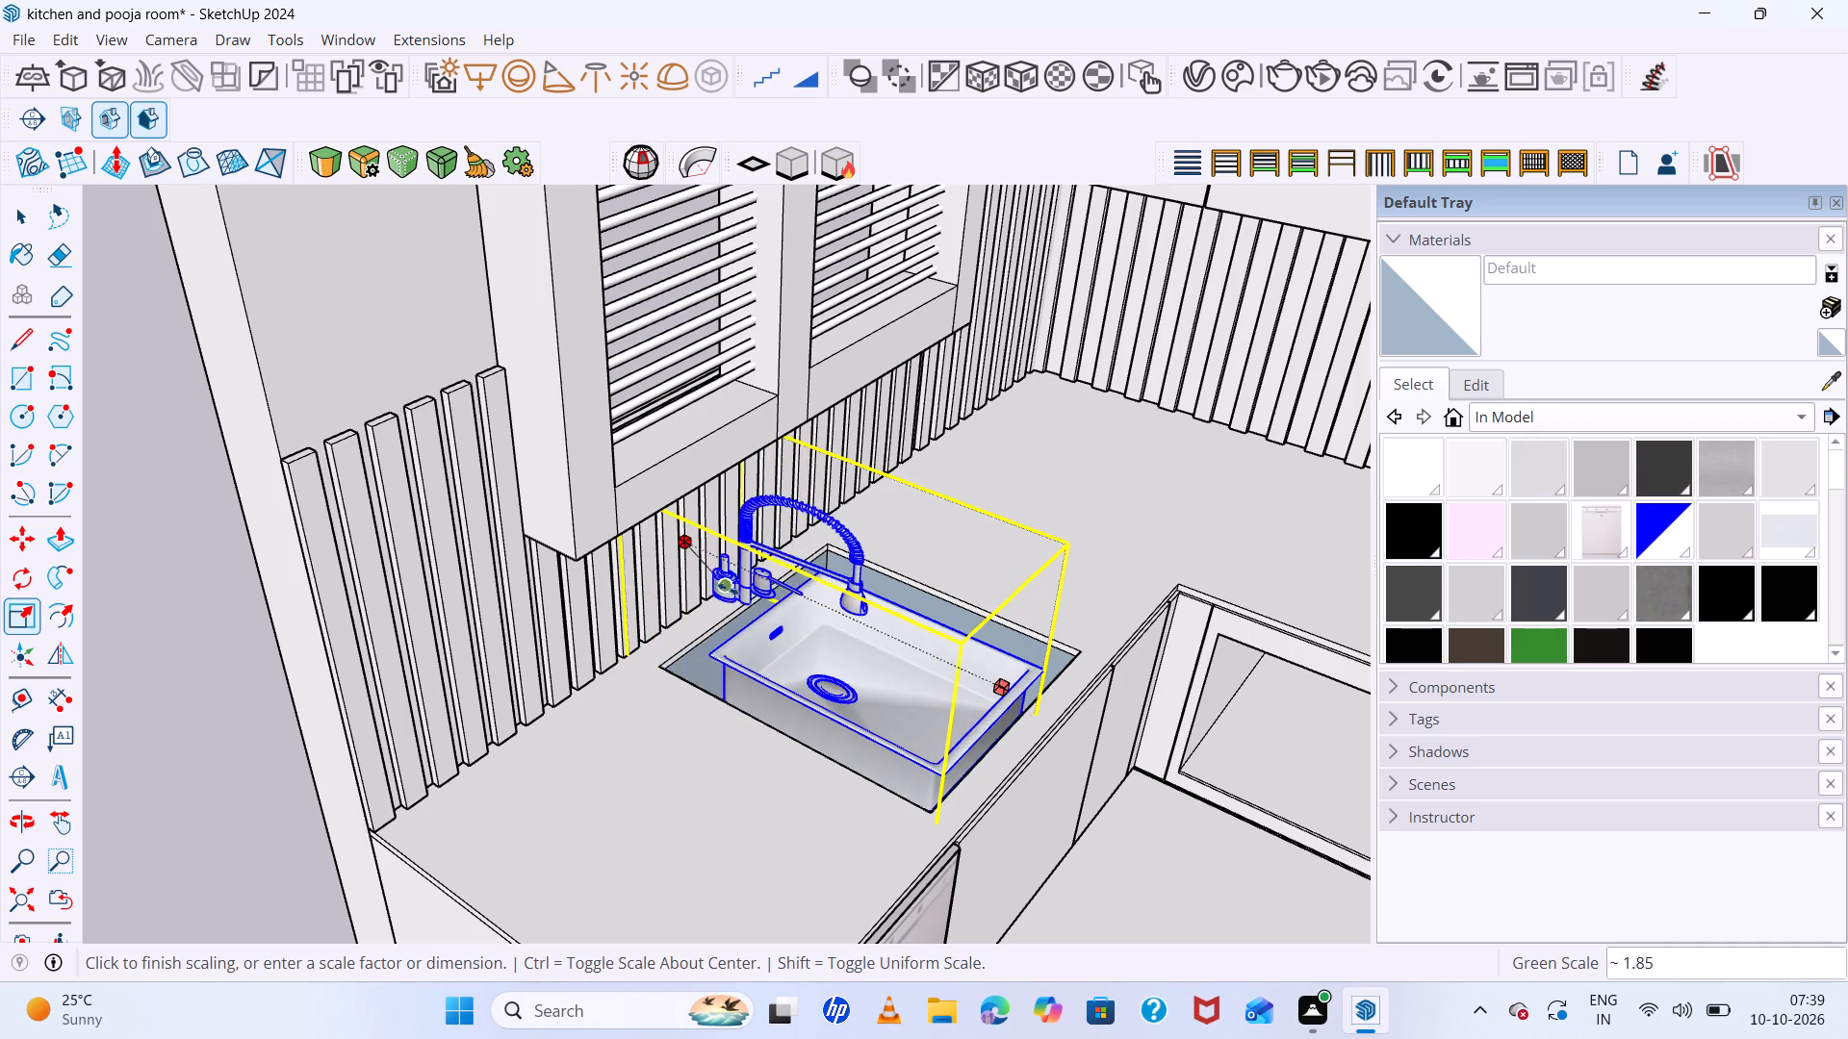
scroll(691, 647, up, 8)
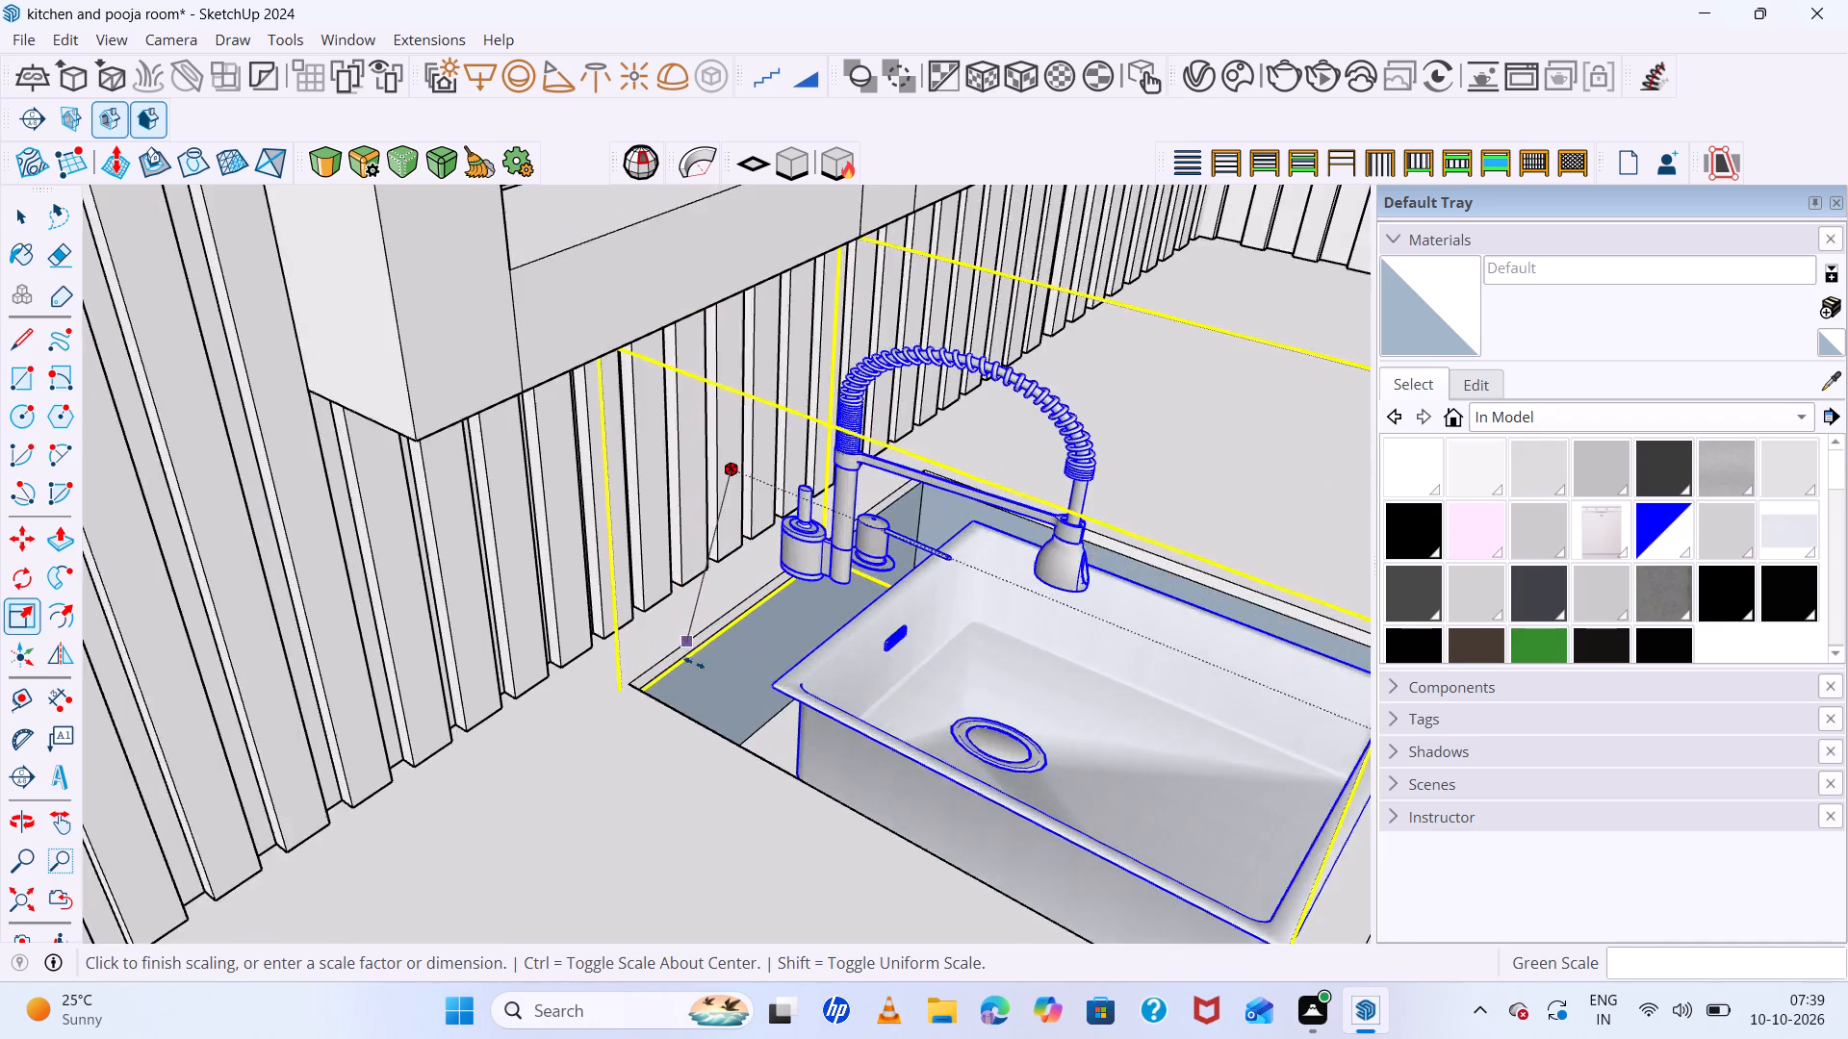
scroll(694, 663, up, 9)
click(661, 620)
scroll(638, 620, down, 4)
scroll(914, 630, down, 1)
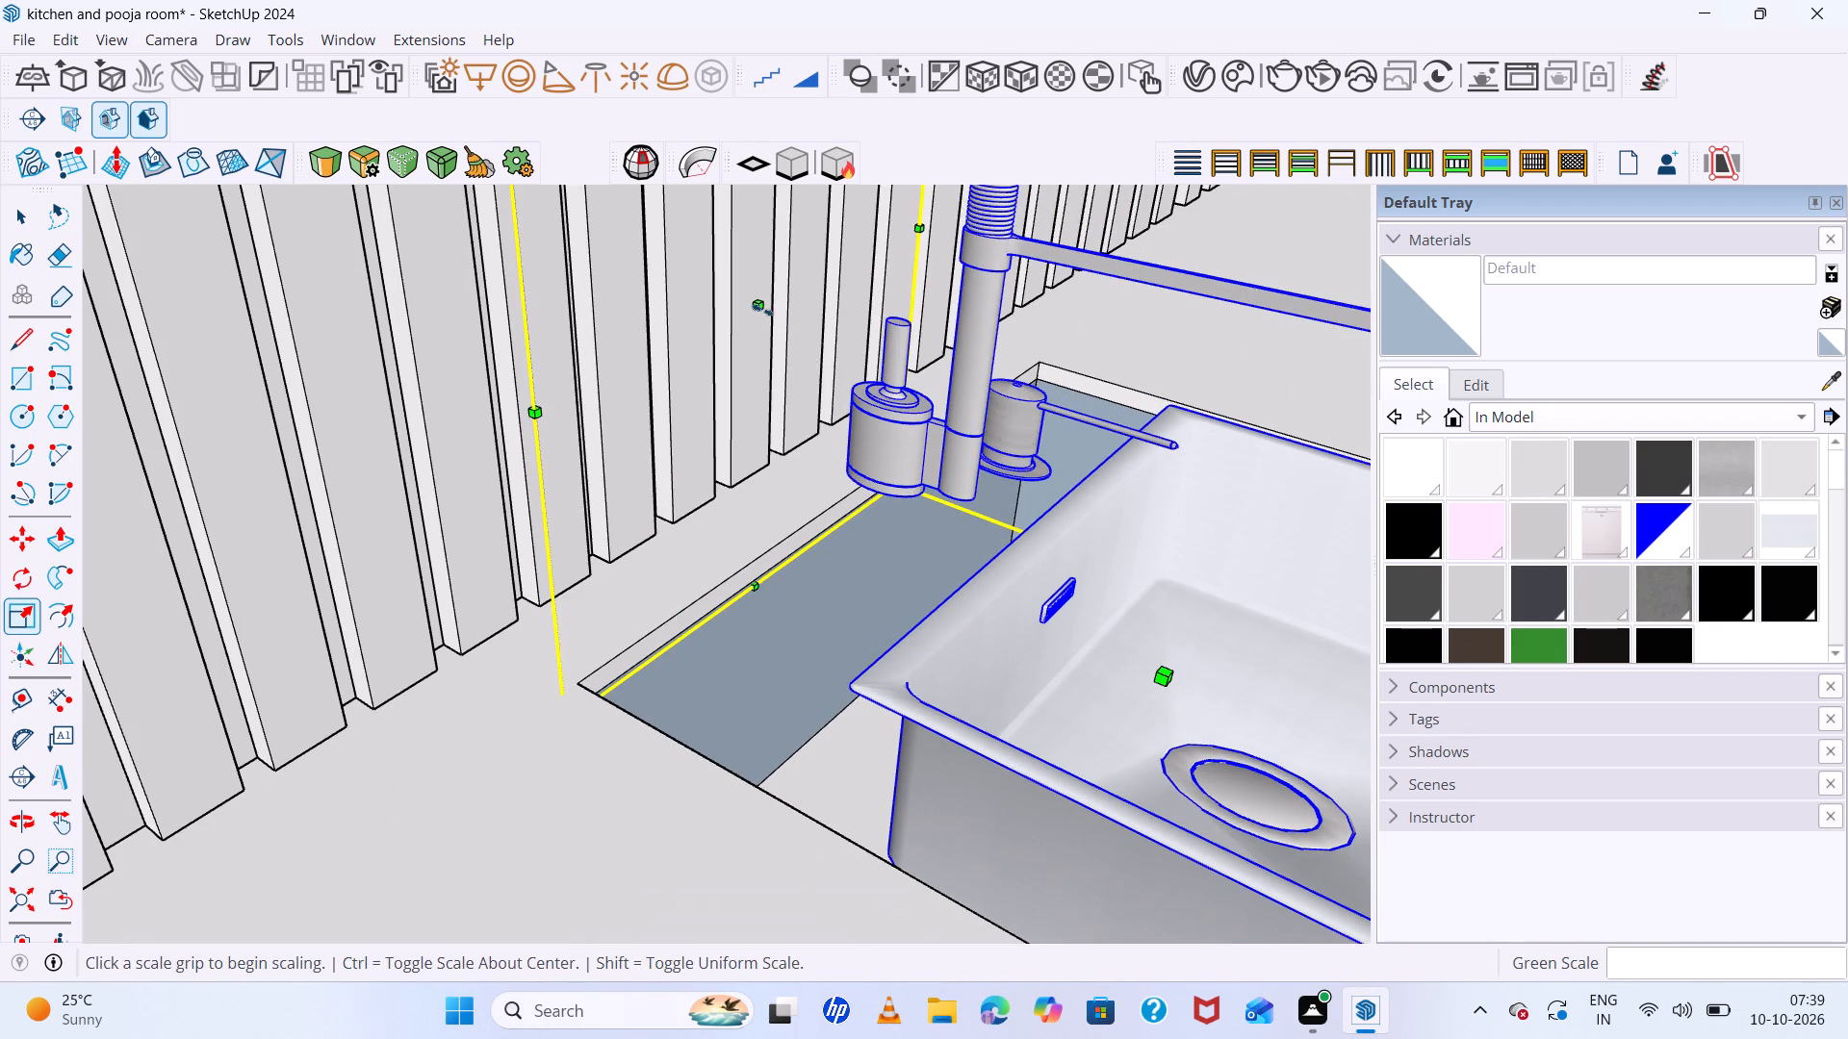
click(760, 309)
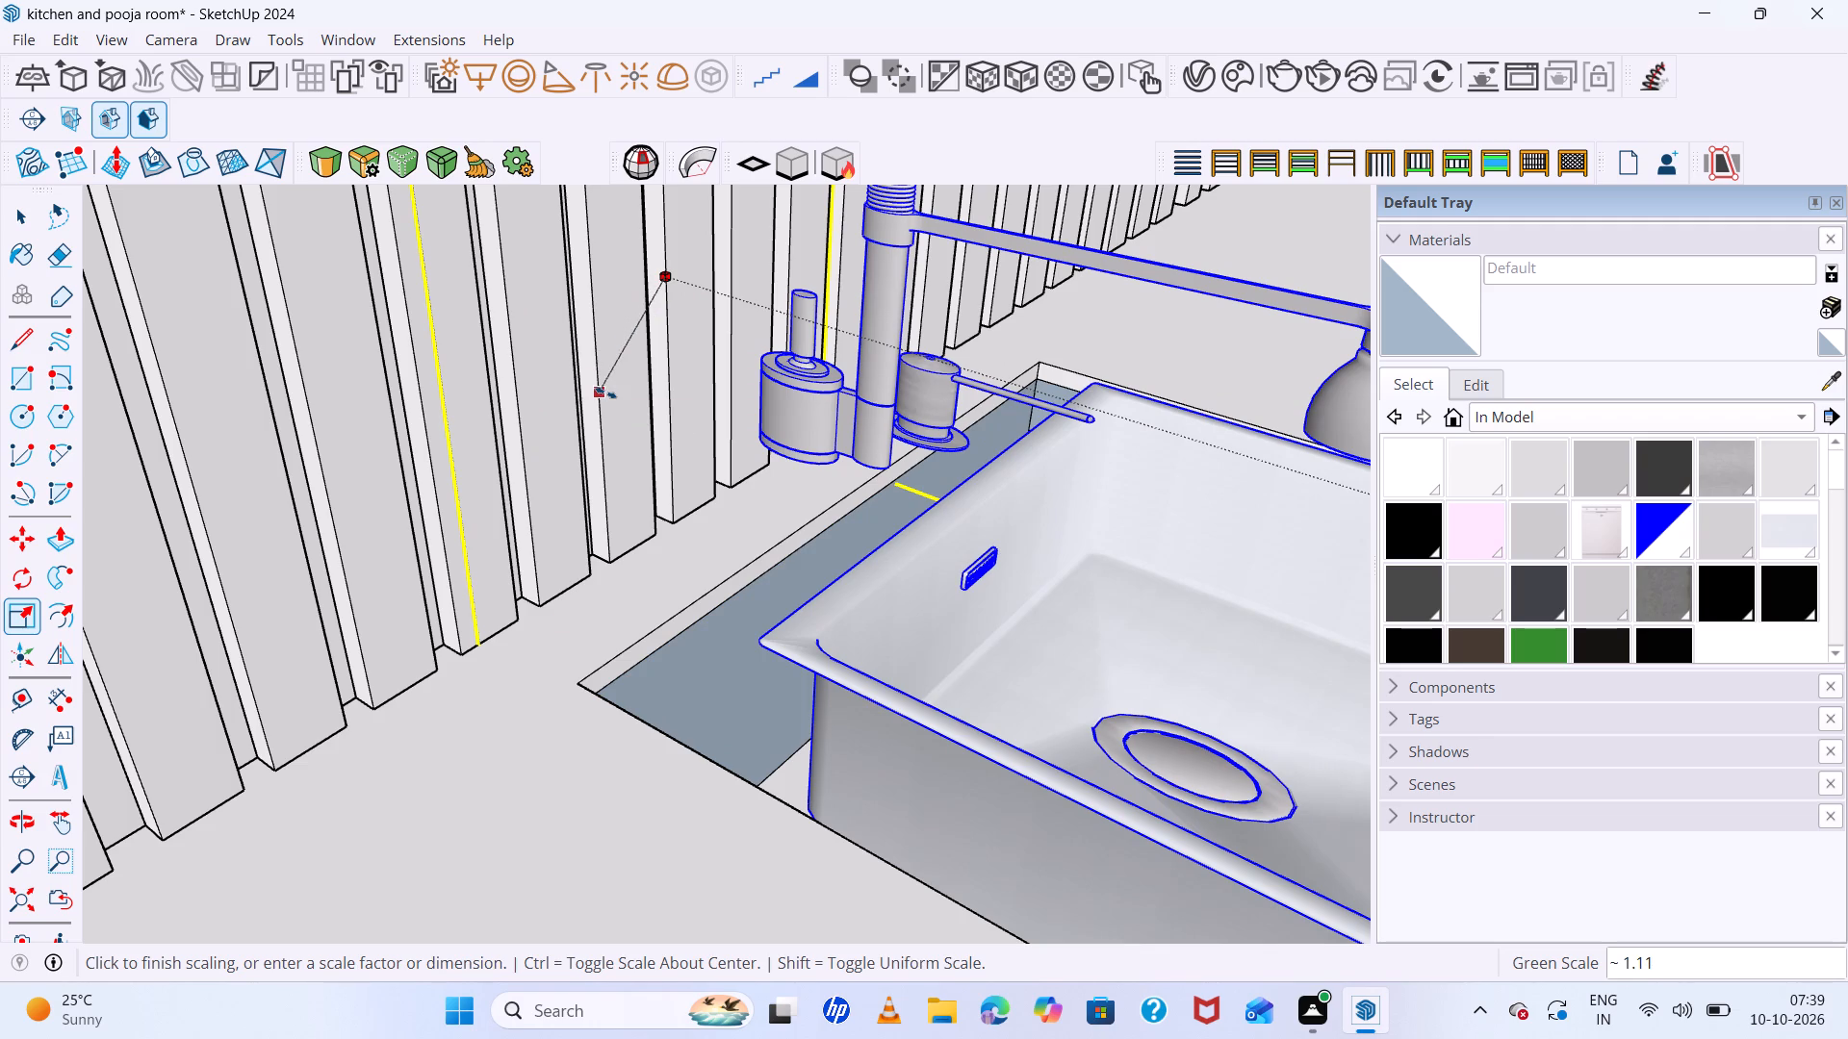
click(605, 393)
click(837, 618)
Scale the sink along the red and blue axes to extend it across the countertop cutout, away from the dishwasher.
scroll(784, 626, down, 7)
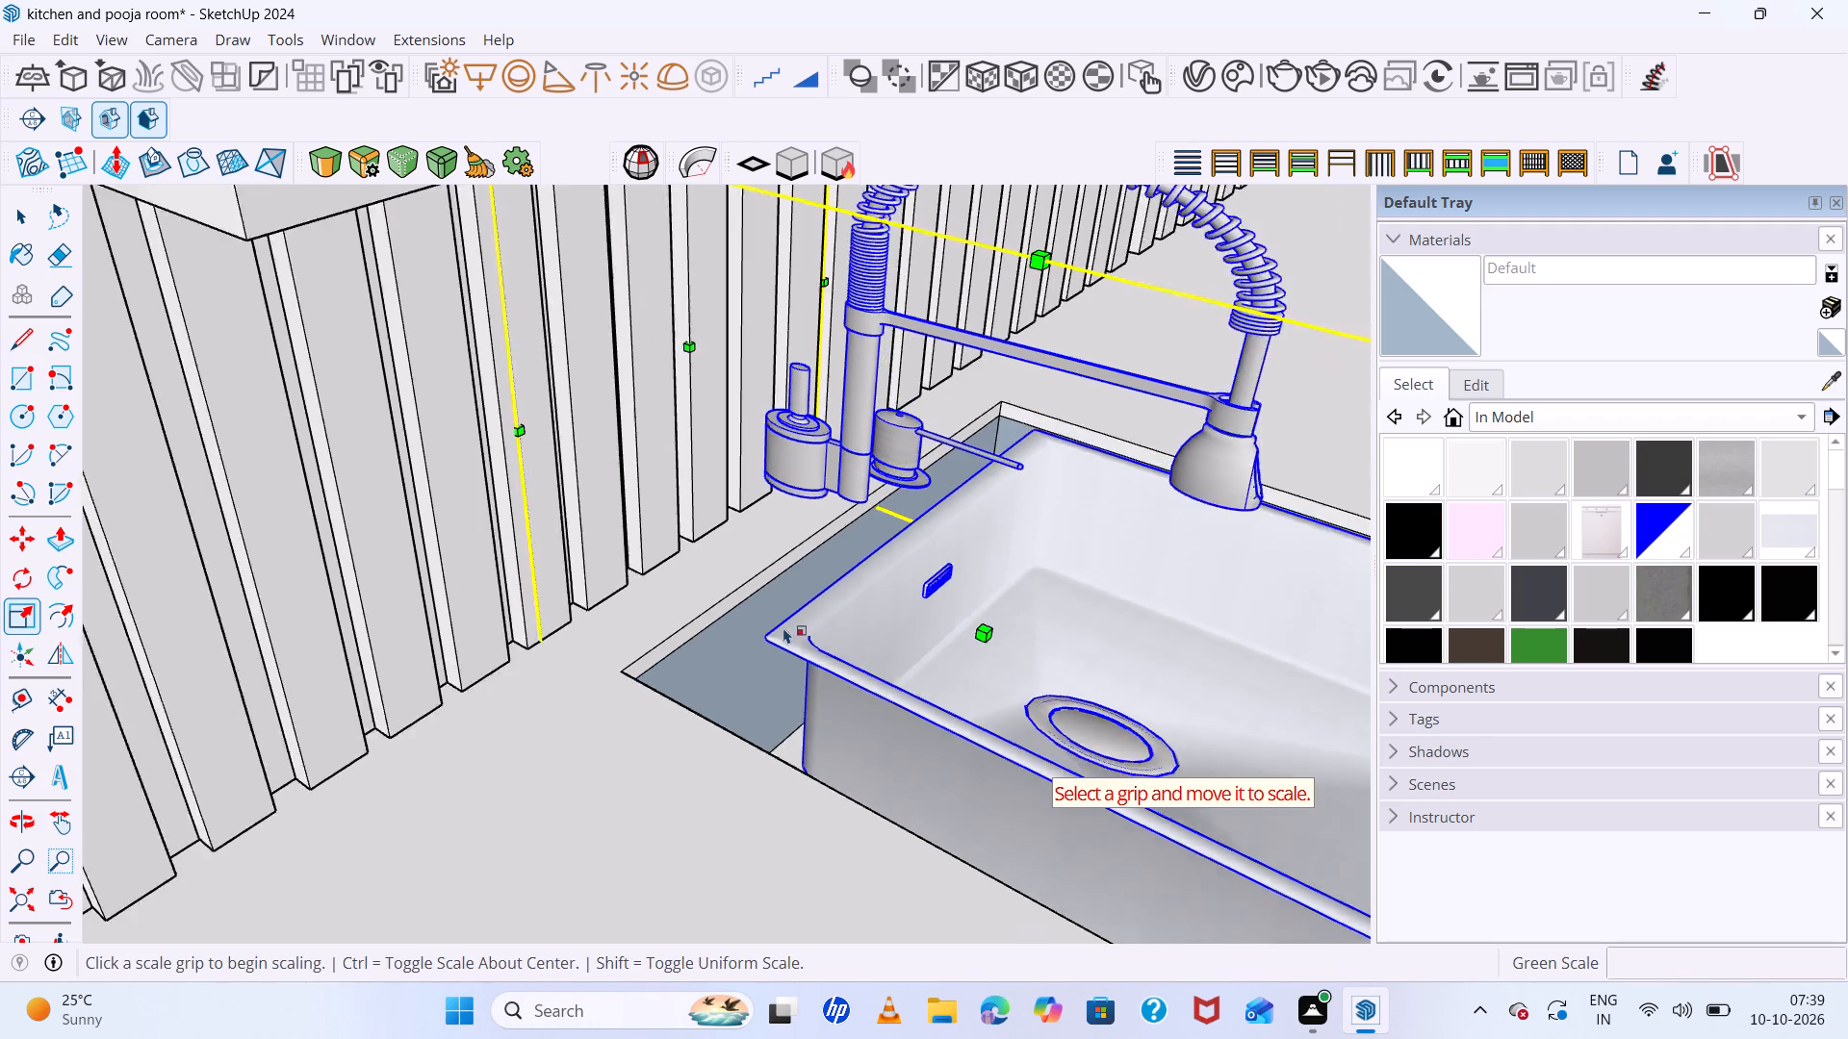
scroll(804, 611, down, 7)
scroll(1047, 694, up, 6)
scroll(861, 601, down, 13)
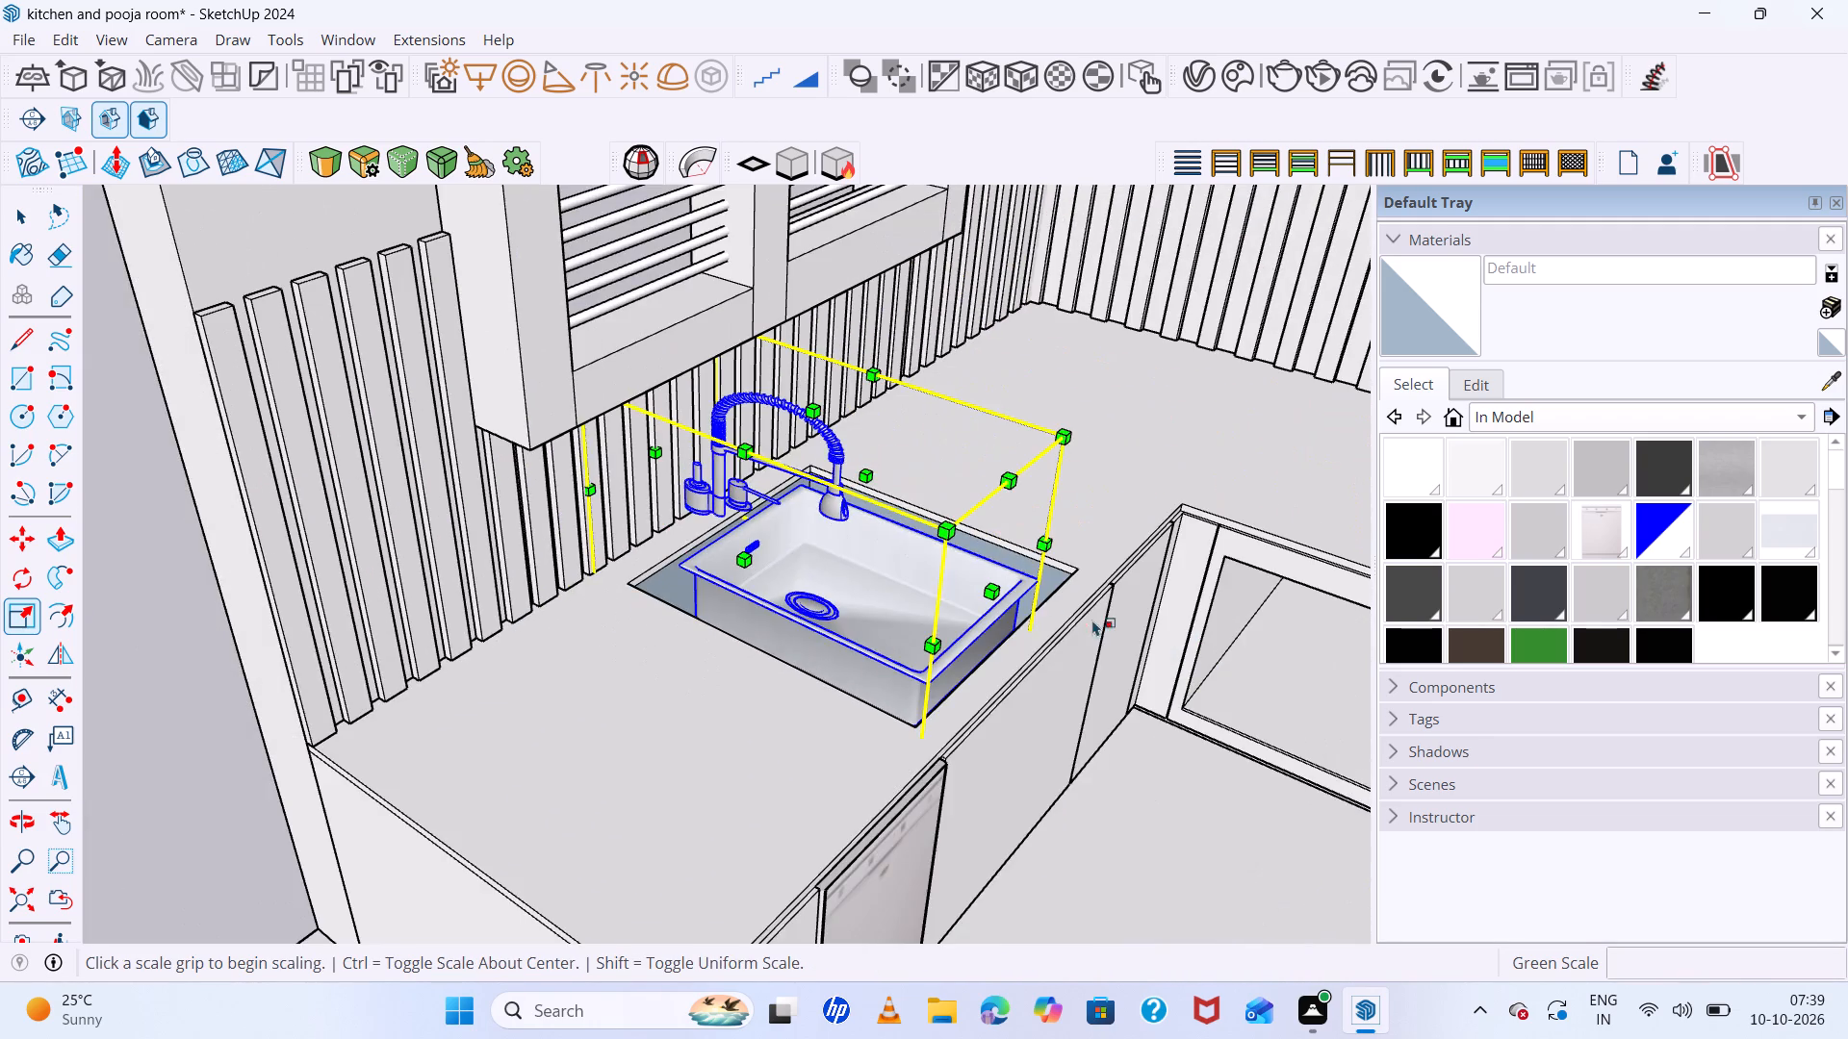
middle_drag(1092, 621, 423, 615)
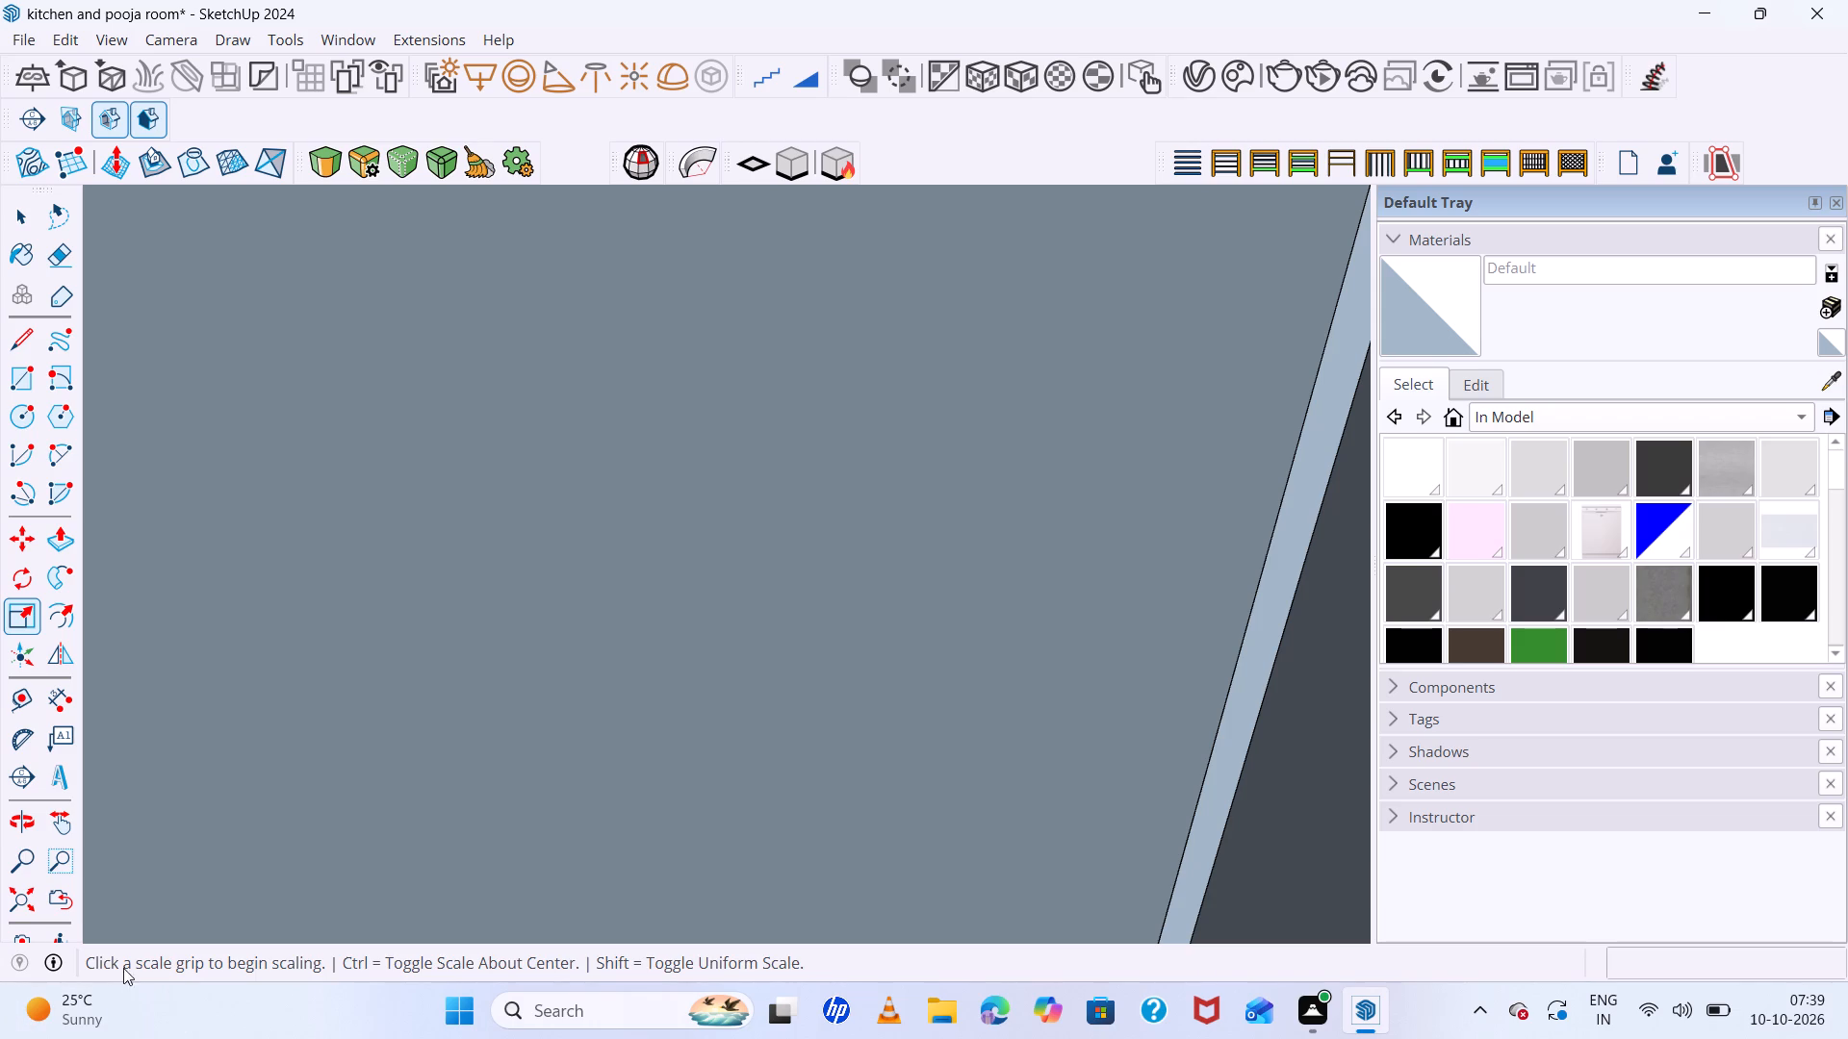
click(14, 902)
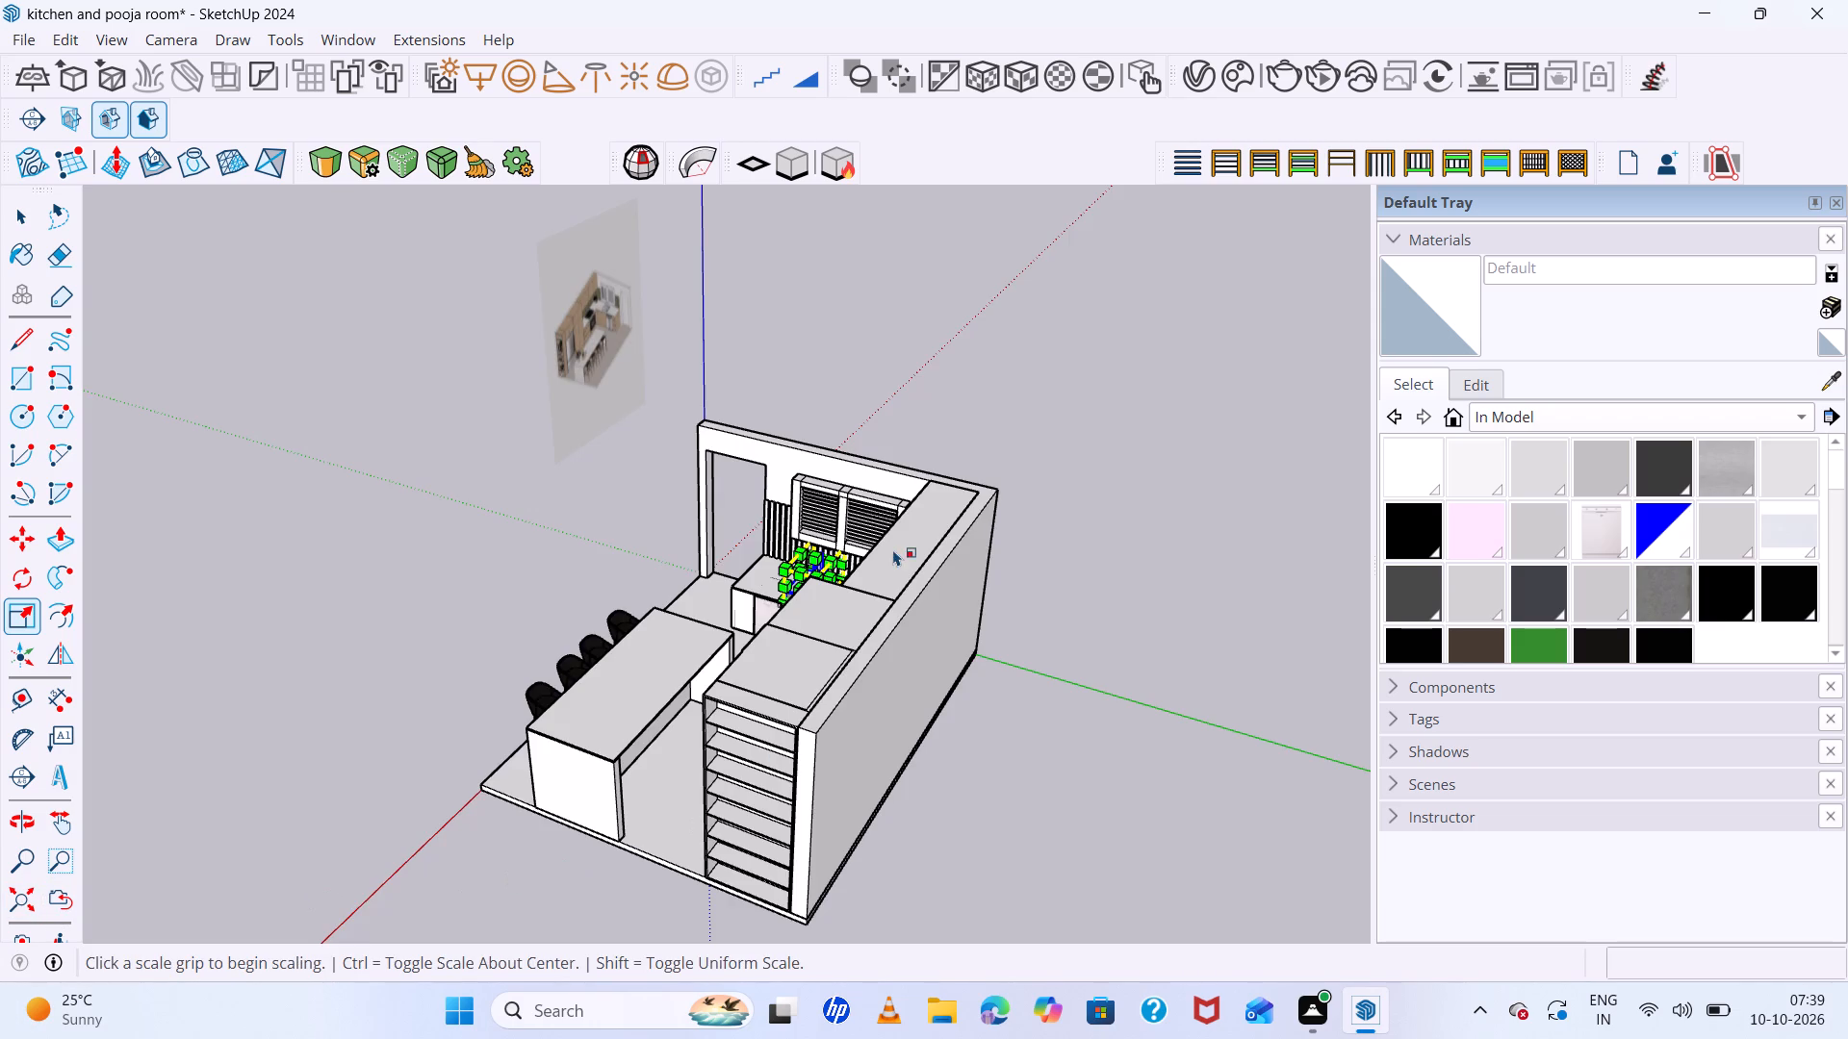
scroll(849, 546, up, 7)
scroll(800, 536, up, 20)
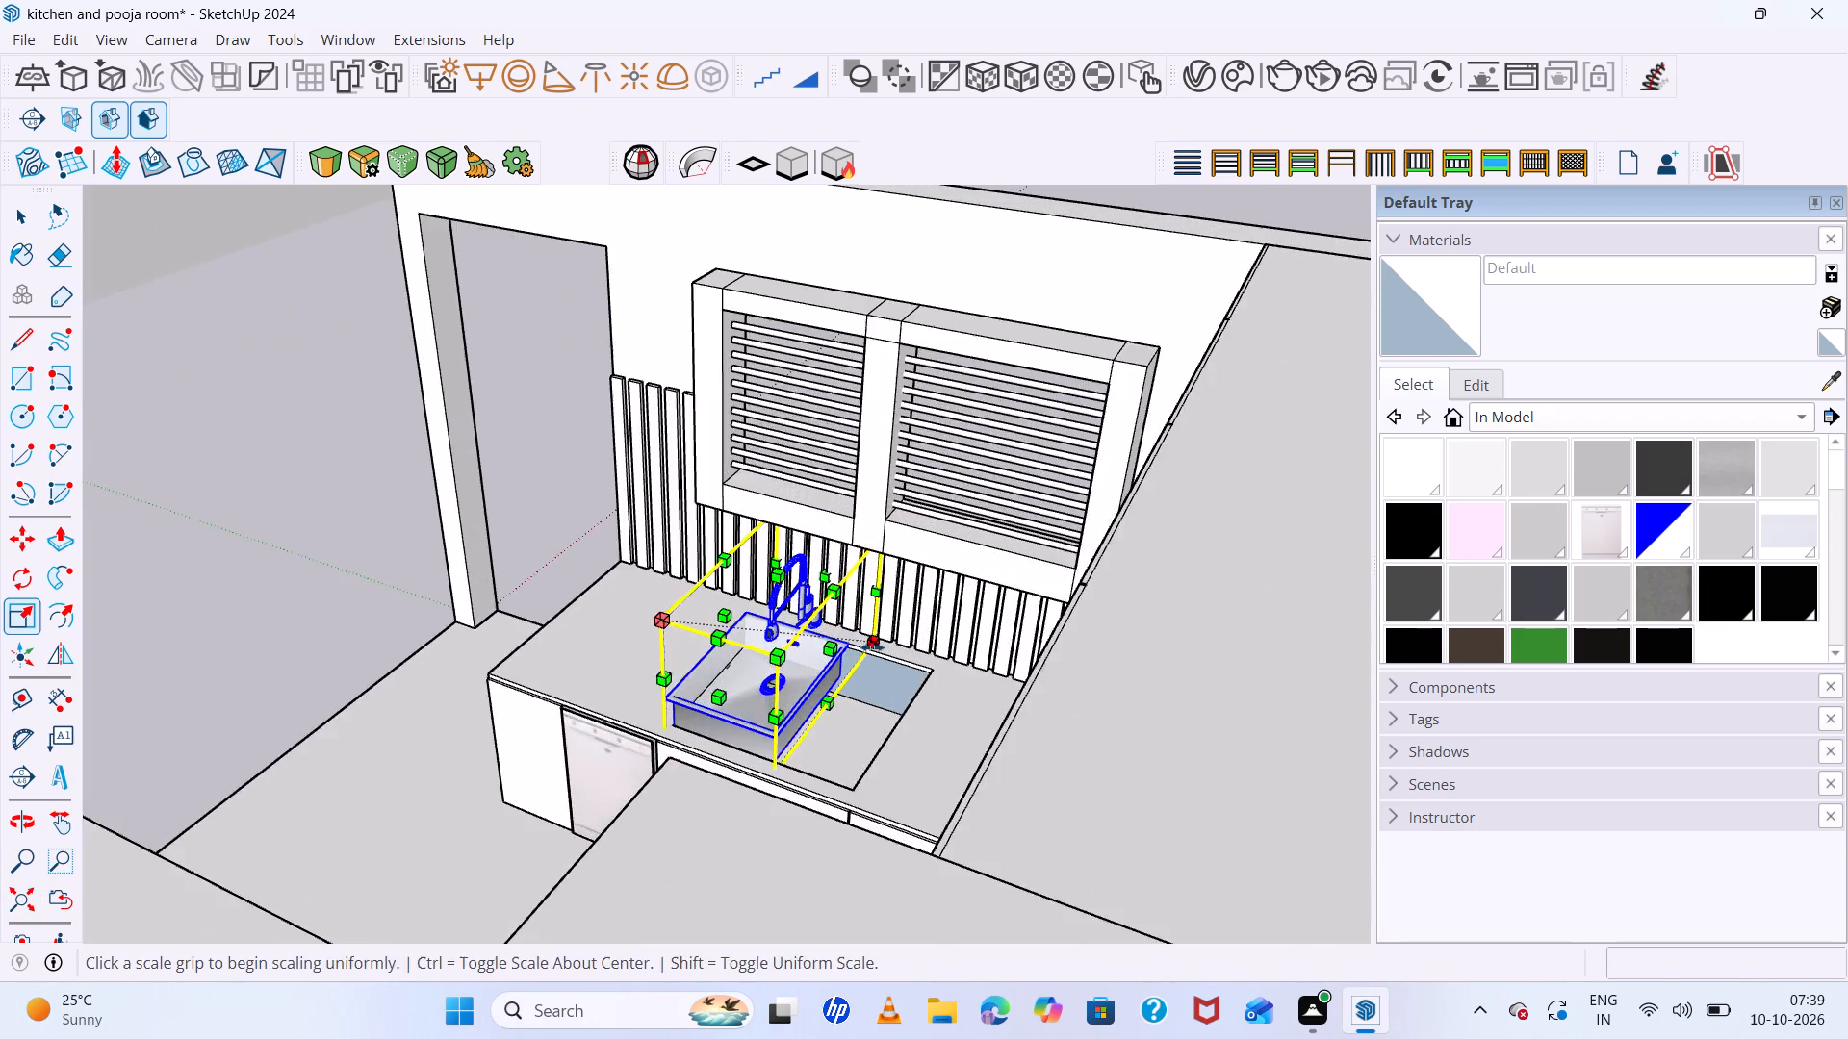
scroll(872, 647, up, 7)
click(780, 749)
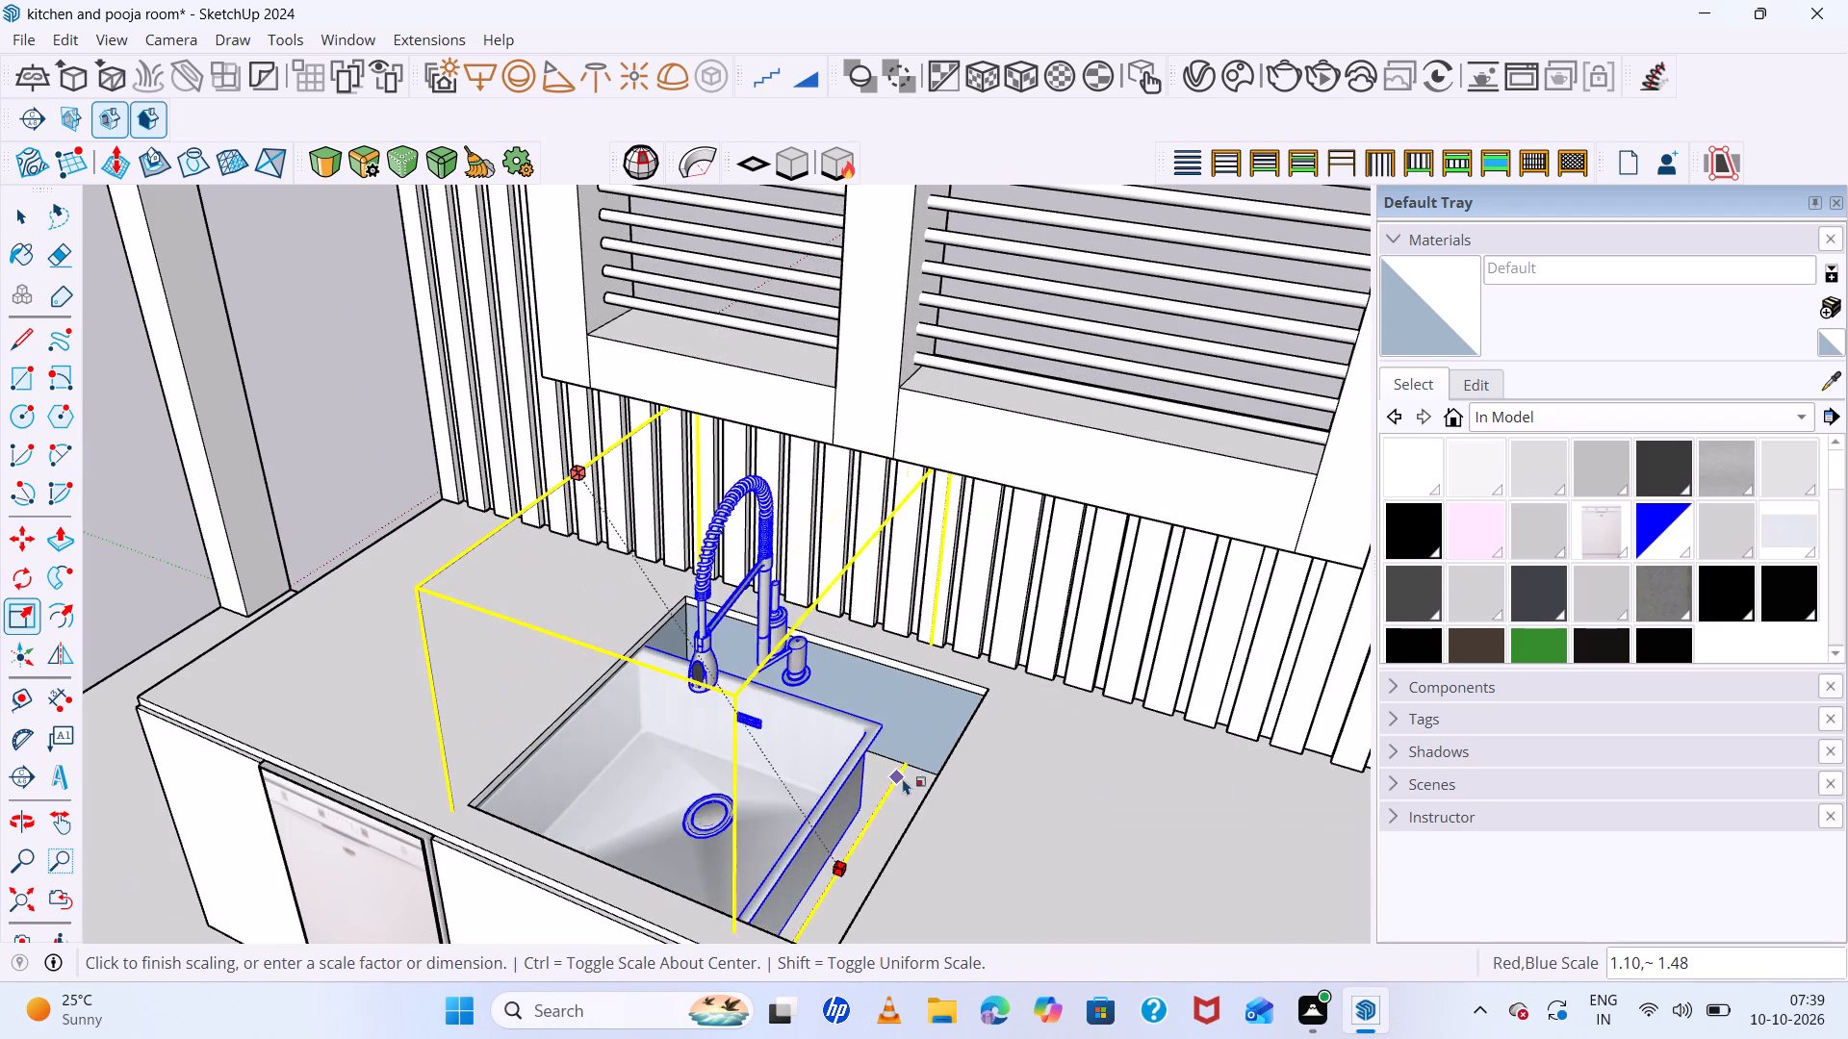
click(925, 797)
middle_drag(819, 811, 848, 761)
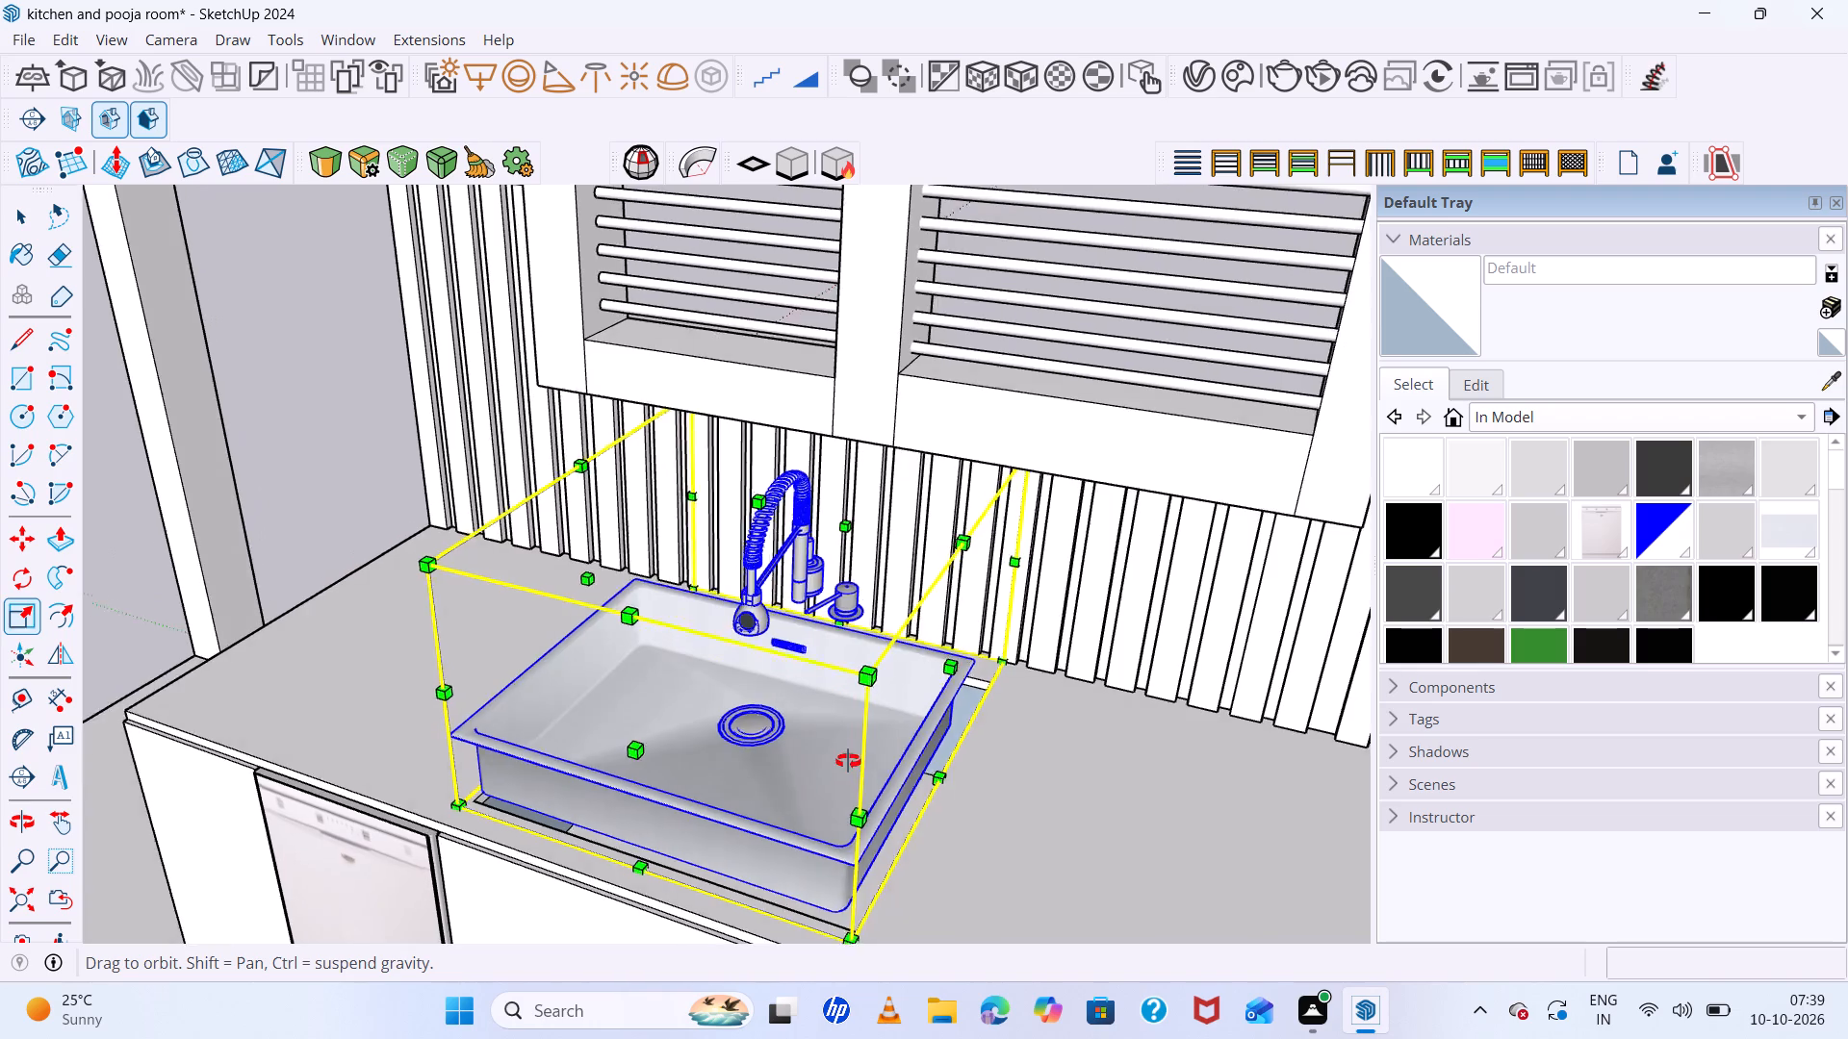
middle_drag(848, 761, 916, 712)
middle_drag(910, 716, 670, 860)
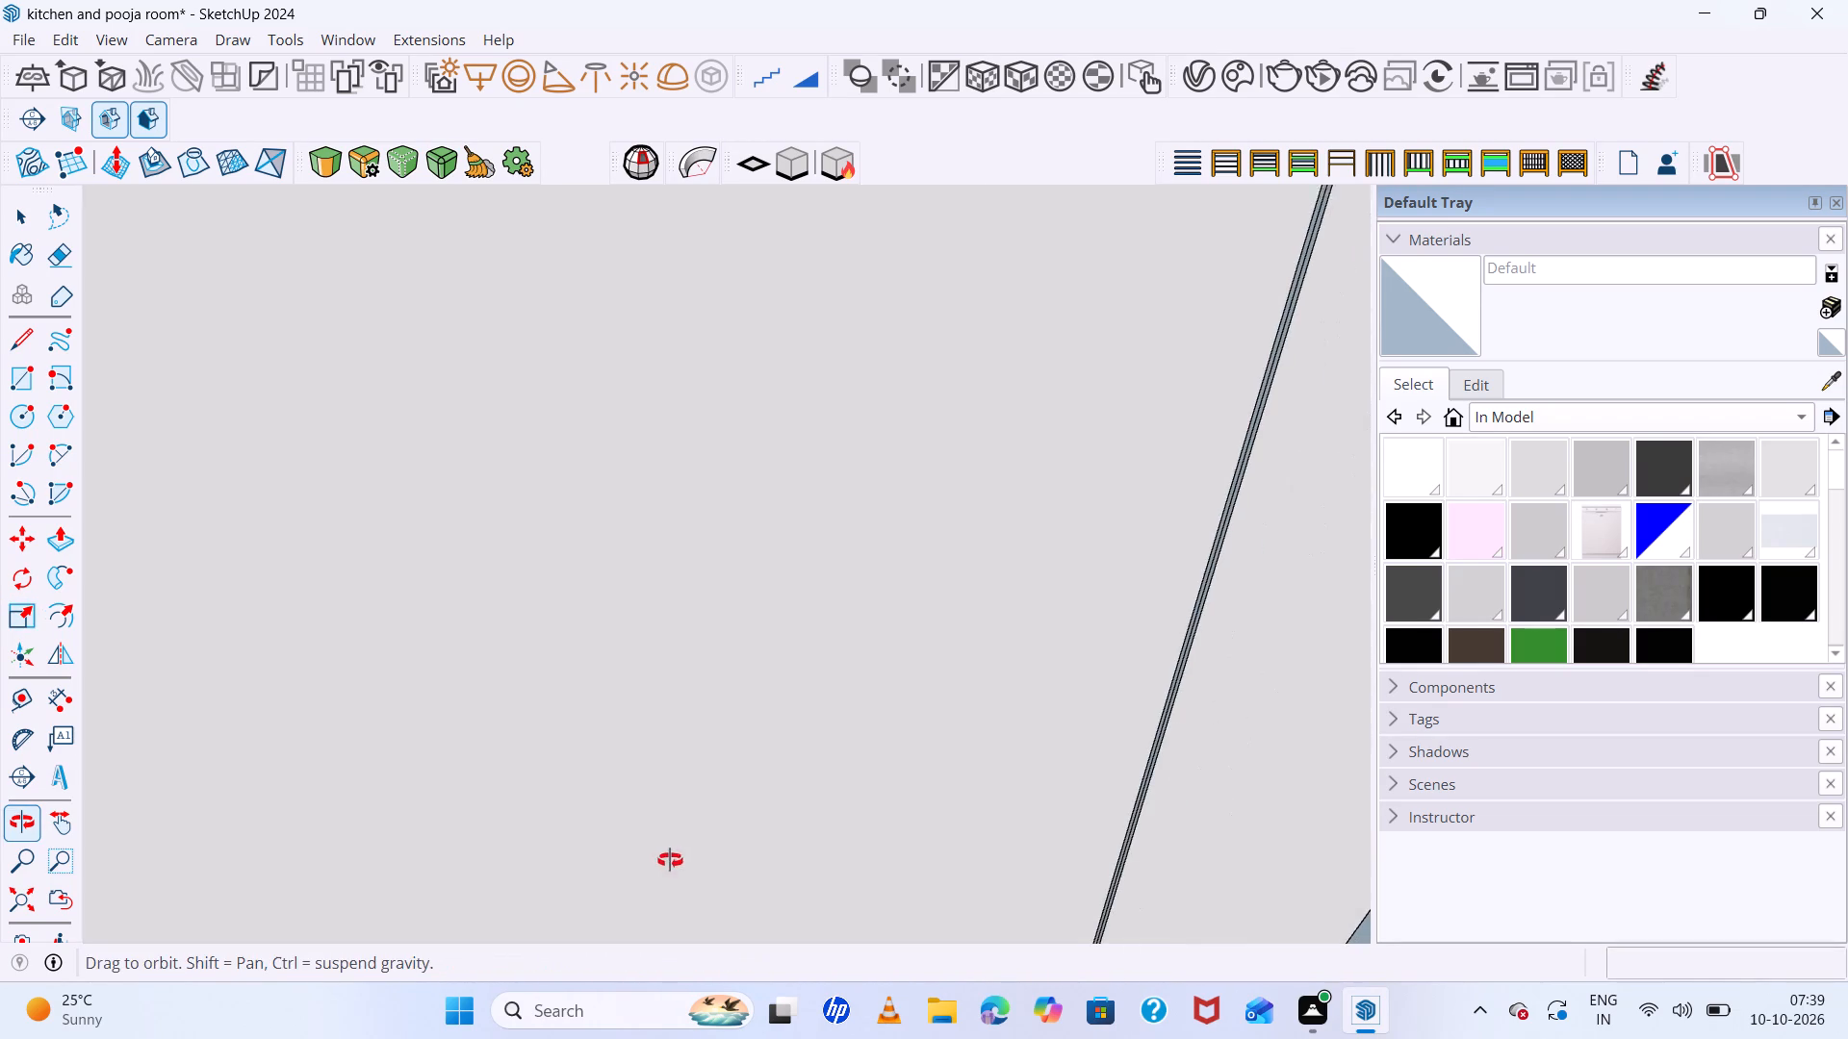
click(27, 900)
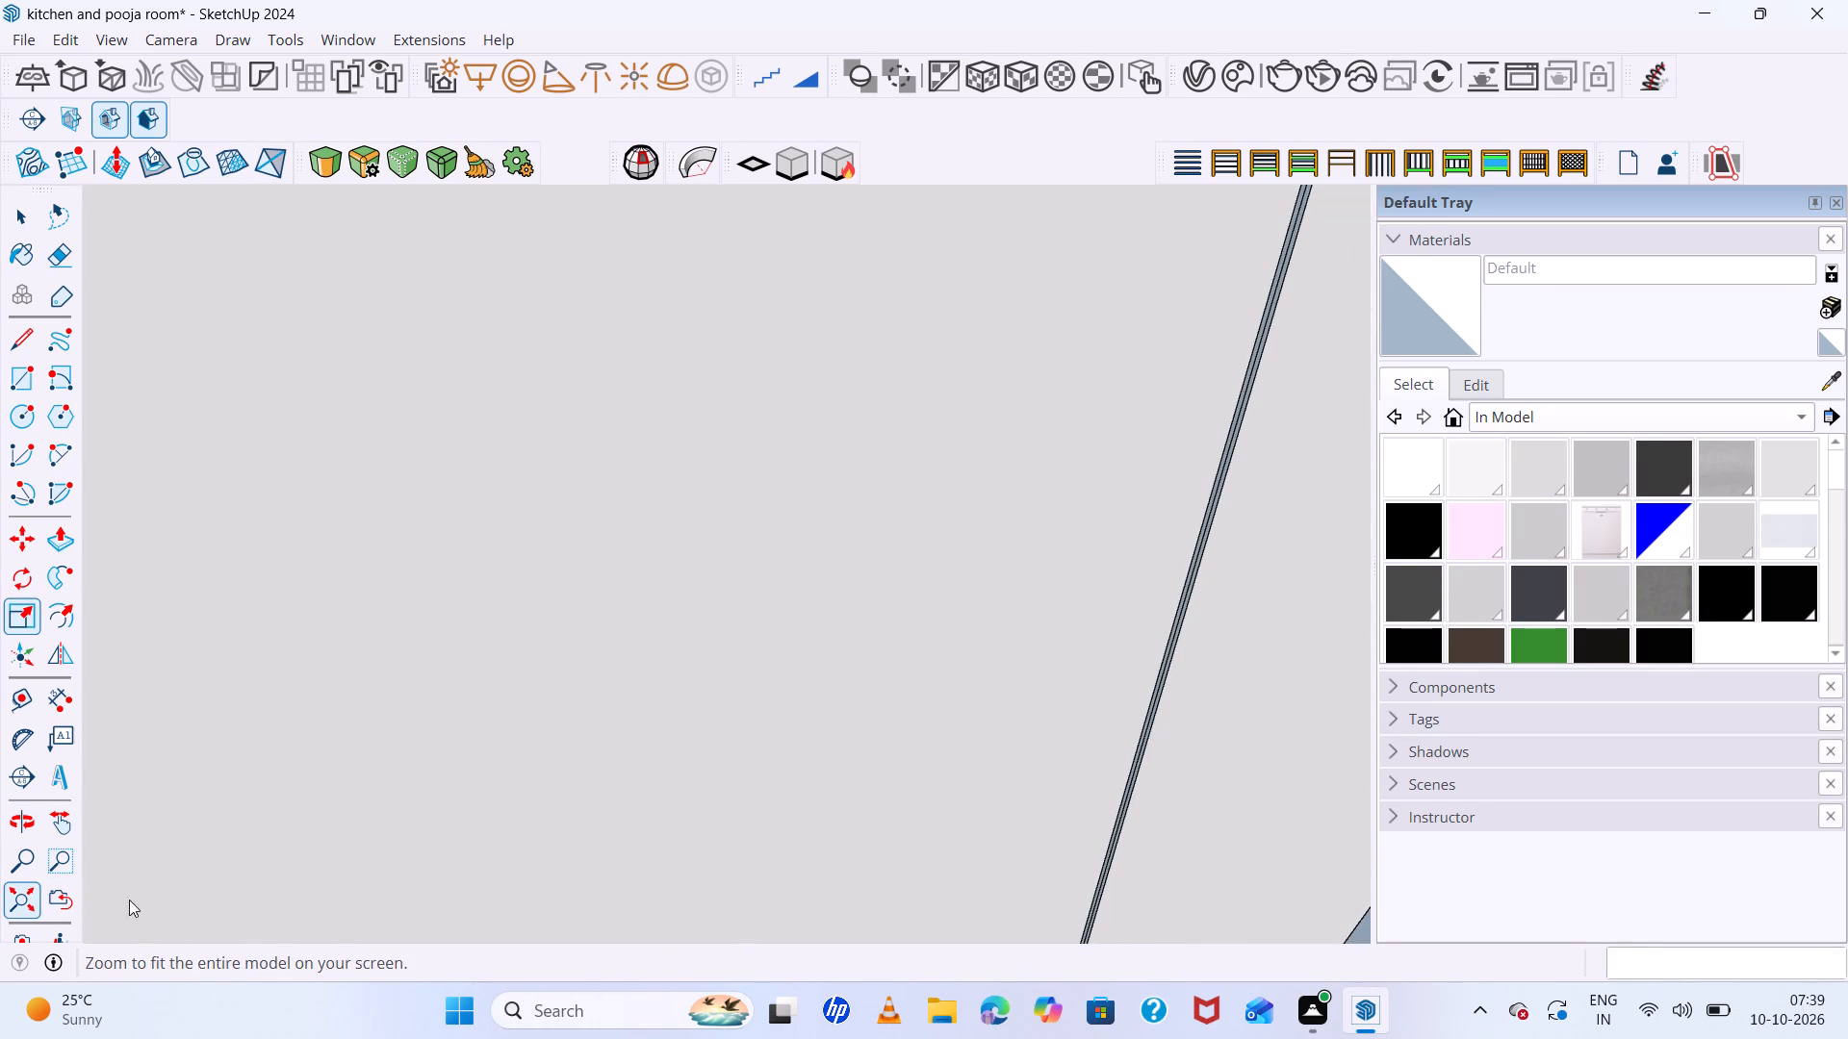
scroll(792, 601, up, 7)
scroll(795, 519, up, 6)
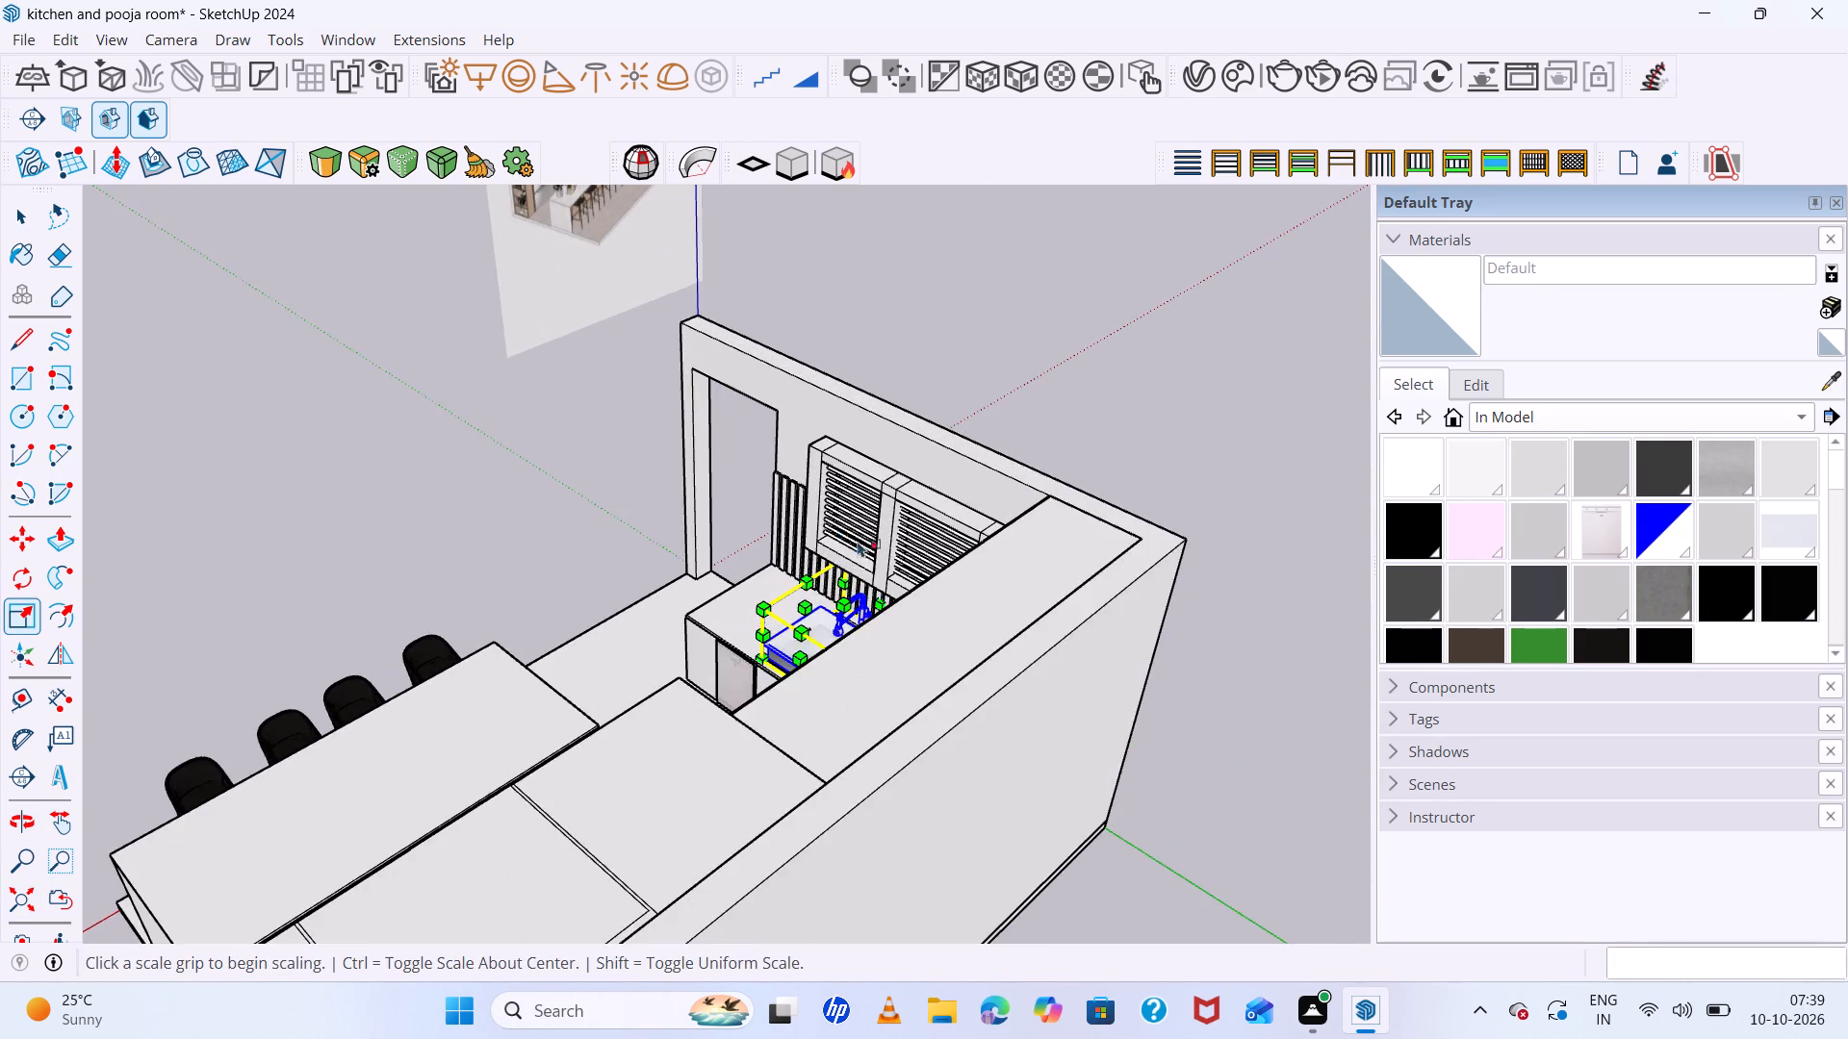
Scale the sink by 0.75 along the green axis, bringing it back from the slatted backsplash.
scroll(858, 541, up, 20)
scroll(858, 541, up, 13)
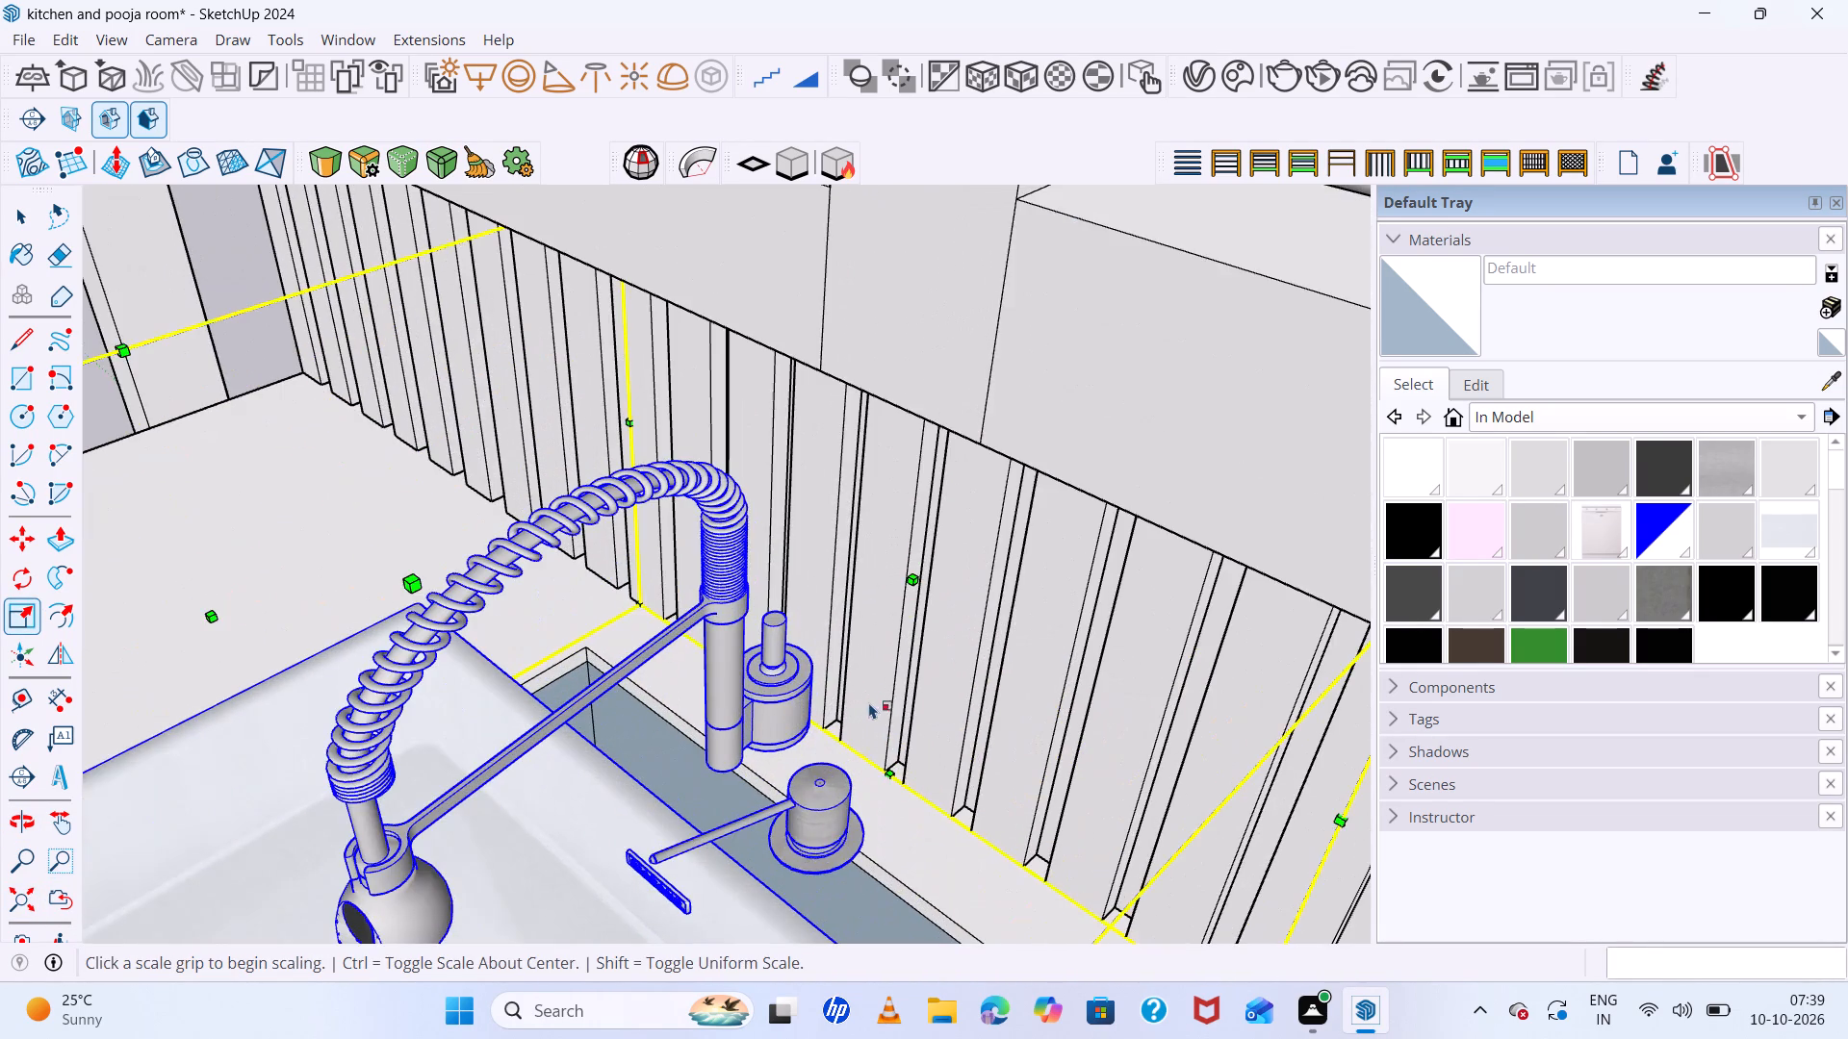
scroll(923, 789, up, 1)
middle_drag(923, 789, 891, 789)
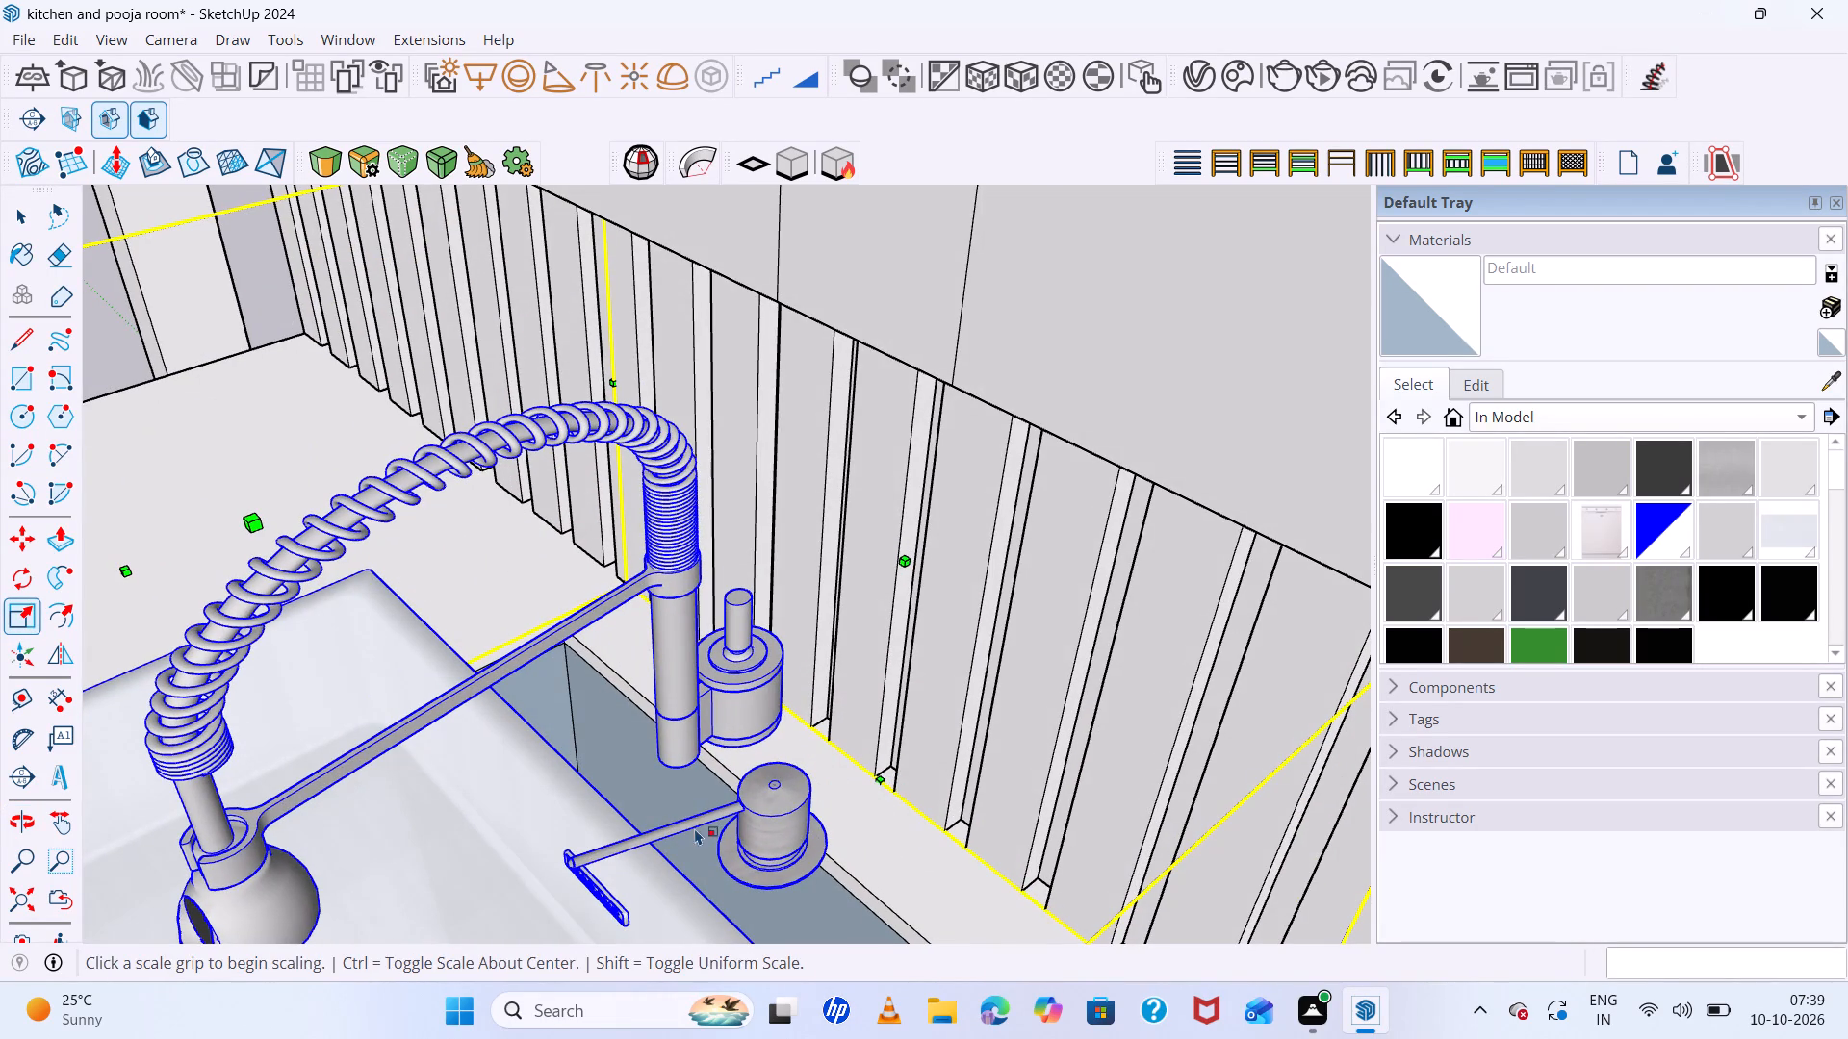
scroll(656, 741, down, 4)
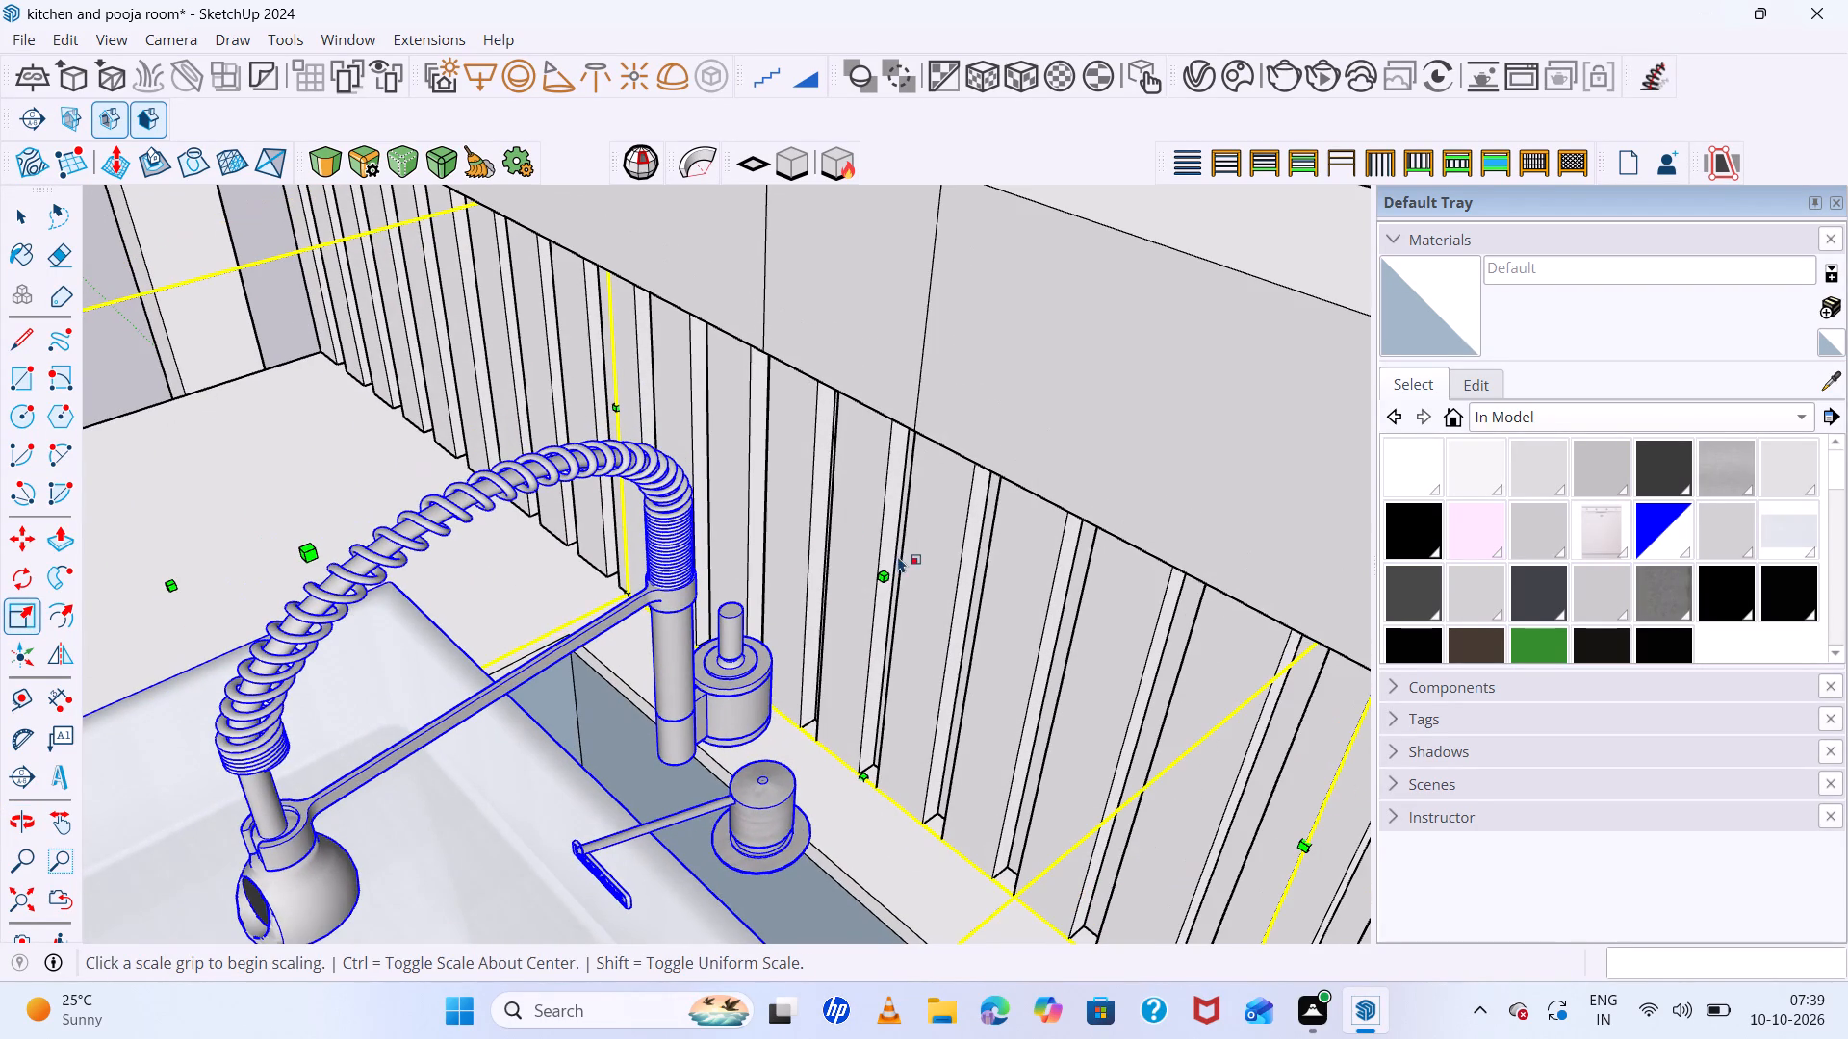
click(890, 571)
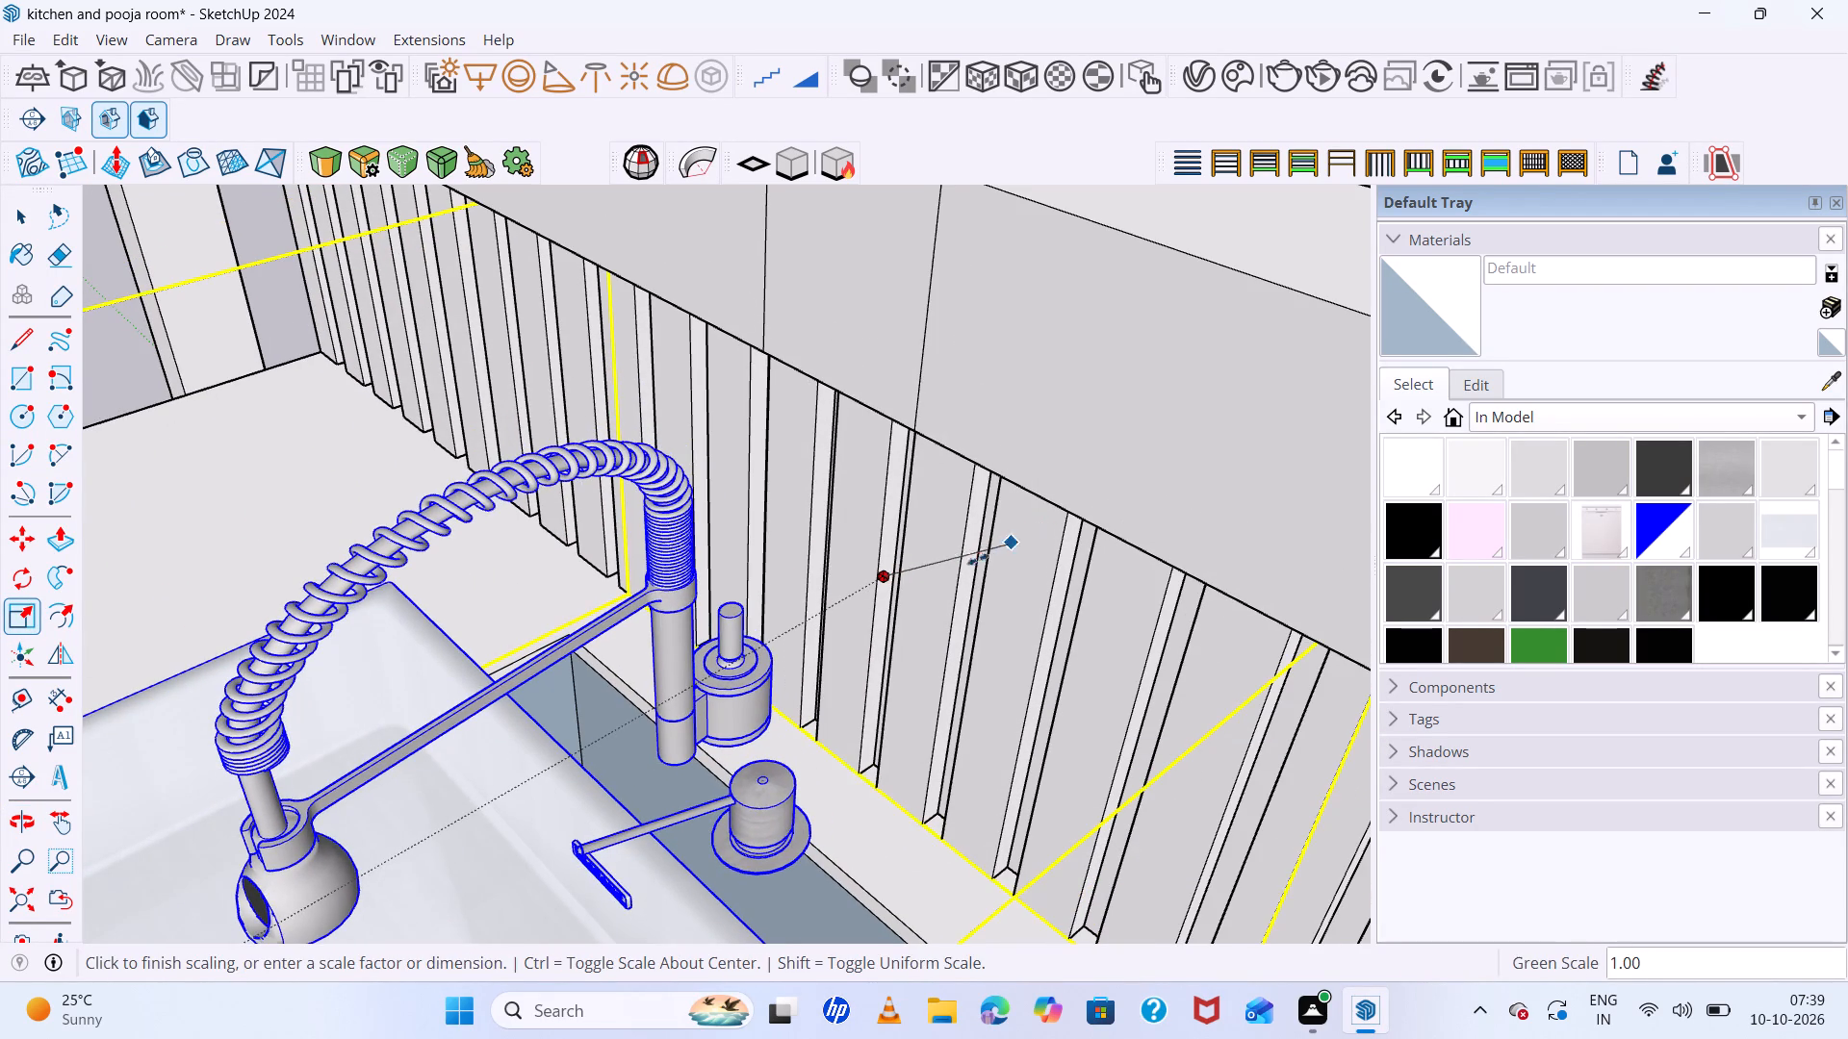
scroll(944, 577, down, 12)
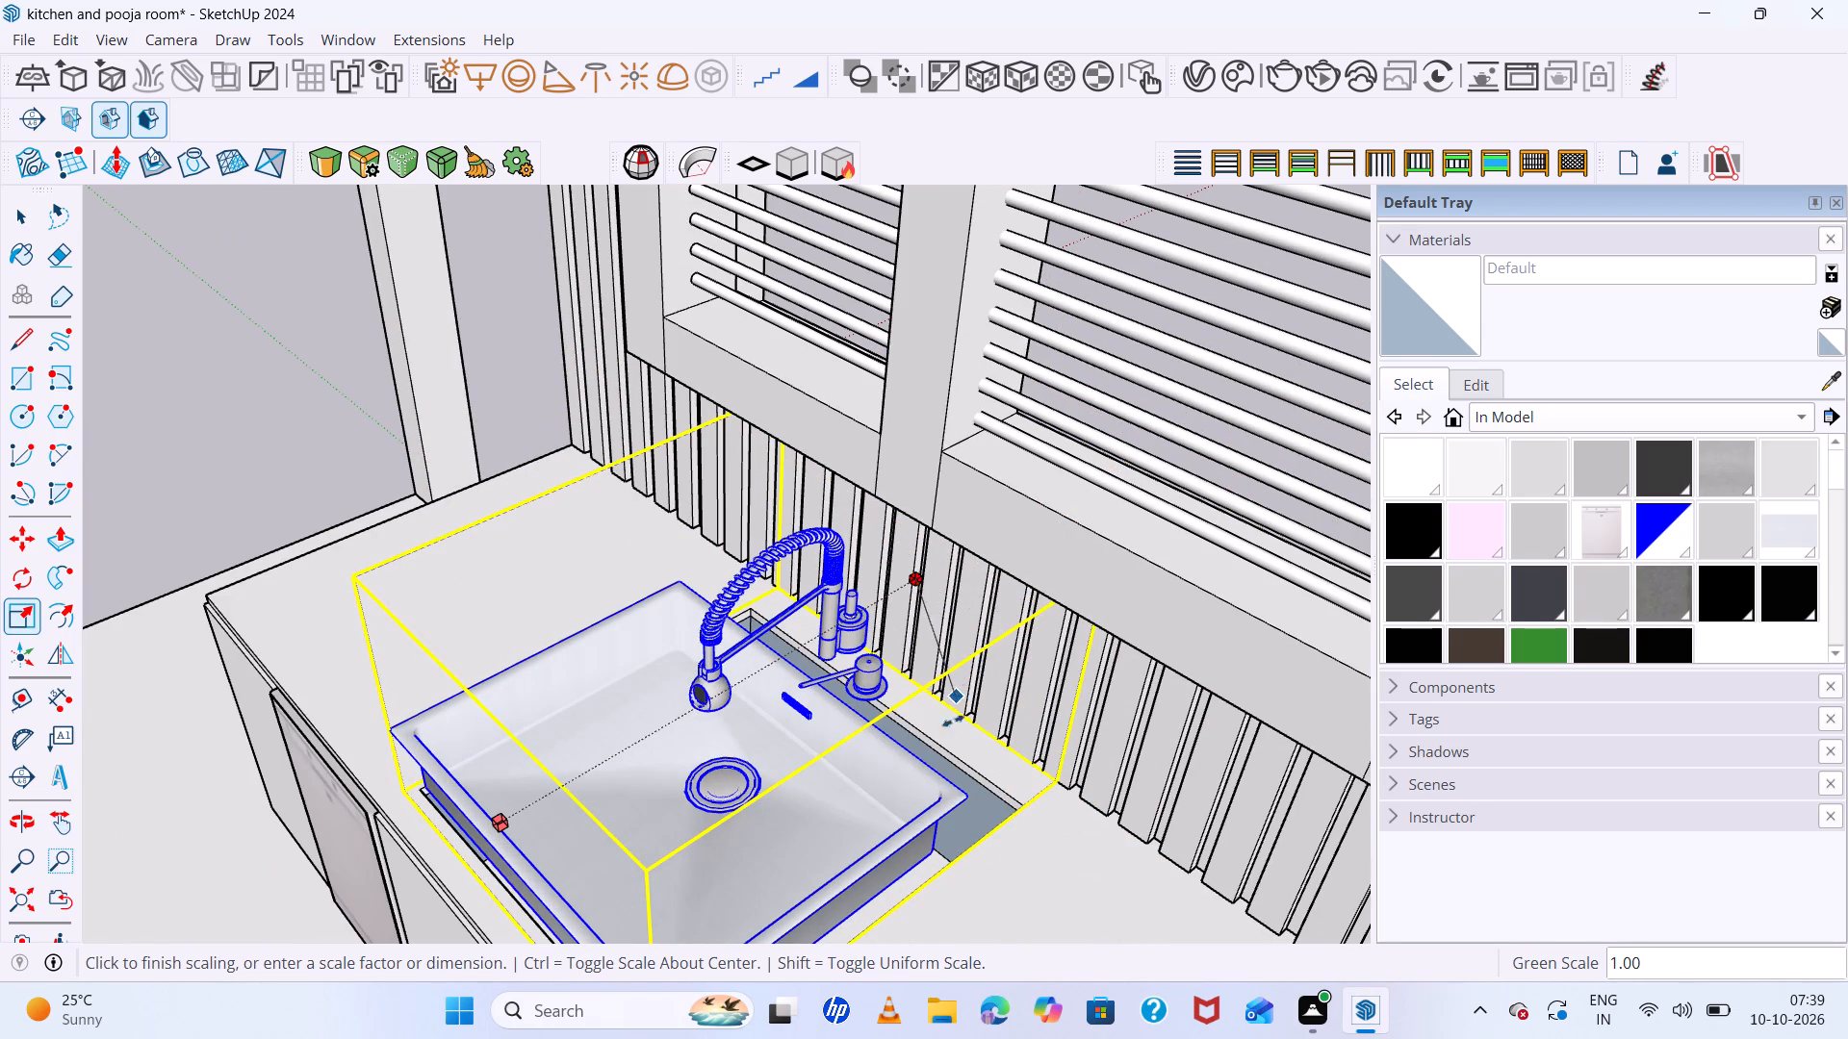
click(1033, 806)
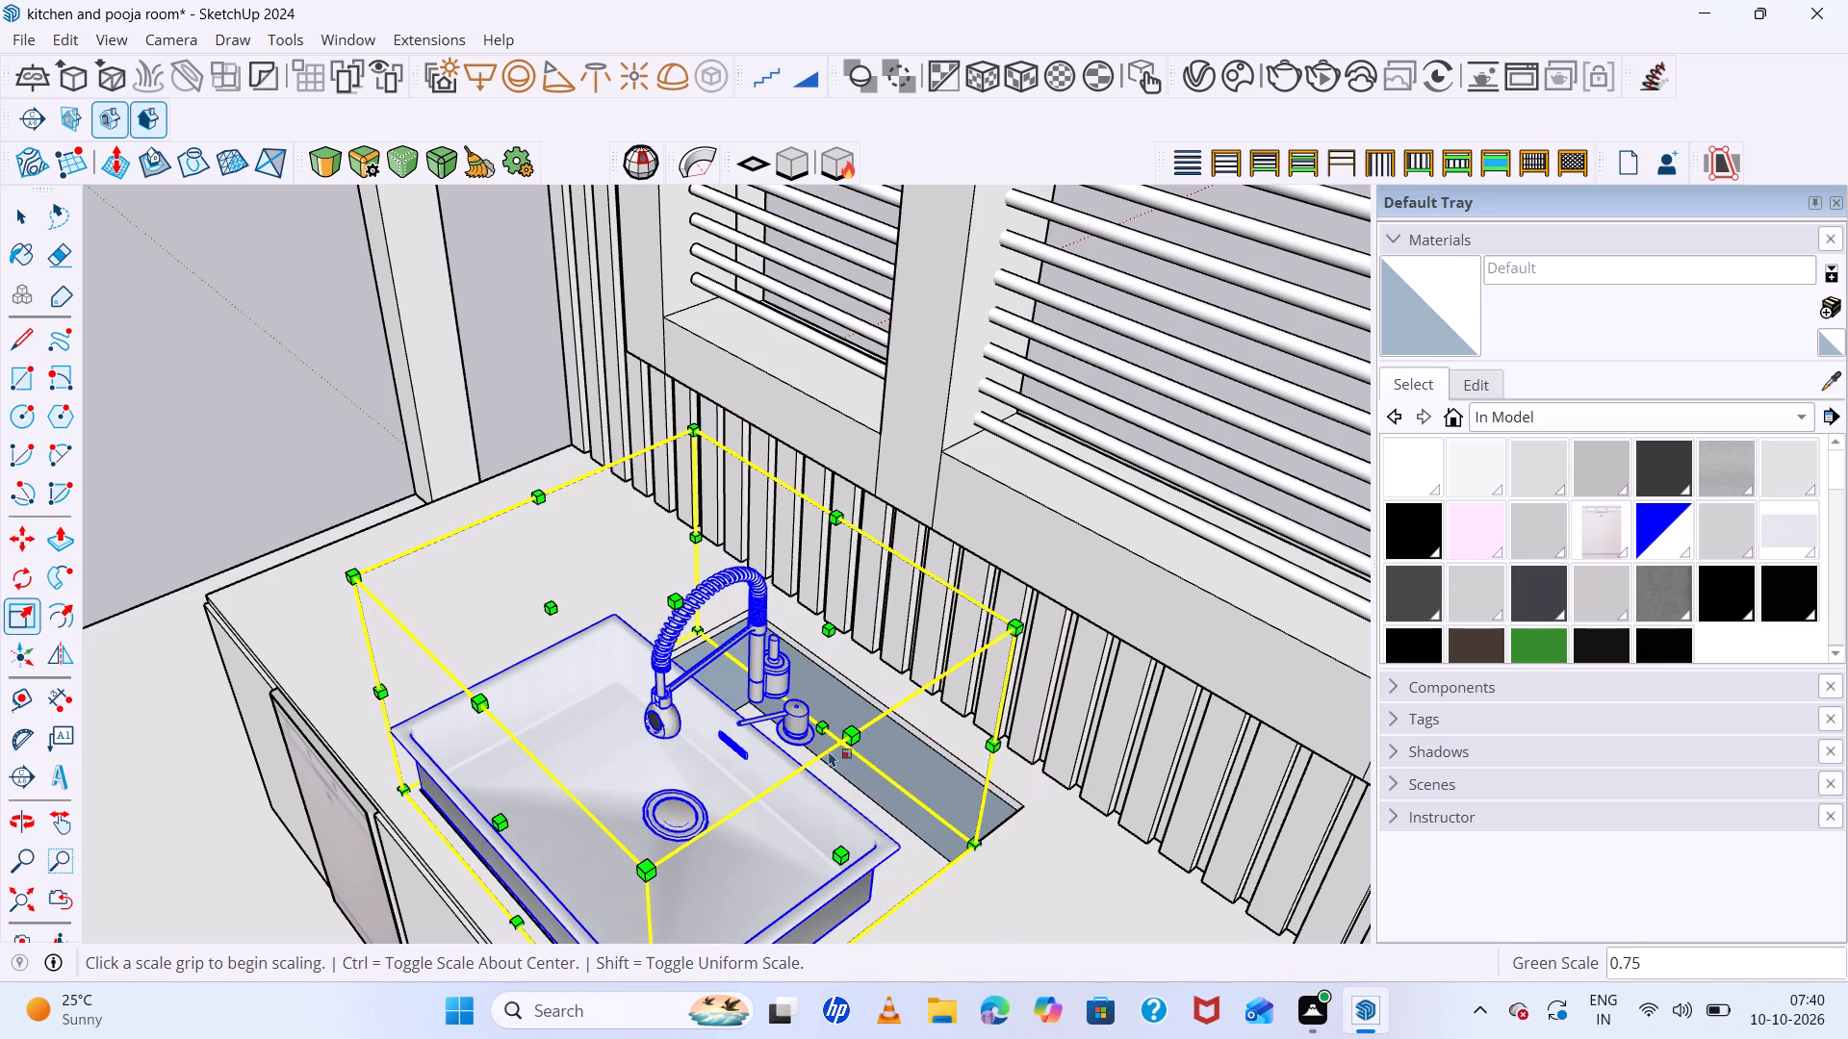
Explode the sink model into its separate basin and tap parts.
right_click(769, 798)
click(850, 205)
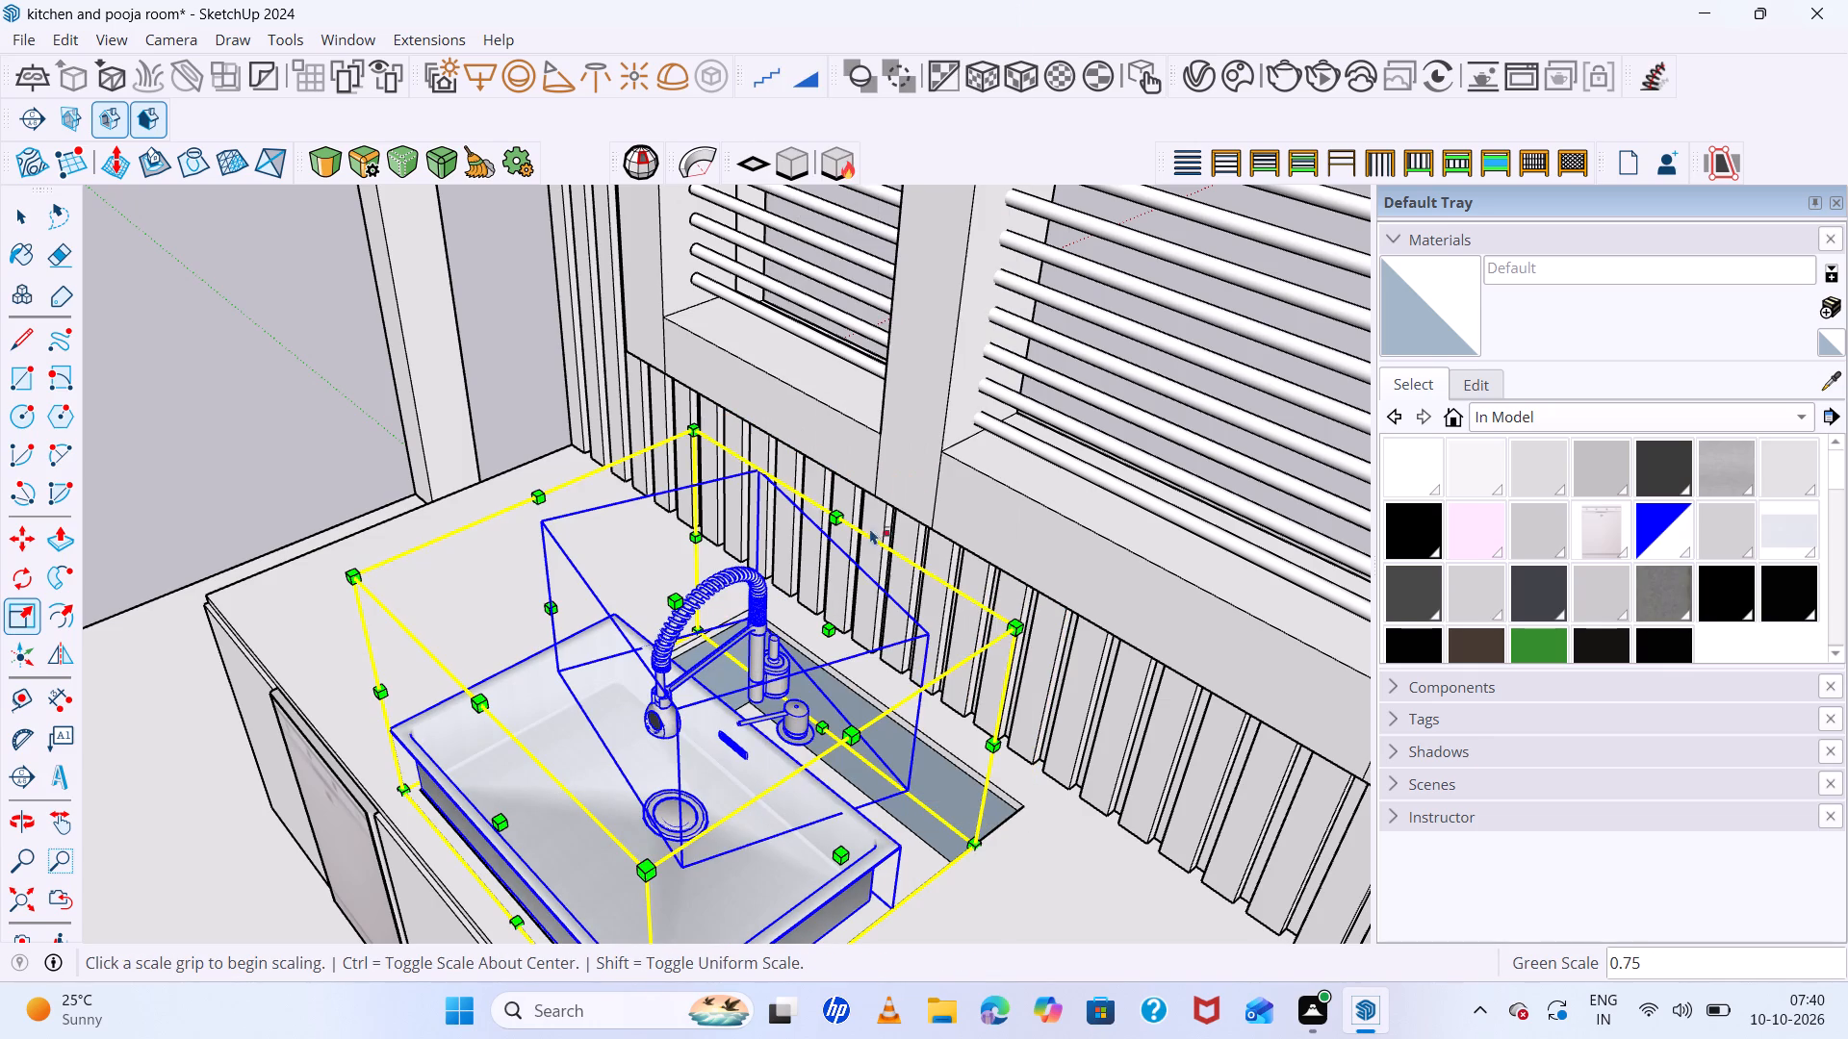
key(space)
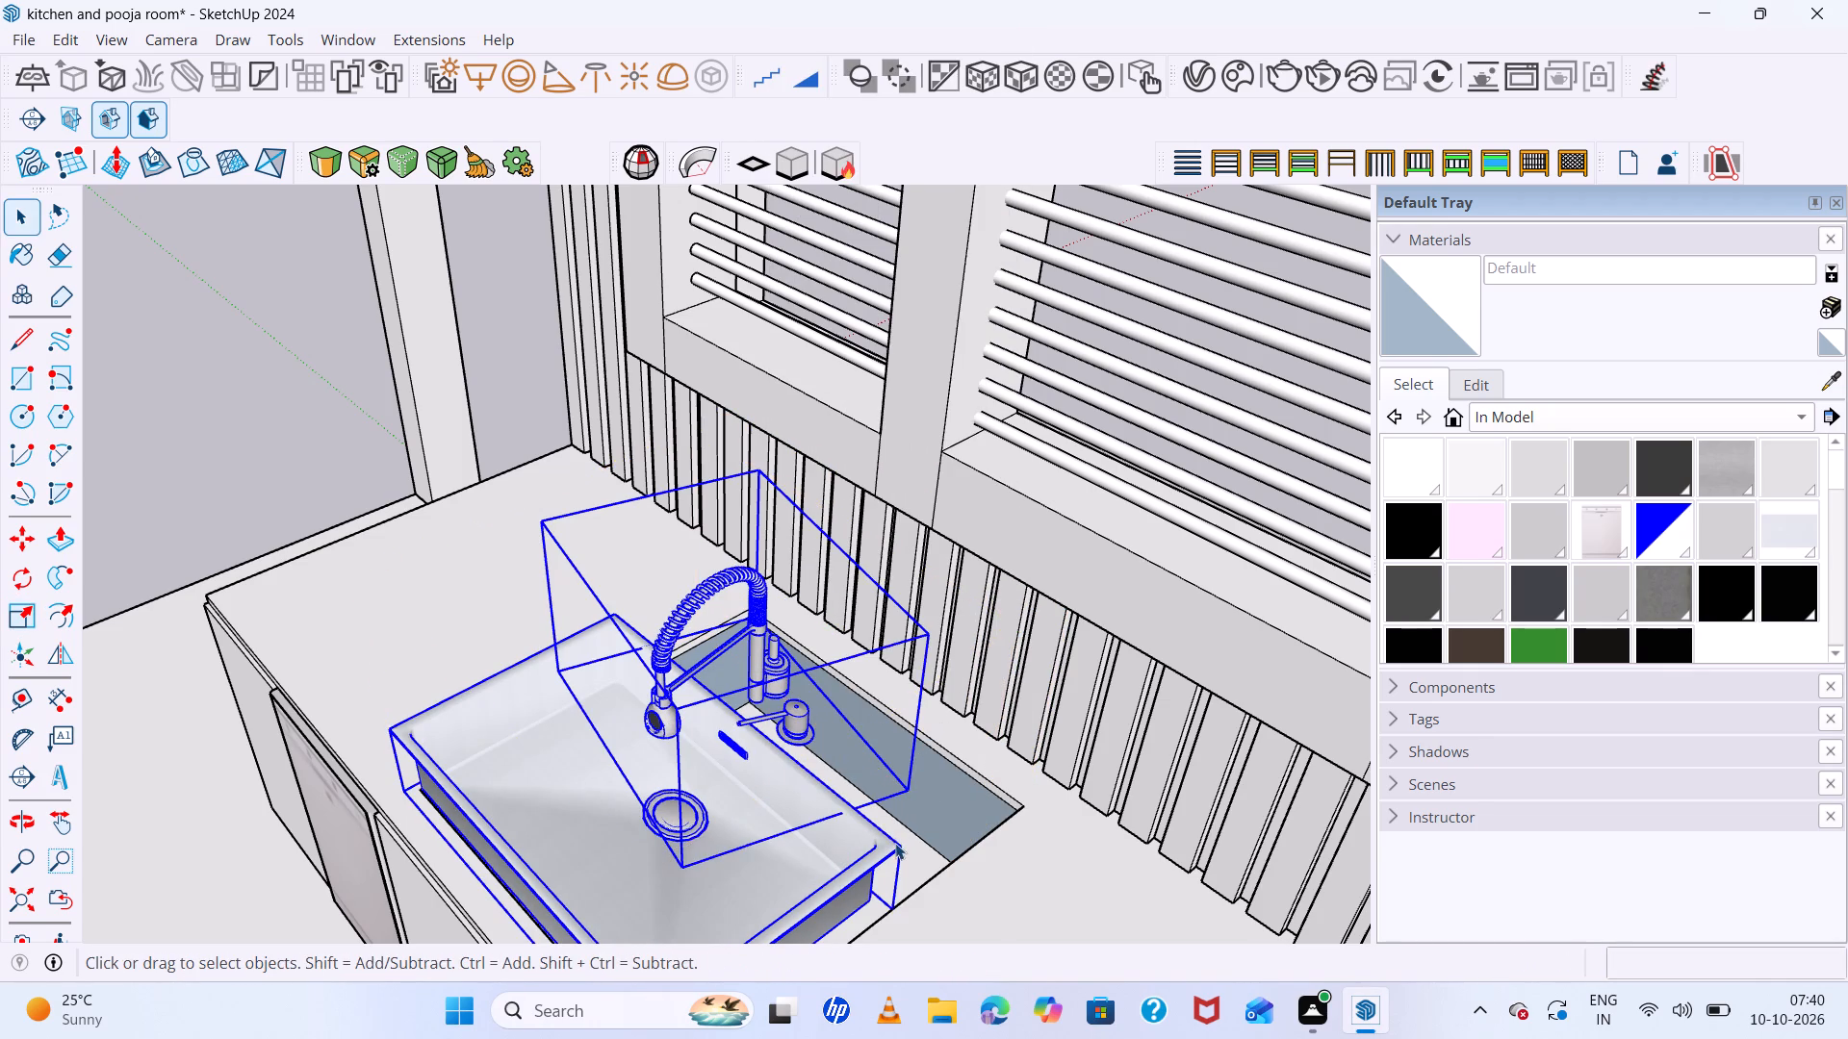
Move the sink parts down about 8" by the basin's front rim corner onto the matching corner of the countertop cutout.
middle_drag(895, 846, 1040, 798)
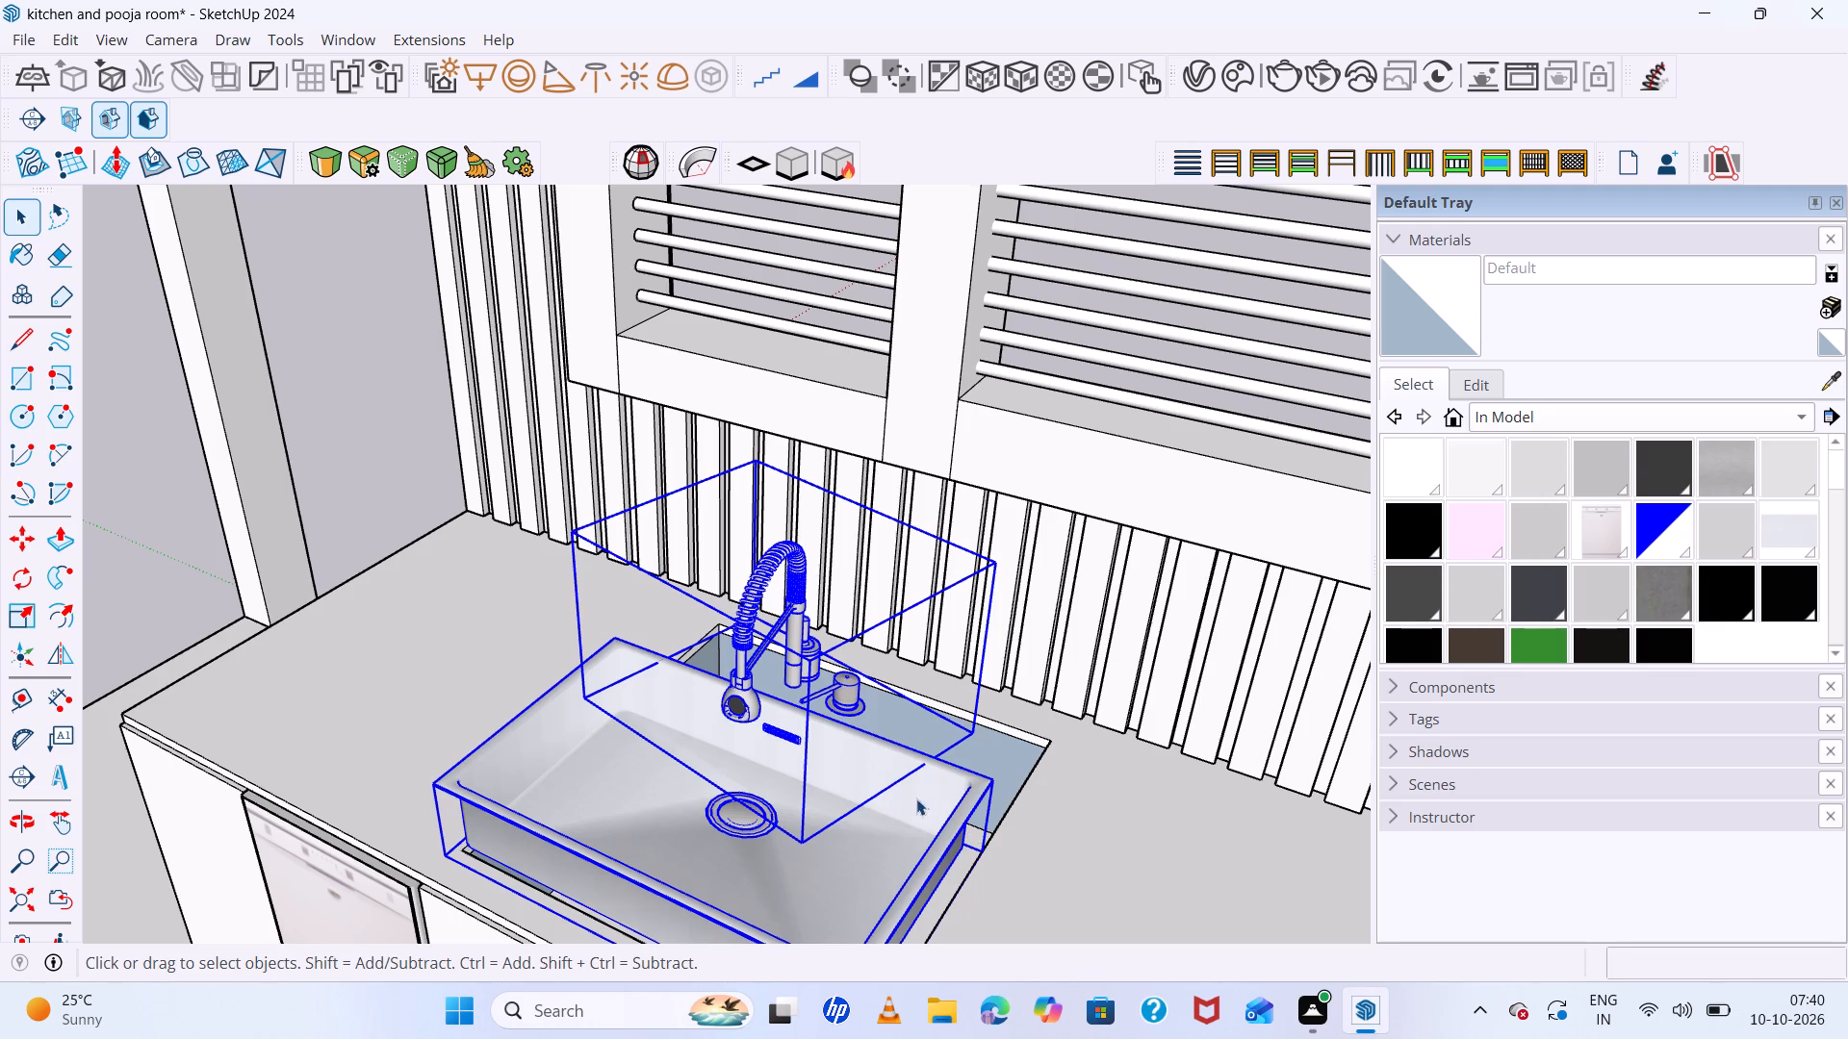
middle_drag(916, 798, 0, 0)
scroll(0, 0, down, 7)
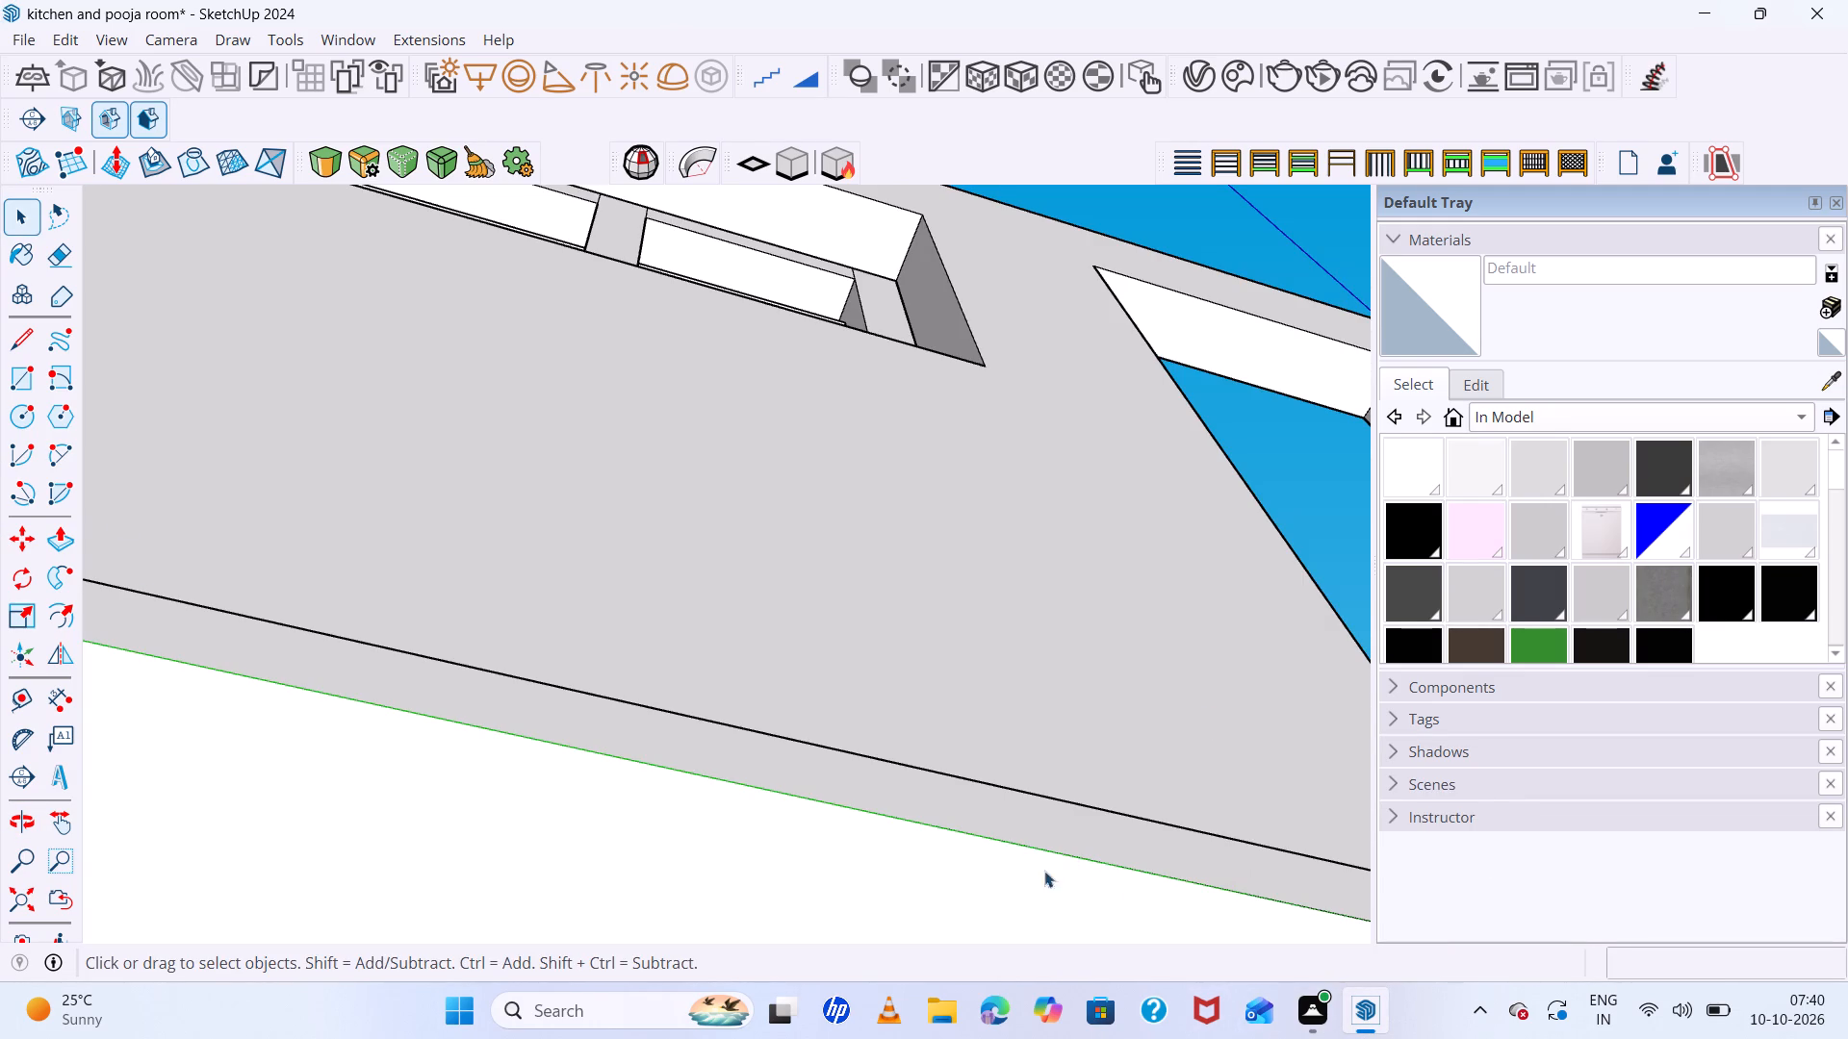
click(9, 900)
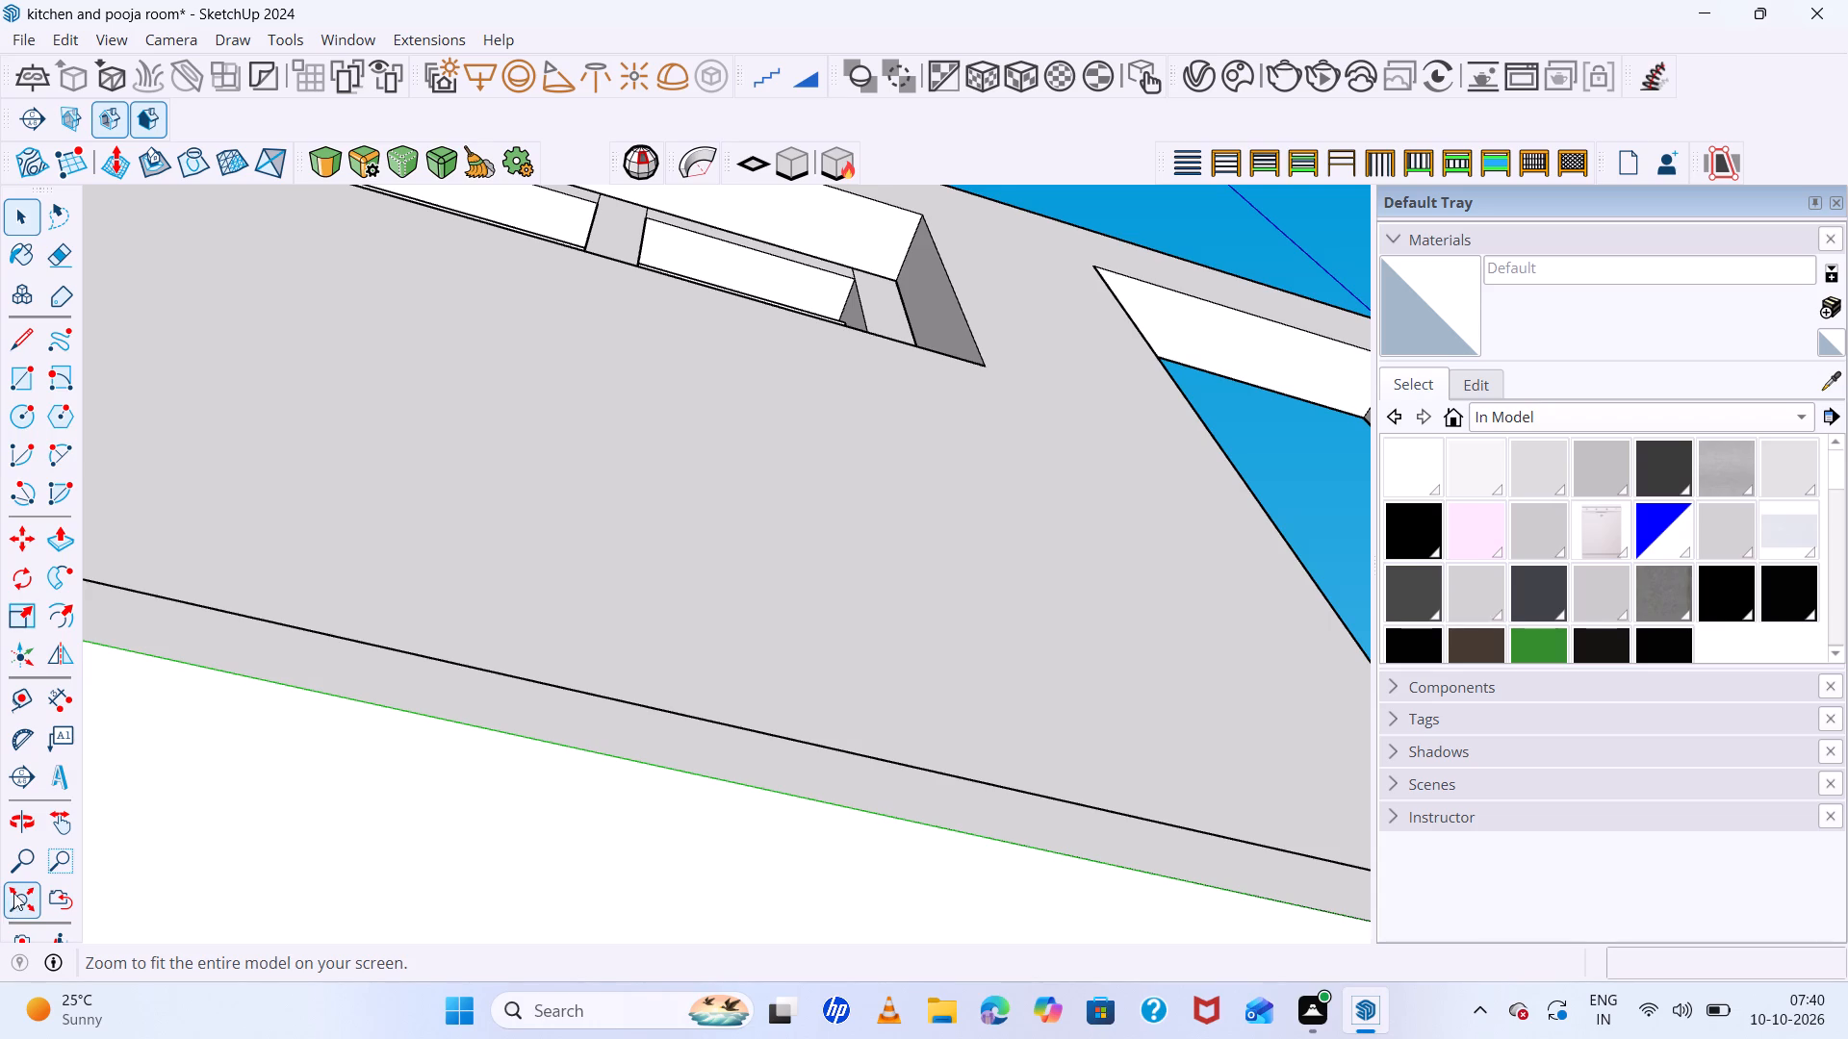
middle_drag(639, 533, 387, 855)
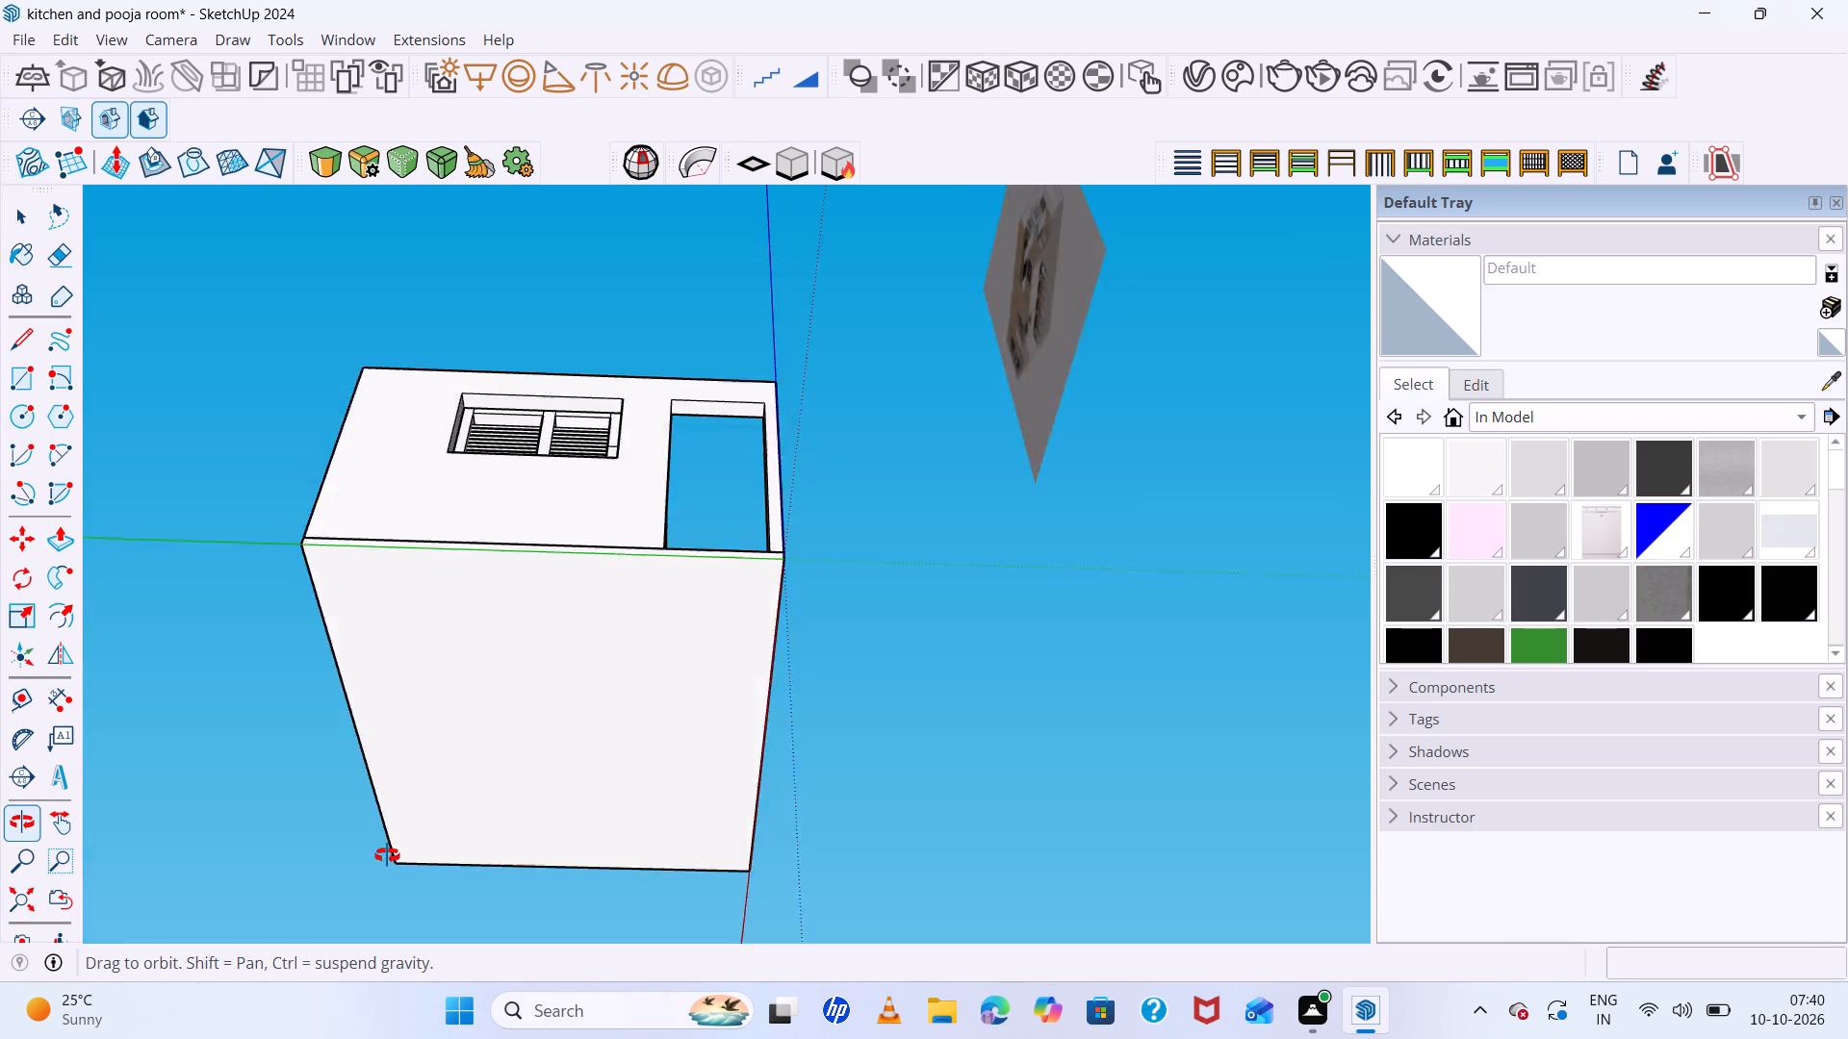
middle_drag(387, 855, 21, 1038)
middle_drag(1078, 444, 450, 497)
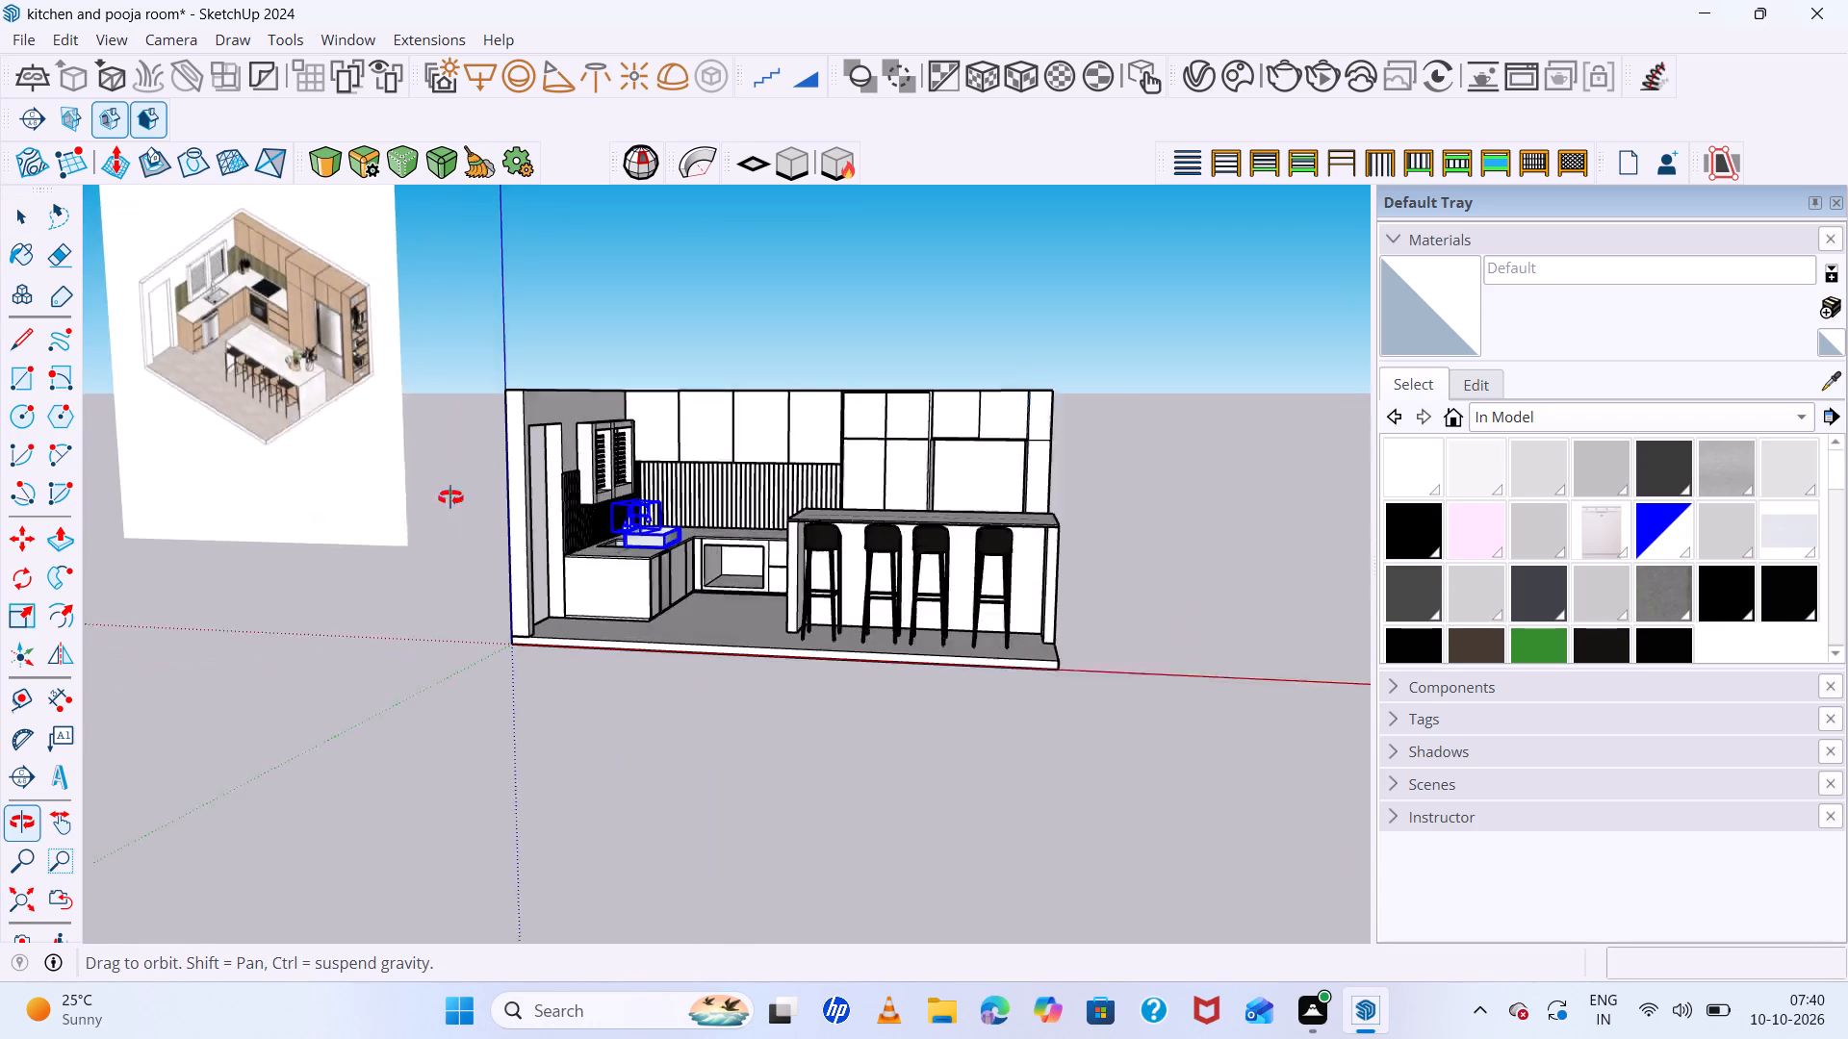
middle_drag(450, 497, 426, 501)
scroll(673, 439, up, 20)
scroll(673, 439, up, 8)
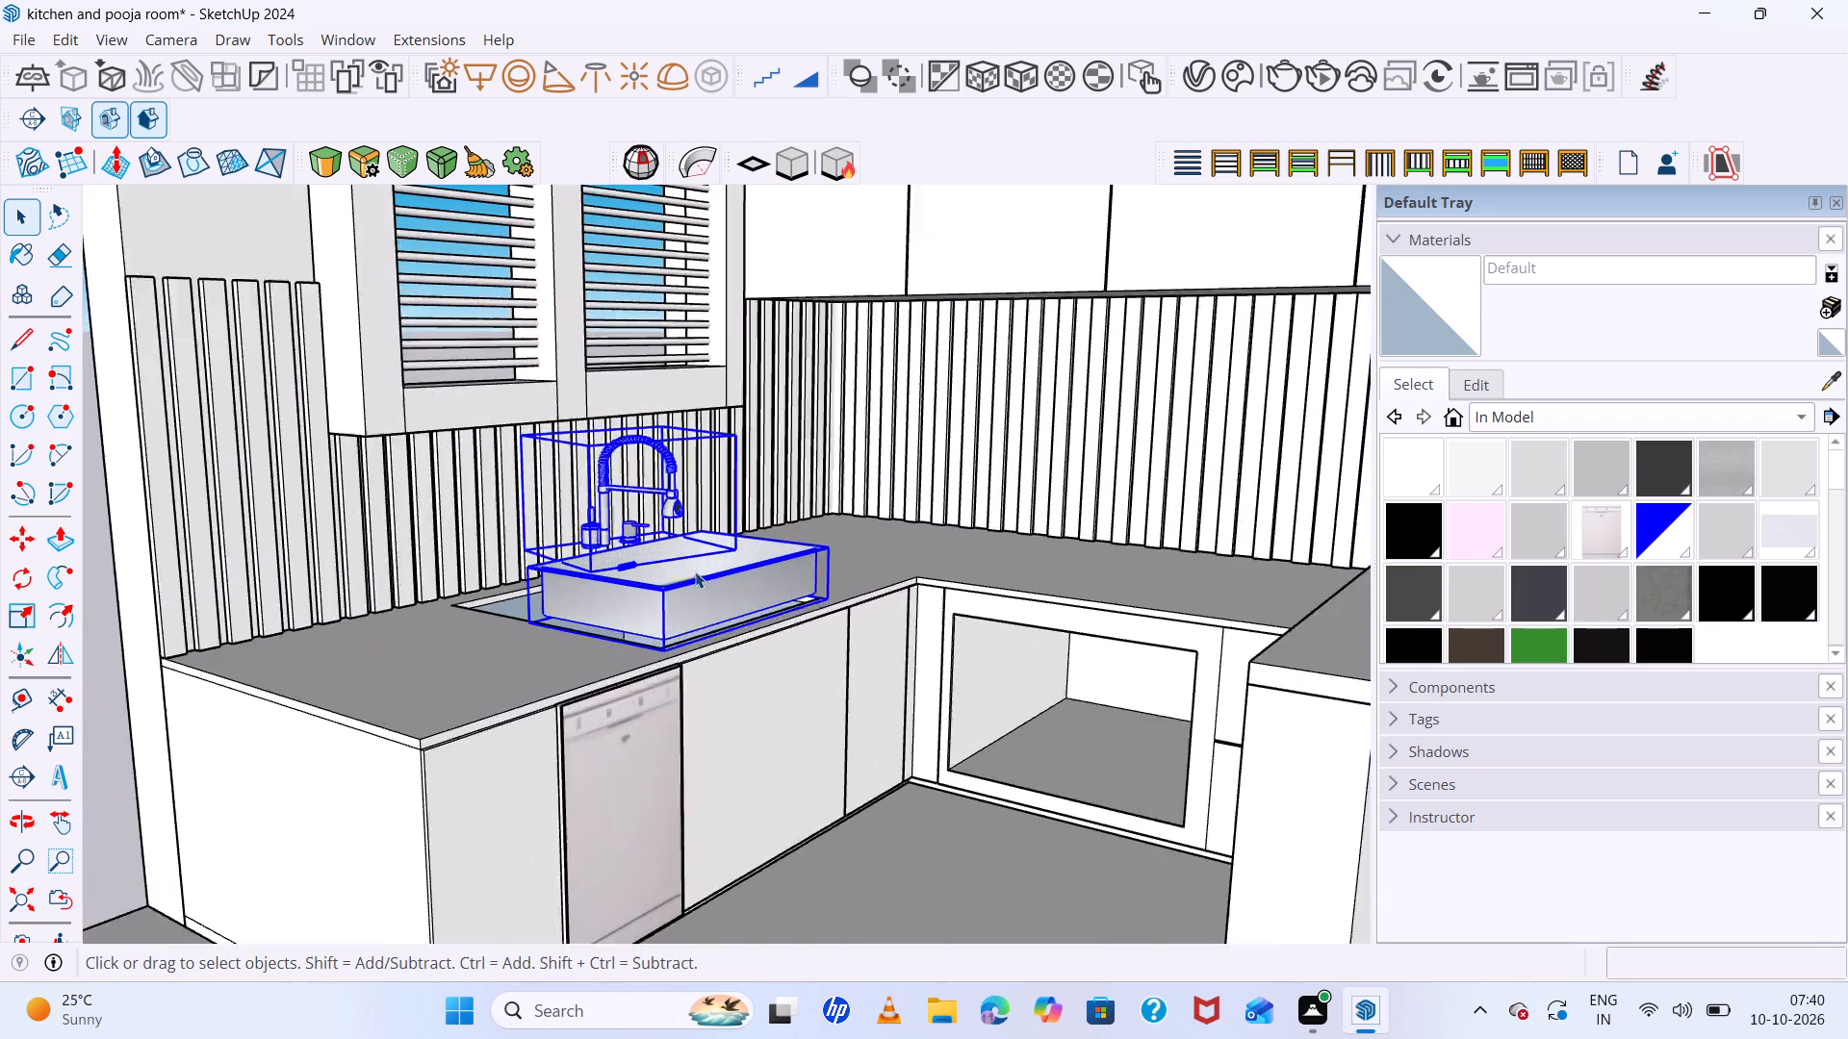
scroll(695, 571, up, 9)
middle_drag(692, 617, 838, 668)
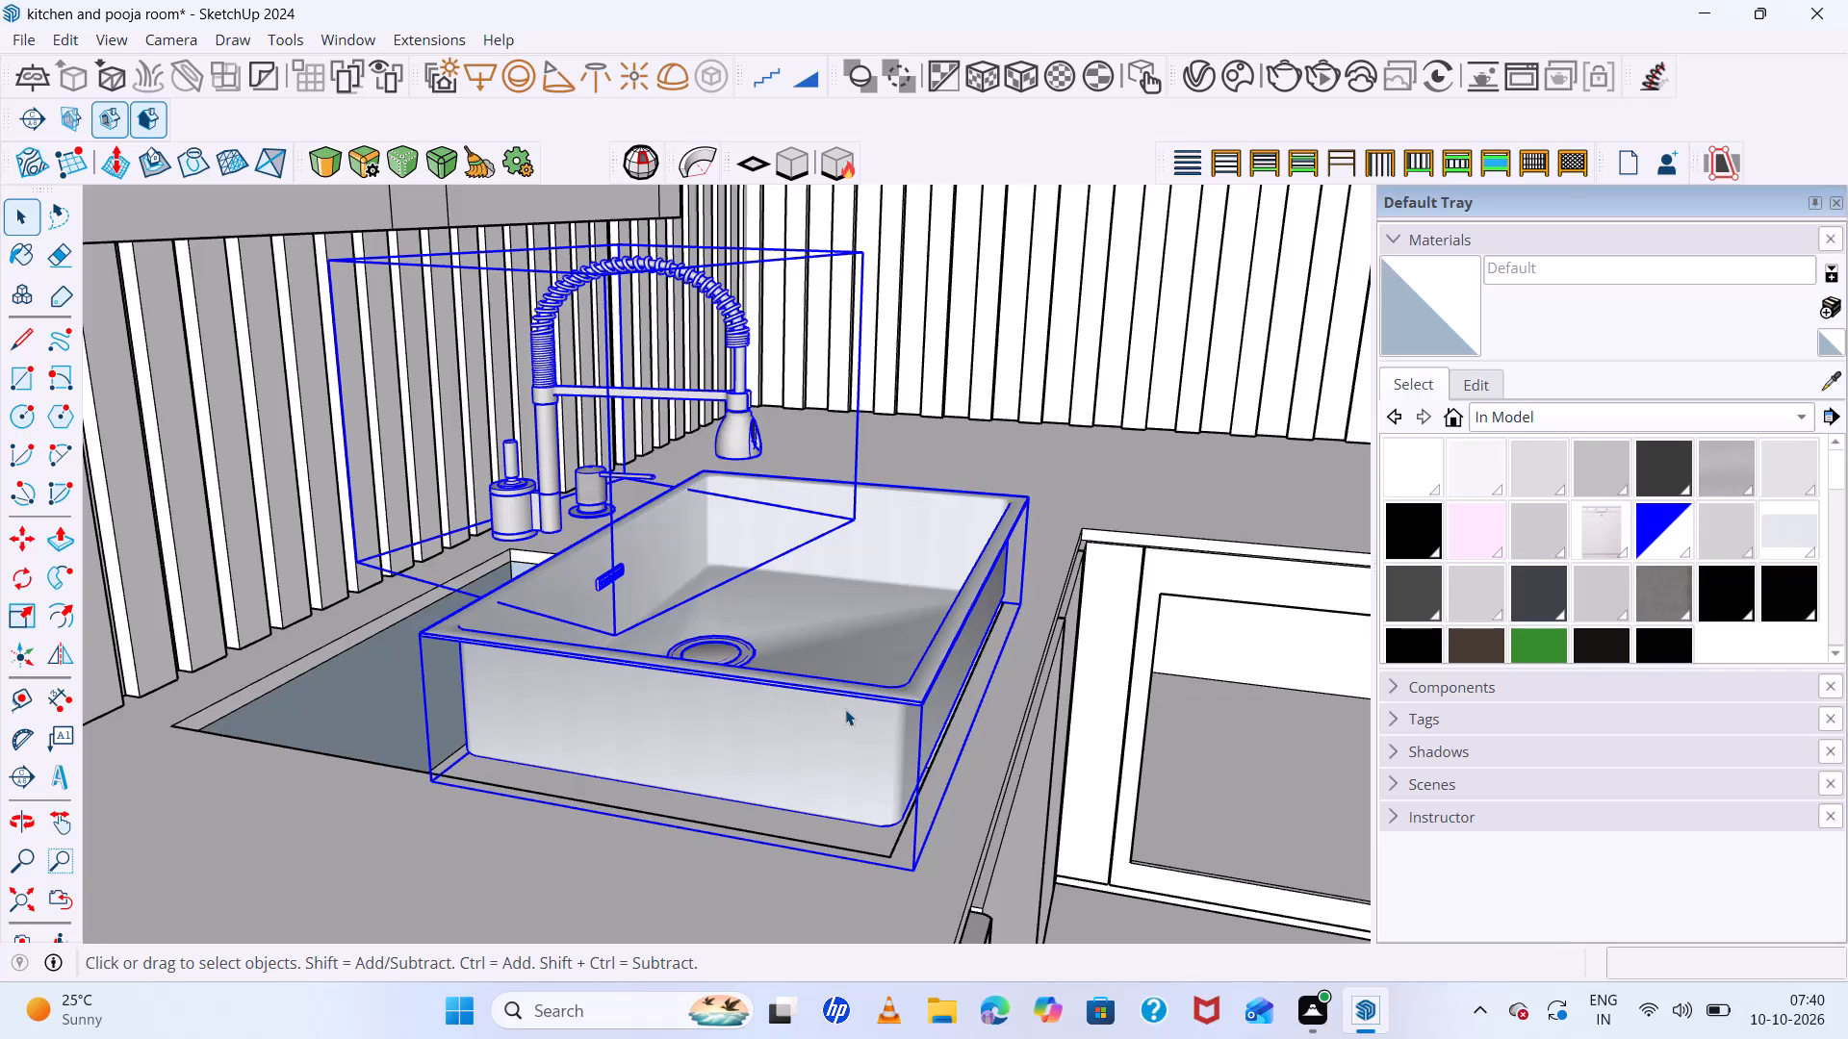
key(m)
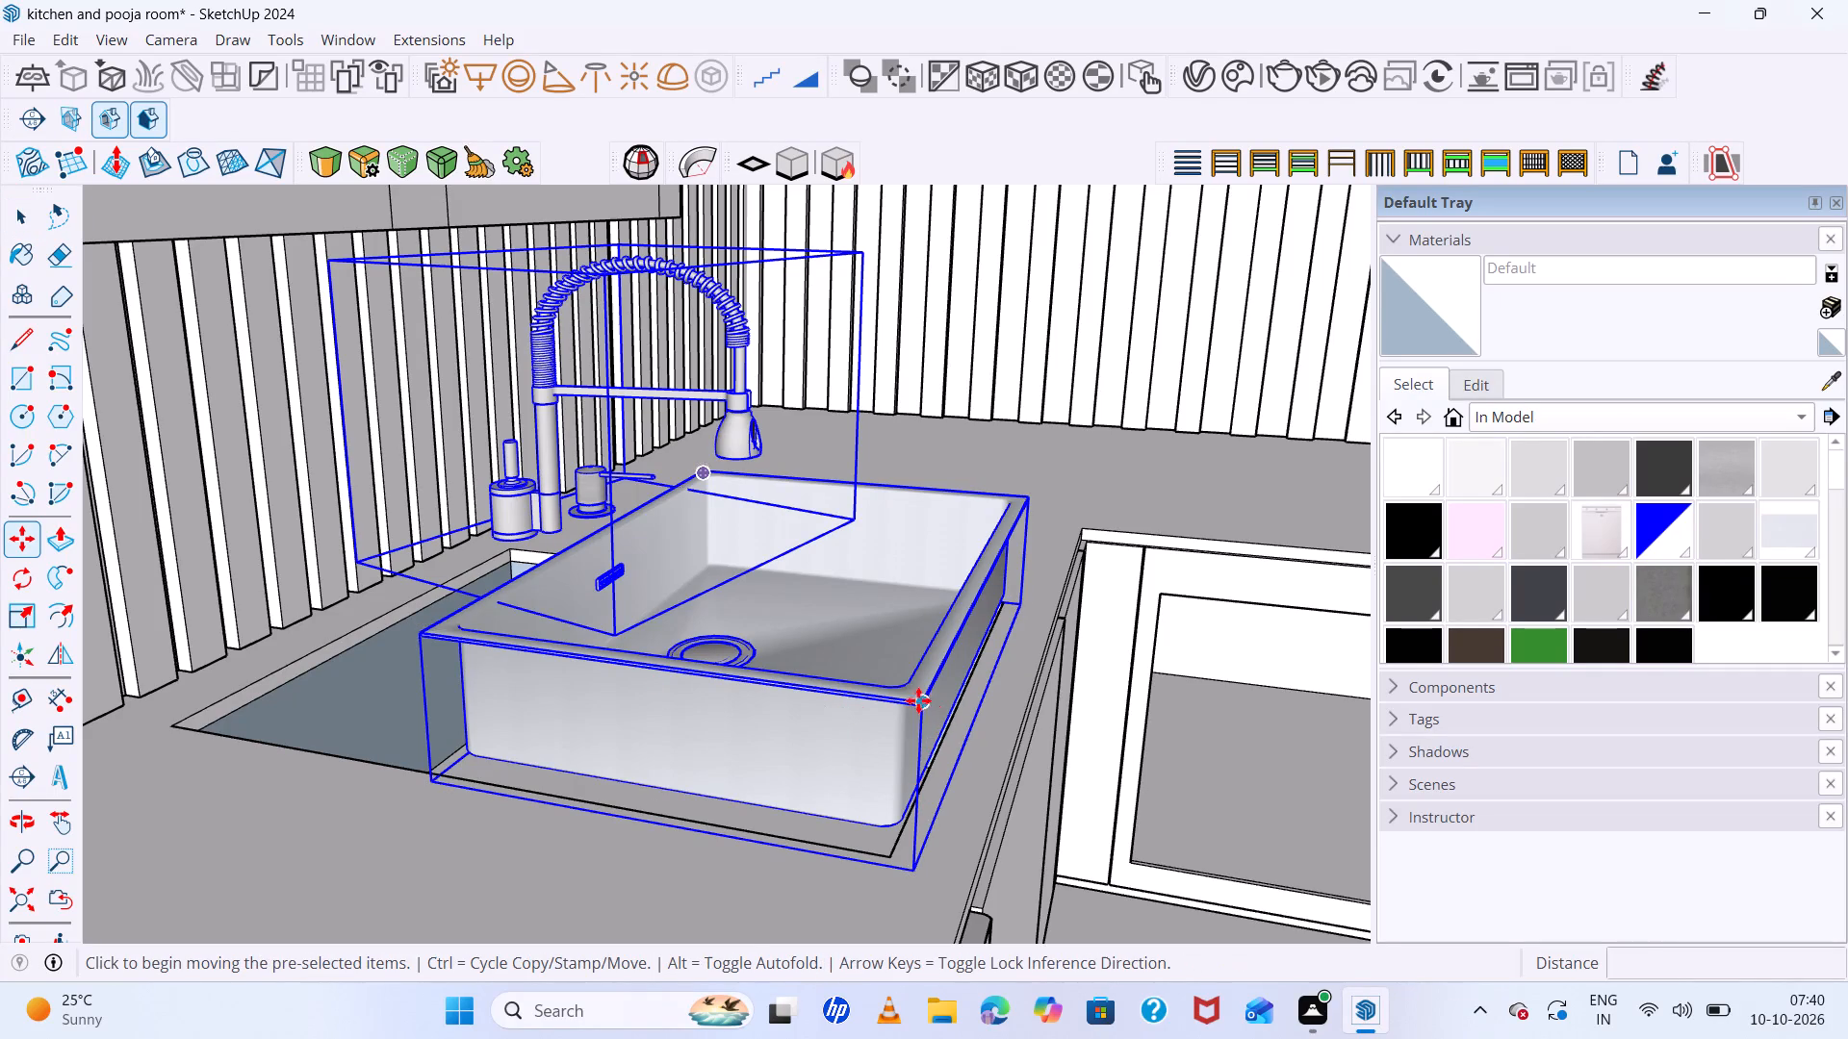
click(918, 699)
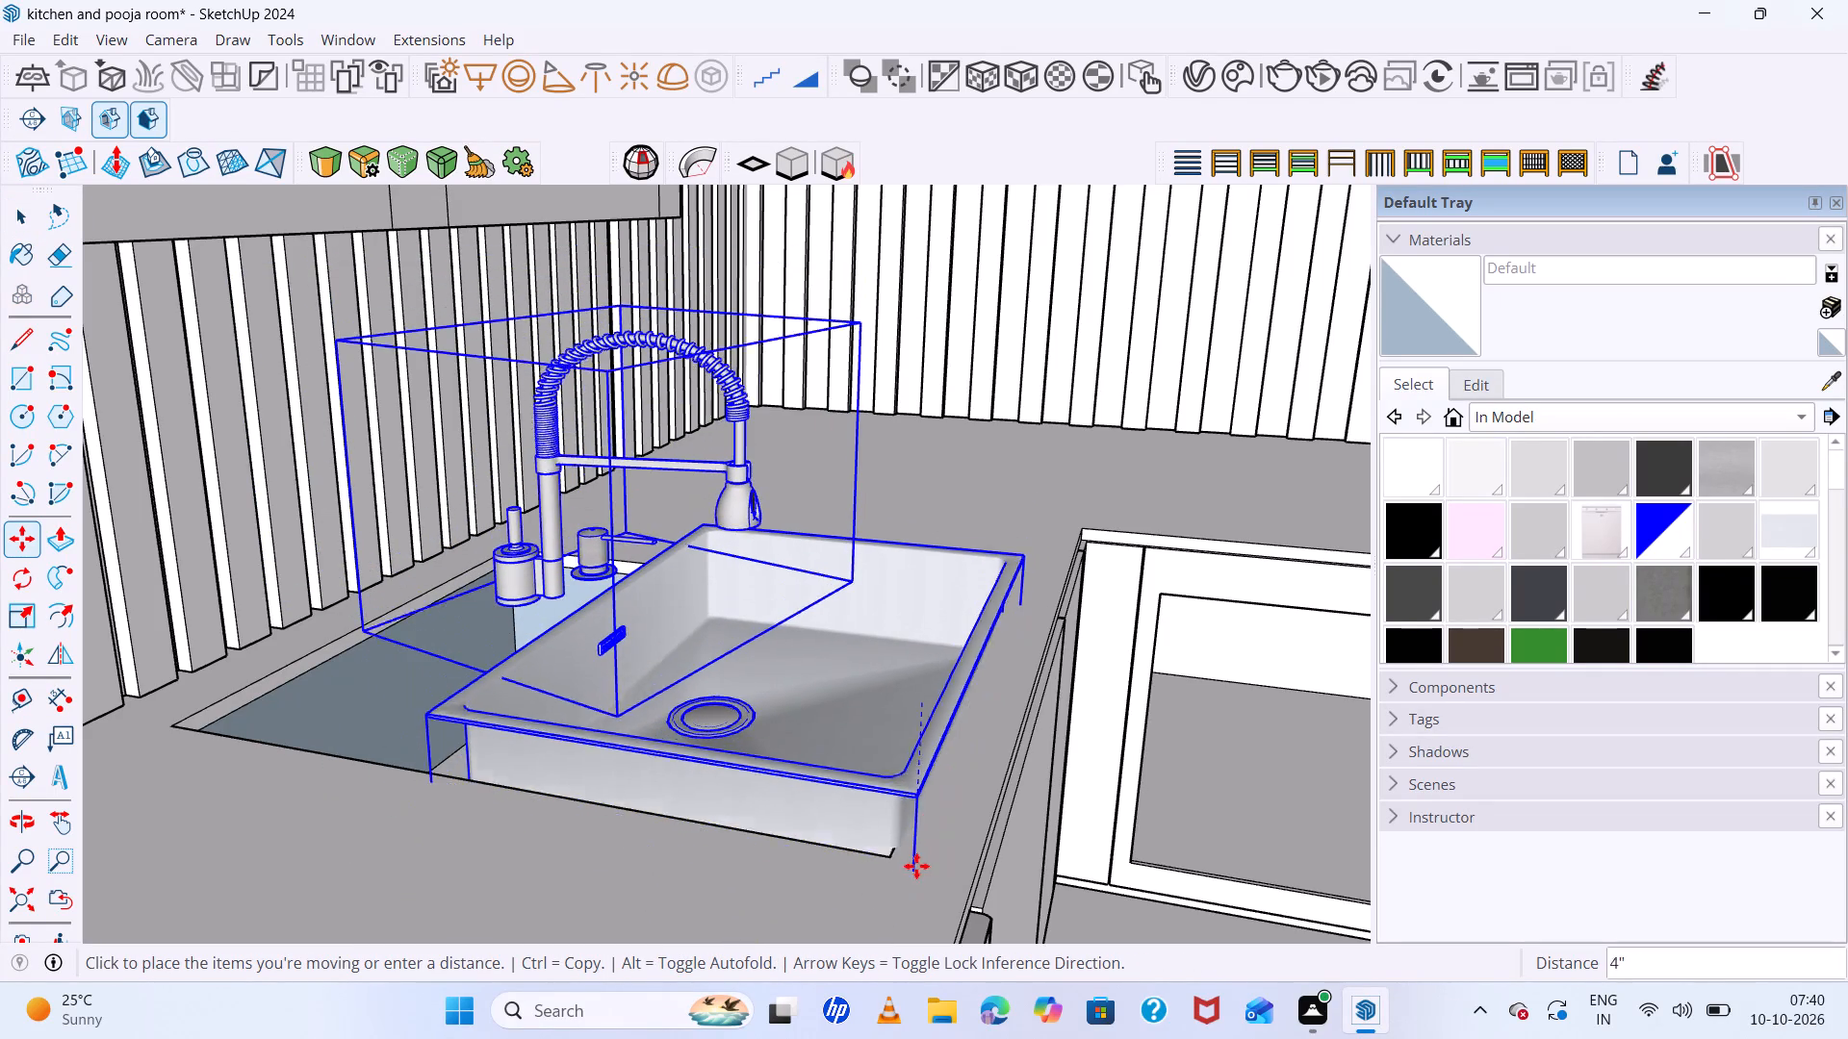
click(888, 858)
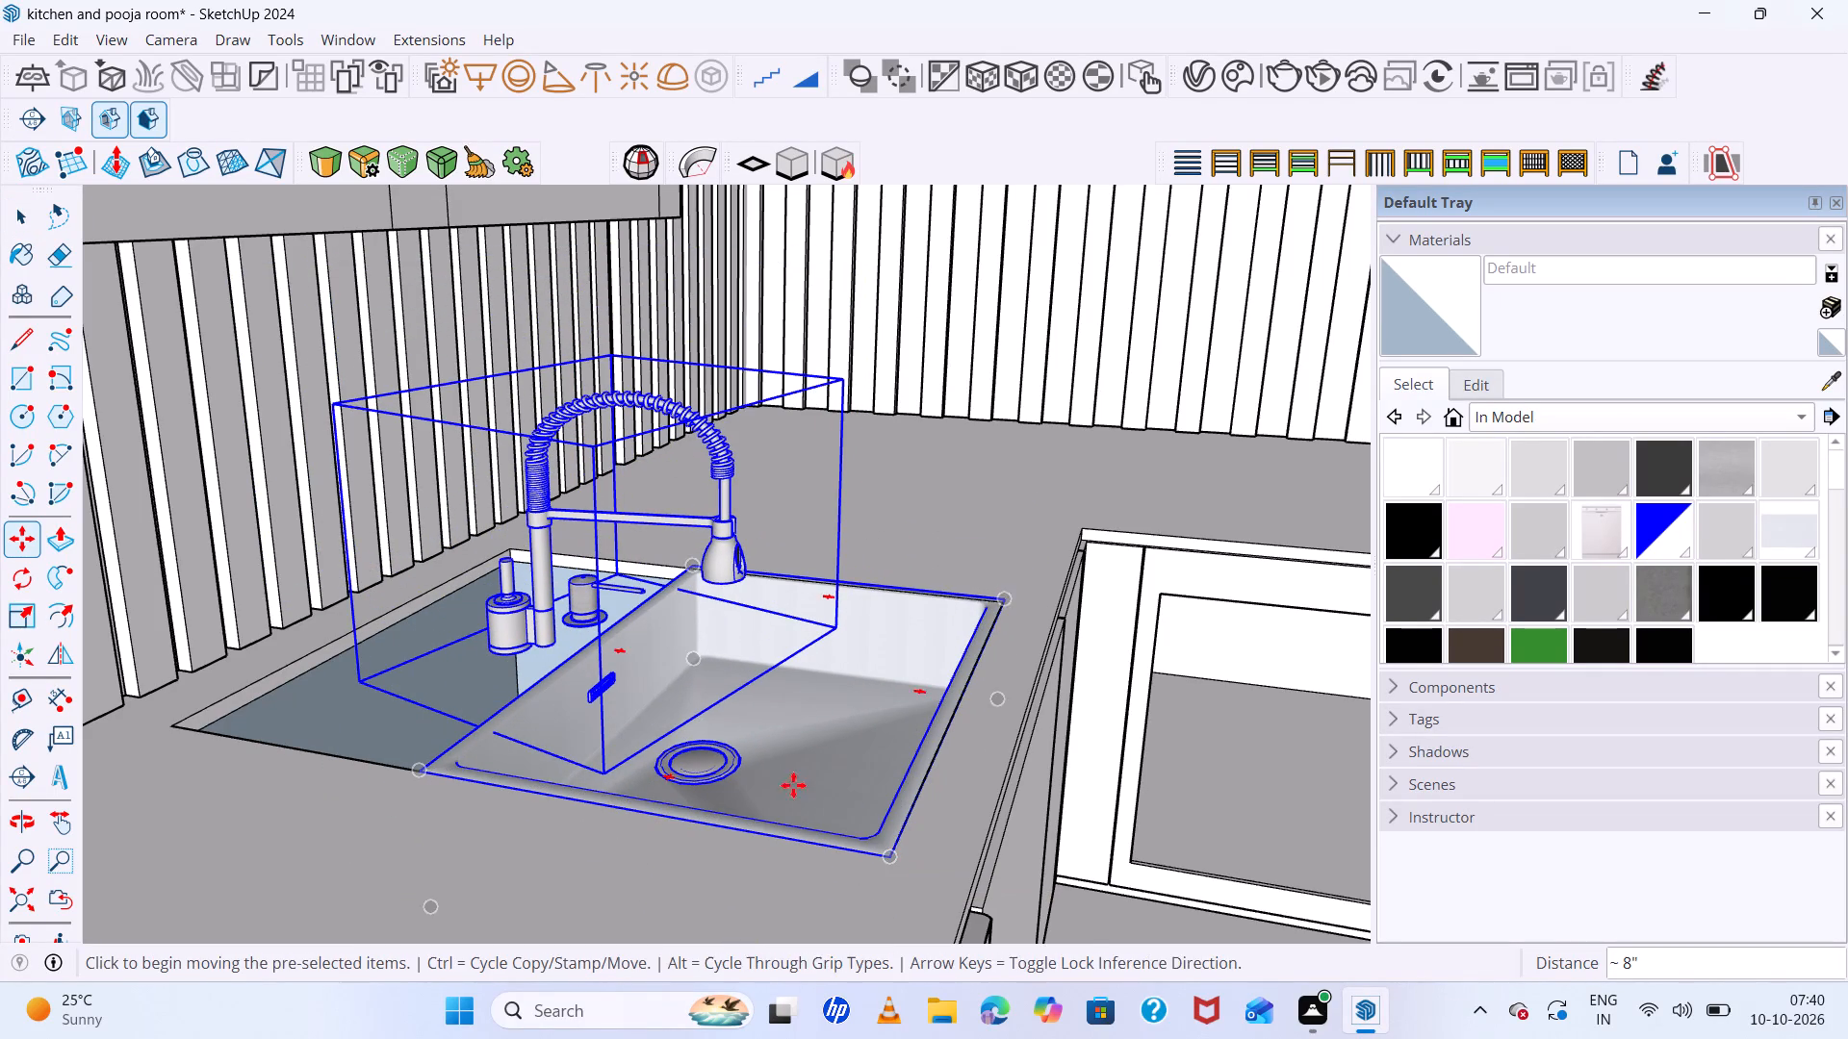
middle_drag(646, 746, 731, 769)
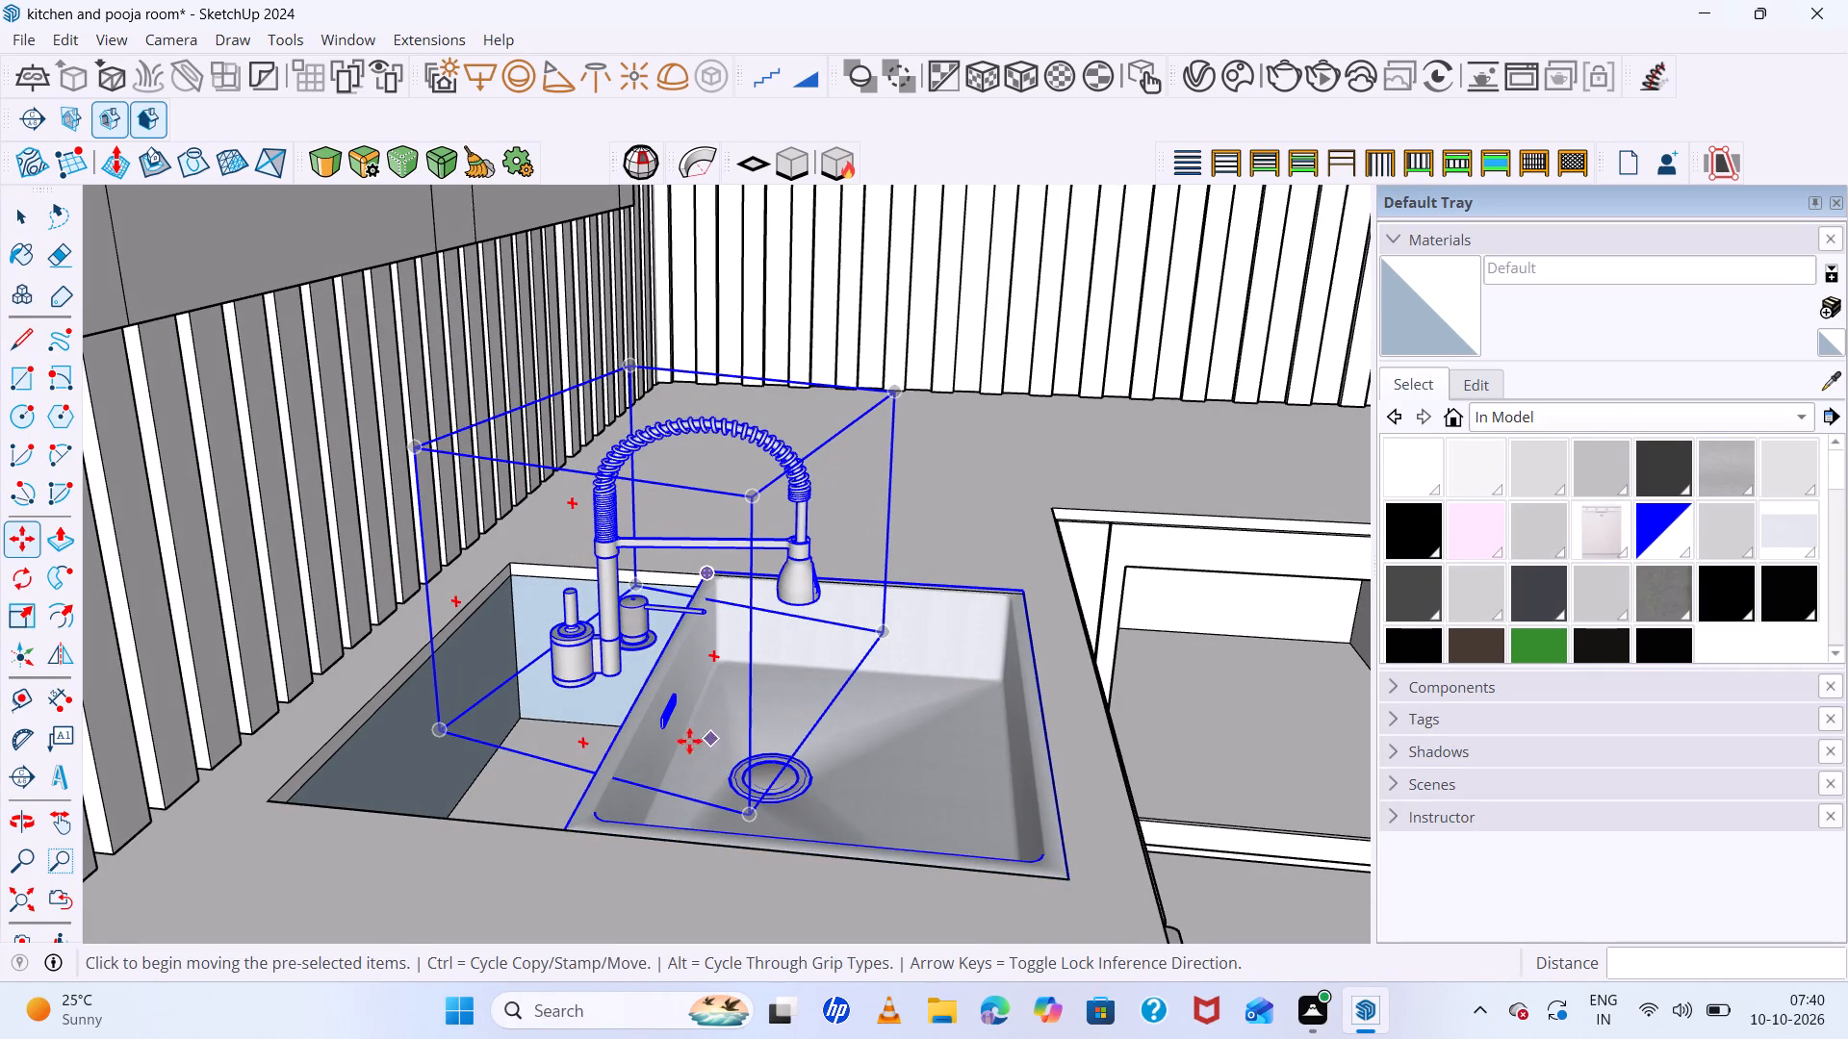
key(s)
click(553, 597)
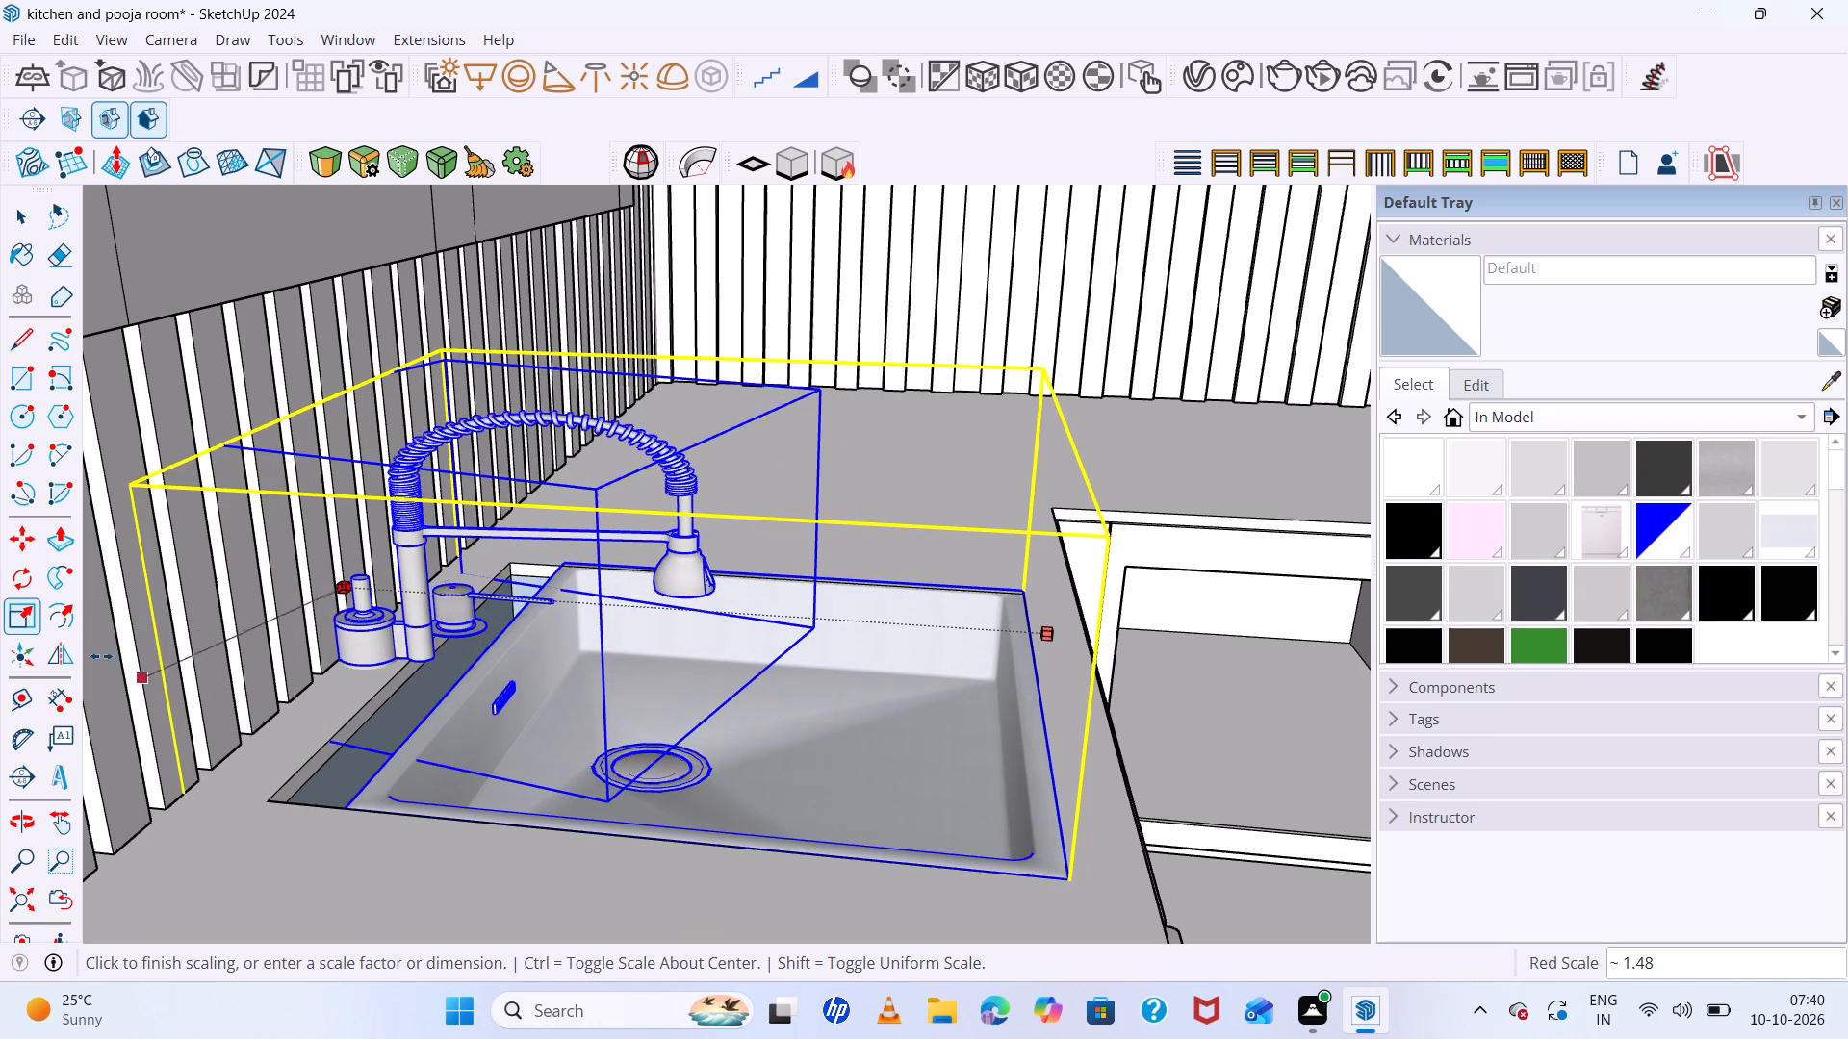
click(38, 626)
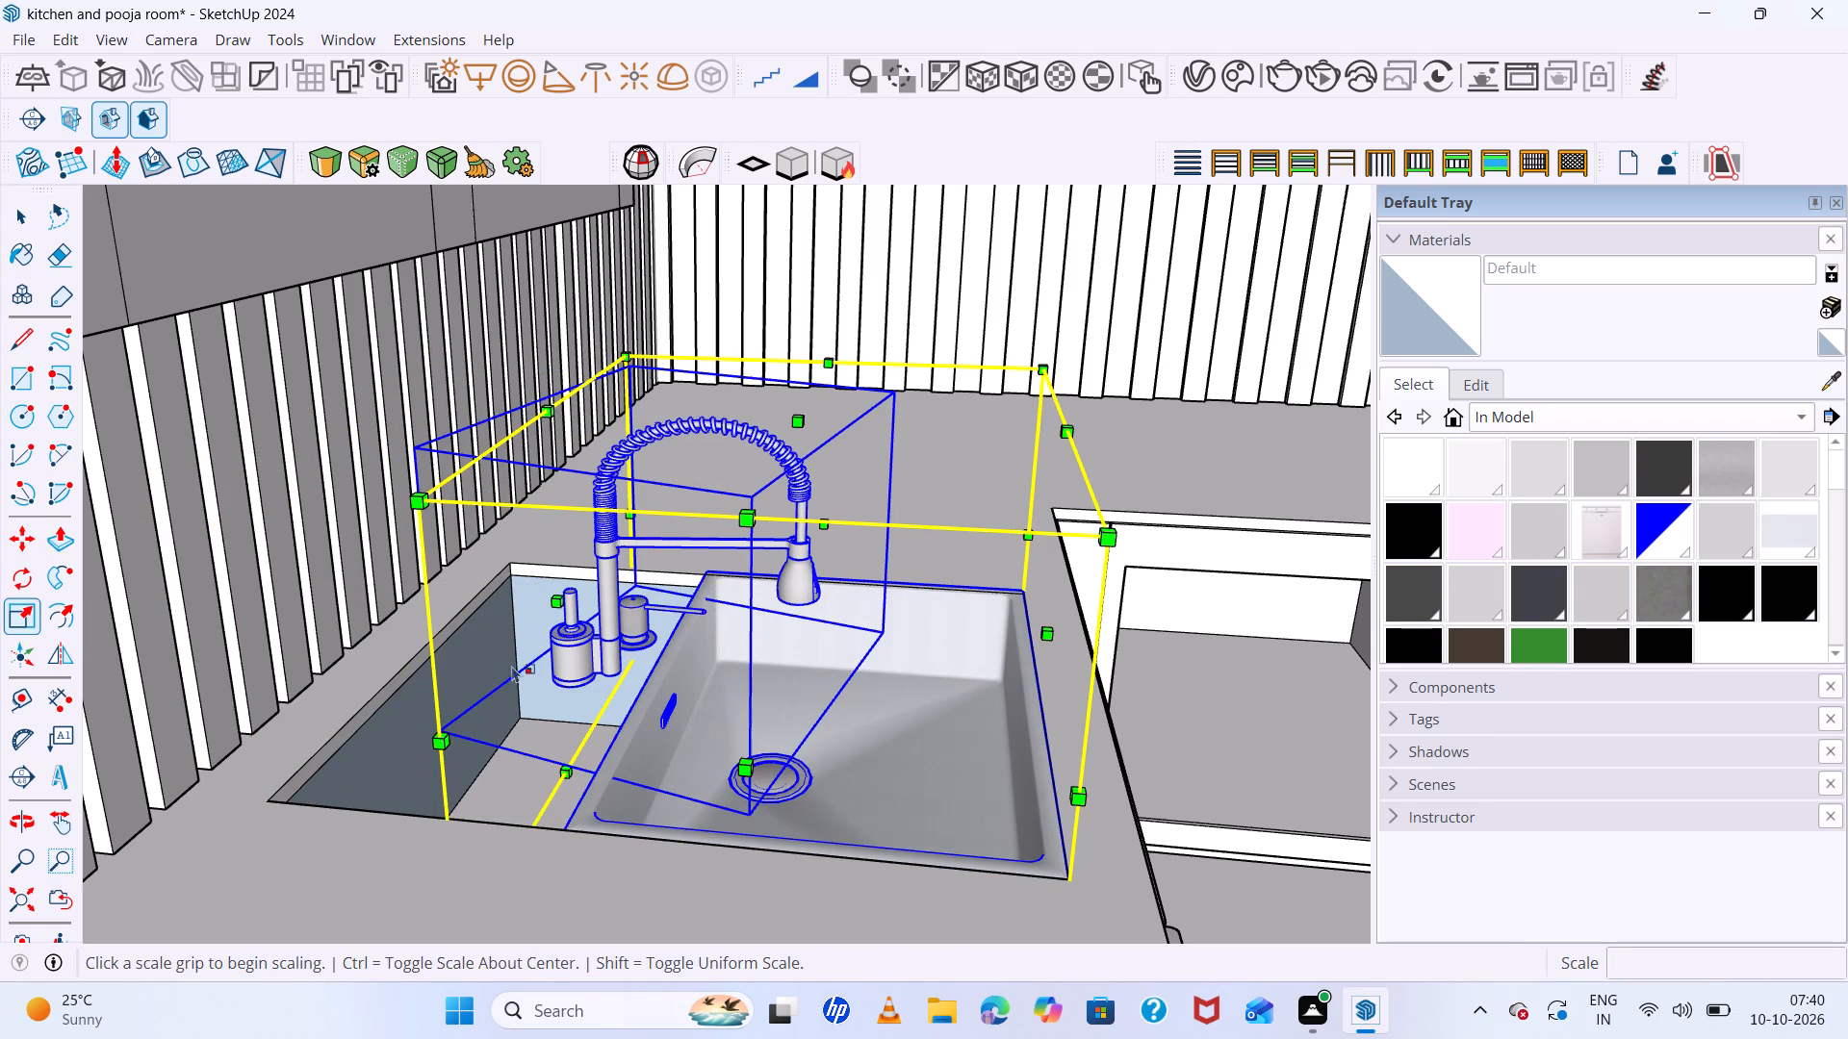
Scale the sink and tap together by 1.30 along the red axis toward the slatted backsplash.
click(560, 606)
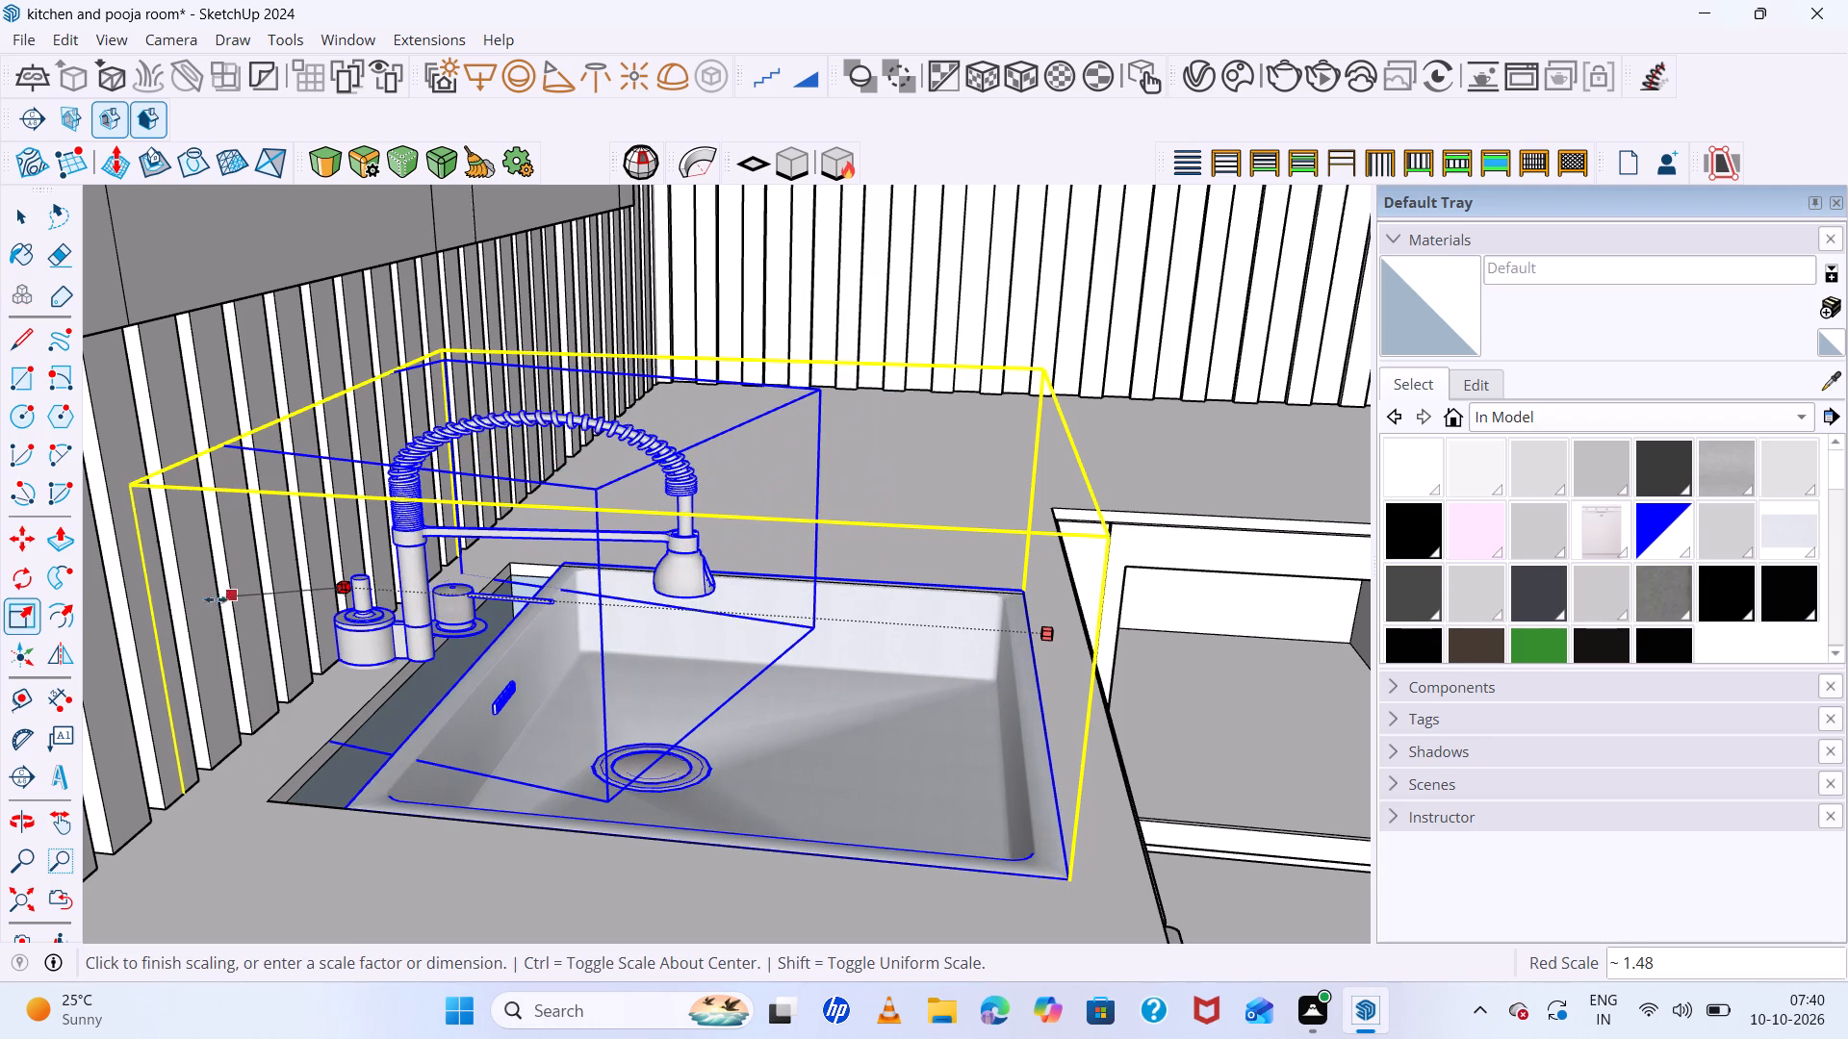
scroll(67, 581, down, 5)
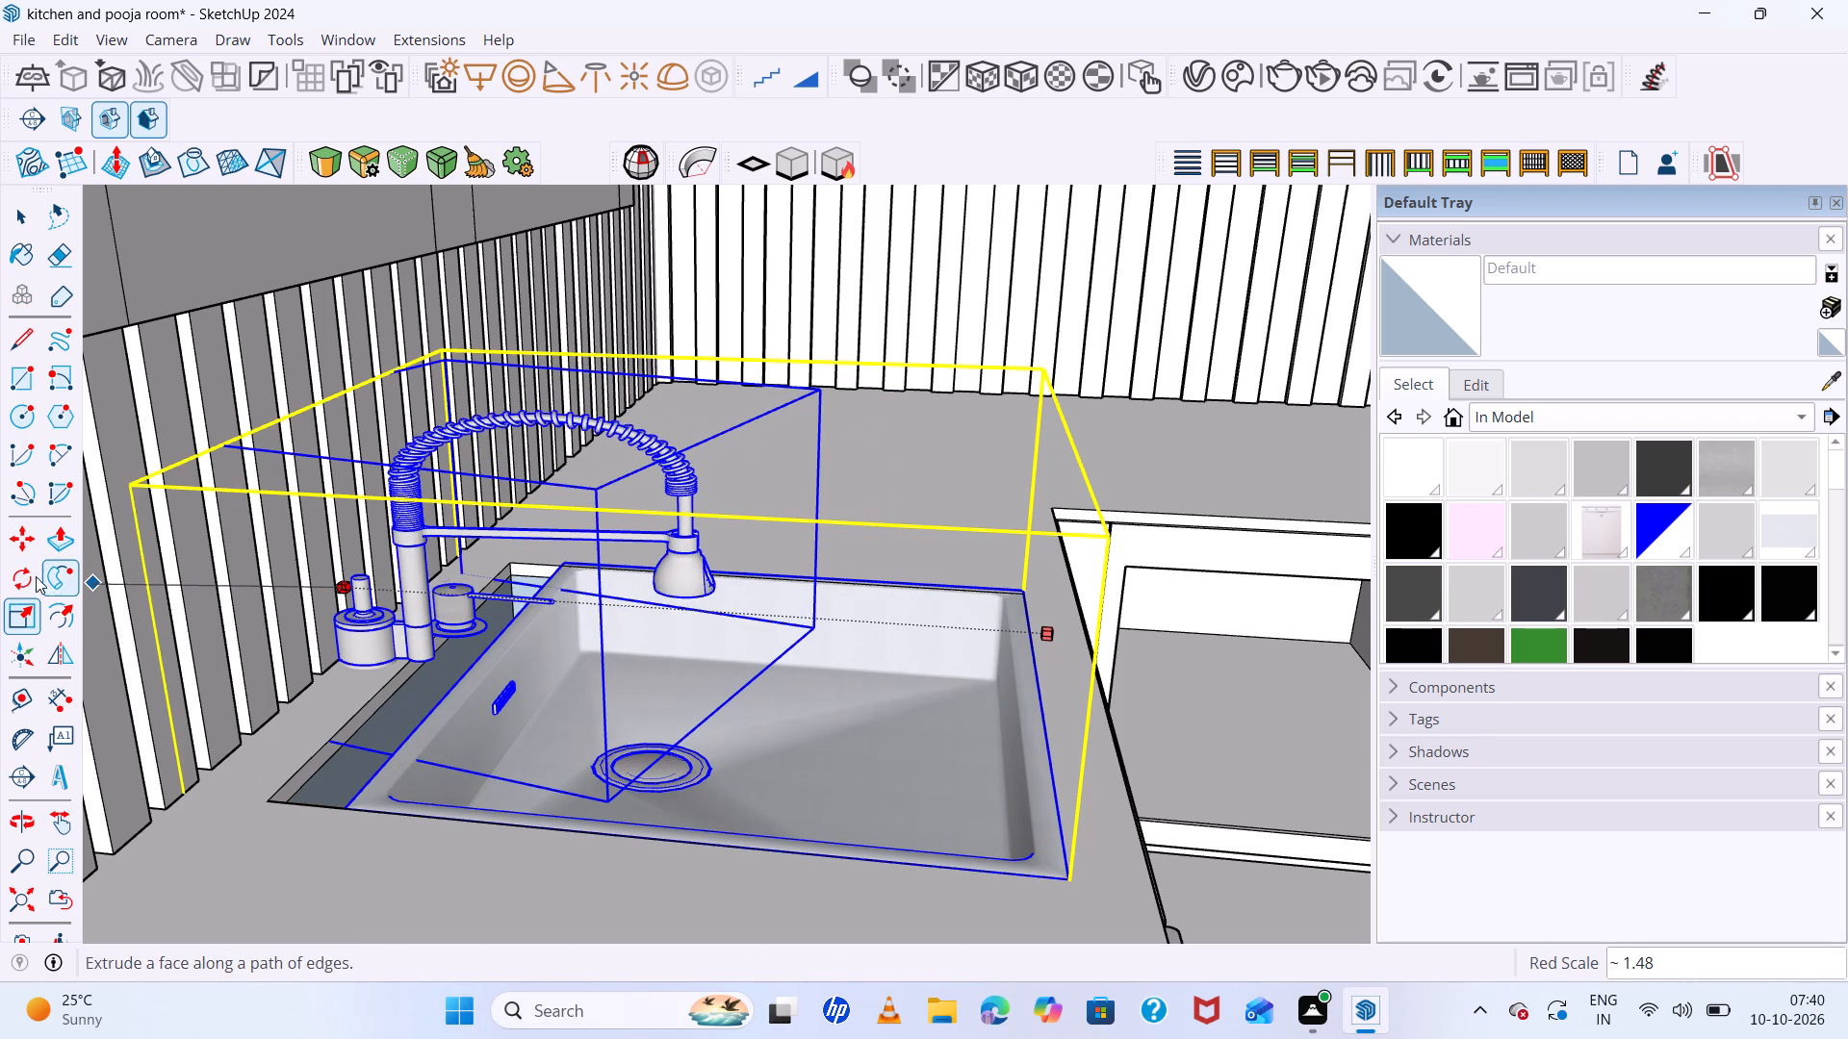
scroll(61, 579, down, 5)
scroll(636, 601, down, 5)
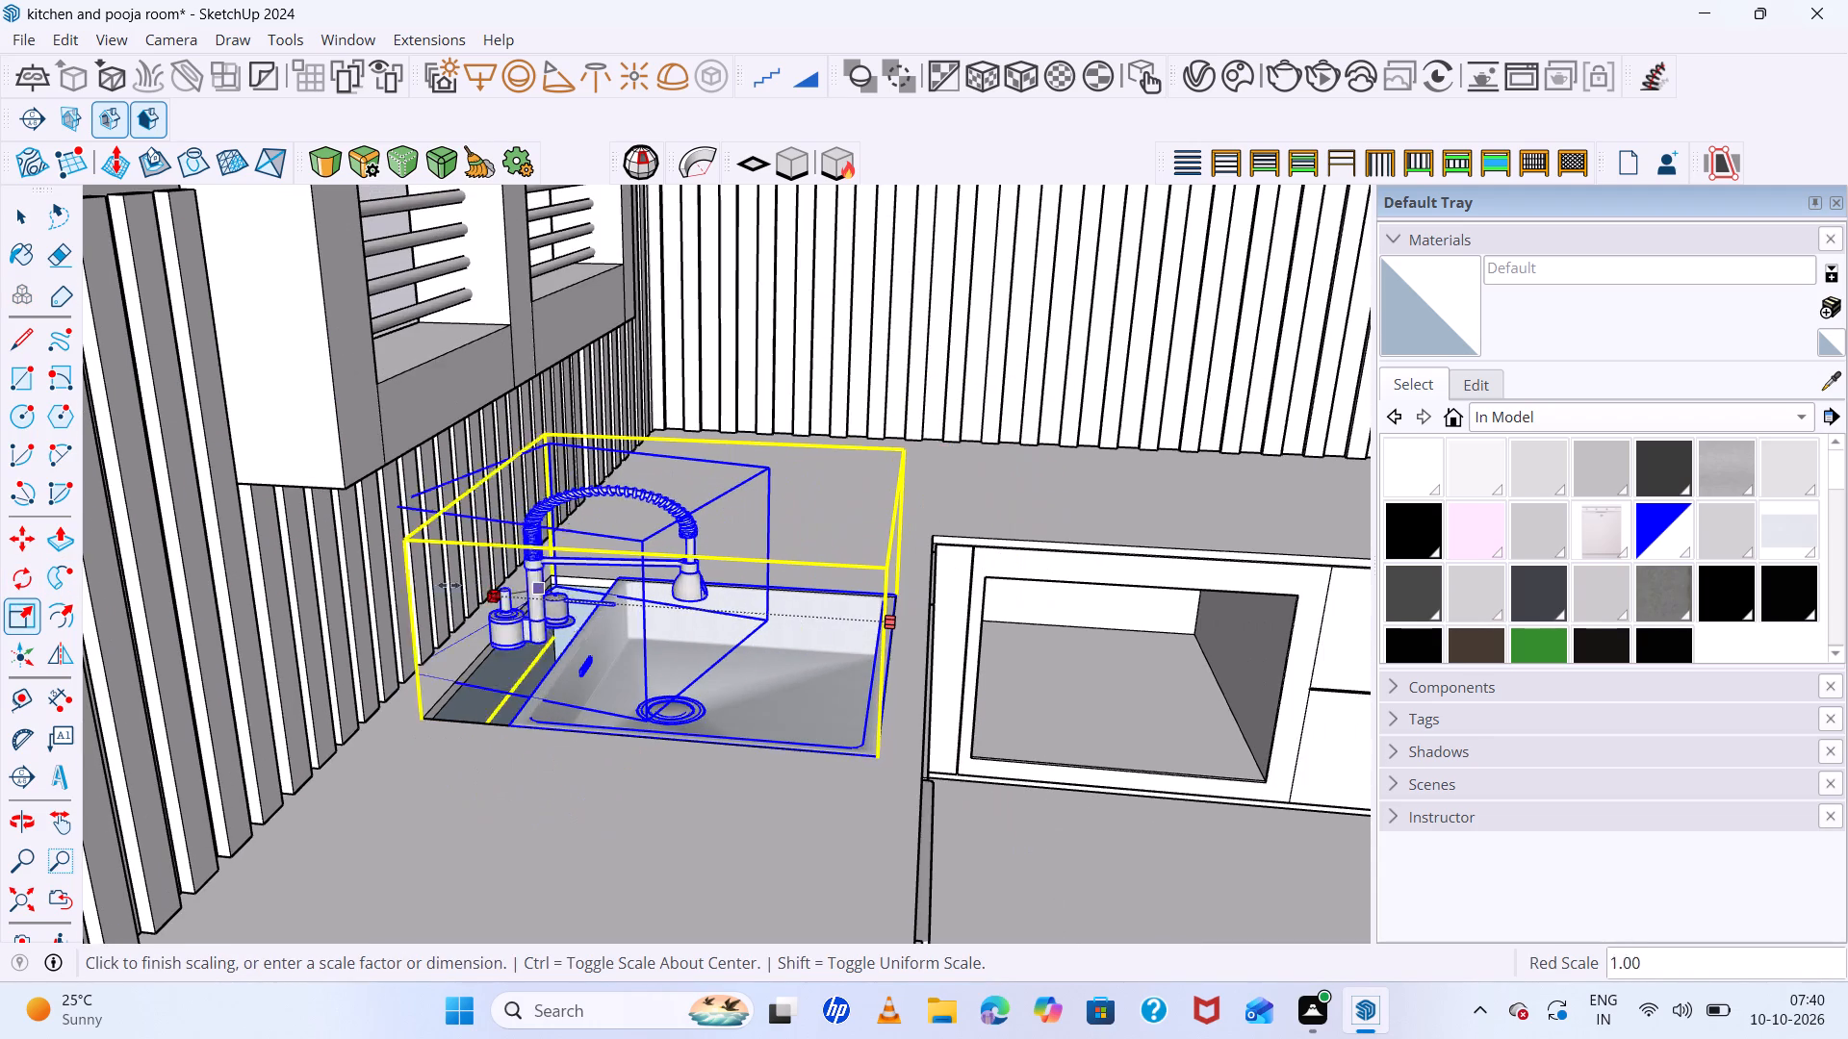
scroll(649, 607, down, 5)
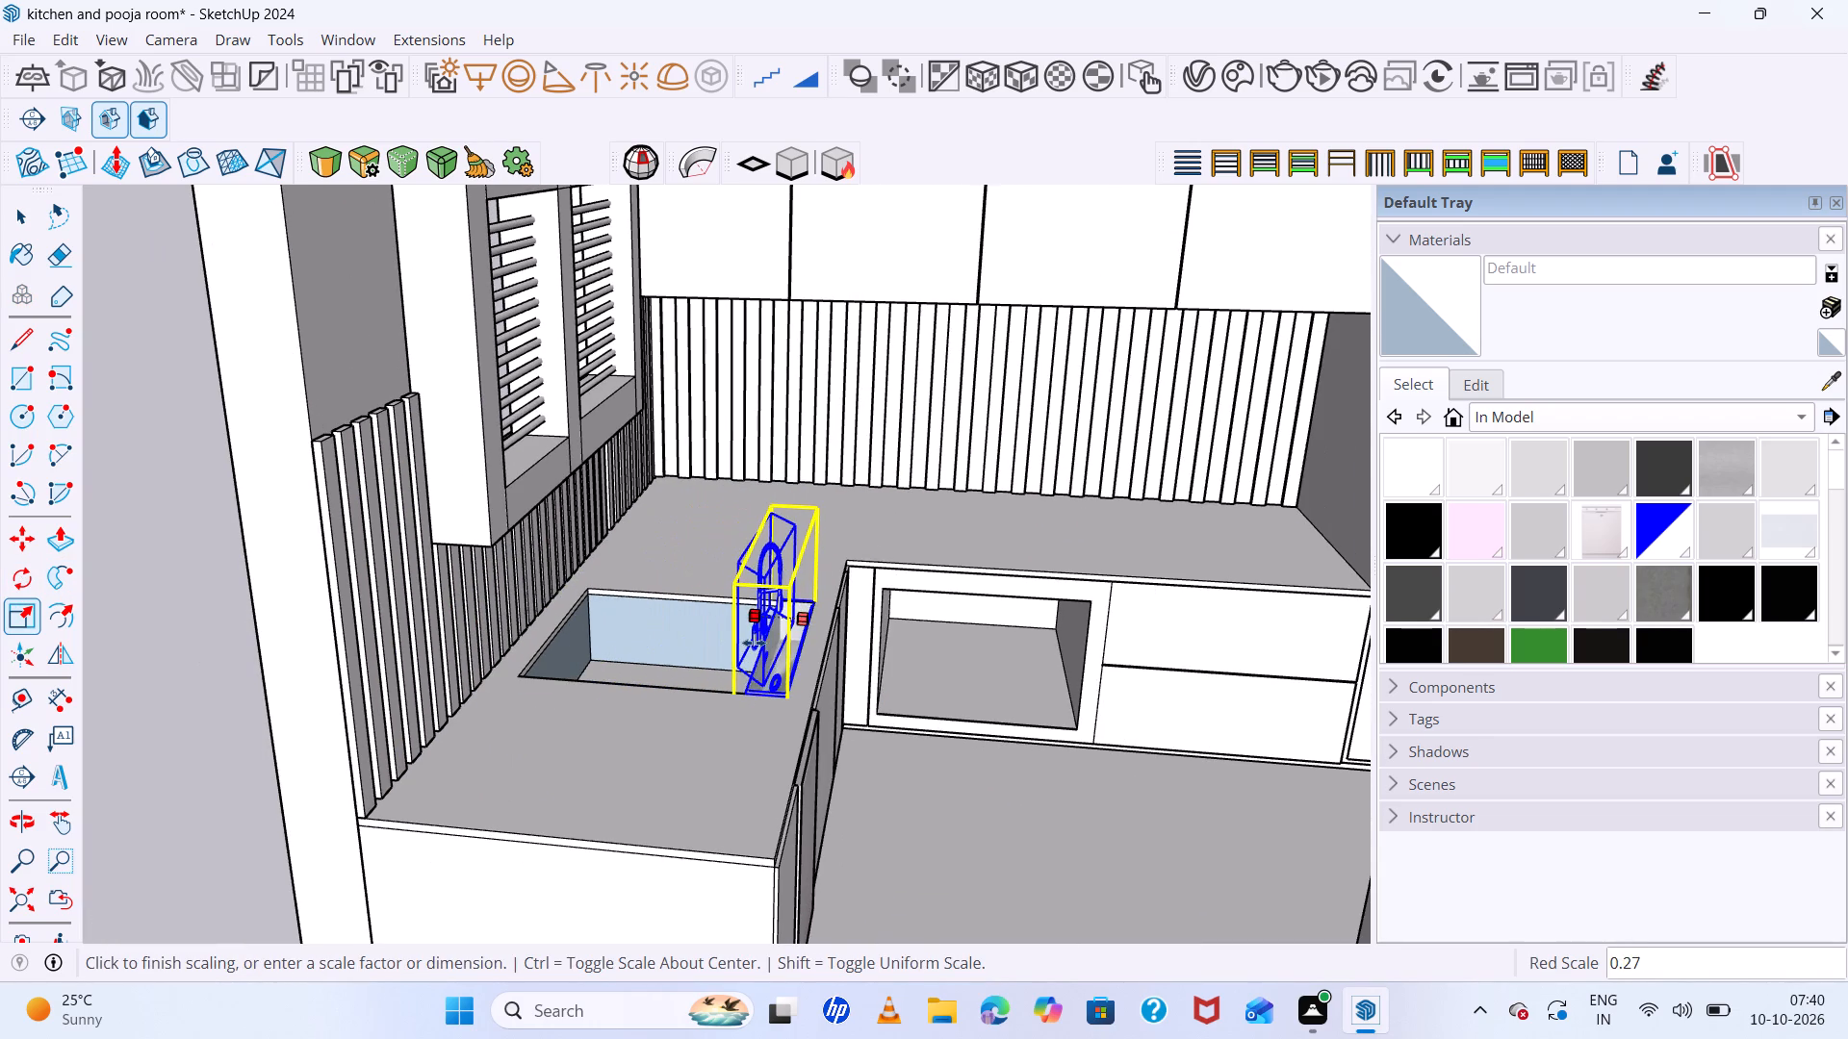
scroll(459, 603, down, 6)
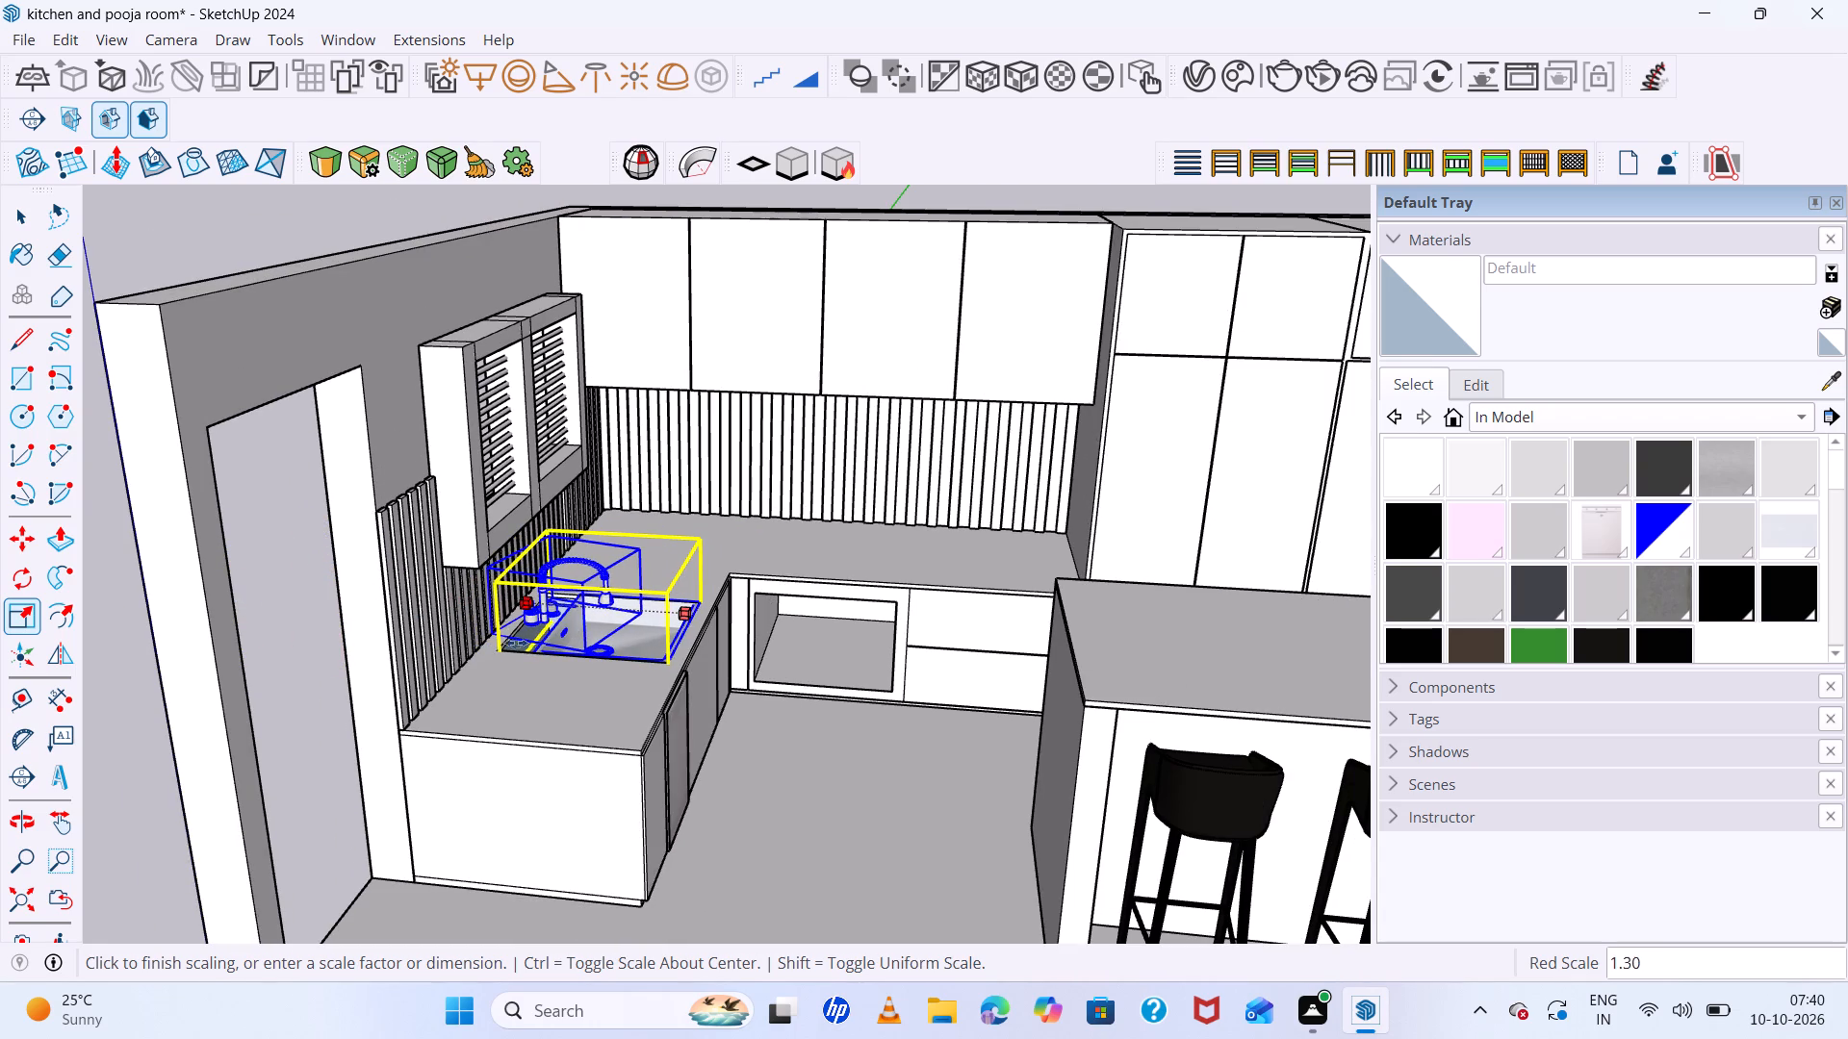
click(459, 631)
Scale the basin alone along its green and blue axes toward the slatted backsplash to fill the remaining cutout gap.
scroll(526, 631, up, 12)
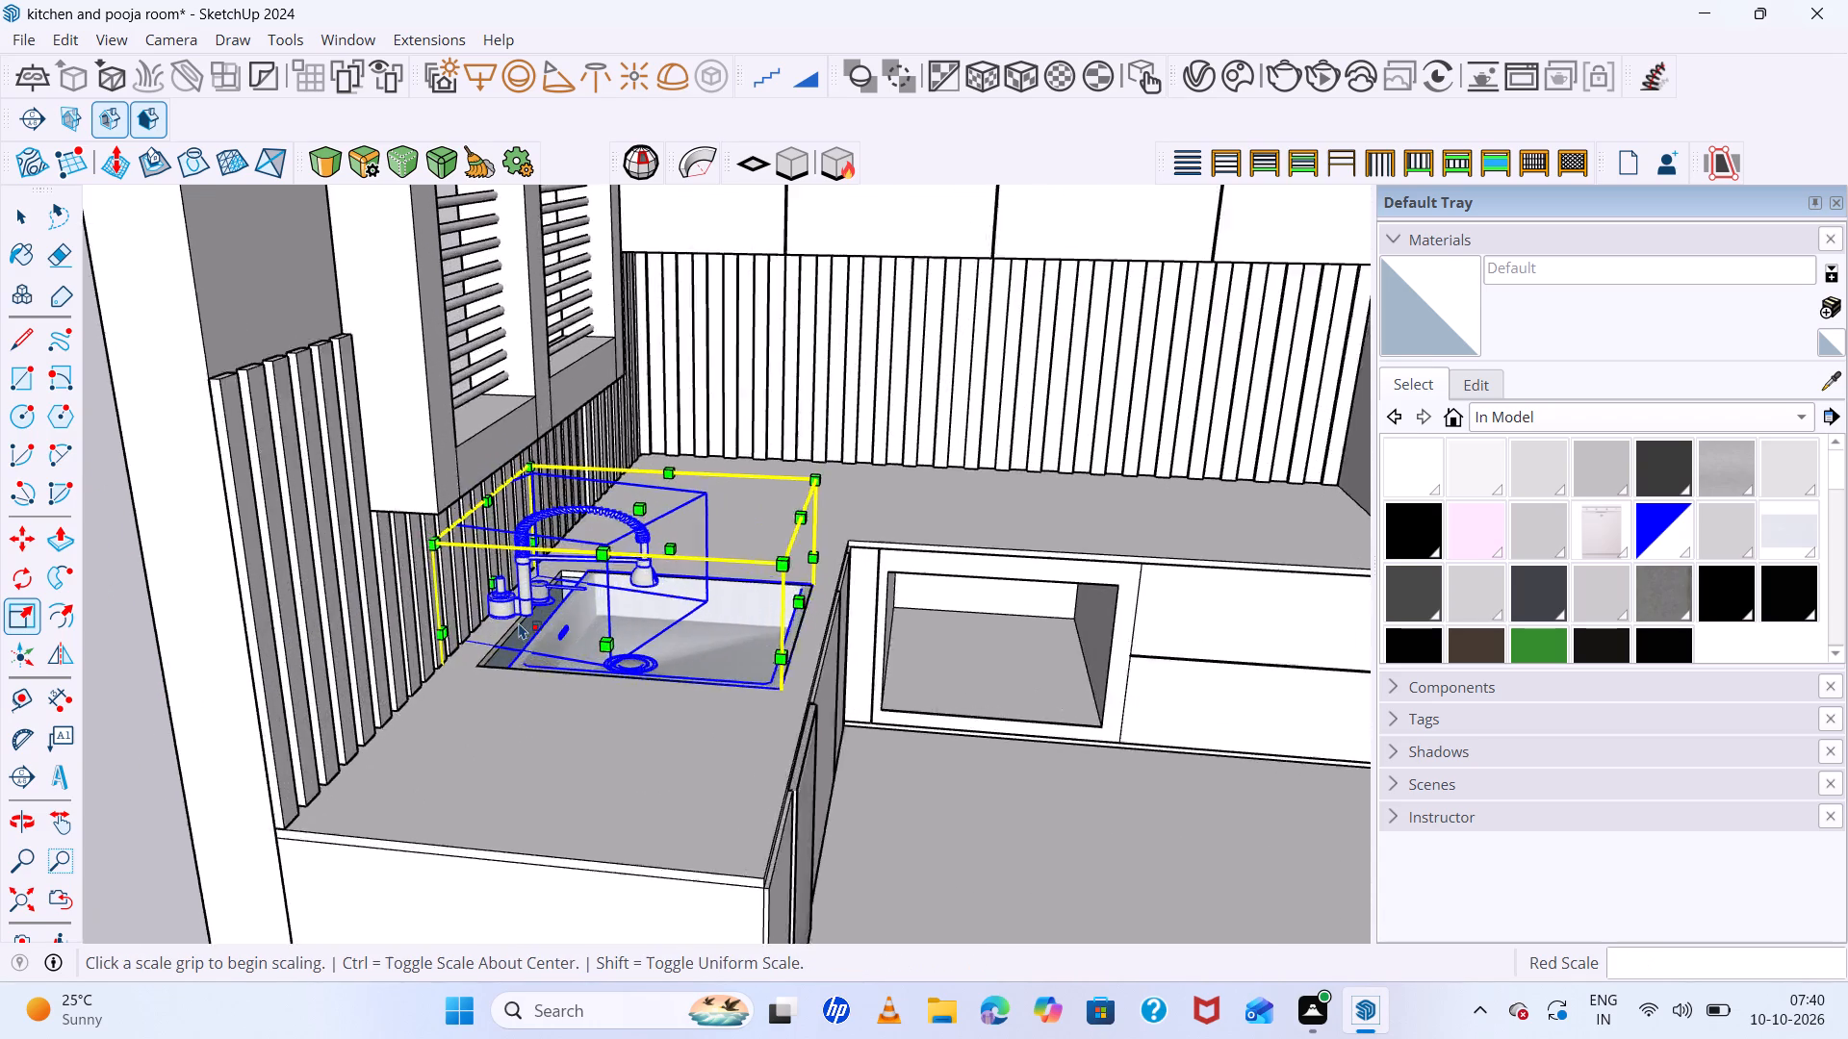
scroll(519, 622, up, 7)
scroll(605, 618, up, 6)
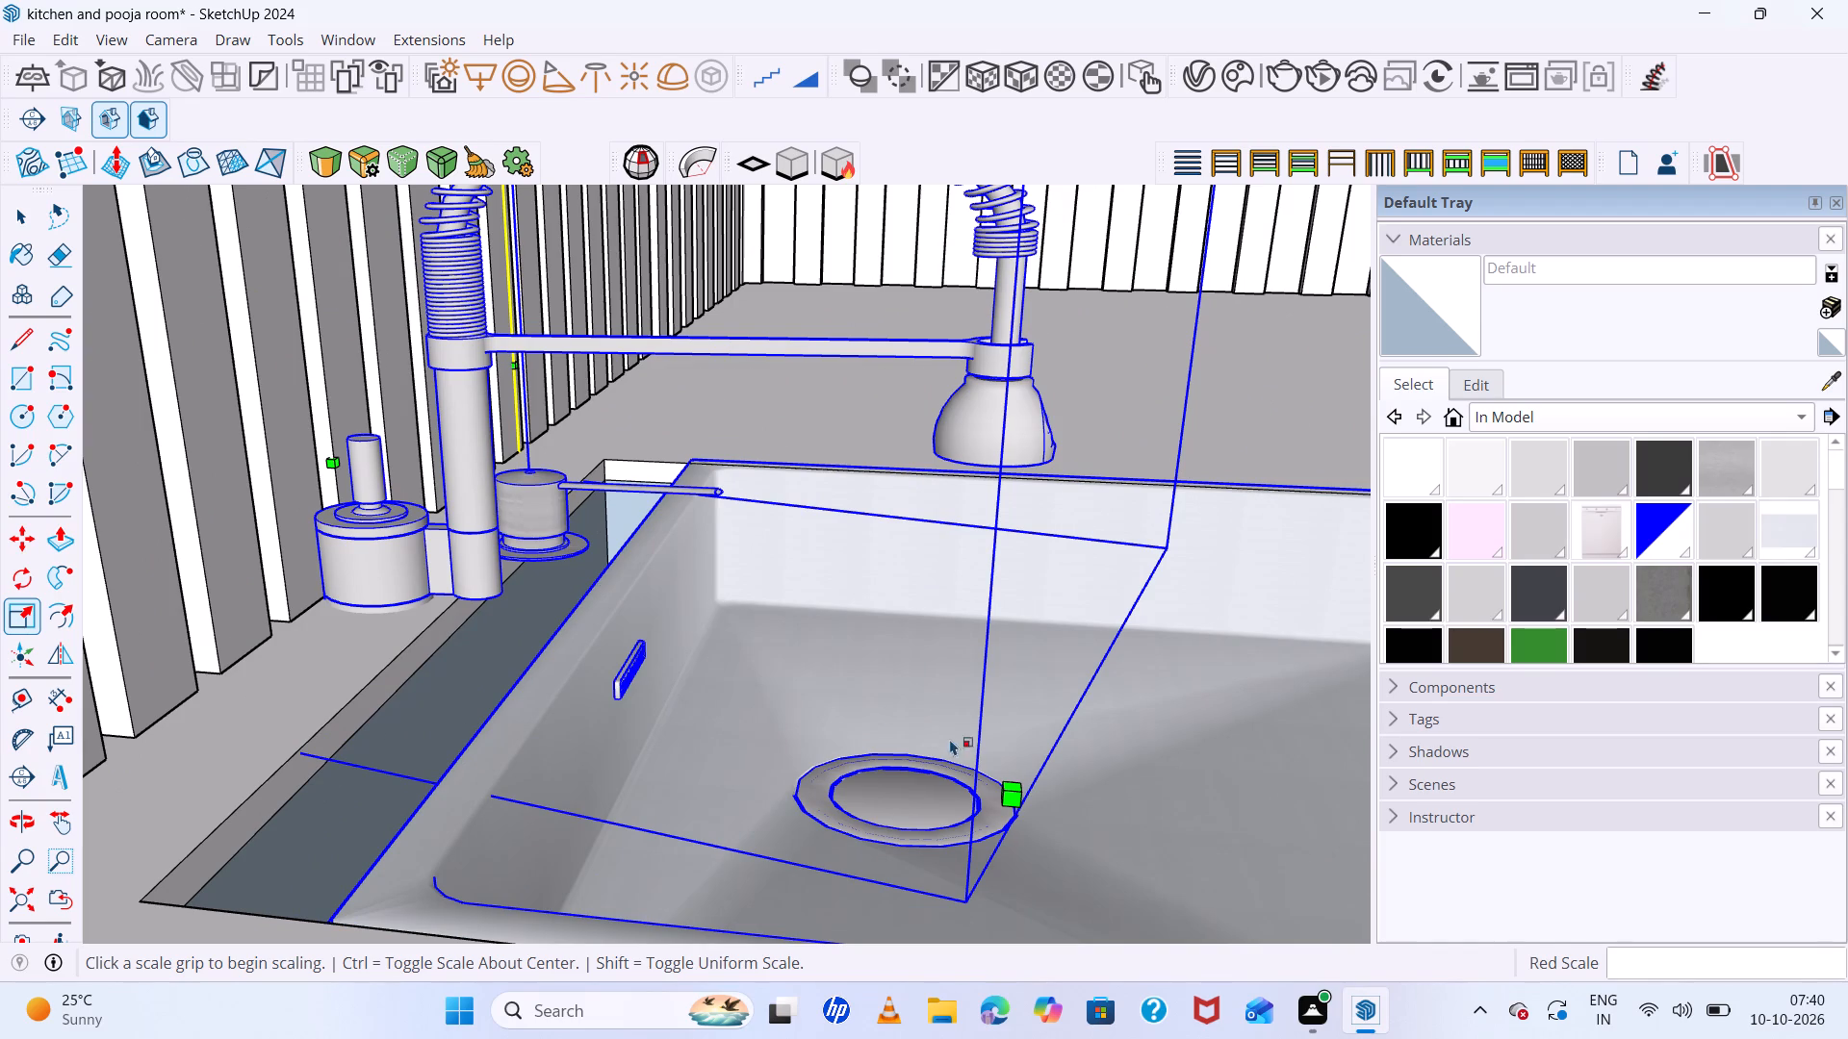
scroll(700, 619, down, 5)
middle_drag(722, 637, 760, 678)
click(672, 635)
key(space)
click(672, 635)
click(672, 635)
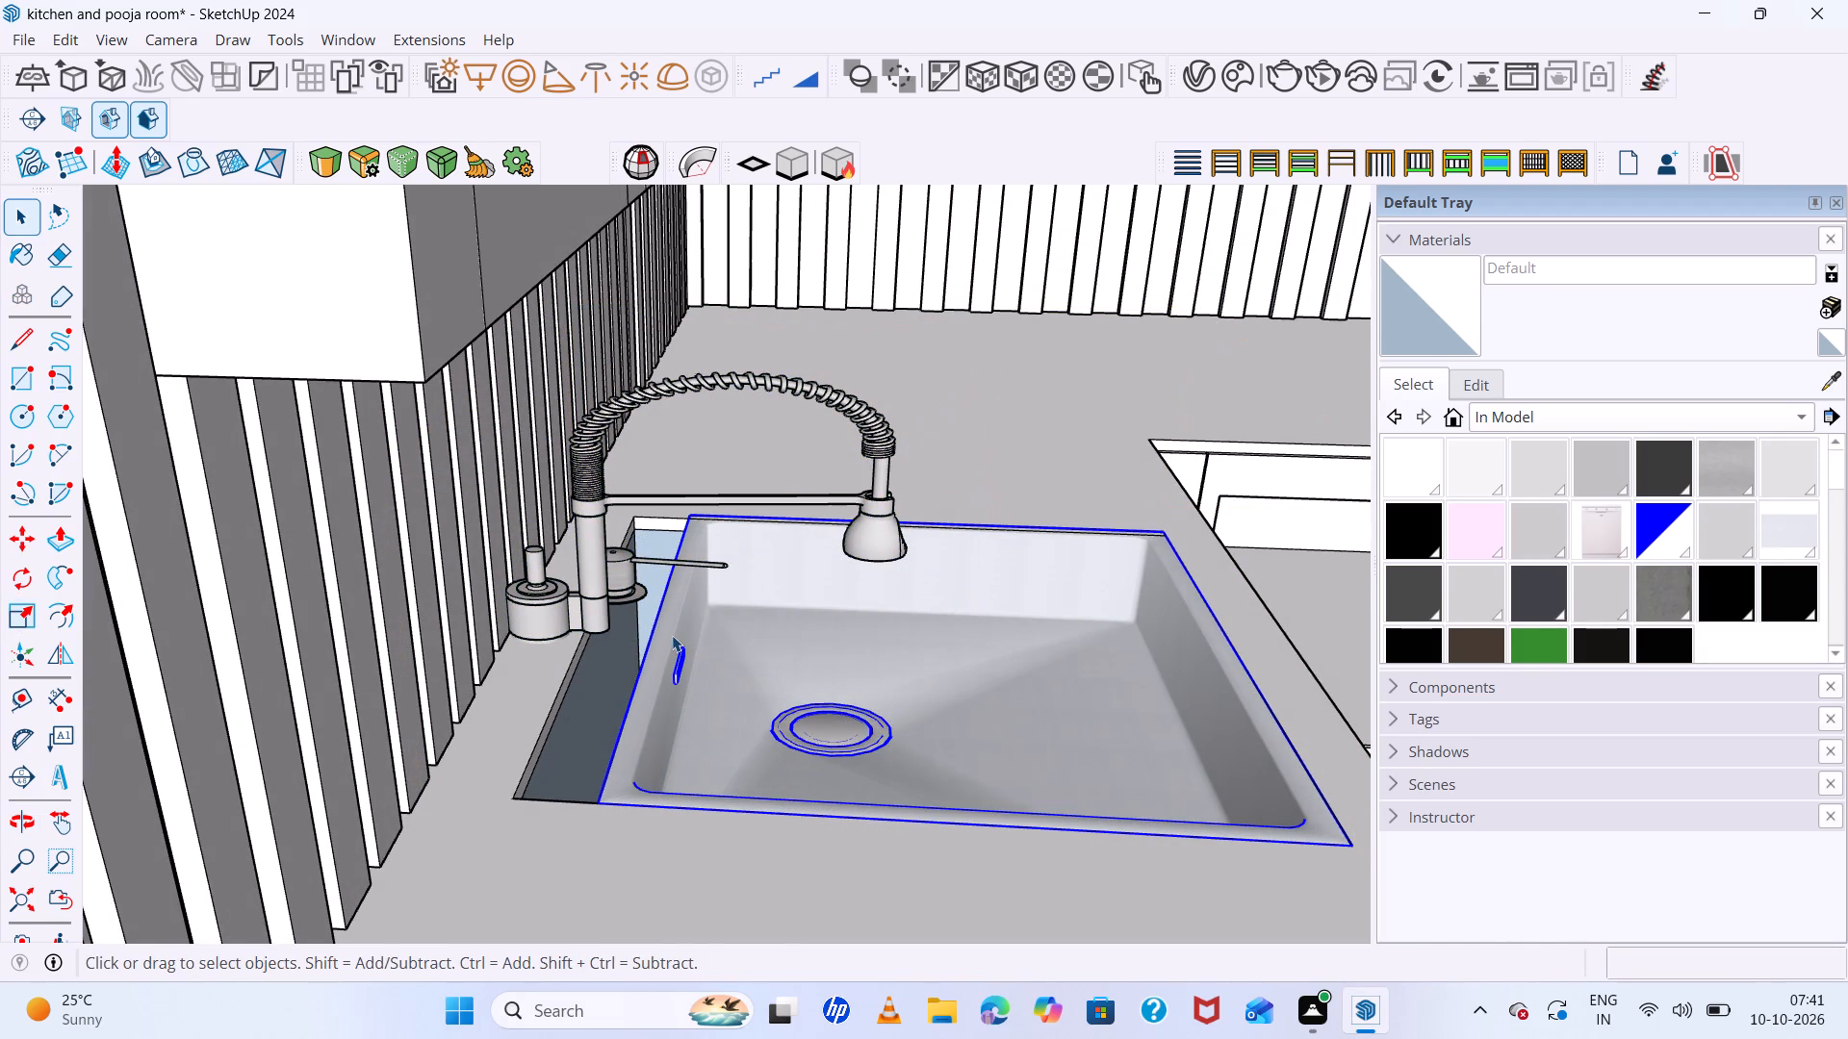
key(s)
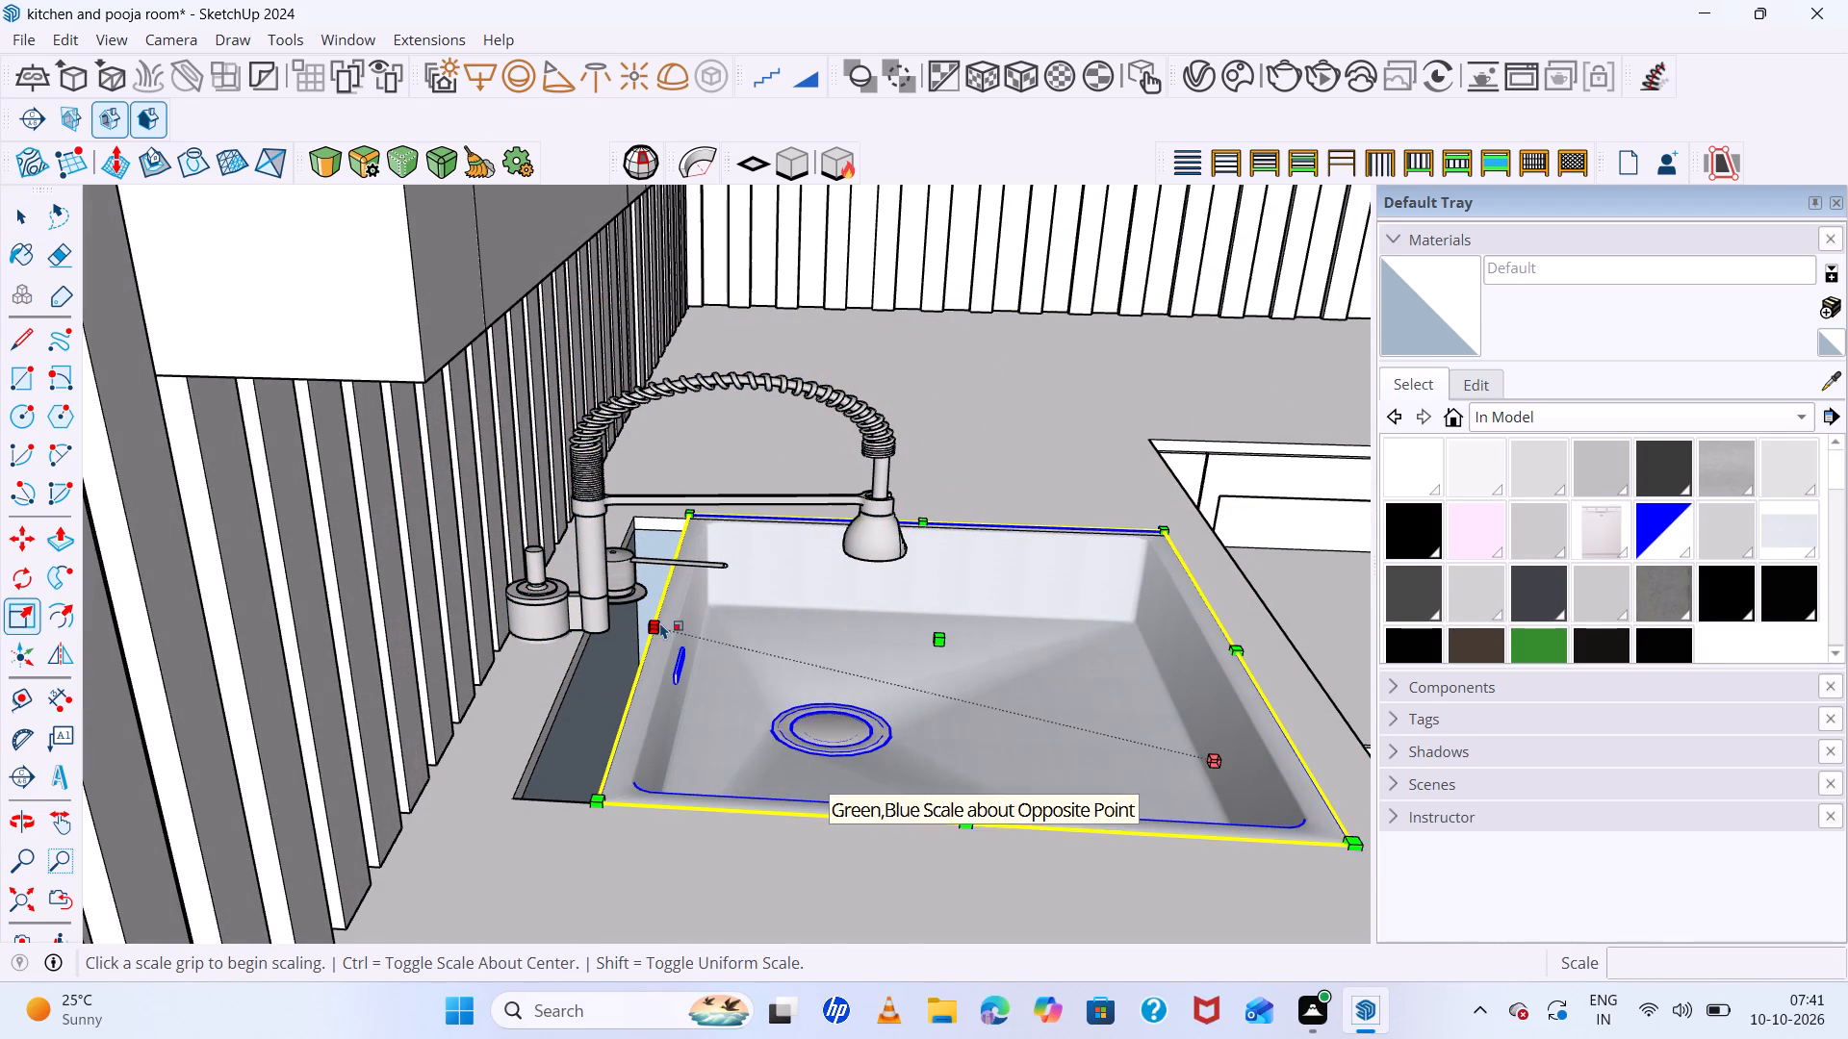
click(660, 622)
click(589, 636)
middle_drag(861, 742, 376, 702)
scroll(621, 668, down, 7)
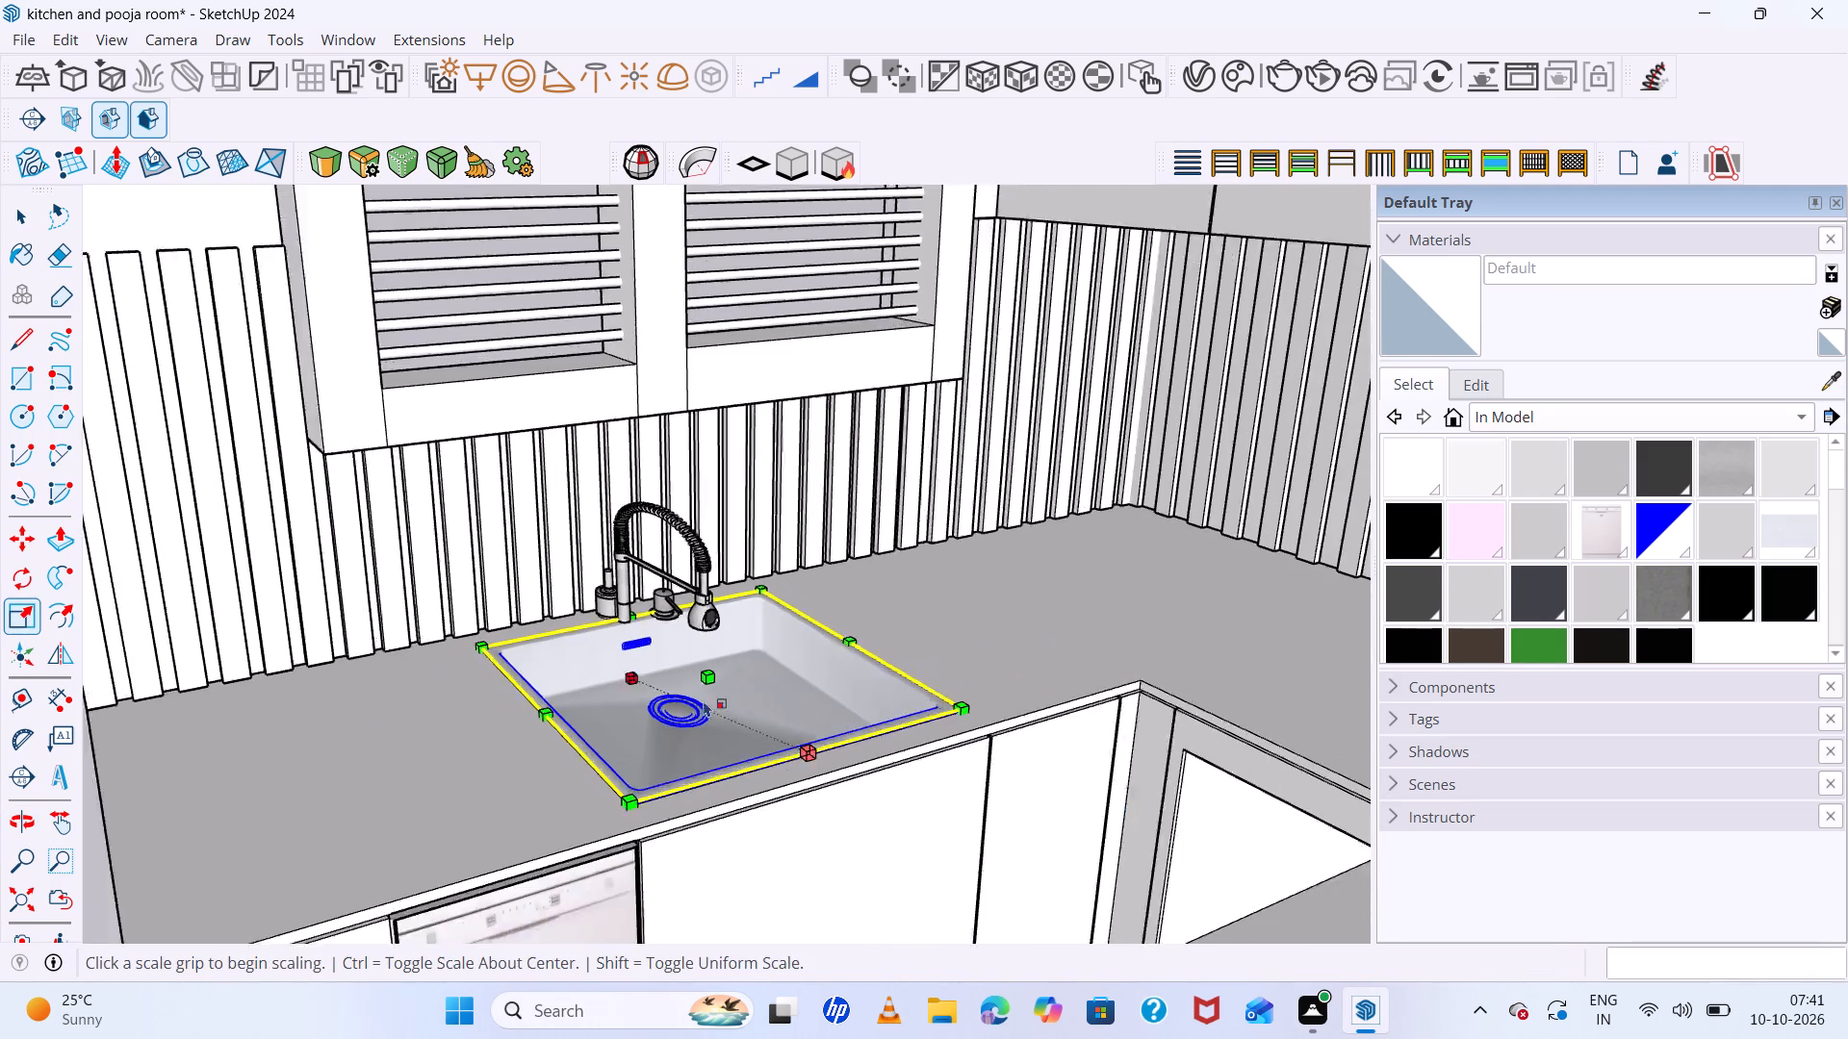
key(space)
Inspect the sink and tap's fit in the countertop, up close and from across the kitchen.
scroll(848, 604, down, 7)
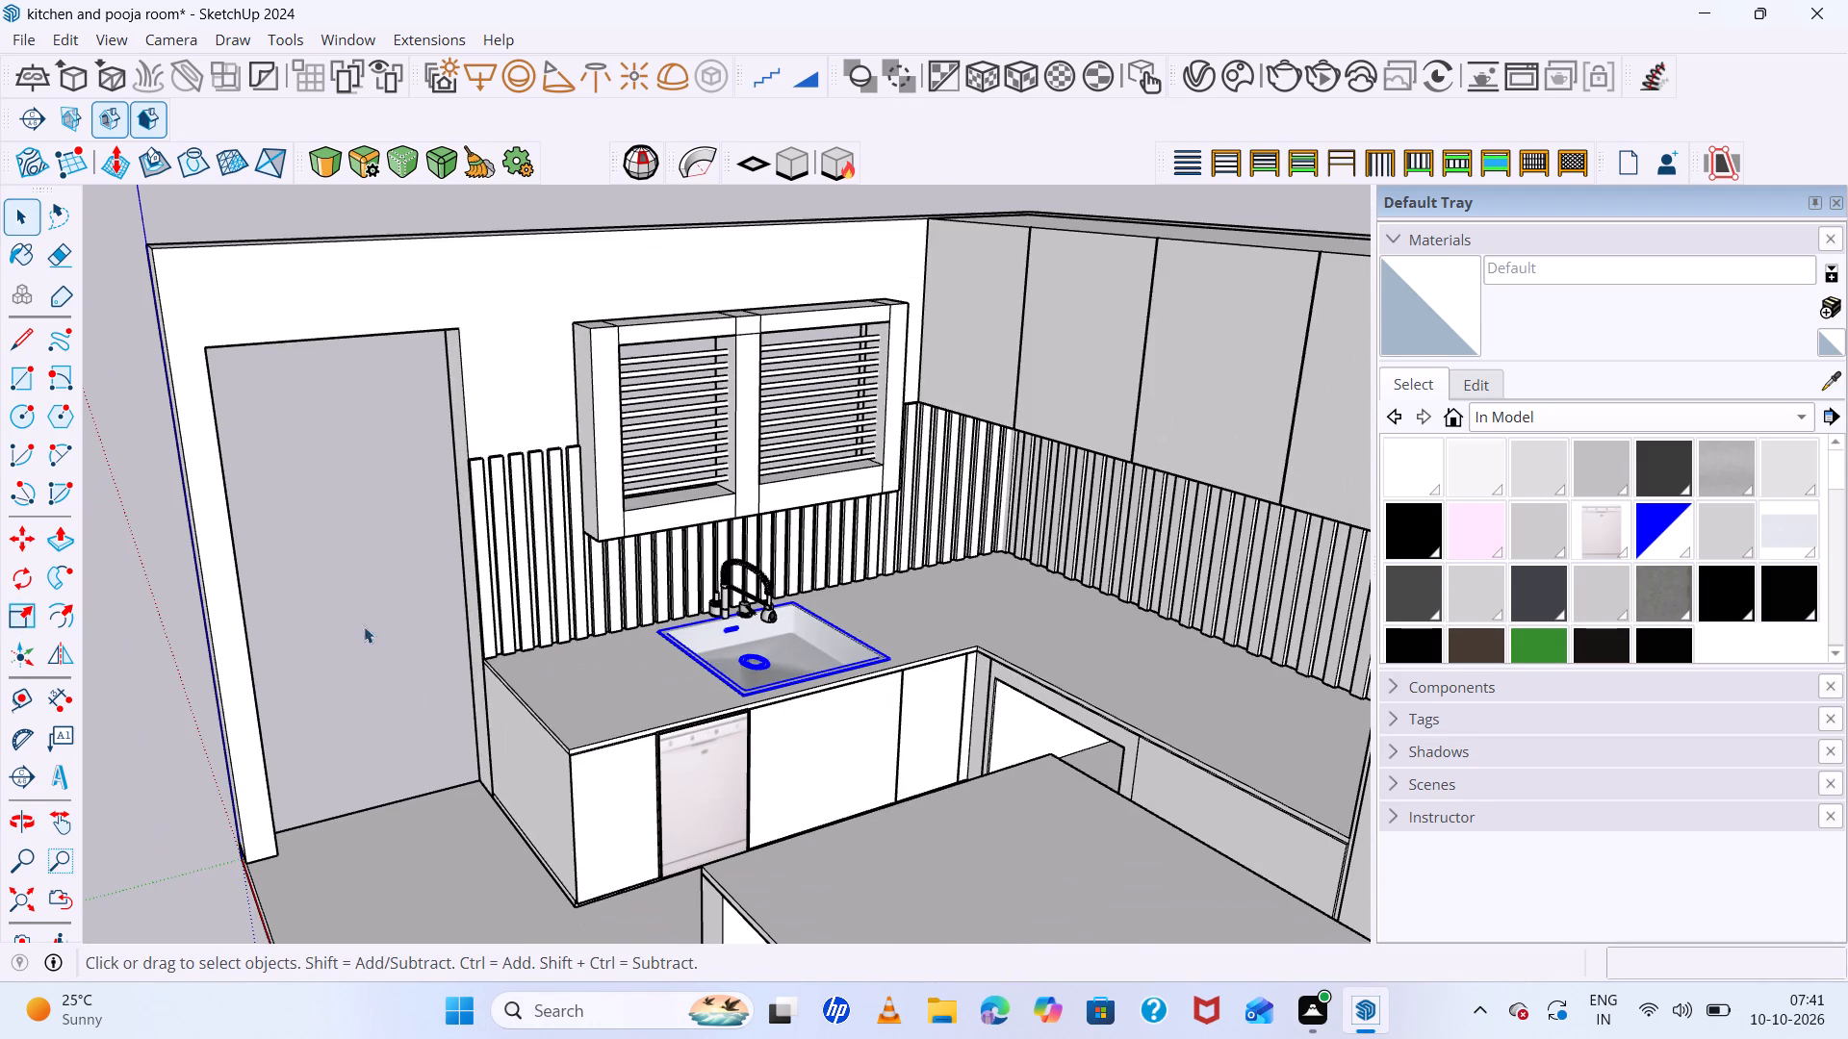
click(269, 609)
scroll(869, 649, up, 6)
scroll(729, 609, up, 7)
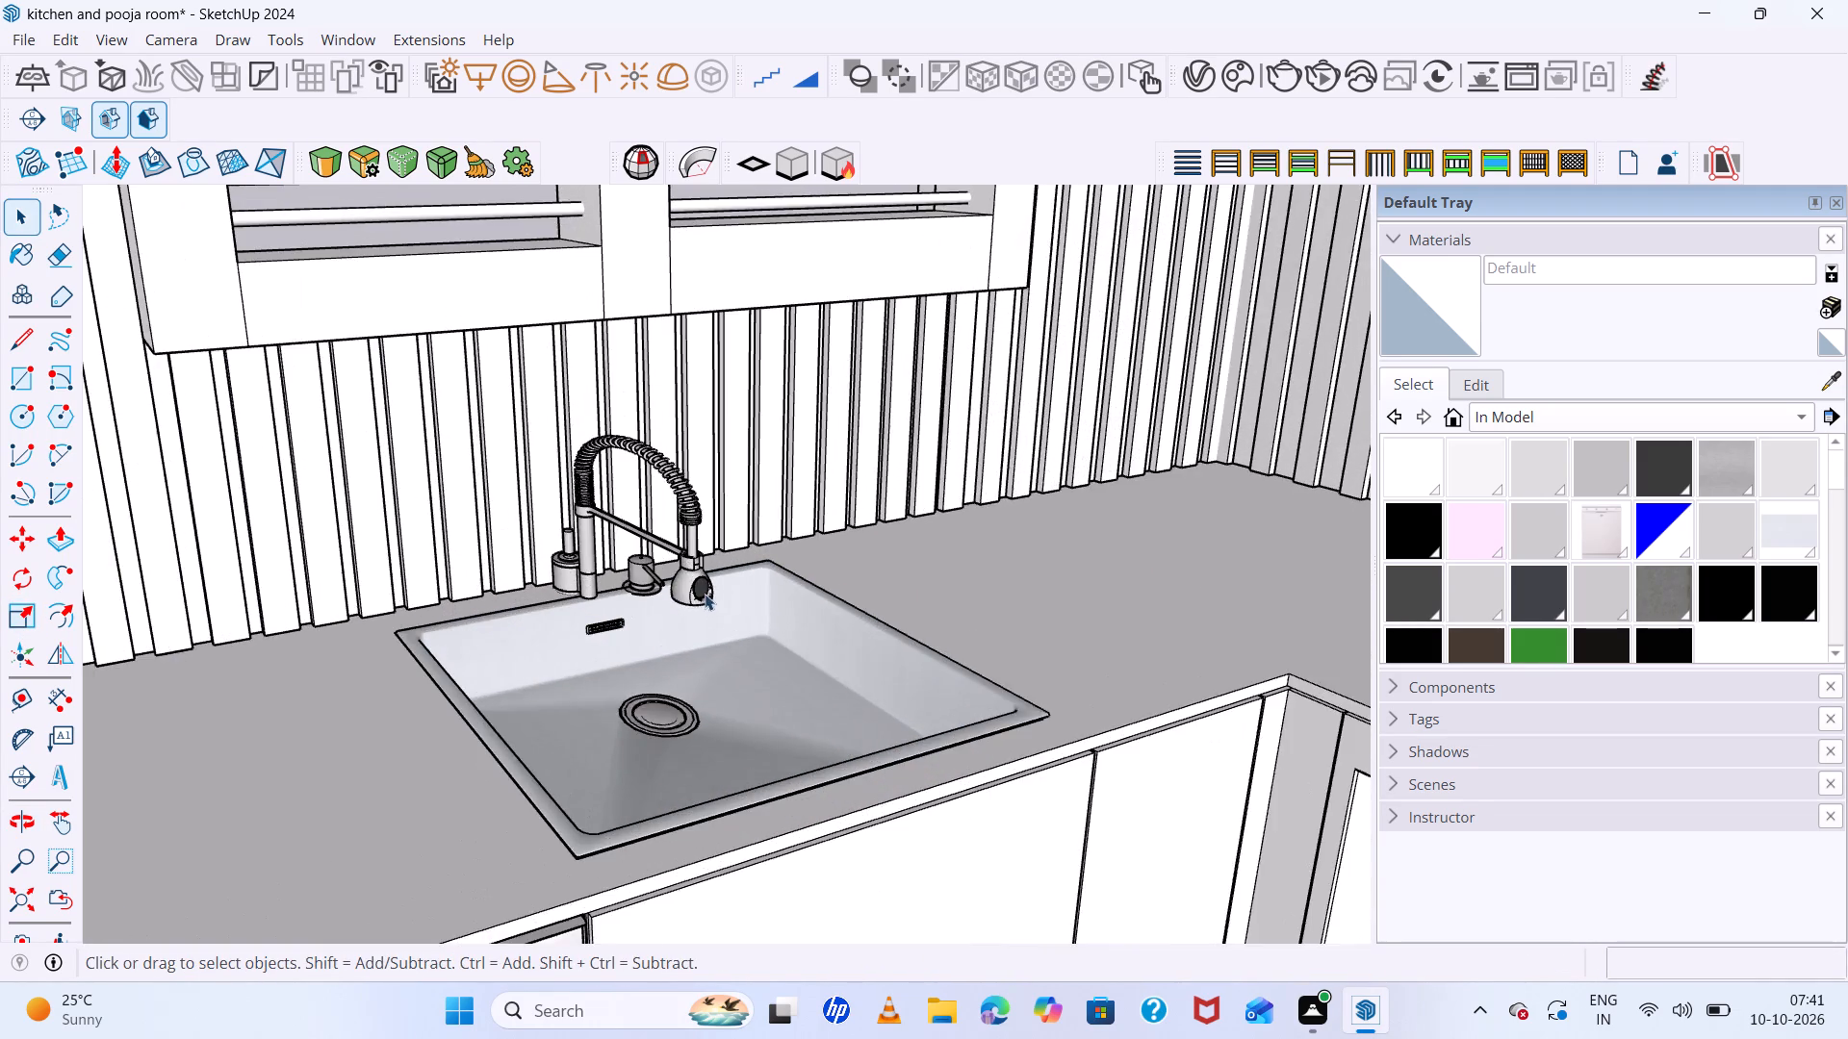
middle_drag(775, 616, 1064, 731)
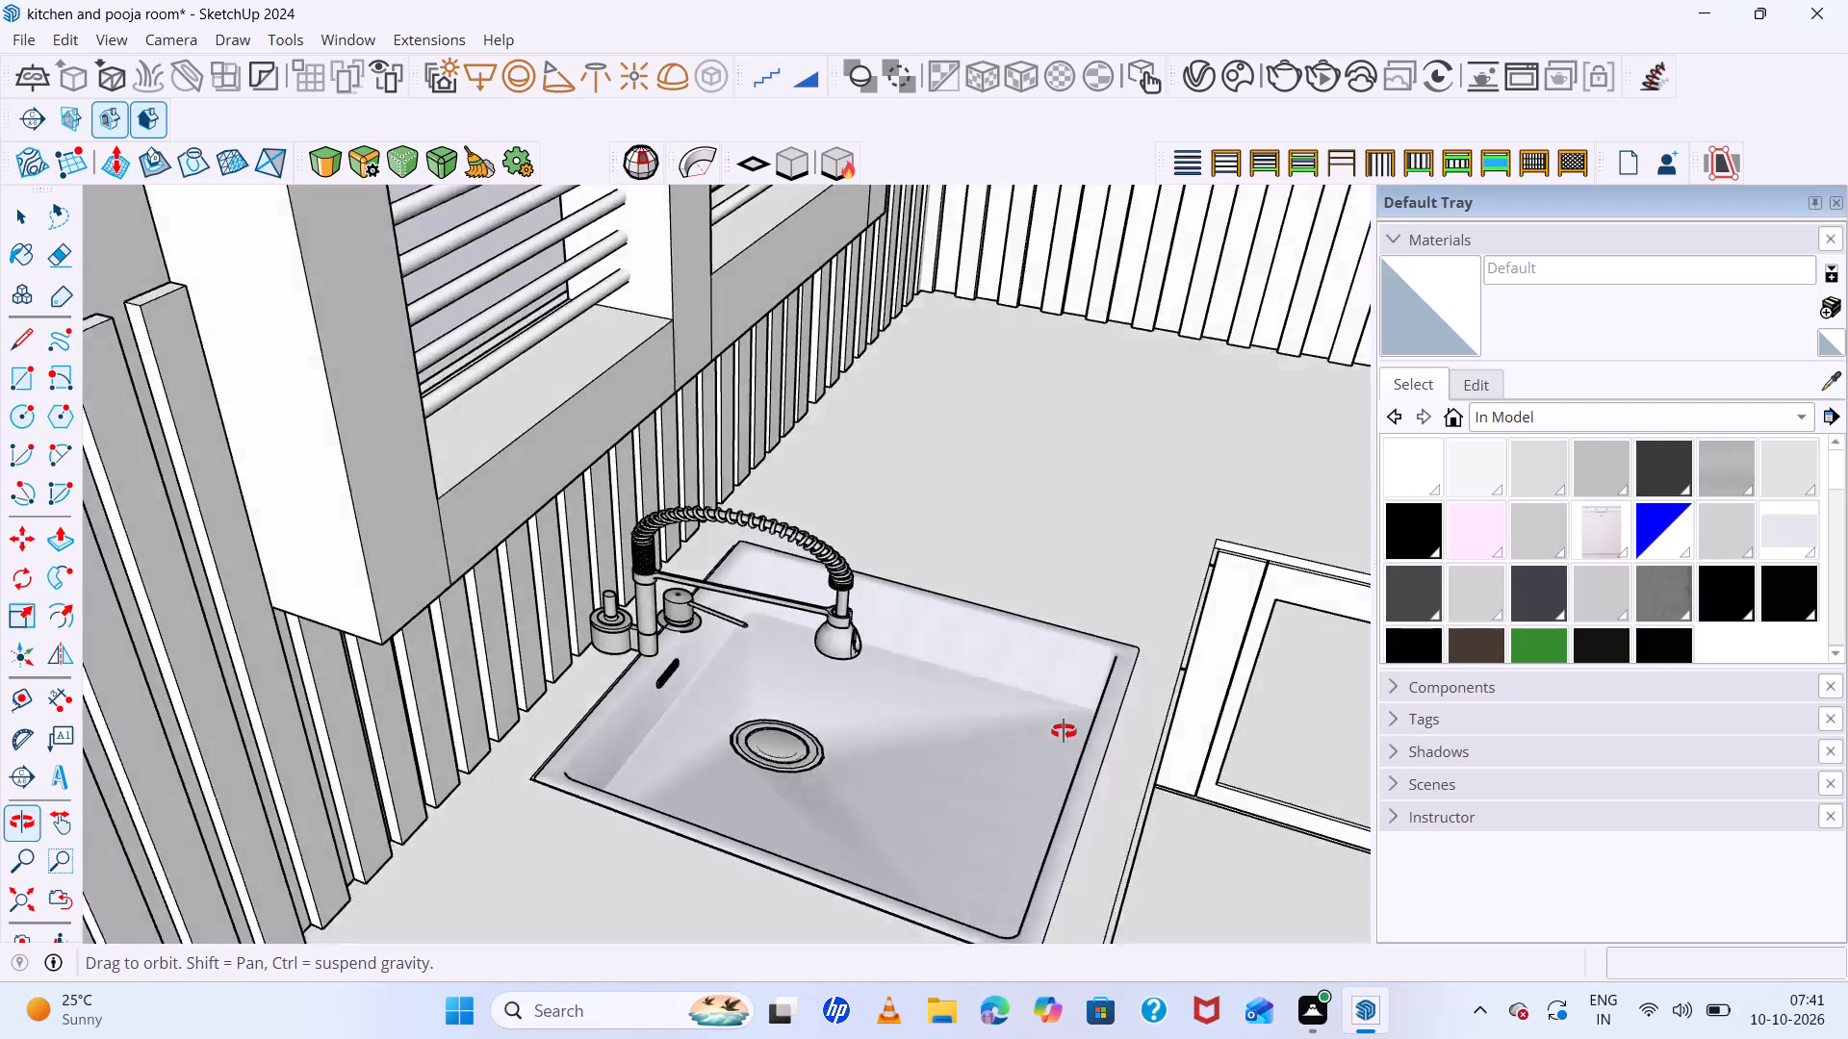
middle_drag(1064, 731, 612, 599)
scroll(762, 598, down, 14)
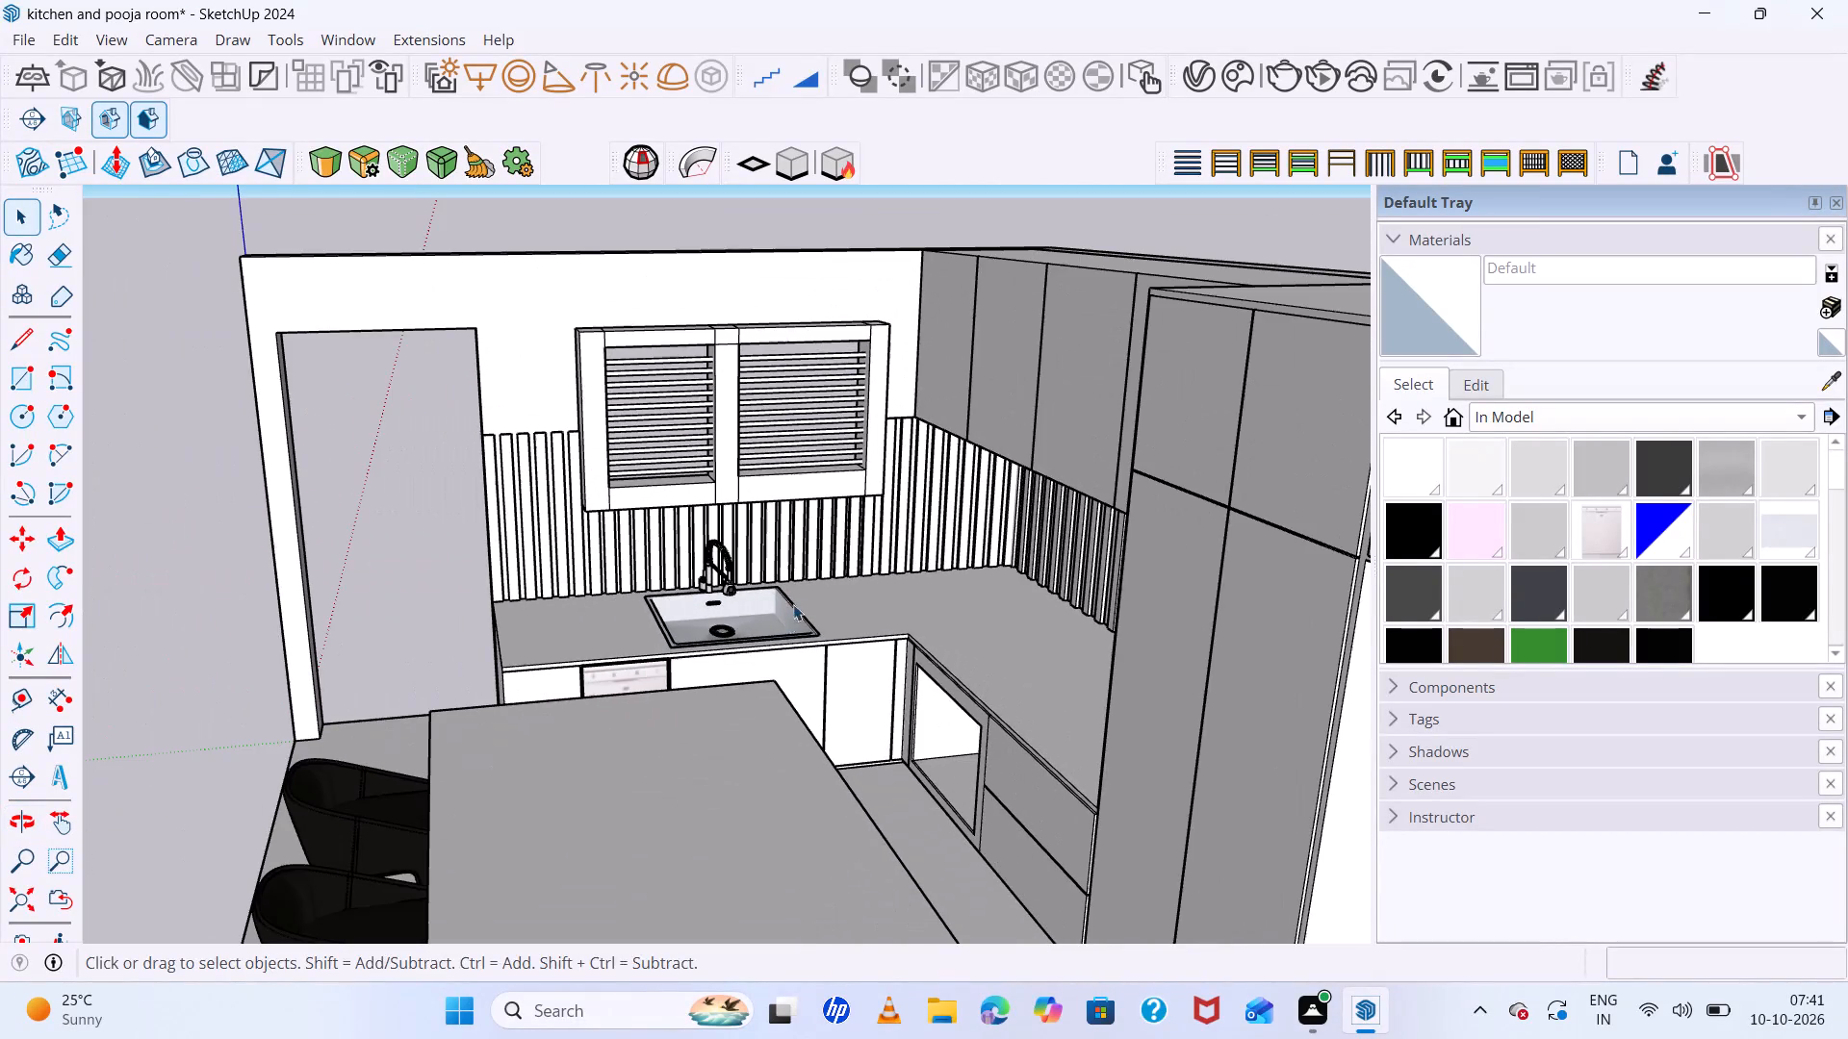
Examine the whole kitchen from several angles, including the sink wall, wall cabinets, open base cabinet and island.
middle_drag(781, 641, 973, 625)
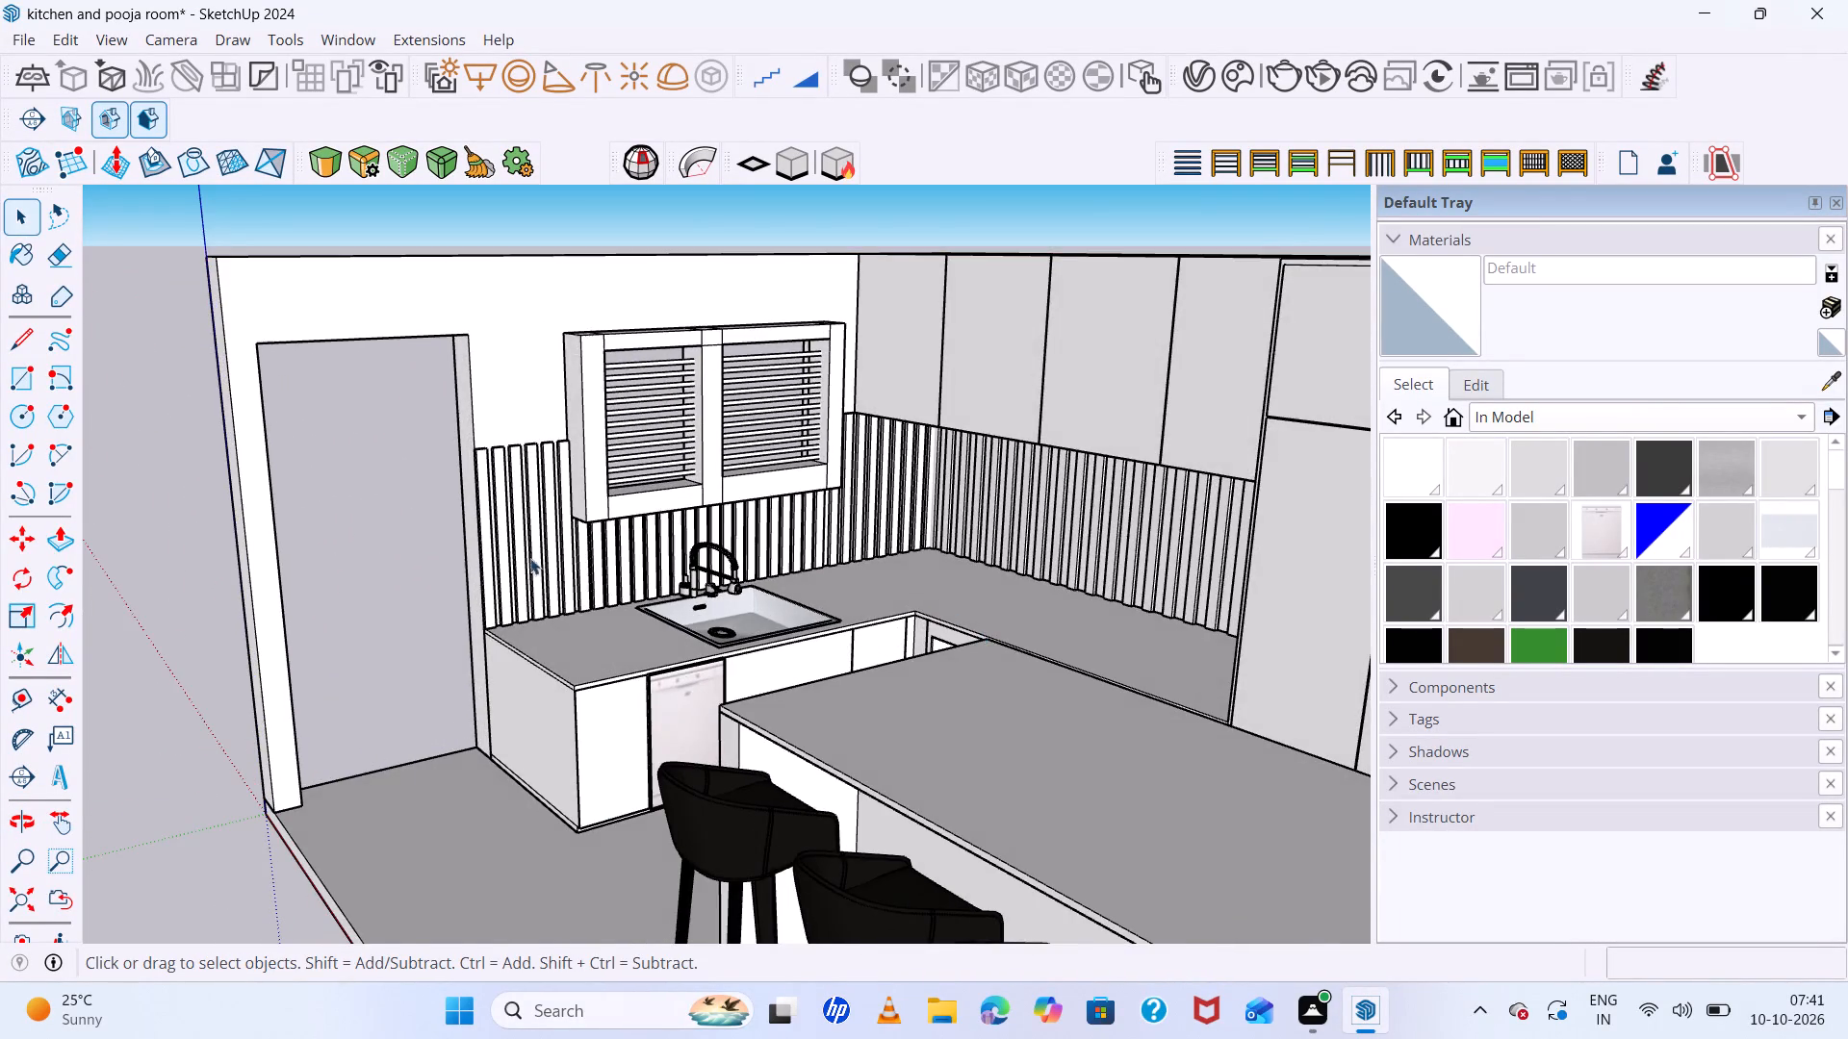
scroll(526, 558, down, 13)
middle_drag(682, 651, 1023, 860)
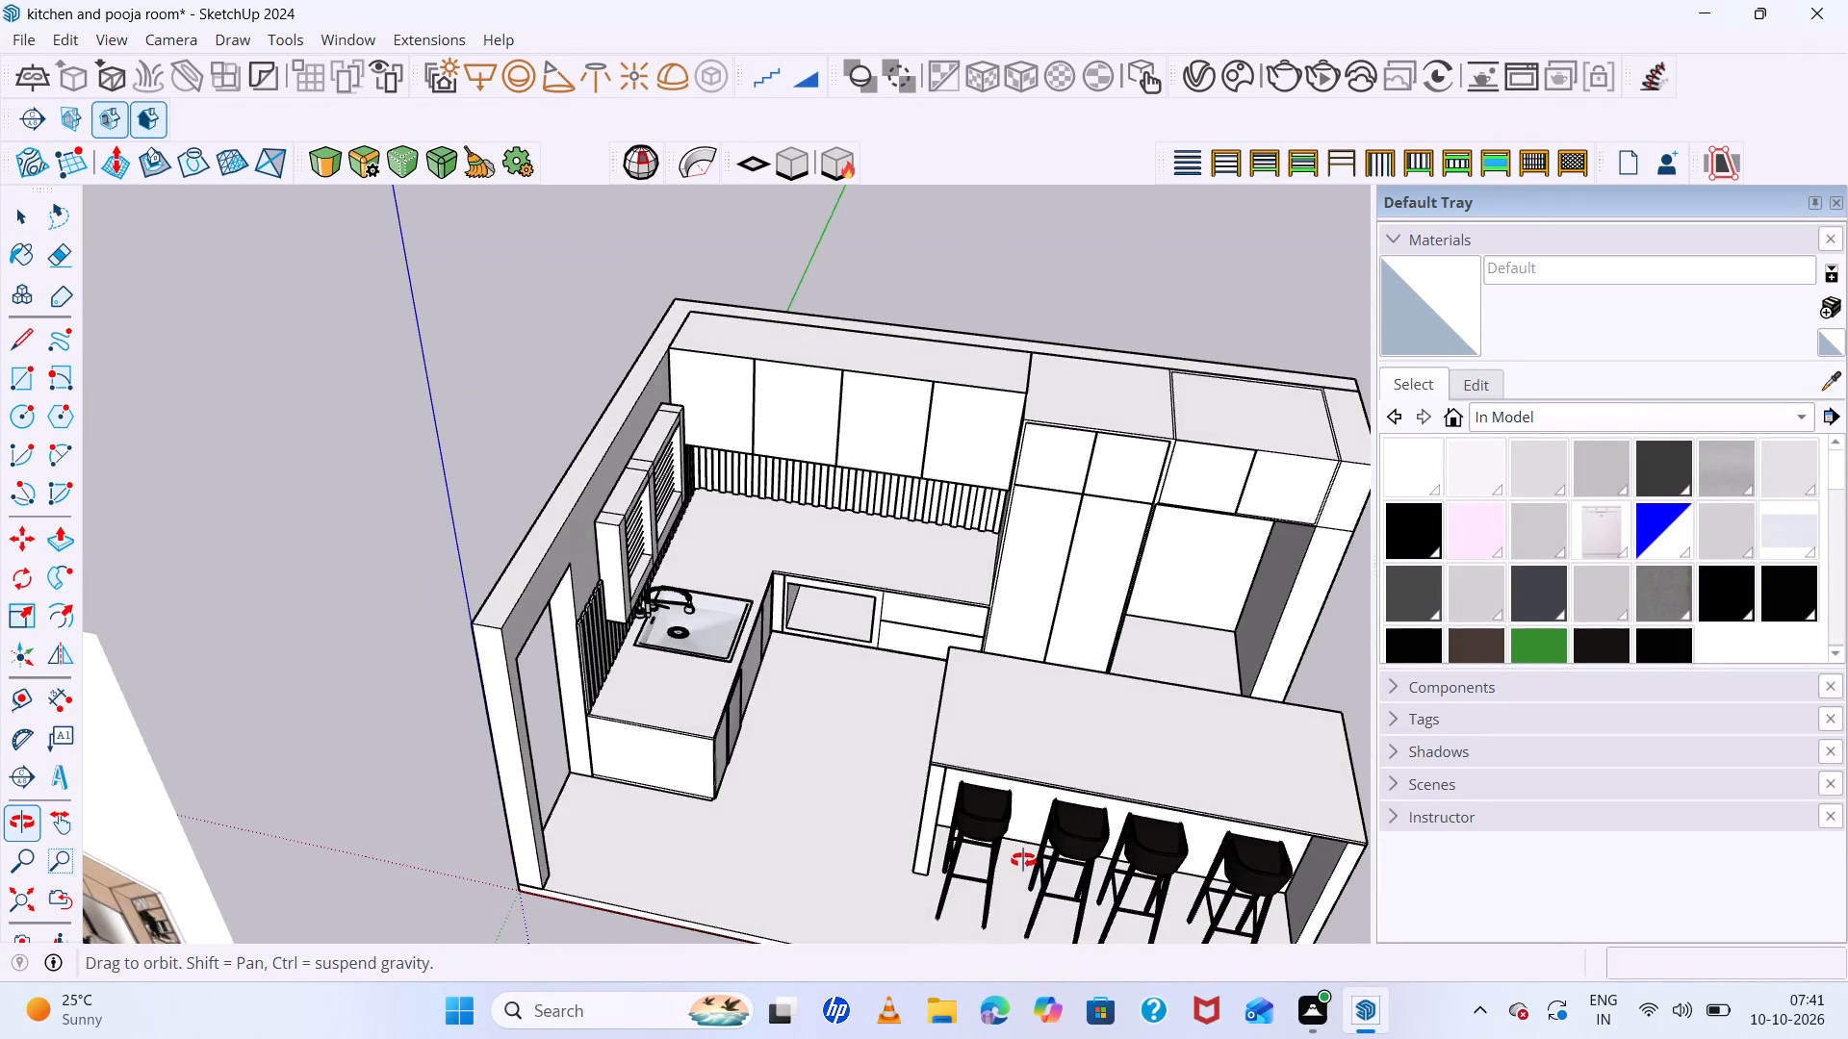
middle_drag(1023, 860, 1033, 822)
middle_drag(1033, 819, 1039, 651)
scroll(686, 601, down, 2)
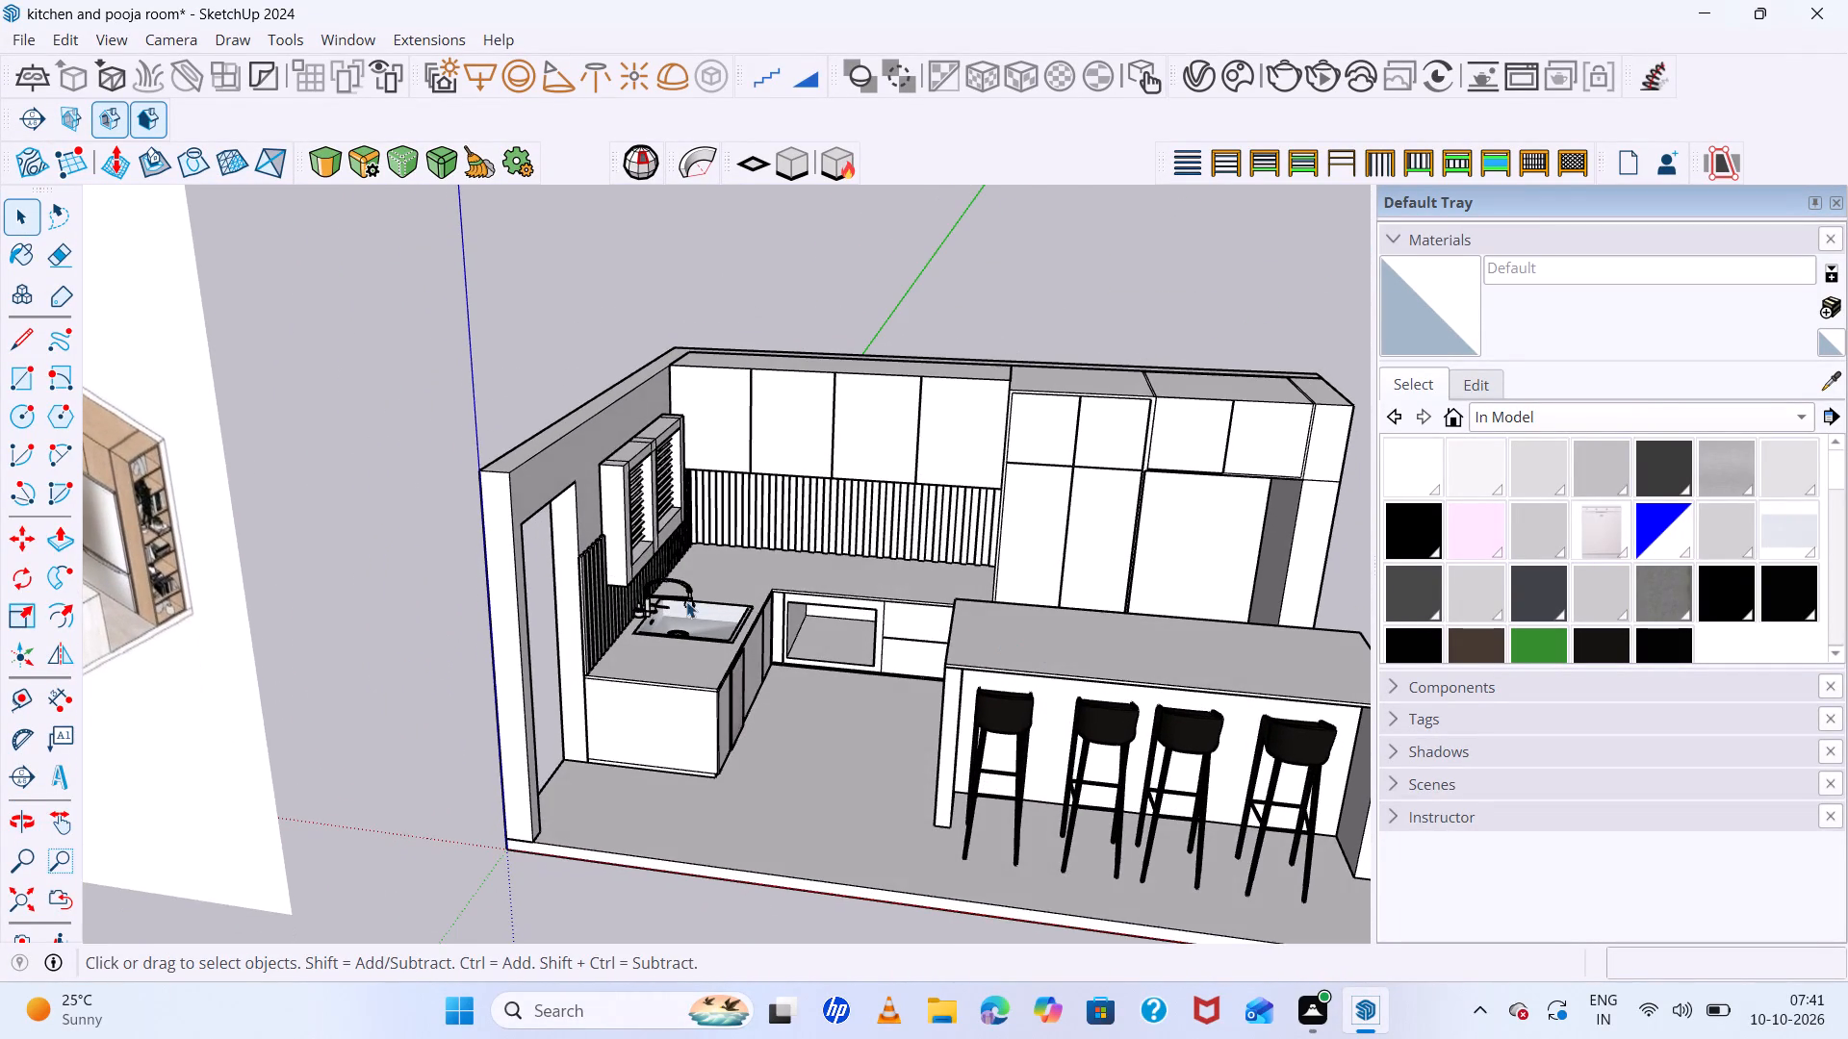
scroll(686, 601, down, 3)
scroll(915, 535, up, 6)
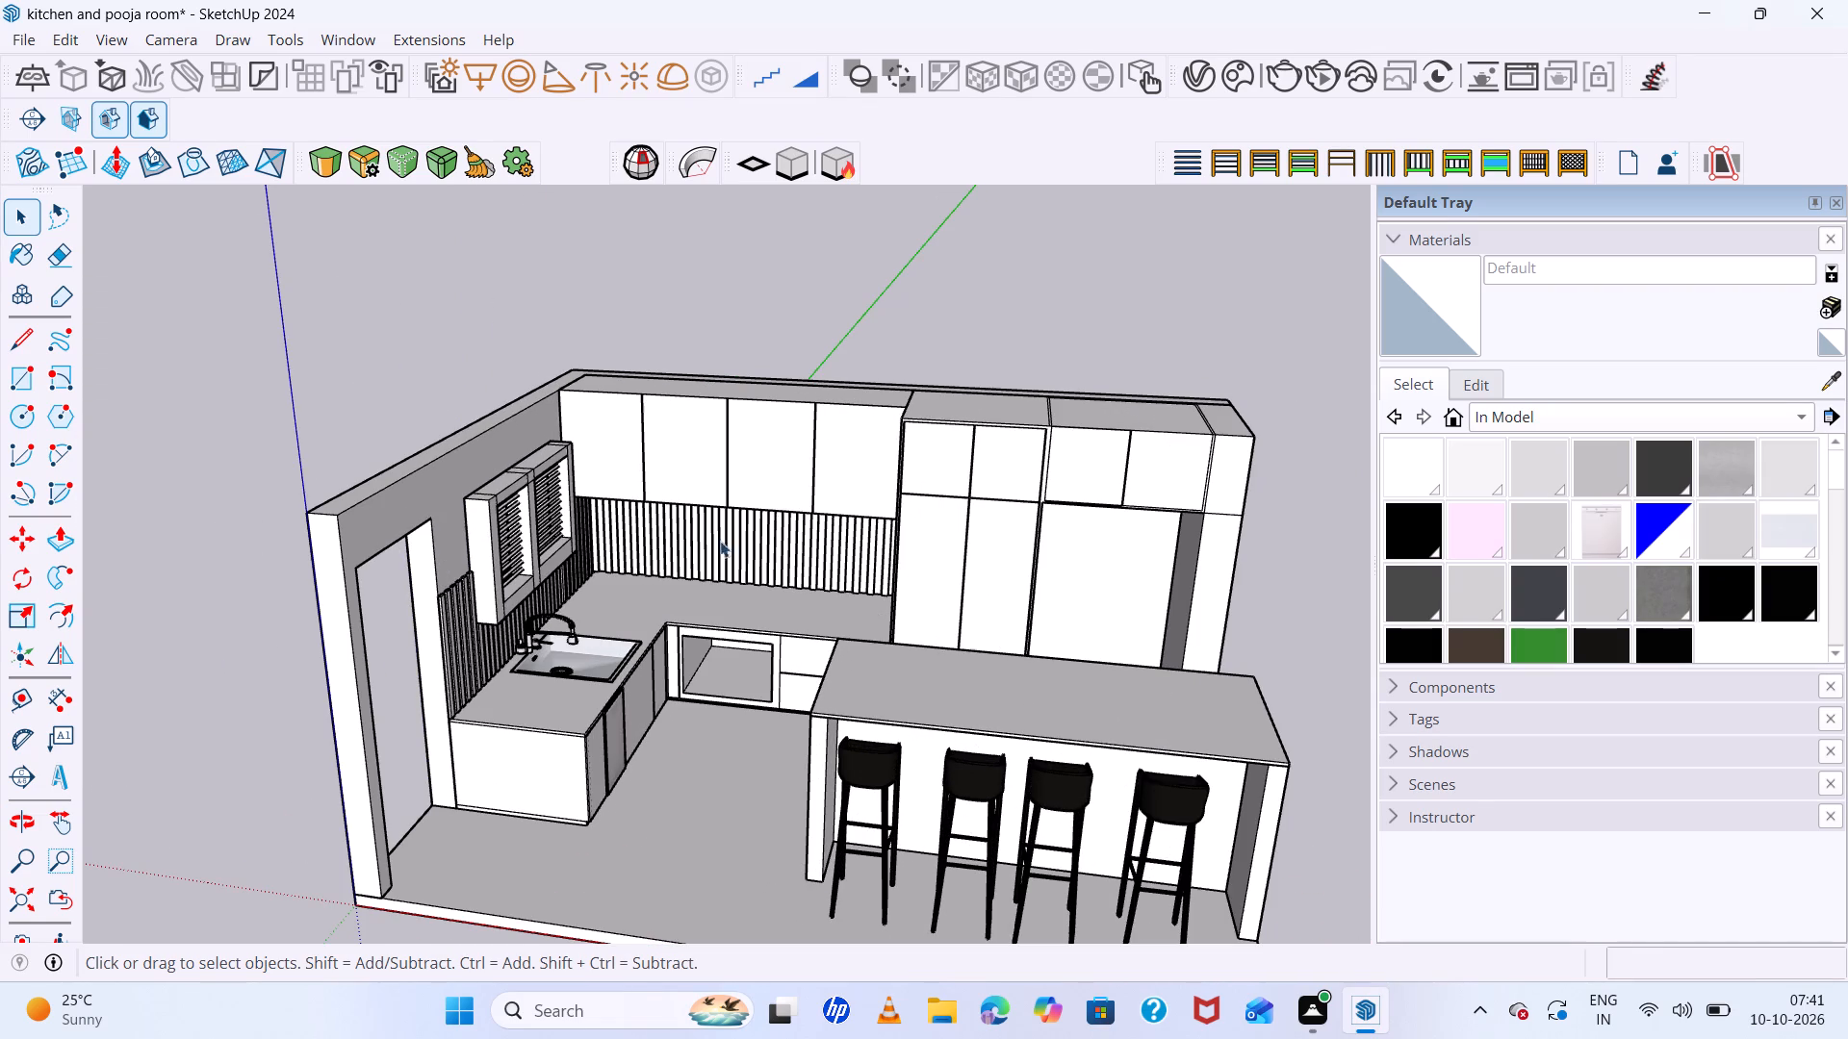
Search 3D Warehouse for "oven".
click(361, 38)
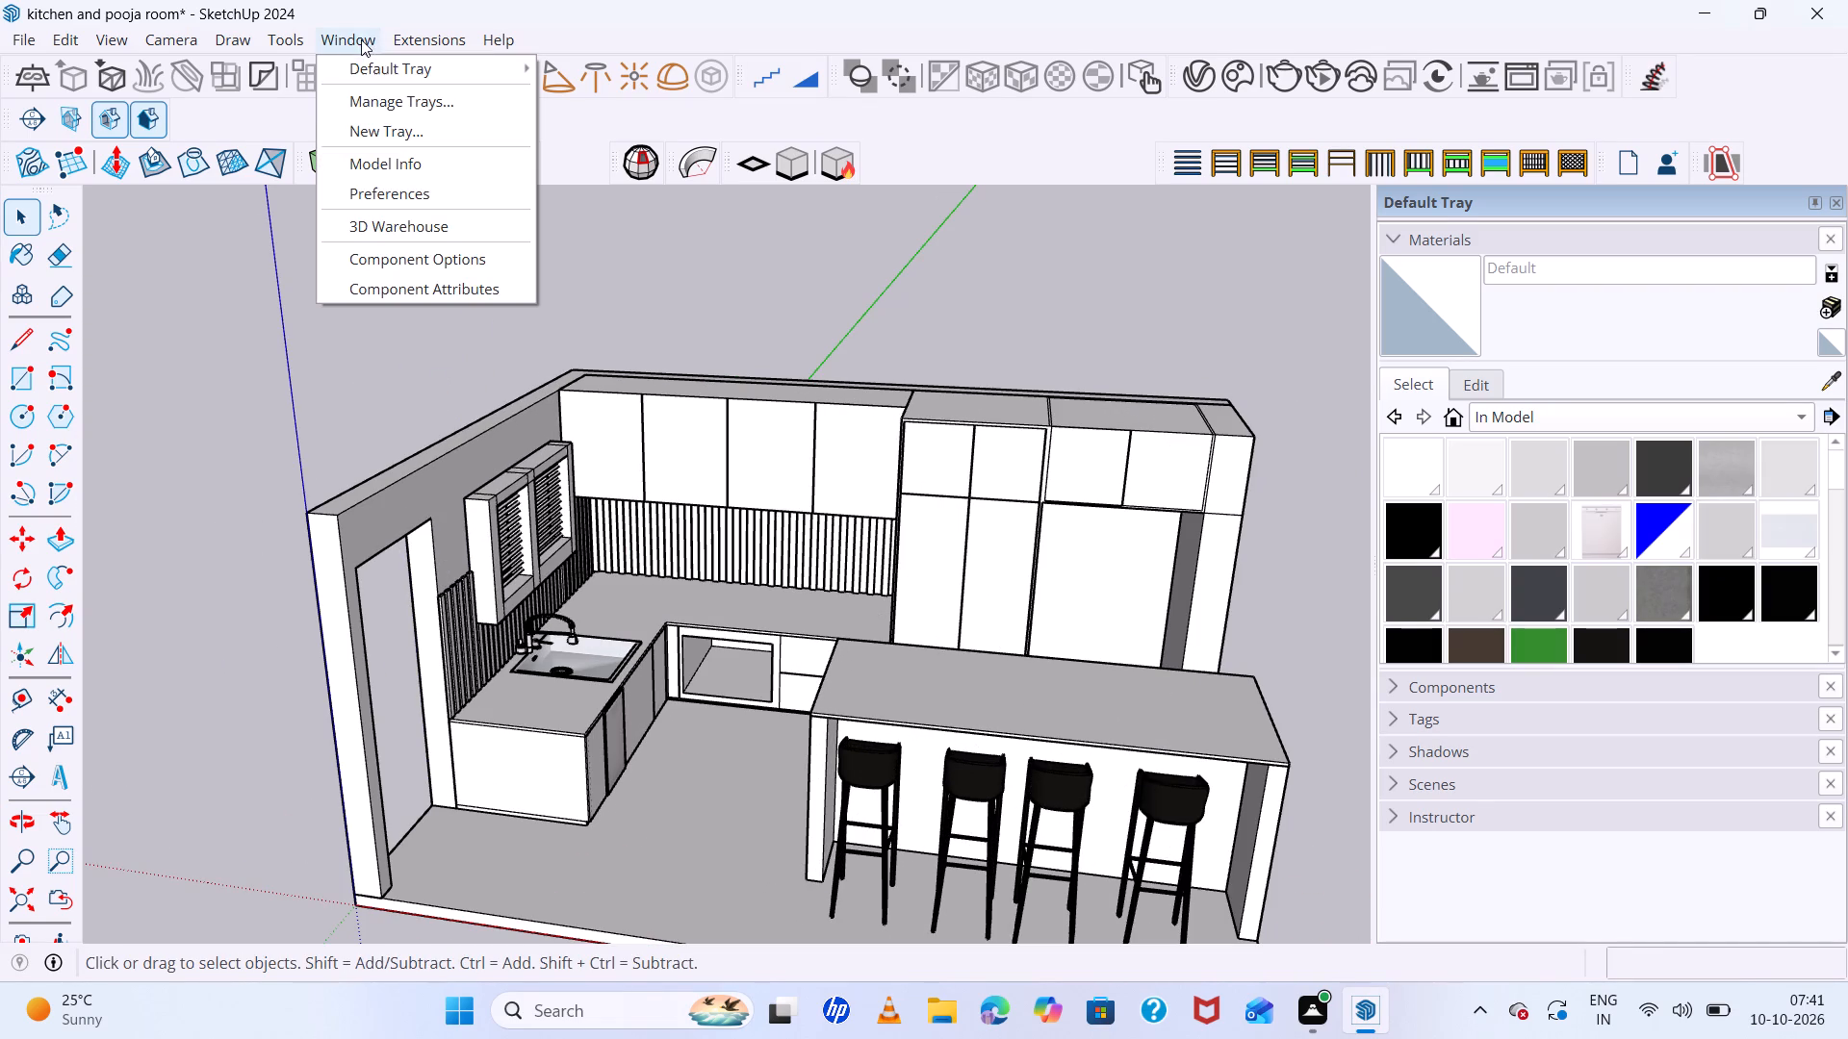
click(467, 219)
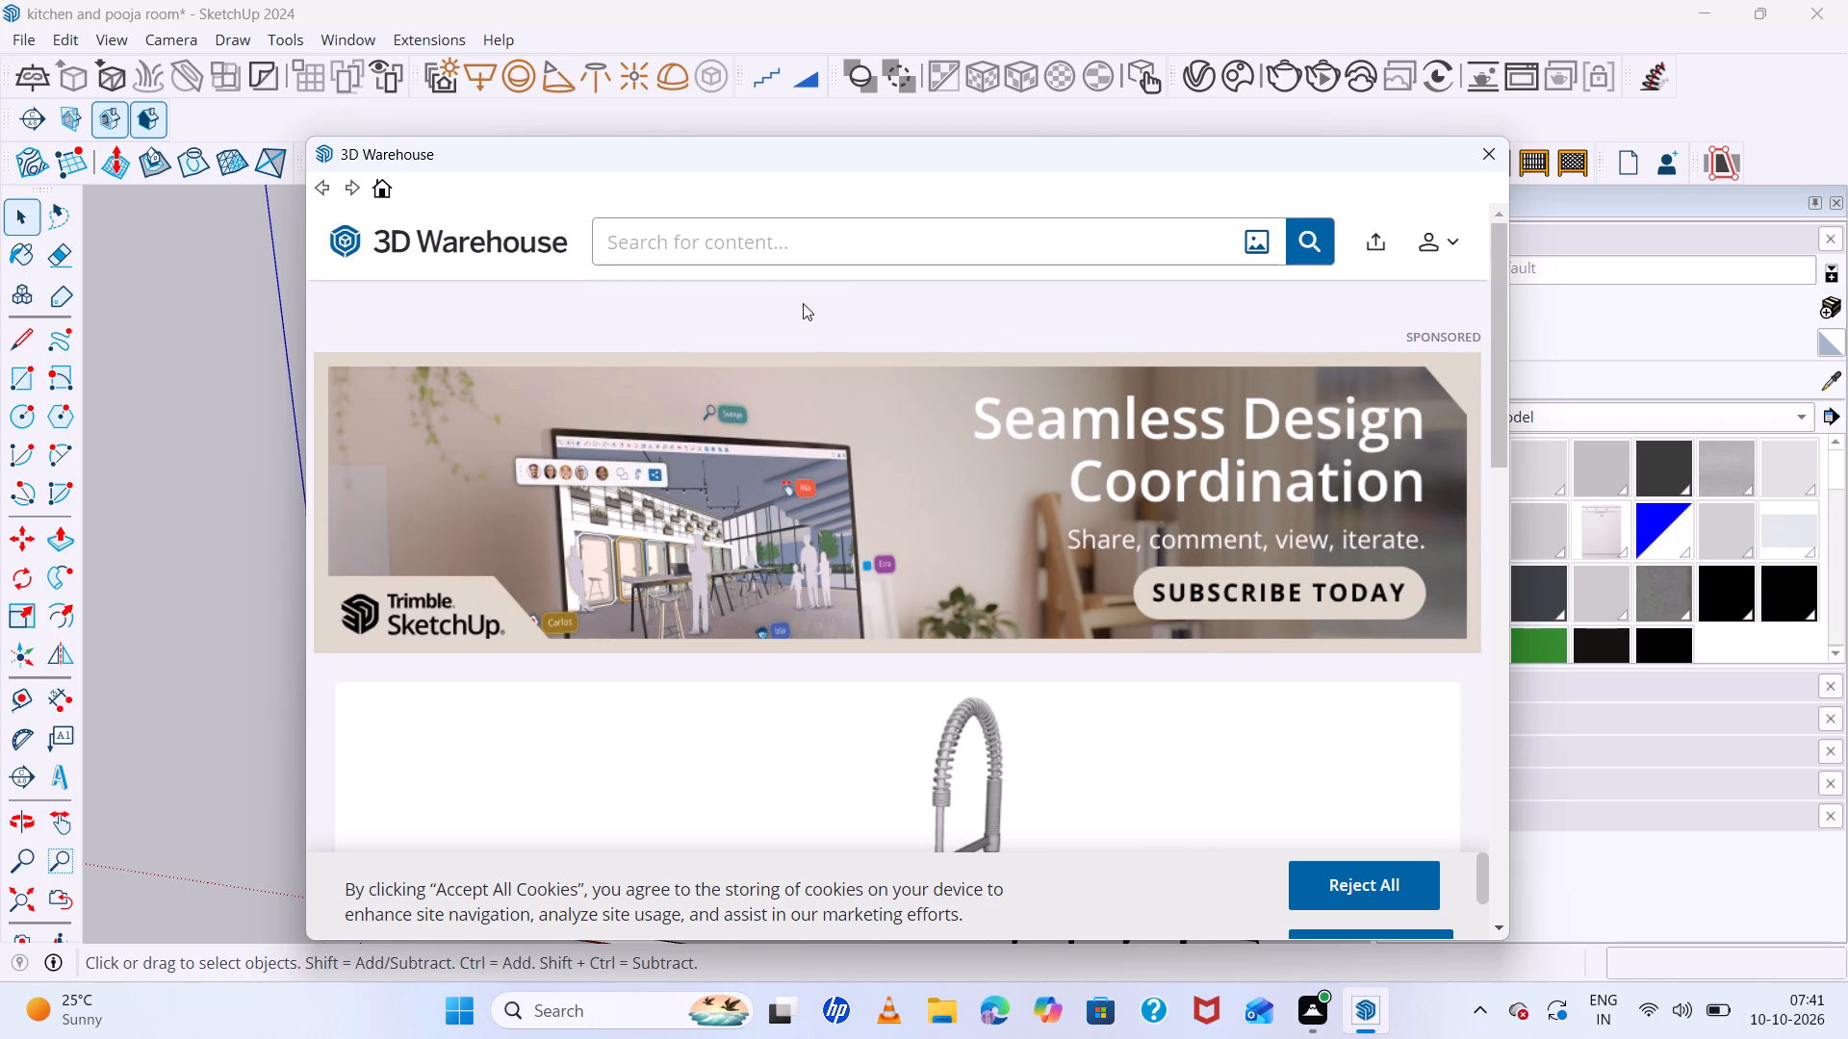
click(829, 247)
key(o)
key(v)
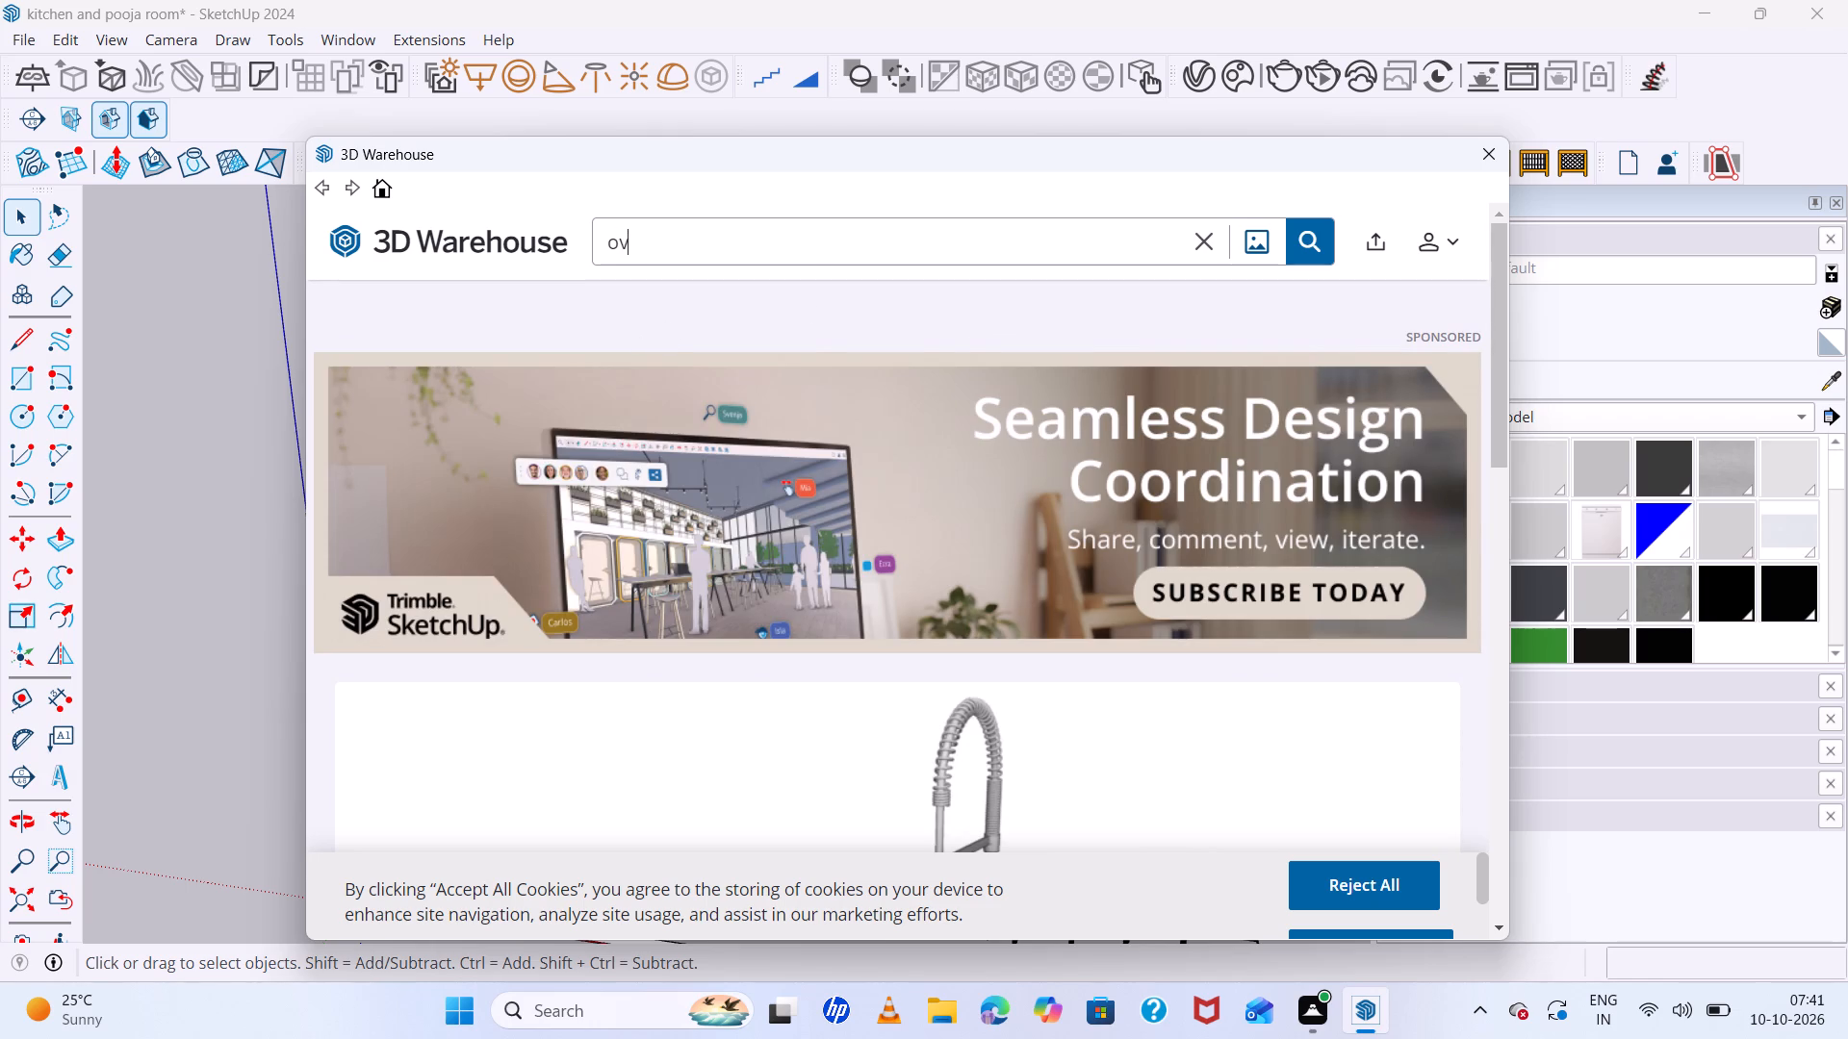
text(en)
key(Return)
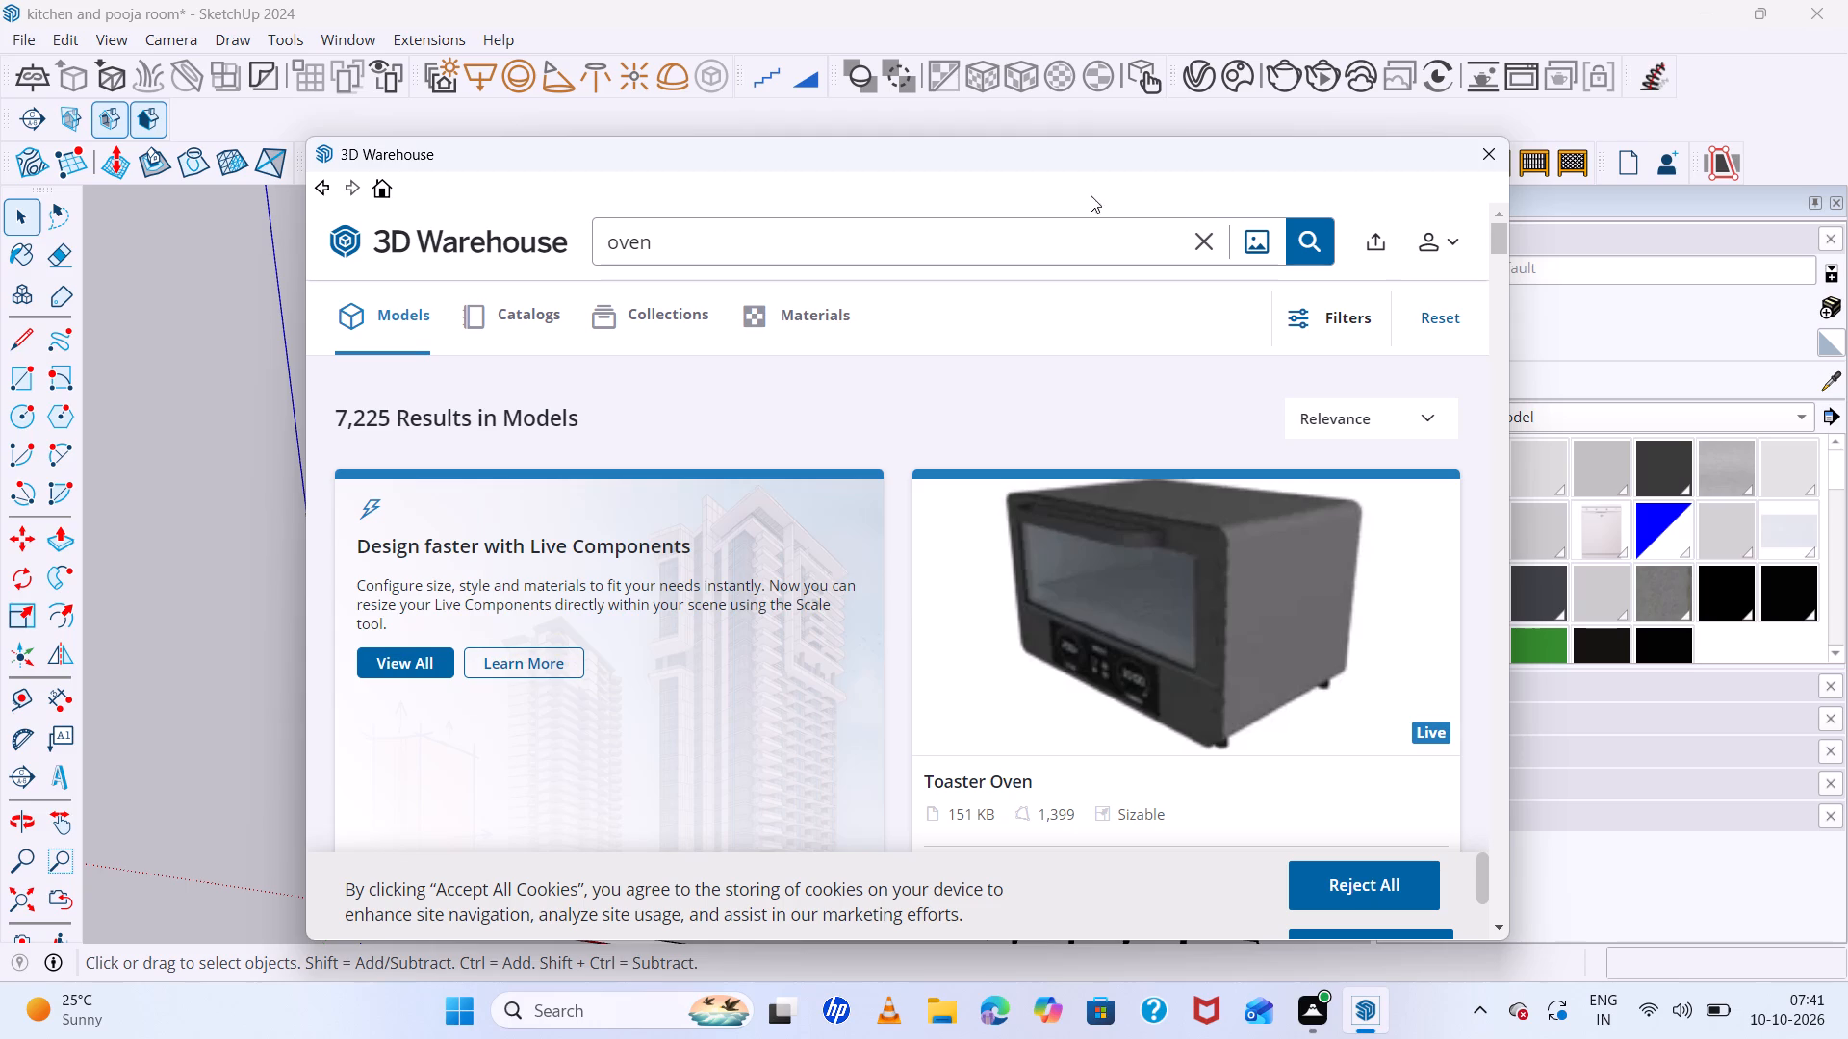
Load the Siemens HB 770560 E oven from the search results directly into the model.
scroll(965, 734, down, 6)
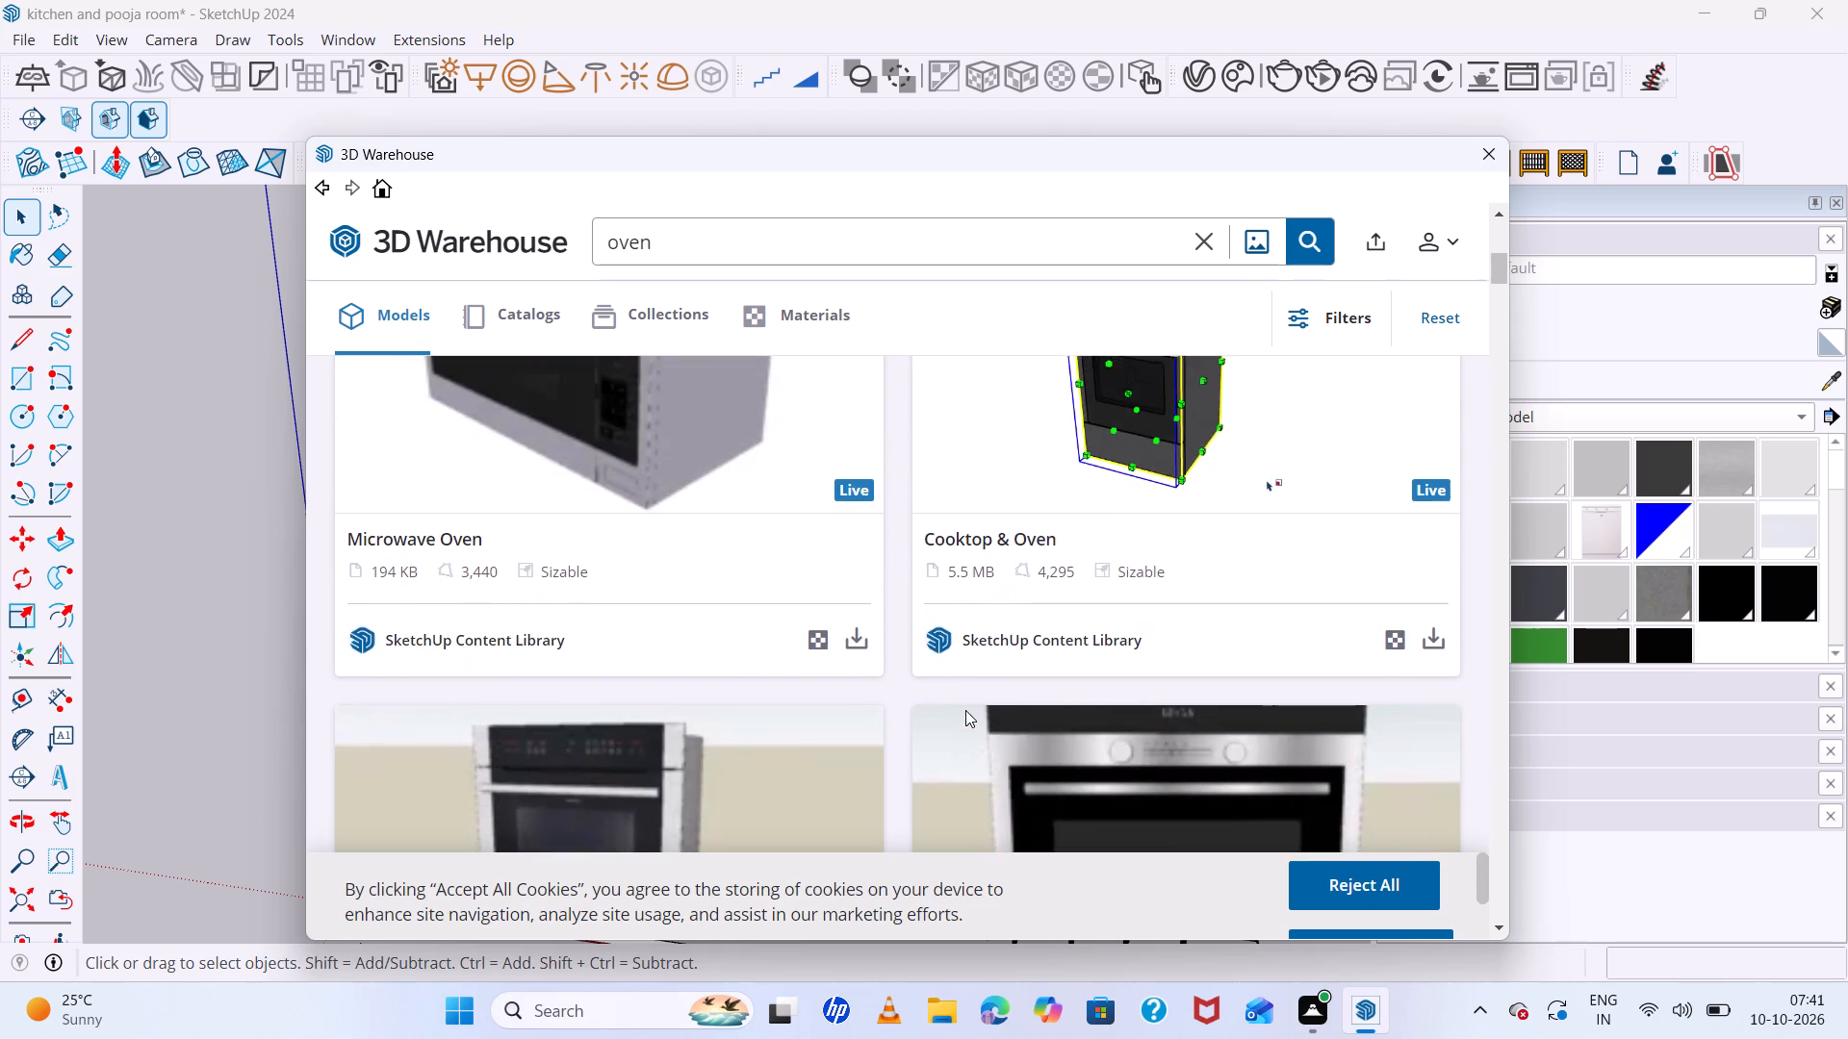
scroll(965, 710, down, 2)
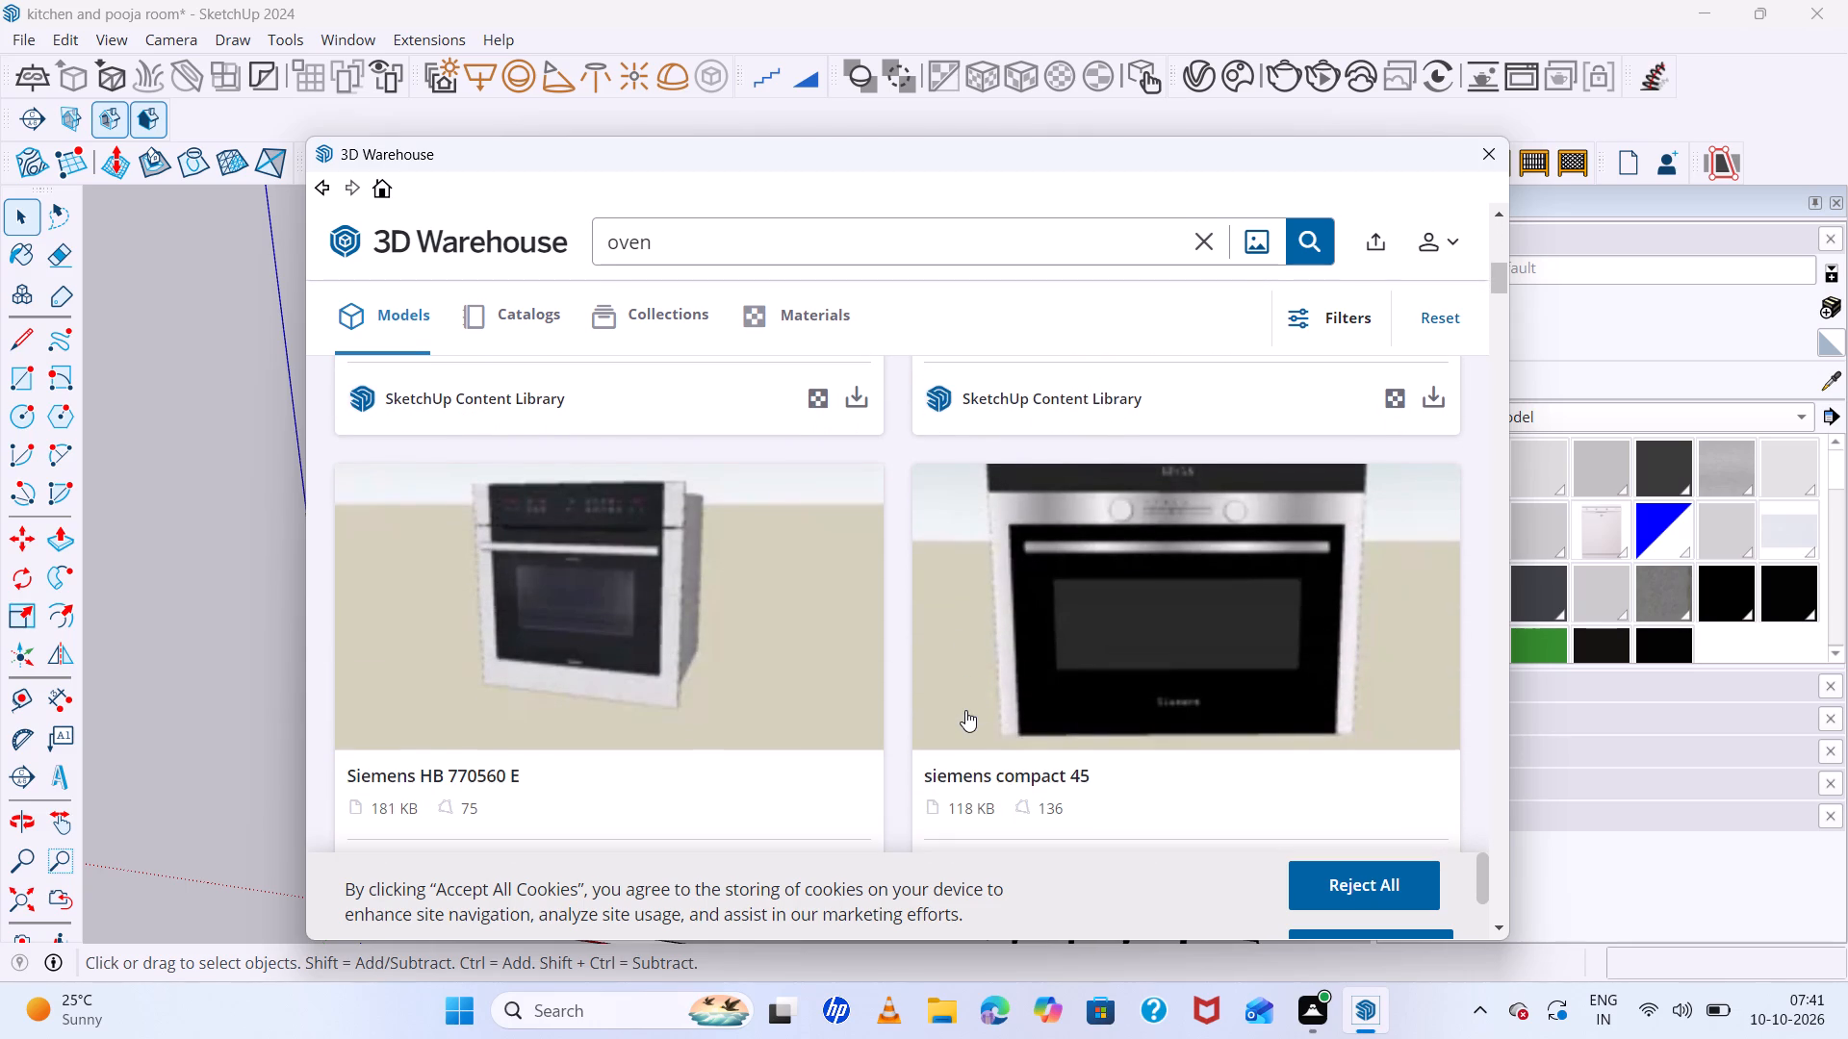
scroll(965, 710, down, 1)
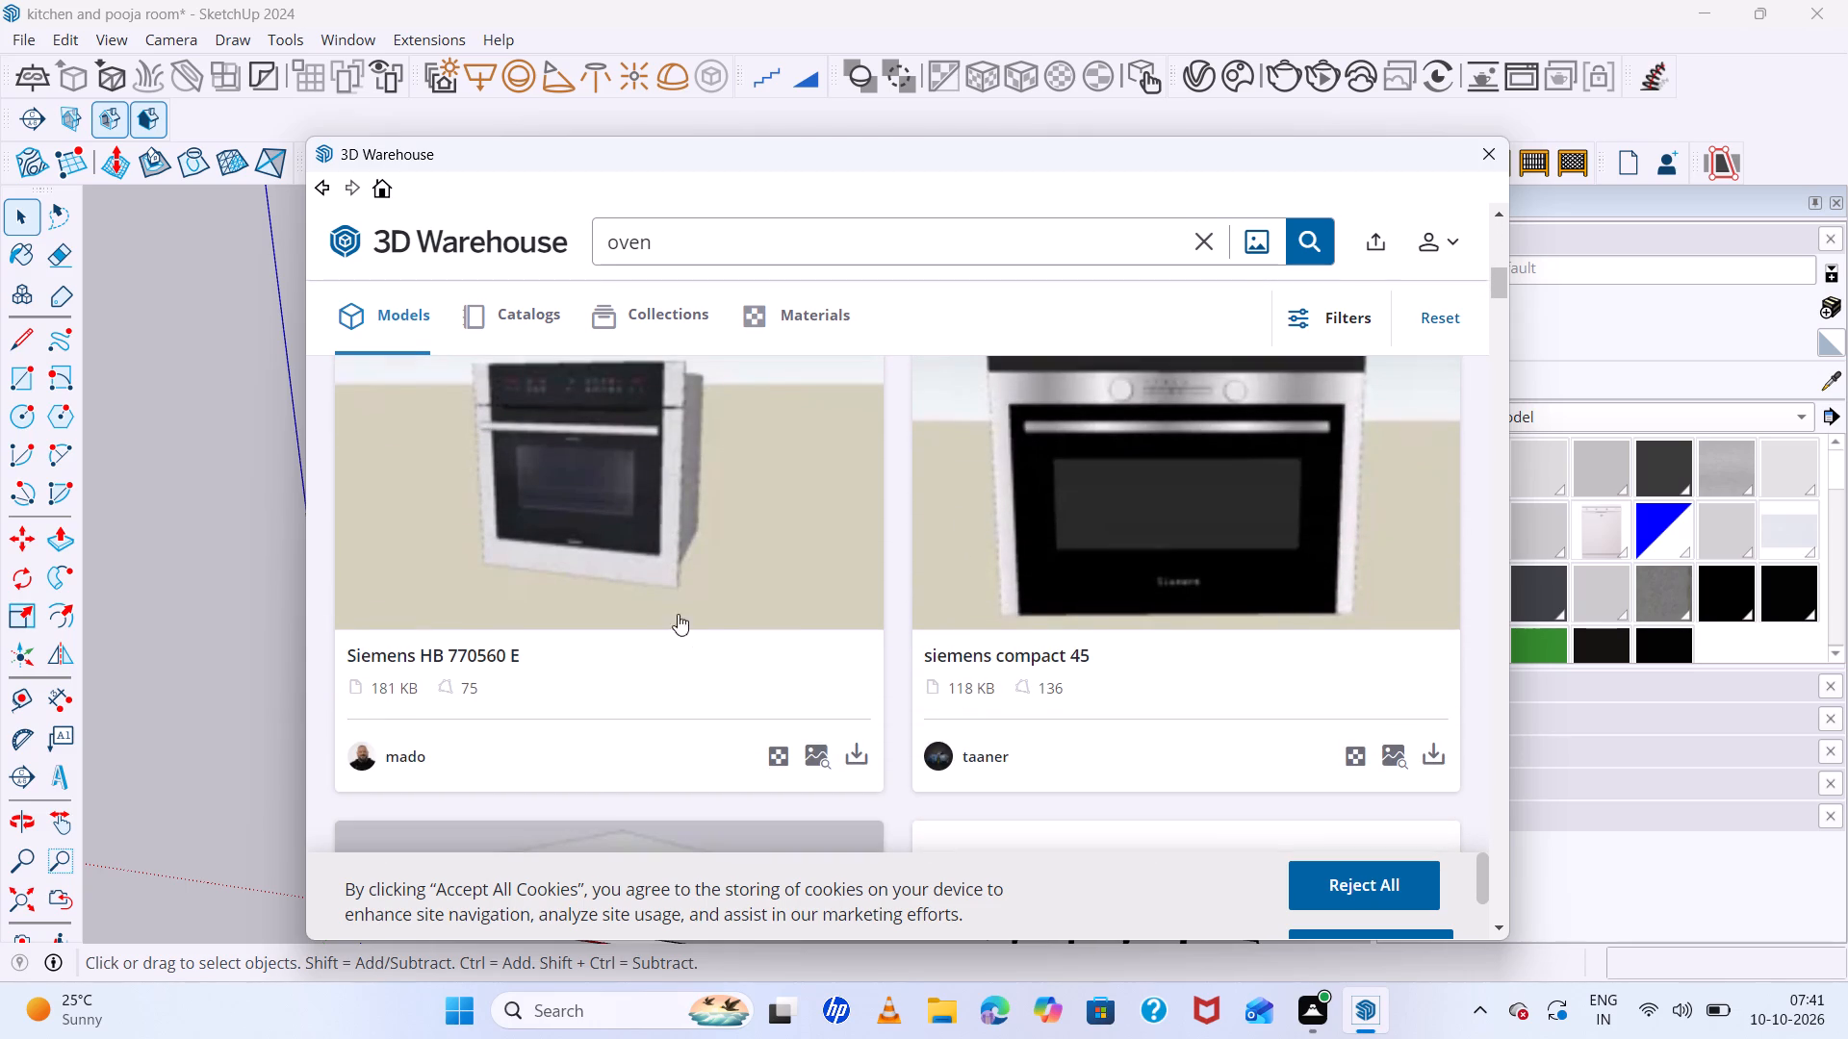
click(665, 592)
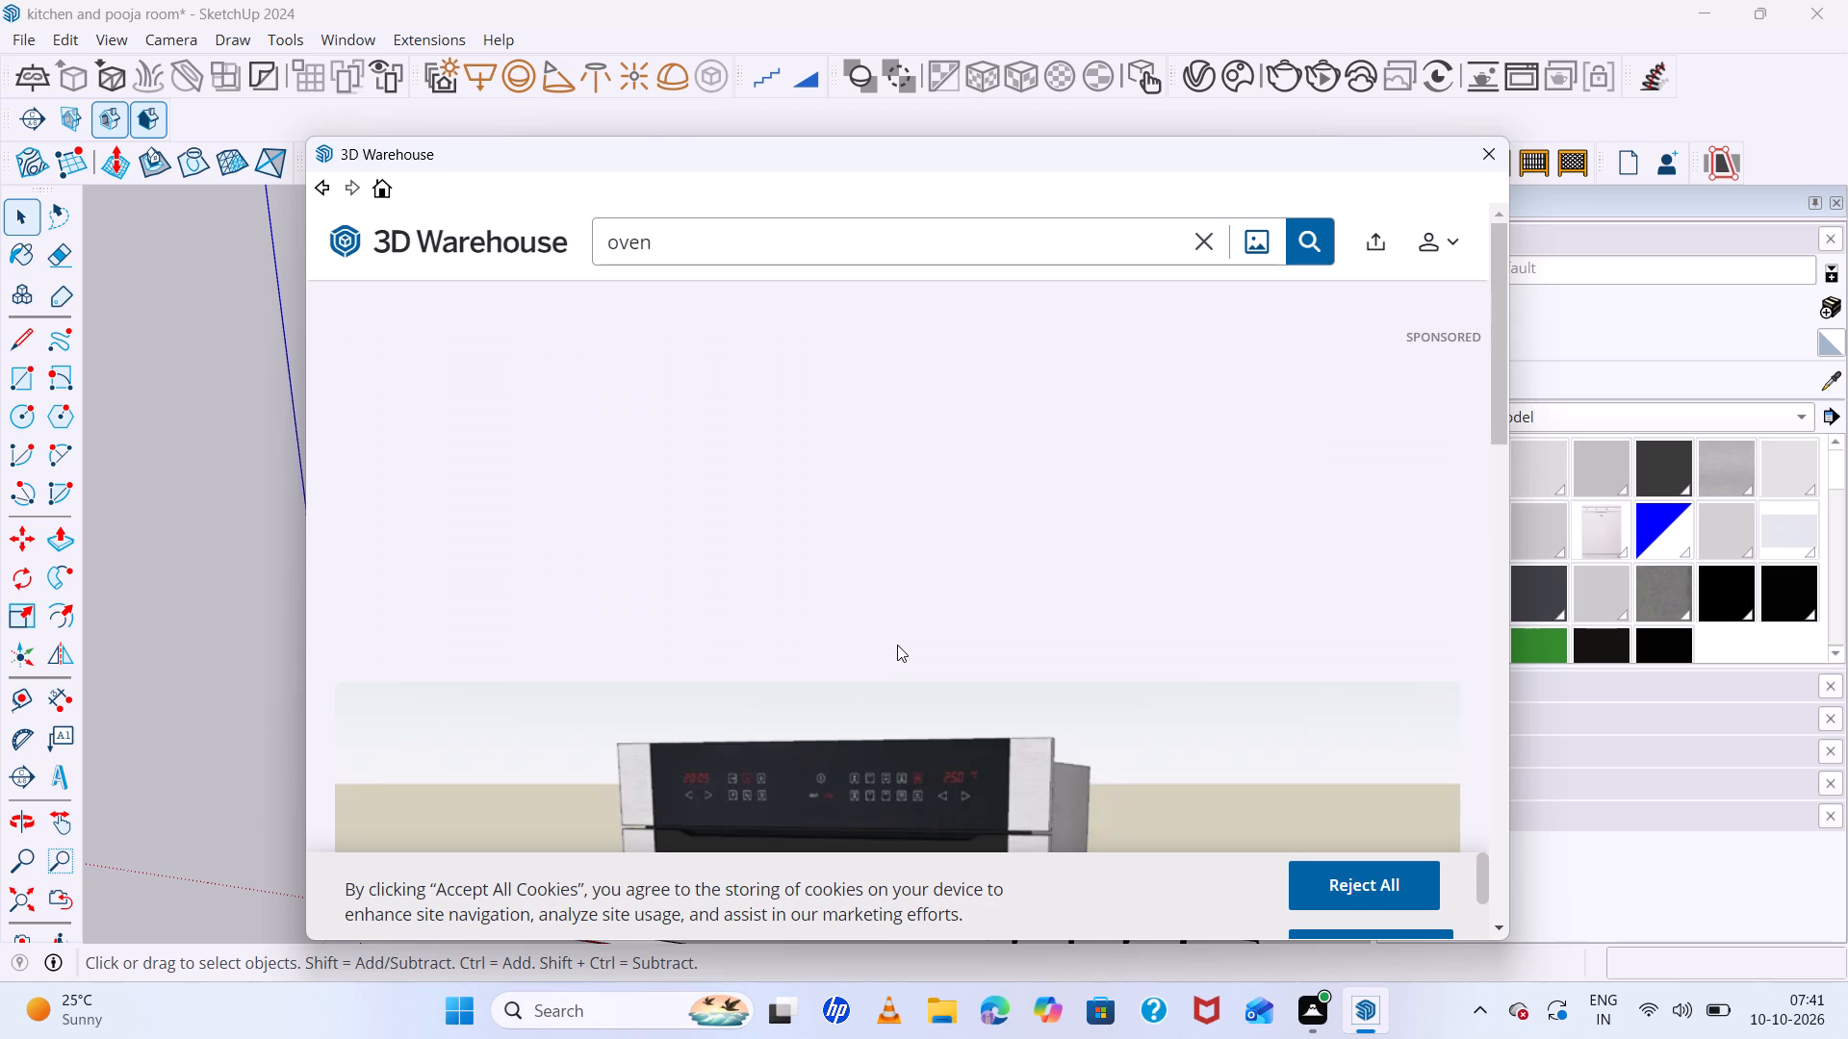
scroll(897, 645, down, 3)
scroll(952, 562, down, 3)
scroll(1107, 639, down, 1)
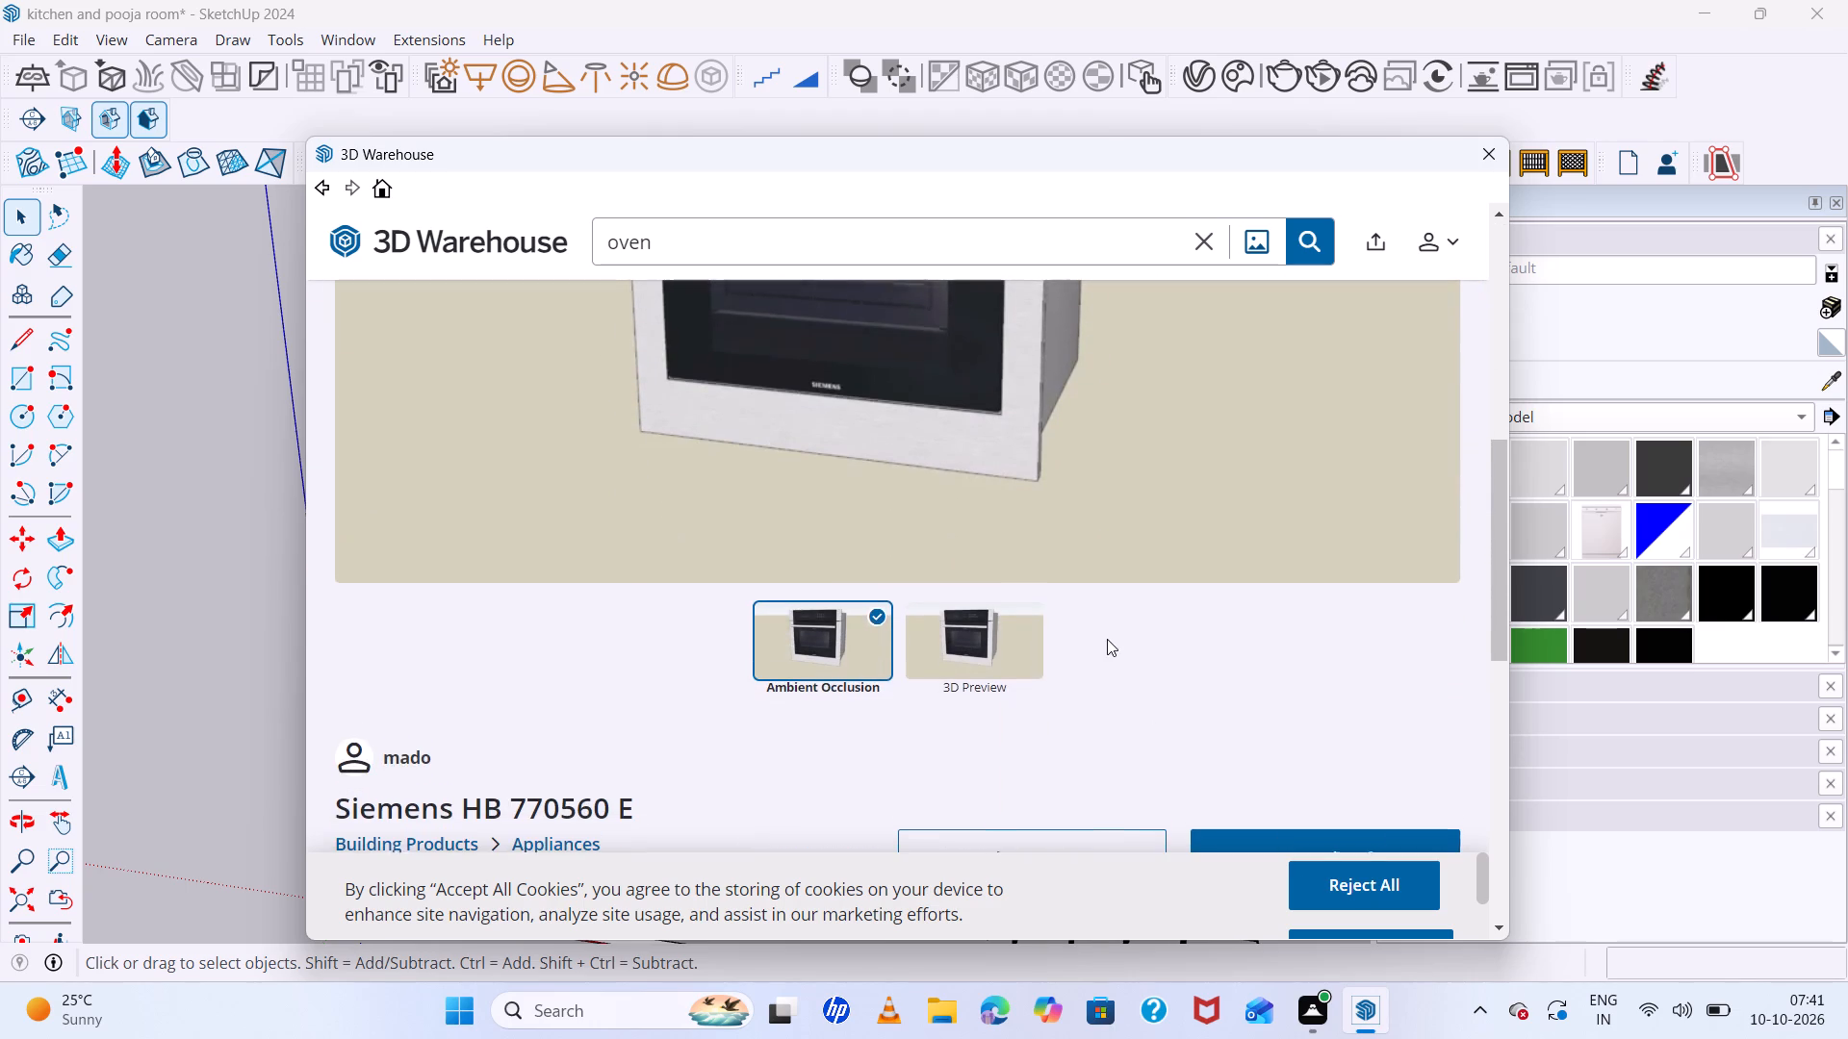
scroll(1107, 639, down, 2)
click(1270, 494)
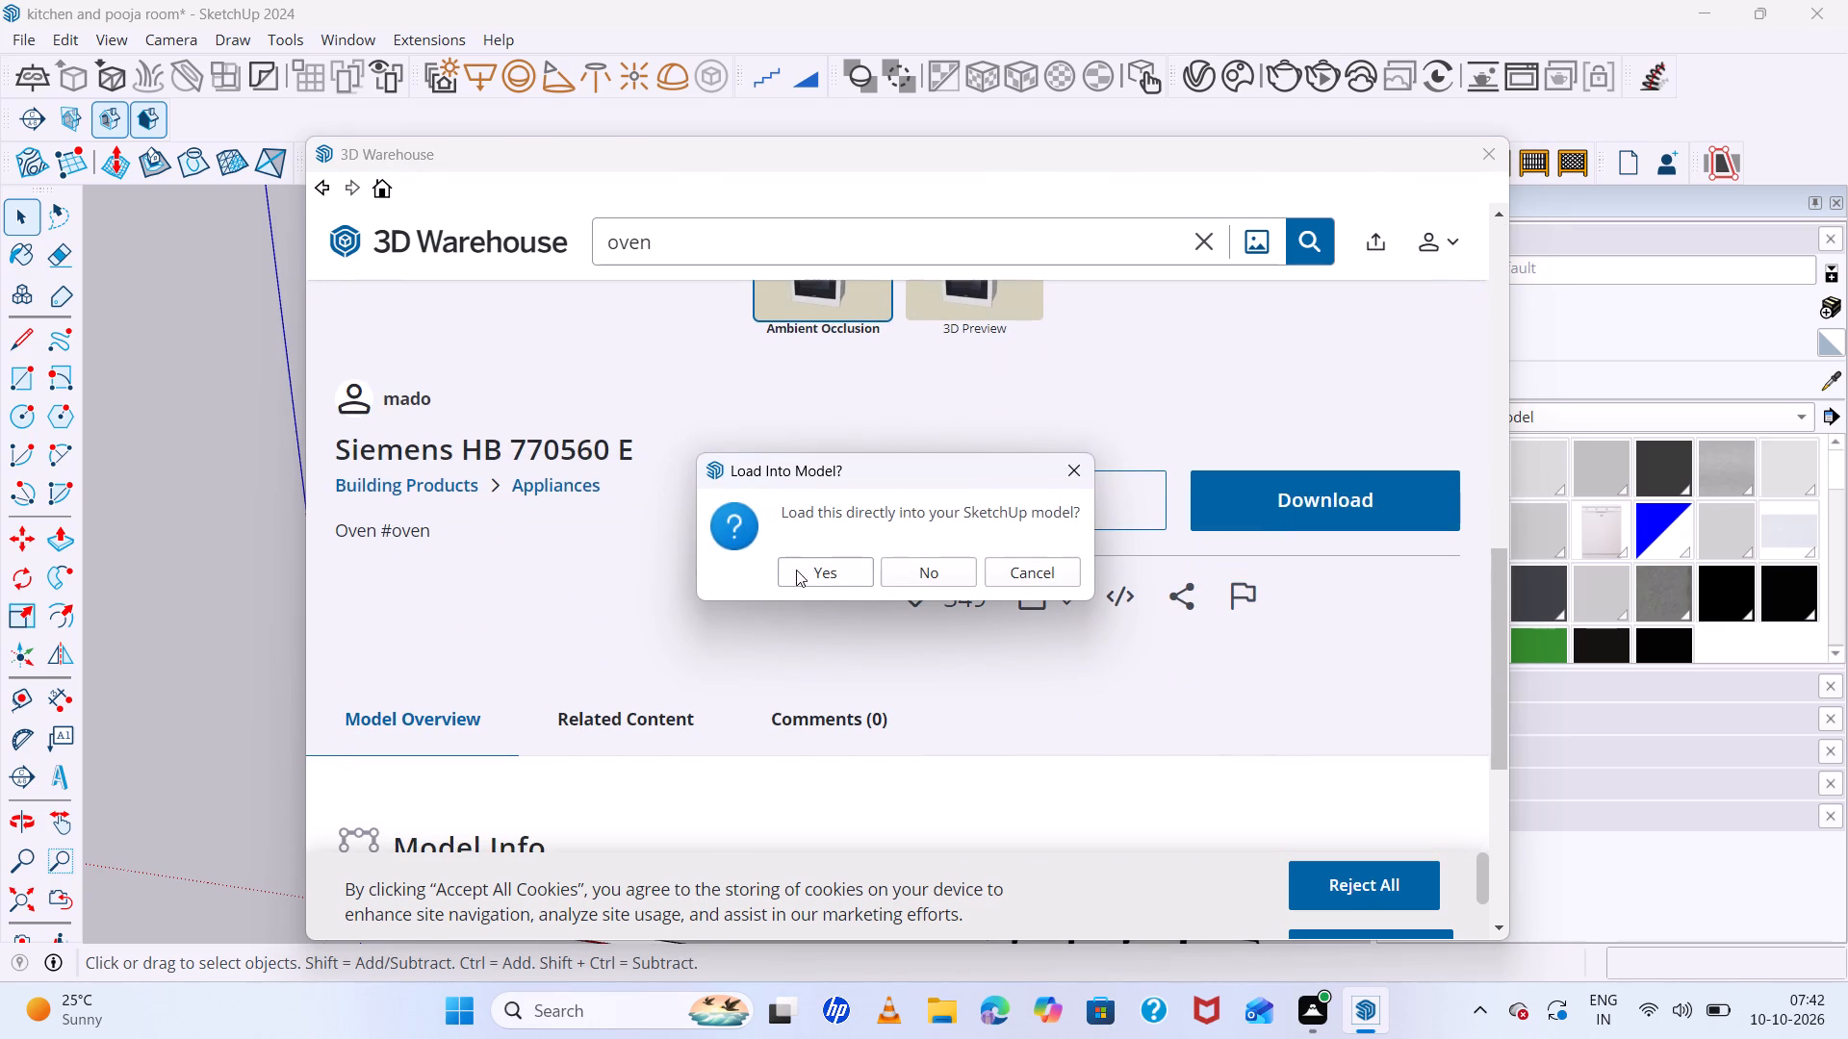
click(805, 568)
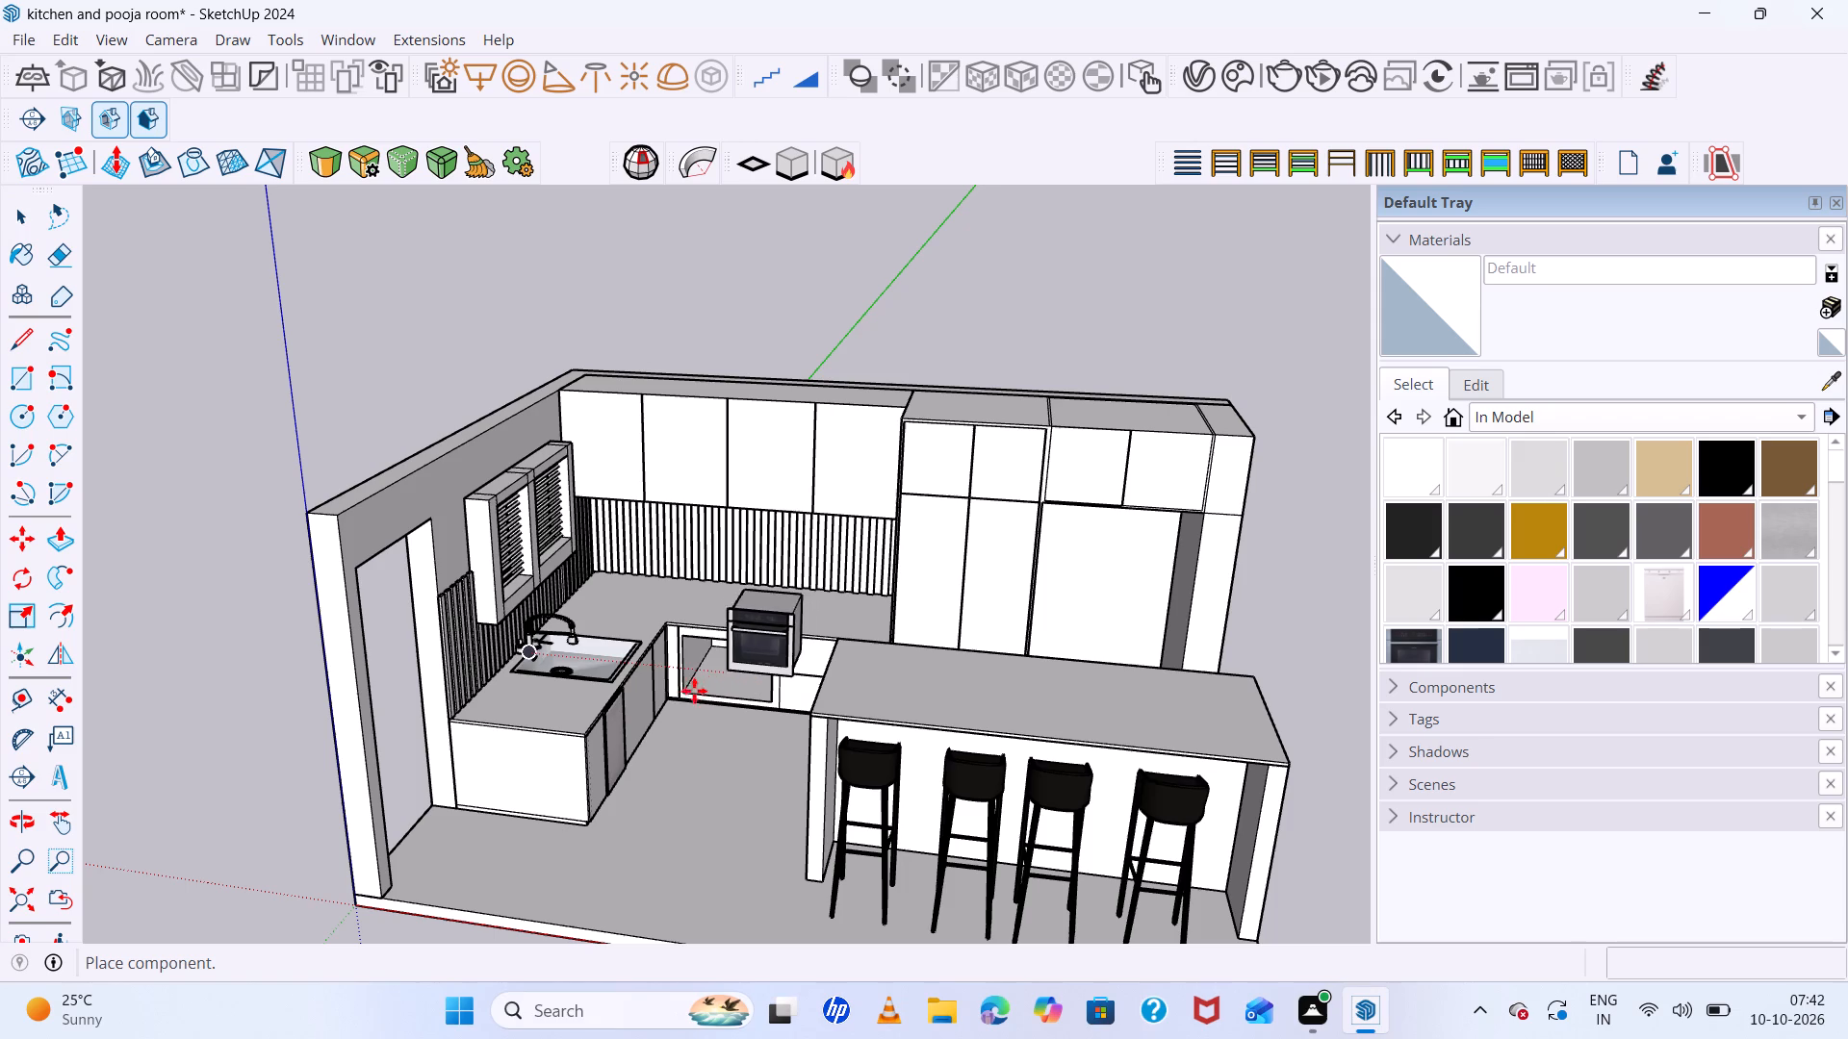
Place the oven in the open base cabinet near the corner and move it about 3" onto the opening's lower corner.
scroll(696, 693, up, 14)
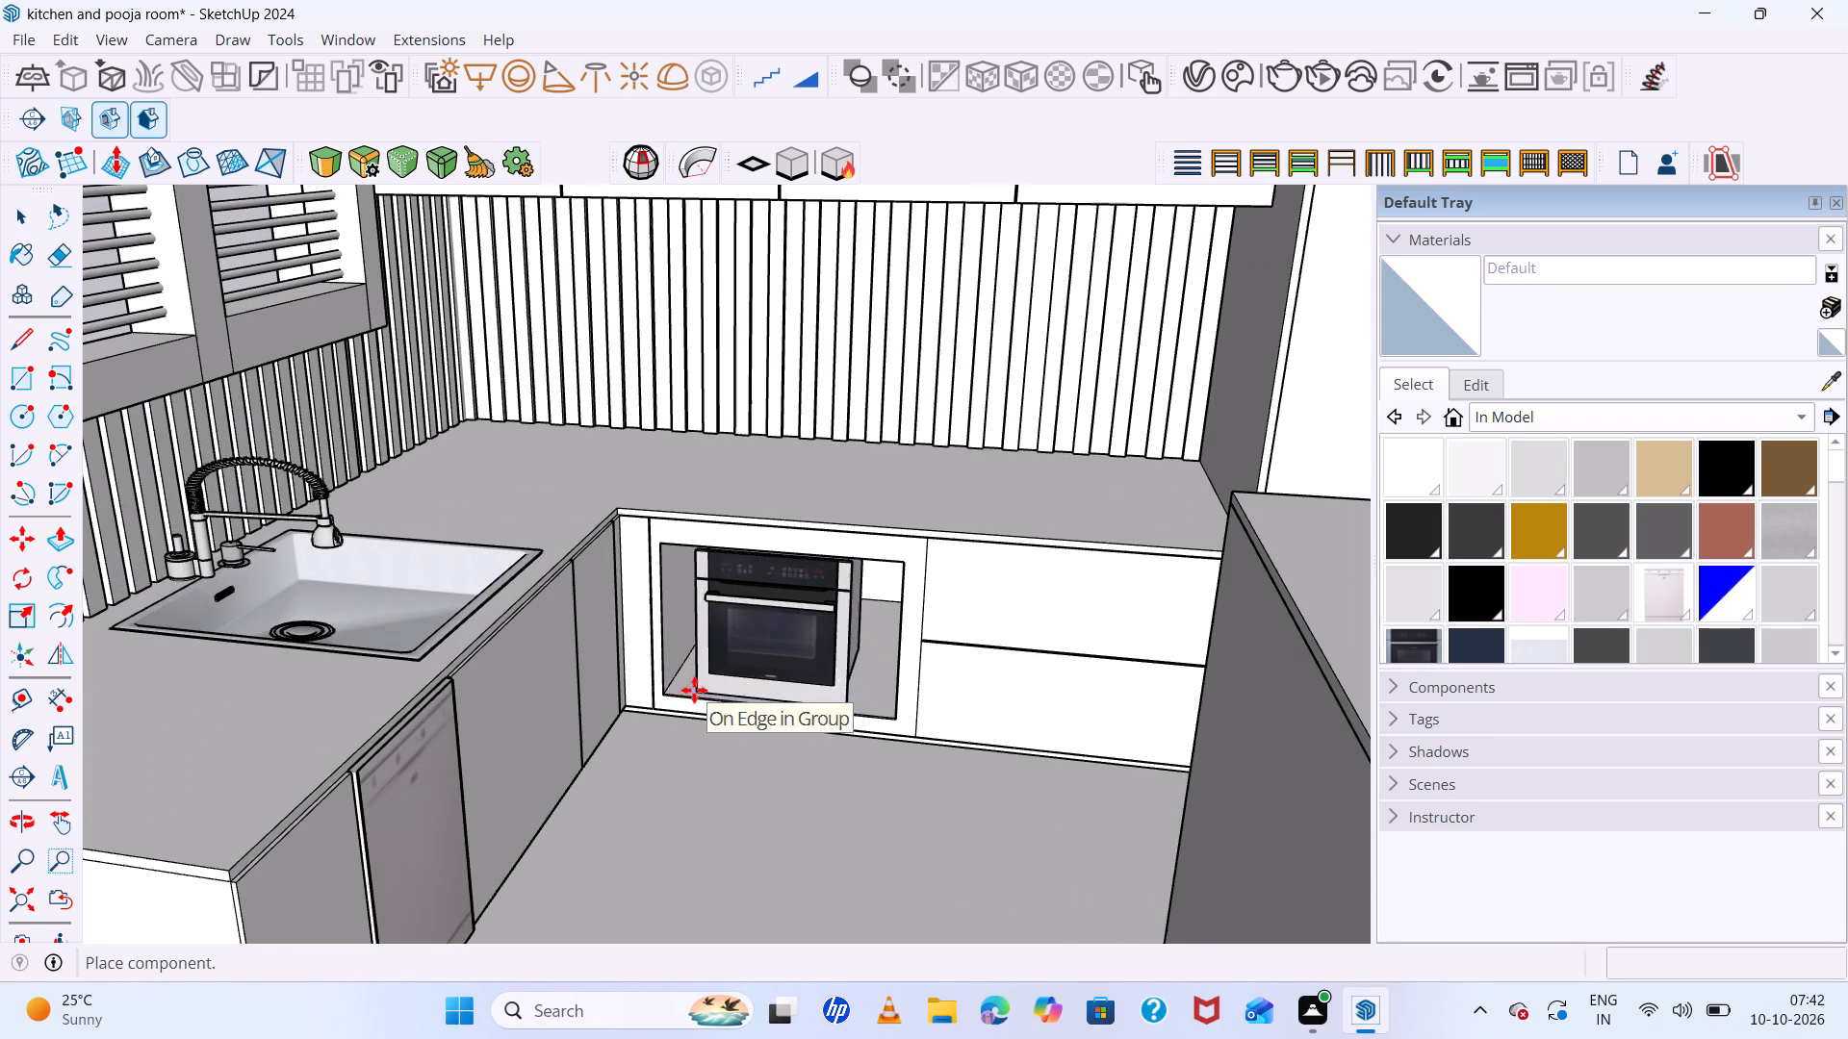
scroll(668, 701, up, 15)
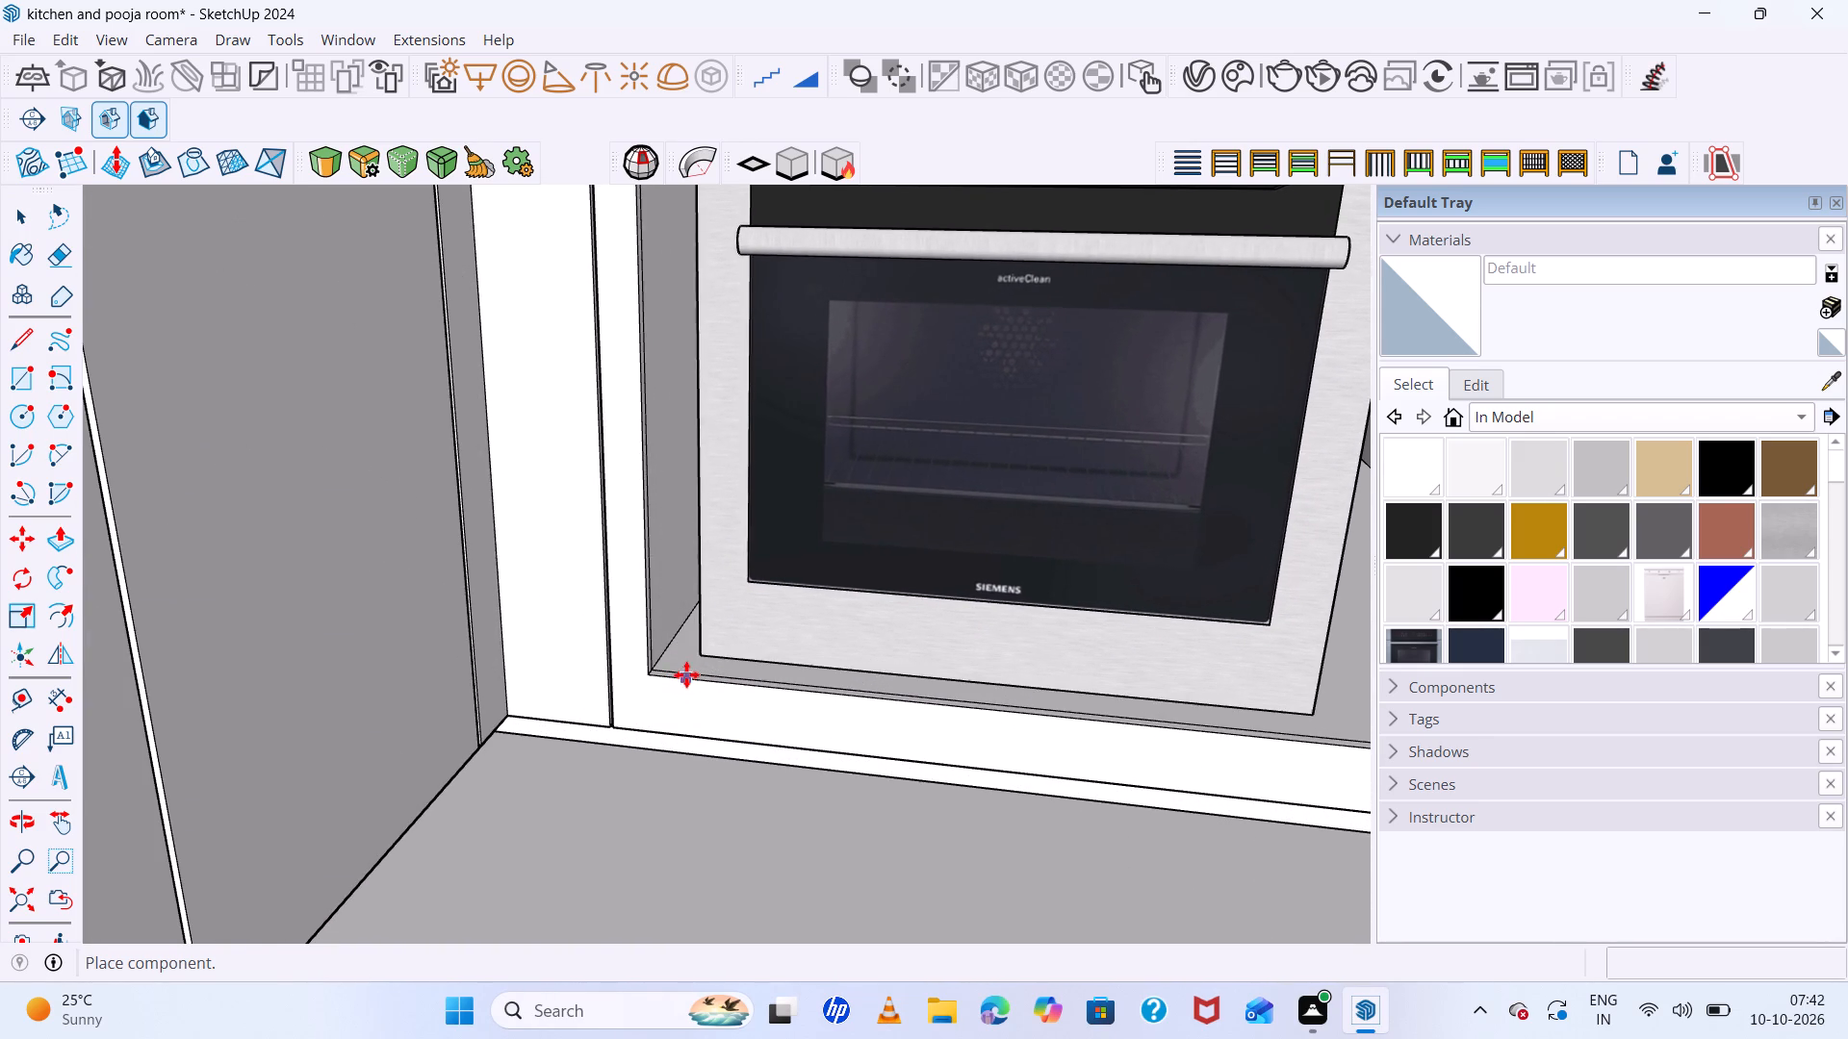
click(686, 671)
key(space)
key(m)
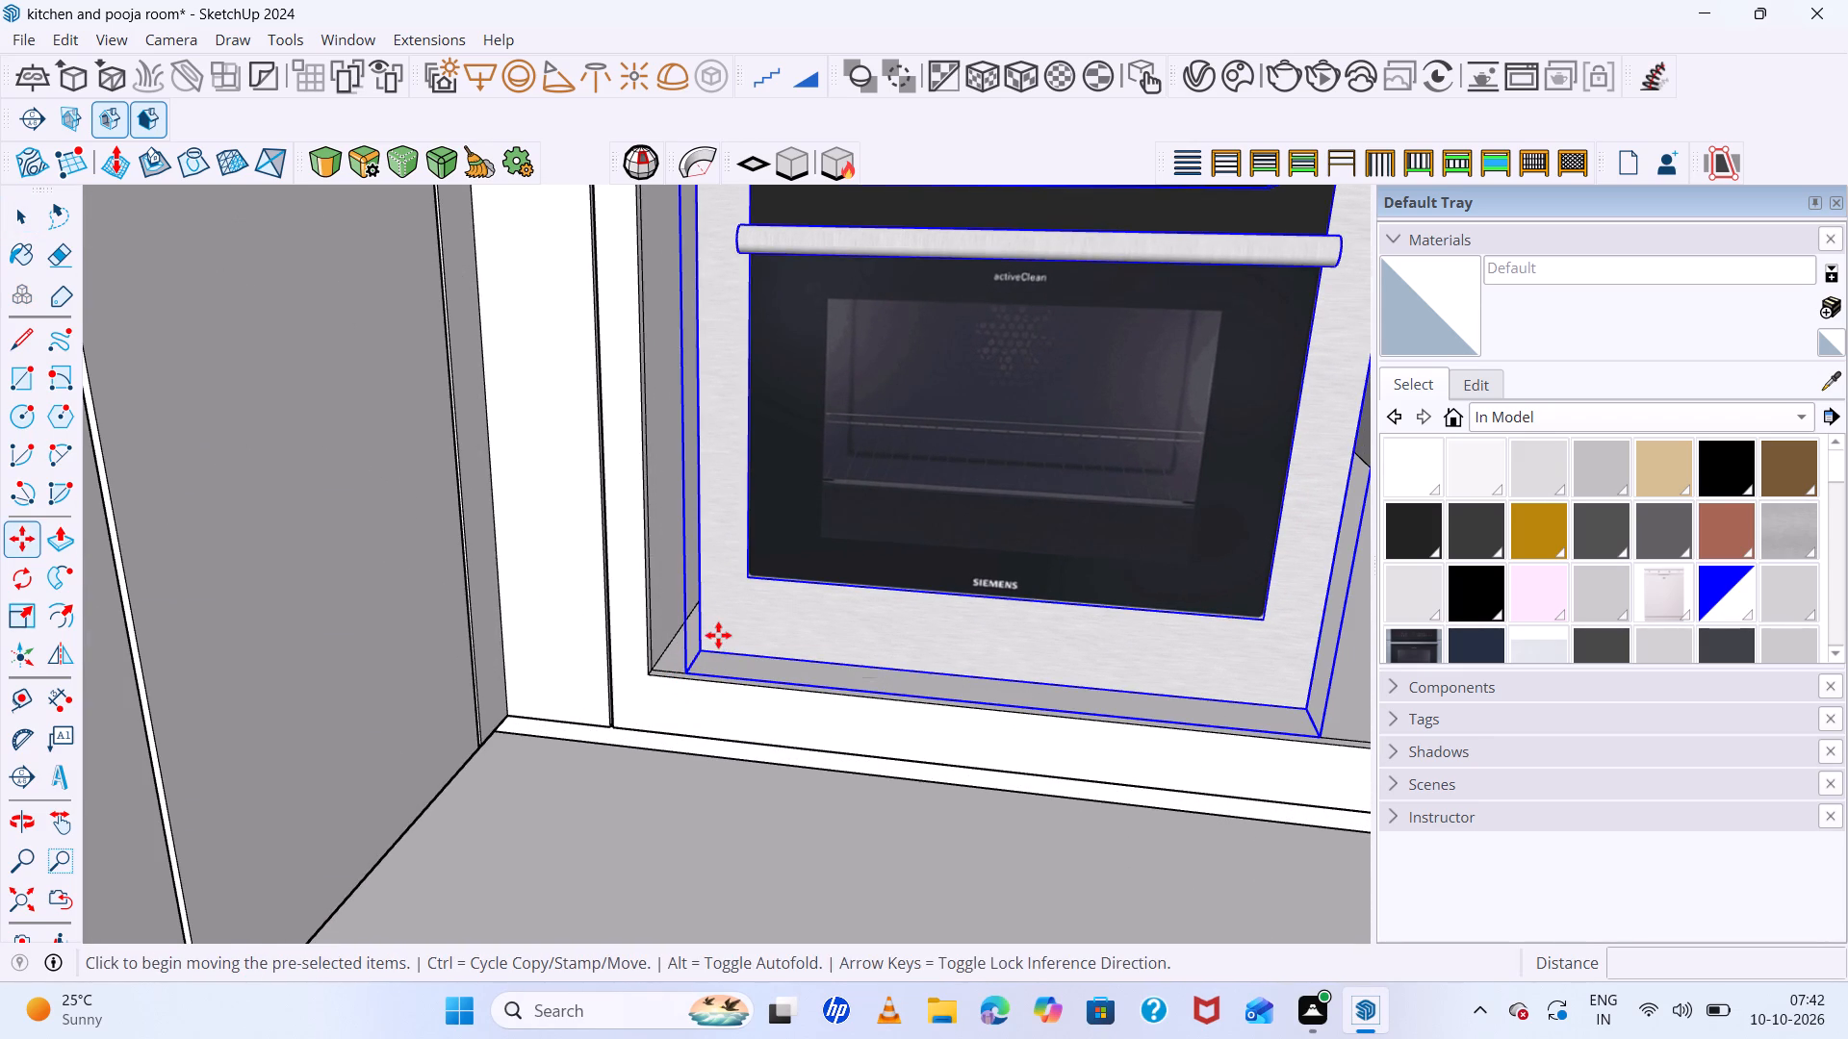
scroll(718, 635, up, 5)
click(683, 660)
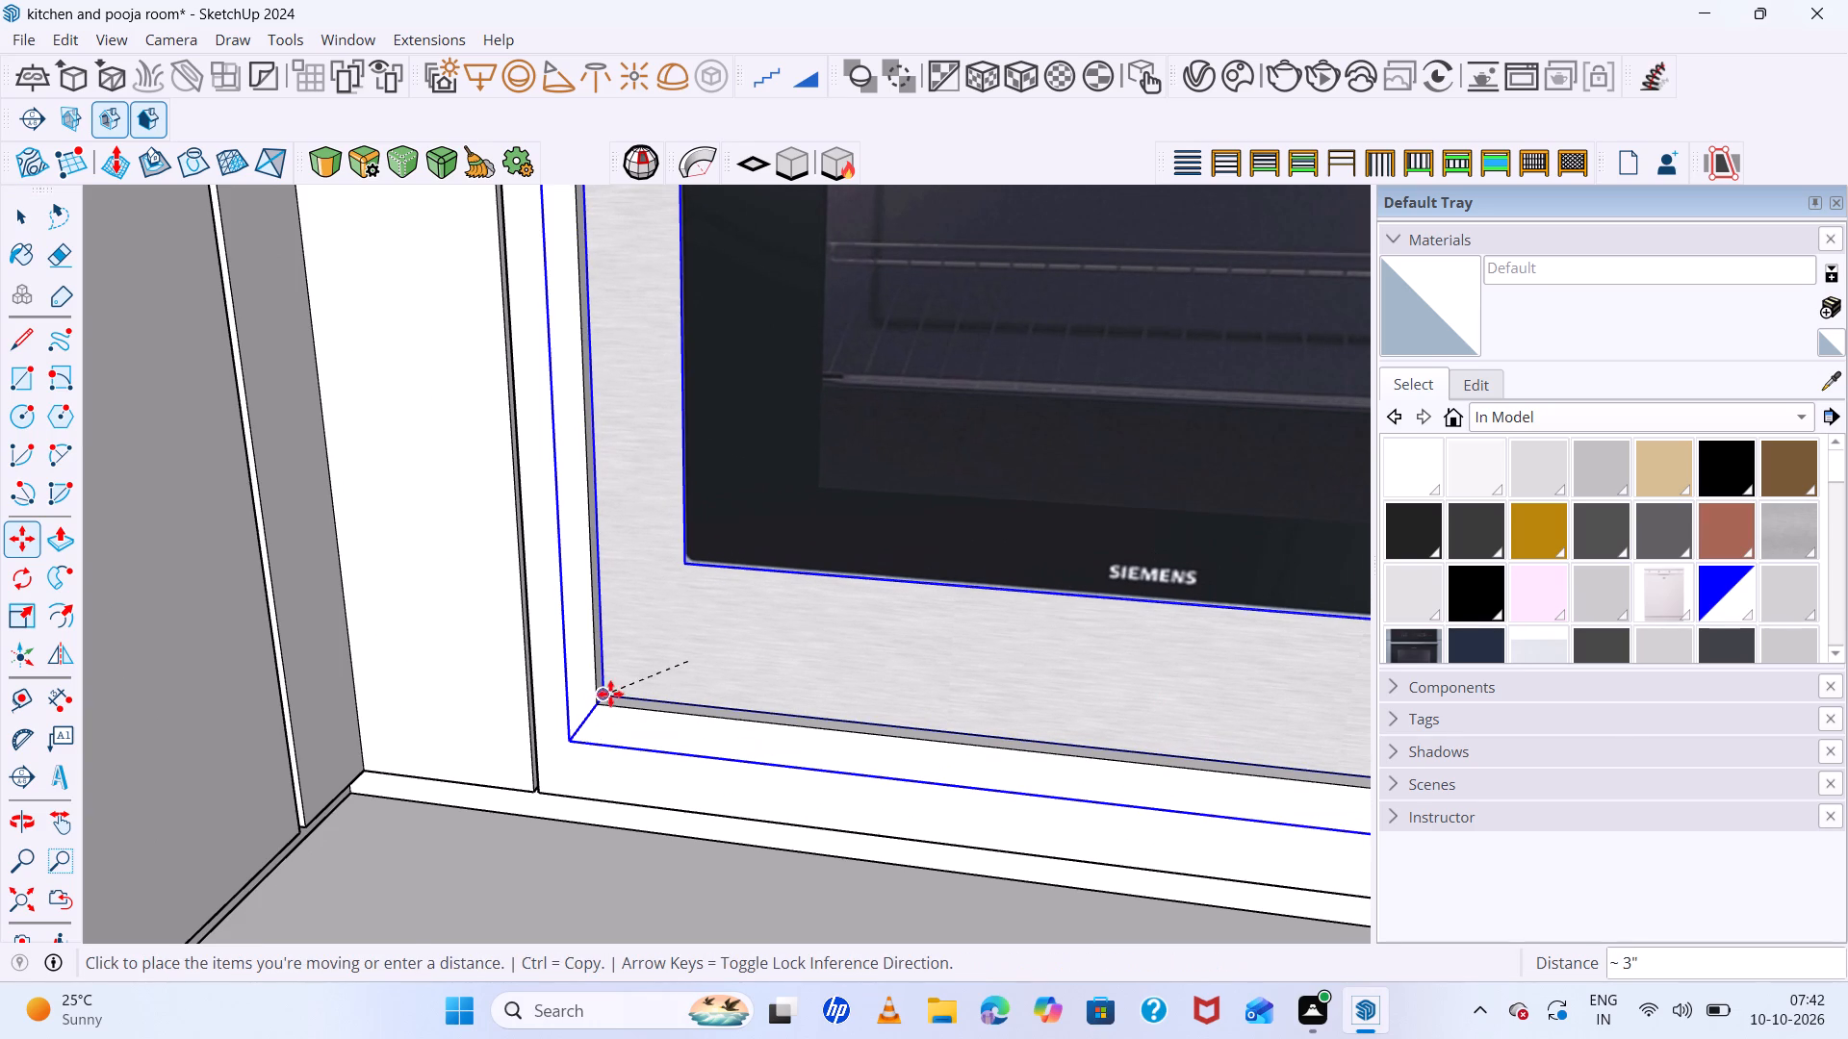
click(603, 703)
Scale the oven by about 1.54 along the red axis to fill the width of the cabinet opening.
scroll(478, 717, down, 5)
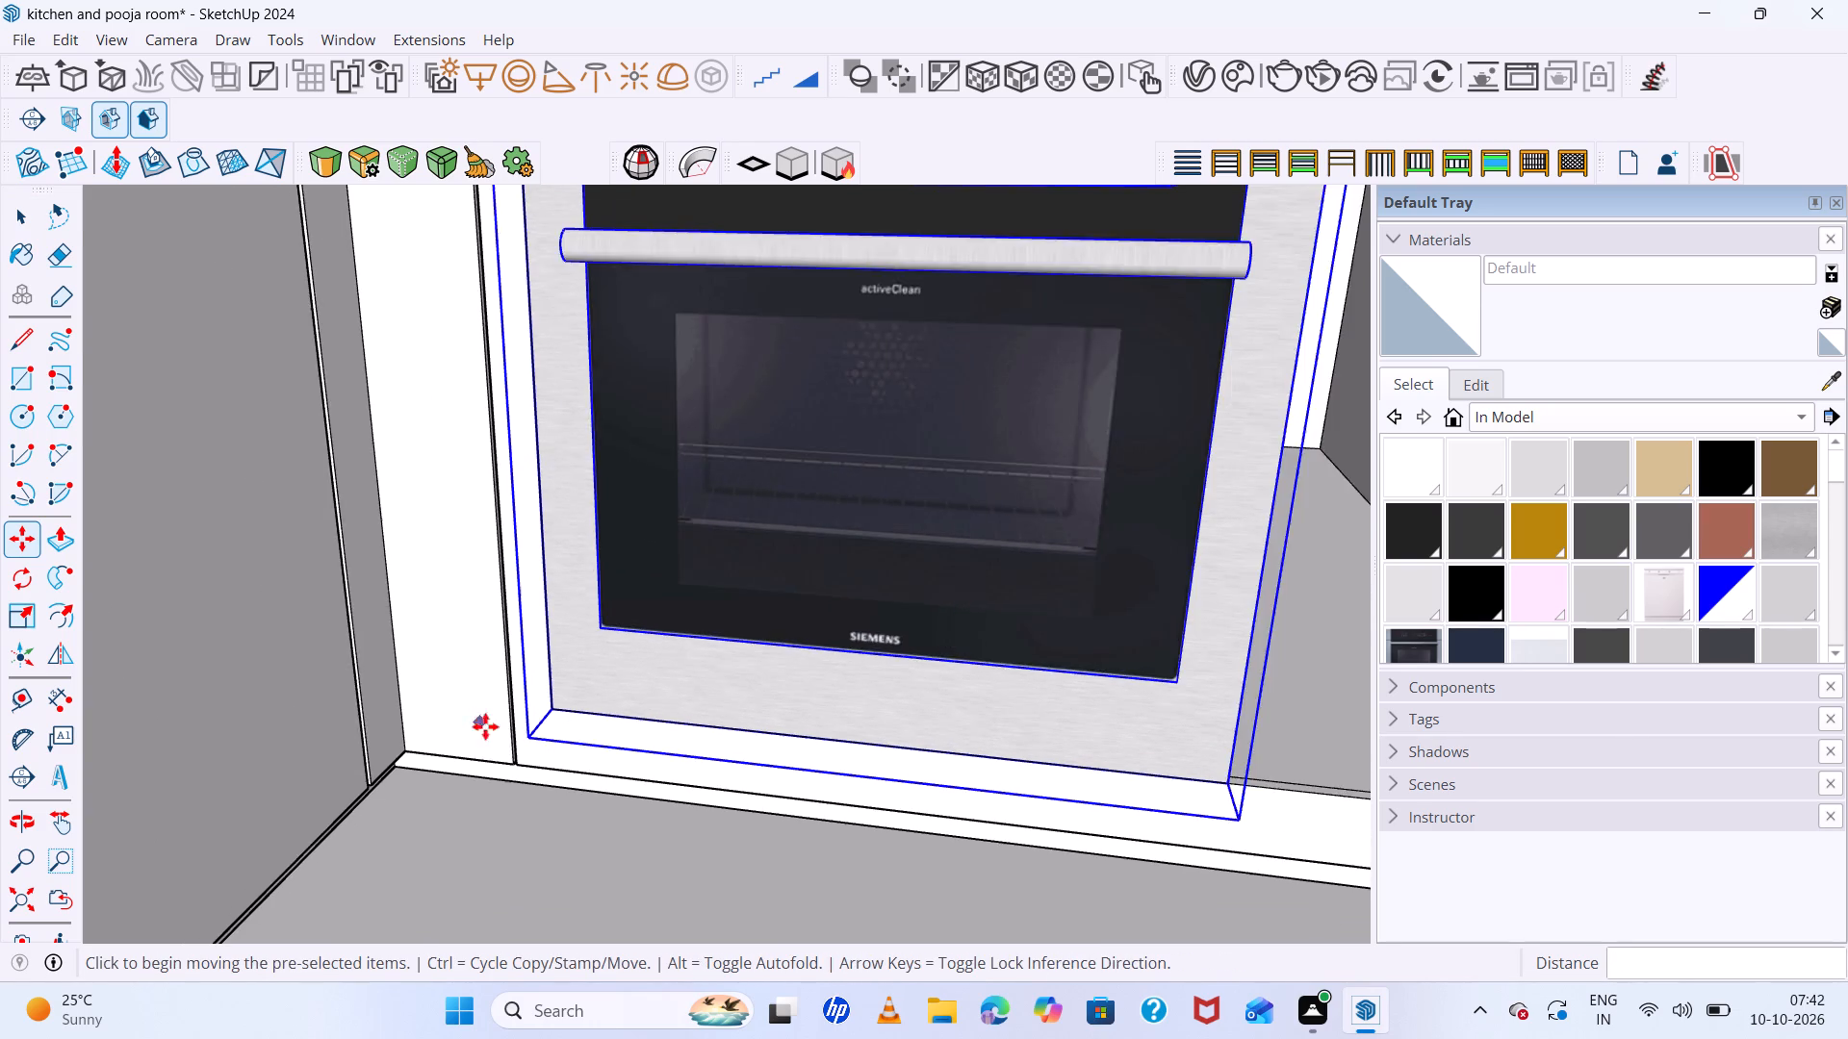
scroll(493, 735, down, 8)
key(s)
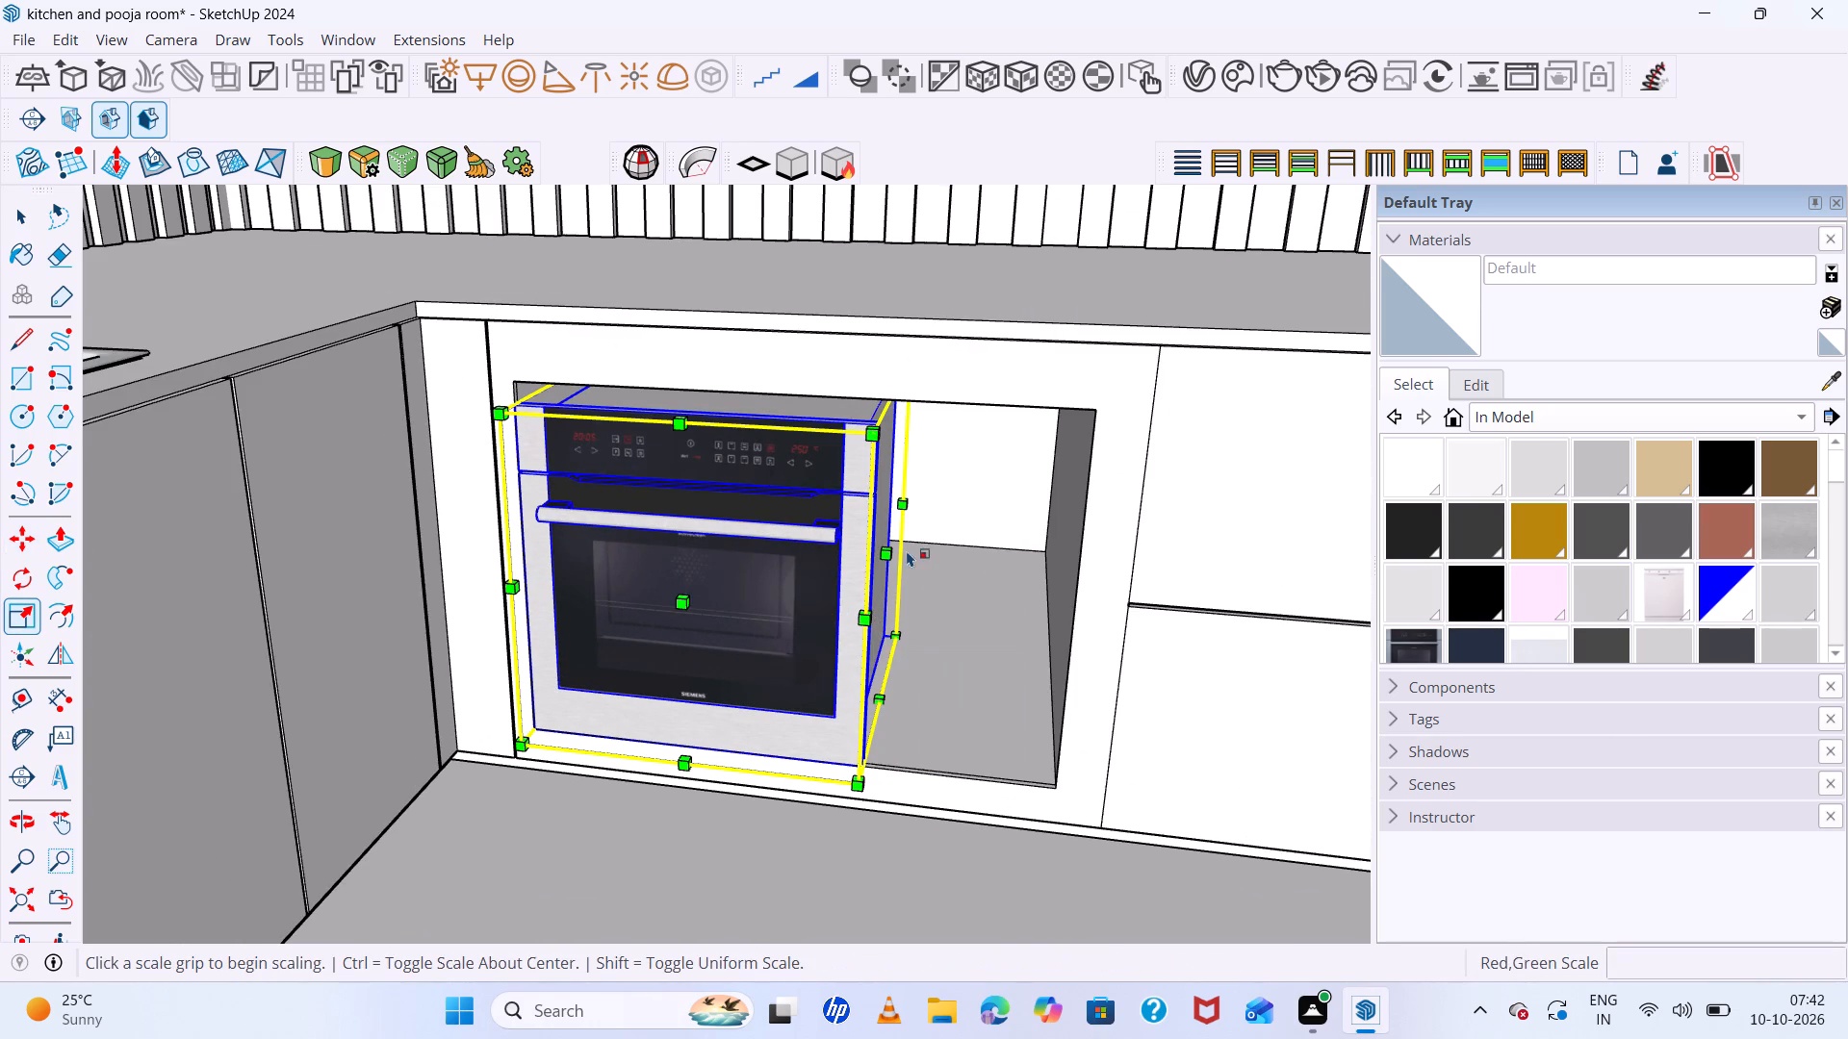
click(891, 550)
click(1084, 556)
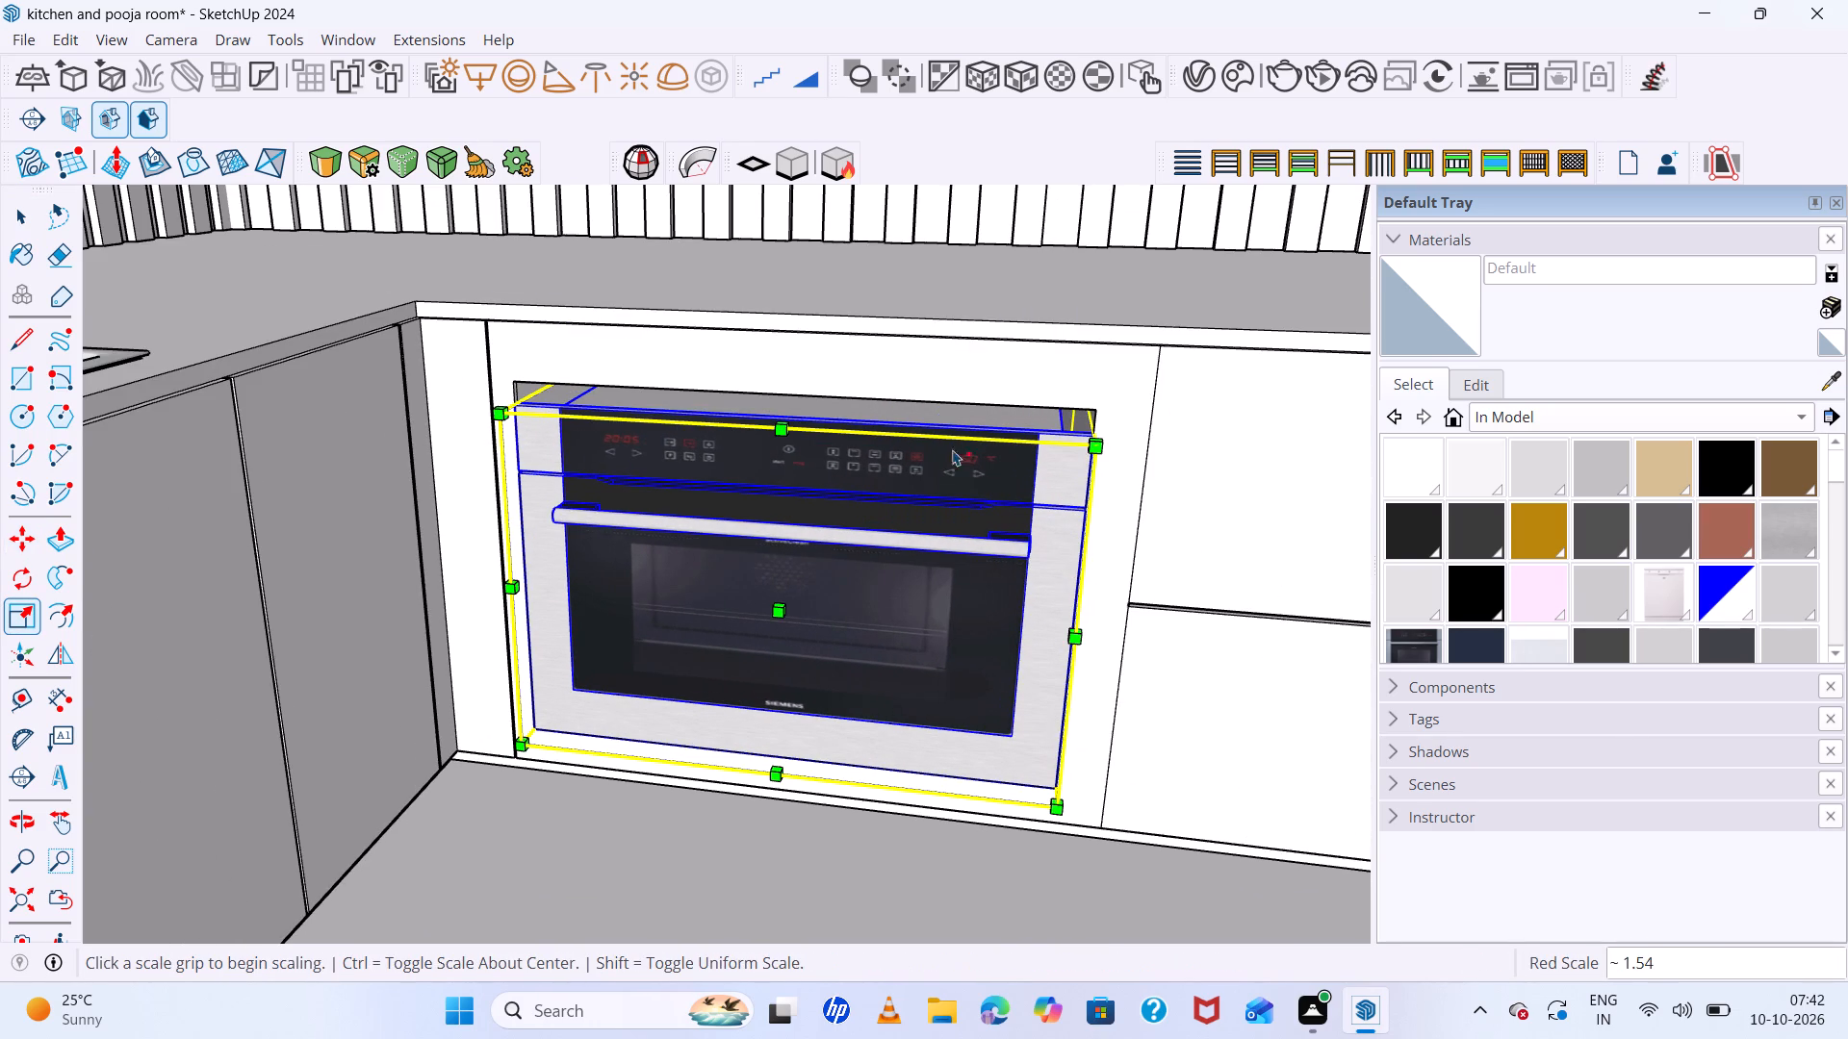
Scale the oven along its green and blue axes up to the top edge of the cabinet opening.
click(783, 425)
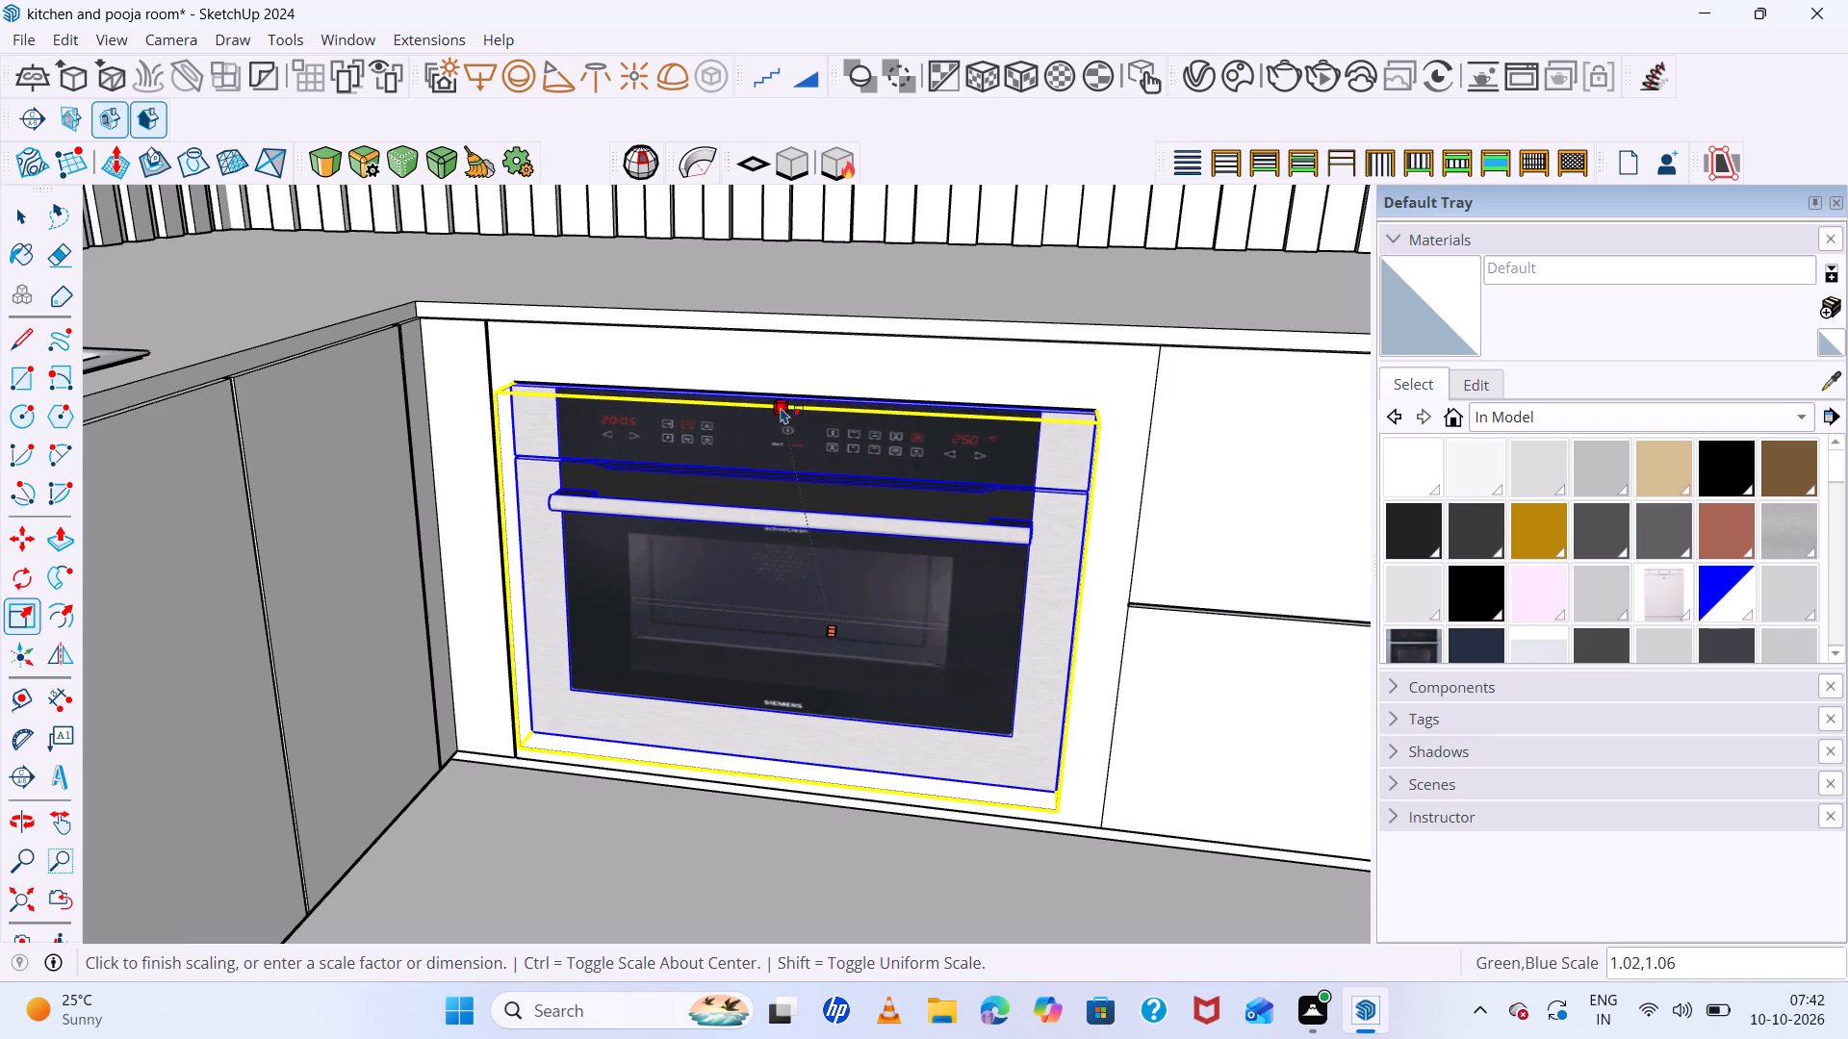
click(783, 400)
key(space)
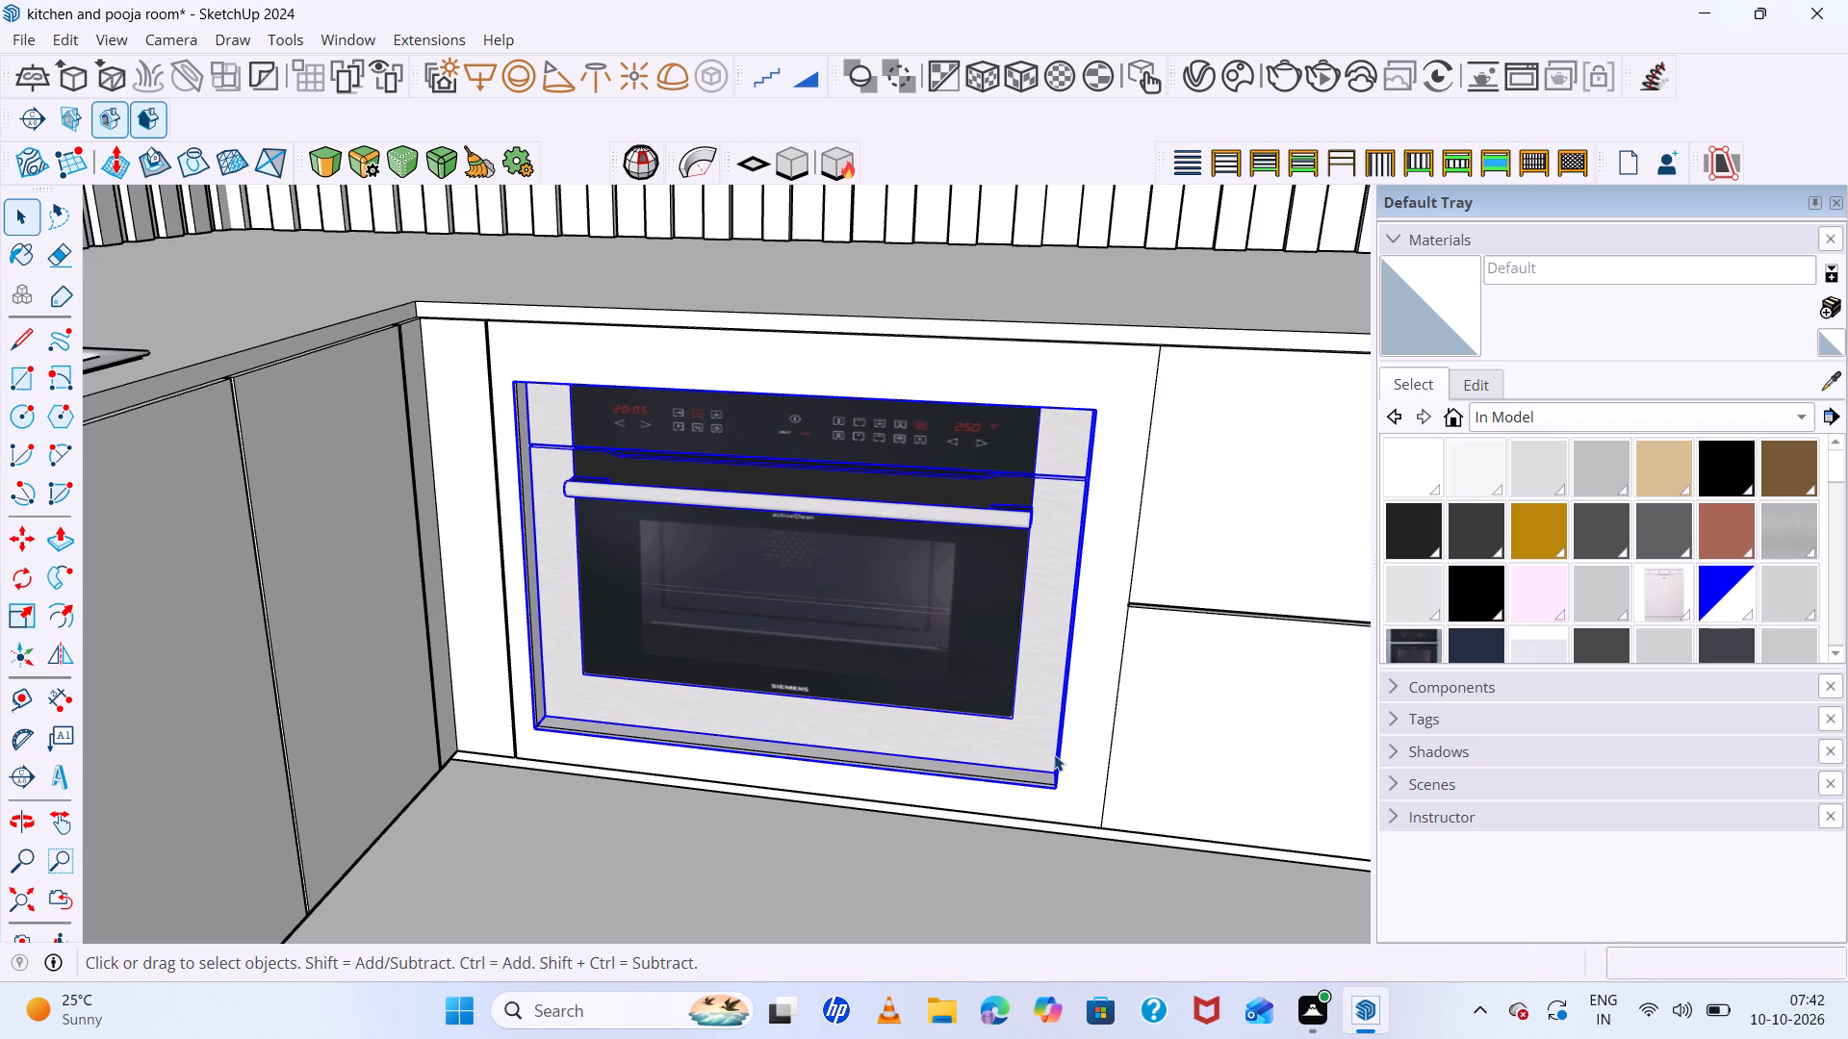
Move the recessed oven about 2" outward by its lower corner onto the cabinet opening's lower front corner, and deselect it.
key(m)
scroll(1053, 772, up, 11)
middle_drag(1071, 781, 1168, 783)
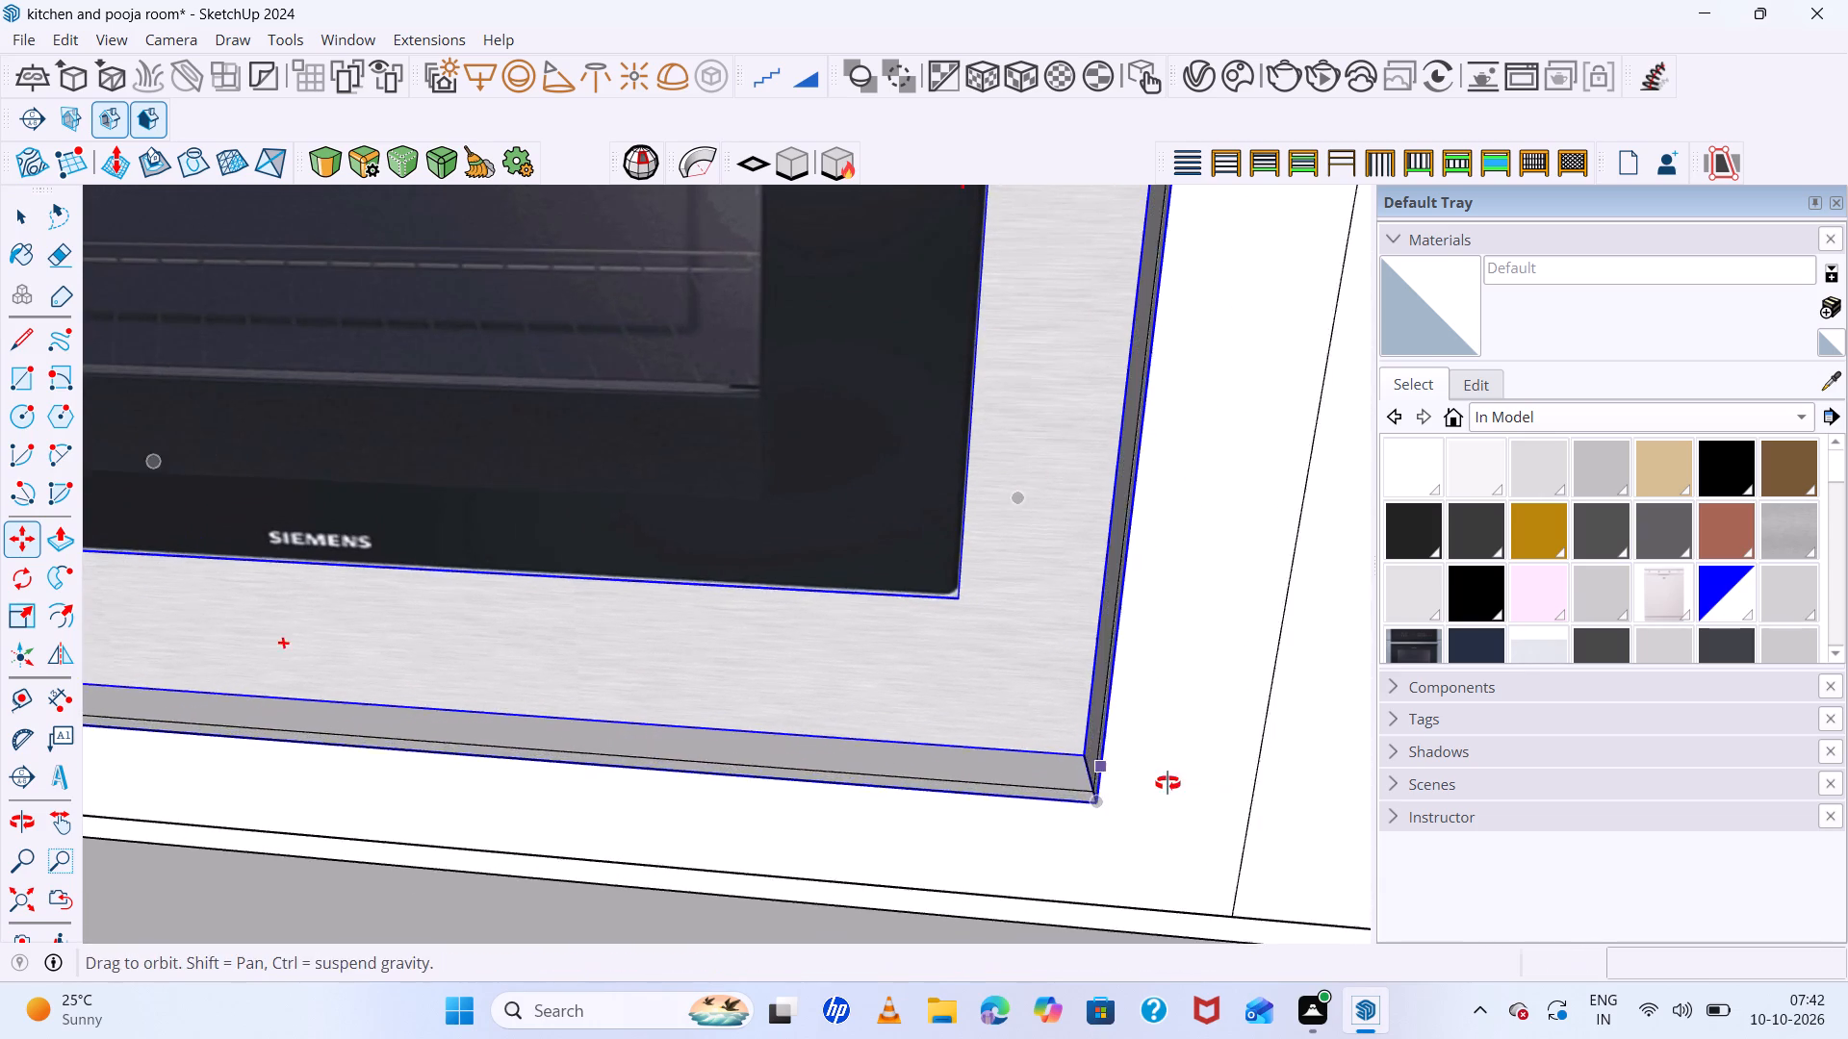
middle_drag(1168, 783, 1168, 783)
click(1118, 727)
click(1142, 768)
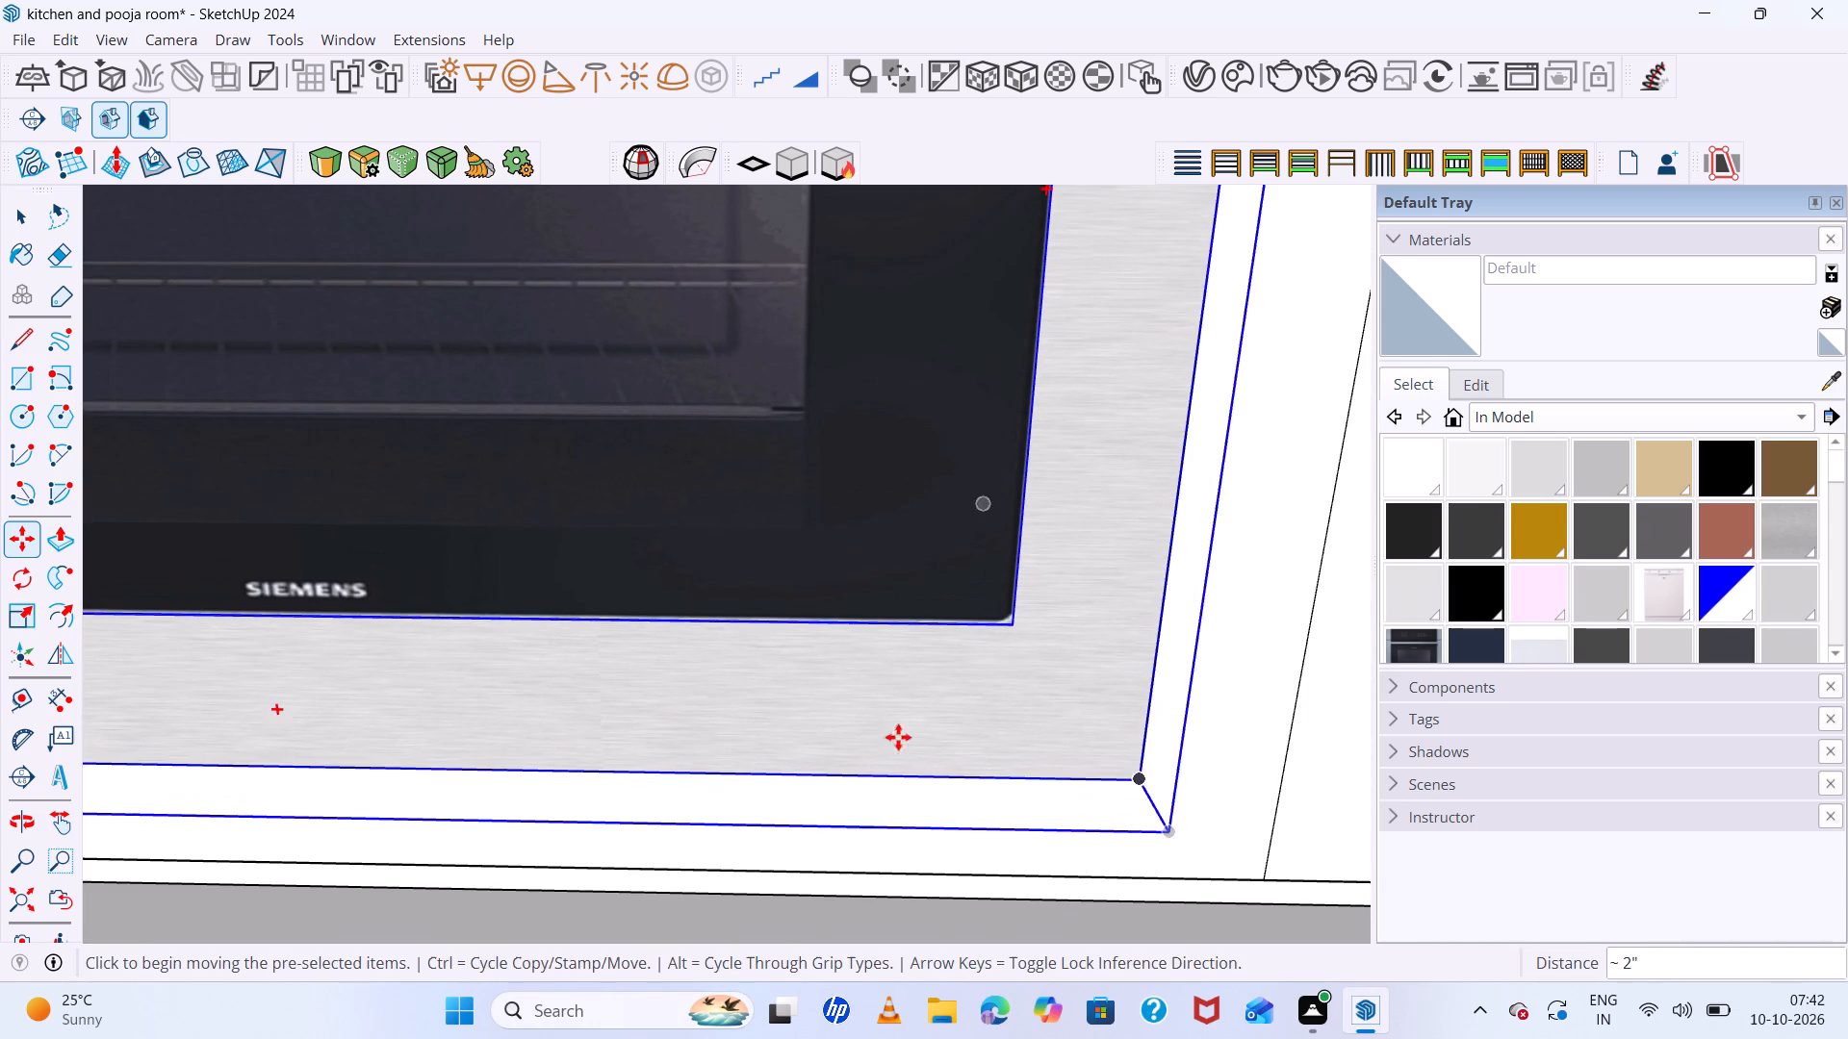
scroll(796, 724, down, 14)
middle_drag(918, 791, 807, 759)
key(space)
click(745, 843)
Inspect the oven's fit in the base cabinet up close and from across the kitchen.
scroll(485, 533, up, 6)
middle_drag(585, 574, 679, 652)
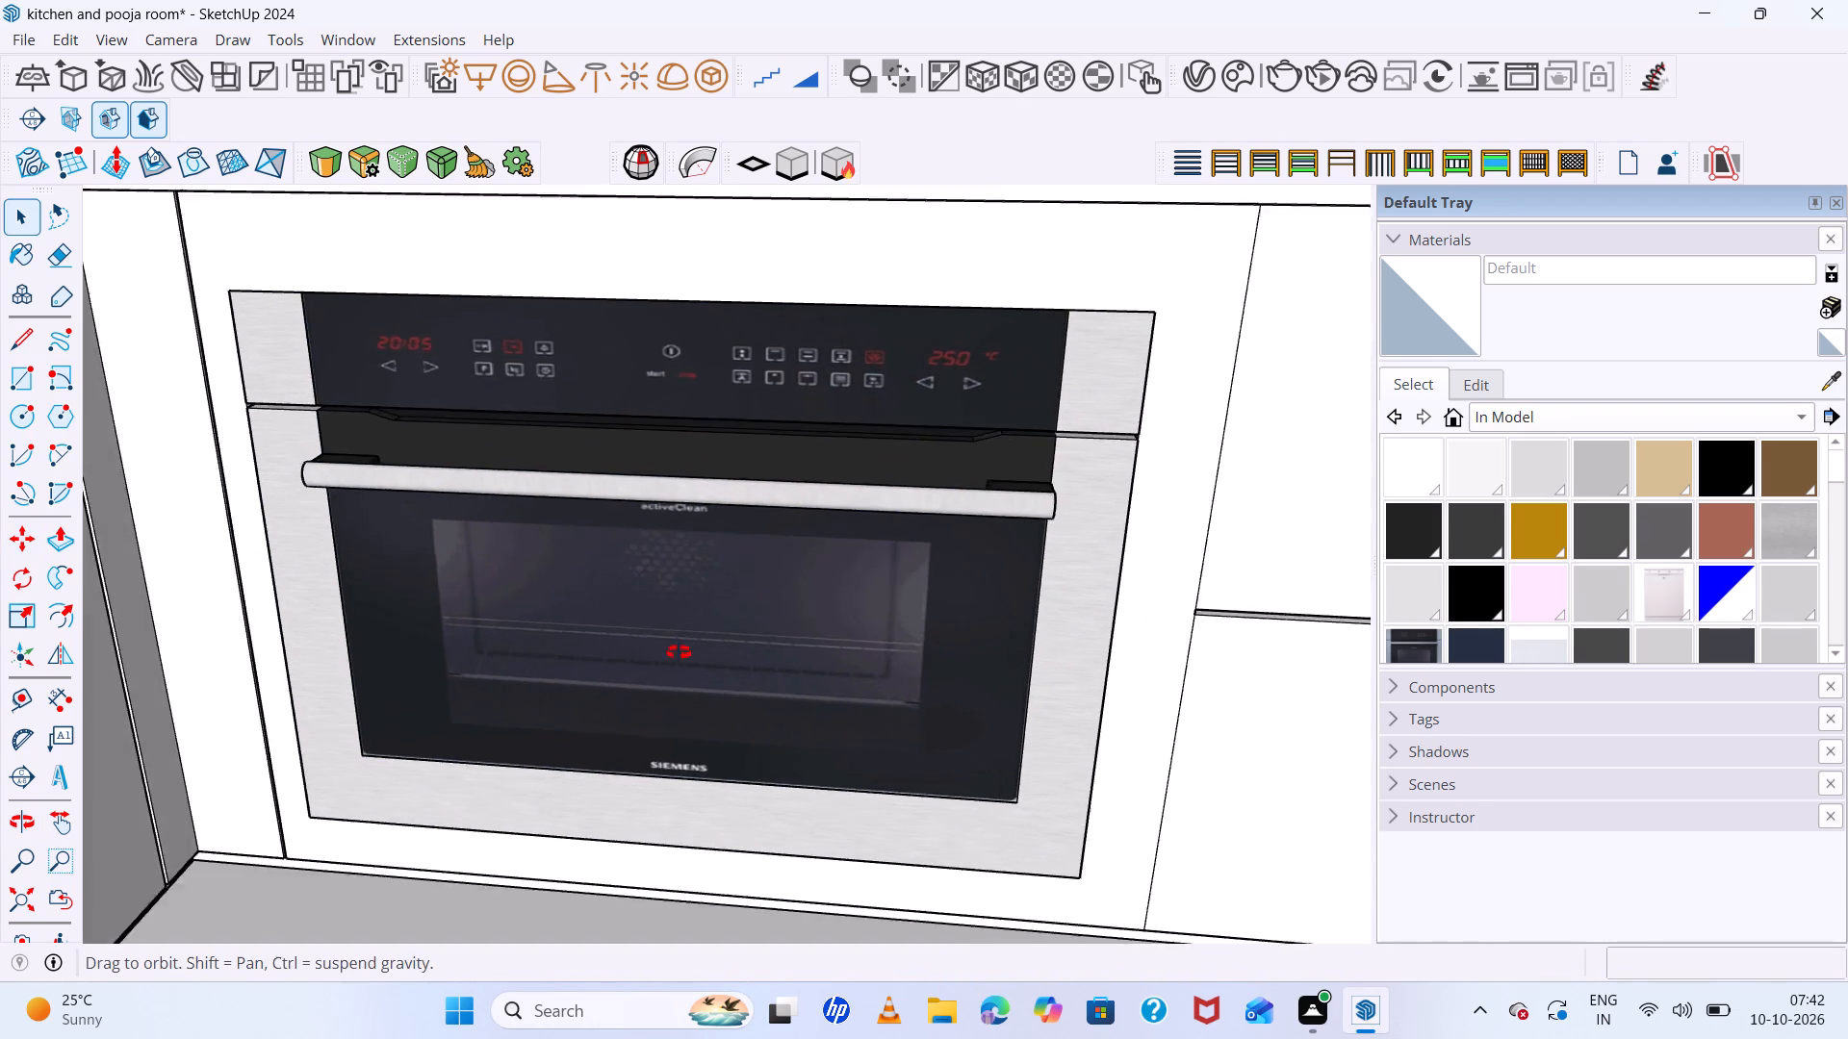
middle_drag(679, 652, 701, 698)
scroll(615, 628, down, 16)
scroll(526, 567, down, 6)
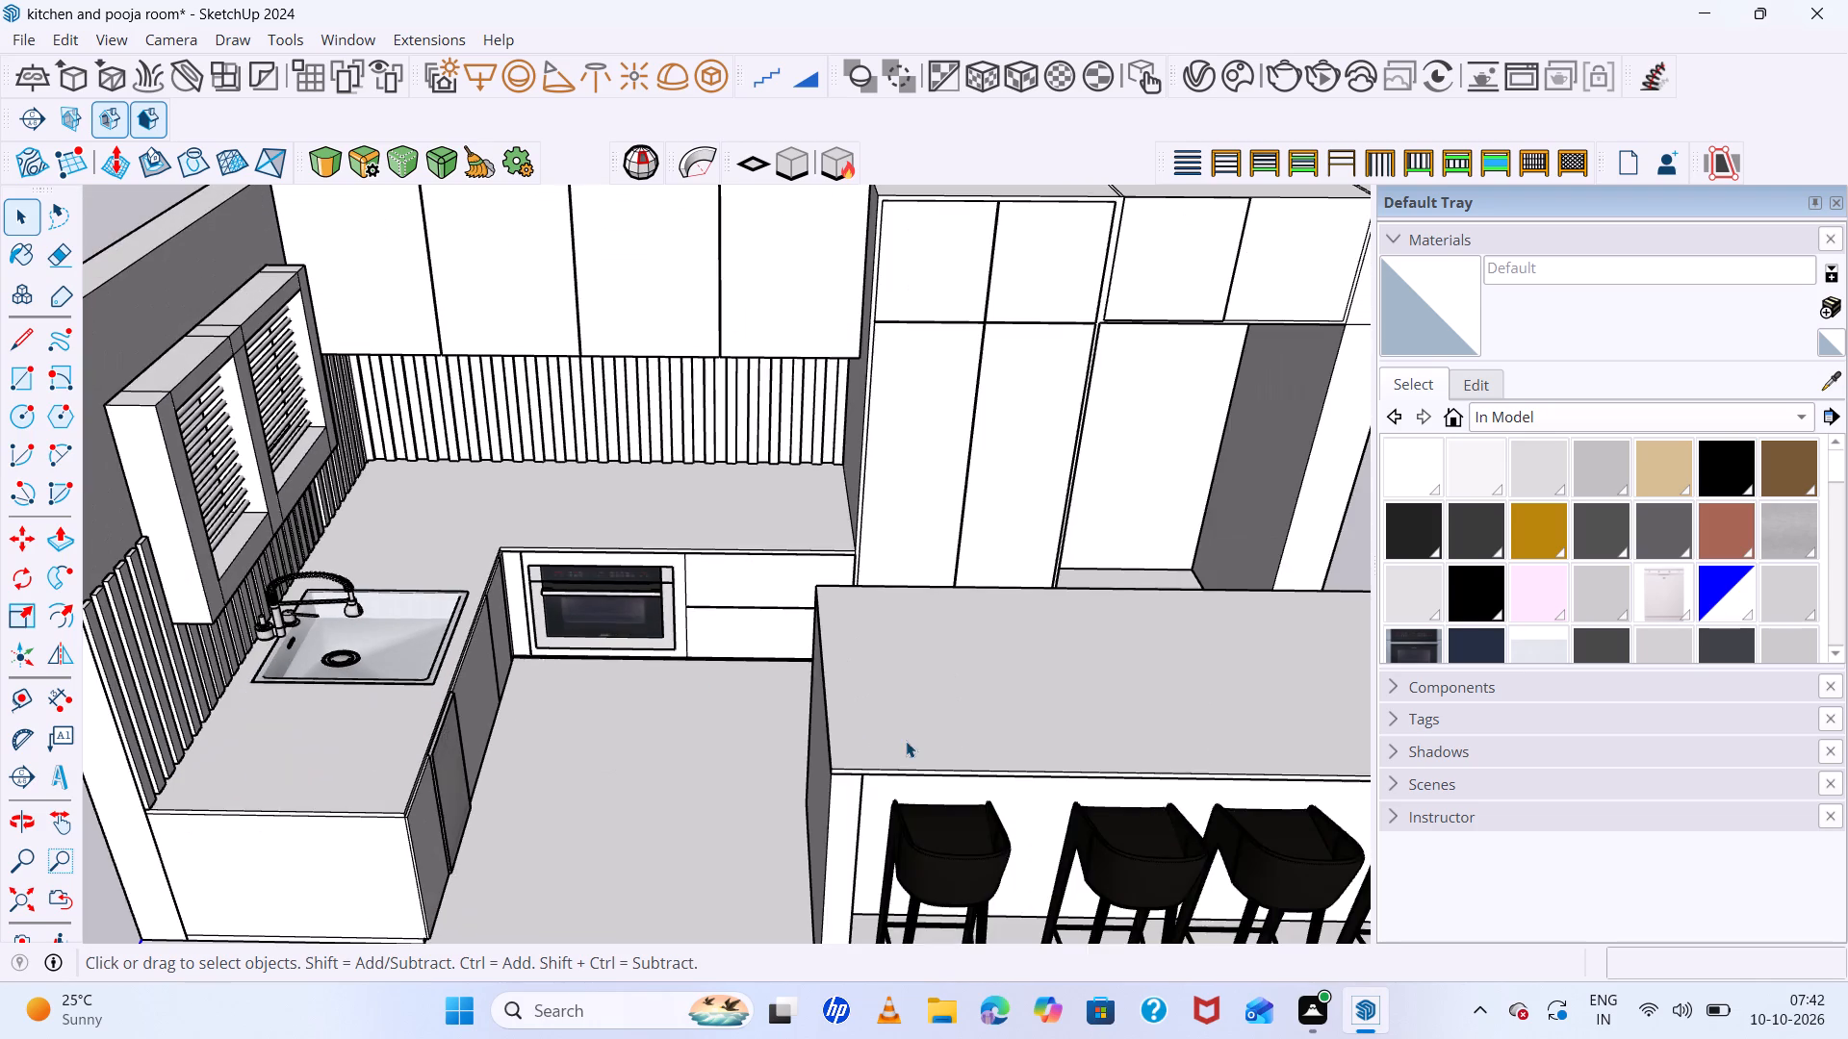
middle_drag(906, 741, 665, 581)
middle_drag(665, 581, 664, 622)
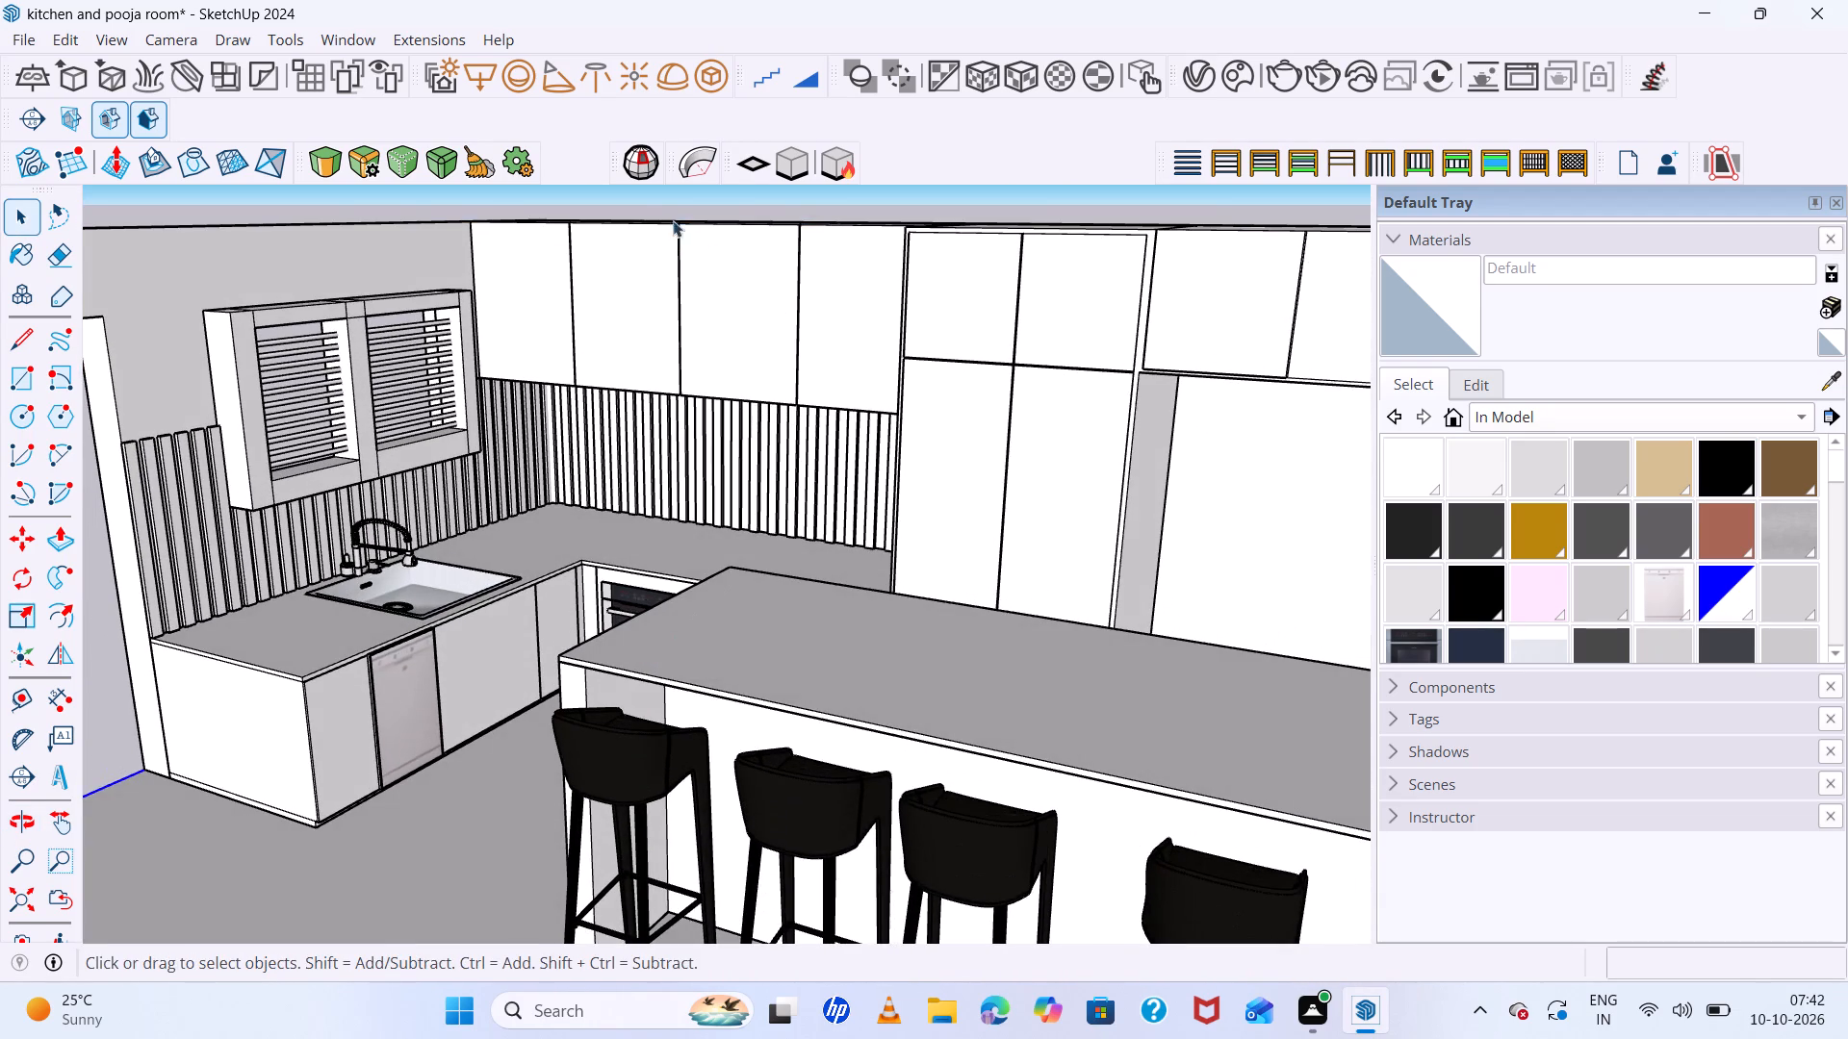
Search 3D Warehouse for "bottles".
click(337, 38)
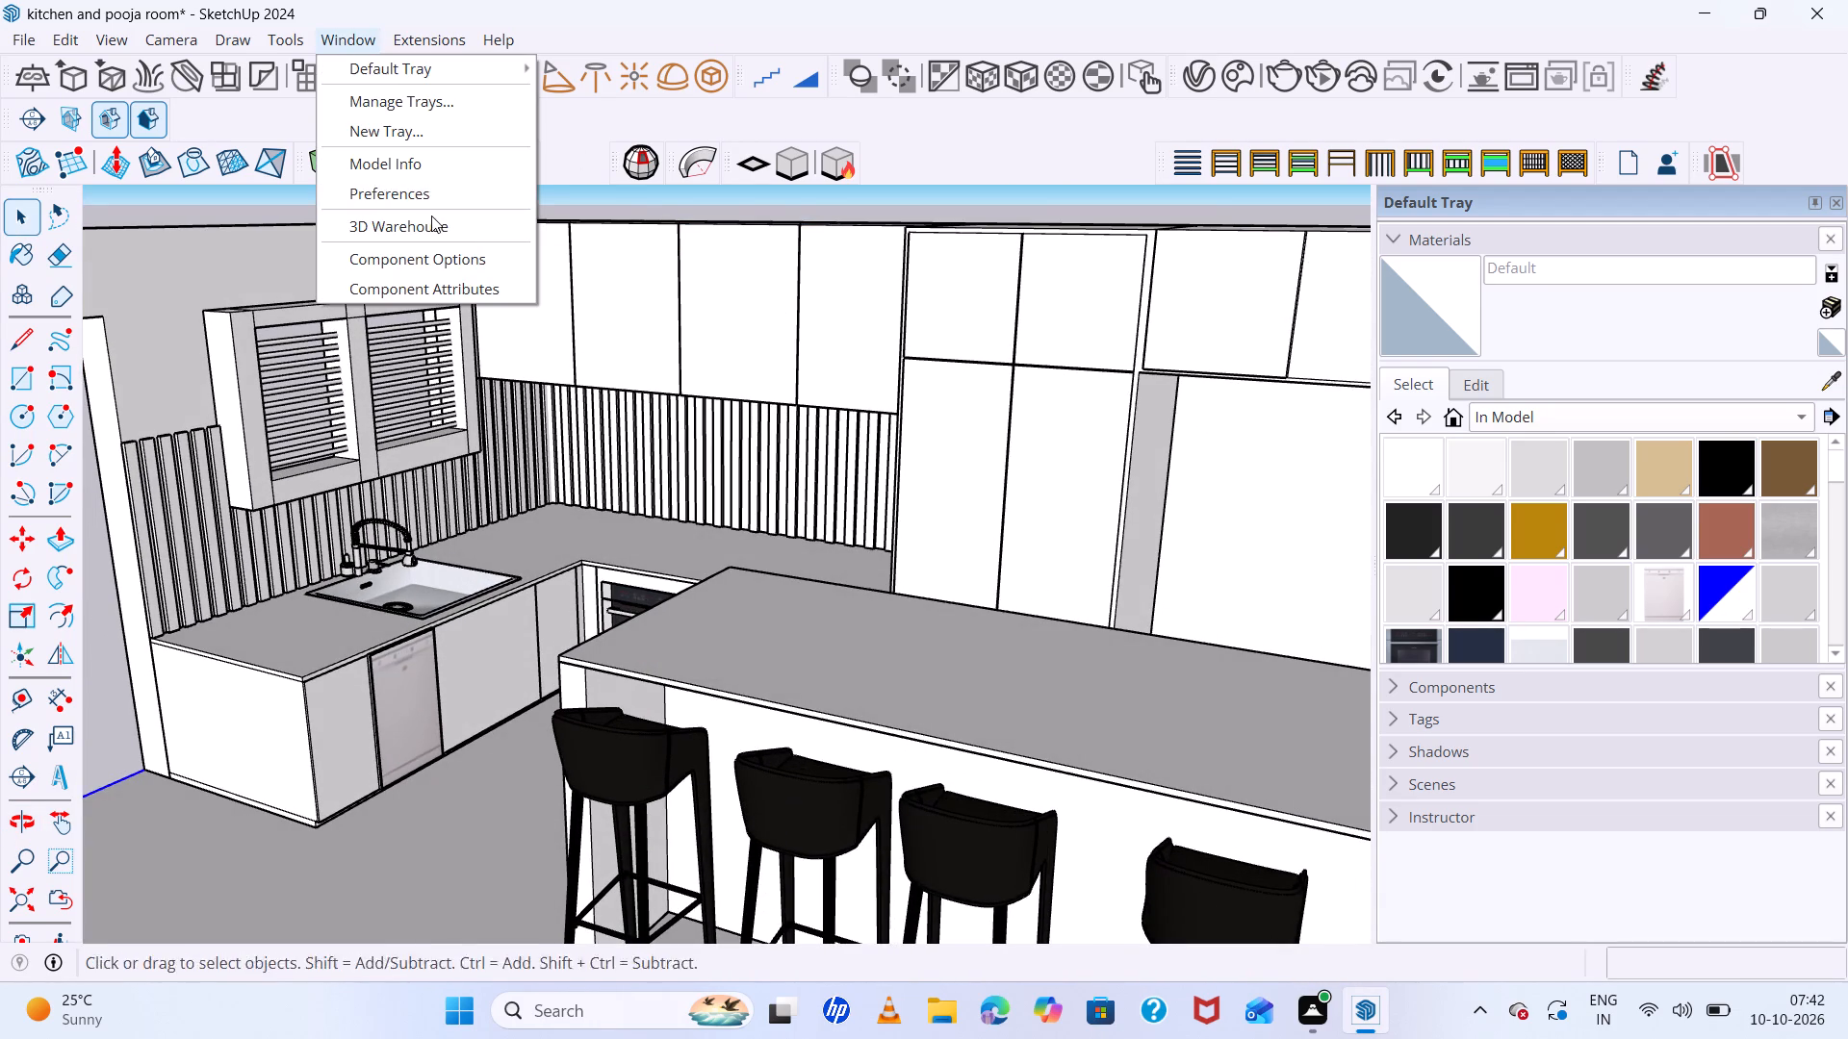
click(431, 215)
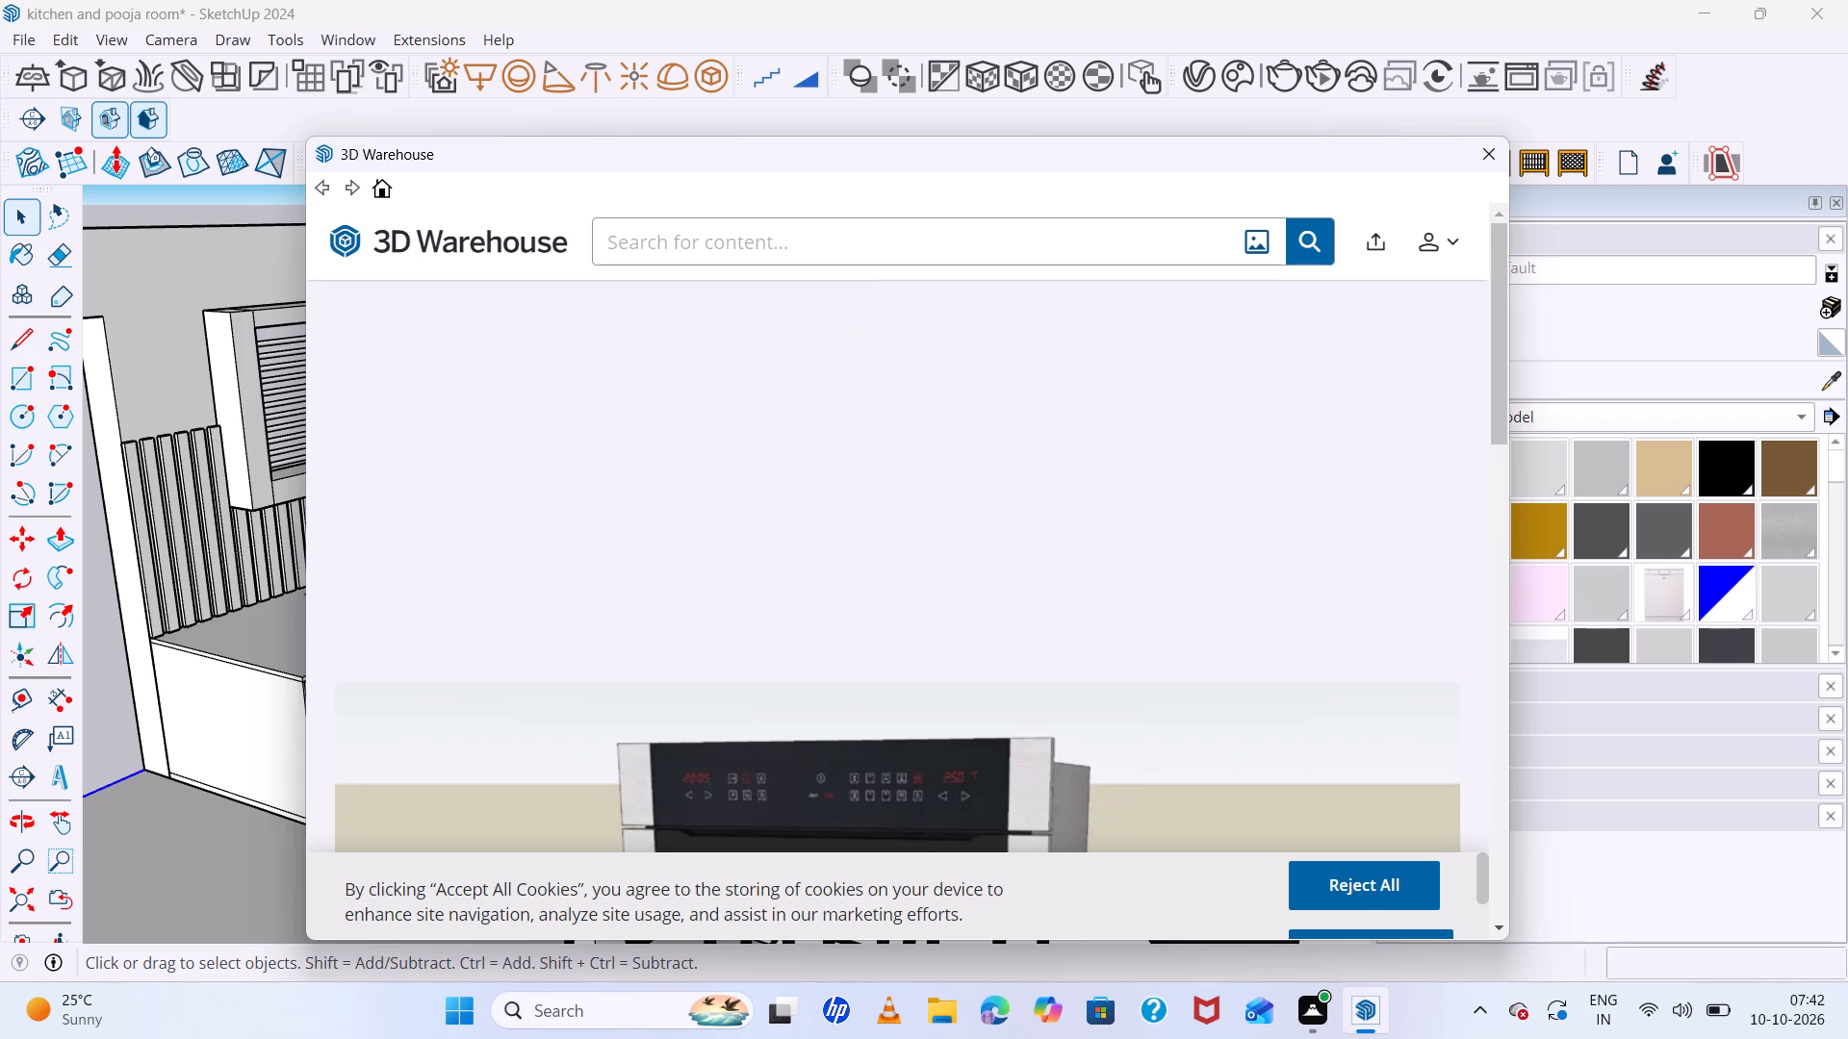
click(895, 253)
click(389, 190)
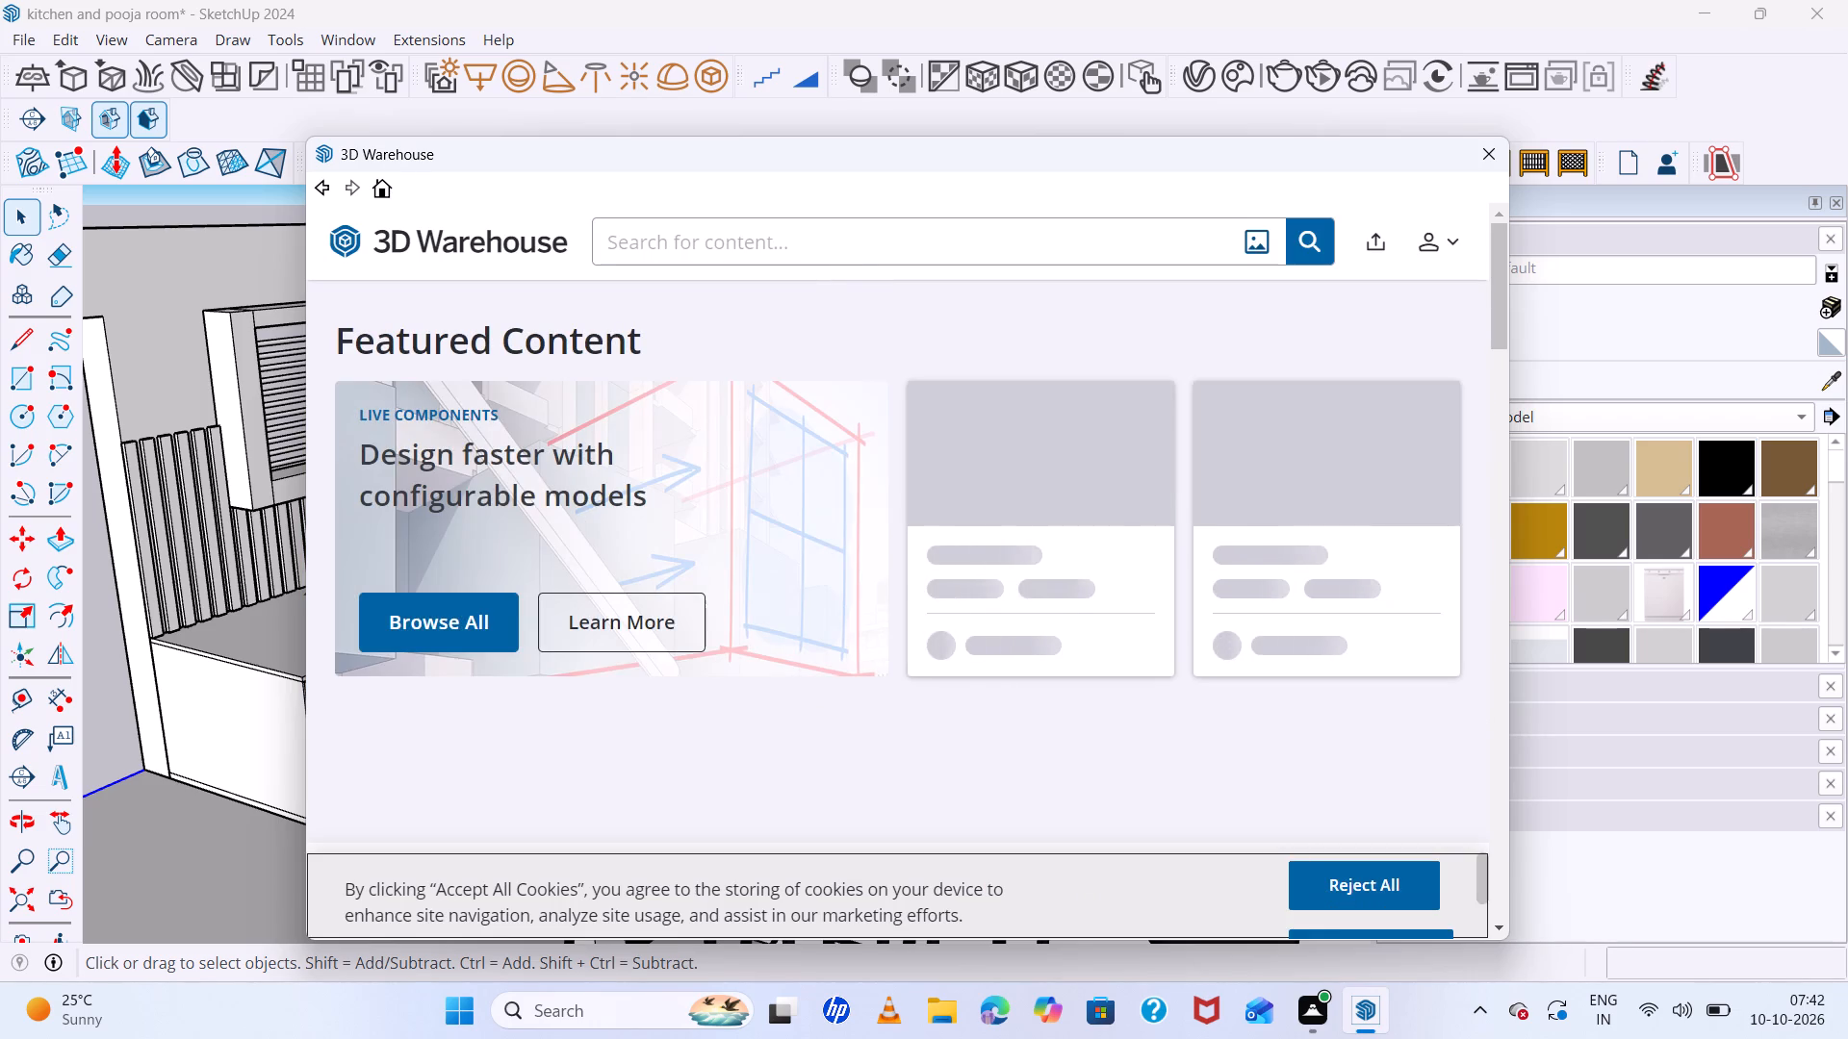
click(842, 248)
text(bott)
text(le)
key(s)
key(Return)
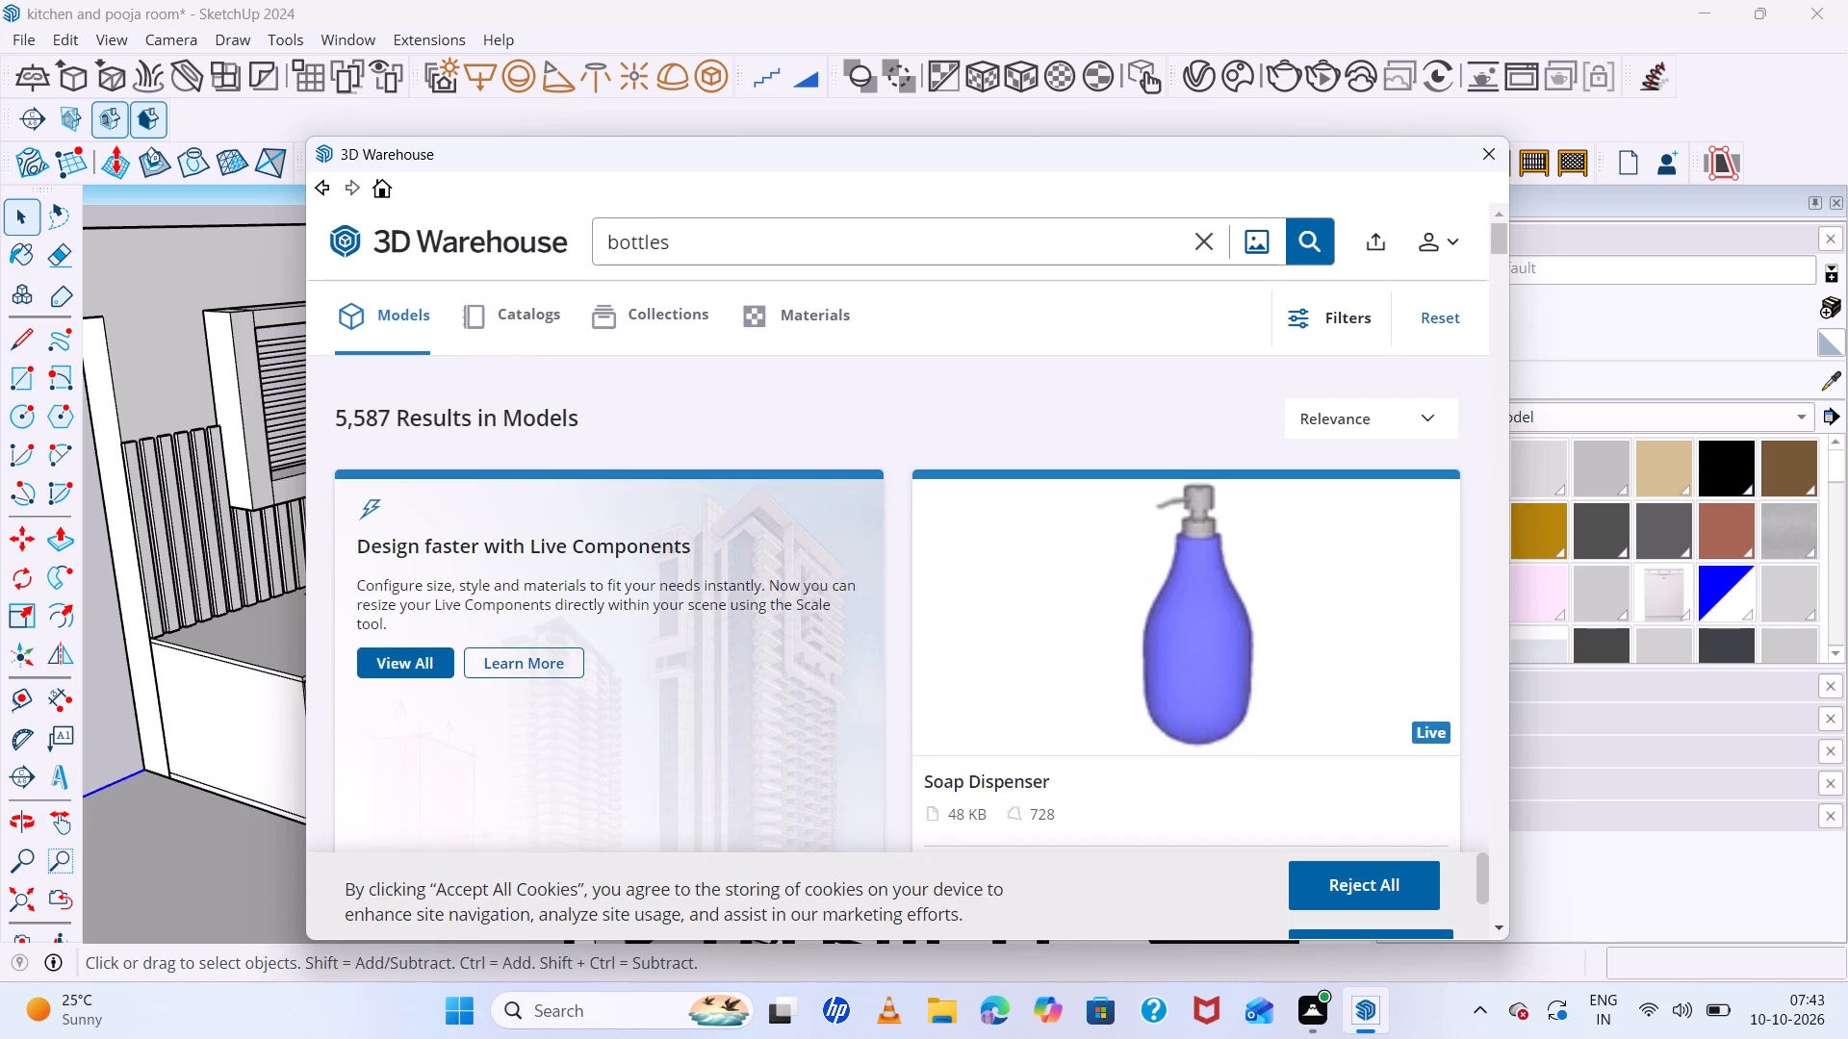
Load the 955 KB "bottles" model of assorted liquor bottles and place it on the countertop near the corner of the slatted backsplash.
scroll(988, 547, down, 9)
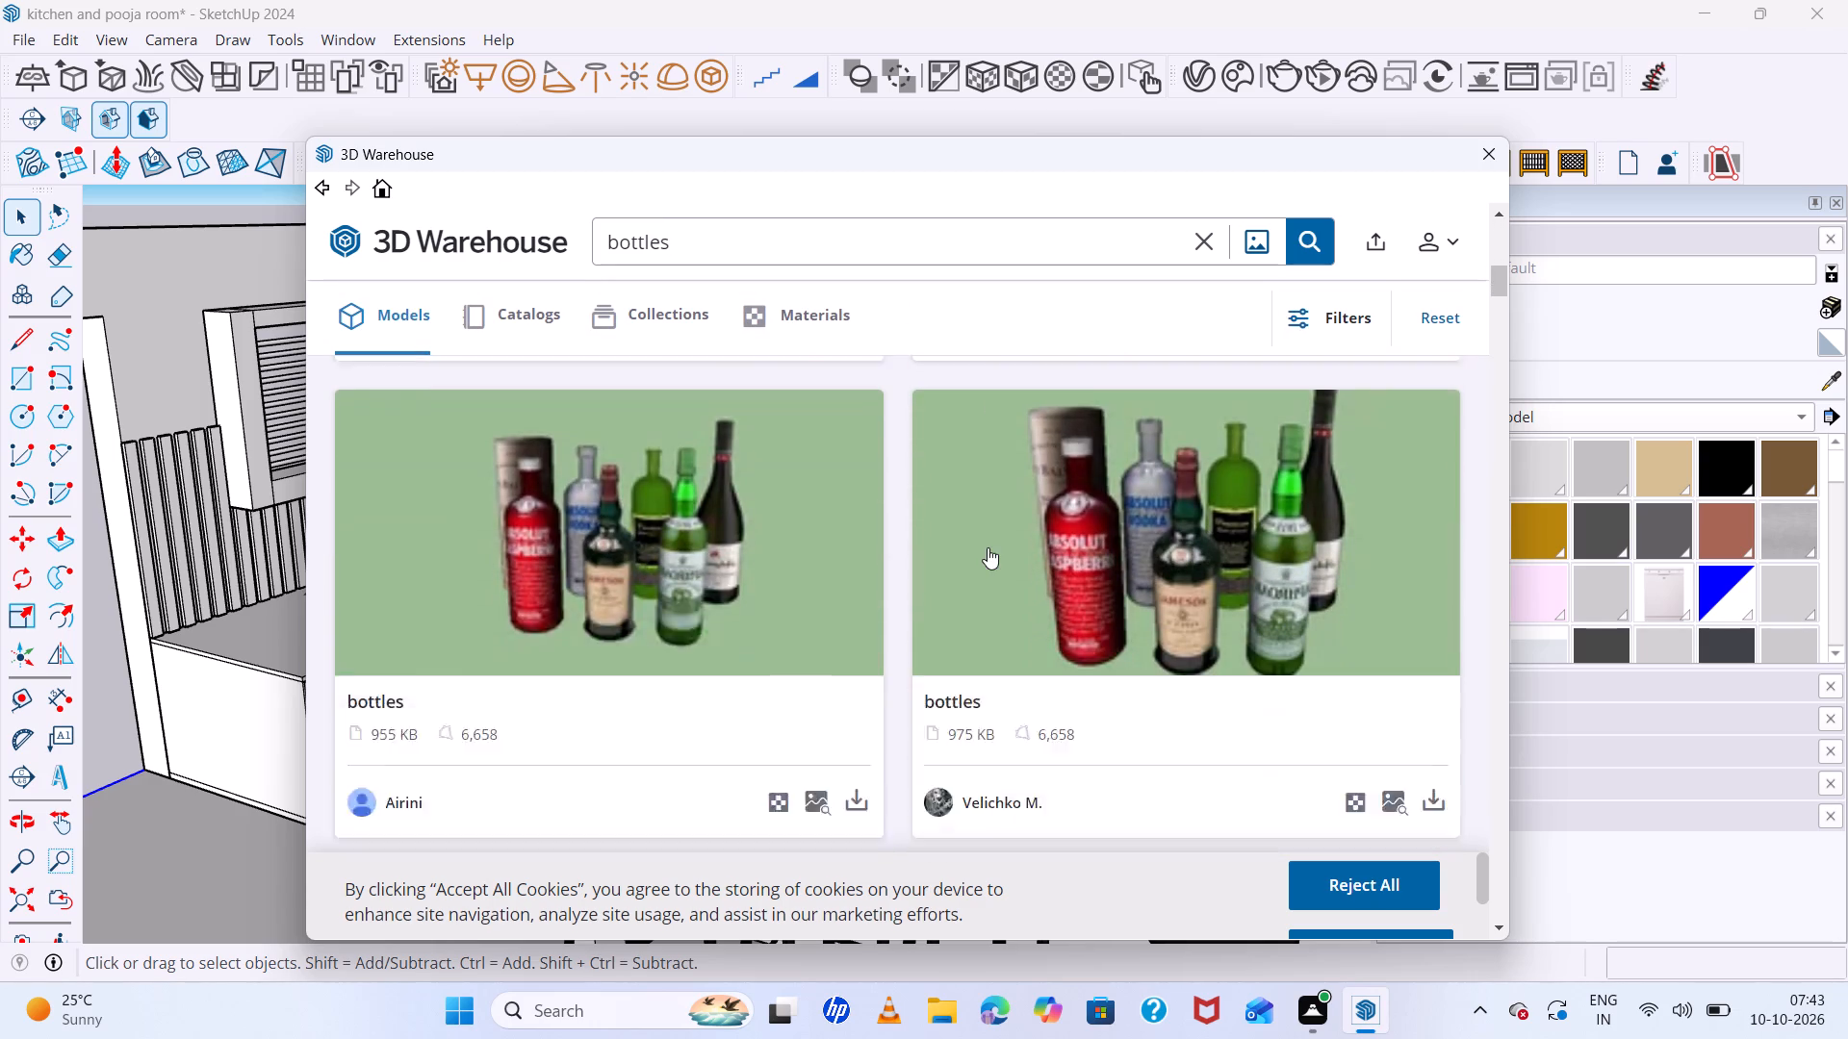
scroll(988, 547, down, 1)
scroll(971, 677, up, 3)
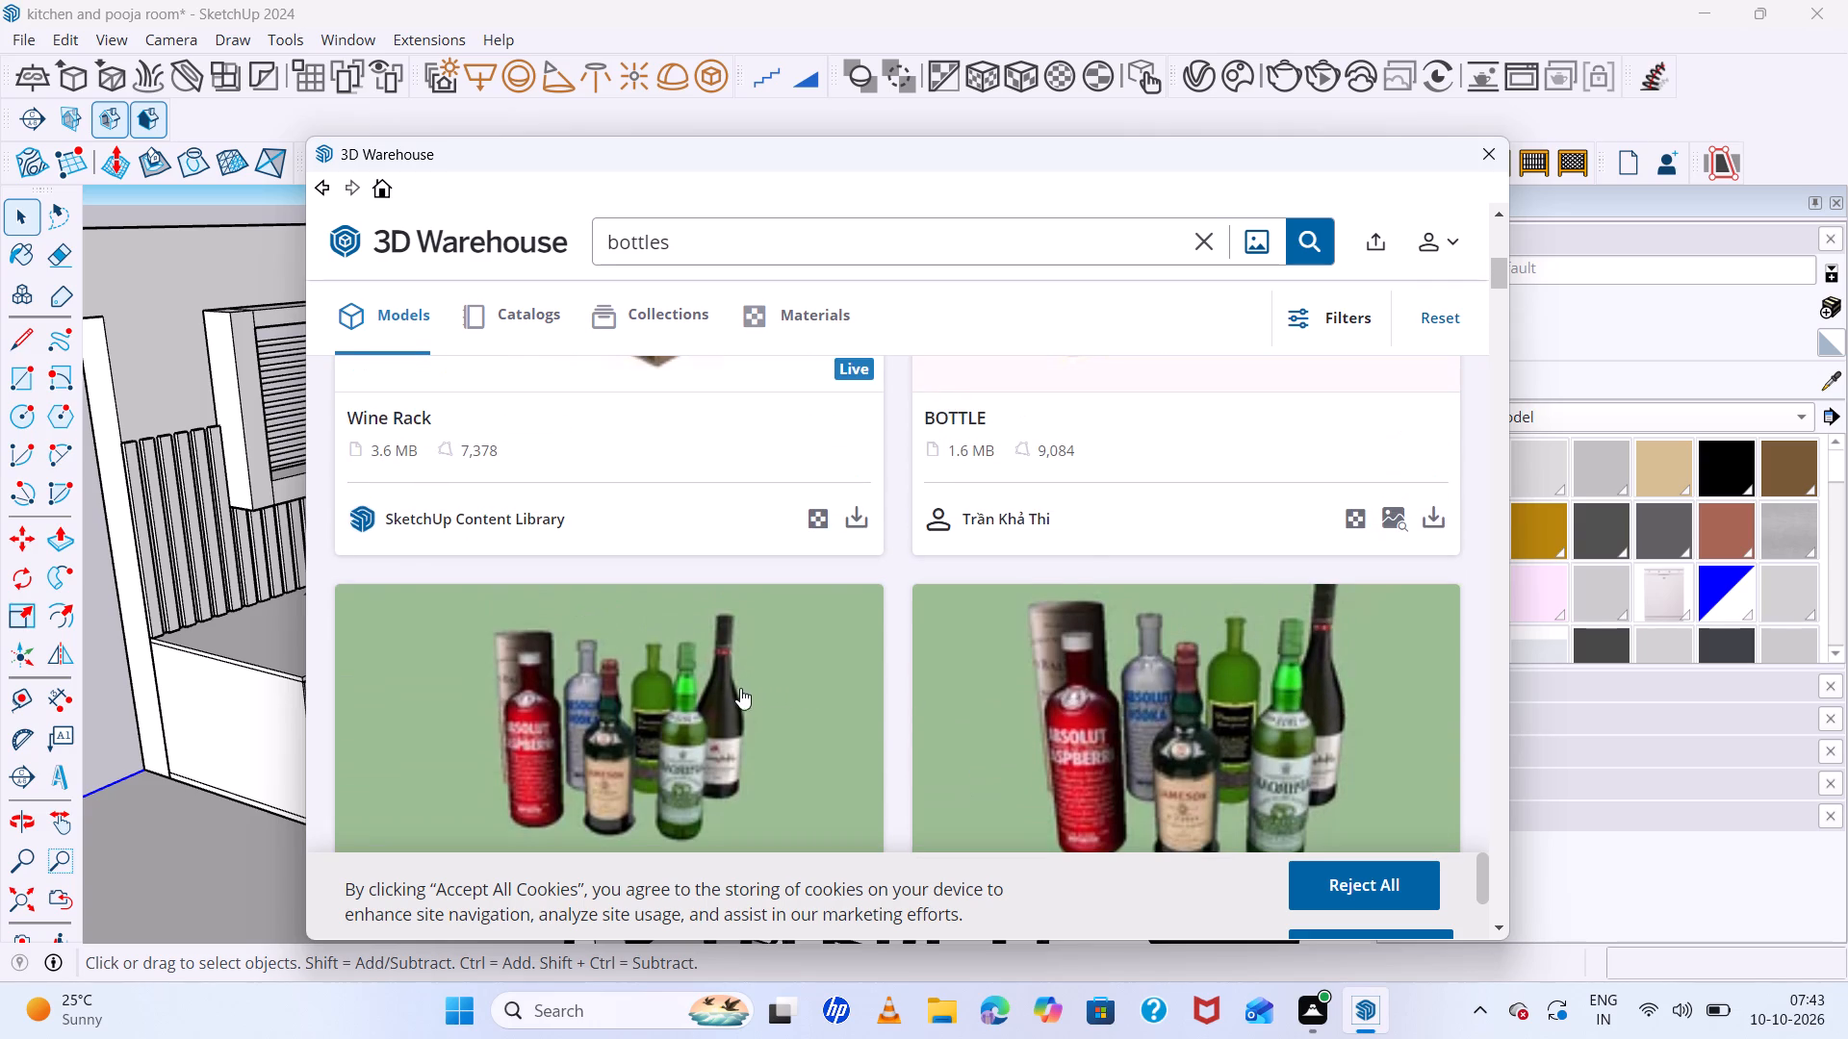
click(736, 690)
scroll(808, 621, down, 1)
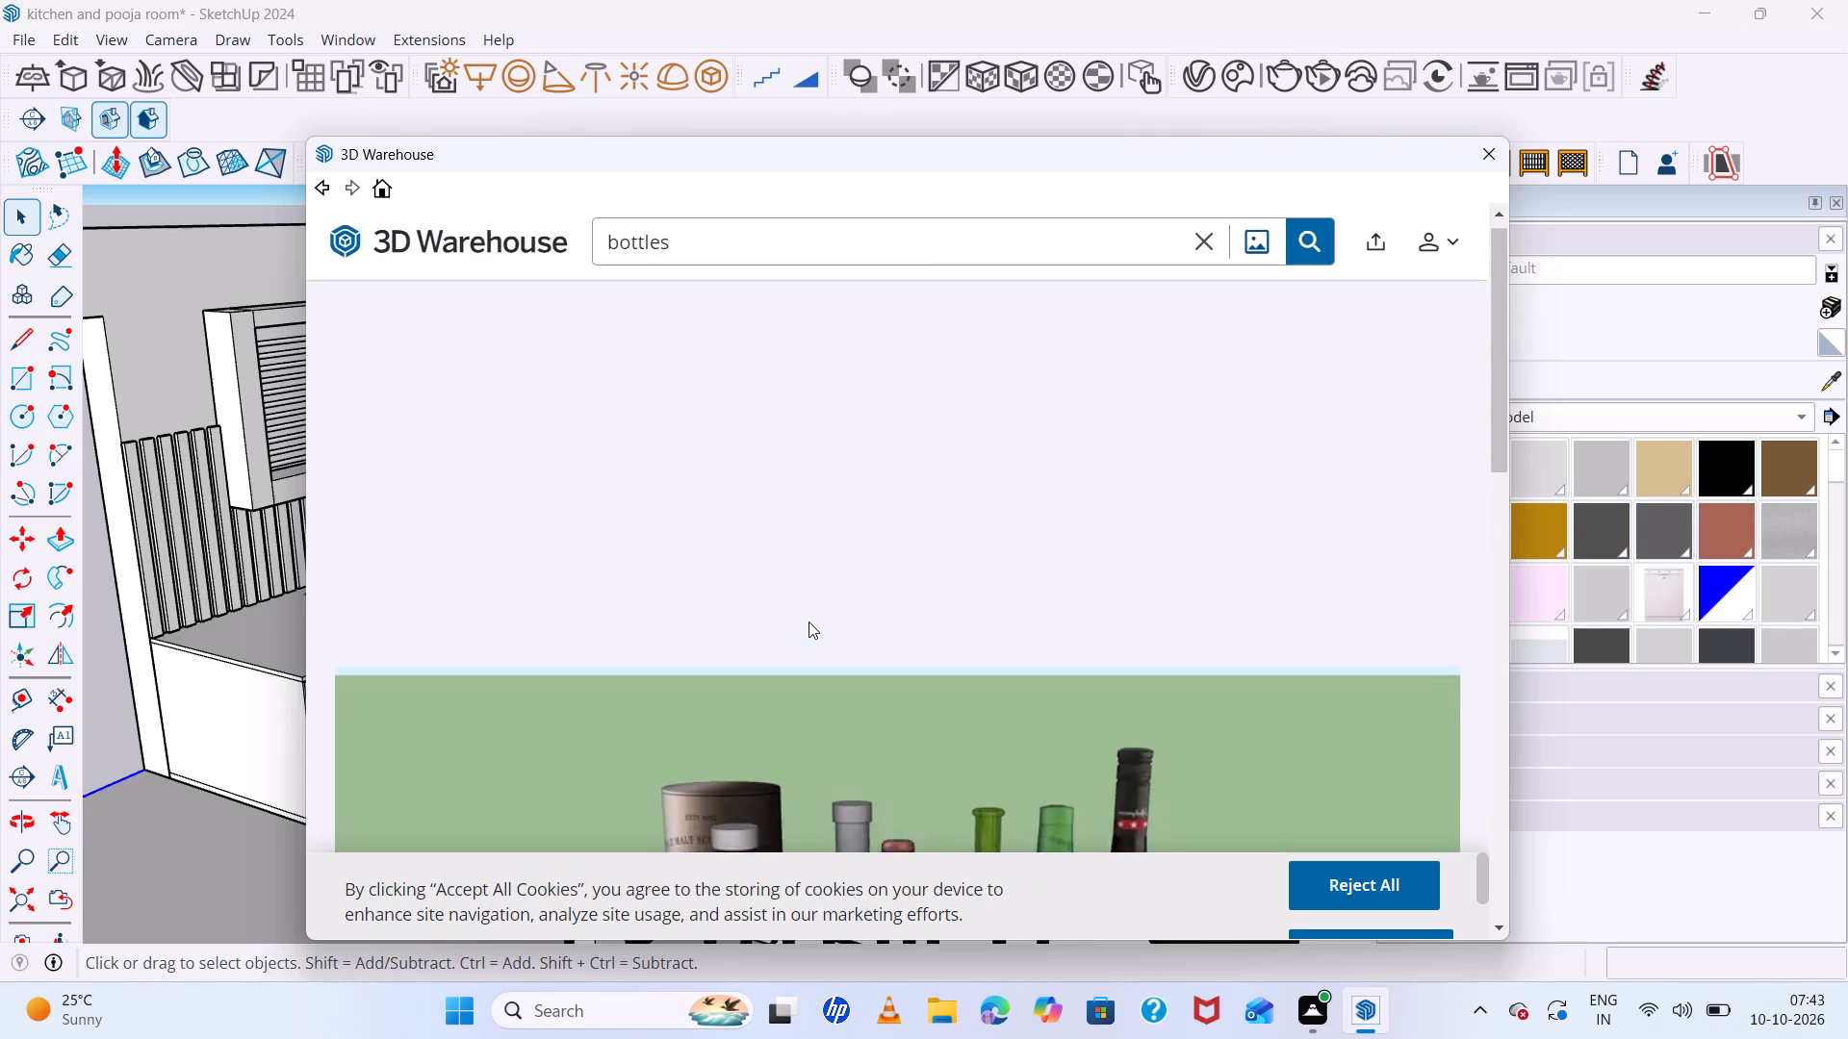
scroll(808, 621, down, 4)
scroll(1045, 662, down, 3)
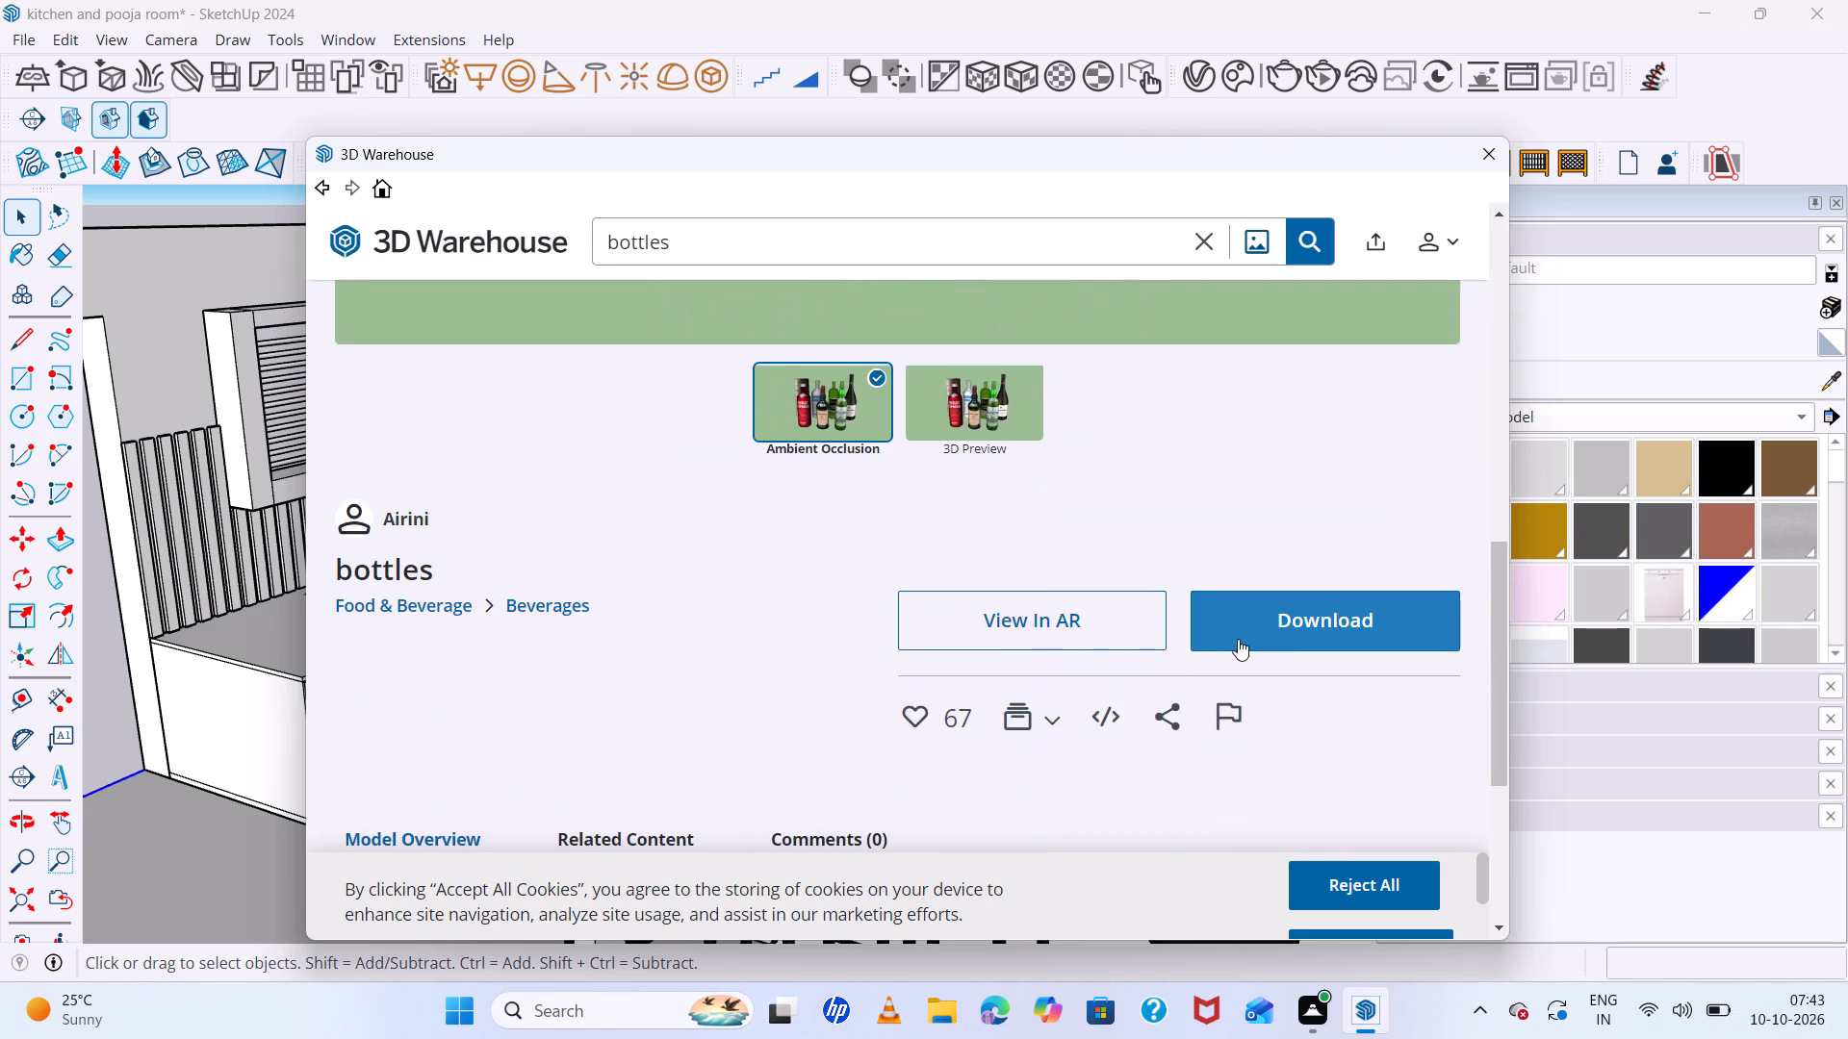
click(1249, 639)
click(860, 570)
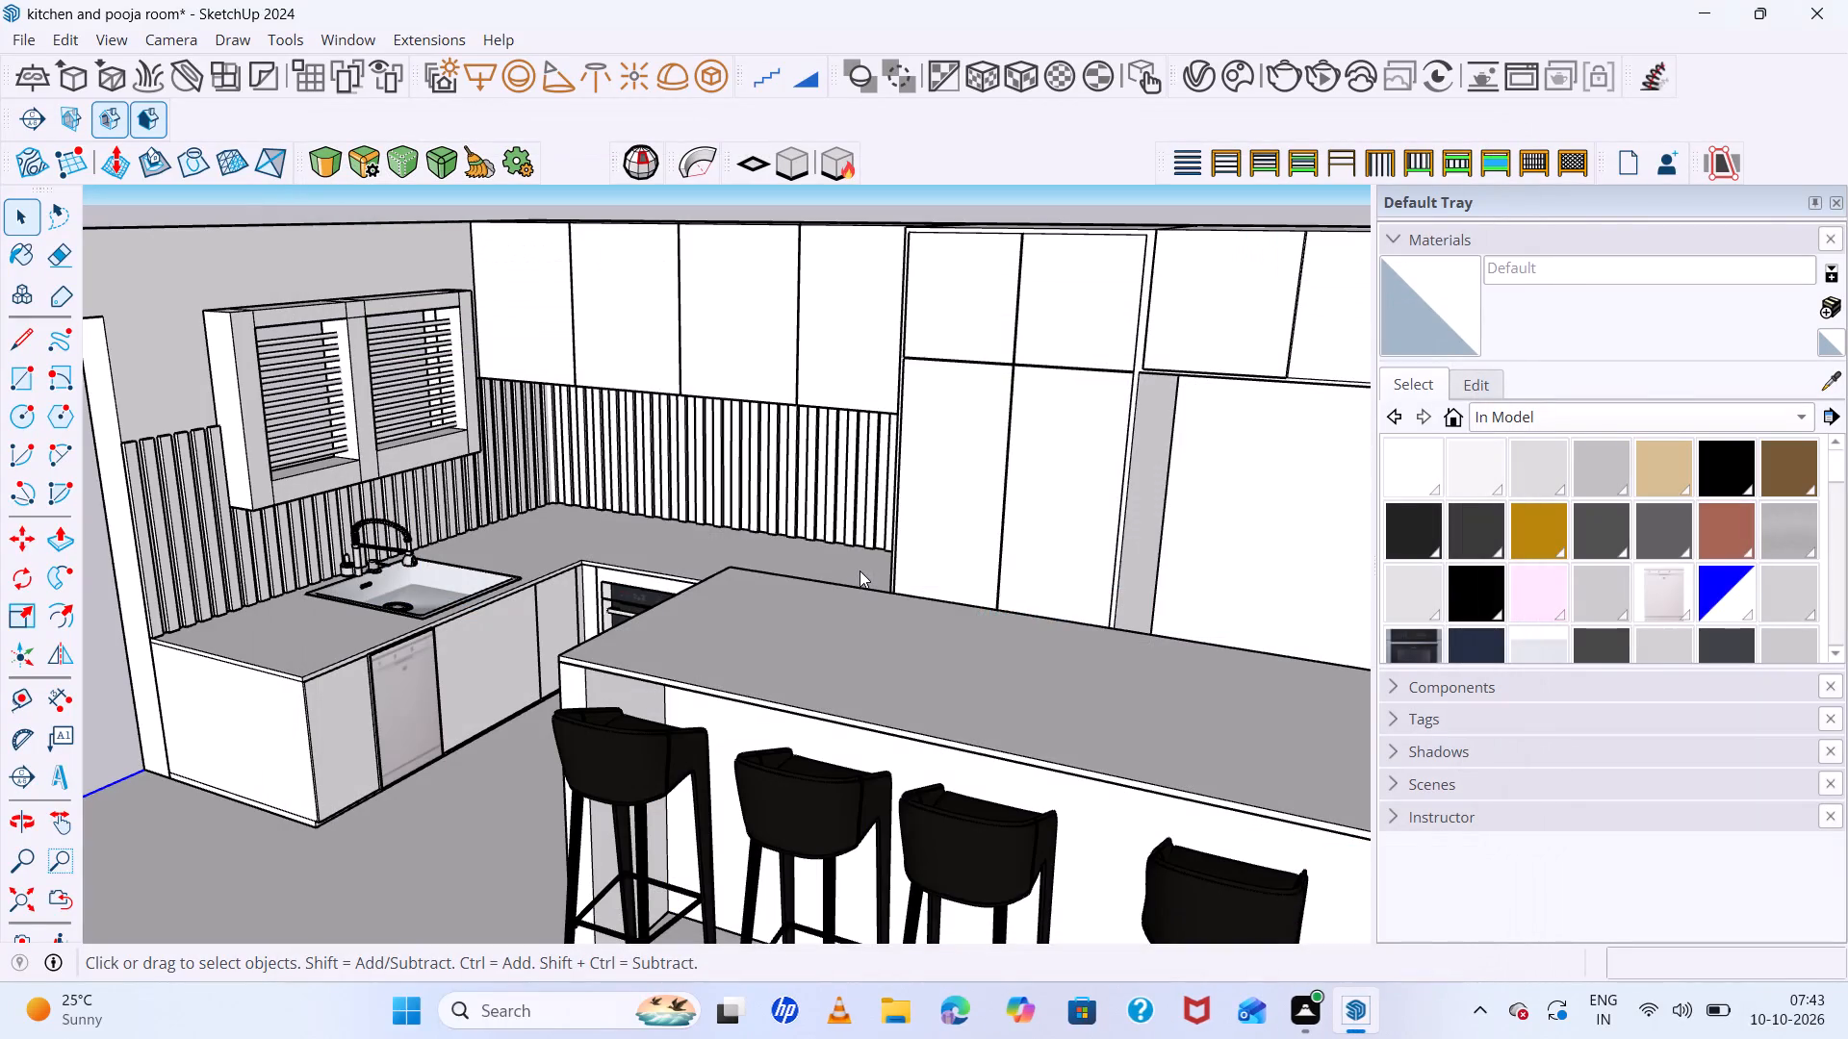
click(1153, 566)
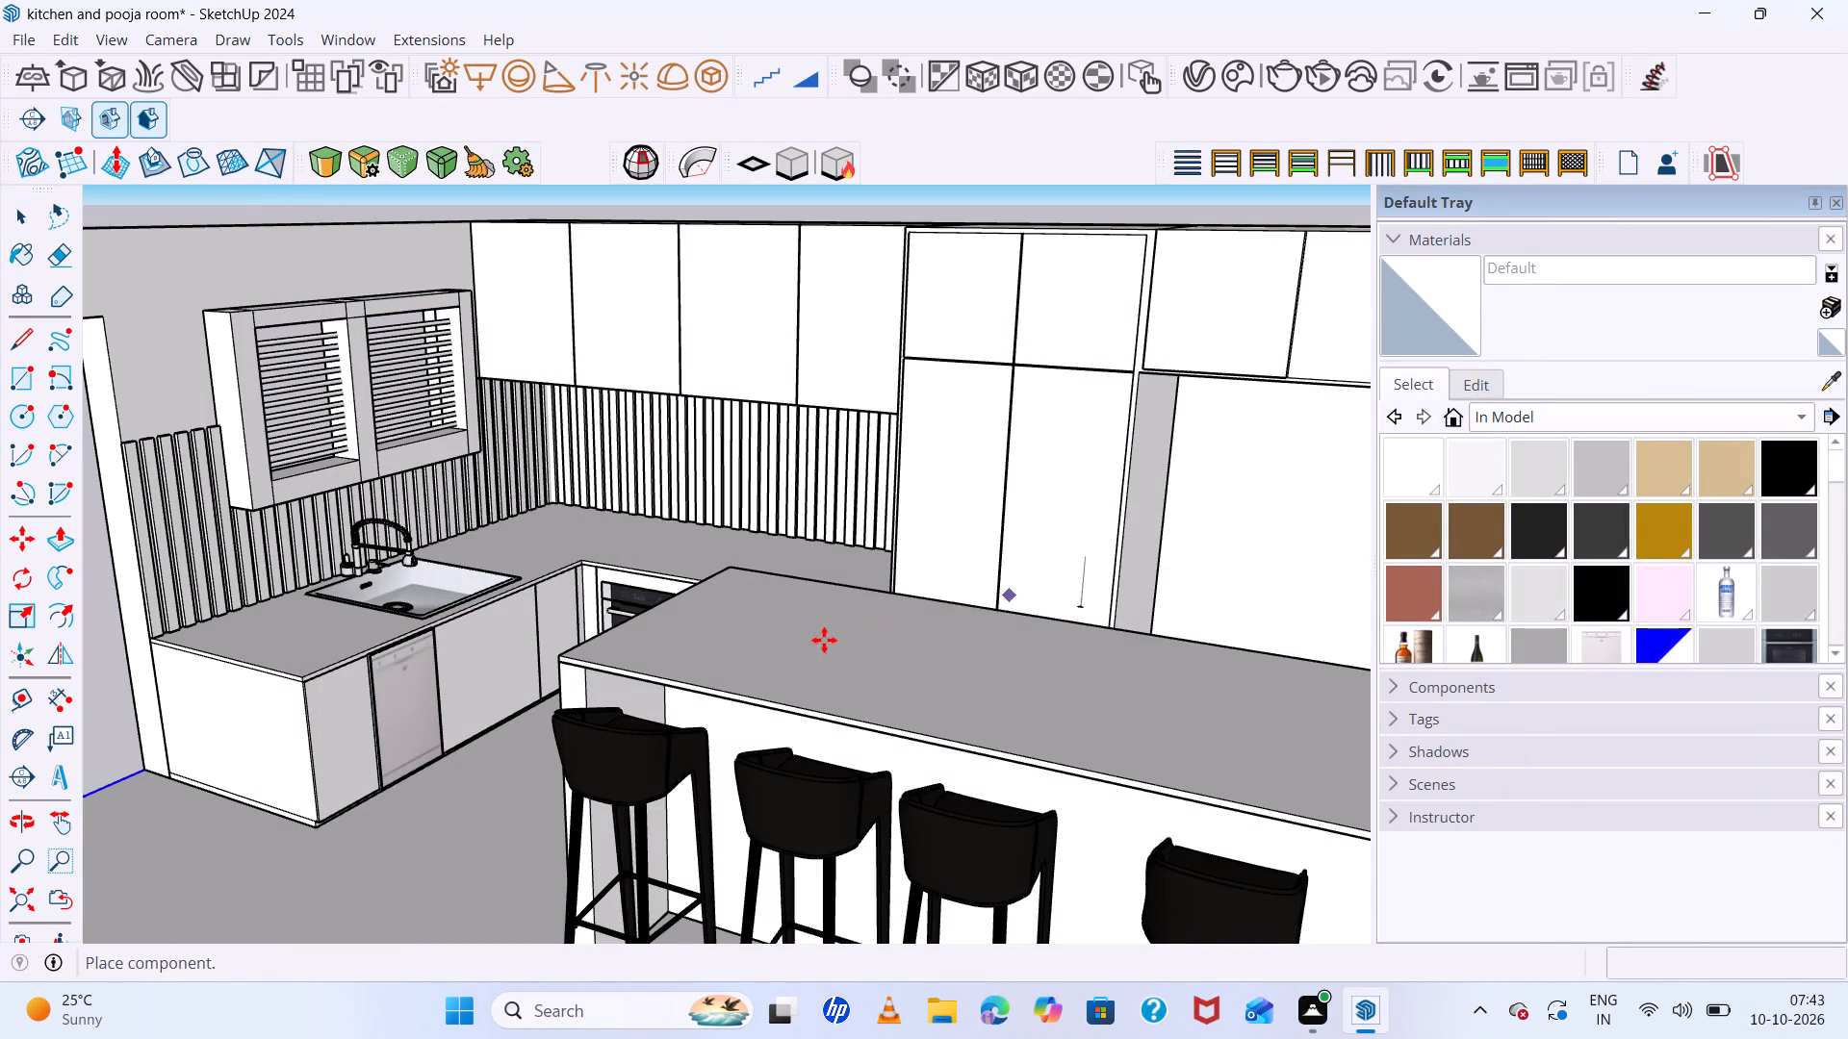
click(530, 523)
Flip the bottle set front to back about its green plane, offsetting the mirror plane by about 2".
scroll(551, 503, up, 8)
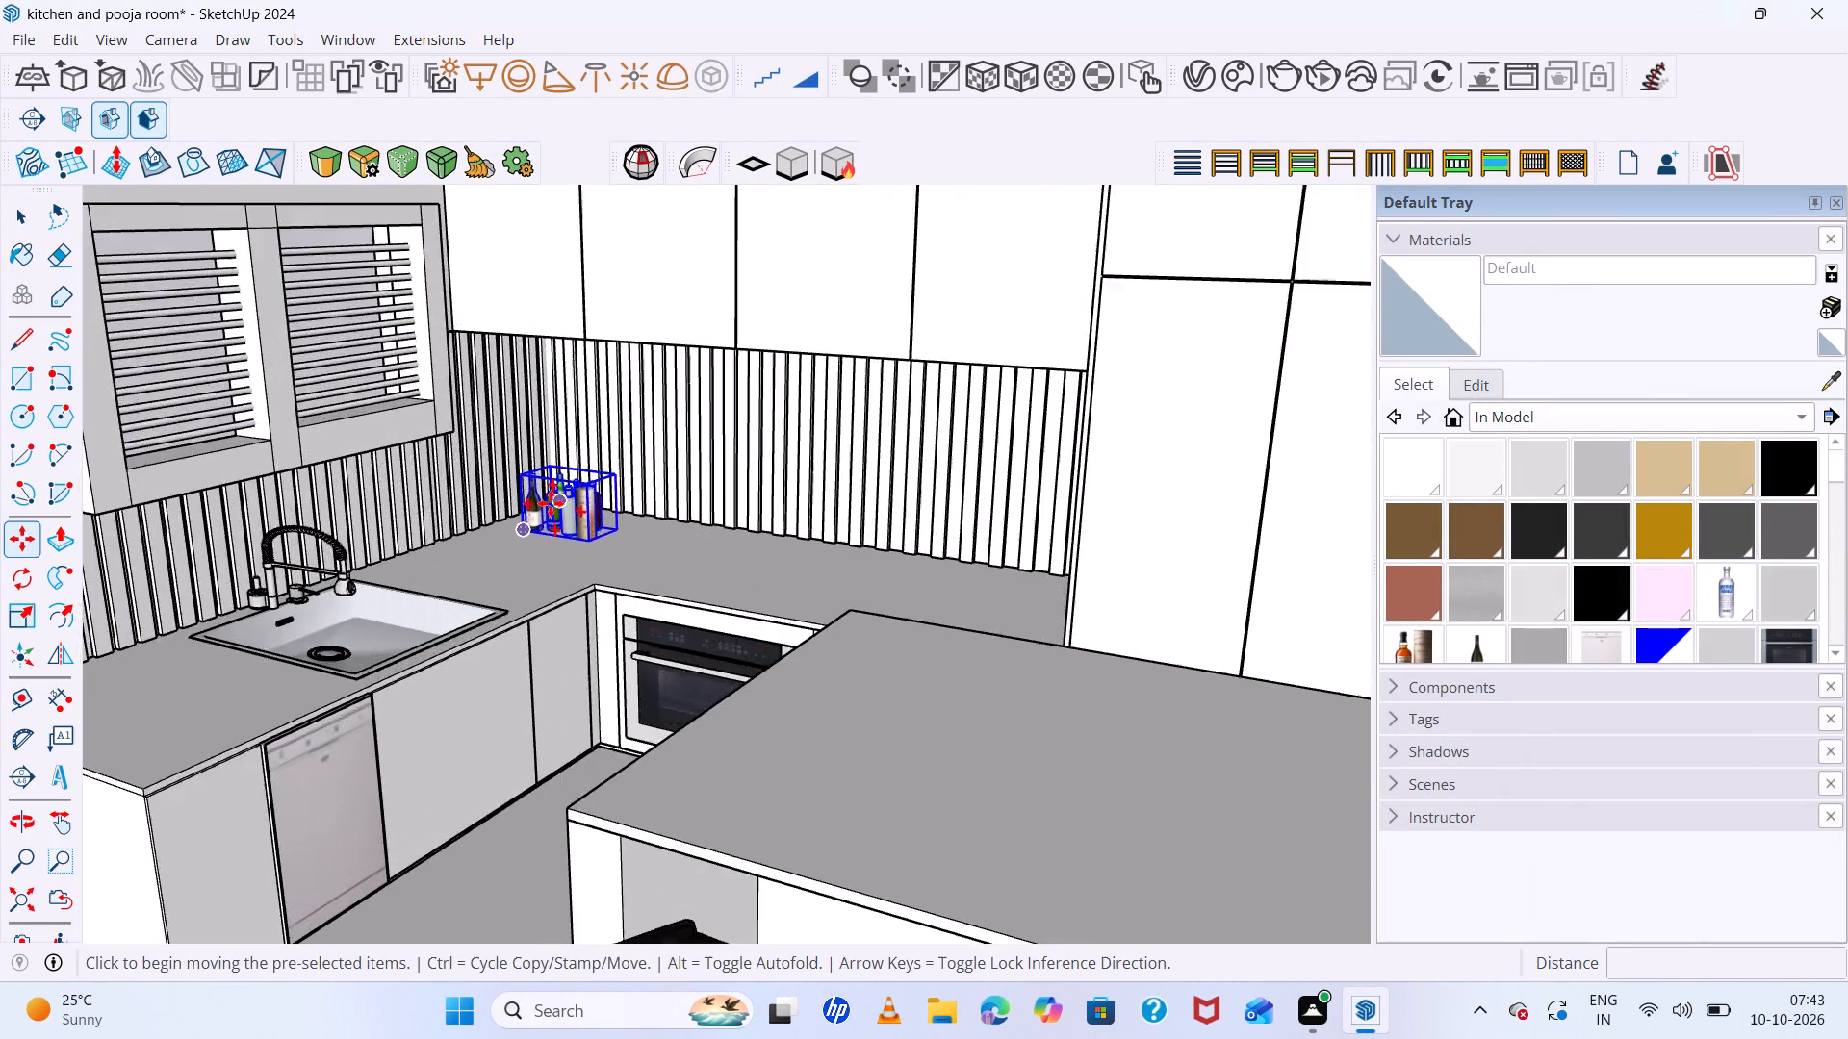
scroll(551, 503, up, 16)
middle_drag(676, 596, 709, 664)
scroll(676, 596, up, 1)
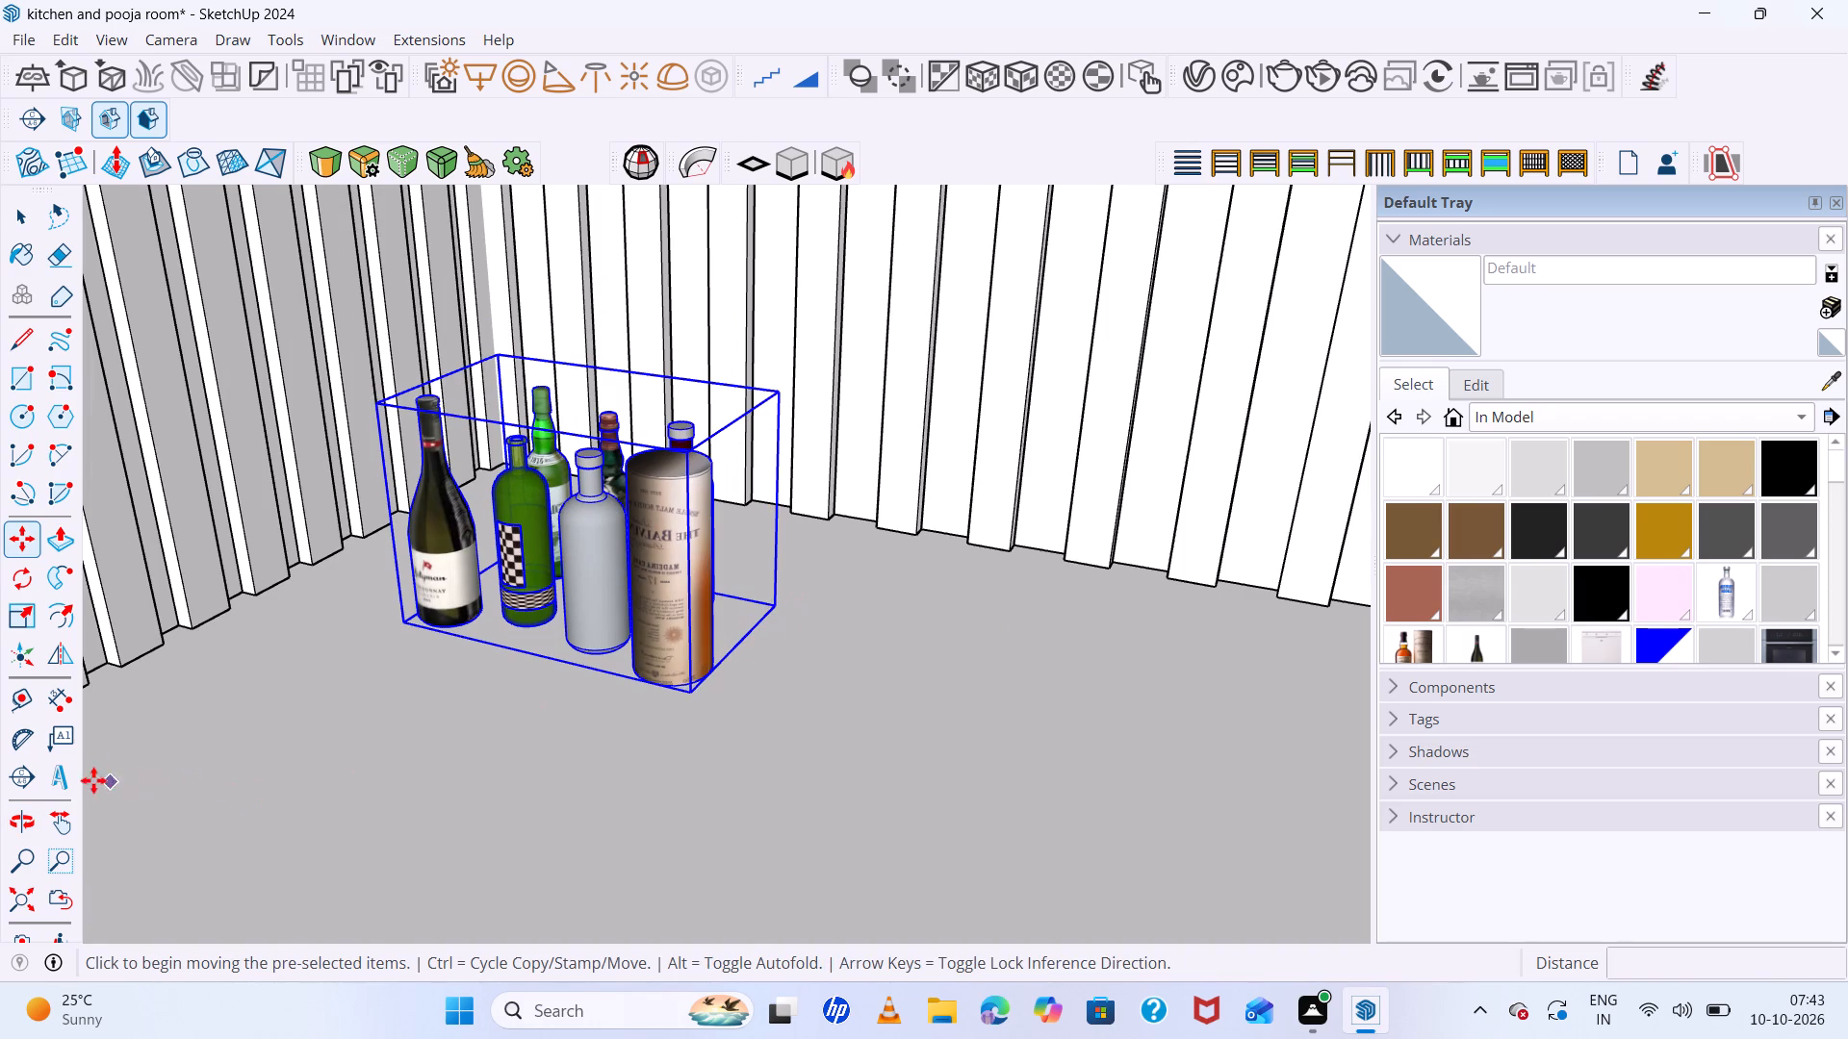
click(67, 651)
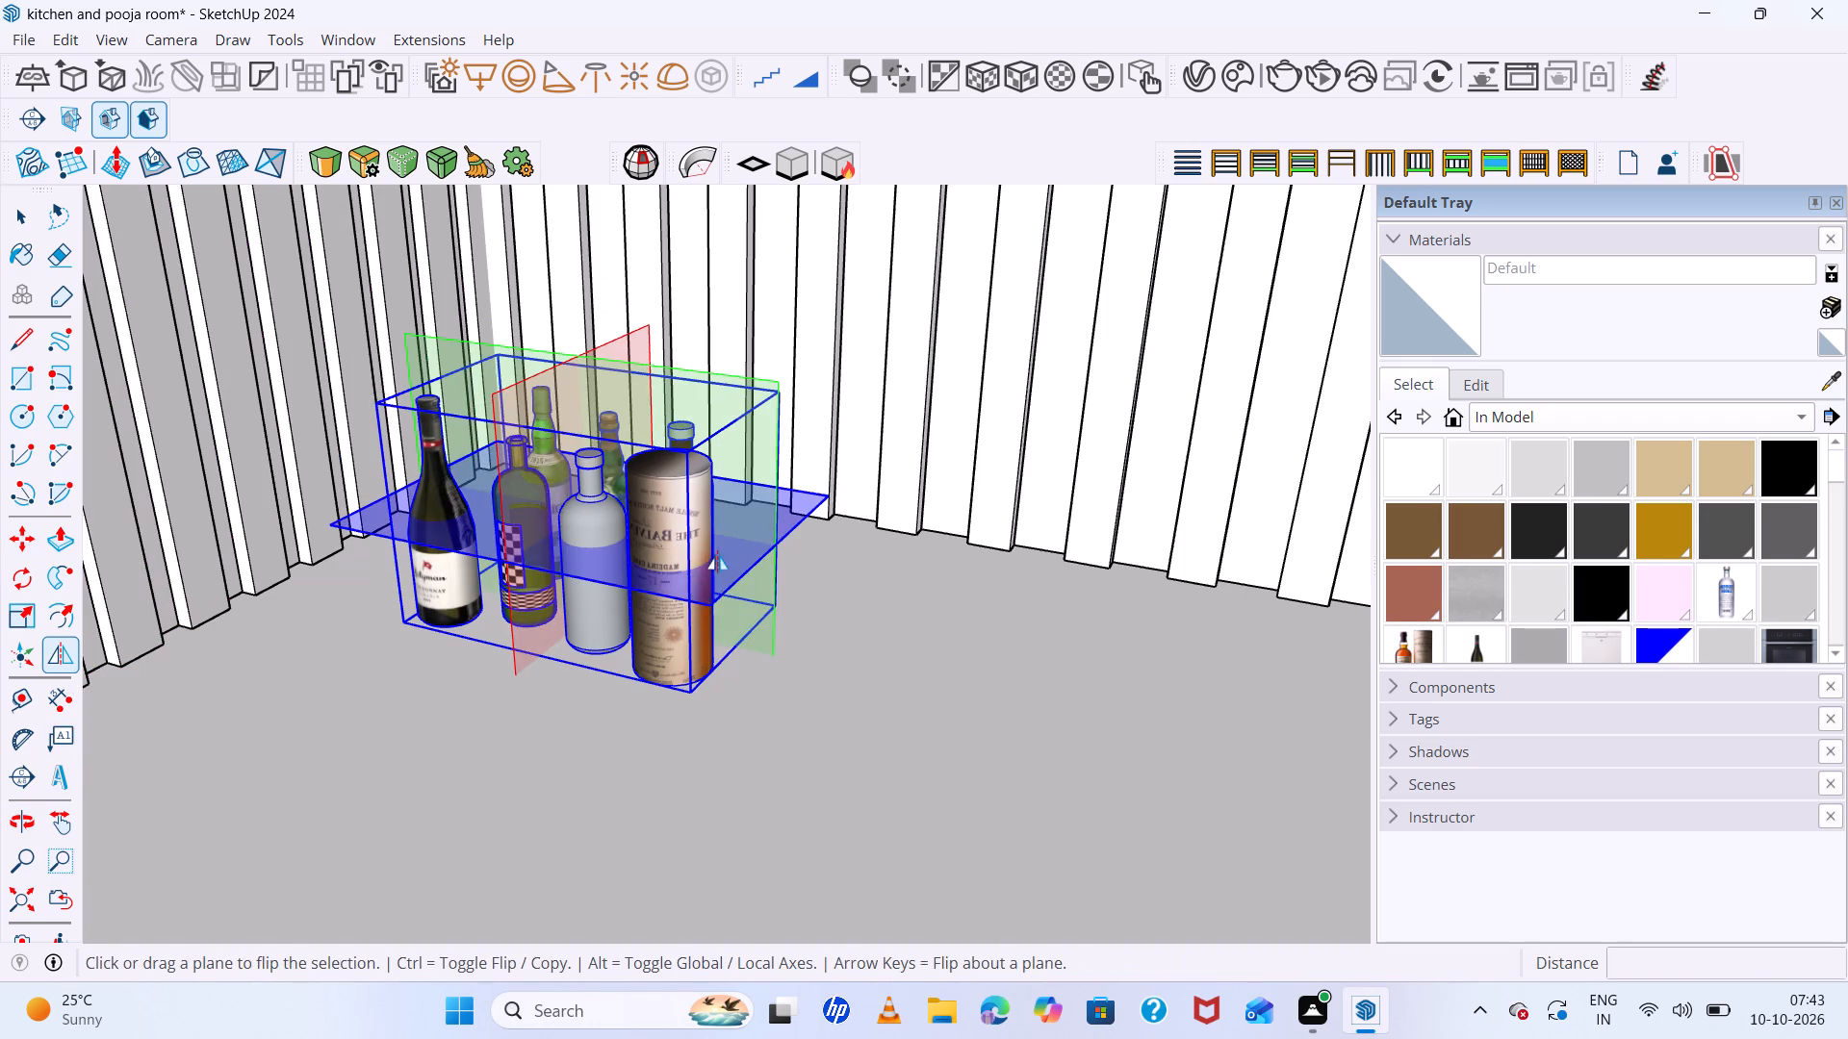
drag(771, 383, 740, 422)
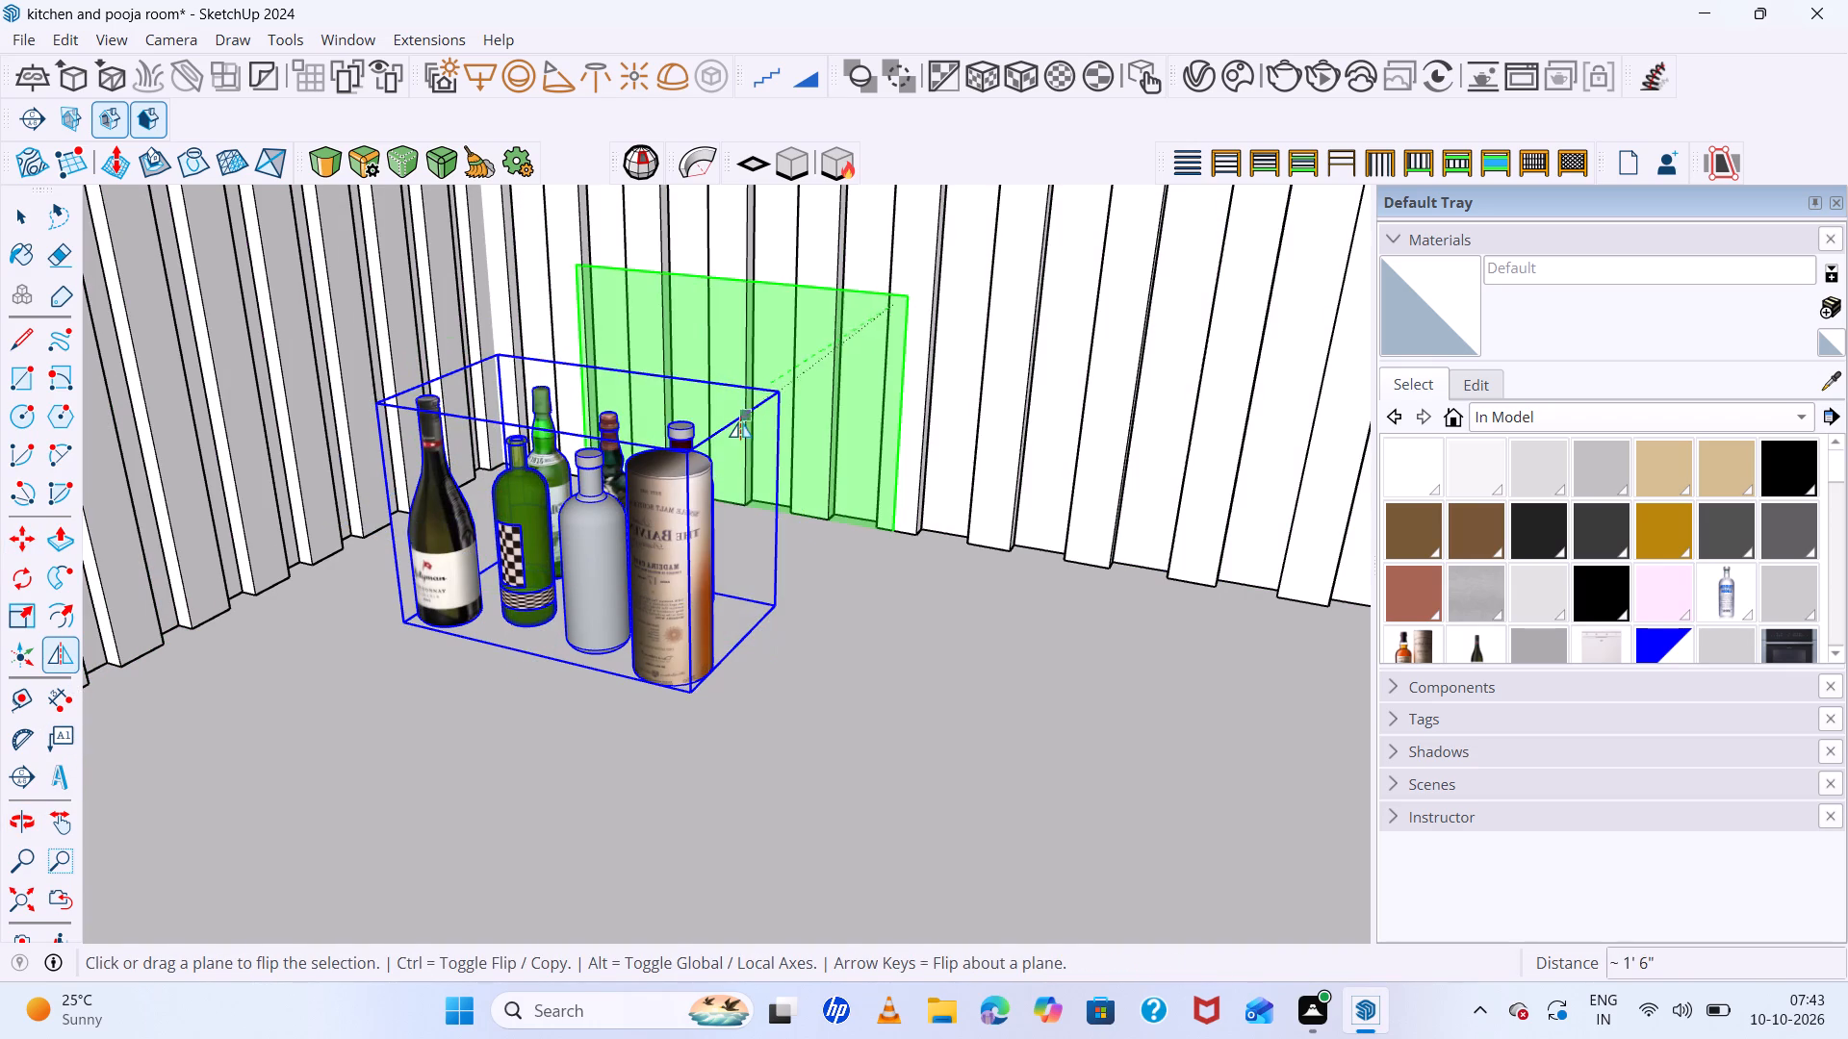
drag(740, 422, 667, 452)
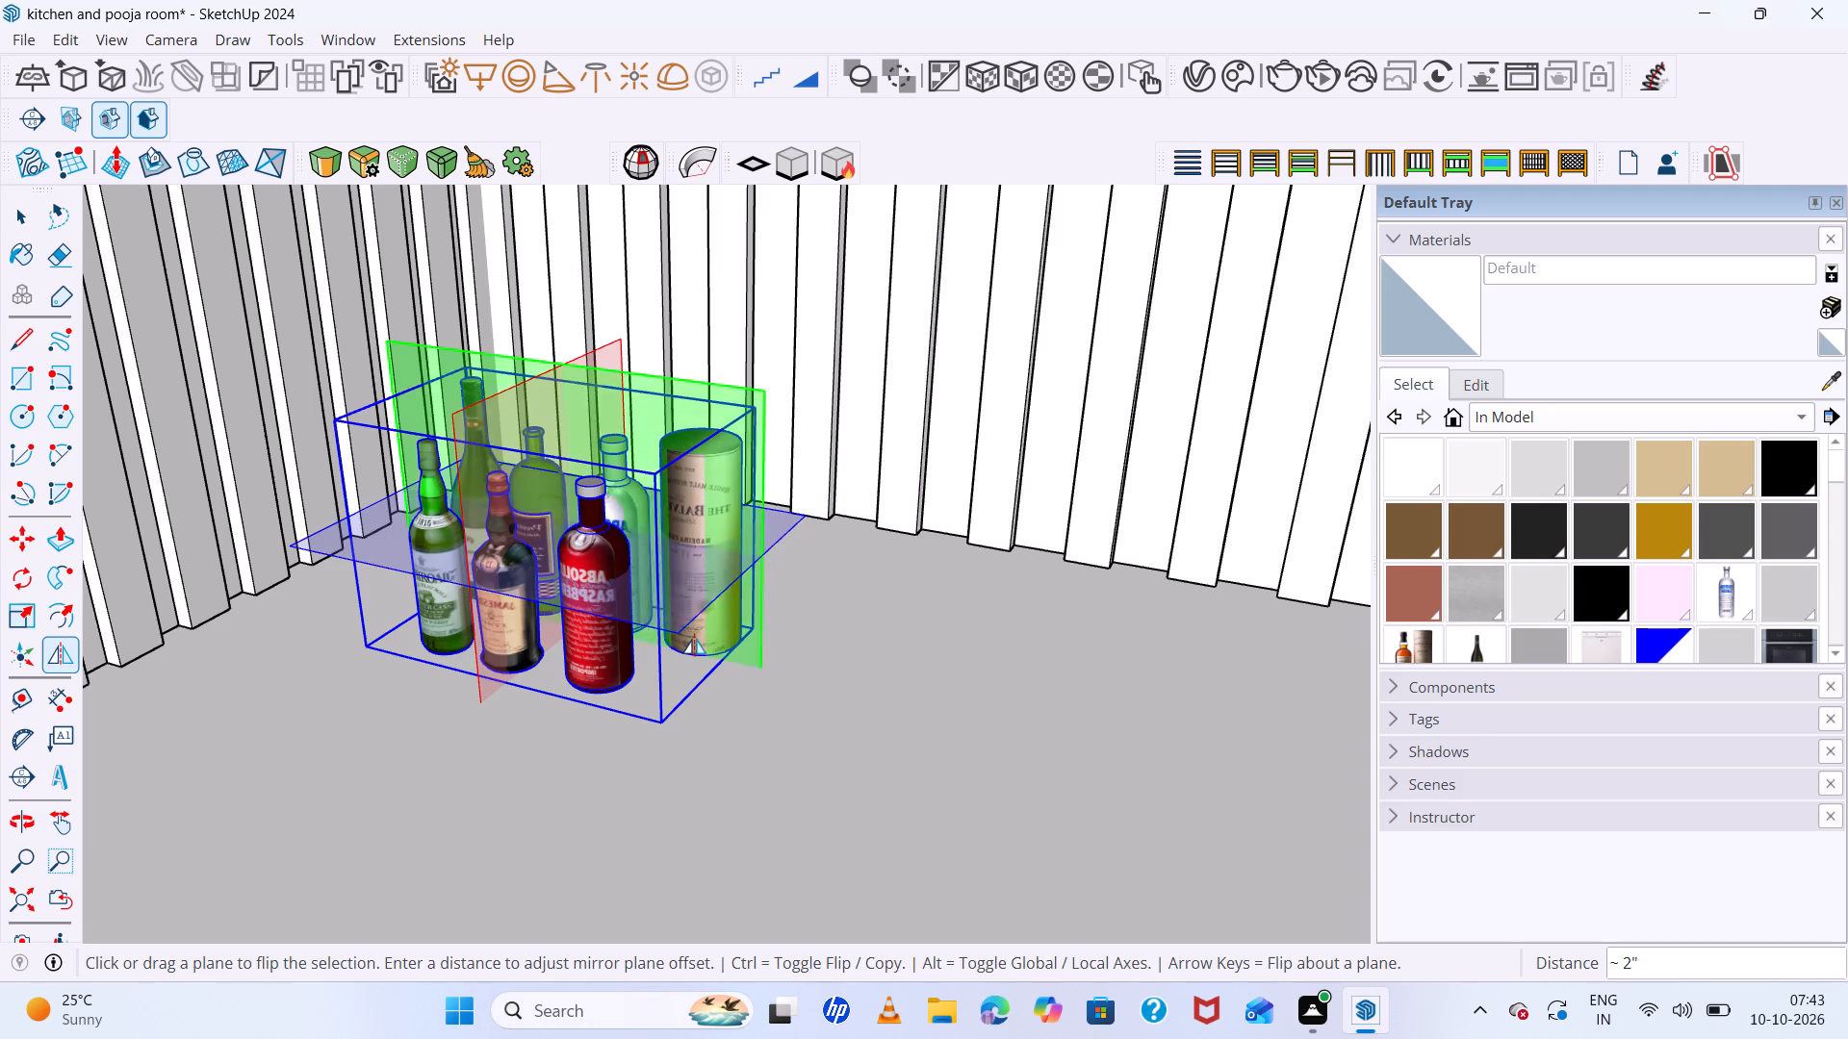
key(space)
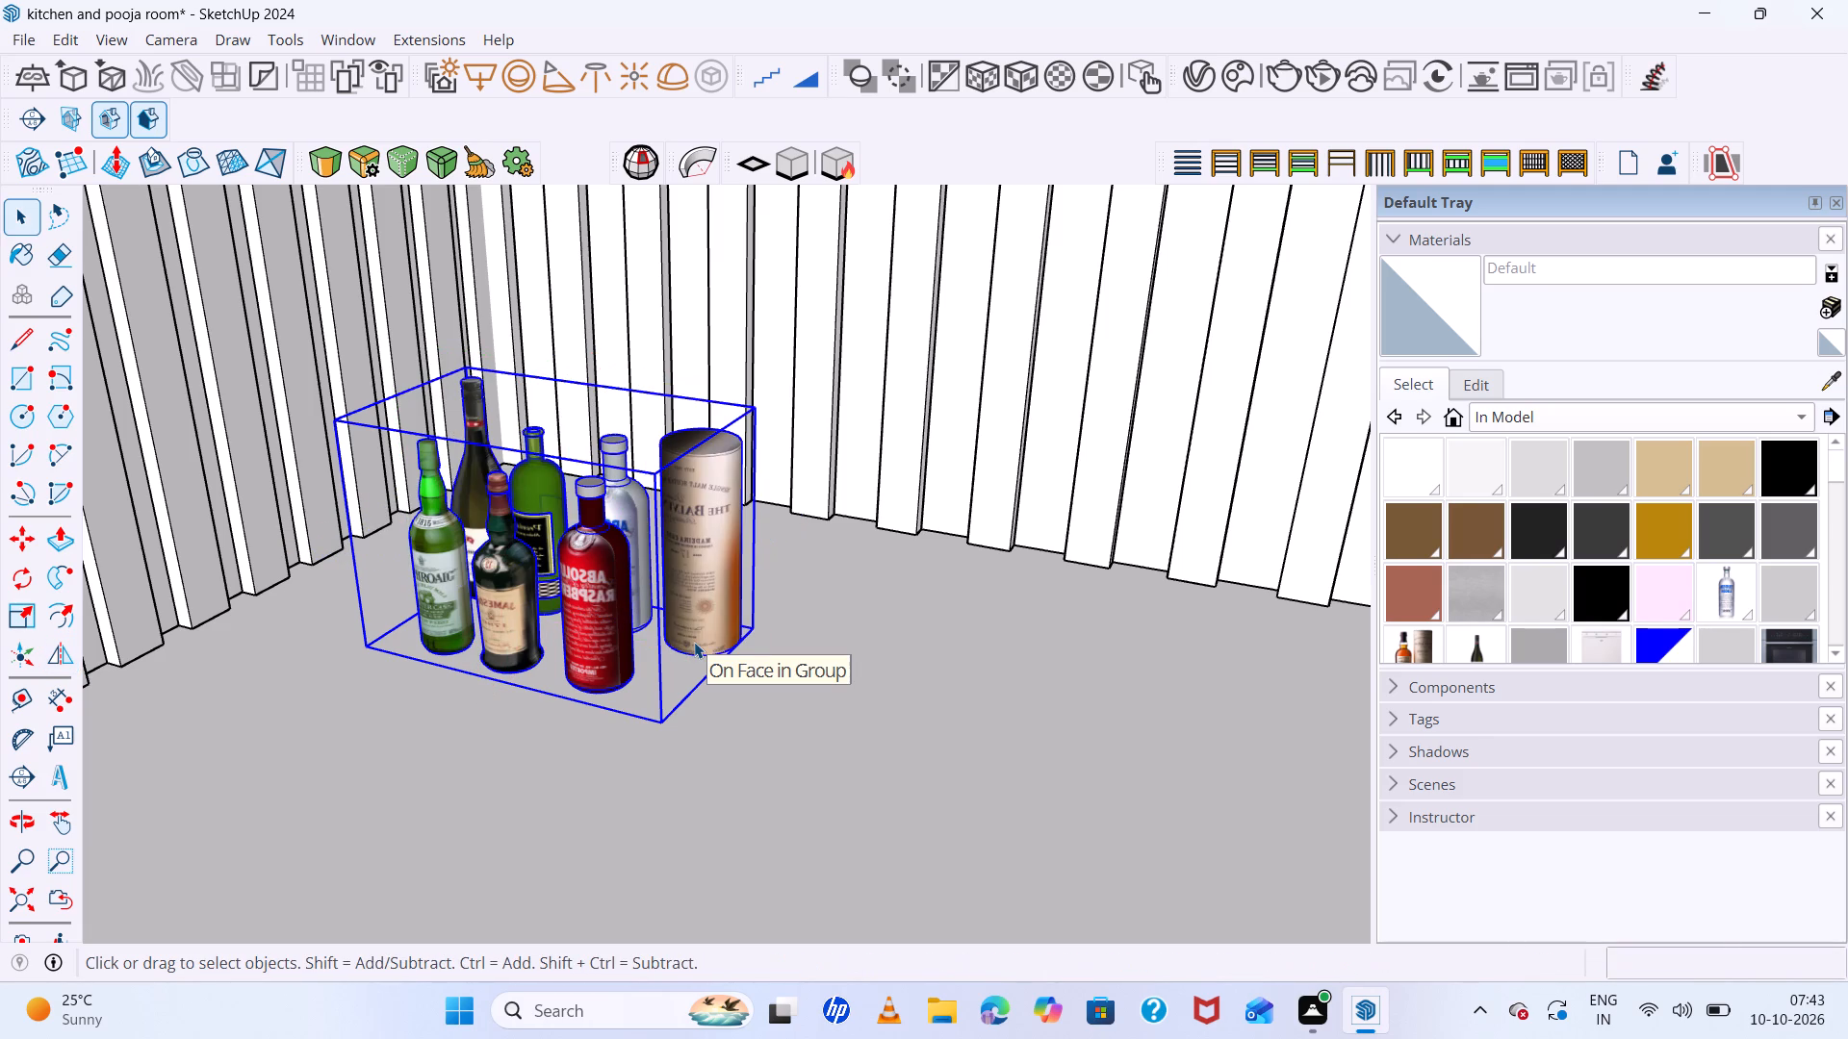
Scale the bottle set deeper along its green axis, extending it toward the front of the countertop.
key(s)
click(492, 570)
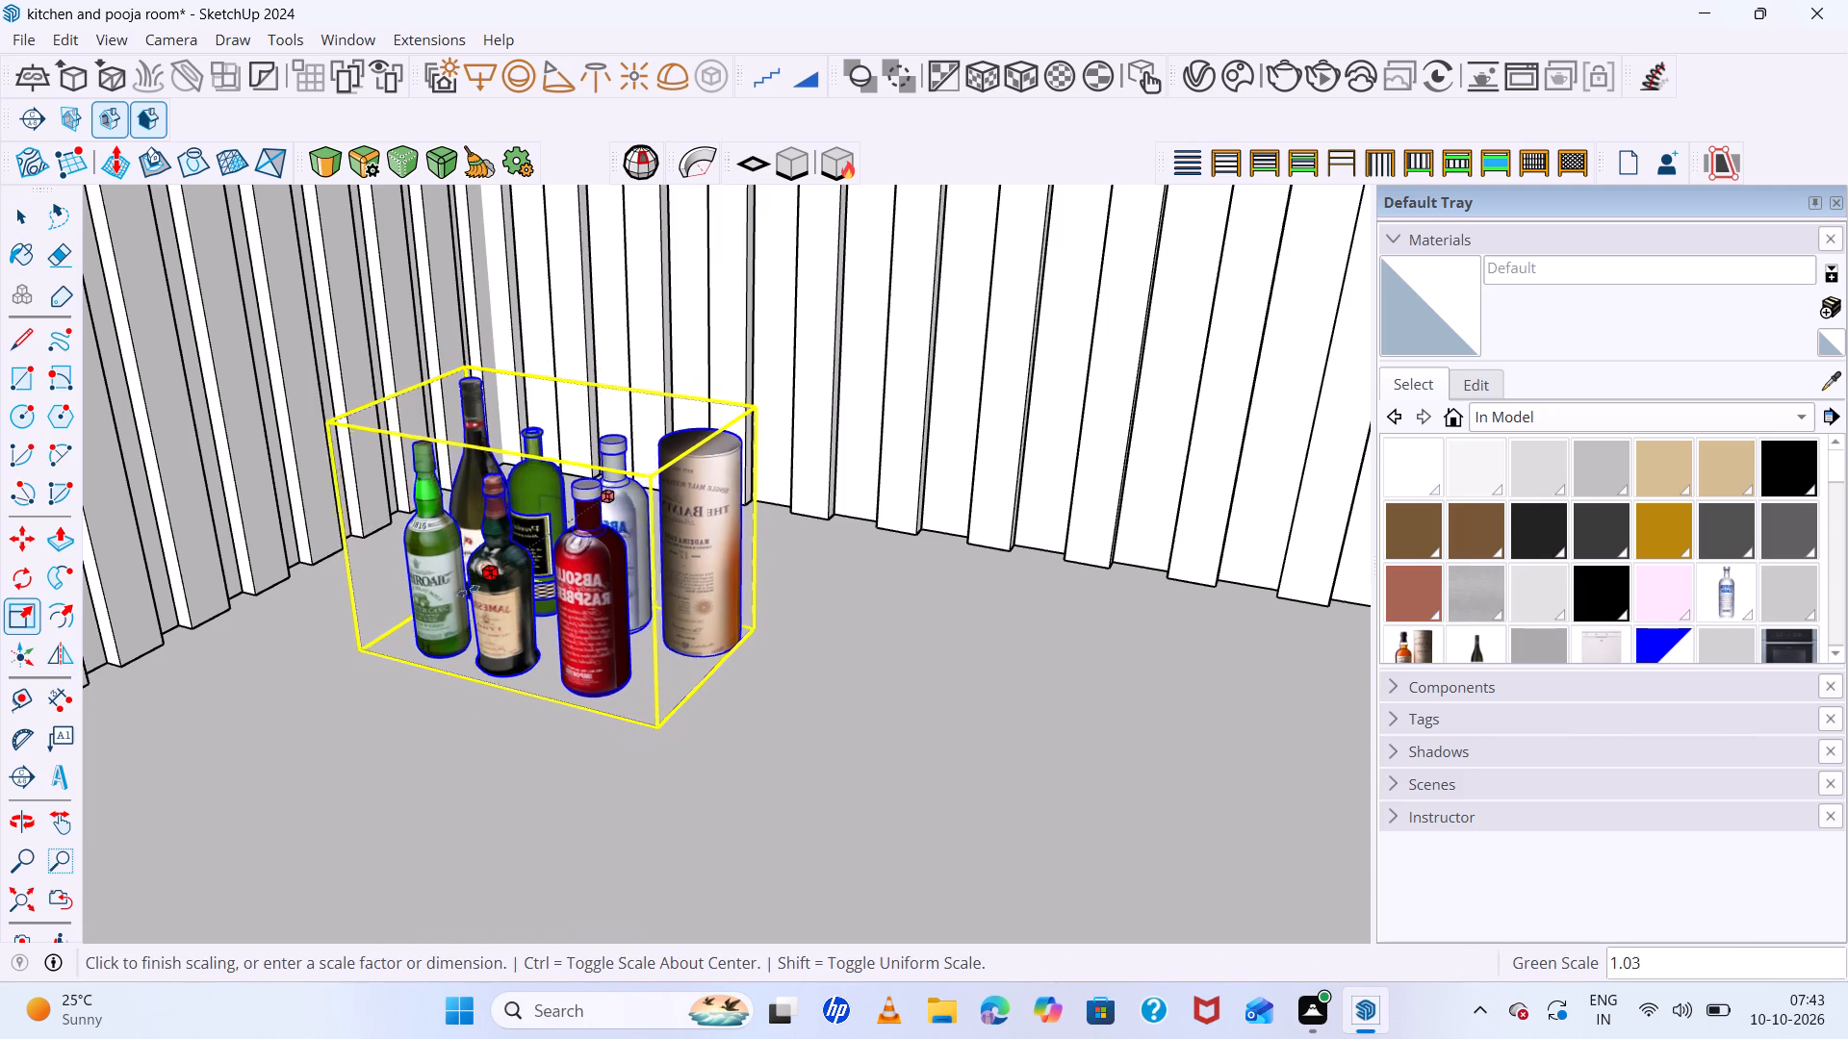
click(410, 654)
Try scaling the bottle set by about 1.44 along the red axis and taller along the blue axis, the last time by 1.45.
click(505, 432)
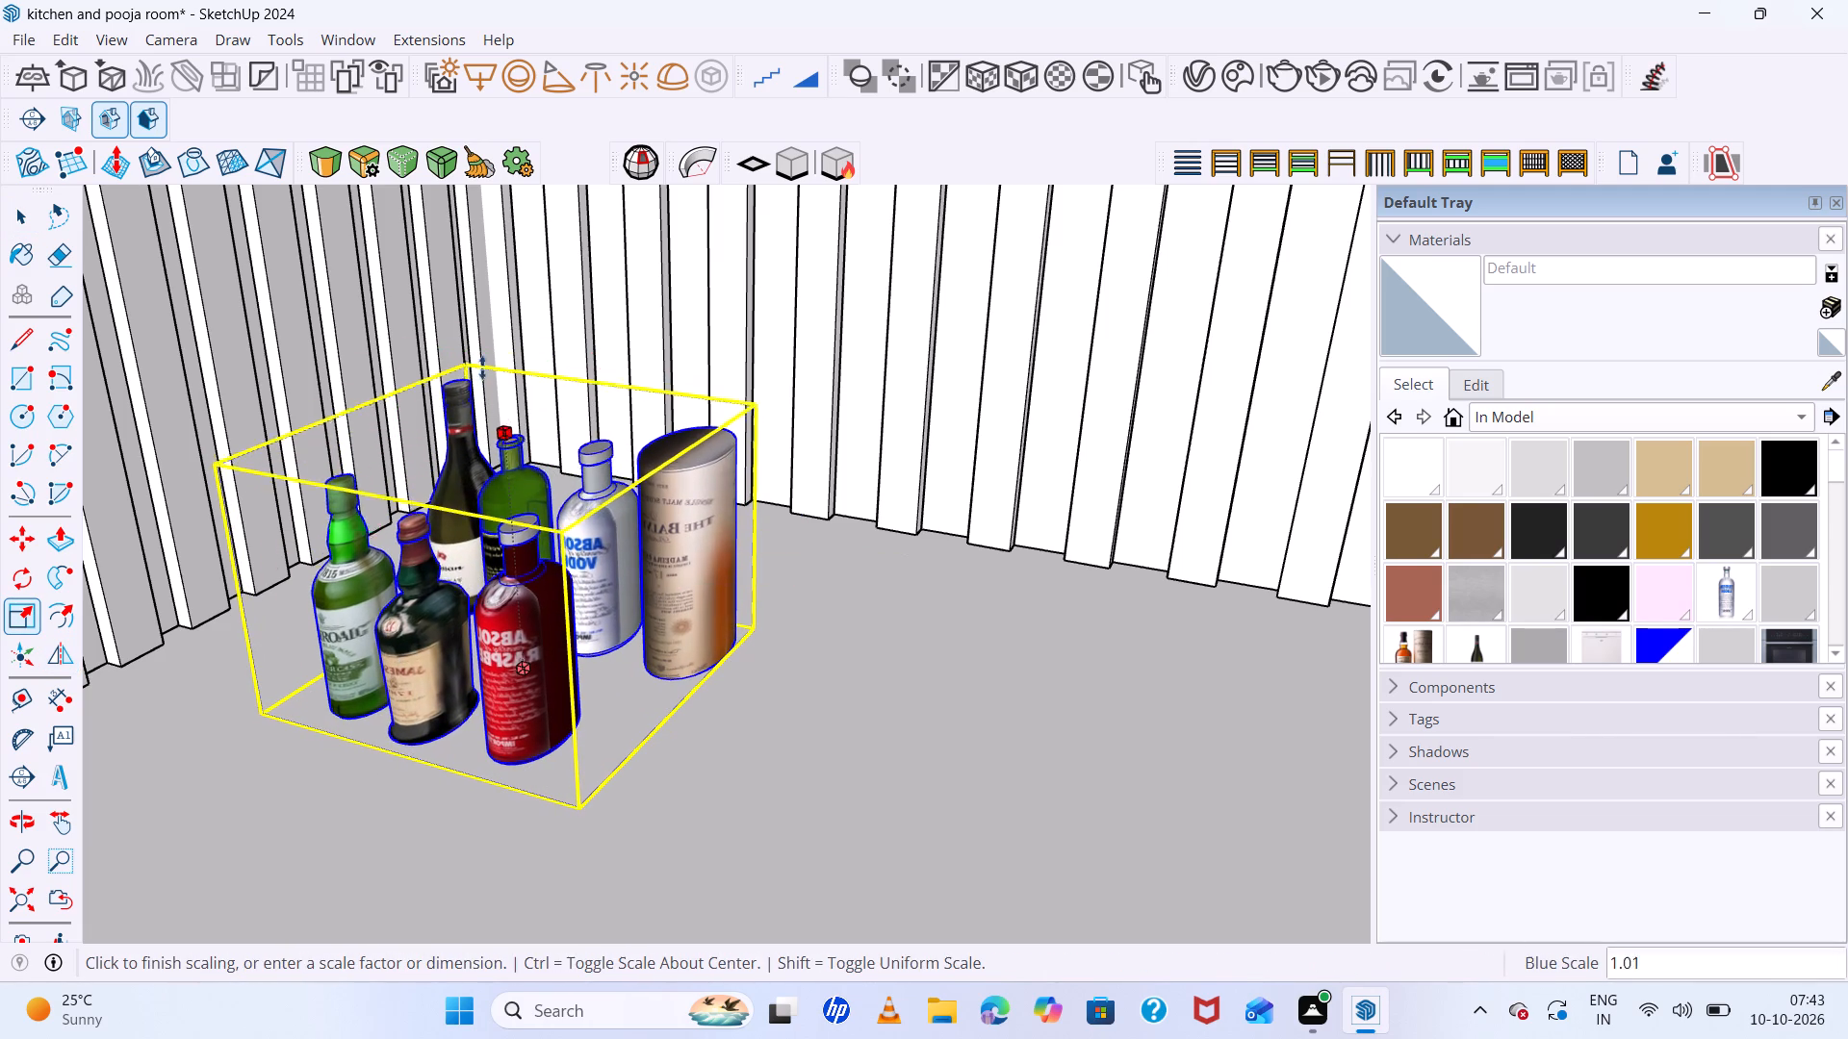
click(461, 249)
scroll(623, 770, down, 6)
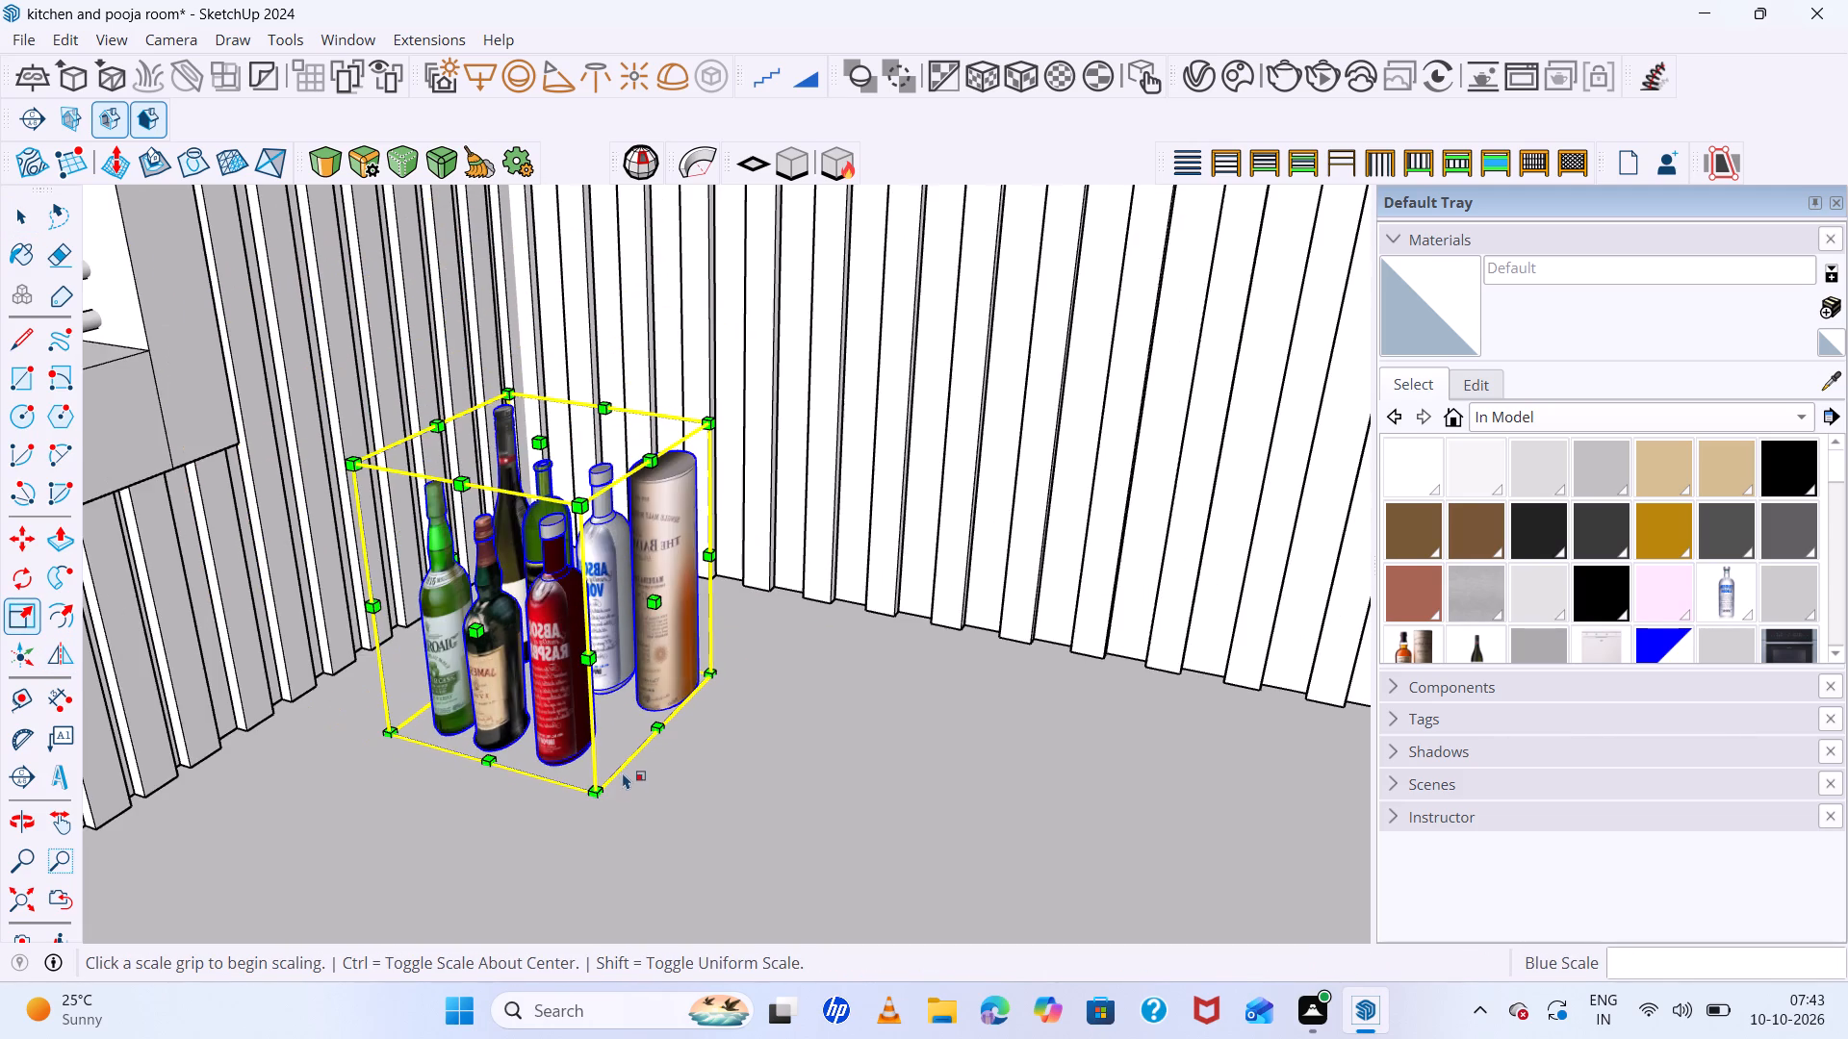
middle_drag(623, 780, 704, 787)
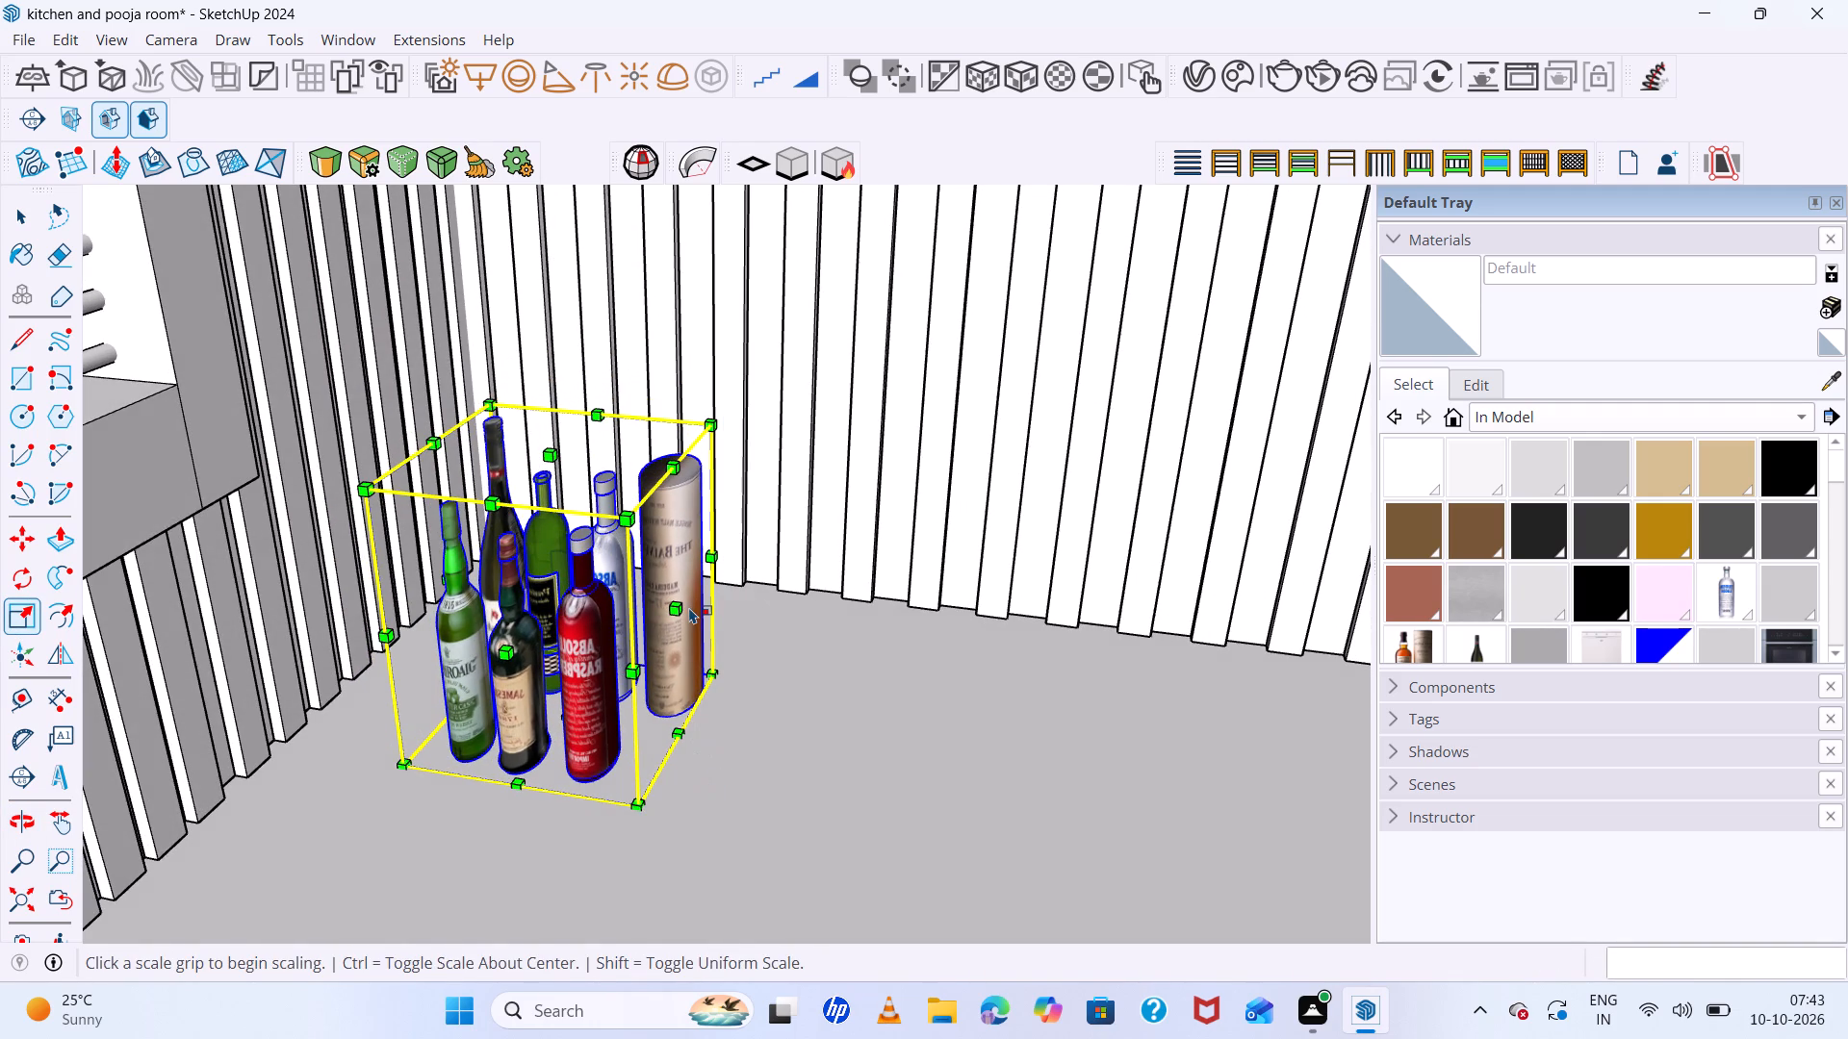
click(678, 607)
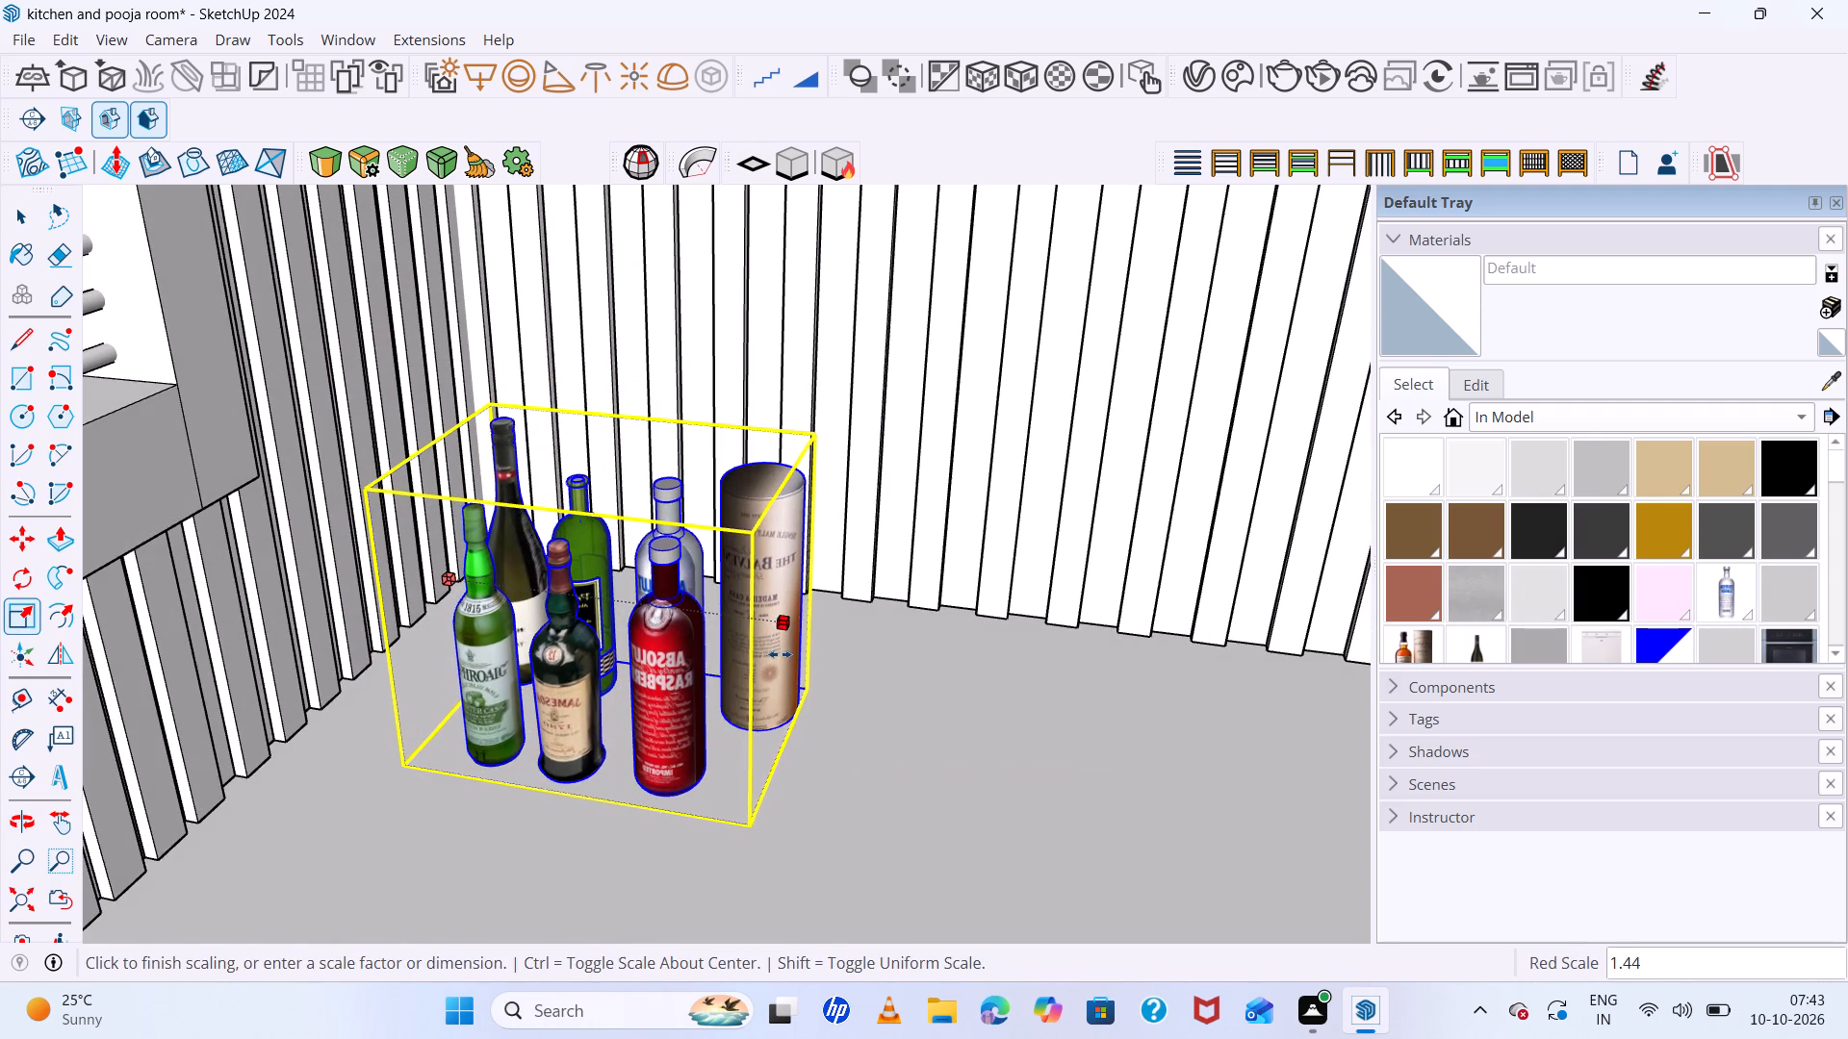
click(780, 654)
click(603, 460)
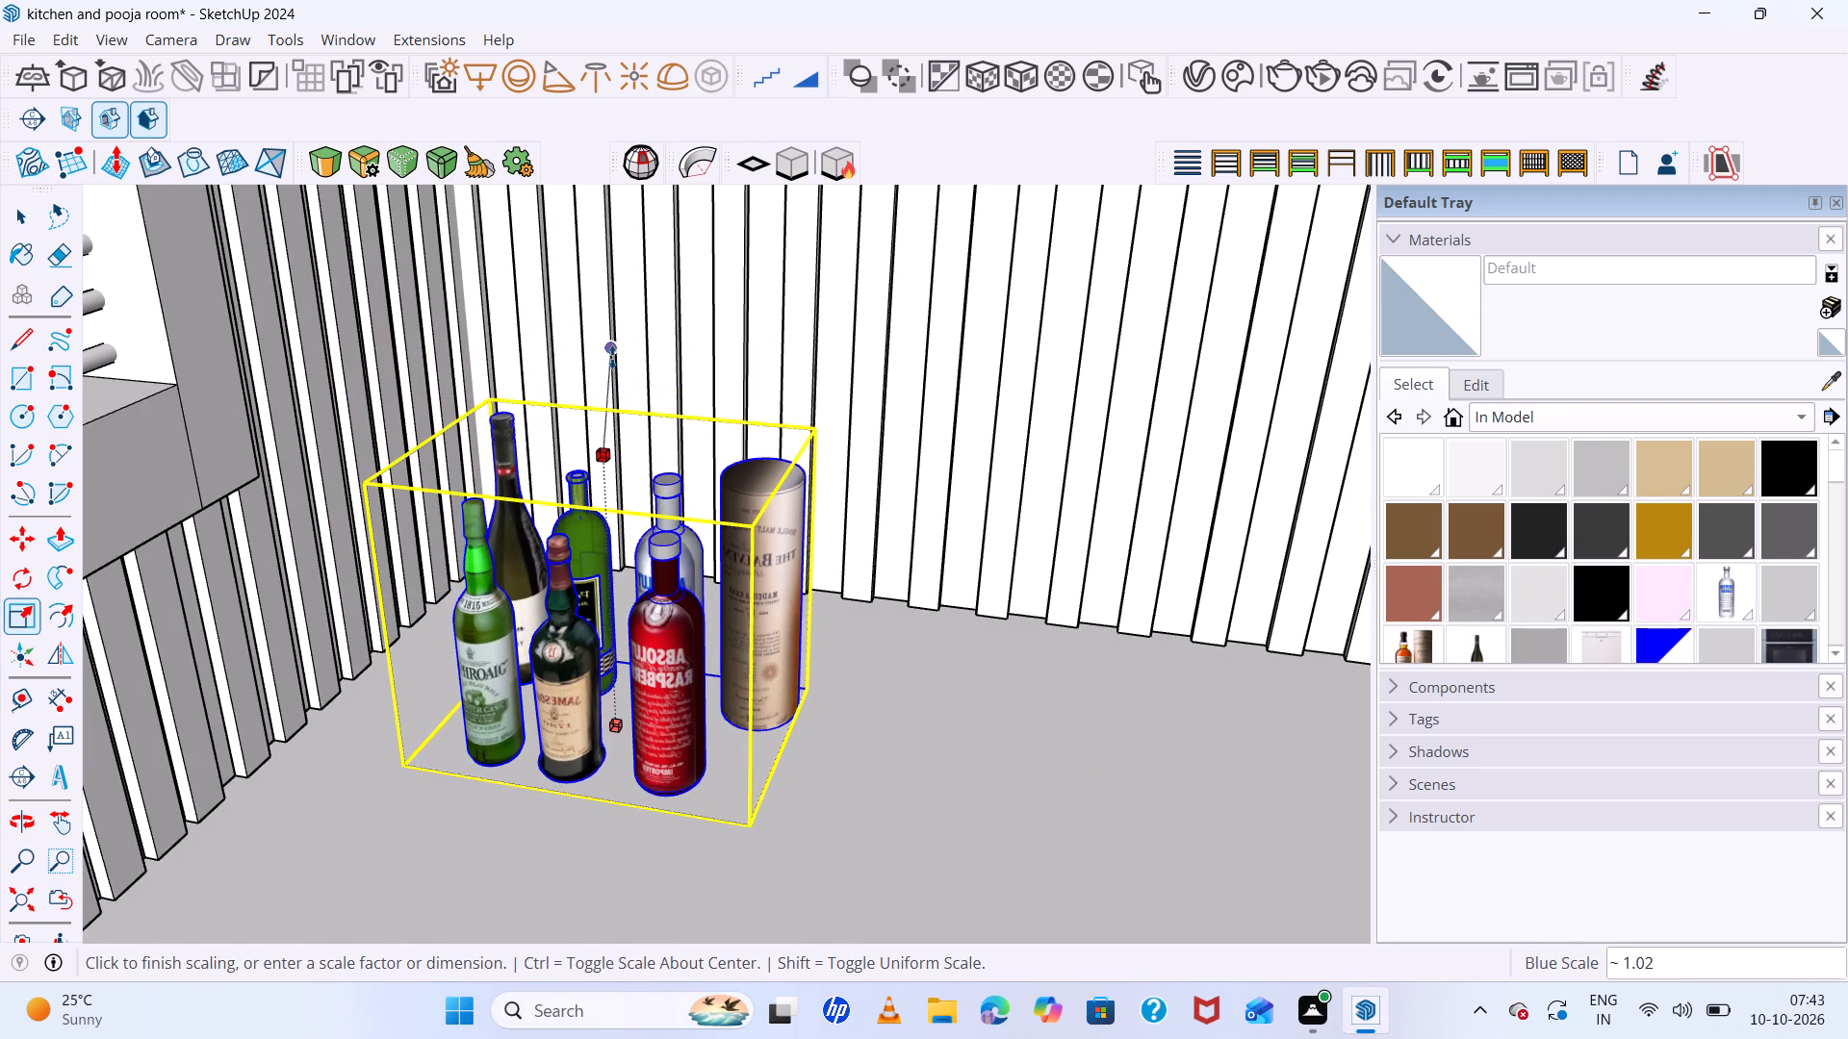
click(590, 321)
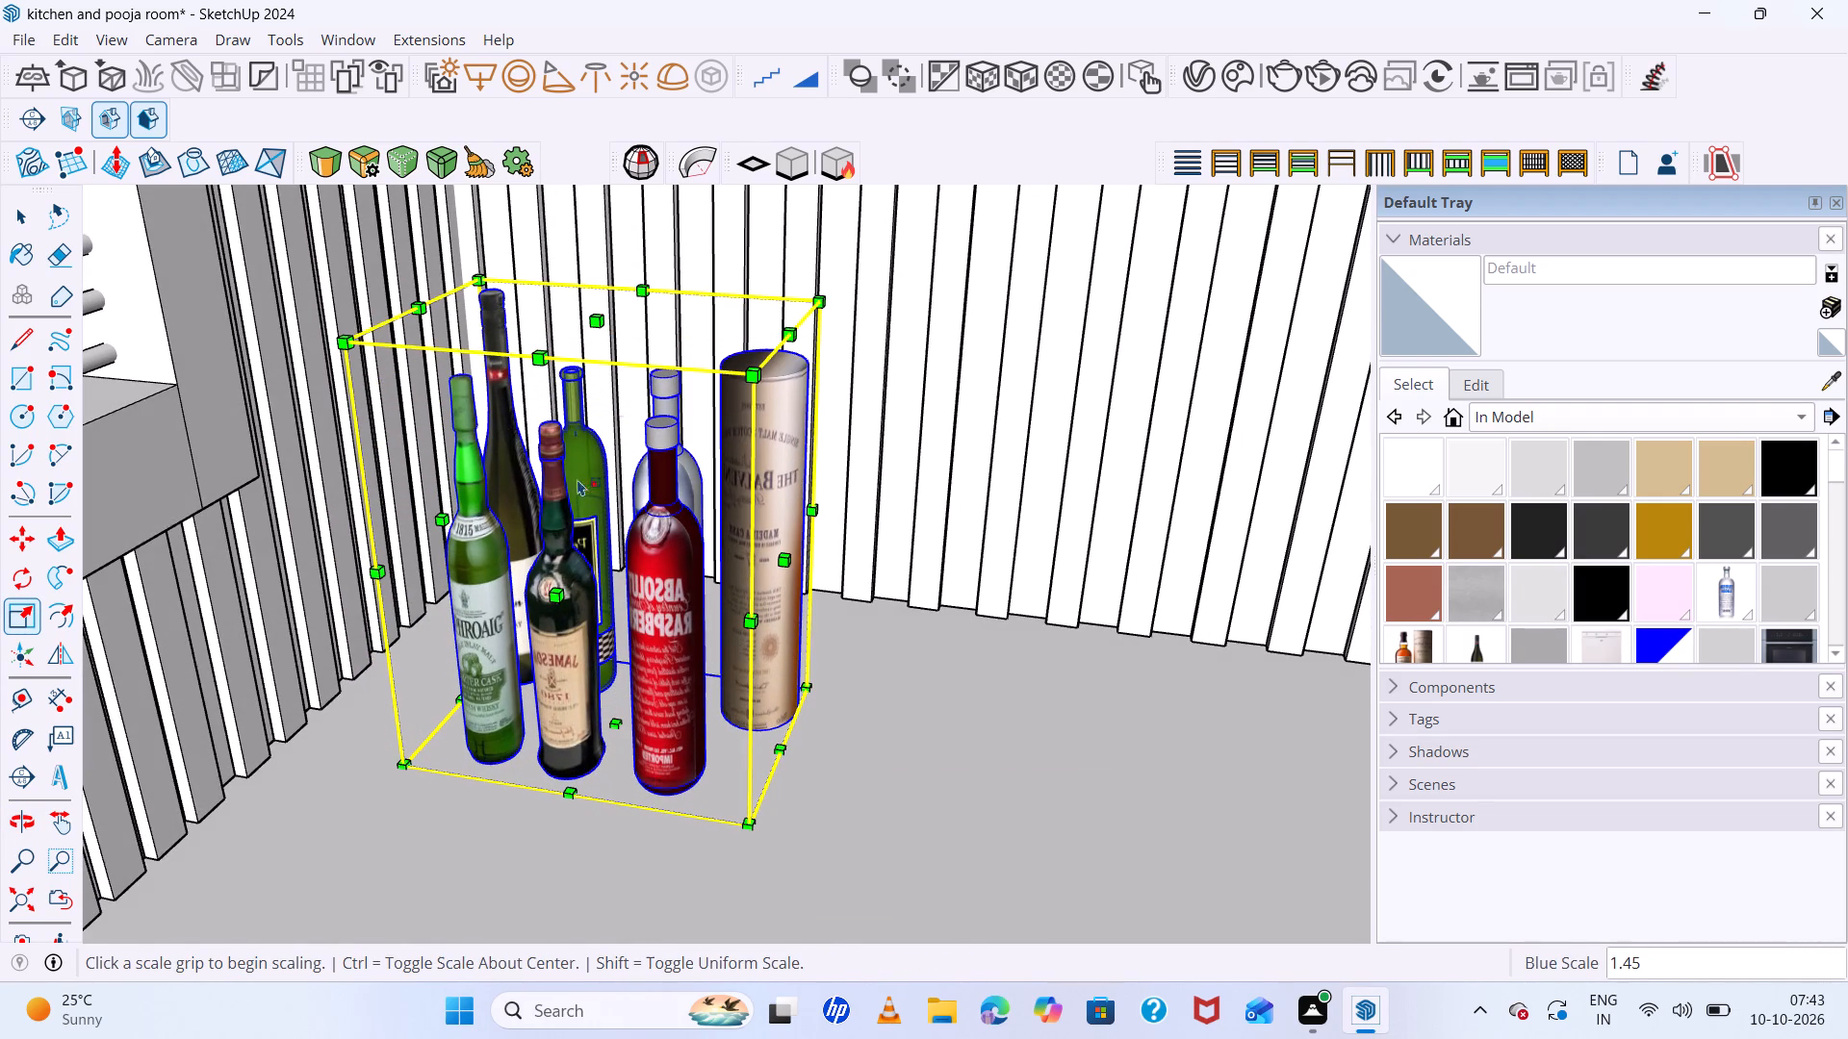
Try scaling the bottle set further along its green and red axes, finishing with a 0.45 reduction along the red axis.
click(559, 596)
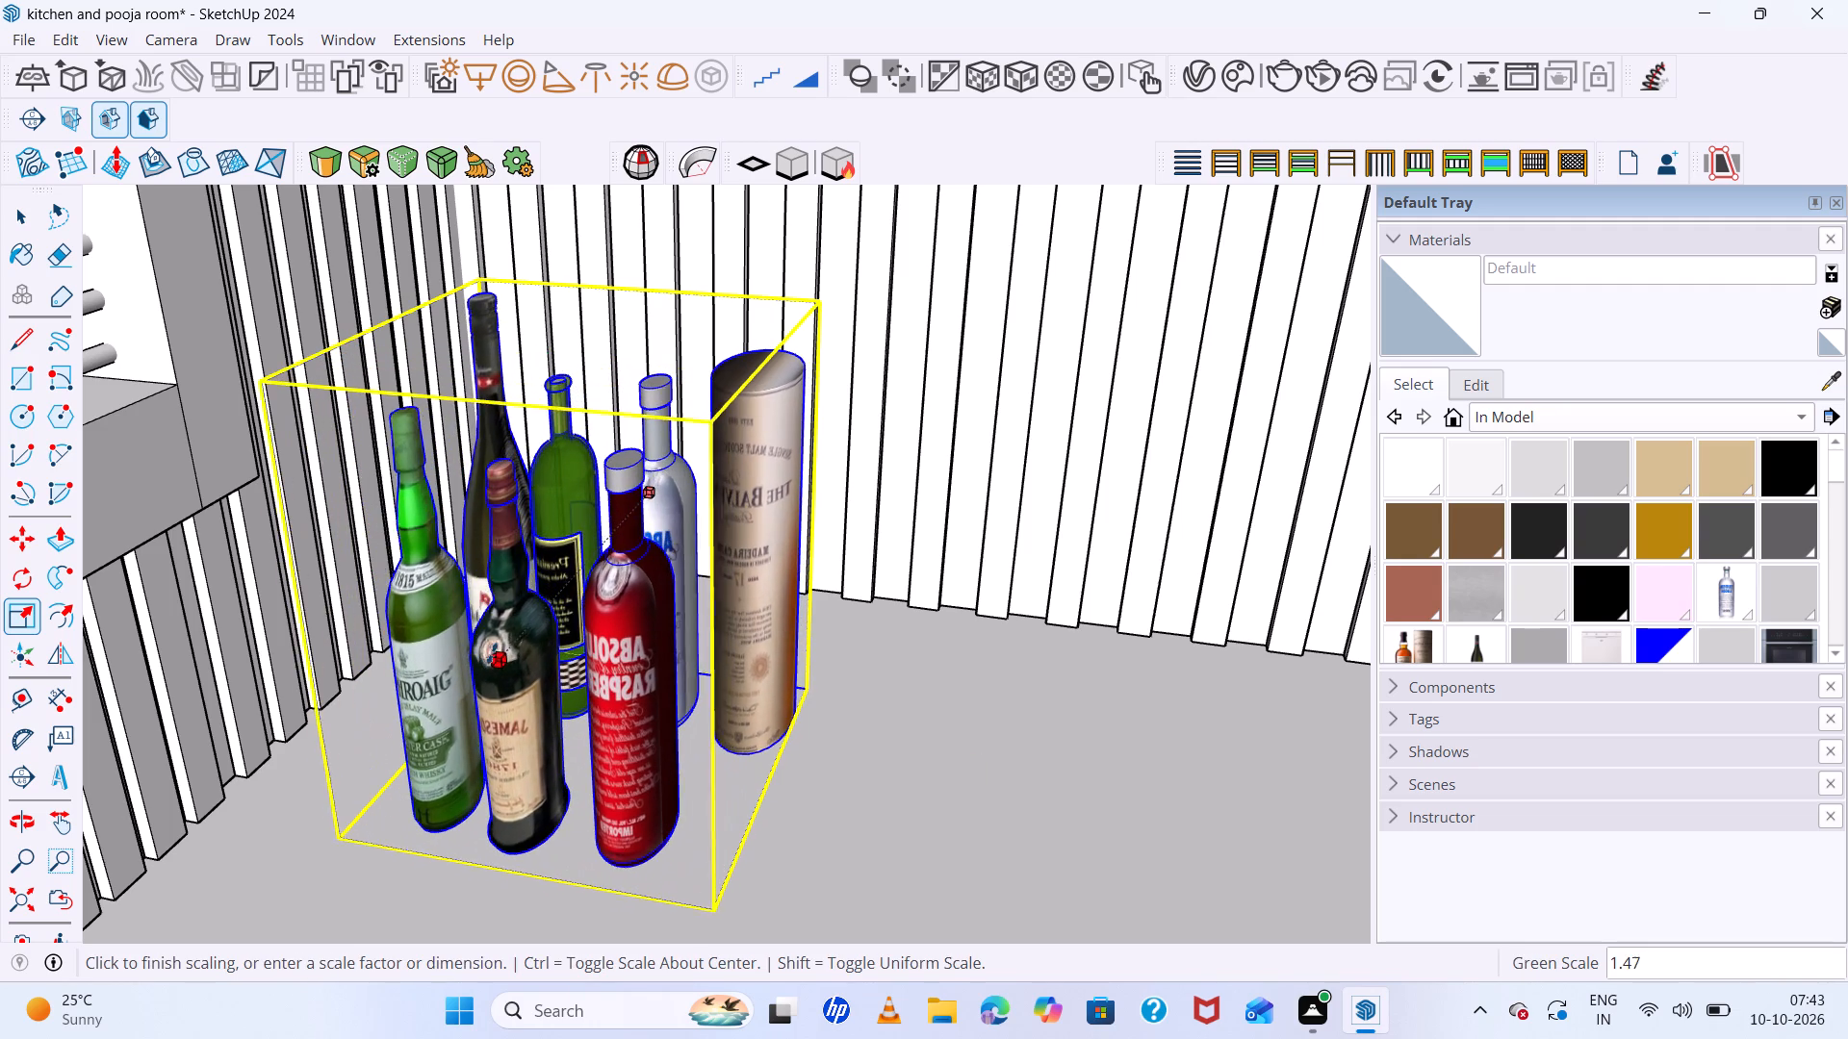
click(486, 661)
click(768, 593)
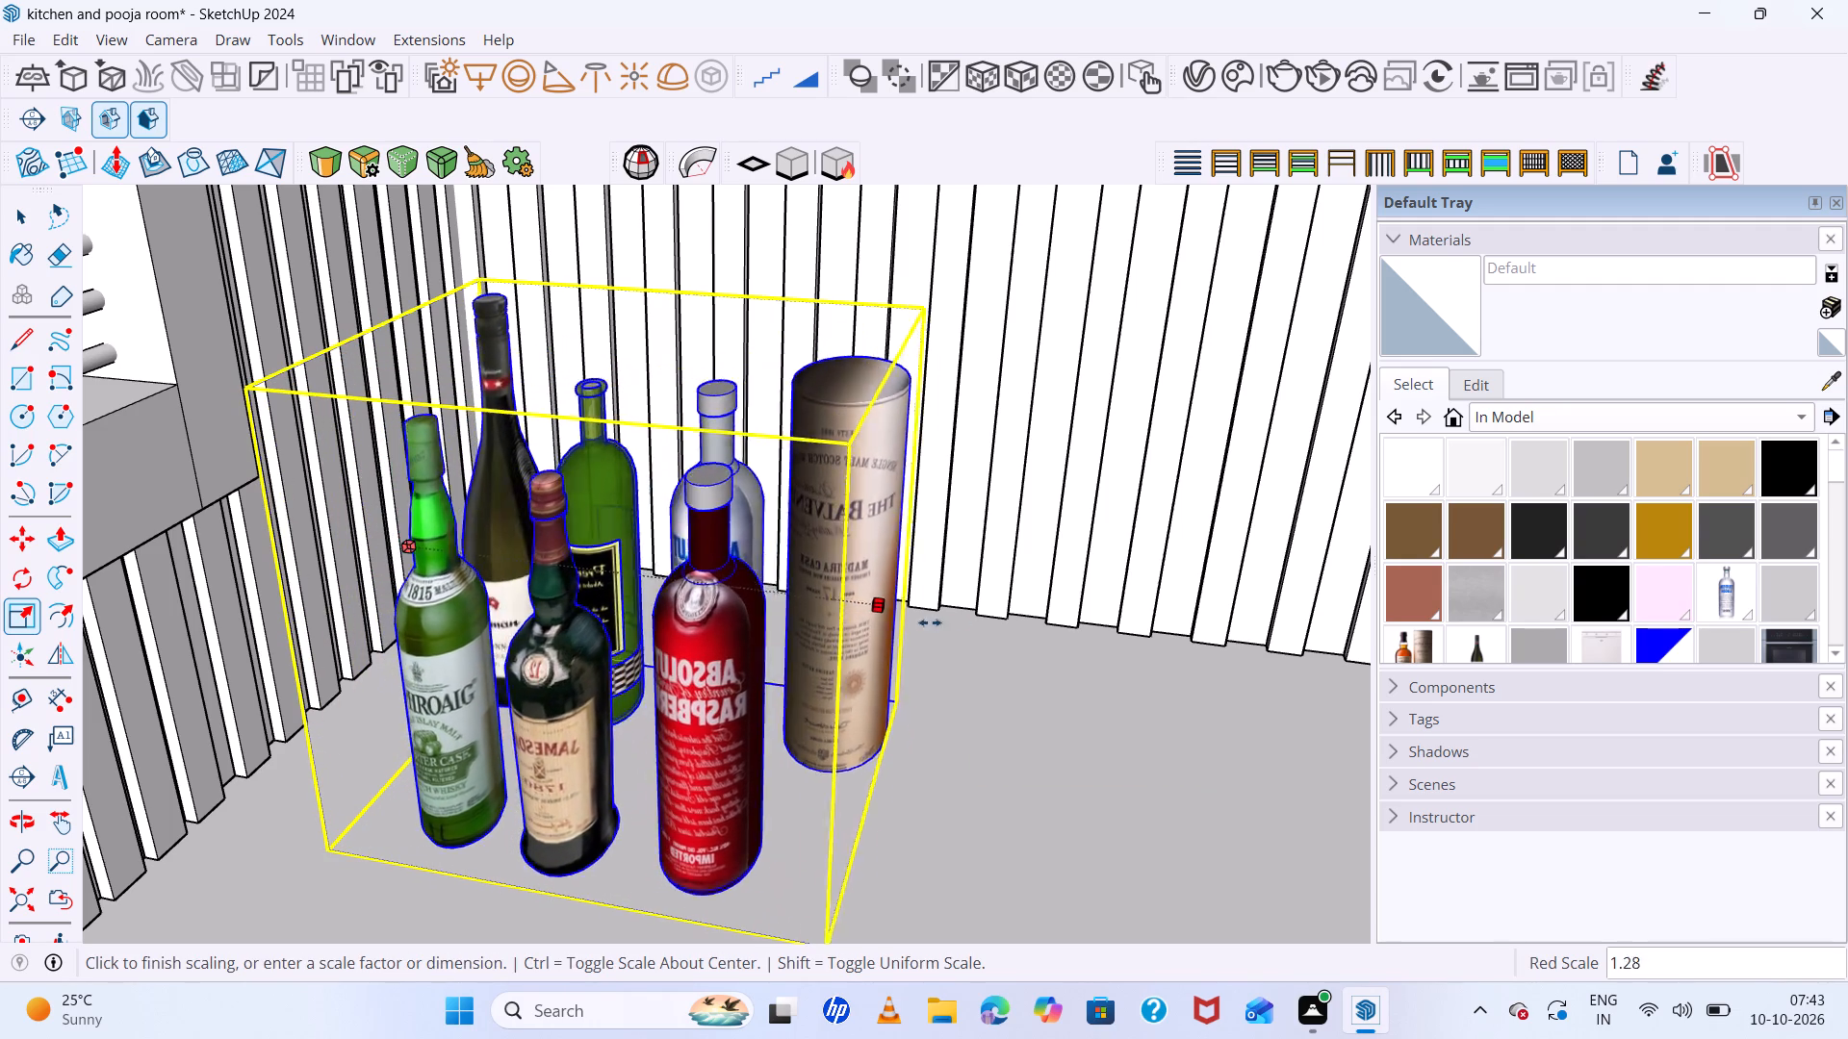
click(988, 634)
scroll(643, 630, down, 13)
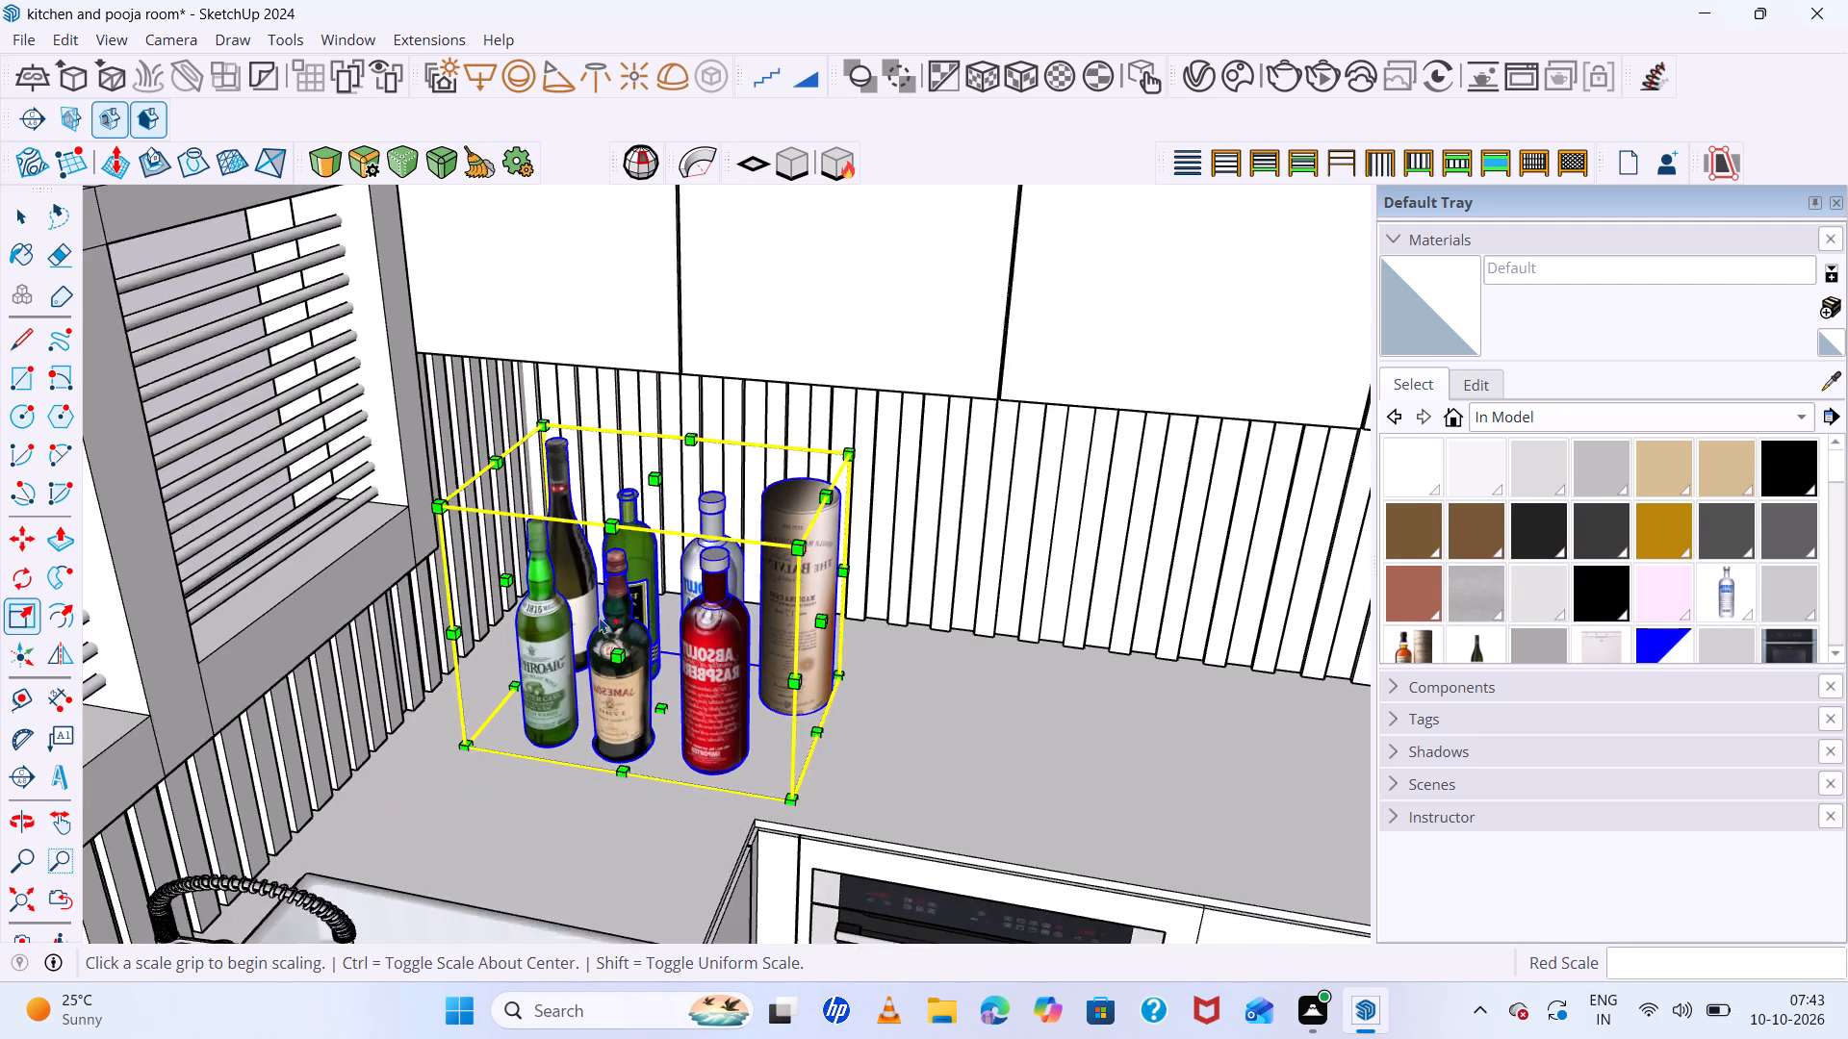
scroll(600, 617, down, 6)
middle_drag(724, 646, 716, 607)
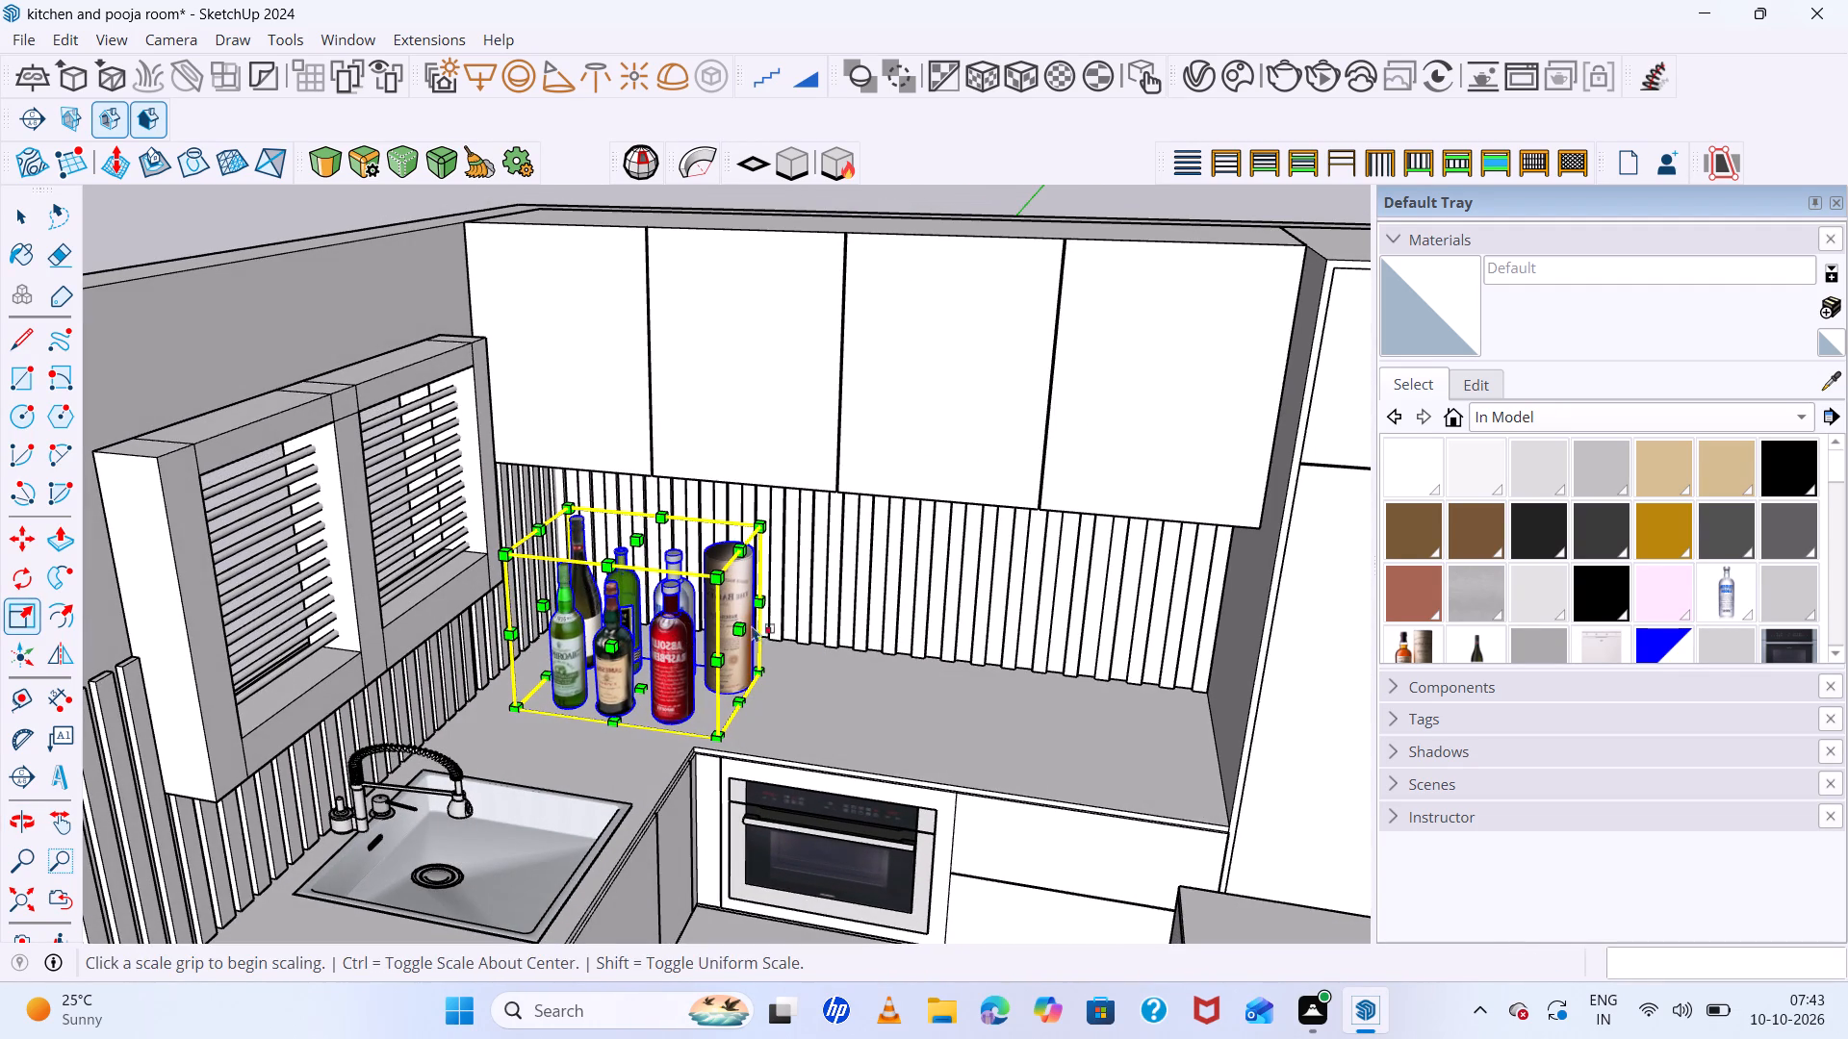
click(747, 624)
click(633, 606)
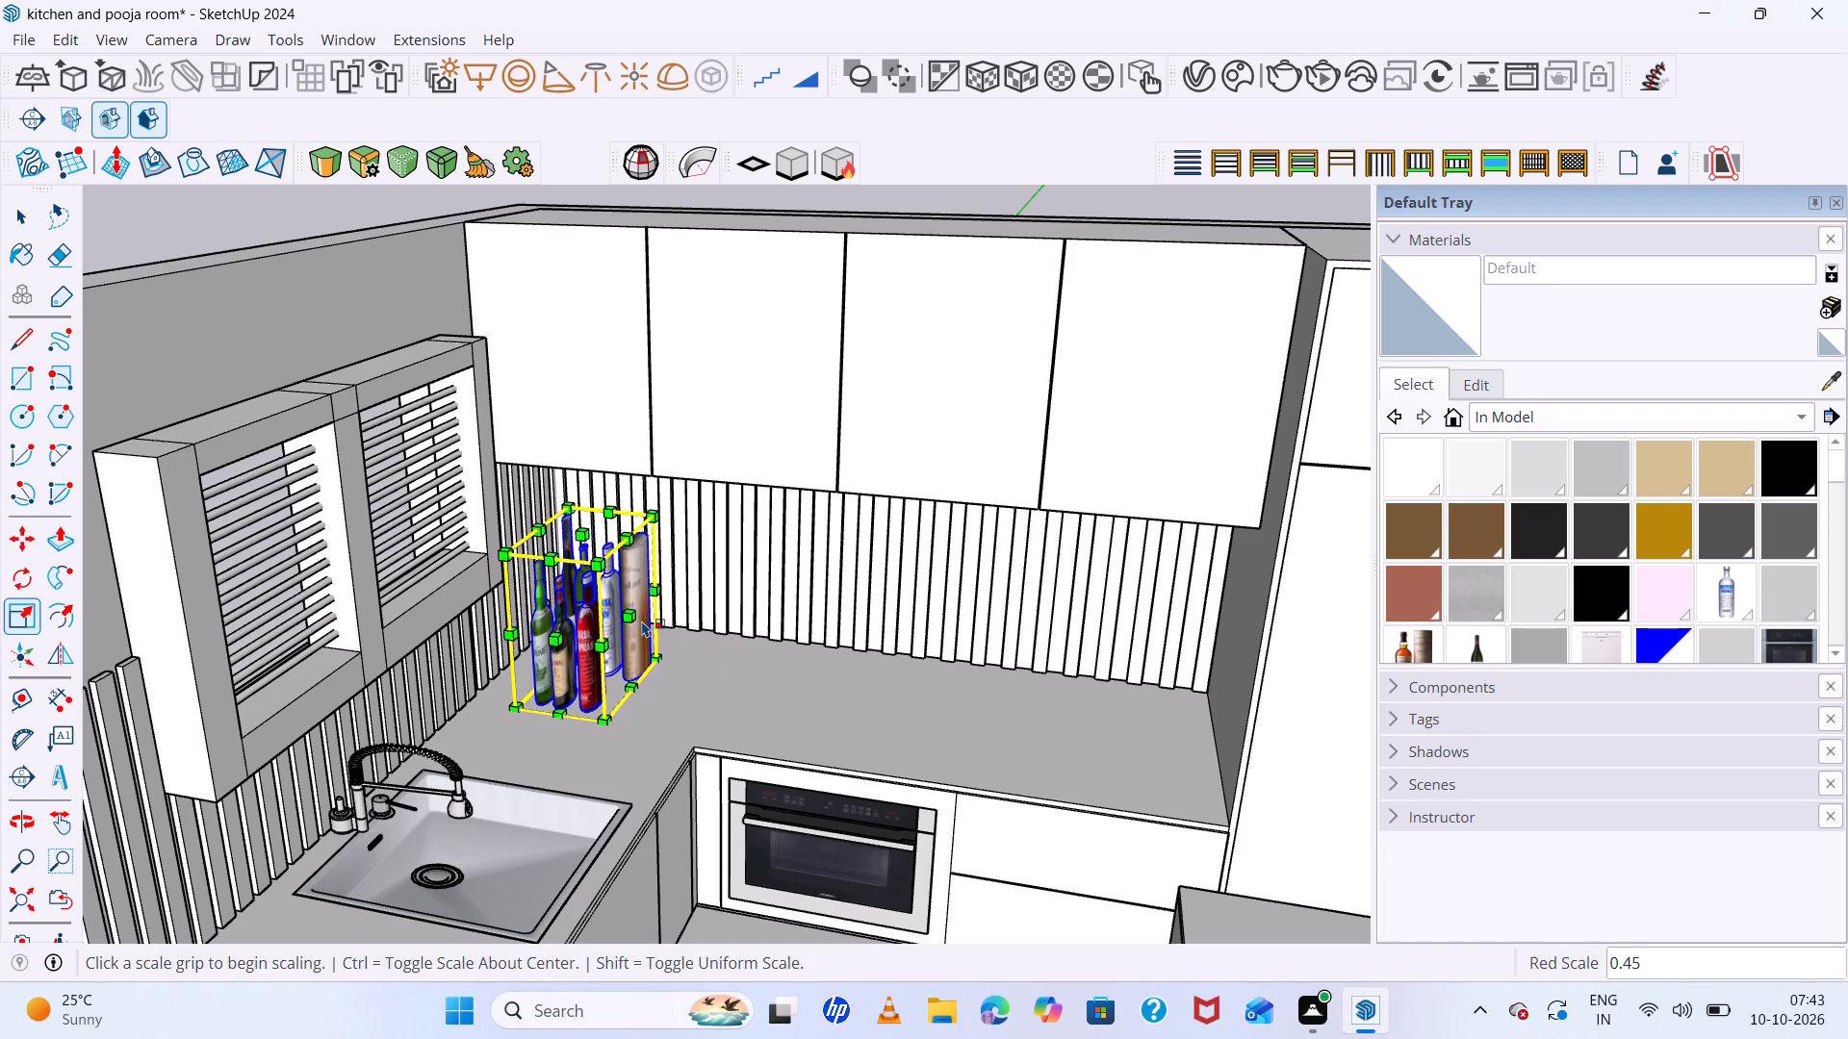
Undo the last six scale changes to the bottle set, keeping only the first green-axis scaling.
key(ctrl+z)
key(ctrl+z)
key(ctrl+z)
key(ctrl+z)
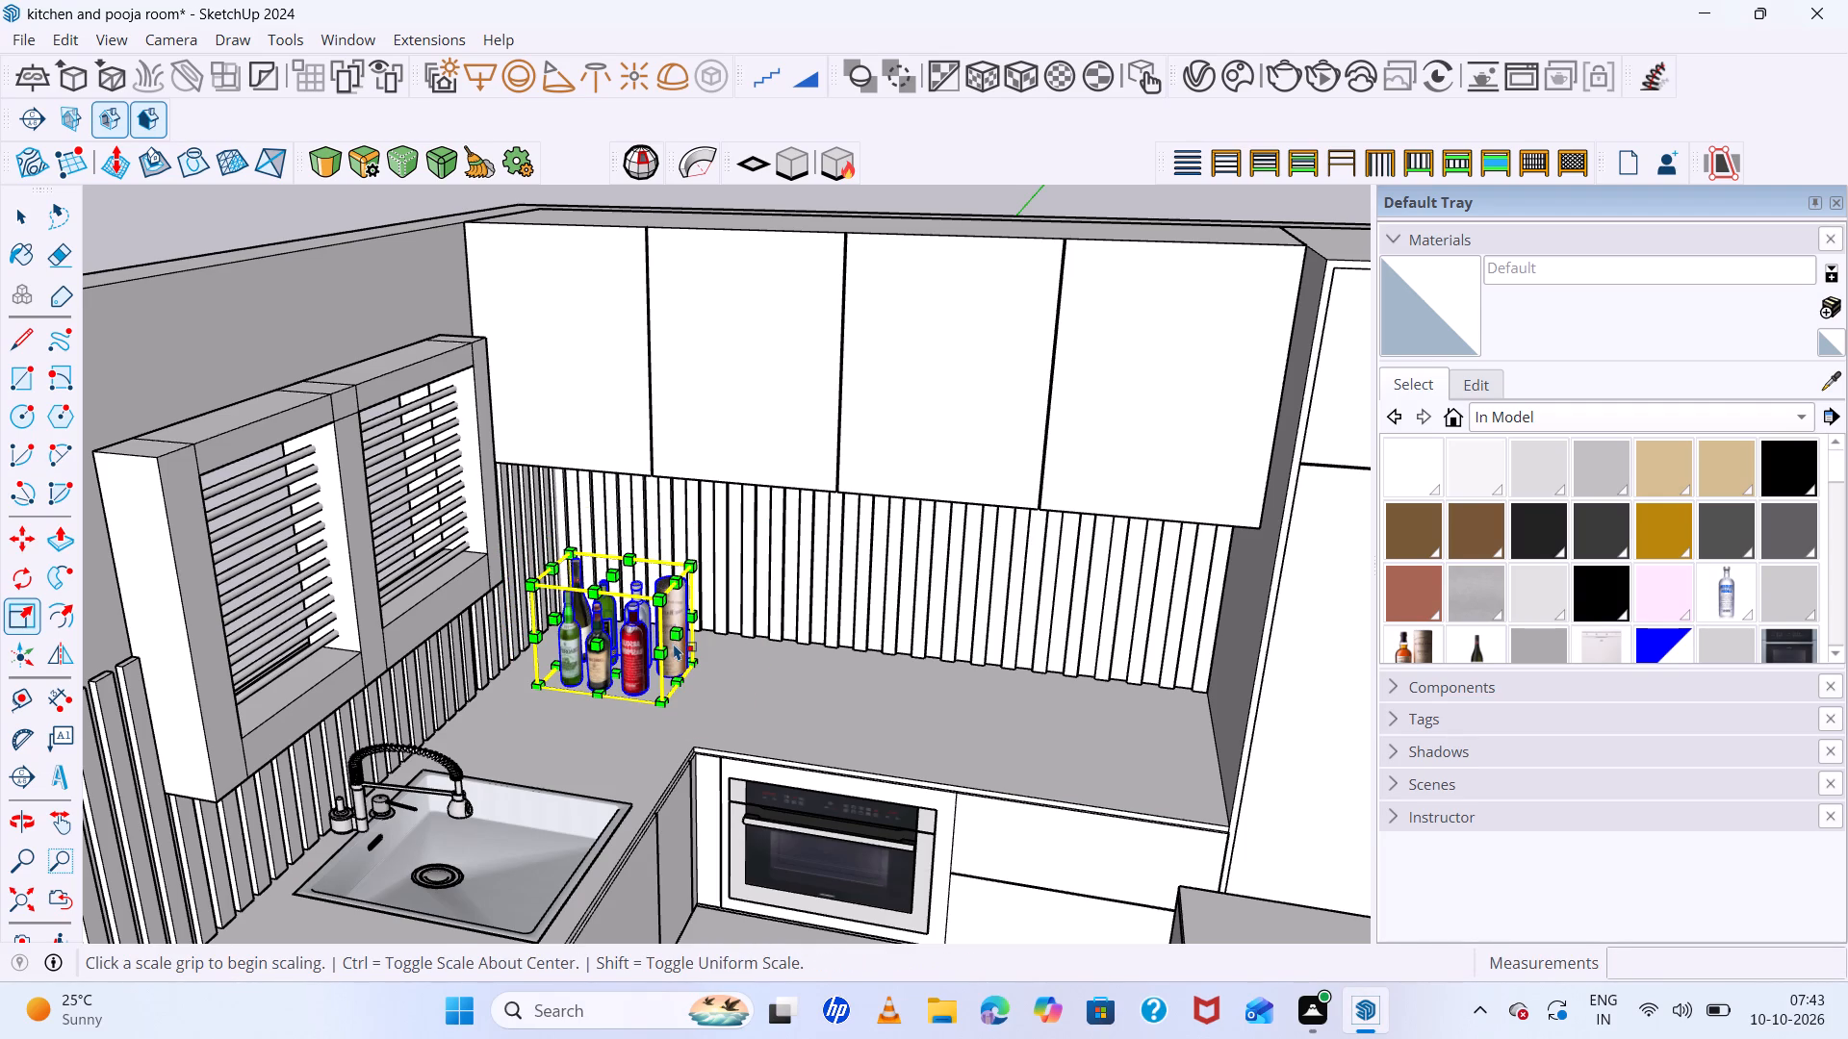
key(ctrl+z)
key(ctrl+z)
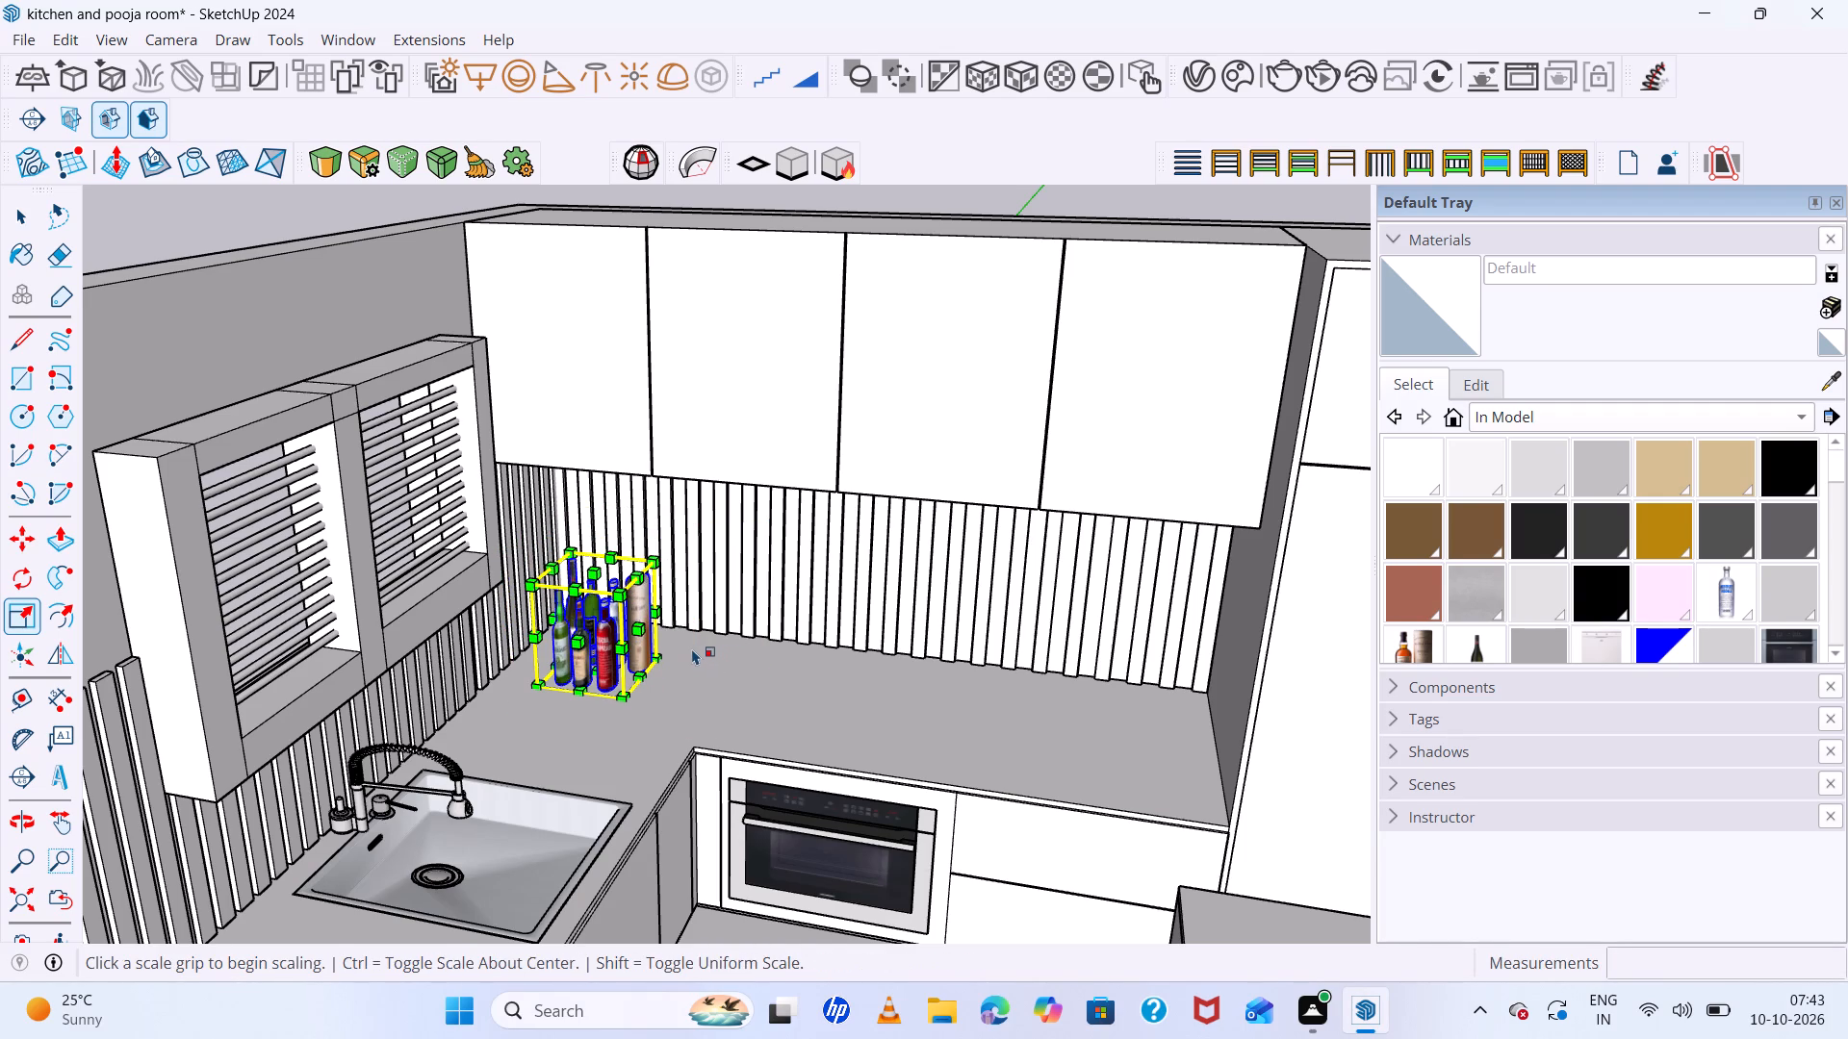
Move the bottle set by its lower front corner a few inches back into the countertop corner against the slatted backsplash.
scroll(620, 644, up, 6)
key(space)
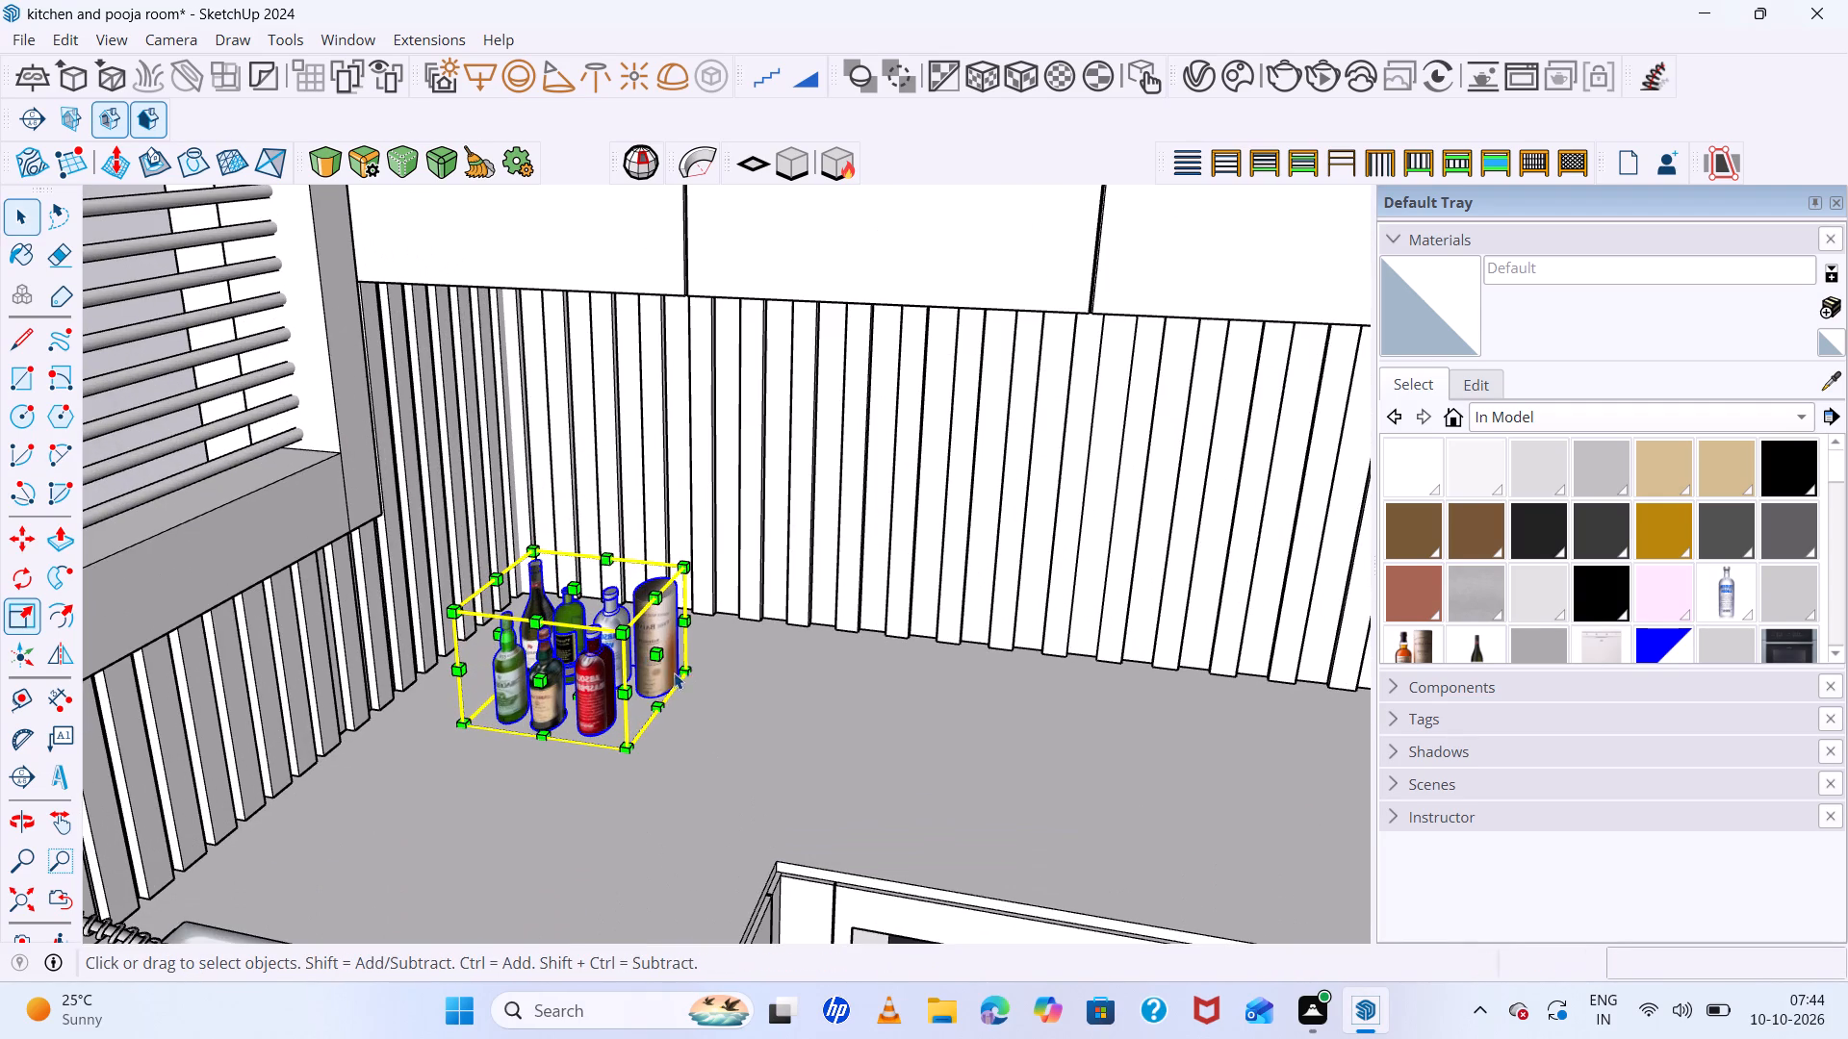
key(m)
double_click(627, 742)
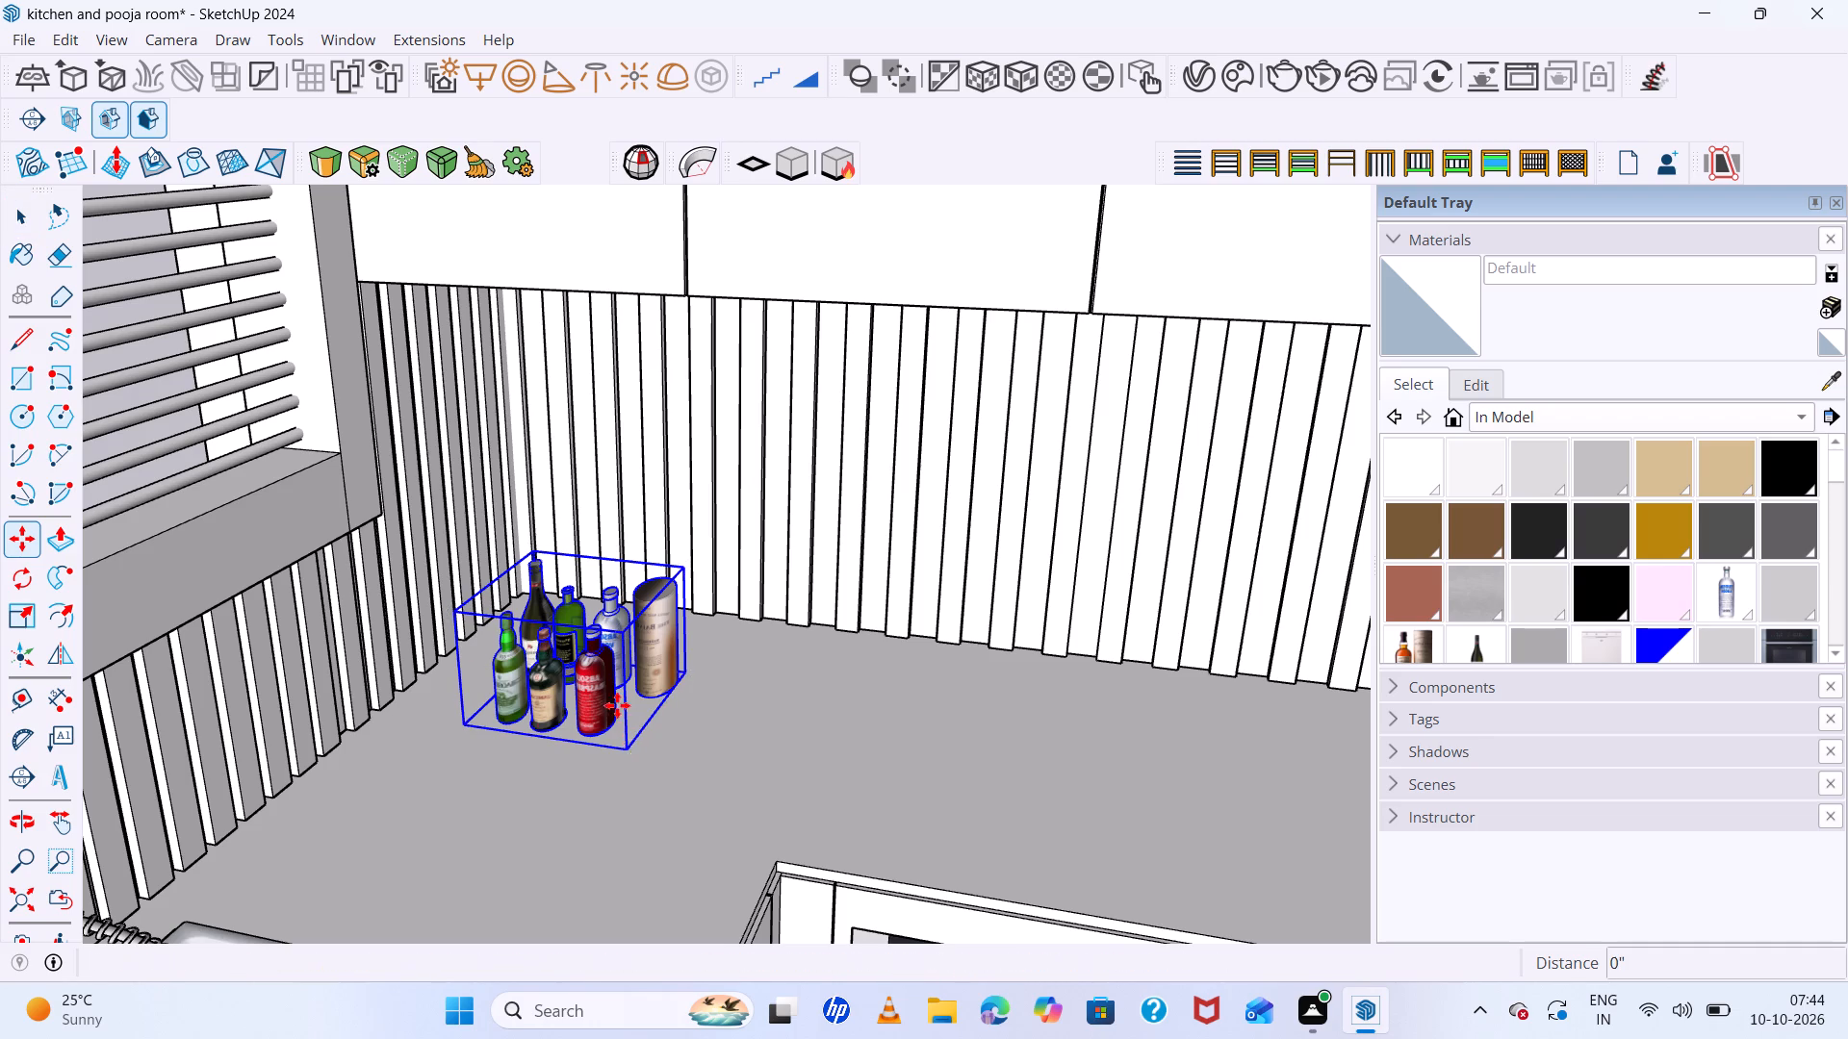
click(627, 748)
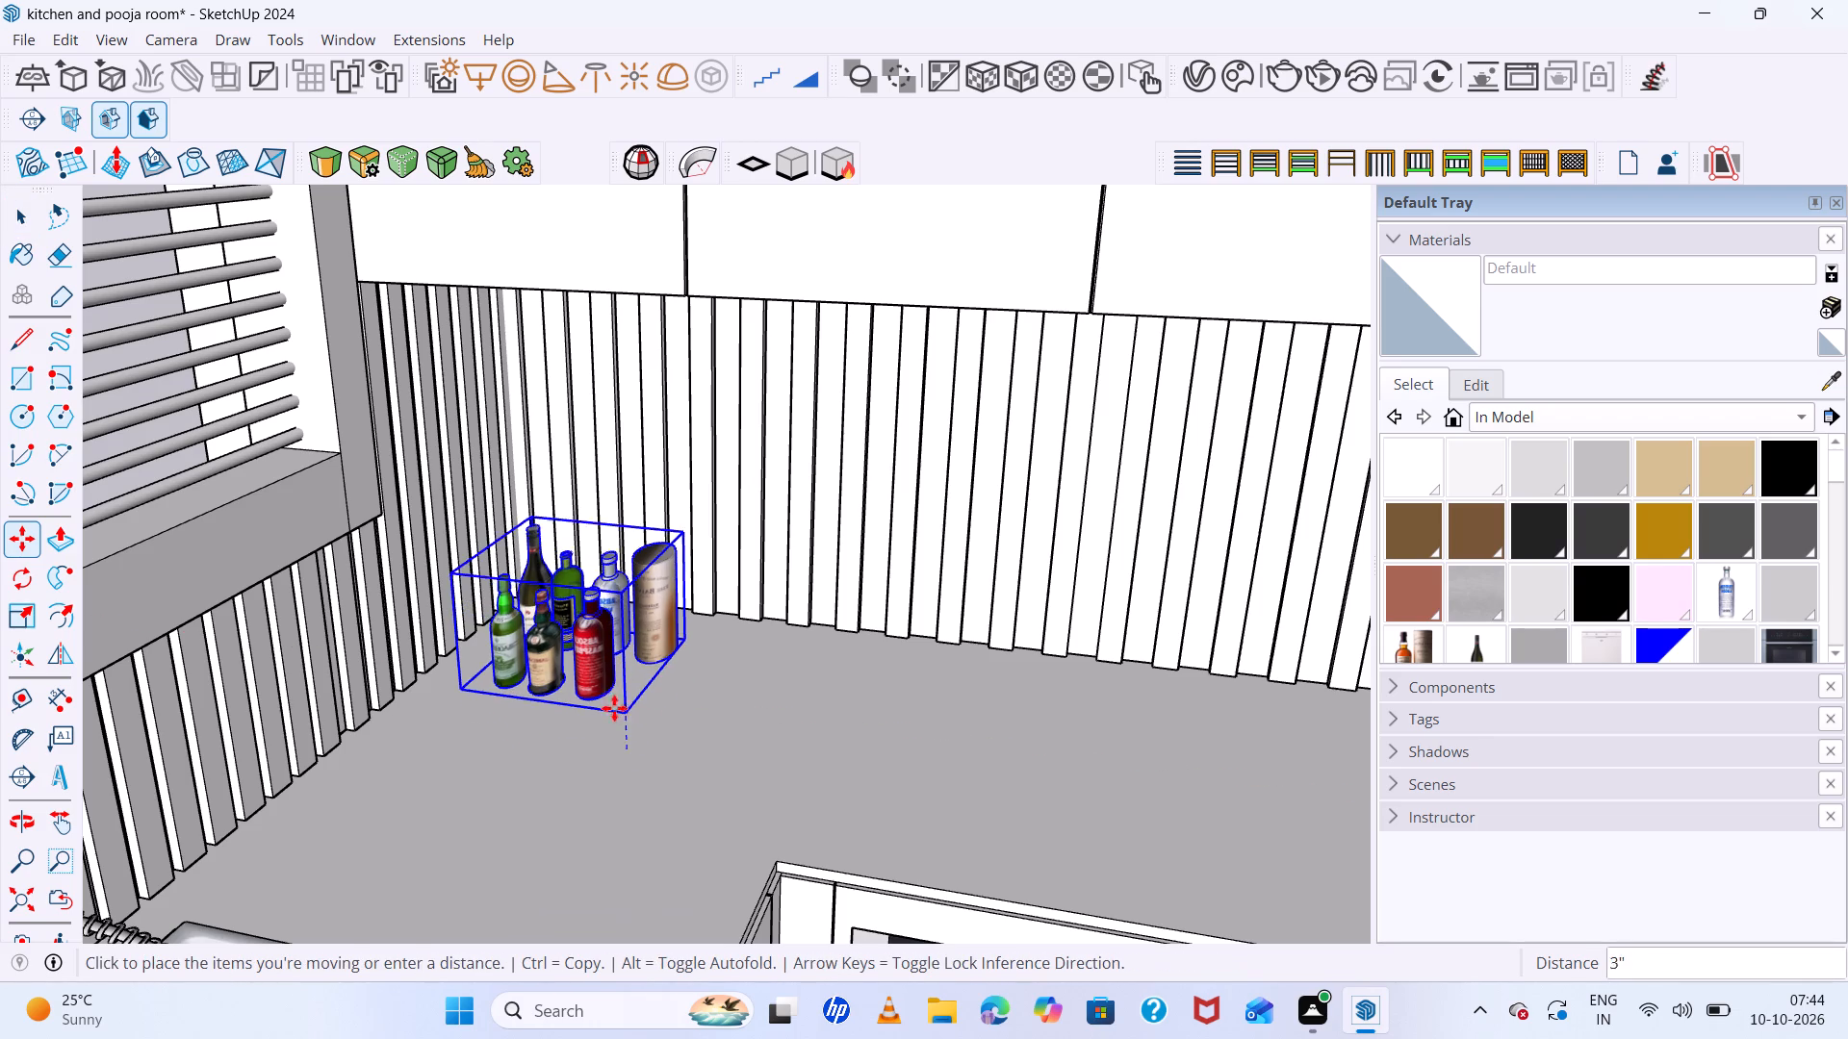
click(603, 697)
key(space)
click(730, 761)
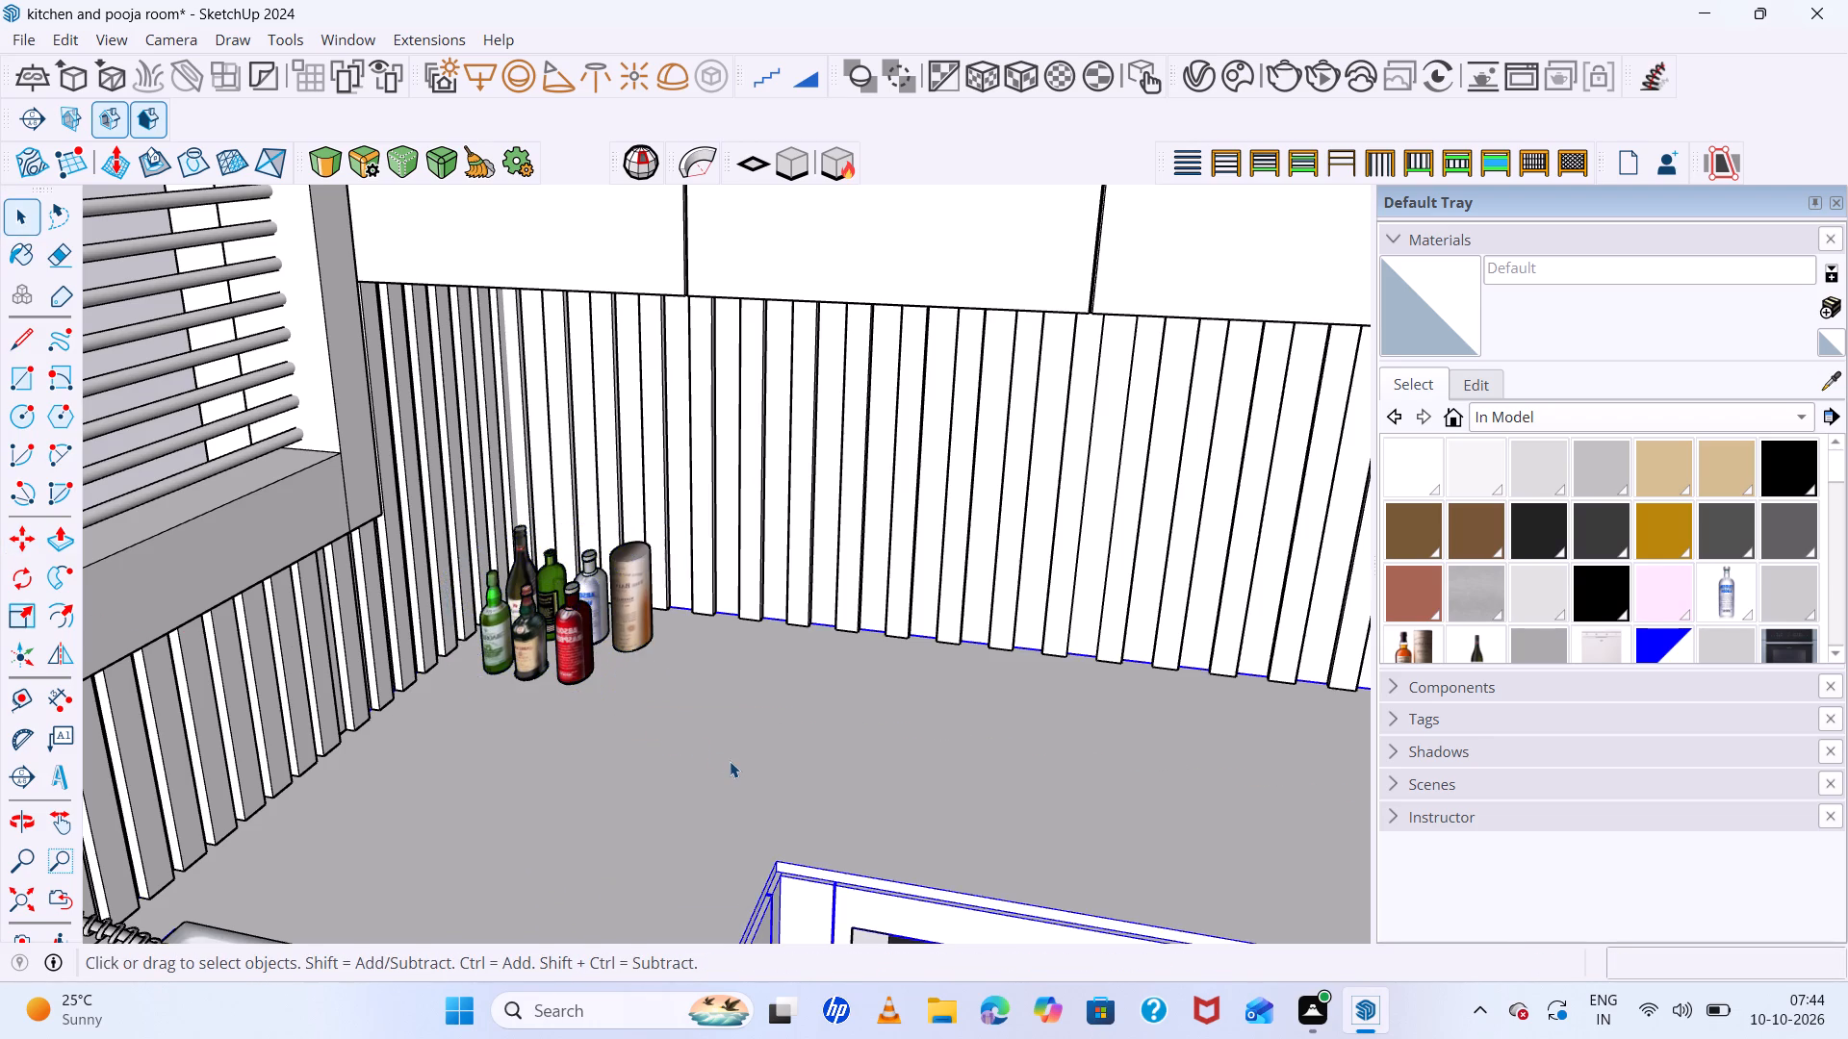
scroll(615, 721, down, 15)
middle_drag(803, 786, 645, 677)
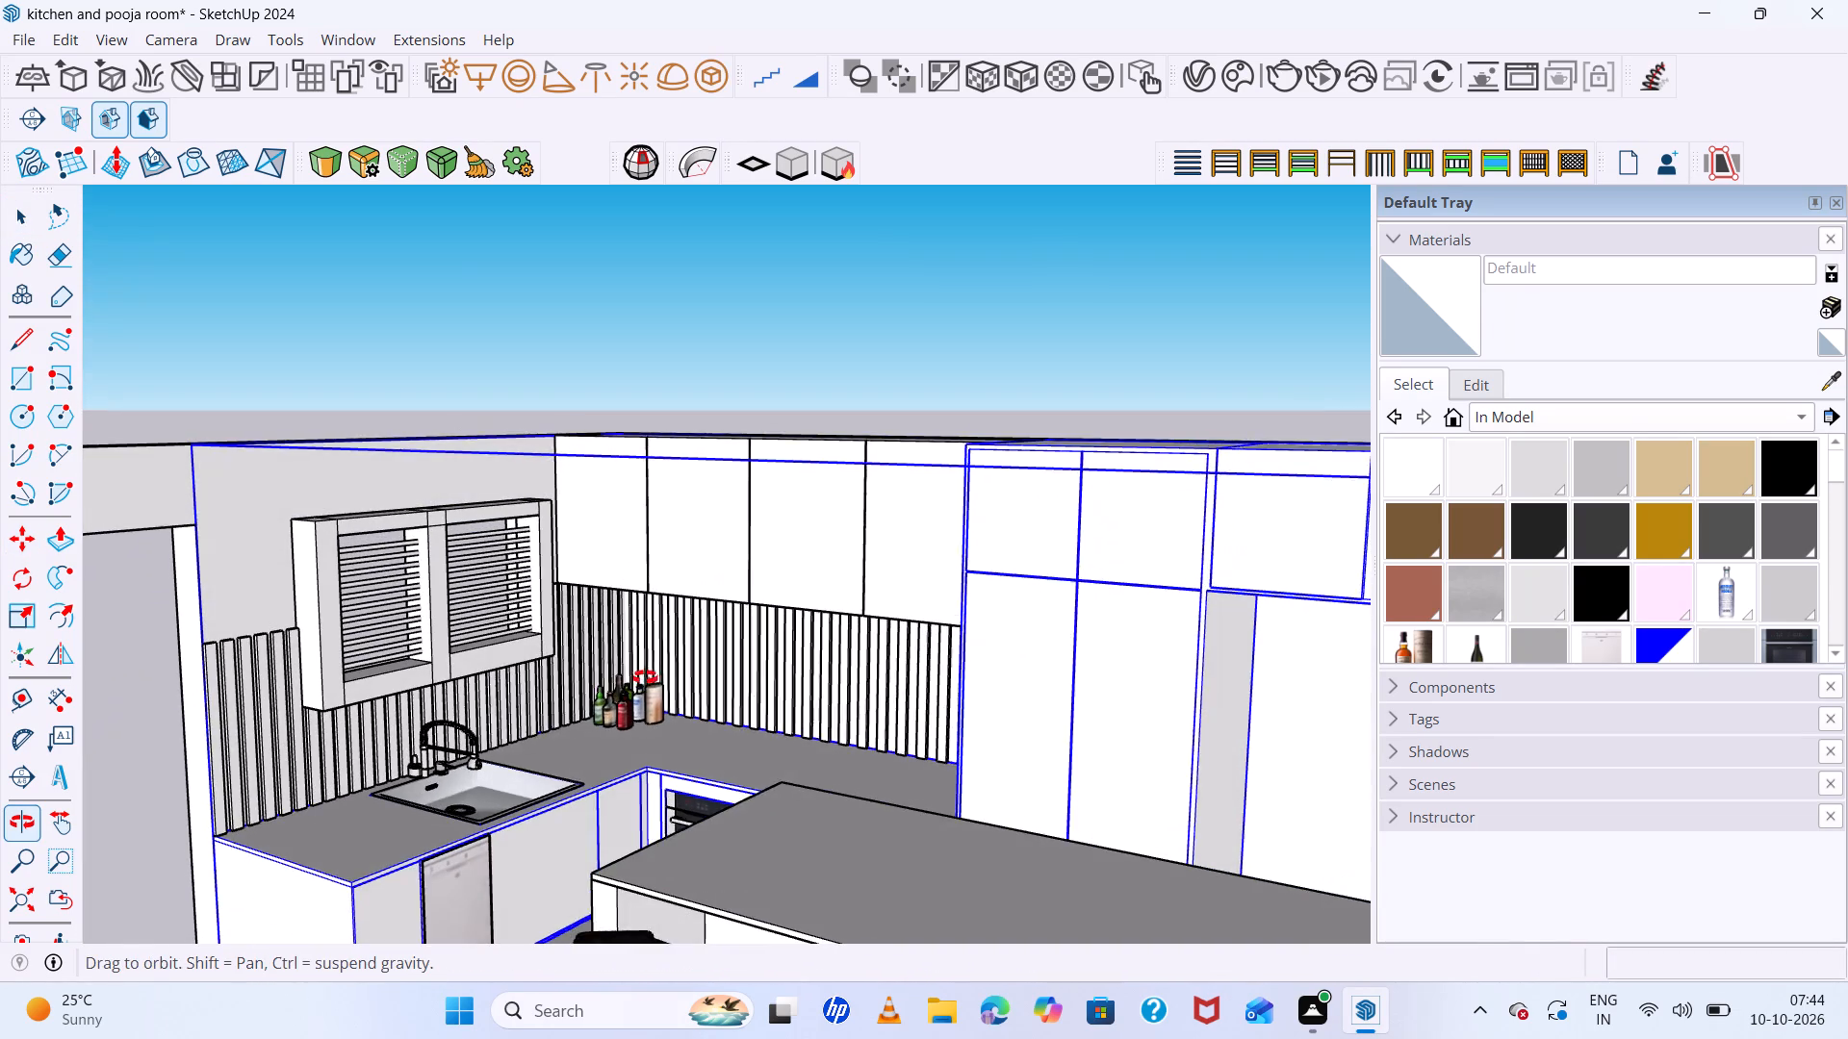
Scale the bottle set in the countertop corner taller along the blue axis by about 2.68.
middle_drag(645, 677, 640, 686)
key(space)
click(404, 353)
scroll(670, 672, up, 9)
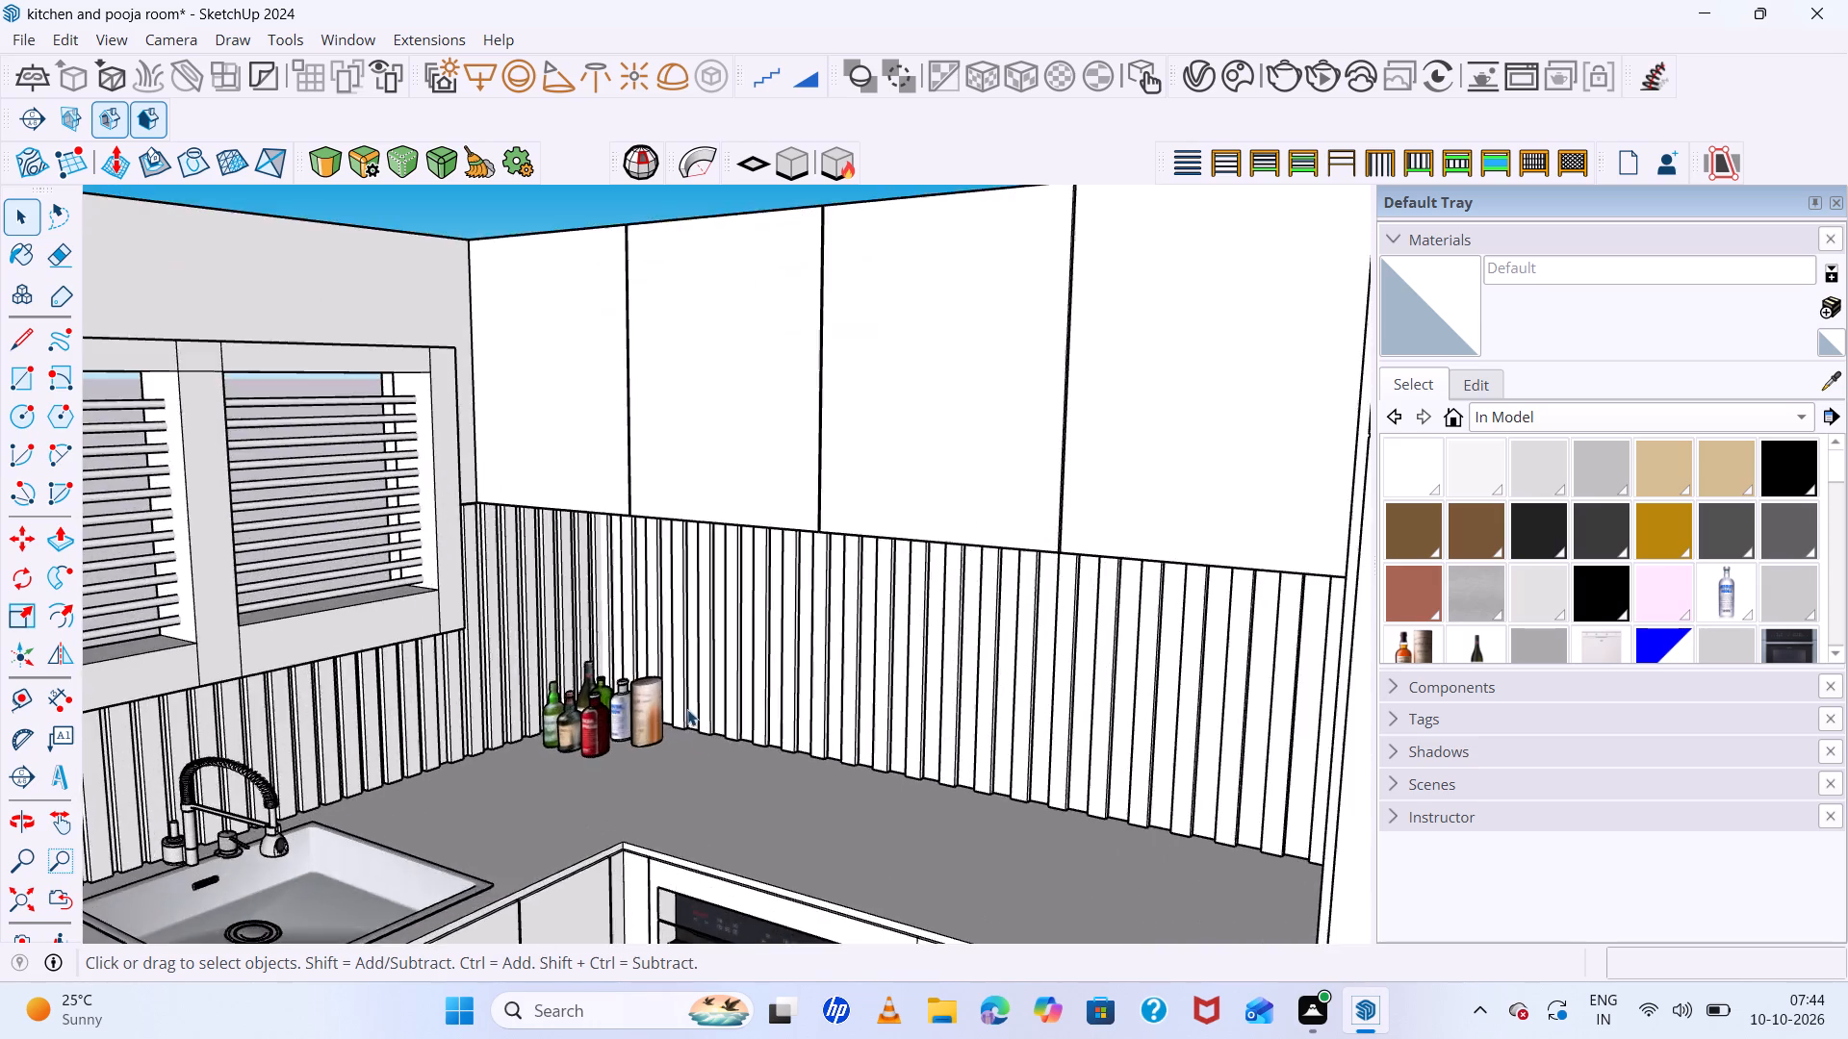
middle_drag(719, 755, 769, 814)
scroll(594, 684, down, 4)
double_click(580, 686)
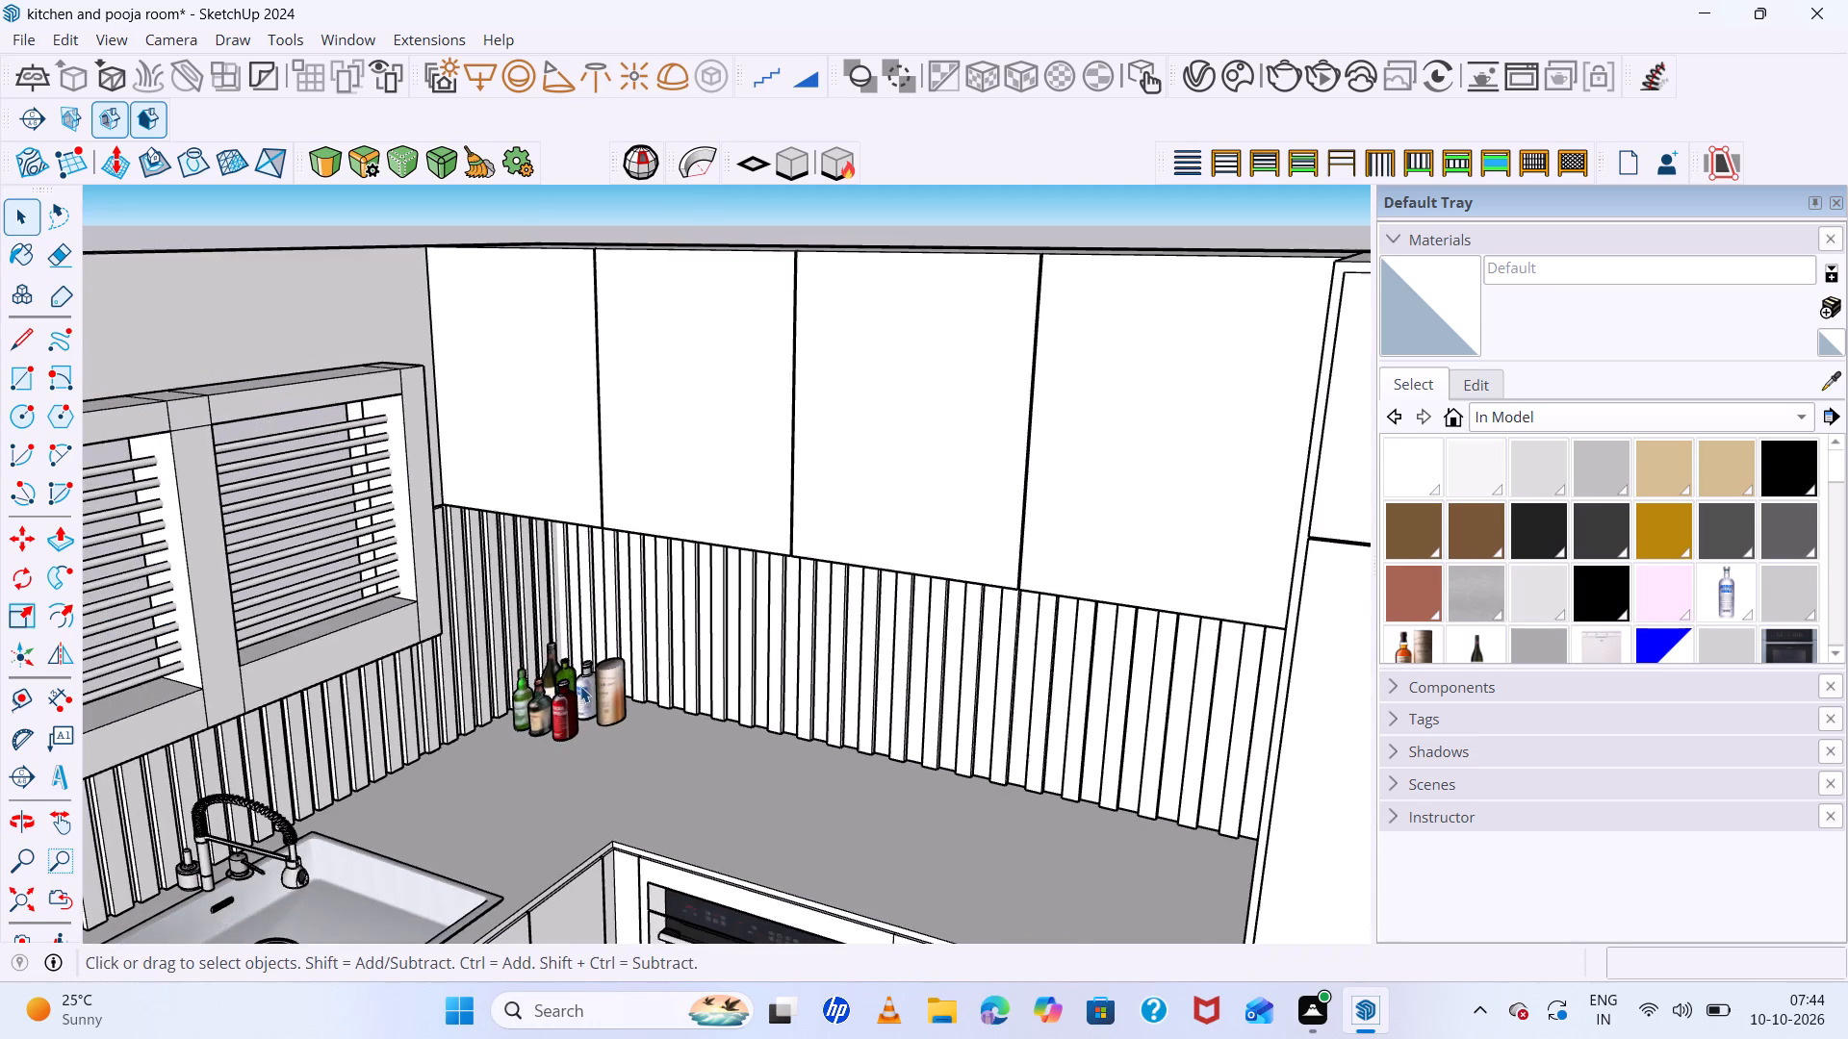
click(703, 827)
click(617, 689)
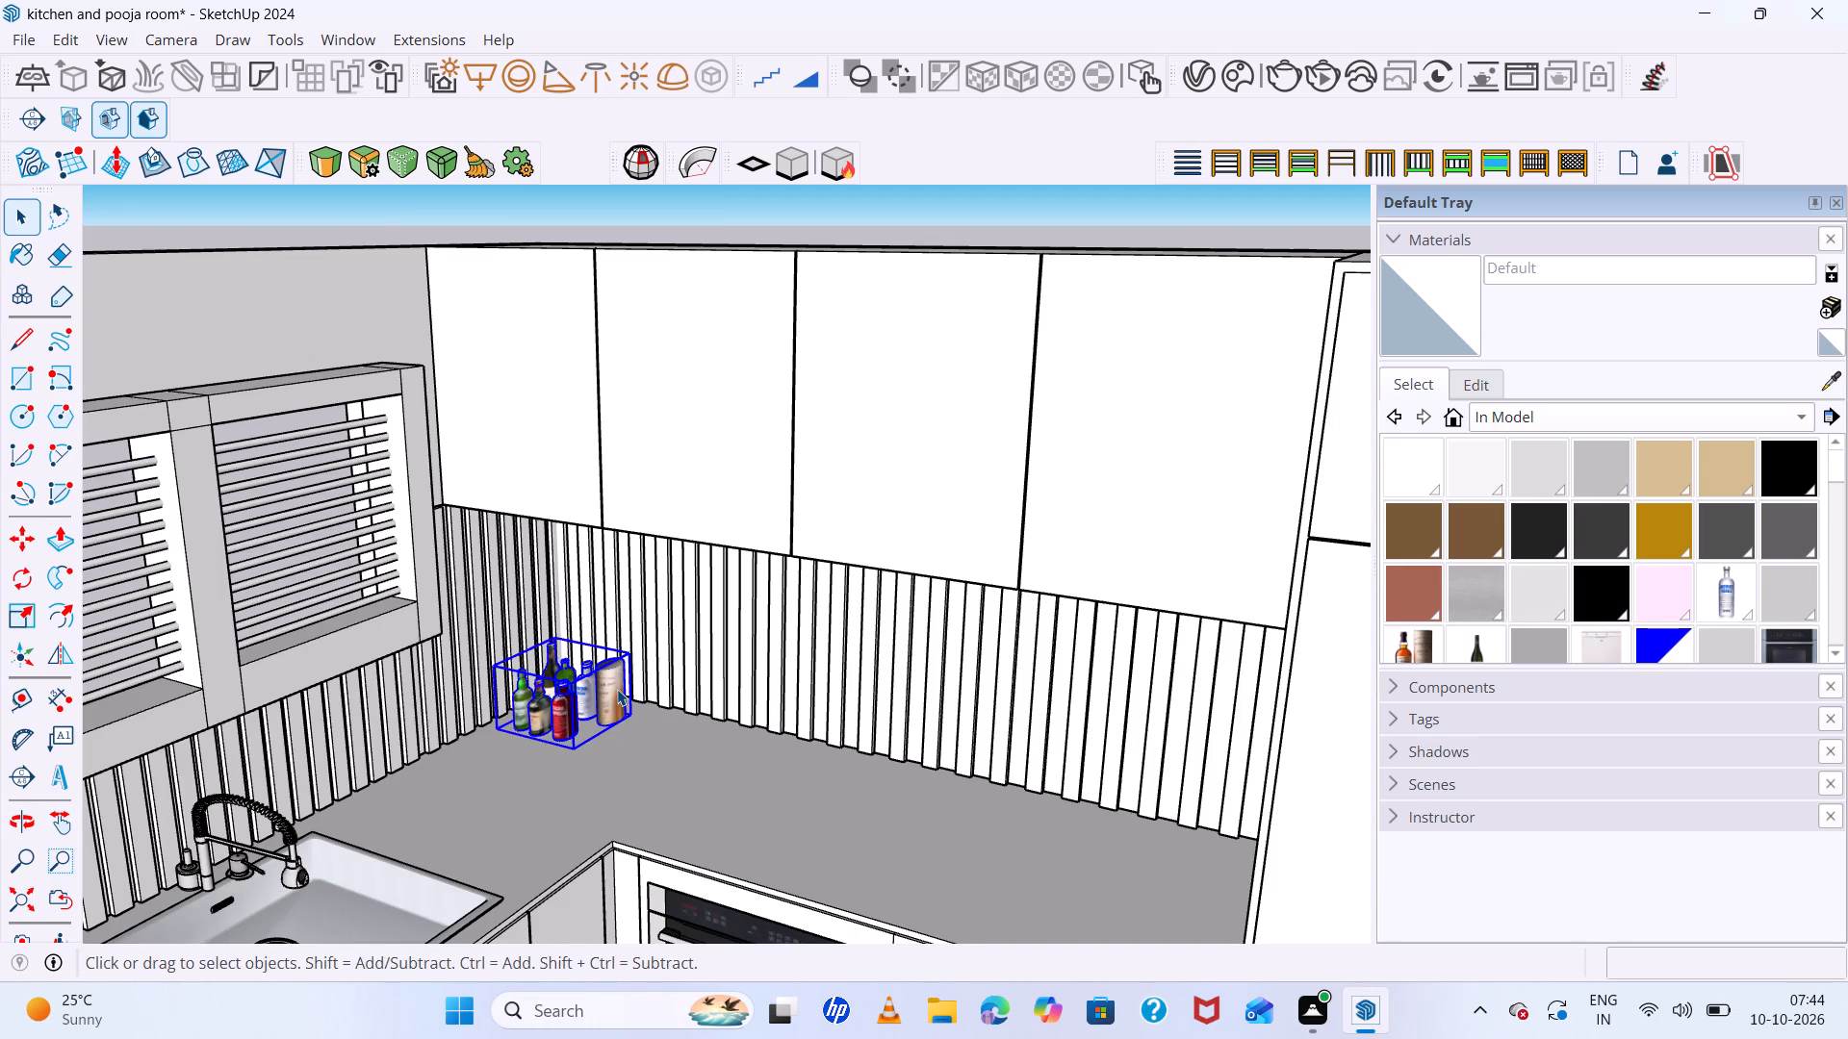
key(f)
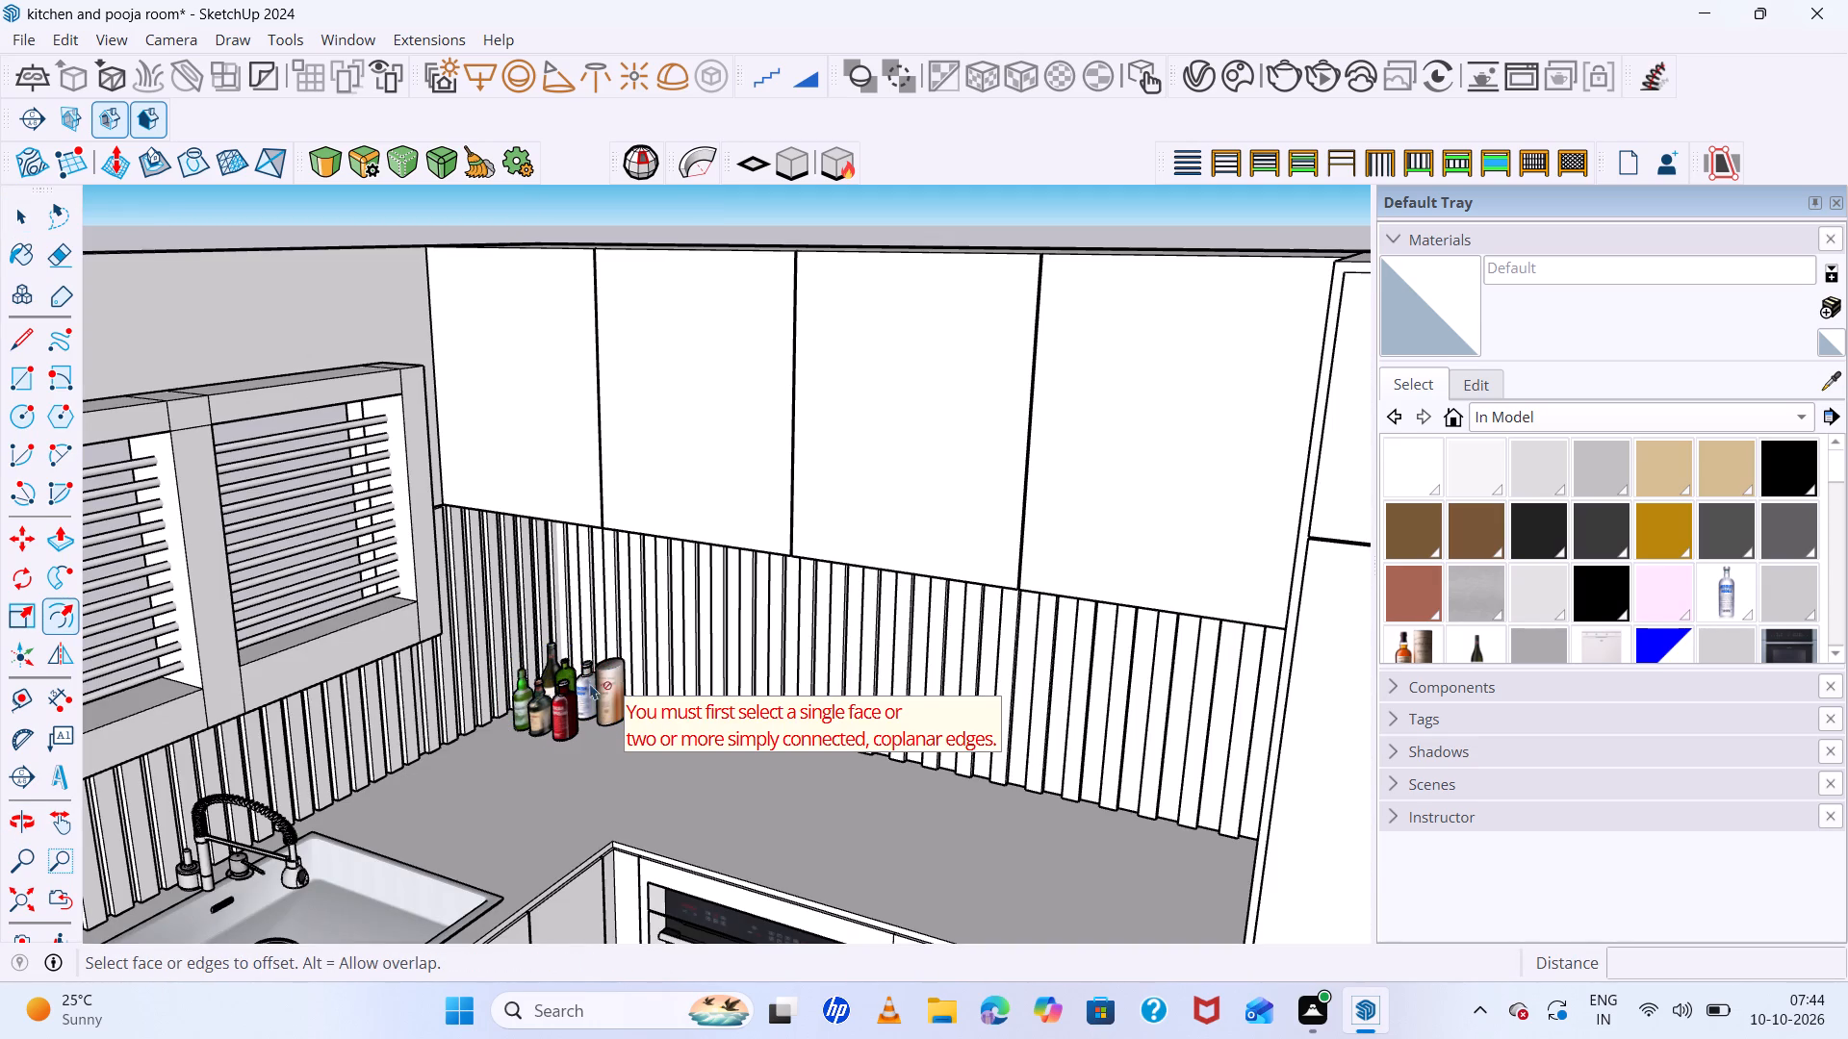
key(s)
key(s)
click(557, 652)
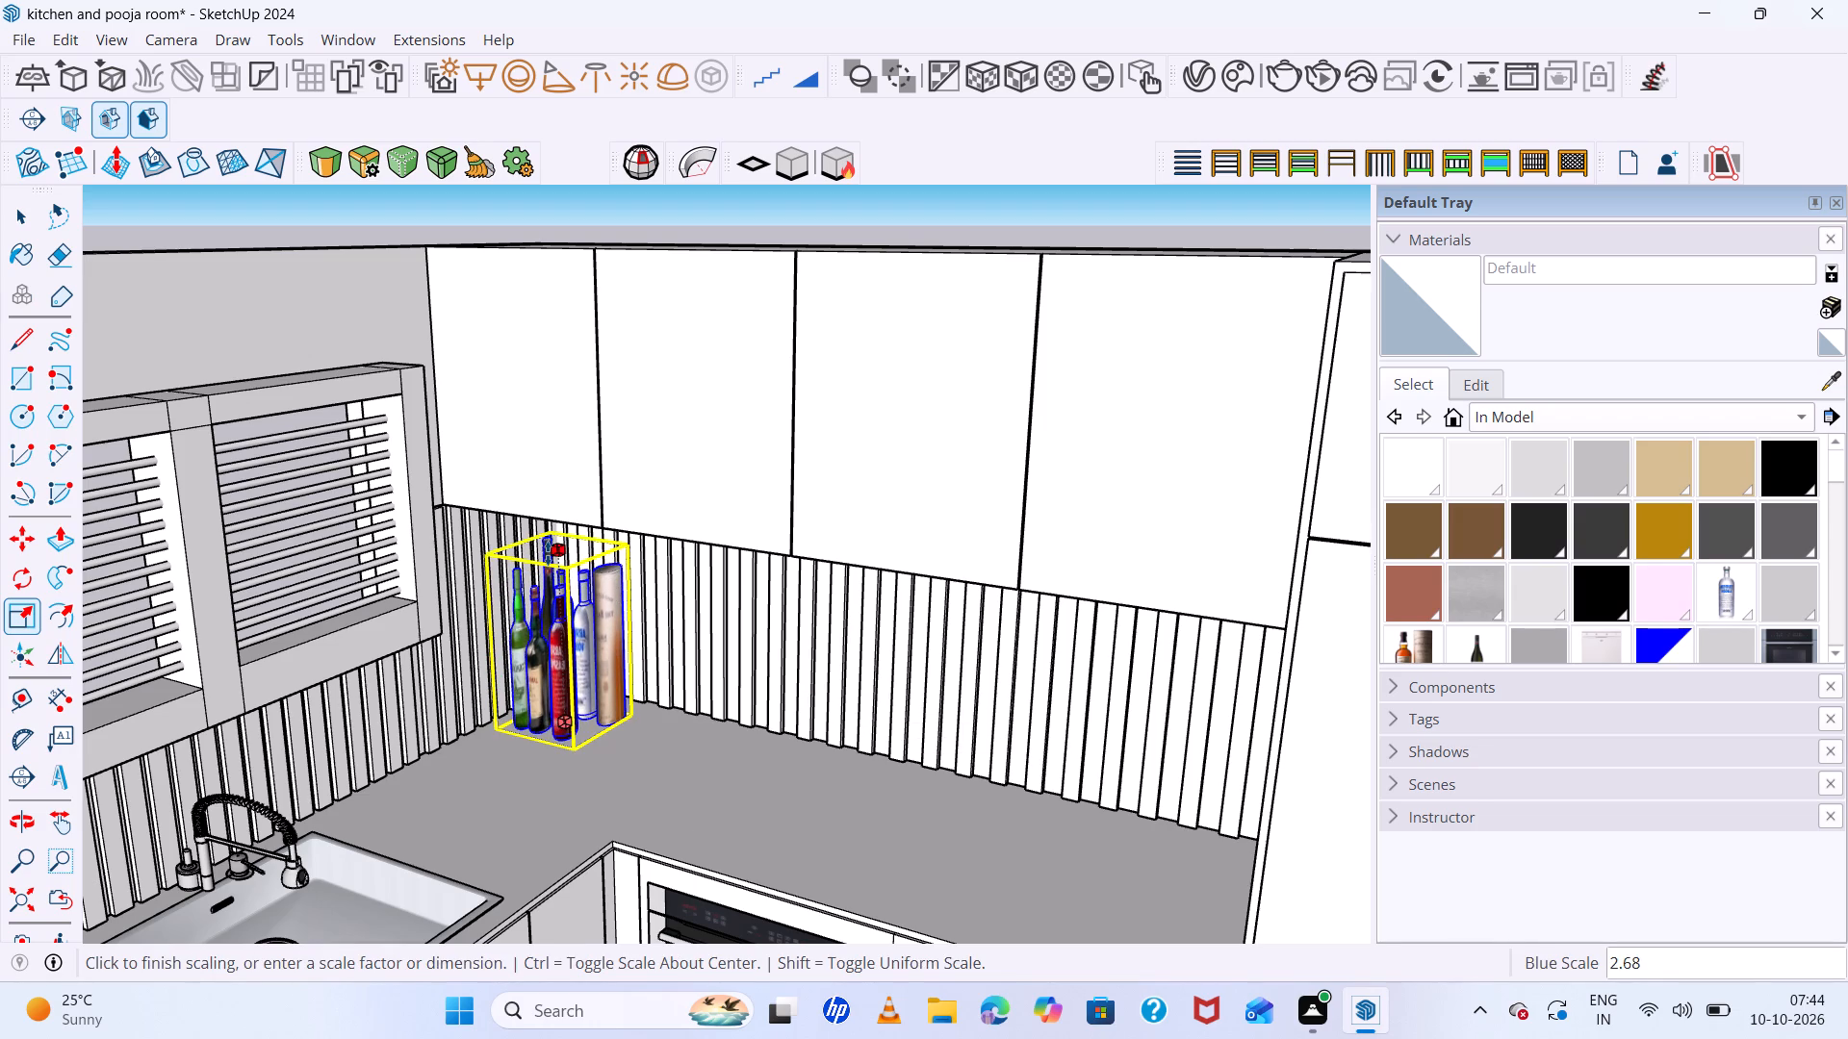
click(548, 553)
Enlarge the bottle set by 1.38 along the green axis and 1.30 along the red axis.
click(528, 654)
click(506, 669)
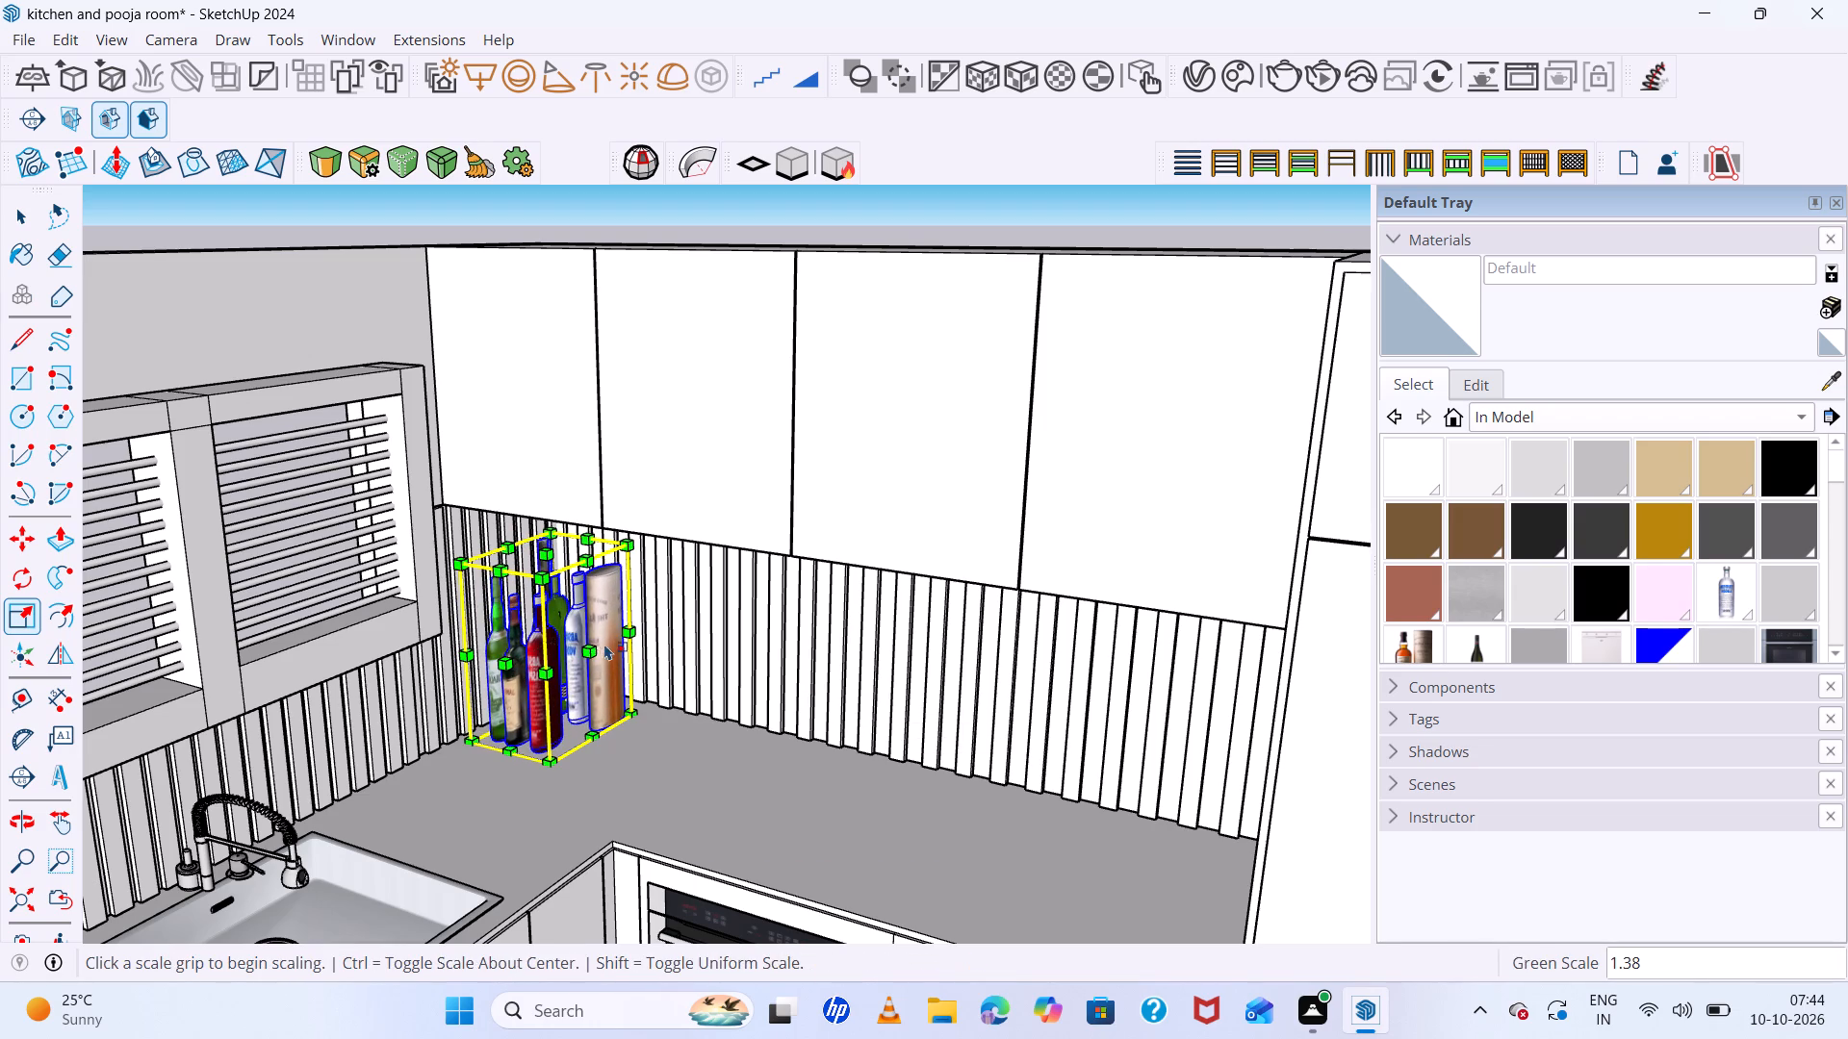
click(592, 646)
click(613, 663)
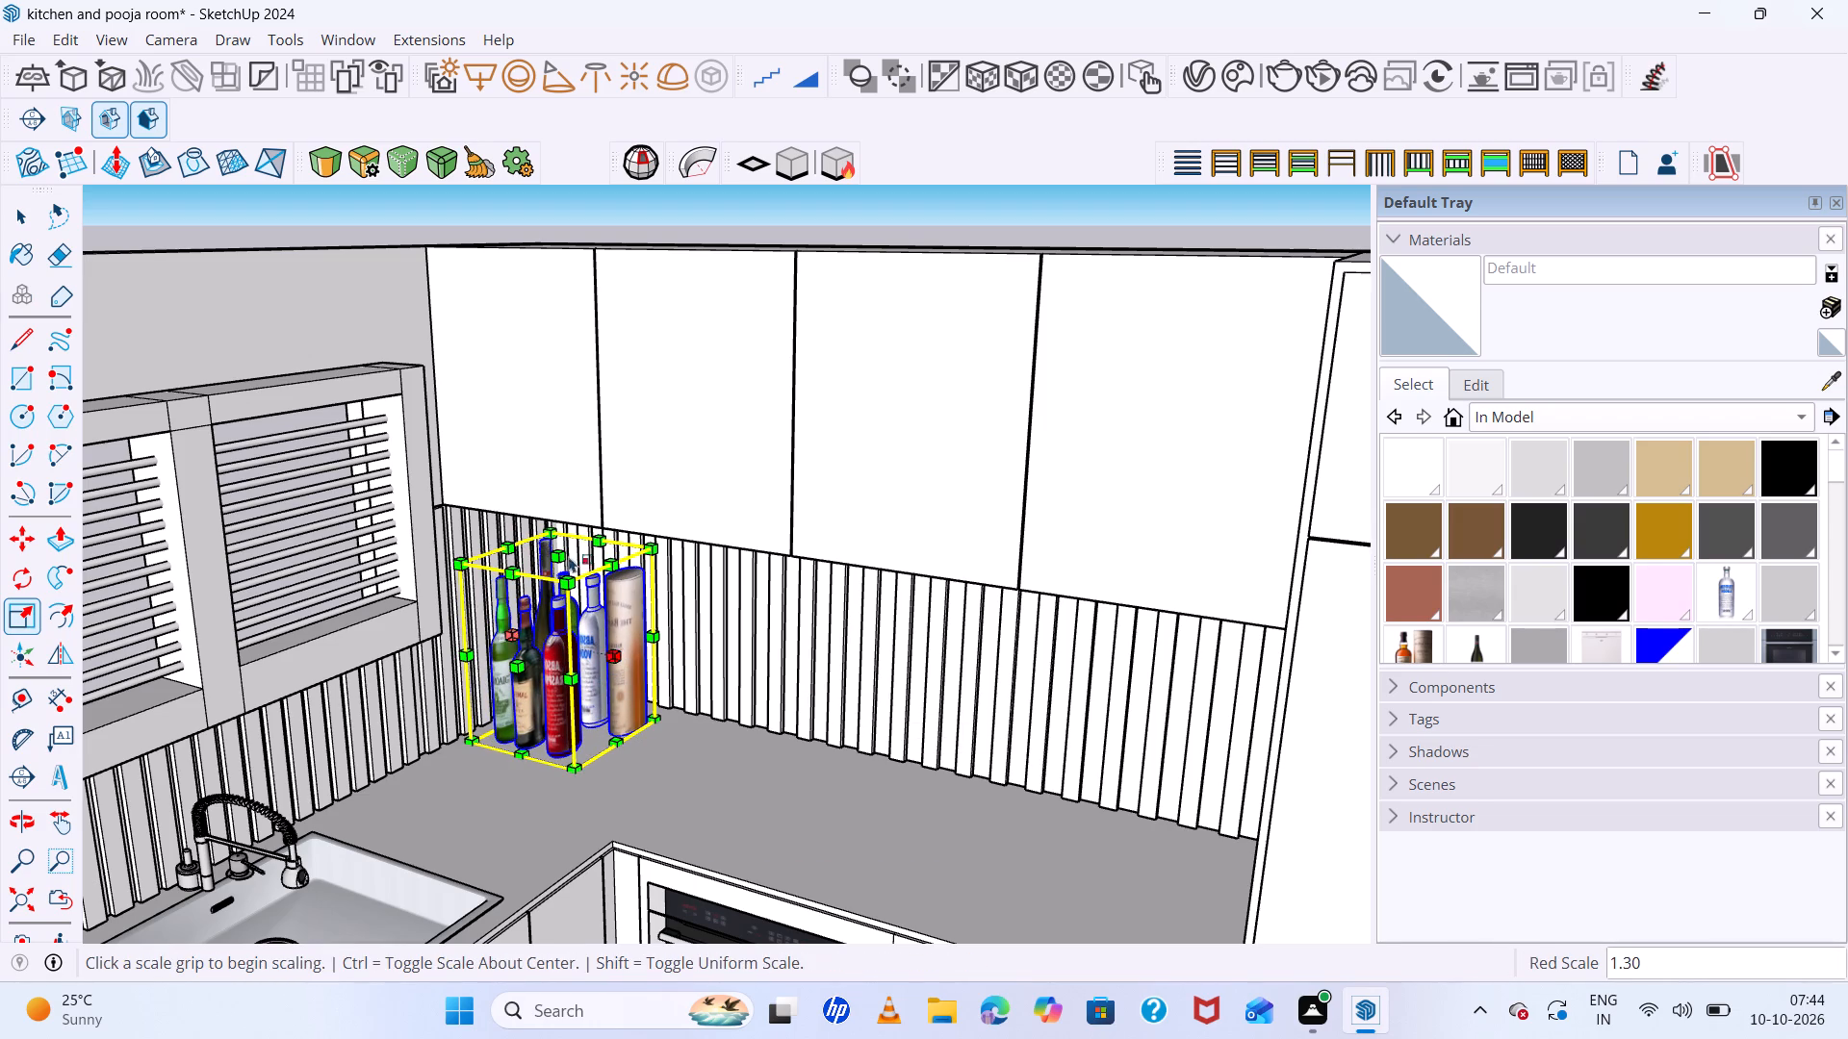
Reduce the bottle set to about 0.65 along blue and 0.72 along green, and slightly along the red axis.
click(559, 551)
click(562, 587)
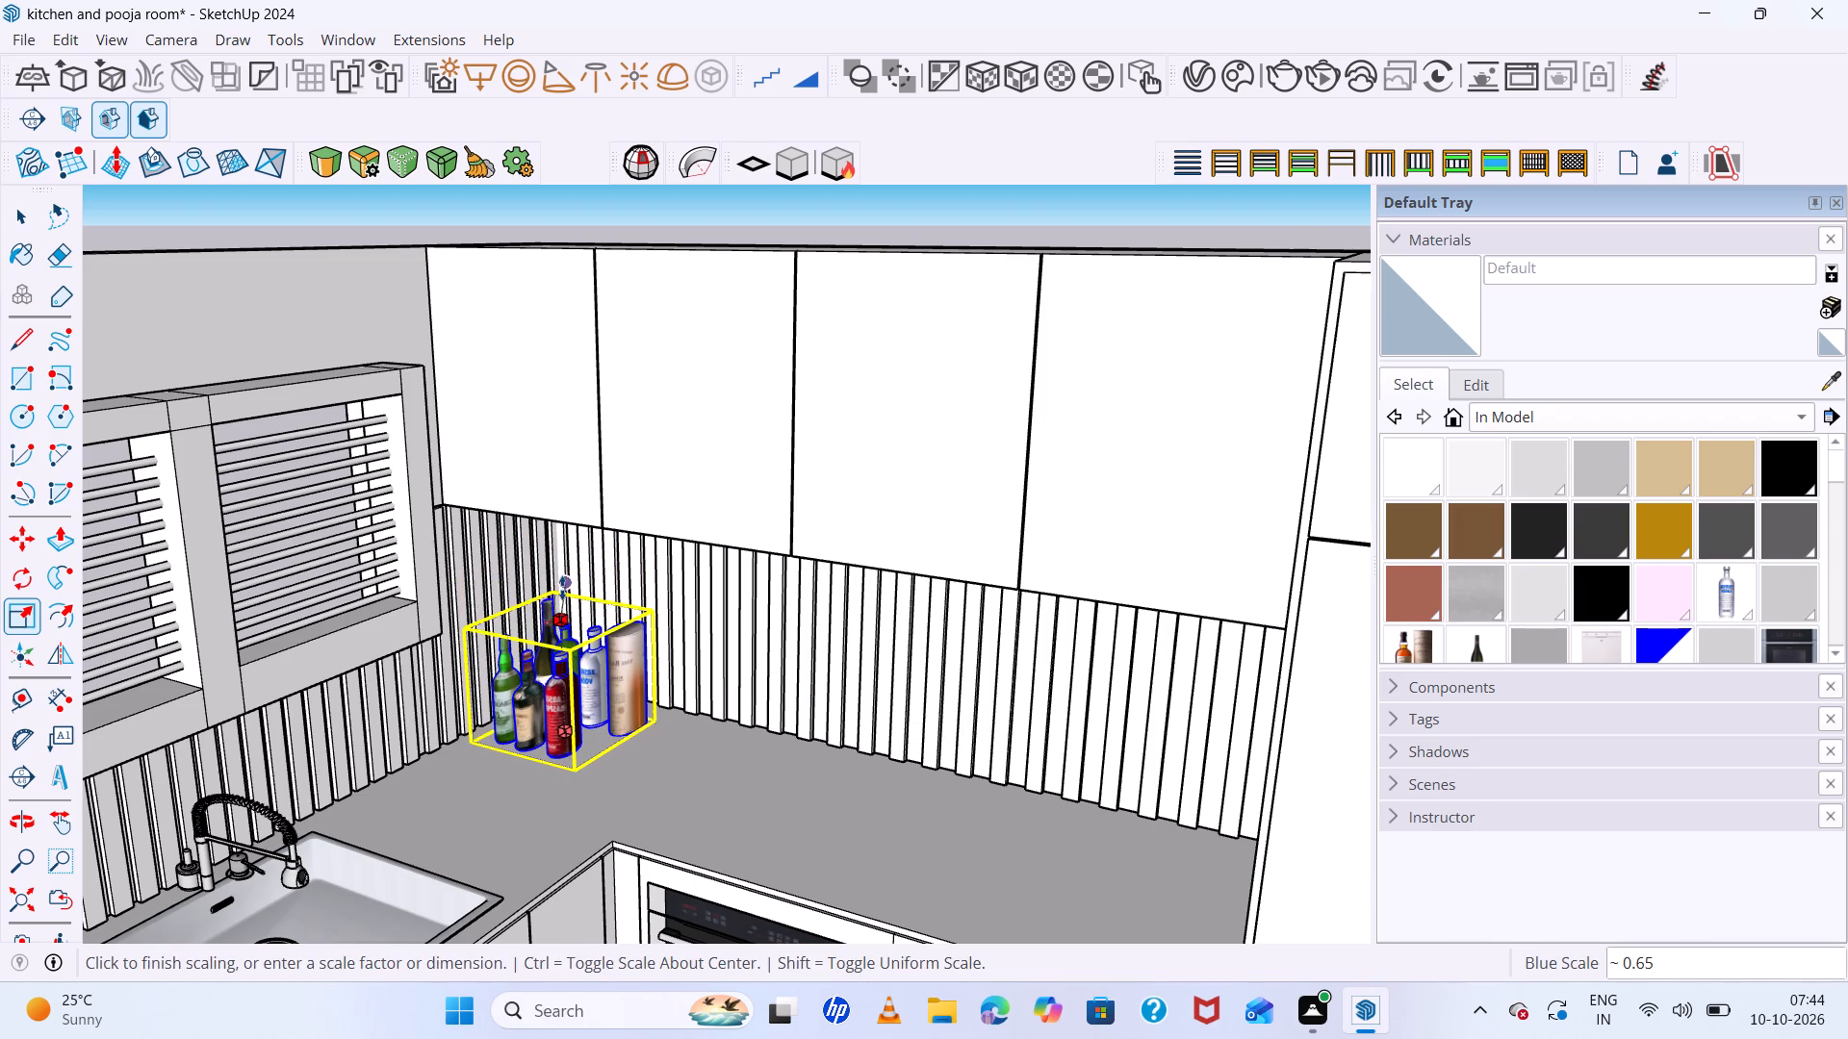
click(523, 692)
click(542, 677)
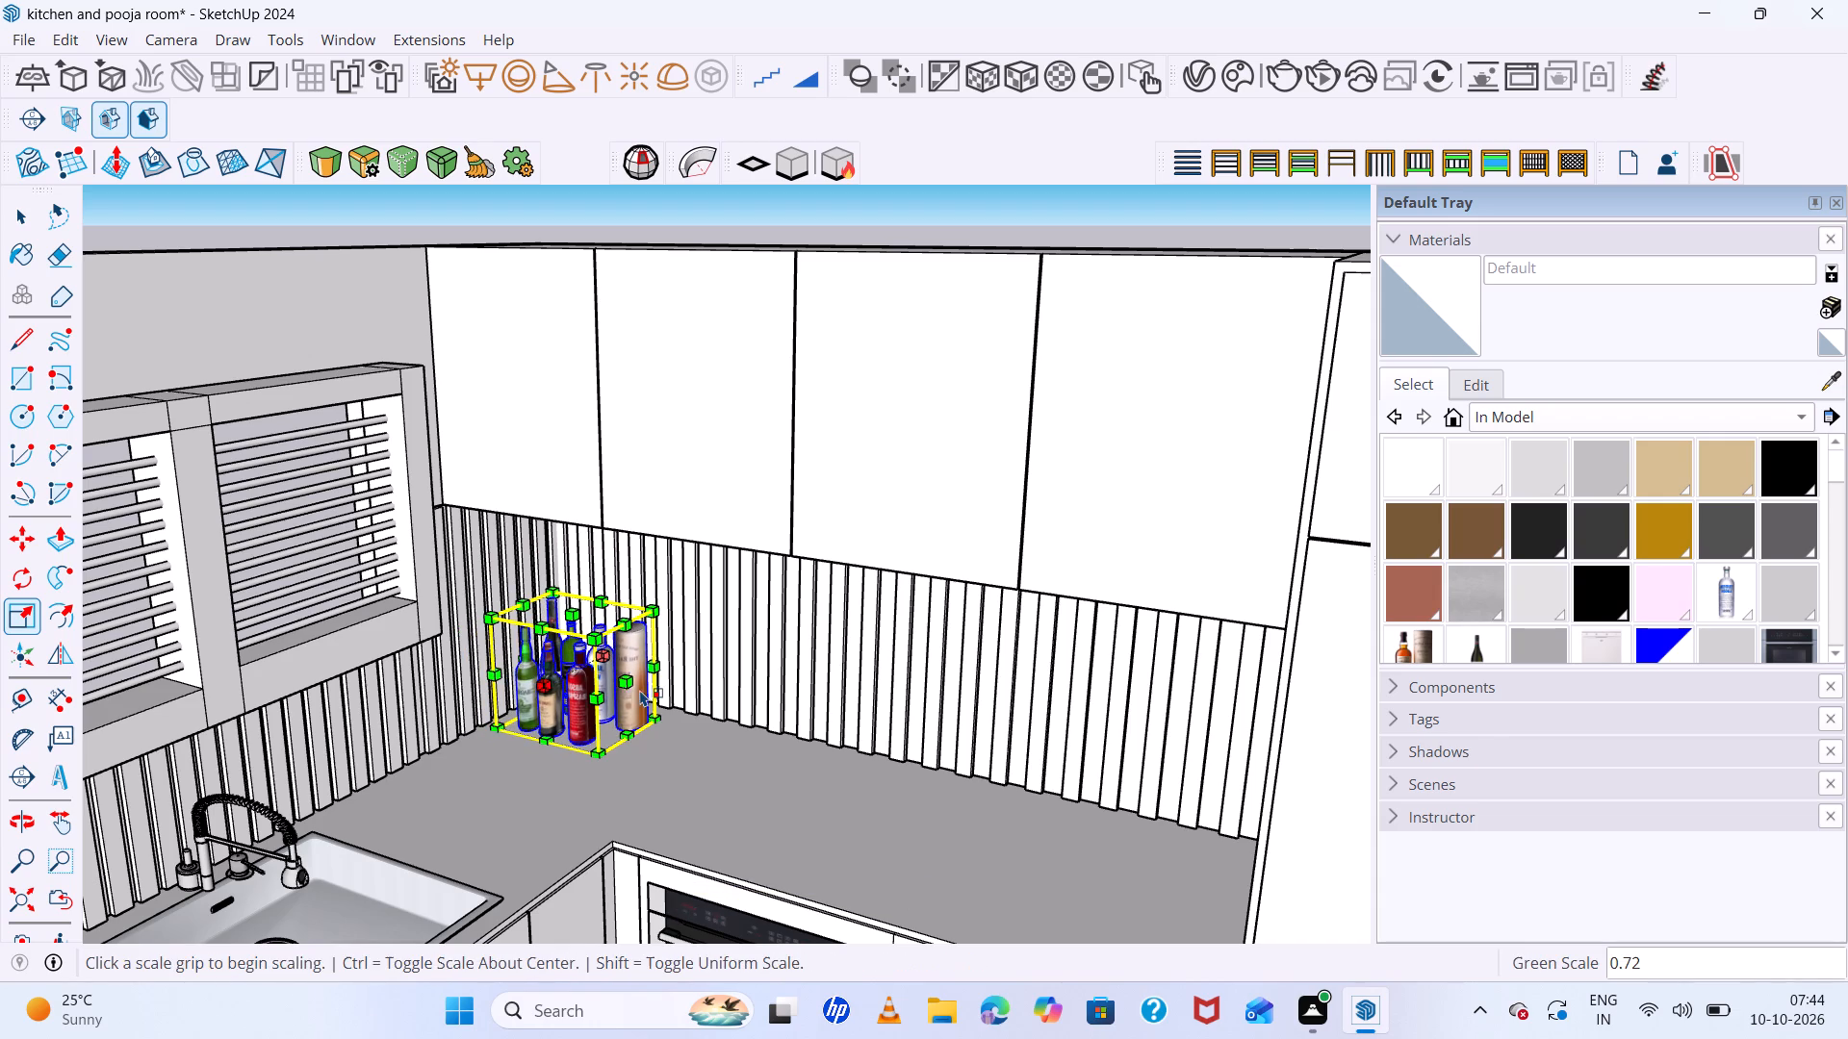
click(623, 682)
click(612, 674)
key(space)
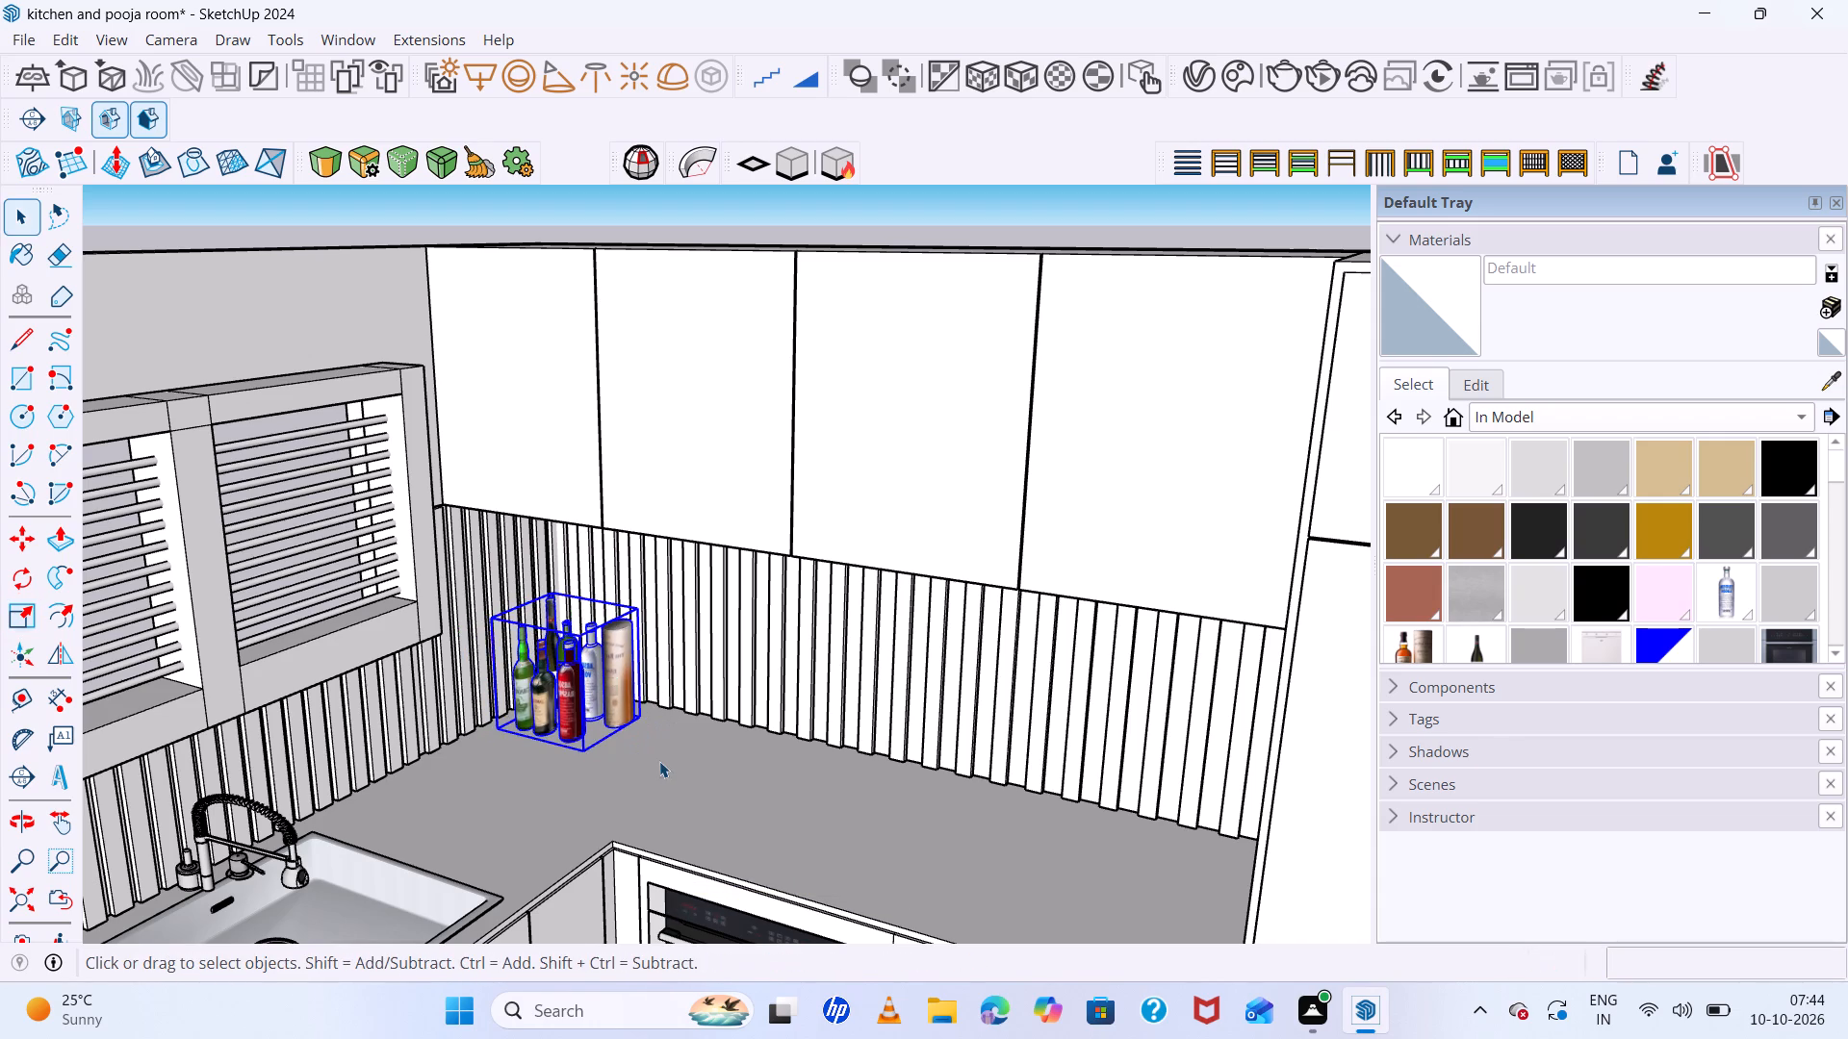
click(661, 761)
Compare the modelled kitchen with the reference image, examining the countertop and cooktop area.
scroll(690, 752, down, 6)
middle_drag(806, 797, 929, 837)
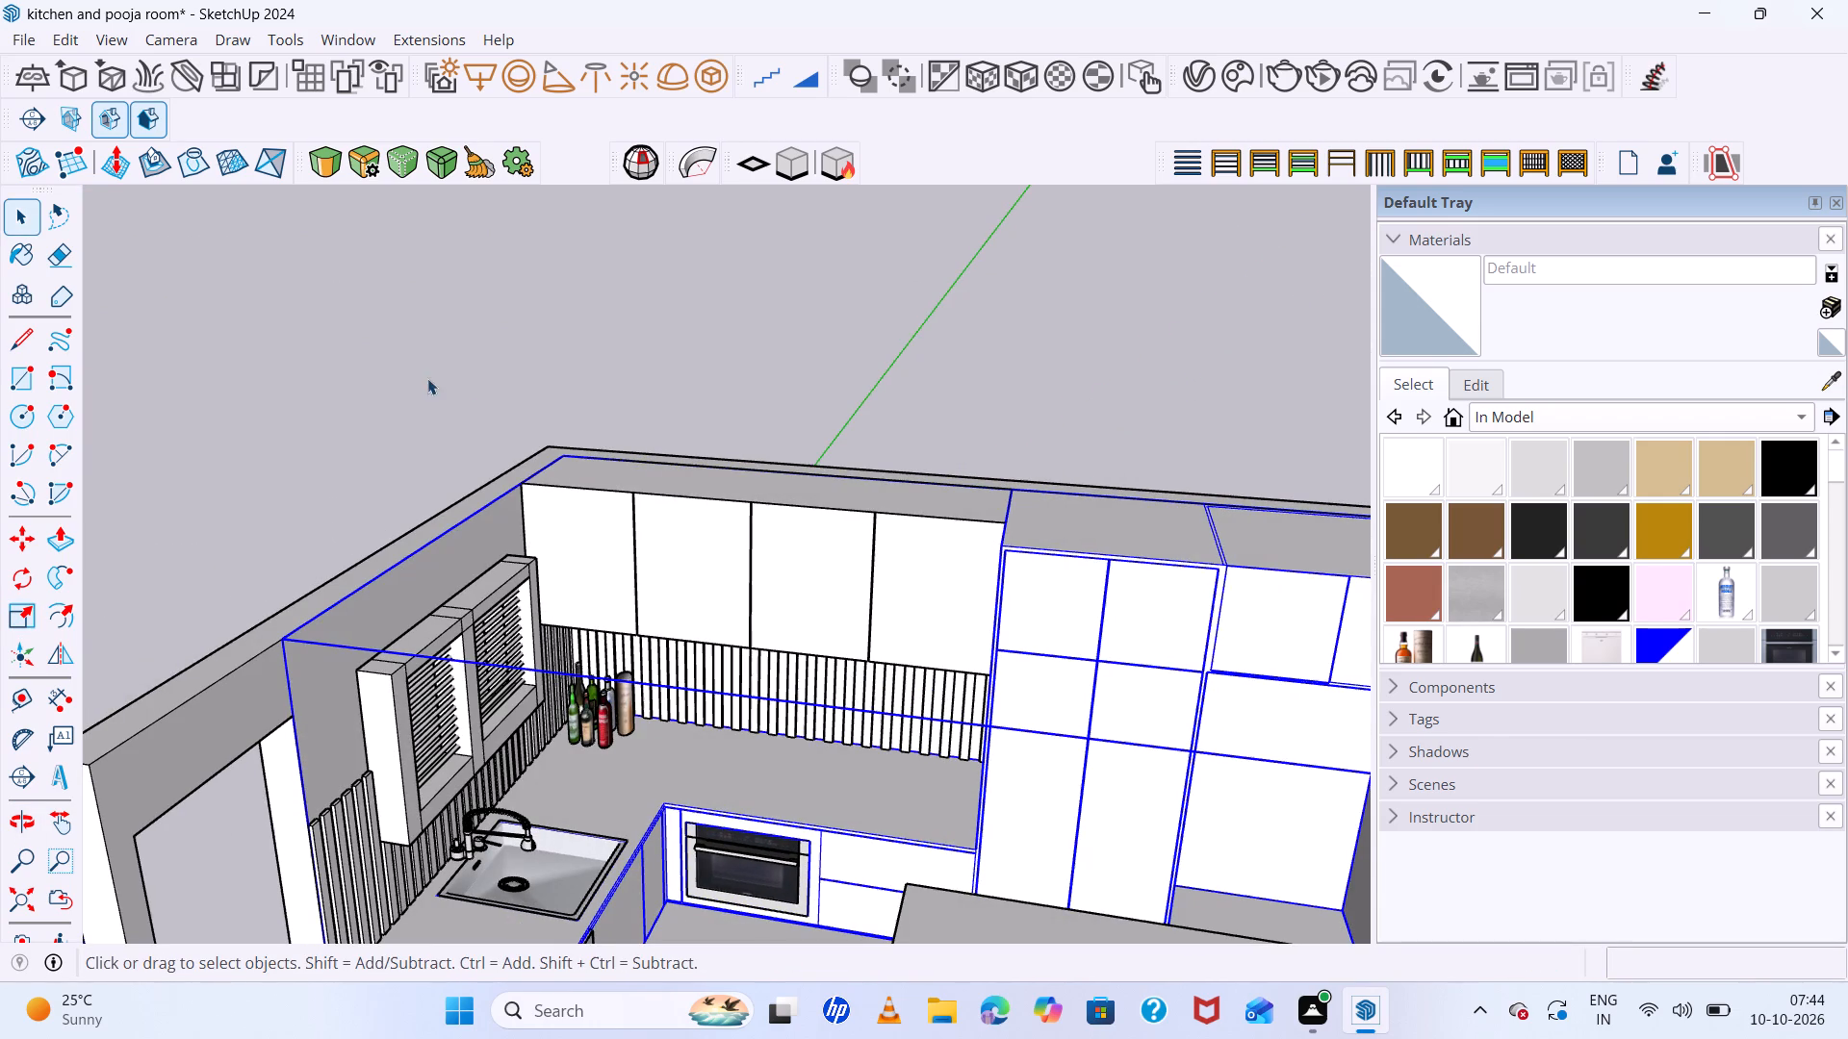
click(427, 378)
scroll(784, 639, down, 5)
scroll(927, 769, up, 5)
middle_drag(1006, 818, 908, 708)
scroll(910, 706, down, 13)
scroll(1052, 720, down, 7)
scroll(547, 603, up, 2)
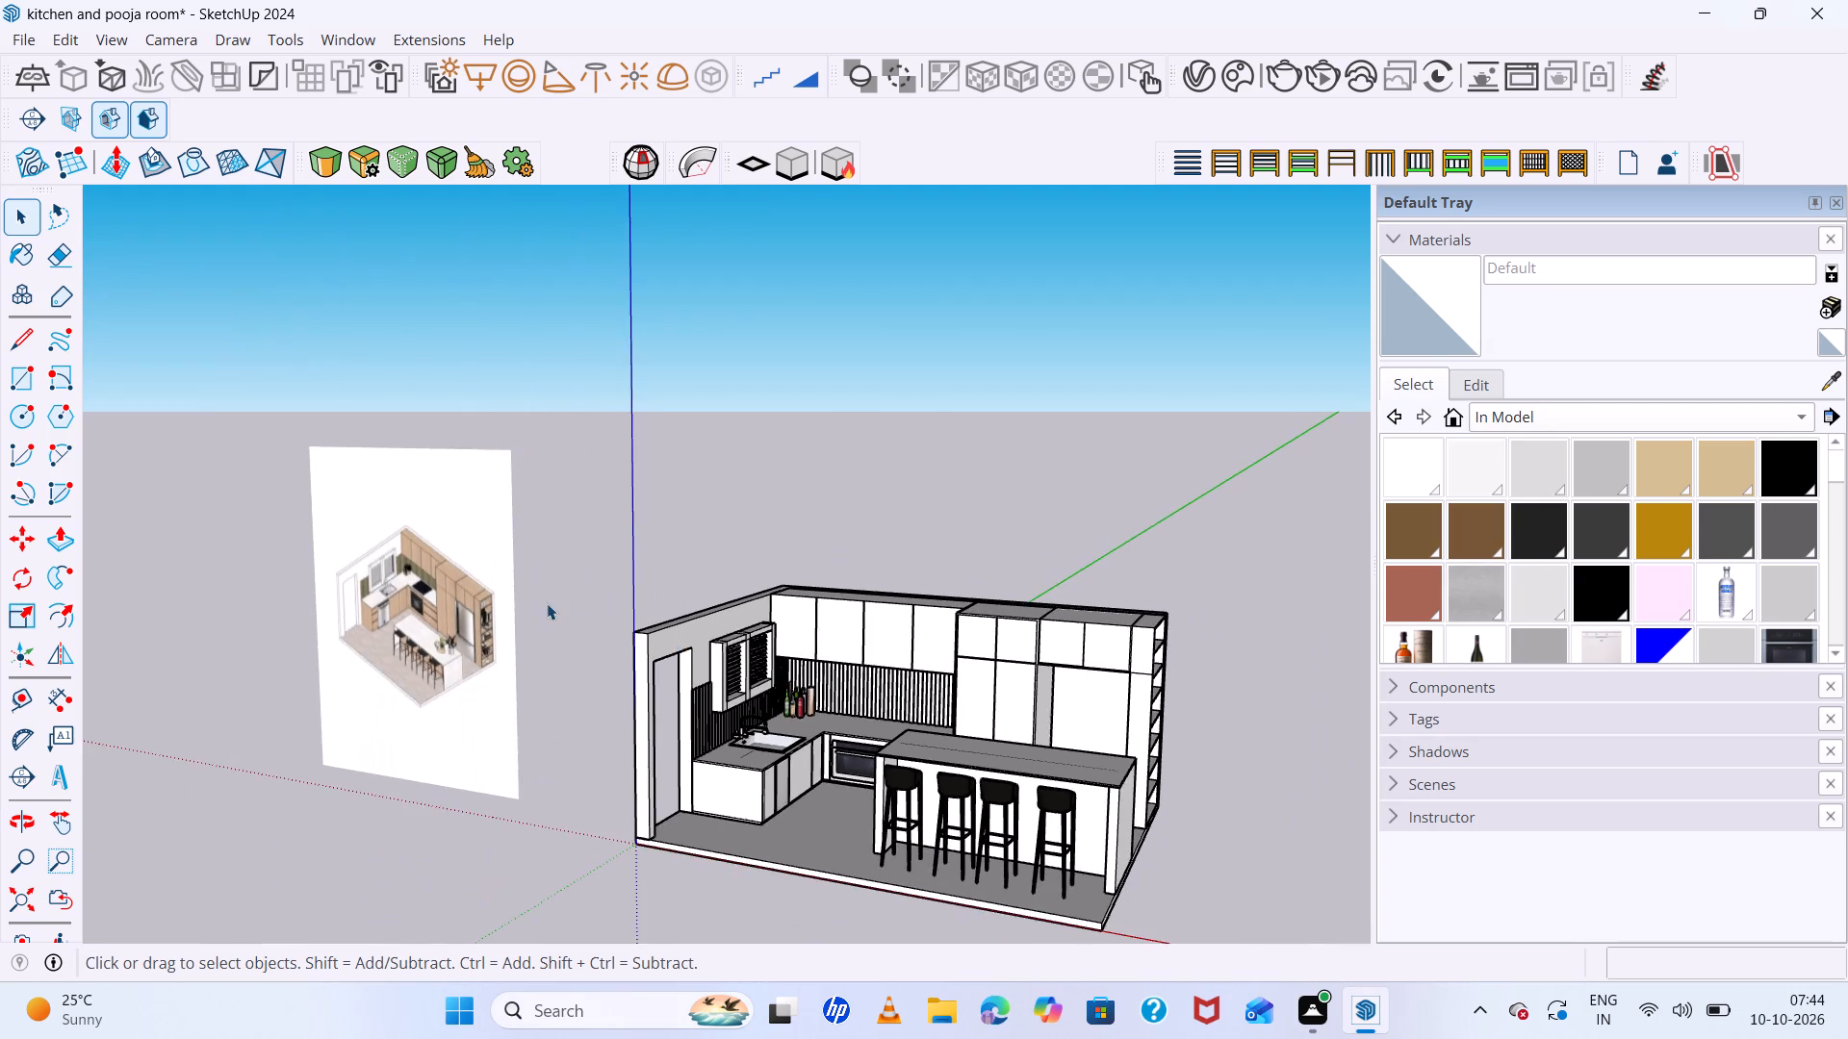
scroll(547, 603, up, 20)
scroll(547, 603, up, 15)
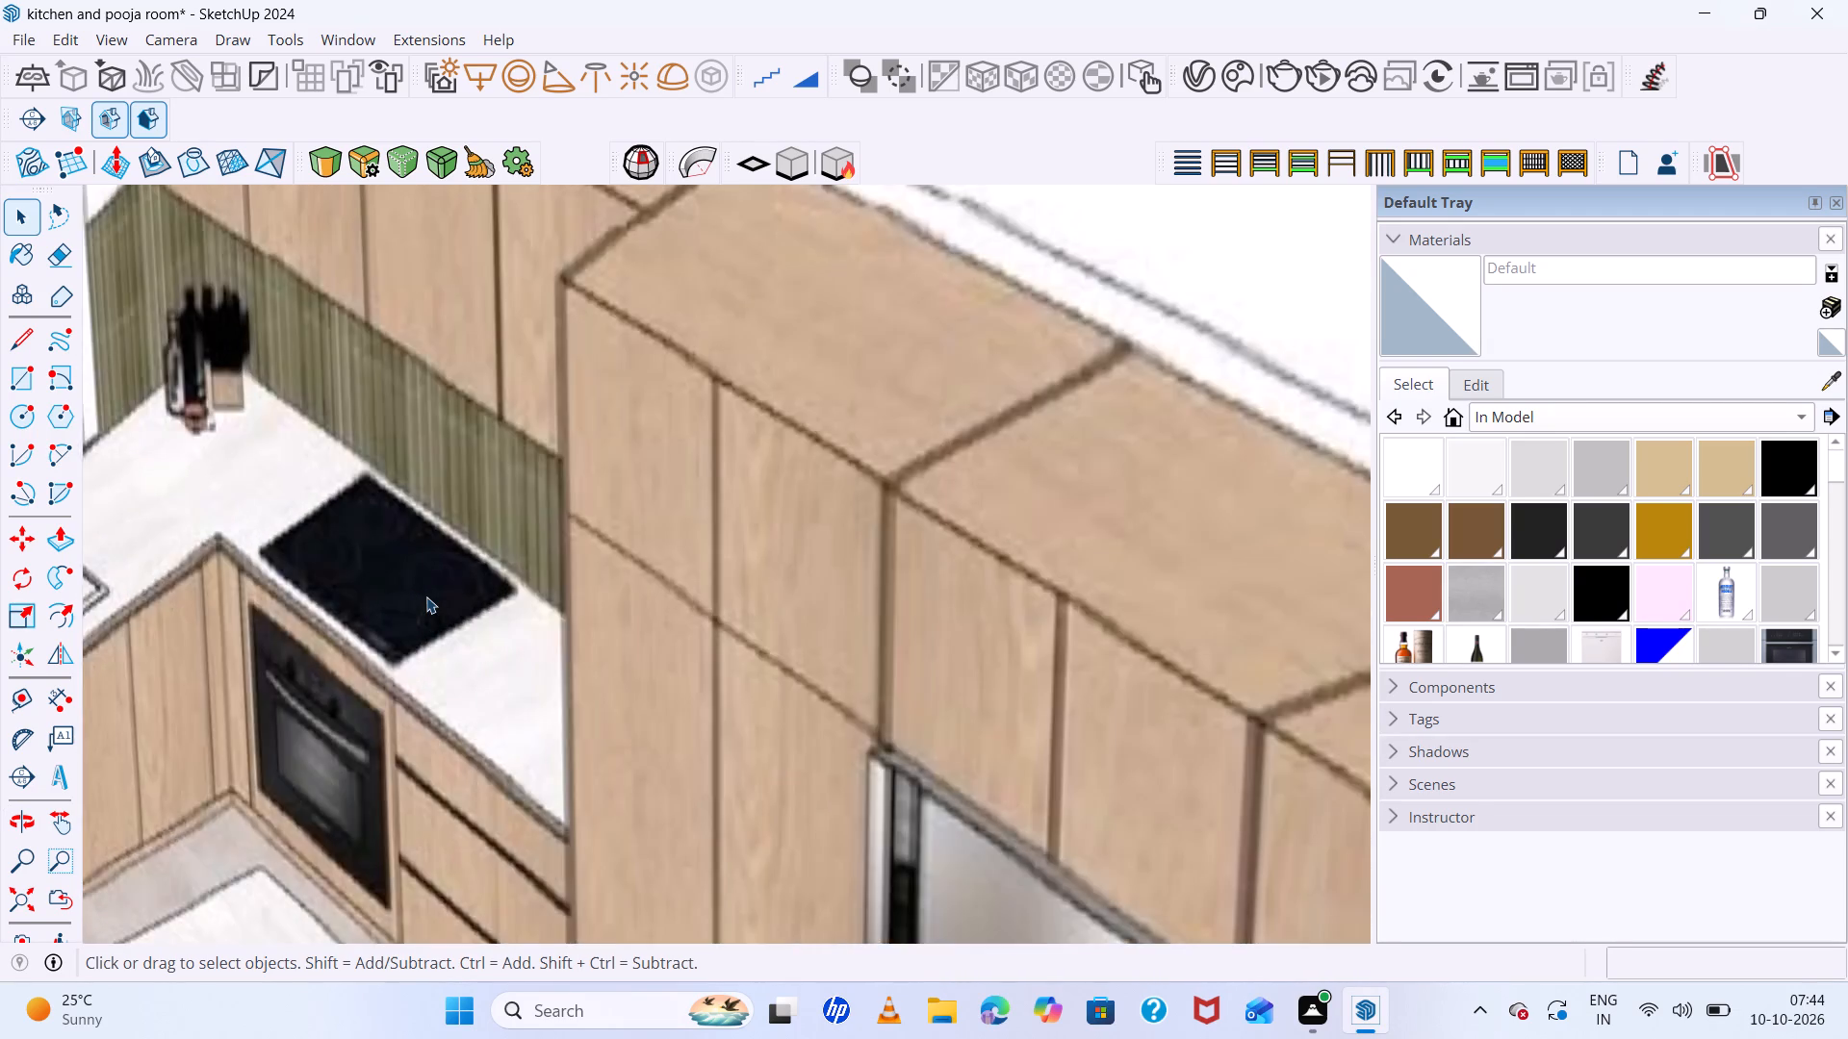
scroll(426, 596, up, 6)
scroll(430, 596, down, 20)
scroll(430, 596, down, 9)
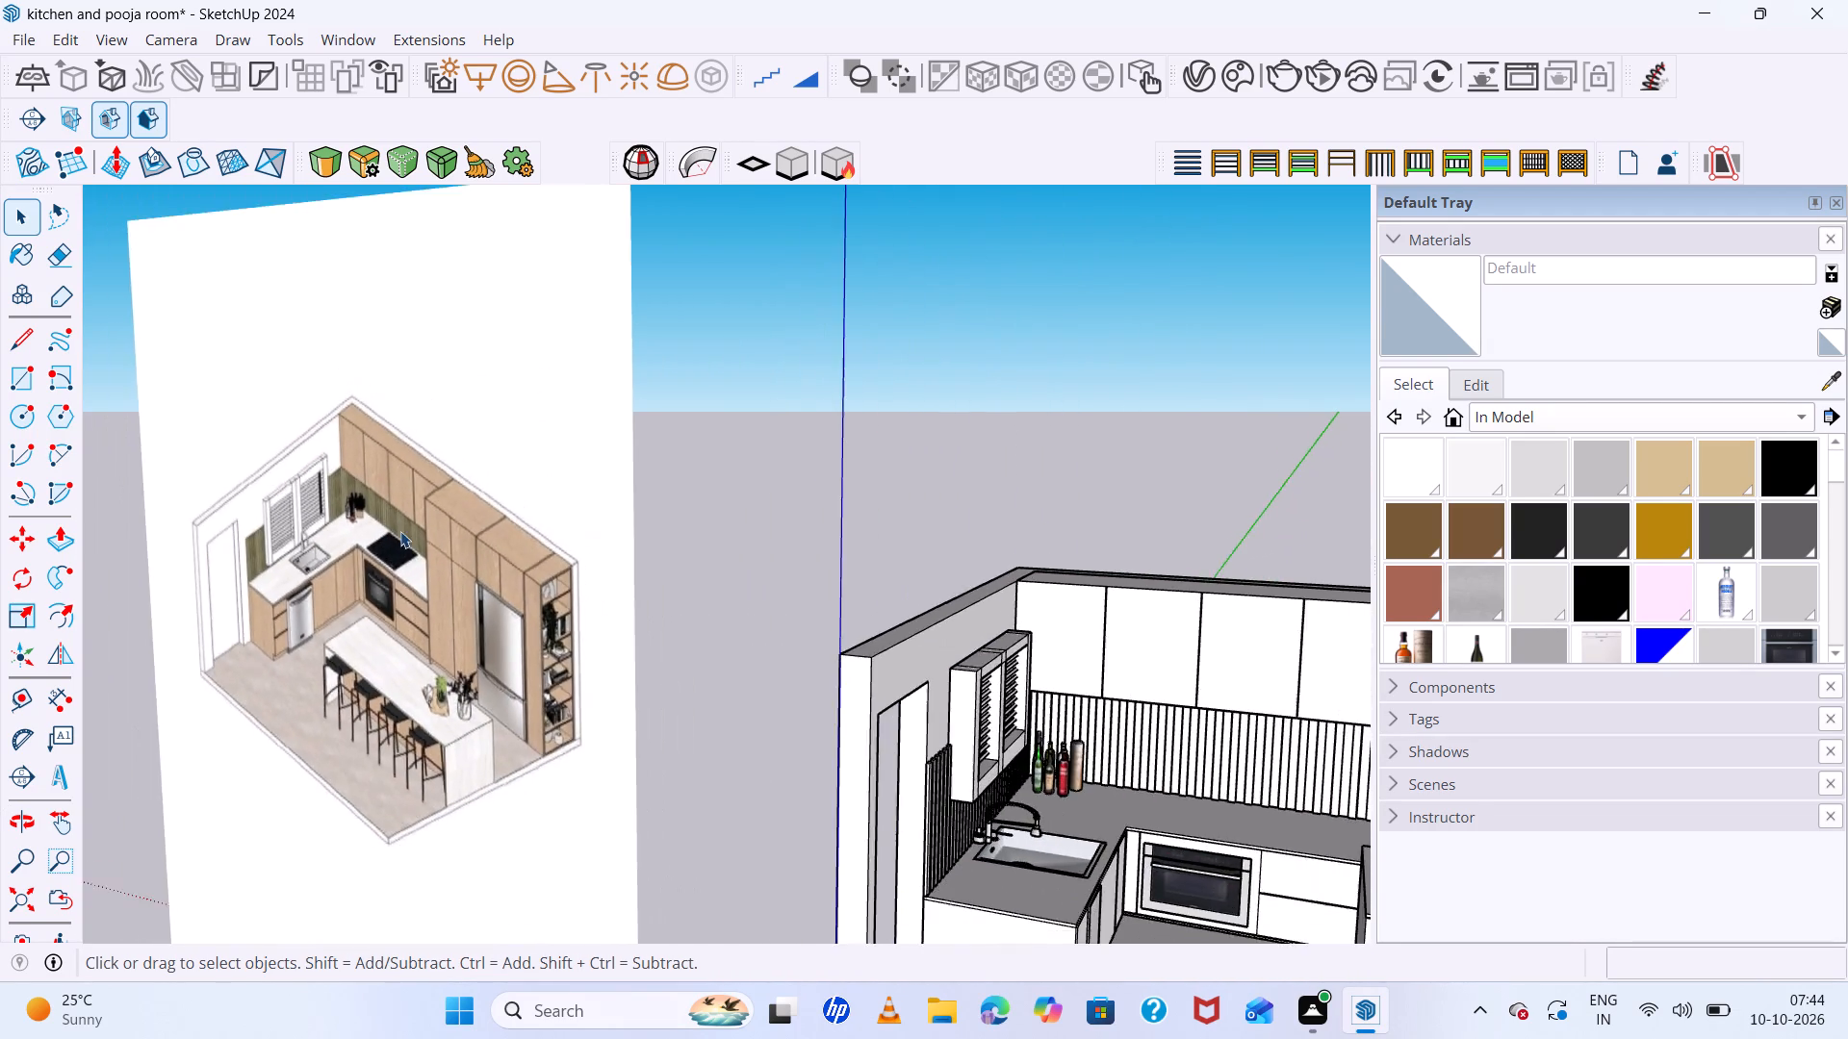
scroll(400, 531, down, 13)
scroll(773, 670, up, 7)
scroll(947, 730, up, 5)
scroll(640, 566, down, 6)
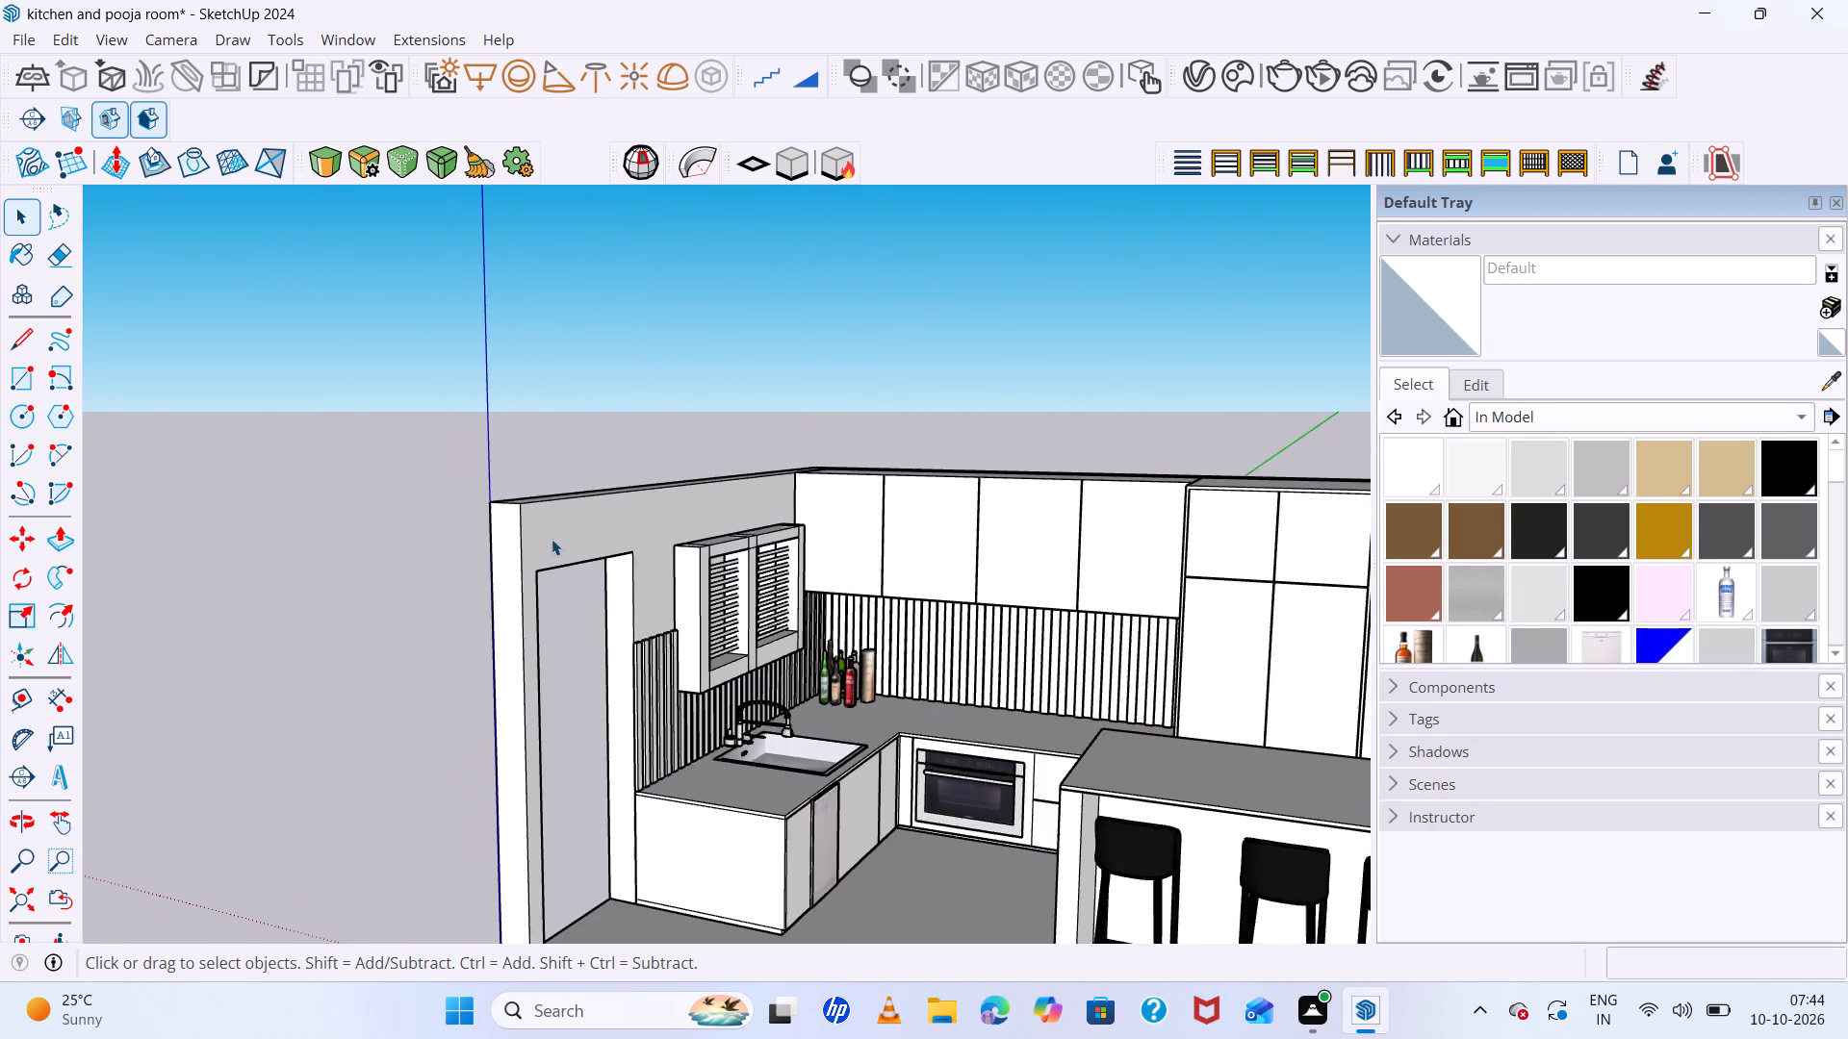
scroll(552, 539, down, 6)
middle_drag(1049, 726, 1003, 770)
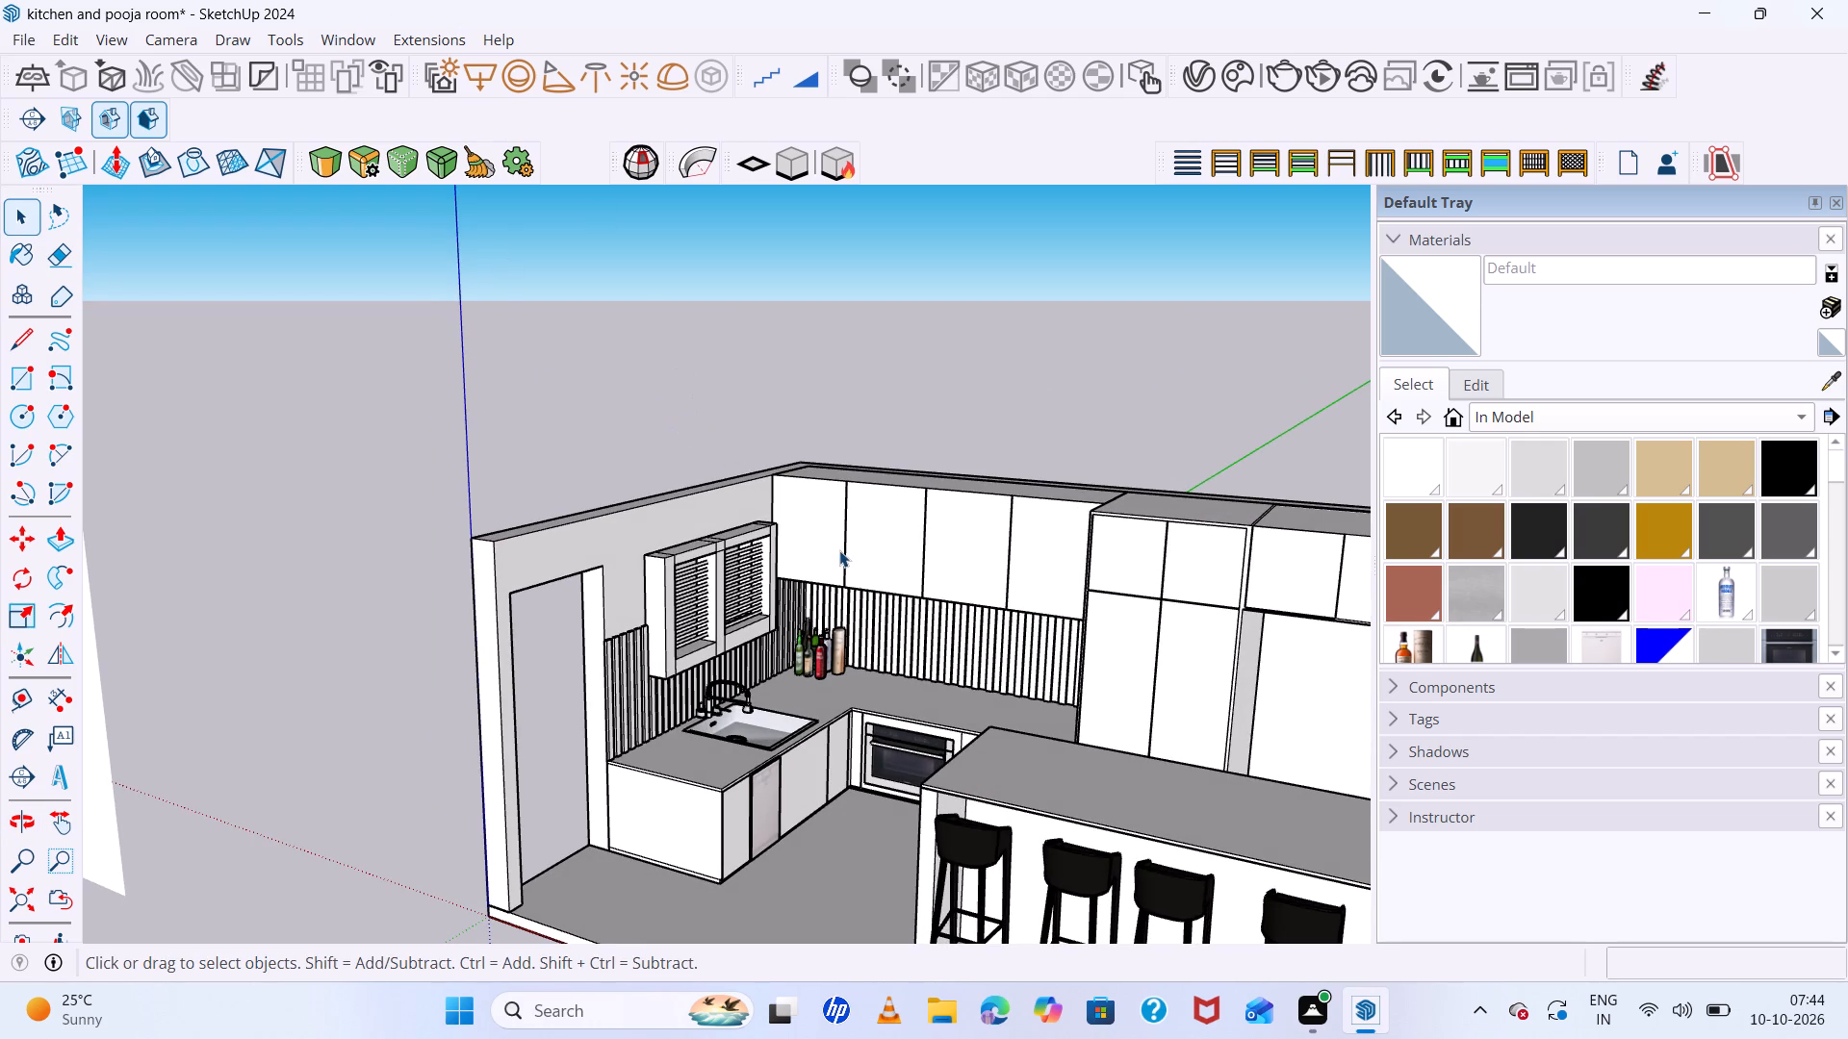
Save the kitchen model.
key(ctrl+s)
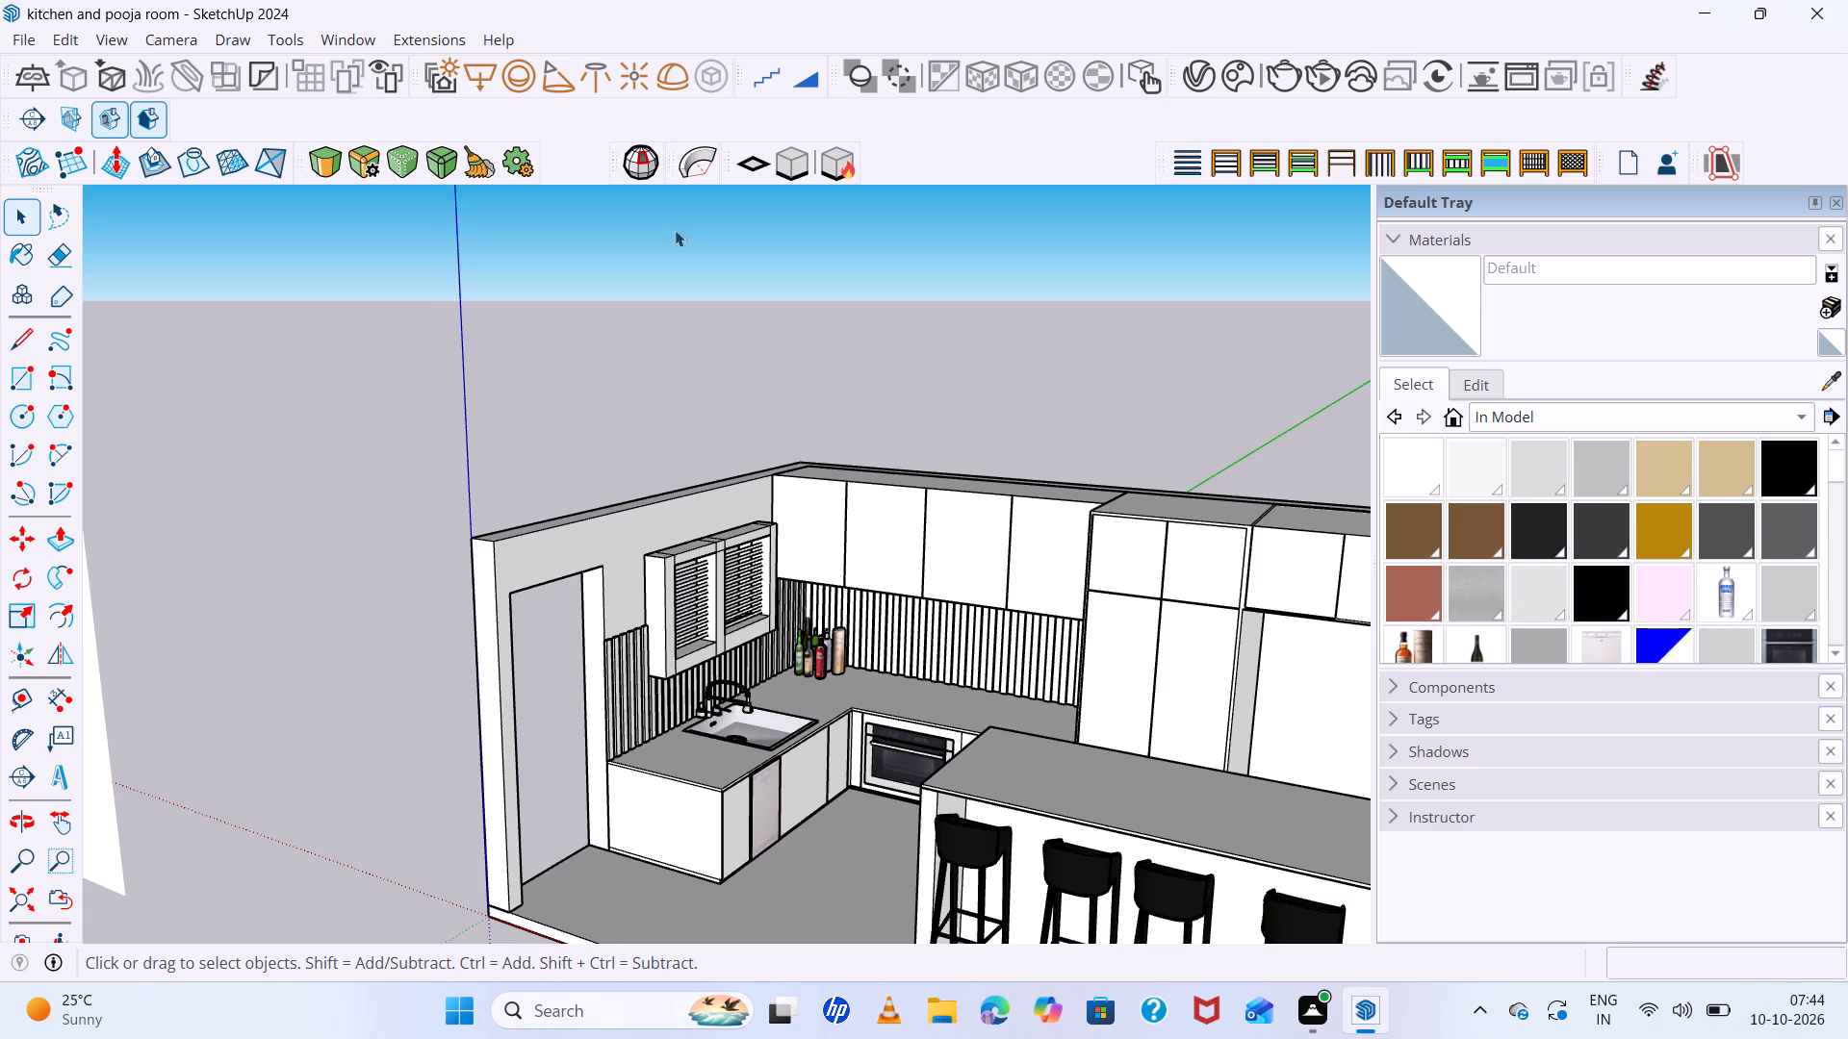
Search the 3D Warehouse for stove.
click(336, 41)
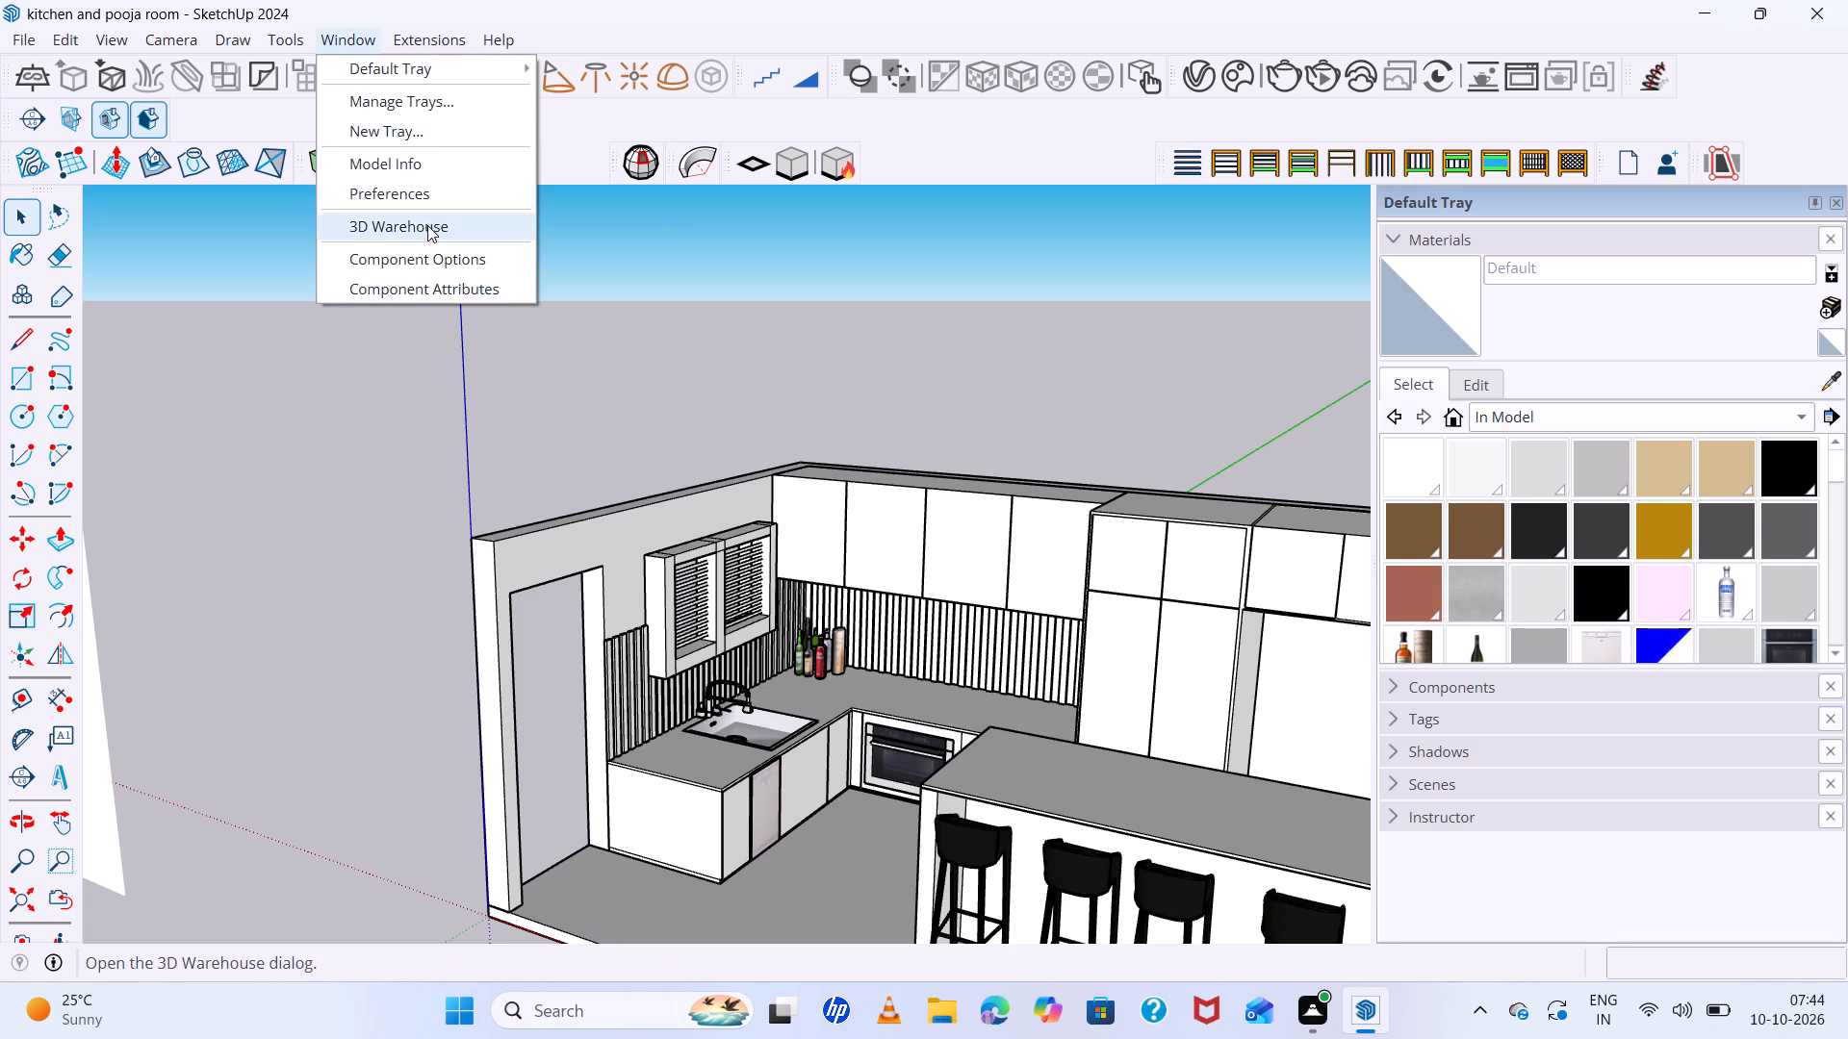
click(428, 230)
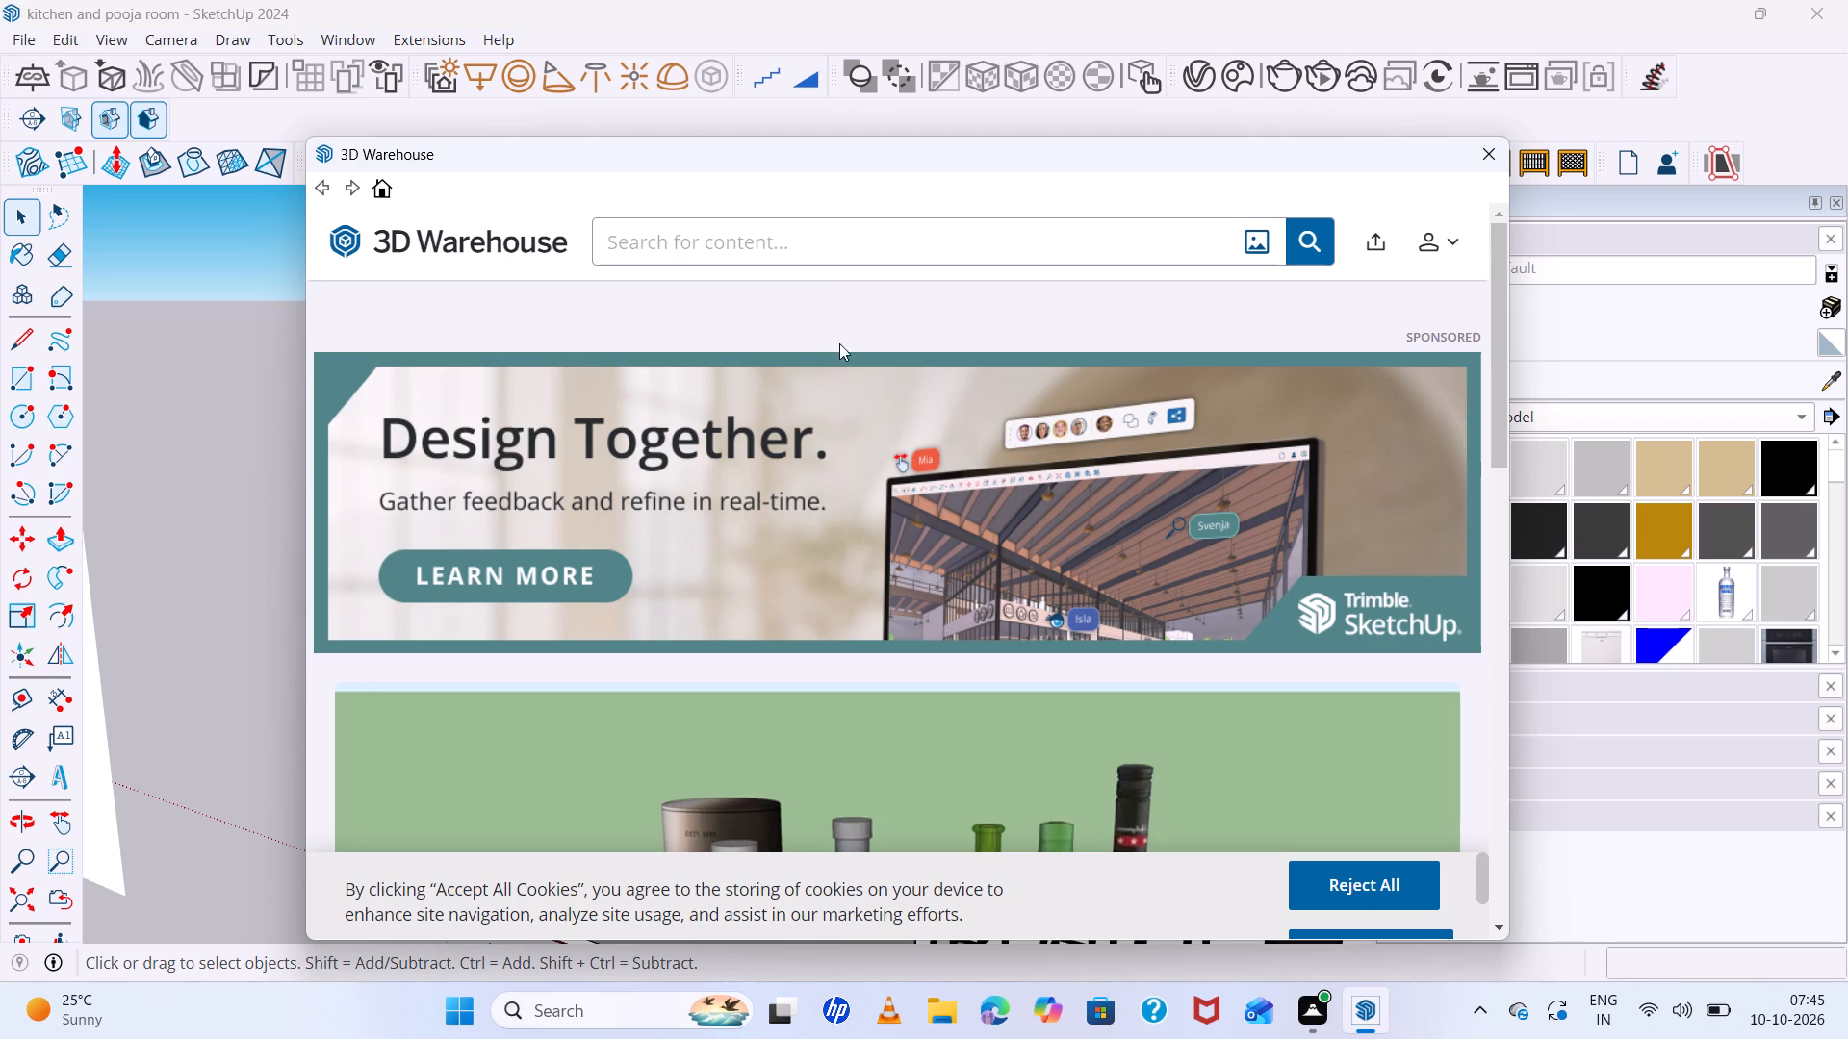
click(820, 261)
text(st)
key(o)
text(ve)
key(Return)
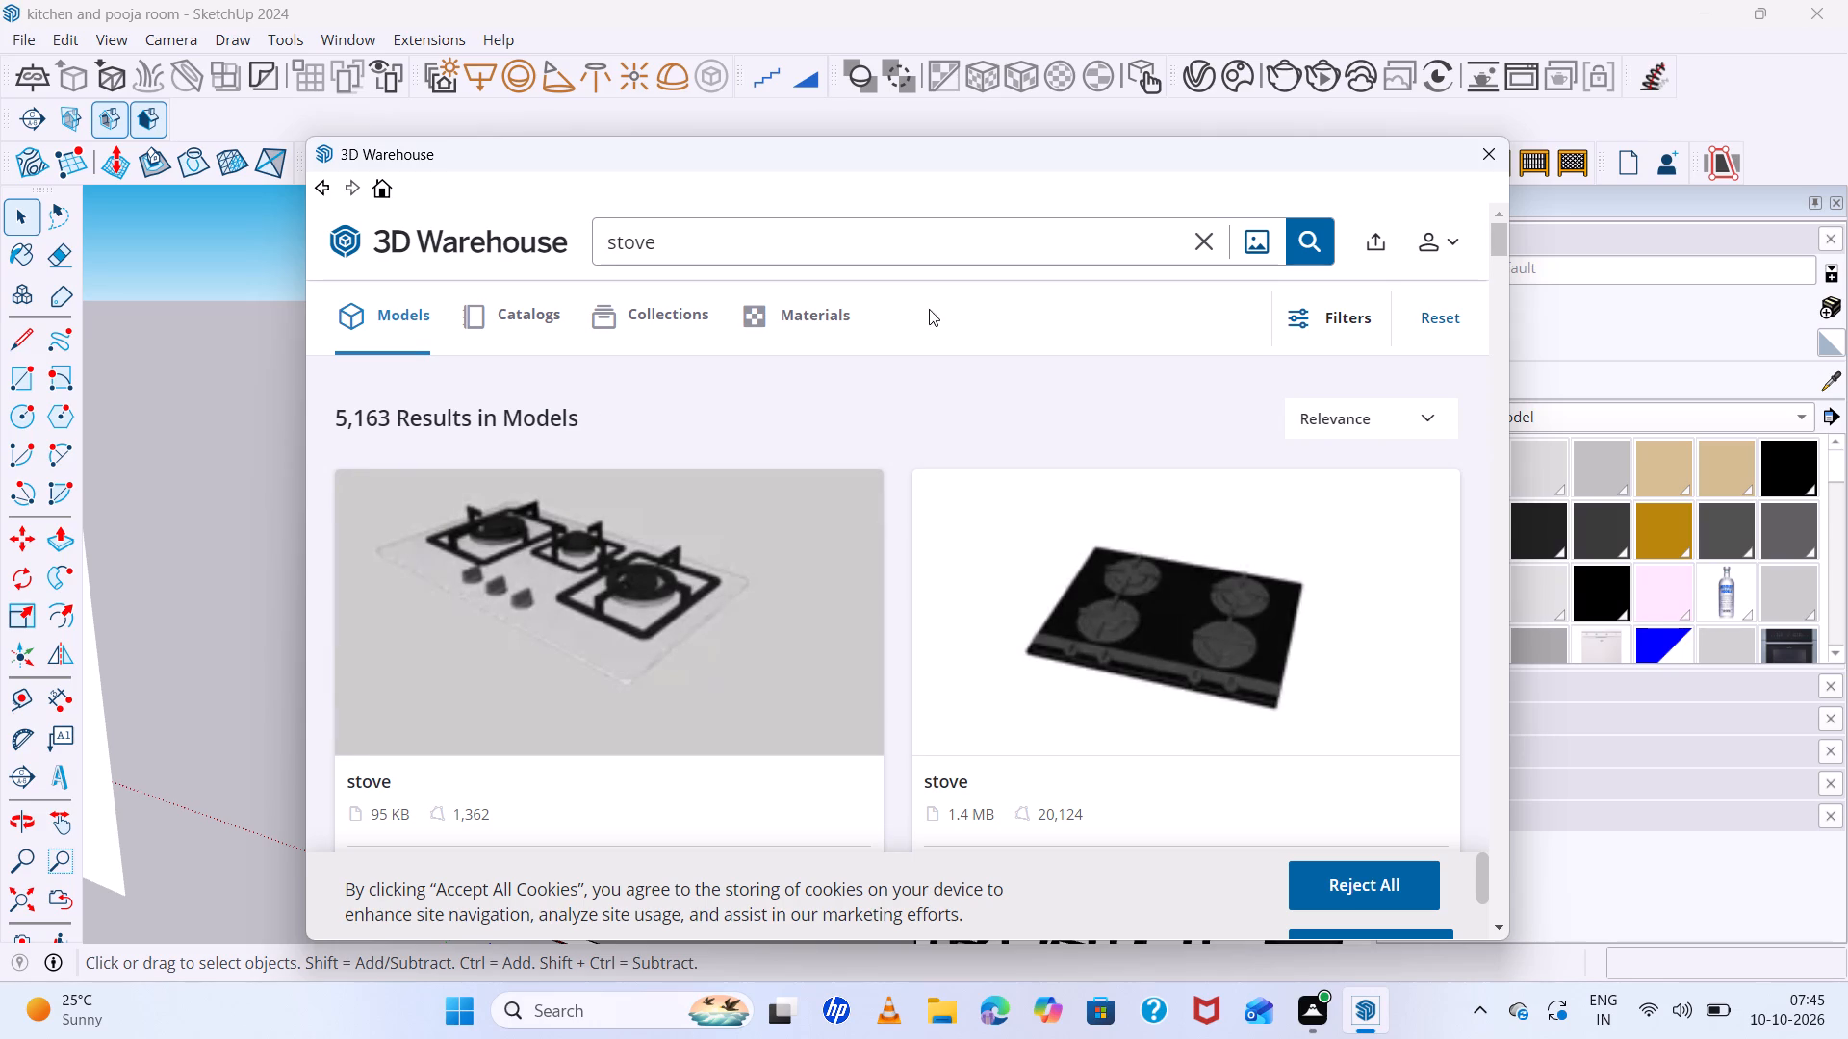
Load the black four-zone sTOVE cooktop with front knobs into the model and place it on the countertop above the oven.
scroll(1055, 659, down, 6)
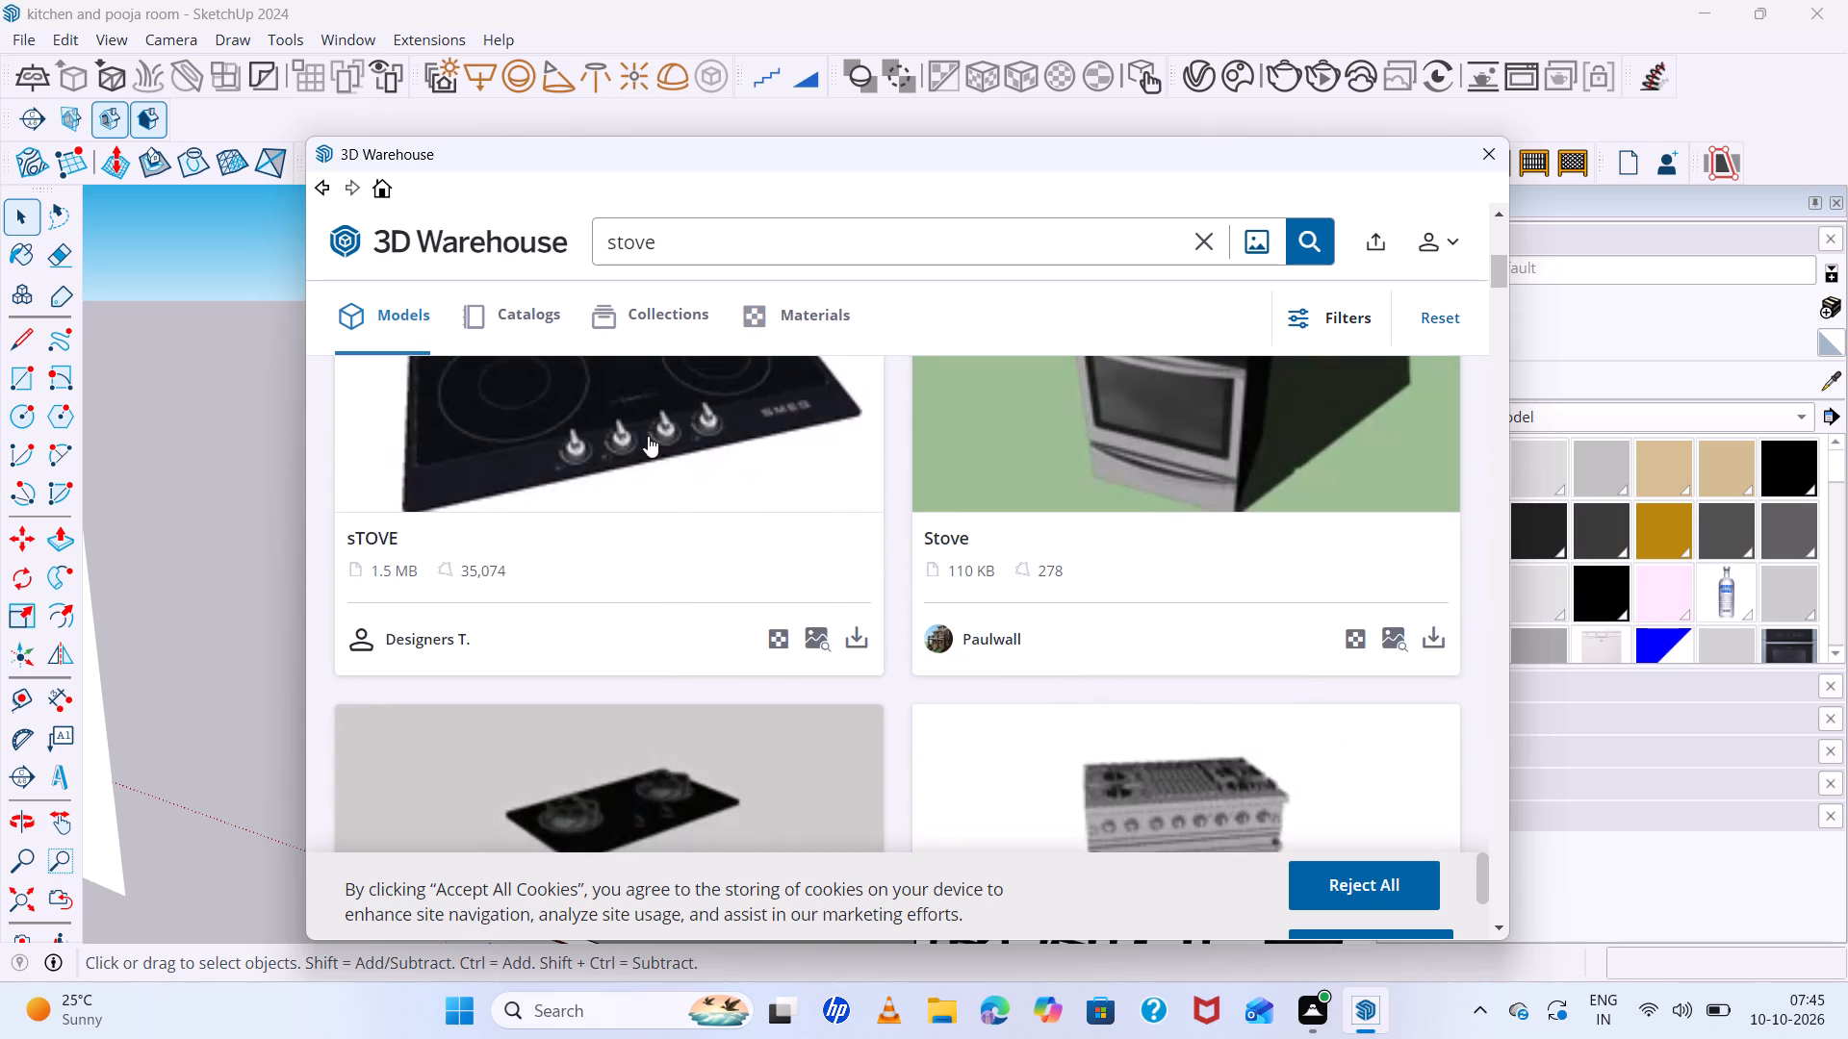
click(648, 436)
scroll(929, 600, down, 1)
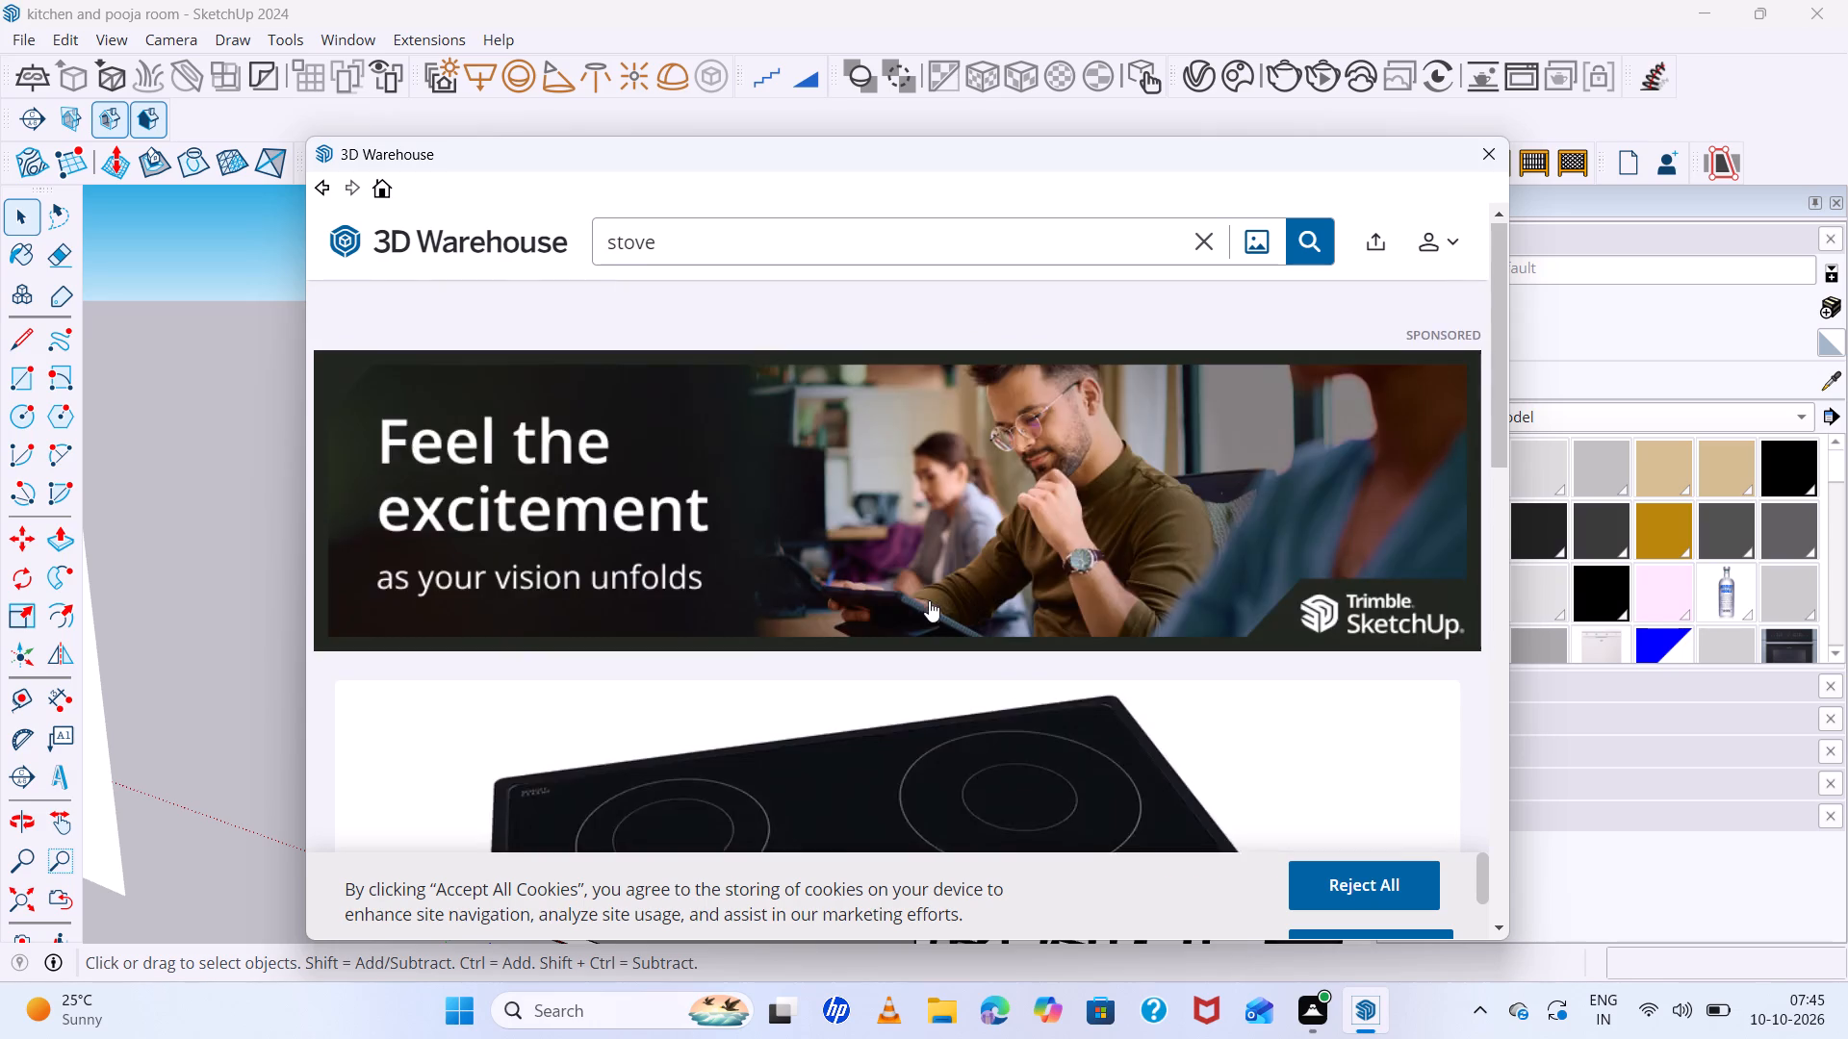
scroll(929, 600, down, 4)
scroll(1116, 587, down, 4)
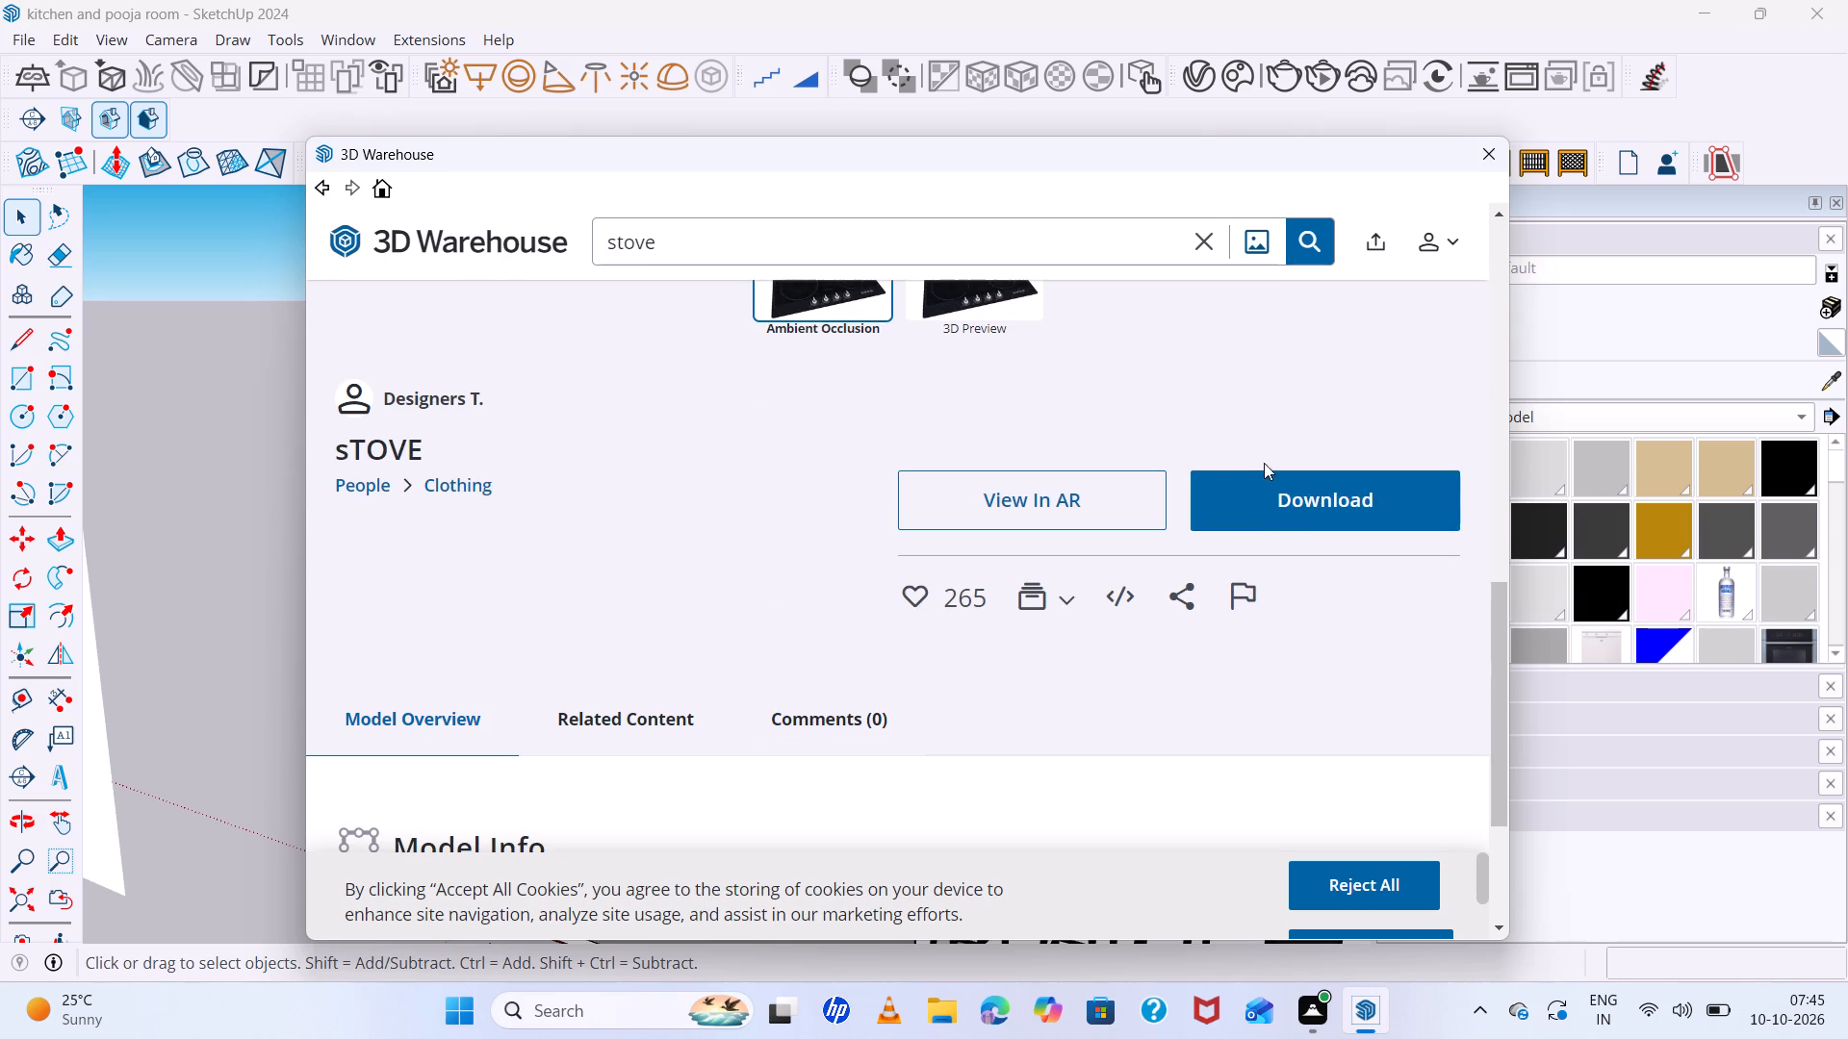
click(1269, 496)
click(852, 576)
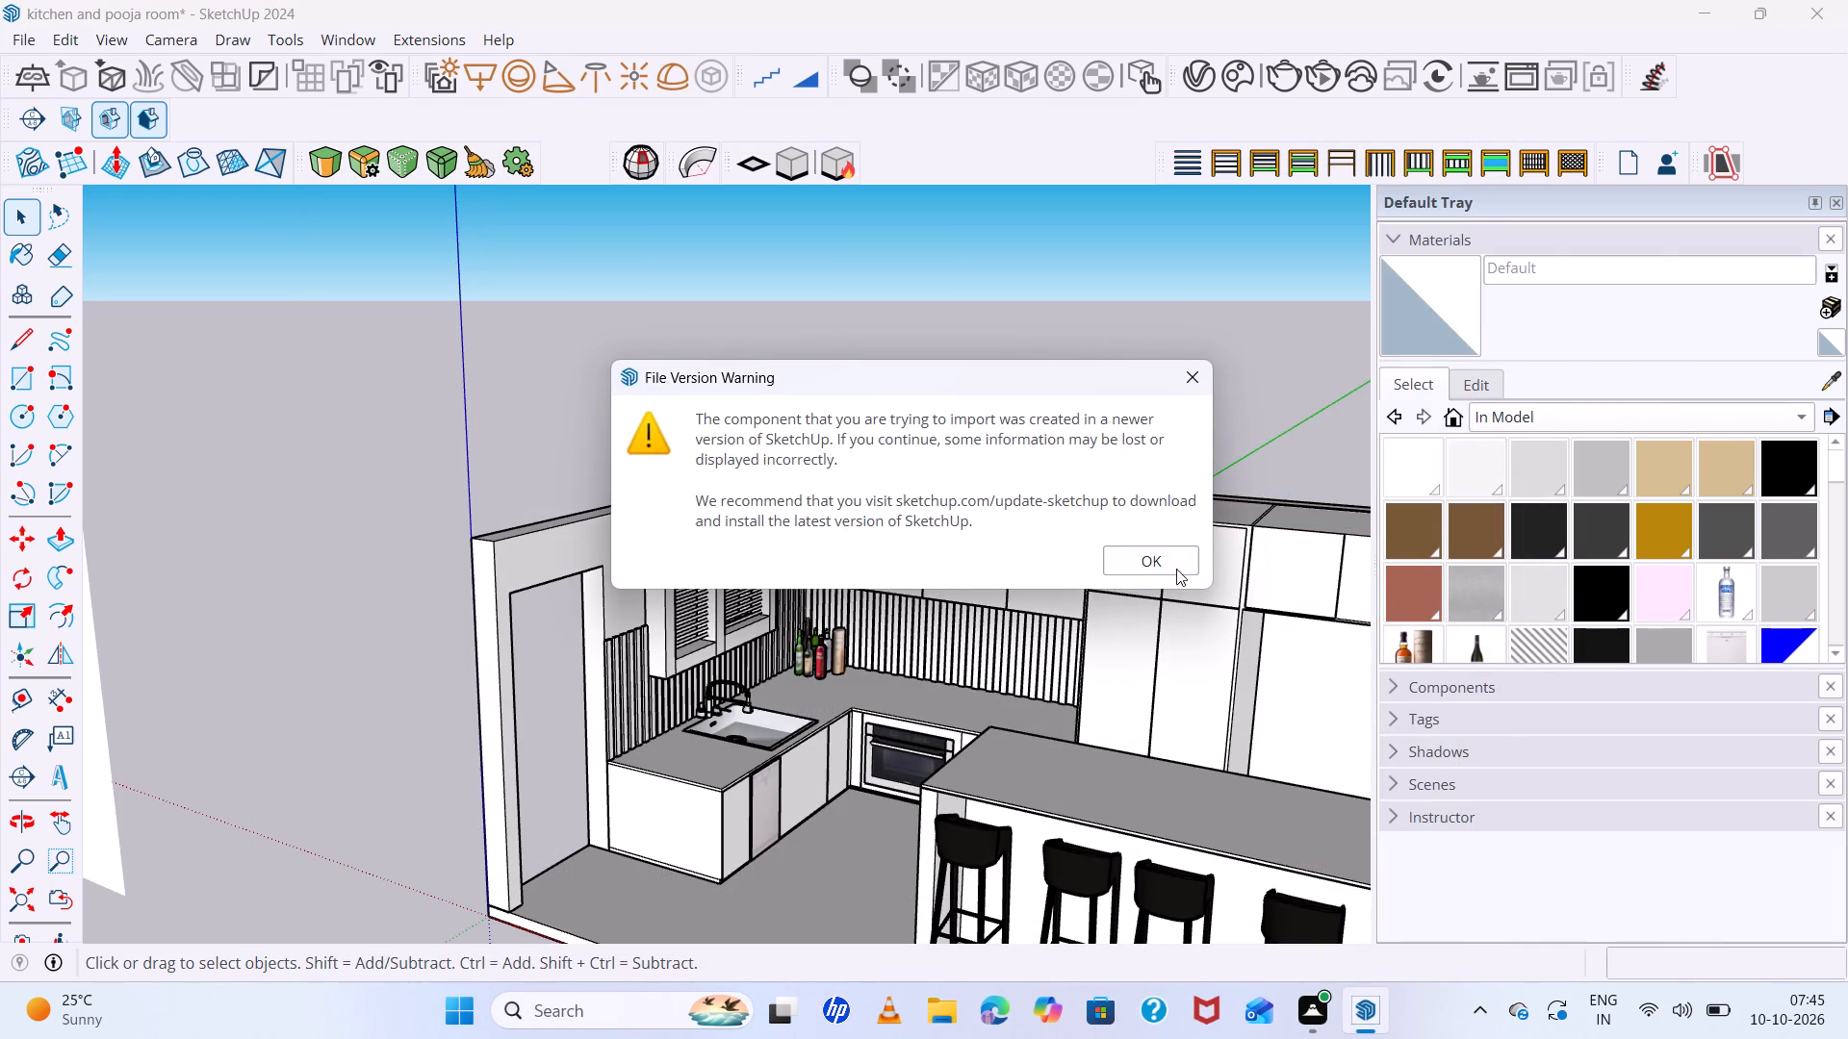
click(1176, 558)
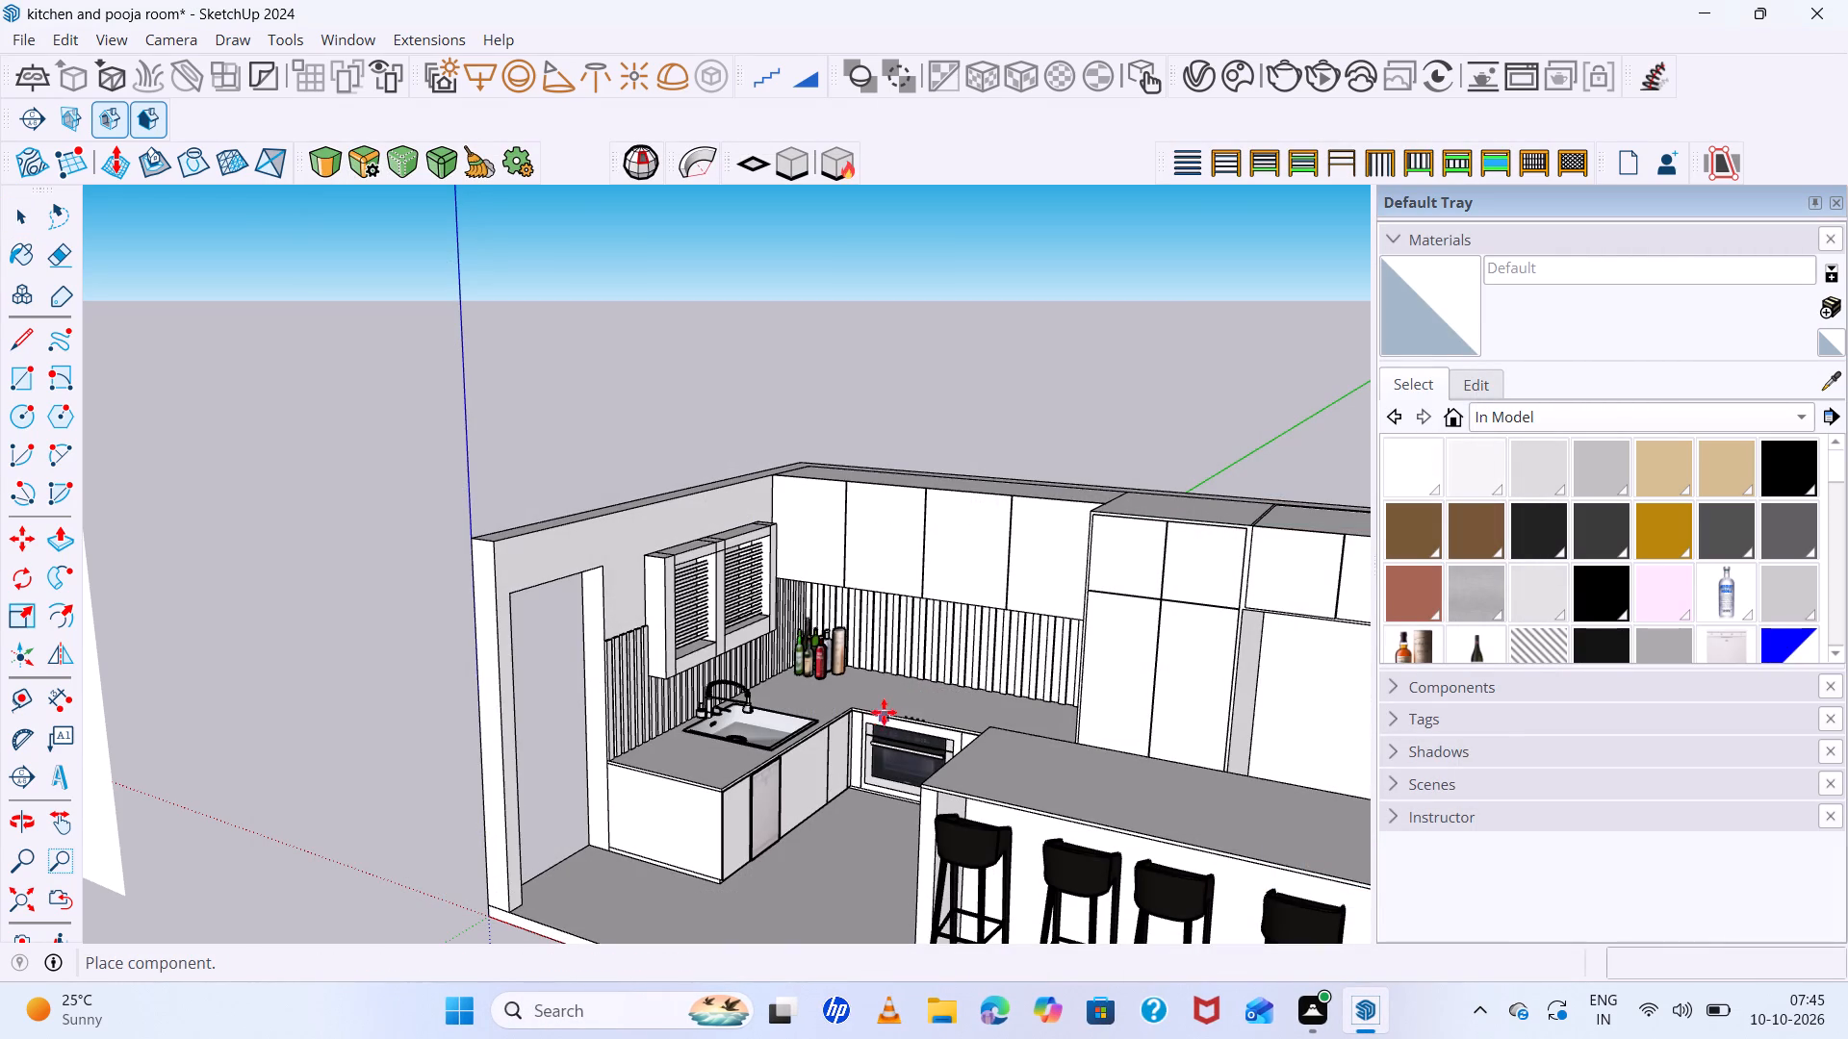
click(889, 705)
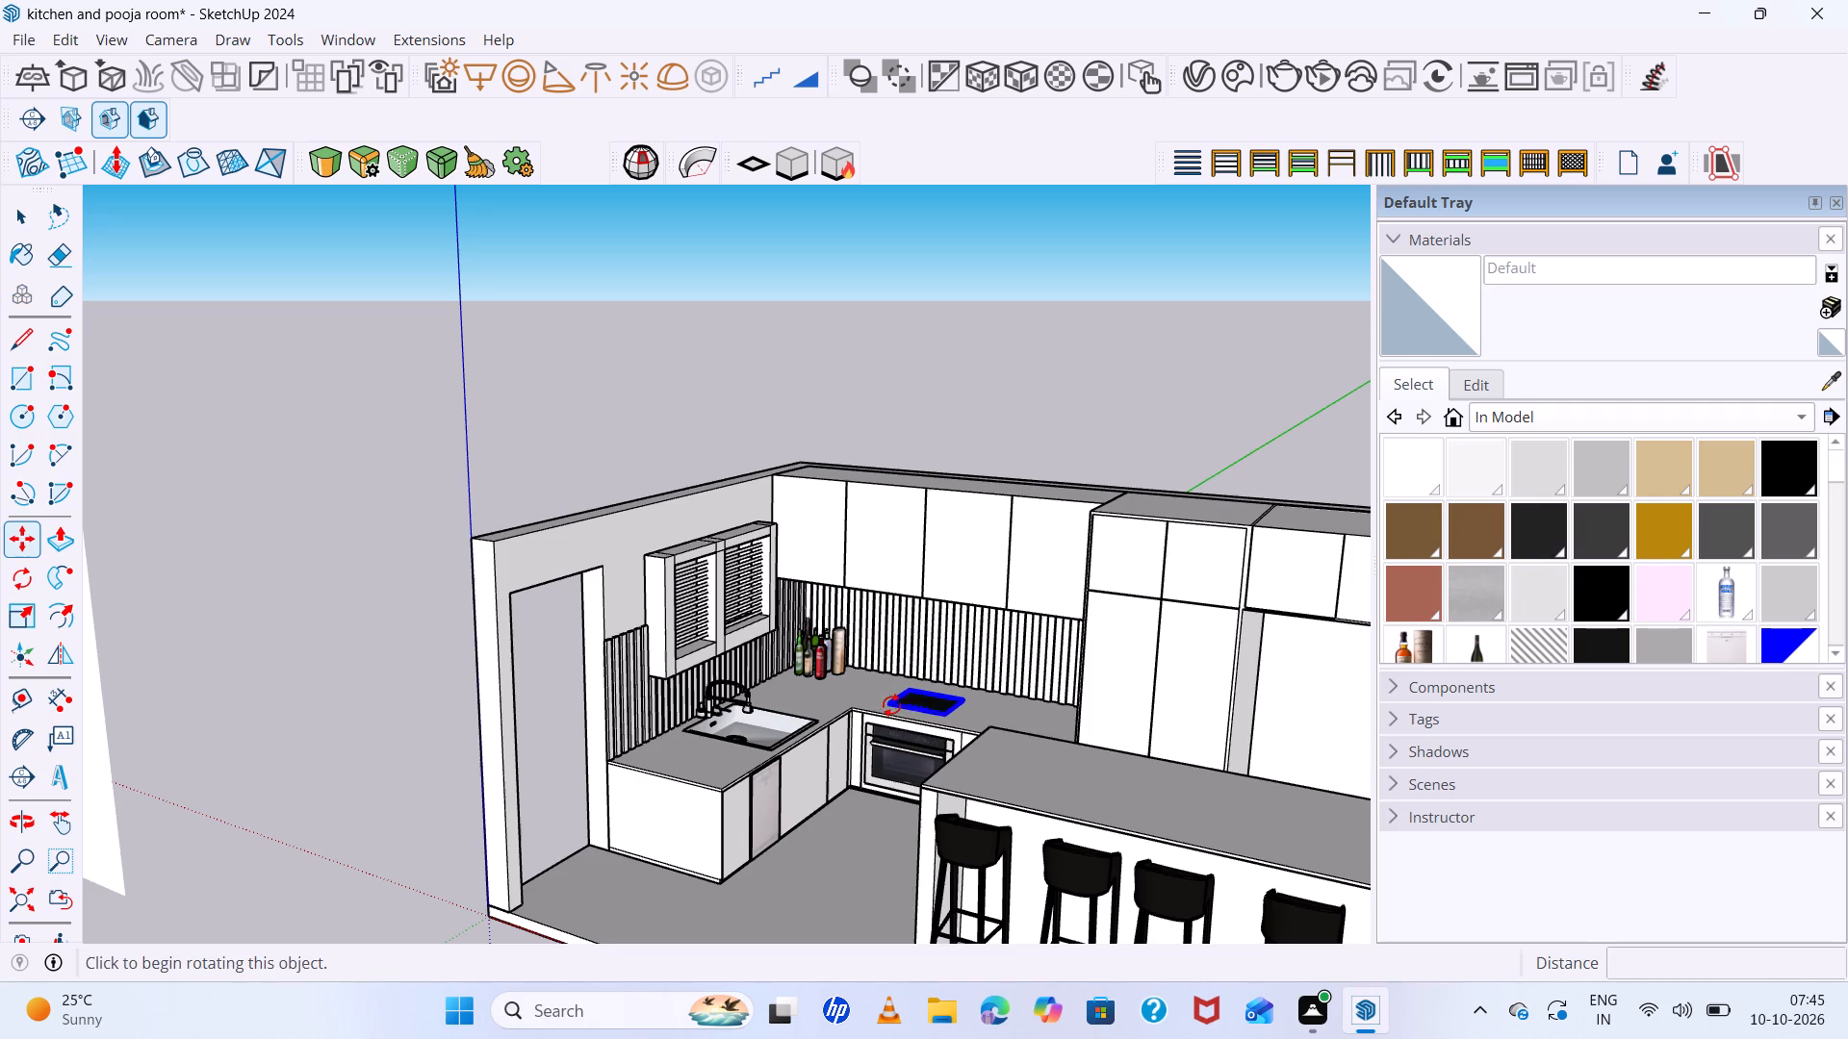
scroll(895, 702, up, 14)
key(space)
Scale the cooktop's depth toward the countertop's front edge by 1.52 along the green axis.
scroll(959, 713, up, 5)
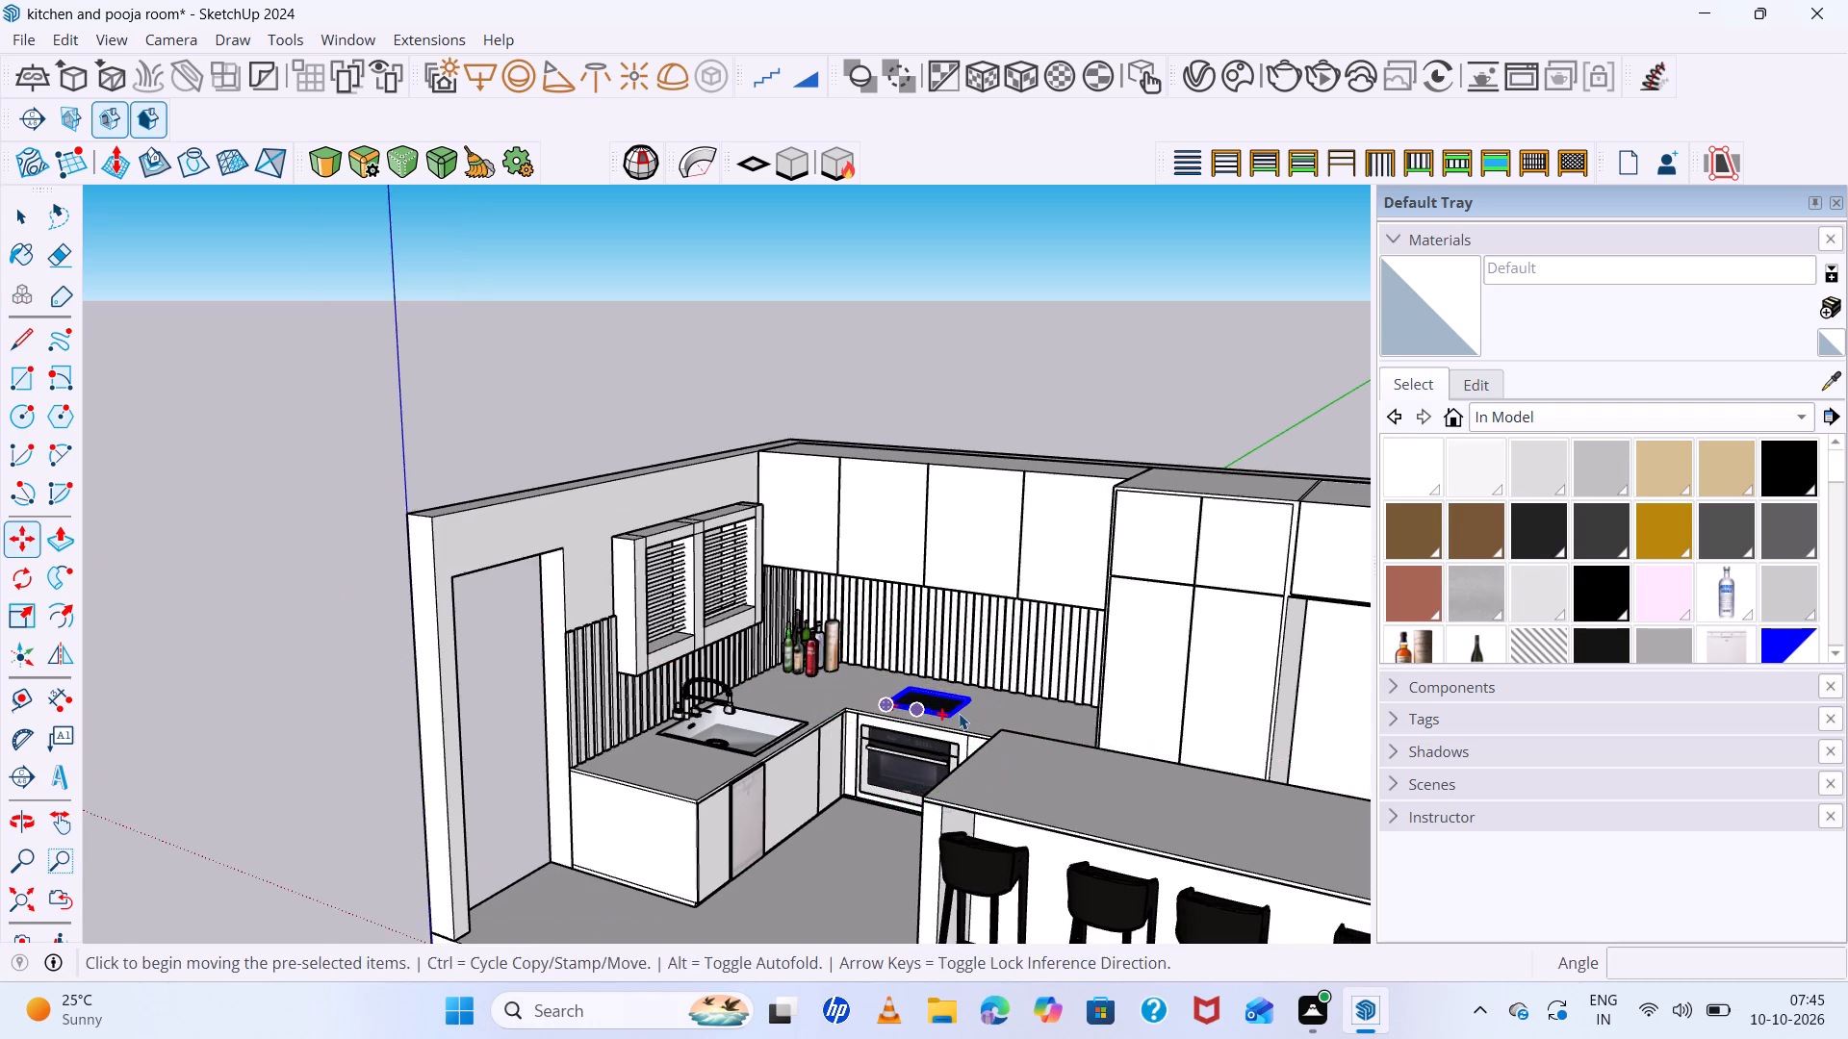
scroll(959, 713, up, 14)
scroll(959, 713, up, 7)
middle_drag(959, 712, 980, 764)
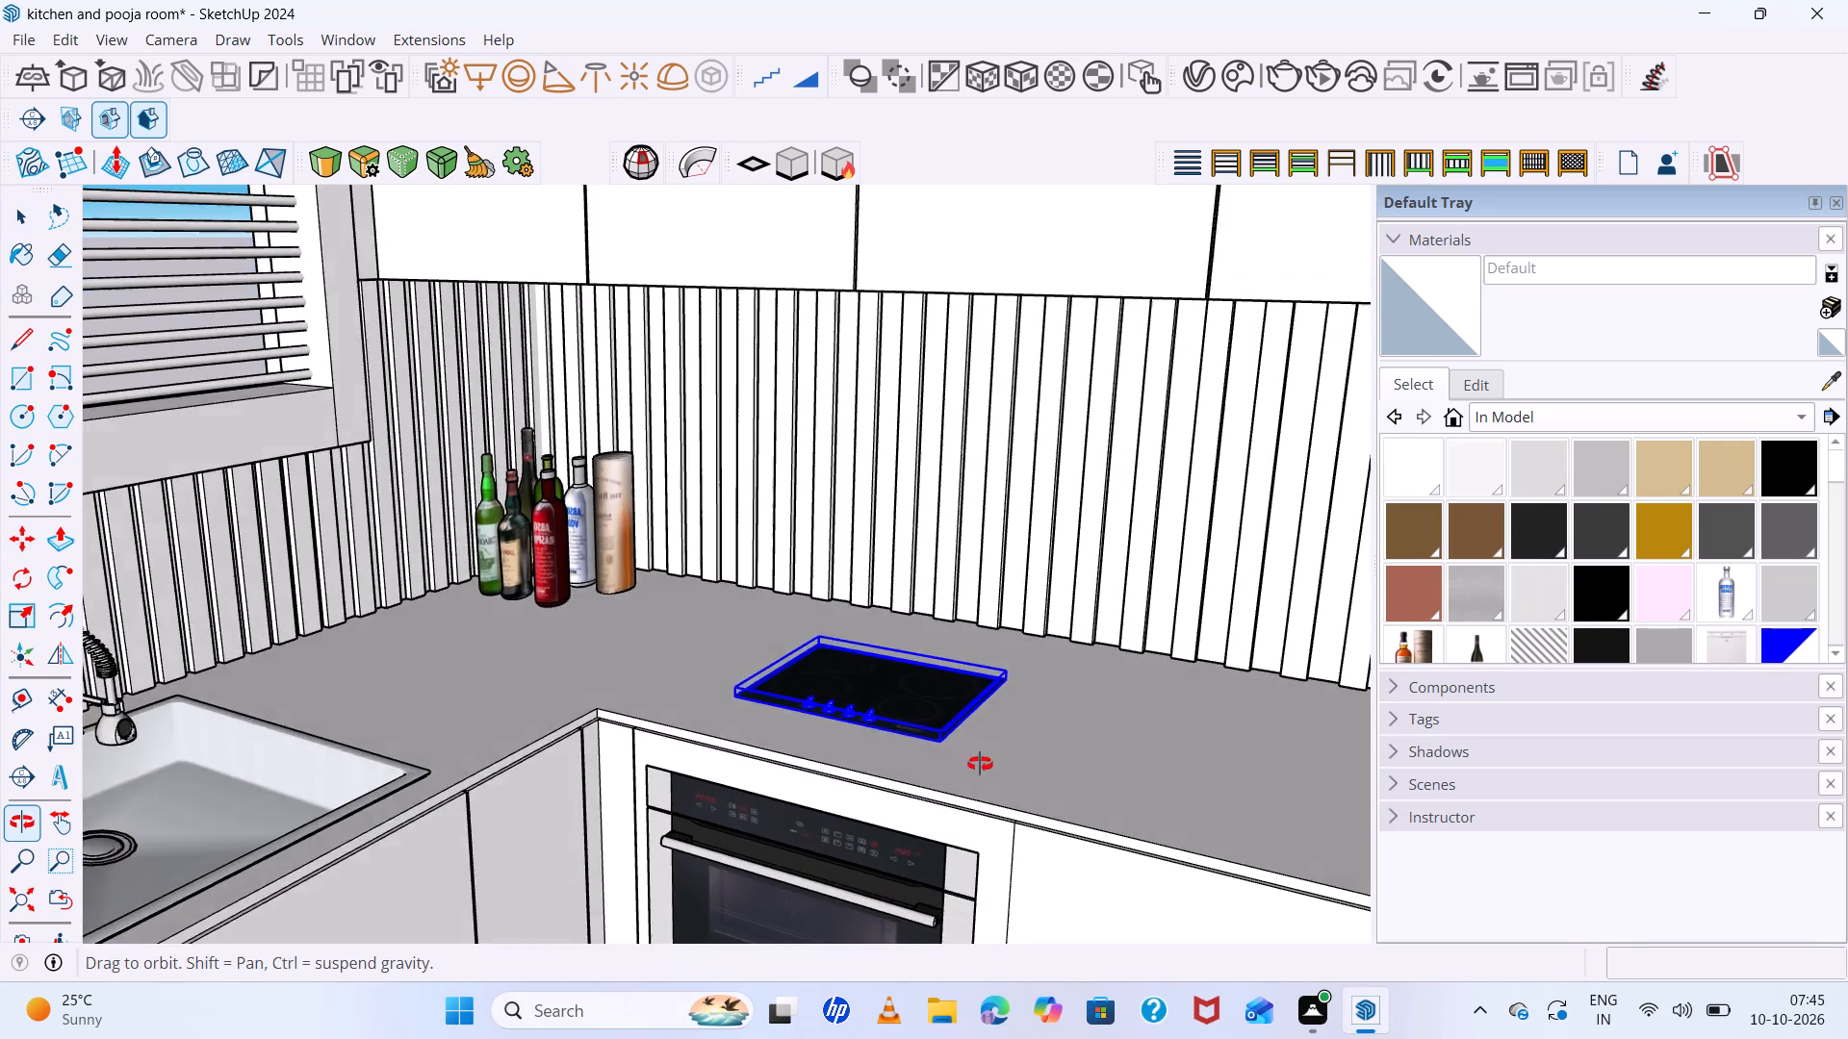
middle_drag(980, 764, 1011, 877)
scroll(985, 756, up, 7)
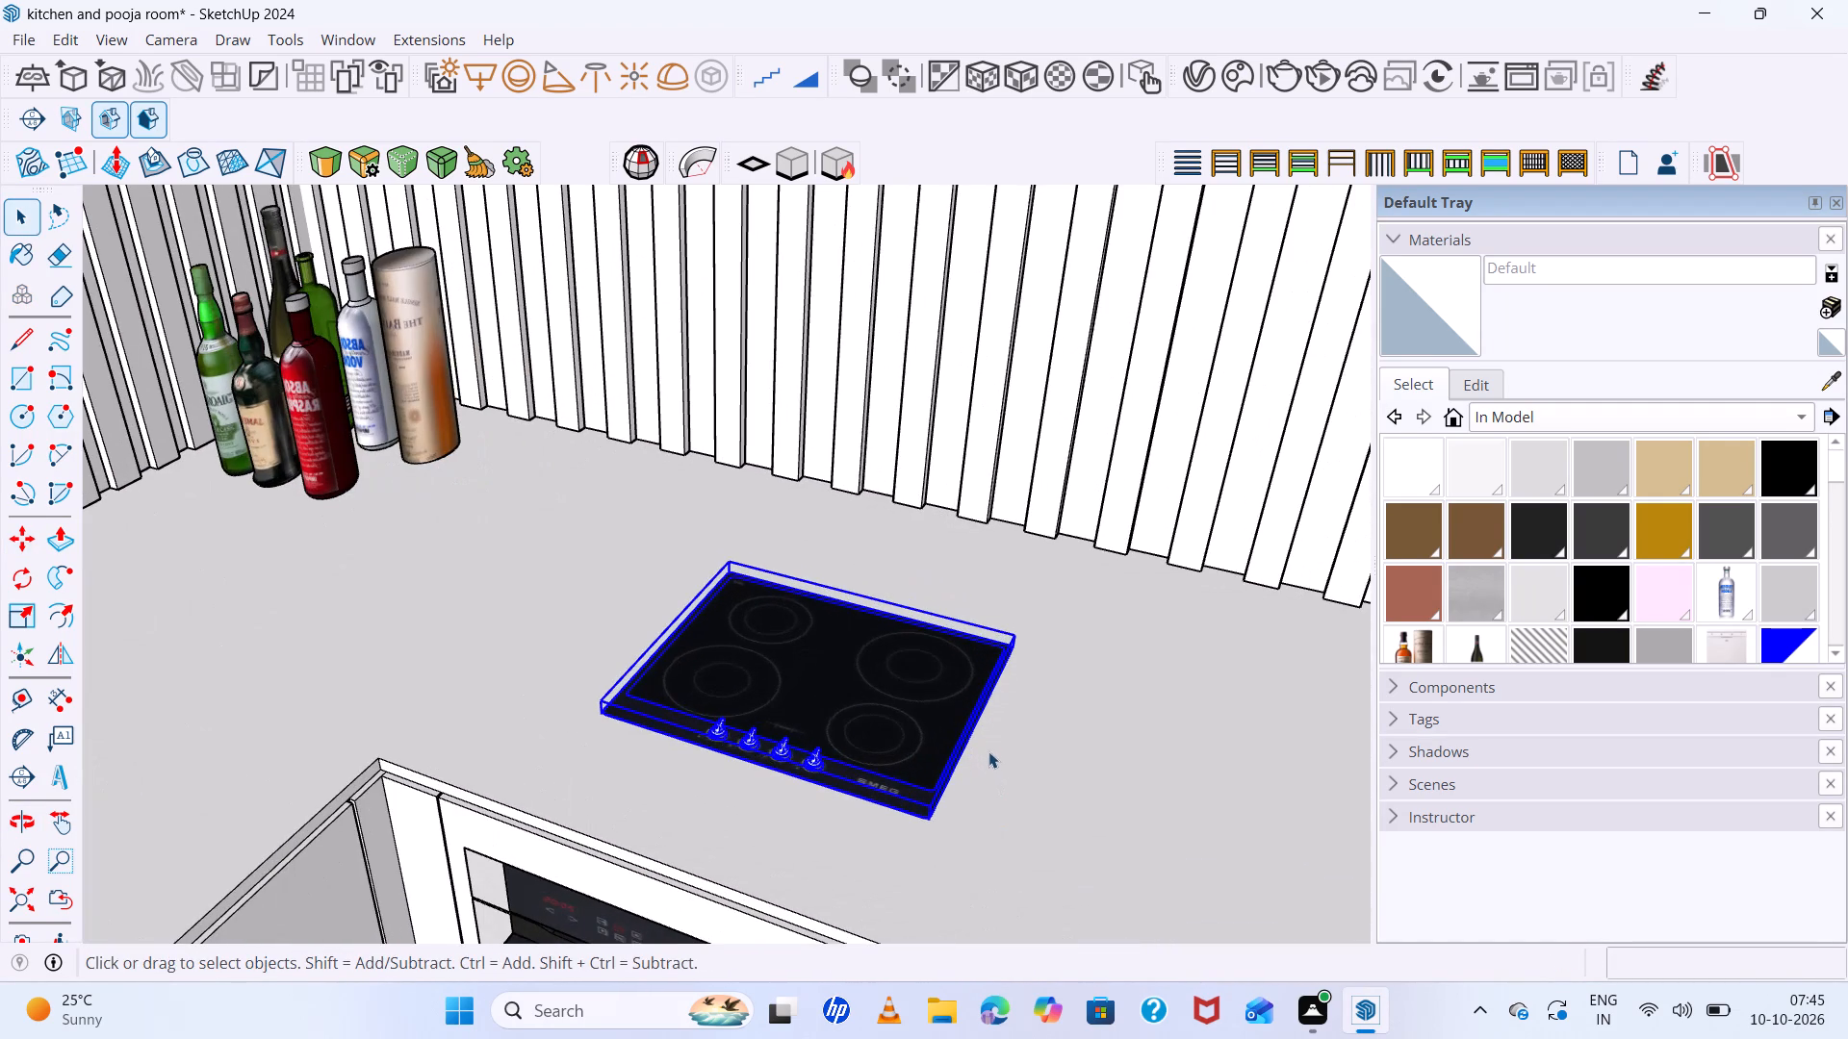
key(s)
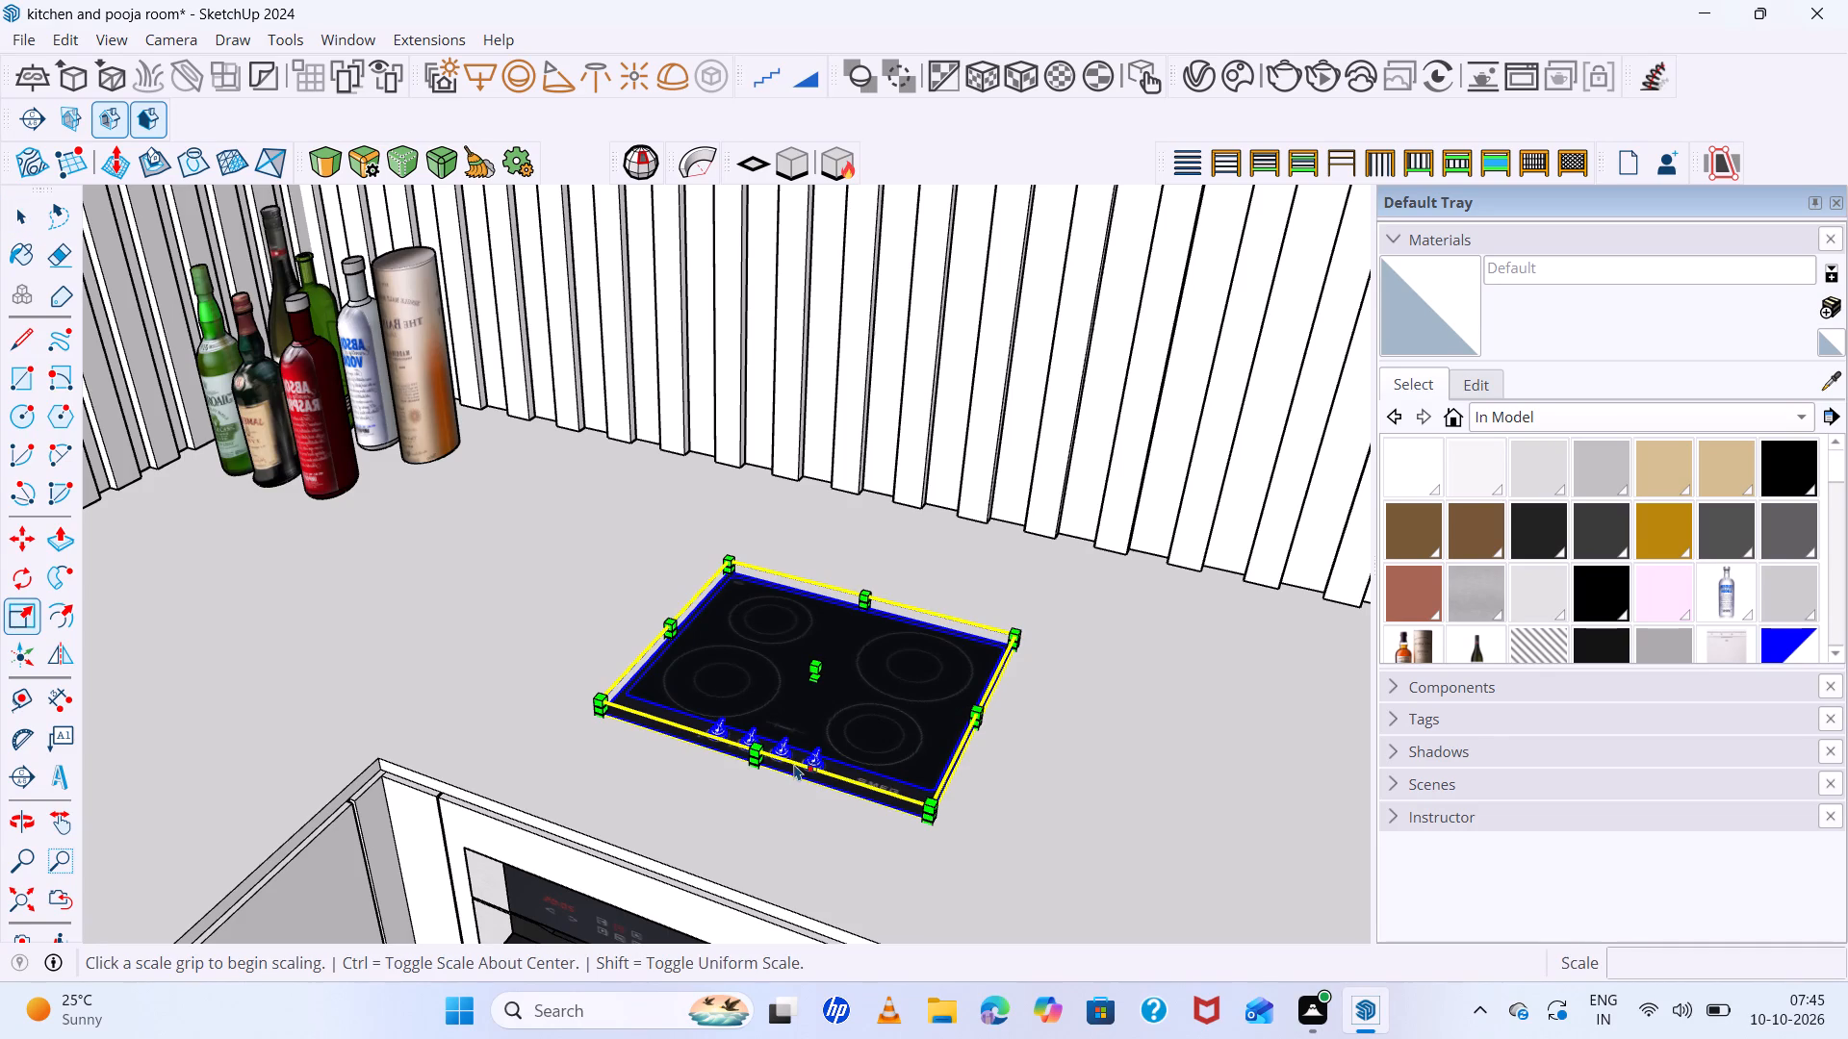
scroll(753, 763, up, 12)
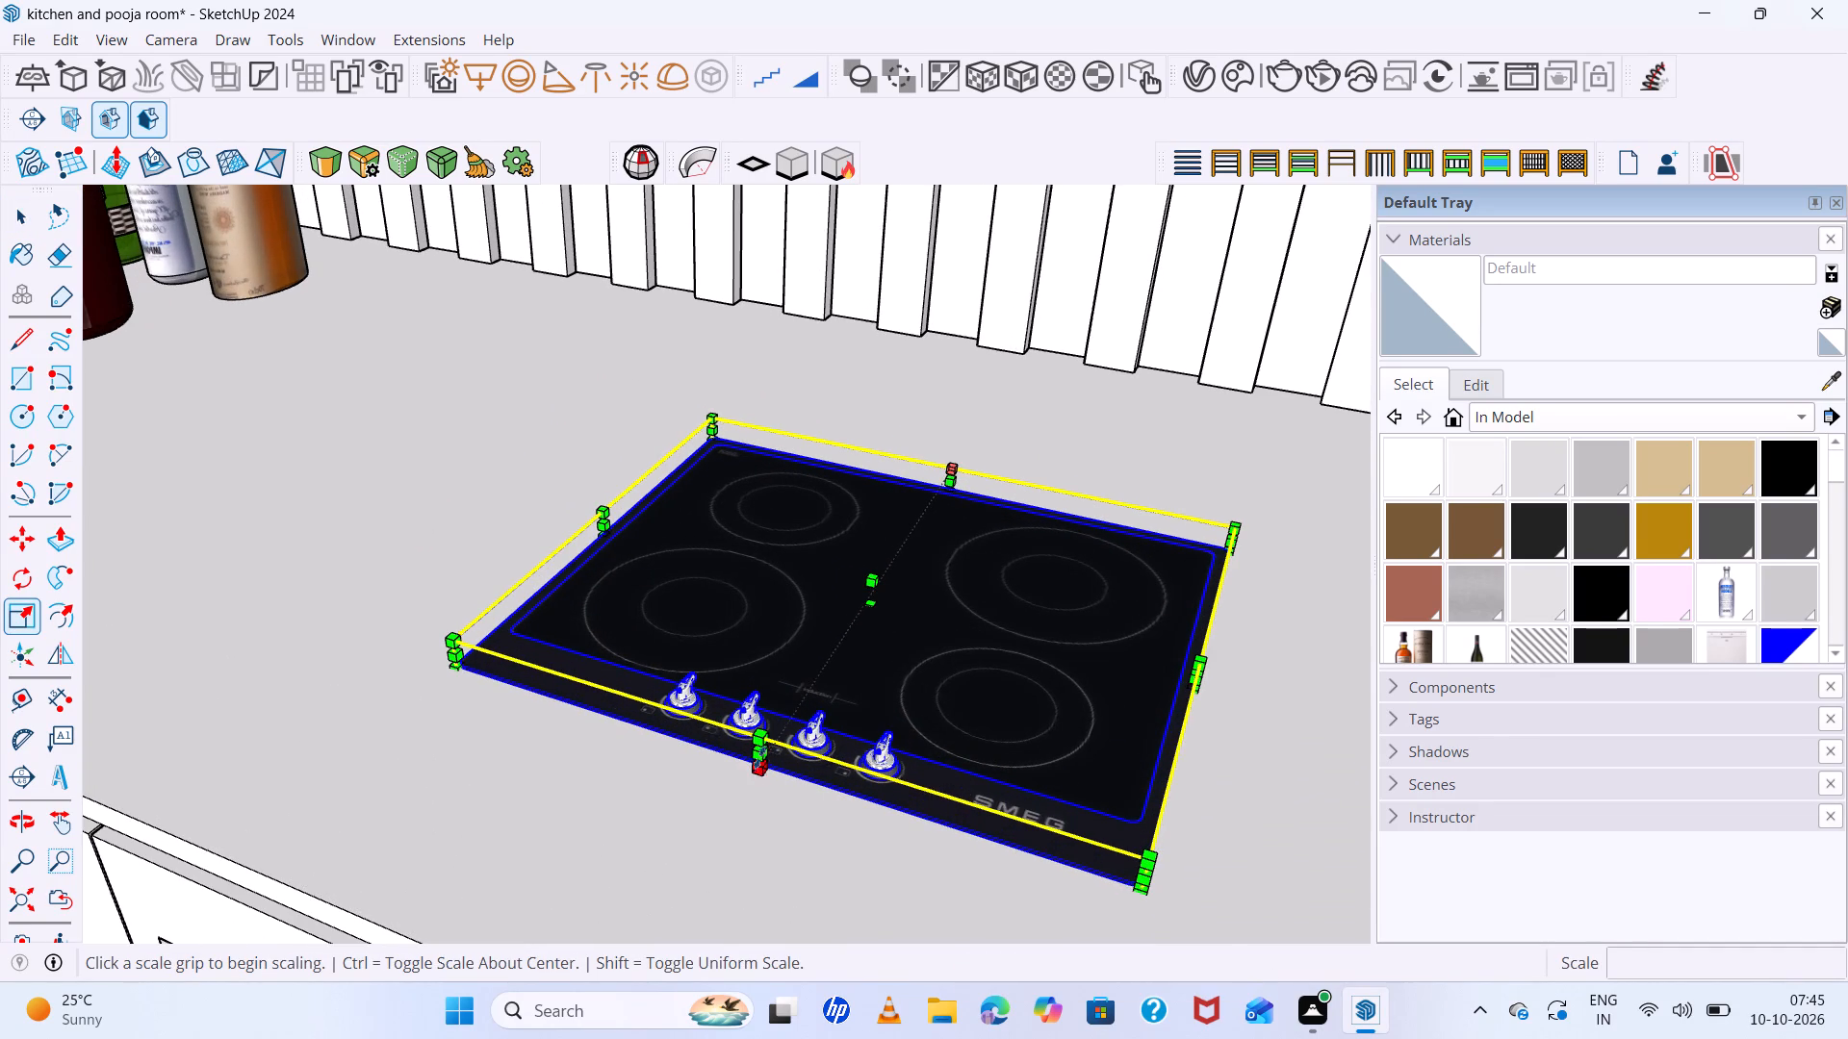
click(759, 756)
scroll(681, 843, down, 5)
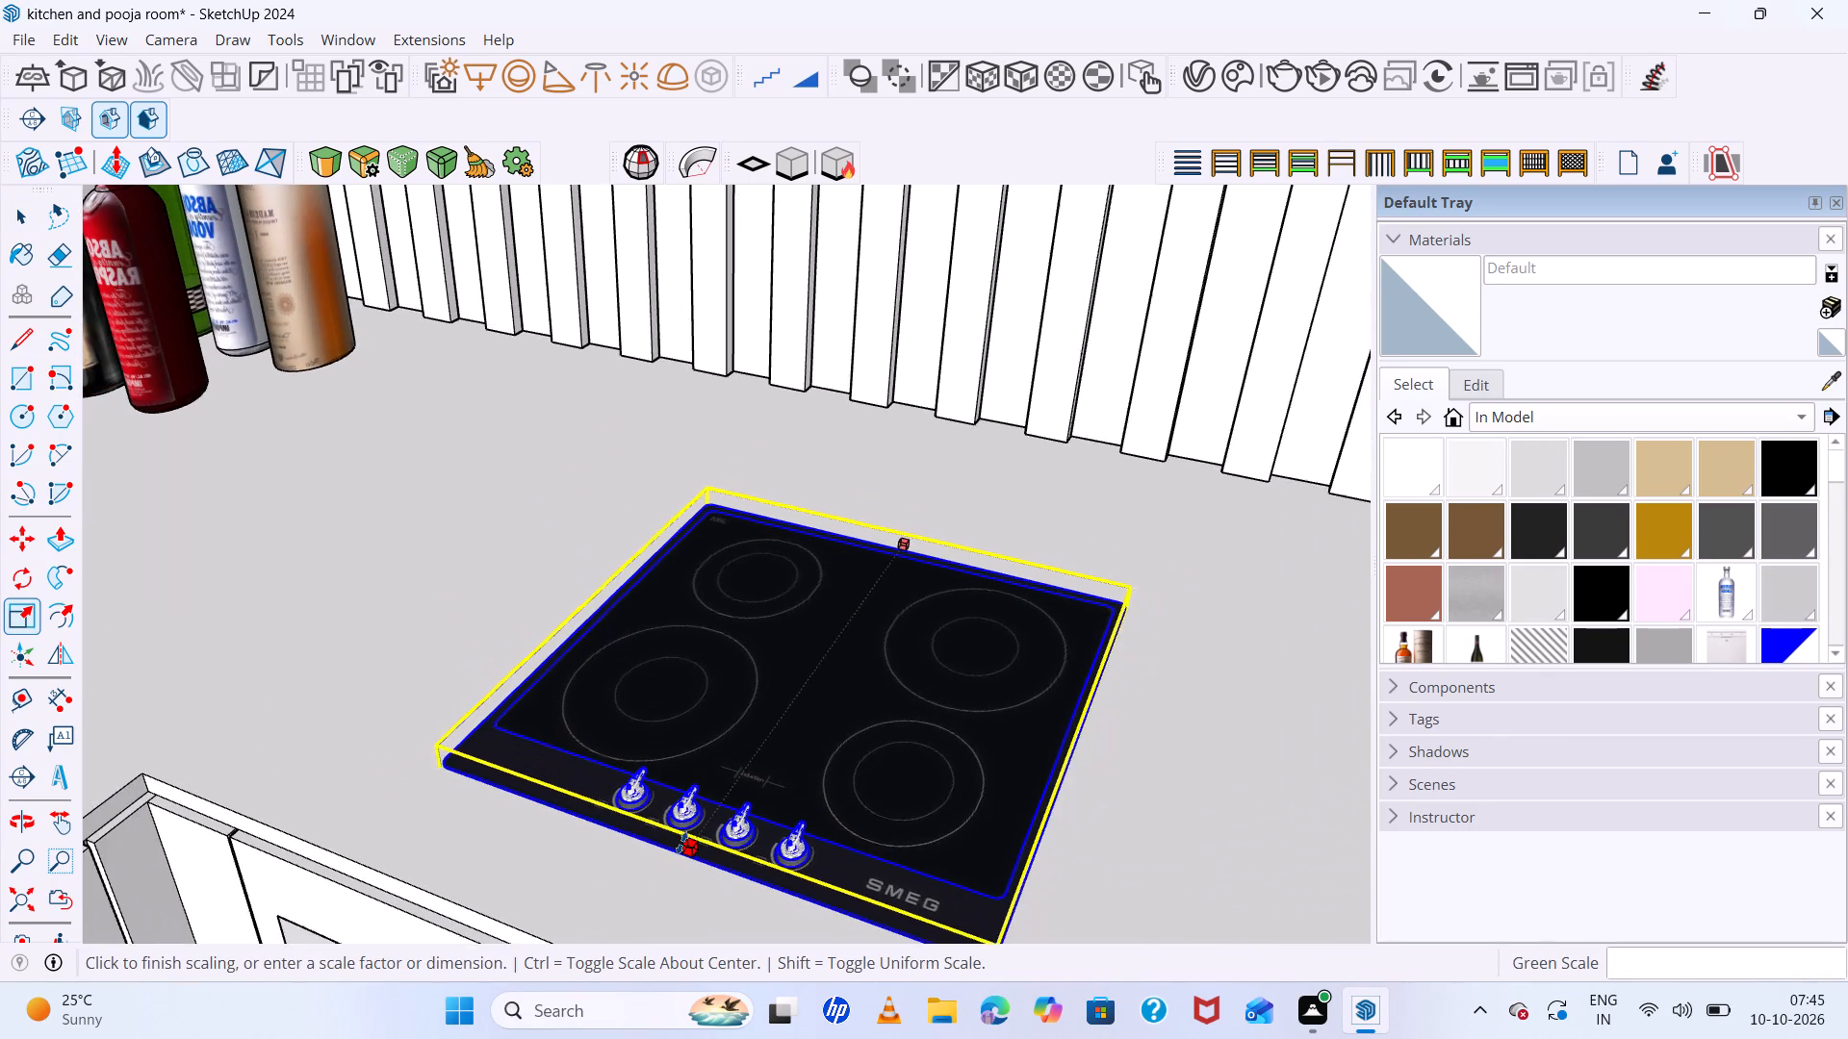
scroll(681, 843, down, 7)
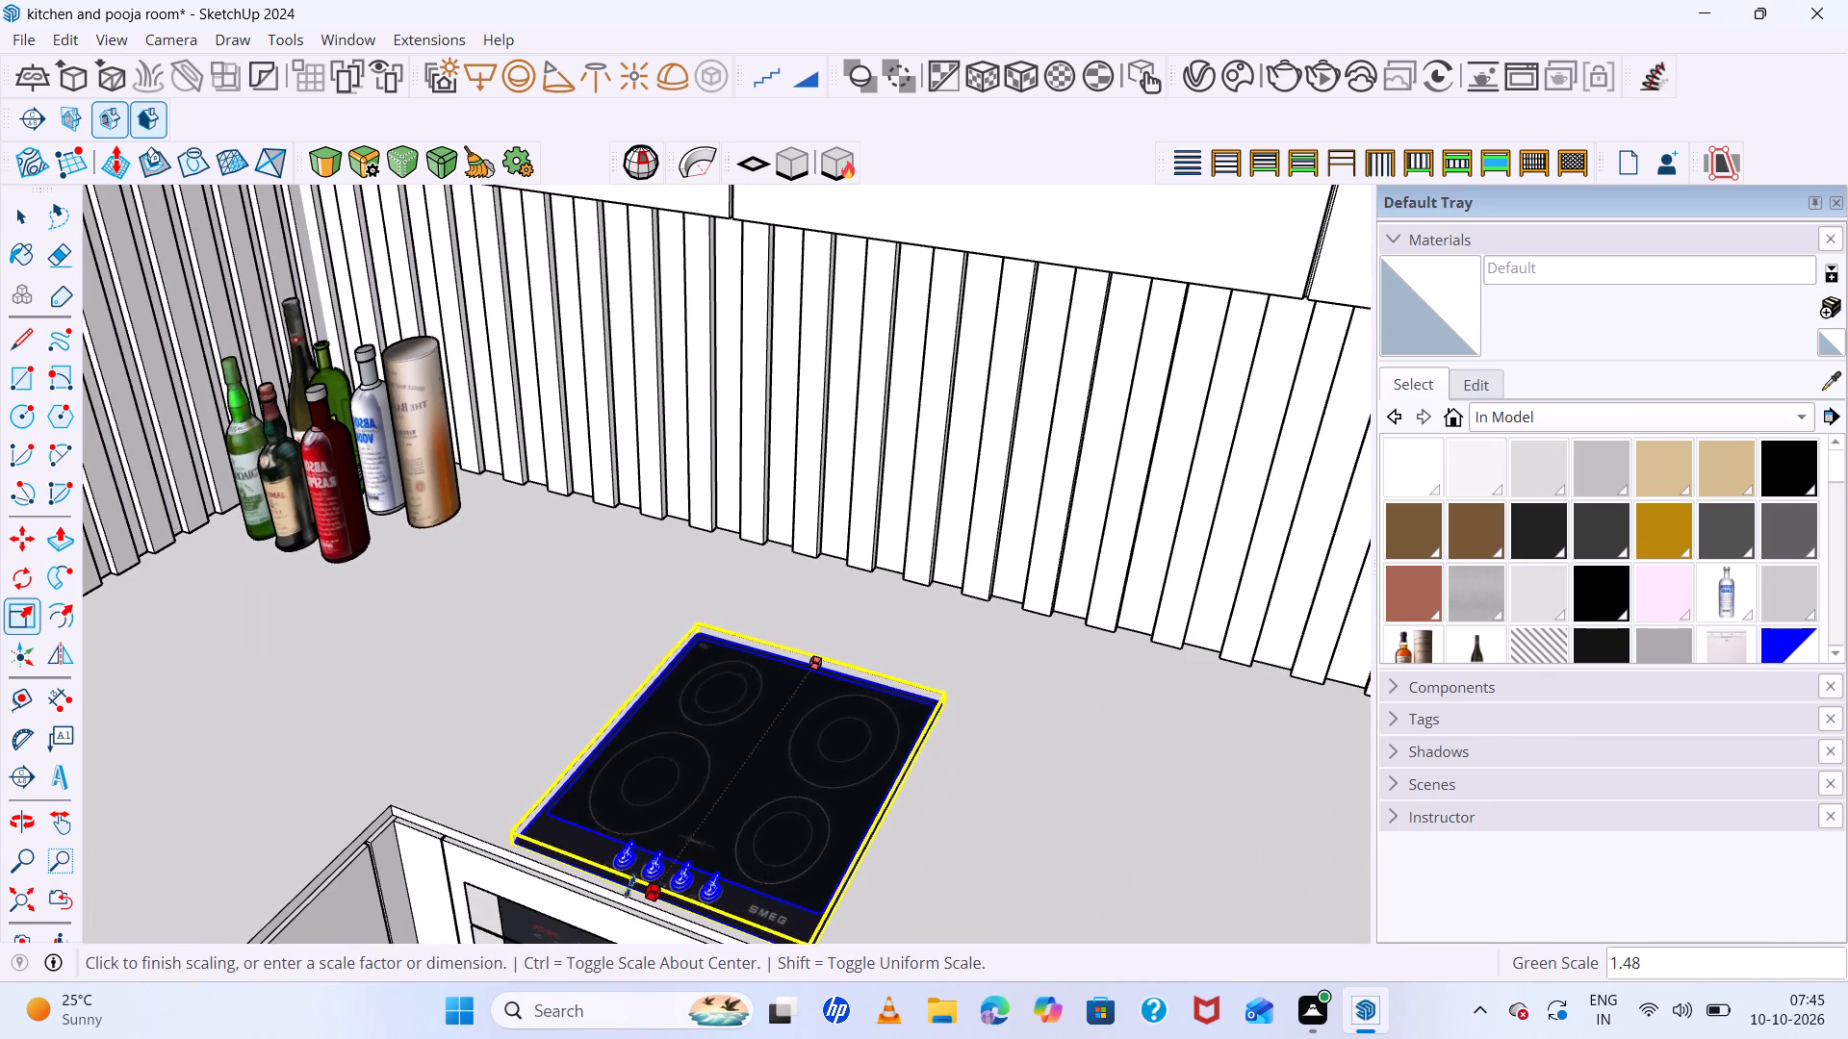
click(629, 884)
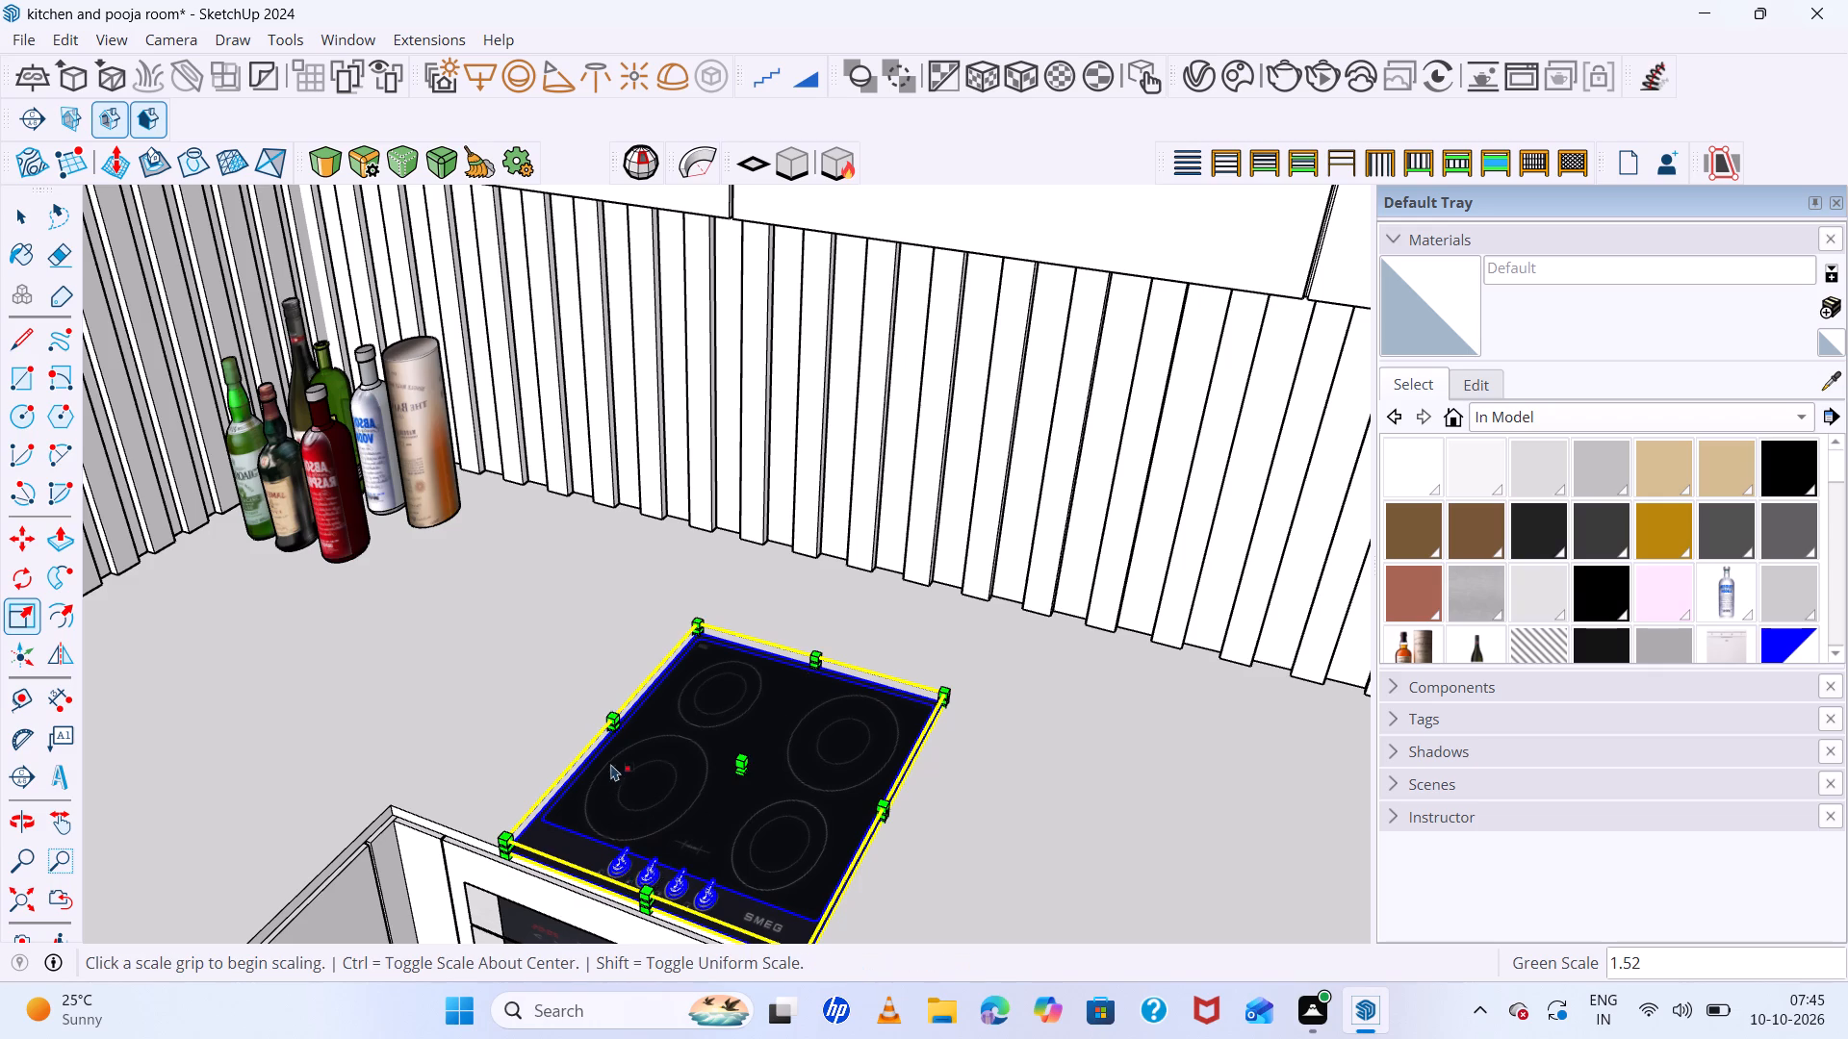
Scale the cooktop wider along the red axis, extending its side nearest the bottles toward the corner.
scroll(603, 713, up, 5)
middle_drag(605, 716, 796, 678)
scroll(652, 713, up, 1)
scroll(806, 684, up, 4)
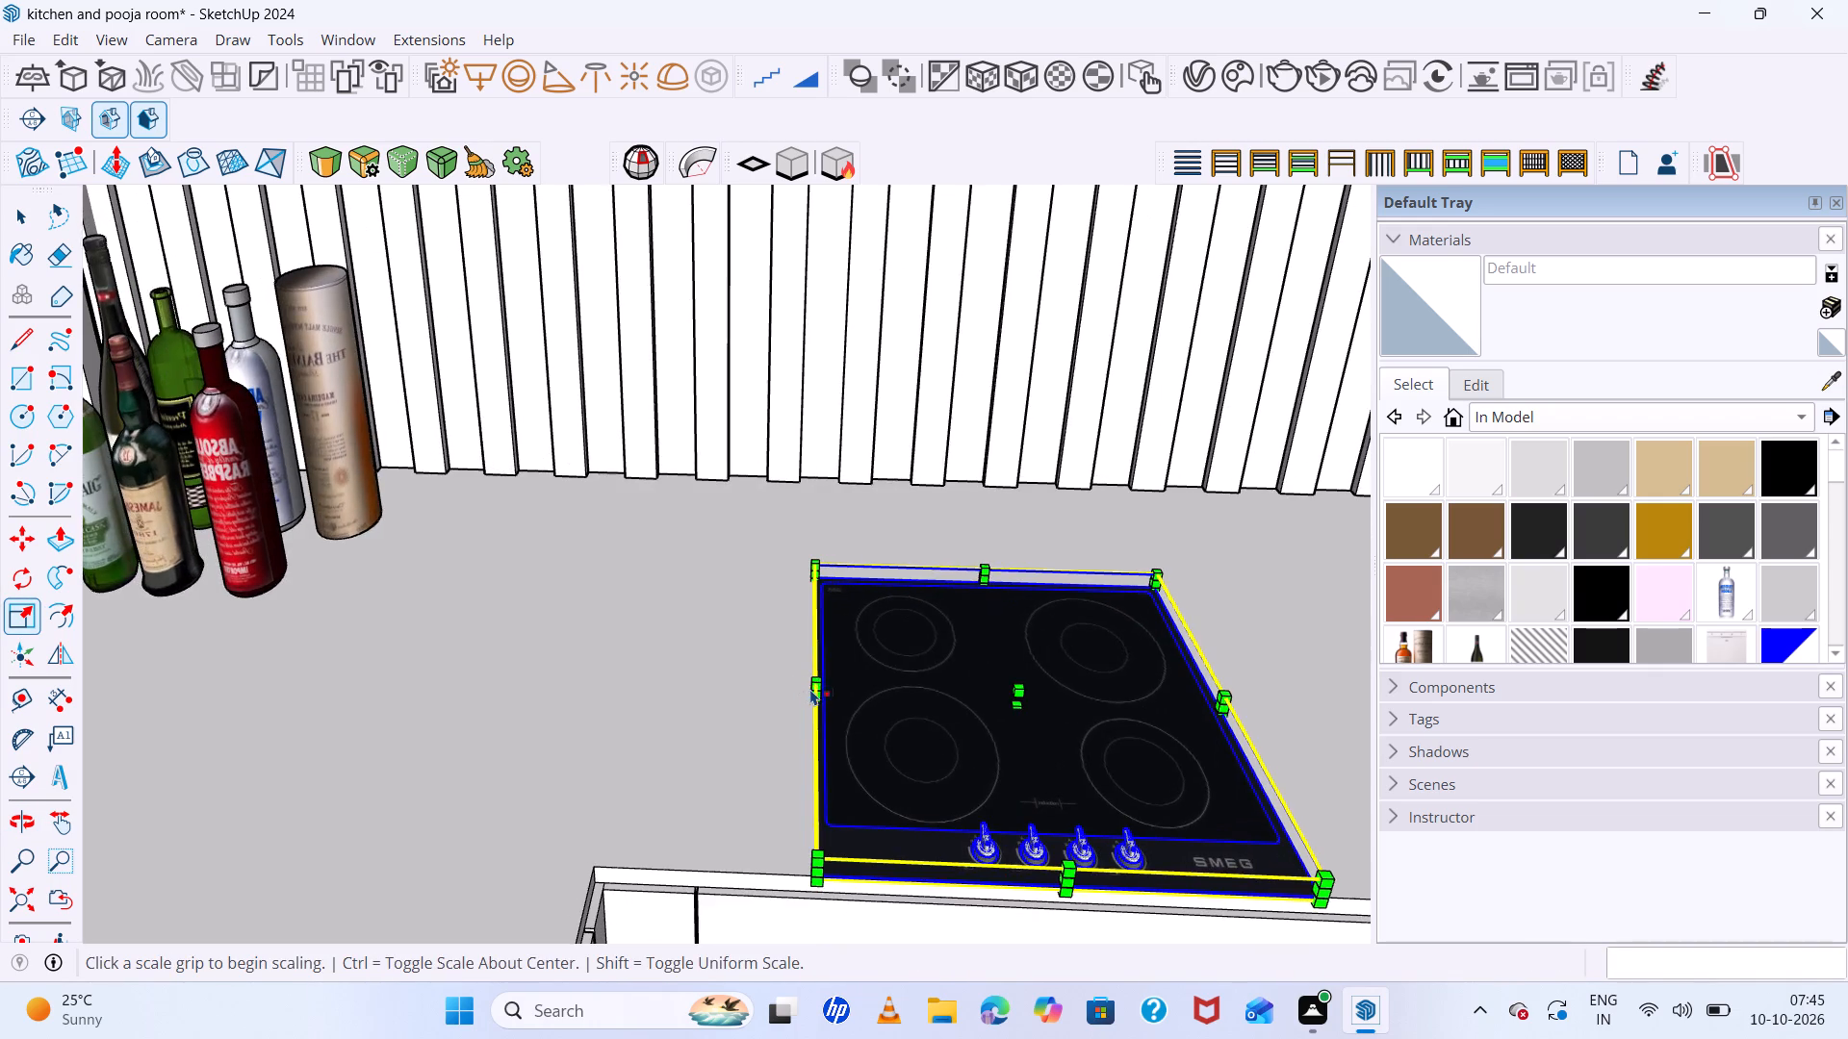
scroll(810, 689, up, 13)
click(822, 697)
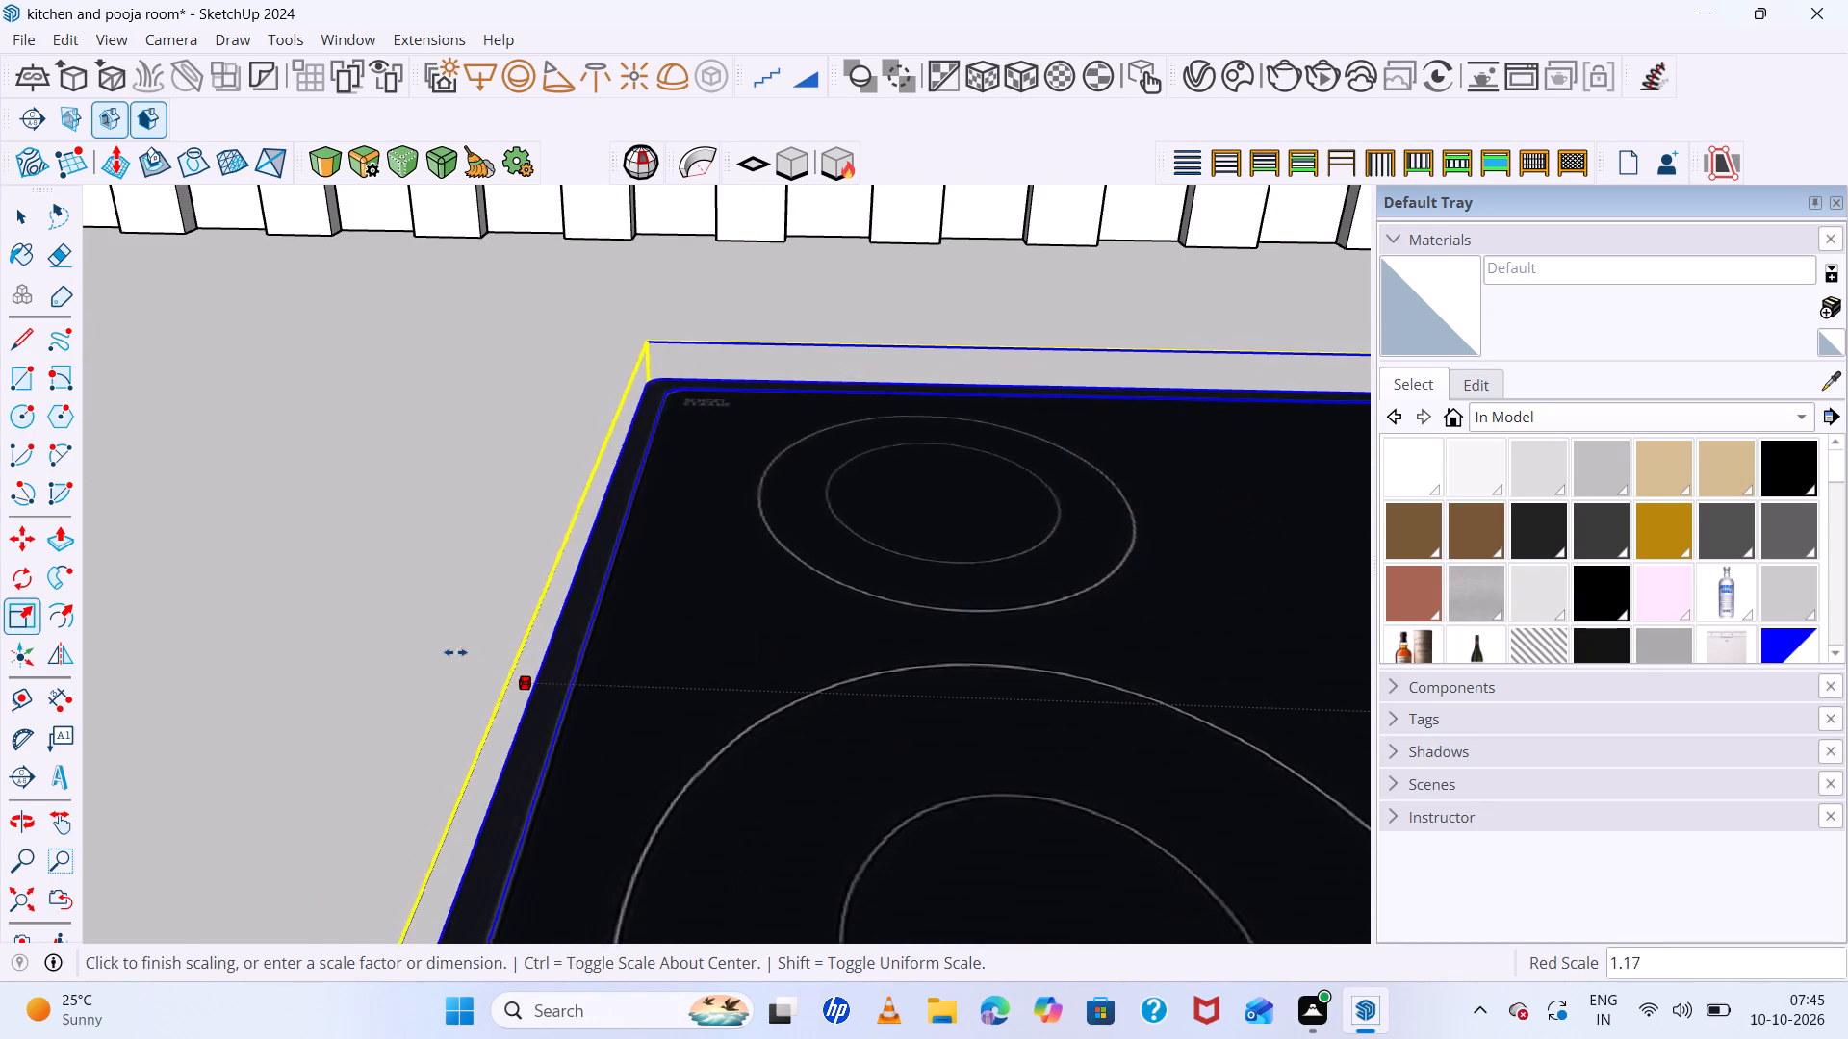
scroll(452, 652, down, 18)
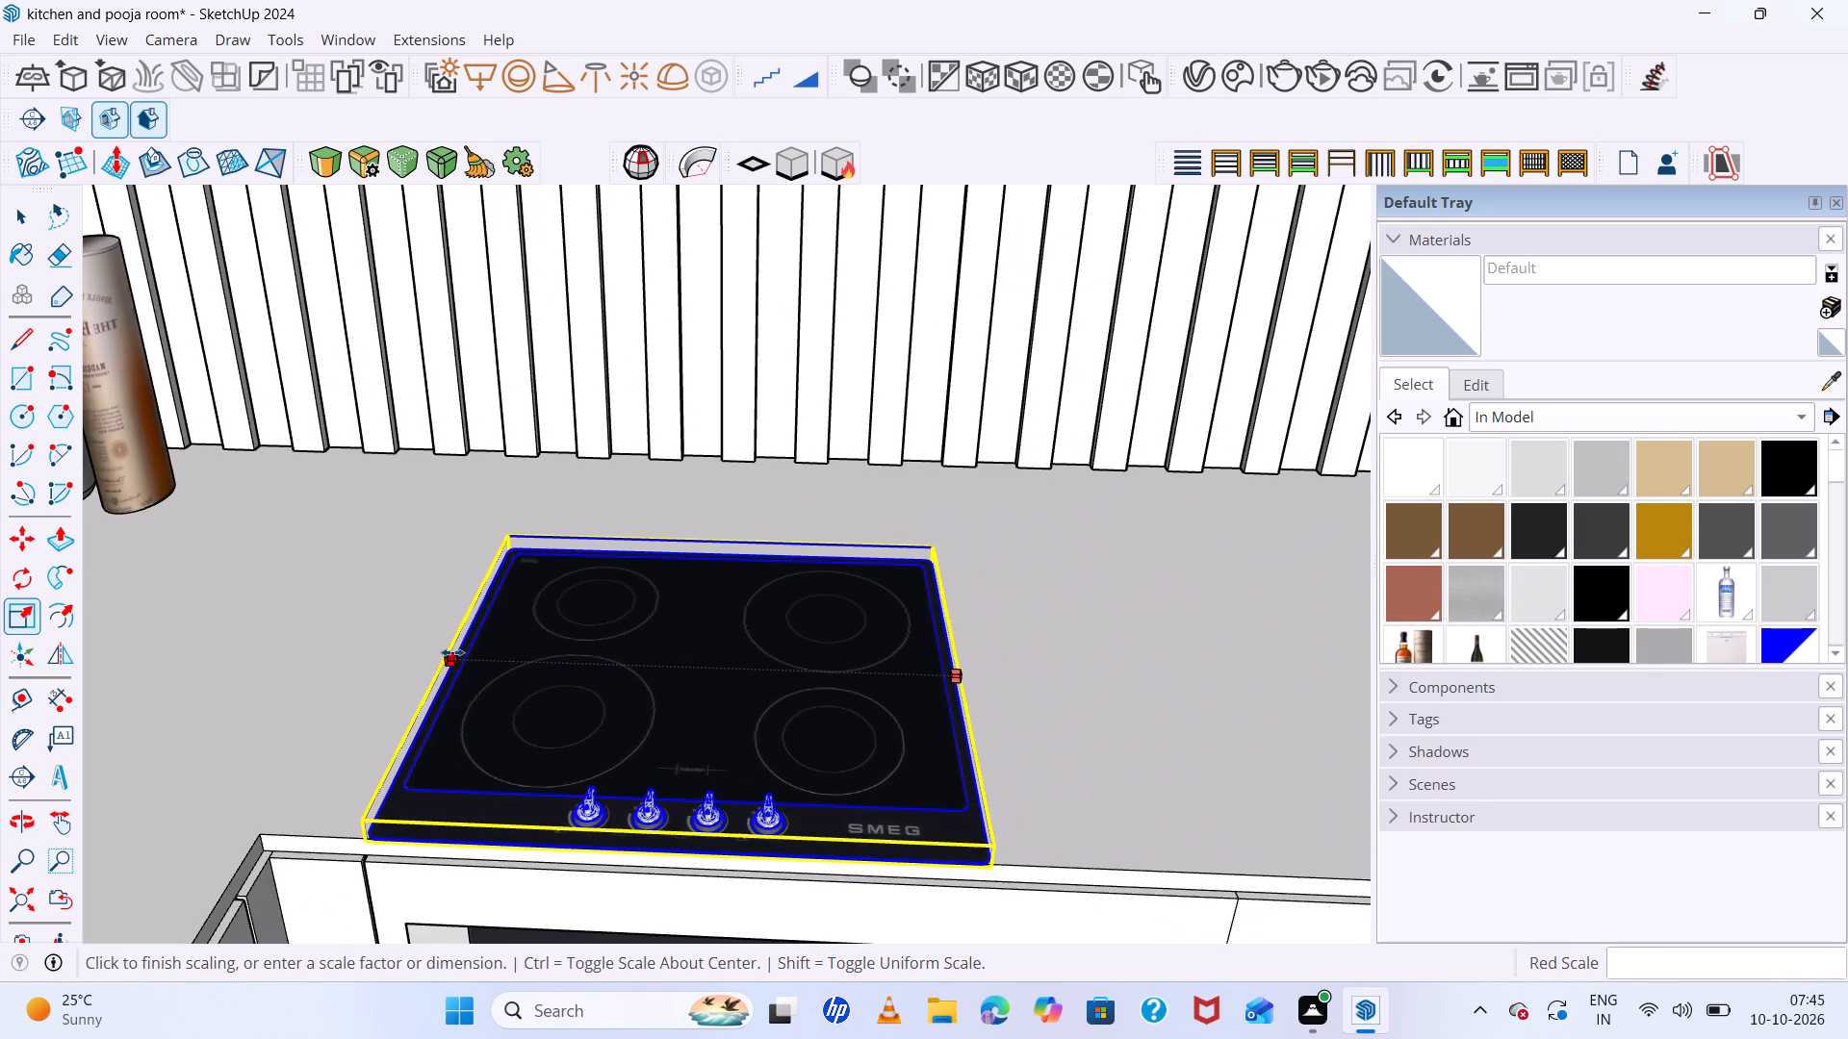
click(452, 652)
Scale the cooktop's side away from the bottles by 1.10 along red, and its rear by 1.25 along green toward the backsplash.
middle_drag(978, 738, 626, 672)
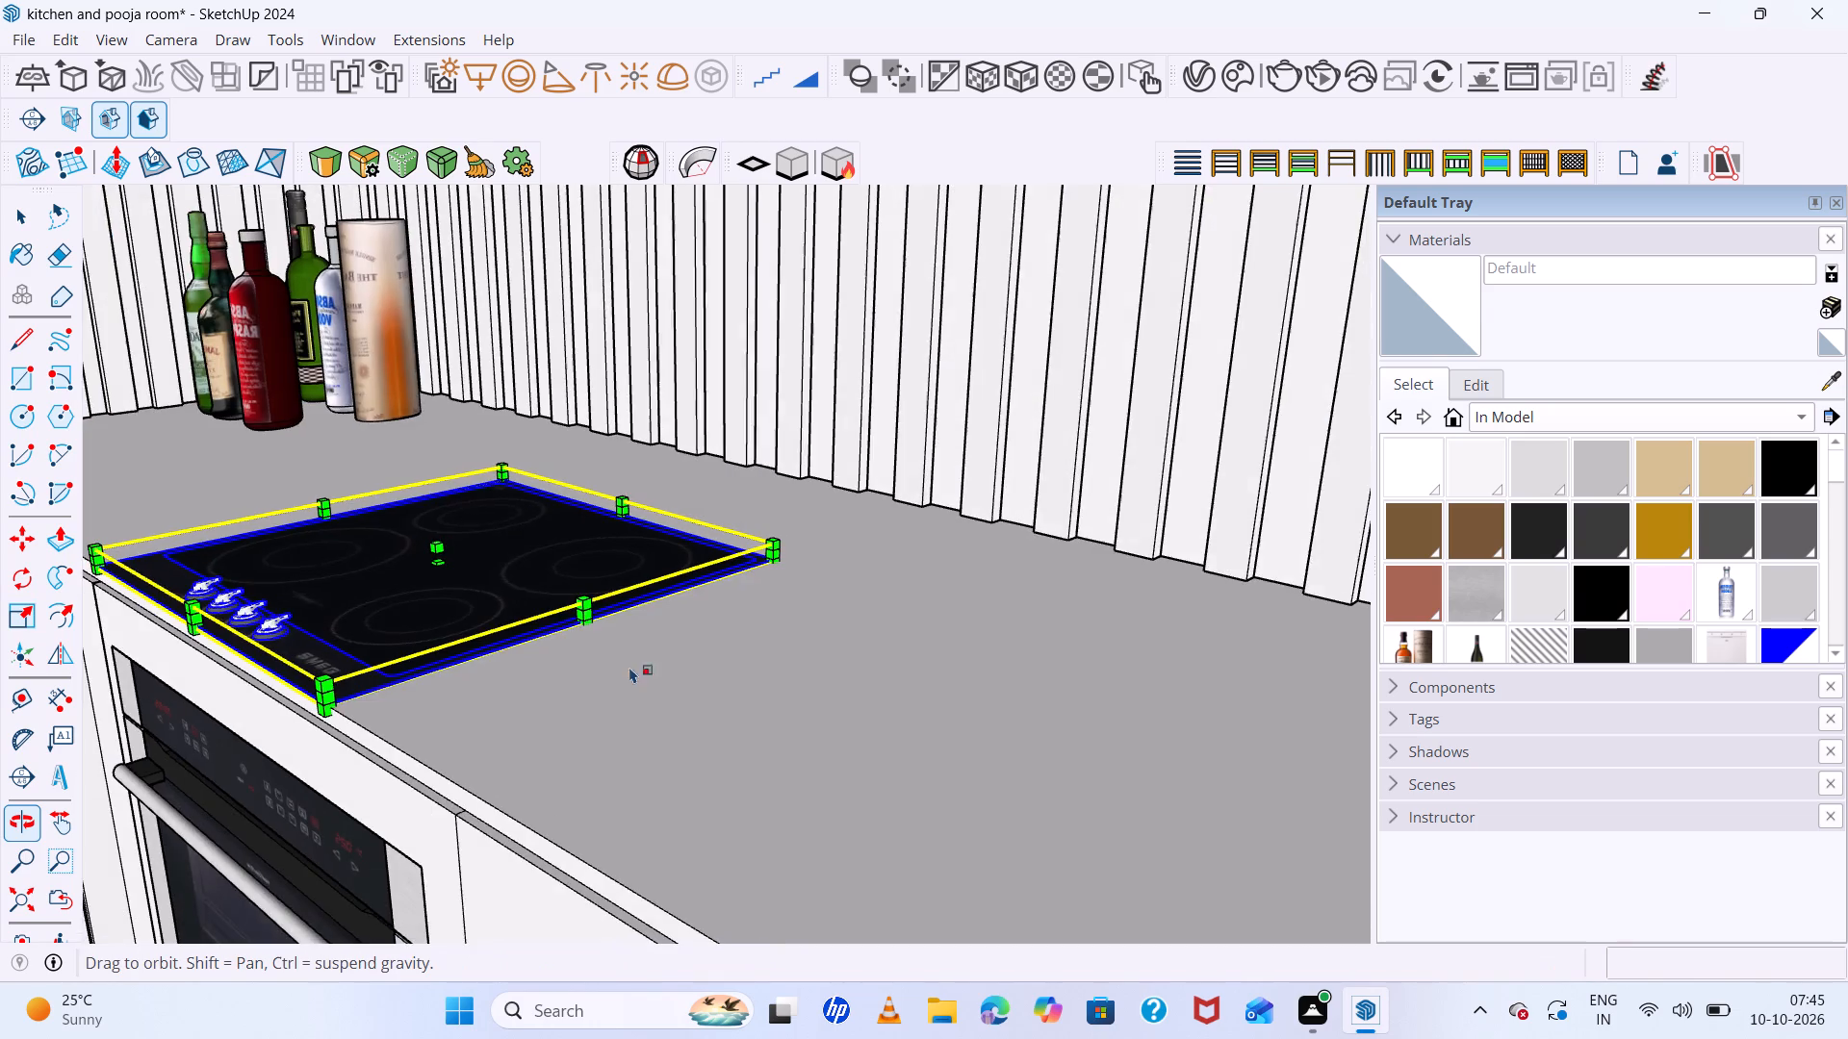
scroll(646, 625, up, 5)
click(579, 614)
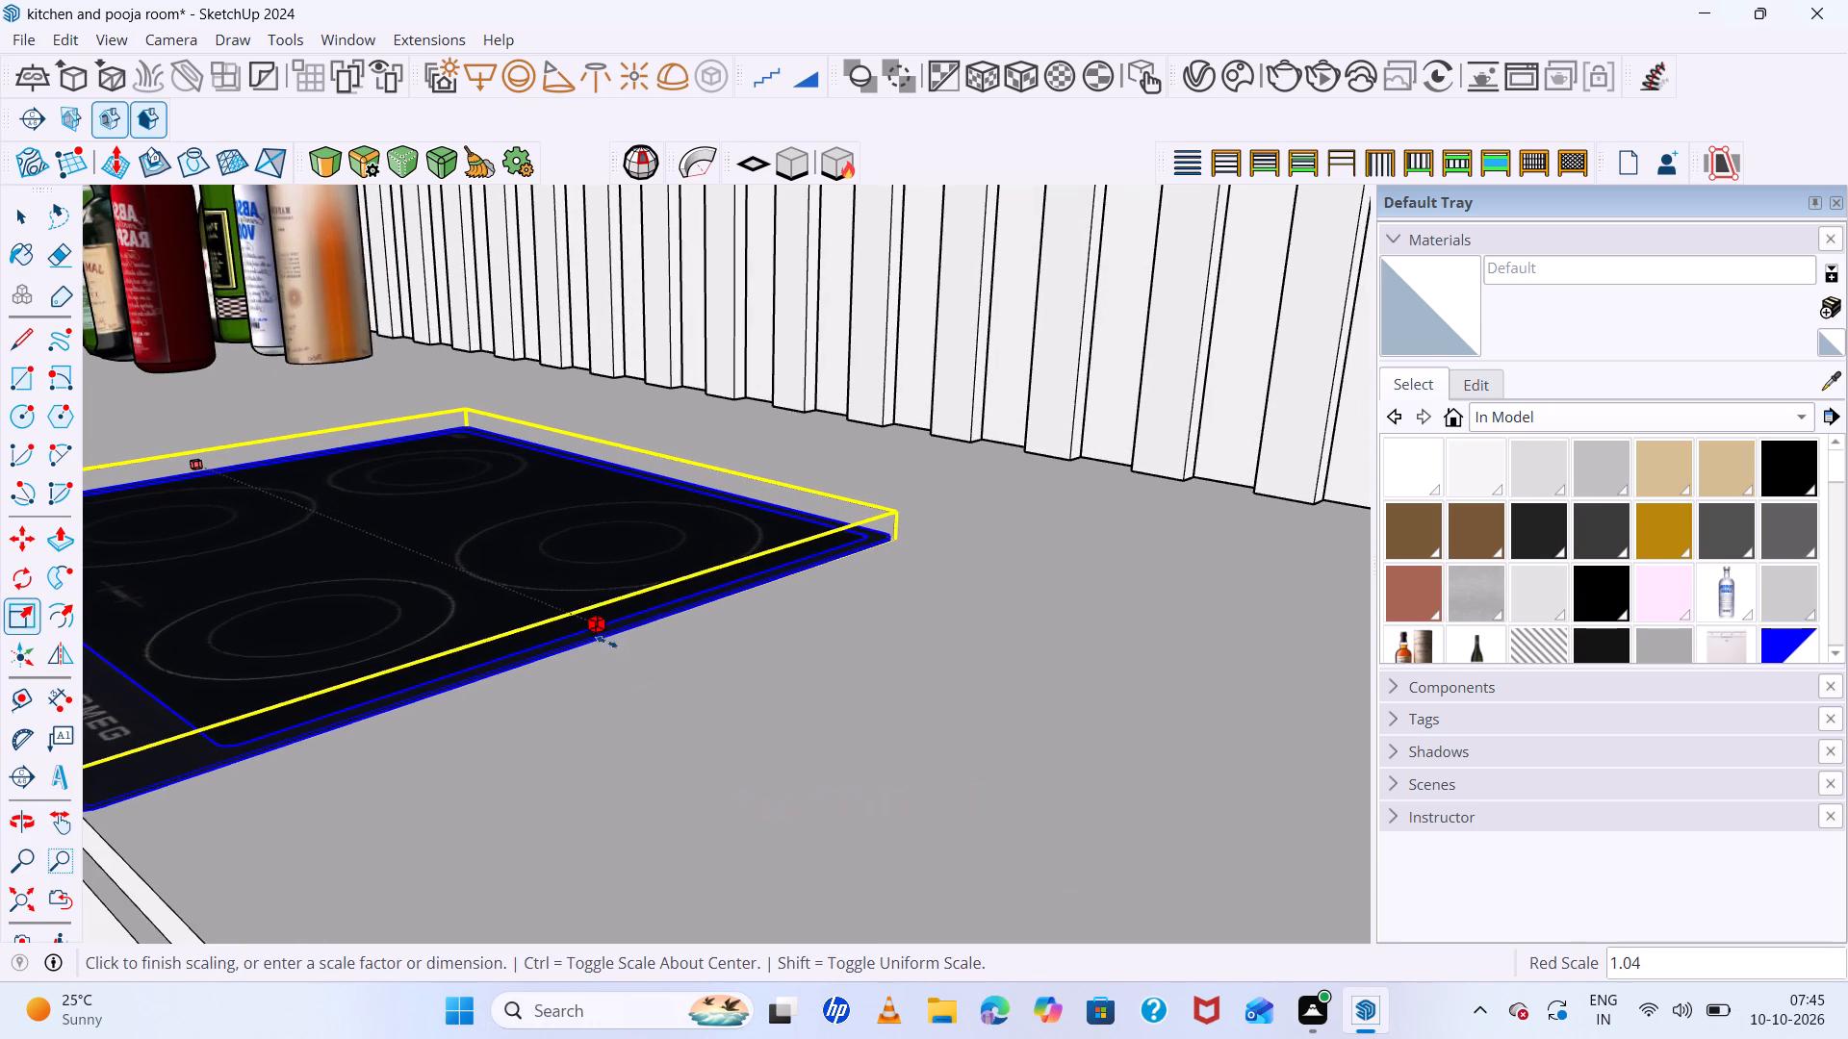
click(623, 654)
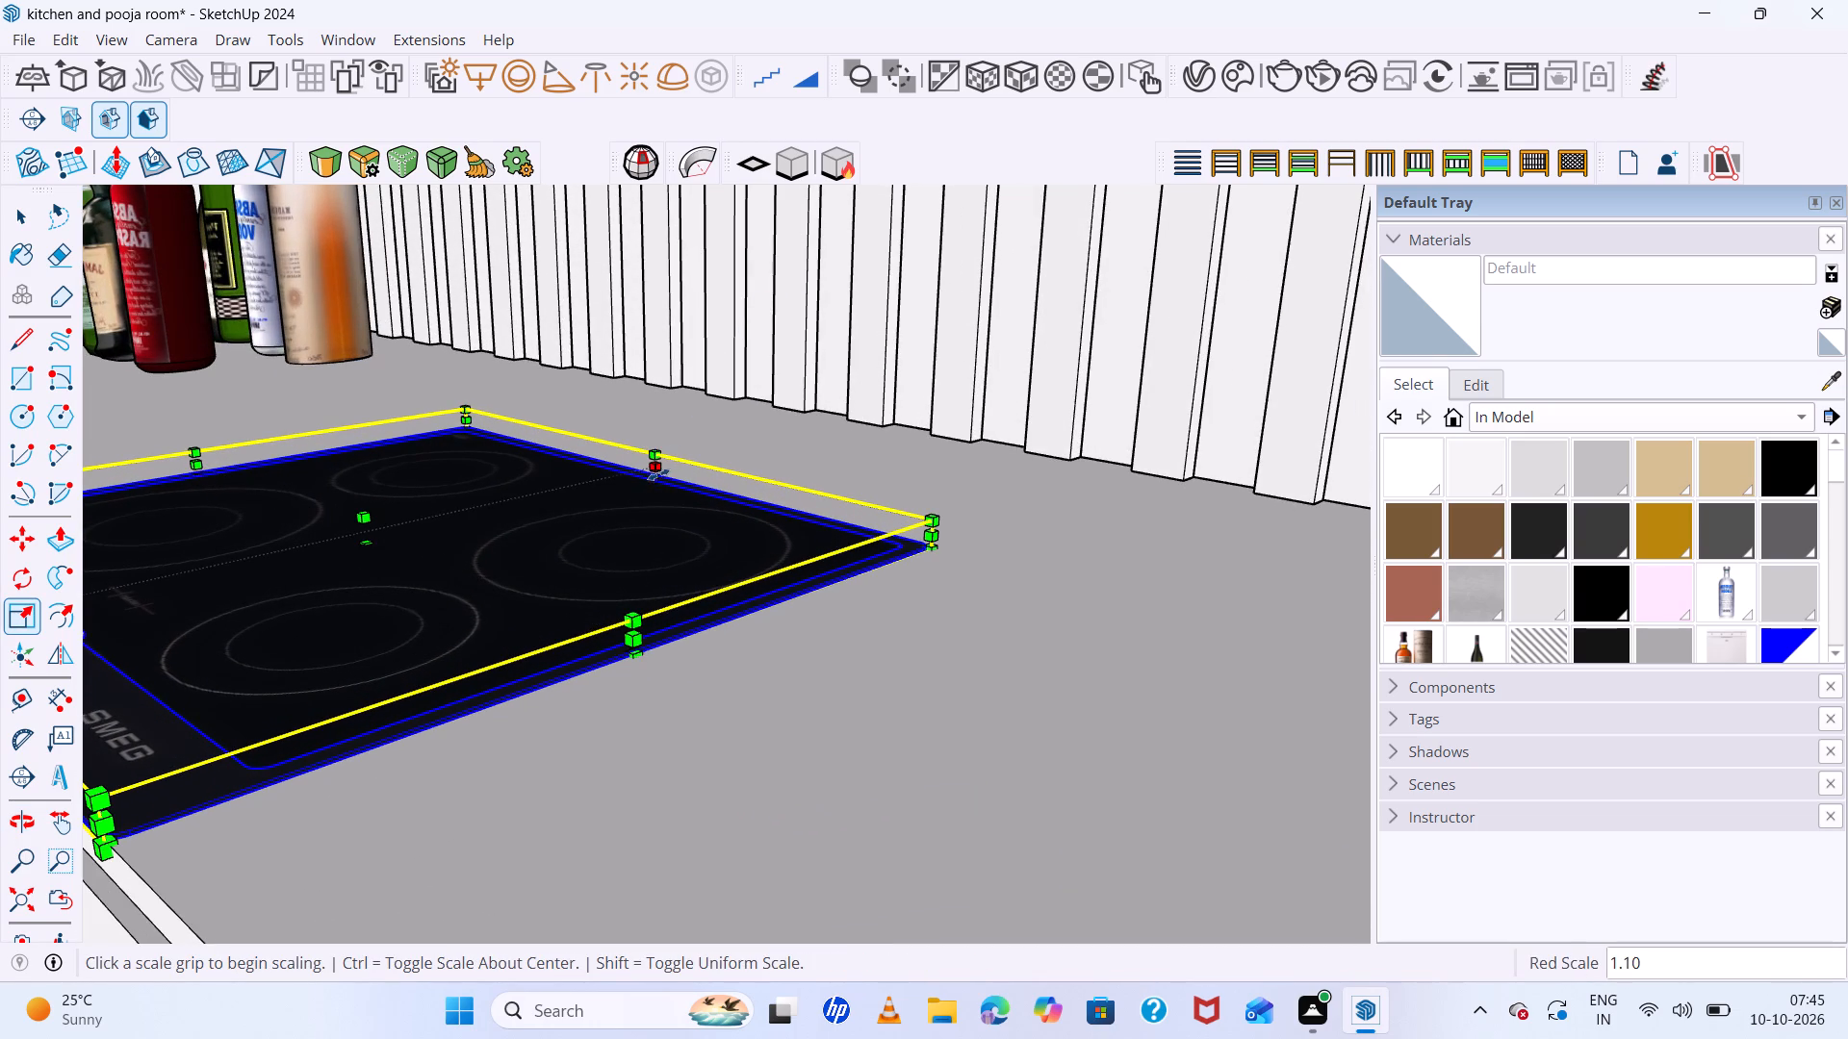
click(659, 466)
click(754, 415)
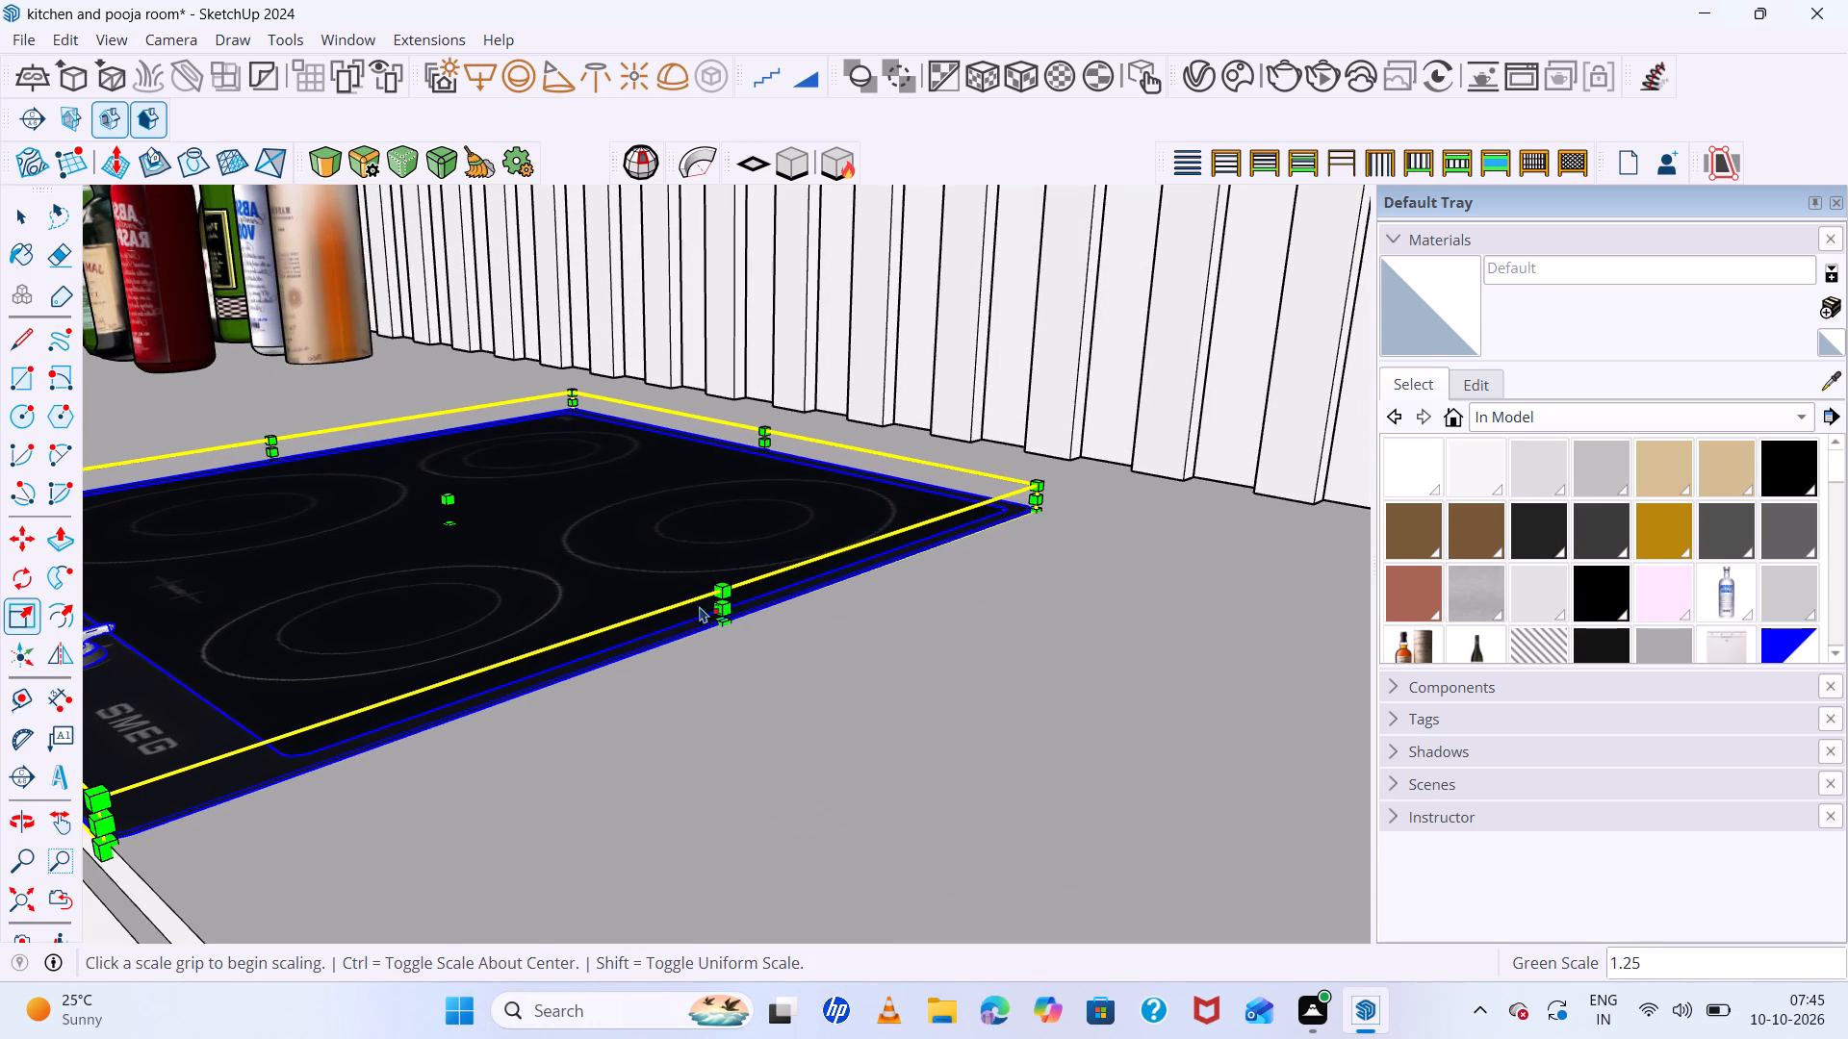
Widen the cooktop further along the red axis, away from the bottles, finishing with a scale of about 1.22.
click(726, 606)
click(741, 620)
scroll(784, 524, down, 9)
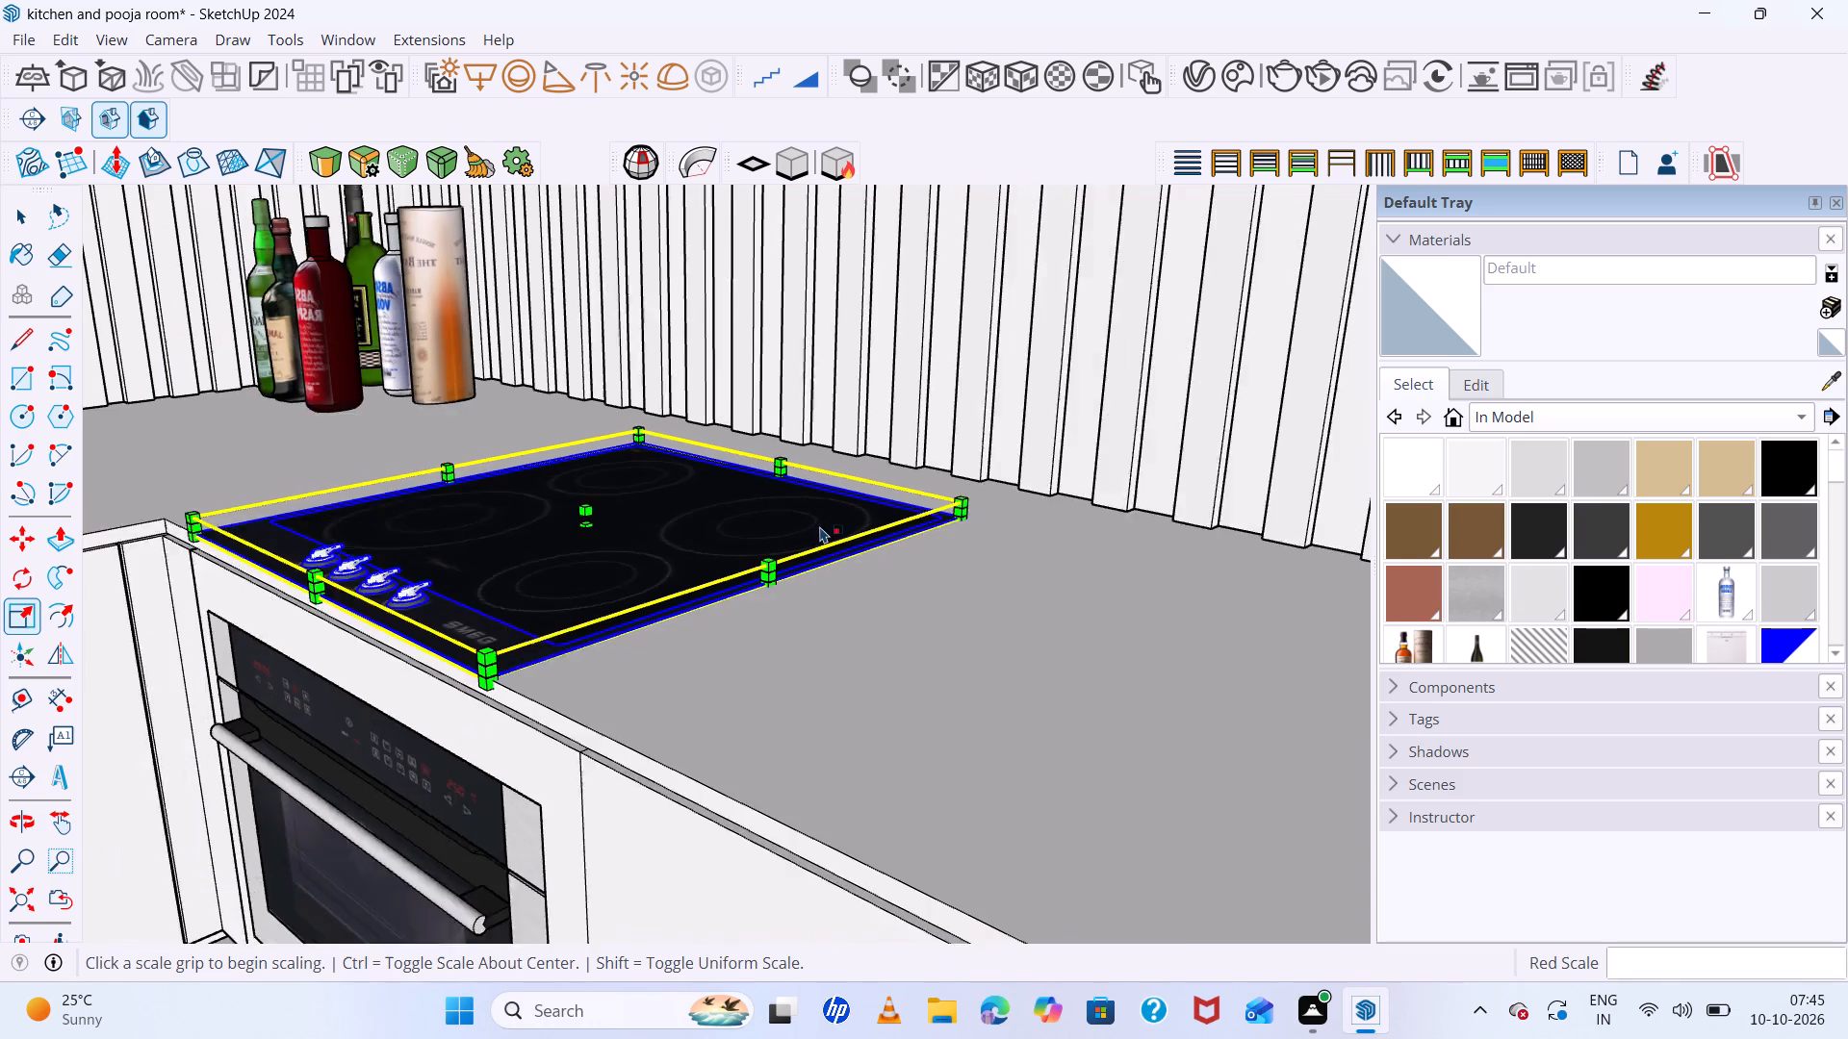
scroll(820, 526, down, 2)
scroll(840, 538, up, 4)
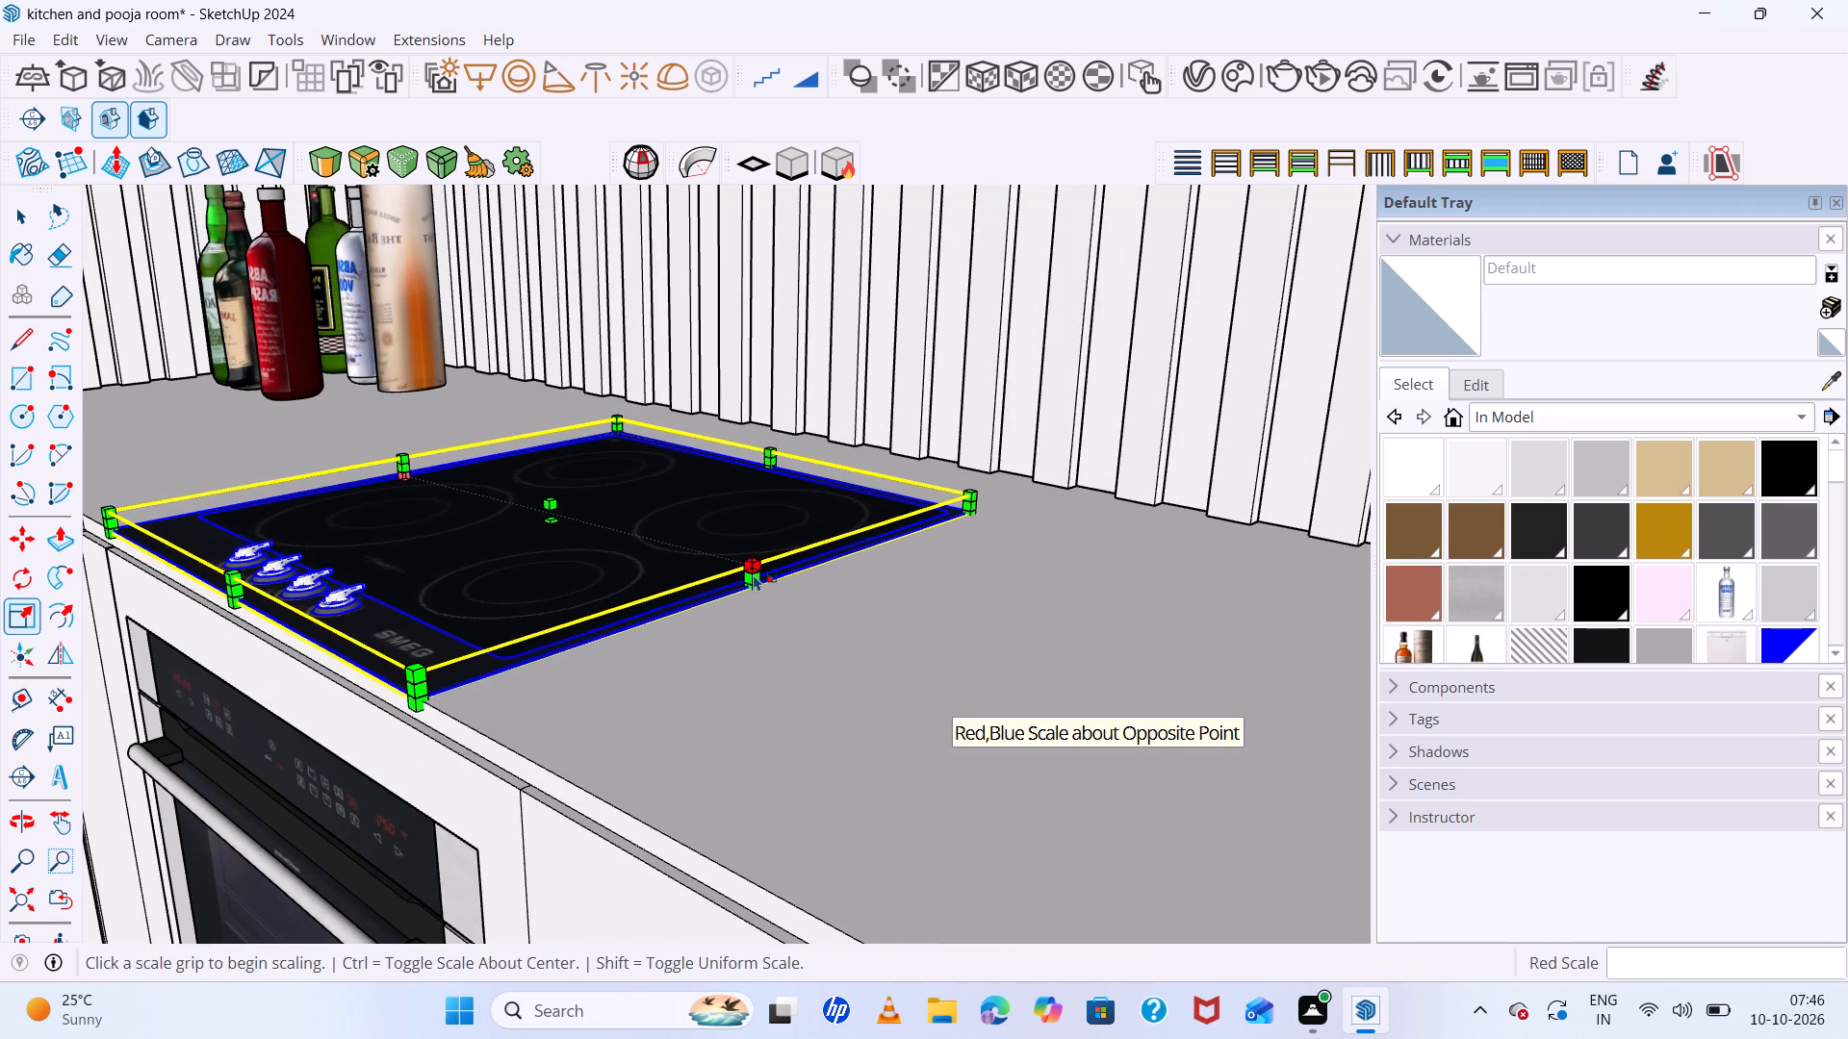
scroll(754, 575, up, 6)
click(757, 579)
scroll(820, 605, down, 3)
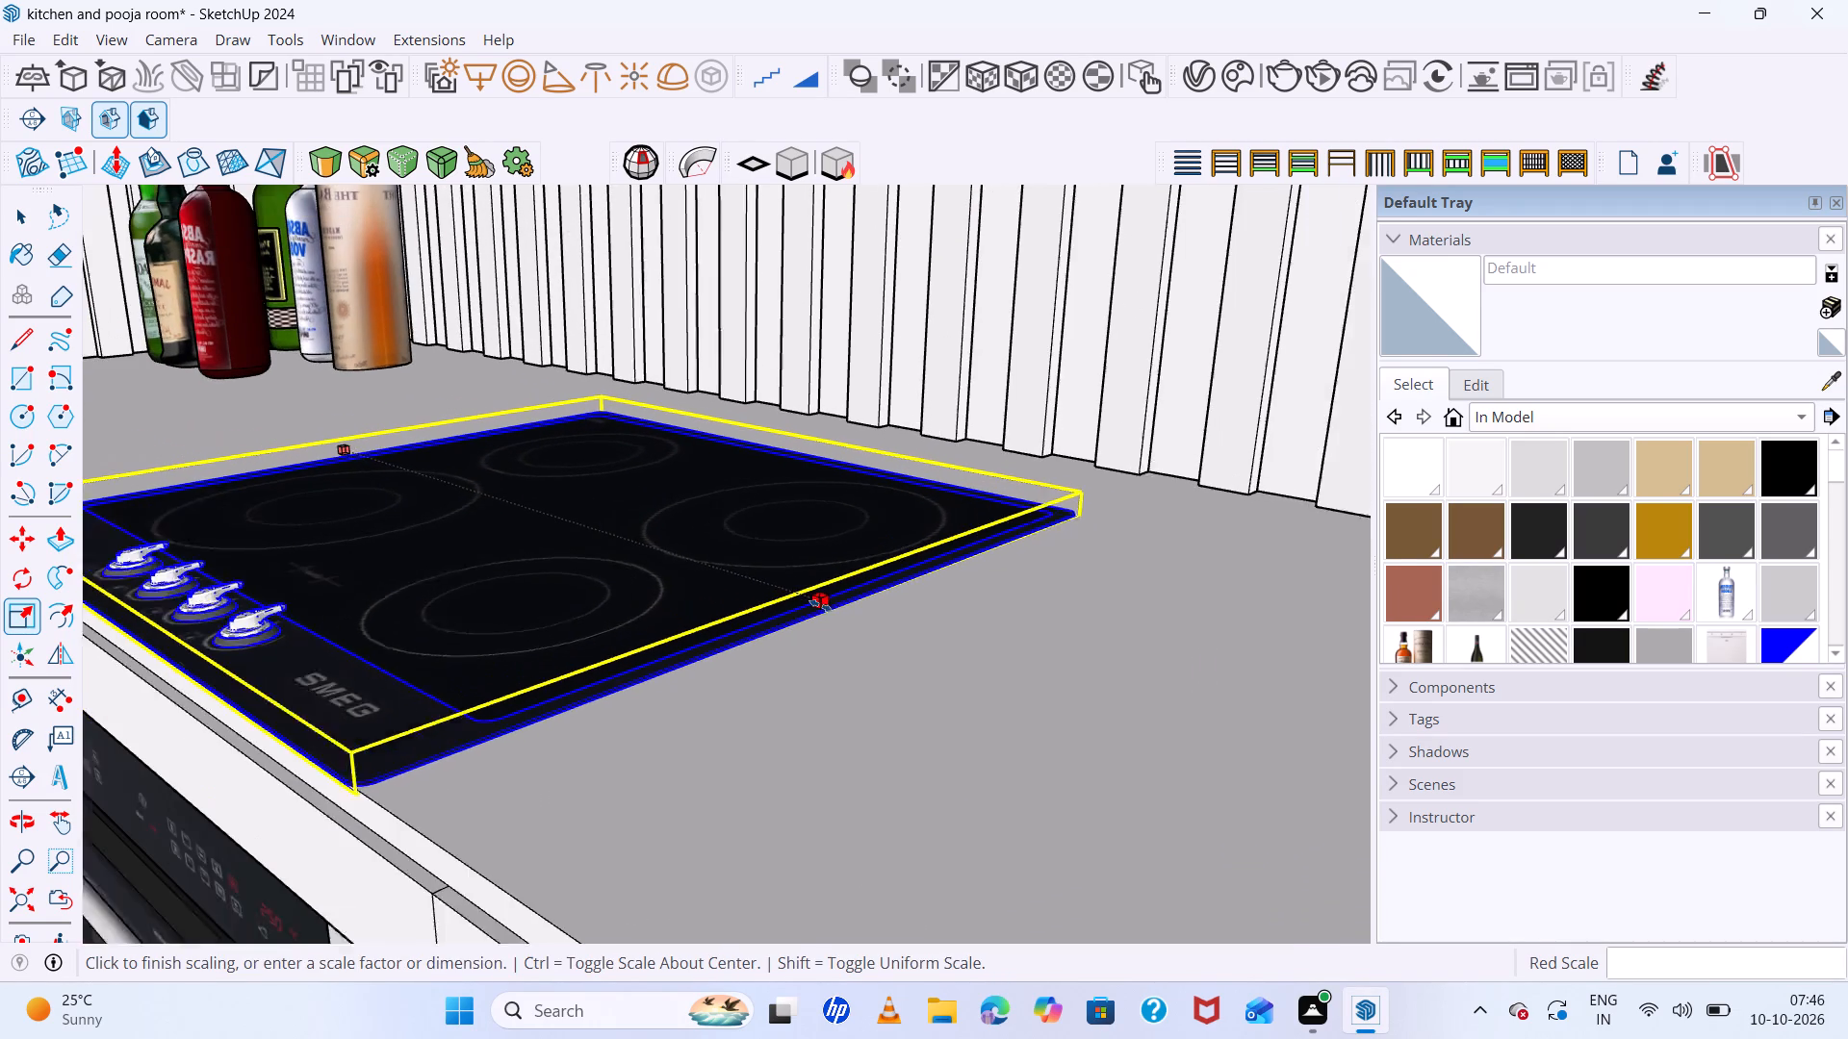
scroll(820, 605, down, 2)
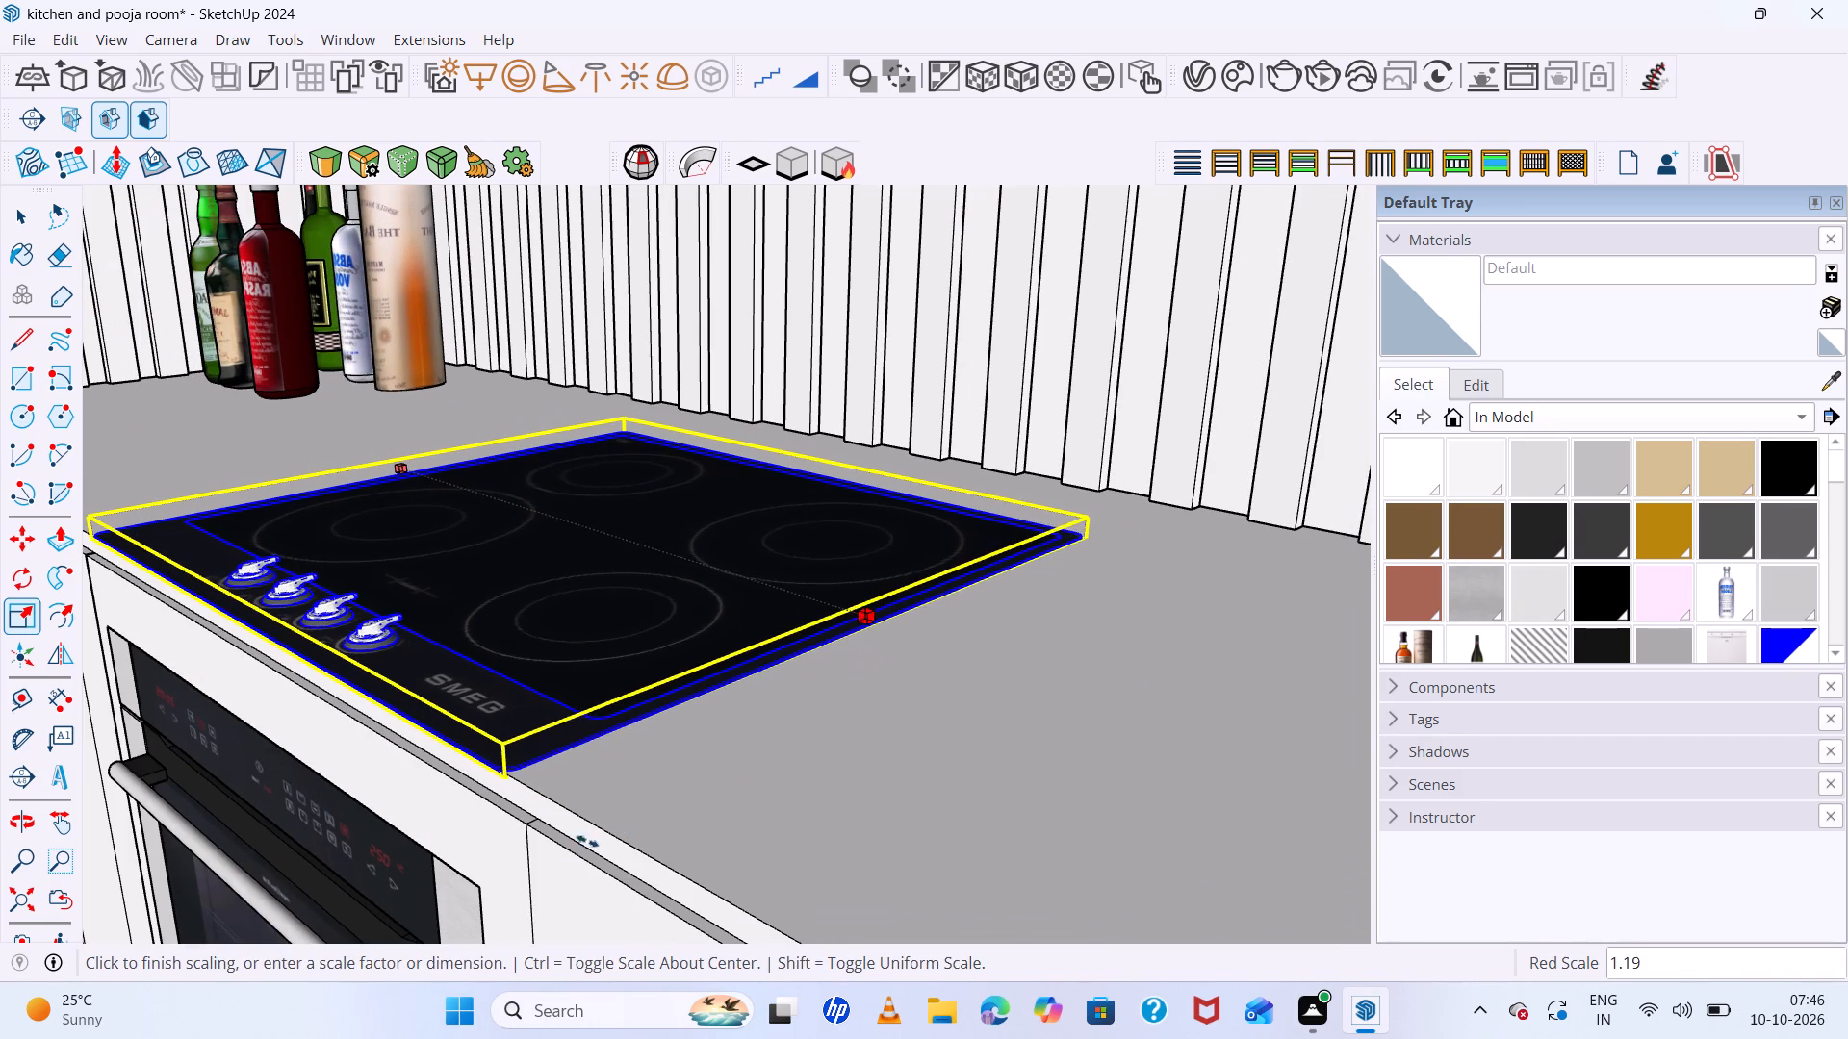
click(523, 827)
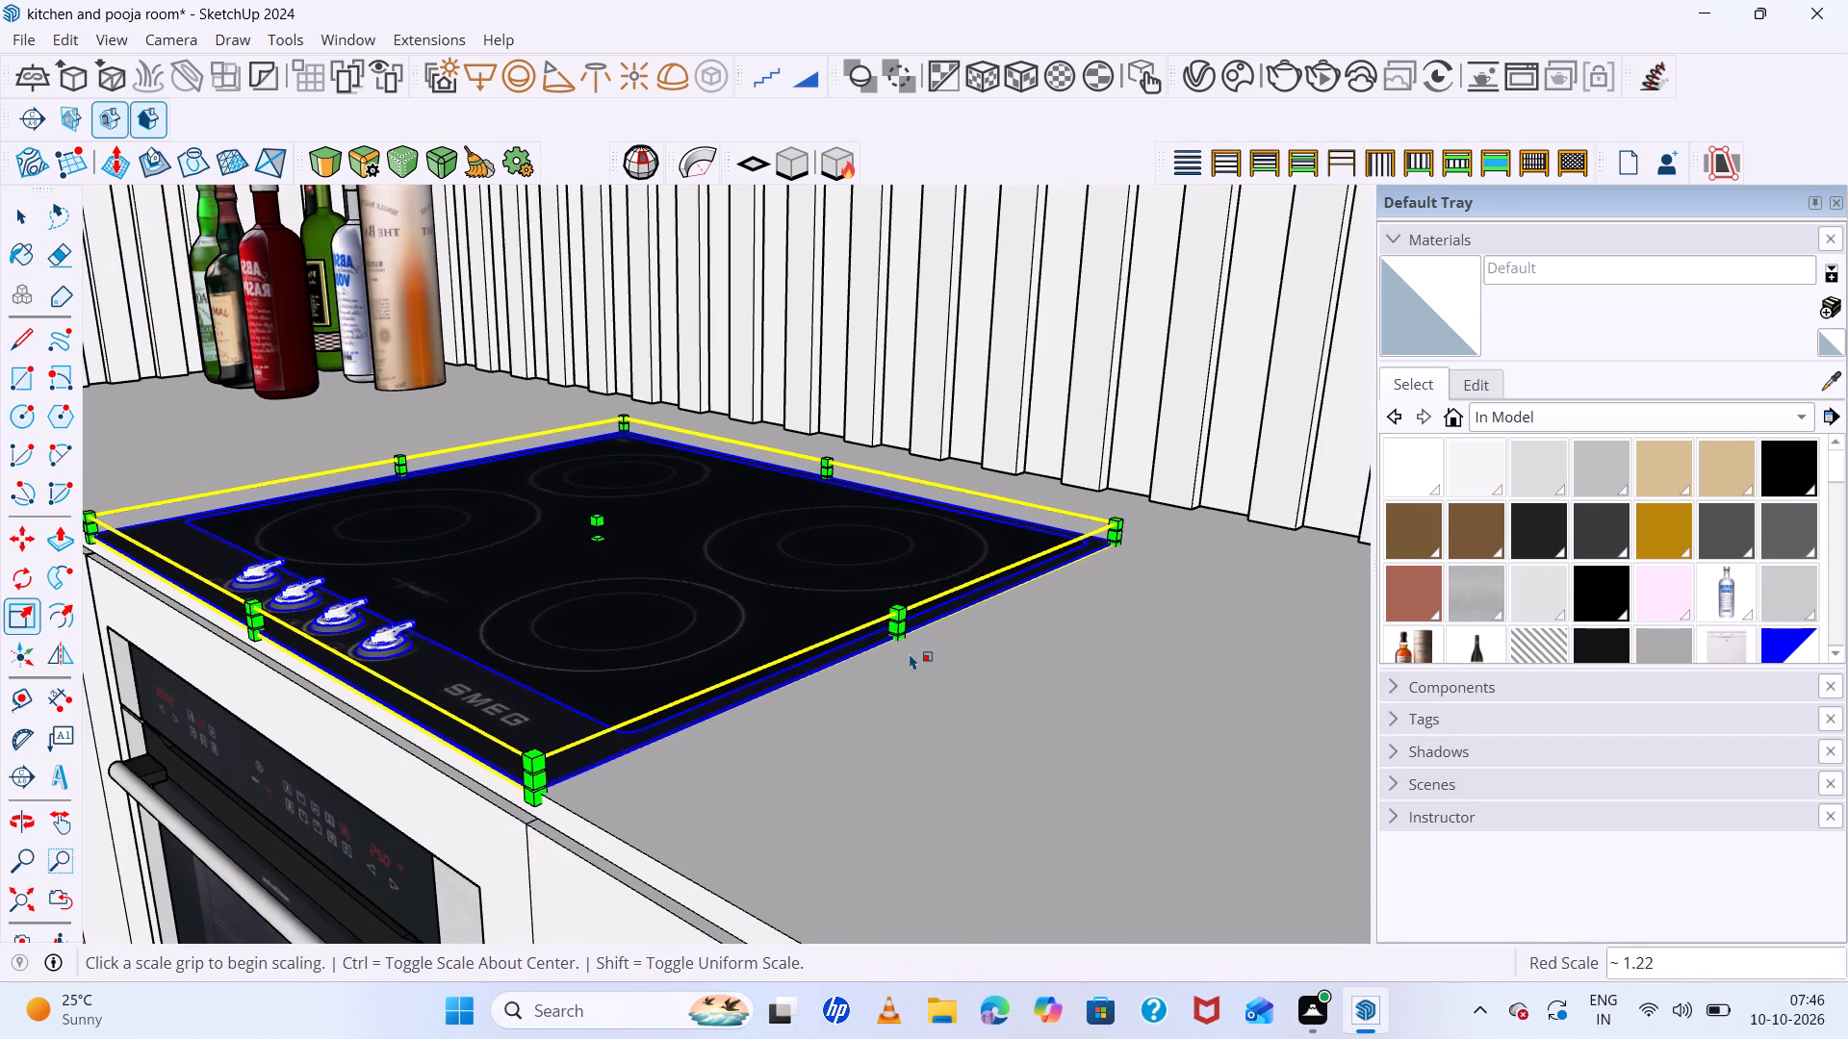
Scale the cooktop taller along the blue axis from its top, then deselect it.
scroll(910, 653, down, 10)
middle_drag(921, 672, 950, 715)
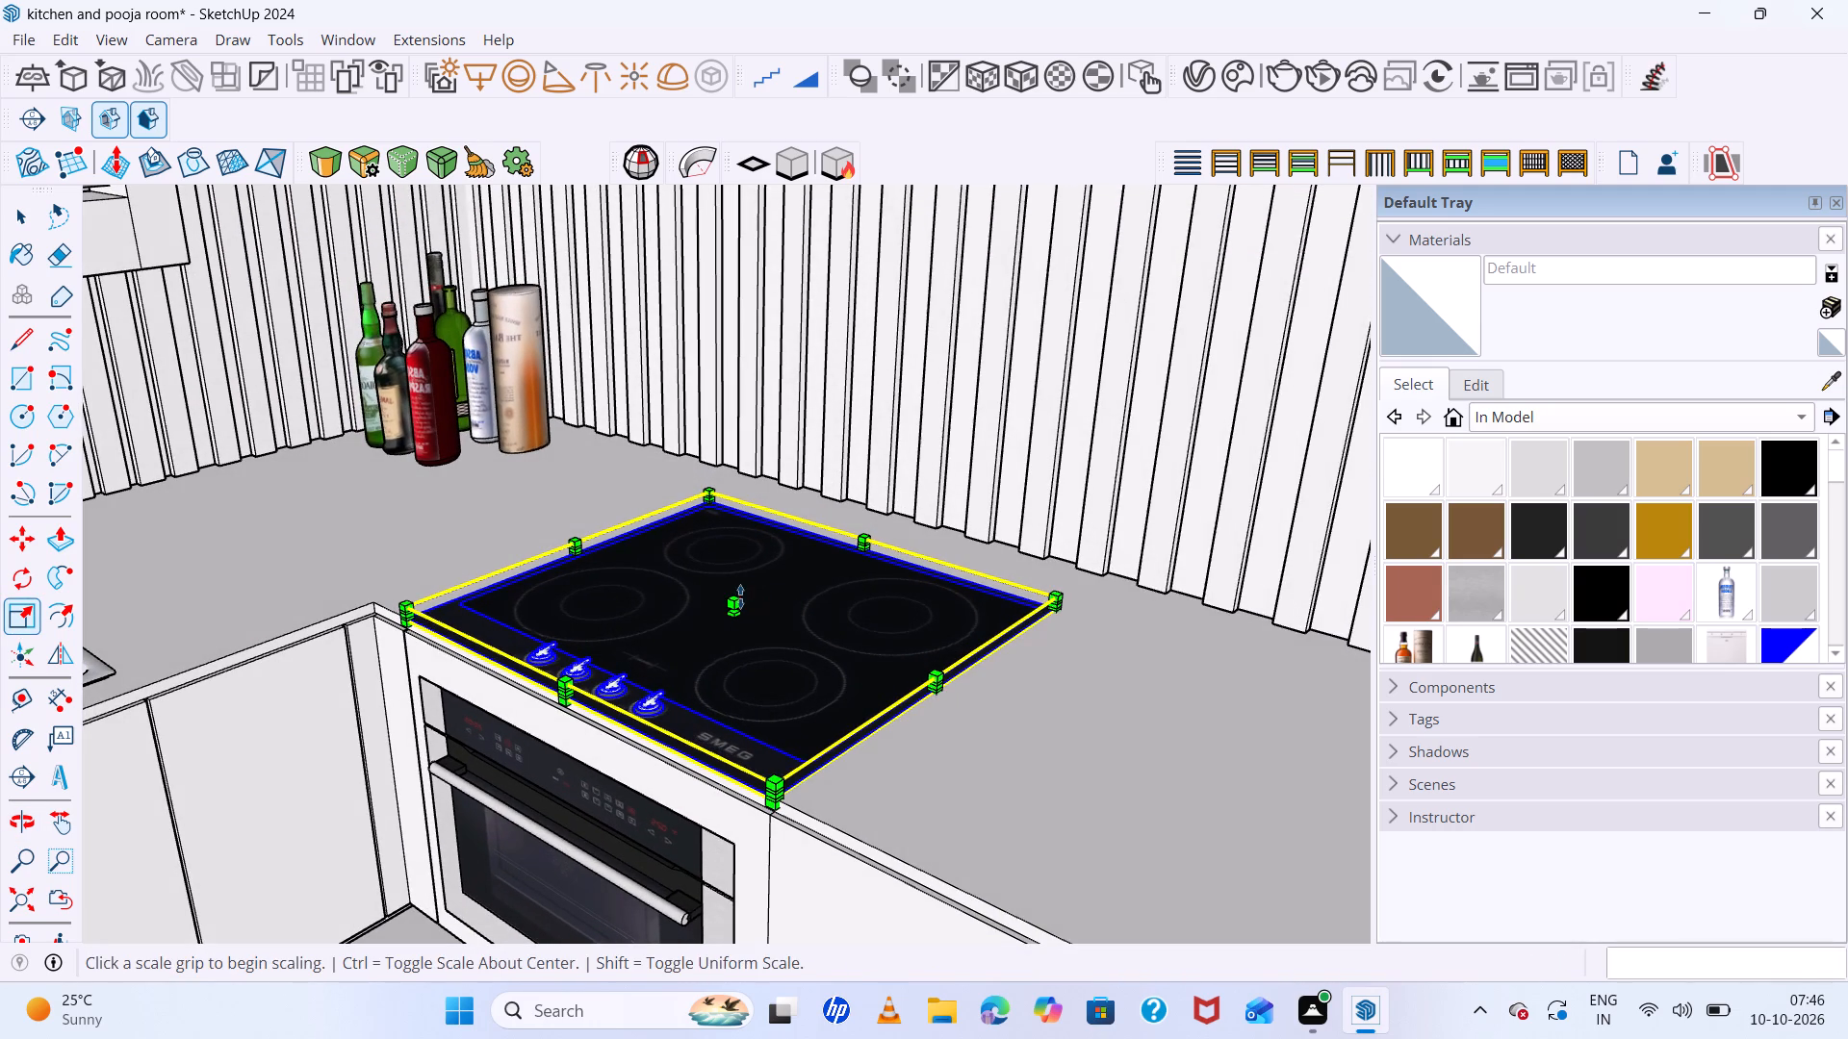
click(739, 598)
key(space)
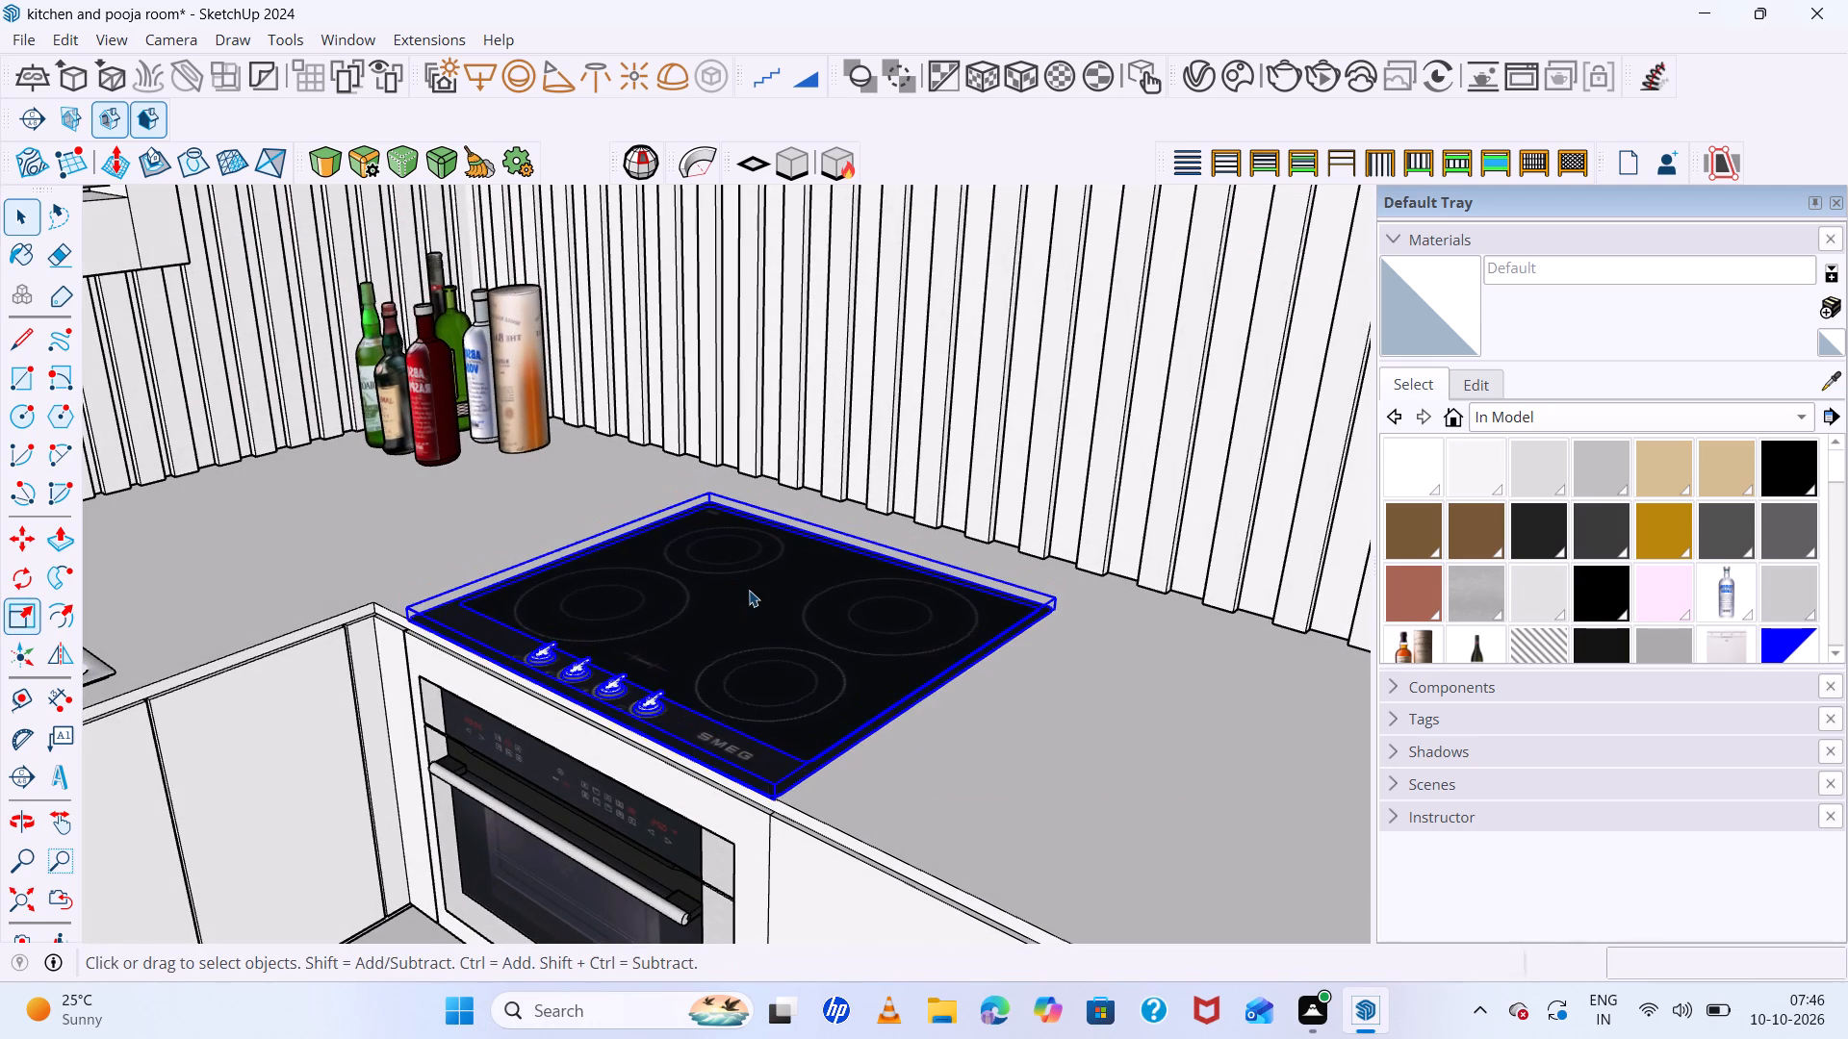
click(729, 690)
key(s)
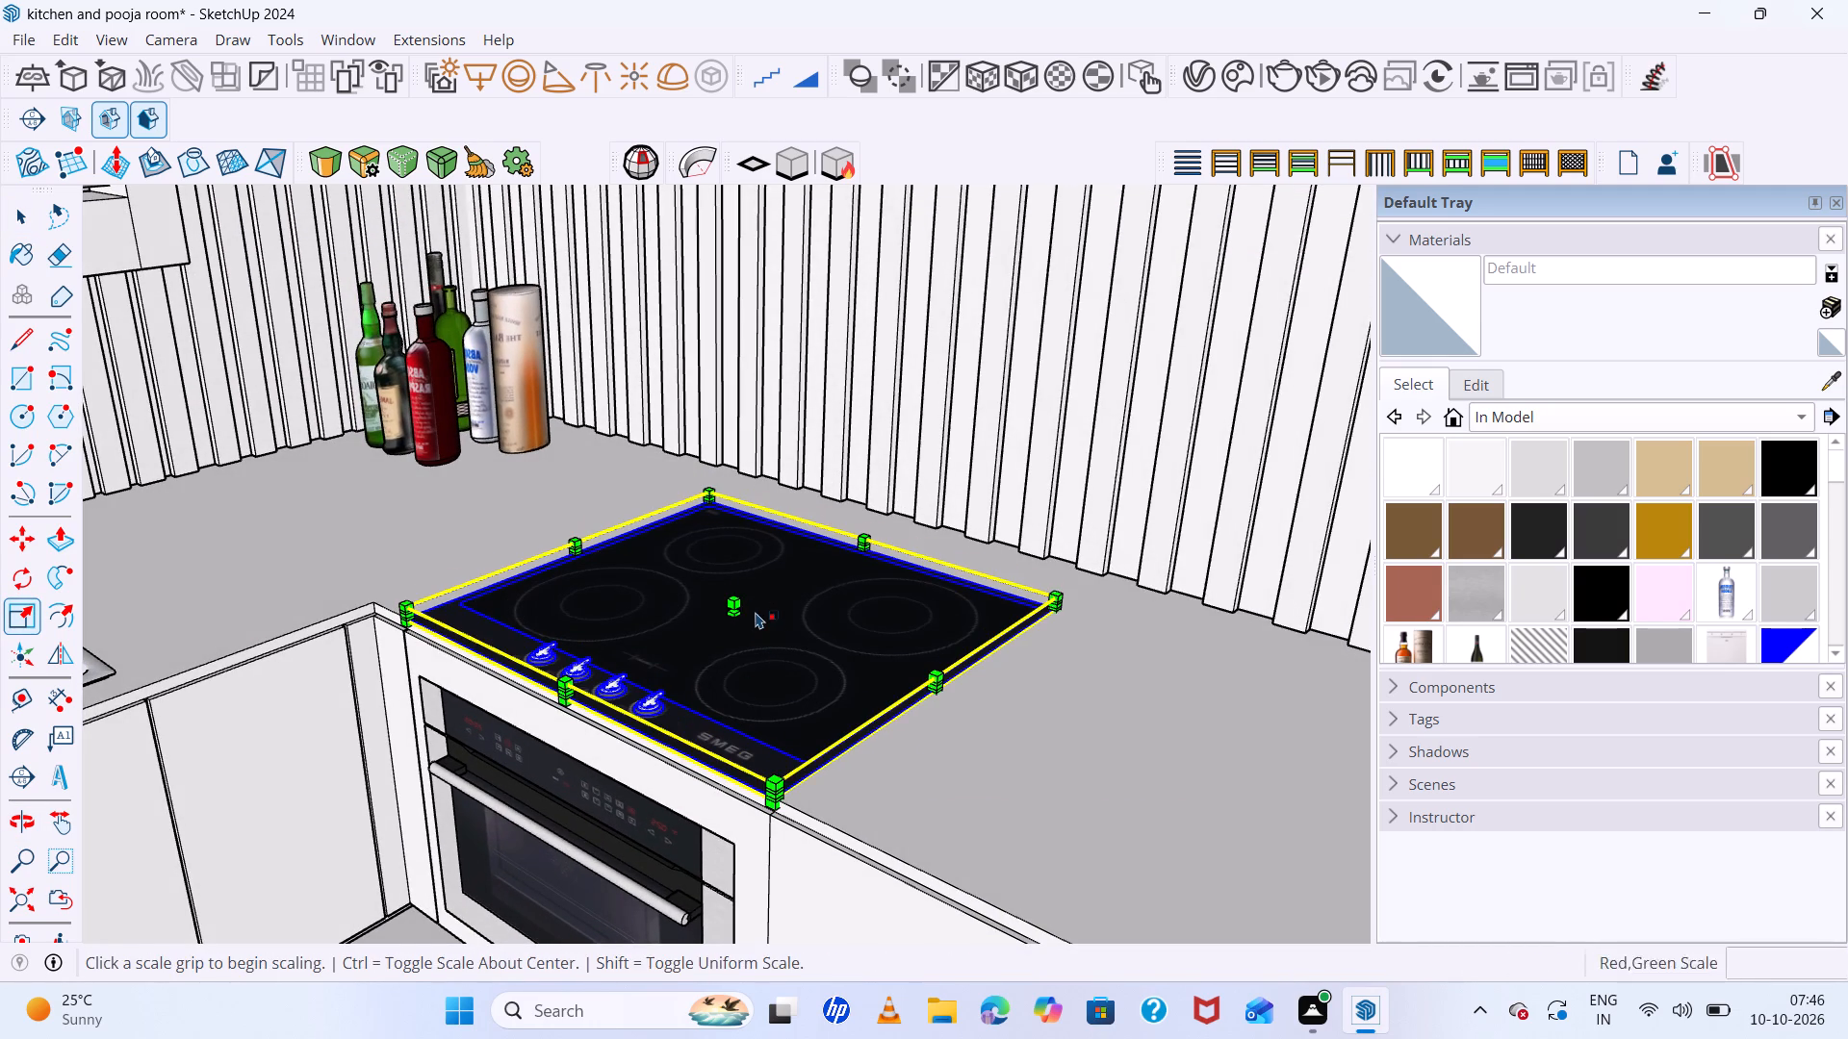
click(737, 599)
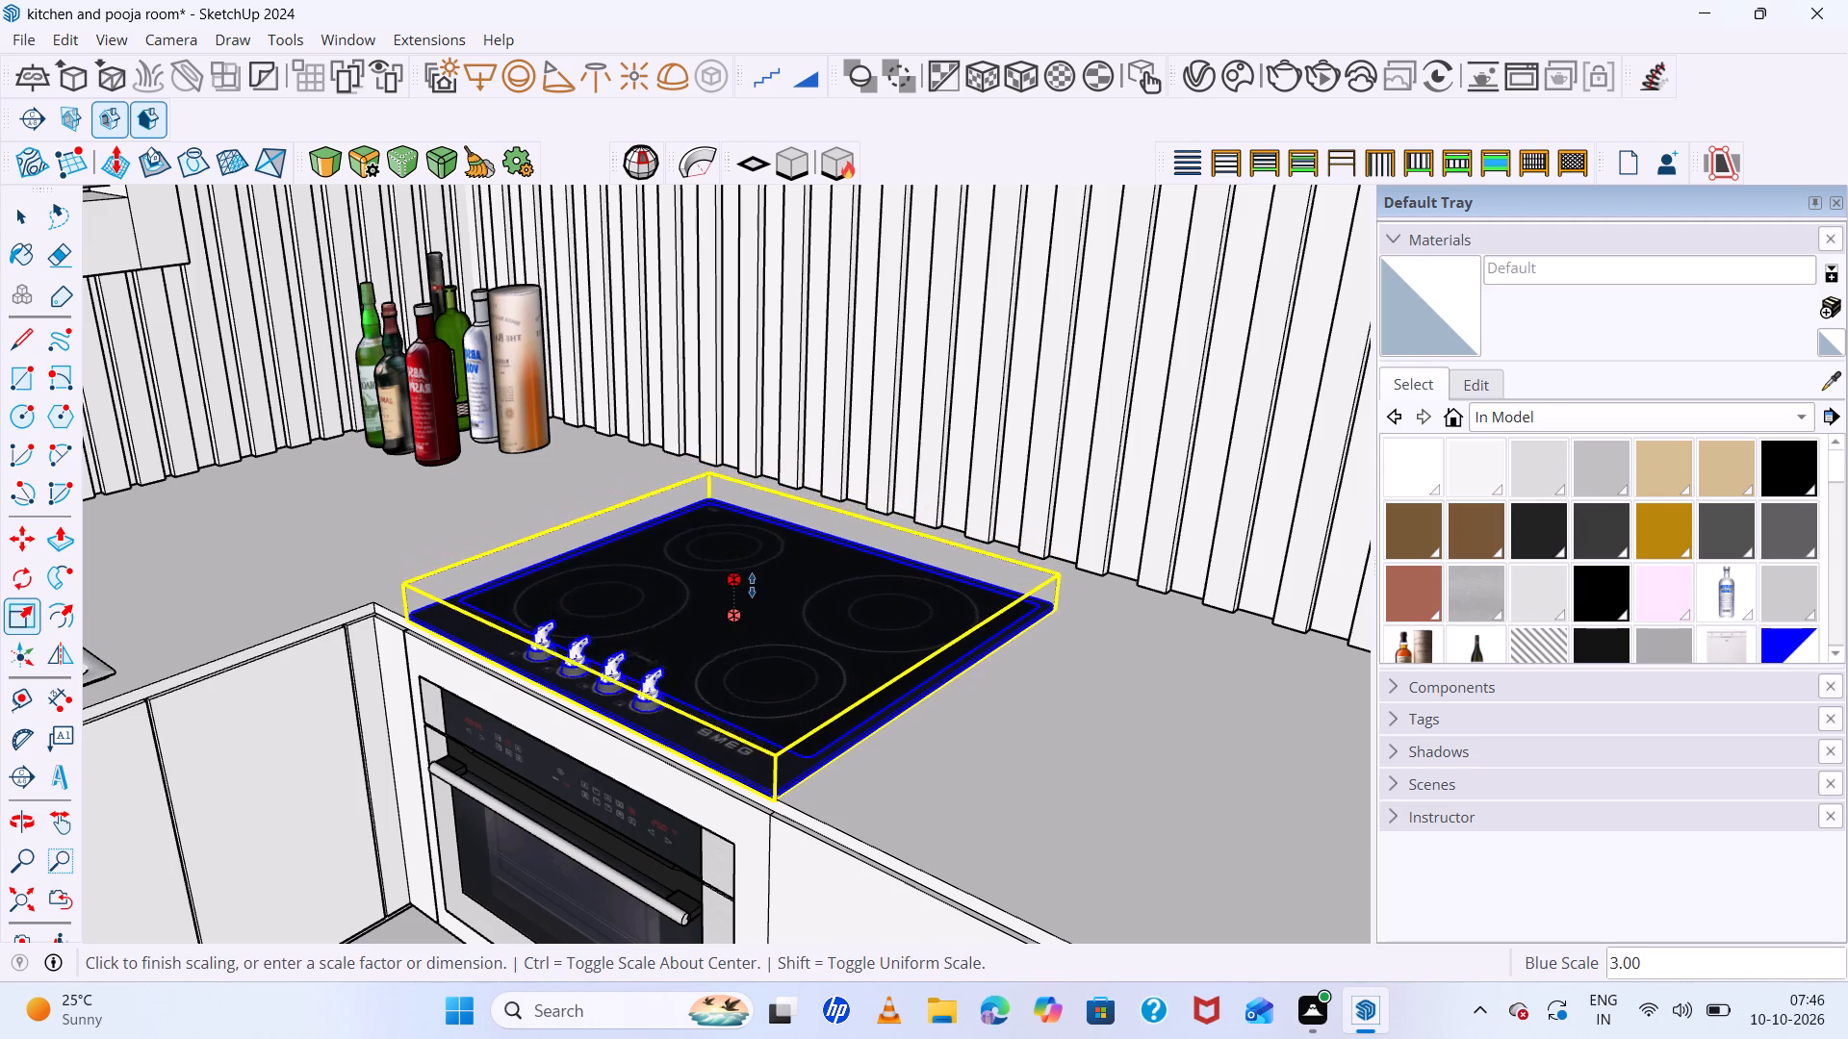
click(752, 589)
key(space)
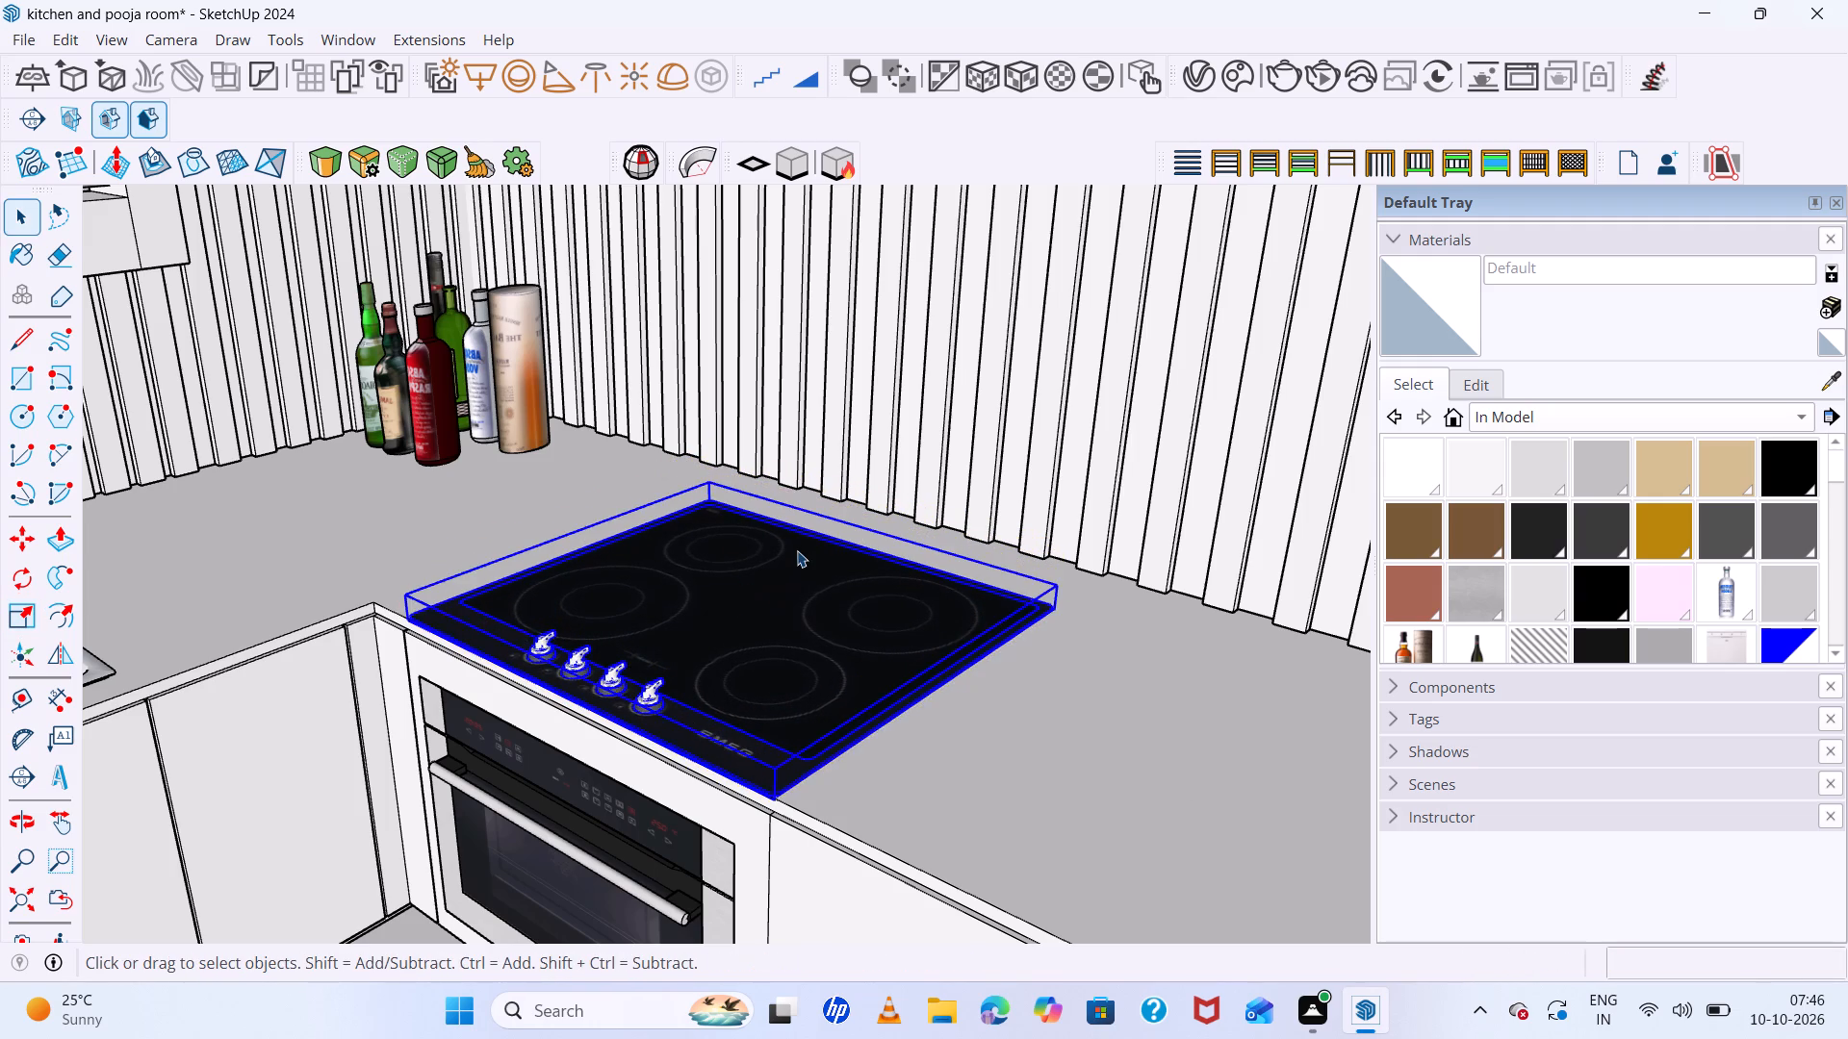
scroll(797, 550, down, 19)
key(space)
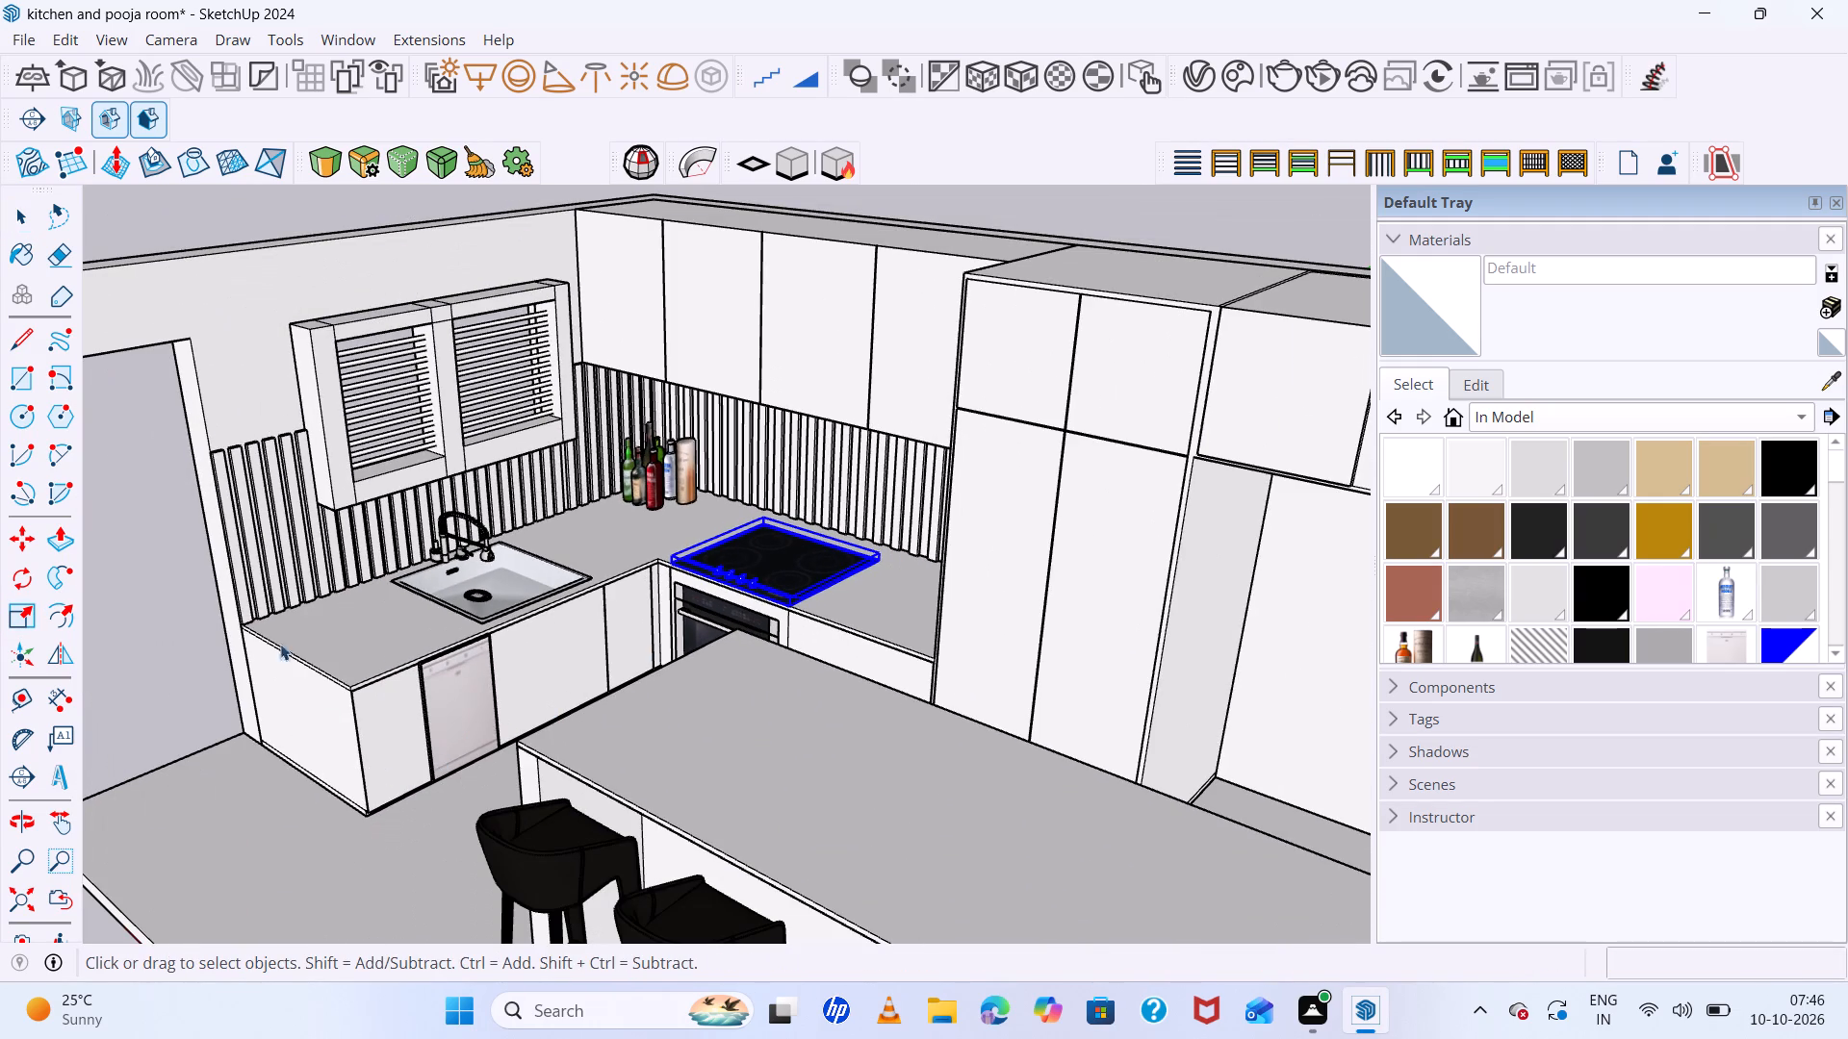
click(159, 569)
Move the cooktop about 1" back from the countertop's front edge and deselect it.
scroll(799, 653, up, 12)
middle_drag(802, 623, 803, 625)
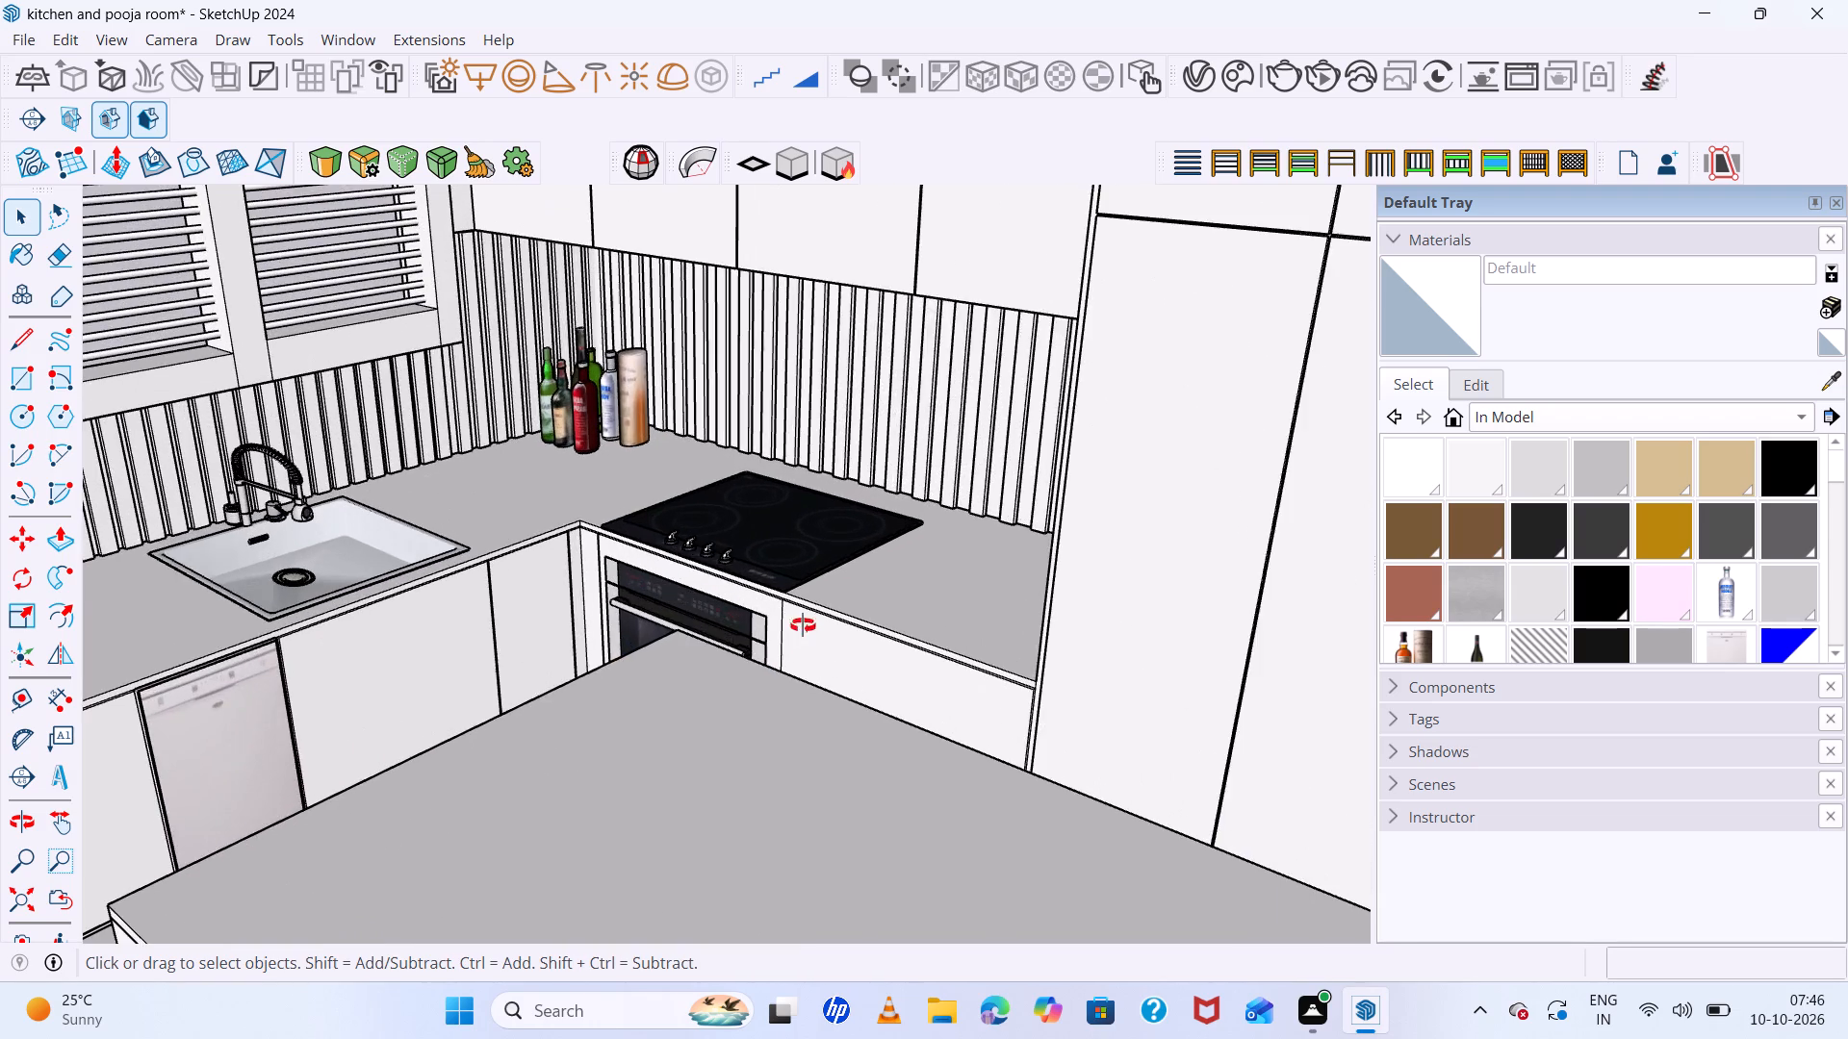
middle_drag(803, 625, 925, 827)
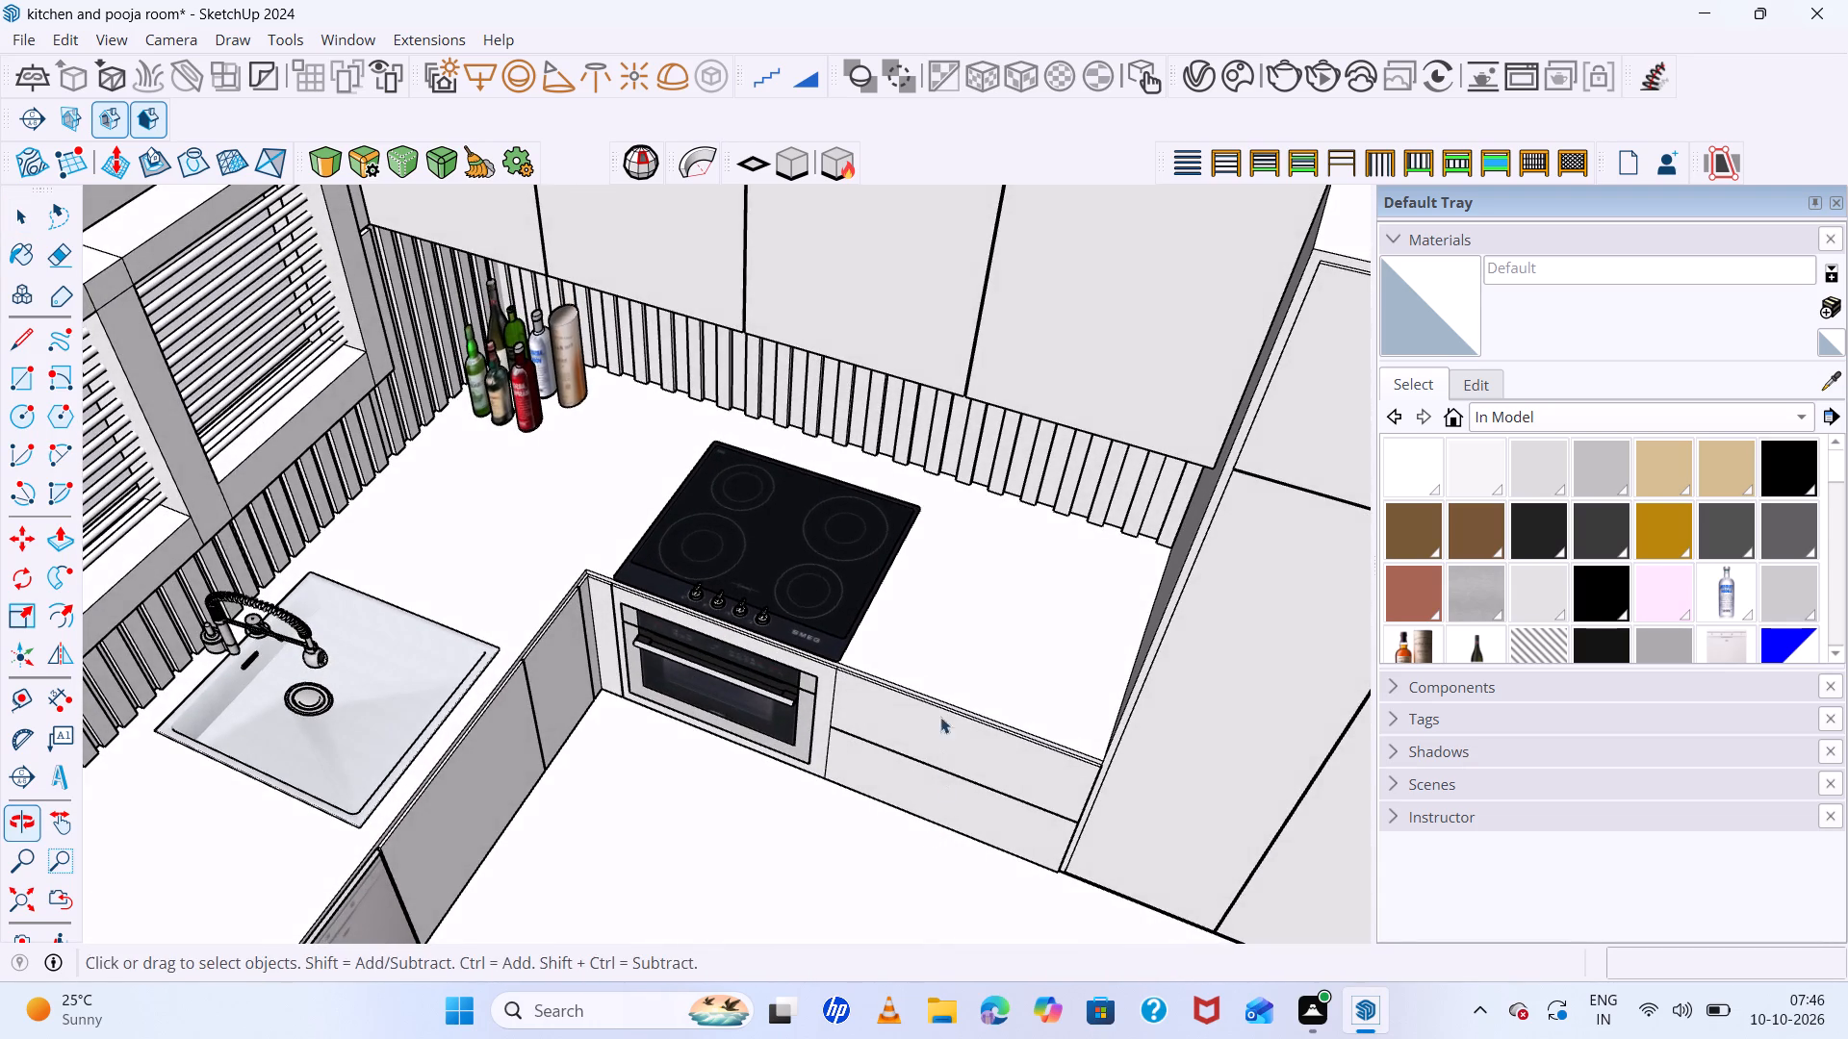
scroll(764, 551, up, 7)
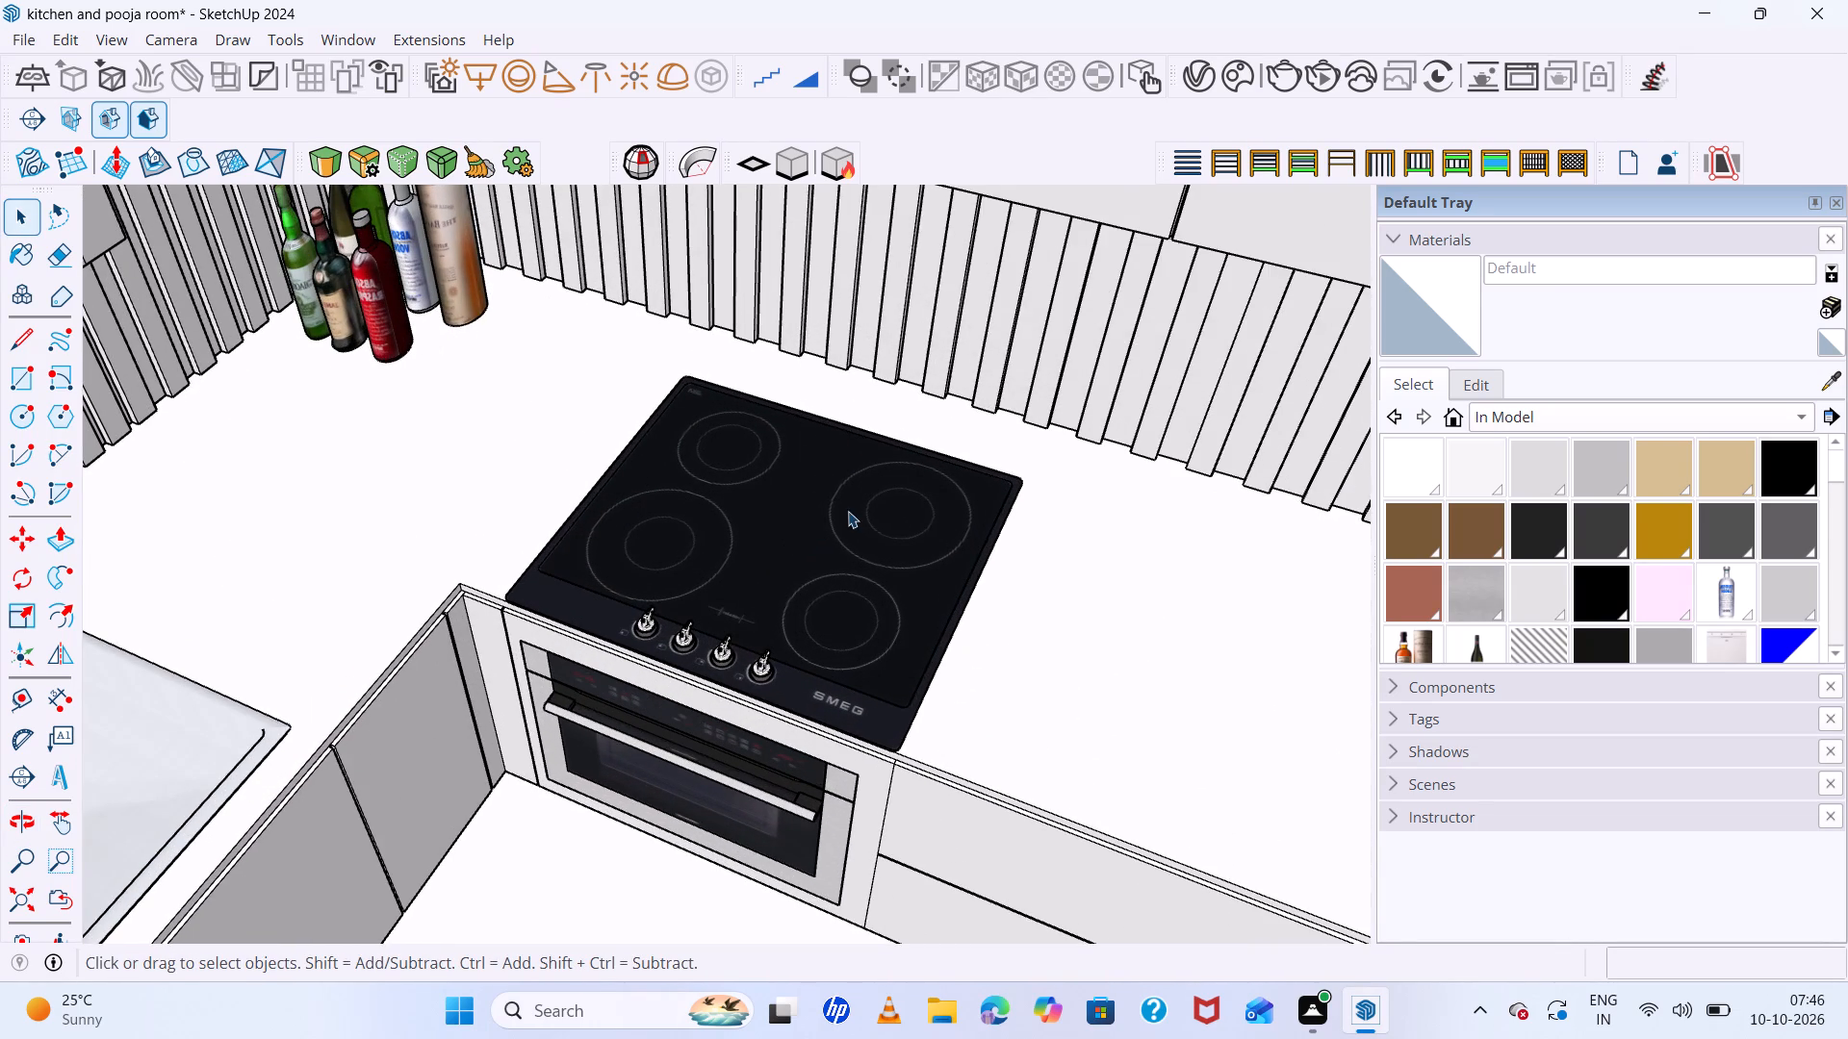
click(835, 584)
key(m)
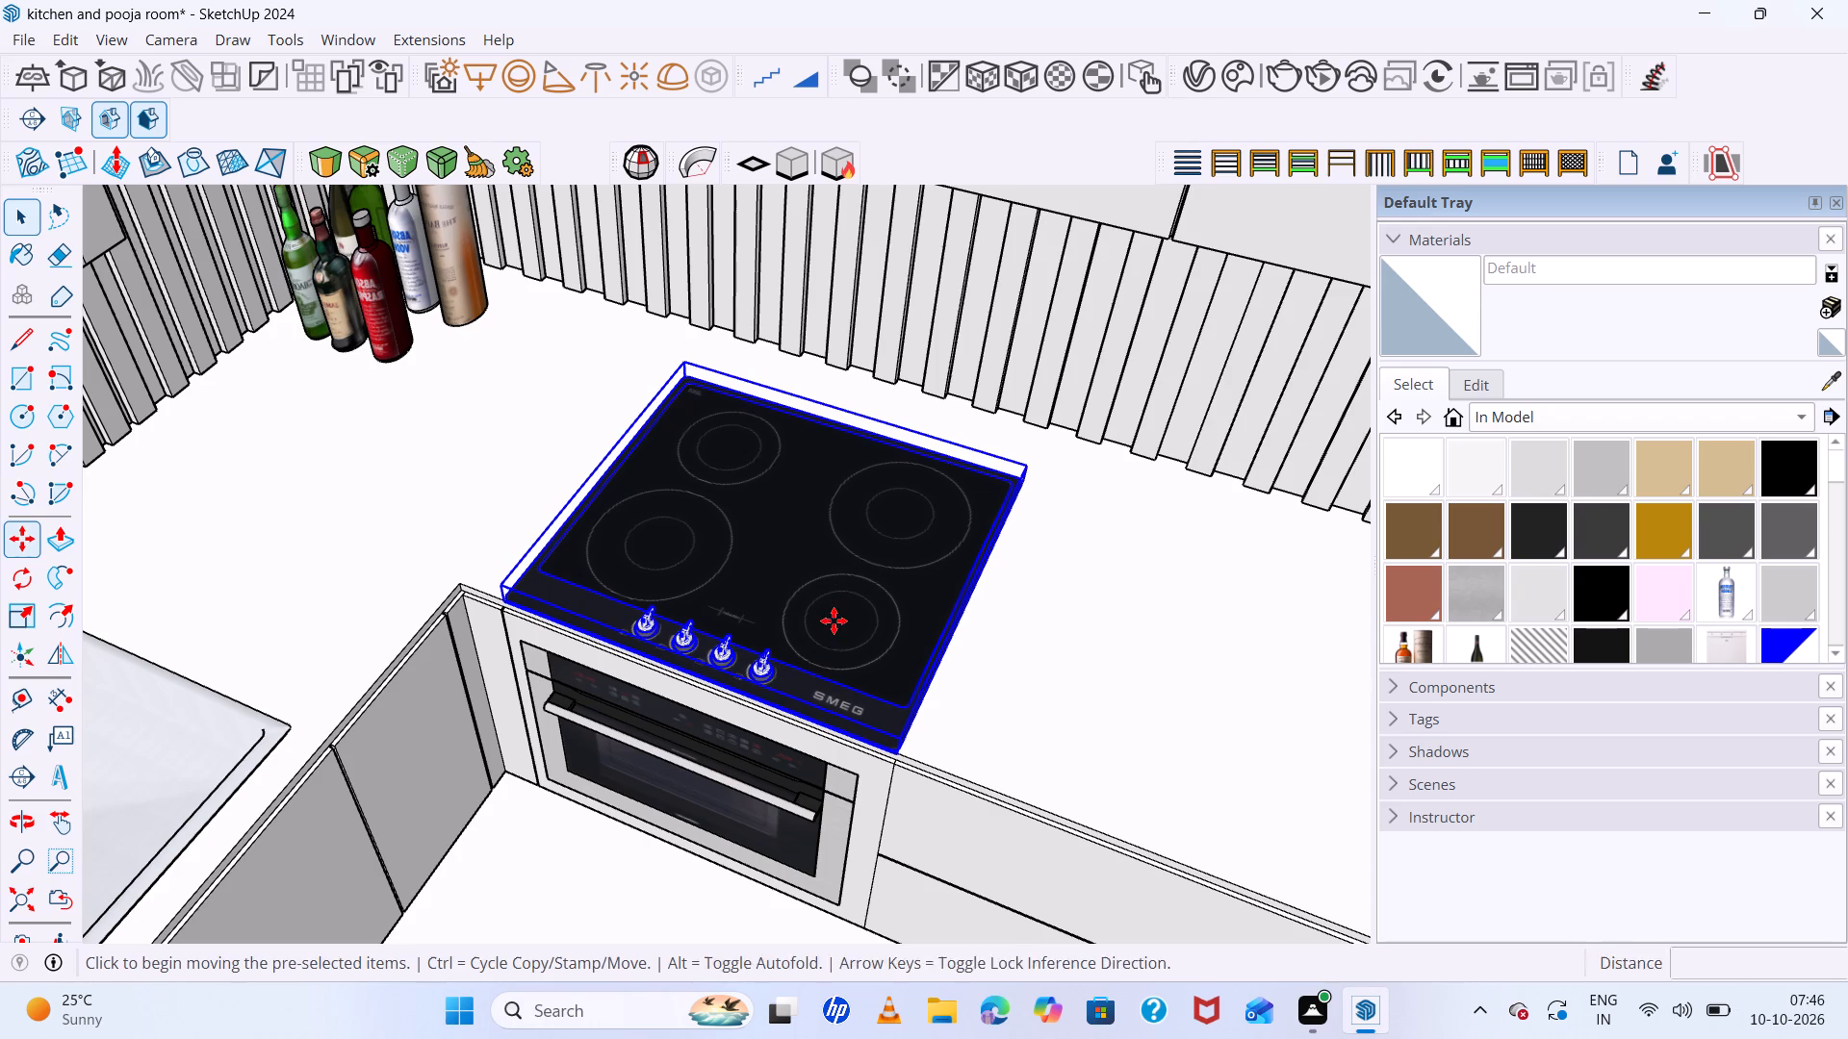
scroll(693, 676, up, 16)
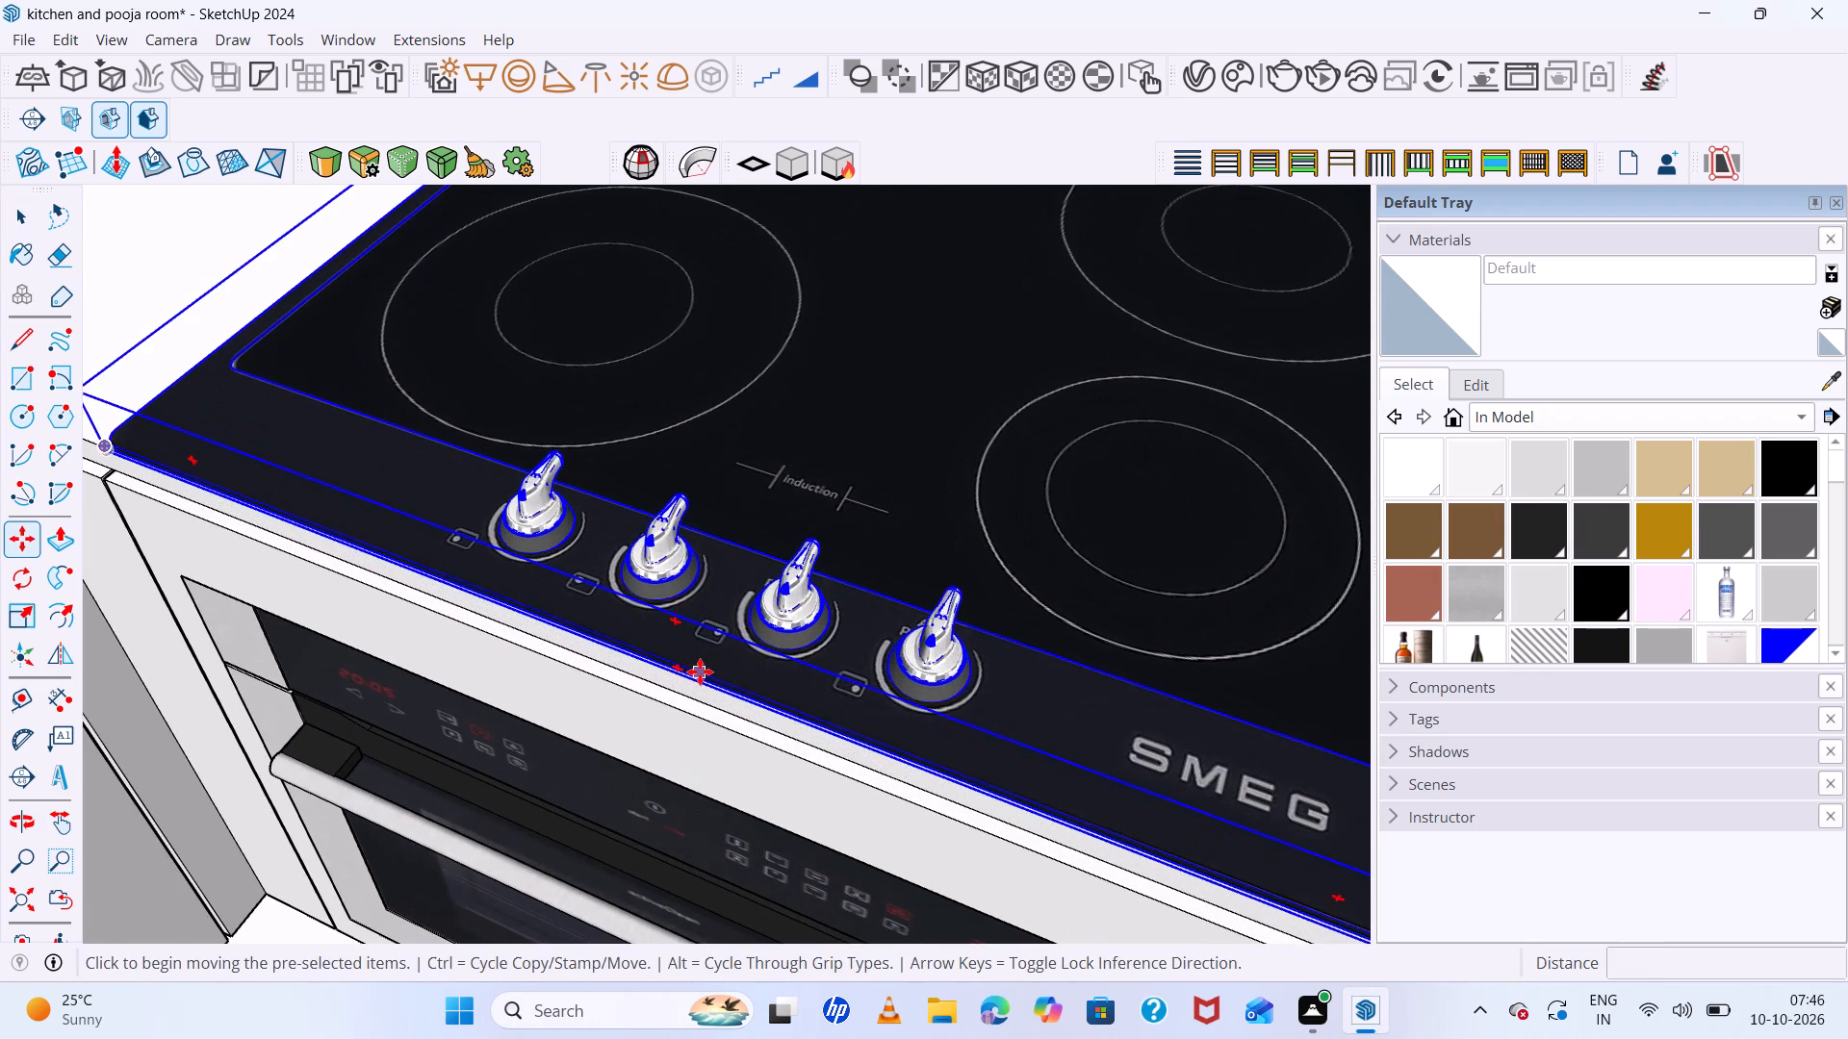
click(692, 668)
click(702, 646)
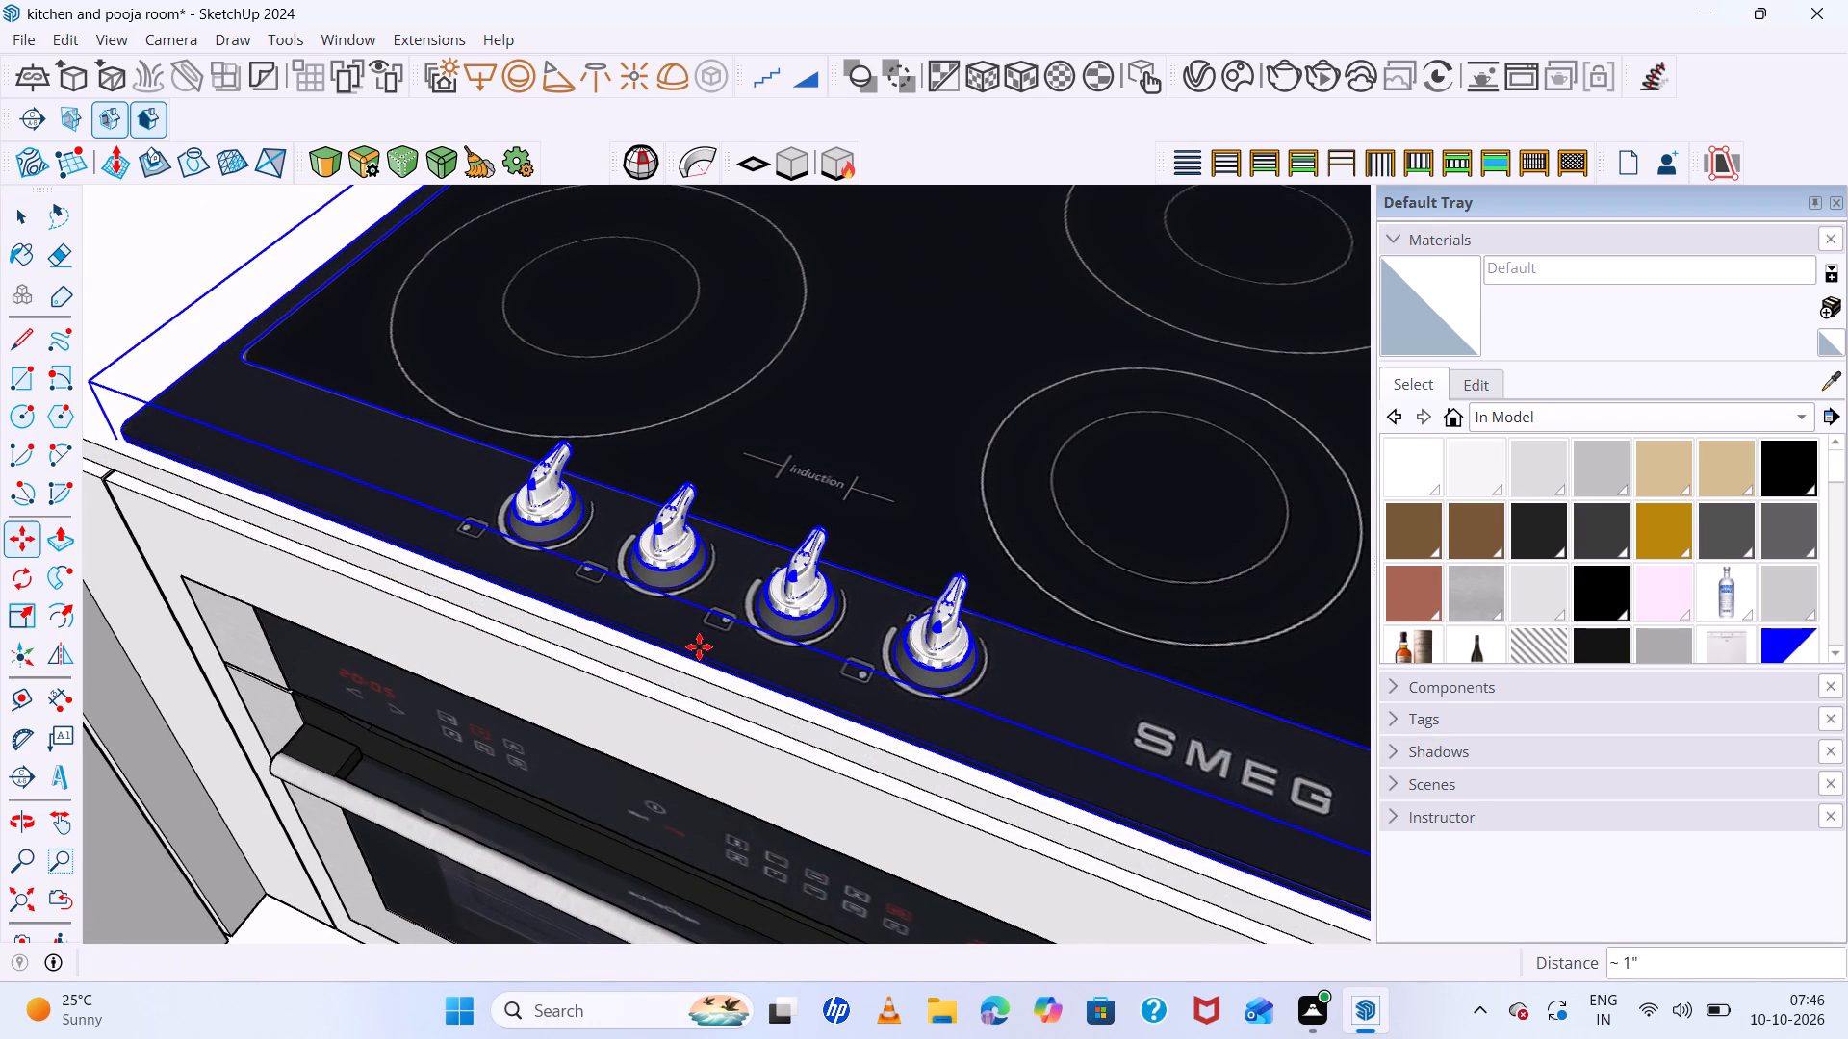
scroll(561, 619, down, 5)
key(space)
scroll(622, 598, down, 5)
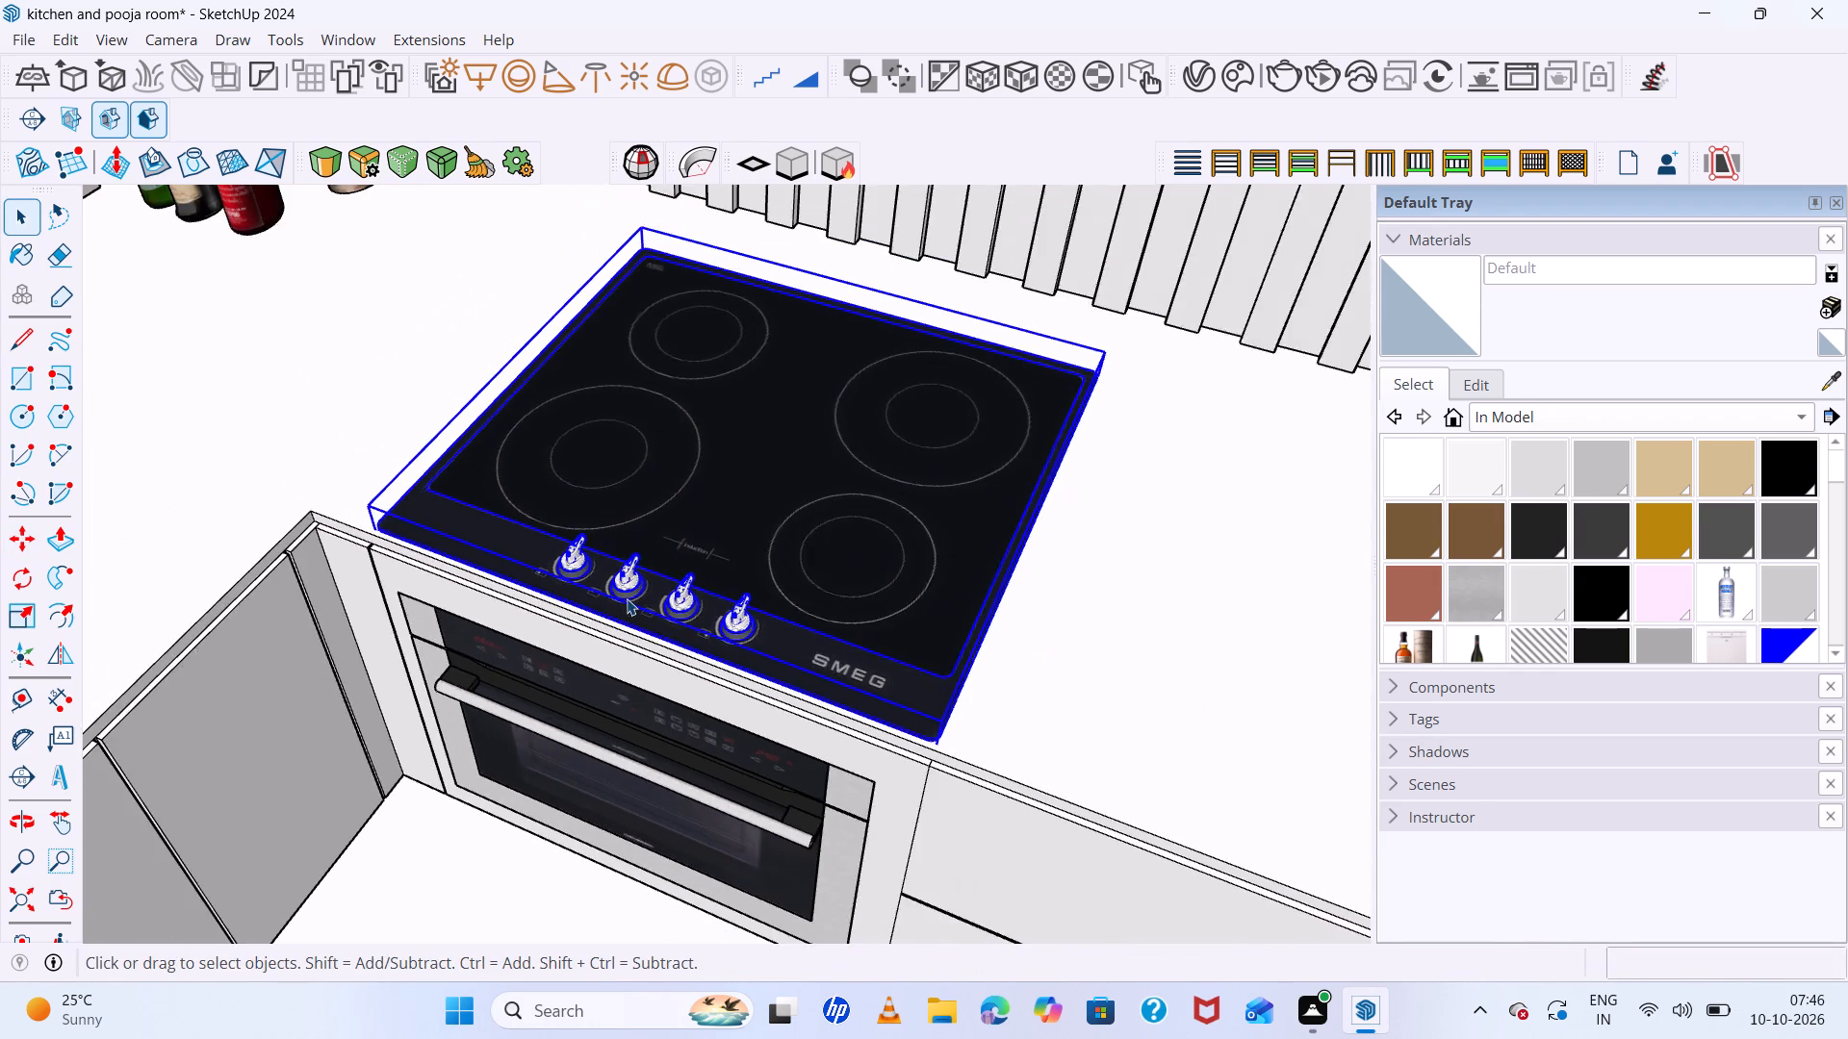
scroll(627, 598, down, 14)
key(space)
click(576, 815)
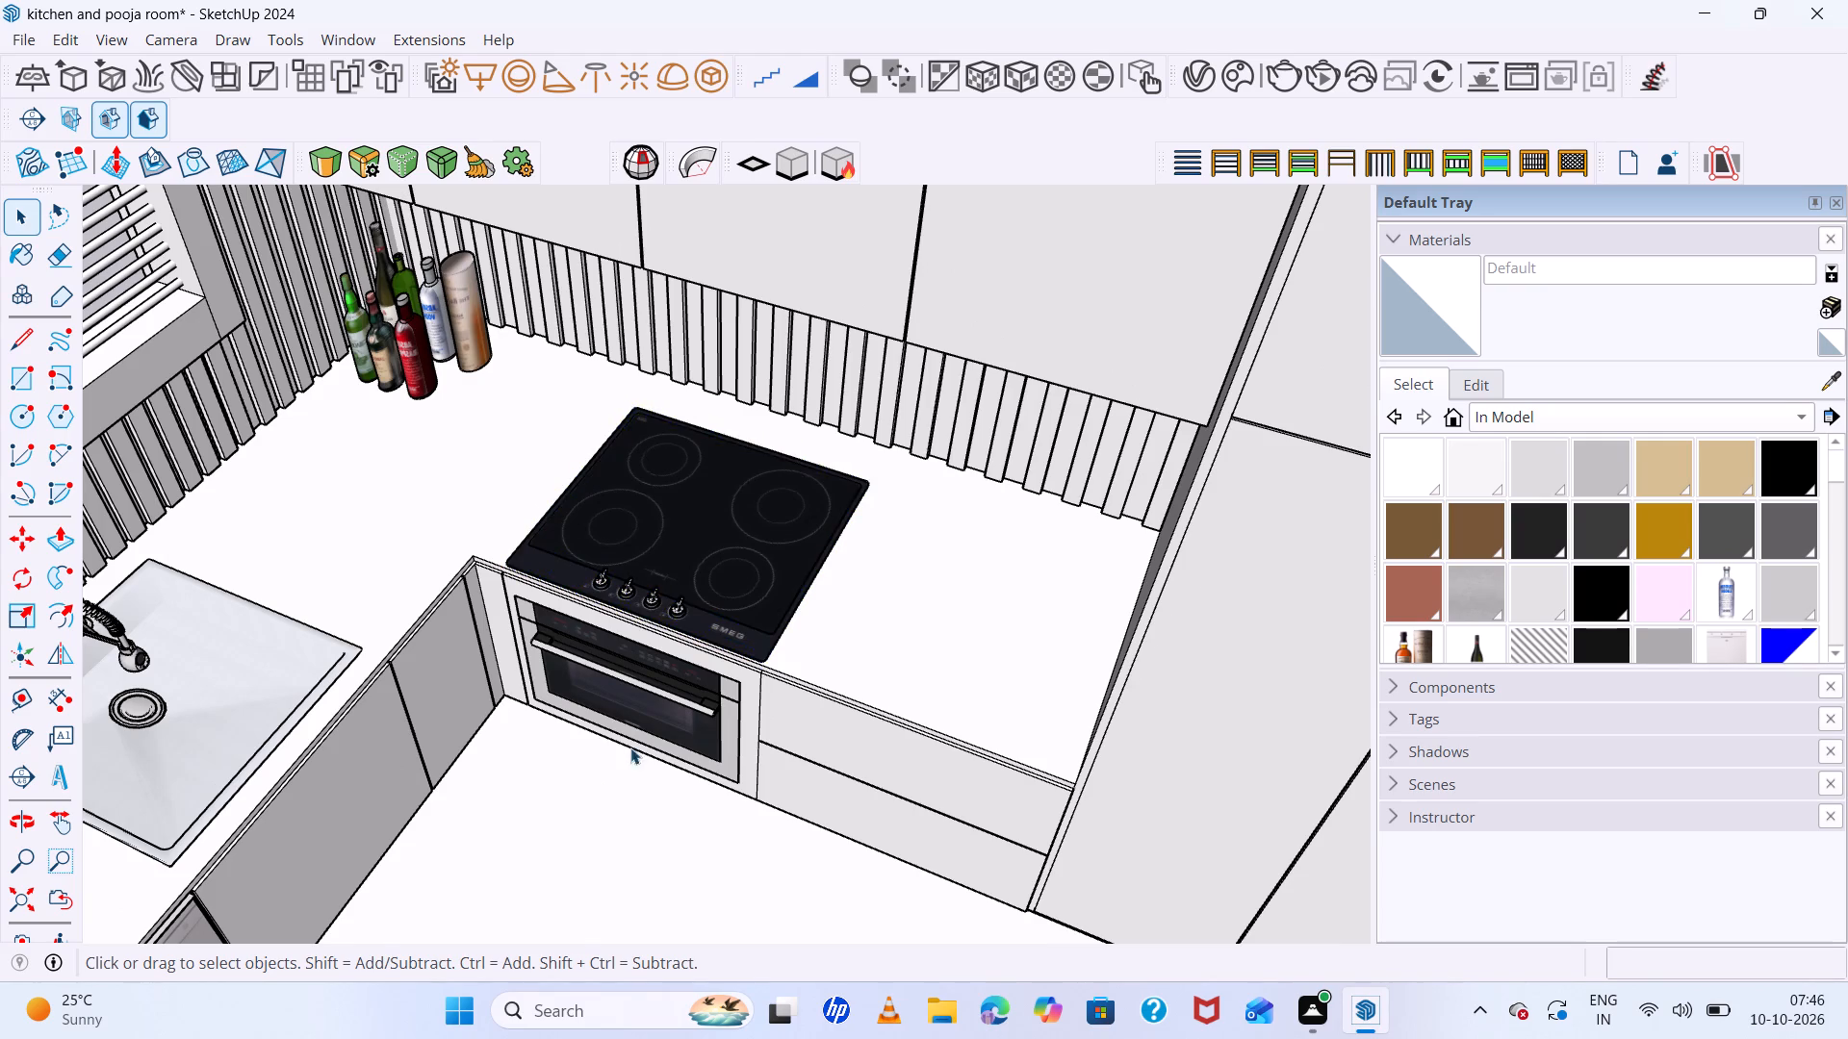
Review the whole kitchen model, then examine the island accessories, refrigerator and open shelving in the reference image.
scroll(598, 628, down, 7)
scroll(545, 522, up, 8)
scroll(545, 522, down, 10)
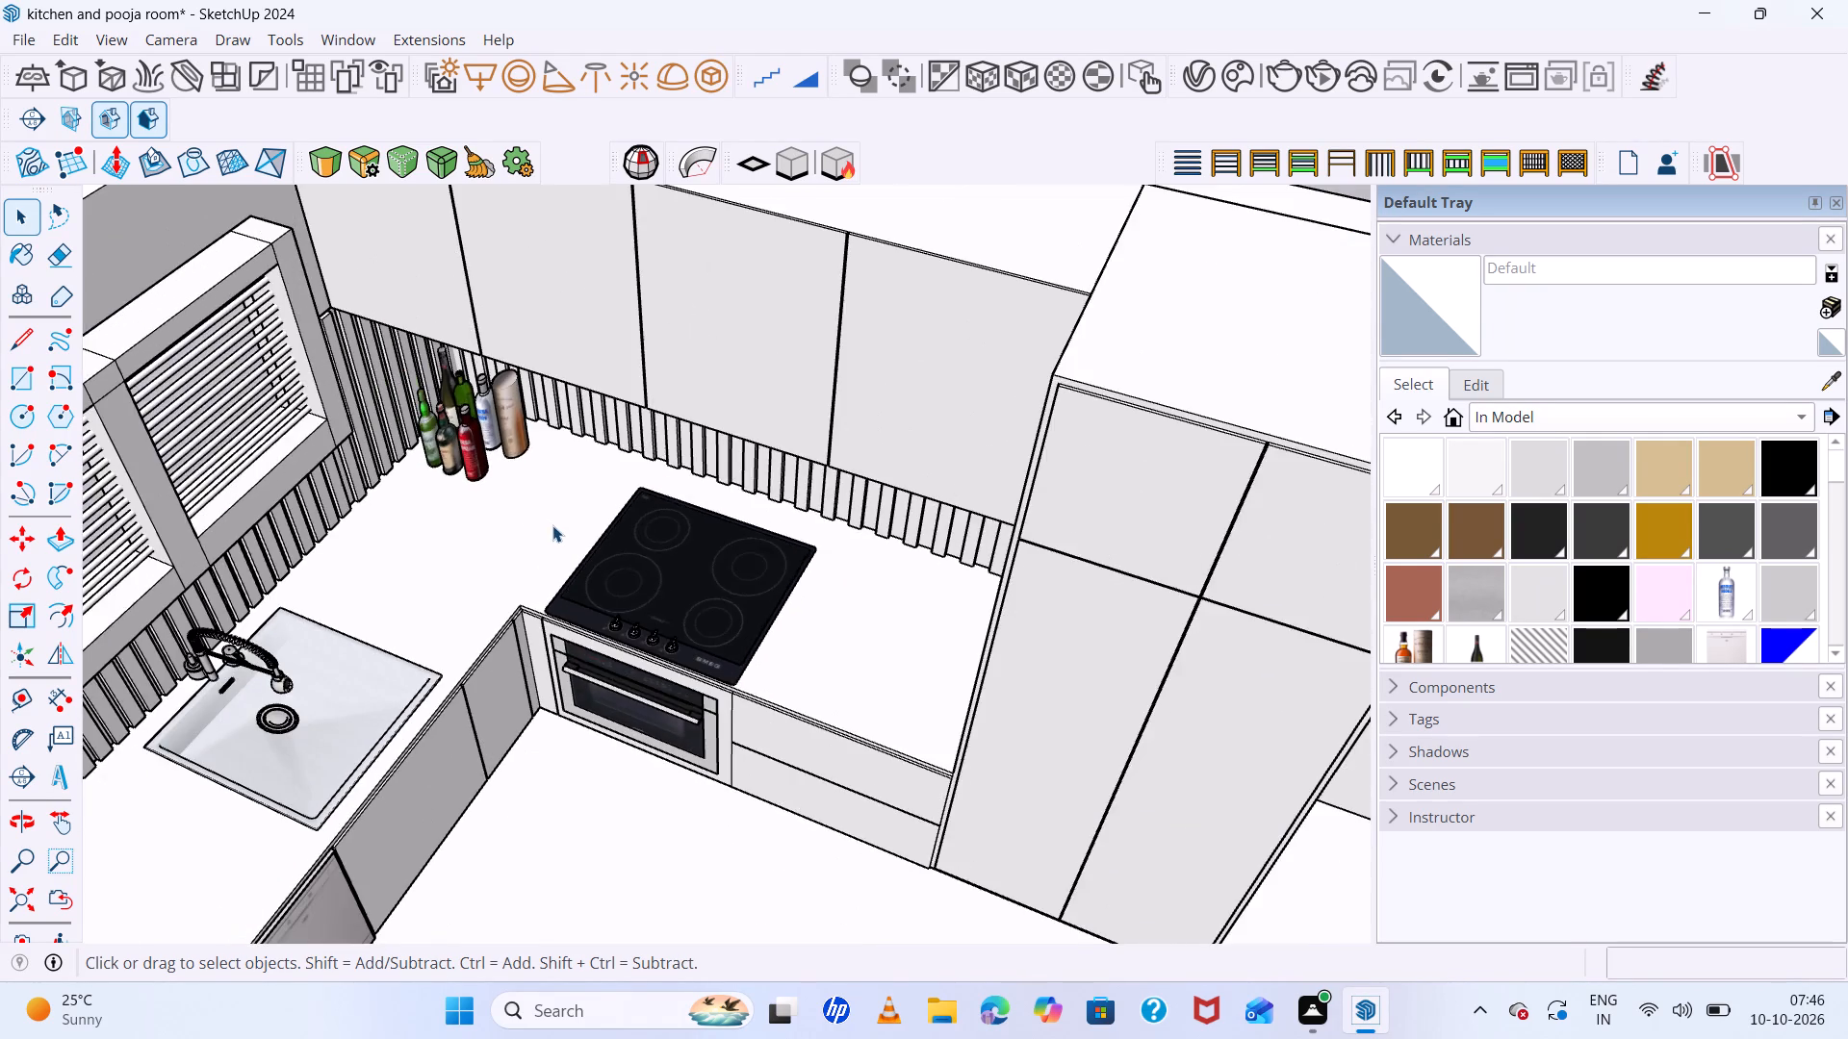
scroll(552, 525, down, 4)
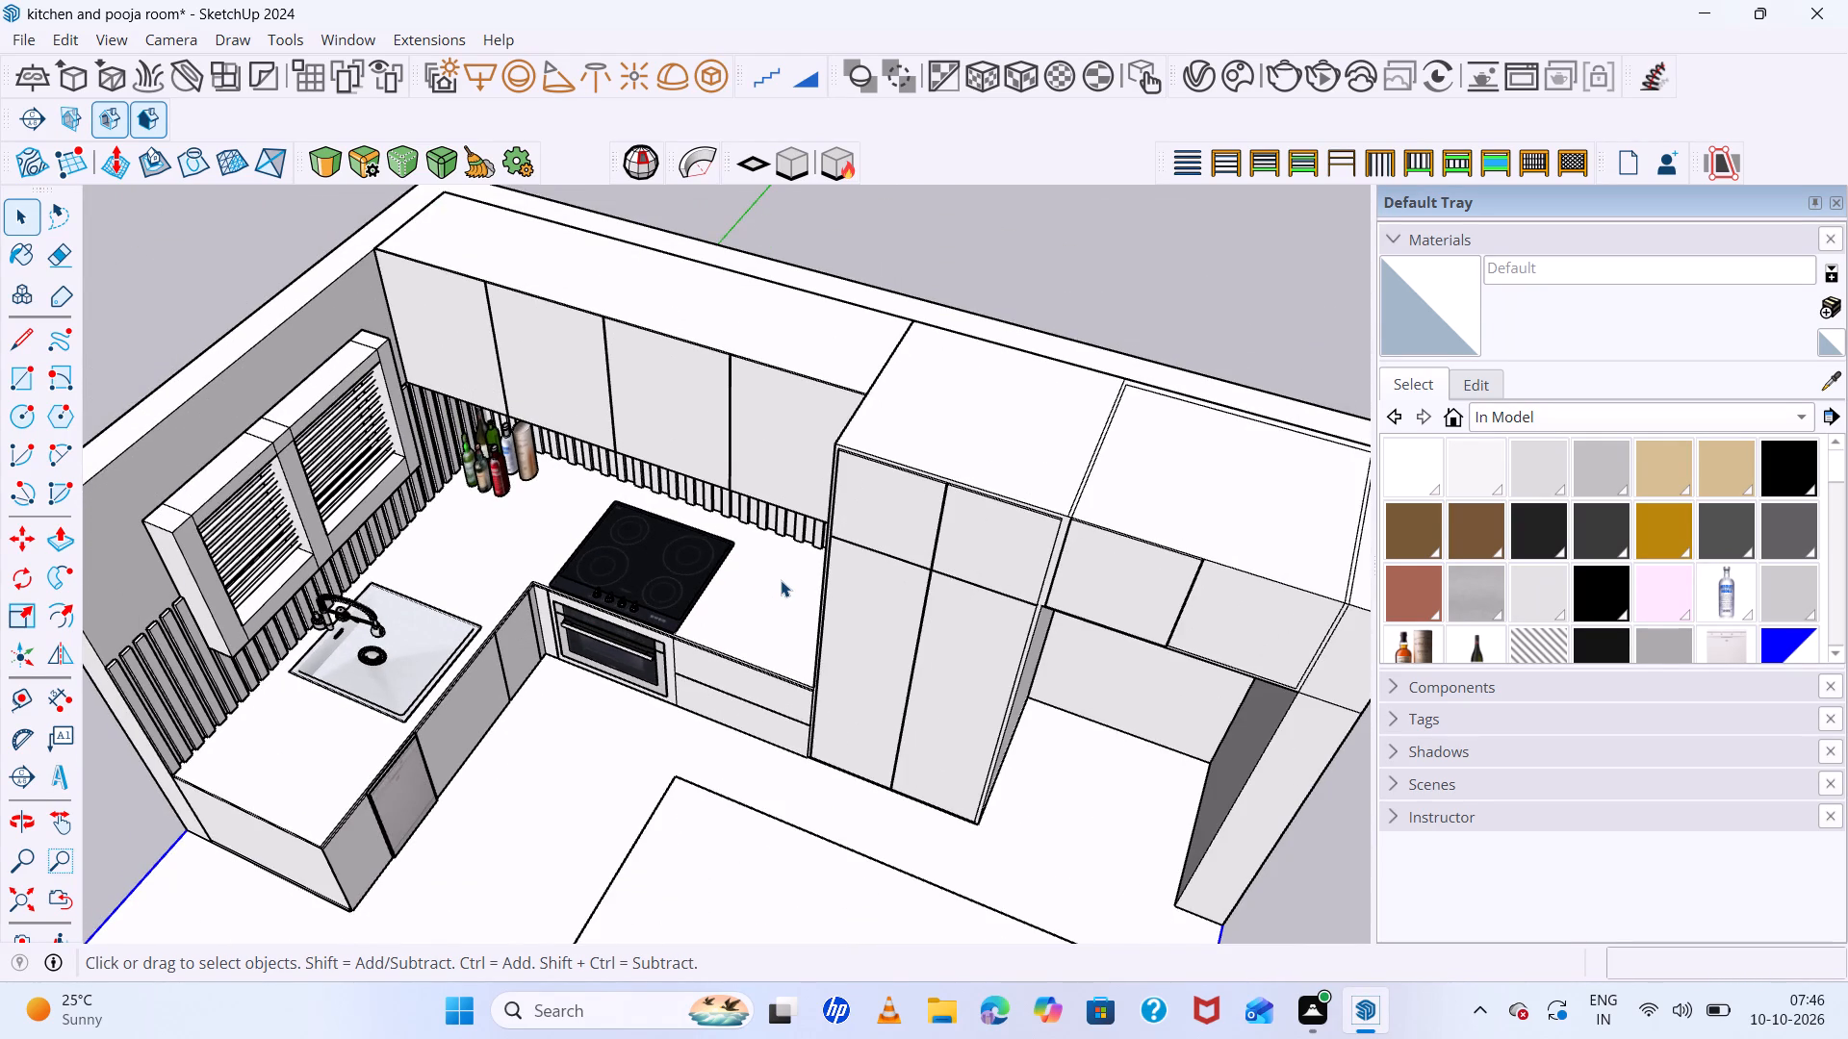
scroll(782, 580, up, 5)
scroll(782, 580, down, 7)
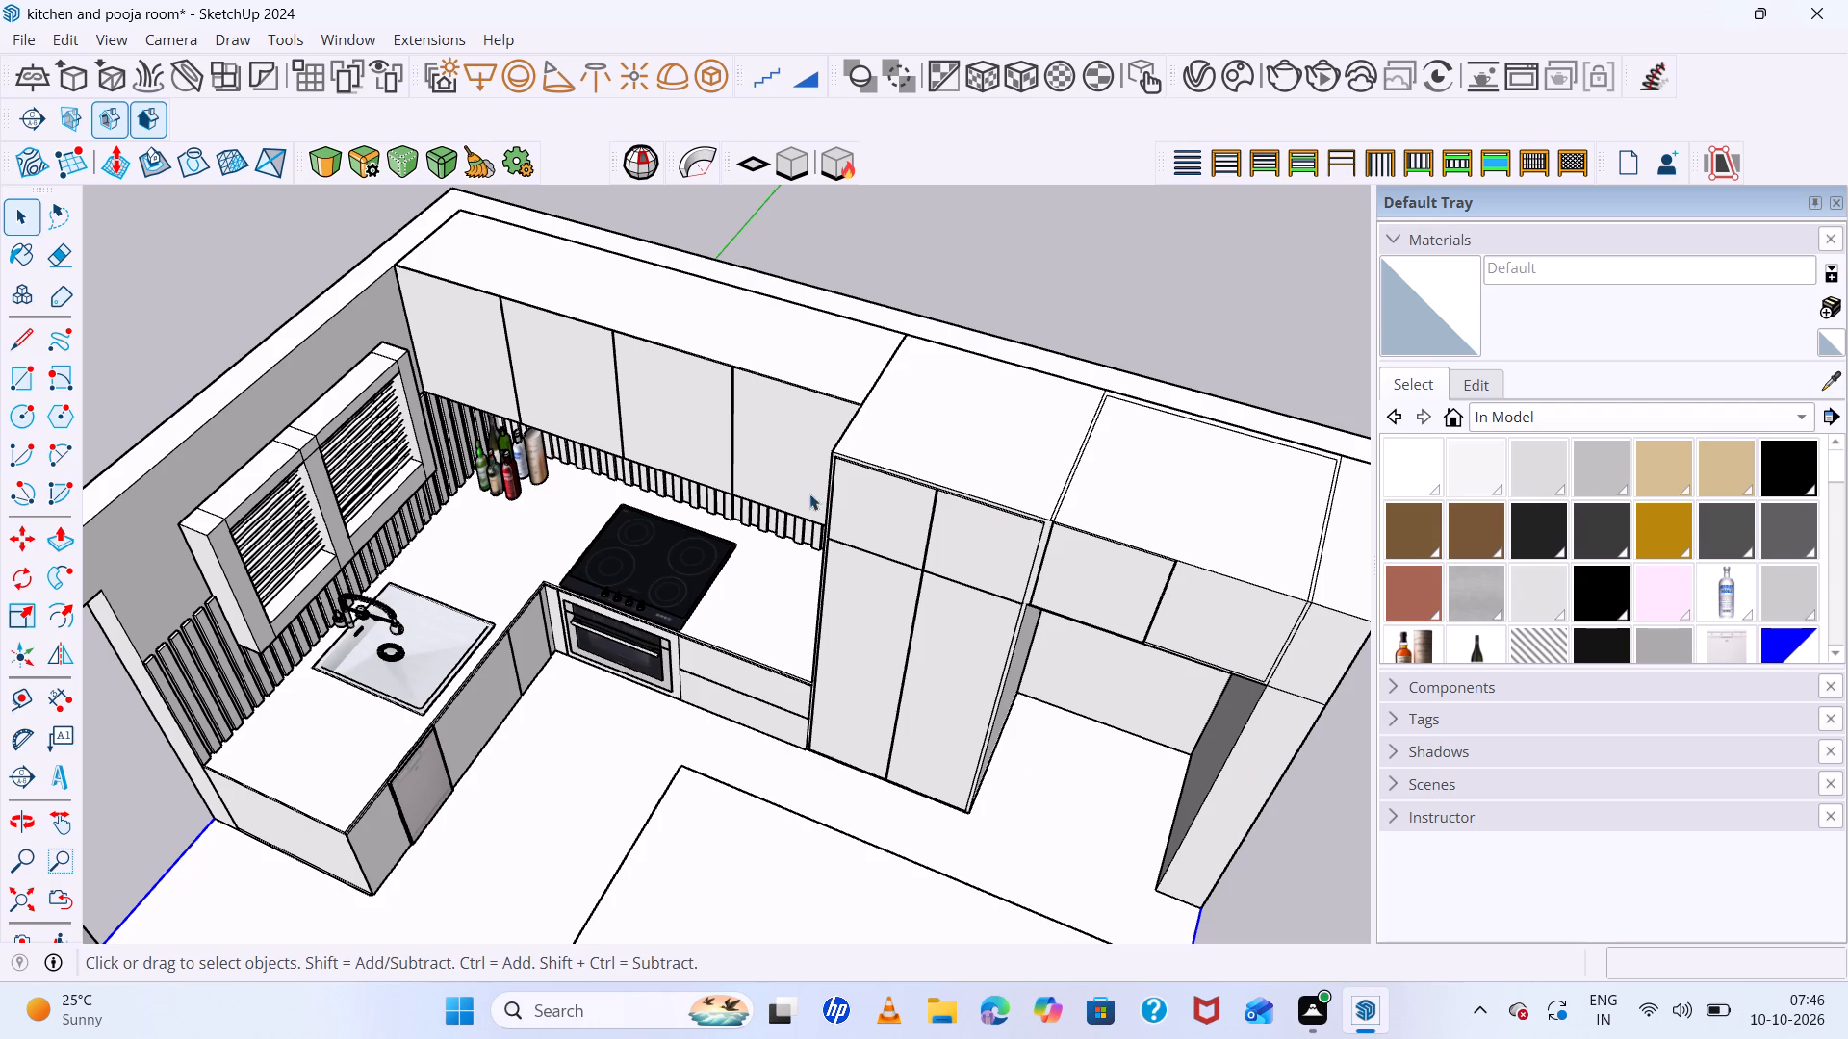
scroll(876, 474, down, 8)
middle_drag(1122, 732, 1106, 594)
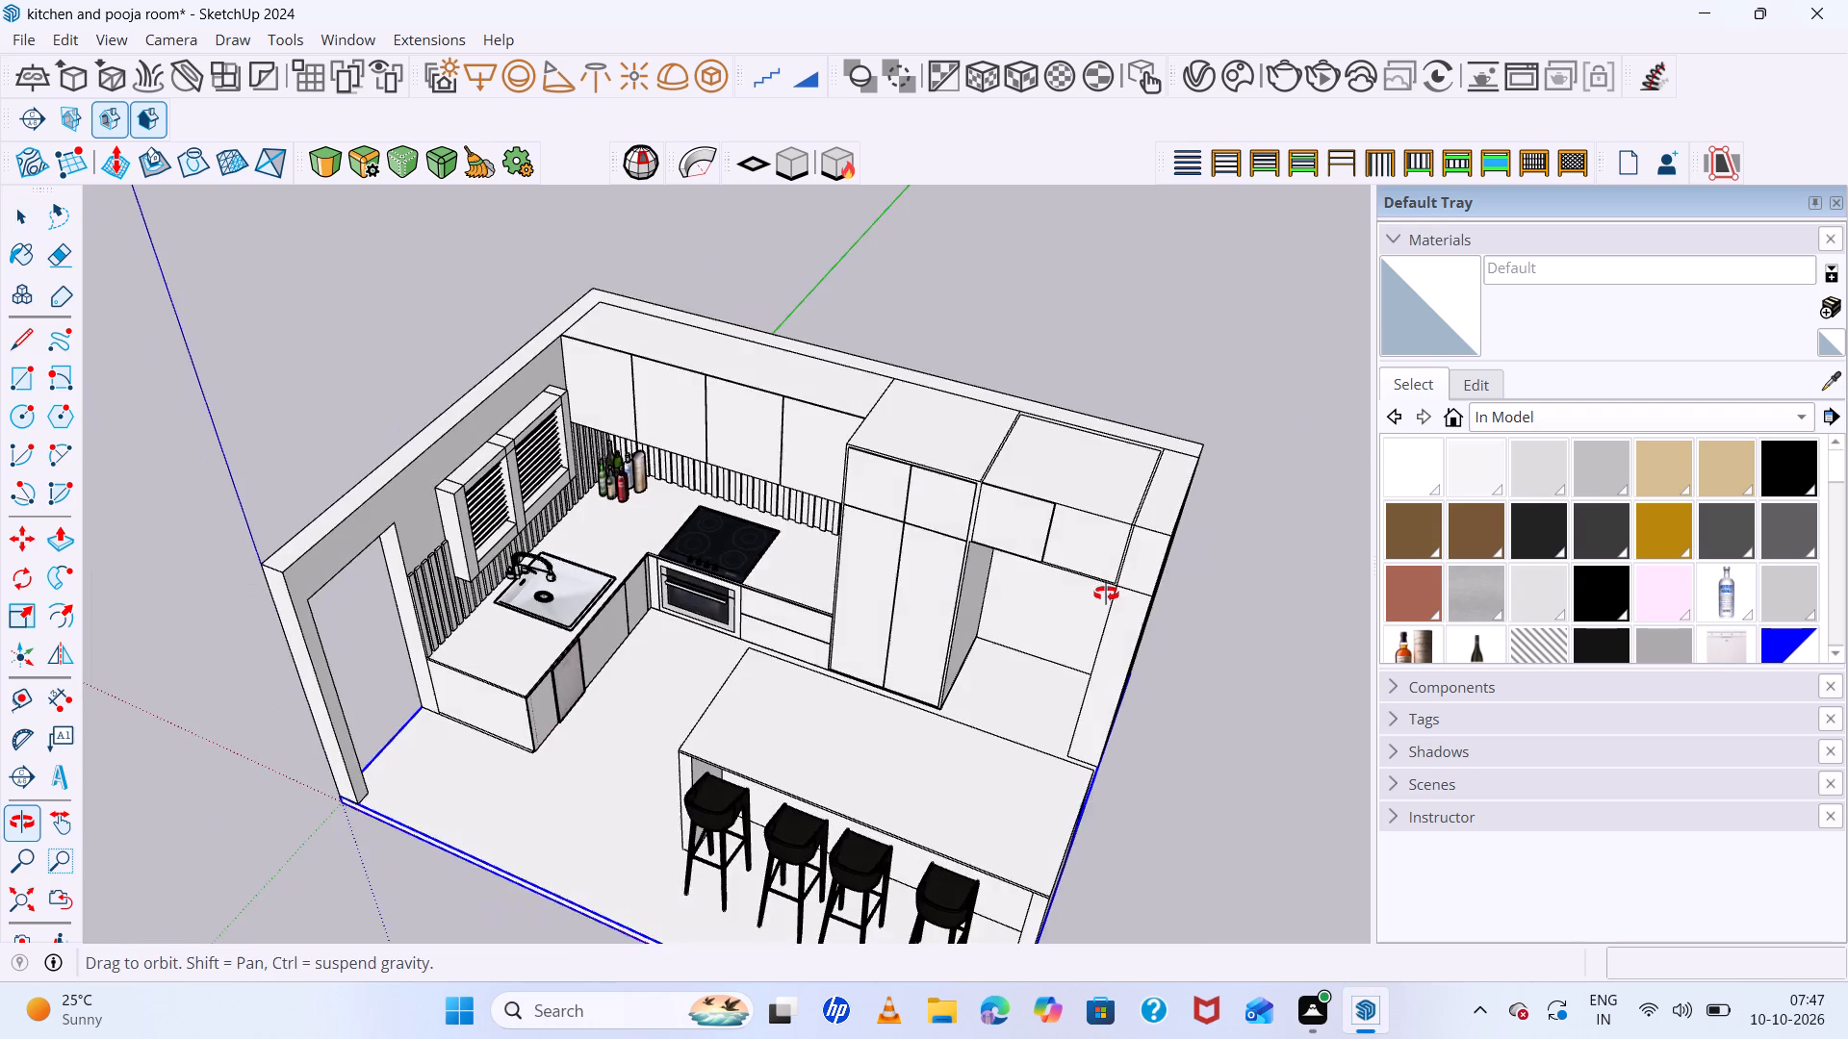
middle_drag(1106, 594, 1099, 538)
scroll(739, 636, down, 6)
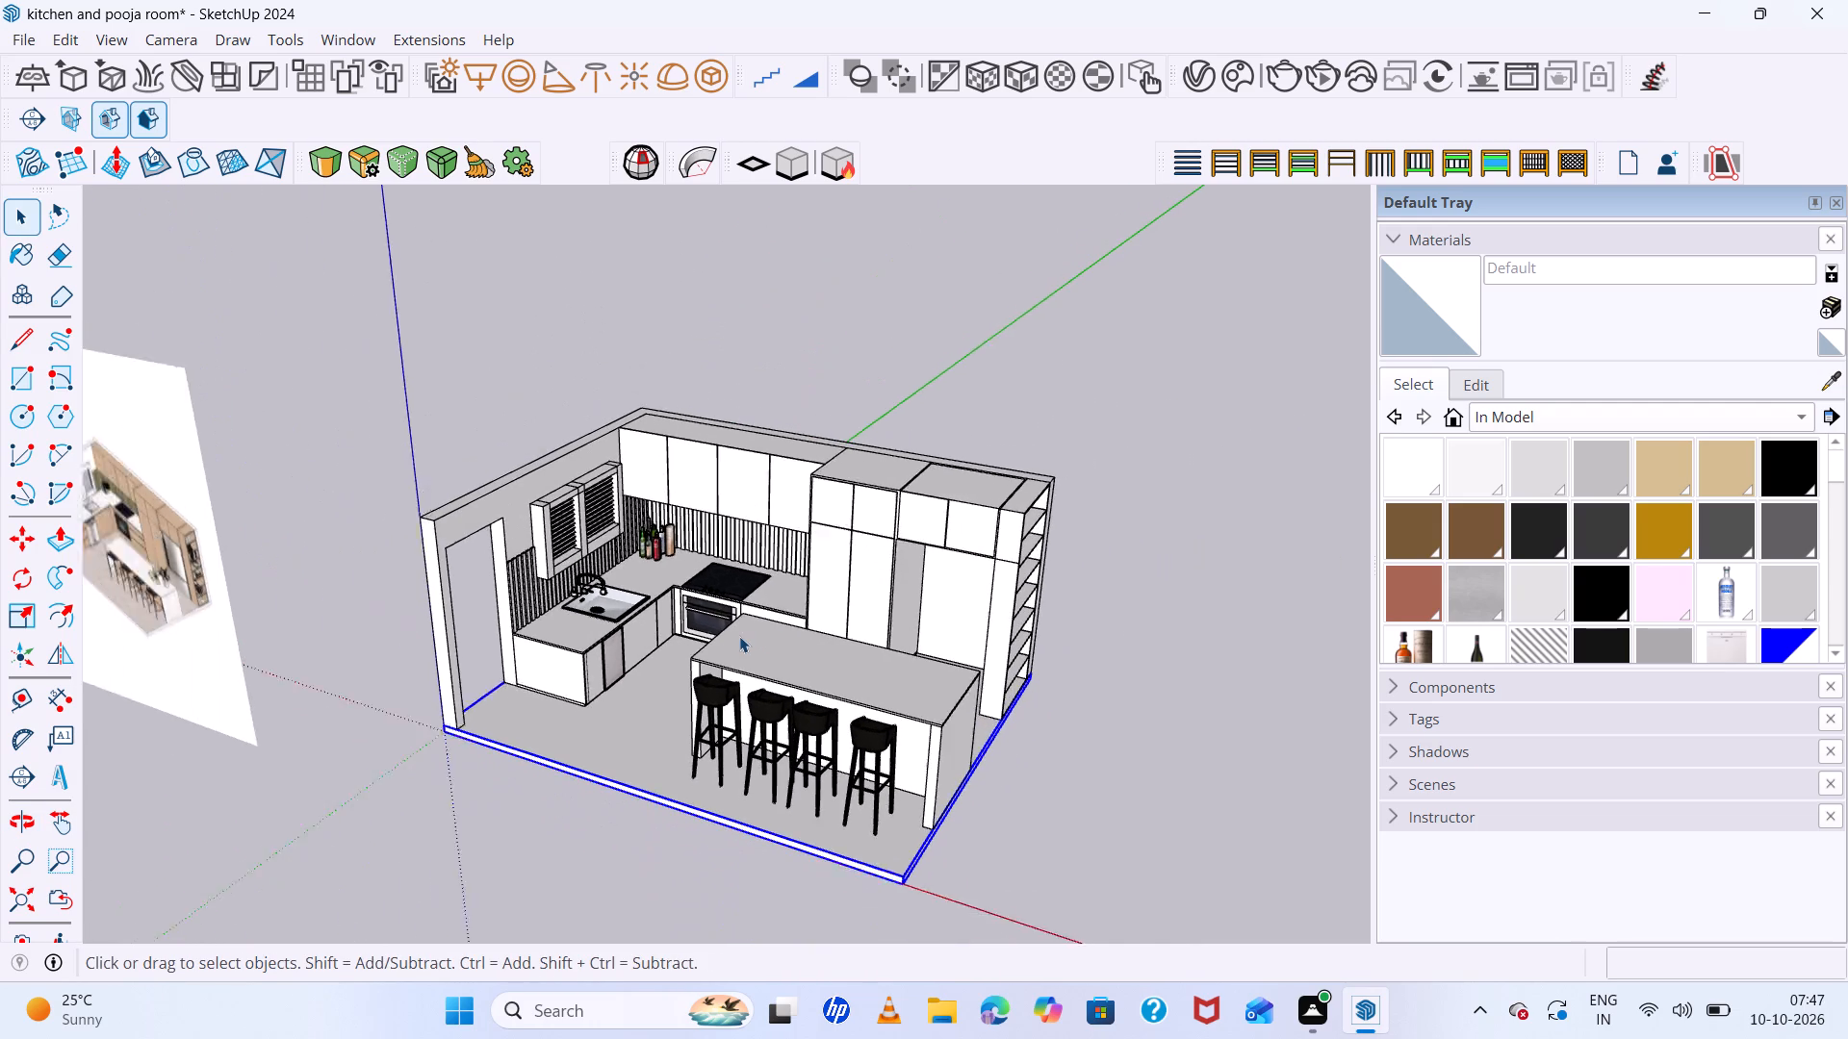
scroll(248, 544, up, 16)
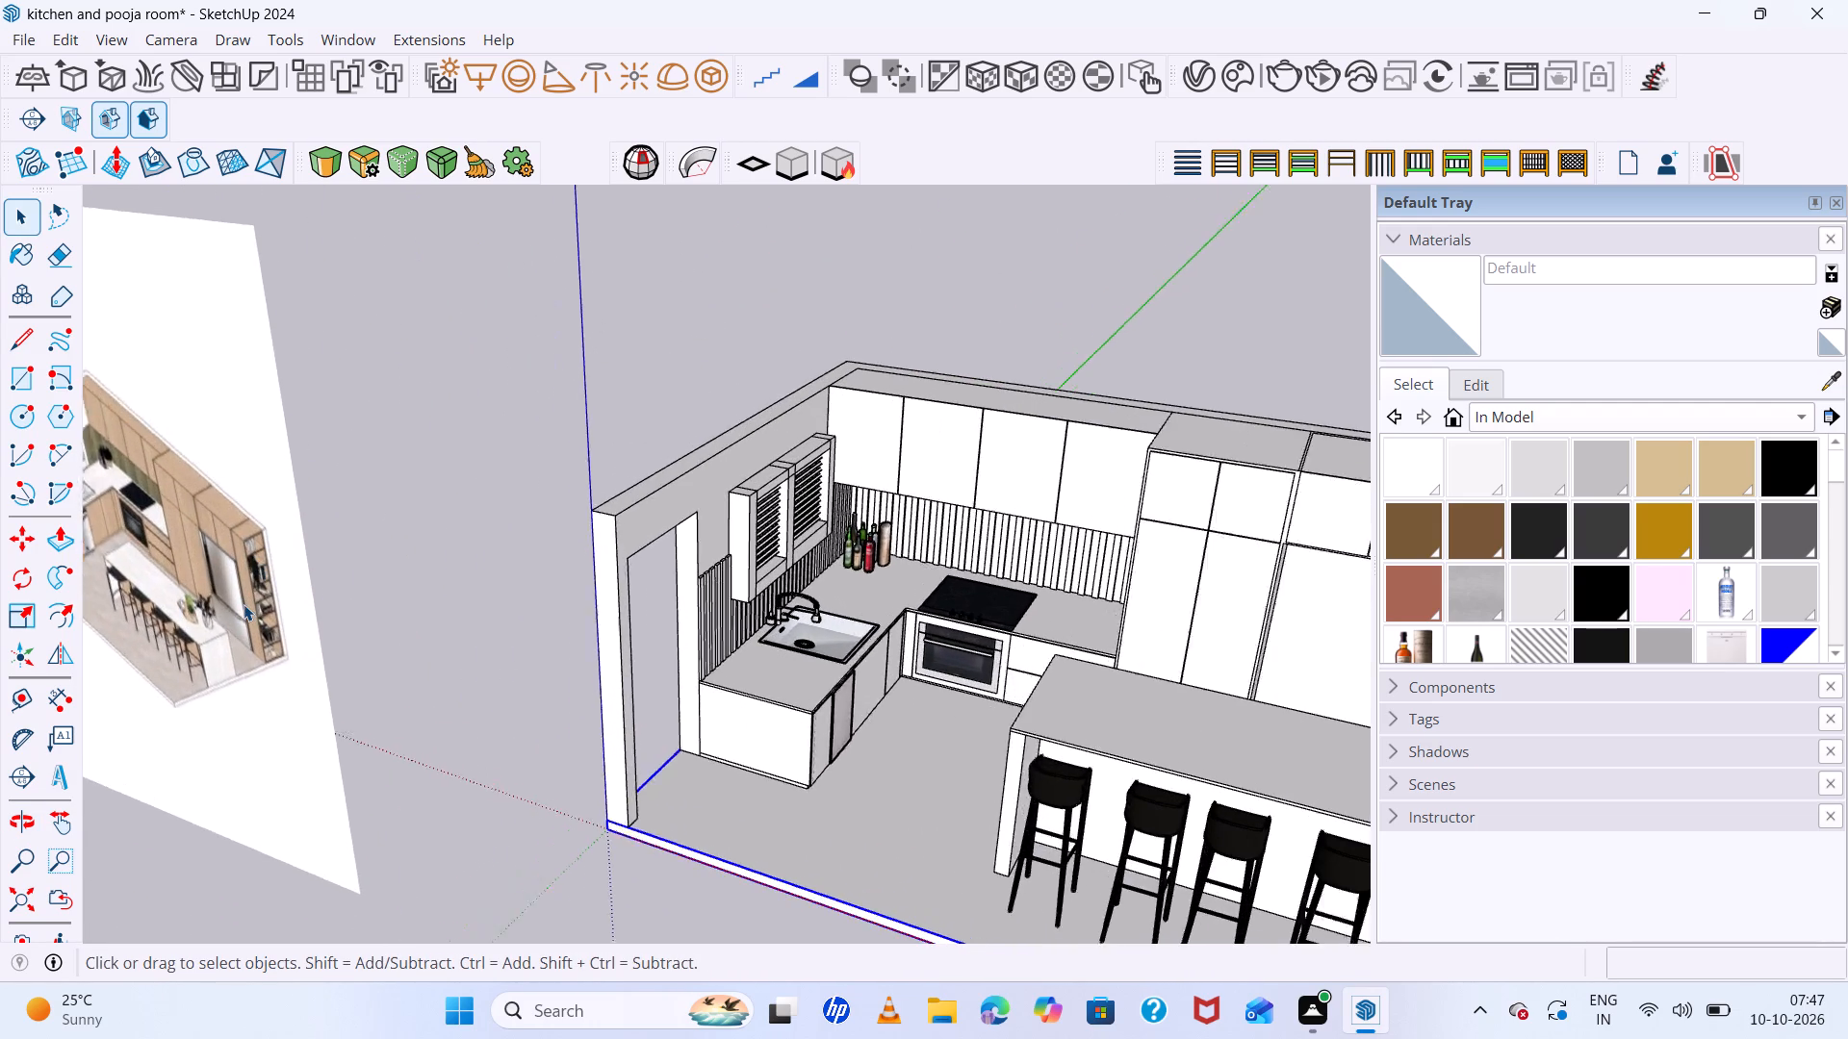
scroll(164, 623, up, 20)
scroll(164, 623, up, 5)
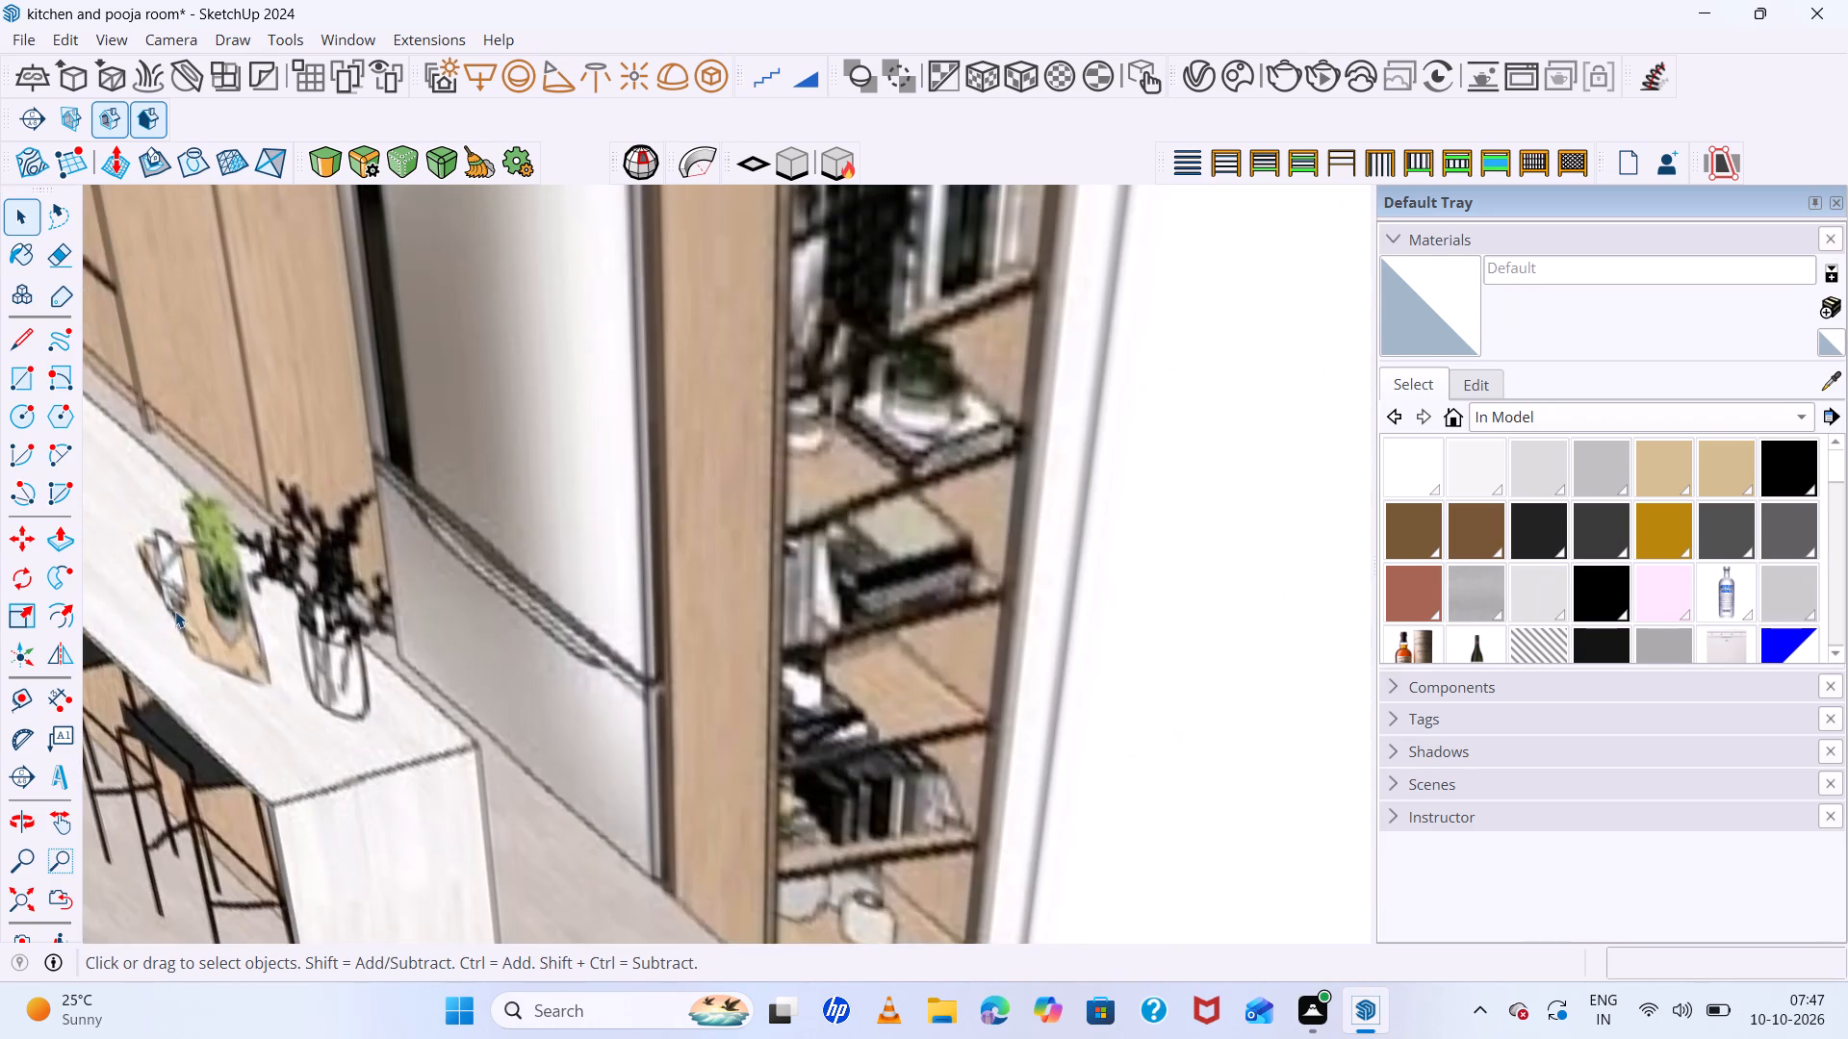
scroll(249, 632, up, 5)
middle_drag(432, 682, 552, 554)
scroll(682, 560, down, 7)
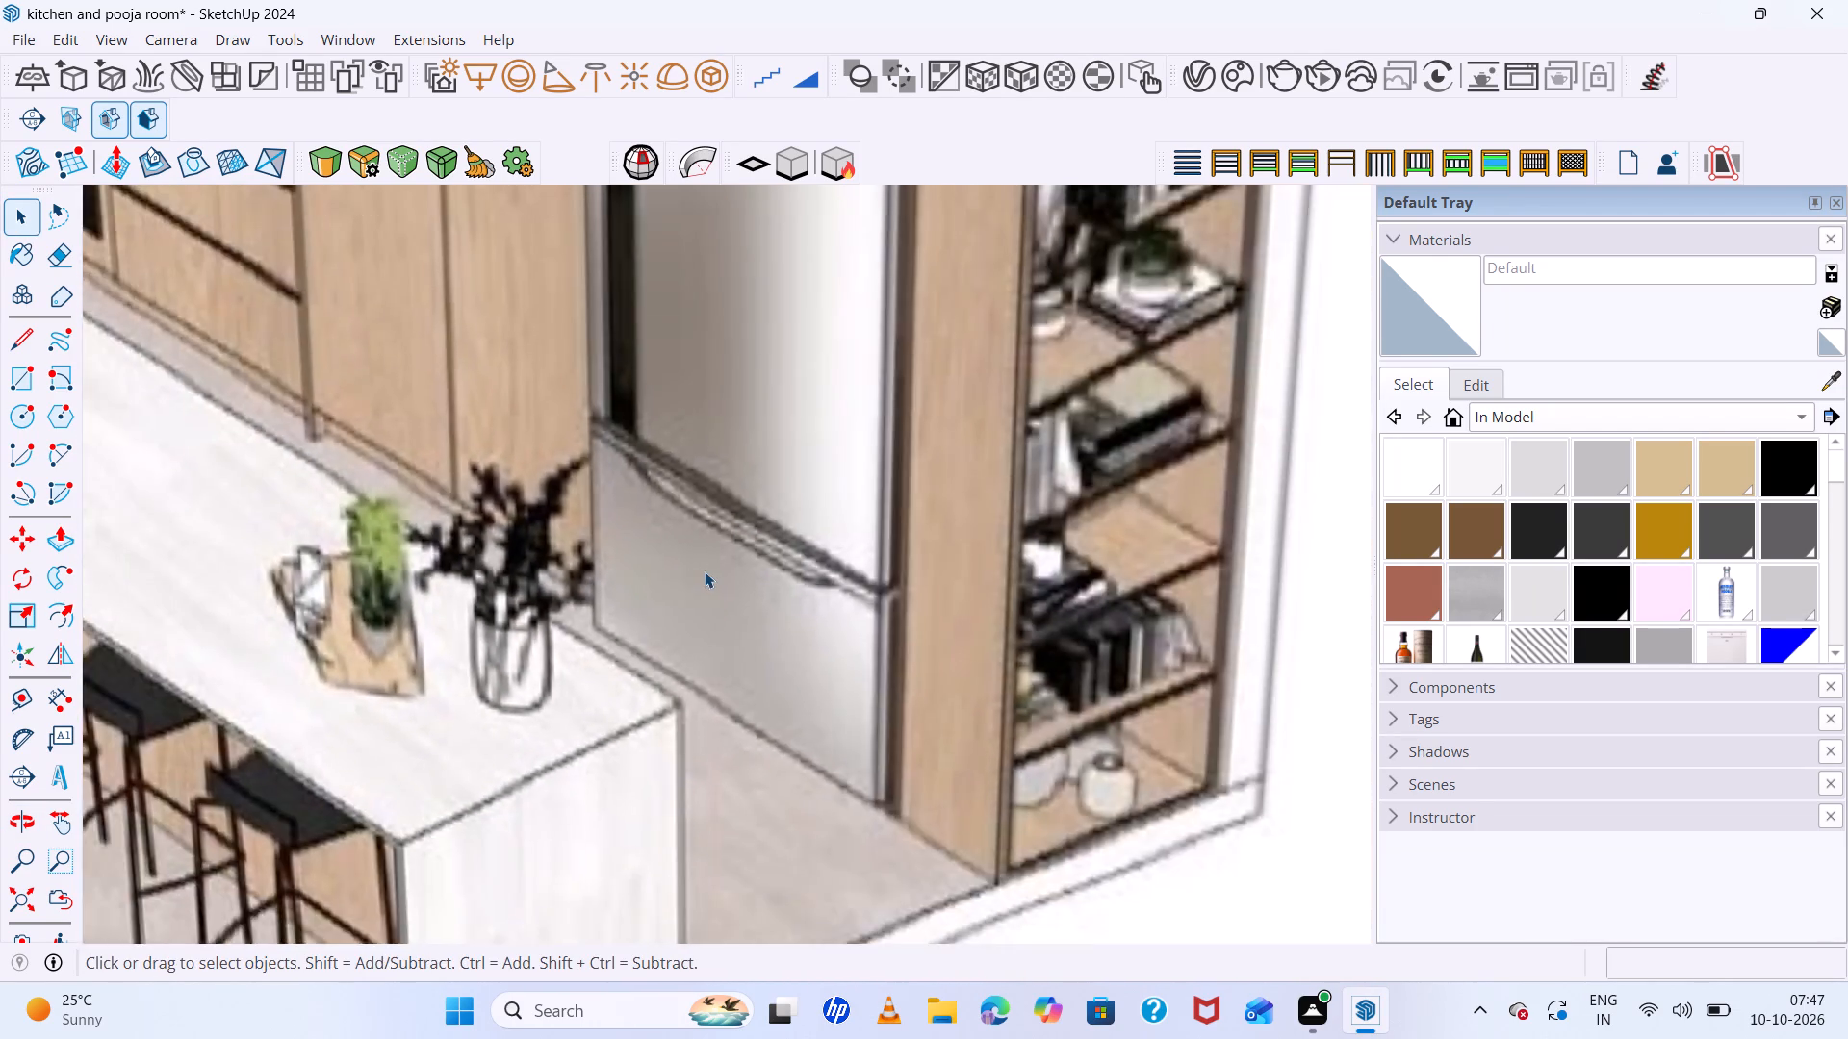
Compare the island accessories, refrigerator and shelving in the reference image with the whole kitchen model.
scroll(705, 571, down, 7)
scroll(491, 590, up, 6)
middle_drag(614, 653, 643, 533)
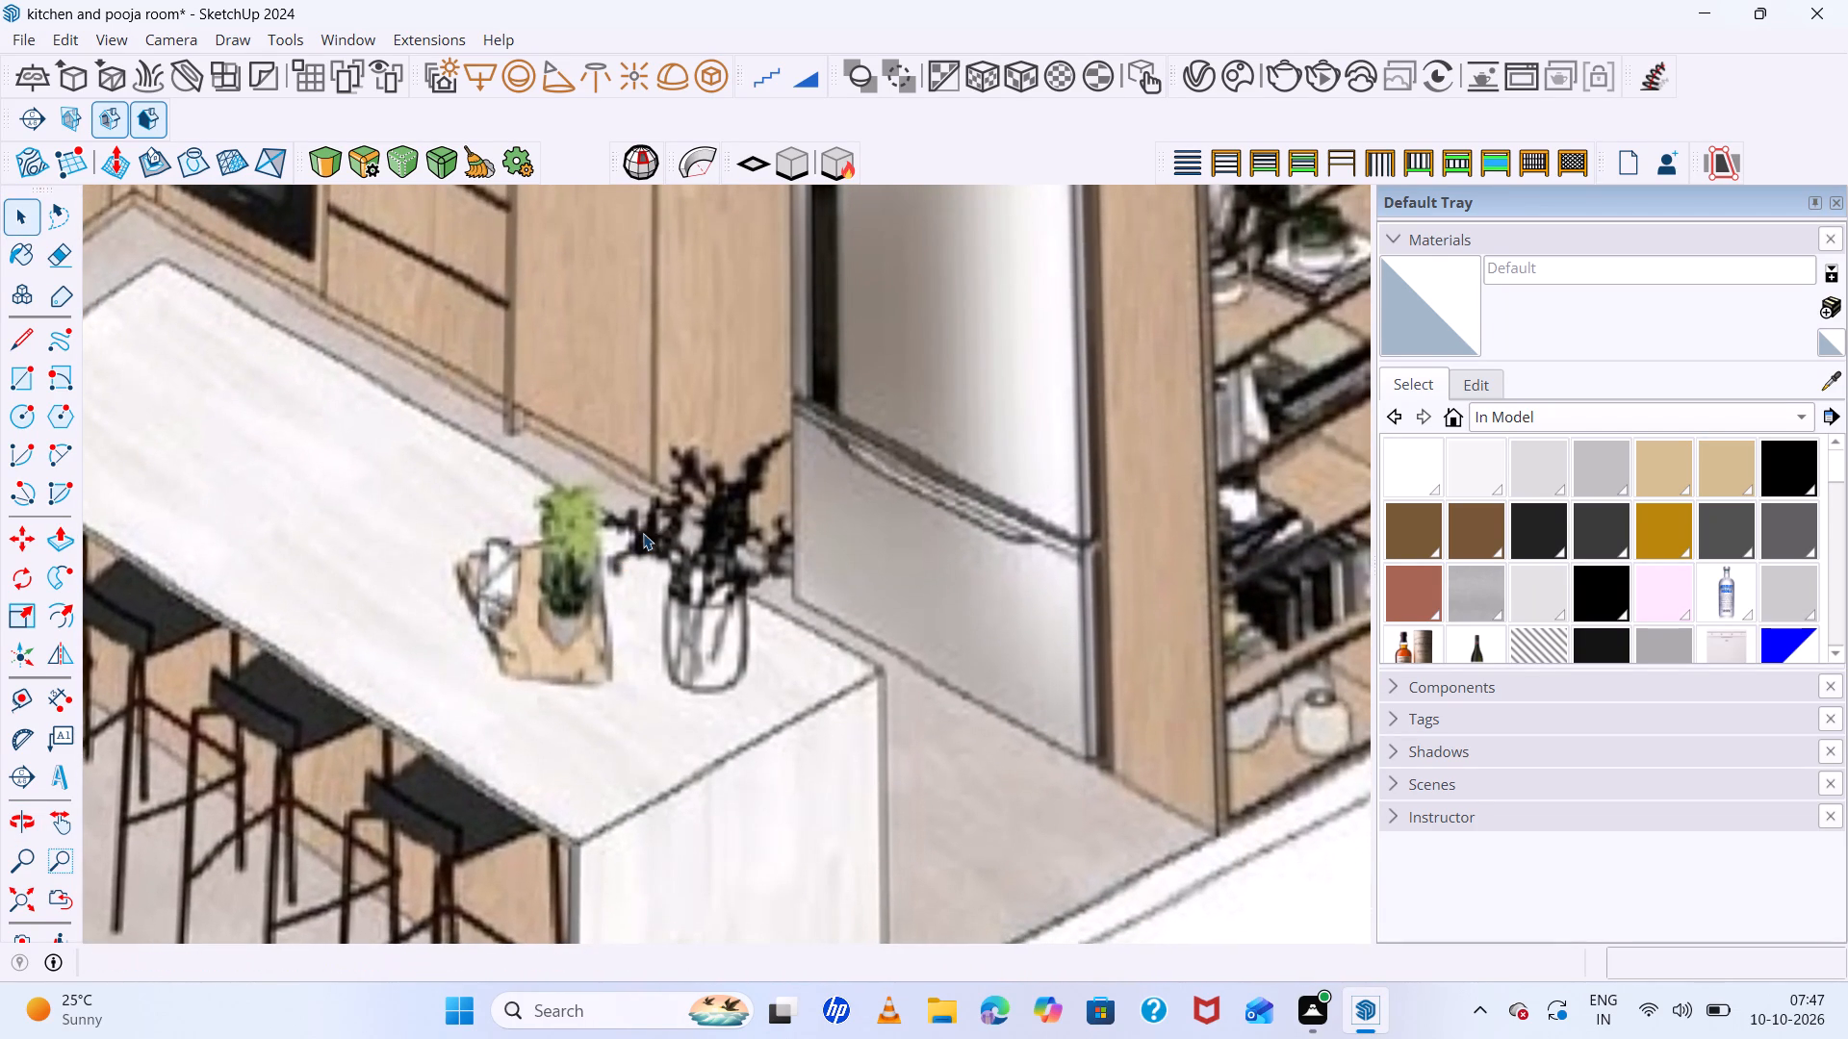
scroll(573, 547, down, 11)
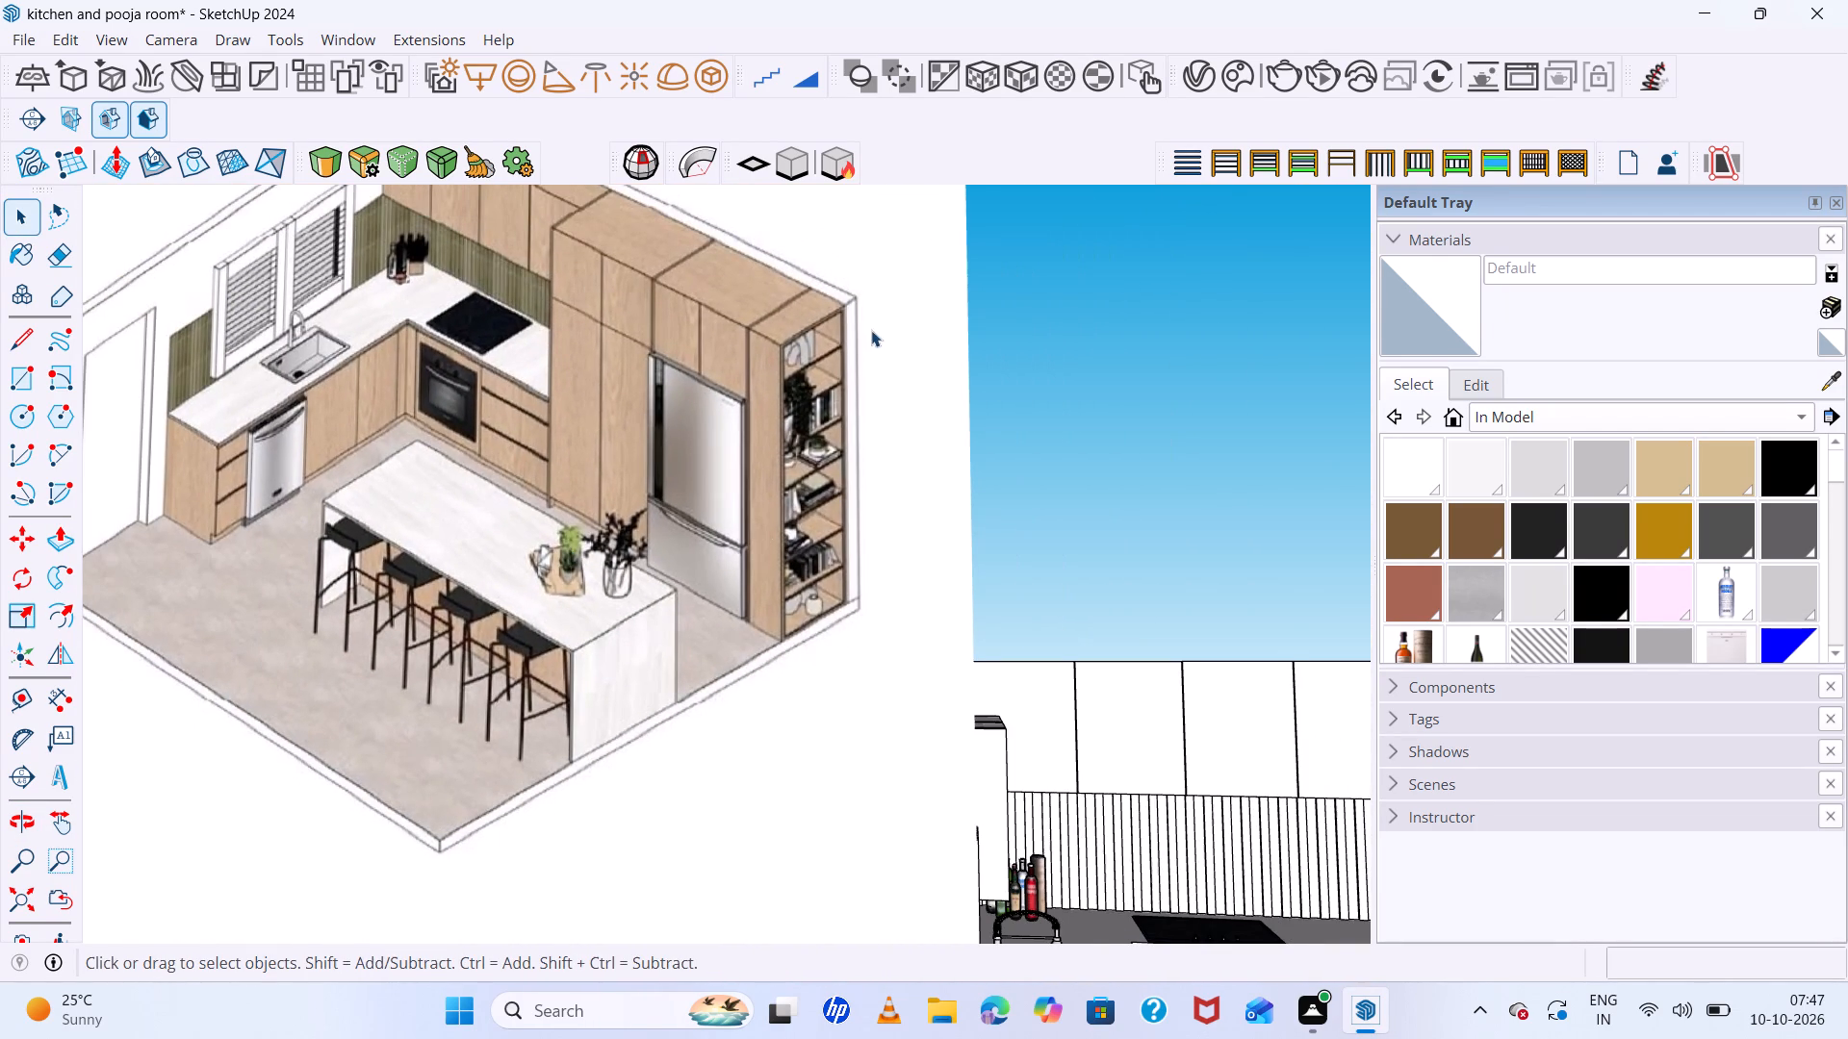
scroll(449, 440, down, 5)
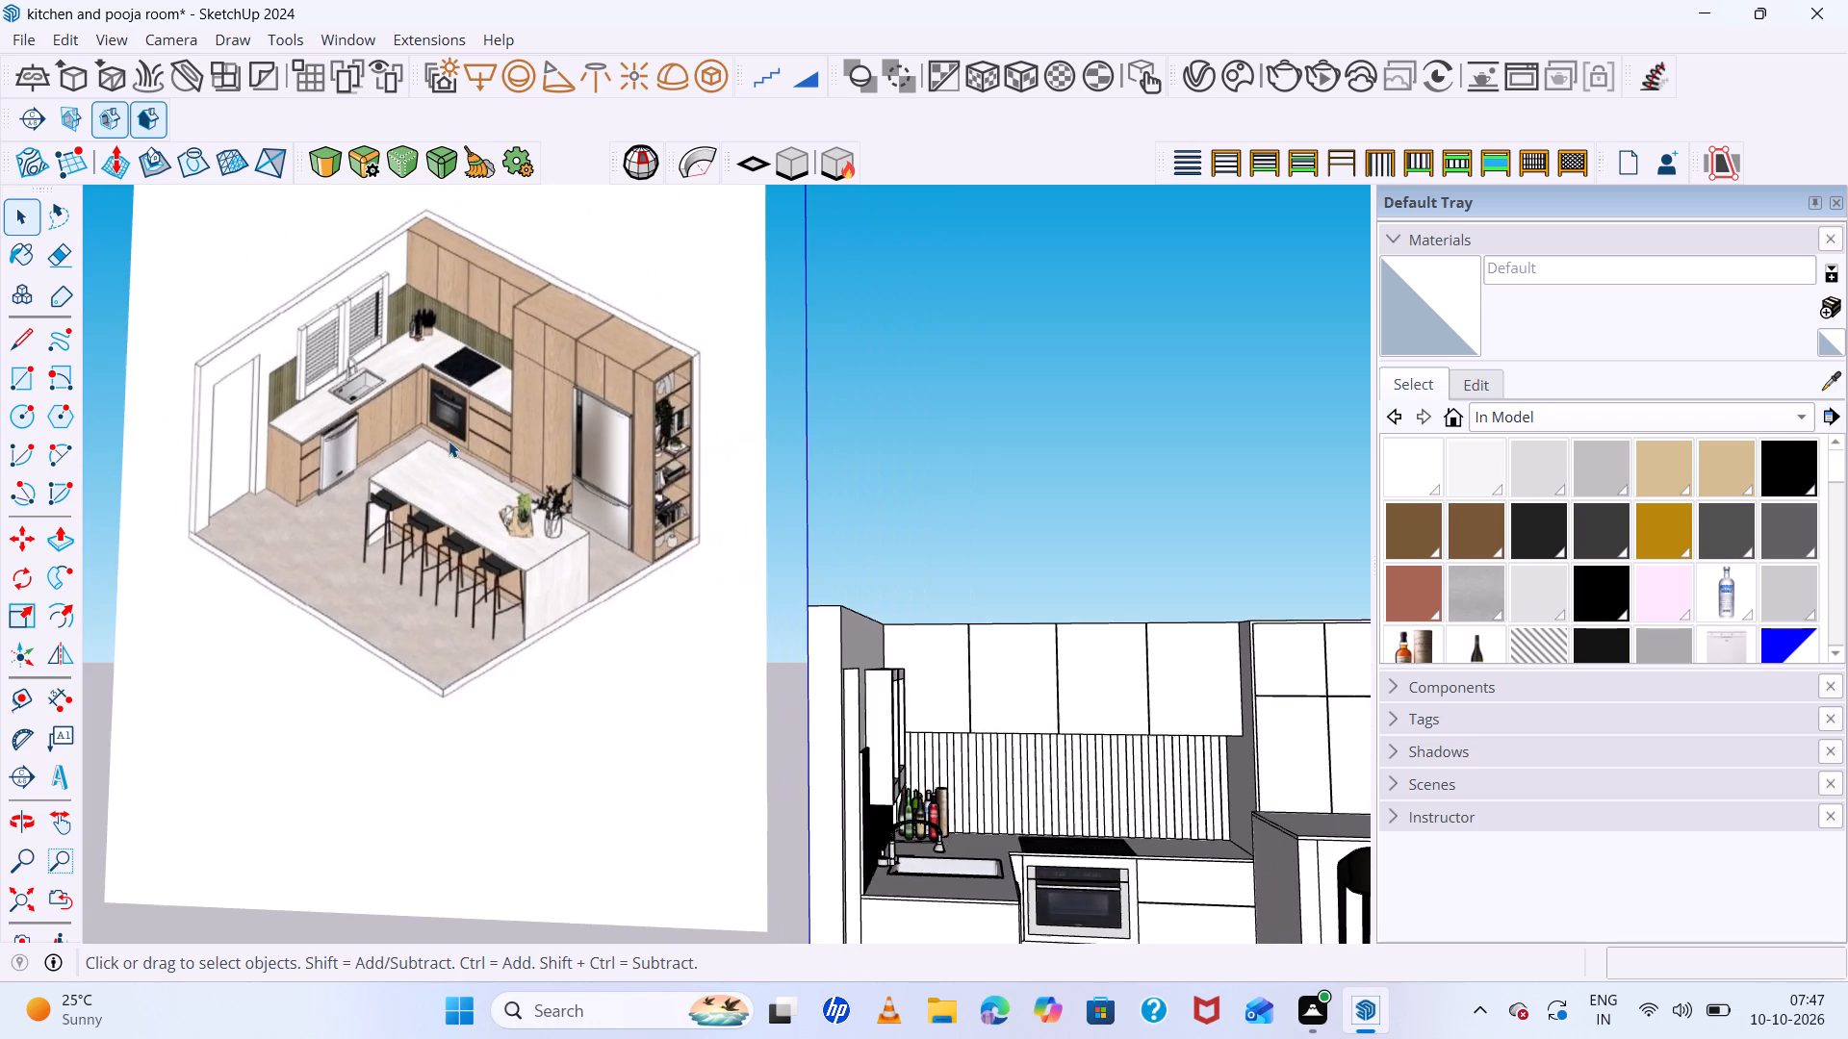
scroll(449, 441, up, 1)
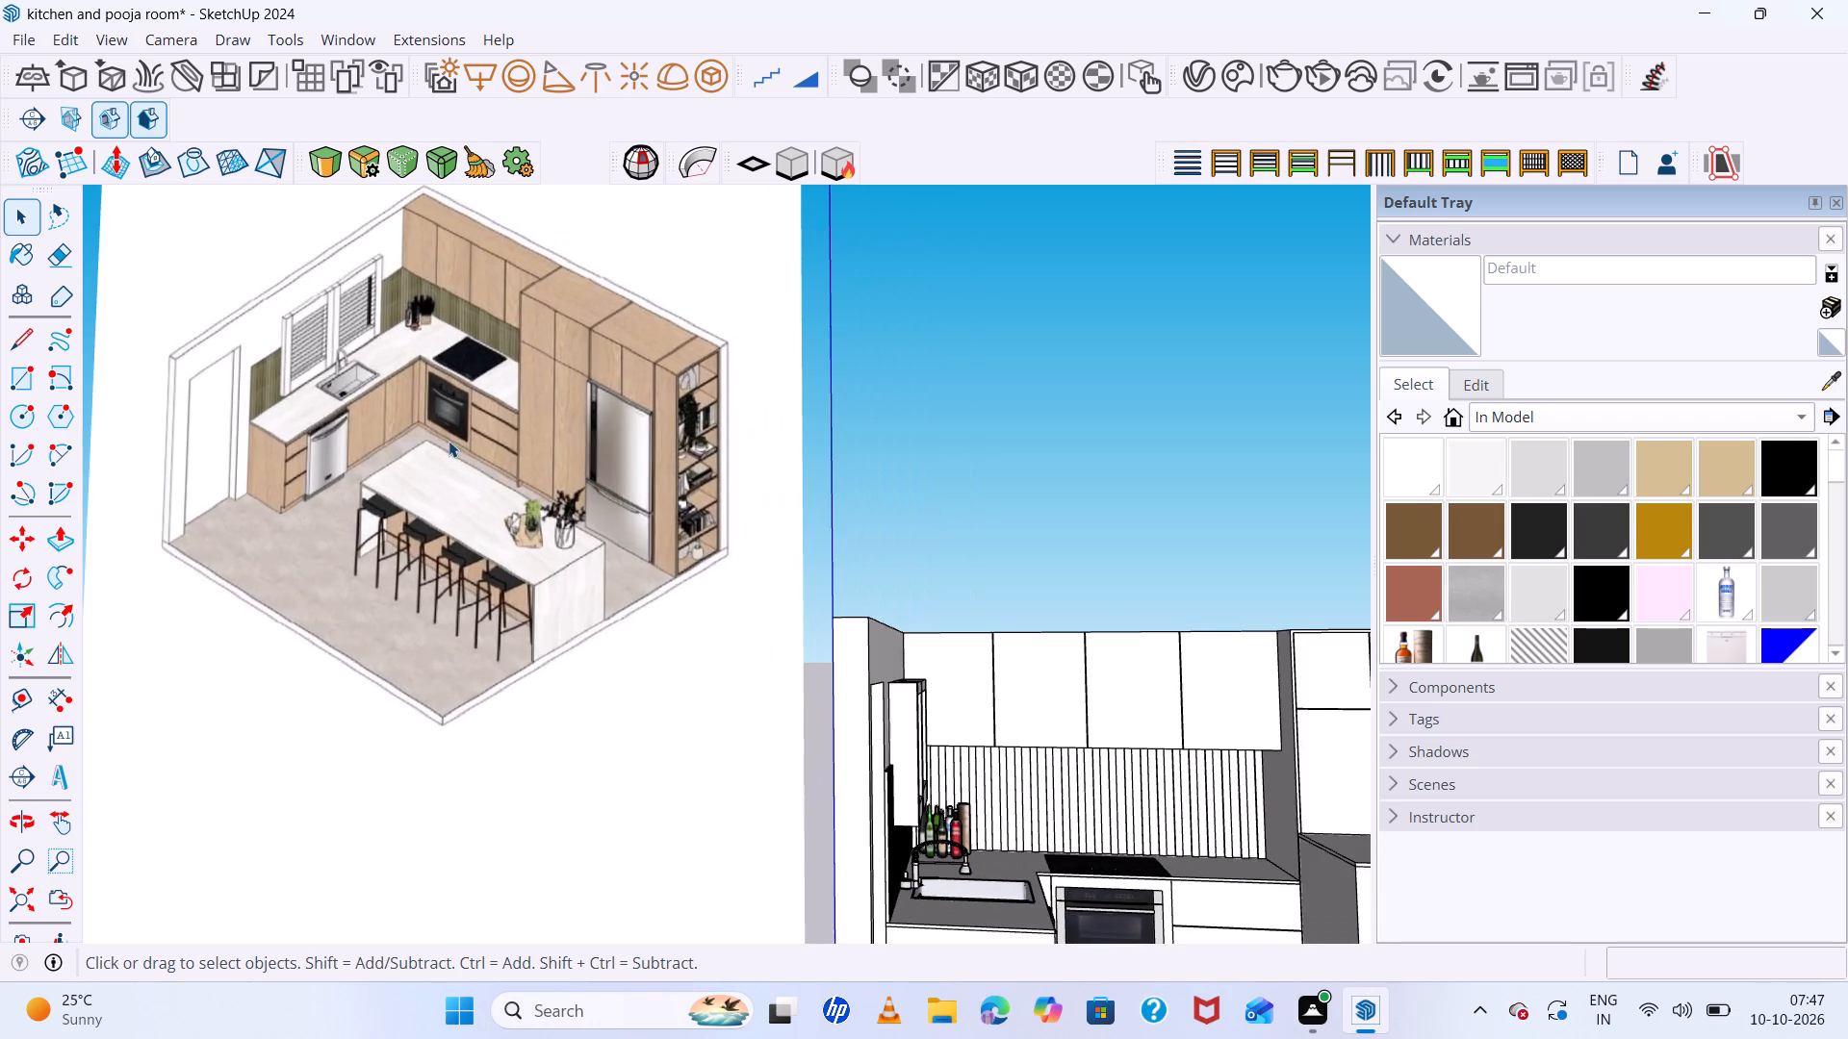
scroll(449, 441, down, 15)
middle_drag(893, 620, 886, 664)
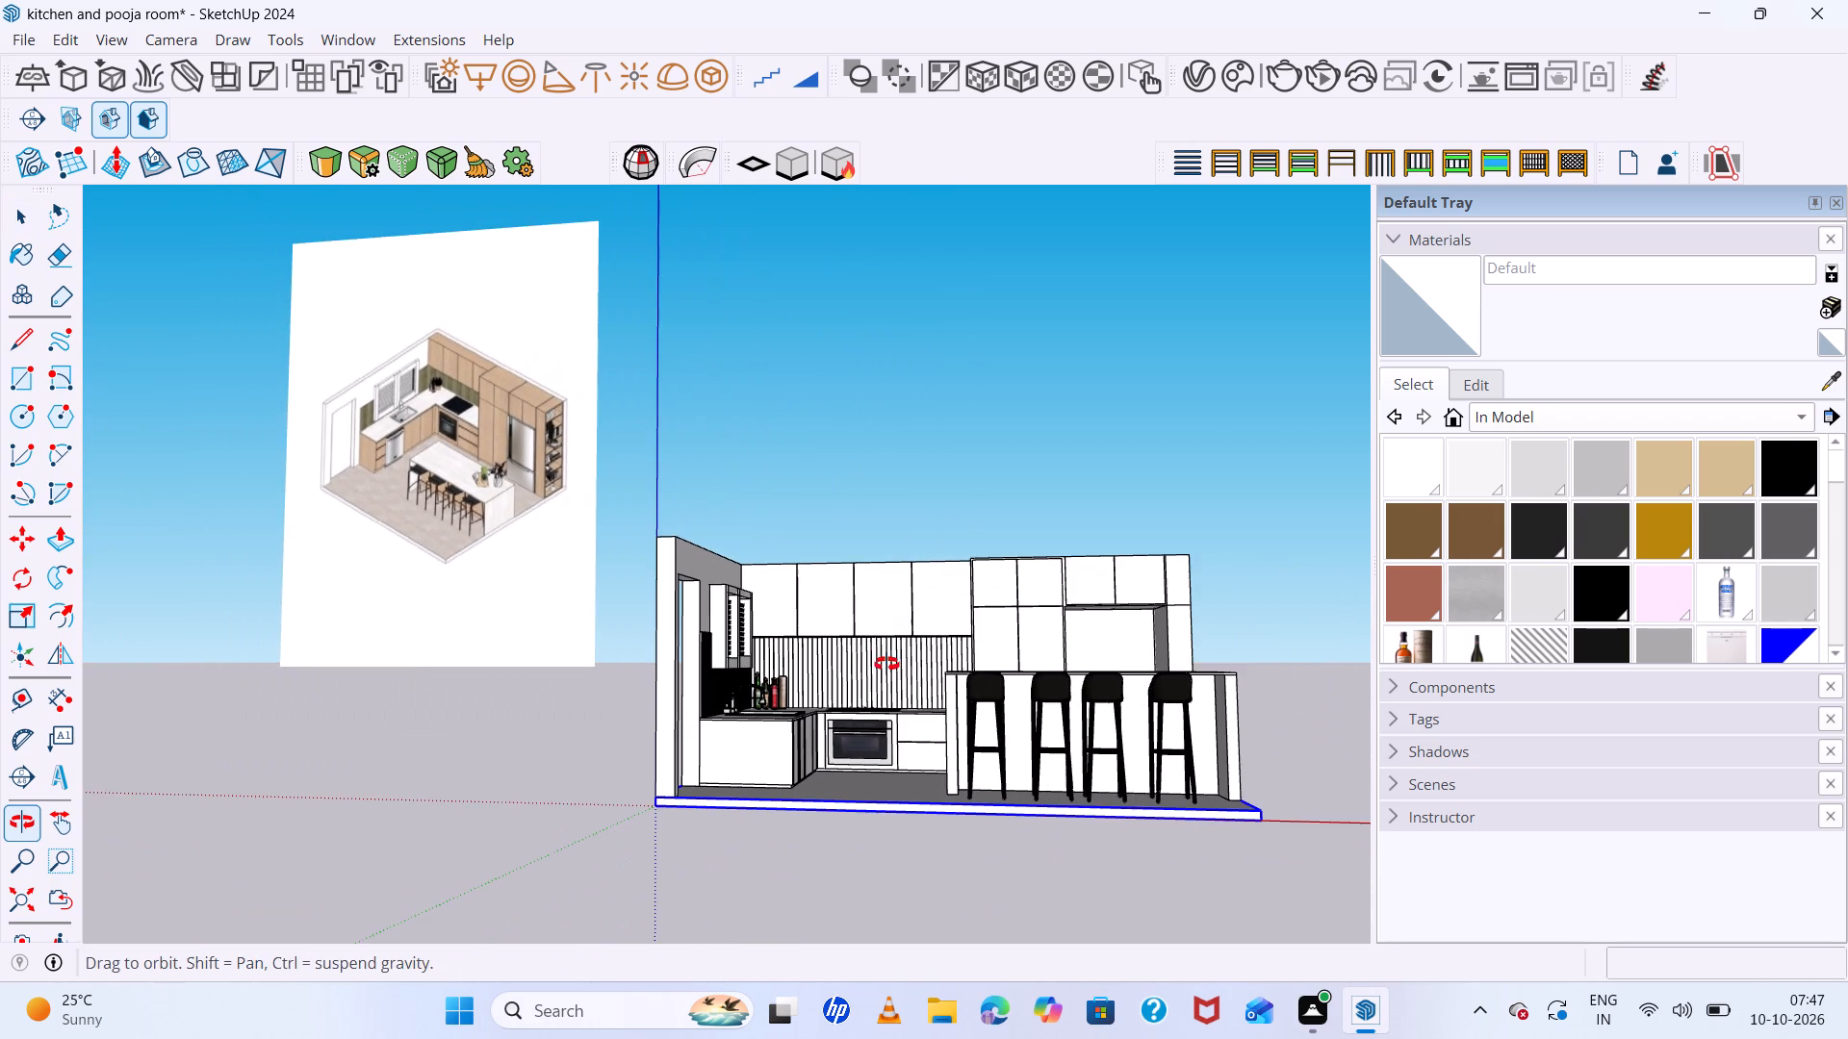
middle_drag(886, 664, 873, 782)
middle_click(873, 782)
scroll(899, 714, up, 4)
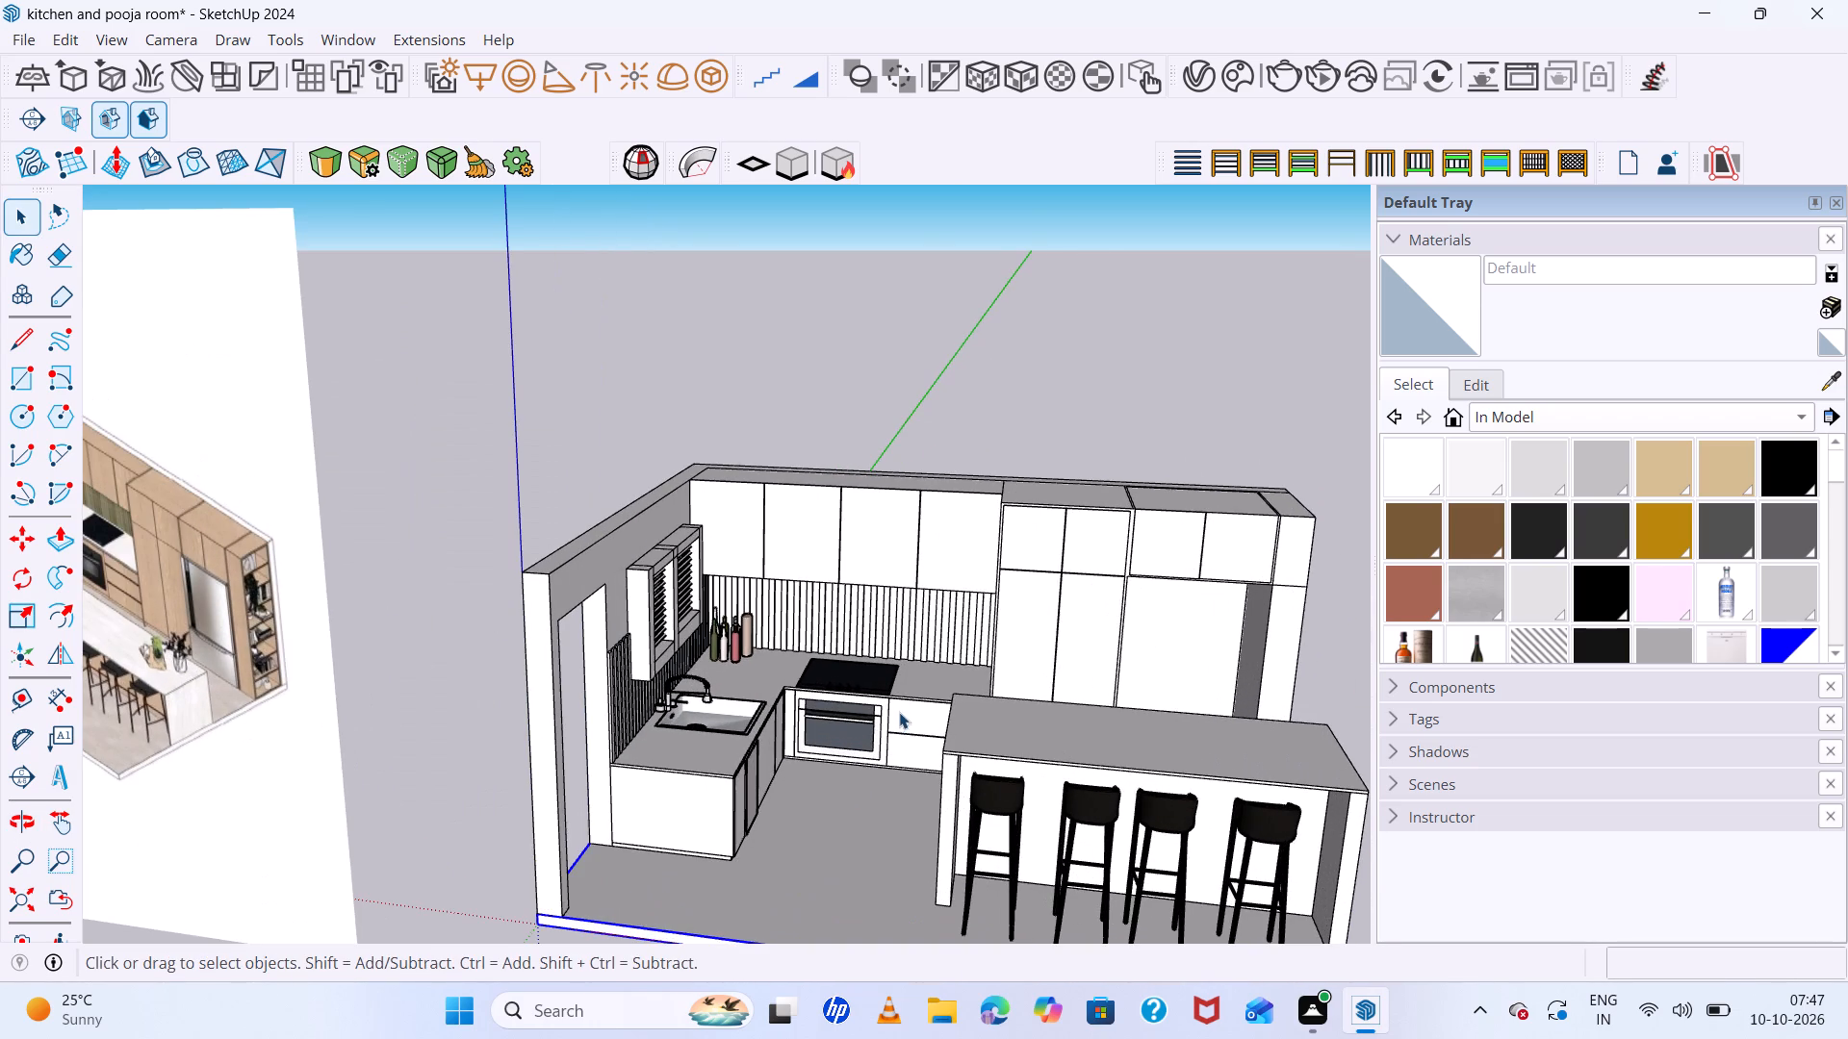
scroll(706, 598, down, 5)
scroll(1122, 671, up, 4)
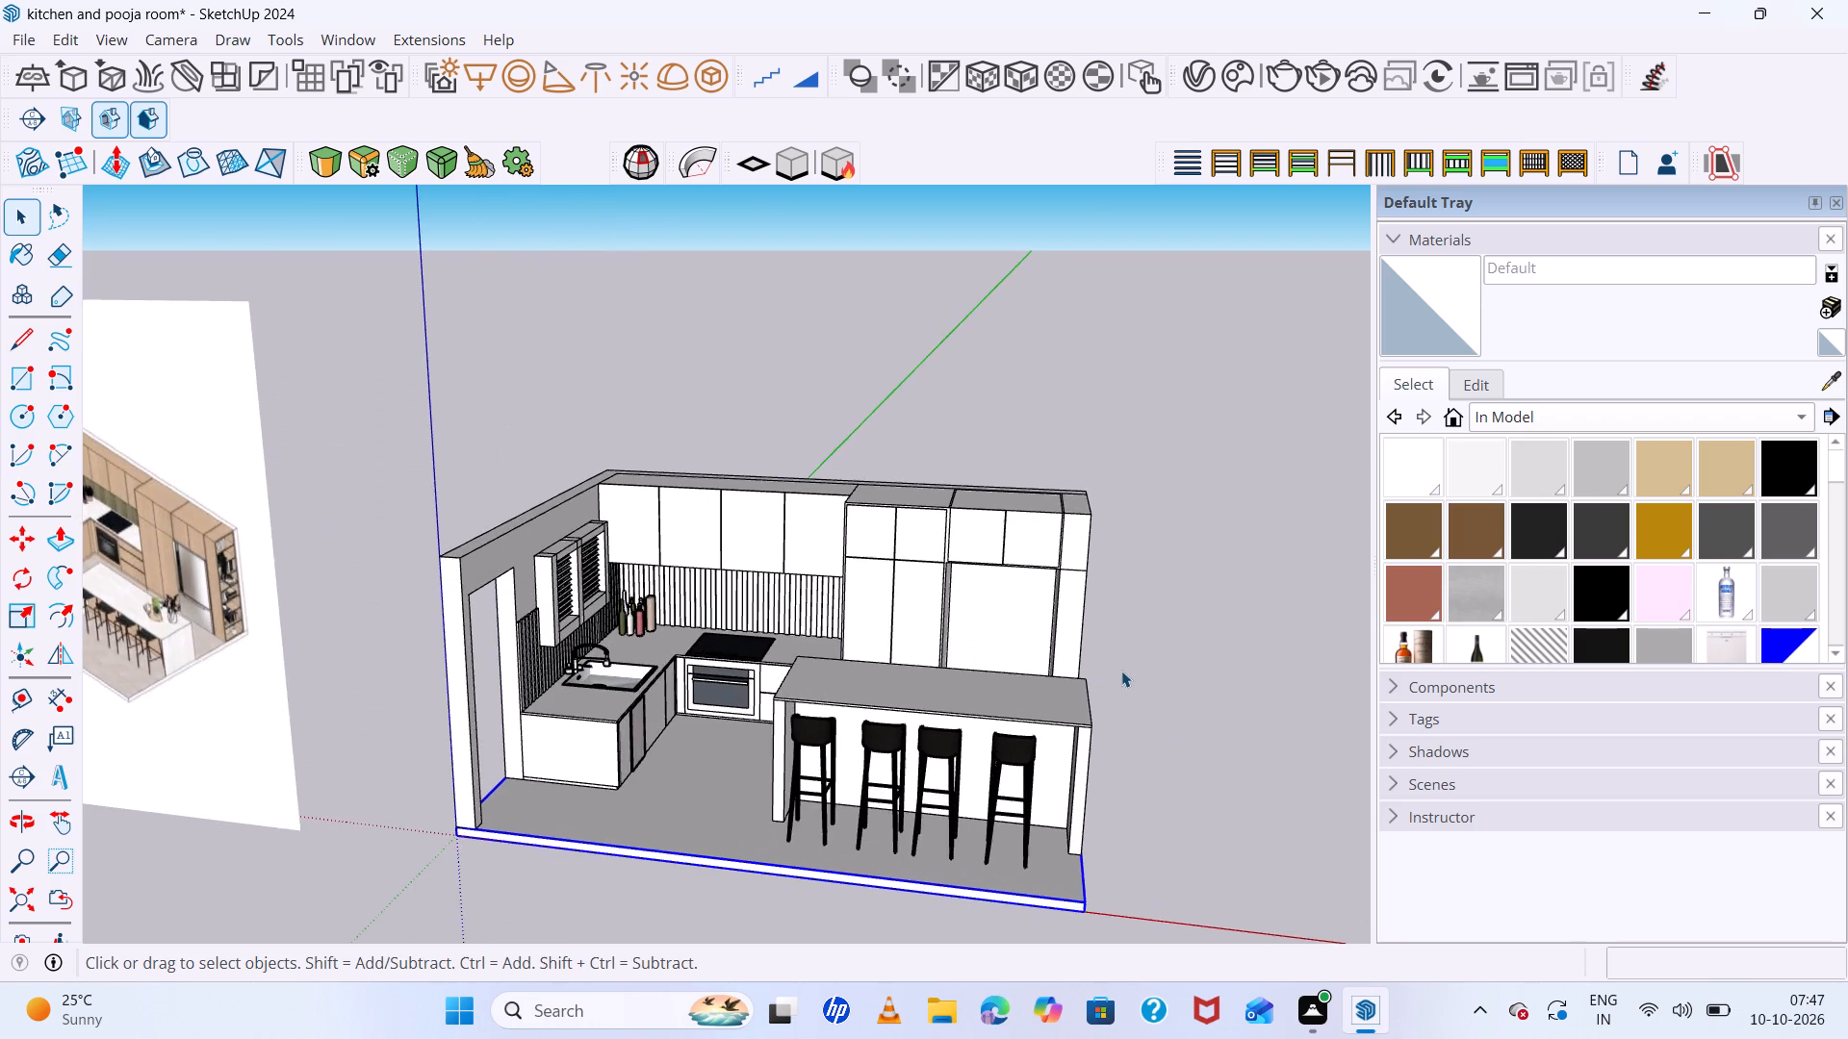
middle_drag(1121, 671, 1035, 622)
middle_click(1035, 622)
scroll(747, 471, down, 5)
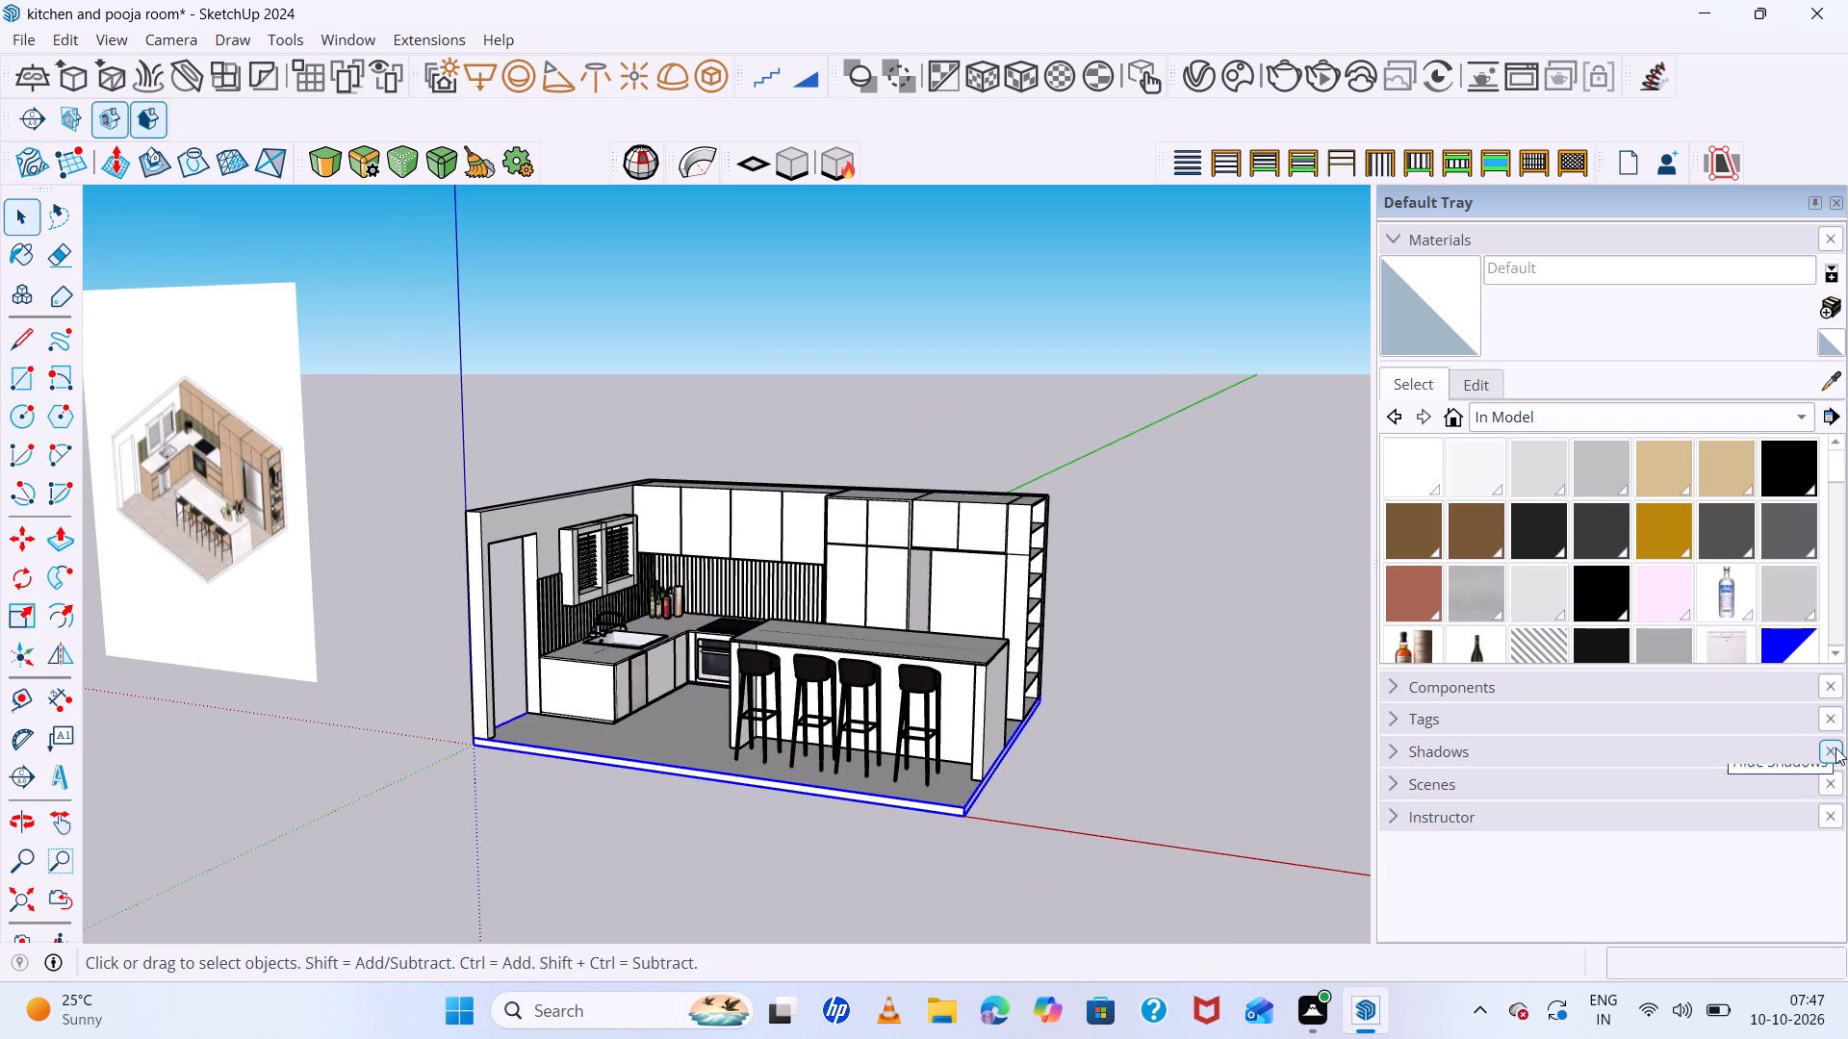
Create a new material from Wood Bamboo in the Wood collection, with its colour set to RGB 177, 132, 67.
click(1629, 405)
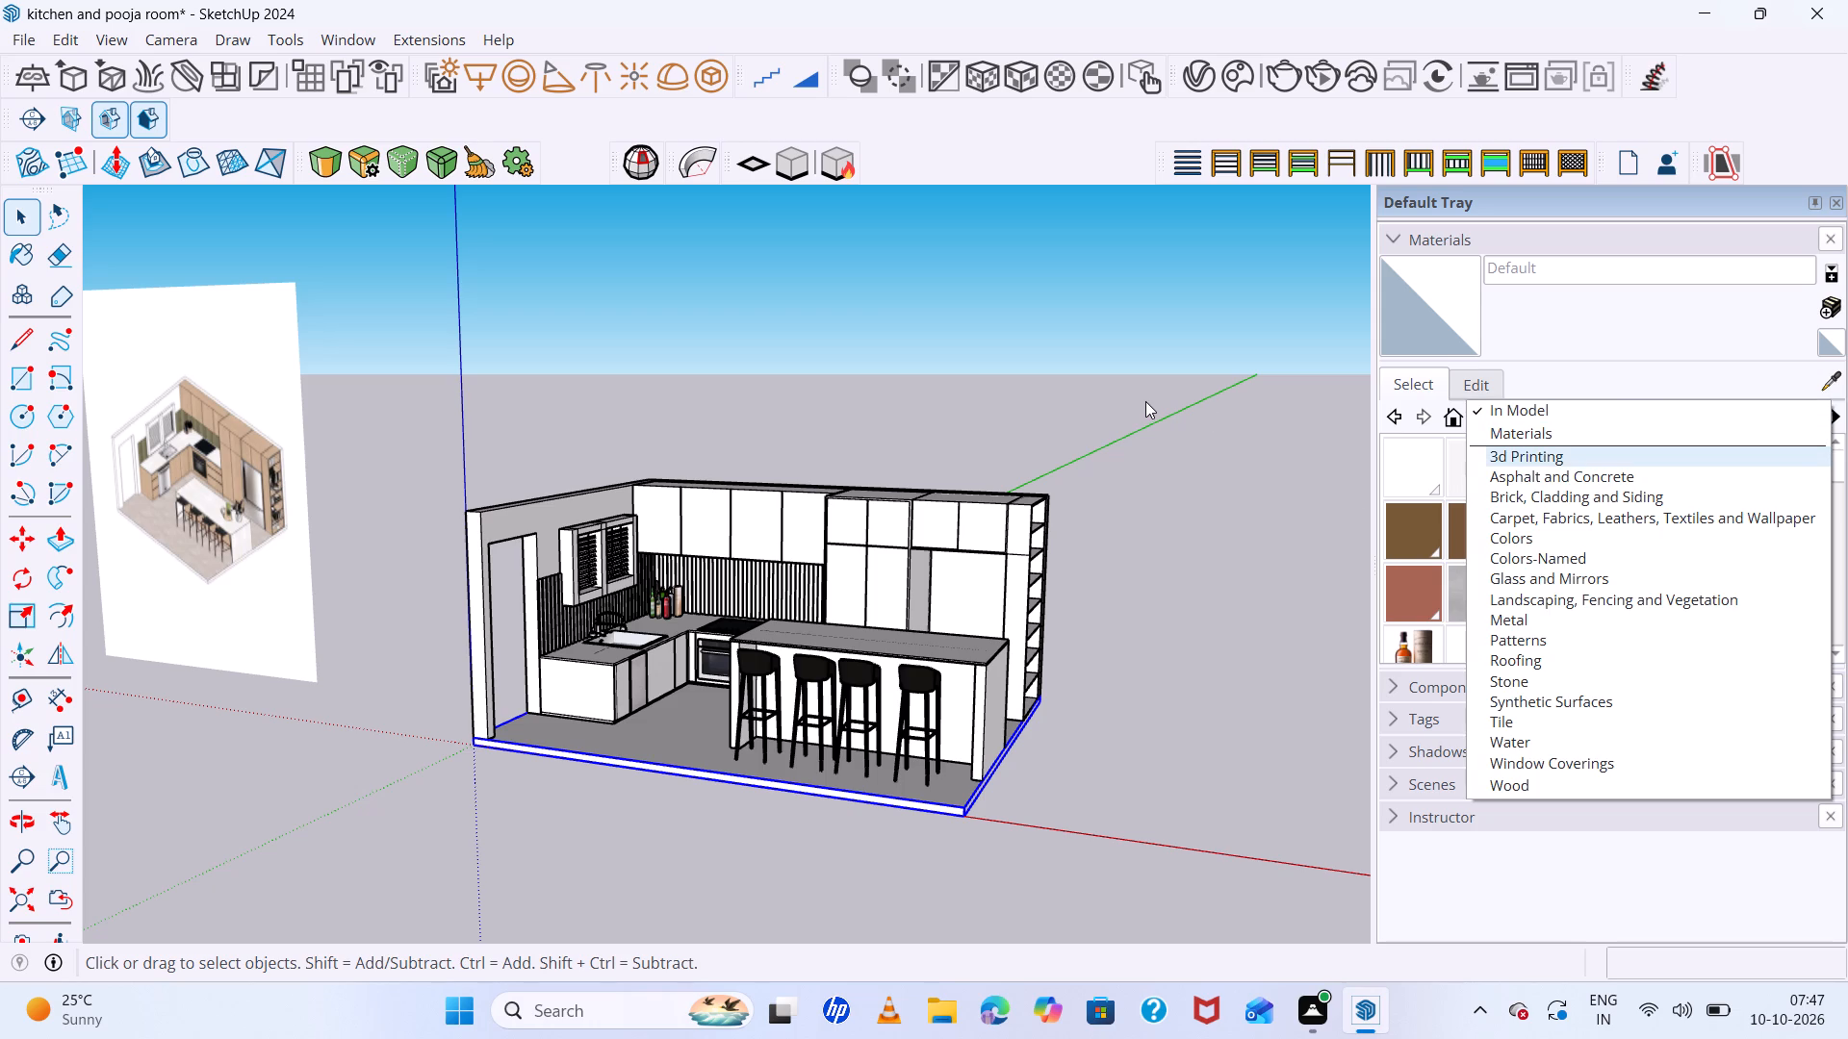
click(1145, 401)
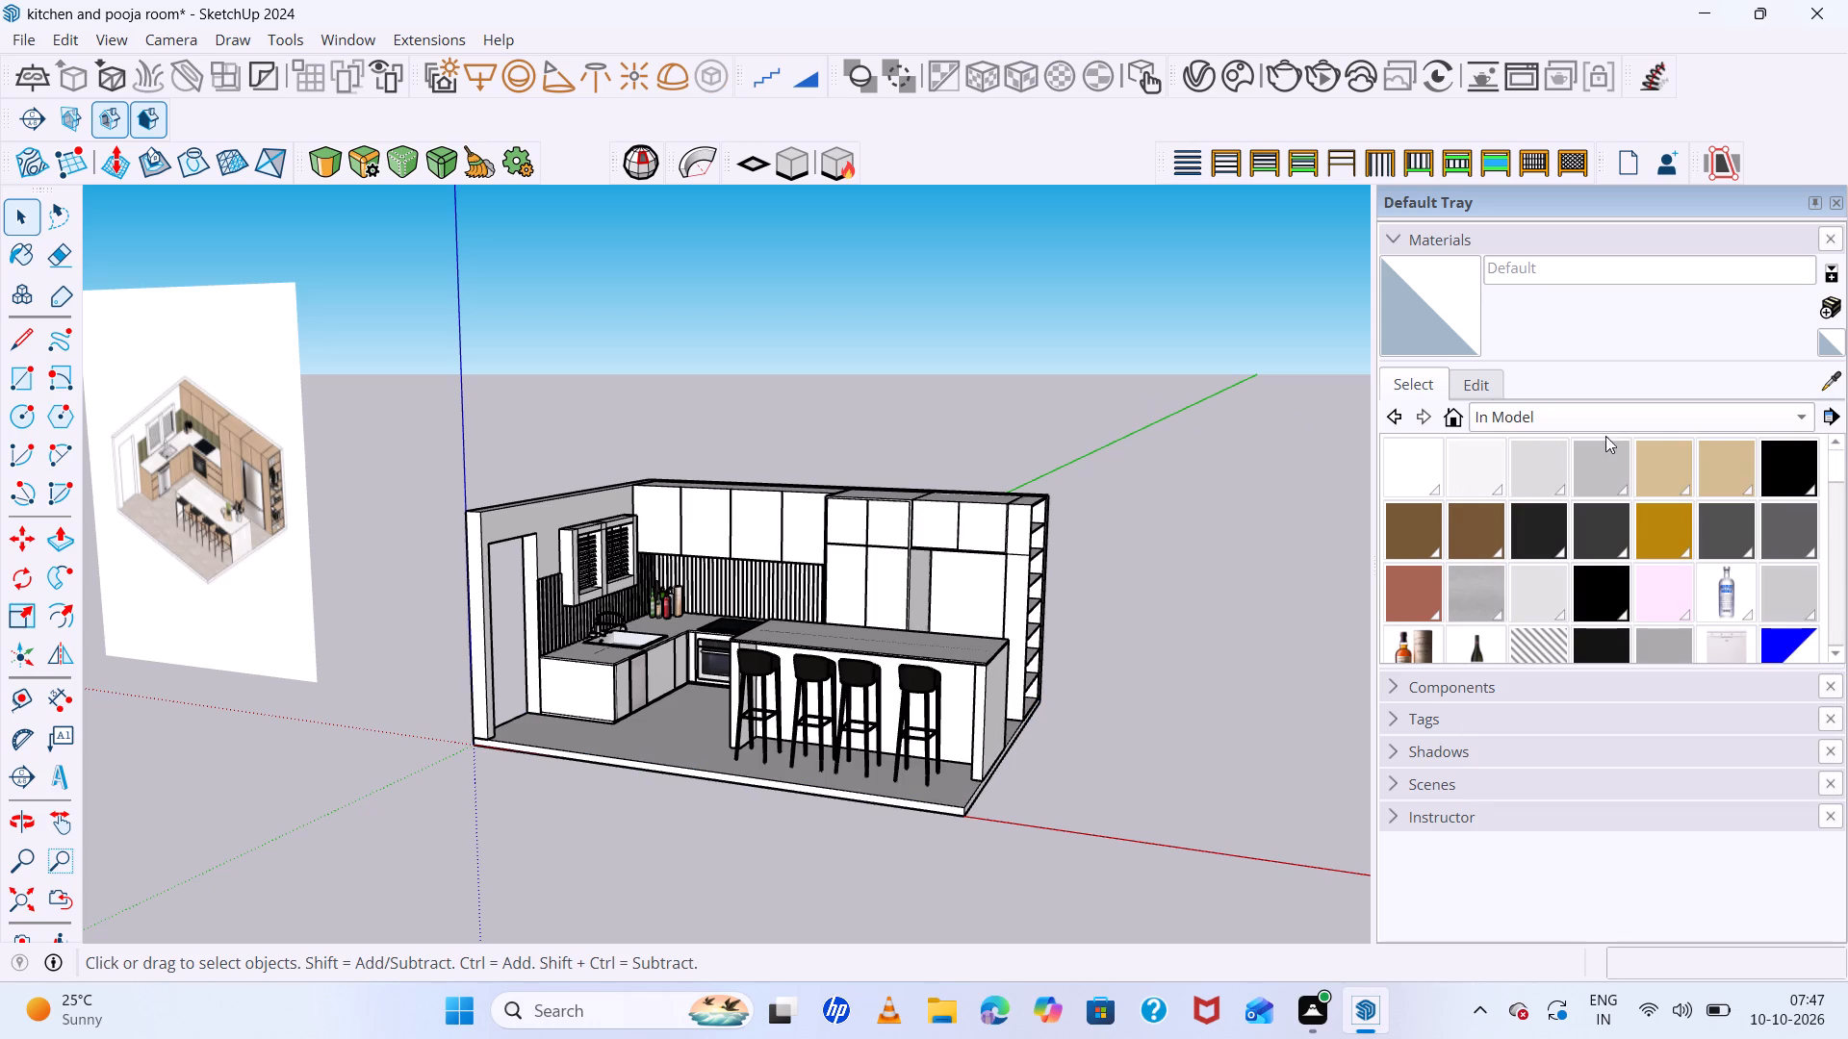
click(1791, 420)
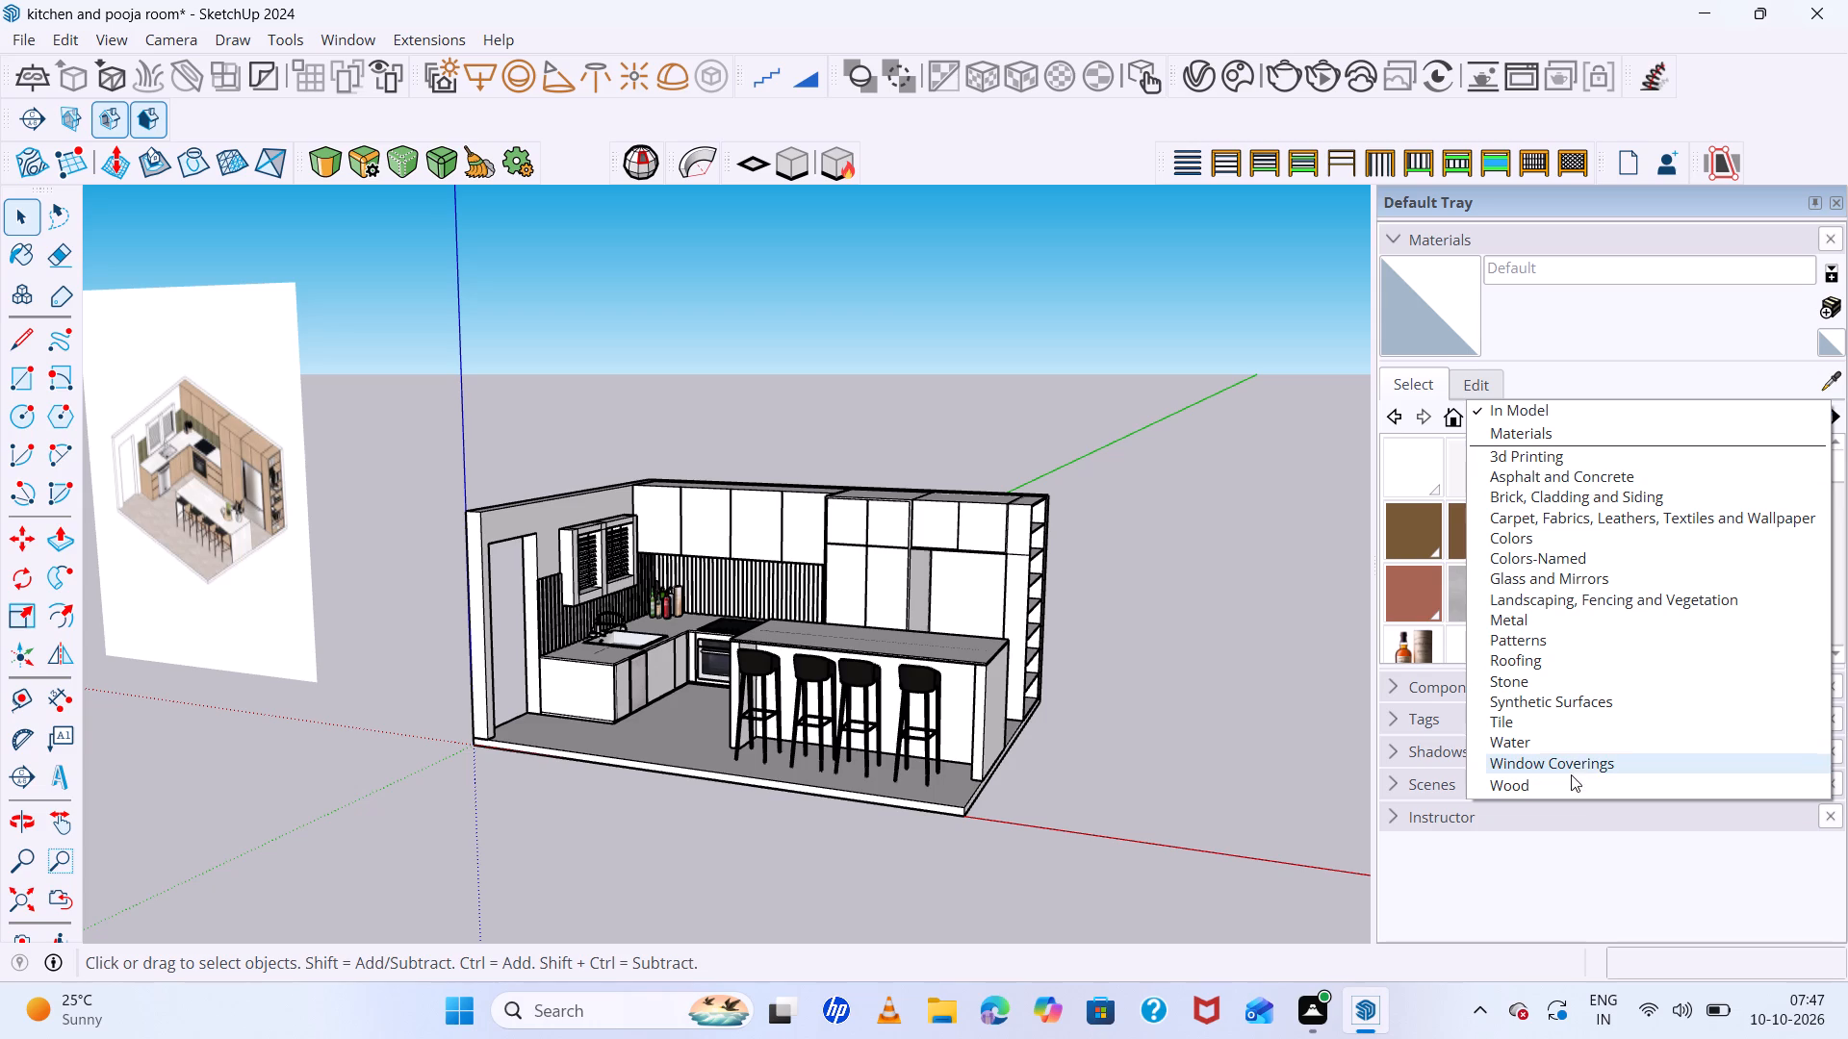
click(1563, 798)
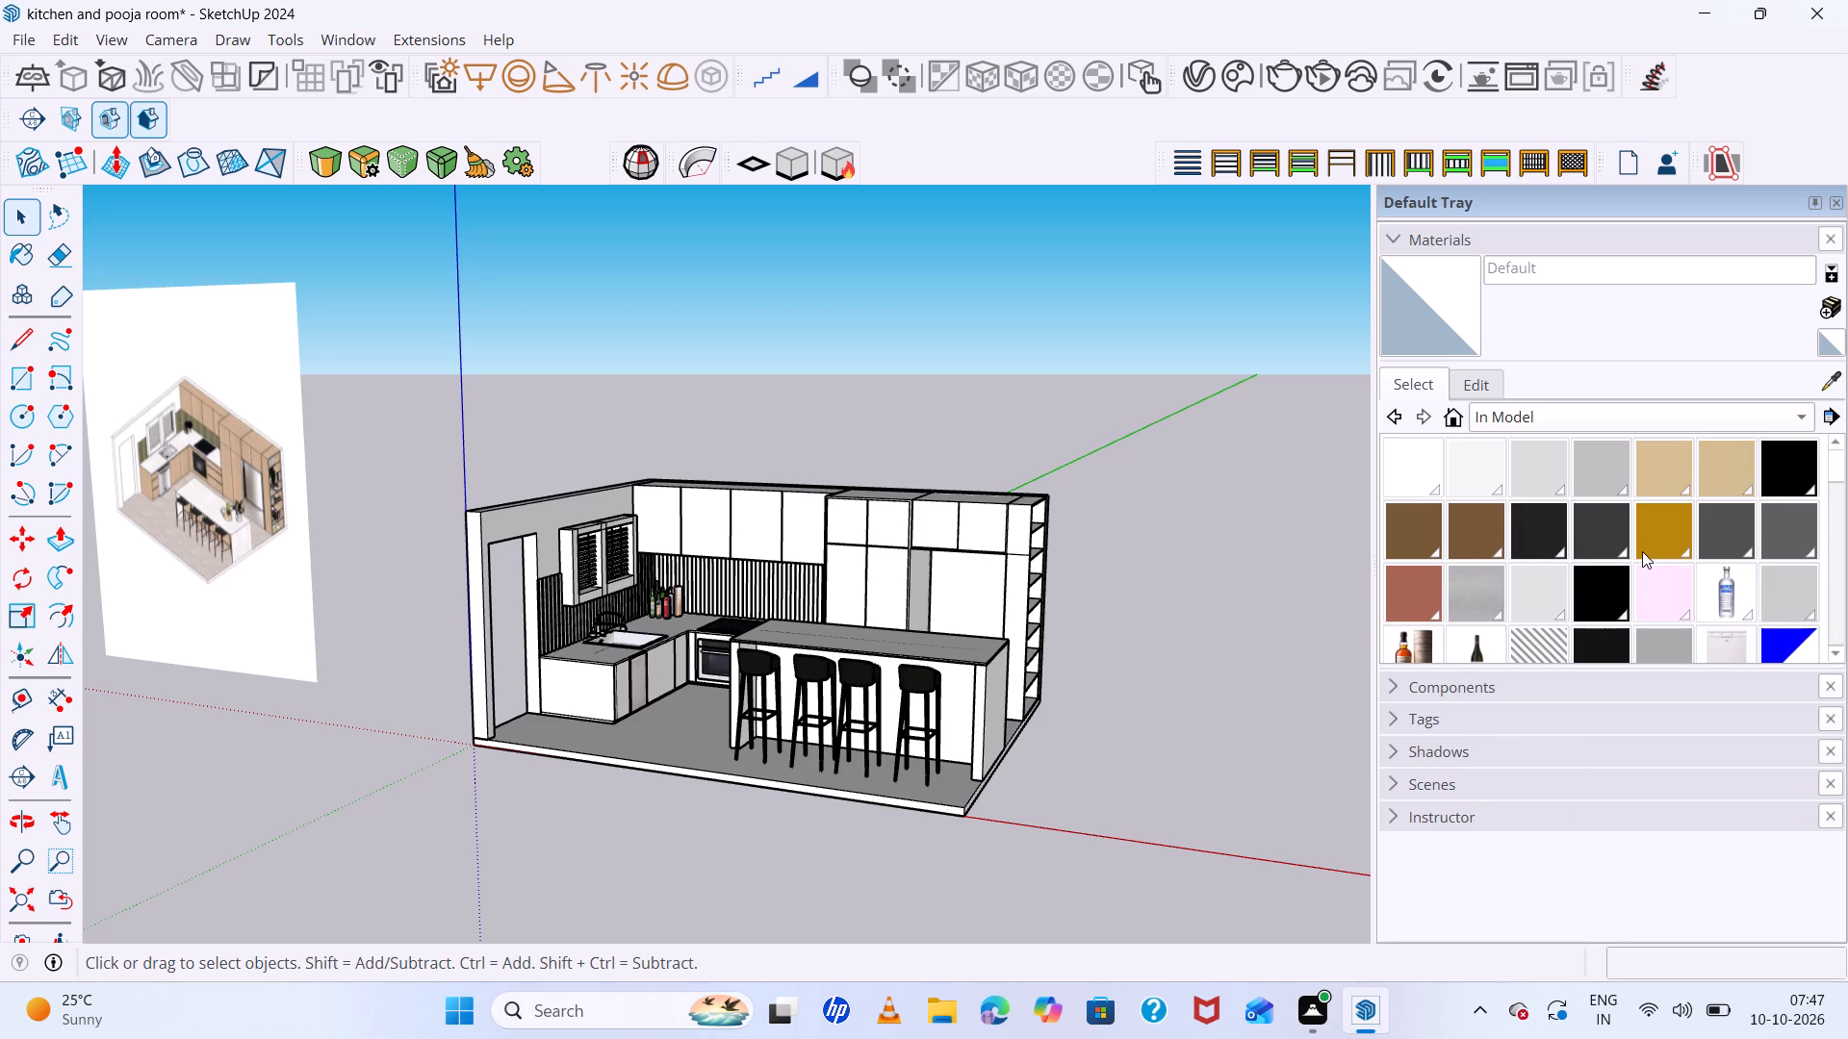
click(1655, 408)
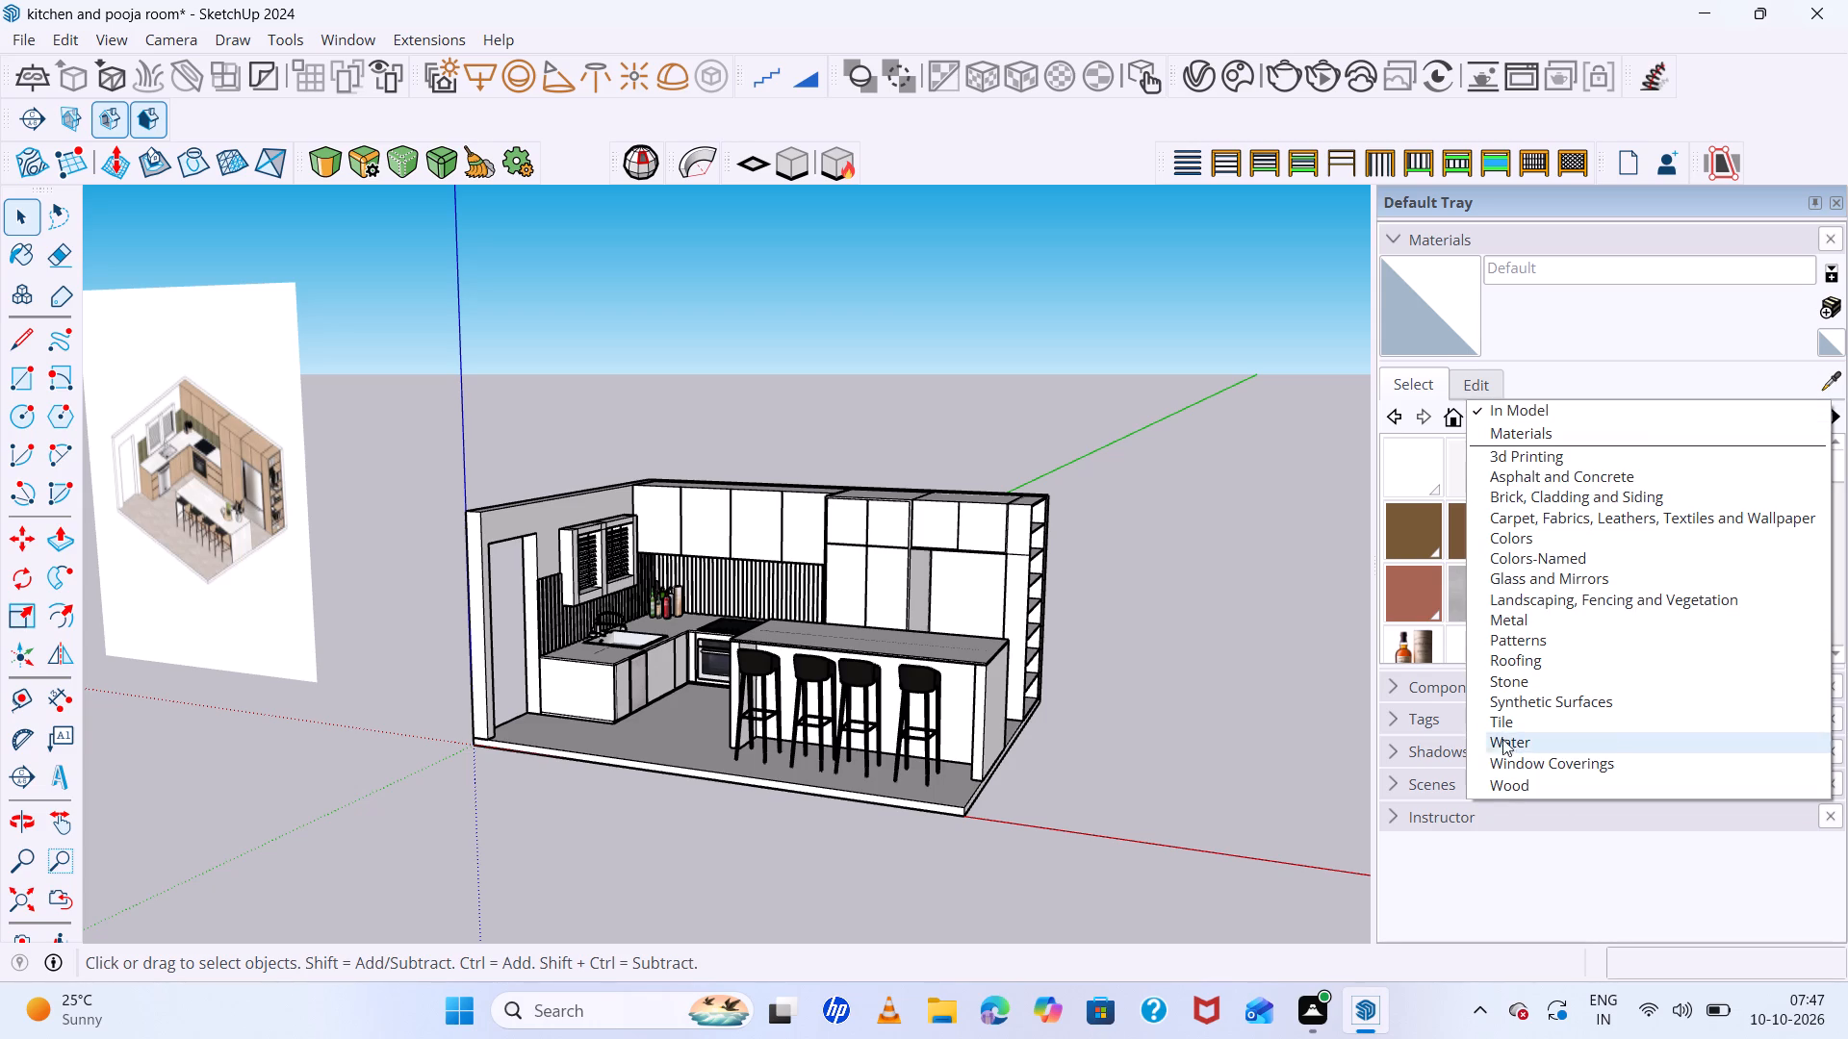
click(1507, 791)
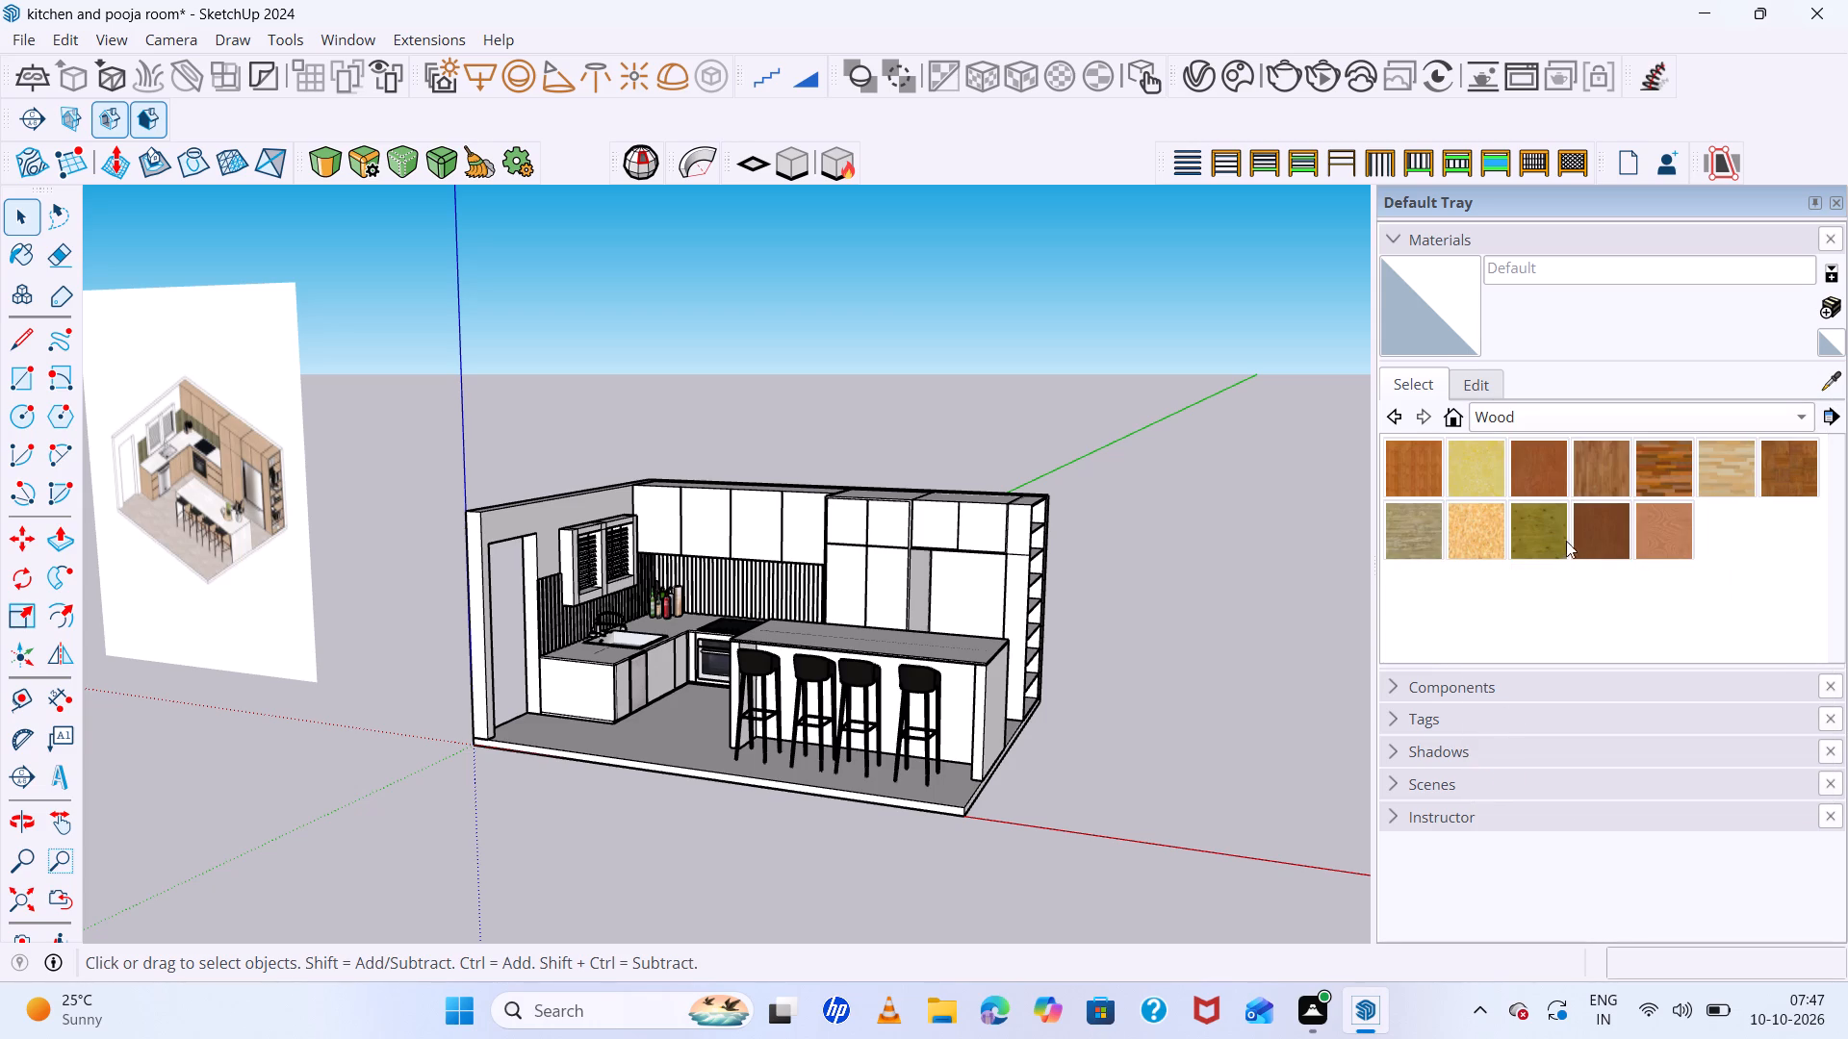
click(1410, 472)
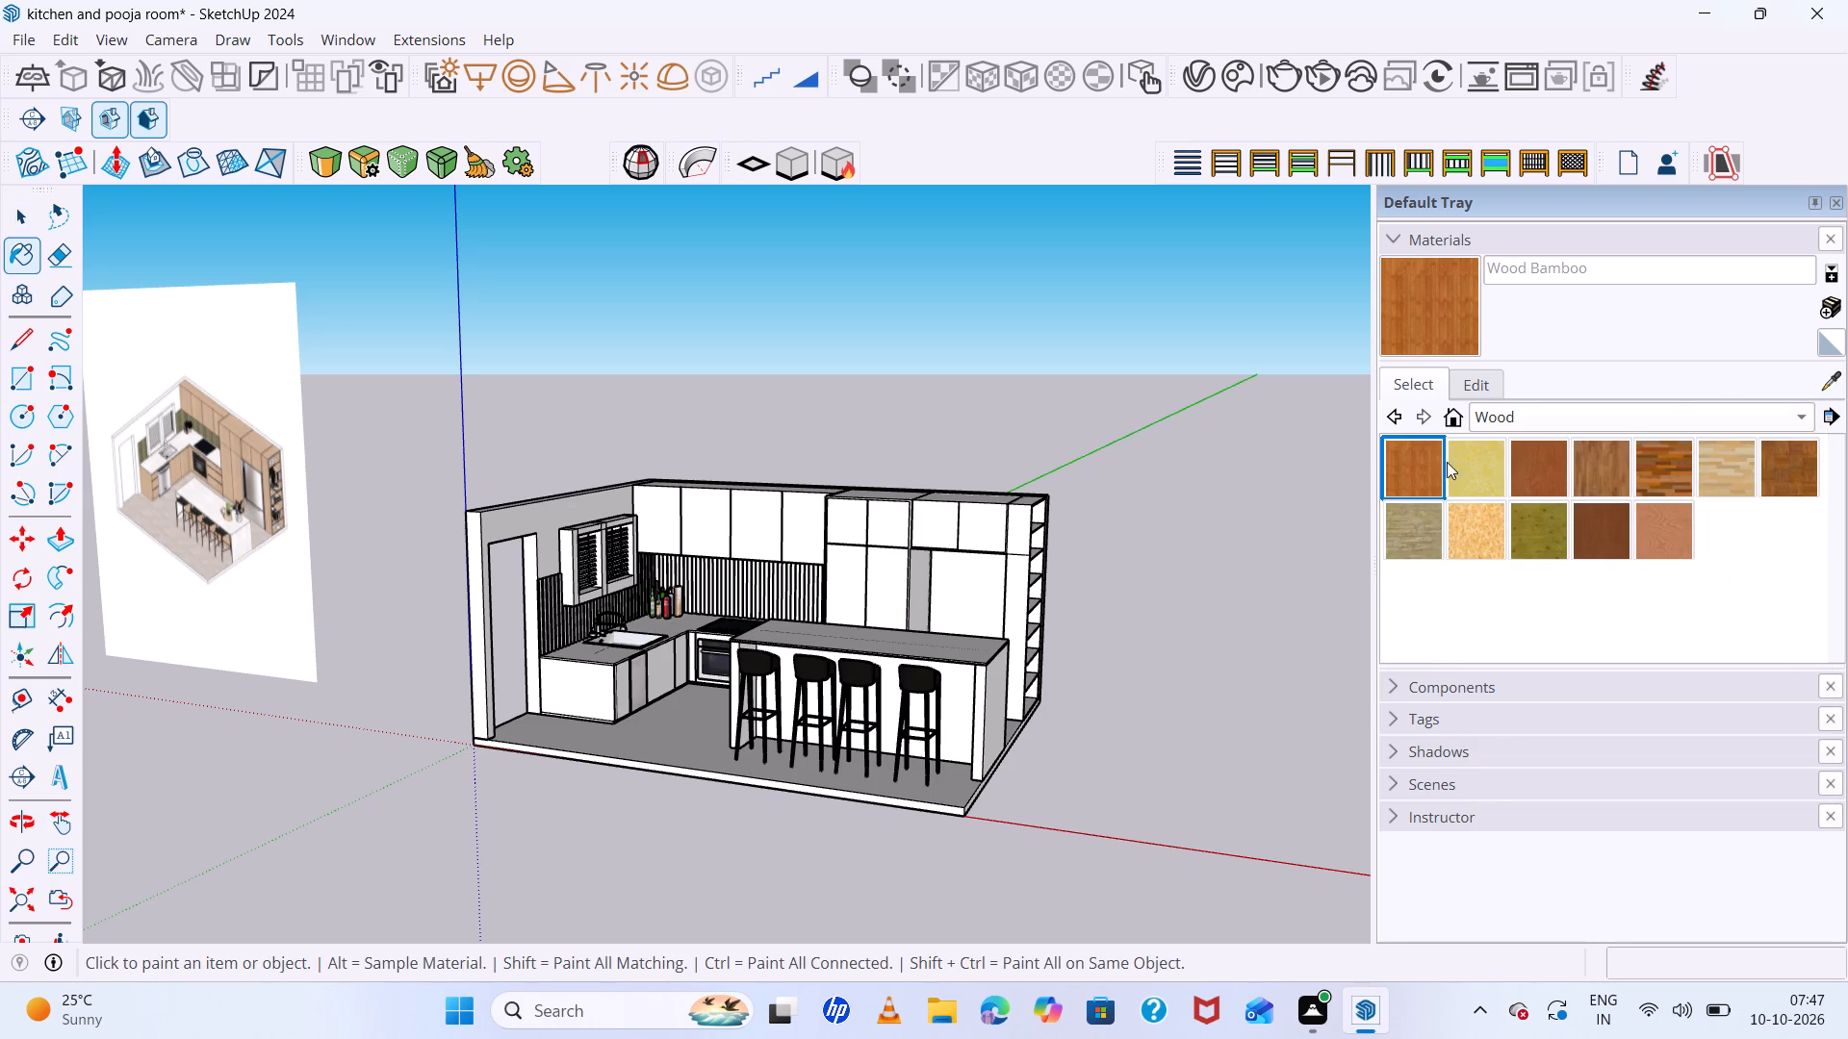
click(1840, 306)
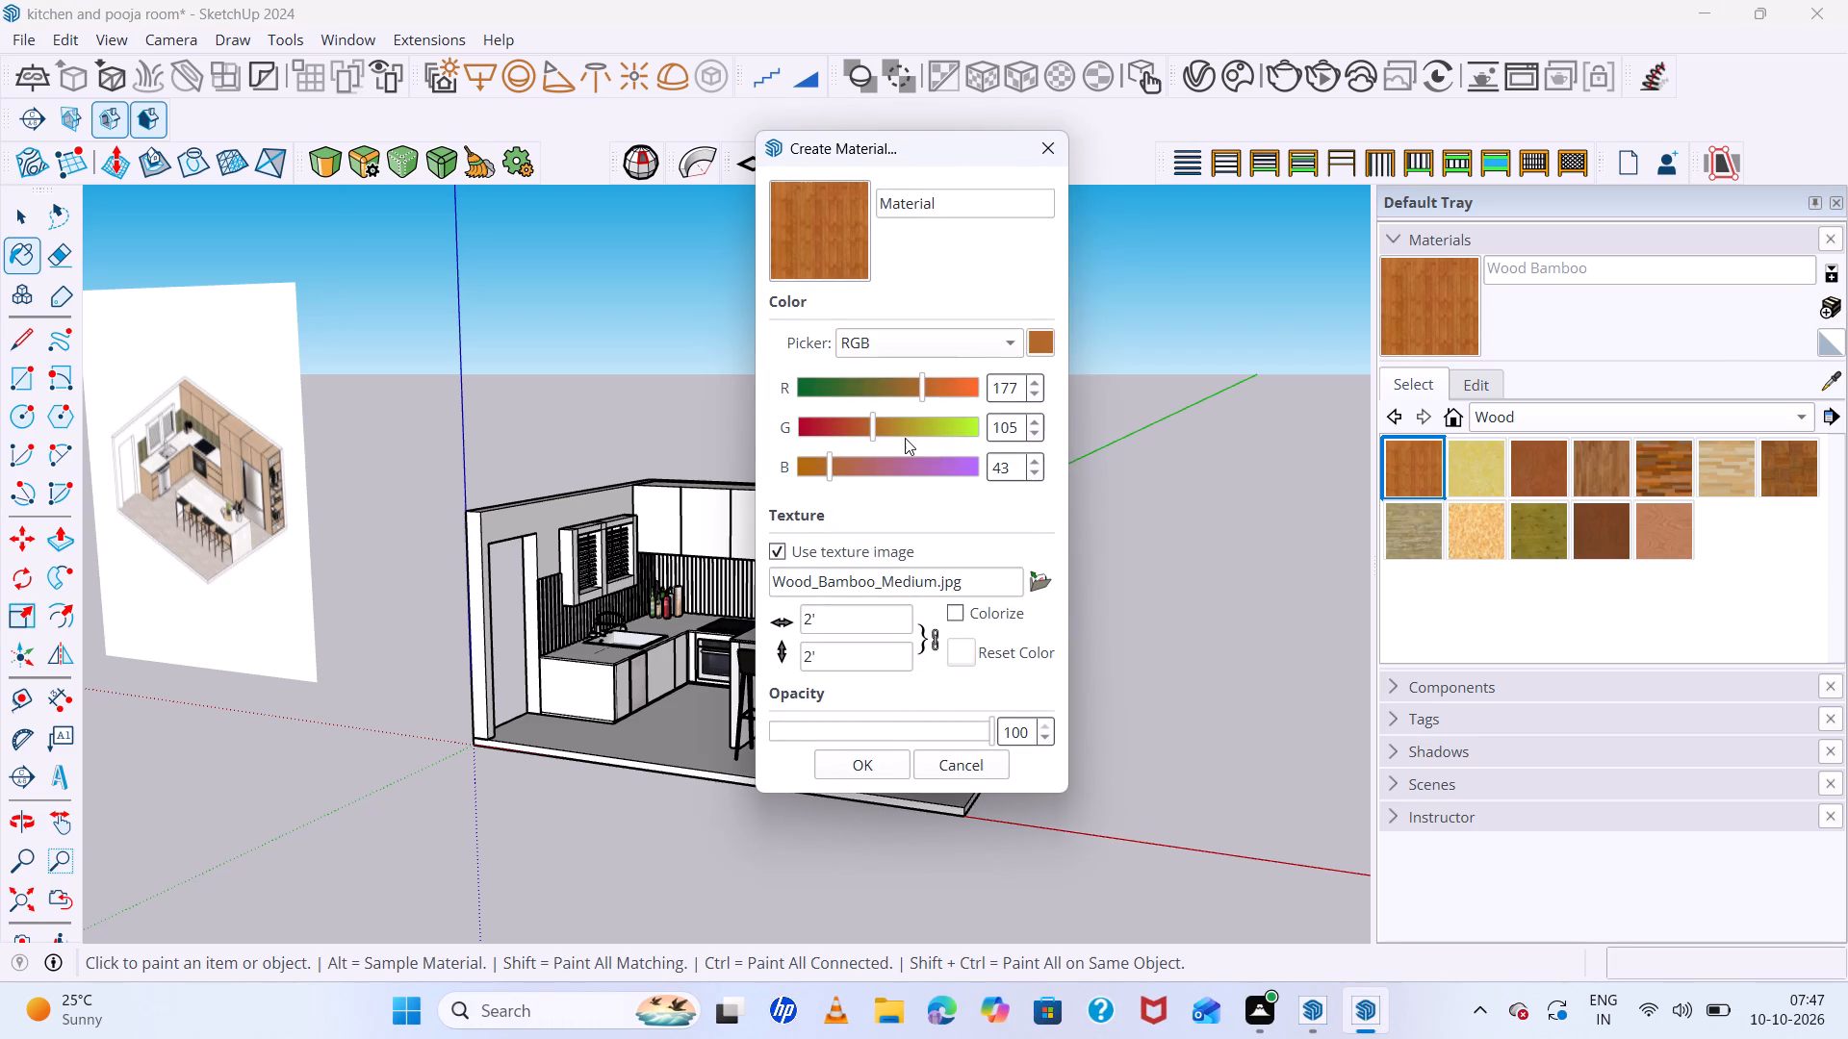
scroll(905, 438, up, 9)
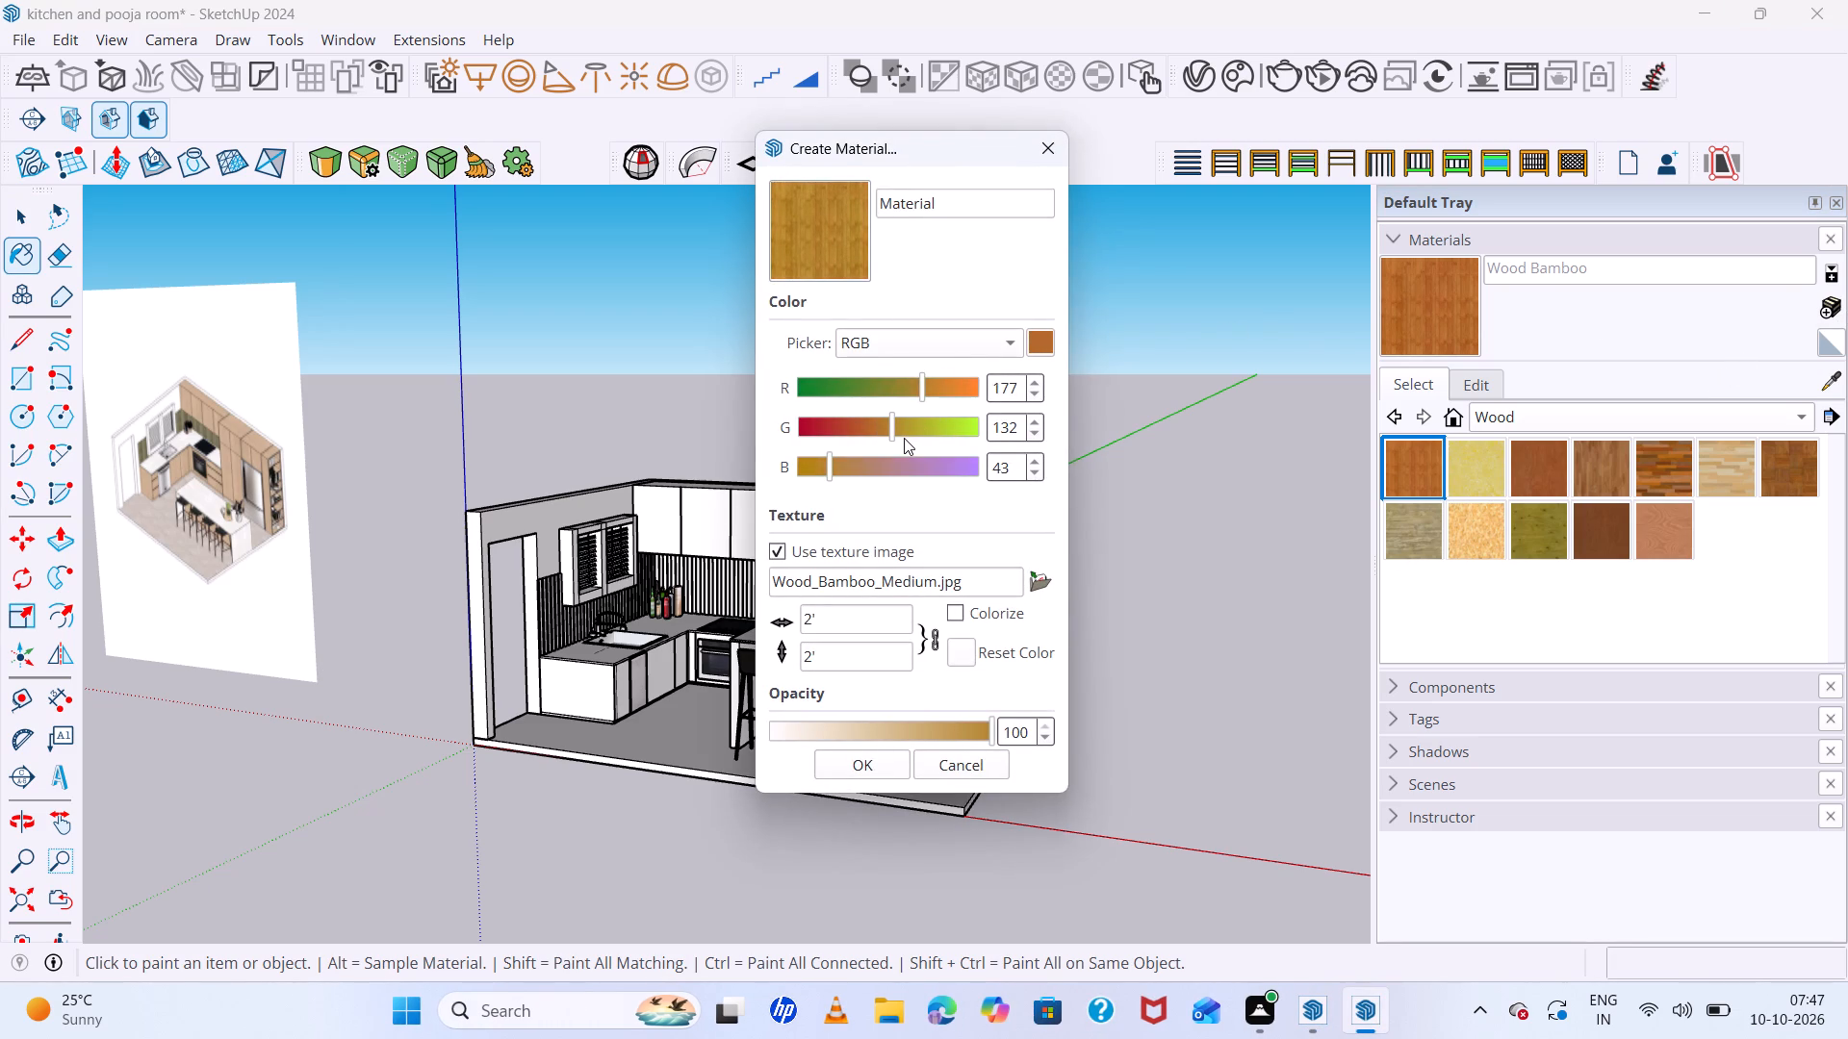
scroll(849, 472, up, 8)
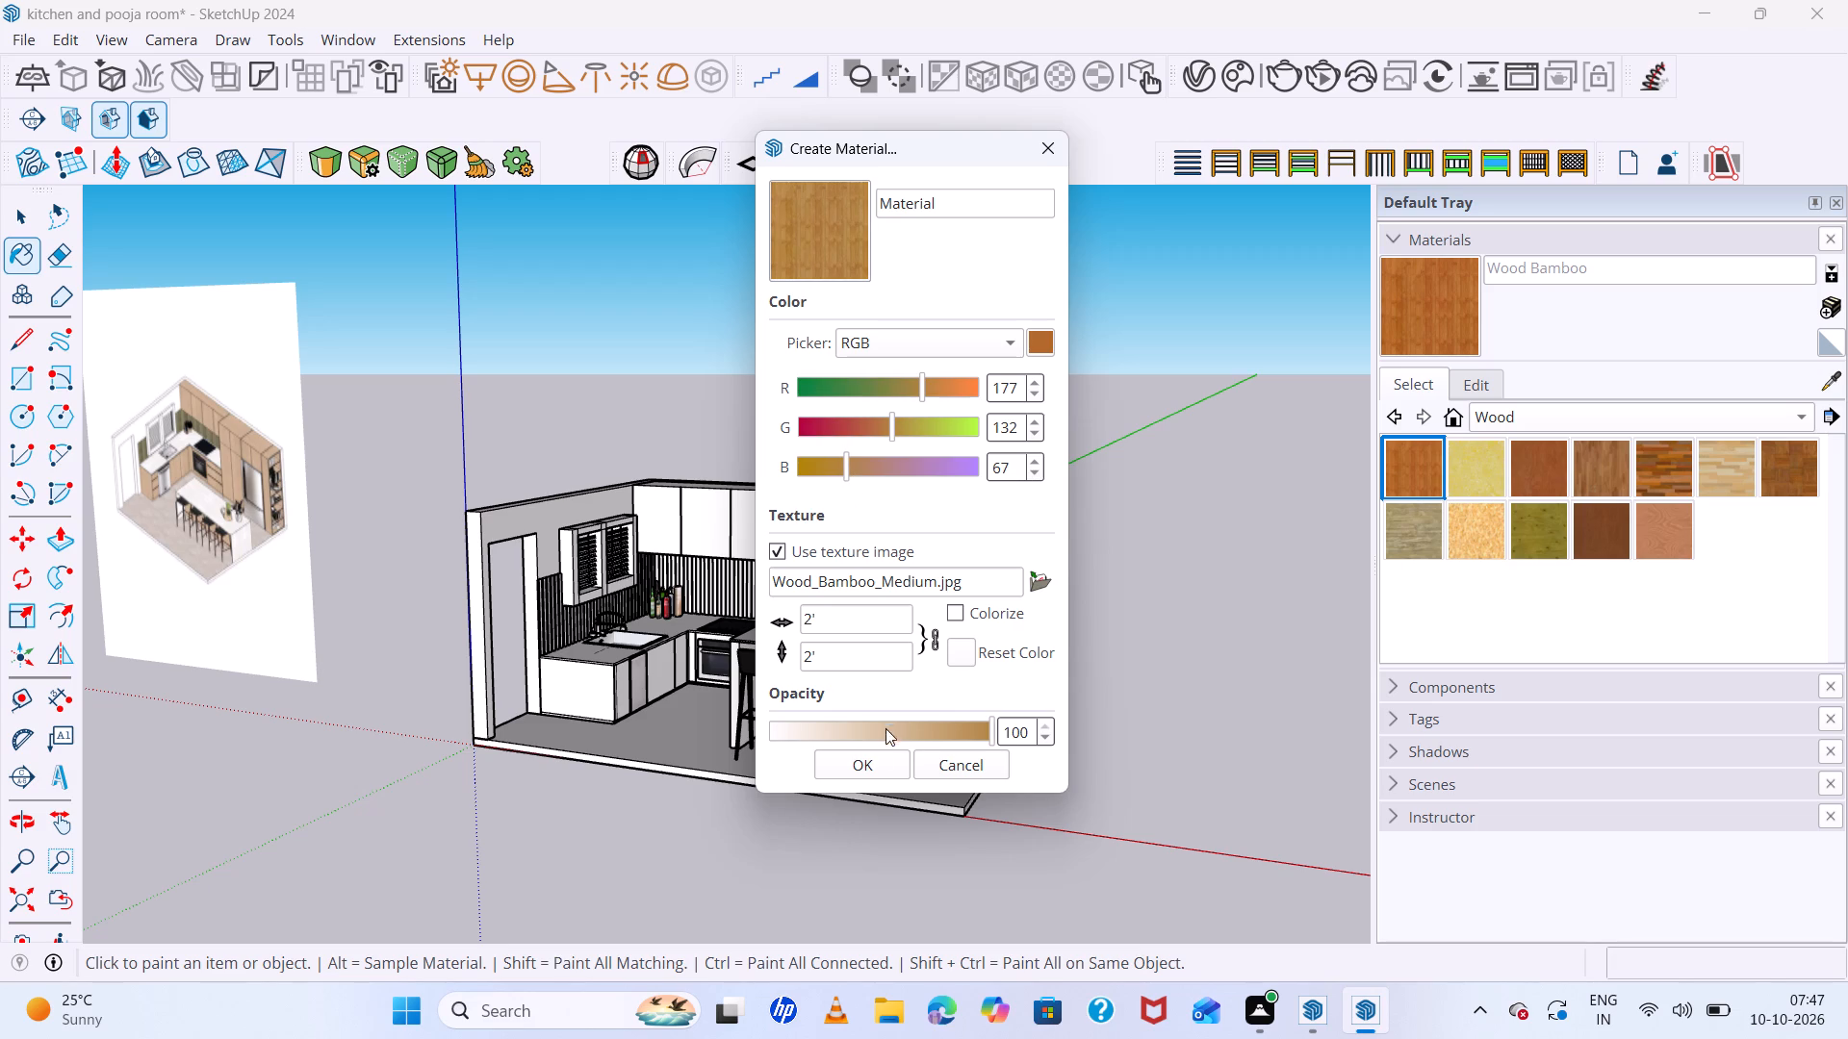
click(871, 767)
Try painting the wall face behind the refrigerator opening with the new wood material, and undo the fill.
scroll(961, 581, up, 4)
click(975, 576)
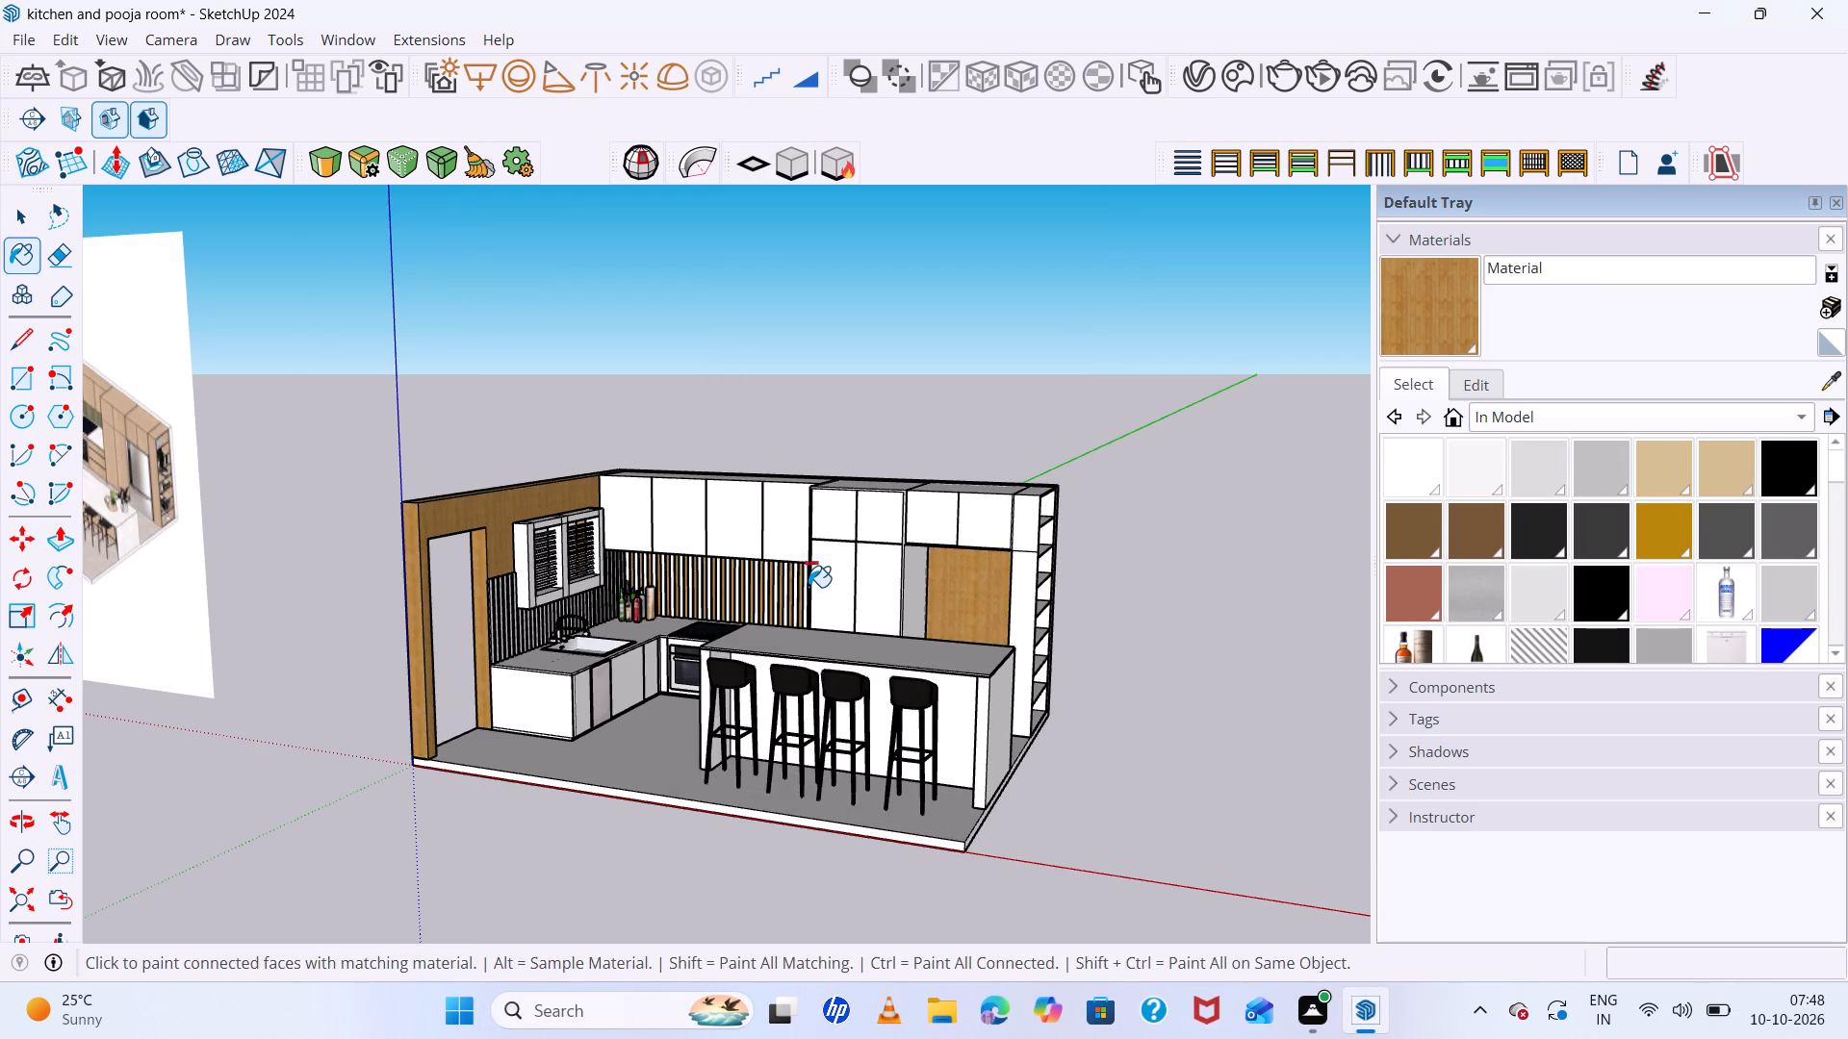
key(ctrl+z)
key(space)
Inside the cabinet group, paint the two tall pantry doors and the two doors above them with the new wood material.
scroll(988, 574, down, 2)
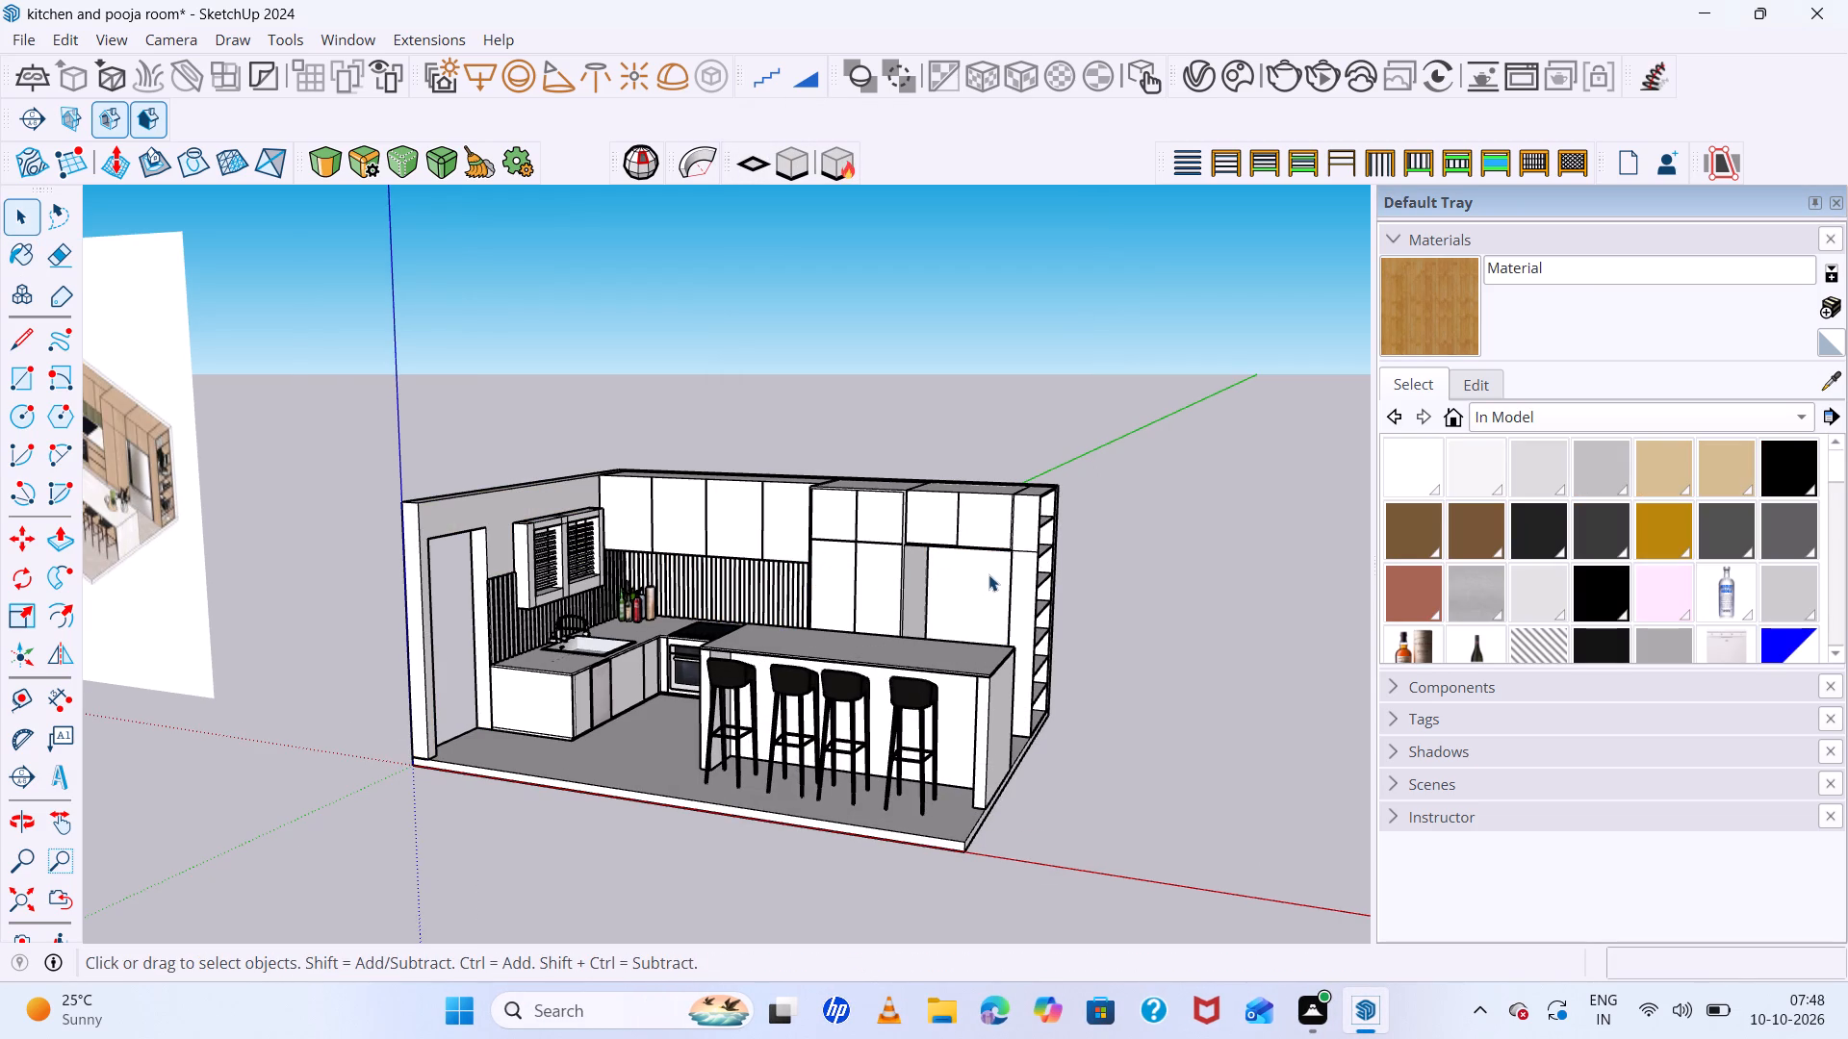
scroll(988, 574, down, 1)
double_click(895, 564)
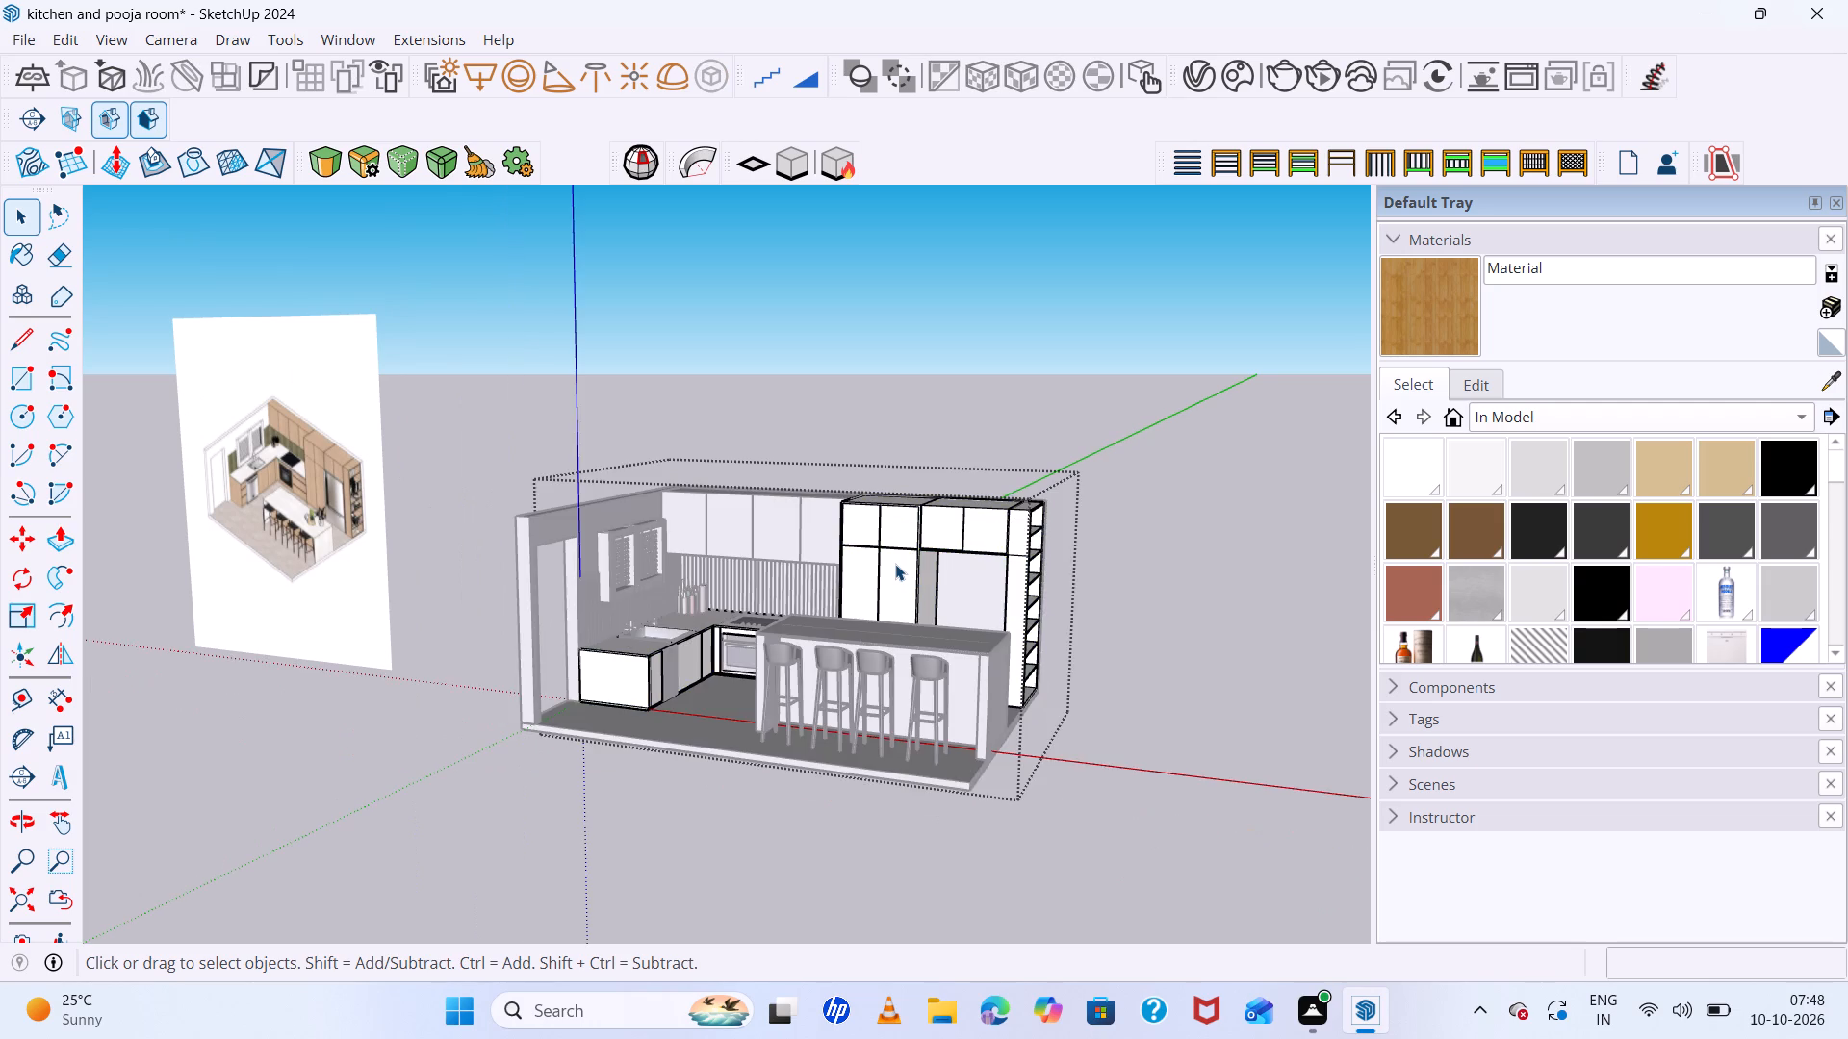
scroll(895, 564, up, 4)
click(895, 564)
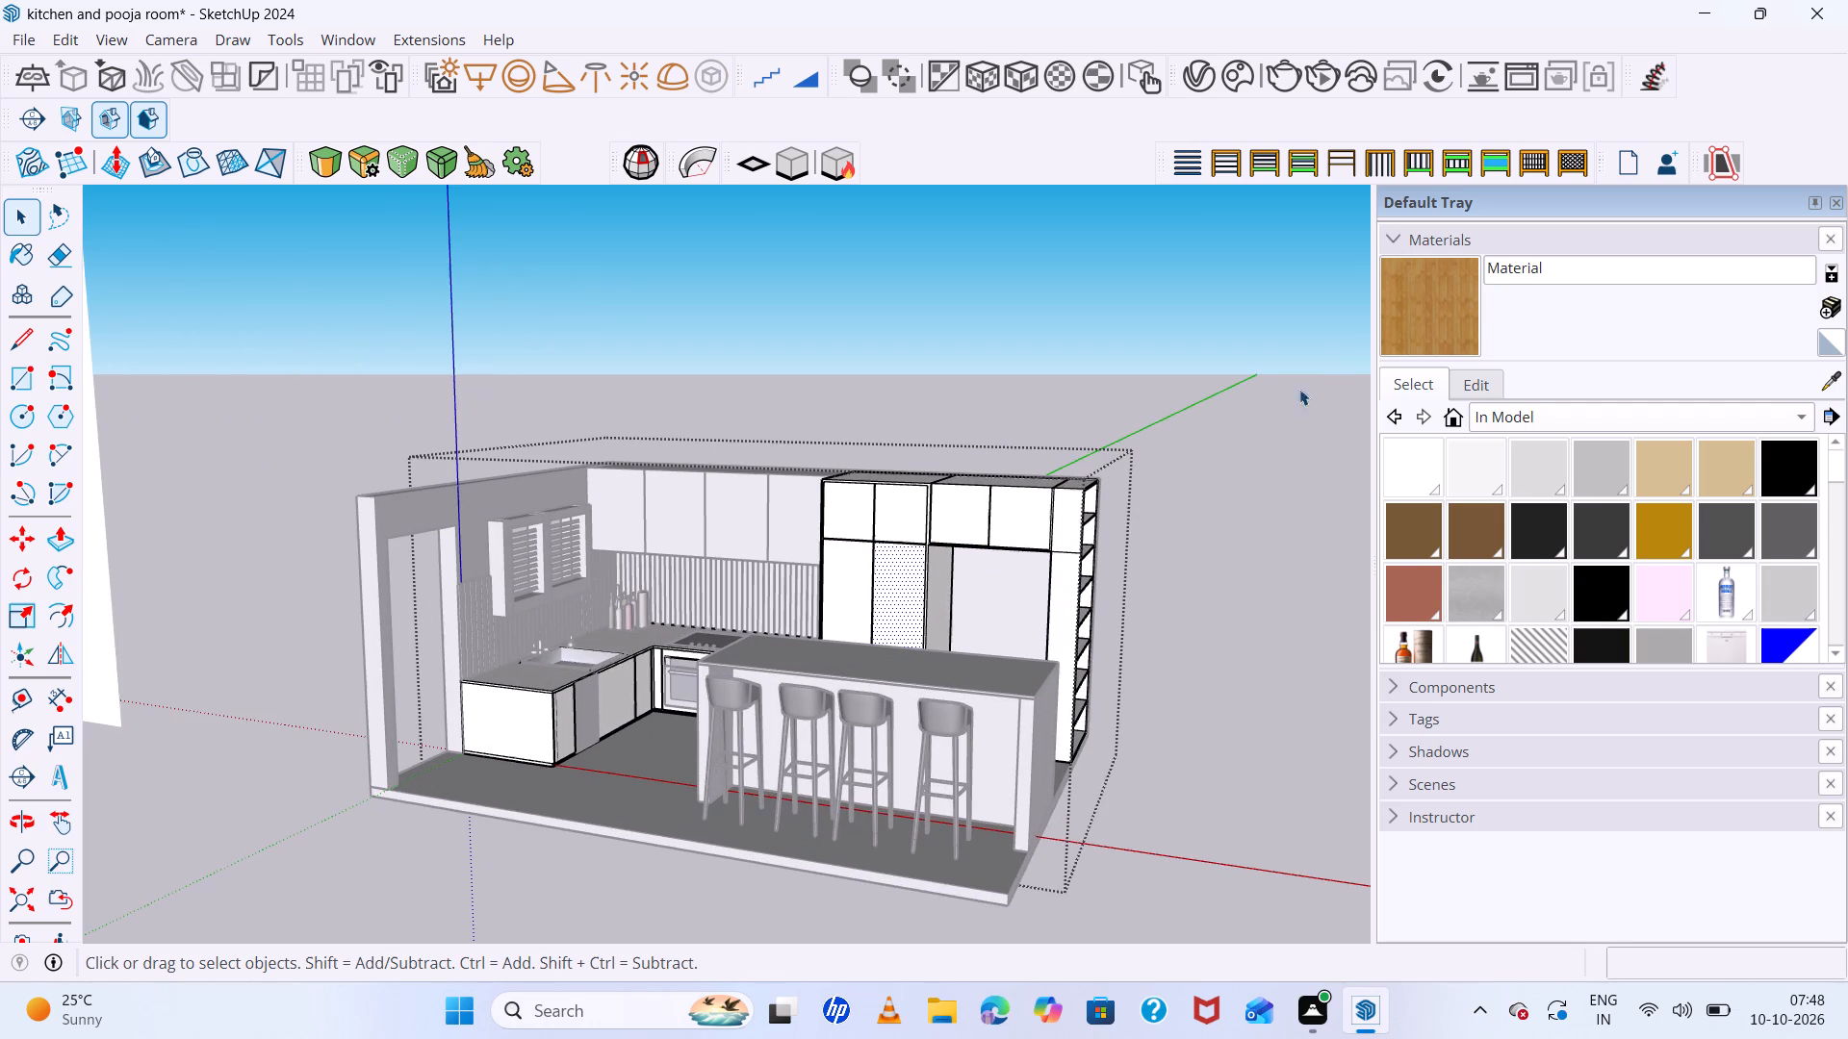
click(1440, 321)
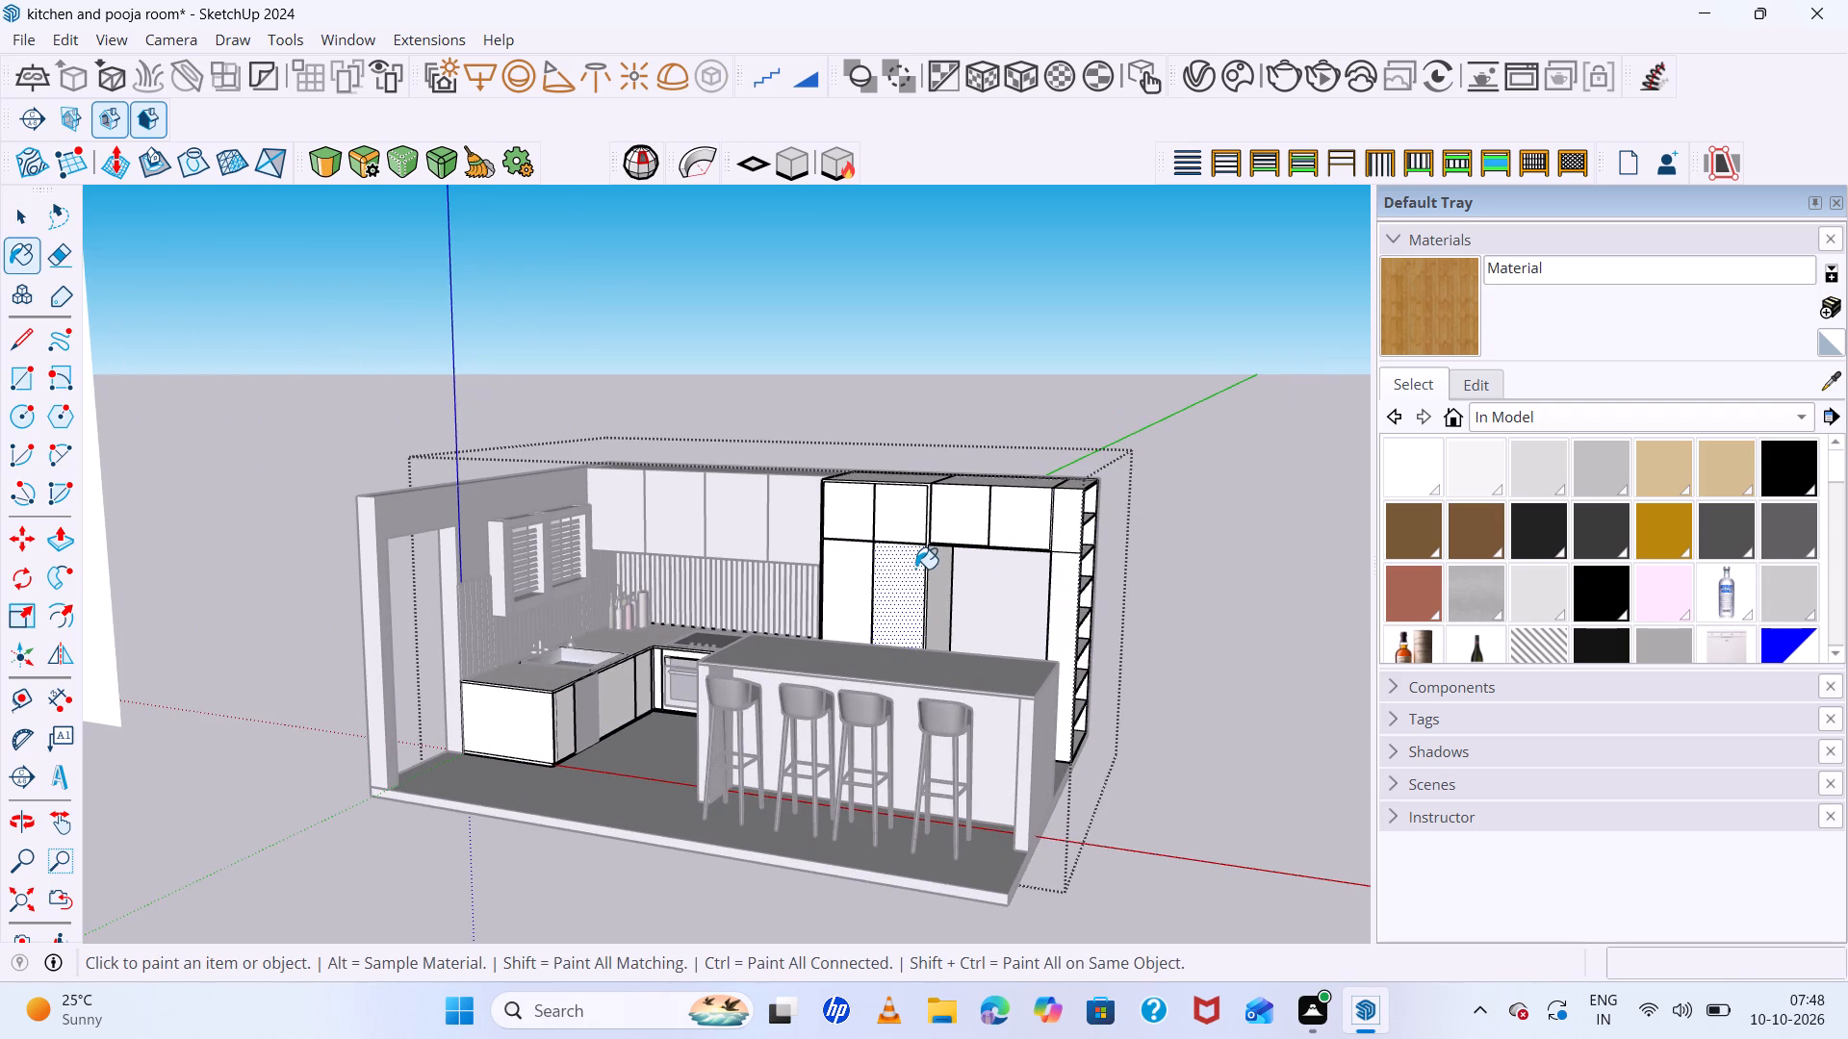
click(915, 569)
click(905, 527)
click(853, 509)
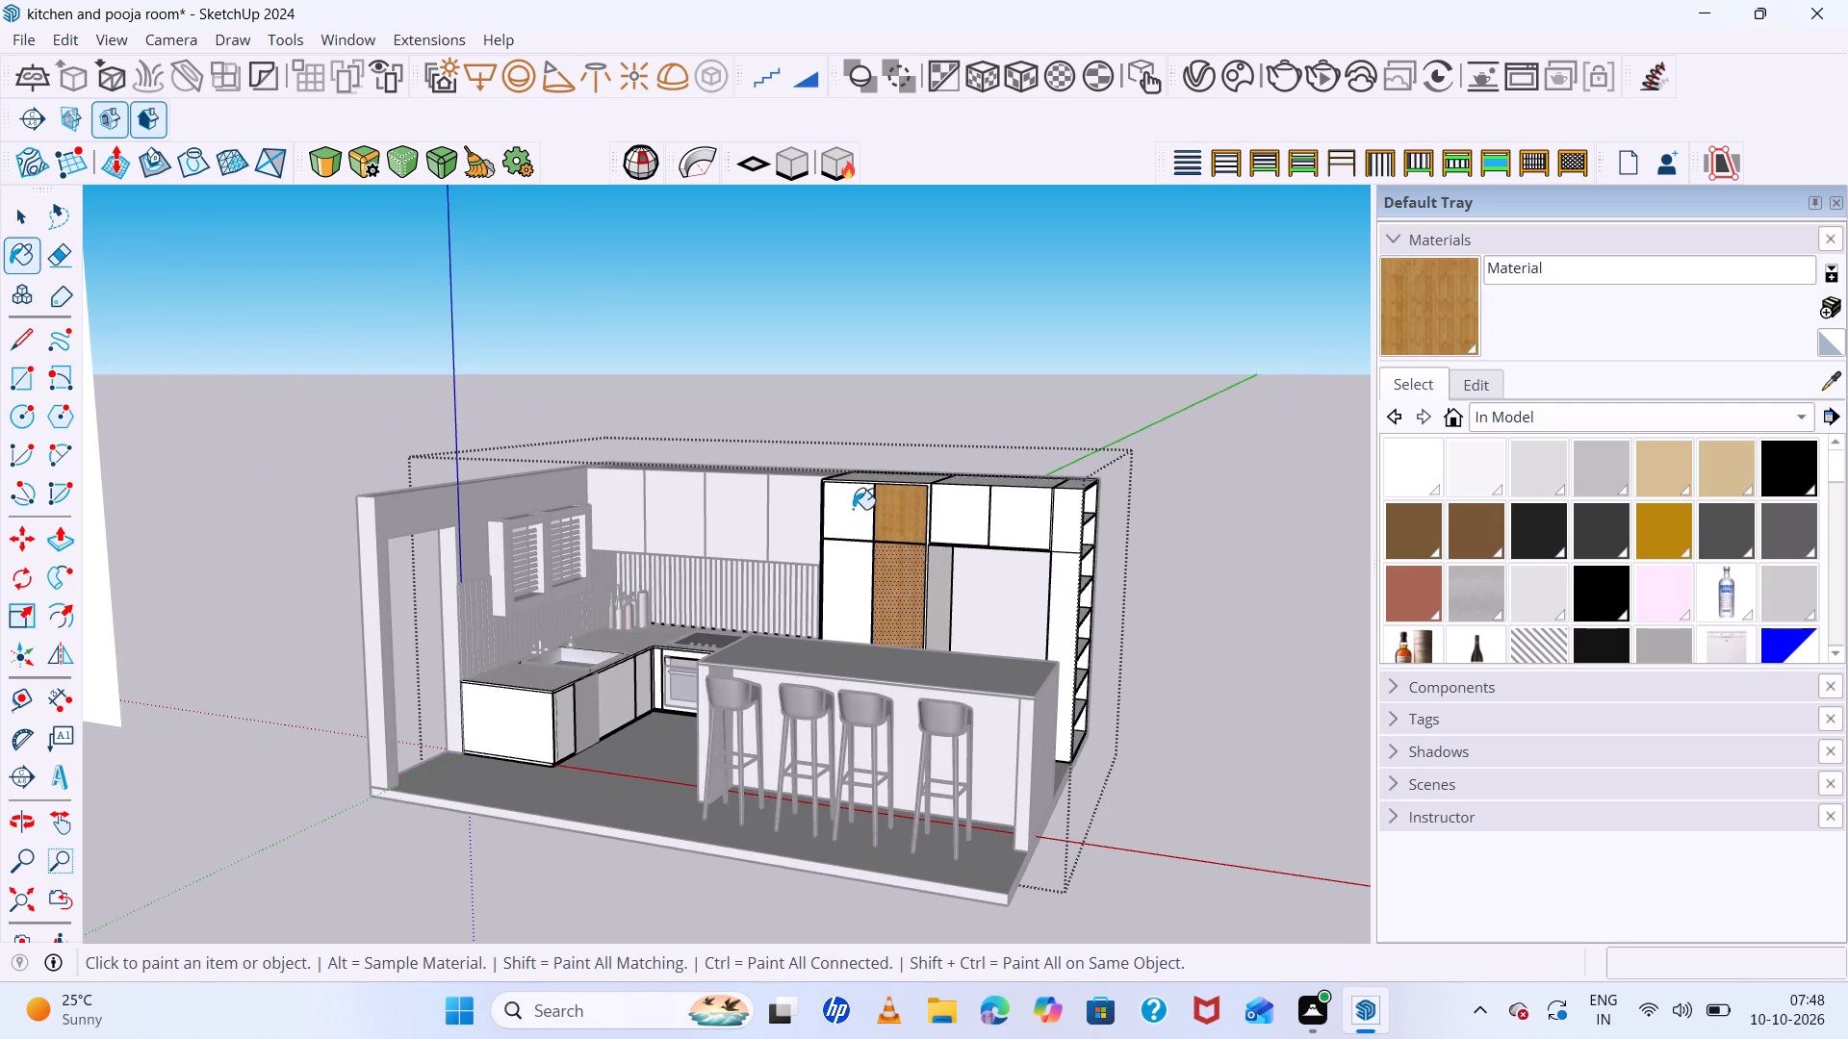
click(847, 567)
key(space)
click(1227, 480)
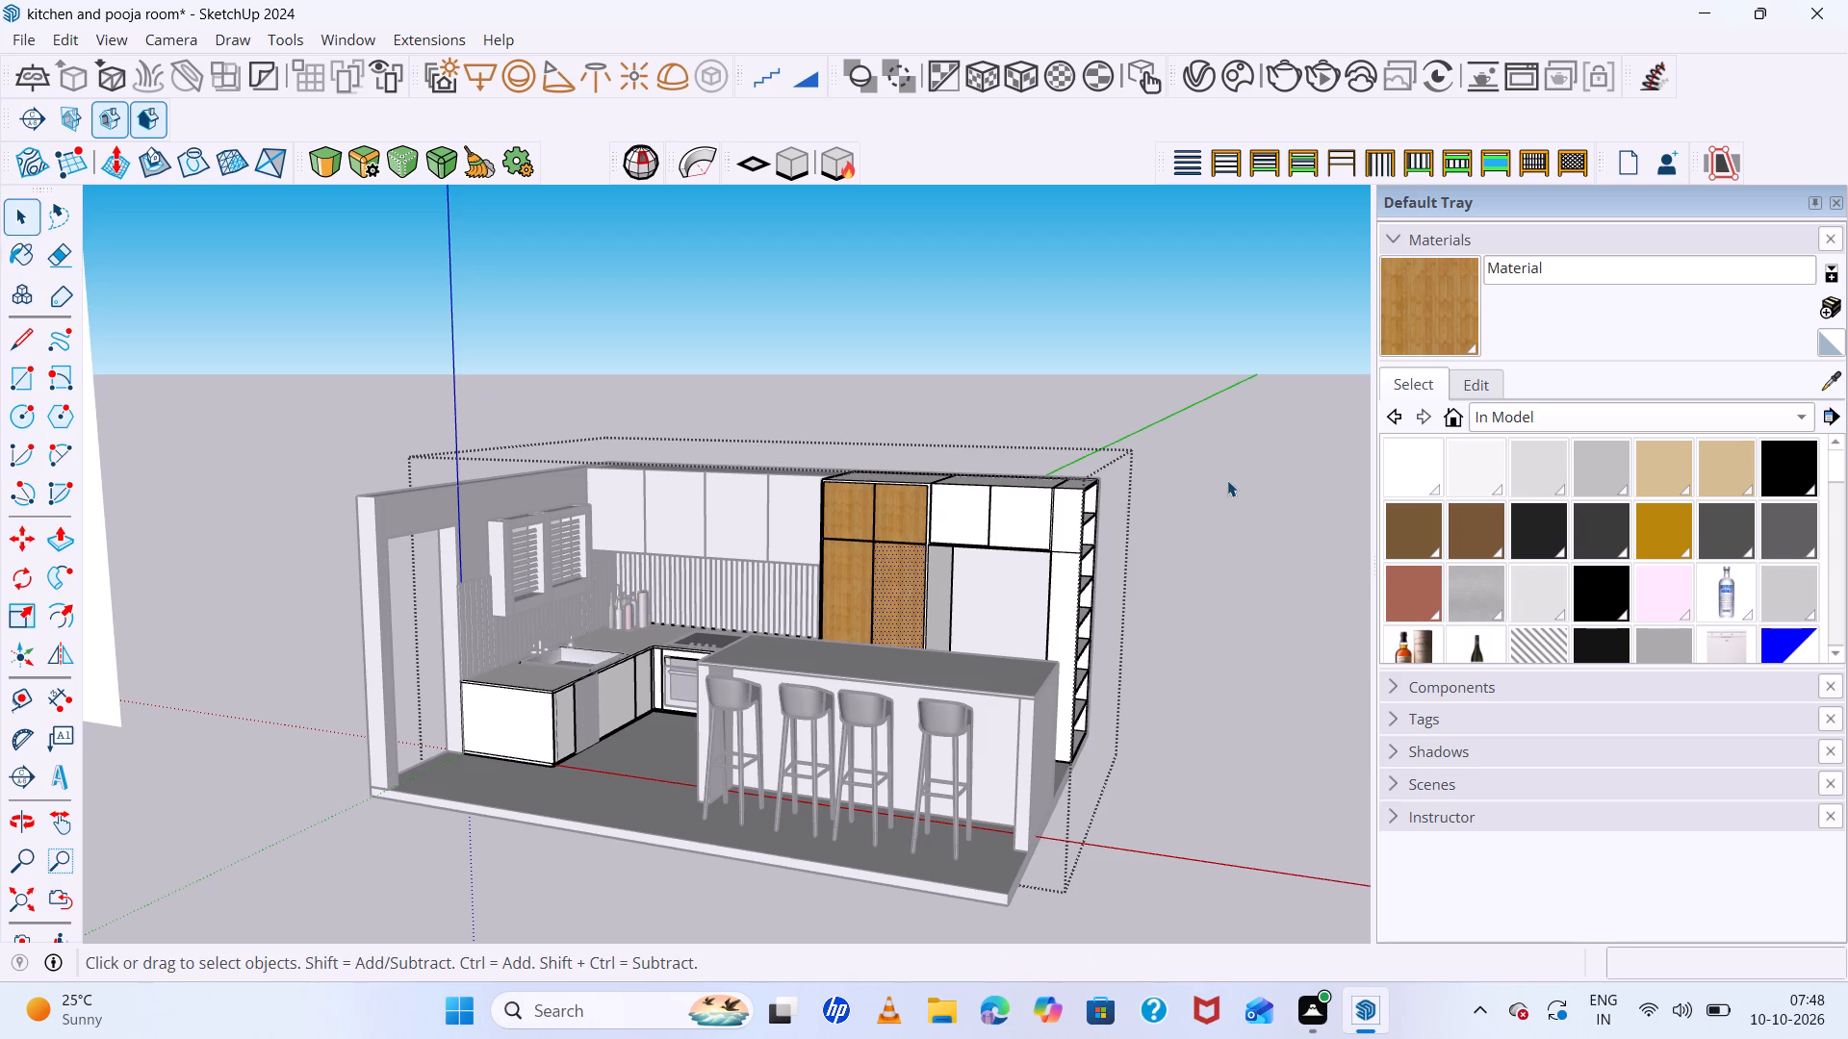
Apply the new wood material to the entire group of base cabinets, tall cabinets and open shelving, and deselect it.
click(1035, 523)
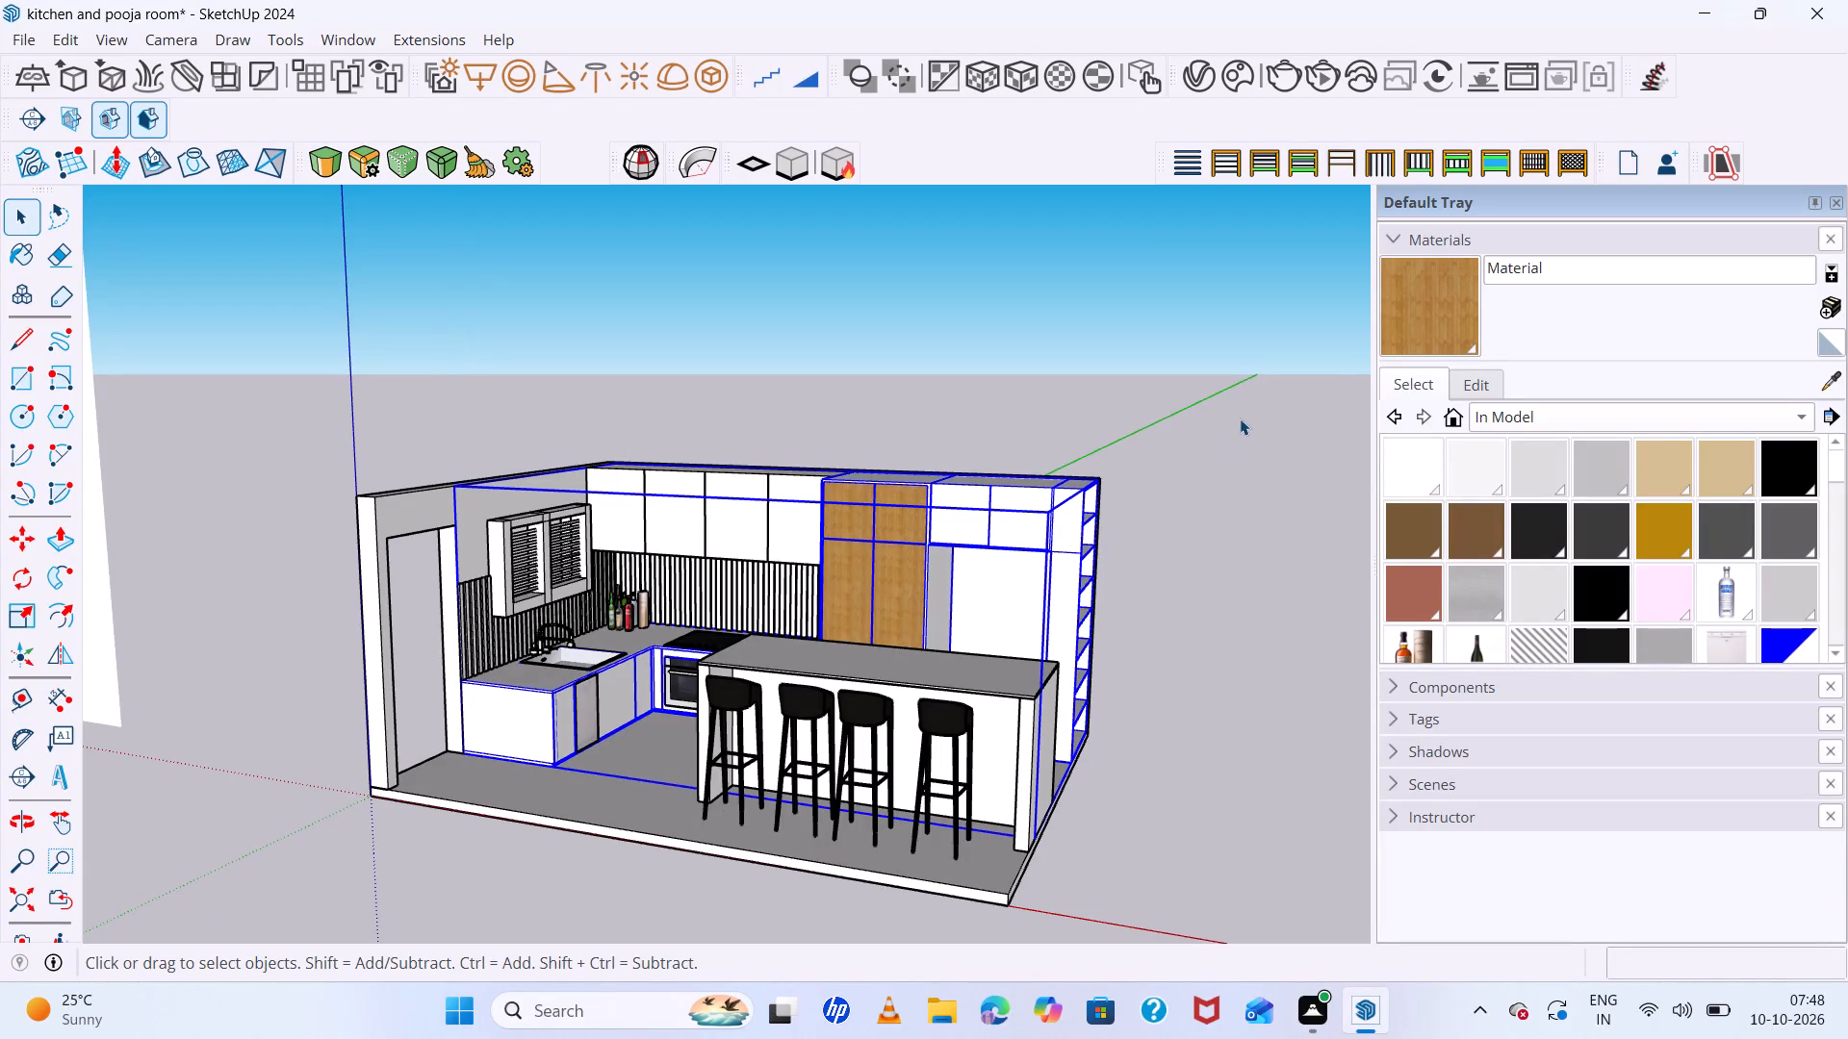
click(1437, 330)
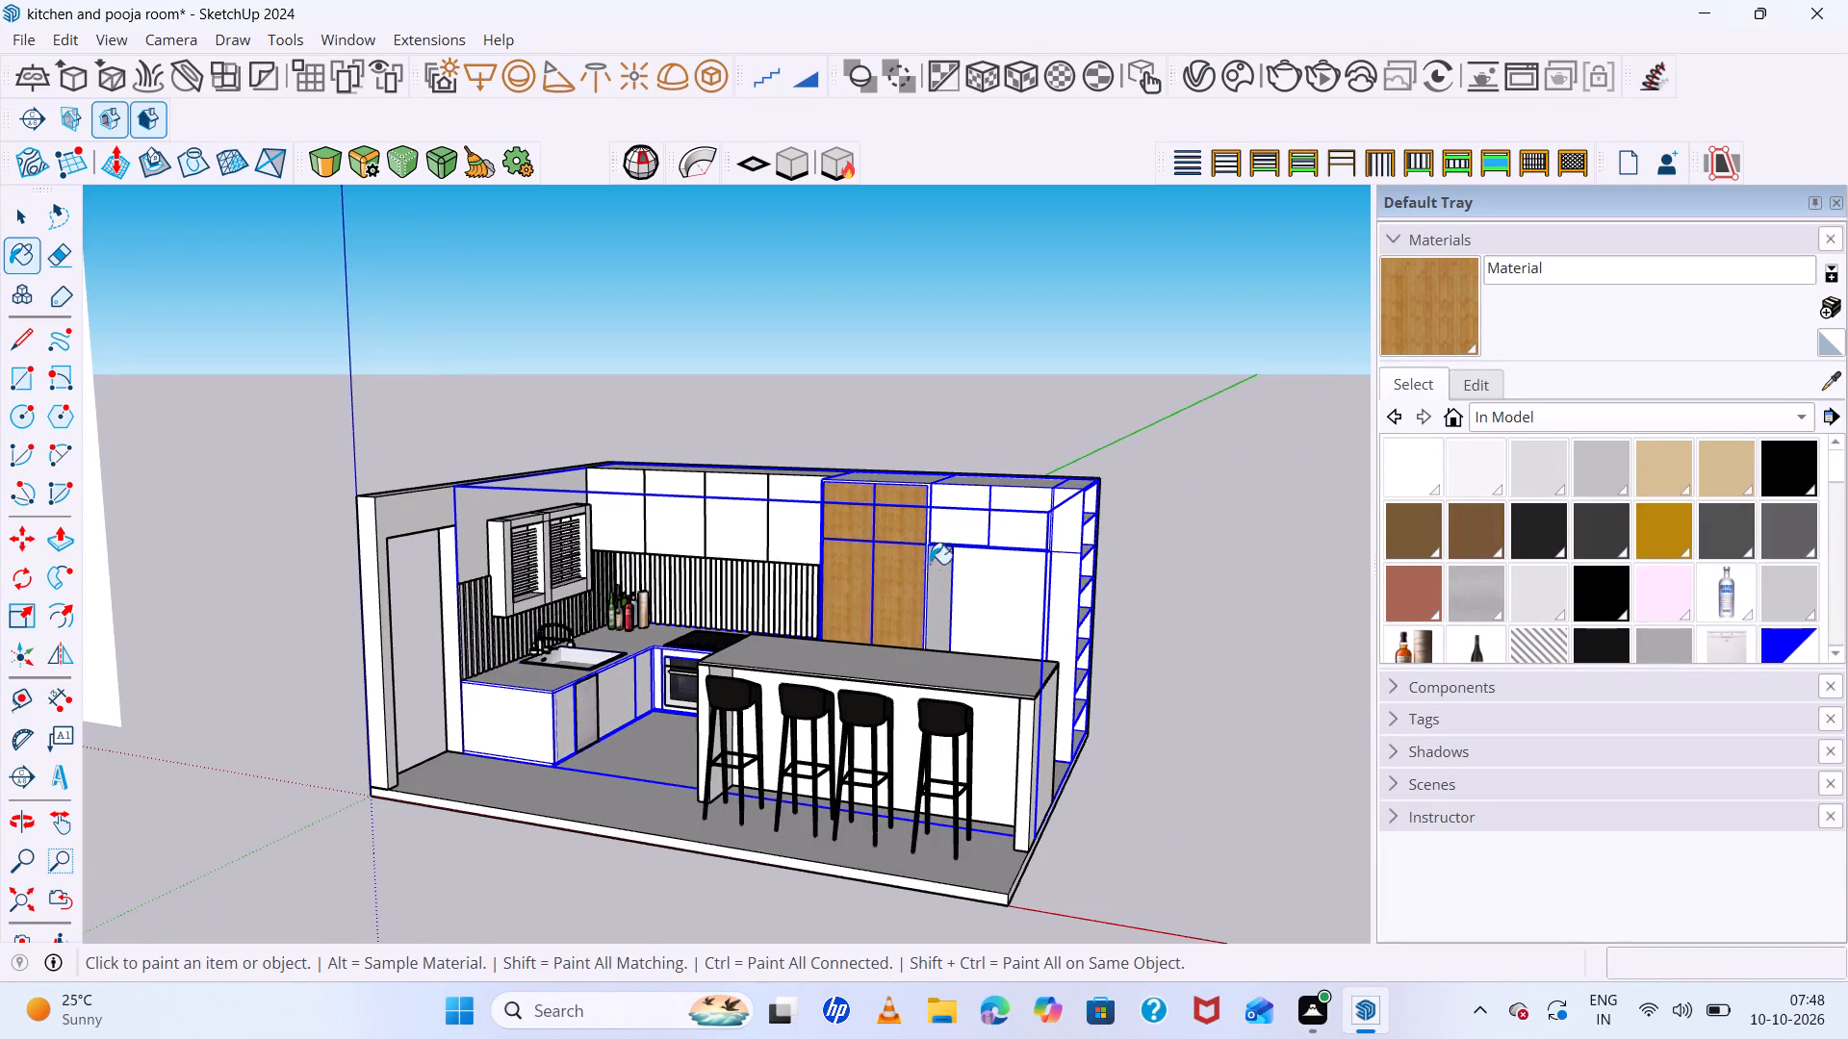
click(984, 540)
key(space)
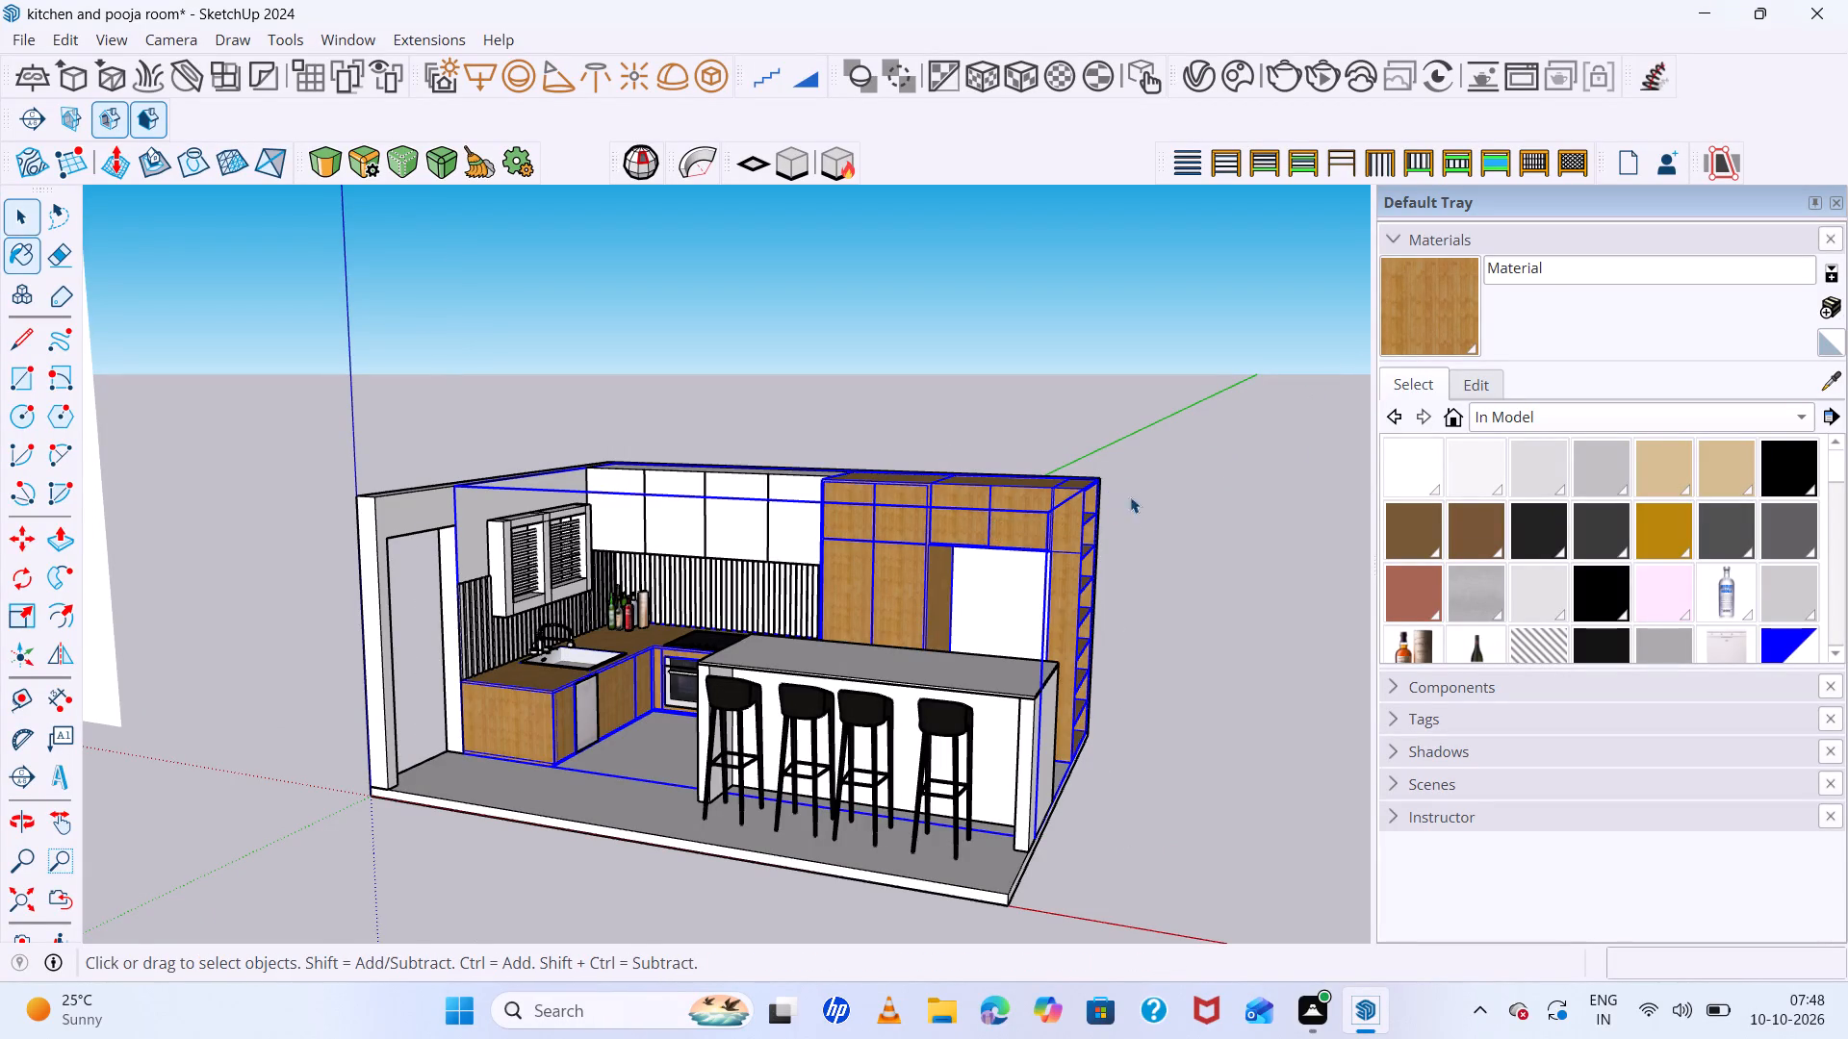
click(1146, 491)
Paint the upper wall cabinets above the cooktop with the new wood material, starting with their top face.
scroll(704, 532, down, 5)
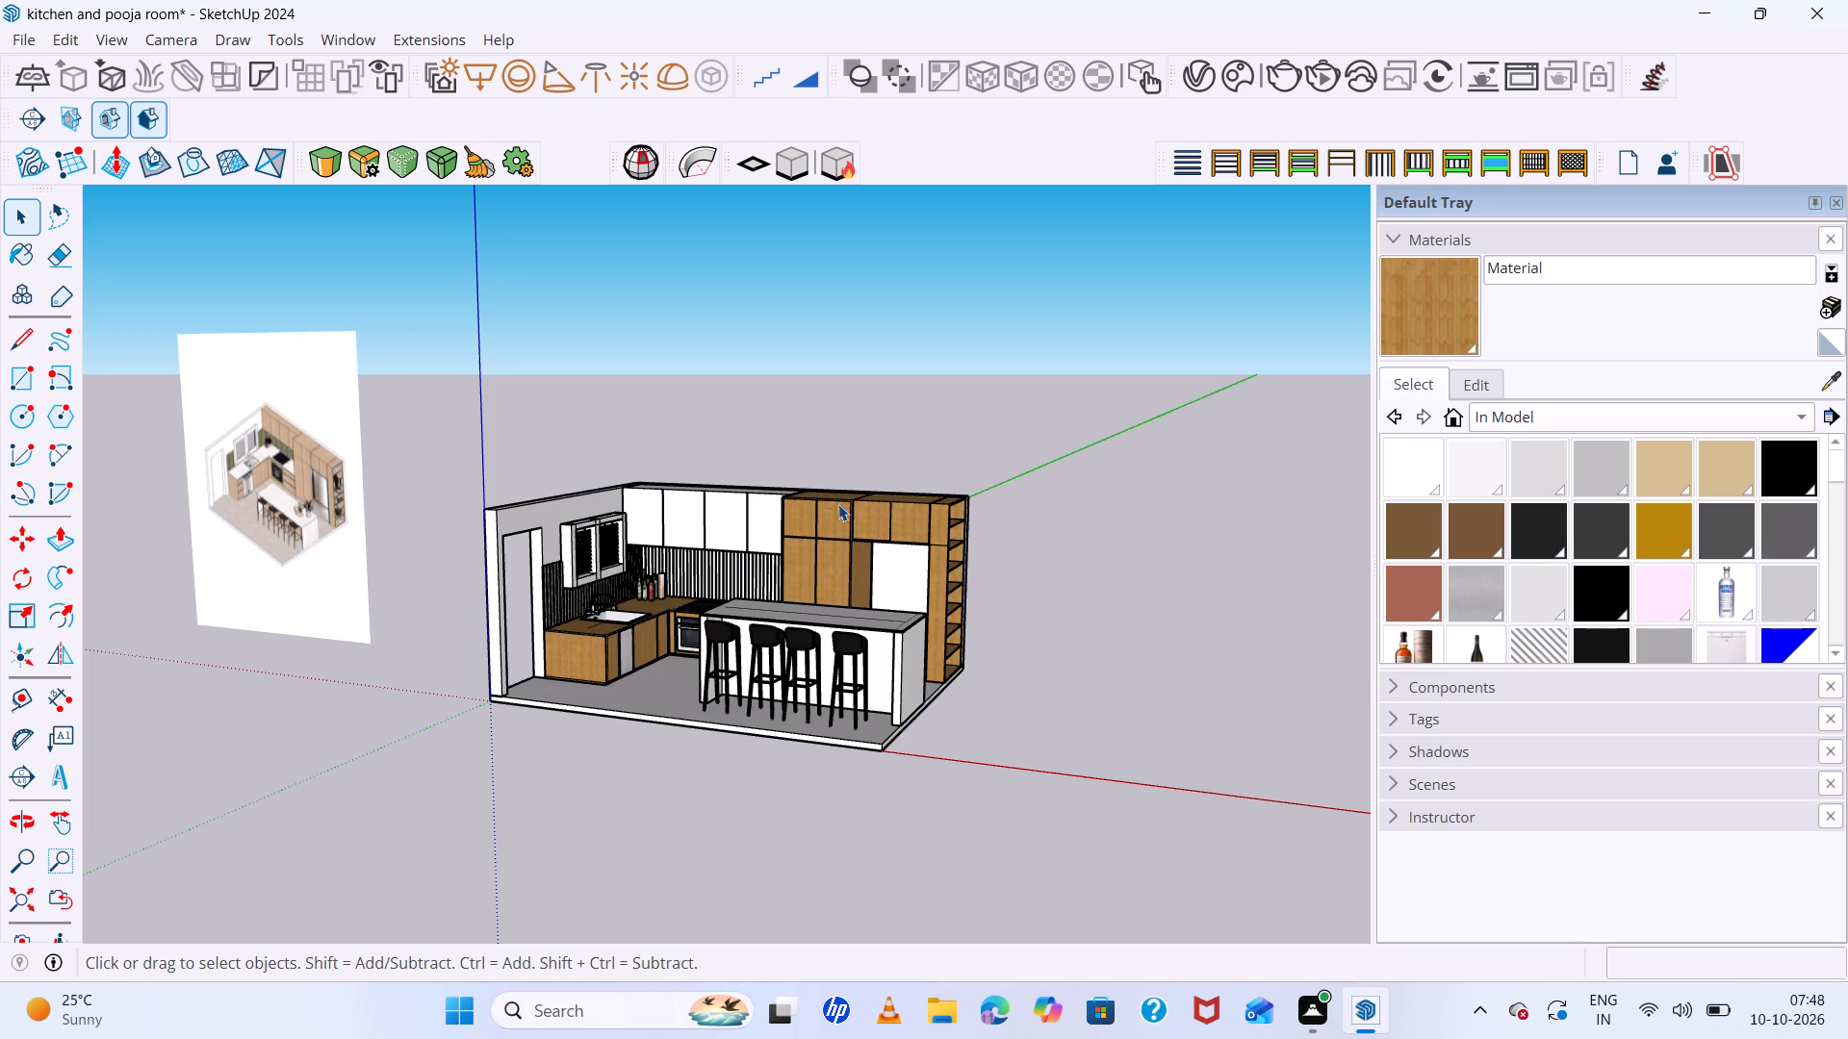
middle_drag(838, 504, 754, 678)
scroll(826, 500, up, 3)
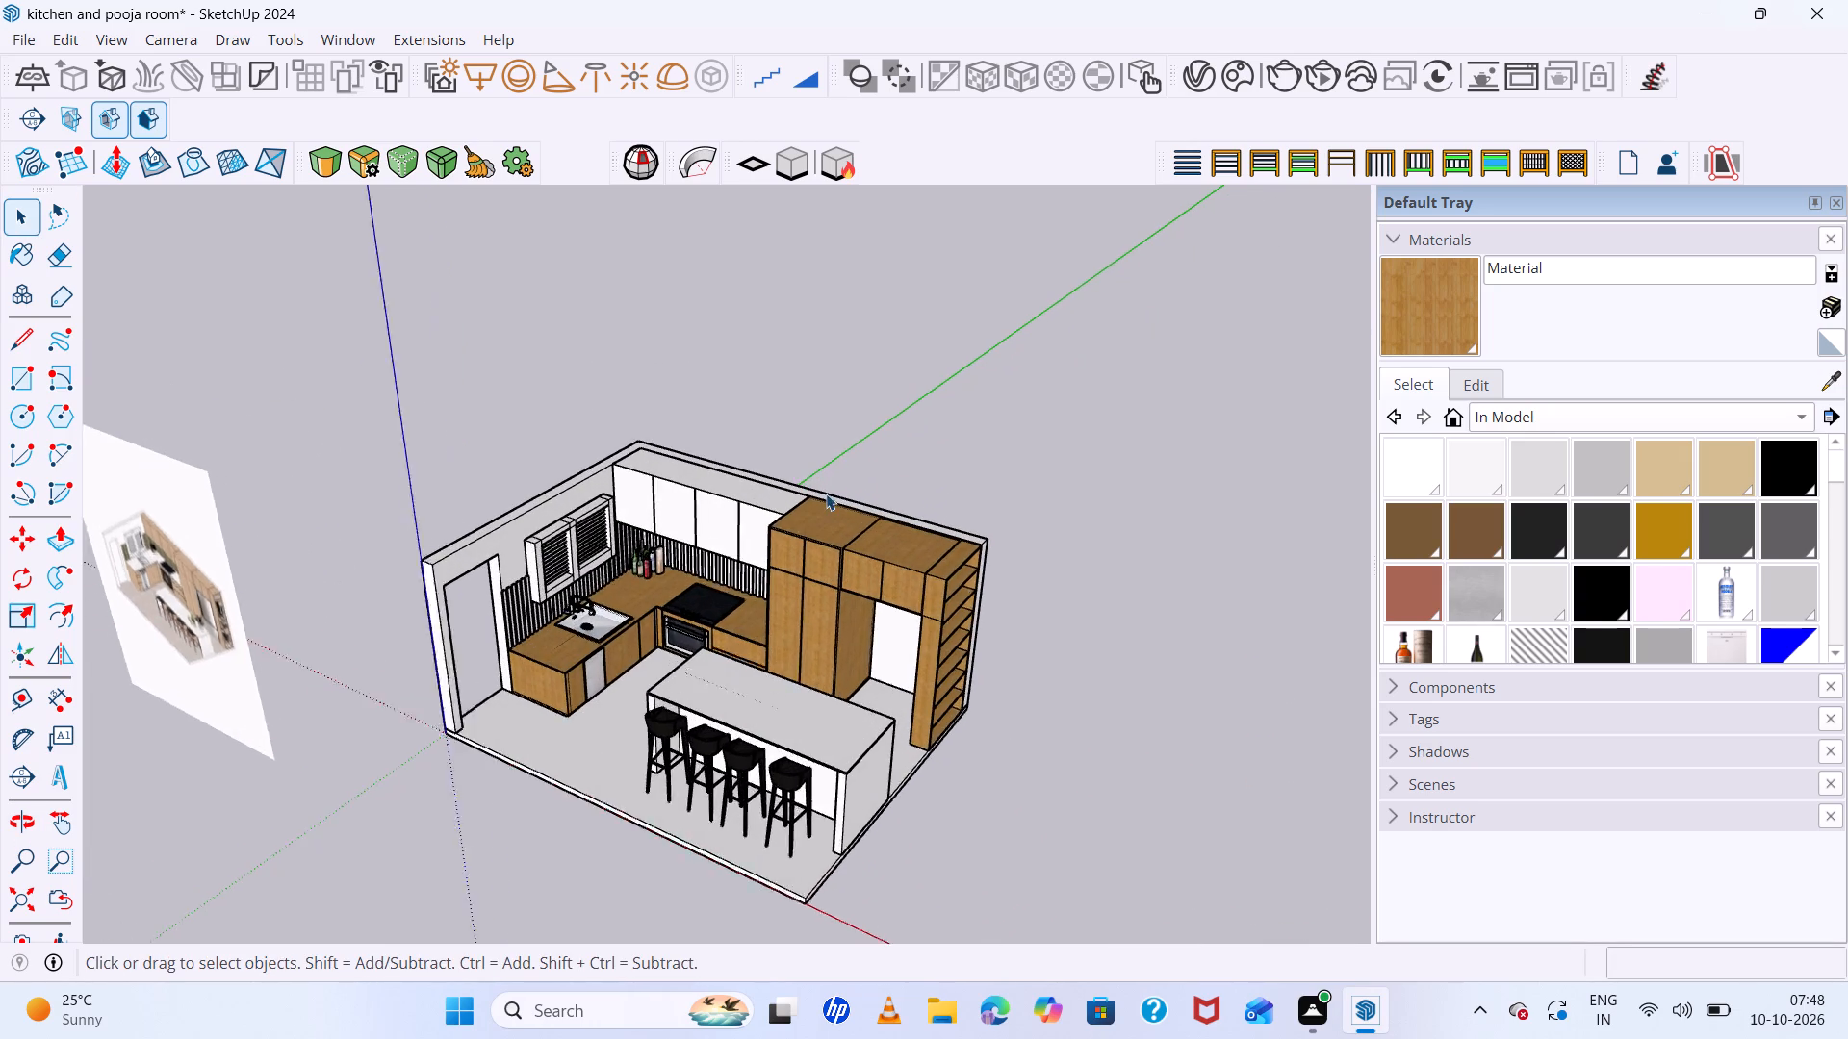
scroll(826, 494, up, 2)
scroll(749, 496, up, 6)
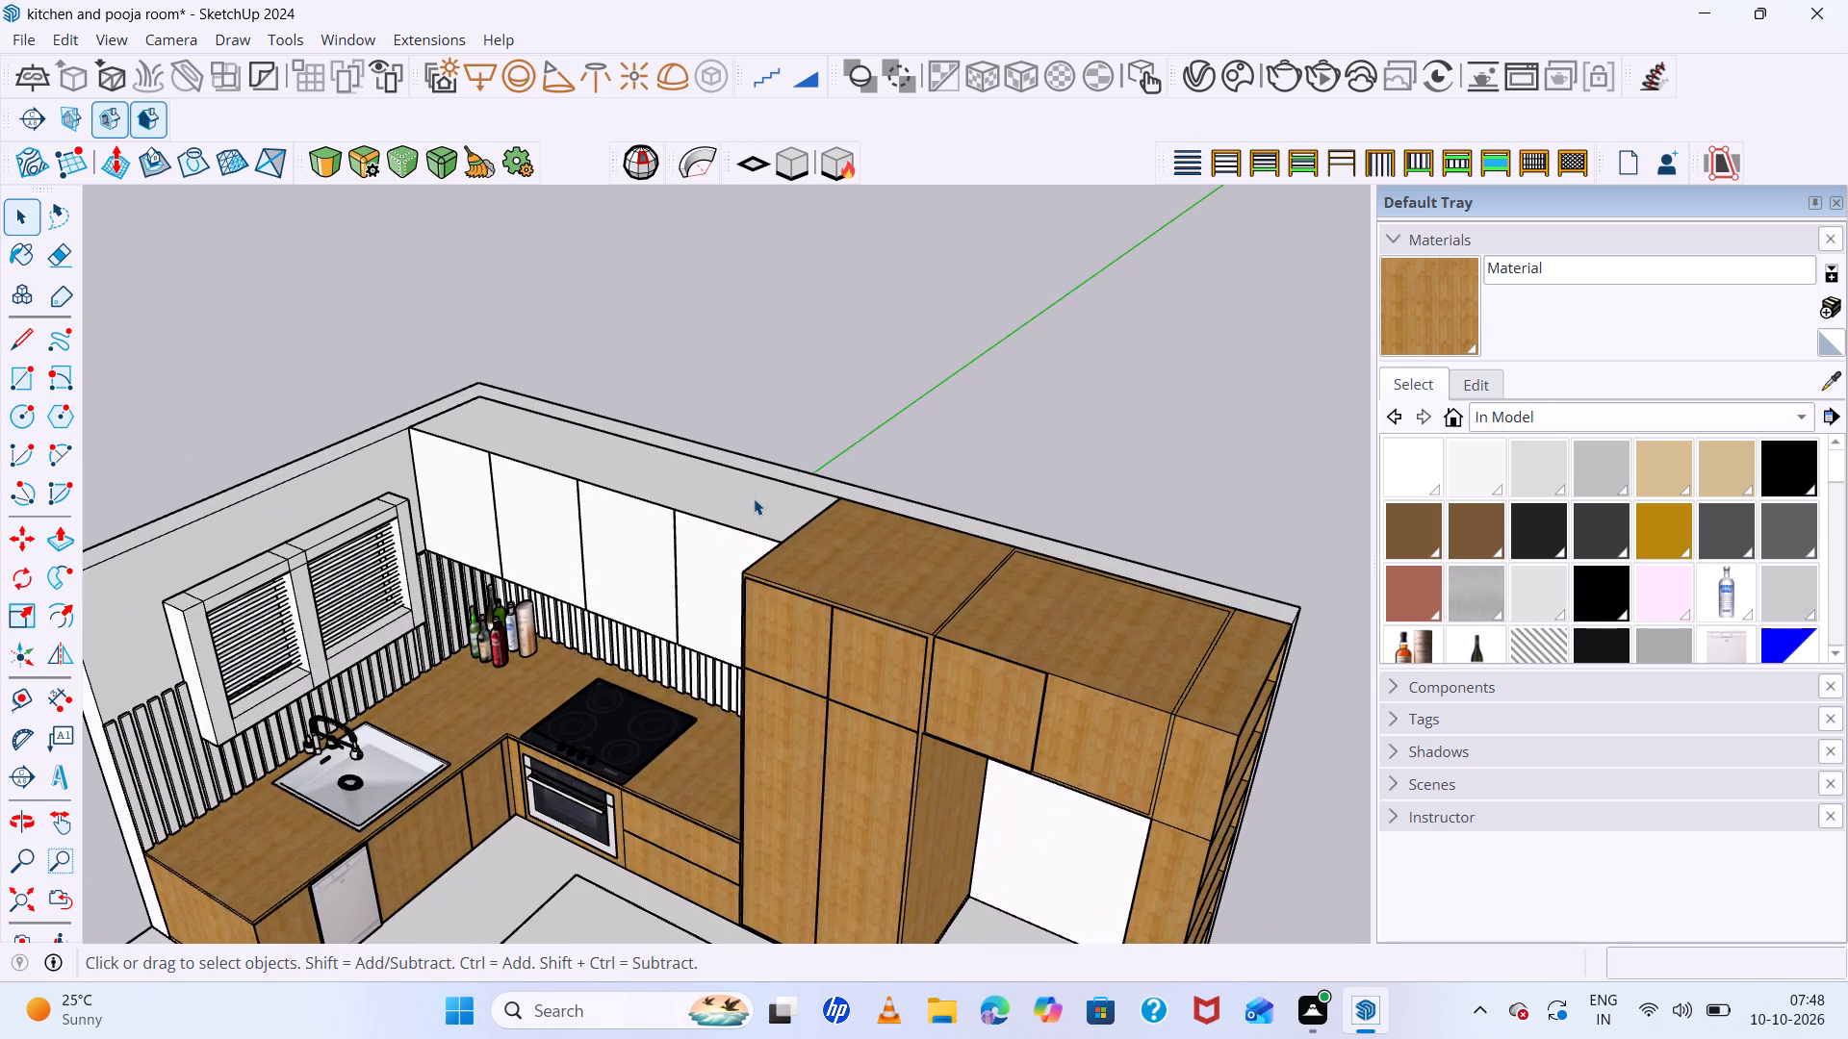
click(754, 498)
triple_click(754, 498)
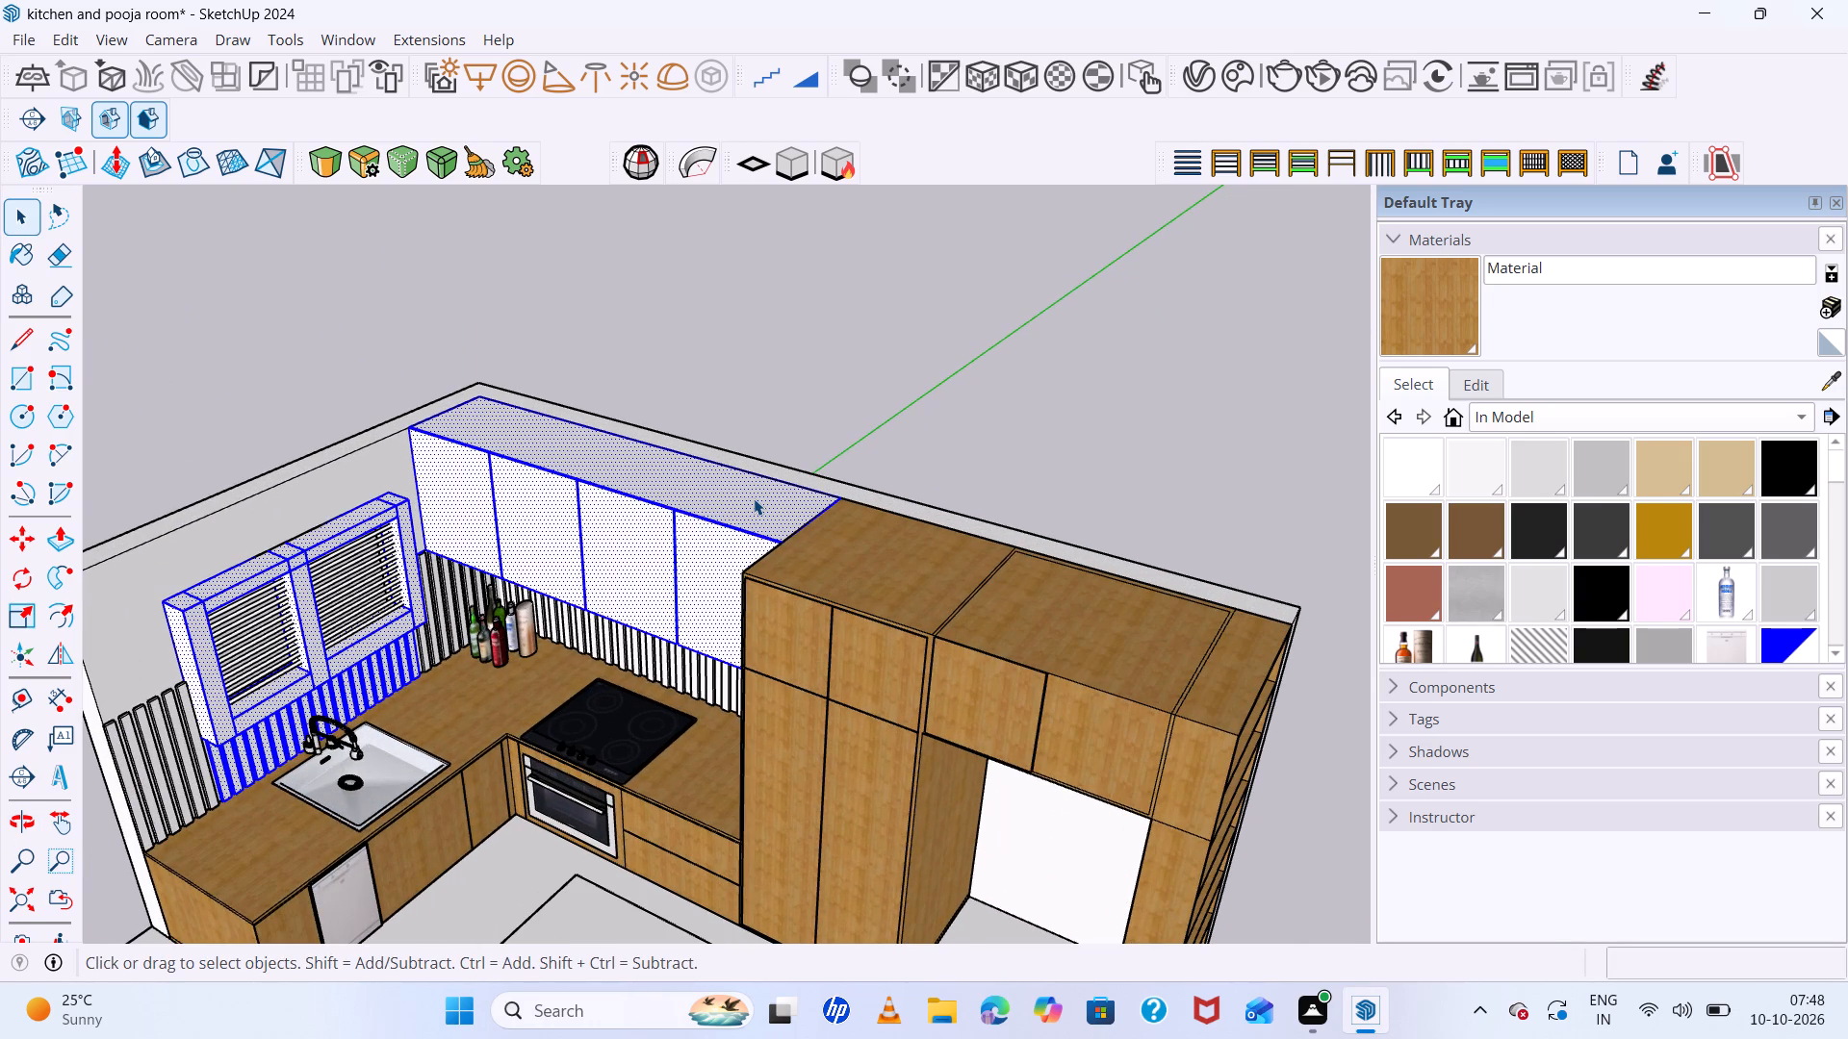
click(754, 498)
click(948, 437)
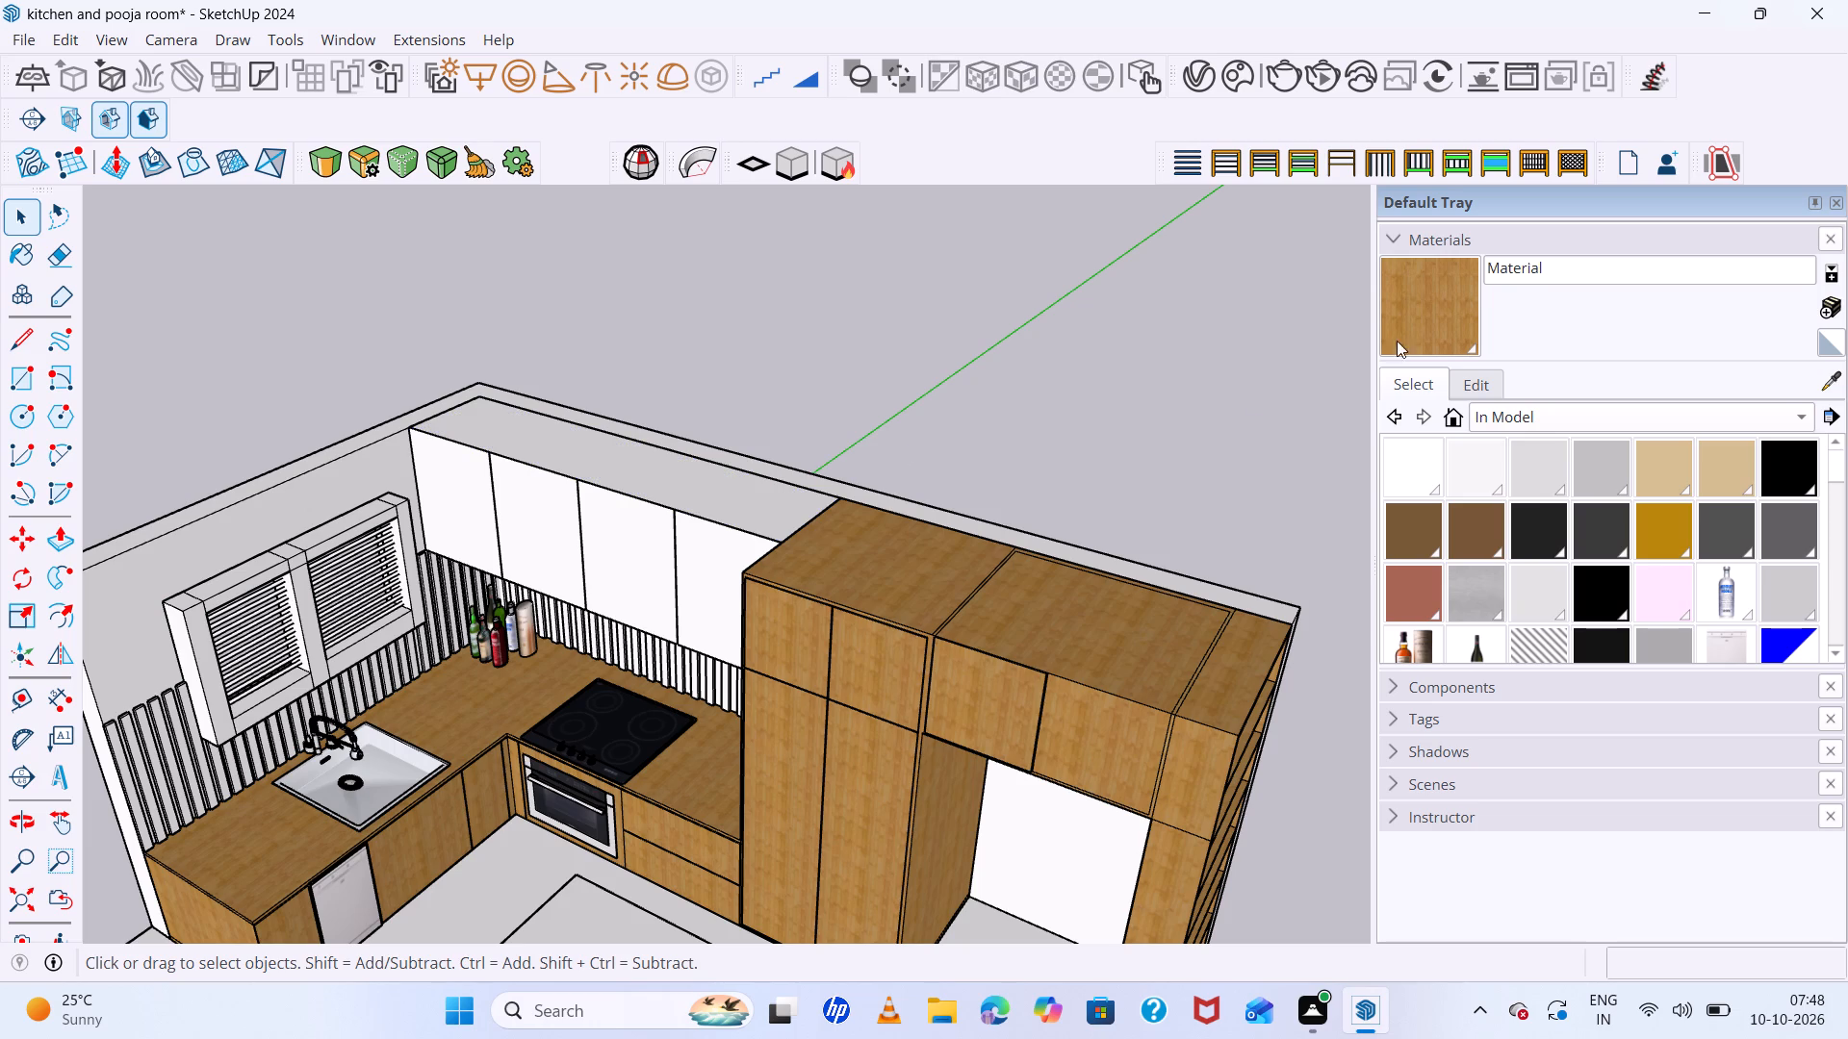
click(1407, 325)
click(729, 494)
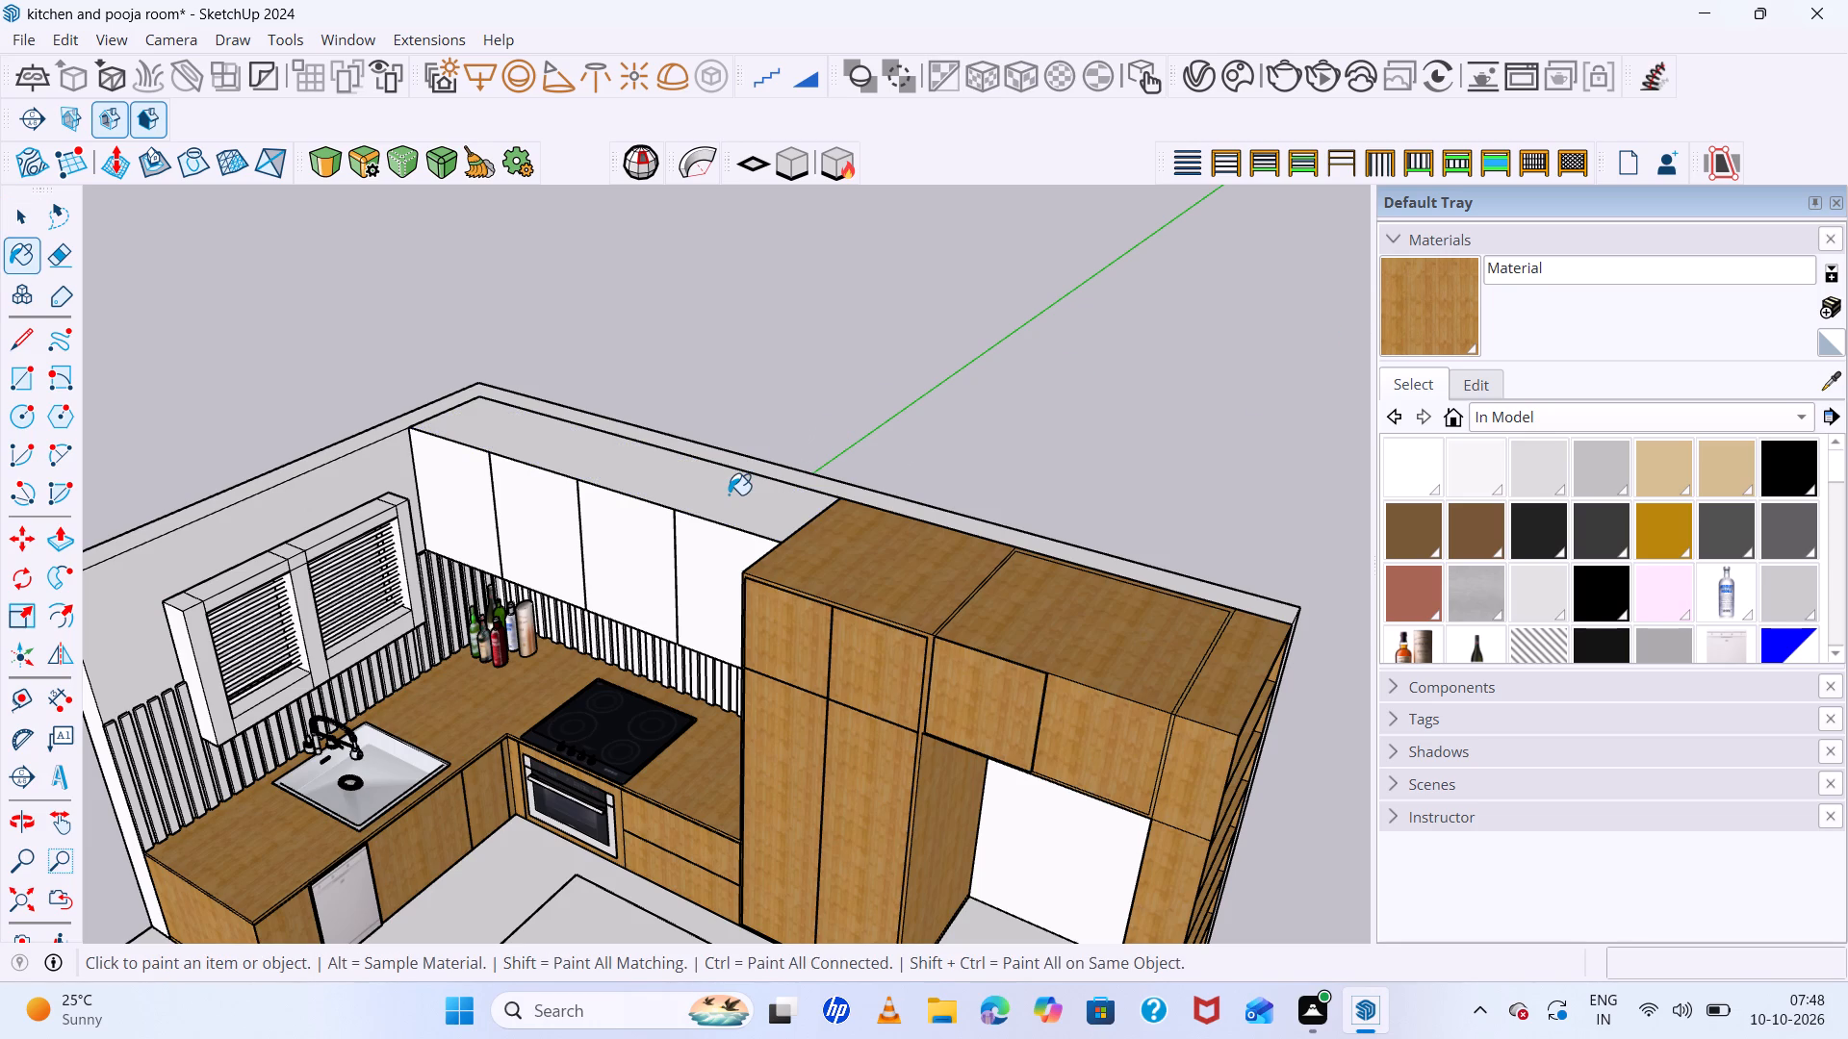
Paint the four white upper cabinet doors above the cooktop with the wood material.
click(725, 564)
click(650, 534)
scroll(629, 547, up, 3)
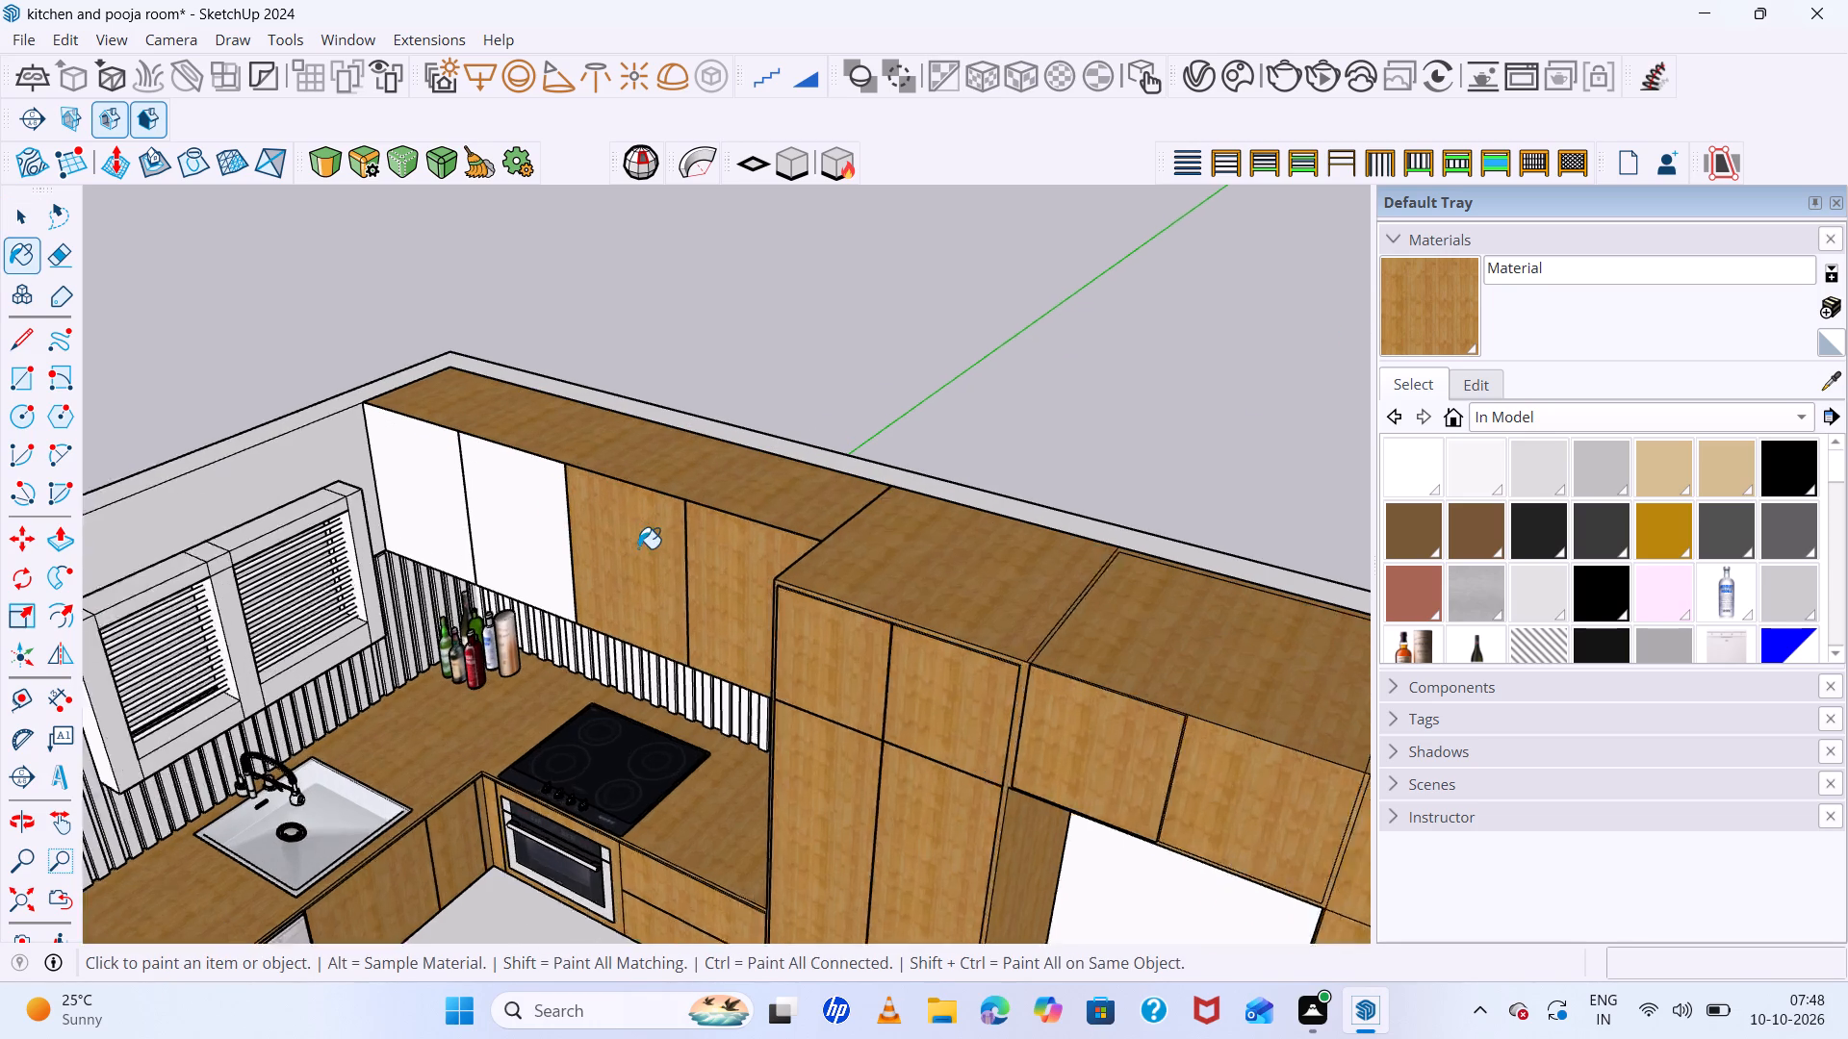
scroll(638, 548, up, 18)
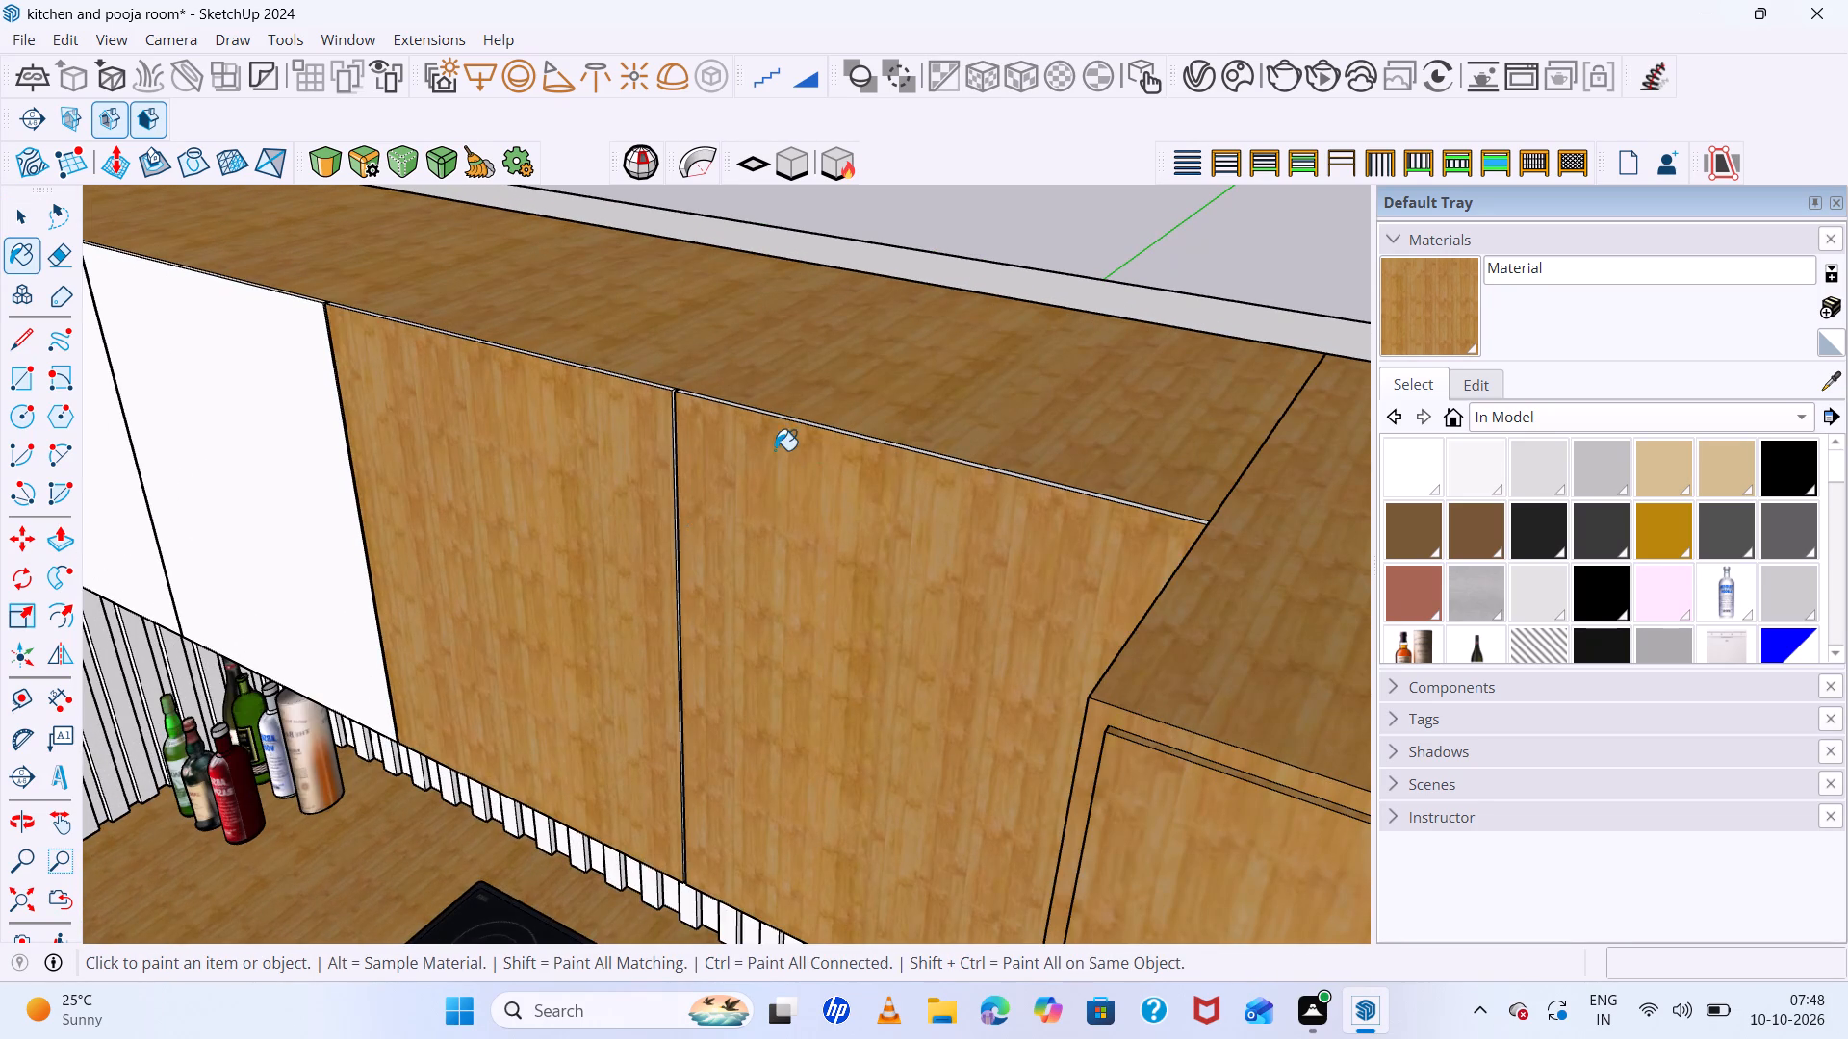
scroll(808, 506, down, 7)
click(449, 438)
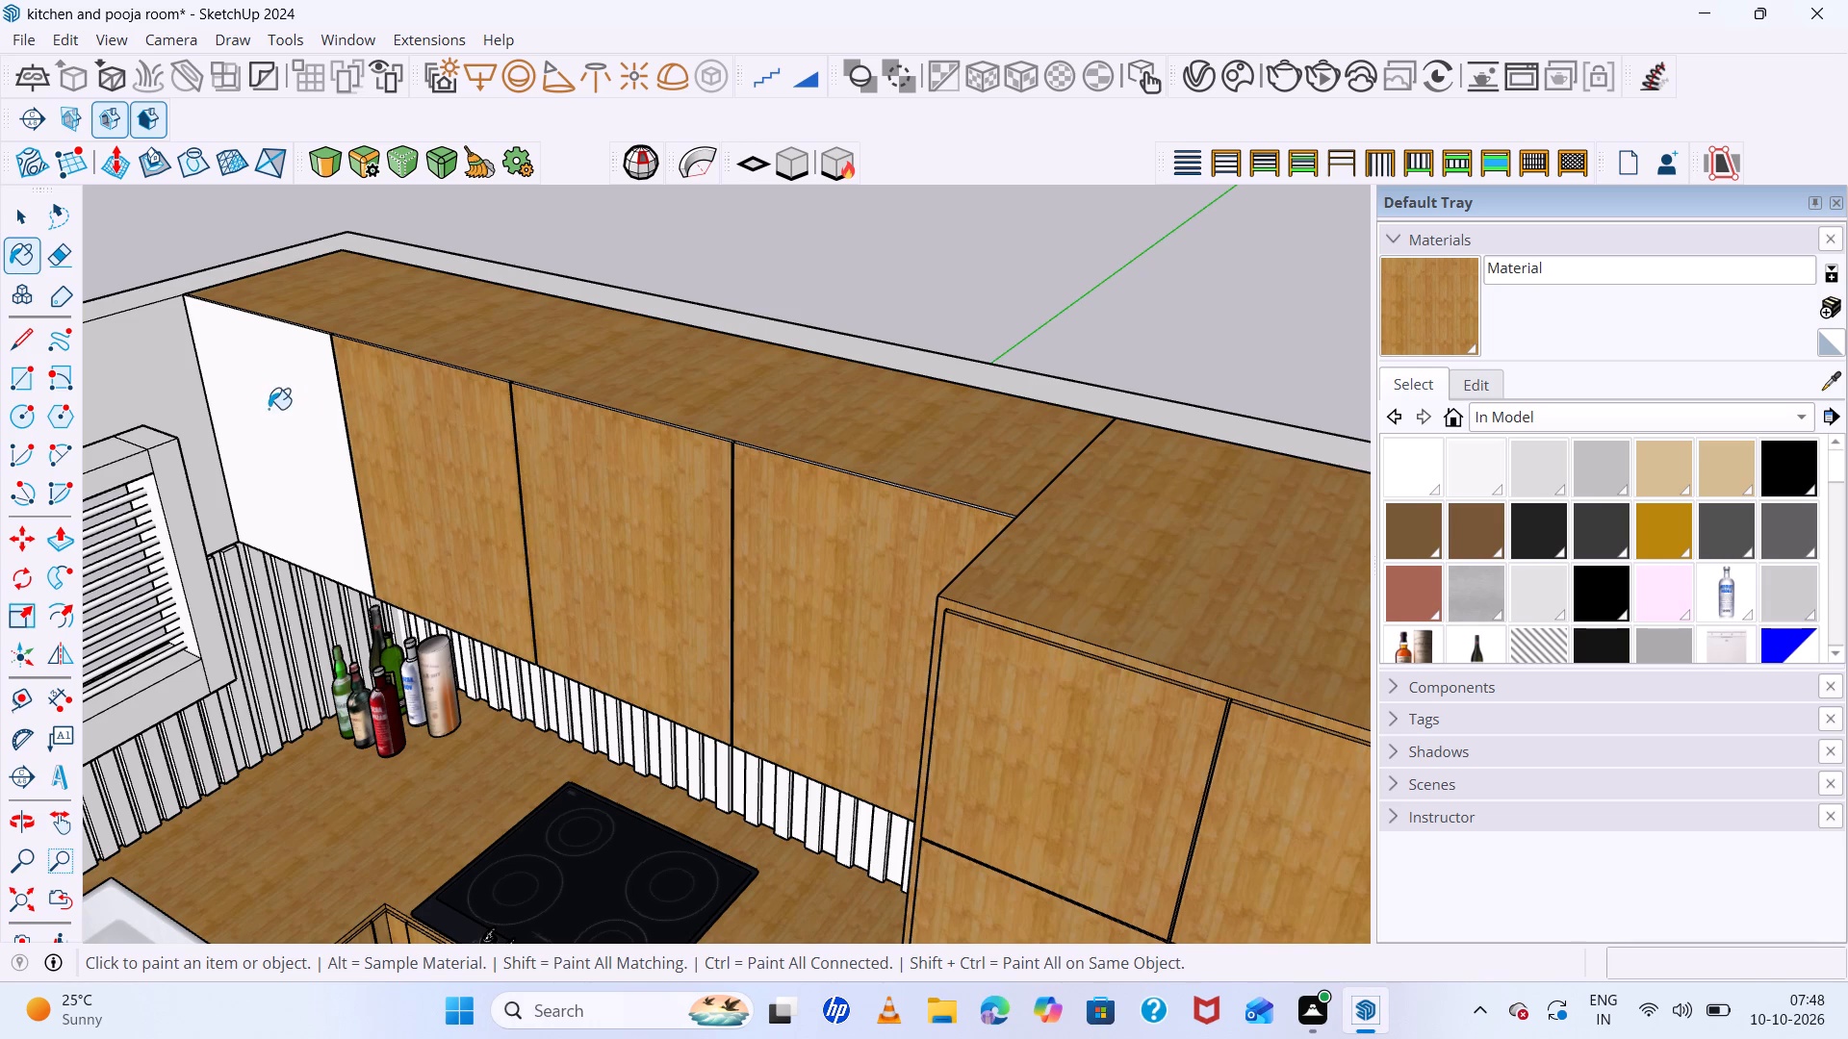
click(273, 410)
Compare the wood finishes in the kitchen model with the reference image standing beside it.
scroll(600, 570, down, 14)
scroll(654, 585, down, 9)
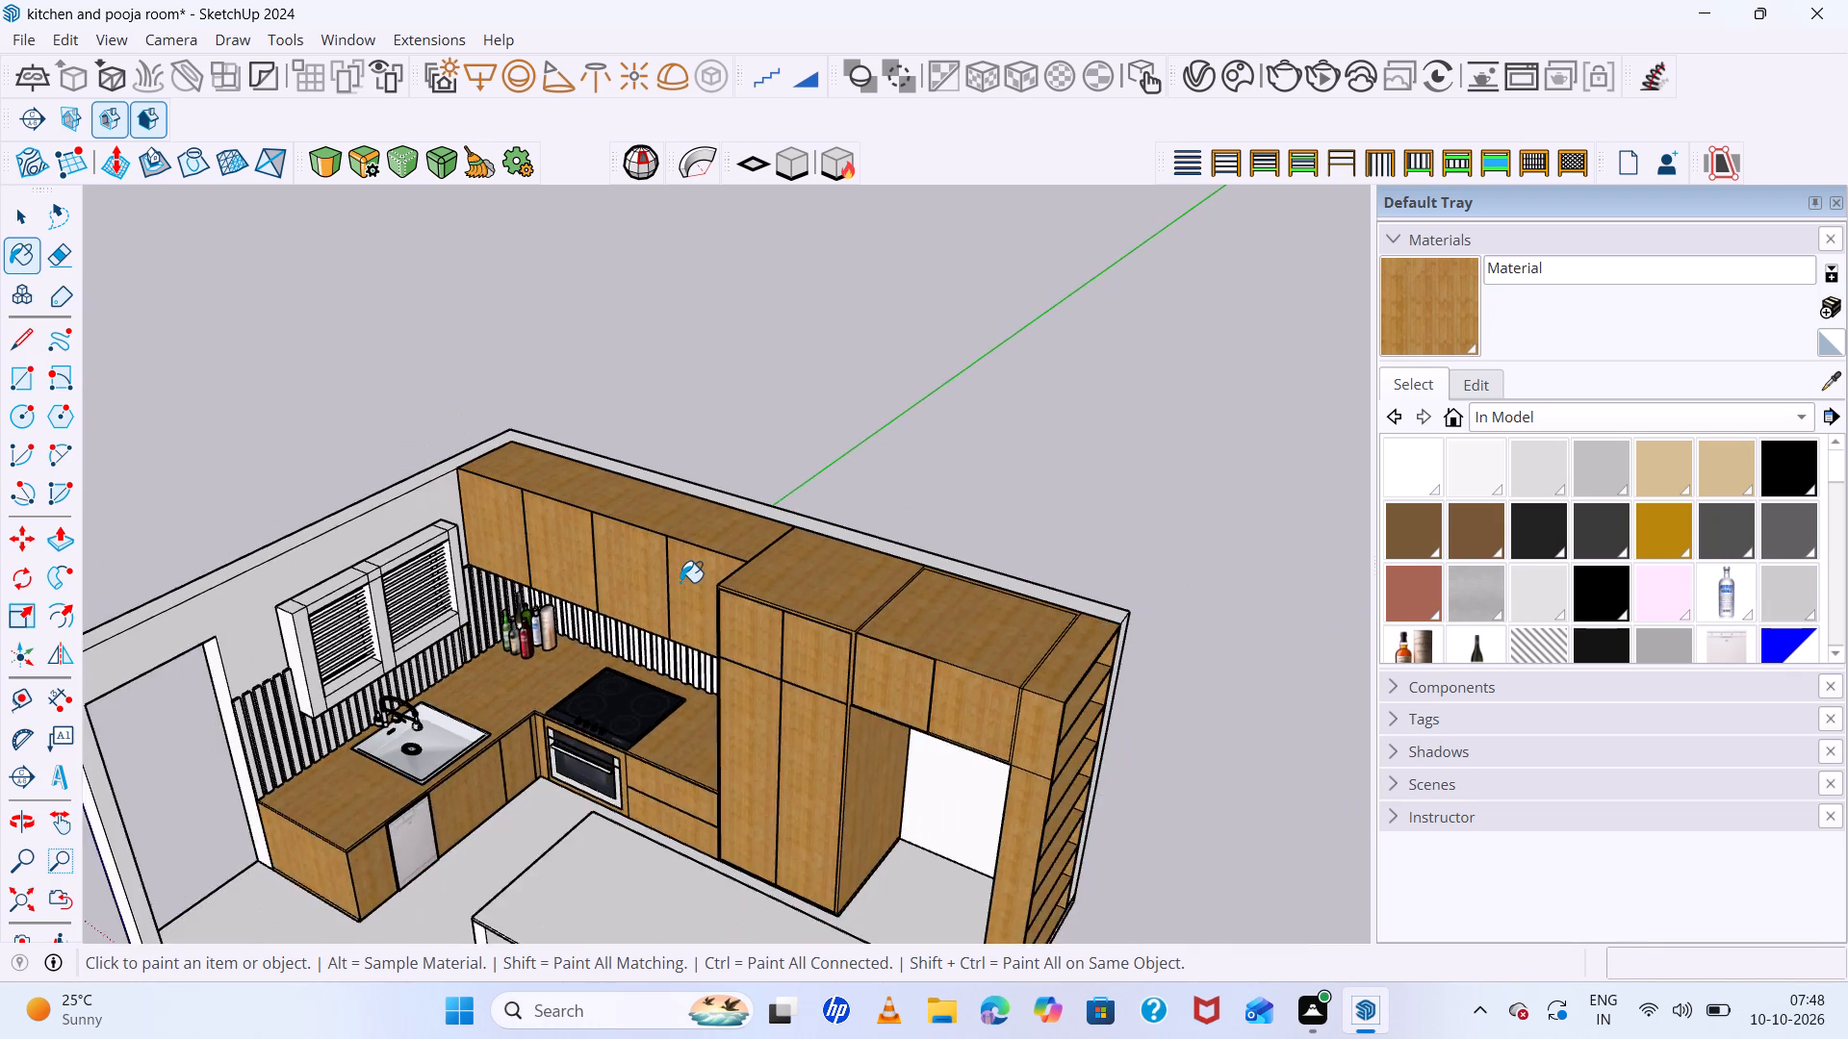
scroll(680, 582, down, 11)
scroll(752, 660, down, 4)
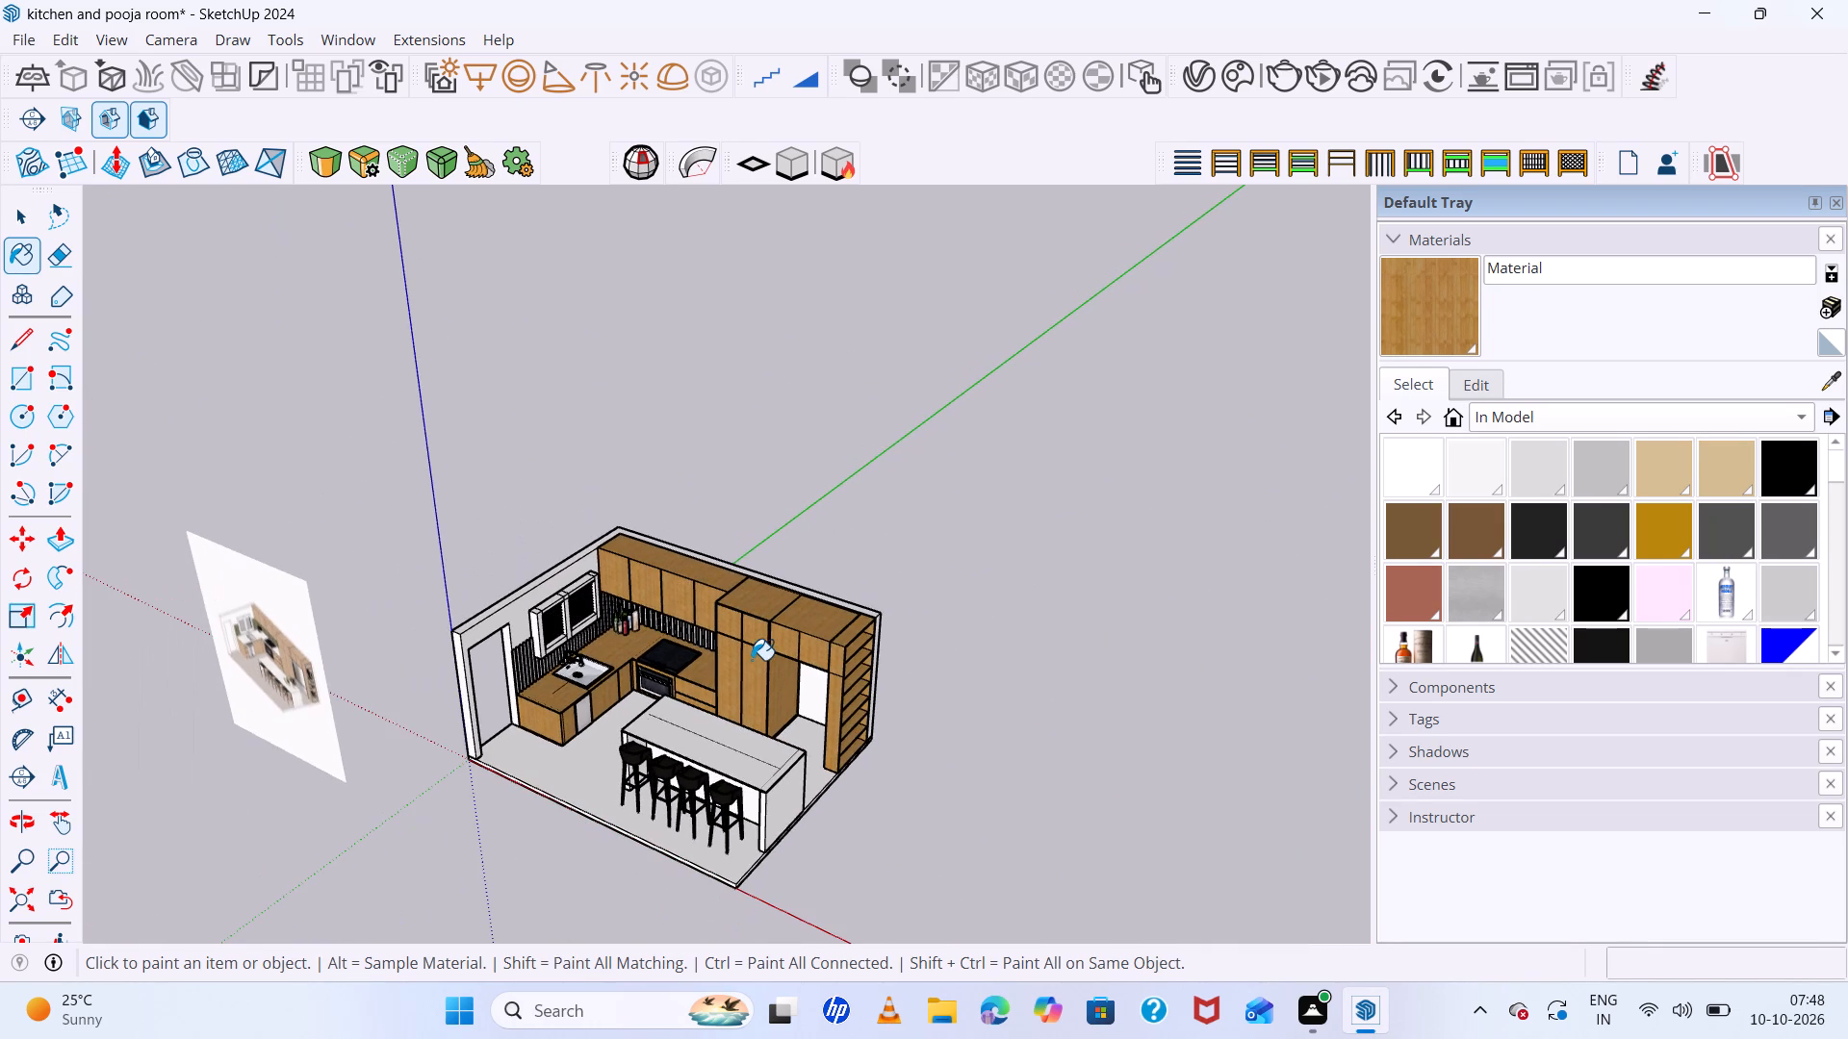
scroll(202, 697, up, 20)
scroll(202, 697, up, 5)
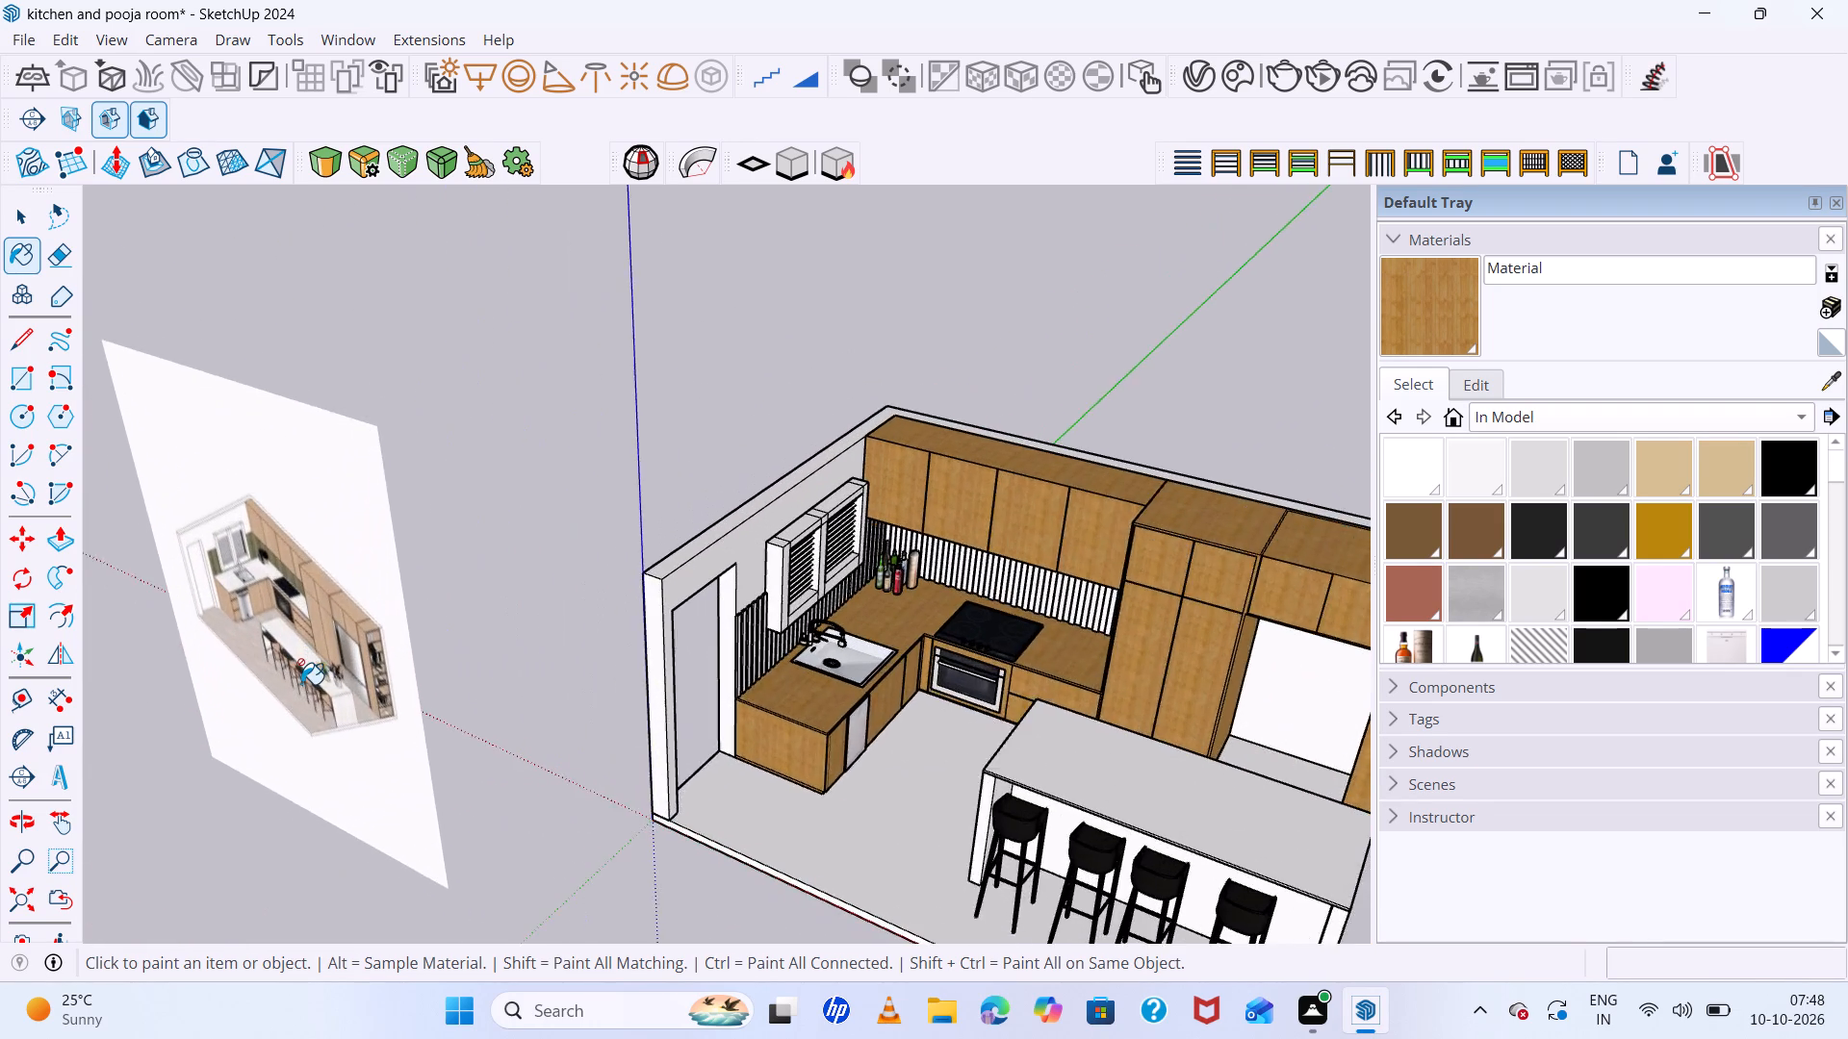
scroll(301, 684, up, 15)
middle_drag(361, 748, 385, 714)
middle_click(386, 714)
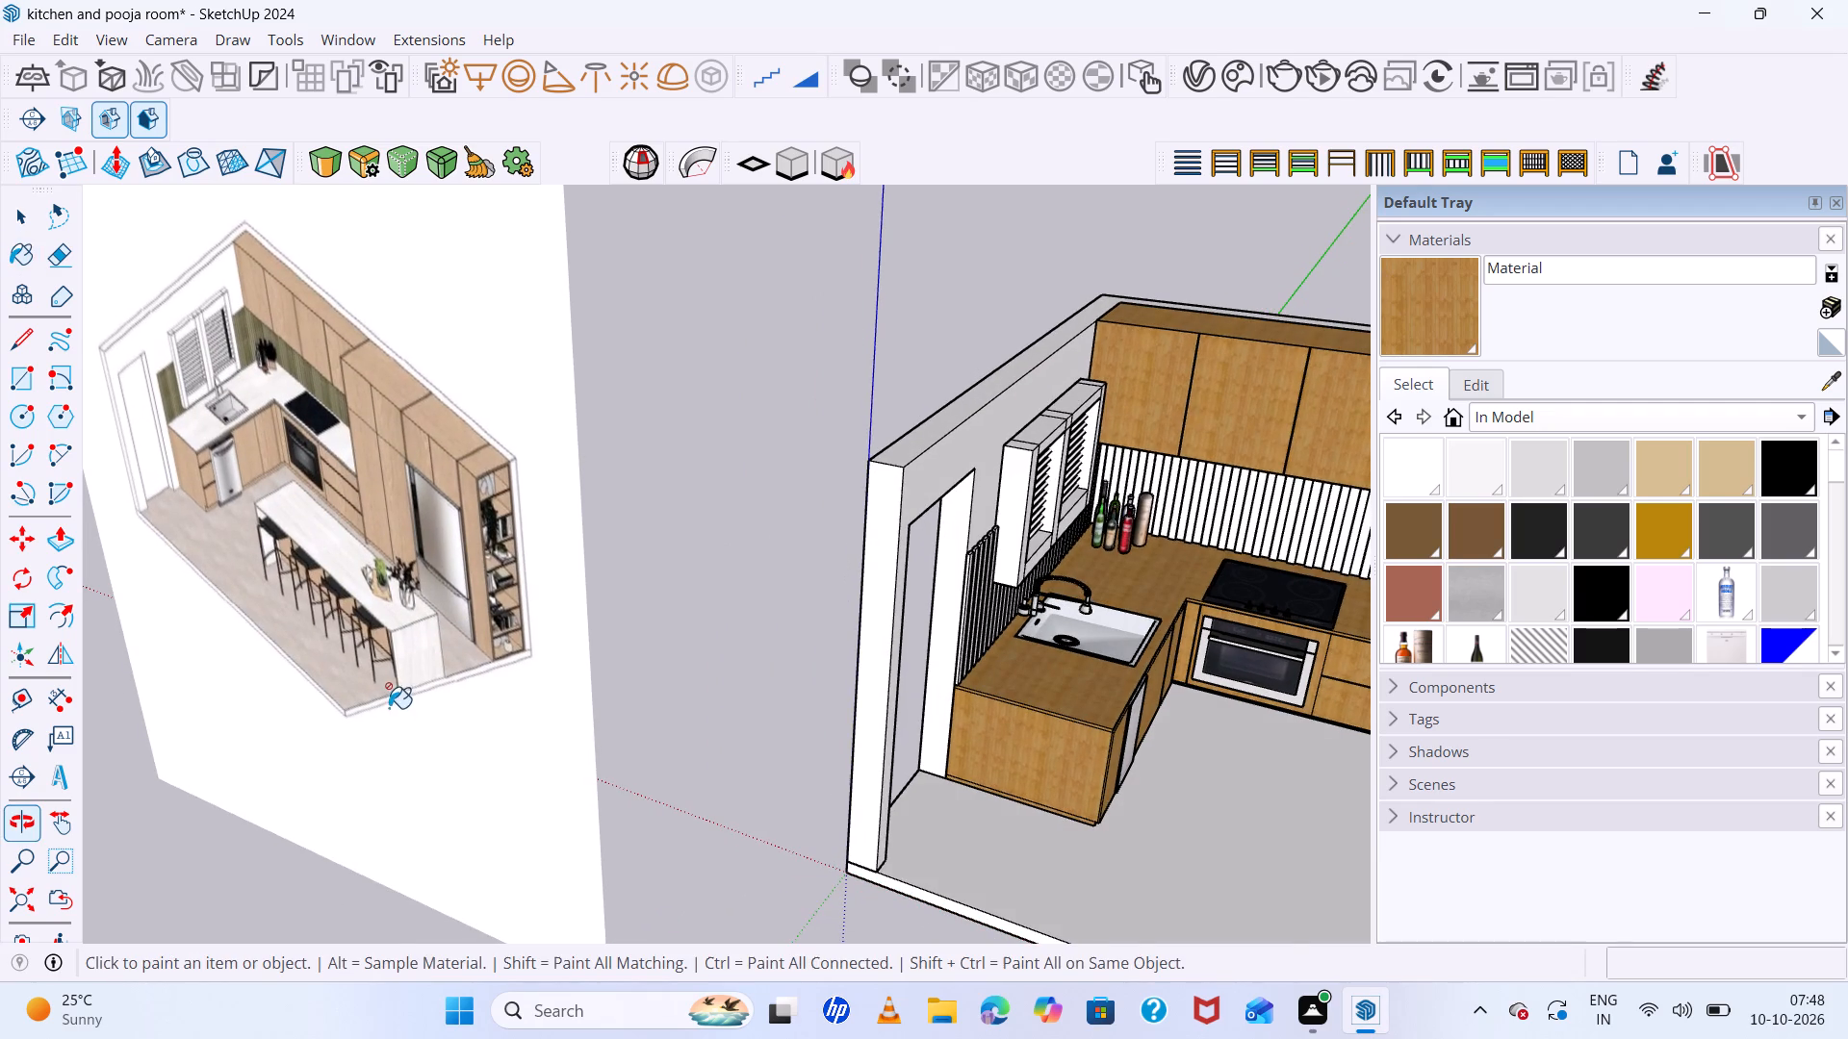
scroll(366, 524, down, 14)
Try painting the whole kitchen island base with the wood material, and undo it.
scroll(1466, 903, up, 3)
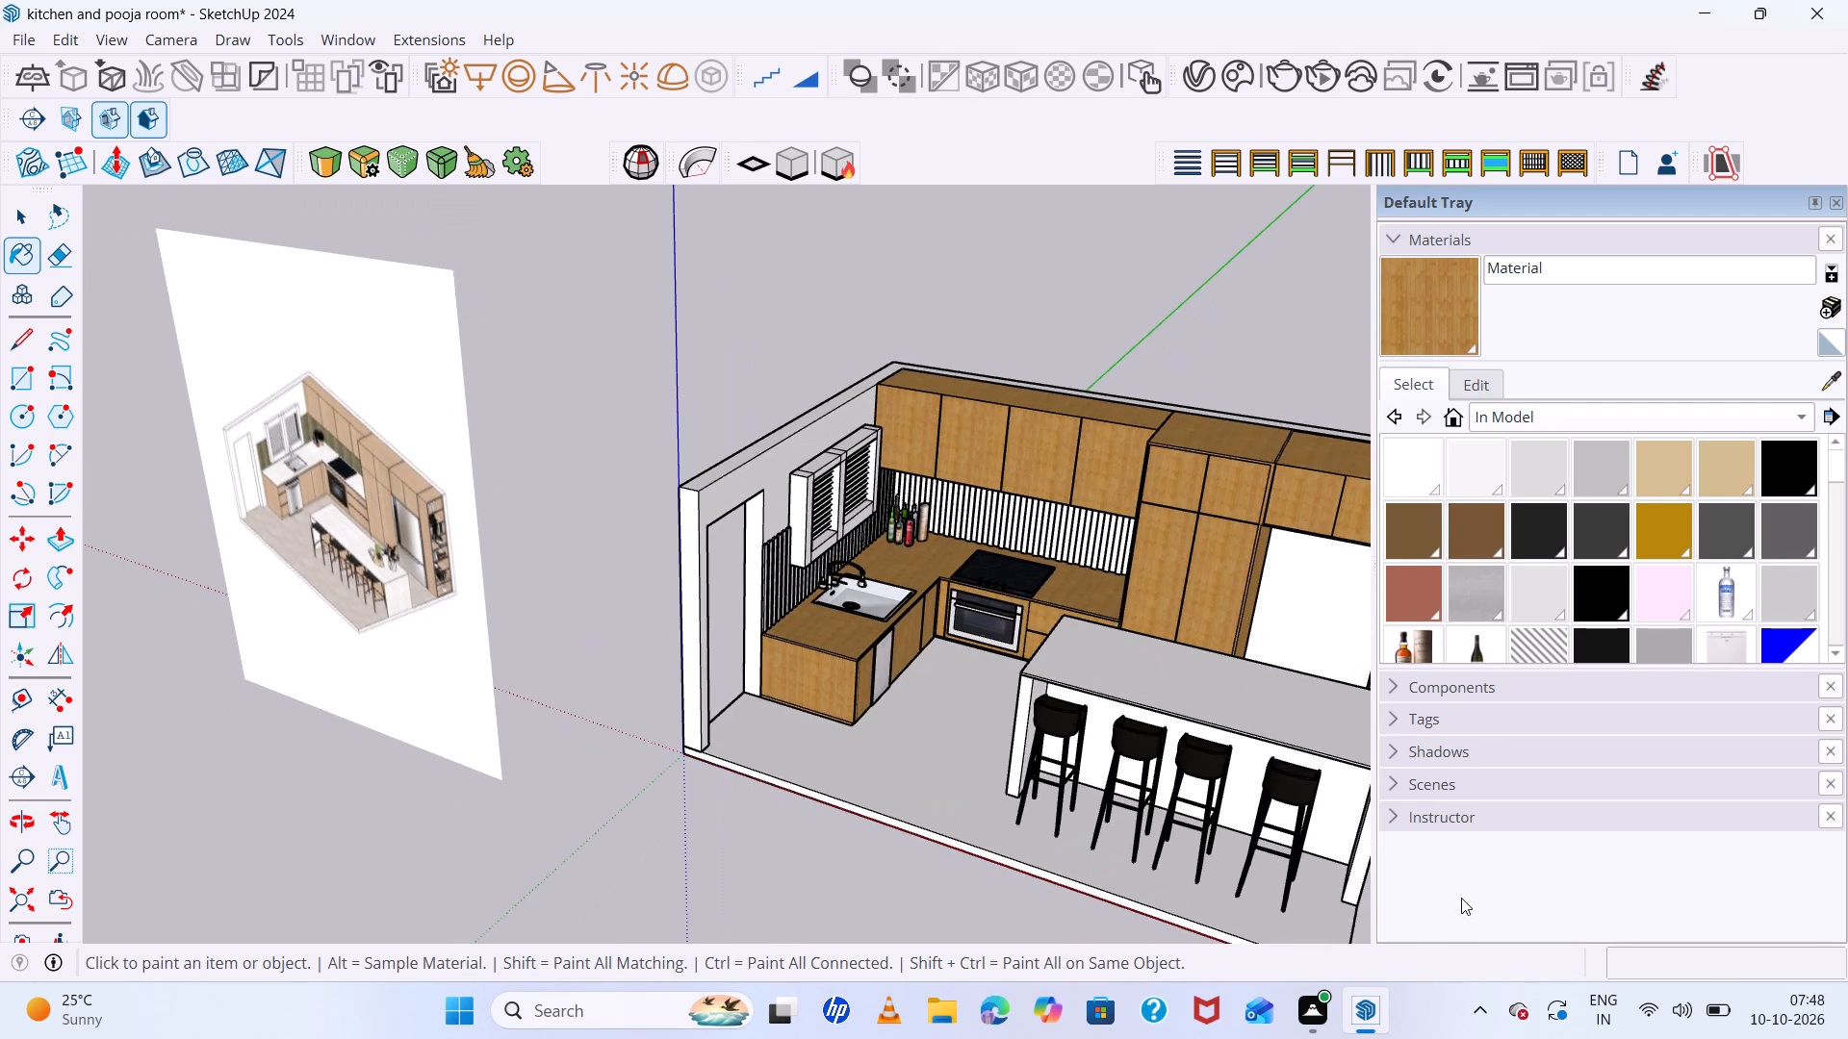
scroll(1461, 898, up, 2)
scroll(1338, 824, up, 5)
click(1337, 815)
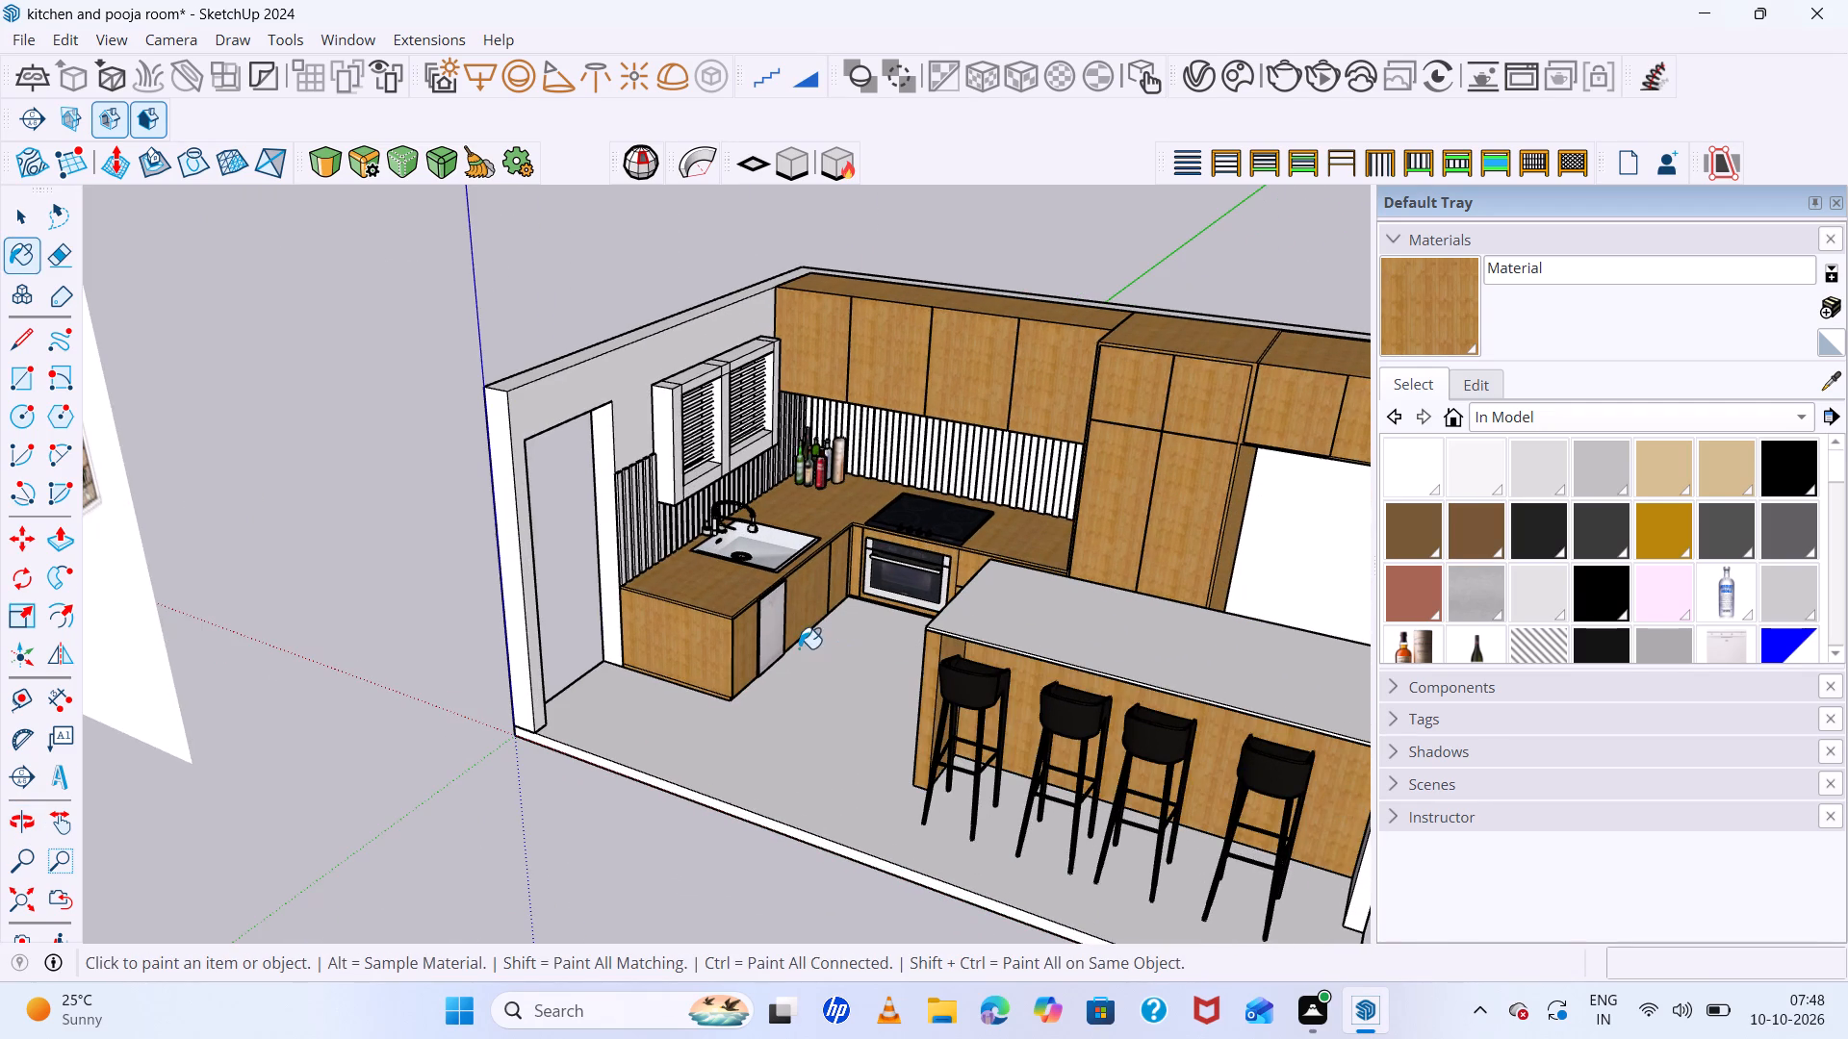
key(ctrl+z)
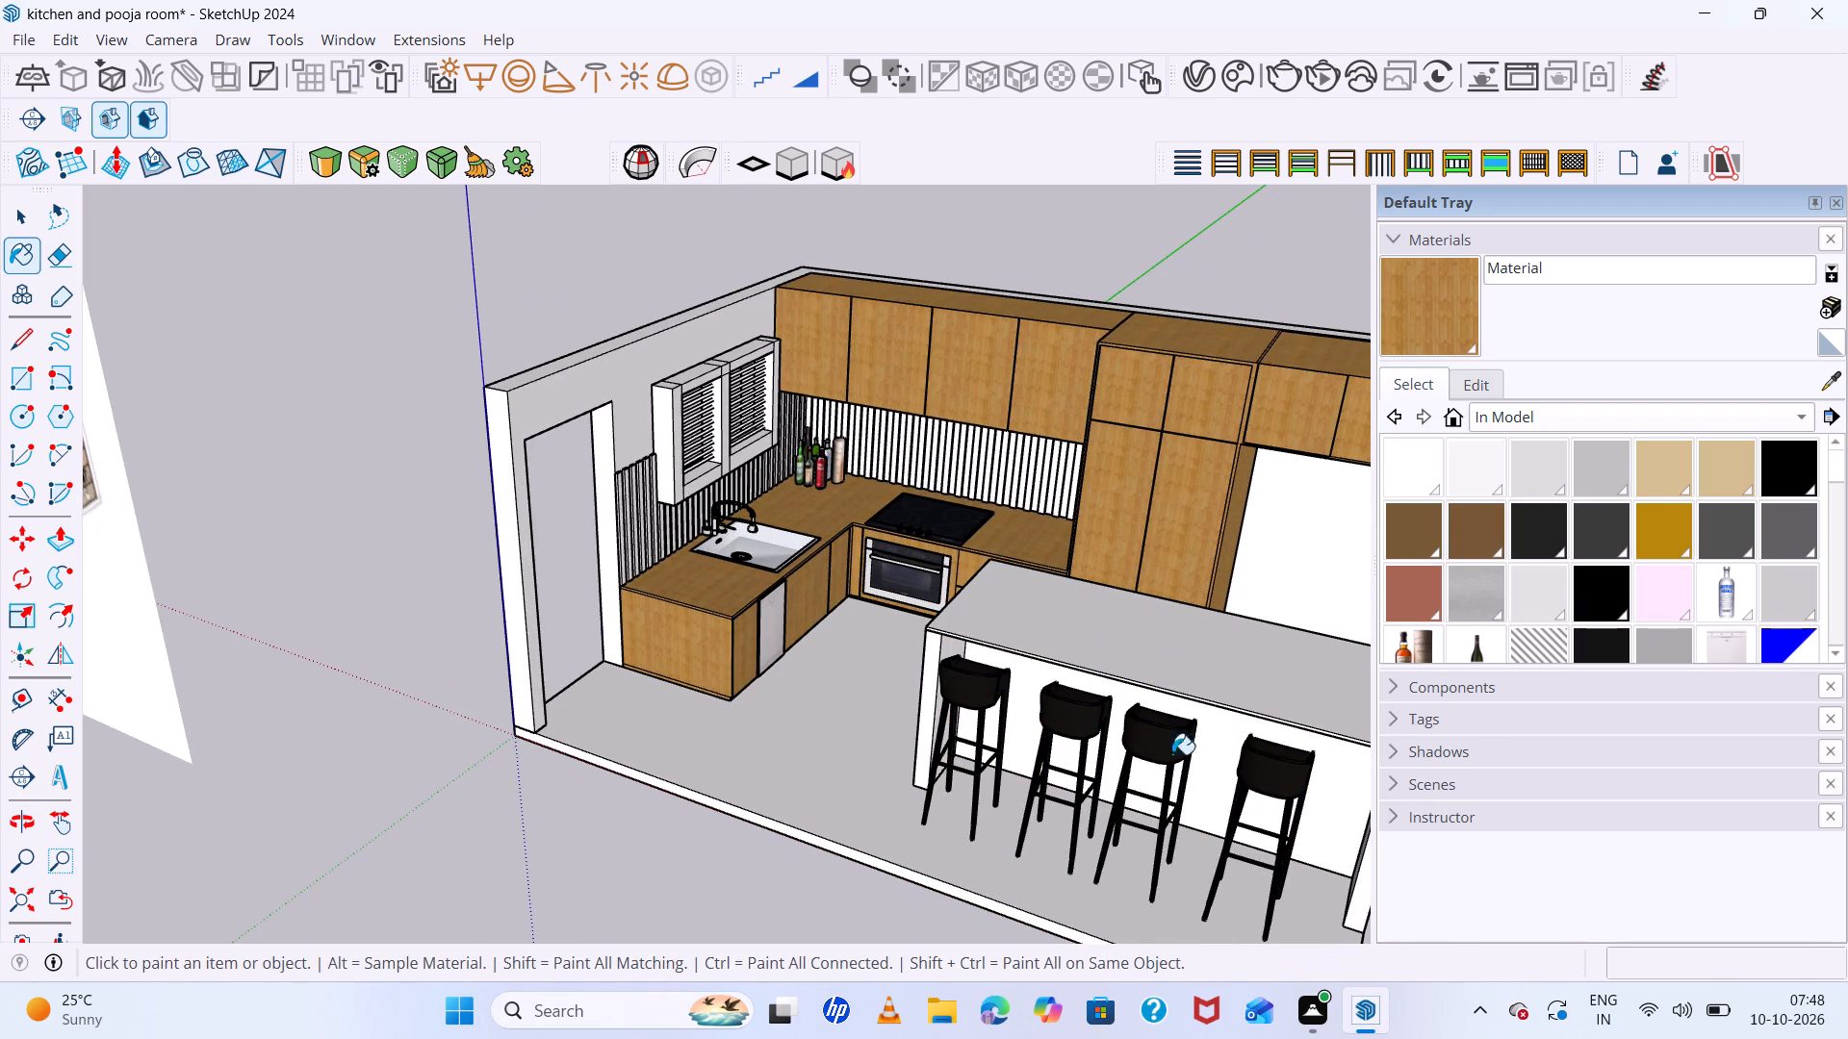
Open the island group and paint only the front panel behind the bar stools with the wood material.
key(space)
triple_click(1319, 804)
scroll(1319, 804, up, 5)
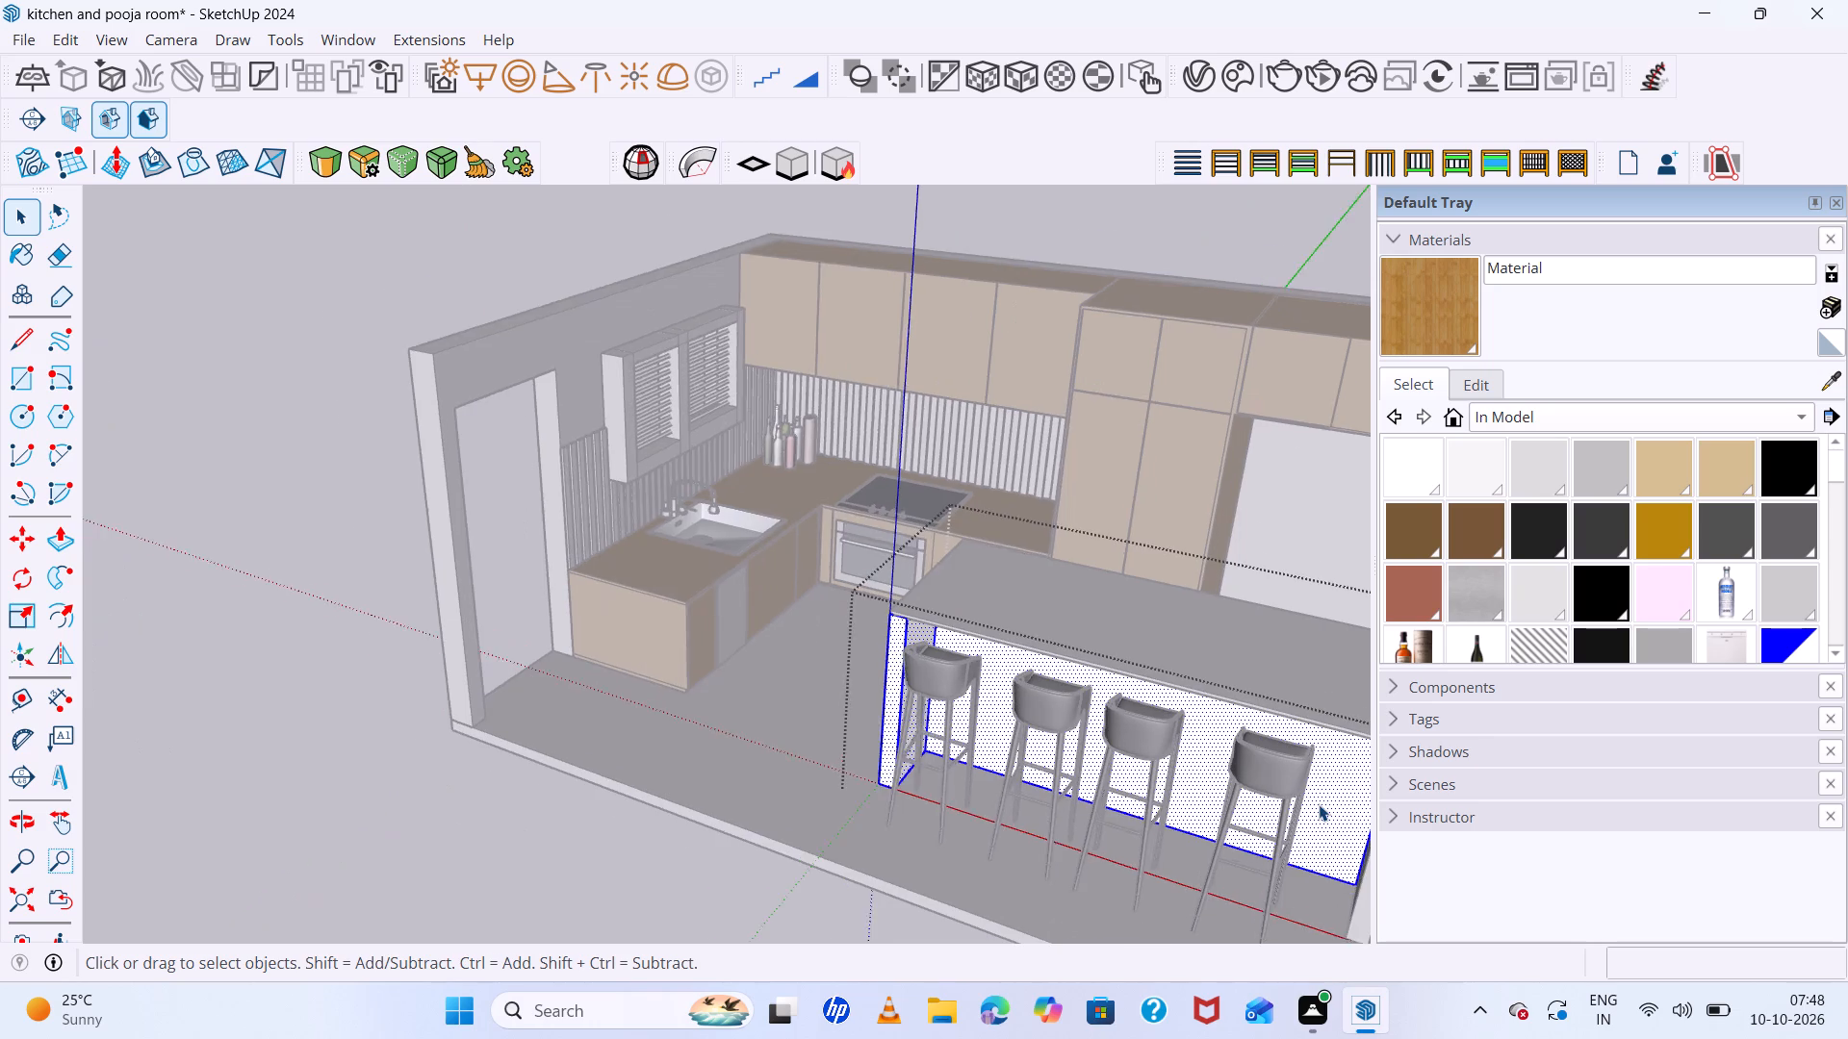
click(1319, 804)
click(1435, 317)
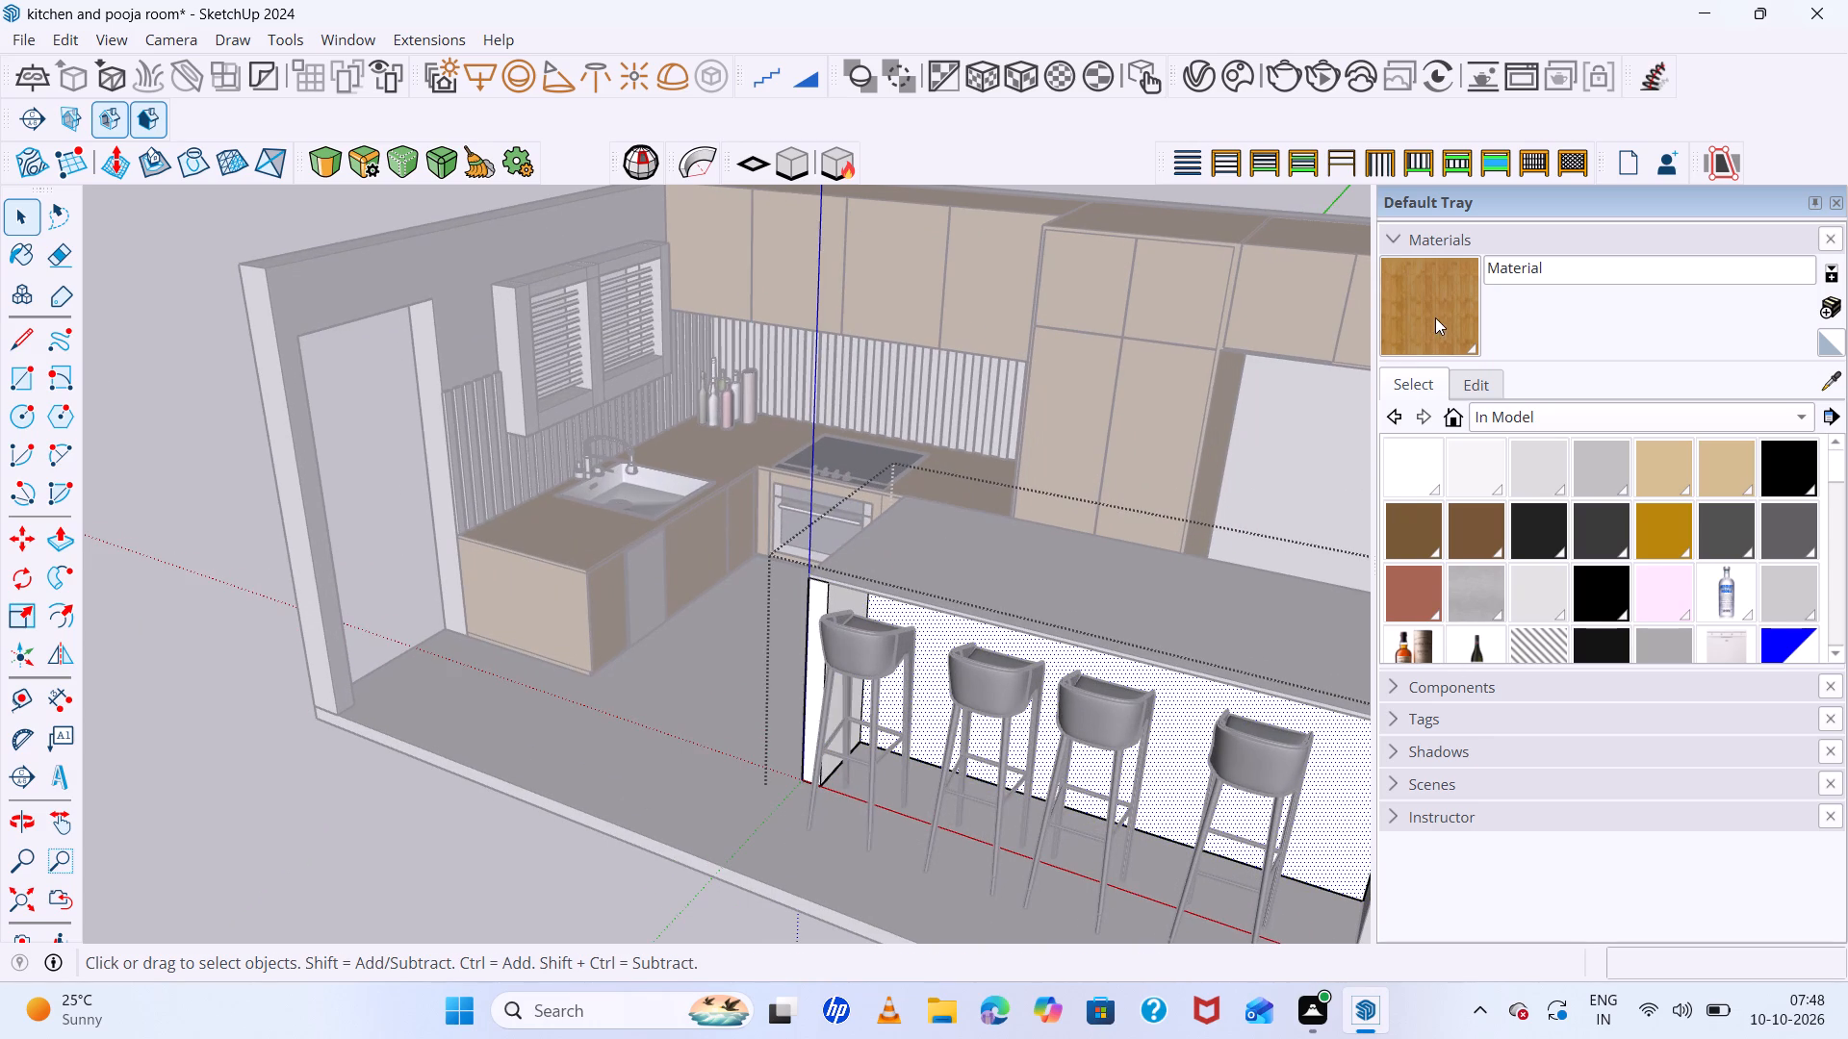
click(1332, 796)
scroll(665, 691, down, 11)
key(space)
click(1235, 615)
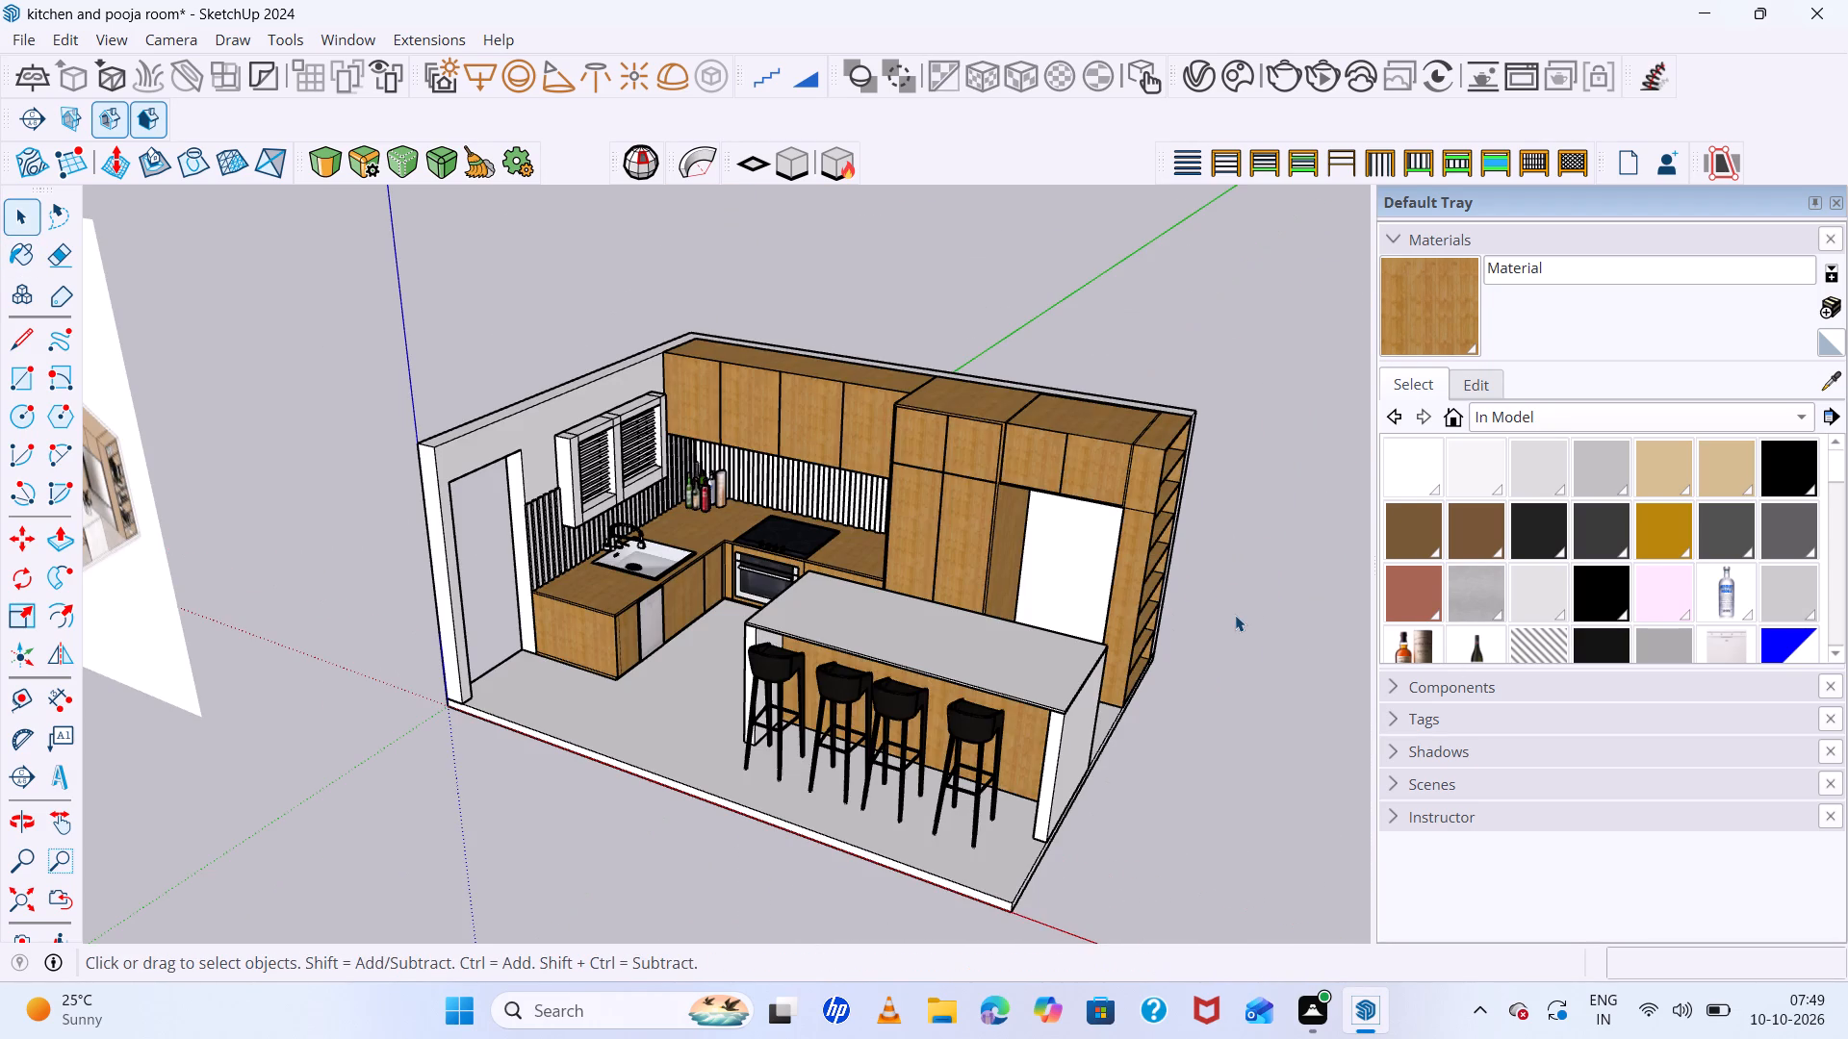
Examine the whole kitchen against the reference image for what is still missing.
scroll(750, 488, up, 3)
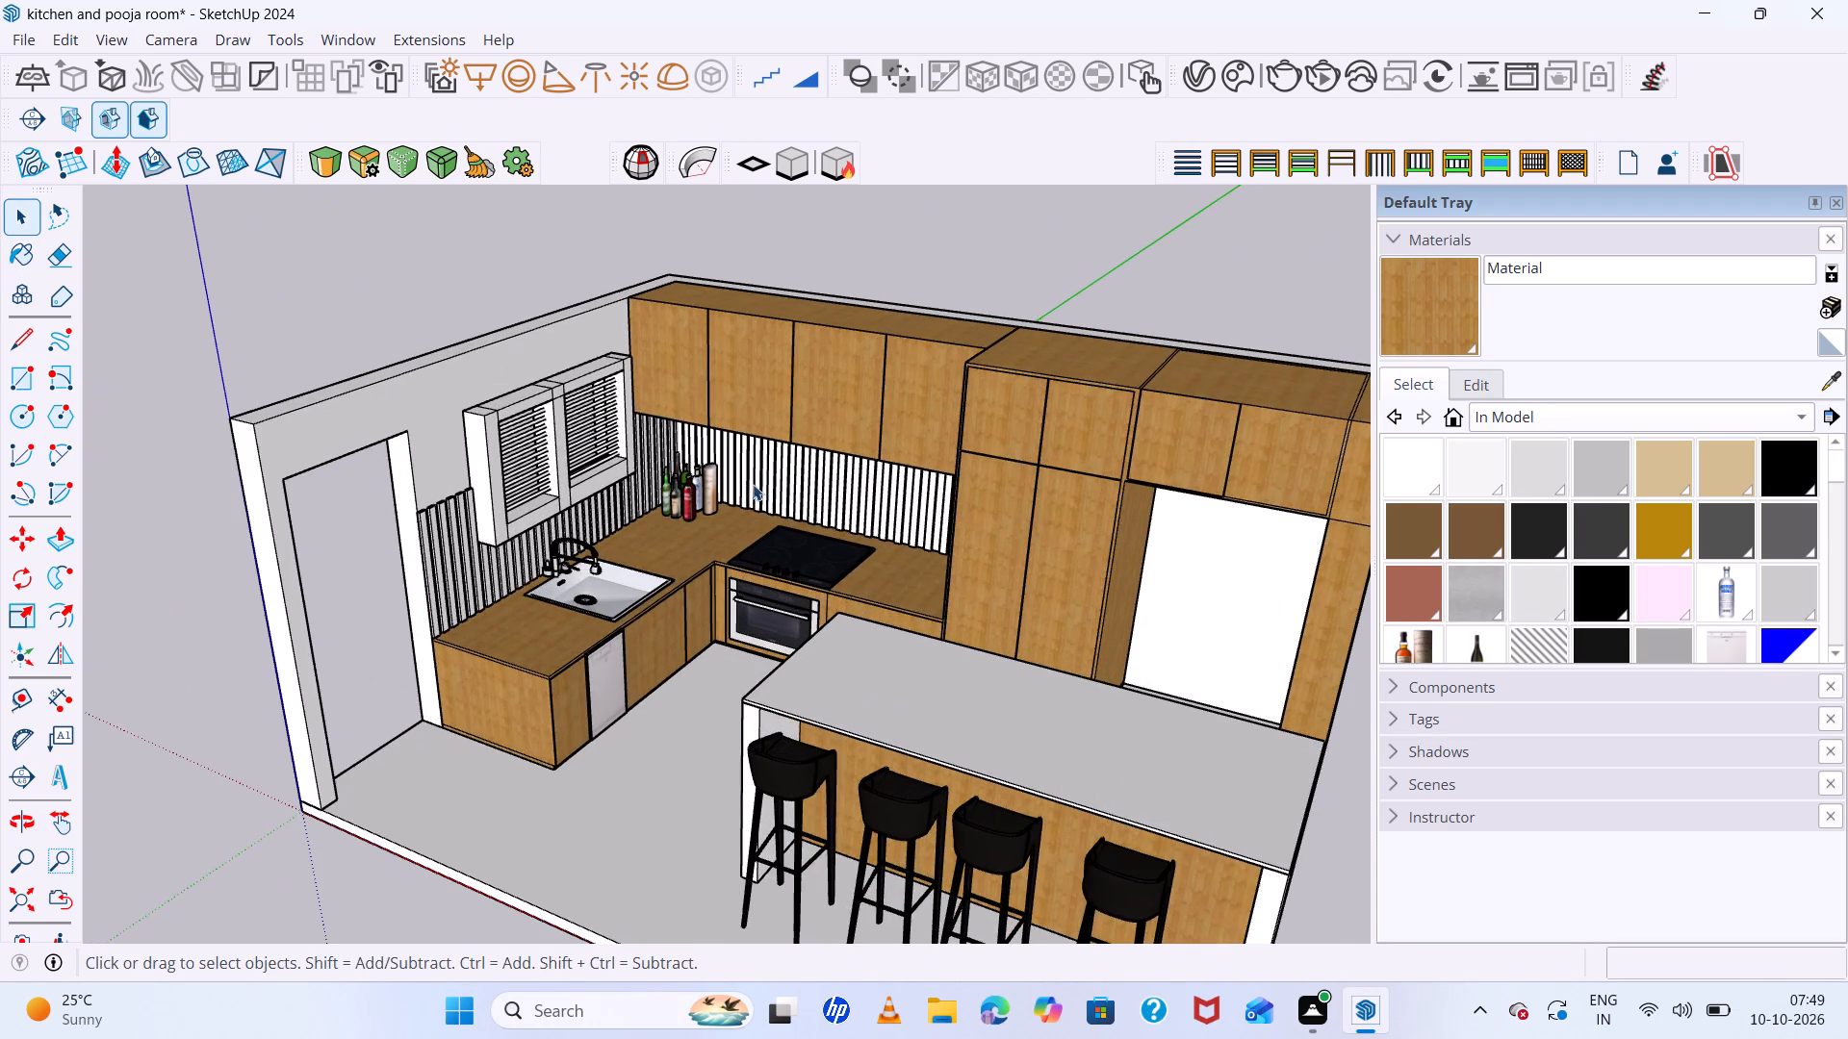
scroll(753, 484, down, 9)
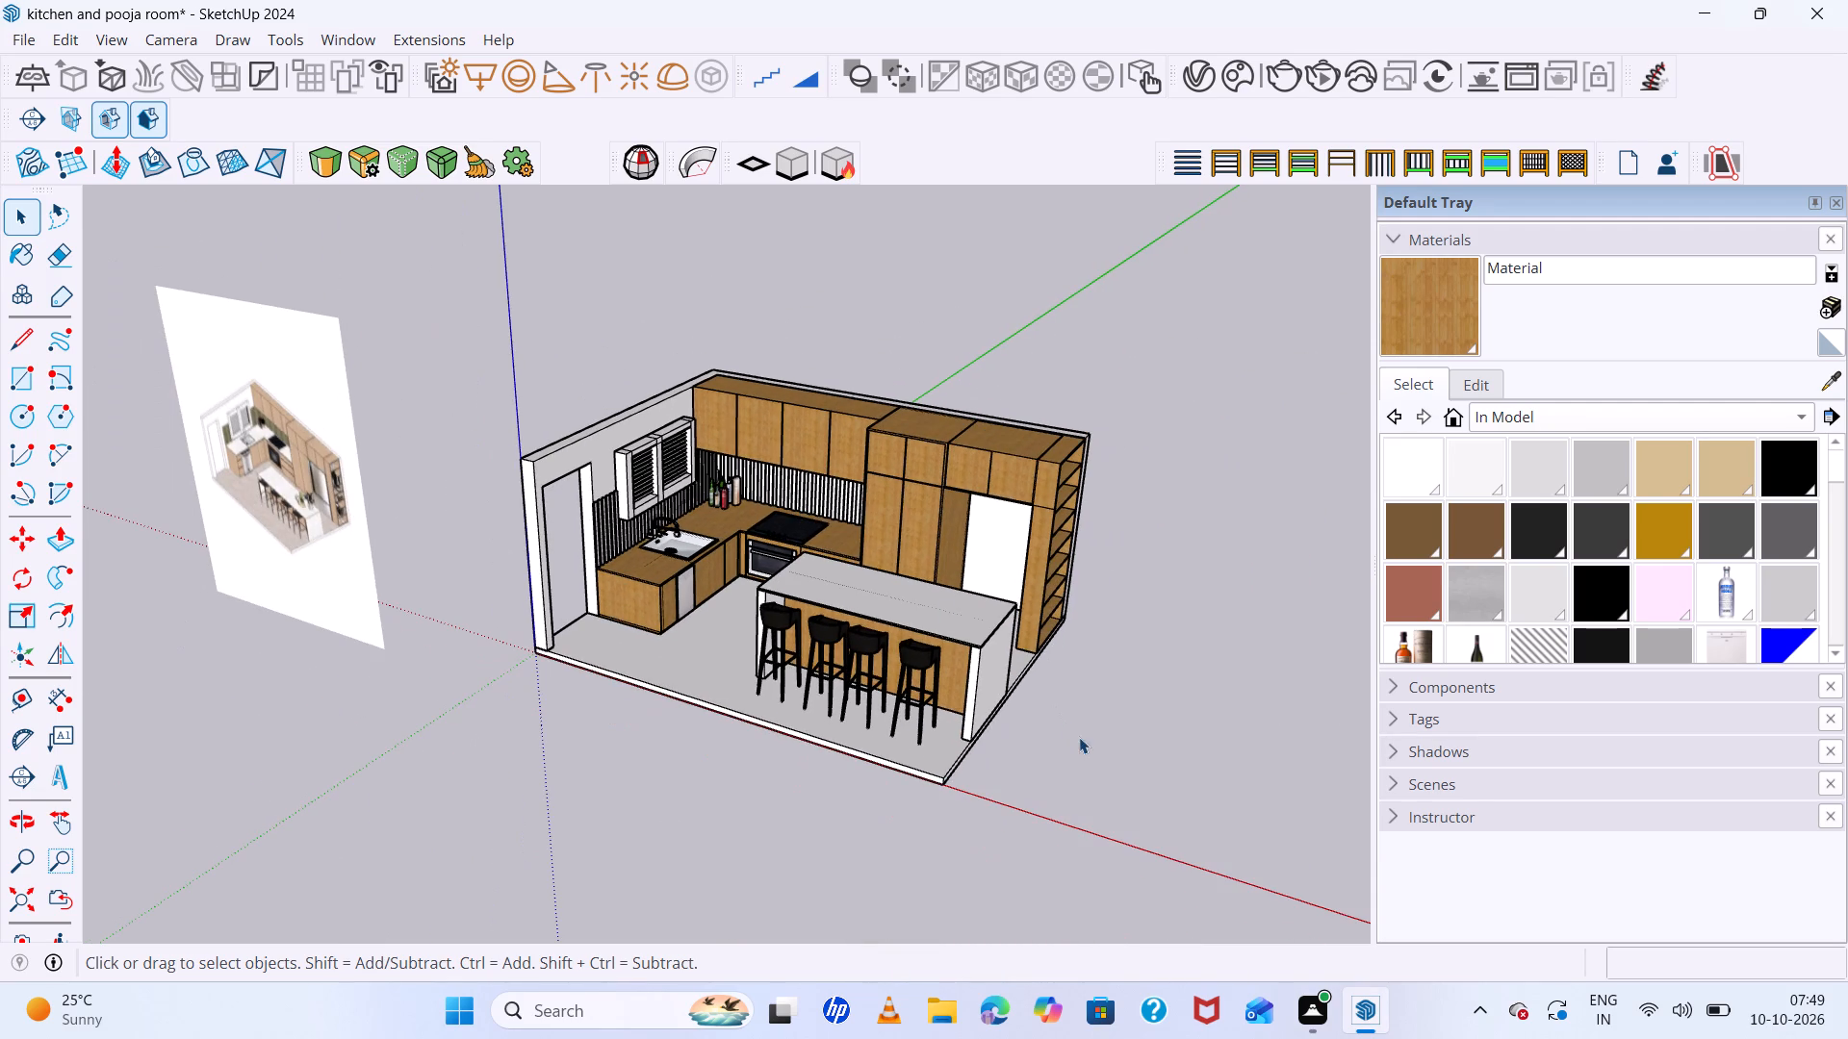
middle_drag(1082, 728, 1069, 651)
scroll(1022, 633, down, 1)
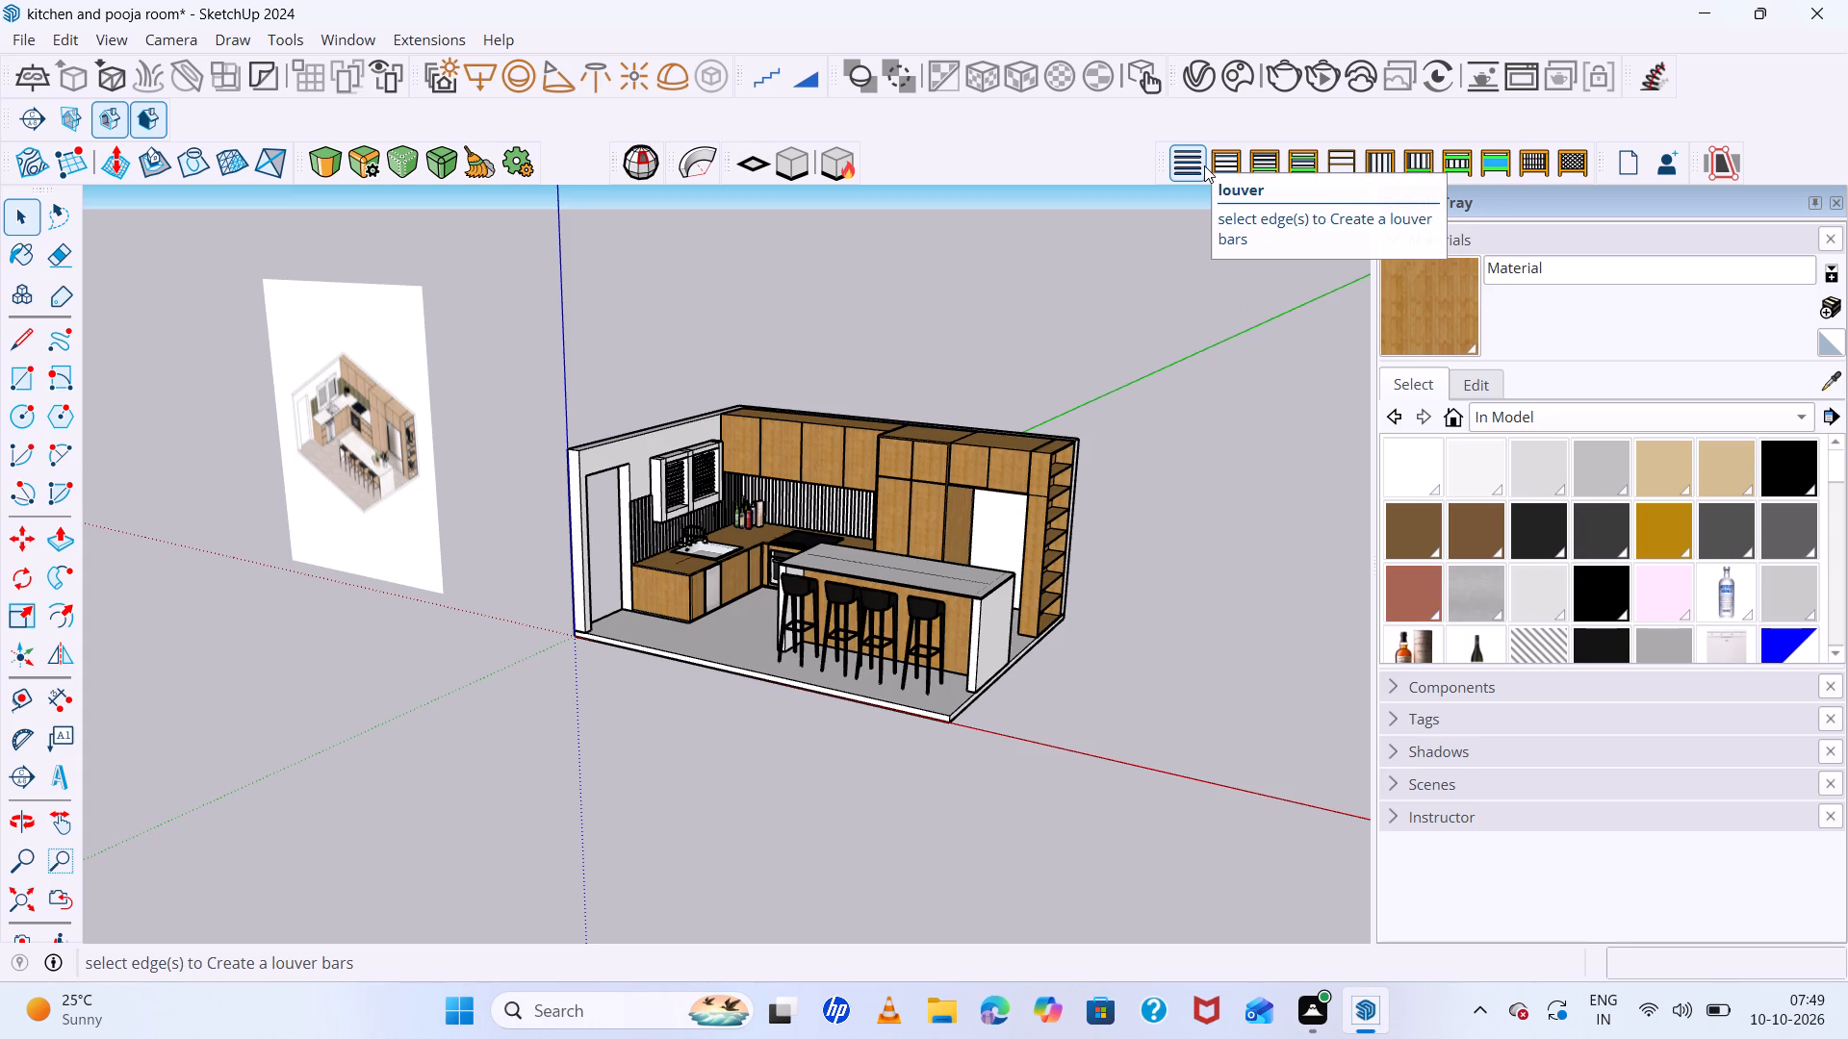
scroll(1034, 362, down, 6)
scroll(896, 560, up, 8)
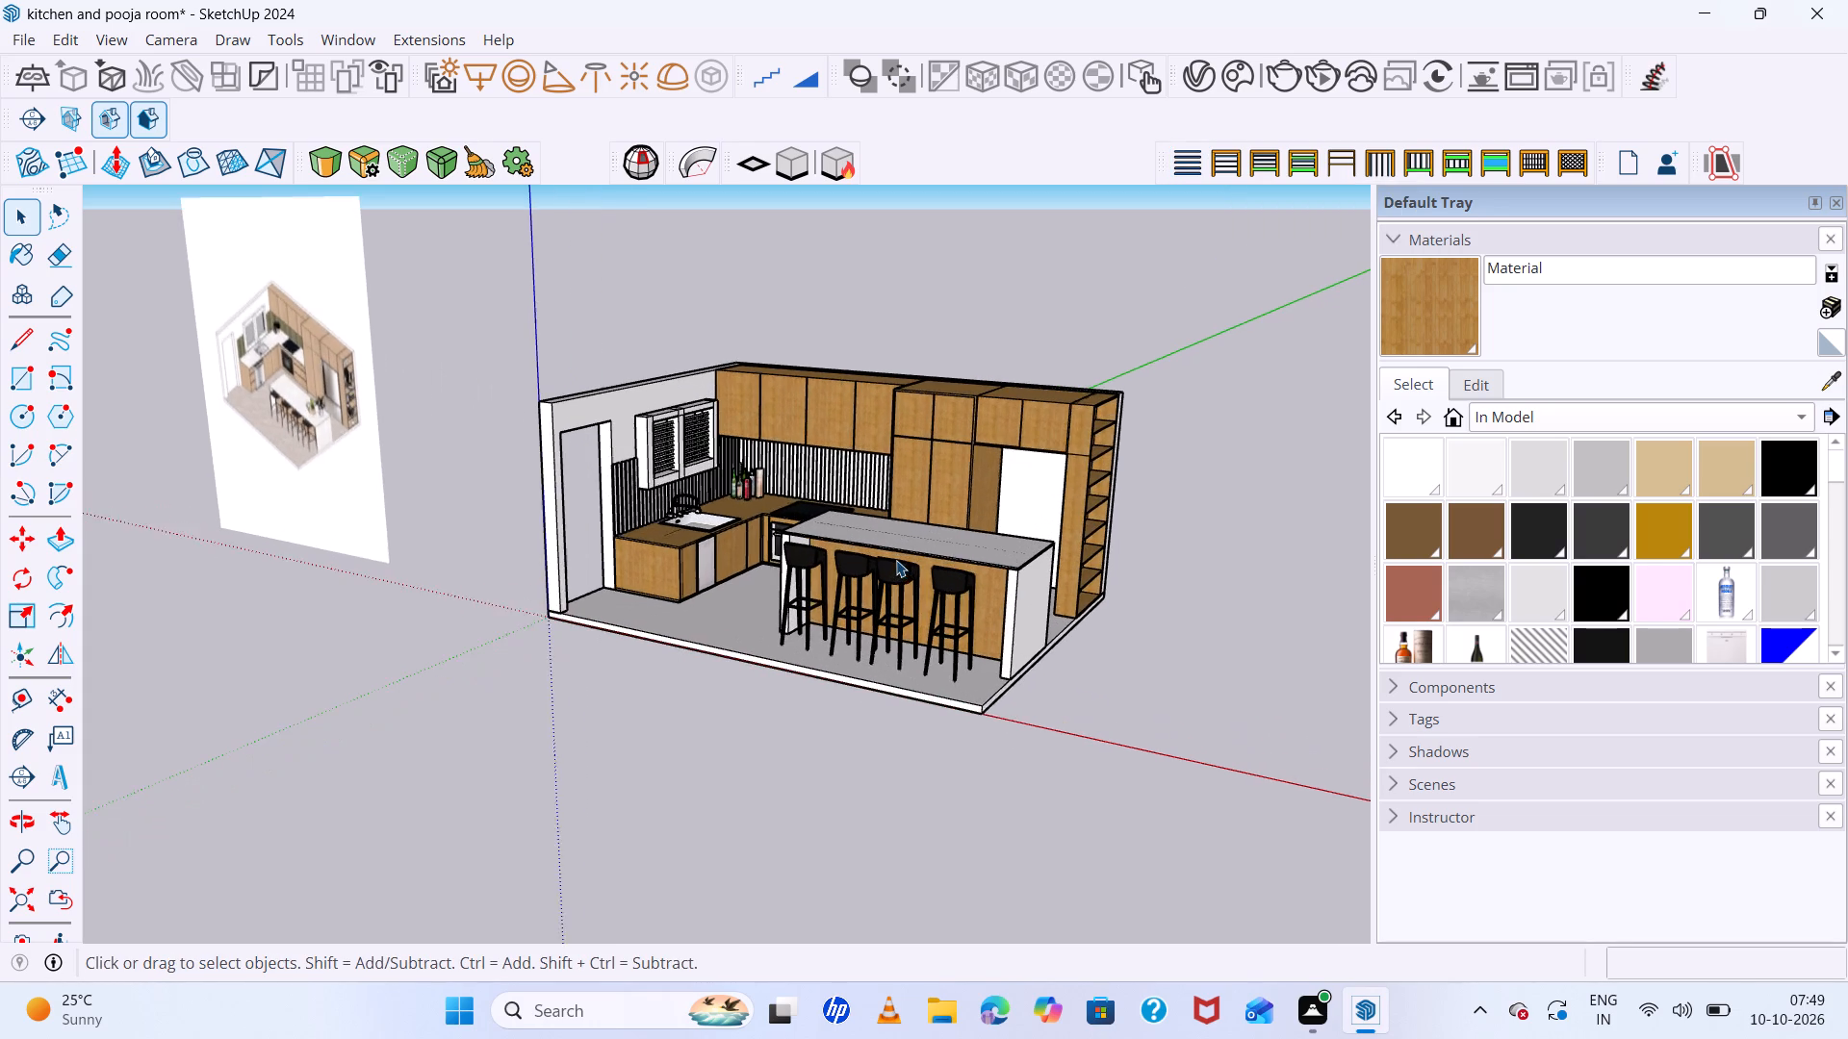
scroll(761, 499, down, 2)
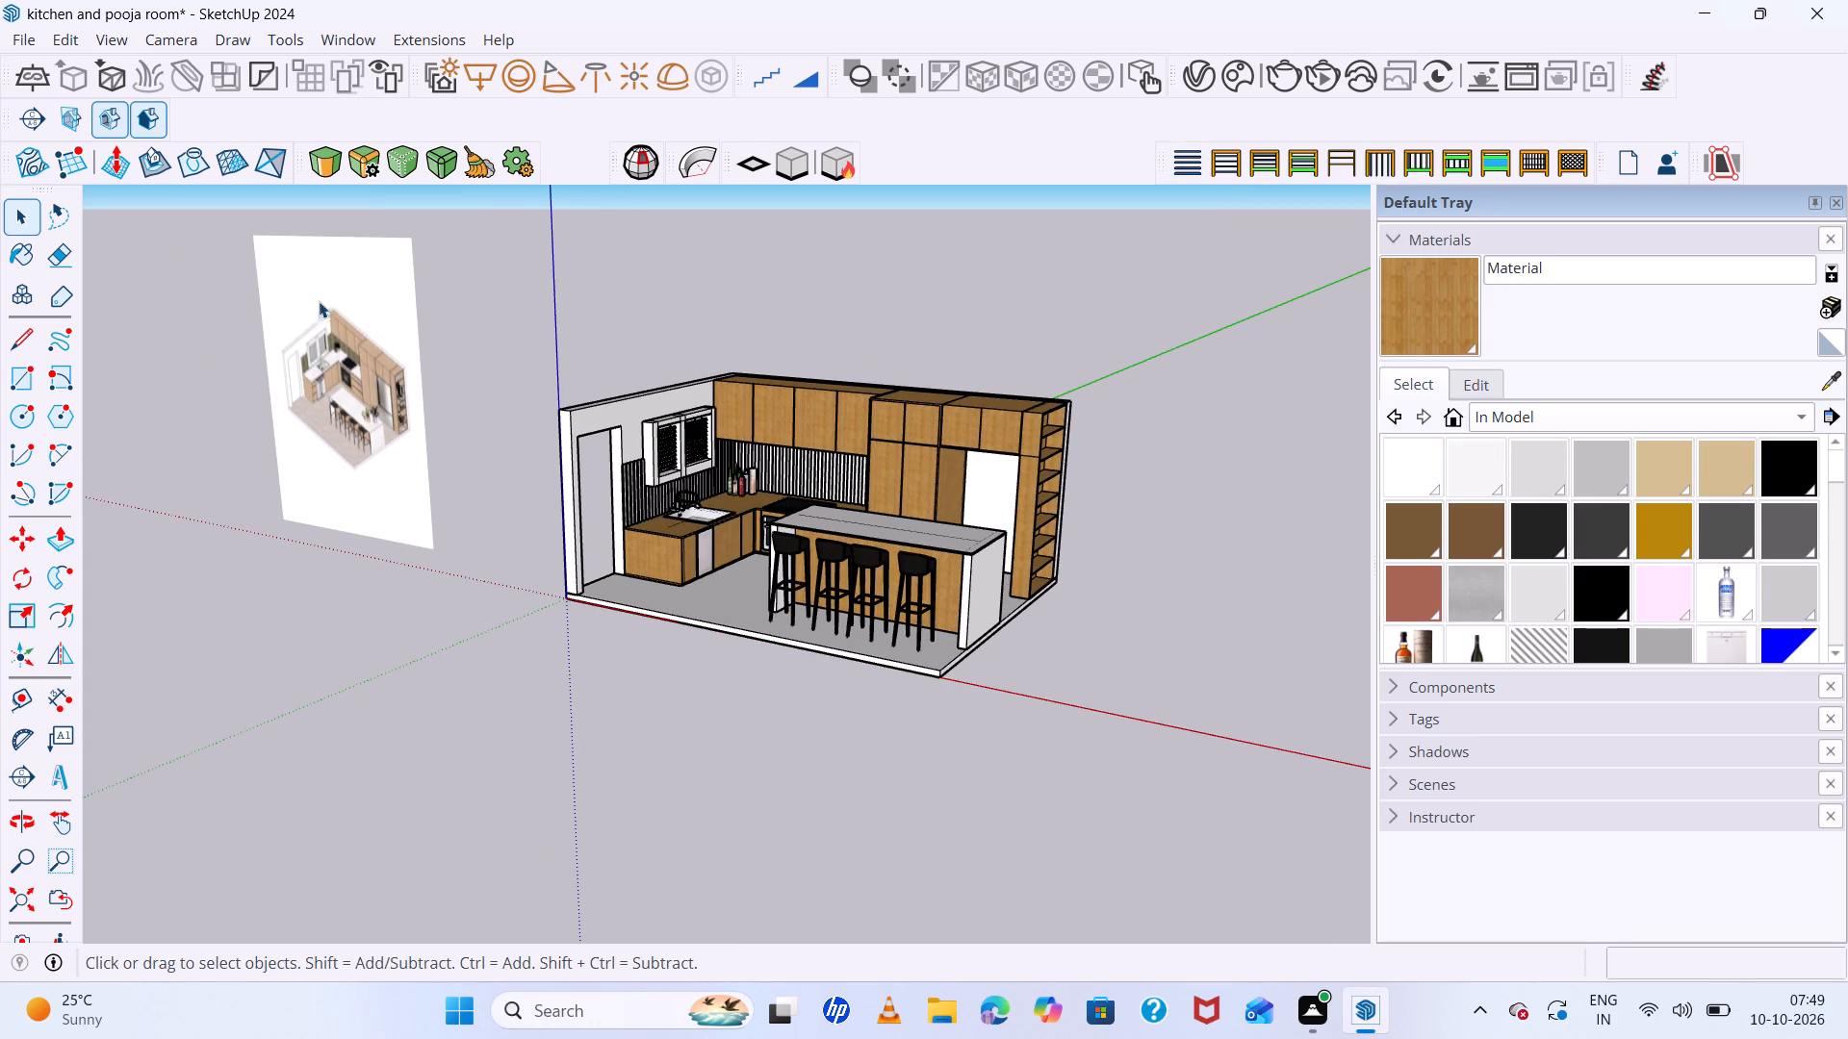
scroll(358, 412, up, 5)
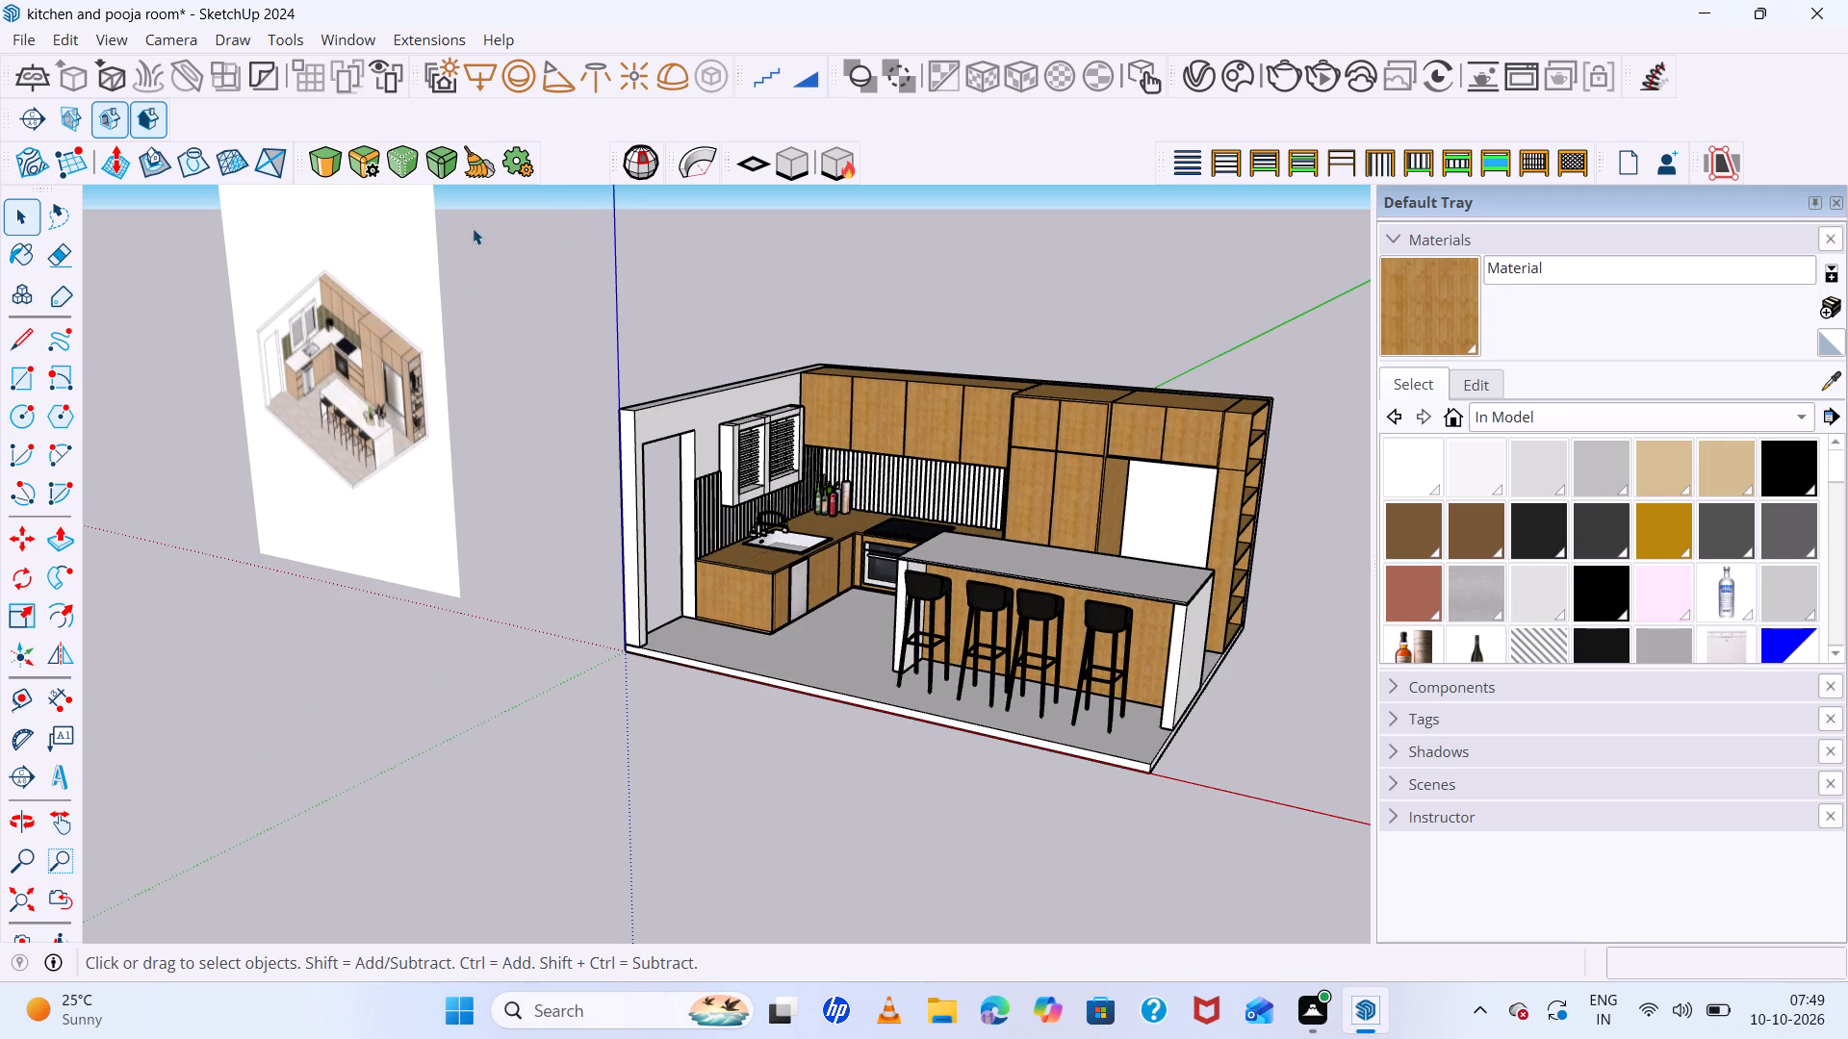
scroll(407, 375, up, 12)
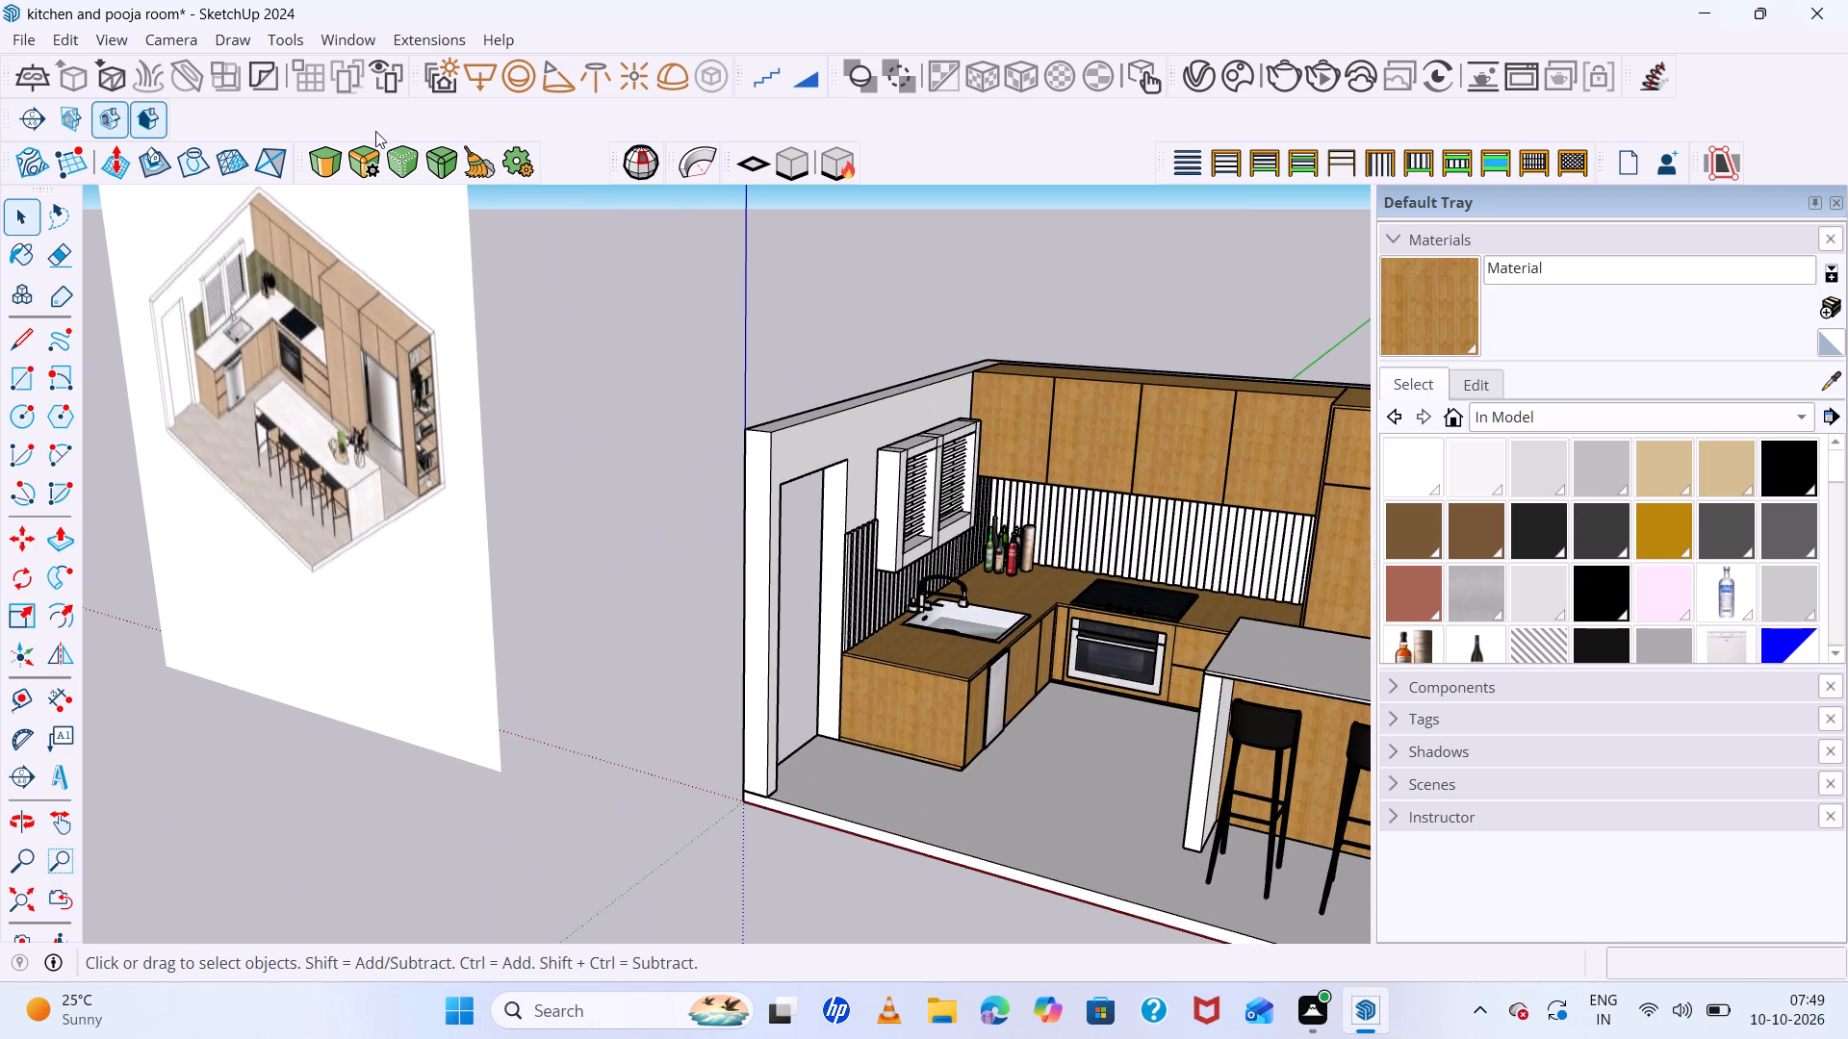
Open 3D Warehouse and search it for "pot plants".
click(361, 44)
click(415, 240)
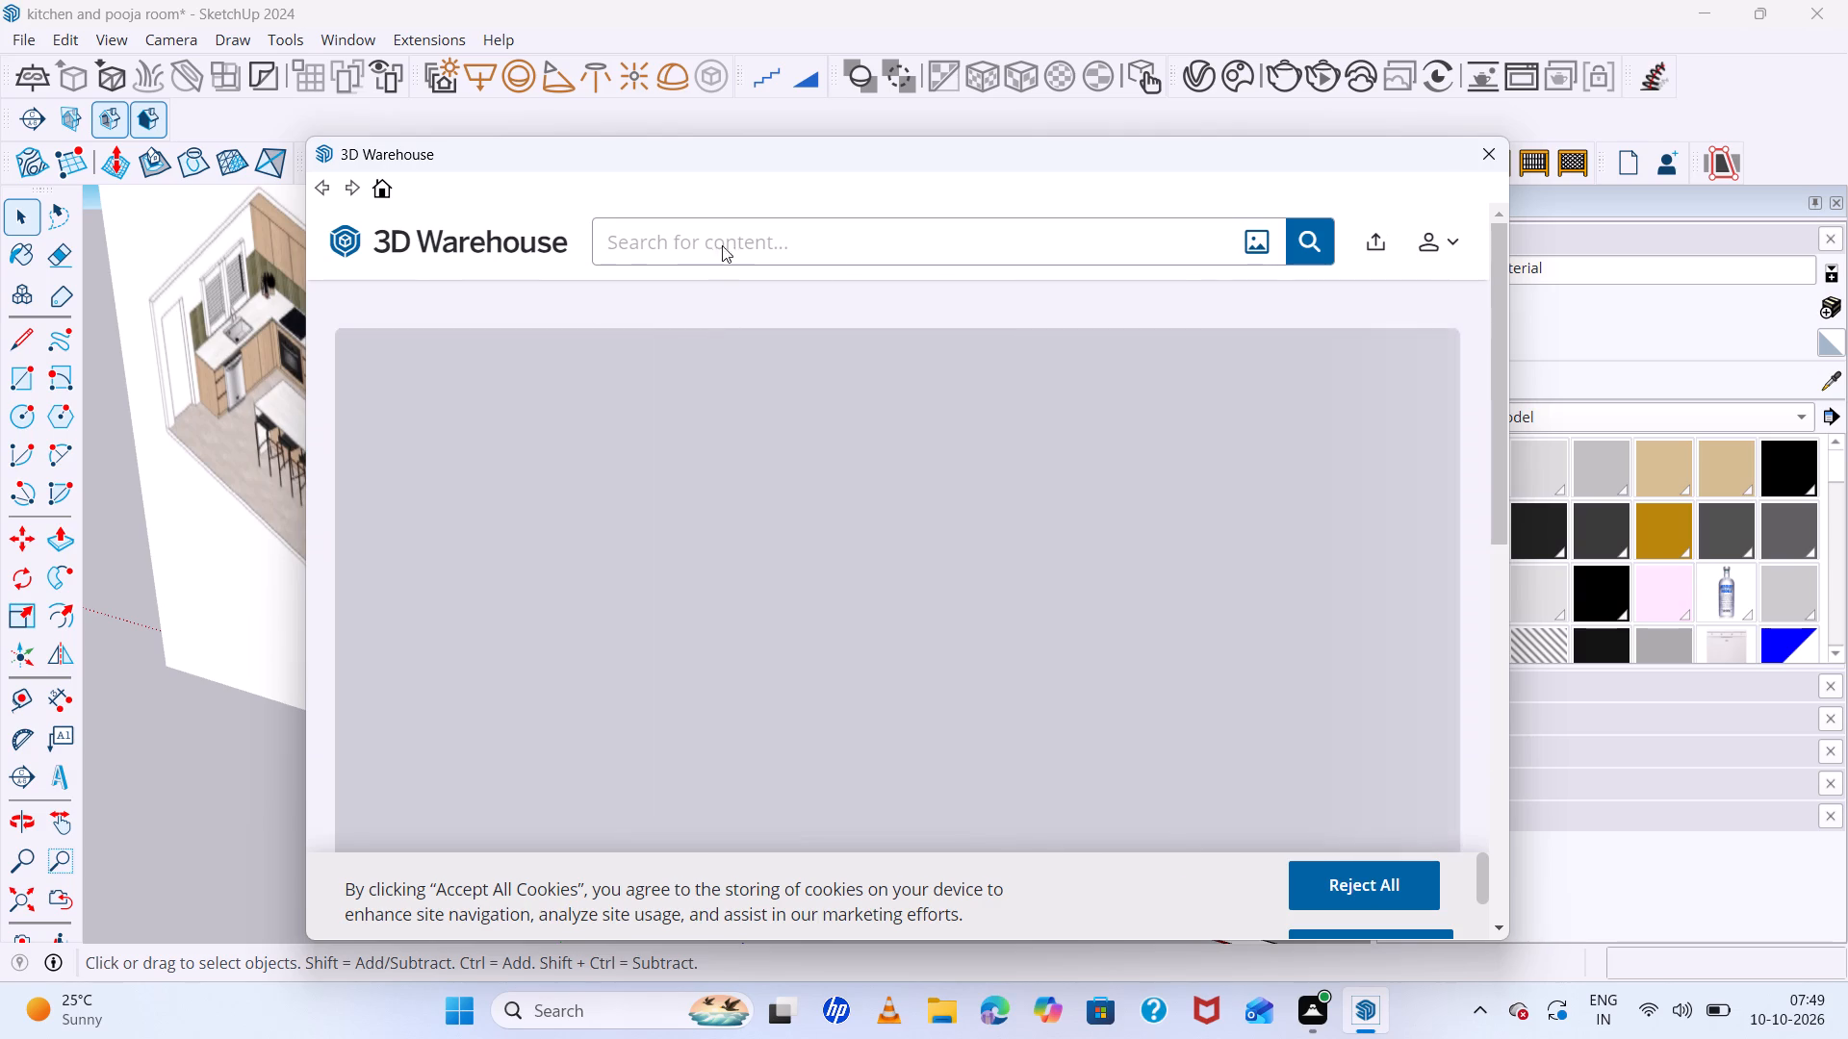
click(724, 242)
text(poy)
key(BackSpace)
text(t)
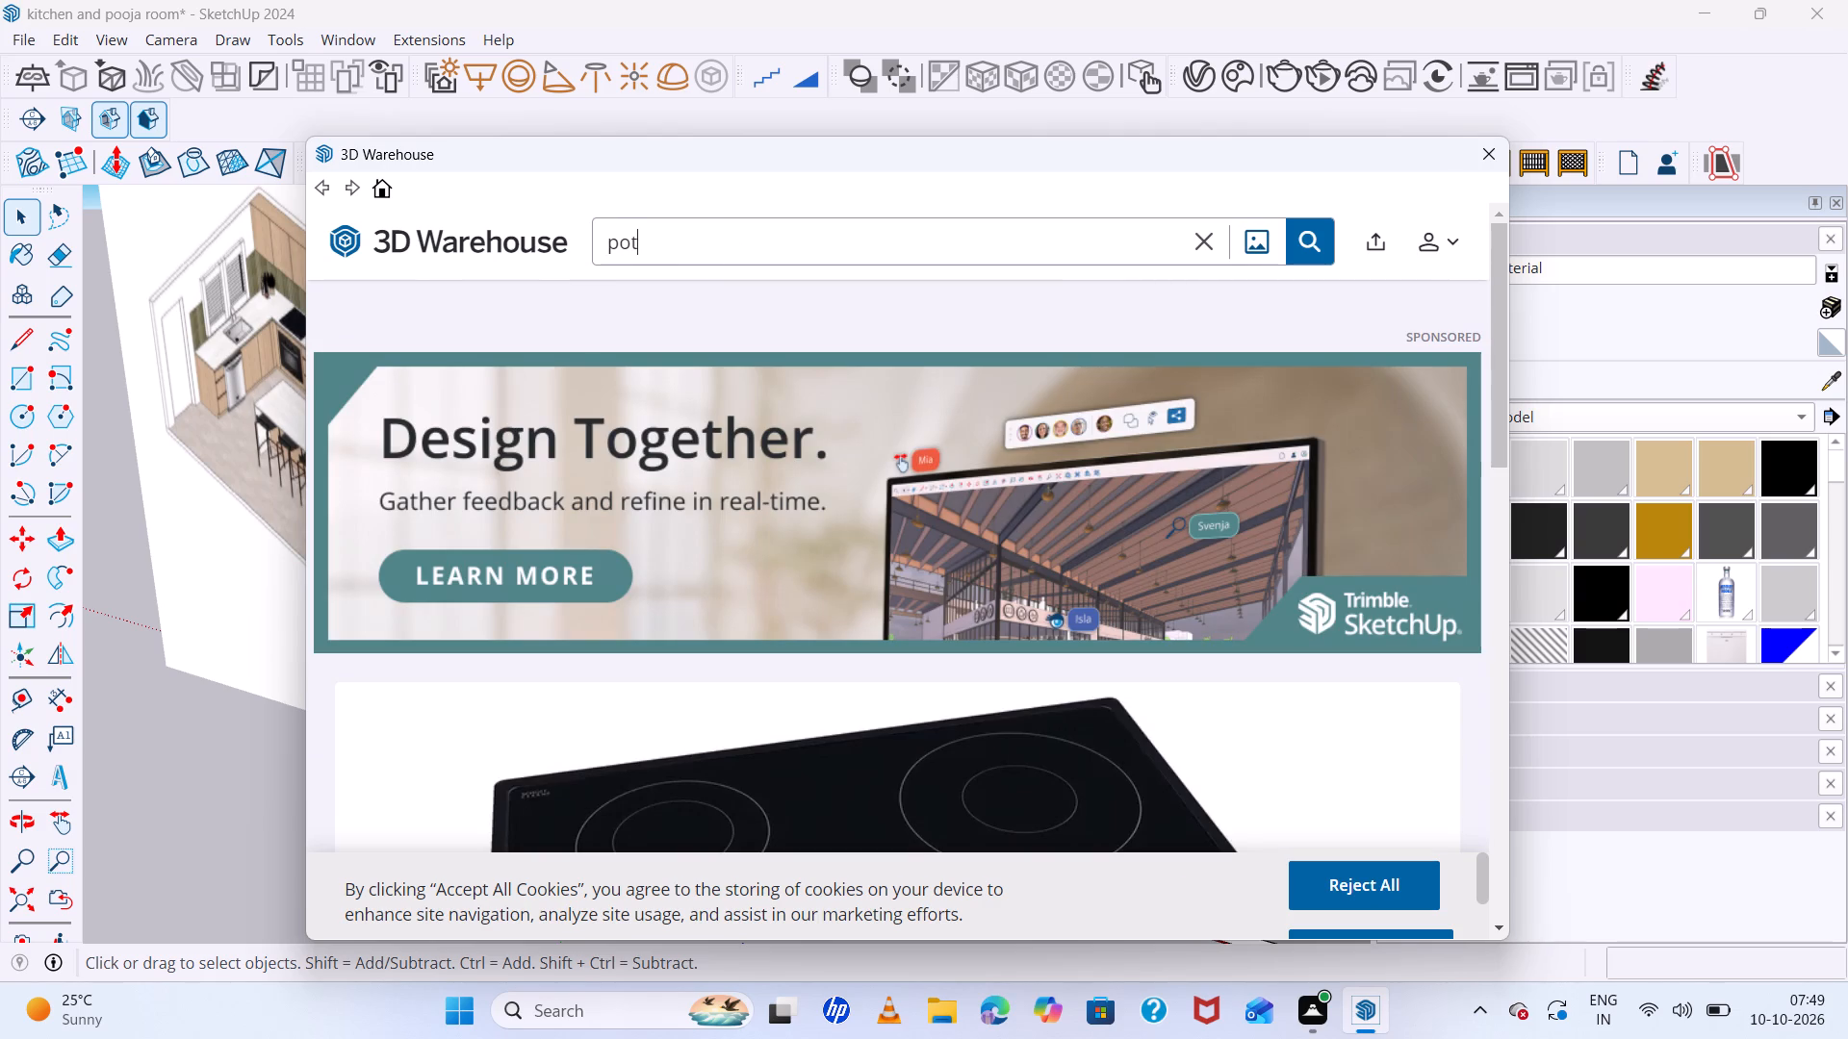
key(space)
text(plants)
key(Return)
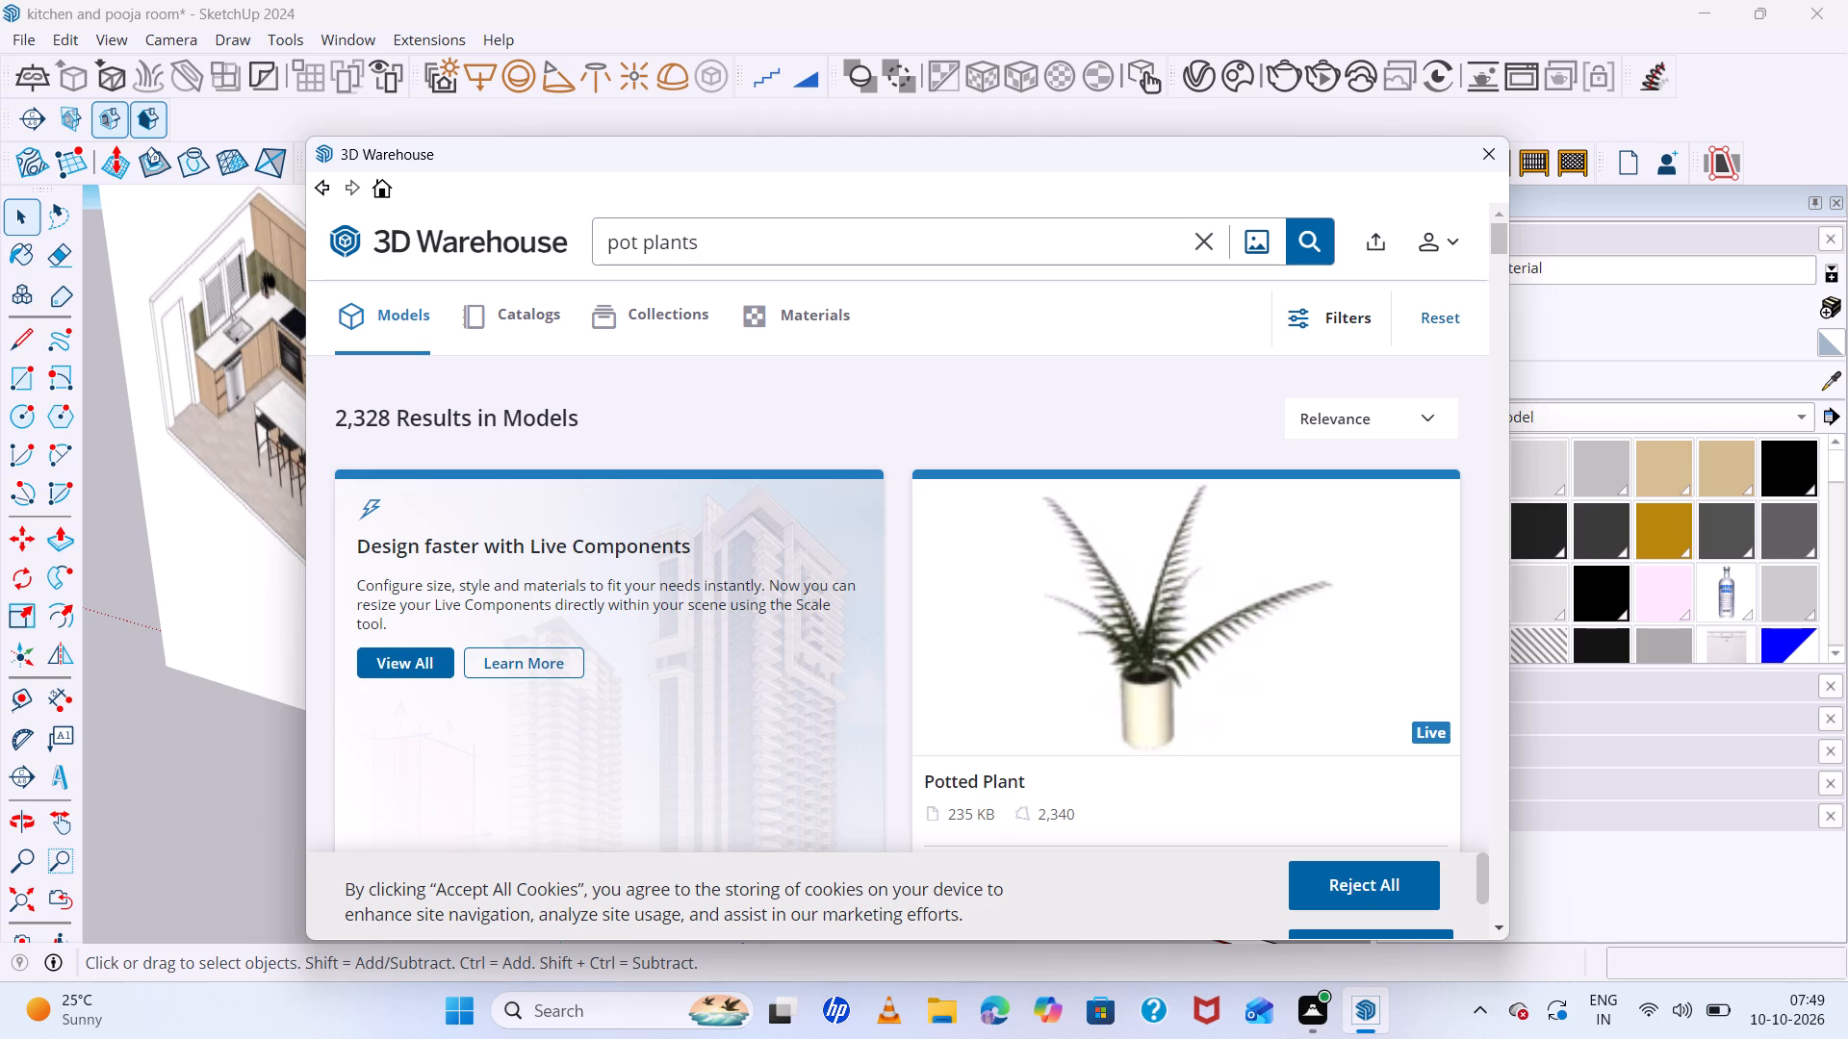
Browse the pot plant search results for a model that suits the kitchen island.
scroll(1020, 605, down, 6)
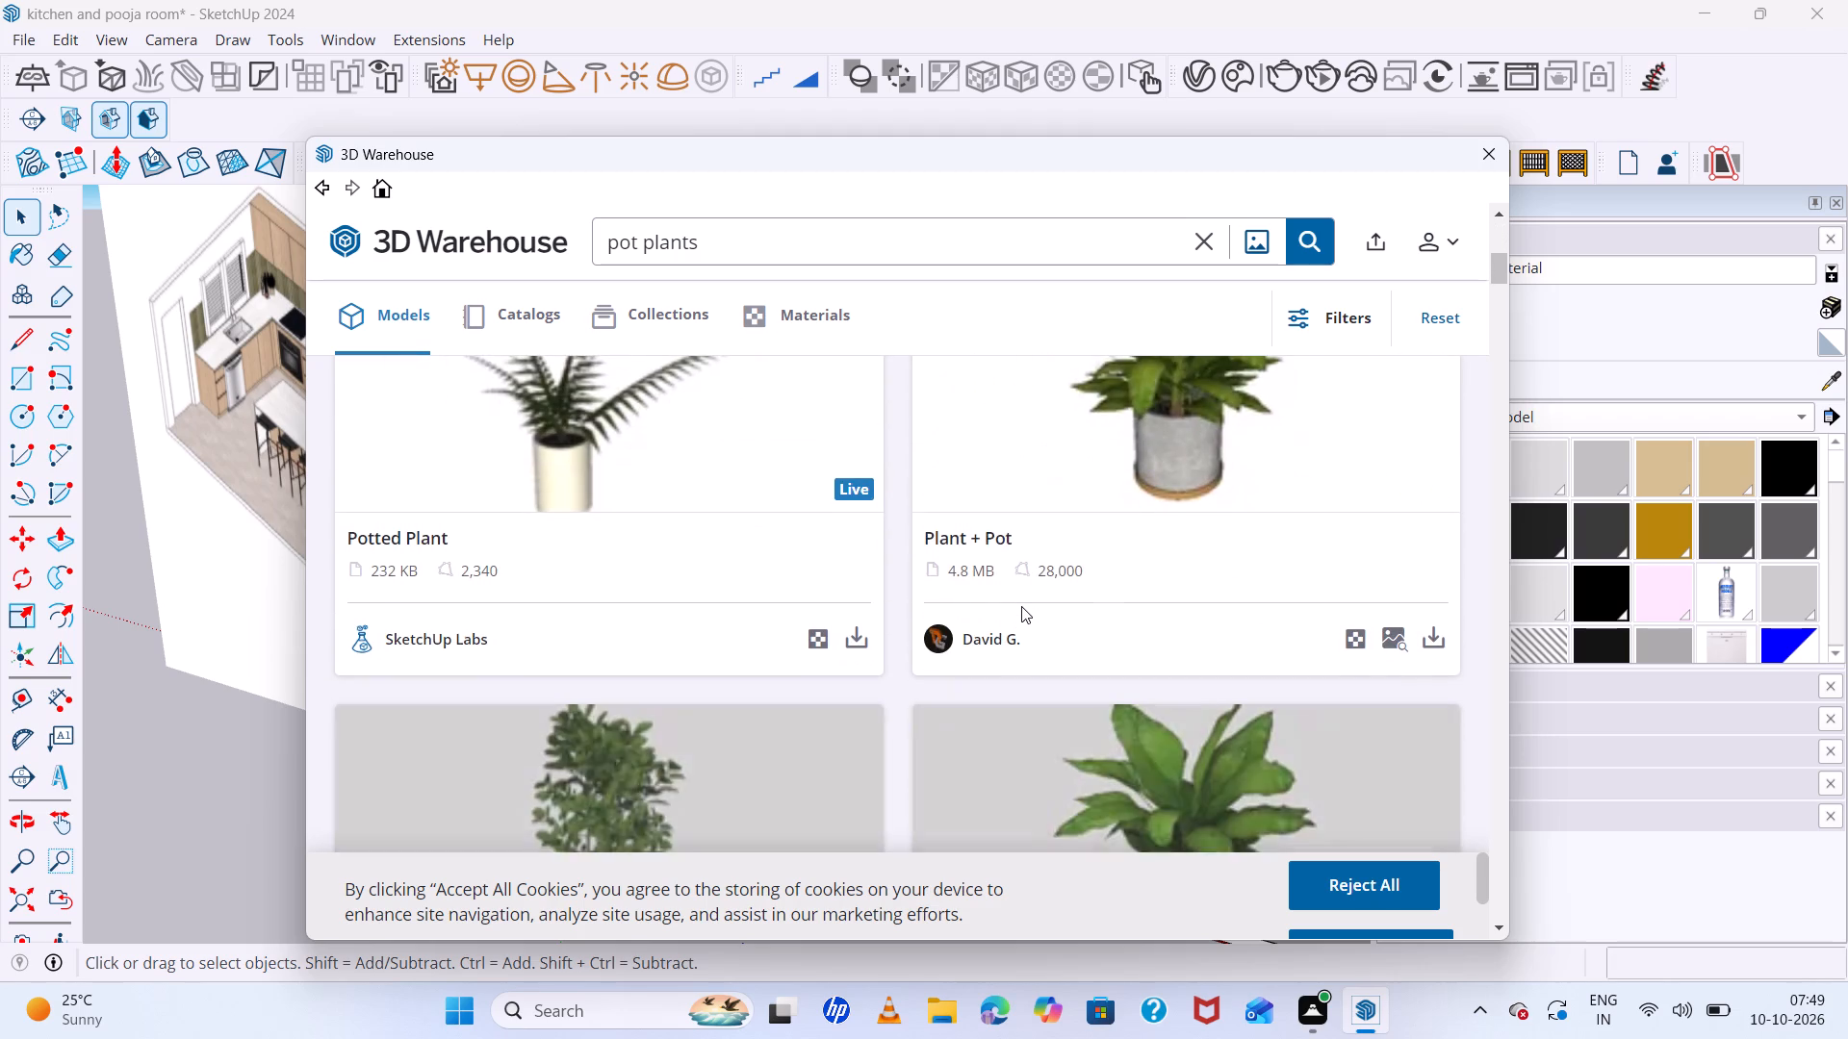
scroll(1021, 606, down, 4)
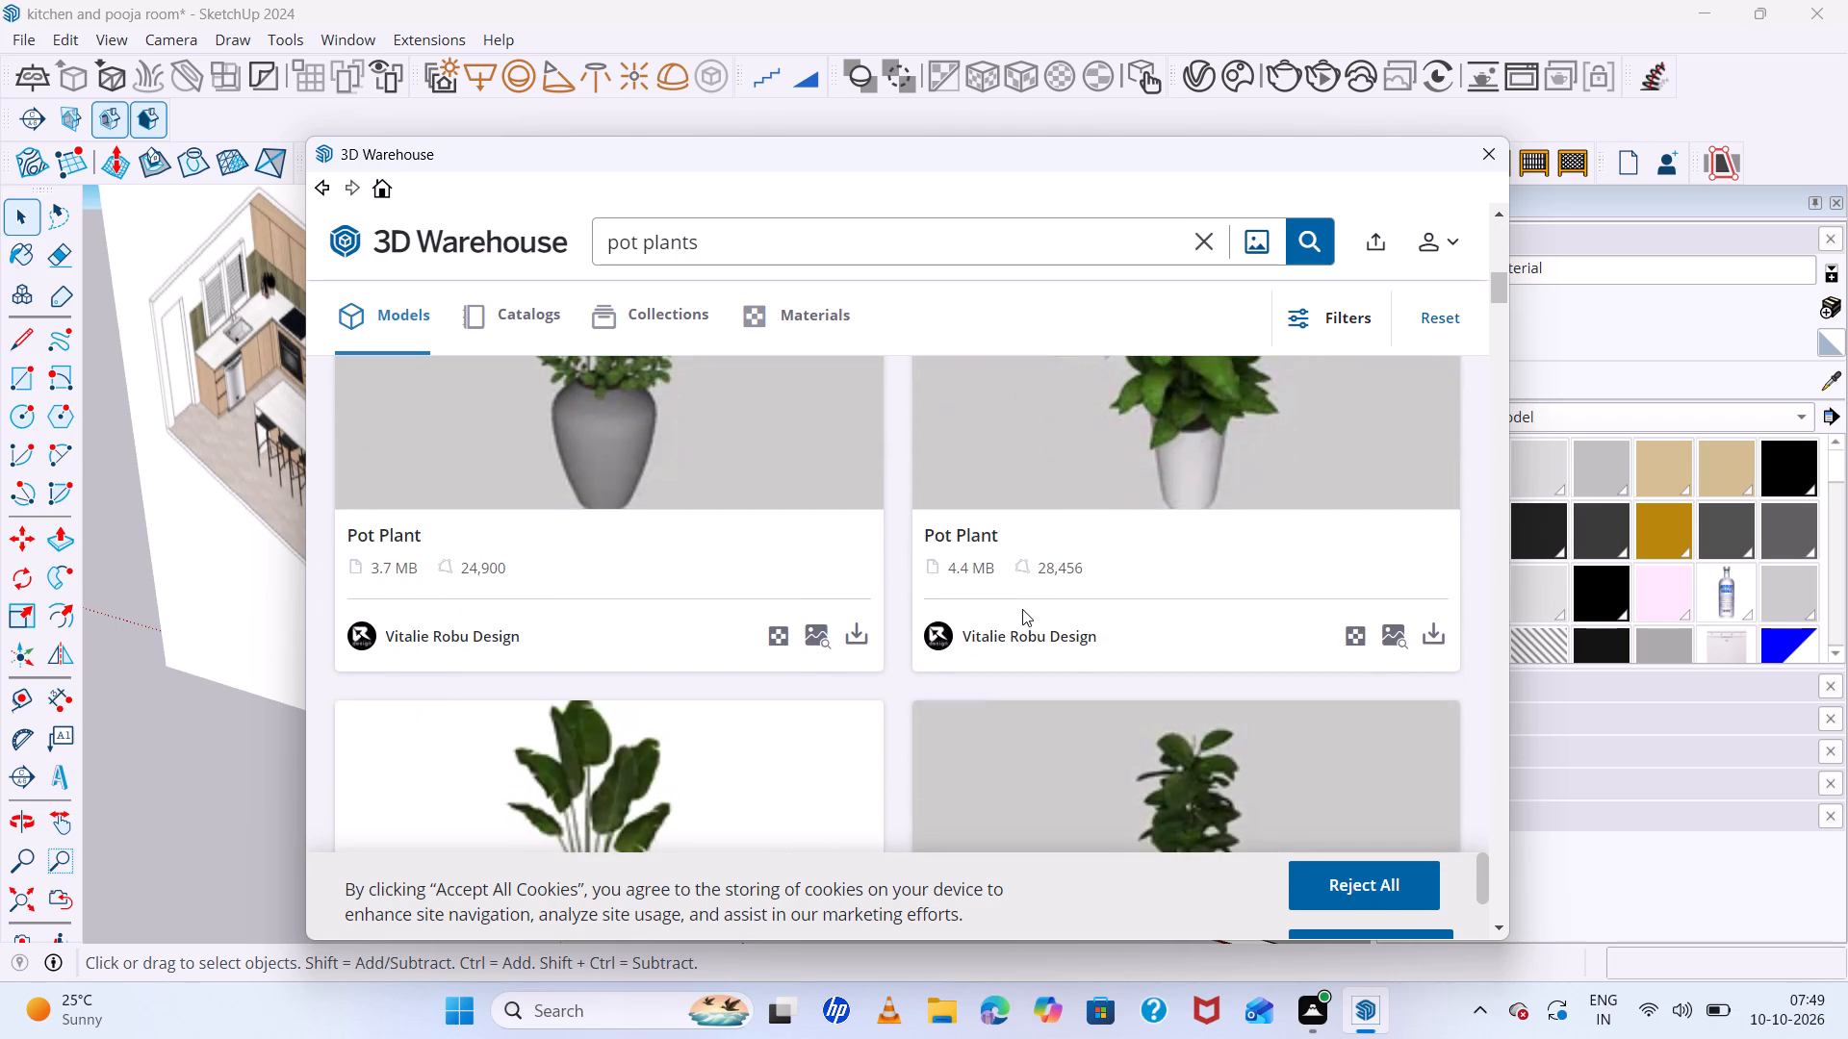
scroll(1022, 609, down, 6)
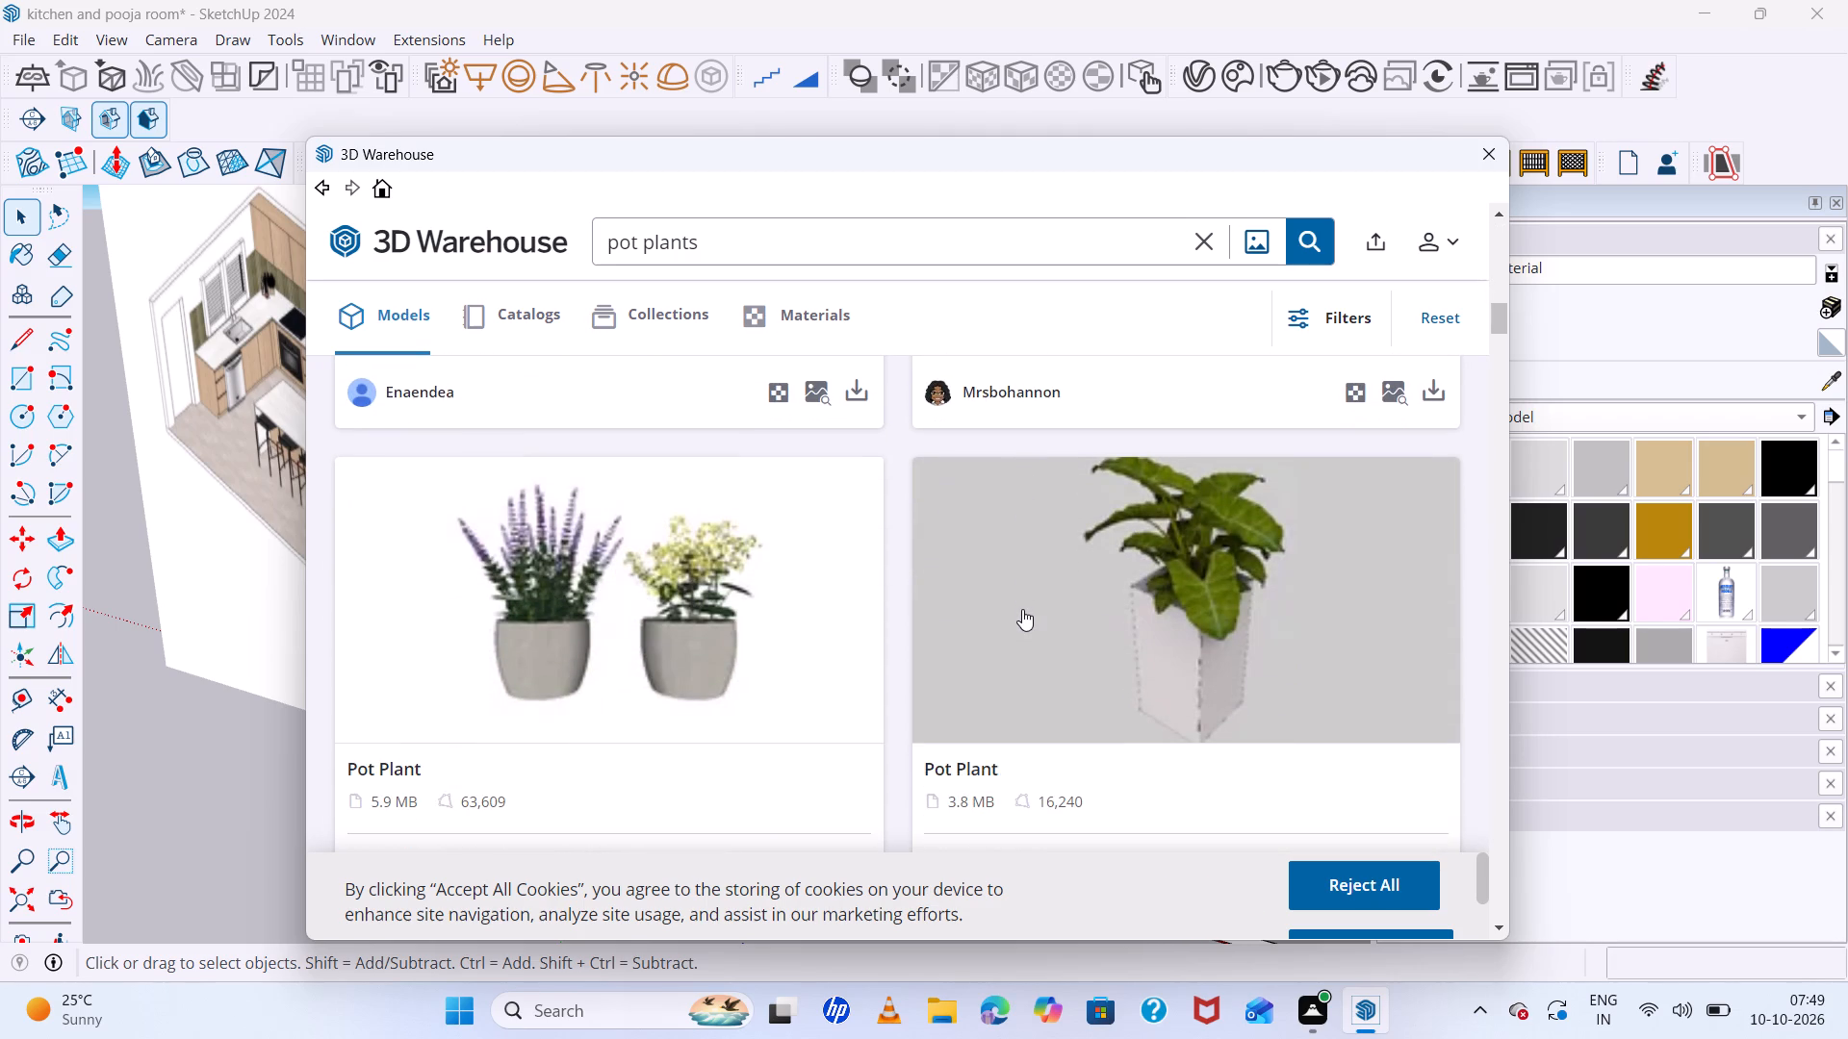
scroll(1022, 609, down, 6)
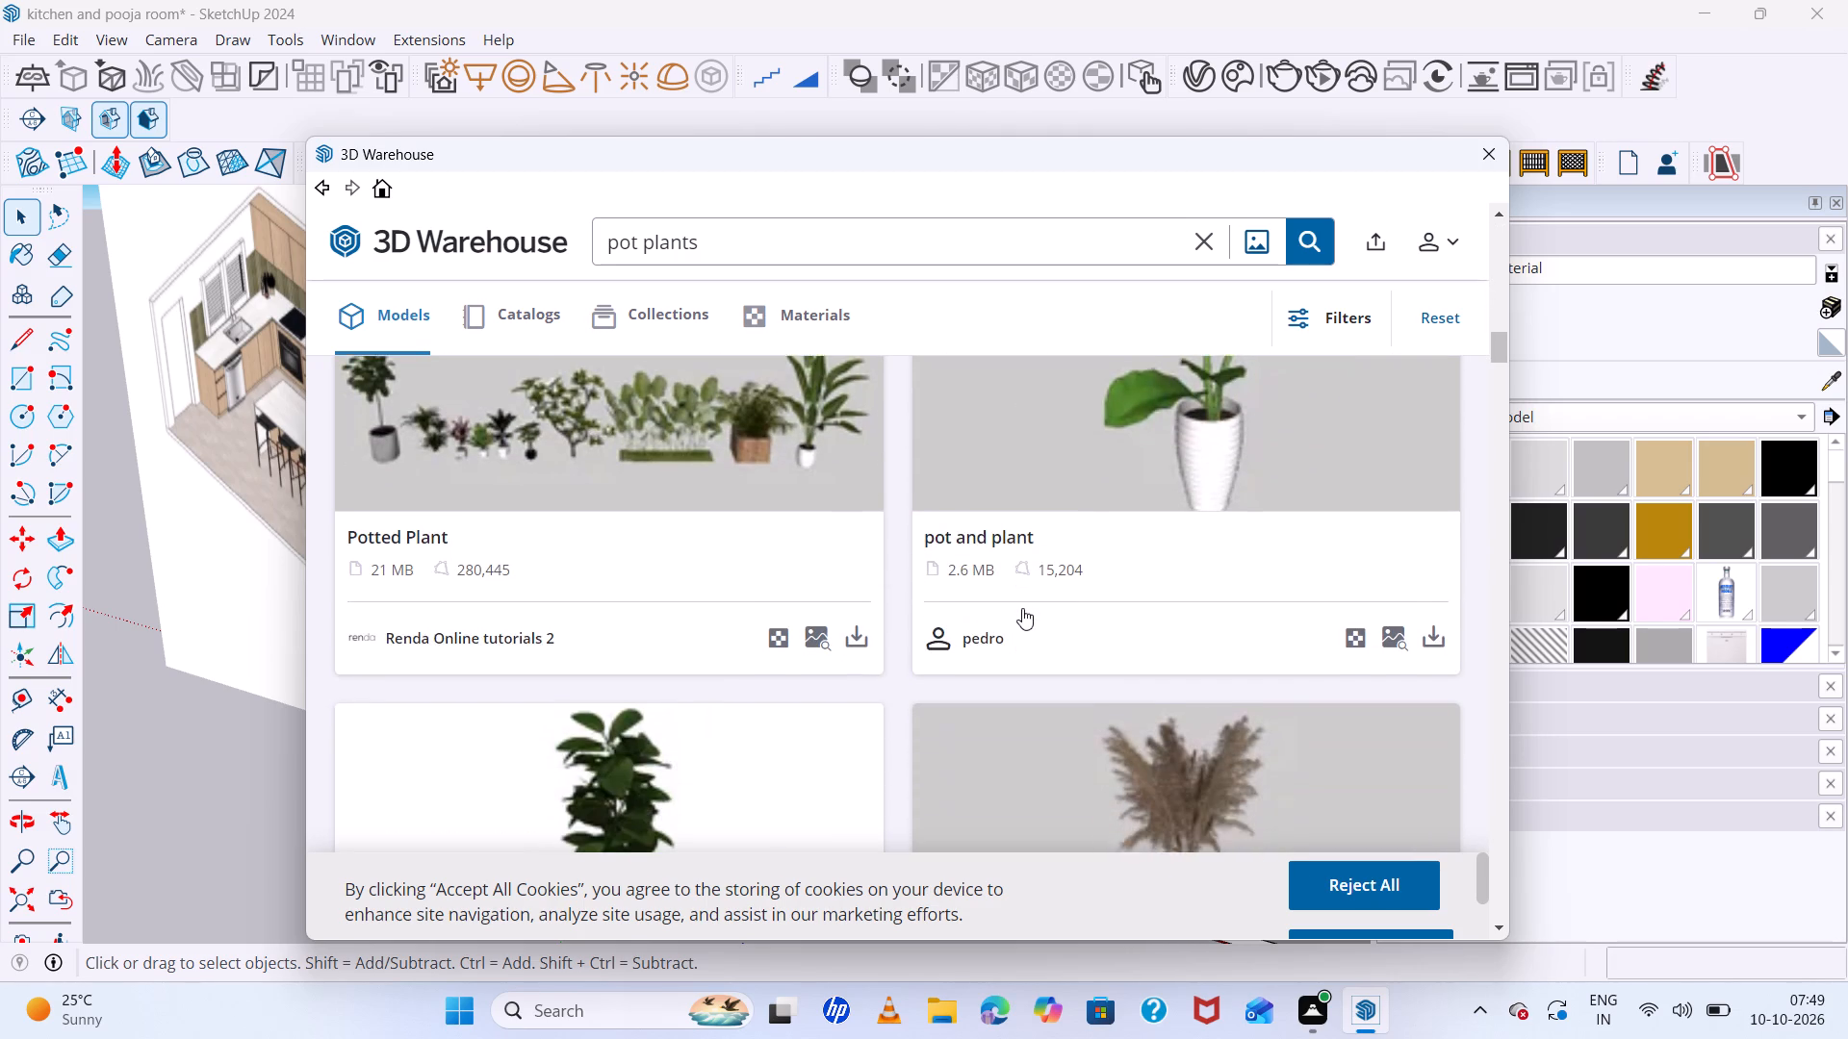
scroll(1022, 608, down, 4)
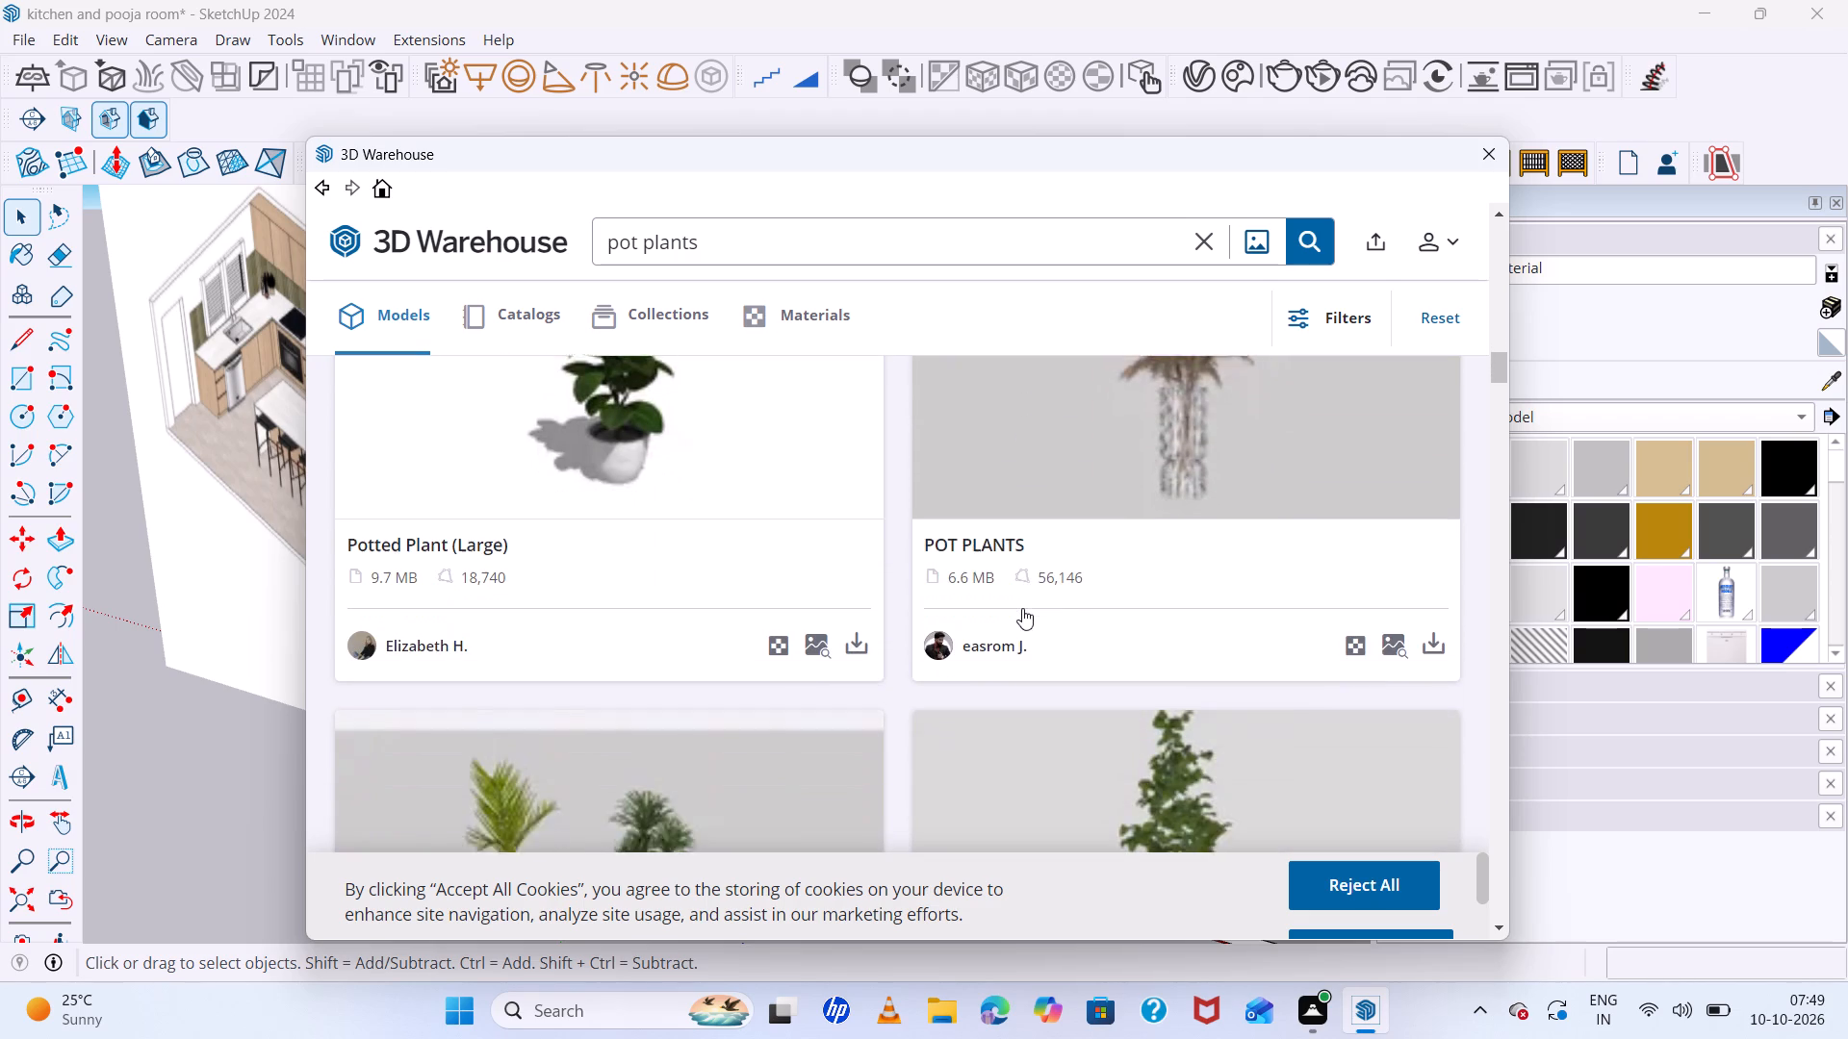
scroll(1022, 608, down, 1)
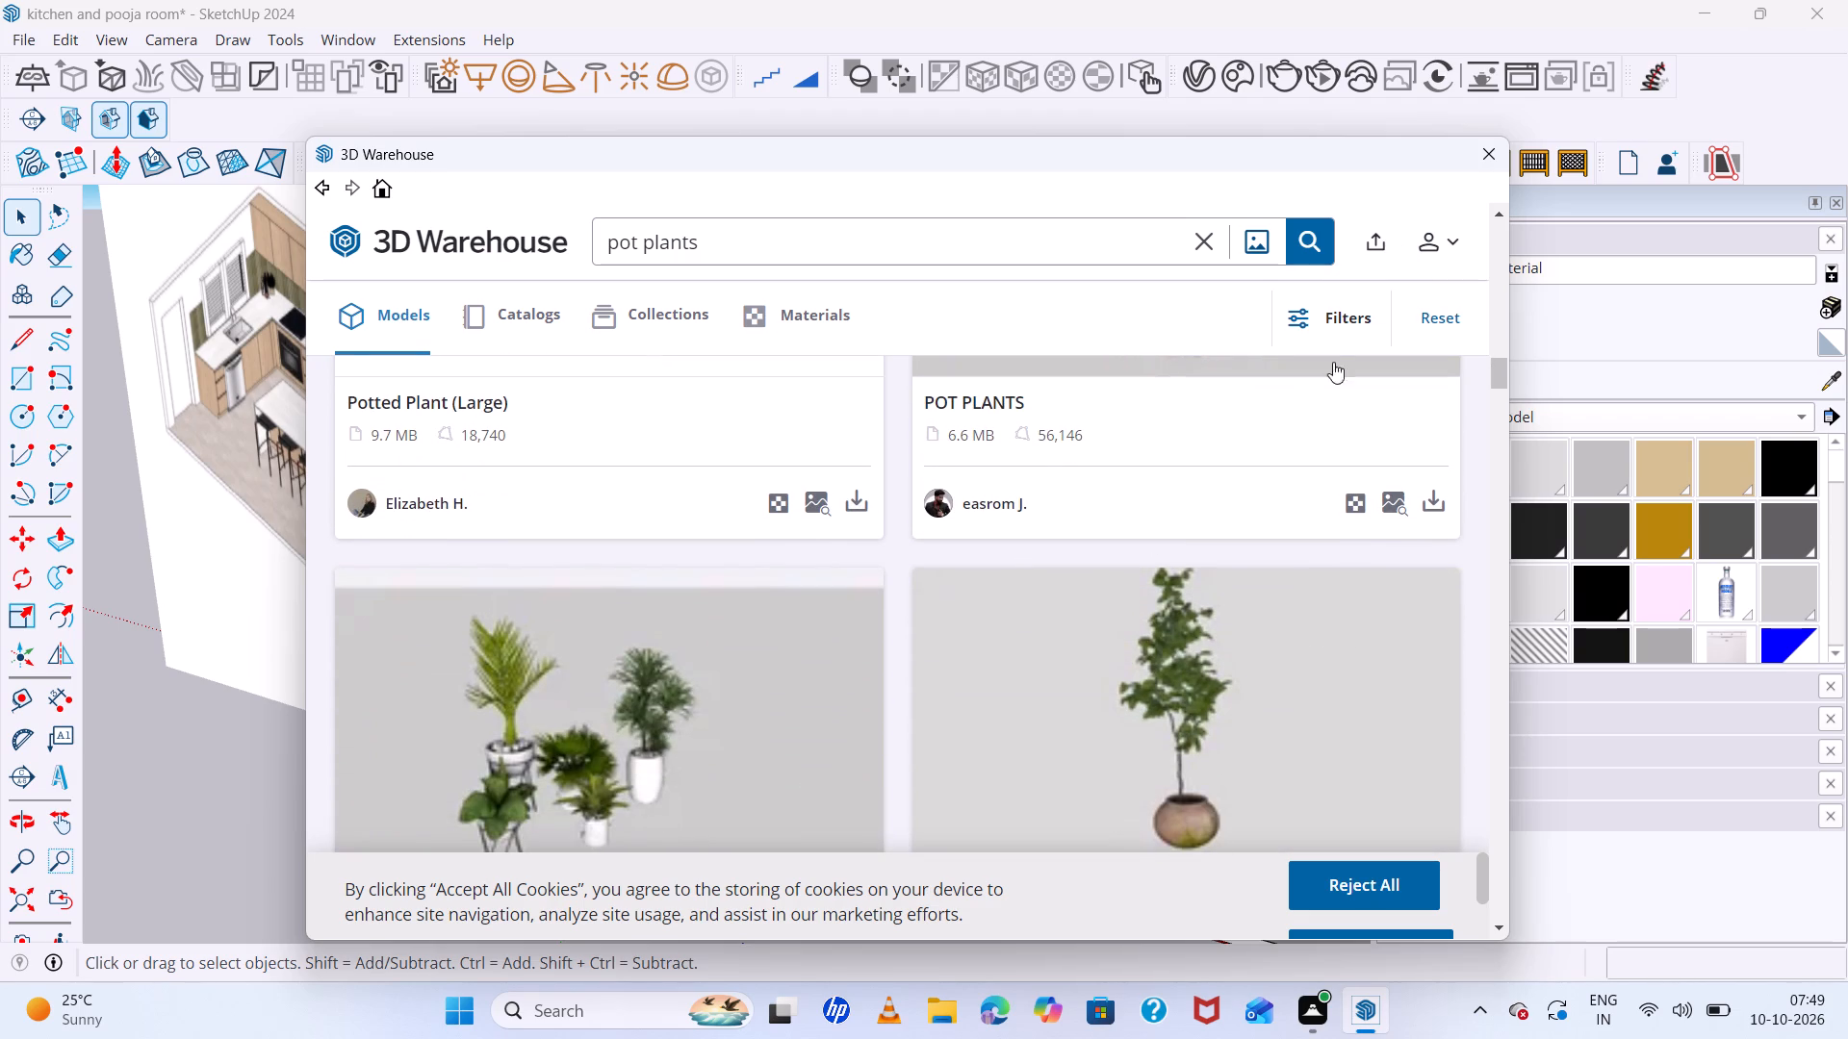
scroll(1012, 621, down, 6)
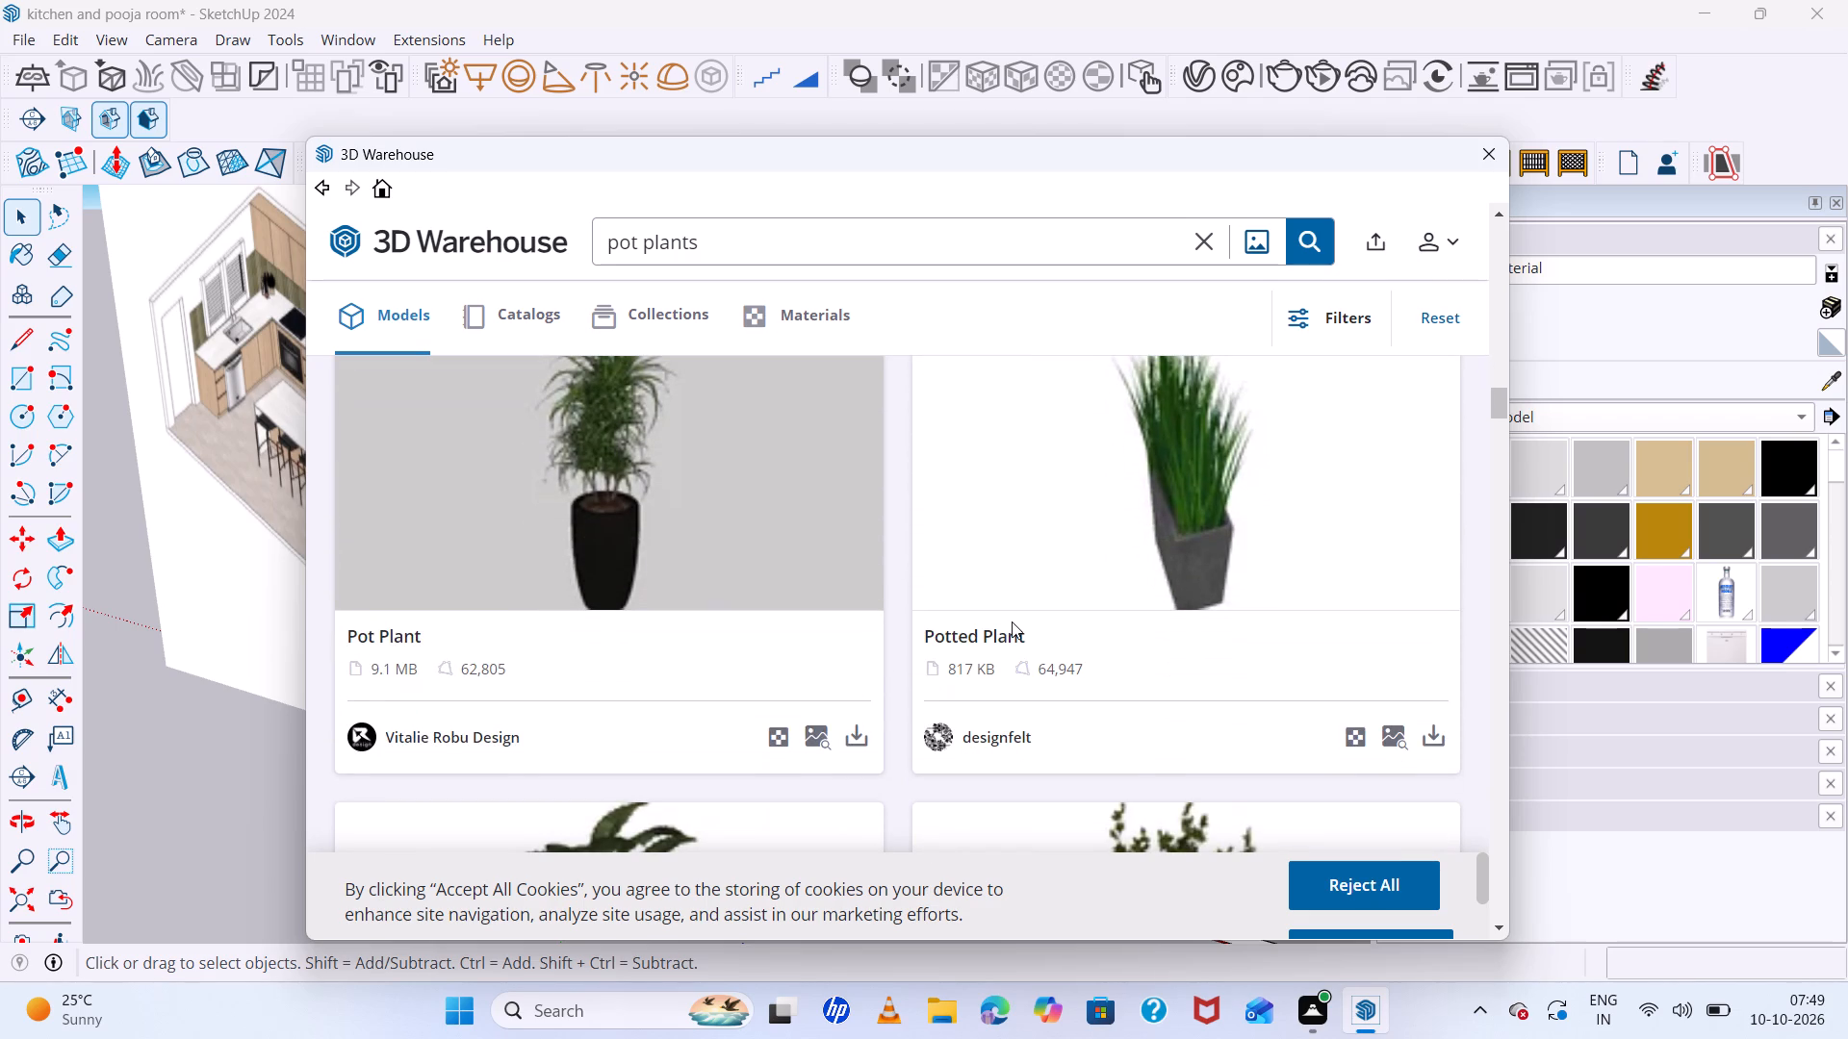
scroll(1012, 621, down, 4)
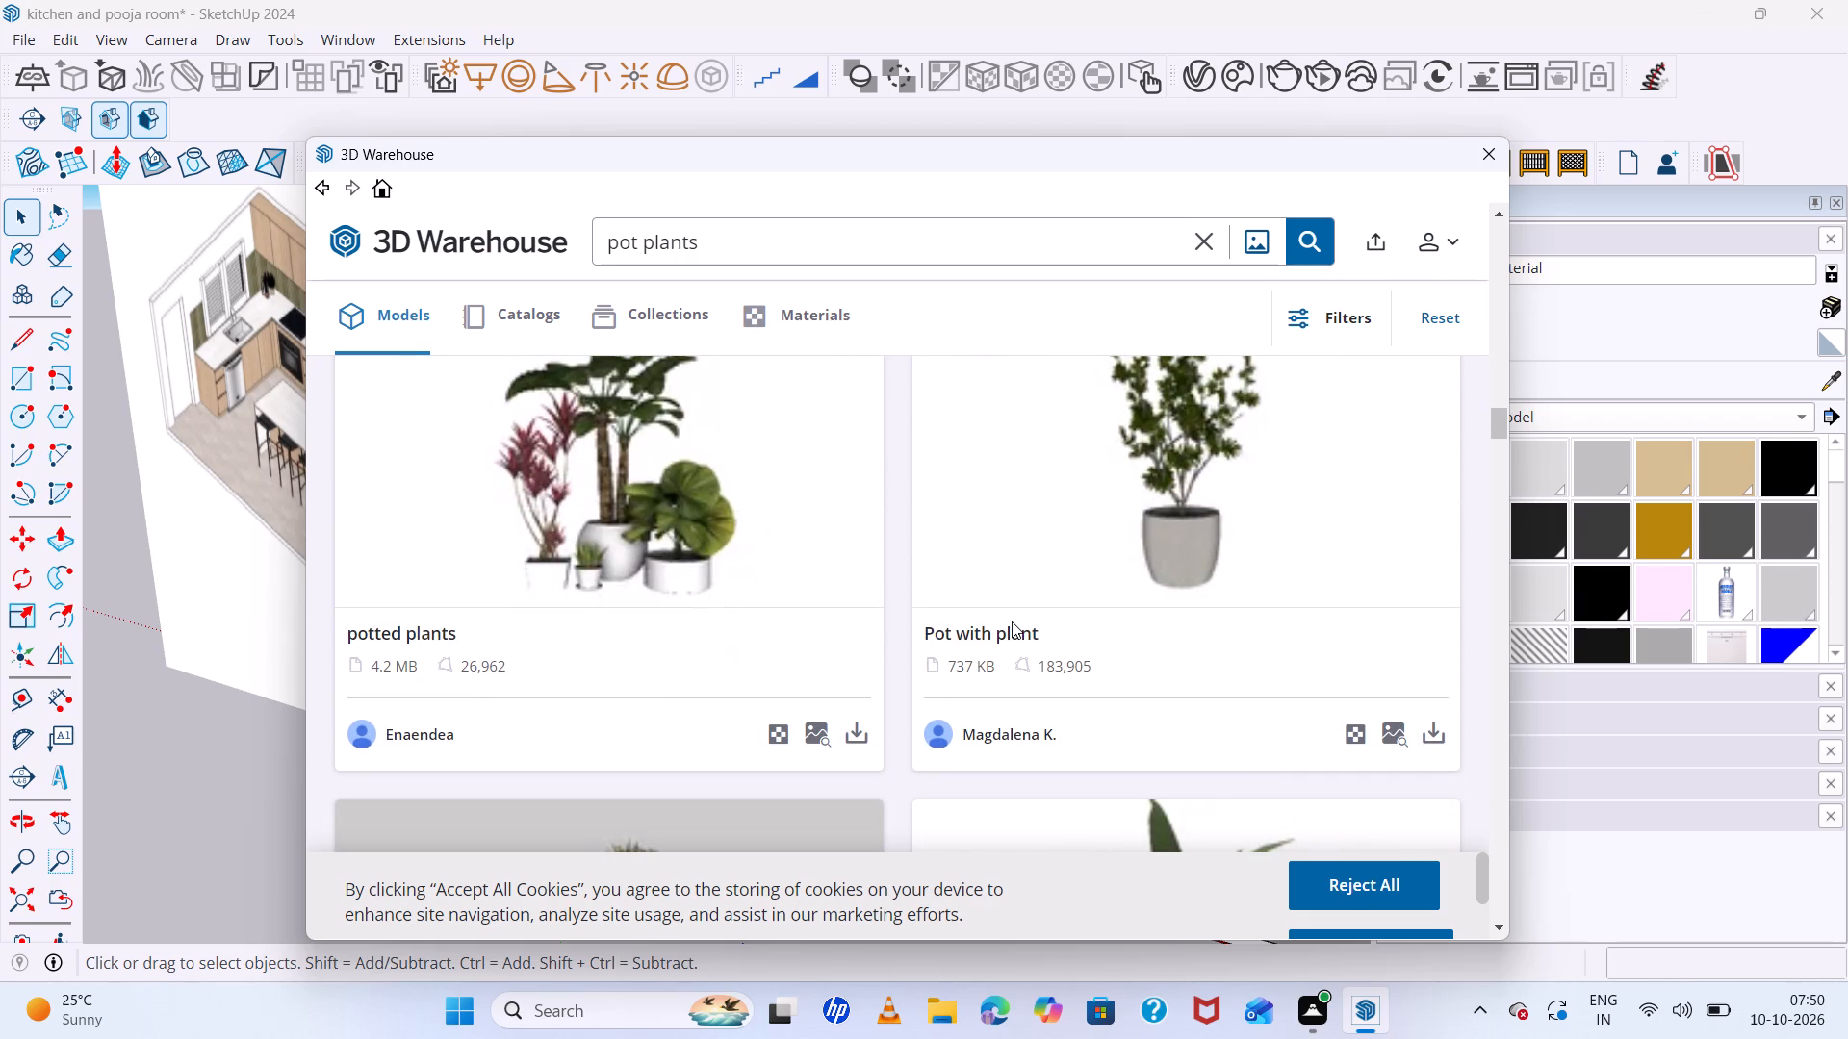
scroll(1012, 621, down, 2)
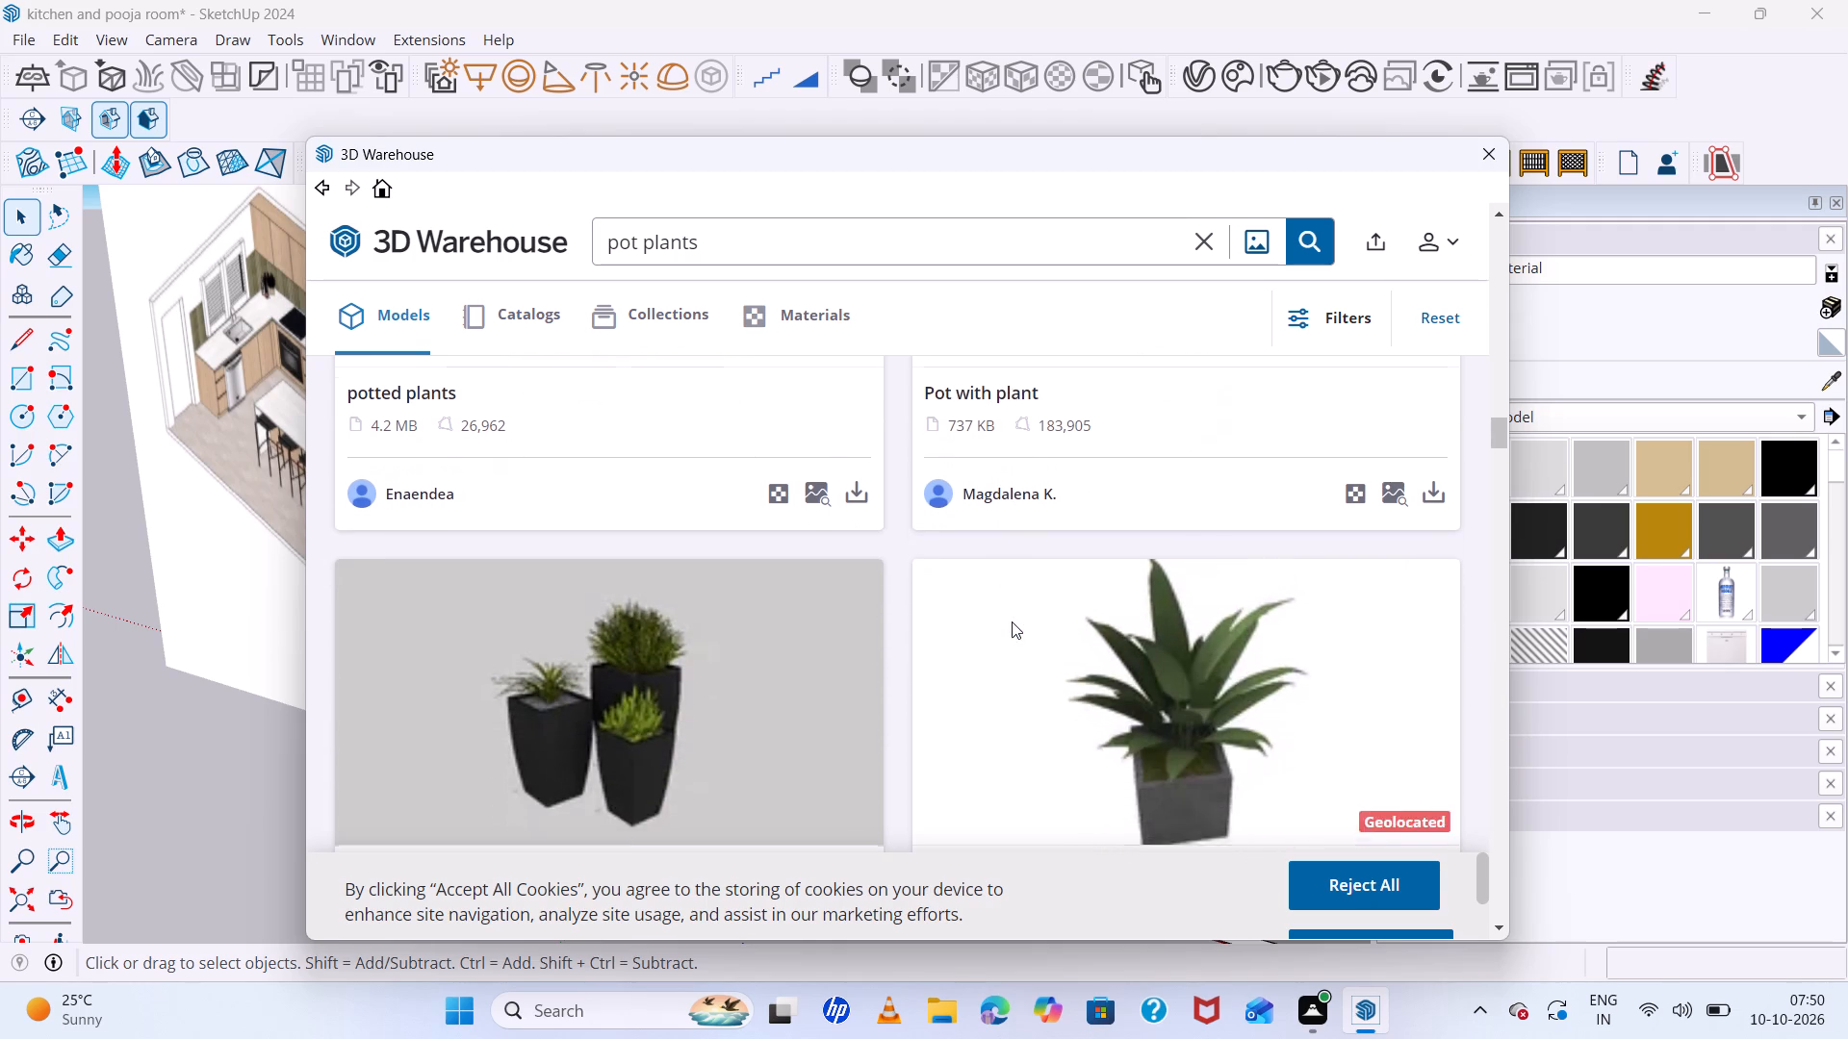
scroll(1012, 621, down, 4)
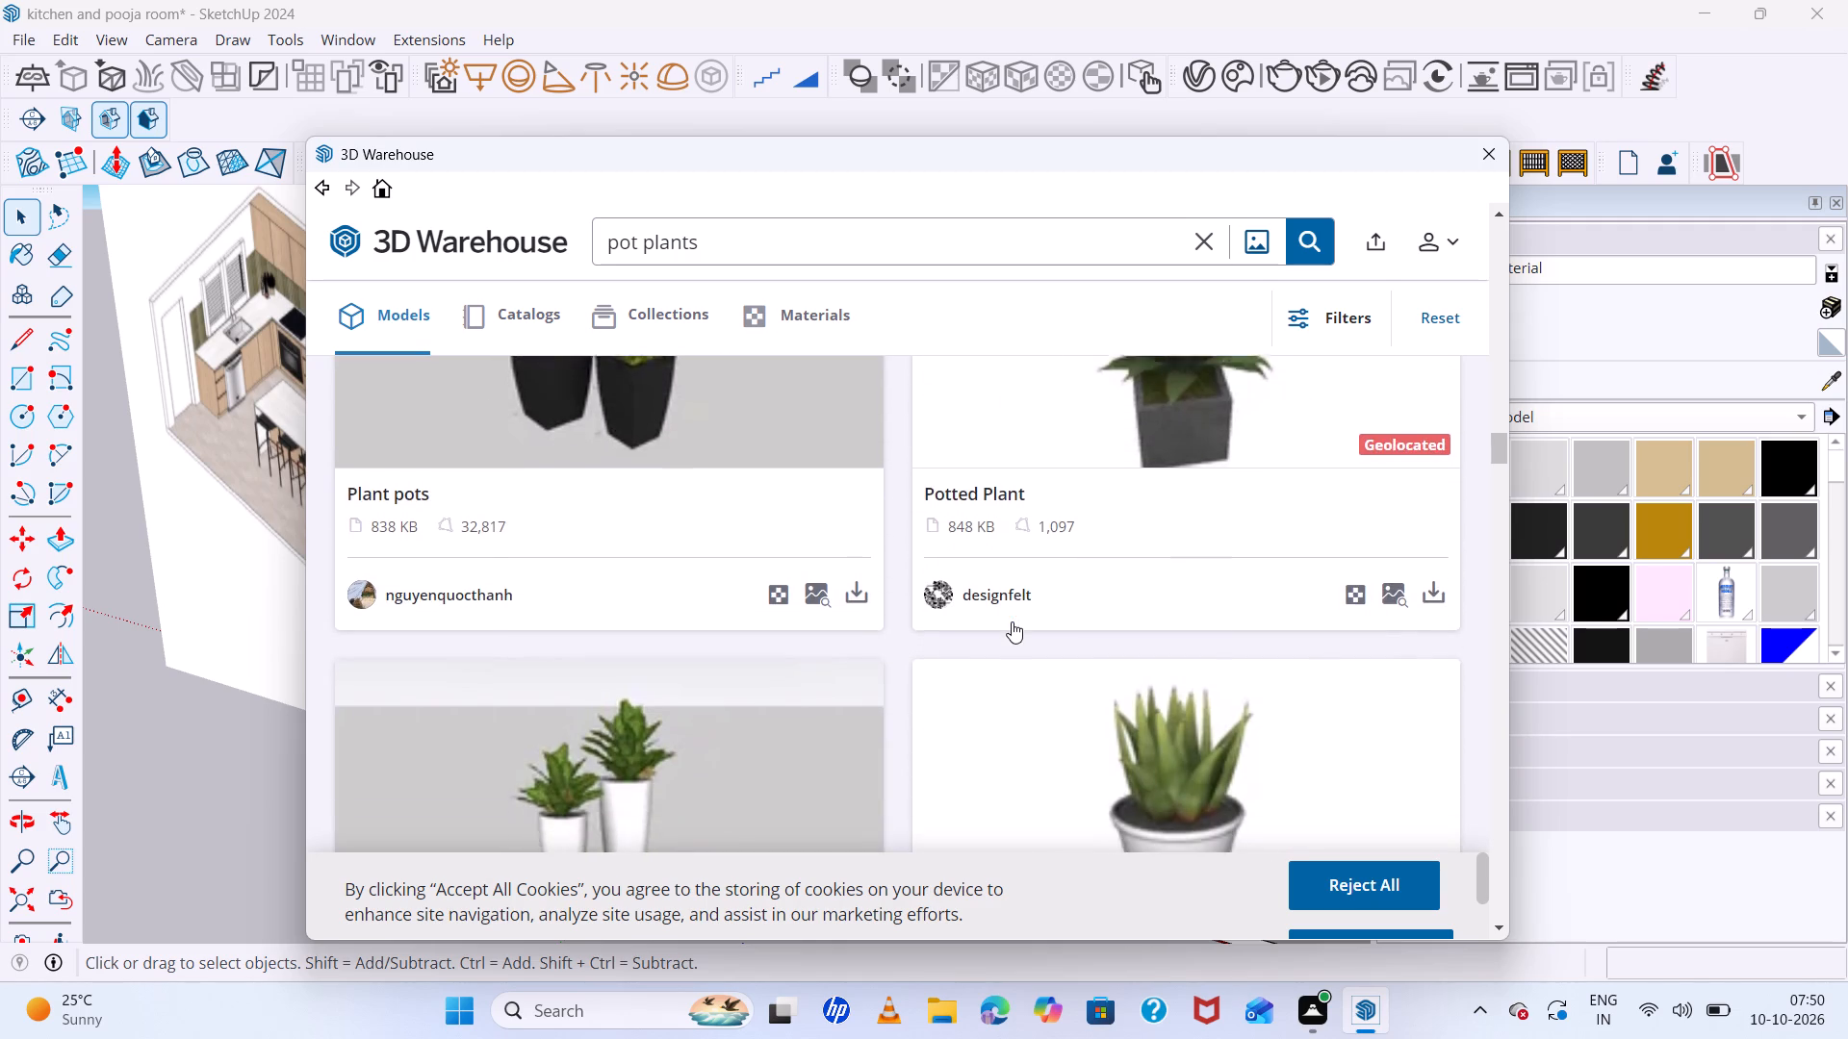
scroll(1012, 621, down, 6)
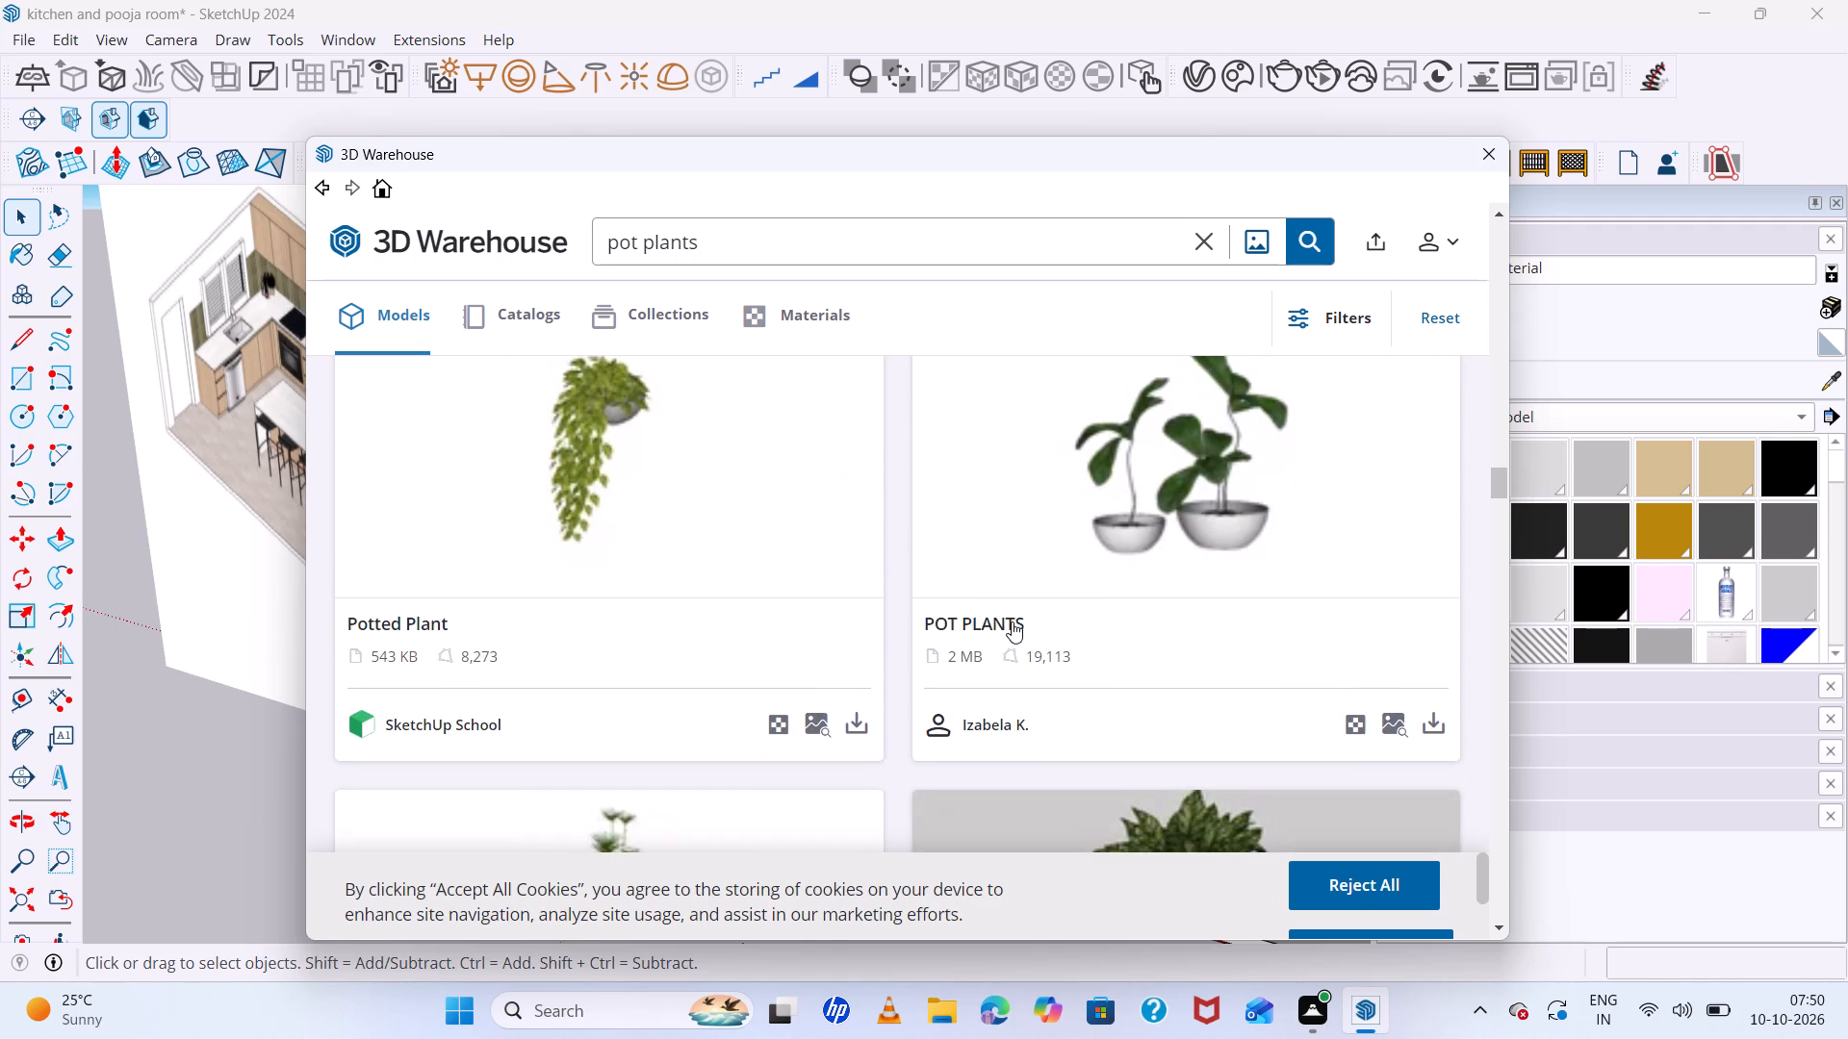
scroll(1012, 621, down, 7)
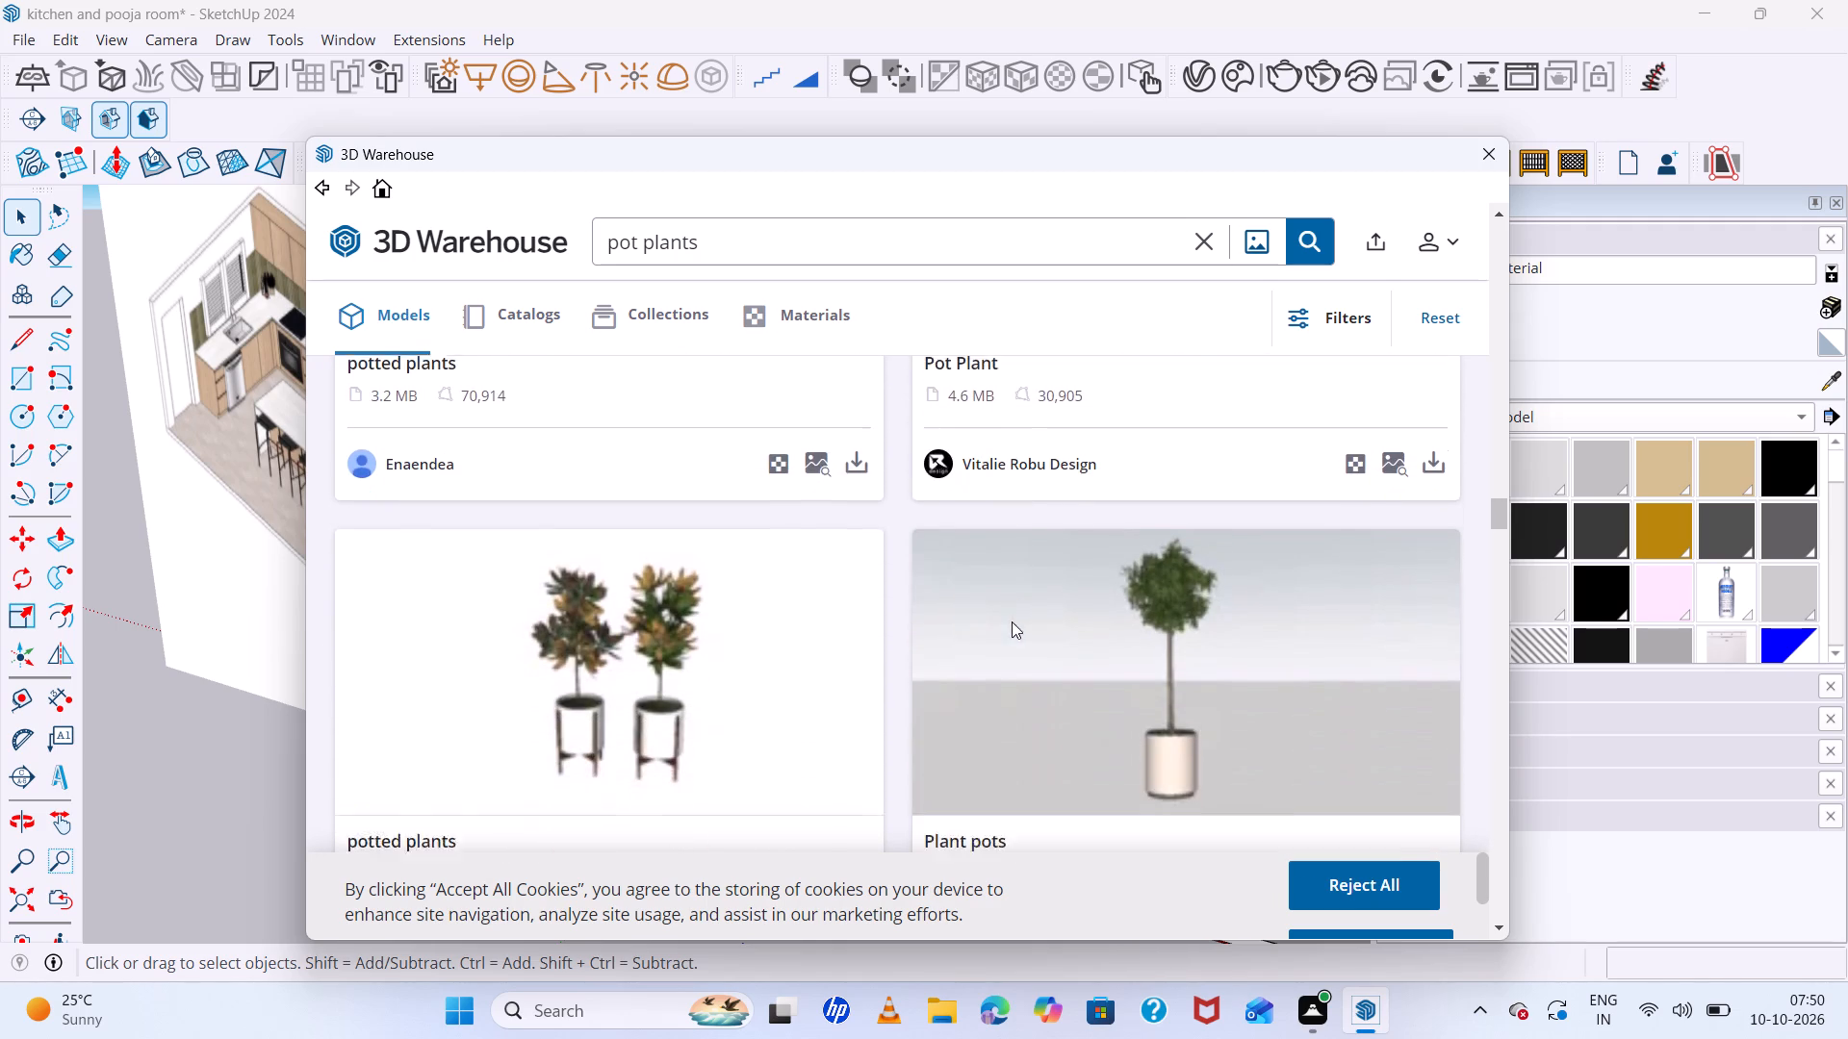
scroll(1012, 621, down, 5)
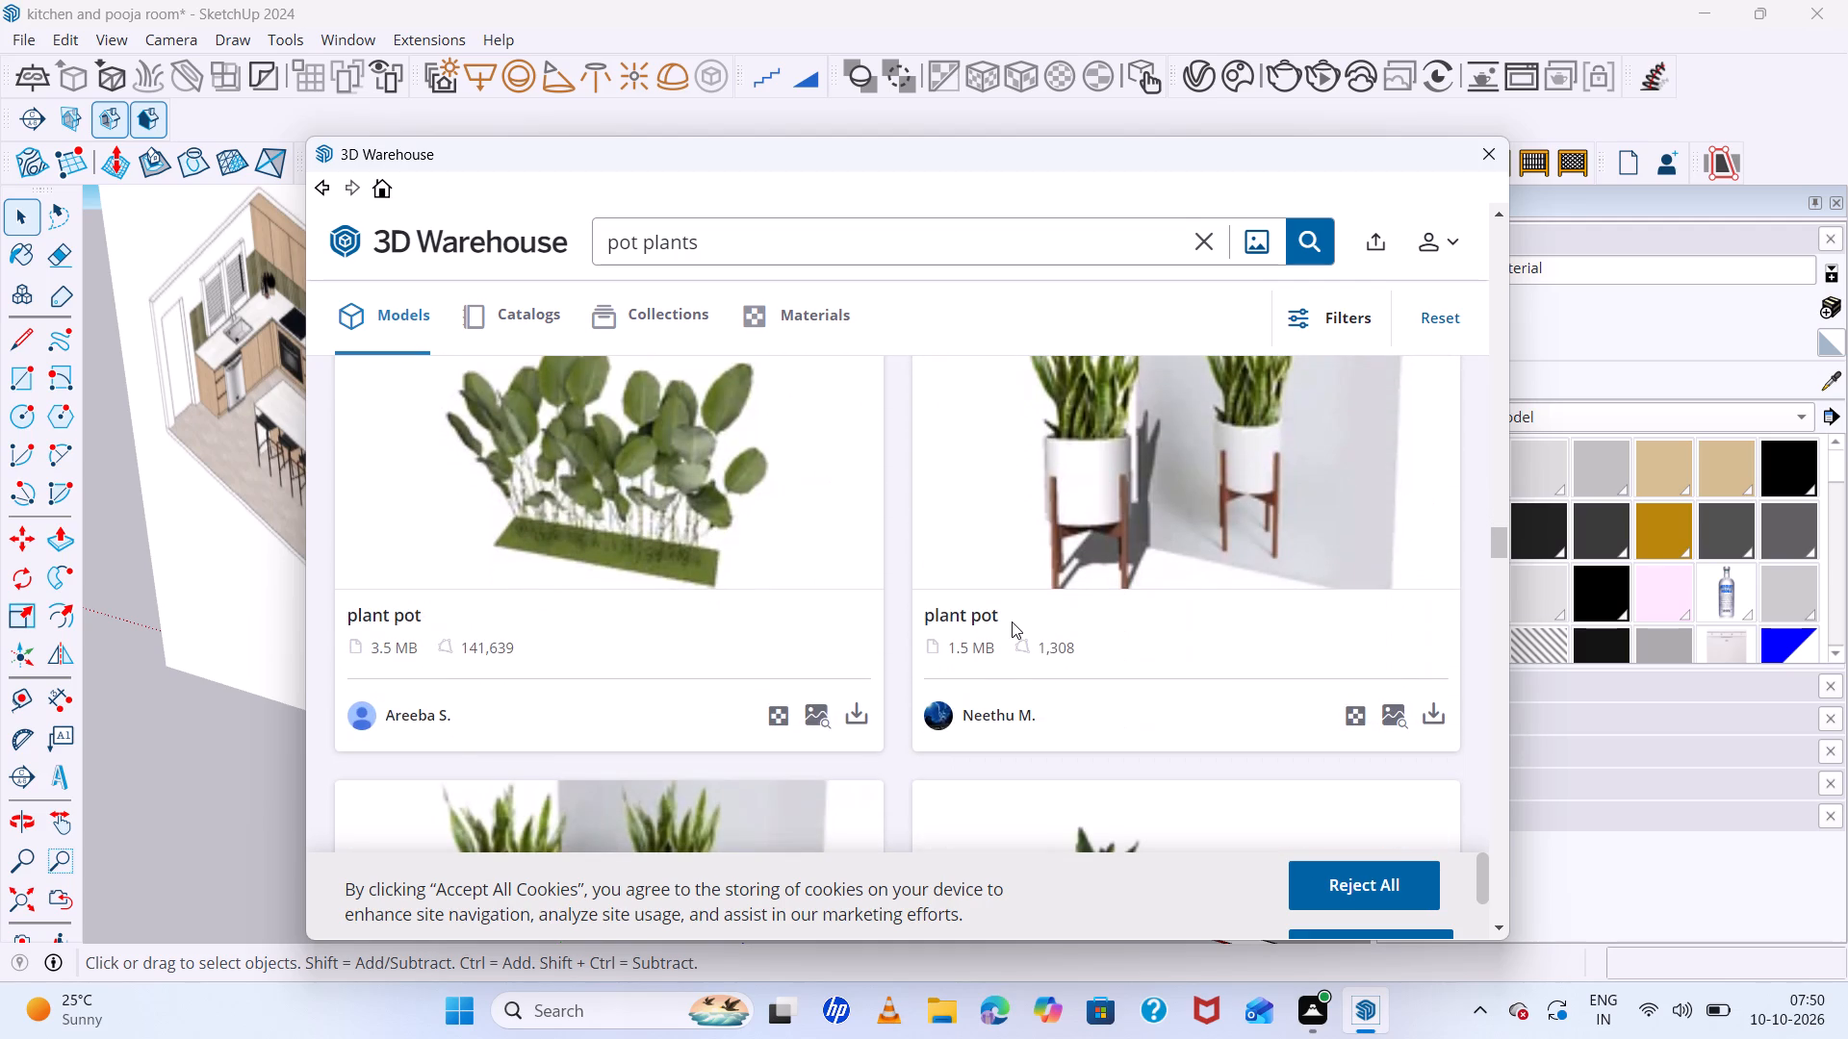
scroll(1012, 621, up, 5)
scroll(1012, 621, down, 10)
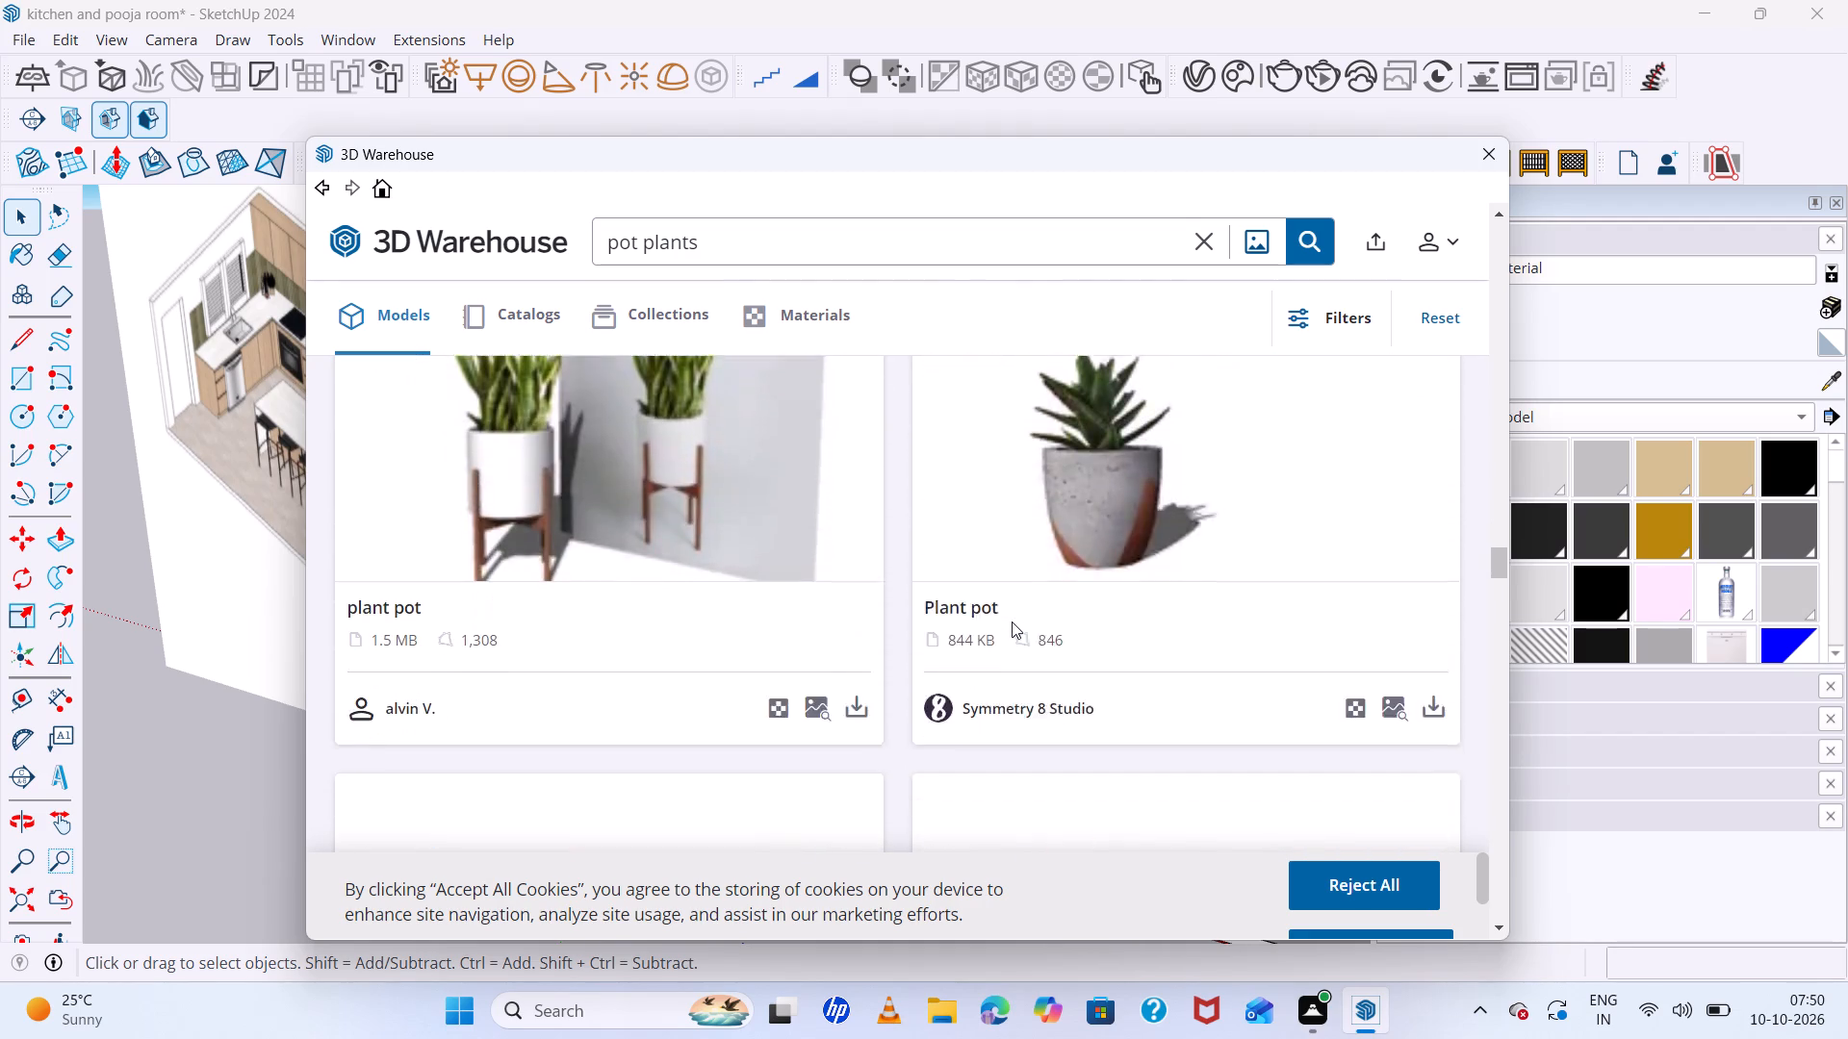
scroll(1012, 621, down, 1)
scroll(1012, 621, up, 3)
scroll(1012, 621, down, 4)
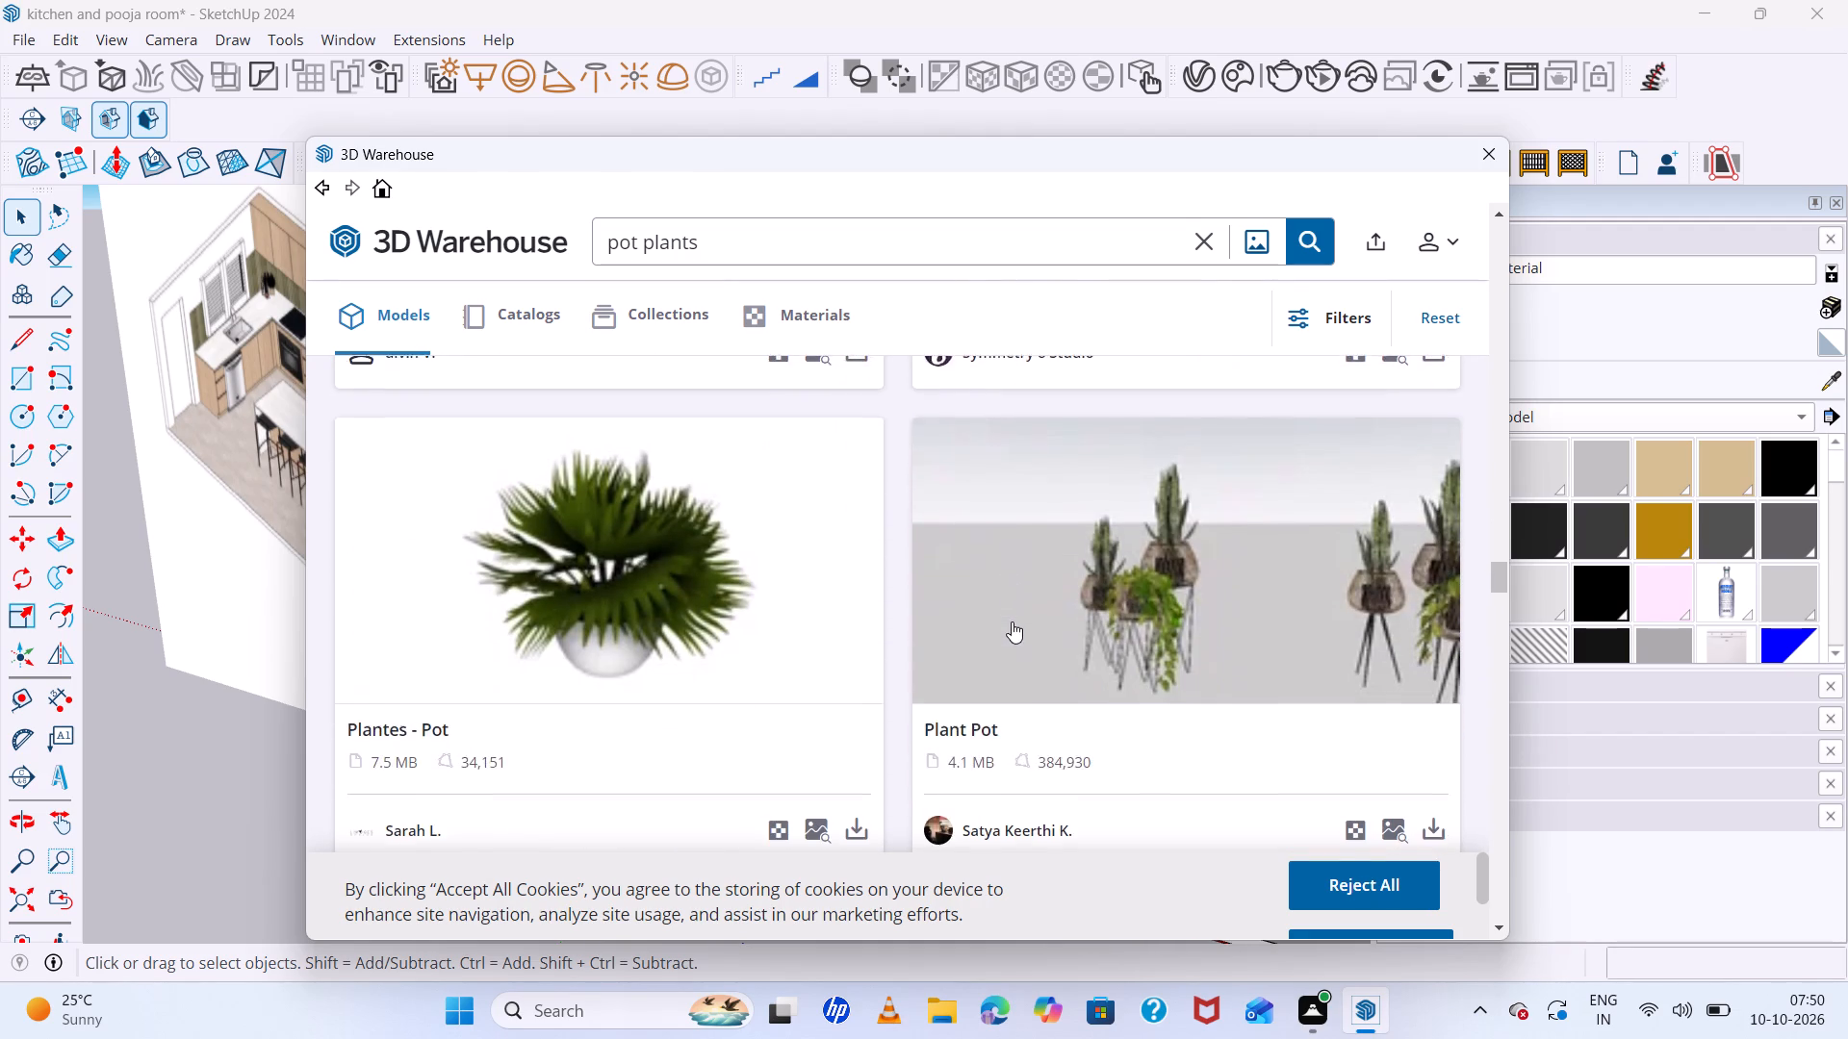
scroll(1012, 621, down, 5)
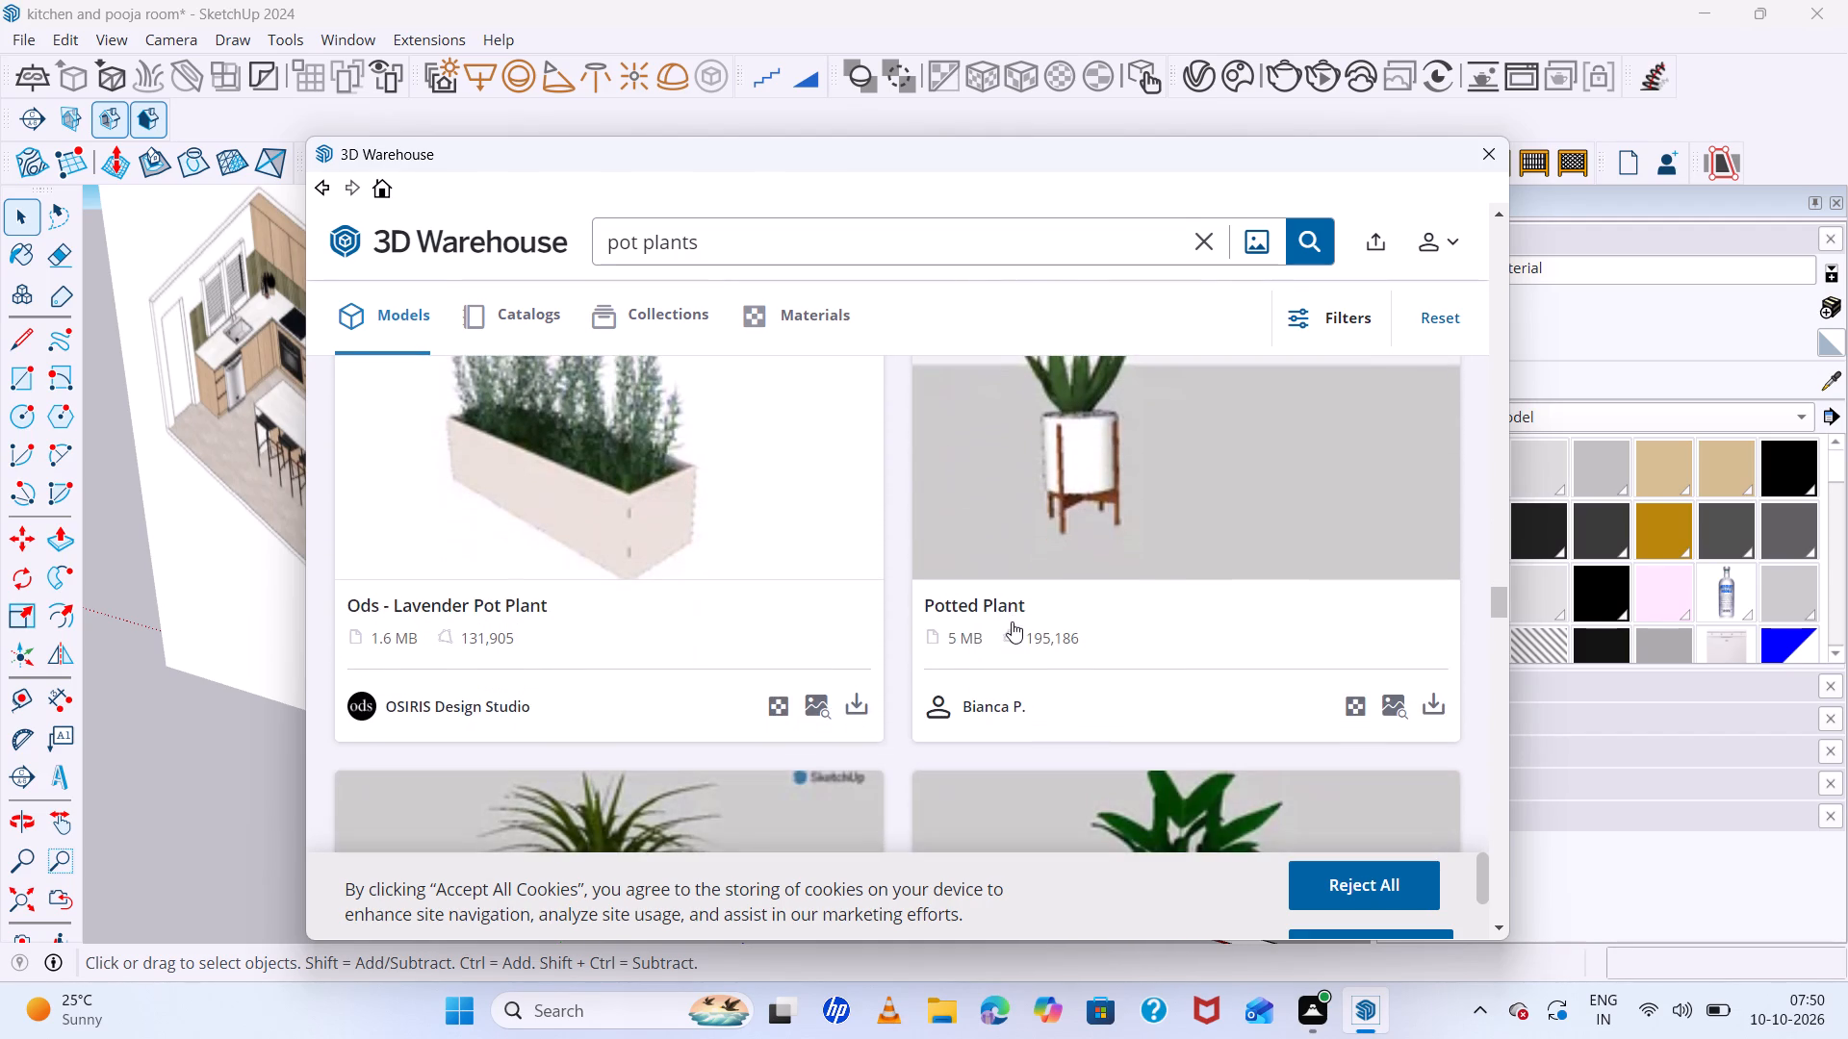
scroll(1012, 621, down, 7)
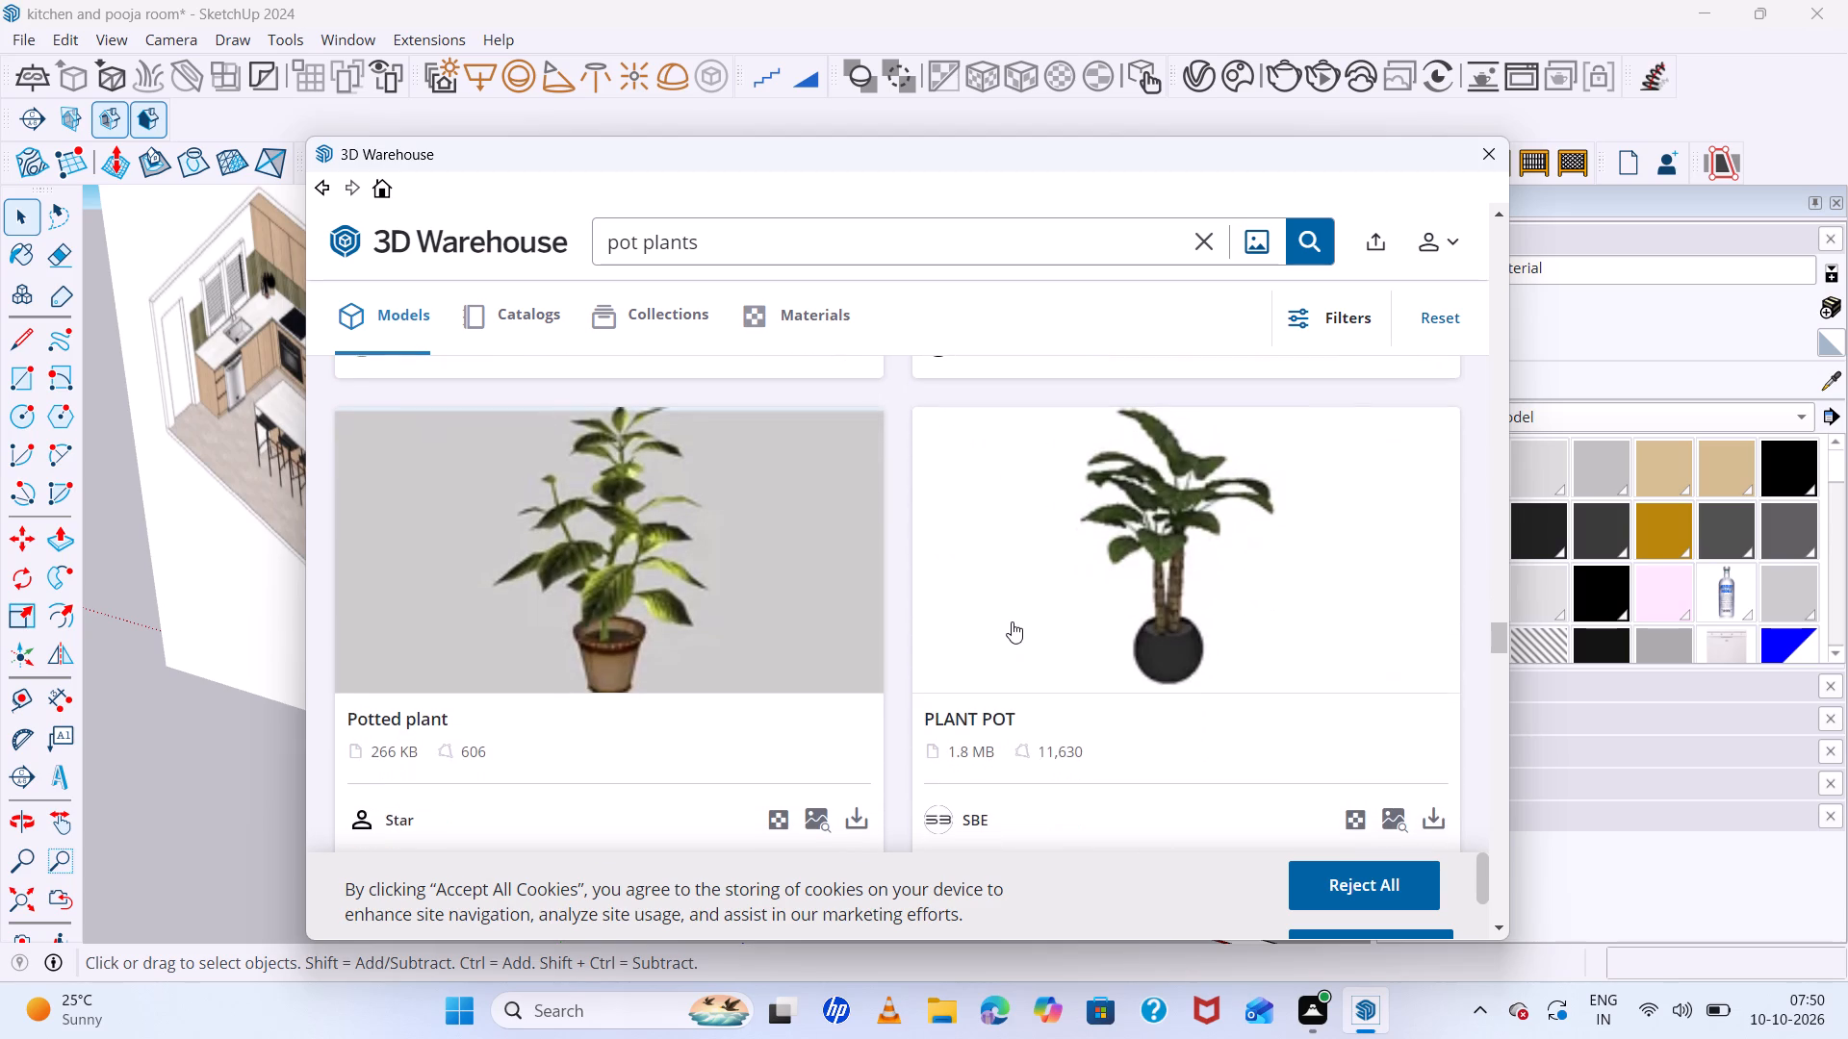
scroll(1012, 621, down, 7)
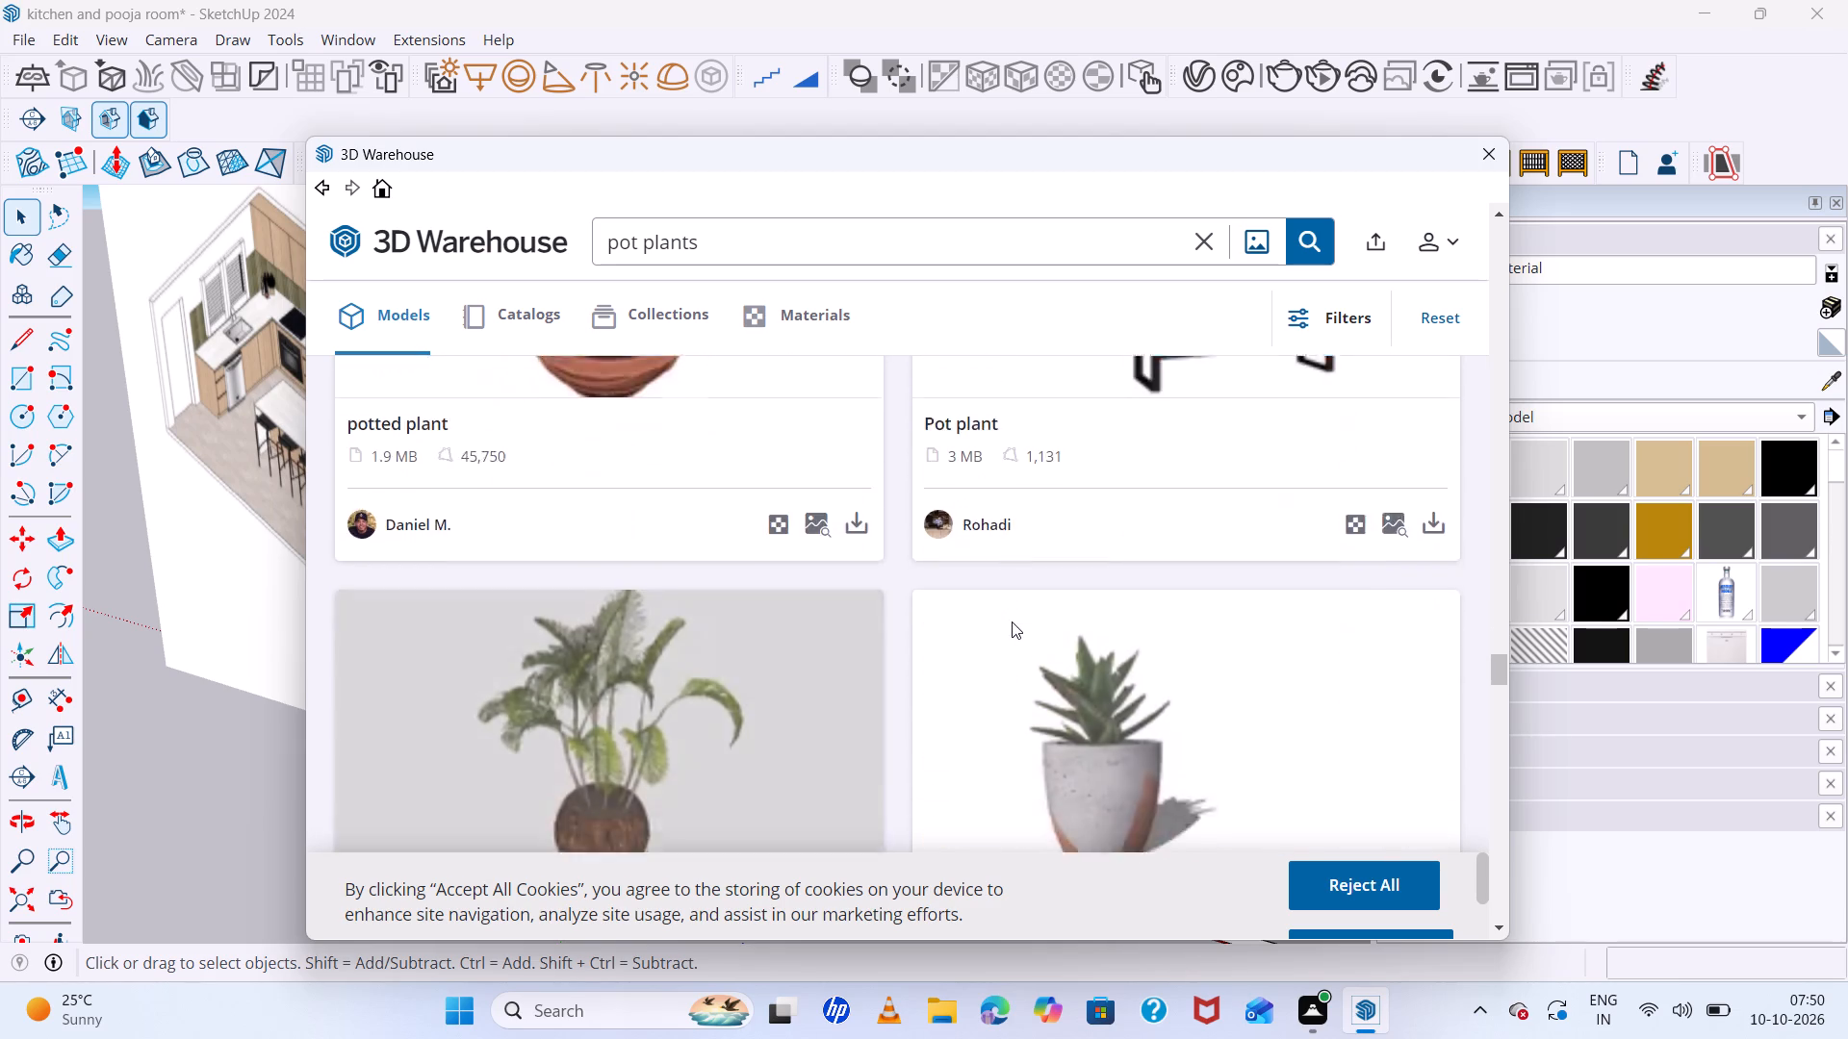
scroll(1012, 621, down, 1)
scroll(1012, 621, up, 19)
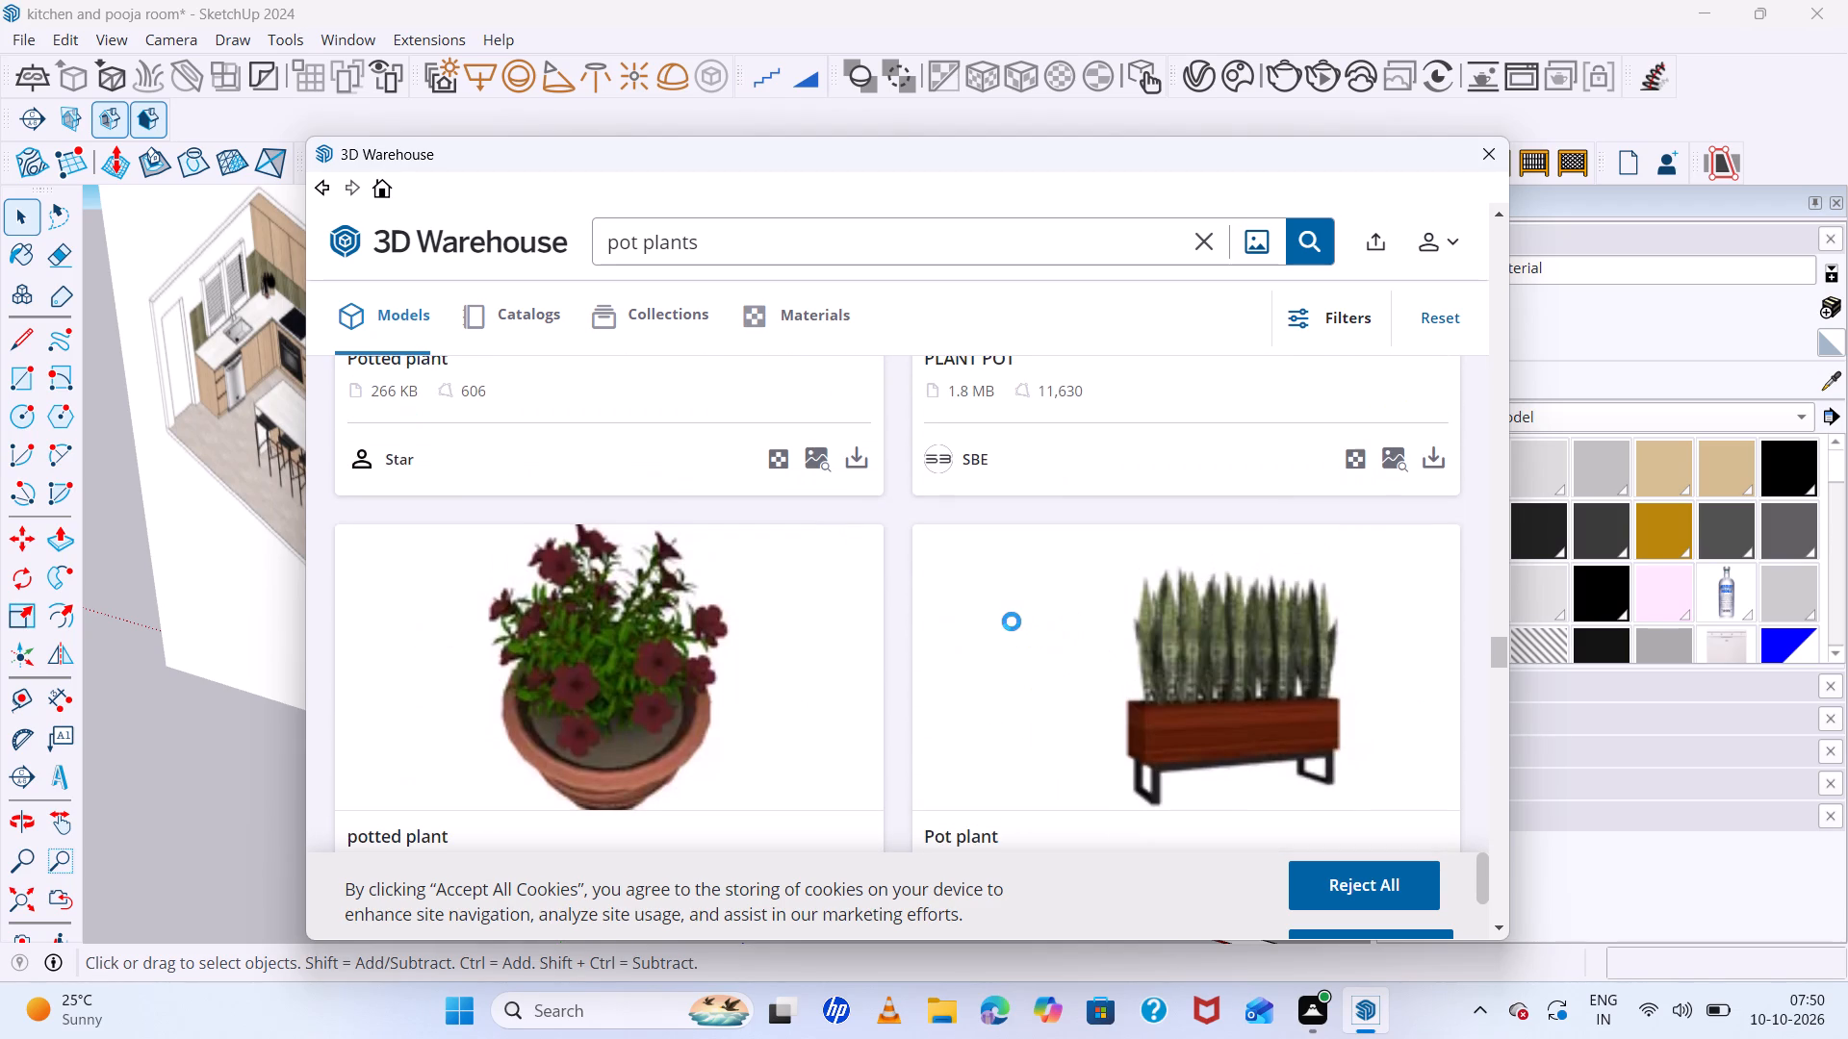
scroll(953, 600, up, 6)
scroll(708, 543, up, 3)
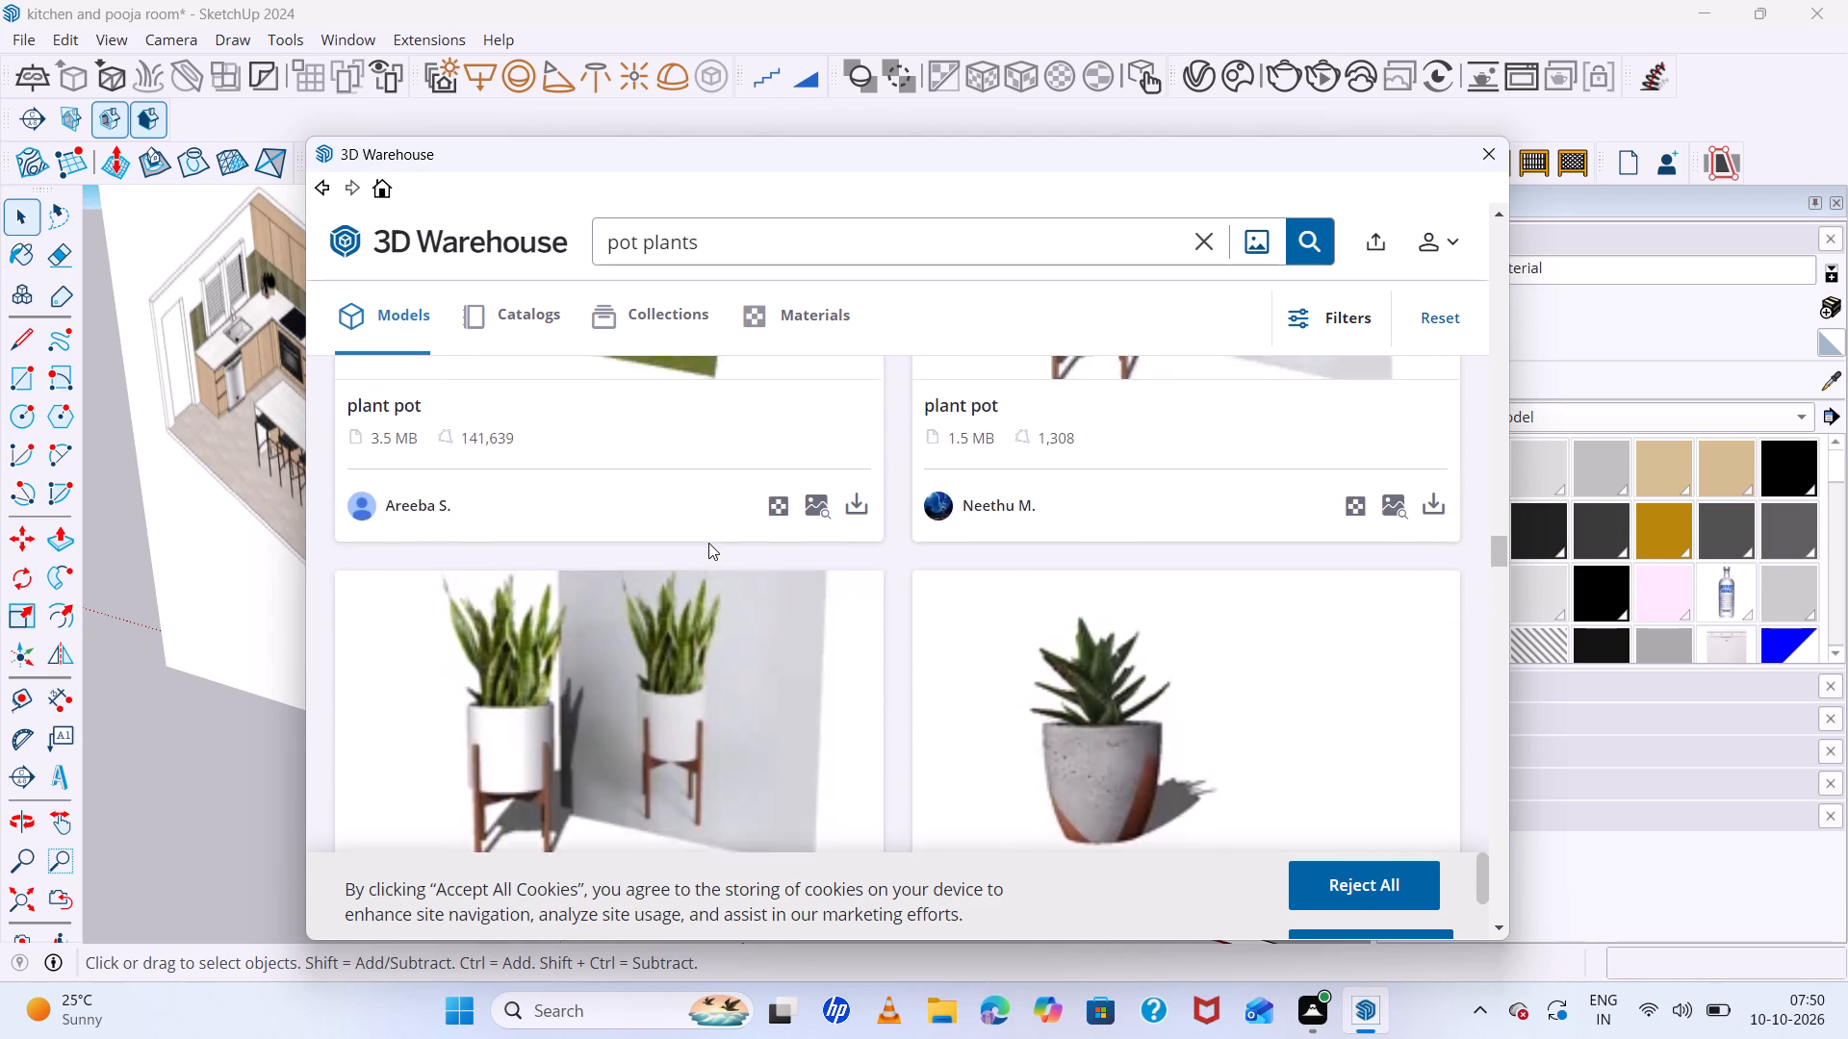
scroll(708, 543, up, 3)
scroll(708, 543, up, 20)
scroll(708, 543, up, 4)
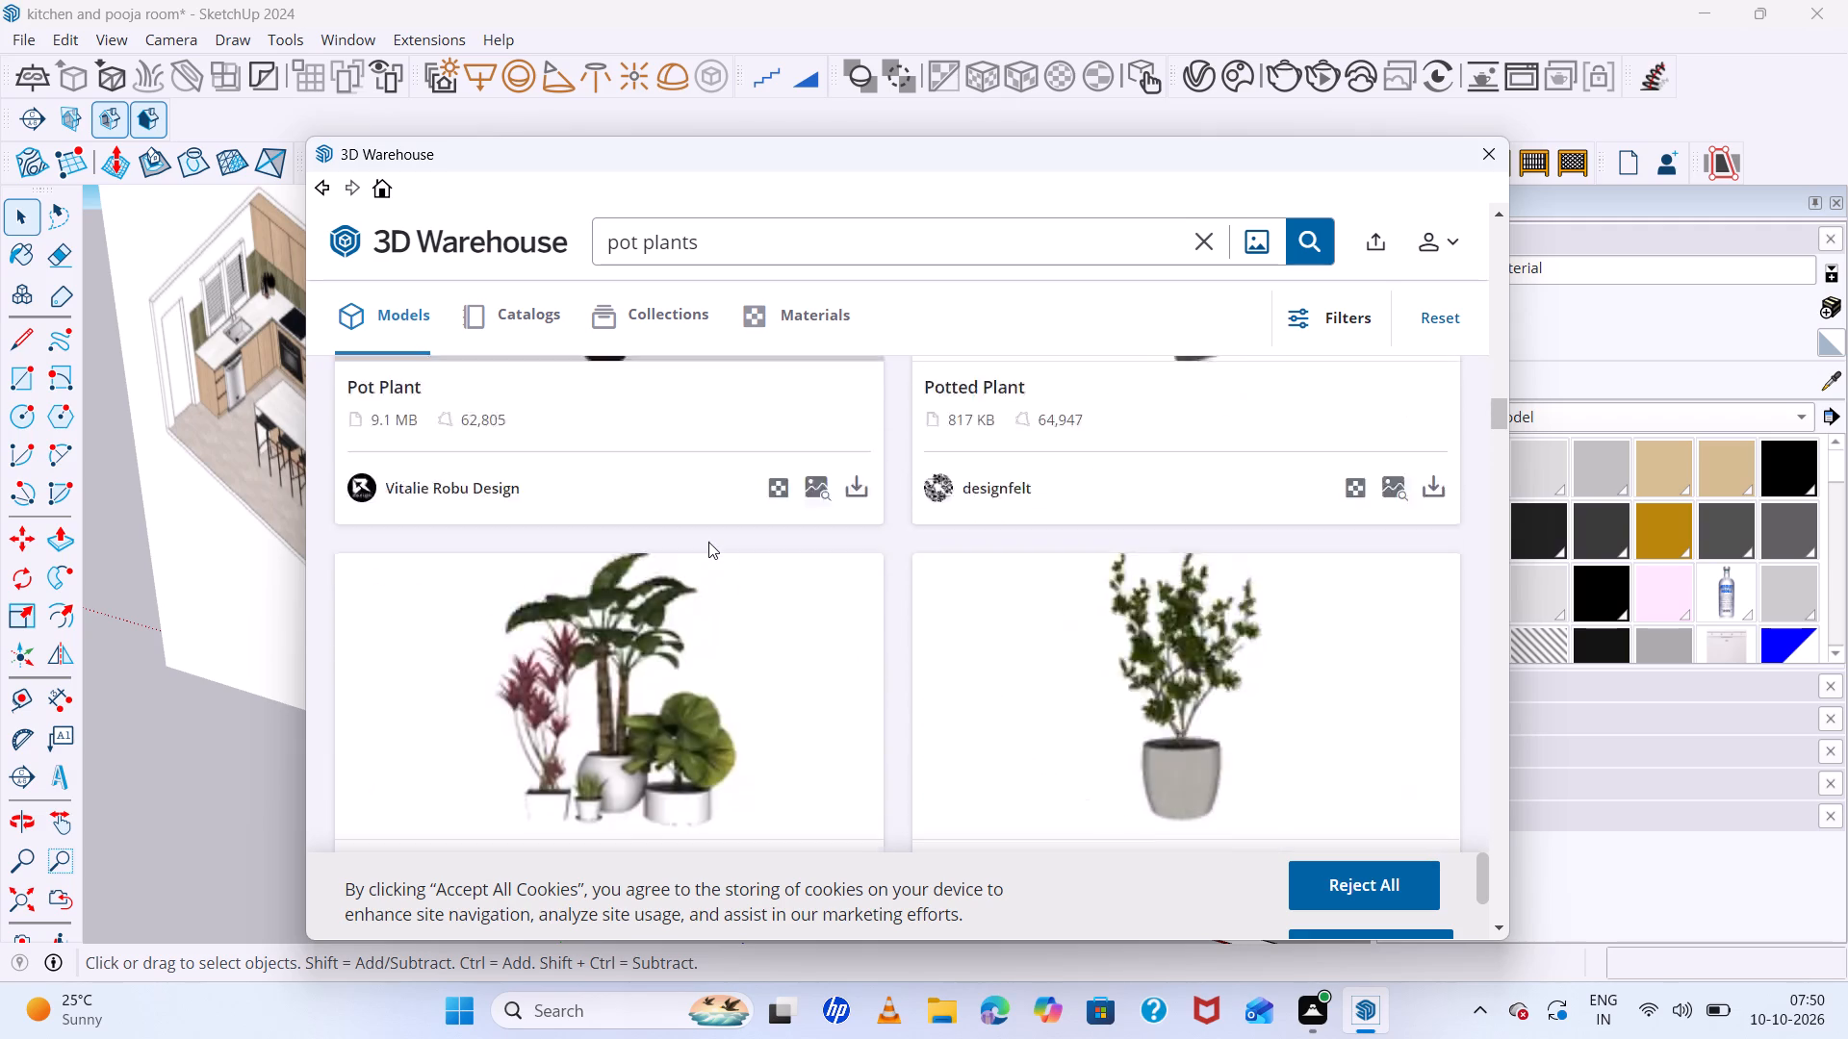
scroll(708, 542, up, 20)
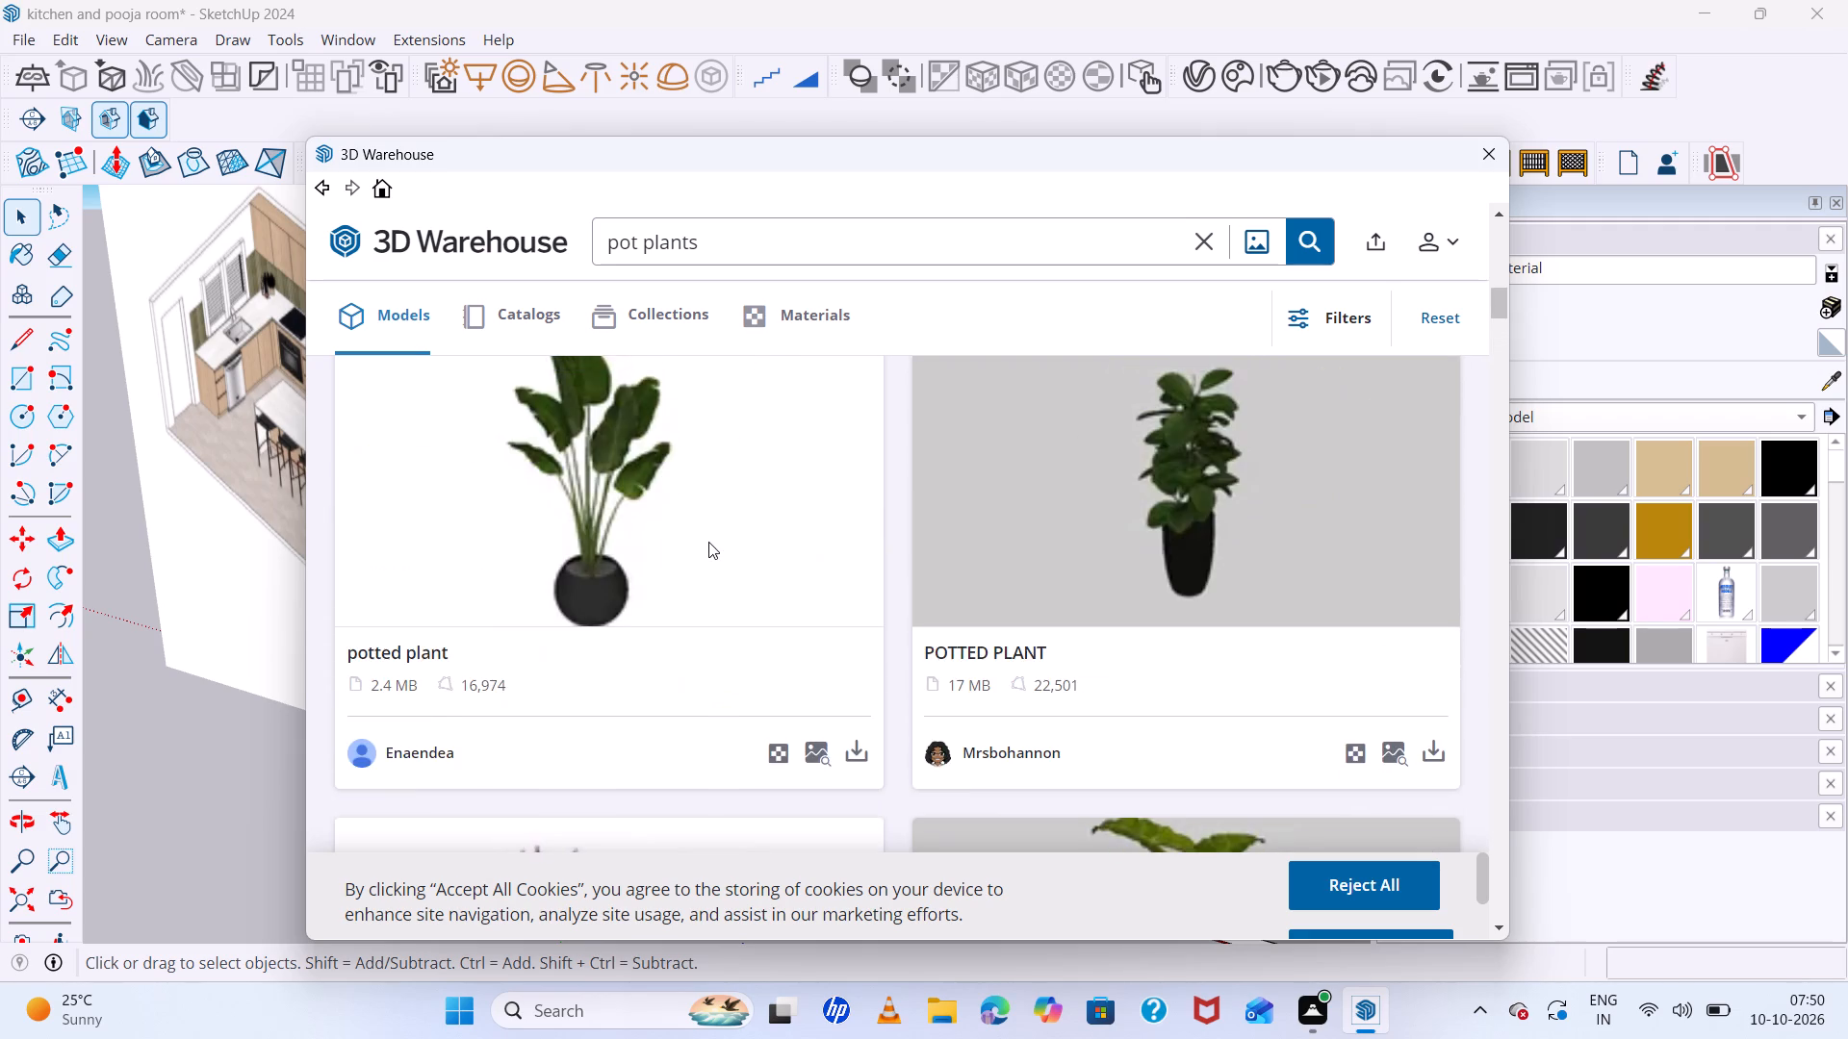
Load the "Pot Plant" model with two flowering plants in grey pots directly into the model and place it on the island countertop.
scroll(708, 542, down, 3)
click(708, 542)
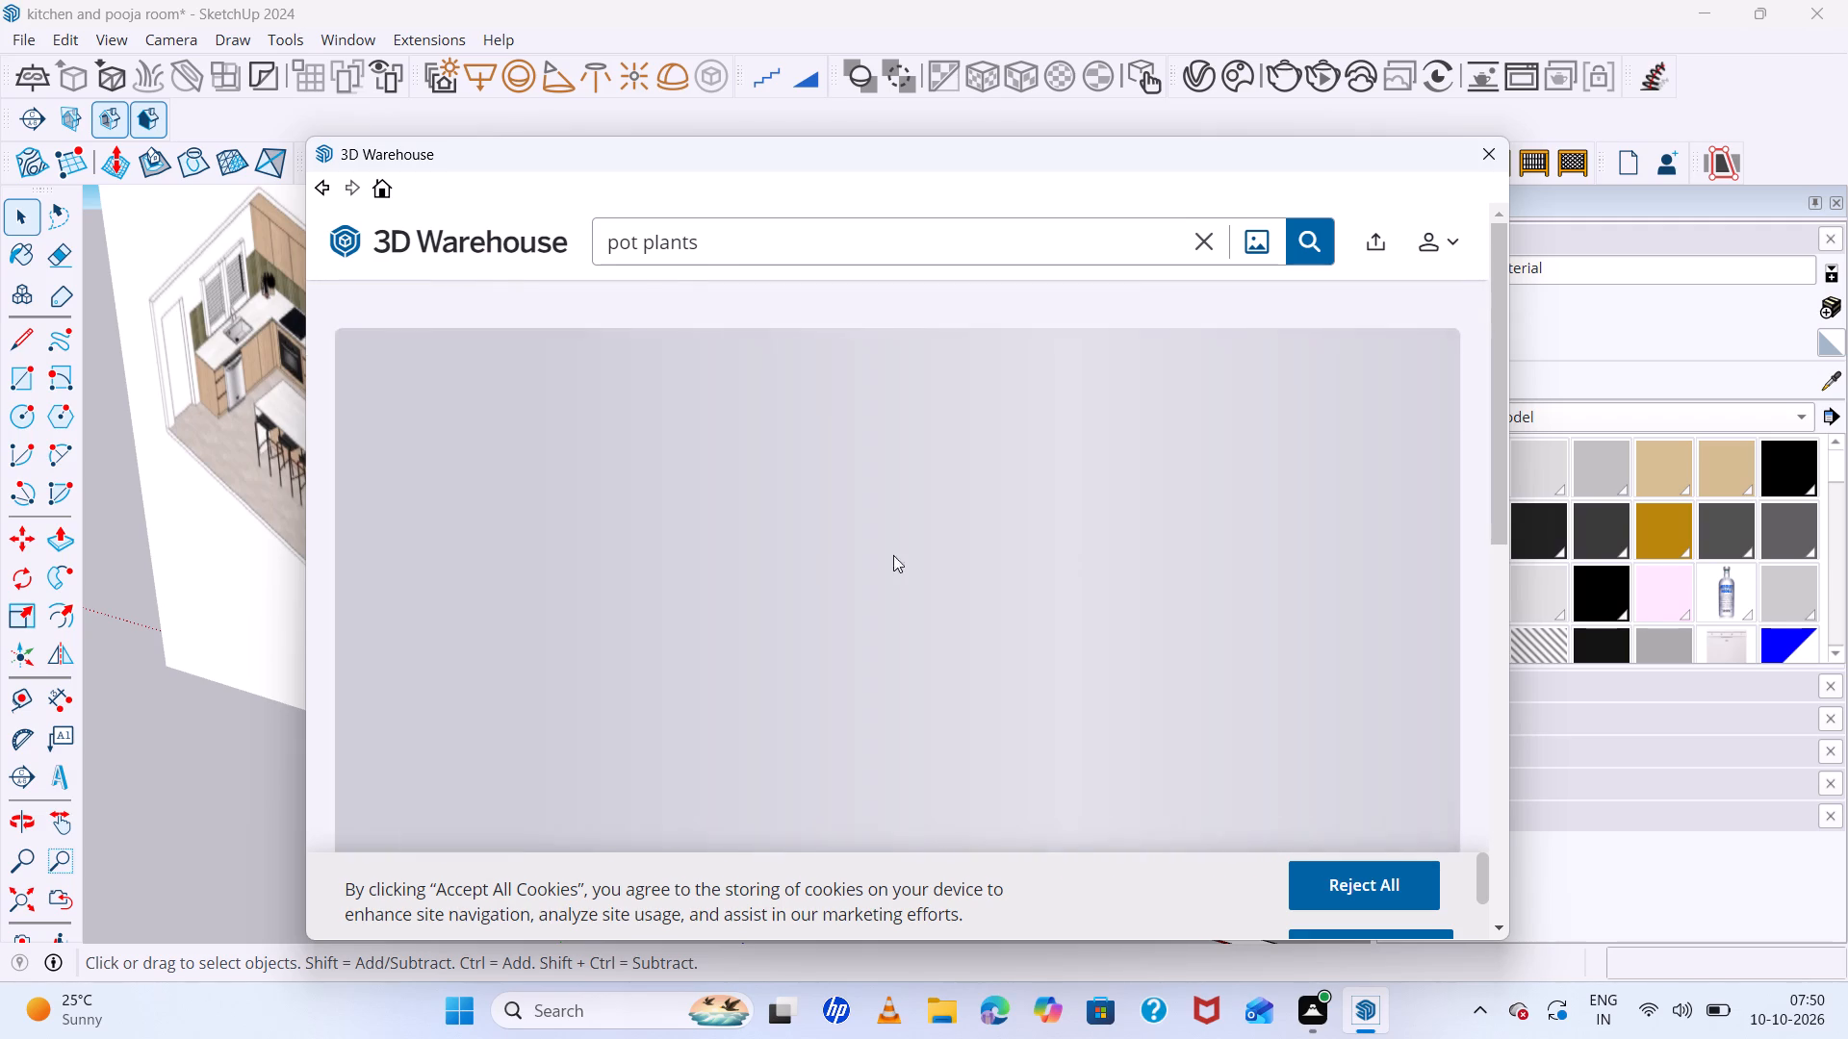
scroll(1005, 547, down, 6)
scroll(1098, 565, down, 4)
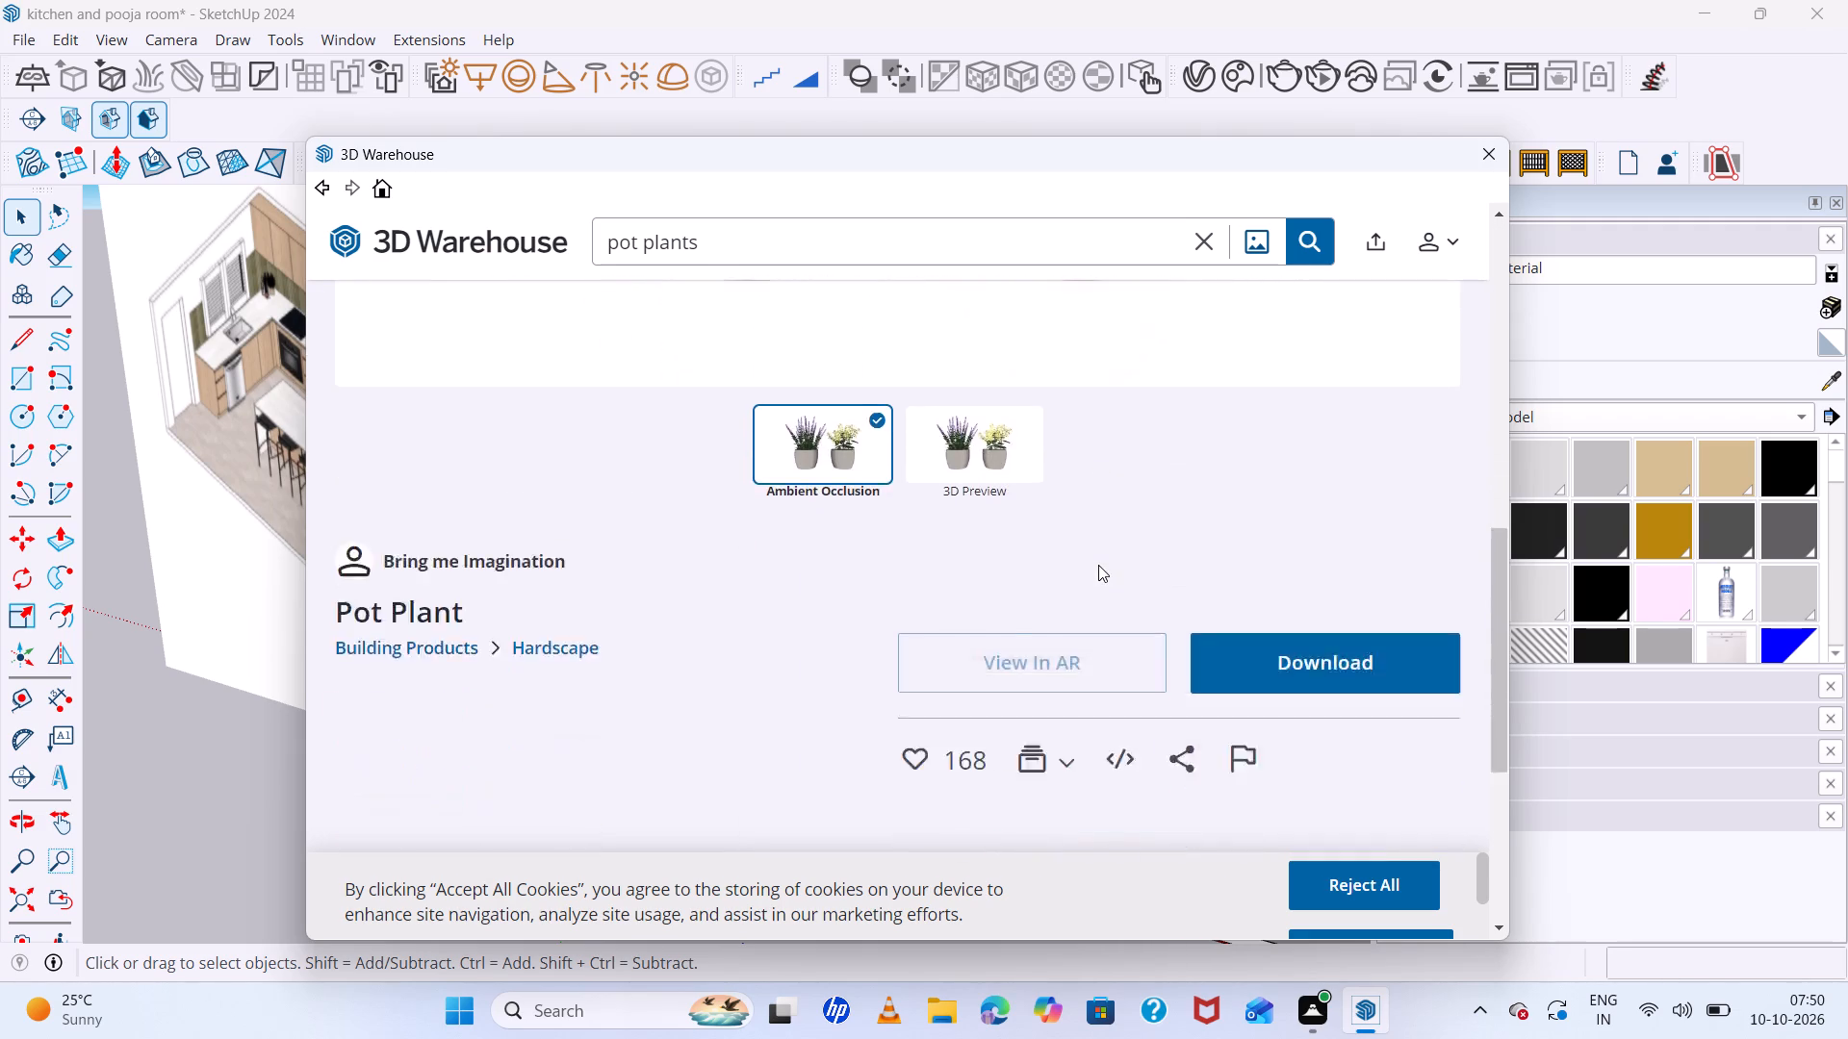
click(1234, 386)
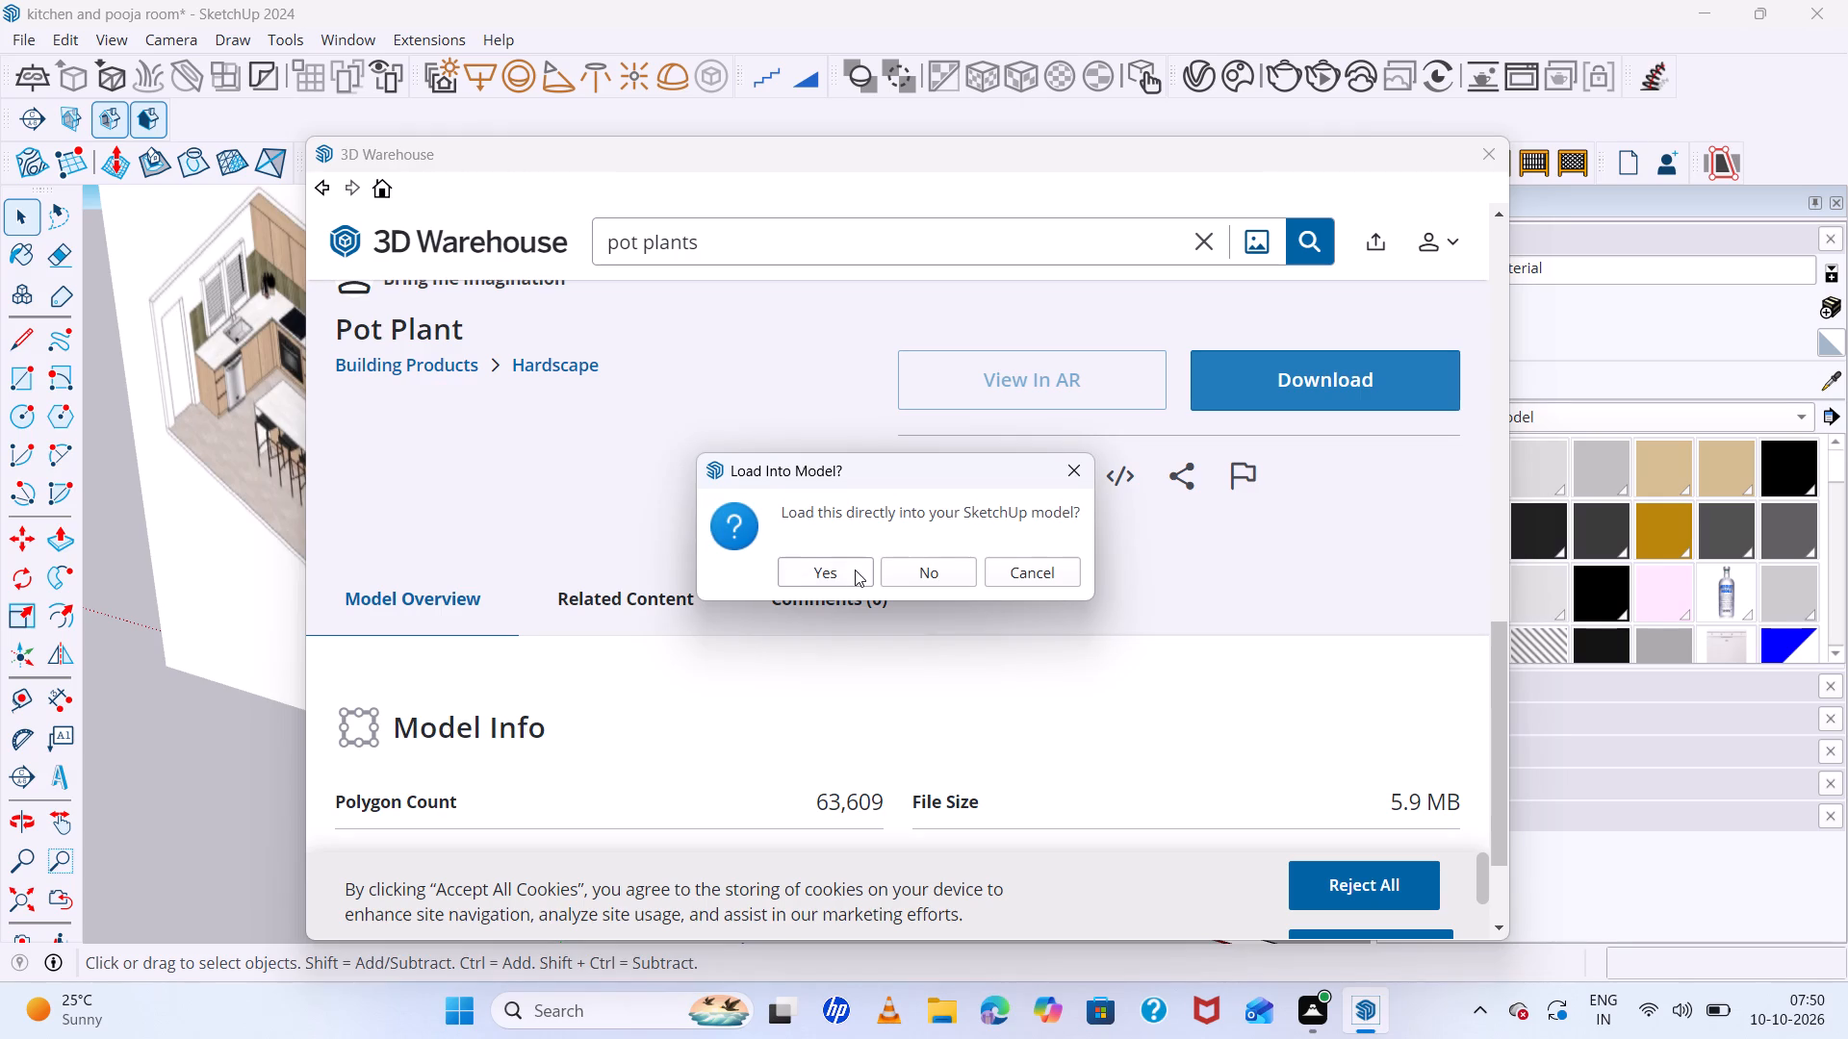
click(853, 575)
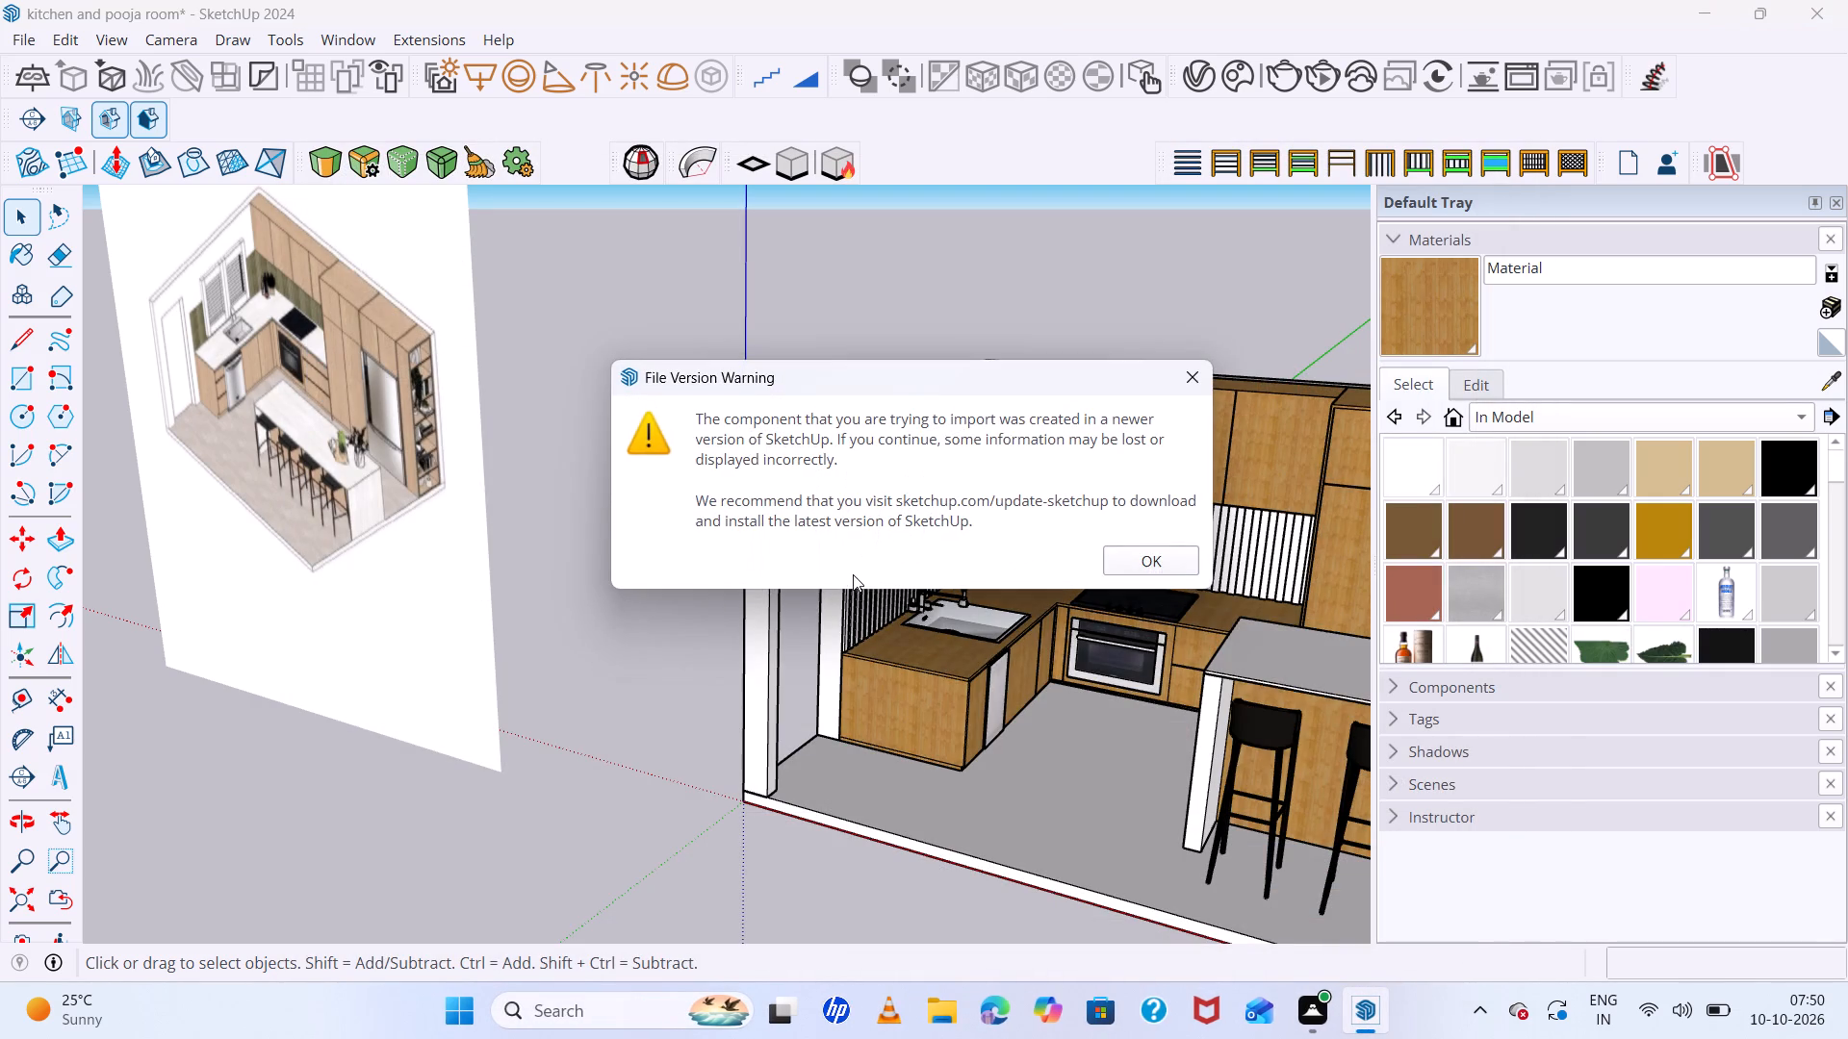
click(1126, 557)
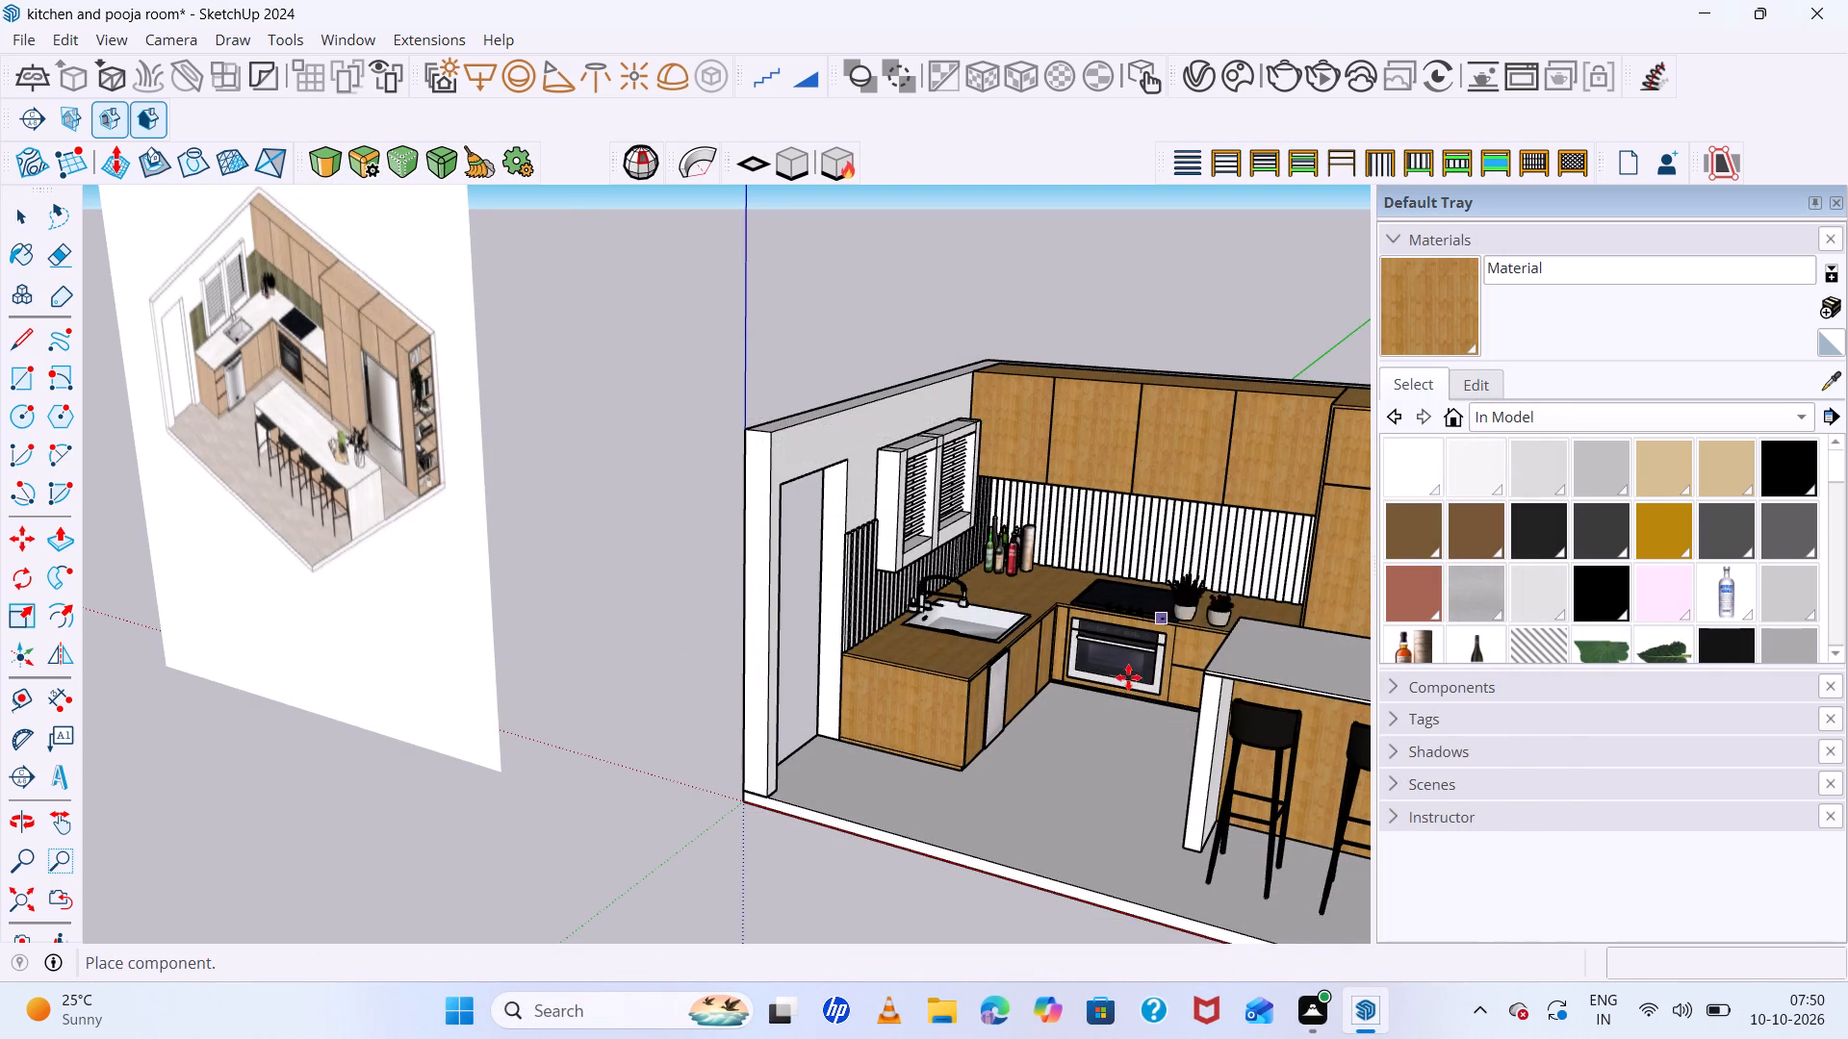
scroll(1130, 679, down, 3)
click(1276, 677)
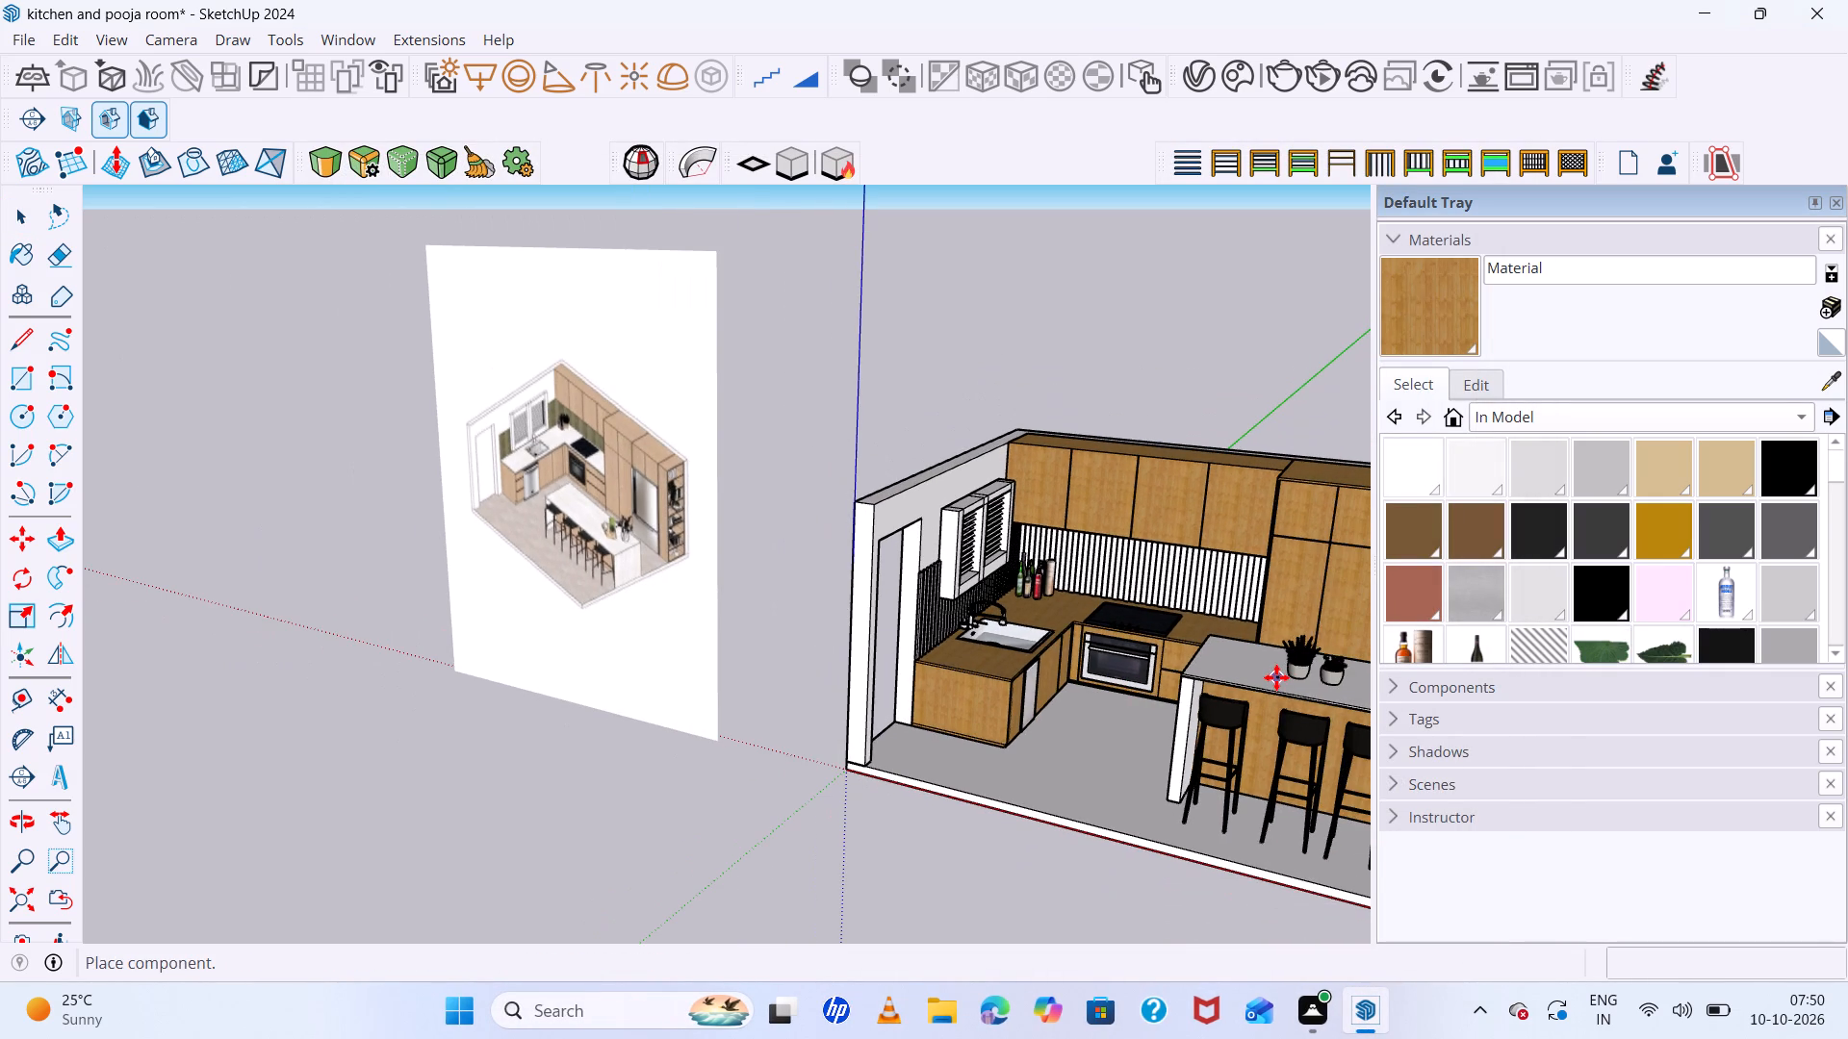
Explode the imported Pot Plant component on the island countertop into its separate plants.
scroll(960, 561, up, 6)
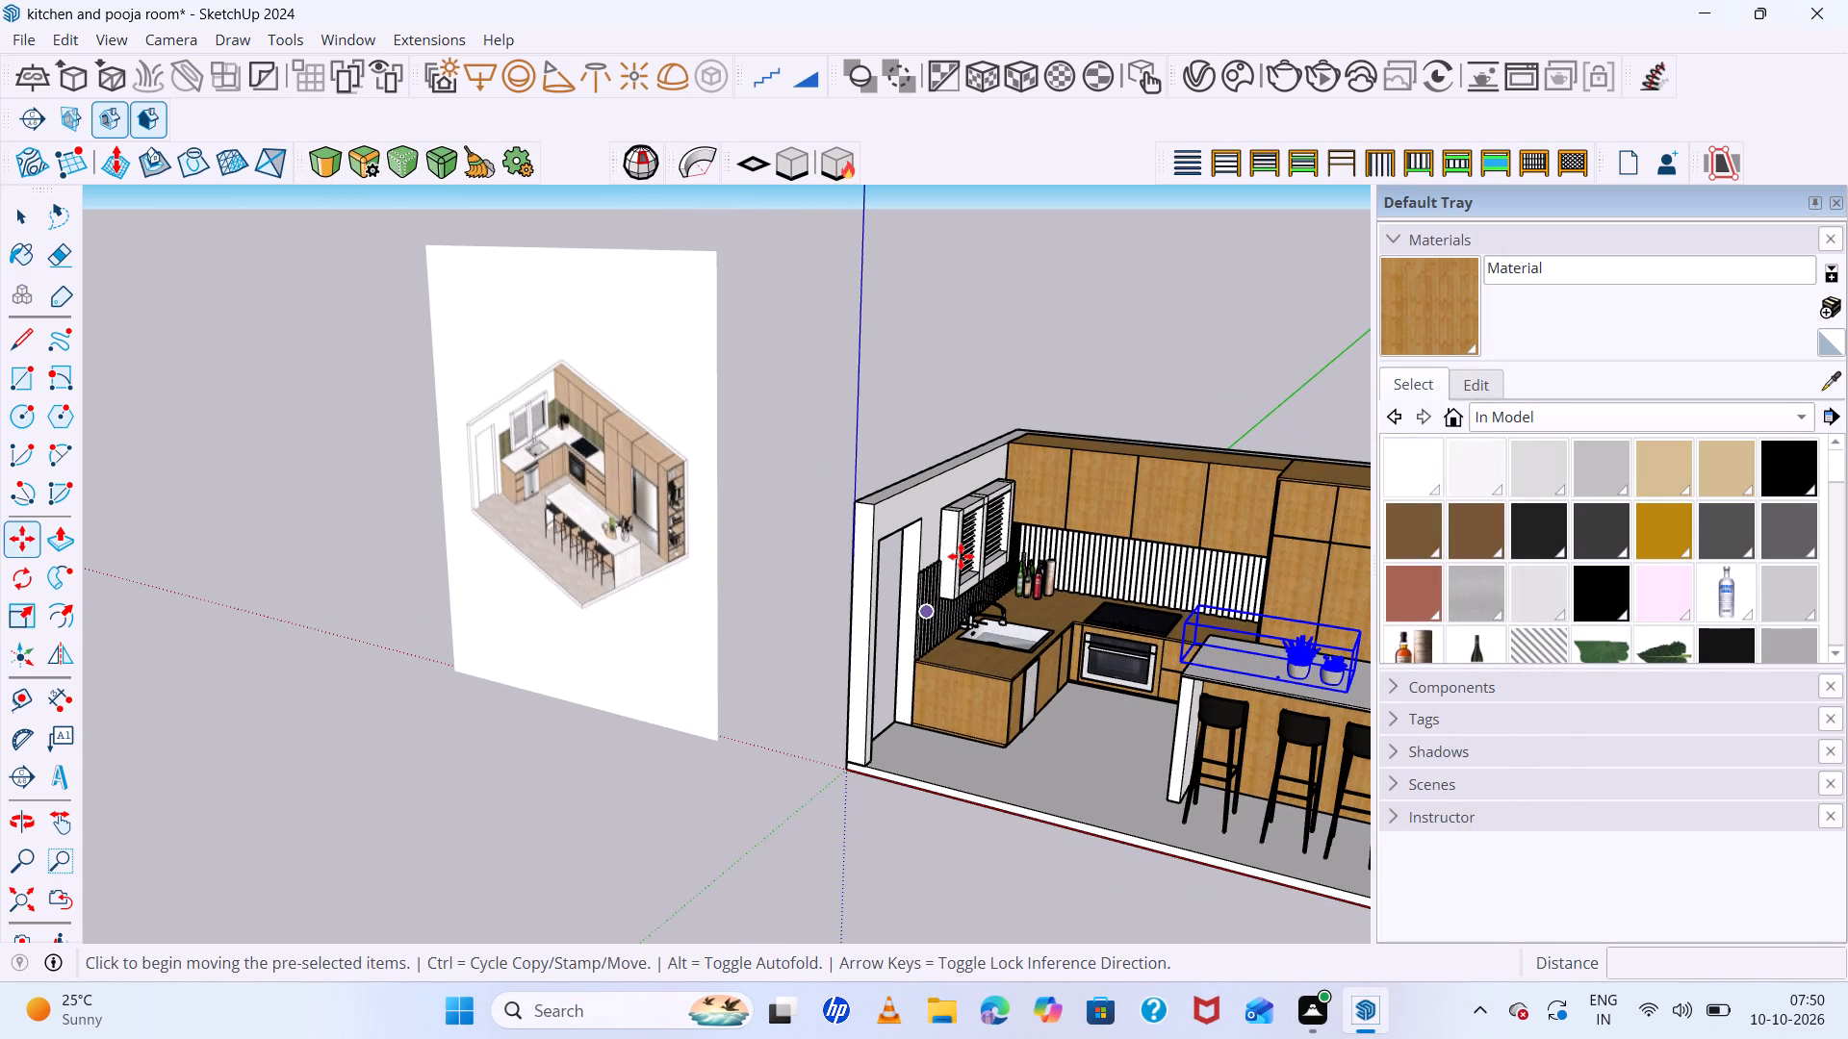
scroll(961, 556, down, 10)
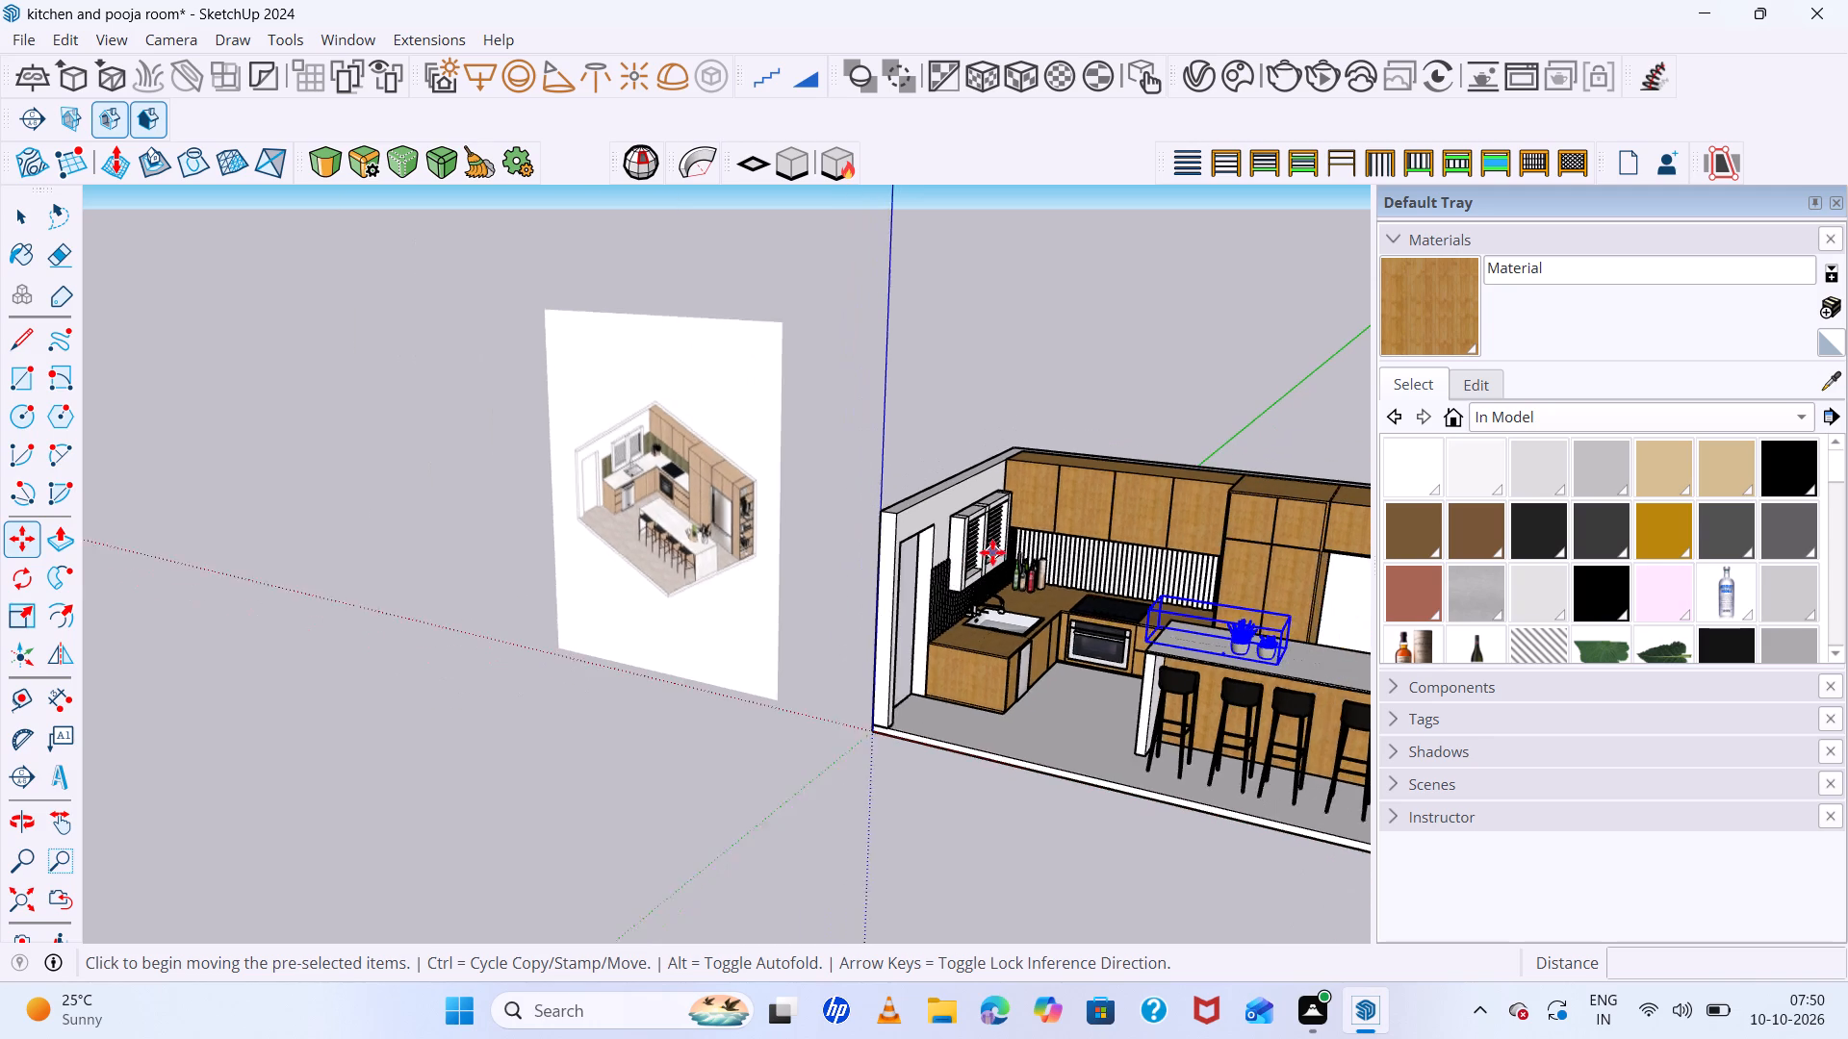
scroll(1238, 638, up, 8)
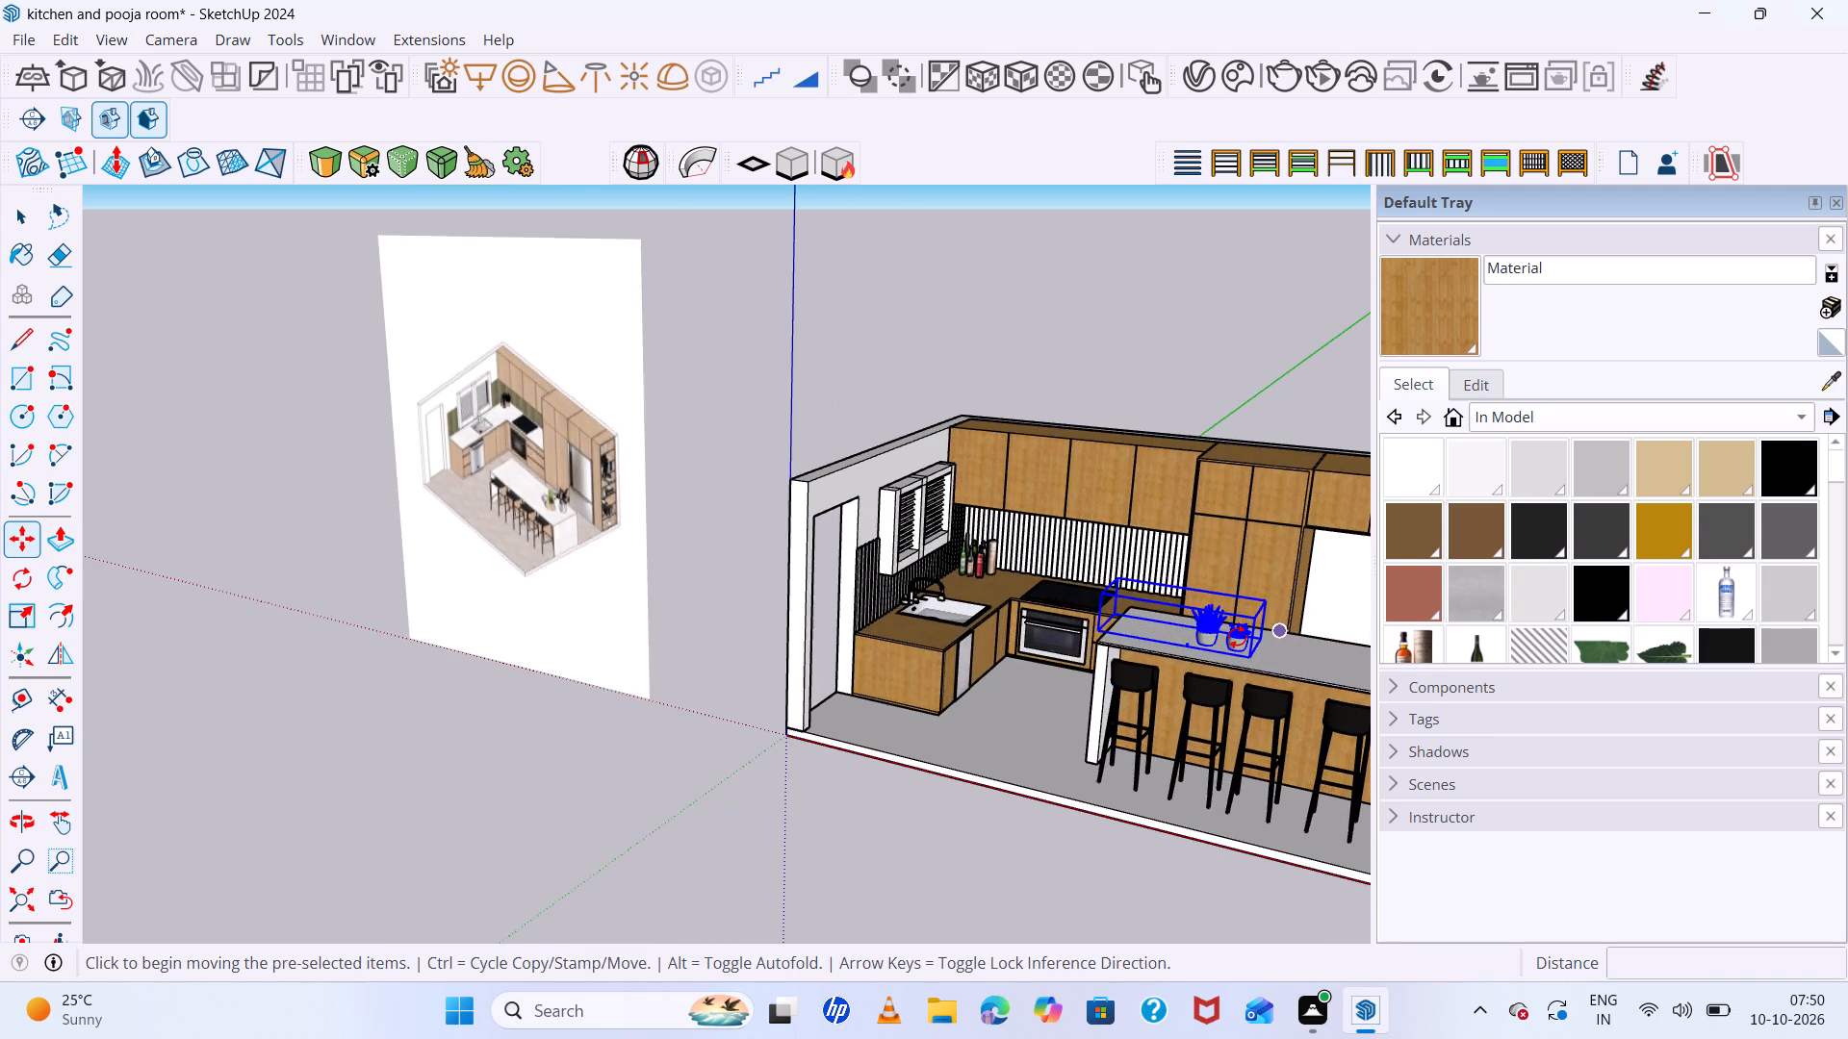
scroll(1237, 637, up, 3)
key(space)
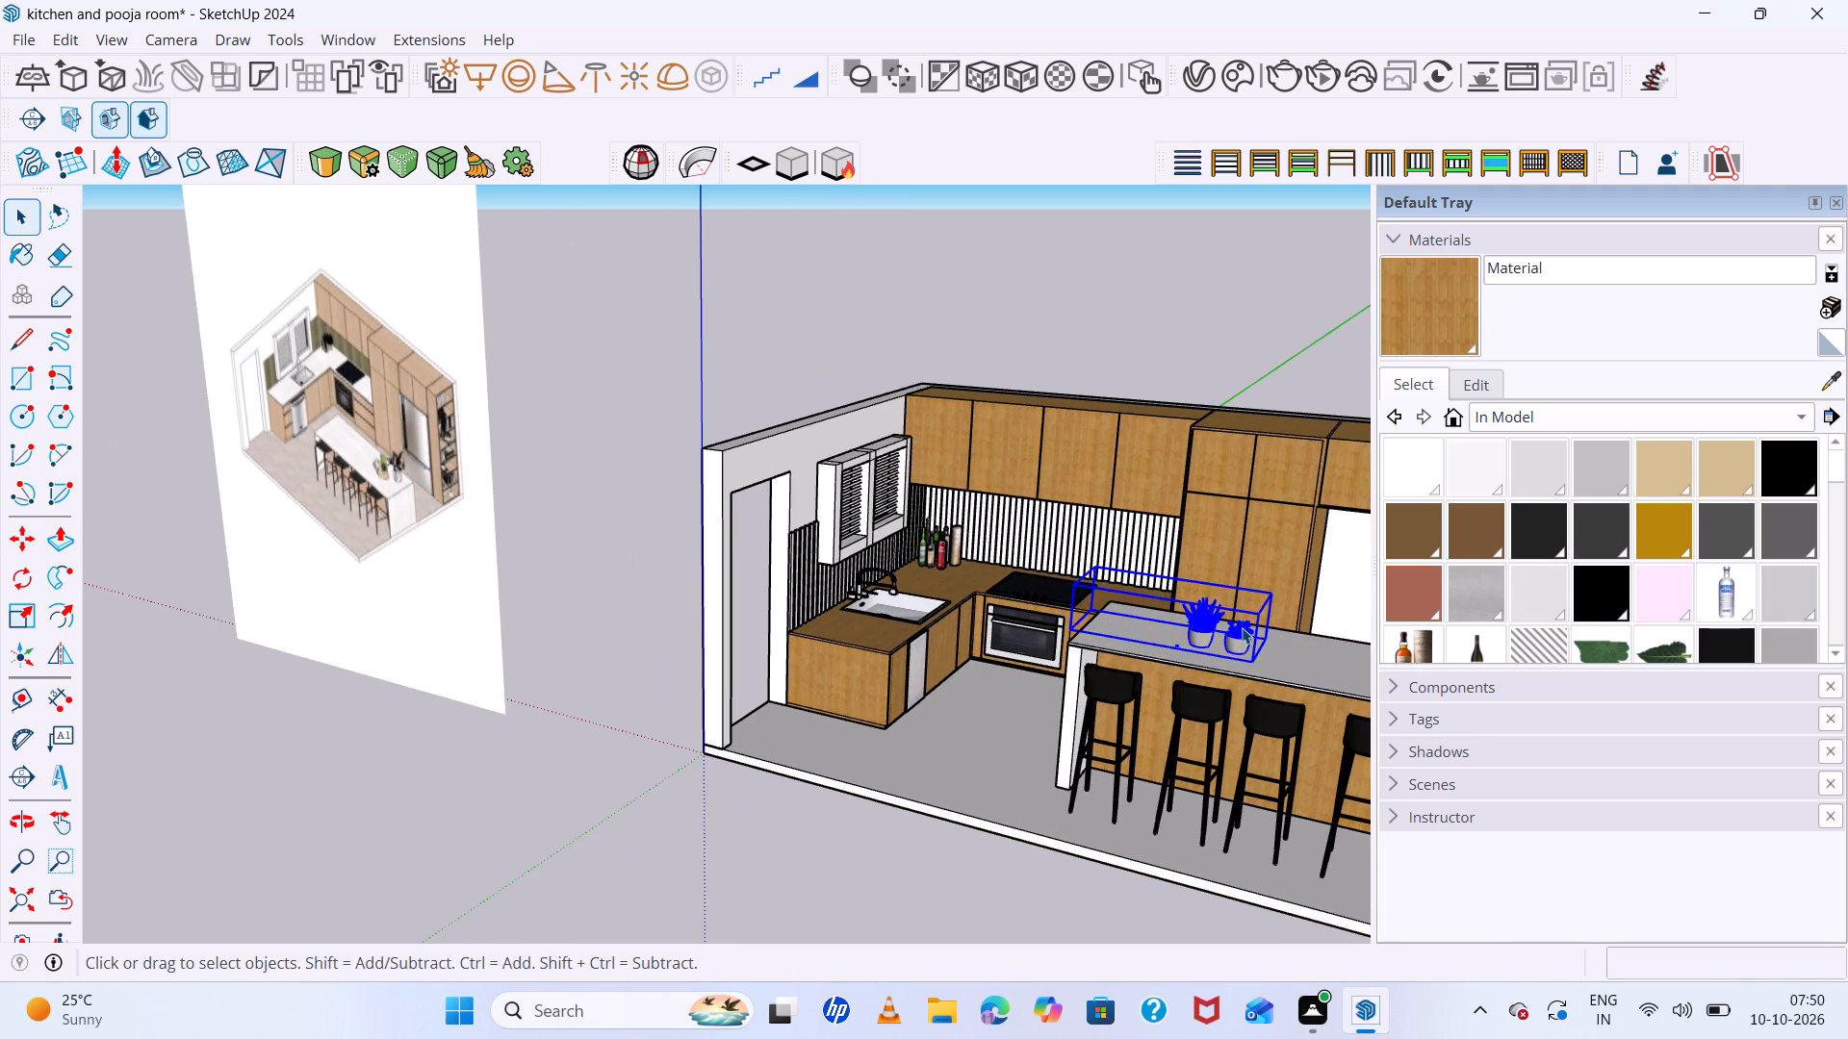
right_click(1242, 627)
click(1211, 618)
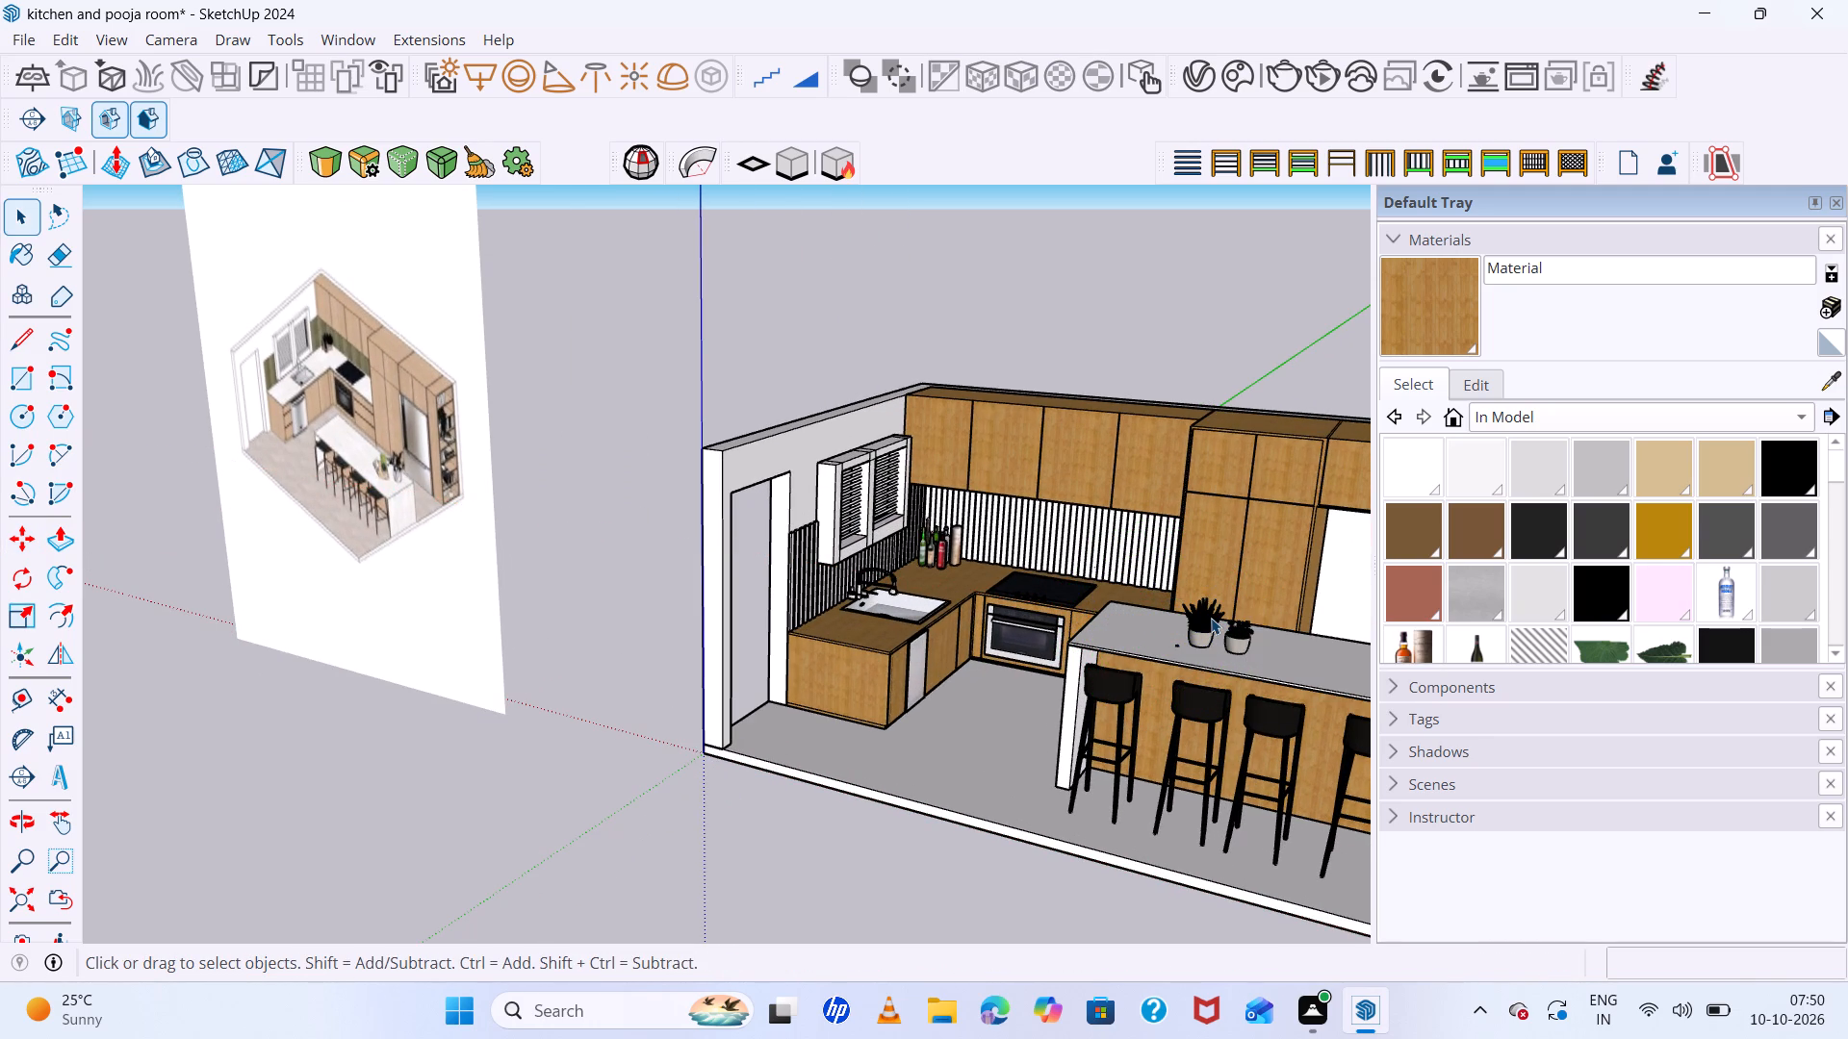
click(1207, 624)
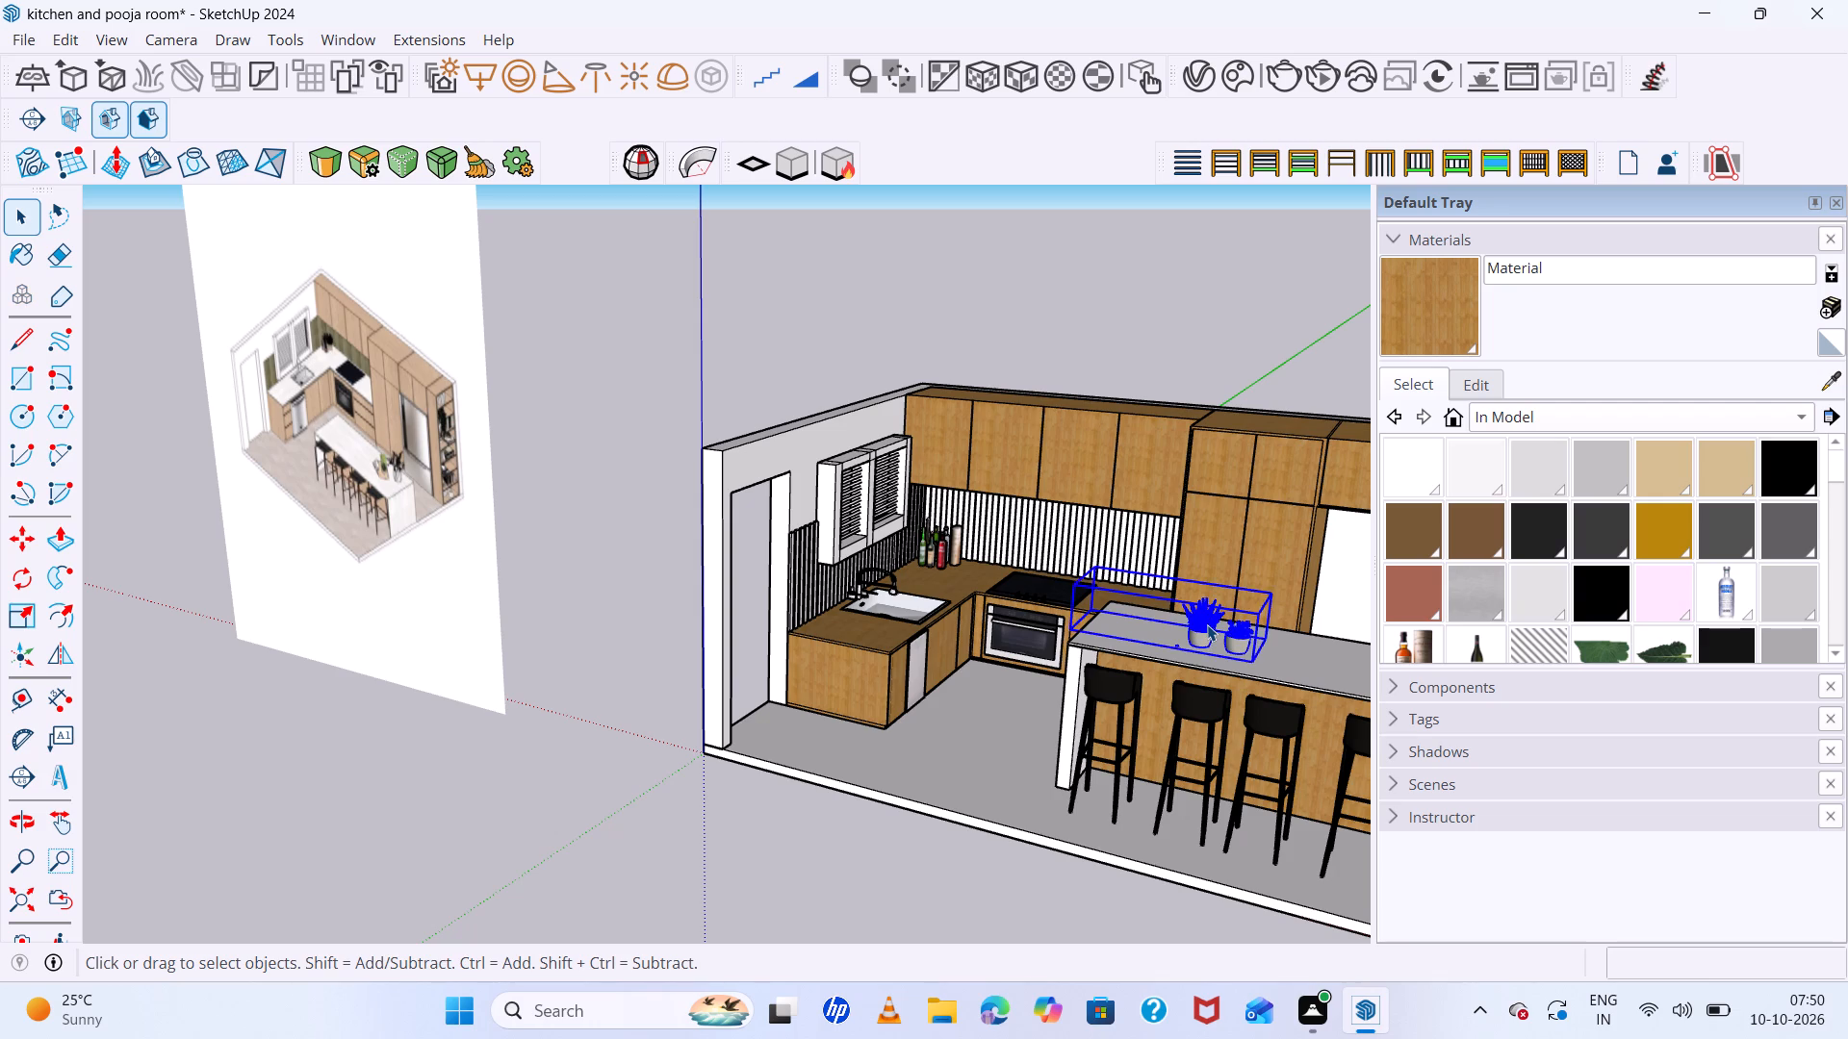
right_click(1207, 624)
click(1271, 192)
Delete the taller spiky potted plant from the island countertop, keeping the smaller bushy one.
scroll(1268, 622, up, 12)
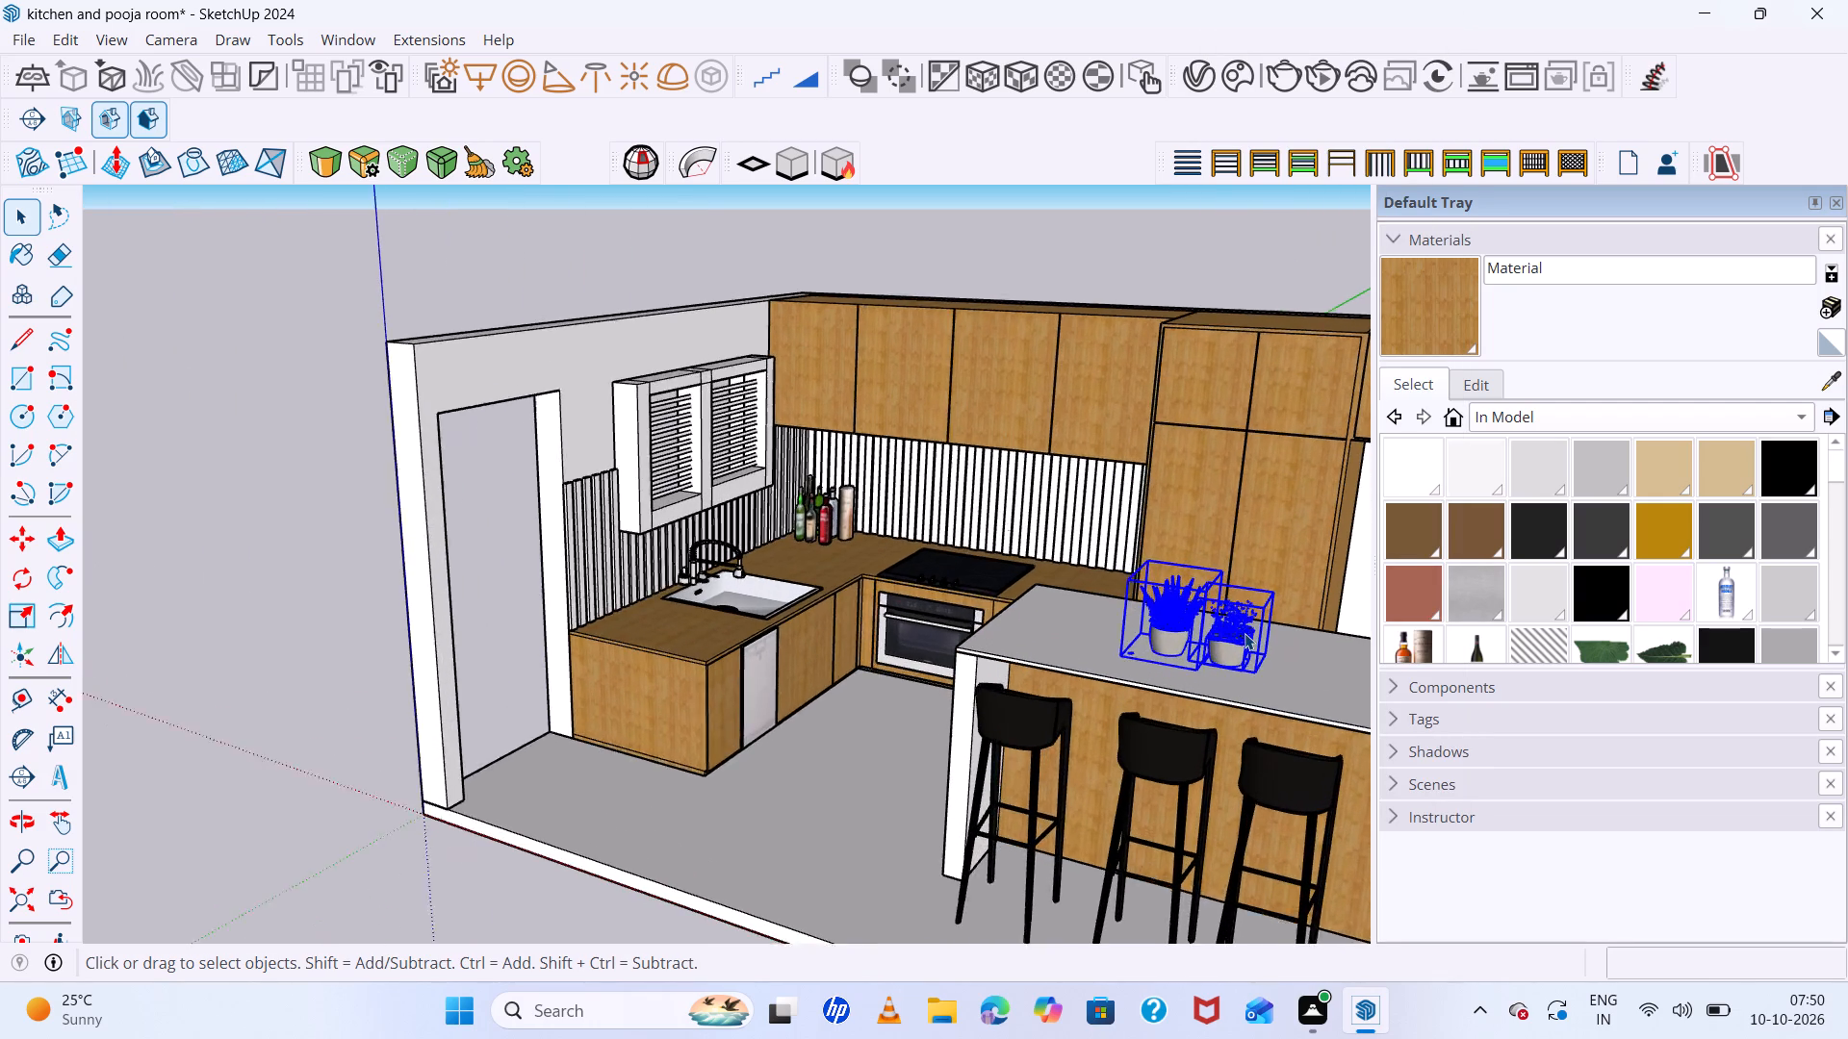
scroll(1245, 633, up, 13)
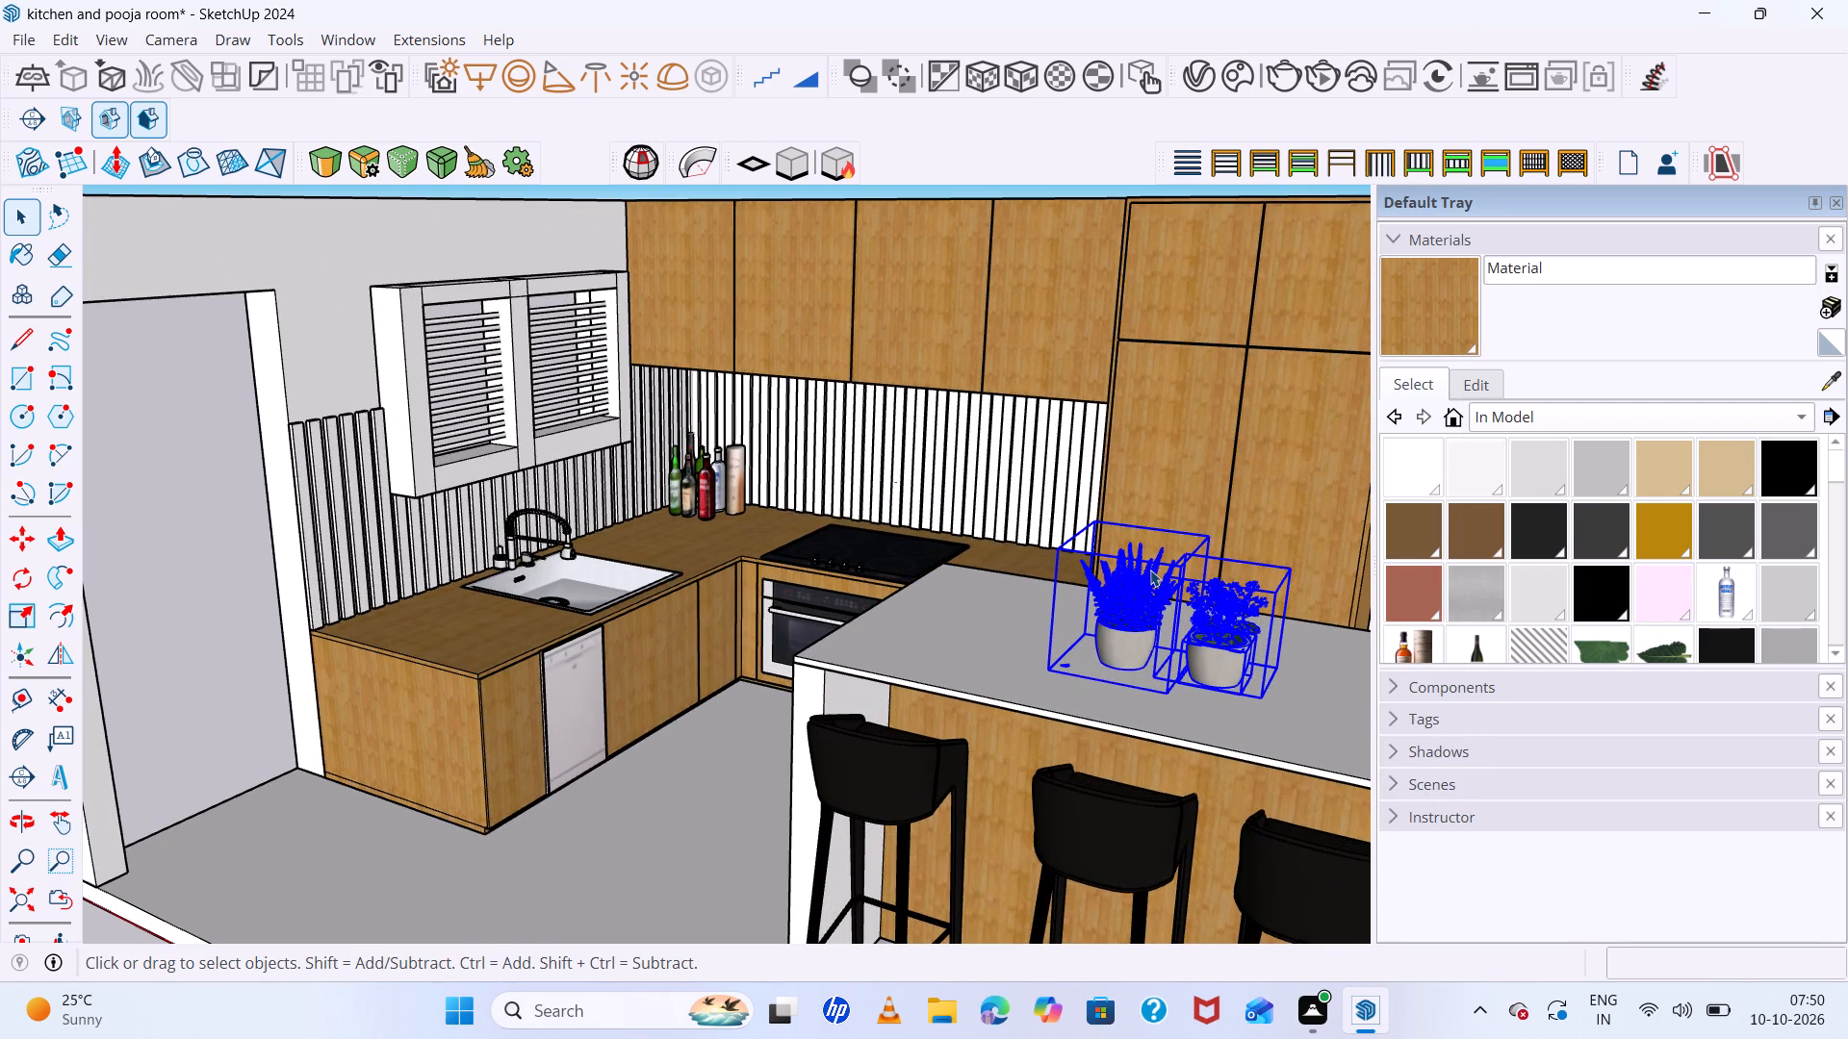
click(1150, 570)
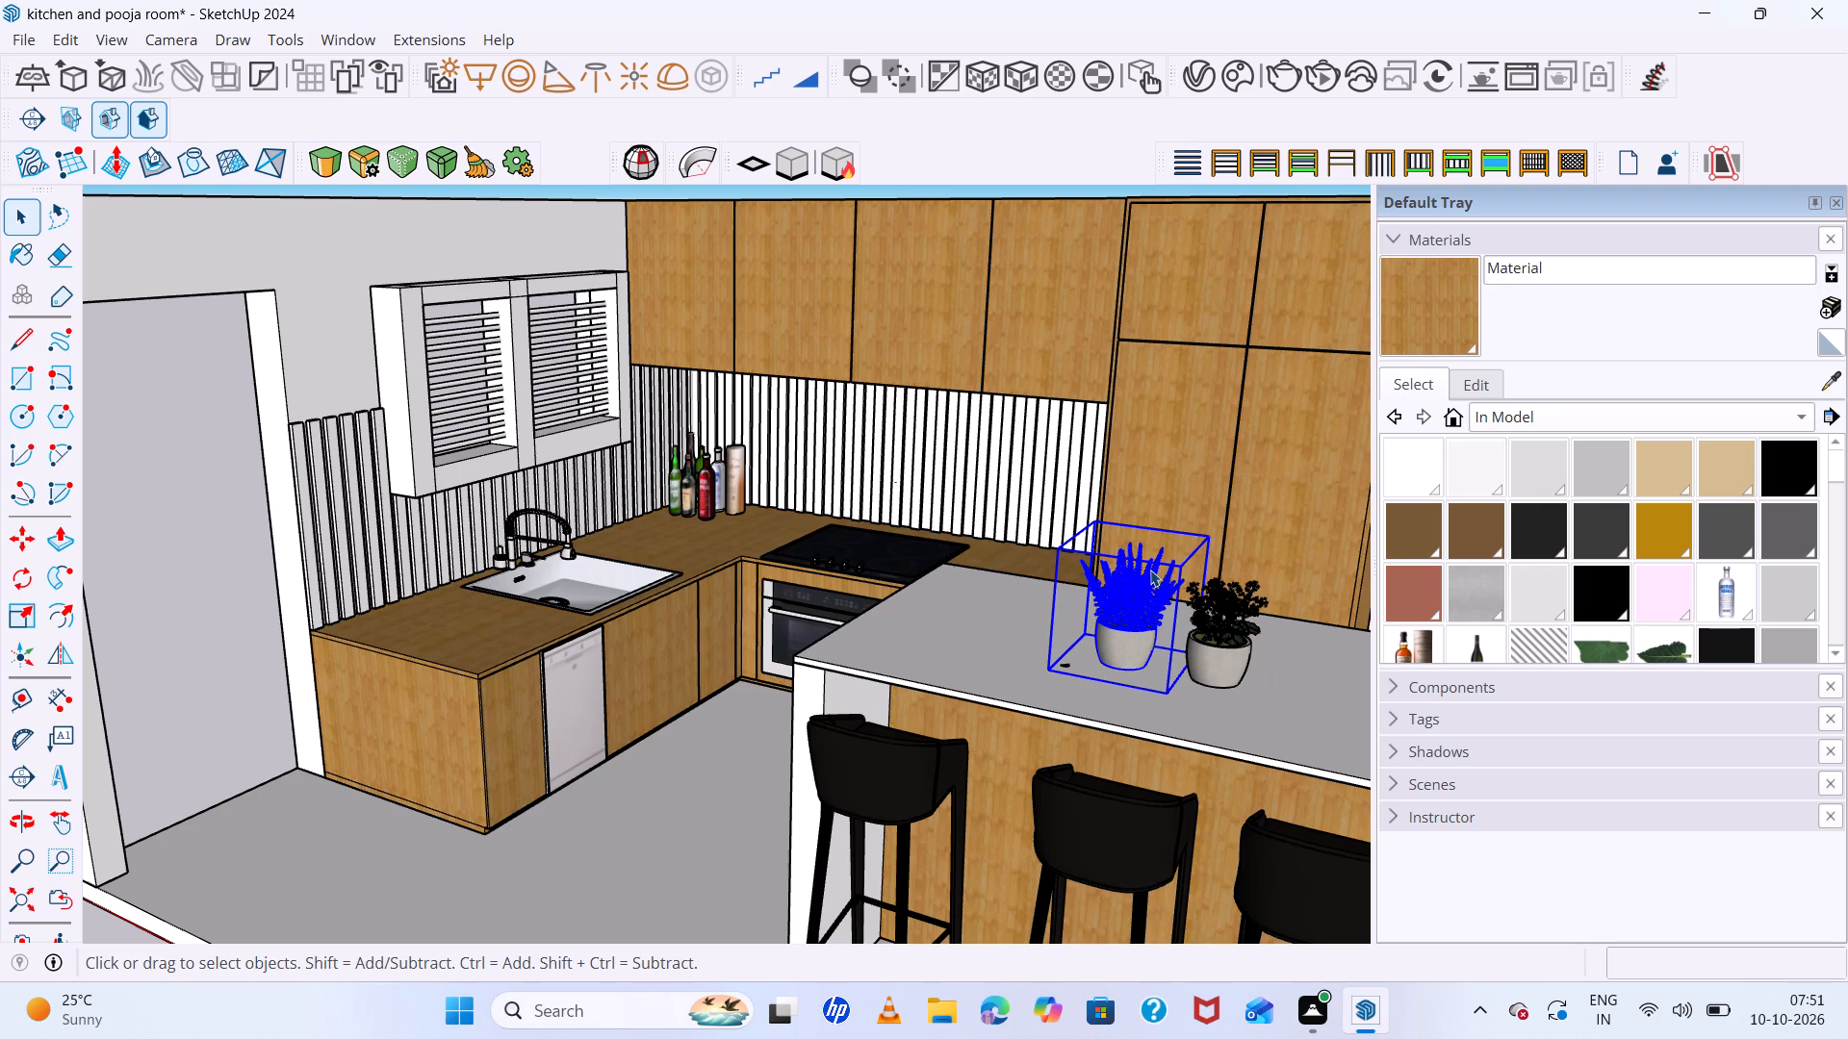
key(Delete)
Delete the small dark leftover fragment lying on the island countertop where the taller plant stood.
scroll(1086, 658, up, 18)
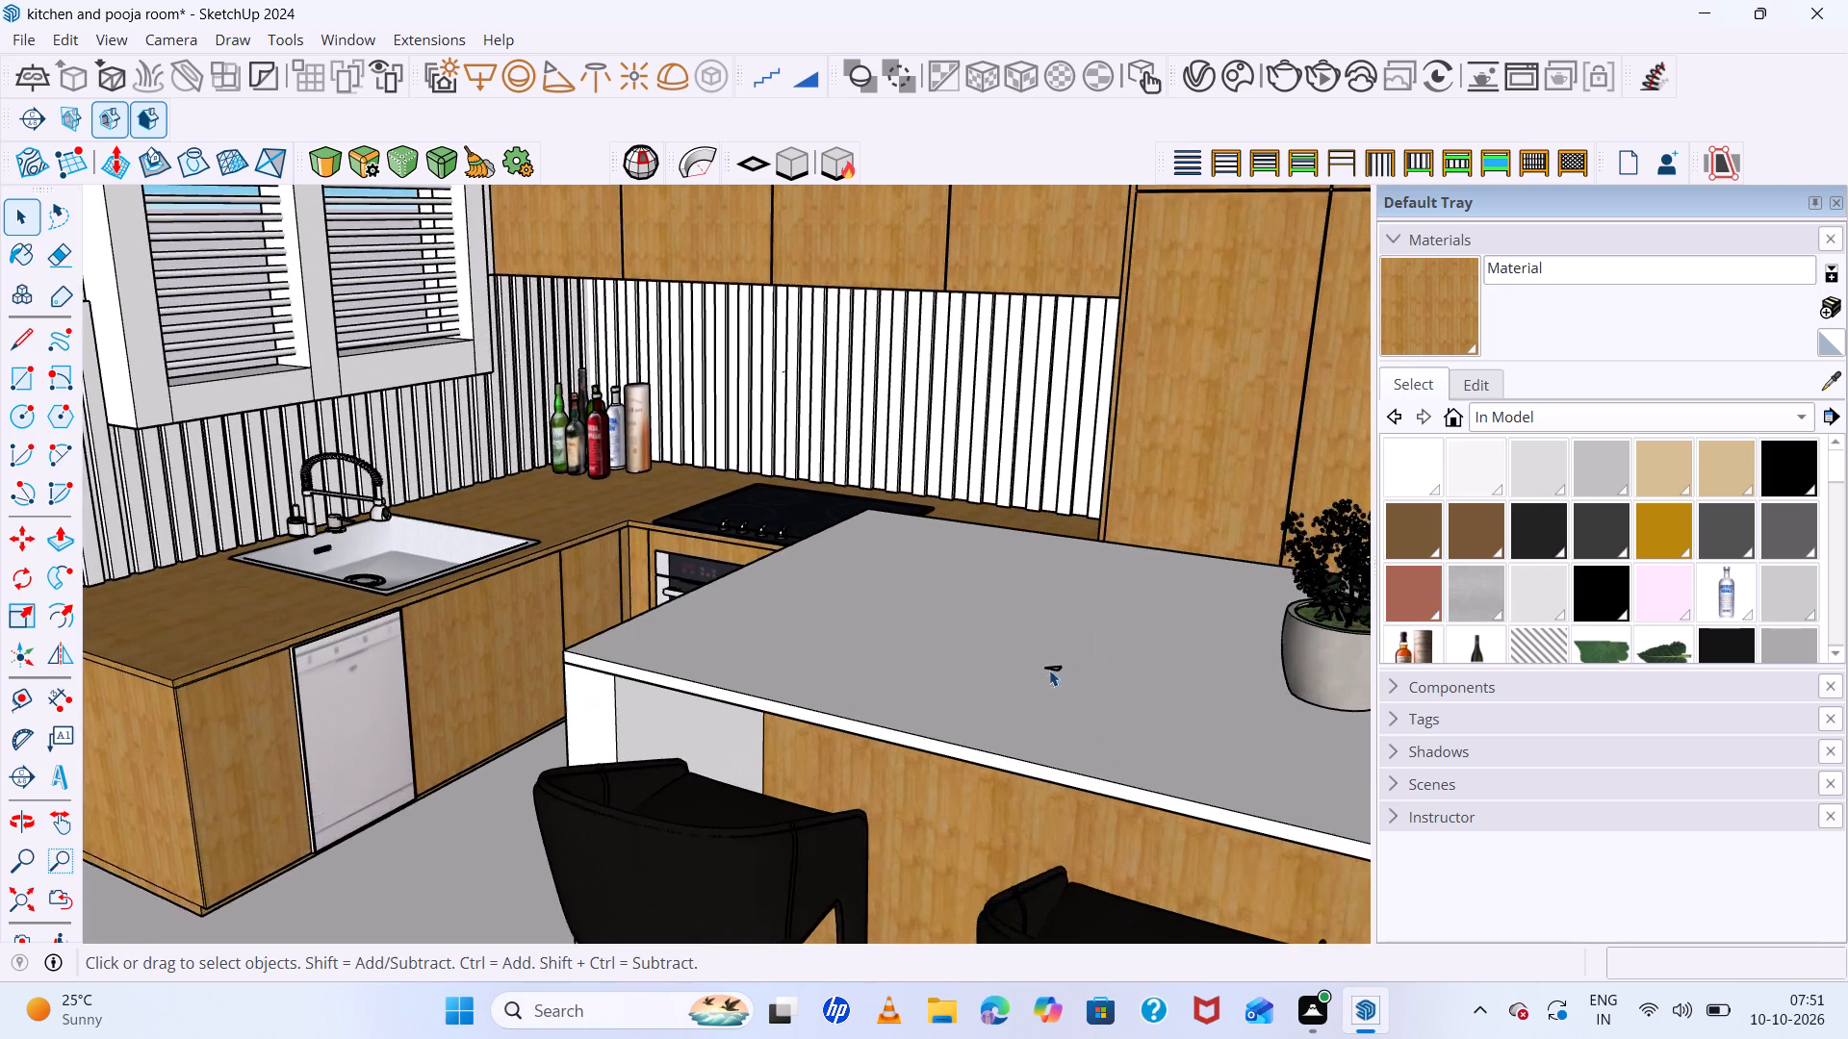
scroll(1056, 665, up, 5)
click(1063, 669)
triple_click(1063, 669)
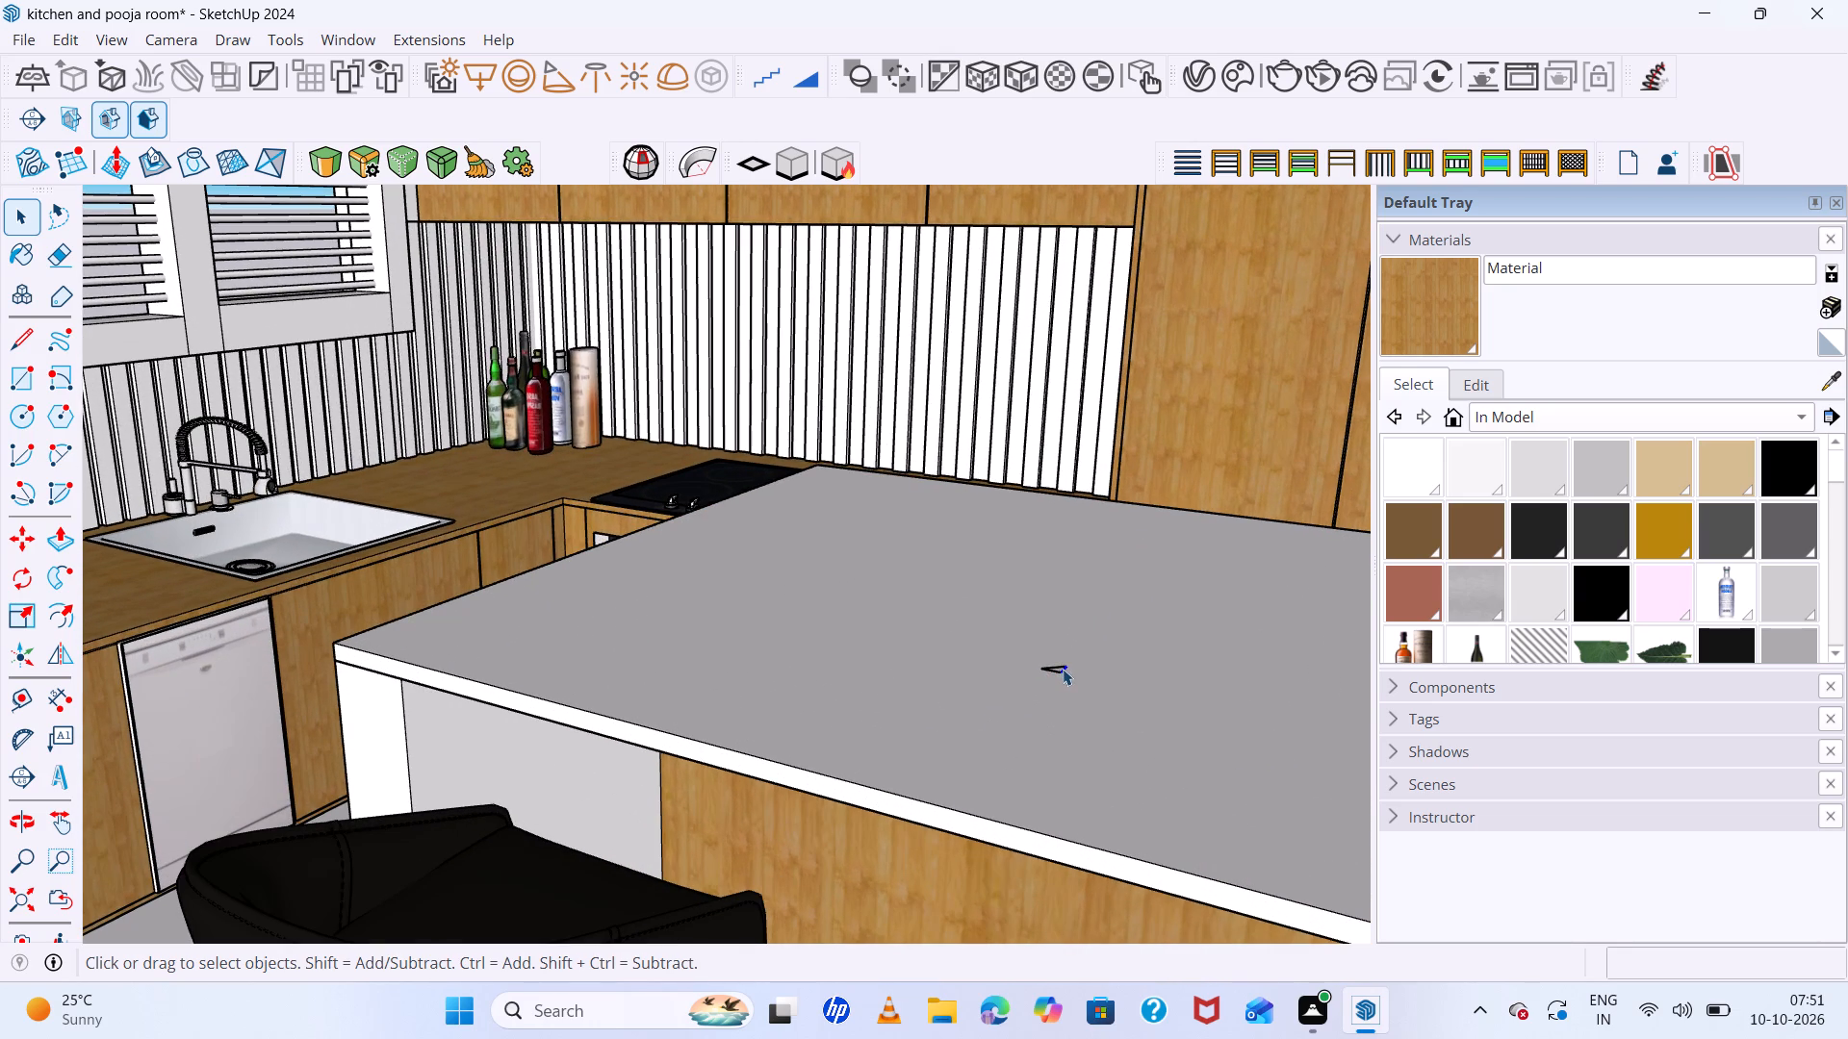
key(Delete)
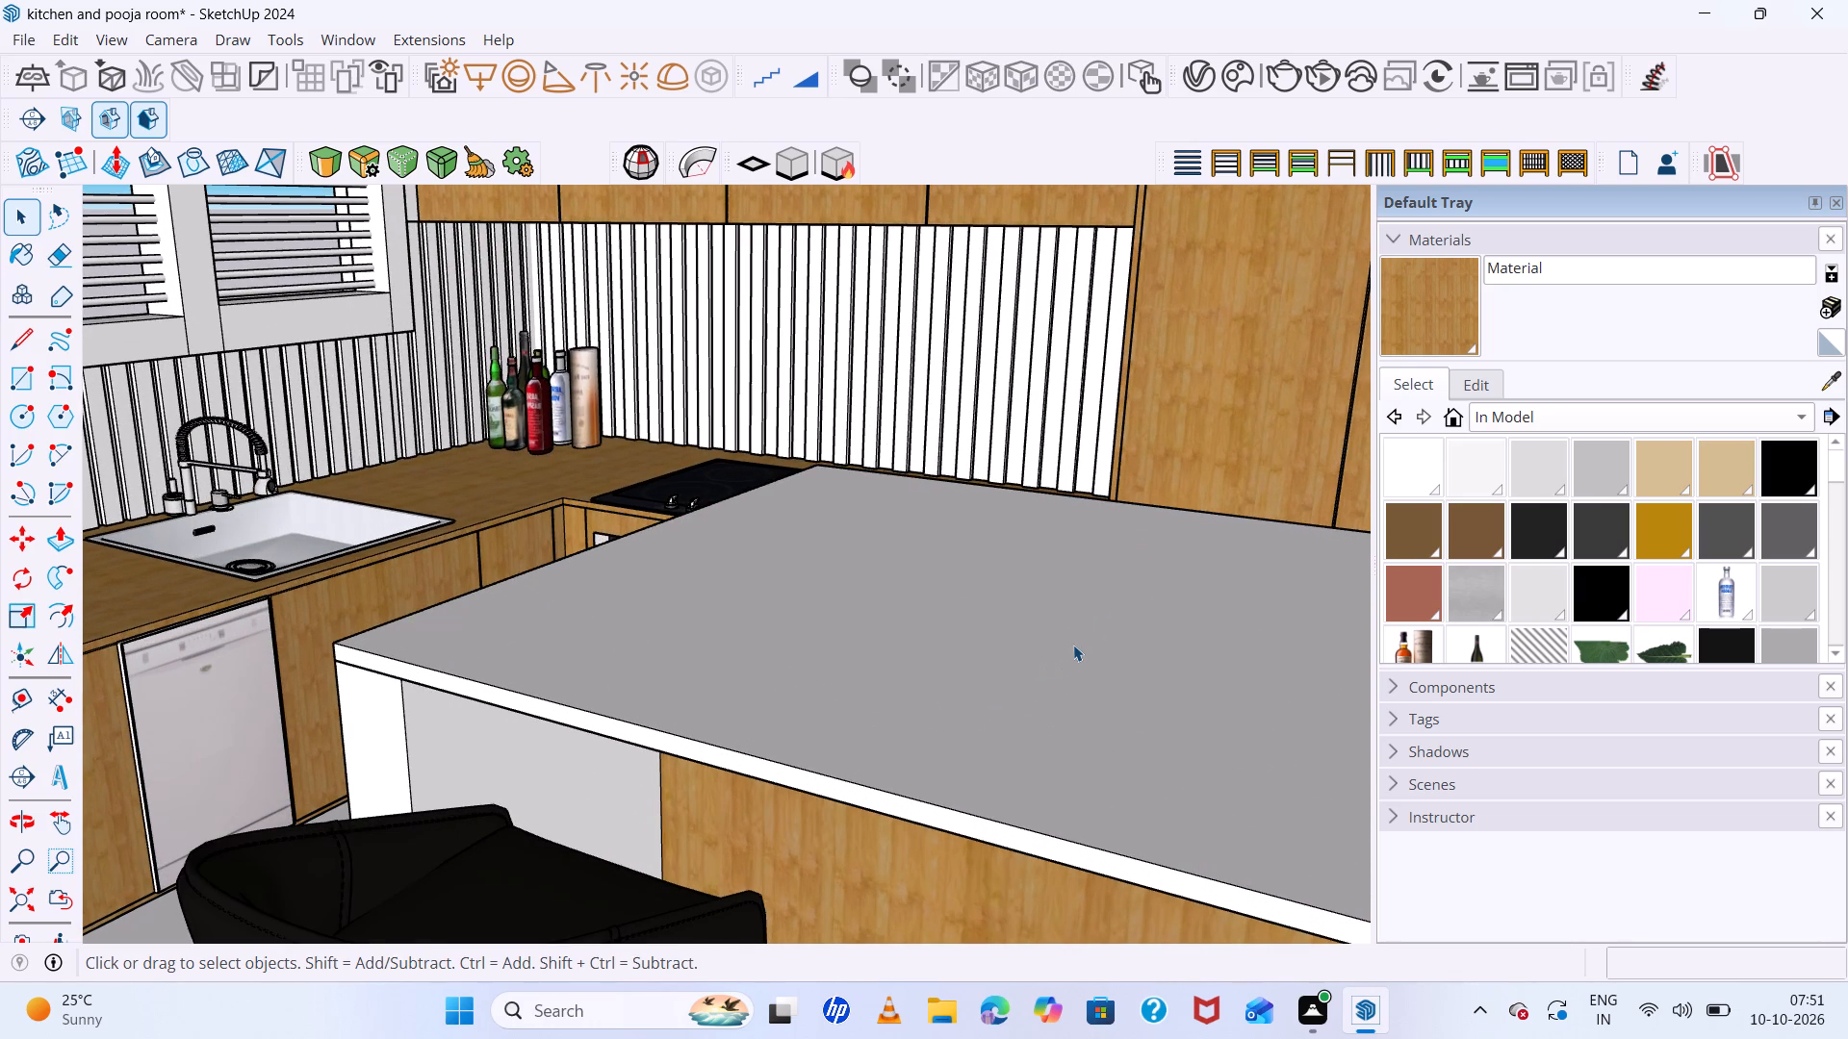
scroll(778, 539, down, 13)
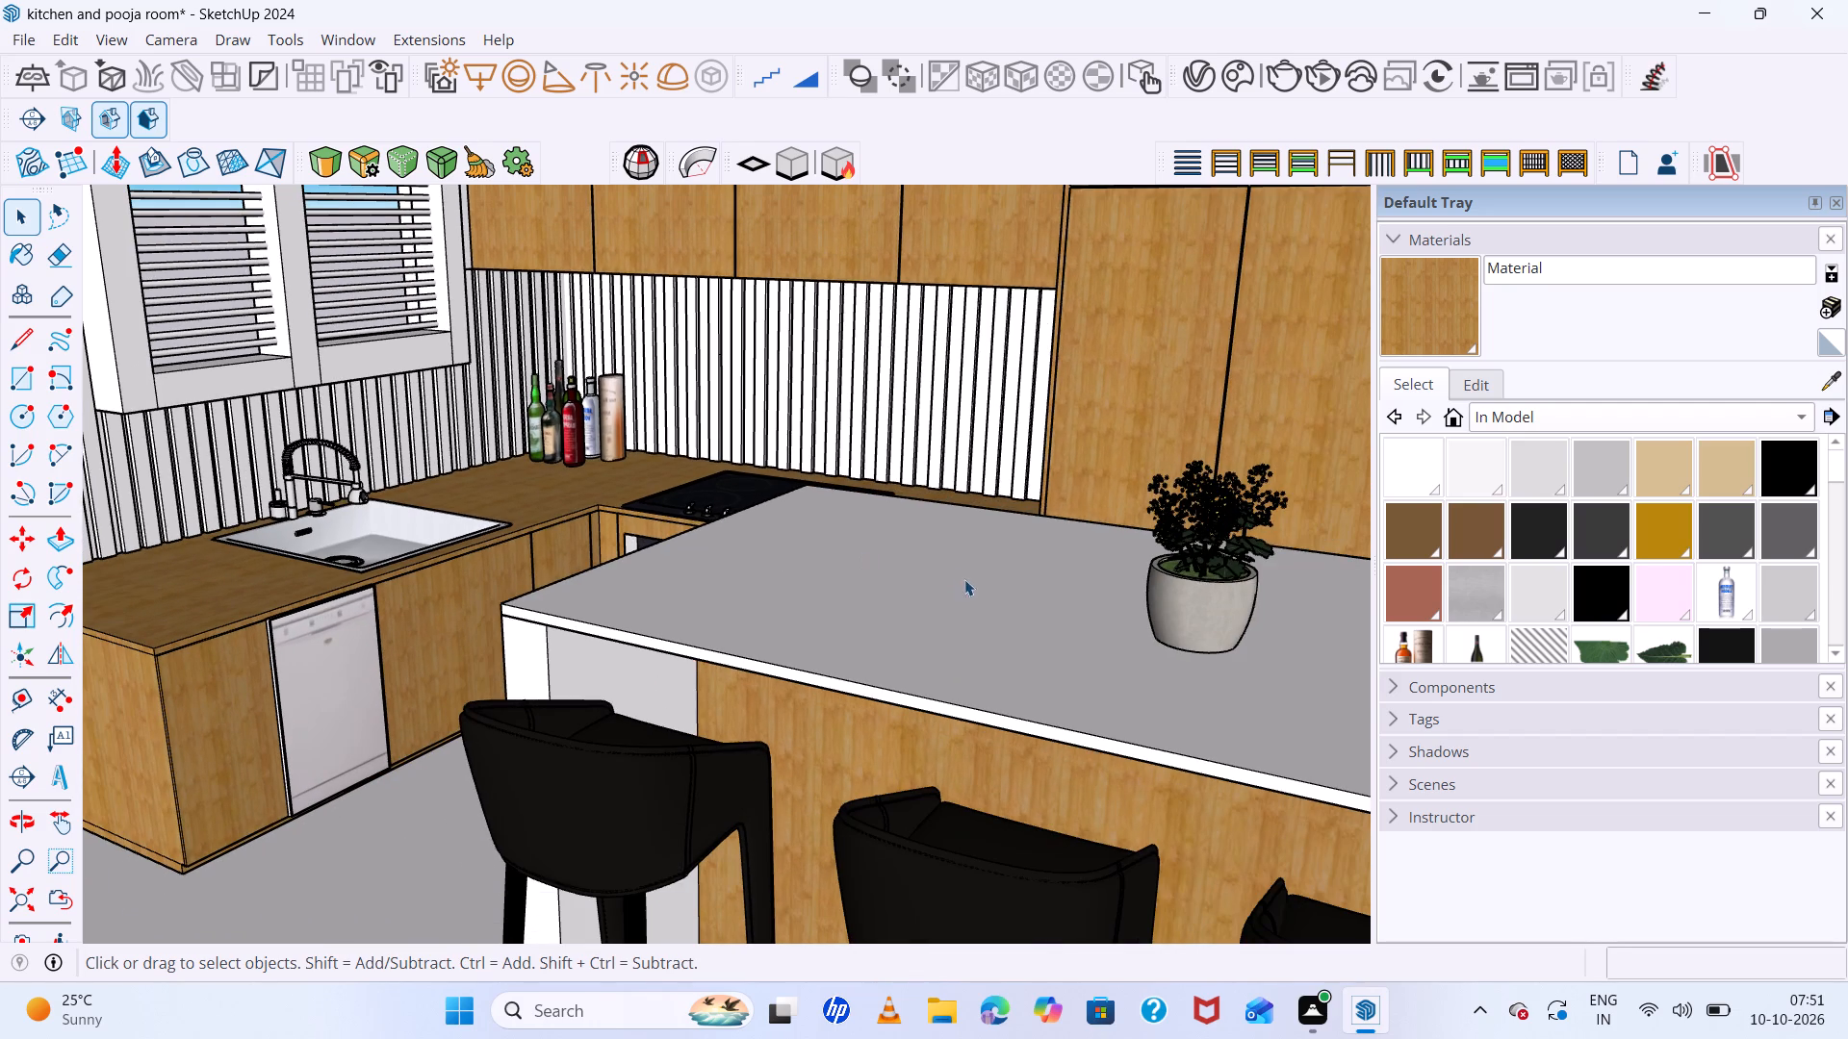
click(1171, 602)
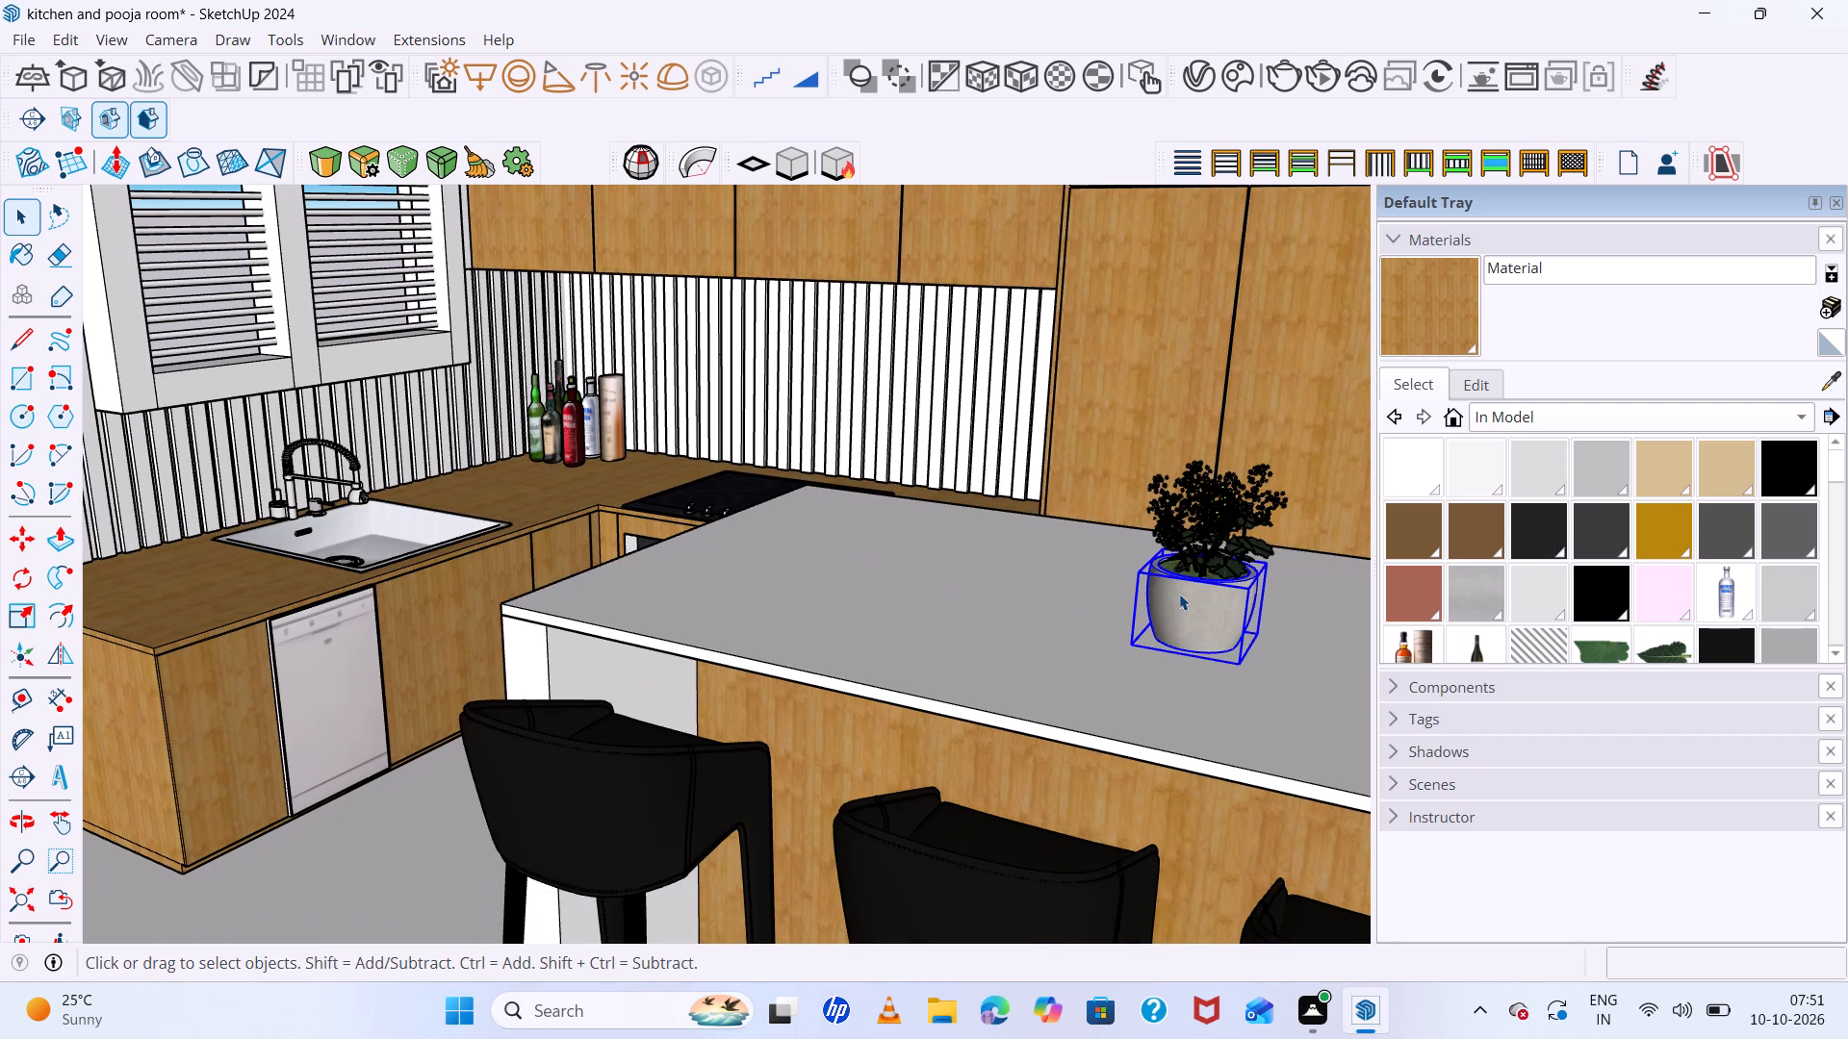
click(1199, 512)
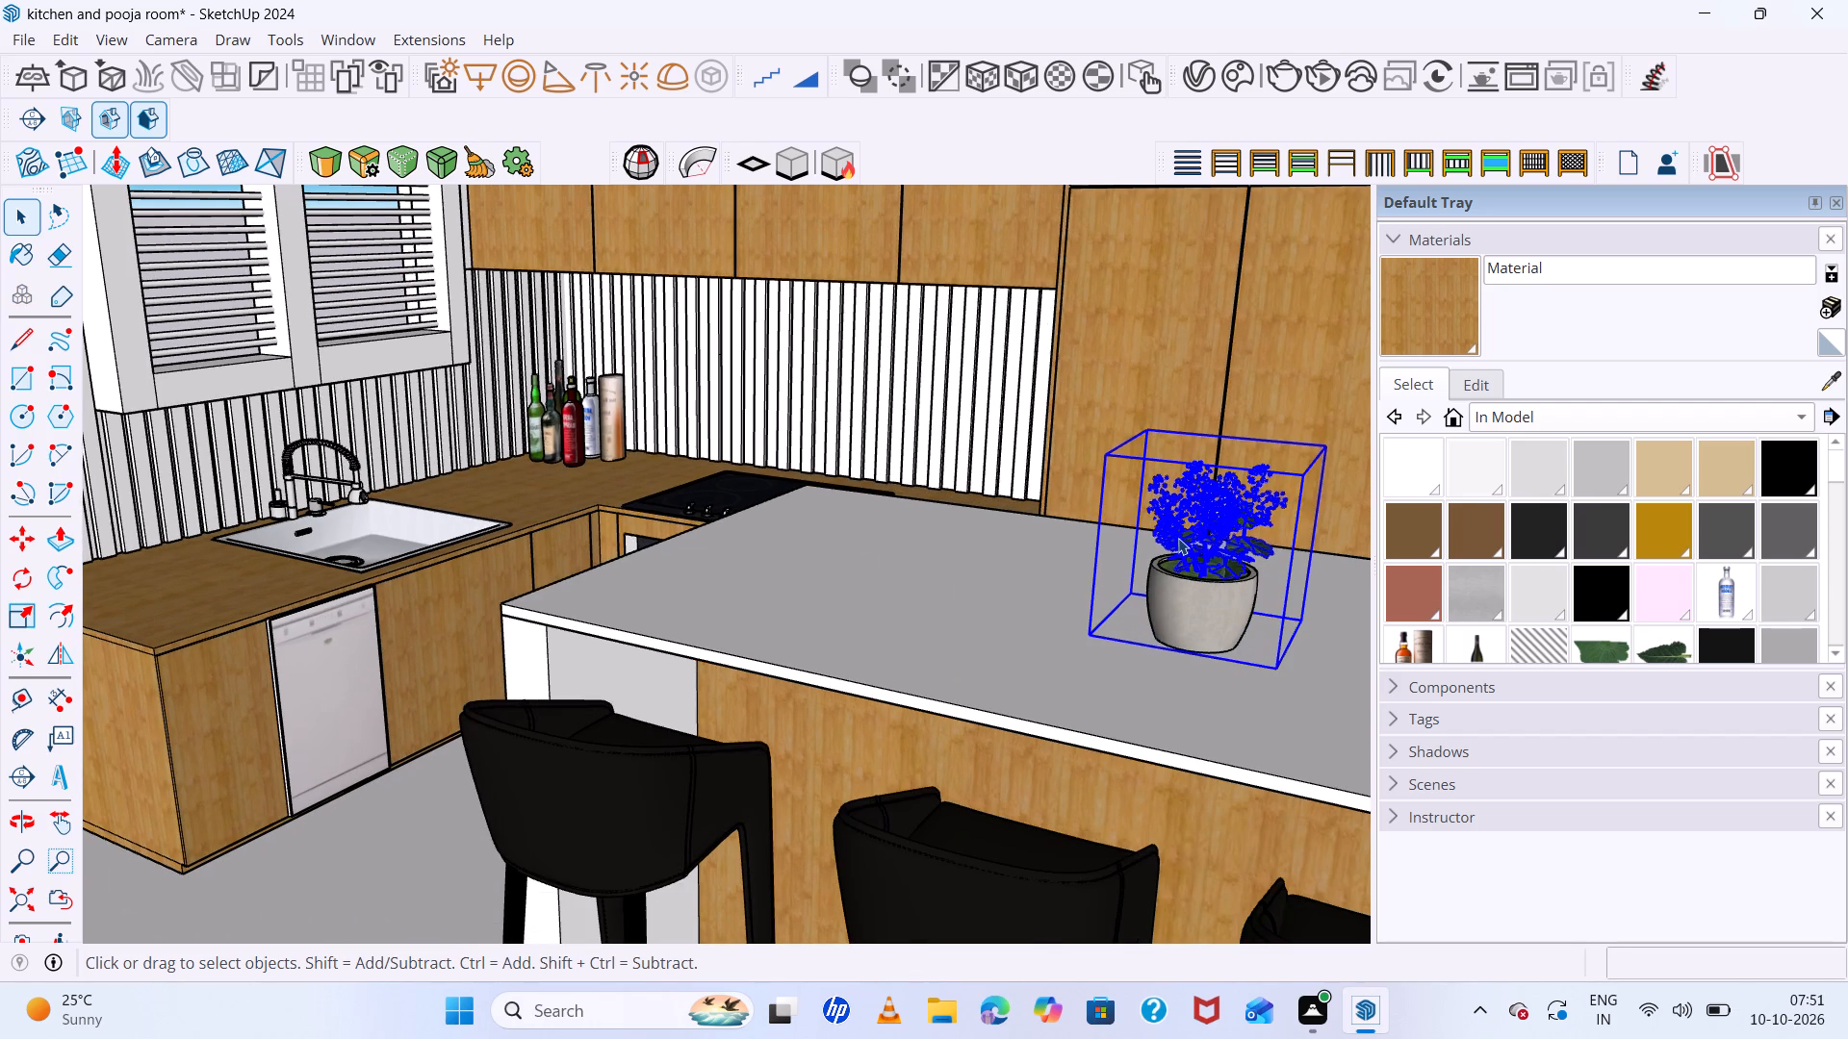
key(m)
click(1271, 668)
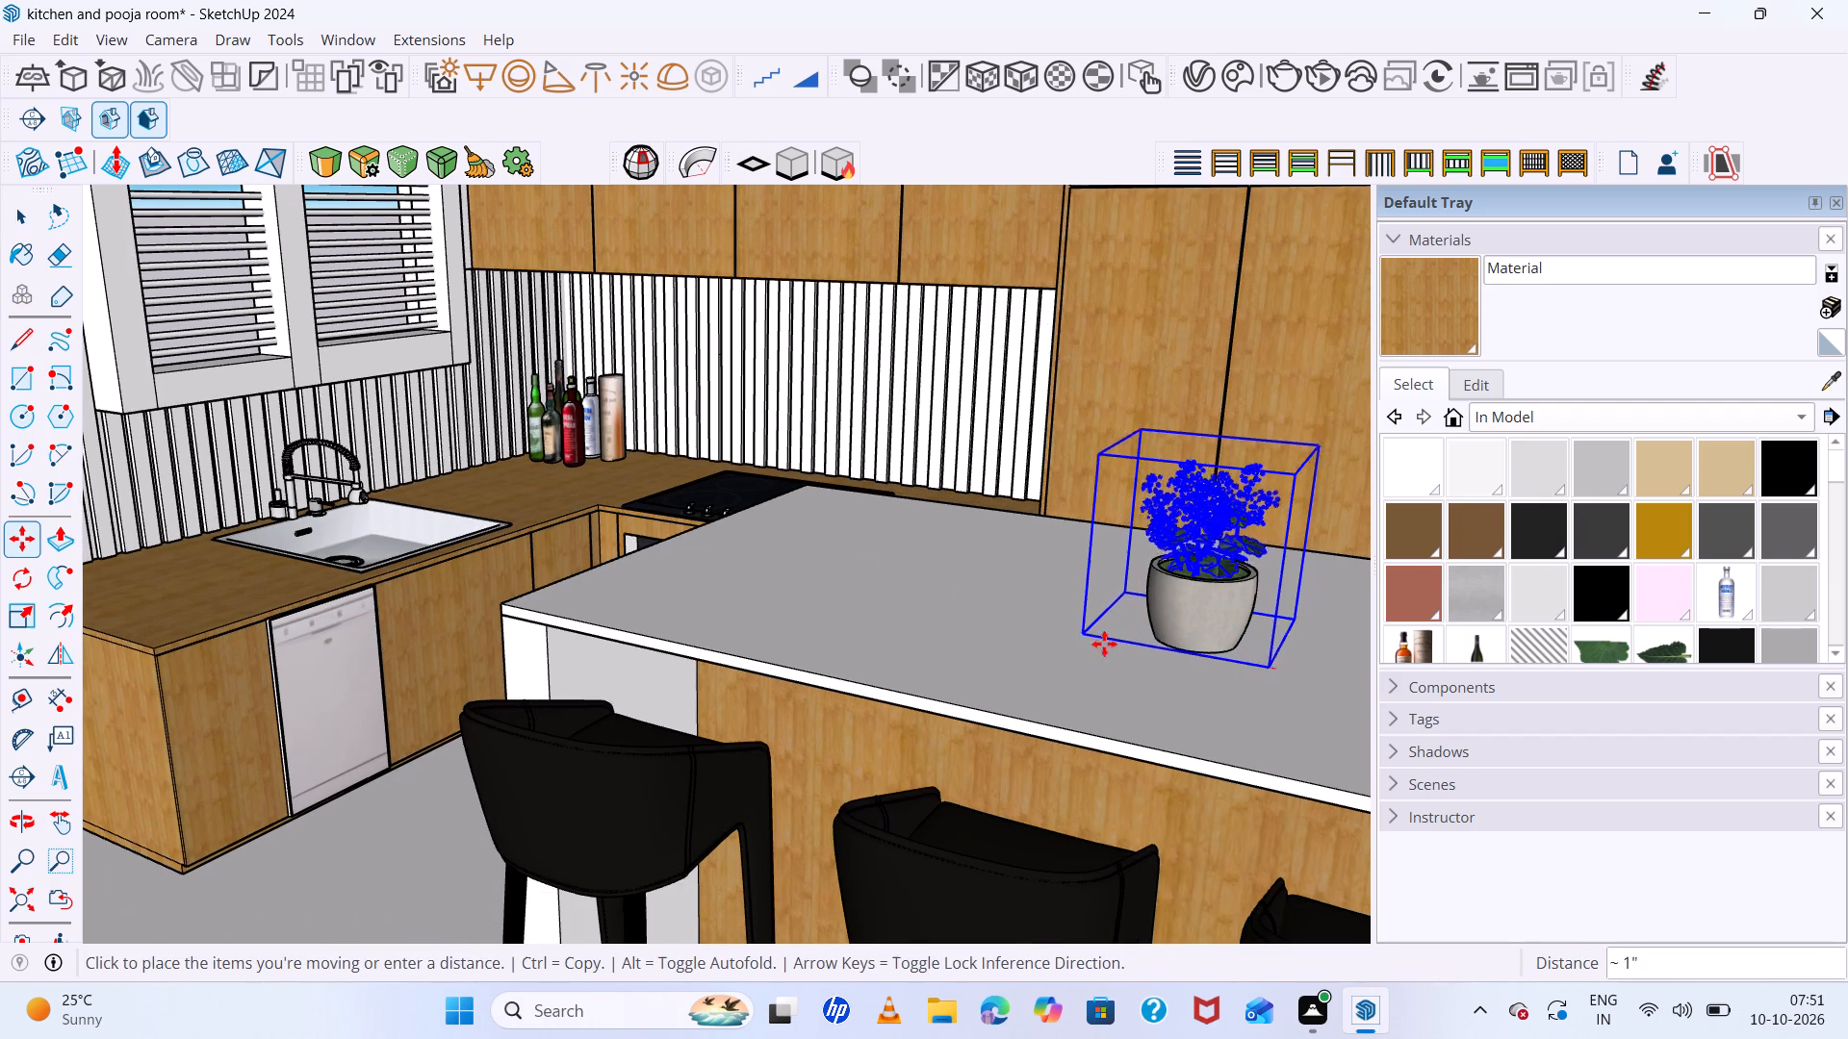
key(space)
Group the remaining plant's foliage together with its grey pot.
click(1175, 596)
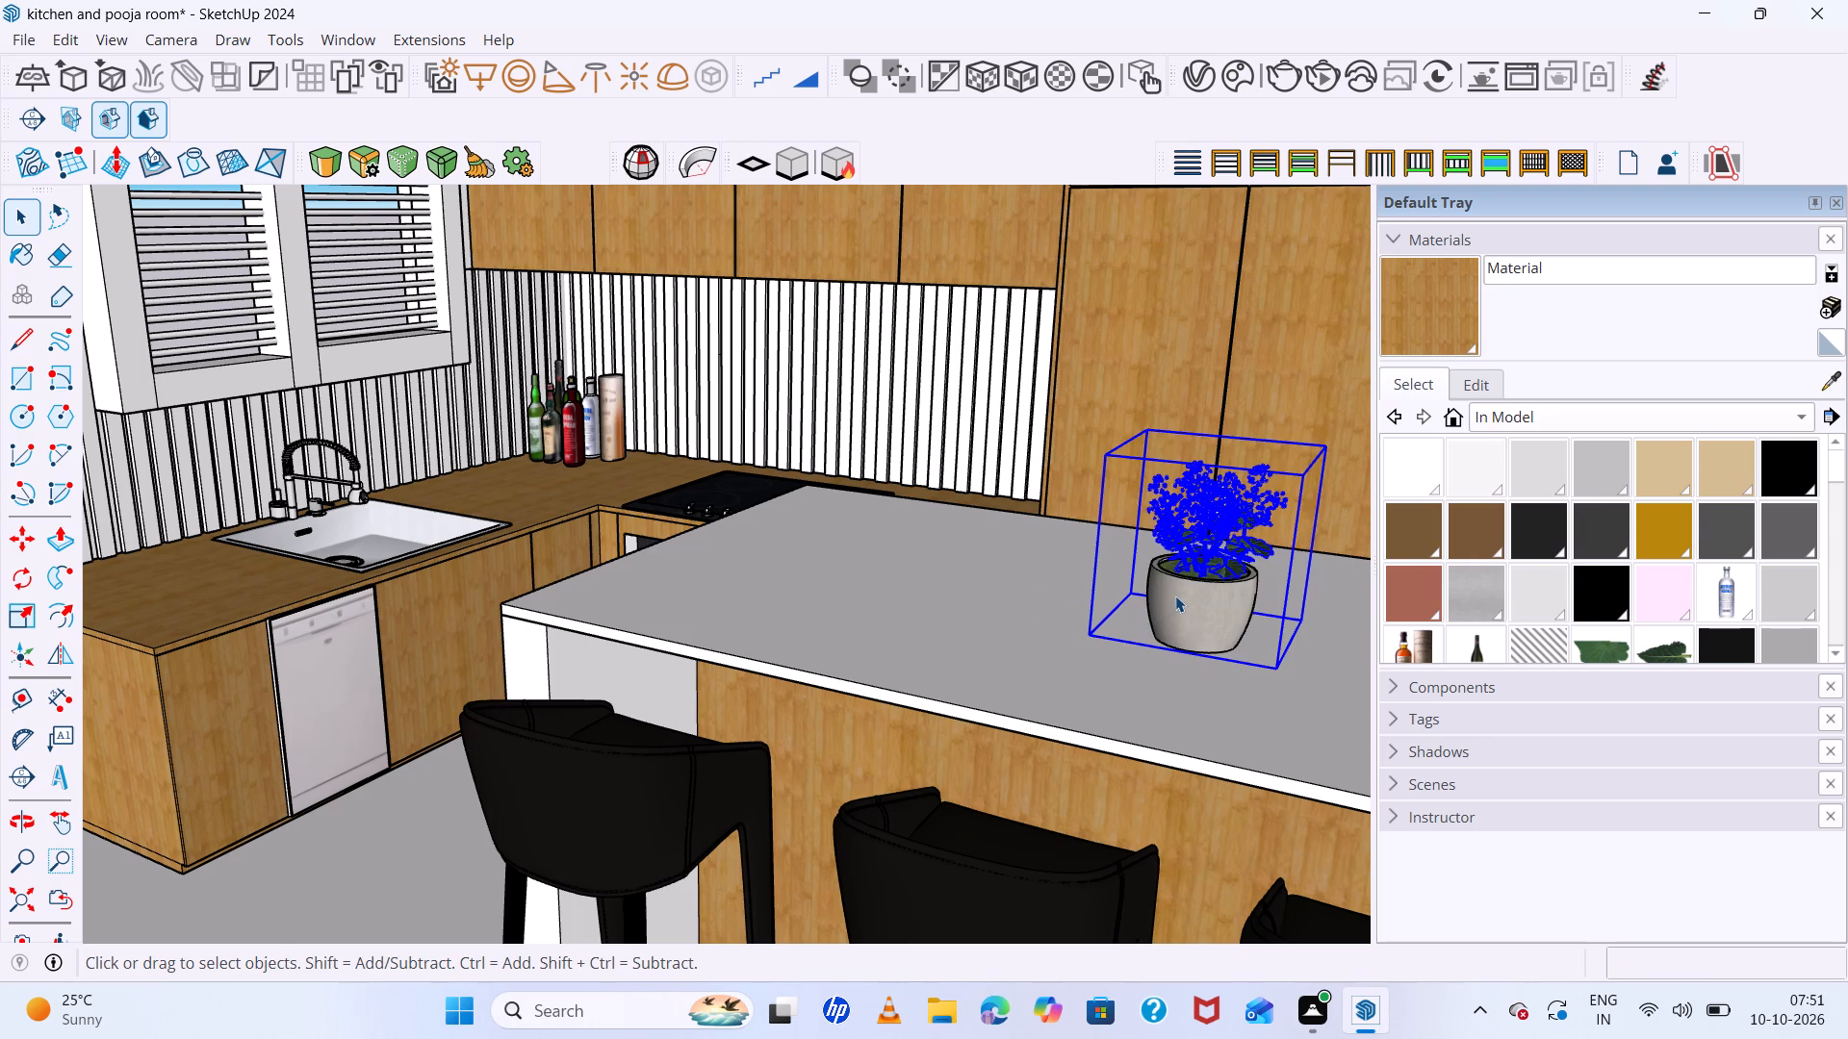
shift+click(1247, 529)
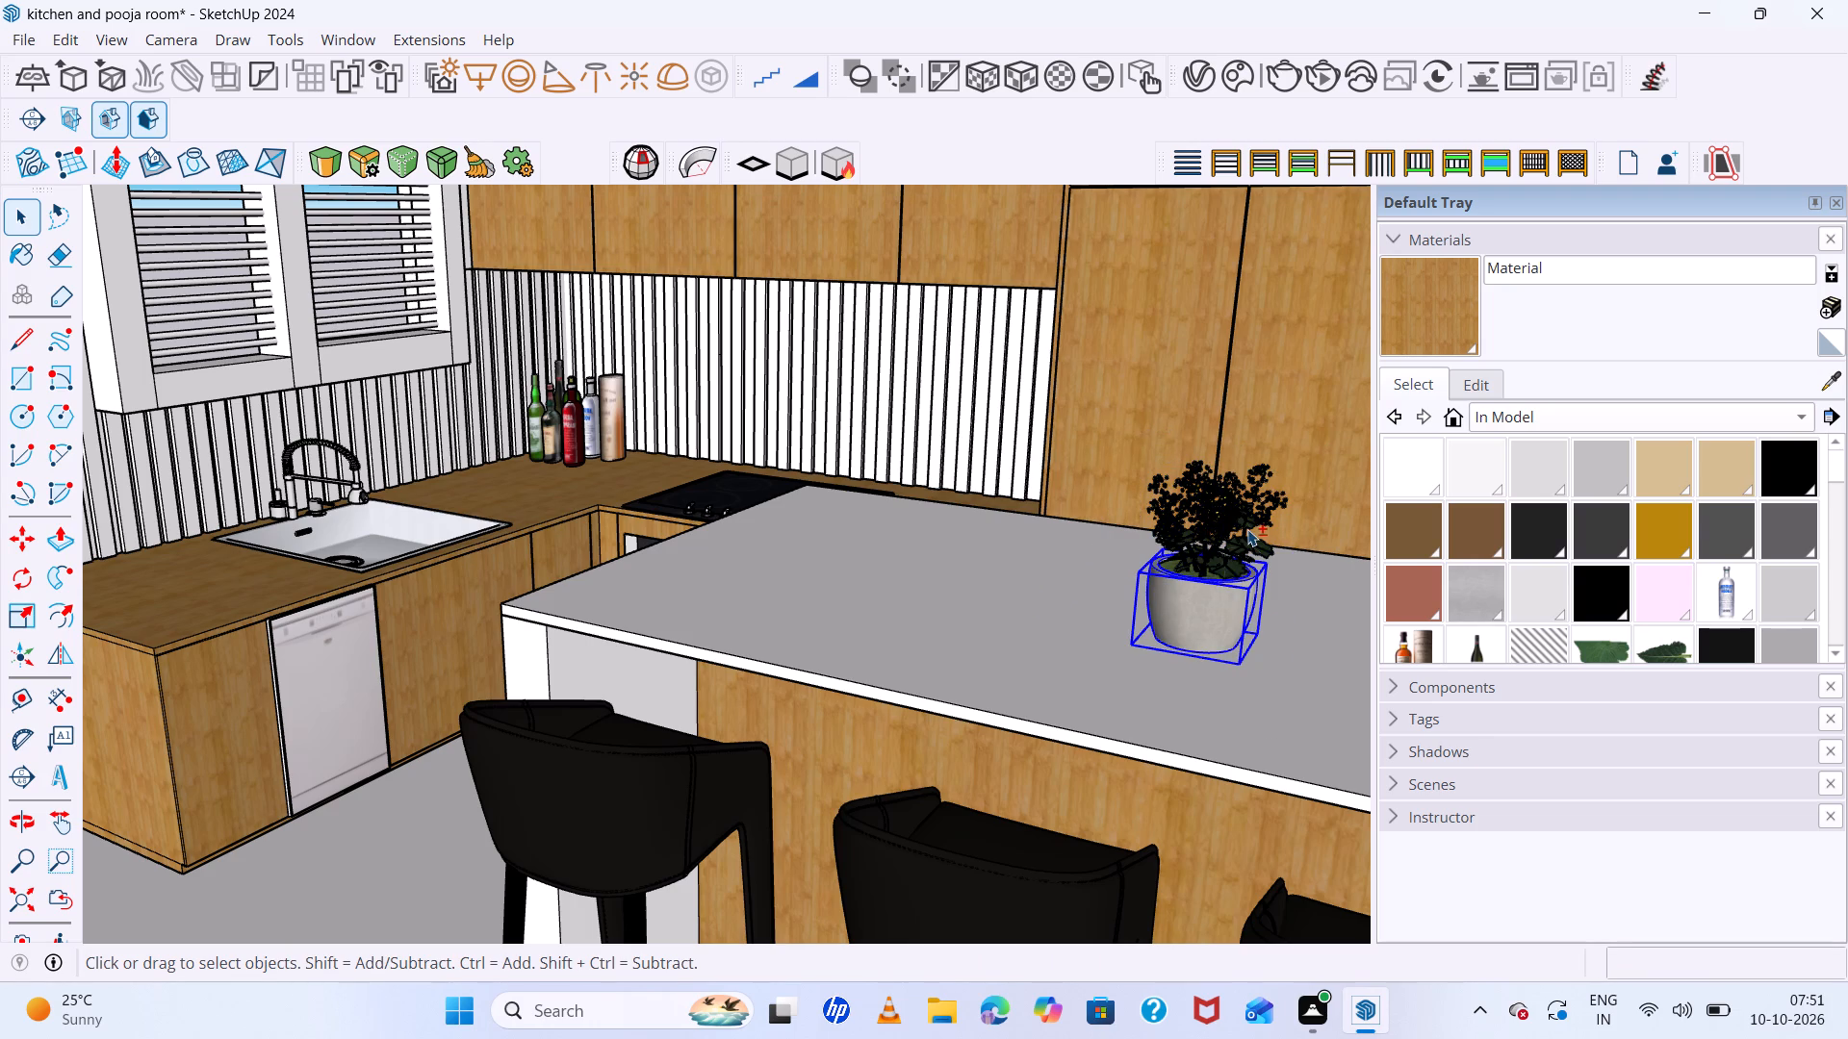
right_click(1230, 594)
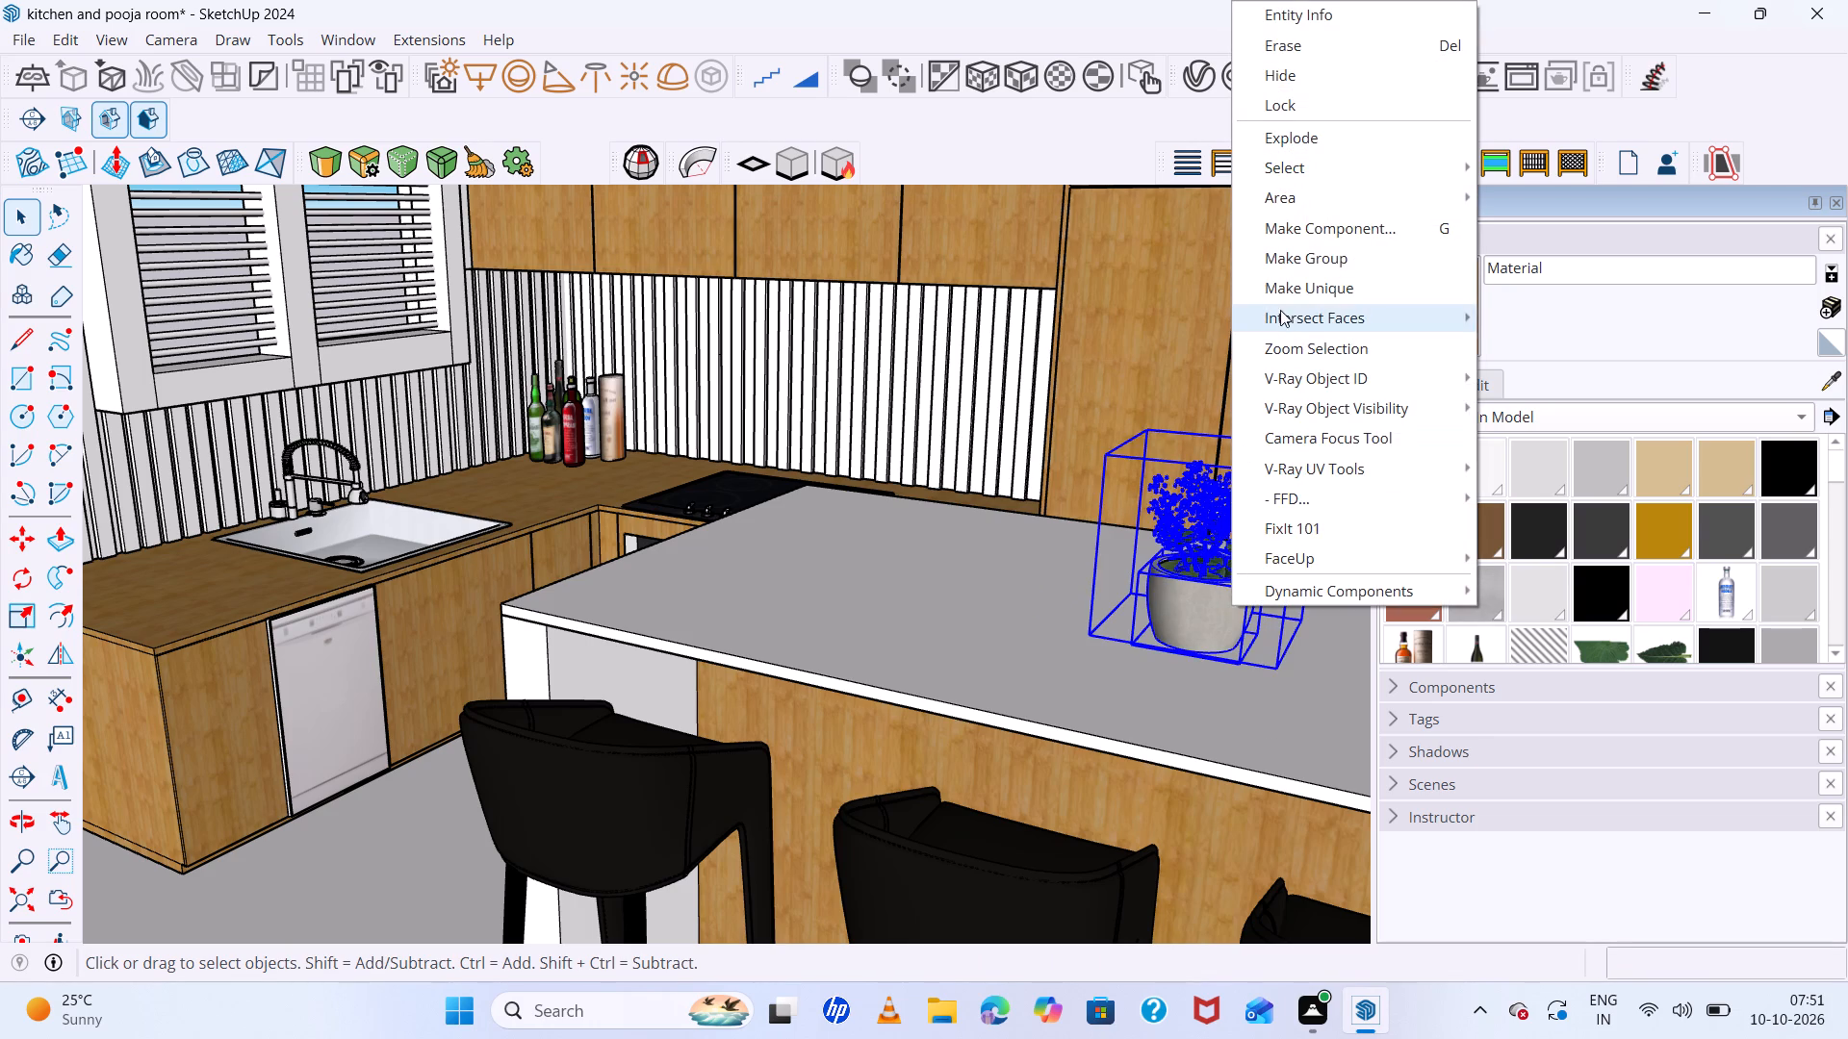
click(1300, 259)
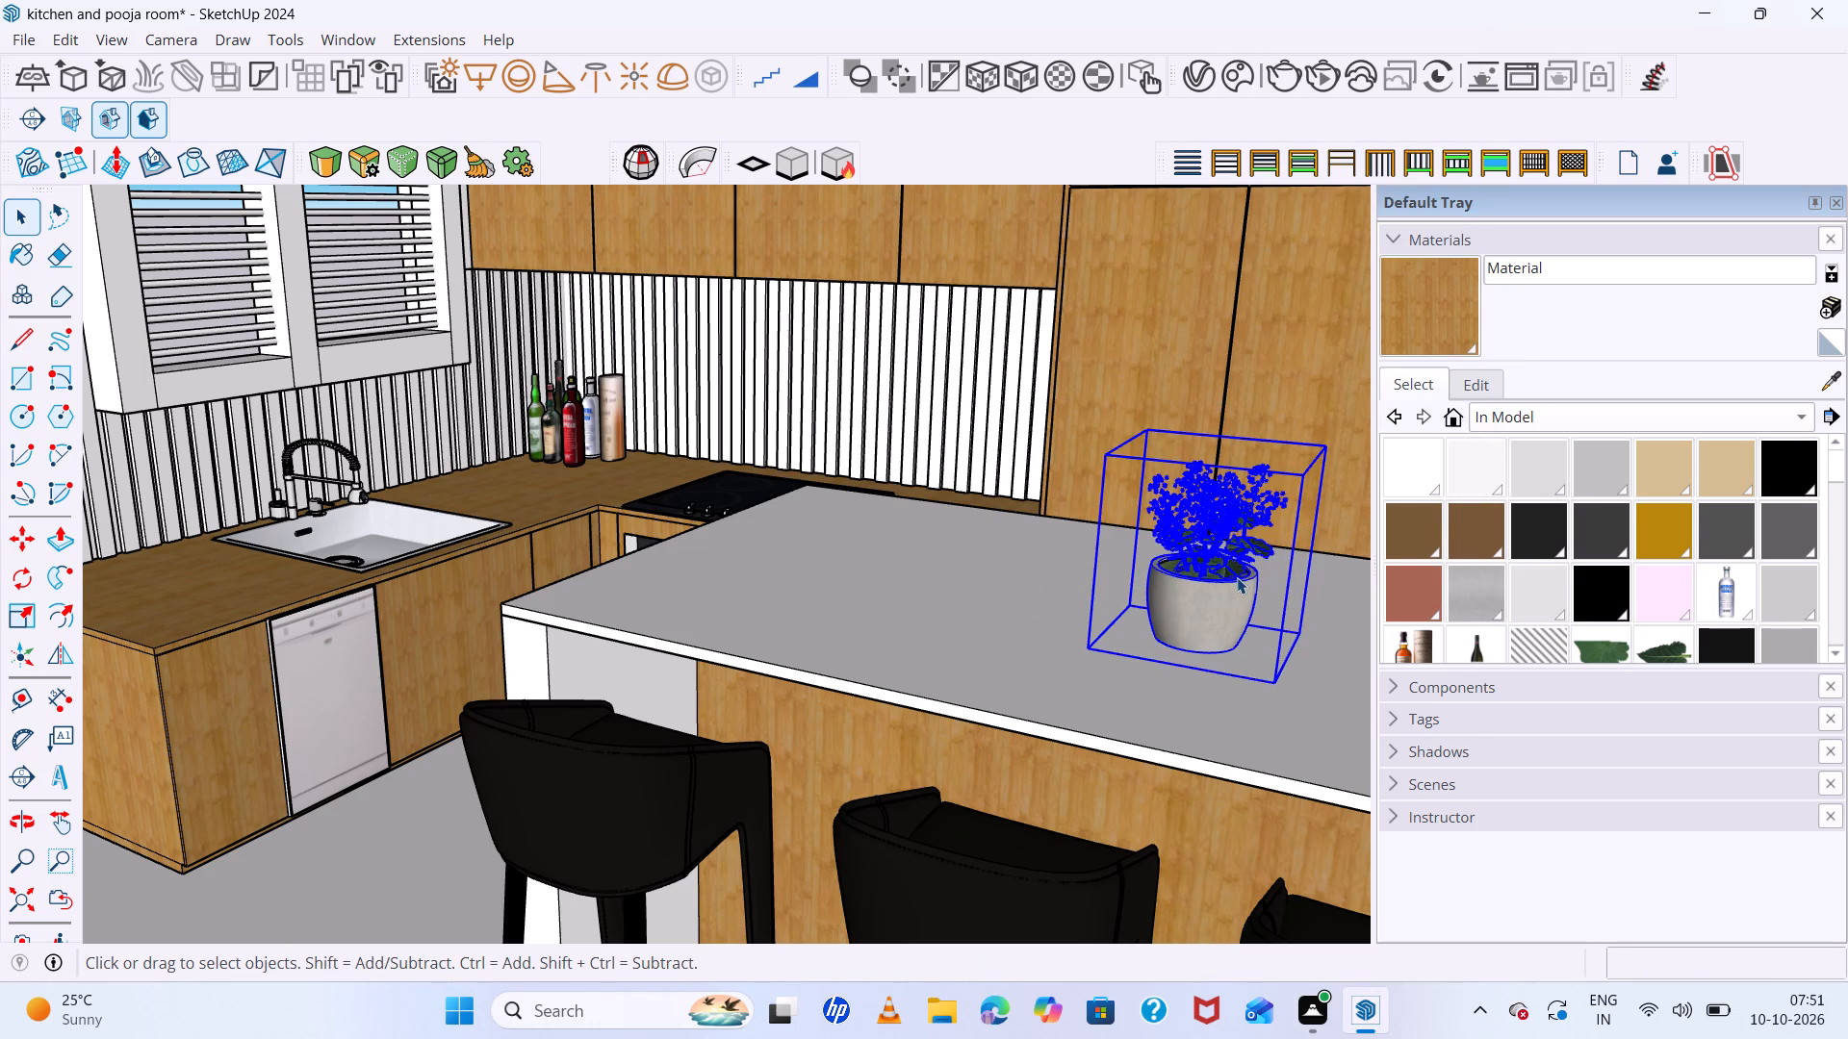
Move the grouped potted plant about 5' 2" along the island countertop to the end near the open shelving.
key(m)
click(1274, 685)
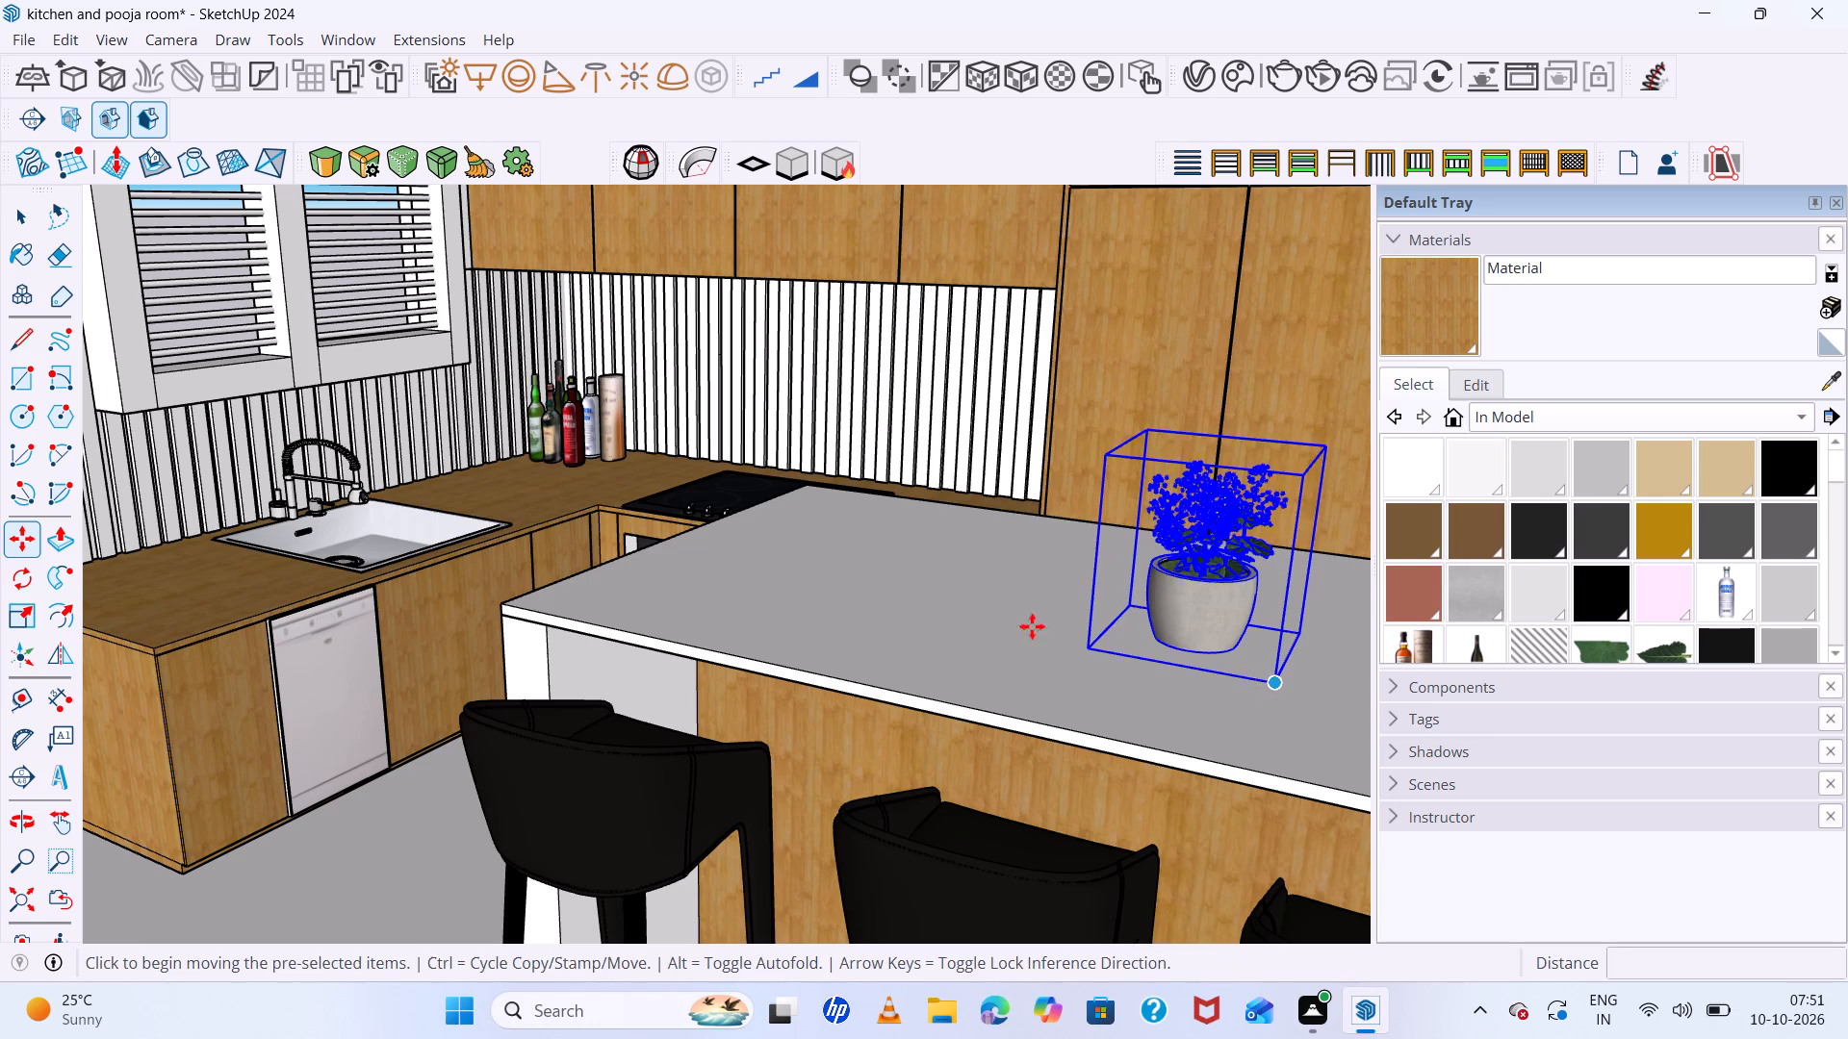
scroll(920, 597, down, 6)
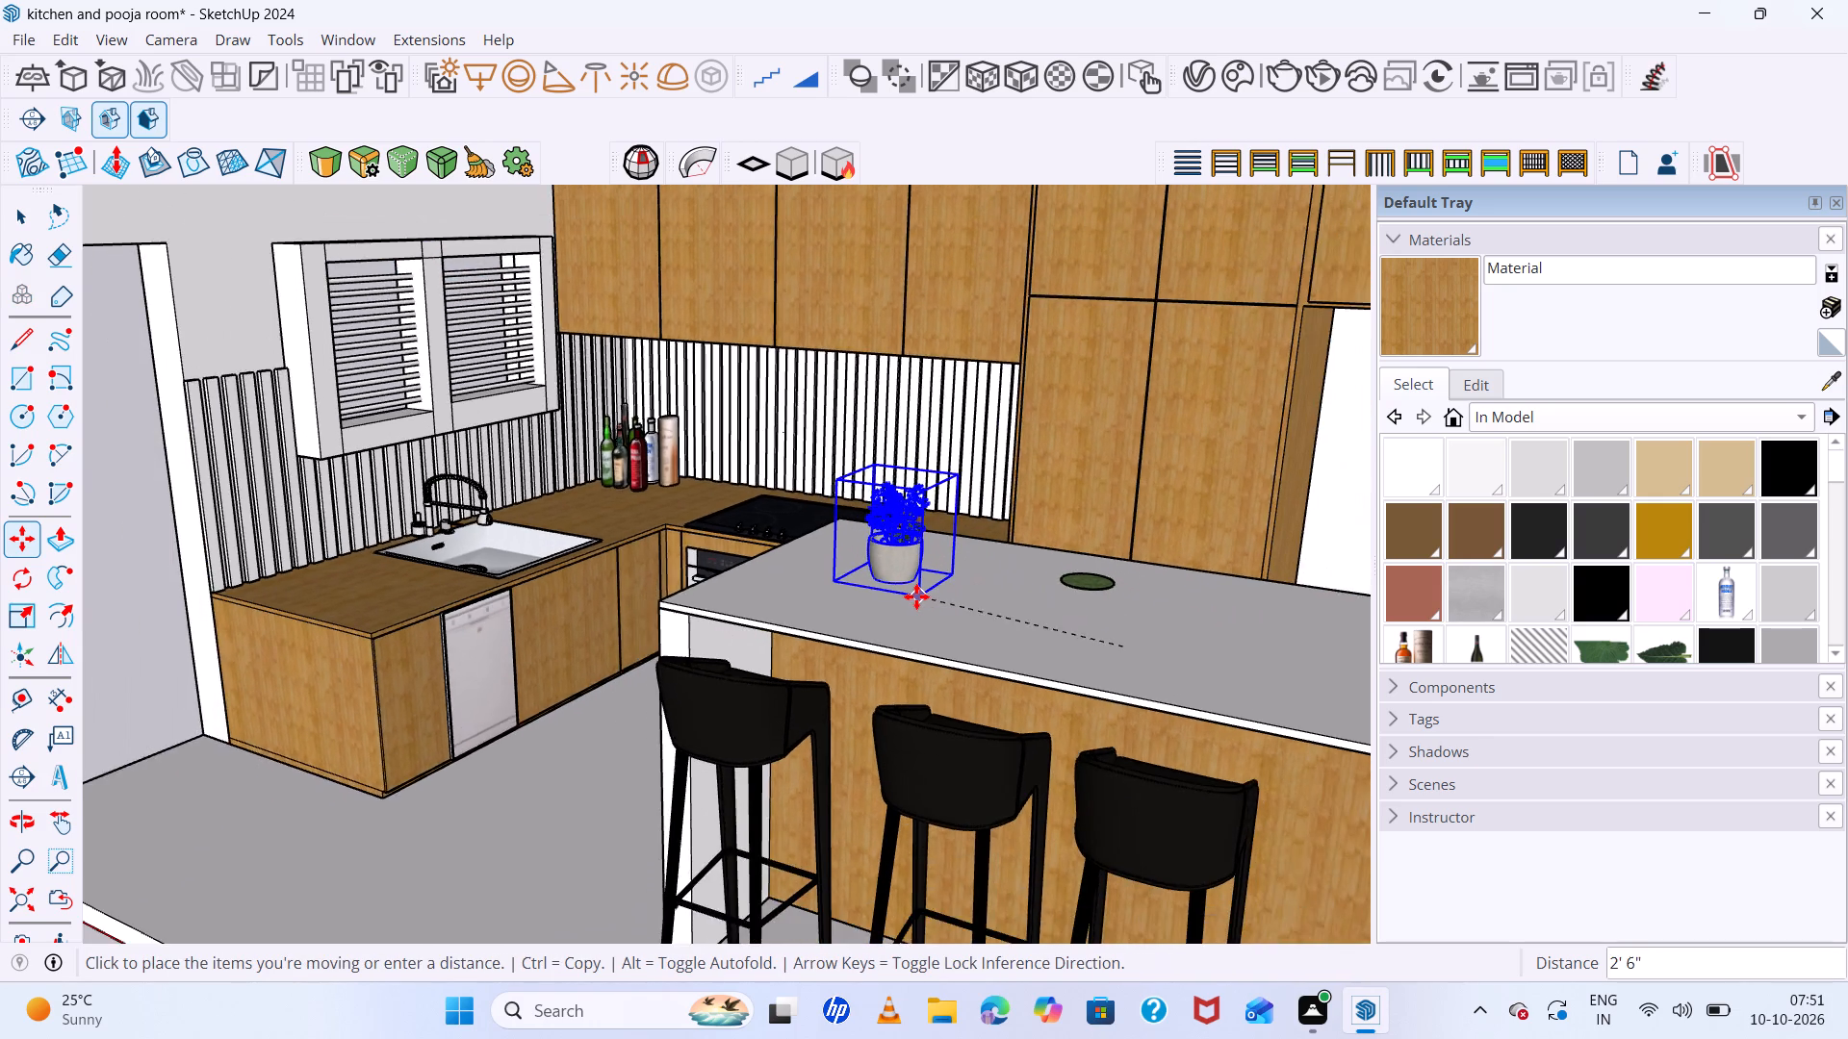
scroll(916, 596, down, 8)
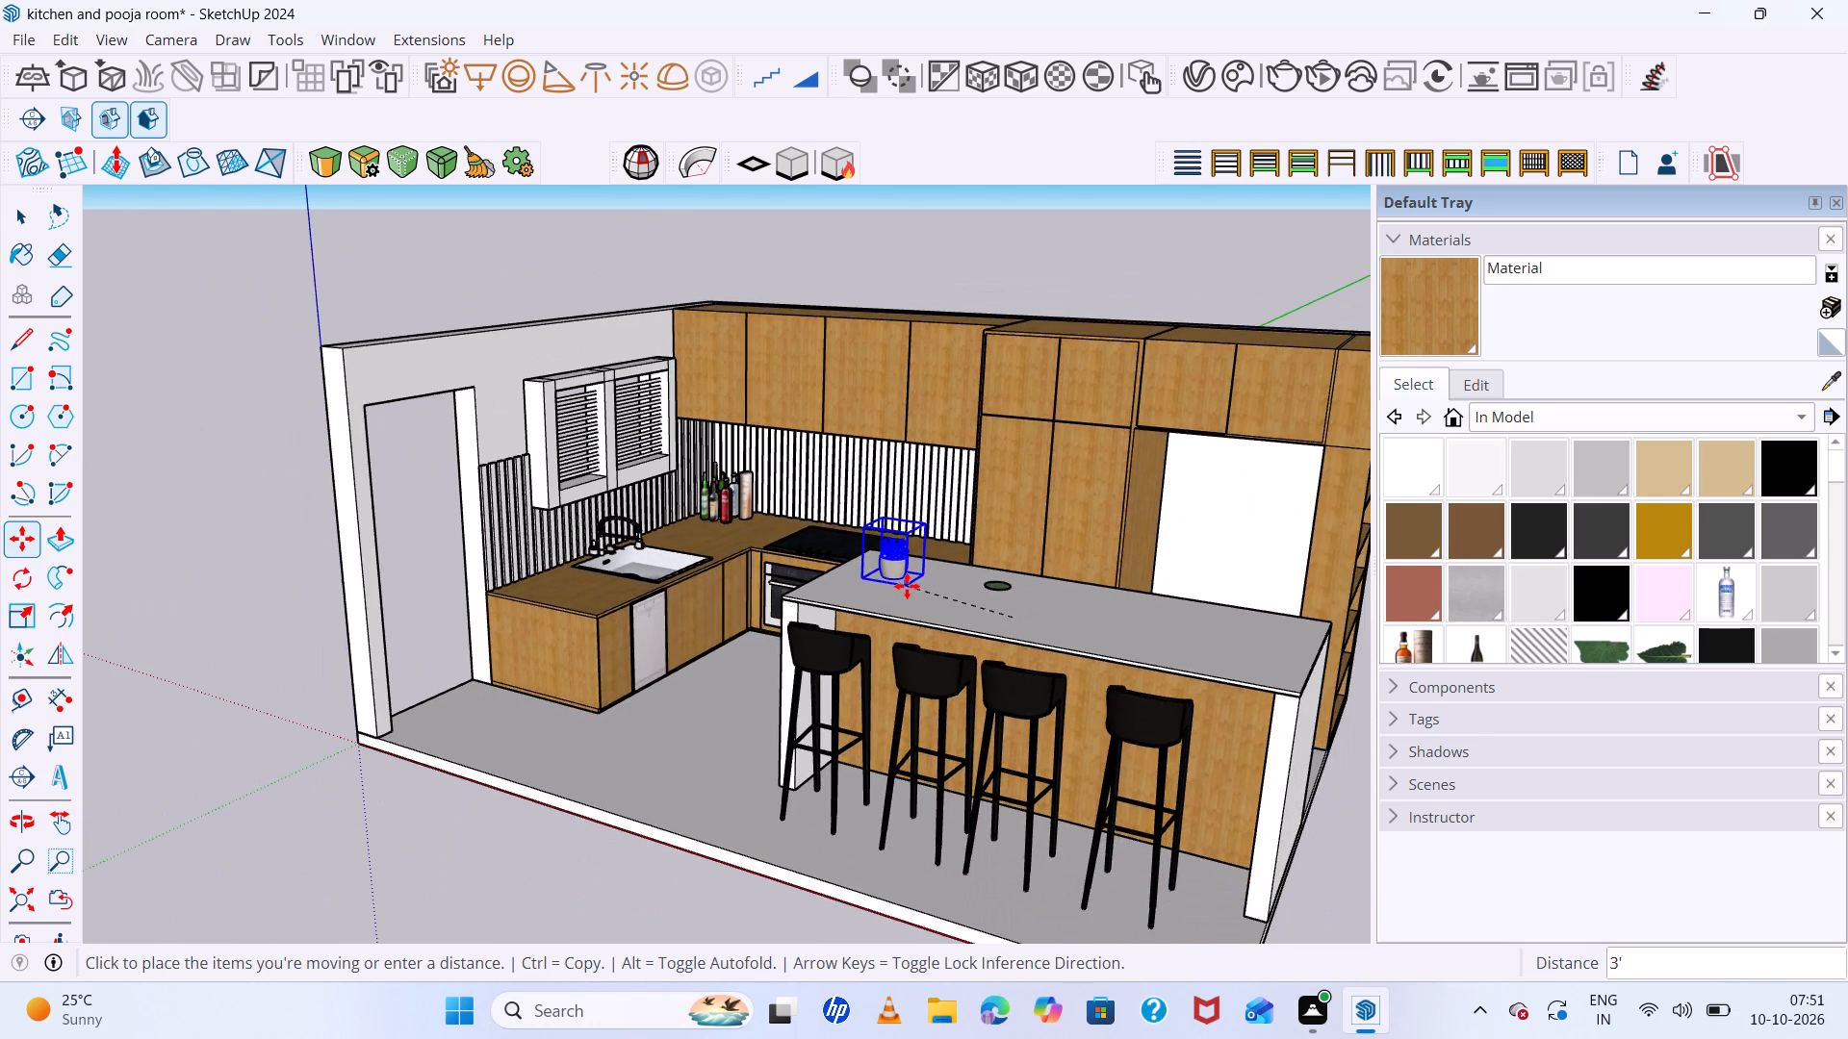
click(1275, 640)
key(space)
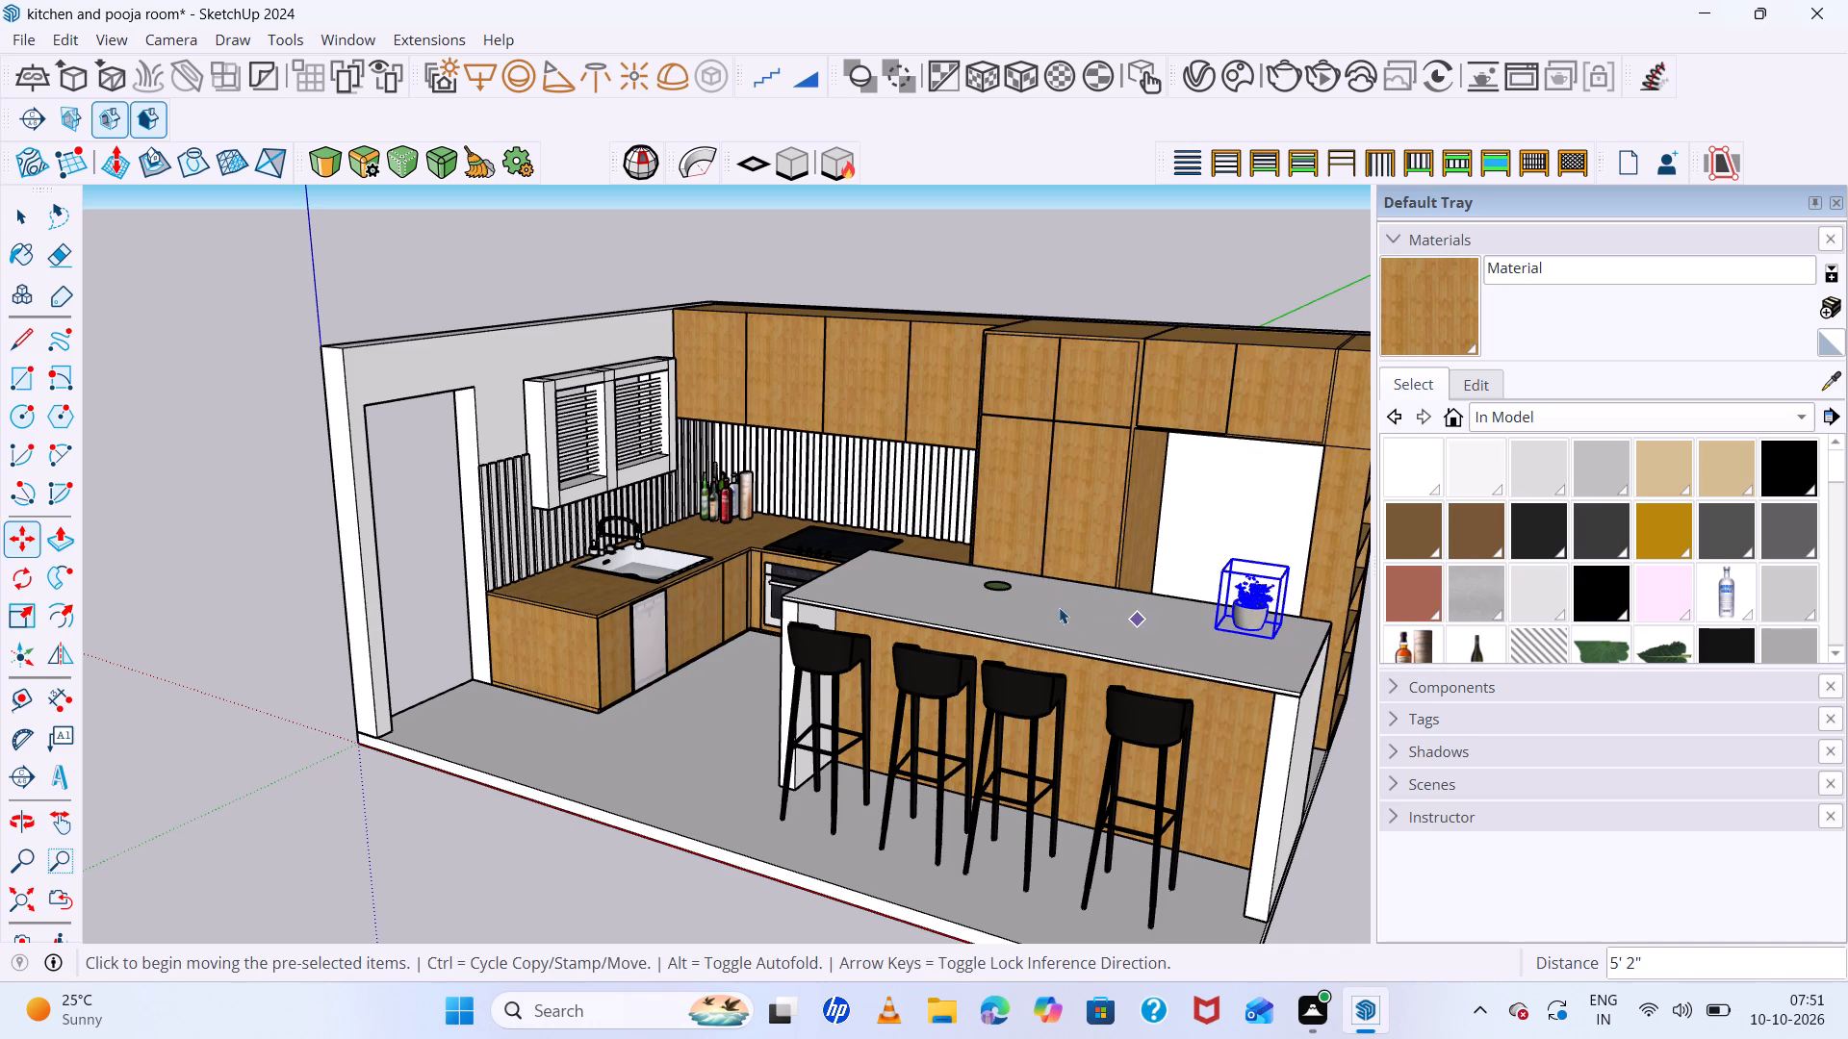
Delete the green disc left on the countertop at the plant's former position.
scroll(1001, 598, up, 3)
scroll(1293, 581, up, 1)
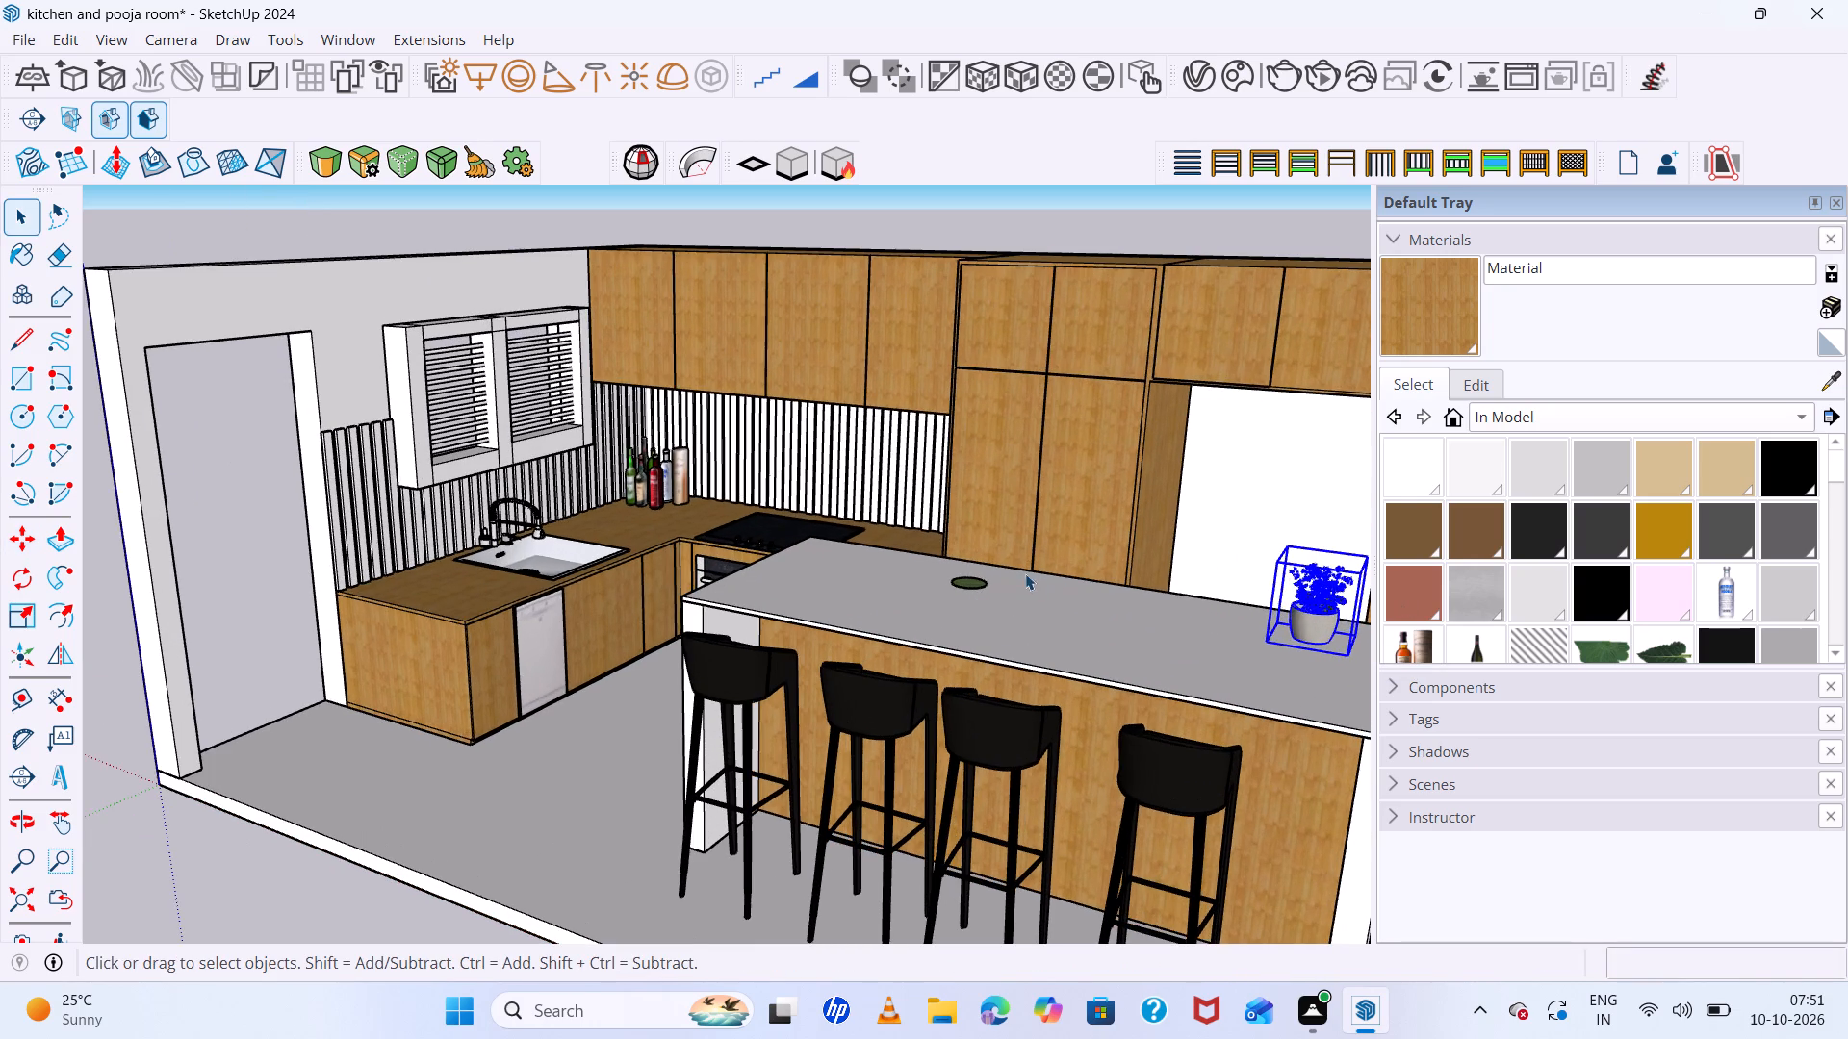
scroll(1025, 573, up, 14)
scroll(952, 596, up, 7)
click(929, 587)
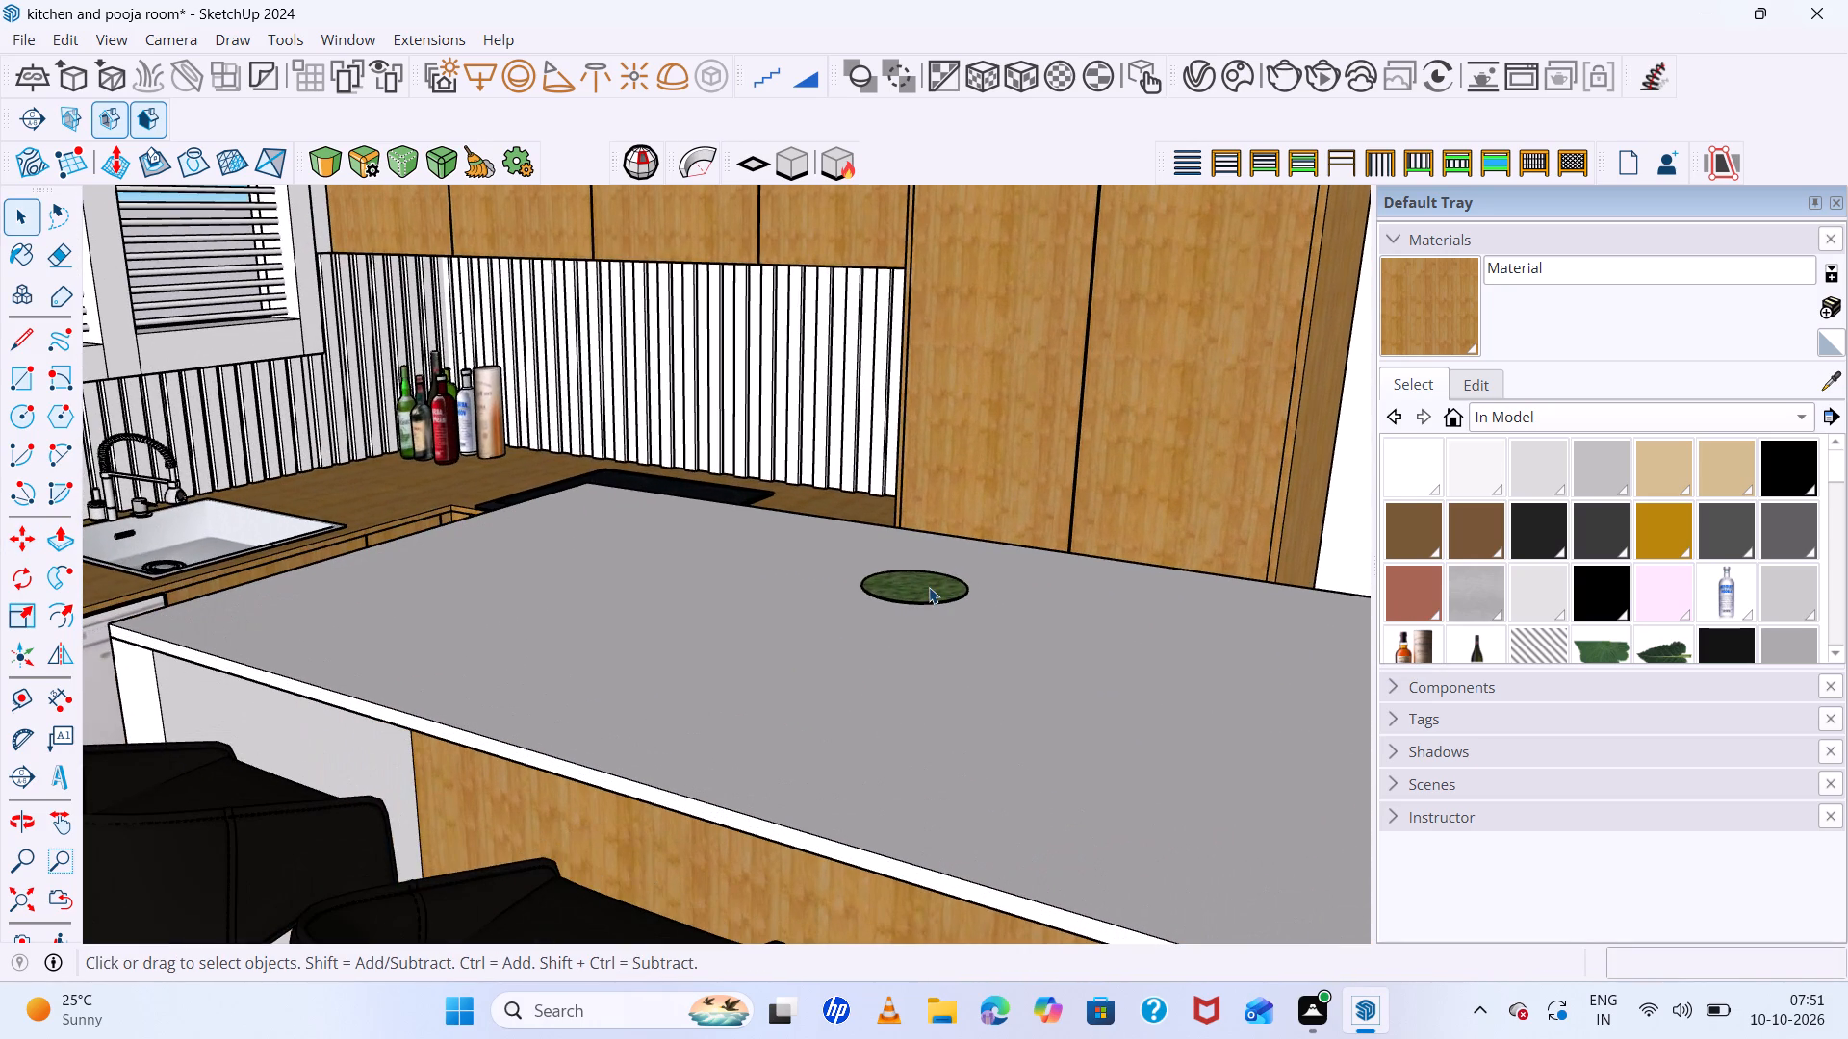
key(Delete)
Examine the potted plant's placement on the island and compare the whole kitchen with the reference image.
scroll(929, 587, down, 3)
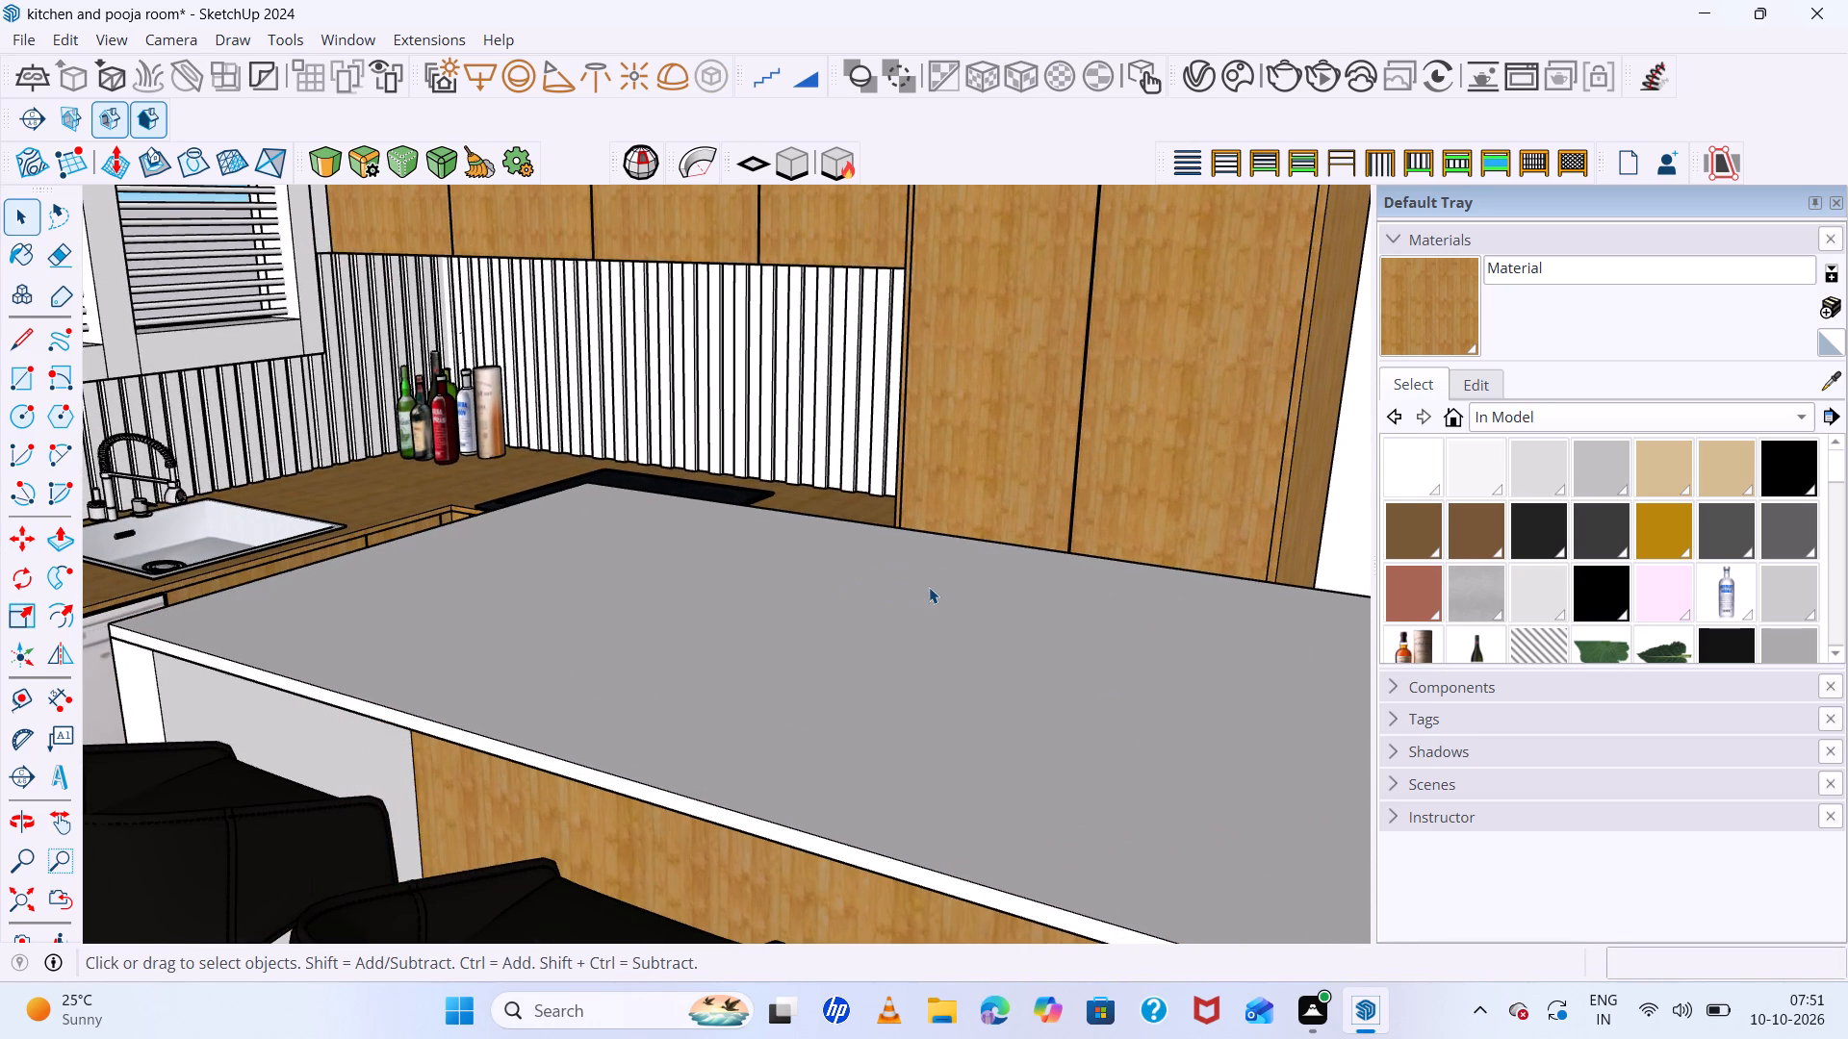
scroll(929, 587, down, 4)
scroll(793, 577, down, 19)
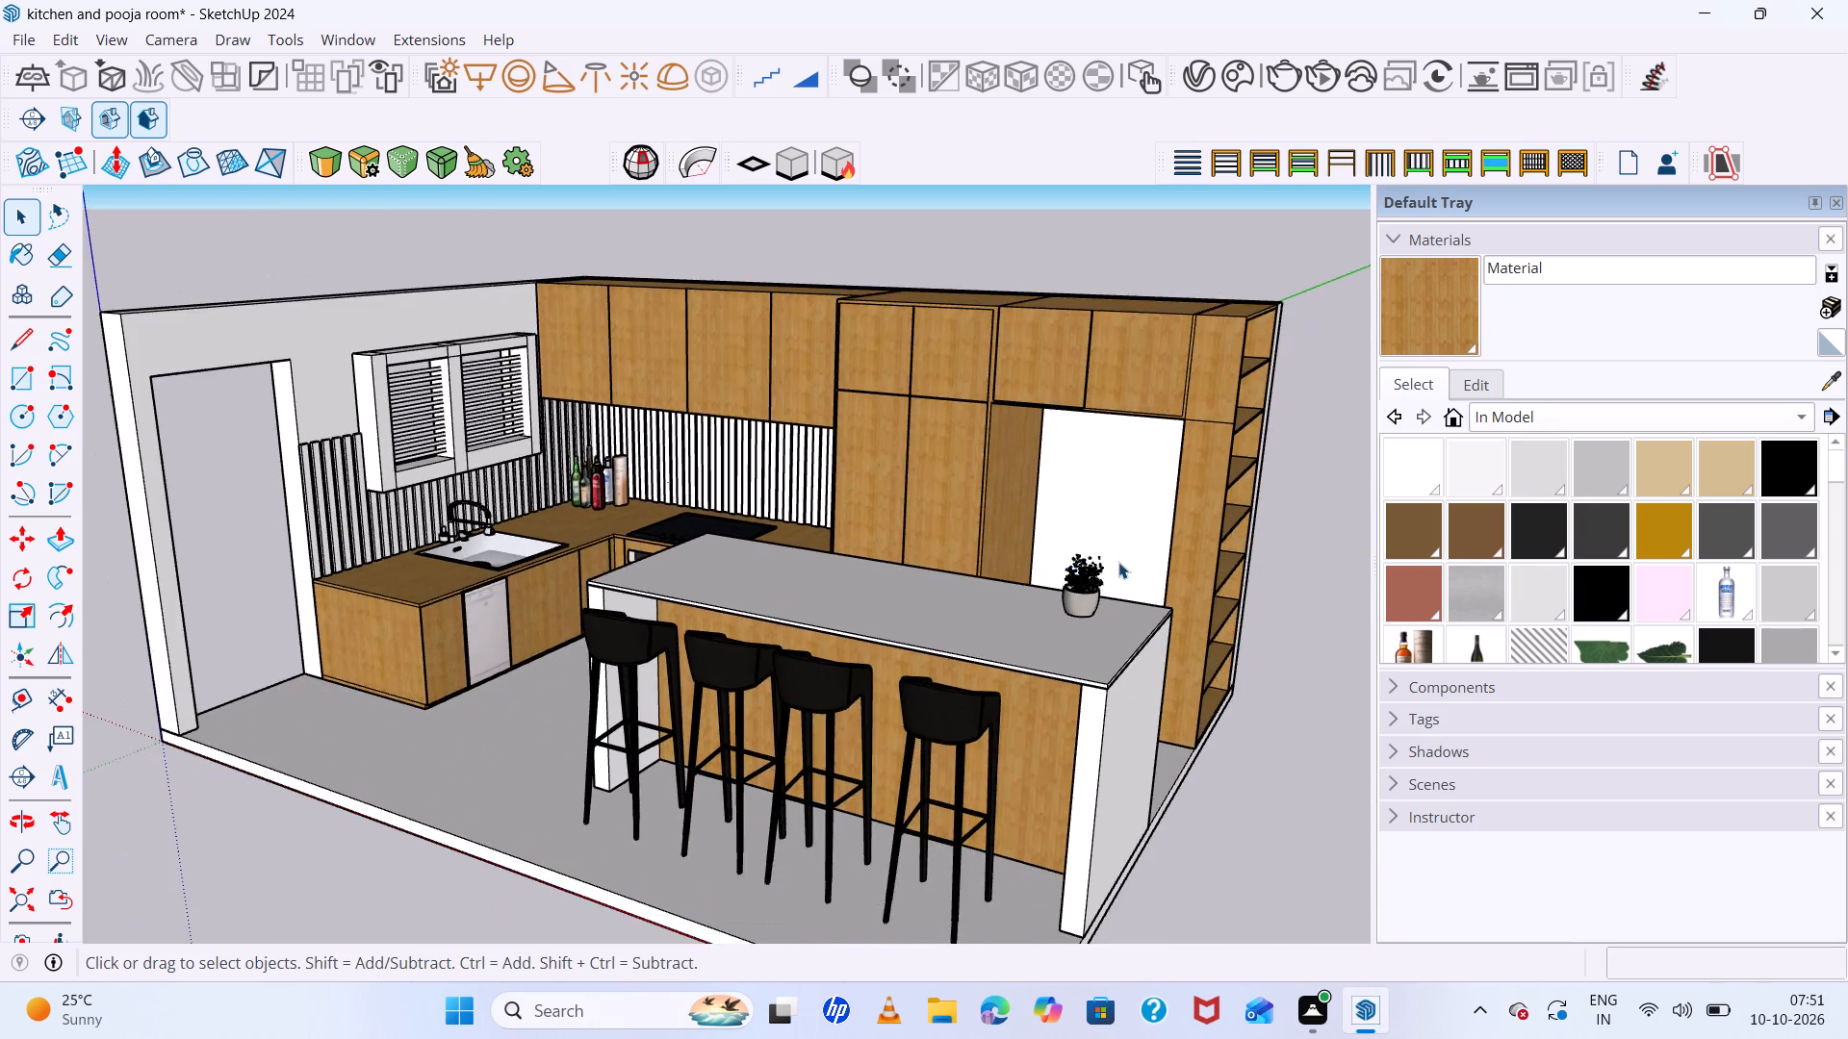
scroll(1118, 562, up, 6)
scroll(1095, 595, up, 15)
scroll(1175, 635, up, 7)
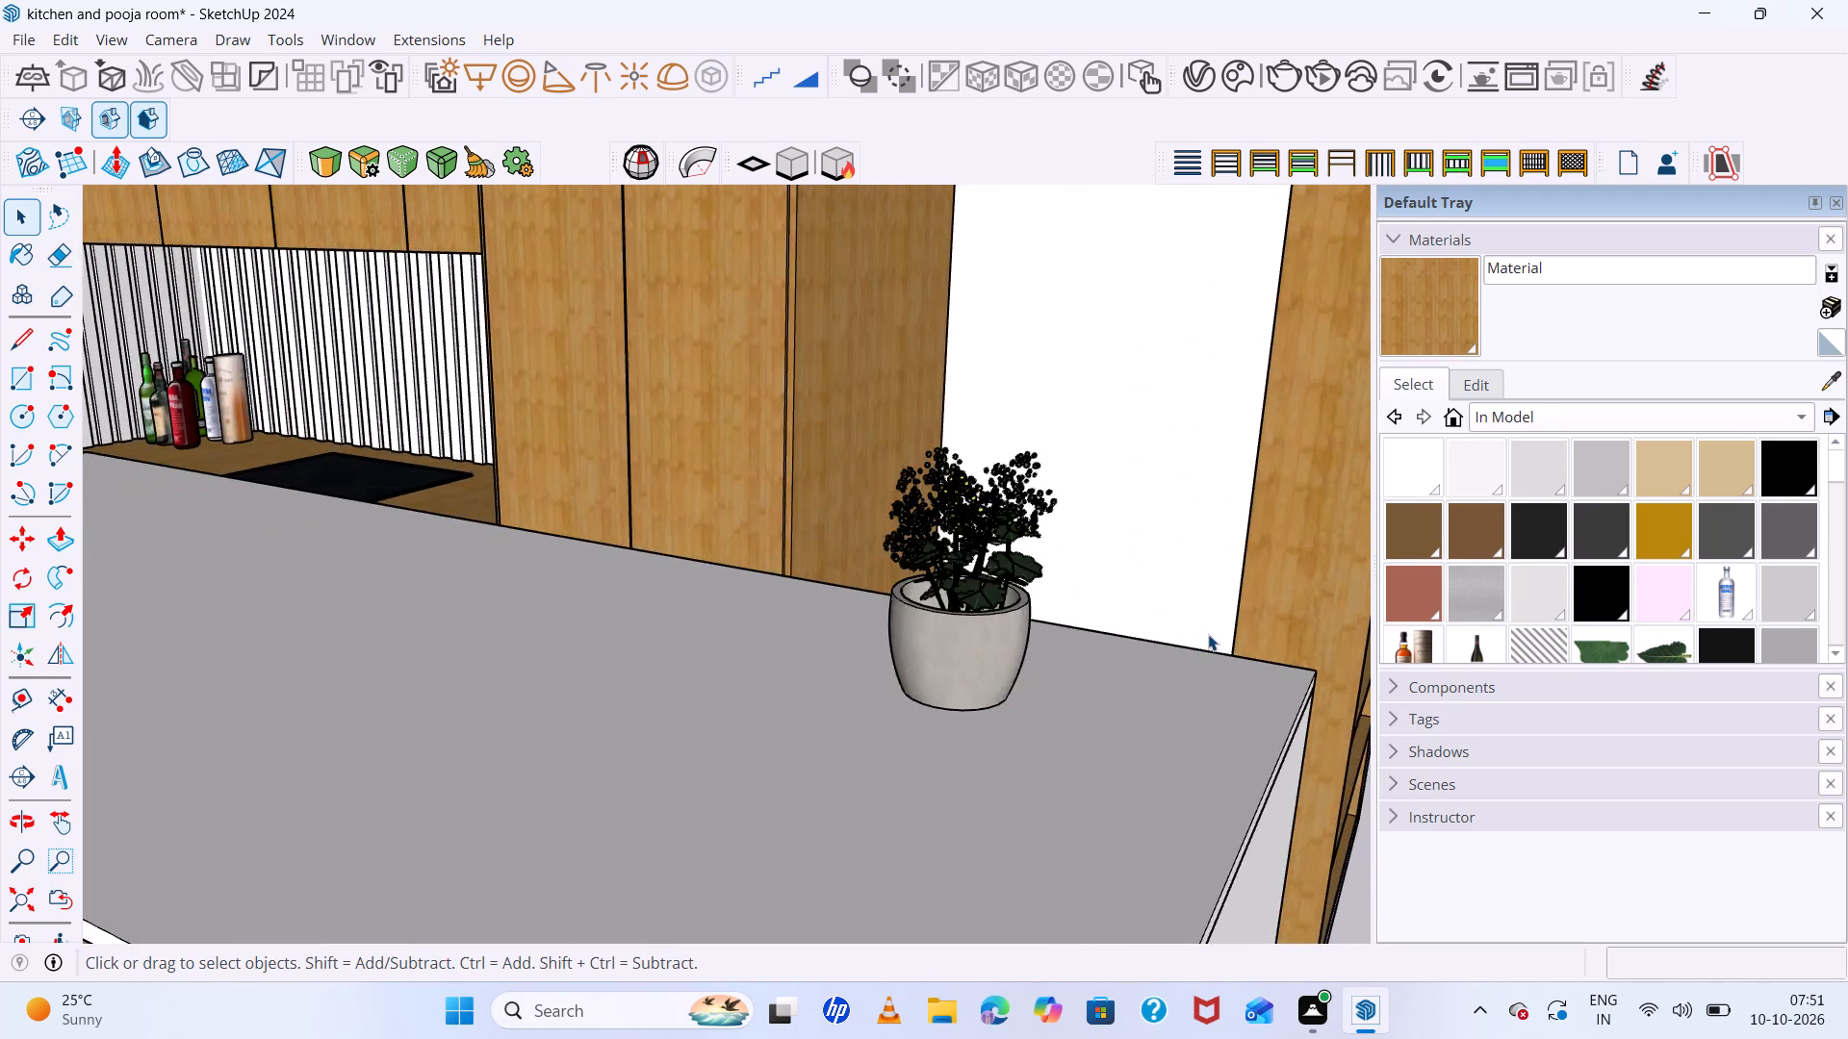
middle_drag(1208, 634, 1186, 630)
middle_click(1186, 630)
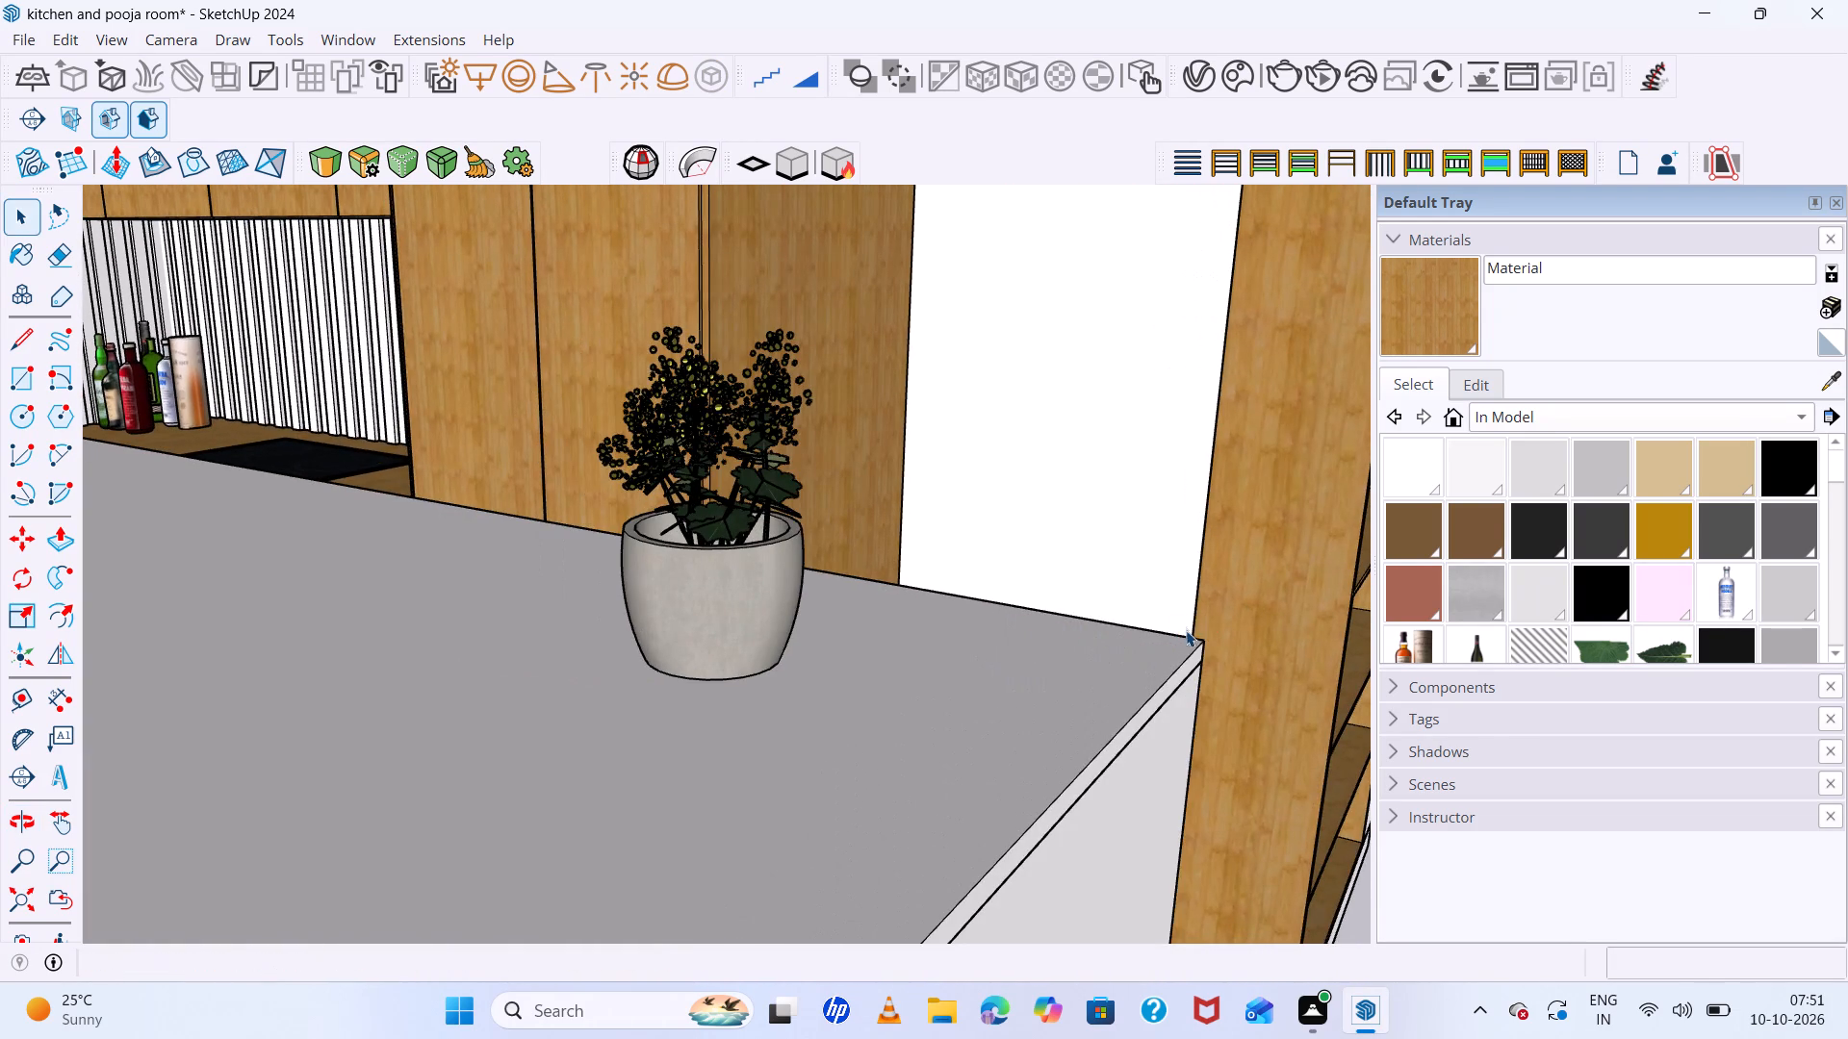
scroll(843, 459, down, 7)
scroll(711, 437, down, 8)
scroll(879, 549, down, 8)
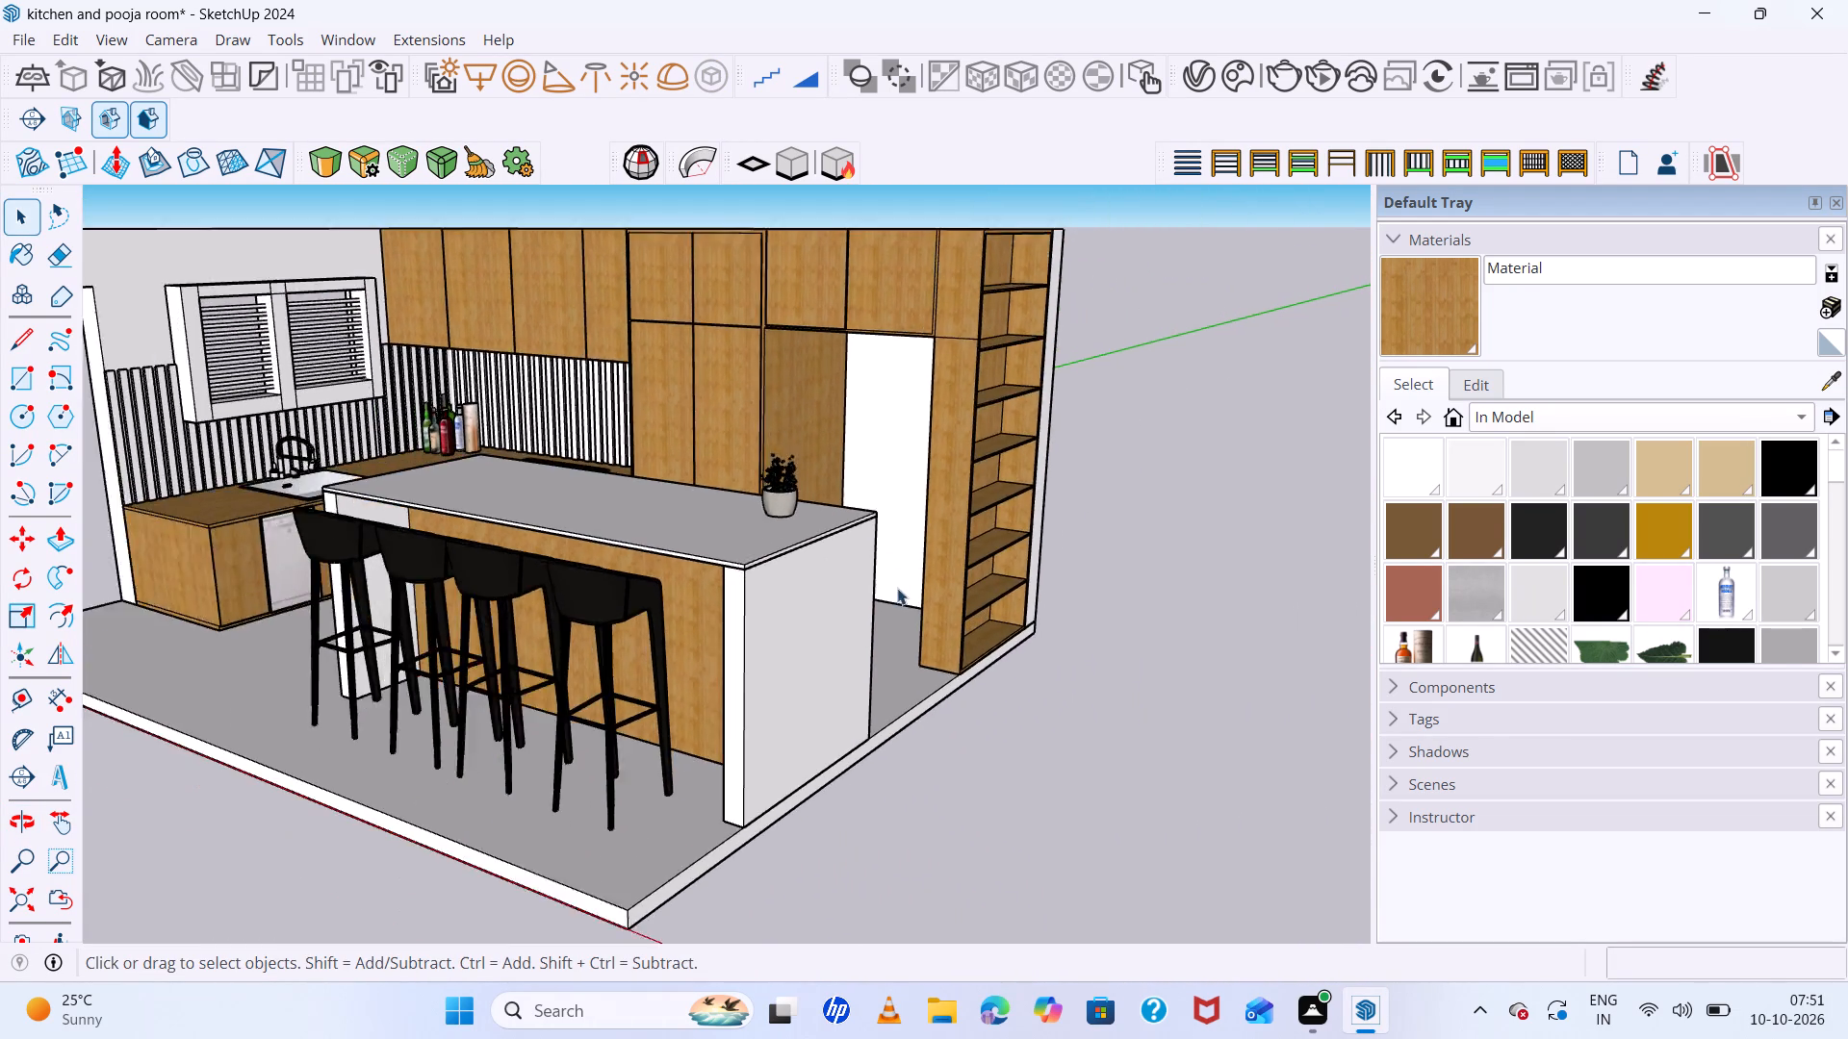
scroll(893, 607, down, 8)
scroll(731, 474, down, 7)
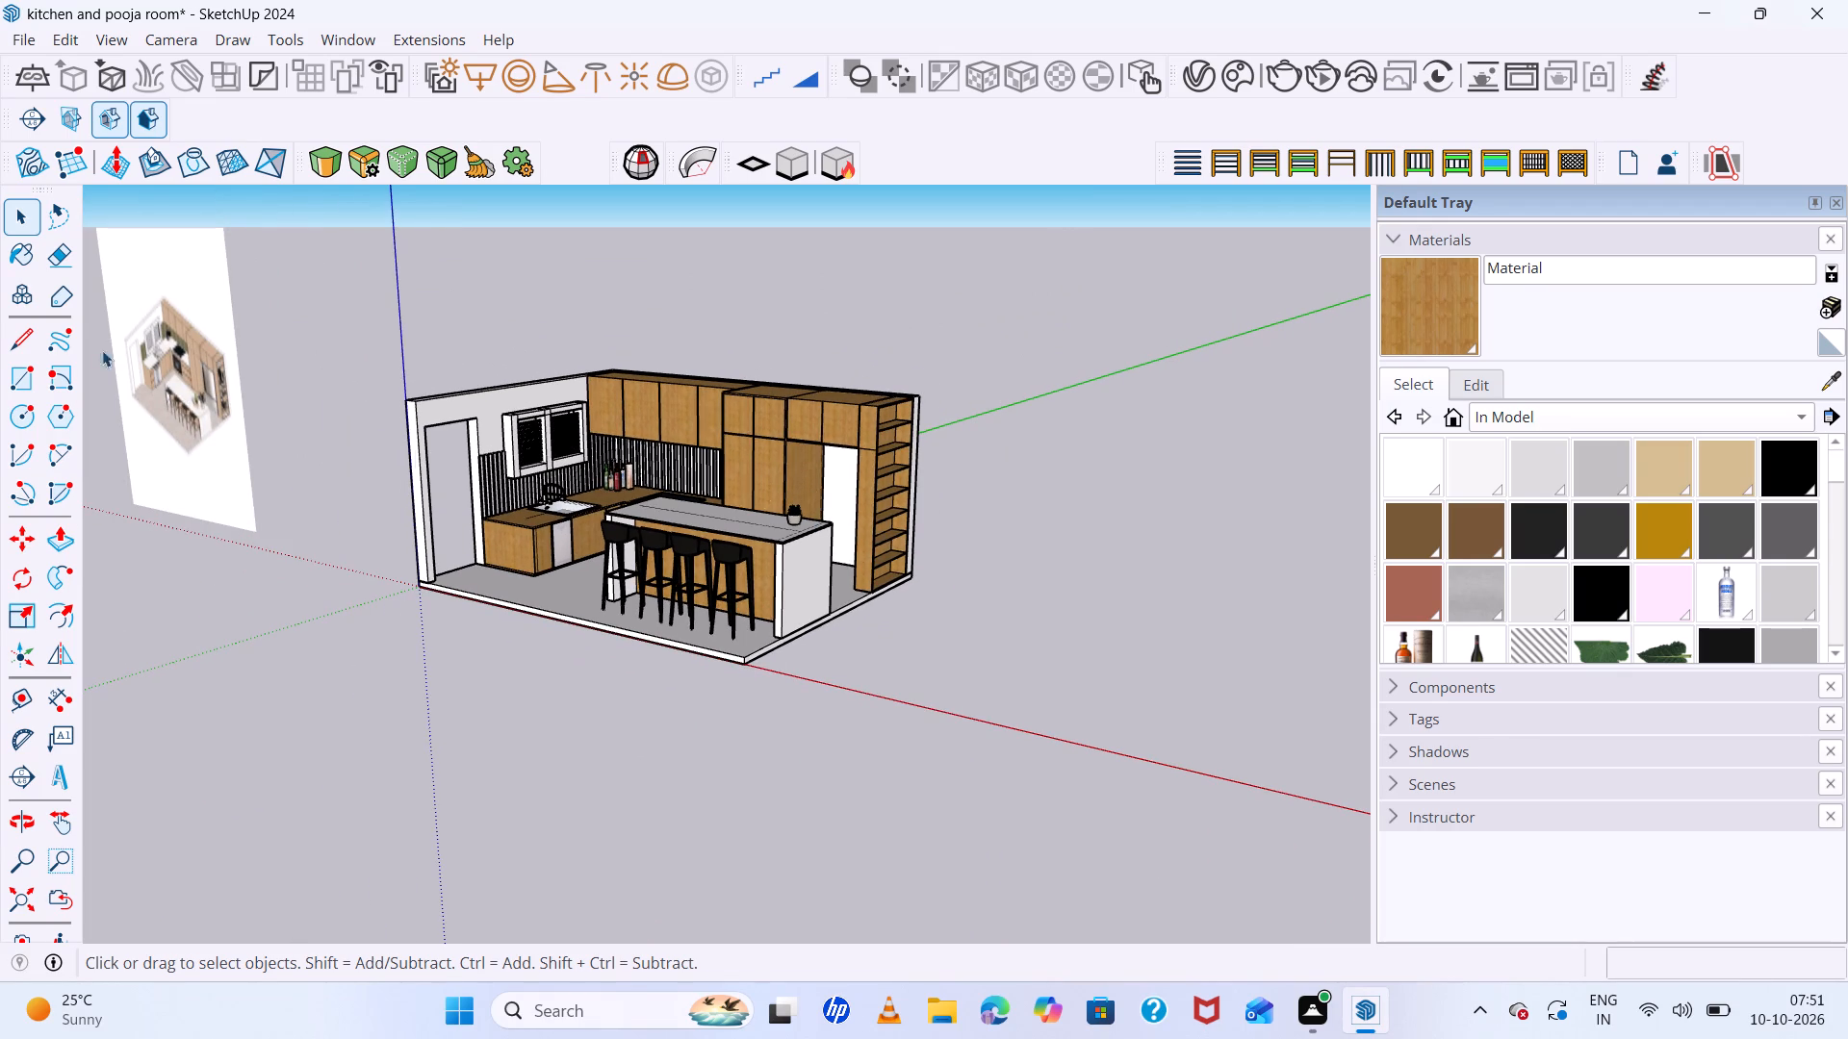
scroll(205, 371, up, 7)
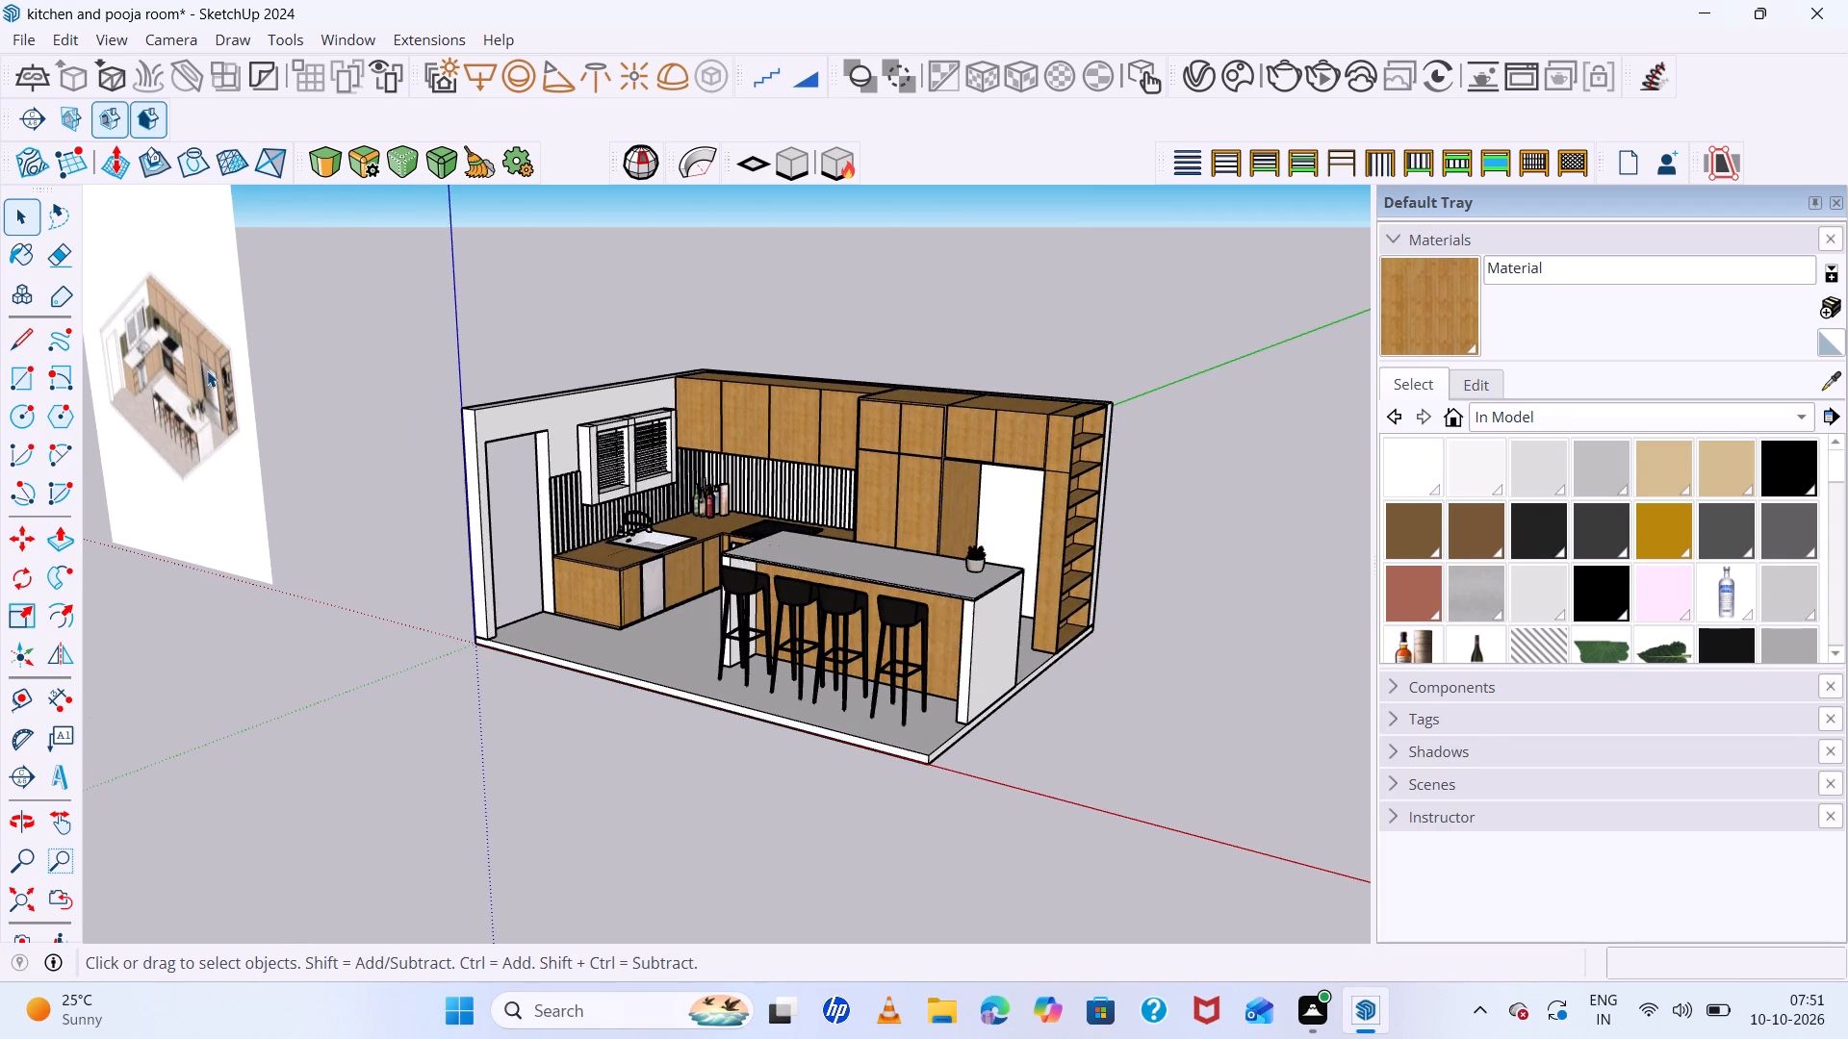
scroll(214, 369, up, 5)
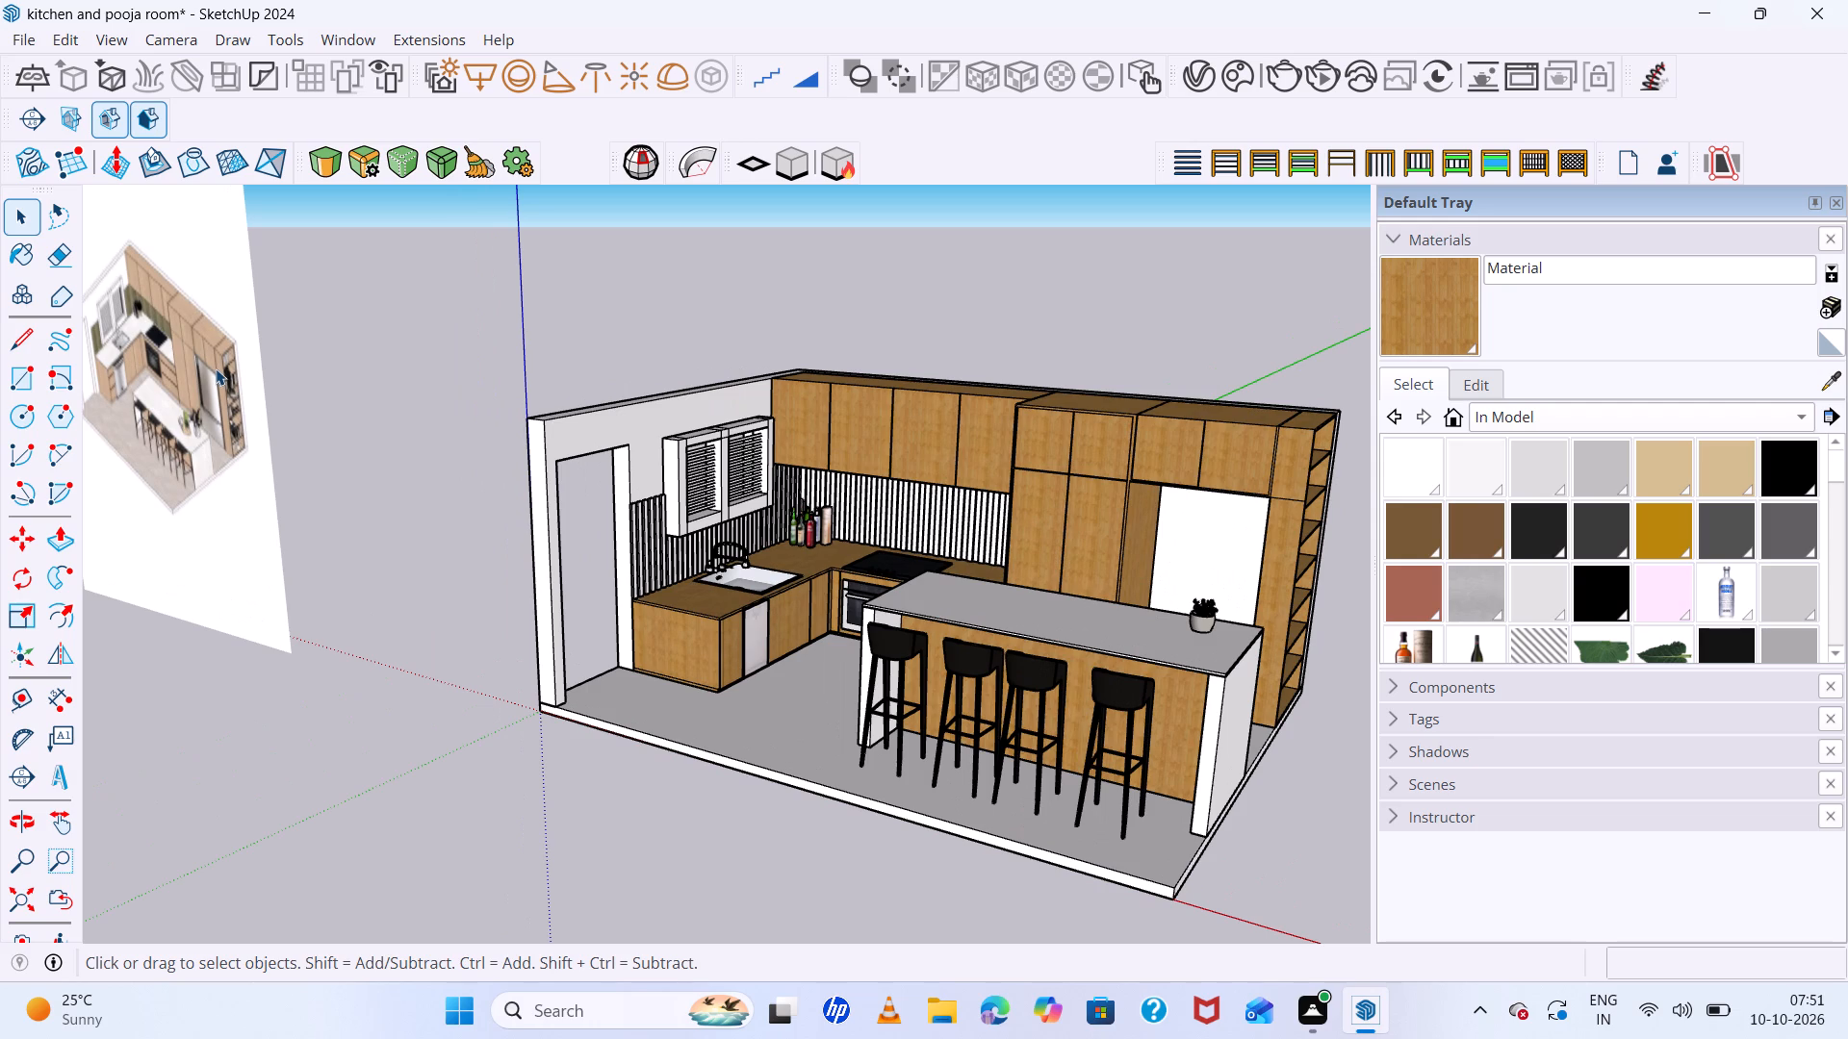
Examine the whole kitchen model, from the sink corner to the island, against the reference image.
scroll(217, 367, down, 6)
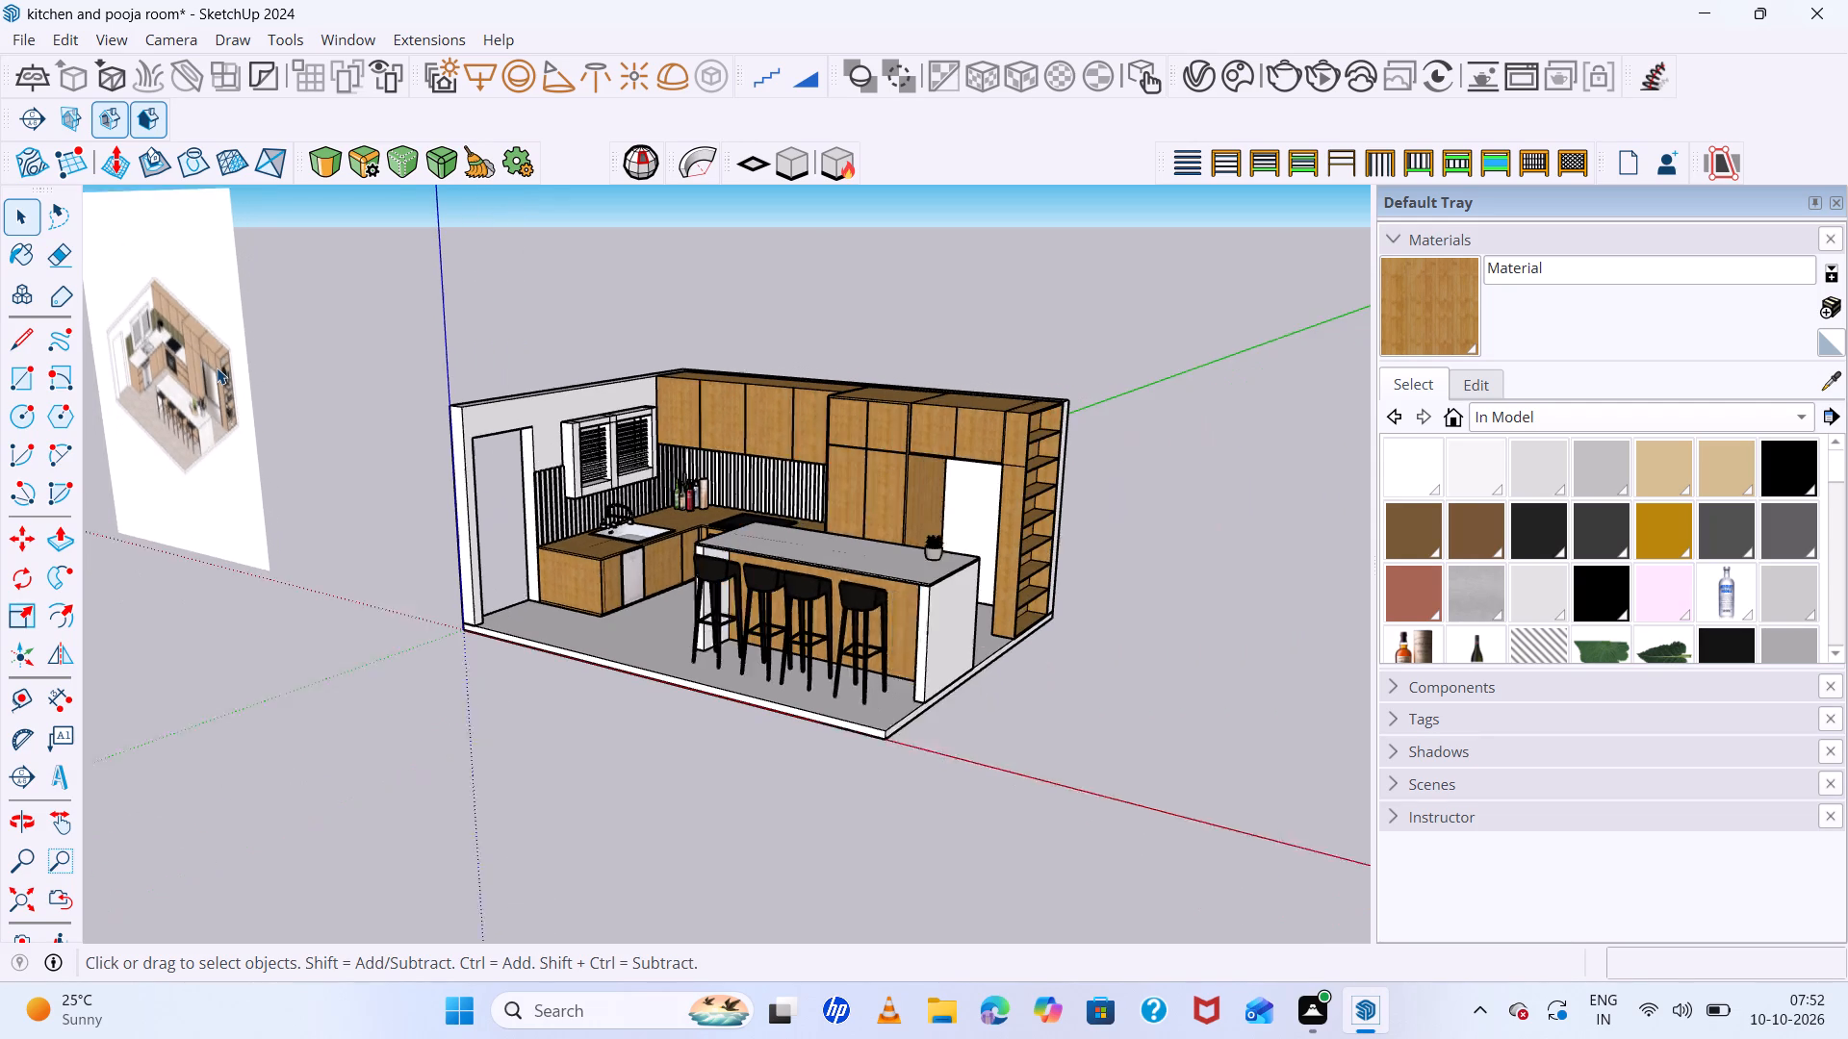
scroll(197, 301, up, 6)
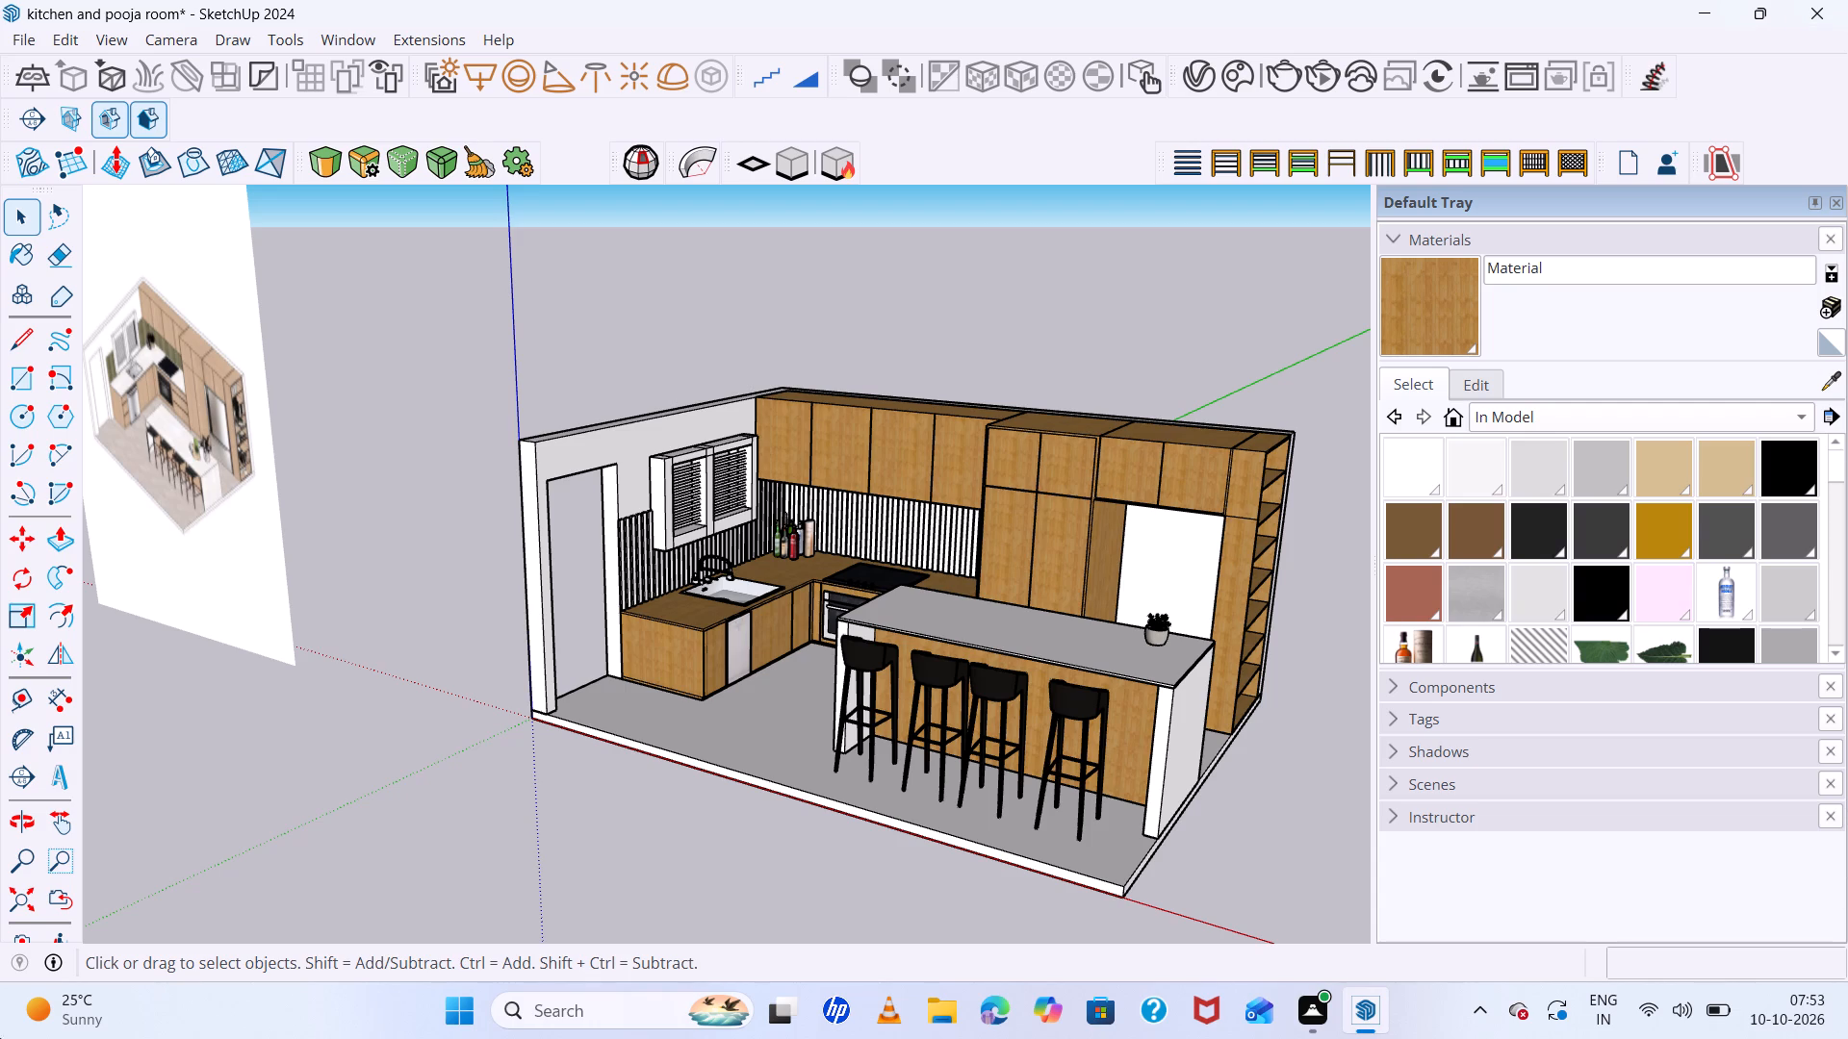
scroll(688, 498, up, 1)
scroll(587, 402, down, 2)
scroll(587, 402, up, 4)
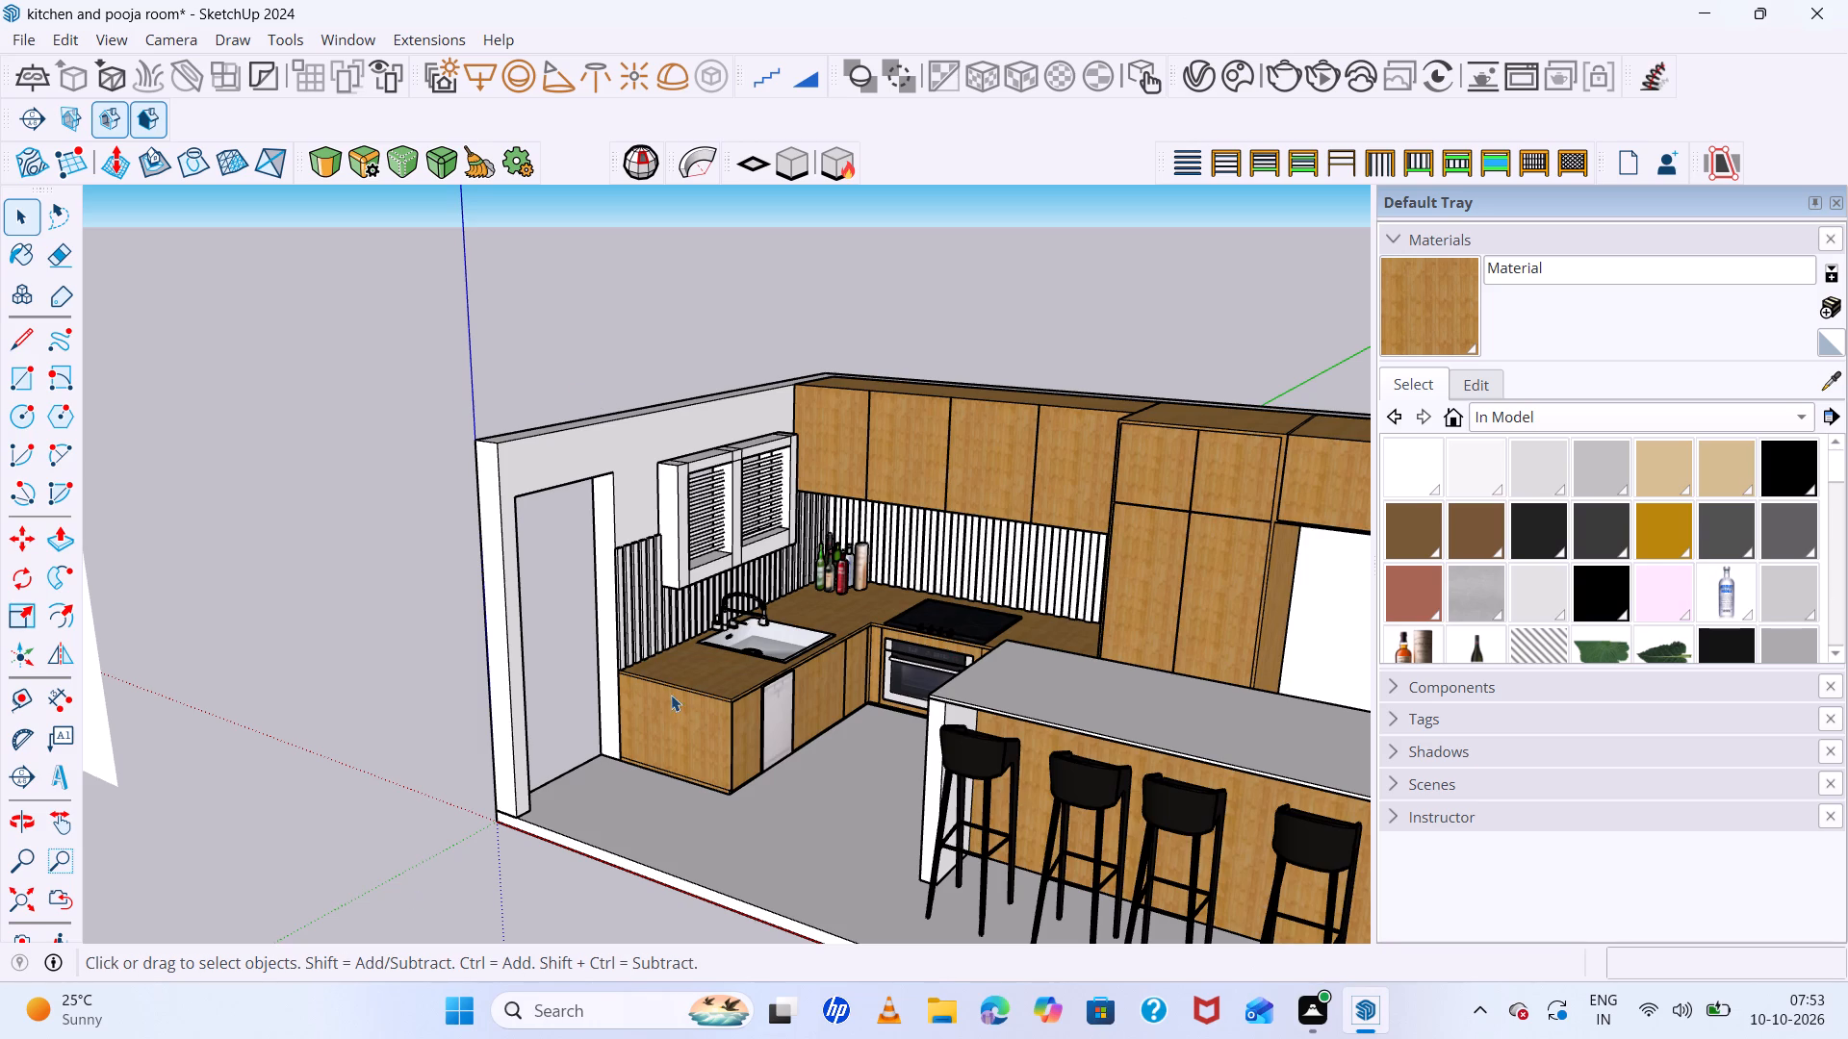
scroll(698, 660, down, 9)
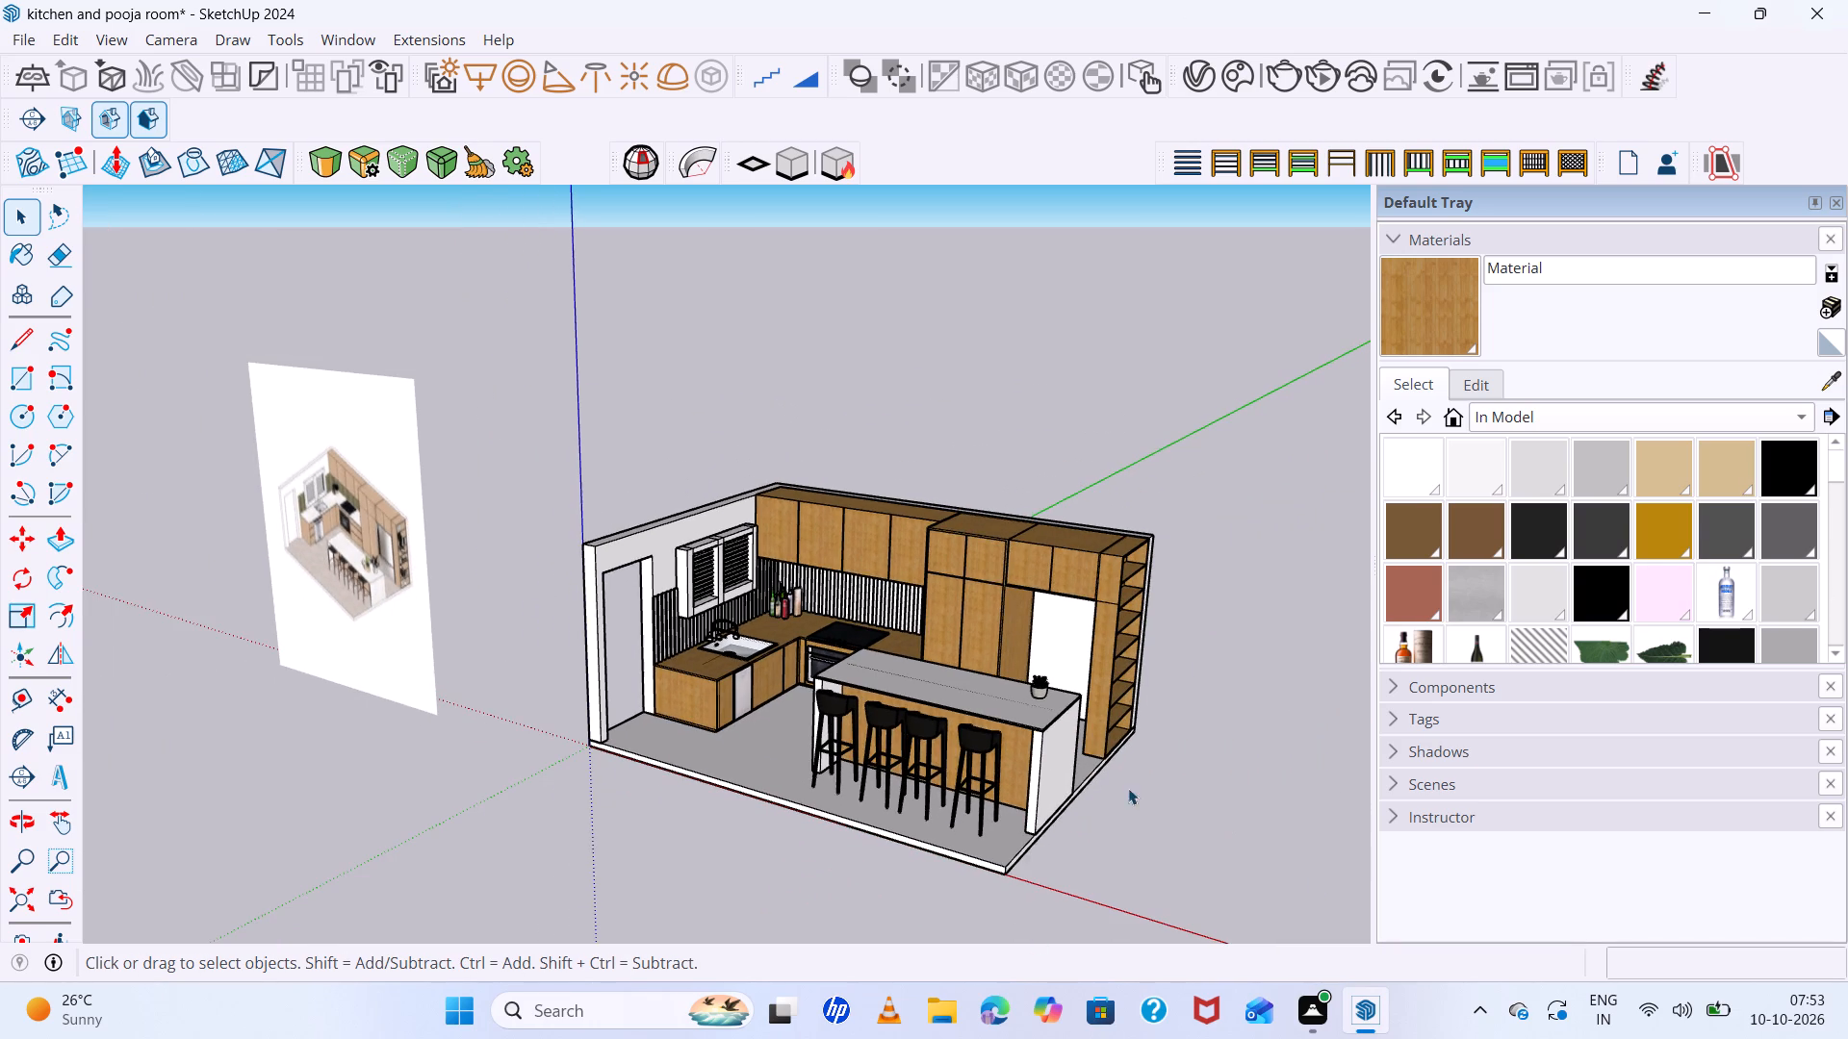
scroll(878, 659, up, 5)
scroll(1031, 691, up, 4)
scroll(863, 751, down, 4)
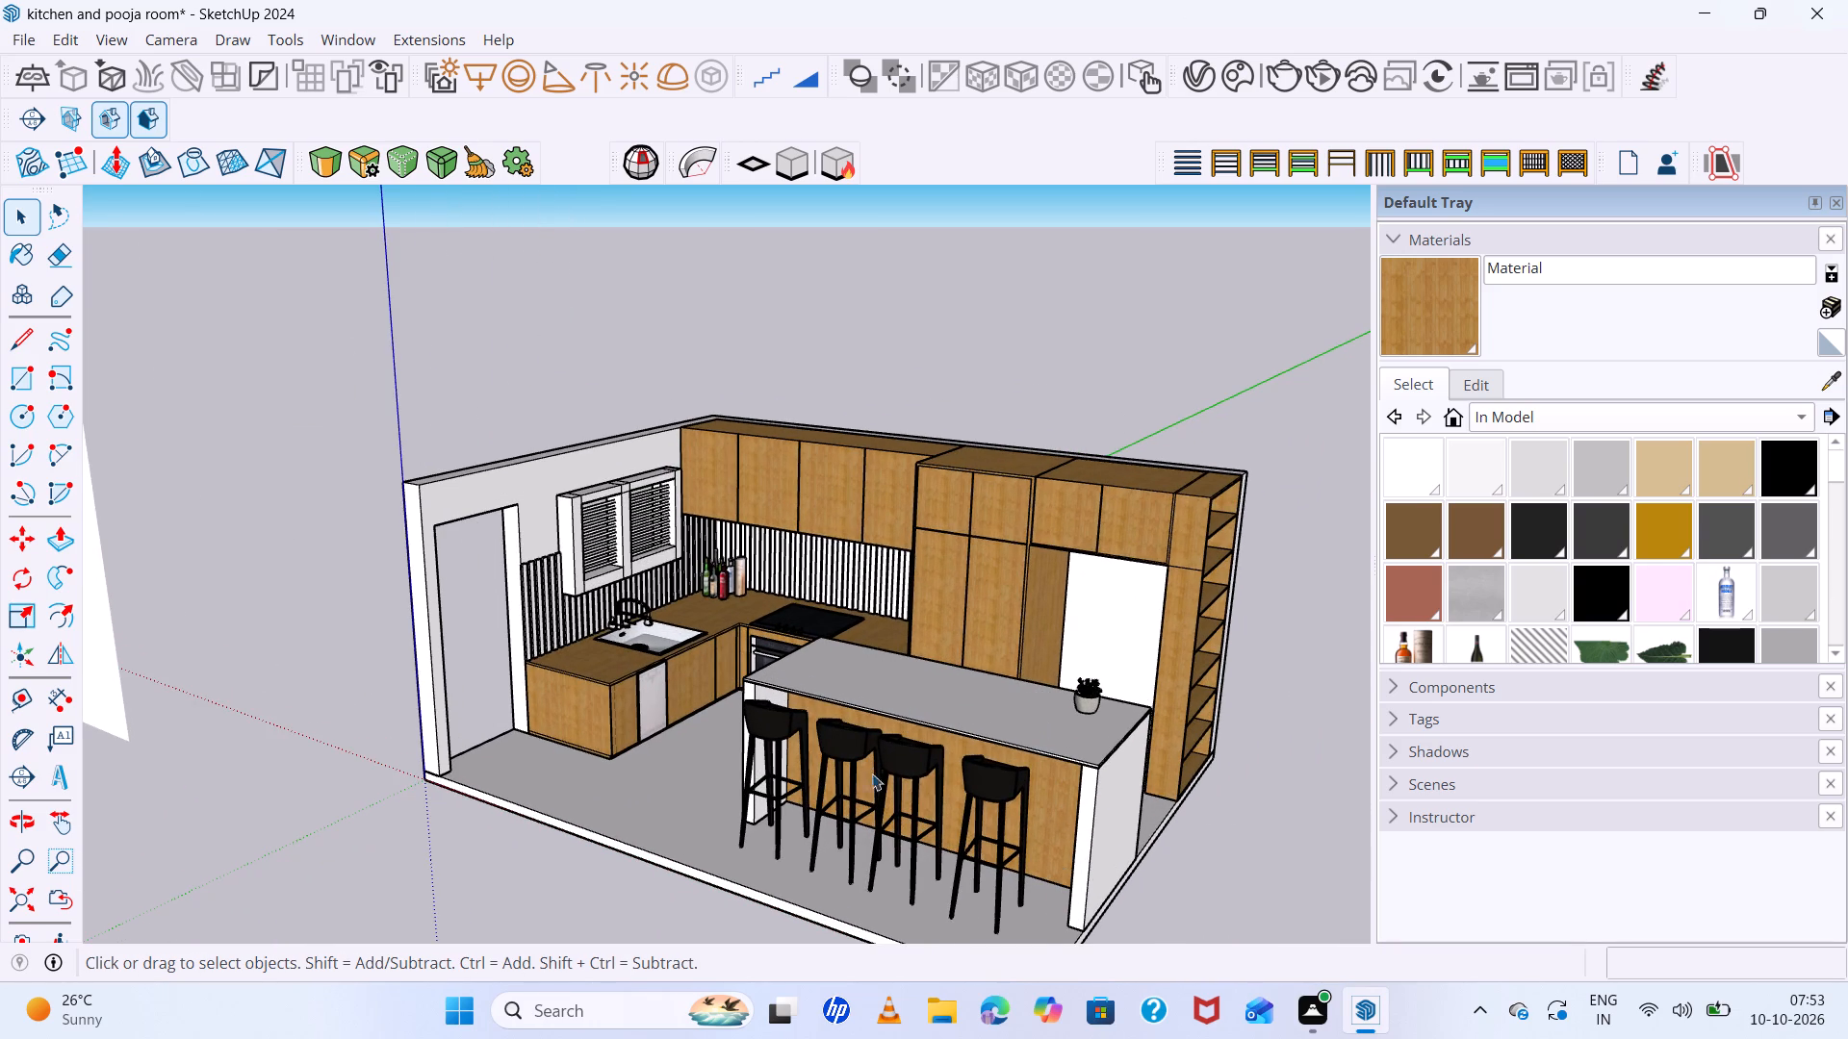
scroll(1042, 854, down, 5)
scroll(289, 549, up, 5)
scroll(377, 615, up, 6)
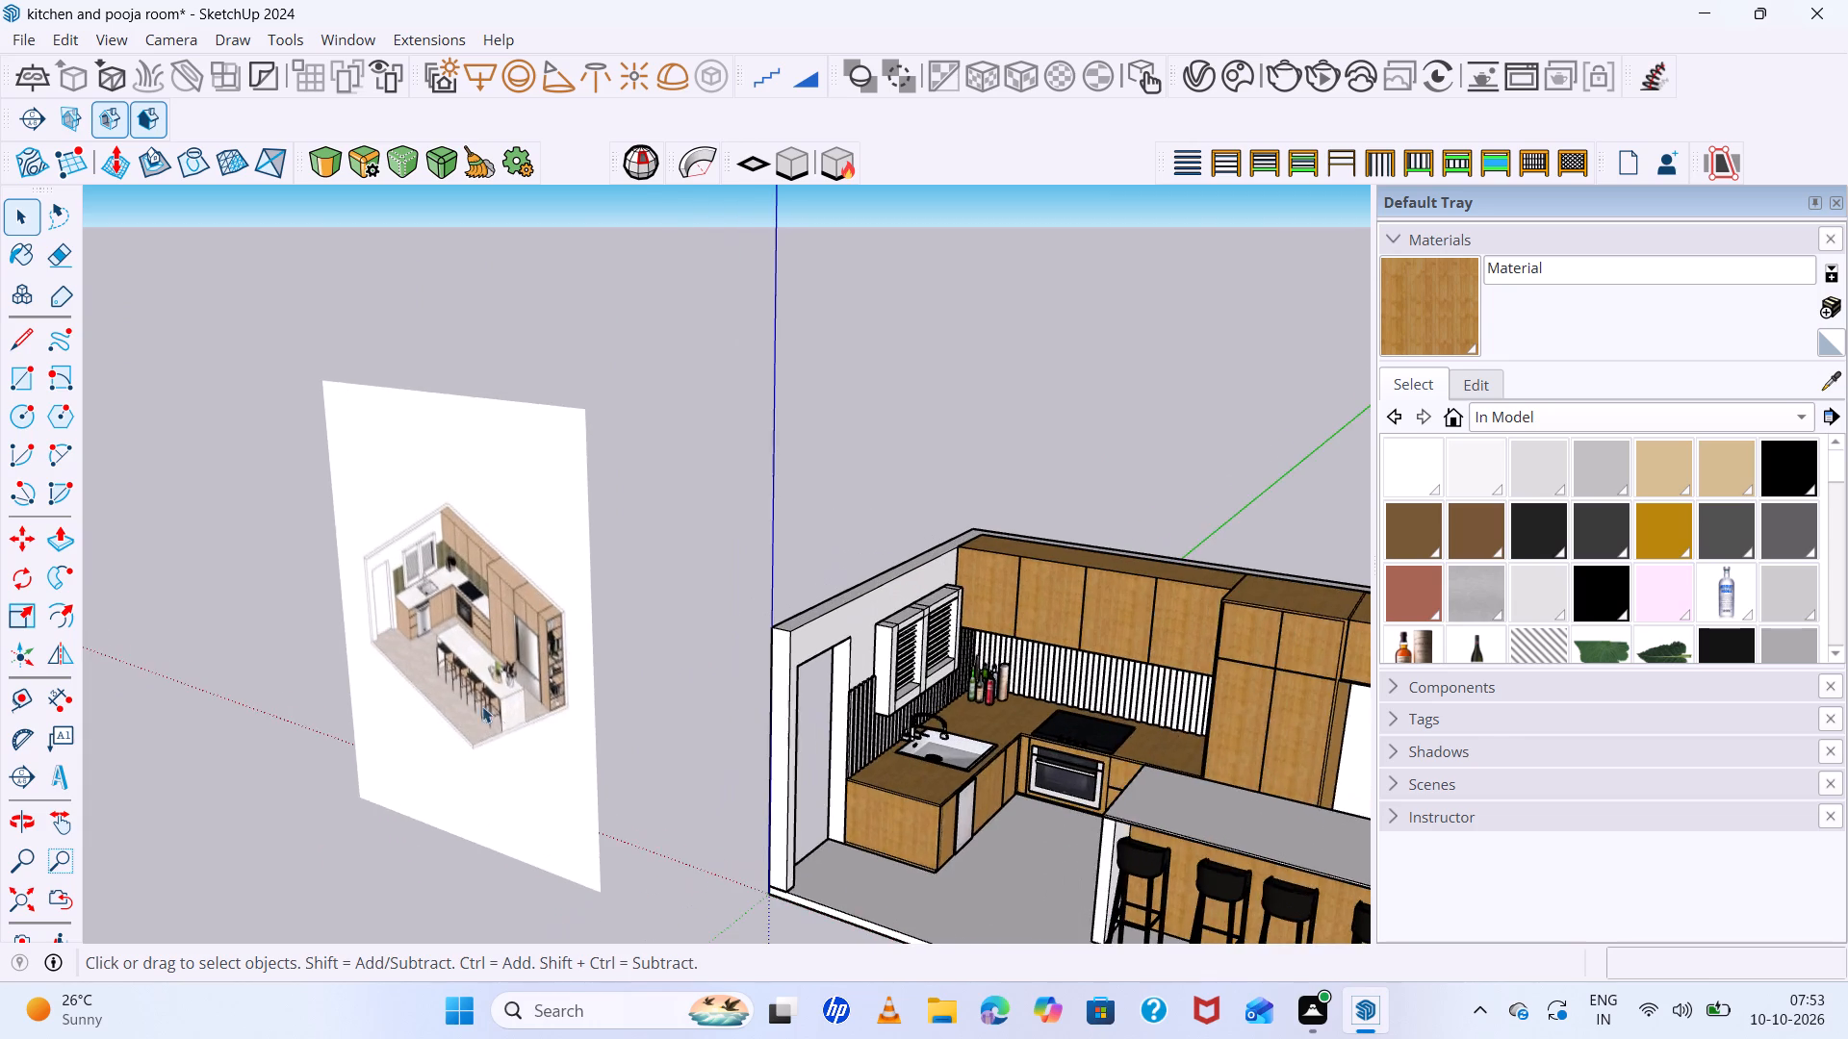
Examine the reference image closely for the decor on the island countertop and the items on the open shelves.
scroll(482, 706, up, 10)
scroll(536, 608, up, 11)
scroll(413, 685, up, 5)
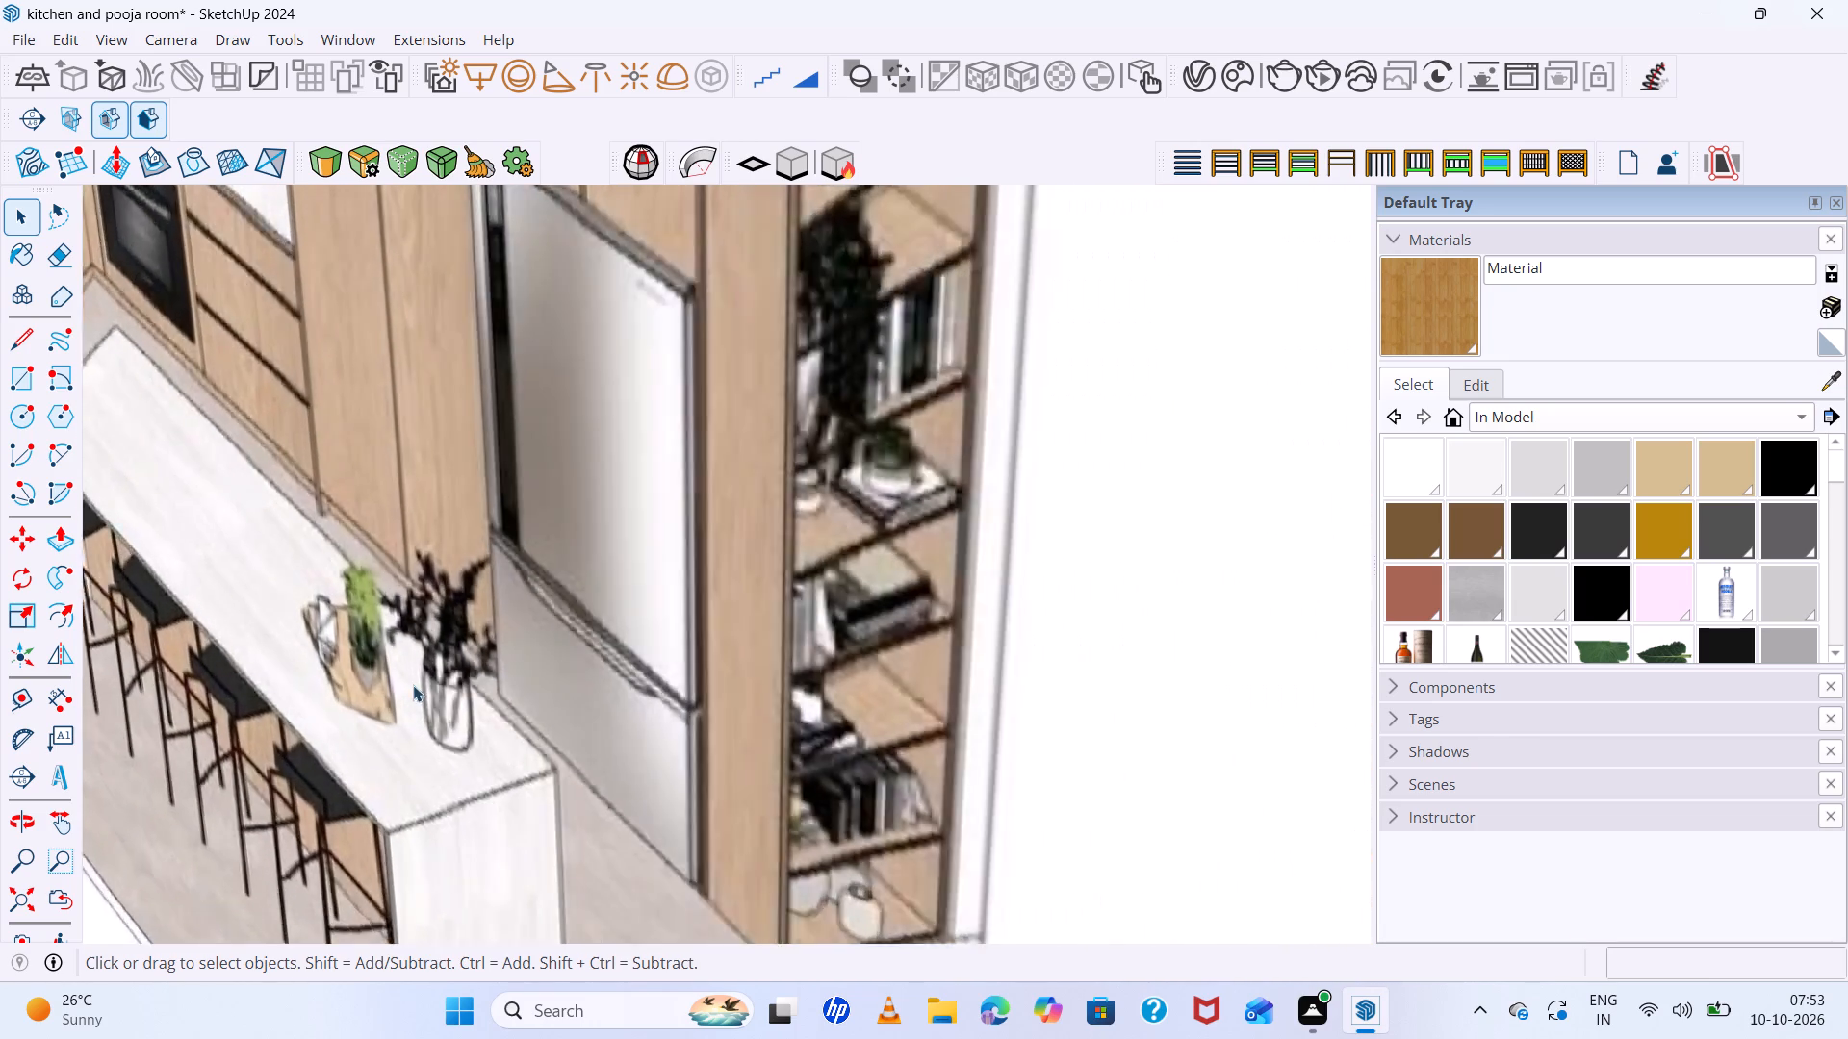
middle_drag(415, 683, 423, 469)
scroll(473, 594, up, 1)
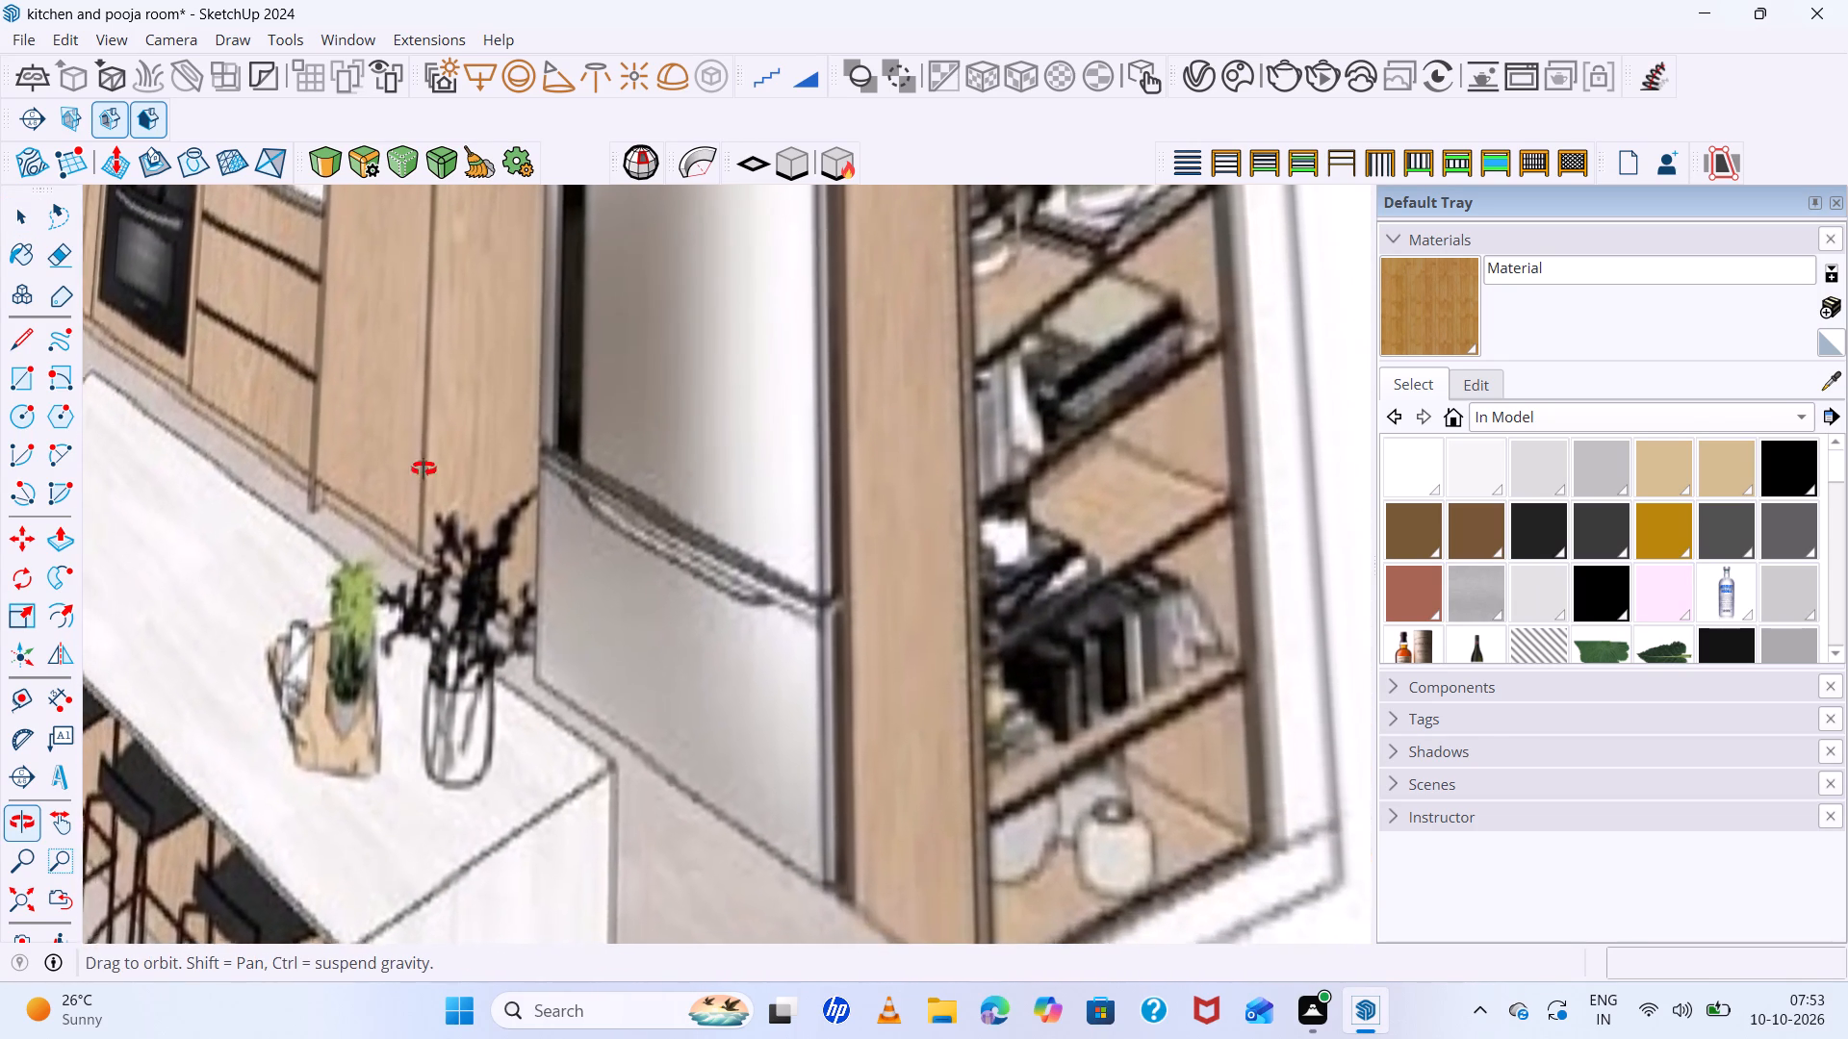
middle_drag(423, 469, 390, 440)
middle_drag(386, 443, 349, 525)
scroll(356, 513, down, 13)
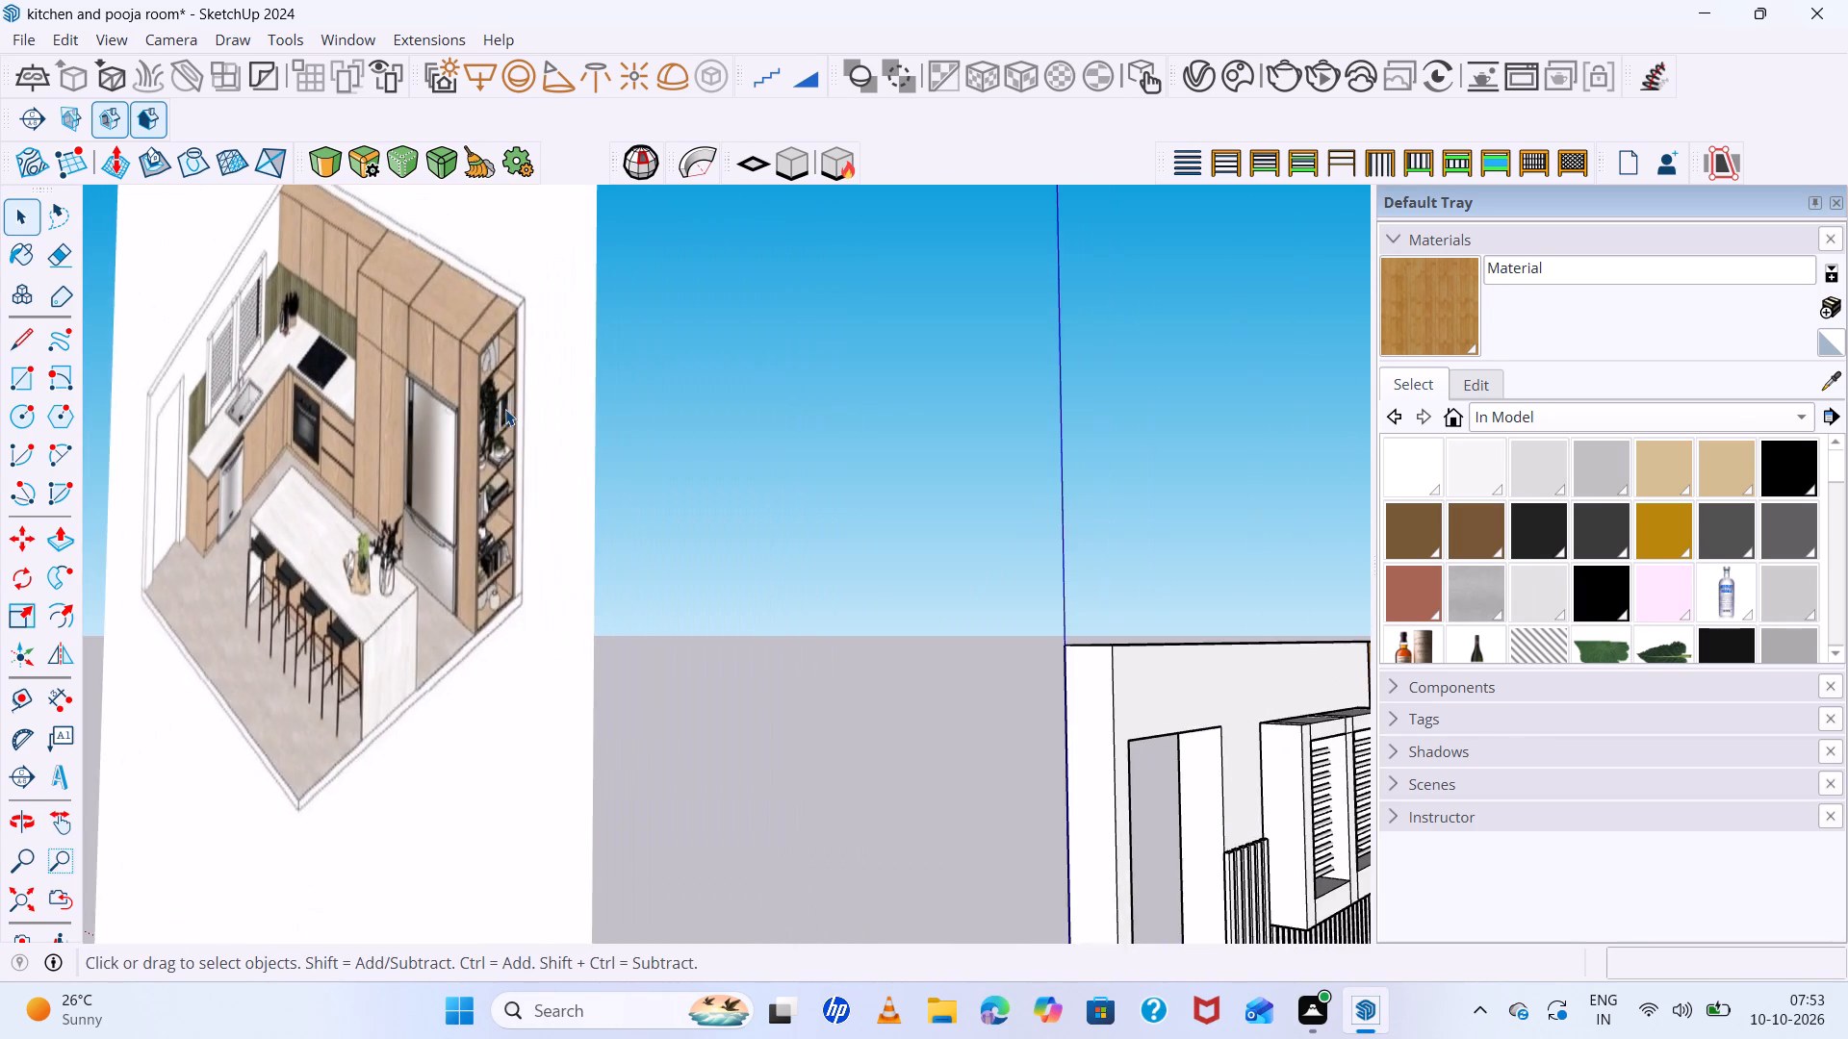
Compare the model's island and open shelving unit with the reference image to check which decor is missing.
scroll(505, 409, down, 18)
scroll(874, 743, down, 12)
scroll(822, 611, up, 5)
scroll(615, 567, up, 5)
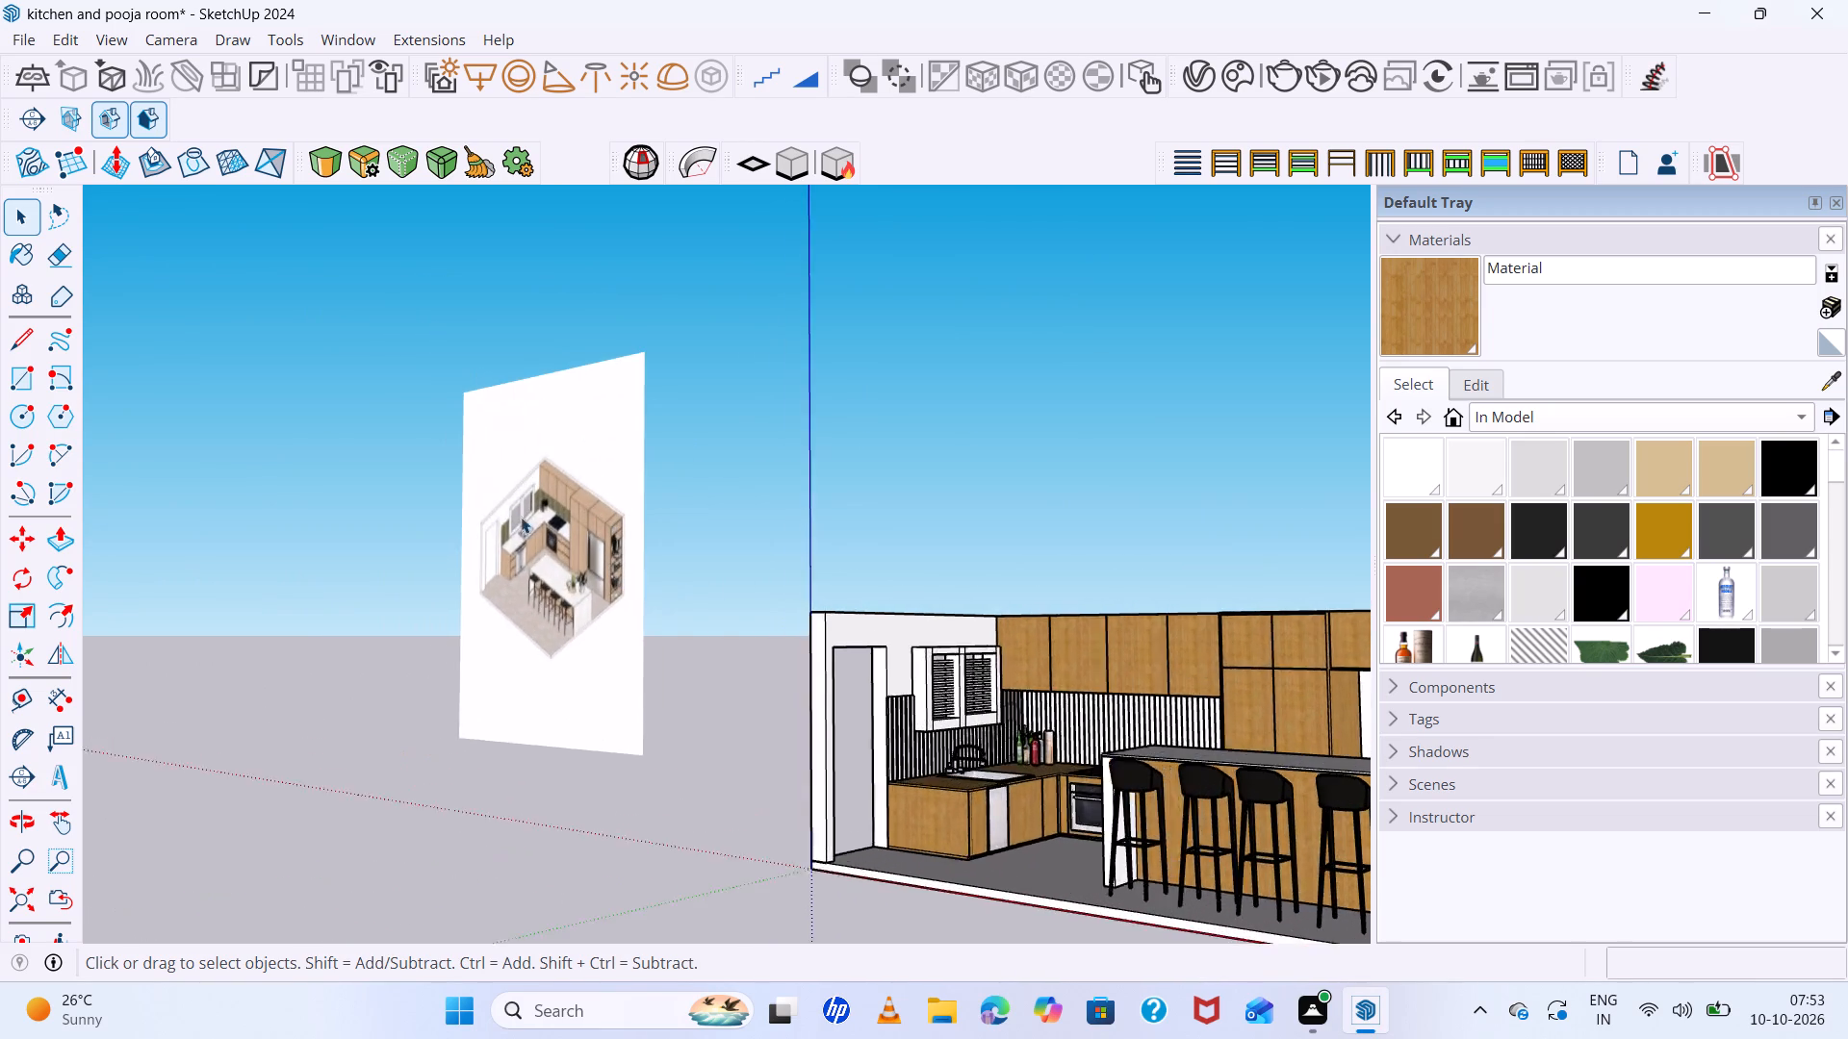
scroll(510, 510, up, 6)
scroll(527, 610, down, 12)
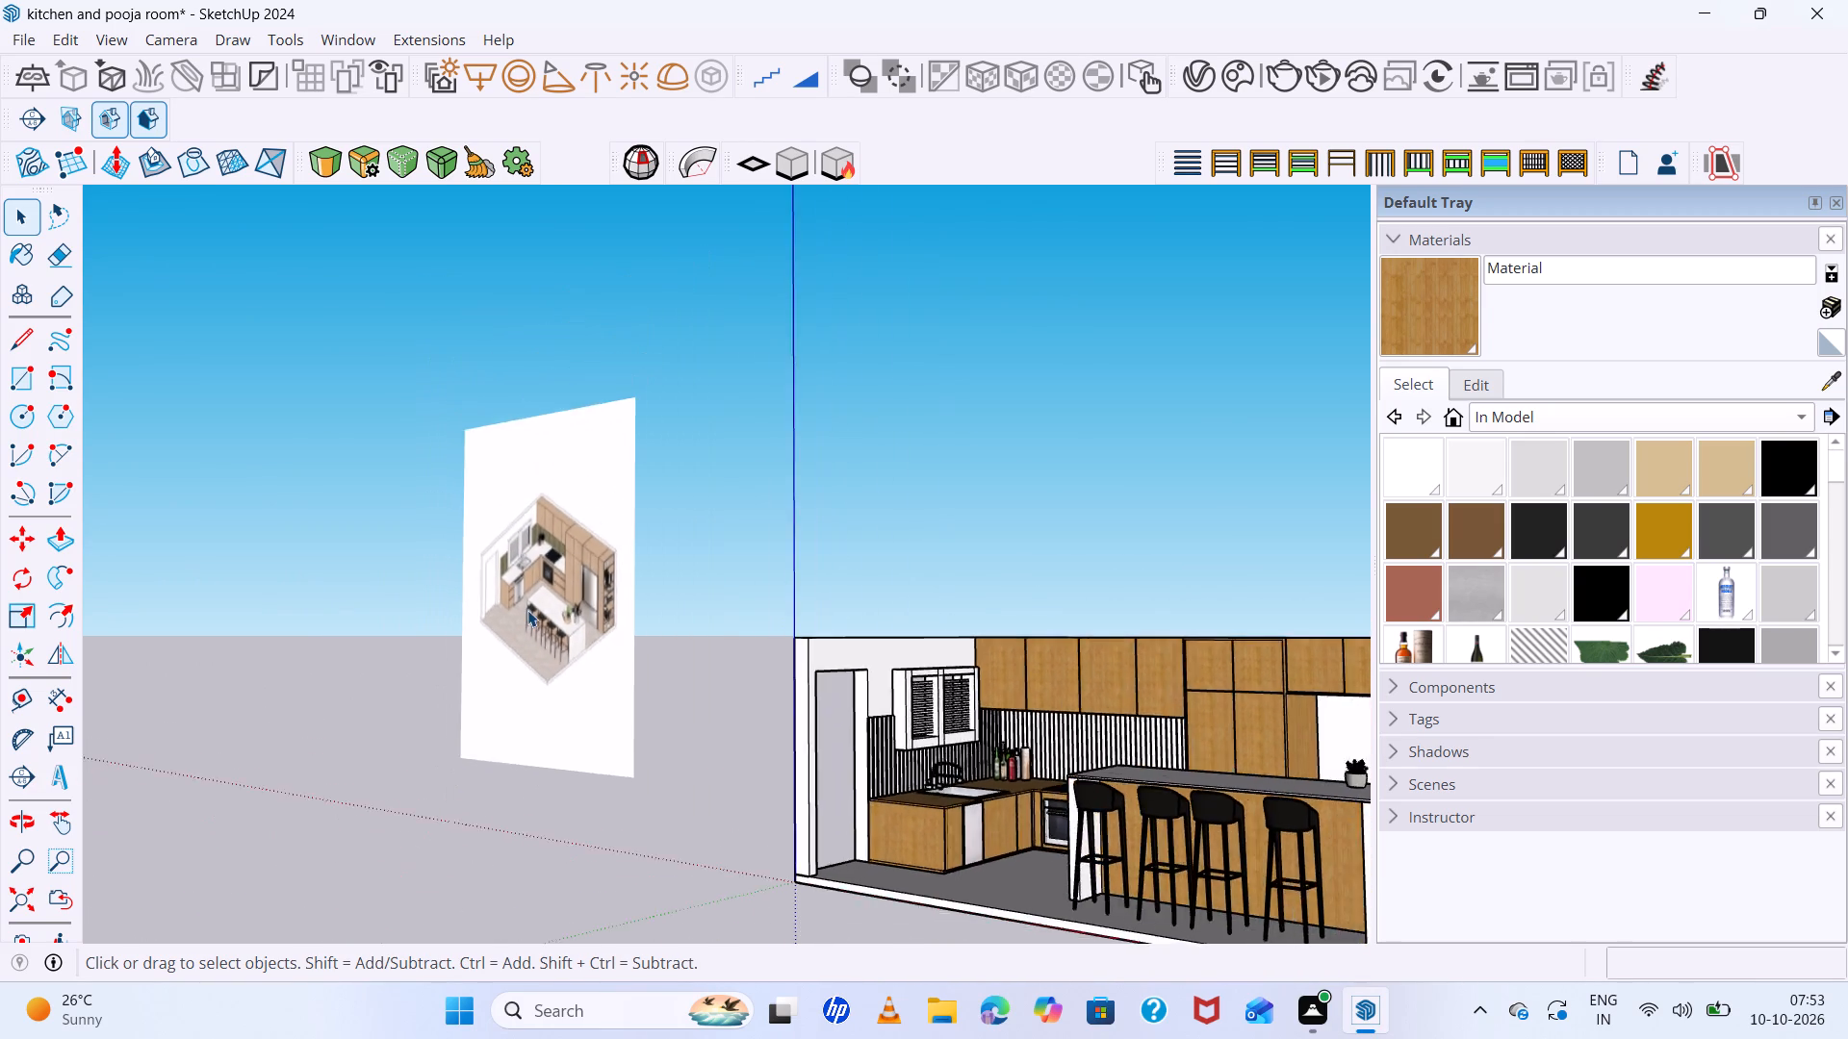
scroll(527, 610, down, 6)
middle_drag(923, 776, 755, 896)
scroll(1089, 793, up, 7)
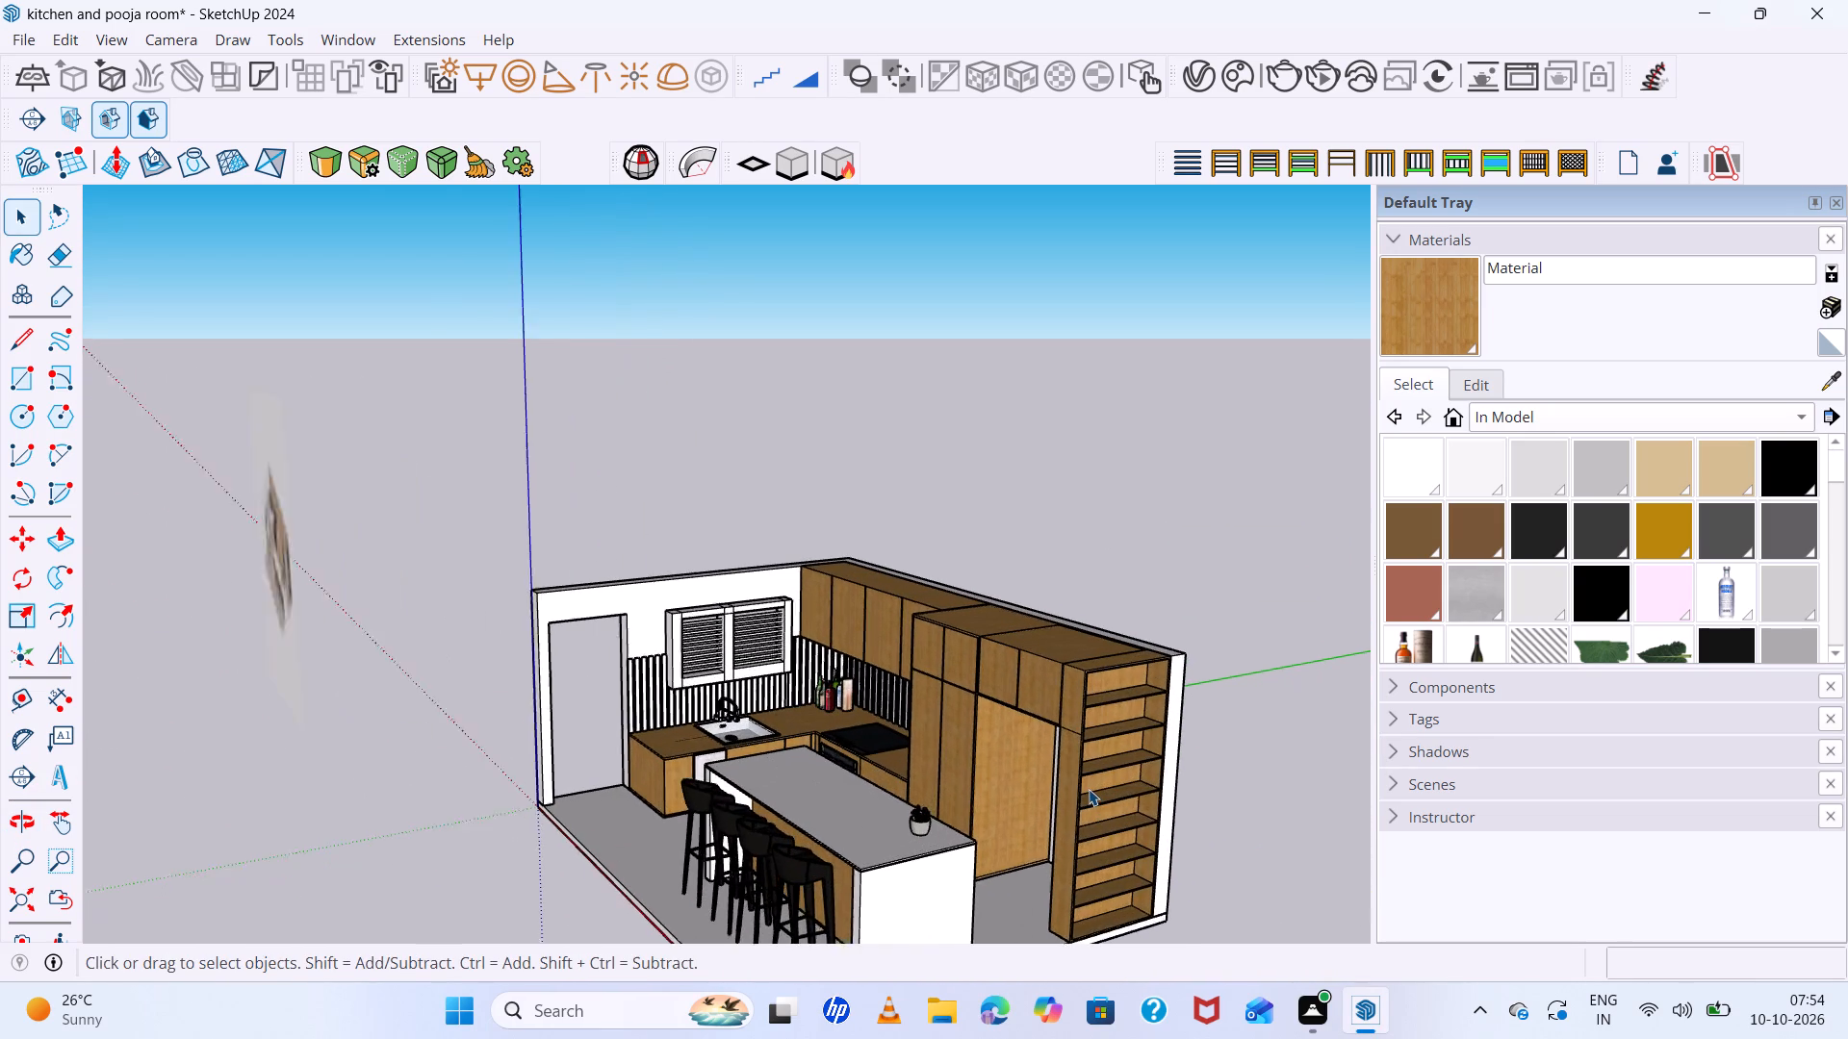
scroll(1089, 789, up, 2)
scroll(889, 696, down, 4)
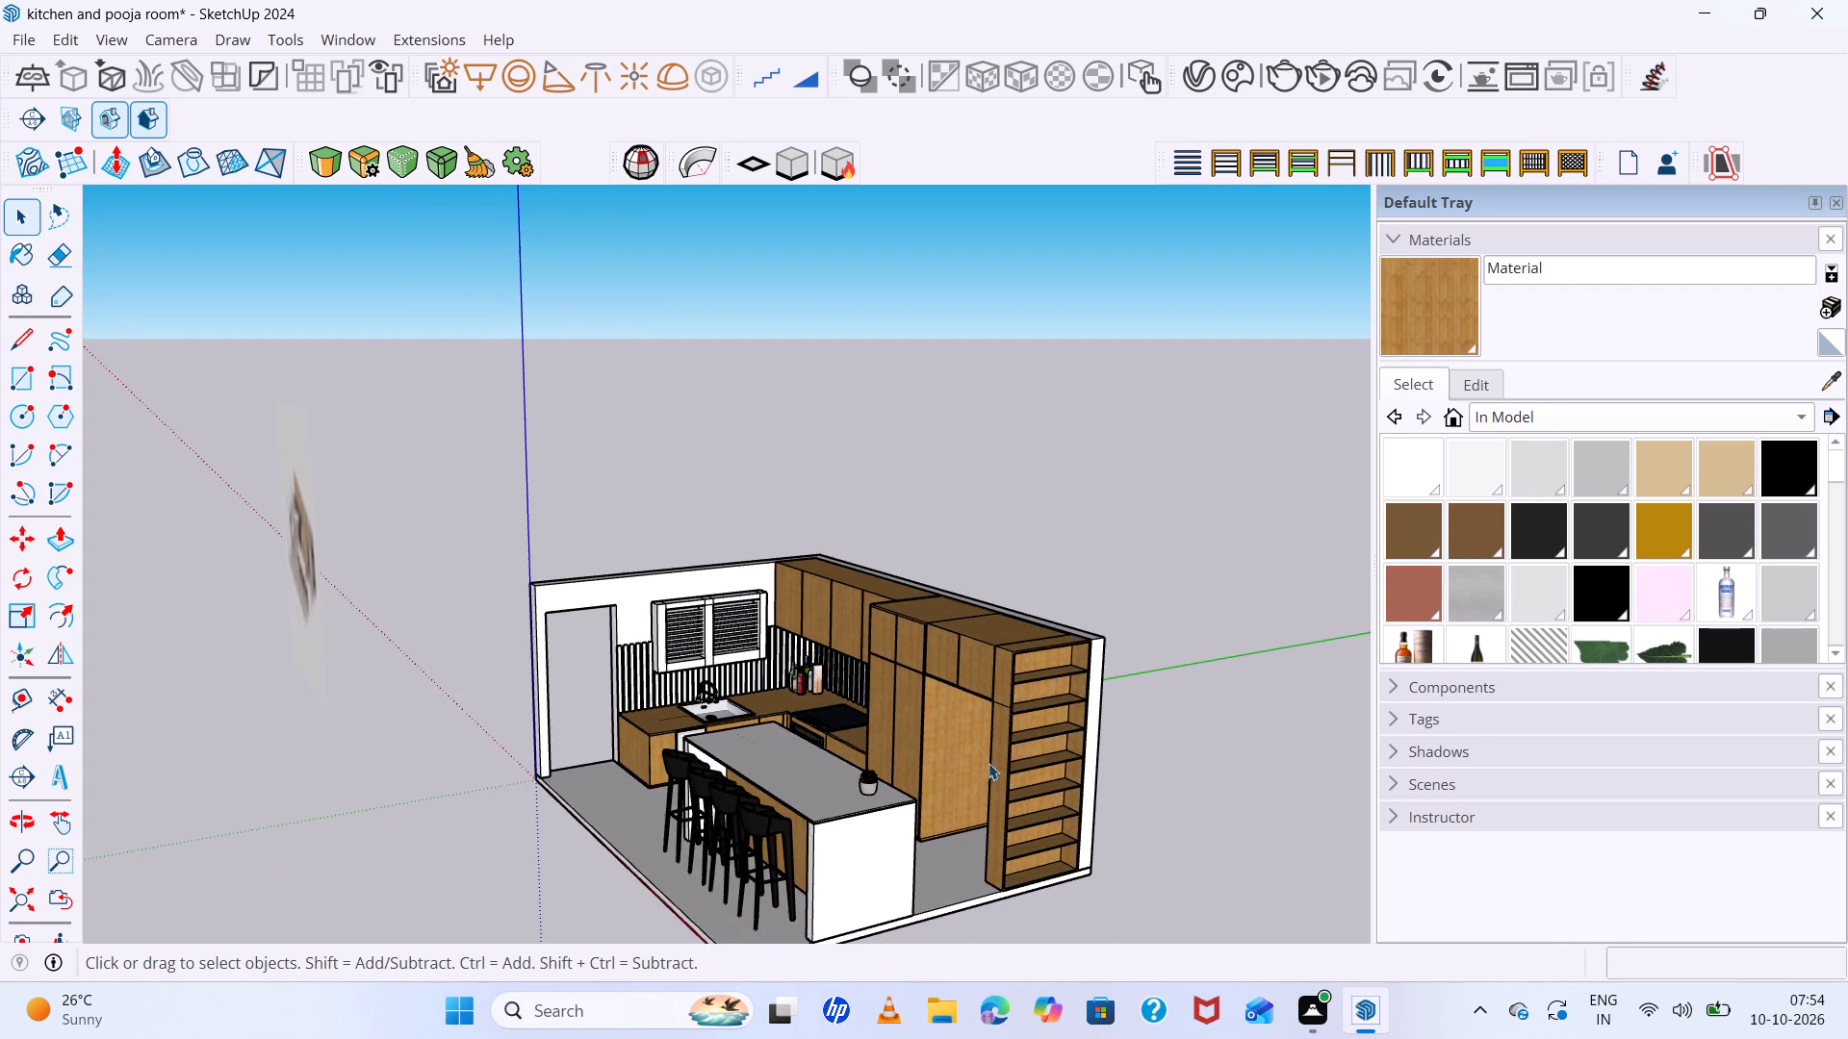
scroll(1088, 800, down, 2)
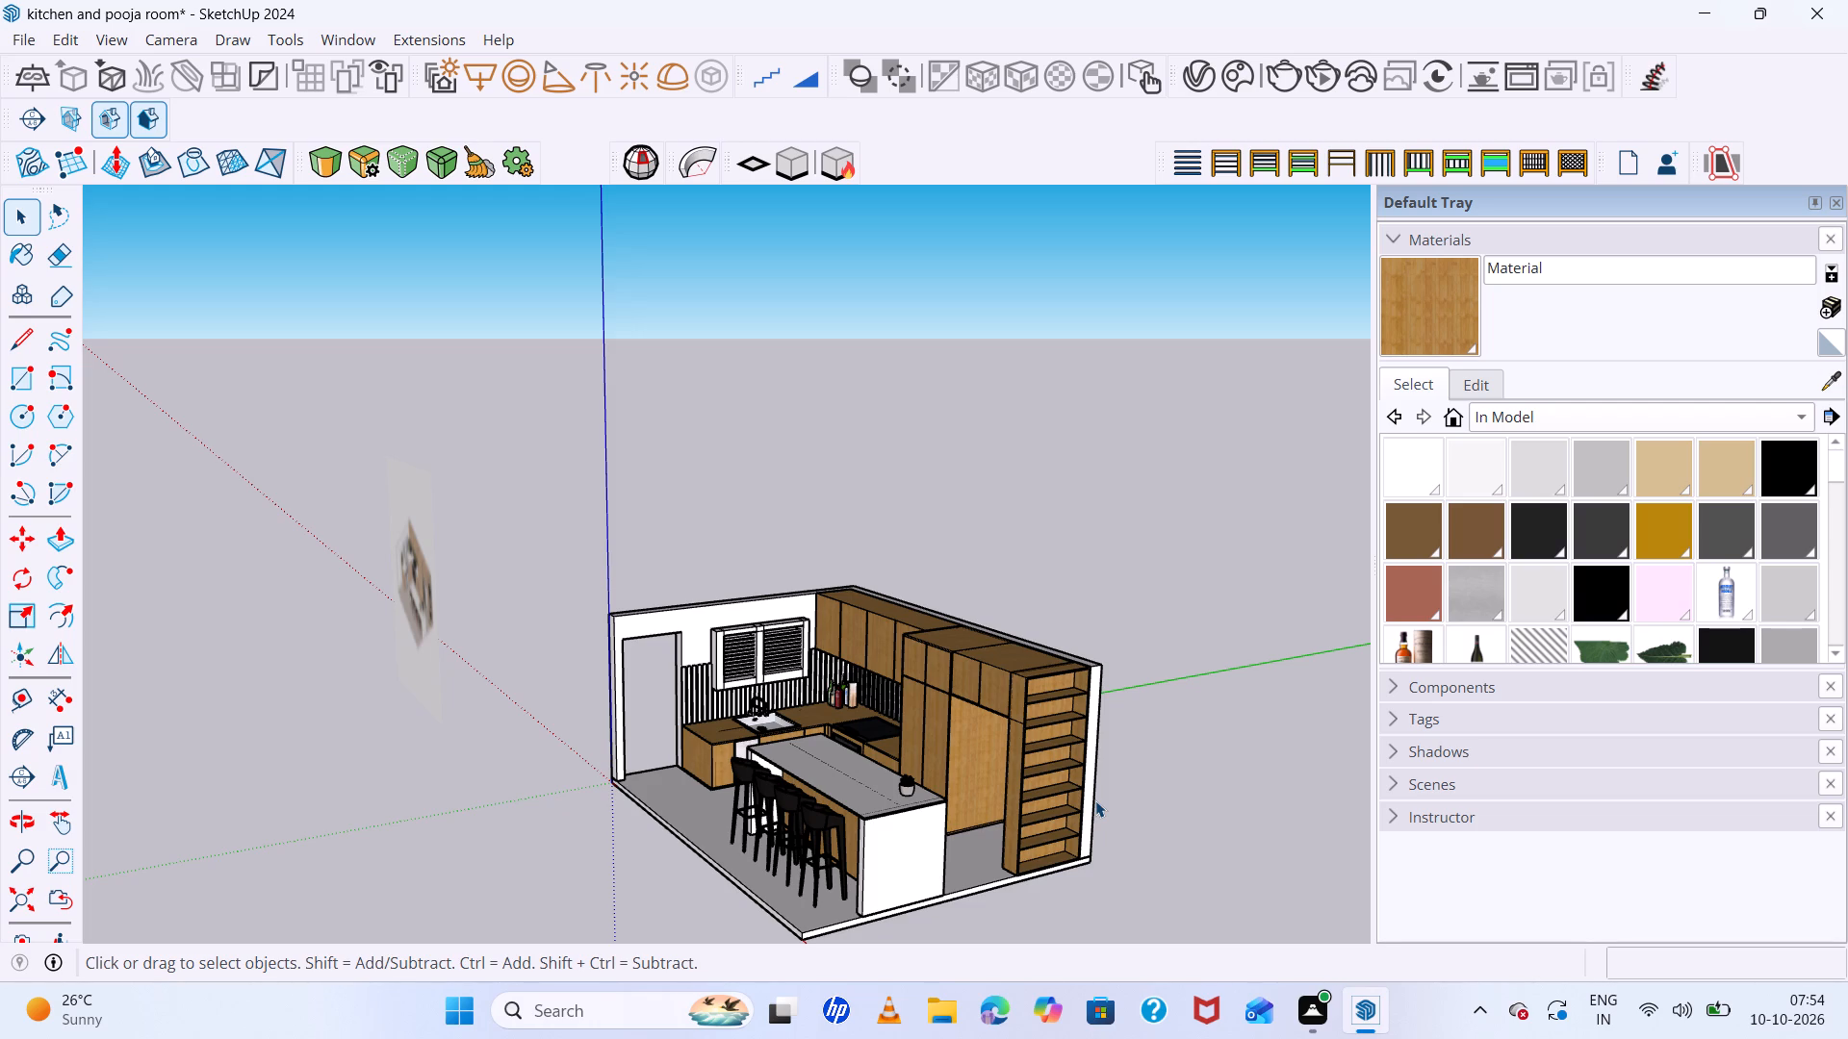
Delete the reference image standing beside the kitchen model.
key(plus)
click(423, 548)
key(Delete)
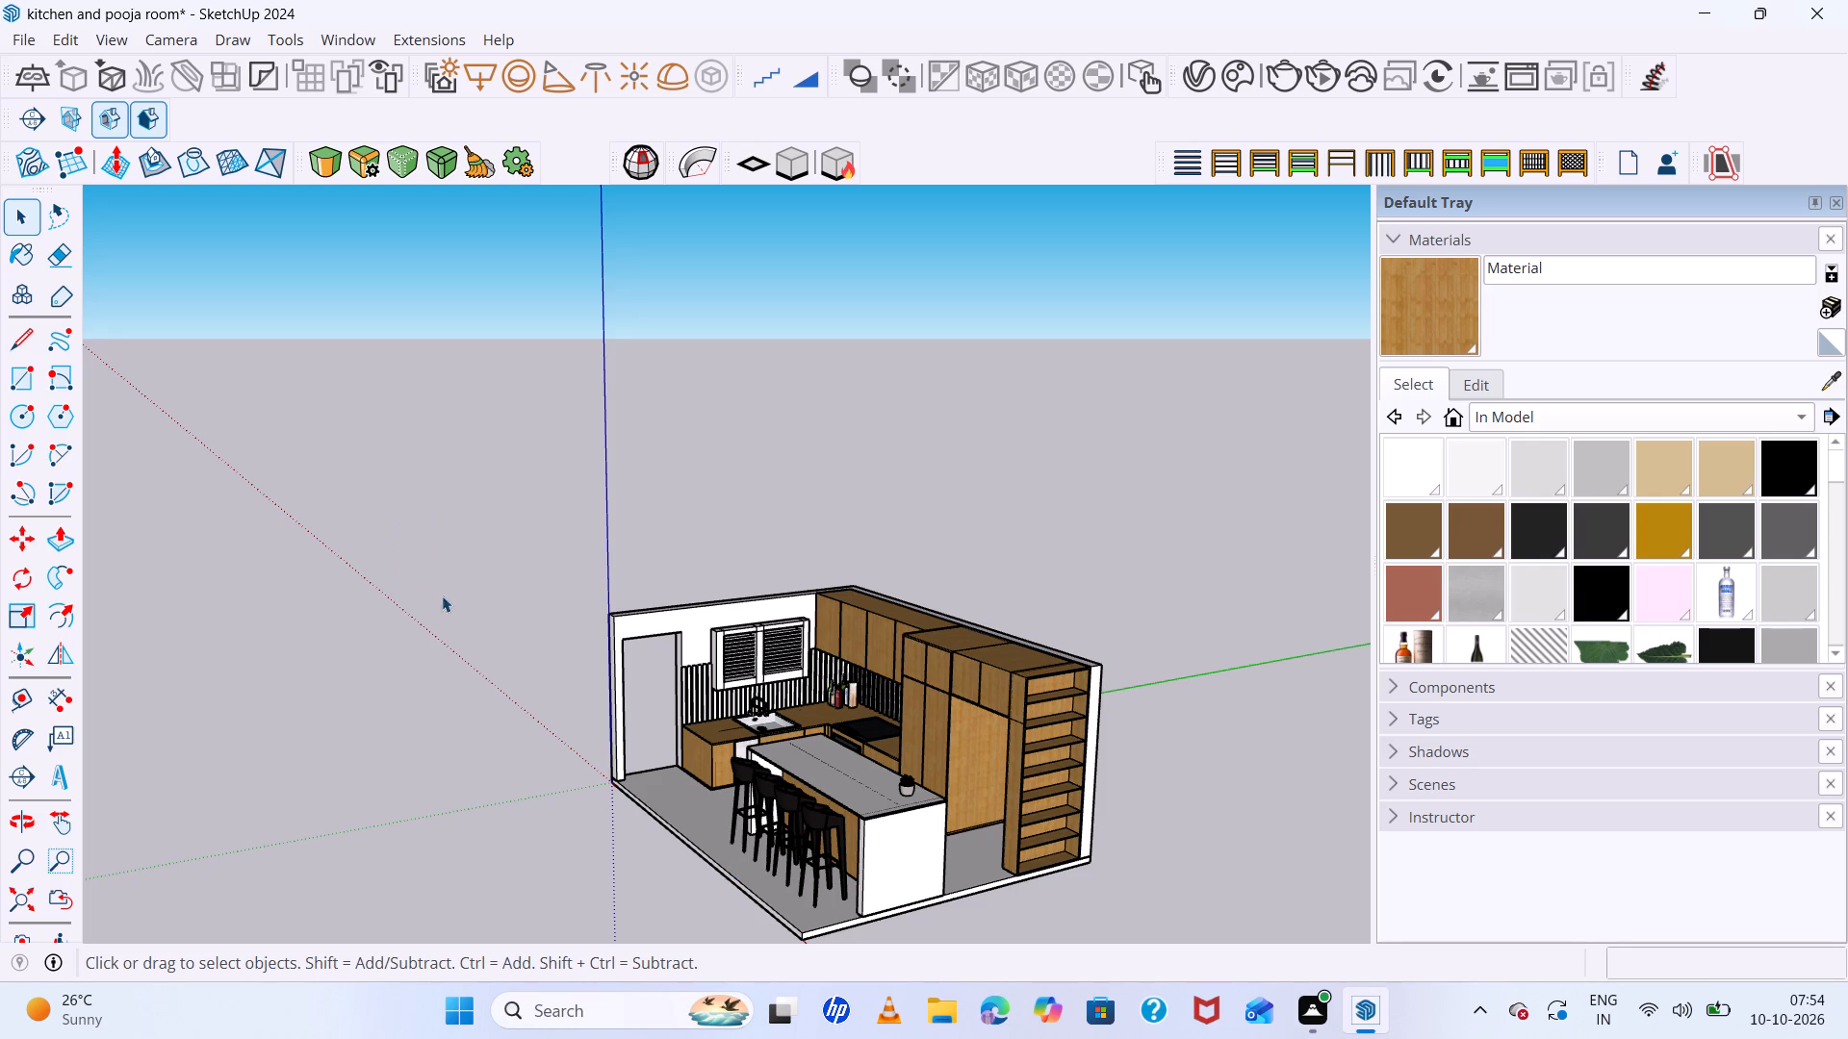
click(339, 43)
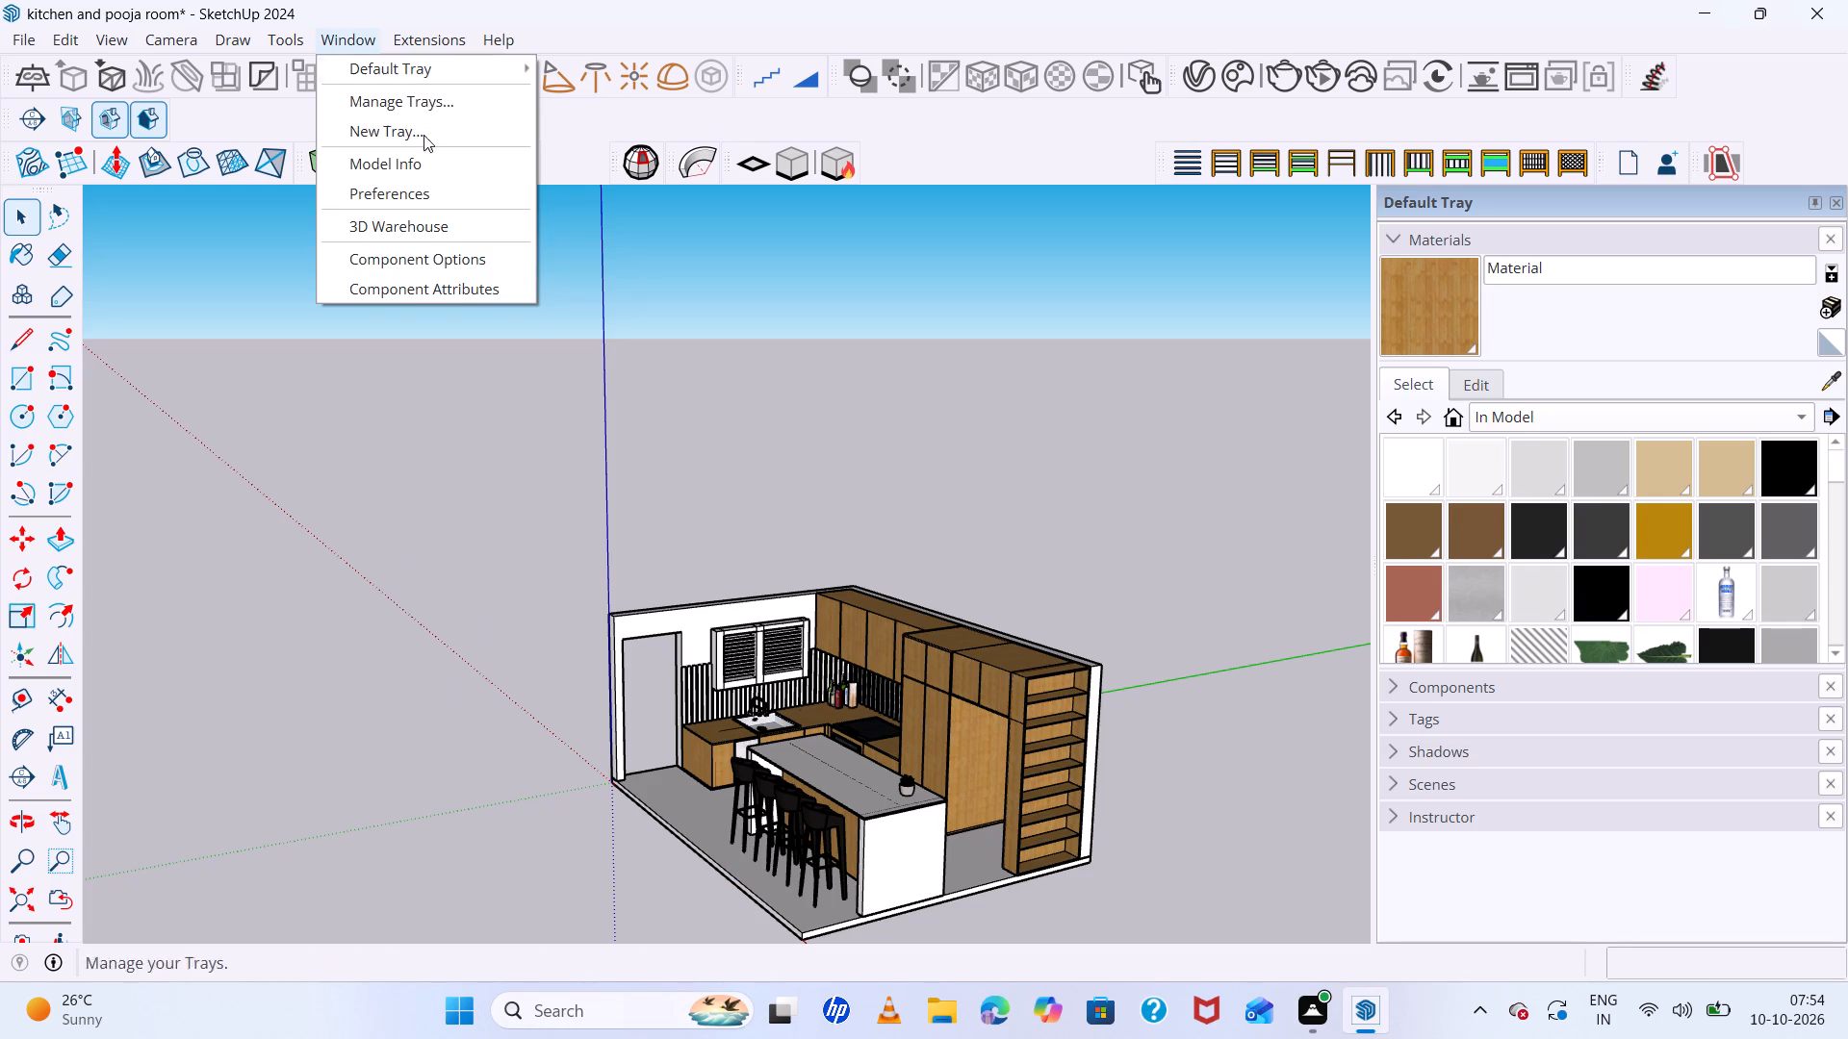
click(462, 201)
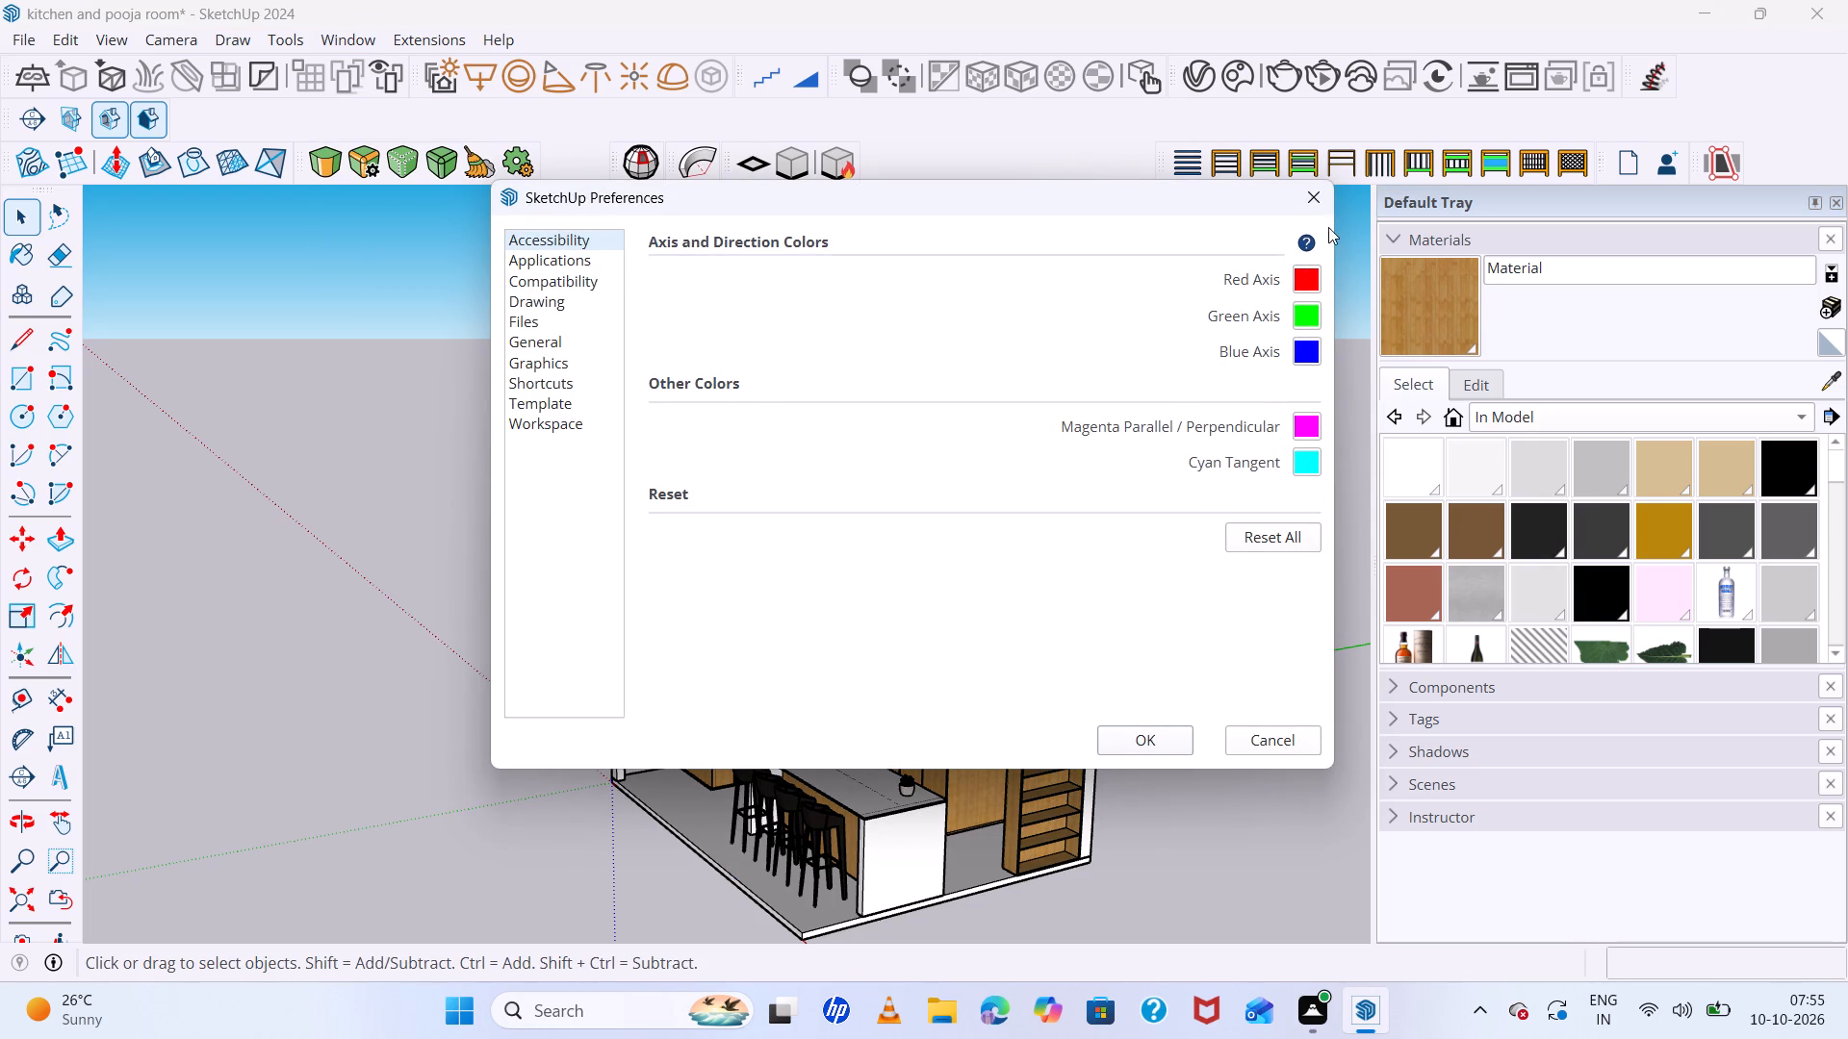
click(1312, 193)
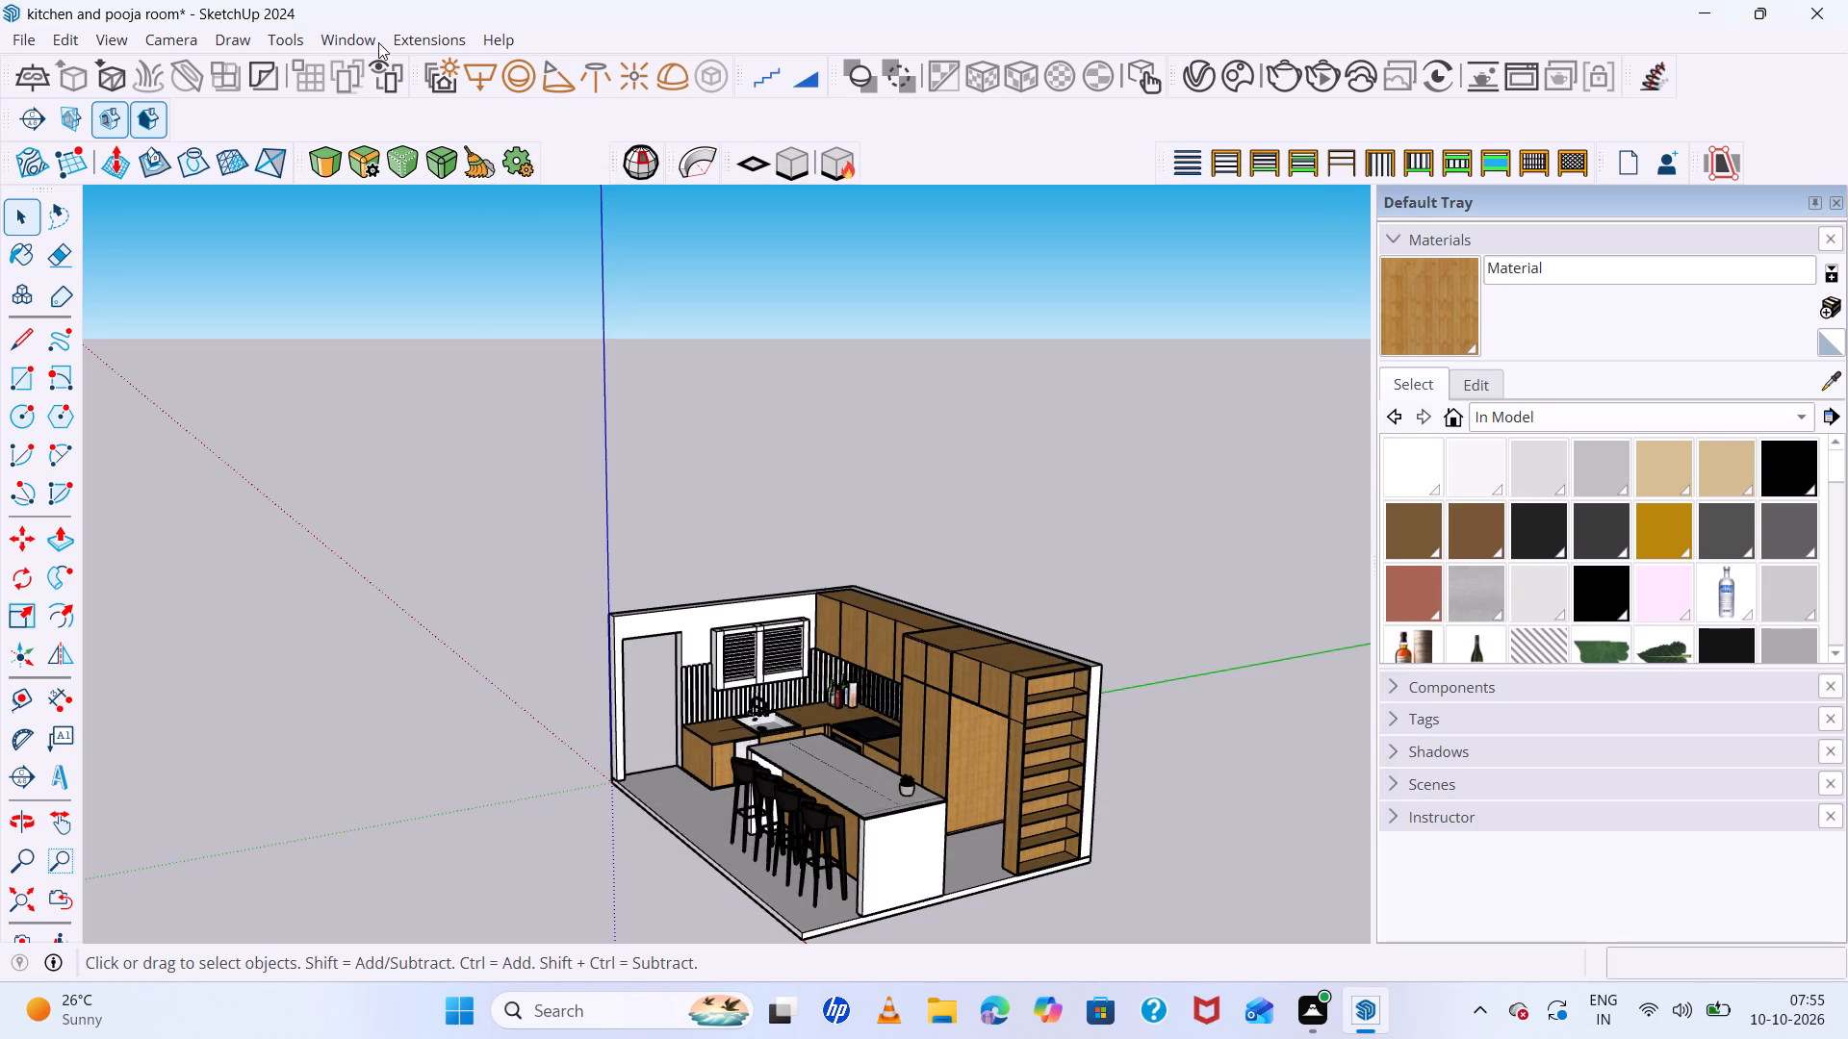
Open 3D Warehouse, return to its home page and search the models for "pot plants".
click(378, 42)
click(454, 232)
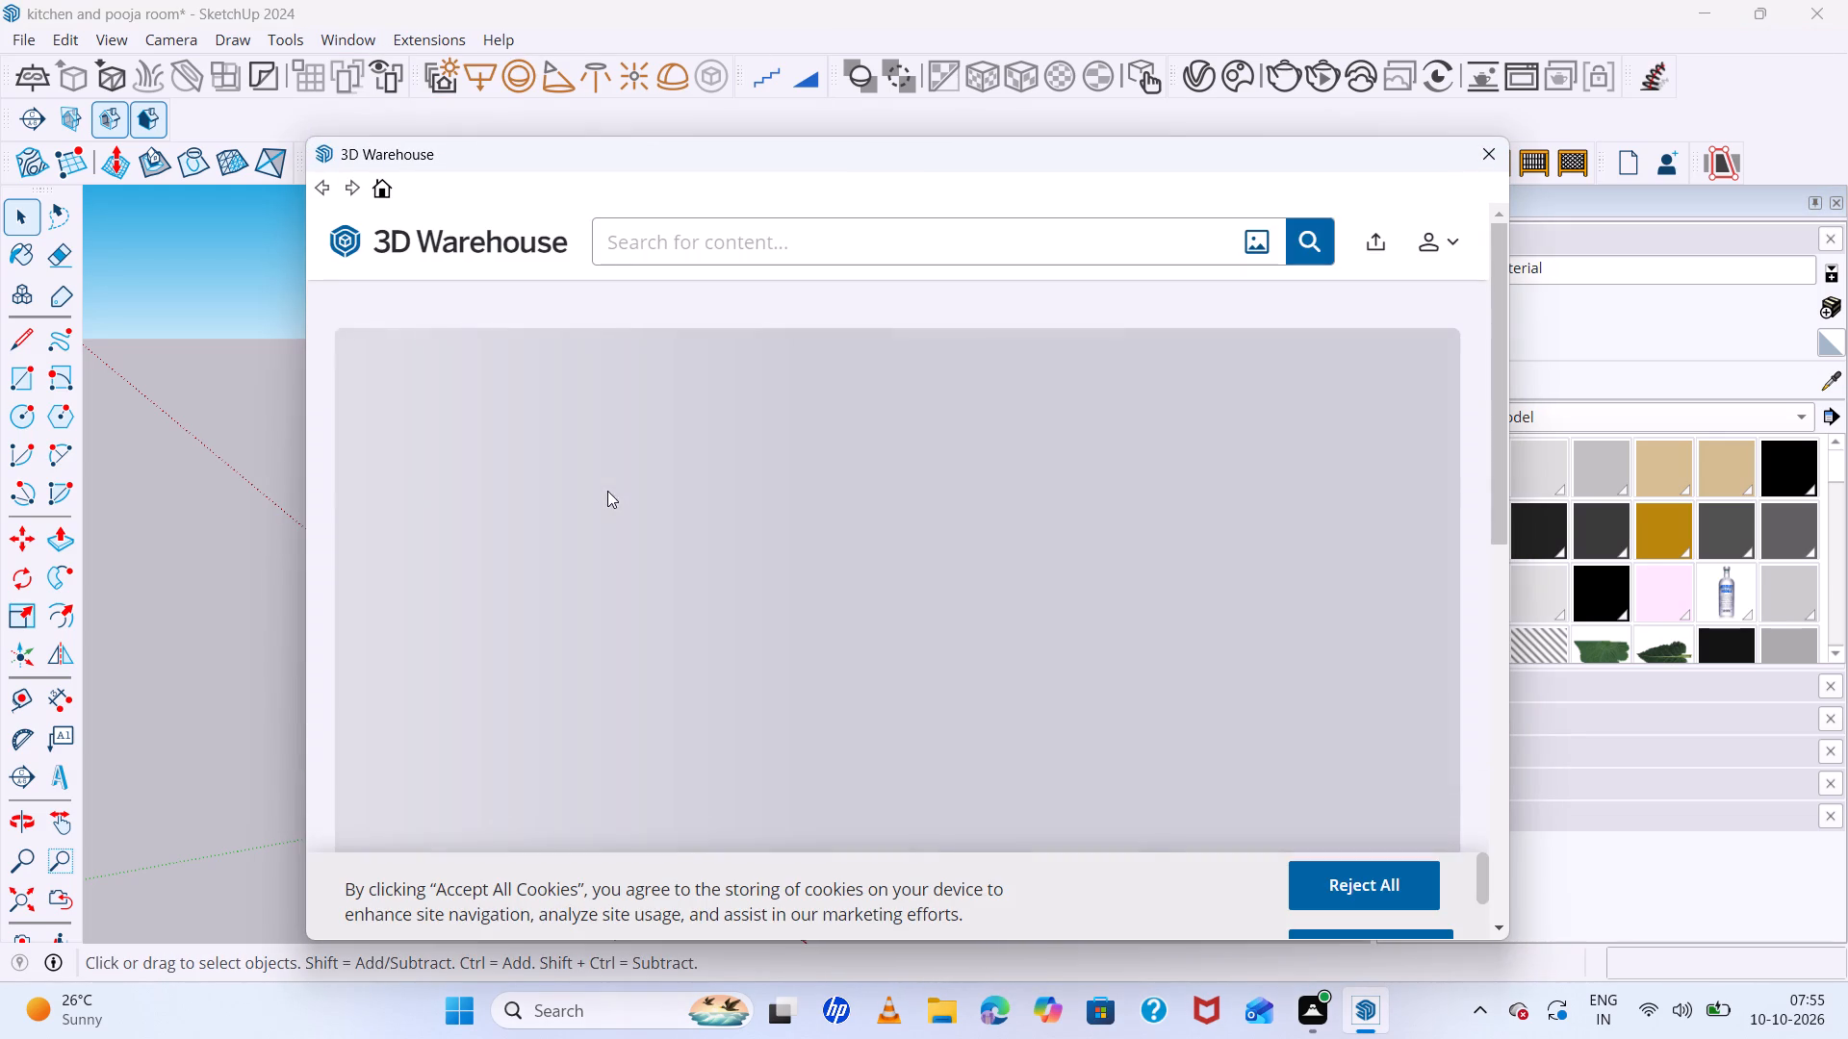
scroll(689, 524, down, 5)
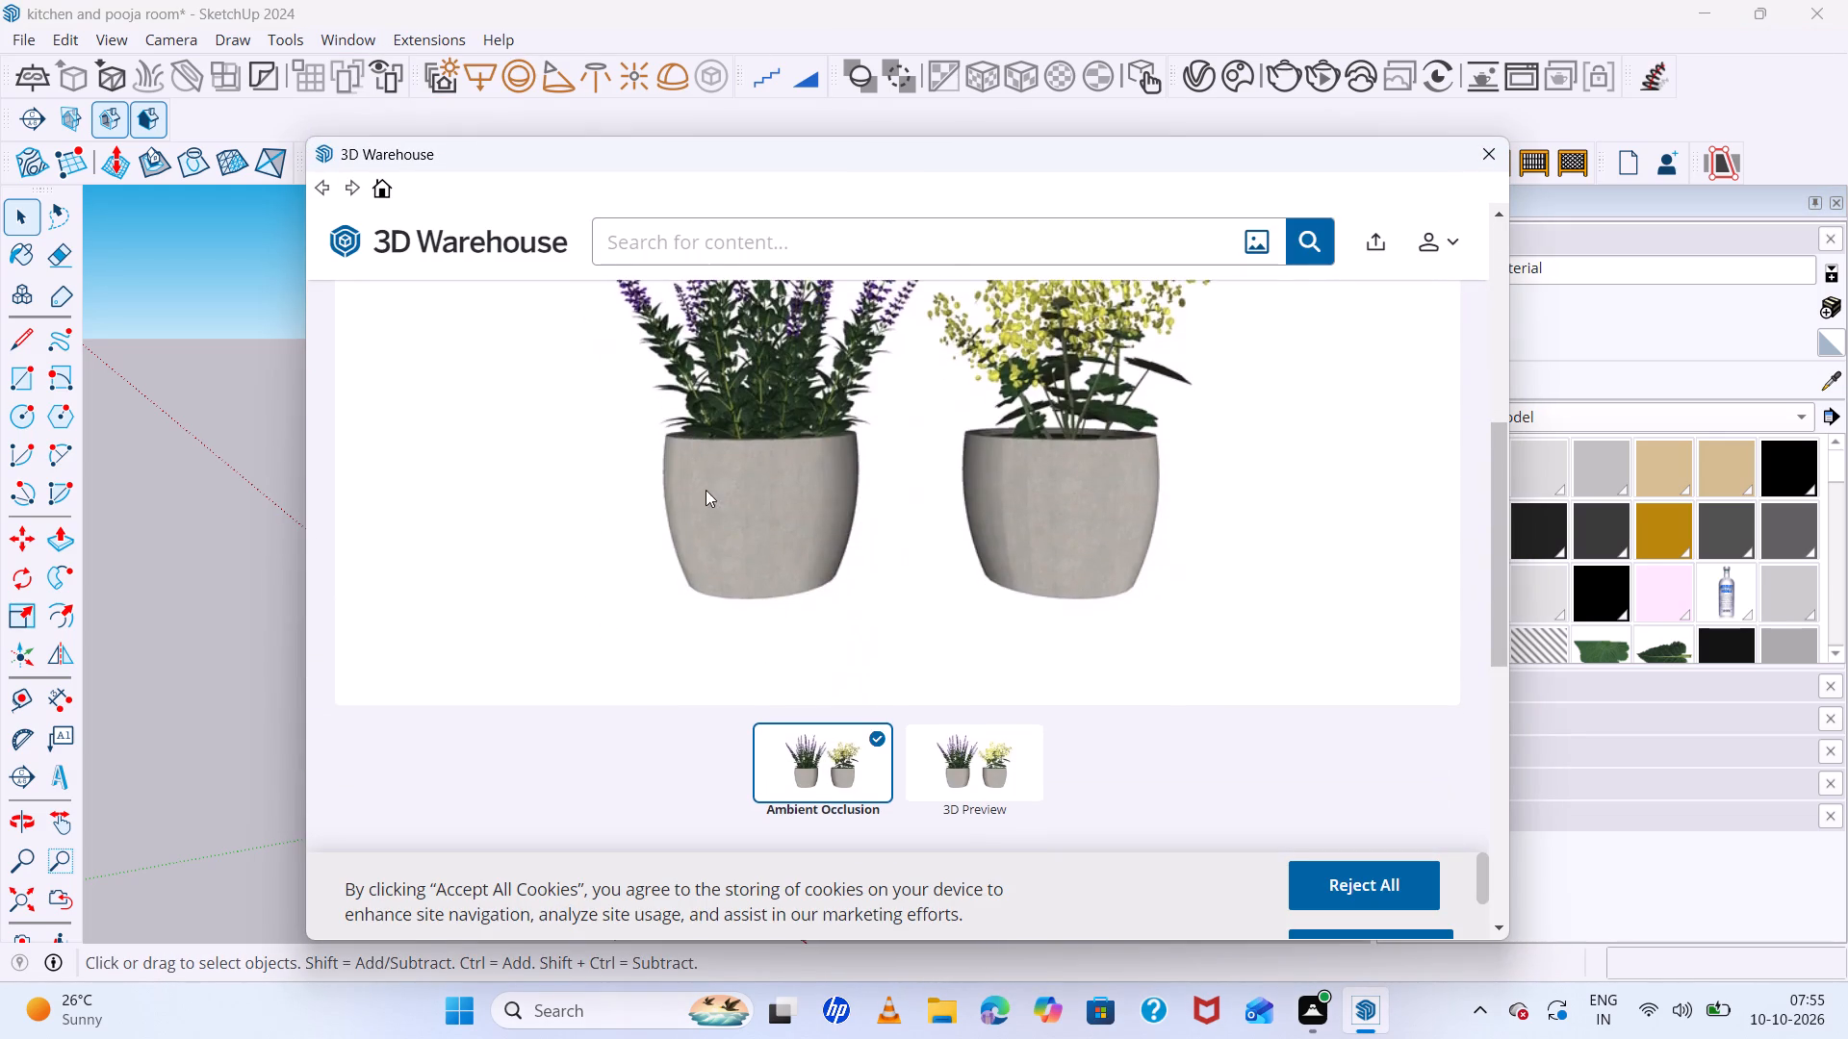
click(324, 187)
click(390, 193)
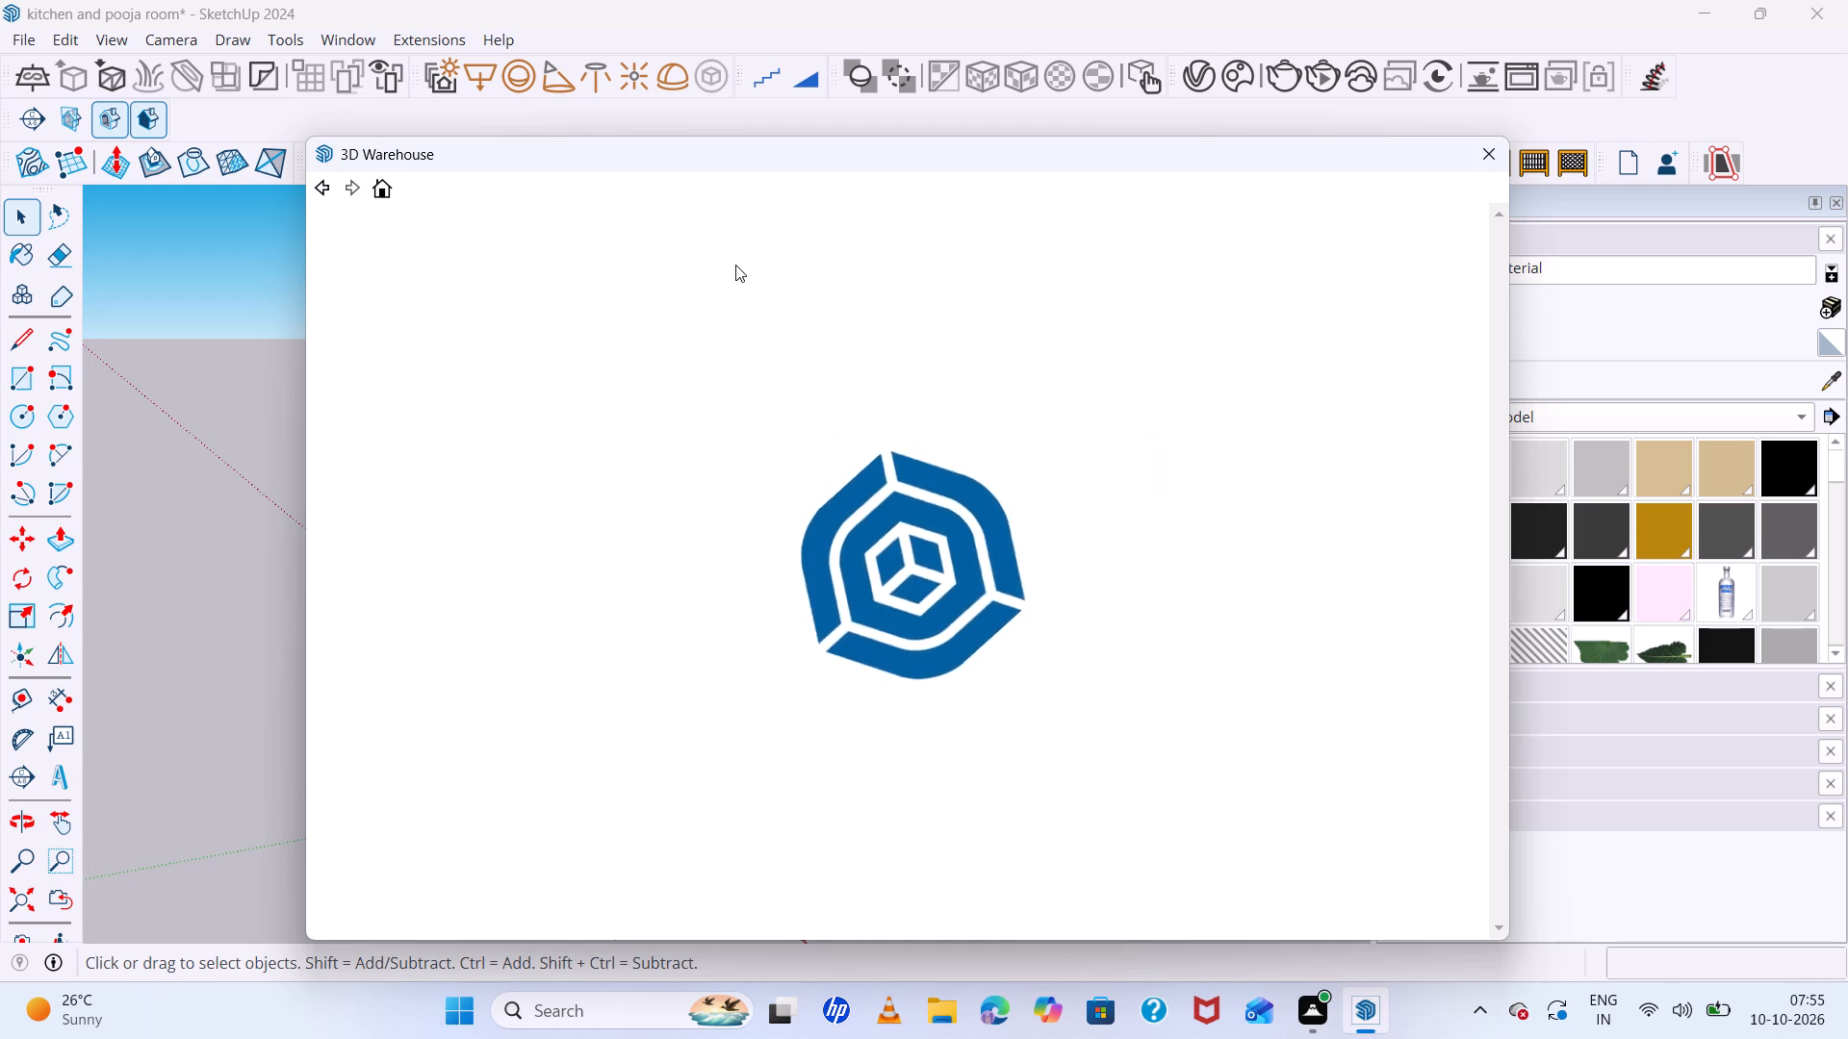
click(735, 247)
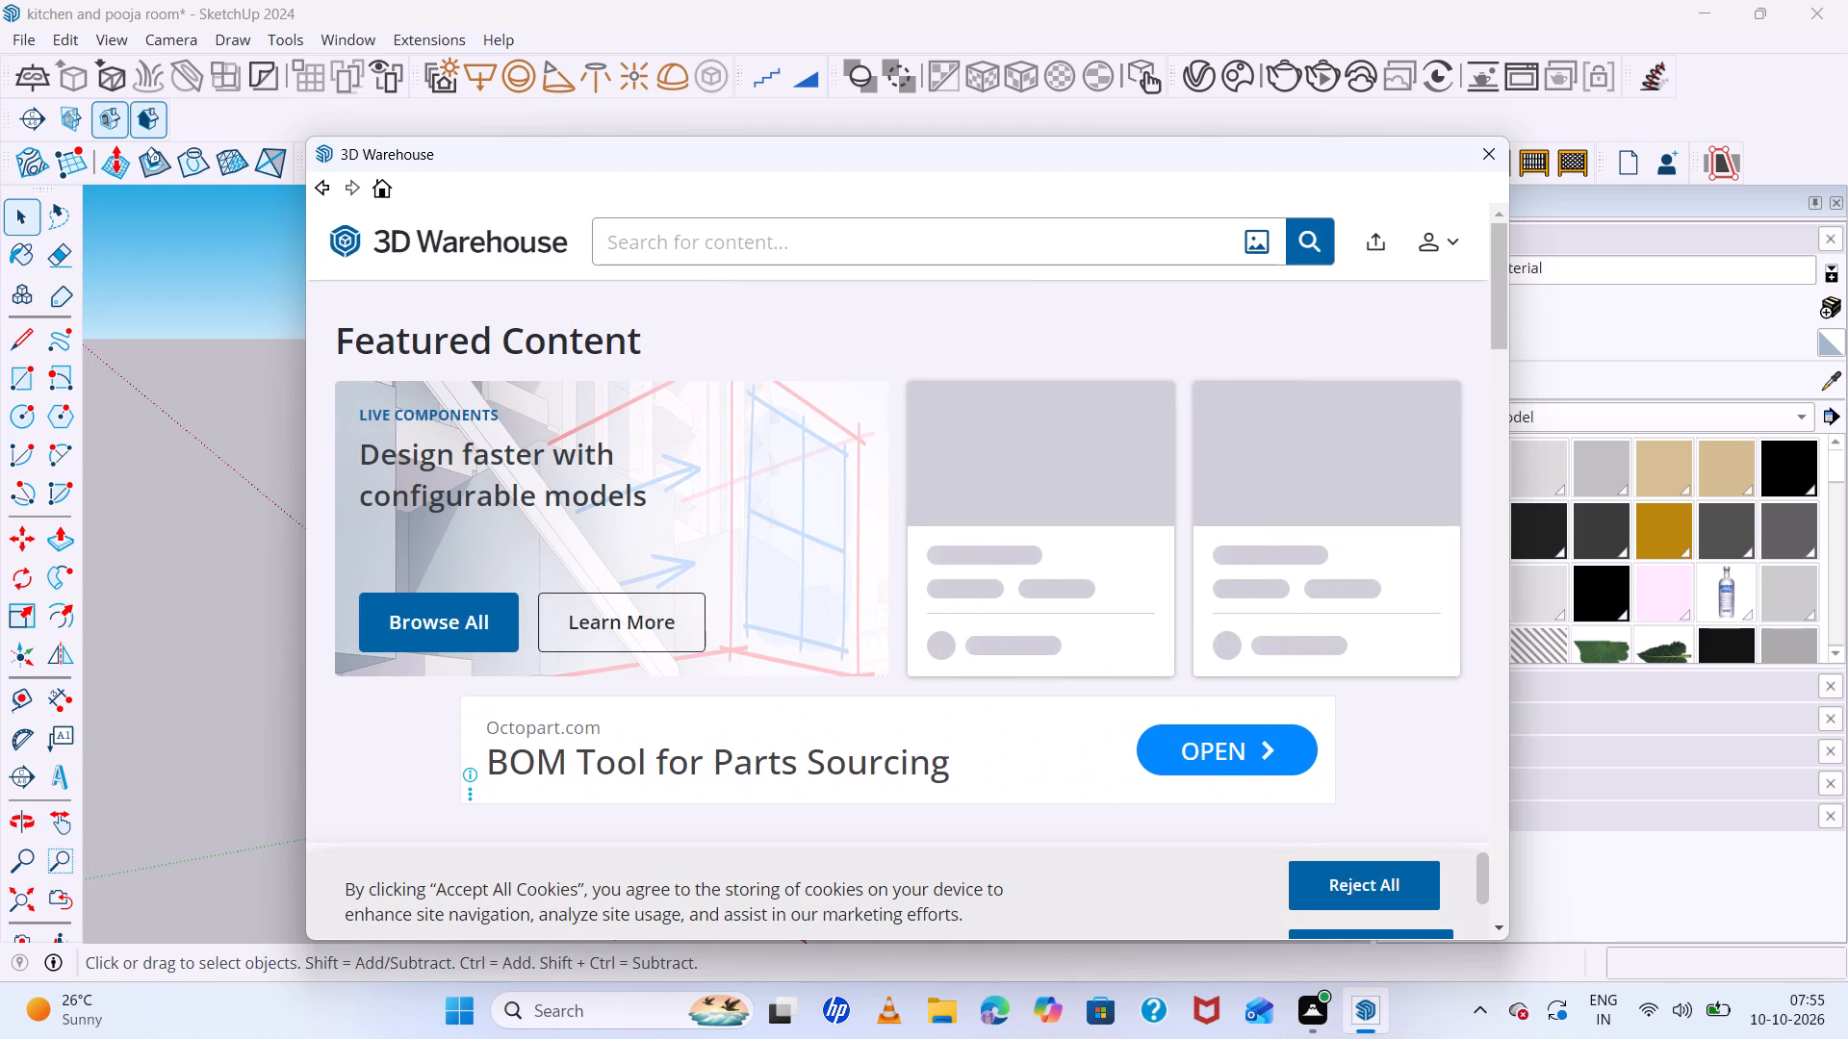
text(po)
text(t plants)
key(Return)
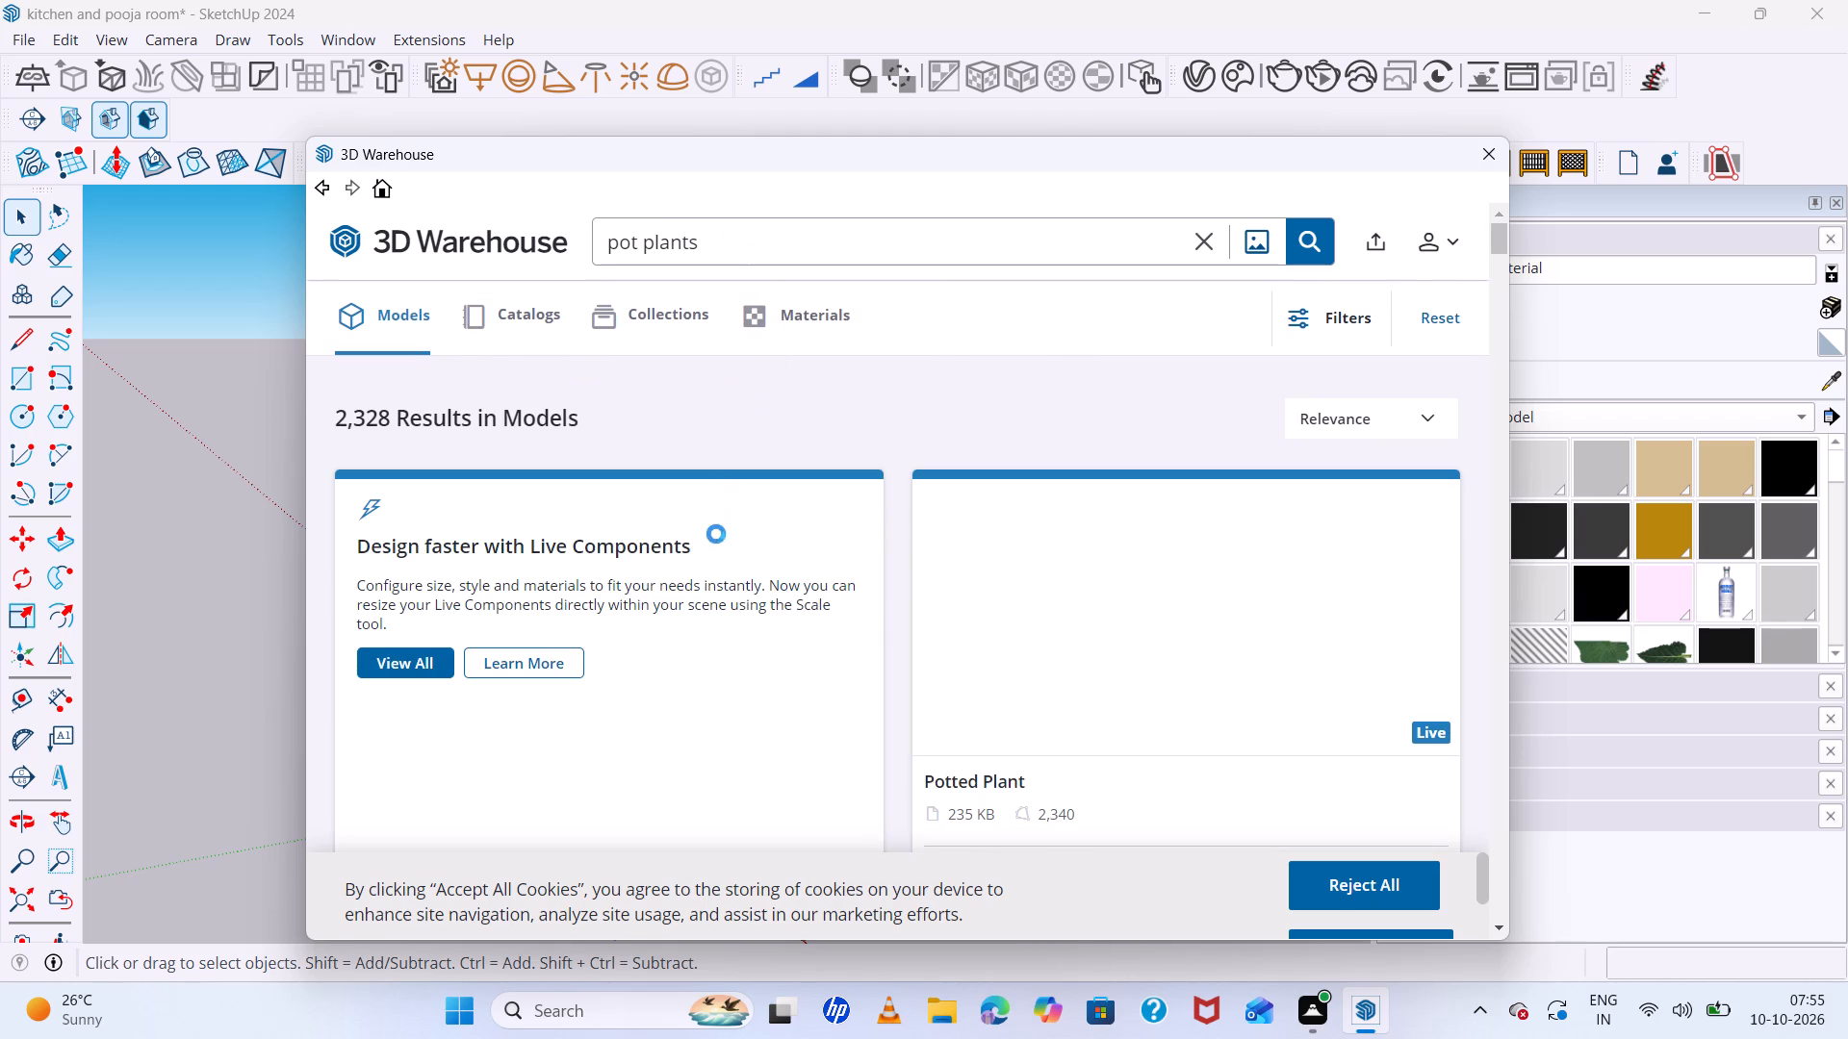
Look through the "pot plants" model results for a plant that suits the open shelving.
scroll(714, 538, down, 6)
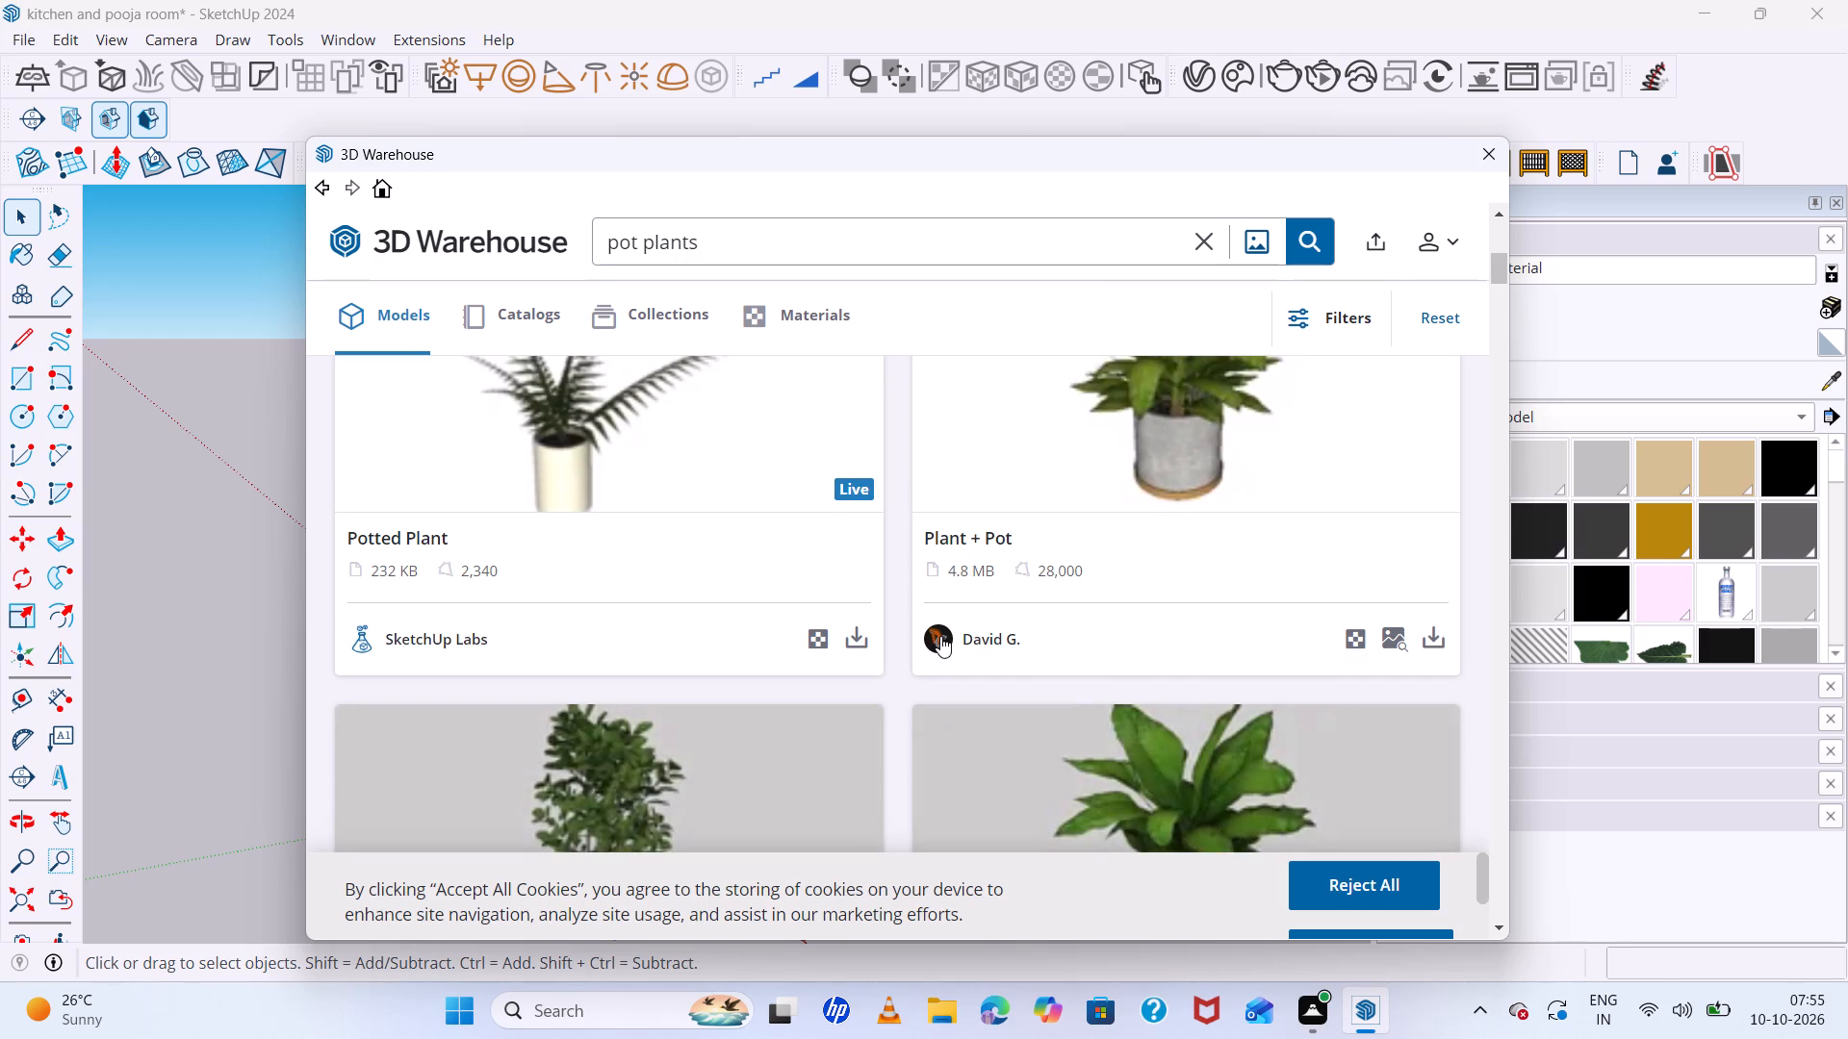
scroll(940, 636, down, 8)
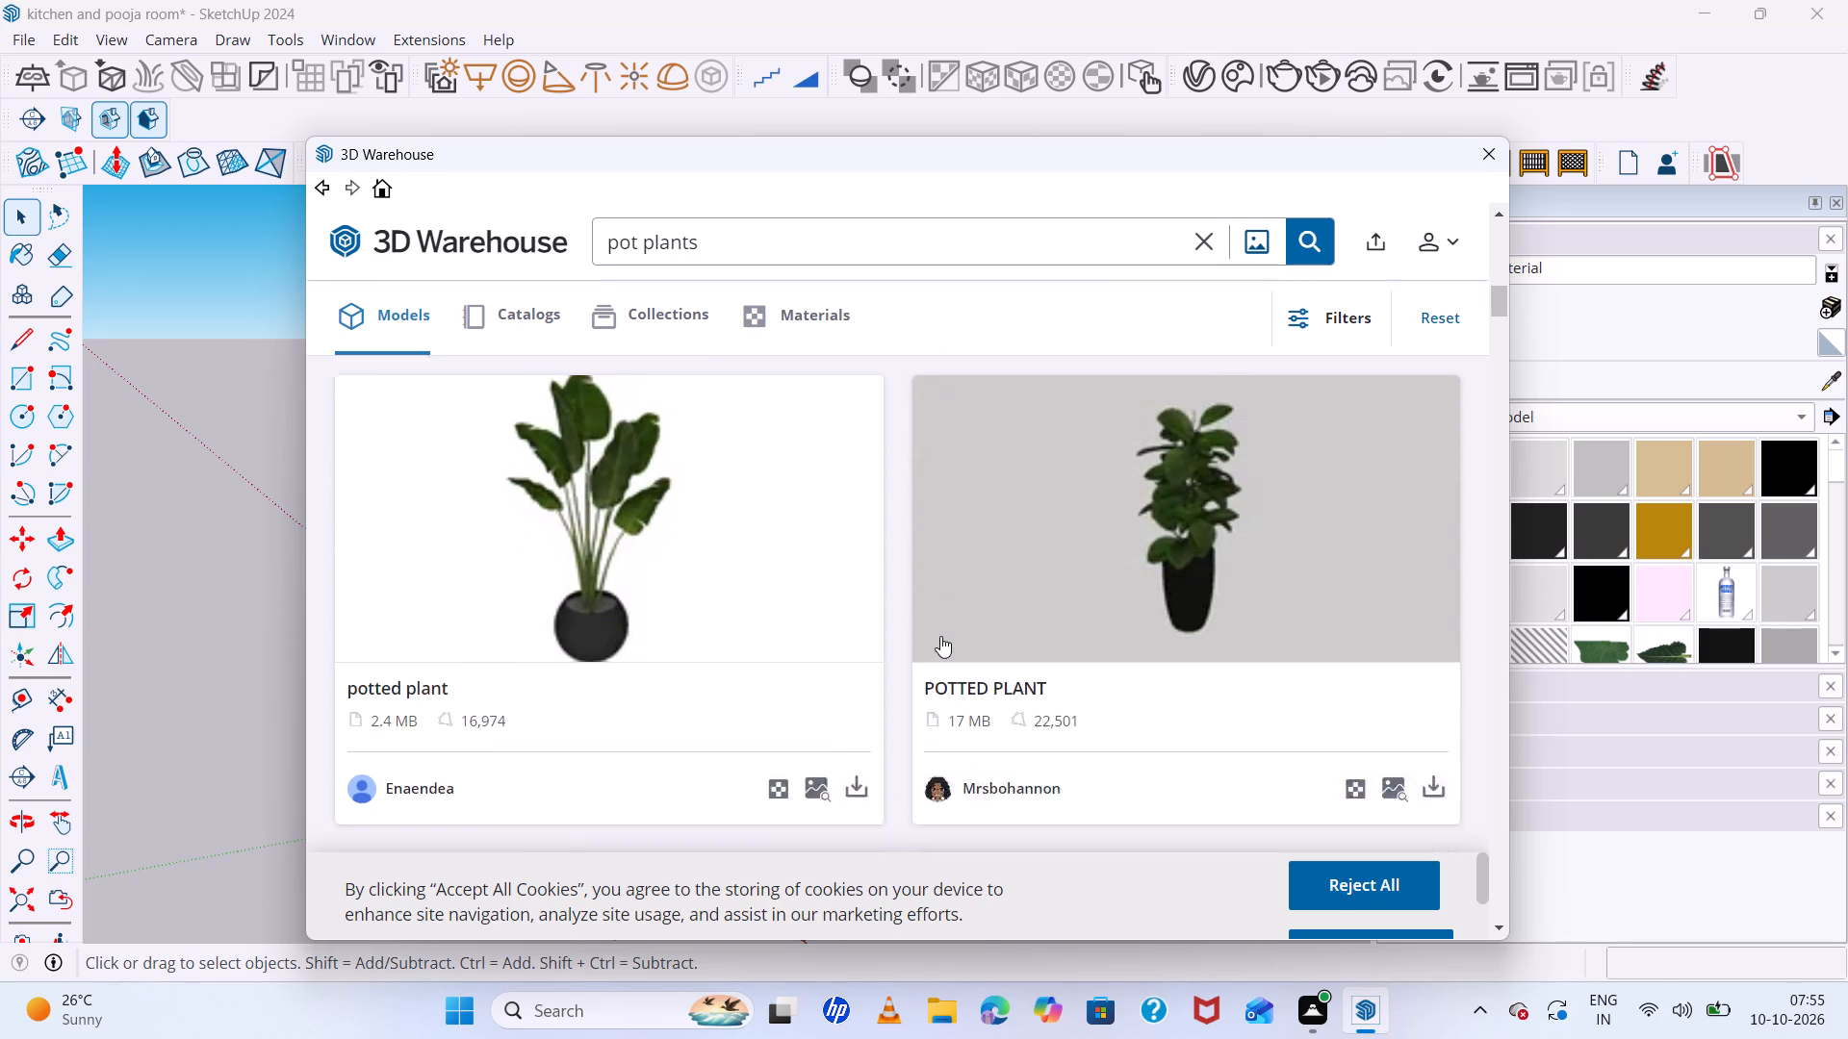
scroll(940, 636, down, 9)
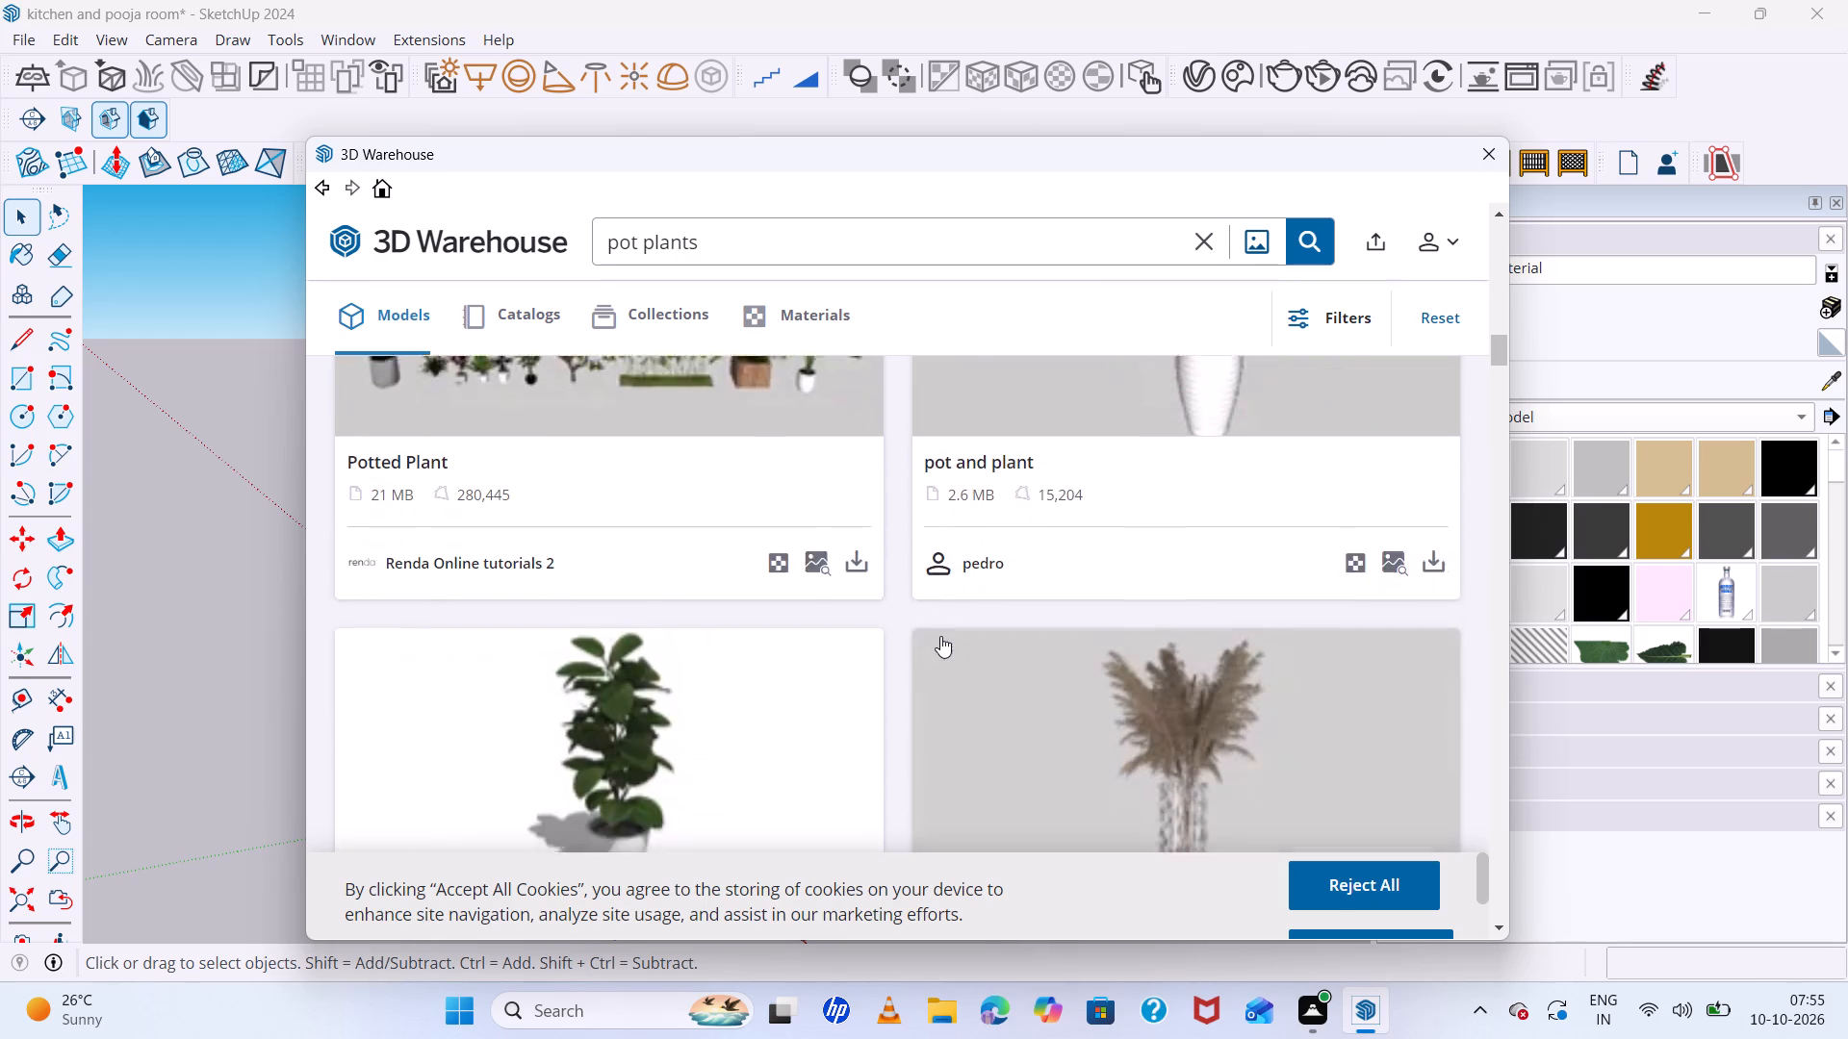
scroll(940, 636, down, 6)
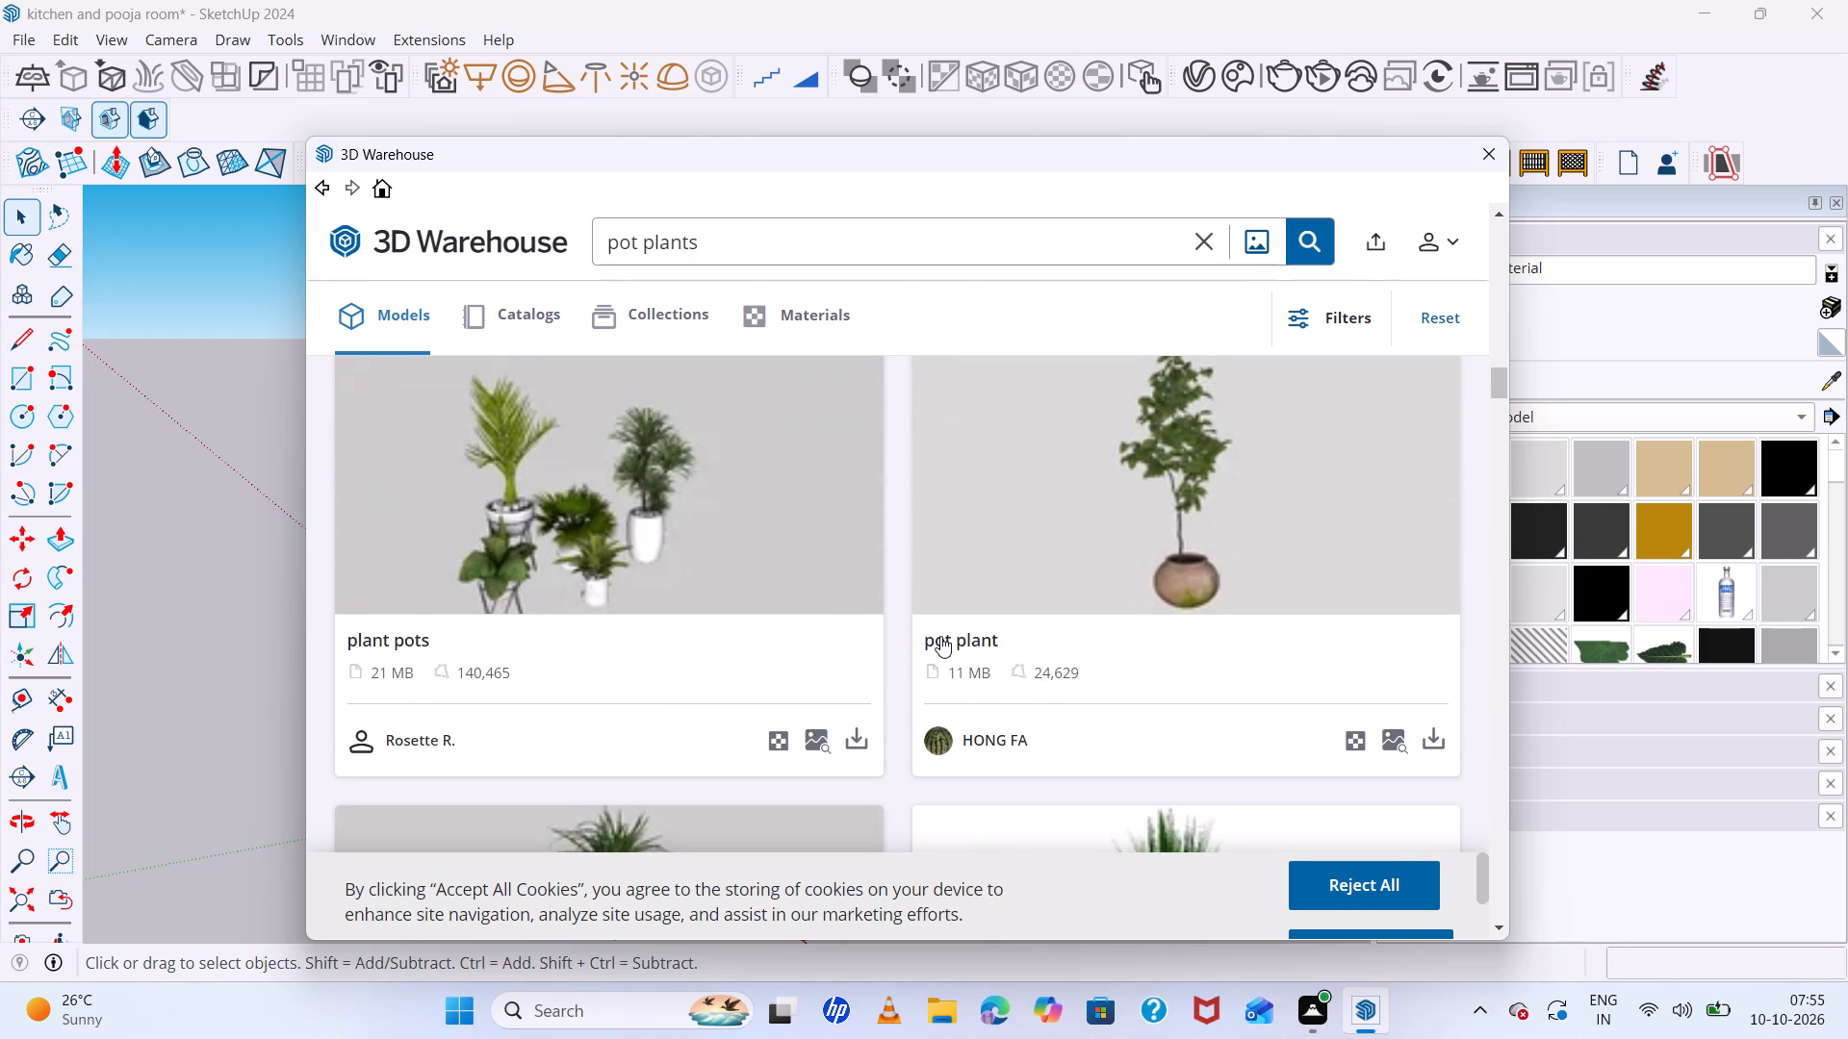
scroll(940, 636, down, 10)
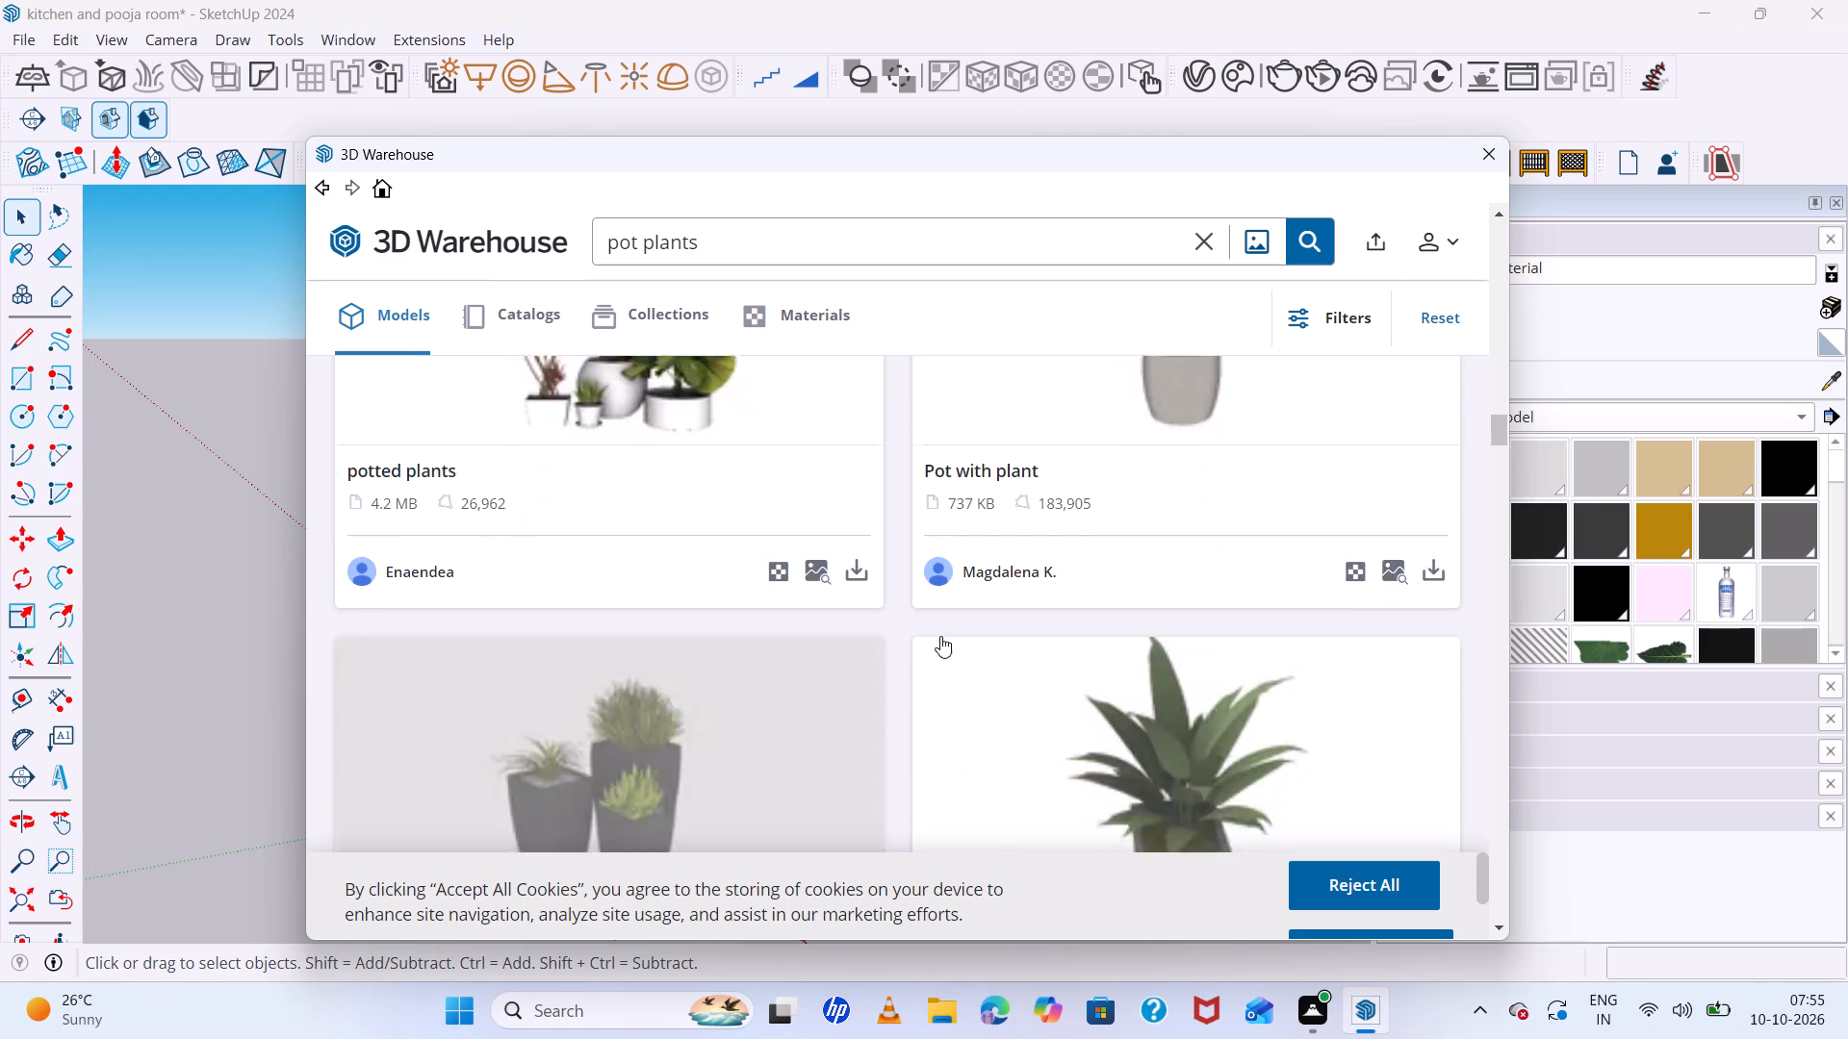
scroll(940, 636, down, 10)
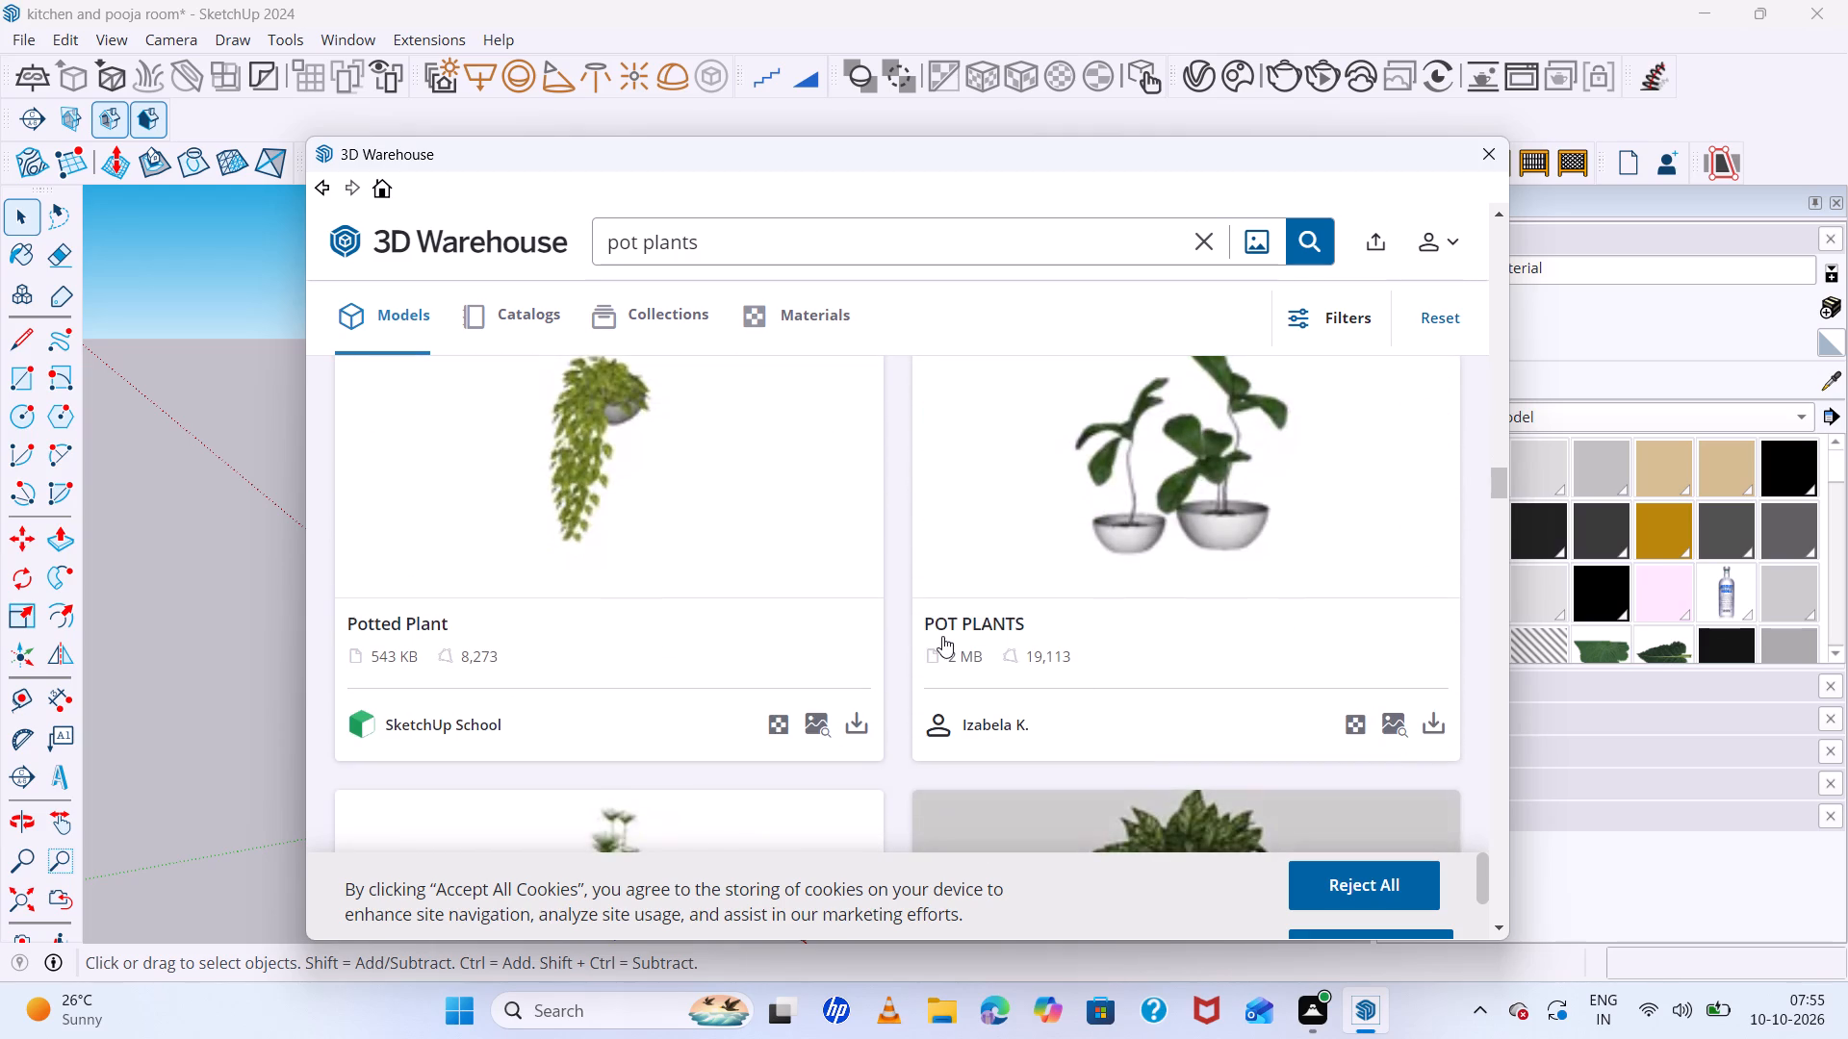
scroll(942, 636, down, 3)
scroll(942, 636, up, 5)
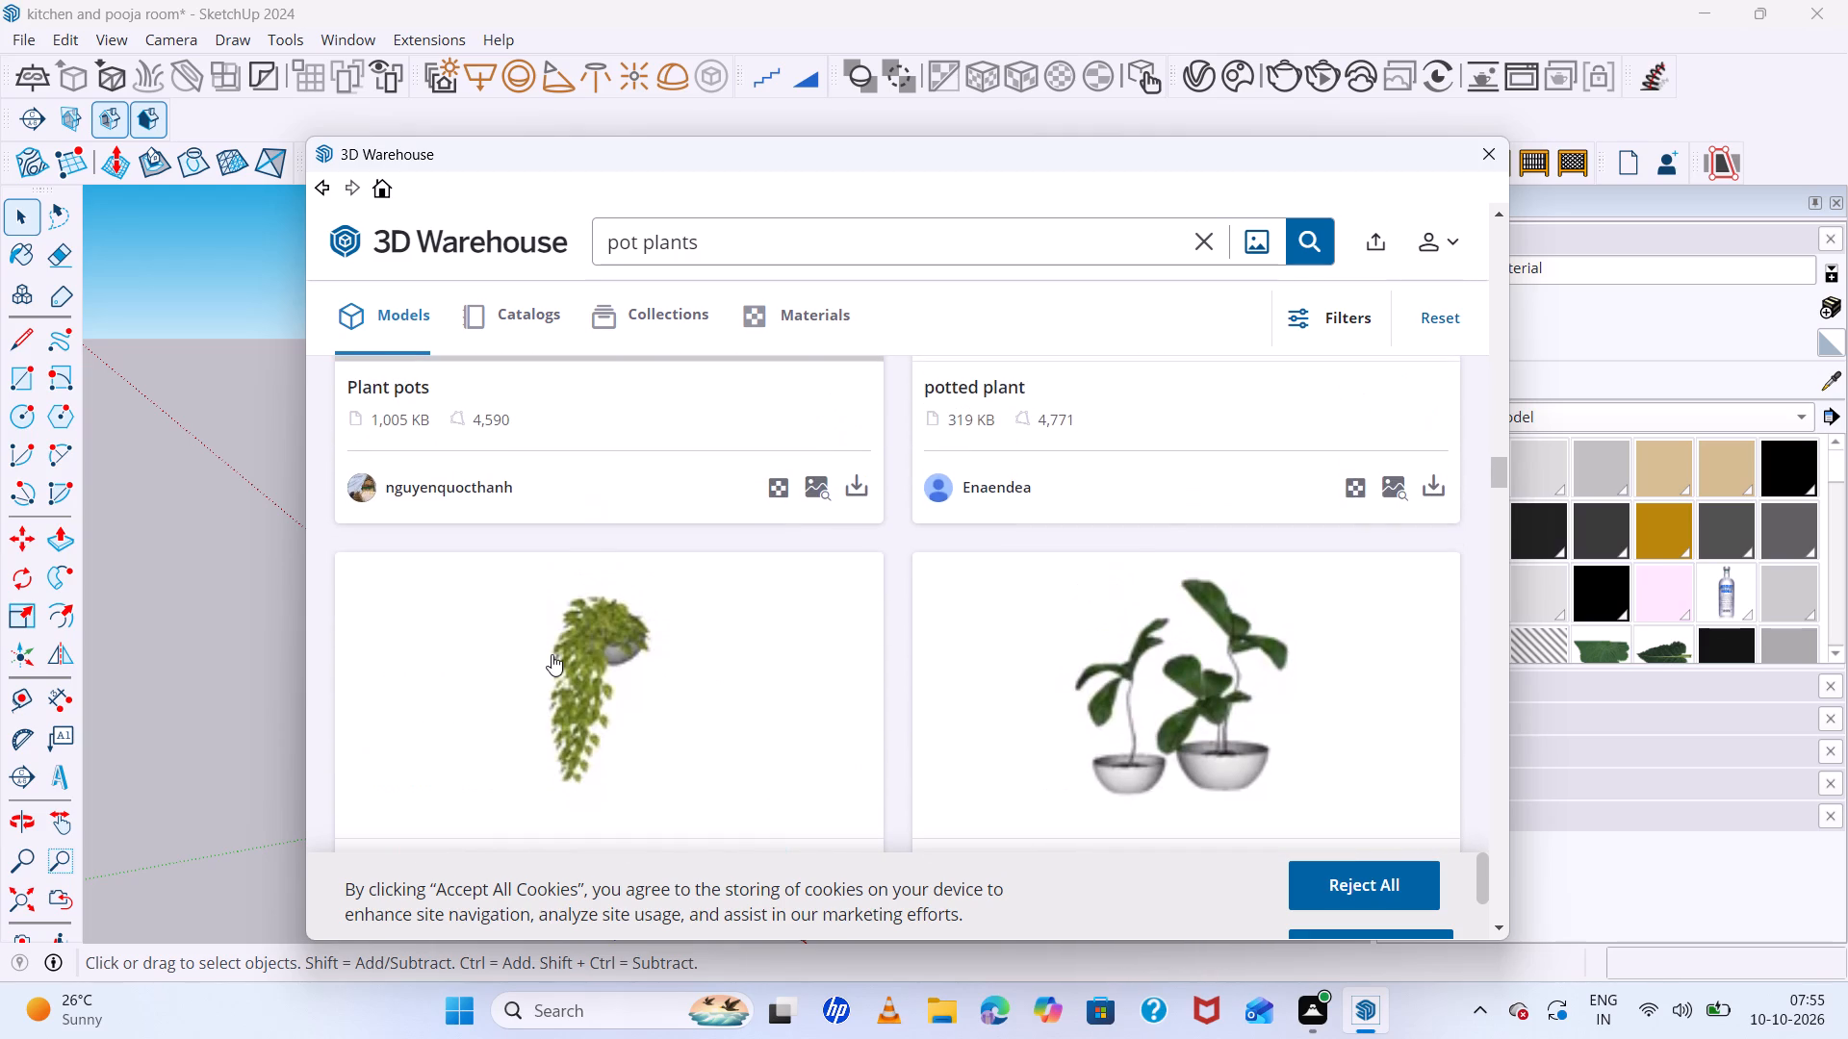
Load the trailing Potted Plant by SketchUp School directly into the model and place it at the open shelving unit.
click(552, 654)
scroll(804, 598, down, 6)
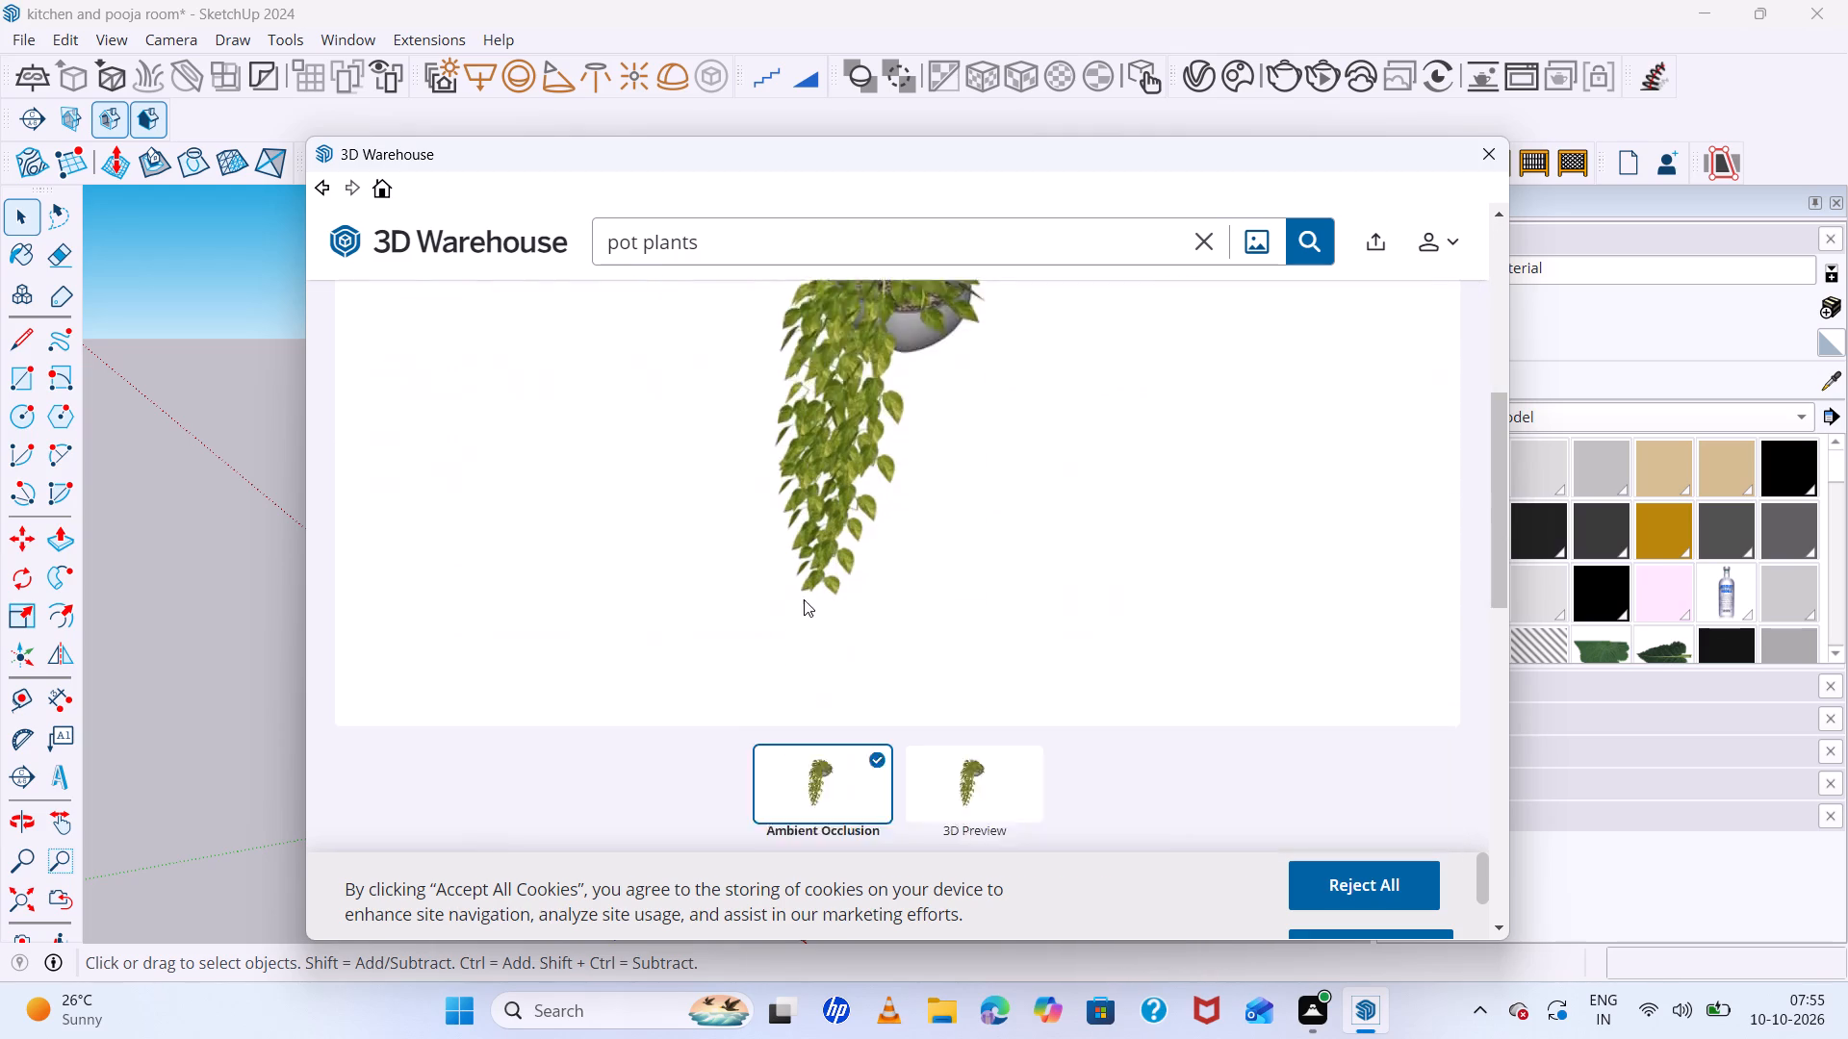
scroll(1031, 661, down, 1)
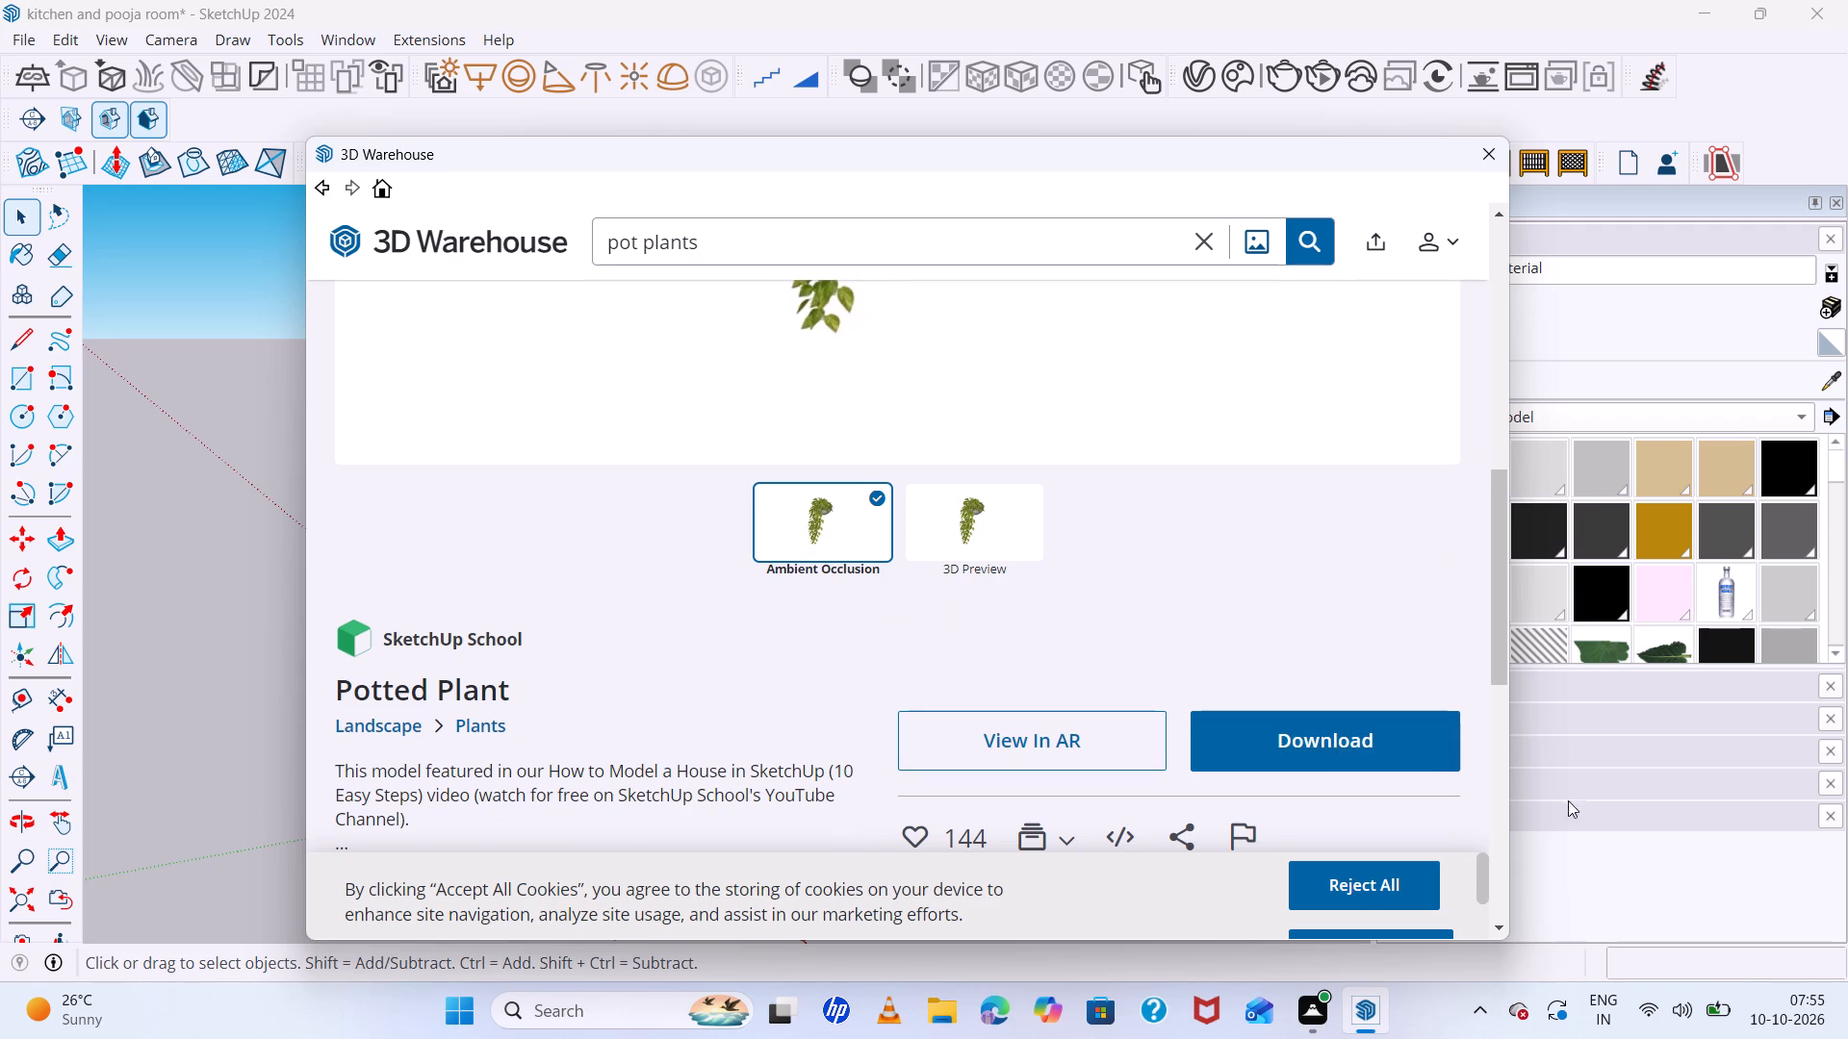
click(1337, 731)
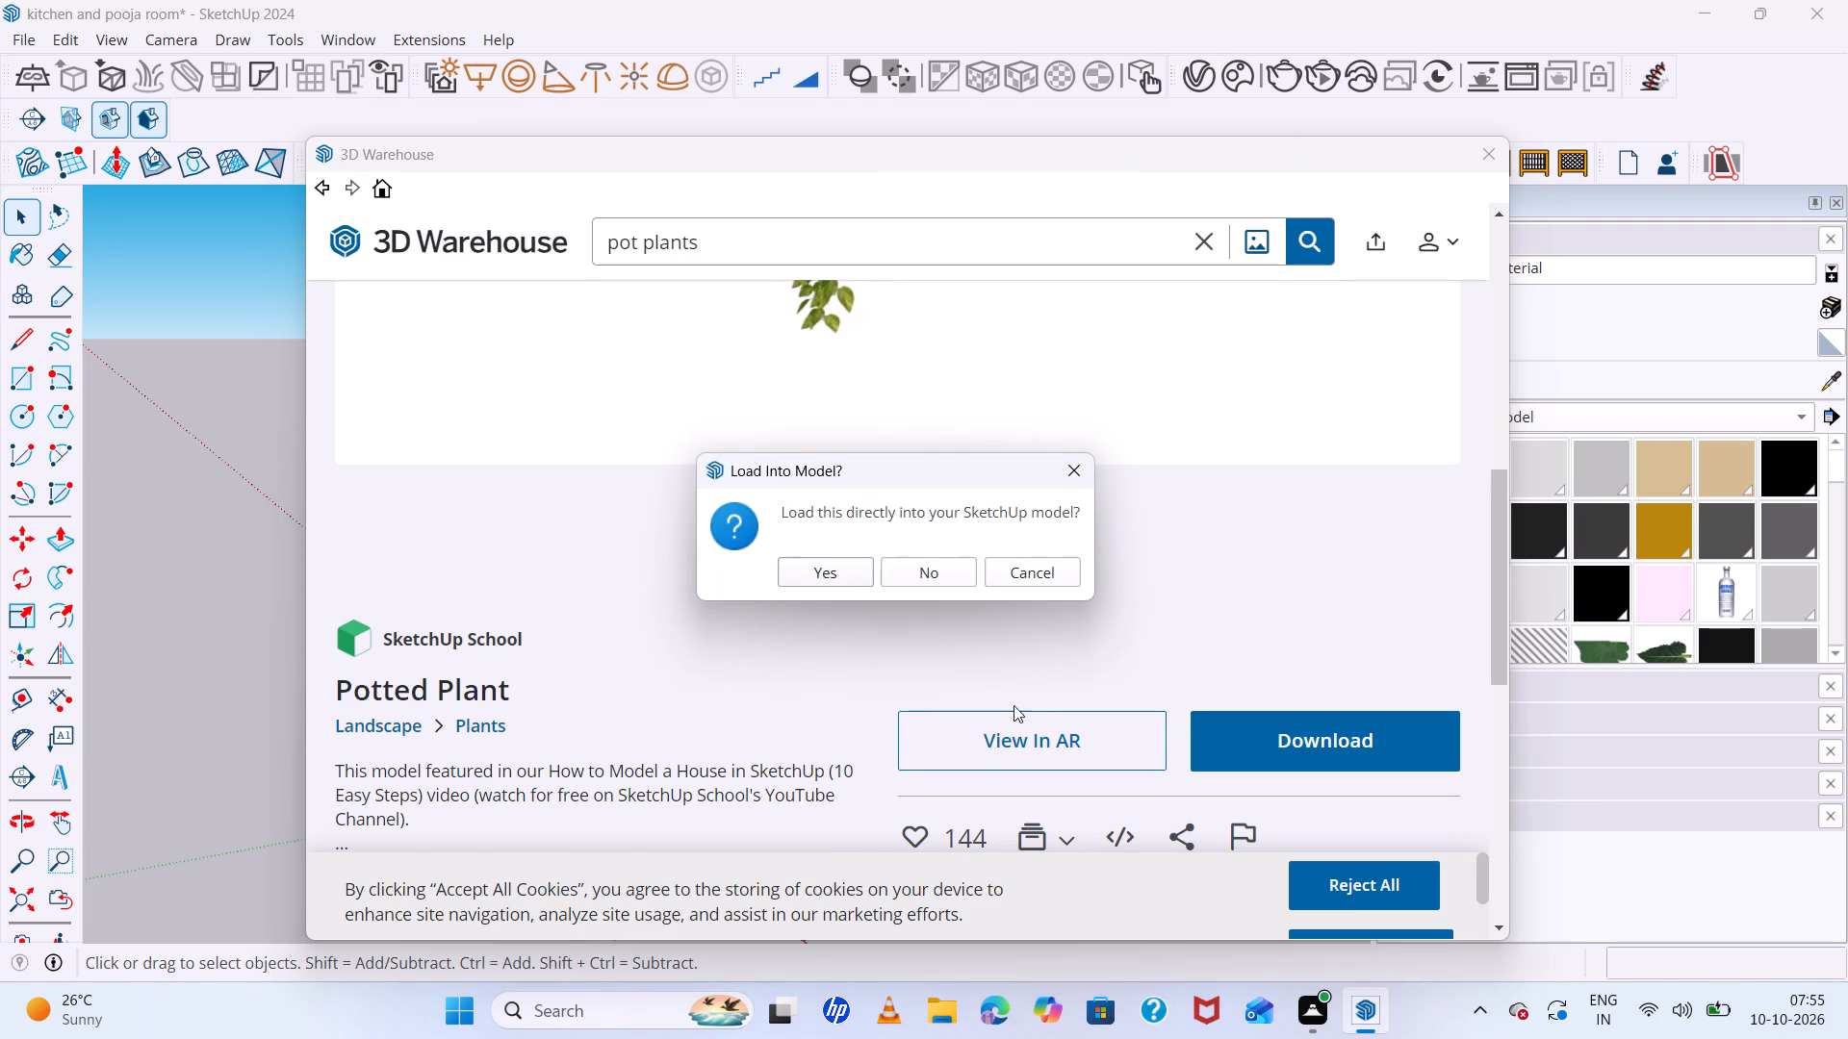
click(839, 579)
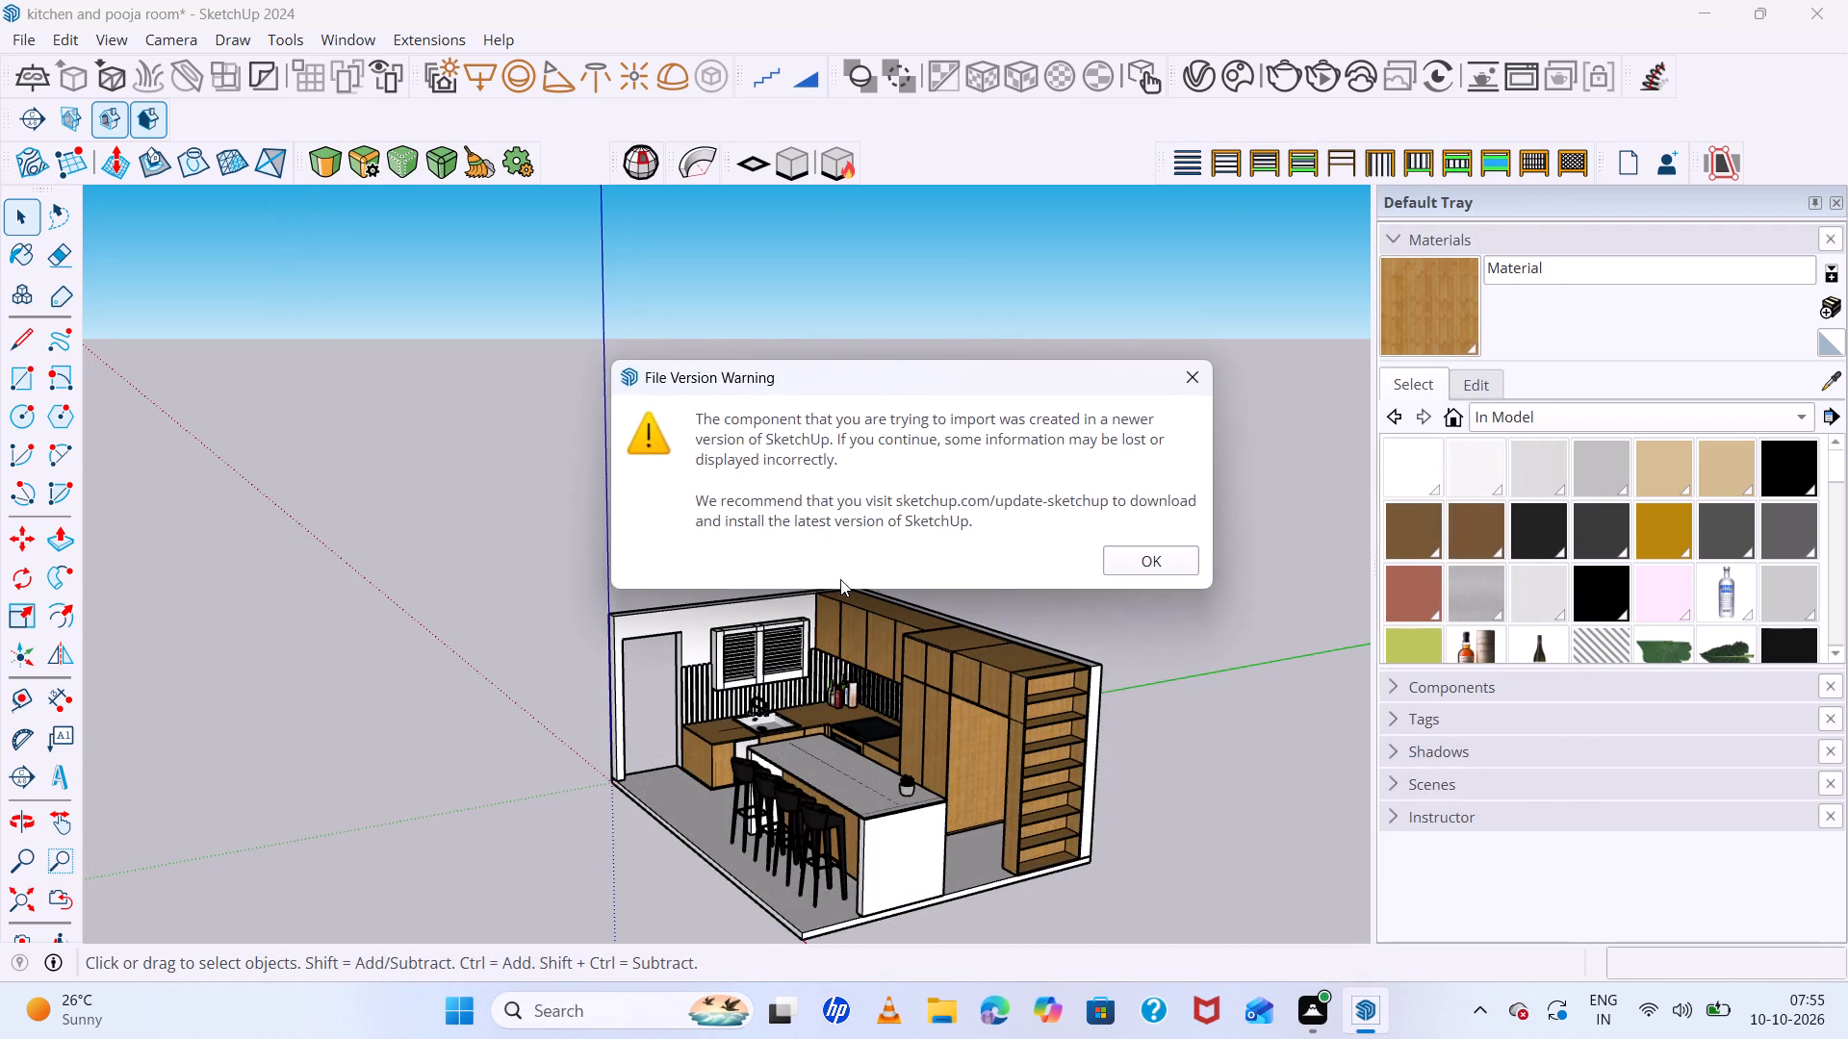
click(1202, 556)
click(1162, 574)
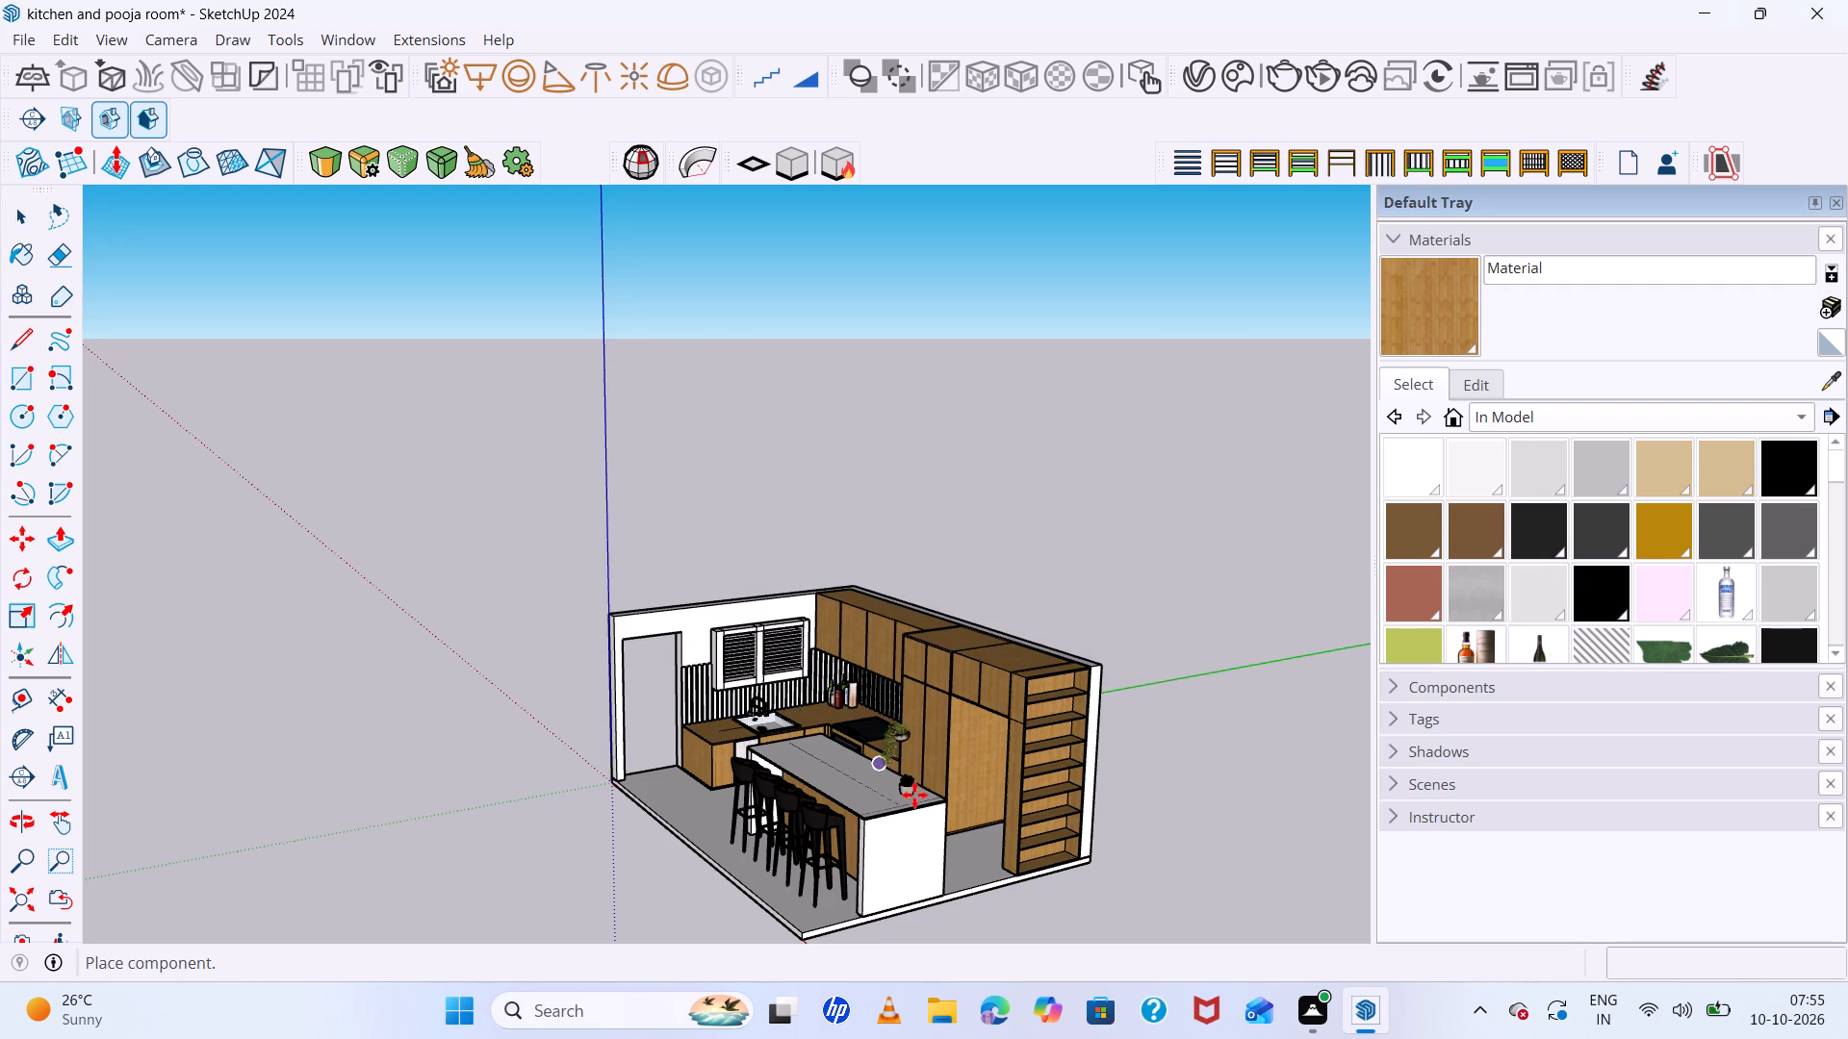
scroll(1012, 790, up, 10)
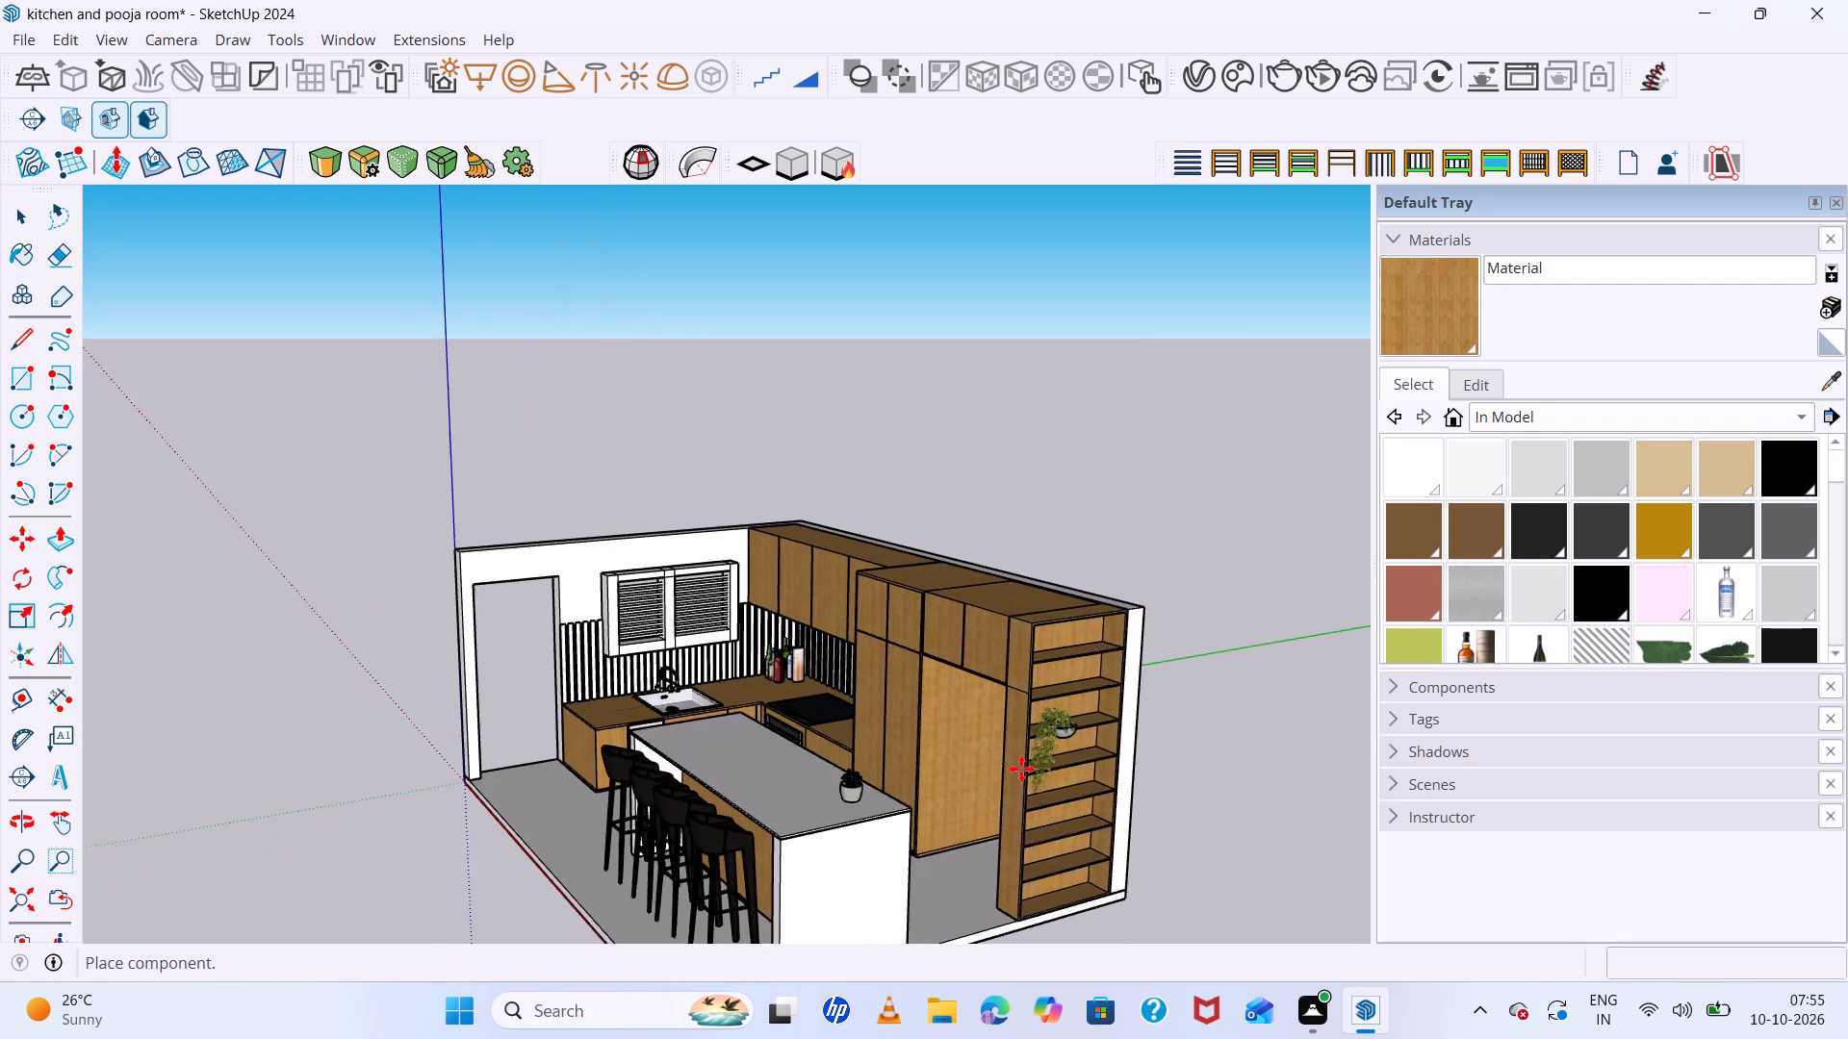
scroll(1028, 762, up, 8)
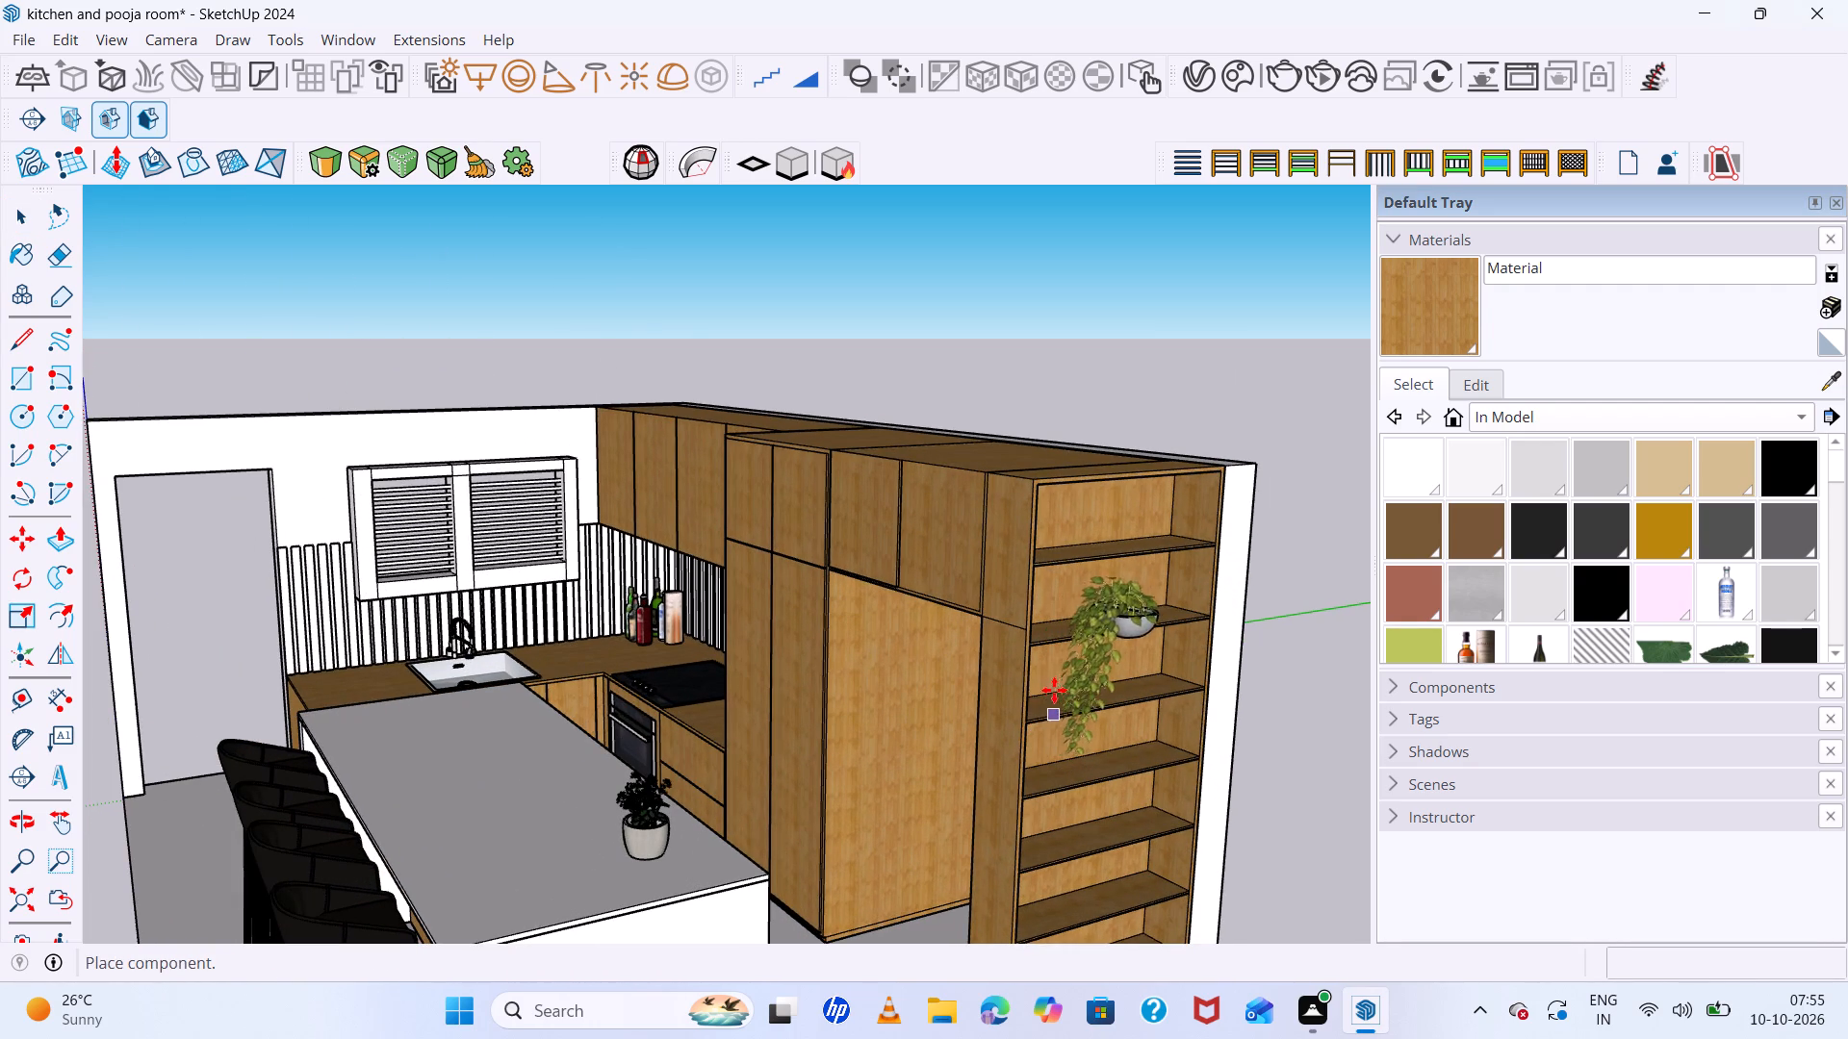
click(1040, 777)
scroll(1093, 721, up, 6)
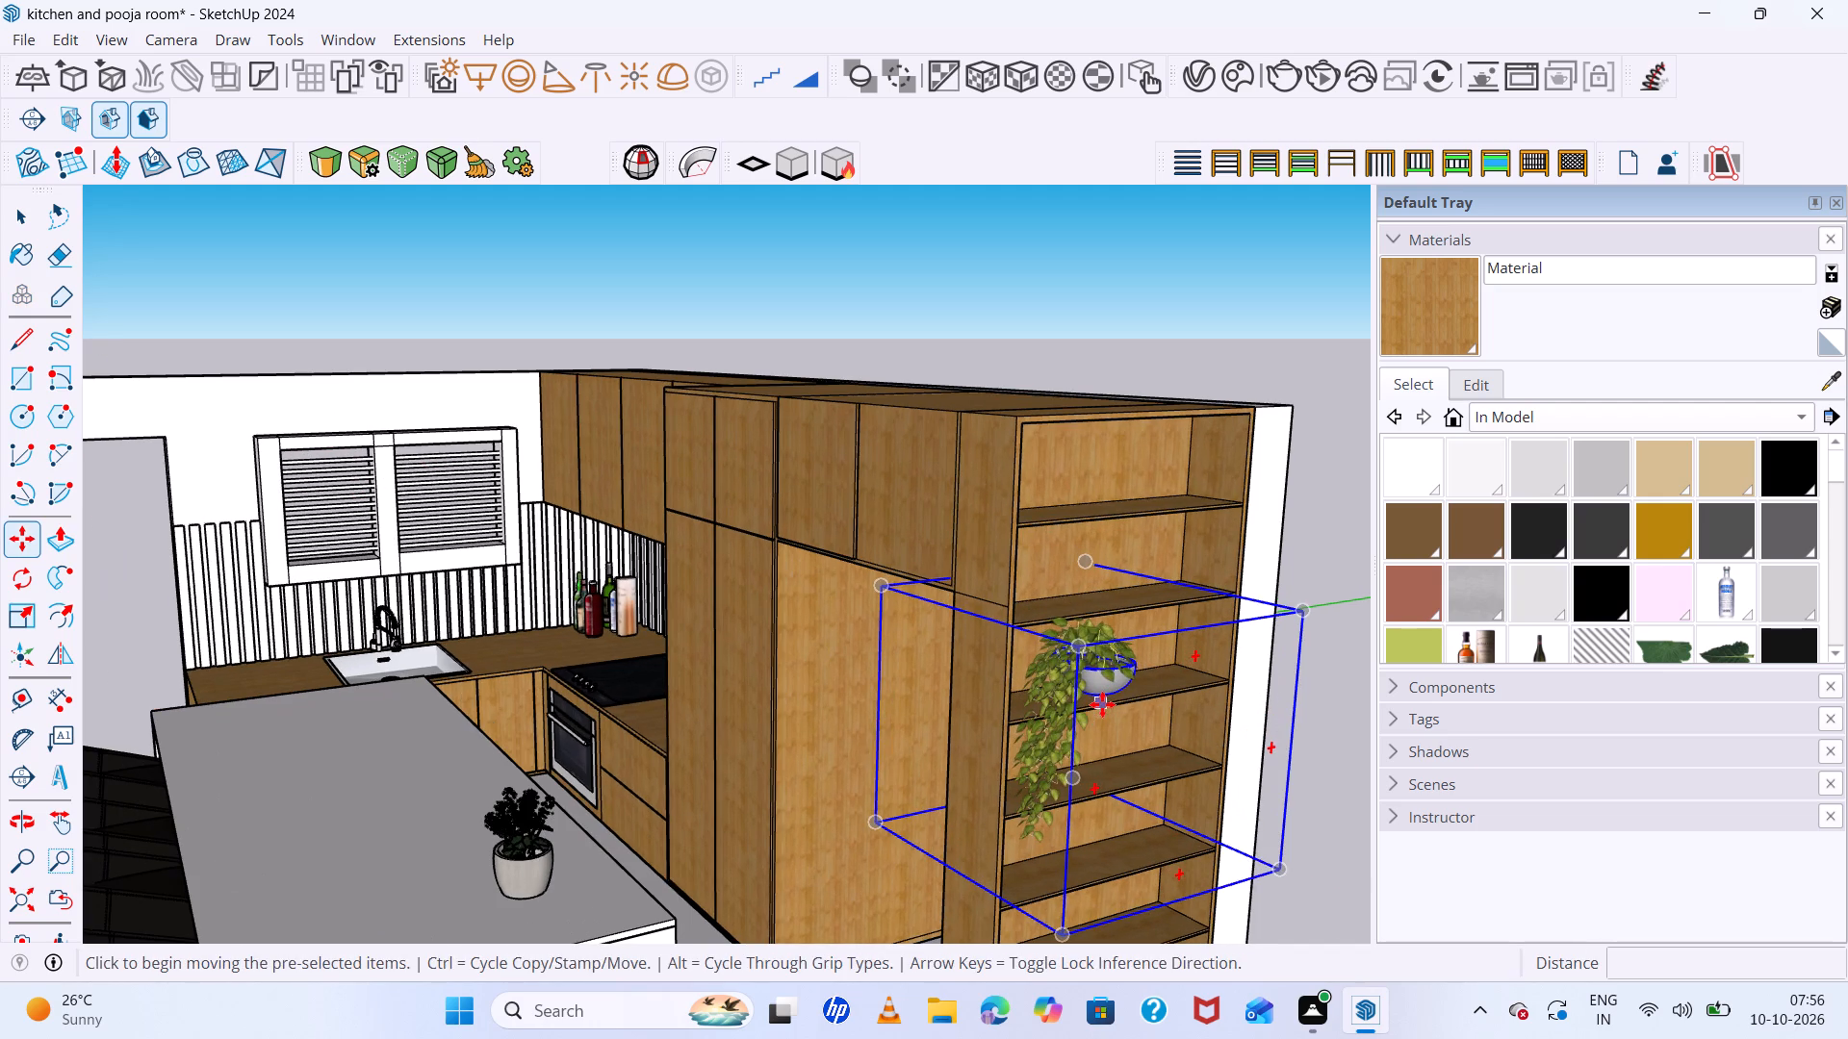
Flip the trailing plant along the green direction, with the mirror plane offset about 2' 2".
click(72, 658)
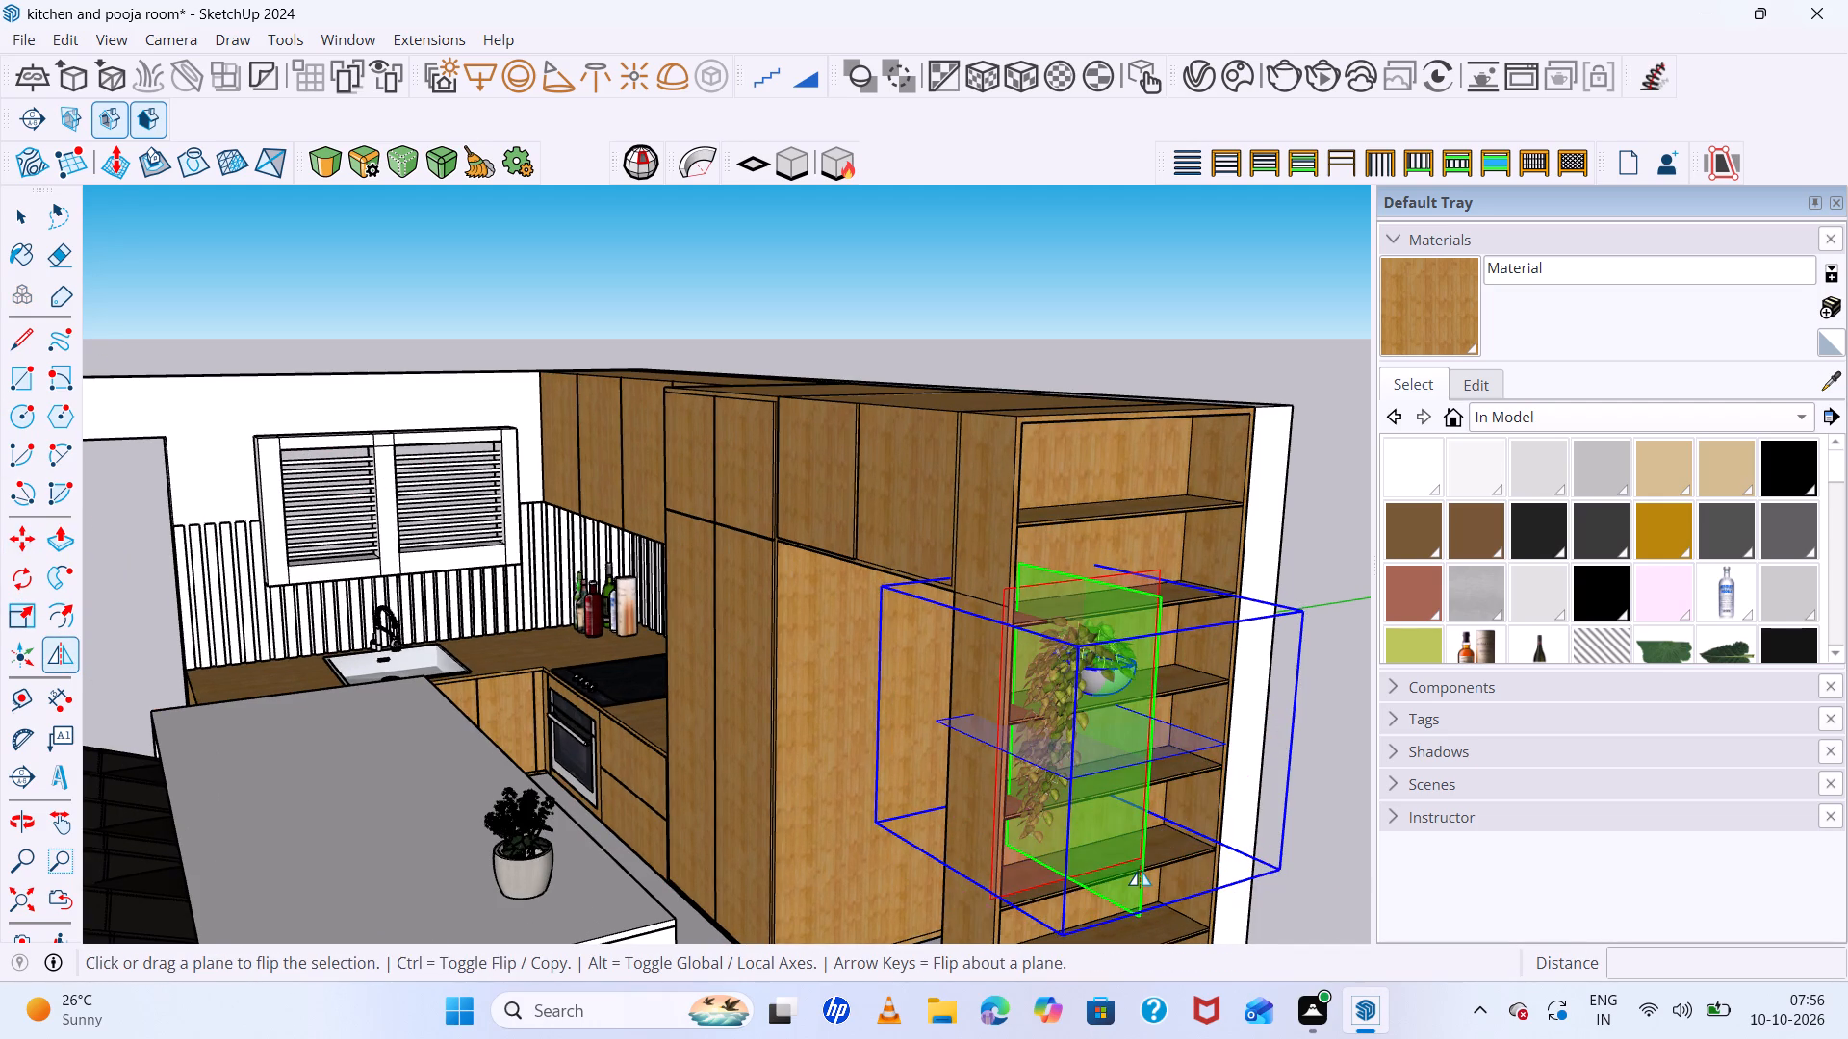
drag(1140, 871, 1157, 864)
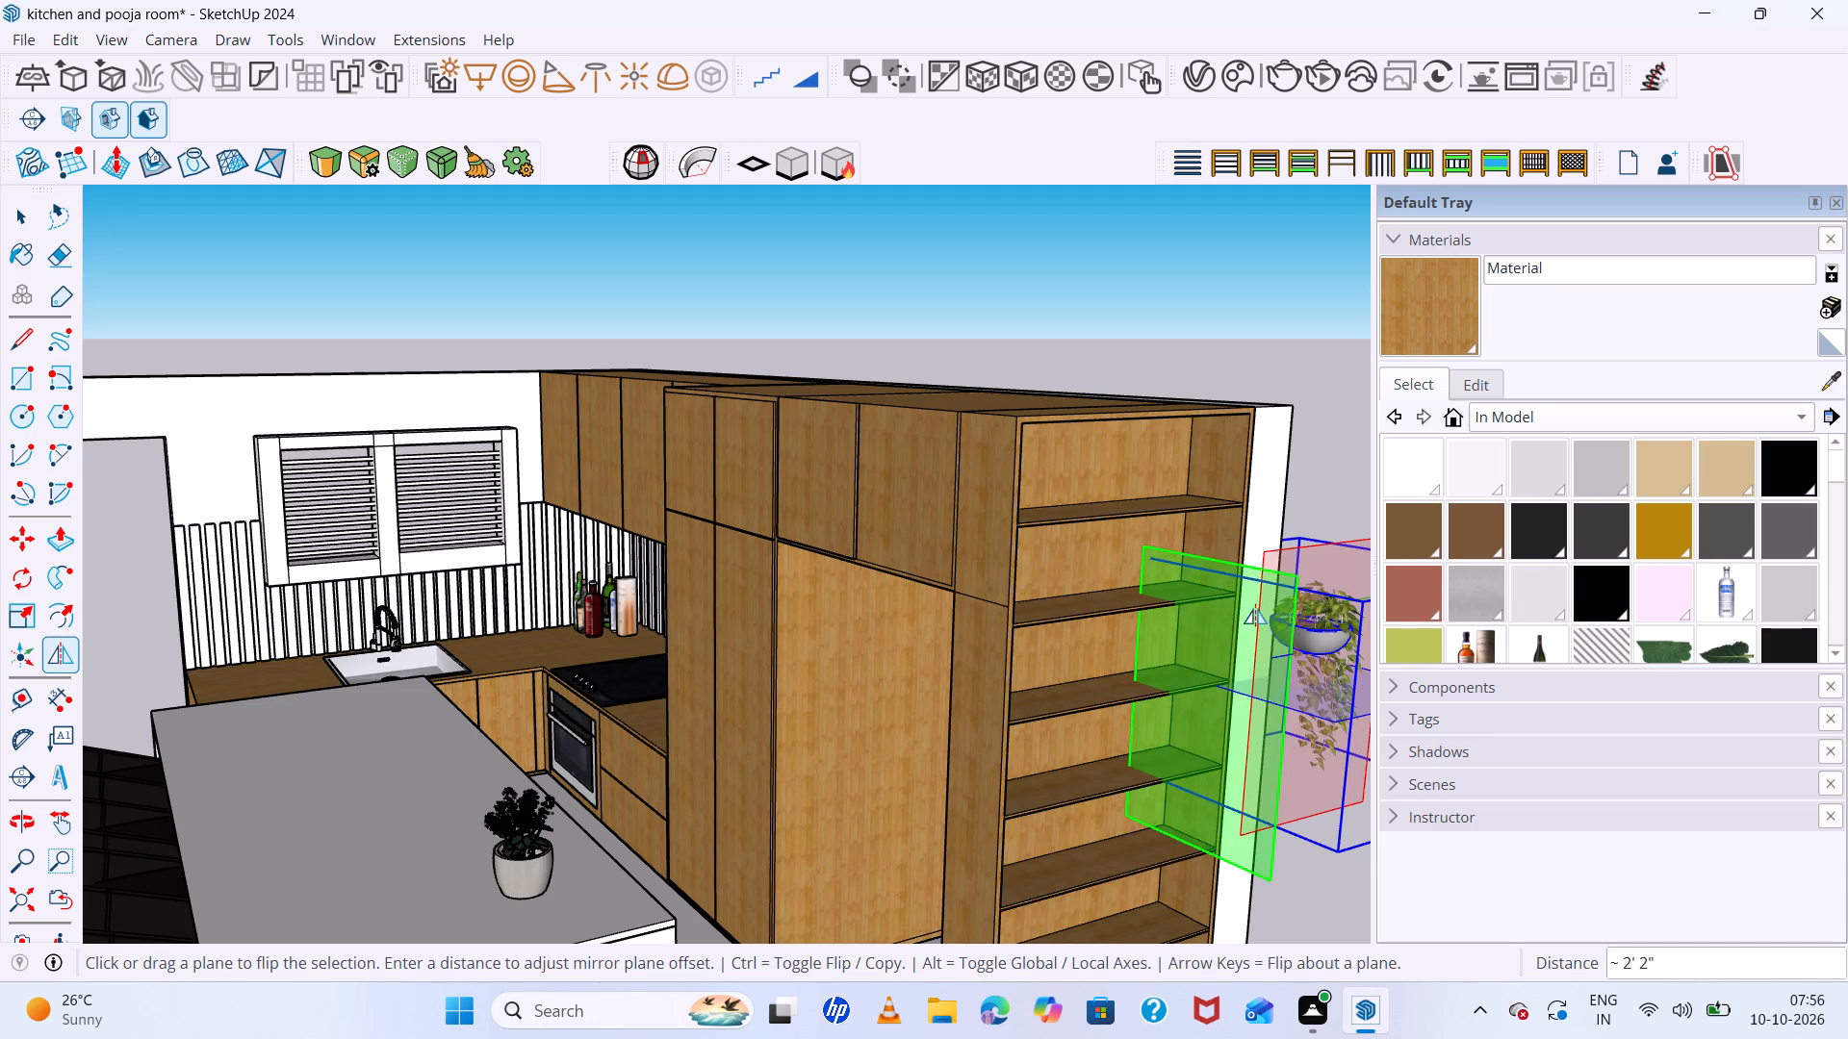
scroll(1203, 601, down, 2)
key(space)
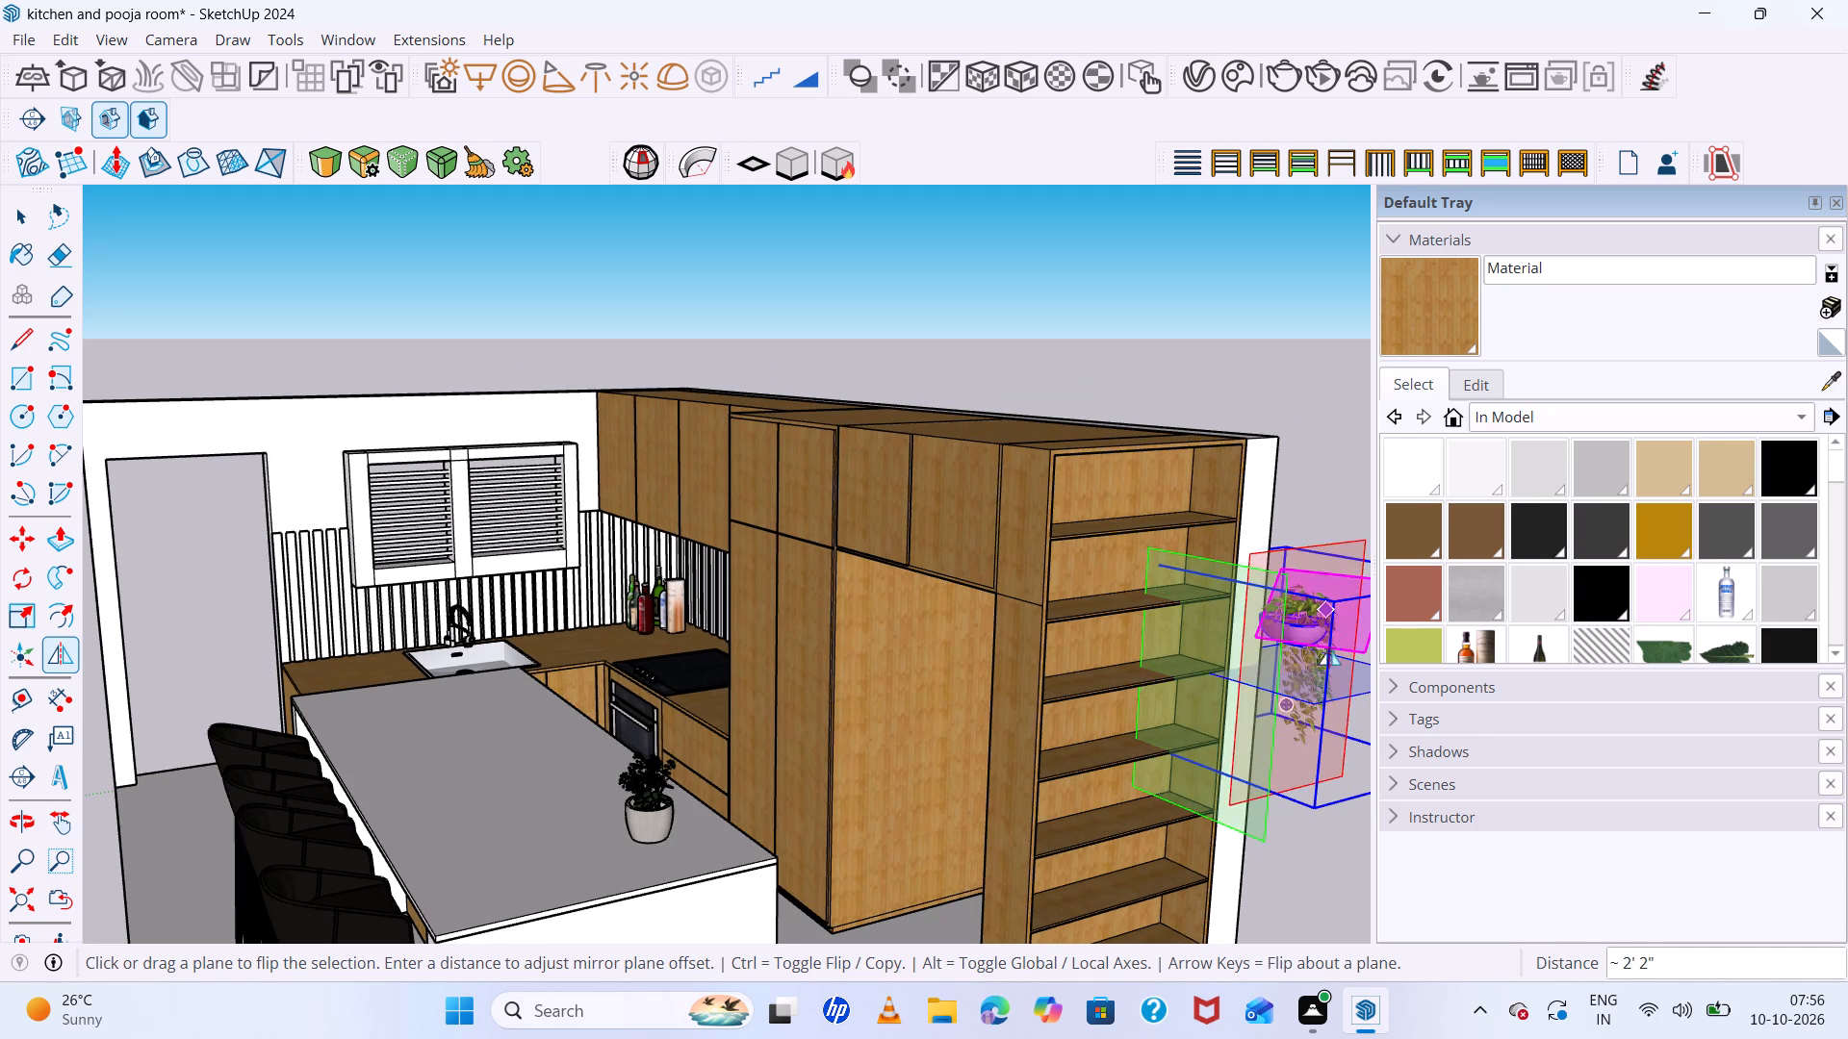
Move the flipped plant about 4' 10" back to the front of the open shelves.
key(m)
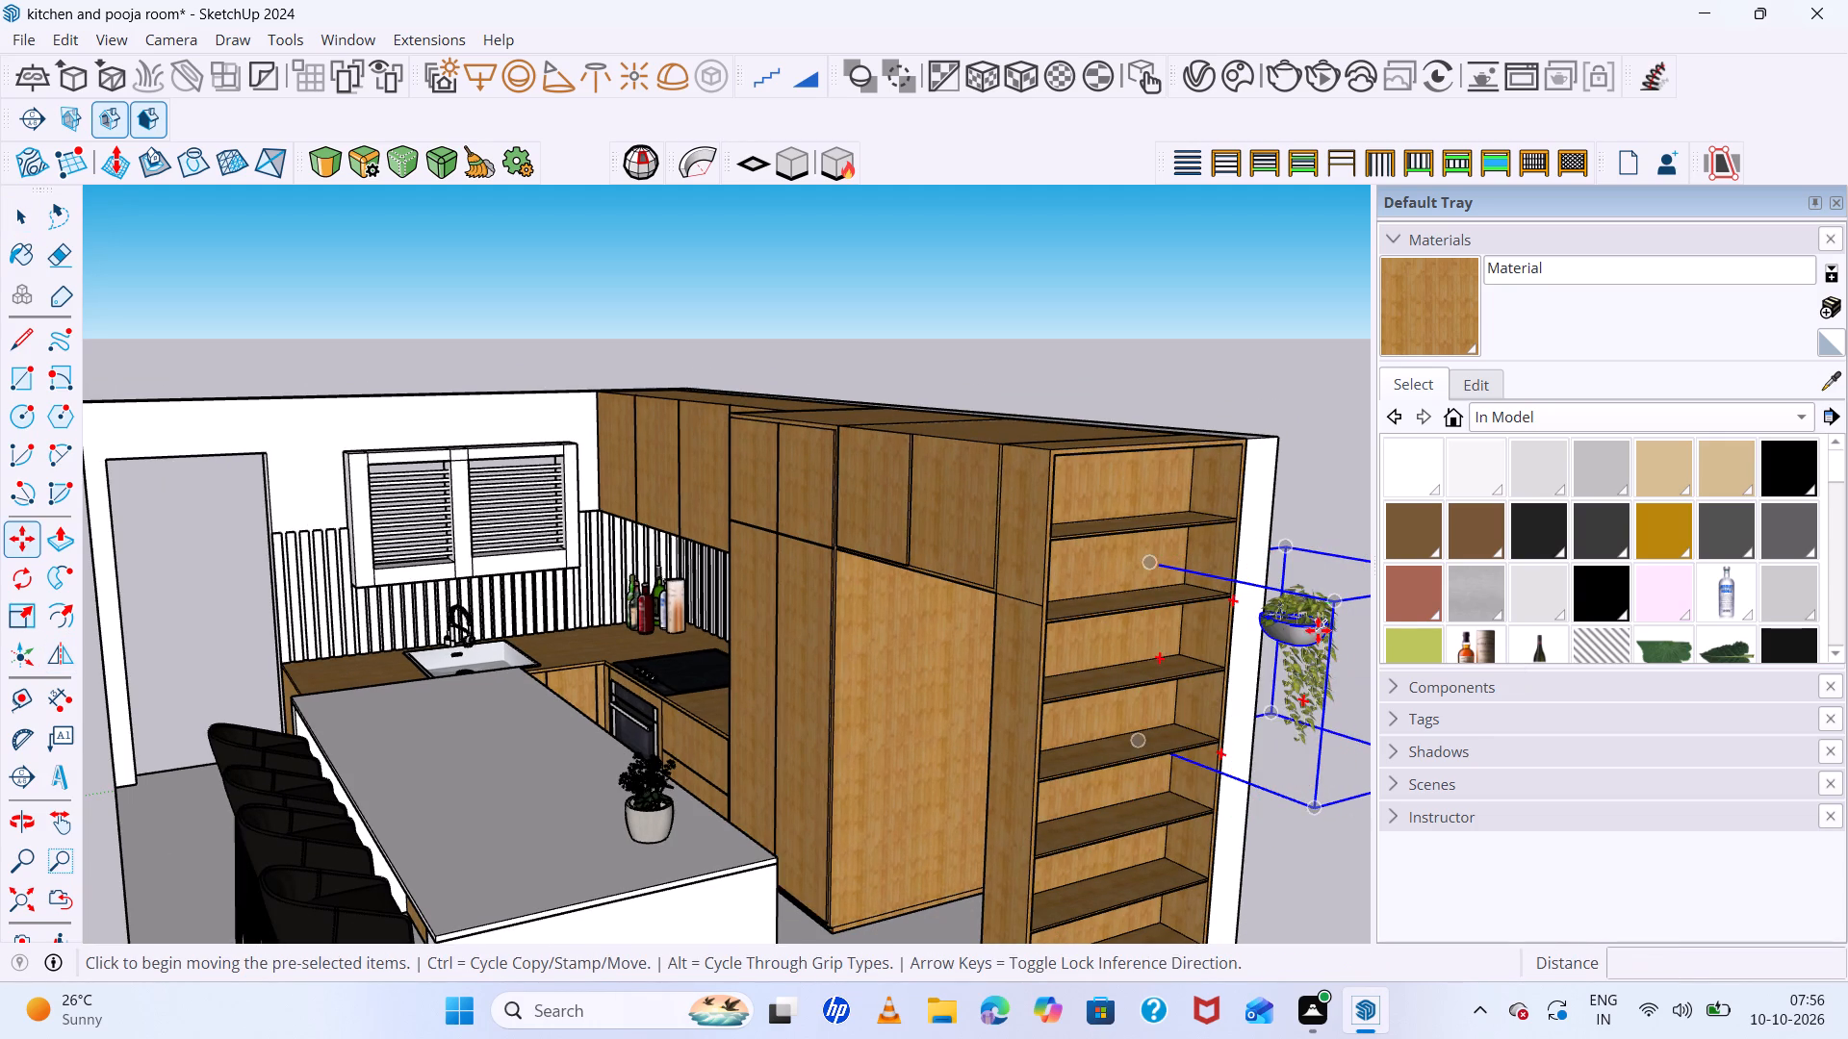
scroll(1315, 631, up, 6)
click(1313, 630)
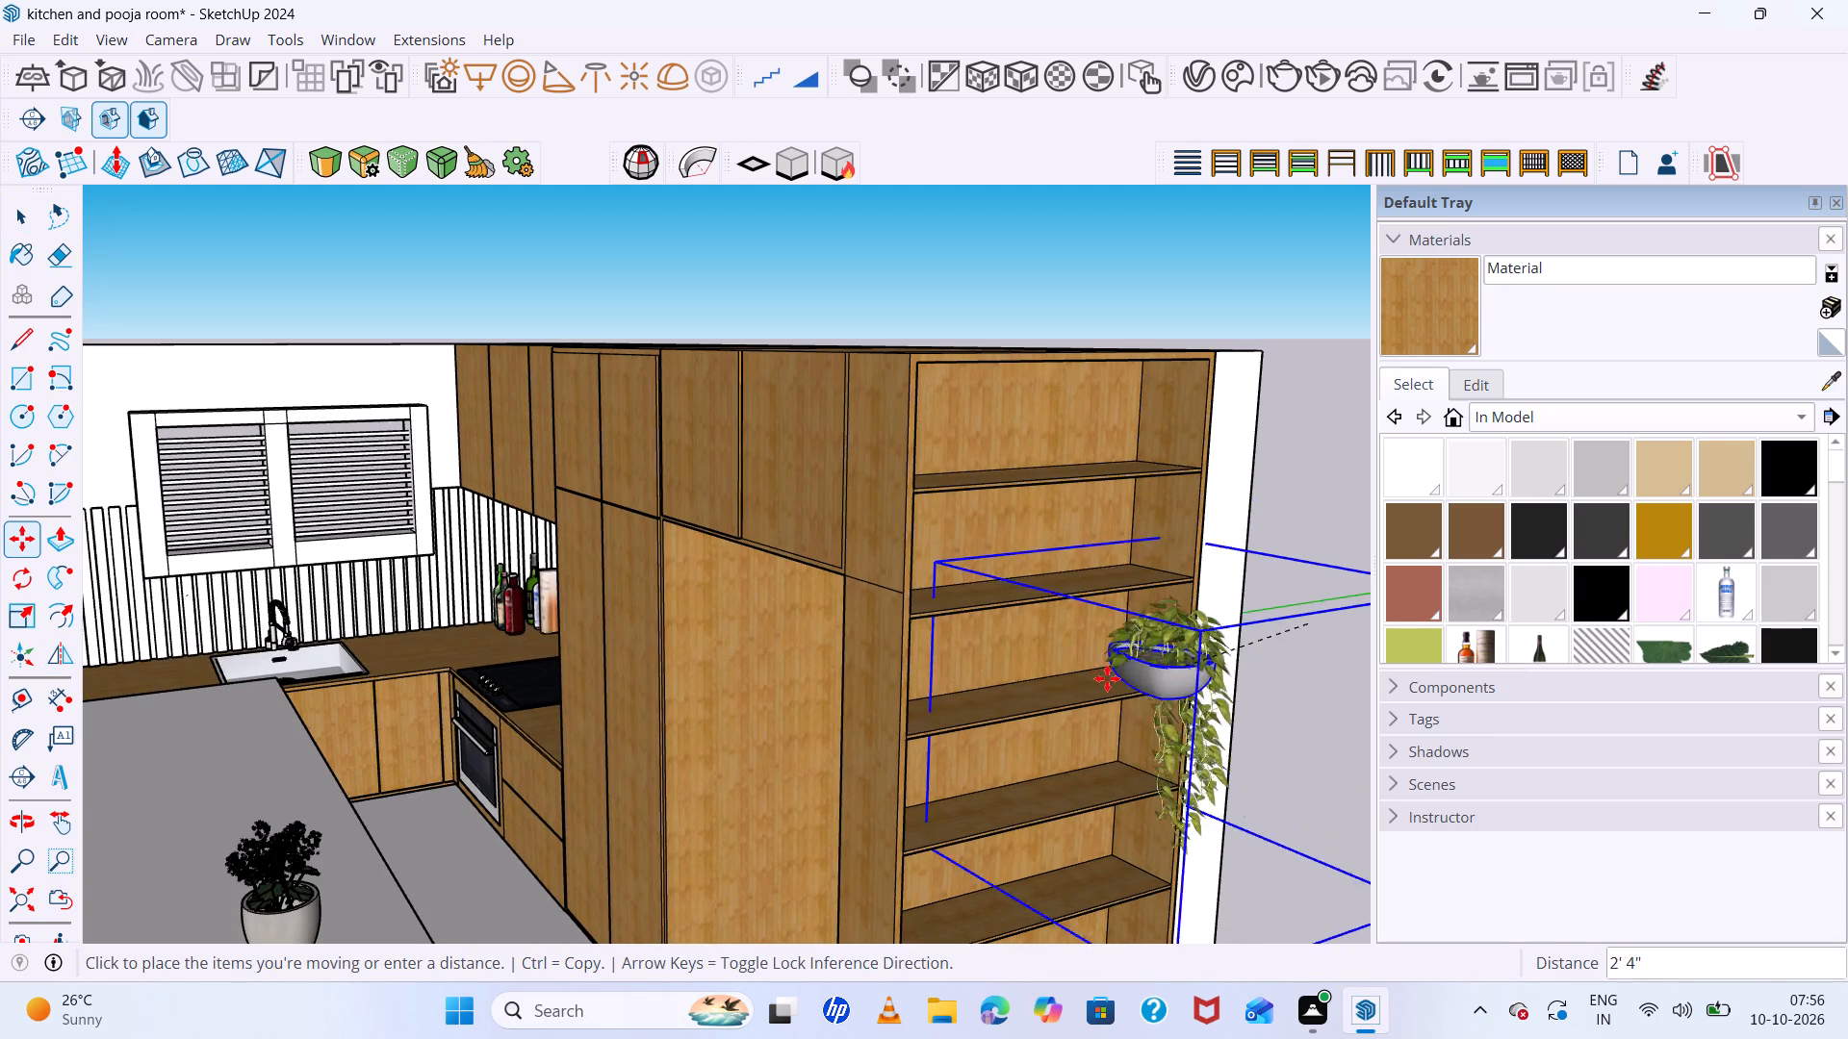
scroll(995, 697, up, 9)
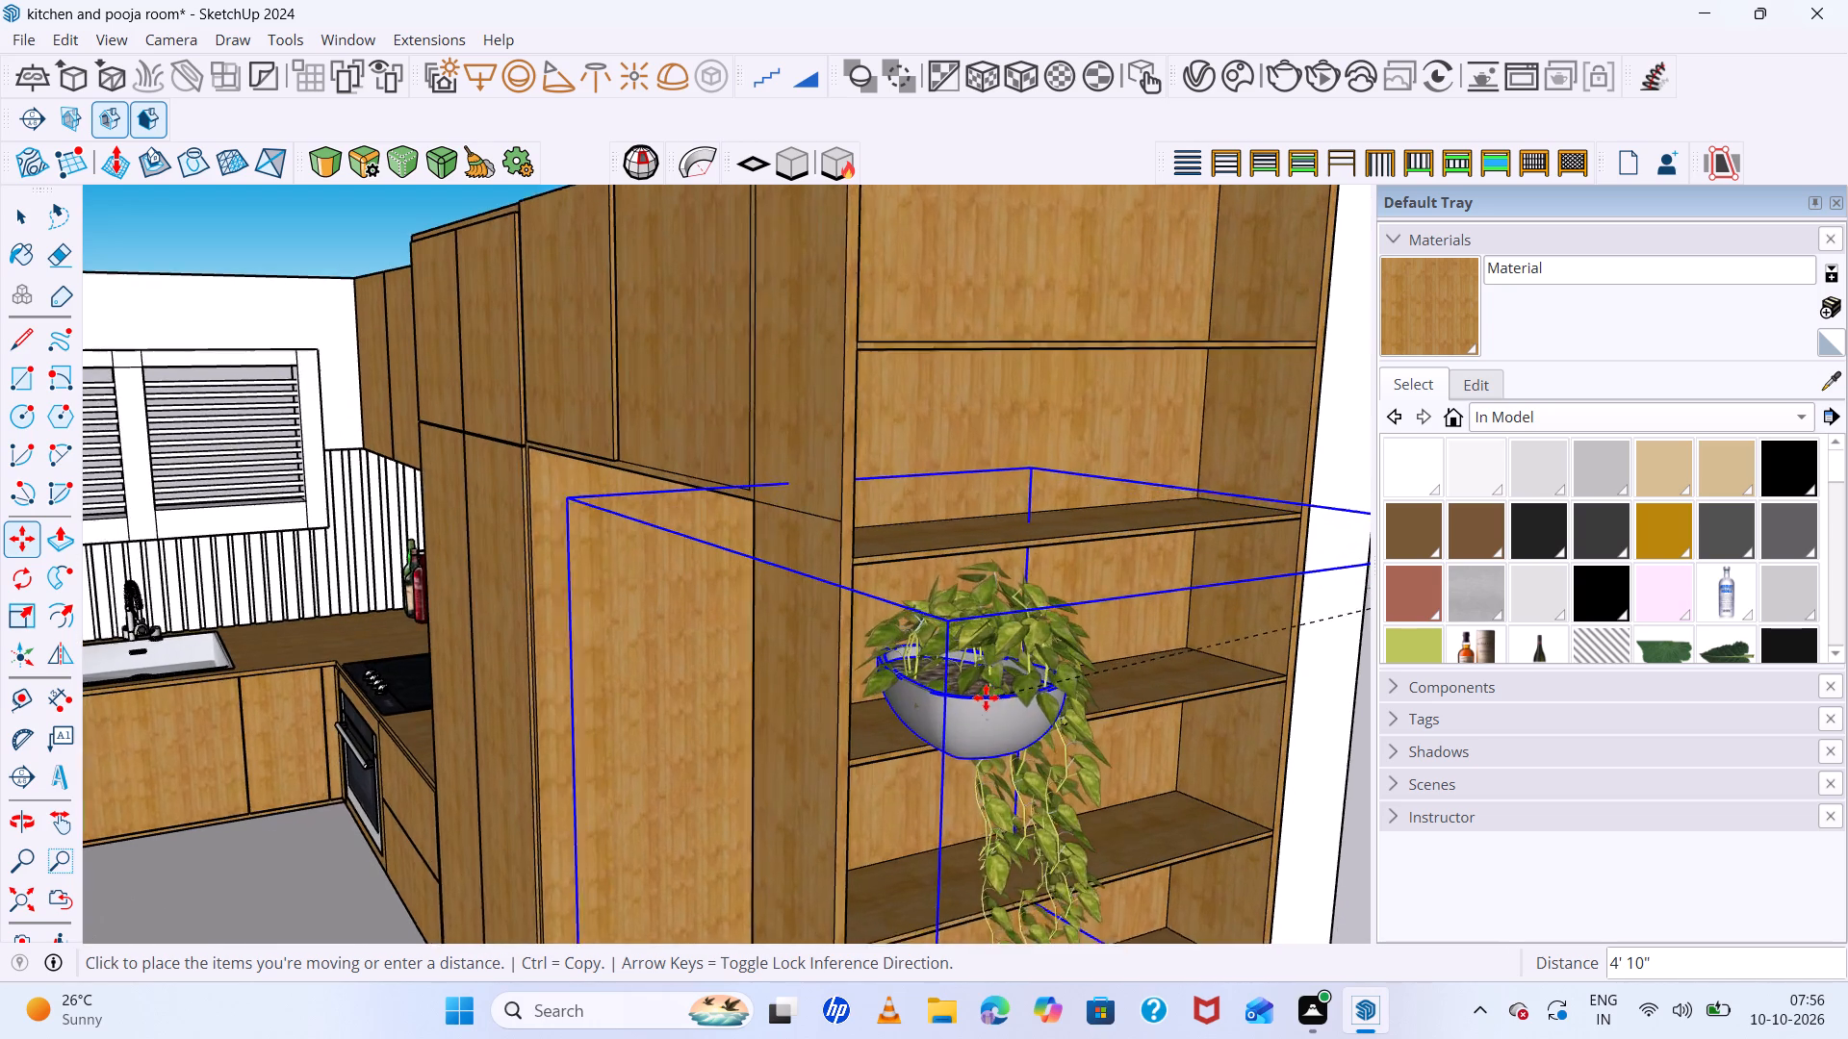
click(966, 691)
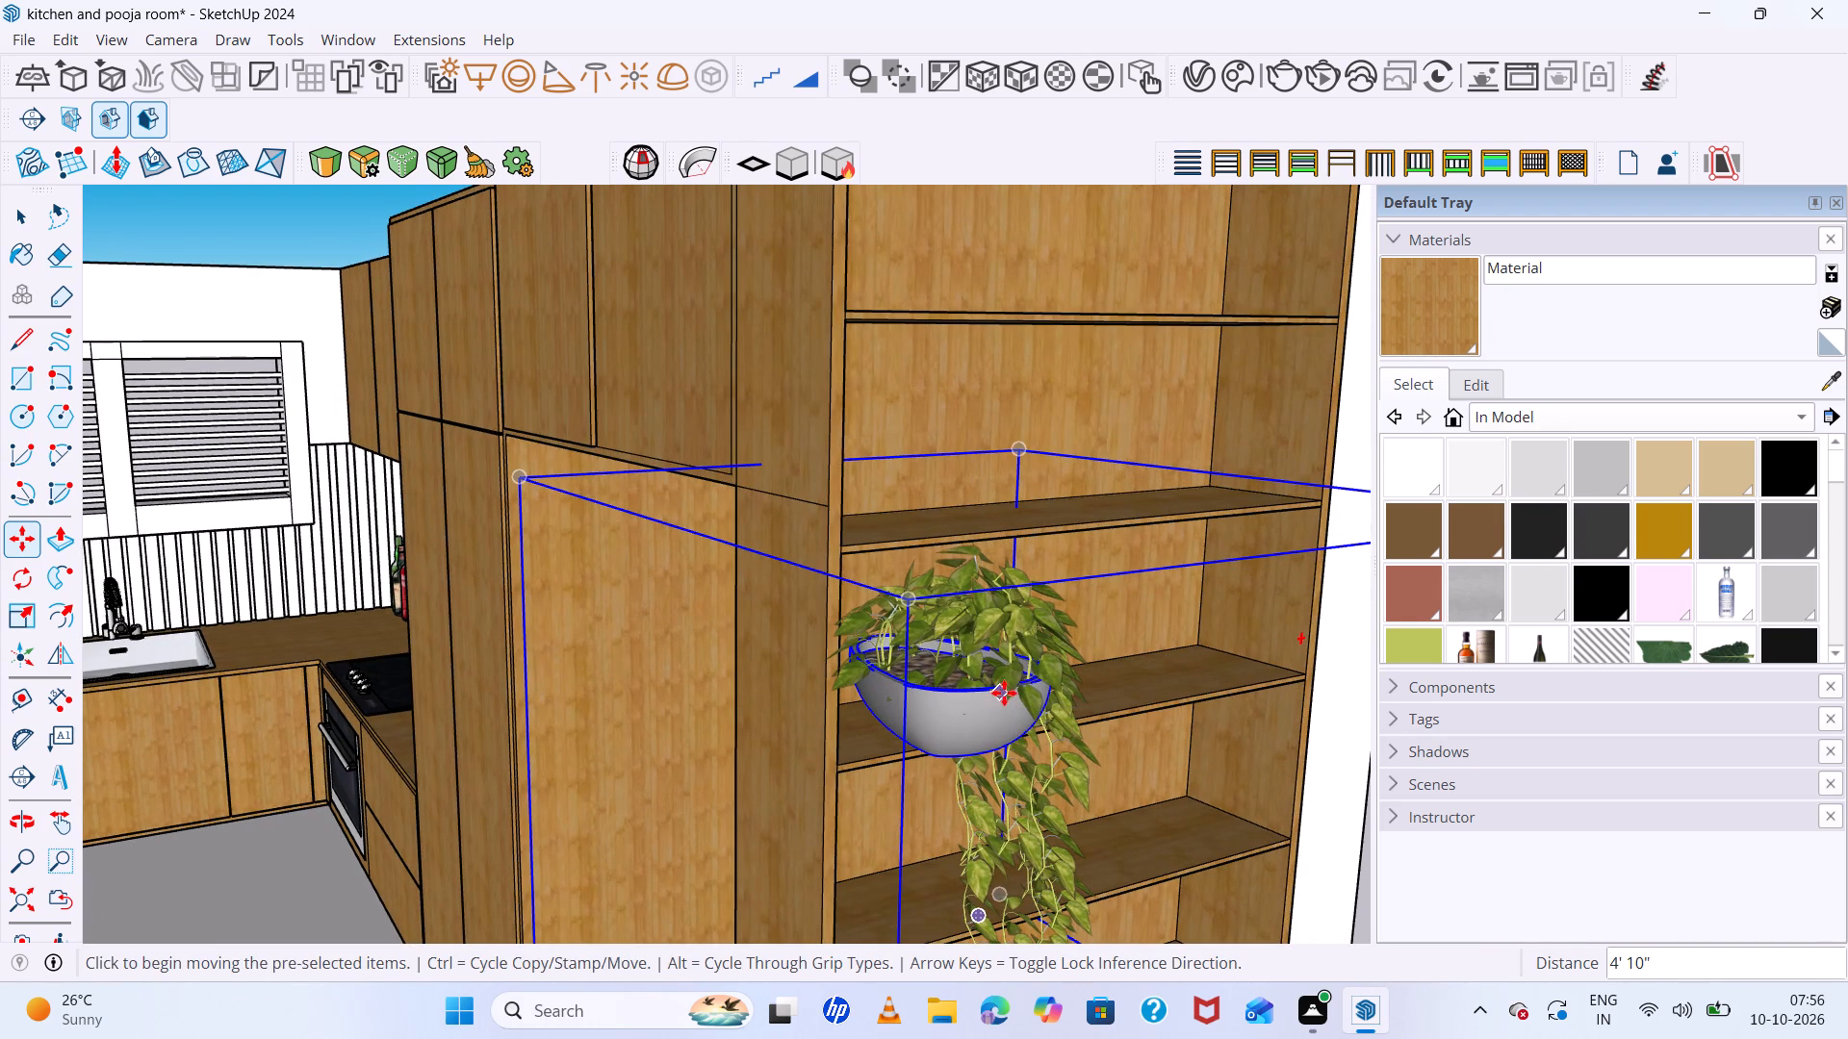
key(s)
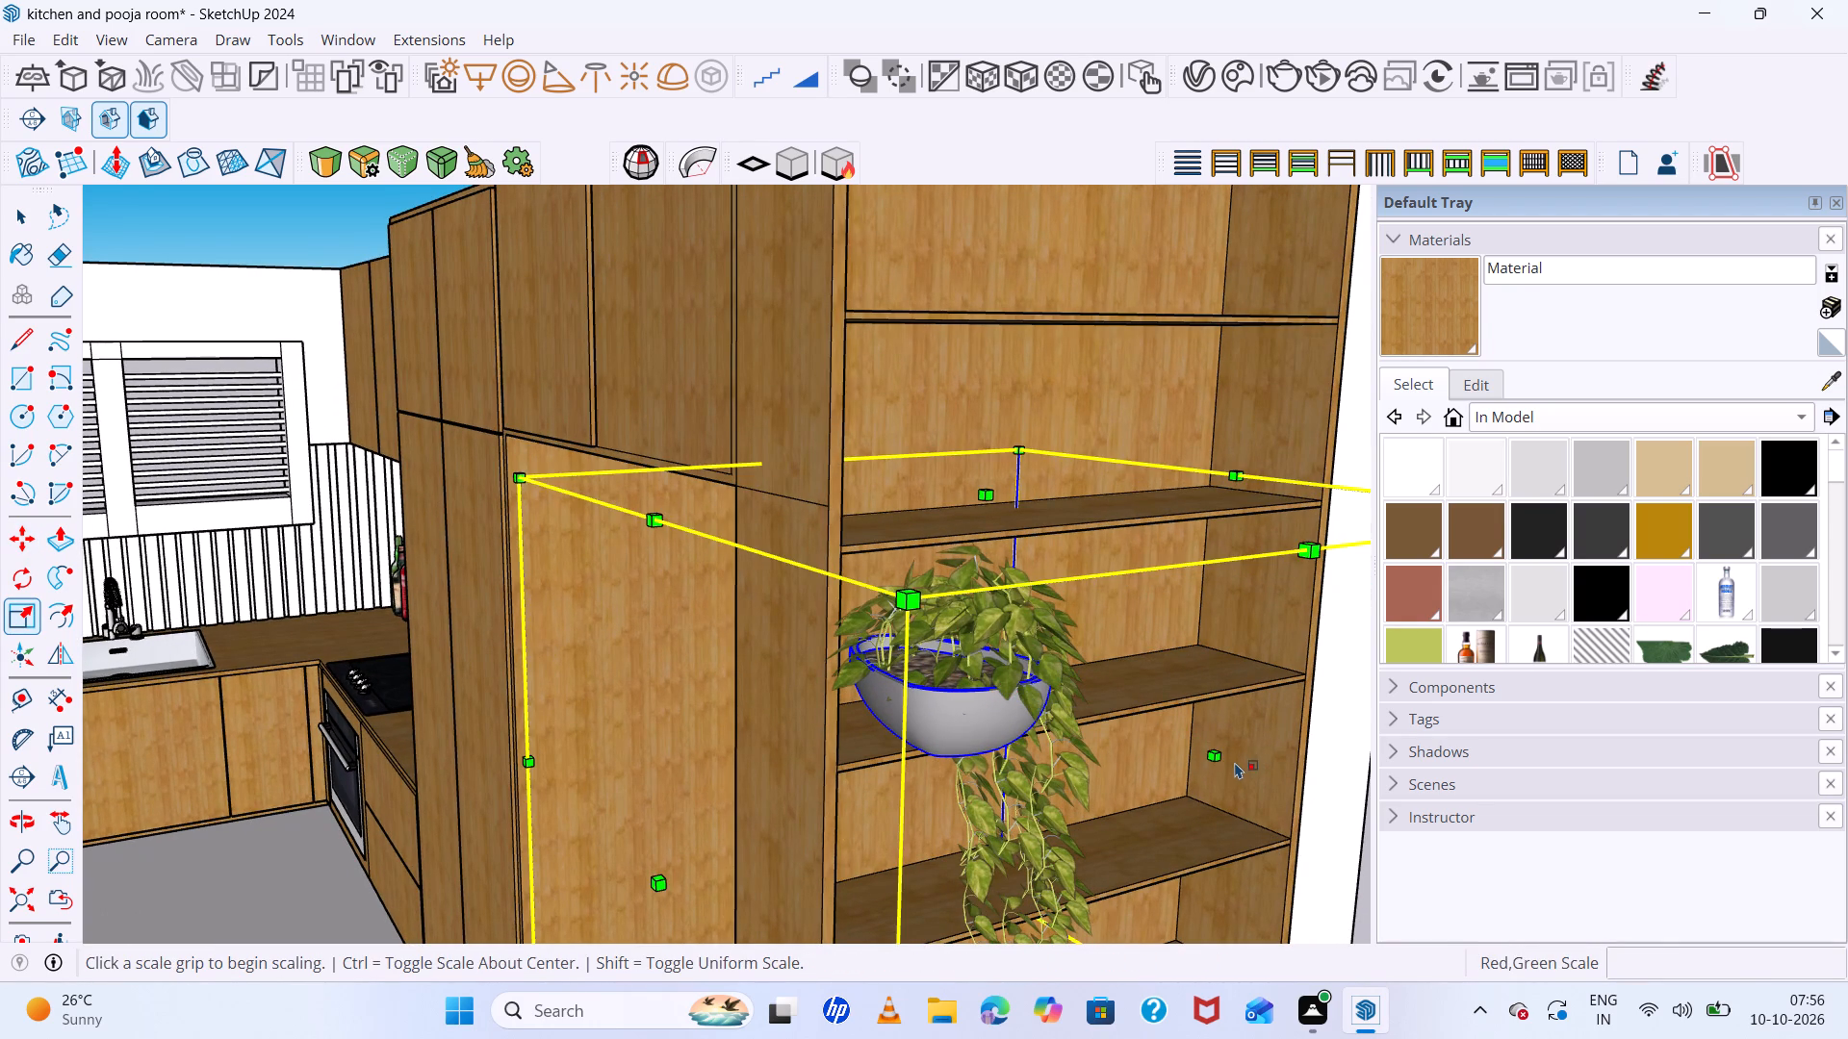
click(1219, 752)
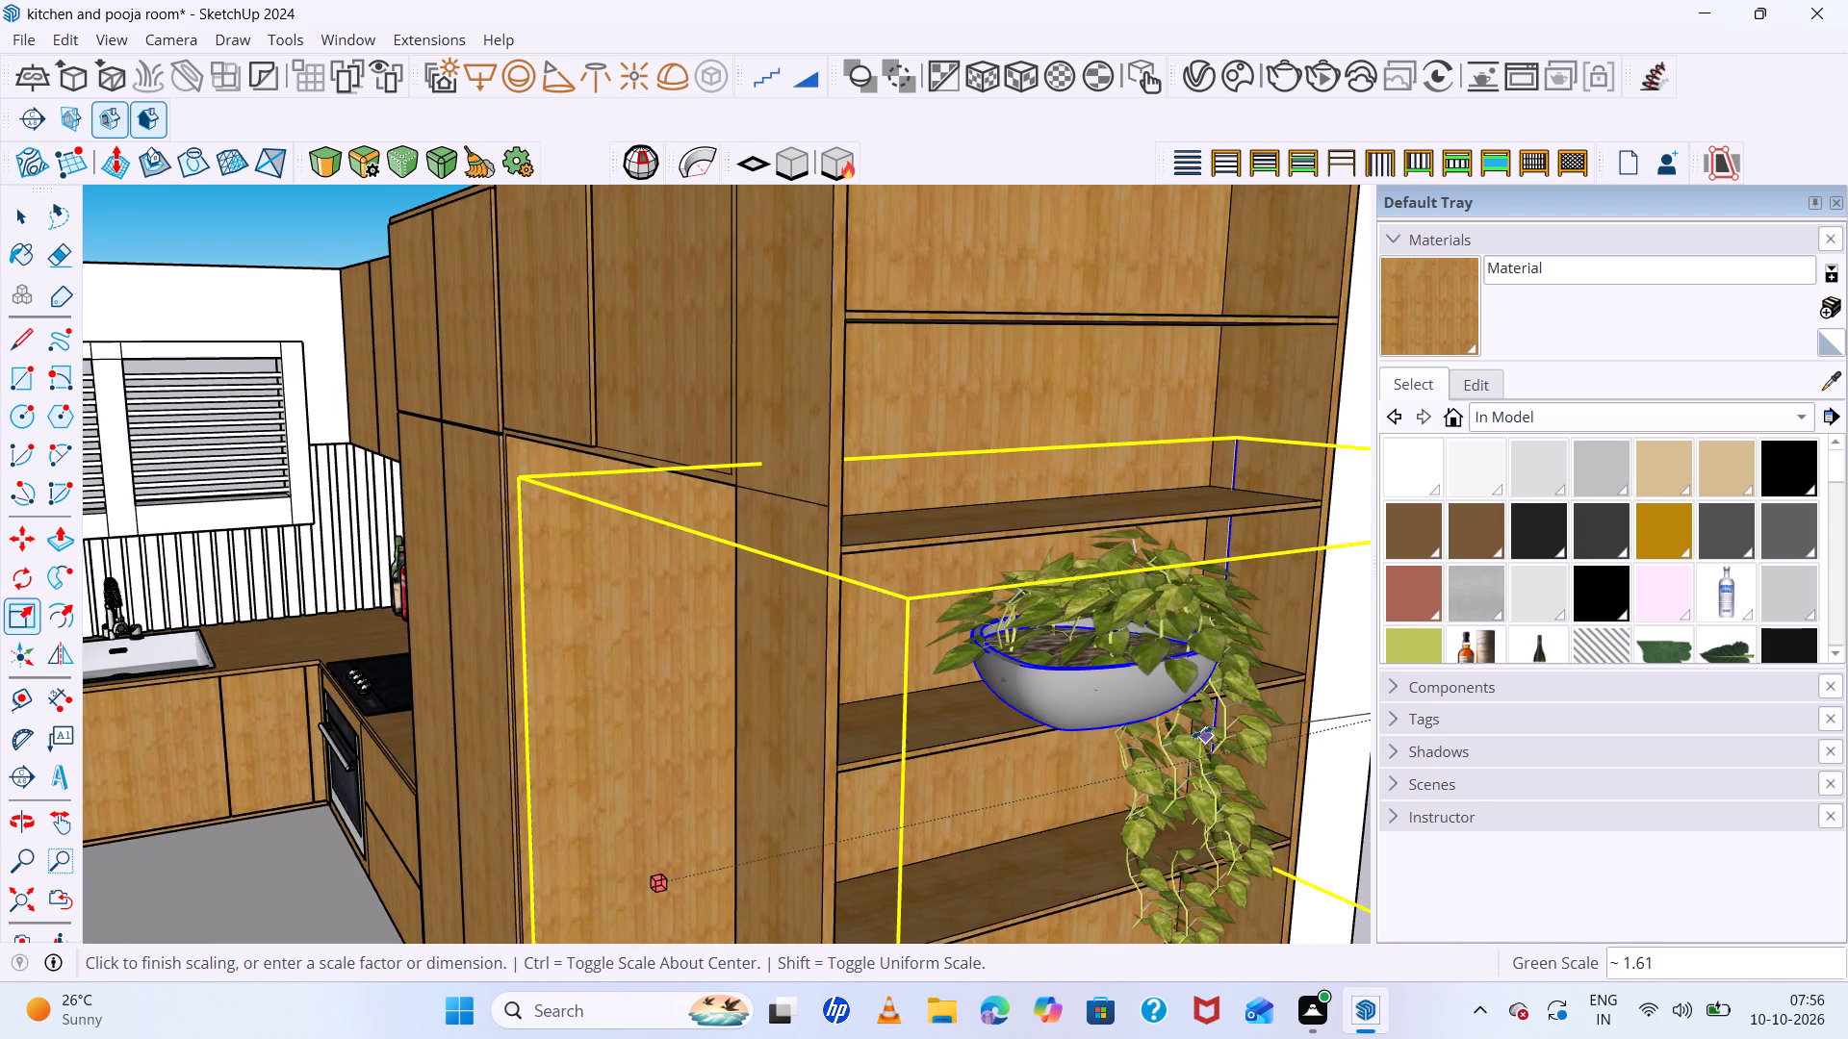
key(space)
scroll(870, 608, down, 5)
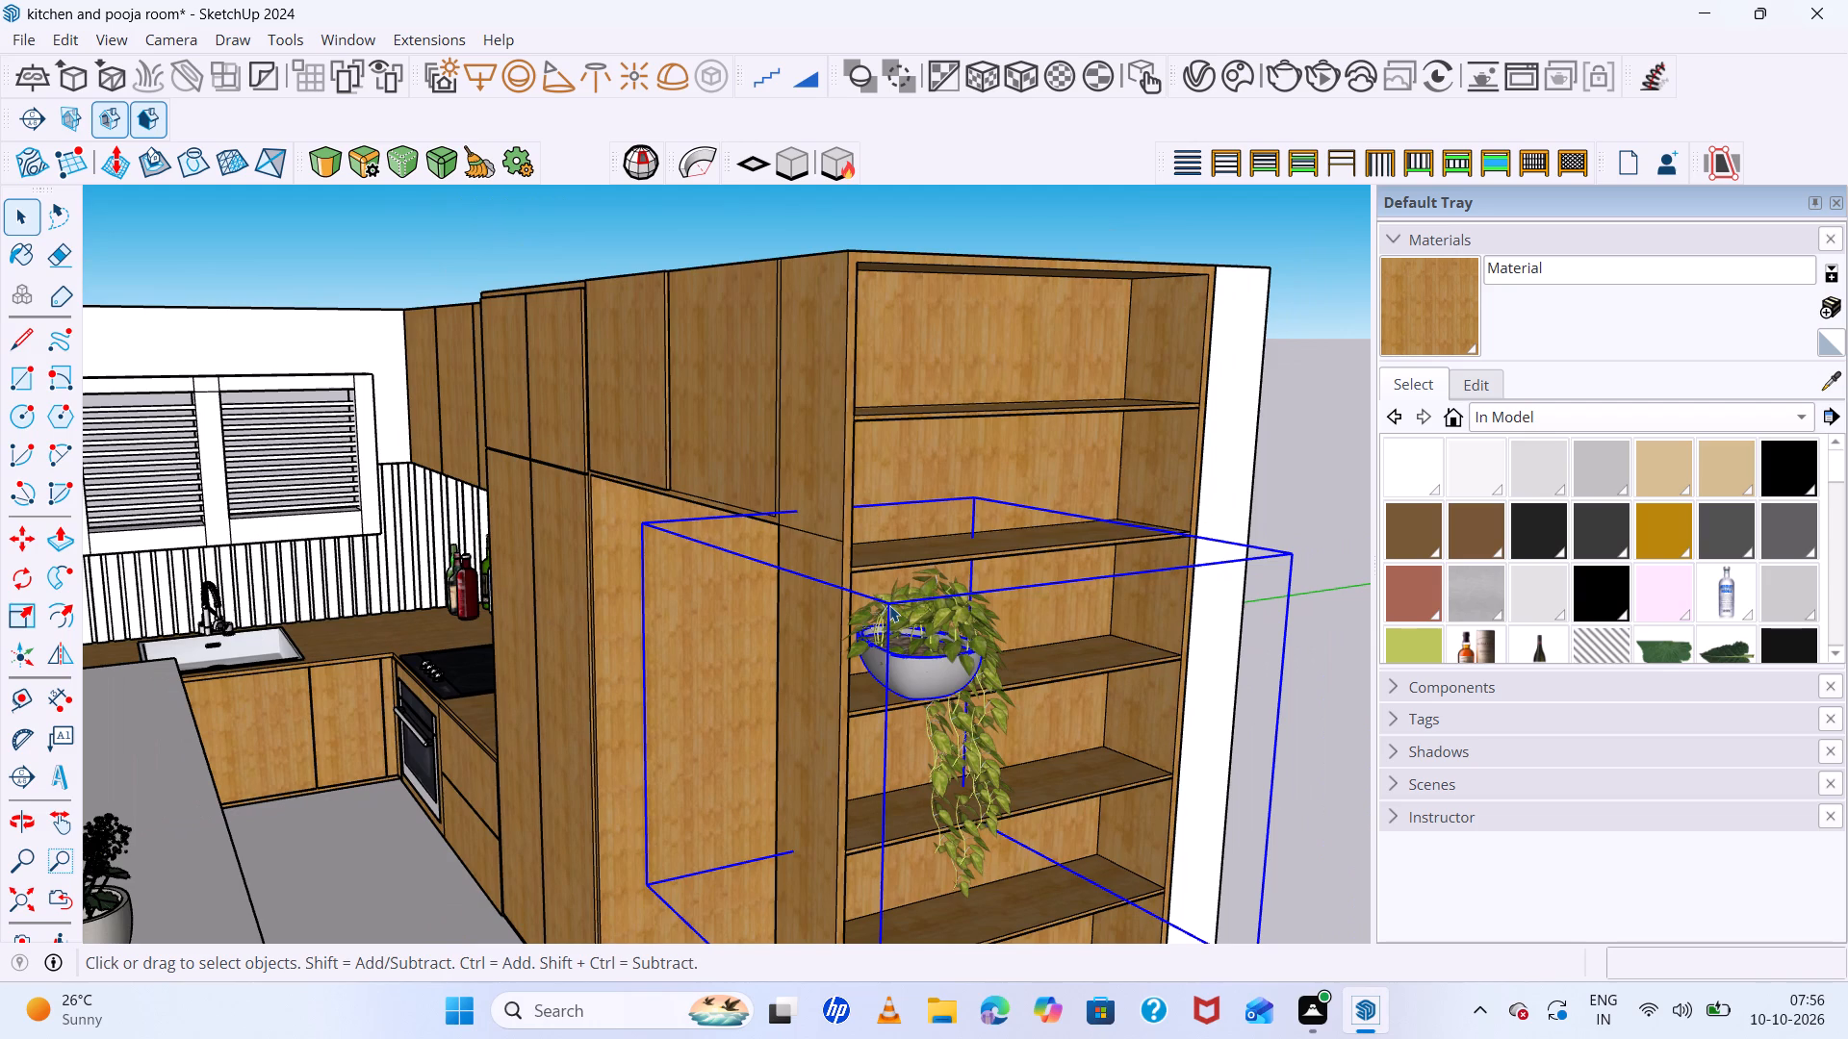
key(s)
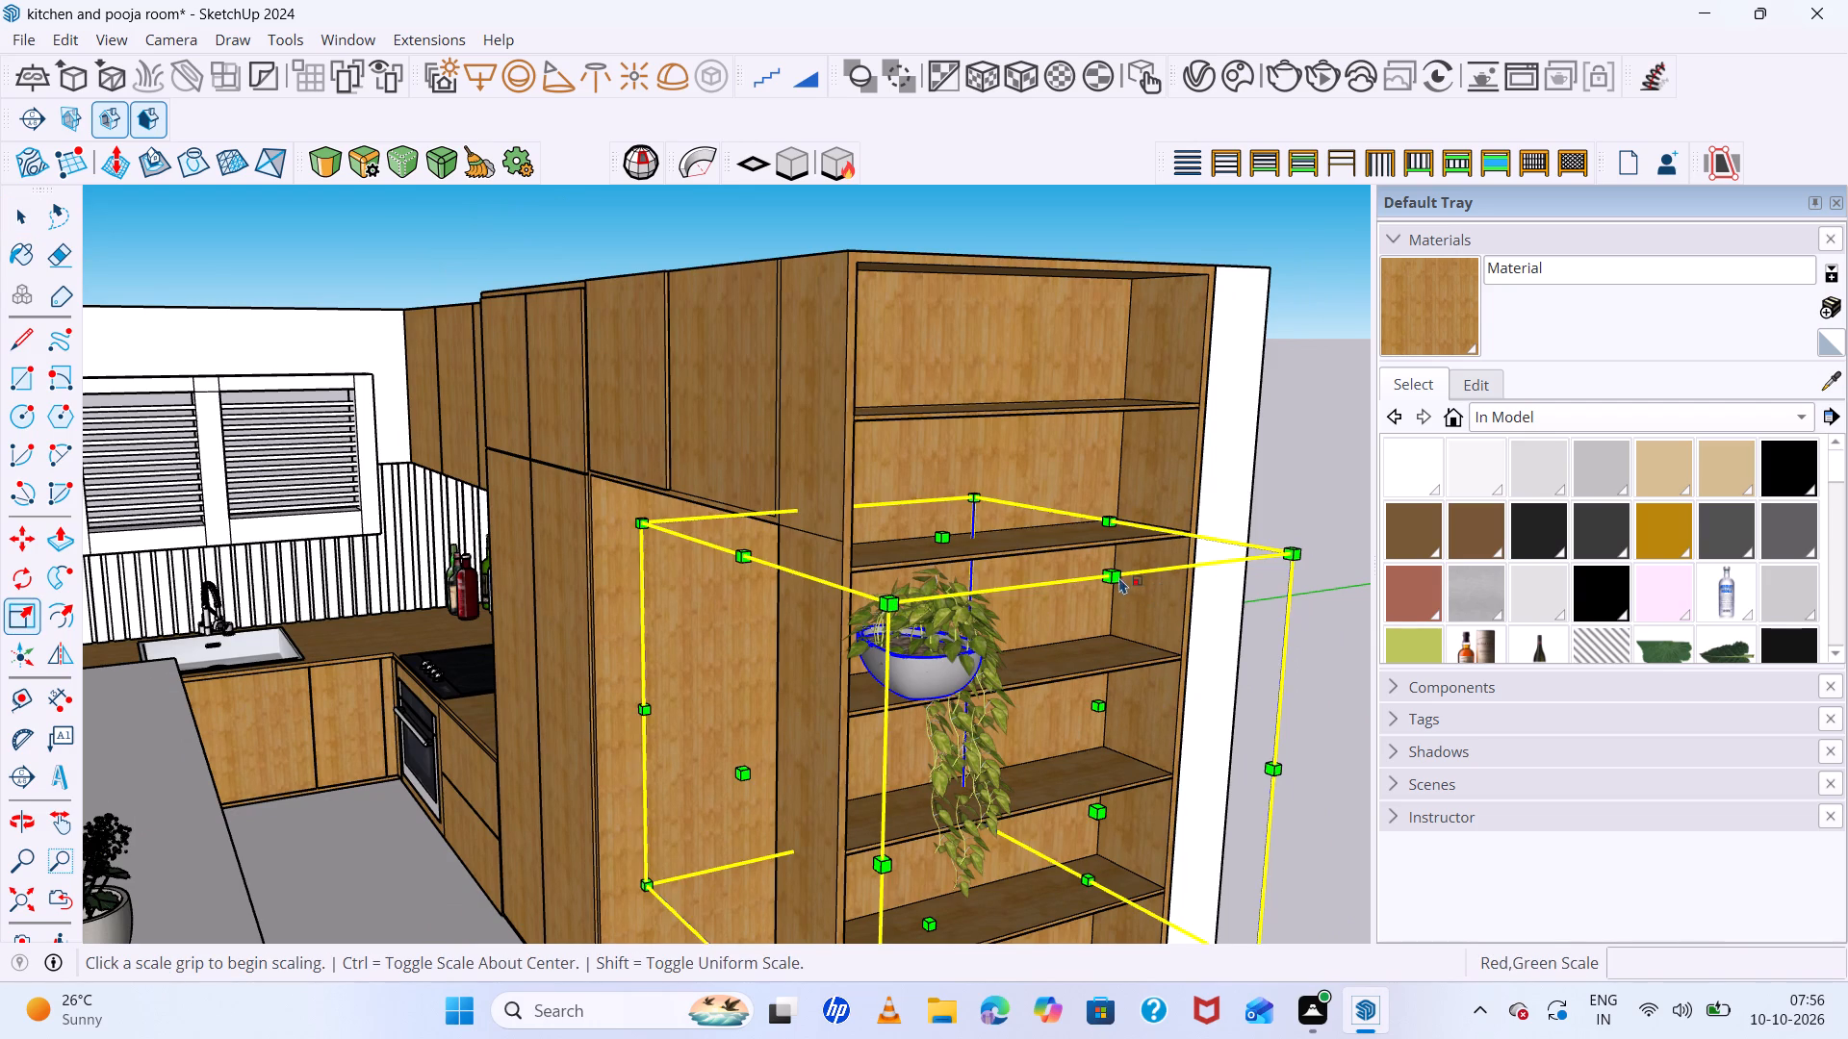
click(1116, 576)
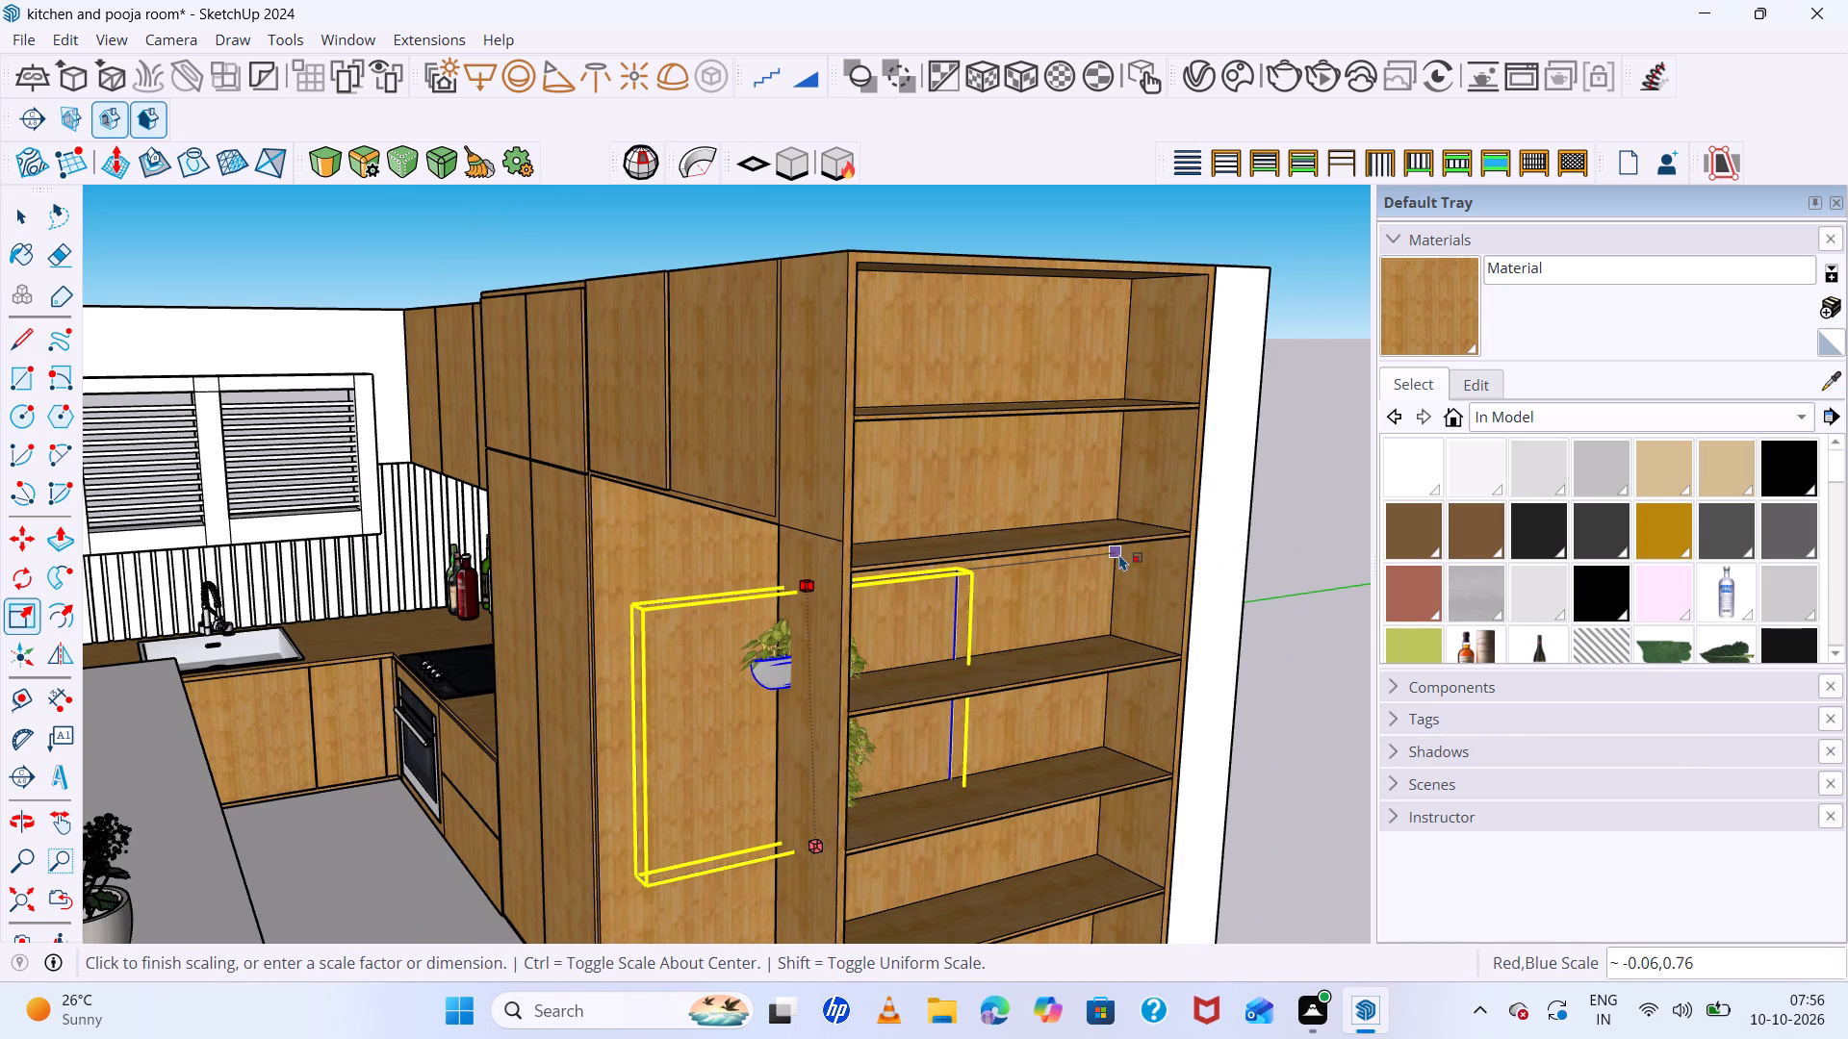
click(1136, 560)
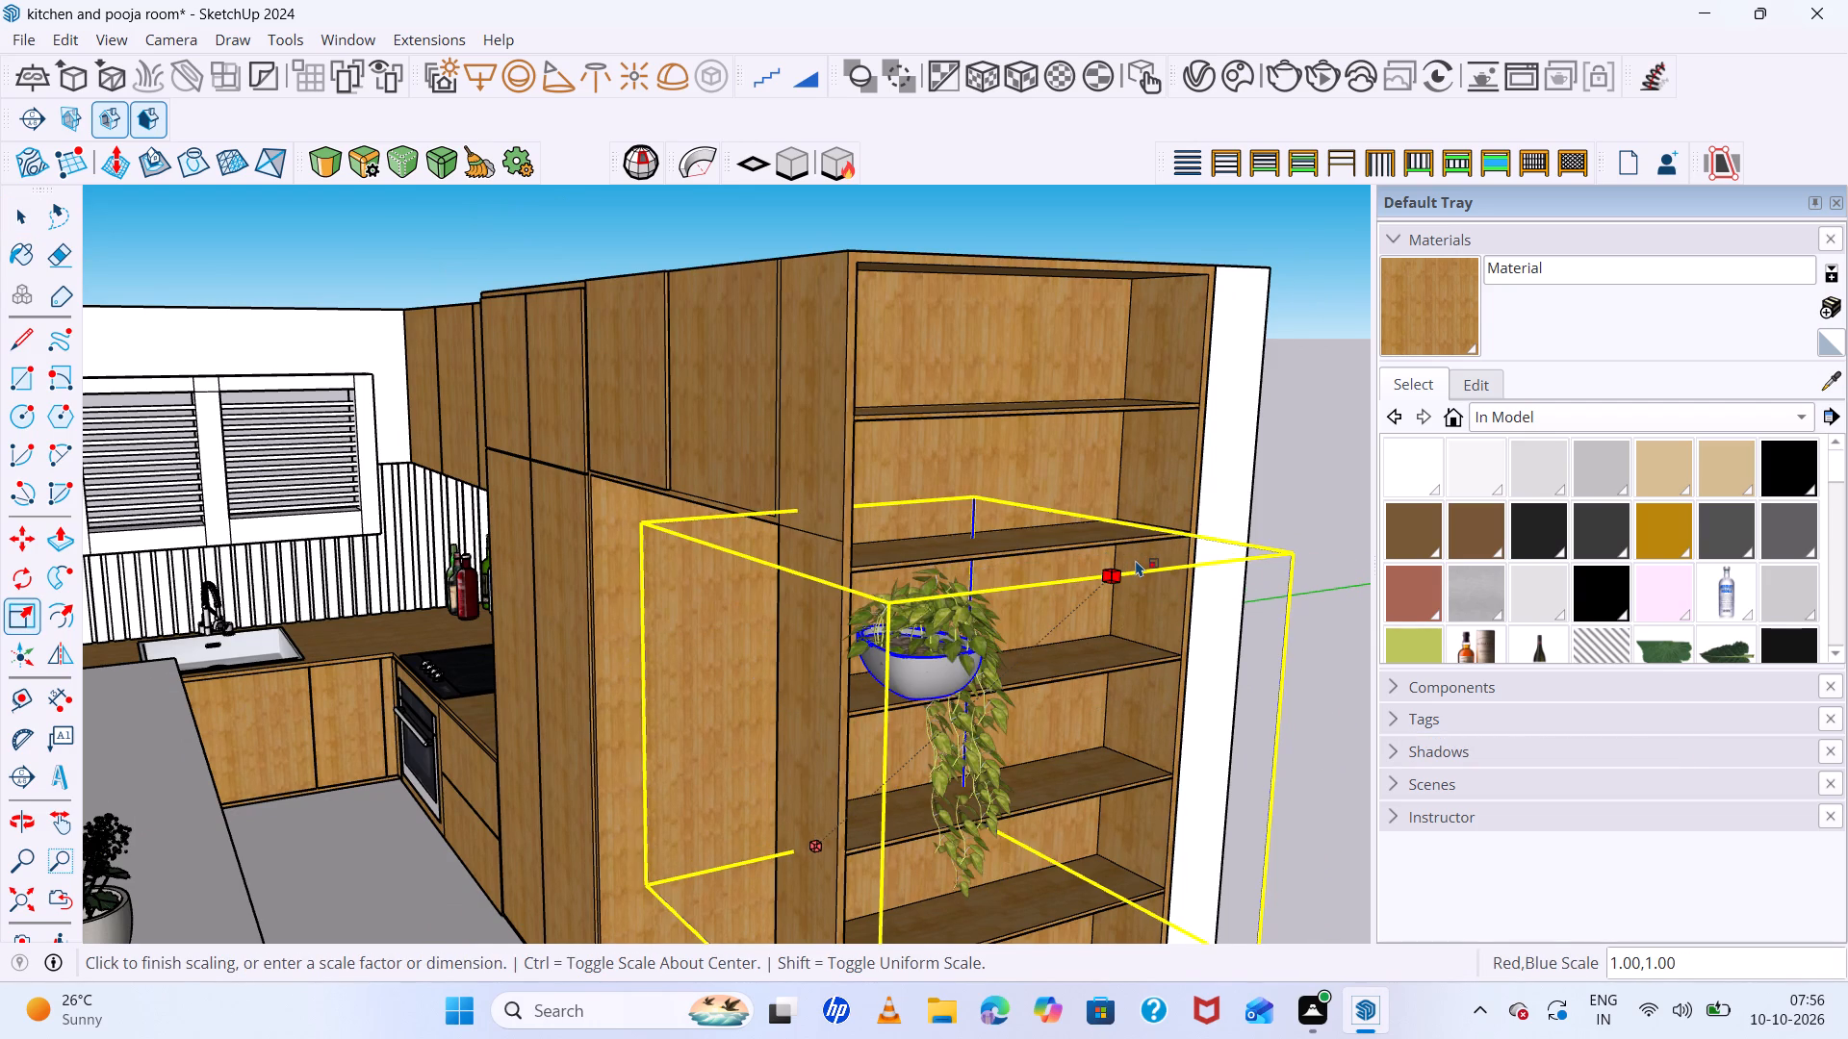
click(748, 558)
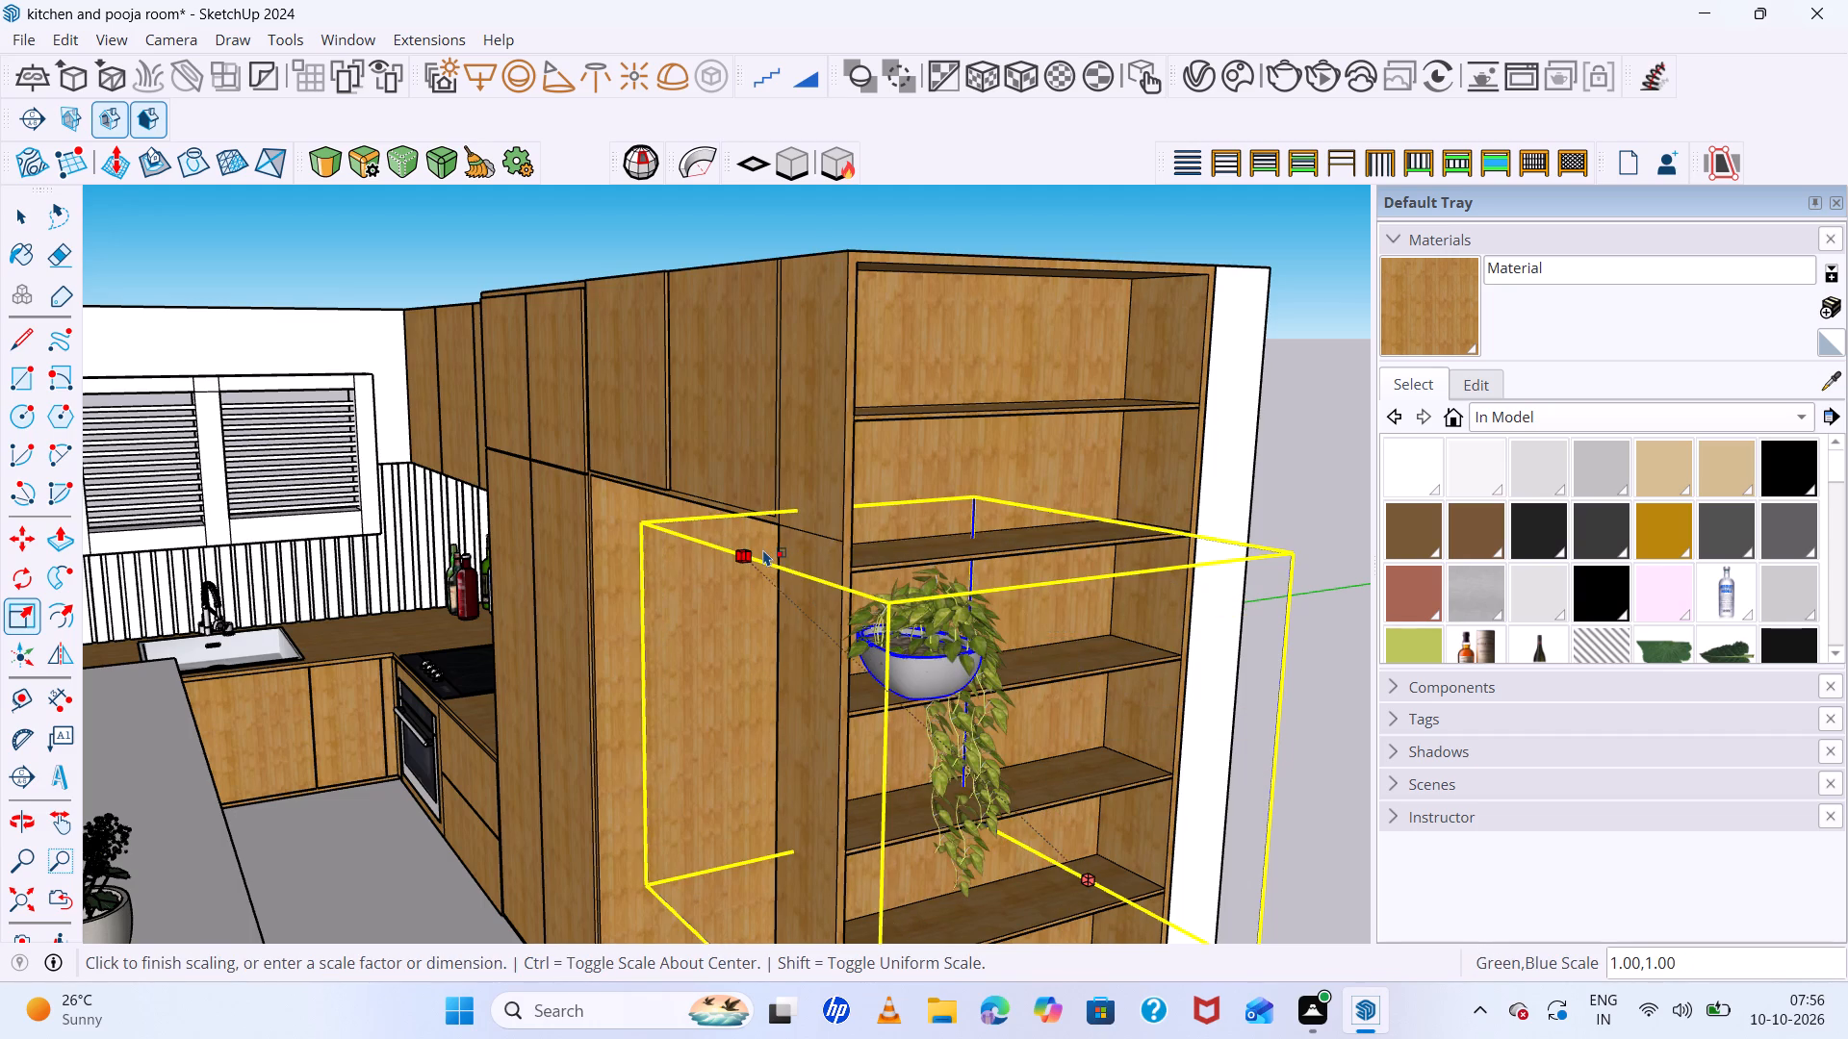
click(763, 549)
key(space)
Explode the trailing plant component and the group inside it to separate its parts, and clear the selection.
right_click(957, 626)
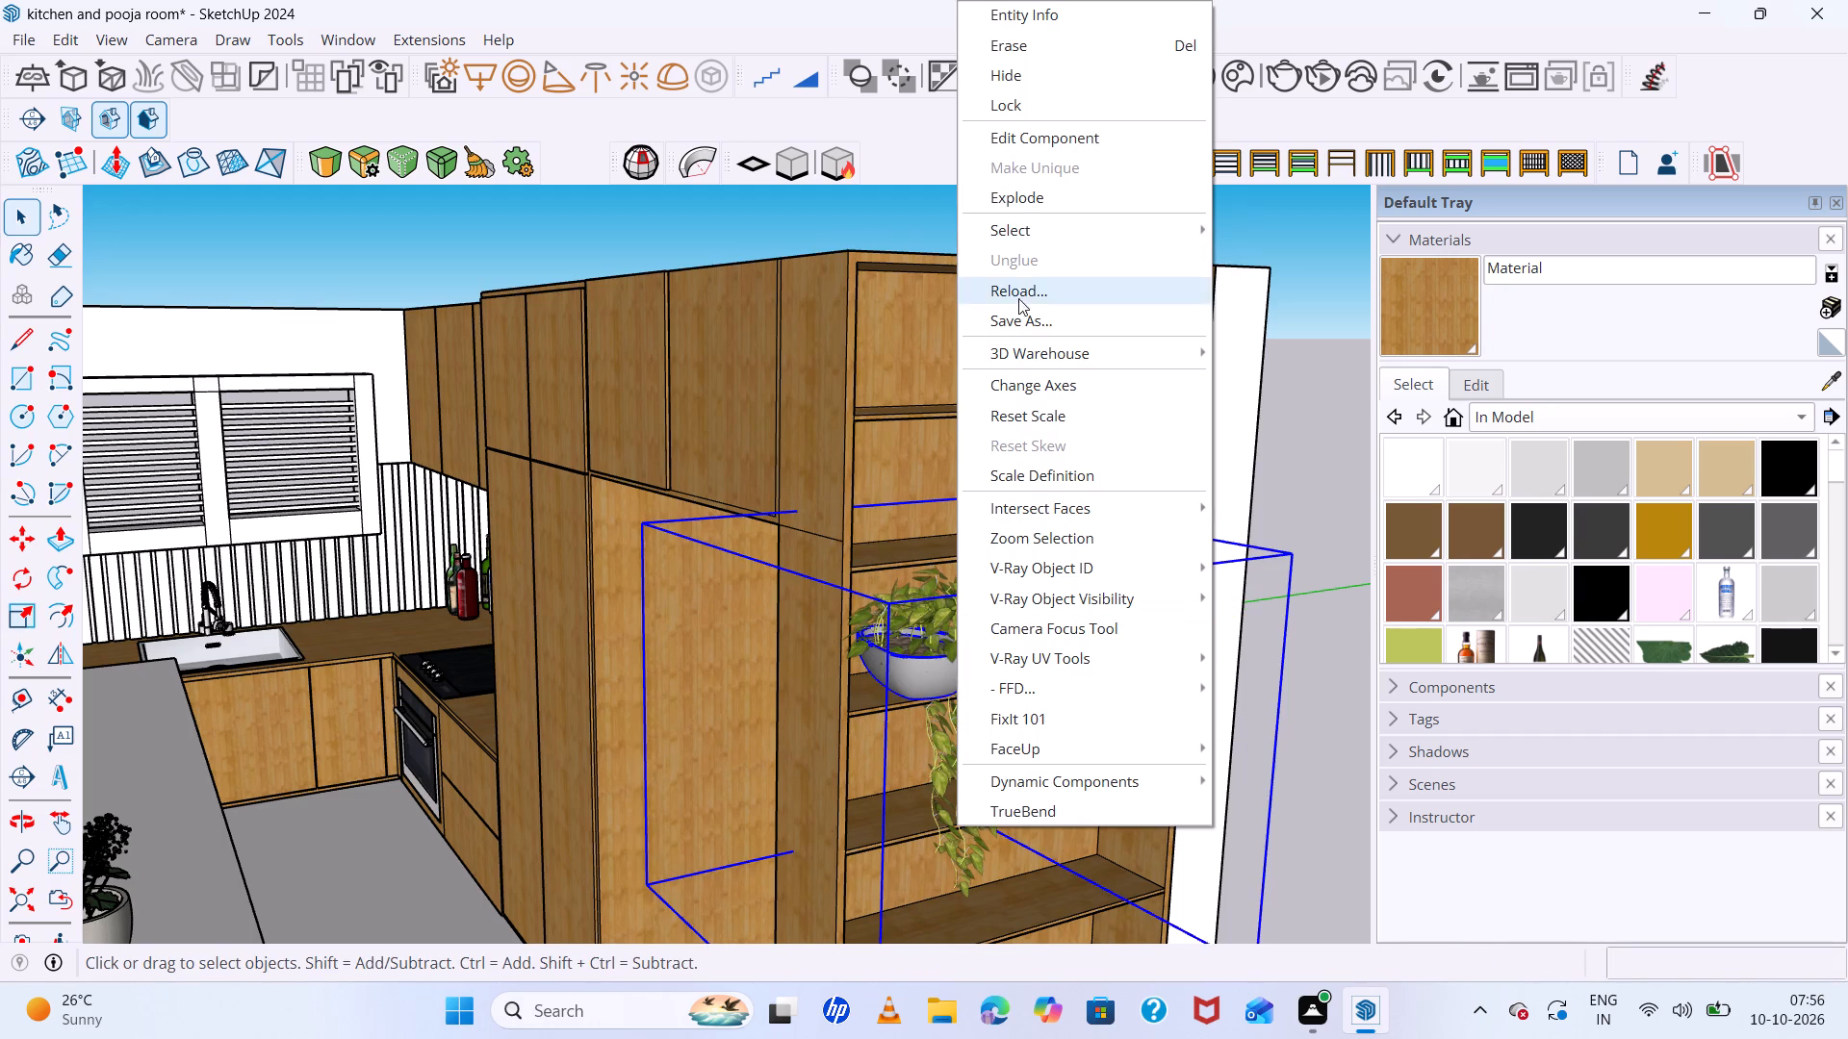
click(1031, 191)
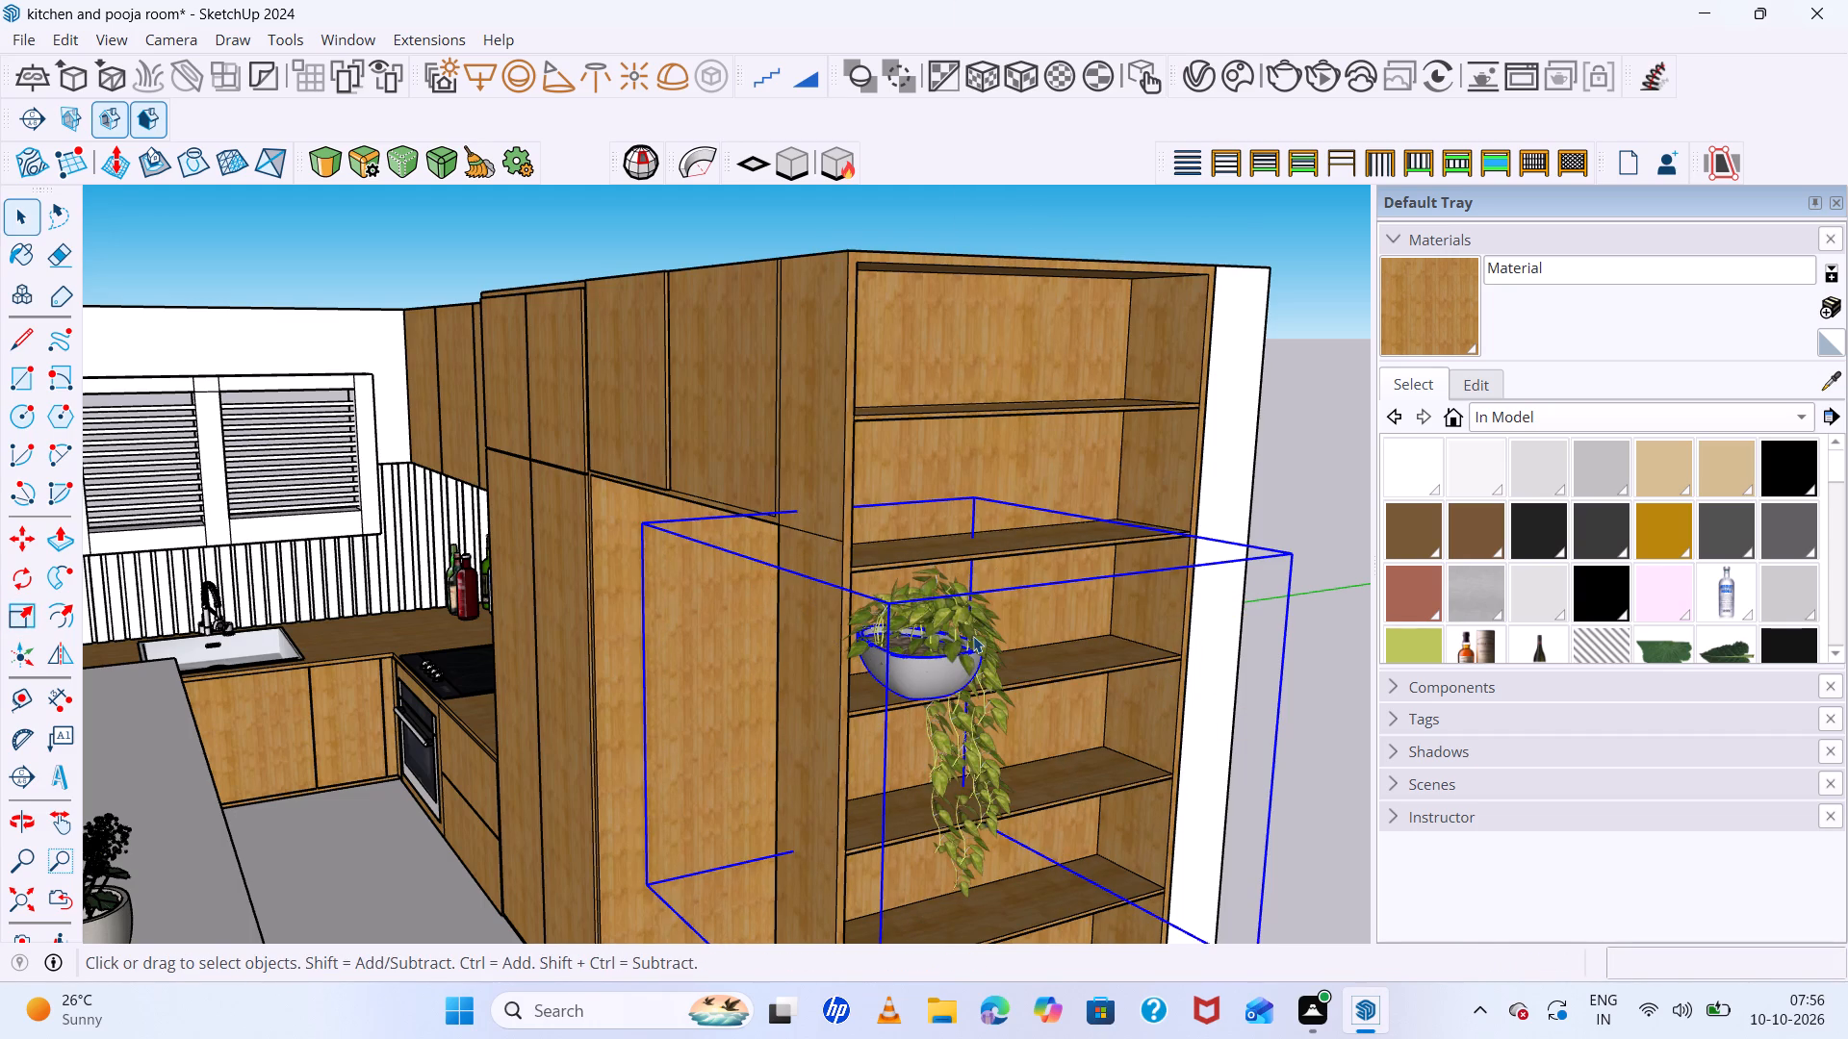
right_click(950, 654)
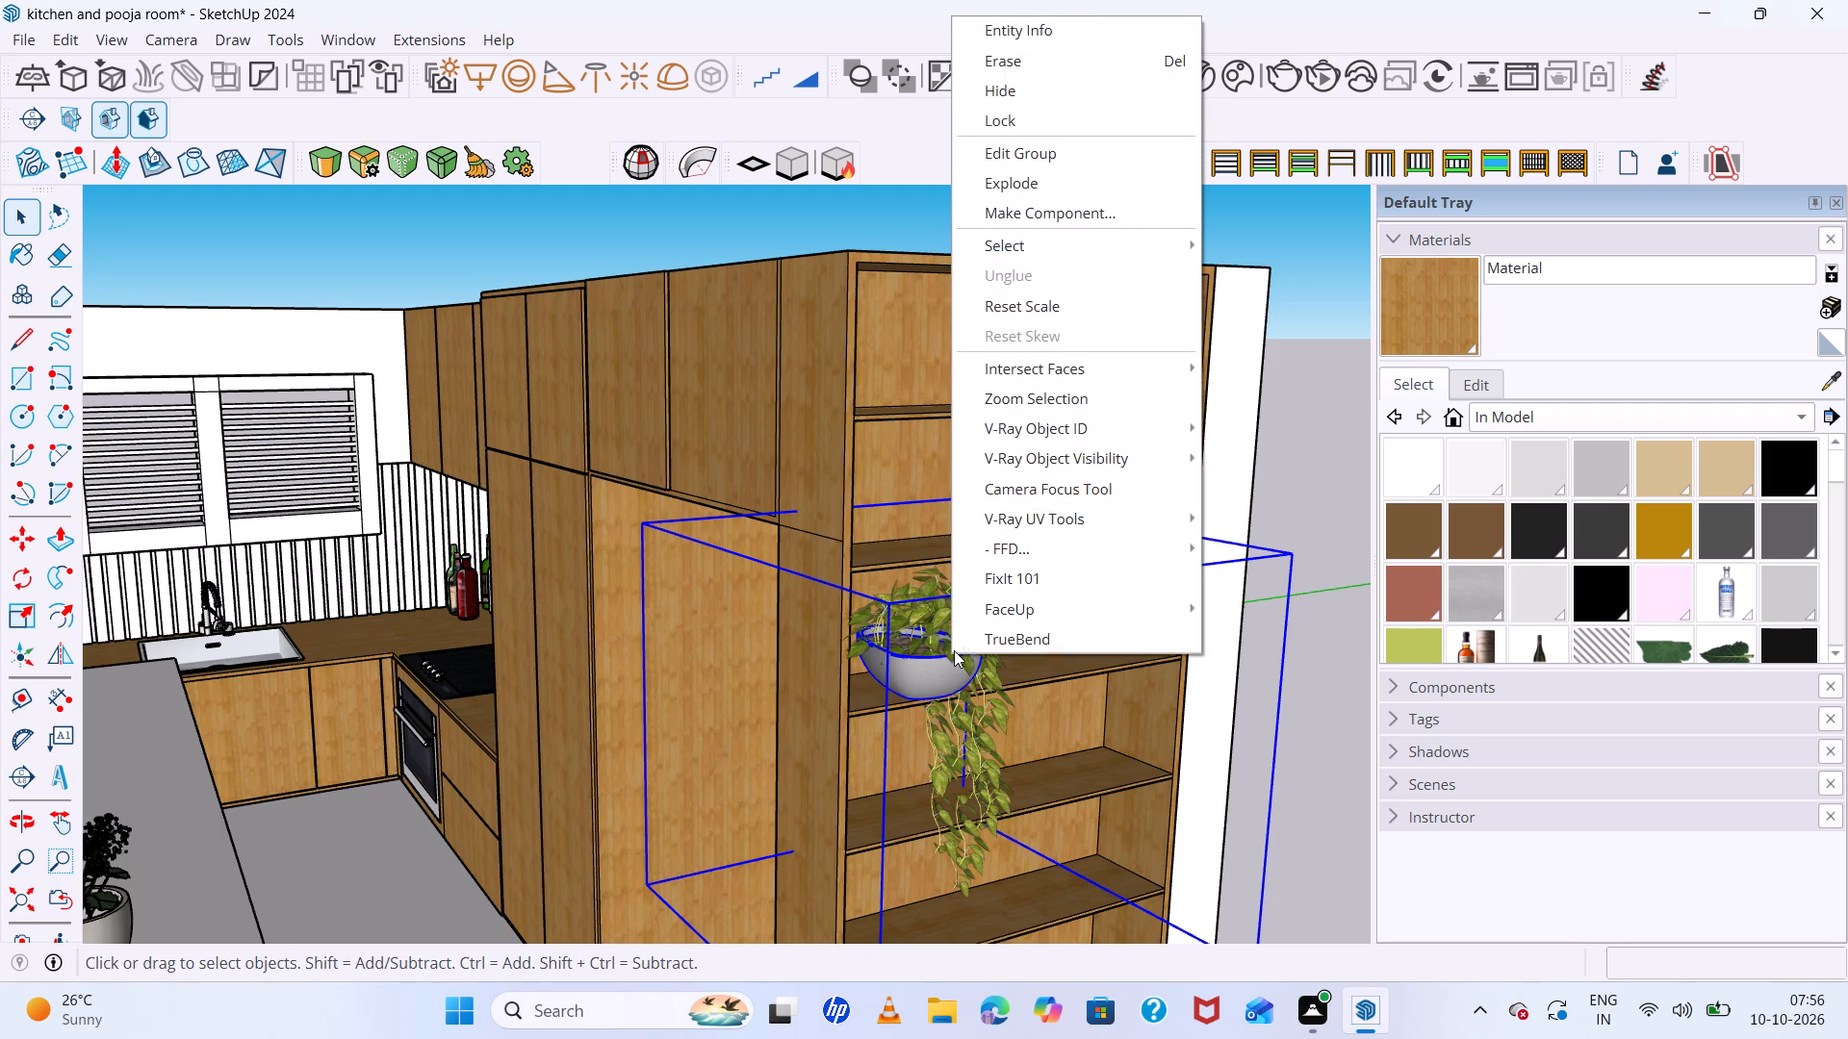
click(1031, 191)
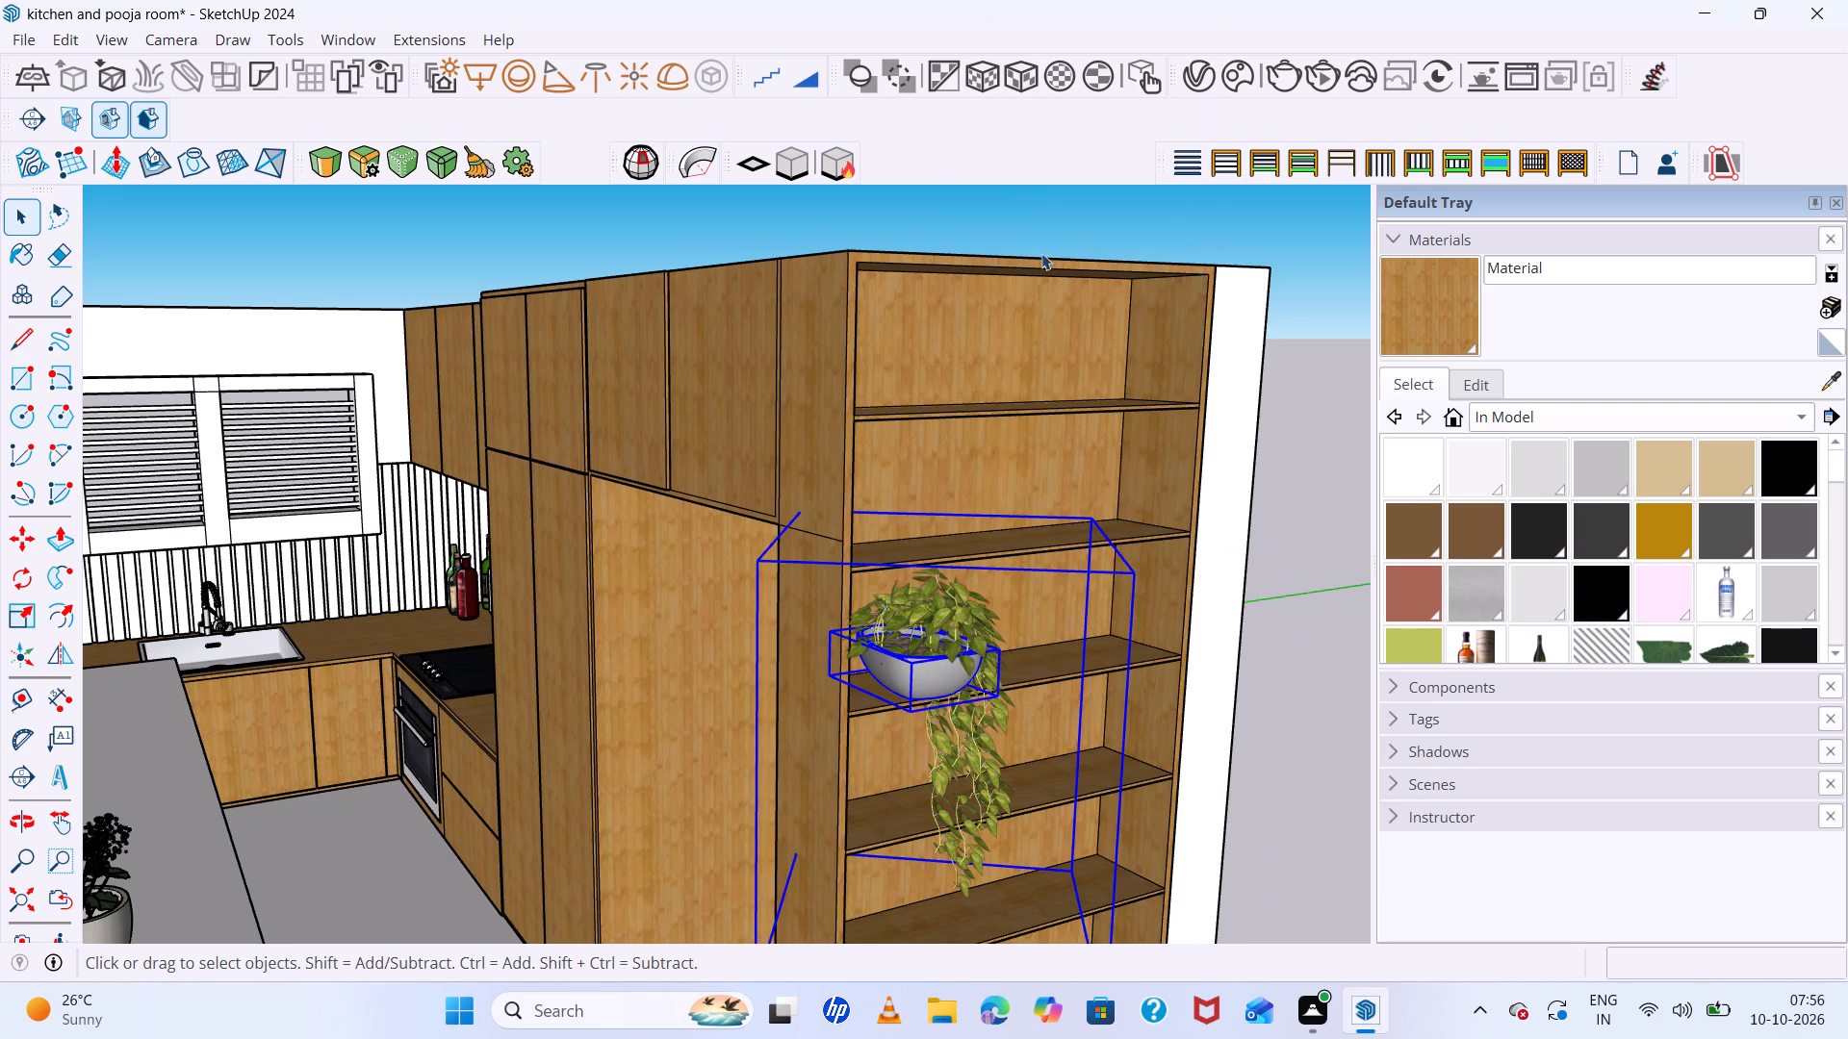
click(1322, 524)
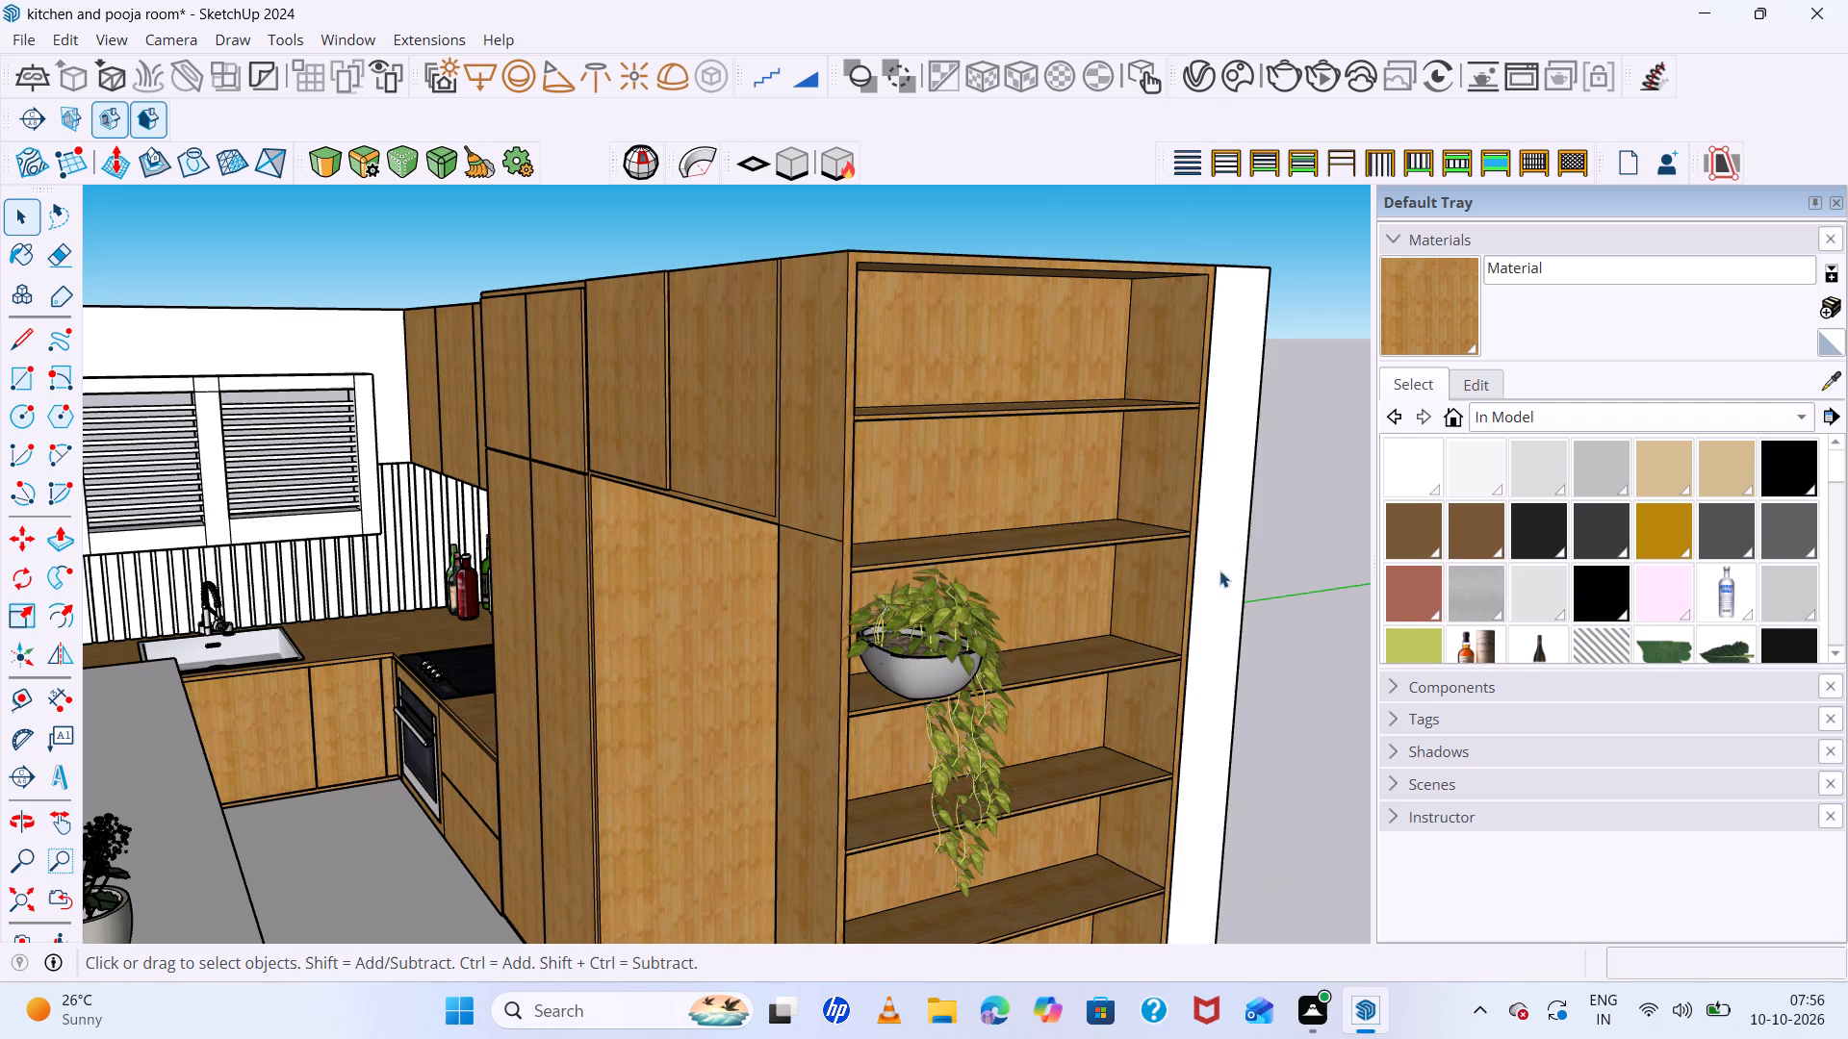
Select the trailing foliage together with its bowl pot and scale them to about 0.60 along red and 0.72 along green.
scroll(952, 676, up, 16)
middle_drag(951, 676, 343, 490)
middle_click(341, 491)
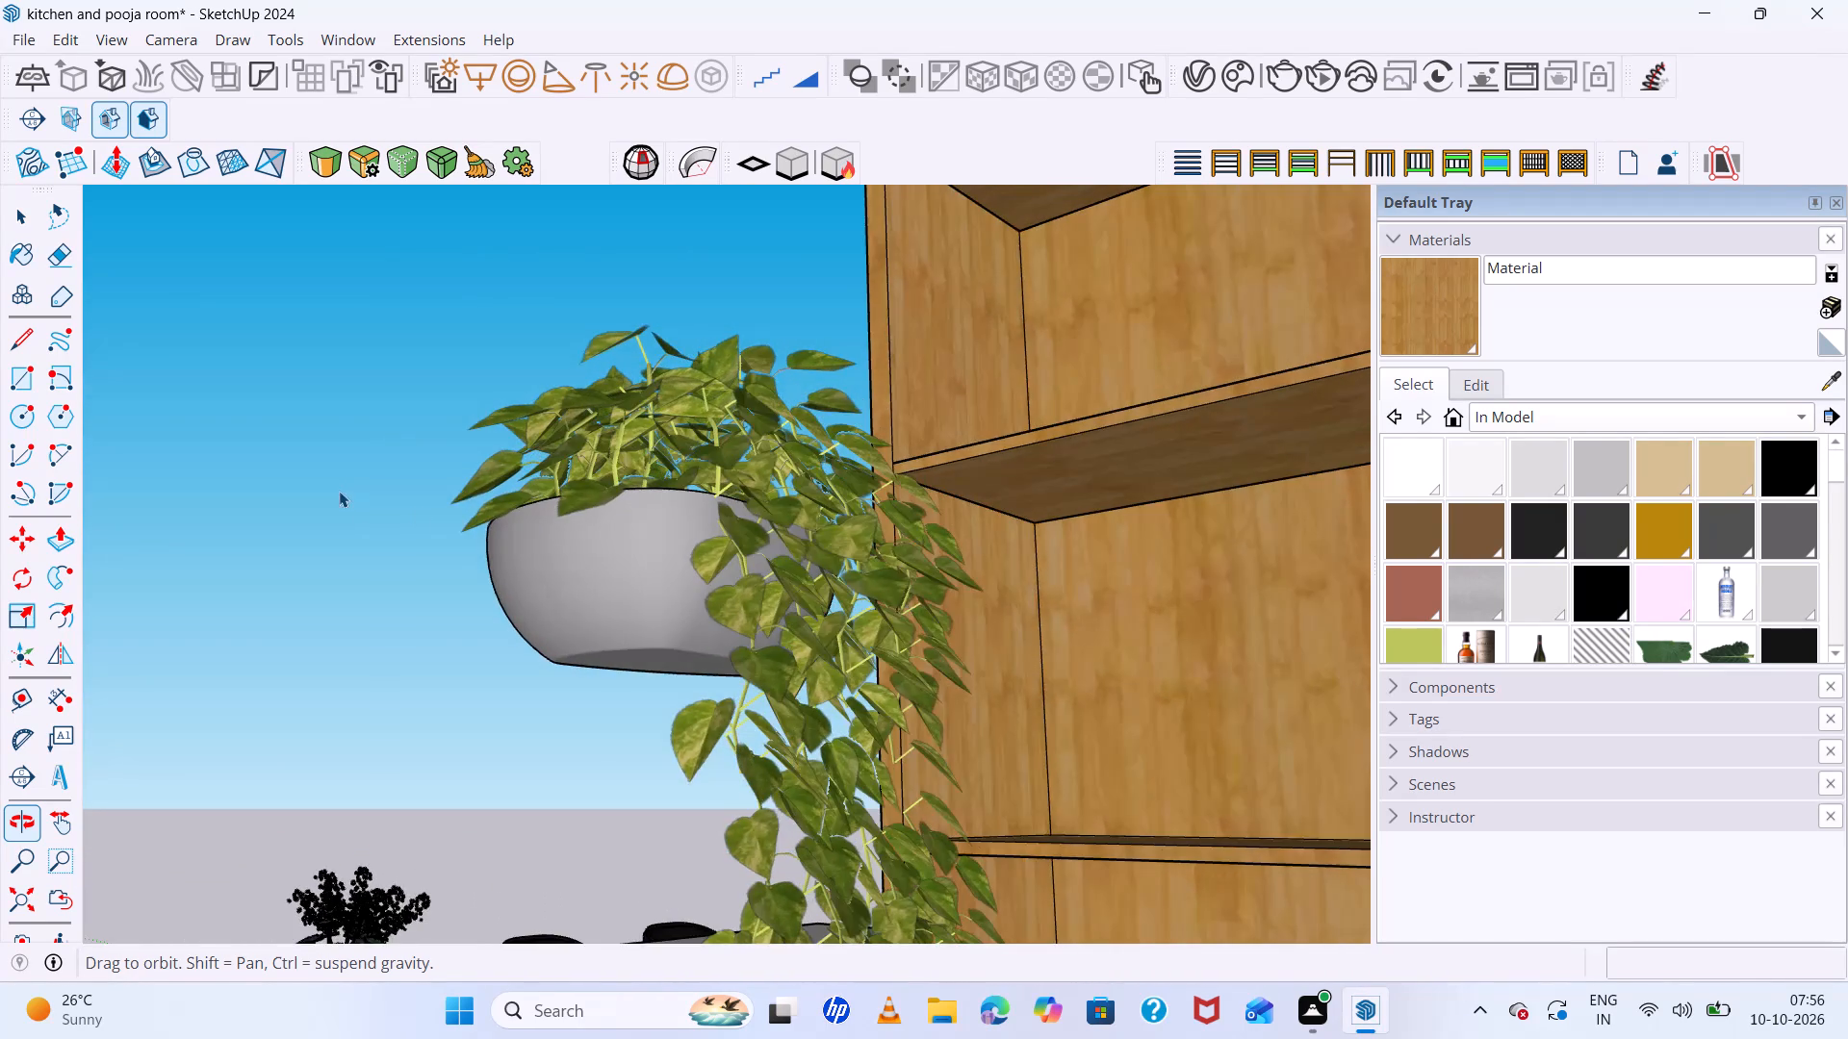
scroll(798, 561, down, 13)
middle_drag(921, 559, 768, 879)
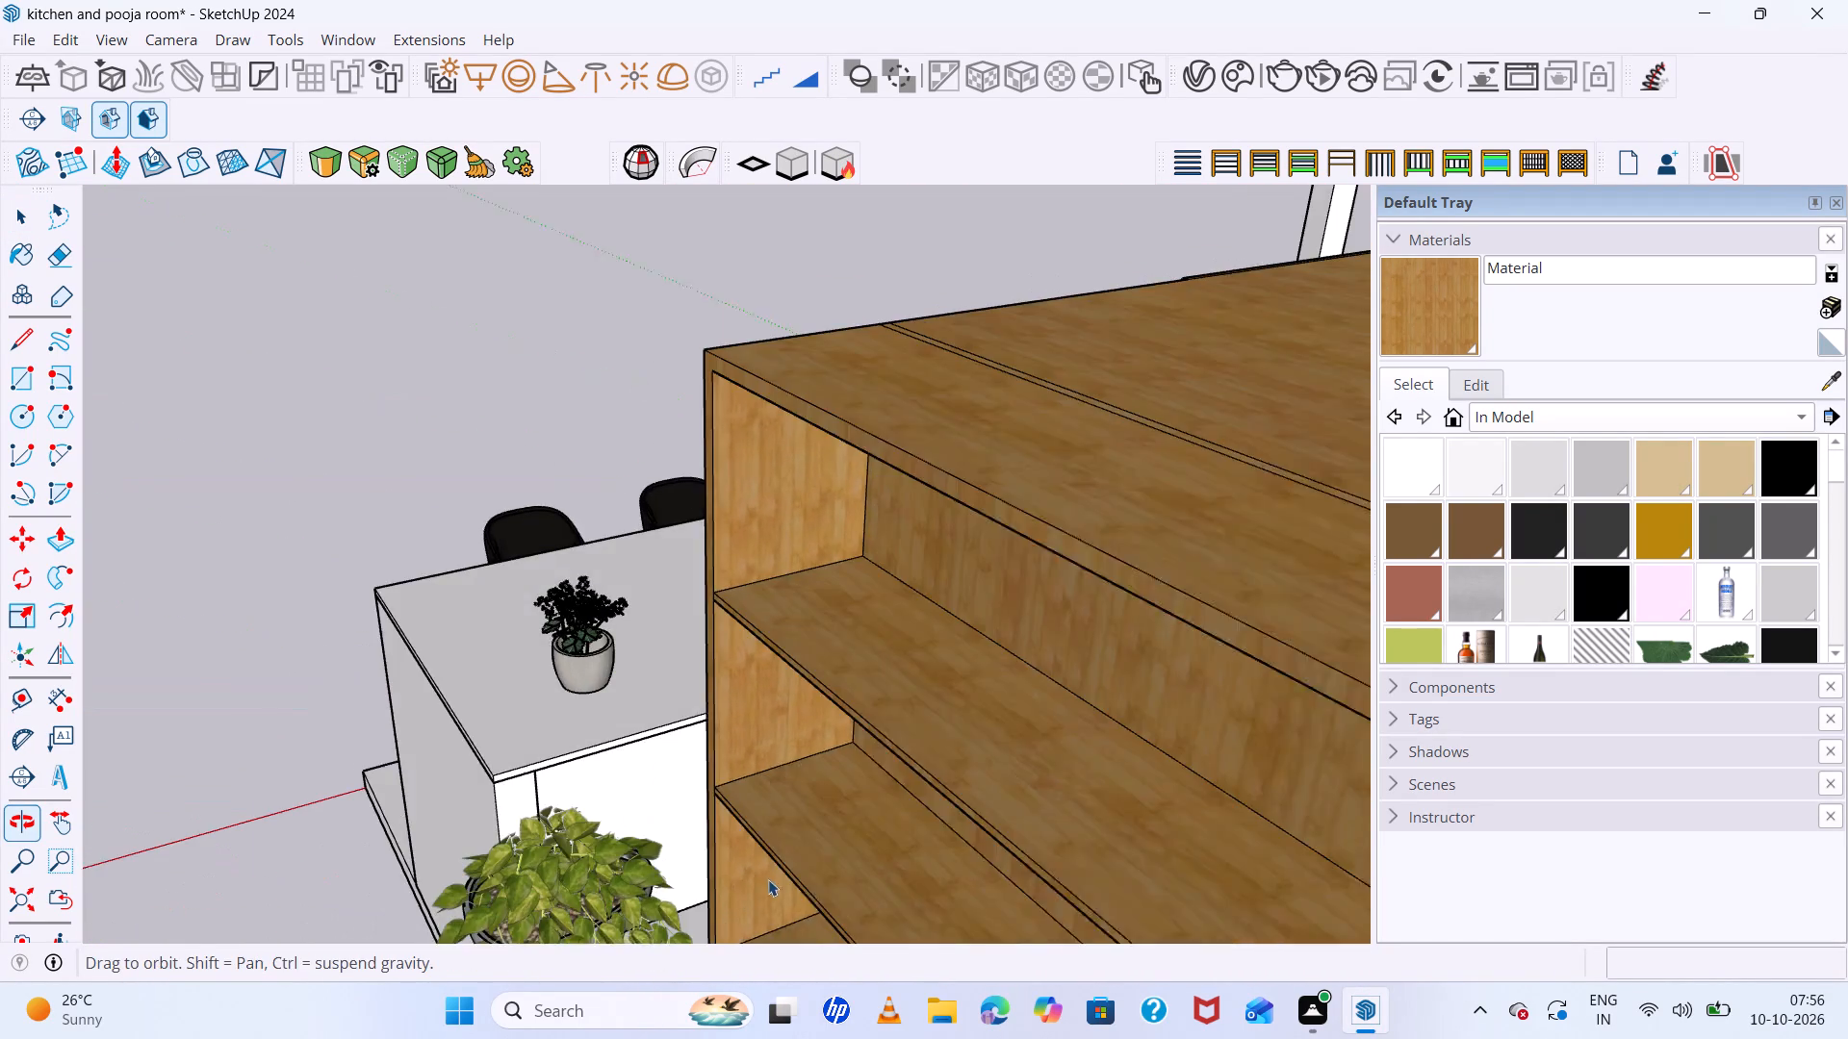
scroll(773, 741, down, 12)
middle_drag(756, 874, 825, 751)
scroll(814, 676, up, 4)
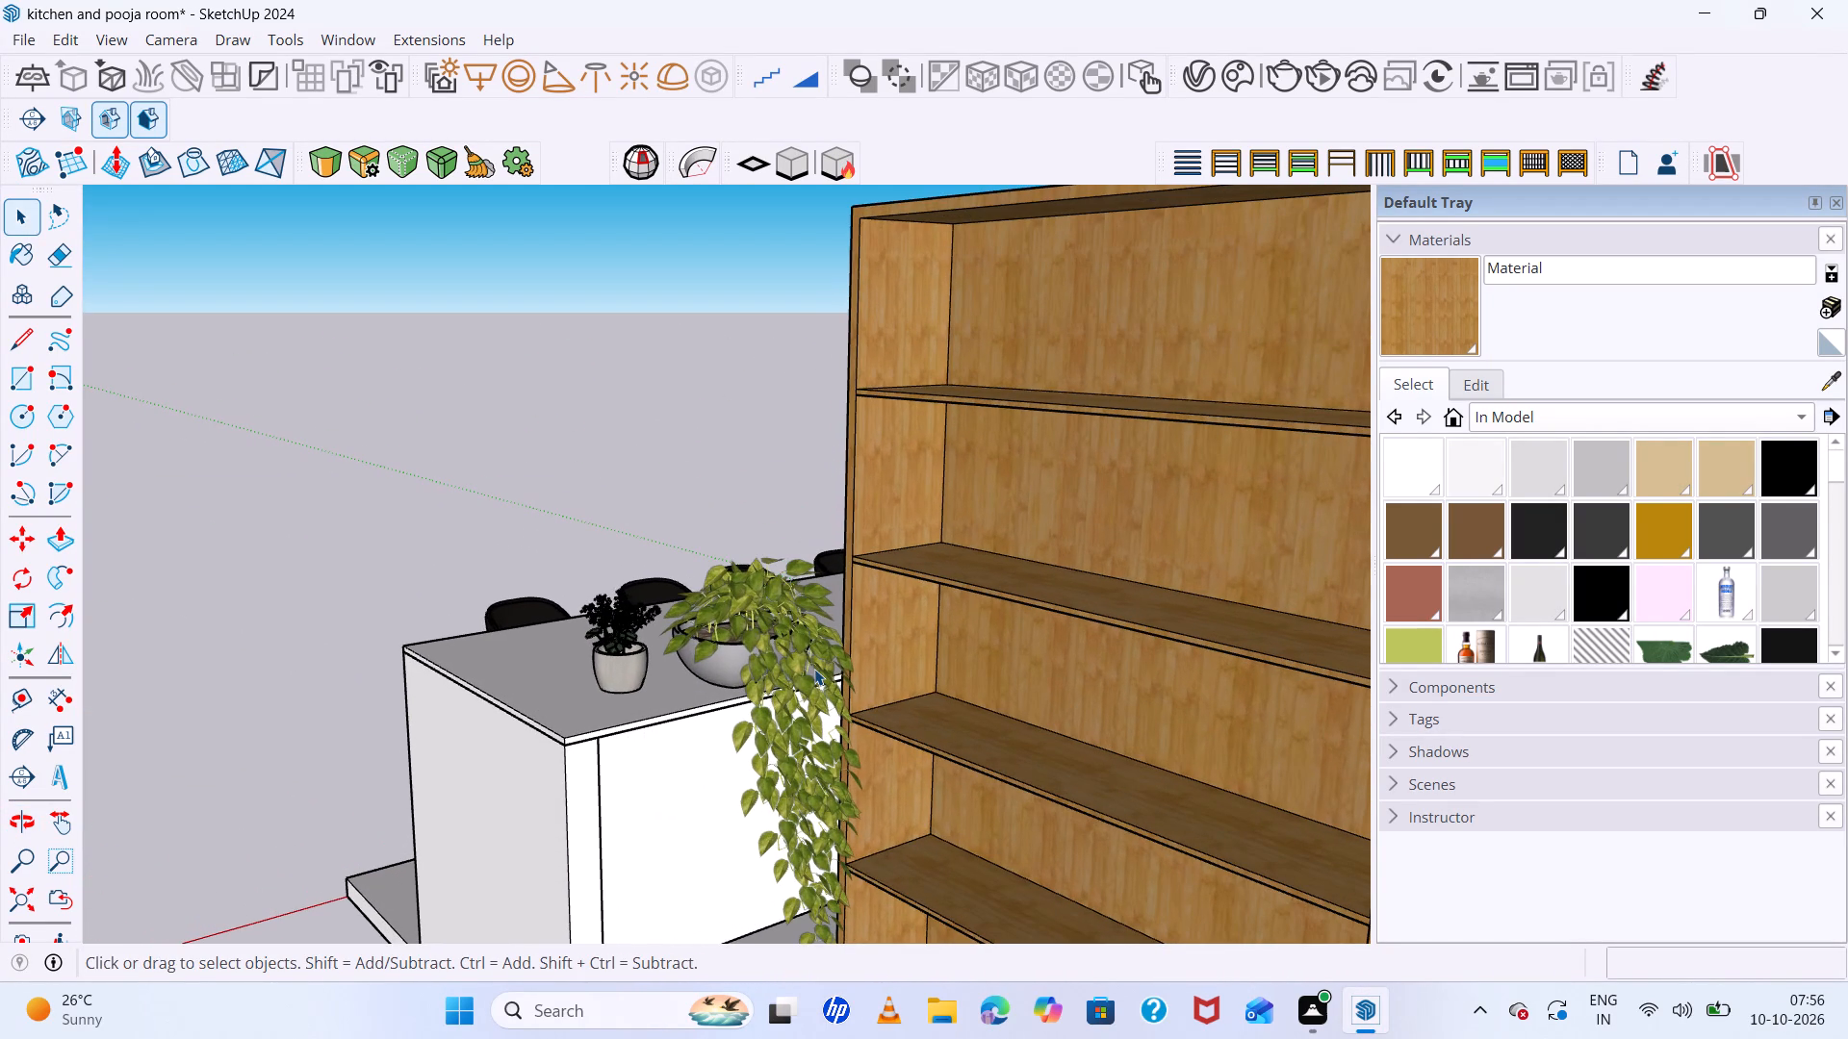
click(814, 669)
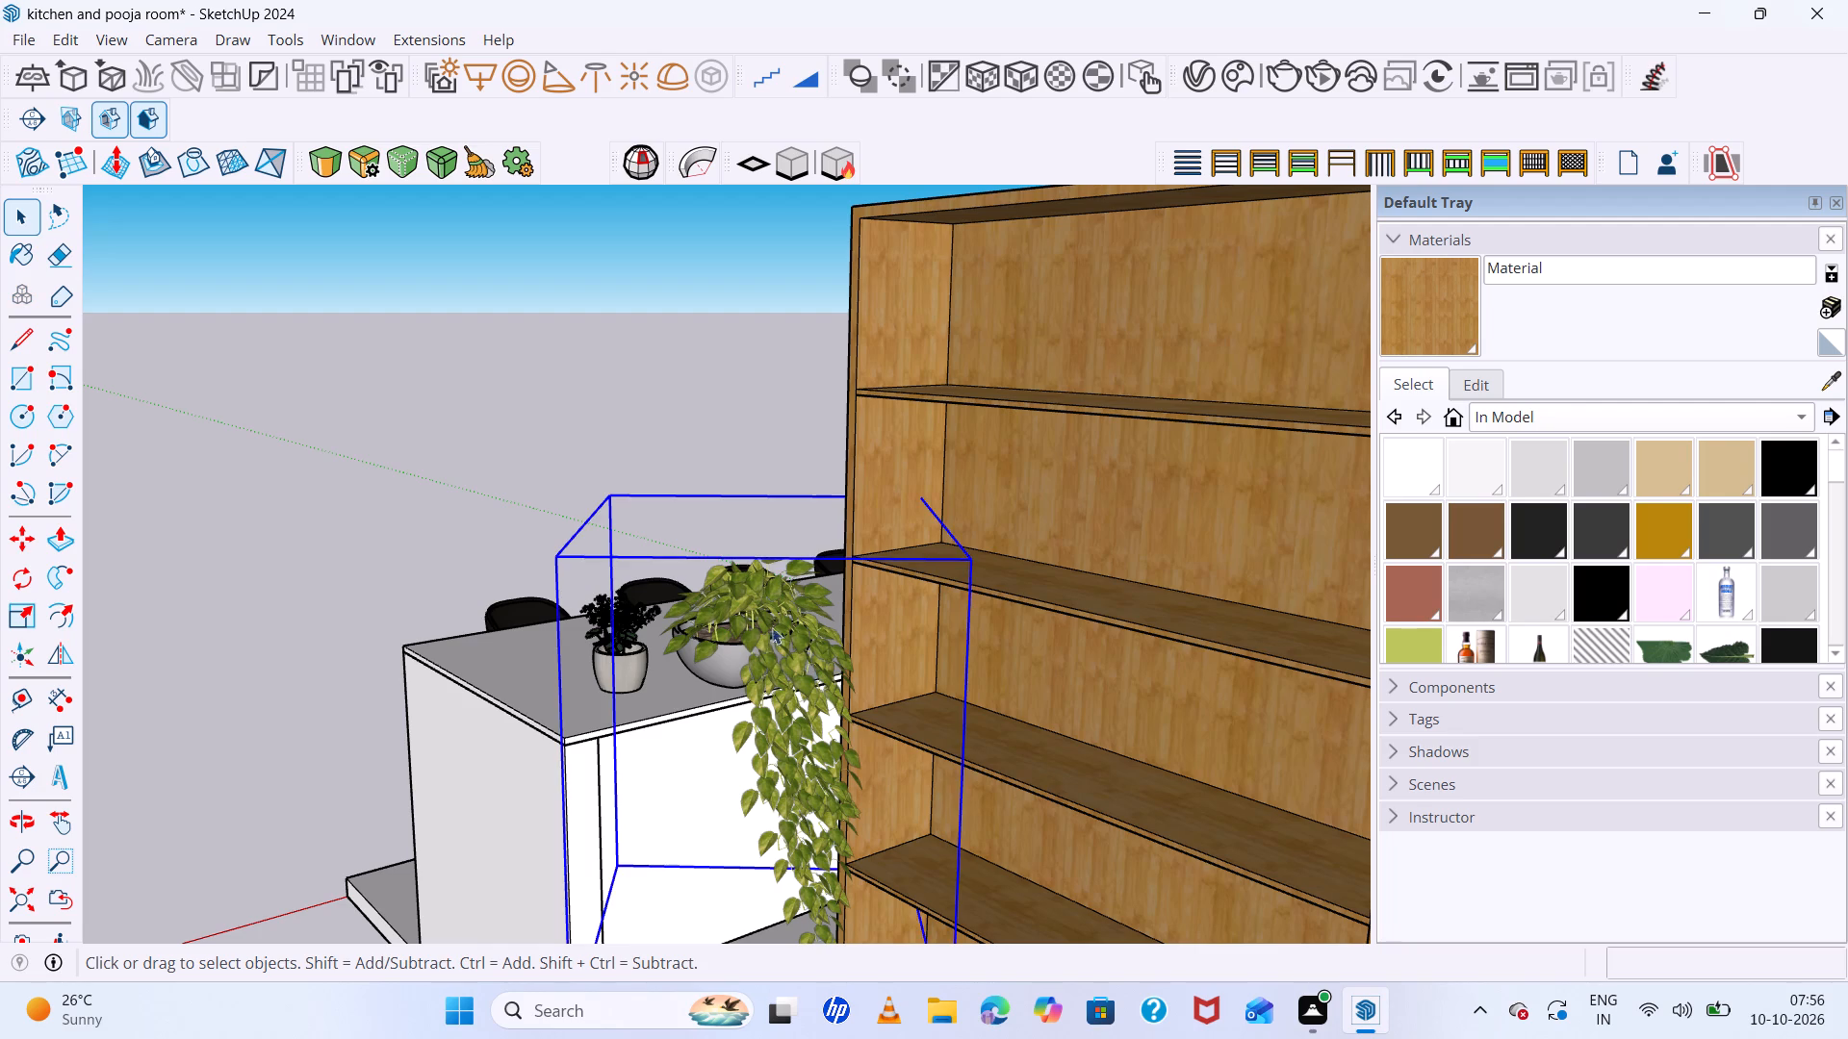
shift+click(734, 665)
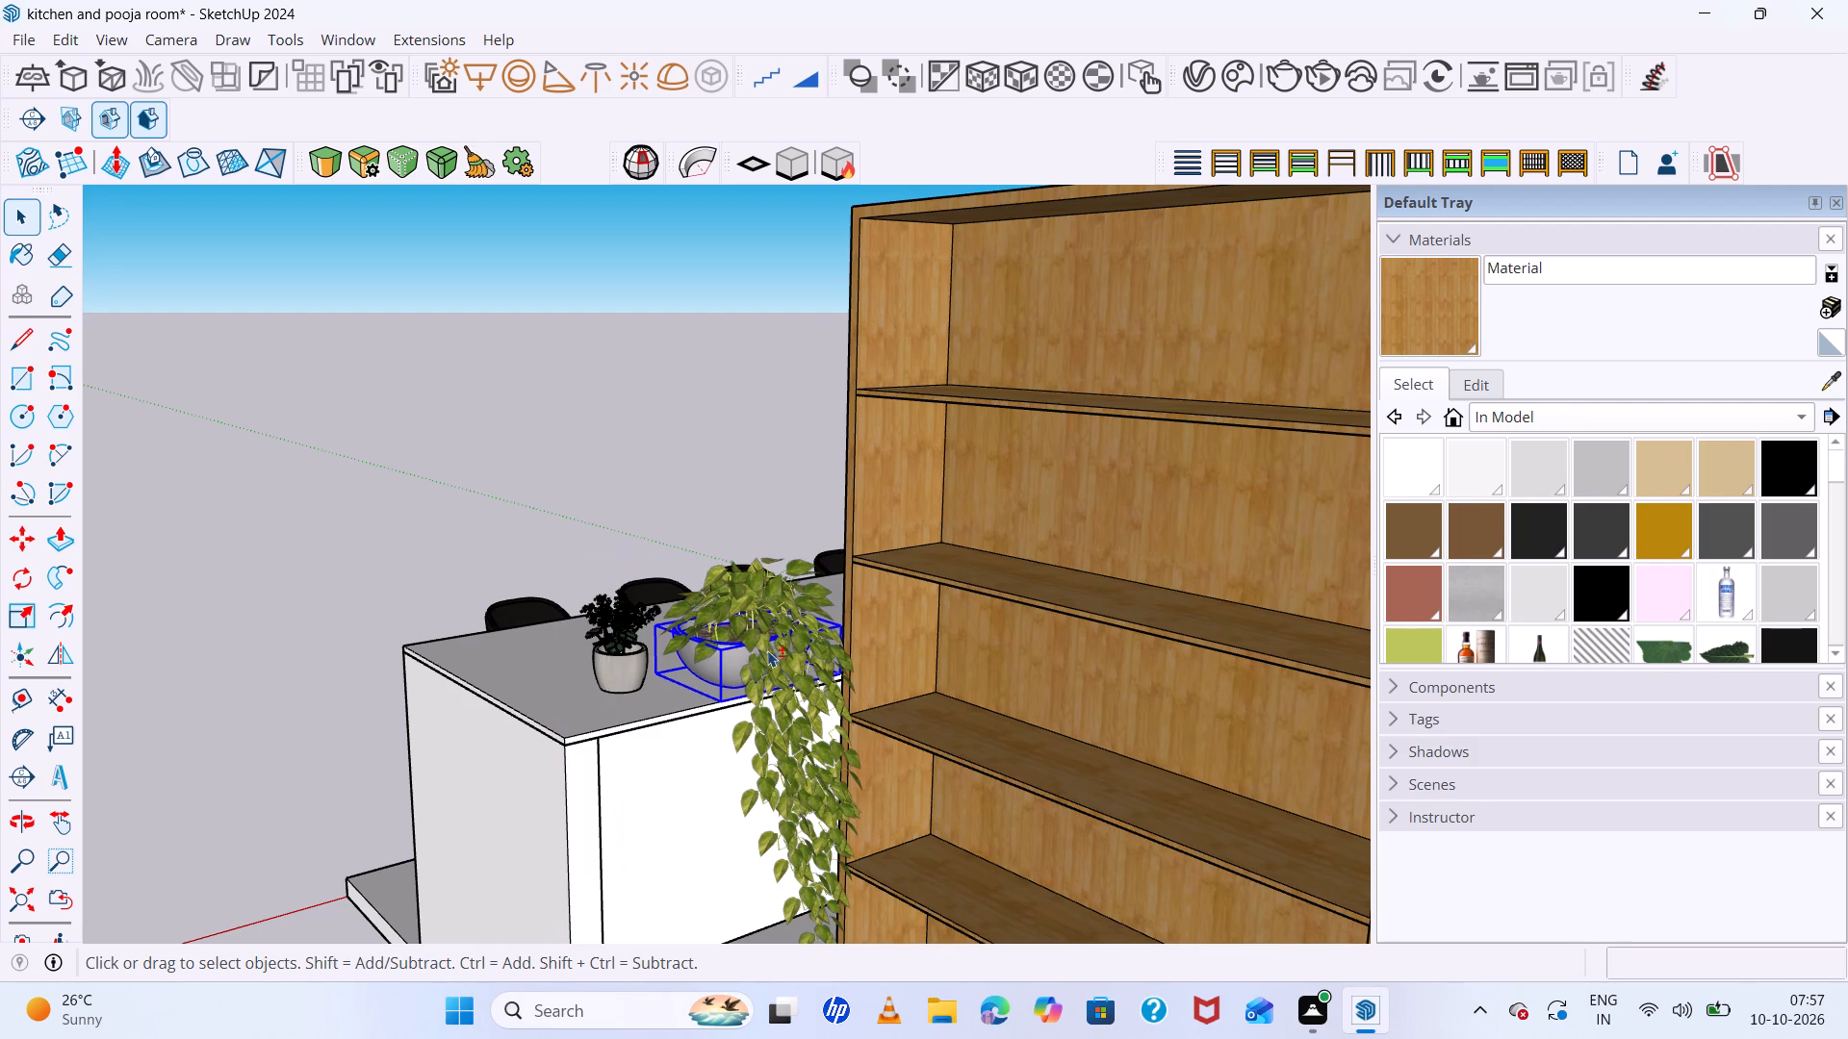
shift+click(782, 644)
key(s)
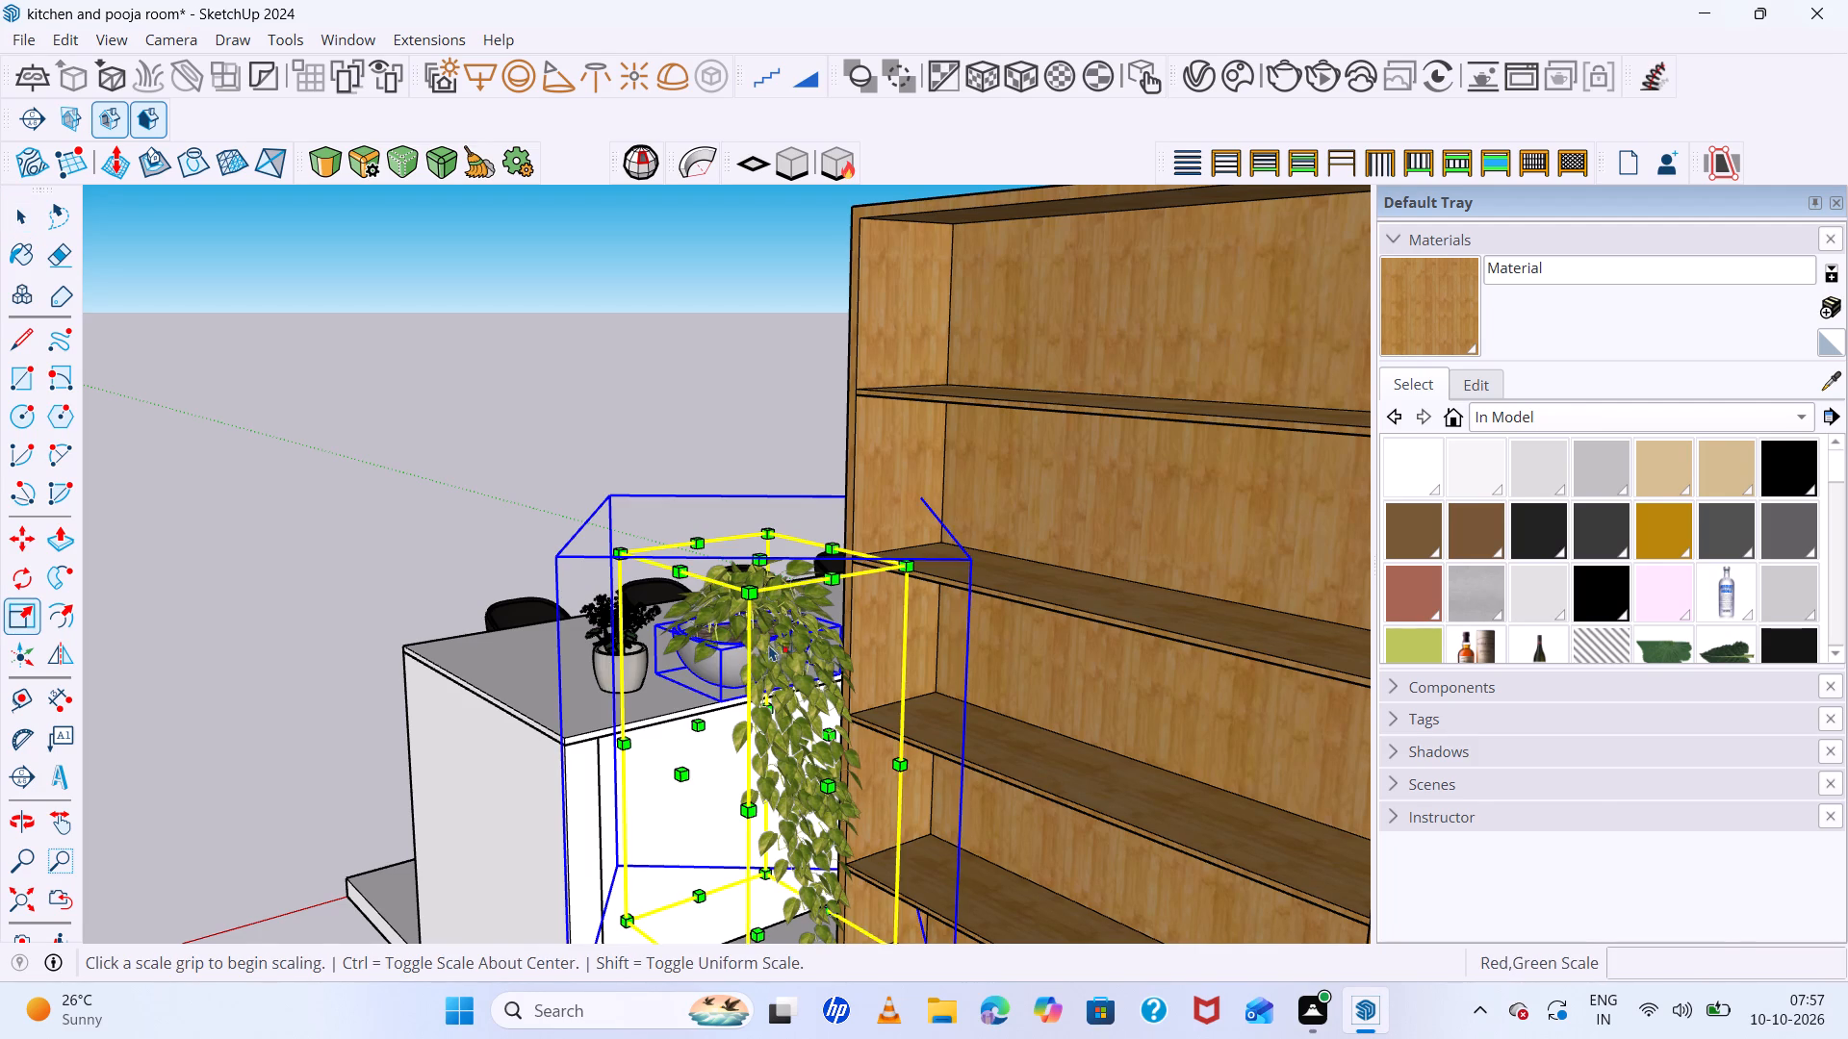
click(677, 780)
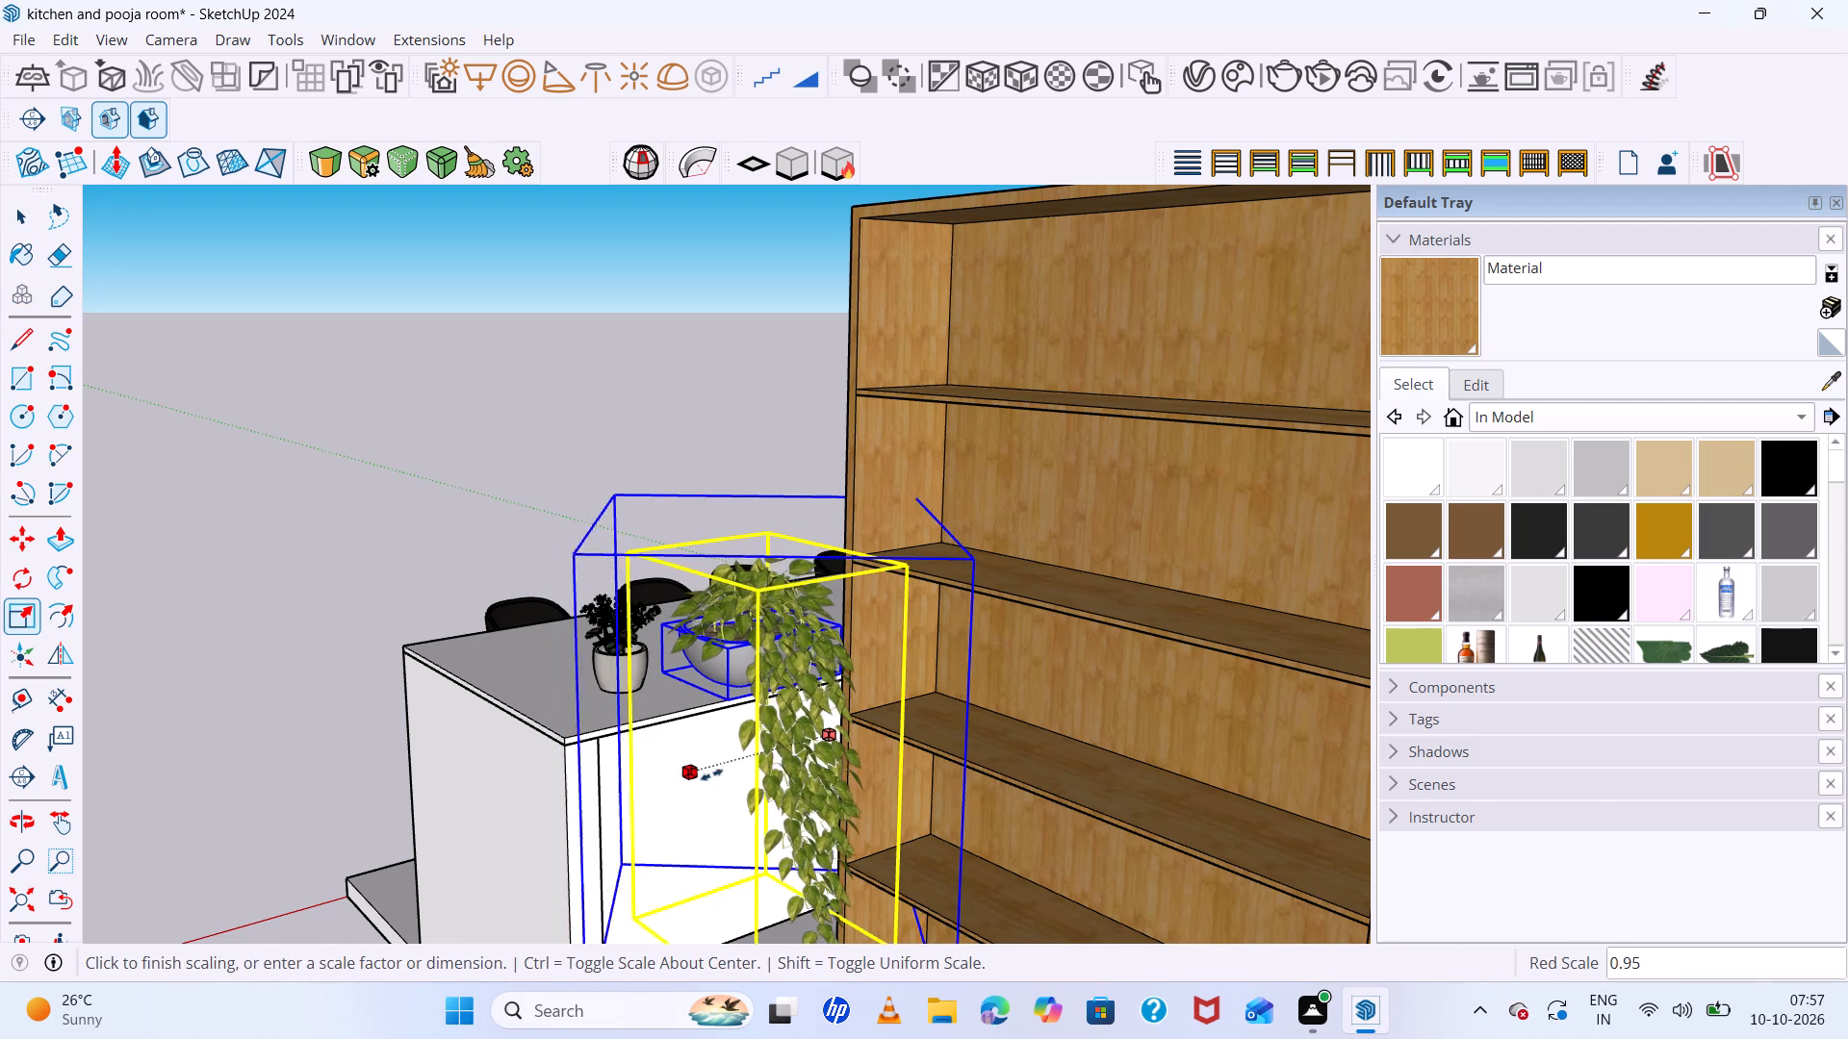
click(746, 762)
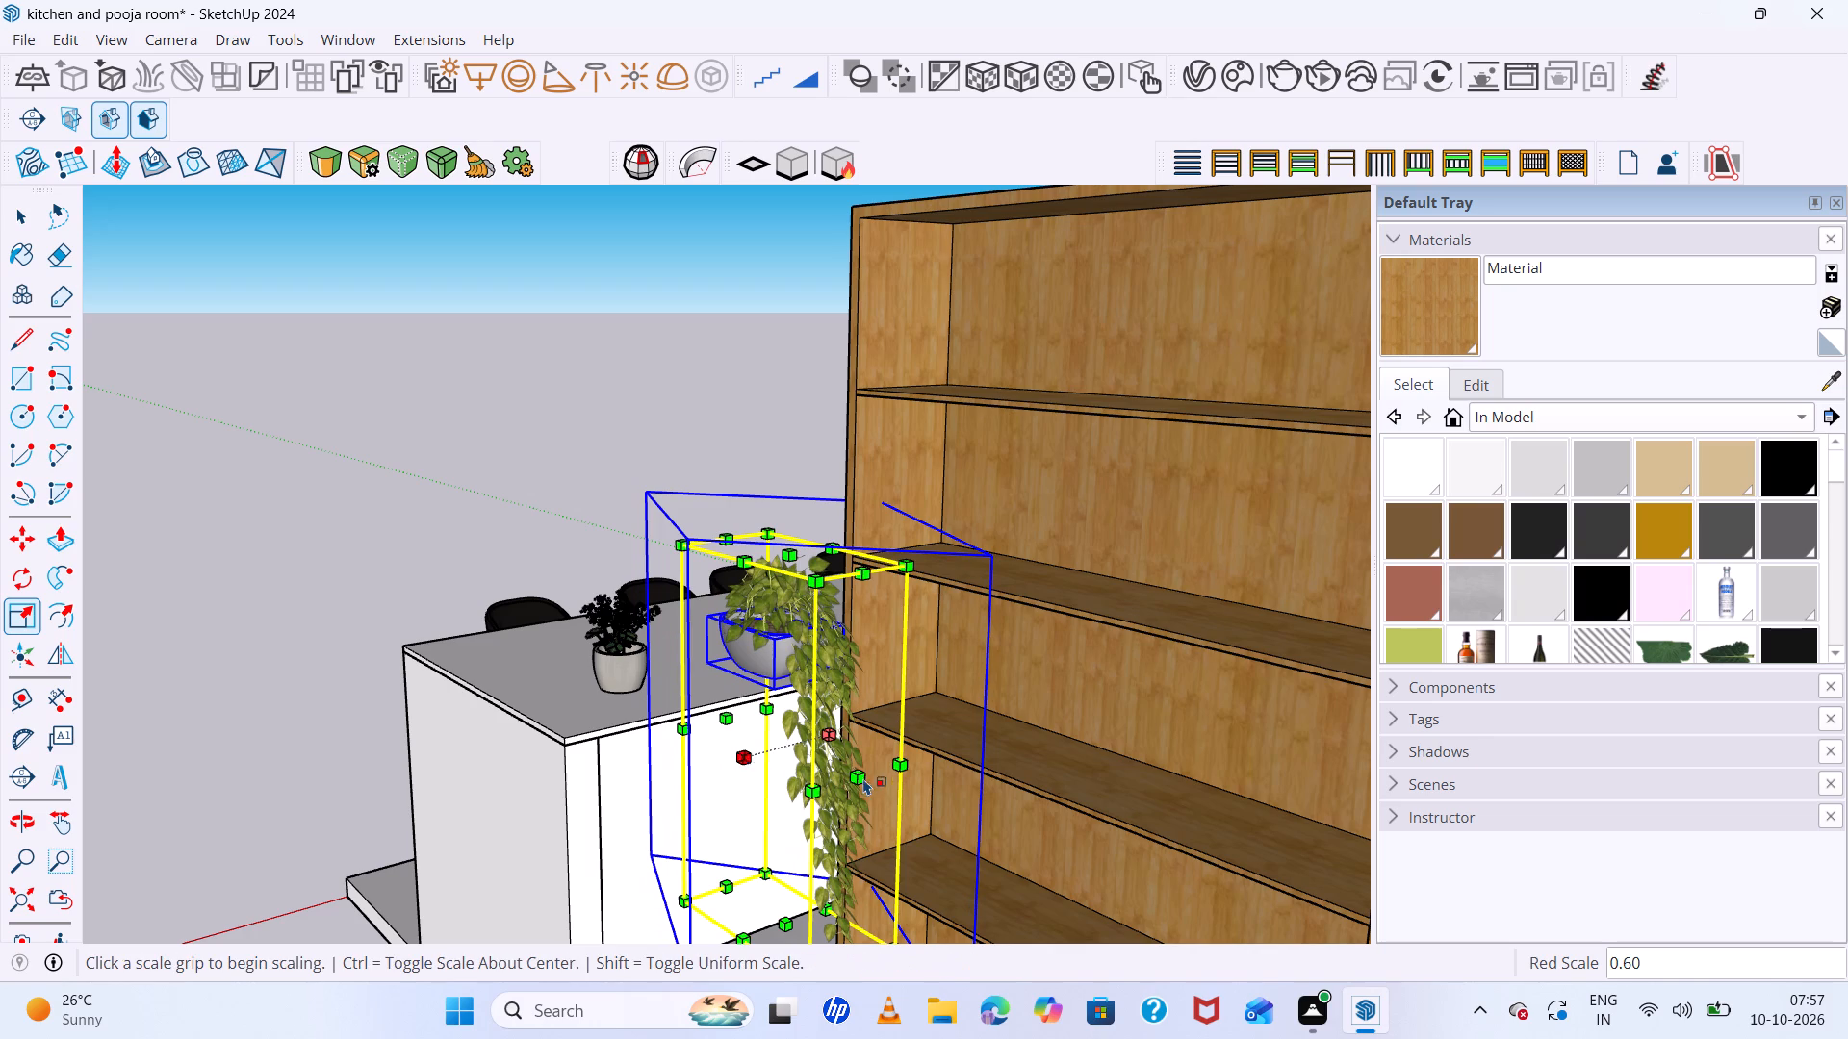
click(860, 777)
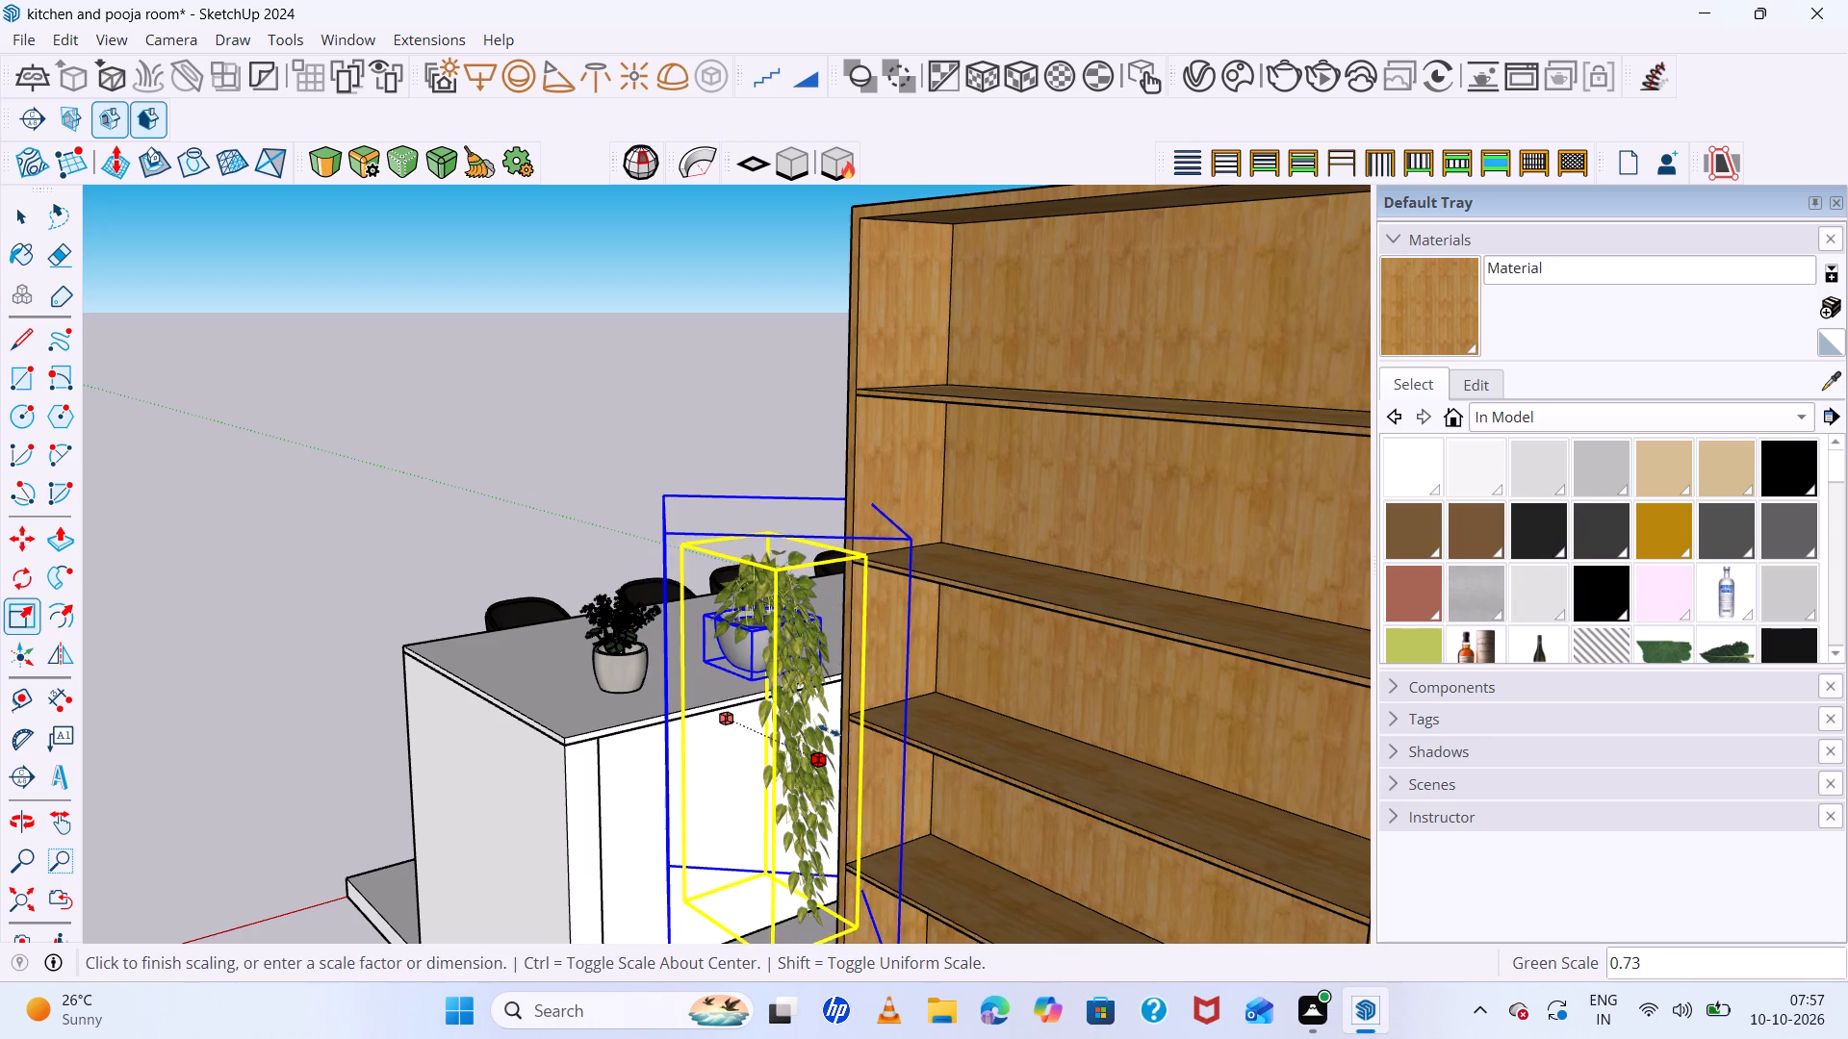
click(829, 730)
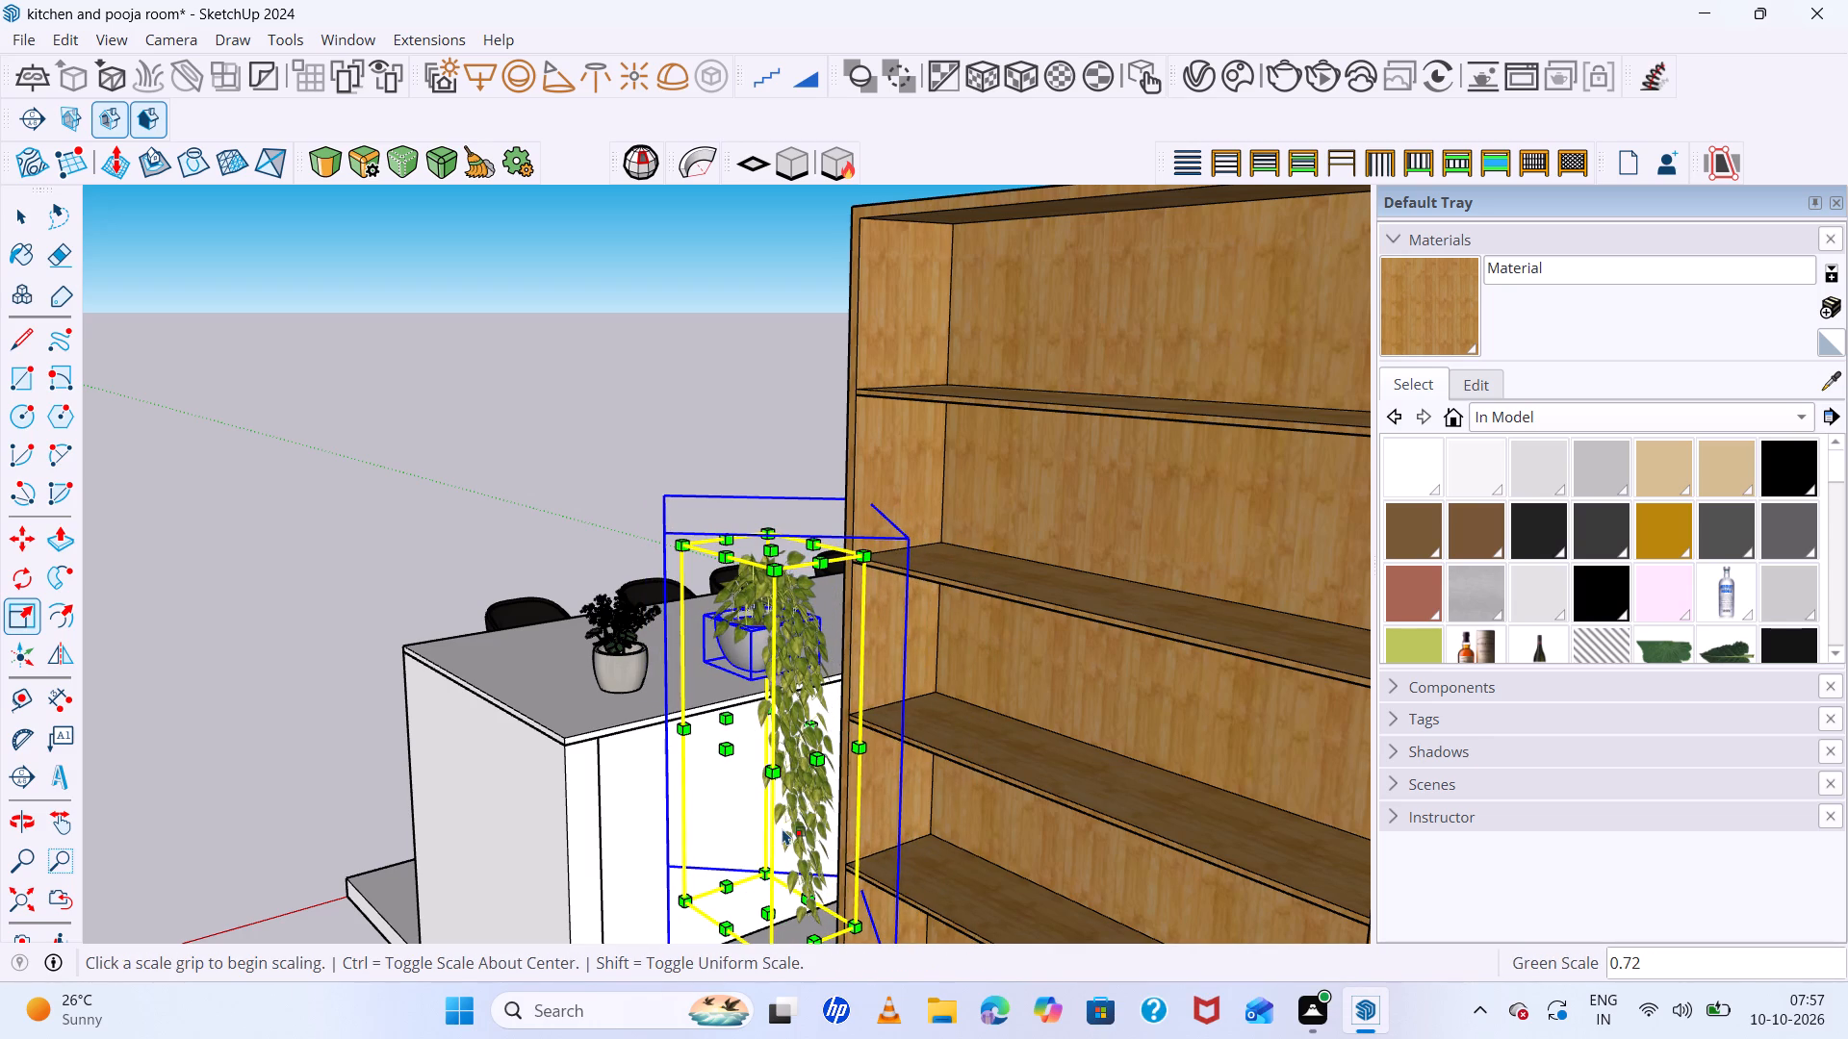
Scale the plant and pot to about 0.86 red and 0.48 blue, and widen them by about 1.44 along red.
click(723, 929)
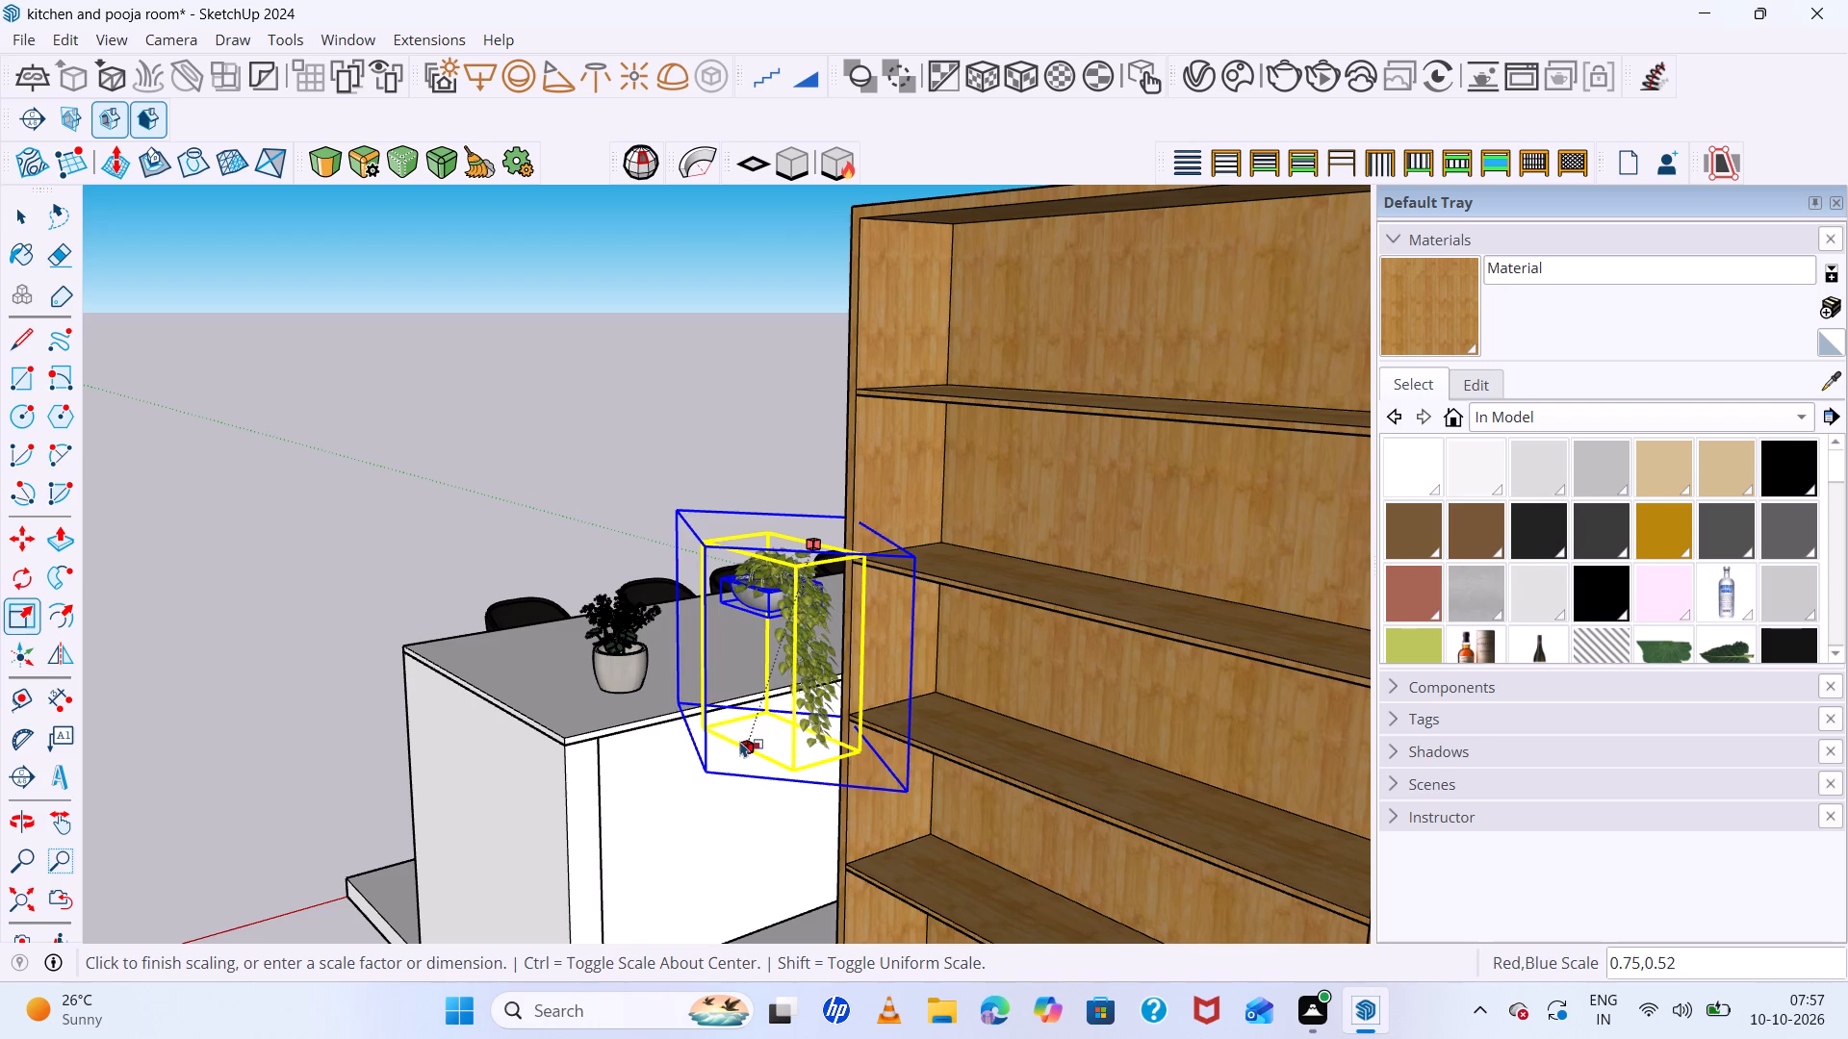
click(738, 740)
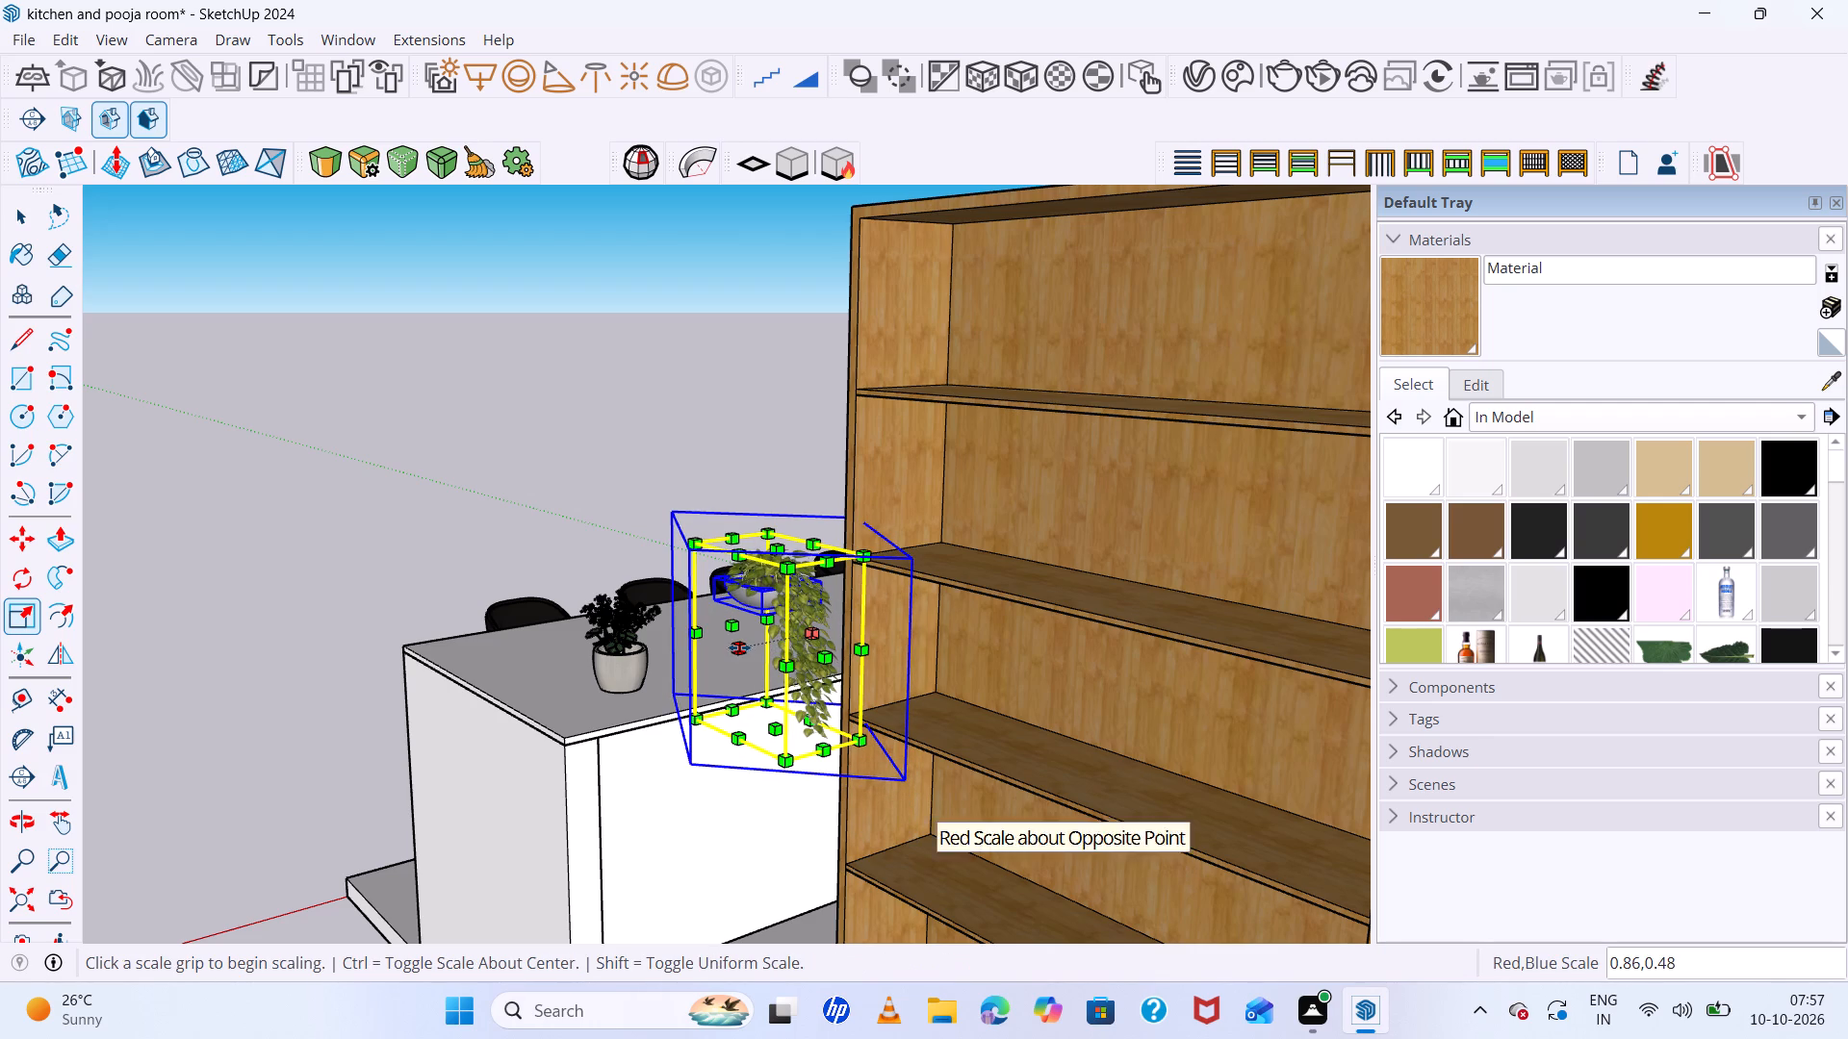
click(739, 647)
click(706, 660)
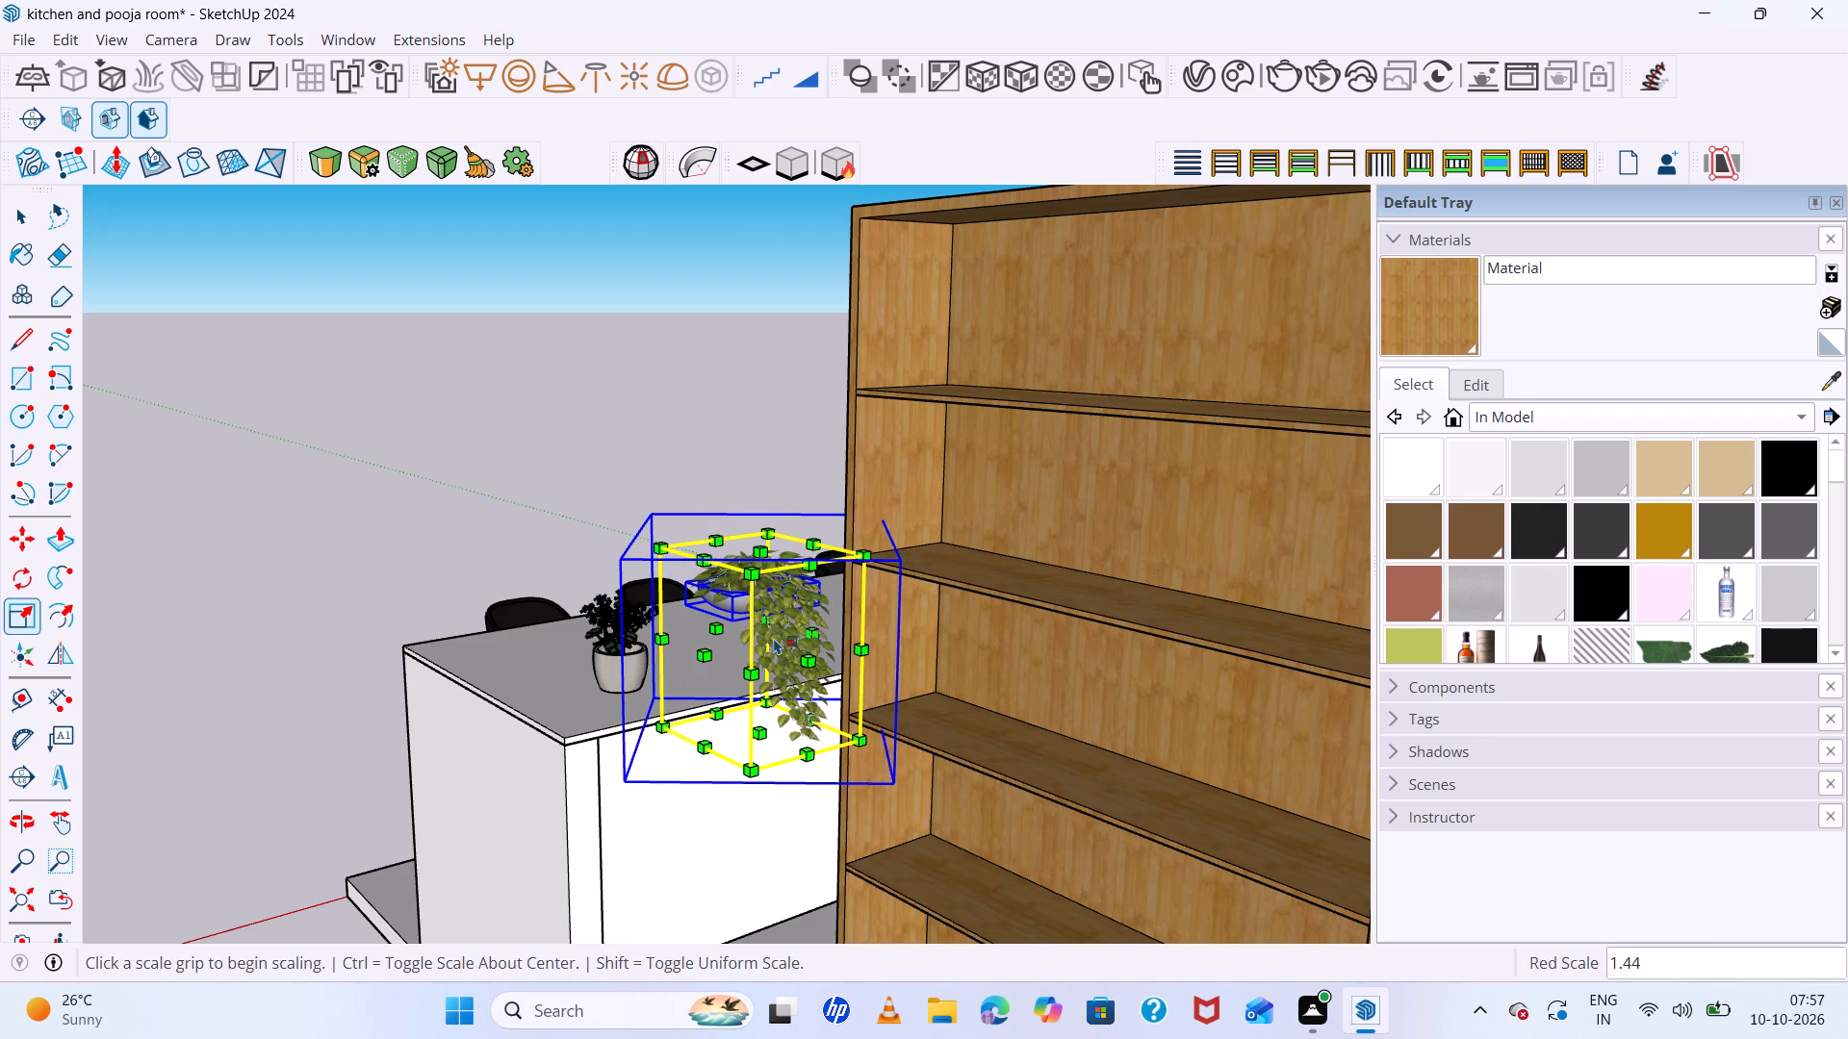
key(space)
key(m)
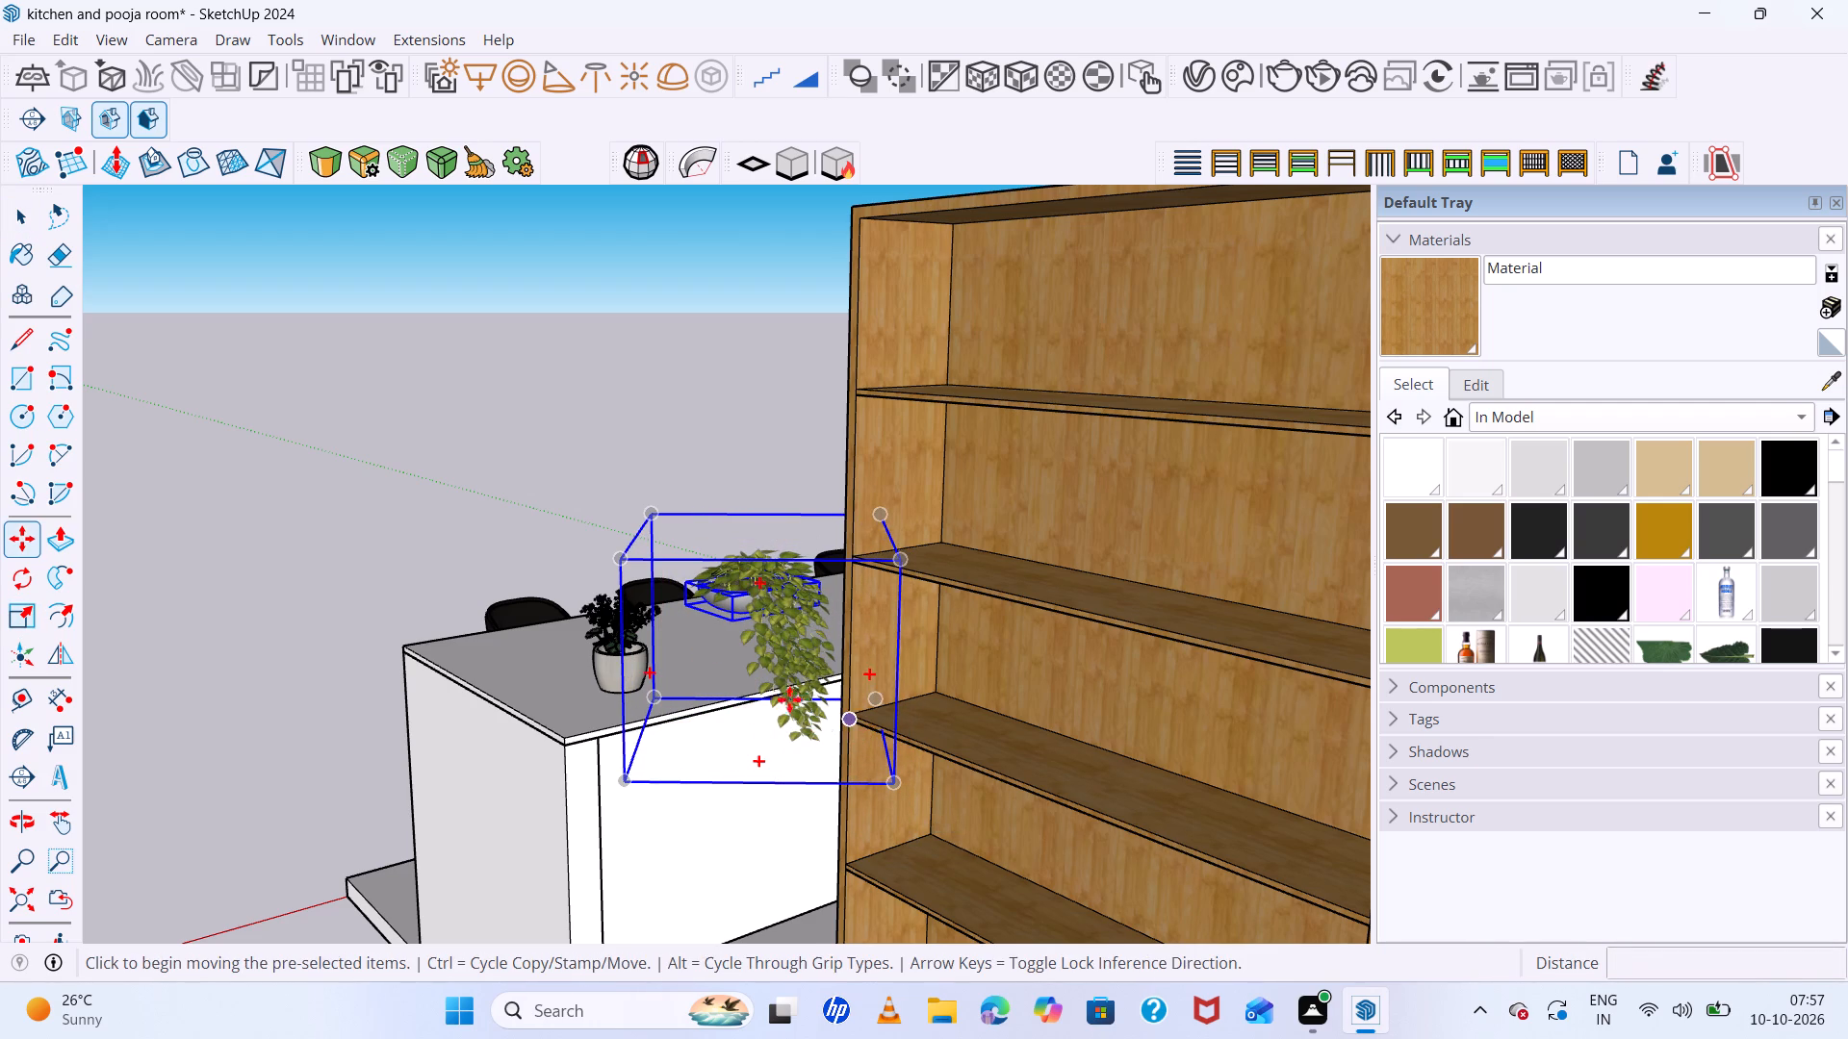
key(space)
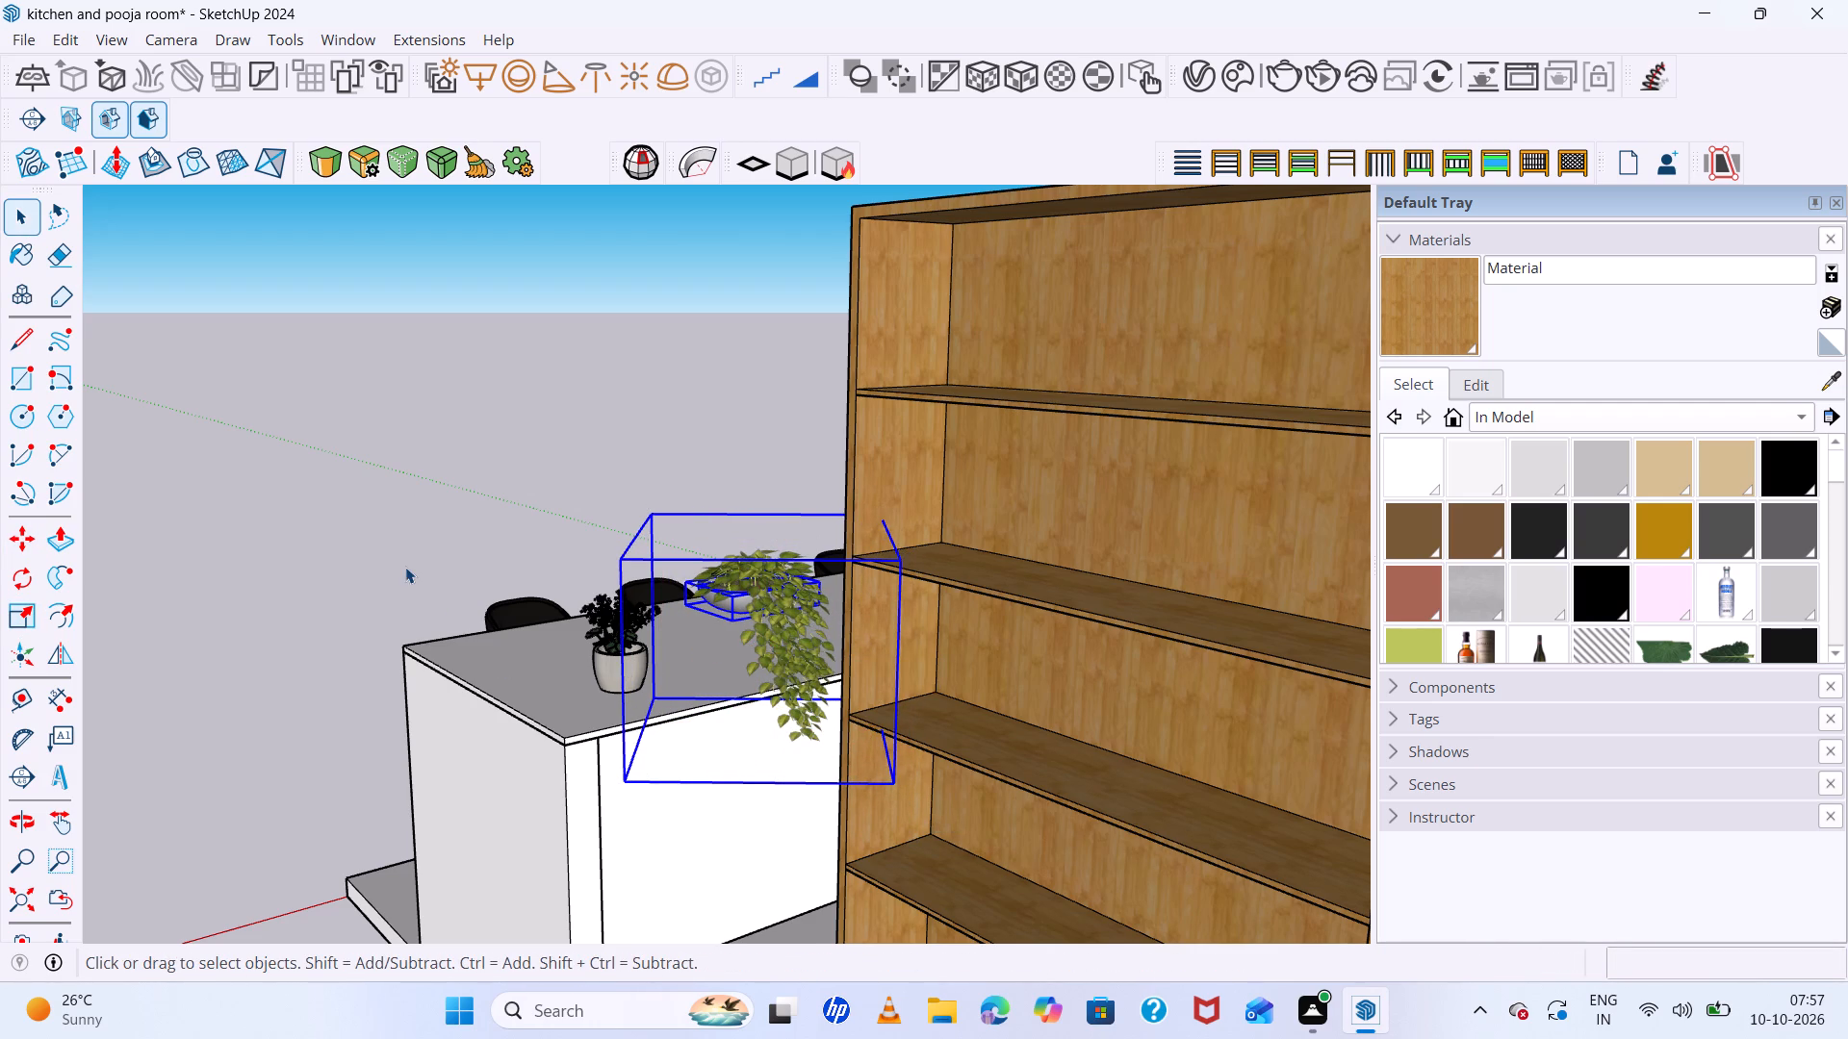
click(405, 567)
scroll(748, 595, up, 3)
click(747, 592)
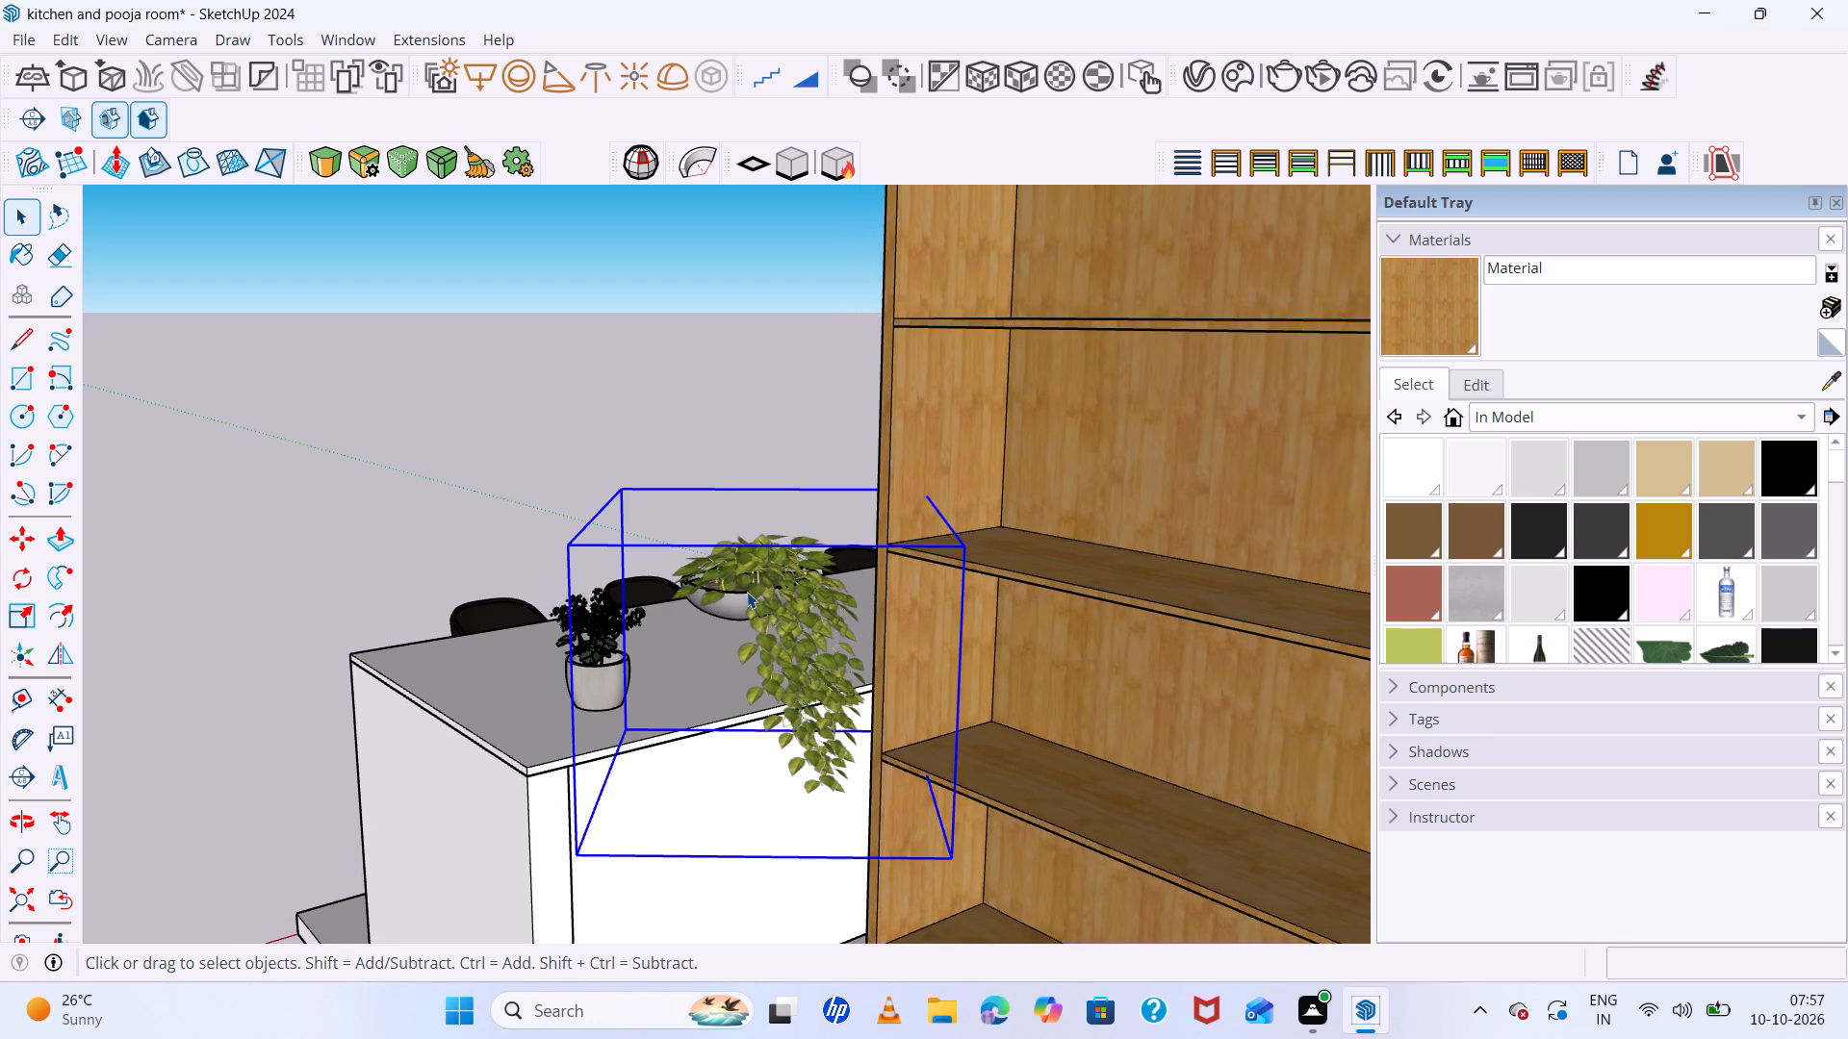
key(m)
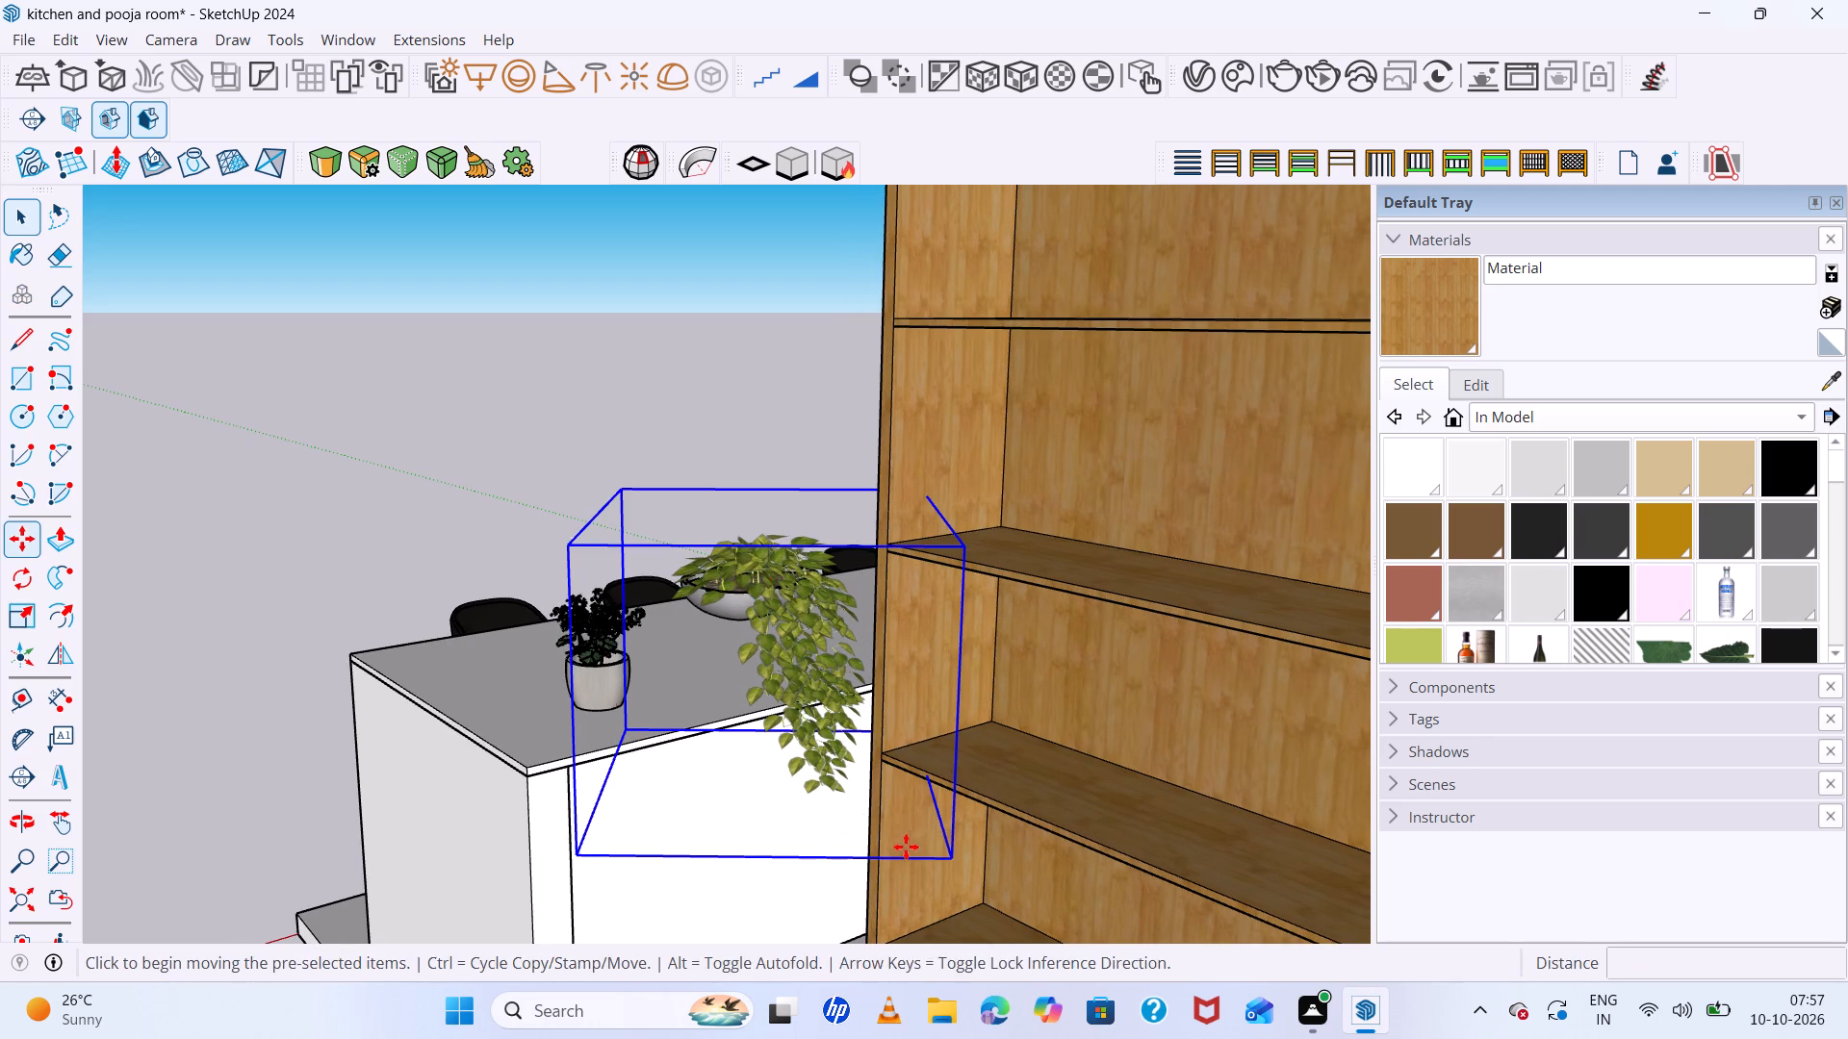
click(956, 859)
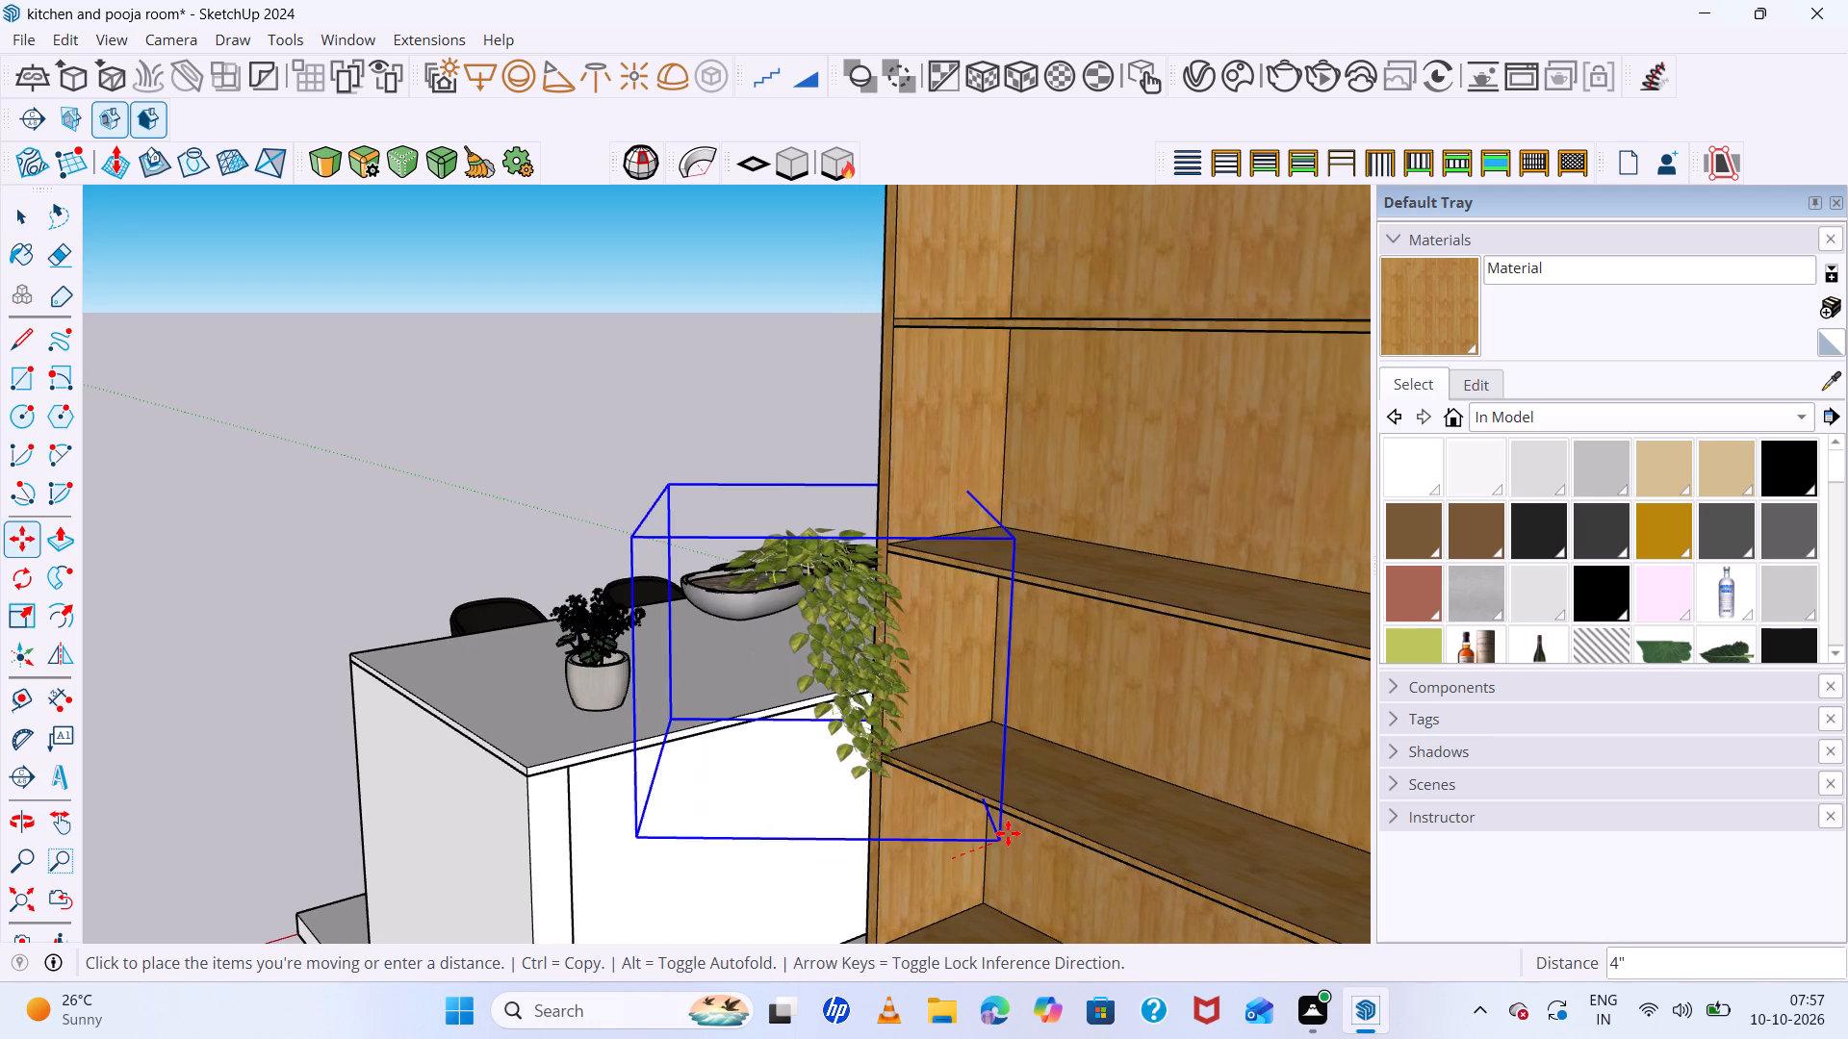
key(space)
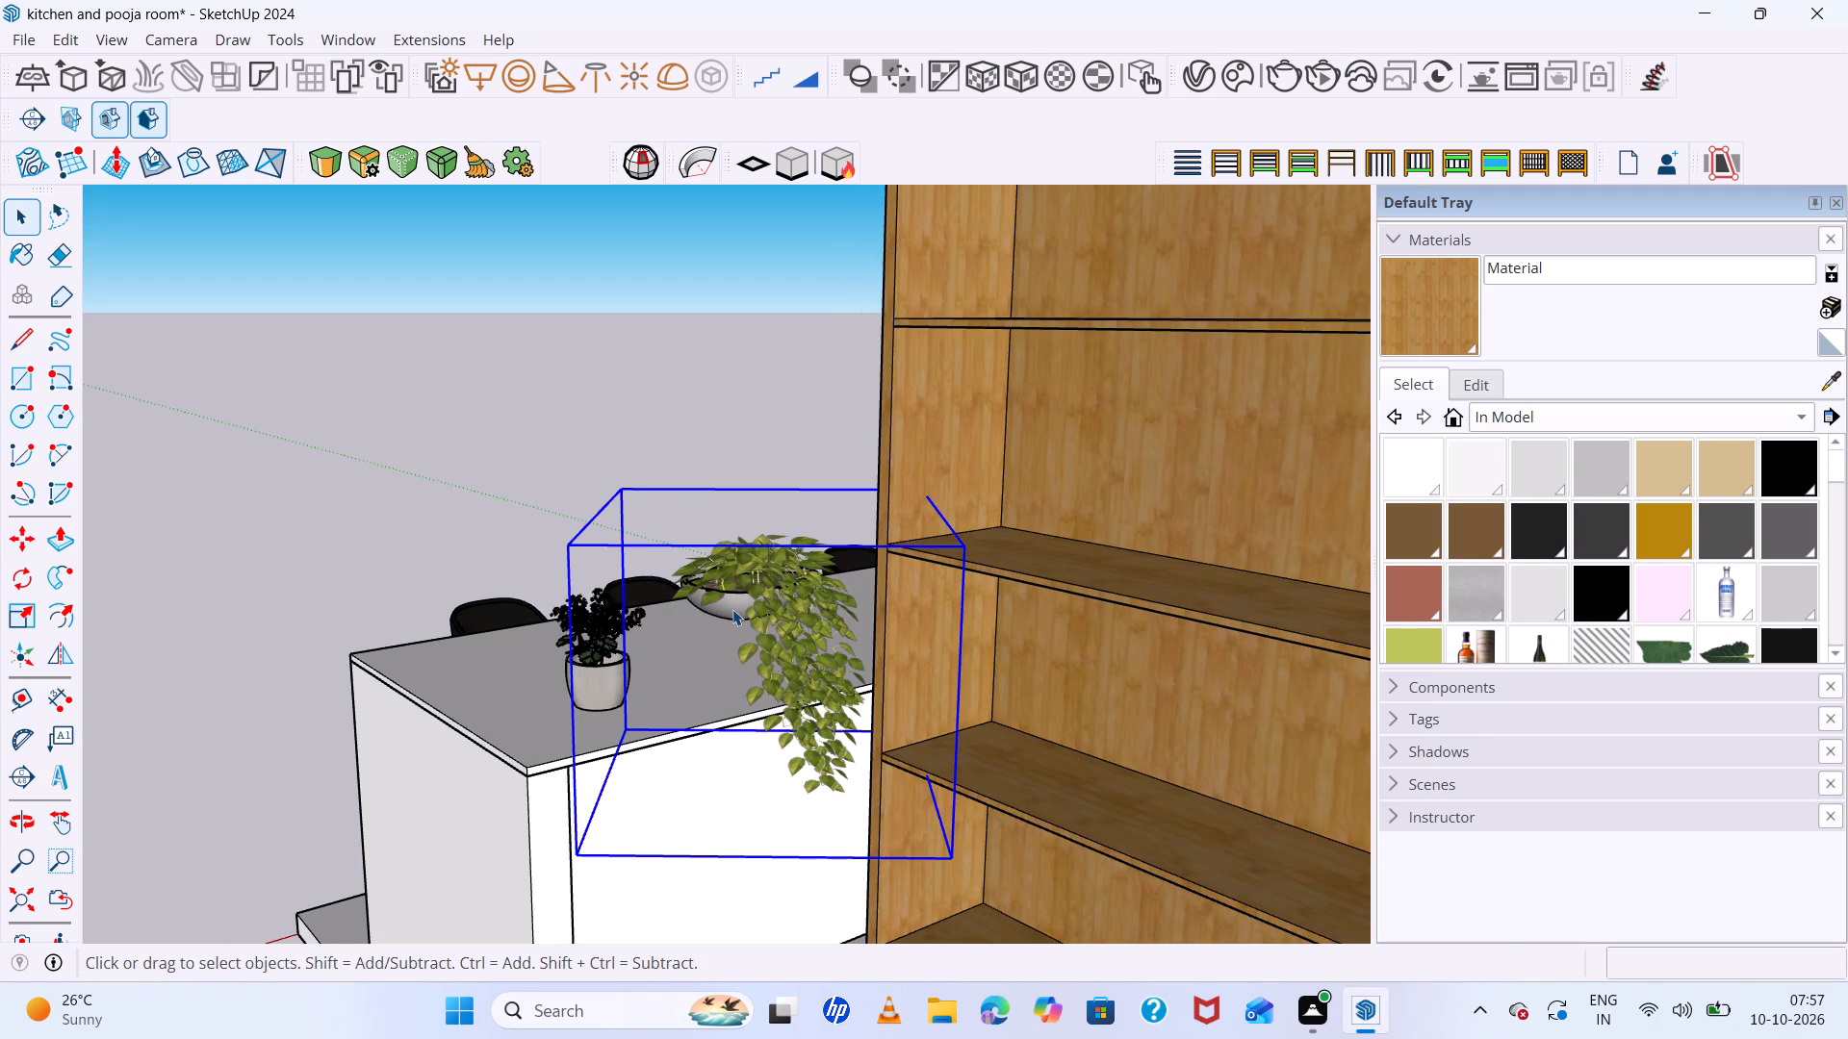
Move the foliage and pot about 1' 4" onto the island-side end of the open unit's second shelf from the top.
shift+click(734, 608)
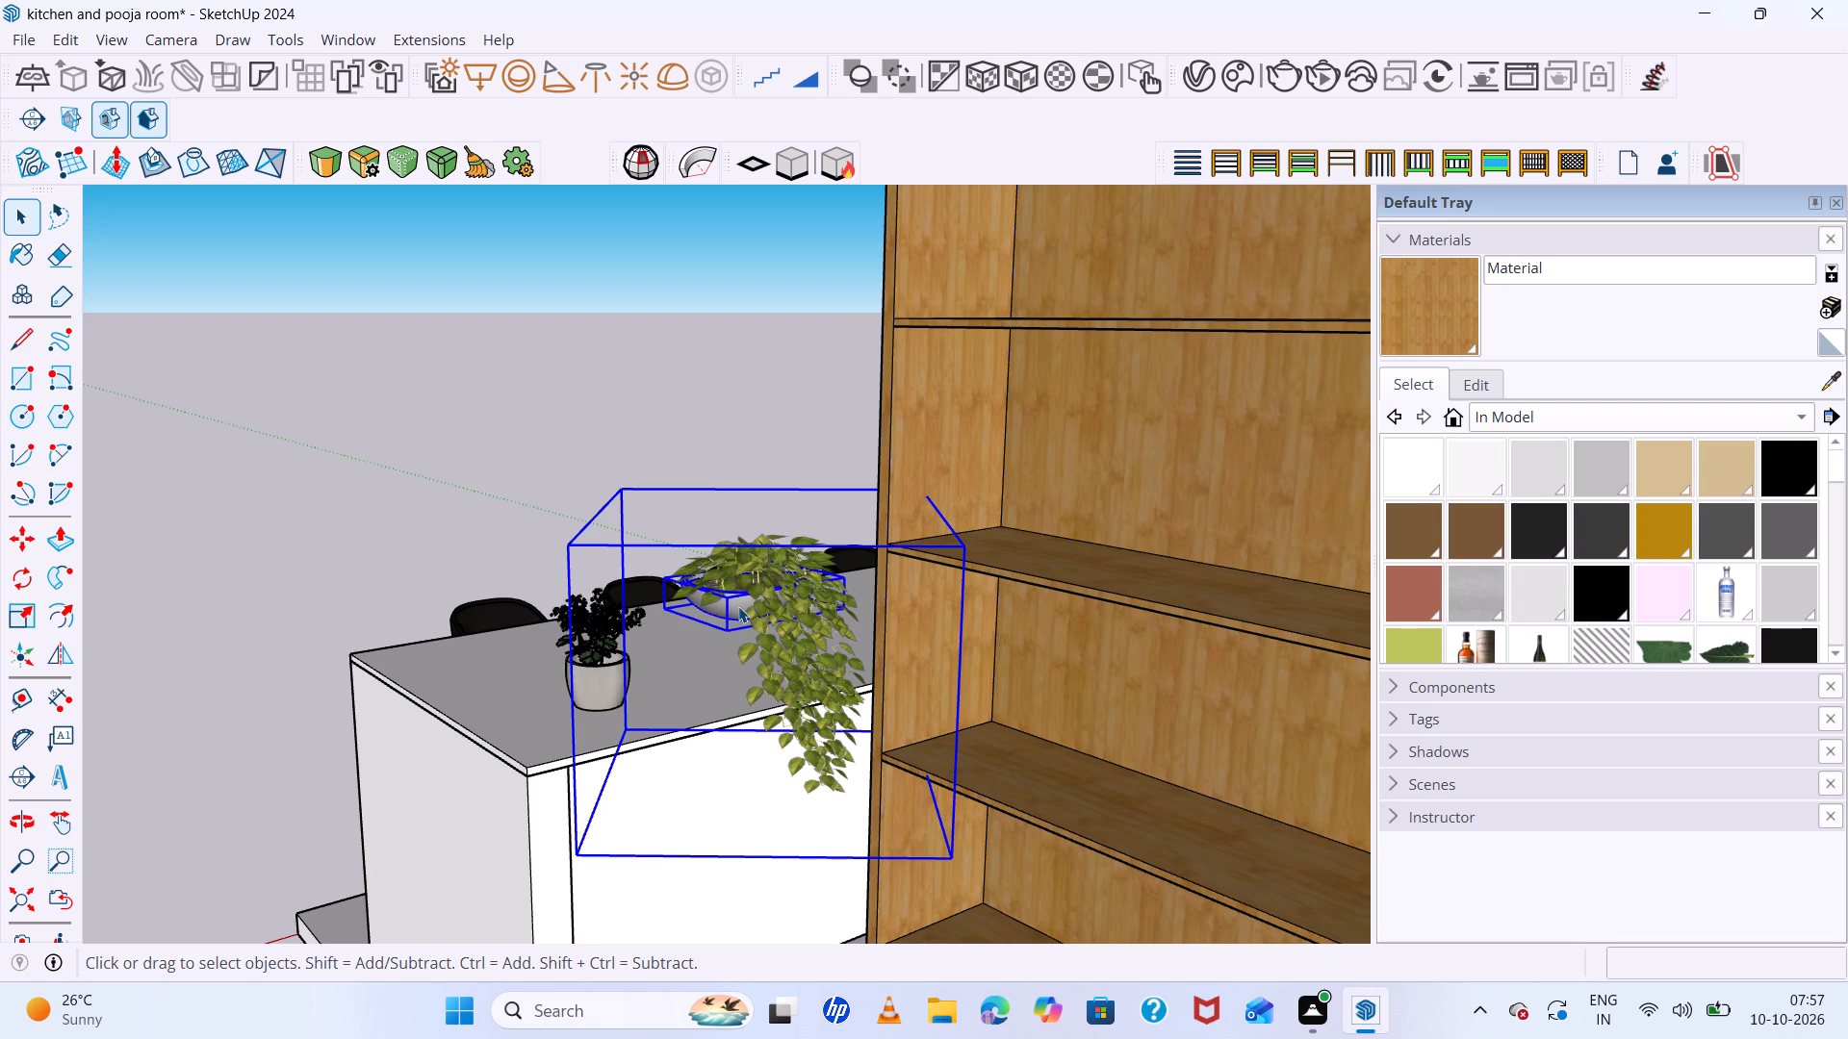
key(m)
click(724, 628)
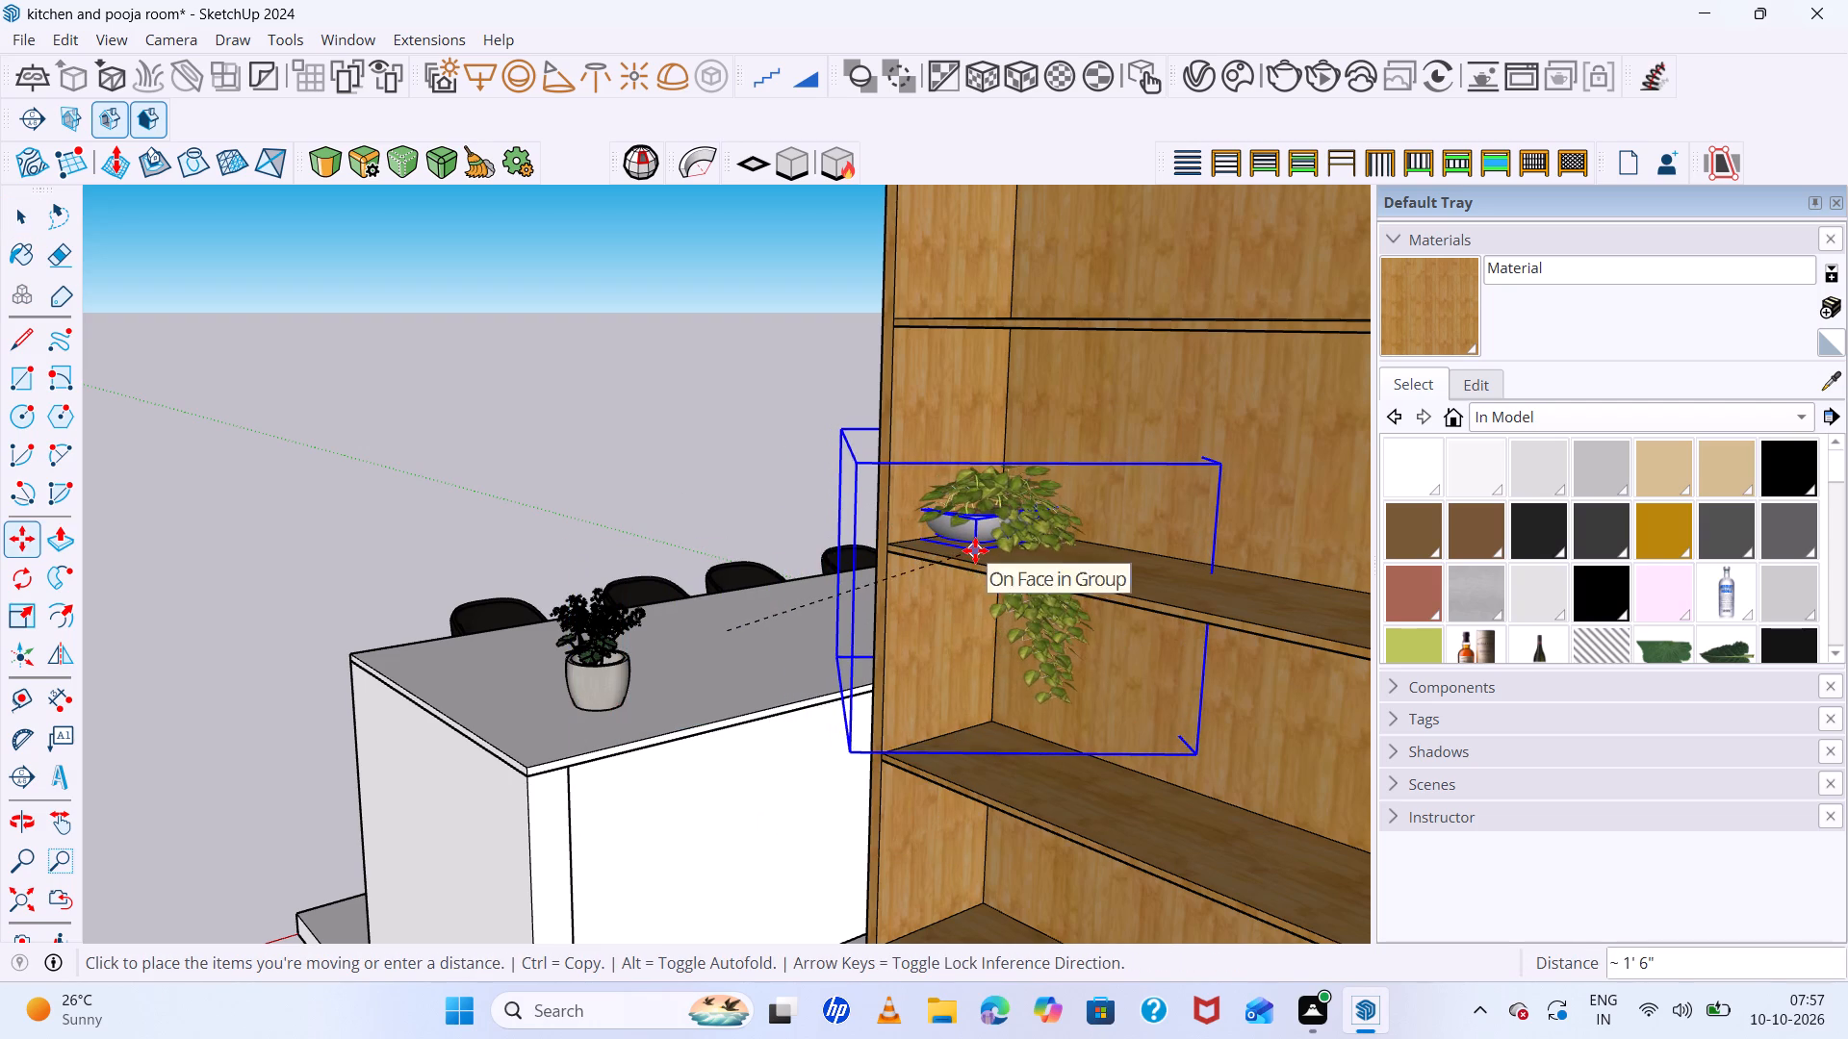
click(972, 556)
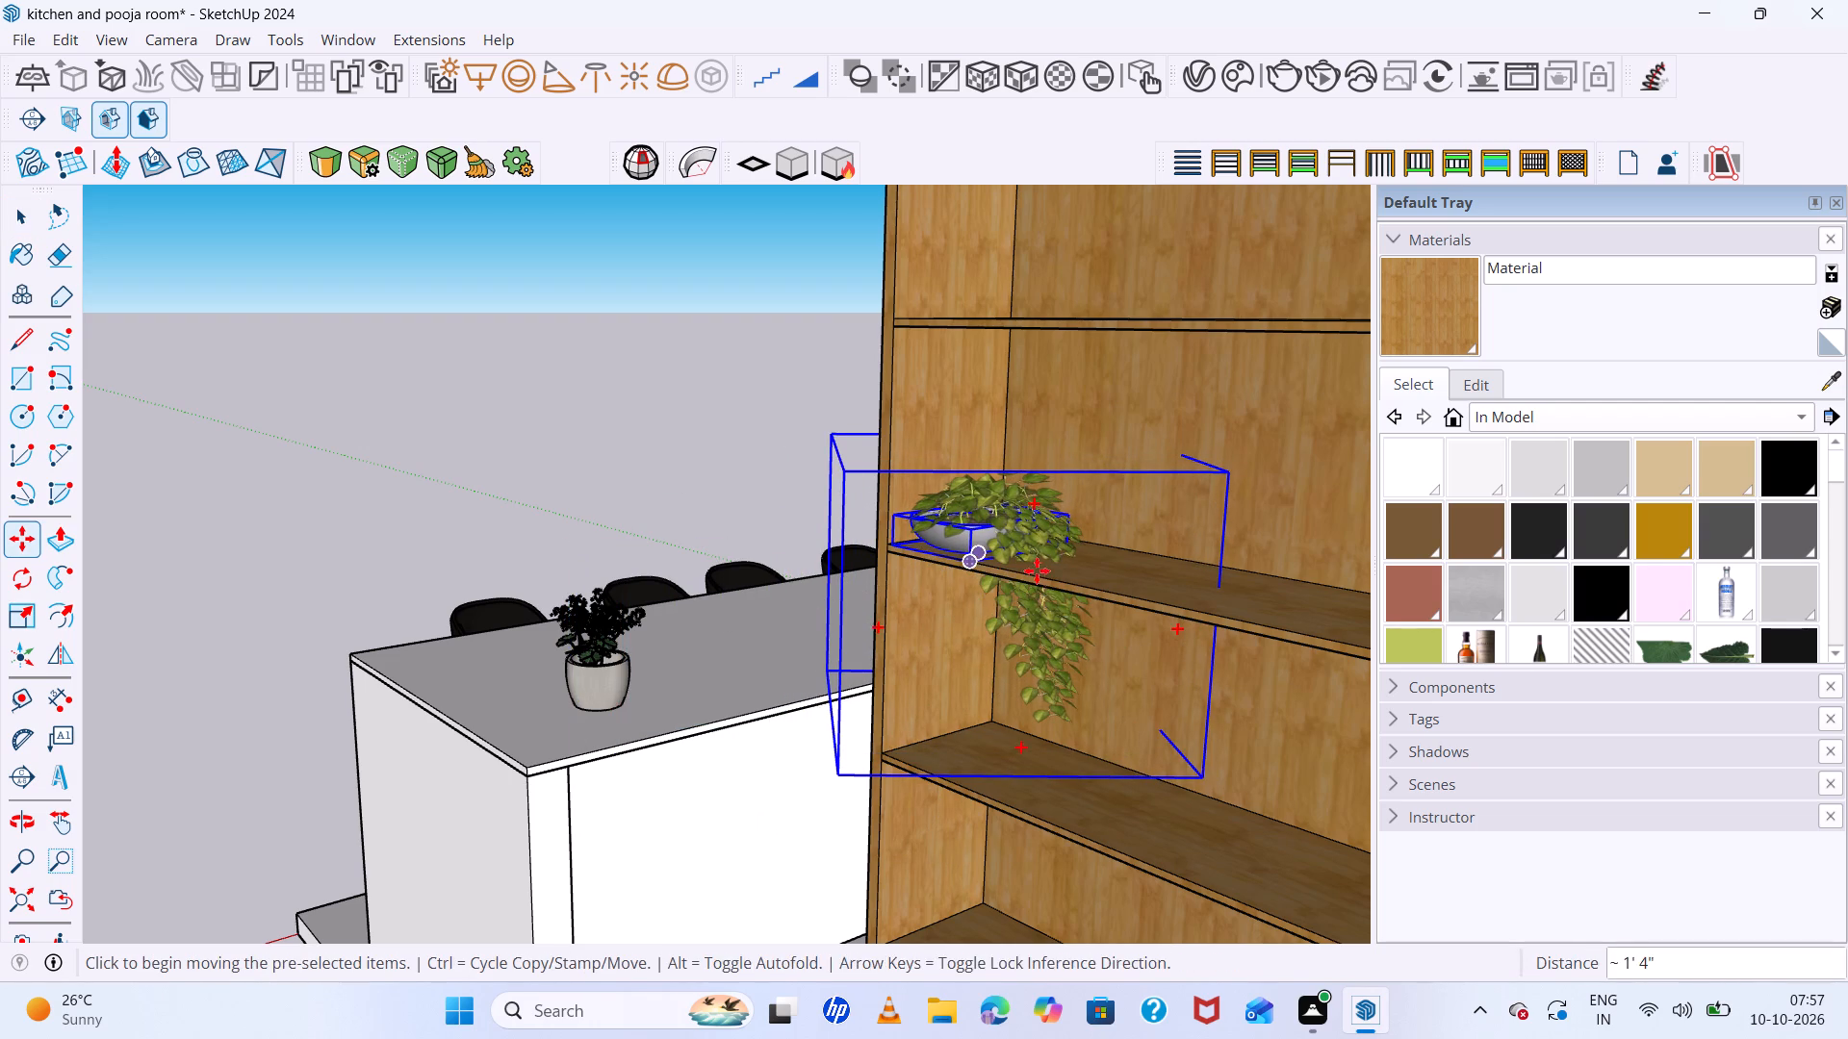
middle_drag(1053, 537, 983, 560)
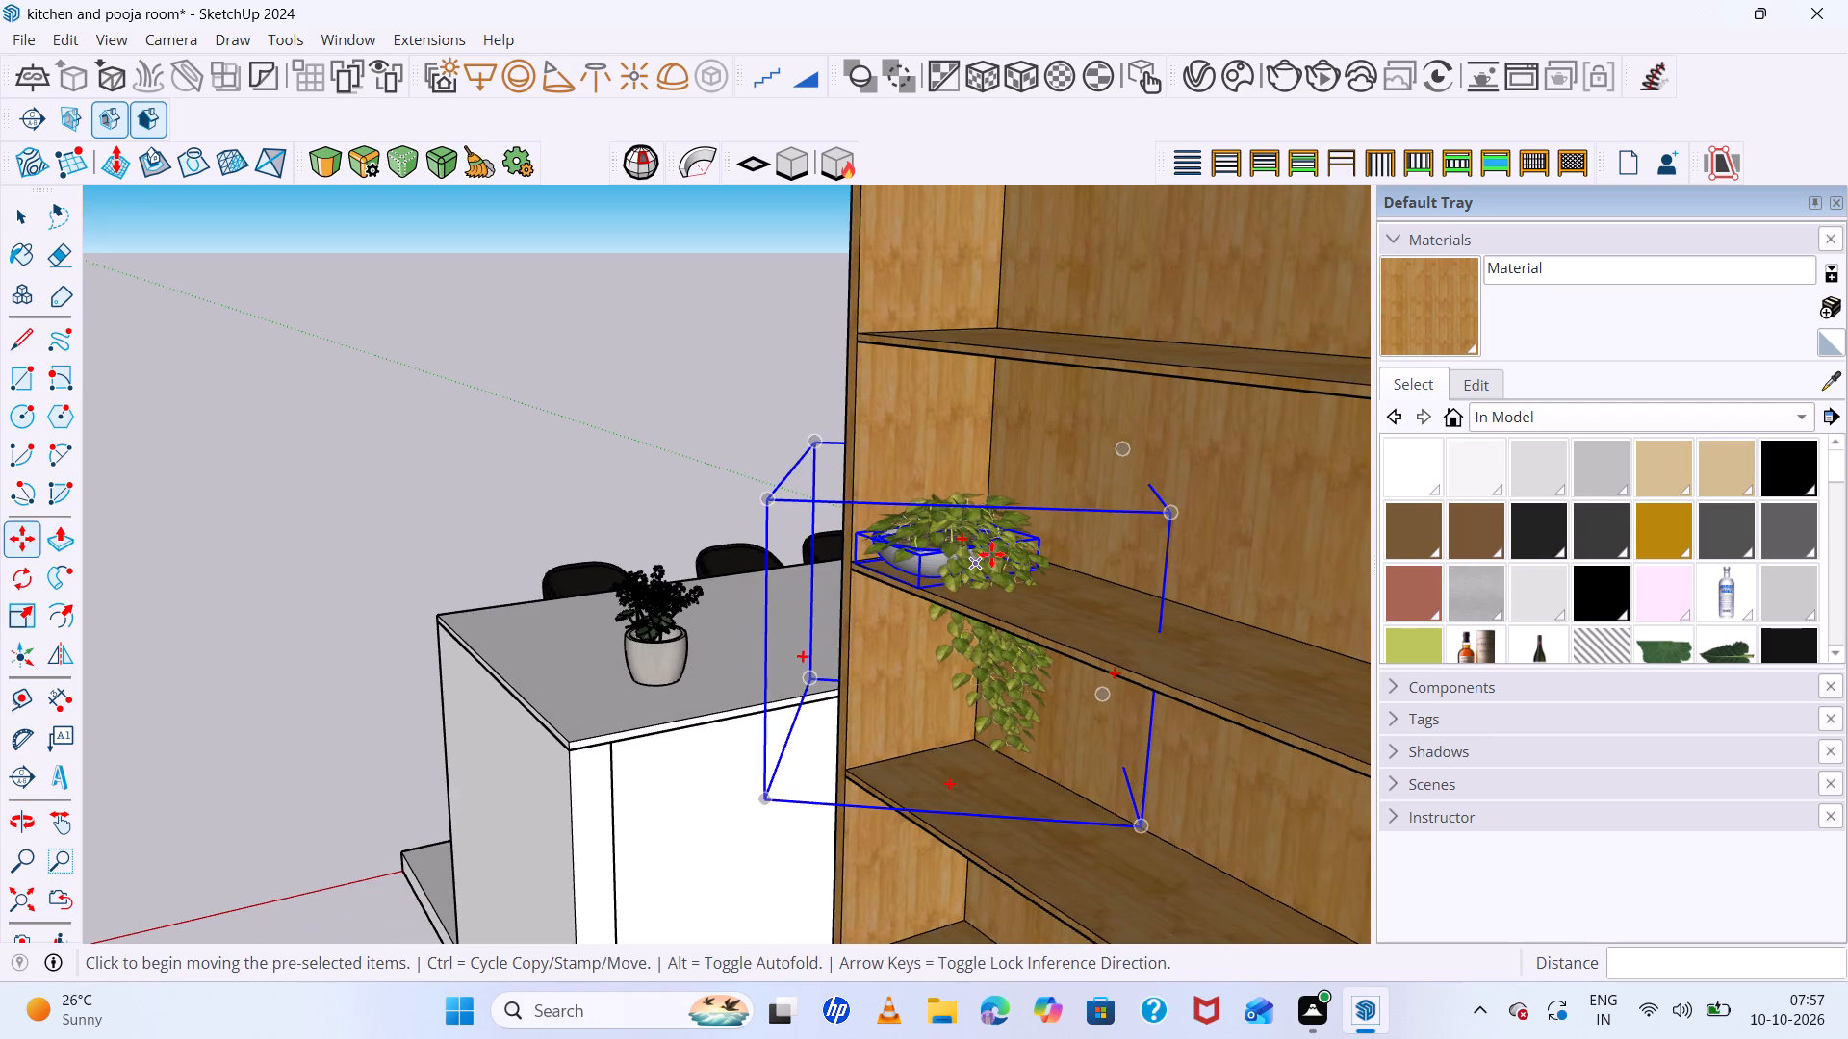
key(space)
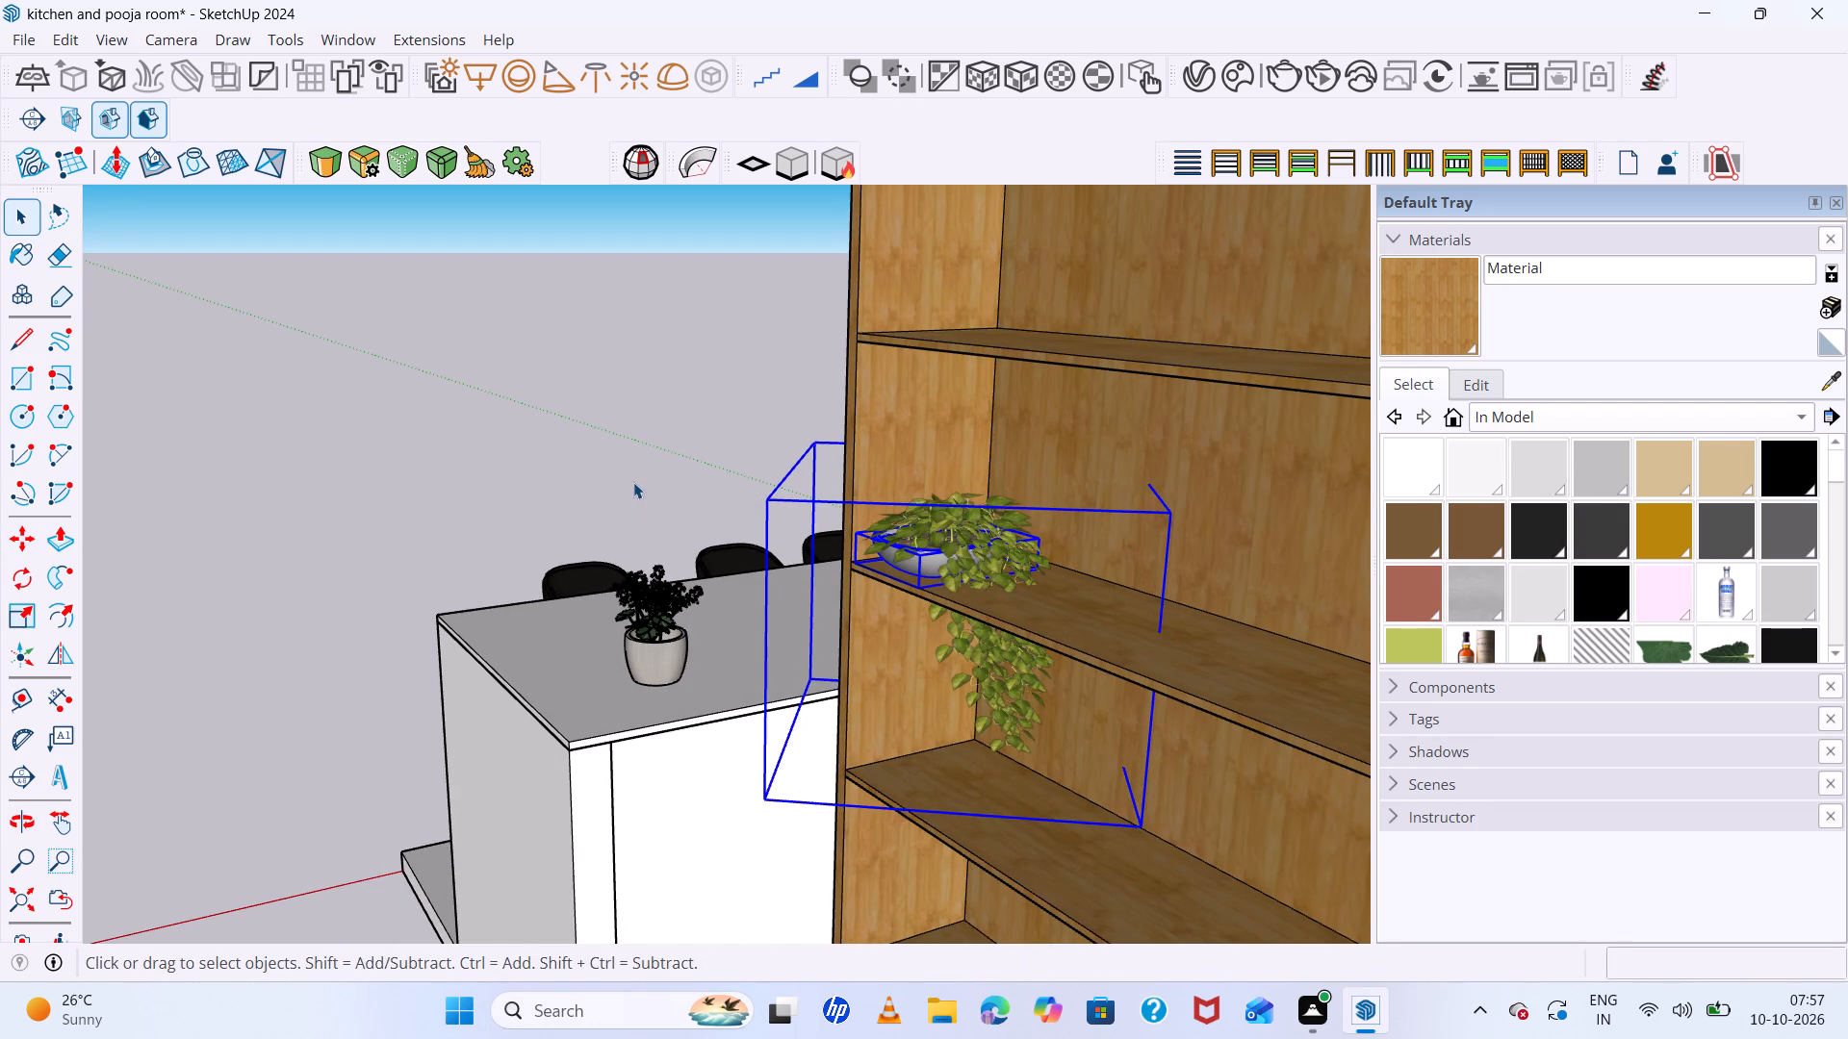
click(633, 482)
Reselect the foliage and pot and rotate them about 67.5 degrees horizontally on the shelf.
click(955, 542)
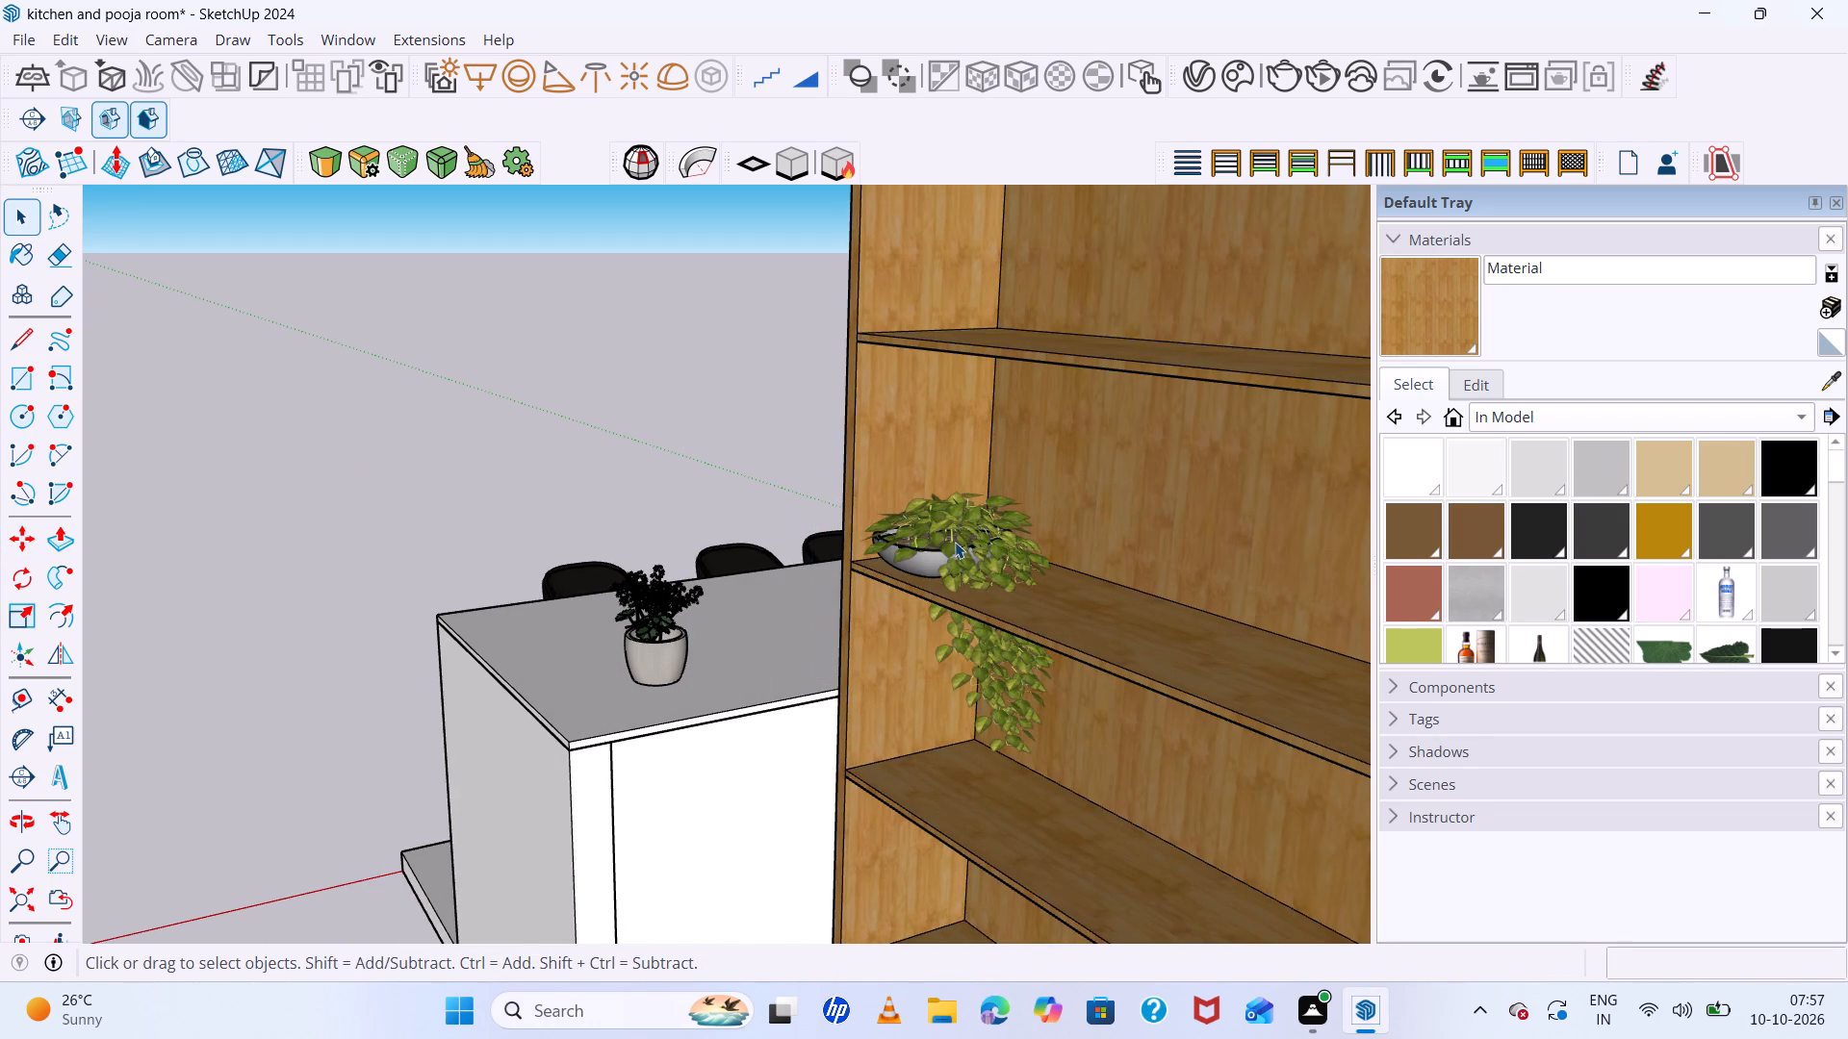
click(932, 566)
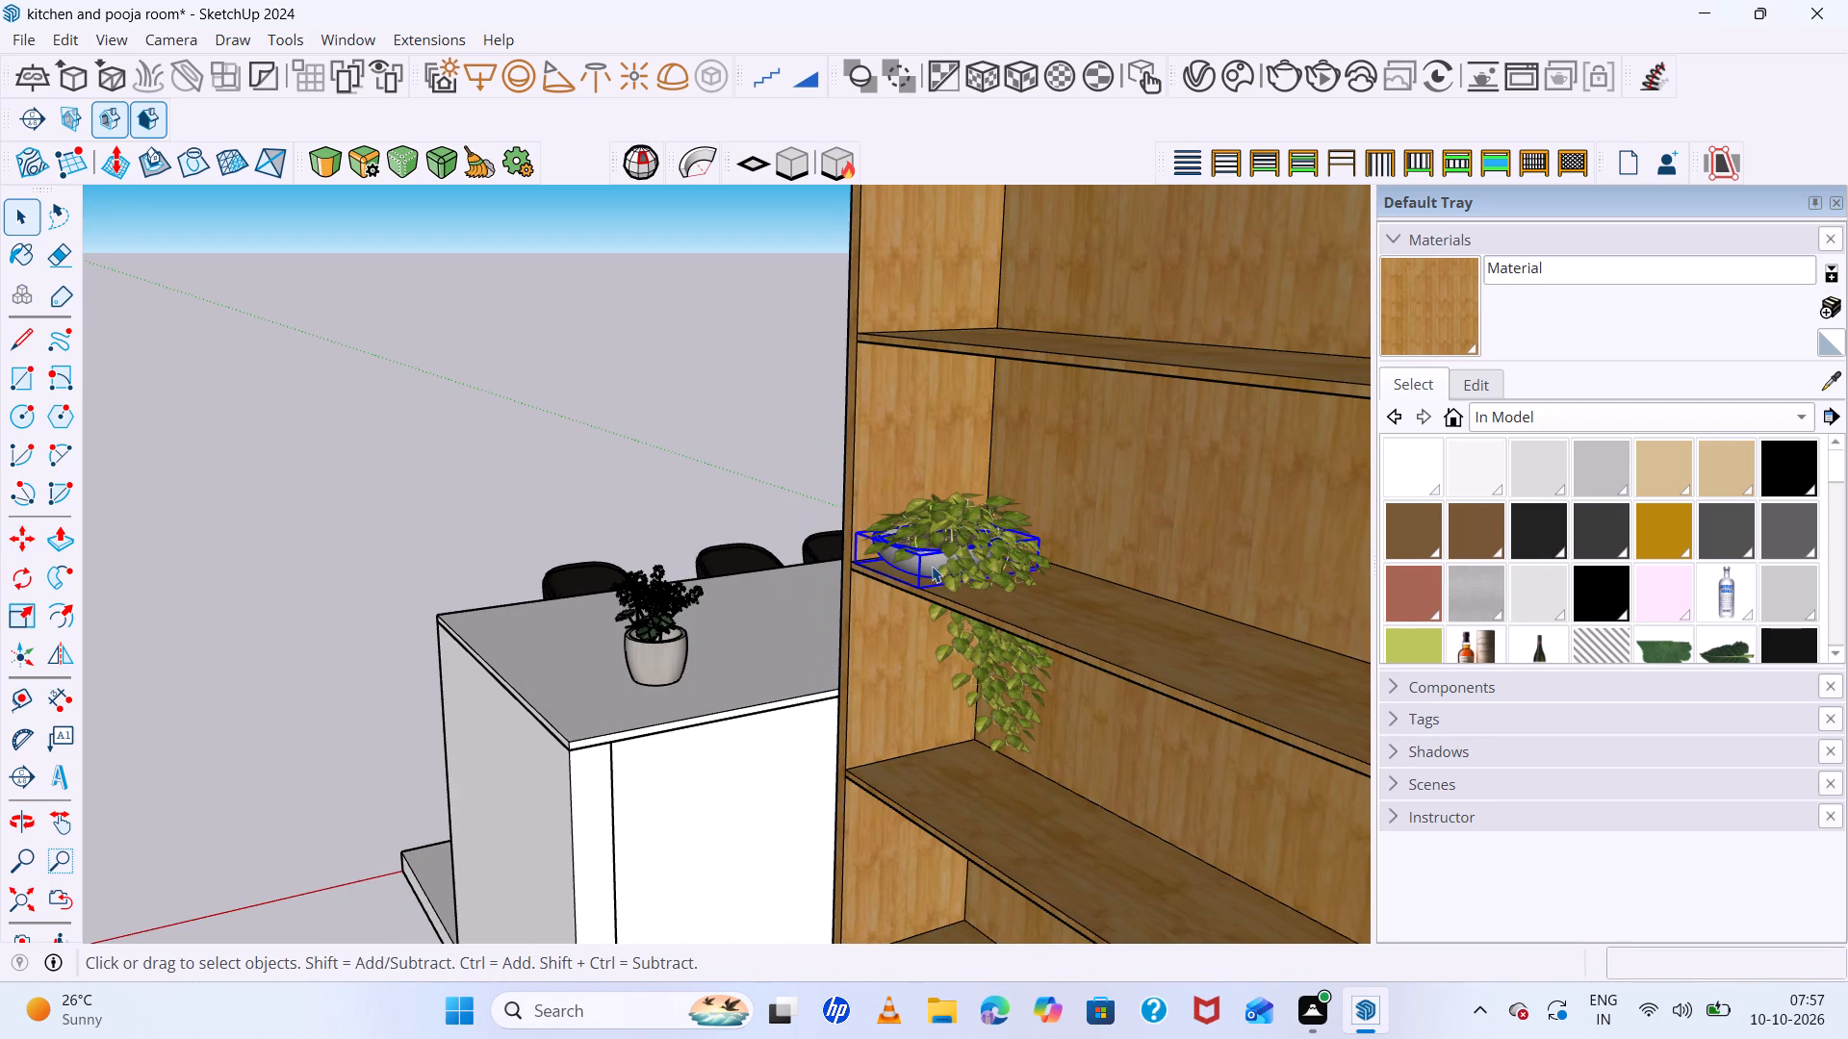
shift+click(941, 532)
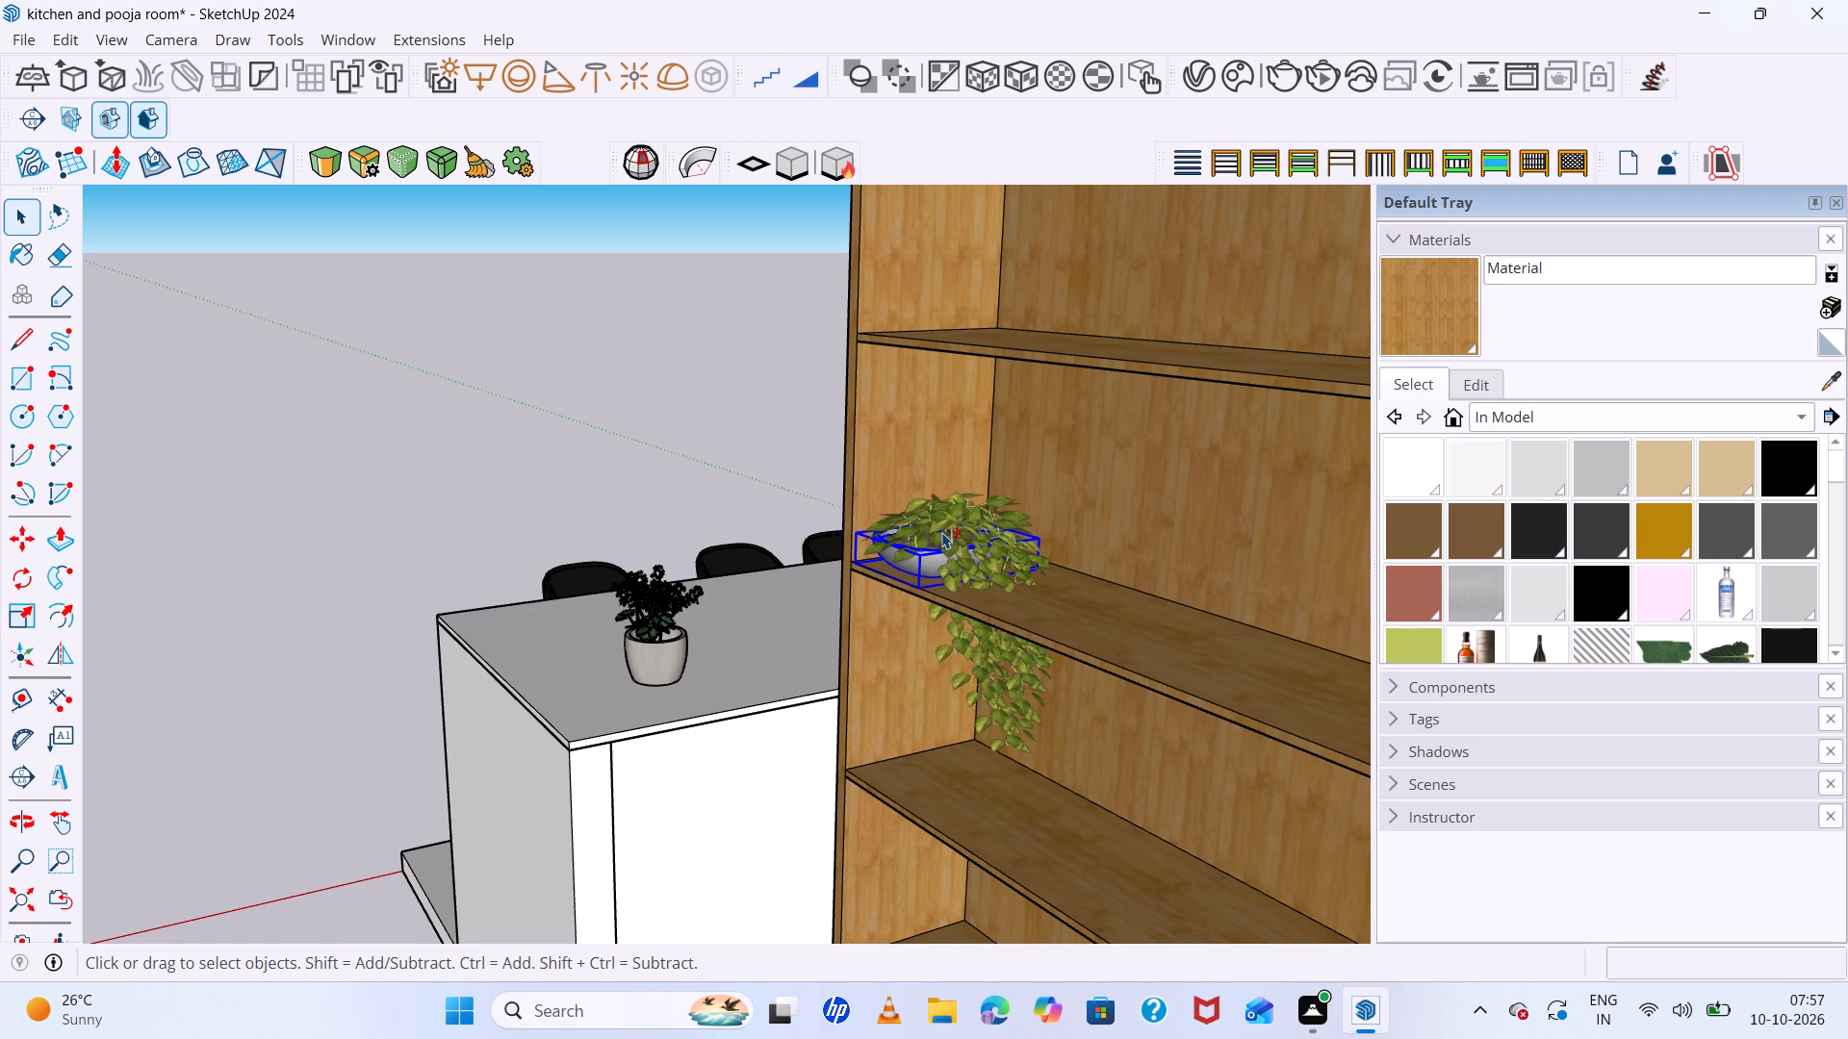
shift+click(948, 529)
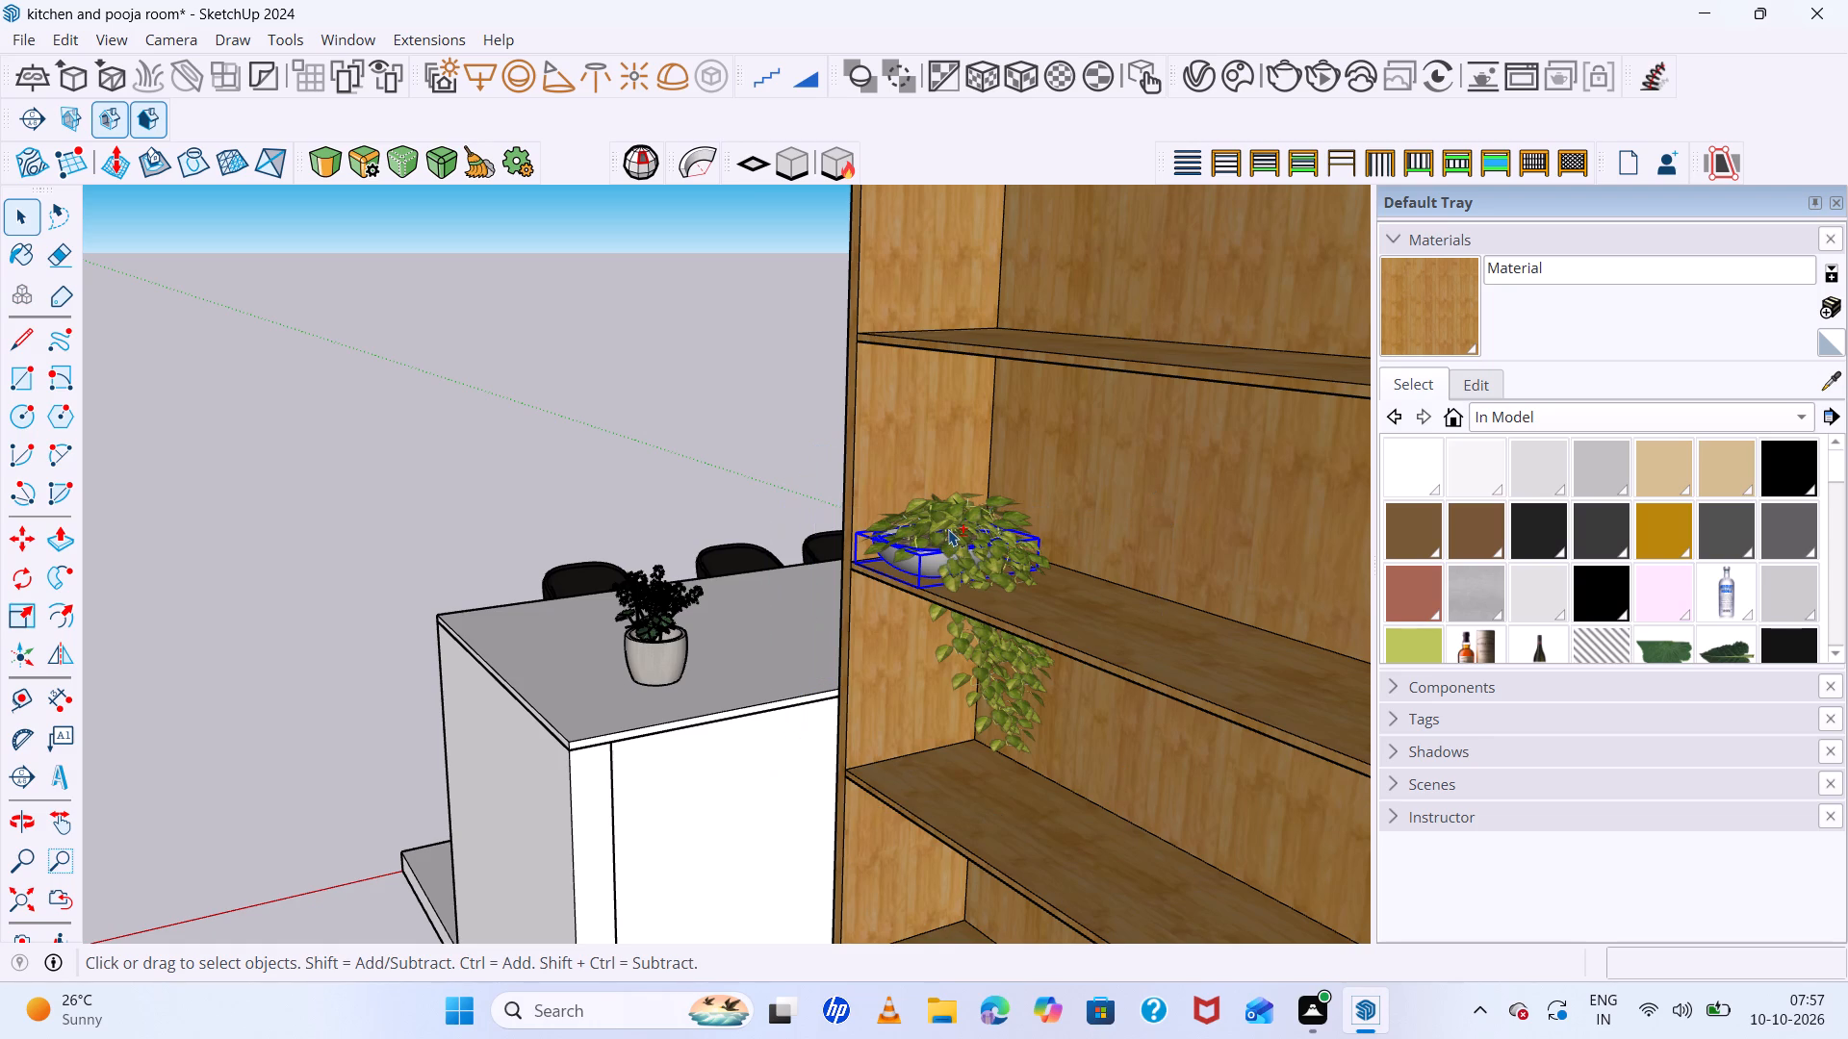
shift+click(952, 524)
key(q)
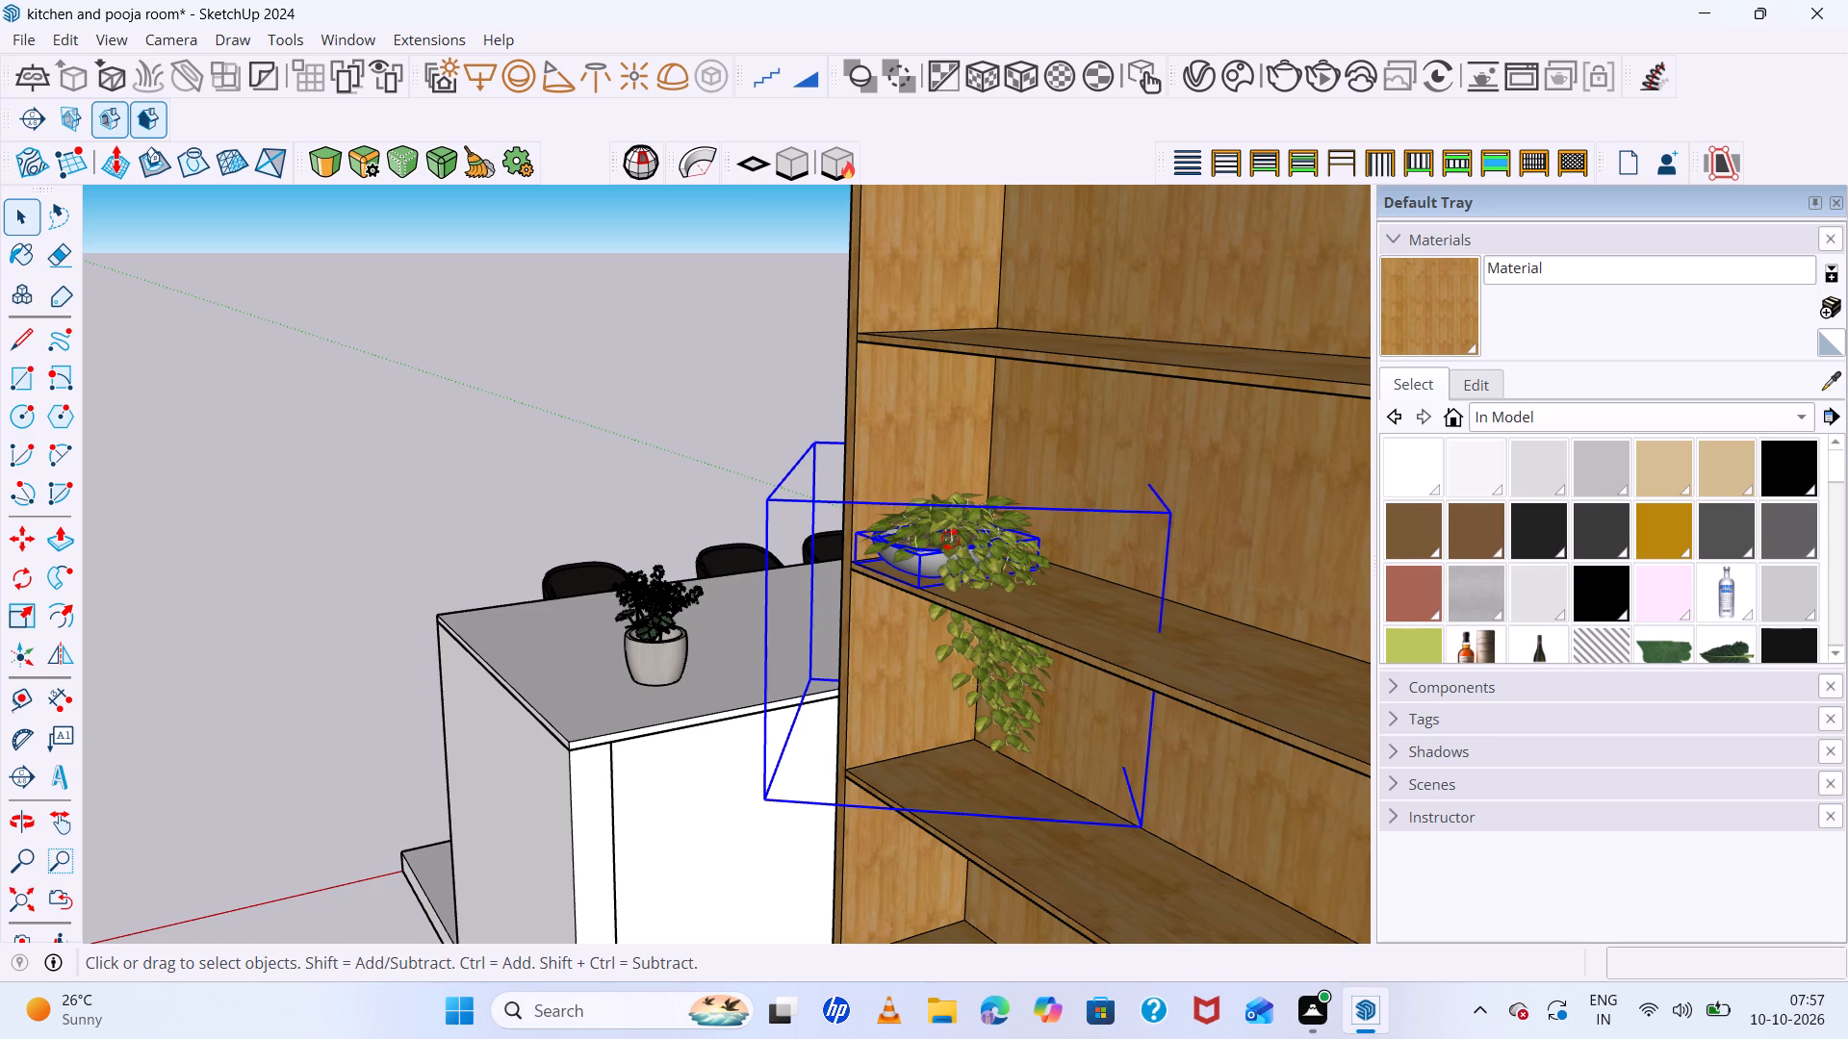
click(936, 591)
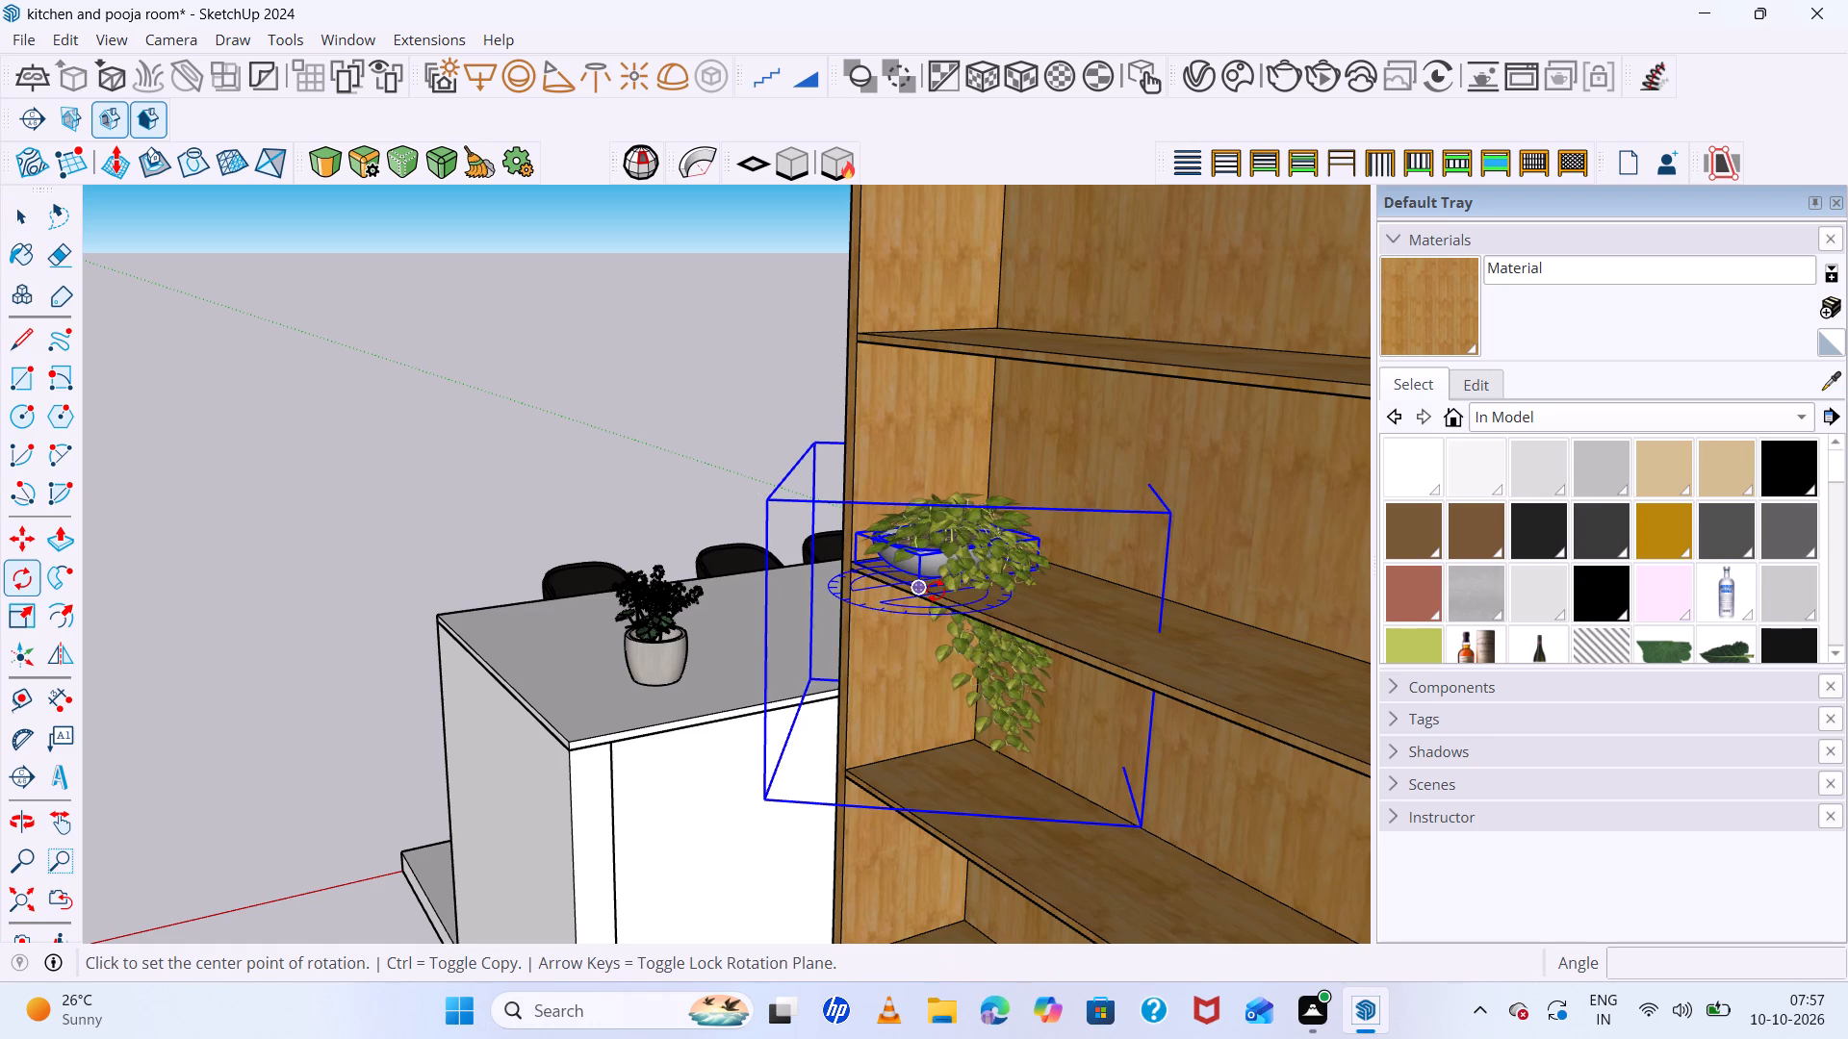
click(1145, 666)
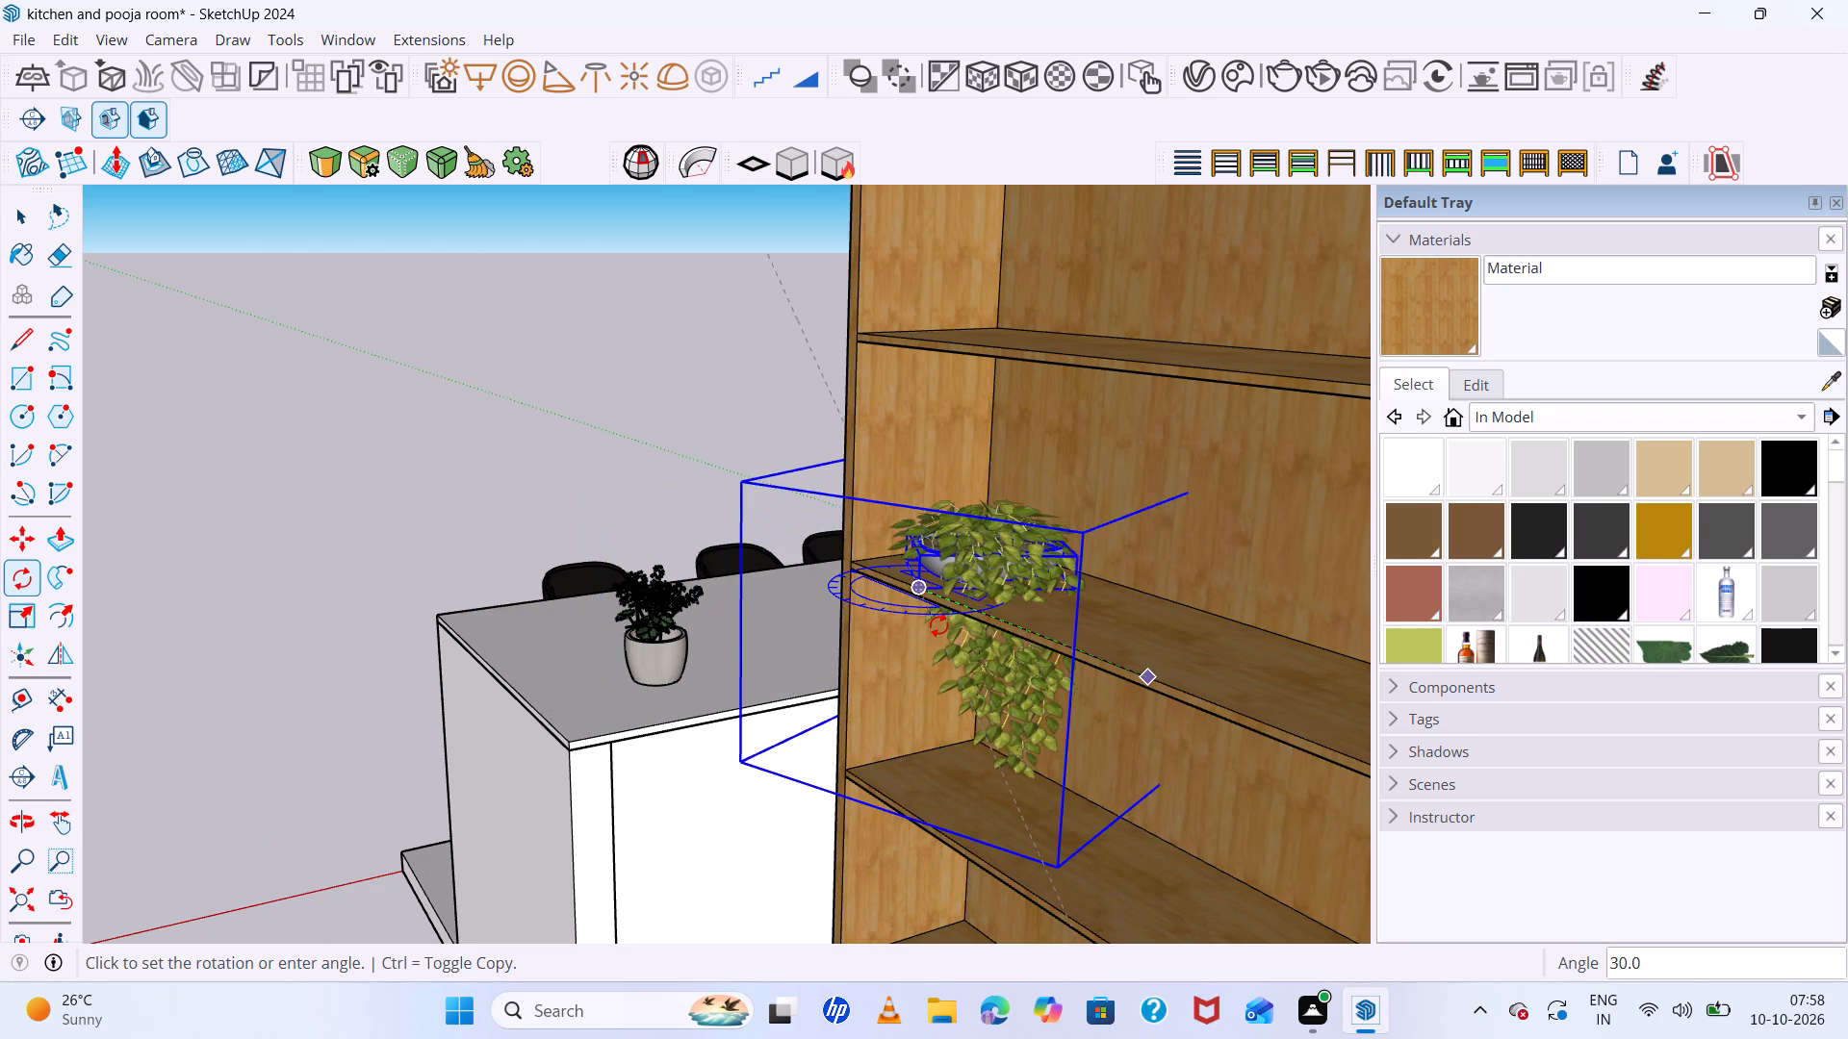
click(833, 623)
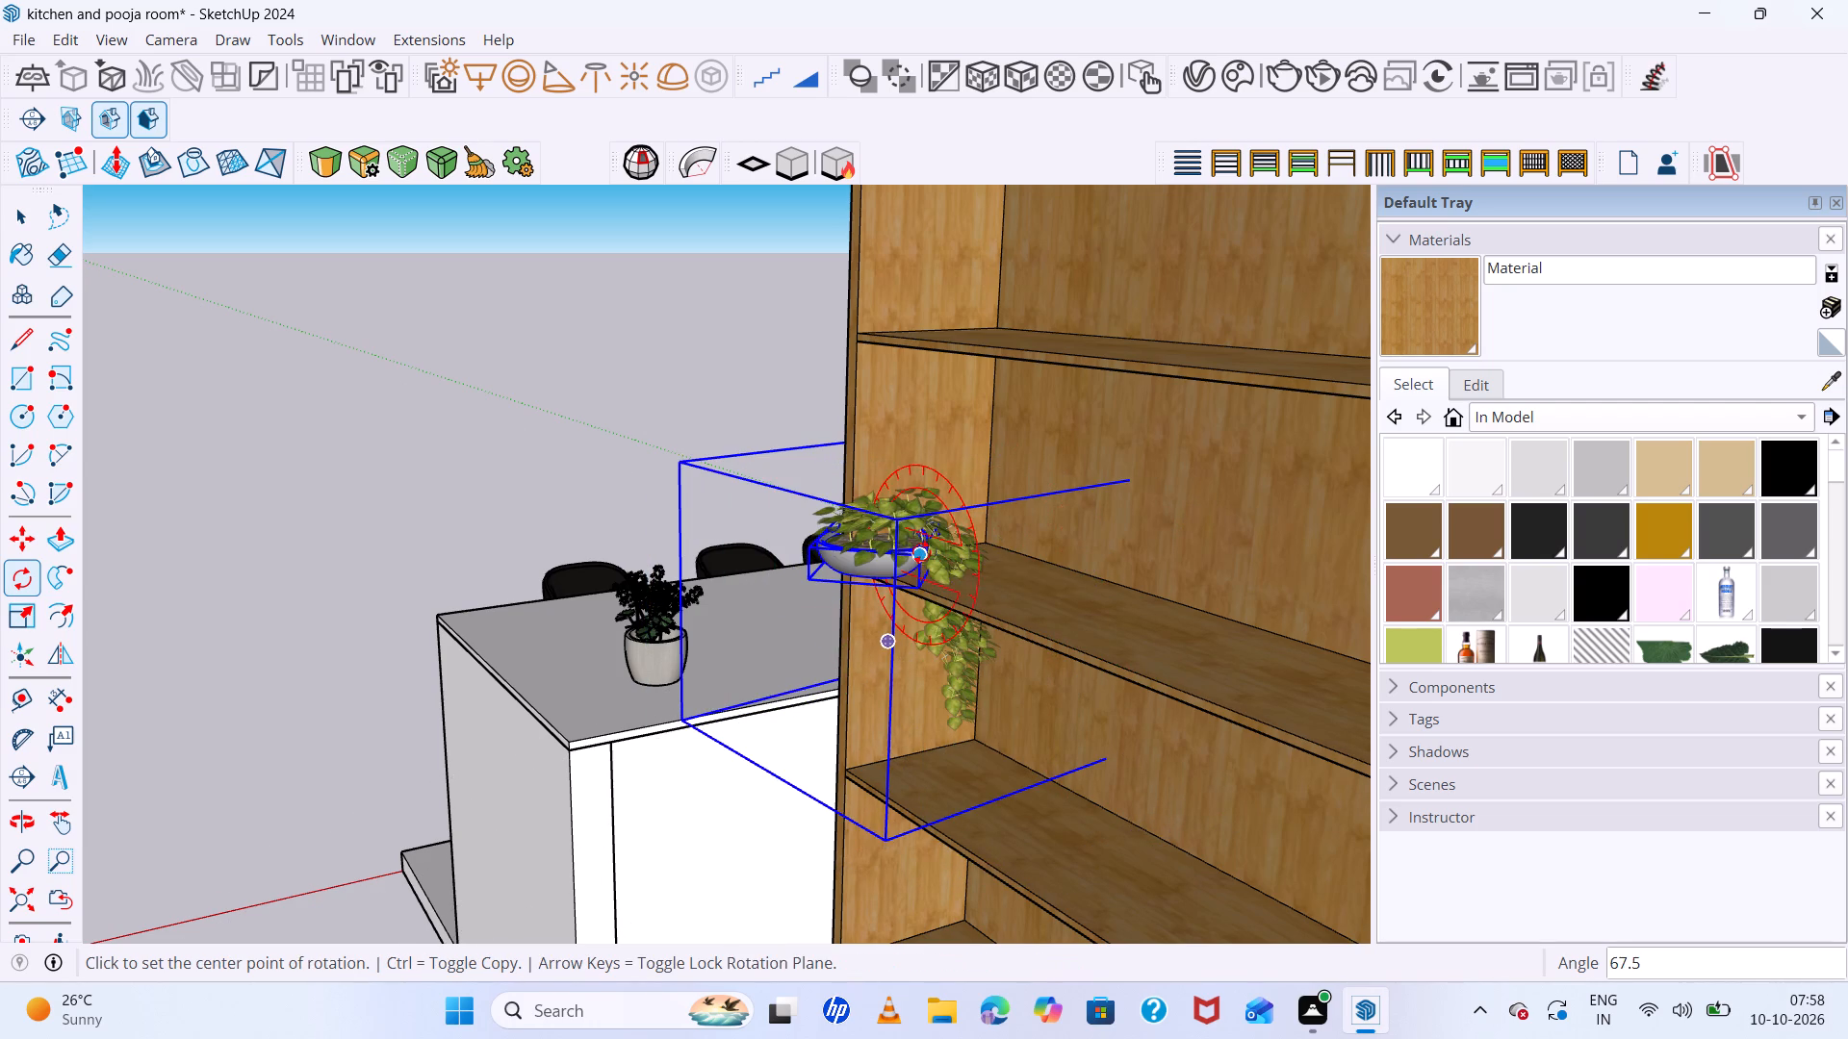
Flip the trailing foliage and its bowl pot together across the green mirror plane.
click(46, 658)
drag(785, 754, 826, 773)
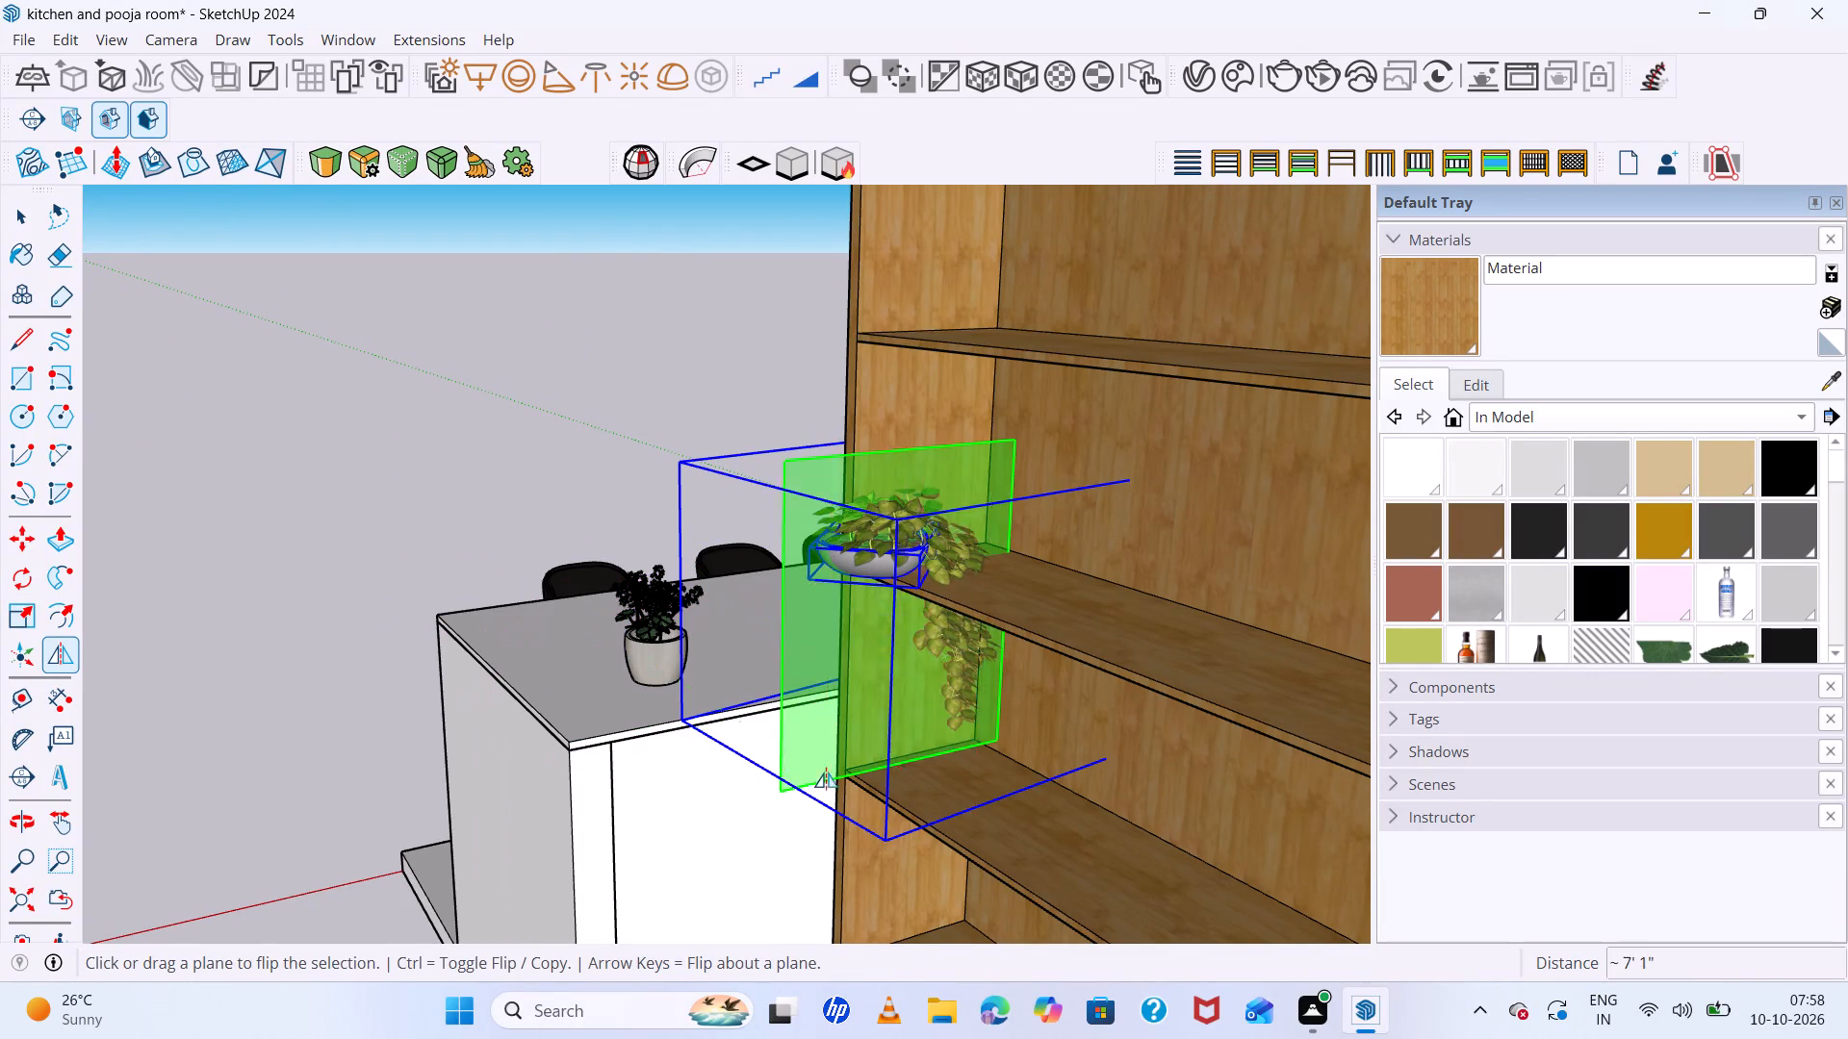
drag(826, 773, 834, 778)
middle_drag(819, 536, 1197, 642)
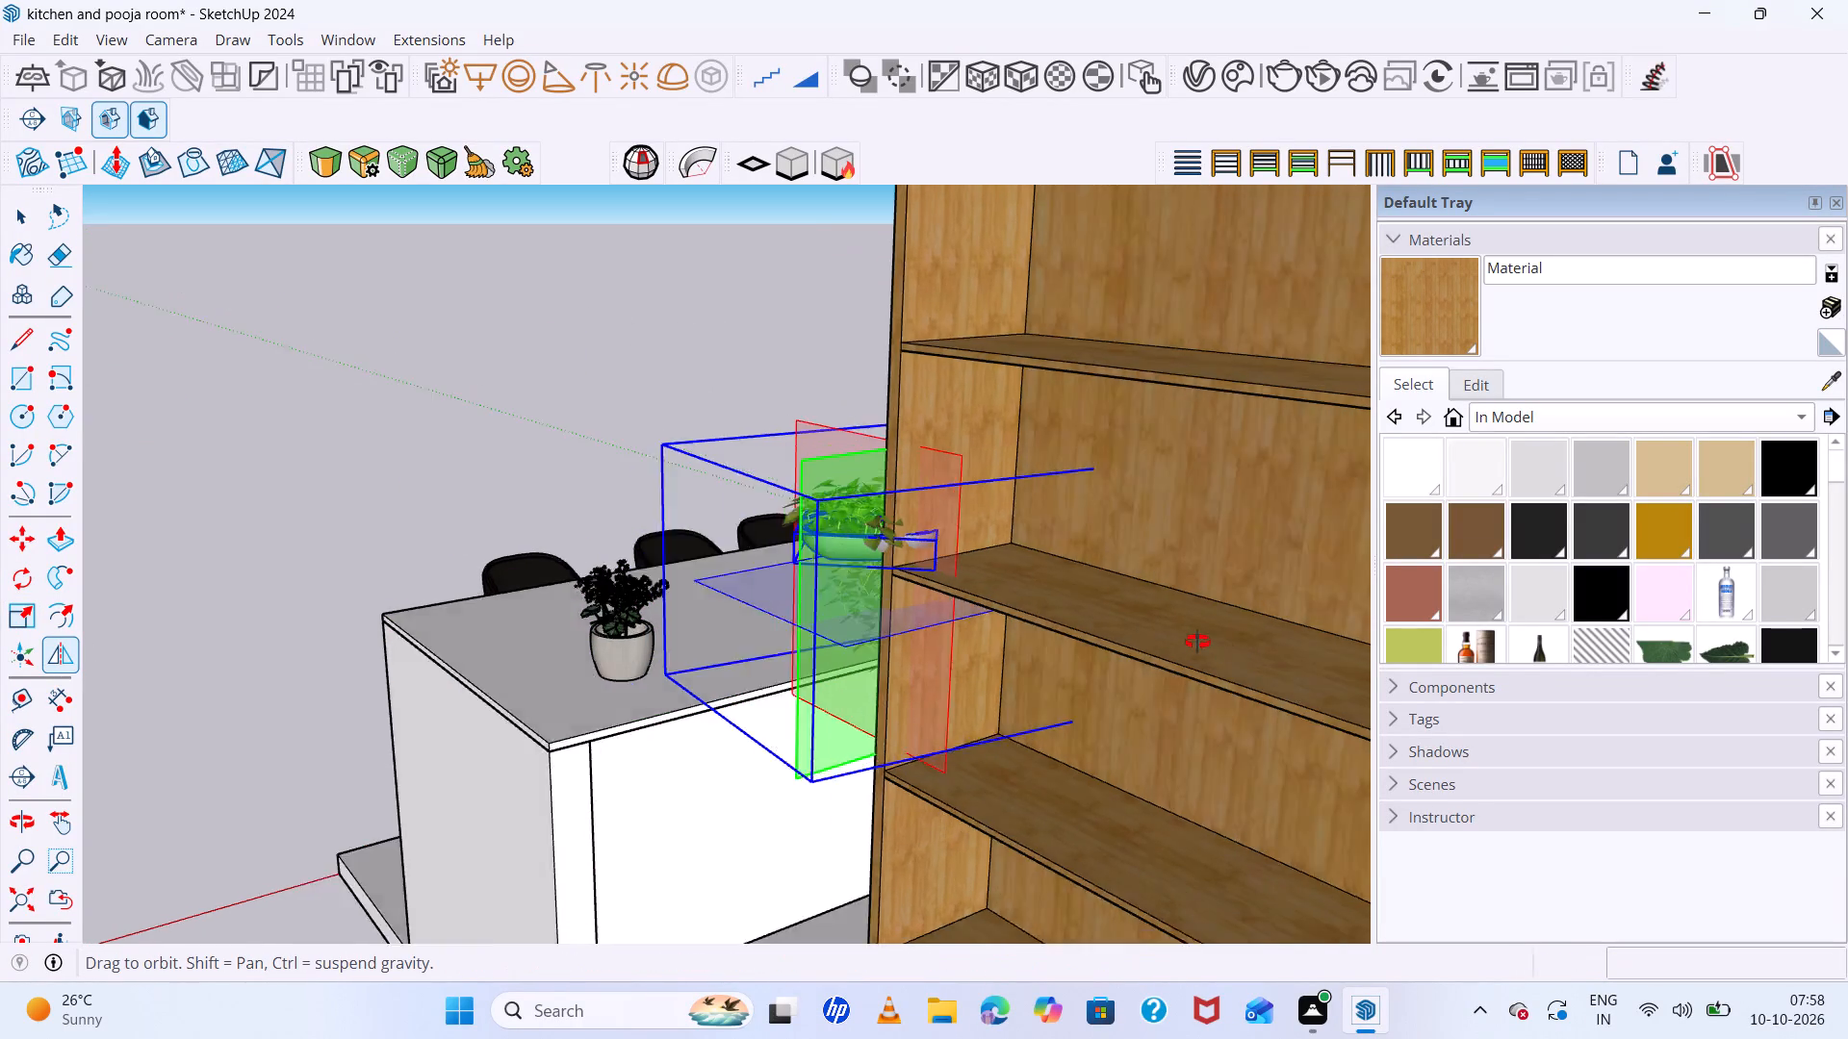
middle_drag(1197, 642, 1227, 648)
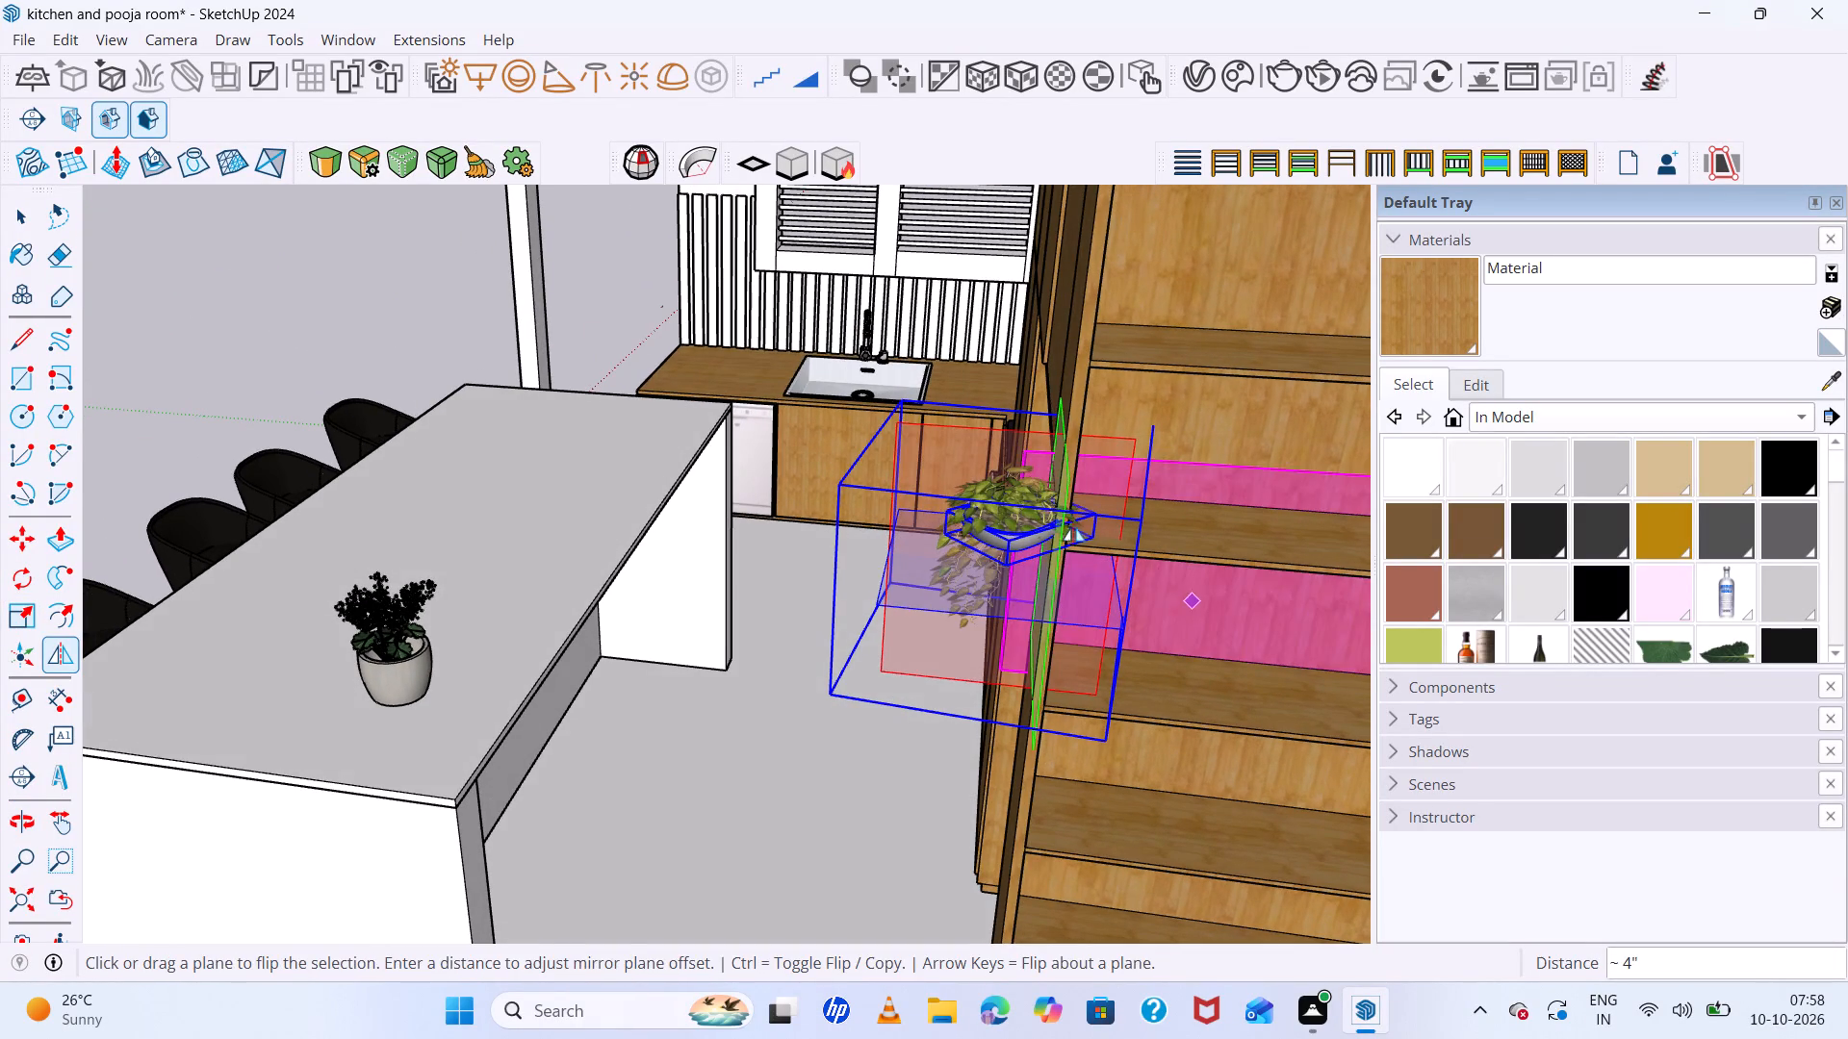
key(space)
Move the flipped foliage and pot 11" sideways back onto the open unit's second shelf from the top, and deselect them.
key(m)
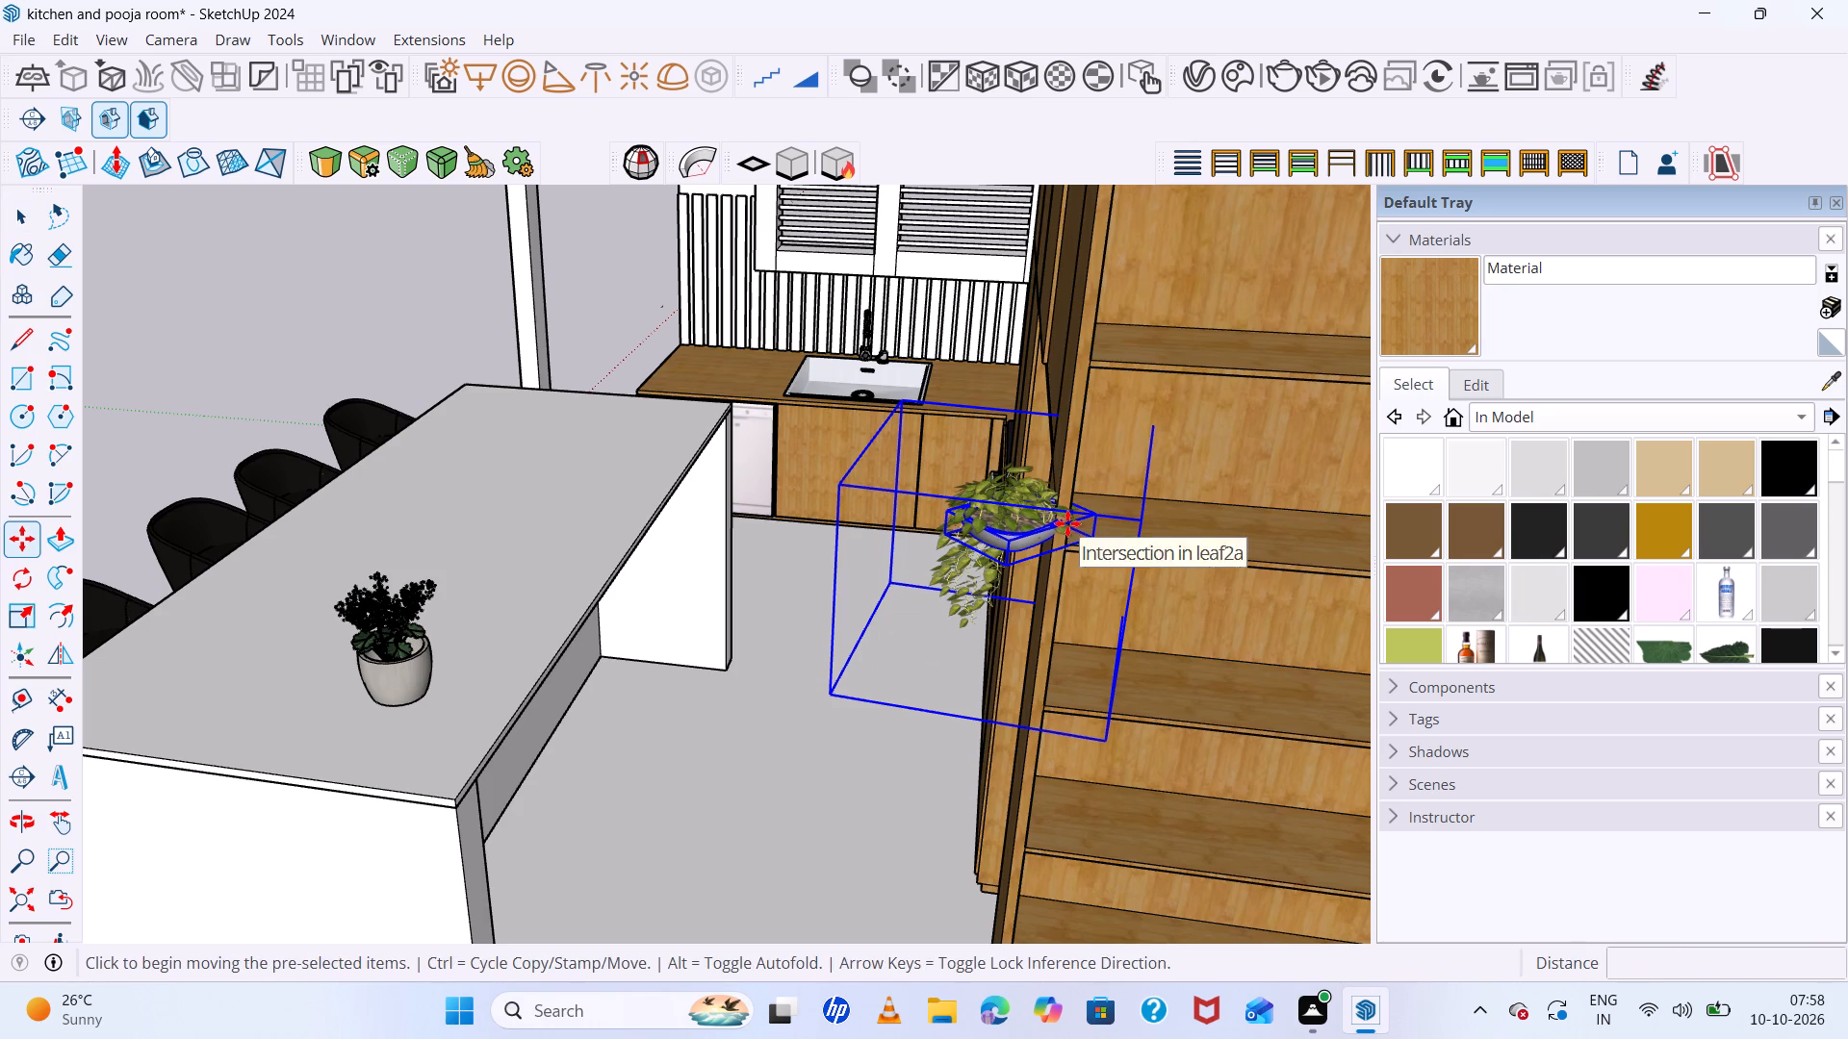
click(1067, 522)
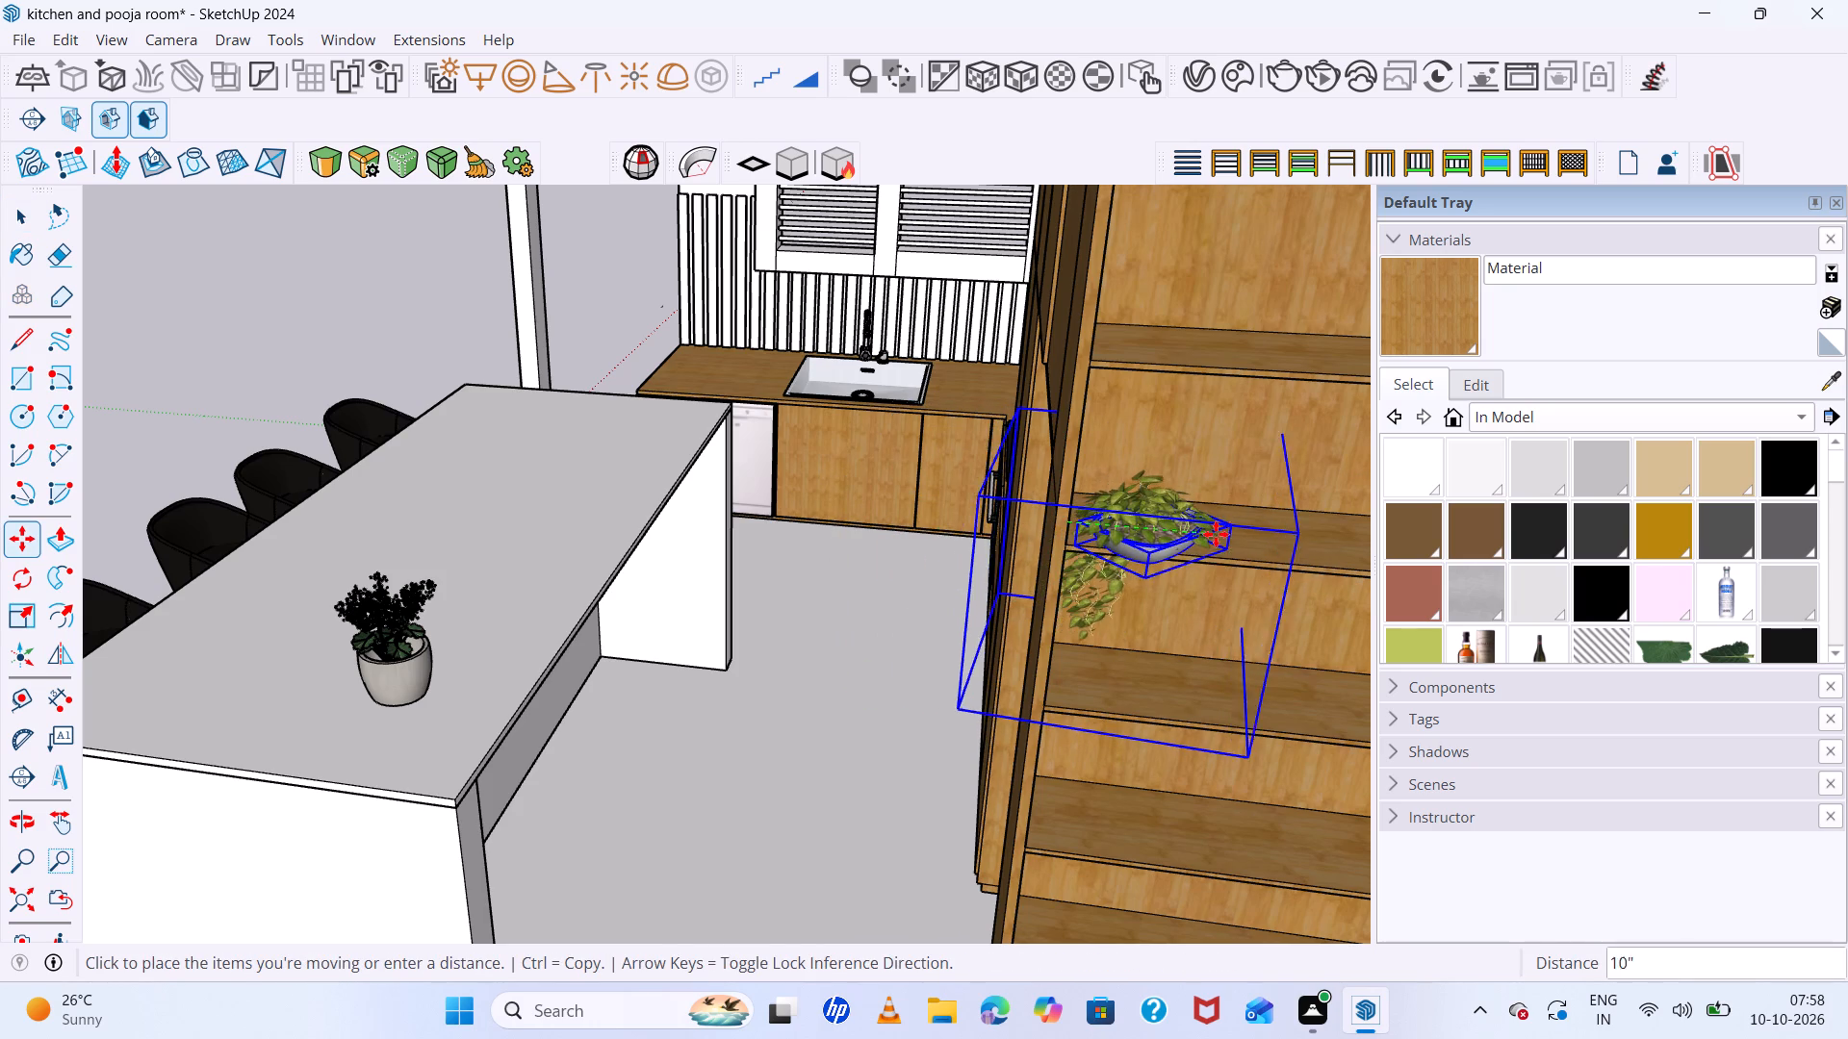
click(1216, 534)
key(space)
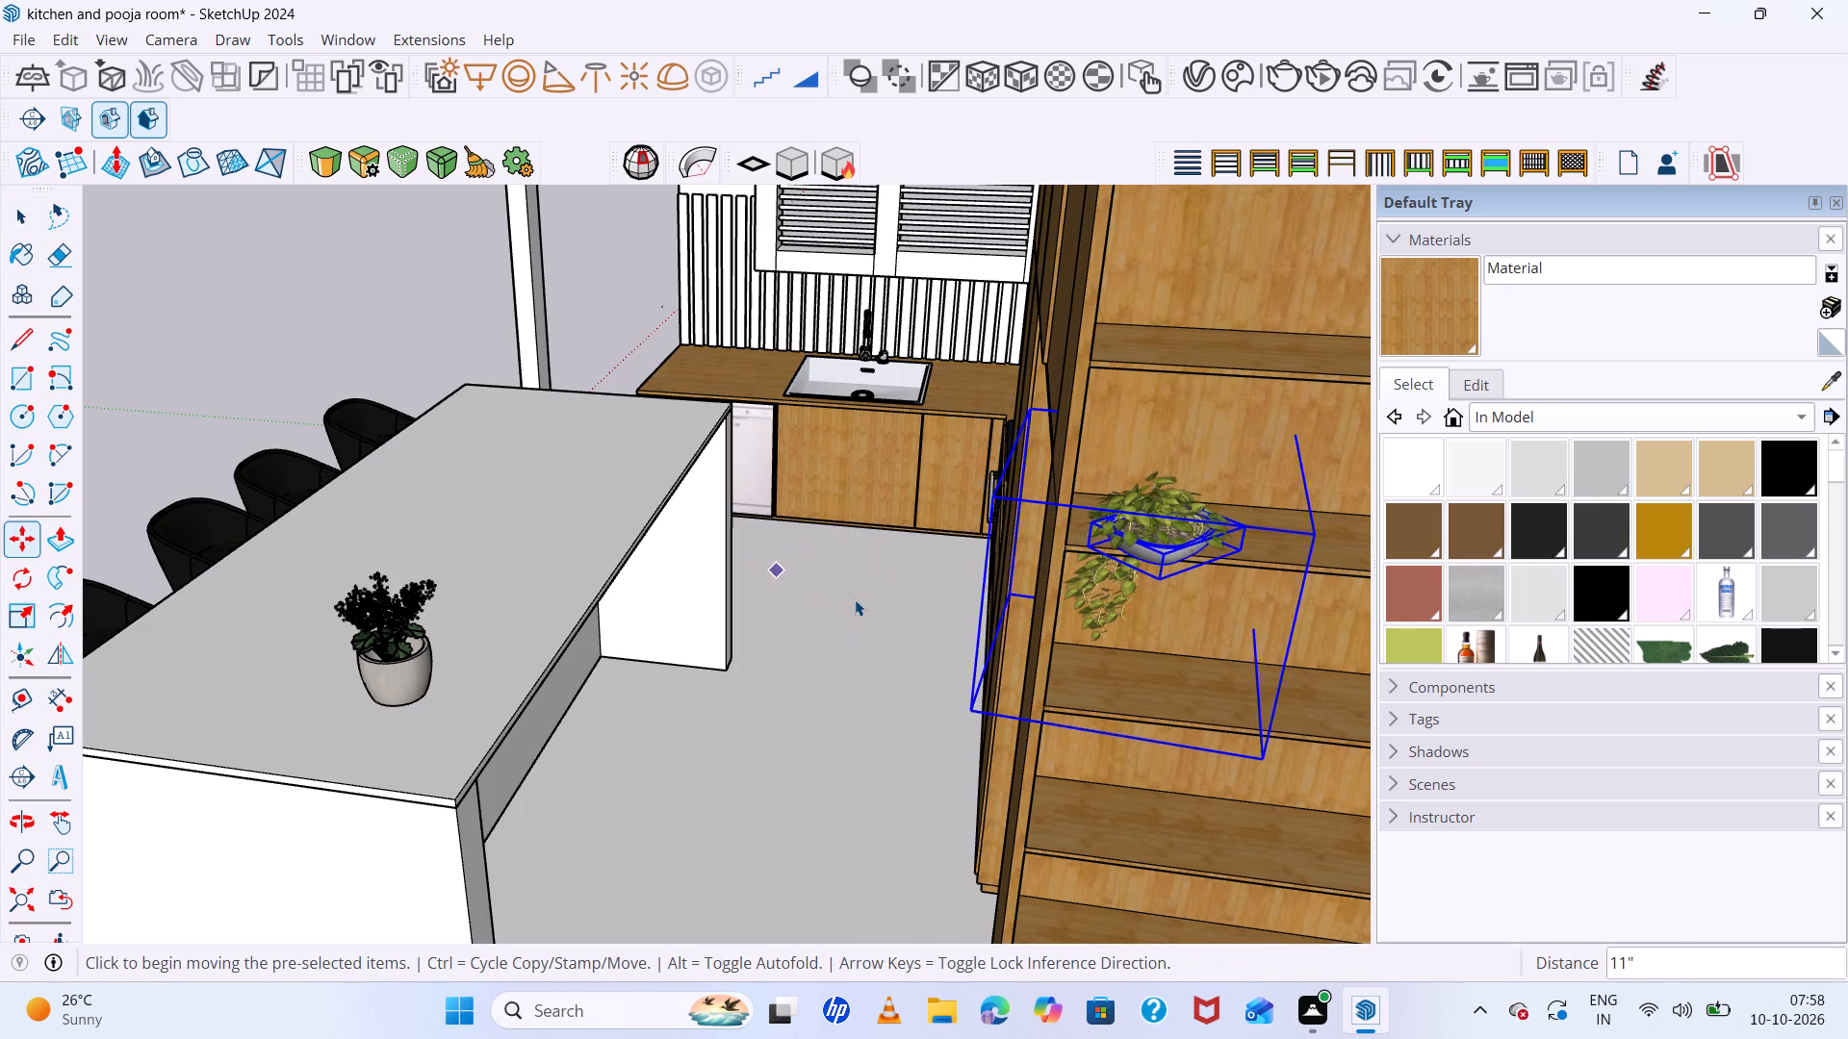
click(855, 599)
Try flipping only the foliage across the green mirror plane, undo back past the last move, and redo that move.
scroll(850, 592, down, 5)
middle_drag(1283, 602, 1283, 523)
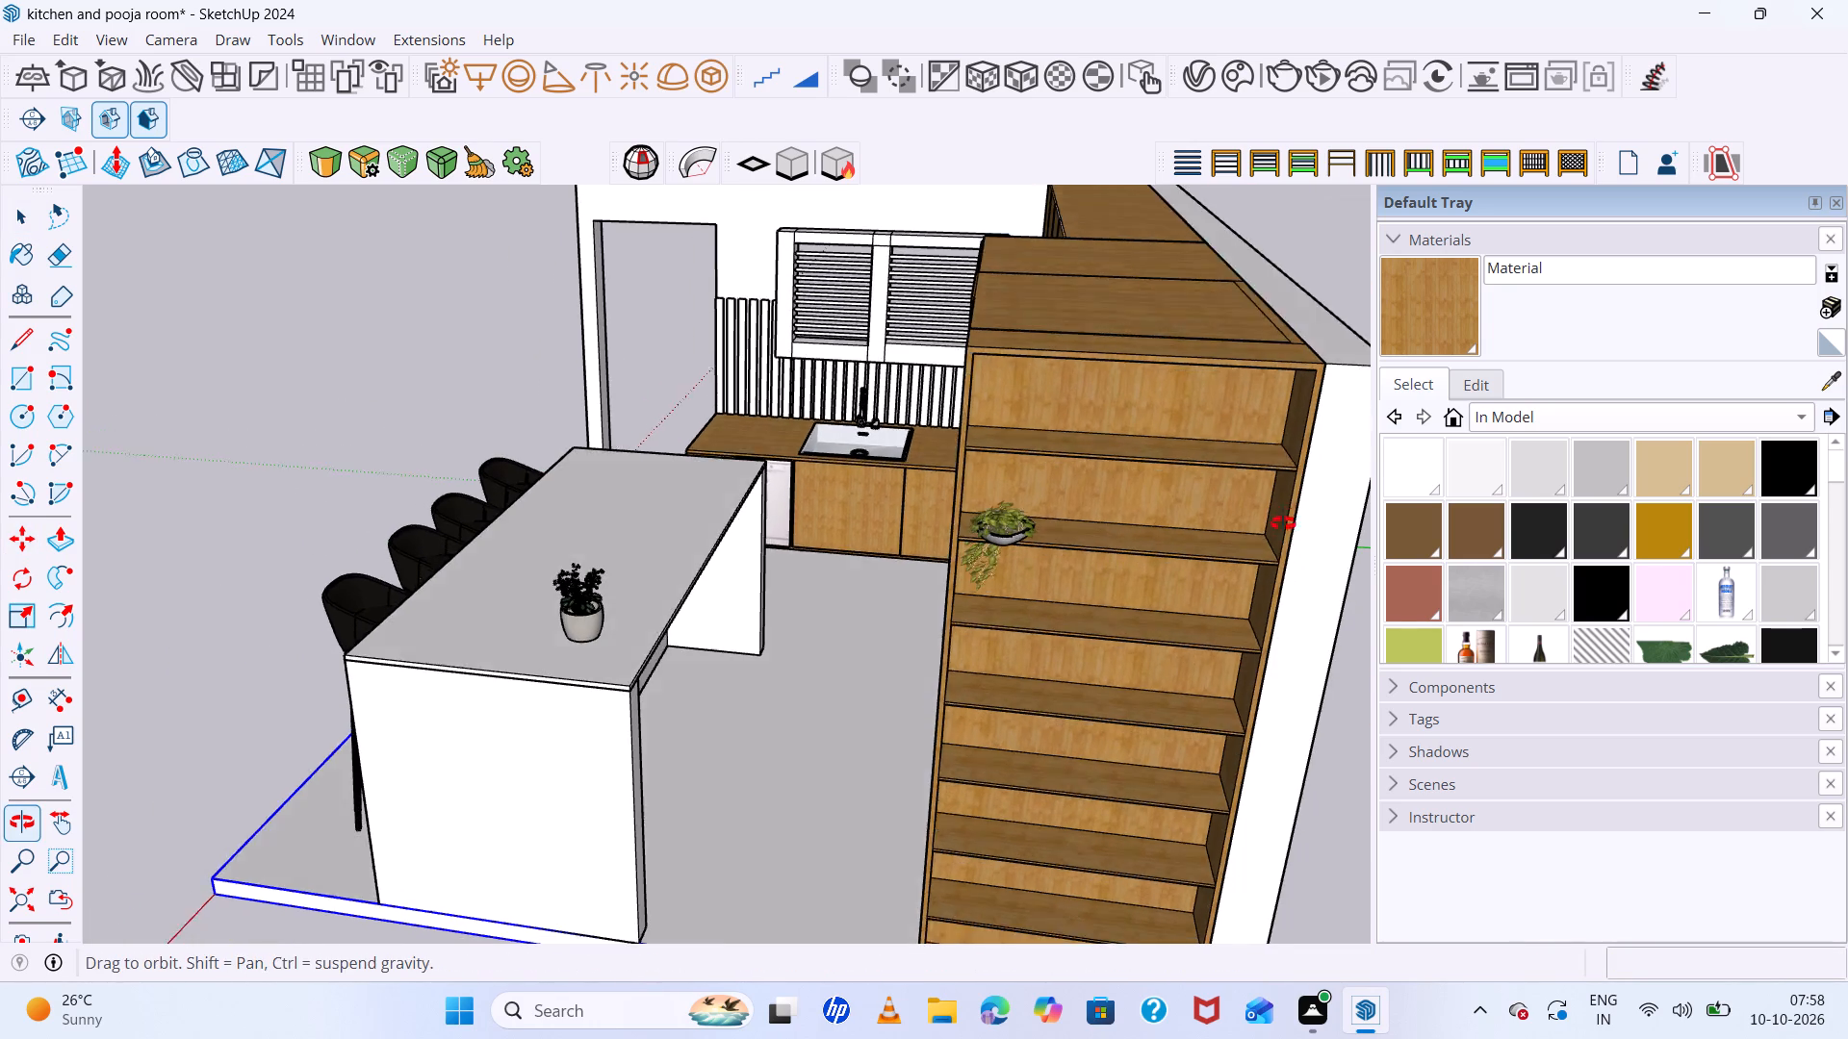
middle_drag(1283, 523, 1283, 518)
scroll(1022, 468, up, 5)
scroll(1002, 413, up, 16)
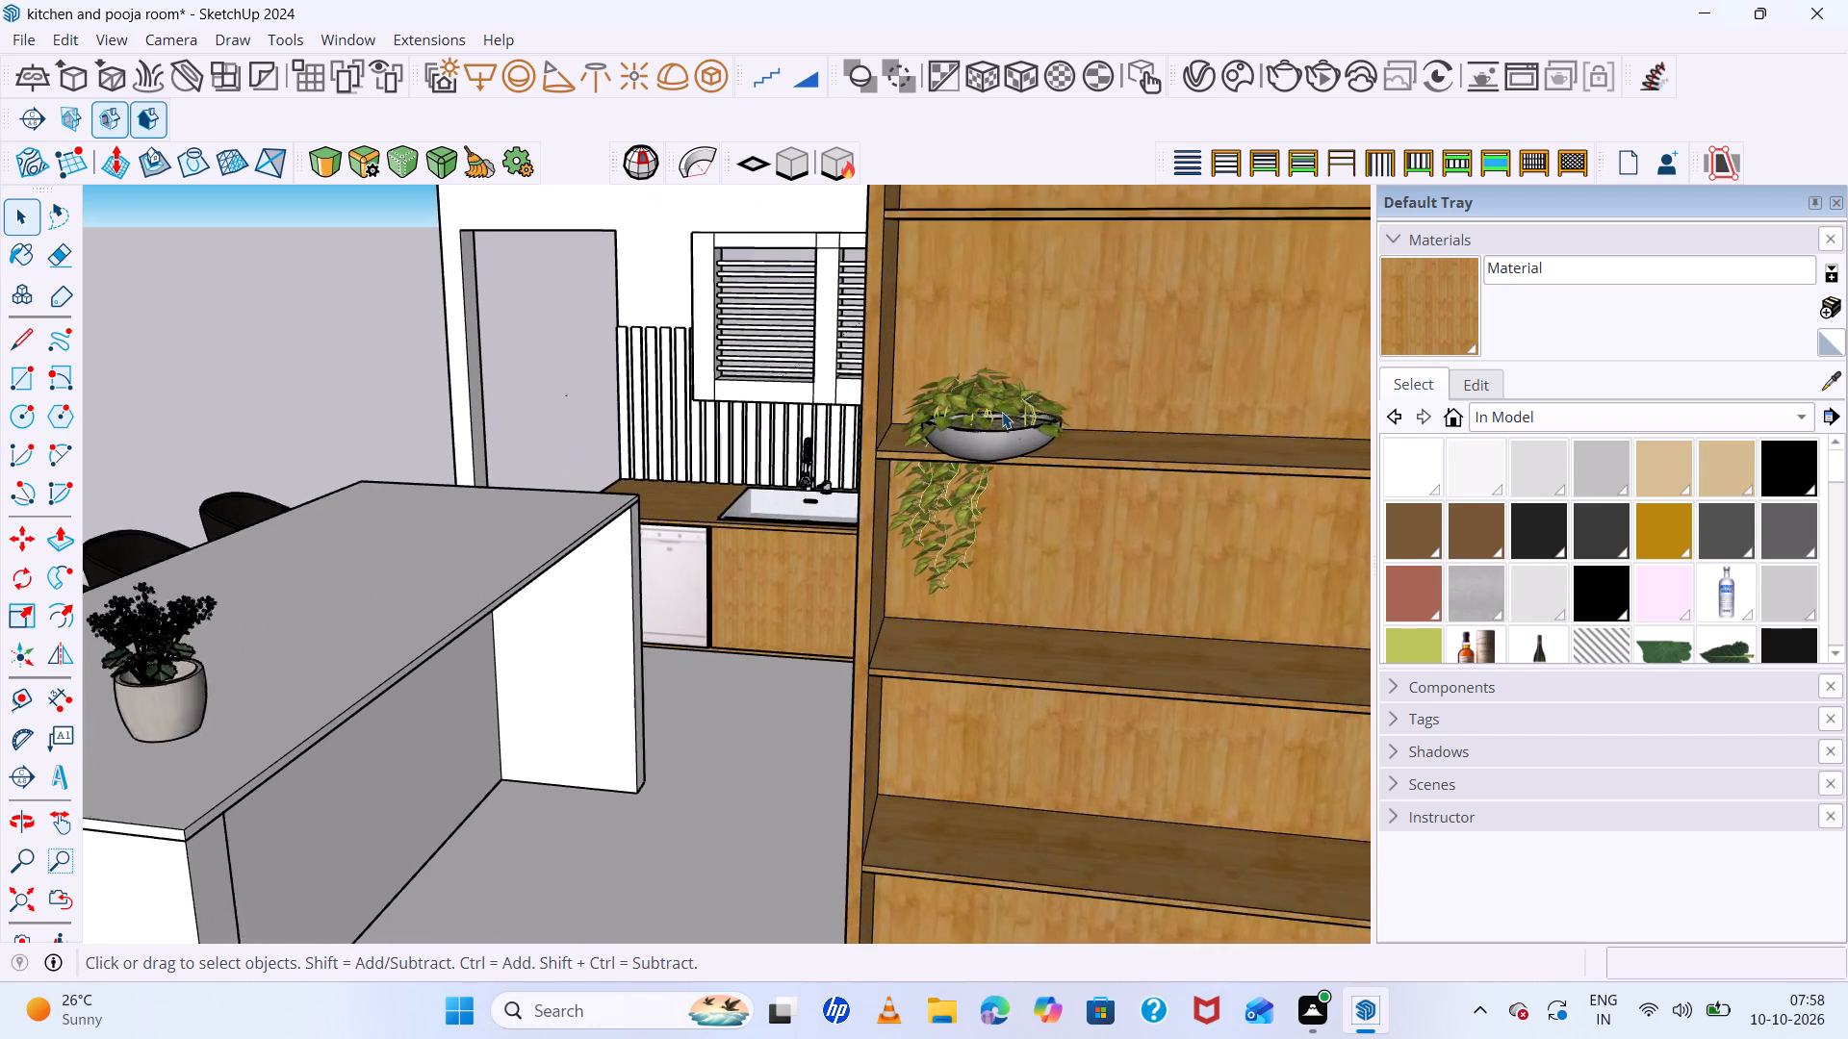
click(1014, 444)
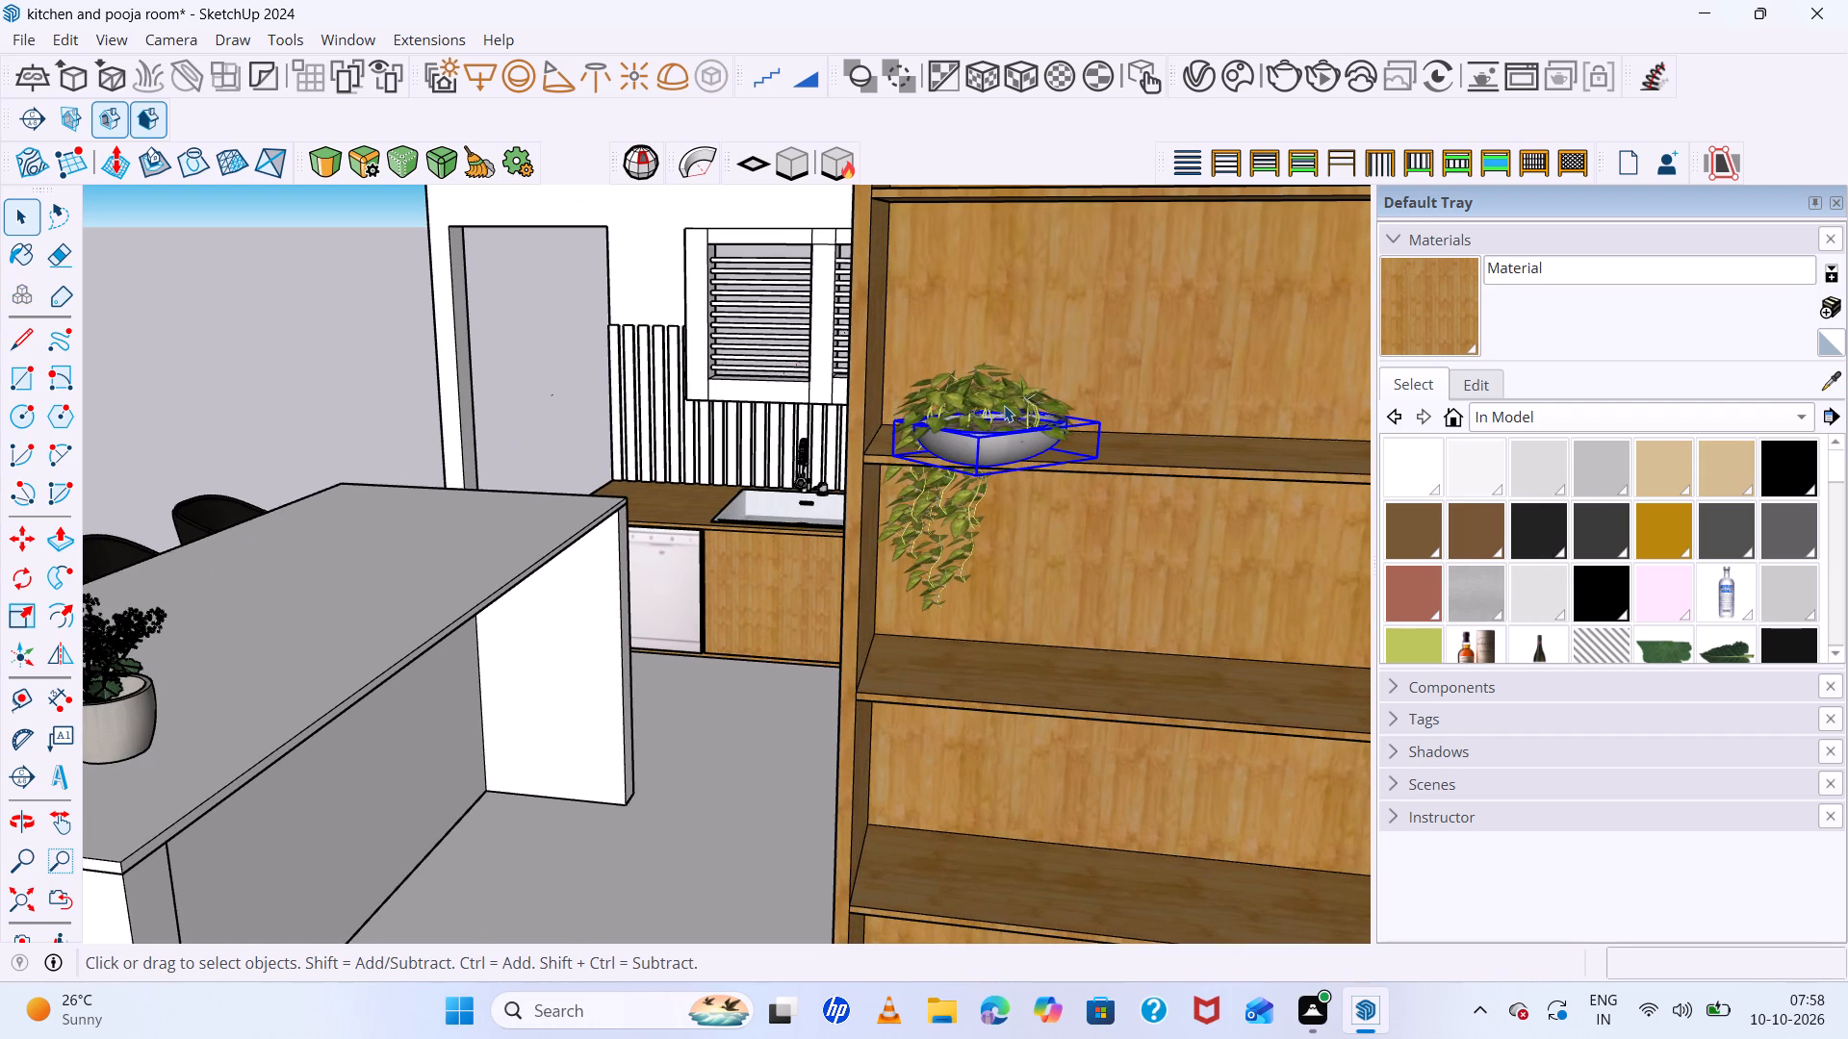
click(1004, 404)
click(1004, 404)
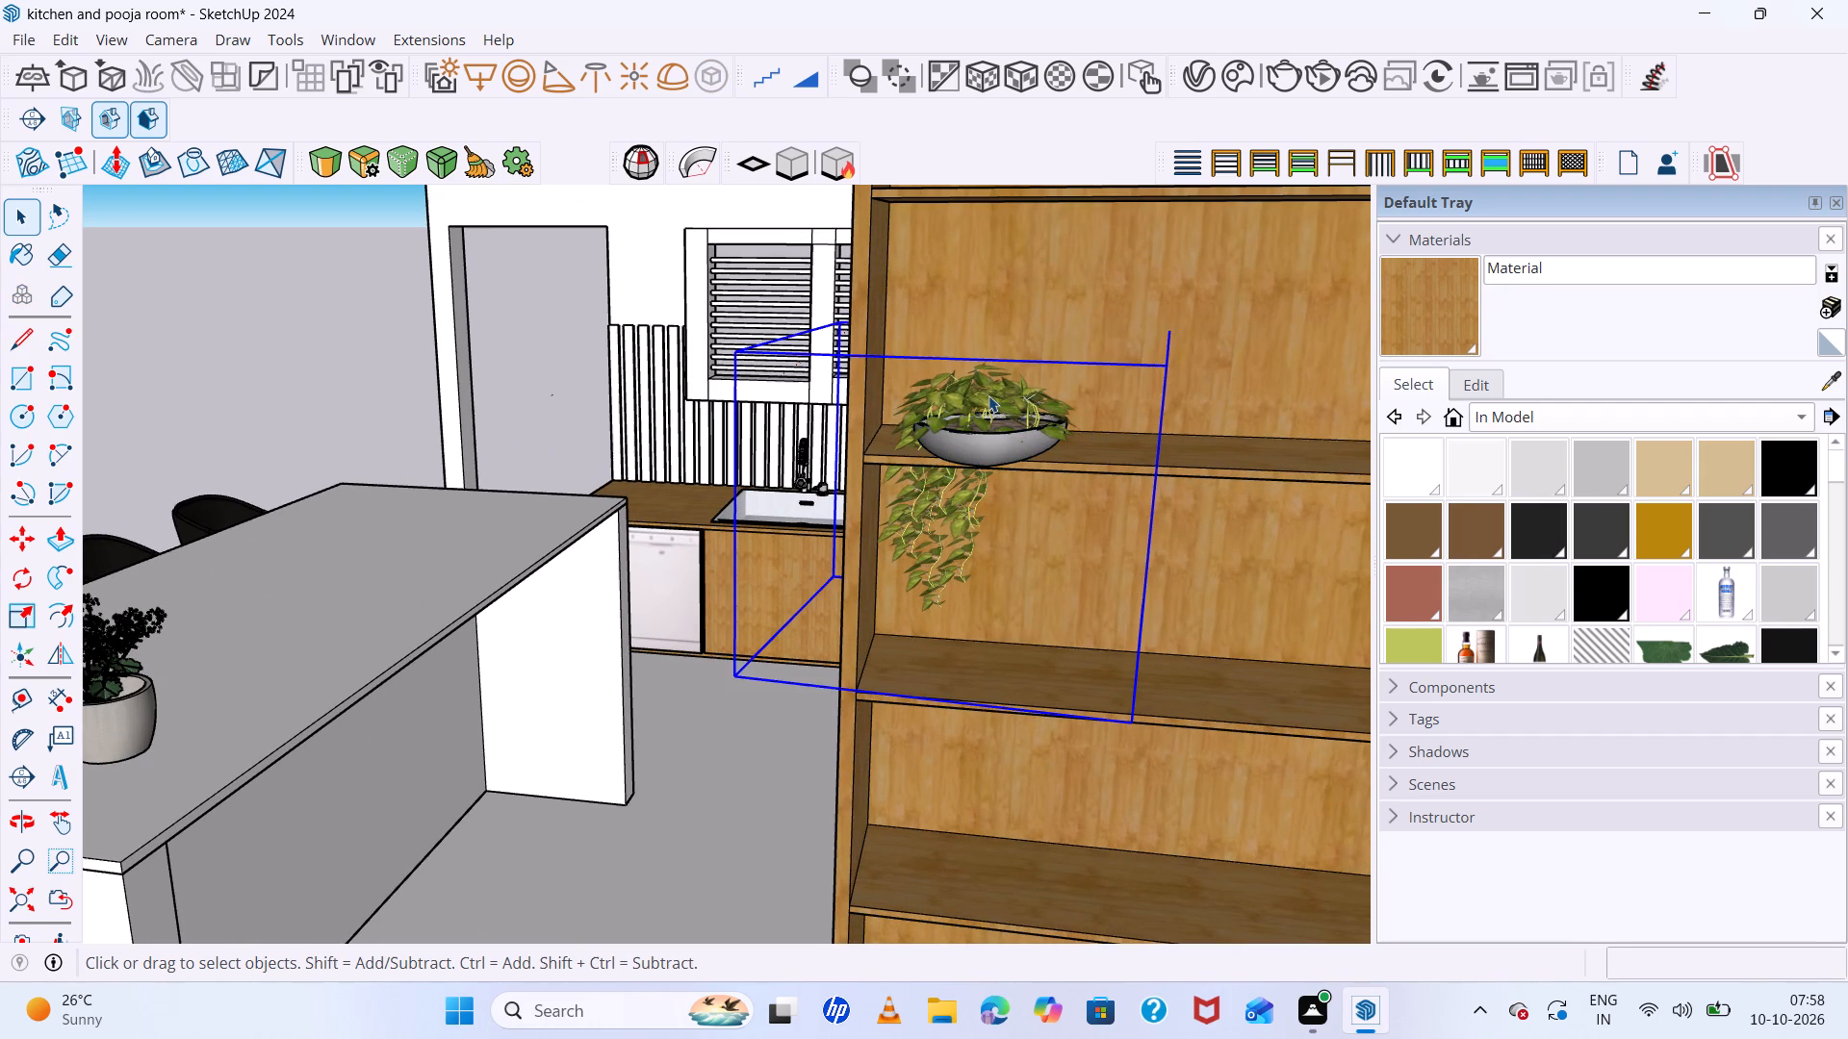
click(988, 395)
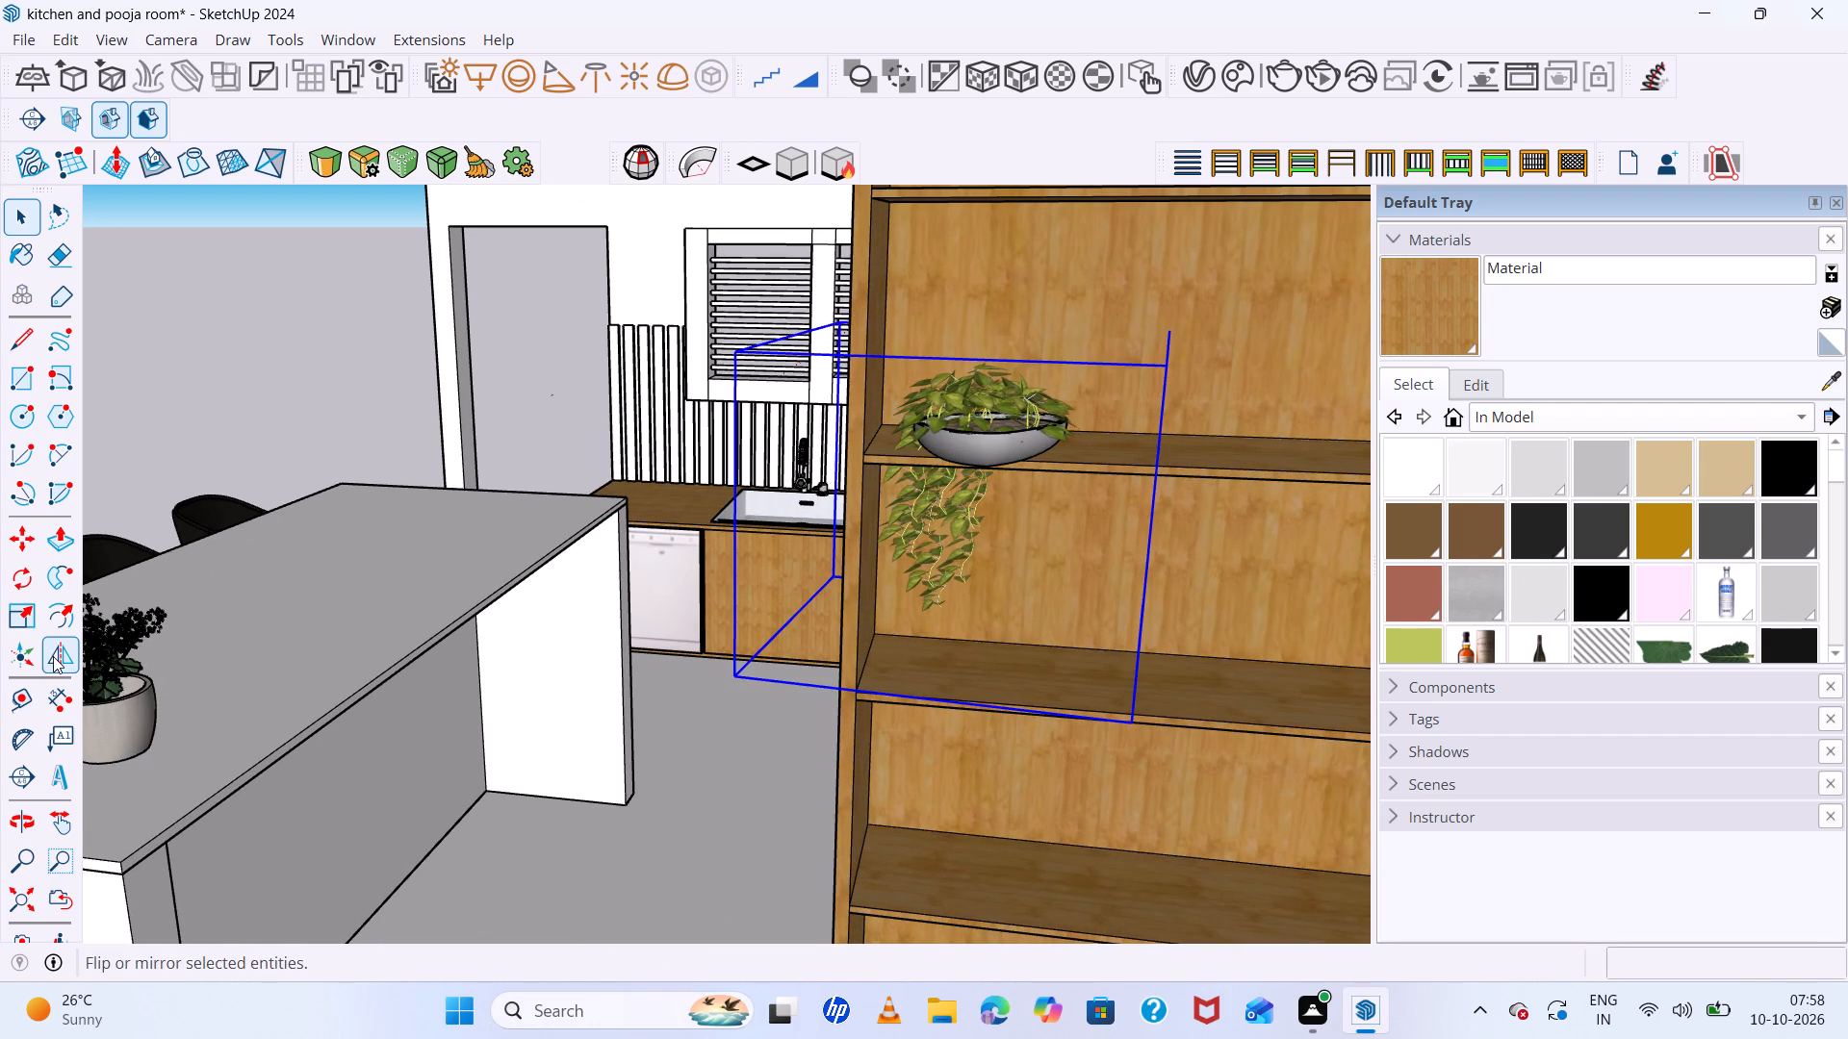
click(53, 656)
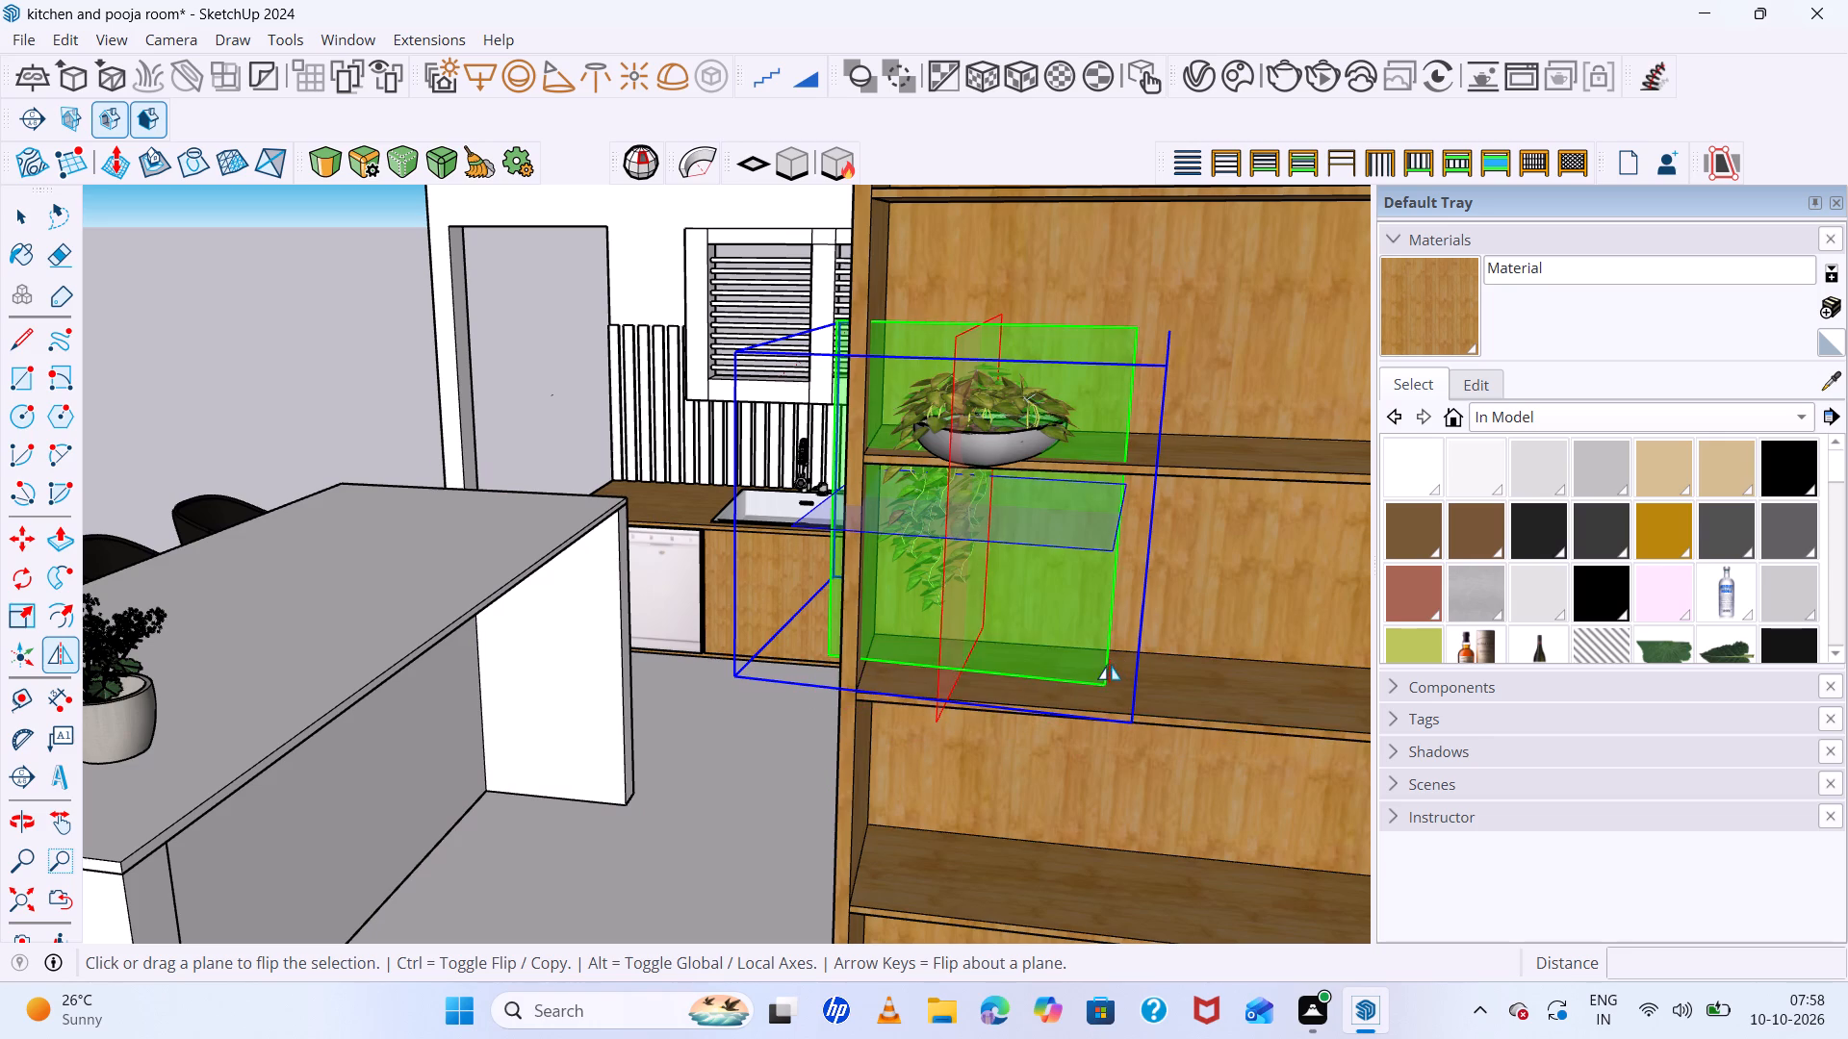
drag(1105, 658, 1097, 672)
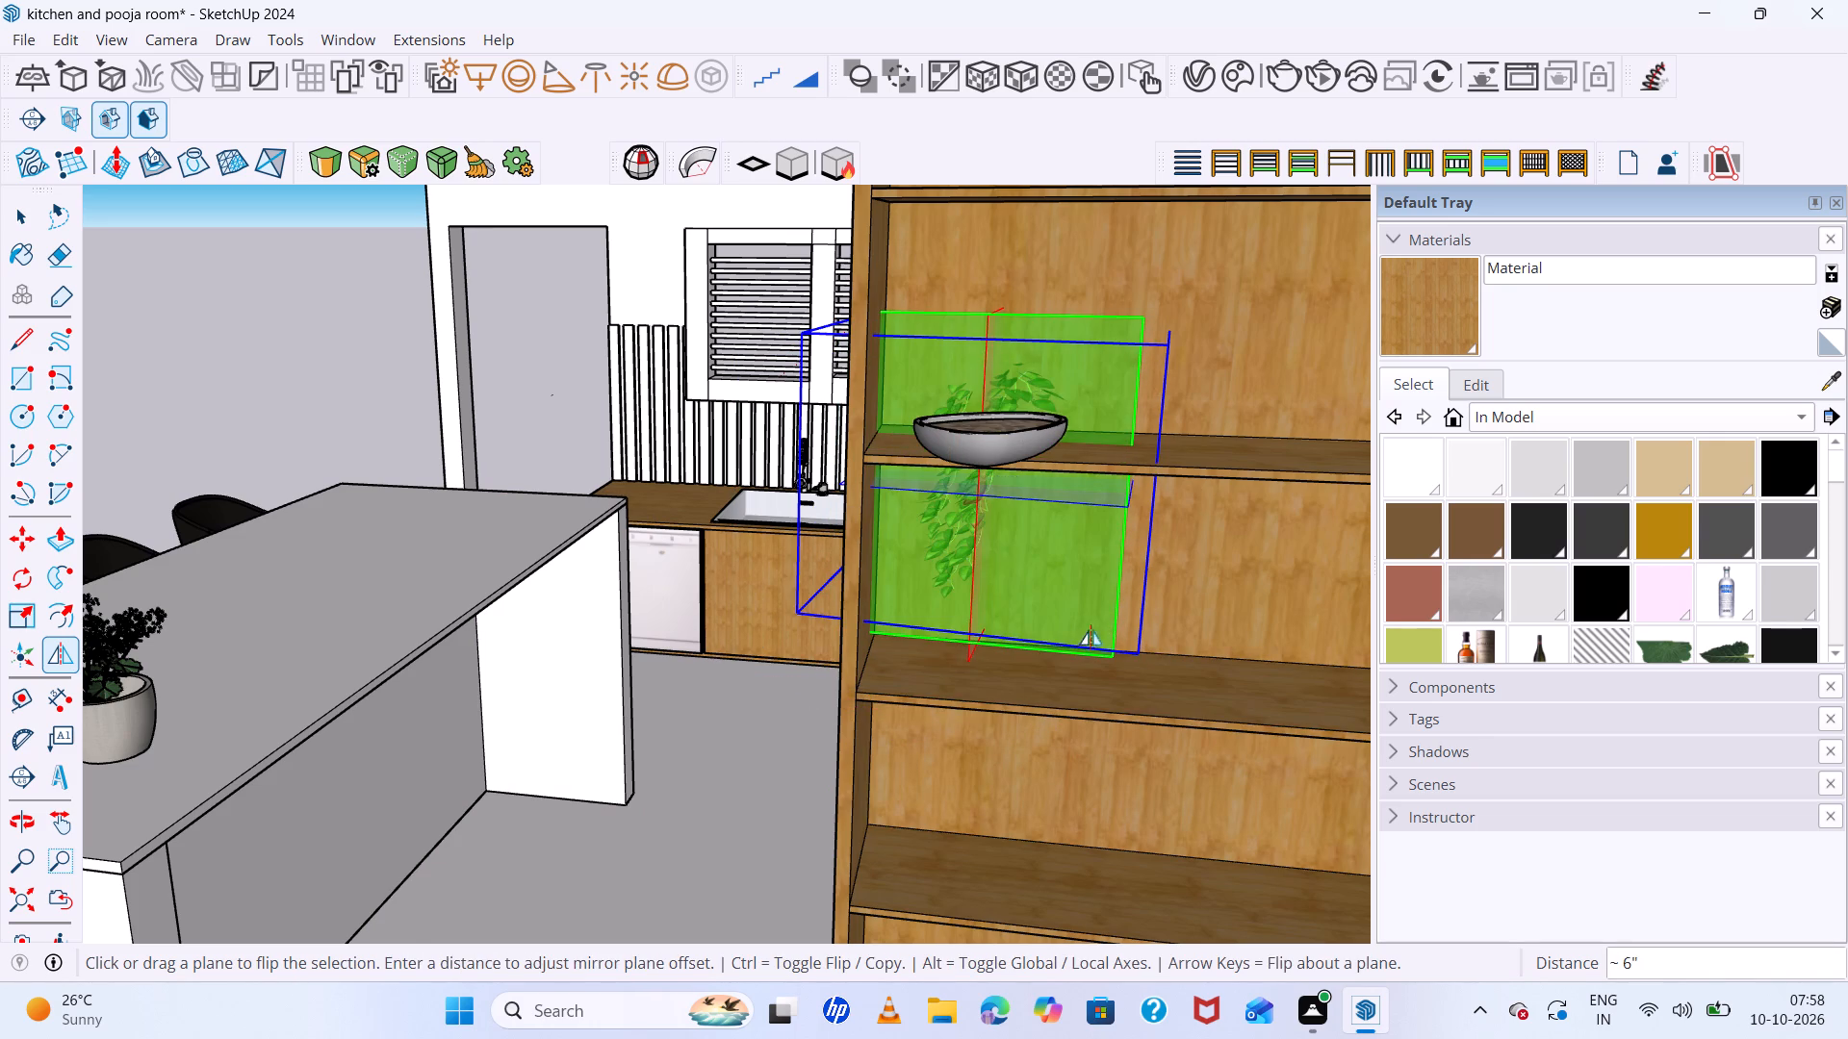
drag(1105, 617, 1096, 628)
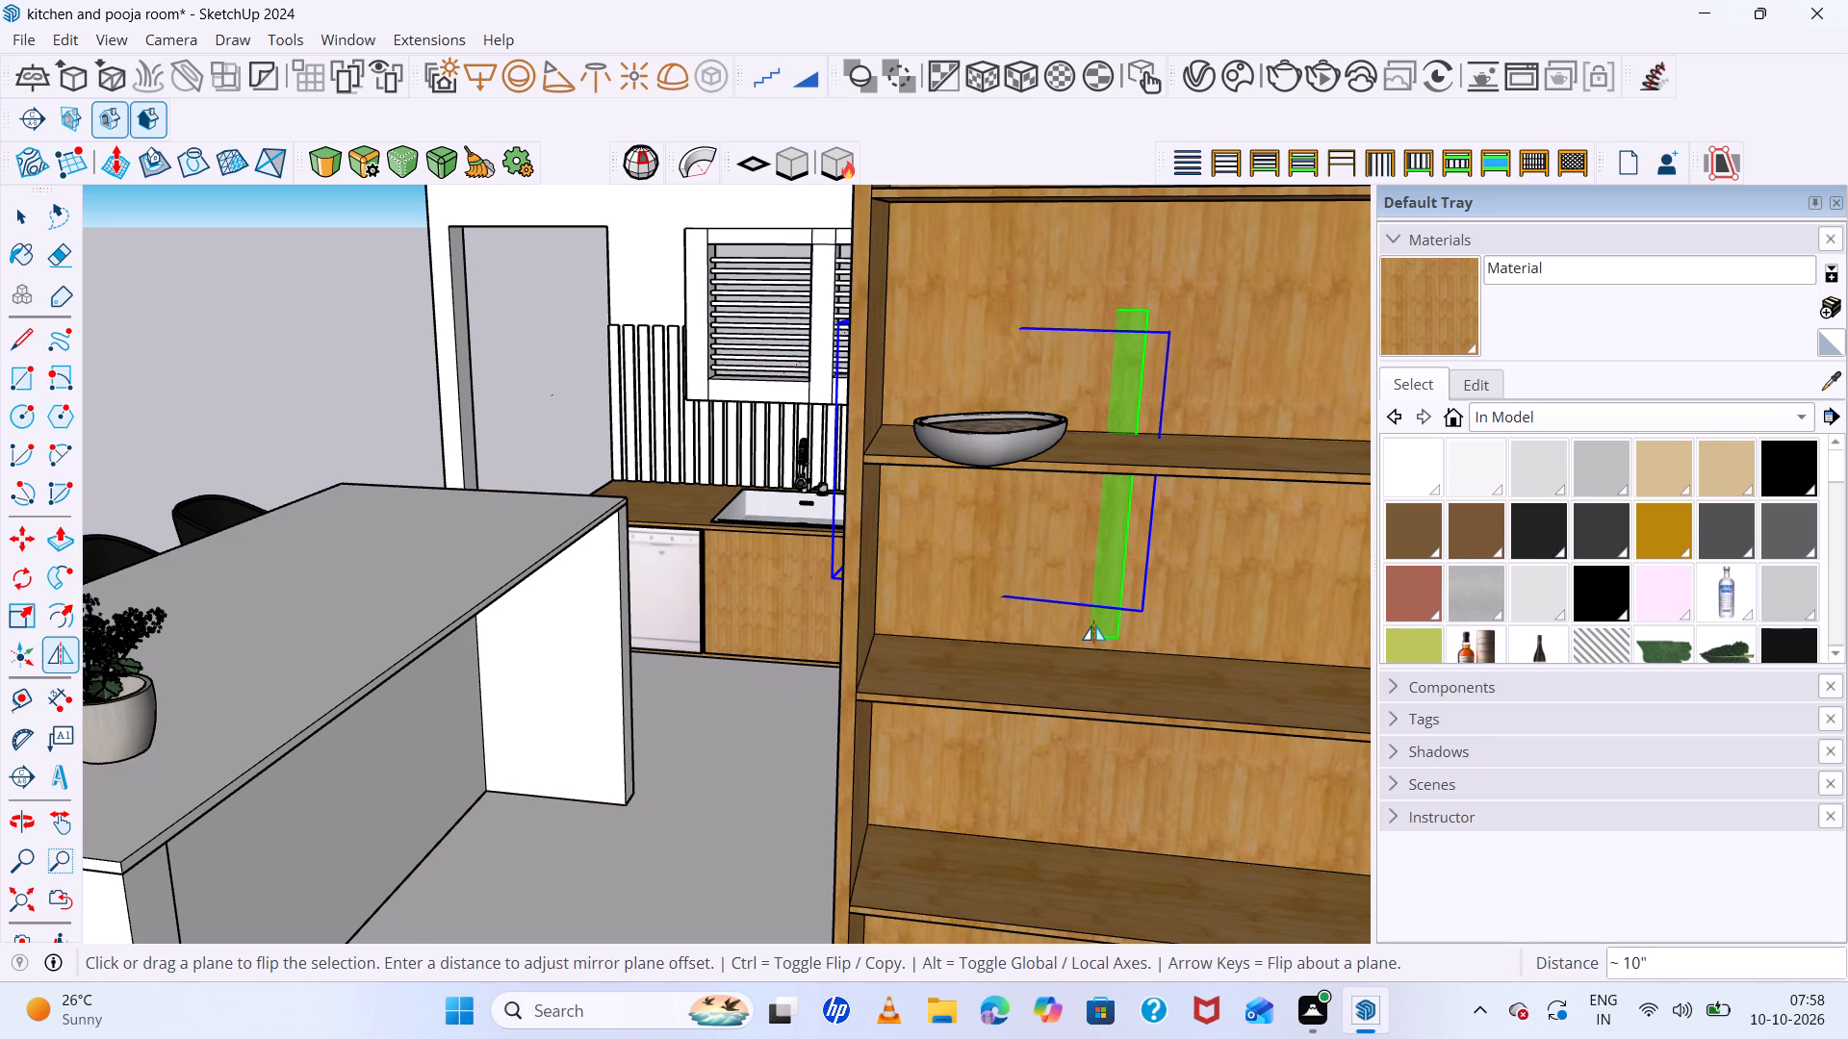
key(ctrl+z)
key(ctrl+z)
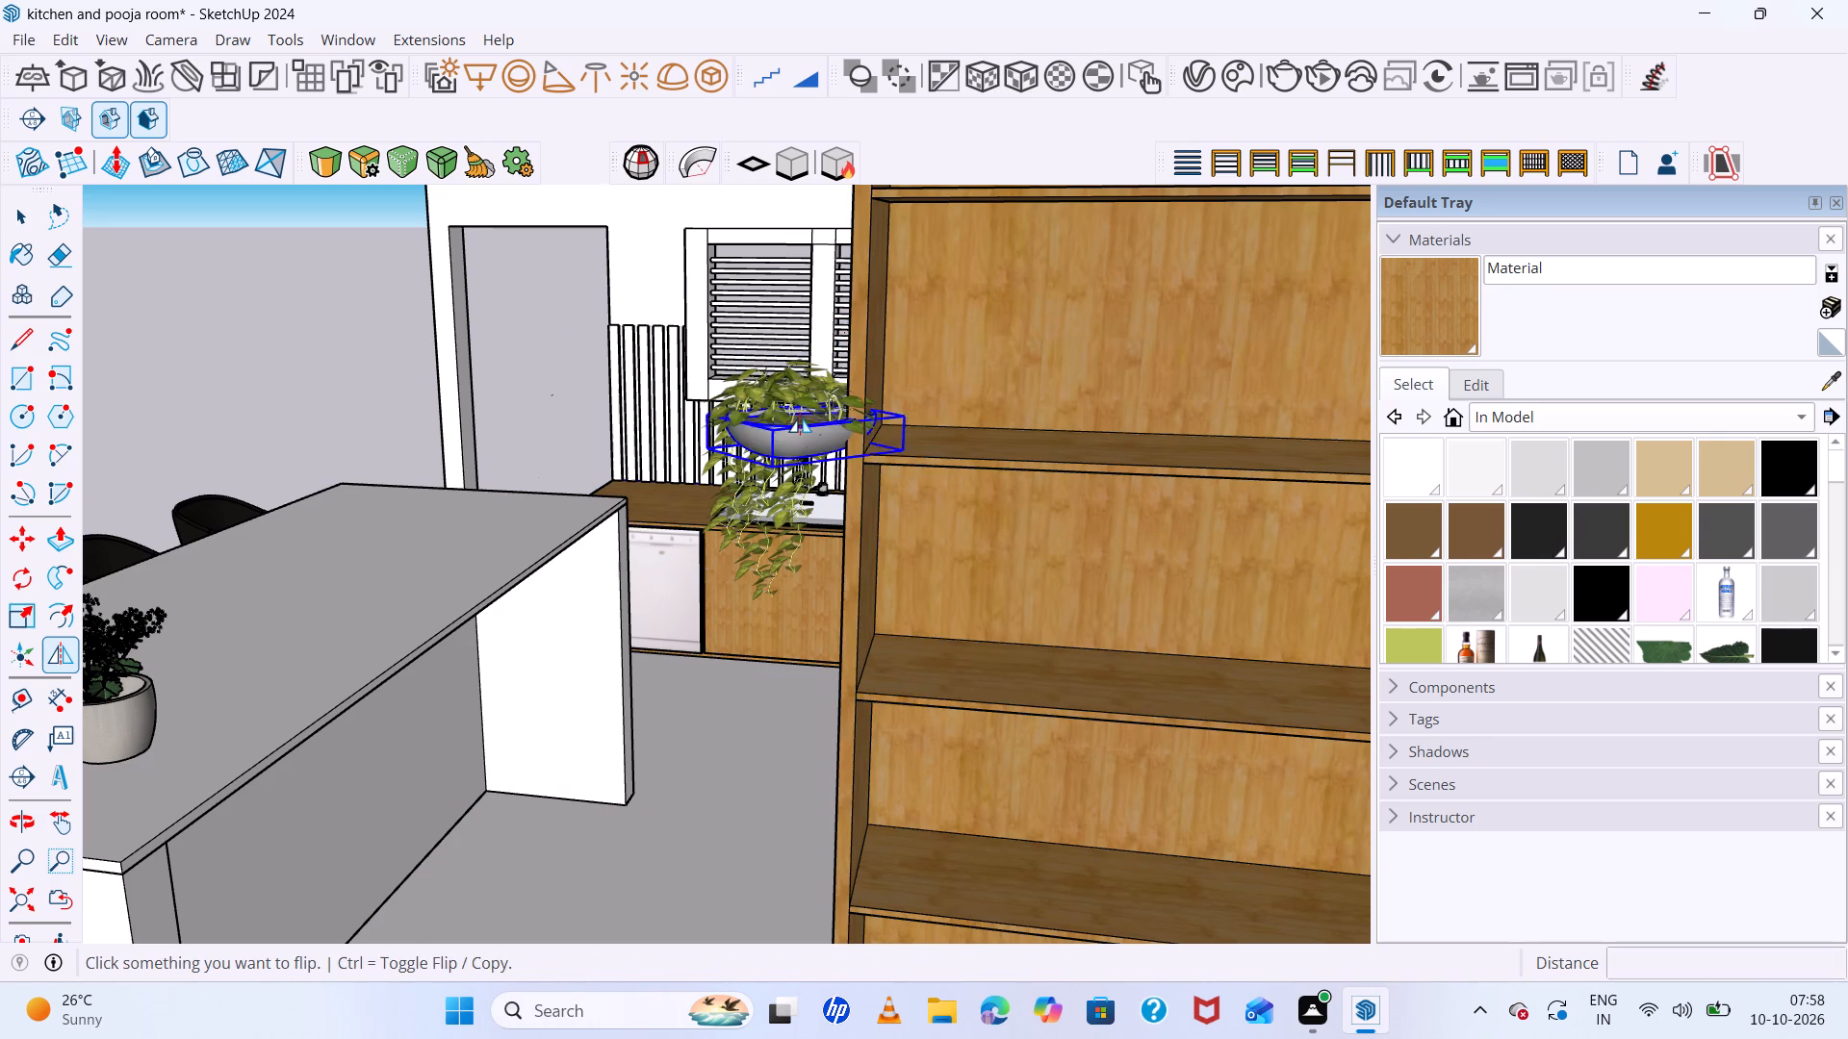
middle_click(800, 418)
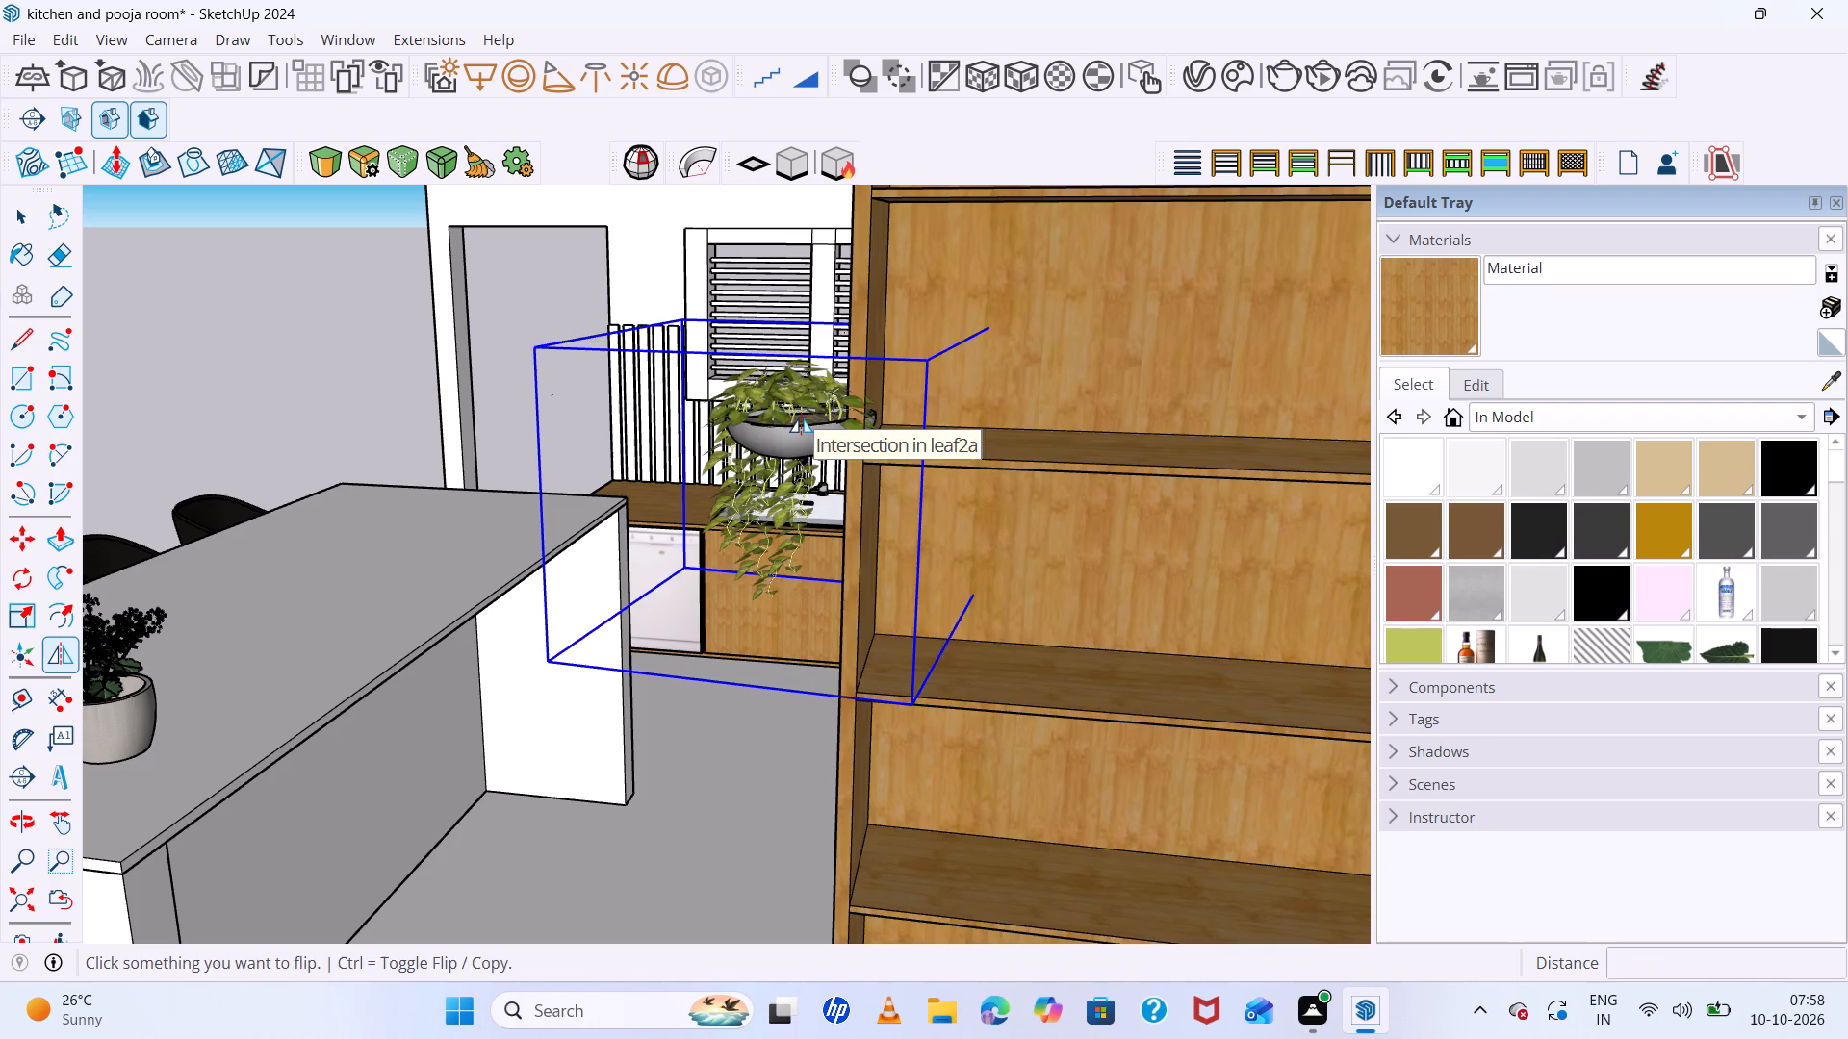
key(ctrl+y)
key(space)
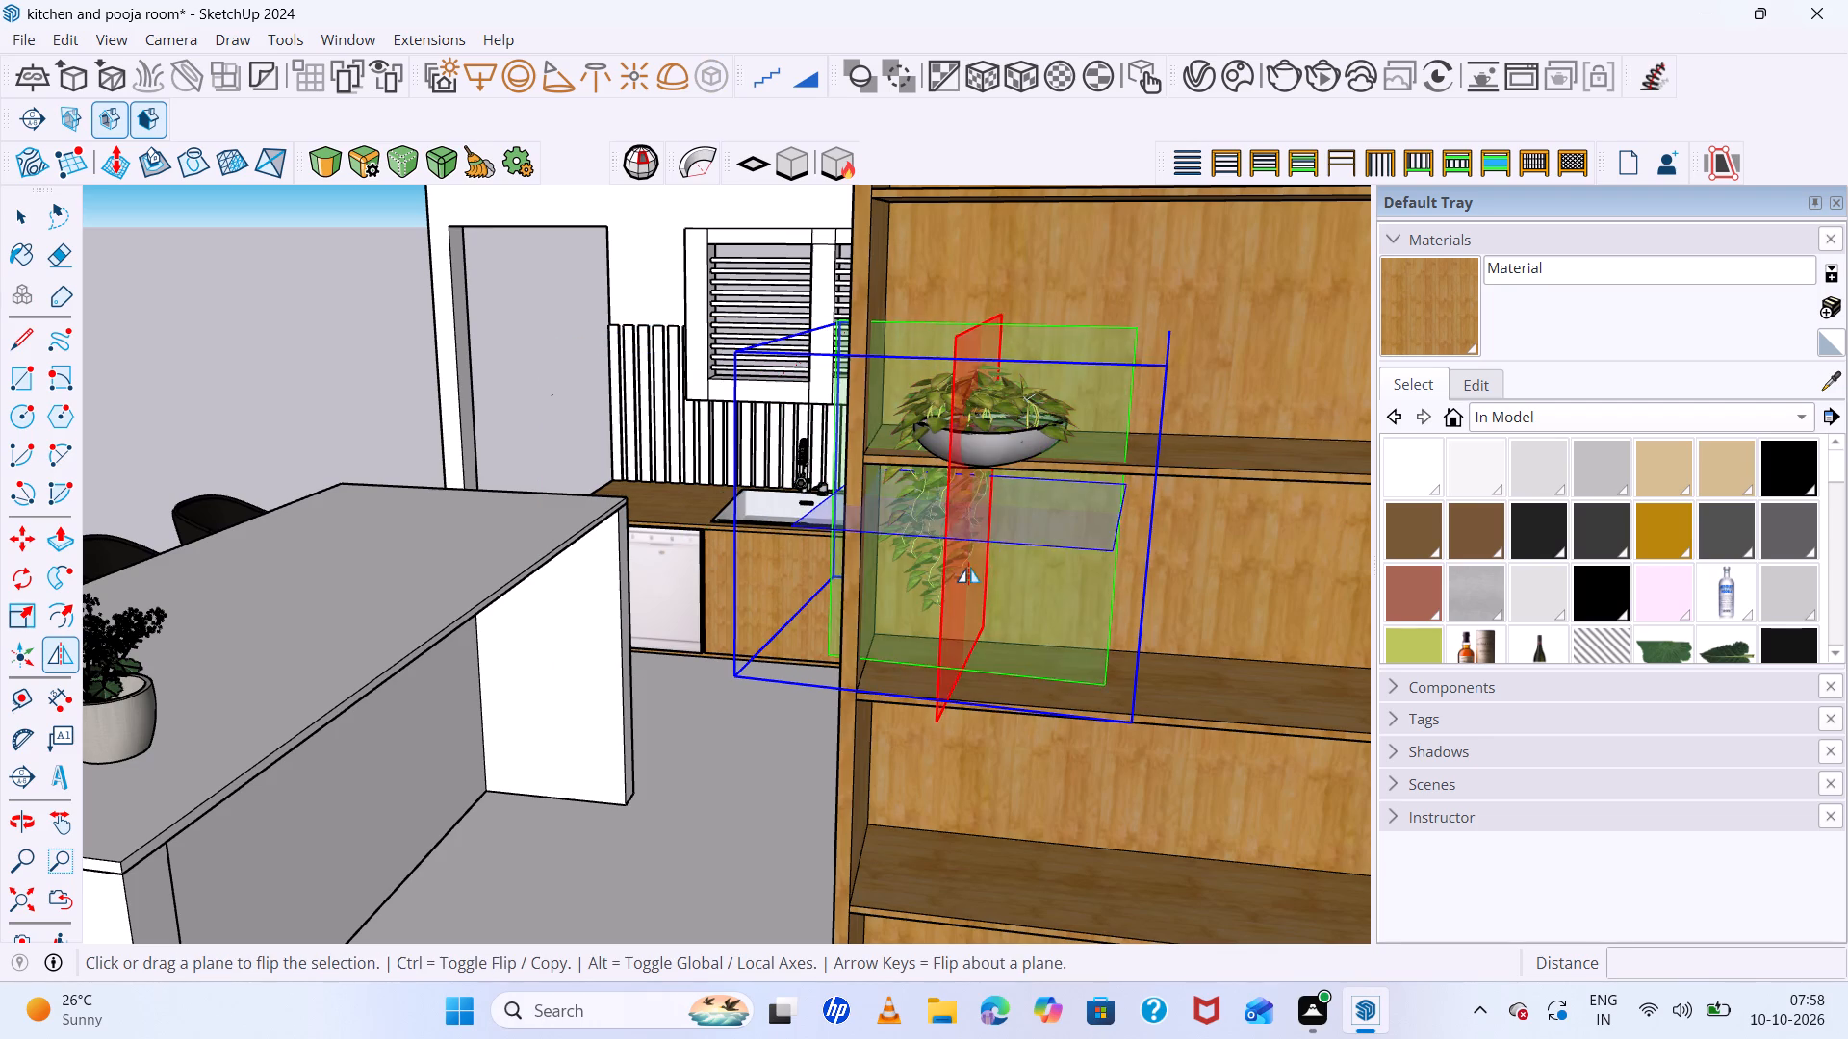
Rotate the foliage alone 90 degrees horizontally, leaving its bowl pot in place.
middle_drag(1007, 422, 1012, 619)
click(1011, 522)
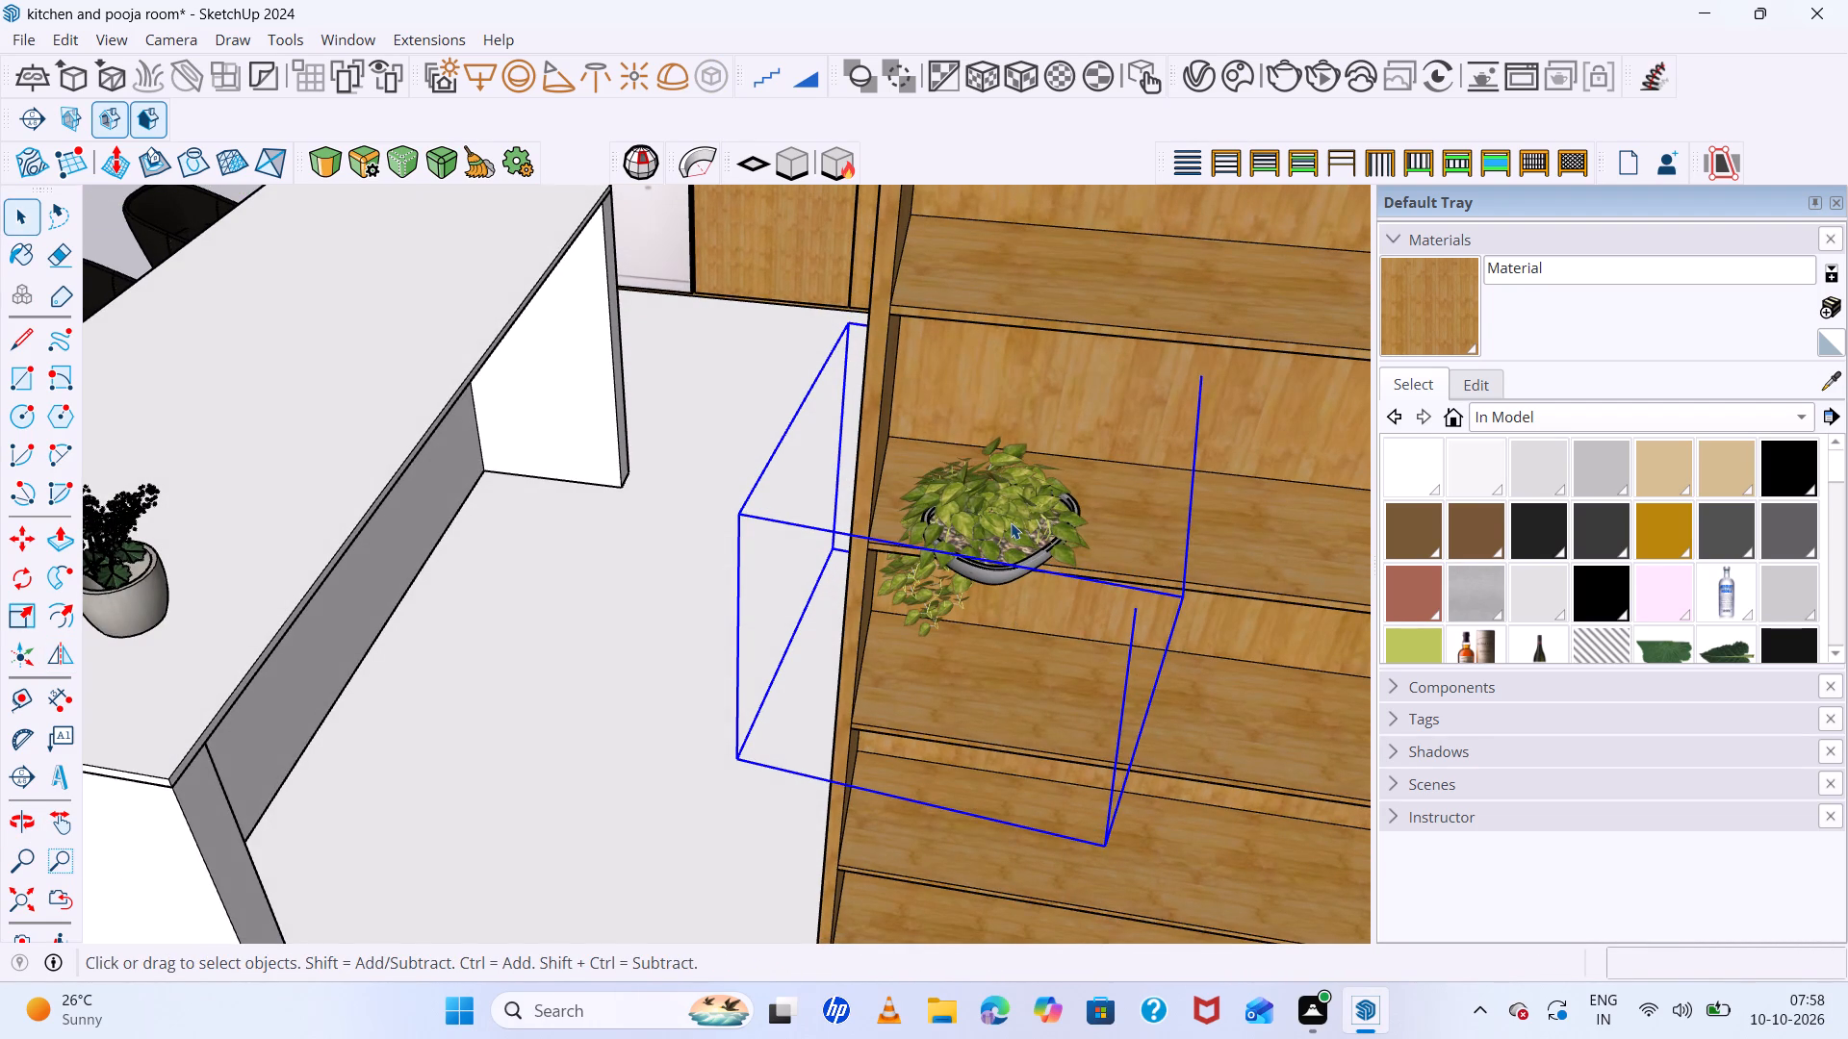
key(q)
click(1247, 580)
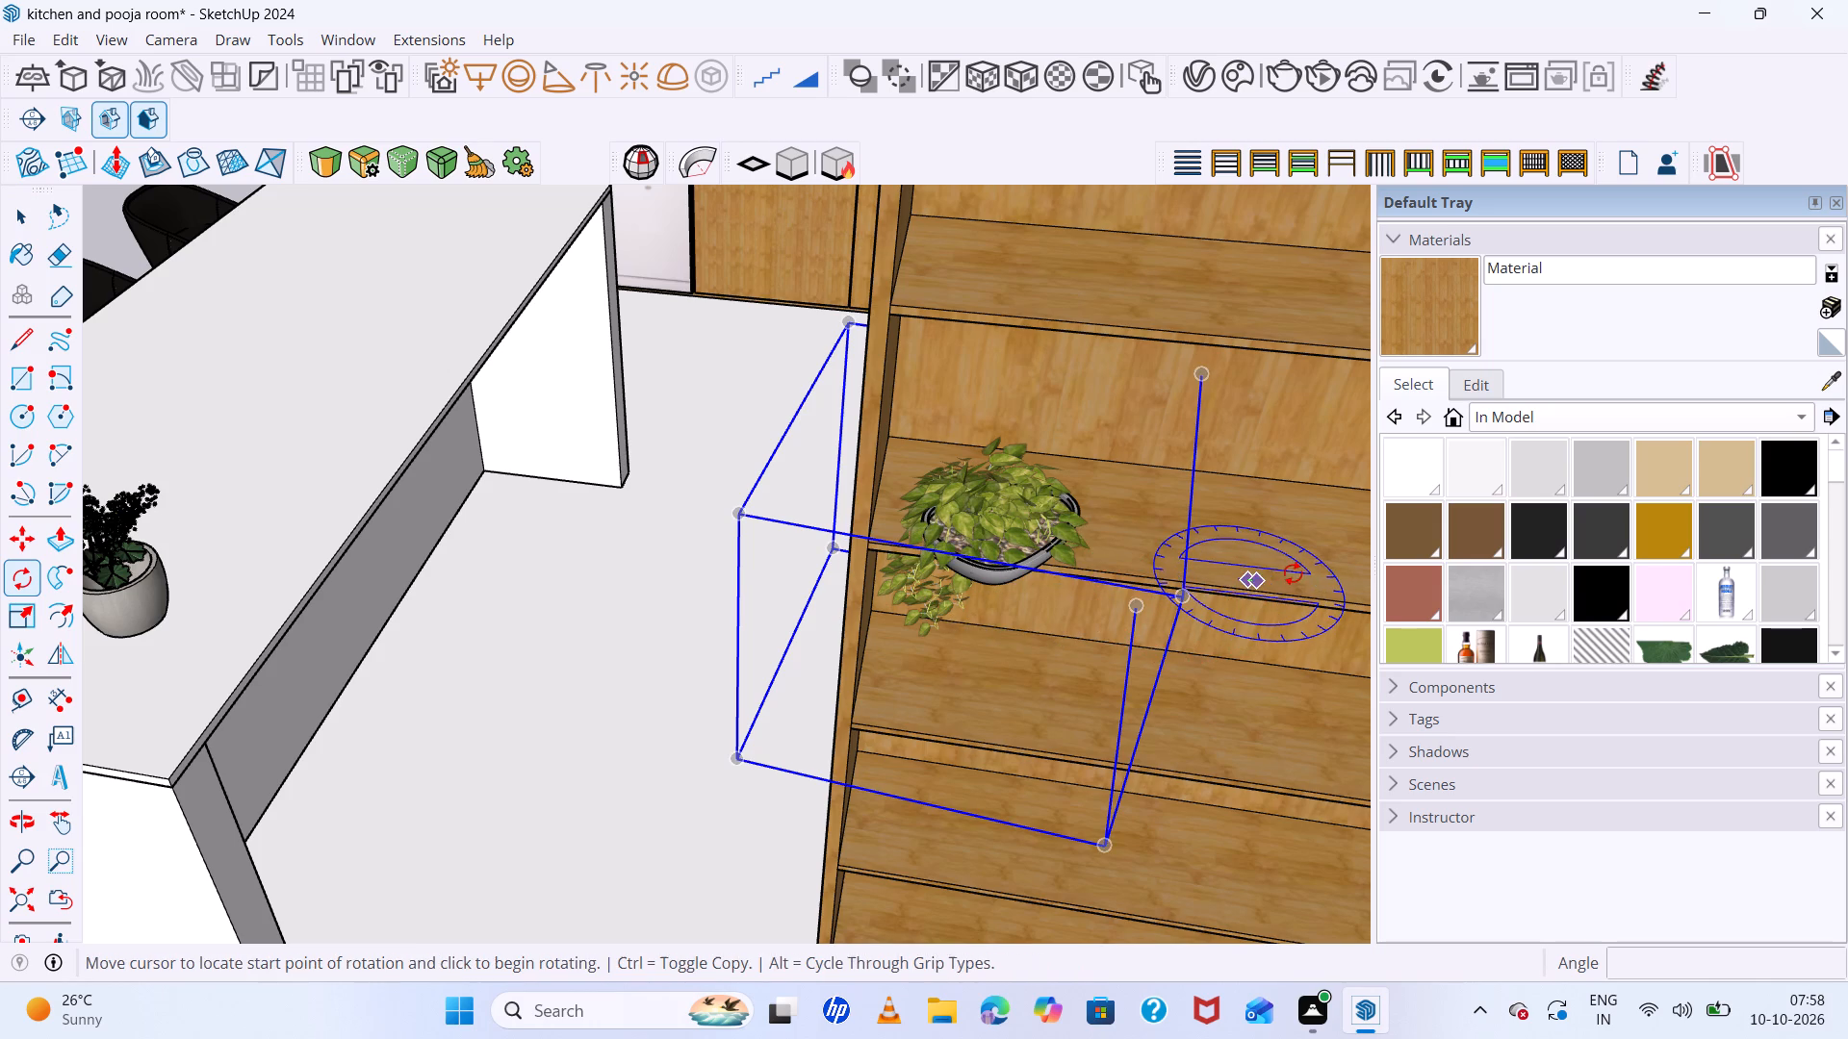
click(1293, 573)
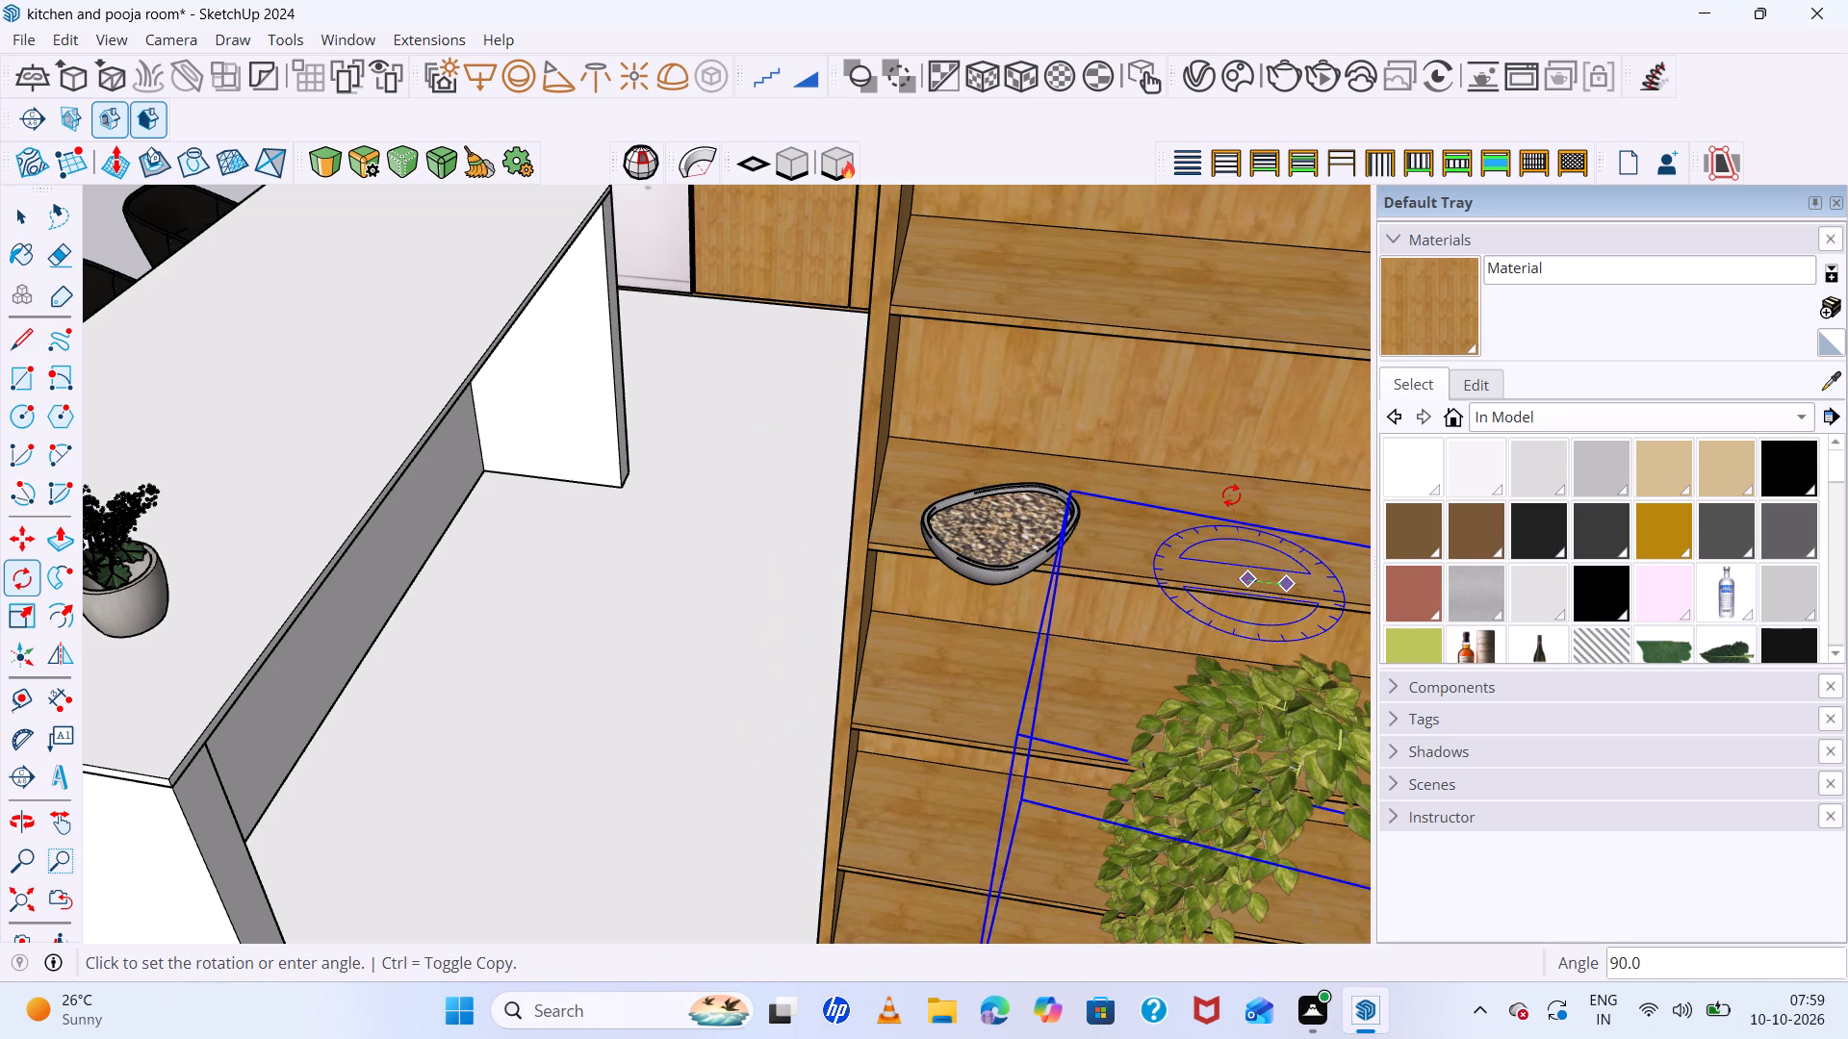
click(1231, 495)
scroll(962, 504, down, 9)
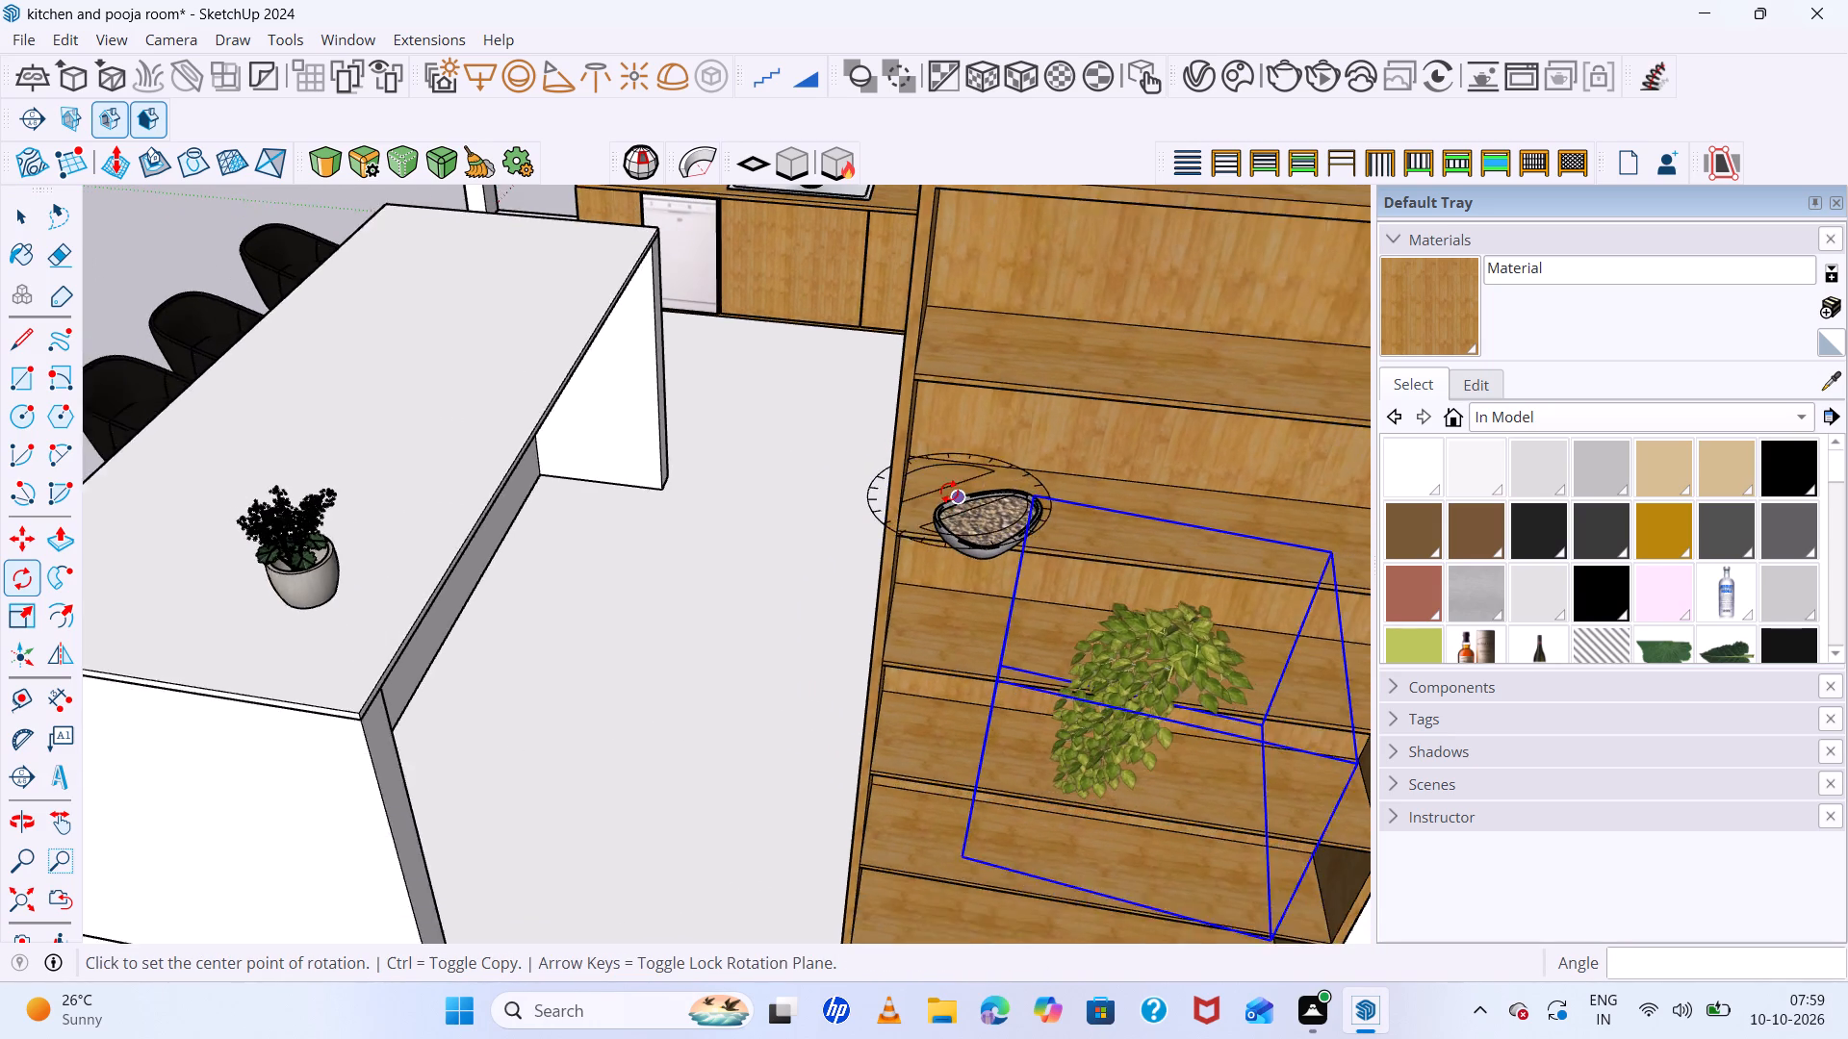
key(space)
Move the rotated foliage 1' 2" back toward the bowl pot on the second shelf from the top.
key(m)
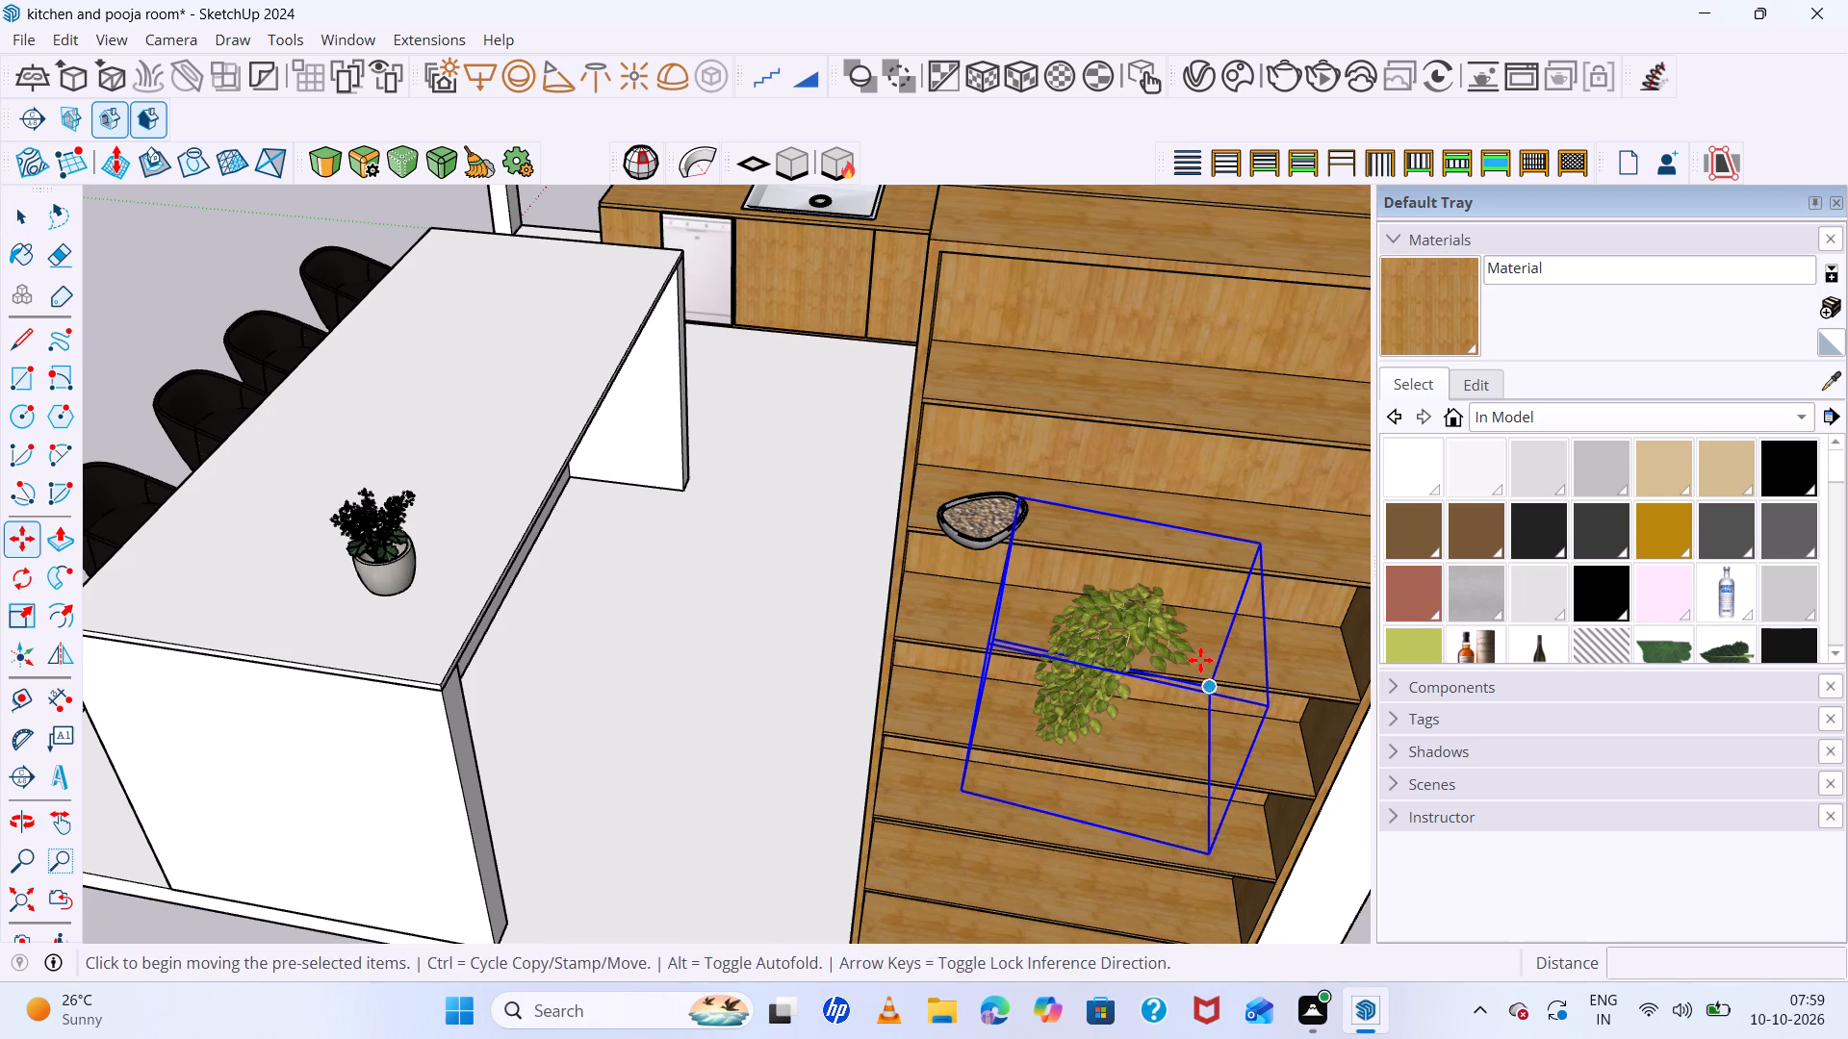
scroll(1200, 660, up, 5)
scroll(987, 547, down, 6)
middle_drag(1272, 705, 1269, 666)
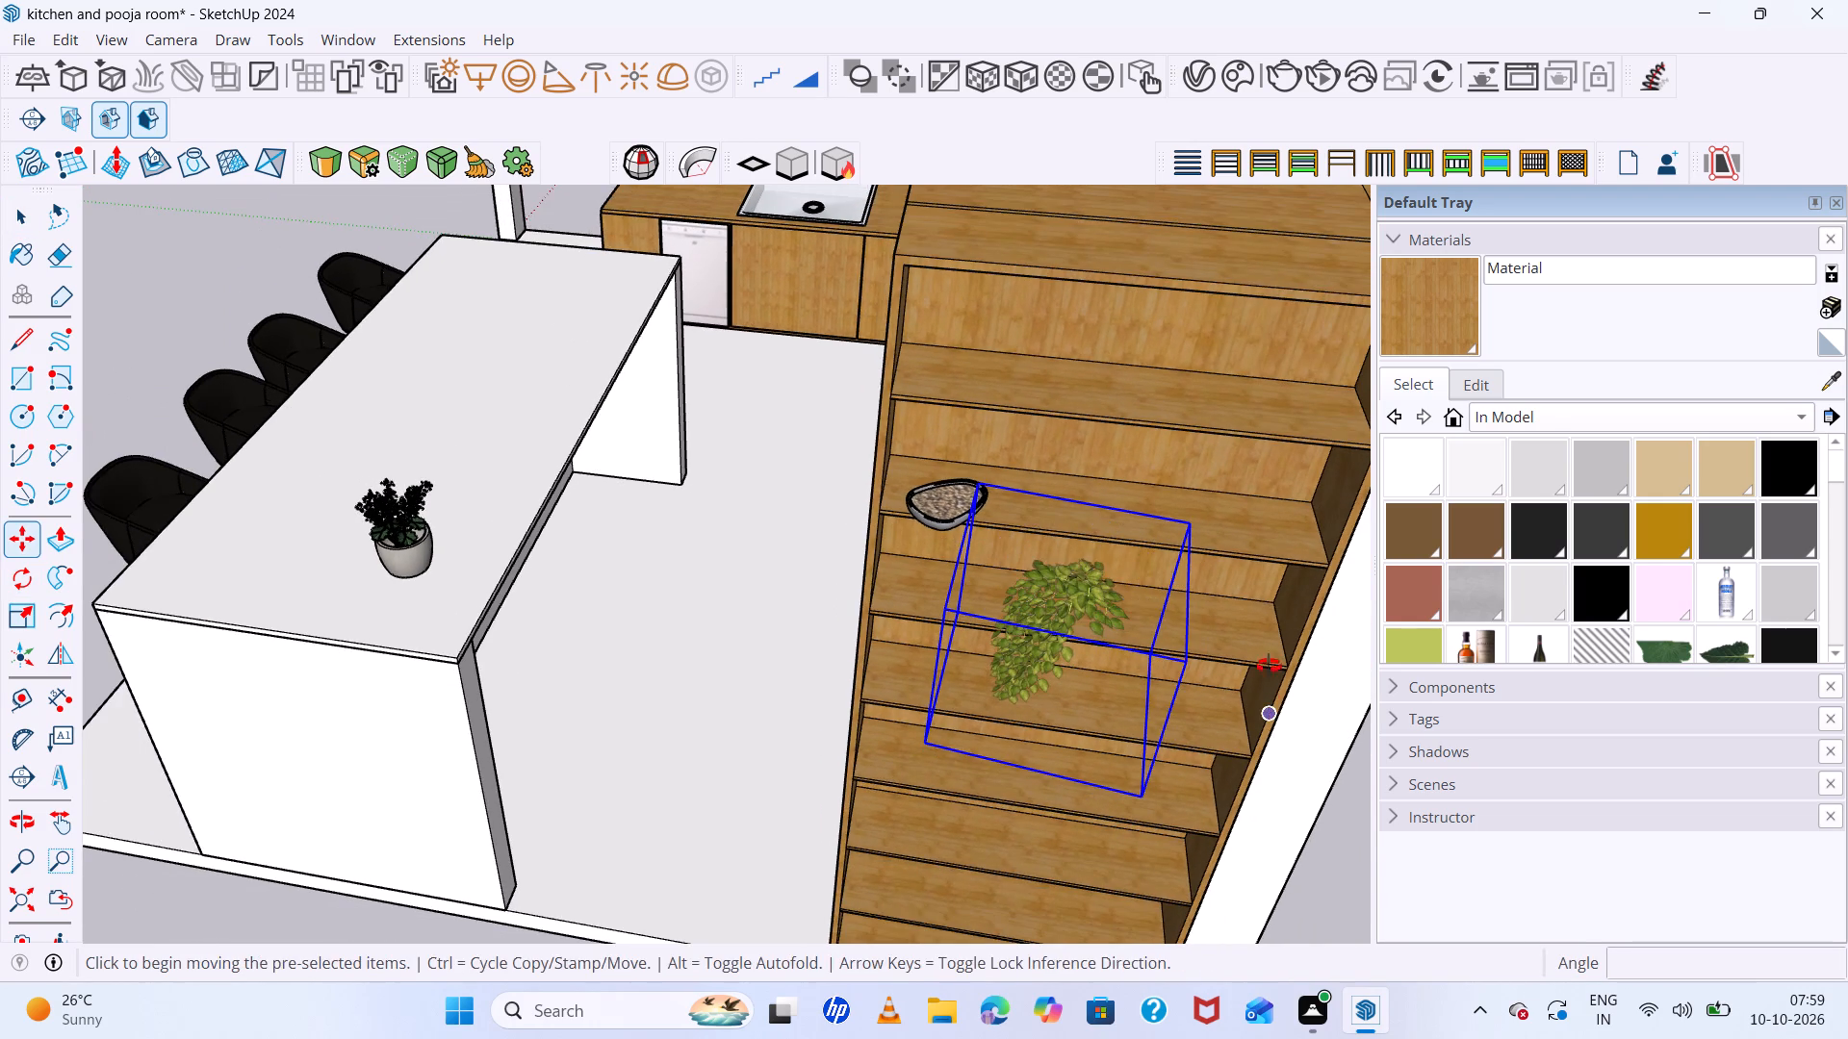
middle_drag(1269, 666, 1261, 581)
click(1101, 373)
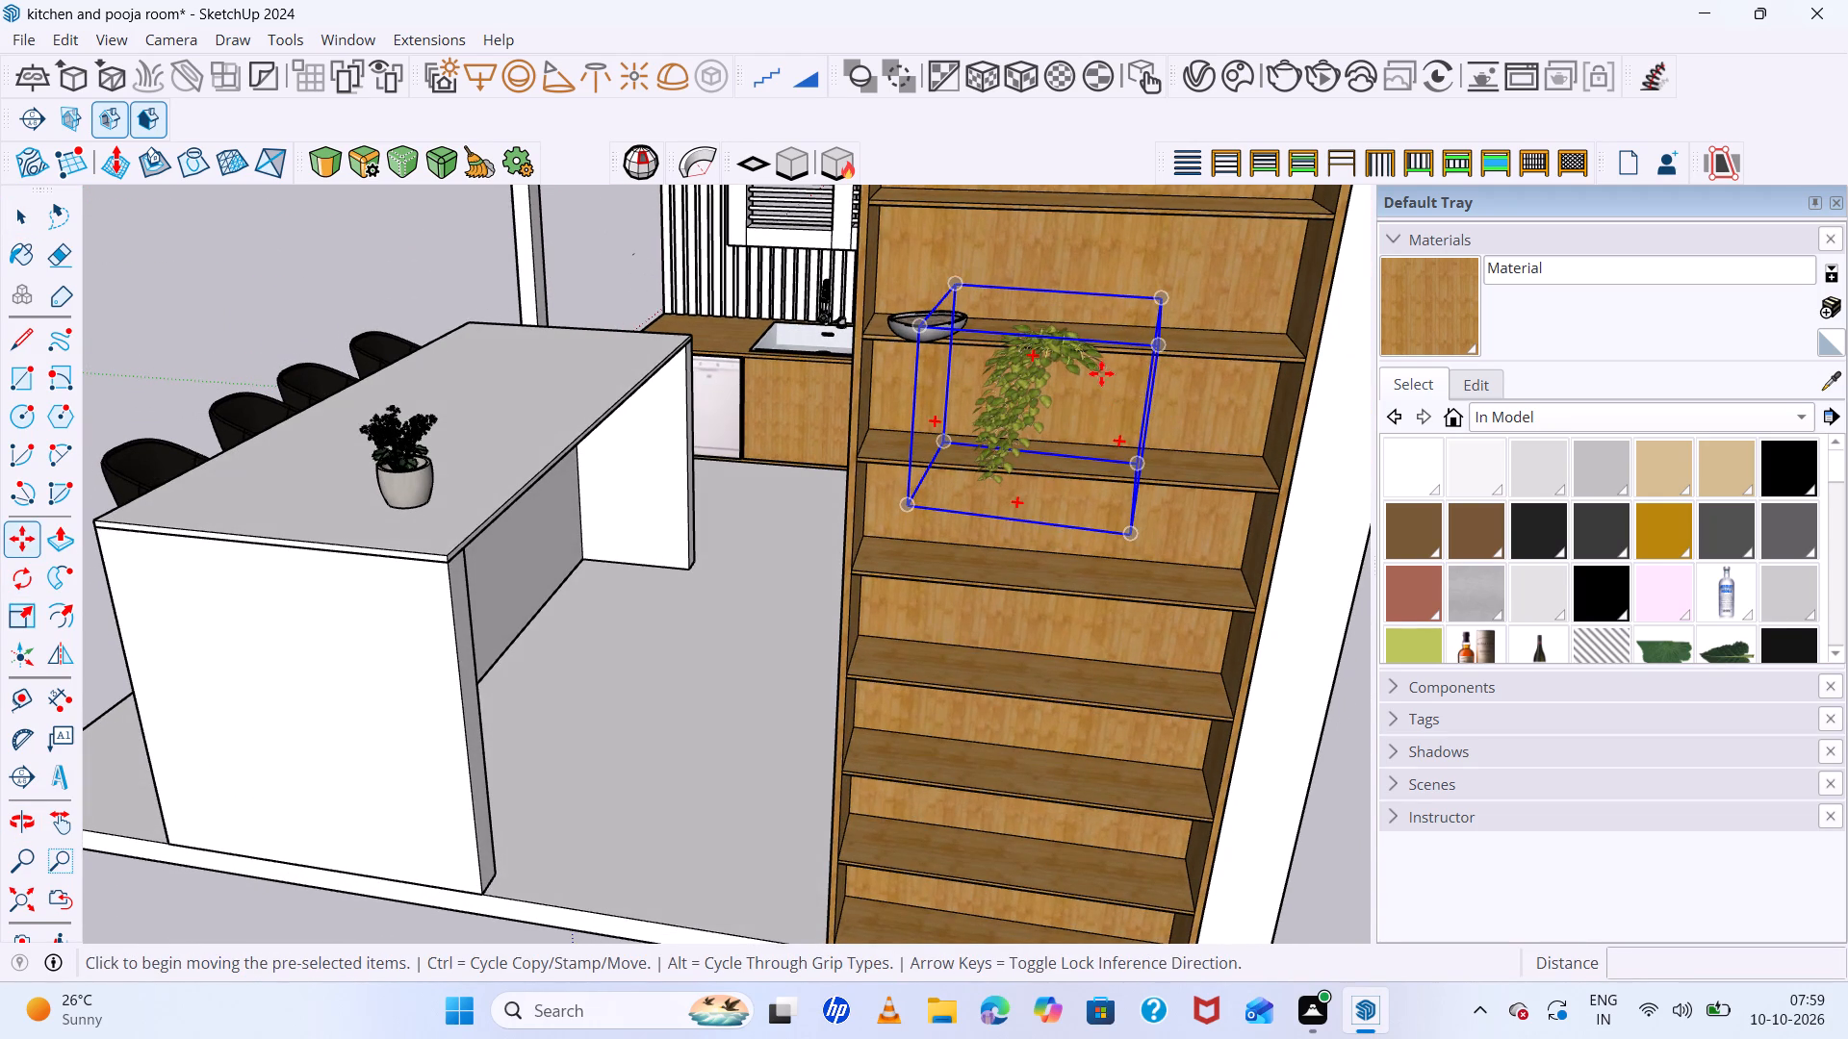
click(970, 337)
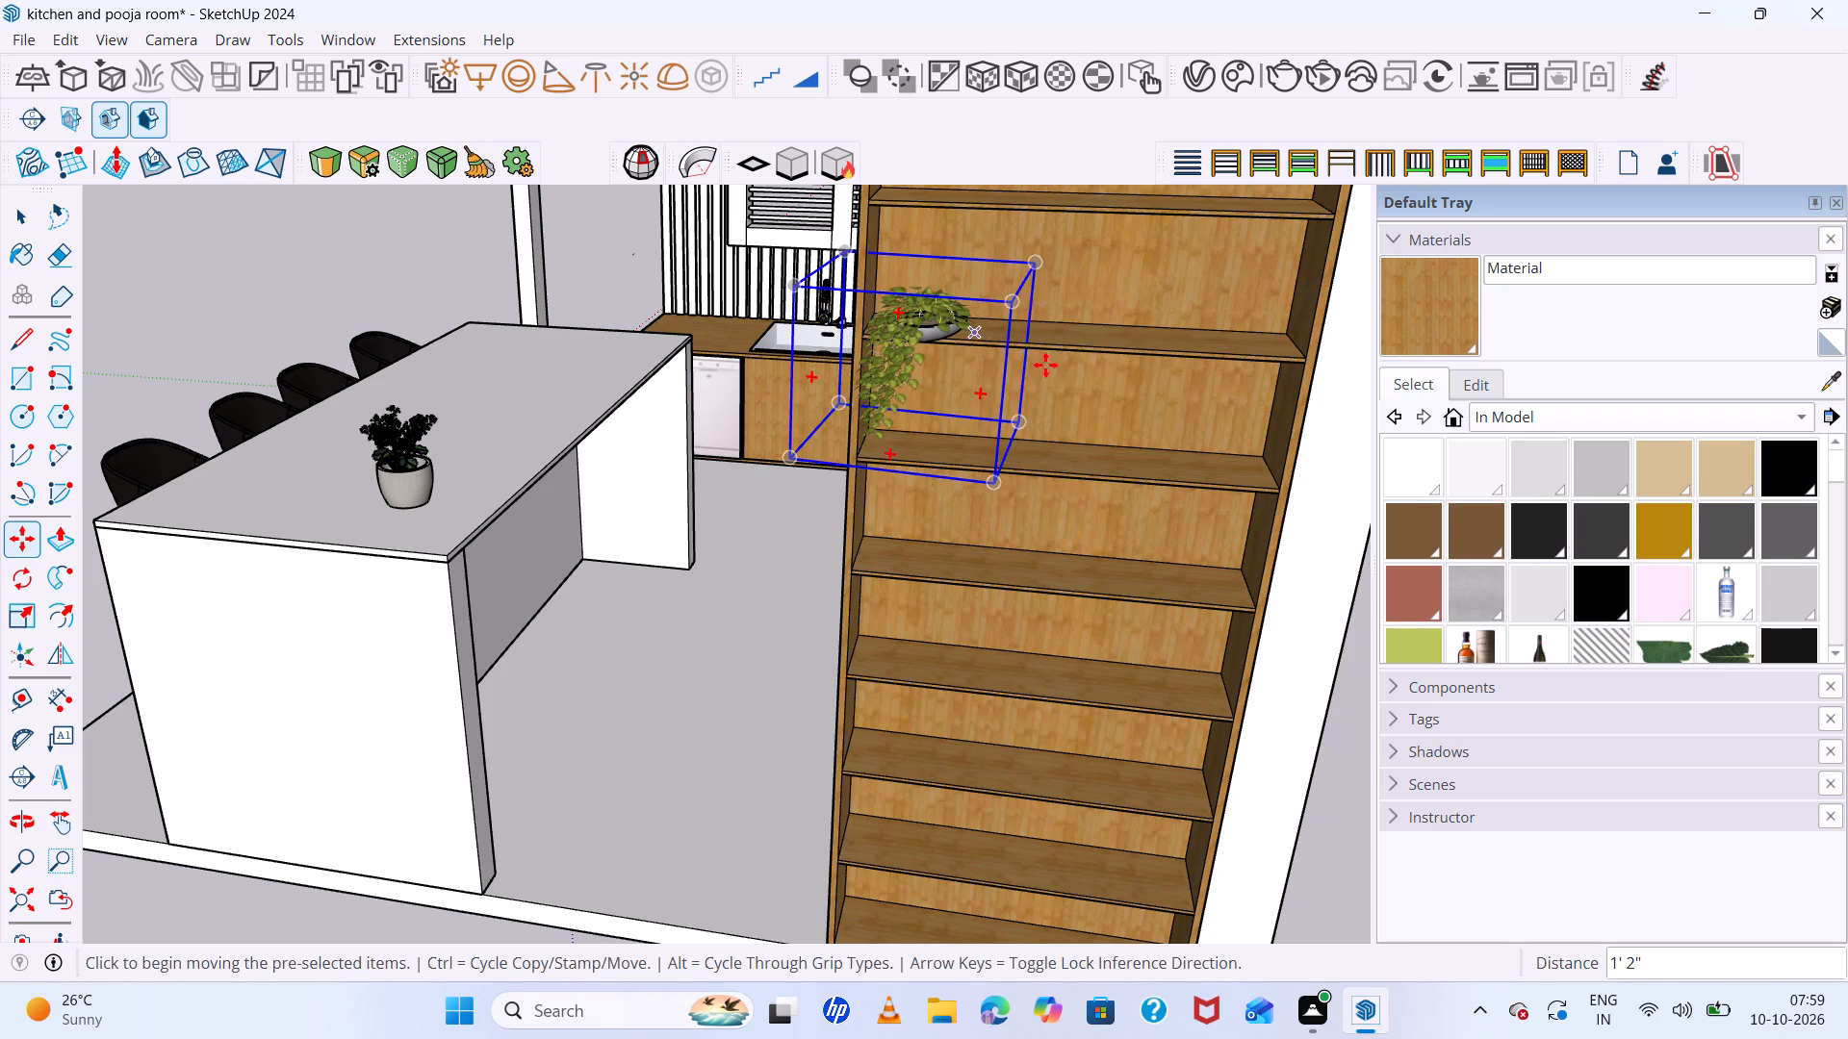
Shift the foliage over the bowl pot so its vines trail past the island-side end of the shelf, and deselect it.
scroll(942, 290, up, 20)
scroll(942, 290, up, 17)
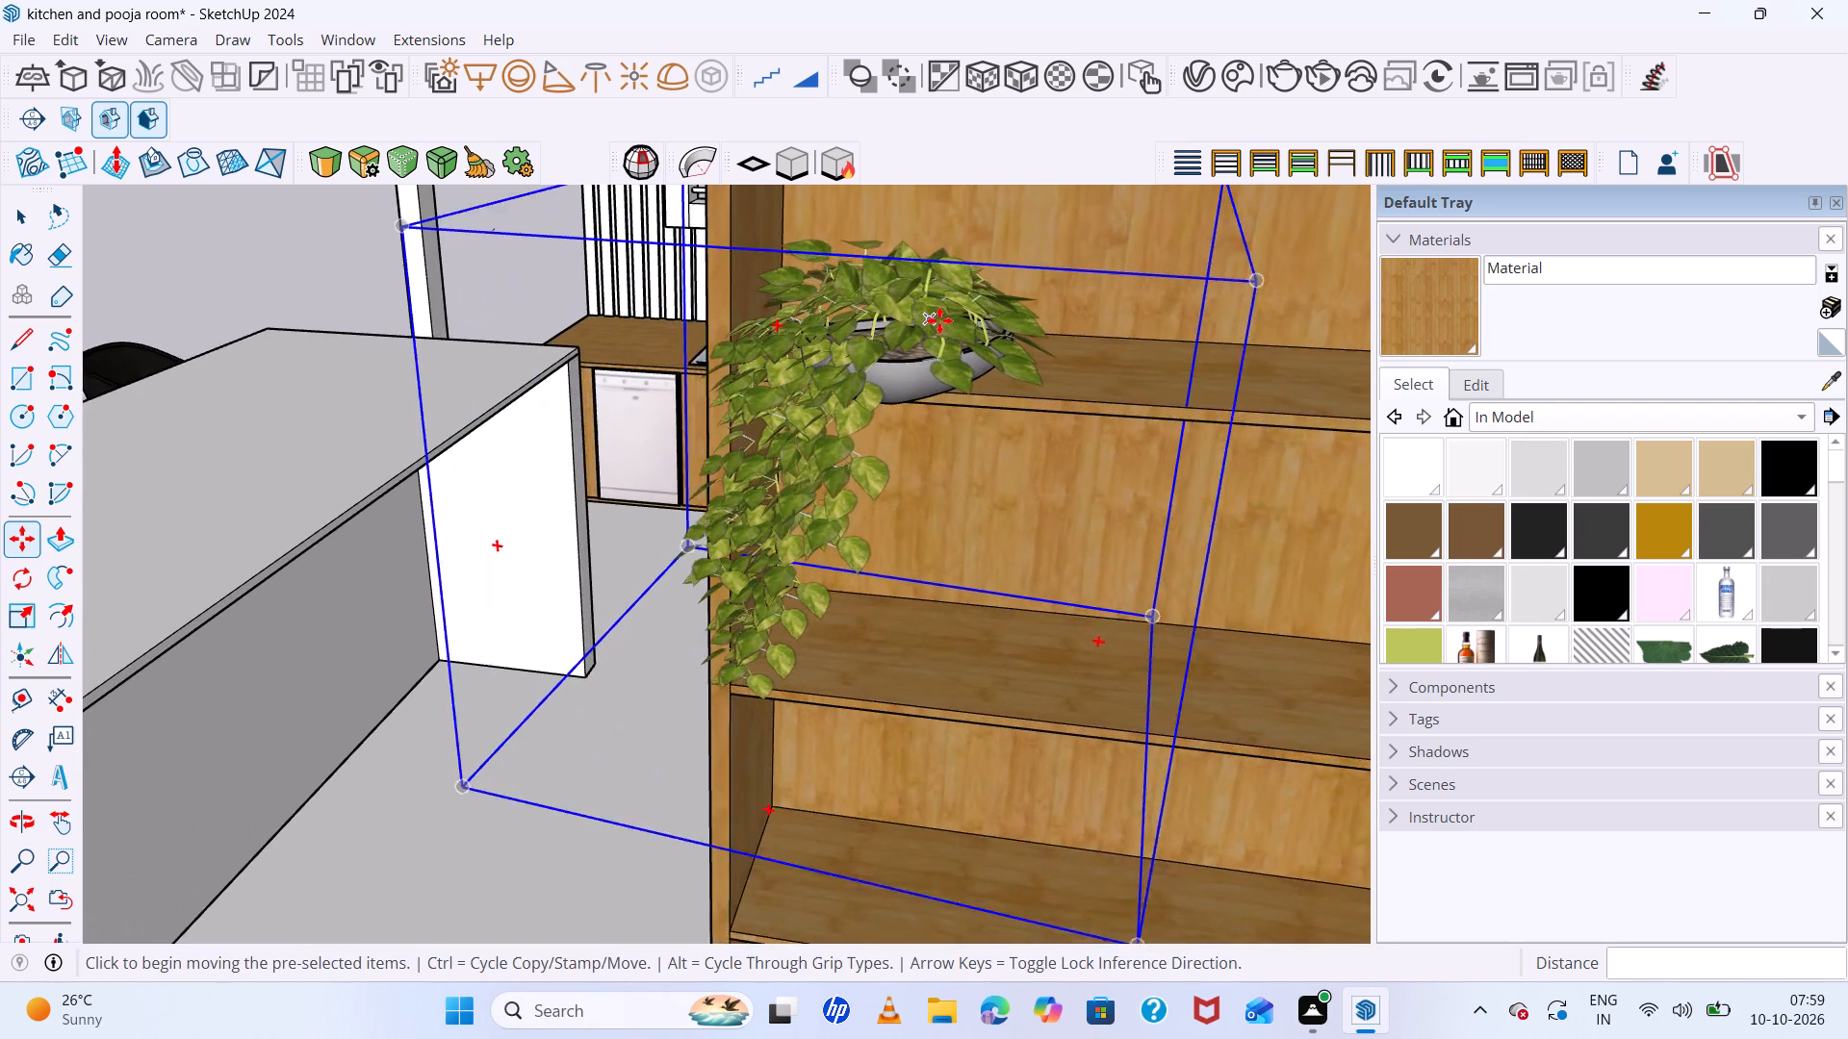
scroll(939, 320, up, 3)
middle_drag(1004, 349, 705, 289)
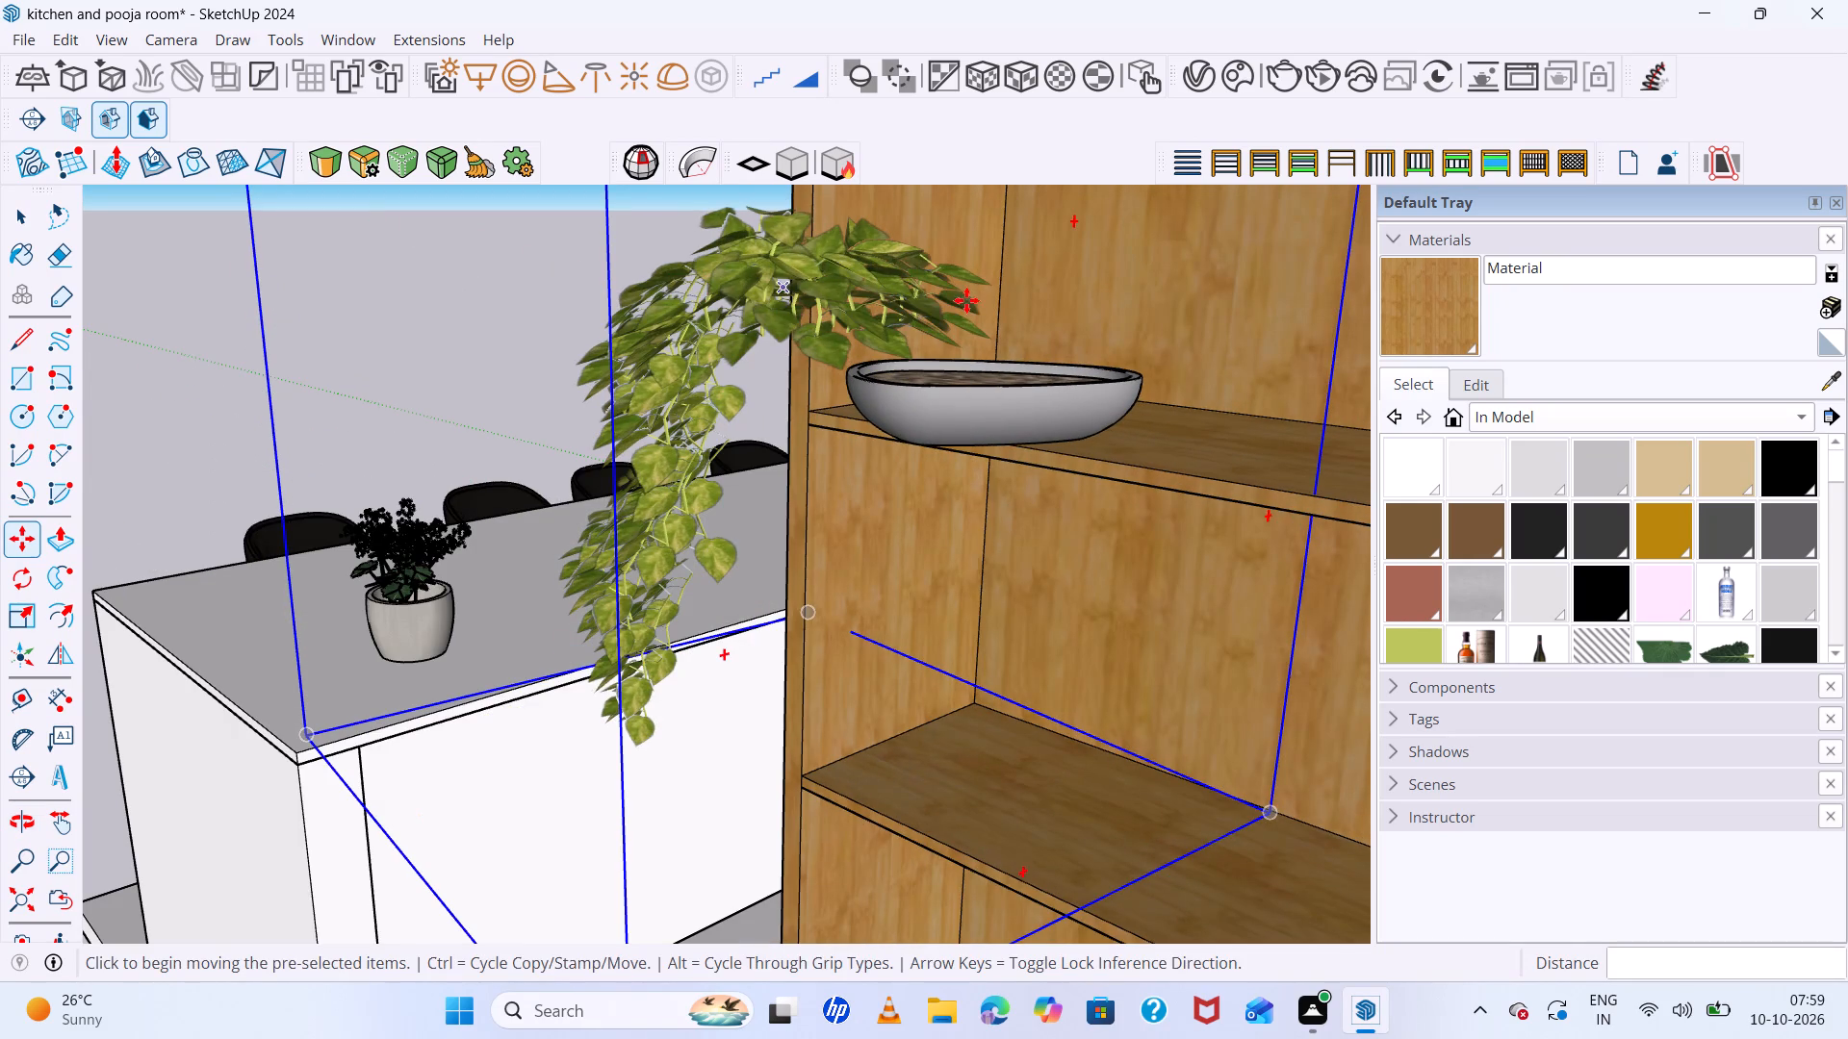
click(899, 300)
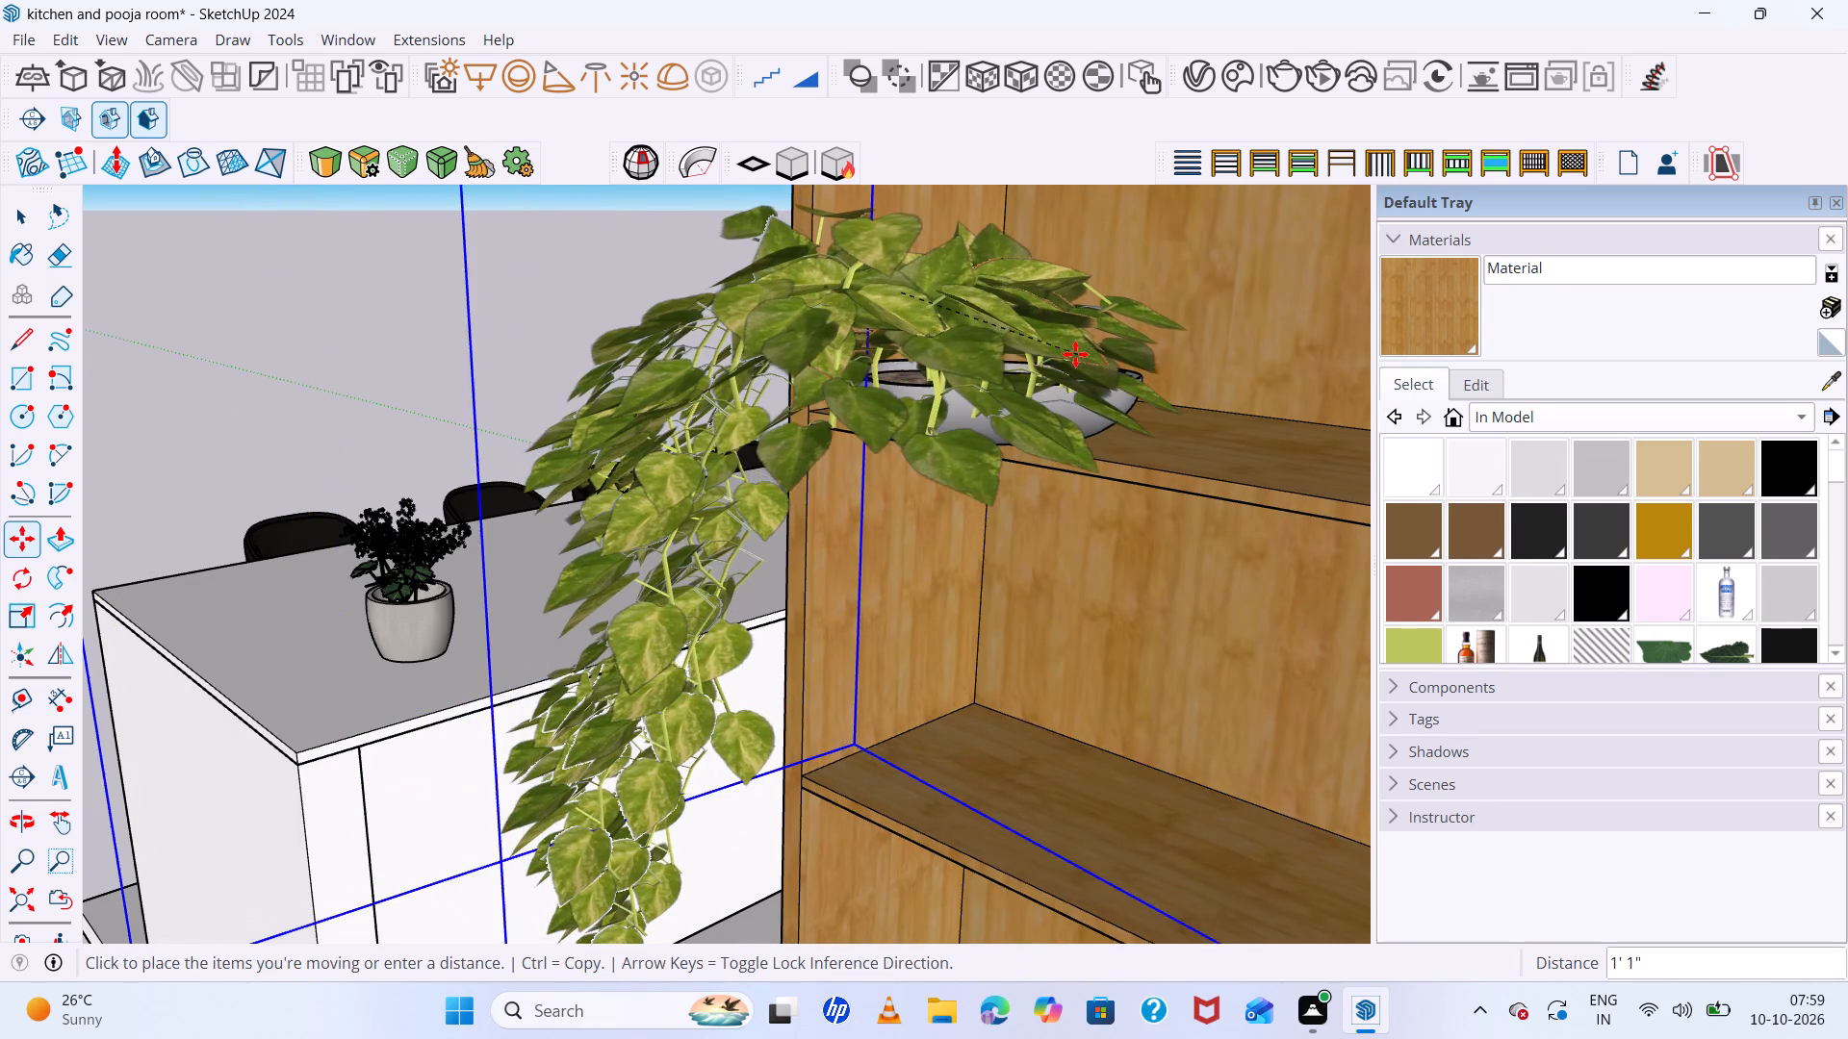
click(1075, 305)
scroll(1050, 432, down, 3)
scroll(960, 508, down, 8)
key(space)
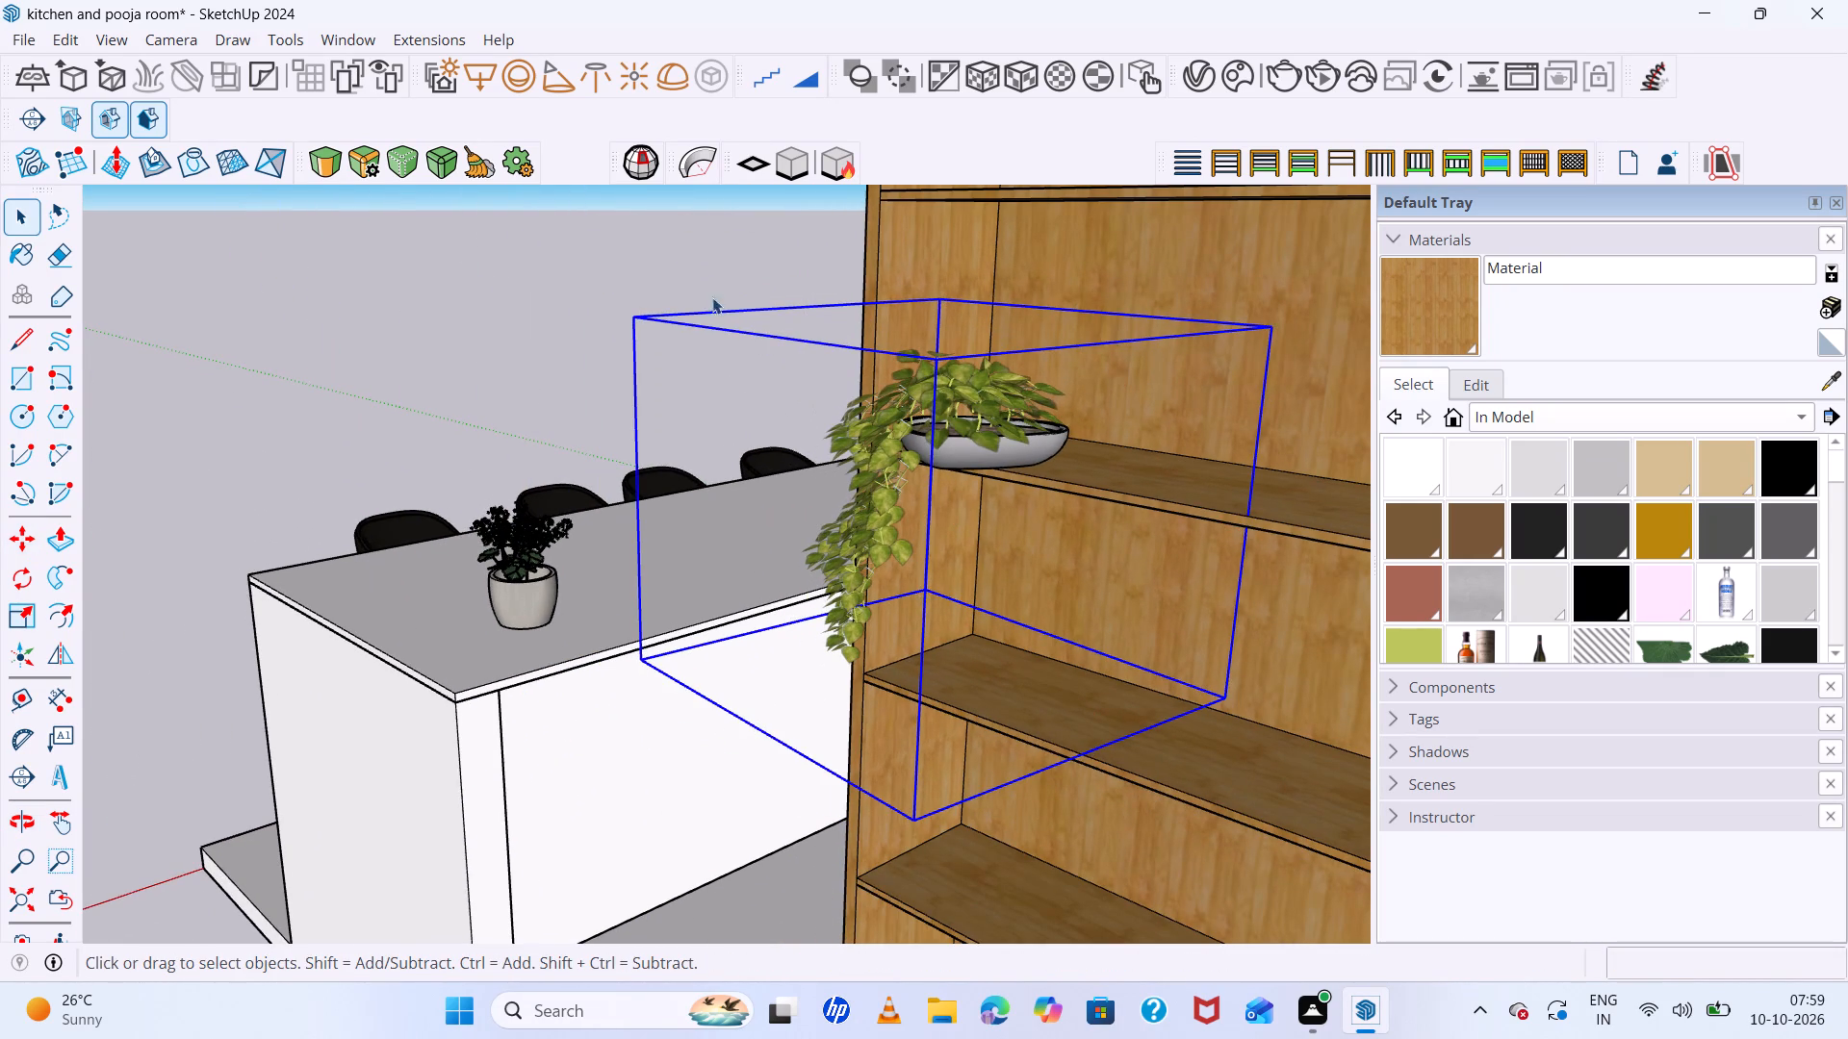
click(654, 266)
Move the foliage about 7" toward the island so it sits over the bowl pot on the open shelving.
scroll(952, 477, down, 19)
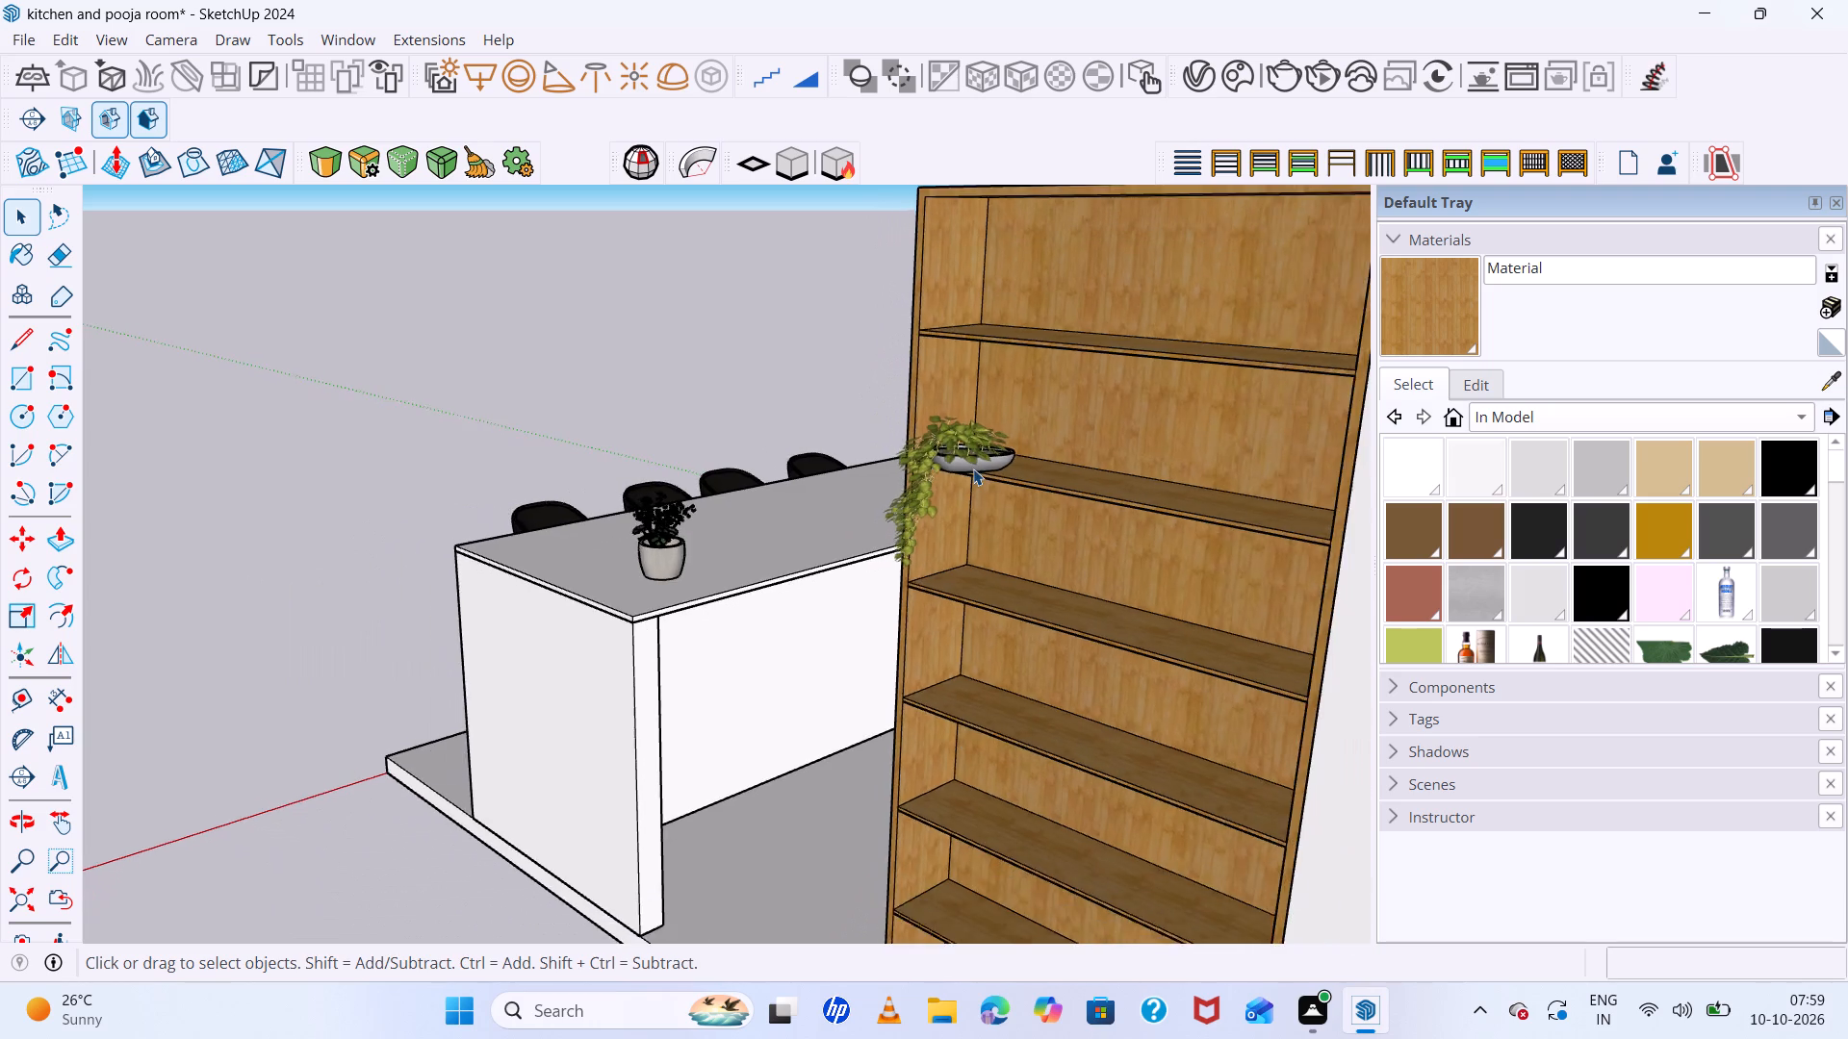
scroll(973, 469, down, 6)
middle_drag(1033, 568, 1309, 660)
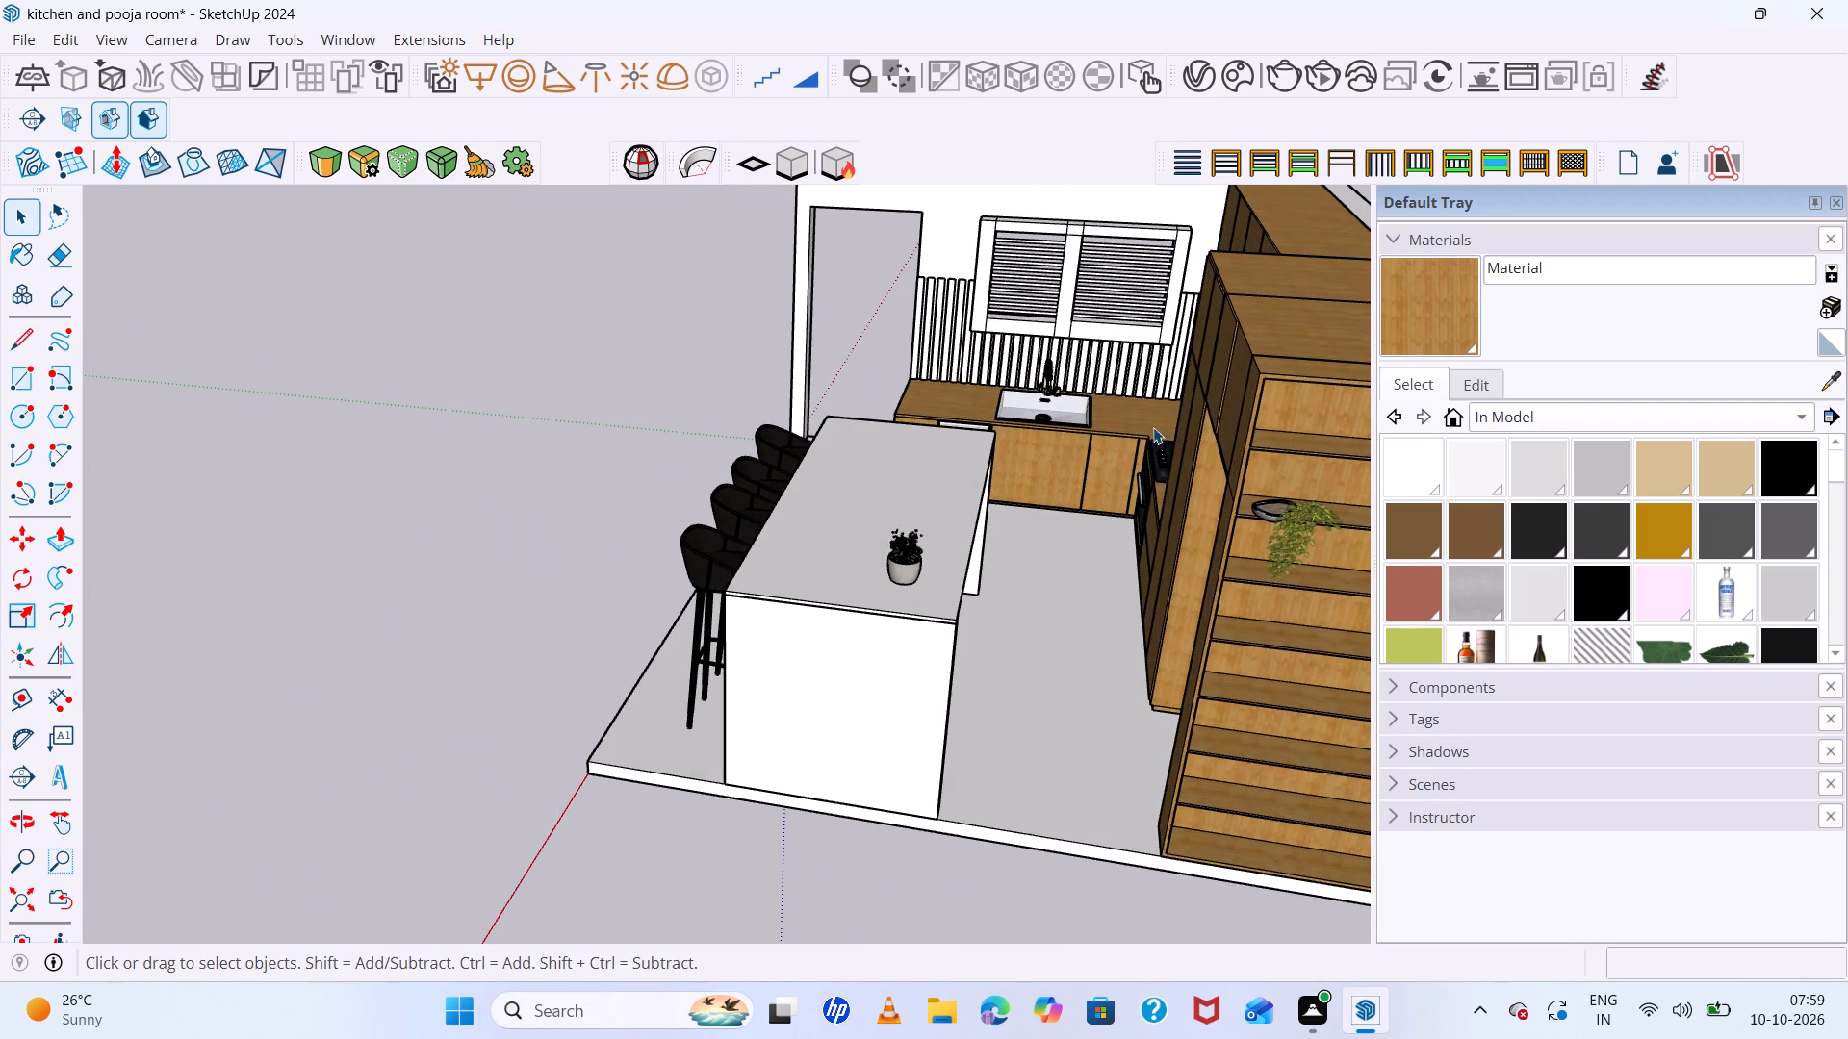
scroll(1132, 409, down, 4)
scroll(1266, 460, up, 20)
scroll(1266, 460, up, 3)
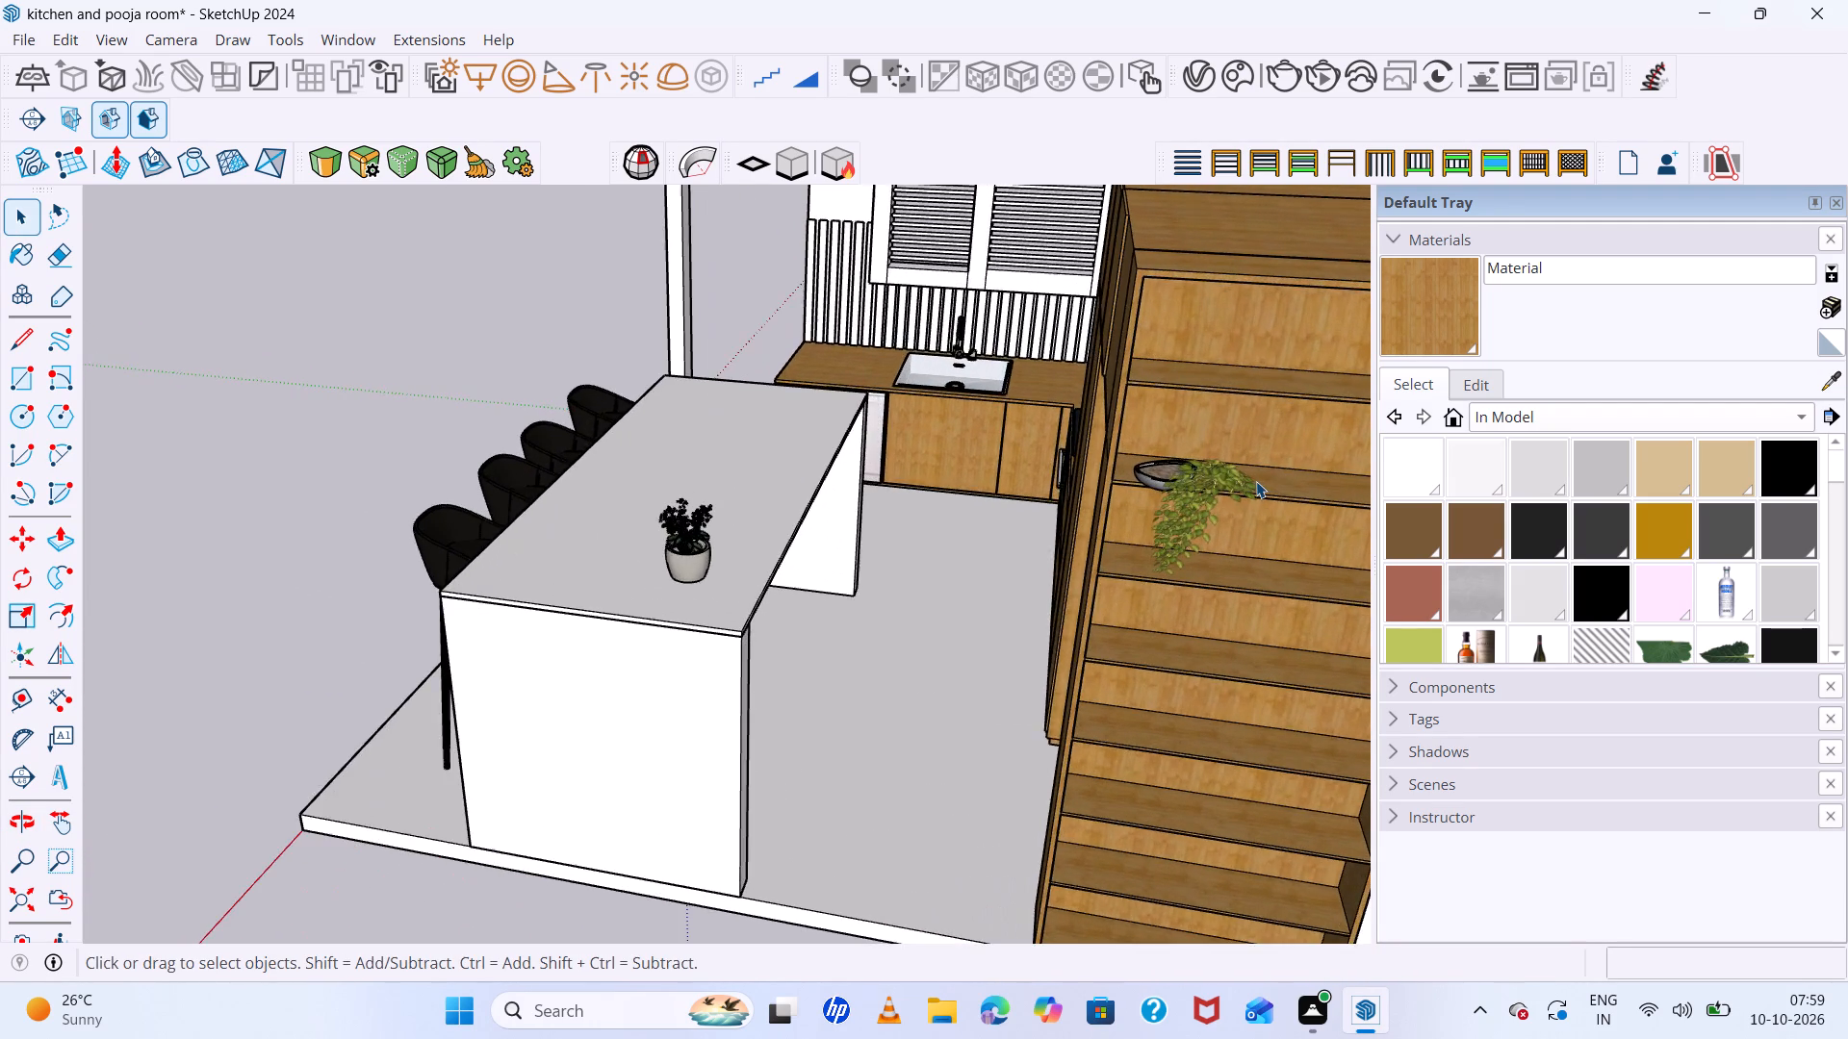
scroll(1256, 481, up, 19)
click(1218, 474)
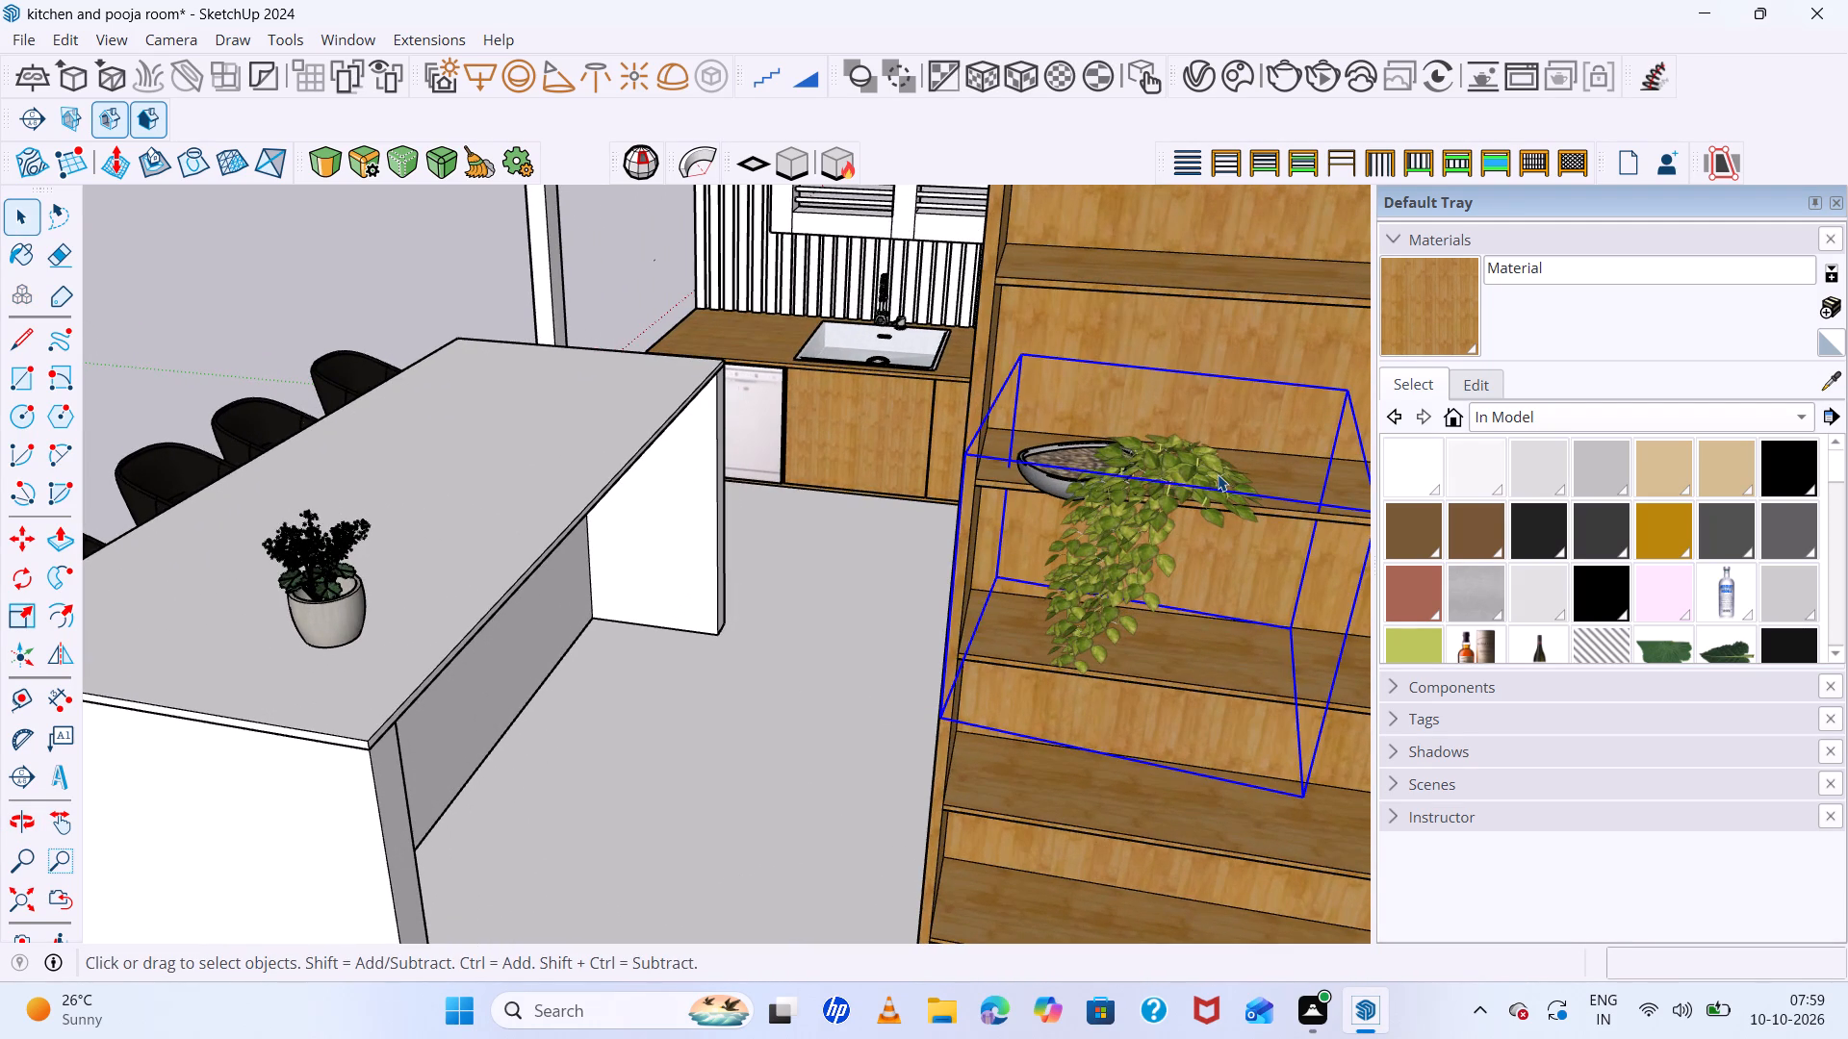
key(m)
click(1152, 477)
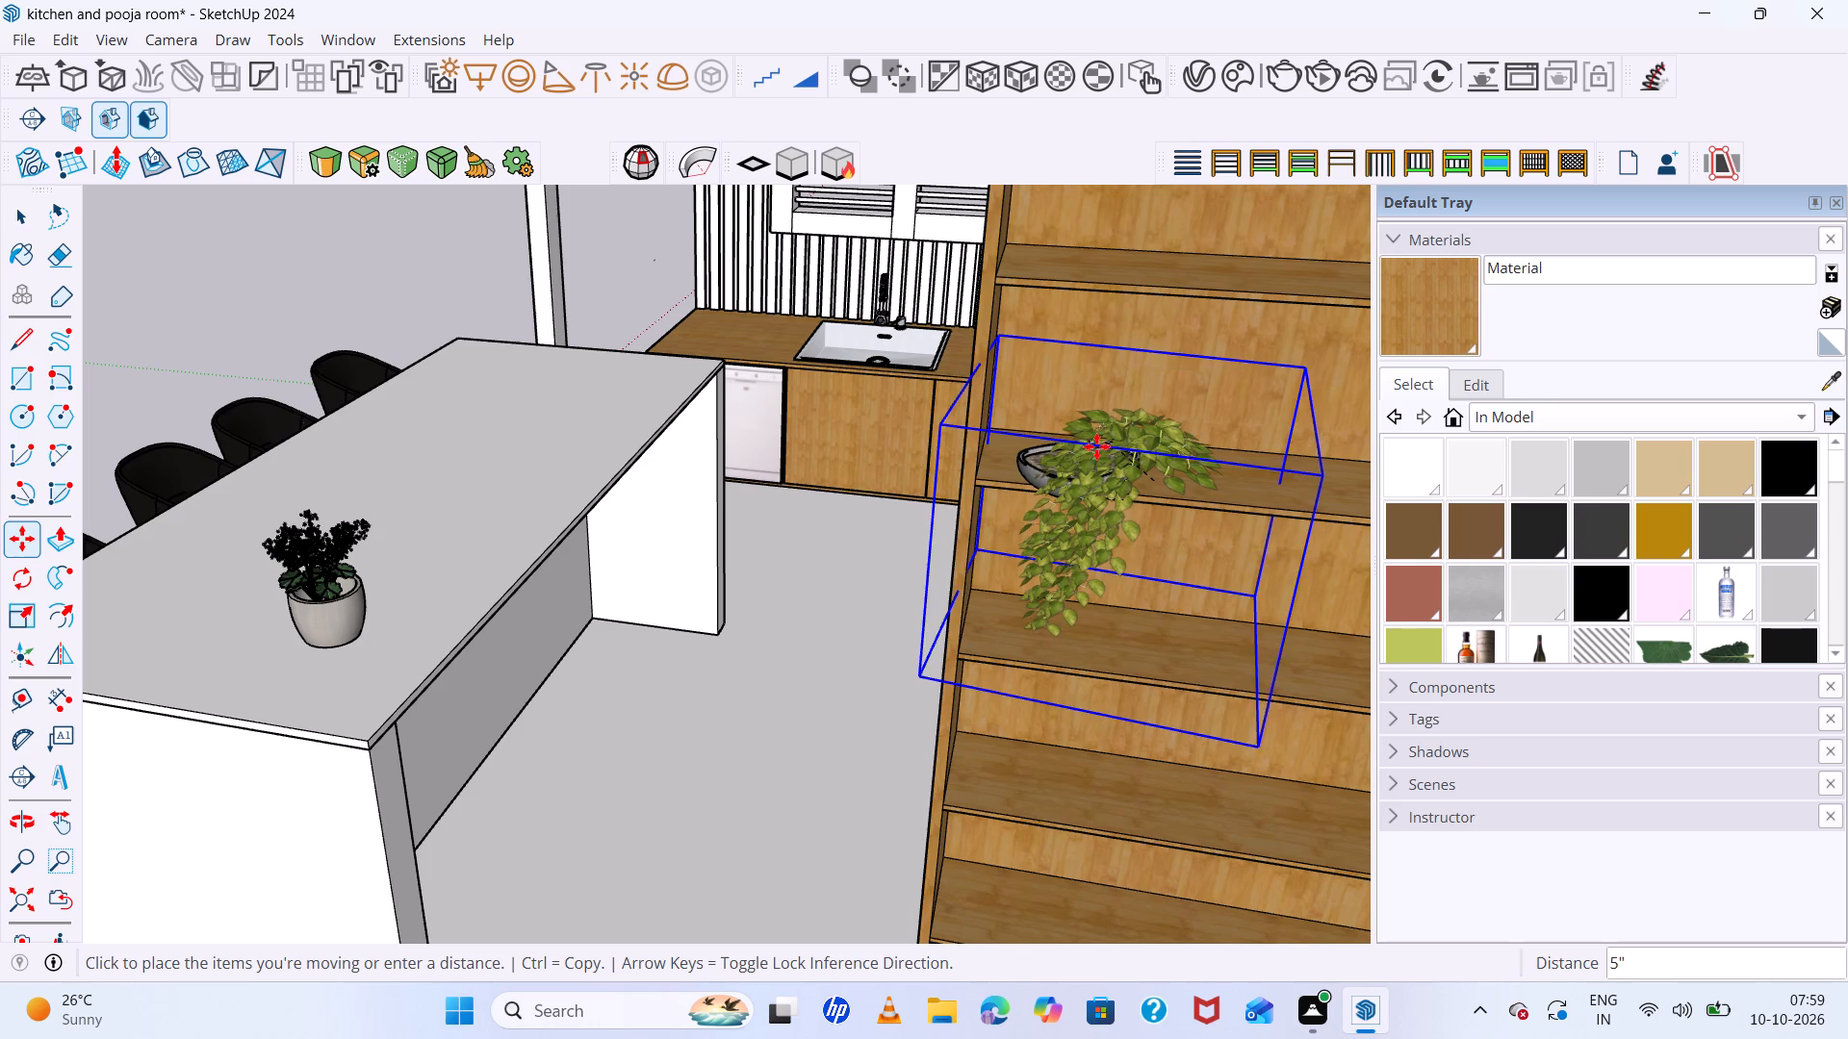
click(1068, 448)
key(space)
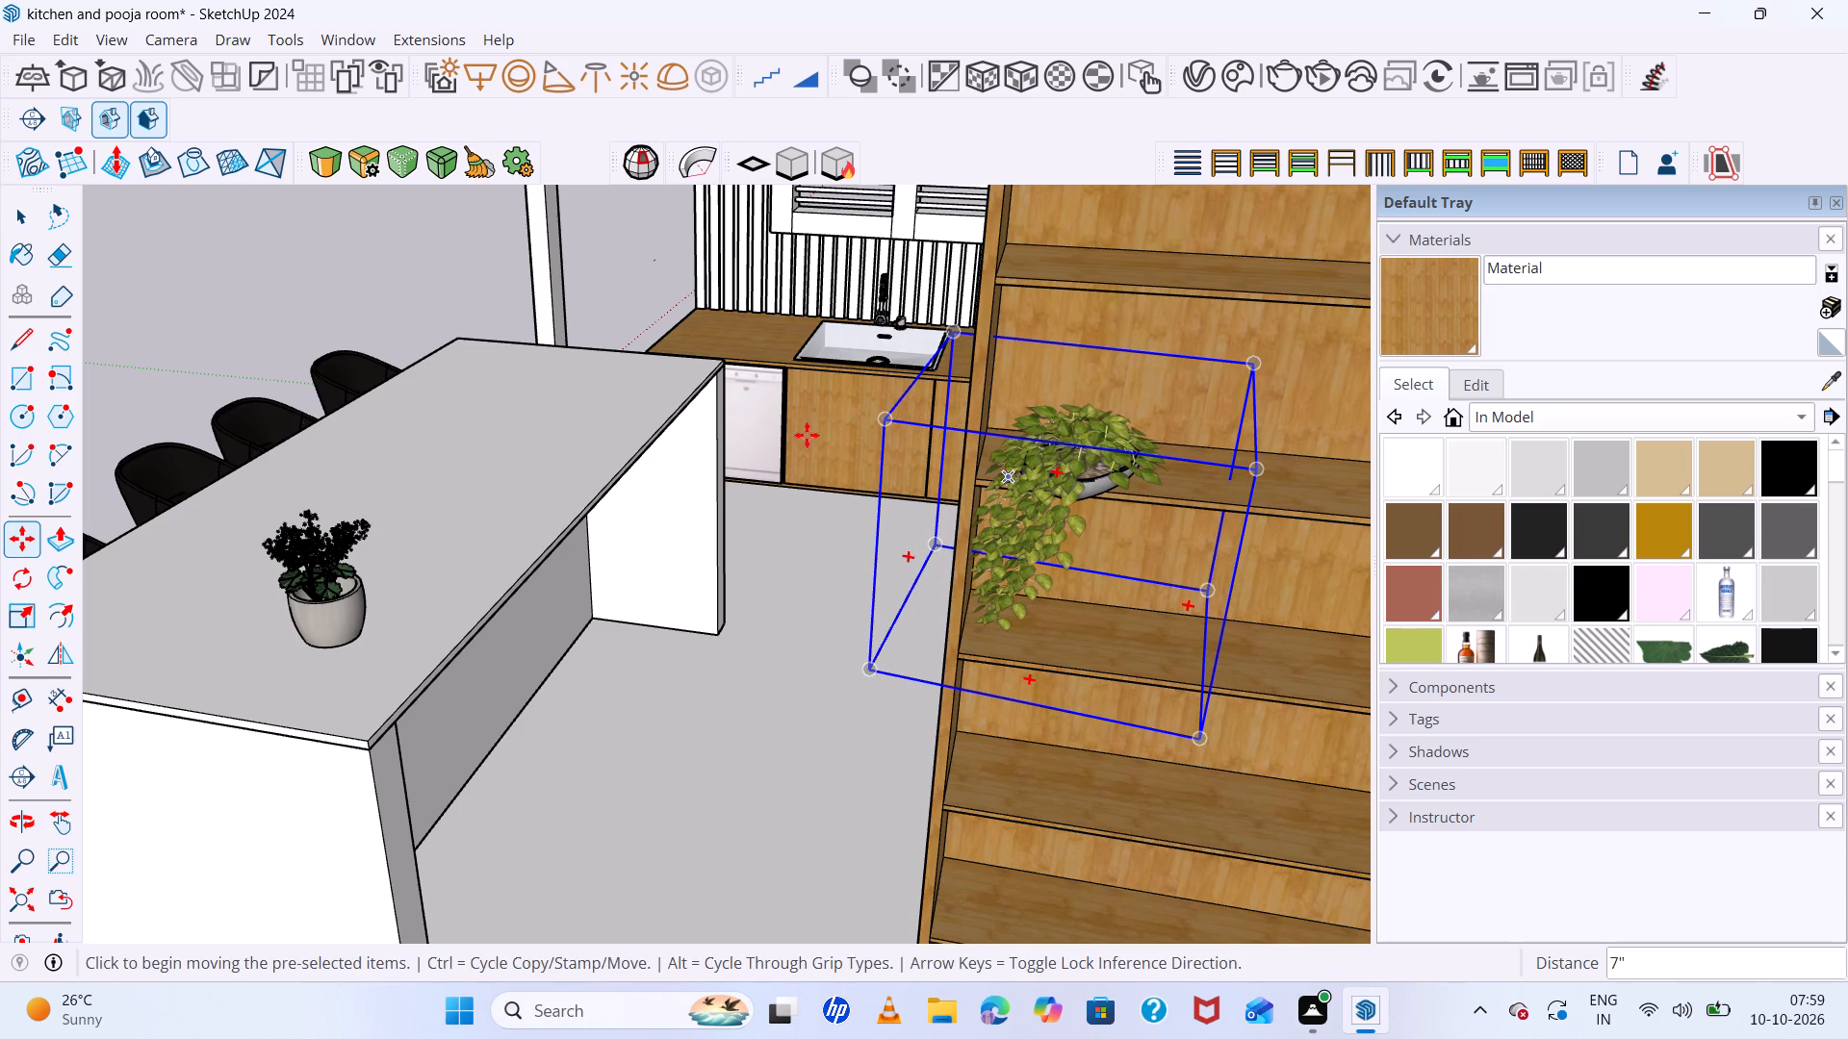
click(825, 478)
Clear the selection and examine the whole kitchen and open shelving from several angles.
scroll(866, 555, down, 15)
middle_drag(988, 657, 1000, 664)
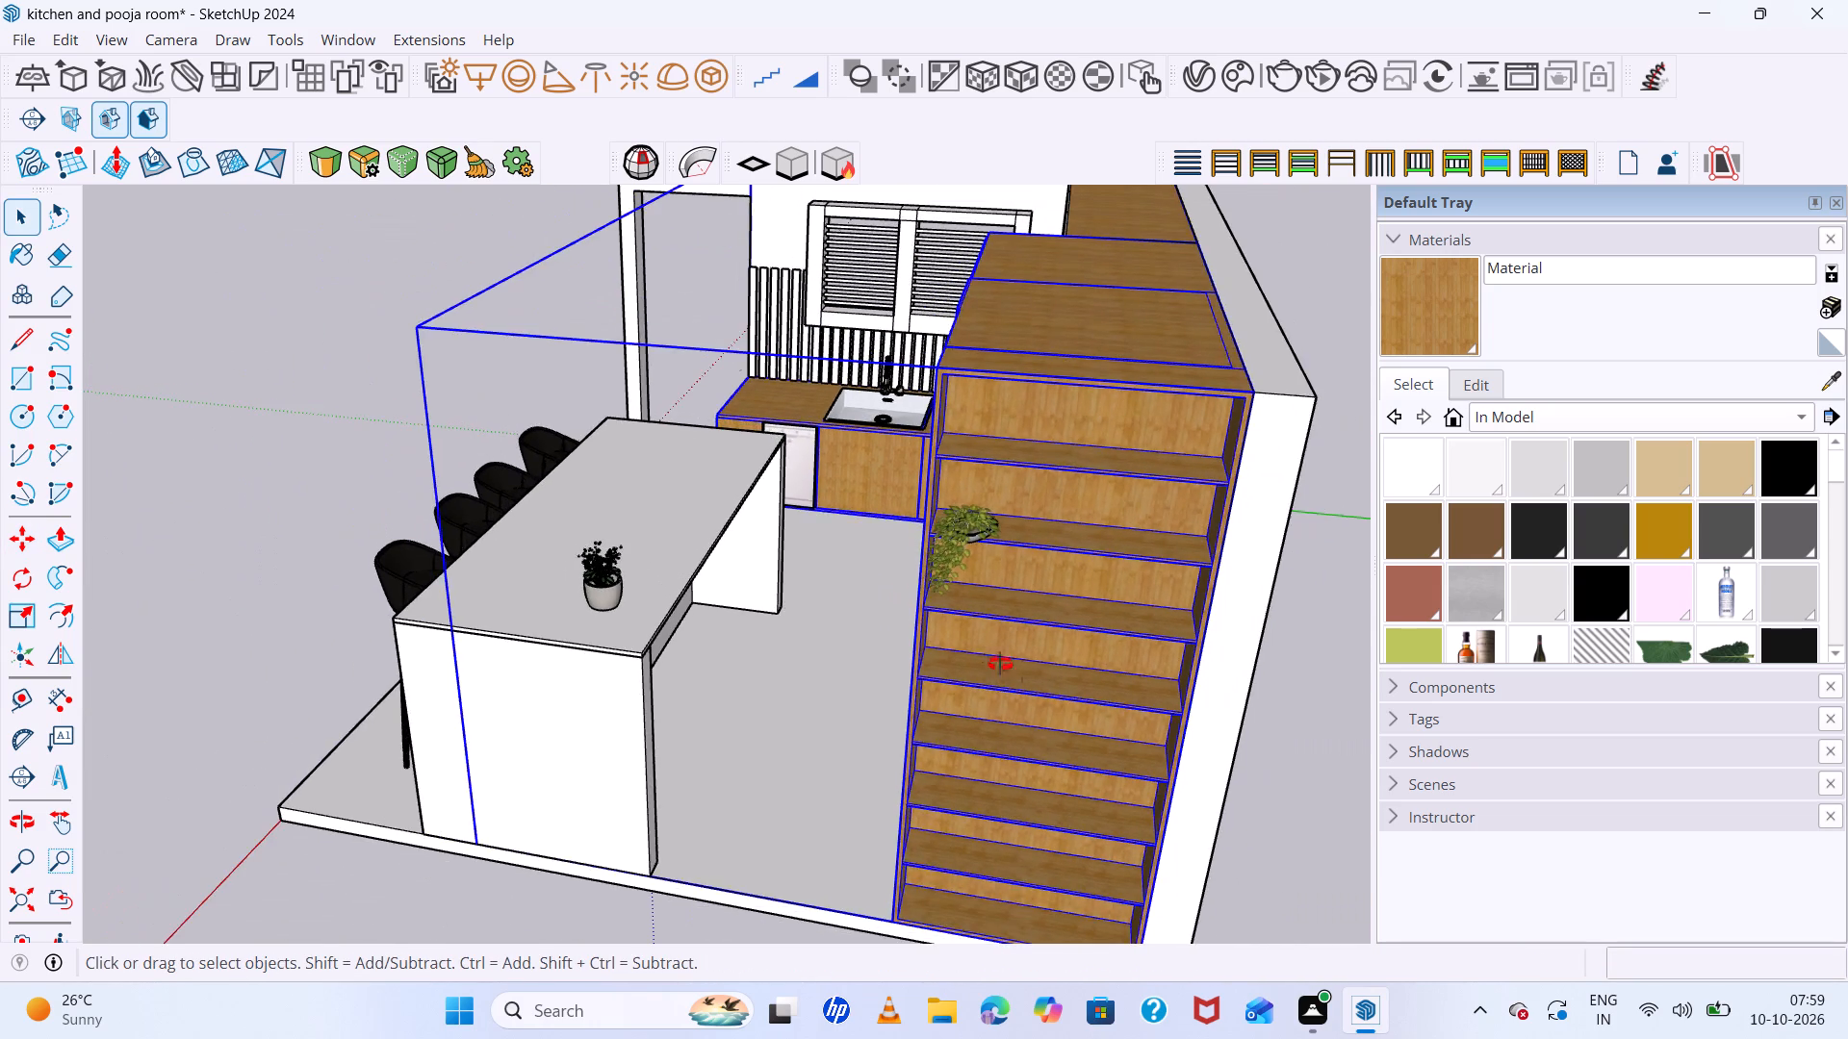
middle_drag(1000, 664, 1065, 684)
key(space)
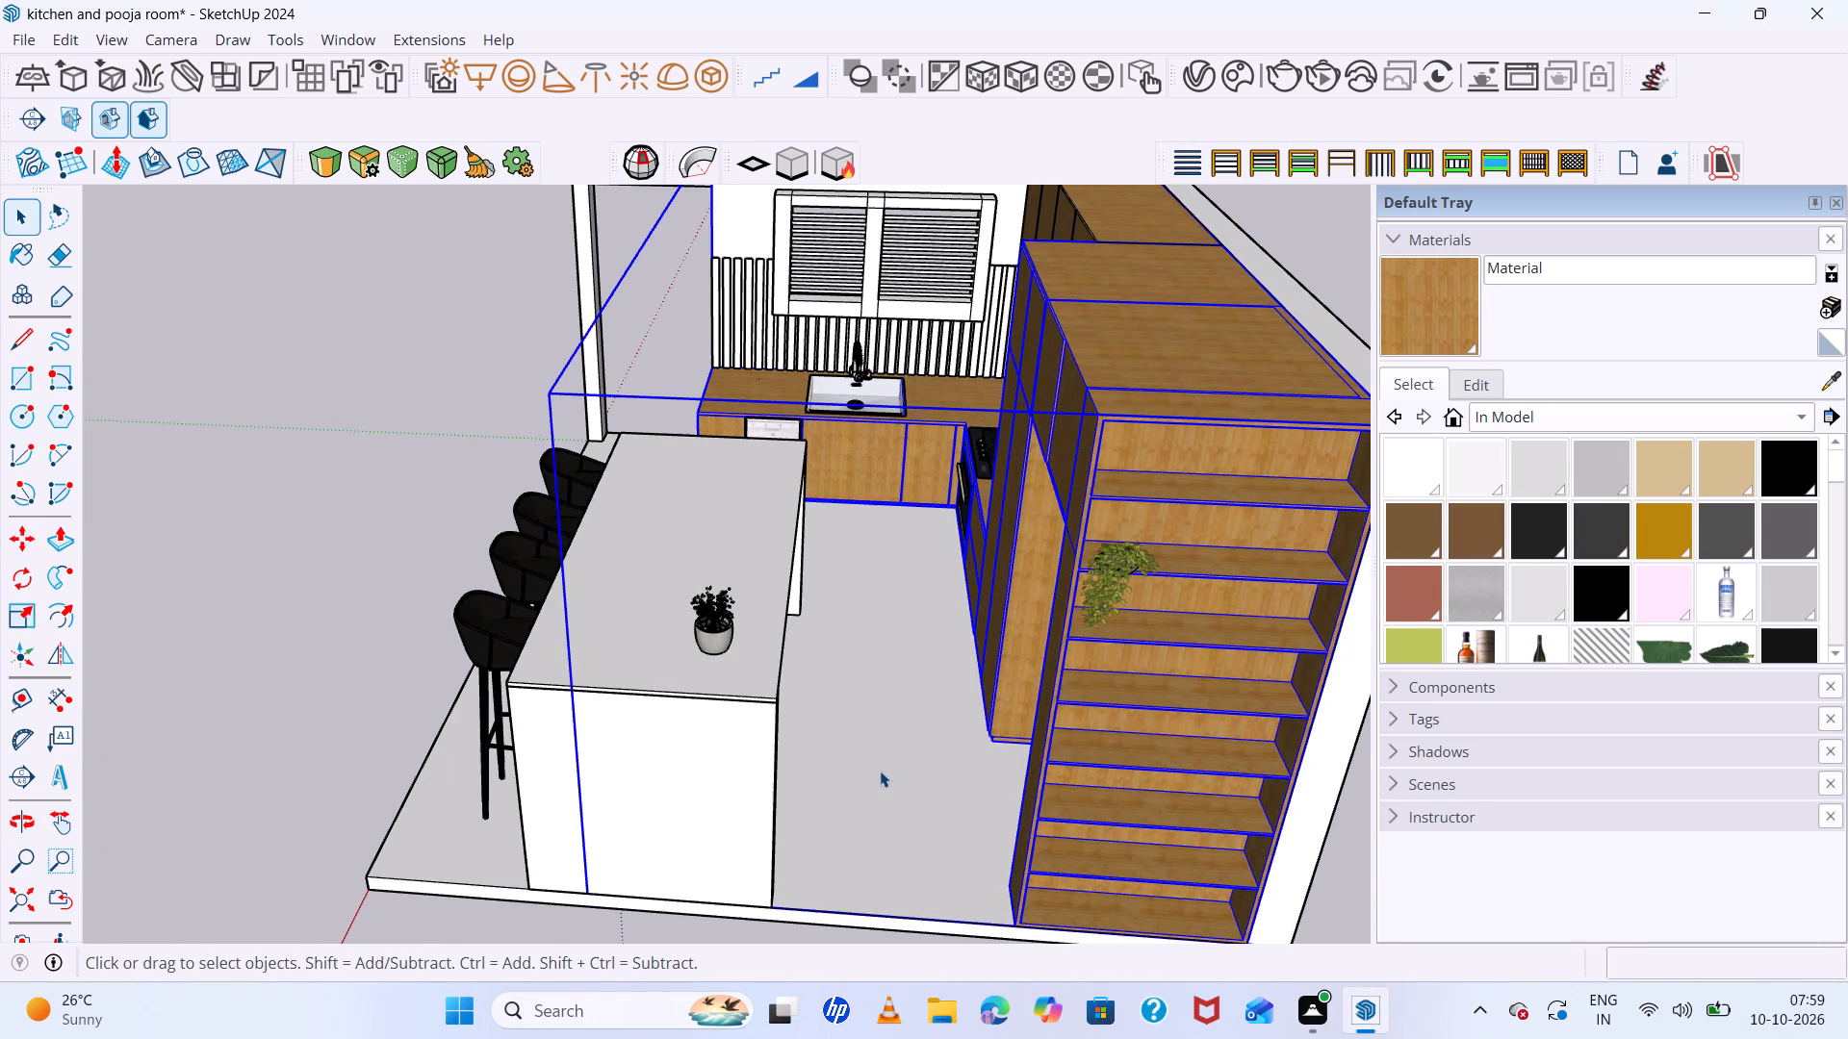
click(181, 556)
scroll(1062, 483, down, 7)
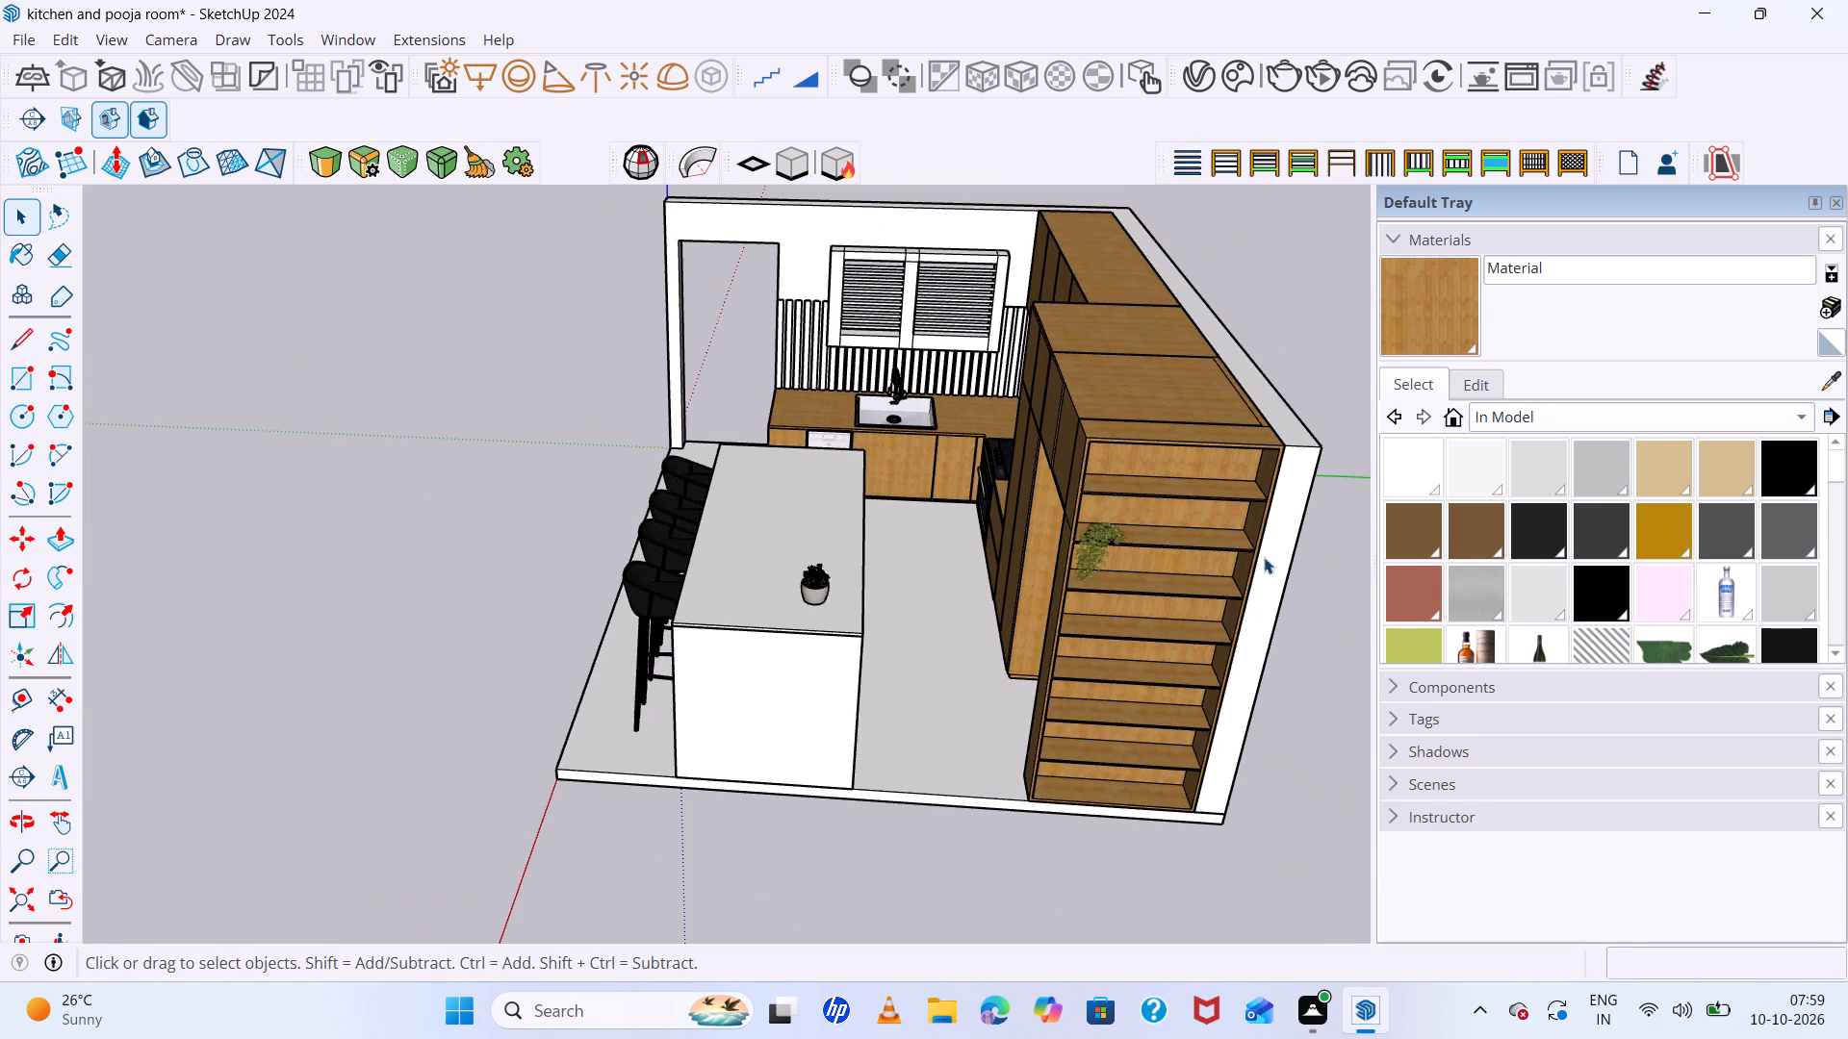
middle_drag(1264, 557, 1229, 450)
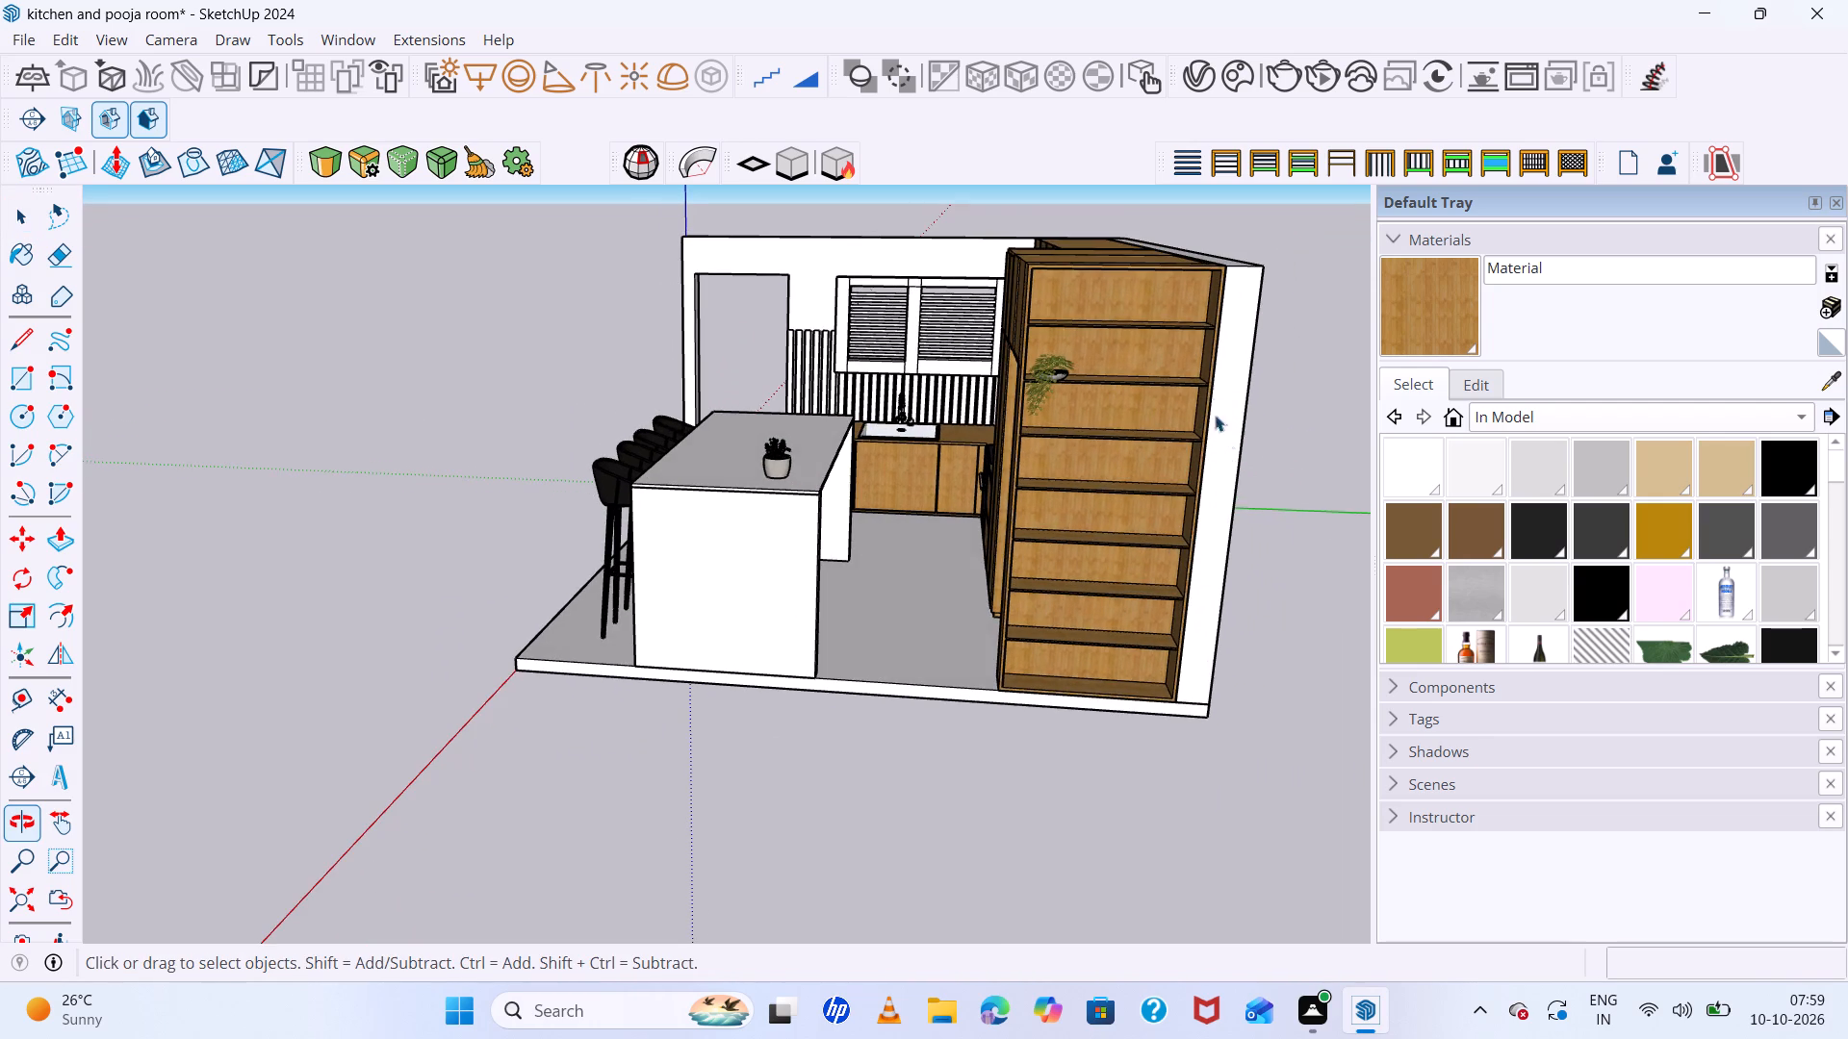
scroll(1224, 348, up, 4)
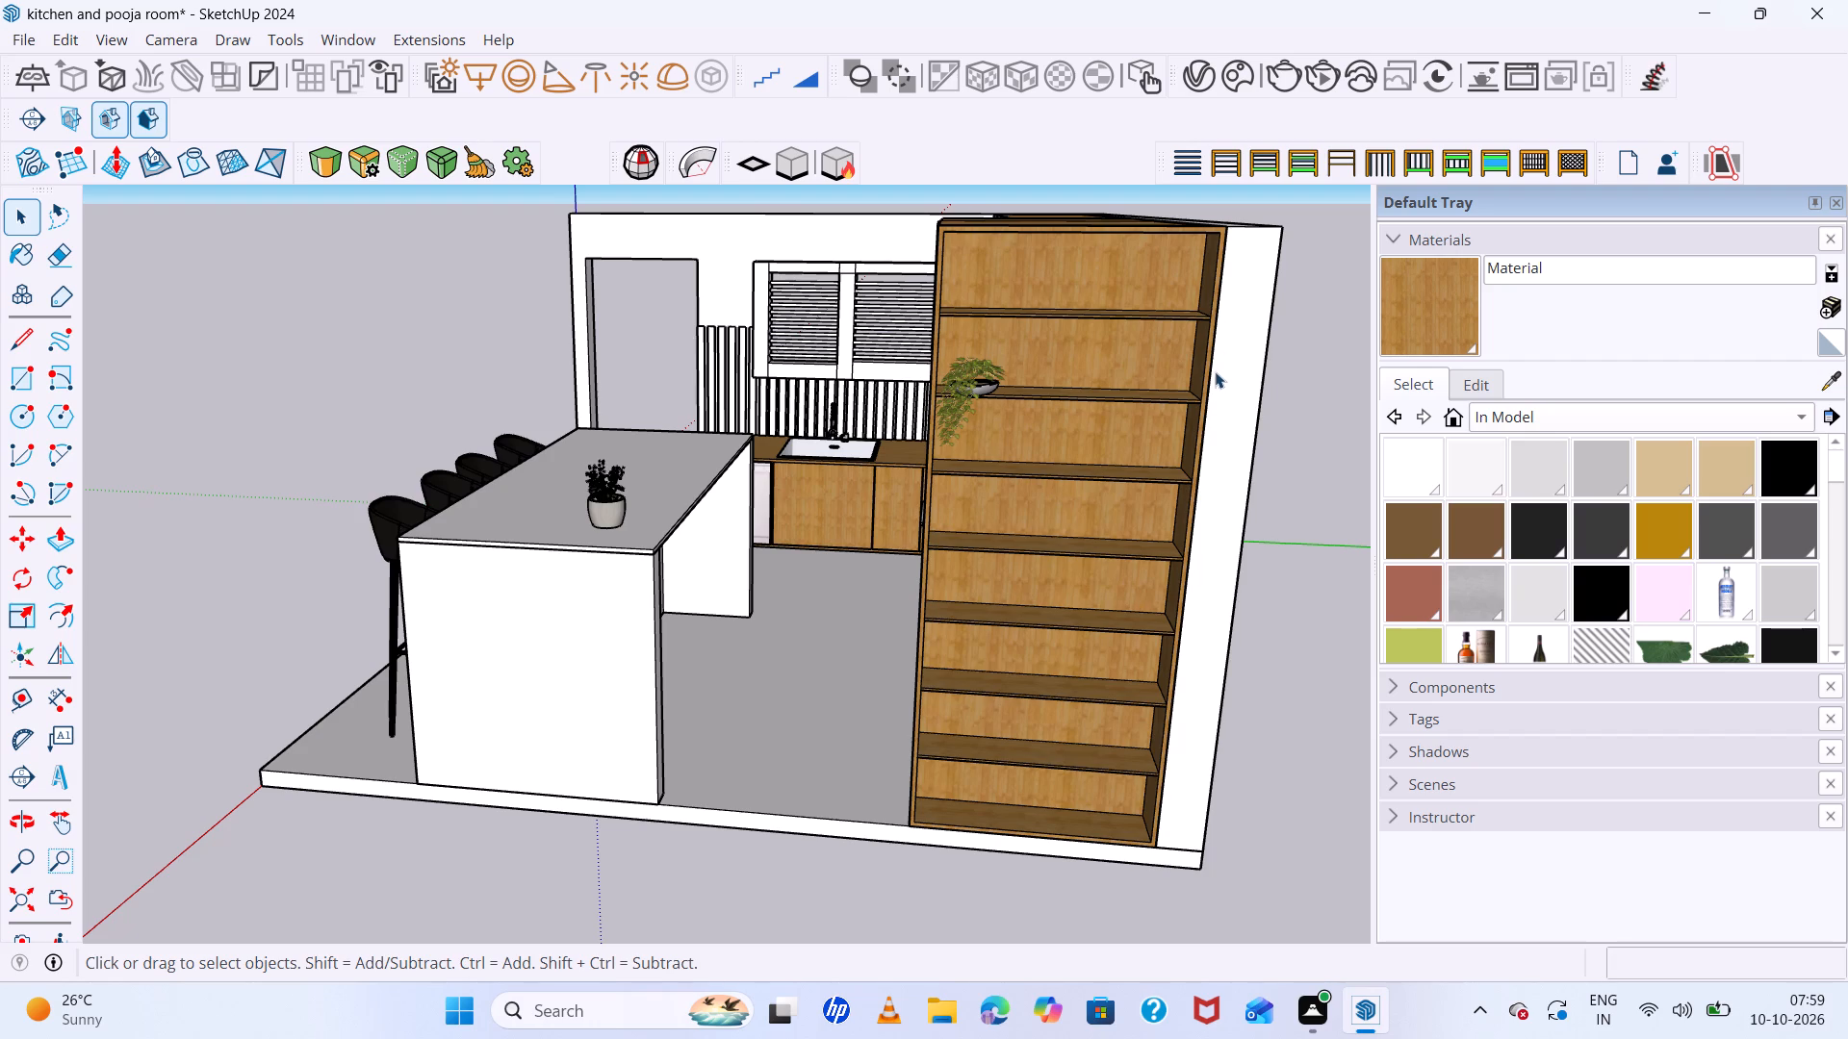
scroll(974, 469, down, 4)
middle_drag(988, 521, 1096, 568)
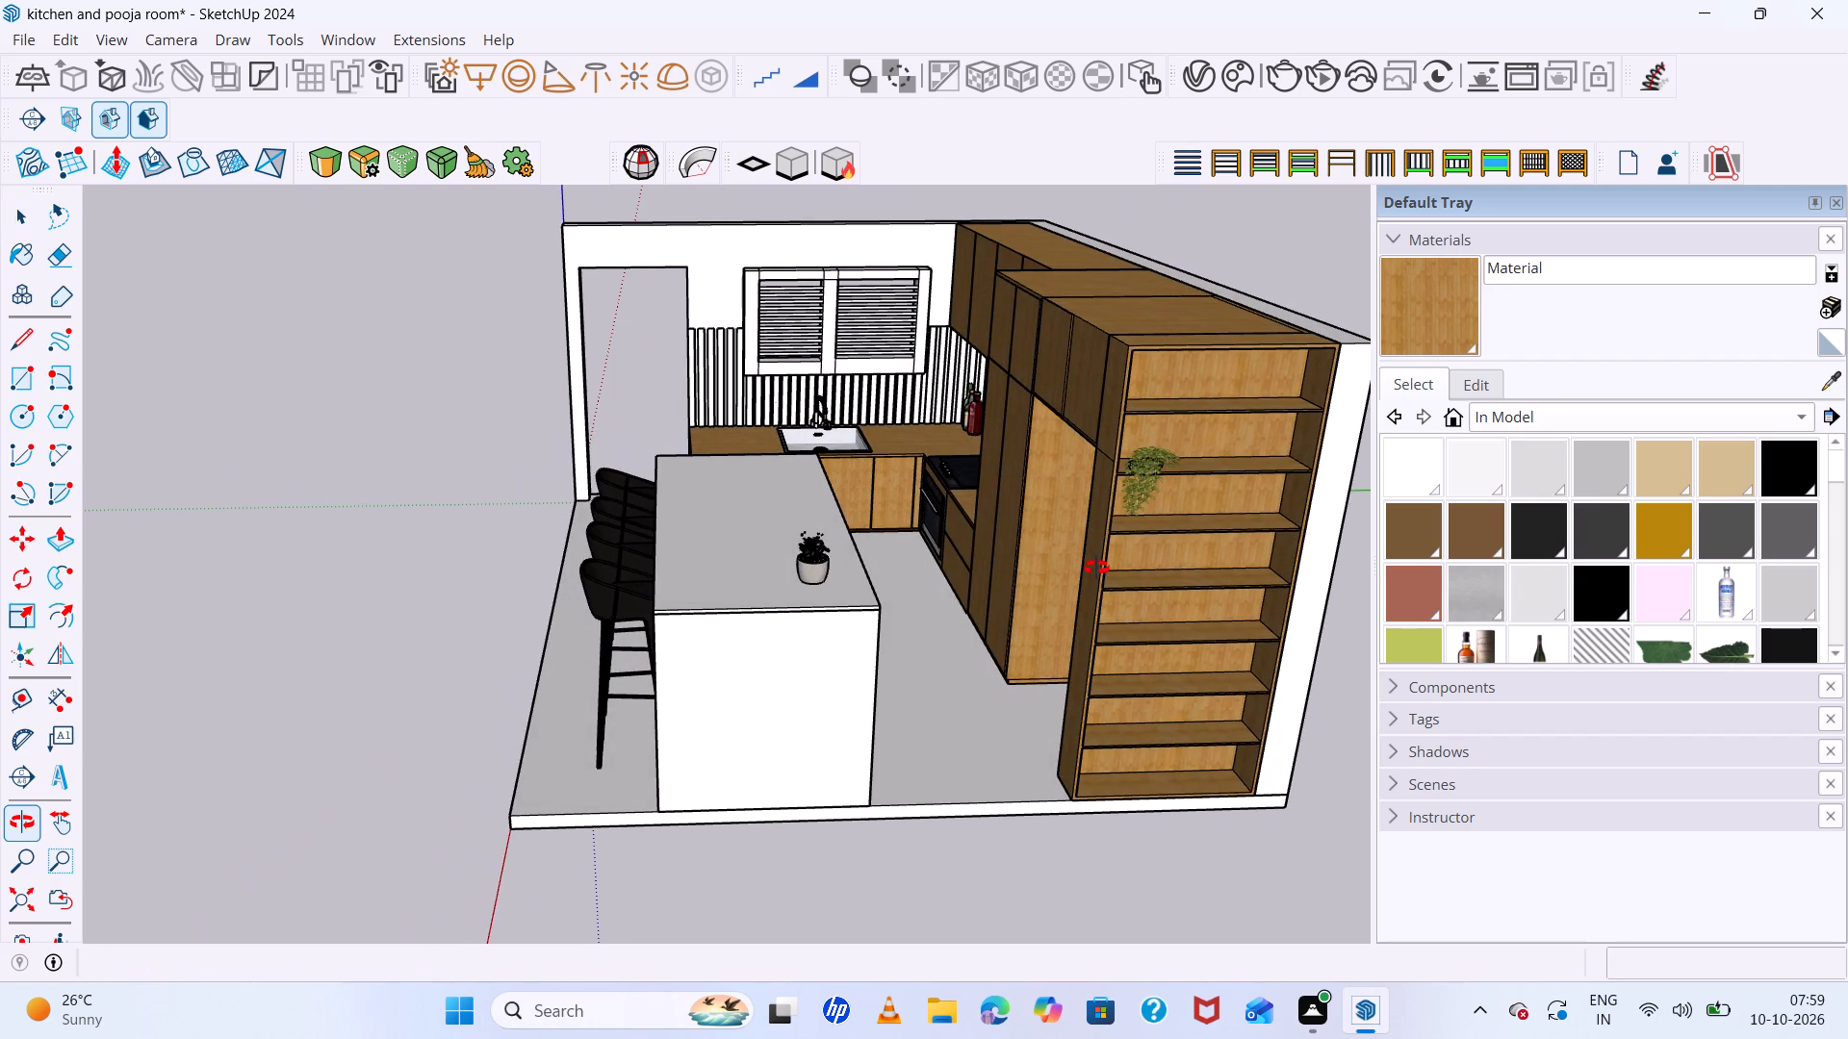
middle_click(1096, 568)
Search 3D Warehouse for books.
click(372, 39)
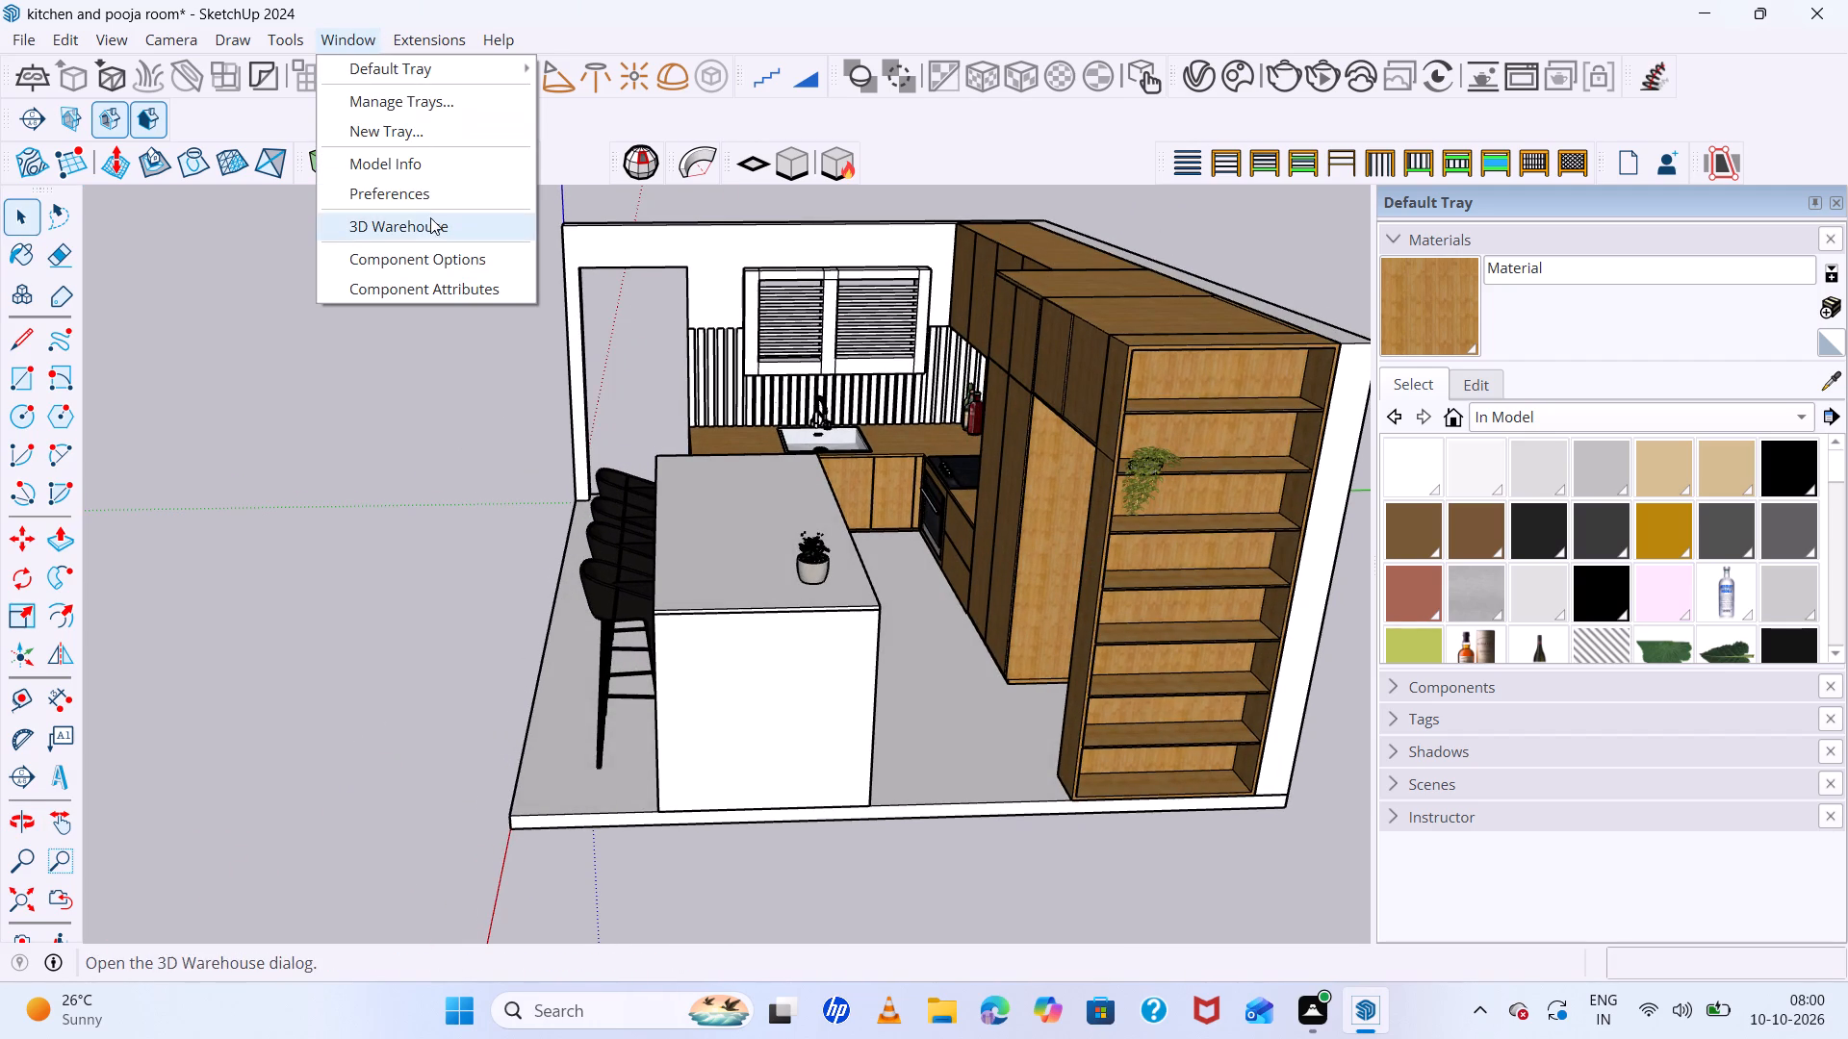
click(432, 226)
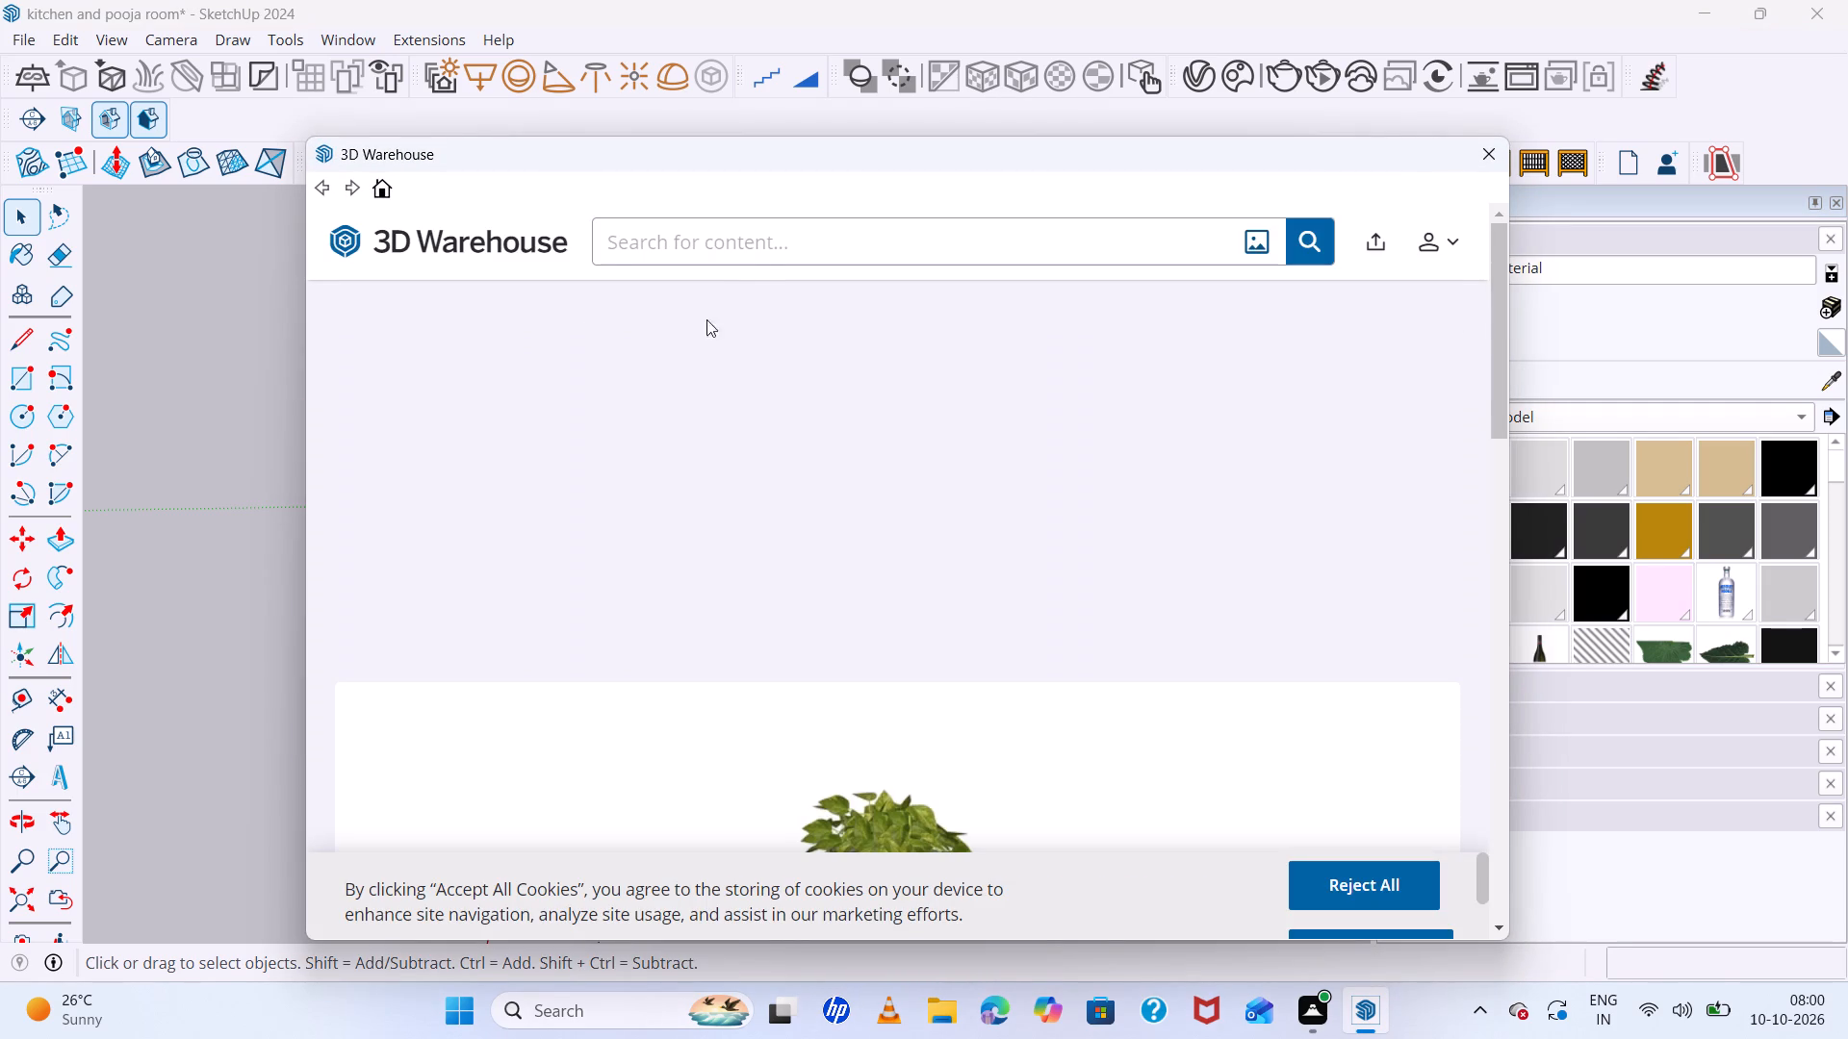
click(751, 249)
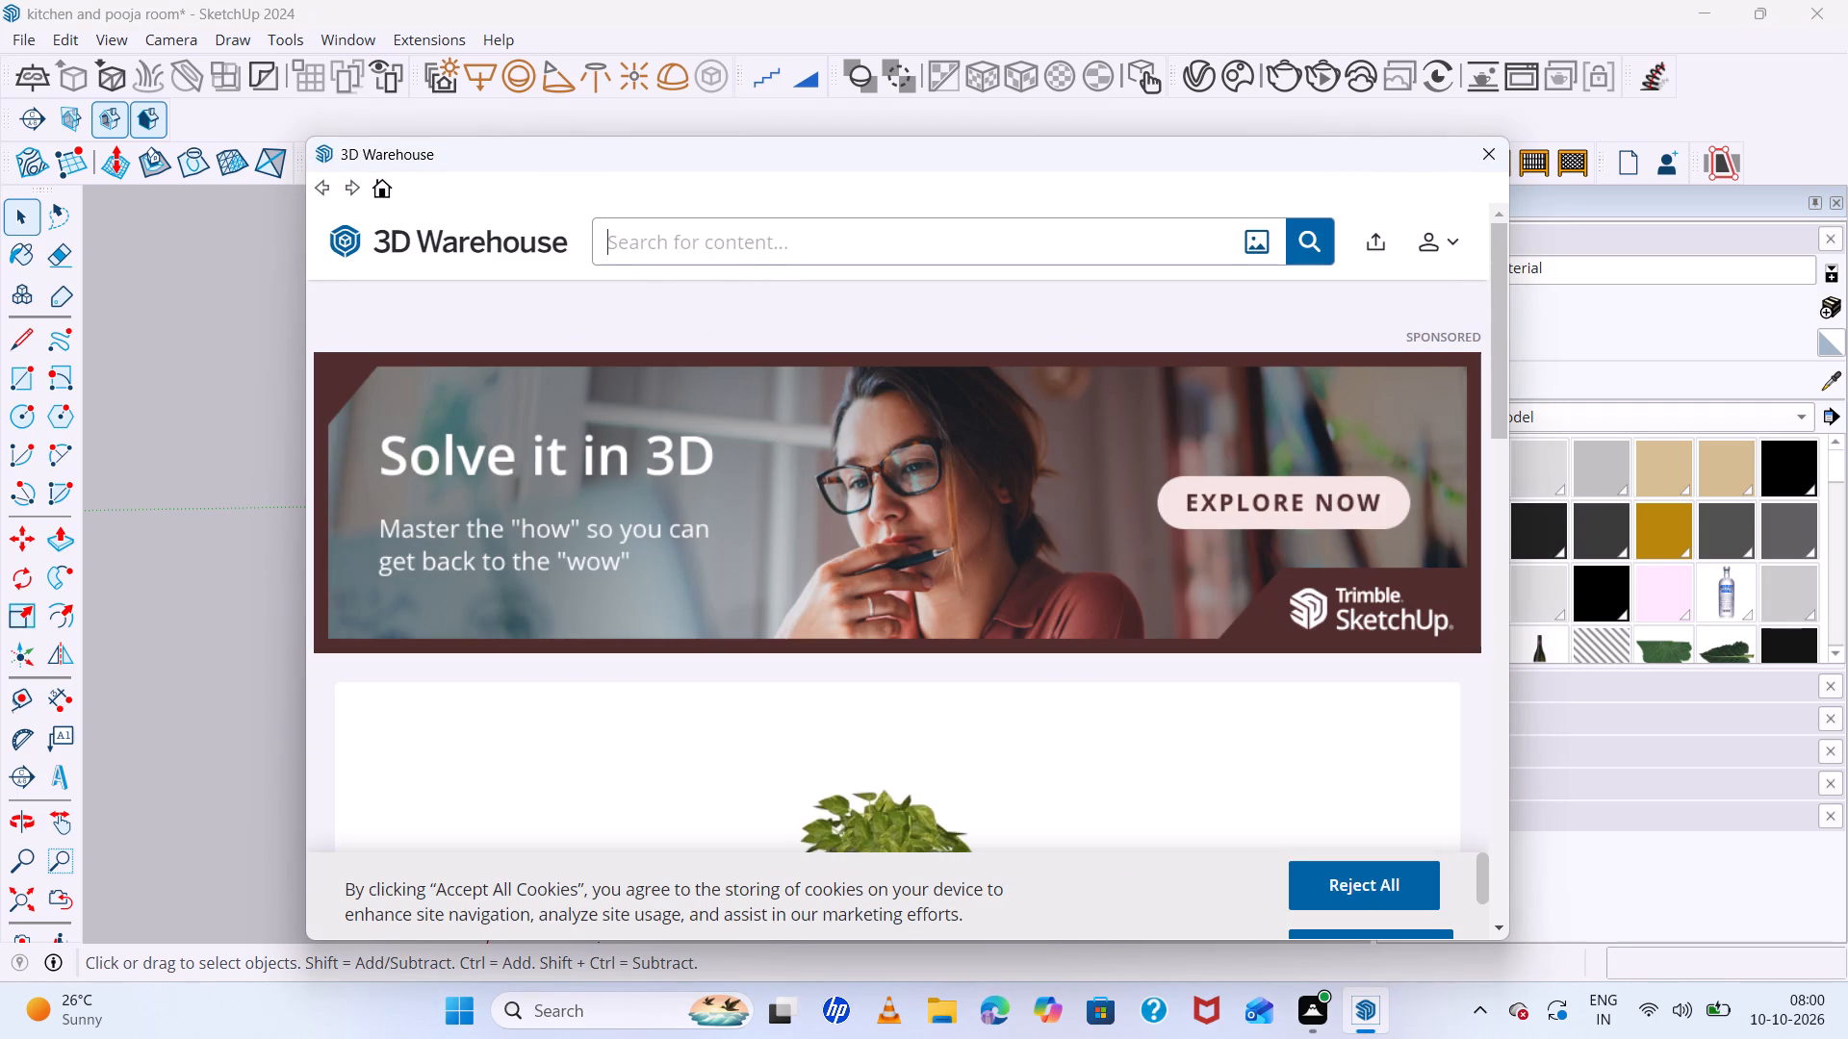
text(books)
key(Return)
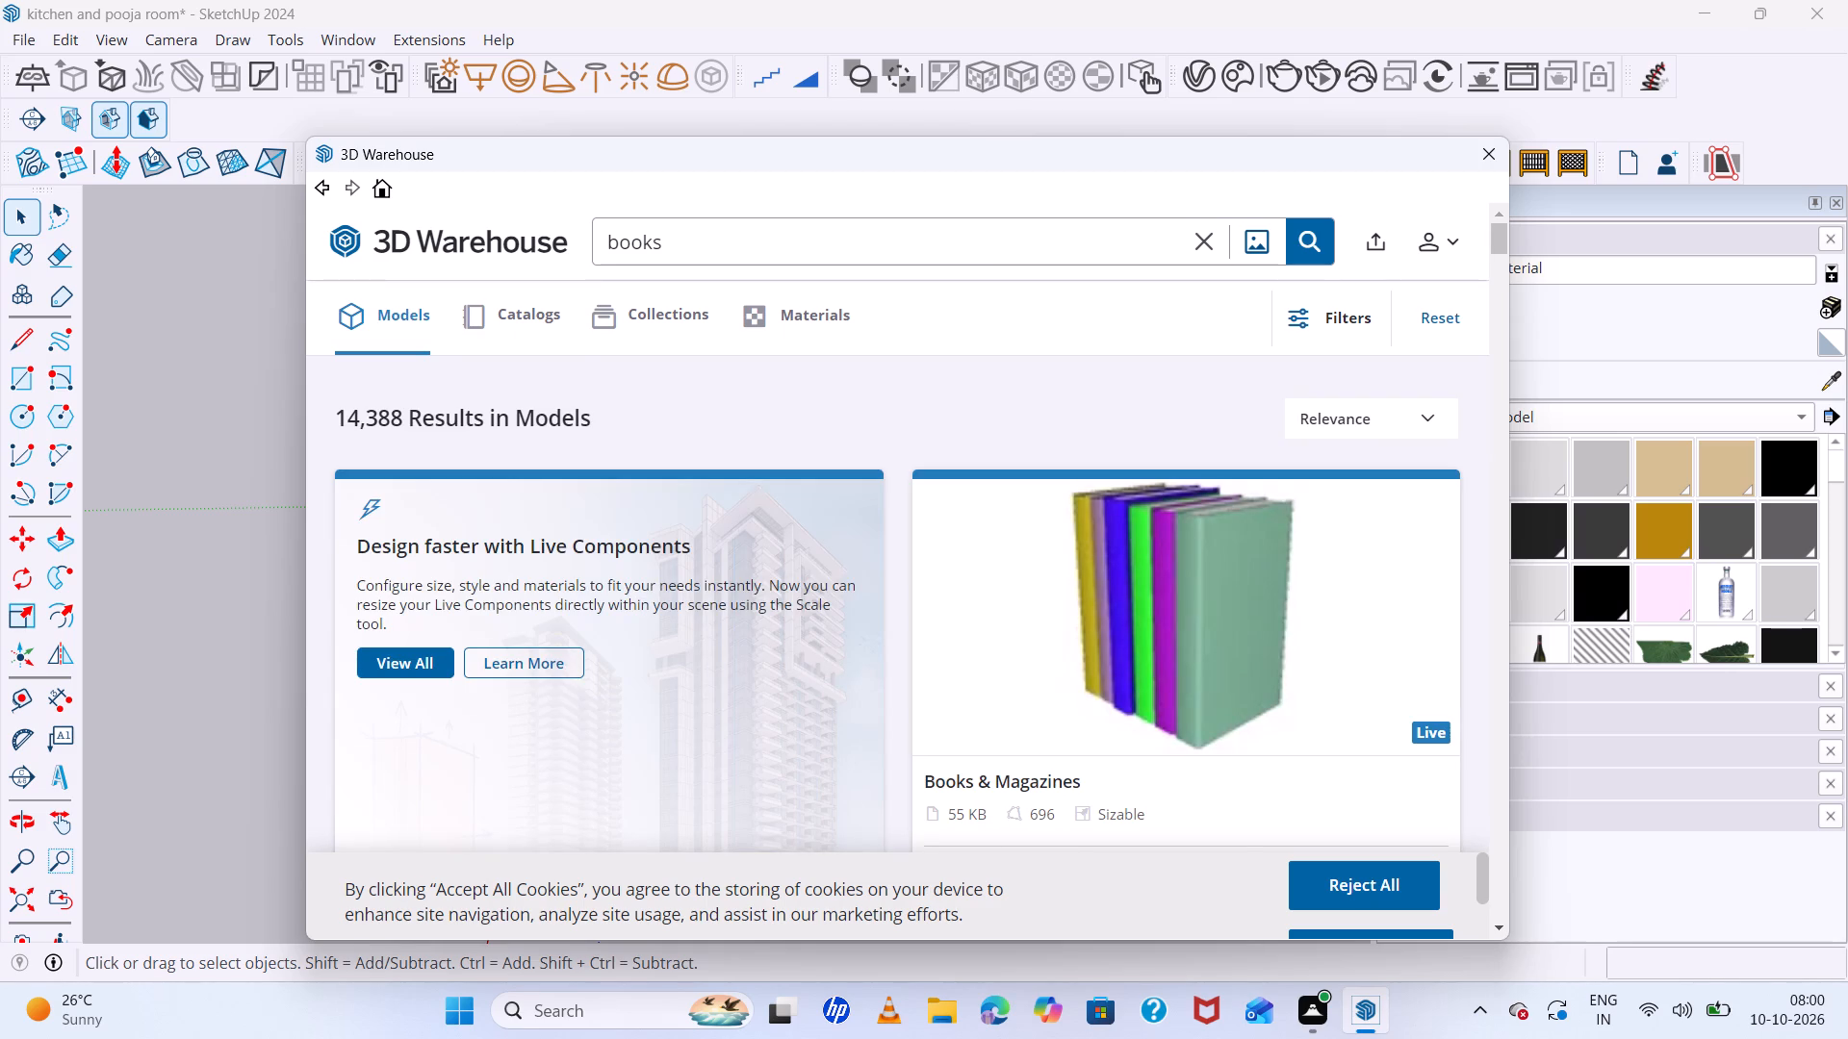
Load the 3DBN Studio "books" model of upright and leaning books into the model, placing it on the ground before the open shelving.
scroll(1197, 692, down, 6)
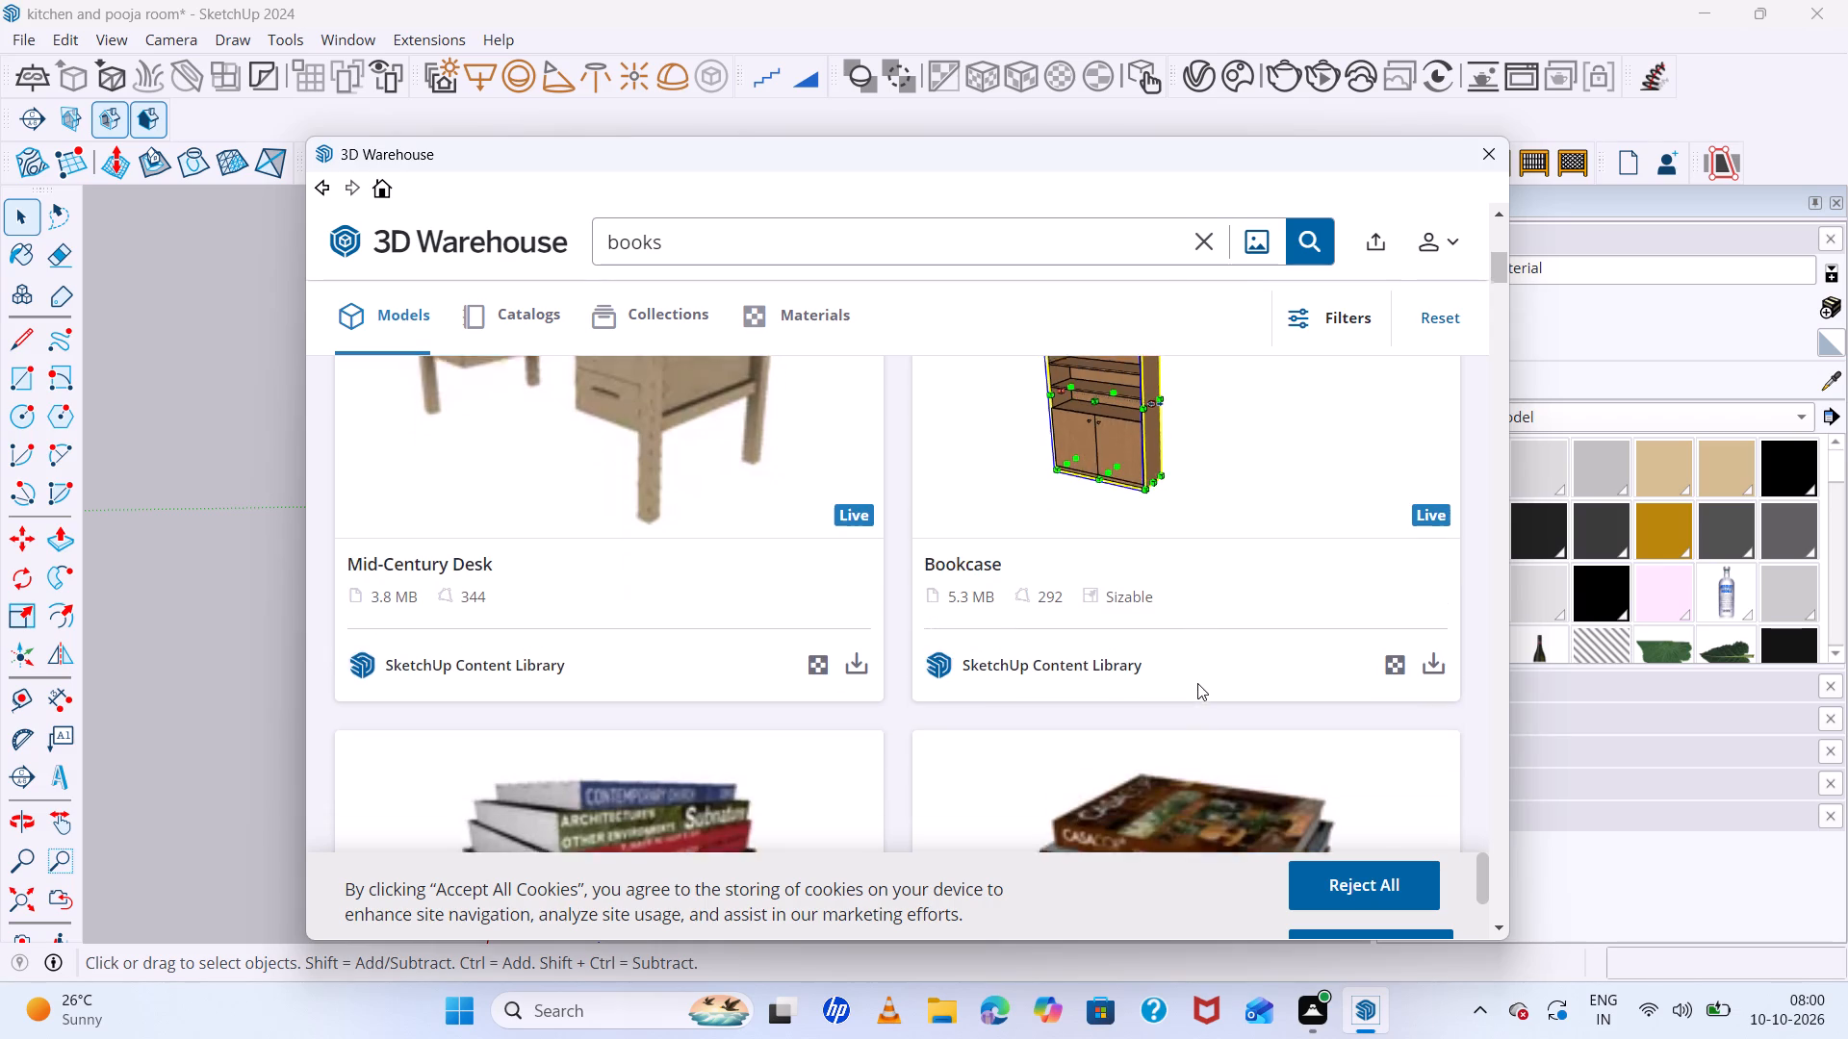
scroll(1197, 683, down, 3)
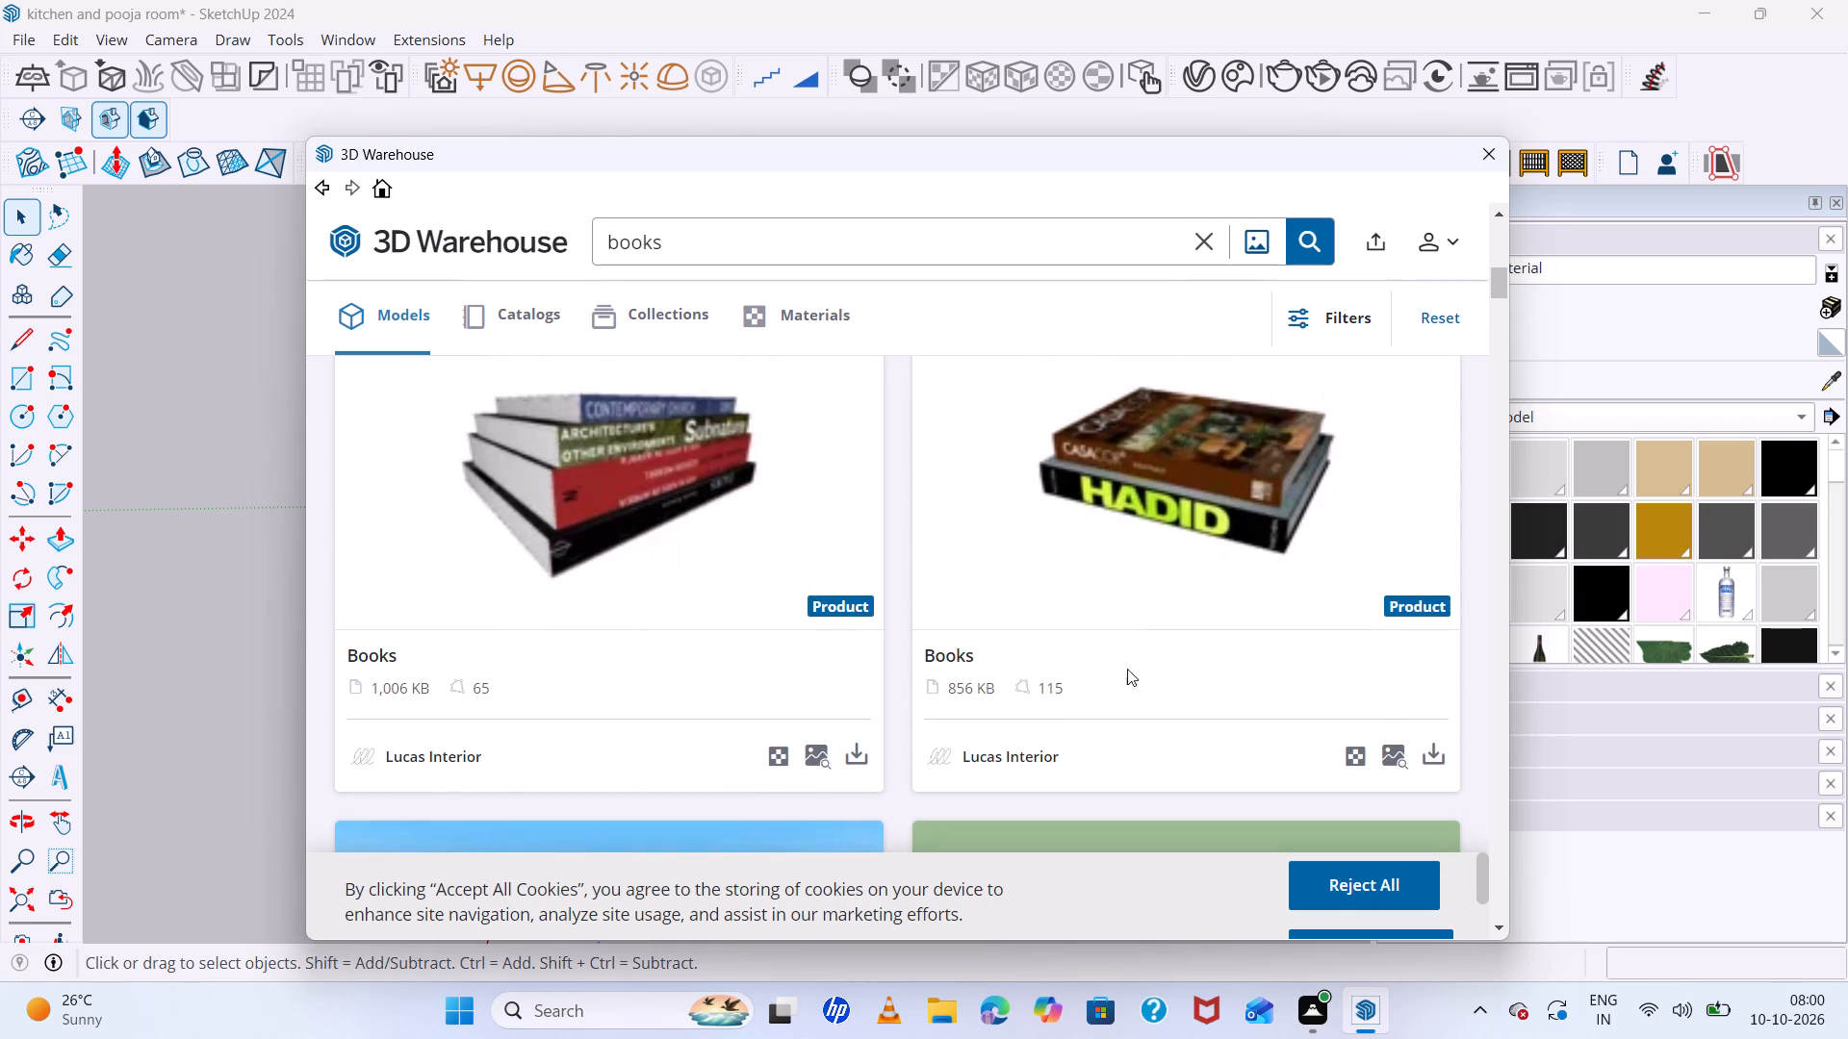
scroll(1098, 654, down, 3)
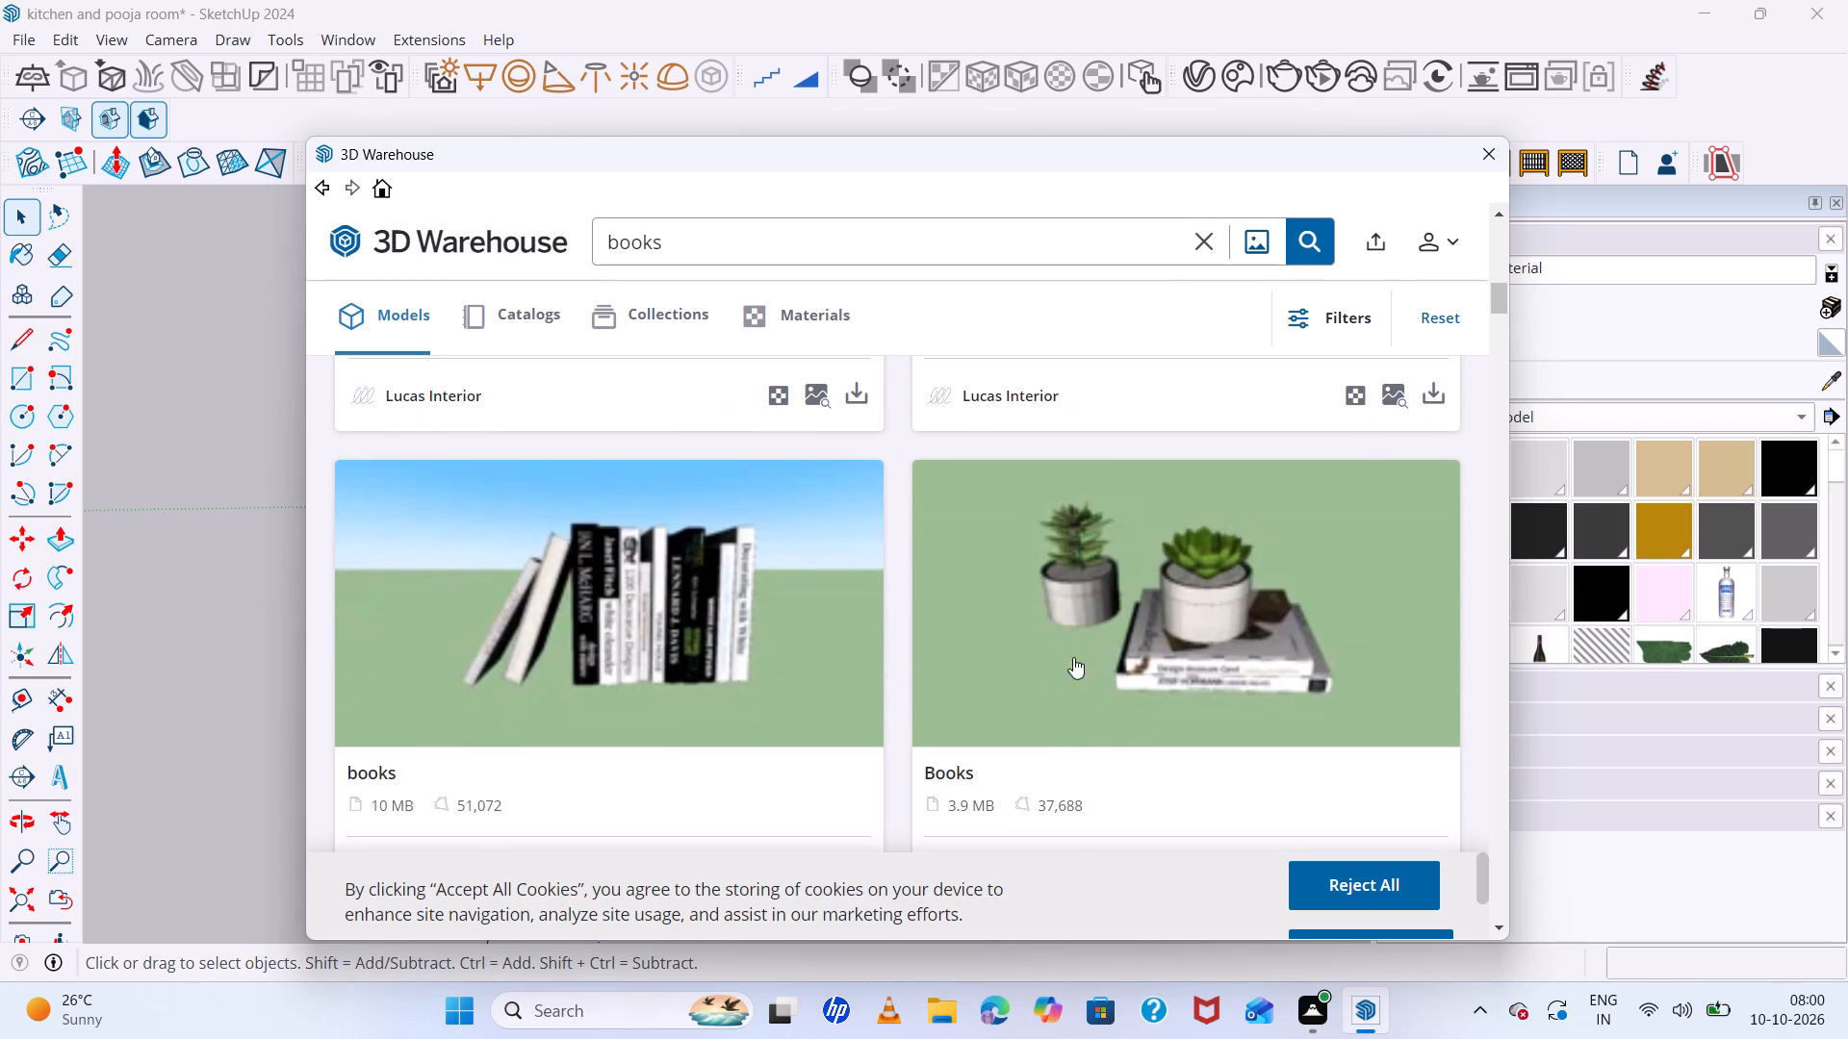
click(664, 596)
scroll(967, 626, down, 4)
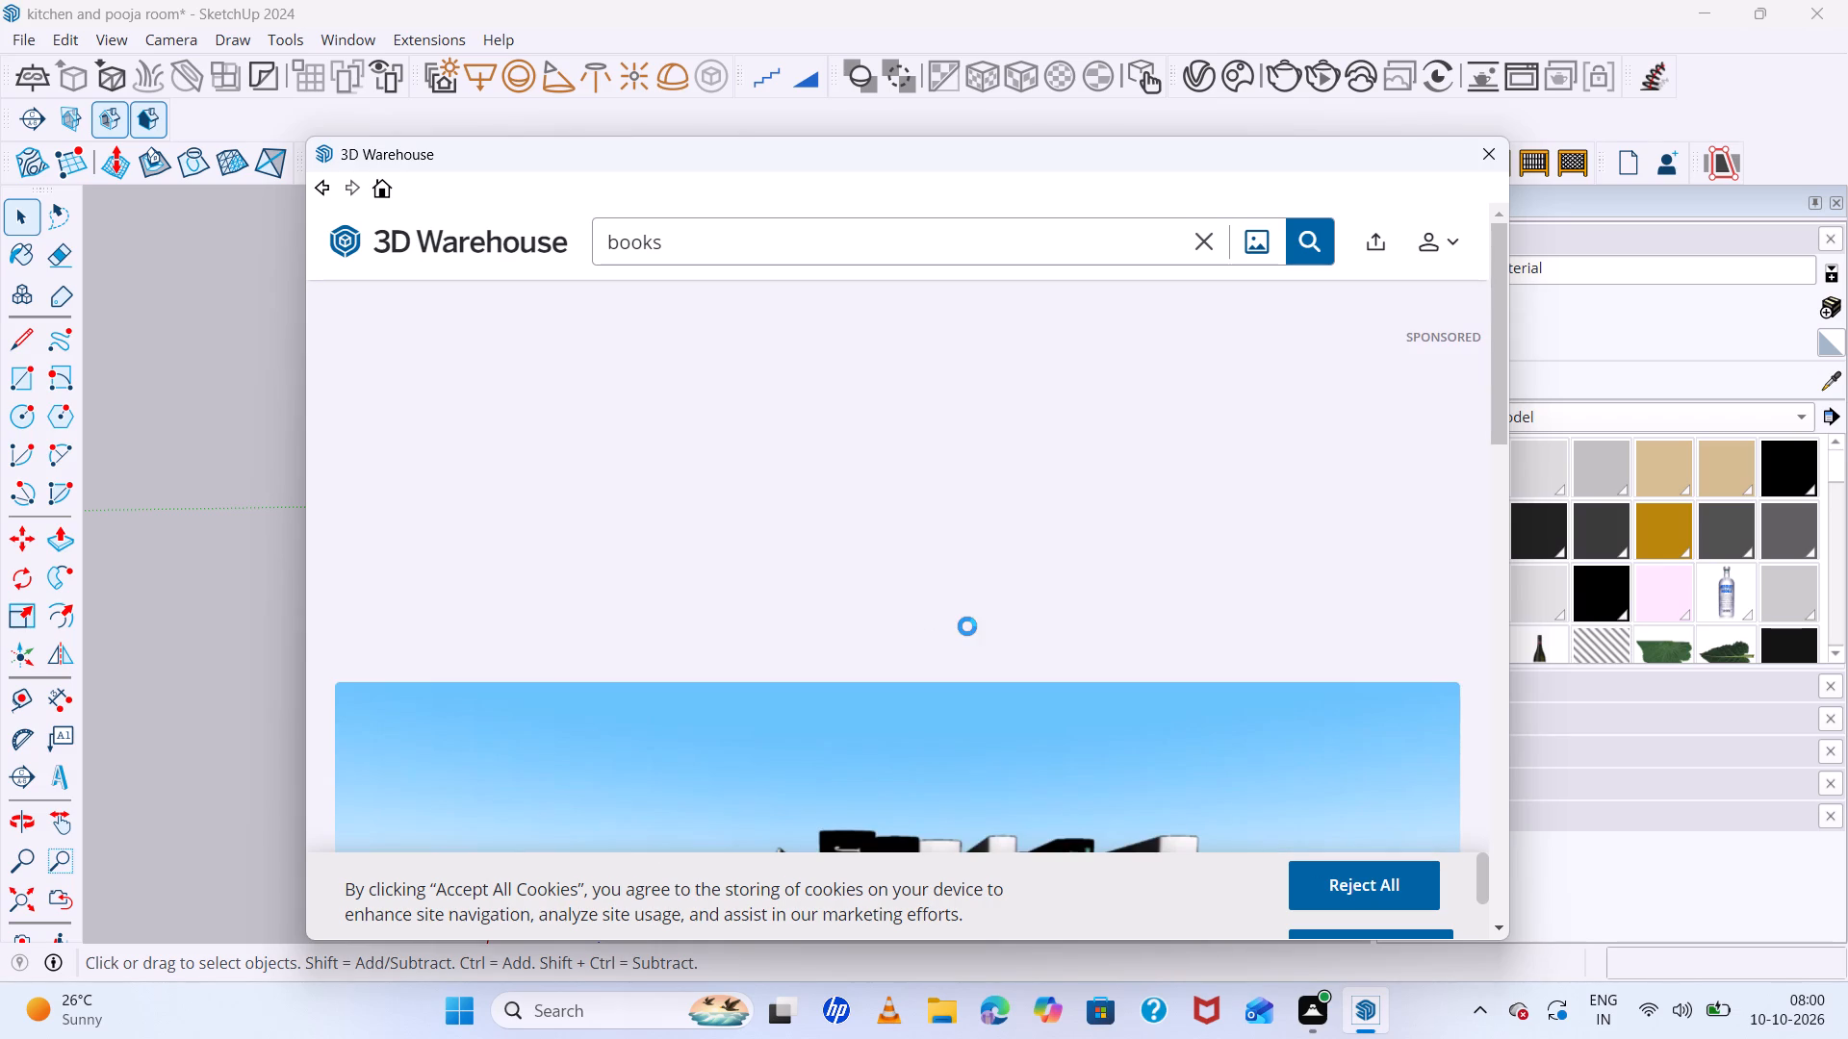
scroll(967, 626, down, 5)
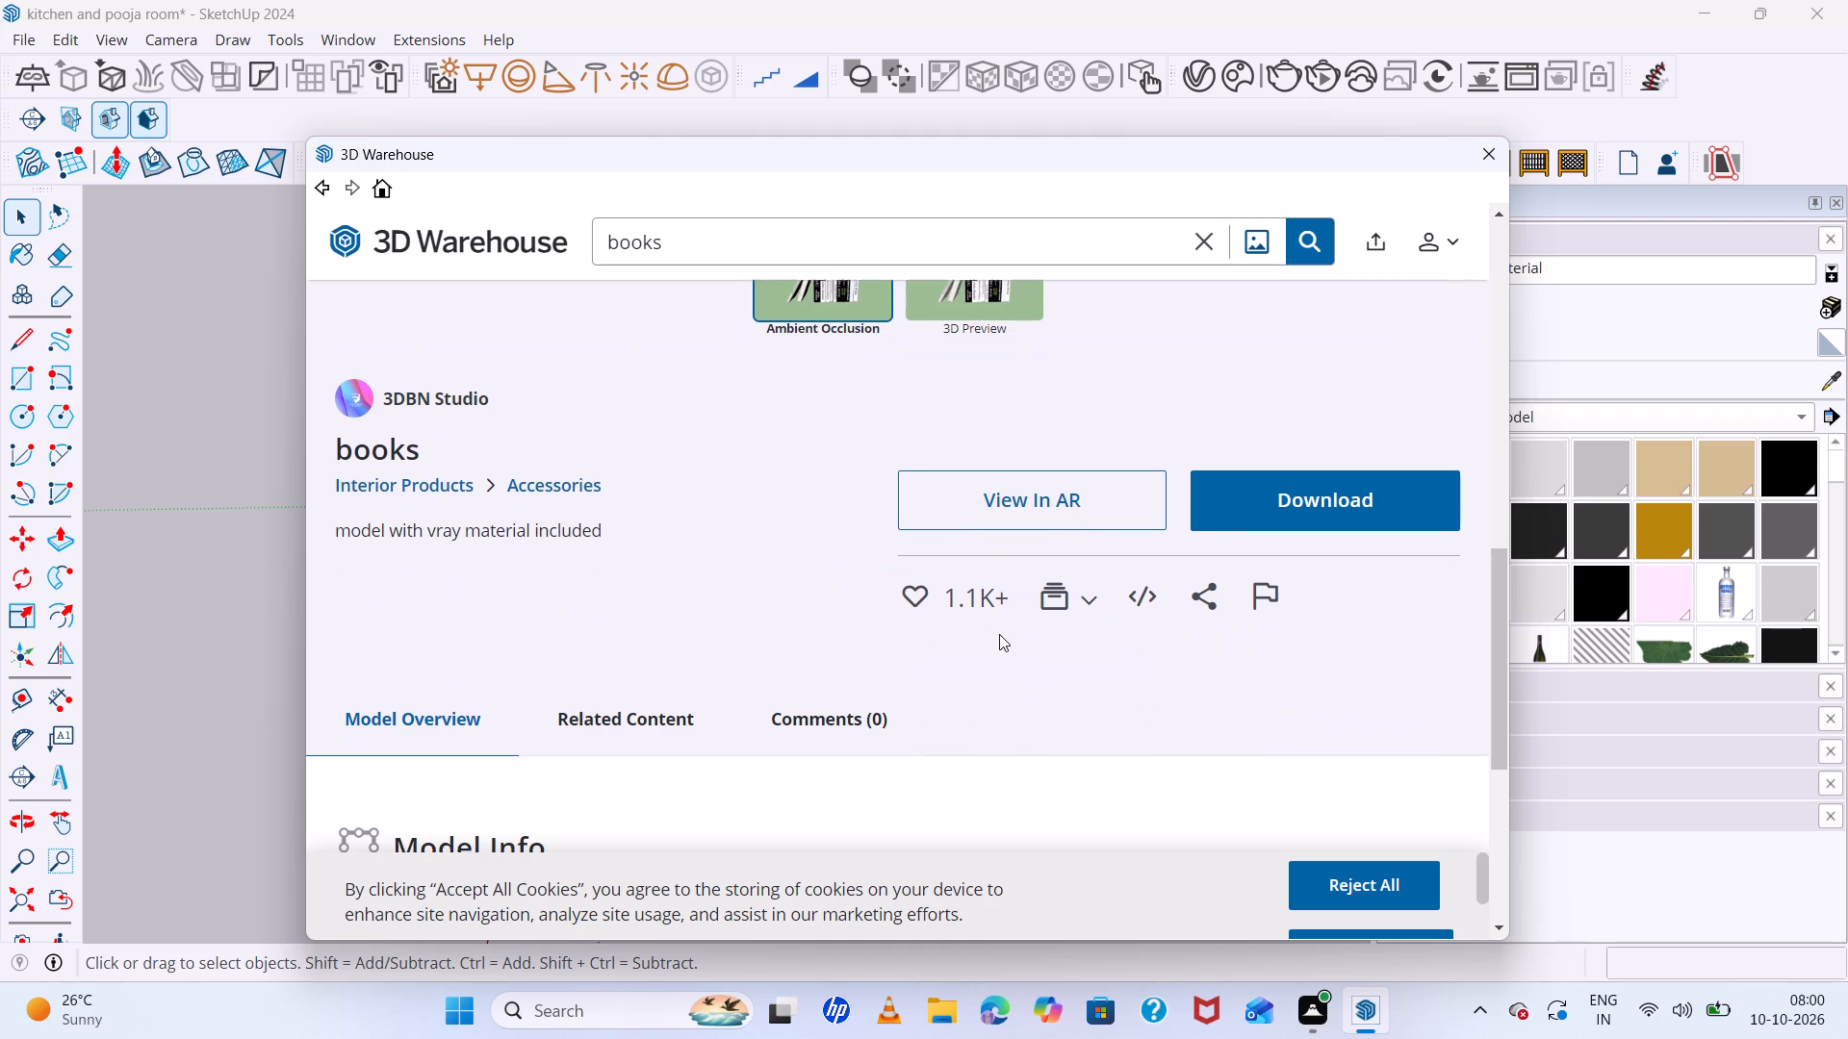
click(1284, 484)
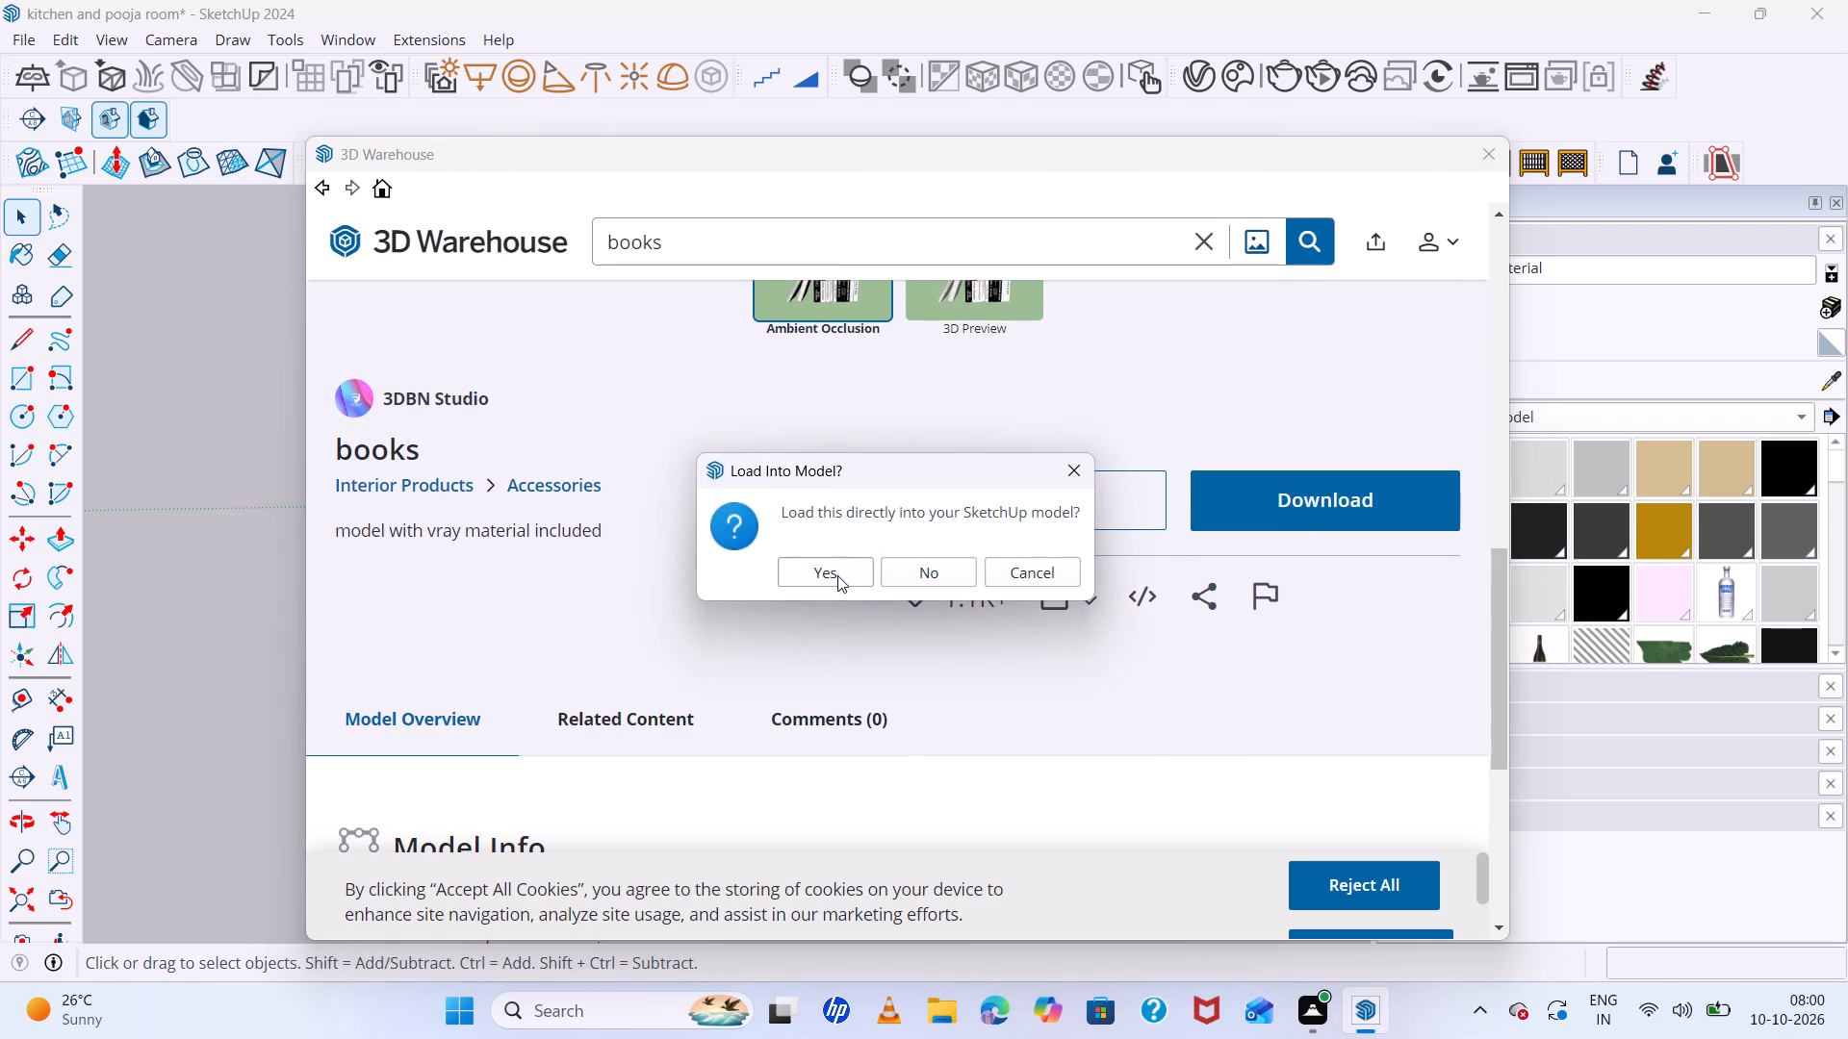
click(837, 575)
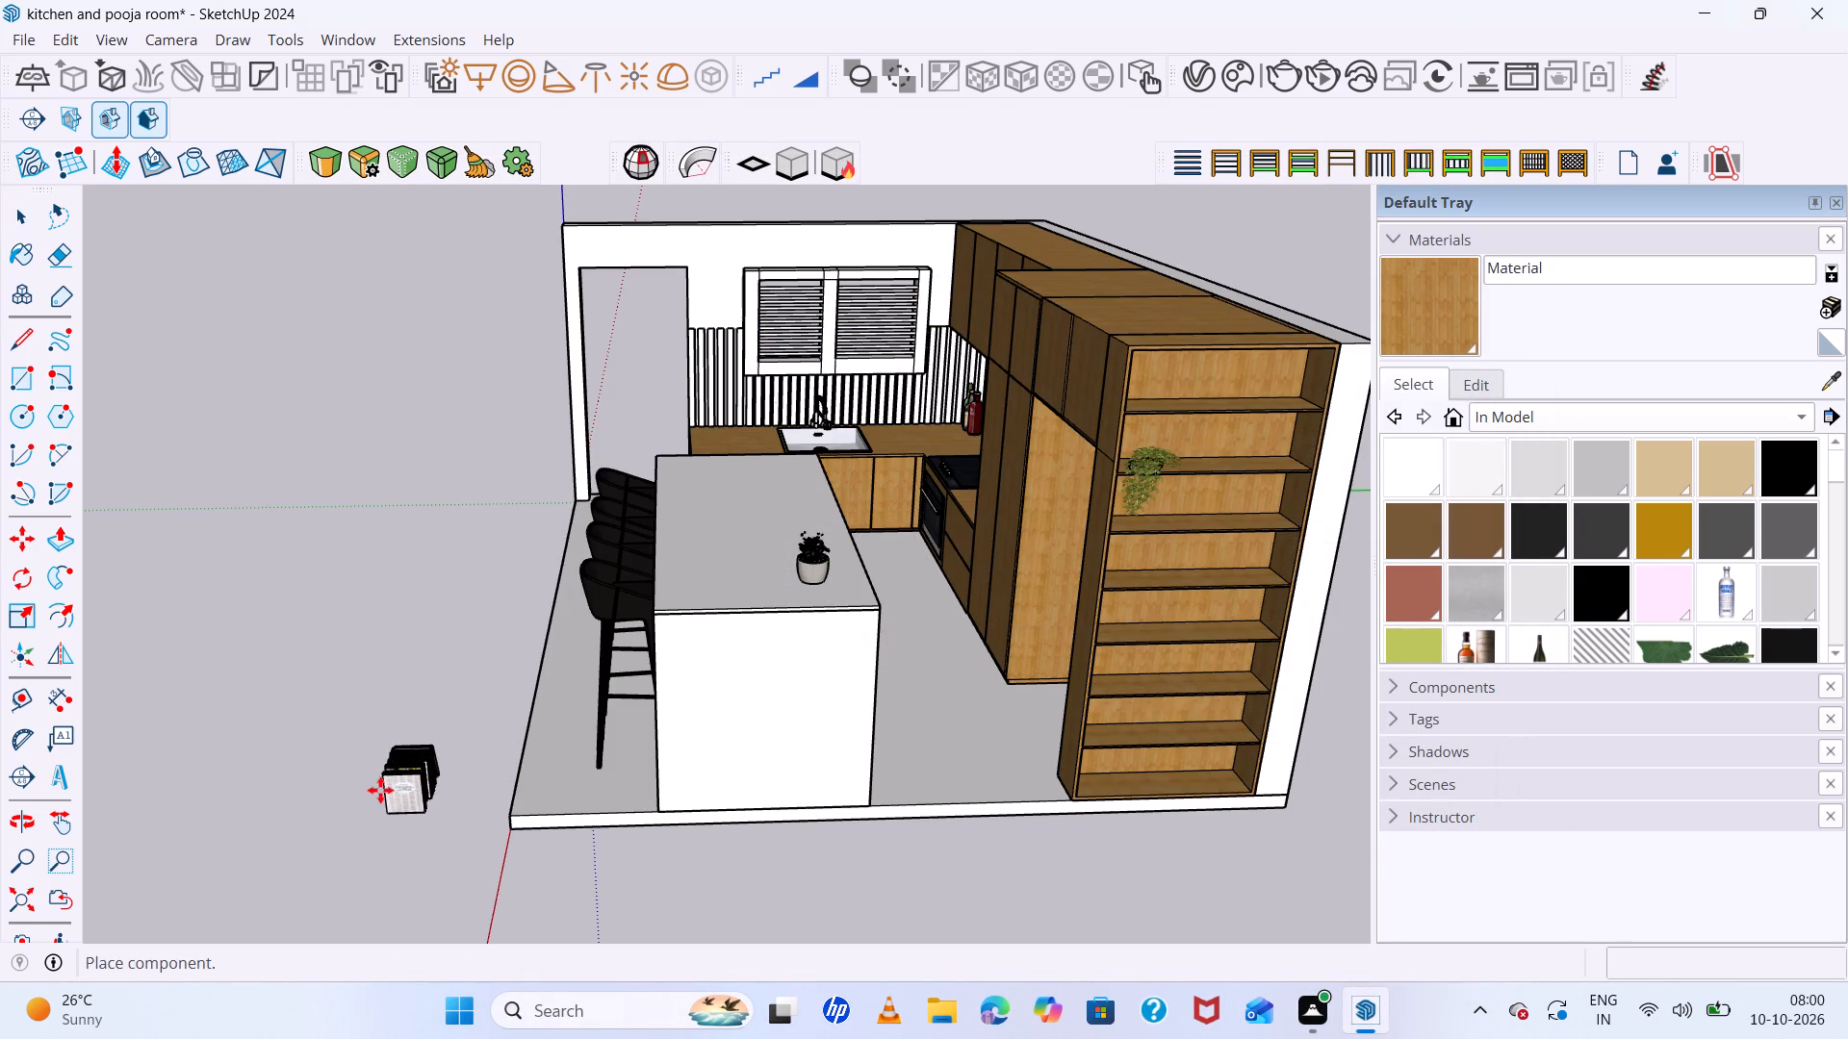
click(1029, 875)
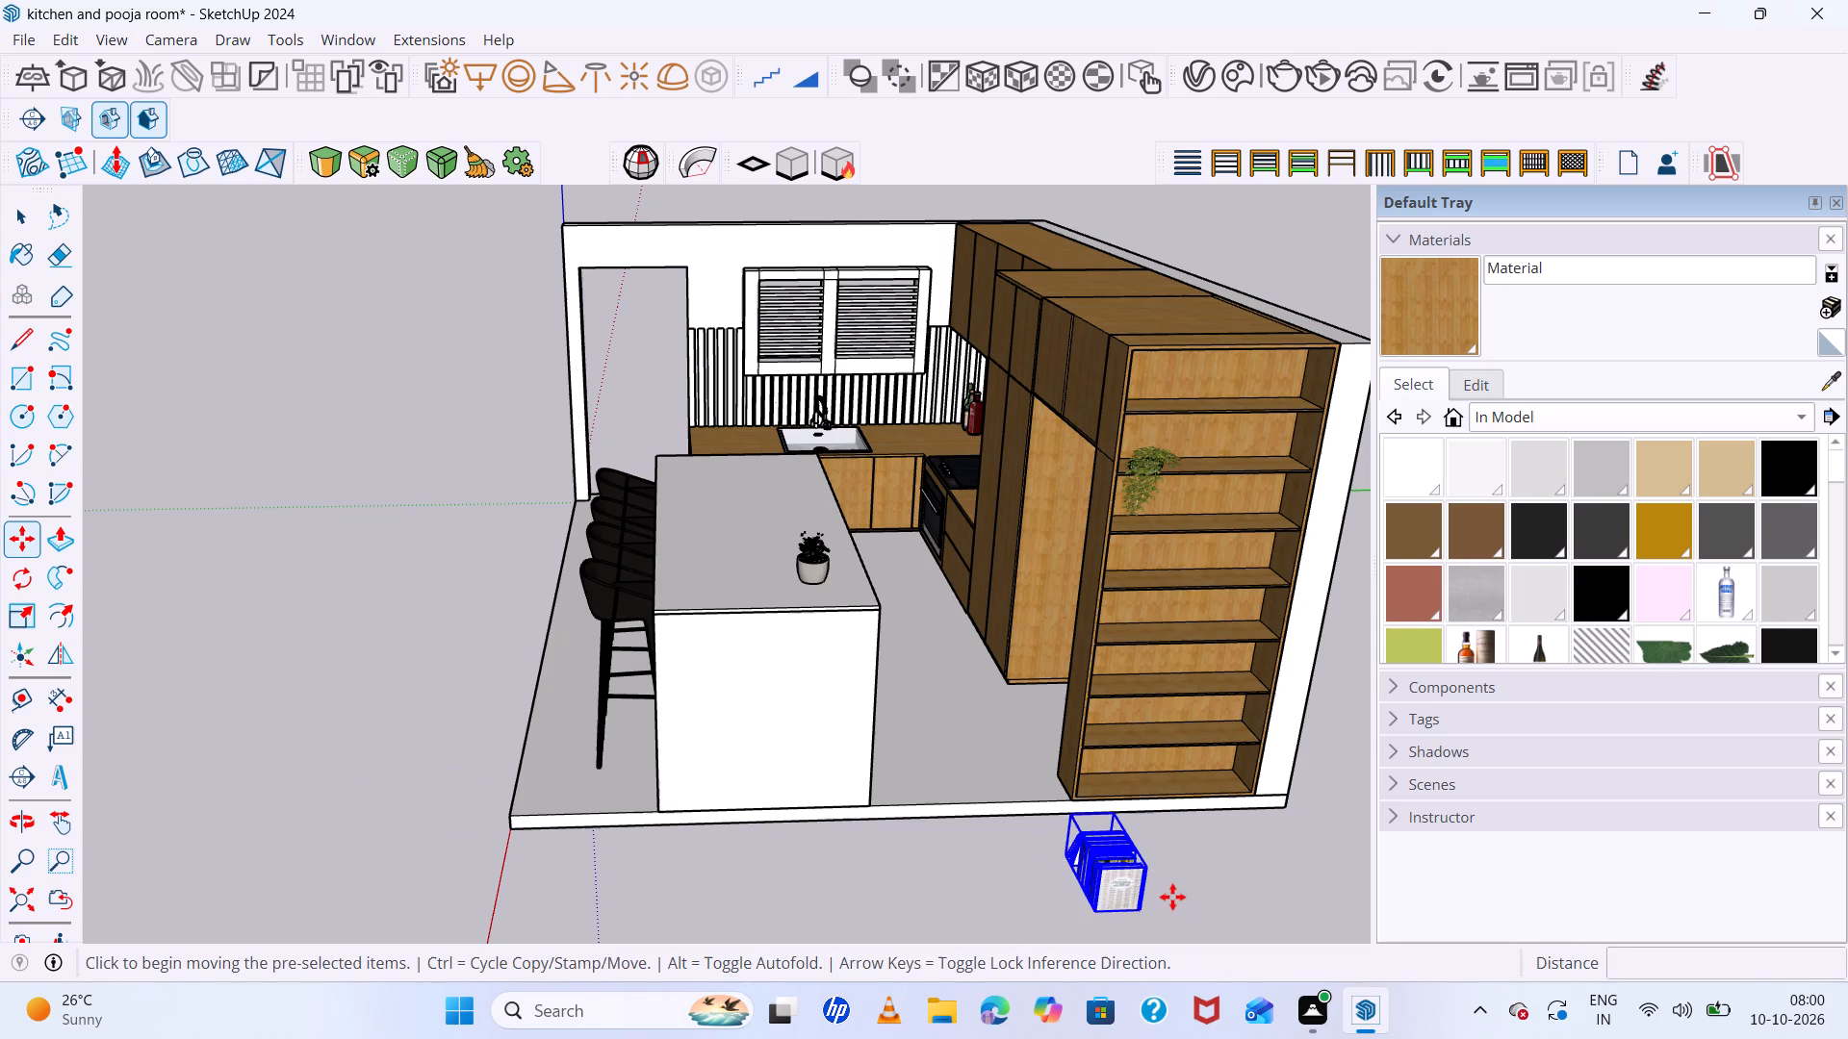
Rotate the books 90 degrees horizontally so their spines face out from the shelving.
key(q)
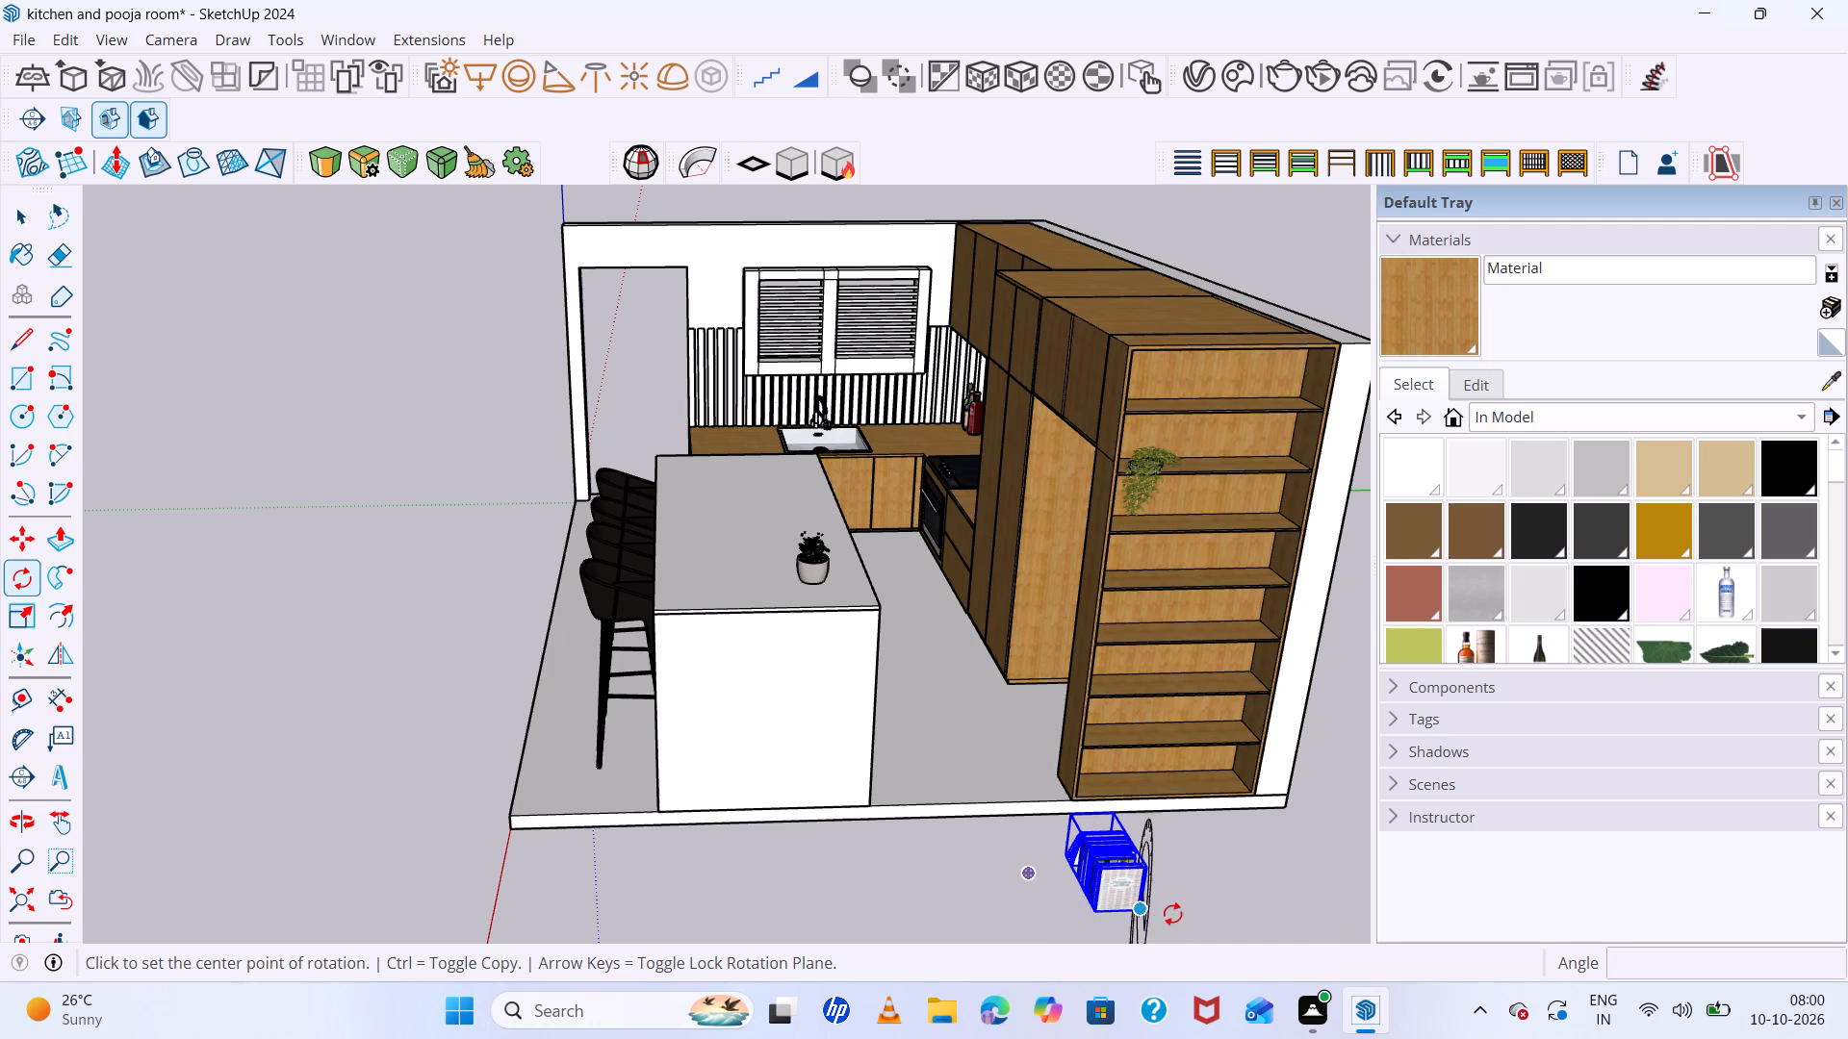
click(1200, 916)
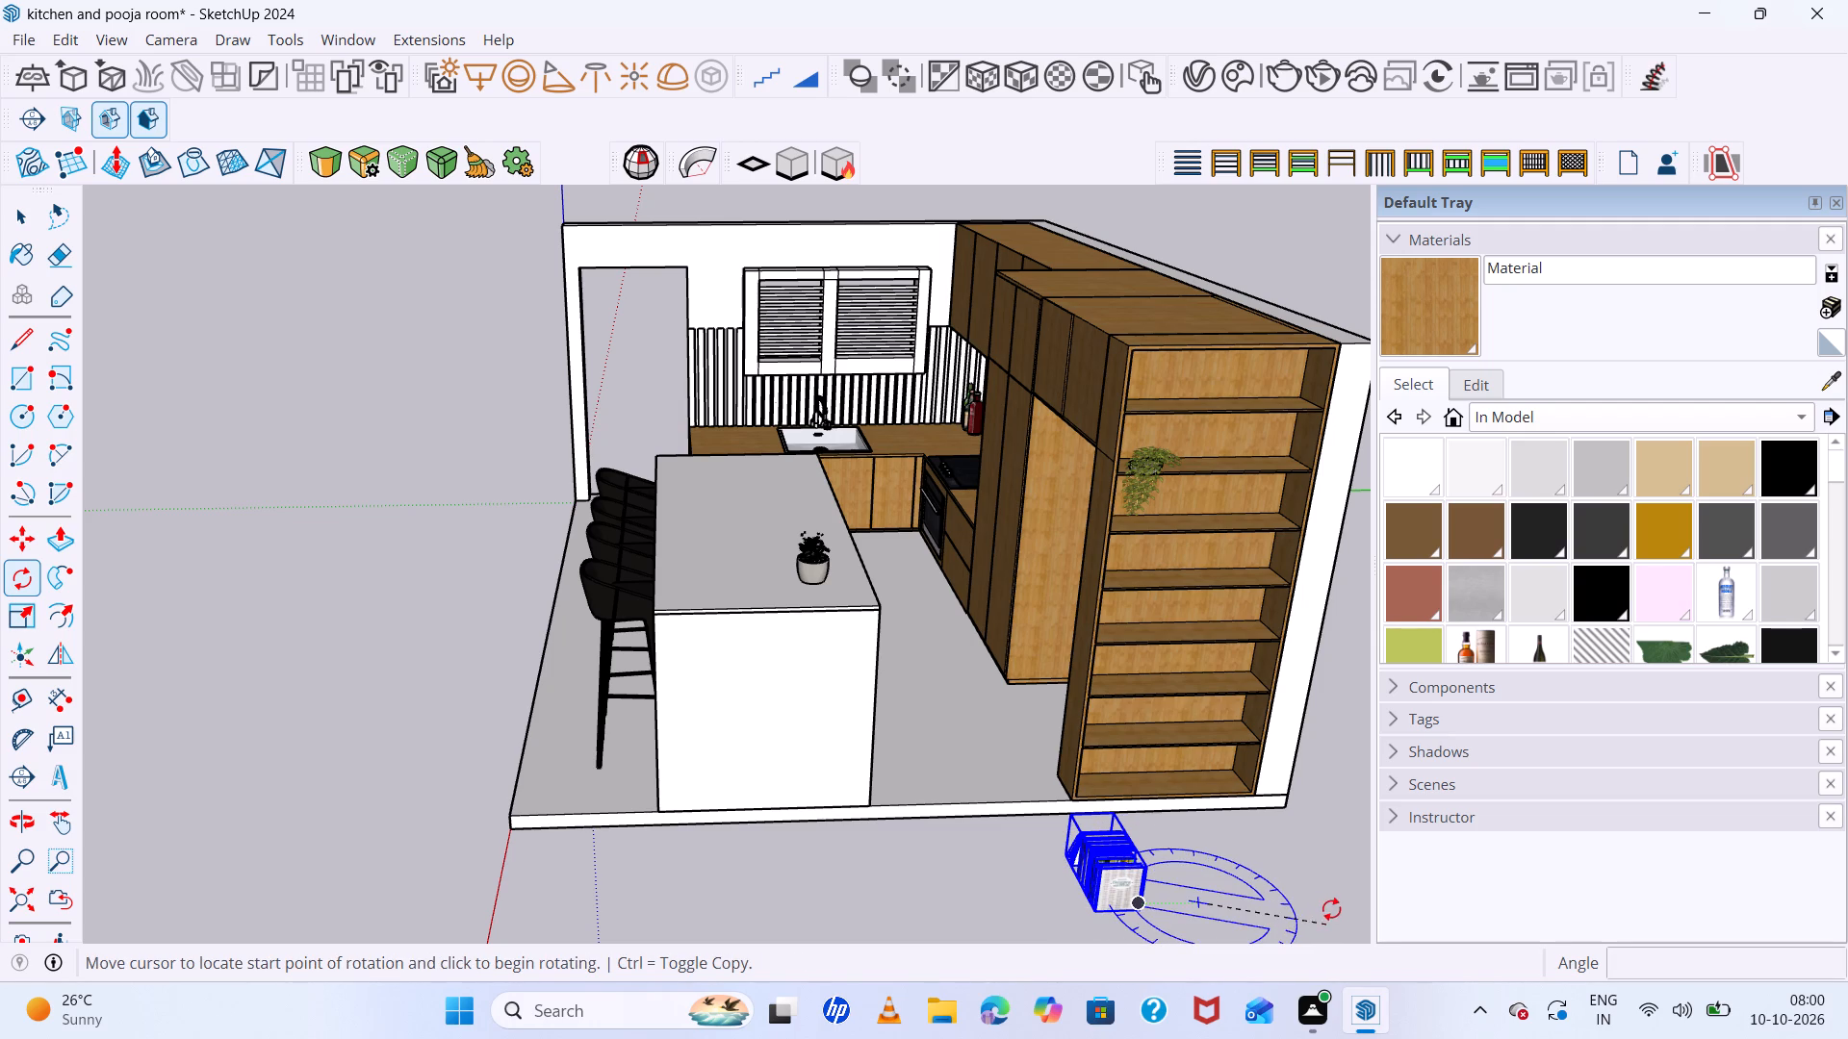
click(1336, 893)
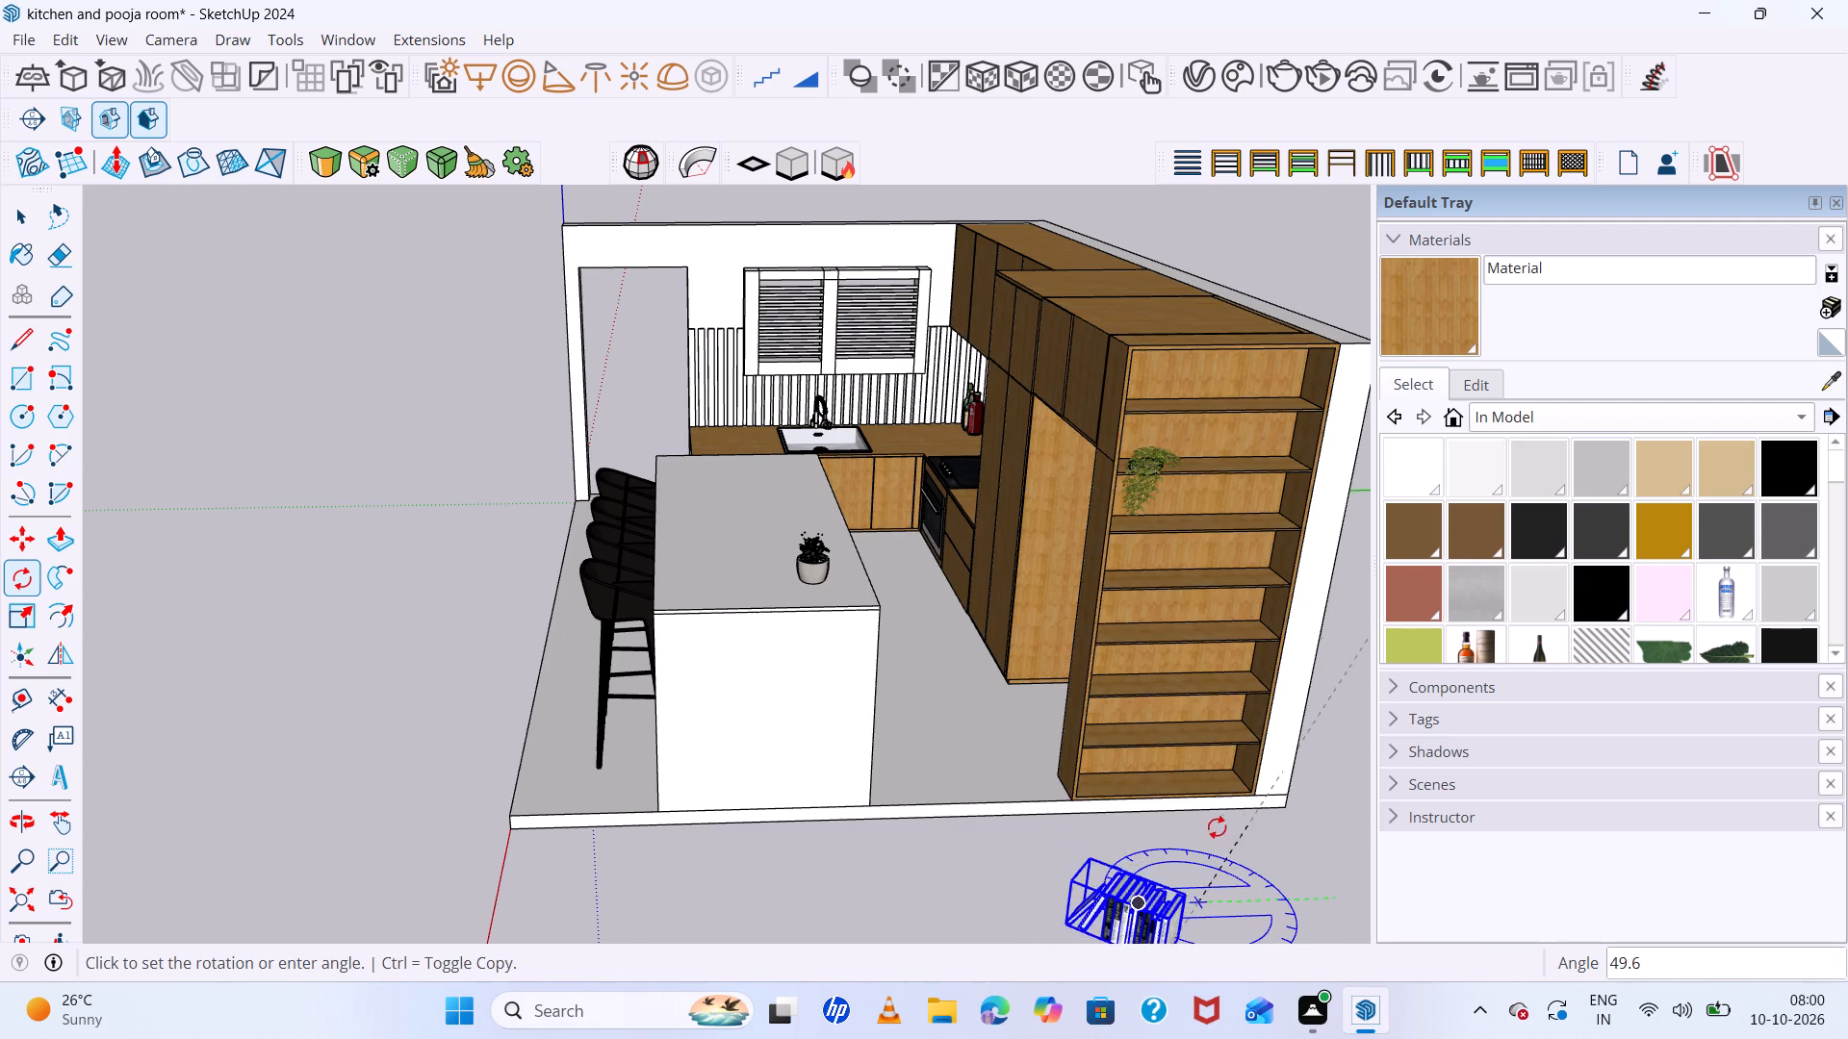
click(1159, 867)
Move the books about 8' 1" by their lower front corner onto the wall-side end of the fifth shelf from the top.
scroll(1183, 835, down, 5)
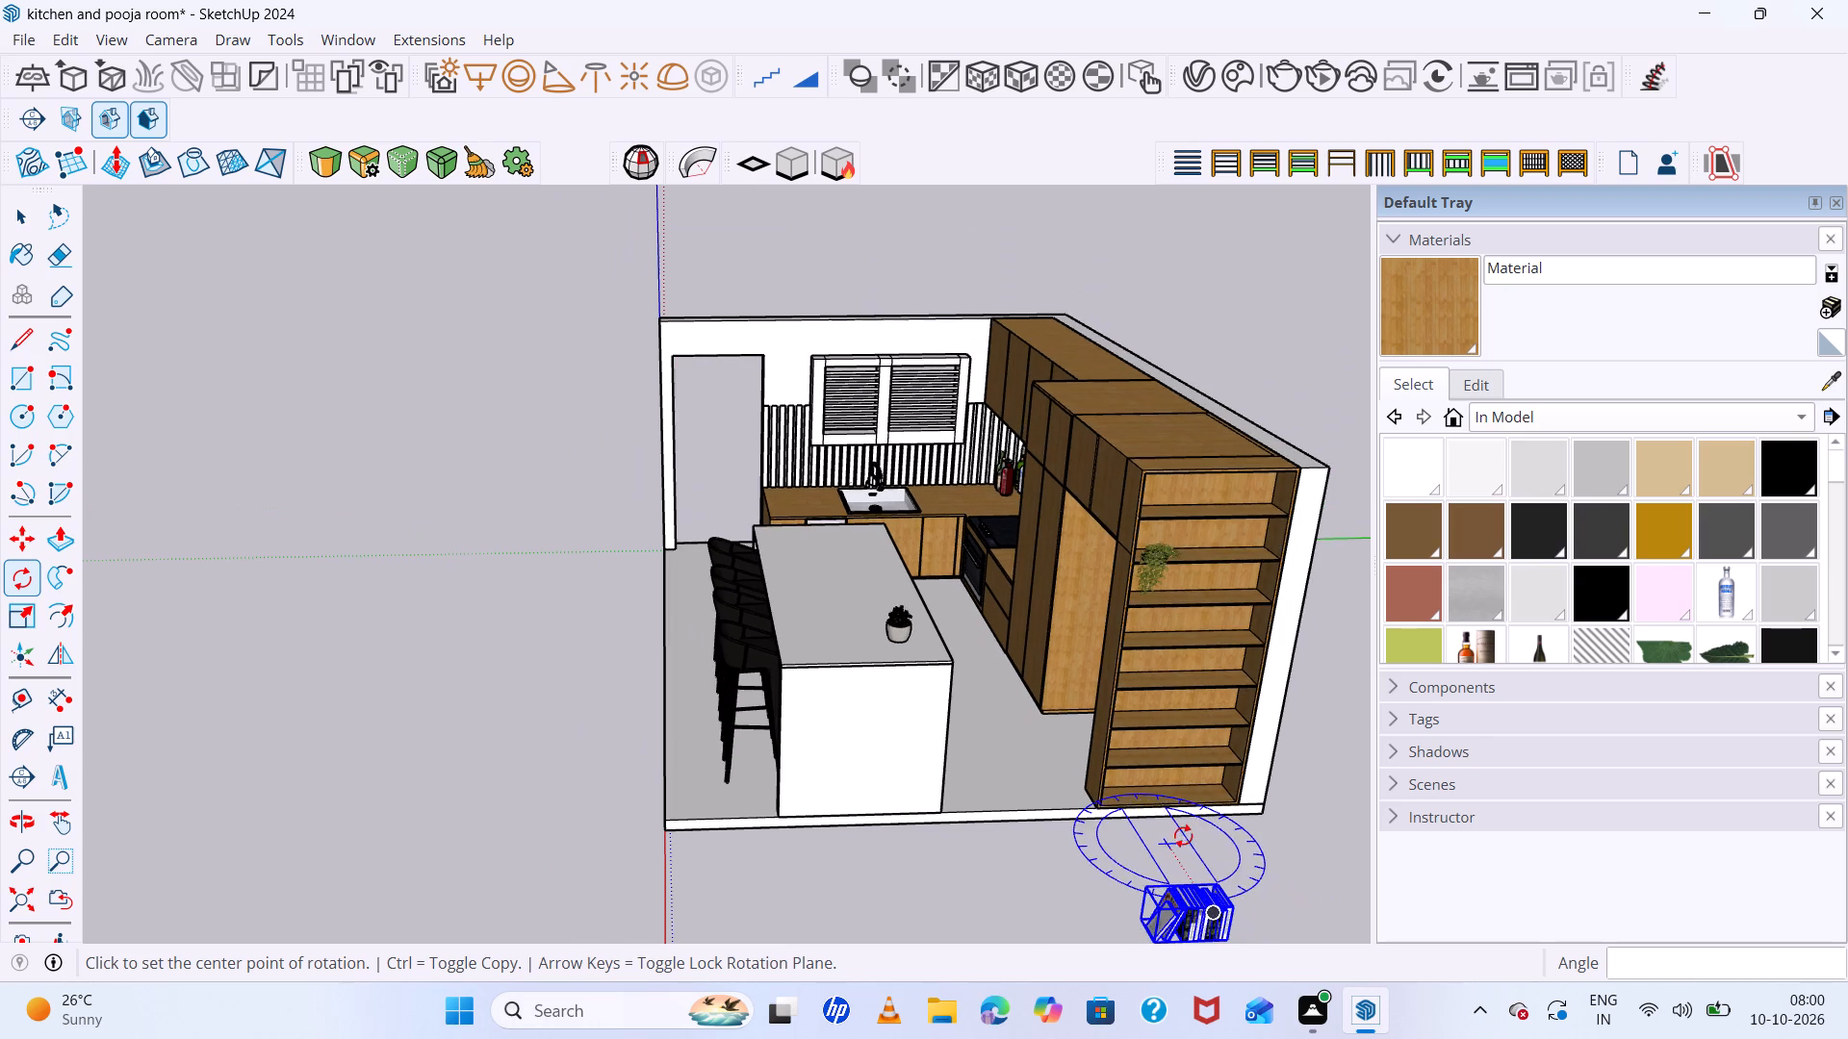
key(m)
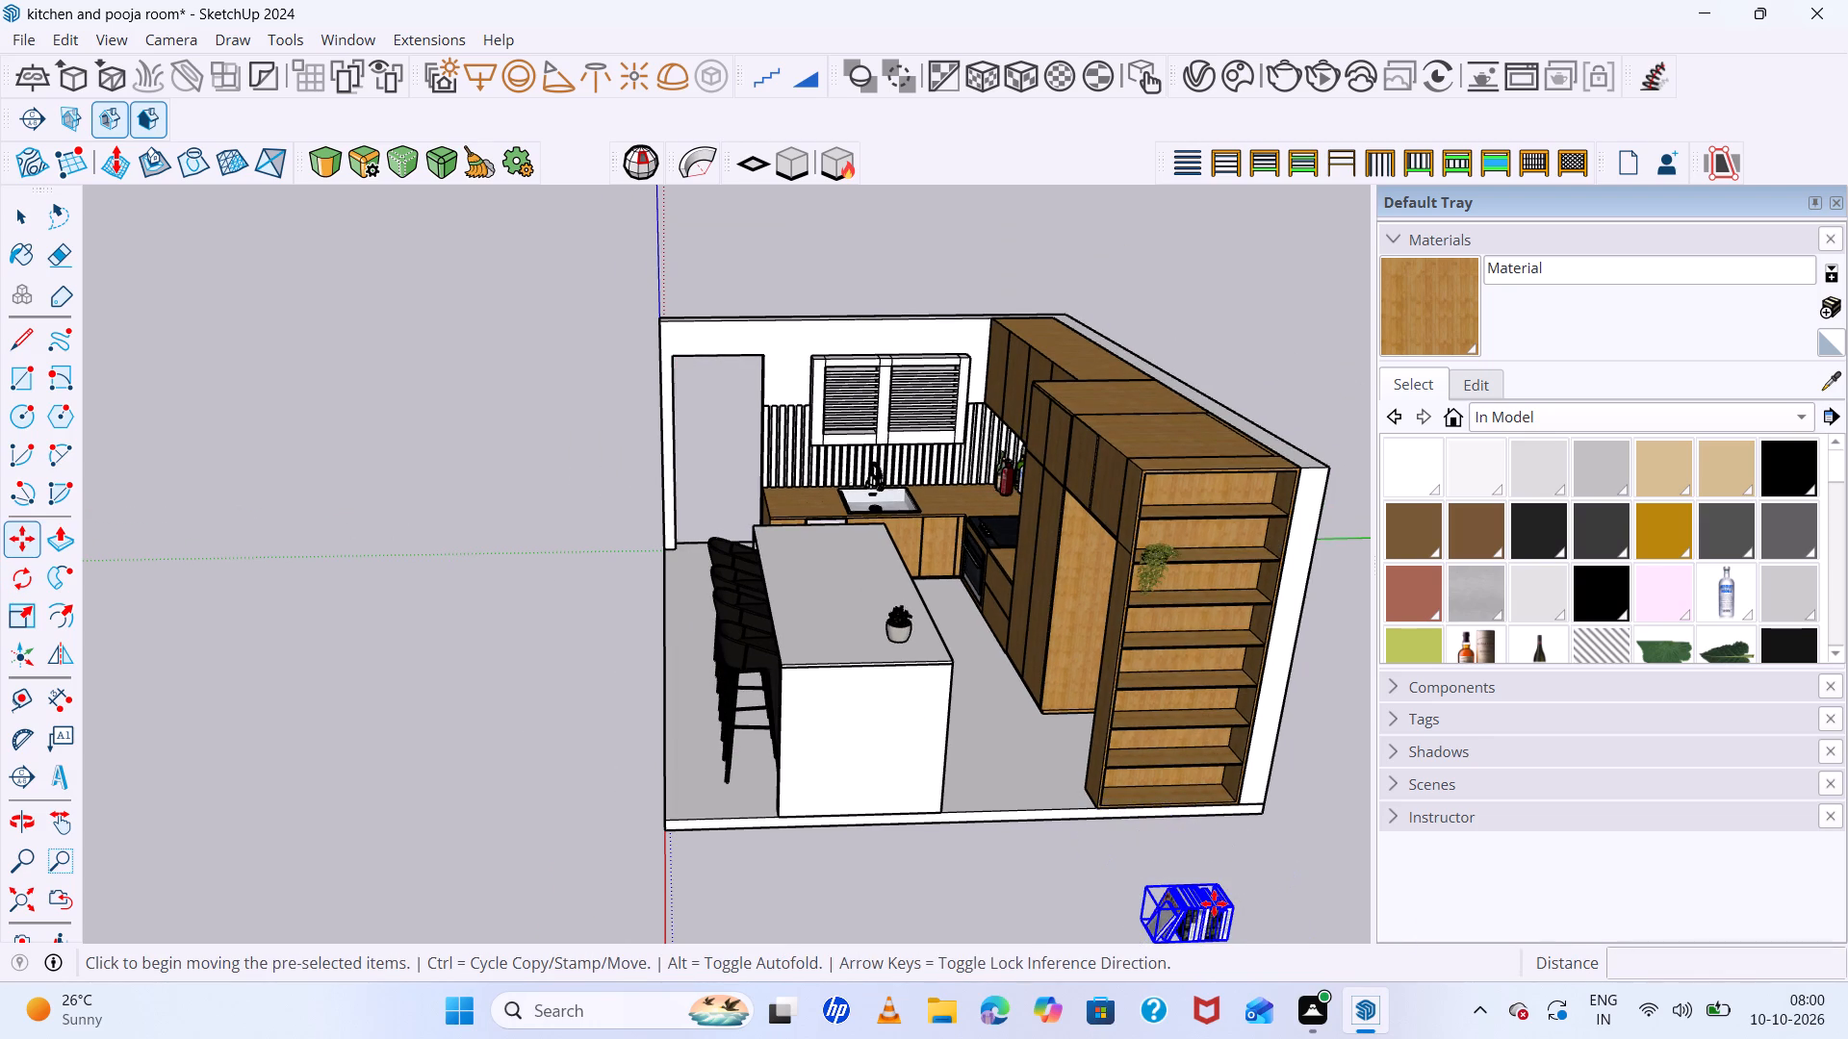
scroll(1199, 836, down, 3)
scroll(1220, 920, up, 4)
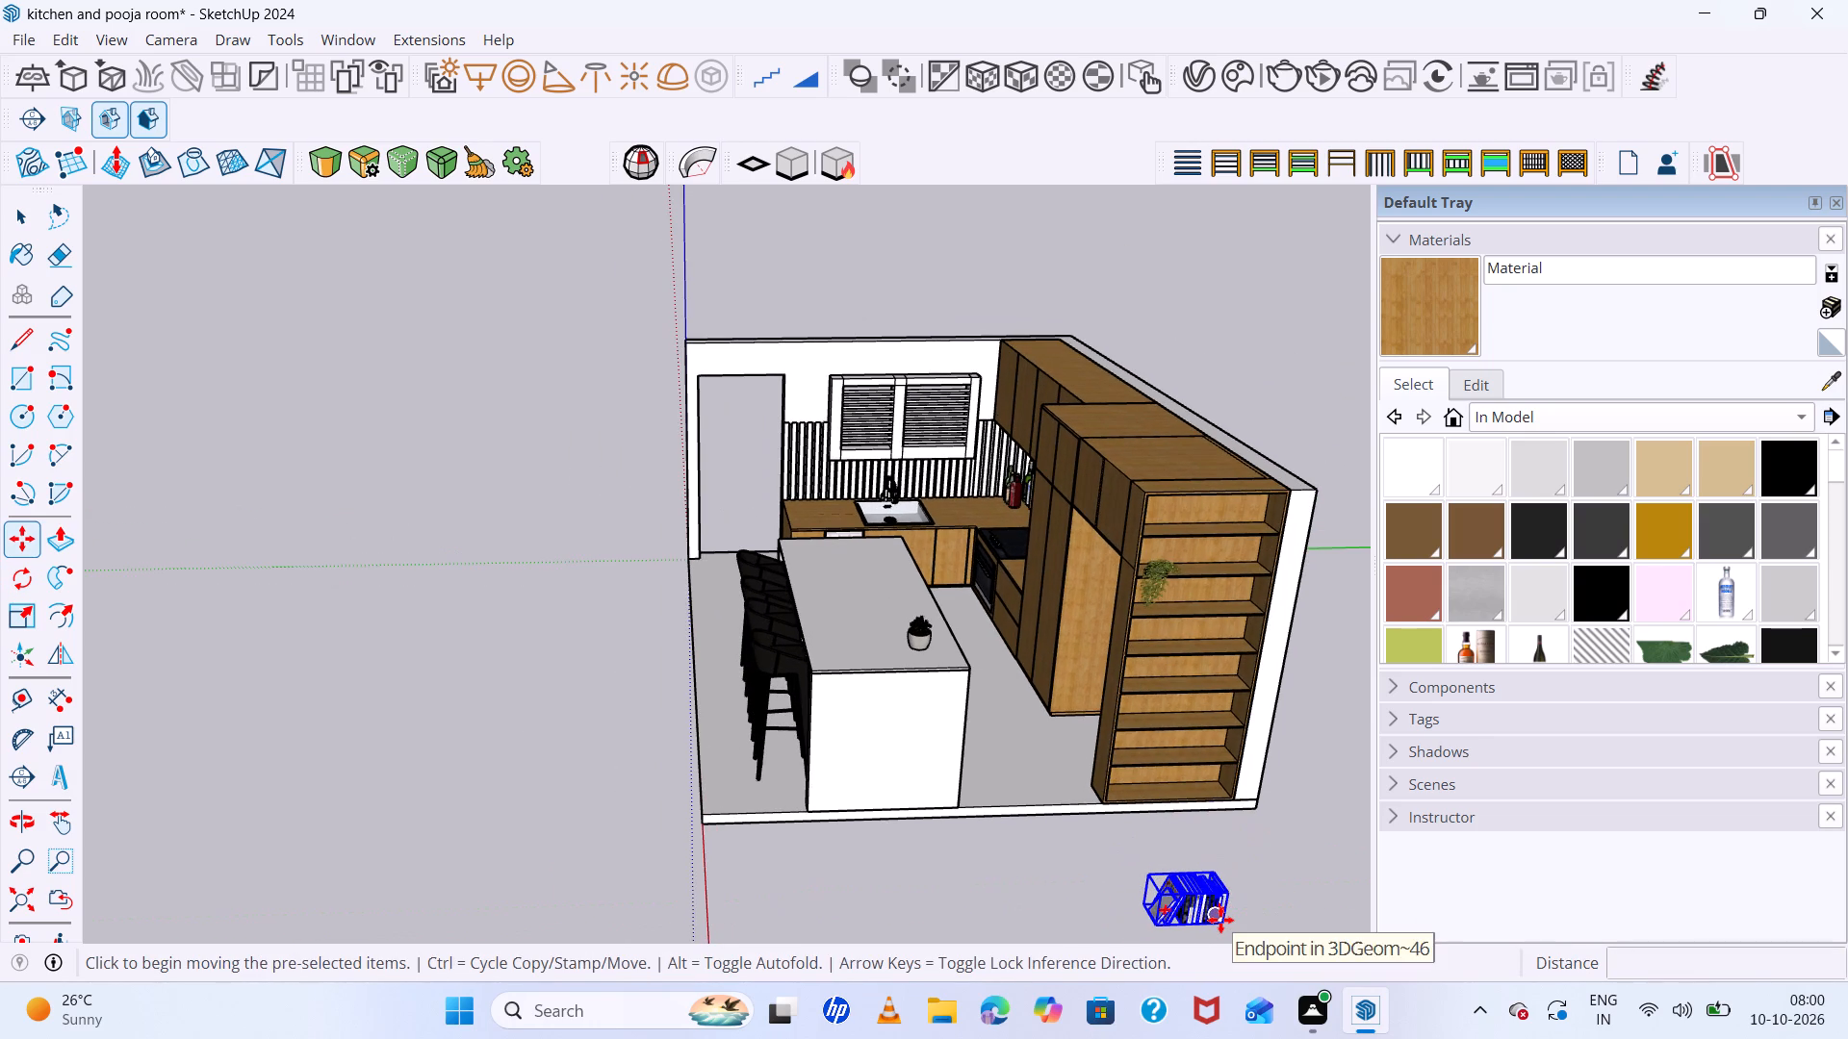
click(1220, 920)
scroll(1237, 672, up, 1)
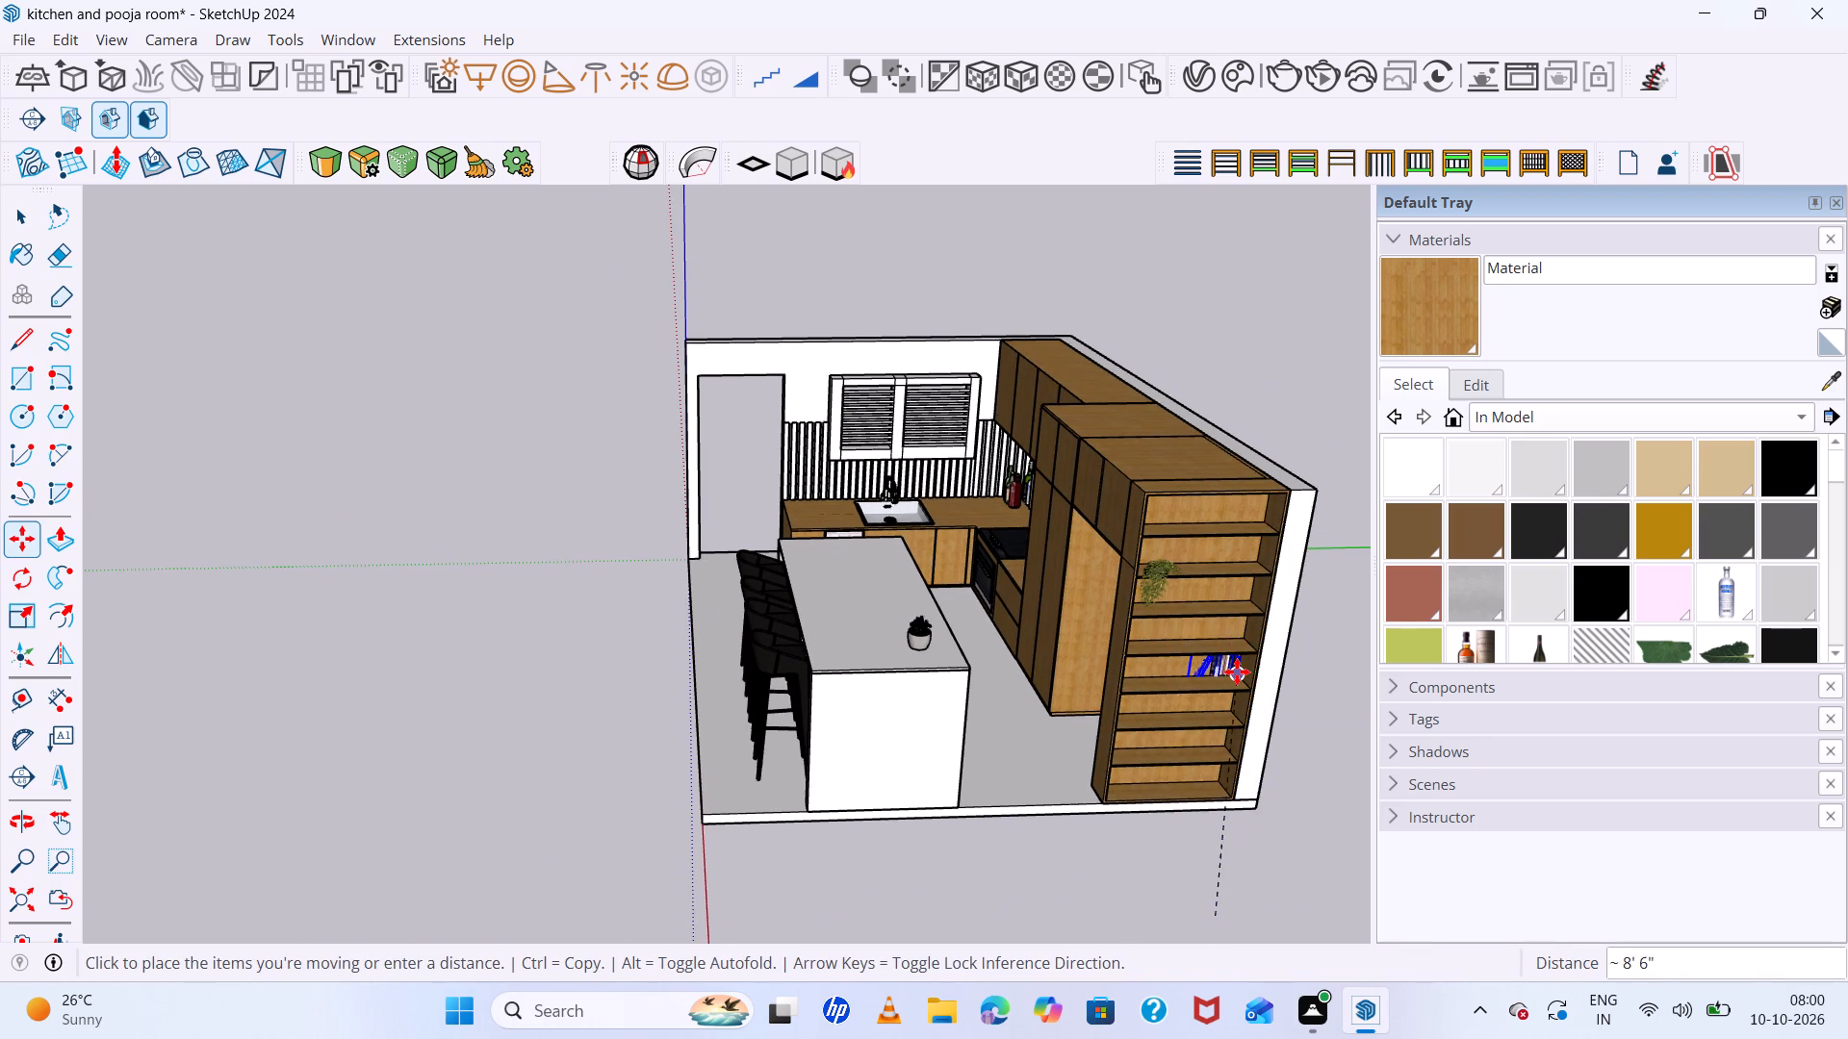
scroll(1237, 672, up, 20)
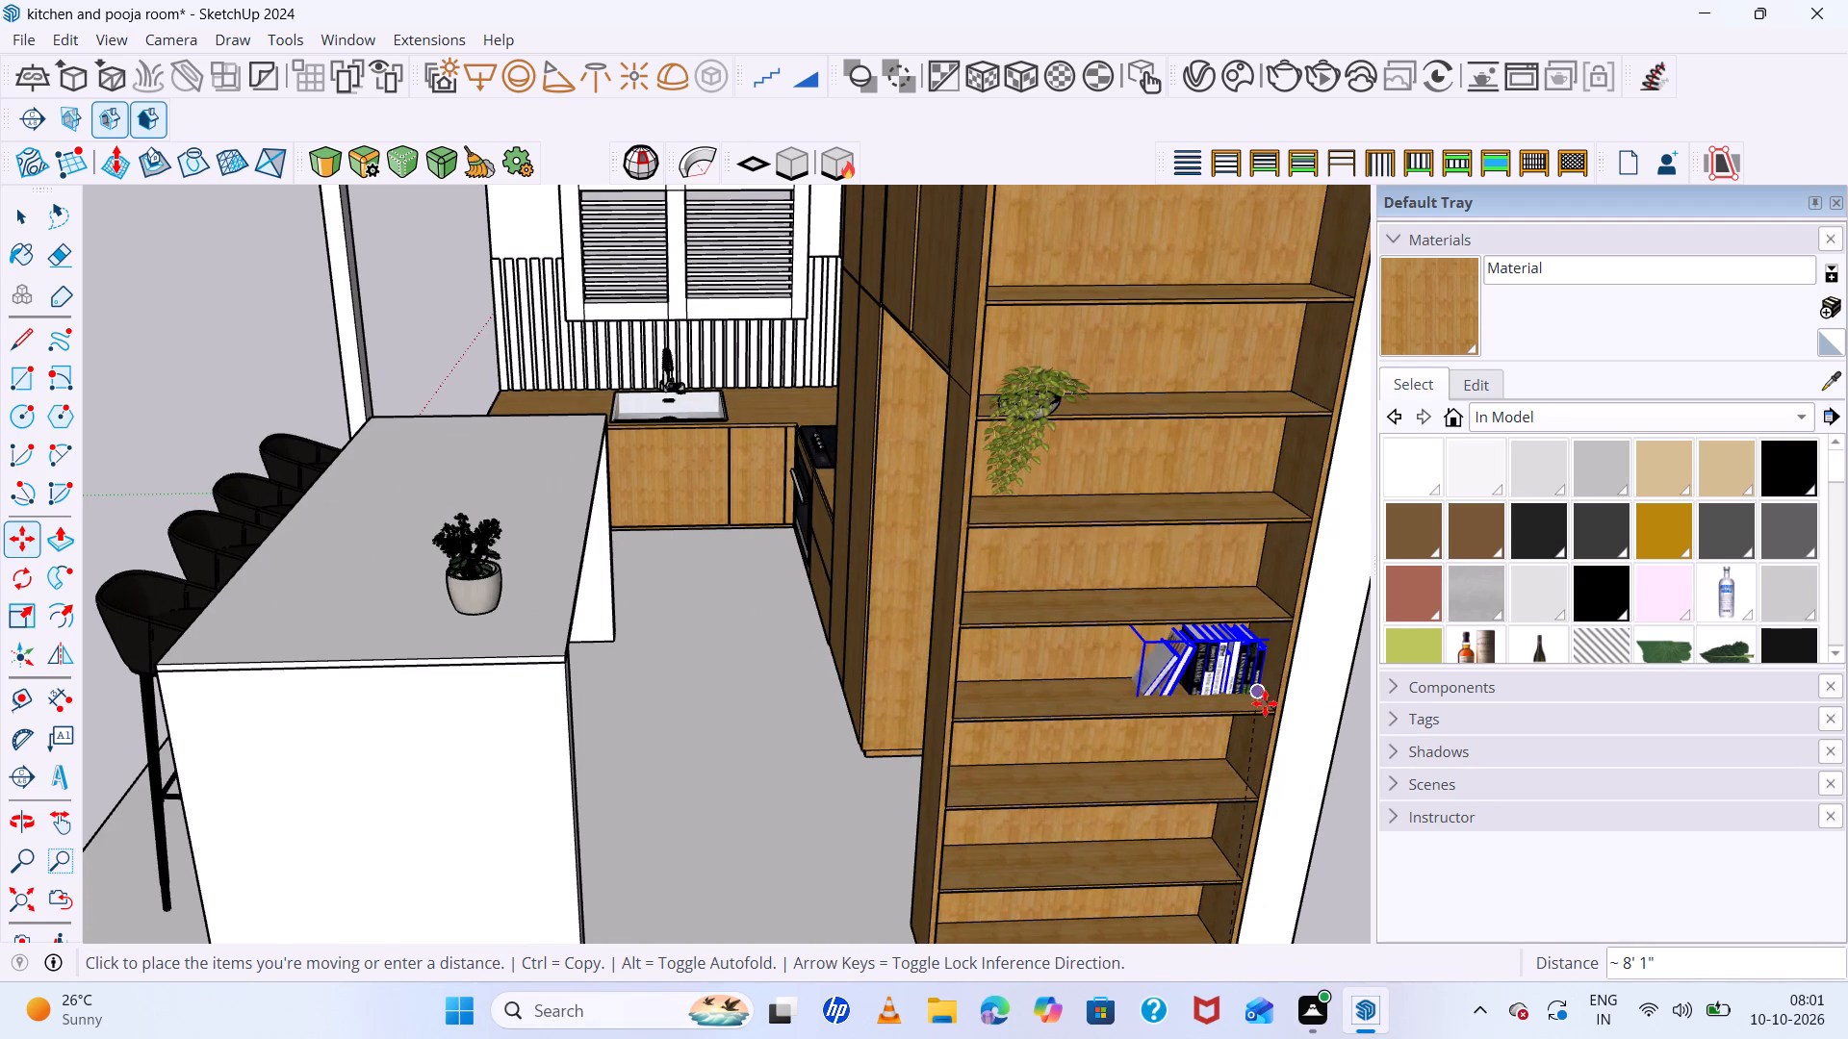
click(1266, 704)
Move the books about 4" by their lower front corner to the wall-side end of the fifth shelf's front edge.
scroll(1288, 720, up, 14)
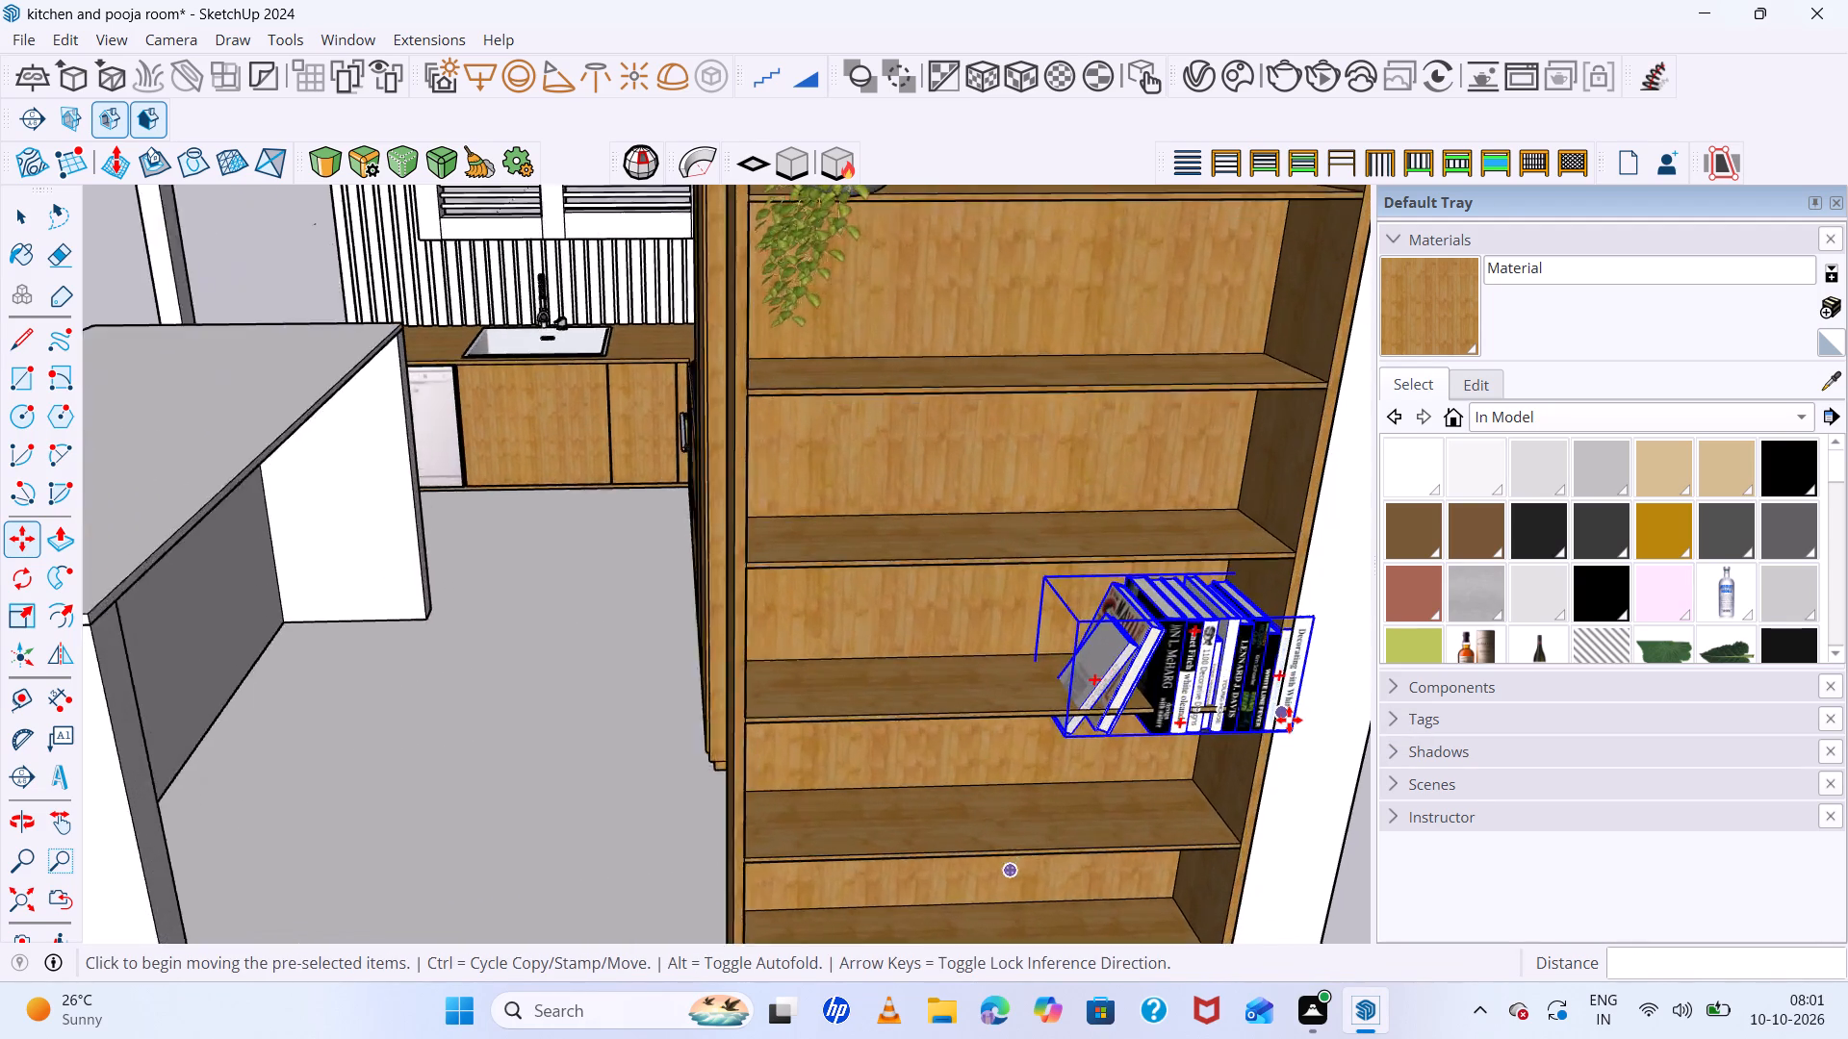
scroll(1289, 720, up, 9)
click(1300, 736)
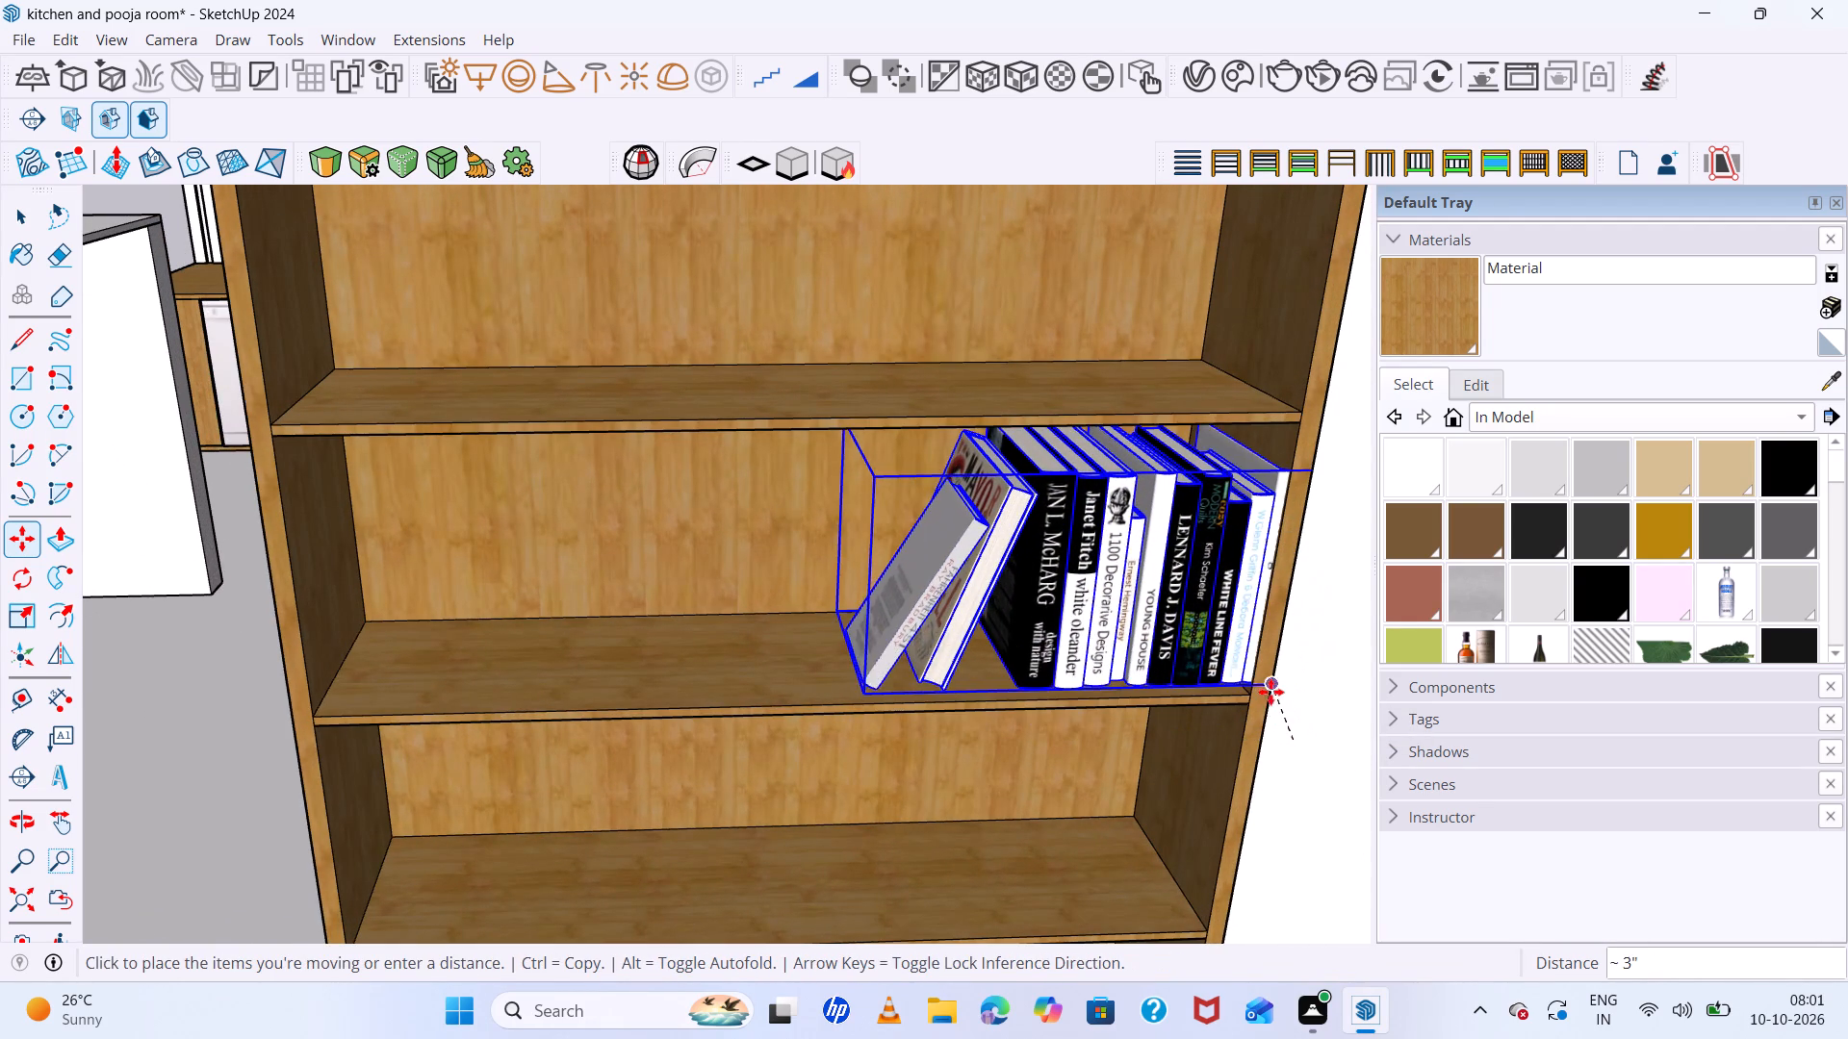
click(1248, 694)
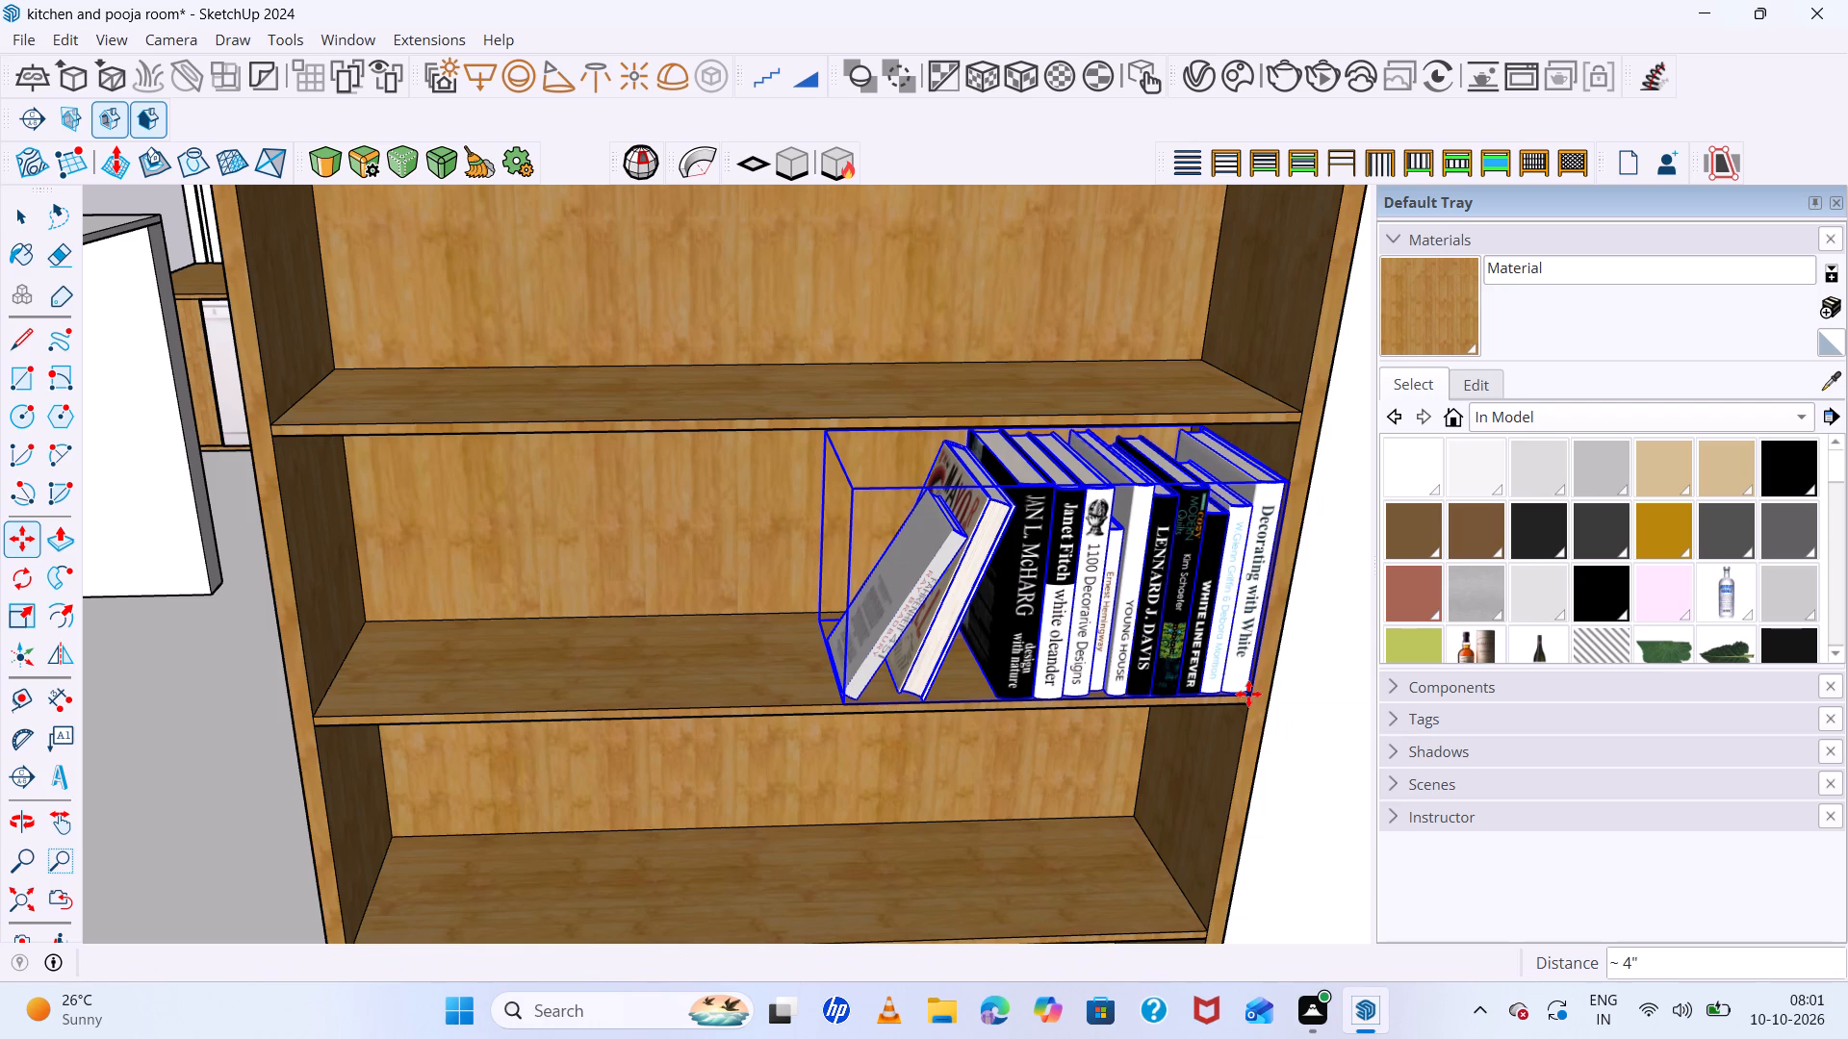
Copy the row of books about 1' 3" up onto the wall-side end of the fourth shelf.
click(1248, 694)
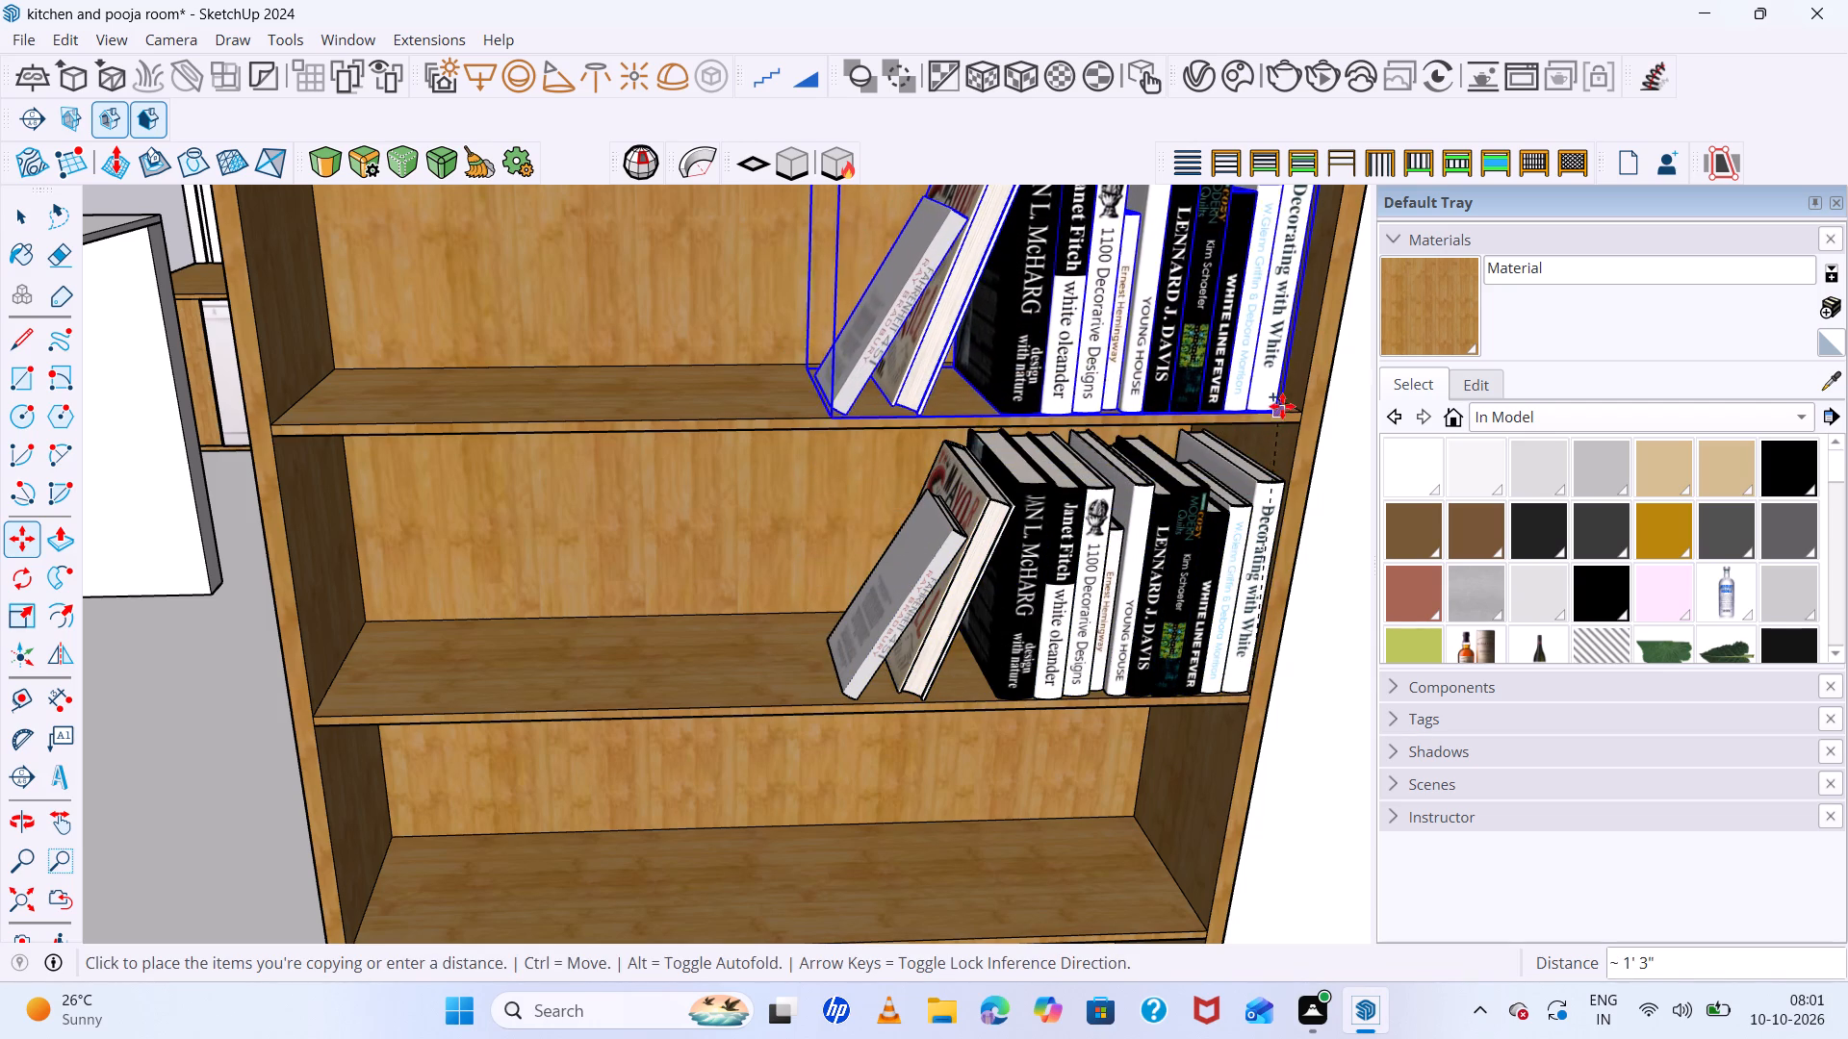
click(1298, 408)
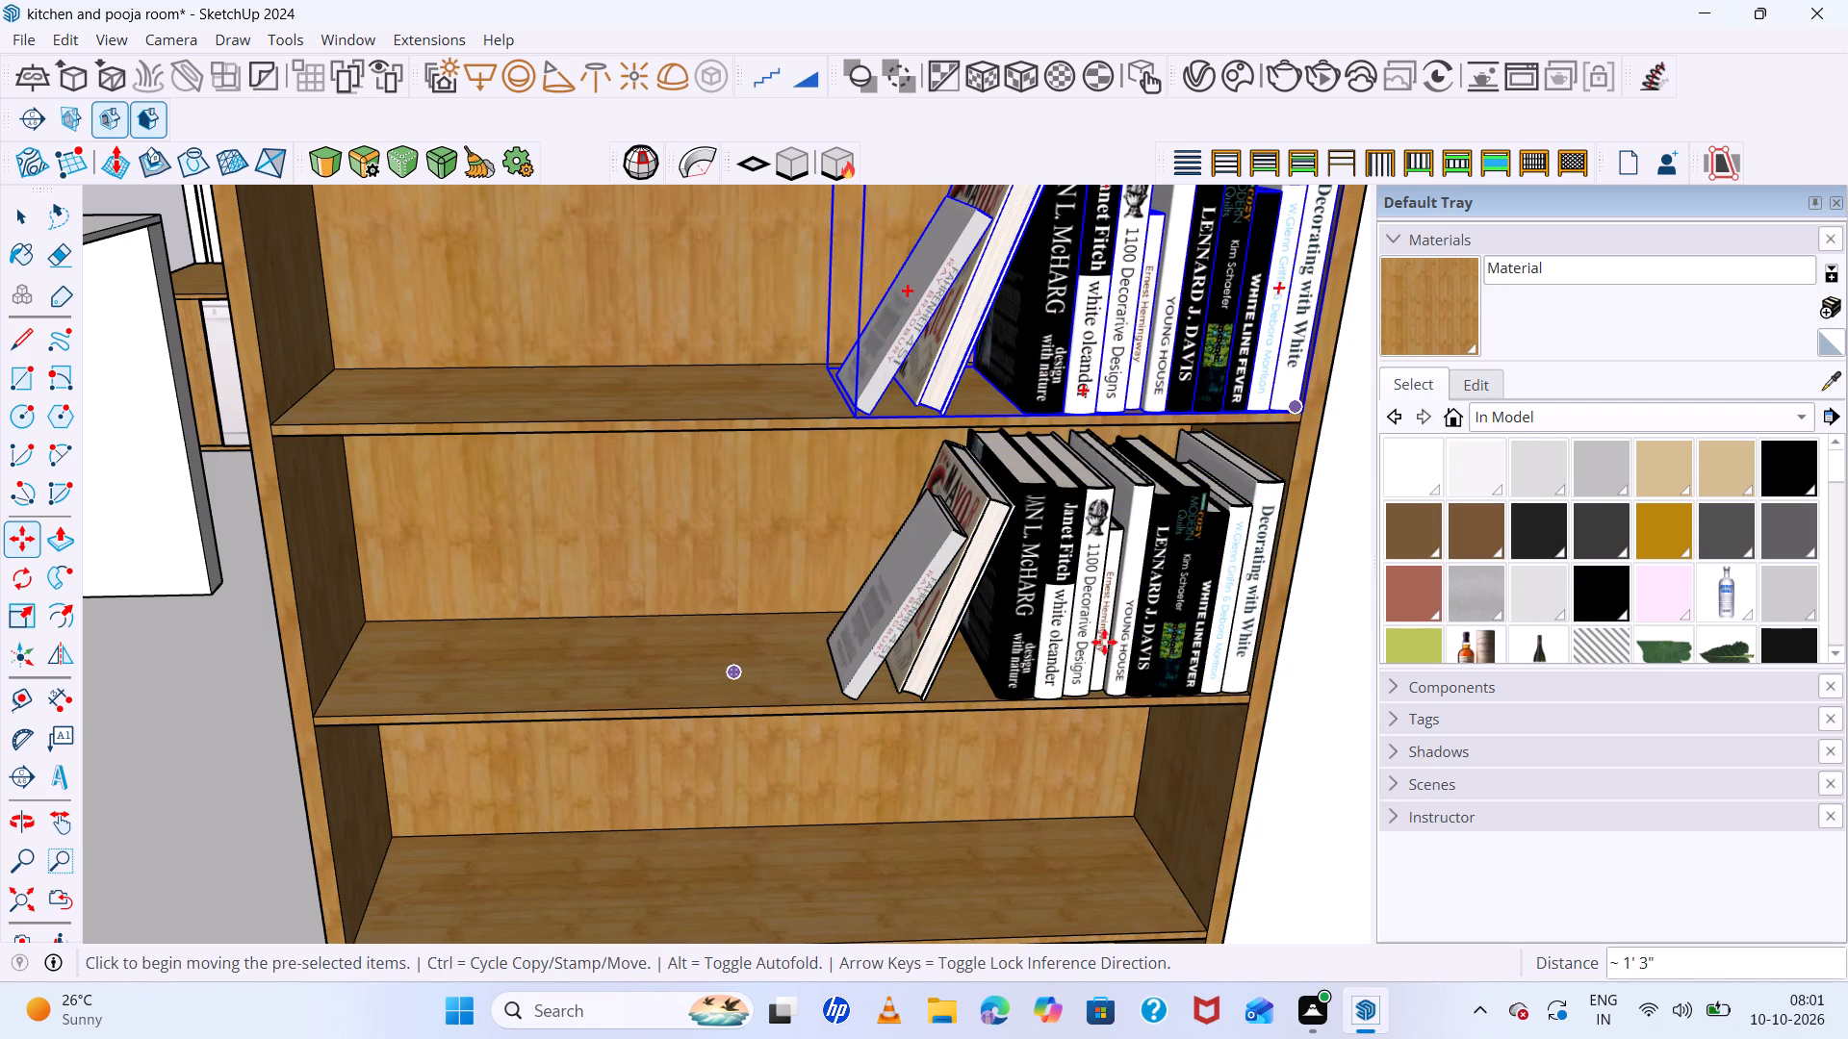
Move the copied books about 3' 3" down to the kitchen-side end of the sixth shelf.
scroll(1094, 653, down, 12)
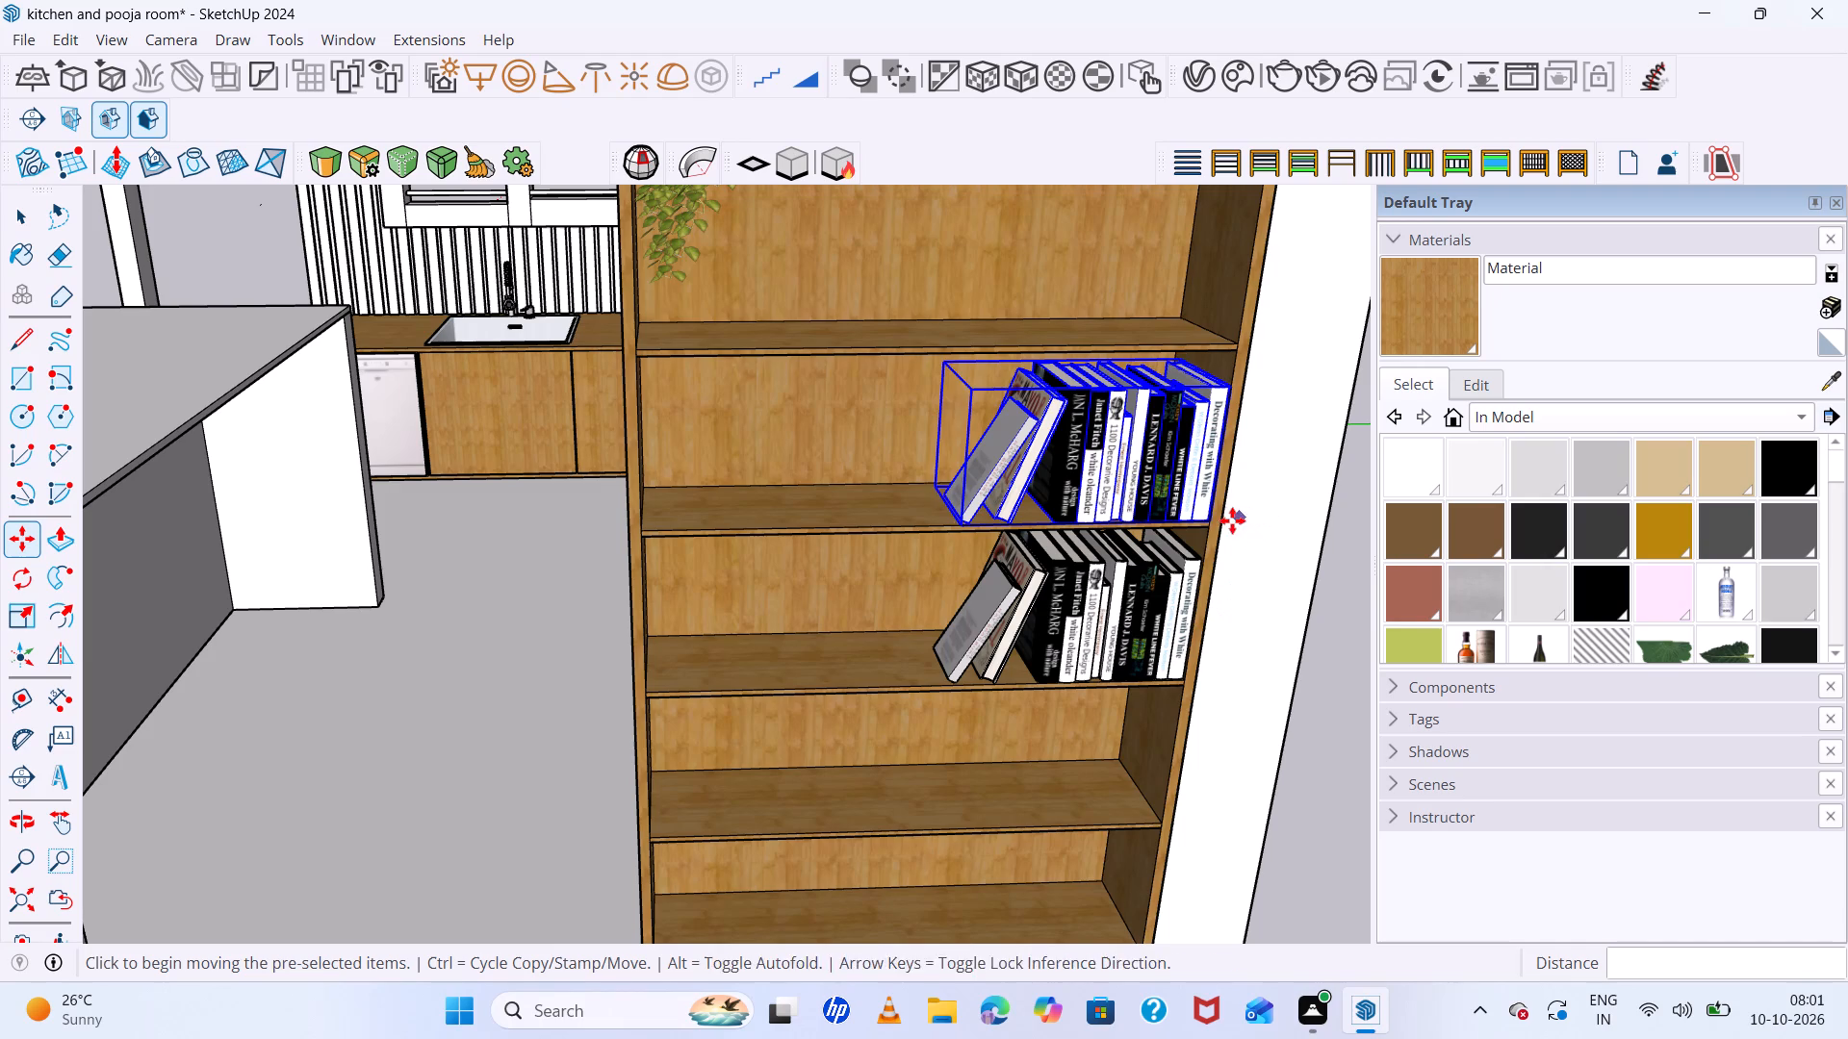
click(1218, 519)
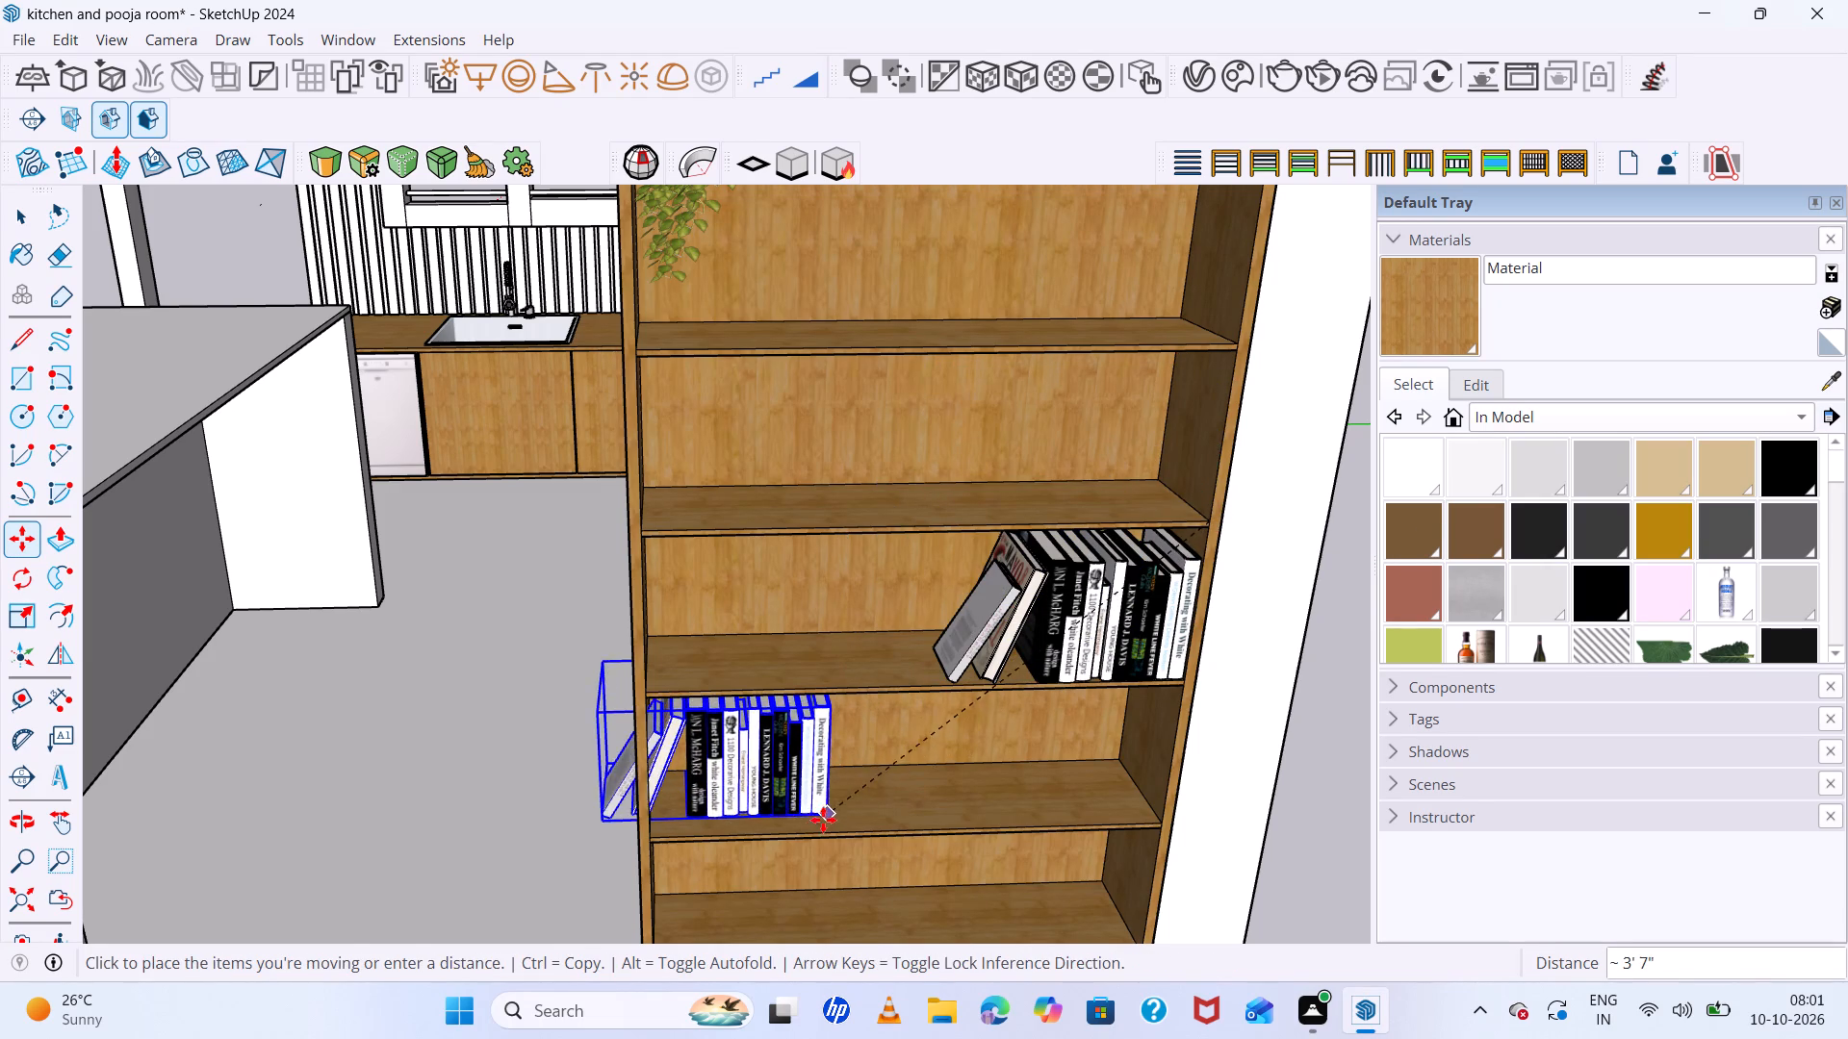
click(887, 825)
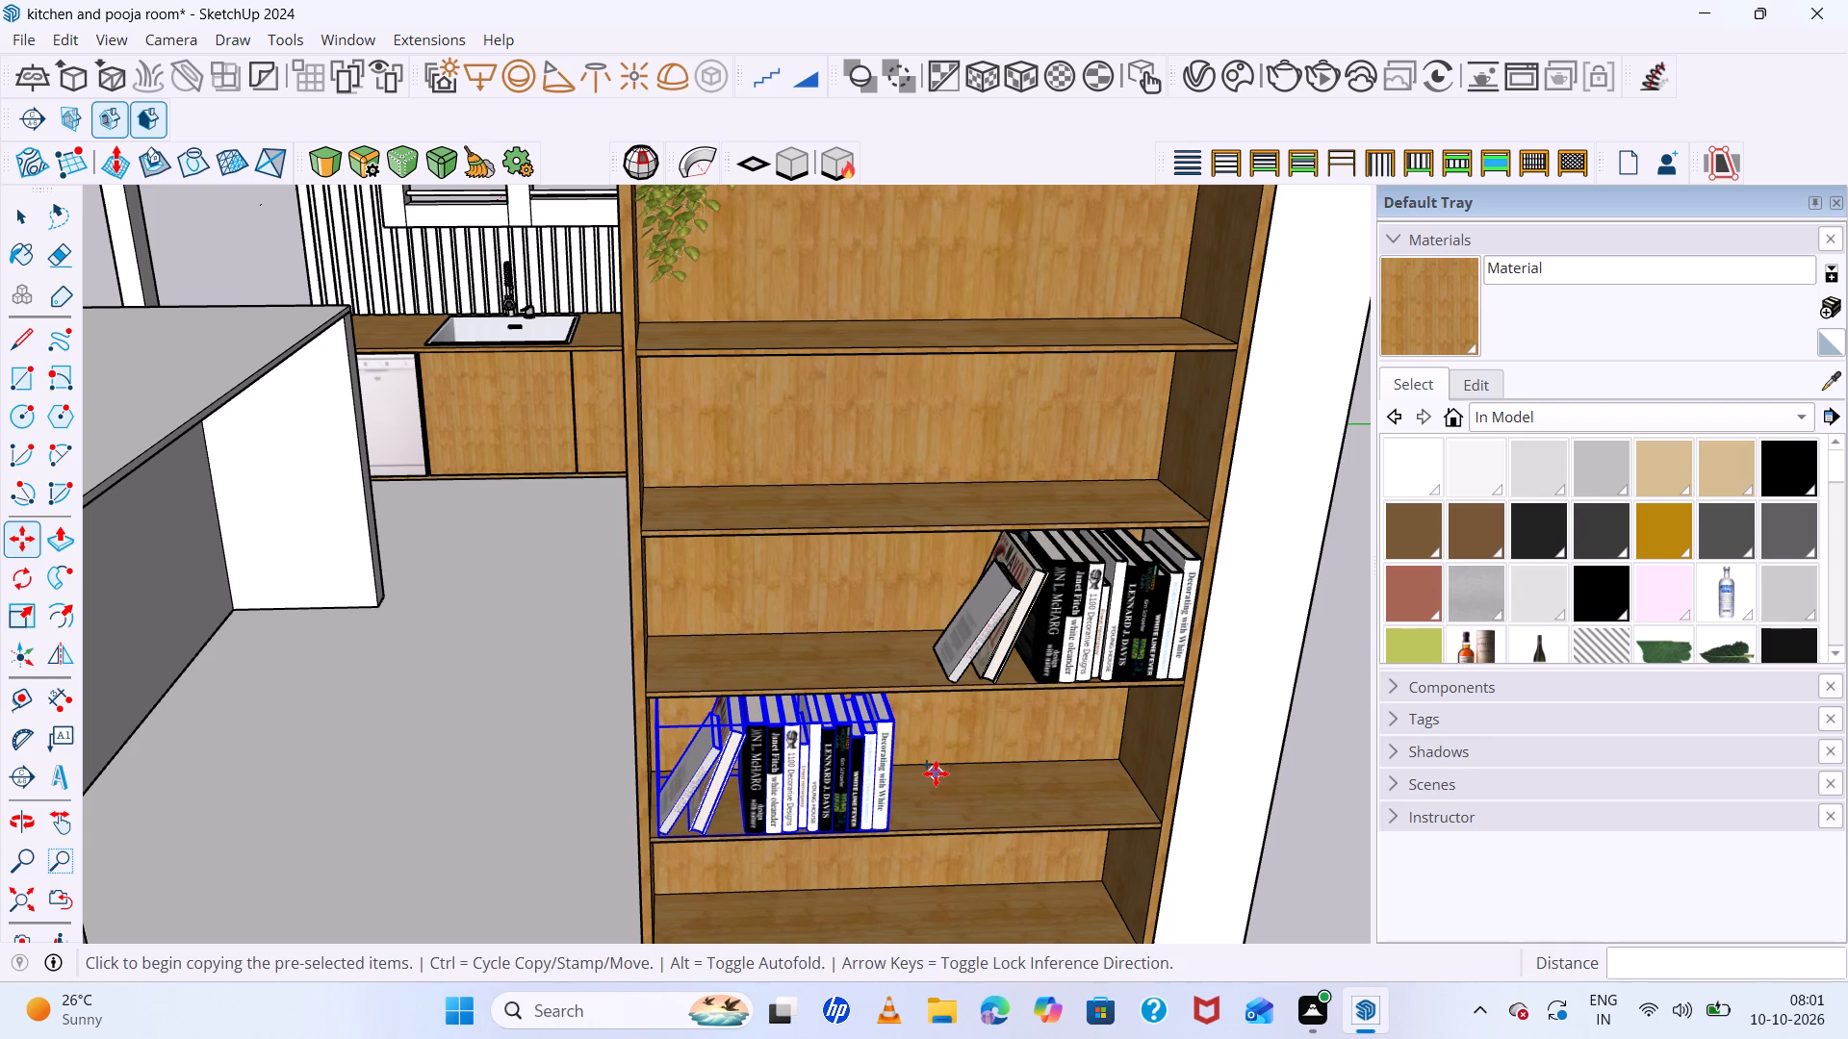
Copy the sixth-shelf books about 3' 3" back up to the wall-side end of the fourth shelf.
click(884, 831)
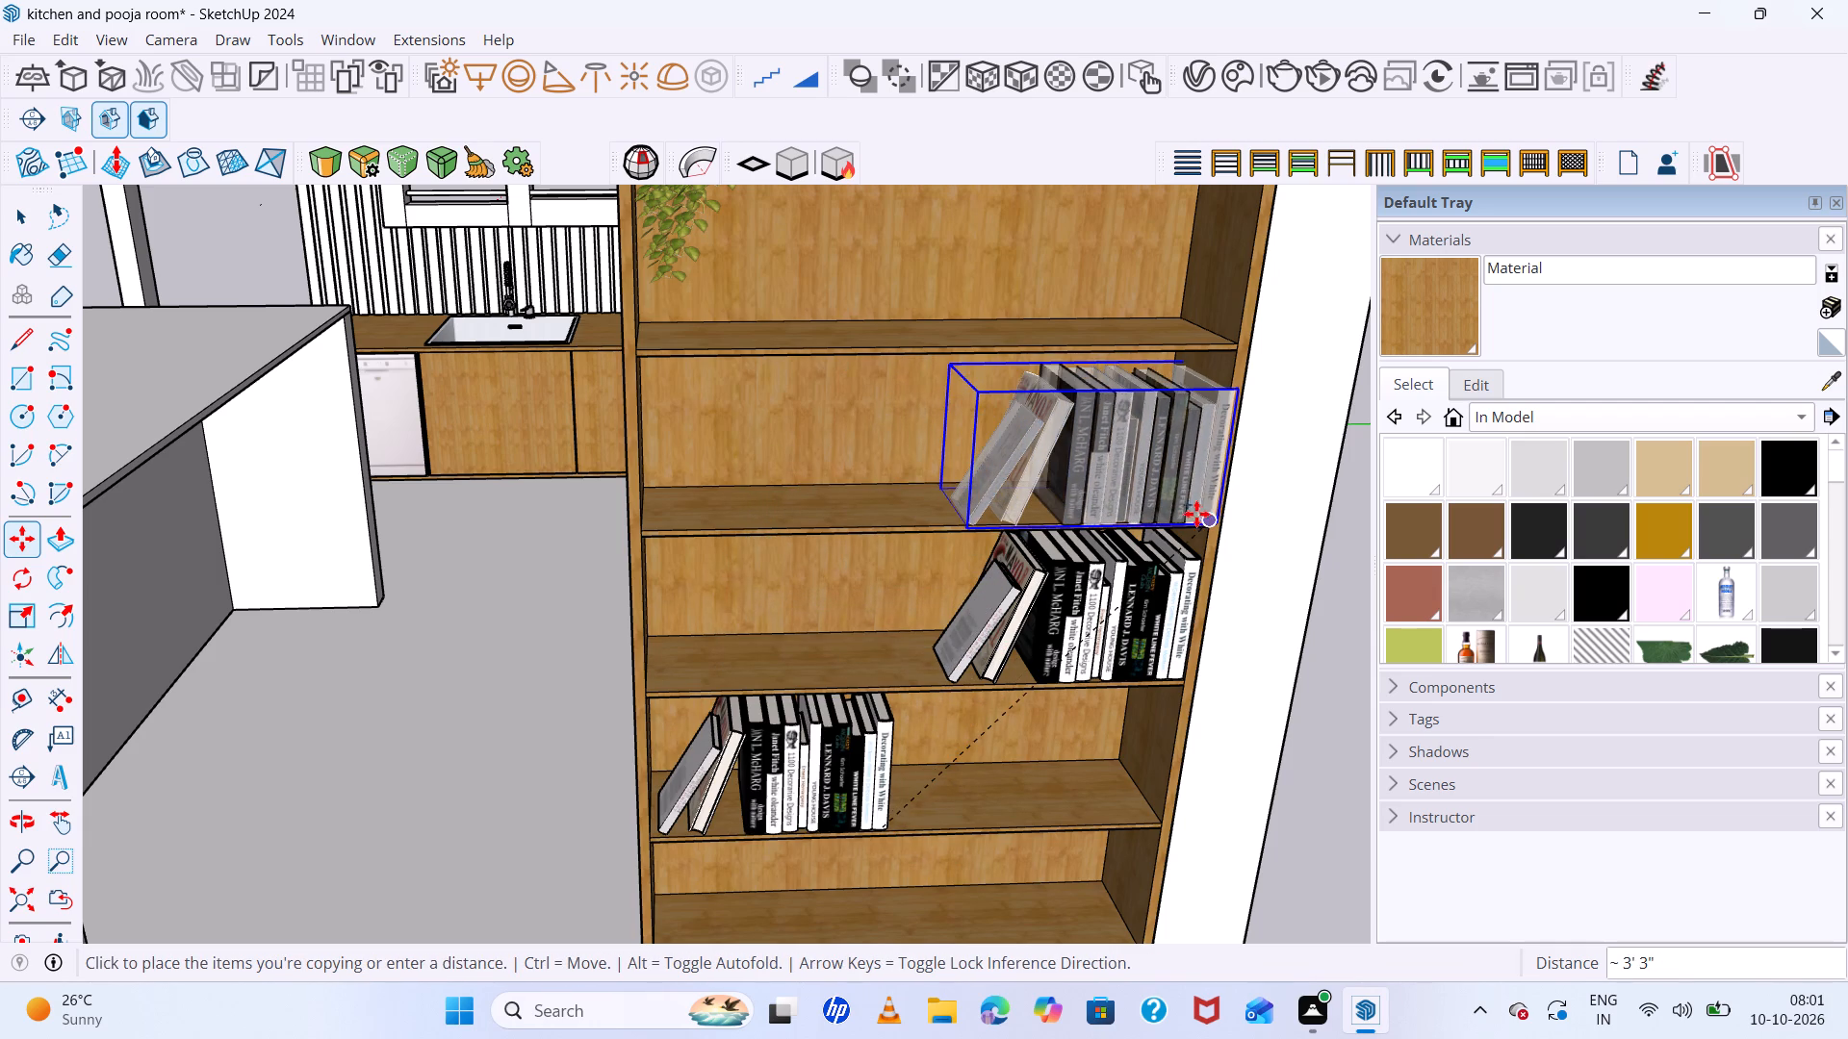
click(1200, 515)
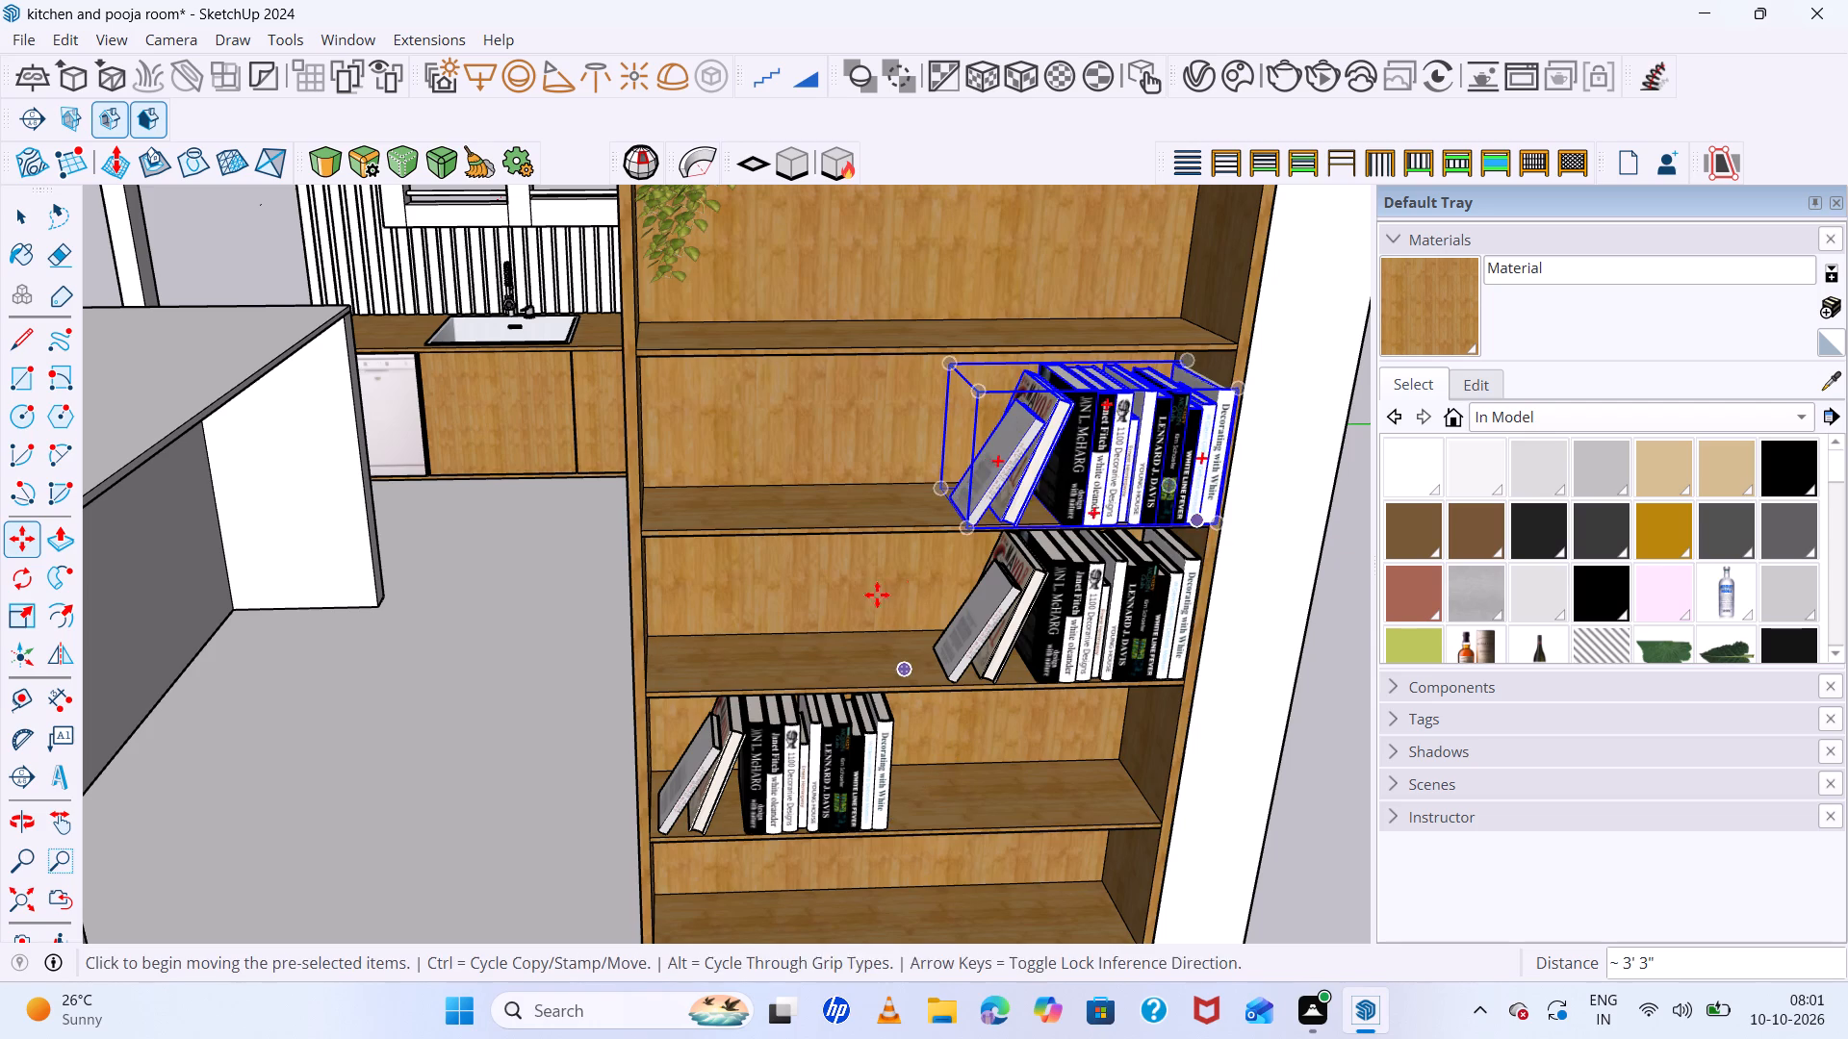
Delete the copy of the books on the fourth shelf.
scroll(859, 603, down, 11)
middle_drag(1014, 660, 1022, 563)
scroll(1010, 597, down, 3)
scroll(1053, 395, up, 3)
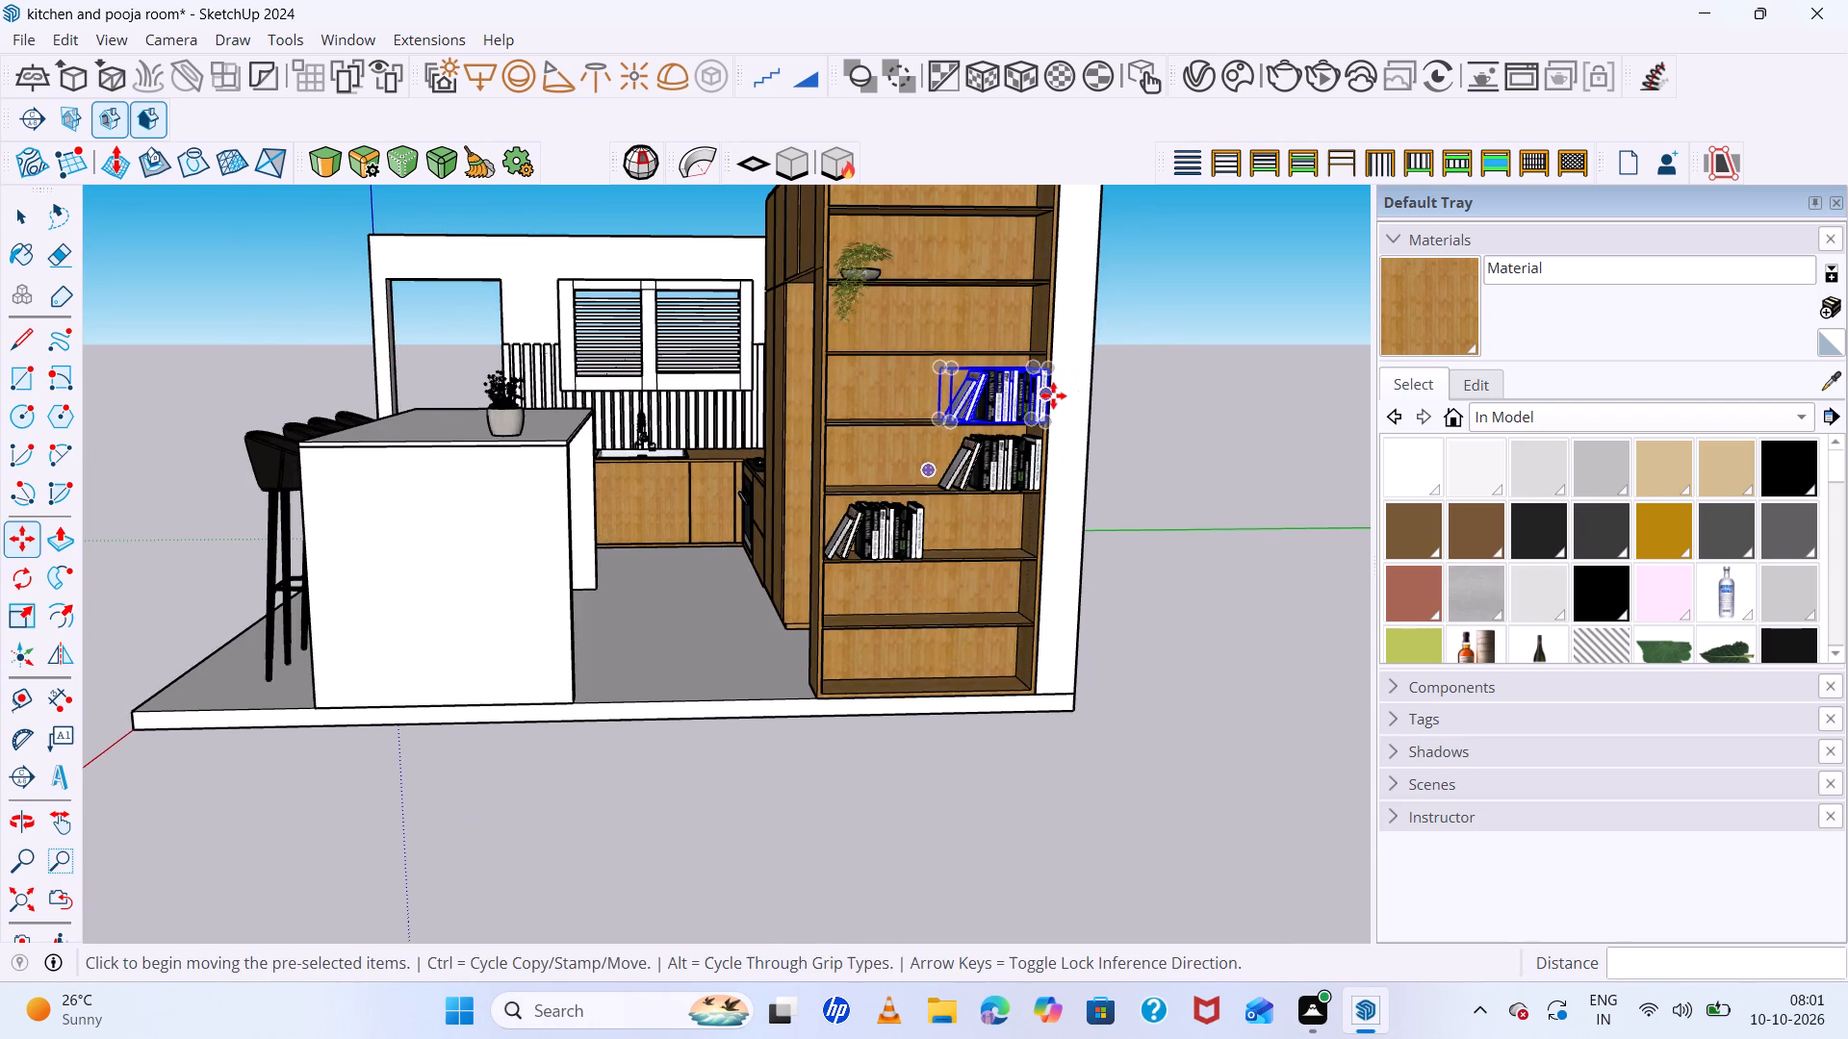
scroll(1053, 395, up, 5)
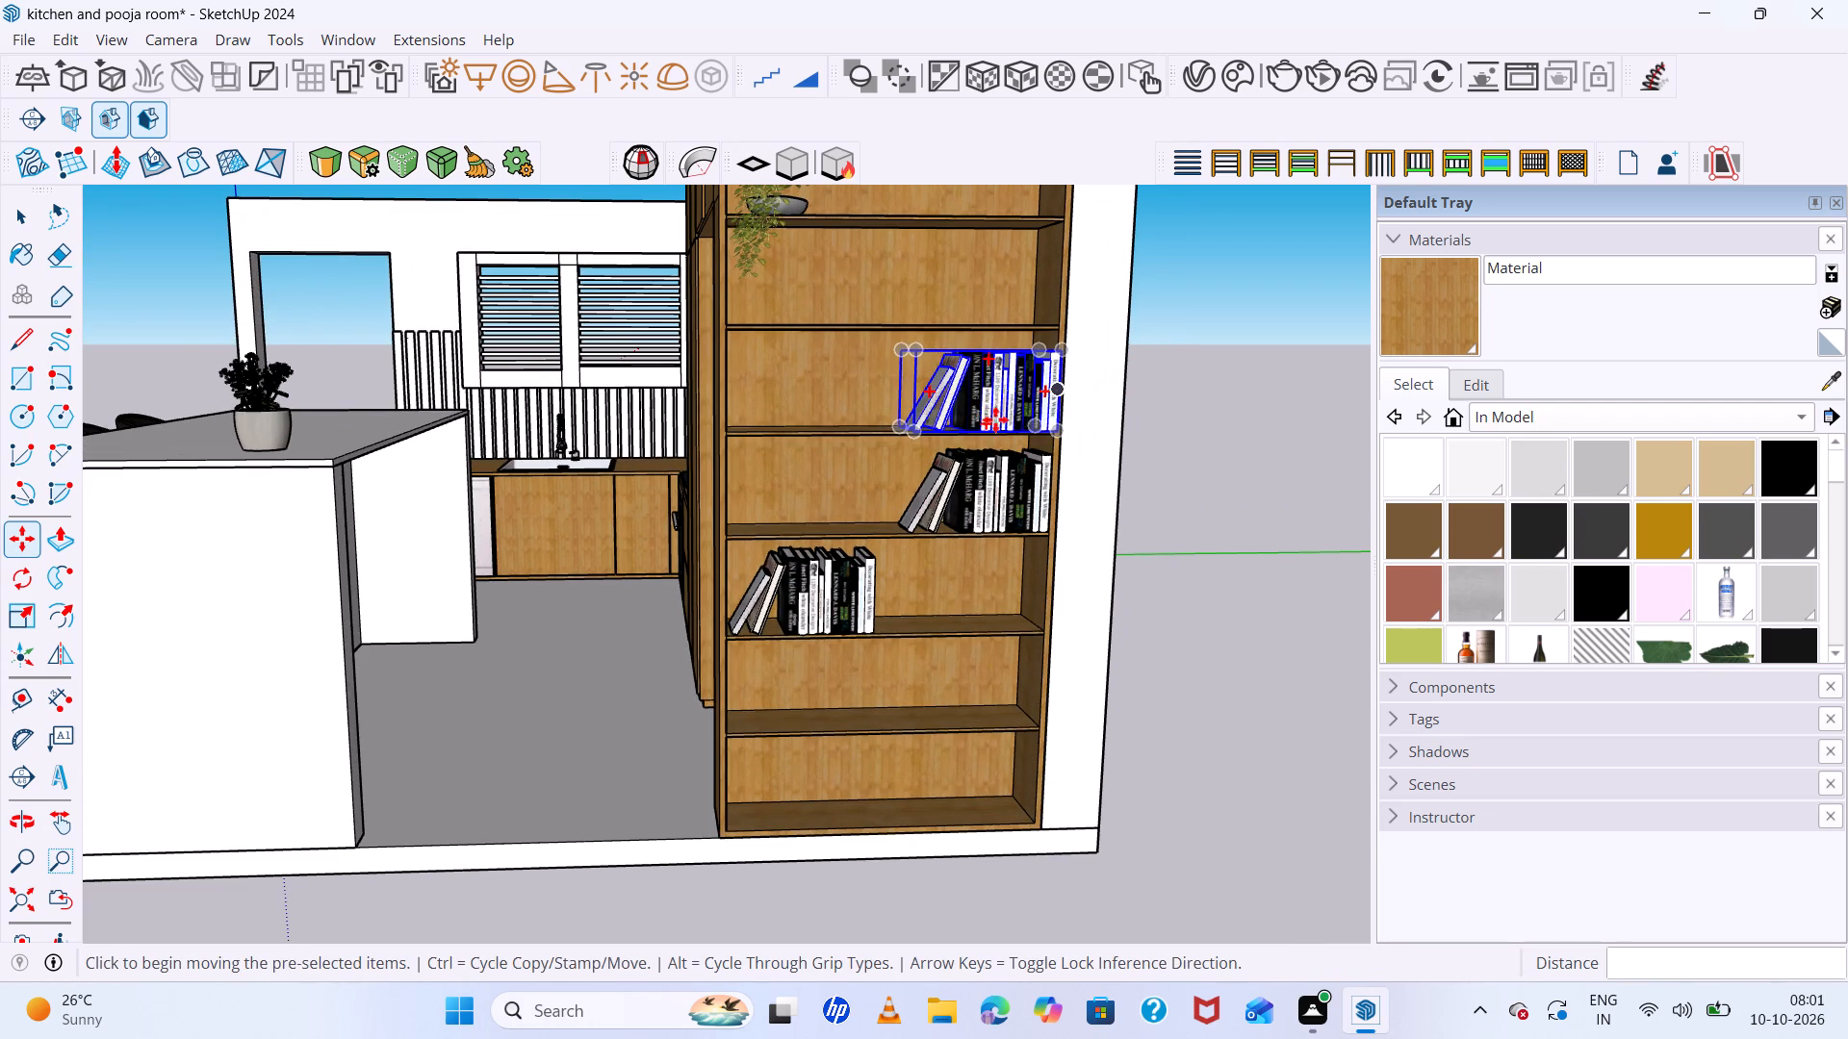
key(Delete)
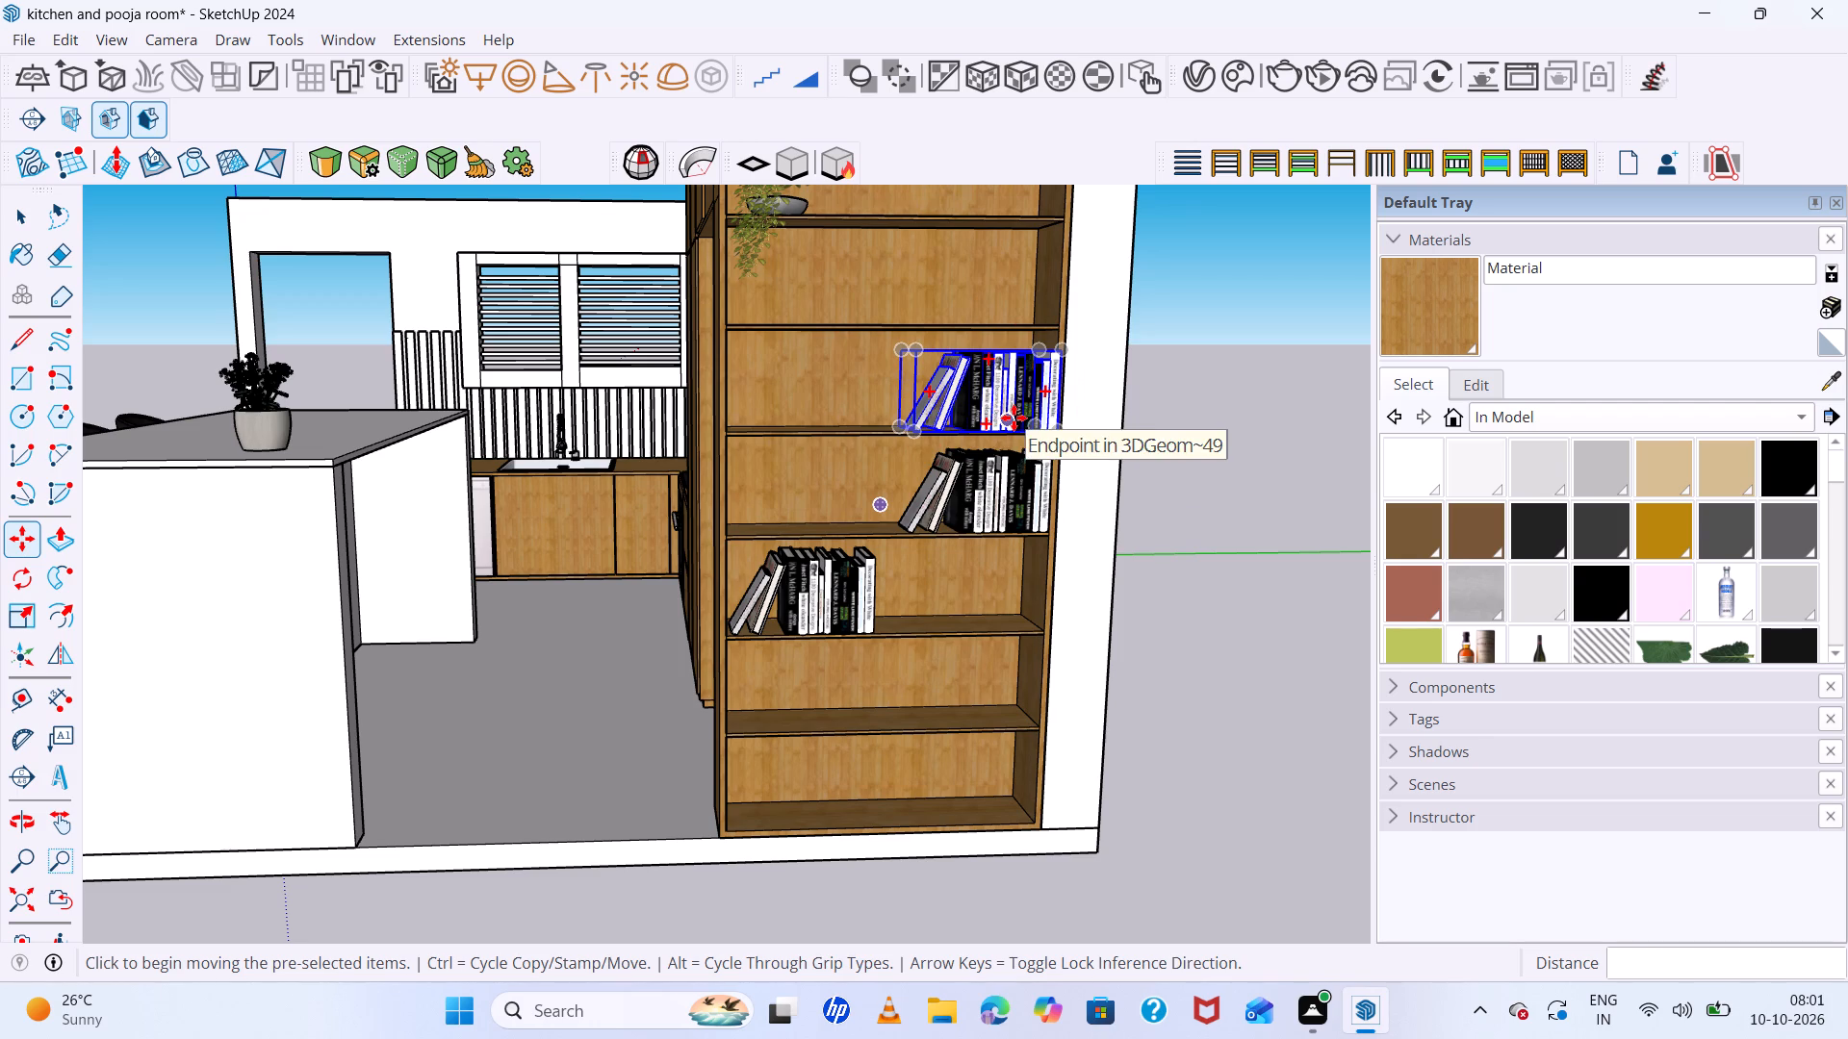
Search 3D Warehouse for books.
click(364, 35)
click(436, 234)
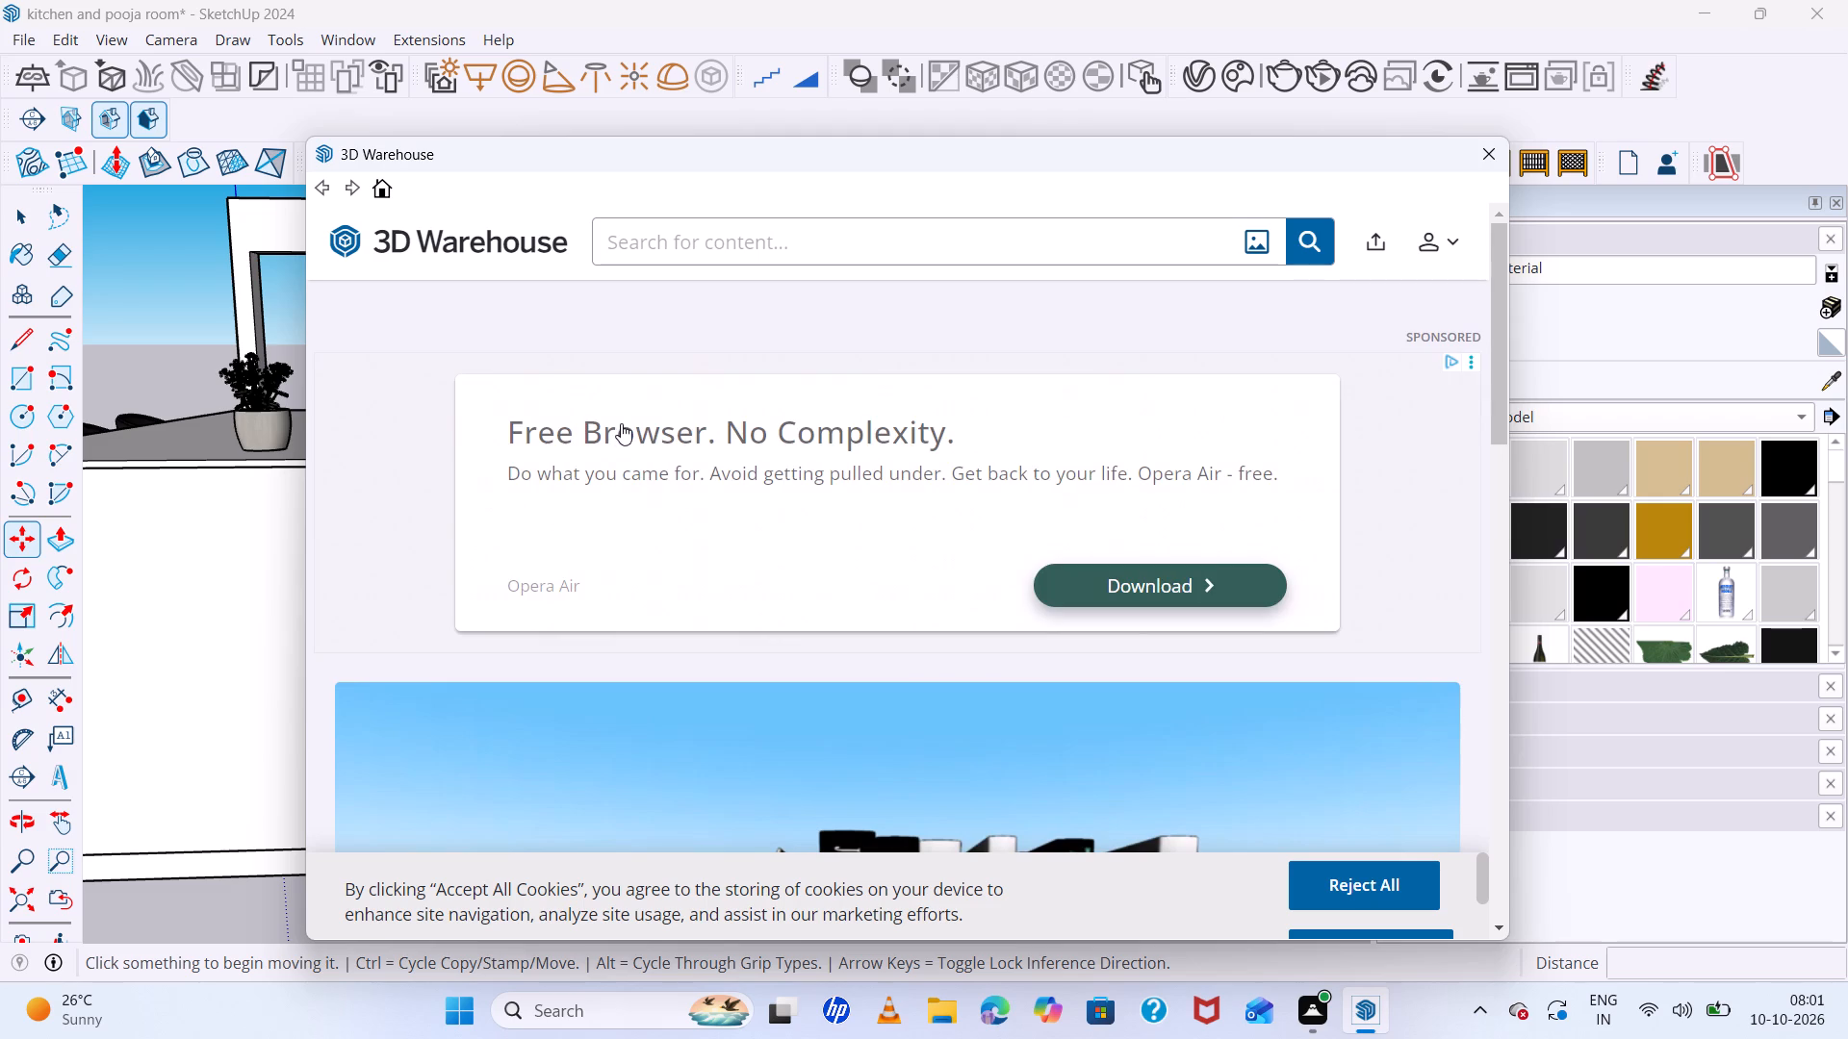
click(753, 234)
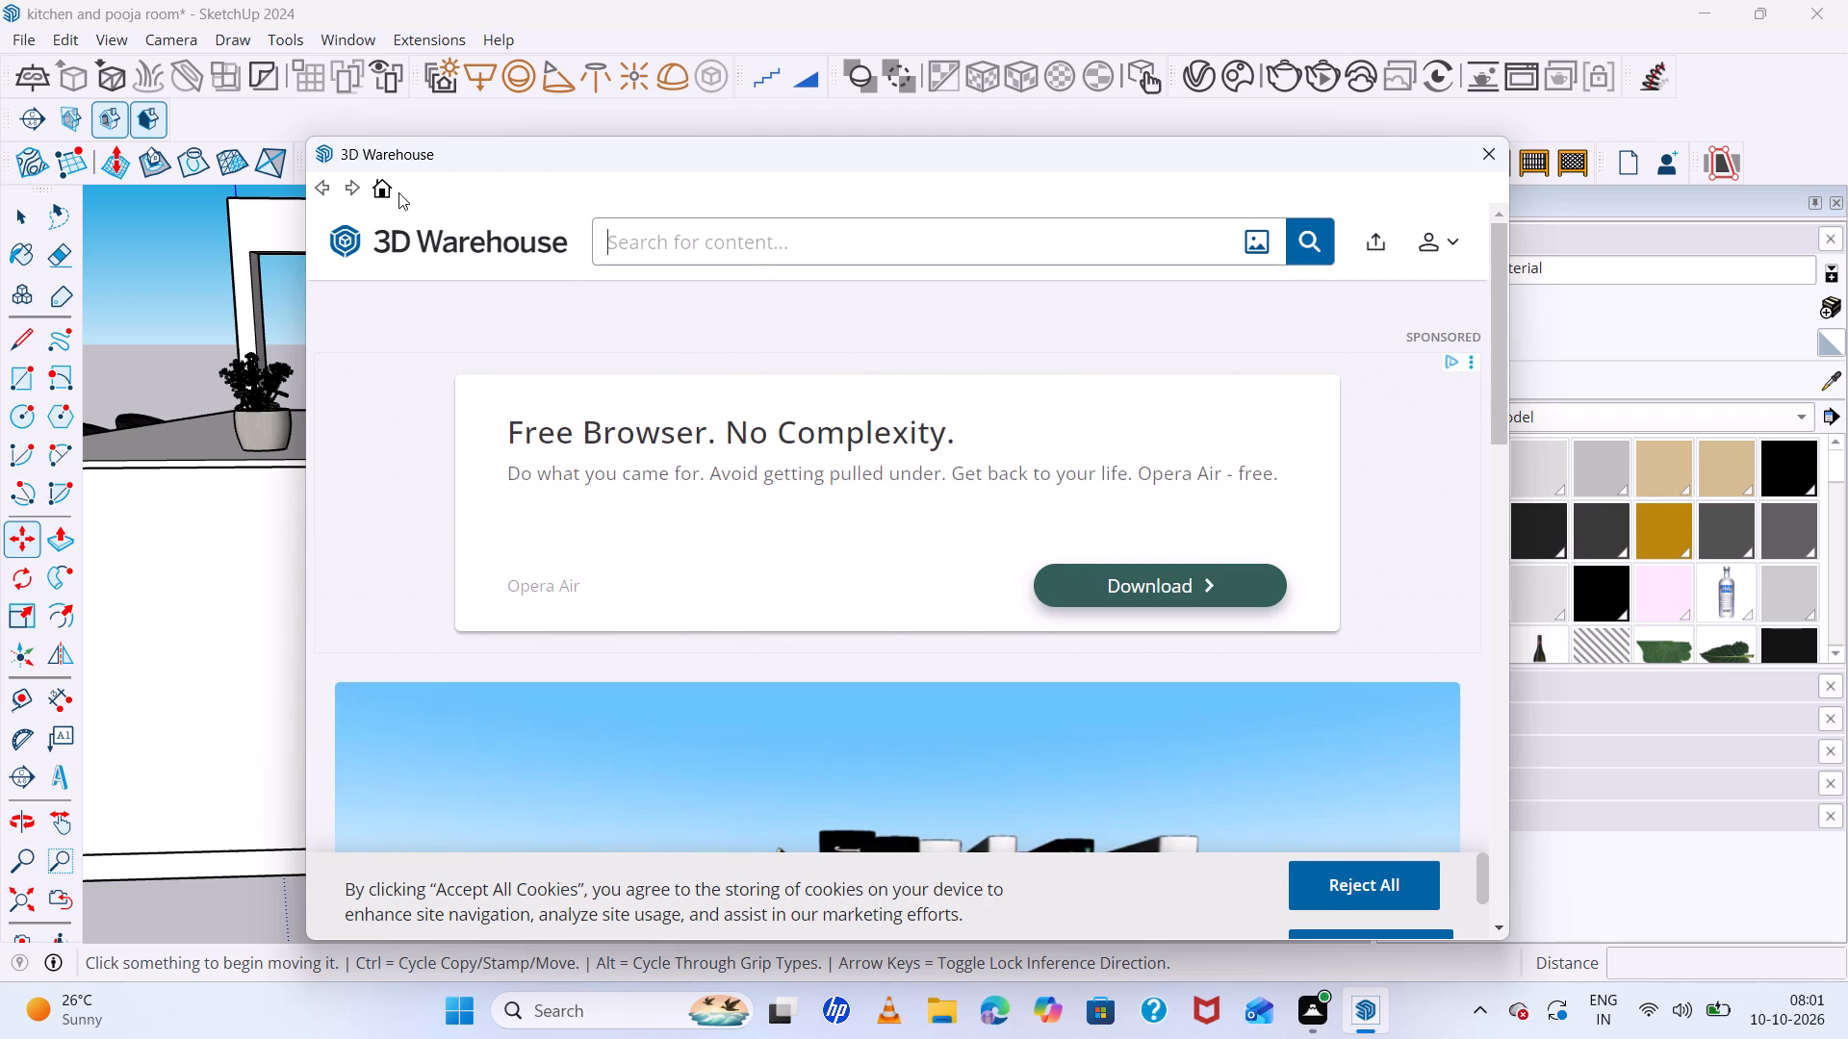
text(boo)
text(ks)
key(Return)
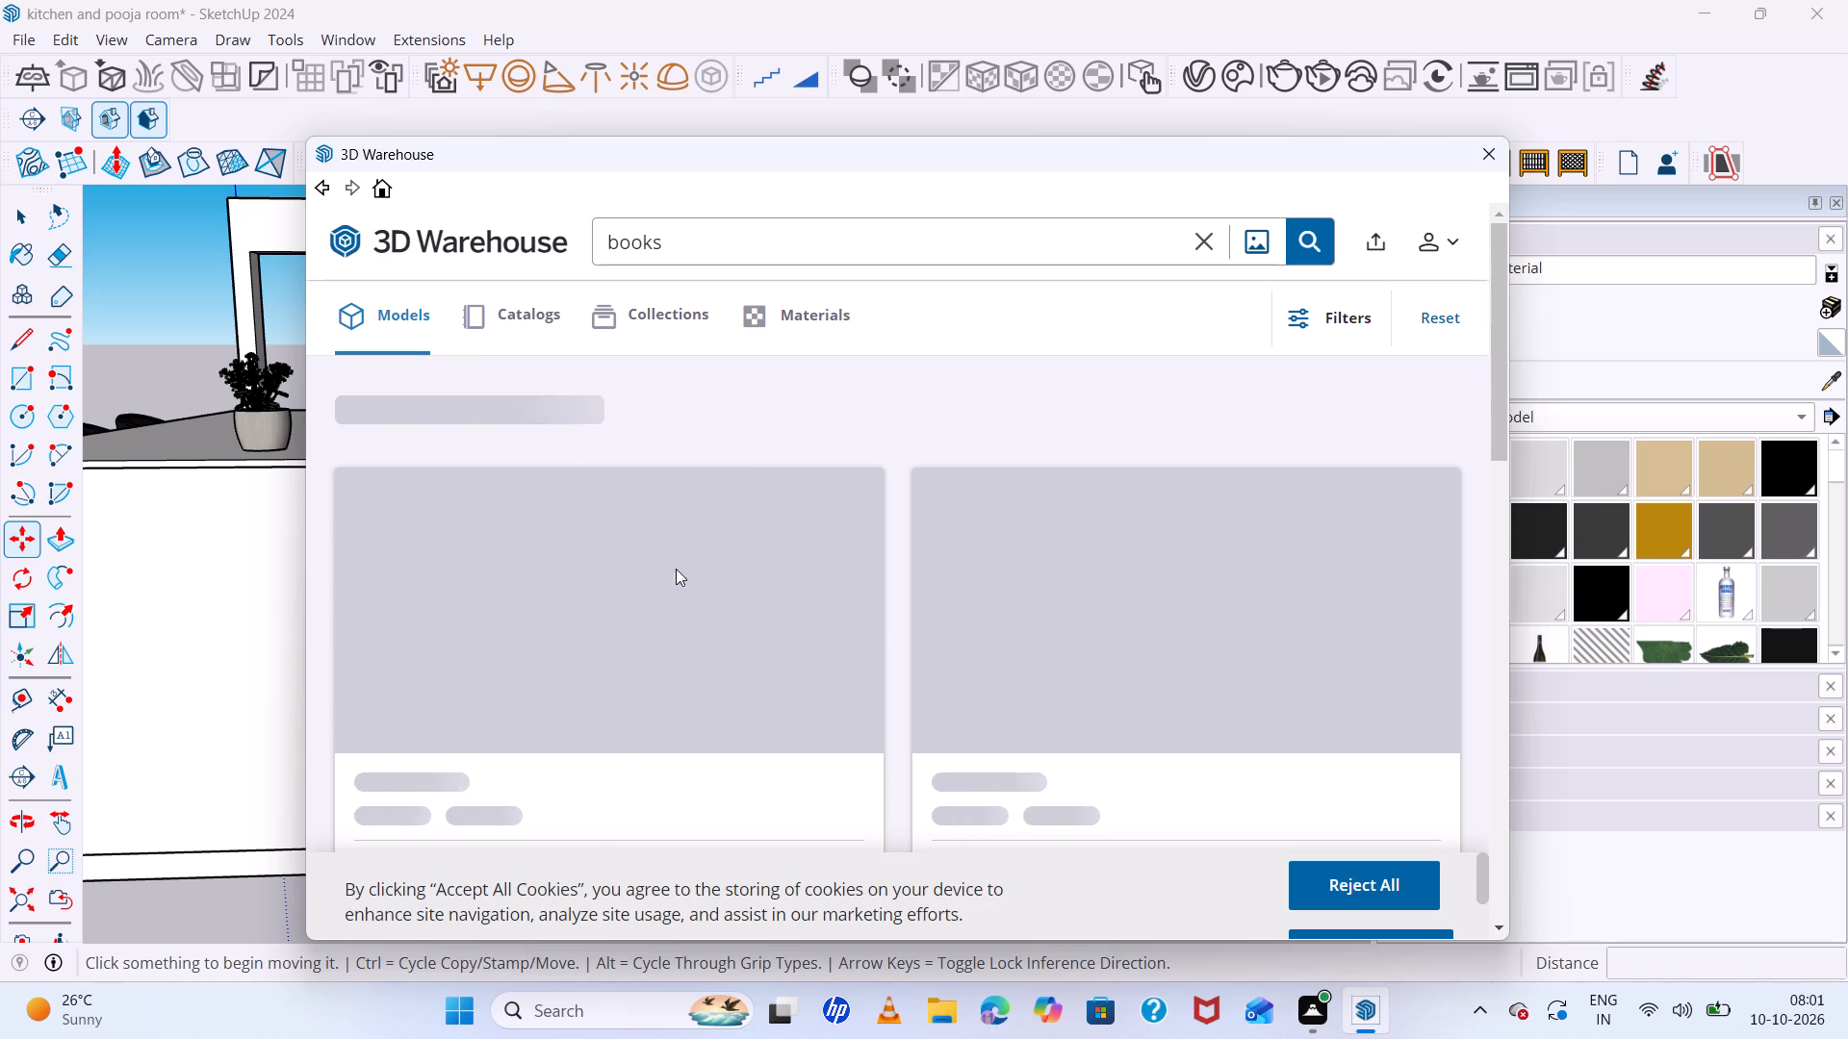
Load the 216 KB "Books" model of three stacked books into the model, placing it at the seventh shelf.
scroll(740, 496, down, 5)
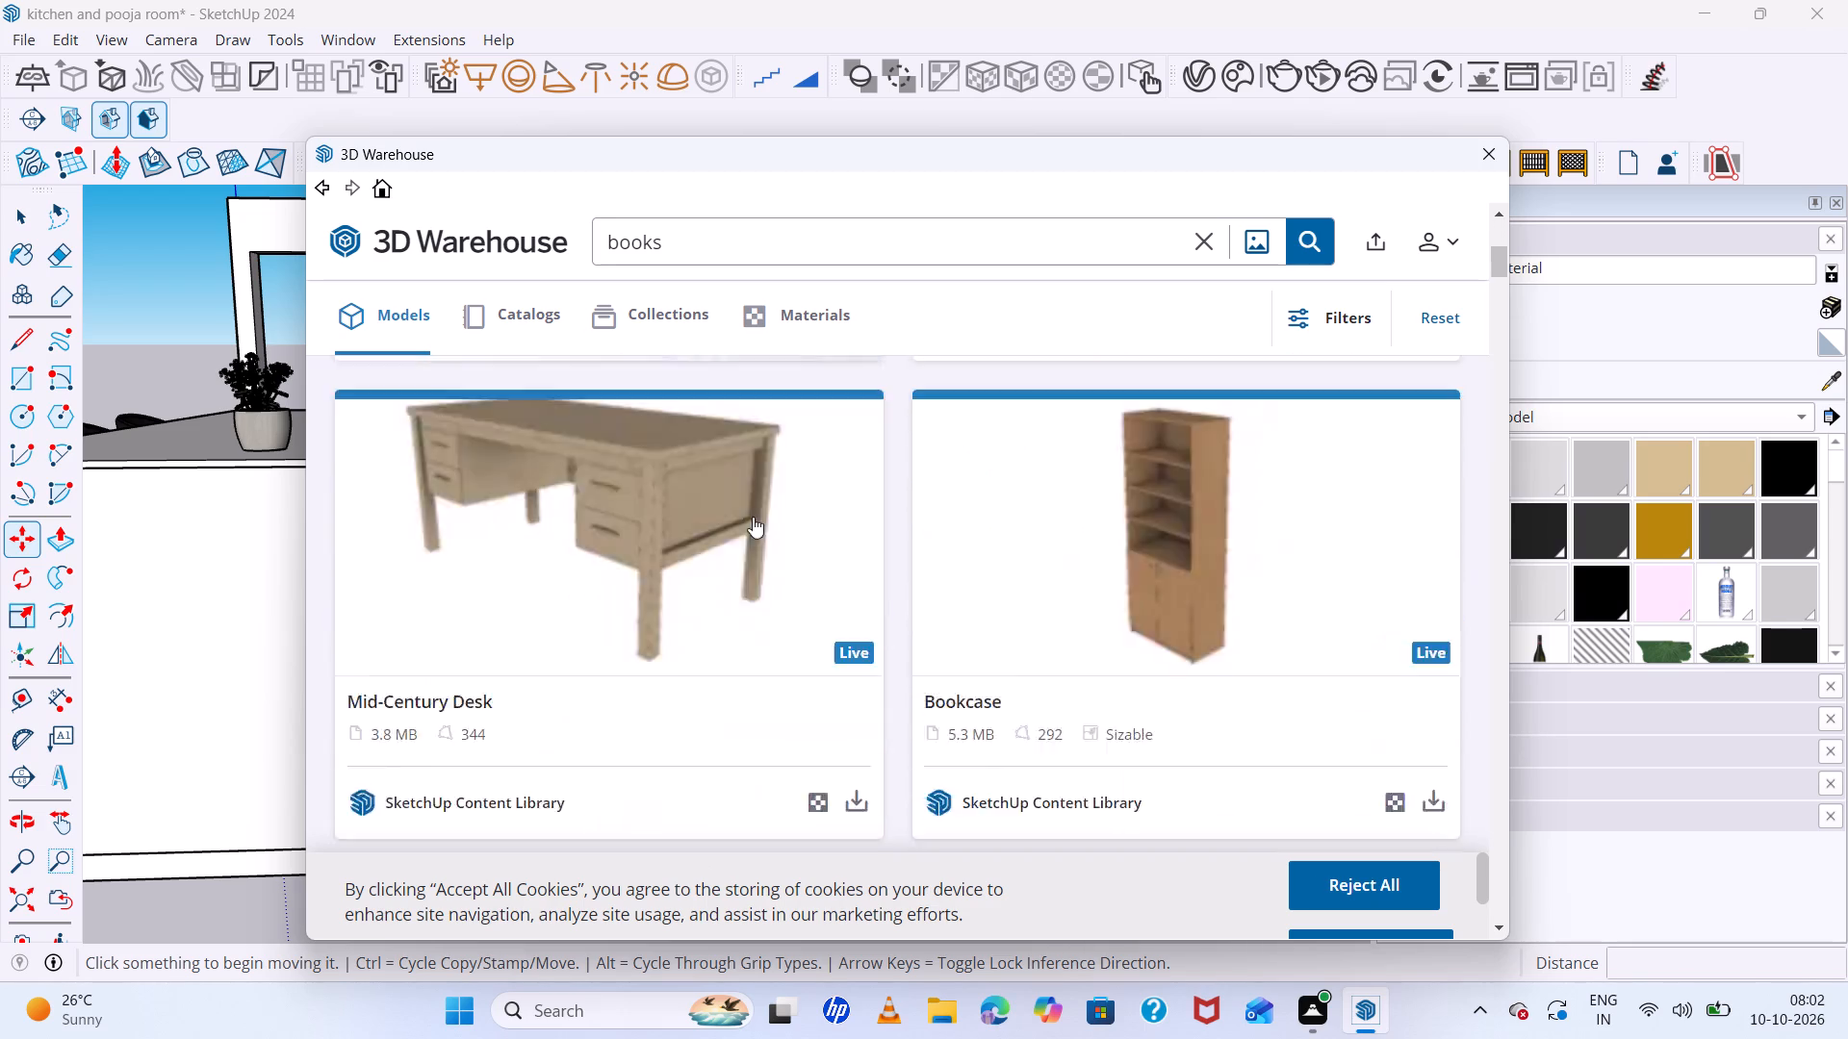
scroll(762, 533, down, 16)
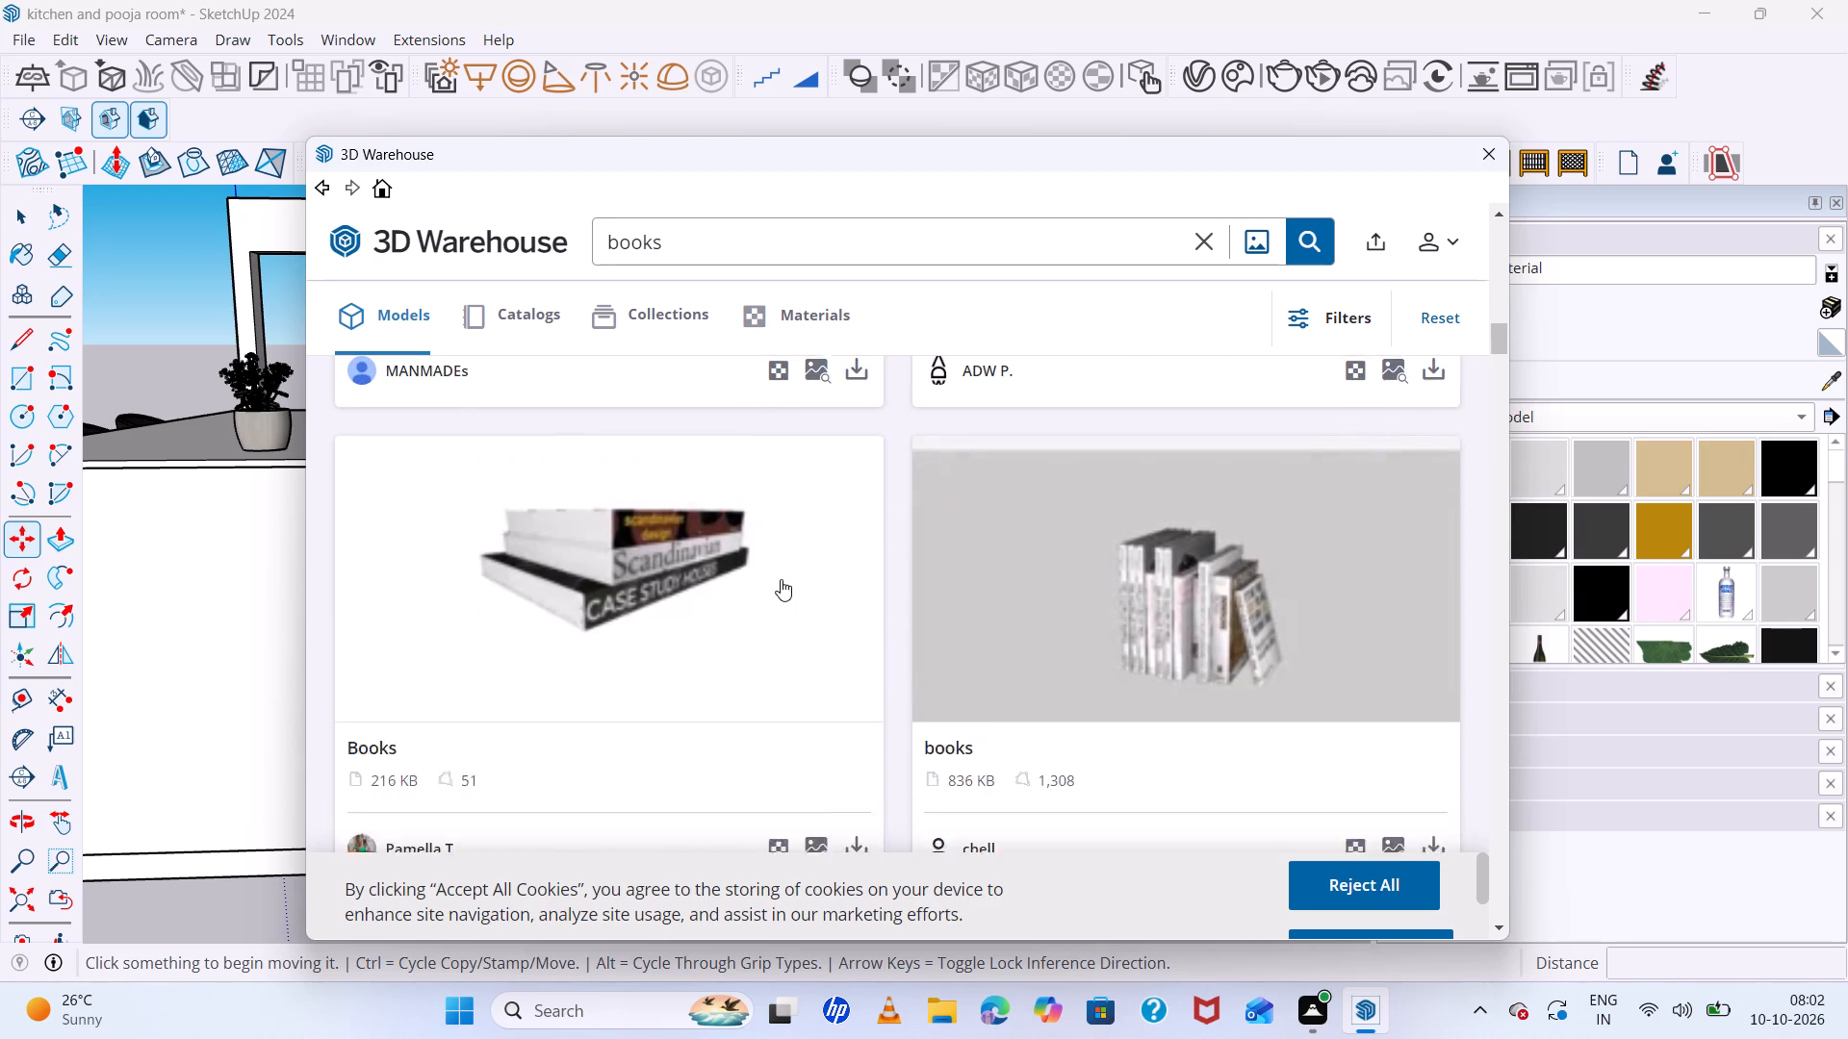
click(632, 455)
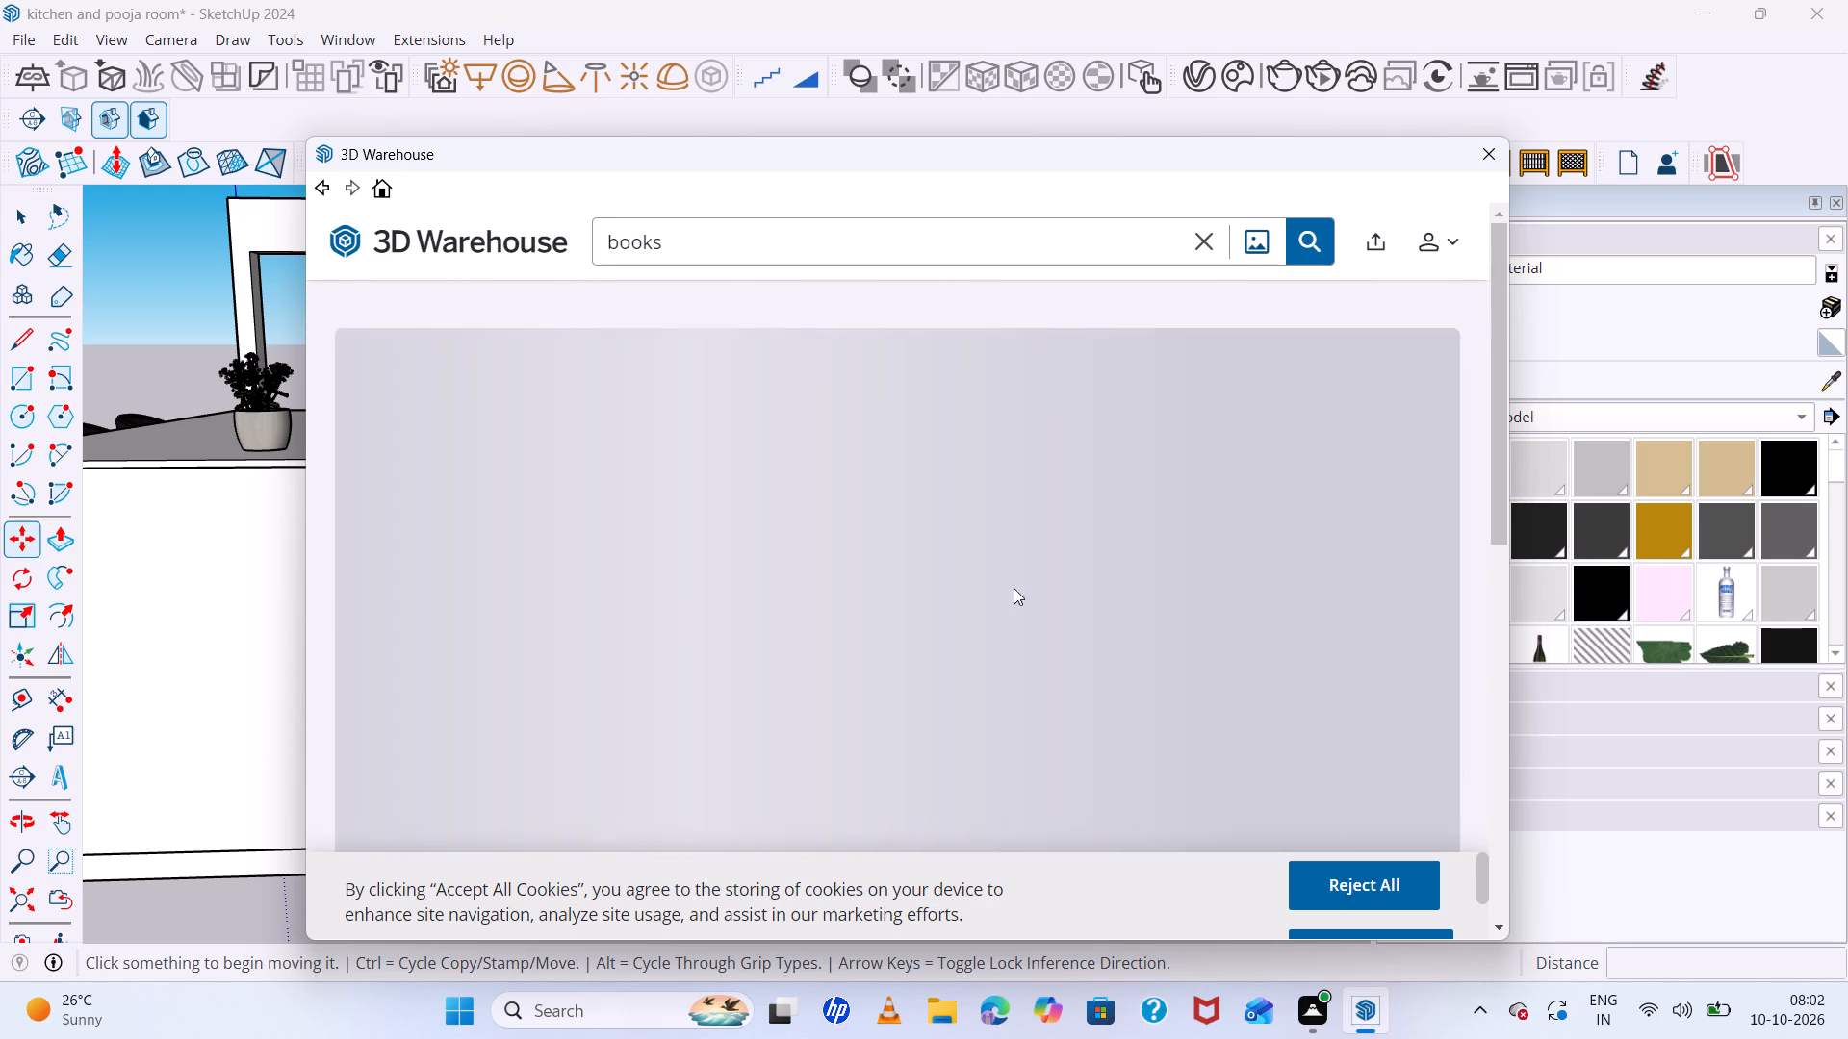
scroll(1020, 585, down, 7)
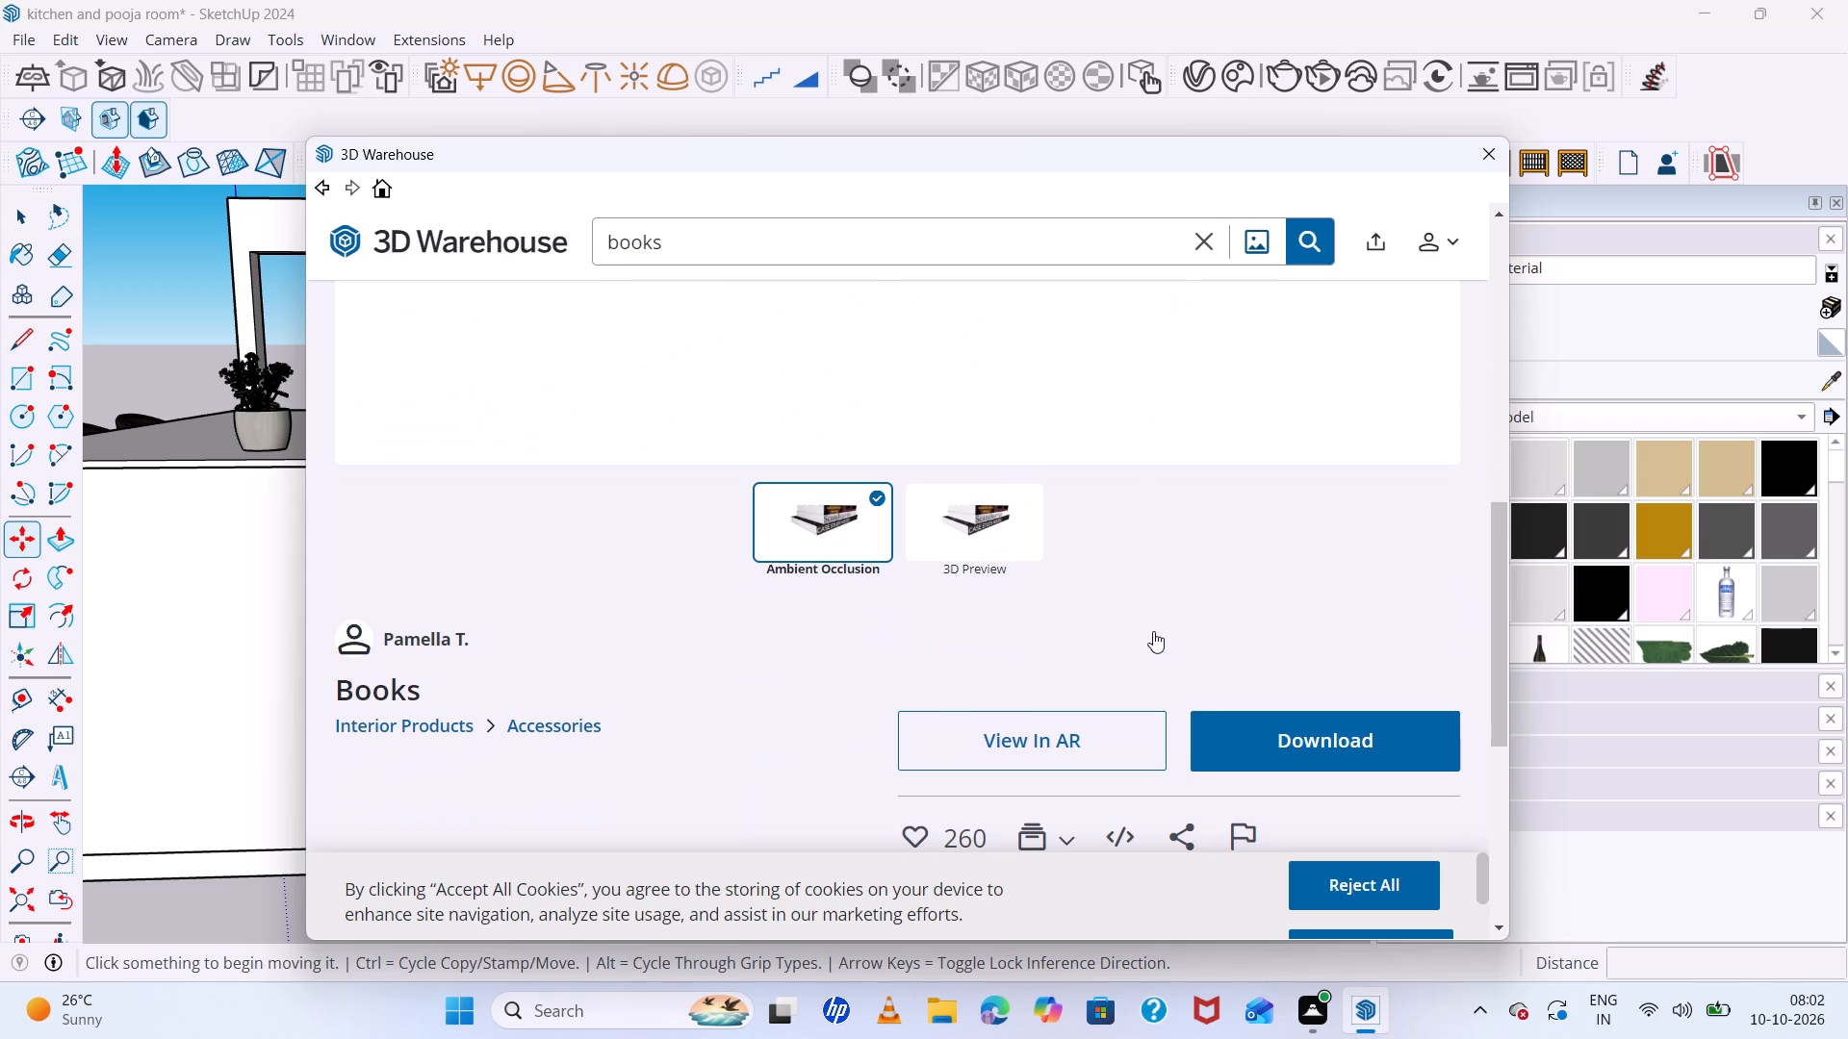
click(1236, 748)
click(843, 572)
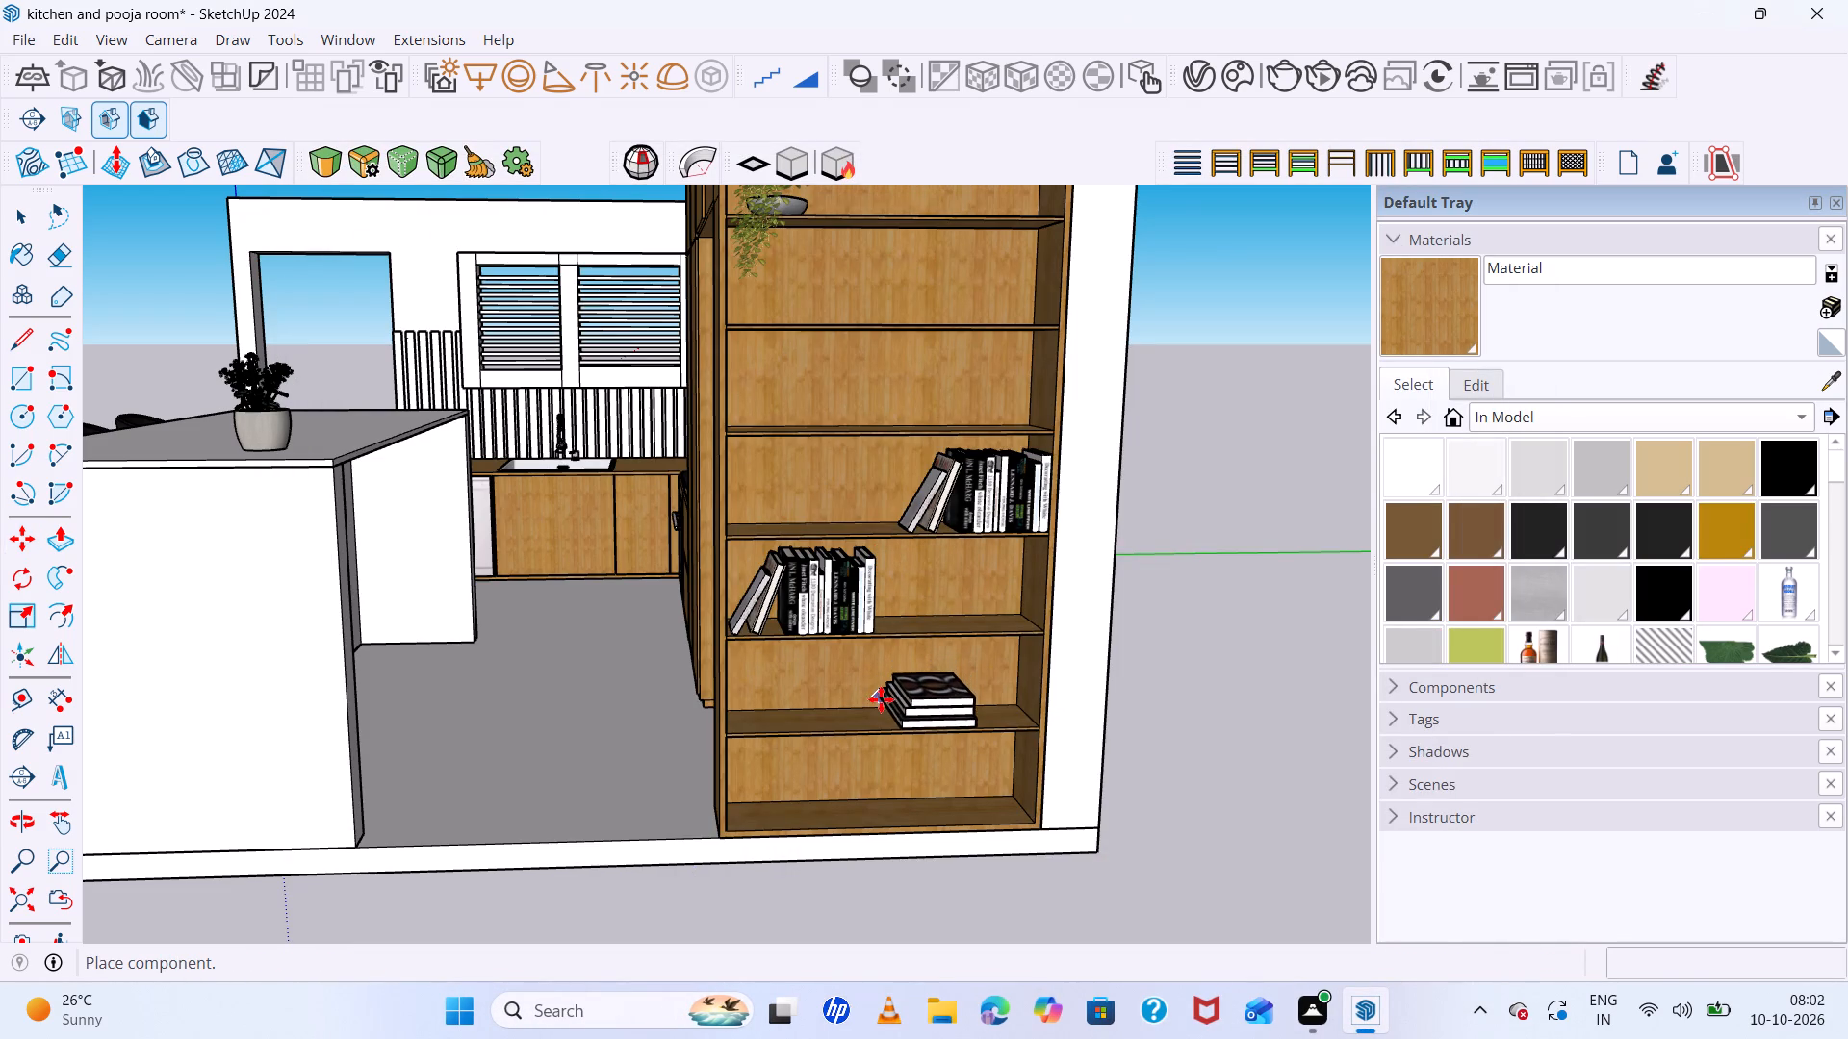
click(882, 701)
Rotate the stack of books 90 degrees horizontally on the shelf plane.
scroll(953, 724, up, 10)
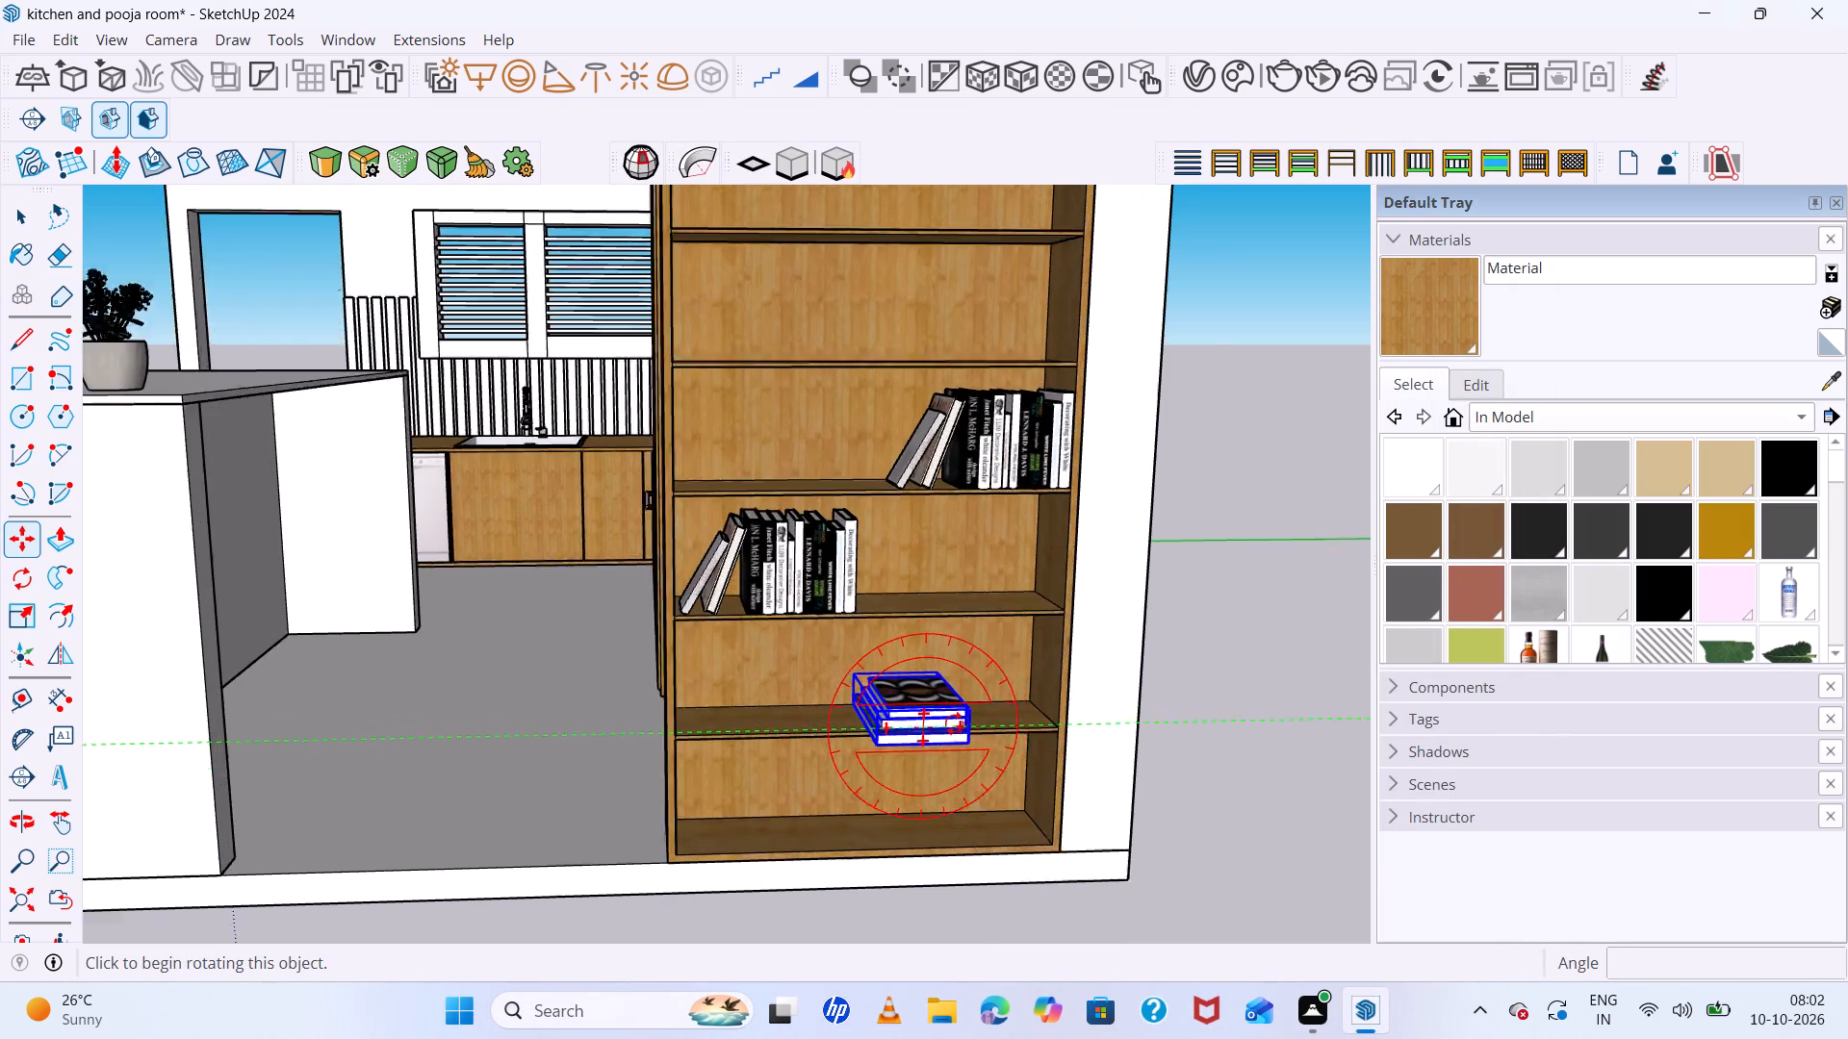
scroll(954, 723, up, 19)
middle_drag(1007, 736, 1089, 738)
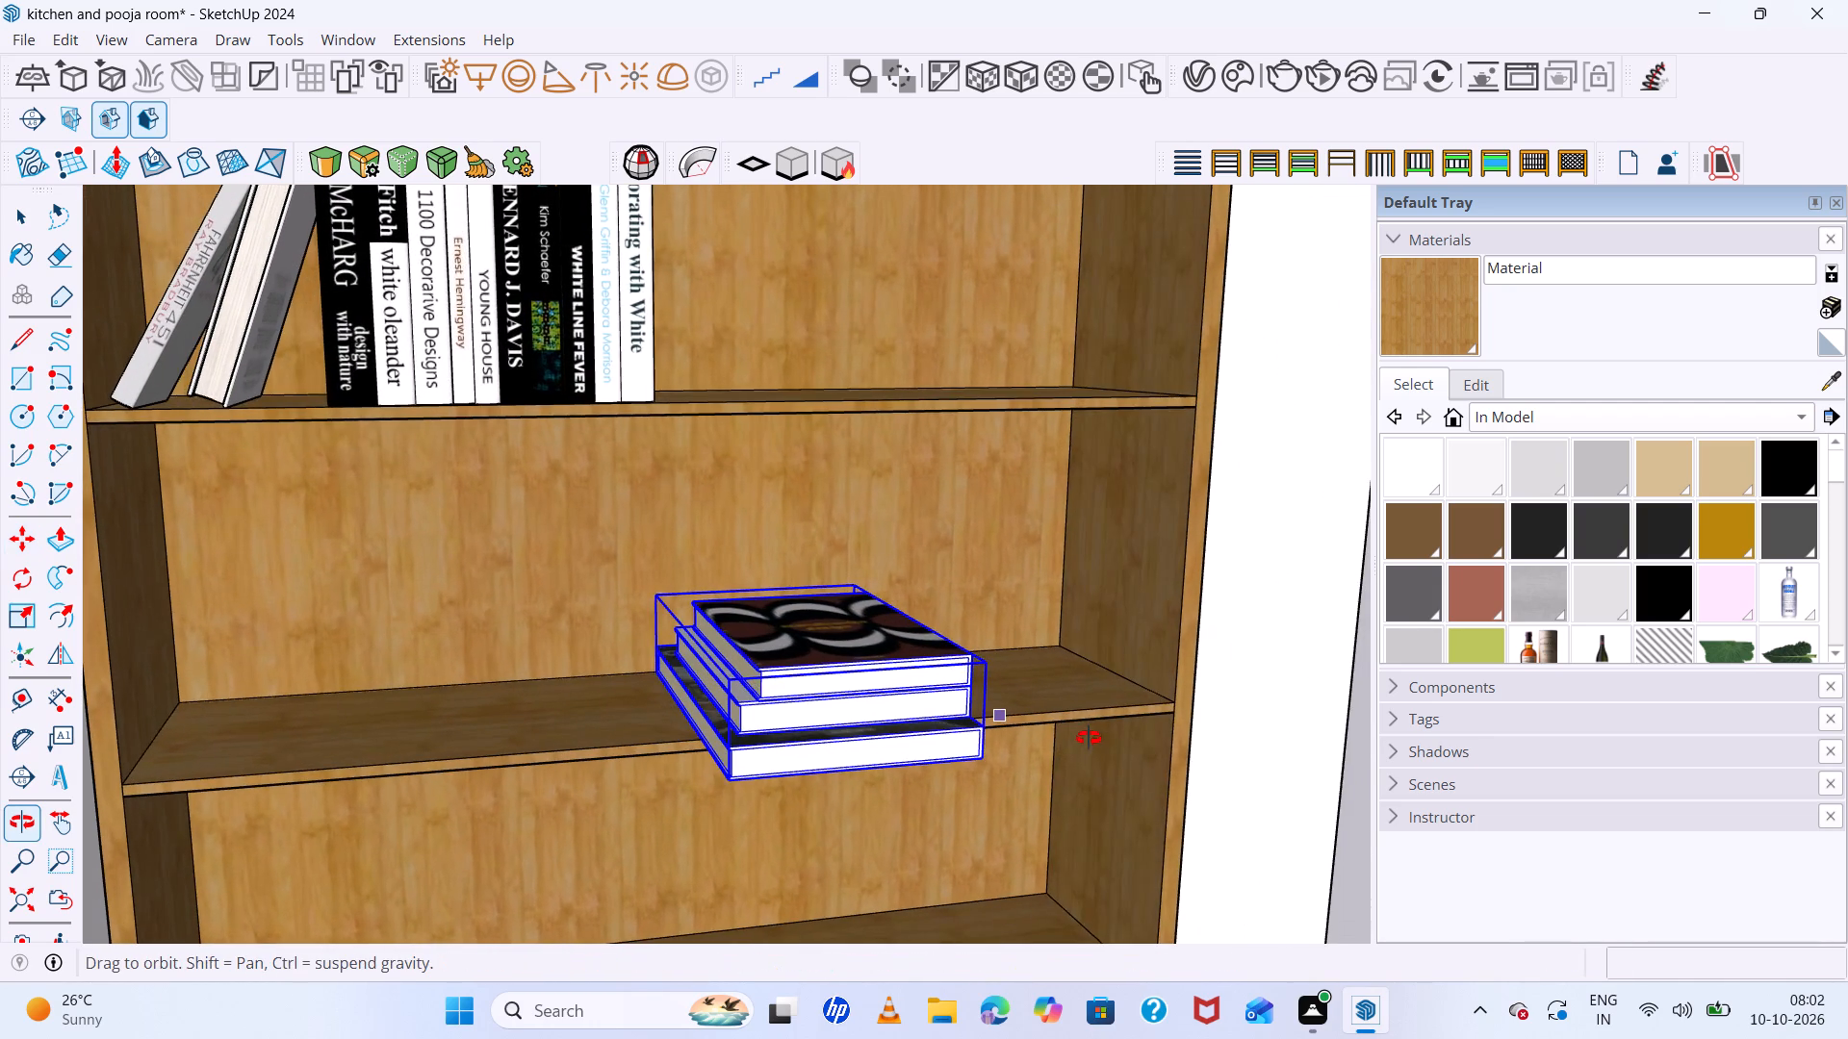
middle_drag(1089, 738, 1090, 738)
key(q)
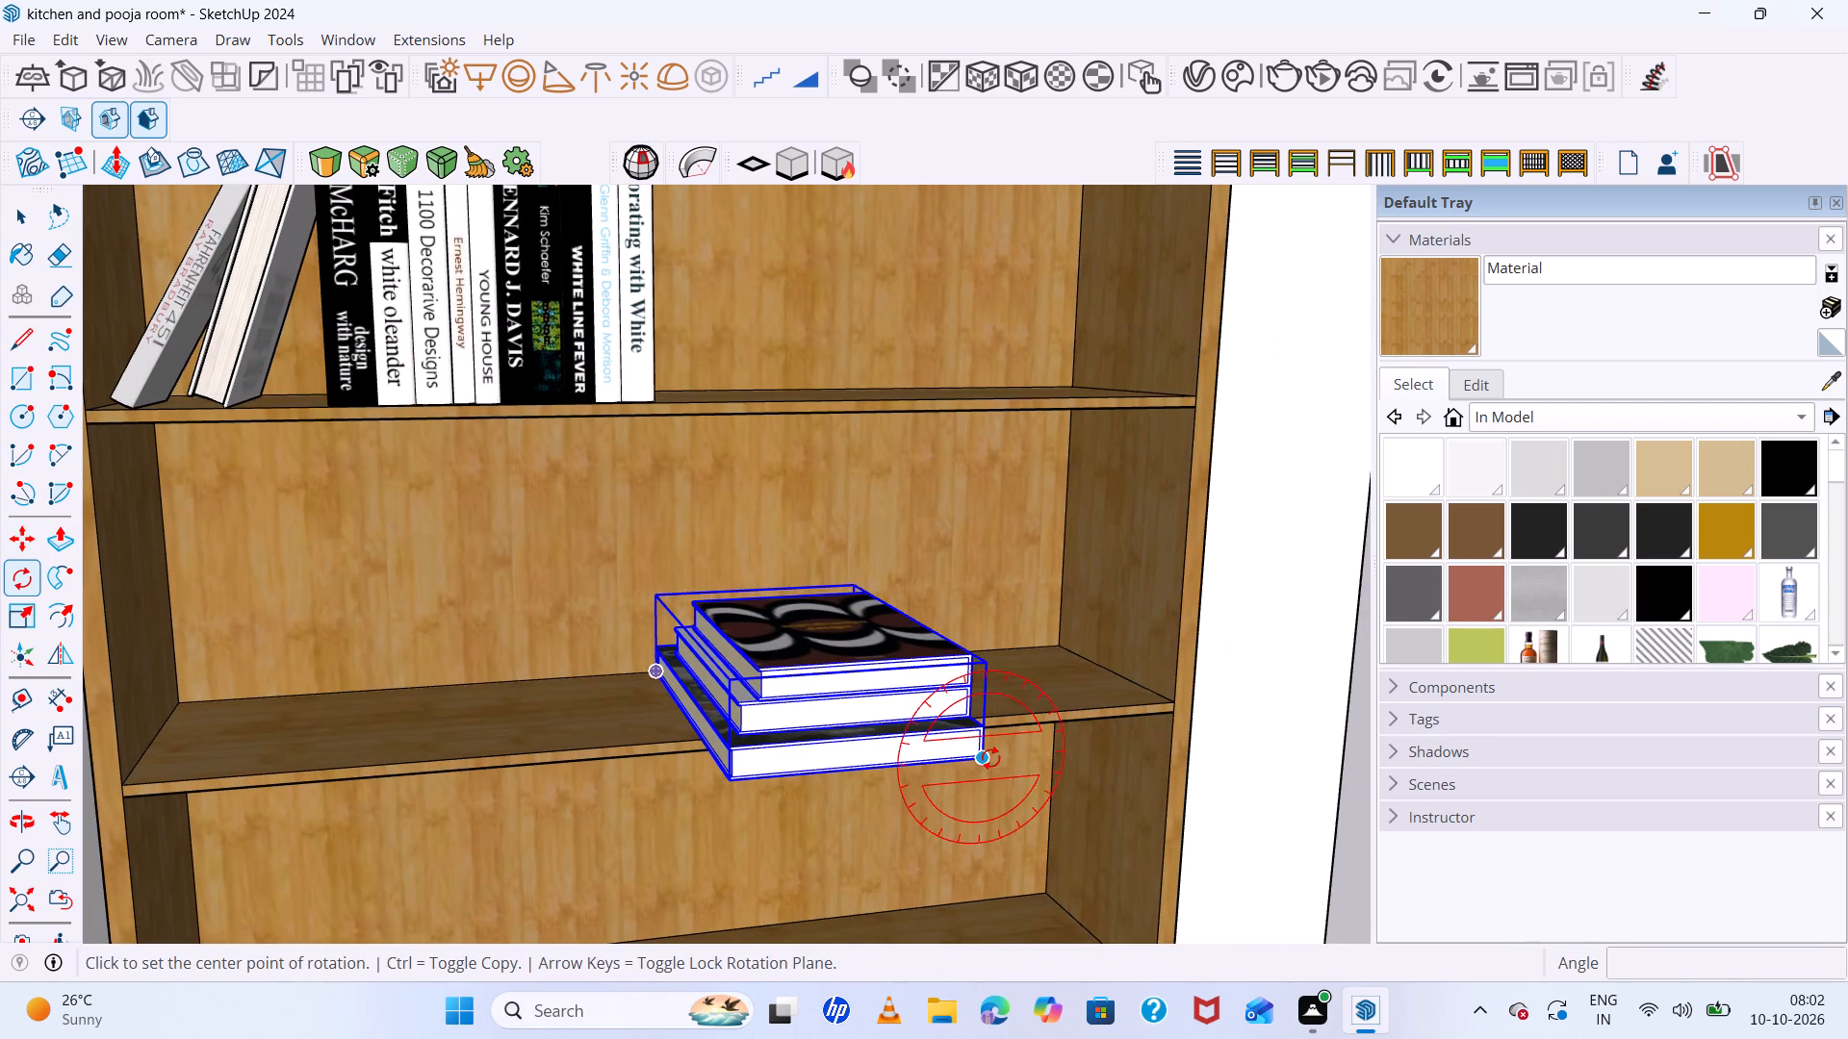
click(1055, 693)
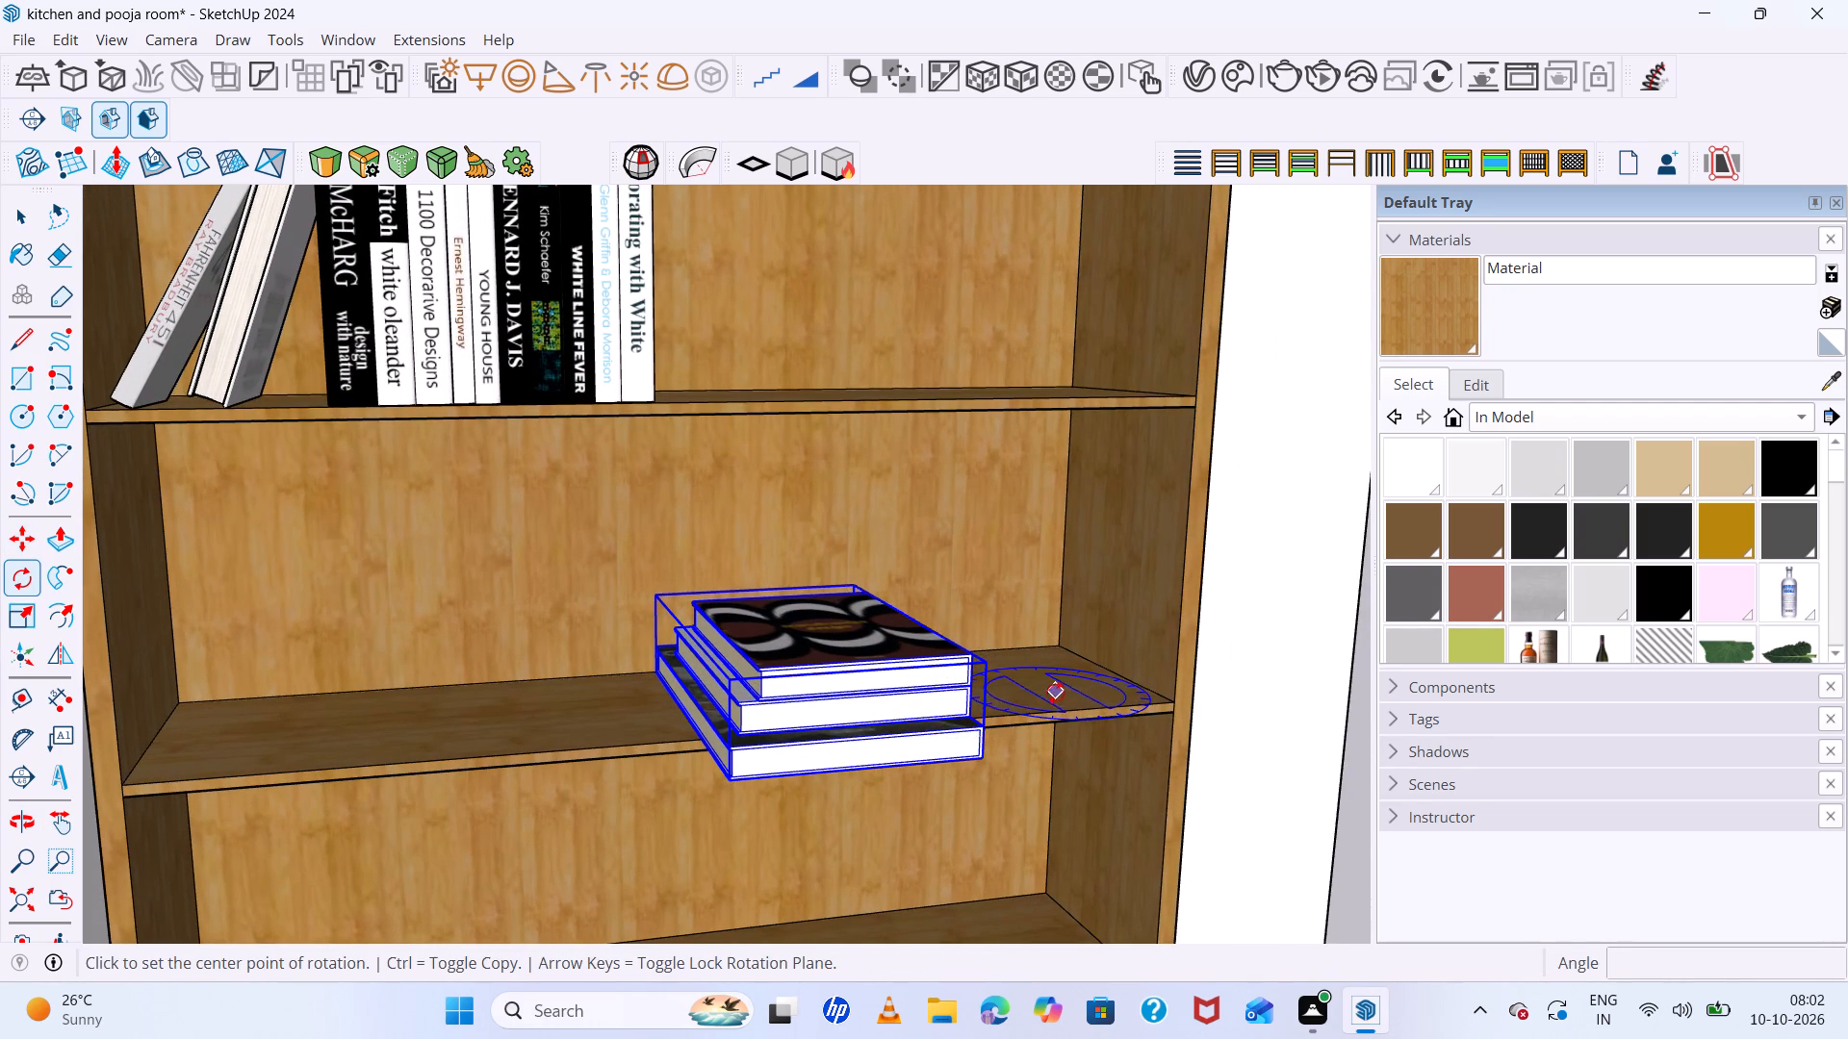
click(1140, 680)
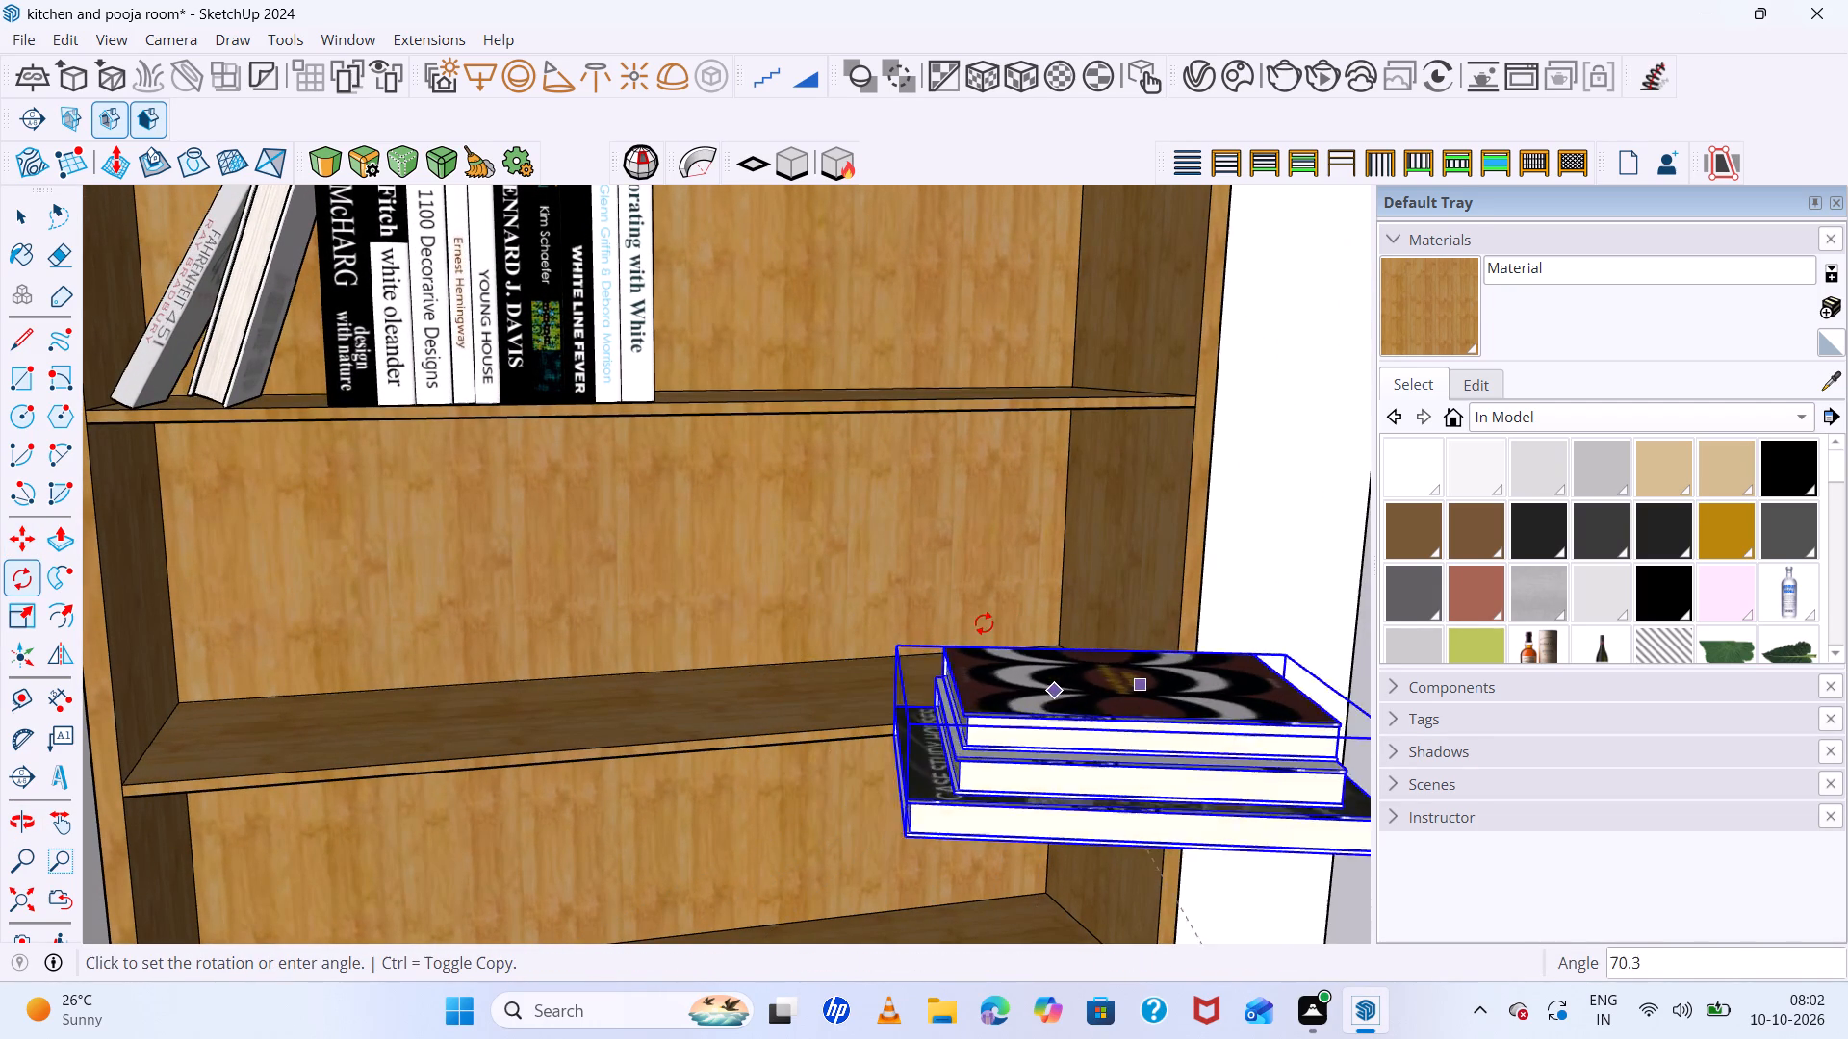
click(959, 631)
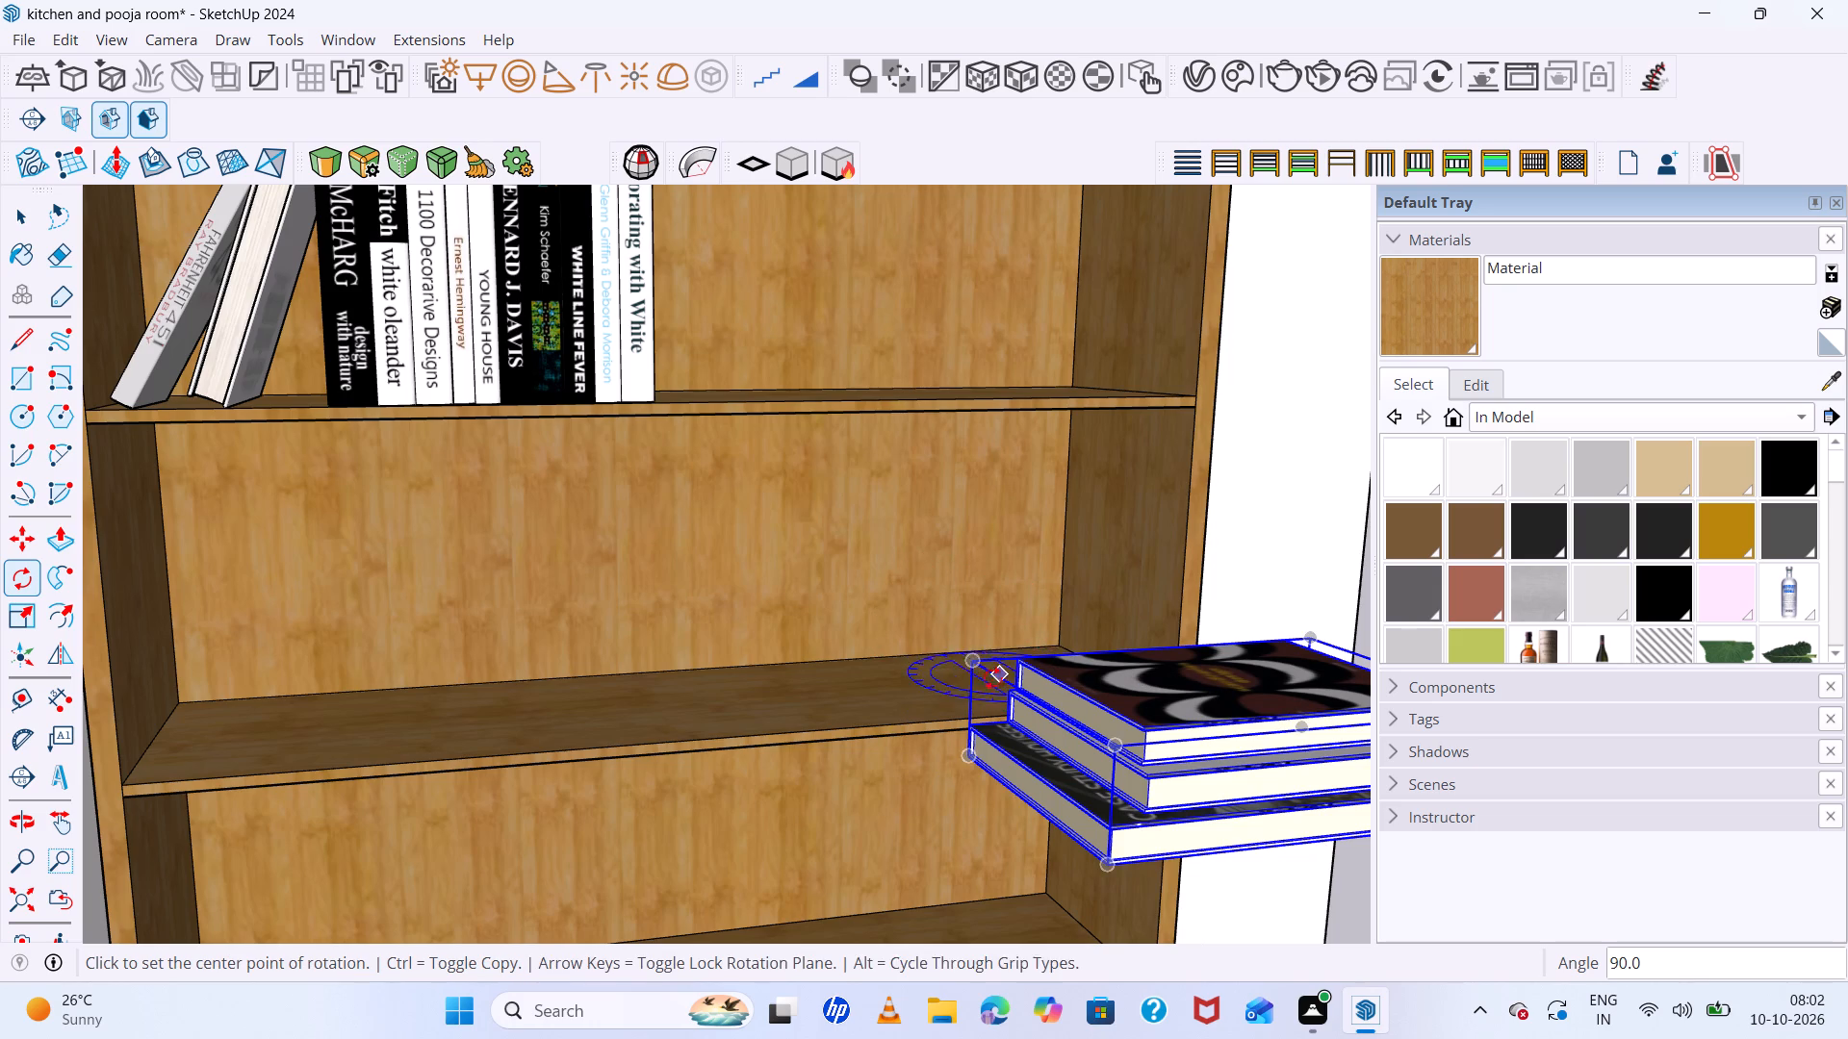
Move the book stack by its lower front corner onto the kitchen-side part of the seventh shelf and deselect it.
key(m)
click(1109, 870)
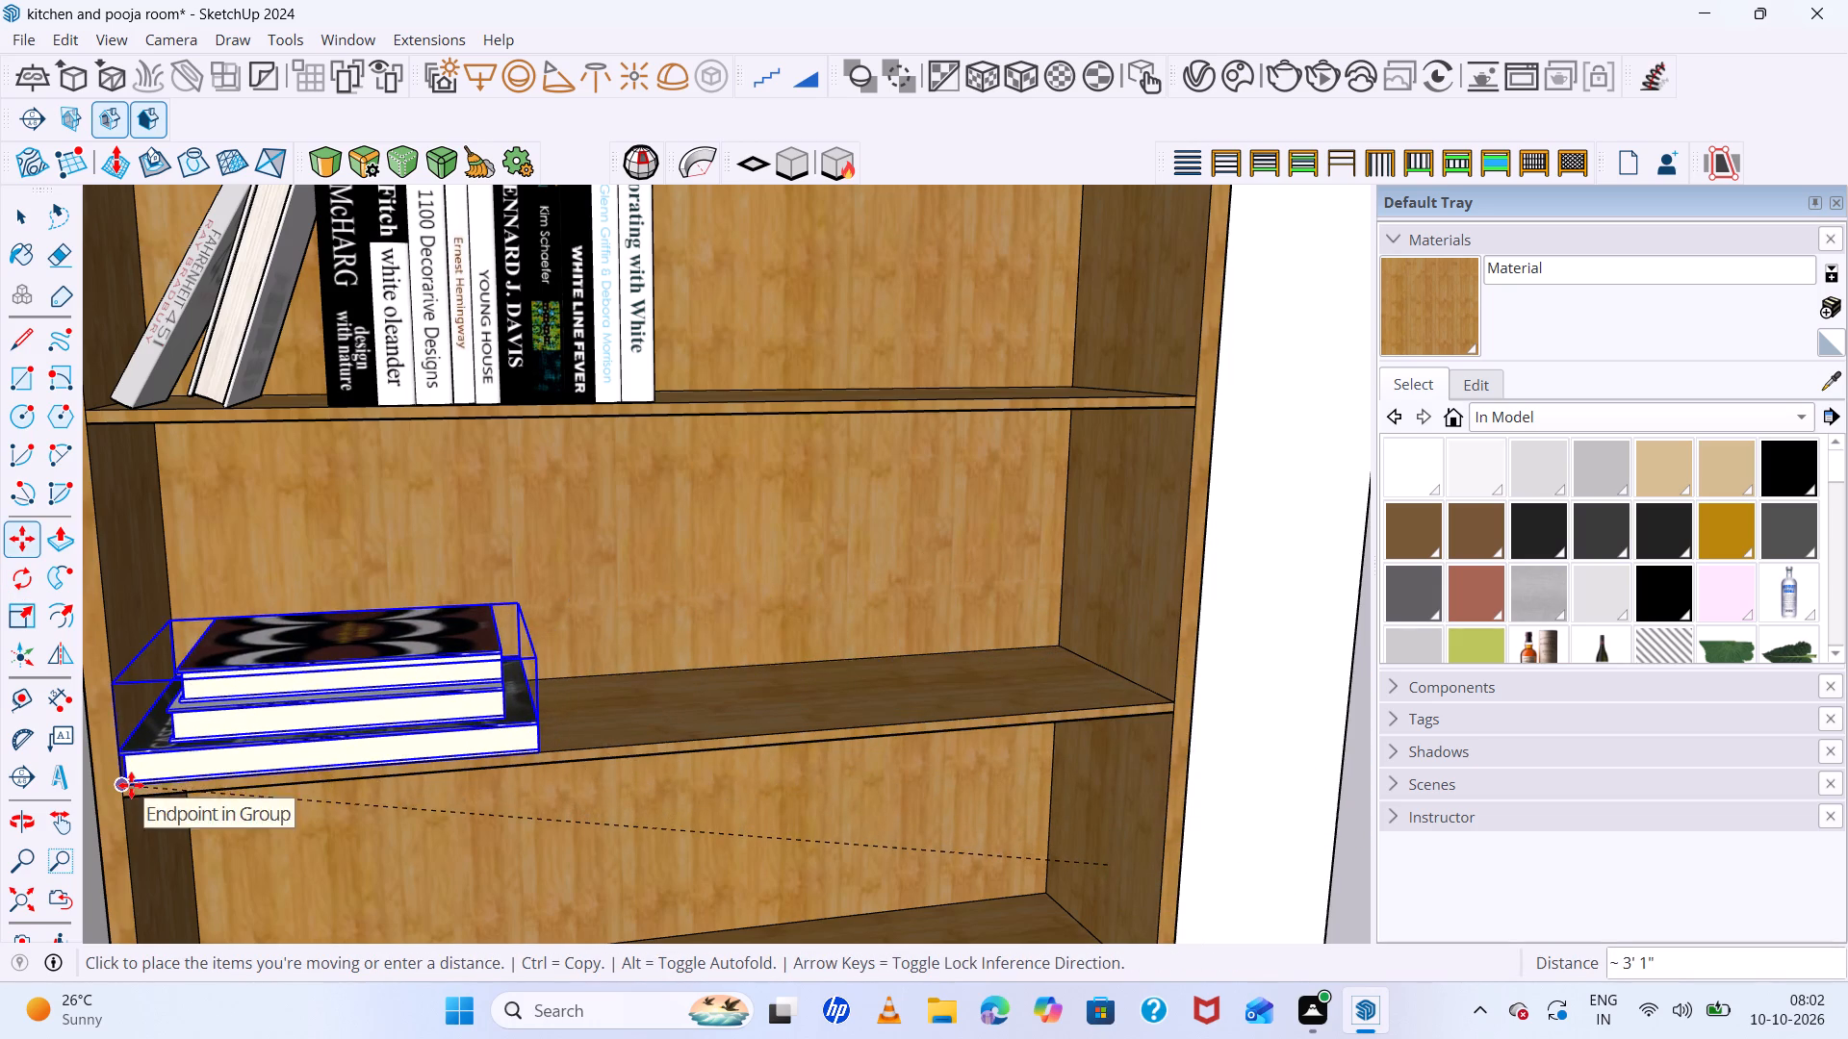
click(209, 778)
scroll(686, 690, down, 4)
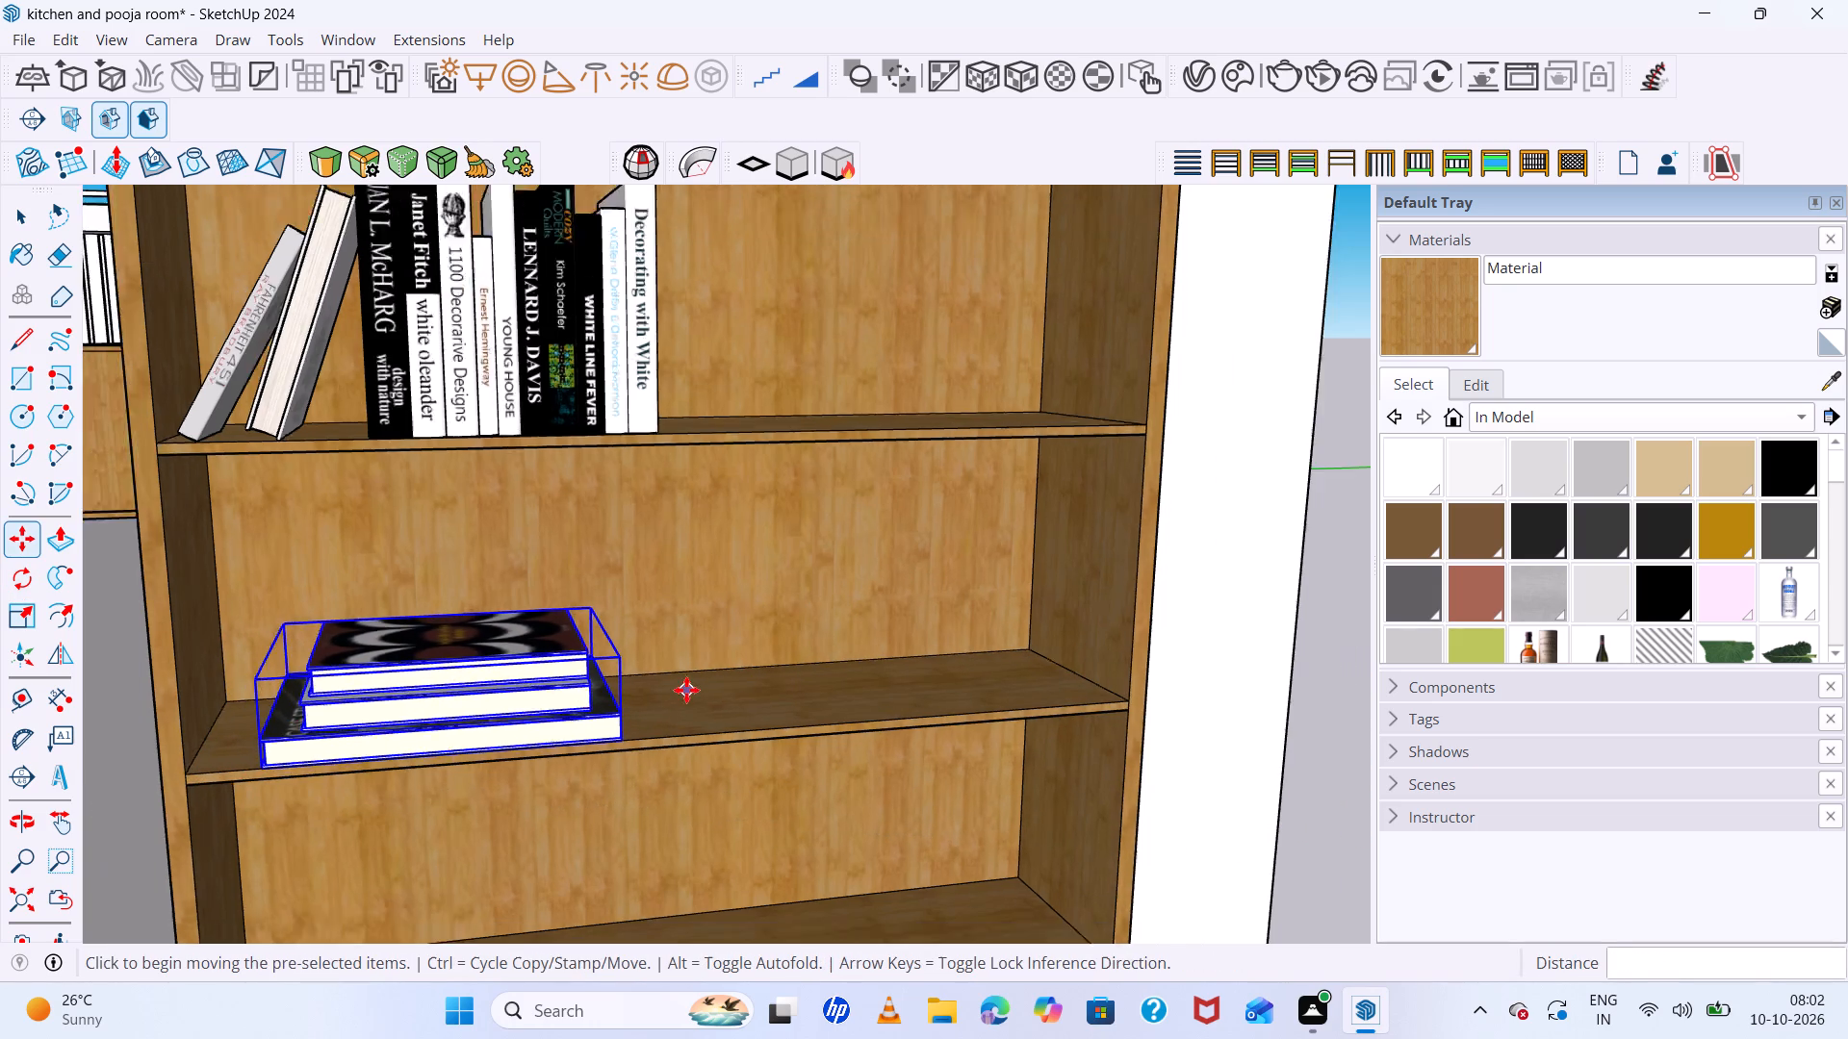
scroll(686, 690, down, 16)
key(space)
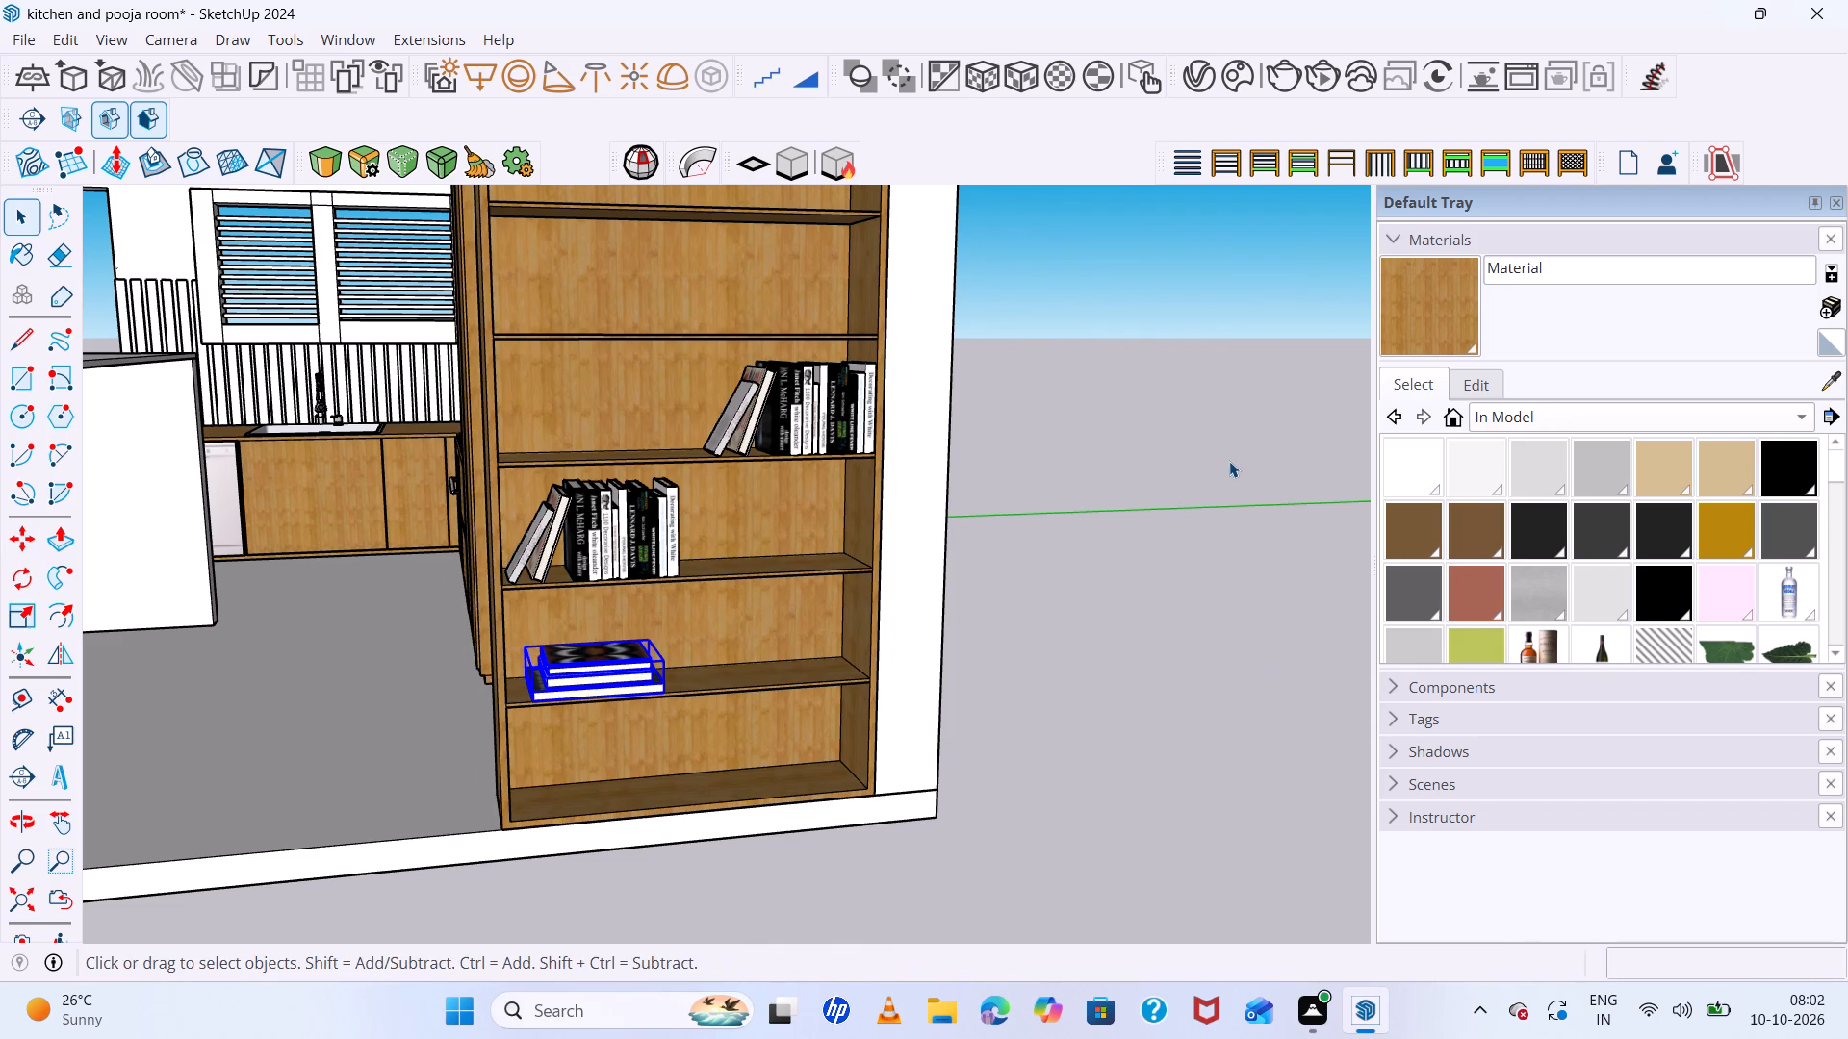
click(1229, 461)
Search 3D Warehouse for books.
scroll(1094, 382, up, 5)
scroll(1092, 381, down, 2)
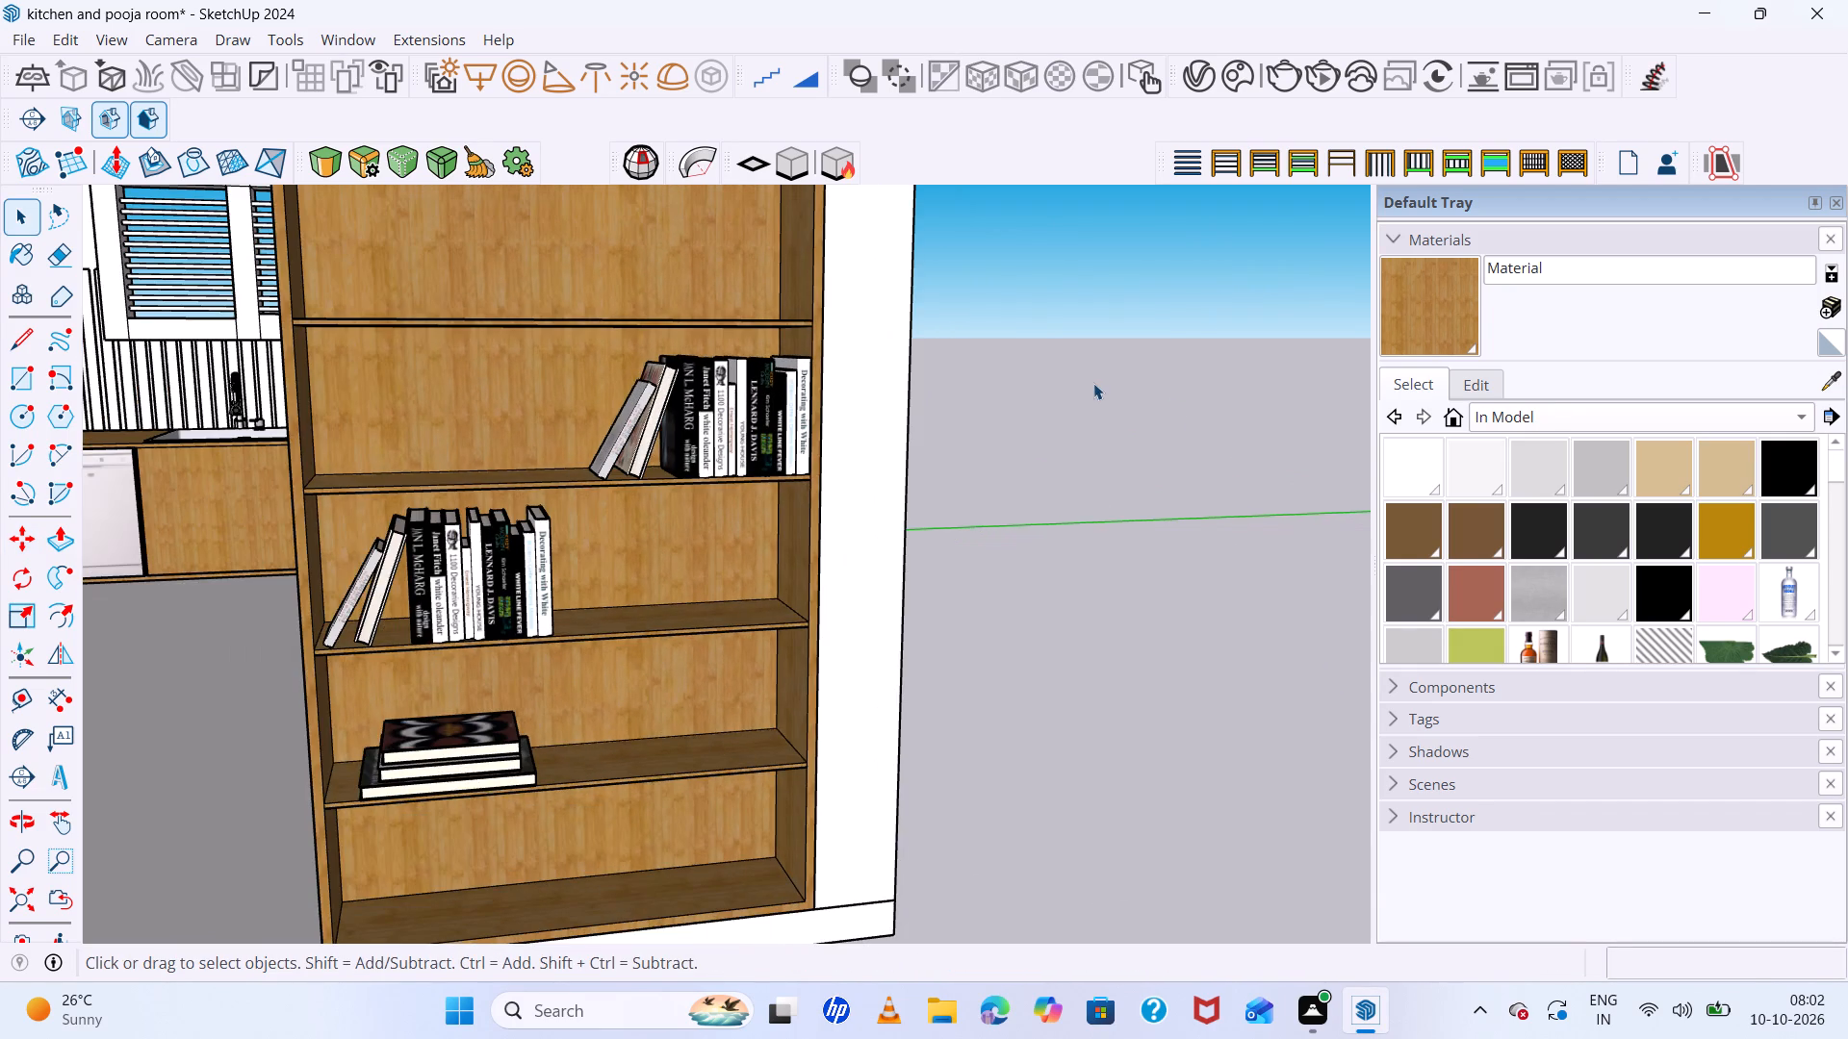
scroll(1093, 384, down, 4)
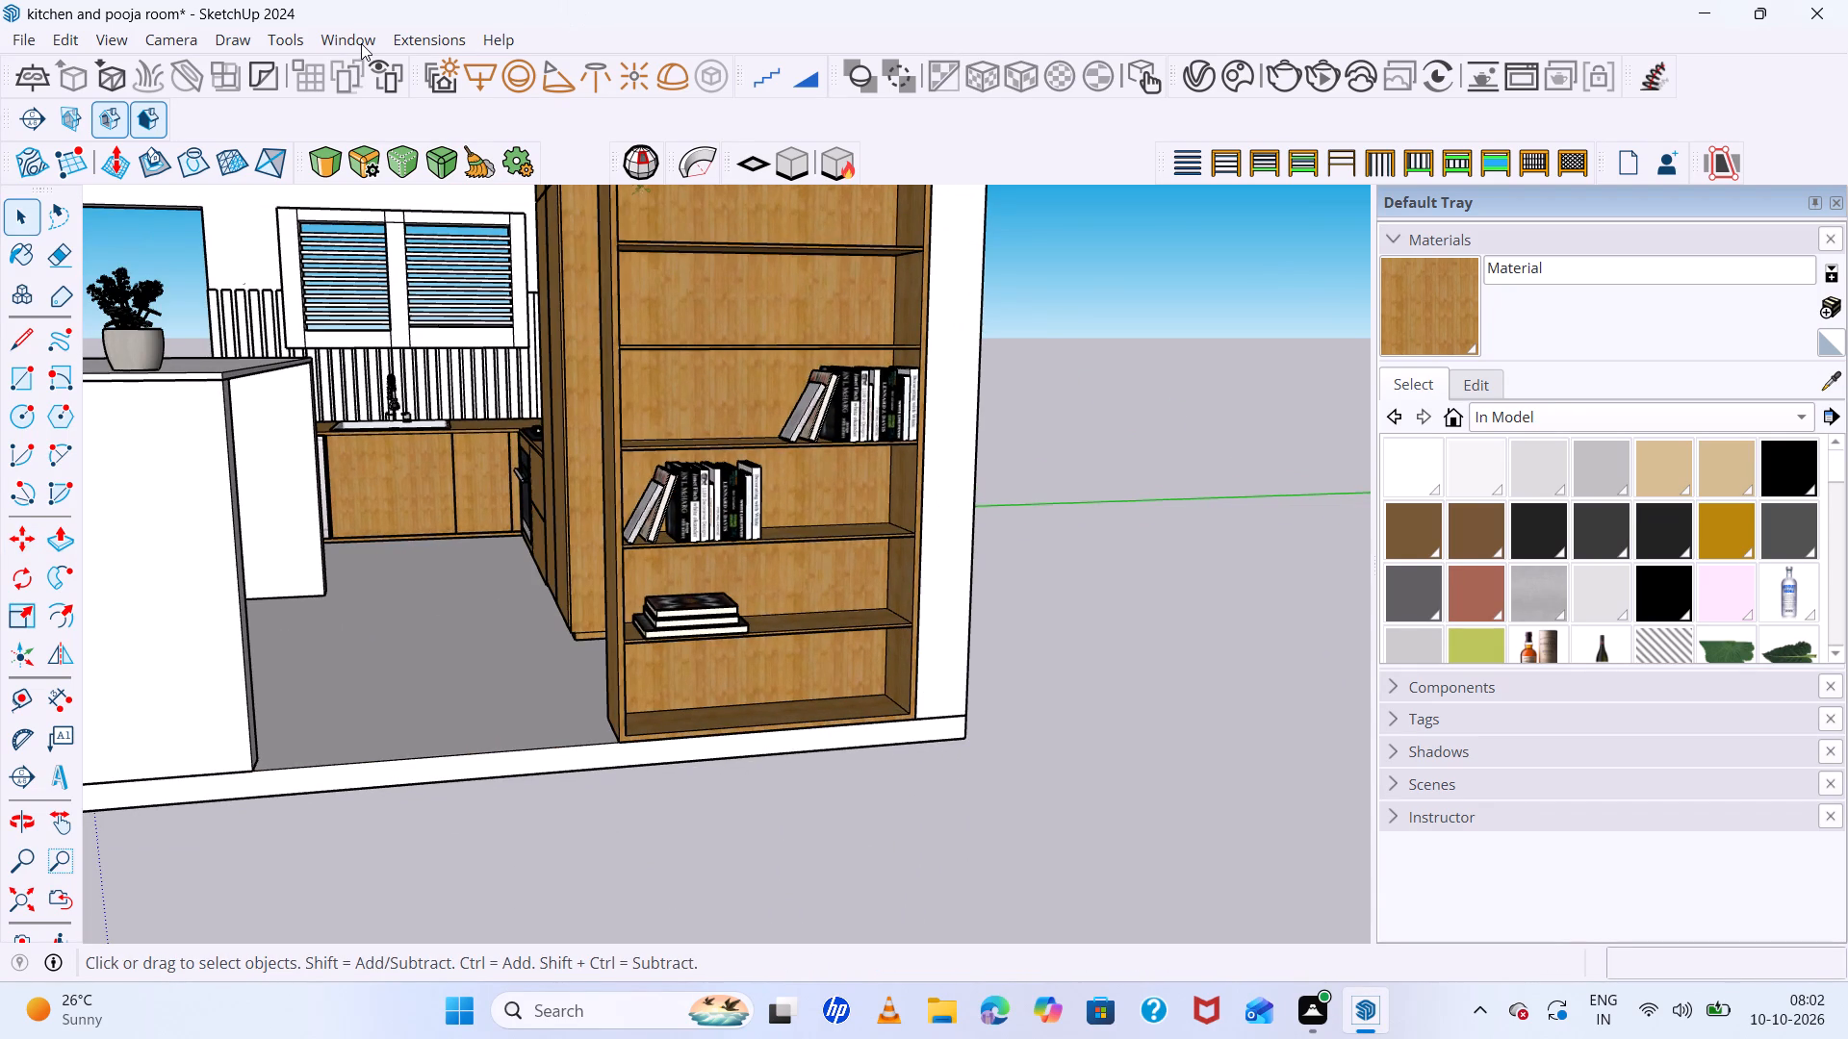
click(361, 43)
click(416, 222)
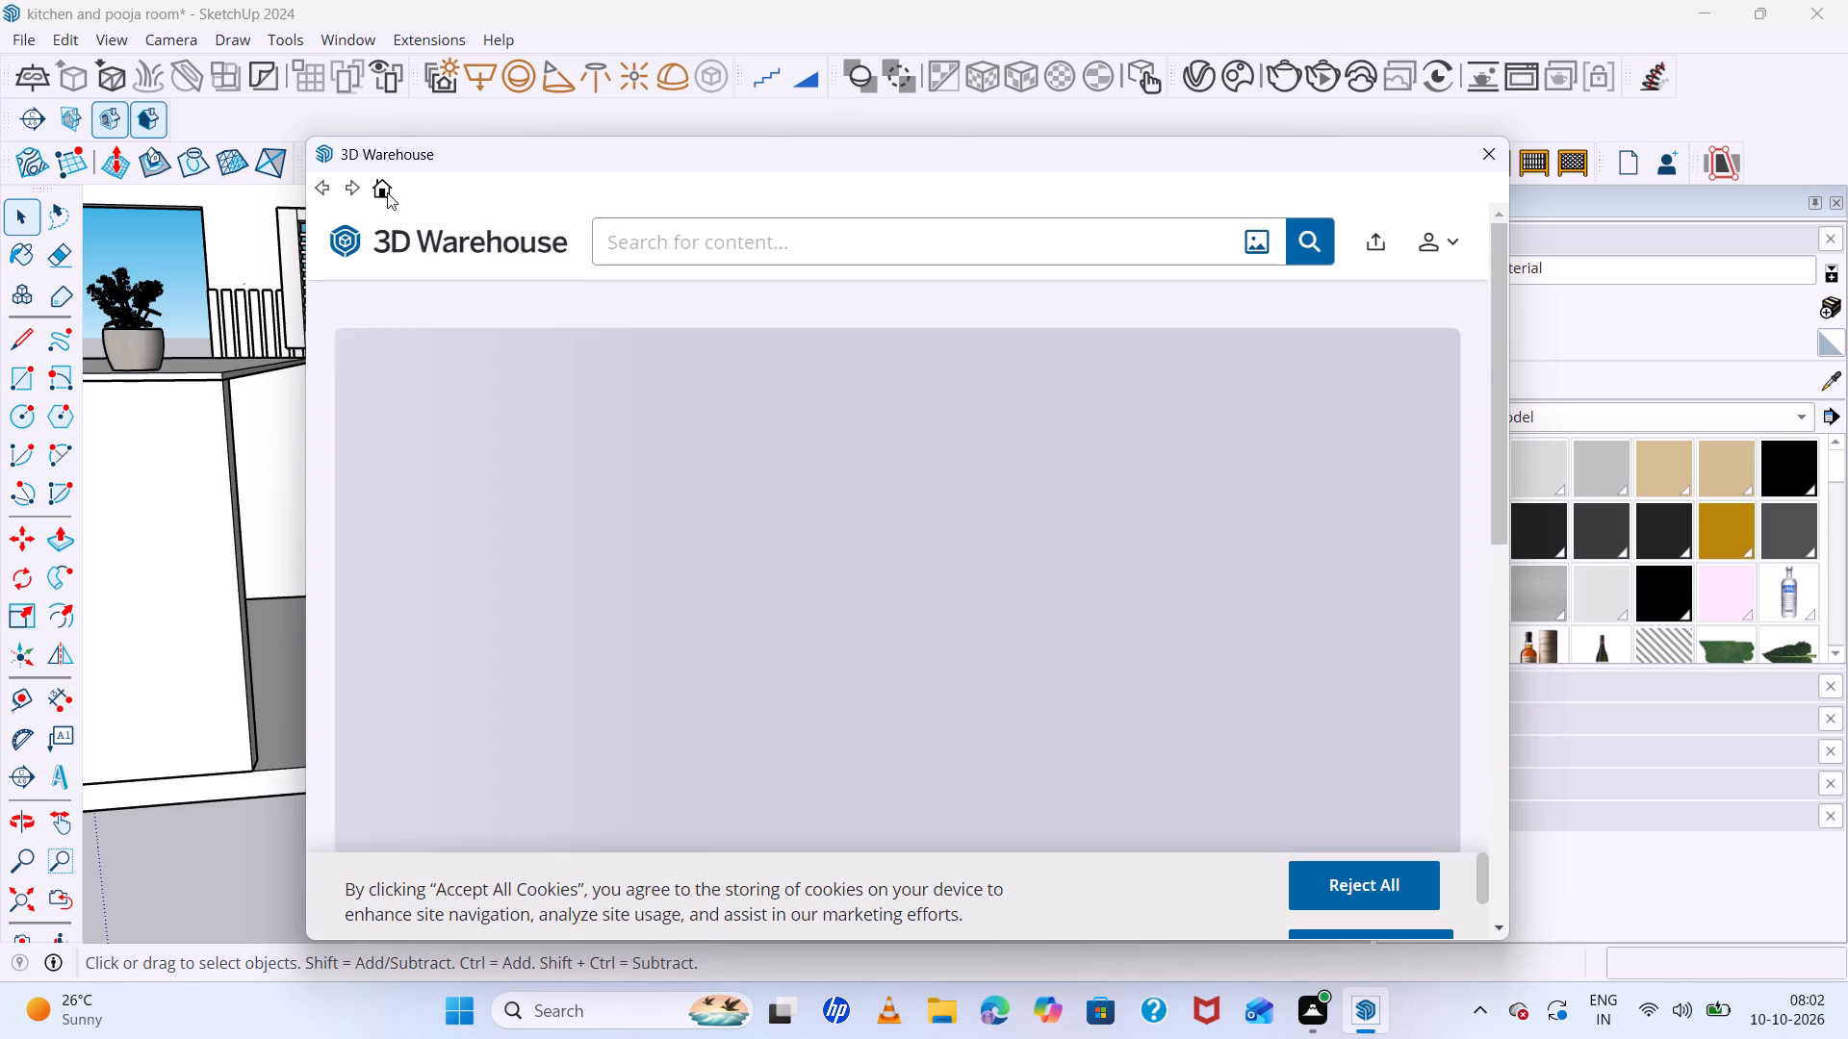
click(646, 248)
text(books)
key(Return)
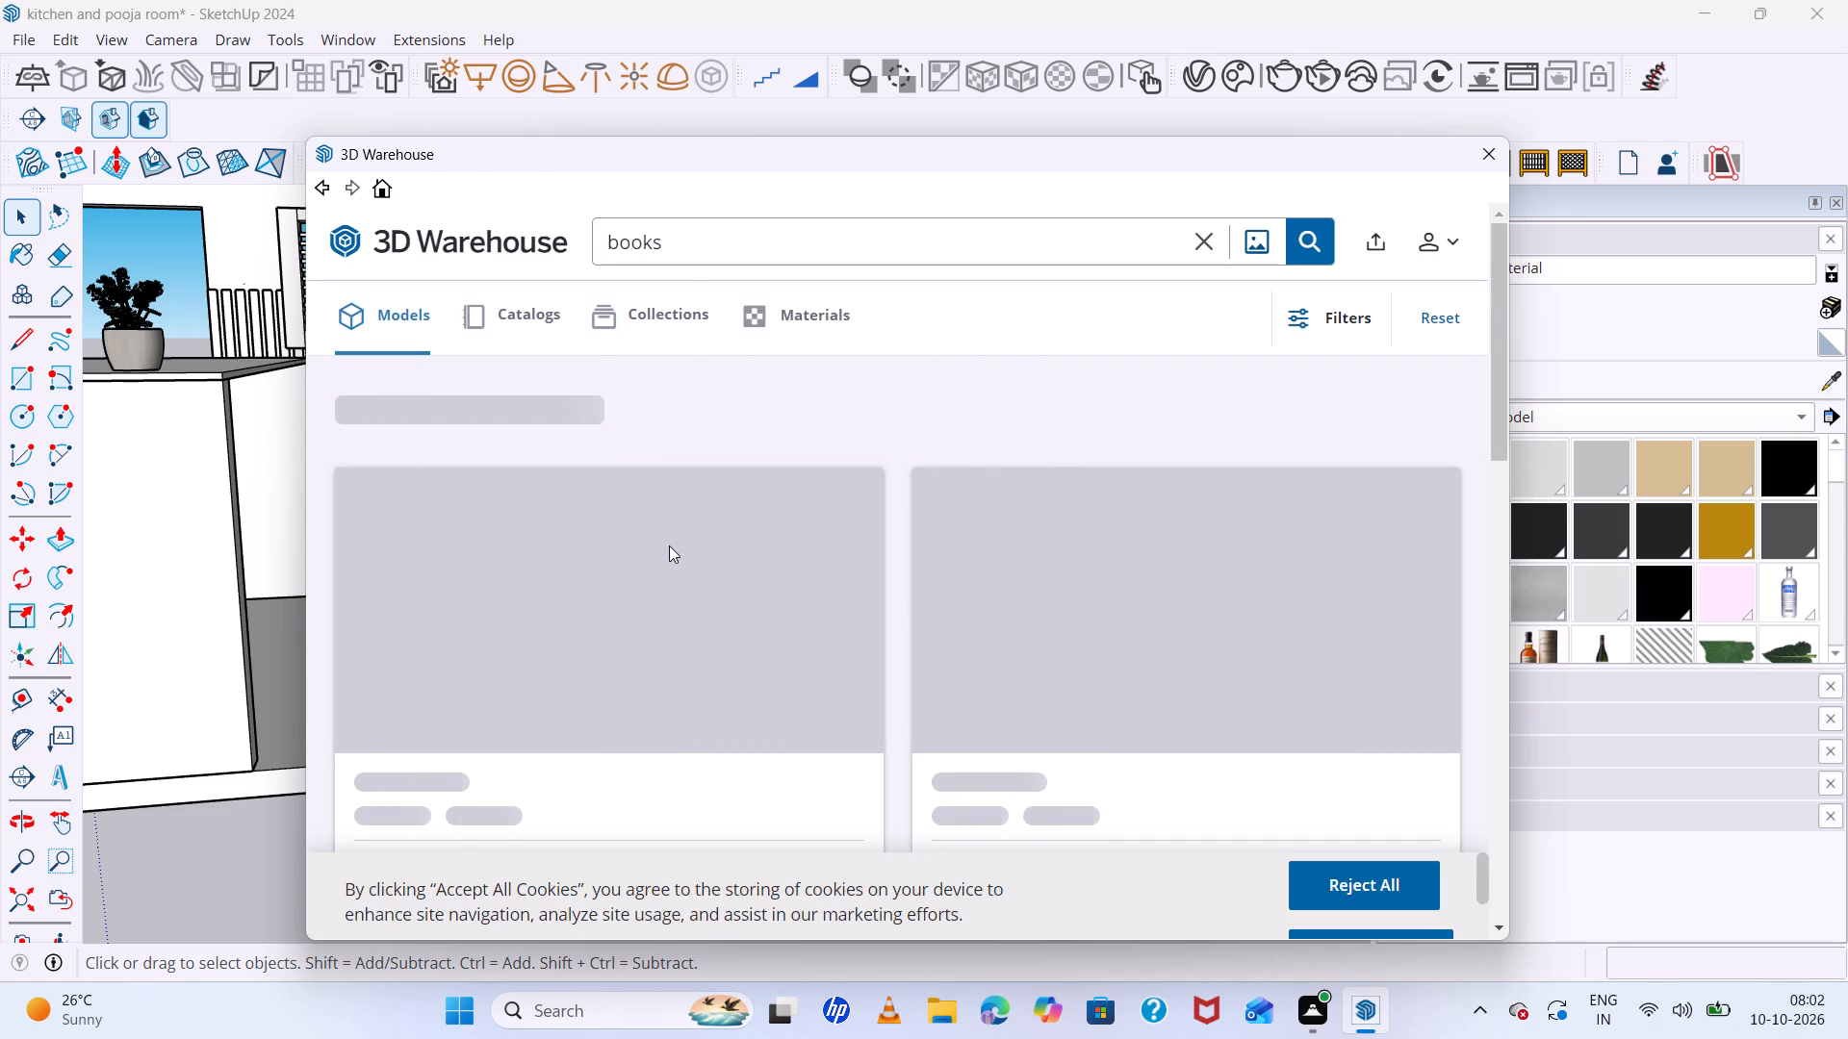
Load the 1.6 MB "books" model of a multicoloured upright row into the model, placing it on the ground in front of the open shelving.
scroll(833, 622, down, 3)
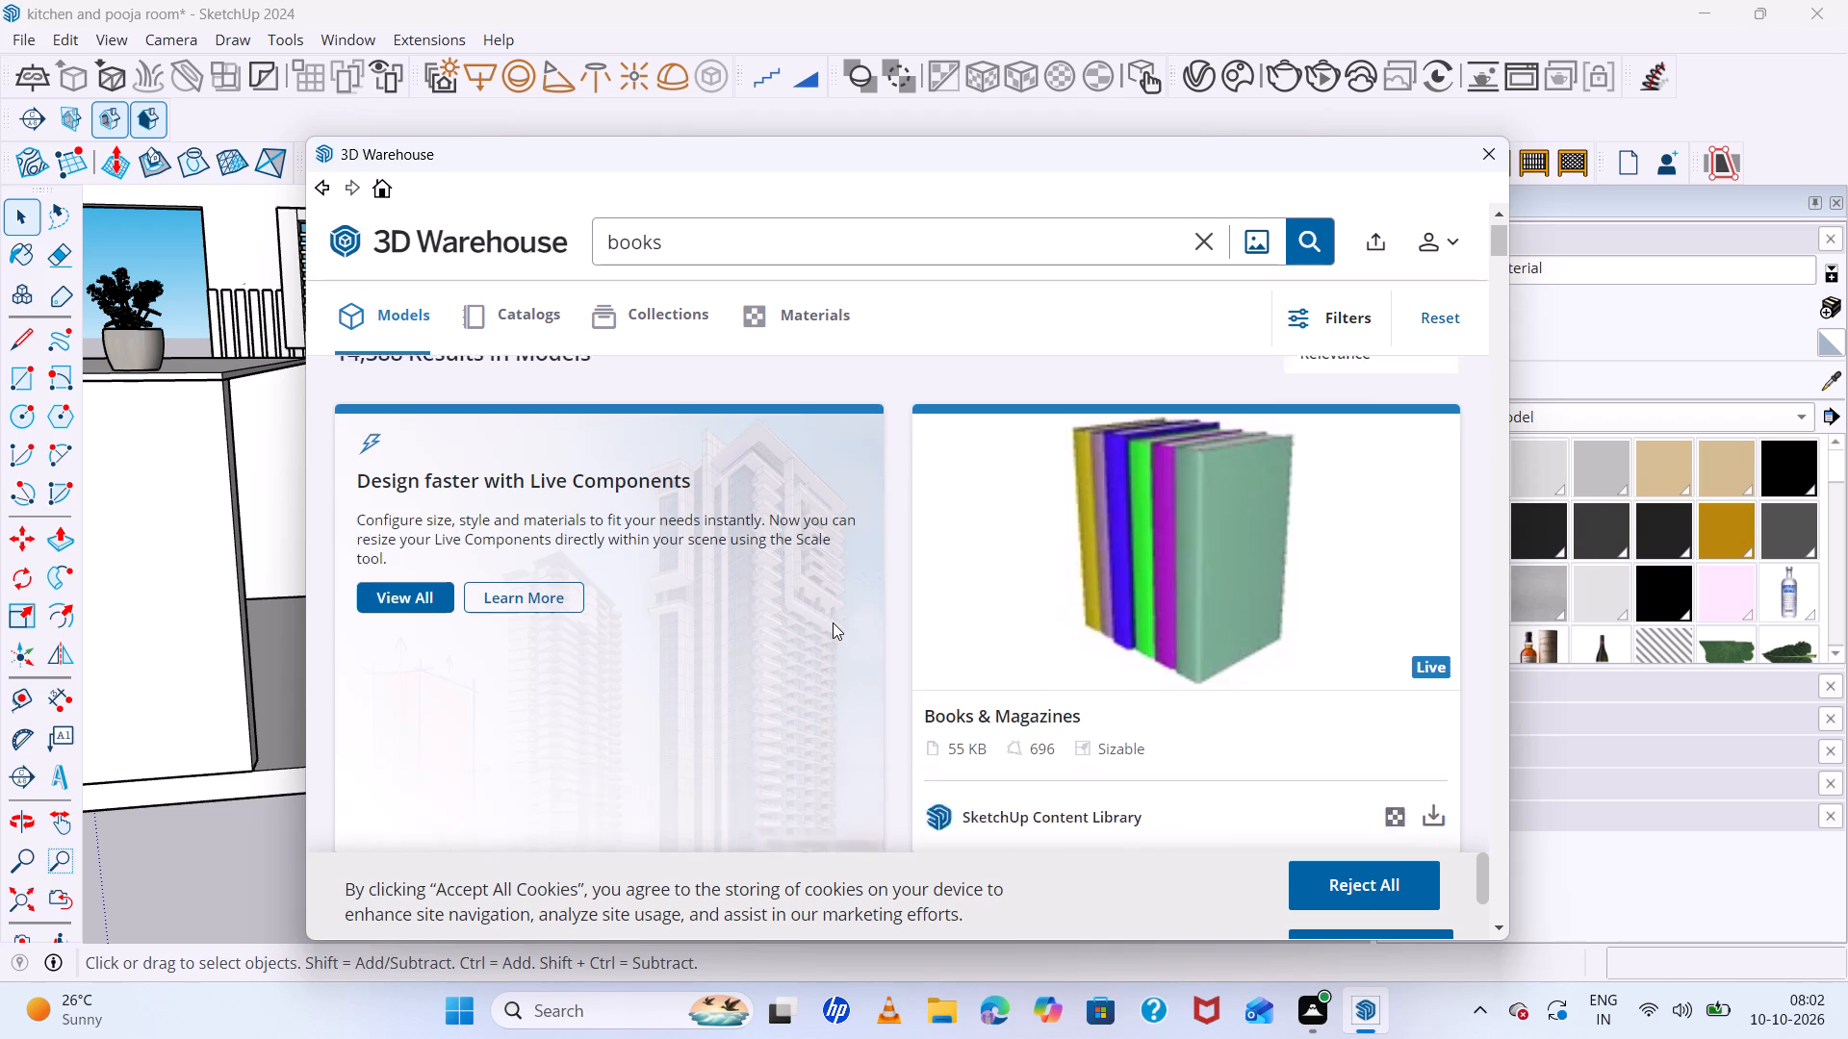
scroll(833, 622, down, 10)
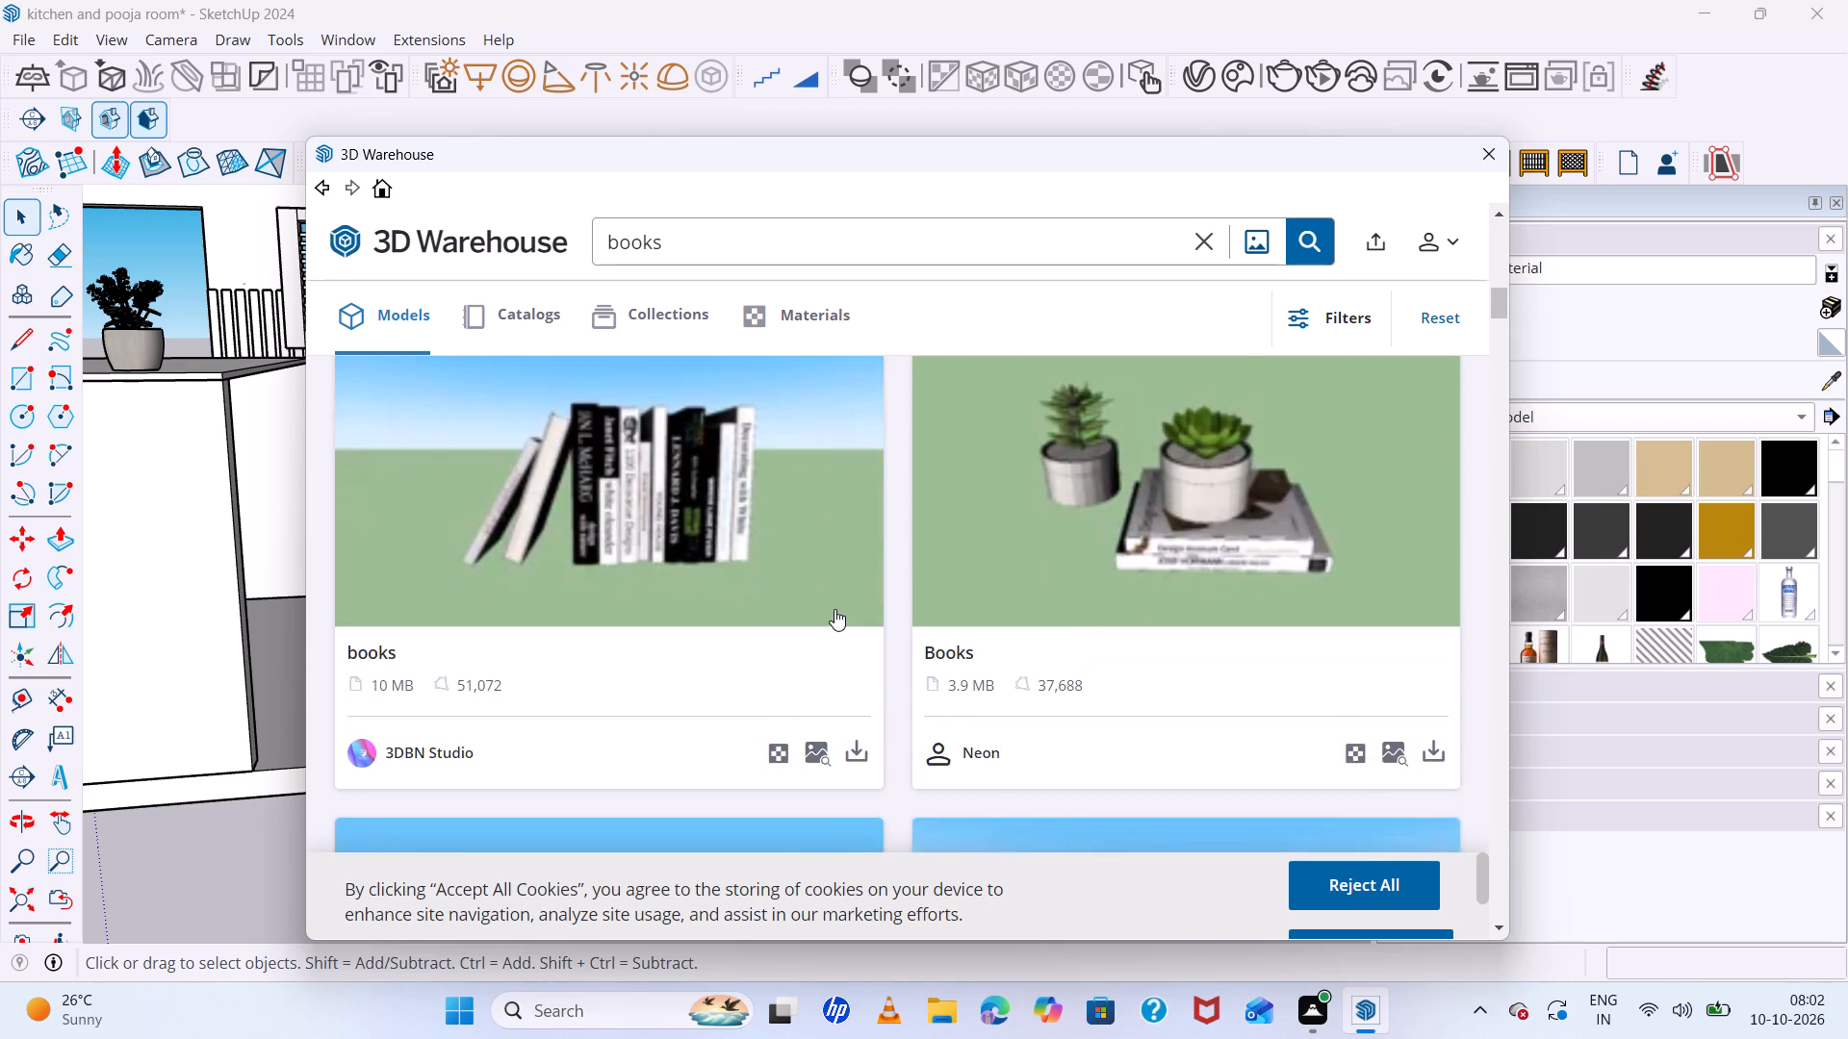
scroll(834, 609, down, 13)
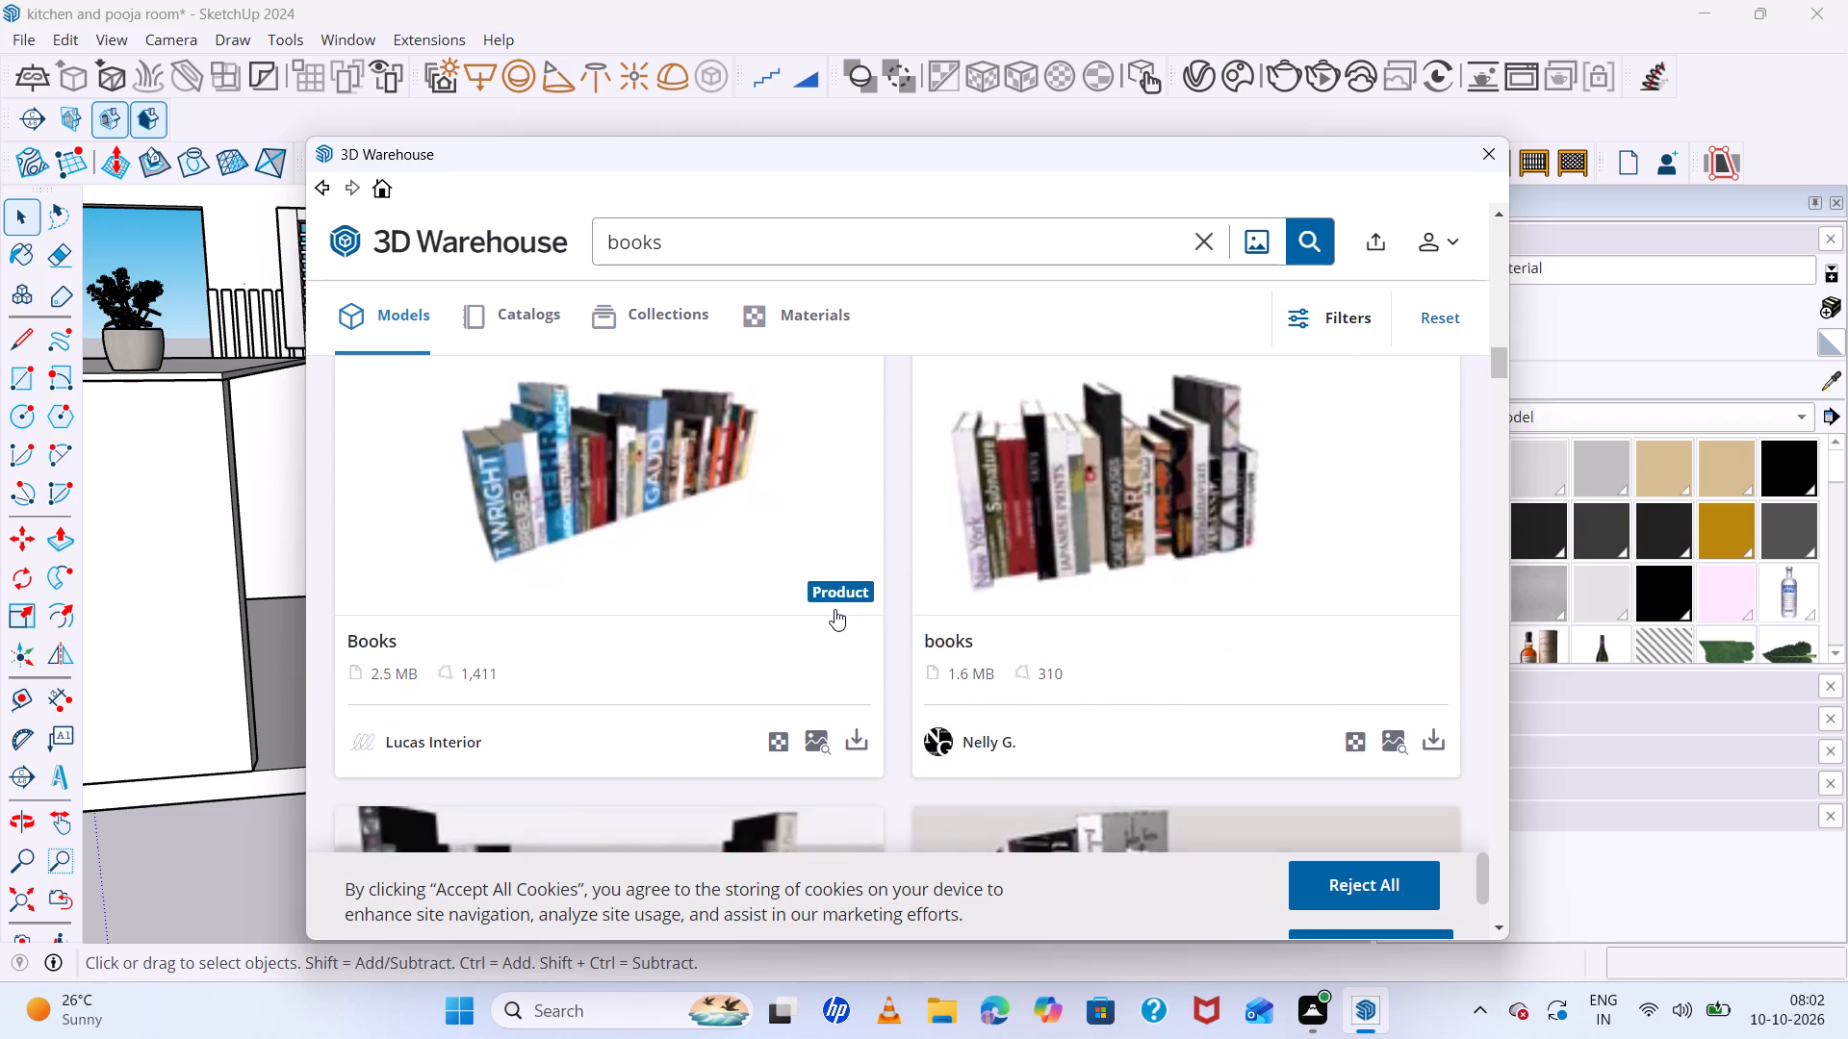
scroll(834, 609, up, 1)
click(1075, 524)
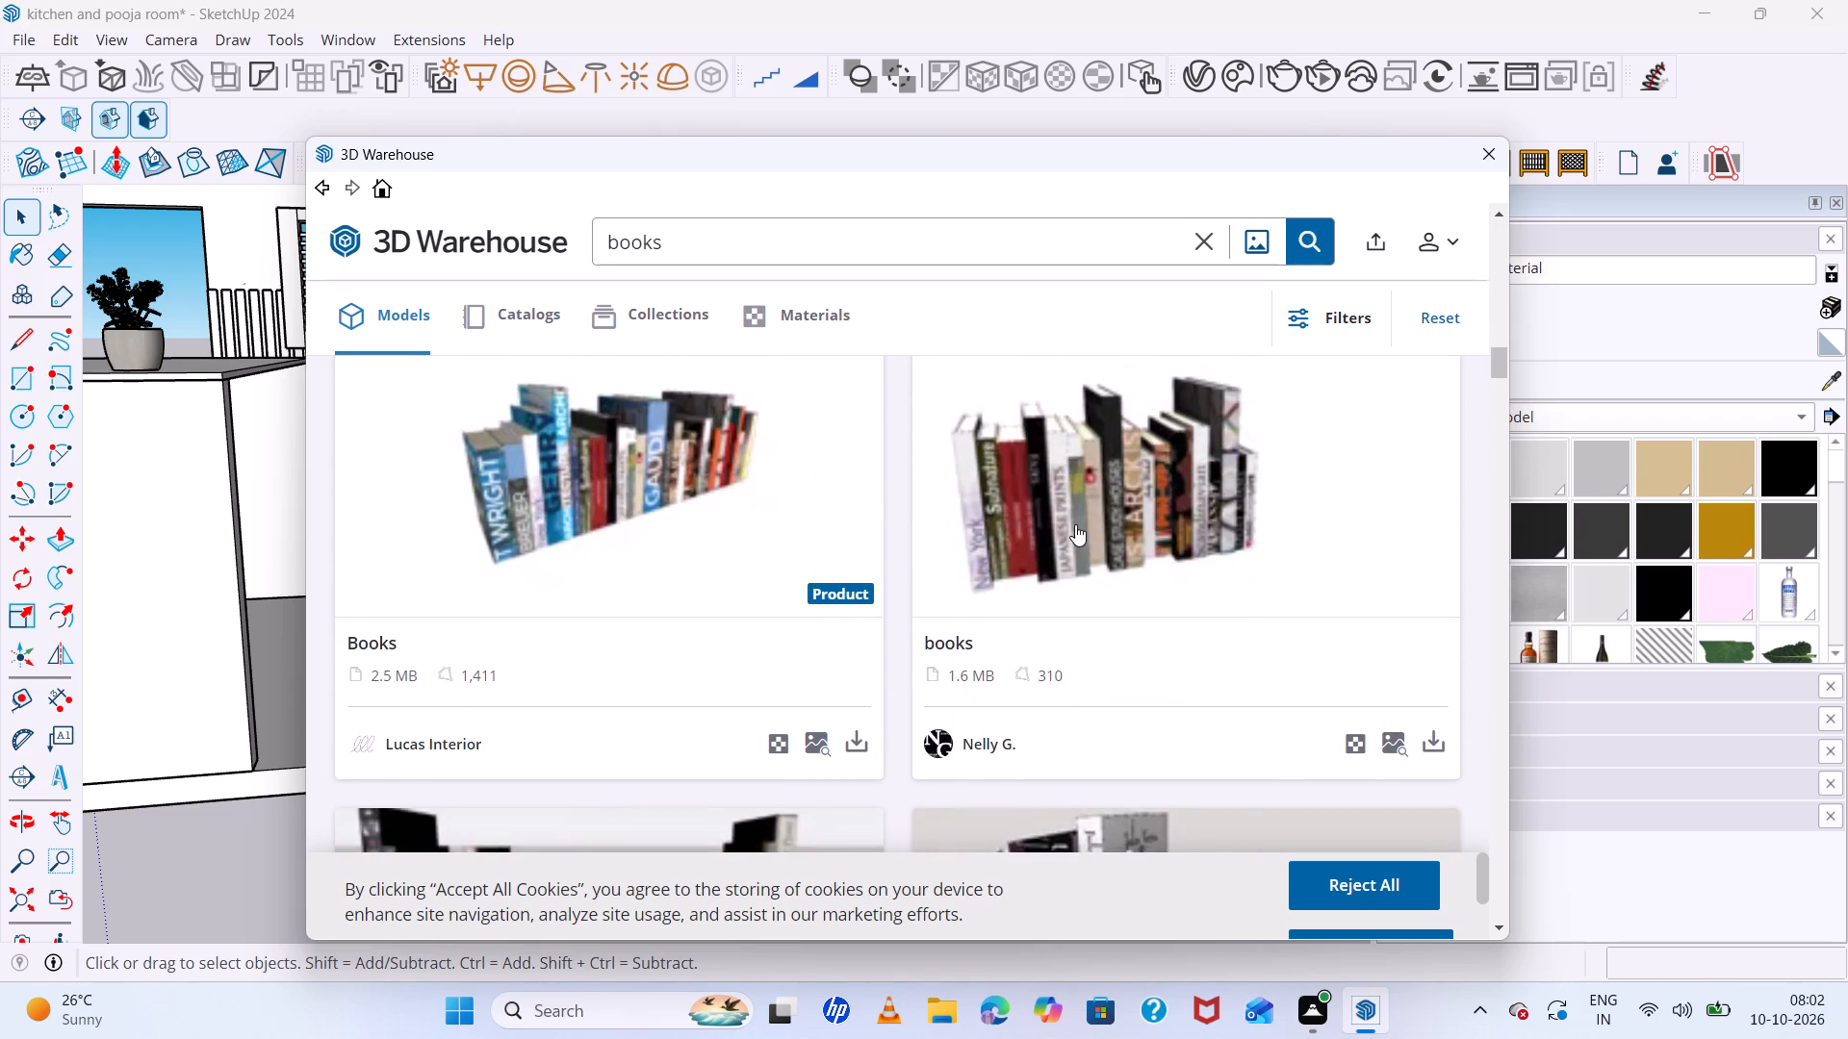
scroll(1014, 554, down, 6)
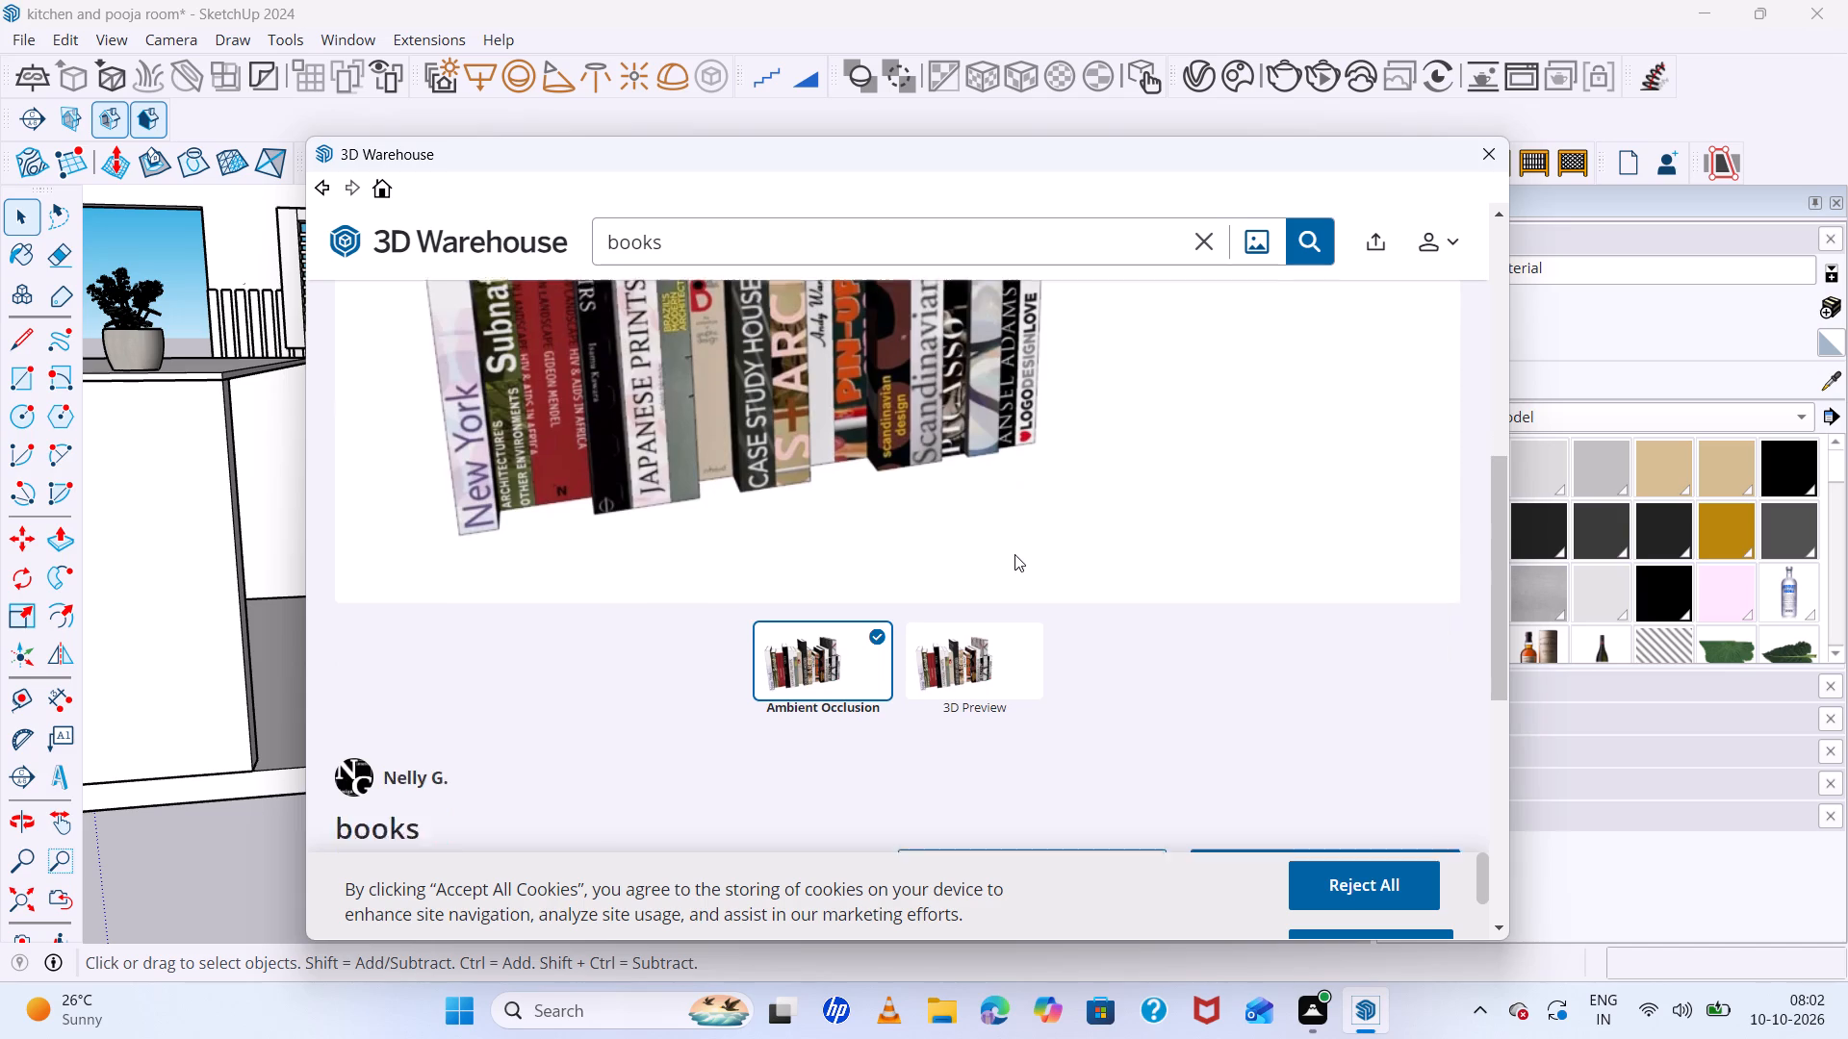
scroll(1017, 561, down, 3)
click(1240, 514)
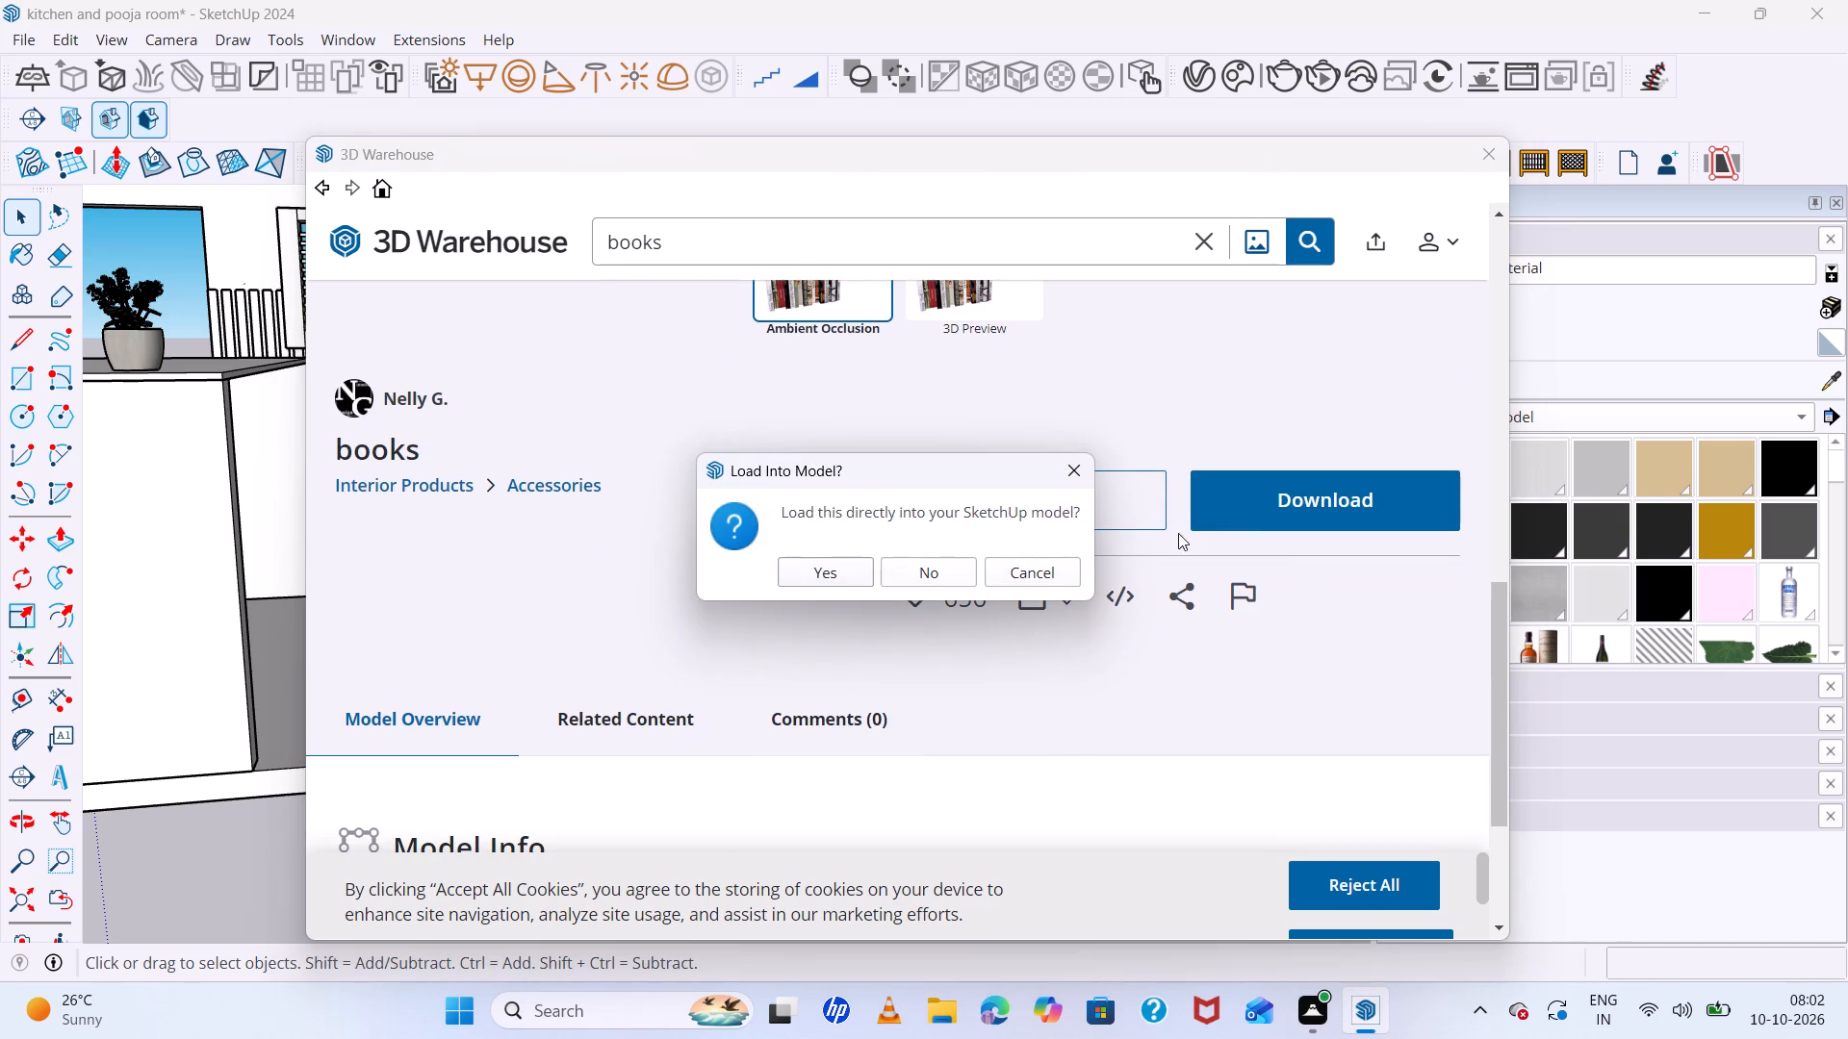
click(812, 581)
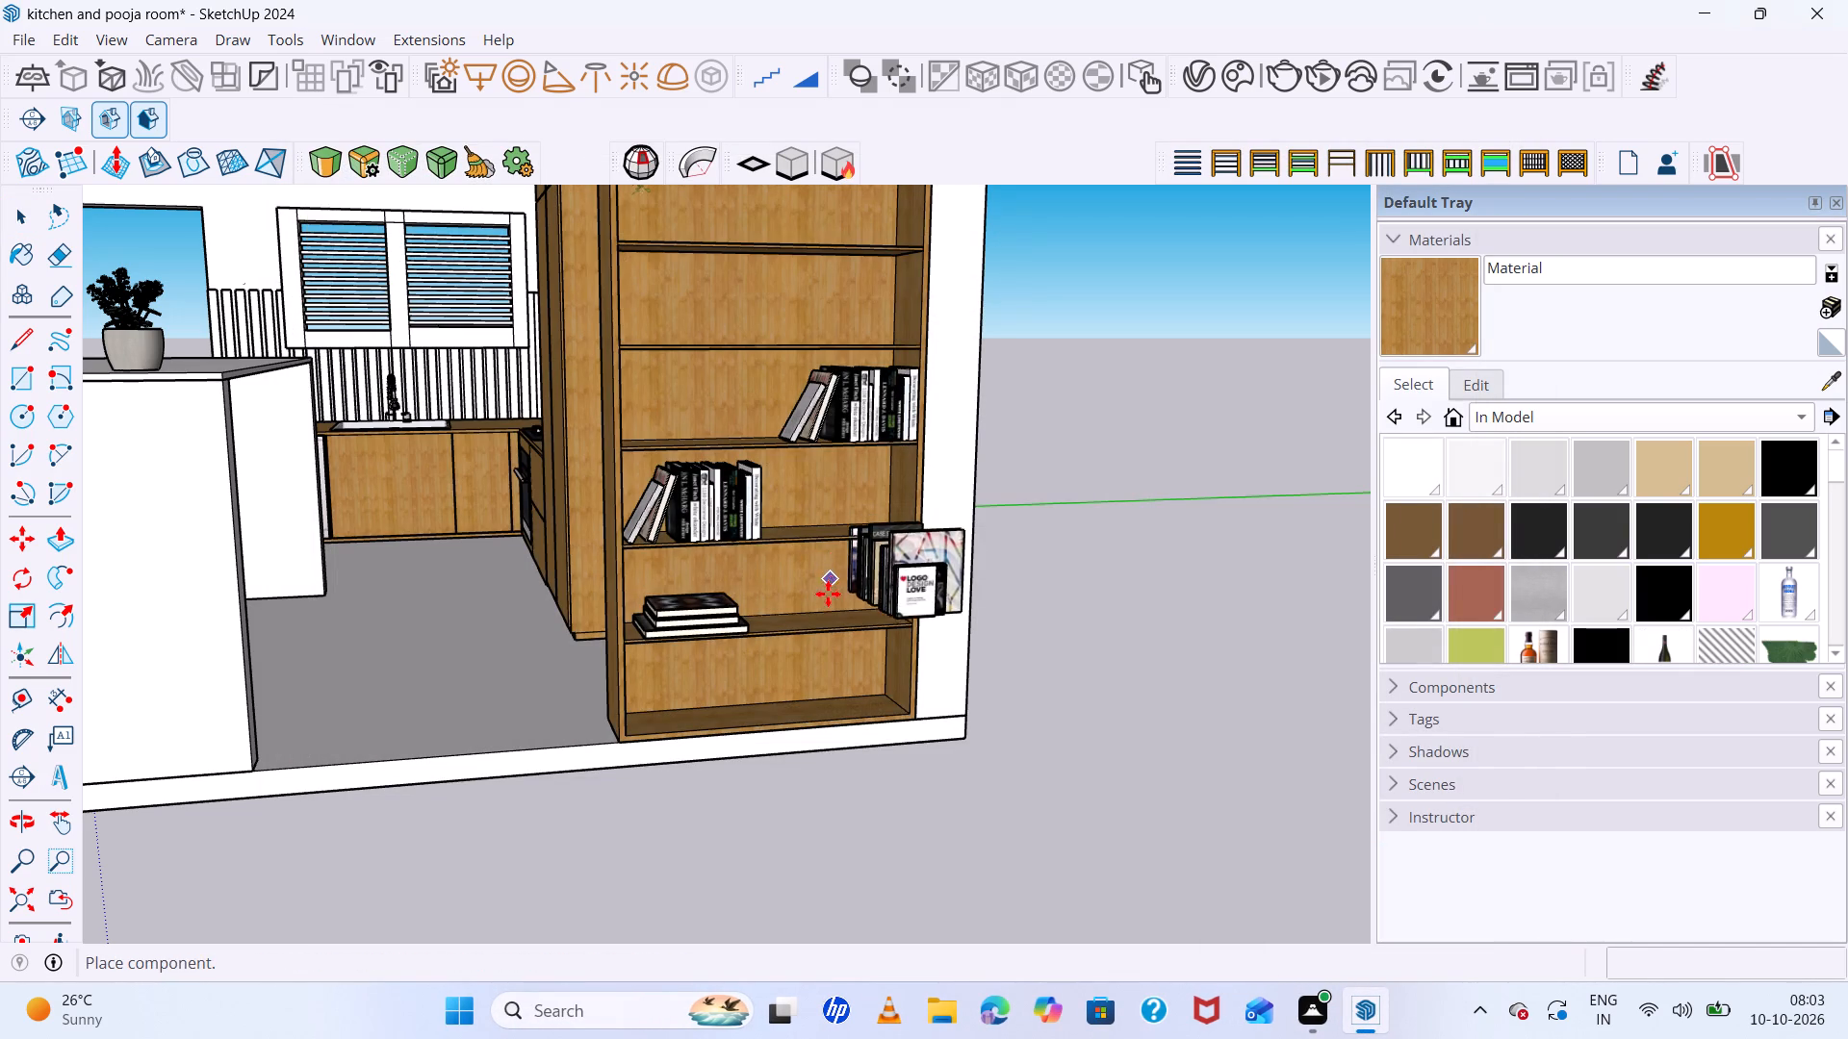
click(913, 772)
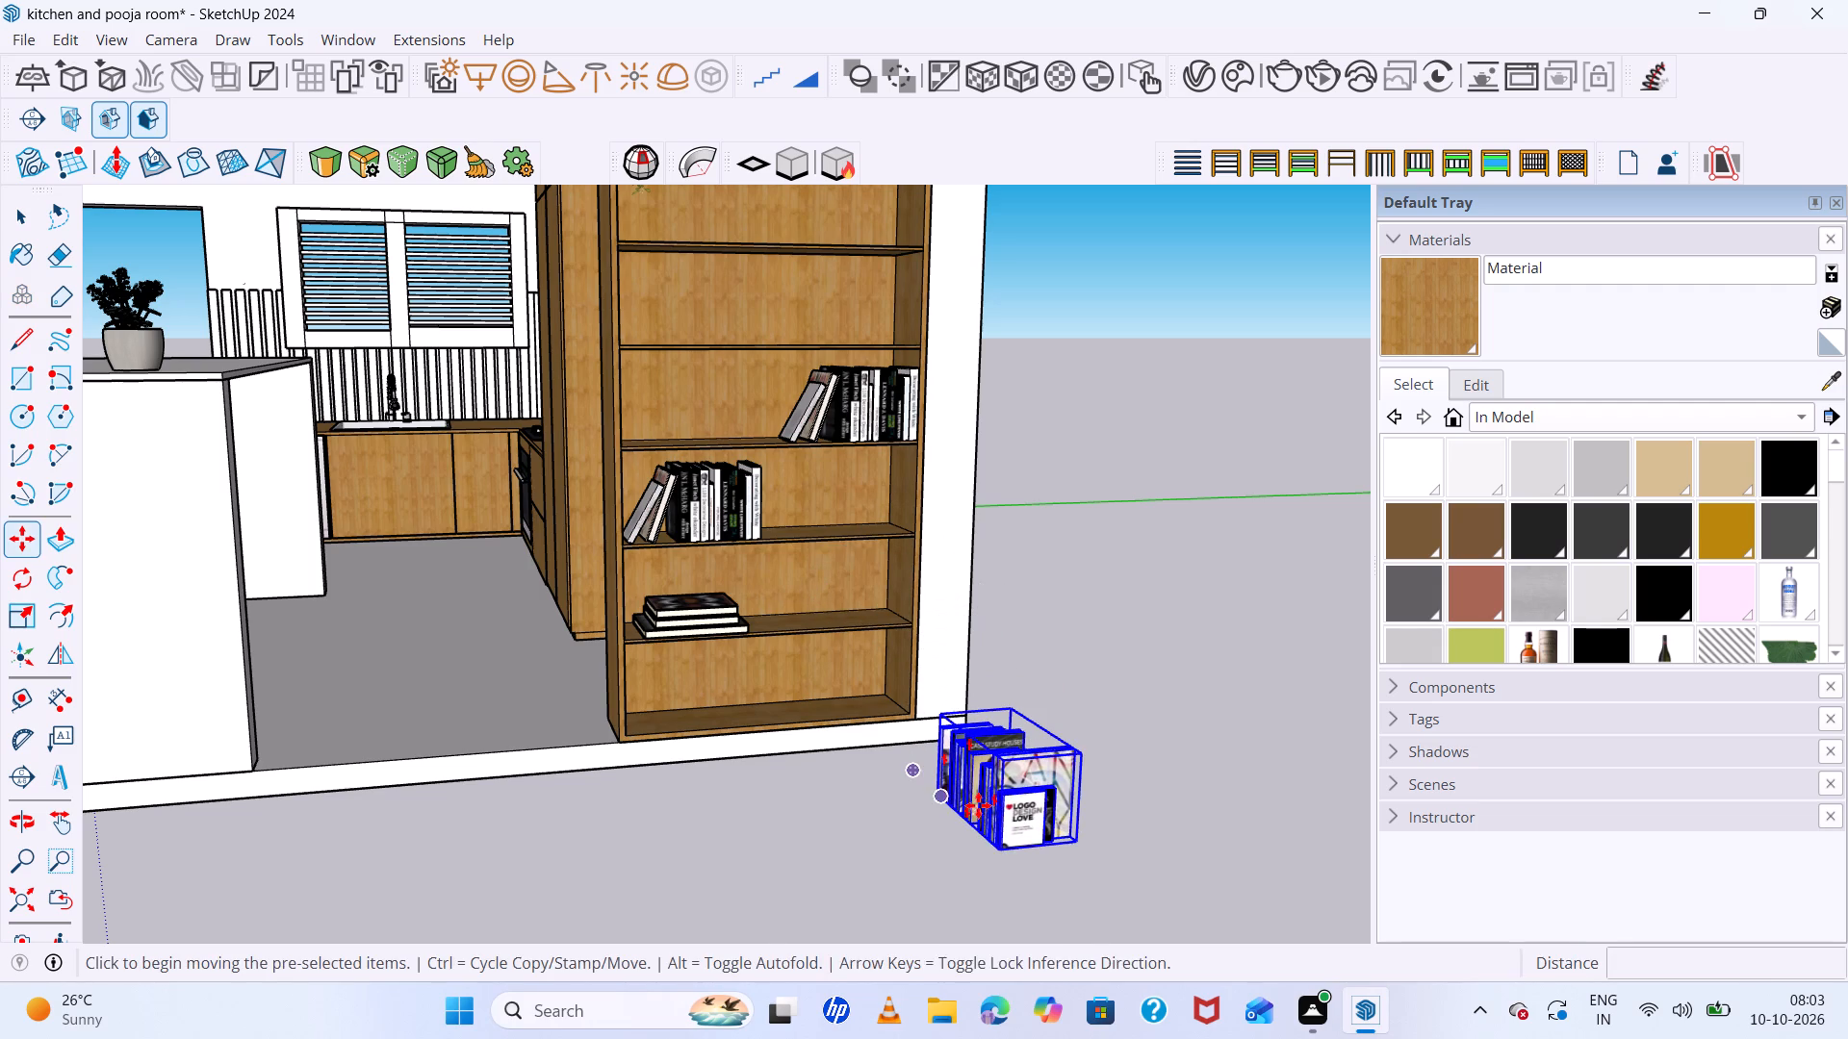
Rotate the new row of books 90 degrees horizontally so the spines face out from the shelving.
key(q)
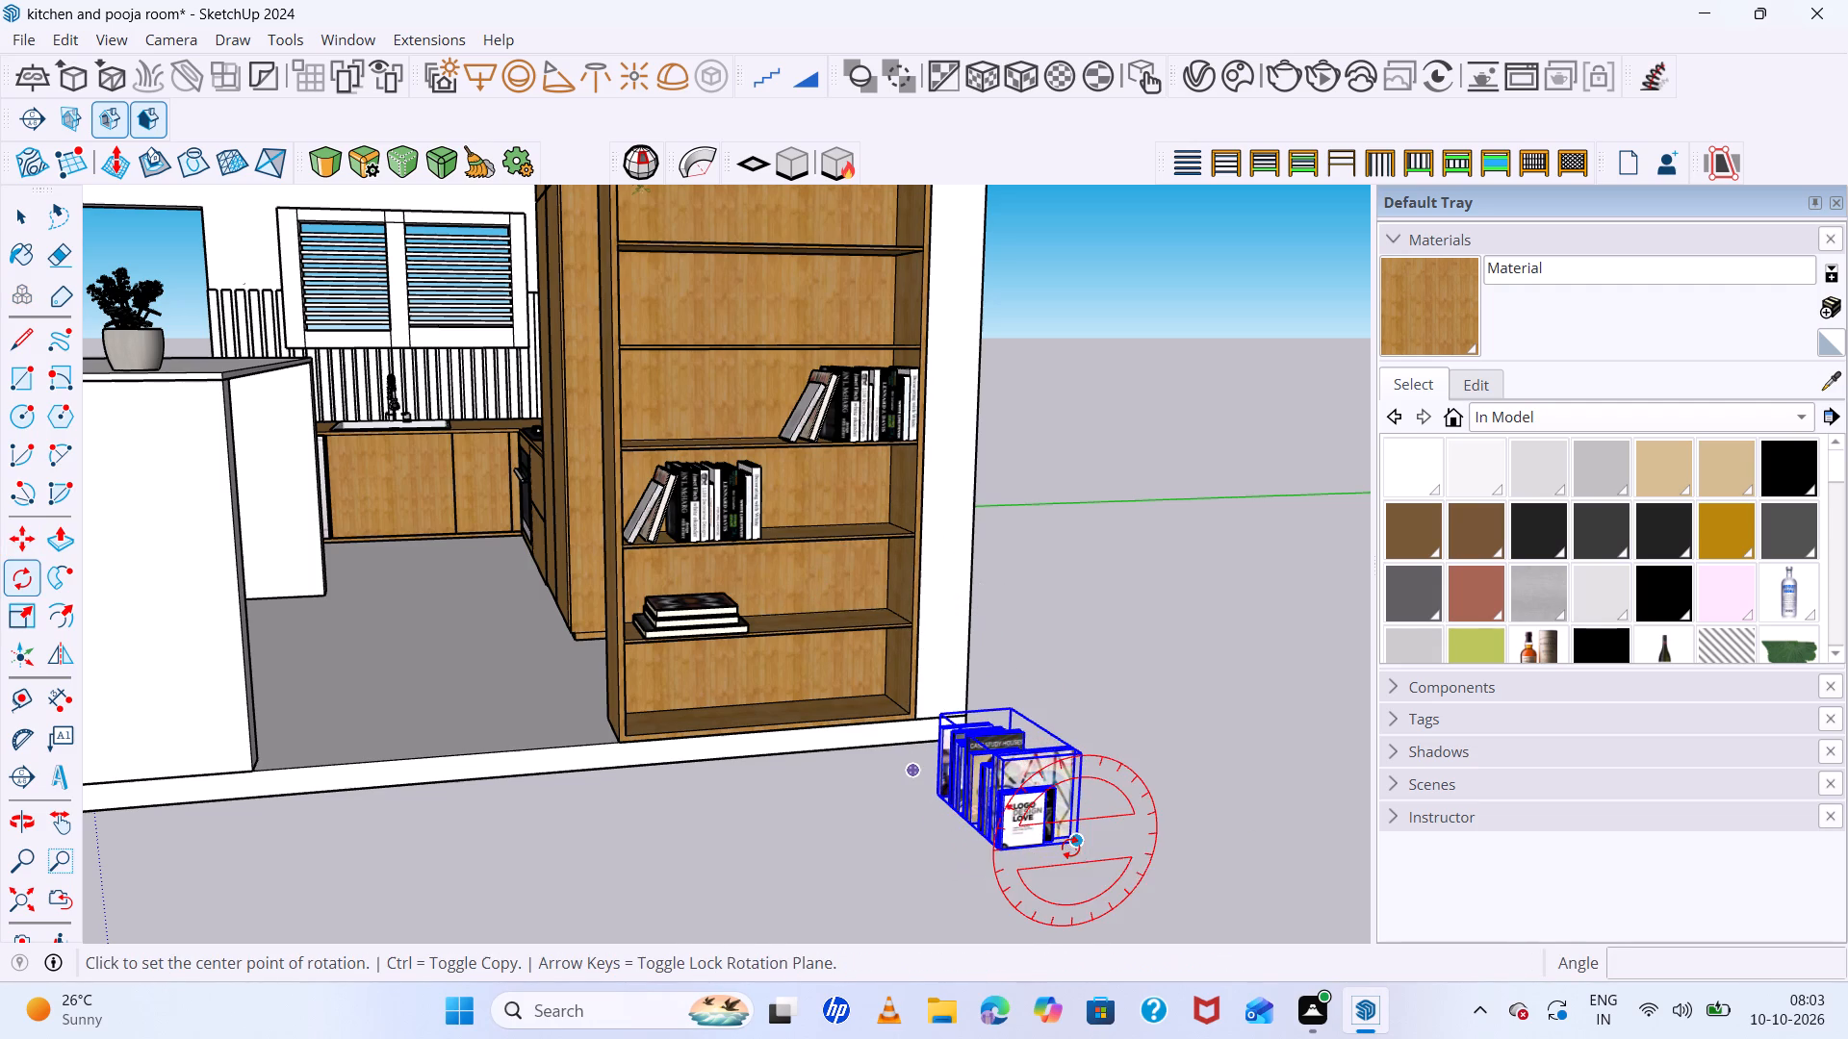
click(1068, 866)
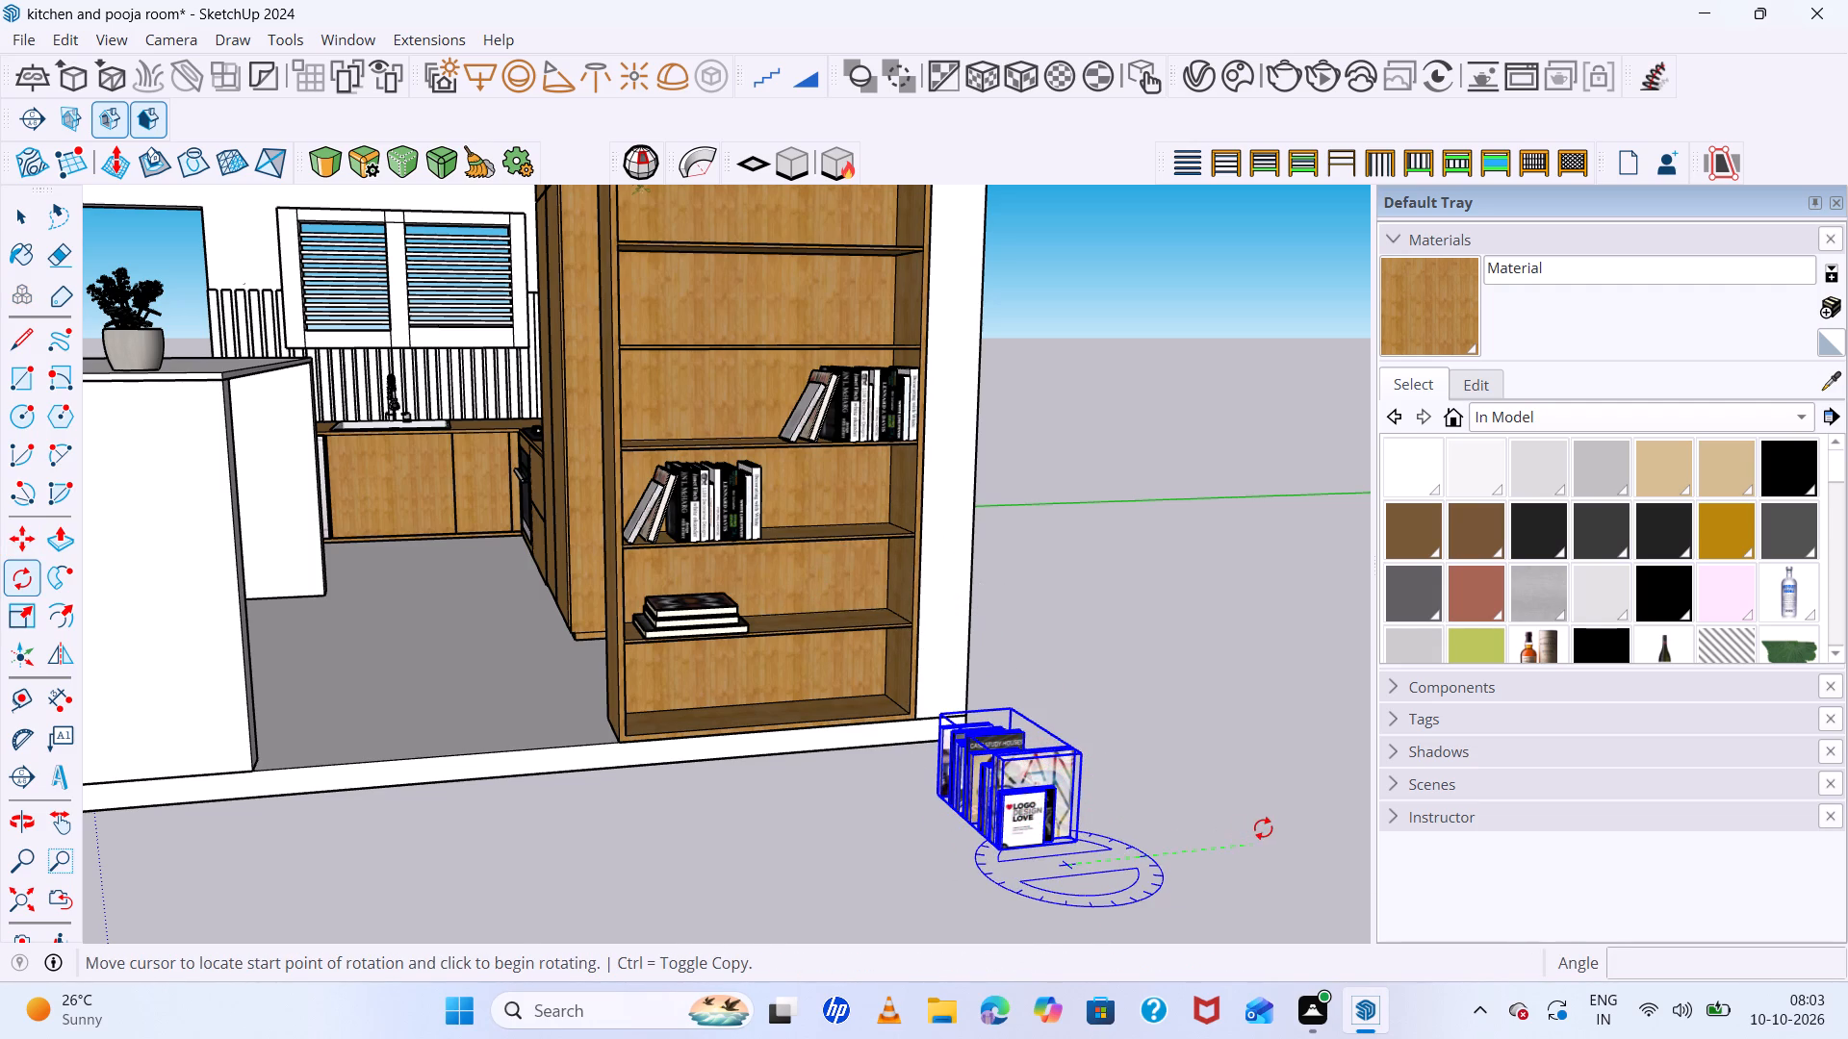
click(1278, 845)
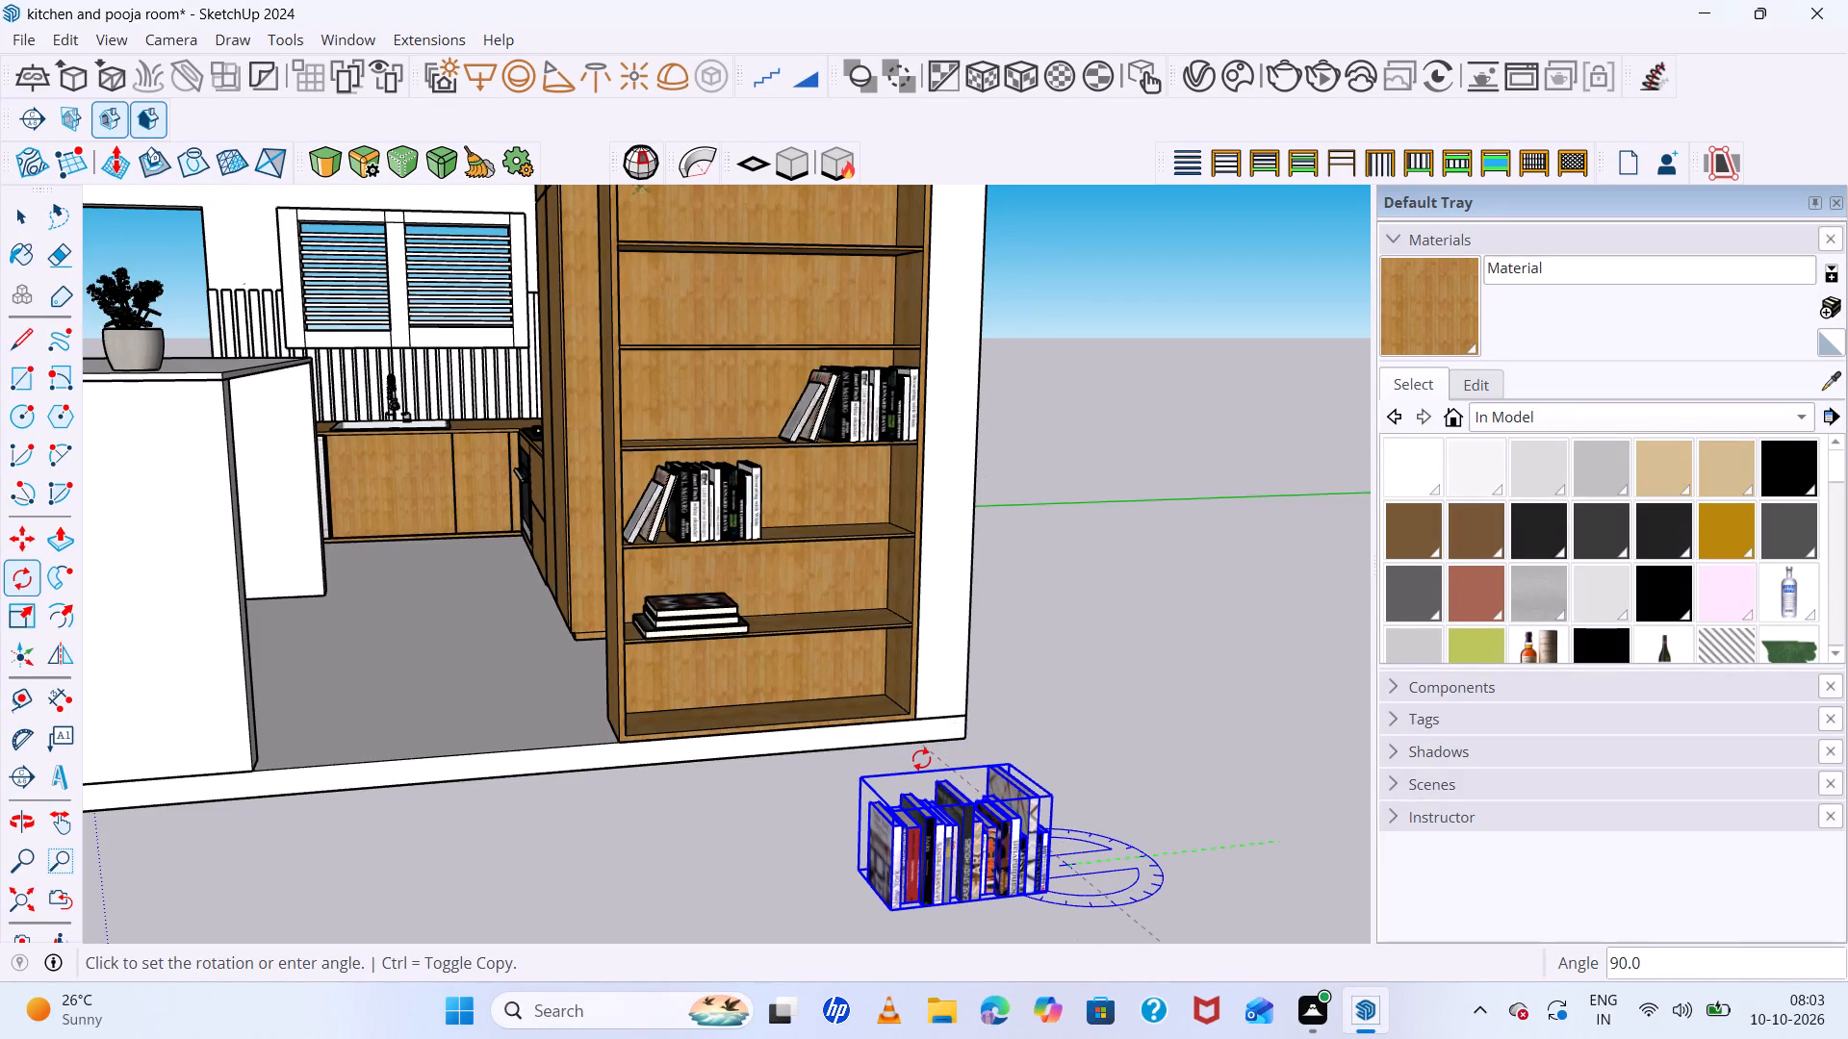
click(919, 759)
Move the multicoloured book row by its lower front corner onto the kitchen-side part of the fourth shelf and deselect it.
key(m)
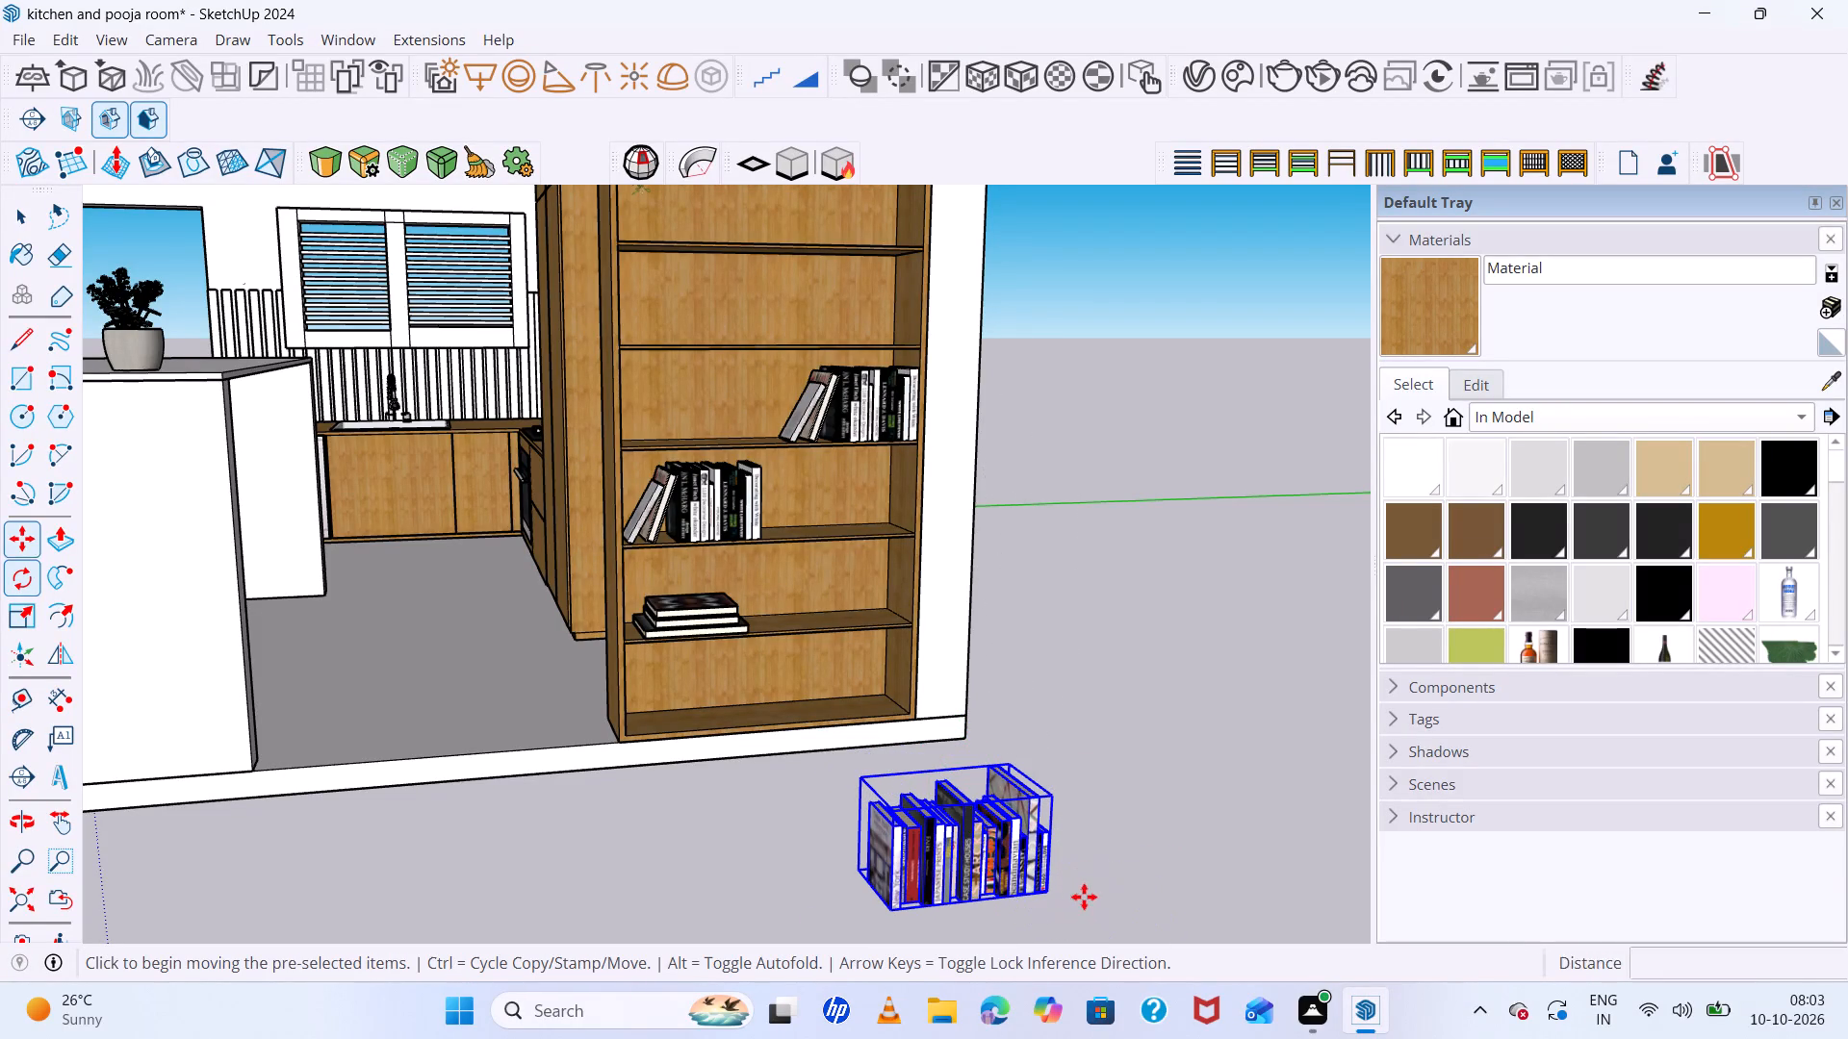
click(1047, 889)
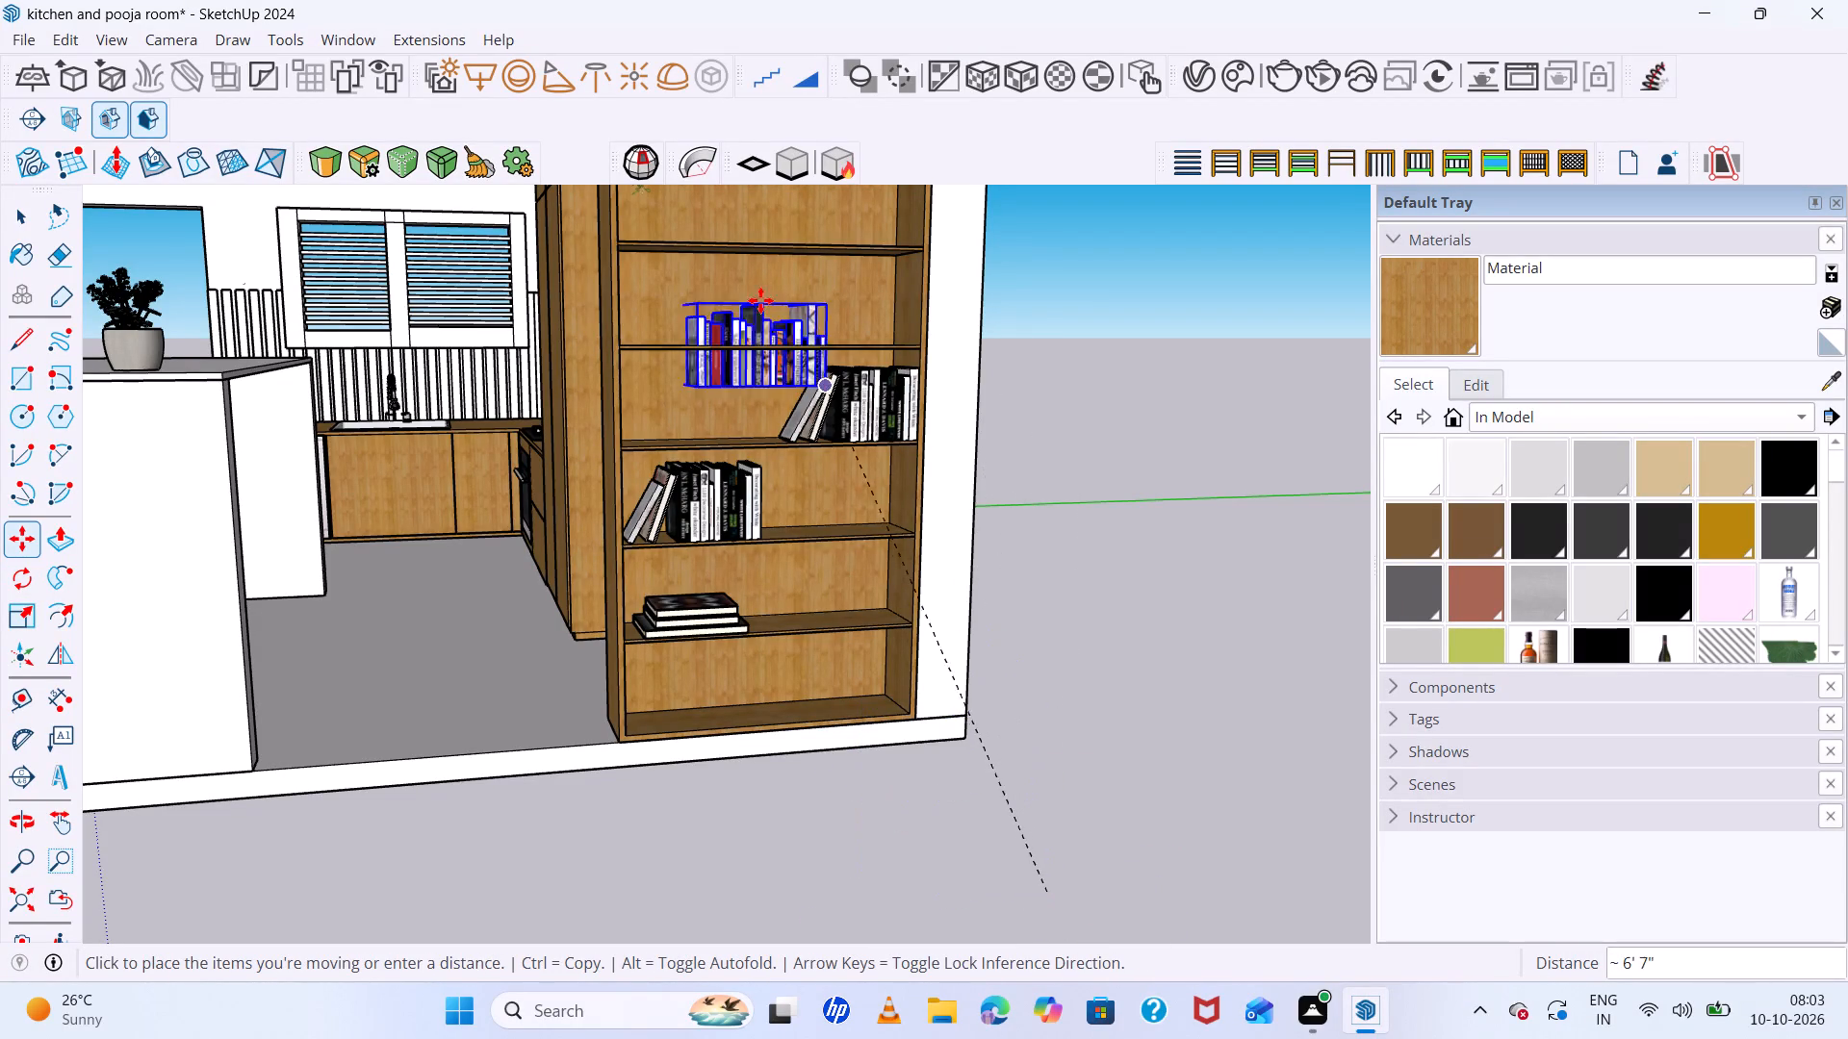
click(770, 346)
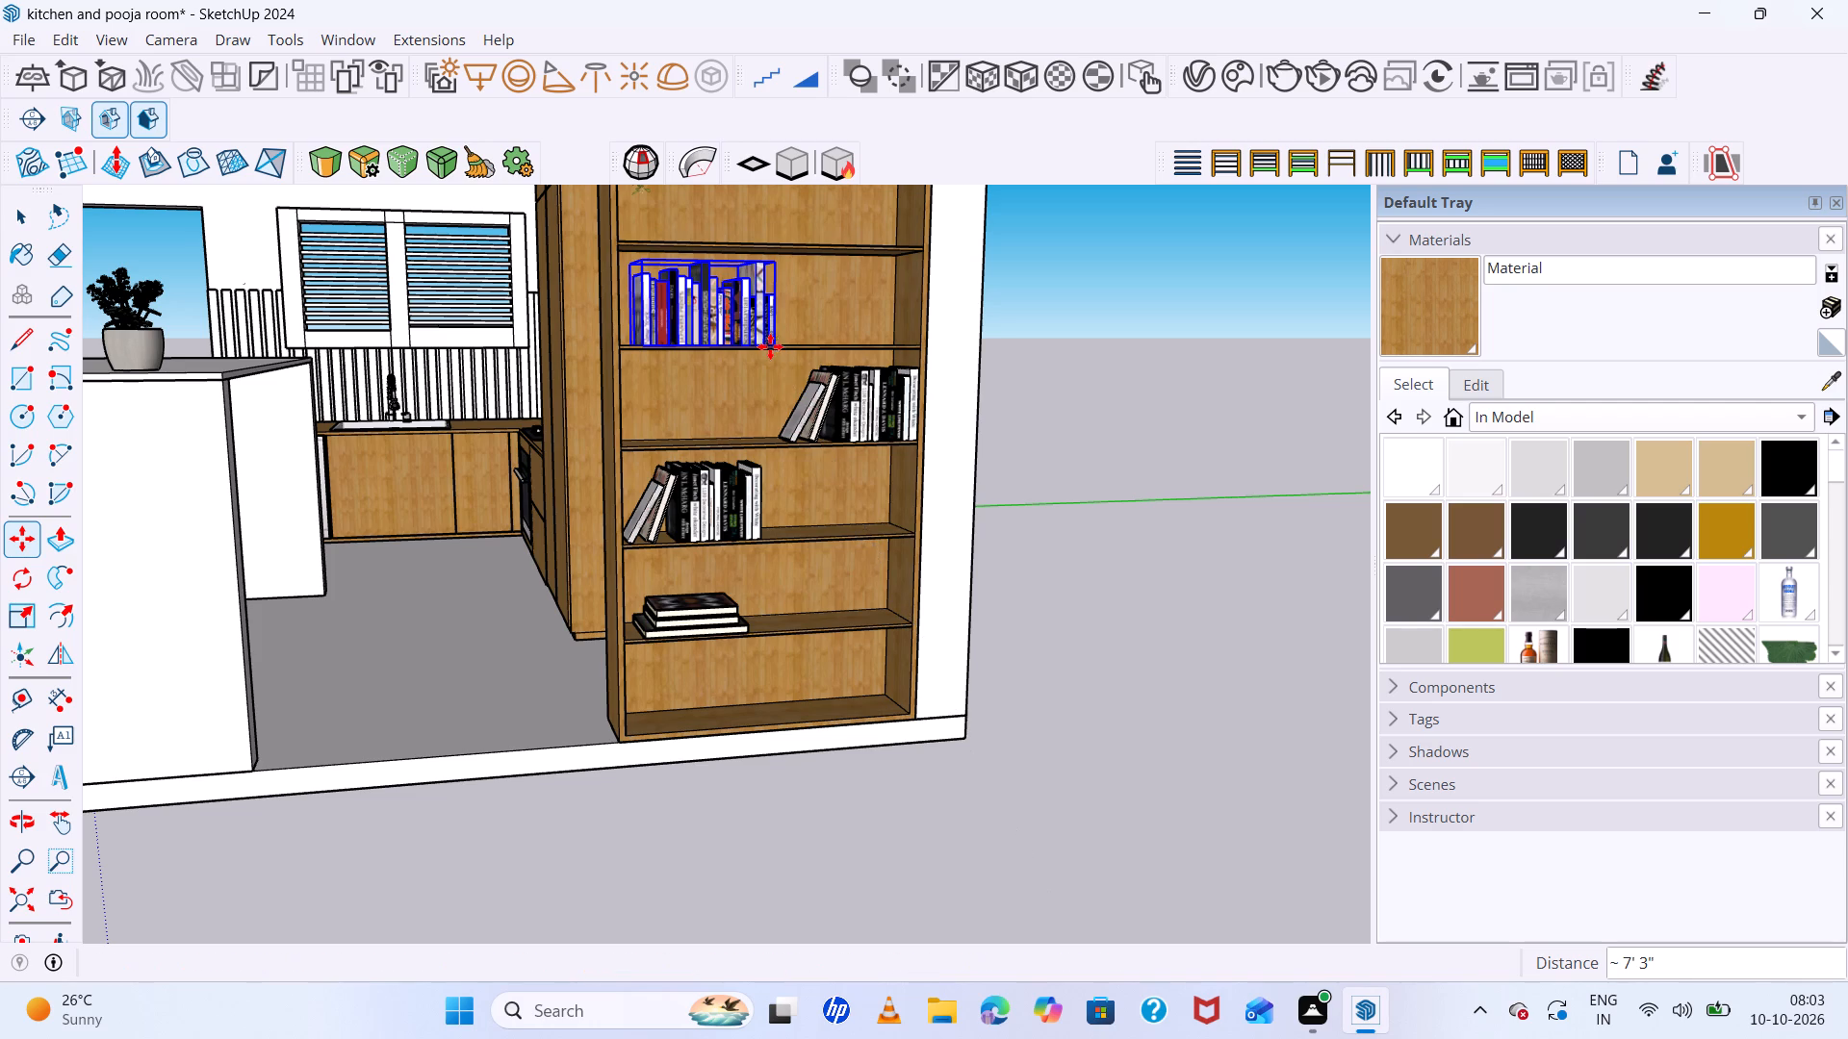
key(space)
click(1040, 536)
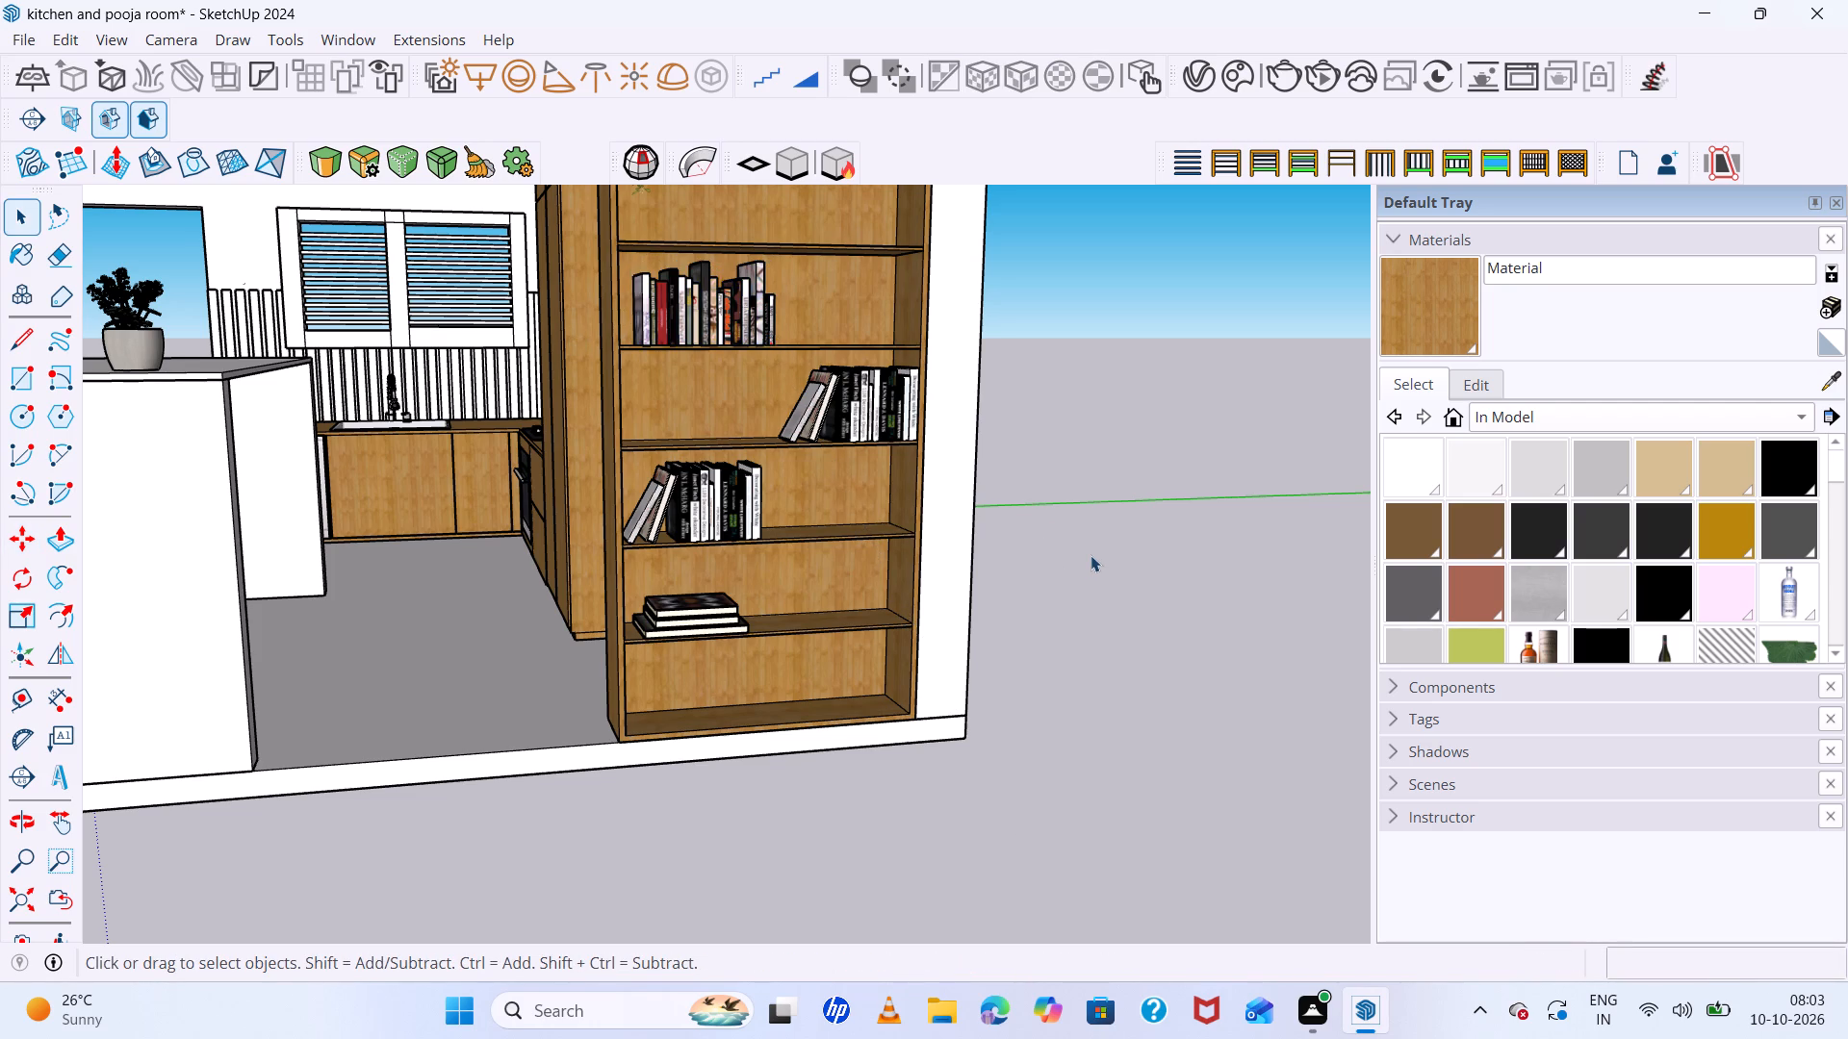
Search 3D Warehouse for decorative items.
scroll(1090, 555, down, 8)
scroll(1060, 270, up, 5)
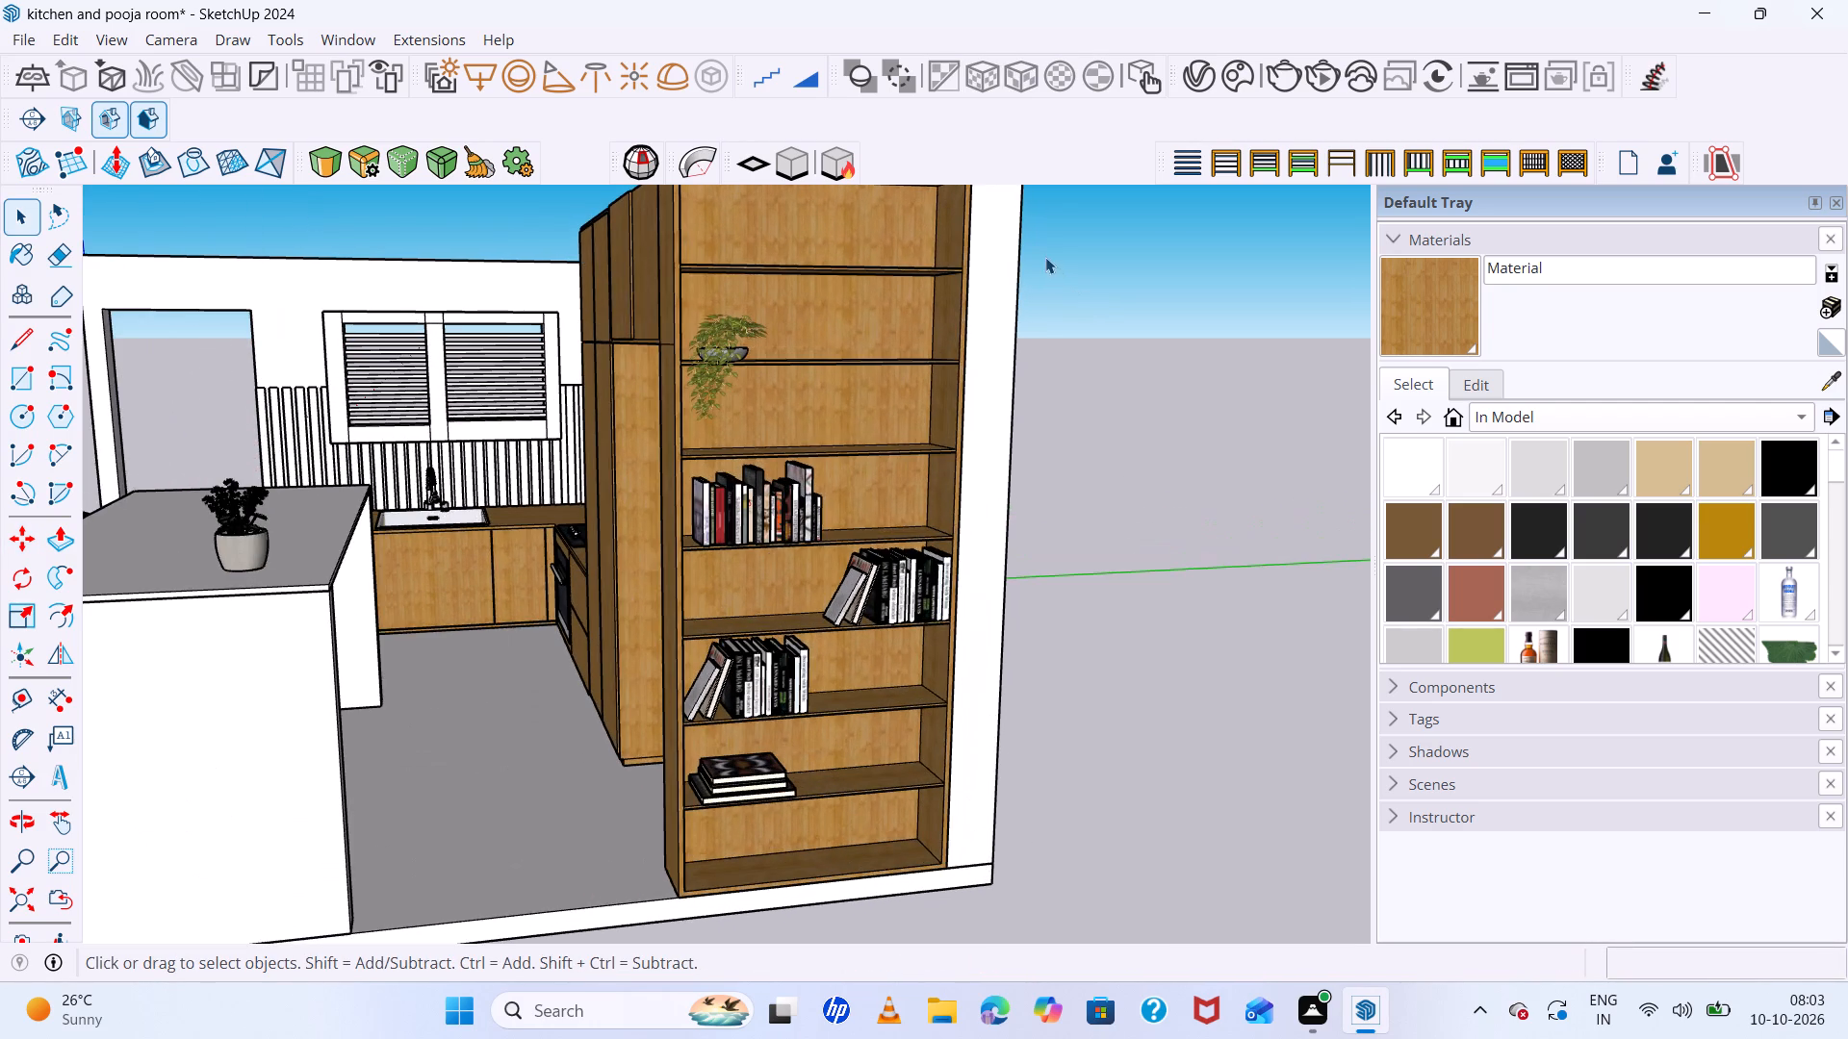
scroll(1061, 296, down, 1)
middle_drag(1118, 420, 1077, 427)
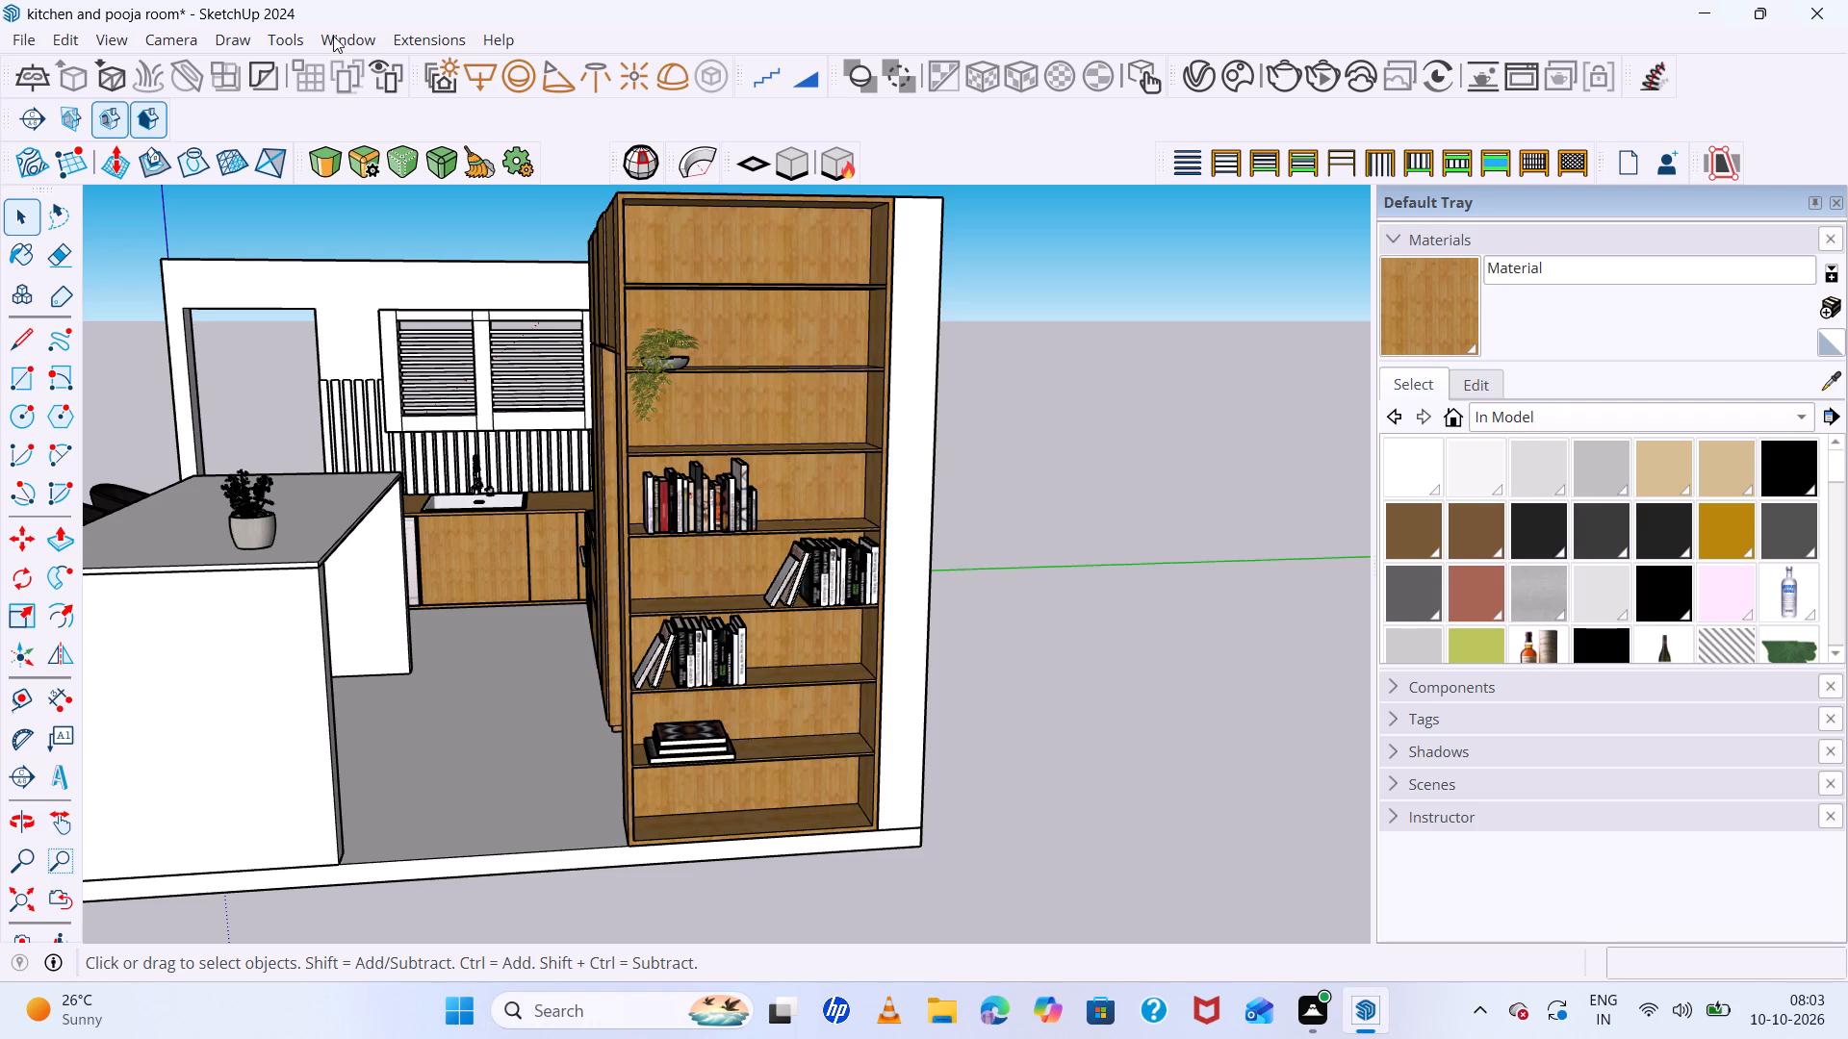
click(333, 36)
click(423, 236)
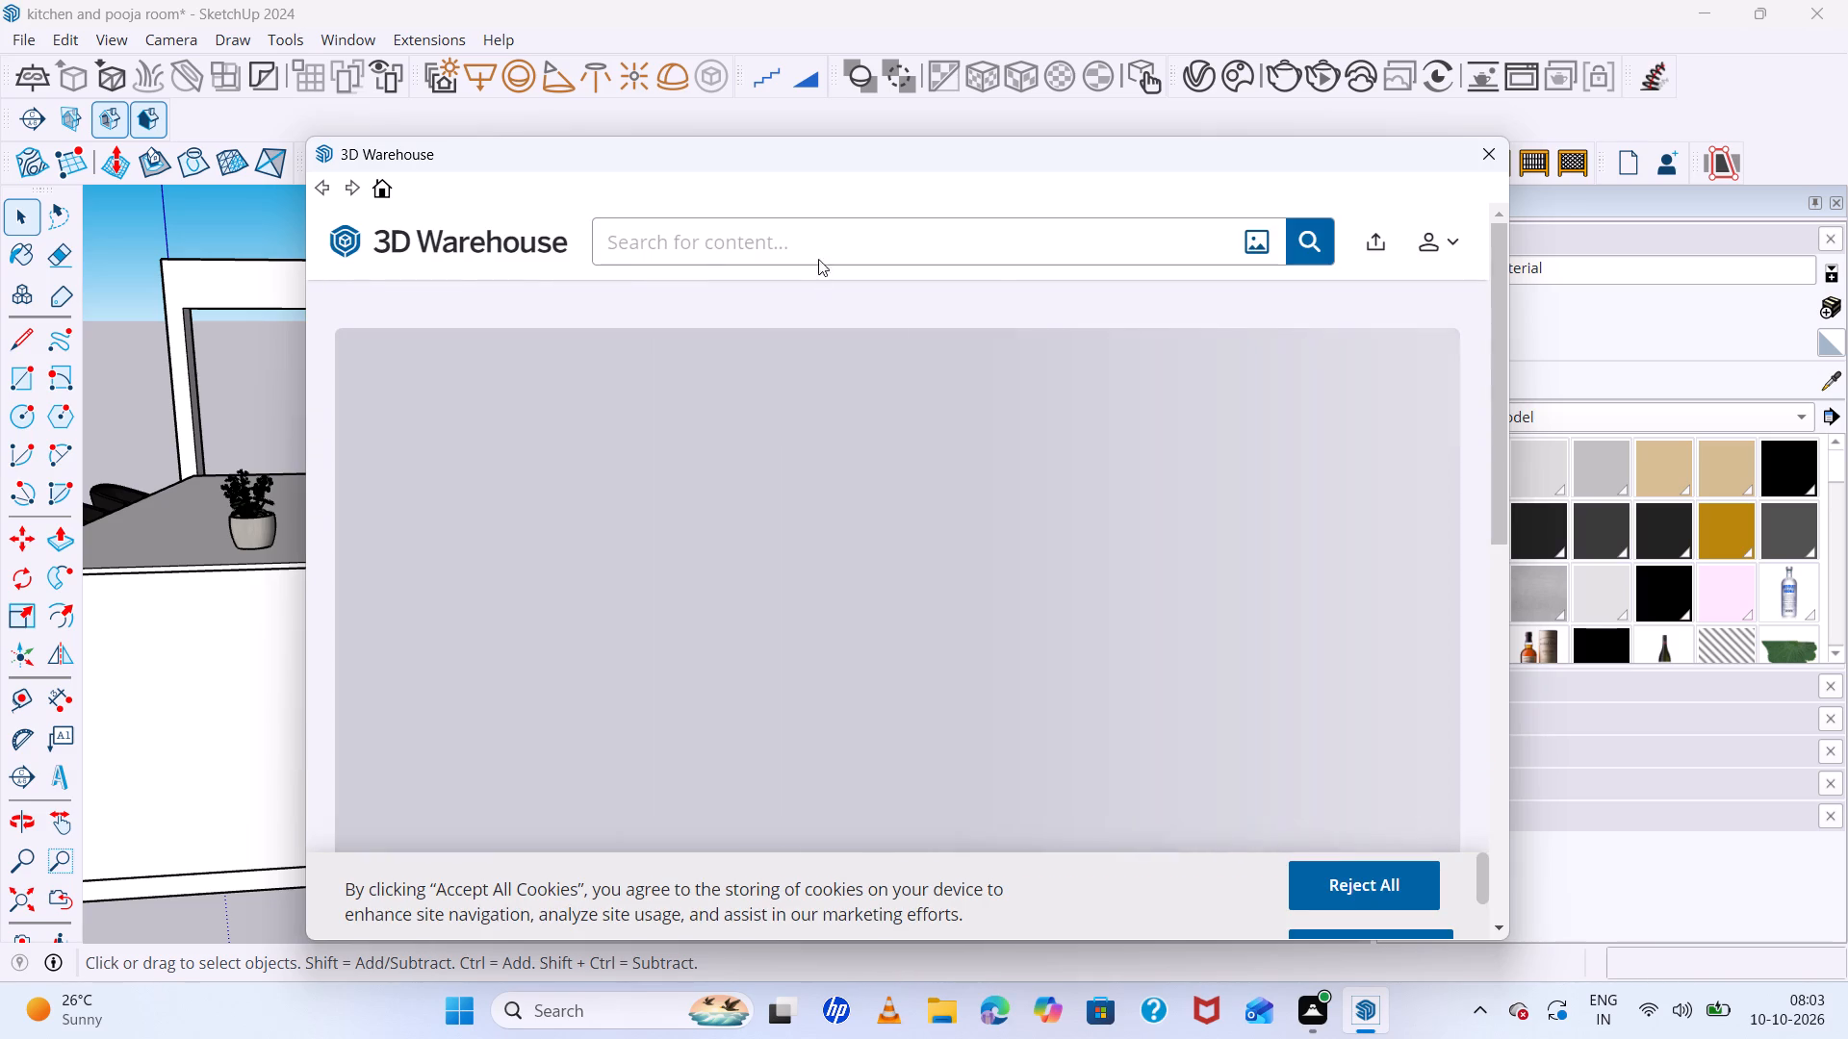
click(827, 241)
text(de)
key(c)
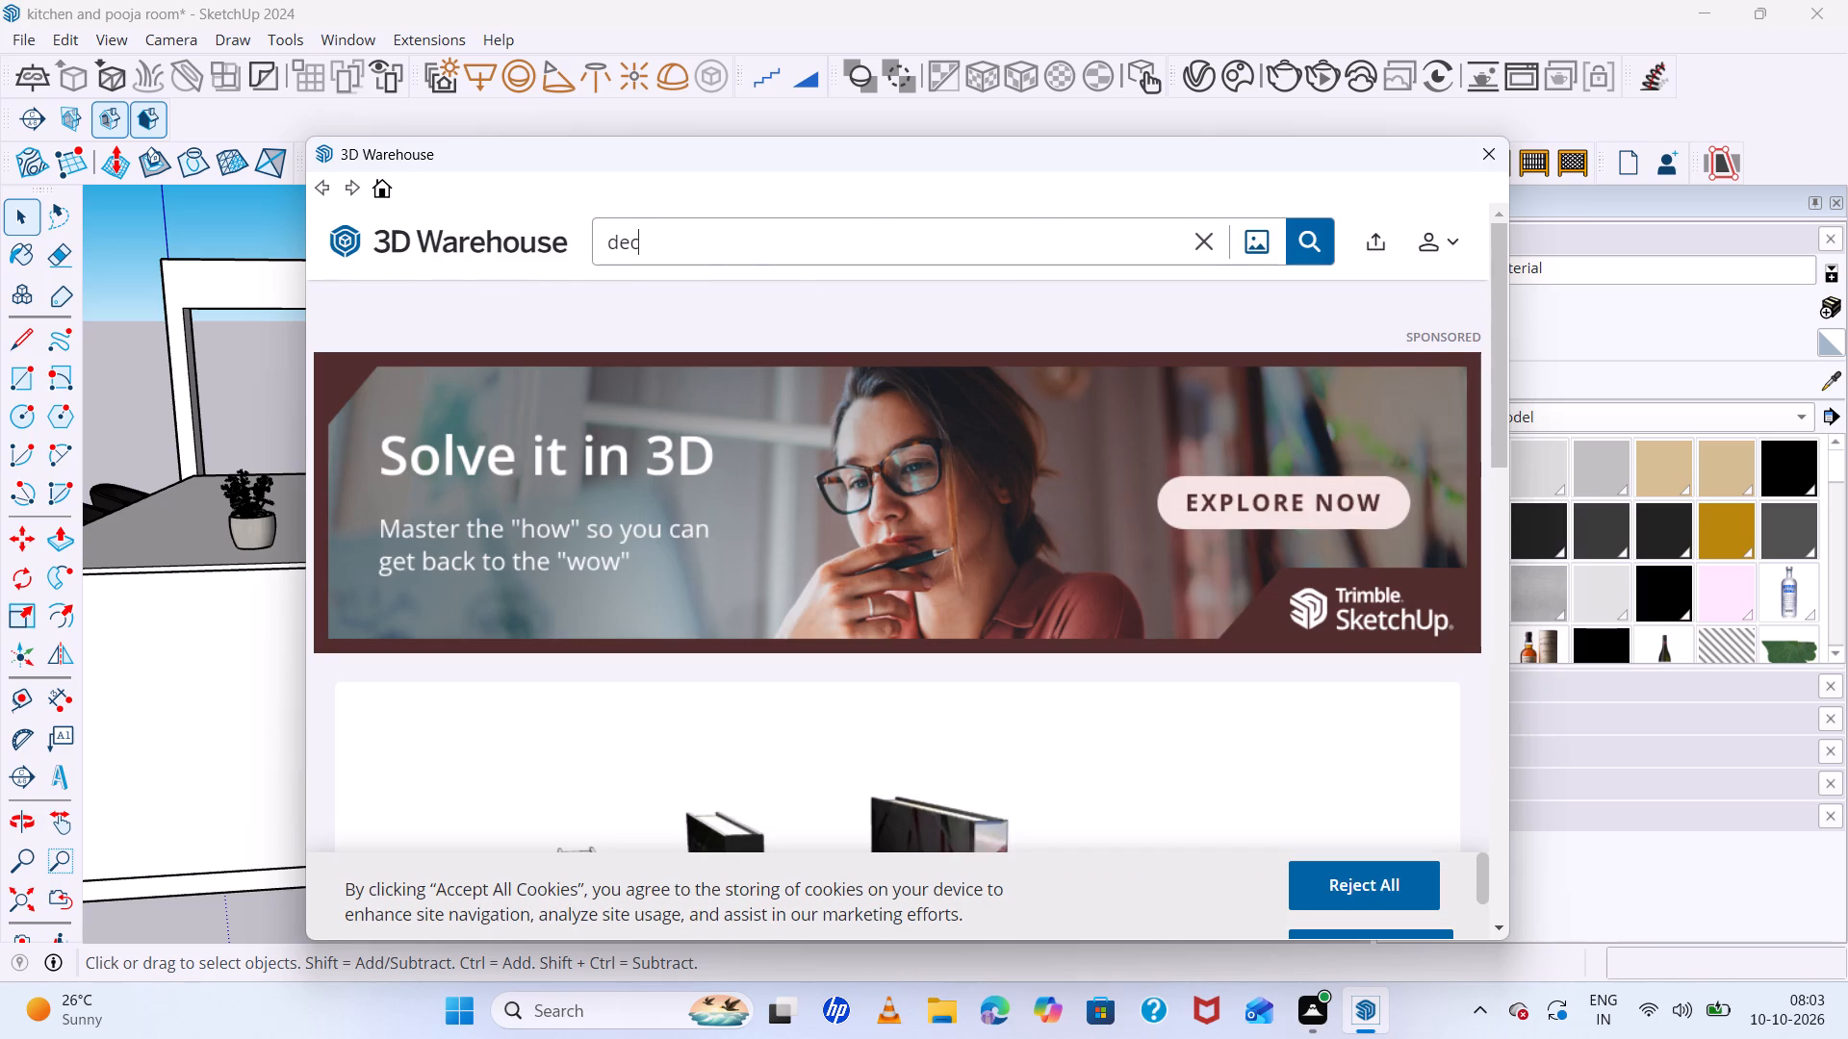
text(orative)
key(Return)
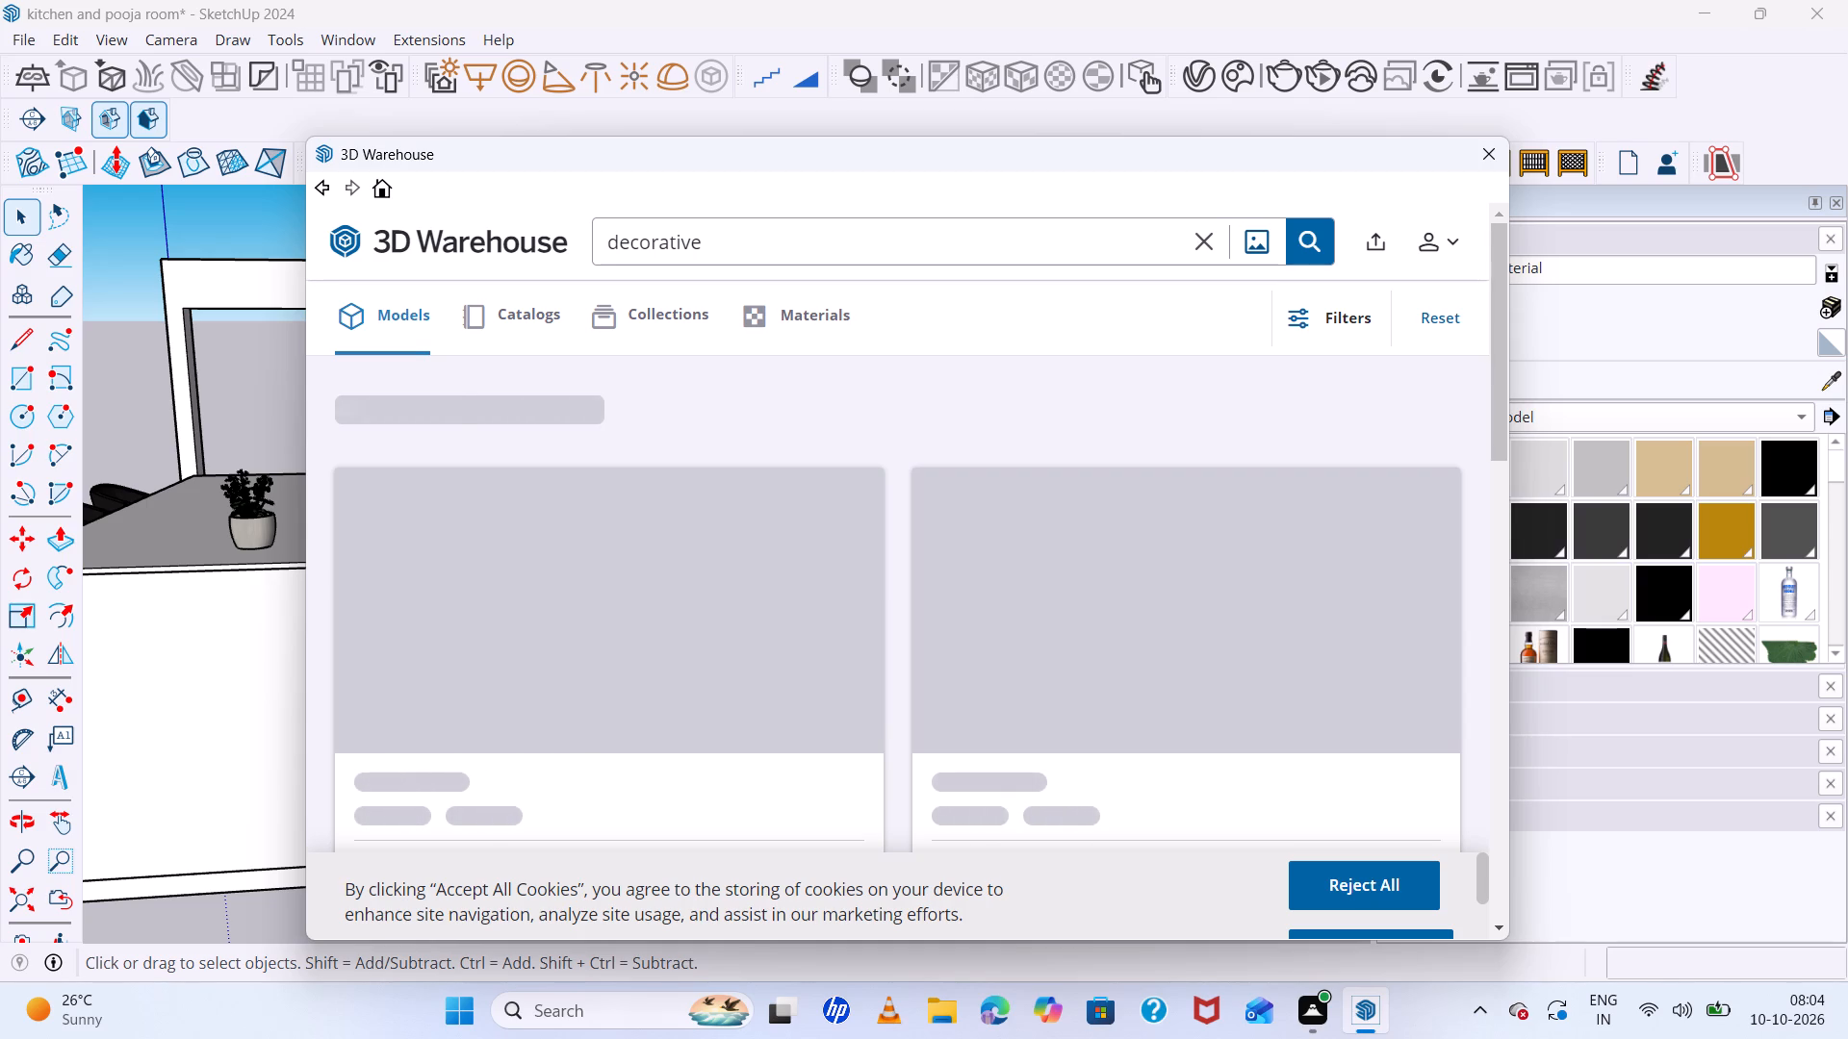
click(841, 254)
key(space)
text(it)
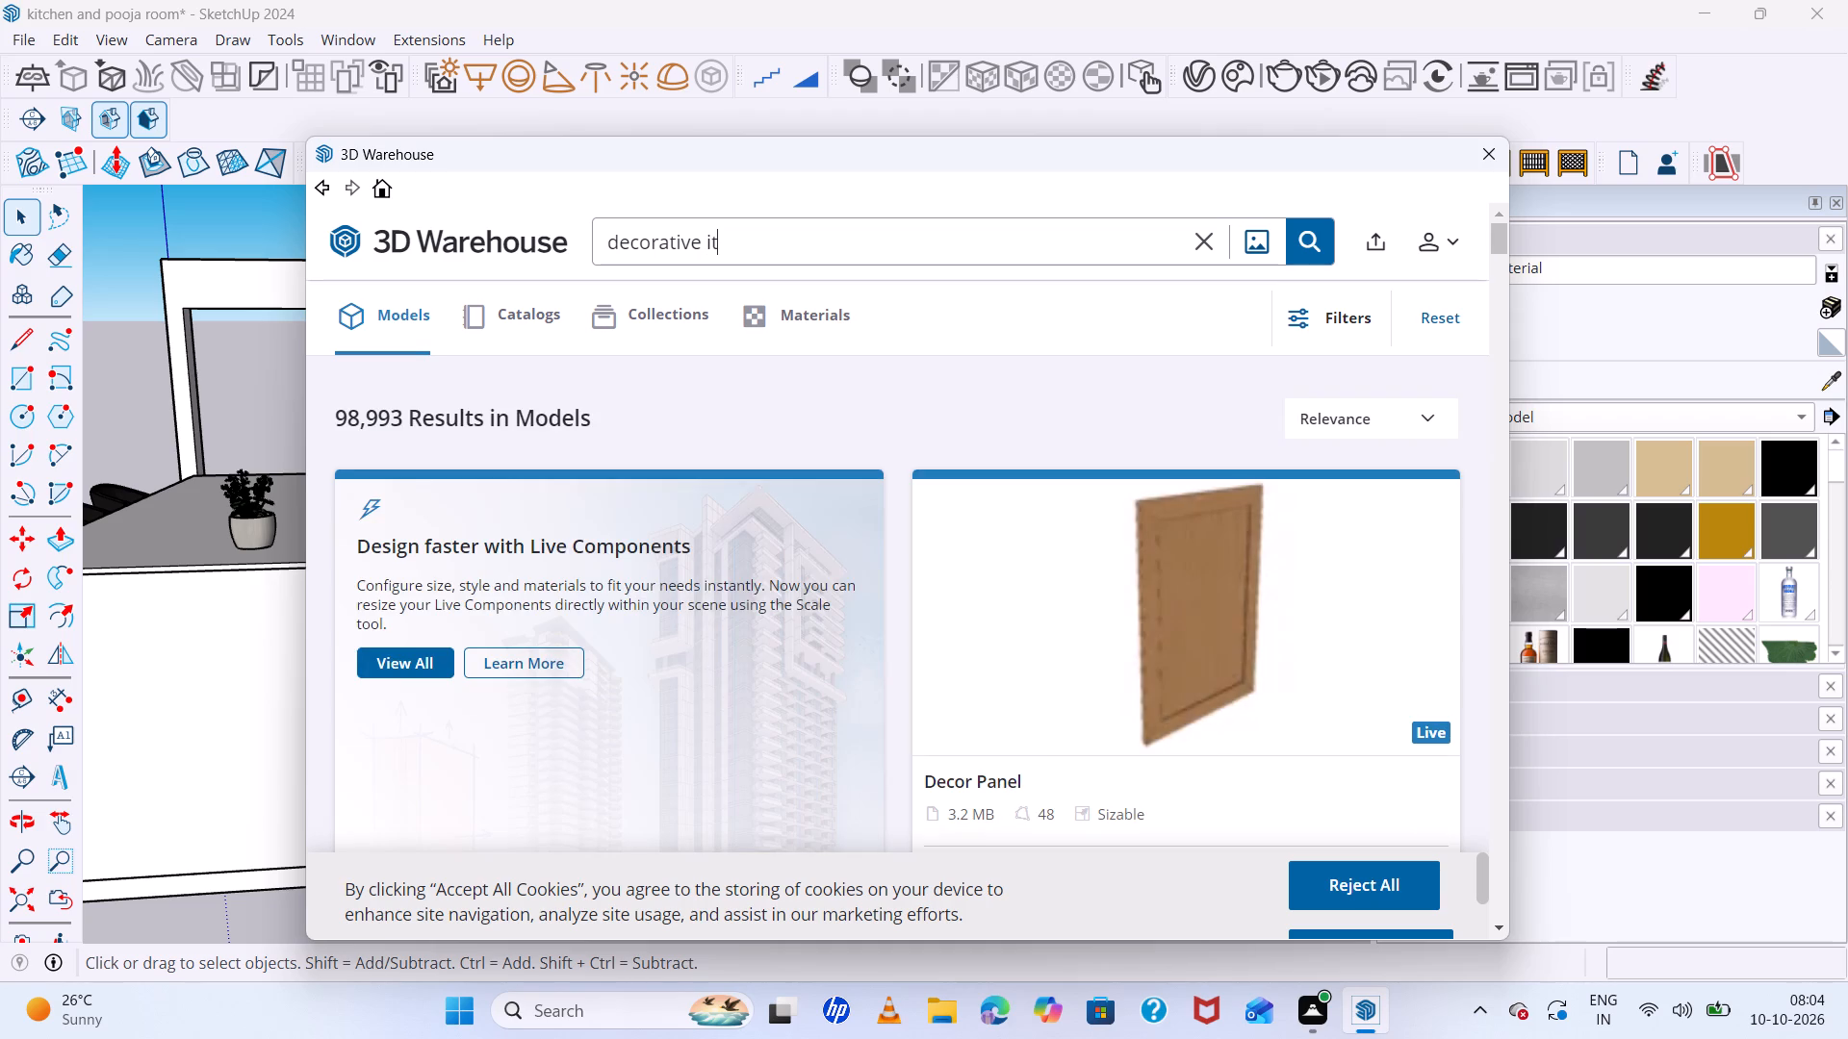
text(ems)
key(Return)
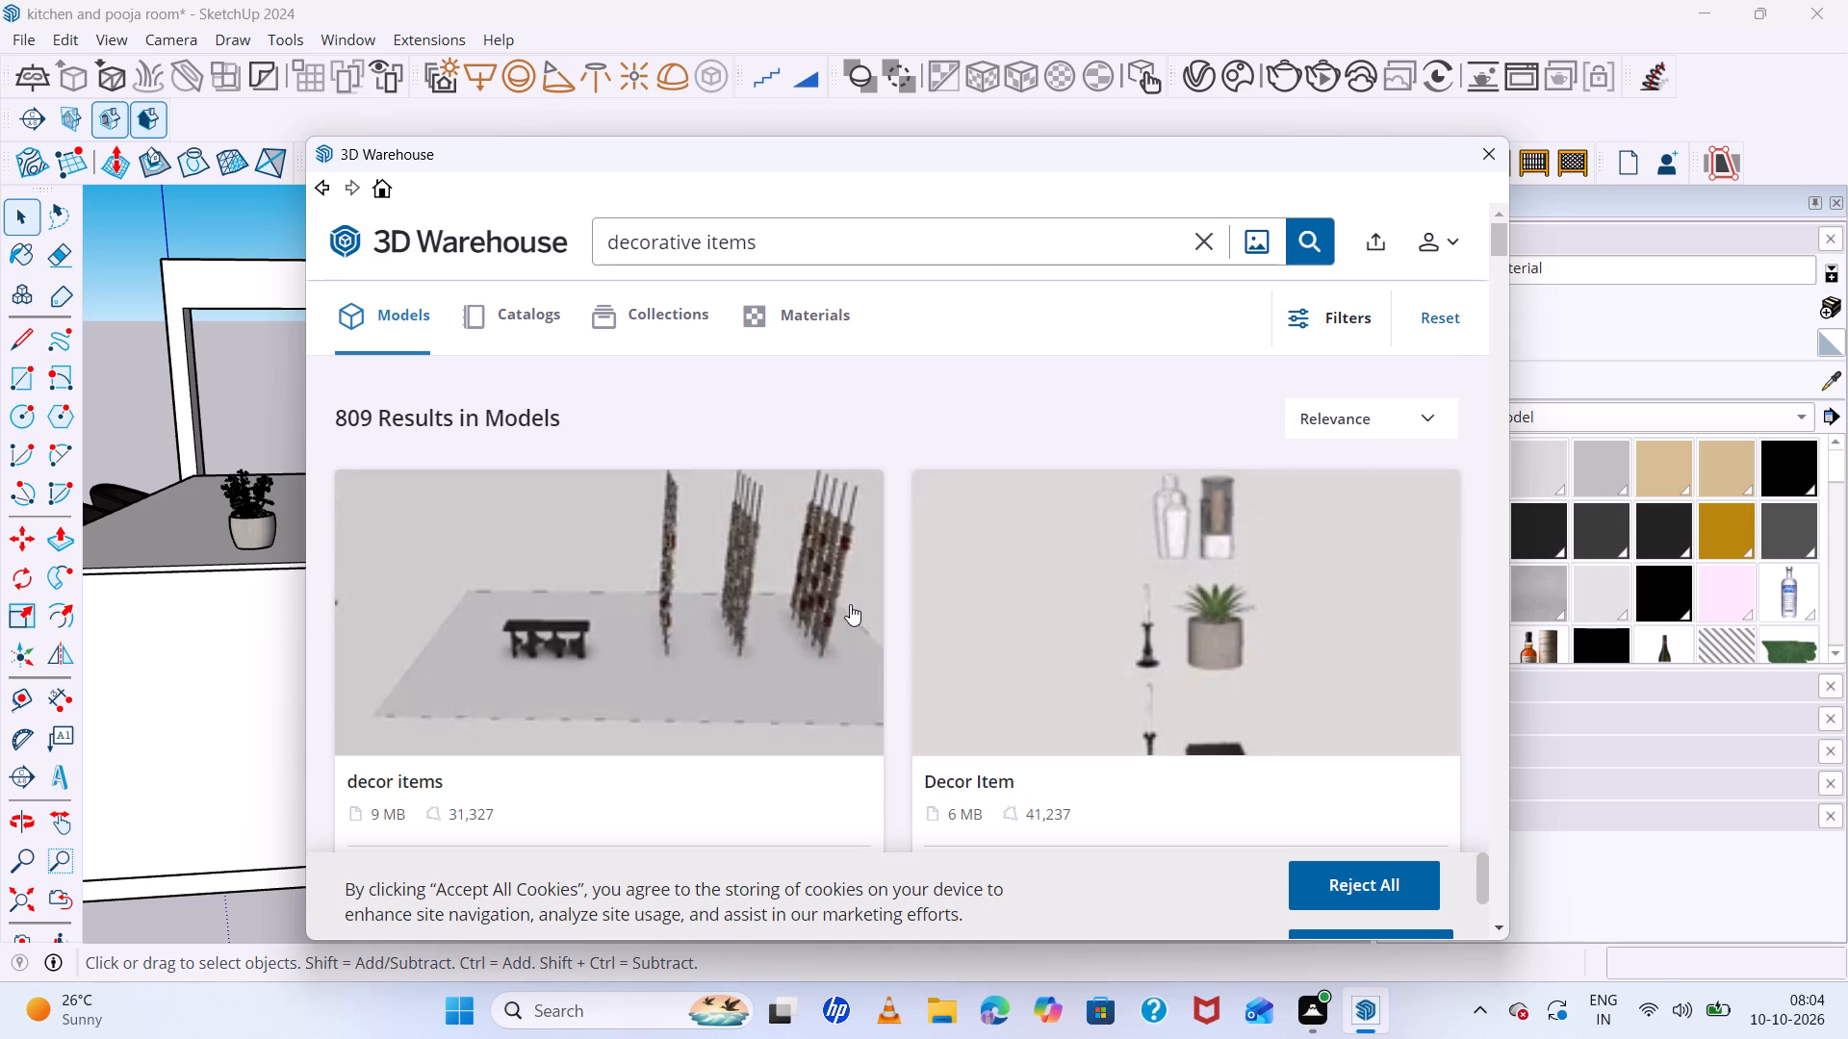
Examine the decorative items results for pieces that suit the open shelving.
scroll(850, 605, down, 7)
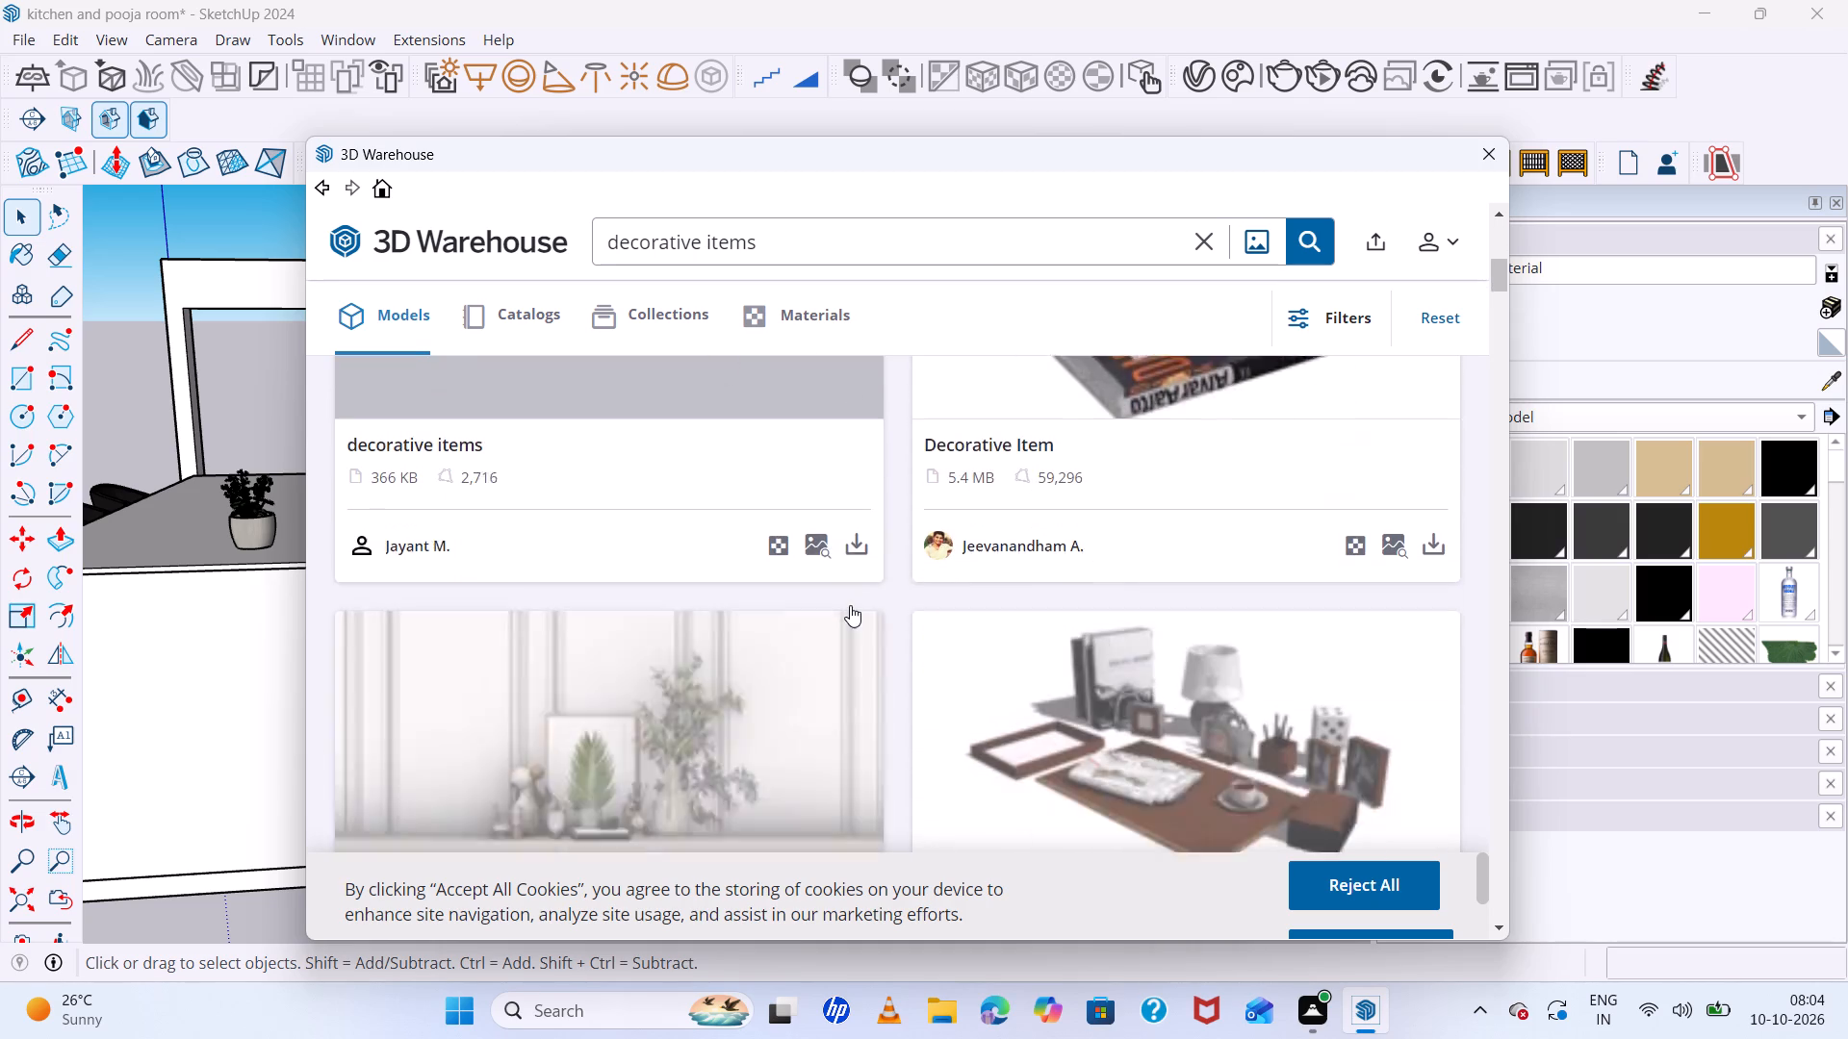
scroll(850, 605, down, 1)
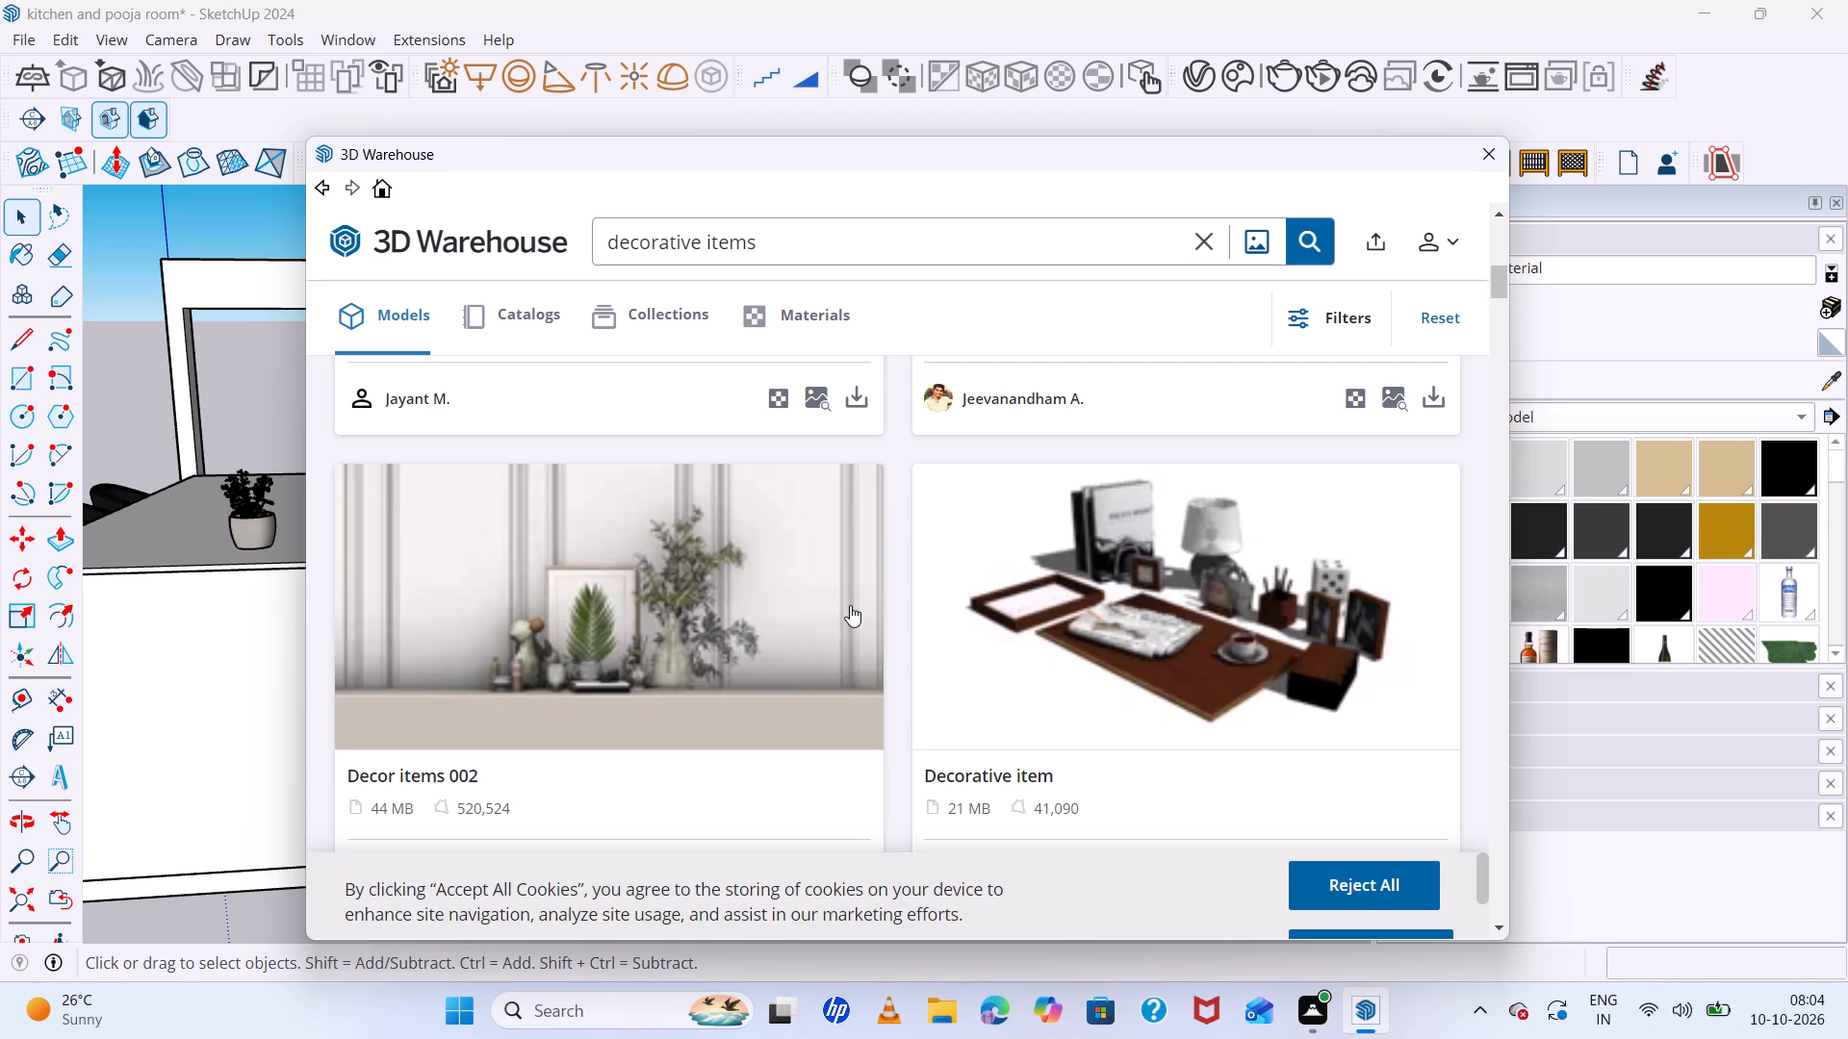
scroll(850, 605, down, 4)
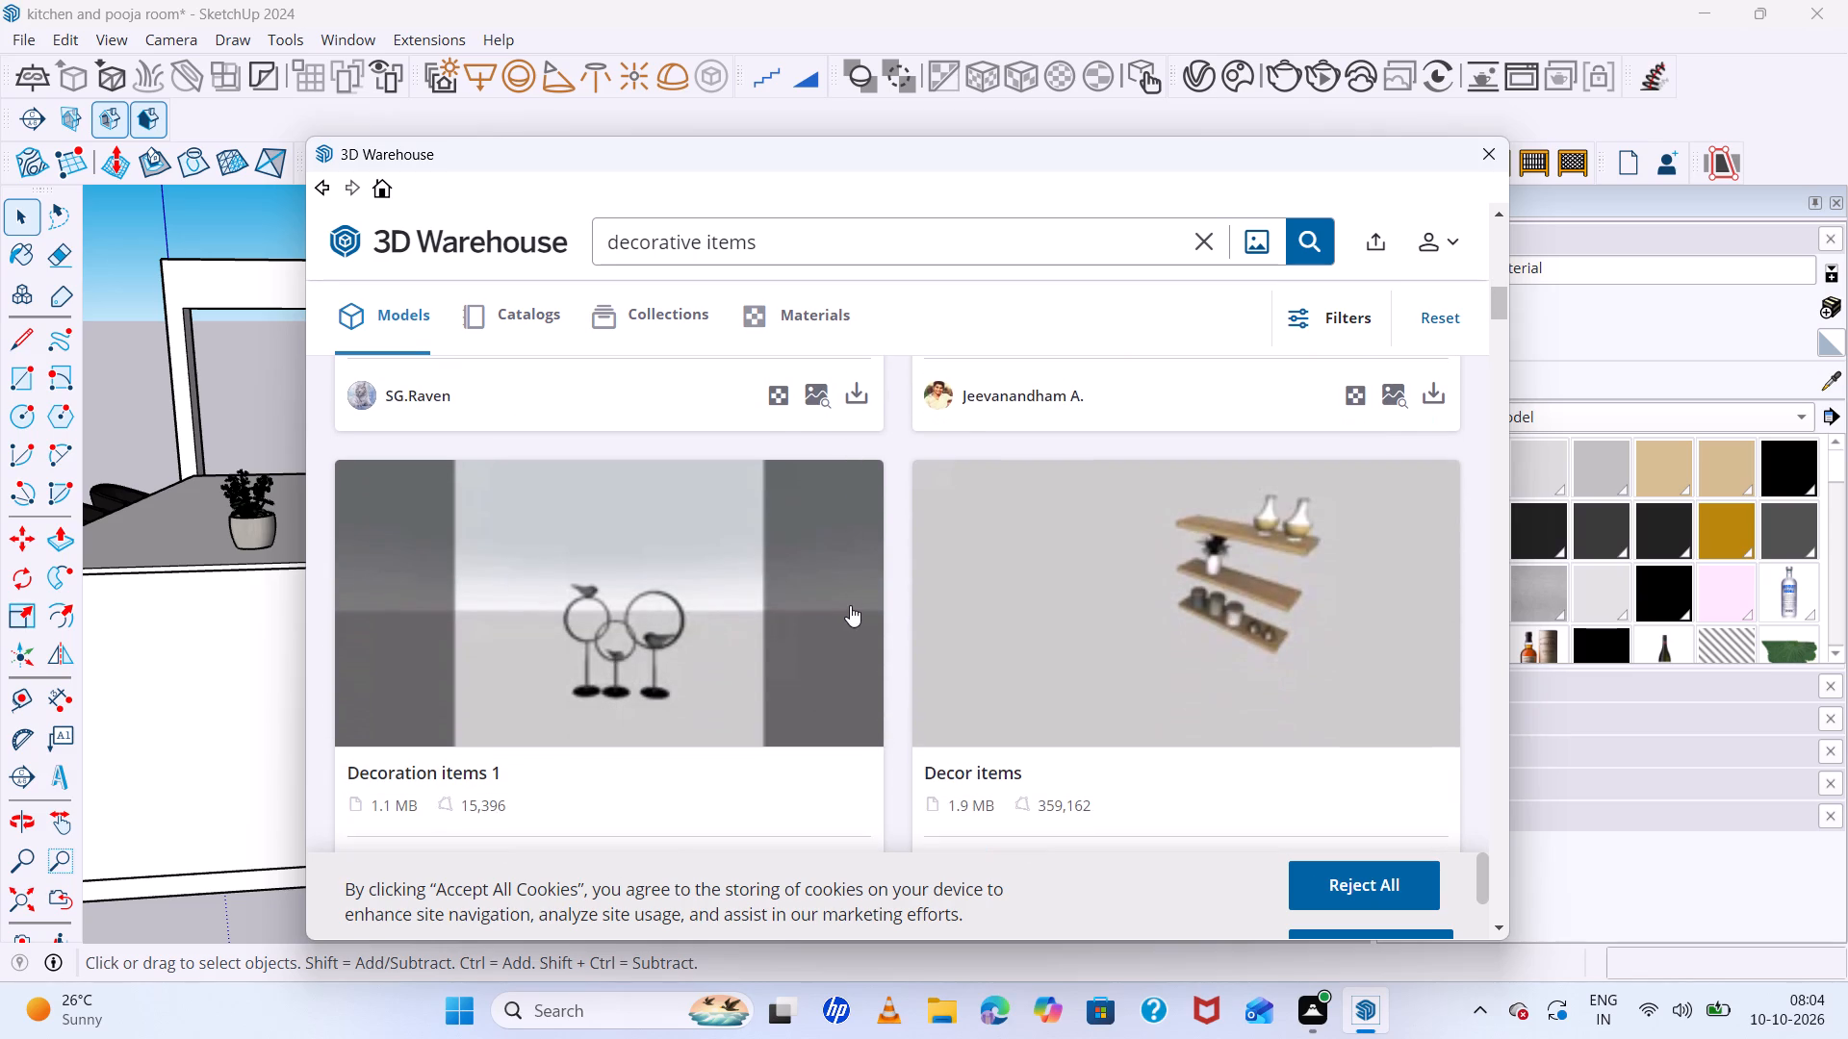
scroll(850, 605, down, 6)
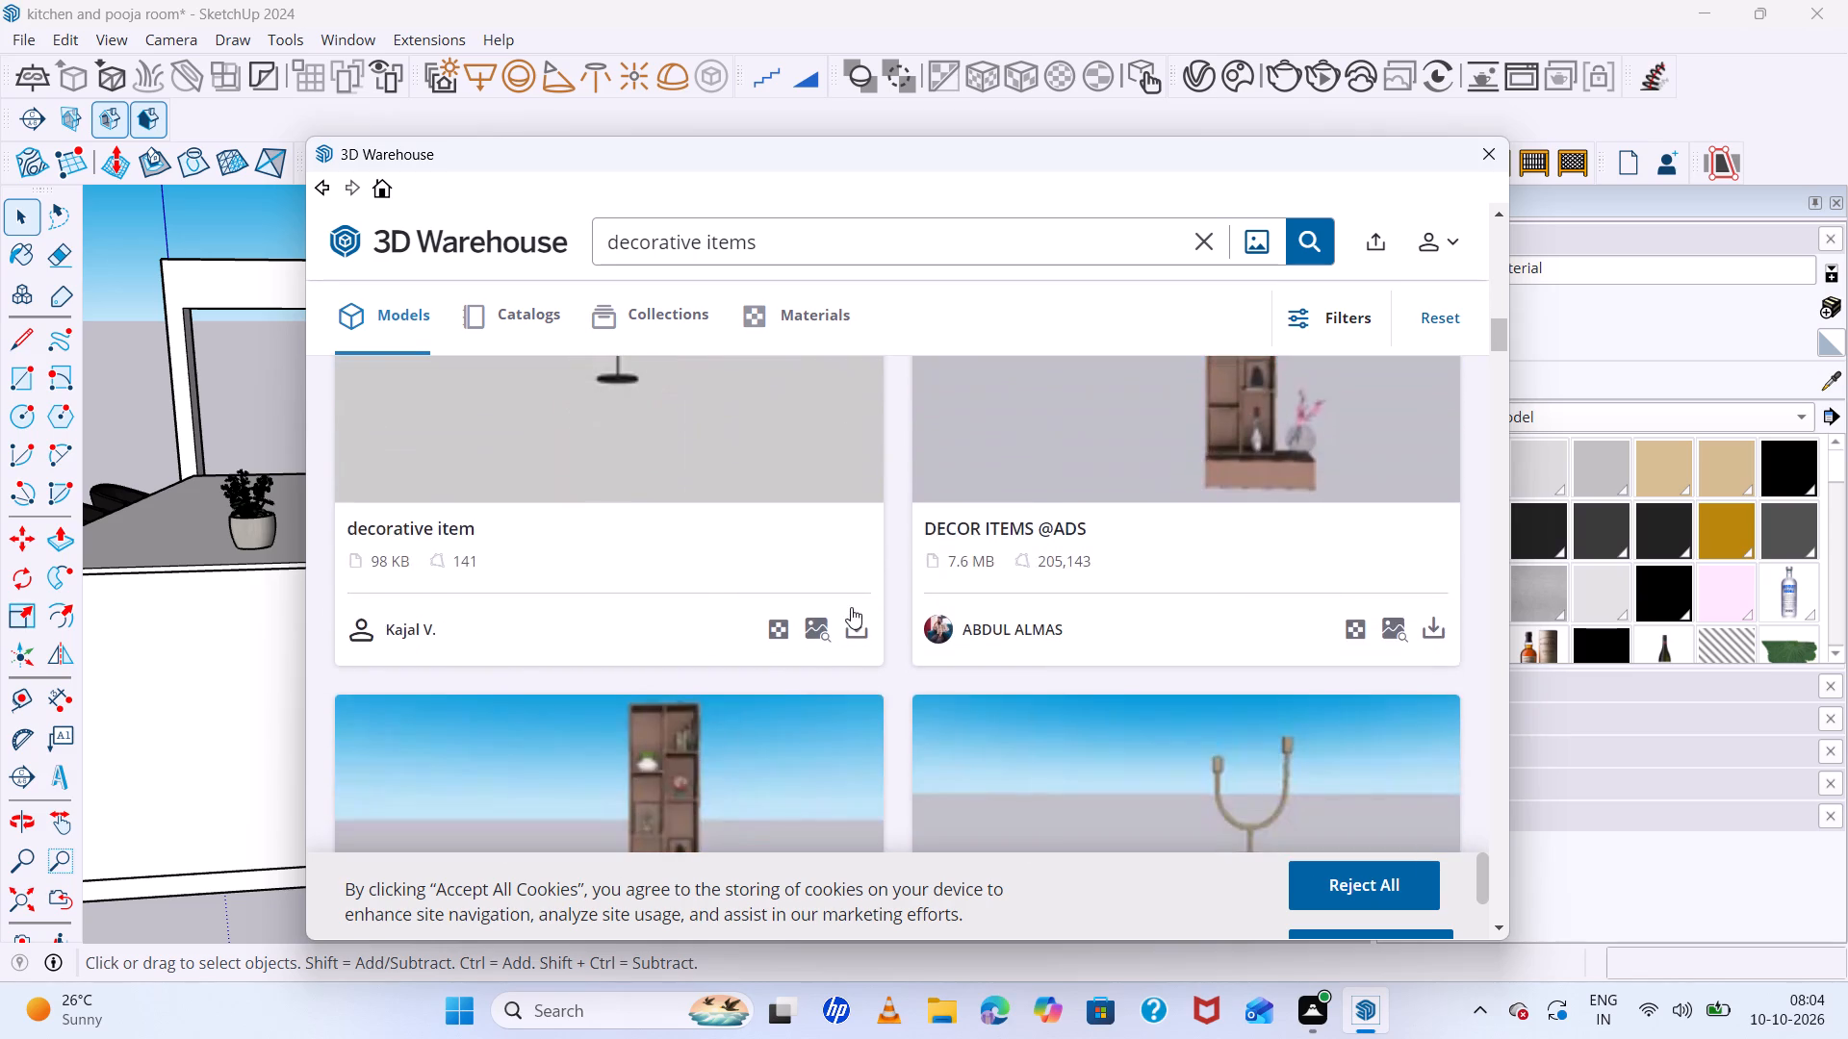
scroll(851, 607, down, 4)
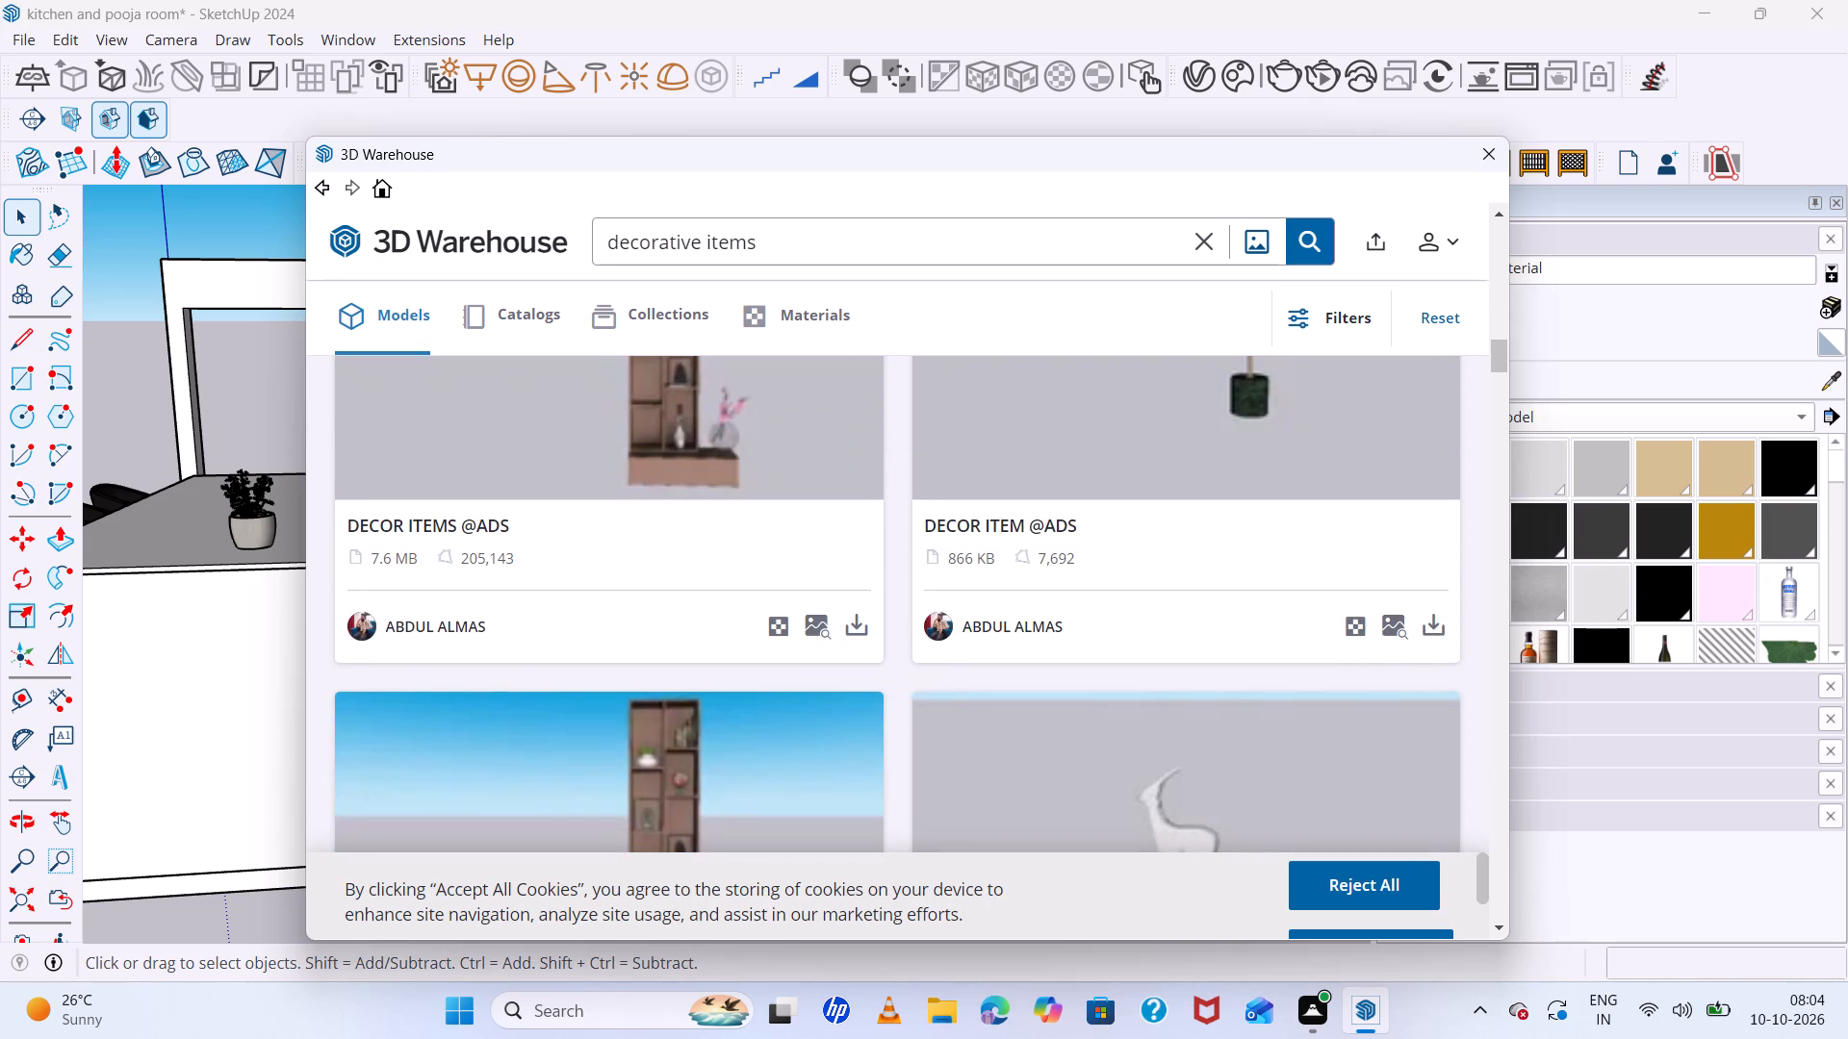
Narrow the 3D Warehouse search to kitchen decorative items.
click(607, 243)
key(space)
text(kitchen)
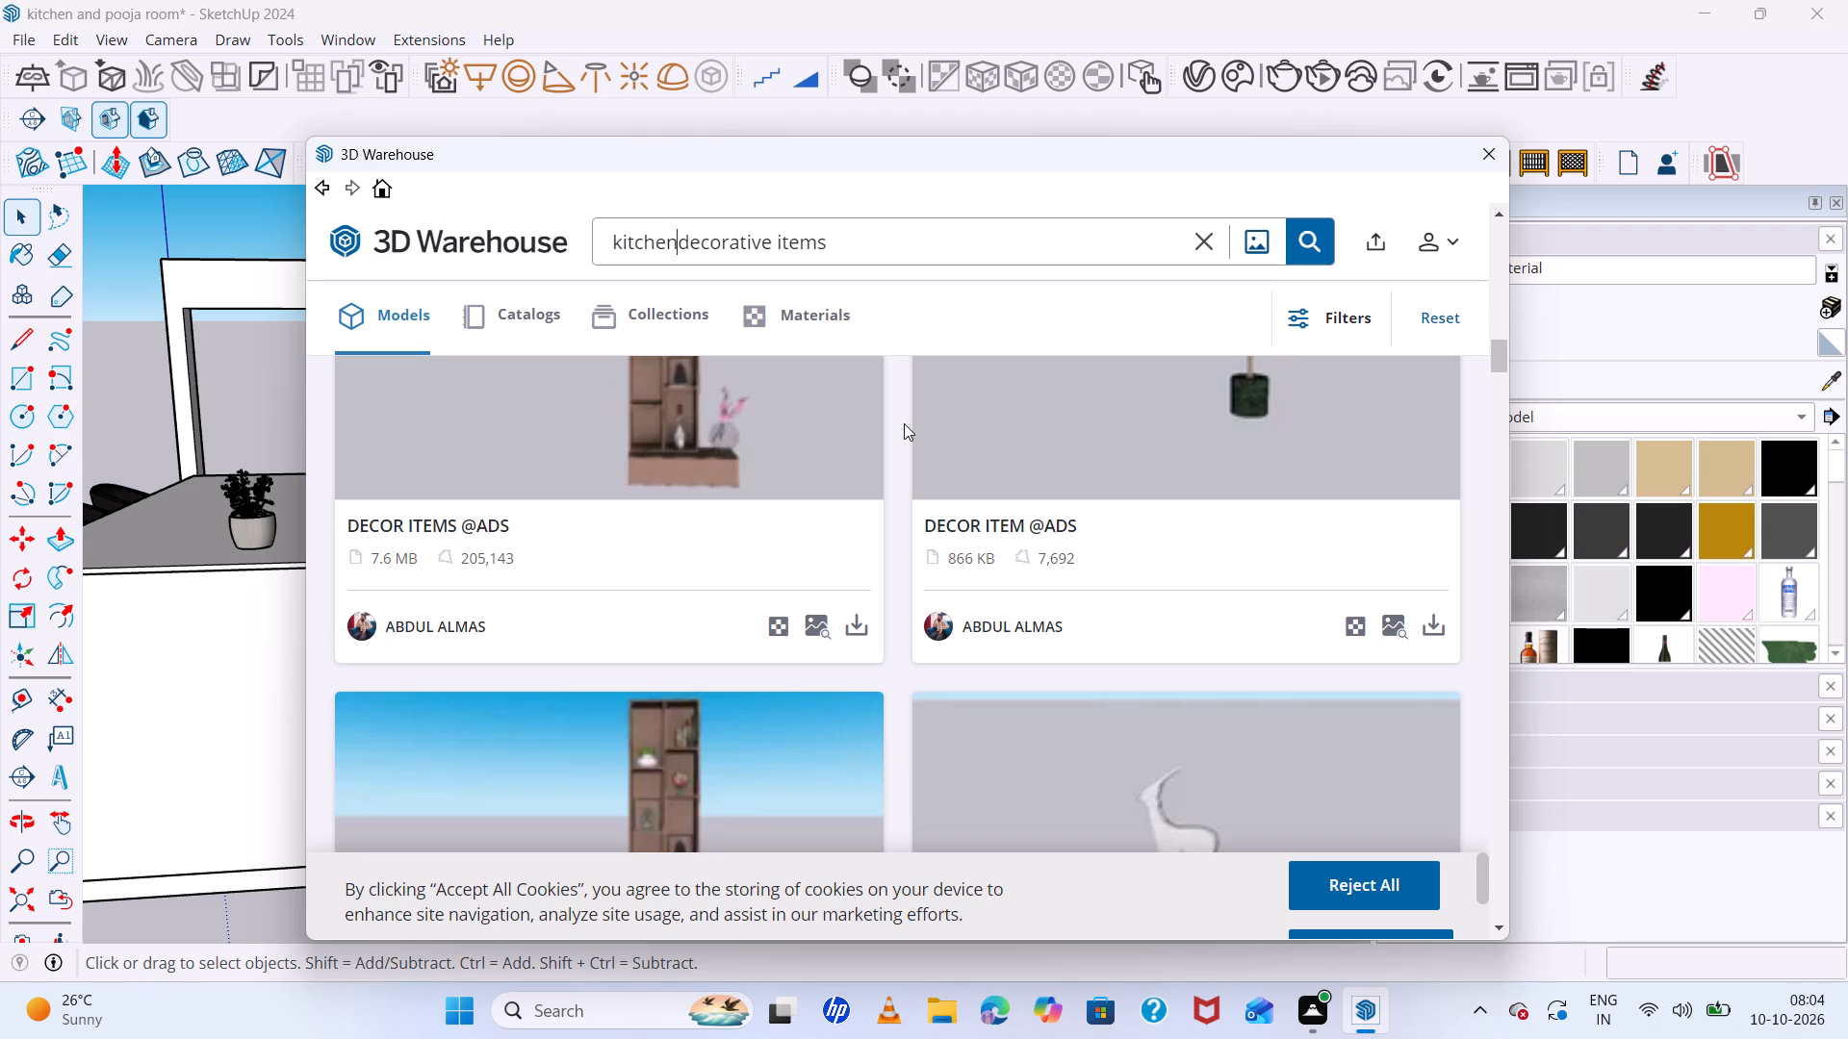
key(space)
key(Return)
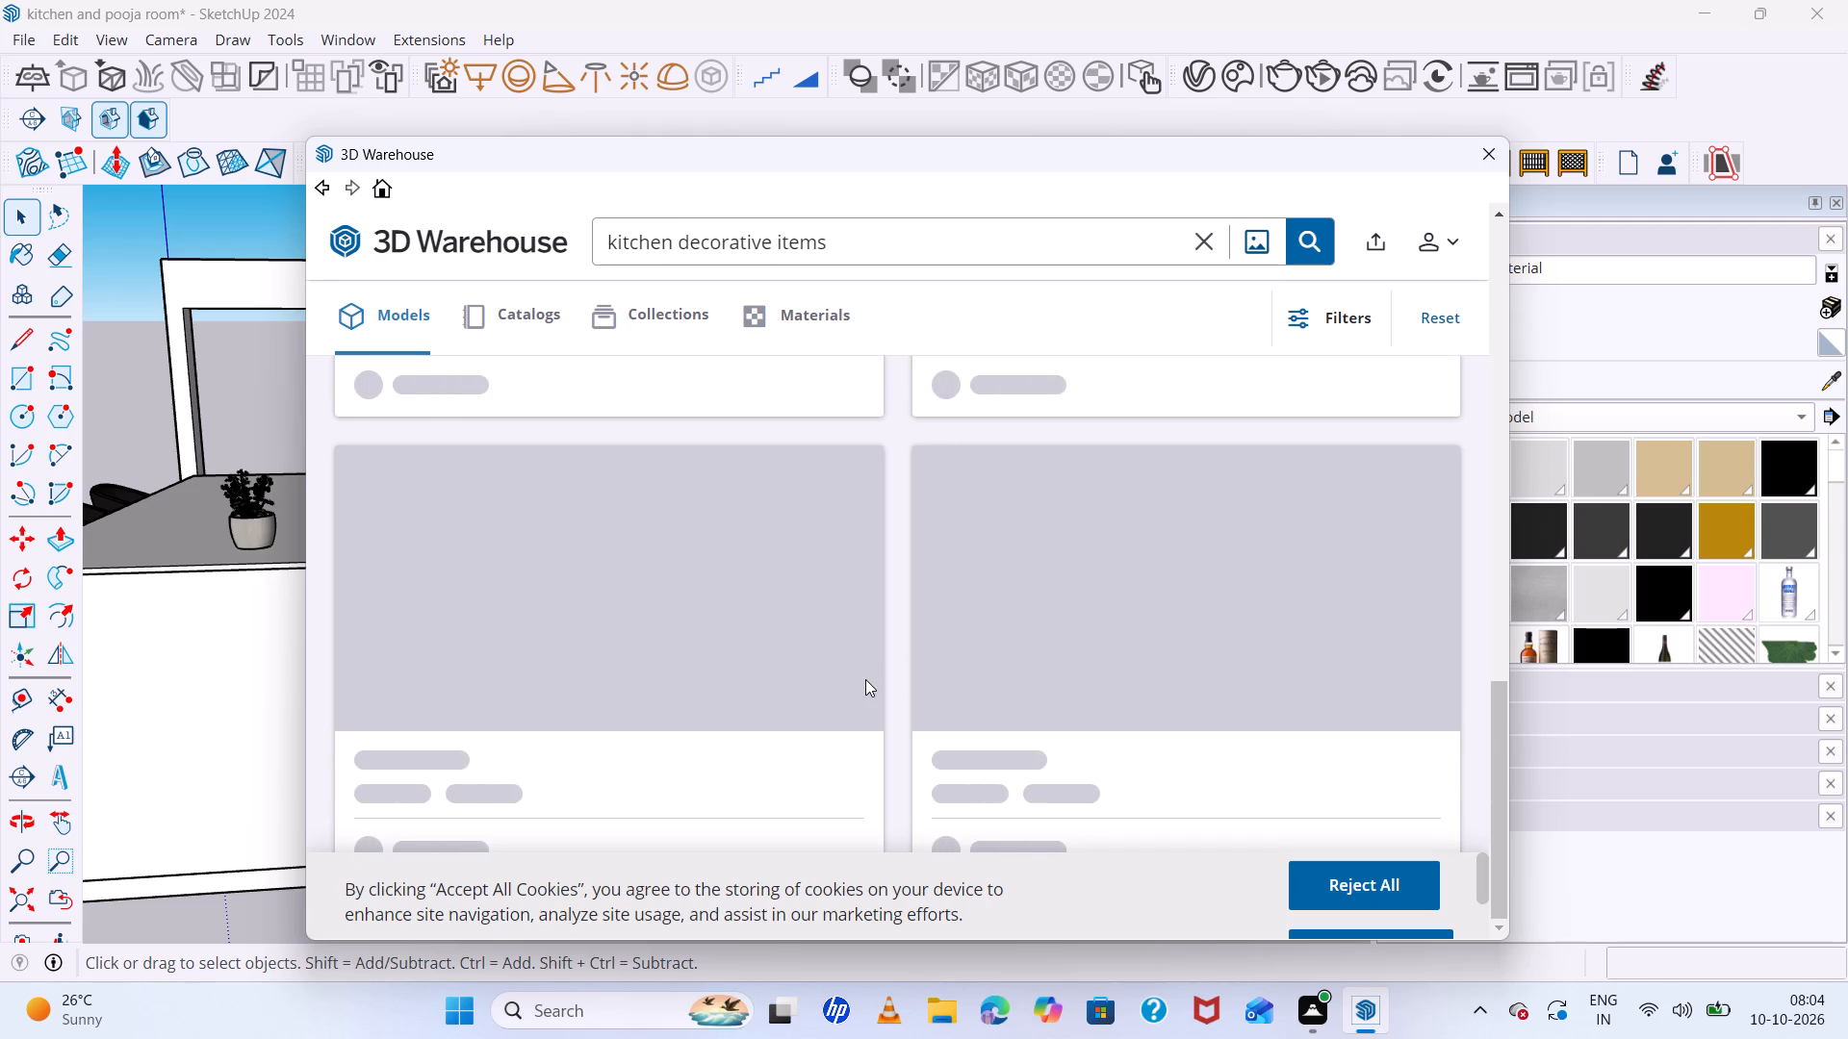
Examine the kitchen decorative items results for pieces that suit the open shelving.
scroll(949, 776, down, 3)
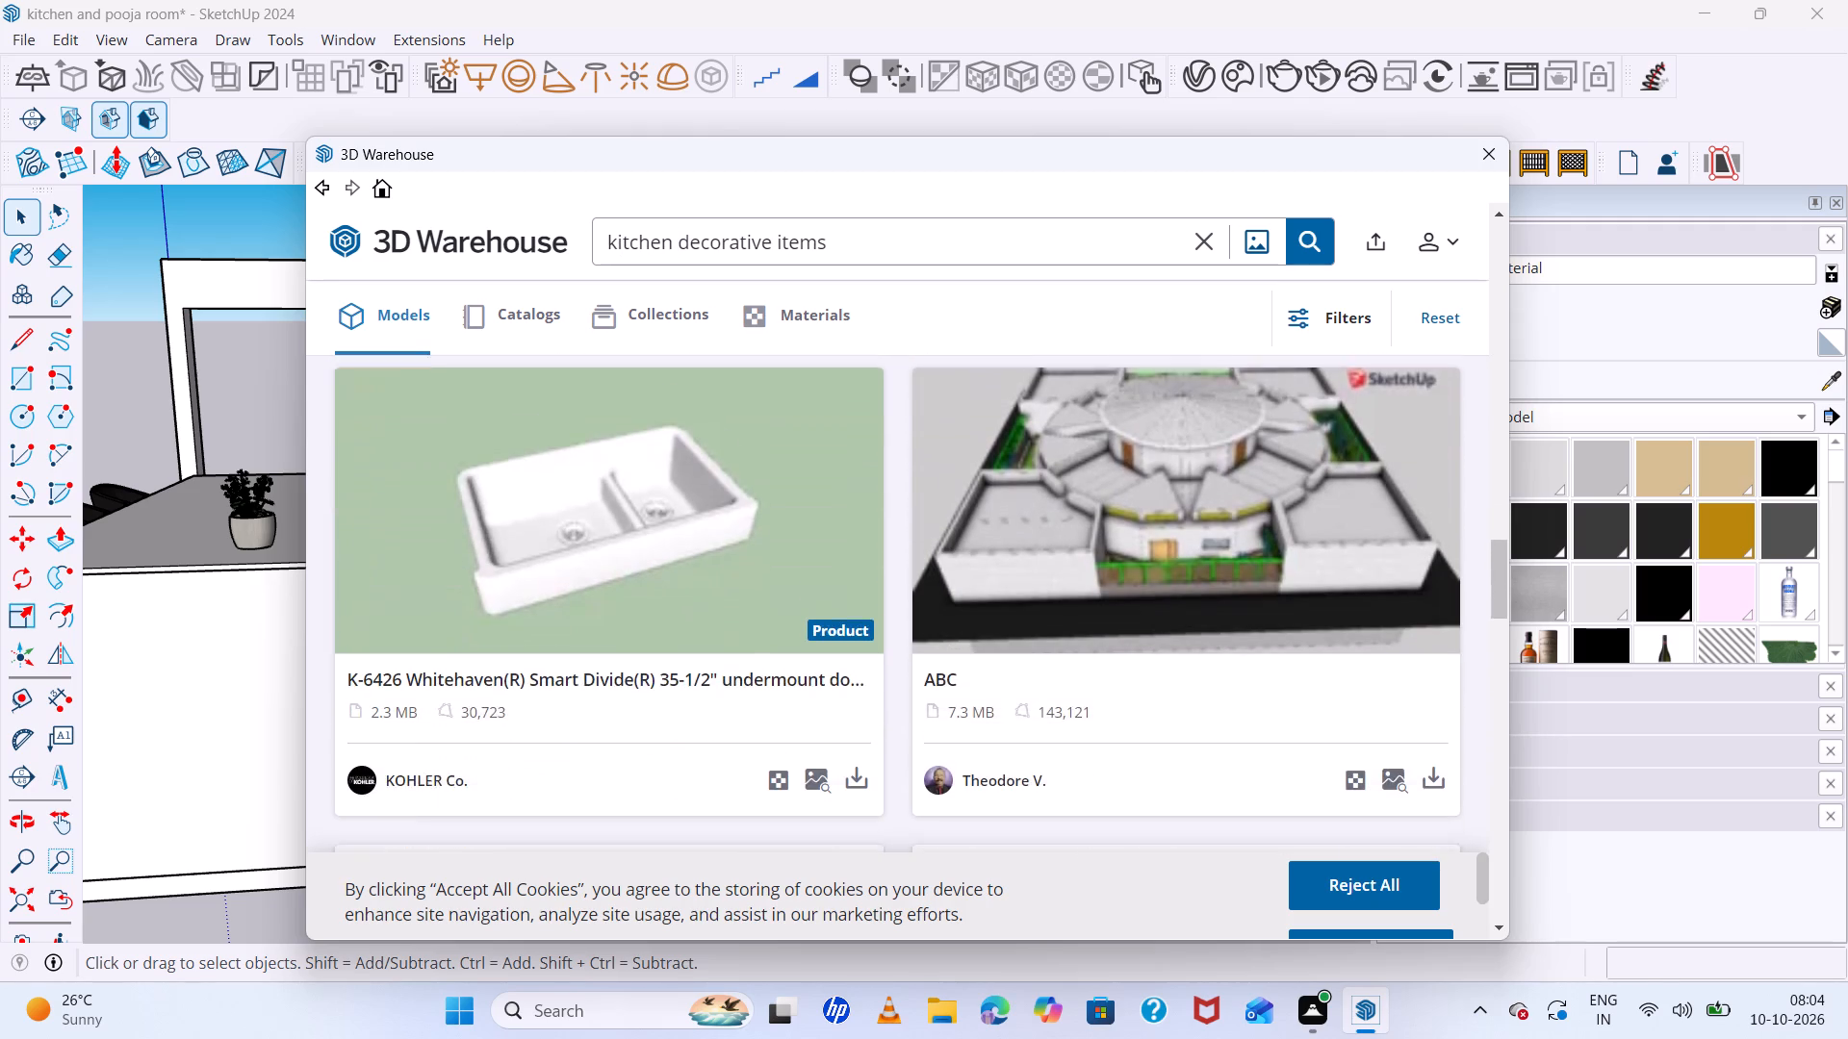
scroll(950, 774, down, 9)
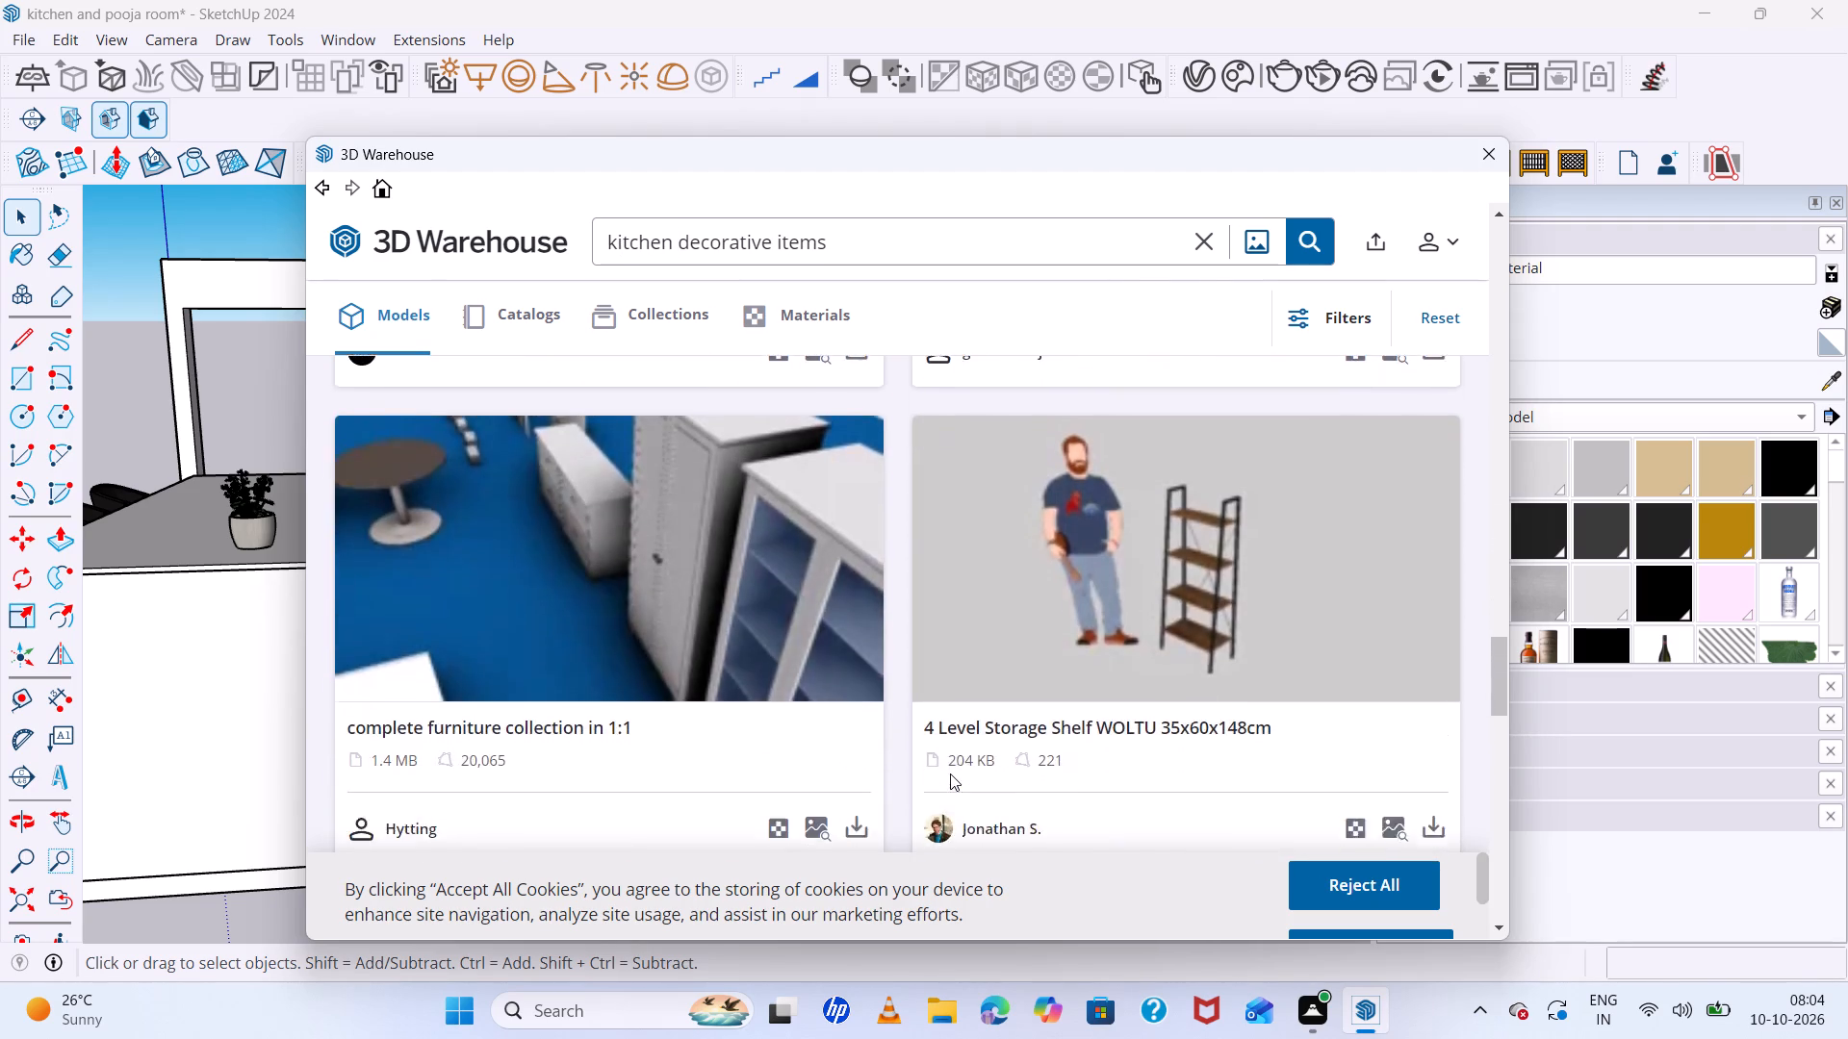
scroll(950, 773, down, 9)
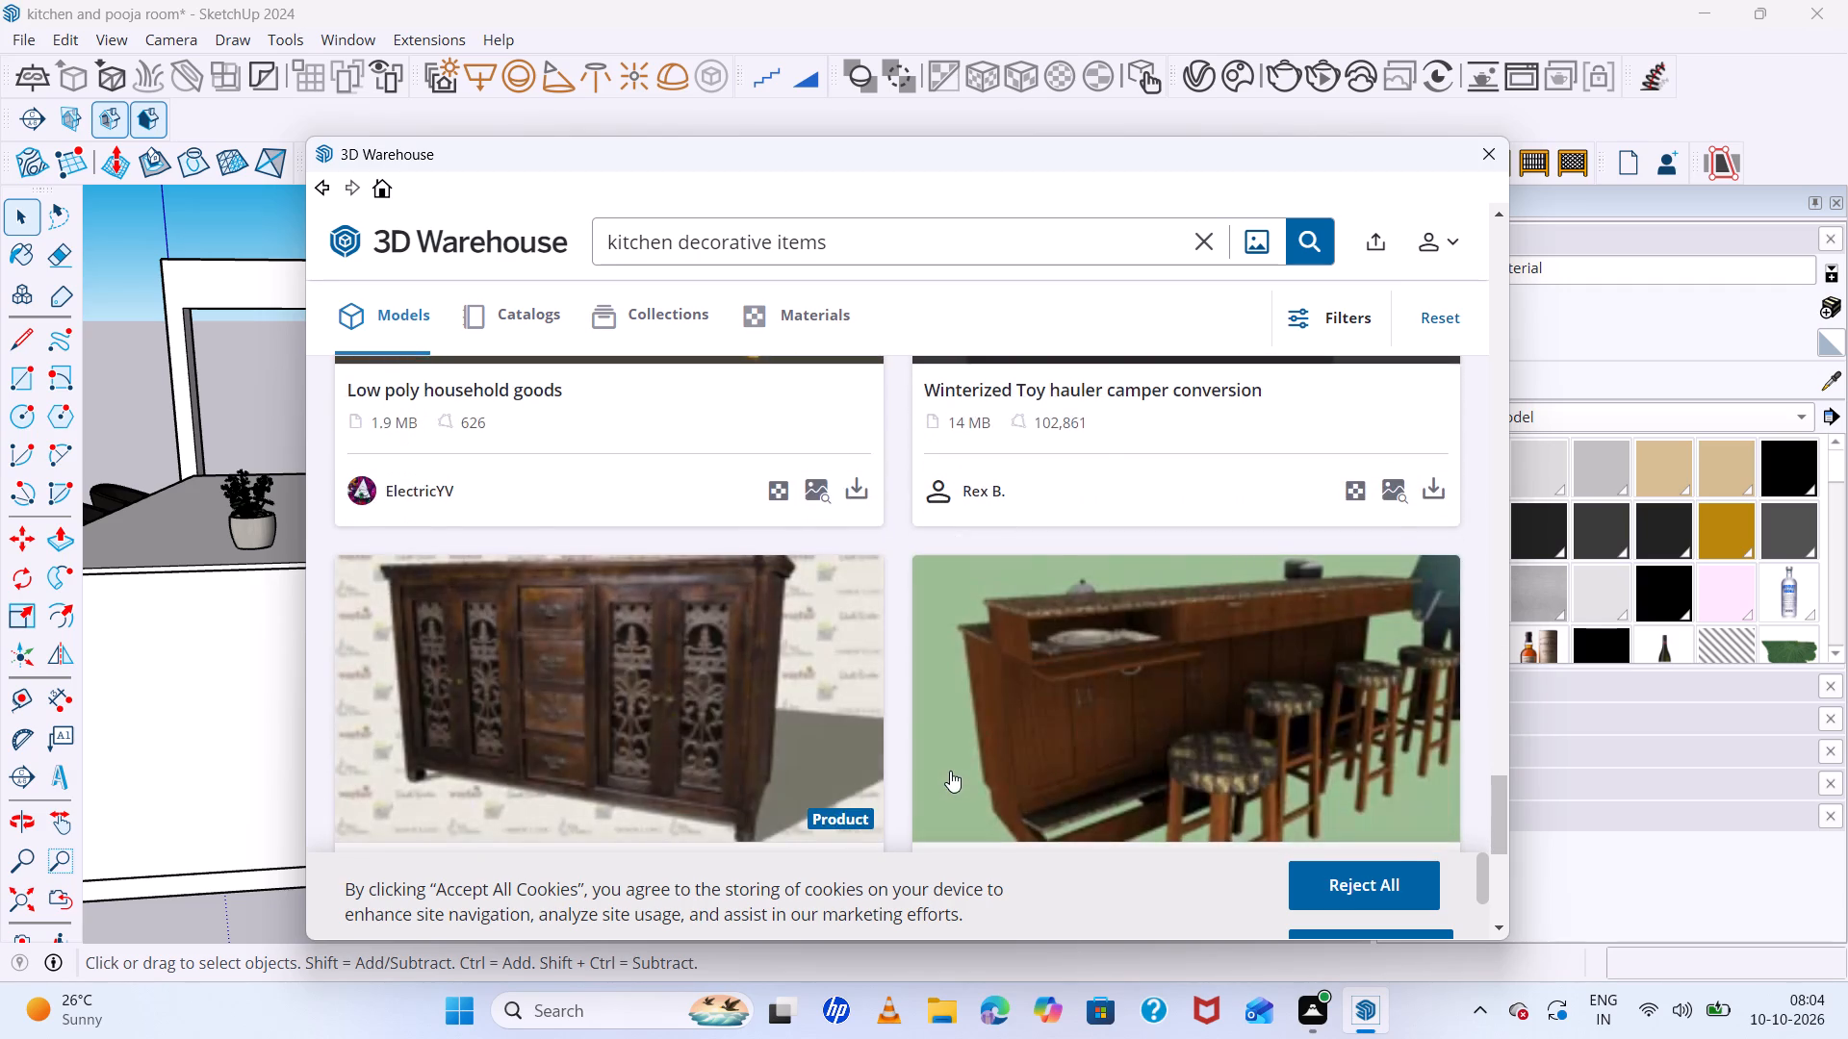
scroll(950, 771, down, 11)
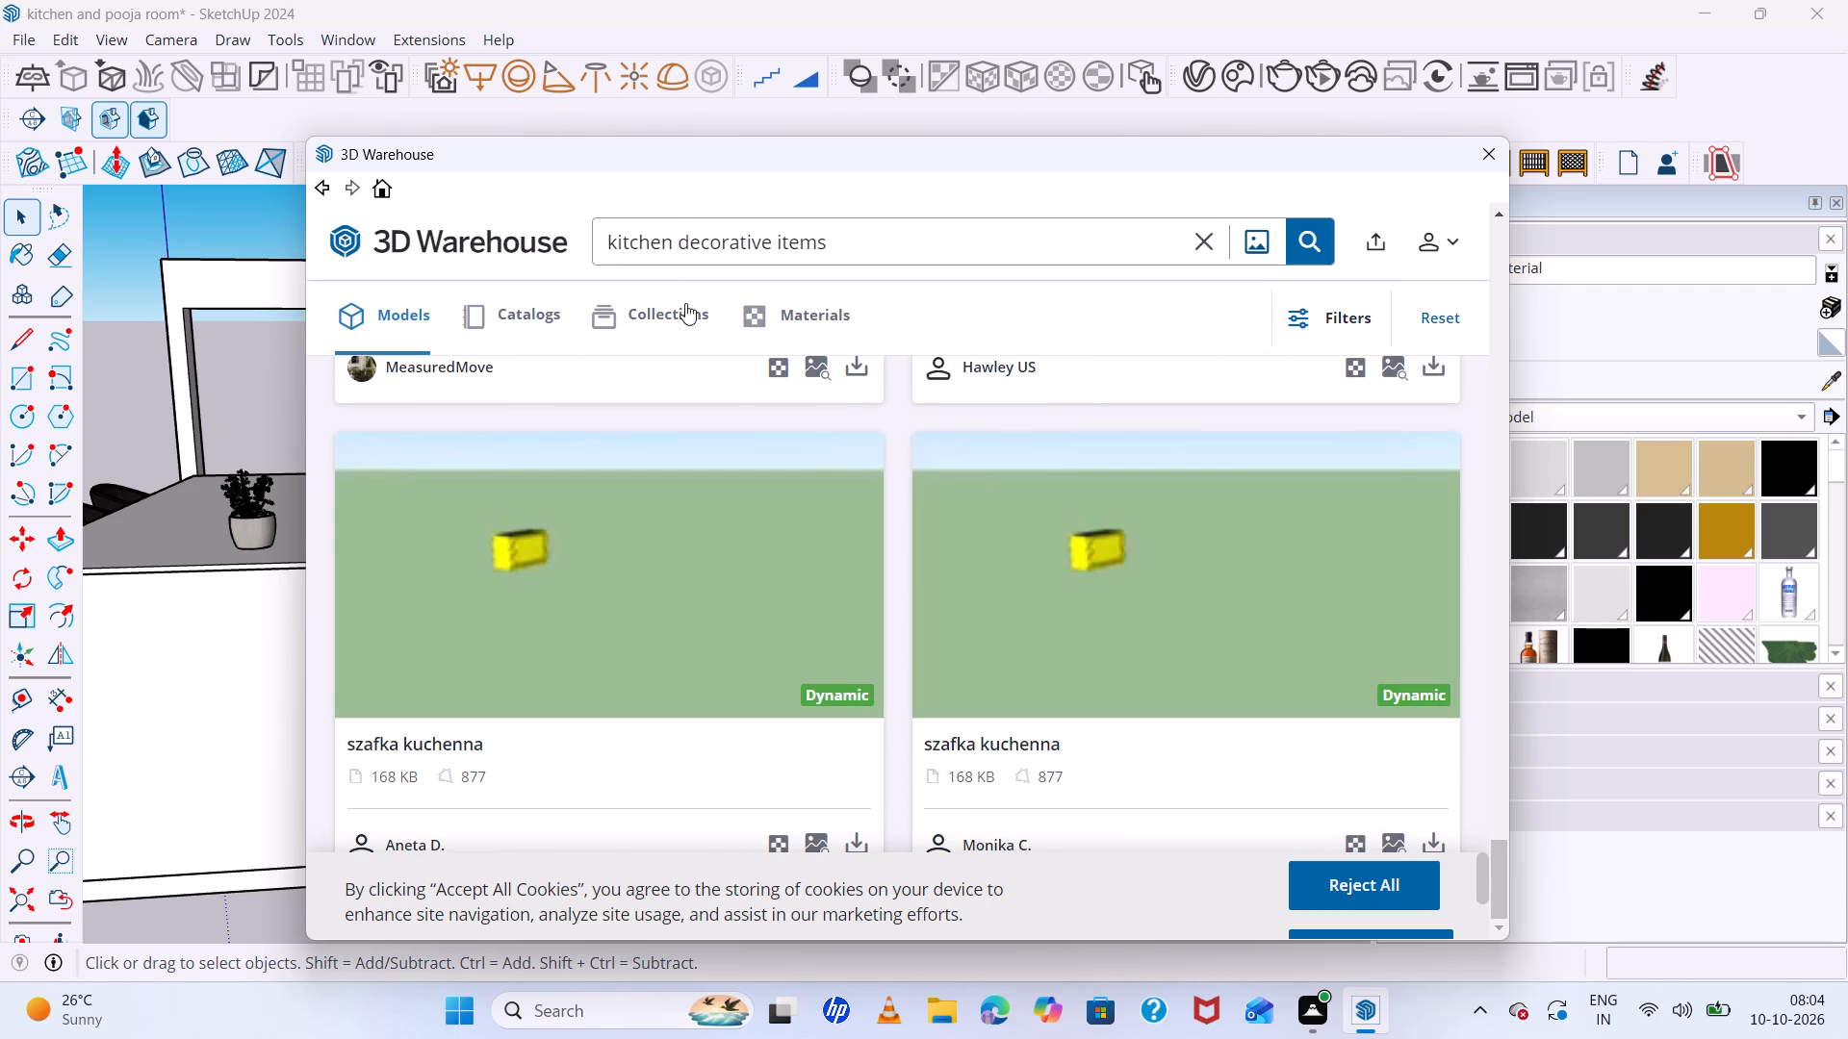
Broaden the 3D Warehouse search to decorative items.
click(679, 239)
key(BackSpace)
key(BackSpace)
key(BackSpace)
key(BackSpace)
key(BackSpace)
key(BackSpace)
key(BackSpace)
key(BackSpace)
key(BackSpace)
key(BackSpace)
key(BackSpace)
key(BackSpace)
key(BackSpace)
key(BackSpace)
key(BackSpace)
key(Return)
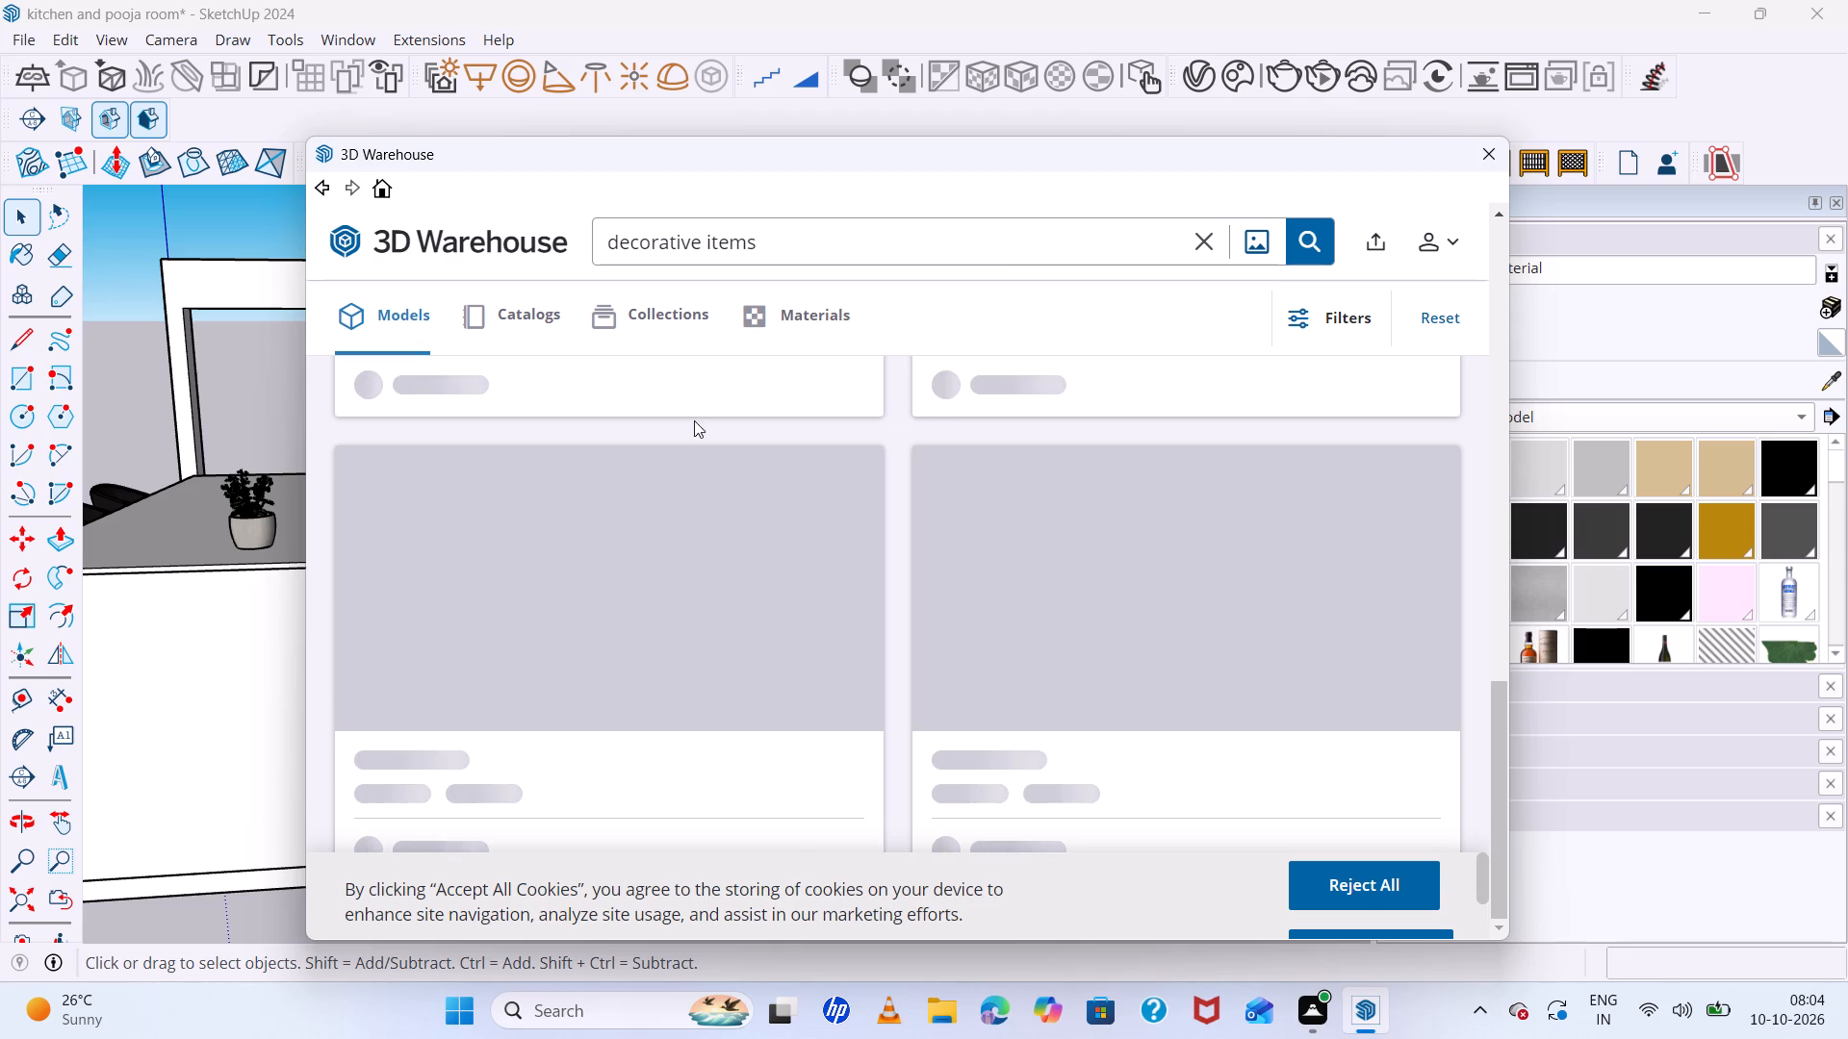
Examine the decorative items results for a neutral decor set that suits the bookshelf.
scroll(842, 570, down, 5)
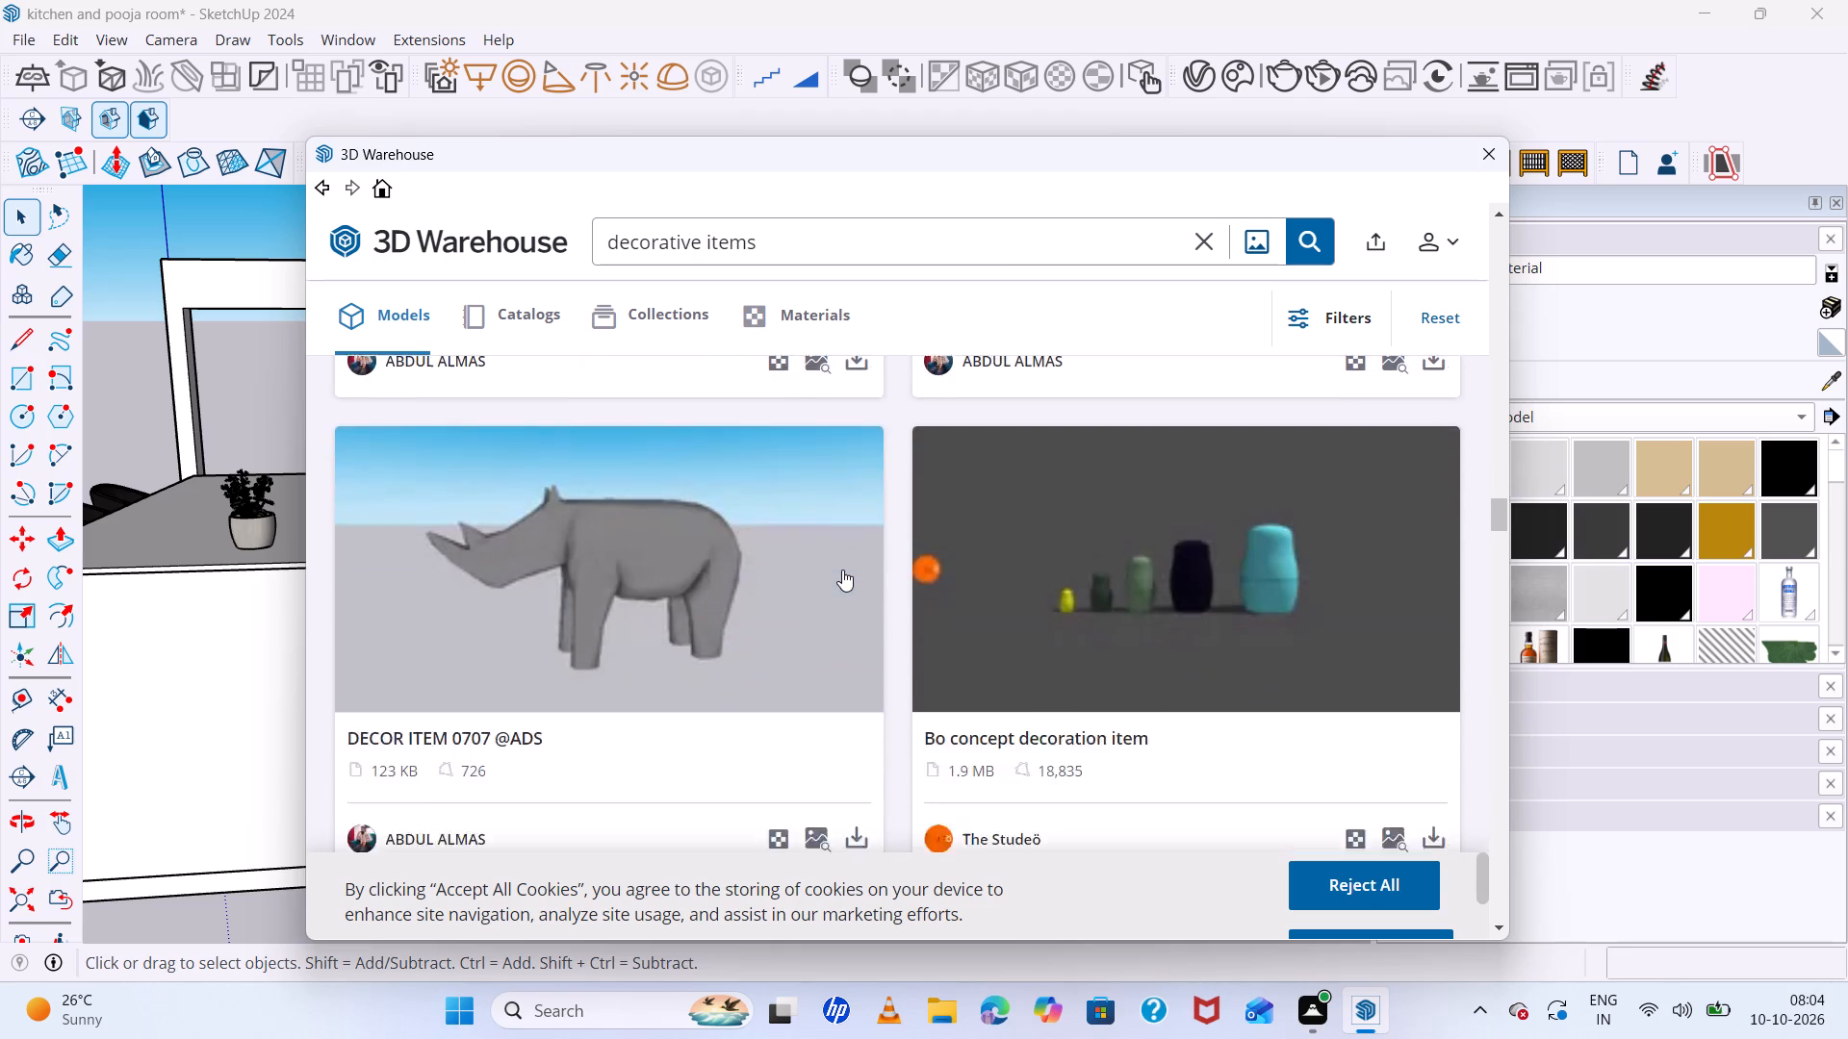
scroll(842, 570, down, 6)
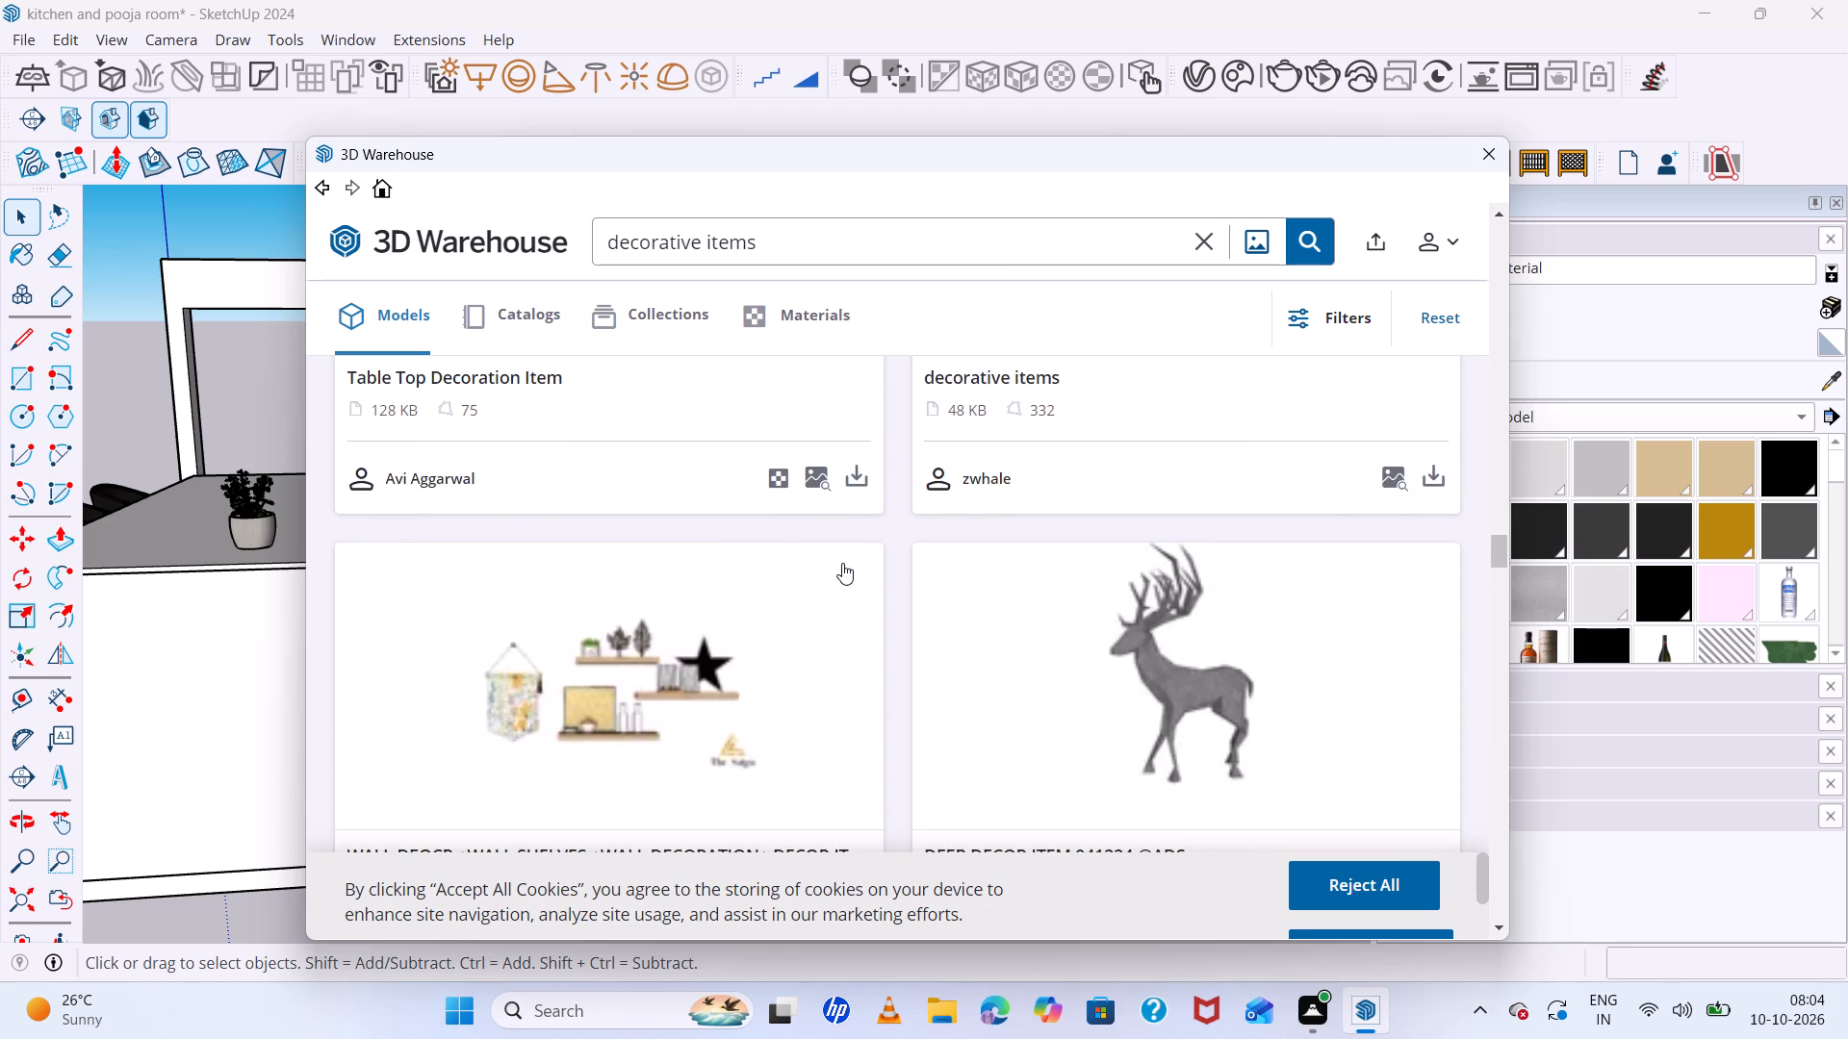
scroll(842, 563, down, 9)
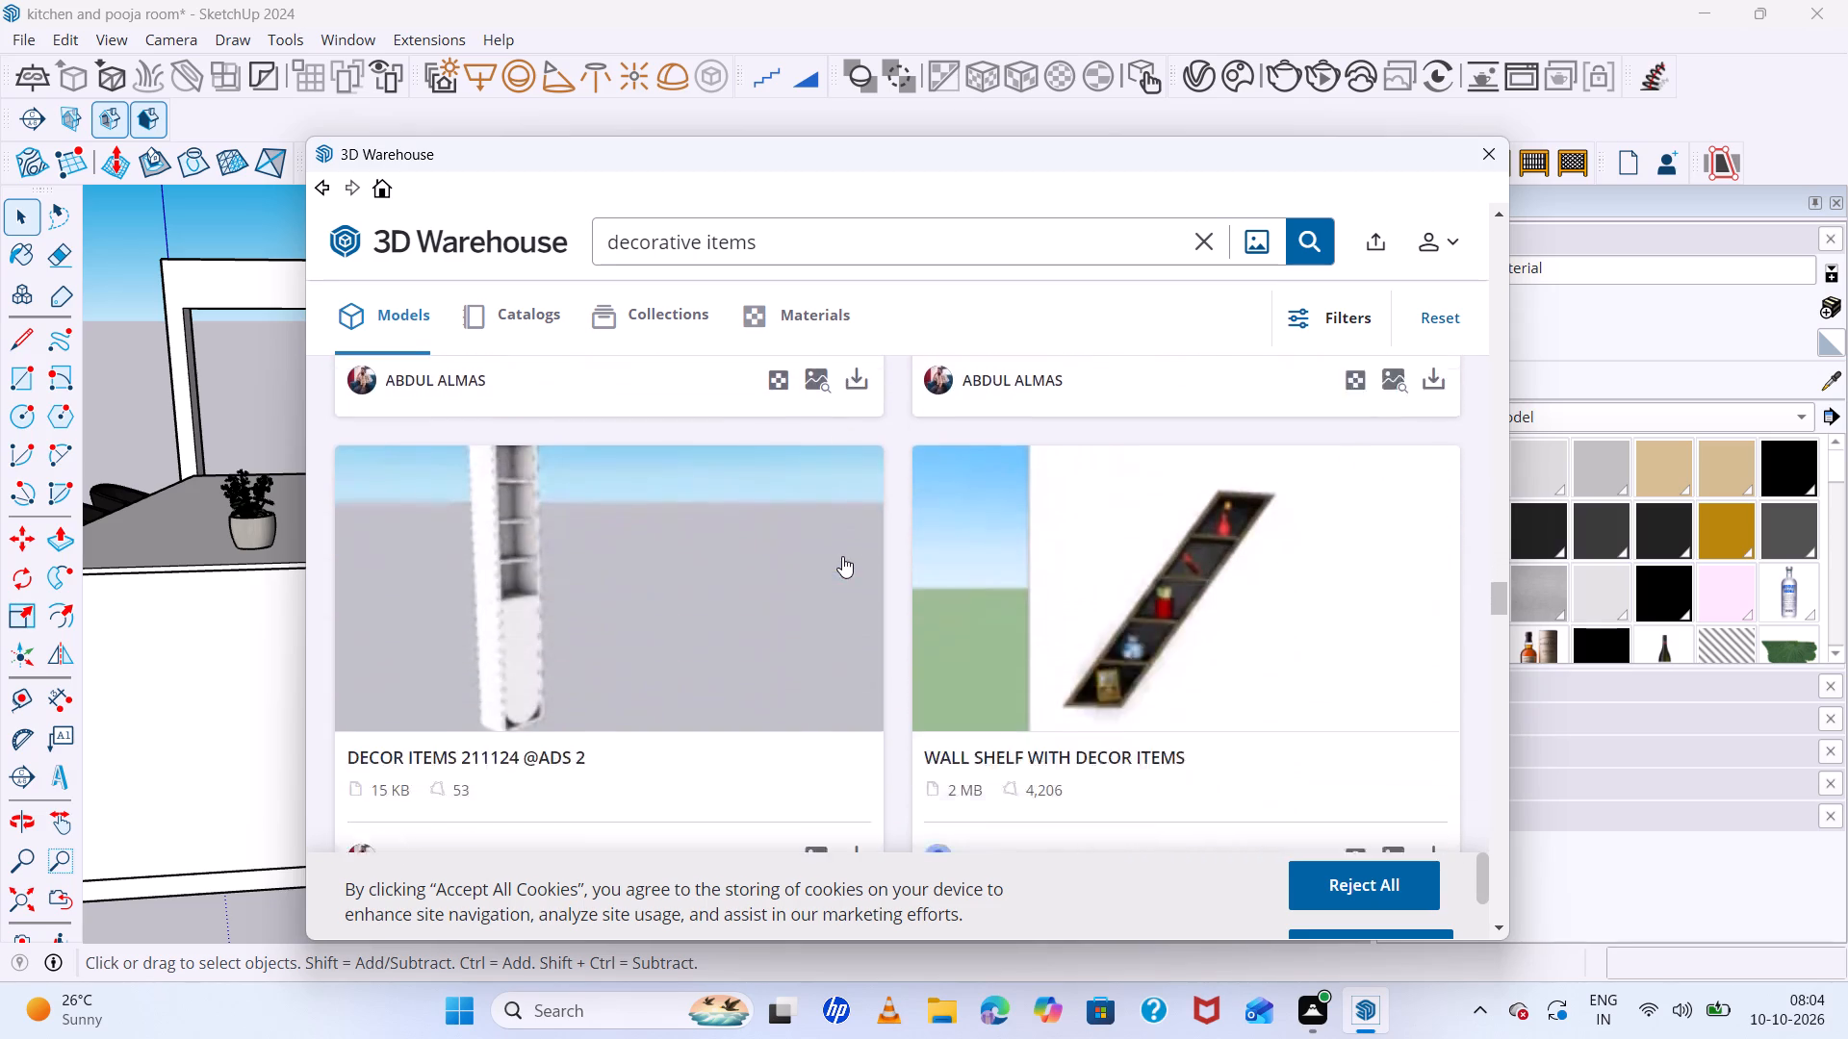
scroll(842, 556, down, 7)
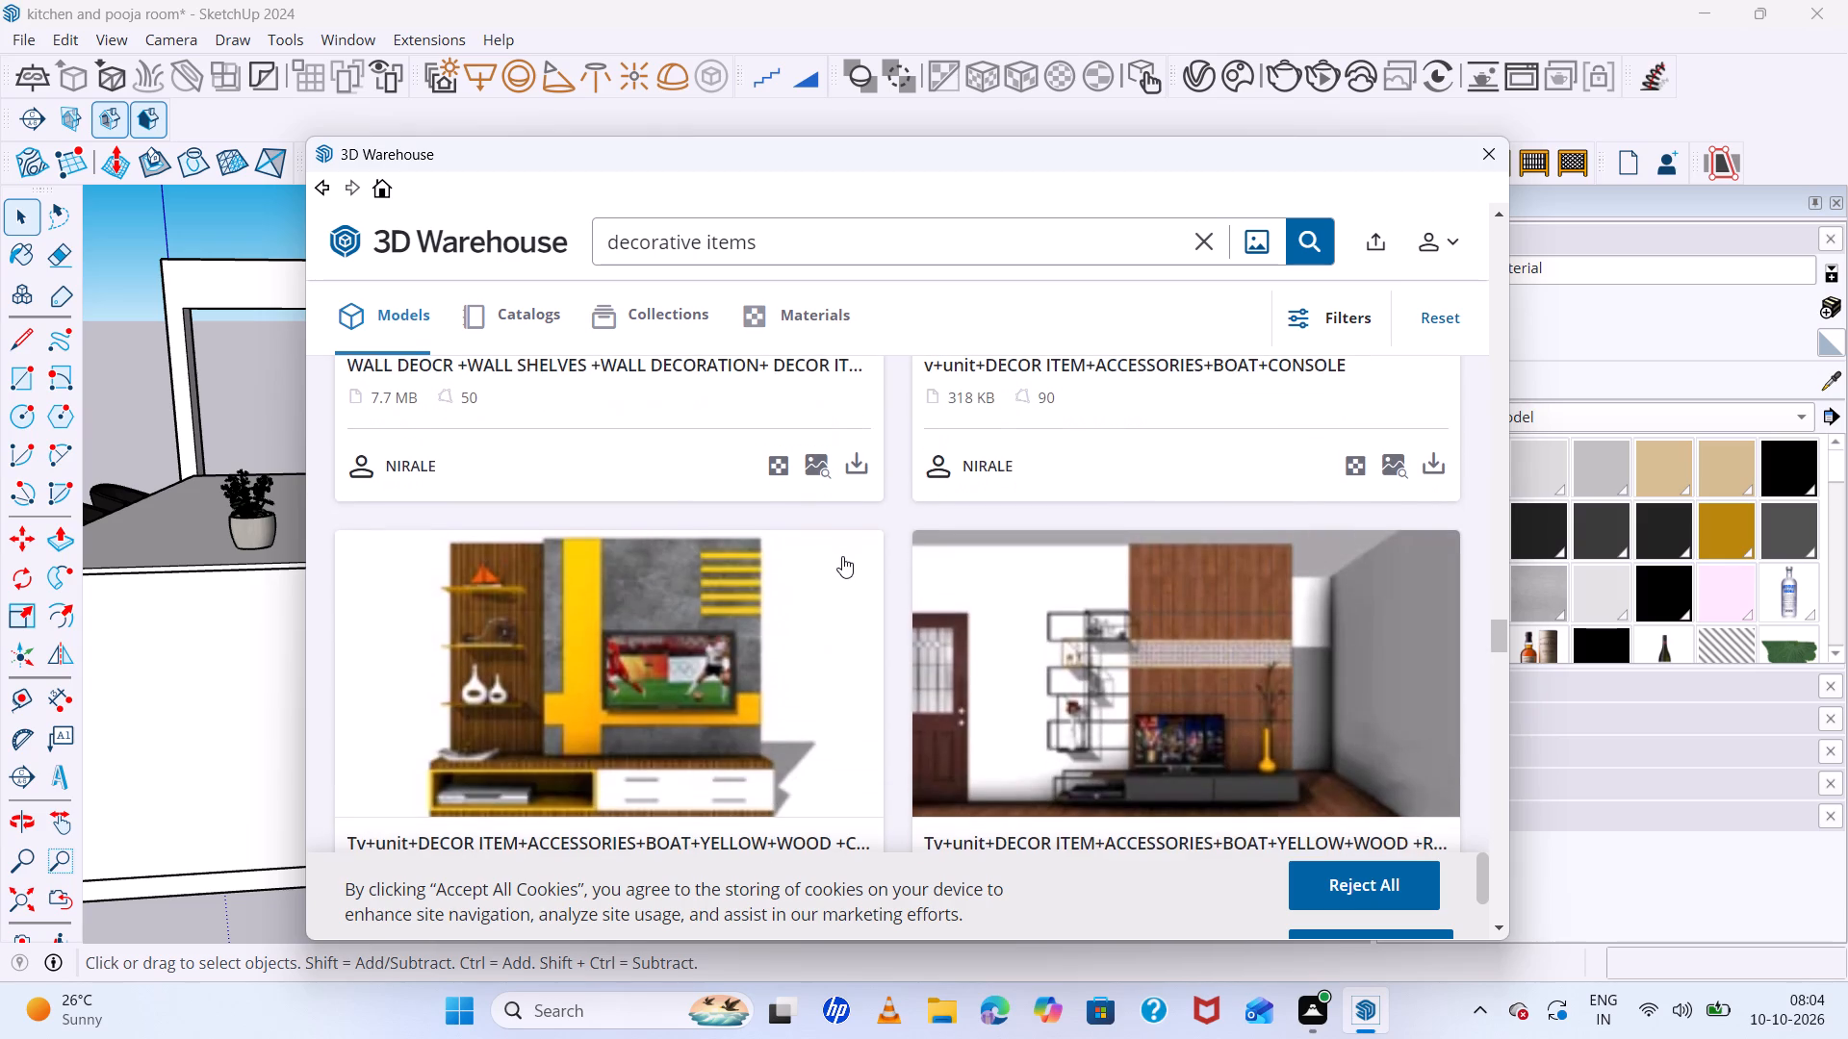
scroll(842, 556, down, 6)
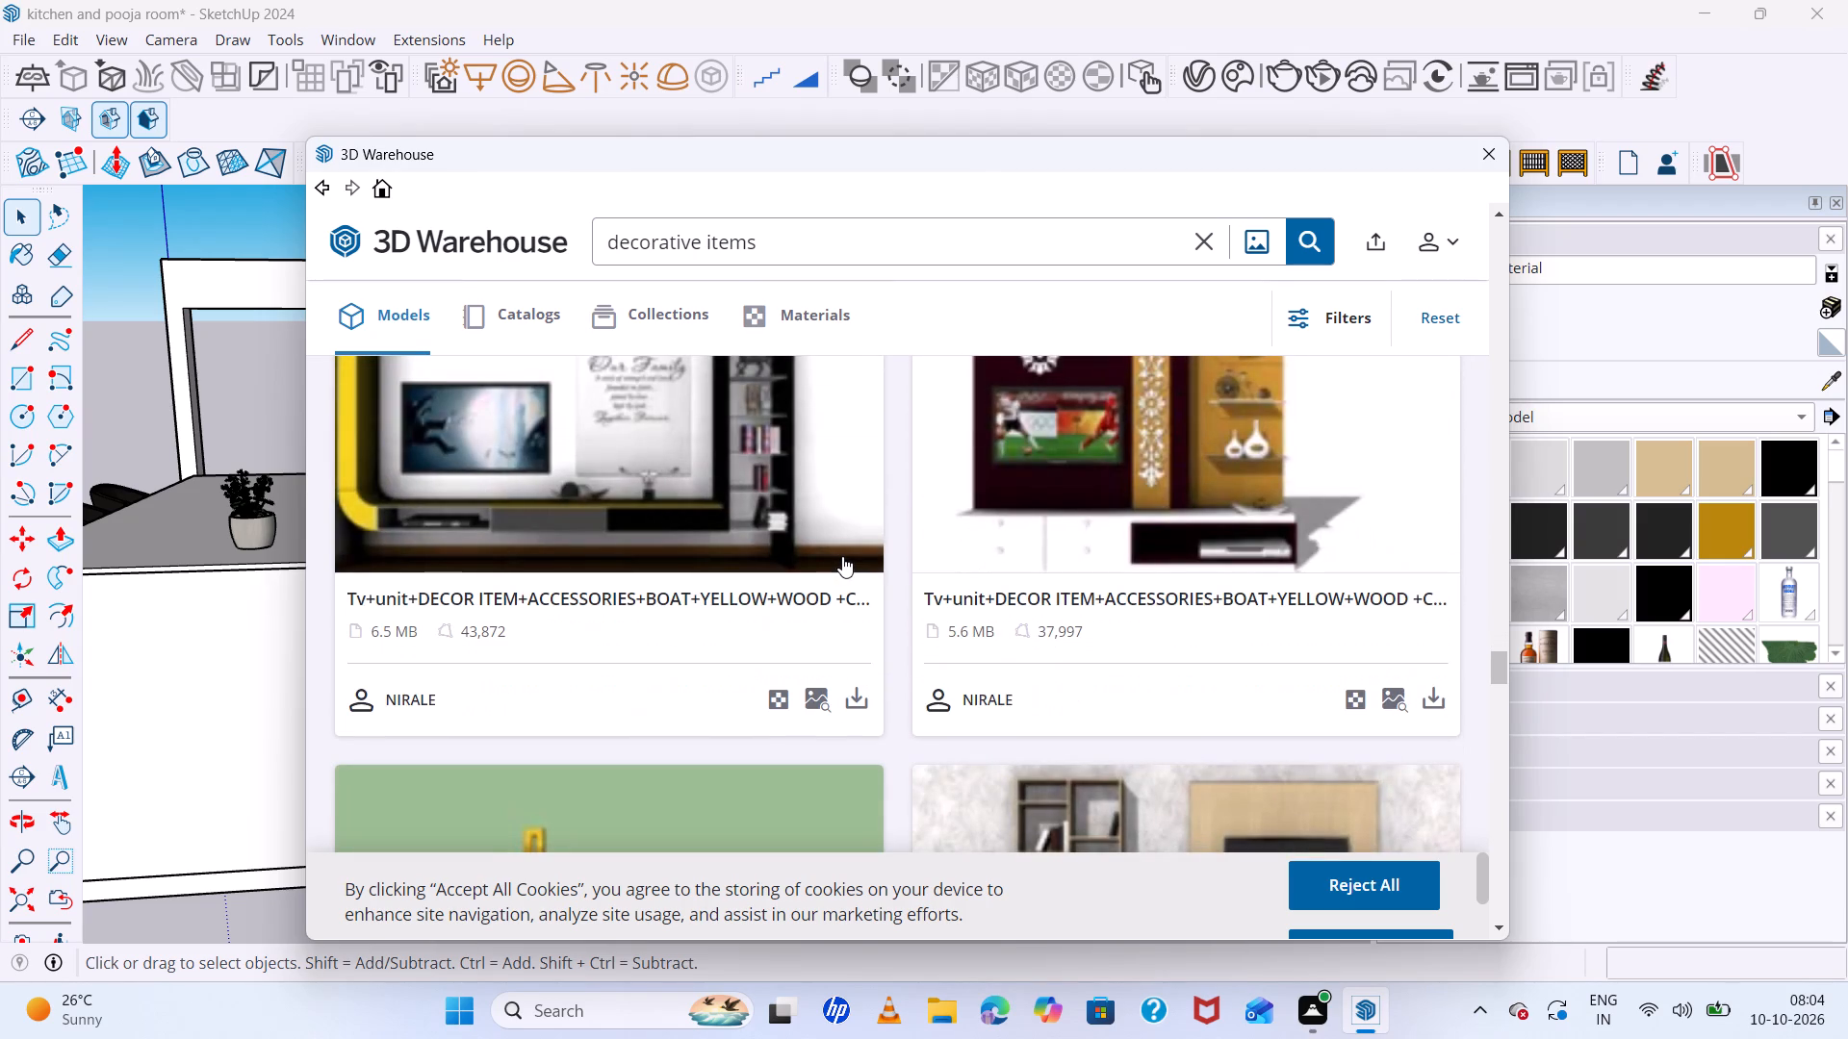
scroll(842, 556, down, 2)
scroll(842, 556, up, 2)
scroll(1000, 518, down, 6)
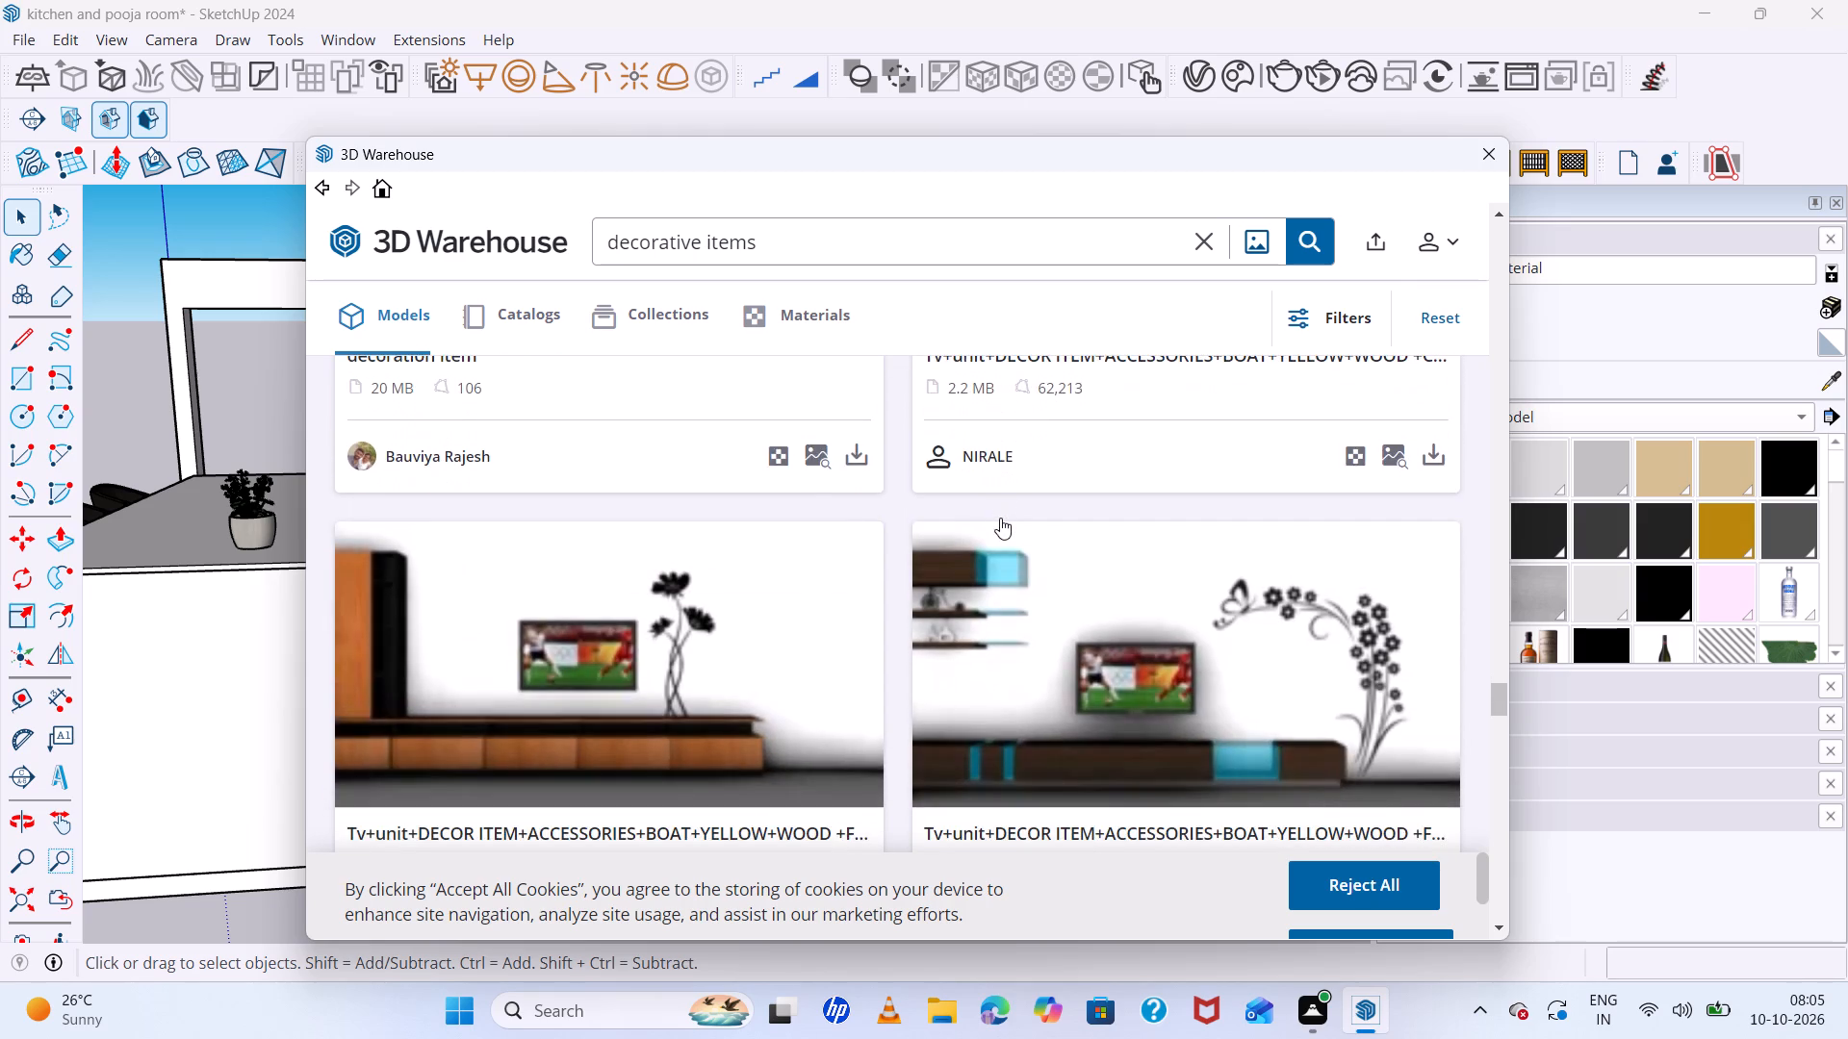
scroll(1000, 518, down, 10)
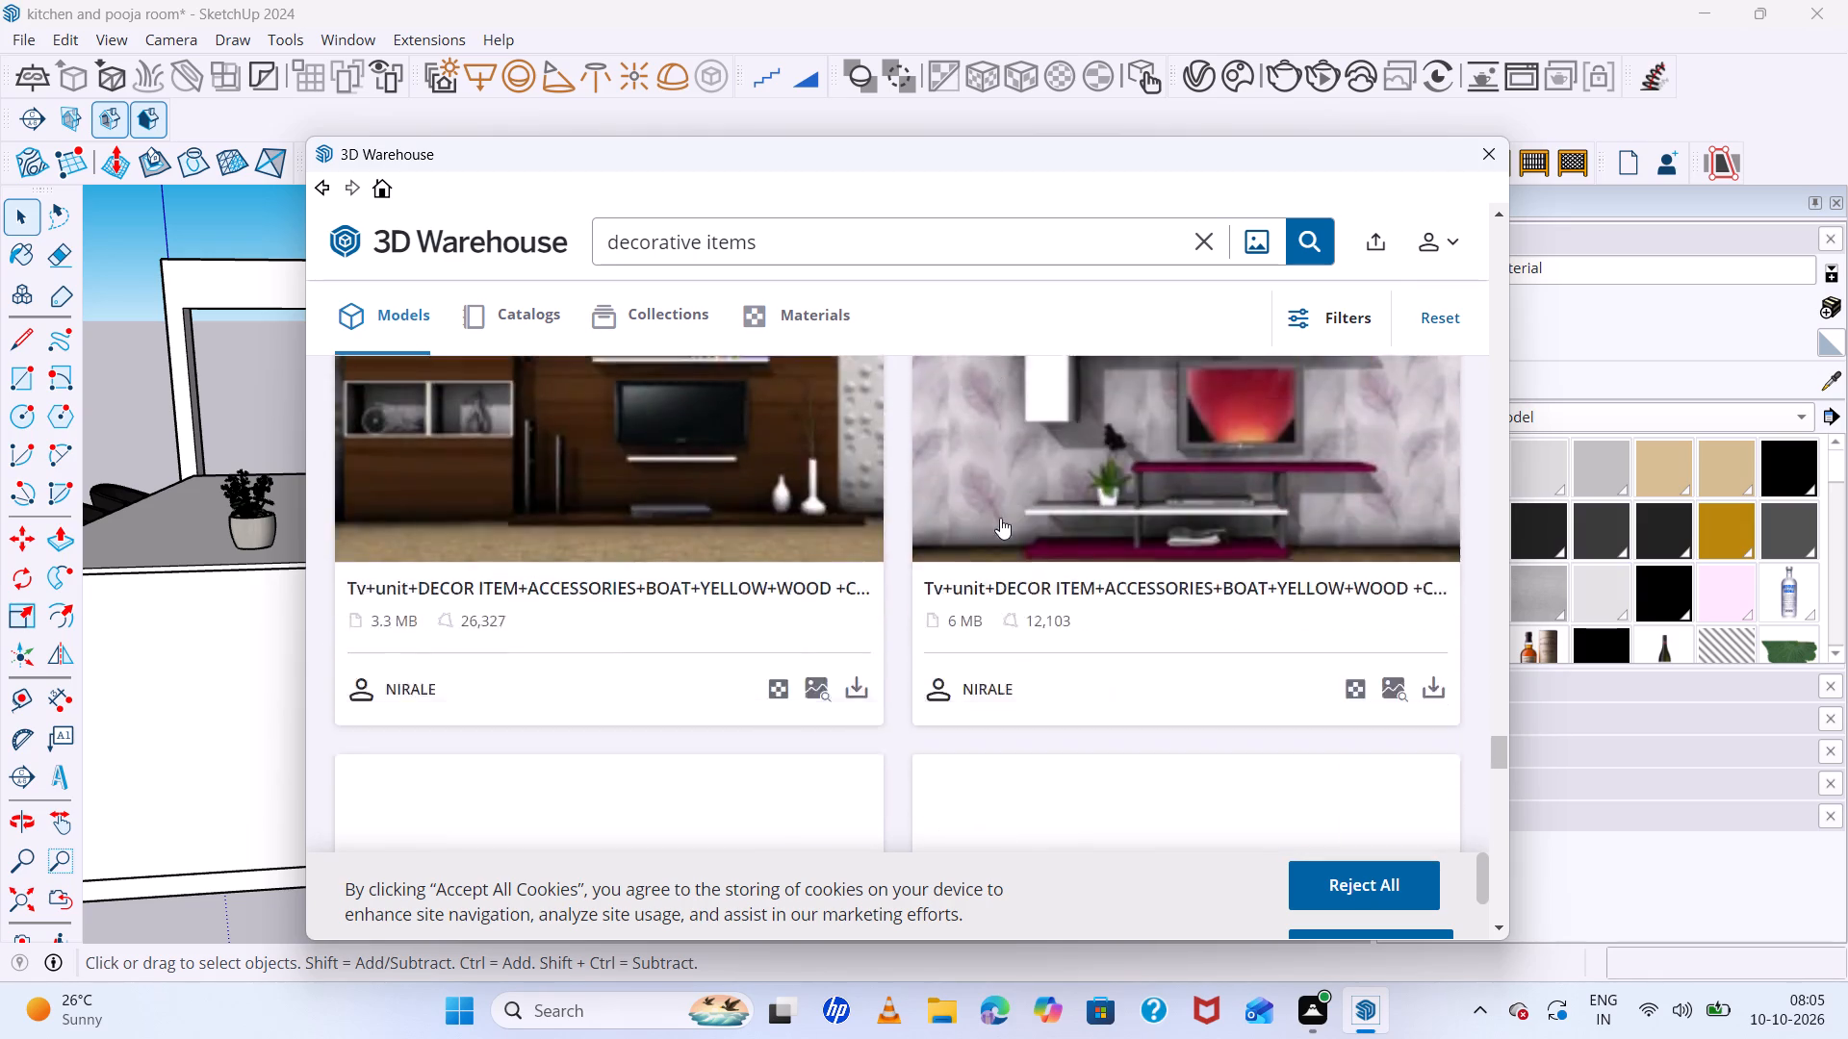
scroll(1000, 518, down, 8)
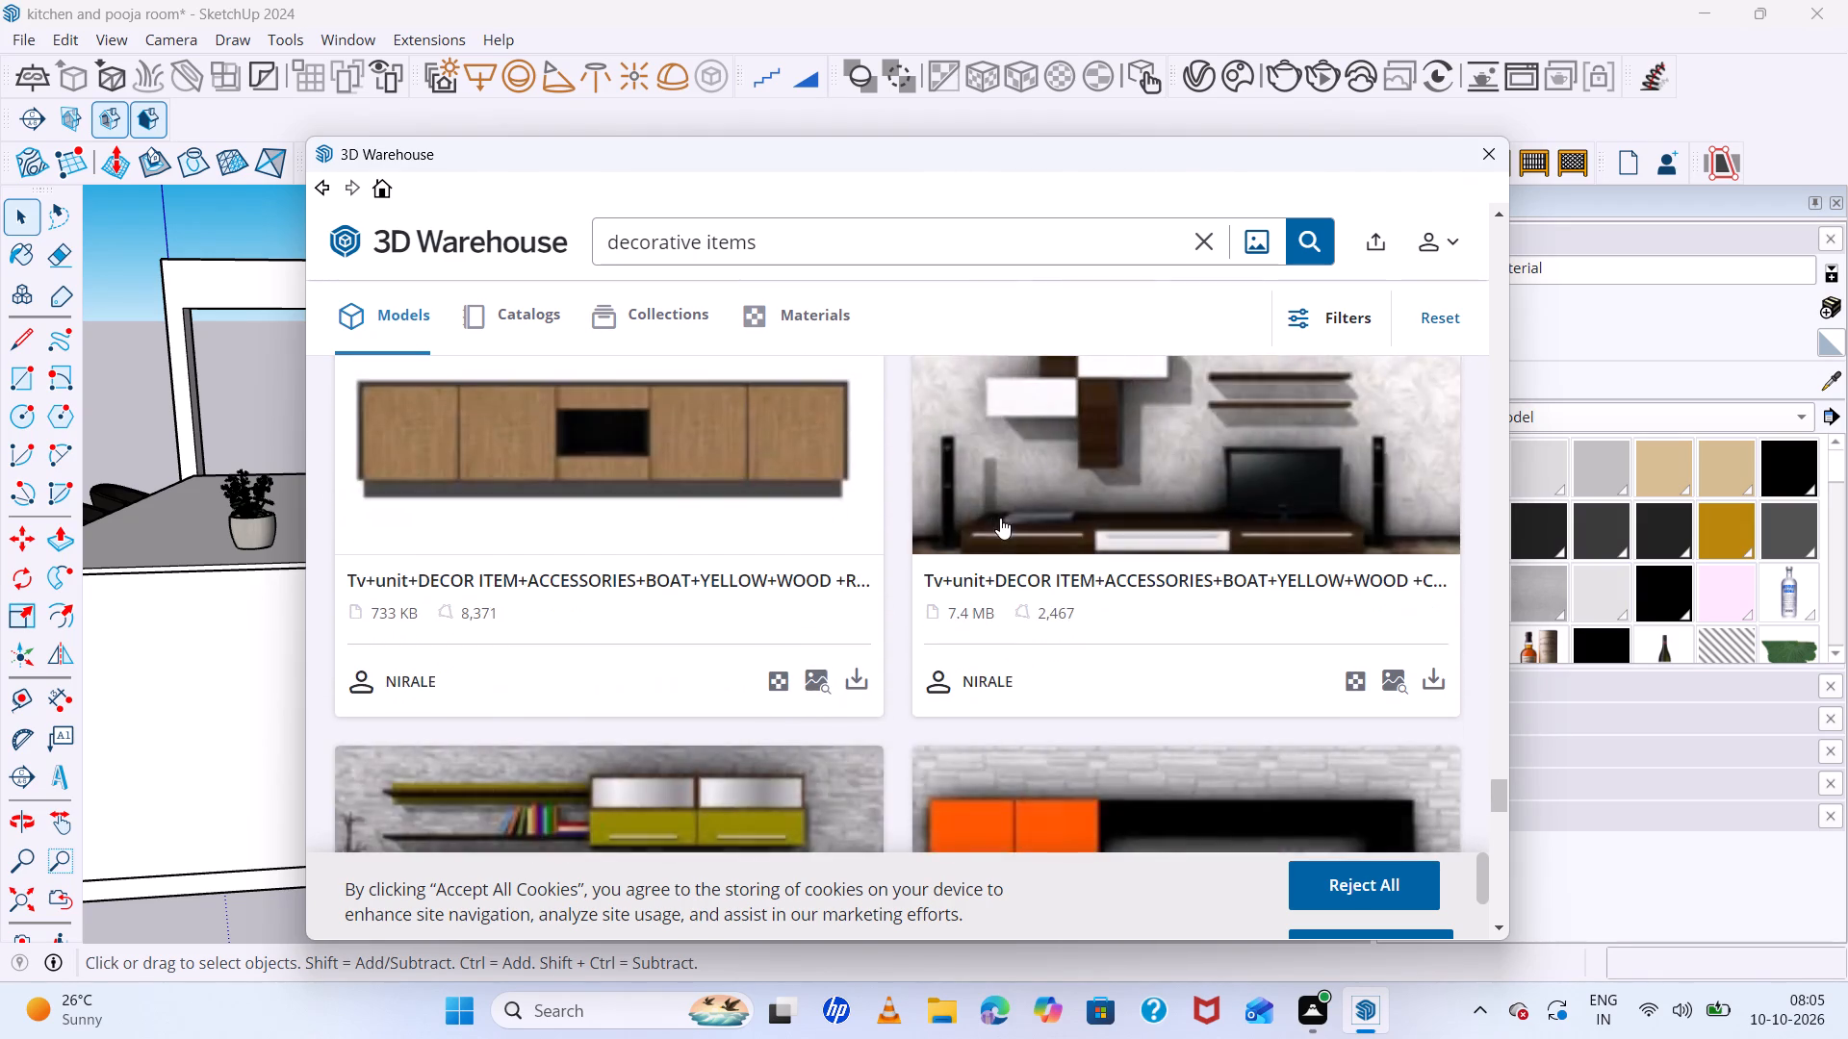
scroll(1000, 518, down, 11)
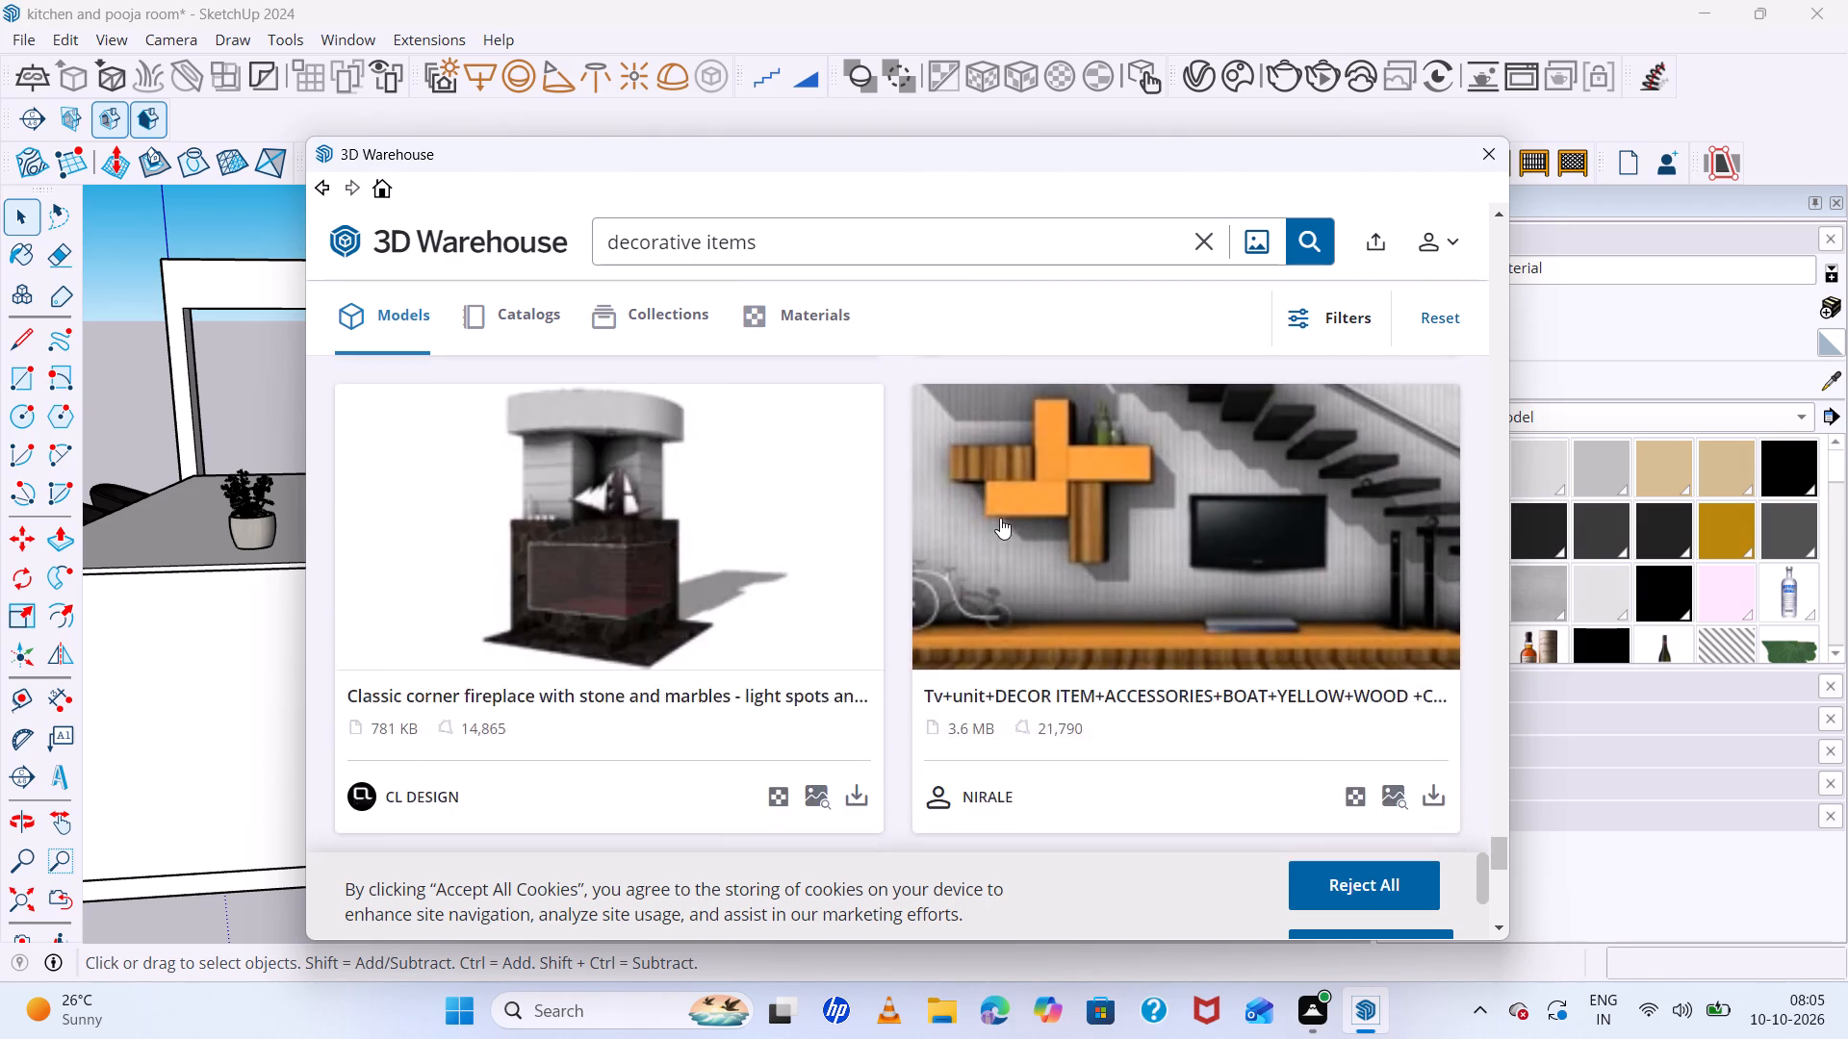
scroll(1000, 518, down, 7)
scroll(1000, 518, up, 4)
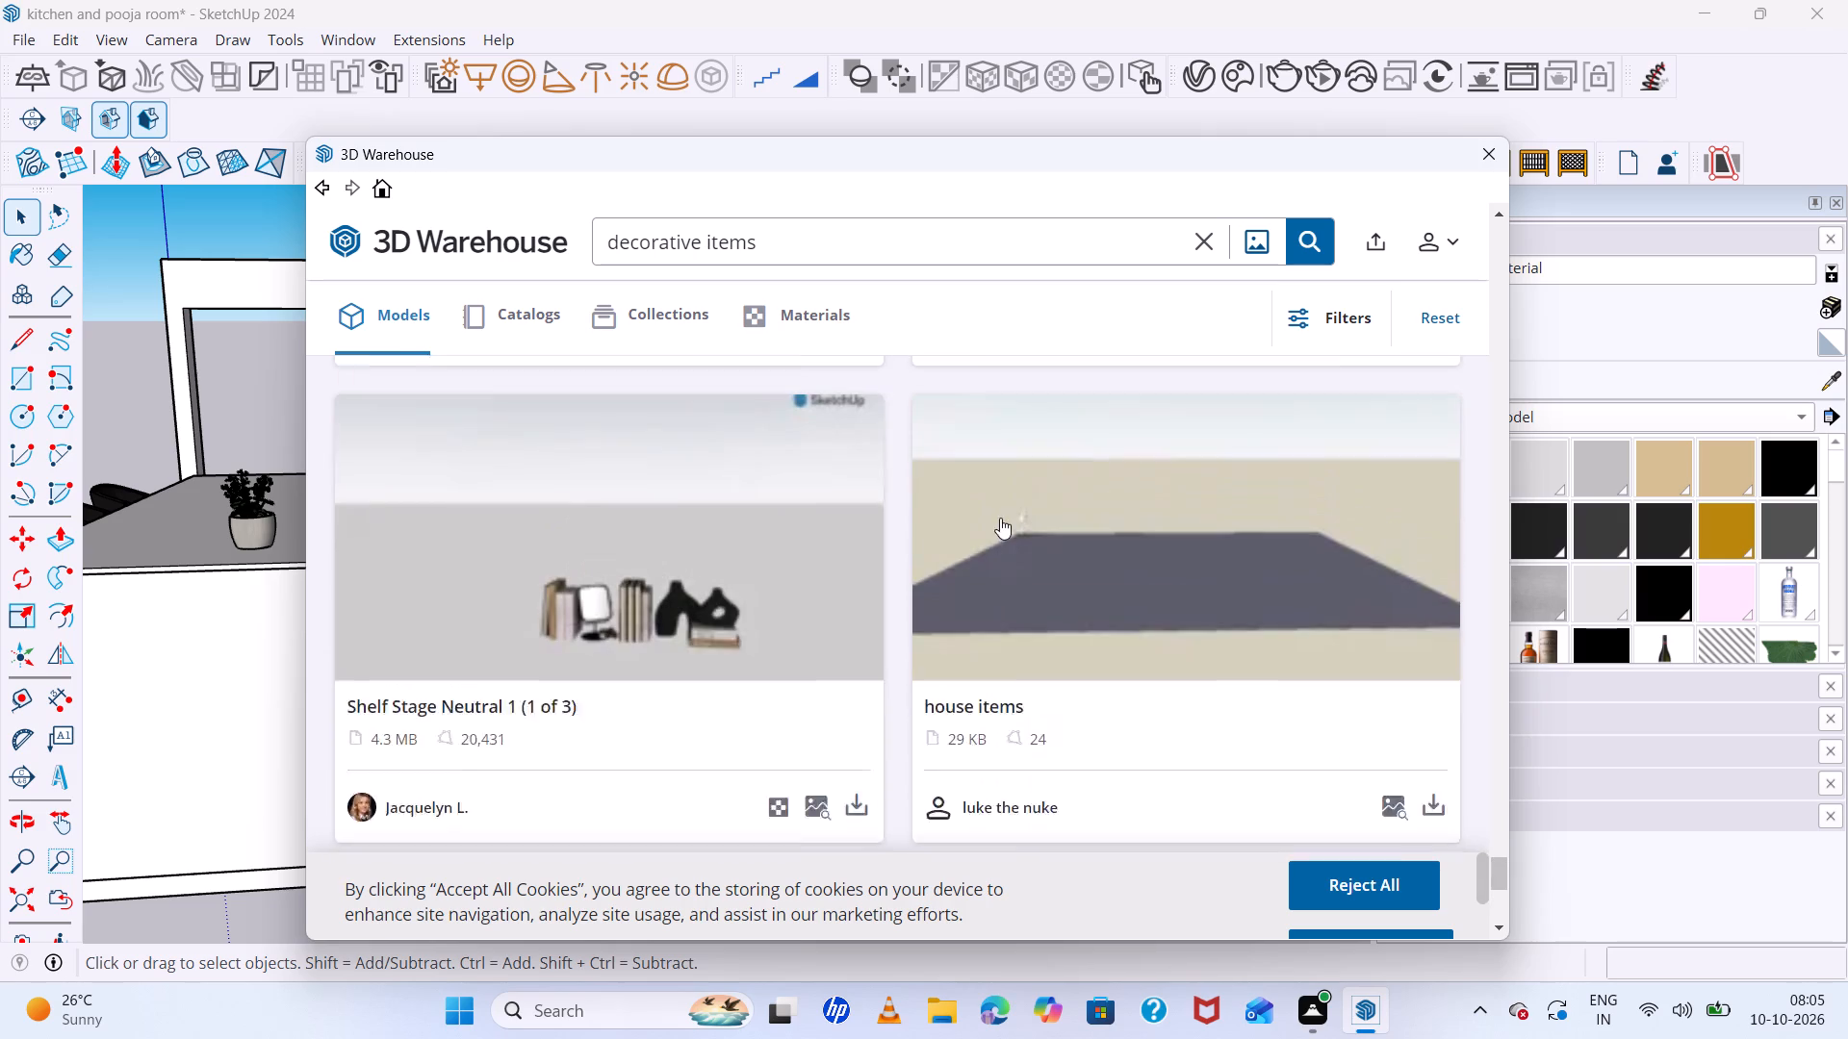
Download the Shelf Stage Neutral 1 (1 of 3) model into the scene and place it on the ground beside the open shelving.
click(679, 664)
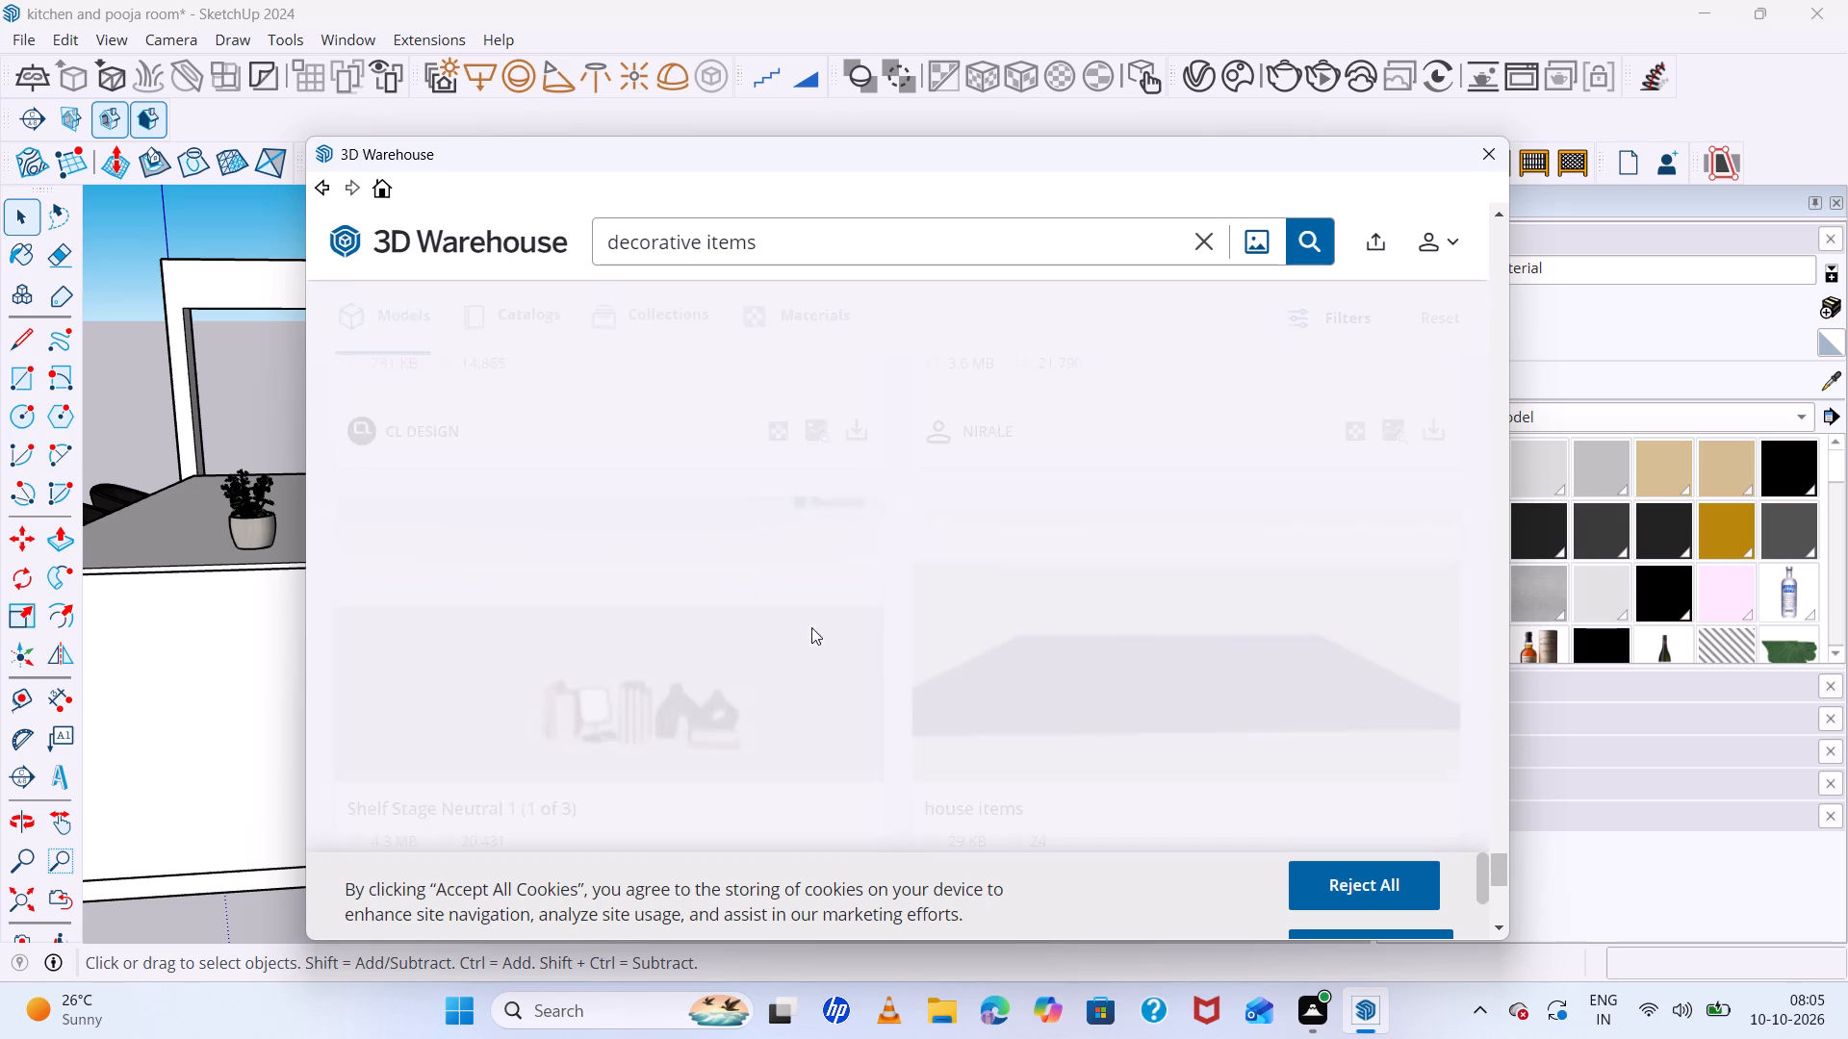
scroll(905, 586, down, 3)
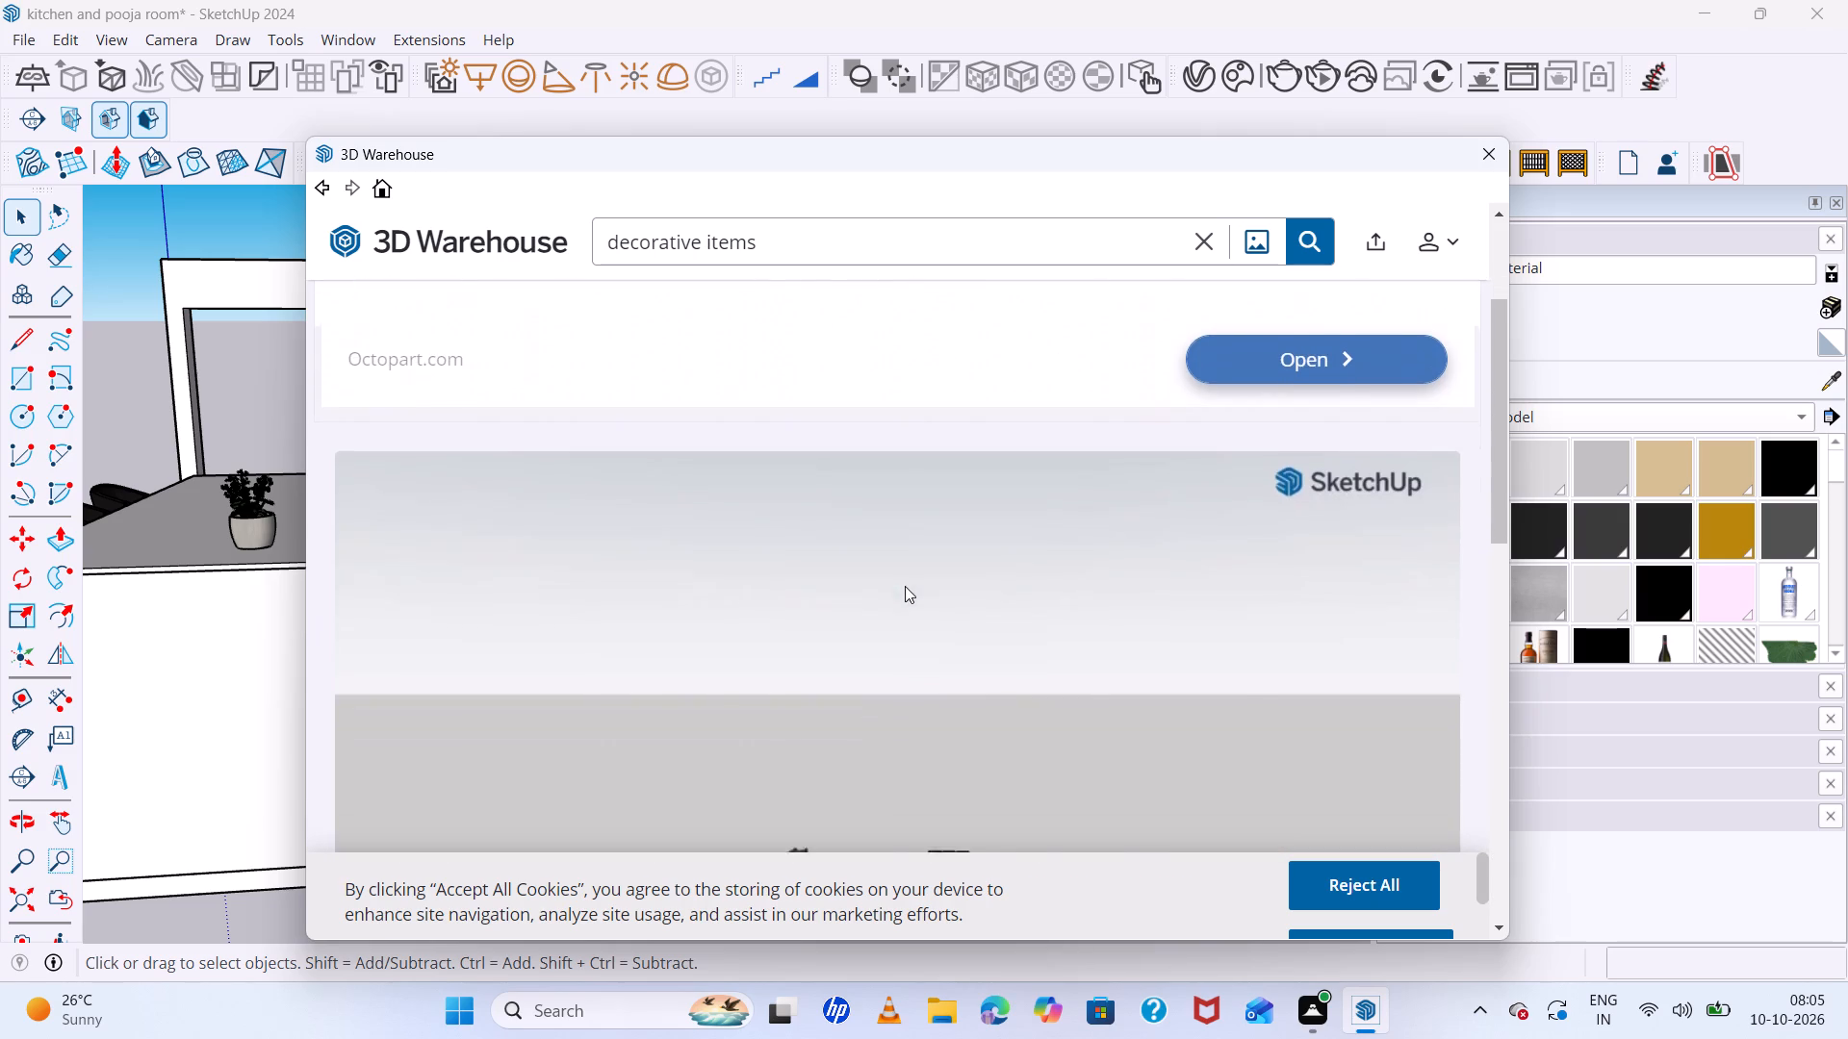
scroll(905, 586, down, 5)
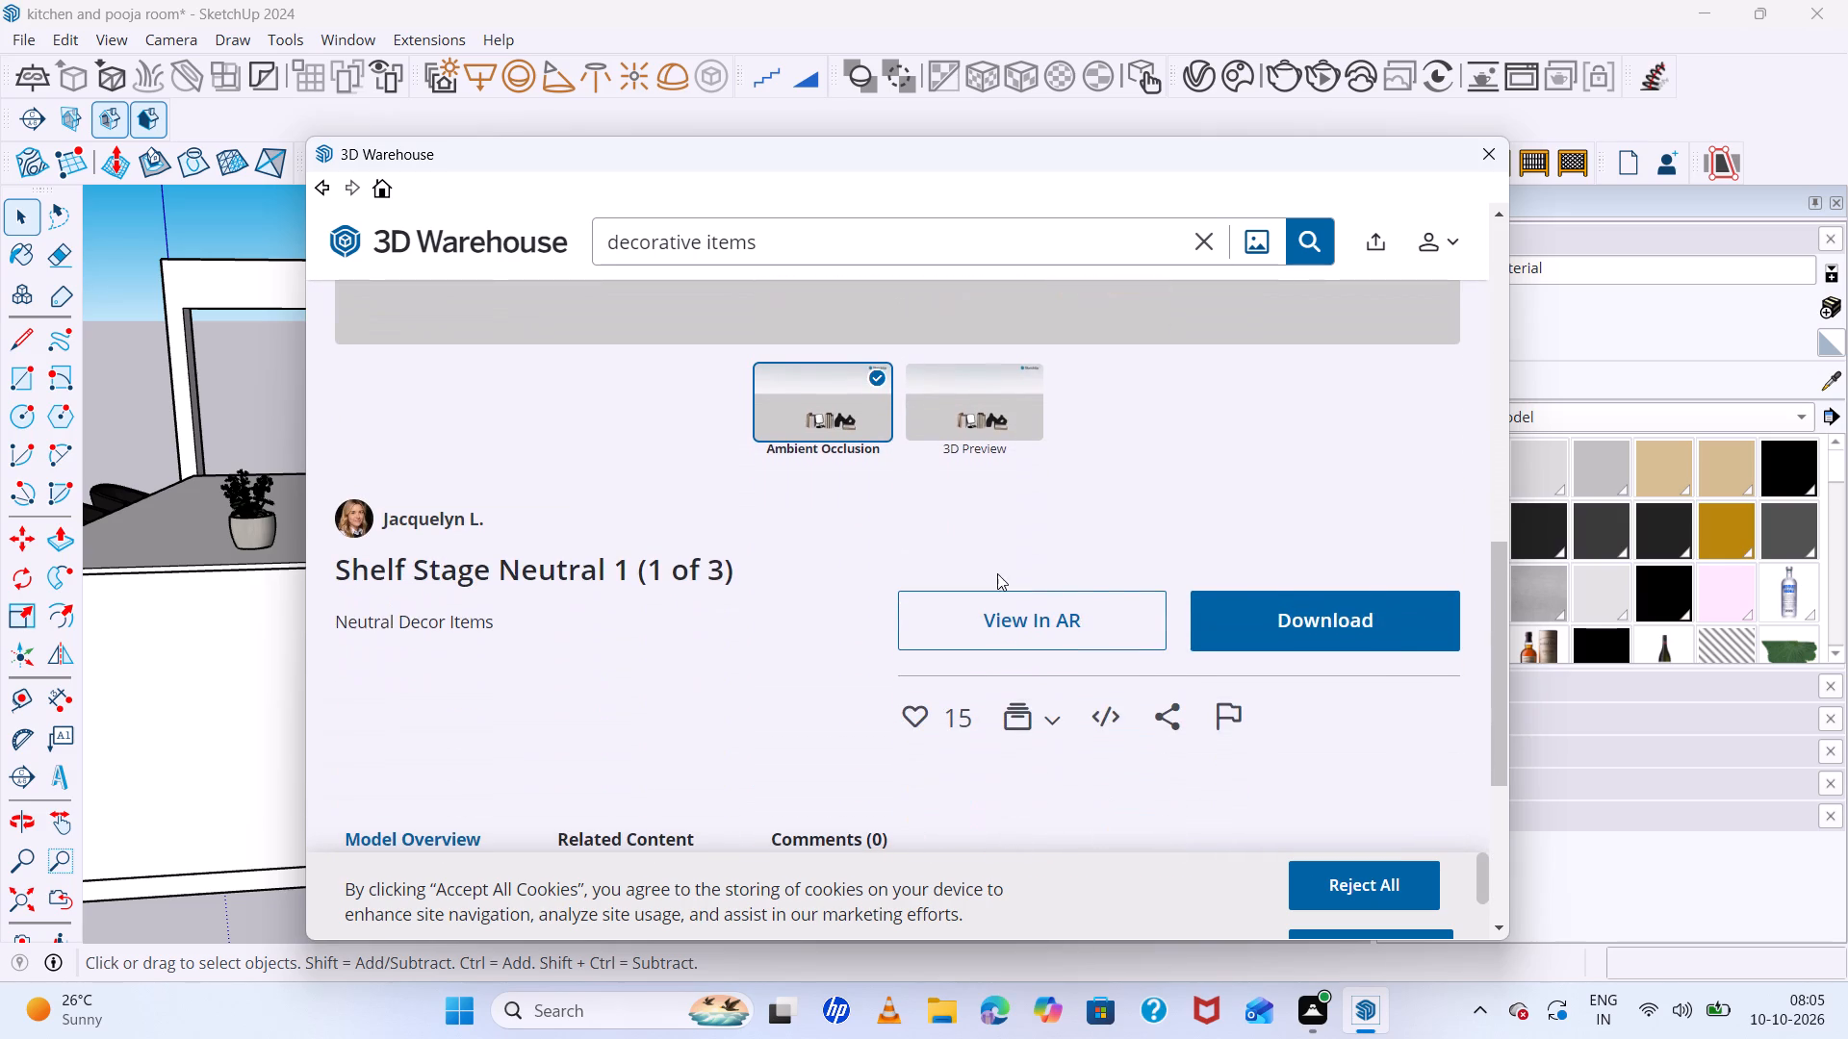
click(1251, 617)
click(825, 568)
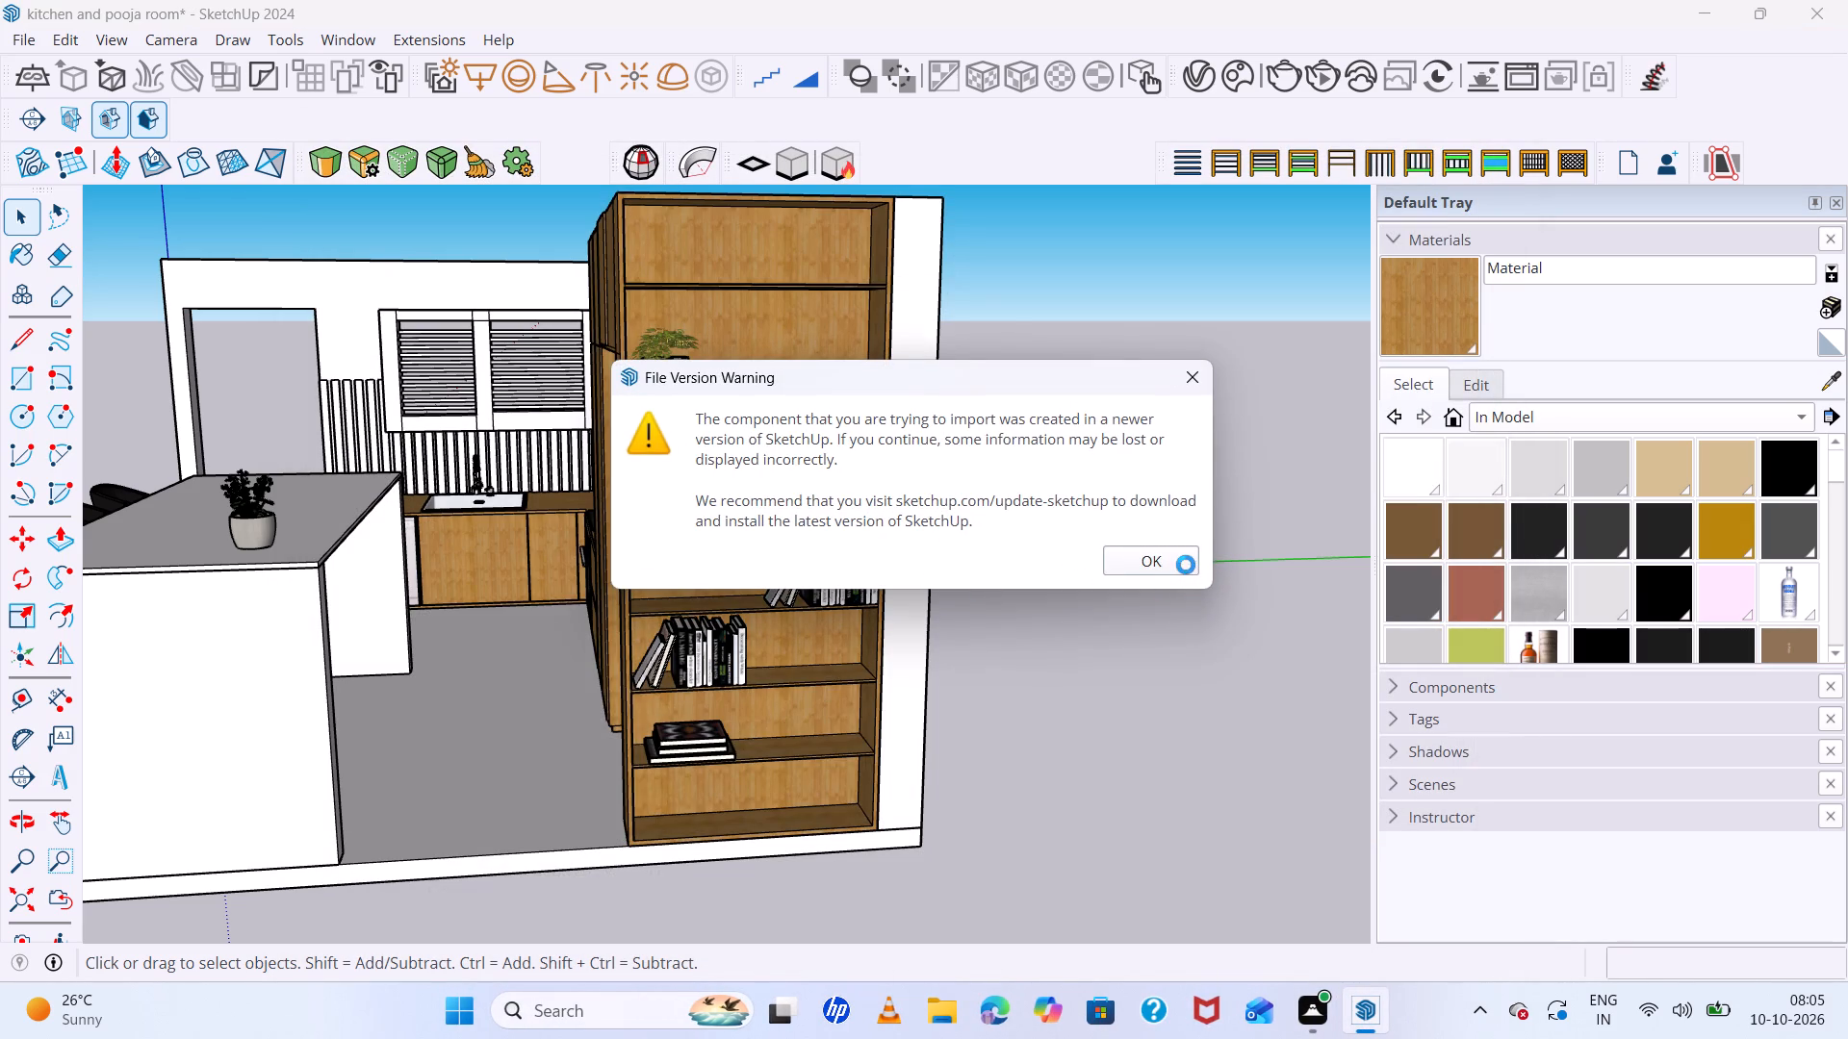
click(1174, 557)
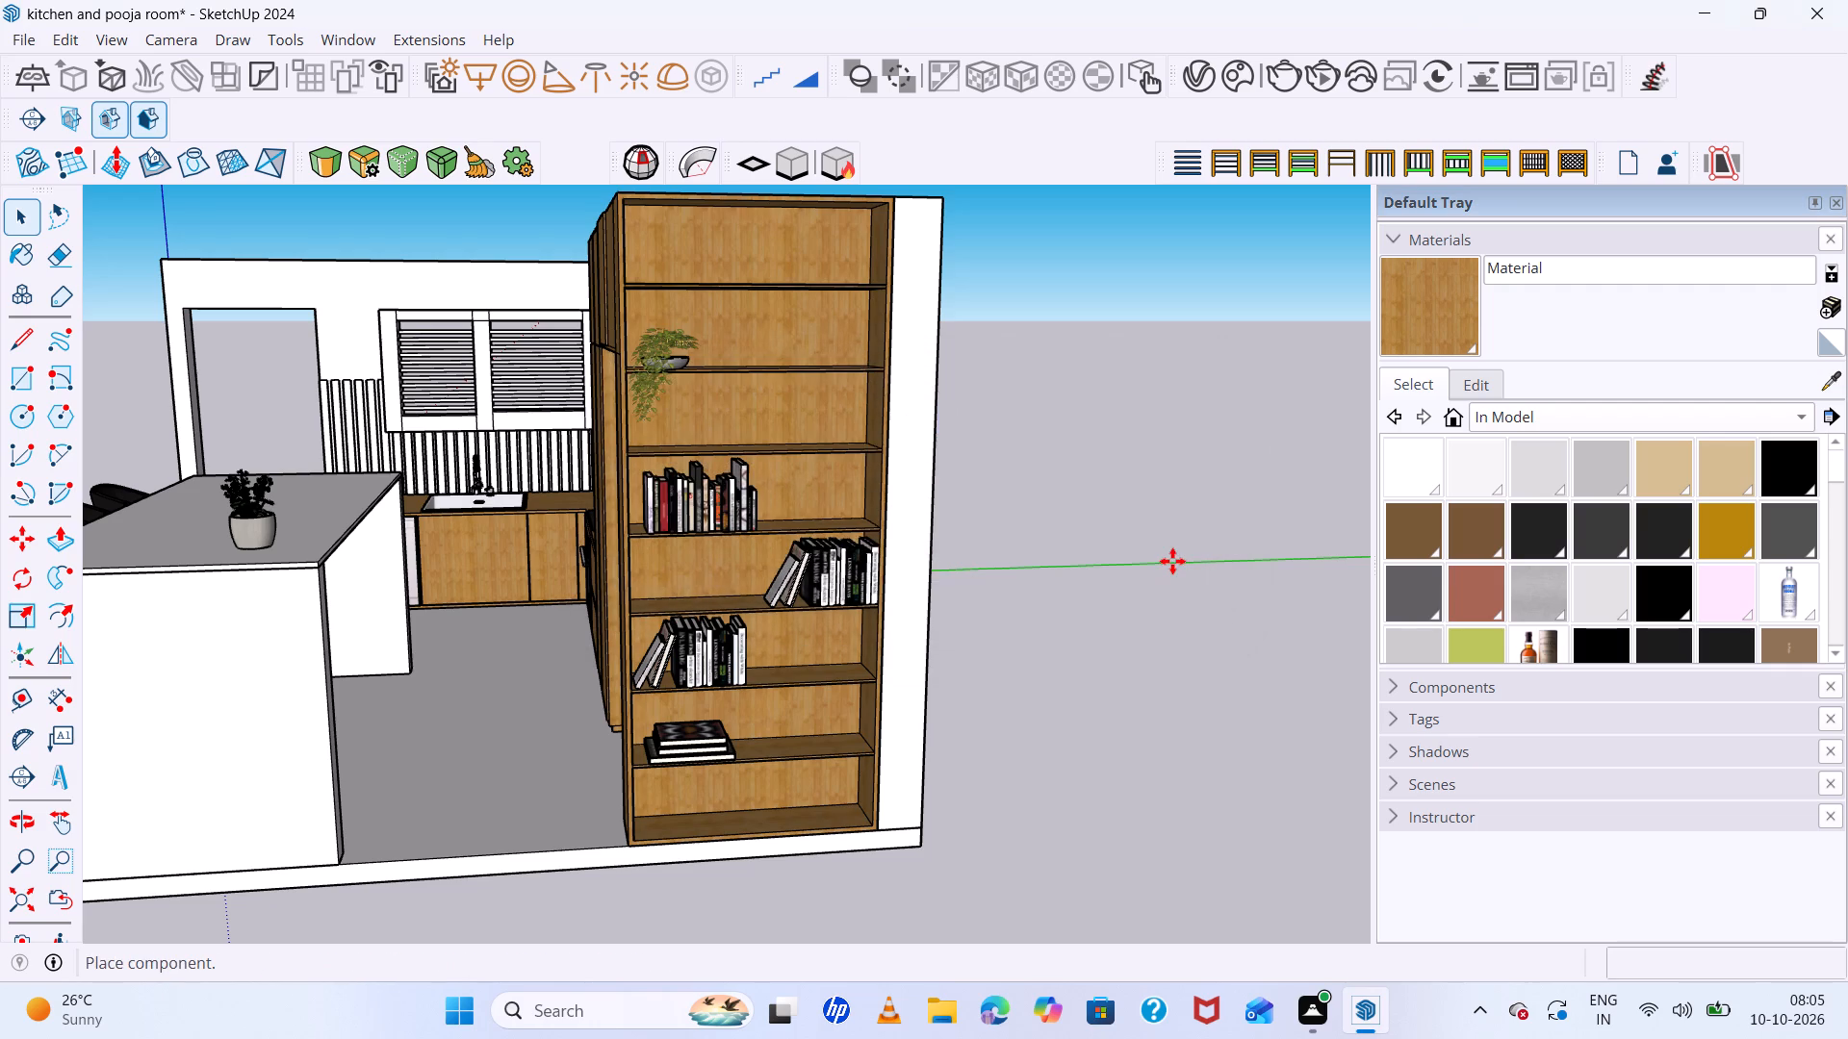
scroll(994, 757, down, 7)
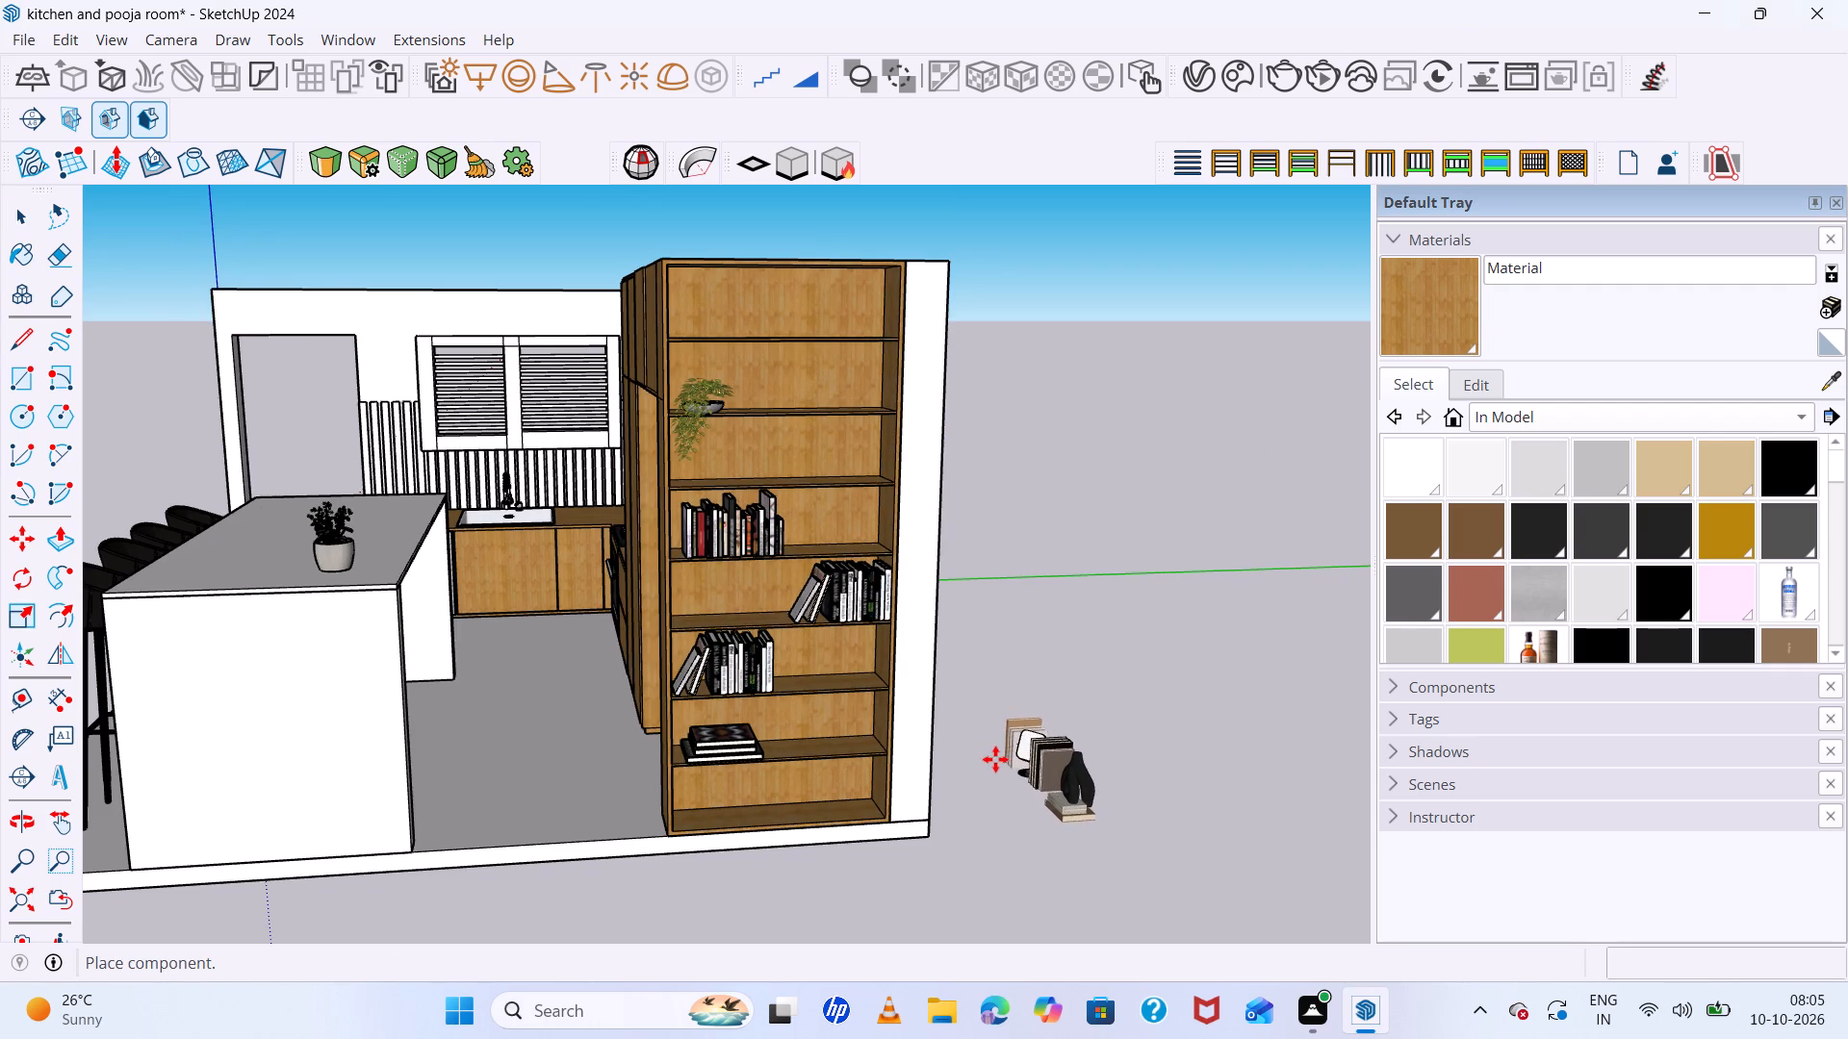
click(998, 782)
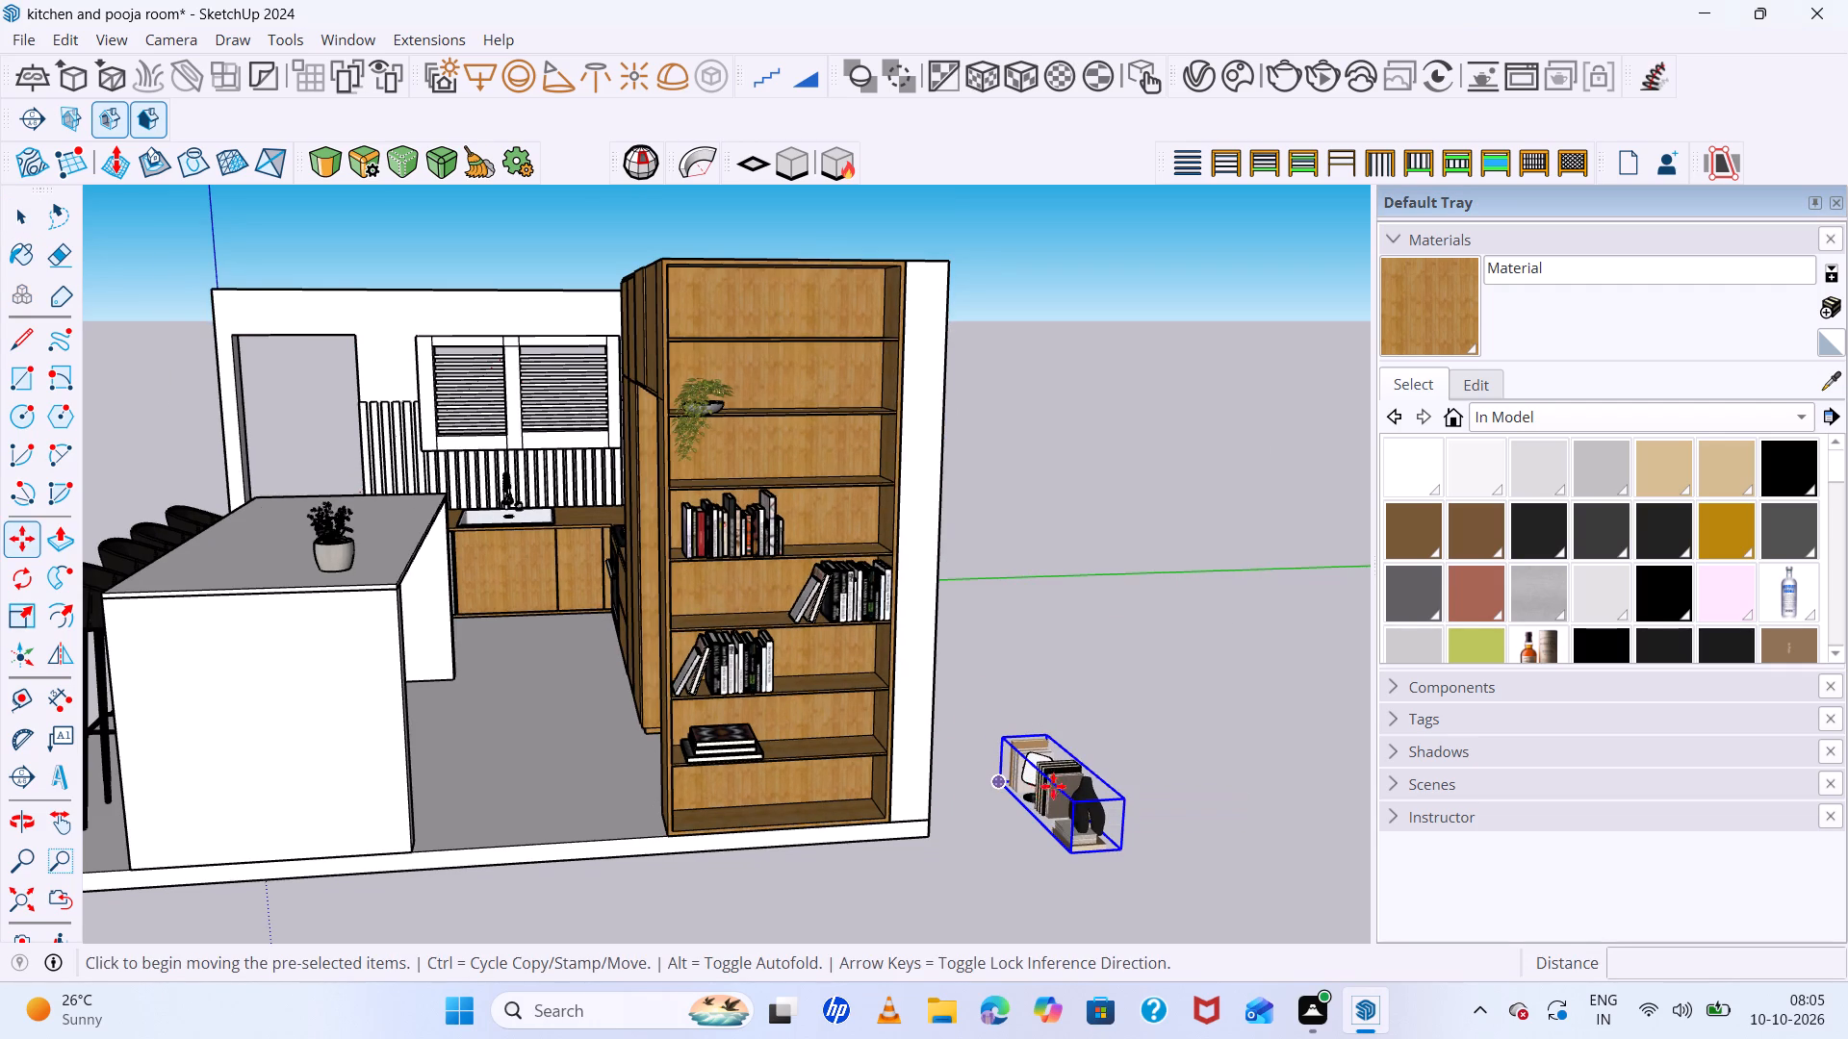
Rotate the decor set 90 degrees on the ground plane so it runs parallel to the front of the shelving.
key(q)
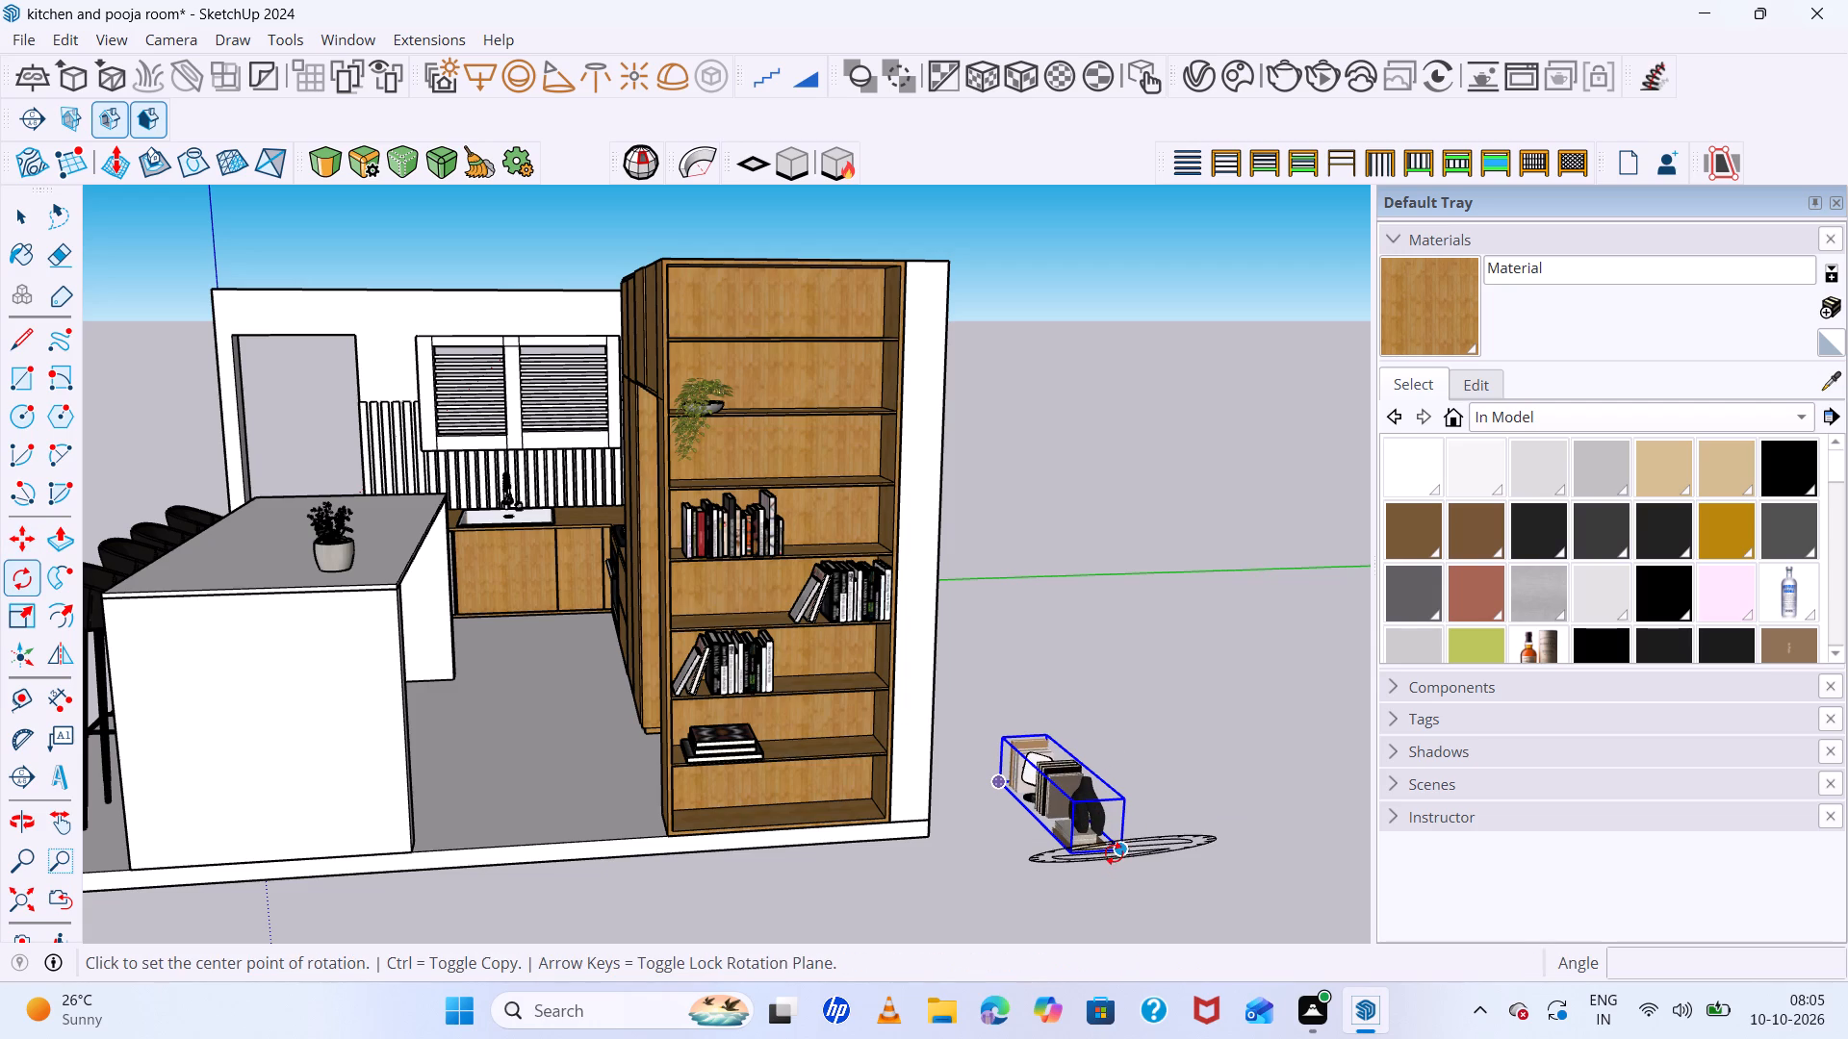
click(1121, 881)
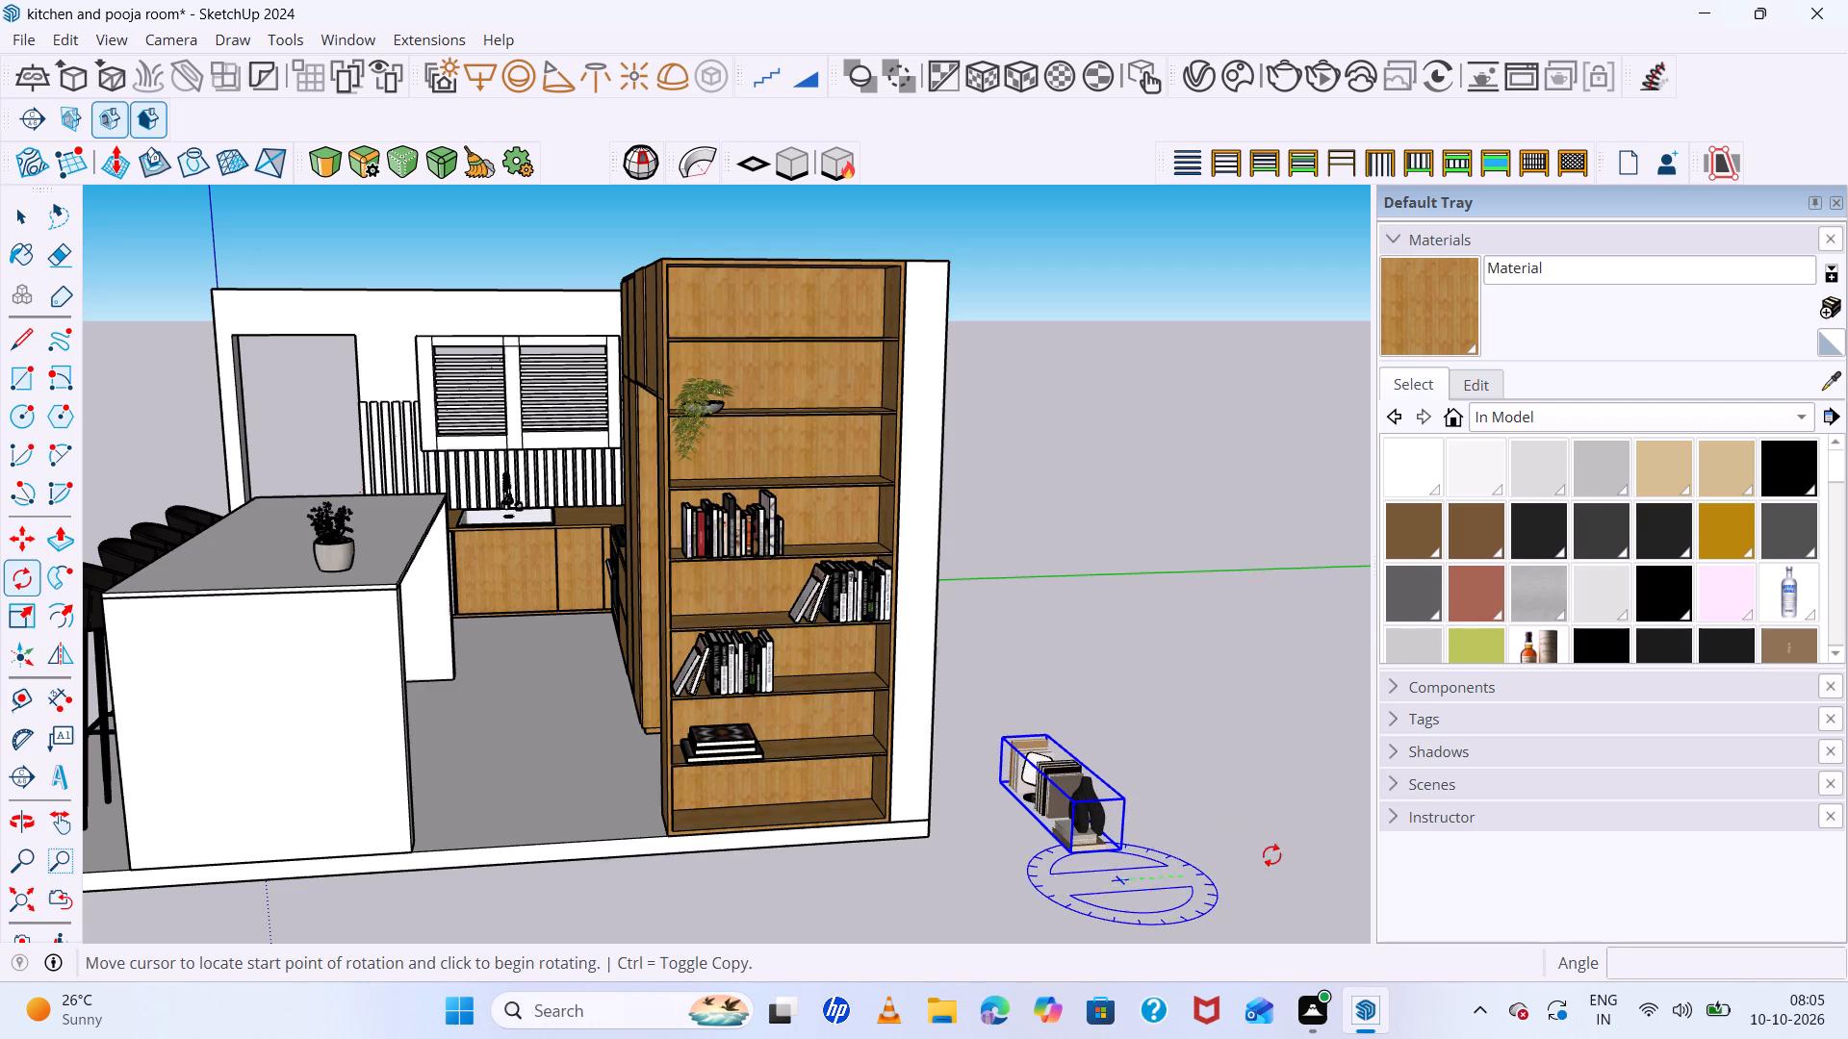
click(1314, 871)
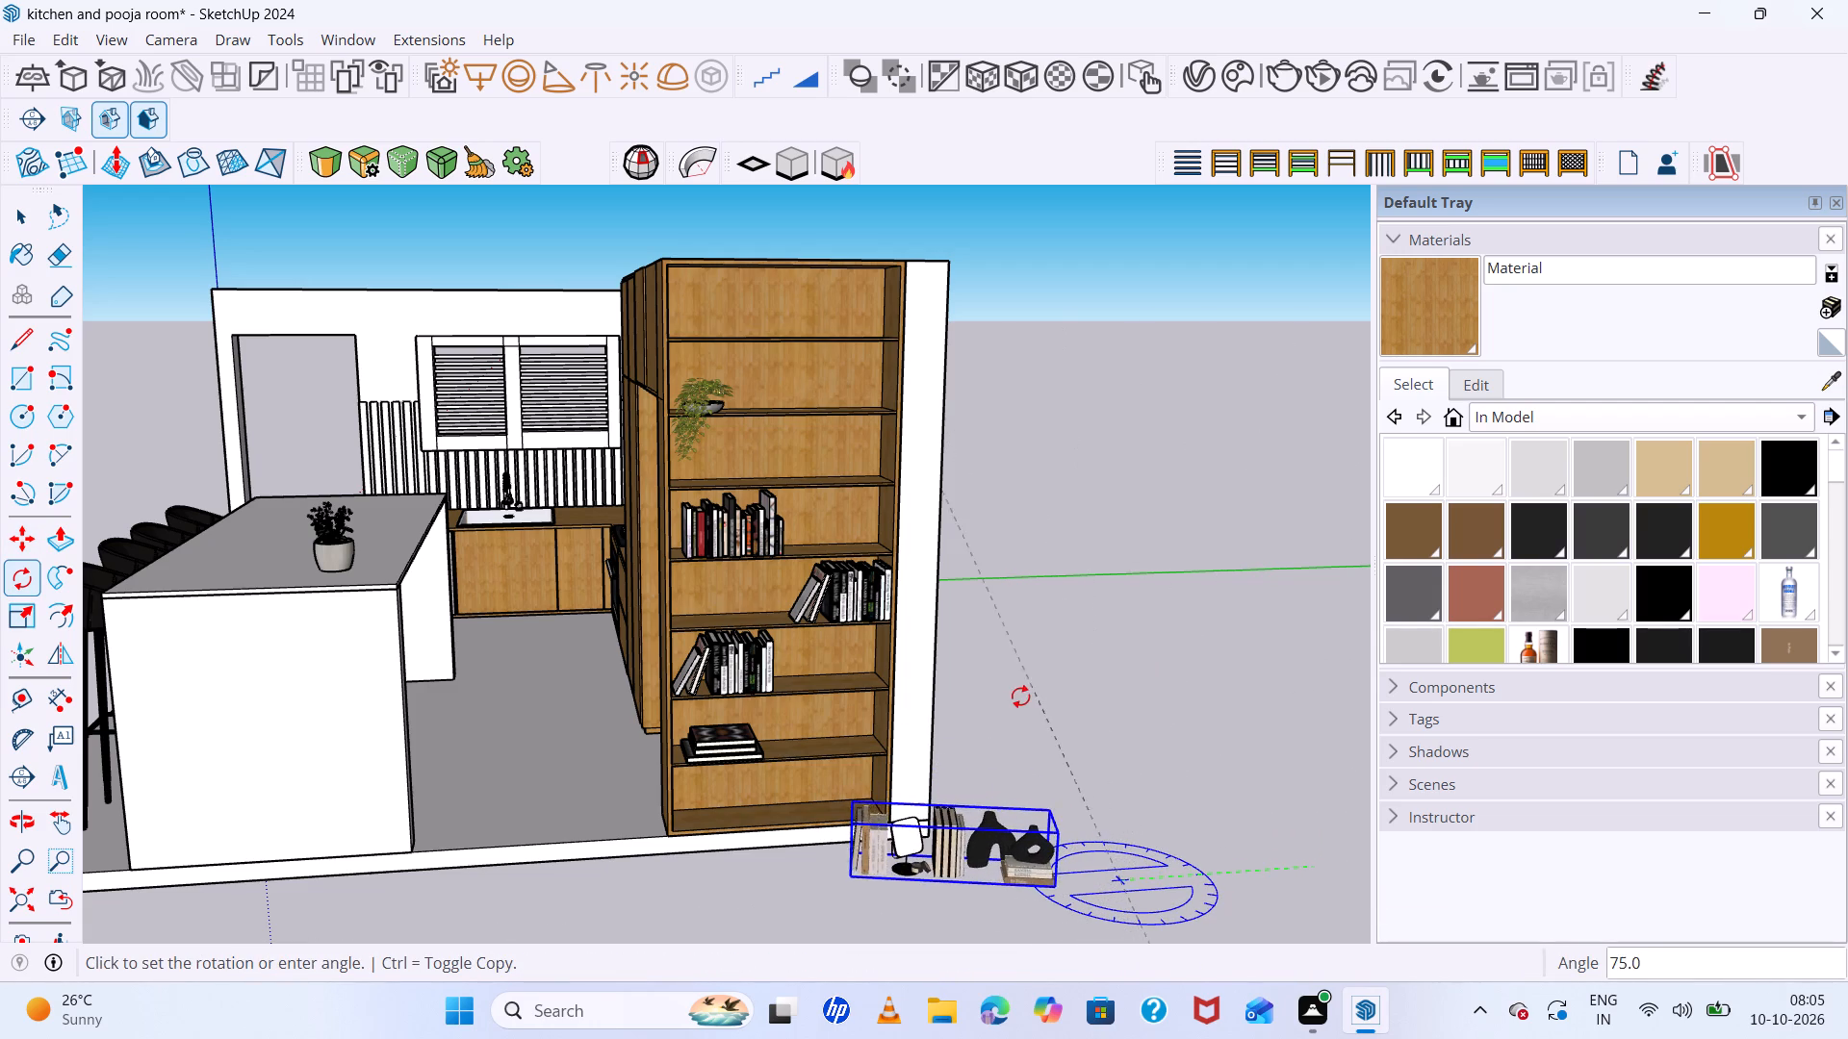
click(977, 744)
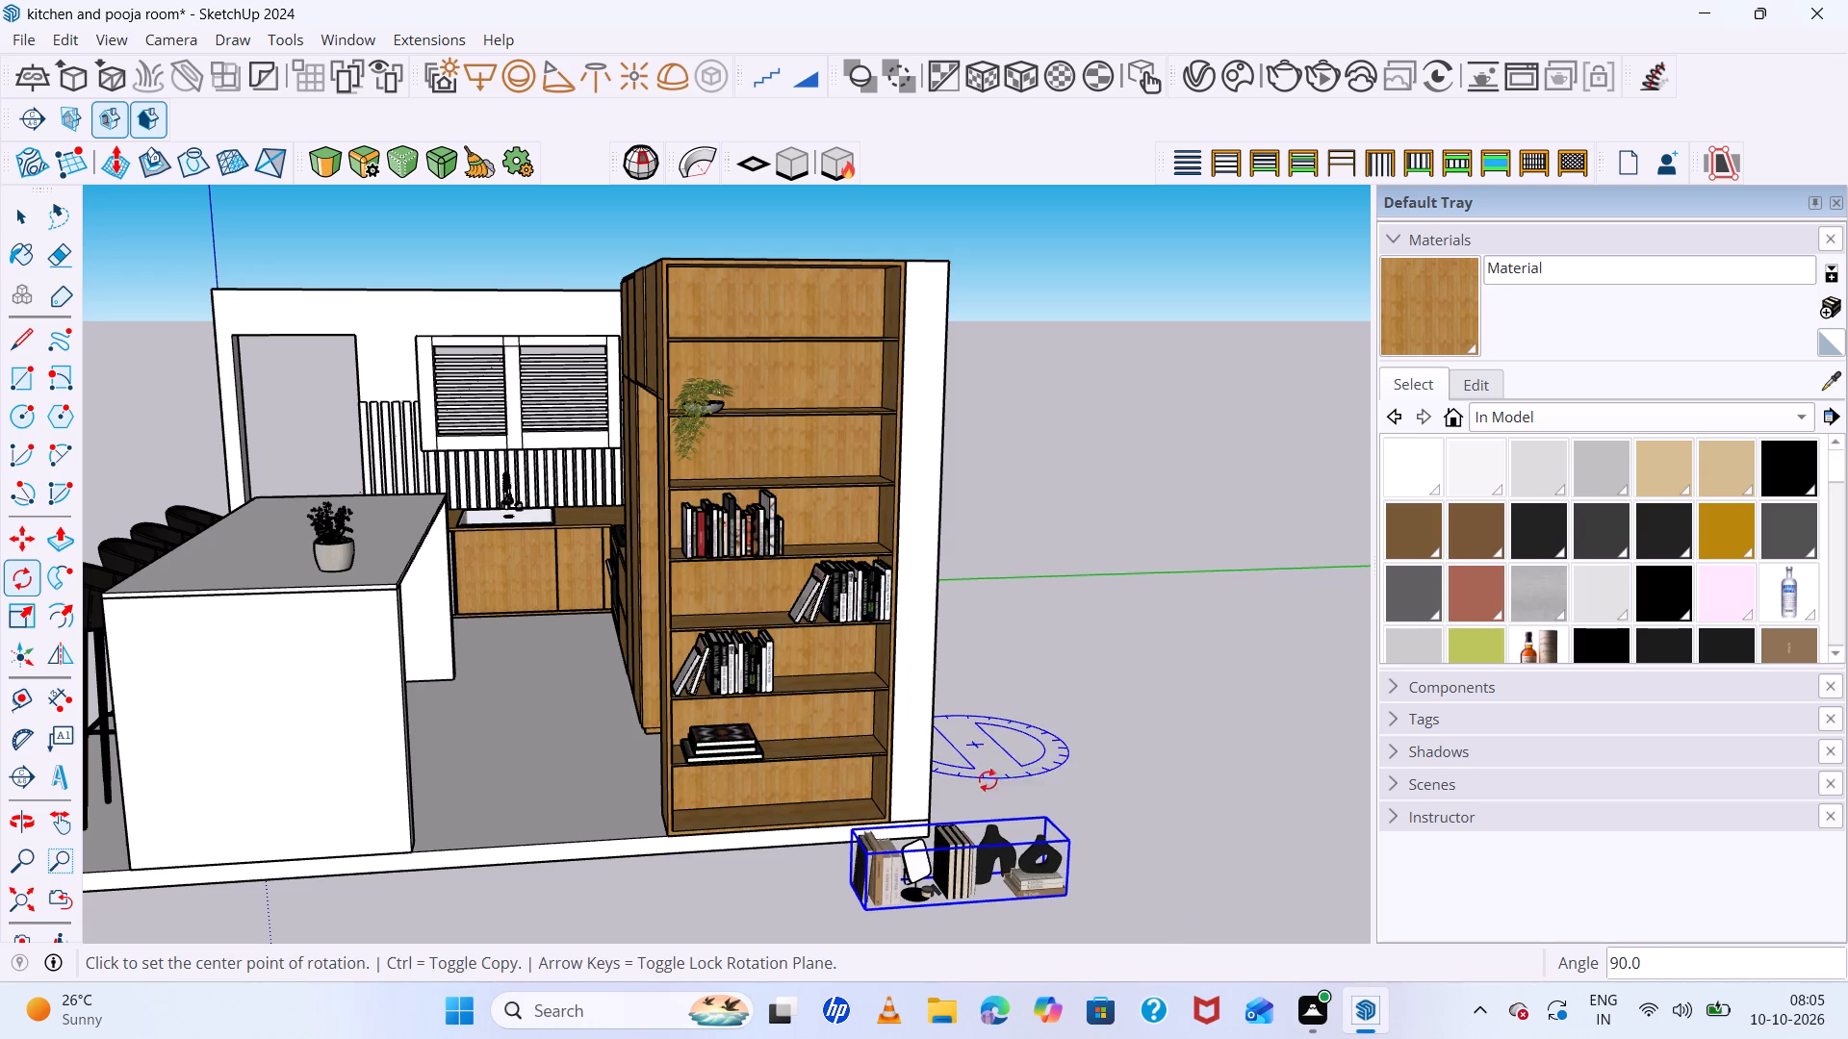
key(space)
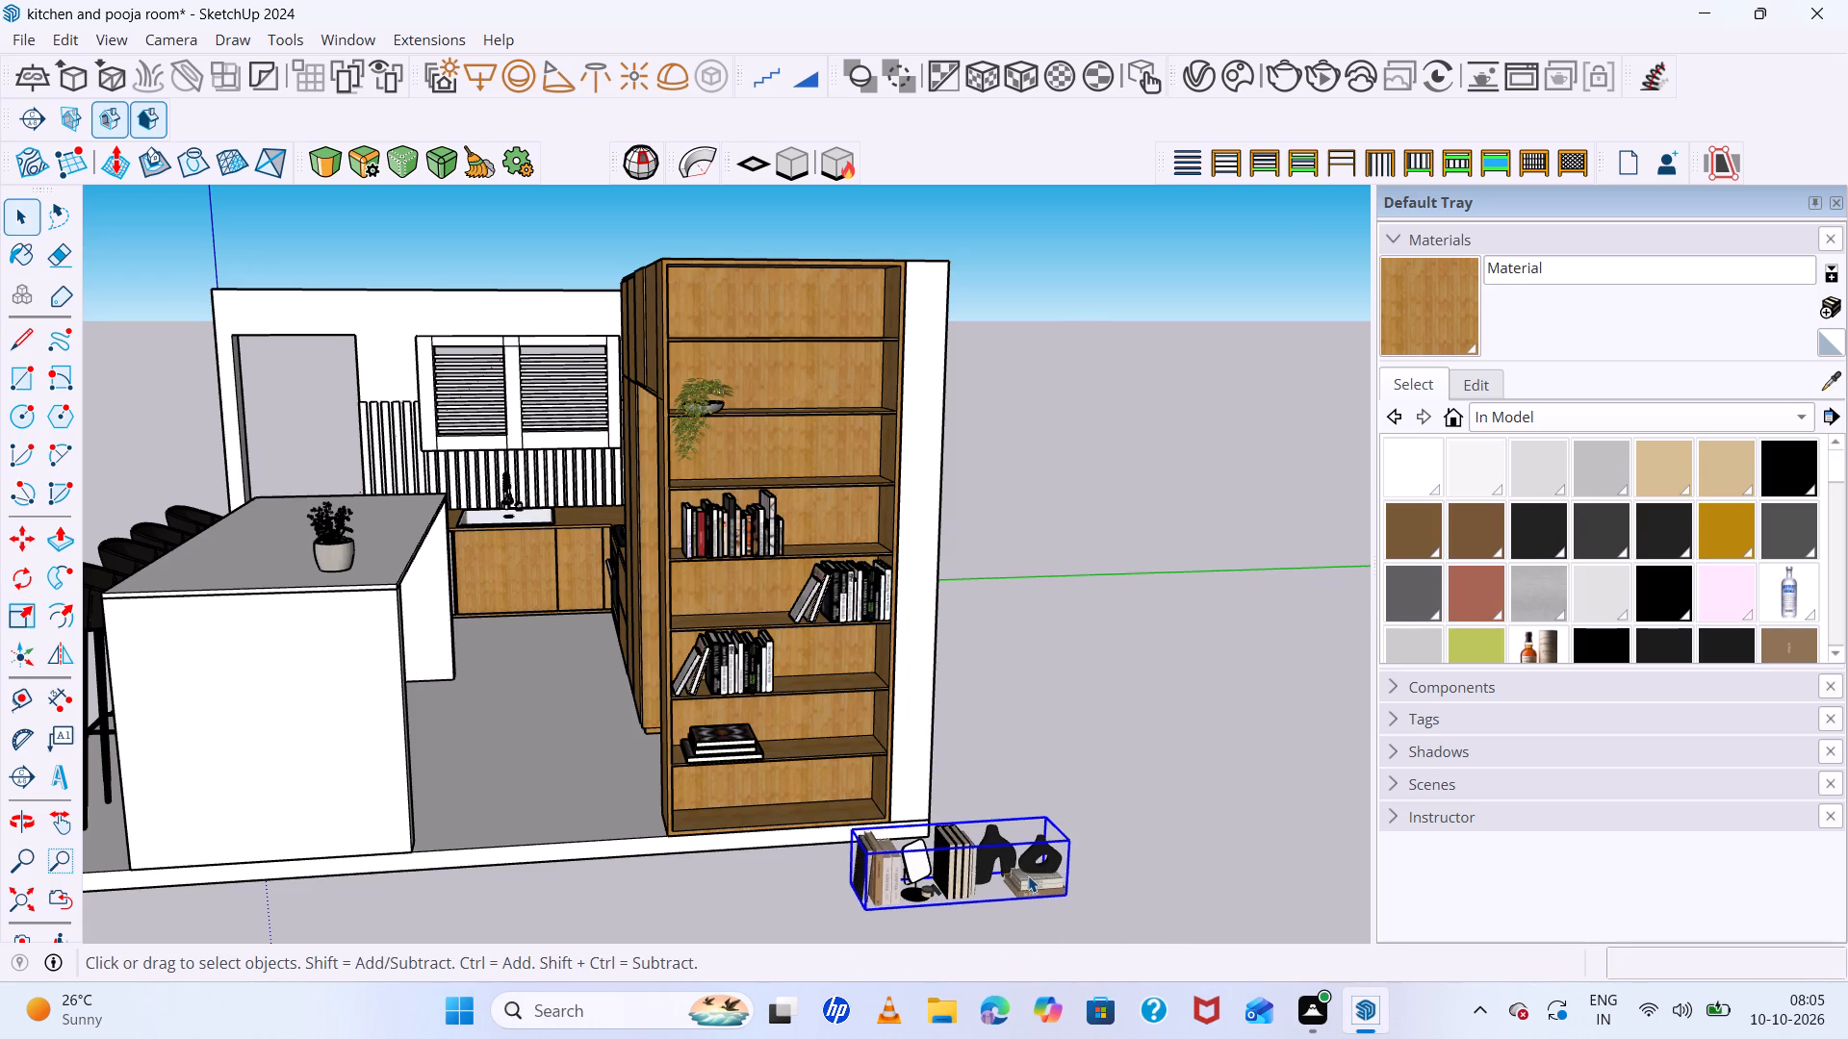
Explode the decor set component into its separate books, mirror and vases.
right_click(1028, 875)
click(1153, 243)
right_click(1038, 860)
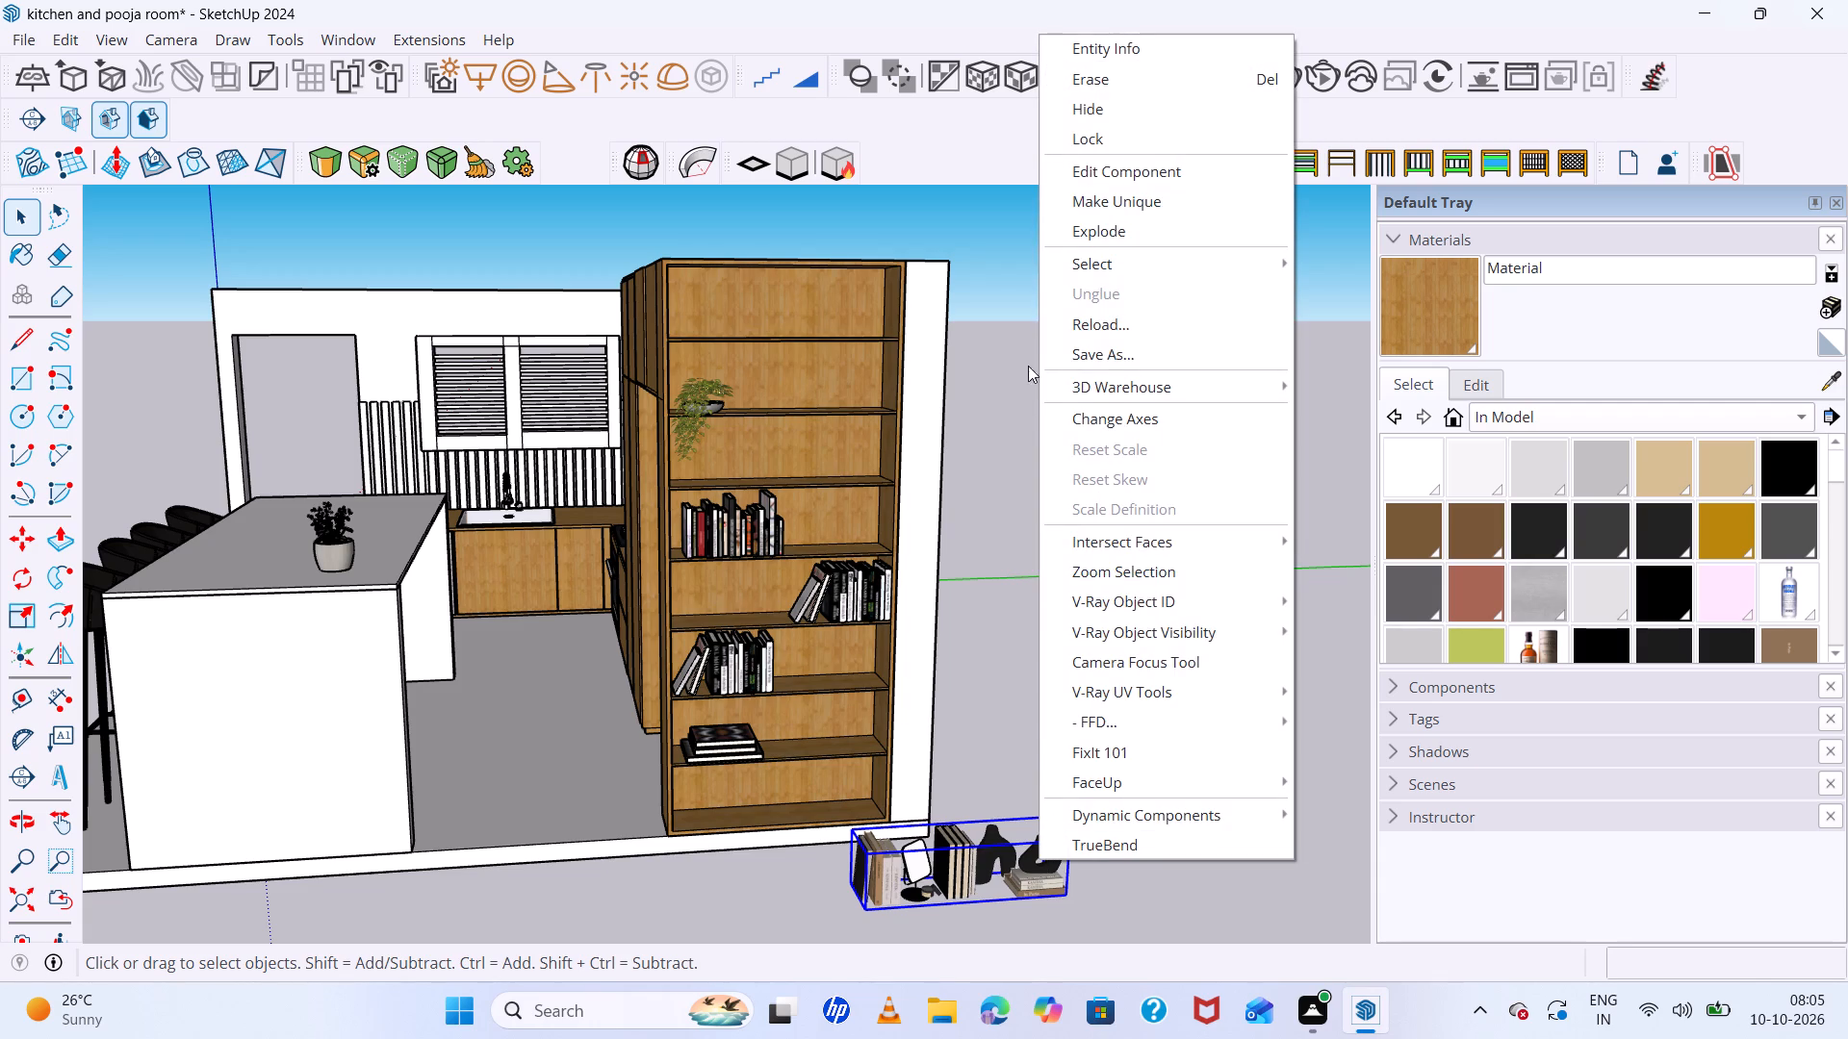
click(1069, 242)
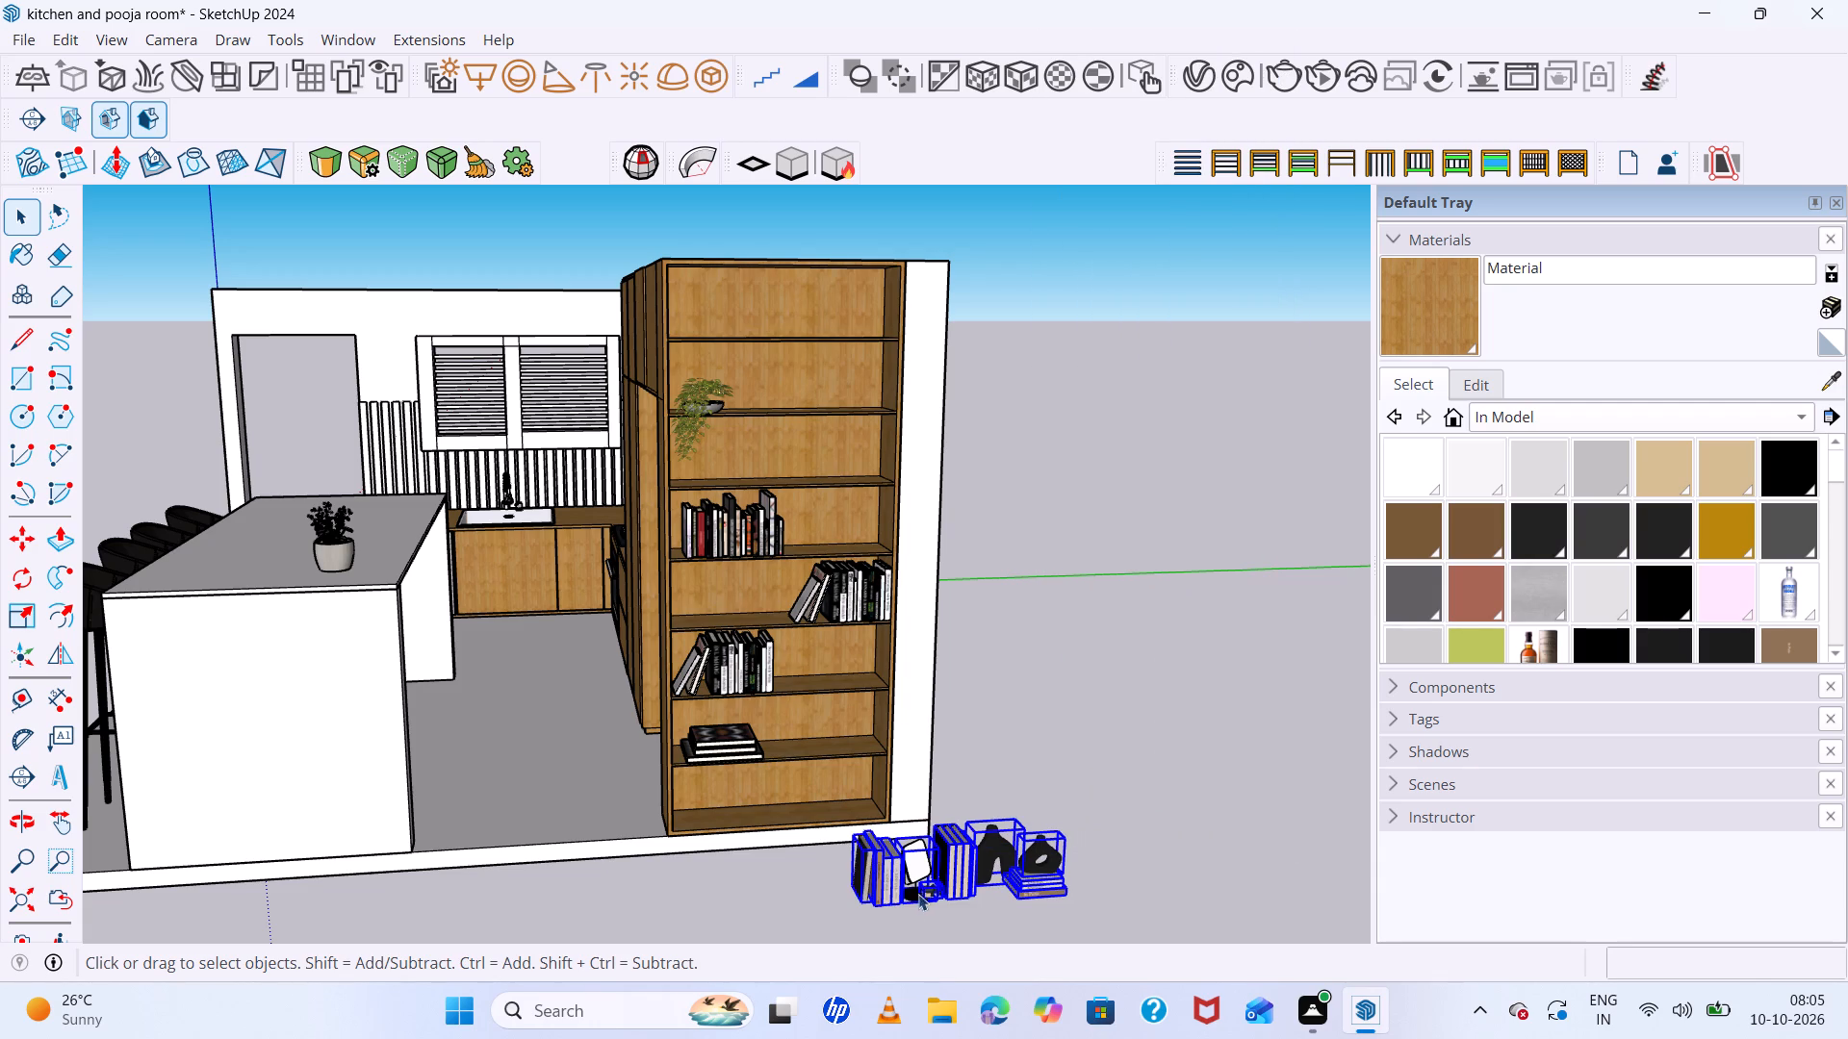
Move the black arch-shaped vase from the ground onto the plant's shelf, at the end opposite the trailing plant.
scroll(903, 897, up, 5)
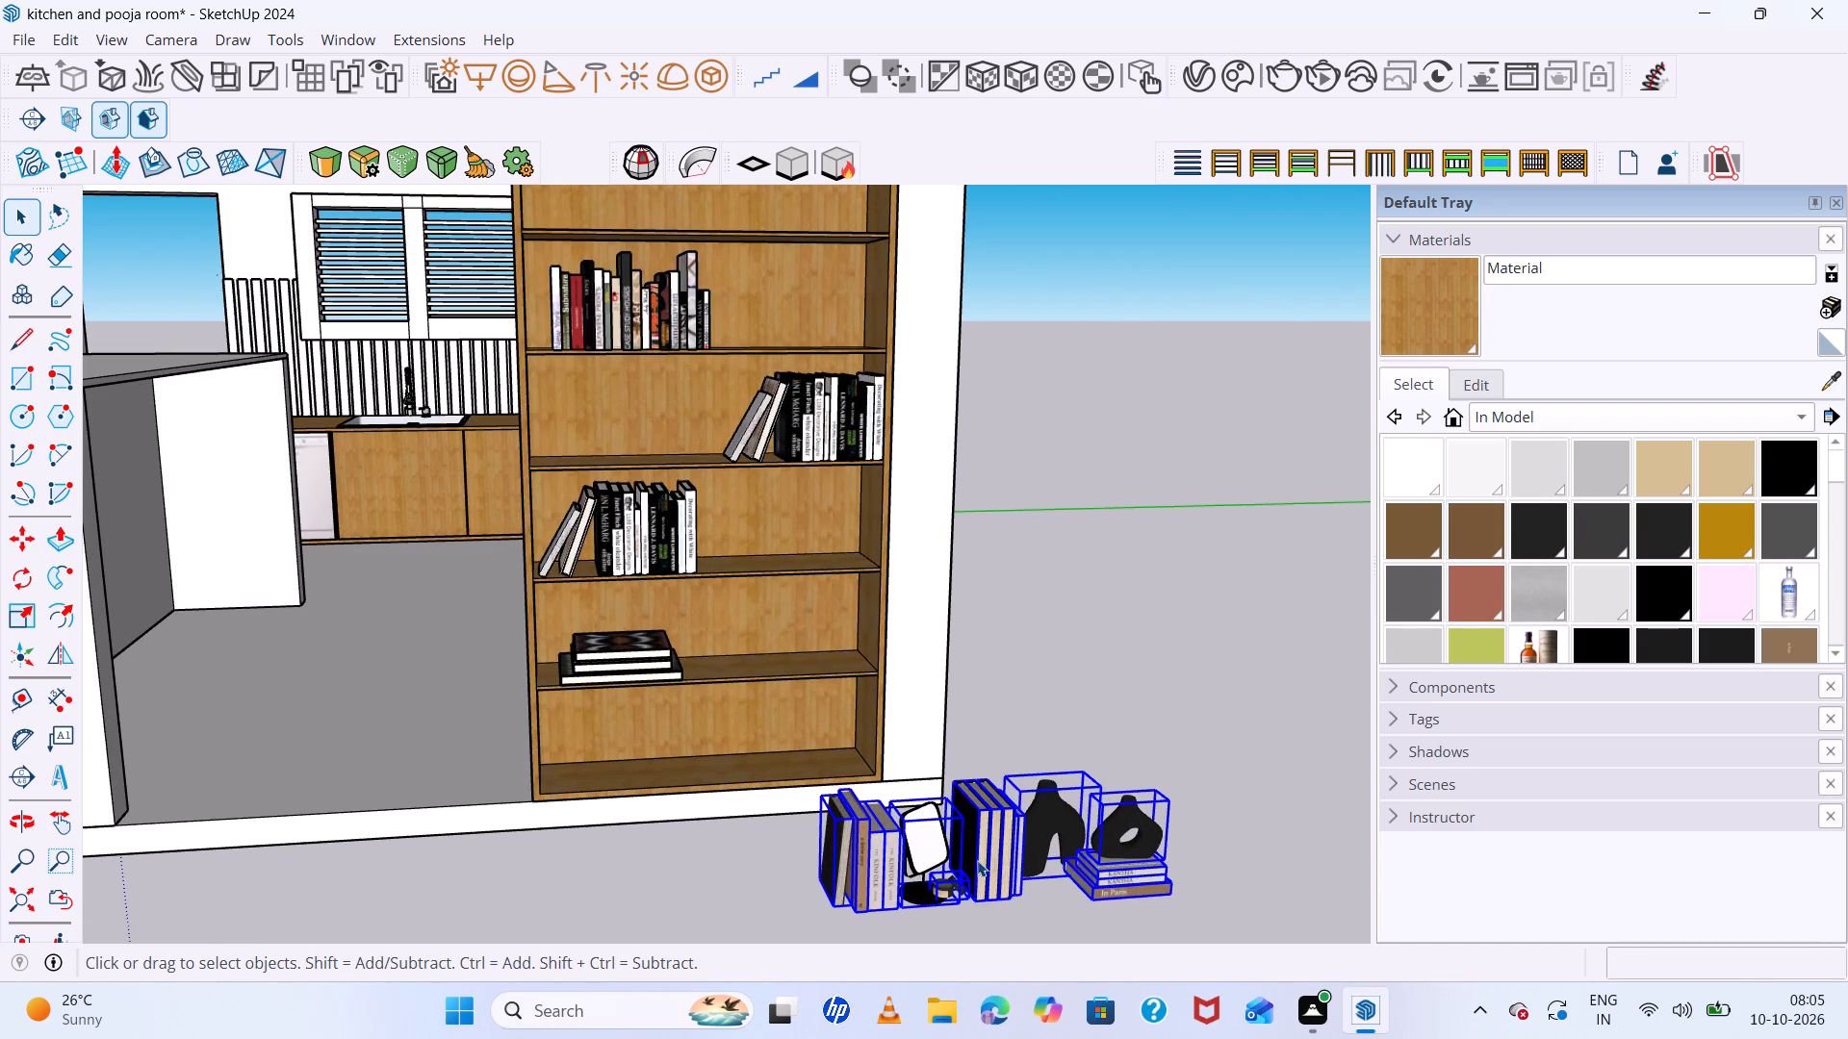
click(1059, 818)
click(1059, 818)
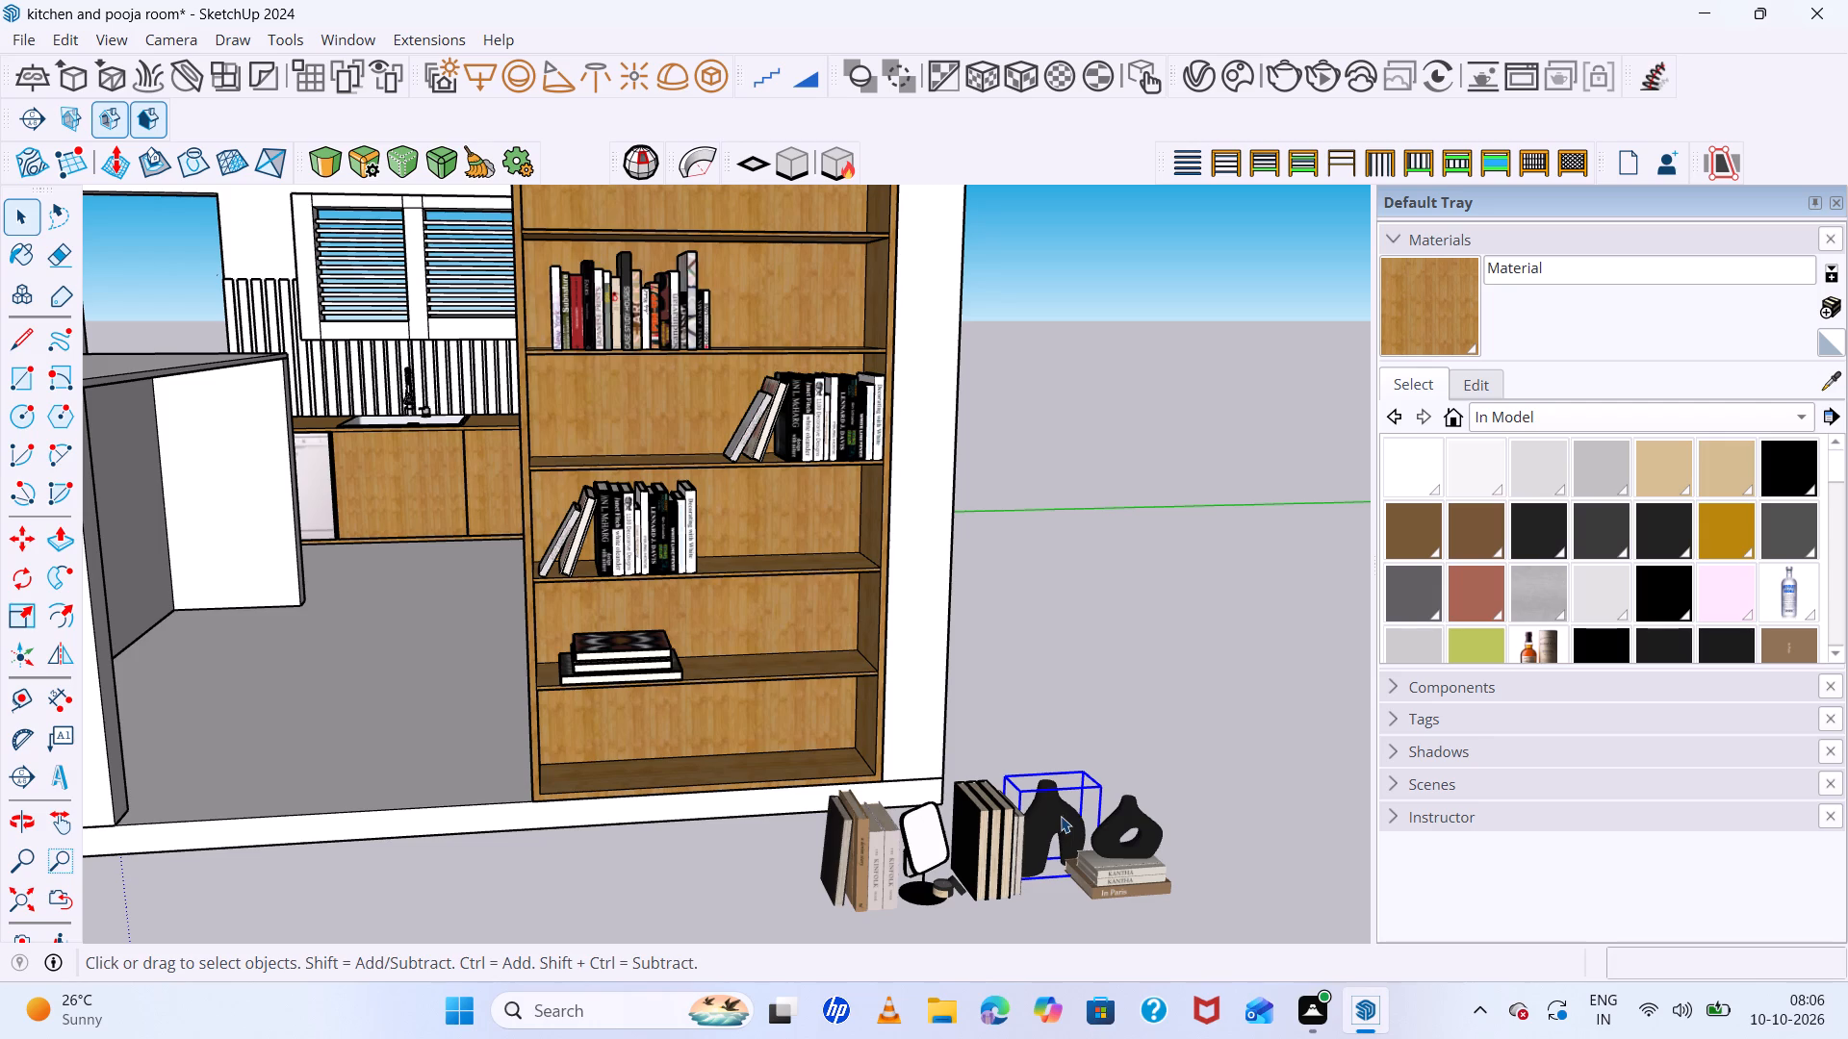
key(m)
click(1060, 877)
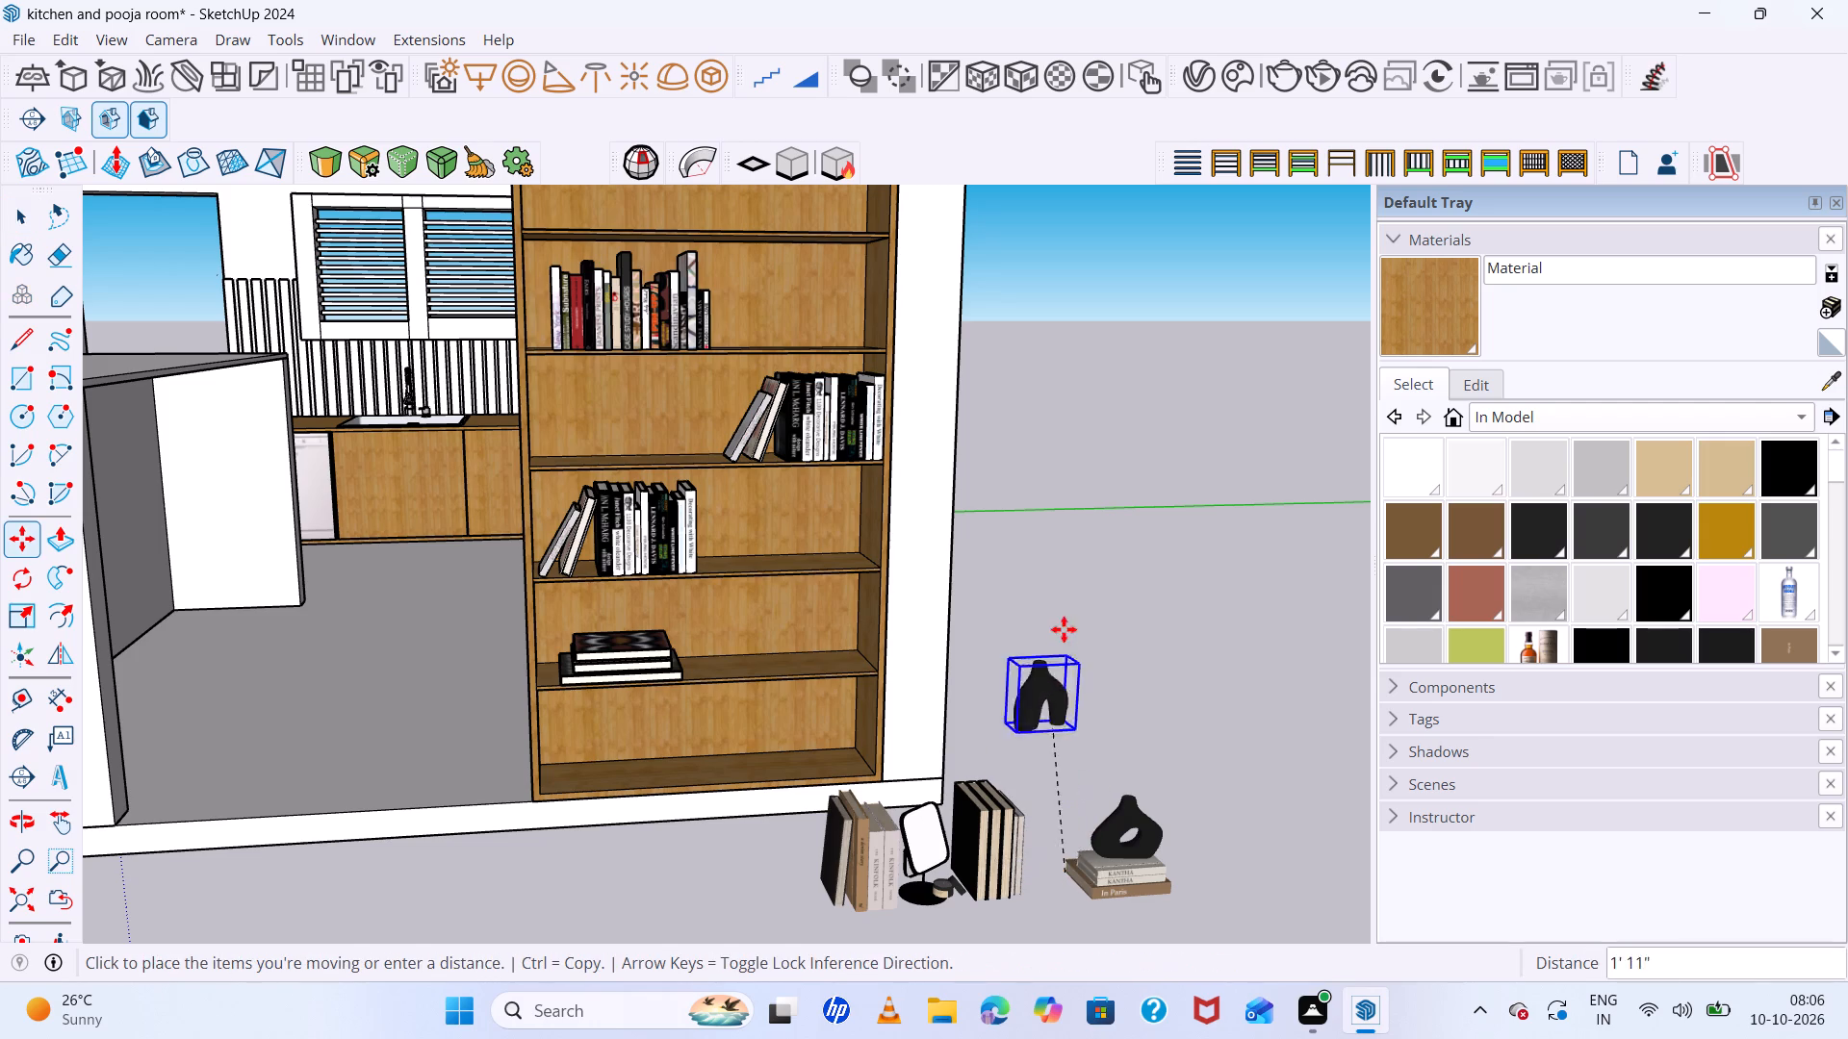
scroll(1069, 618, down, 5)
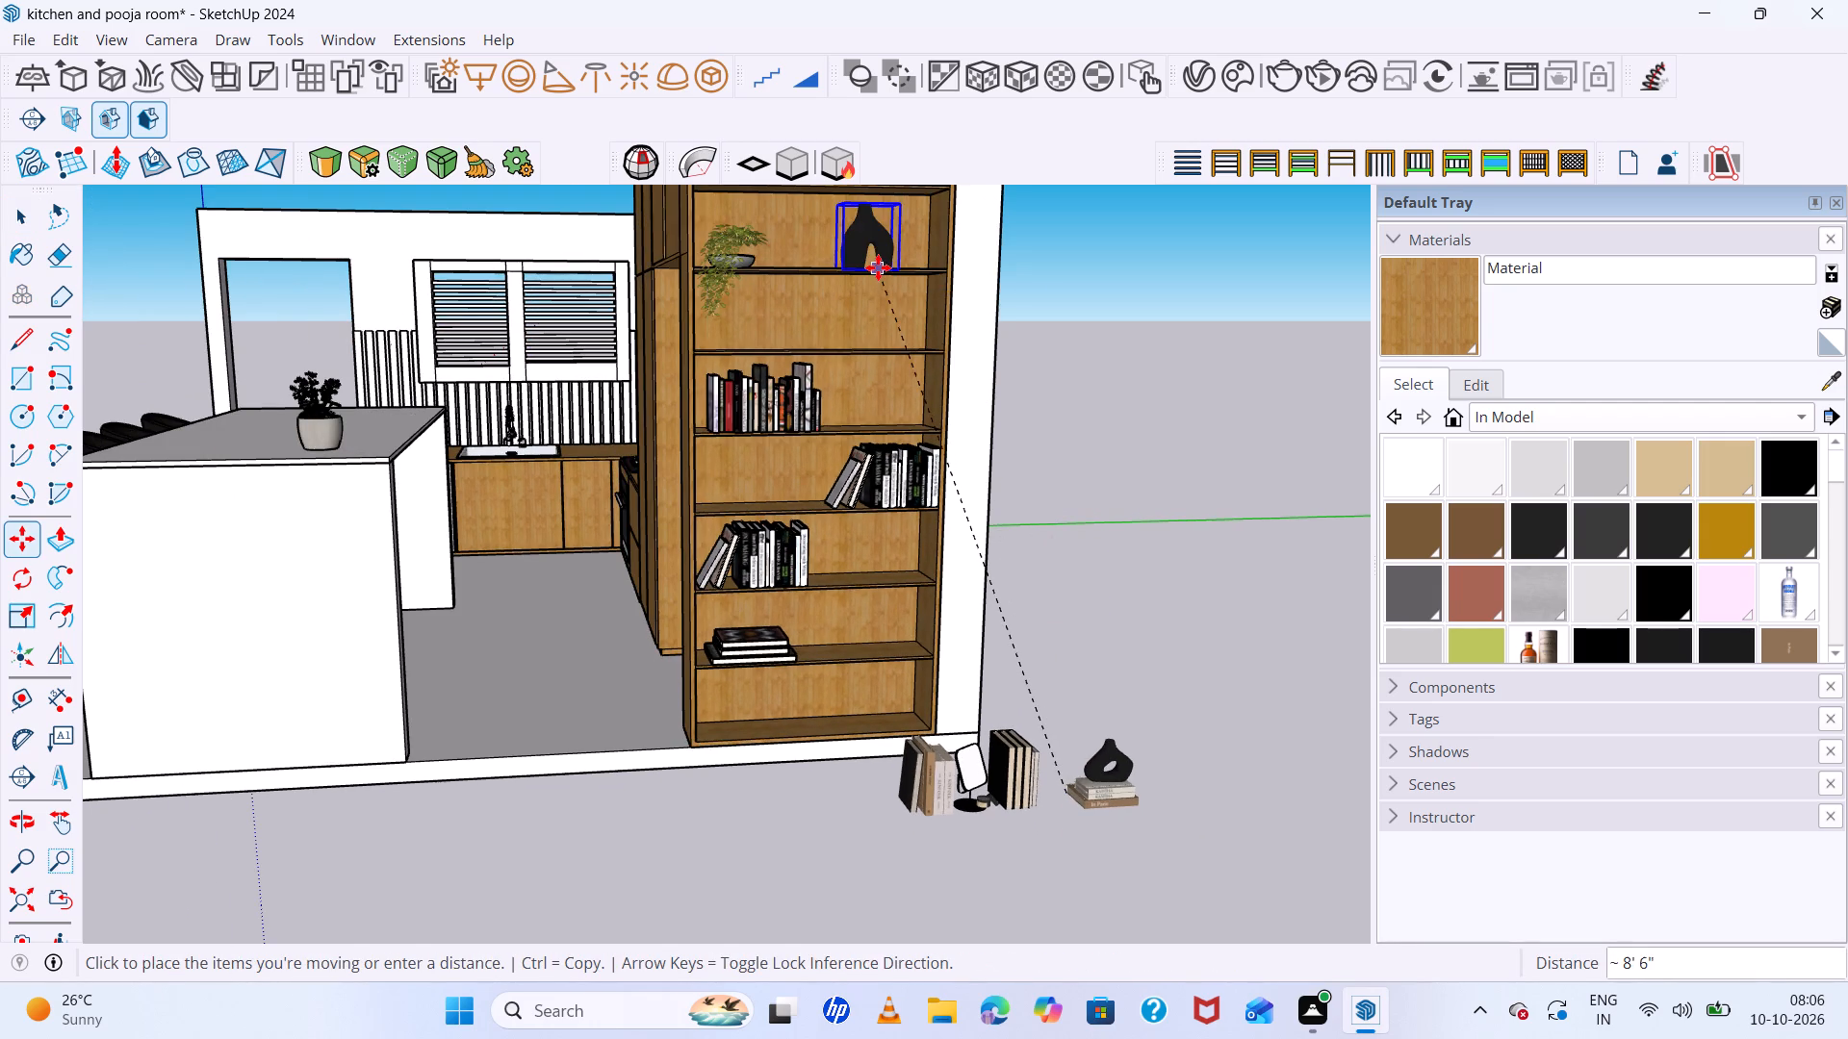
click(878, 267)
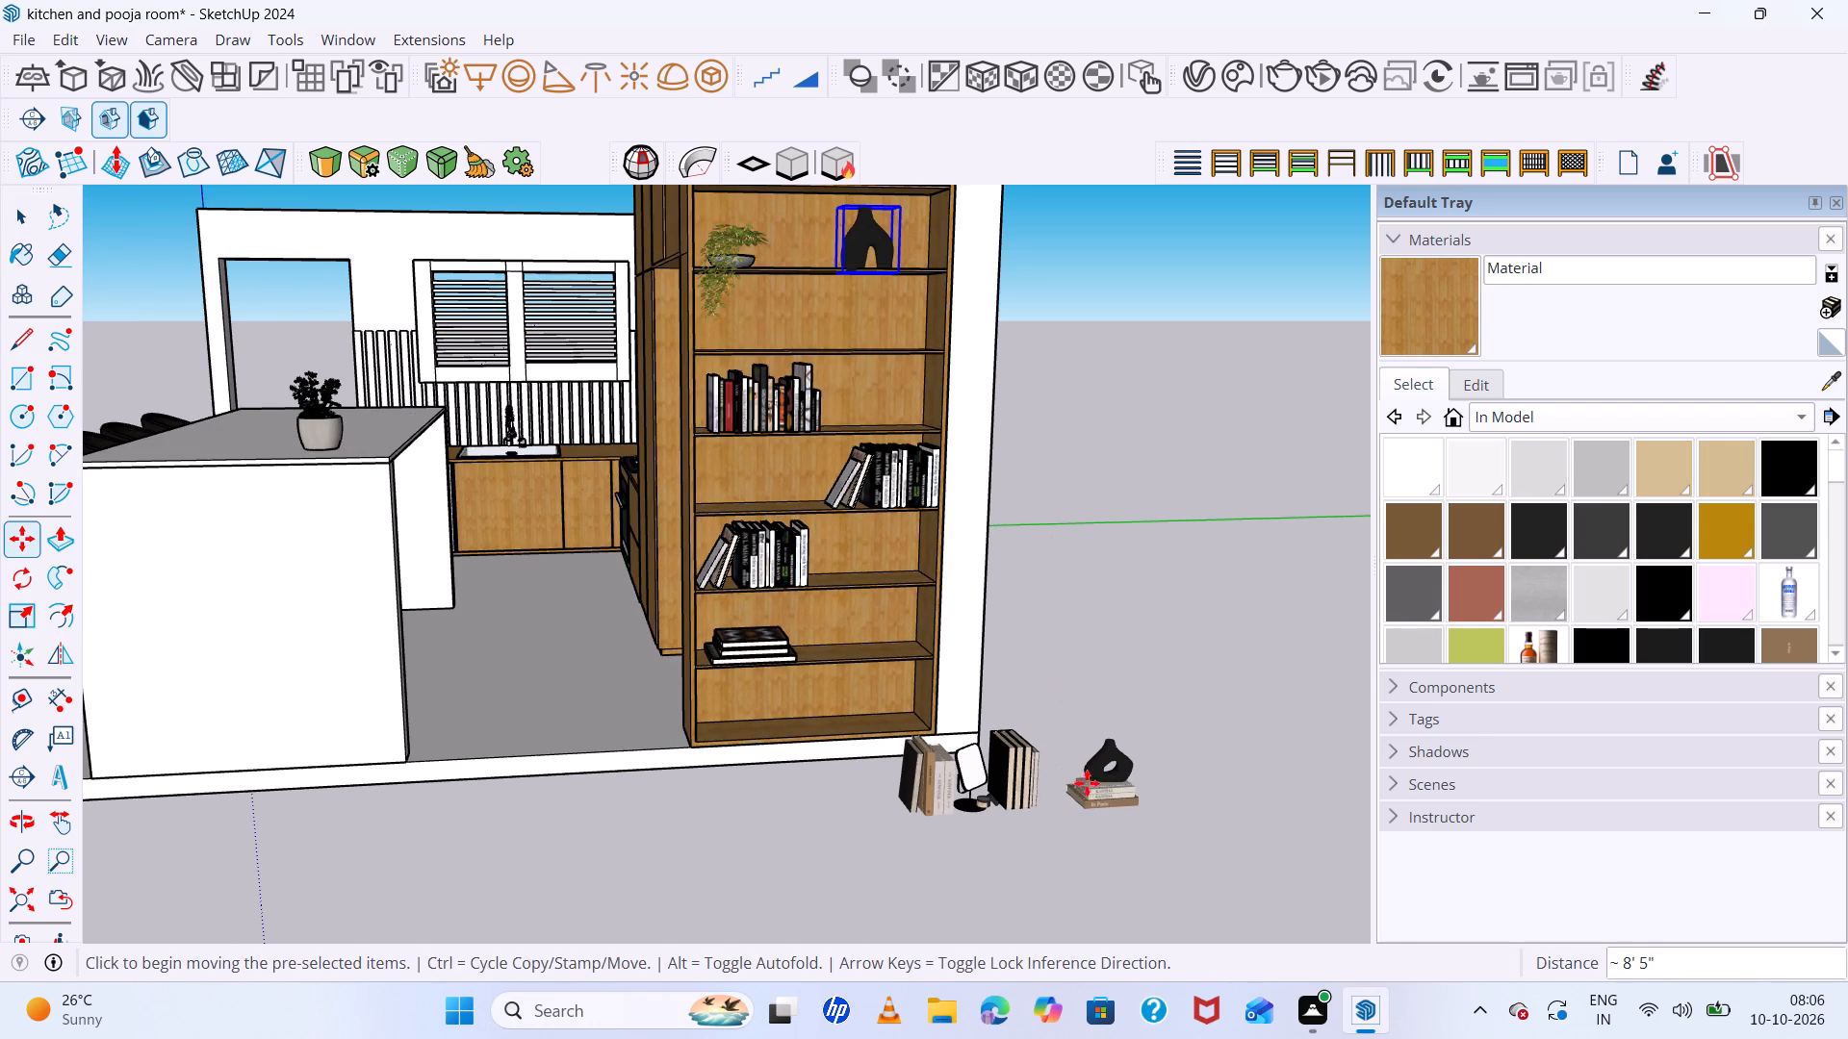
Move the black ring vase together with its stack of books from the ground onto the shelf holding the right-leaning row of books, in its empty part.
key(space)
click(1108, 806)
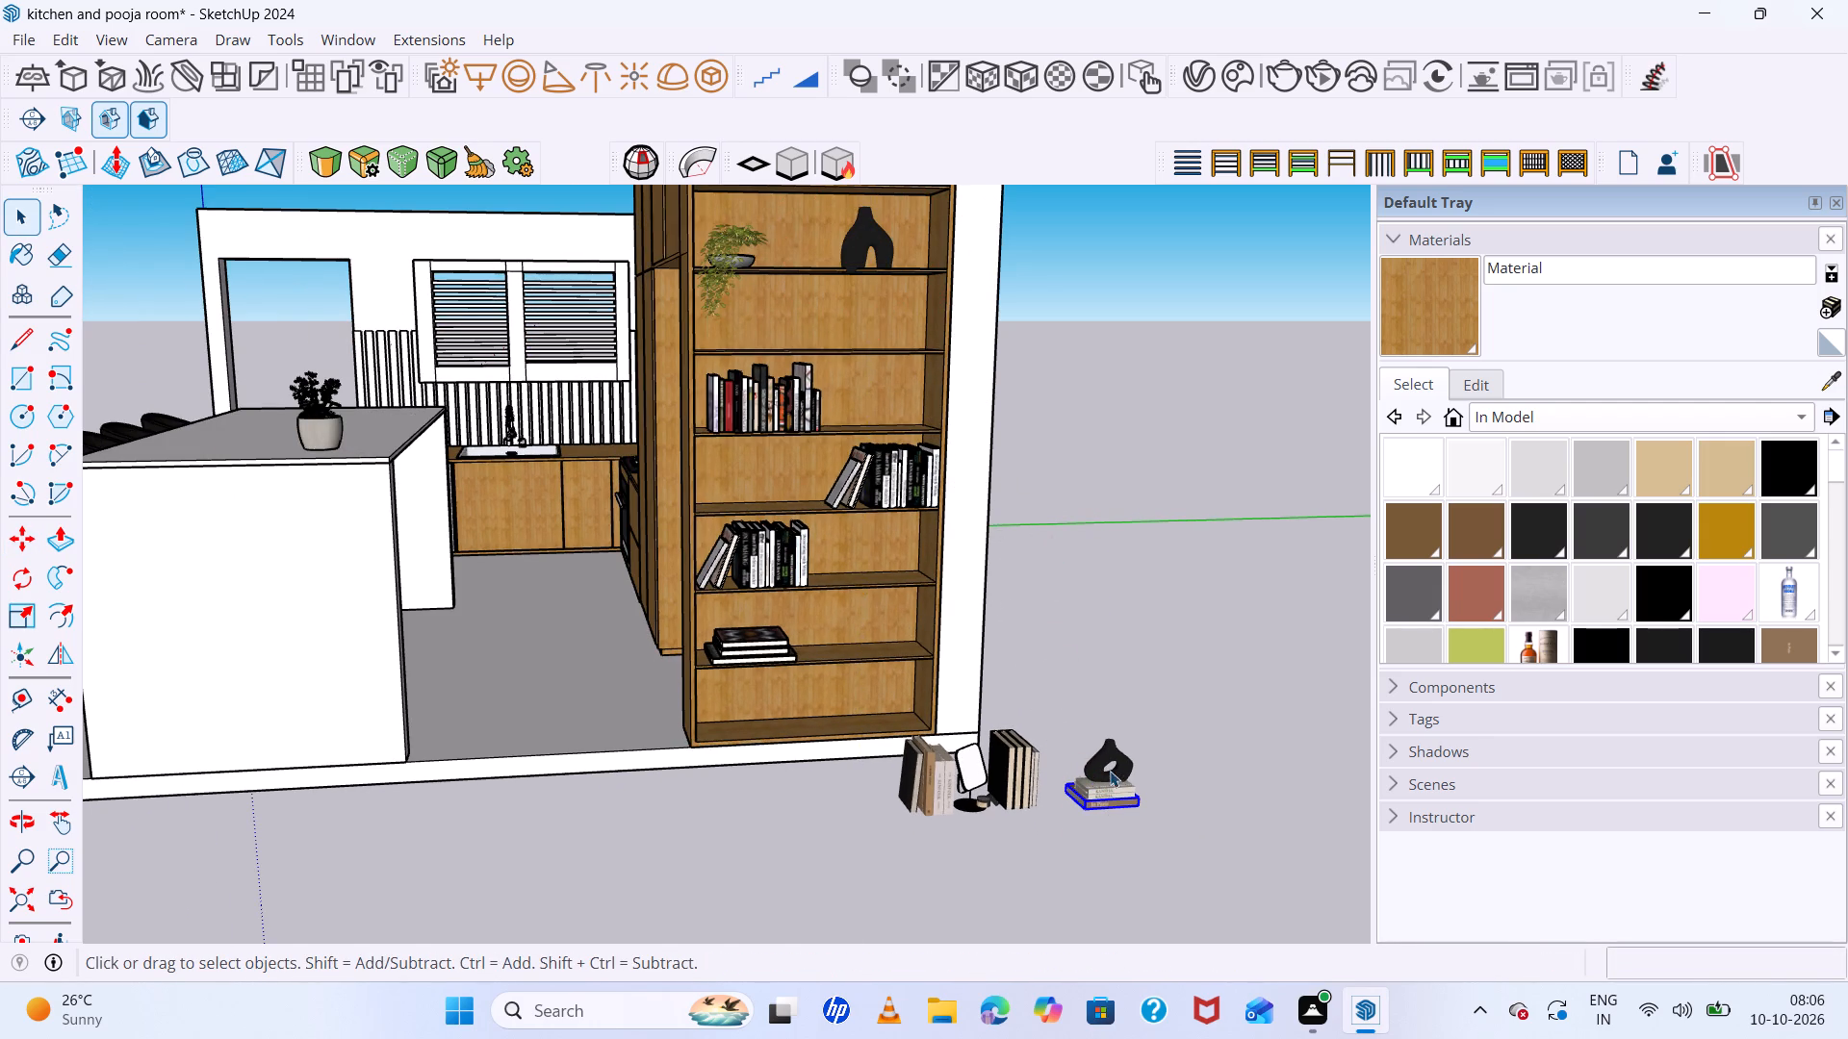
click(1110, 789)
click(1111, 764)
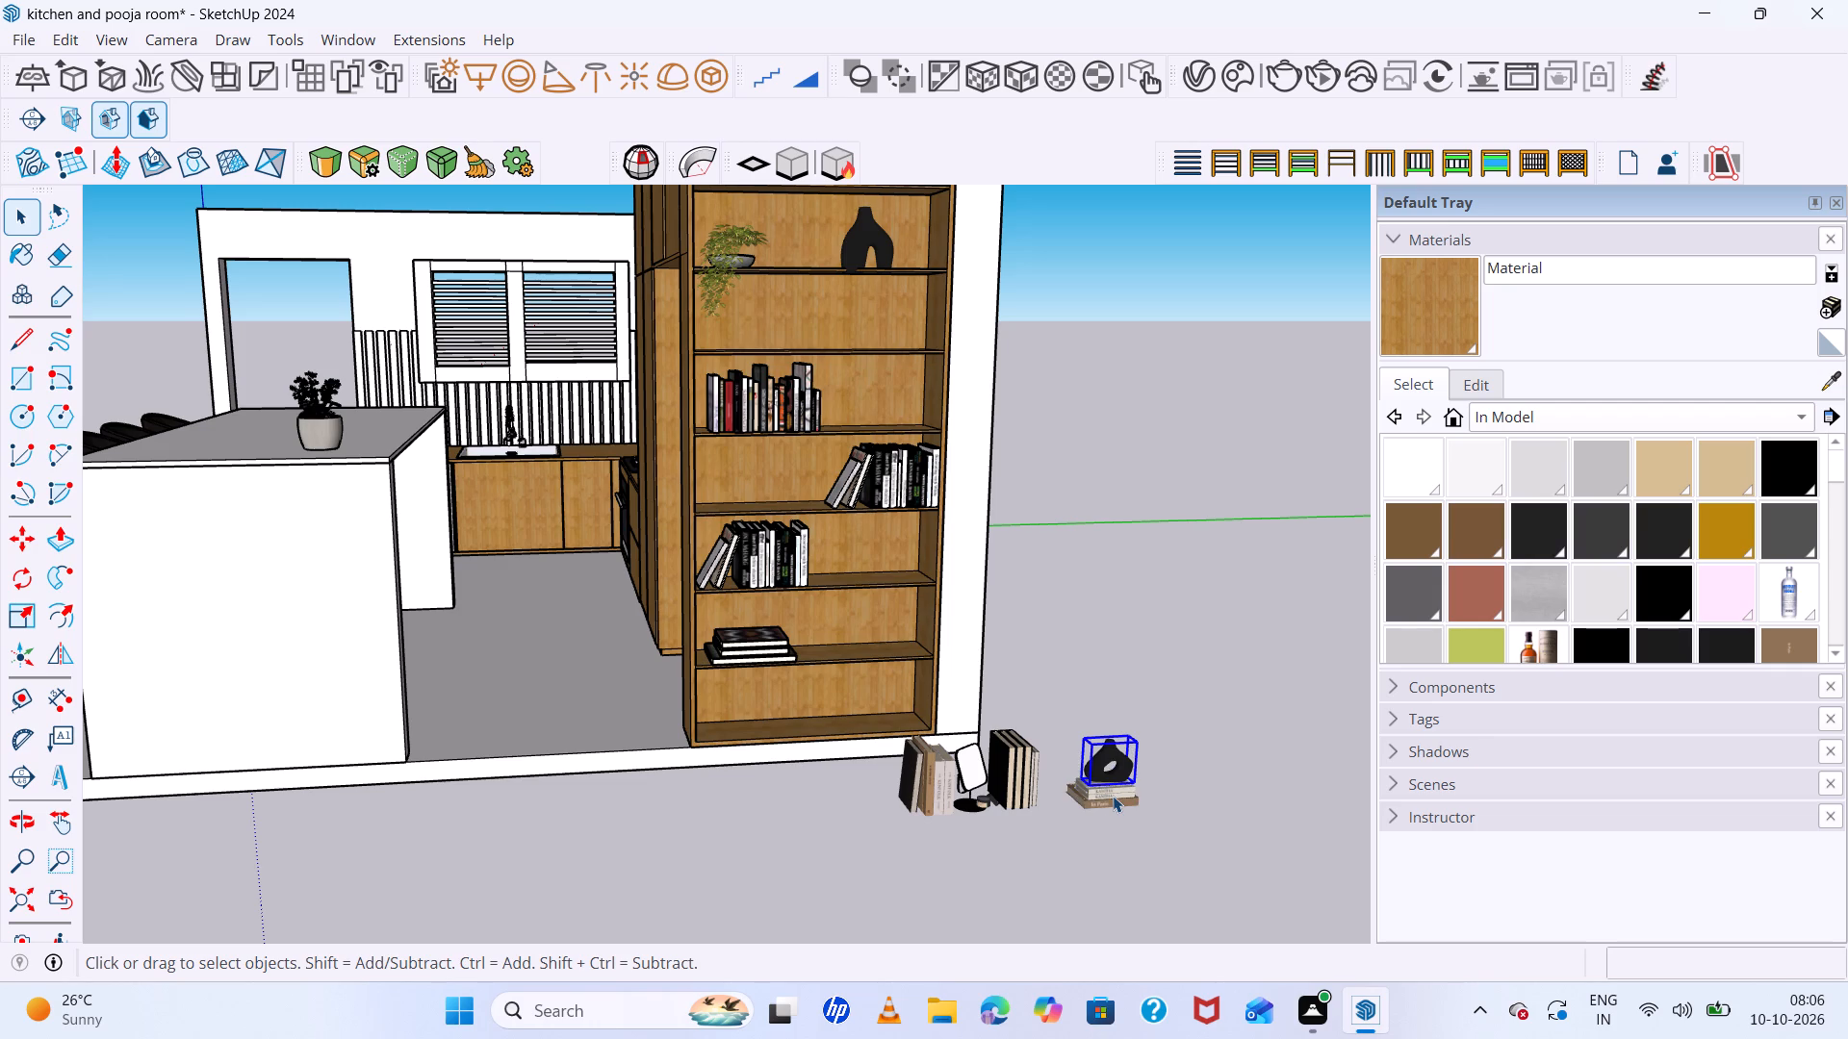
shift+drag(1123, 713, 1093, 818)
drag(1174, 693, 1088, 819)
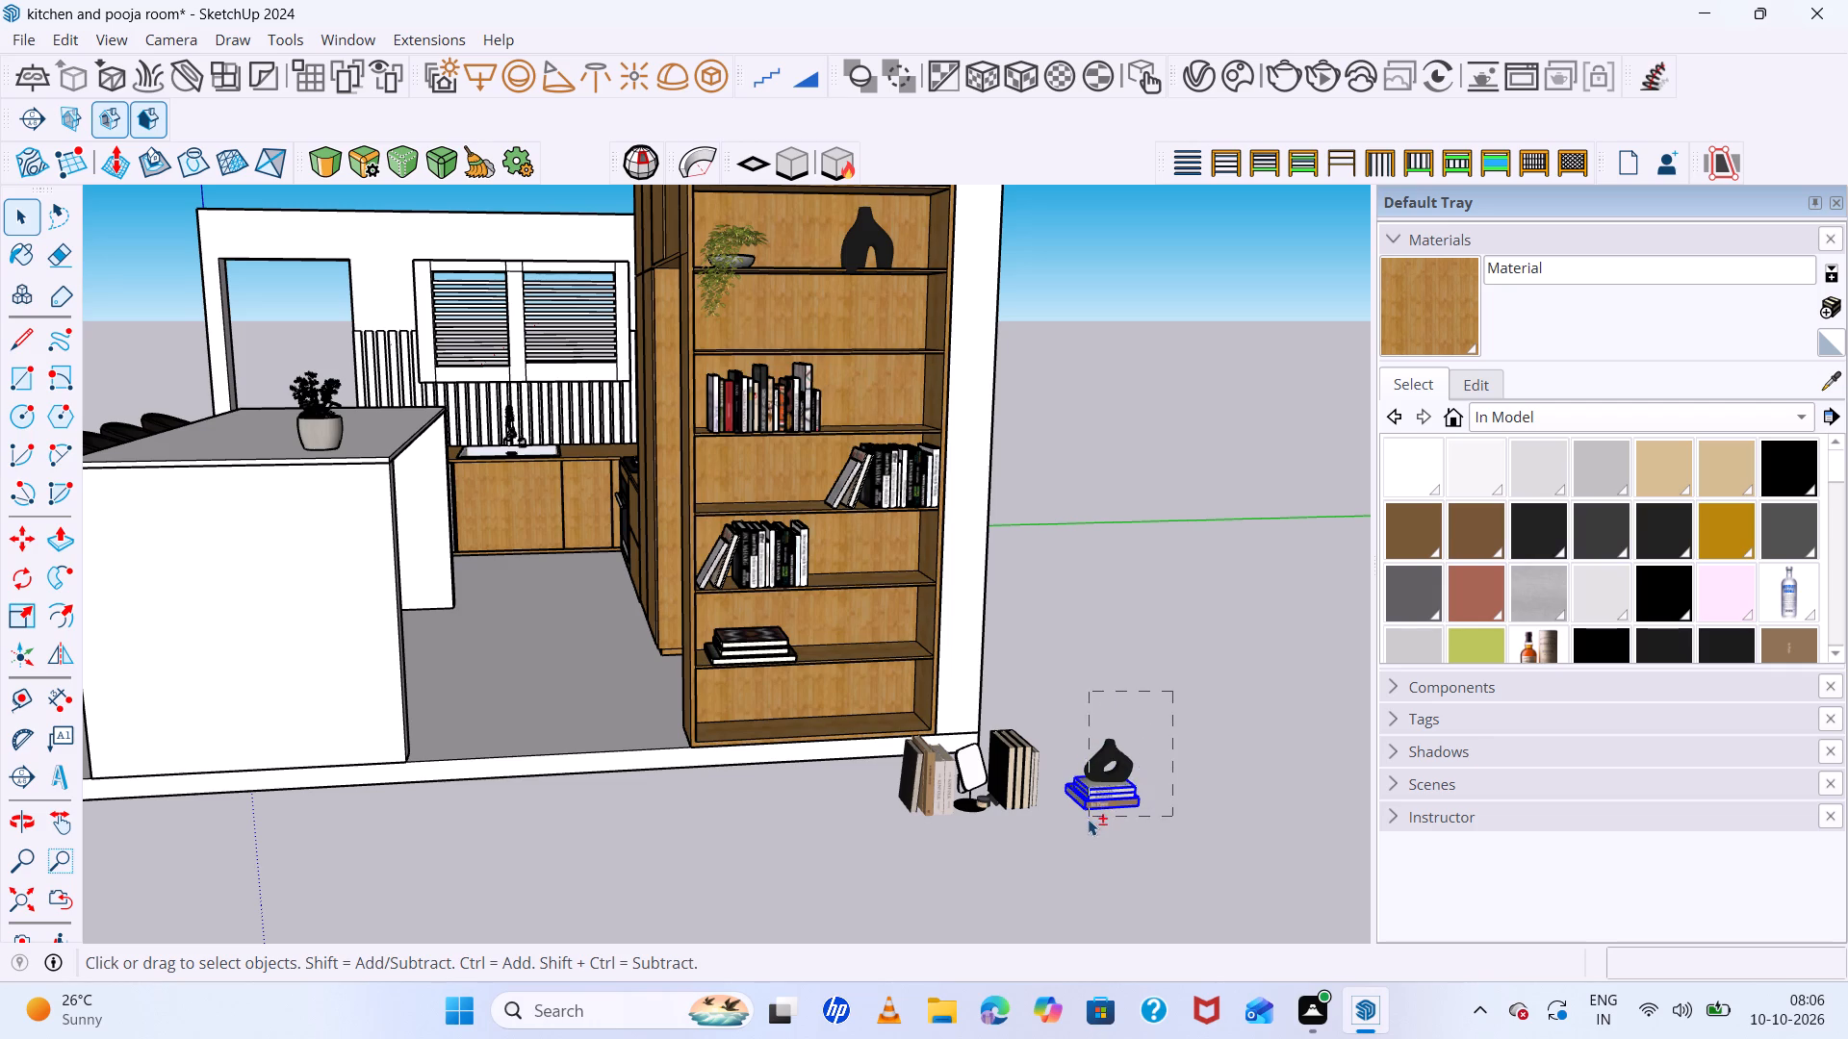
drag(1088, 819, 1080, 830)
drag(1178, 681, 1080, 824)
key(m)
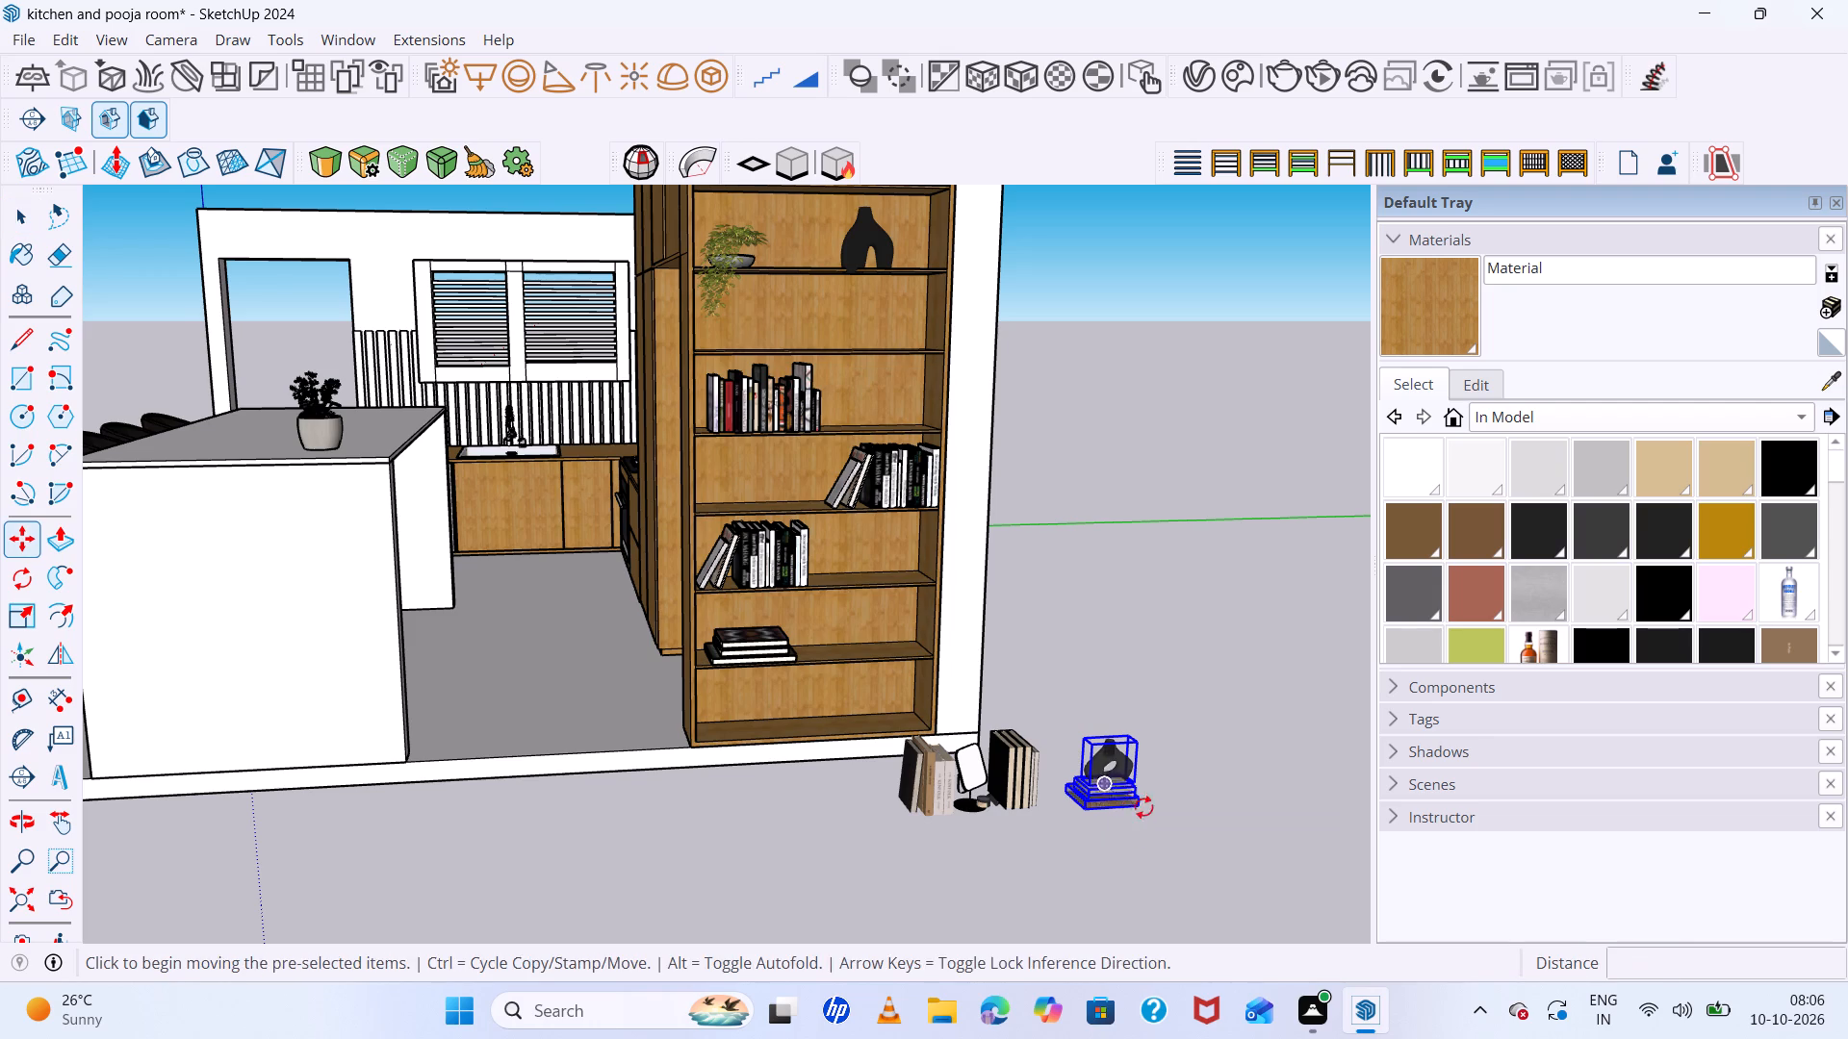
scroll(1142, 815, up, 5)
click(1138, 802)
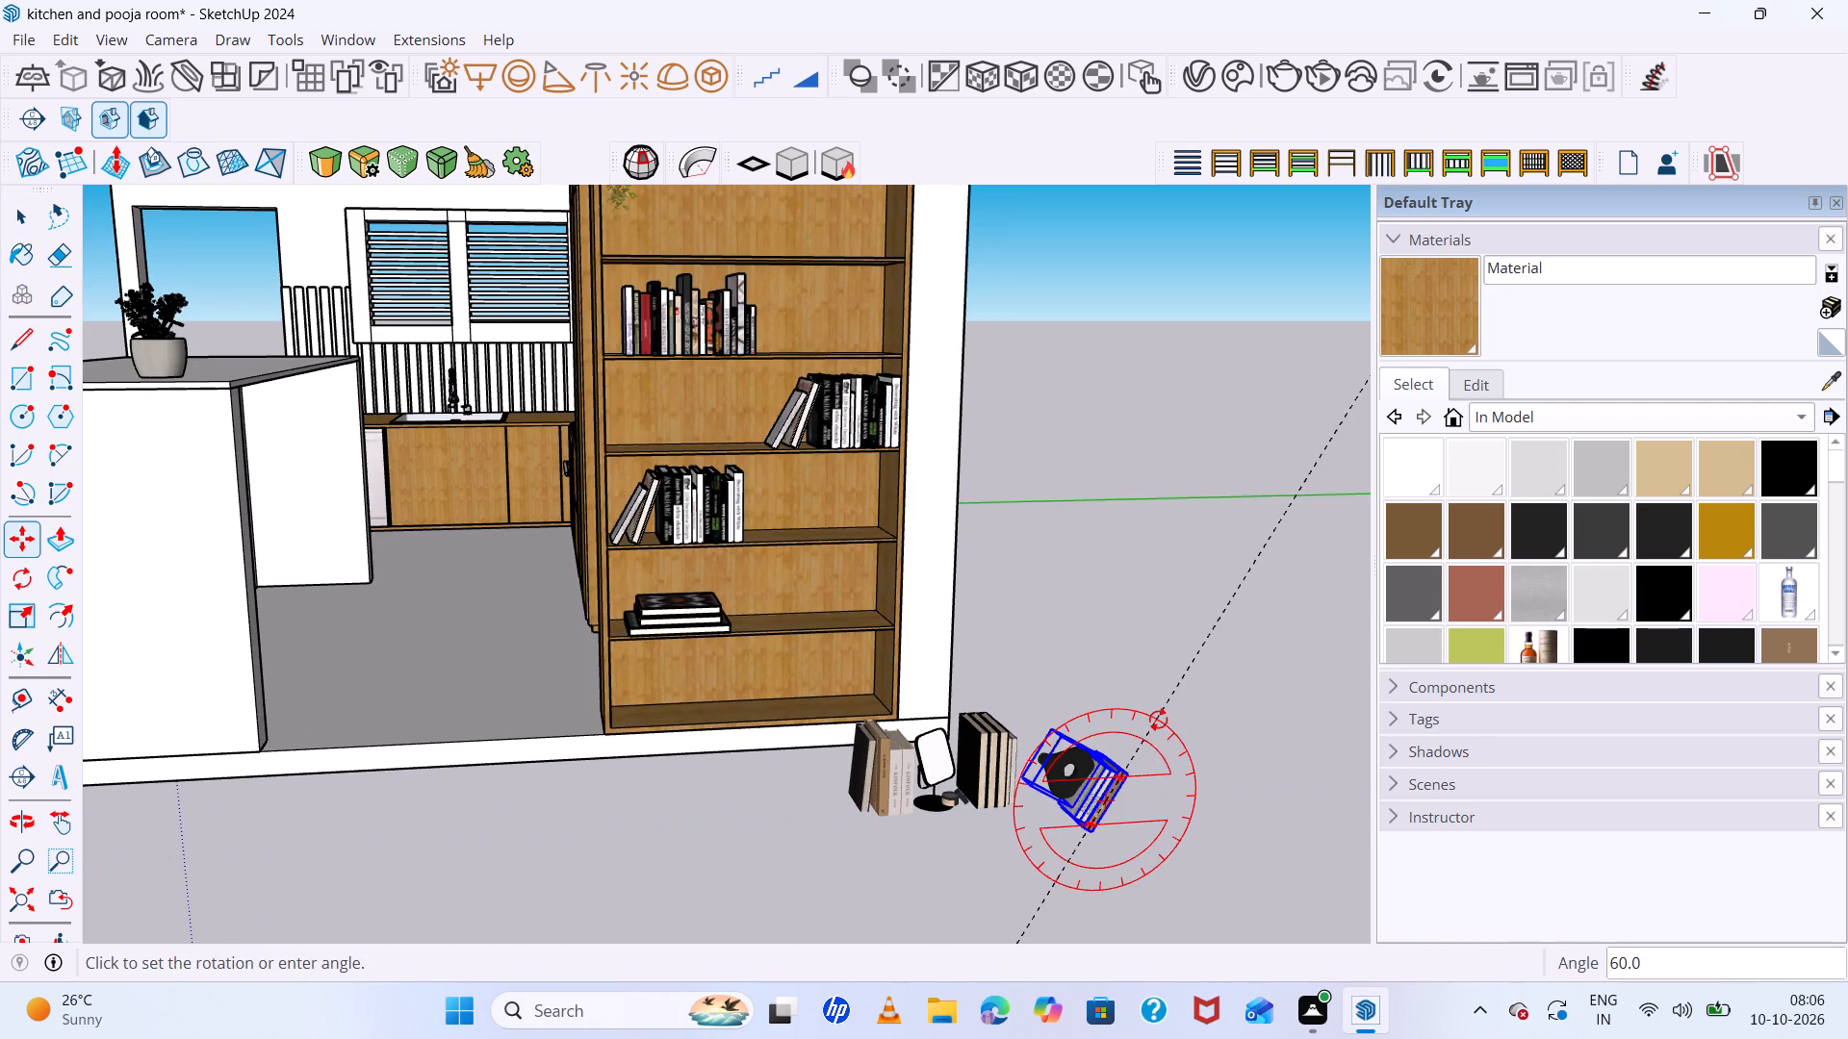
key(space)
key(m)
scroll(1121, 812, up, 5)
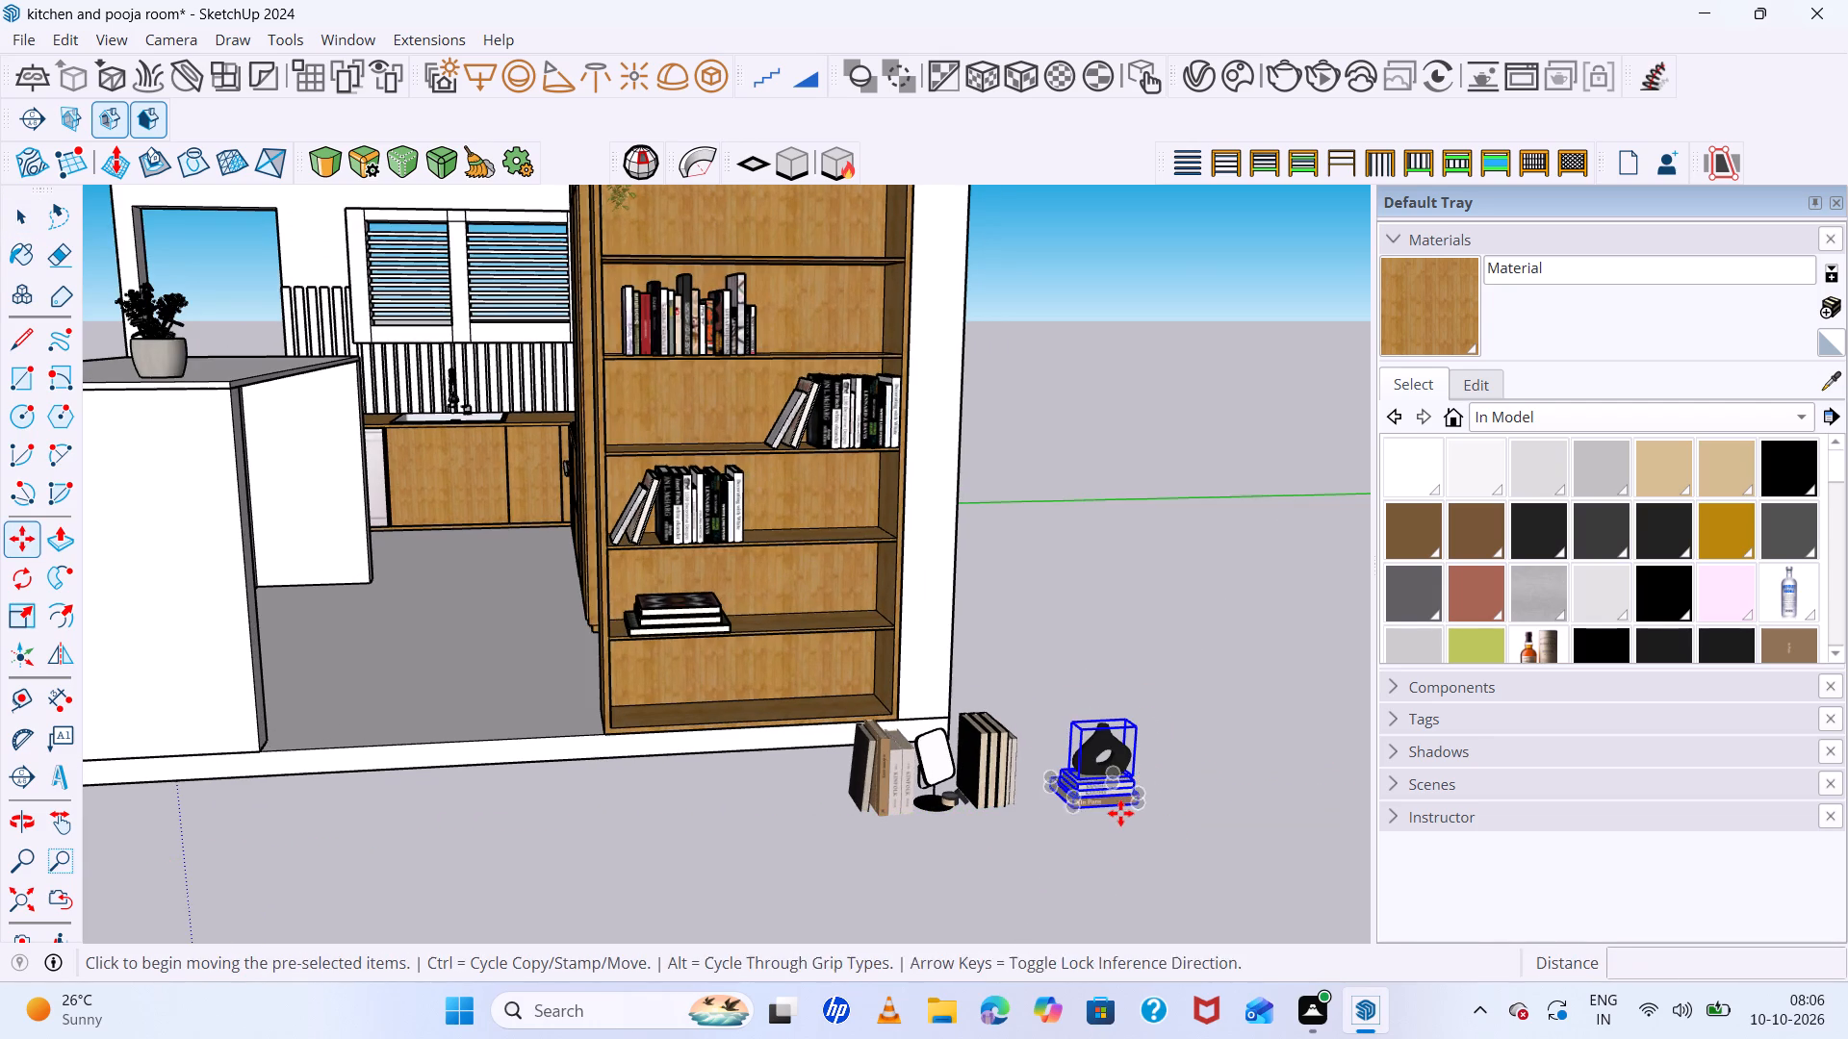
scroll(1120, 813, up, 13)
click(1155, 804)
scroll(1206, 663, down, 7)
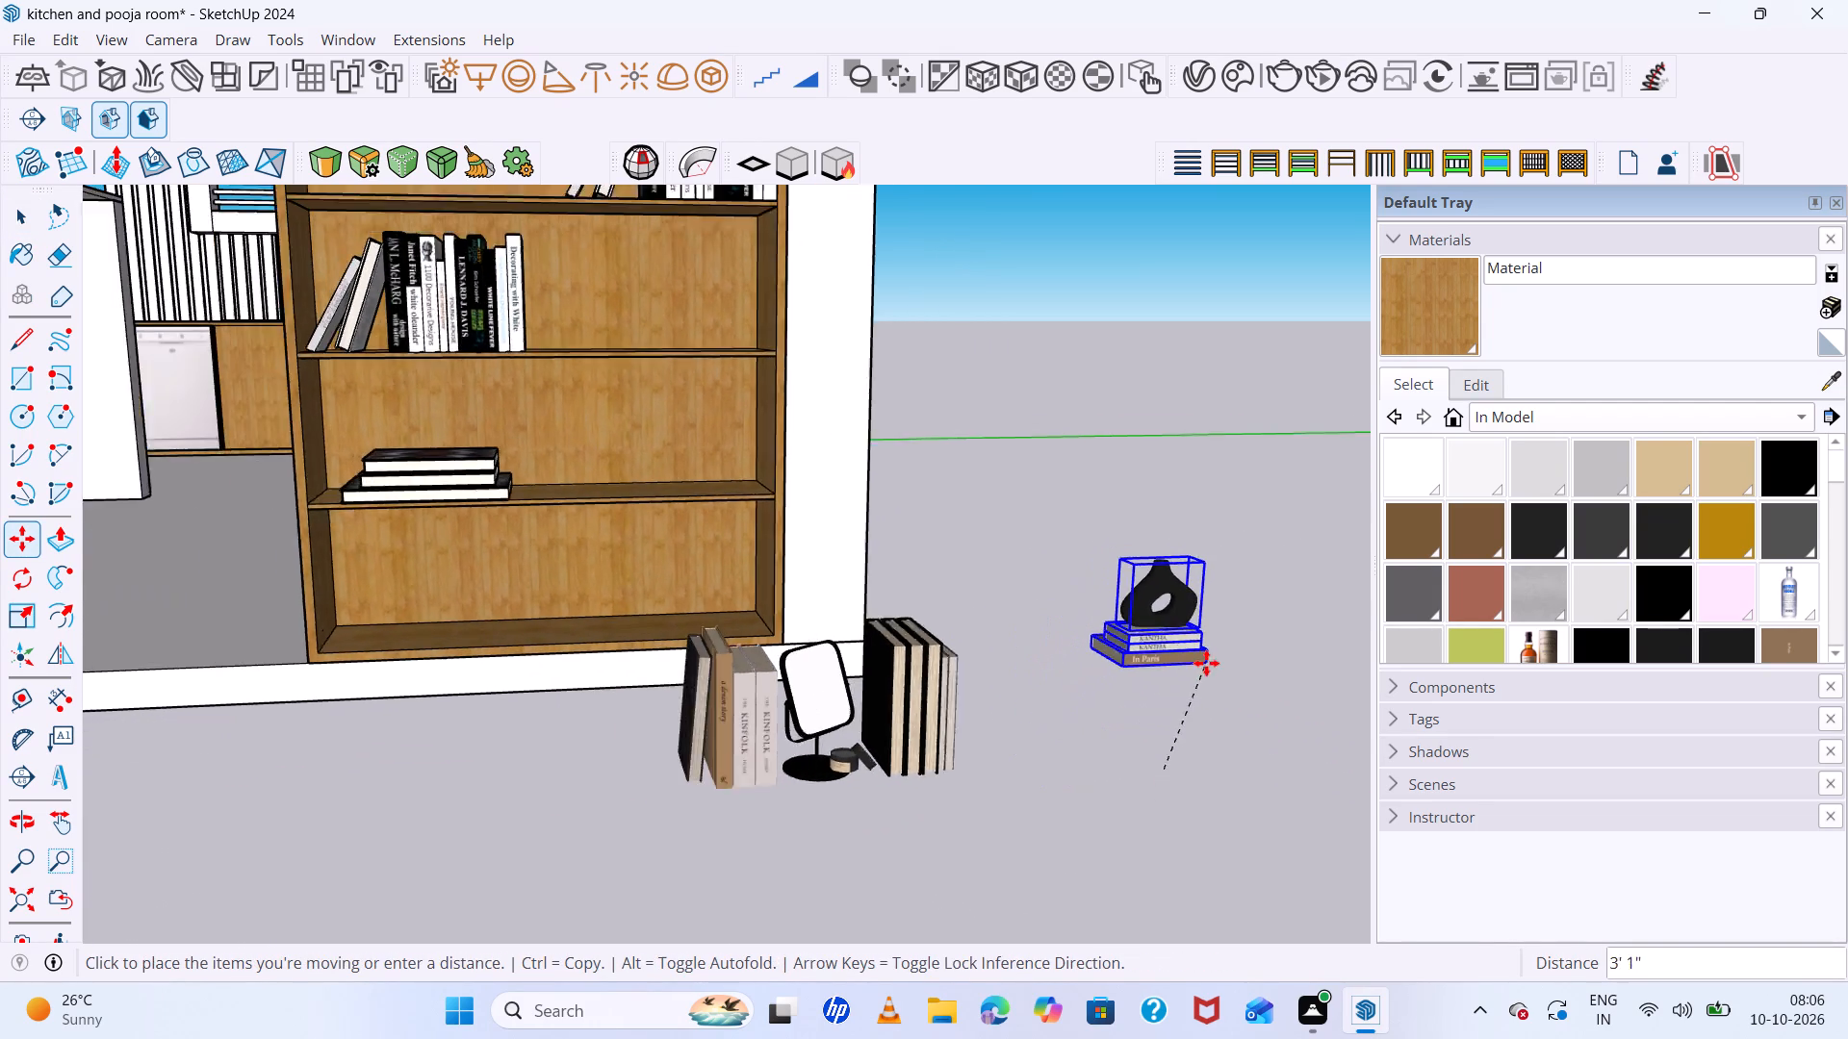
scroll(1206, 659, down, 18)
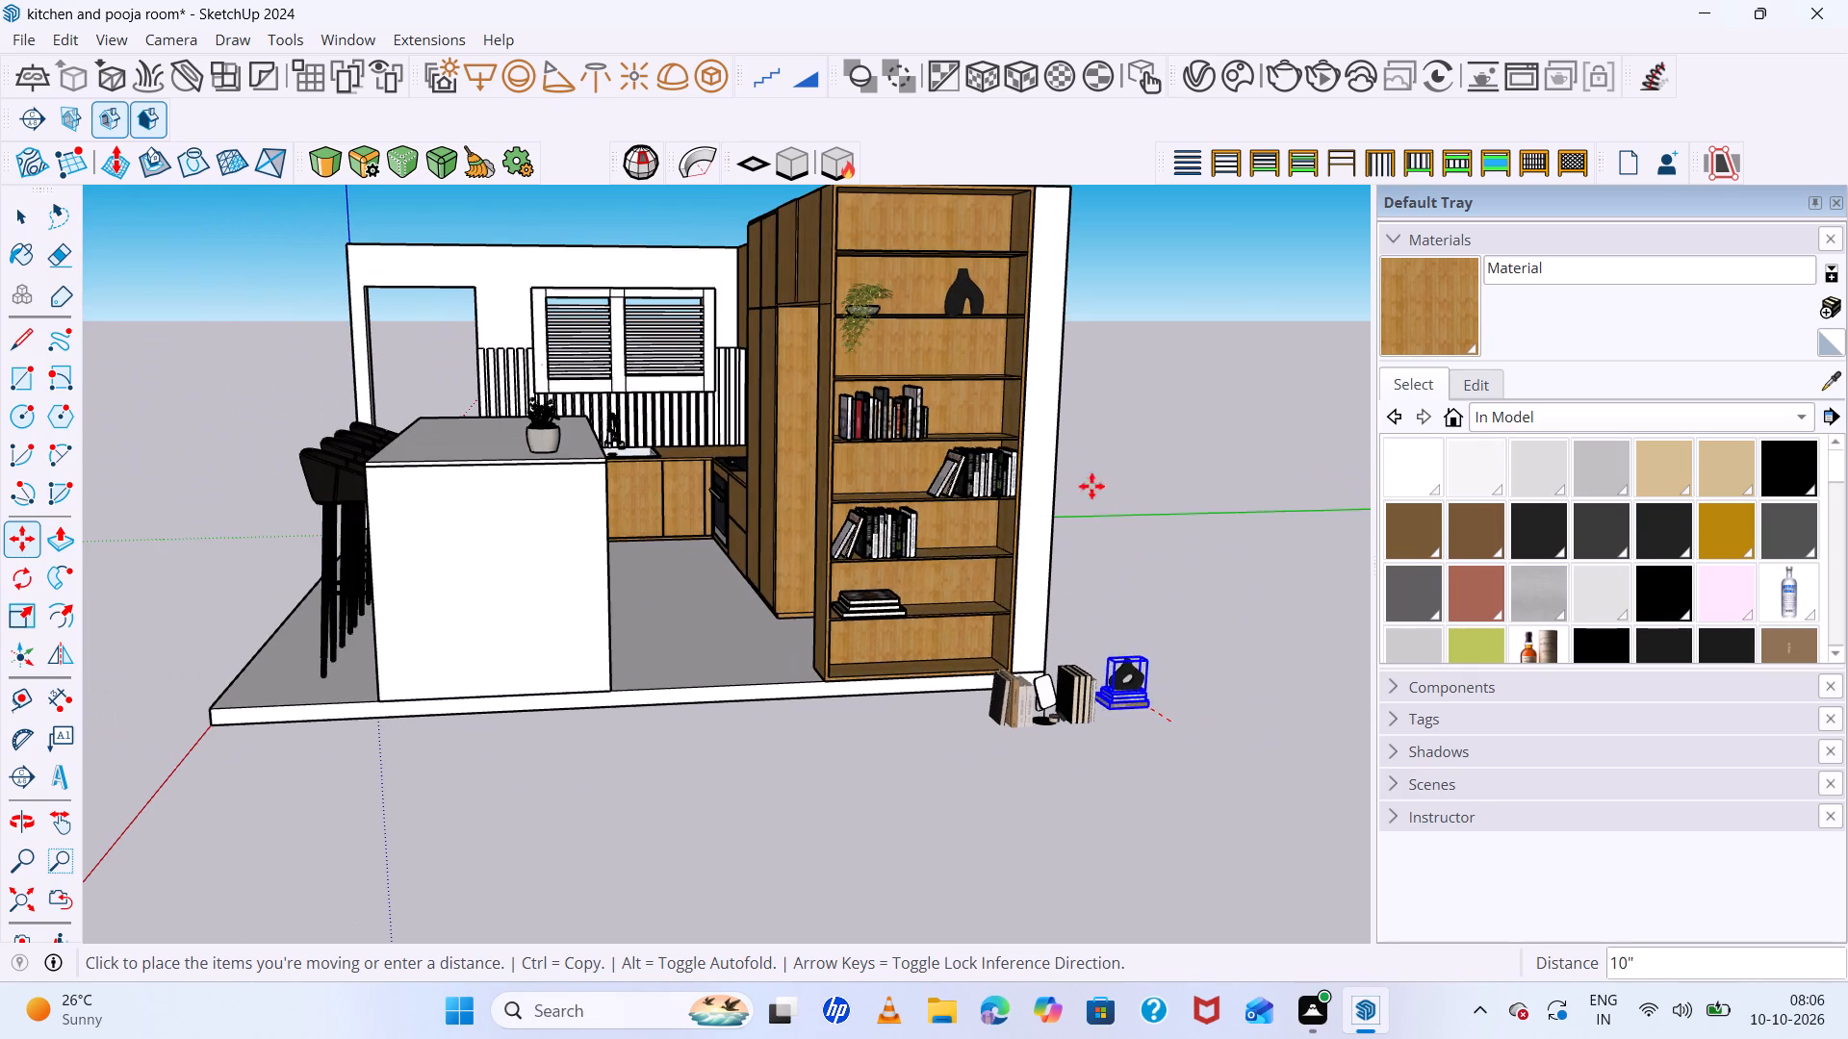
scroll(1035, 457, up, 4)
scroll(918, 475, up, 9)
scroll(816, 530, up, 8)
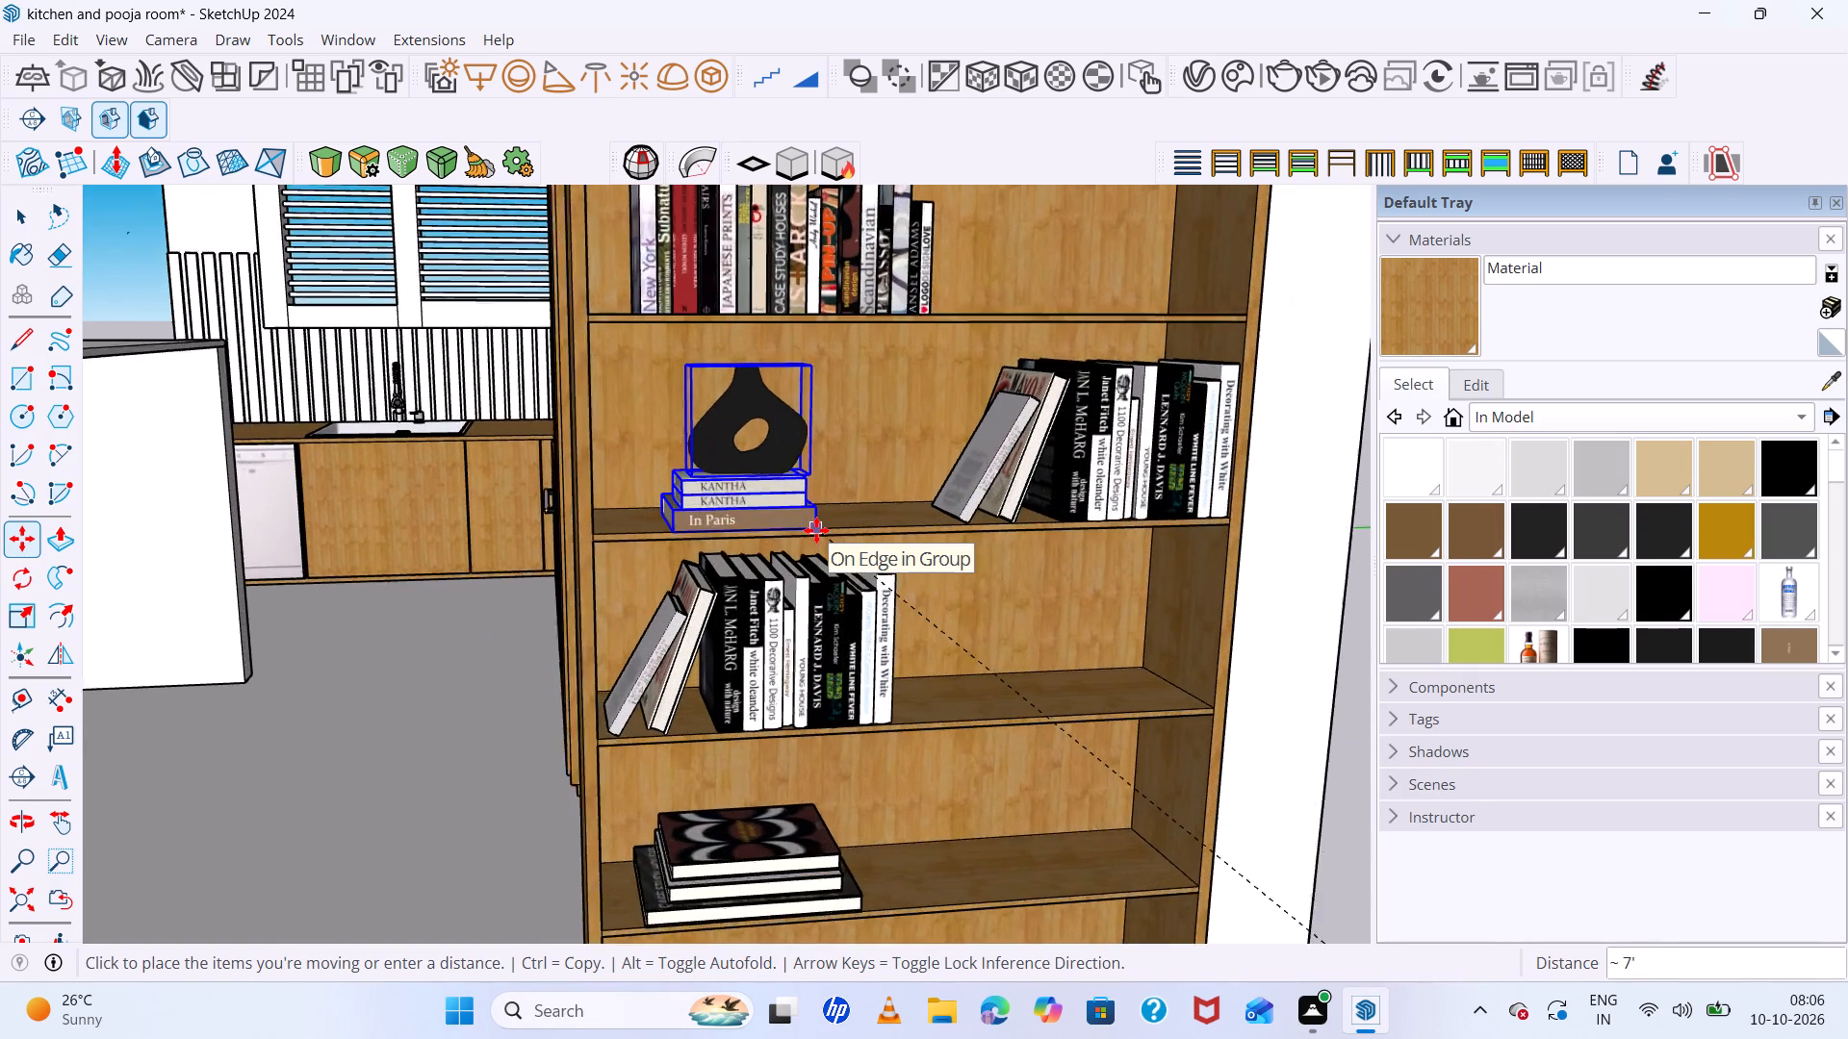
scroll(816, 530, up, 2)
click(816, 530)
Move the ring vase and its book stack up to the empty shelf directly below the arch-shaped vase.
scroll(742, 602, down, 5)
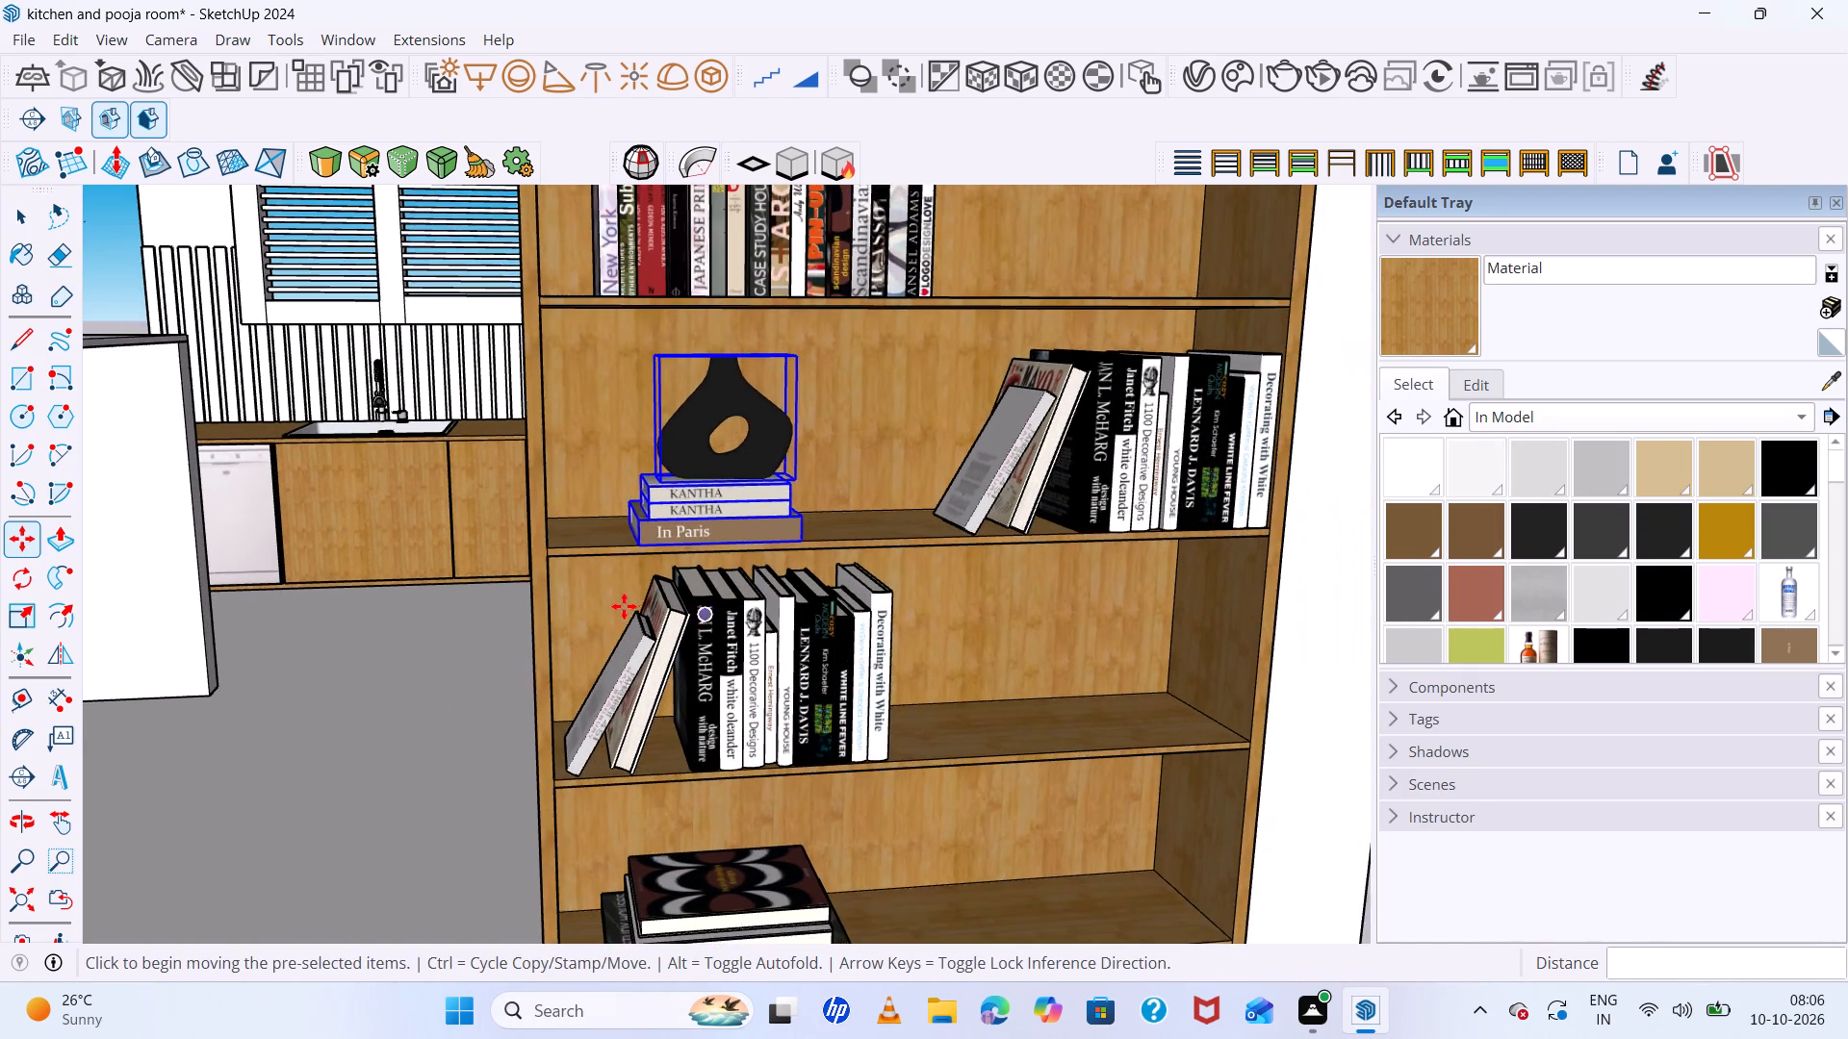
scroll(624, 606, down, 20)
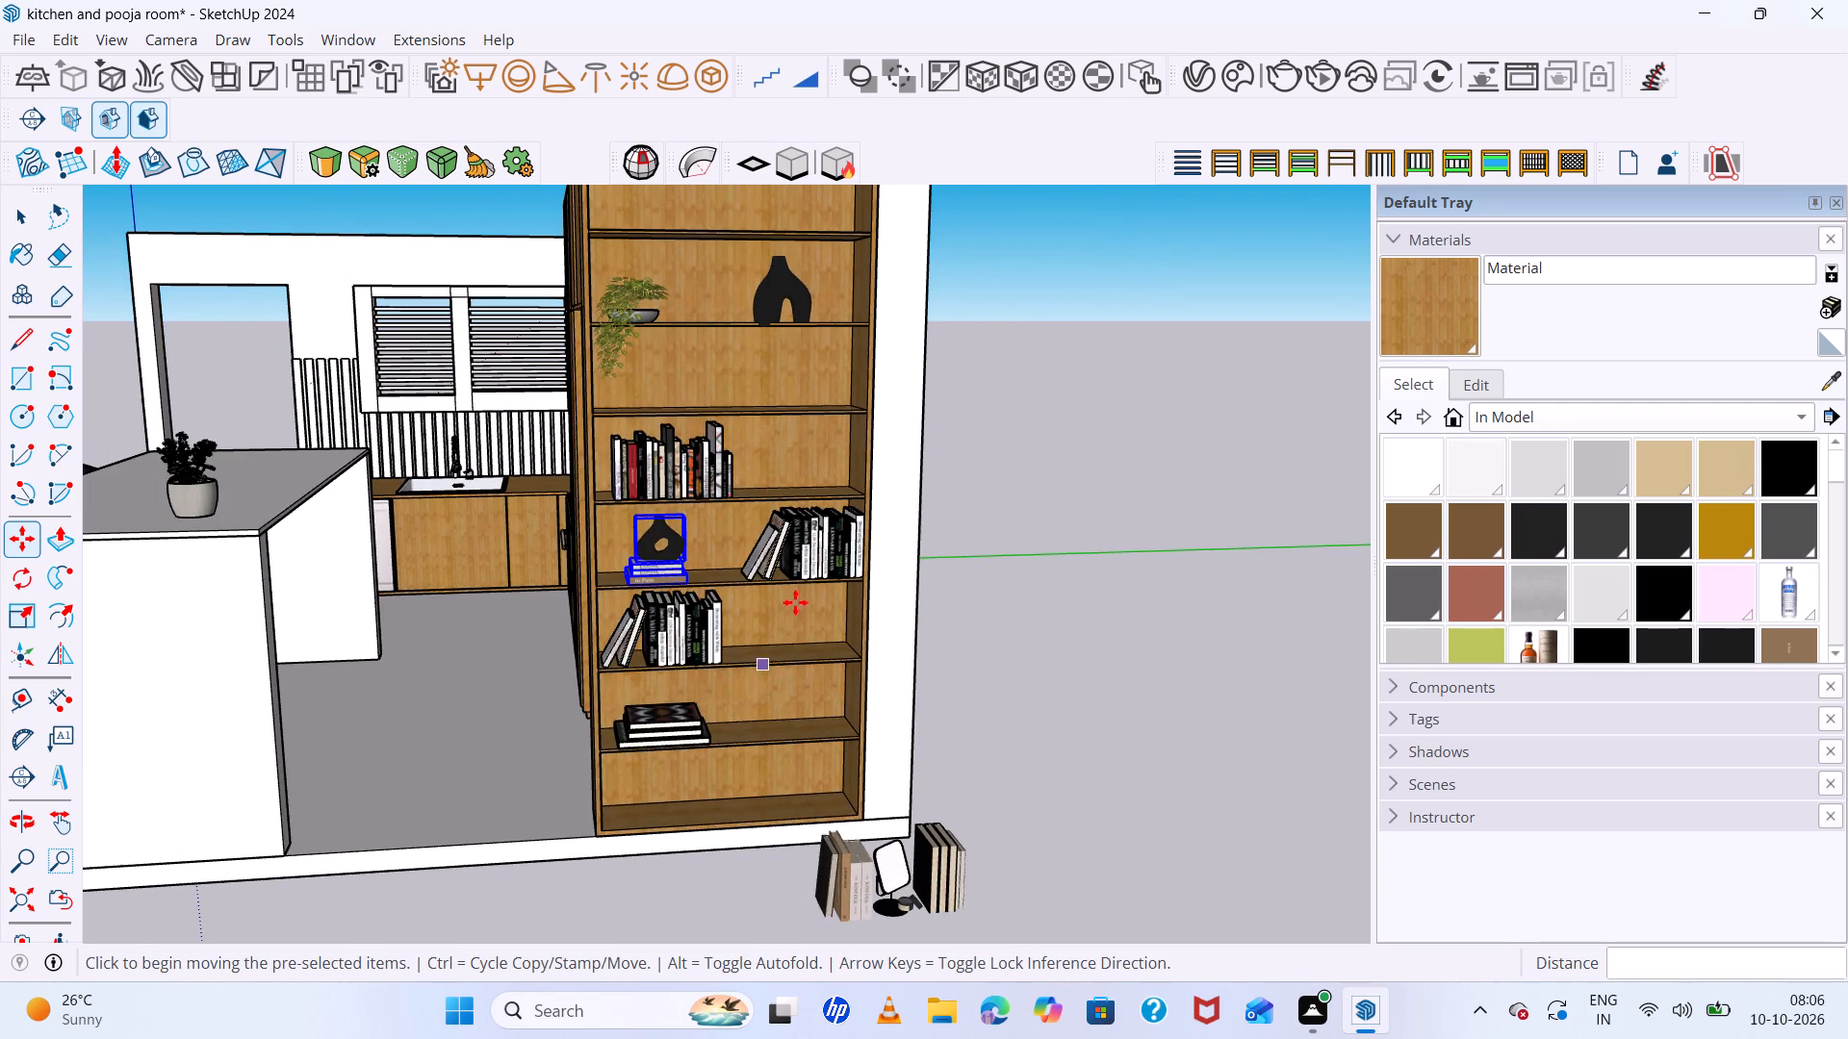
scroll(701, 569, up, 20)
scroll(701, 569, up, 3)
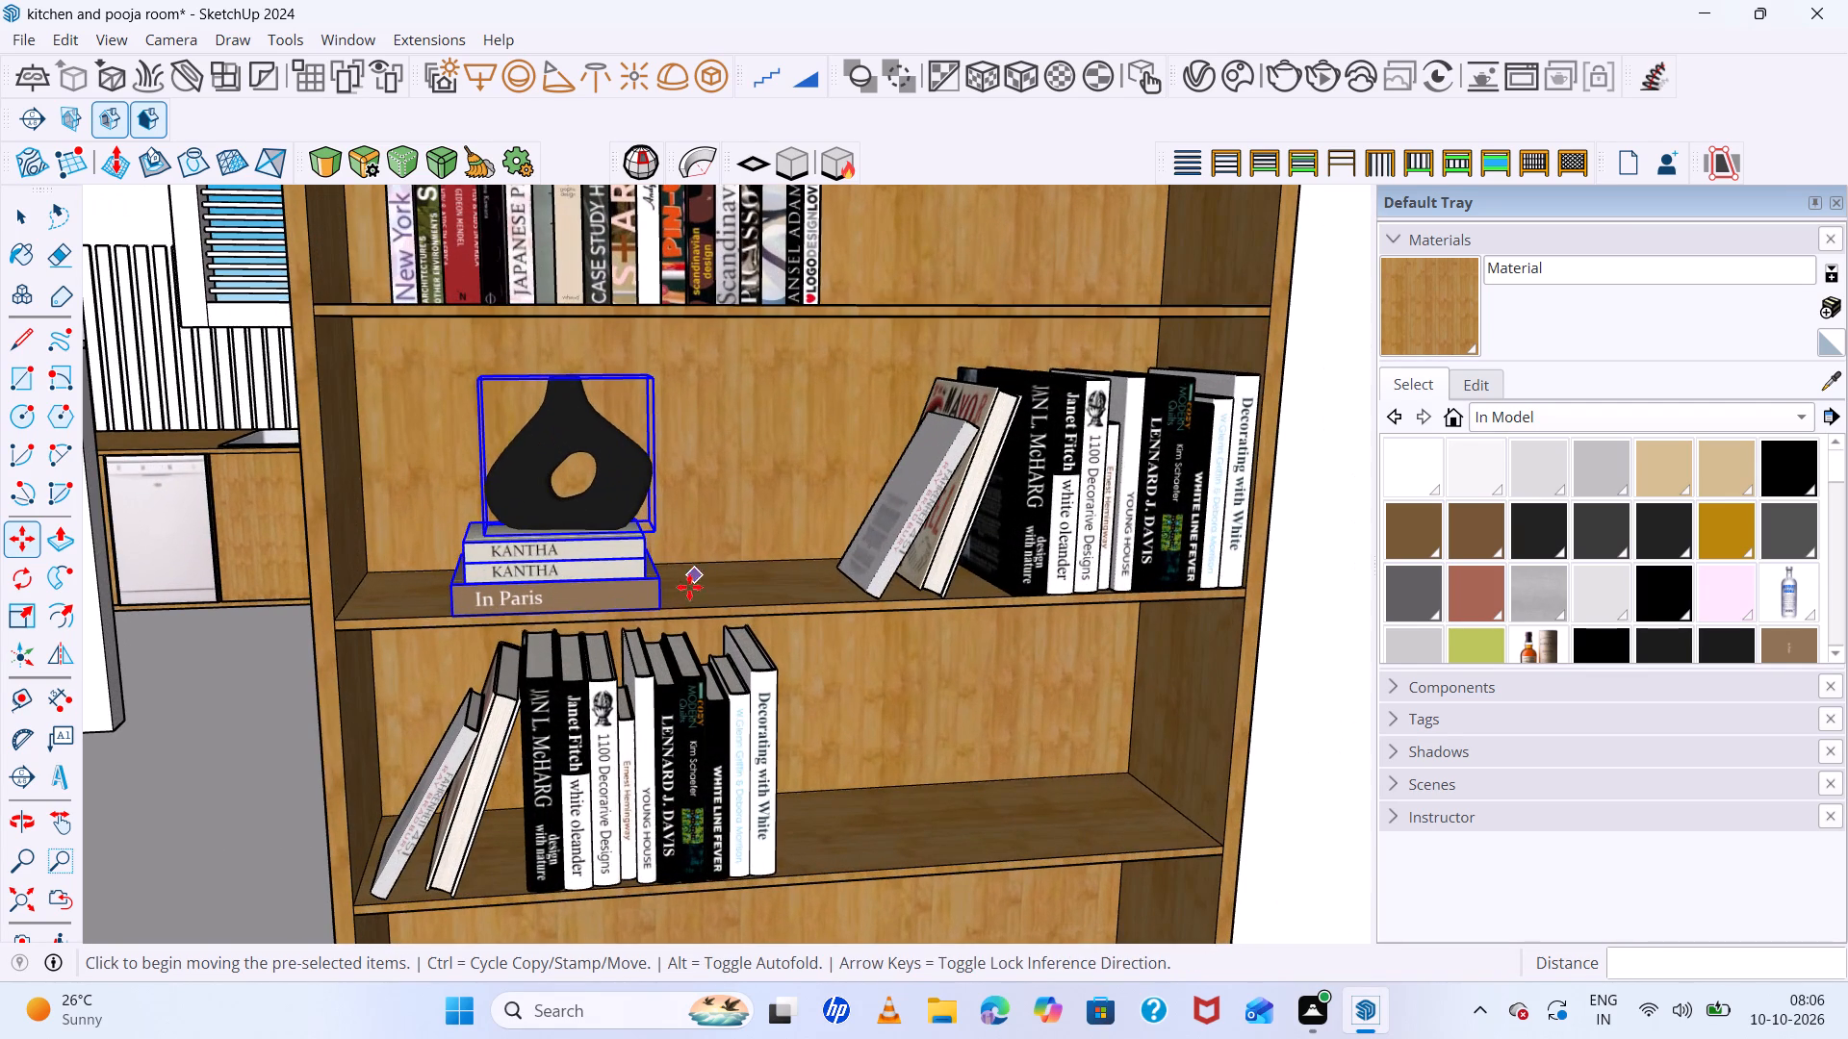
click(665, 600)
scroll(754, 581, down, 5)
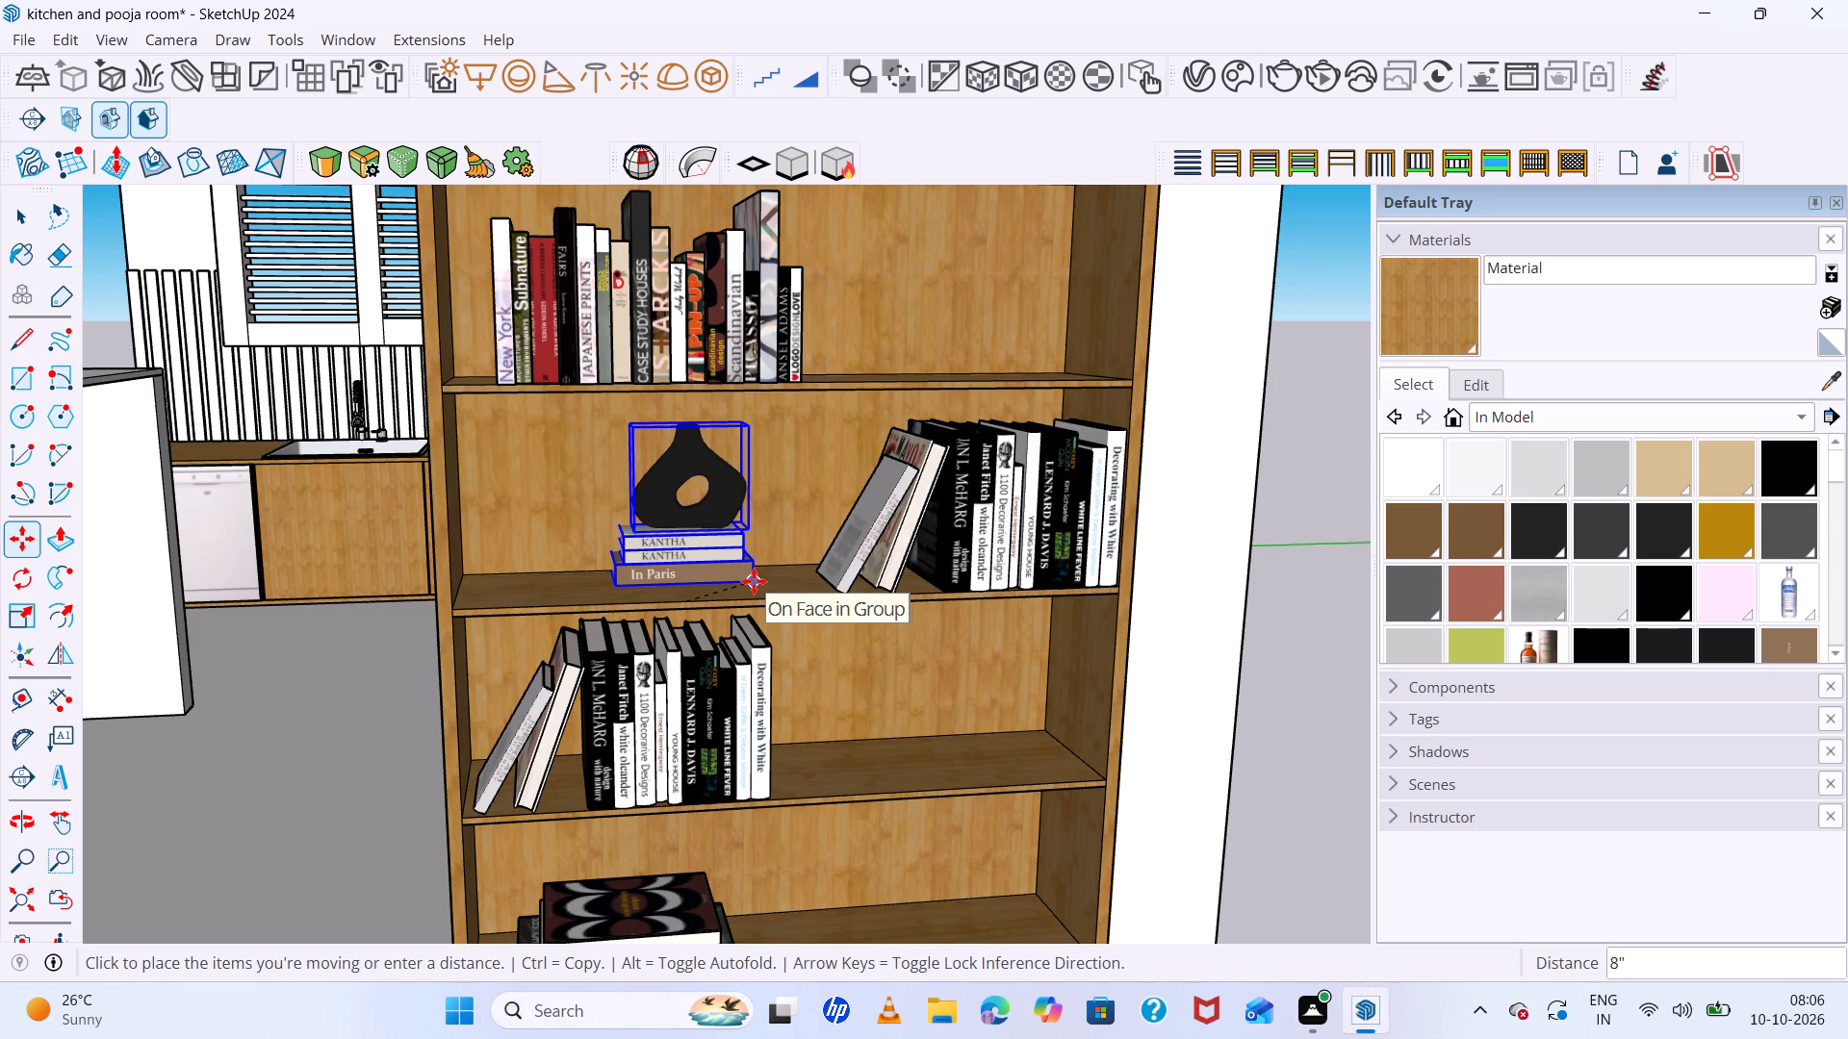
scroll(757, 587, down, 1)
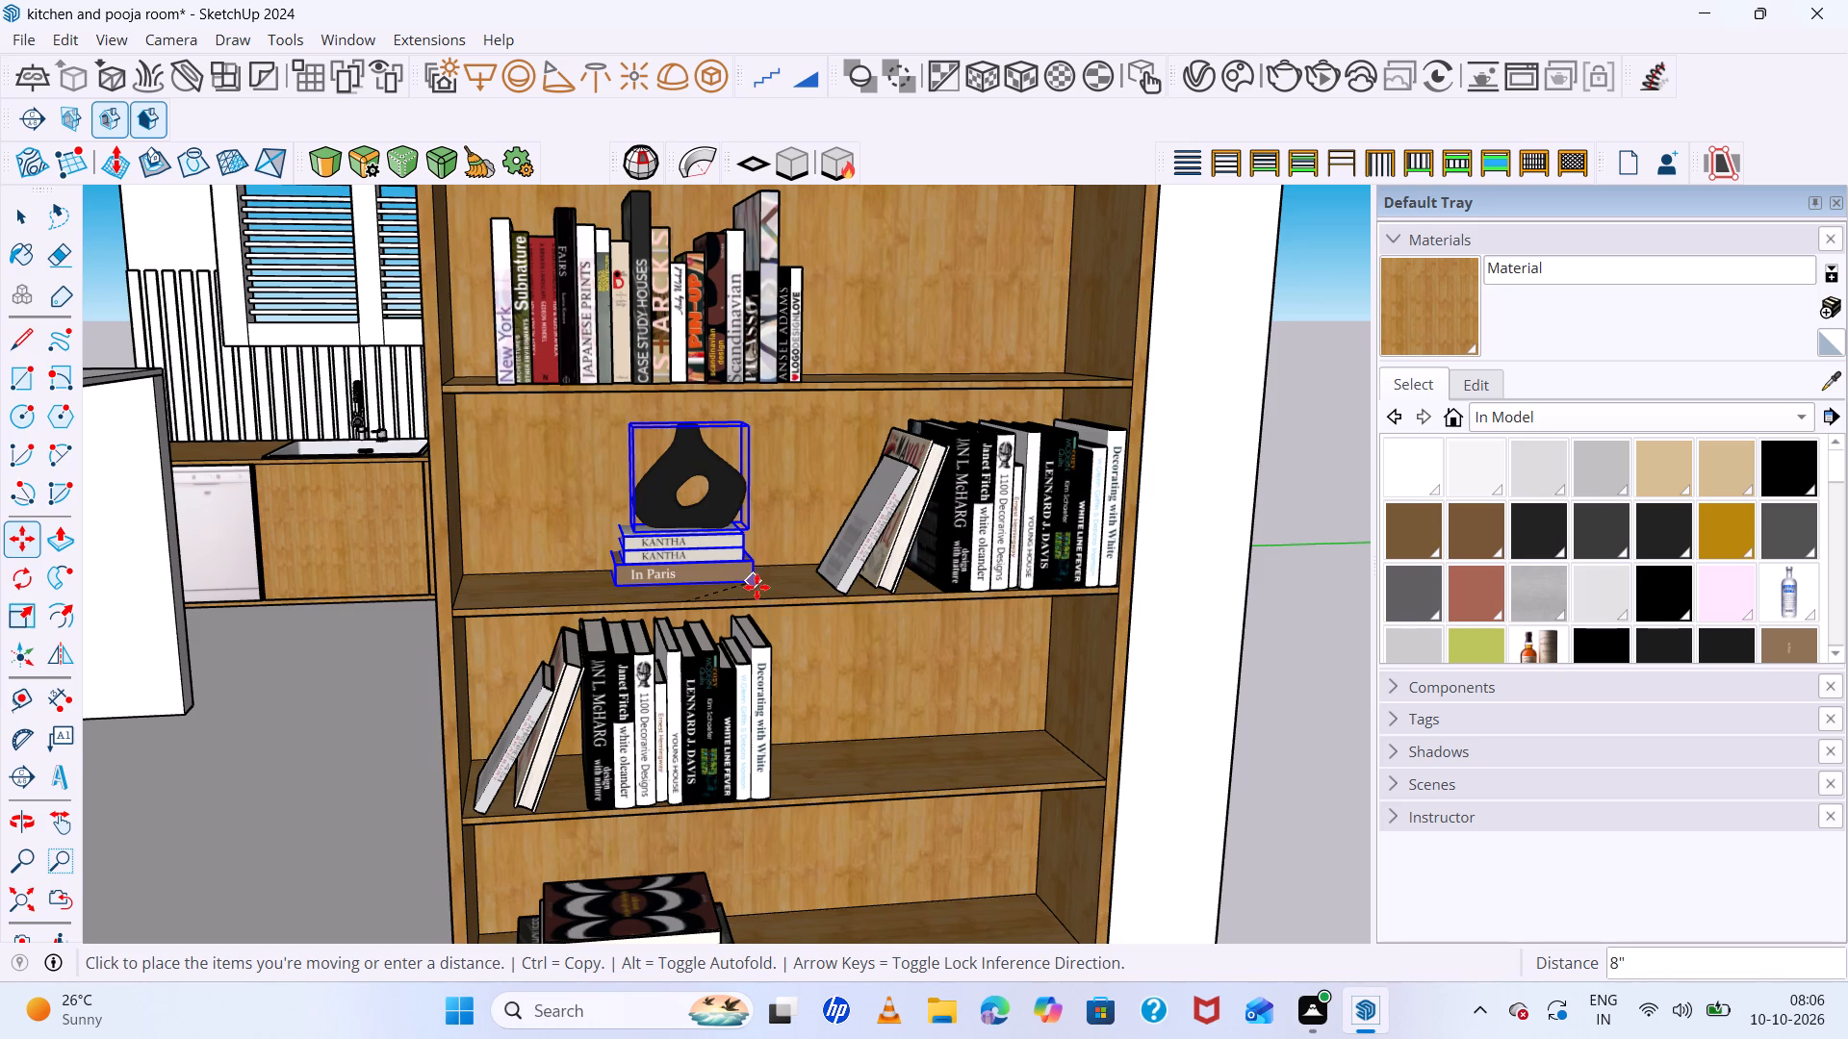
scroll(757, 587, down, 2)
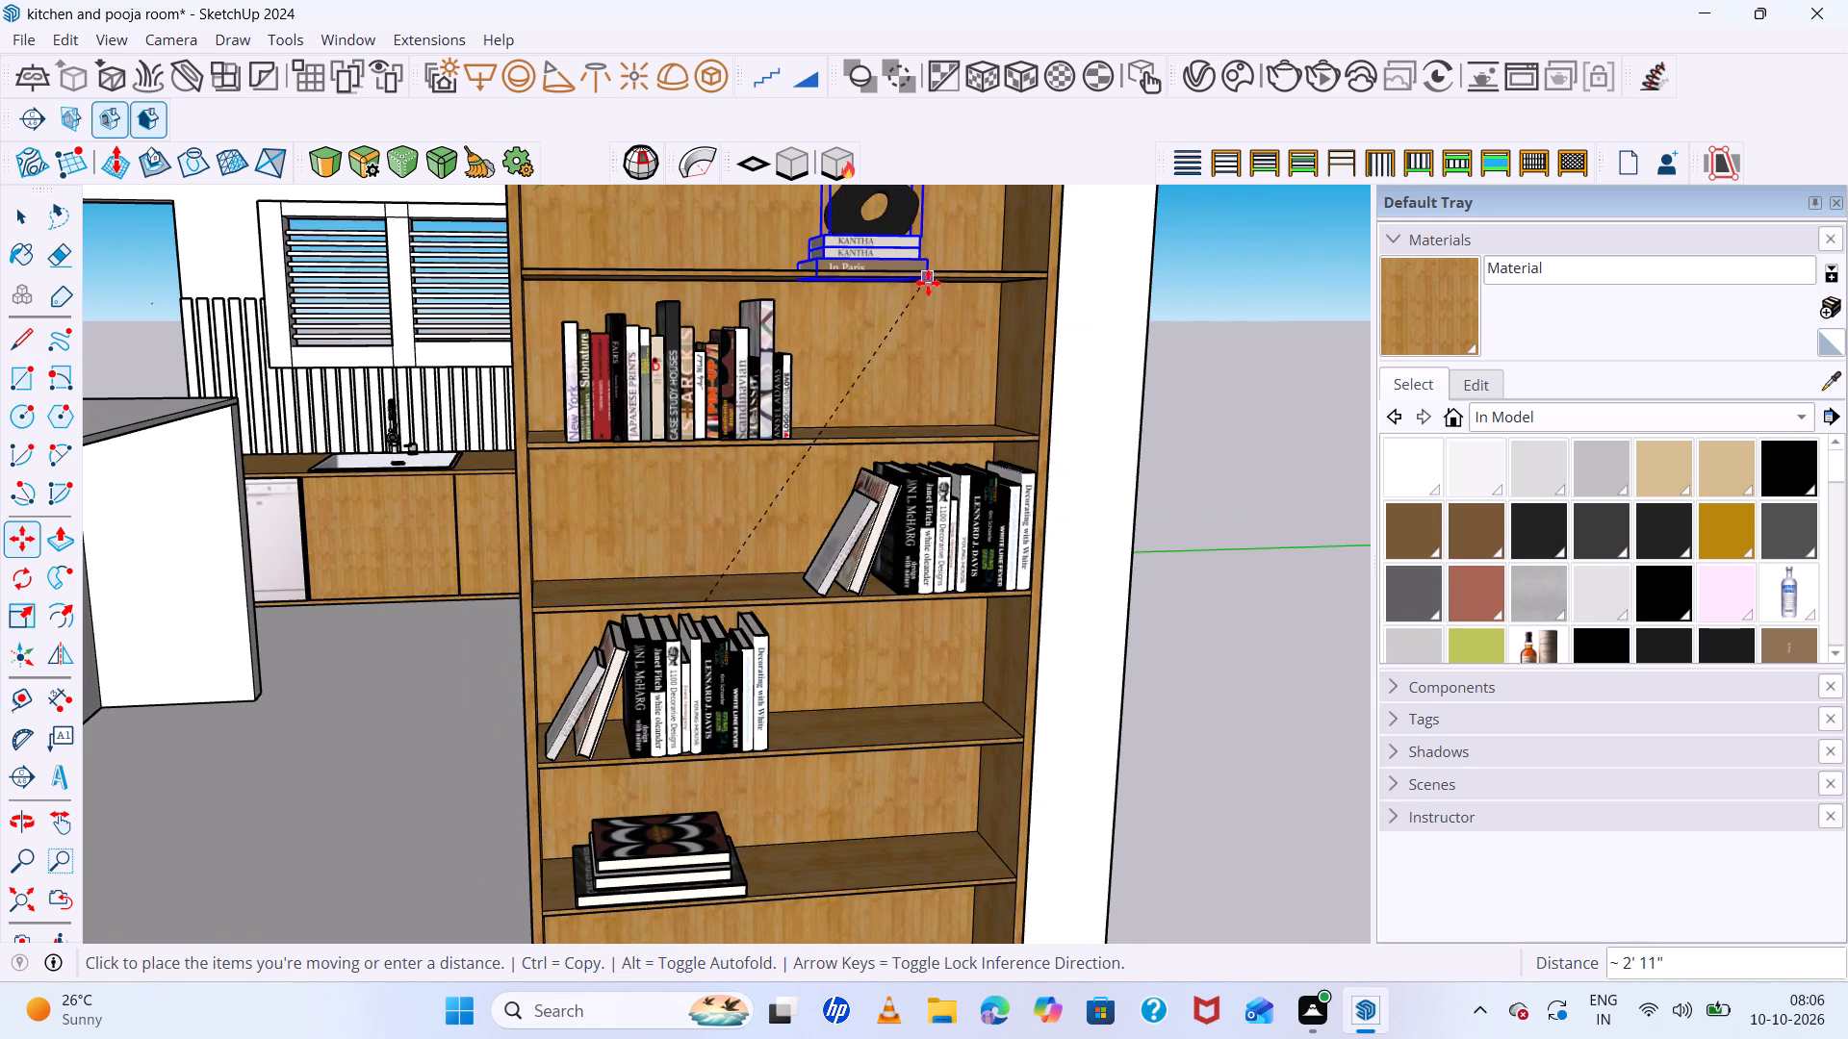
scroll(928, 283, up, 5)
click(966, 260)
Move the ring vase and its book stack back down beside the leaning books, close to the shelf's free end, and deselect them.
scroll(814, 556, down, 18)
scroll(846, 438, up, 4)
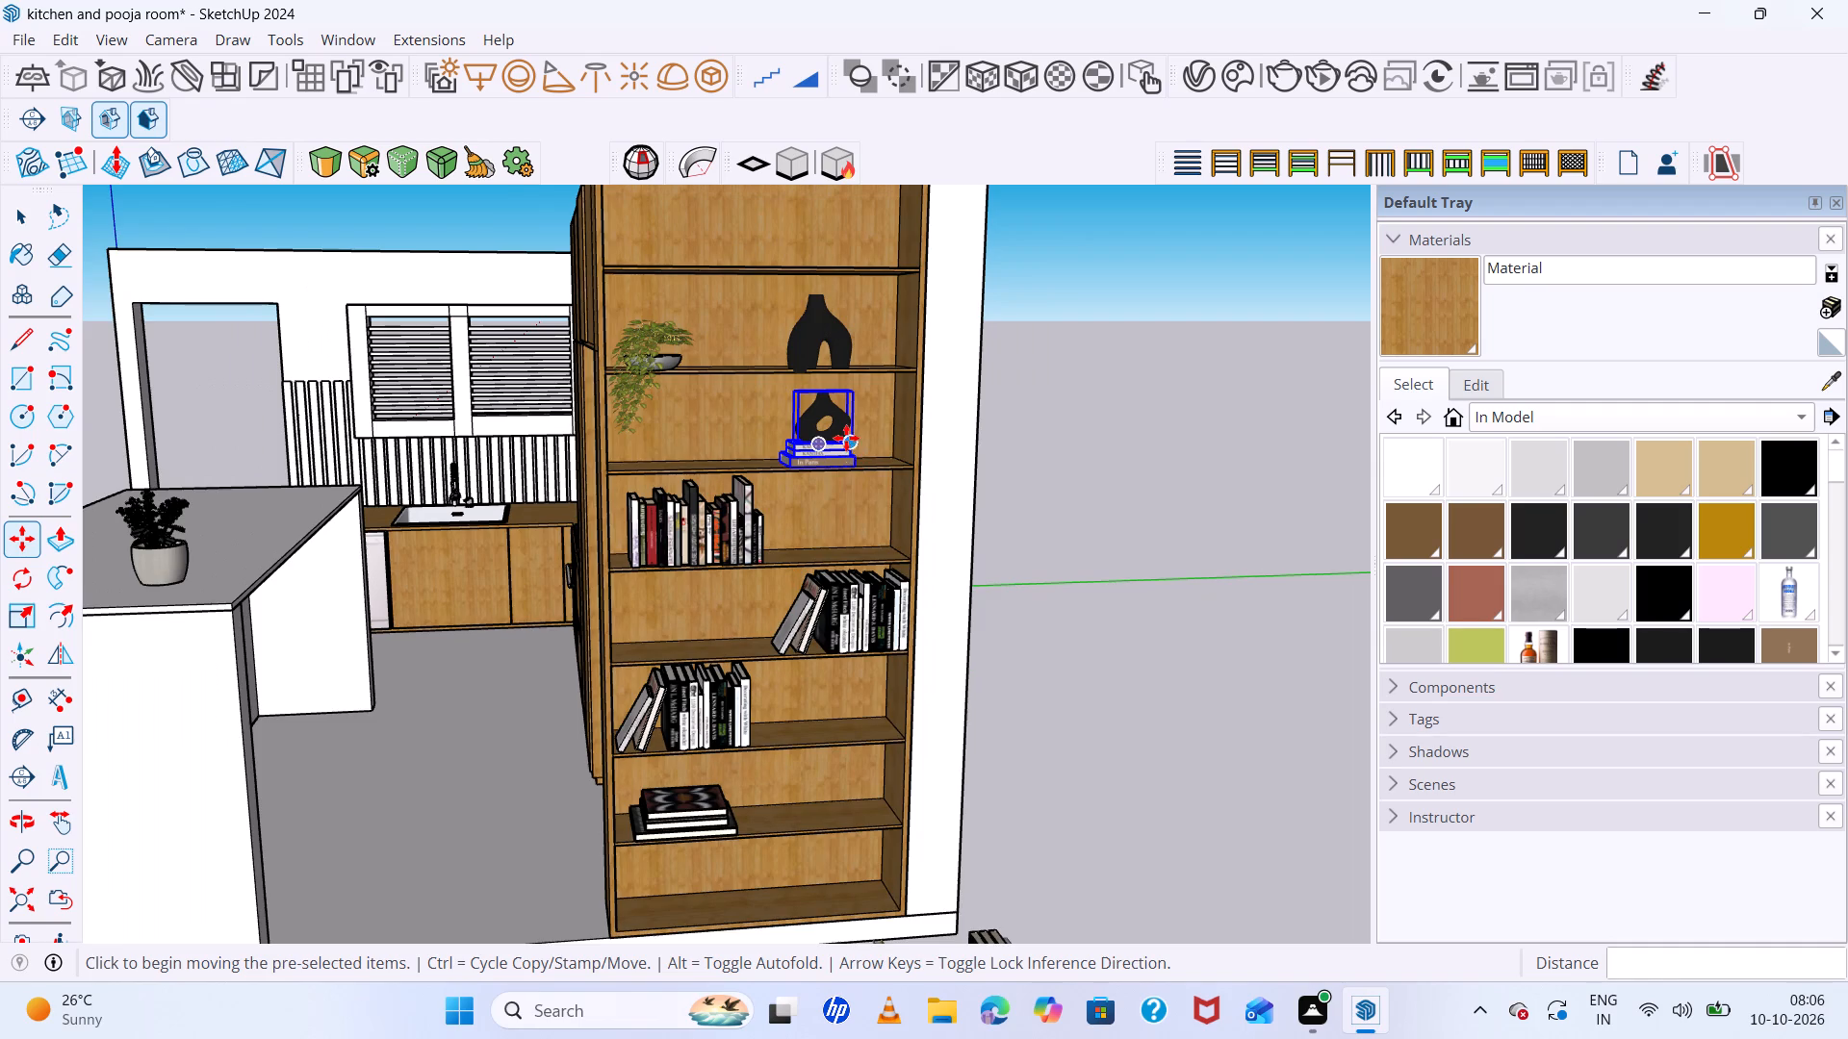
scroll(846, 438, up, 6)
click(764, 478)
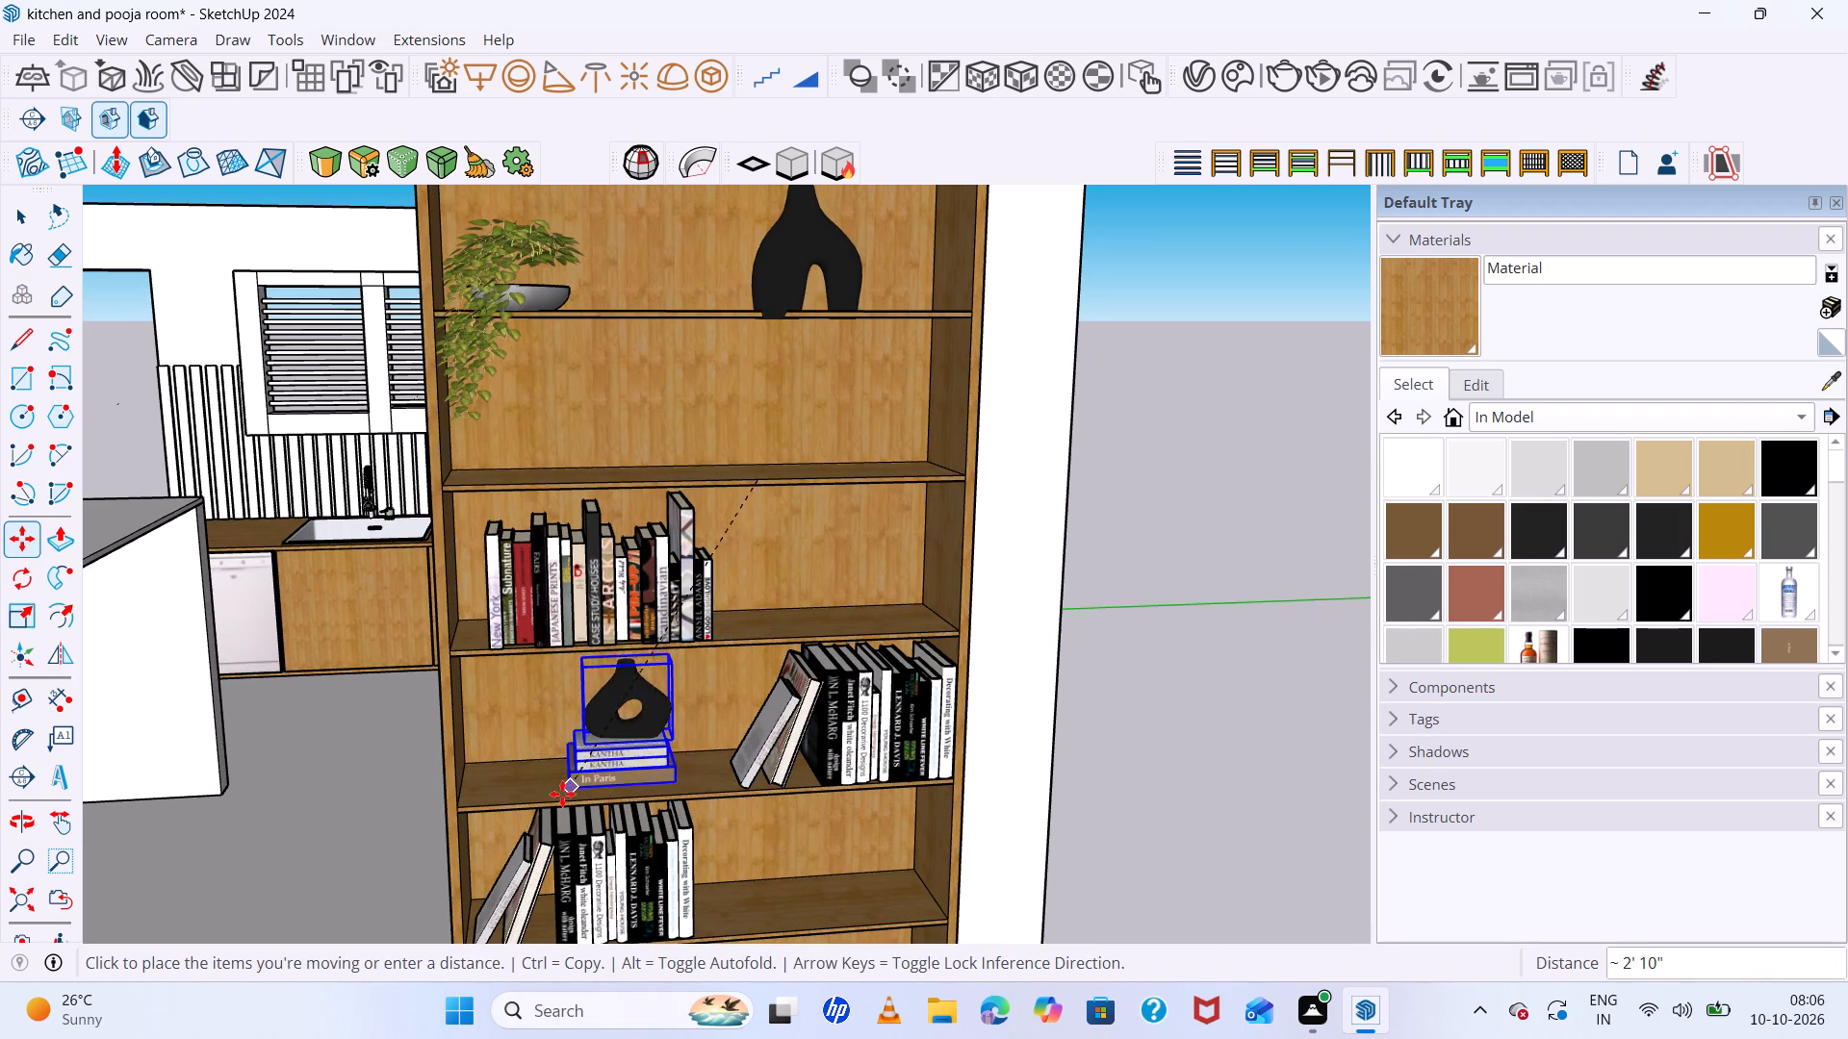
click(534, 806)
scroll(623, 717, down, 7)
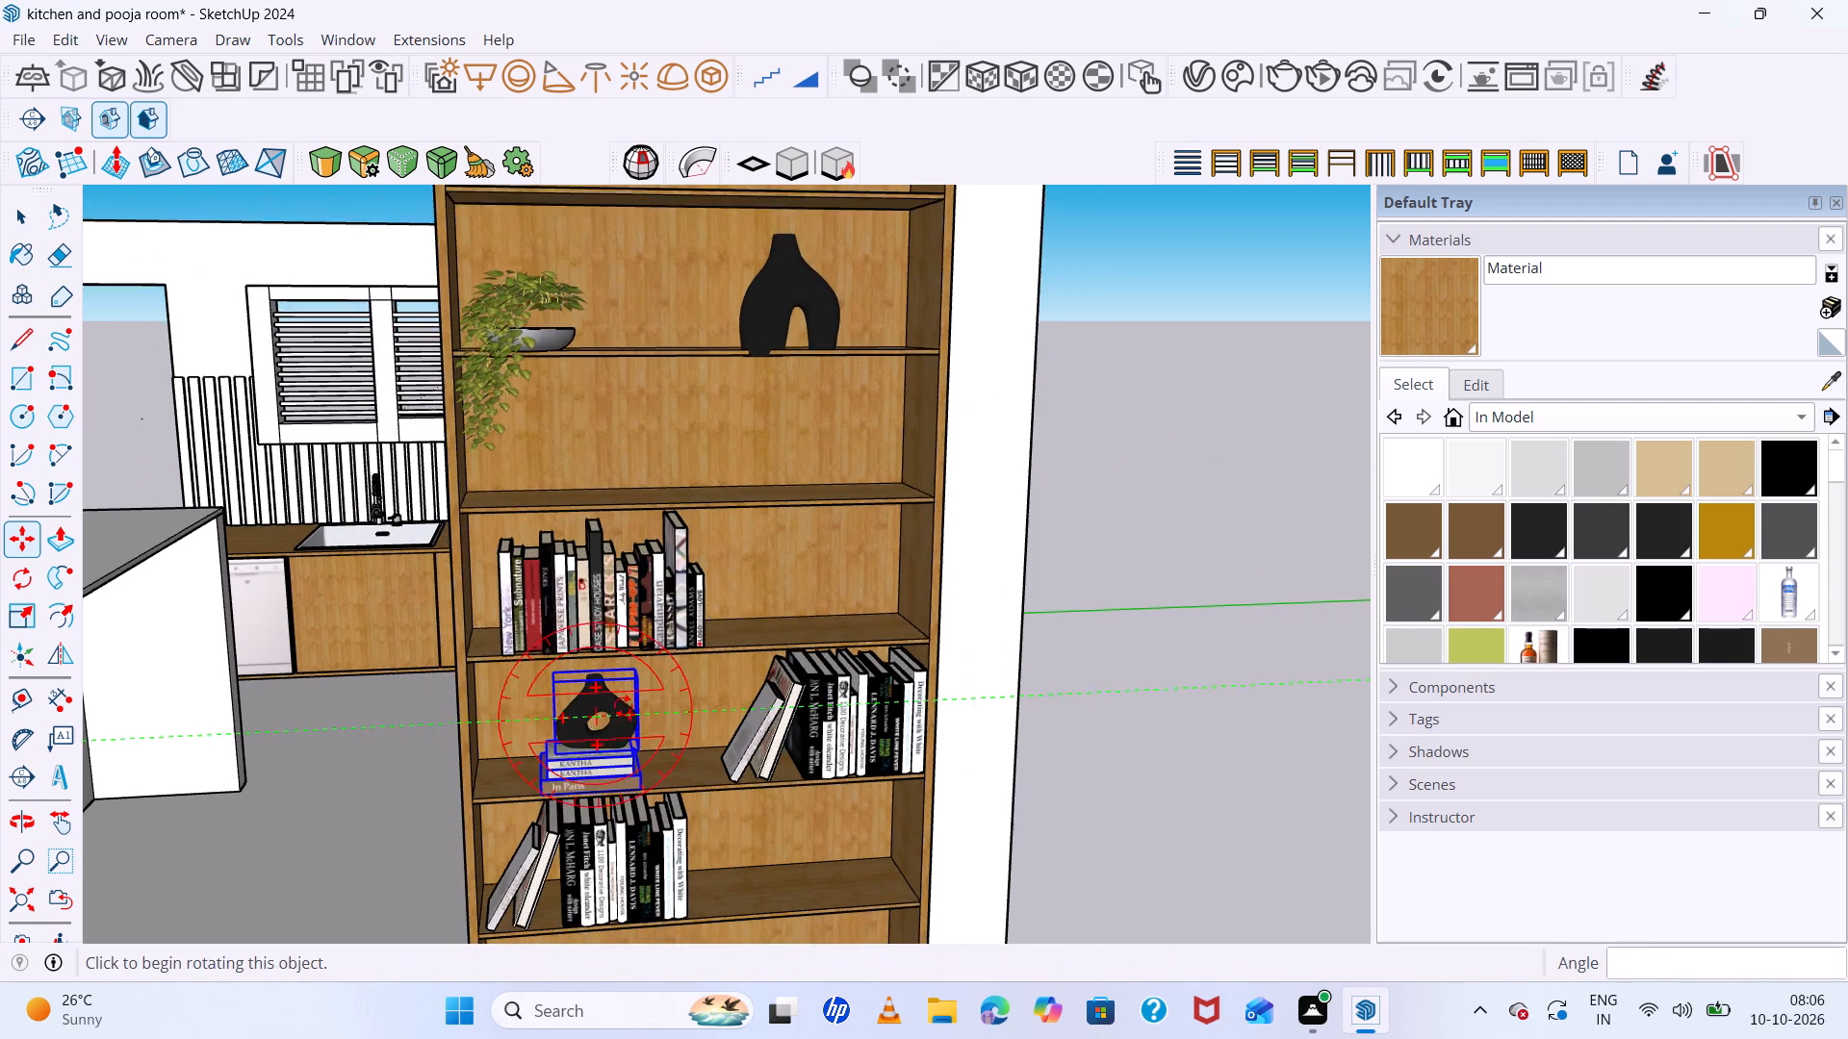
scroll(623, 700, down, 6)
scroll(713, 725, down, 7)
scroll(667, 627, down, 6)
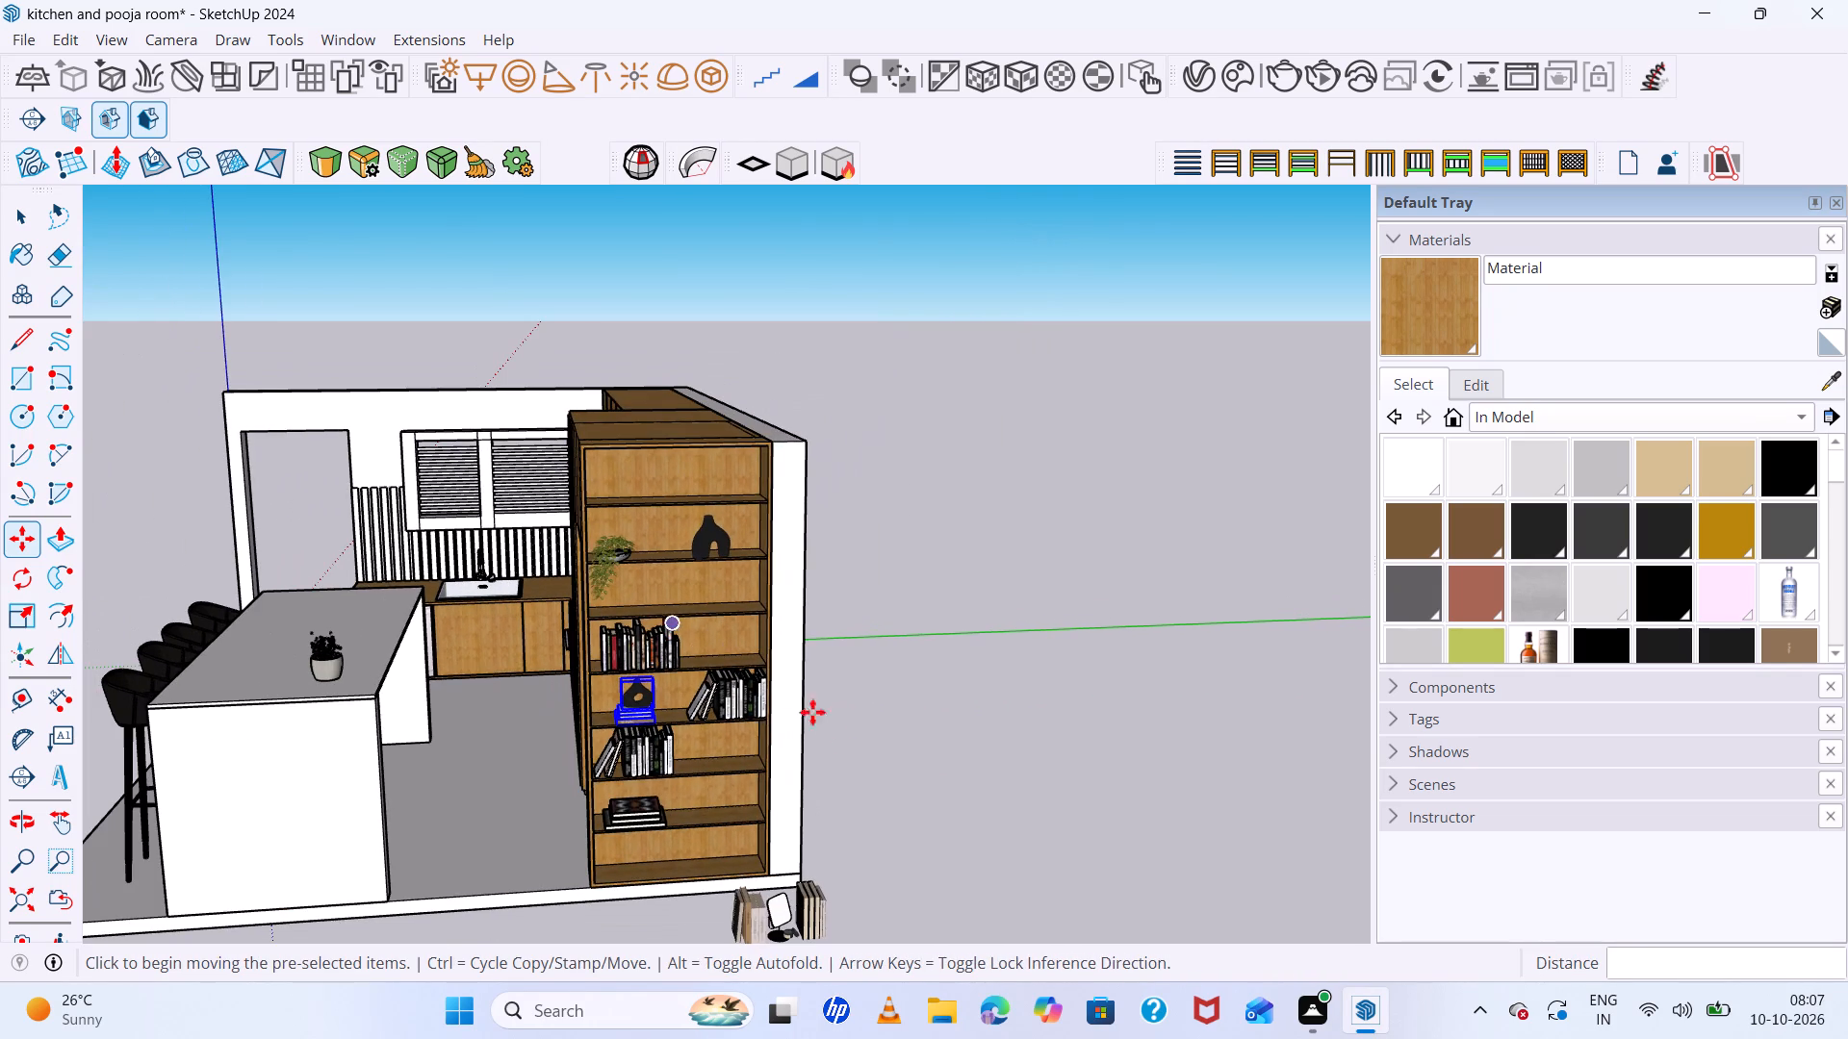
key(space)
click(903, 767)
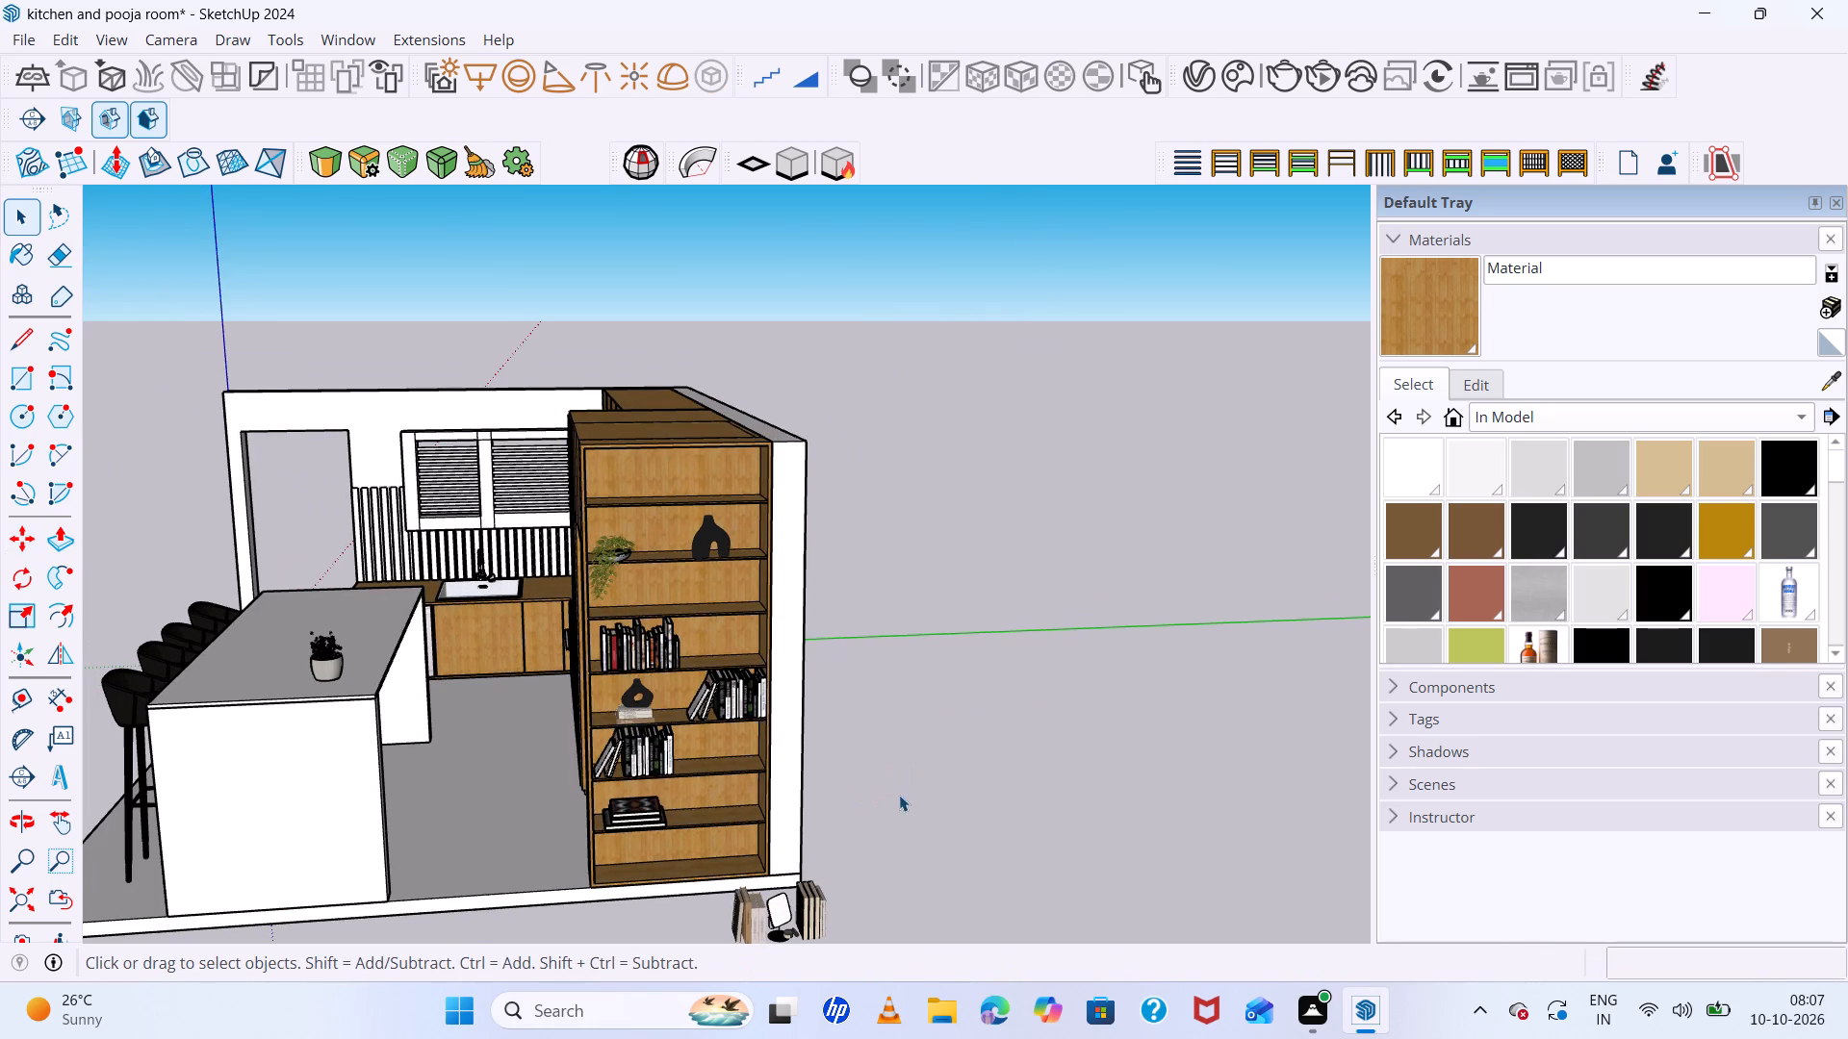
Move the tabletop mirror together with its small black jar from the ground onto the empty shelf directly below the trailing plant and arch-shaped vase.
scroll(795, 685, down, 5)
scroll(806, 846, up, 14)
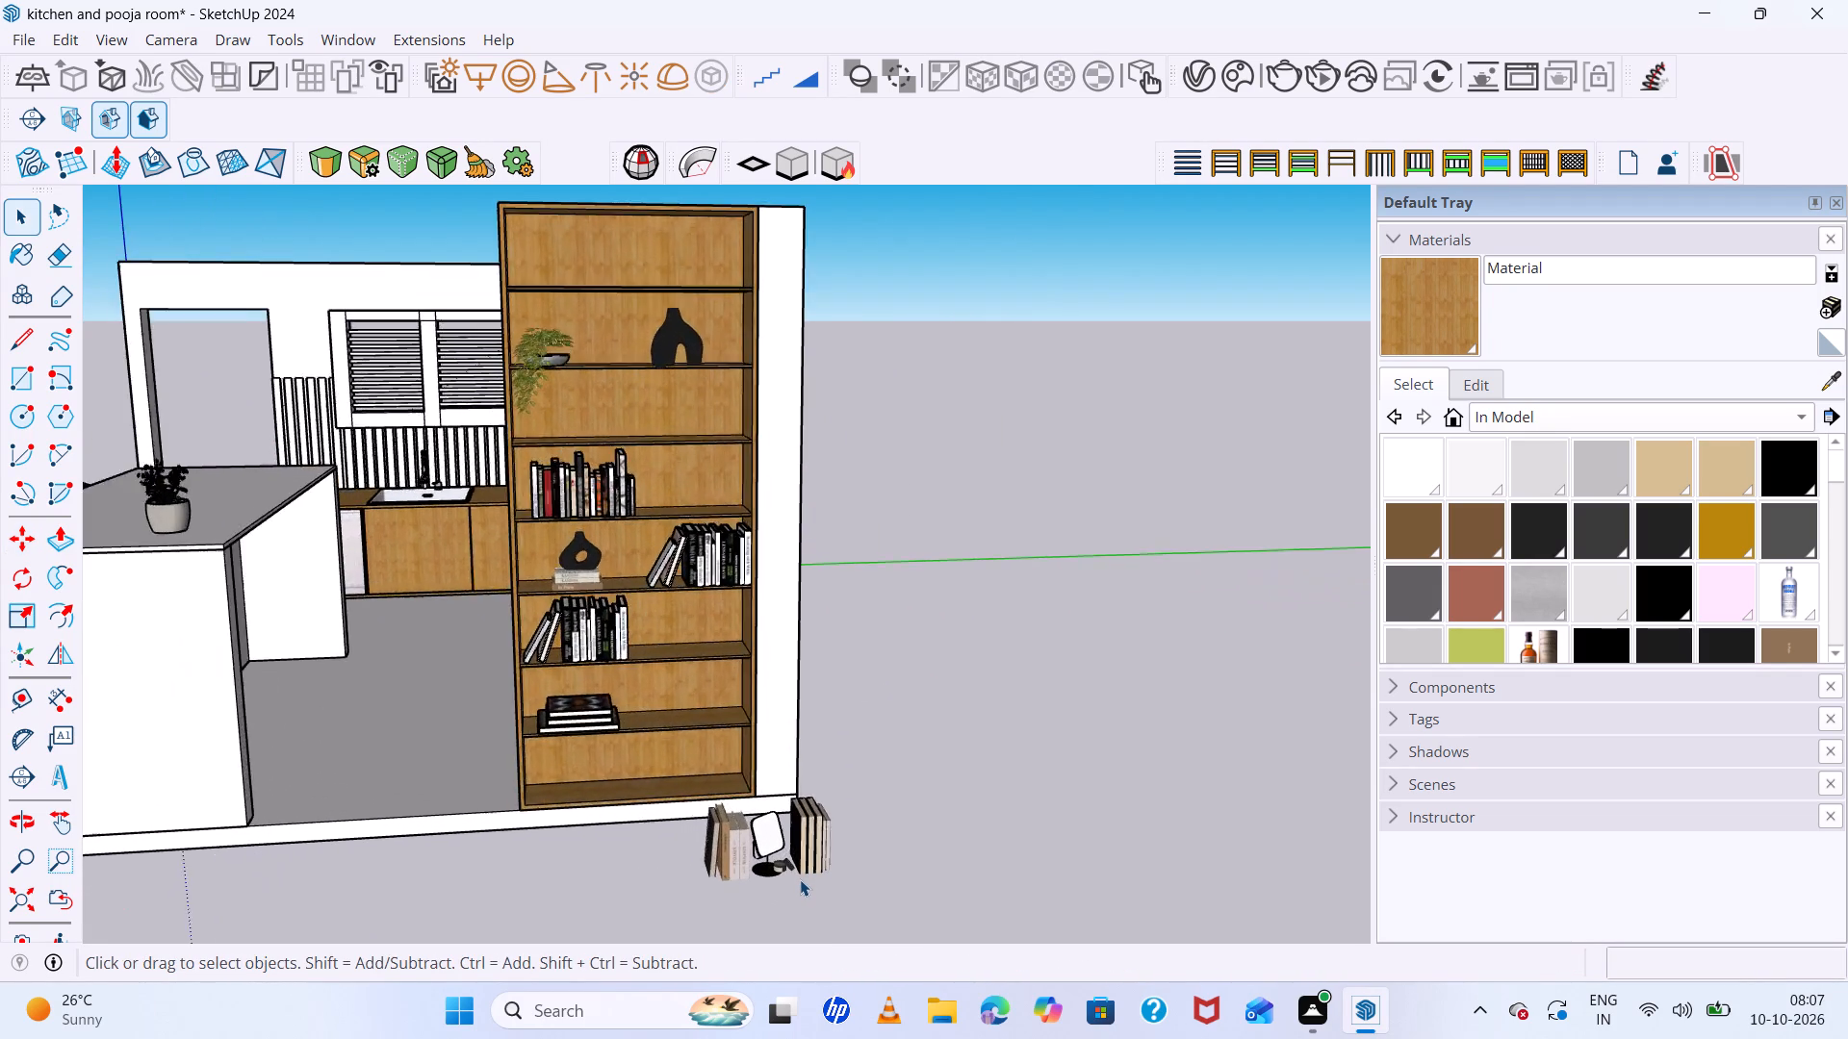
scroll(800, 879, up, 20)
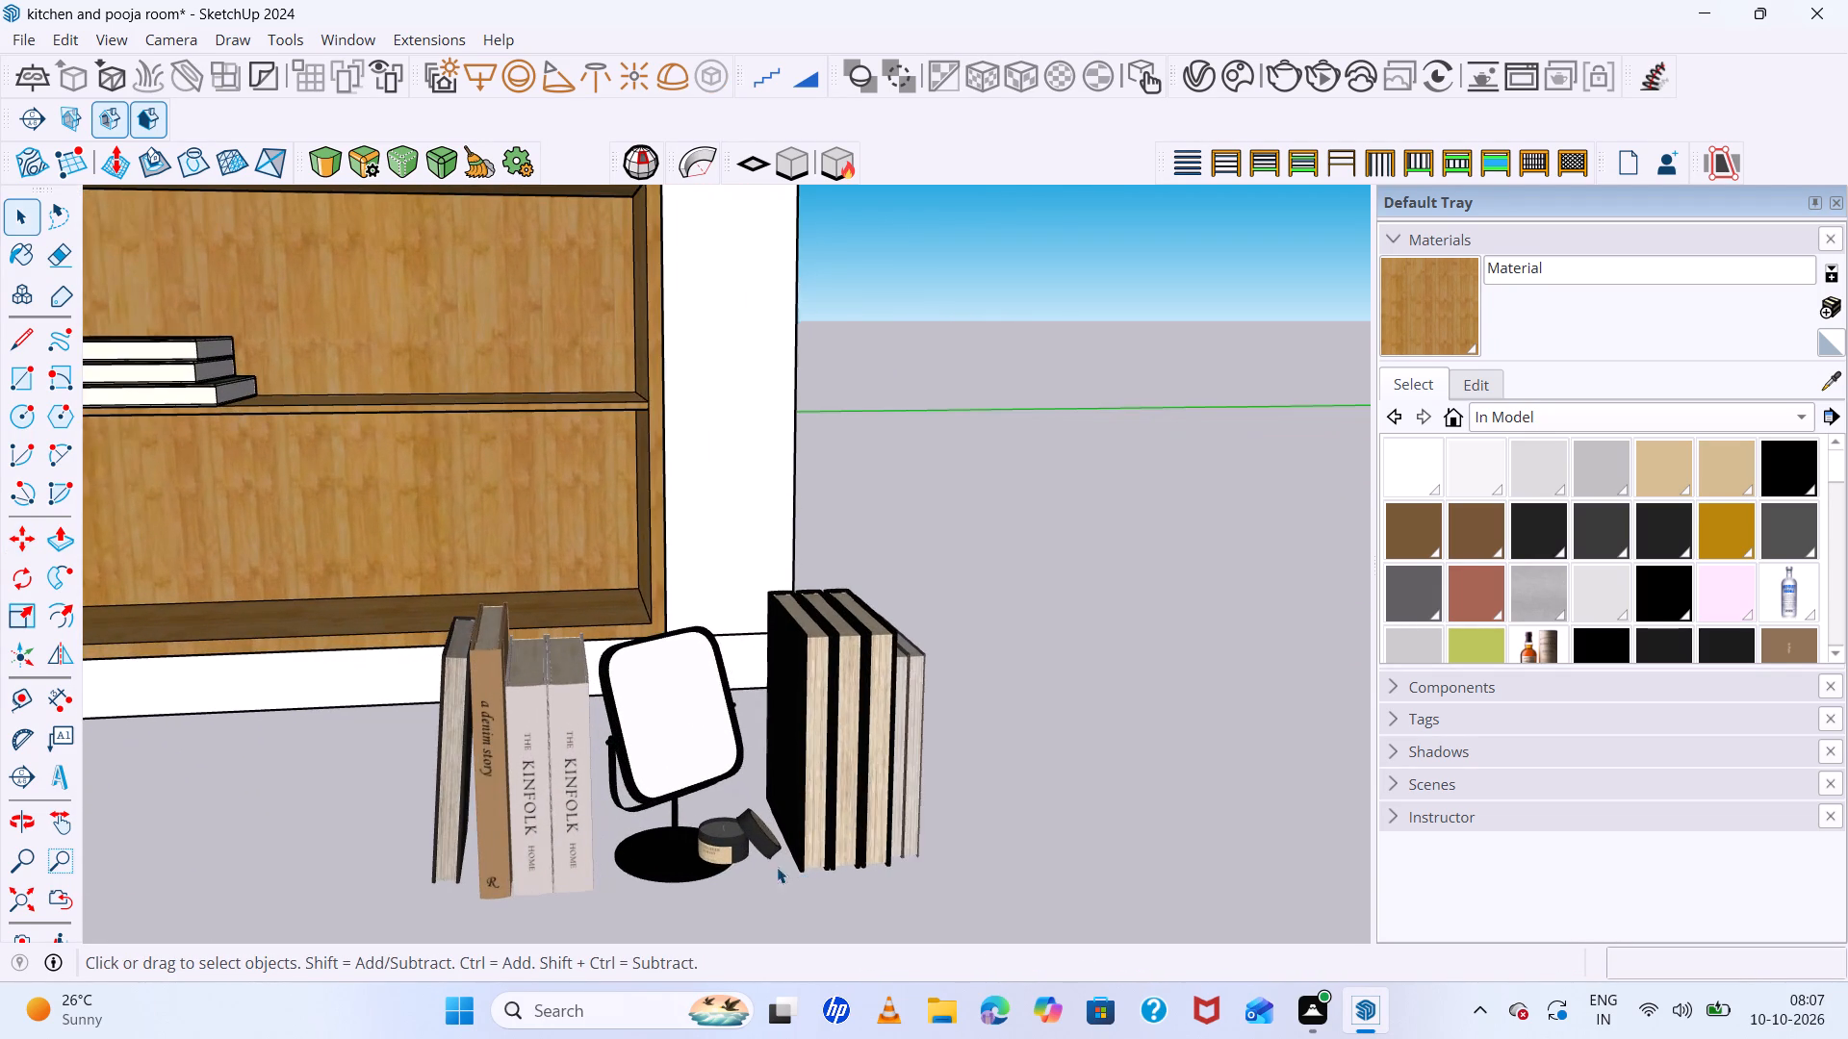
click(687, 859)
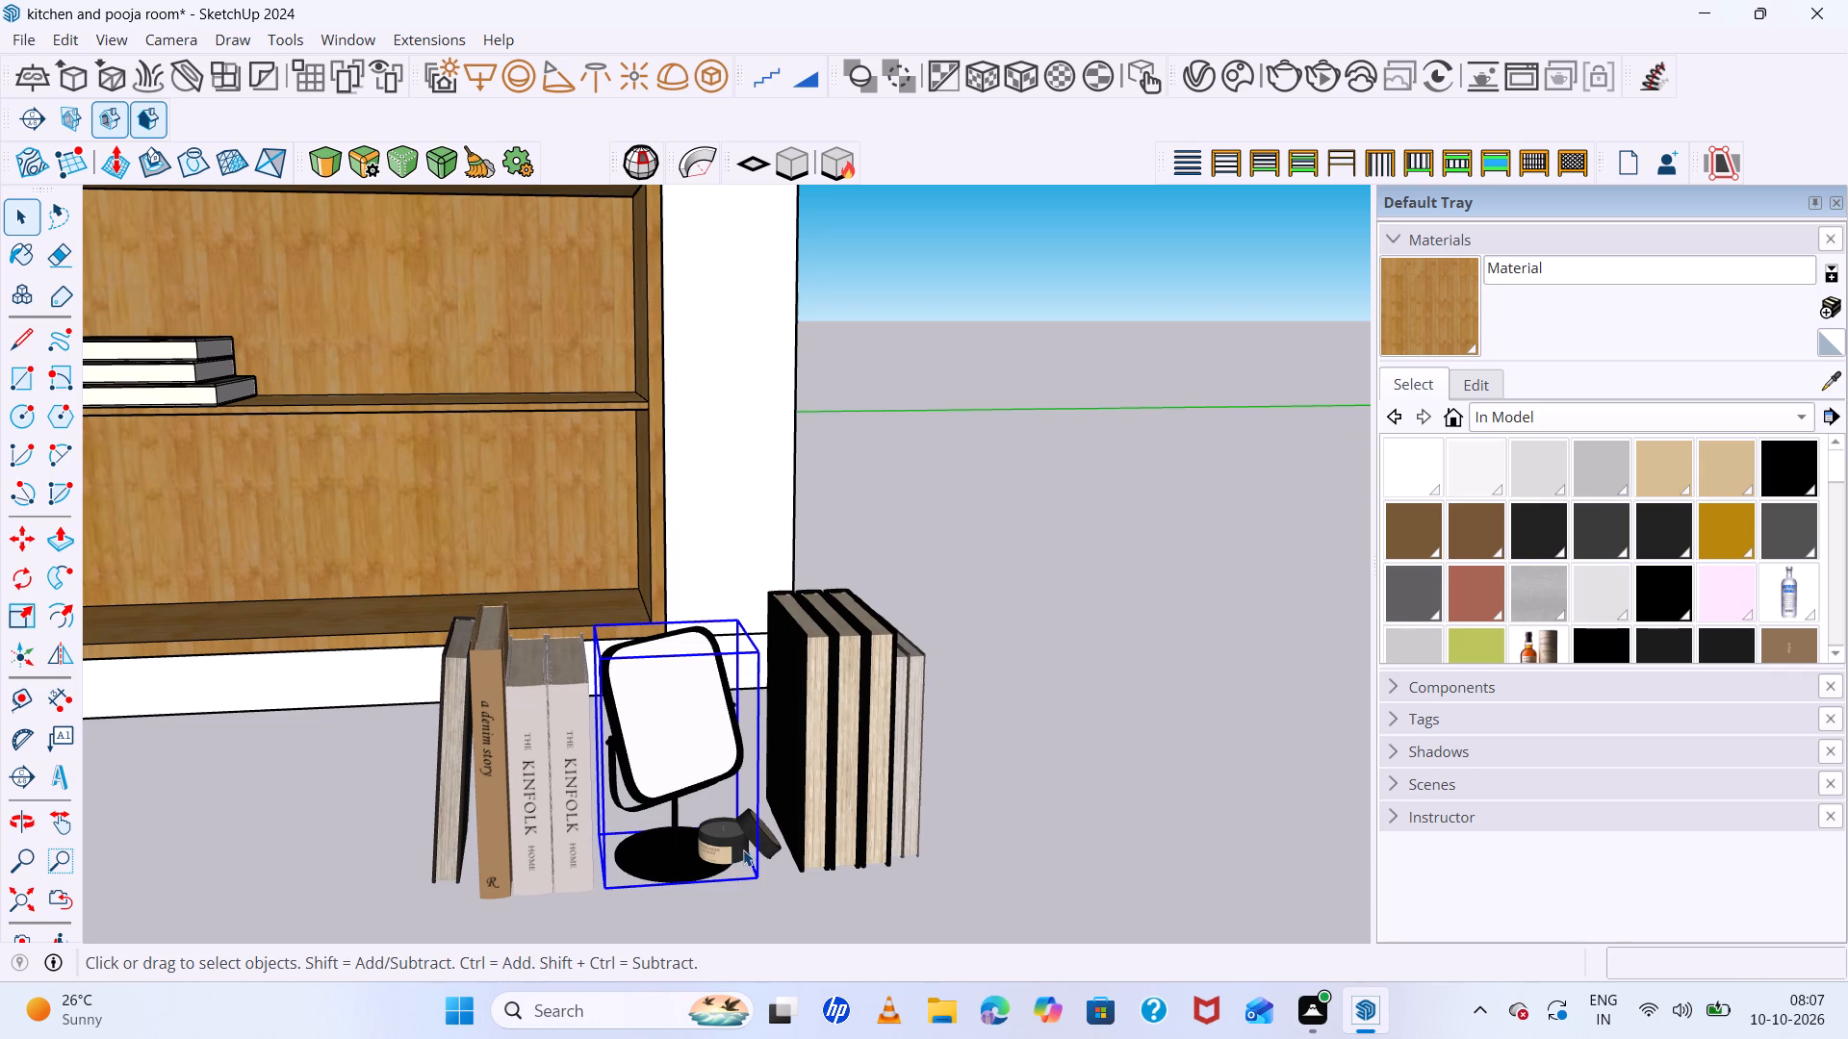
key(m)
click(695, 879)
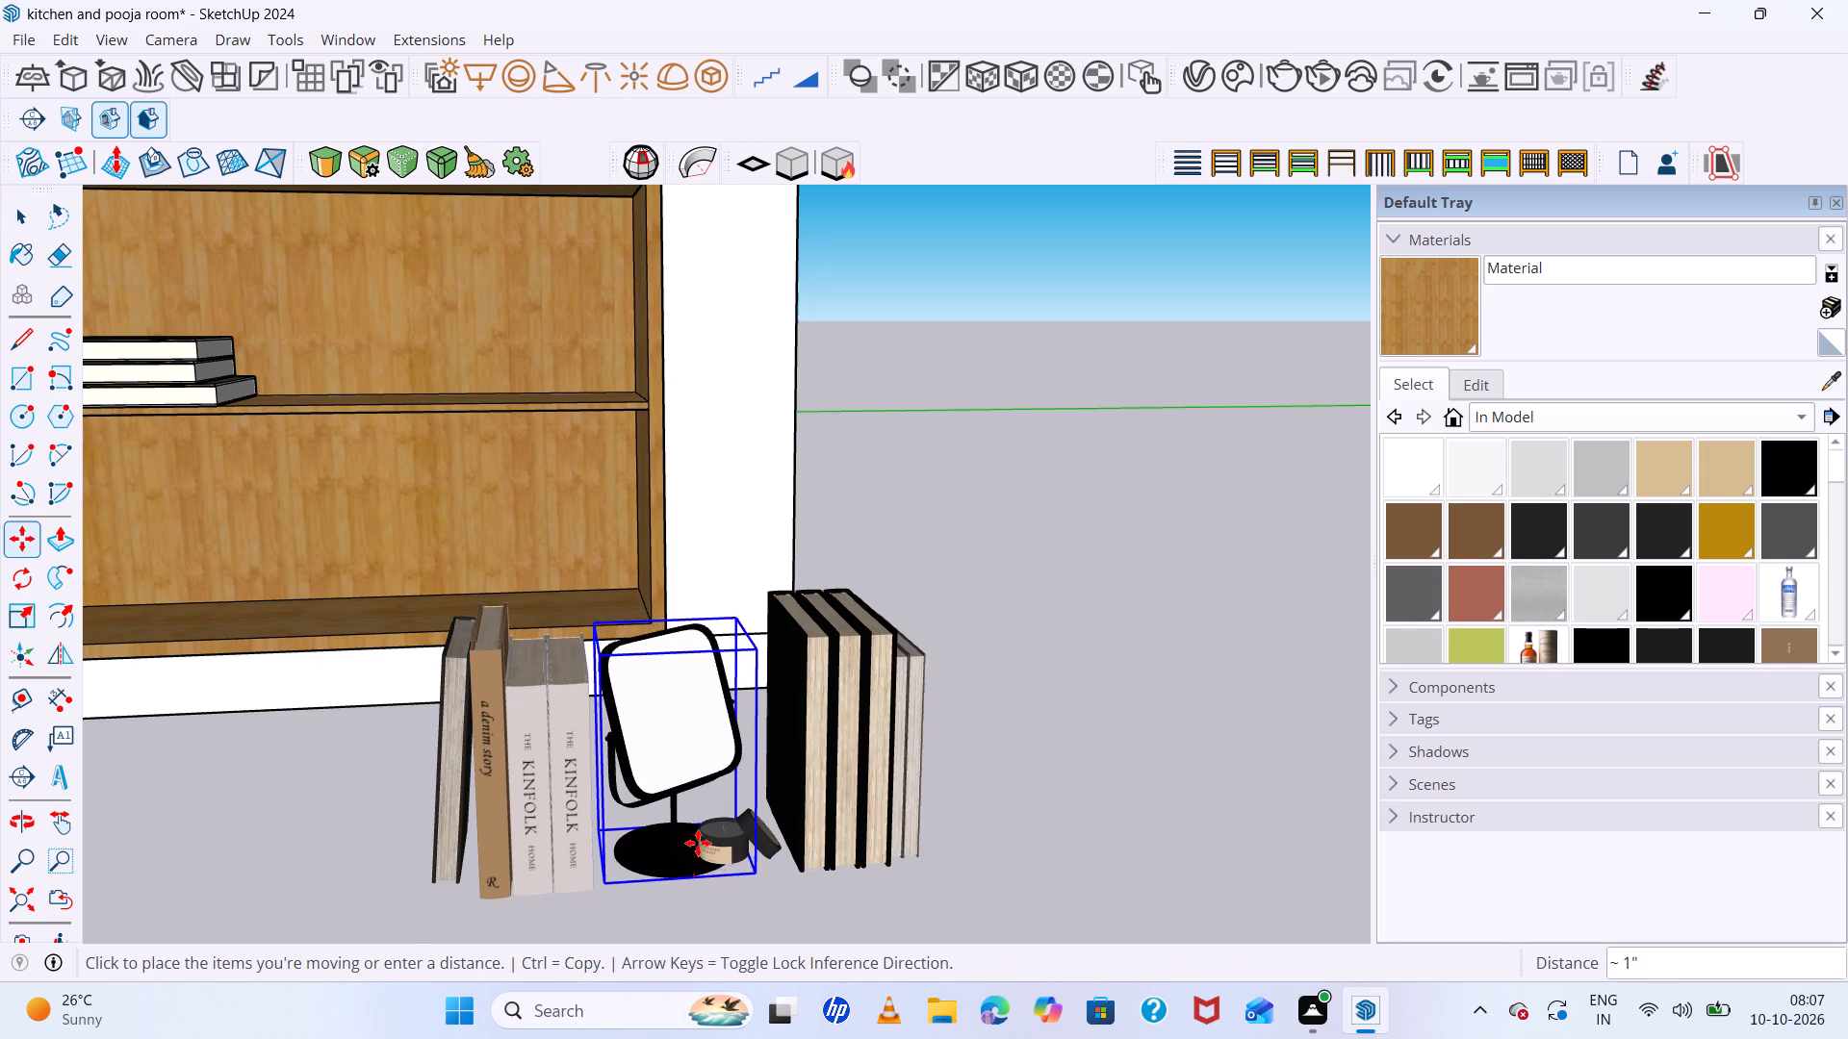
key(space)
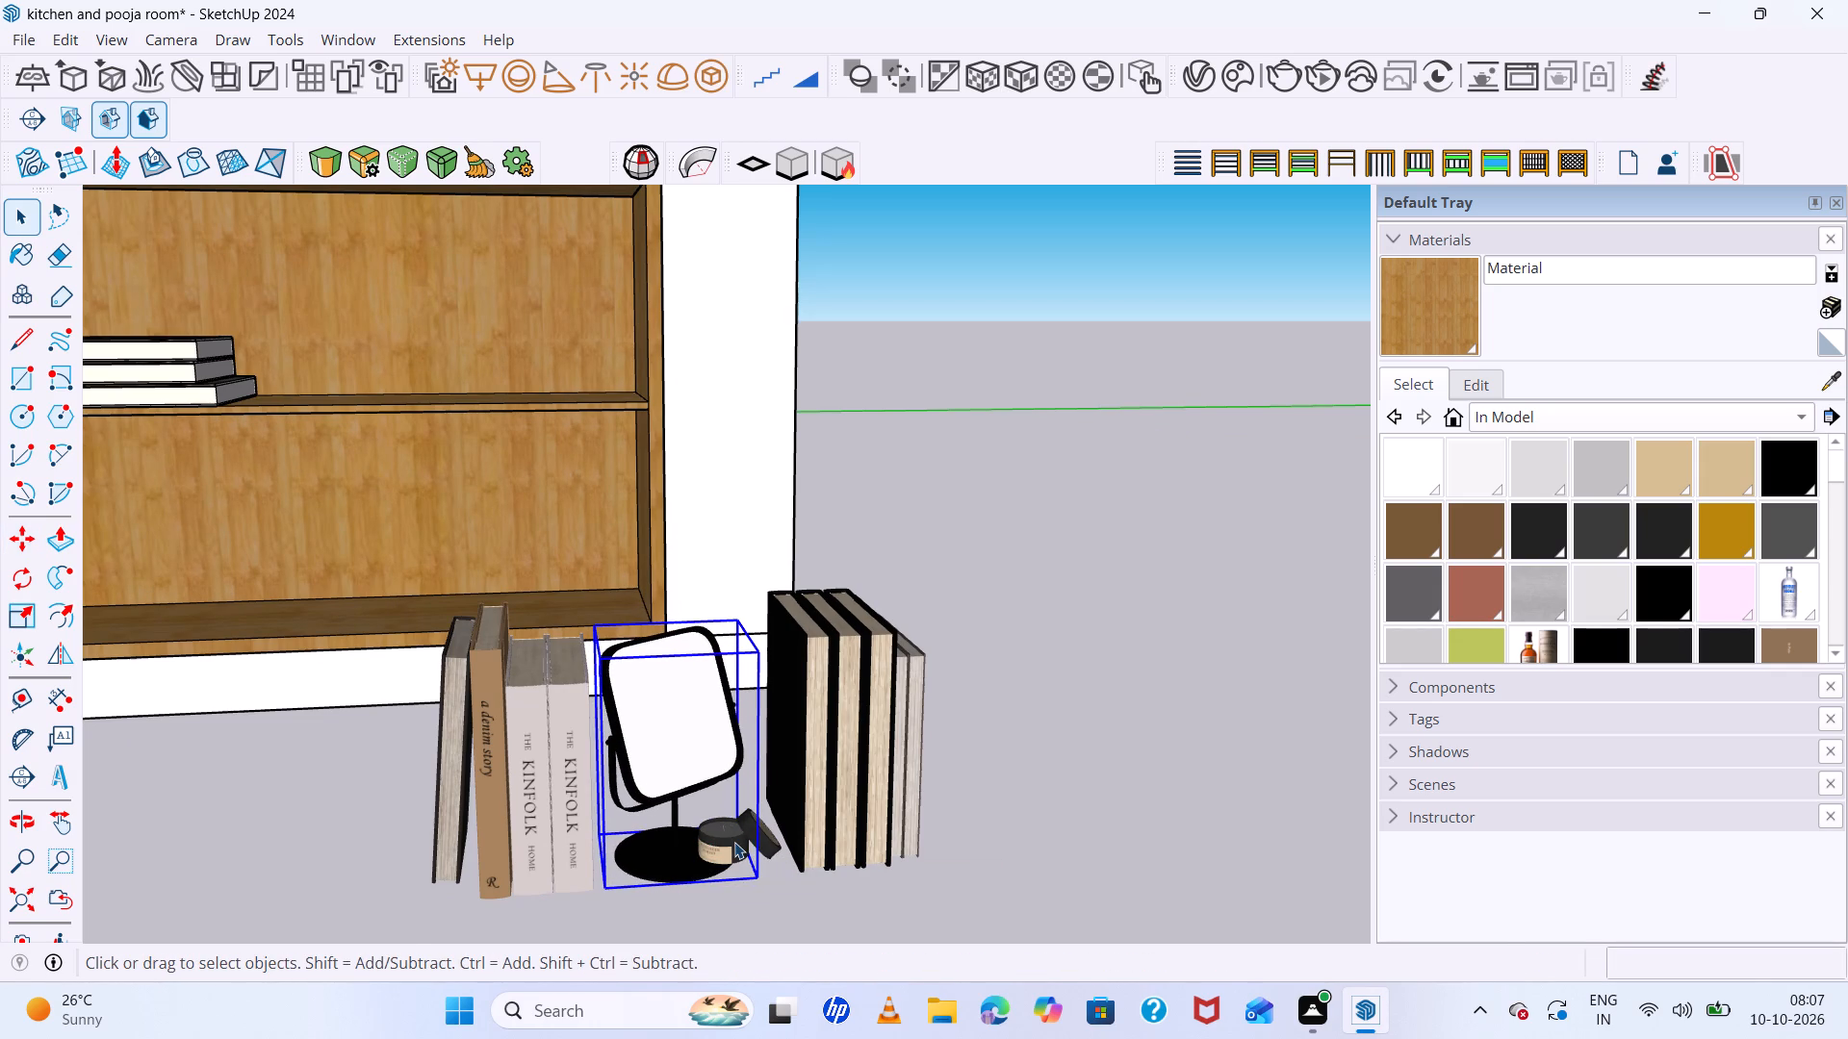
shift+click(734, 842)
key(m)
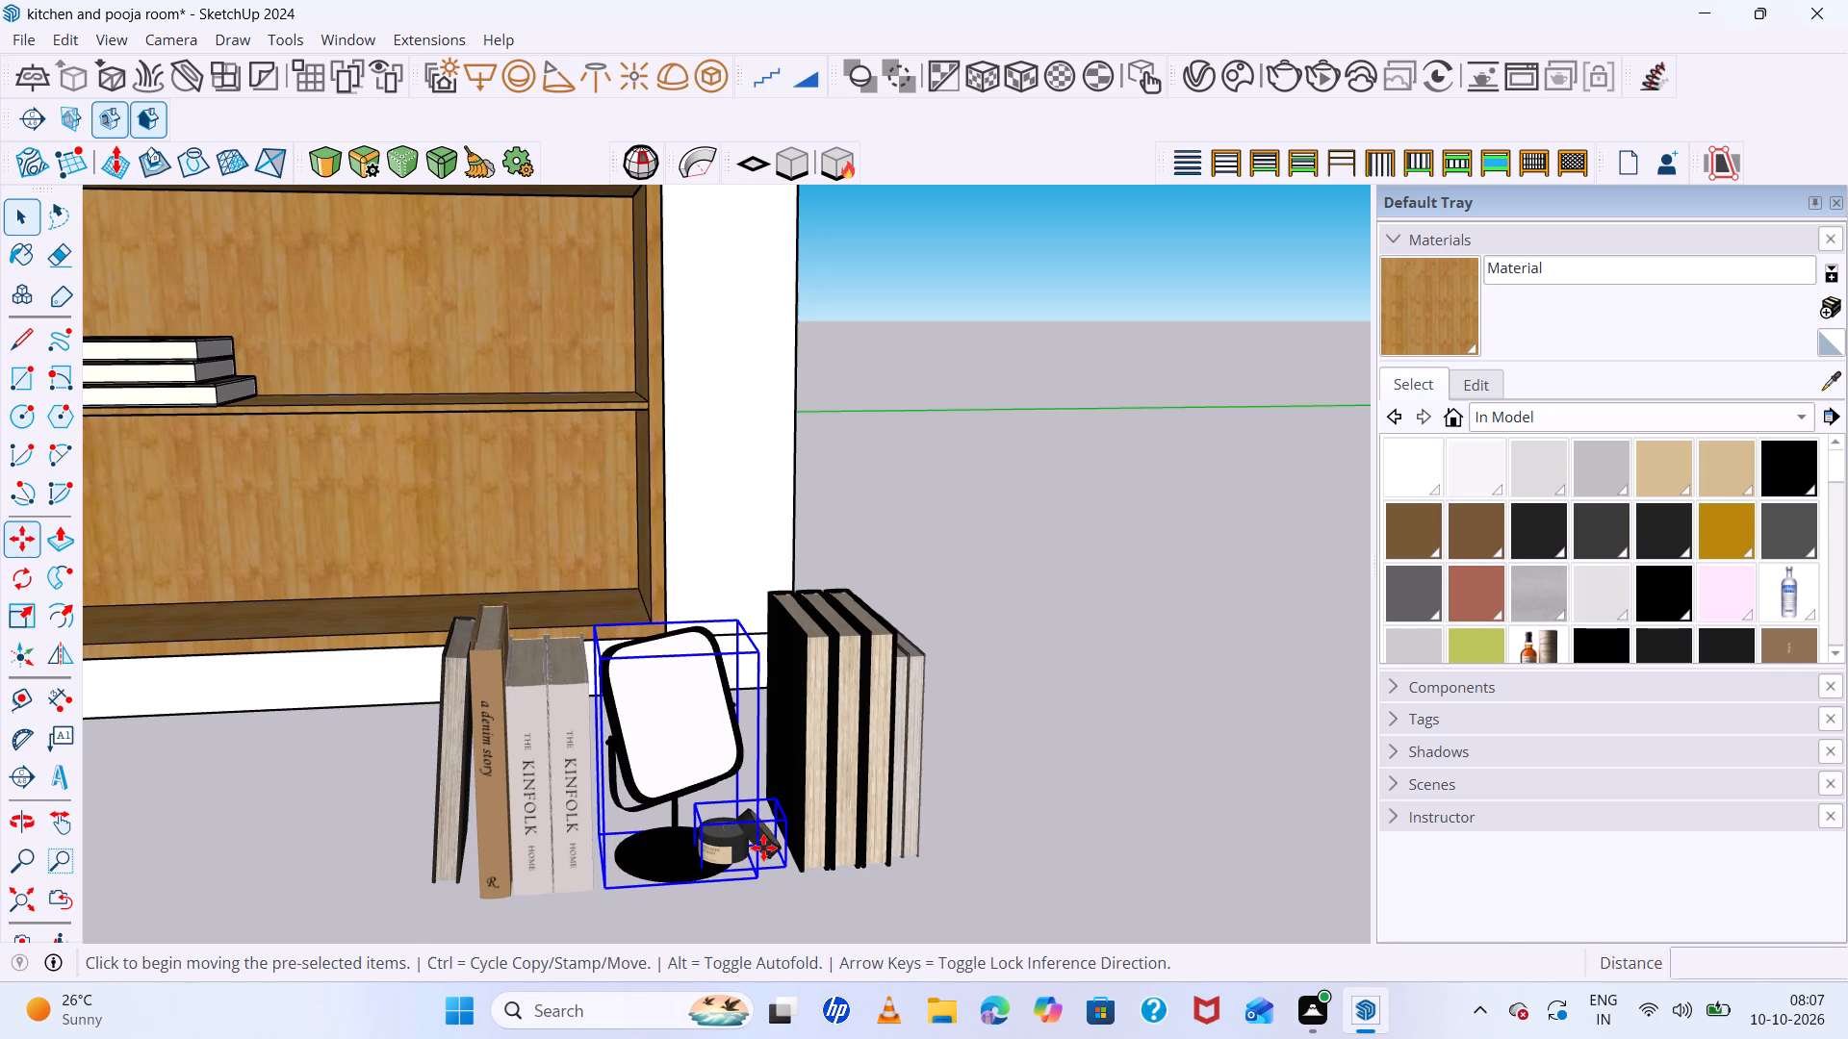
click(695, 892)
scroll(769, 757, down, 6)
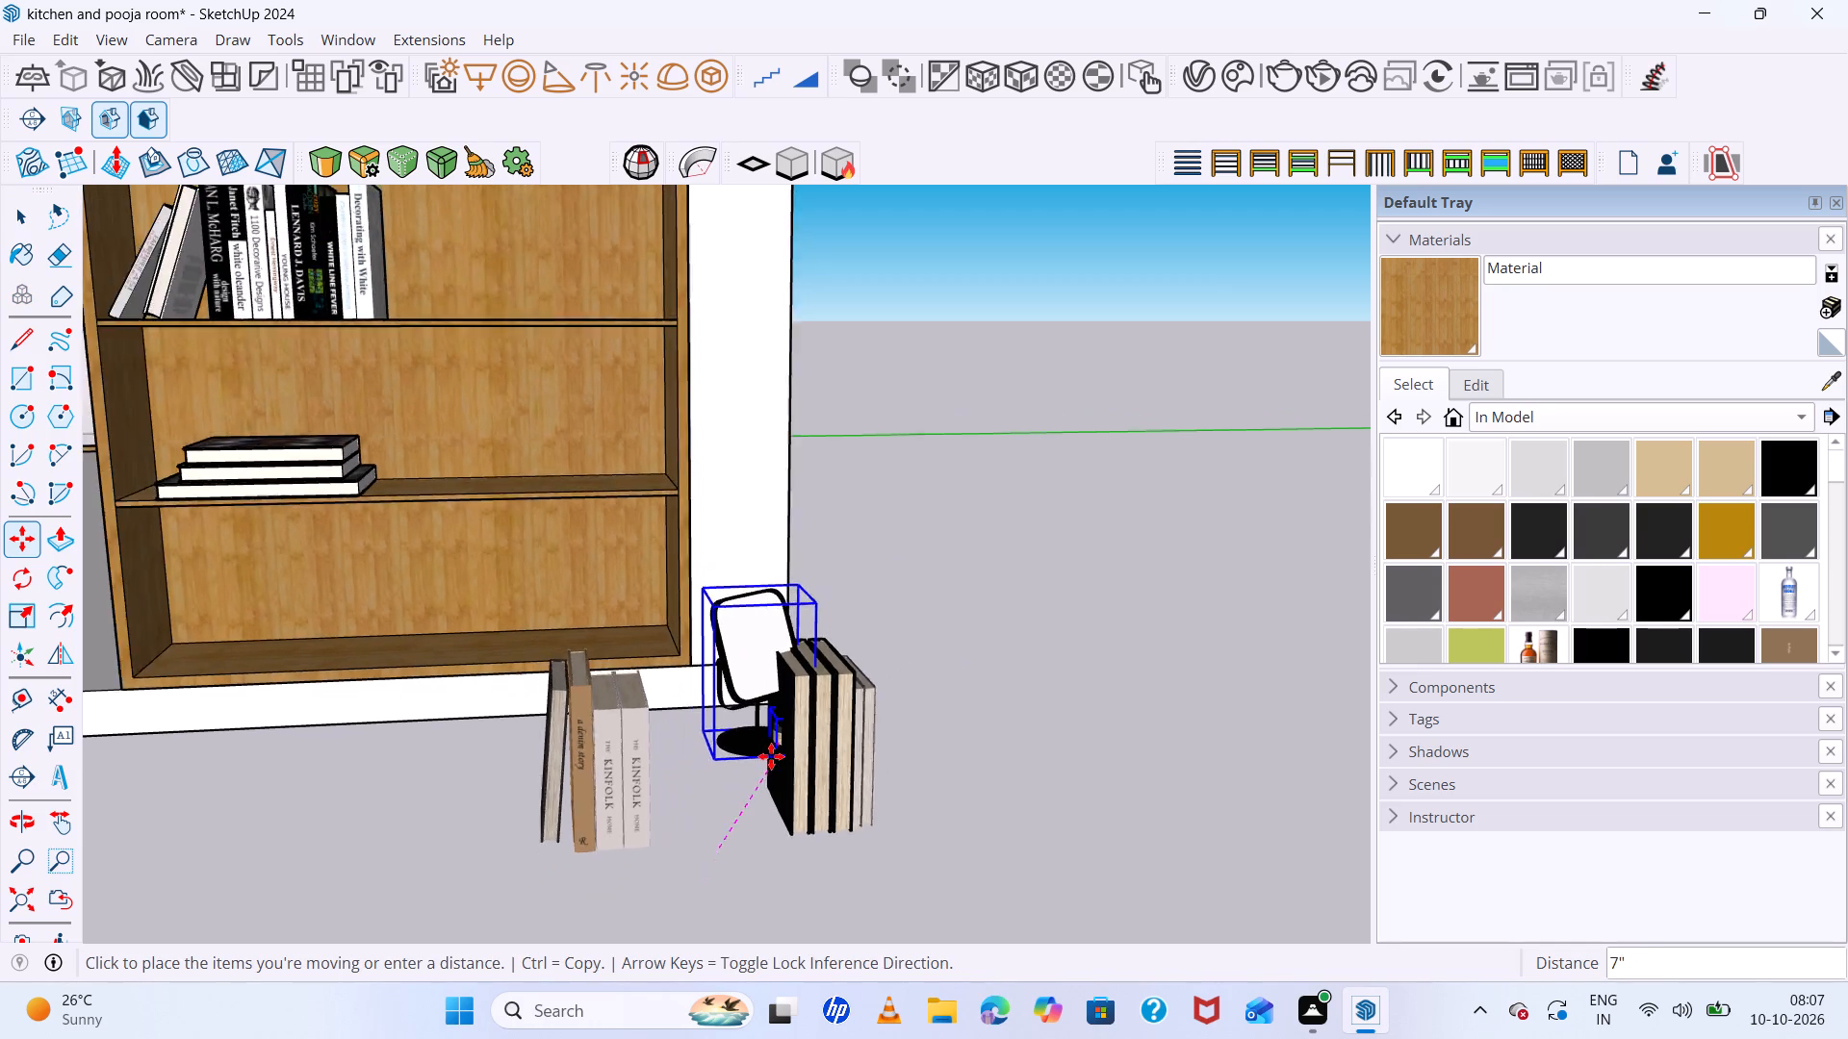
scroll(742, 752, down, 13)
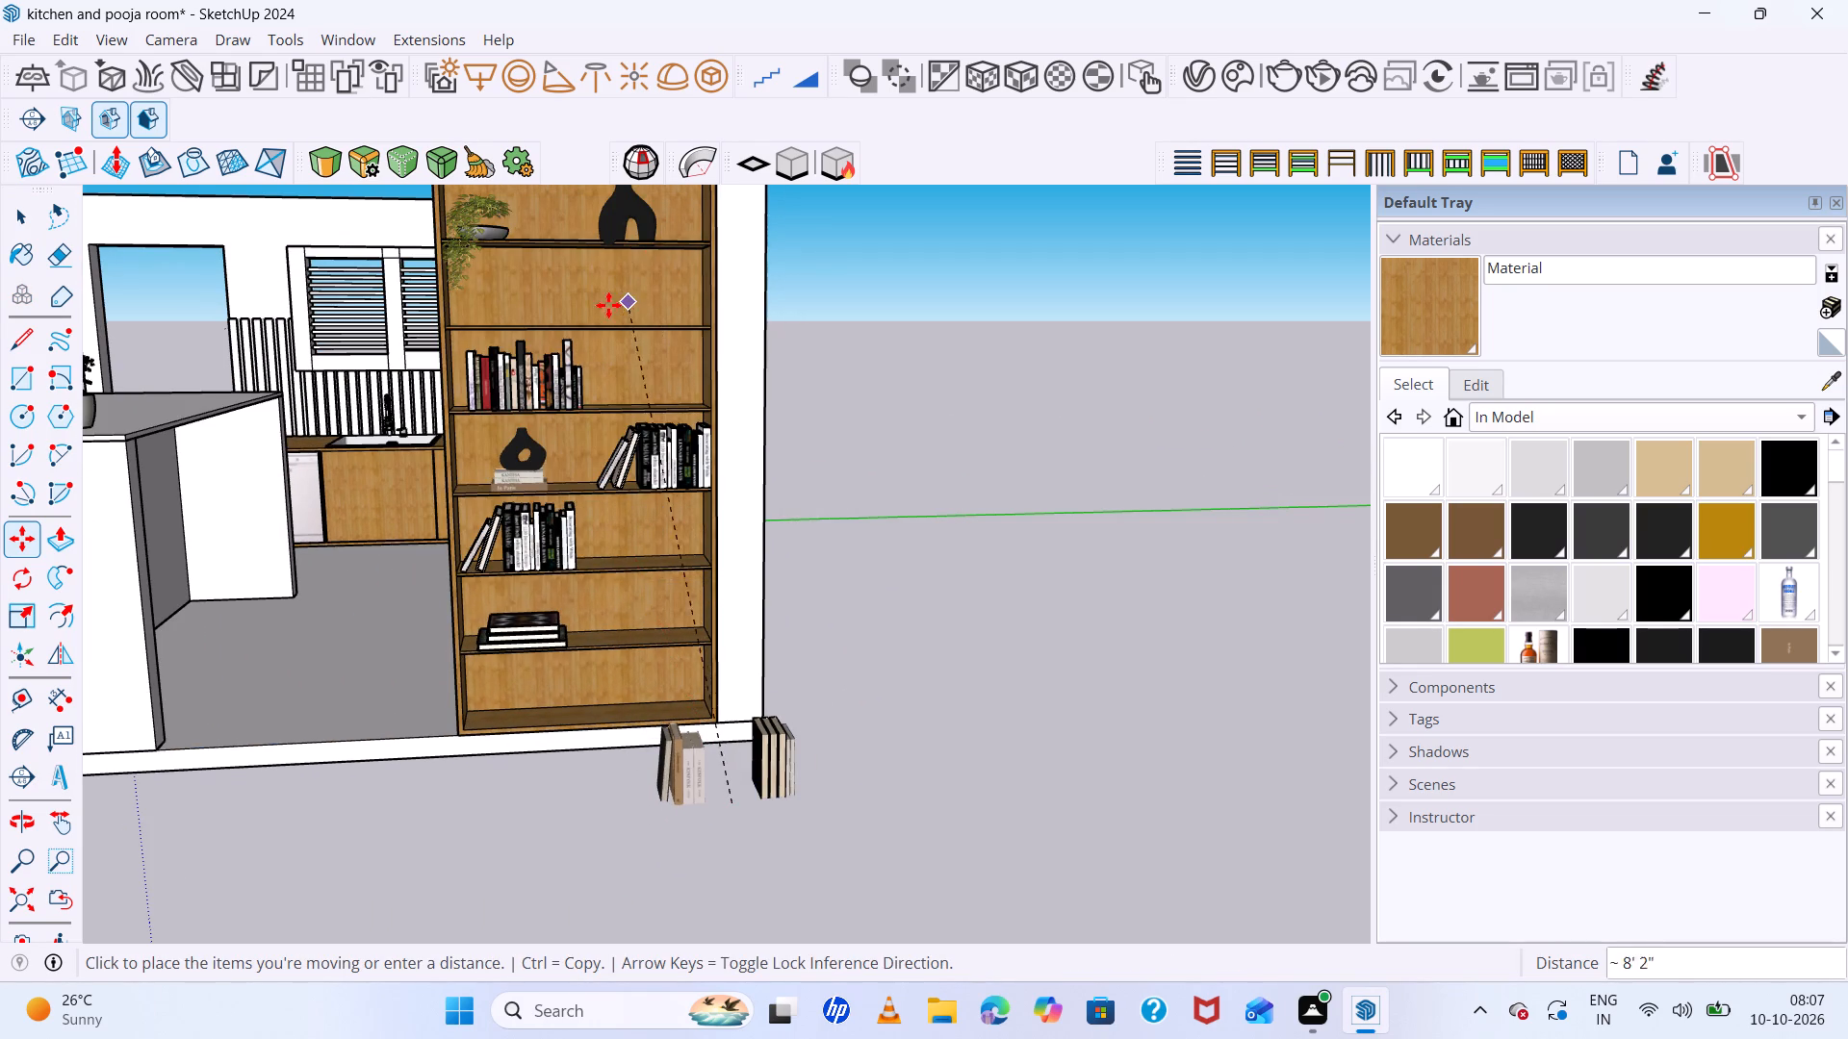
scroll(614, 319, up, 4)
middle_drag(617, 327, 632, 413)
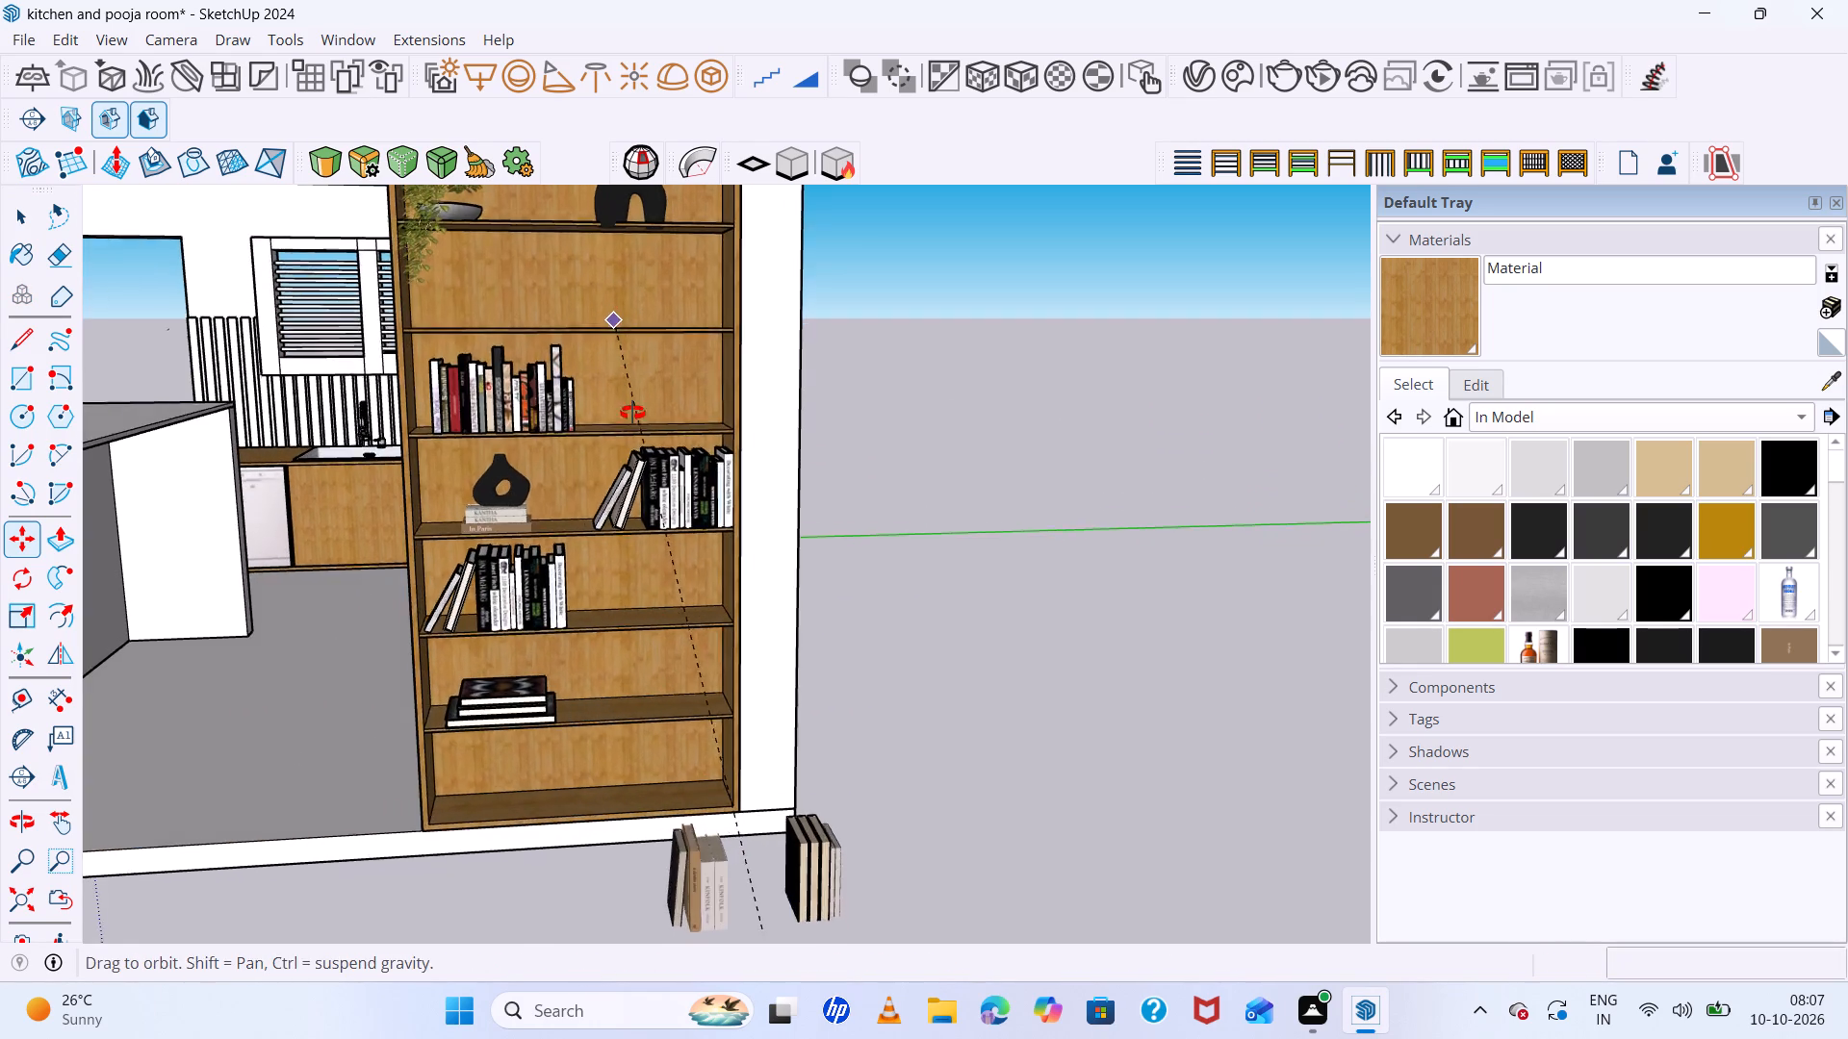
middle_drag(632, 413, 639, 494)
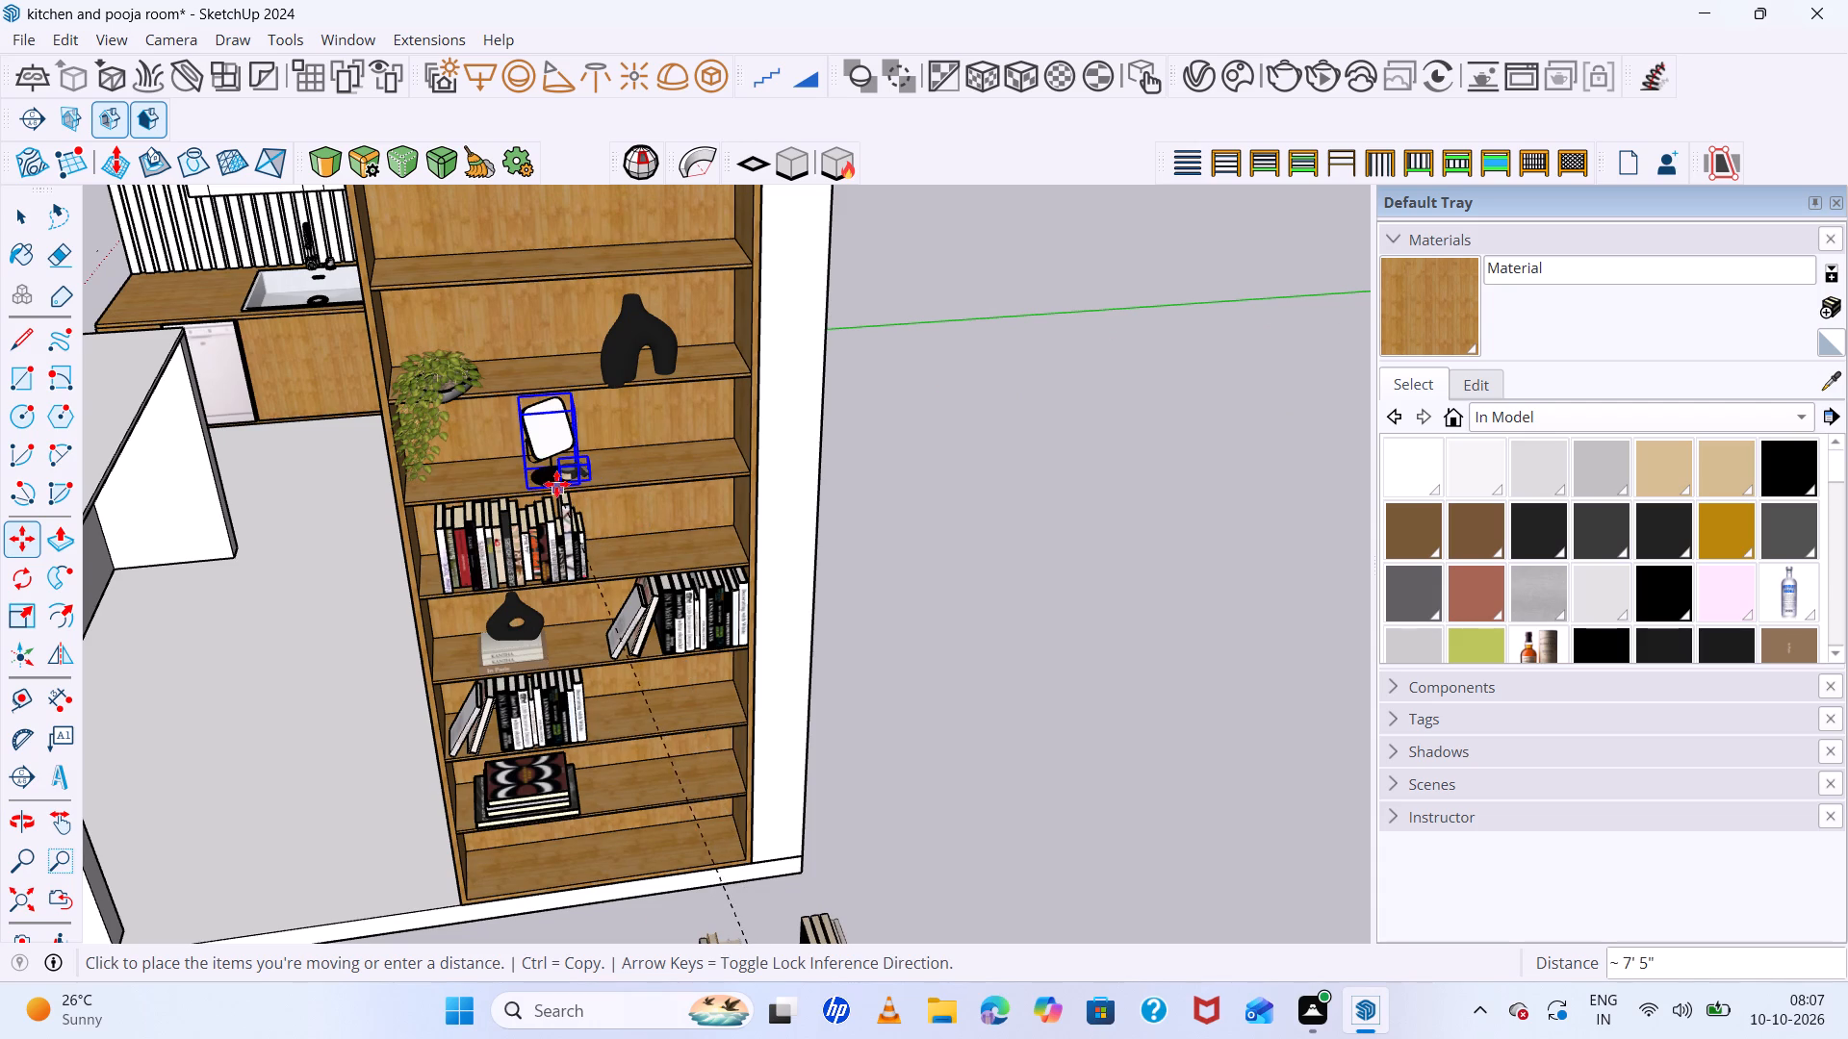
click(553, 486)
middle_drag(823, 584, 838, 429)
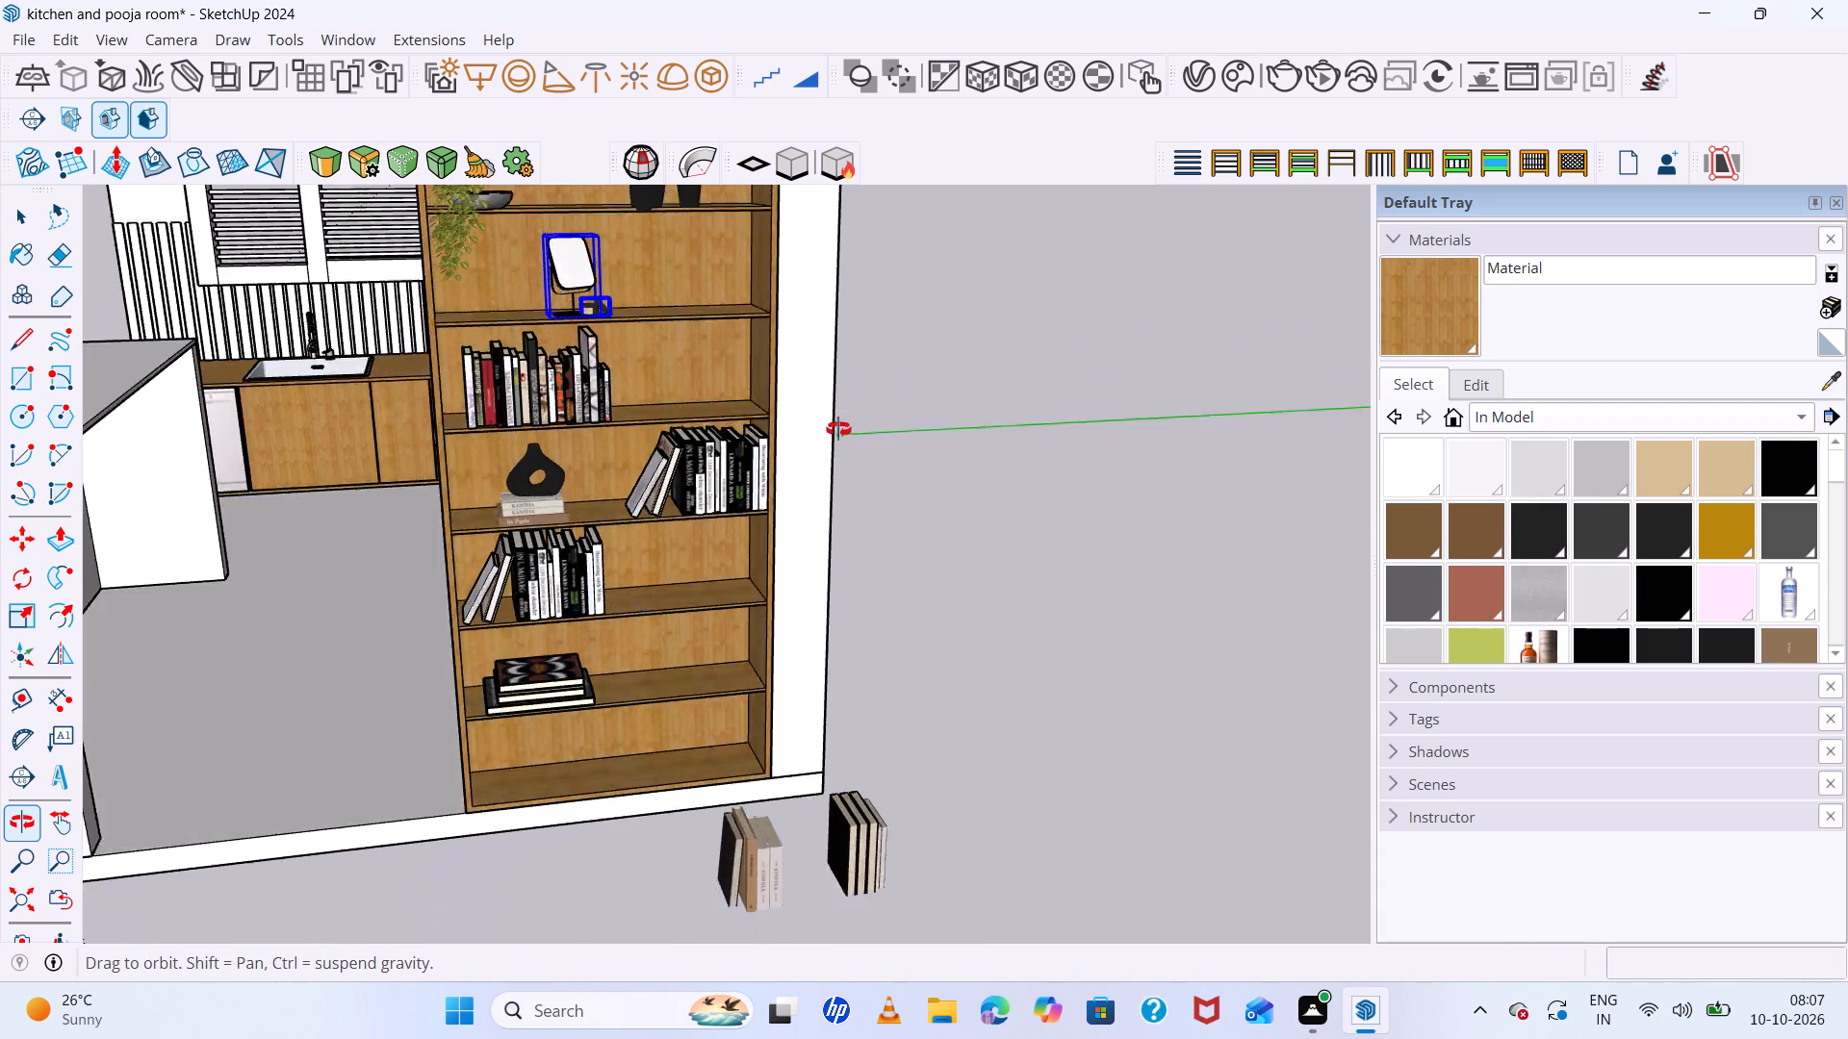
middle_drag(838, 429, 835, 426)
scroll(828, 455, down, 12)
scroll(814, 259, up, 1)
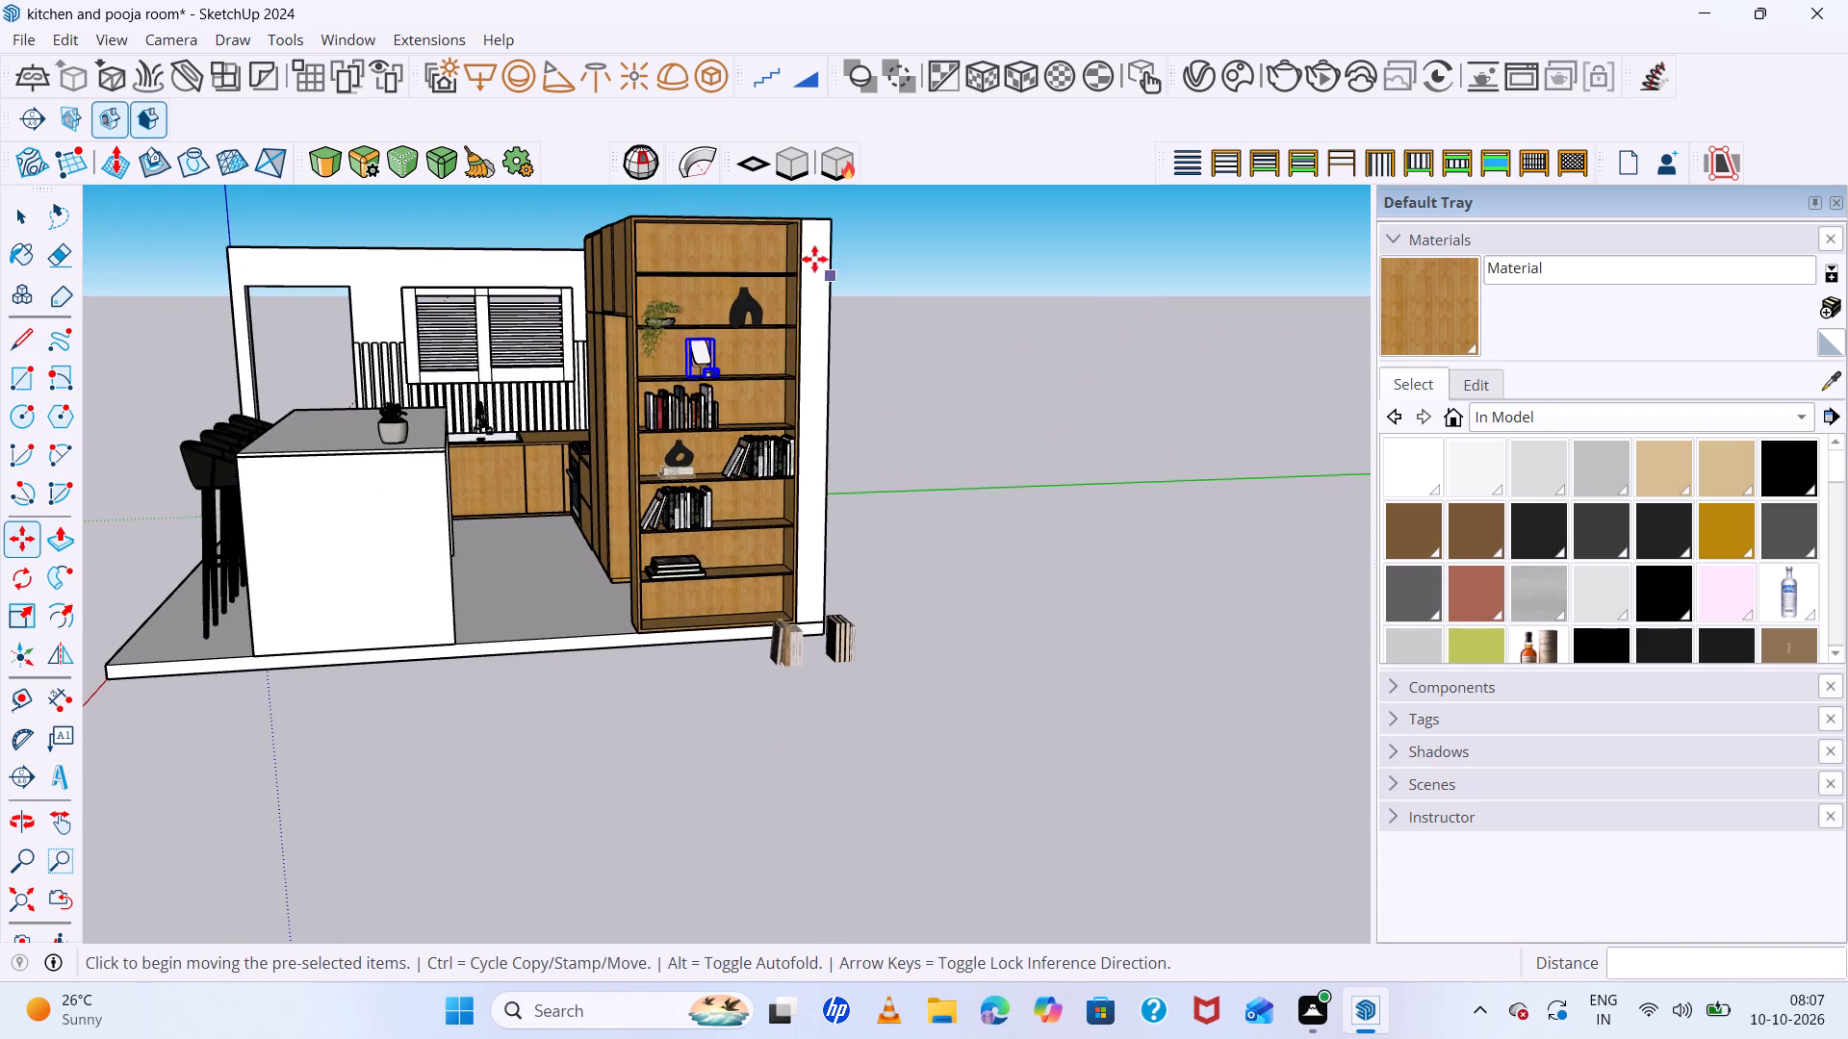
scroll(814, 259, up, 7)
middle_click(872, 381)
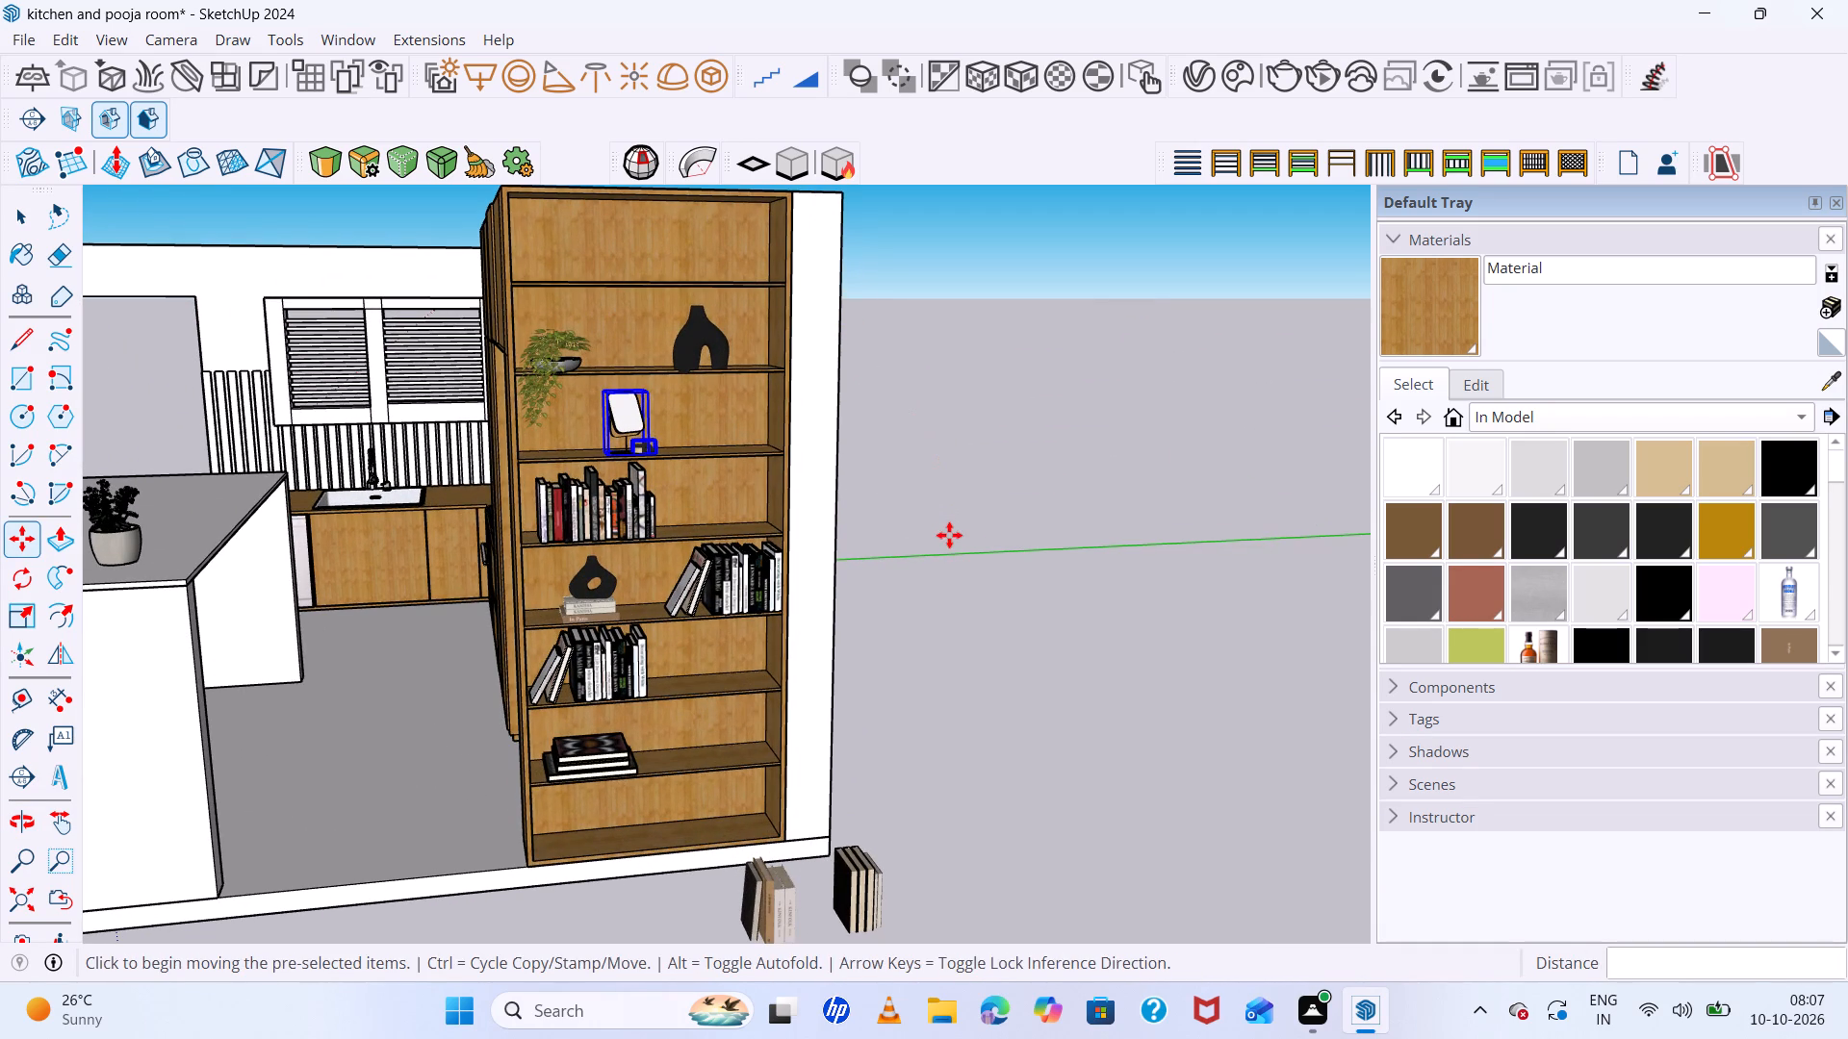
key(space)
click(949, 535)
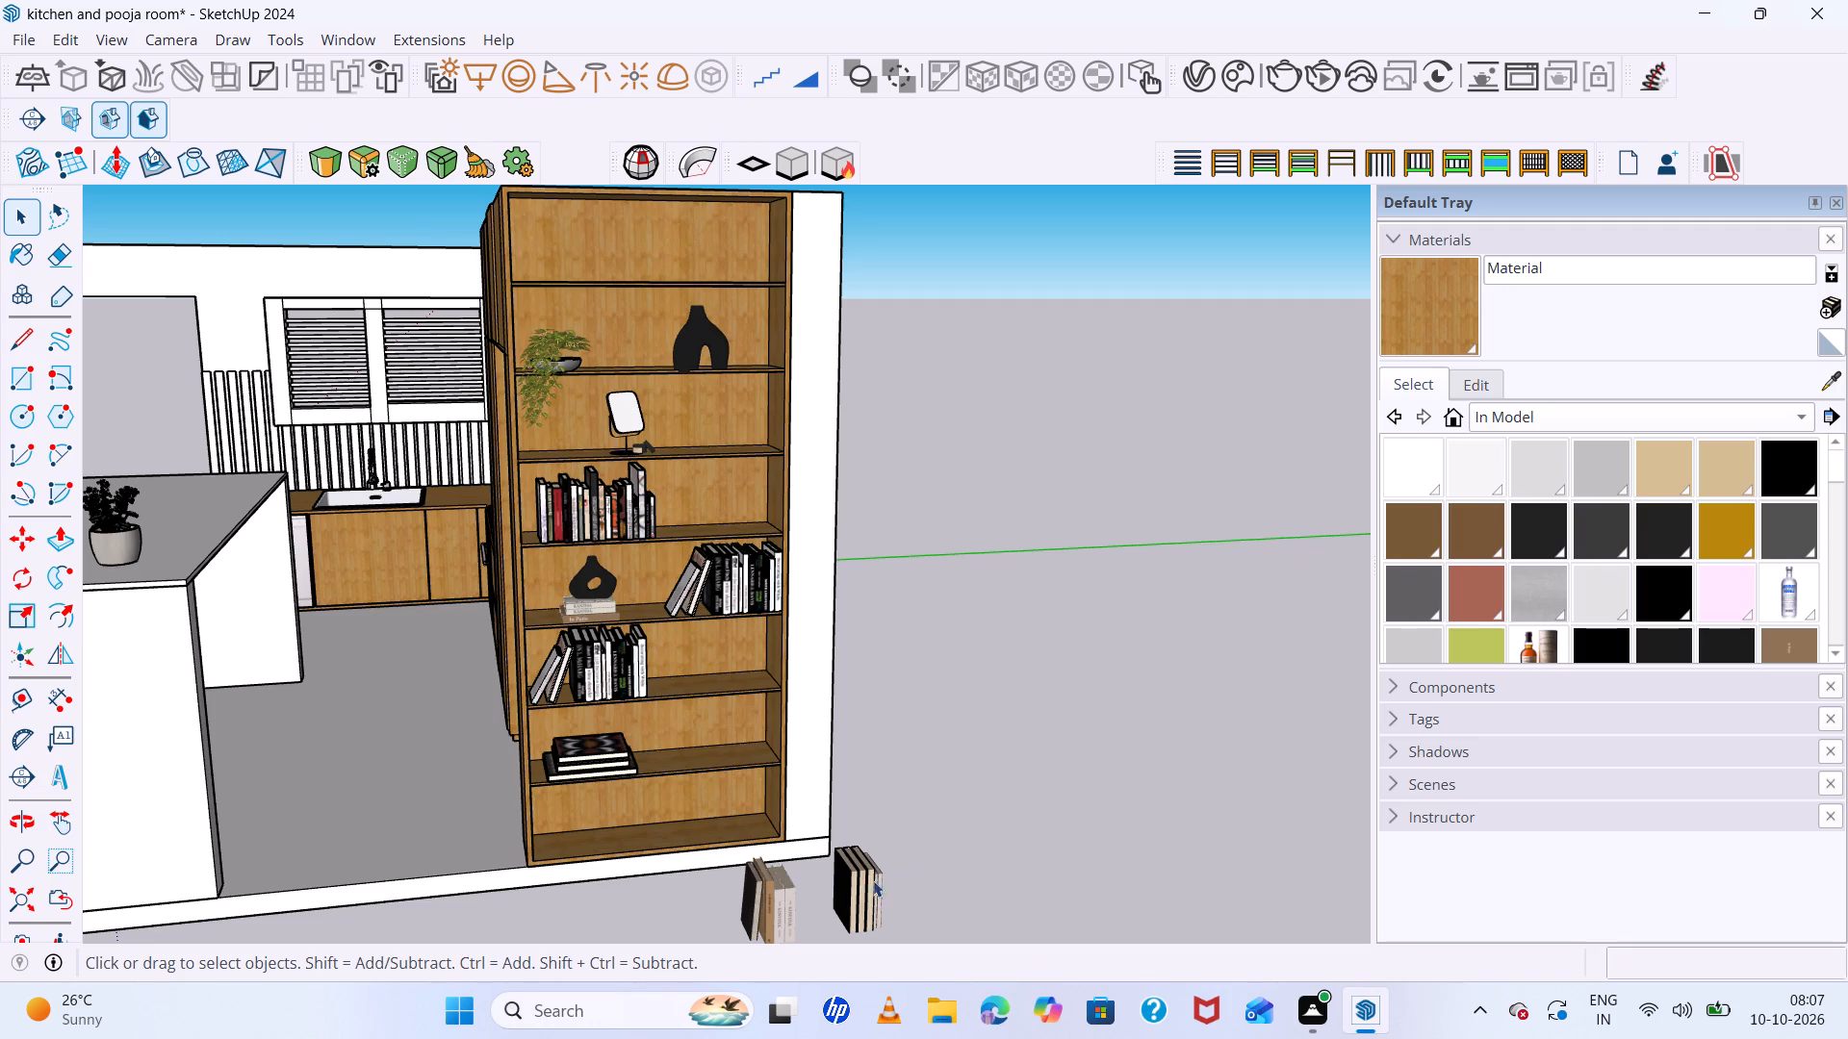
Delete the two leftover groups of upright books standing on the ground beside the shelving unit.
click(864, 886)
drag(908, 850, 889, 858)
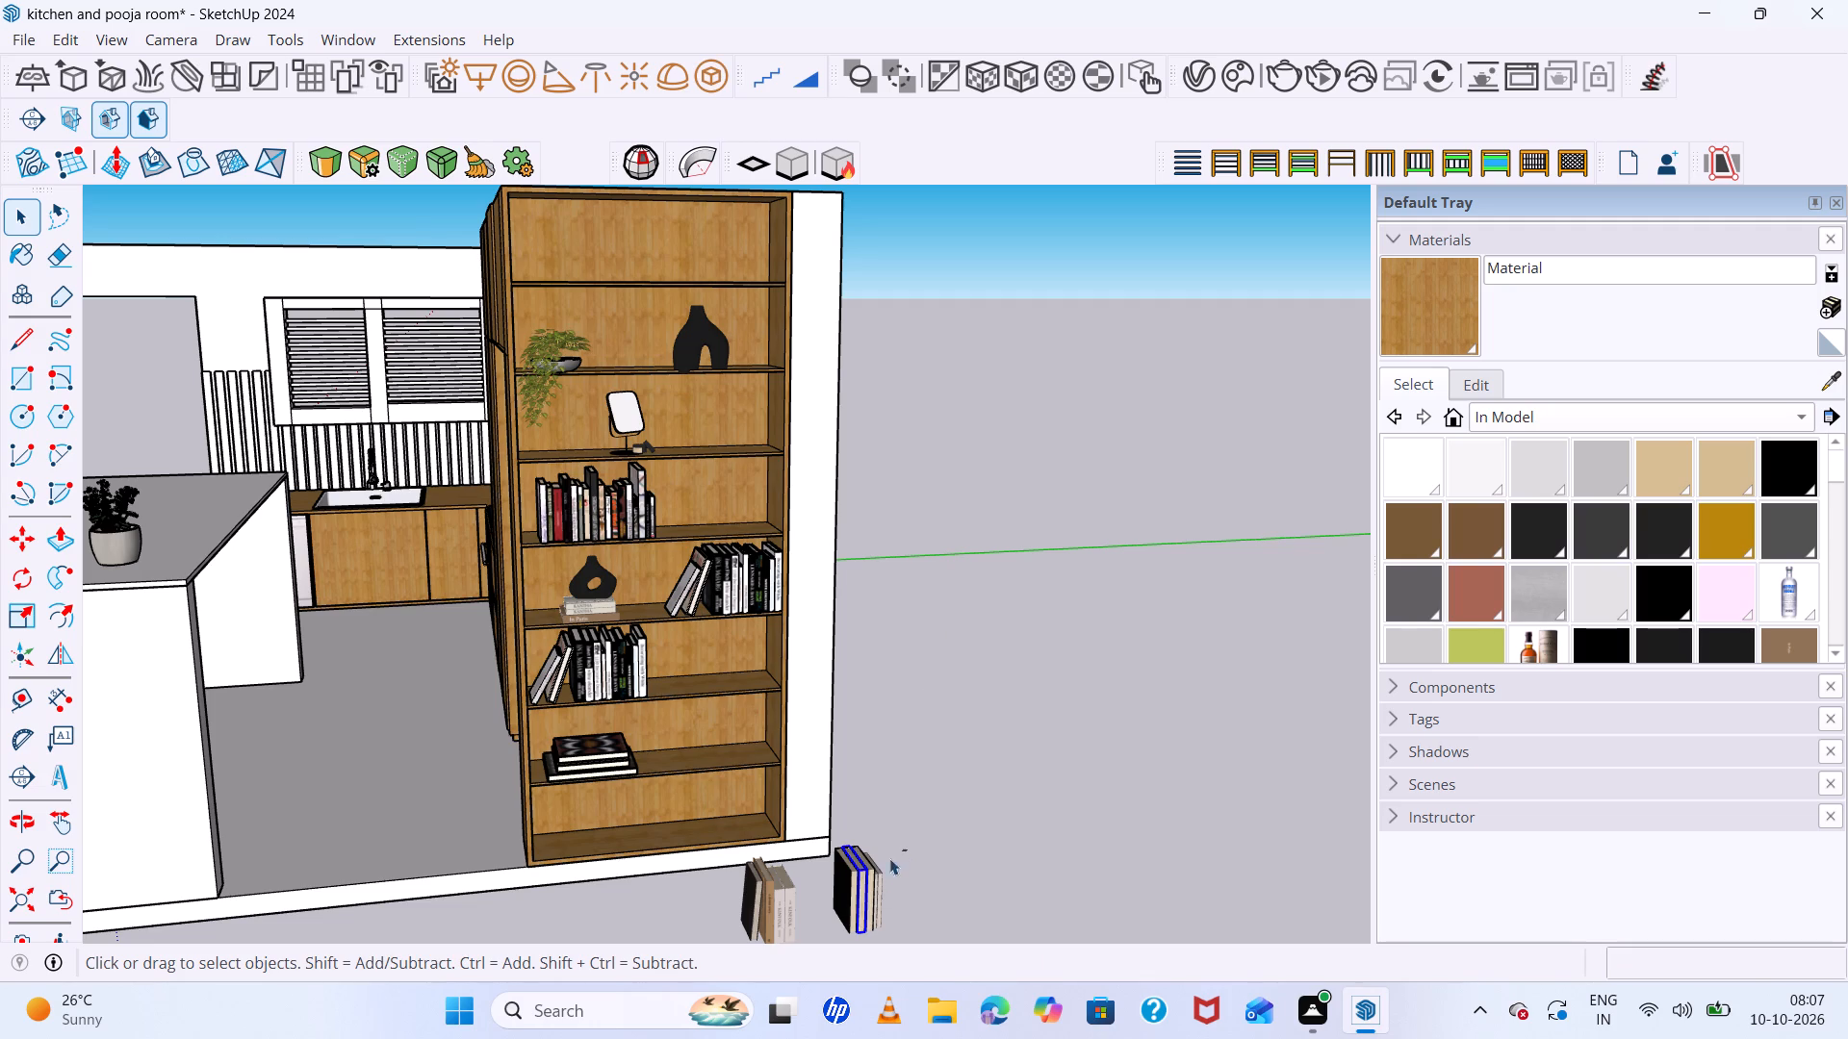
drag(889, 858, 726, 907)
click(974, 877)
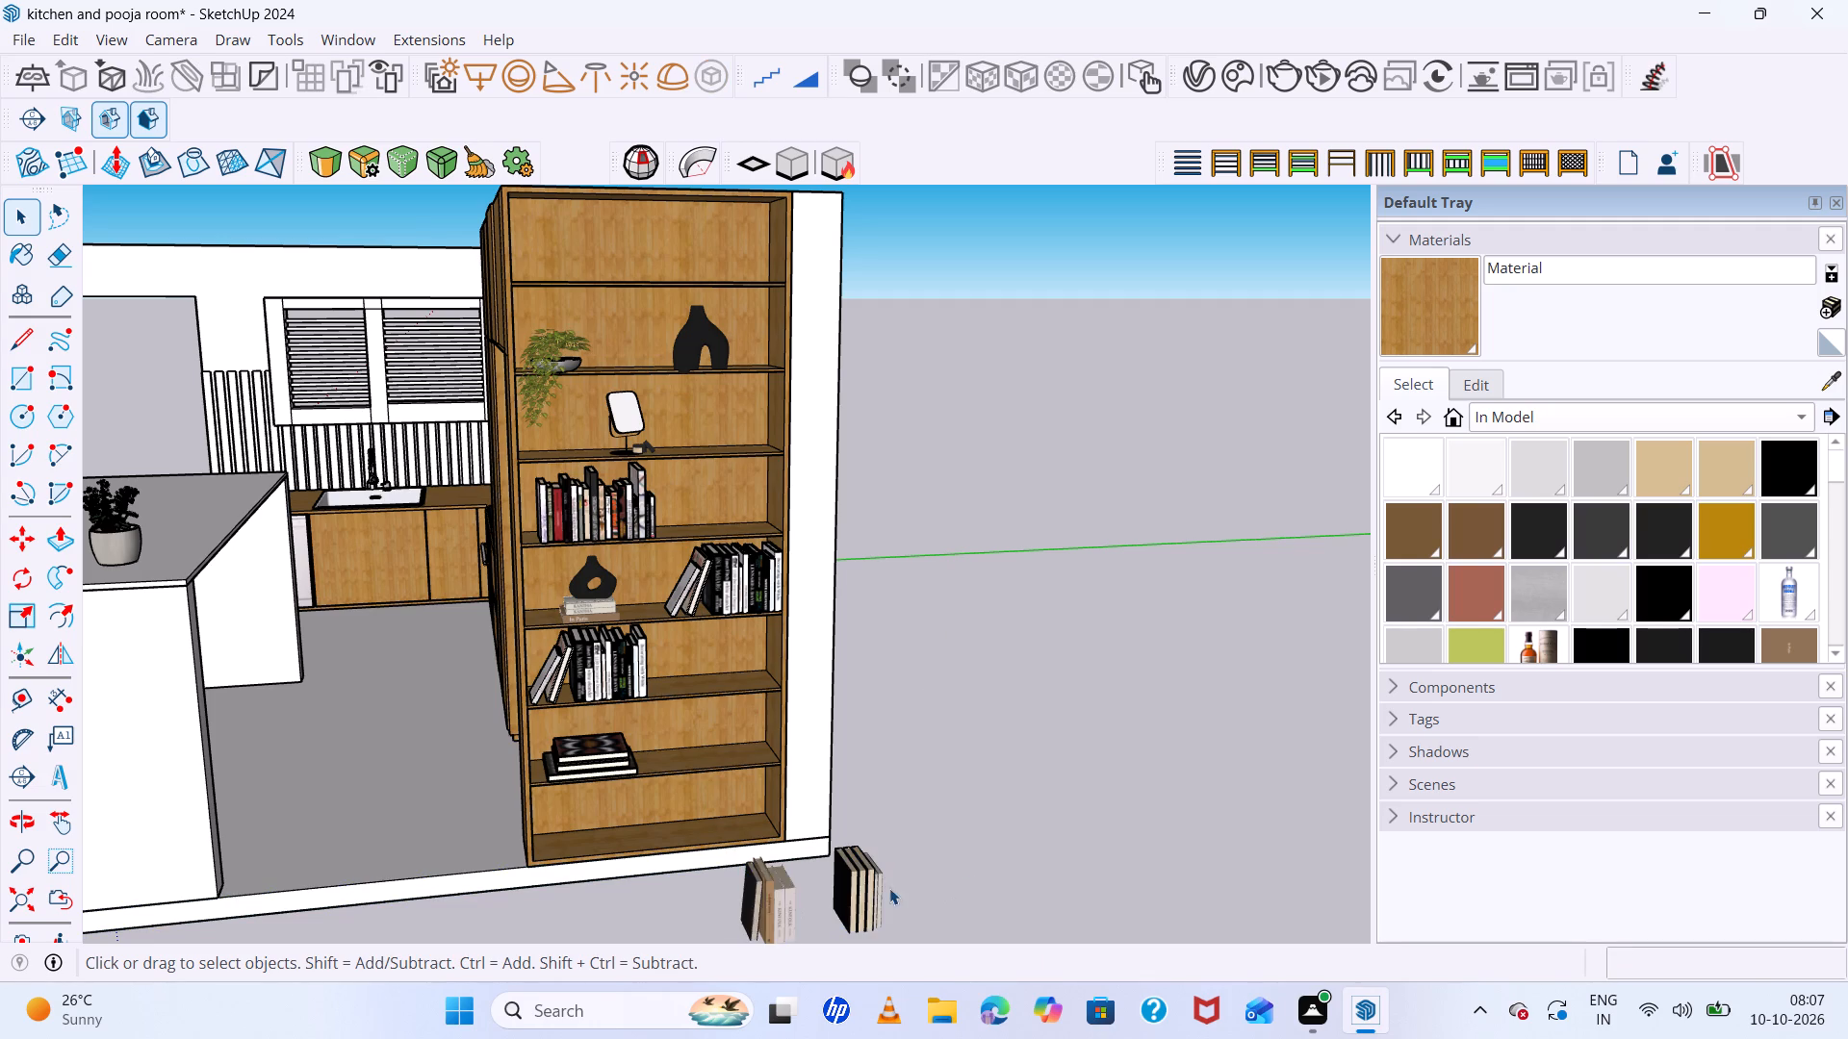
scroll(884, 772, down, 6)
scroll(893, 833, up, 1)
drag(893, 837, 768, 915)
click(768, 915)
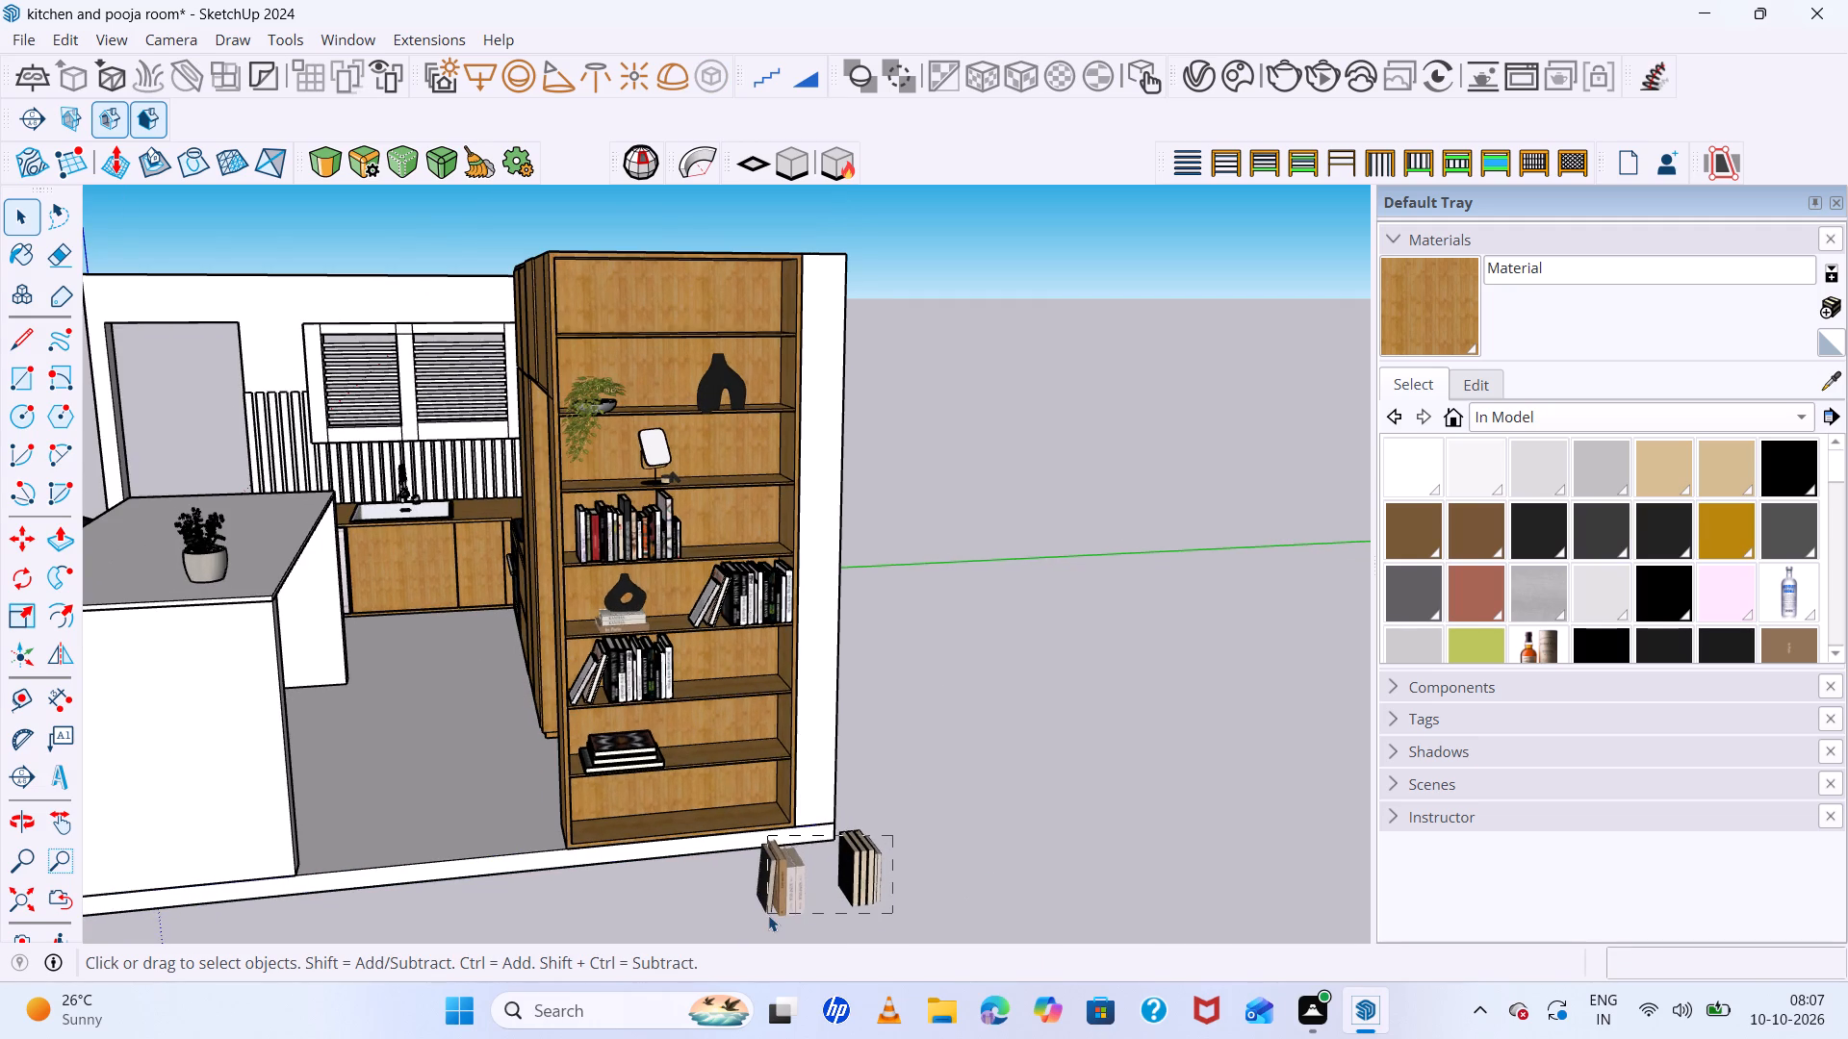
double_click(791, 898)
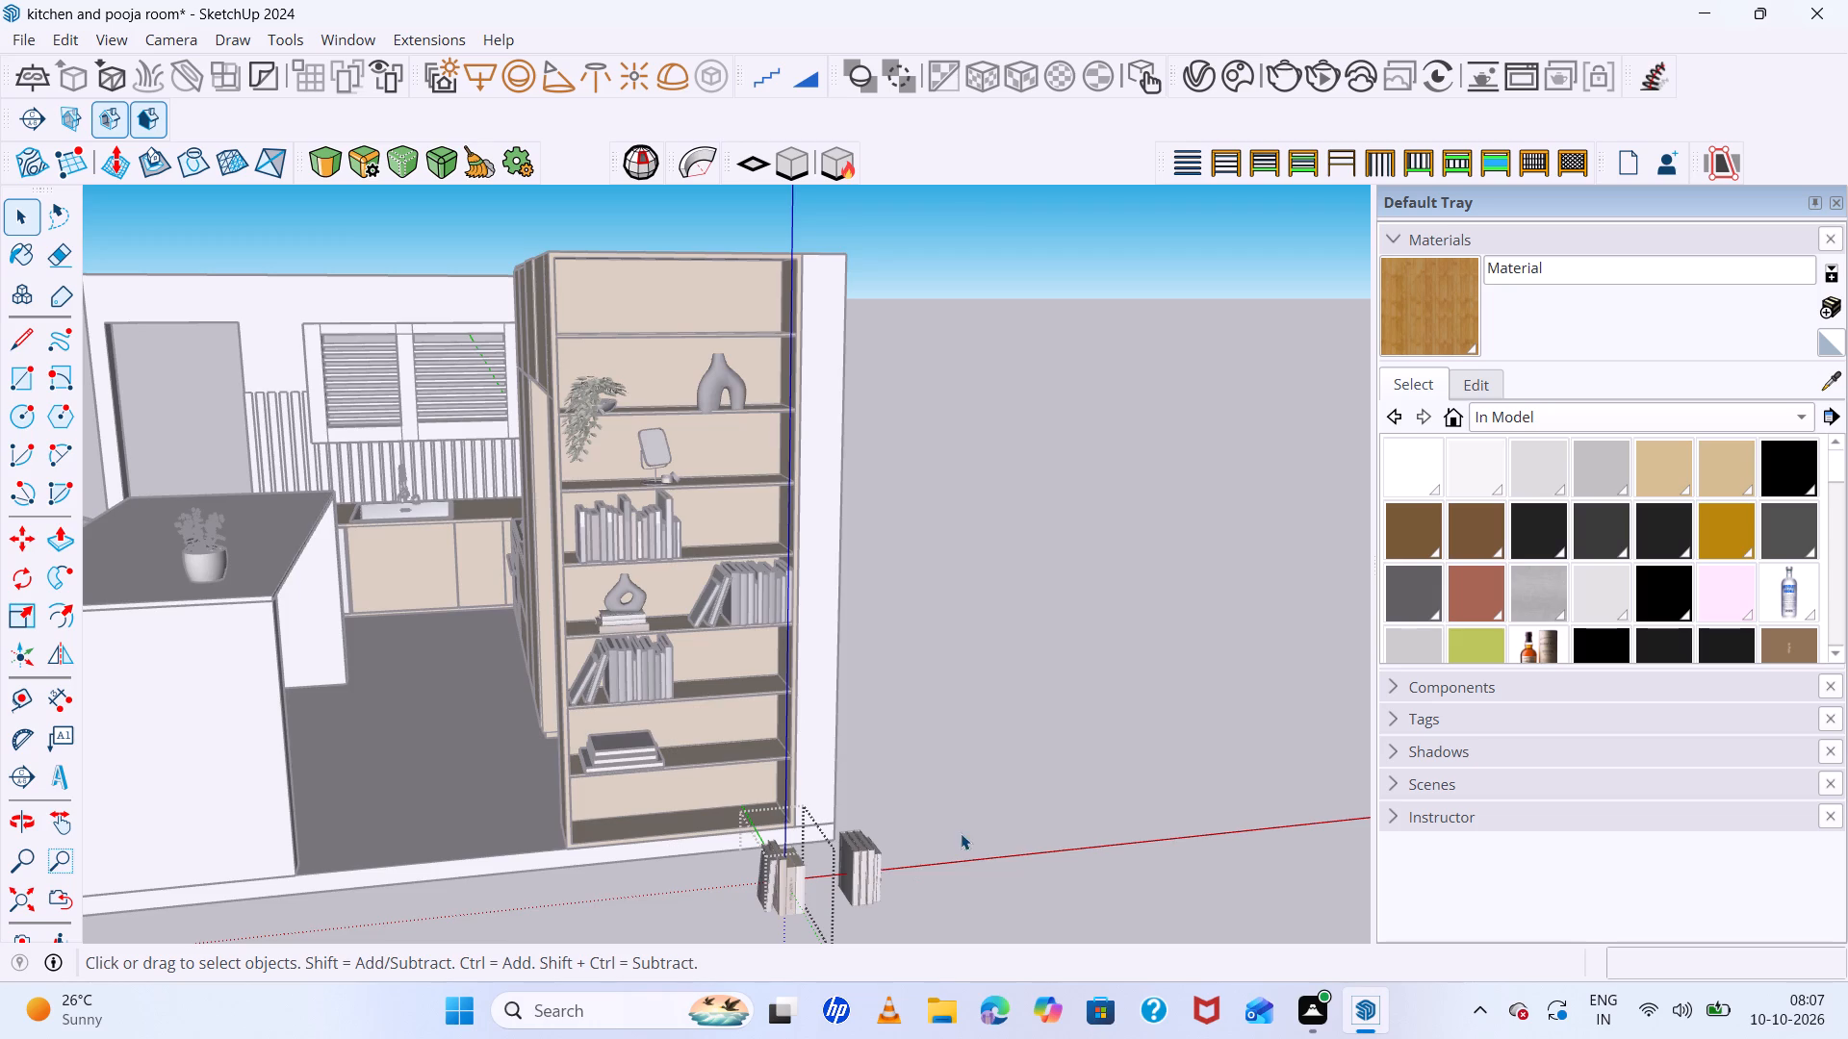
click(961, 833)
drag(931, 835, 764, 914)
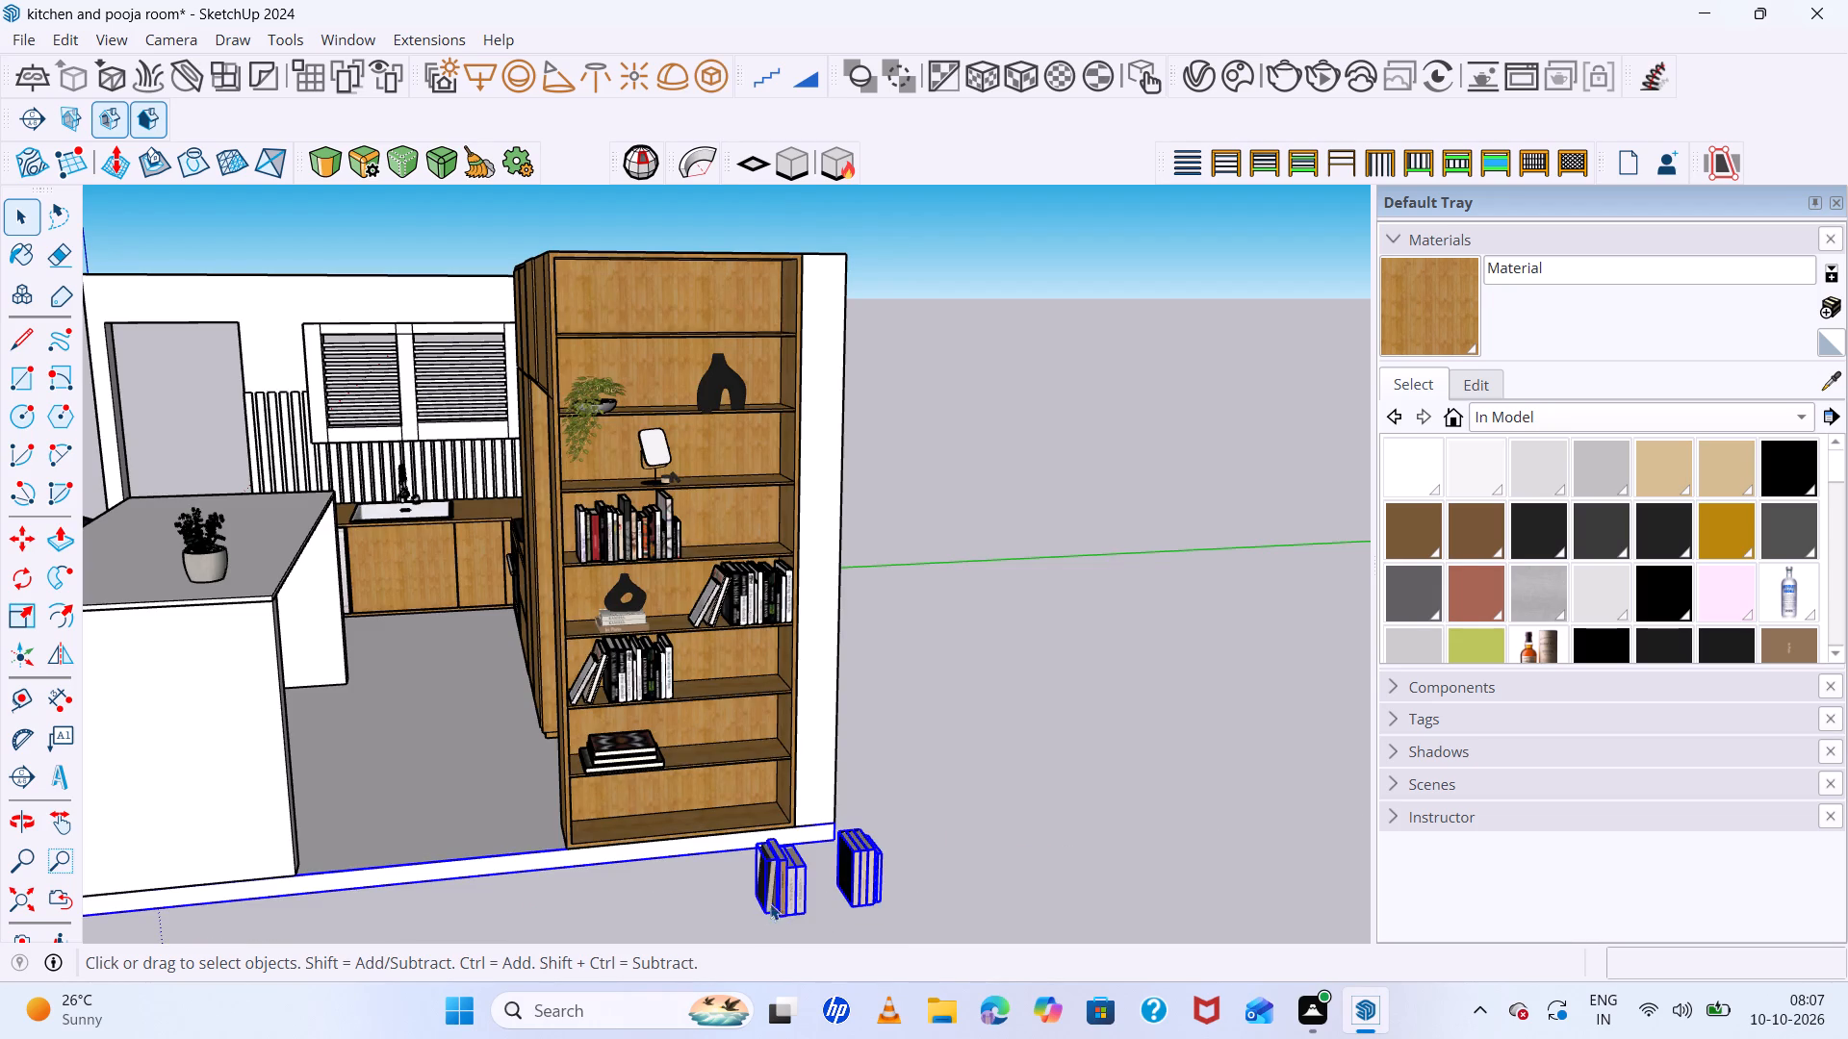
middle_drag(784, 895, 1060, 920)
middle_click(1060, 920)
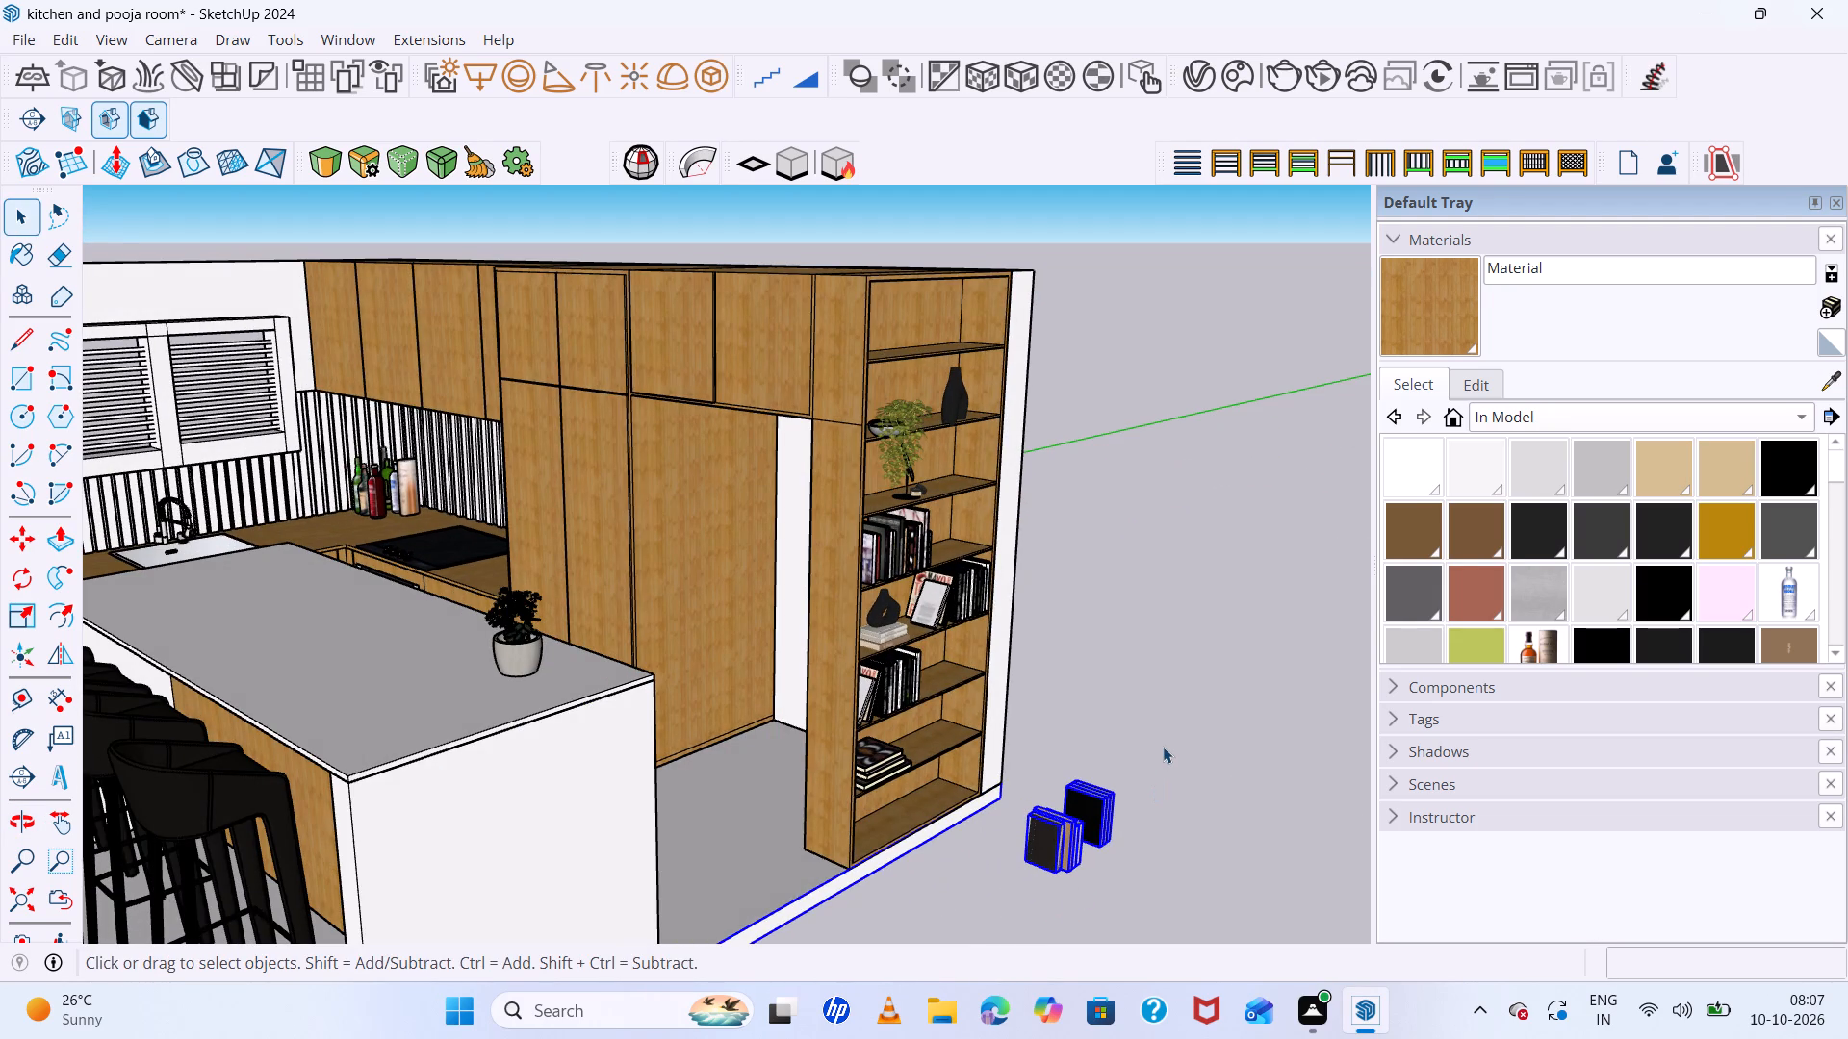
key(space)
drag(1163, 746, 1037, 910)
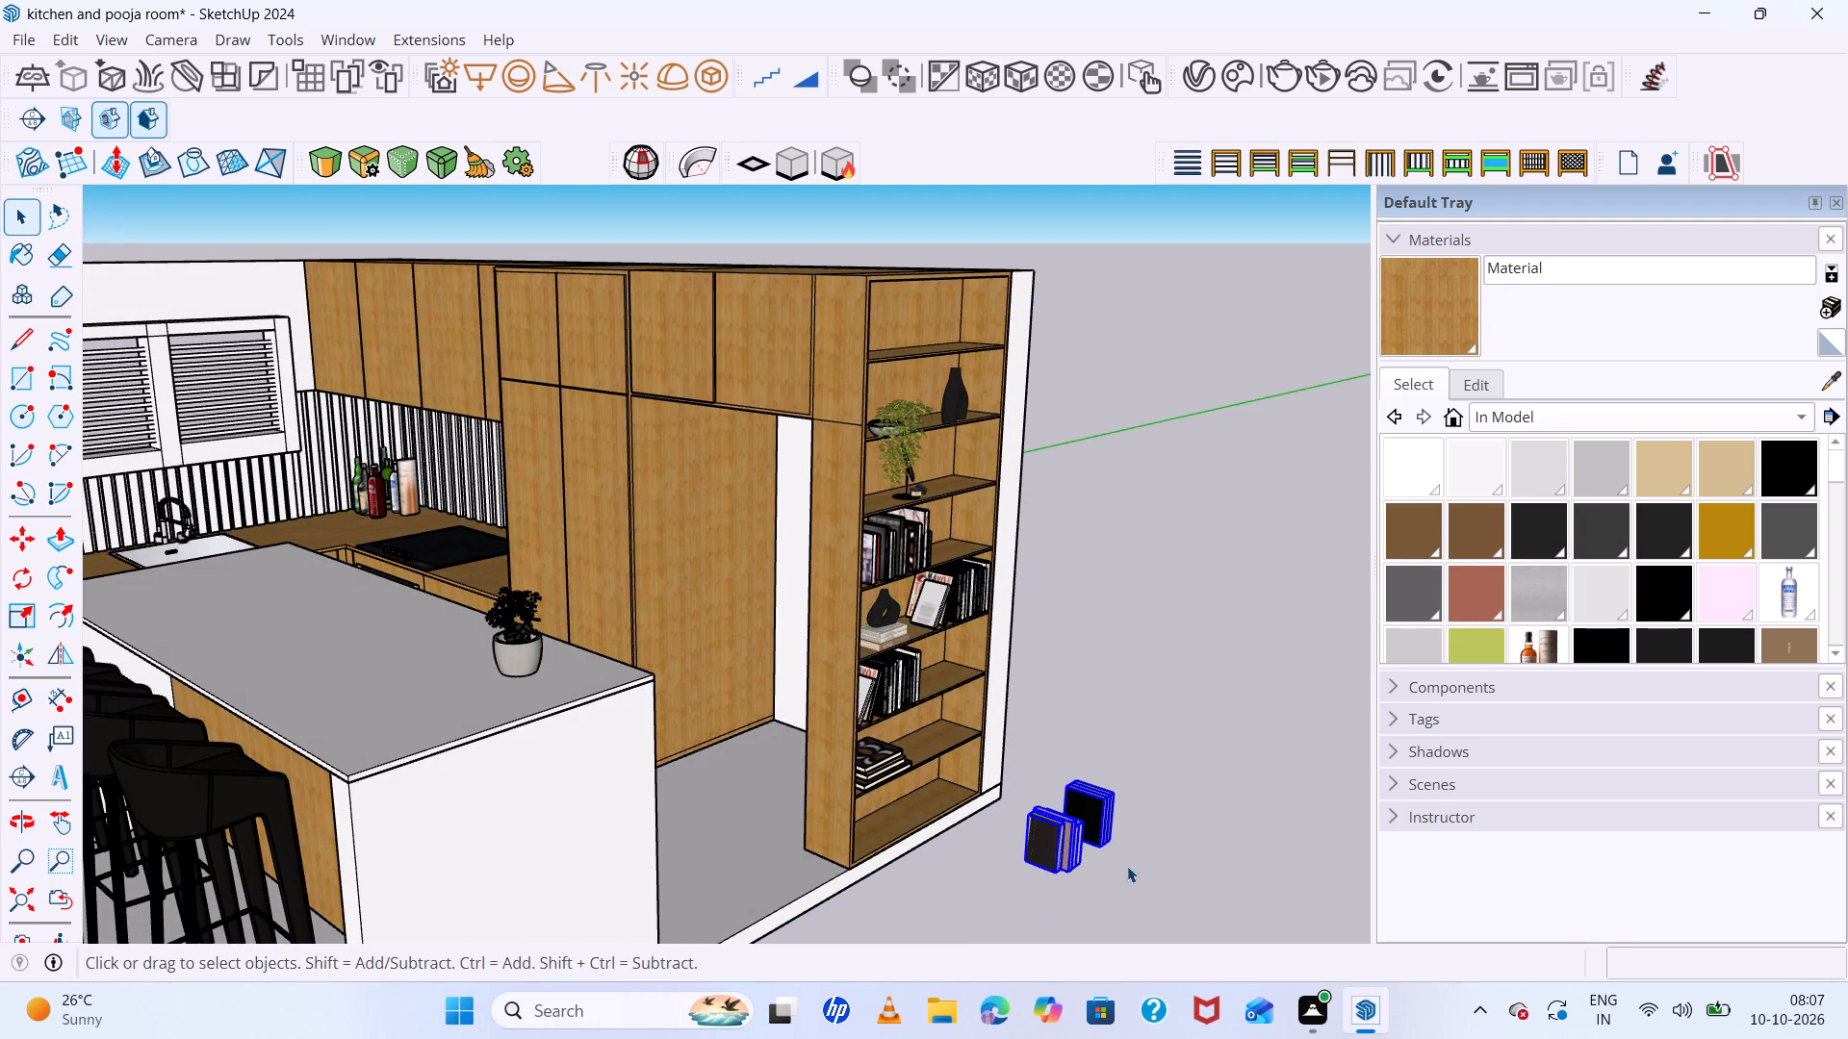
click(1163, 842)
drag(1133, 773, 1017, 889)
key(Delete)
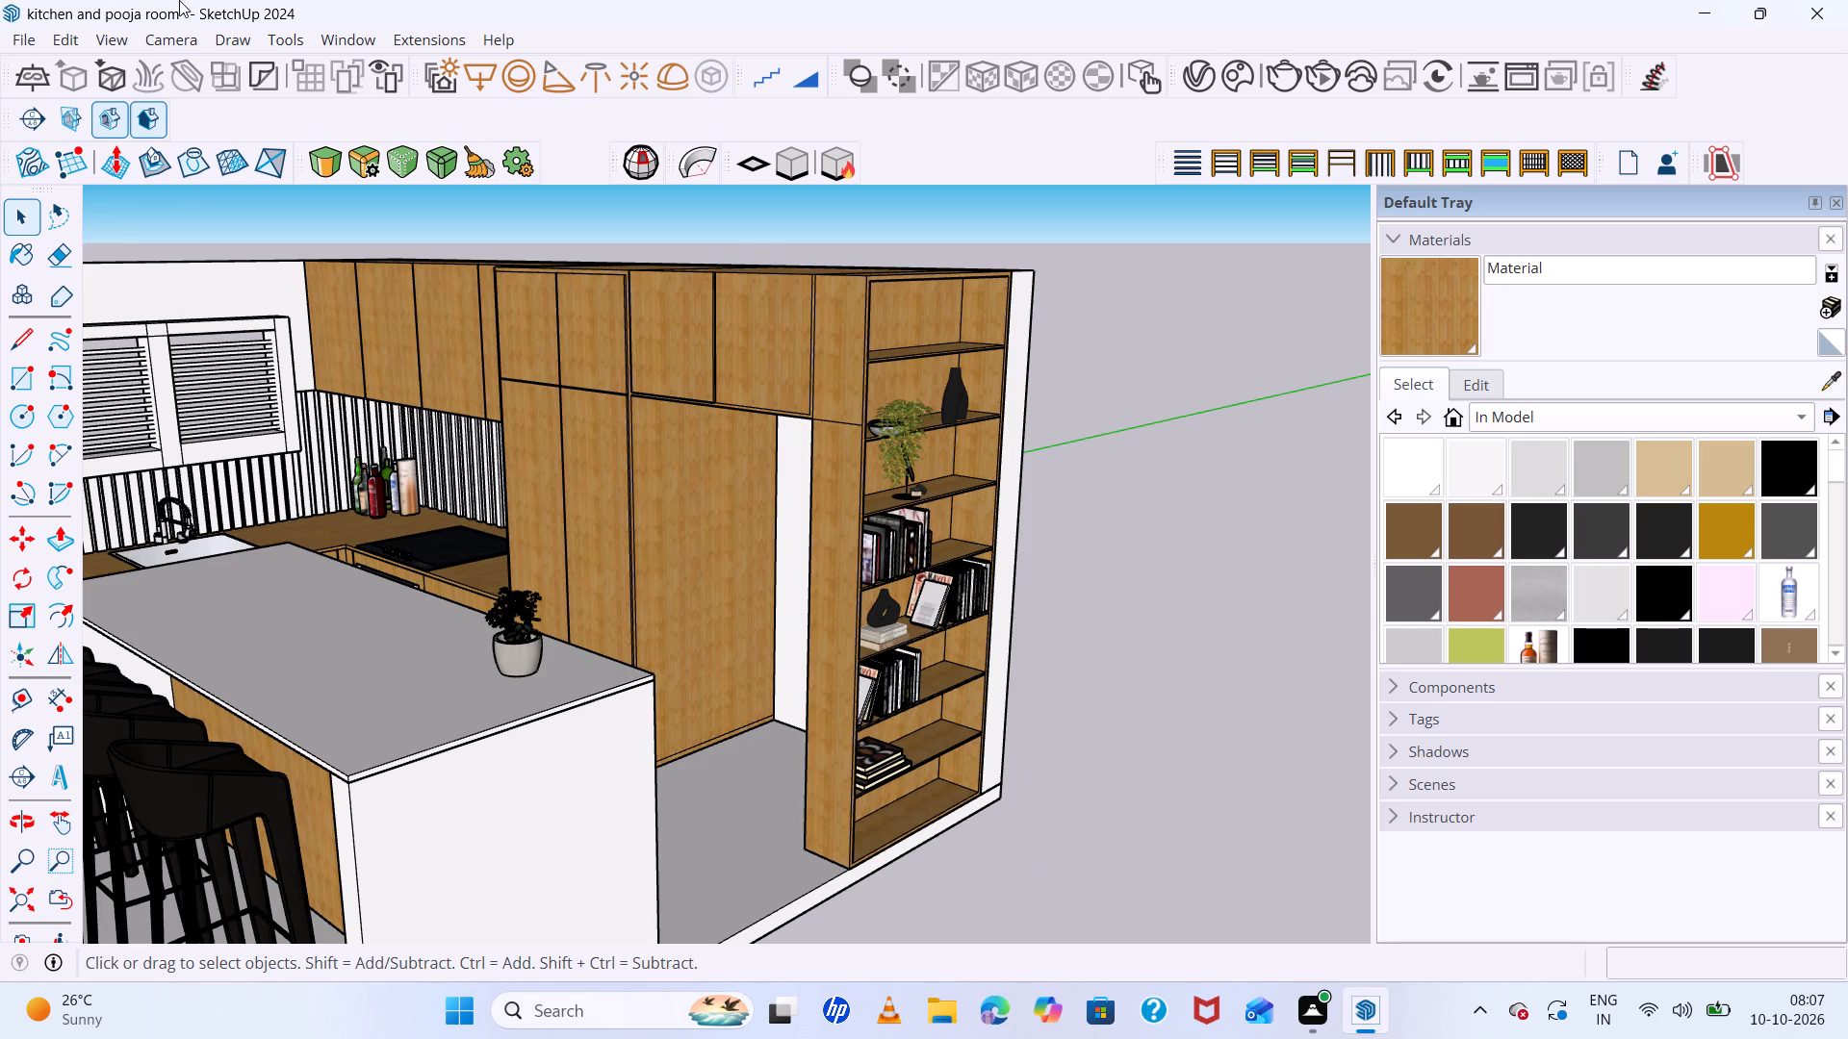
Search 3D Warehouse for "decorative items".
click(348, 37)
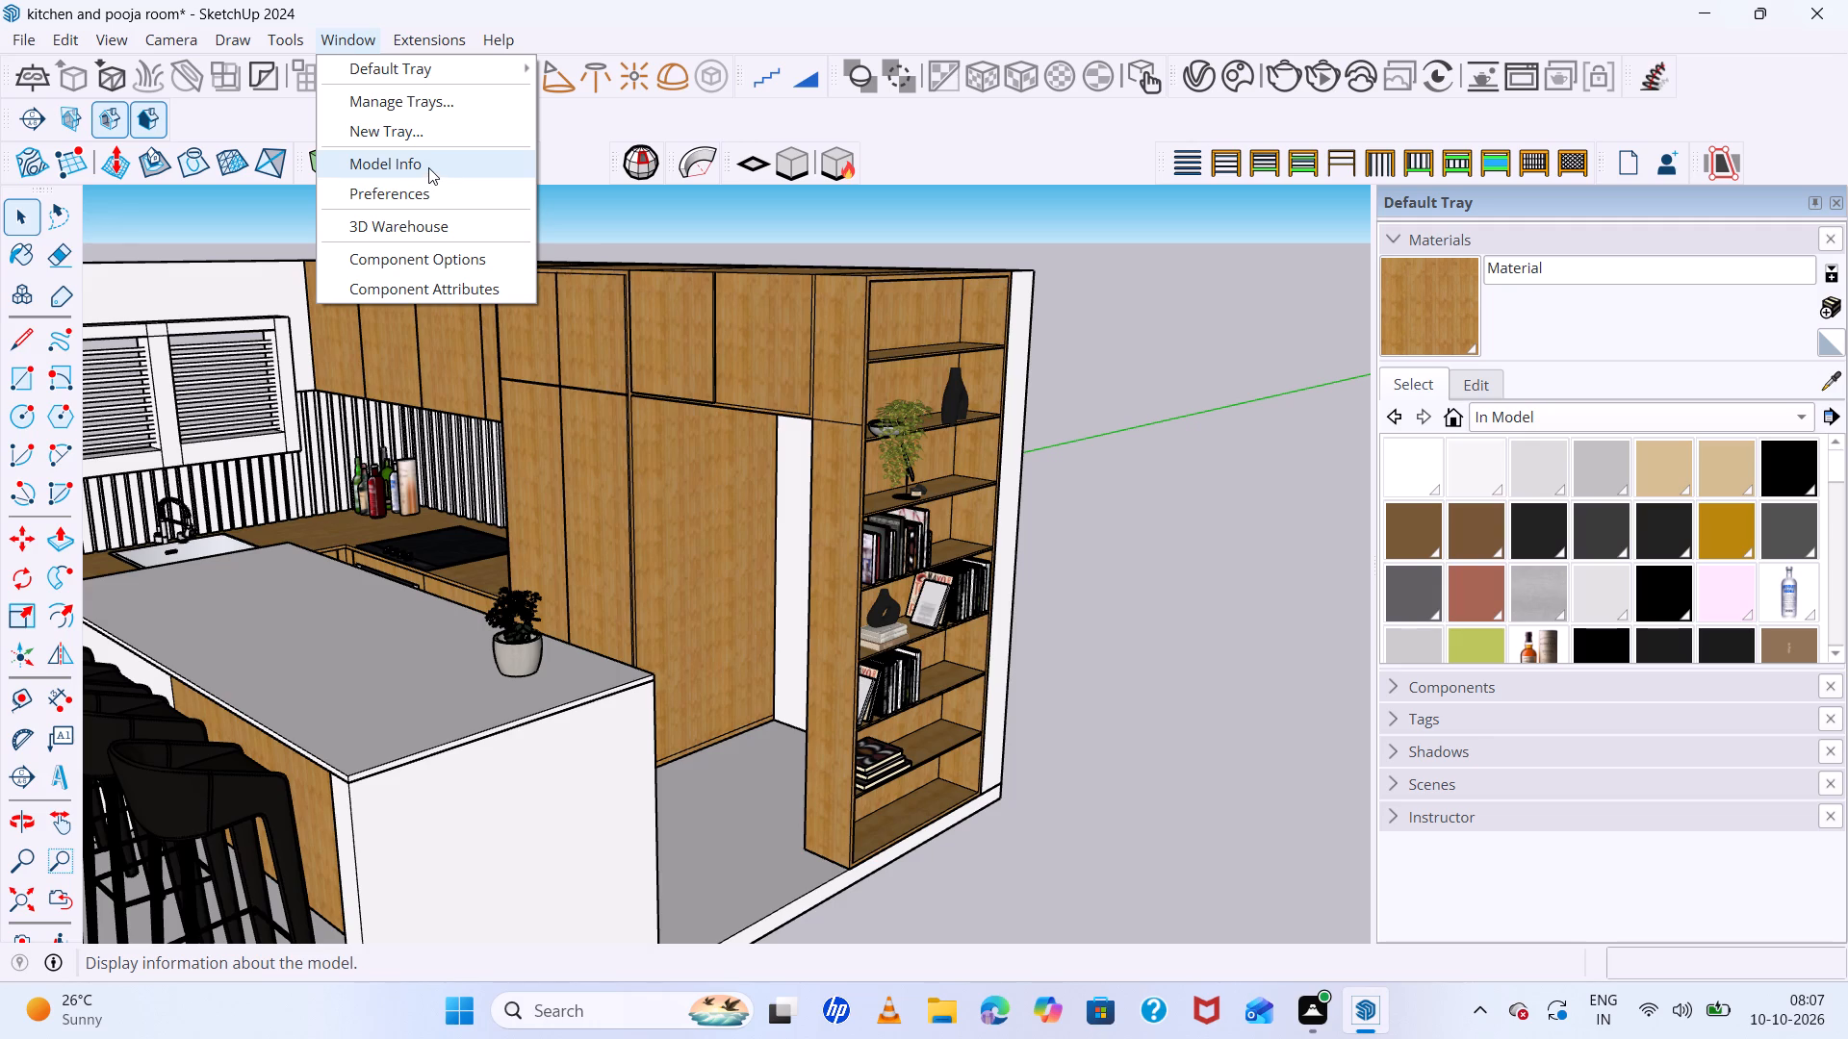
click(434, 223)
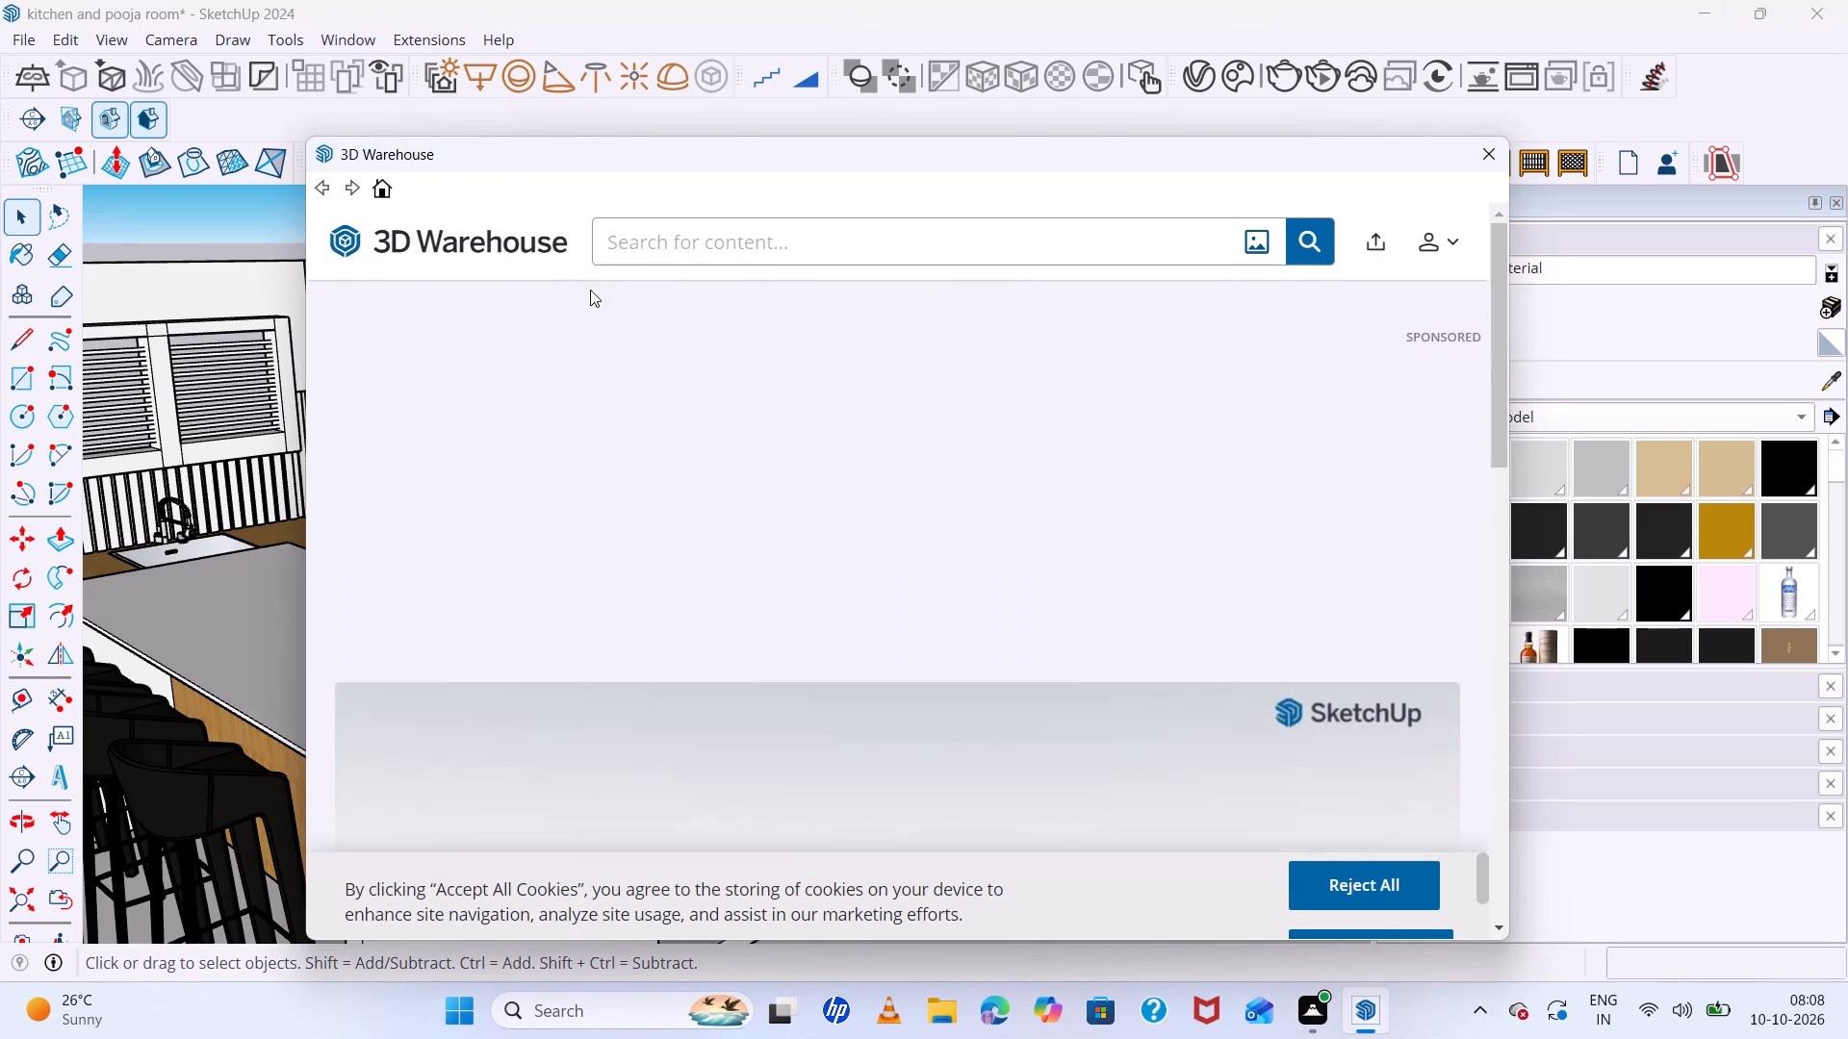
click(851, 240)
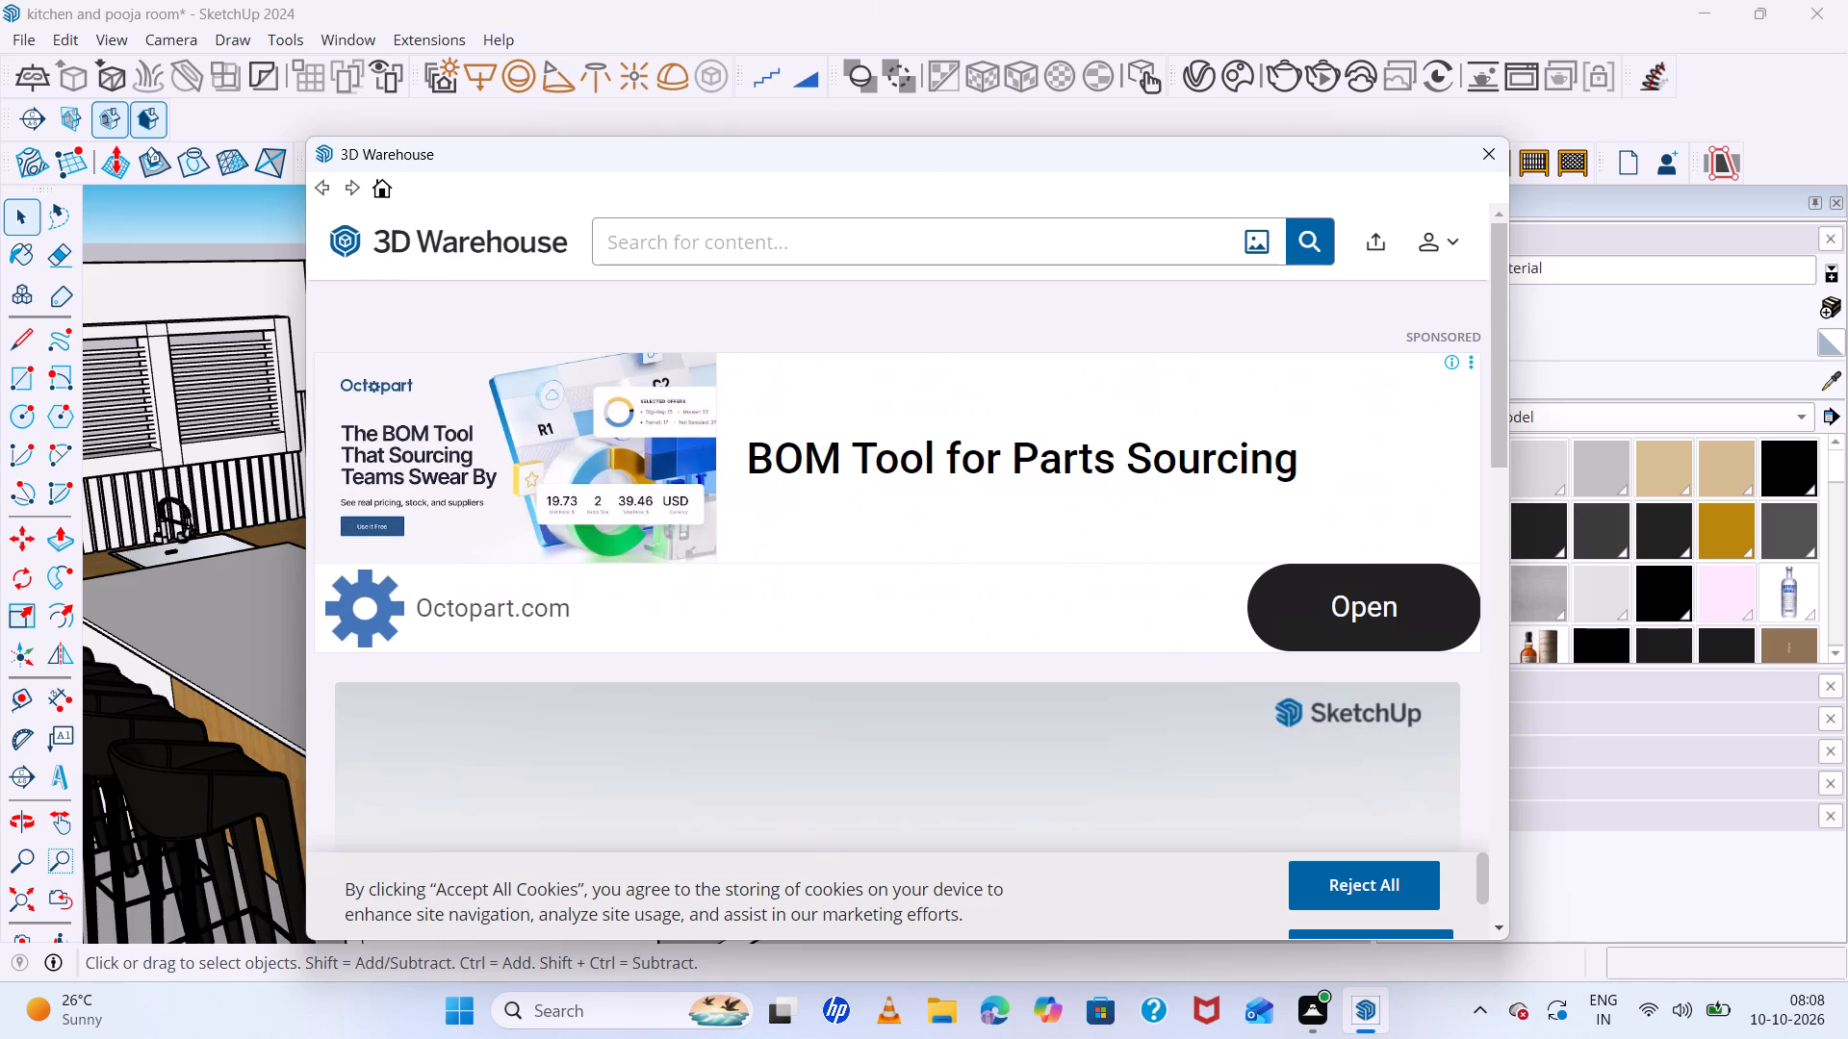
text(decorative)
key(space)
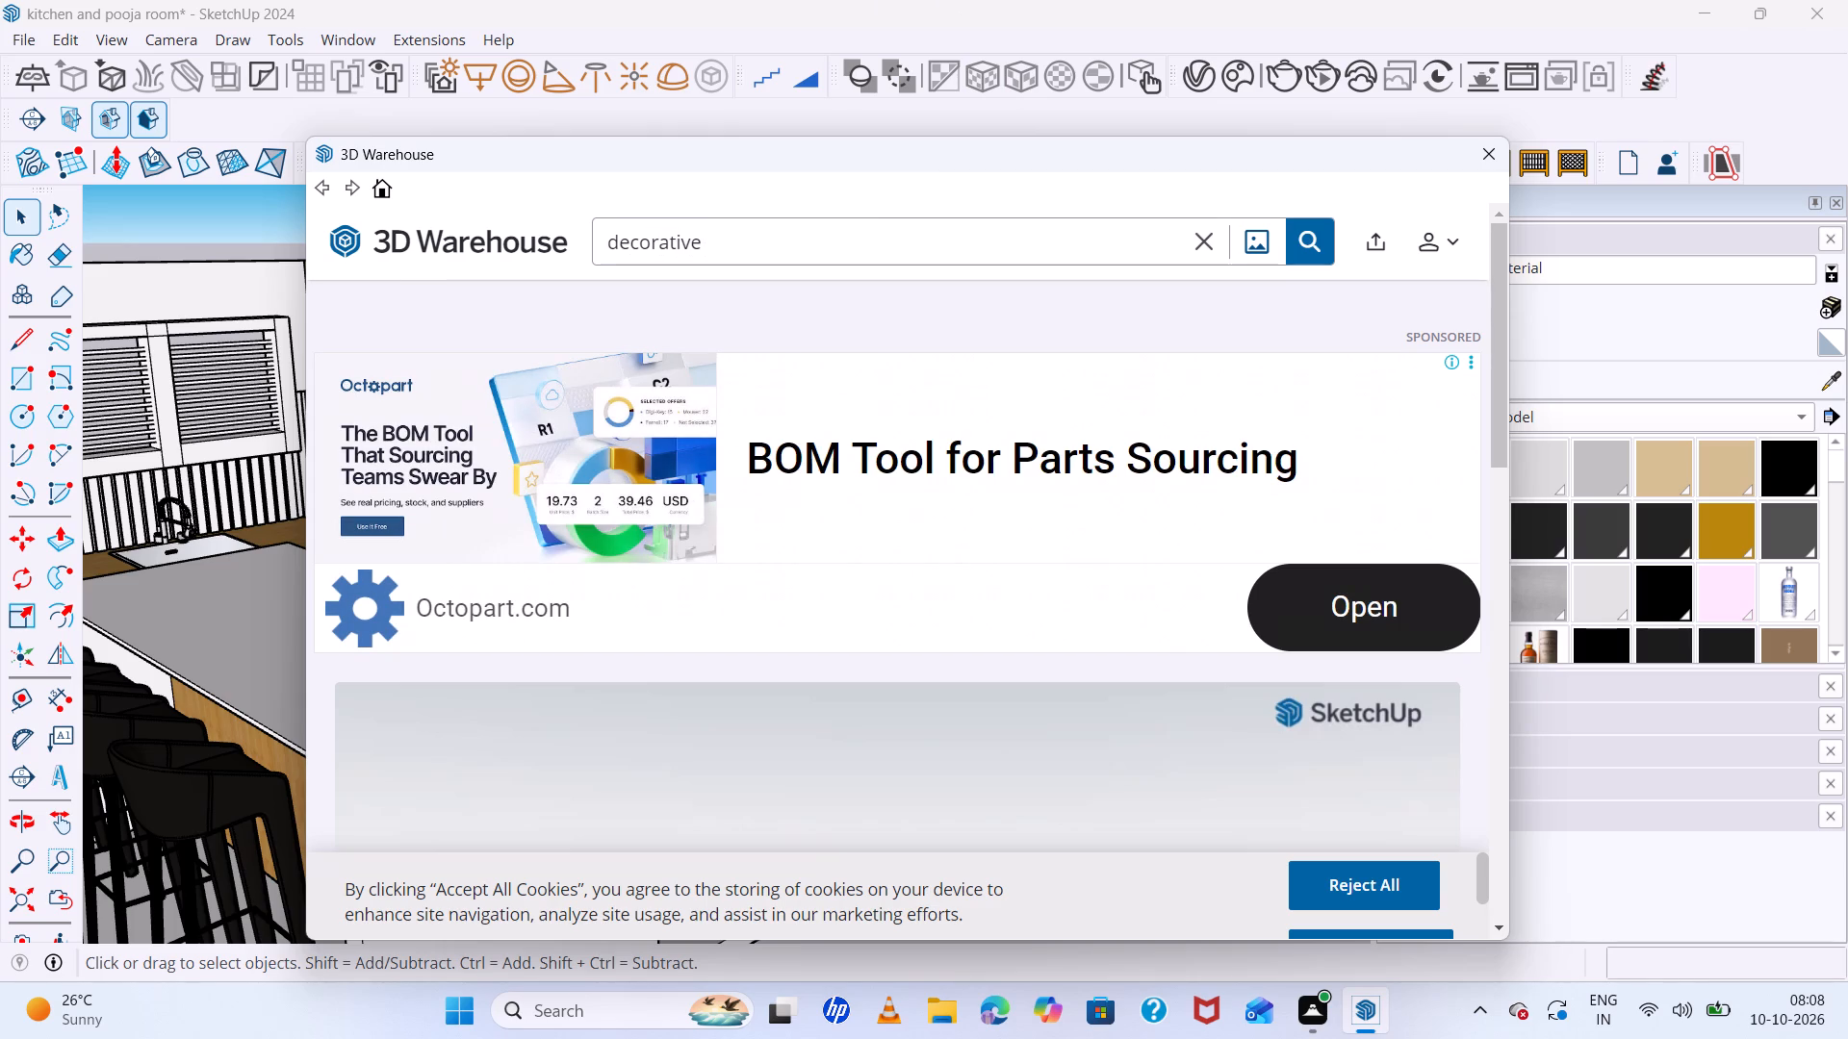
text(items)
key(Return)
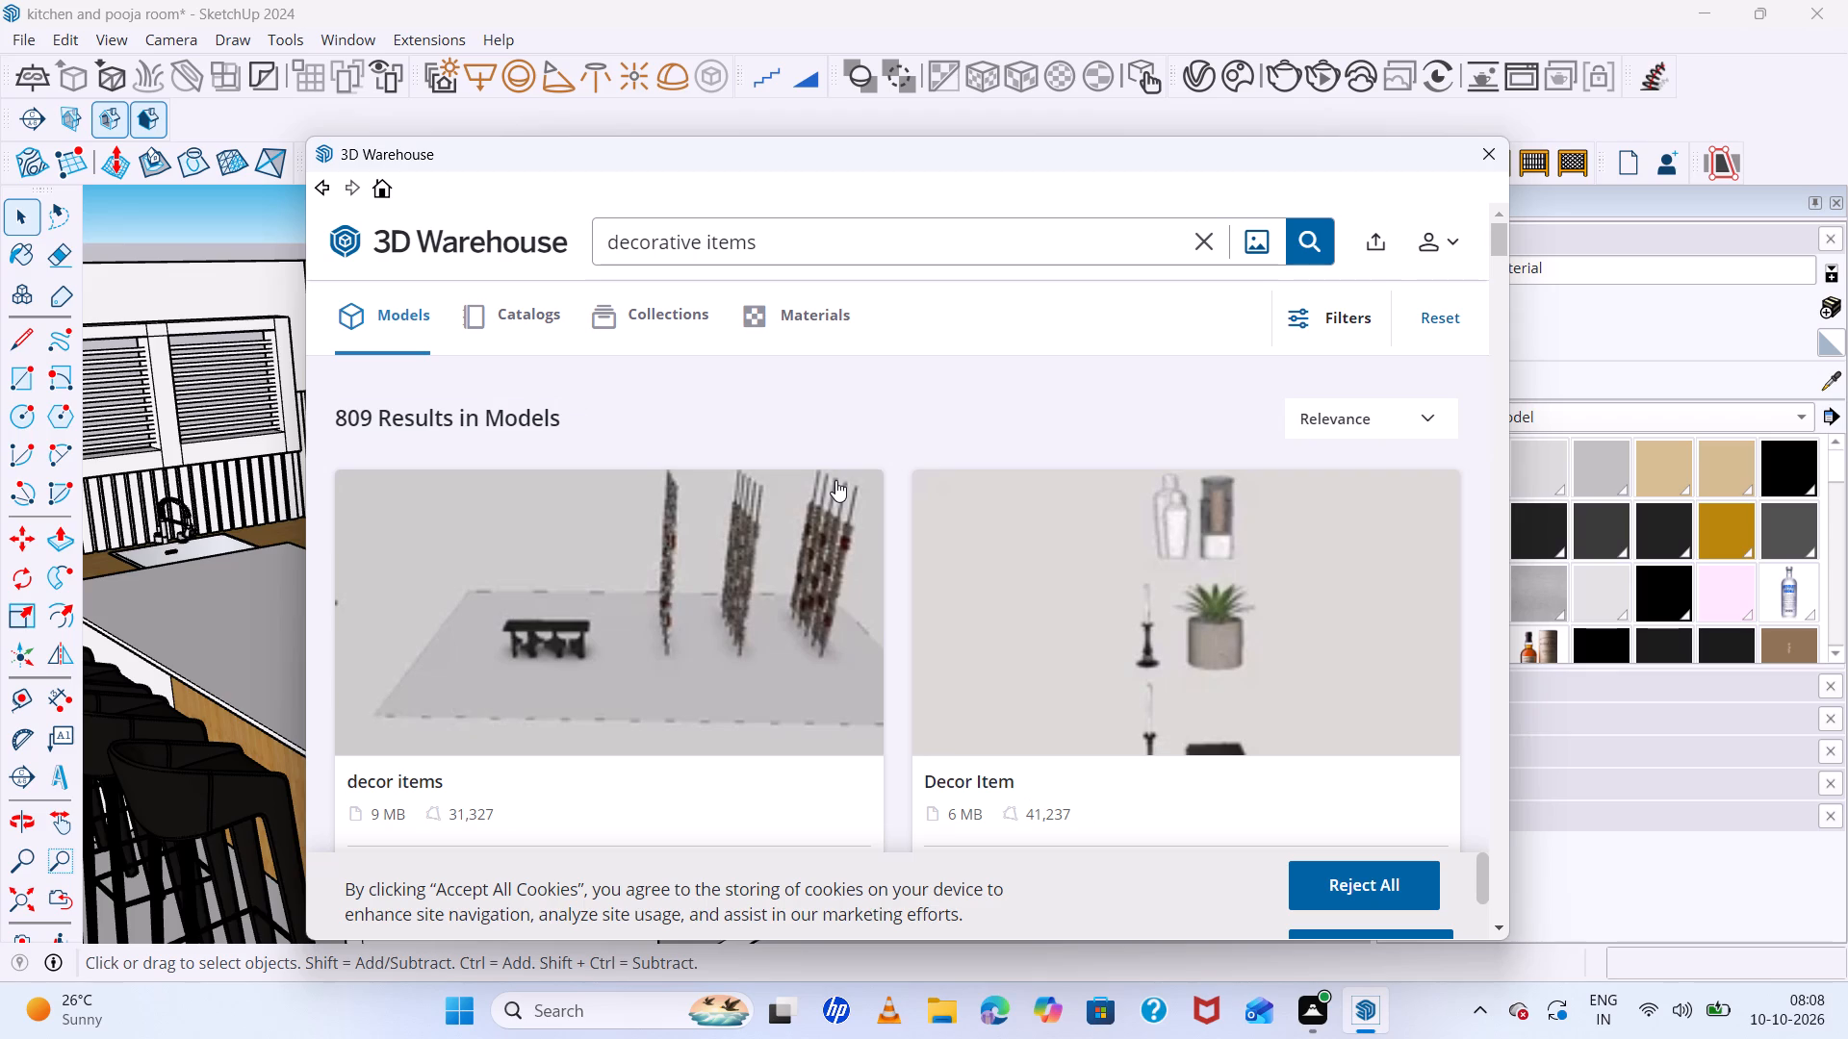
Browse the found models and open "Decor items", the set of three wooden shelves with vases and jars.
scroll(865, 593, down, 3)
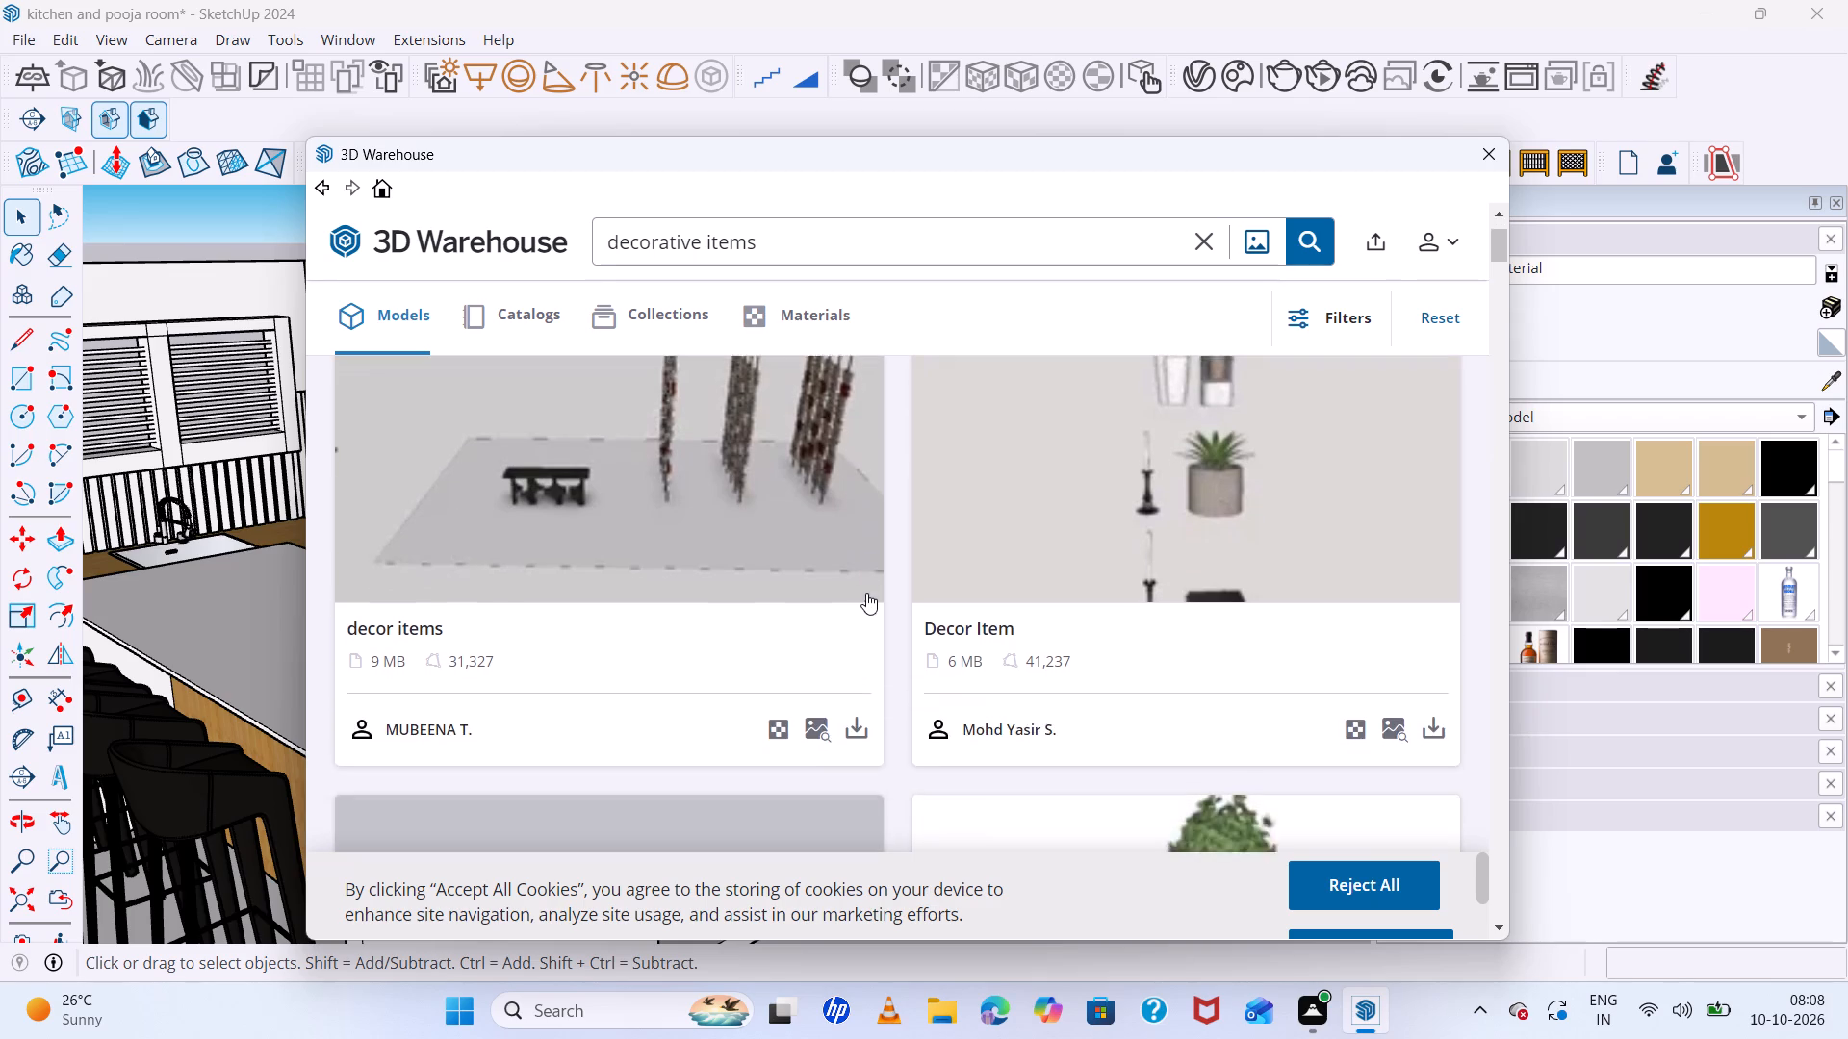
scroll(866, 593, down, 10)
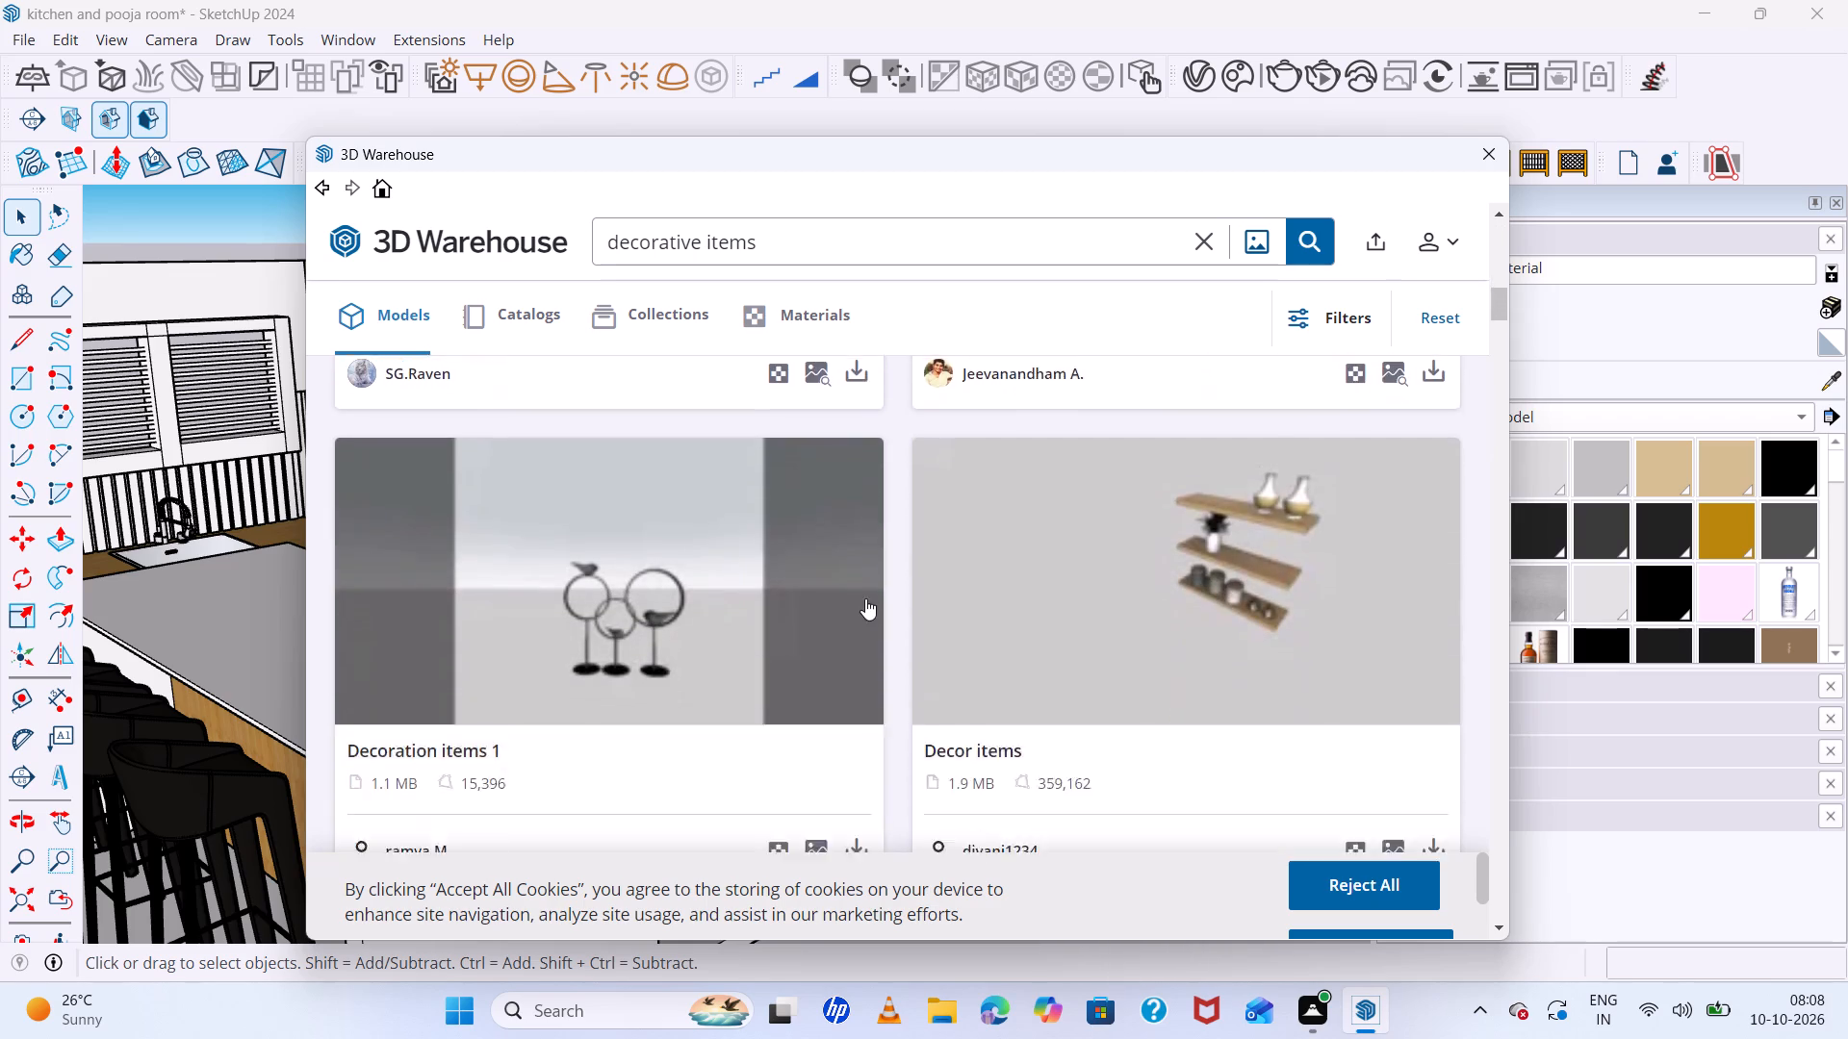
scroll(865, 594, down, 6)
scroll(865, 593, up, 3)
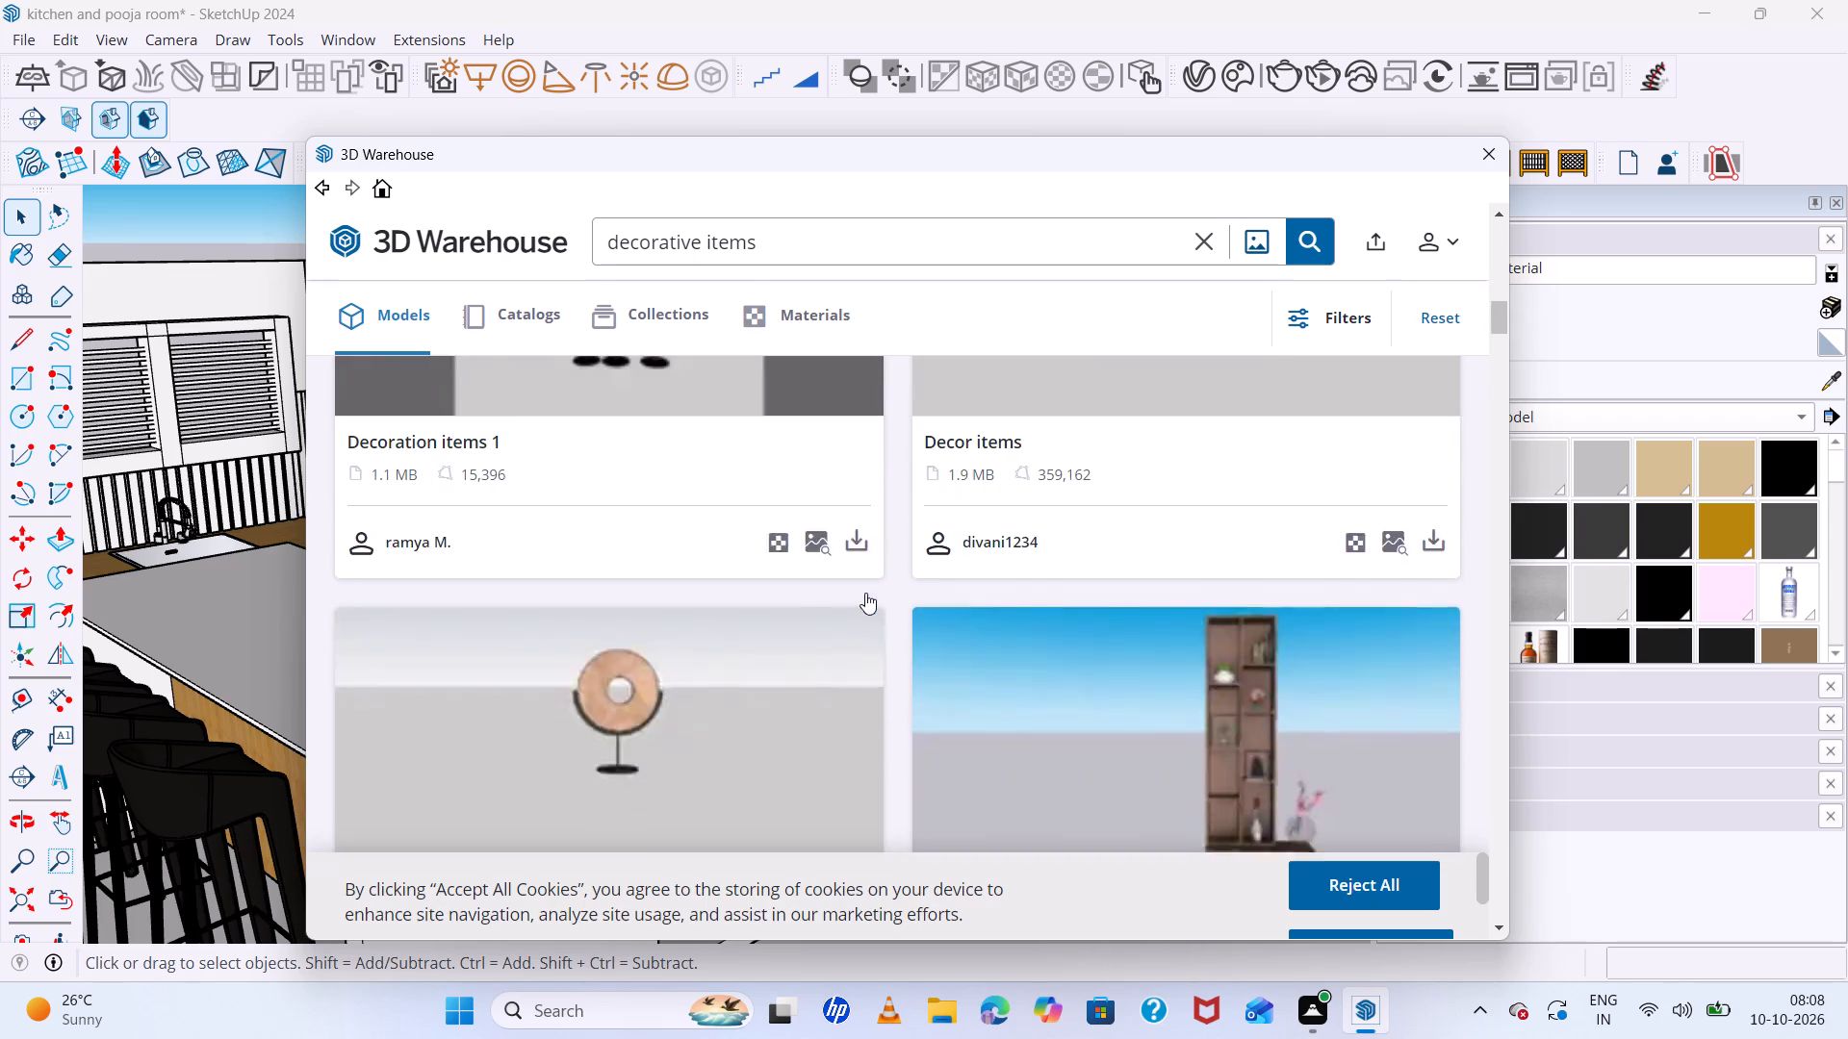
scroll(865, 593, up, 4)
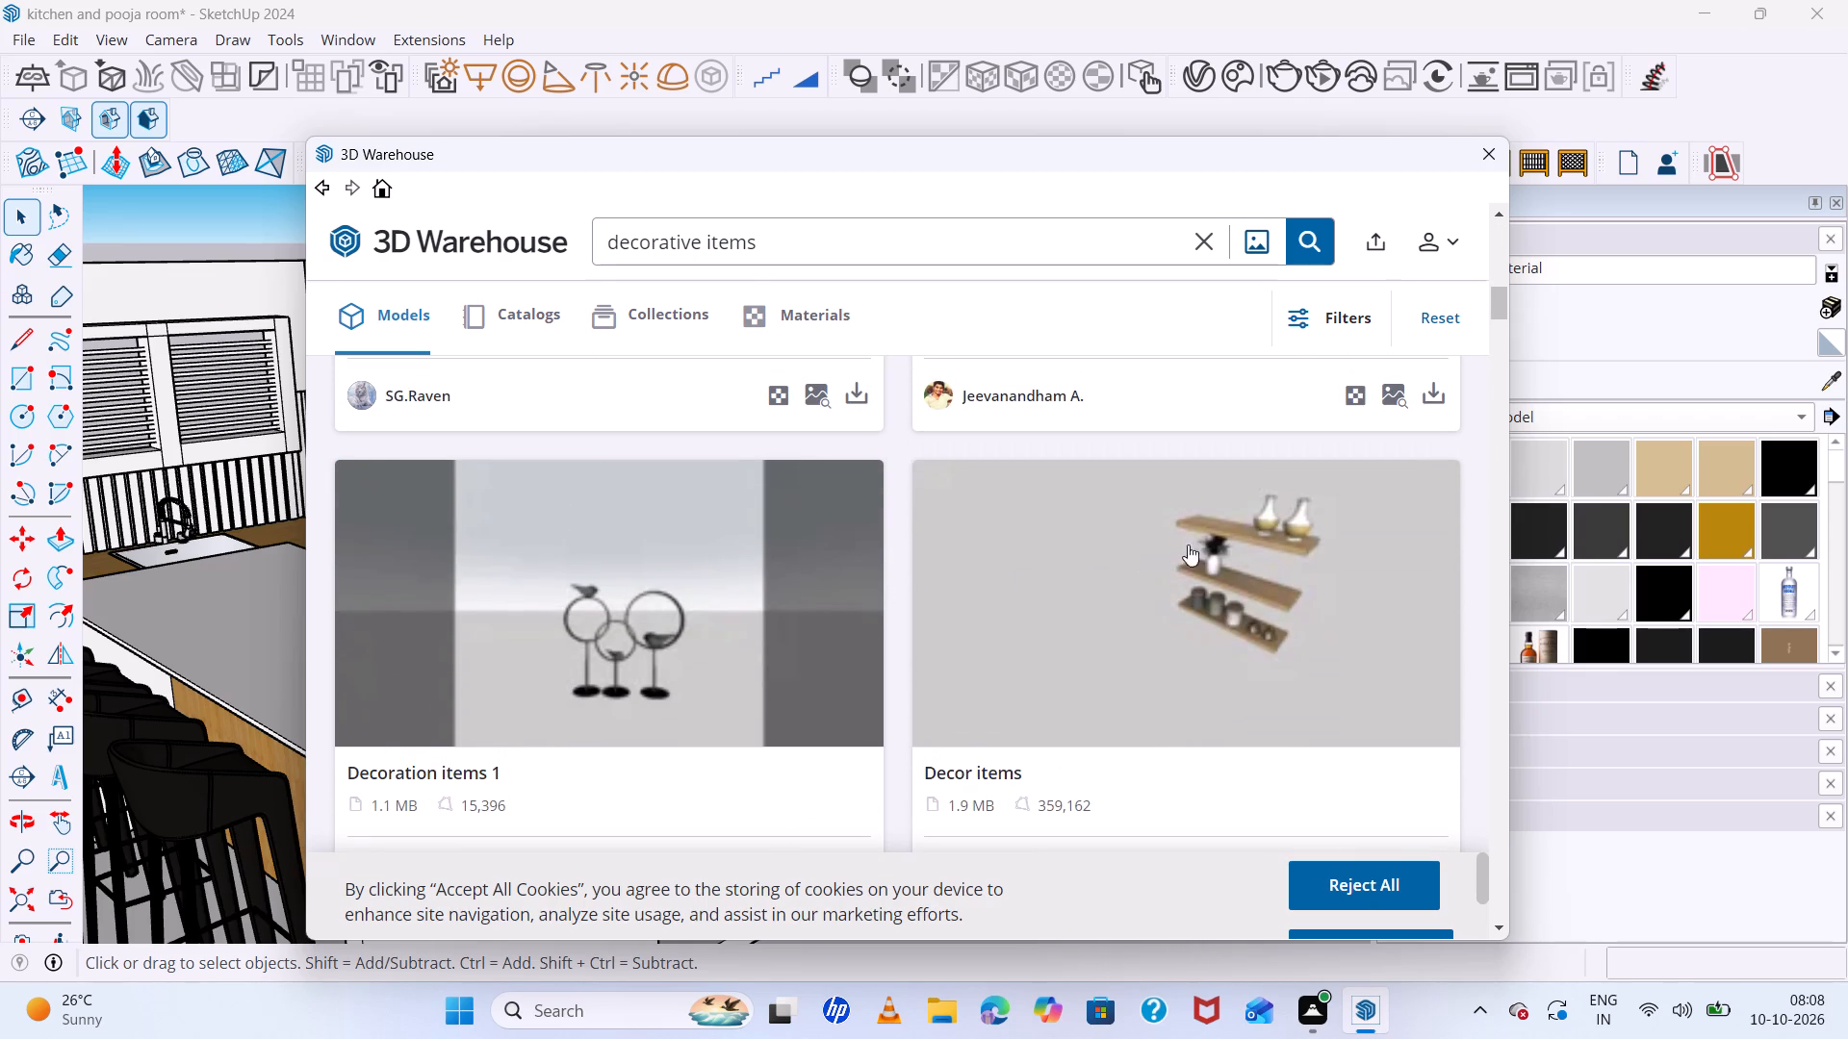
click(1198, 543)
Download the "Decor items" model directly into the kitchen model and place it on the ground beside the open shelving unit.
scroll(968, 503, down, 3)
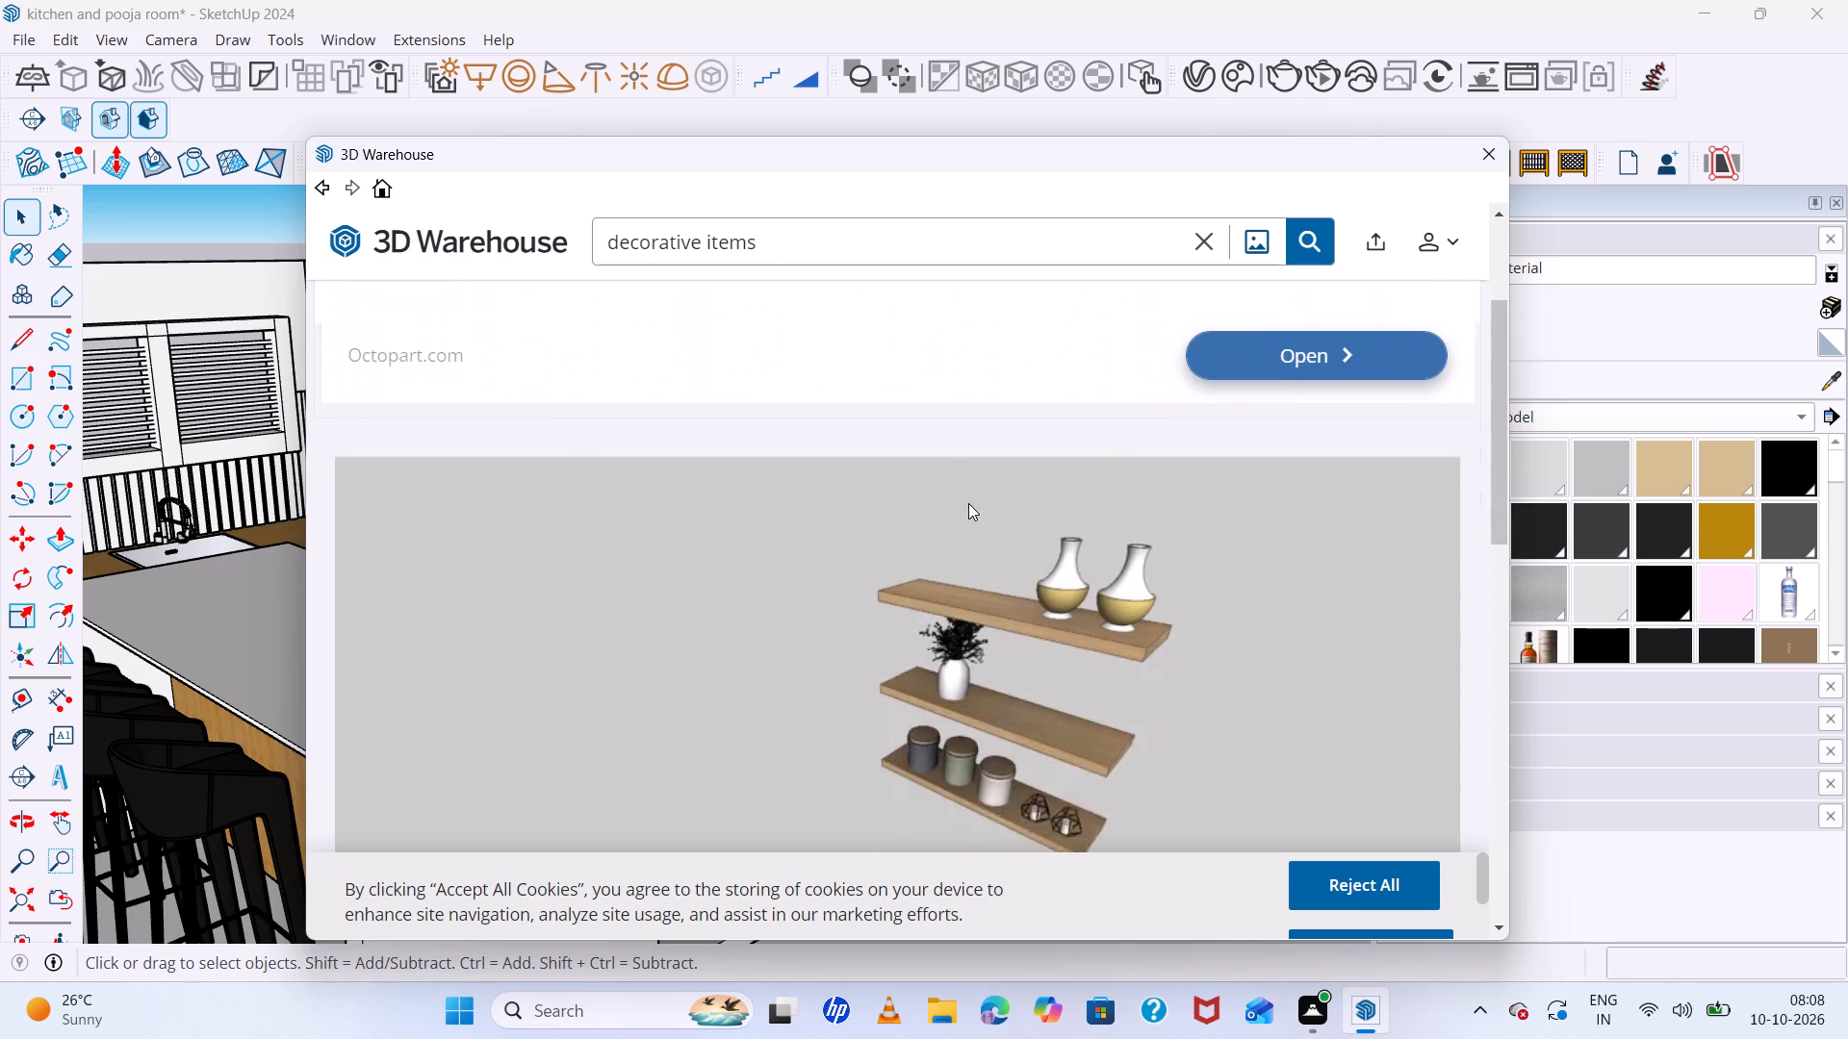
scroll(968, 503, down, 3)
scroll(967, 503, up, 2)
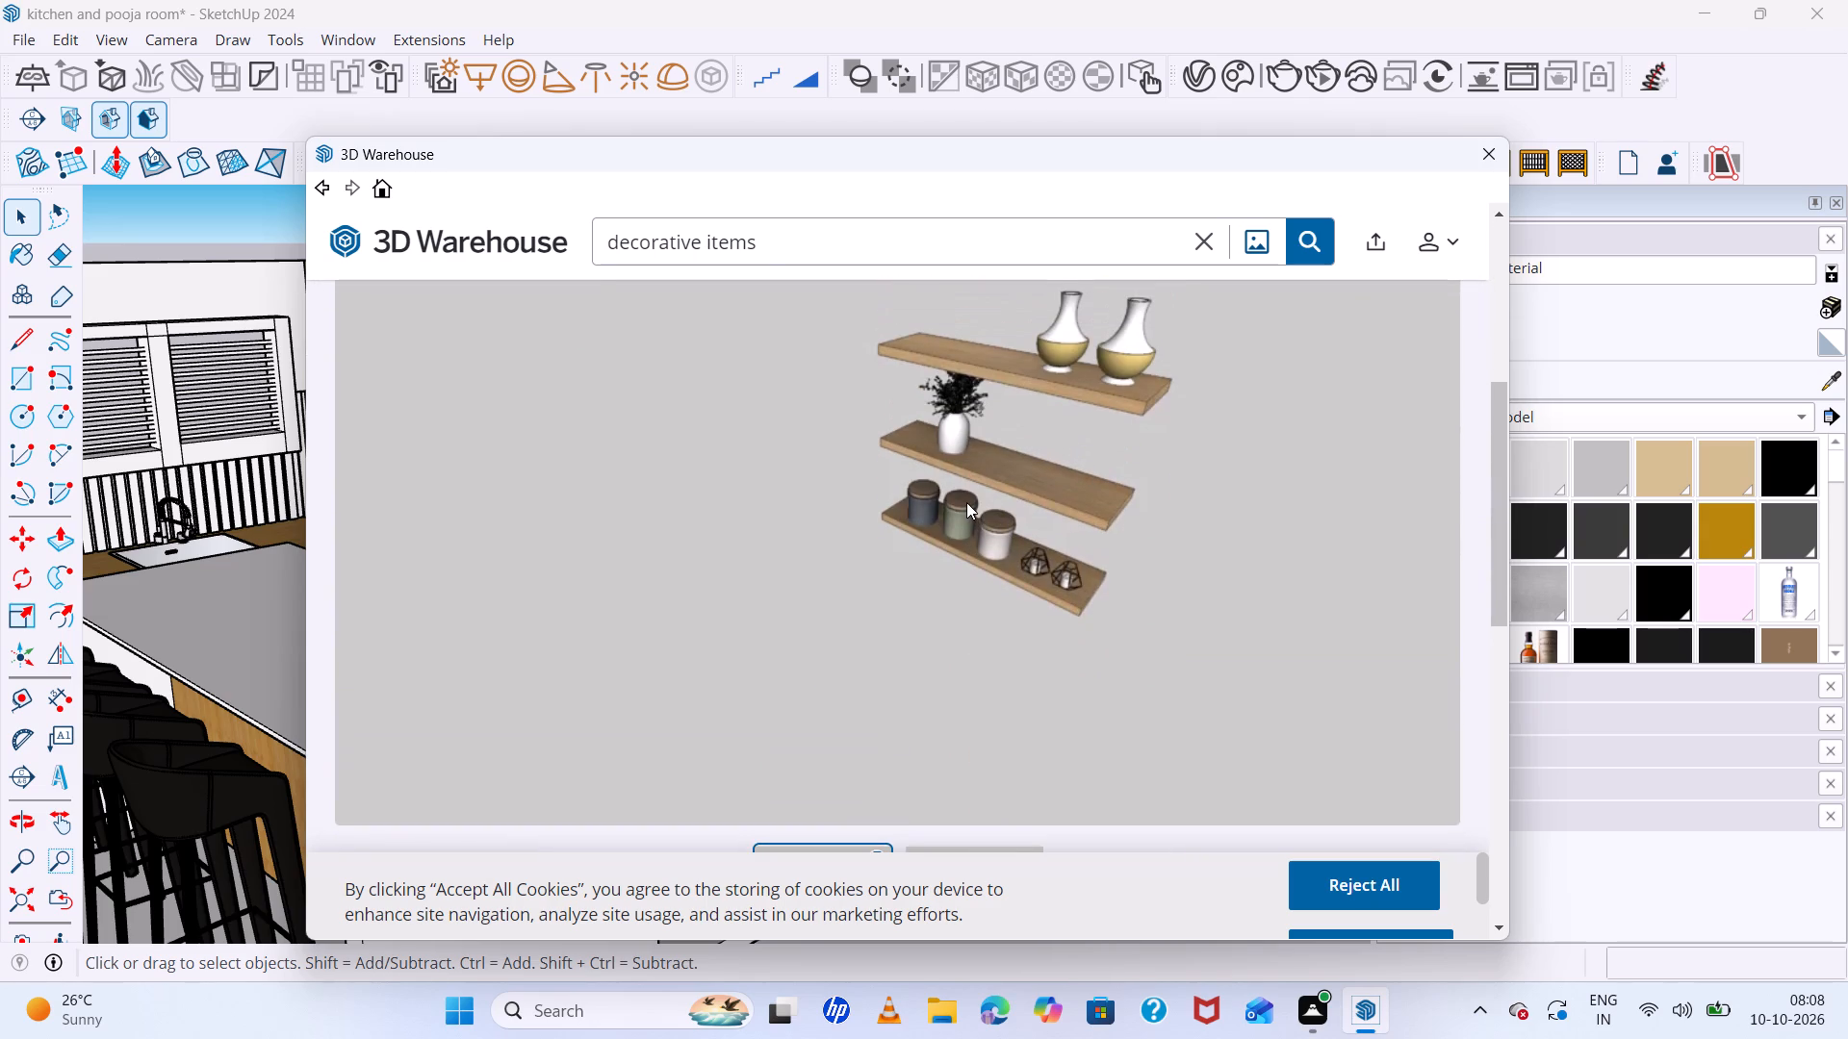
scroll(966, 502, up, 1)
scroll(966, 502, down, 3)
scroll(1130, 580, down, 3)
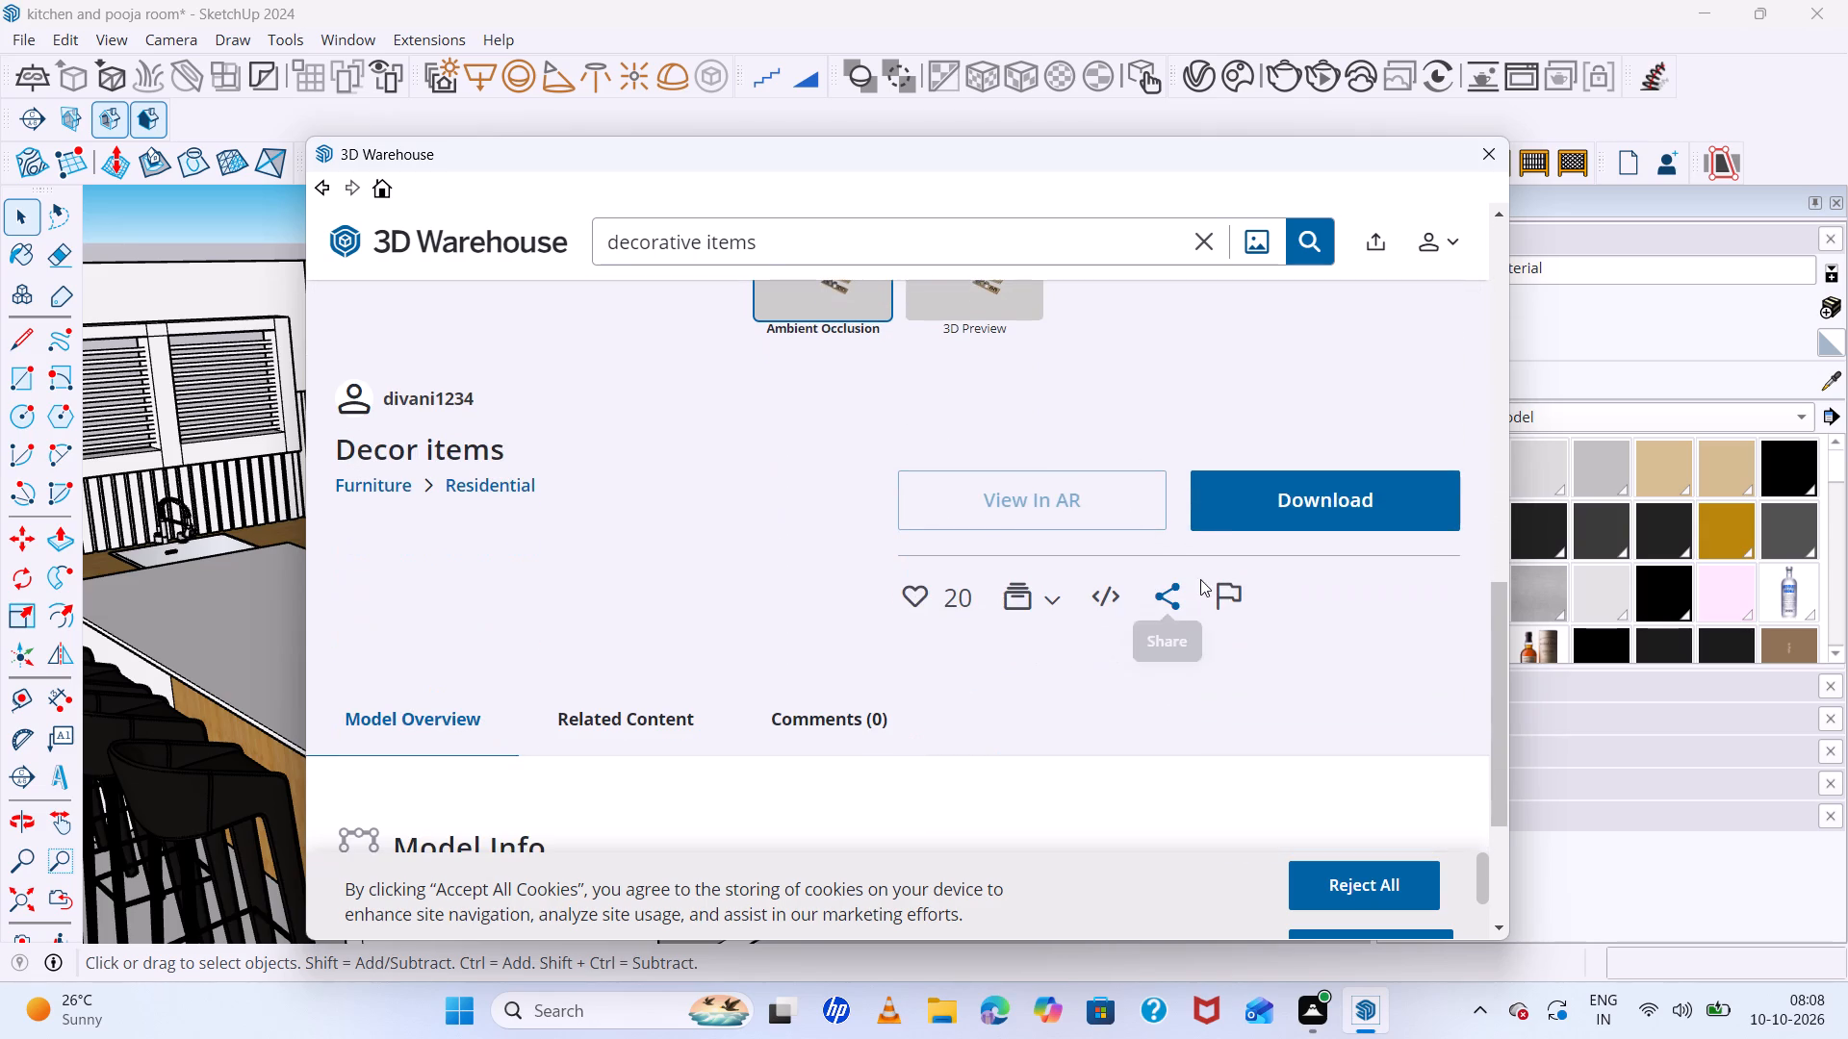
click(1259, 513)
click(834, 575)
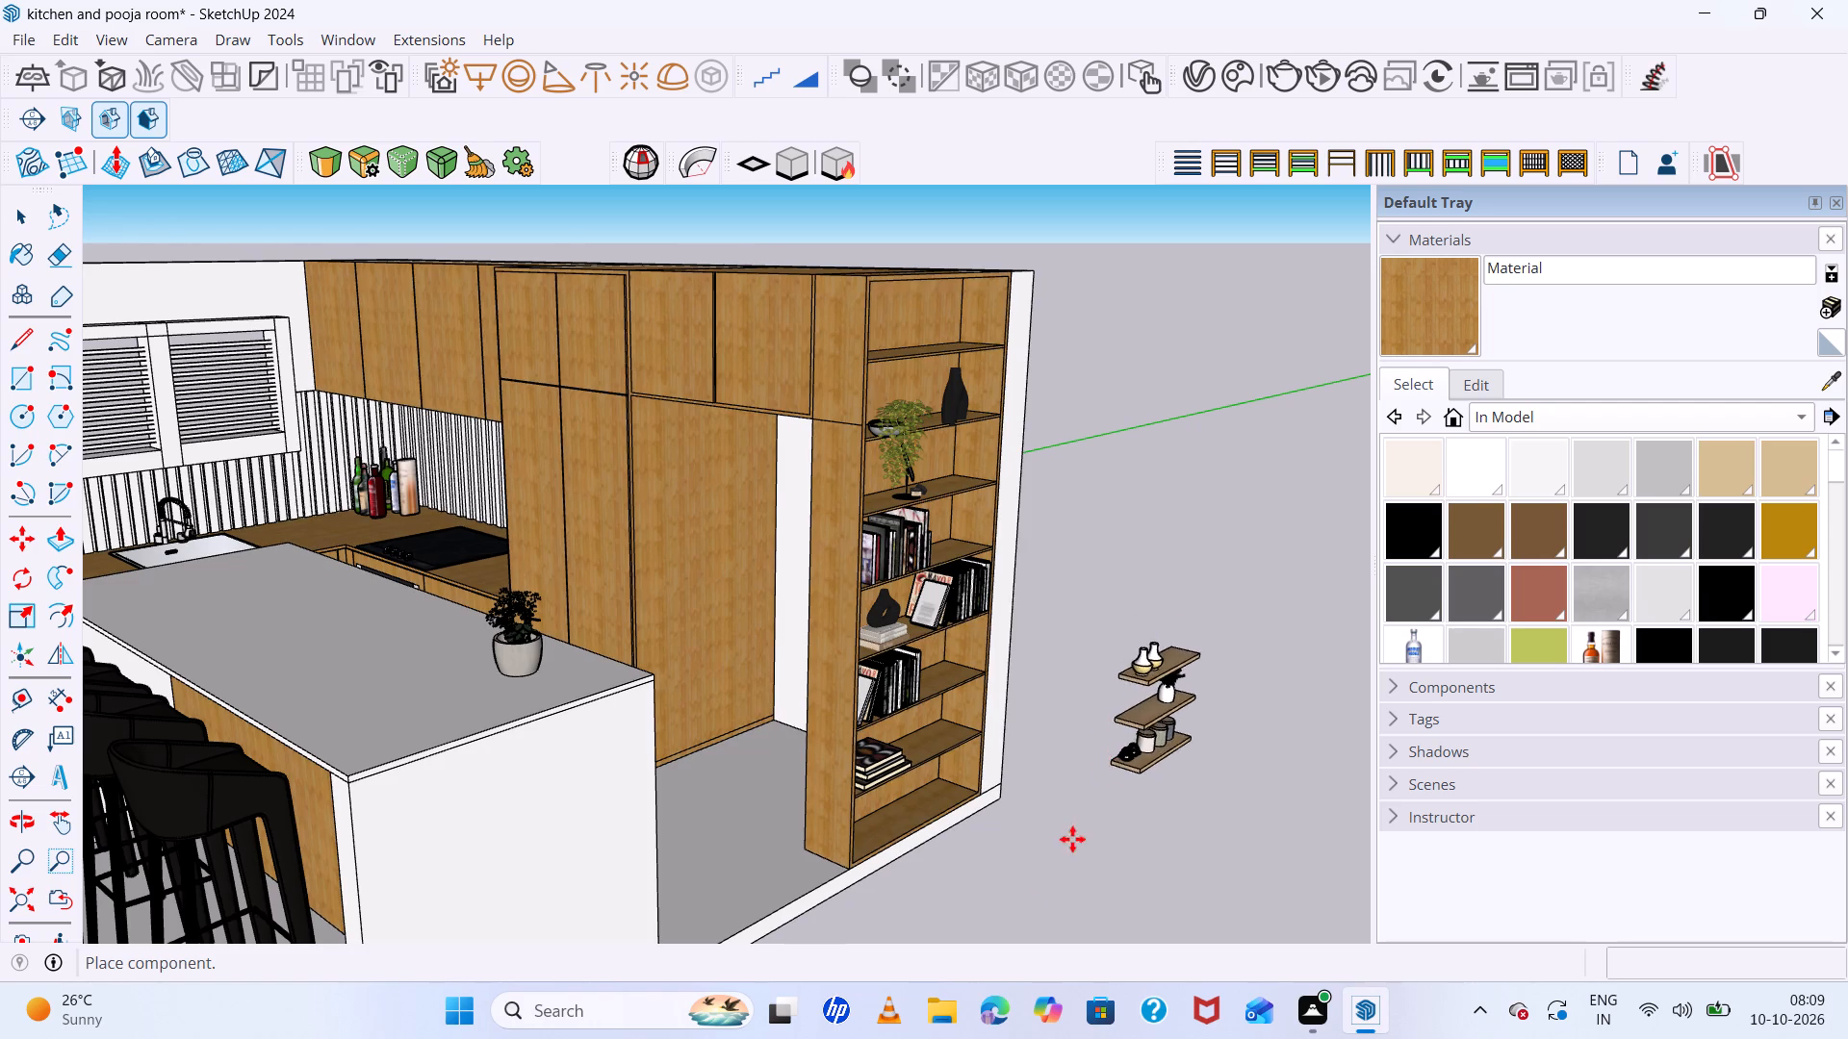
click(1062, 868)
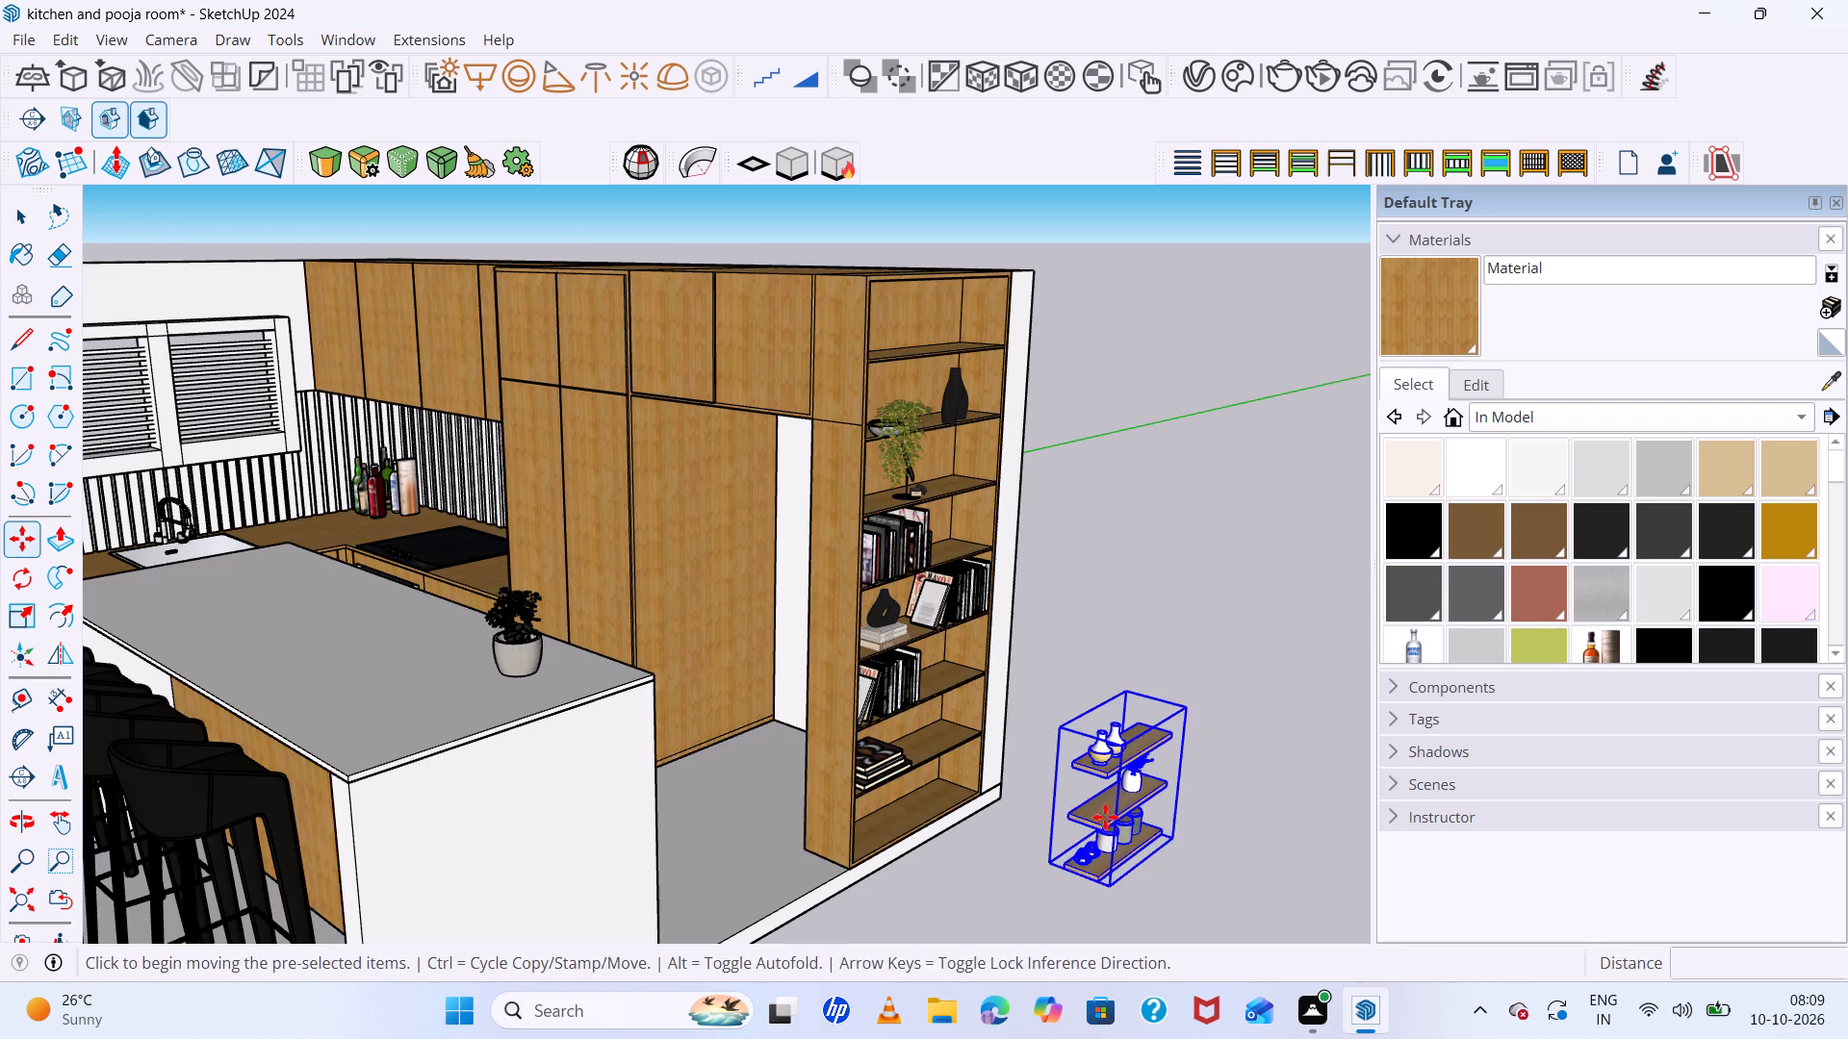
Explode the placed decor set into its separate shelves and objects.
scroll(1105, 817, up, 6)
middle_drag(1220, 878, 1091, 691)
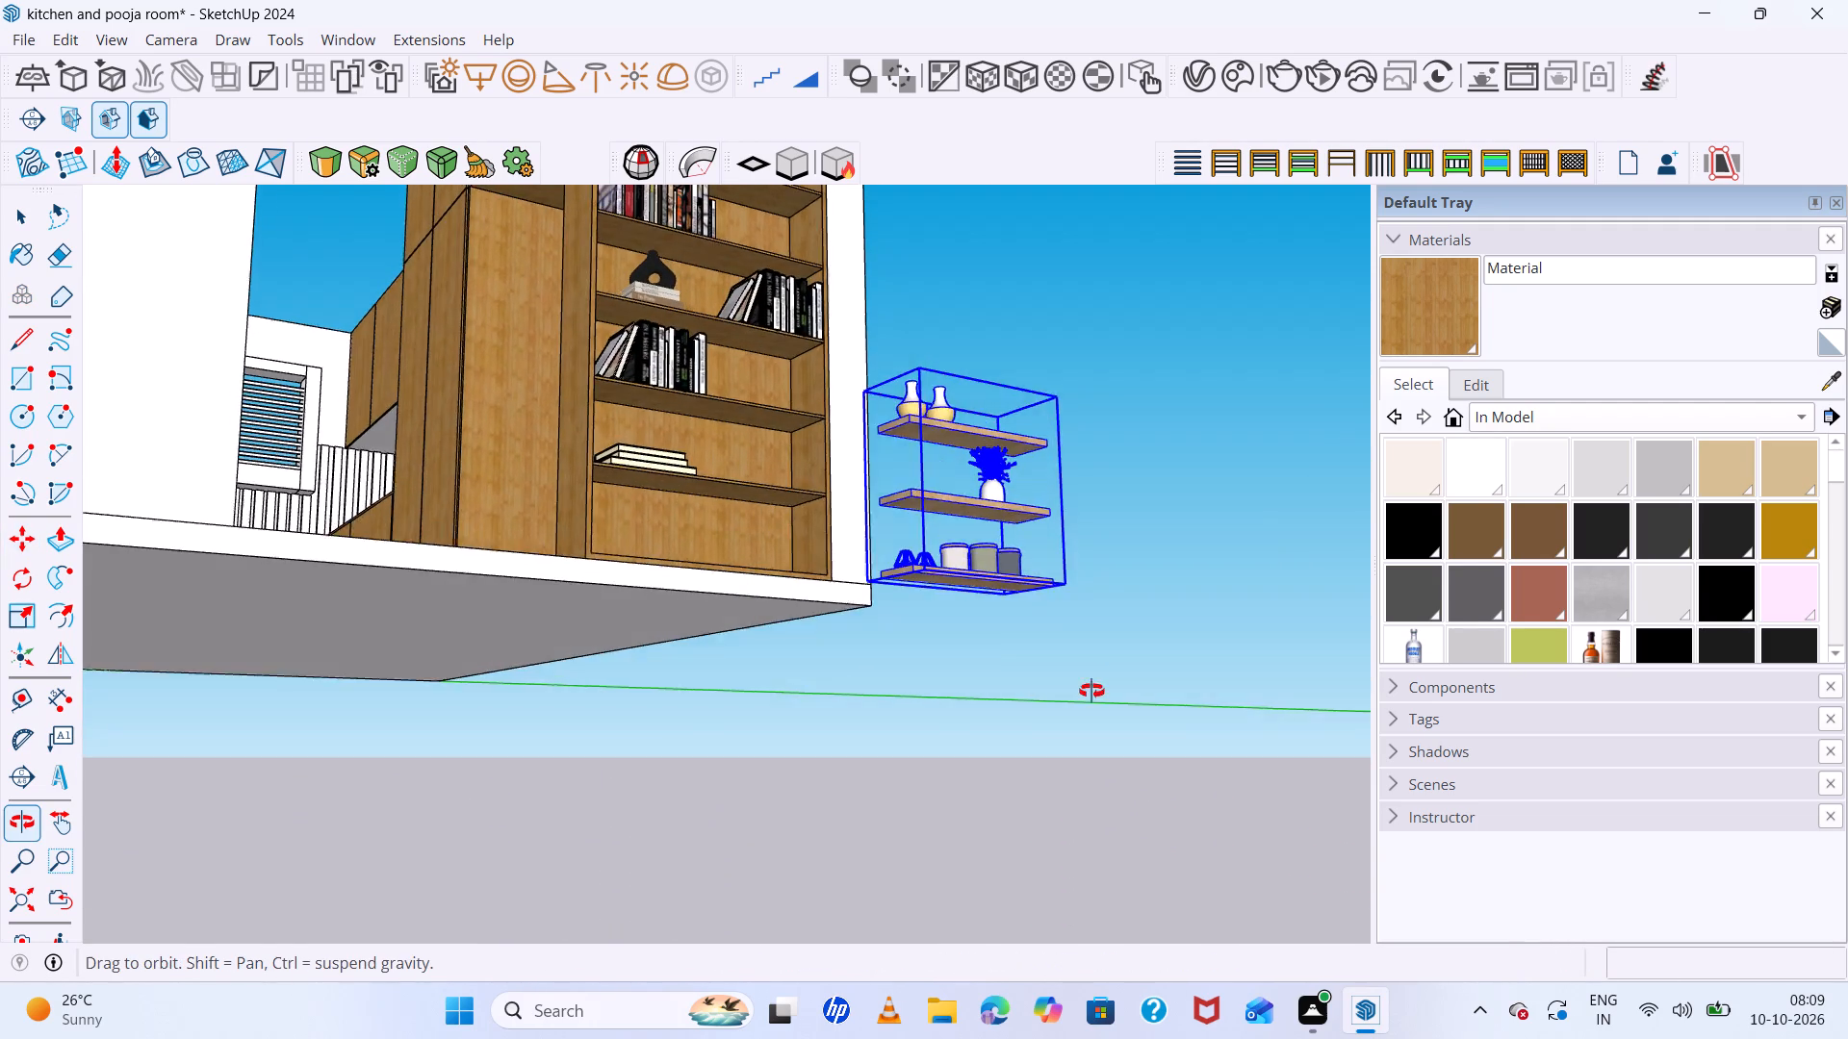
middle_drag(1091, 691, 1089, 702)
key(space)
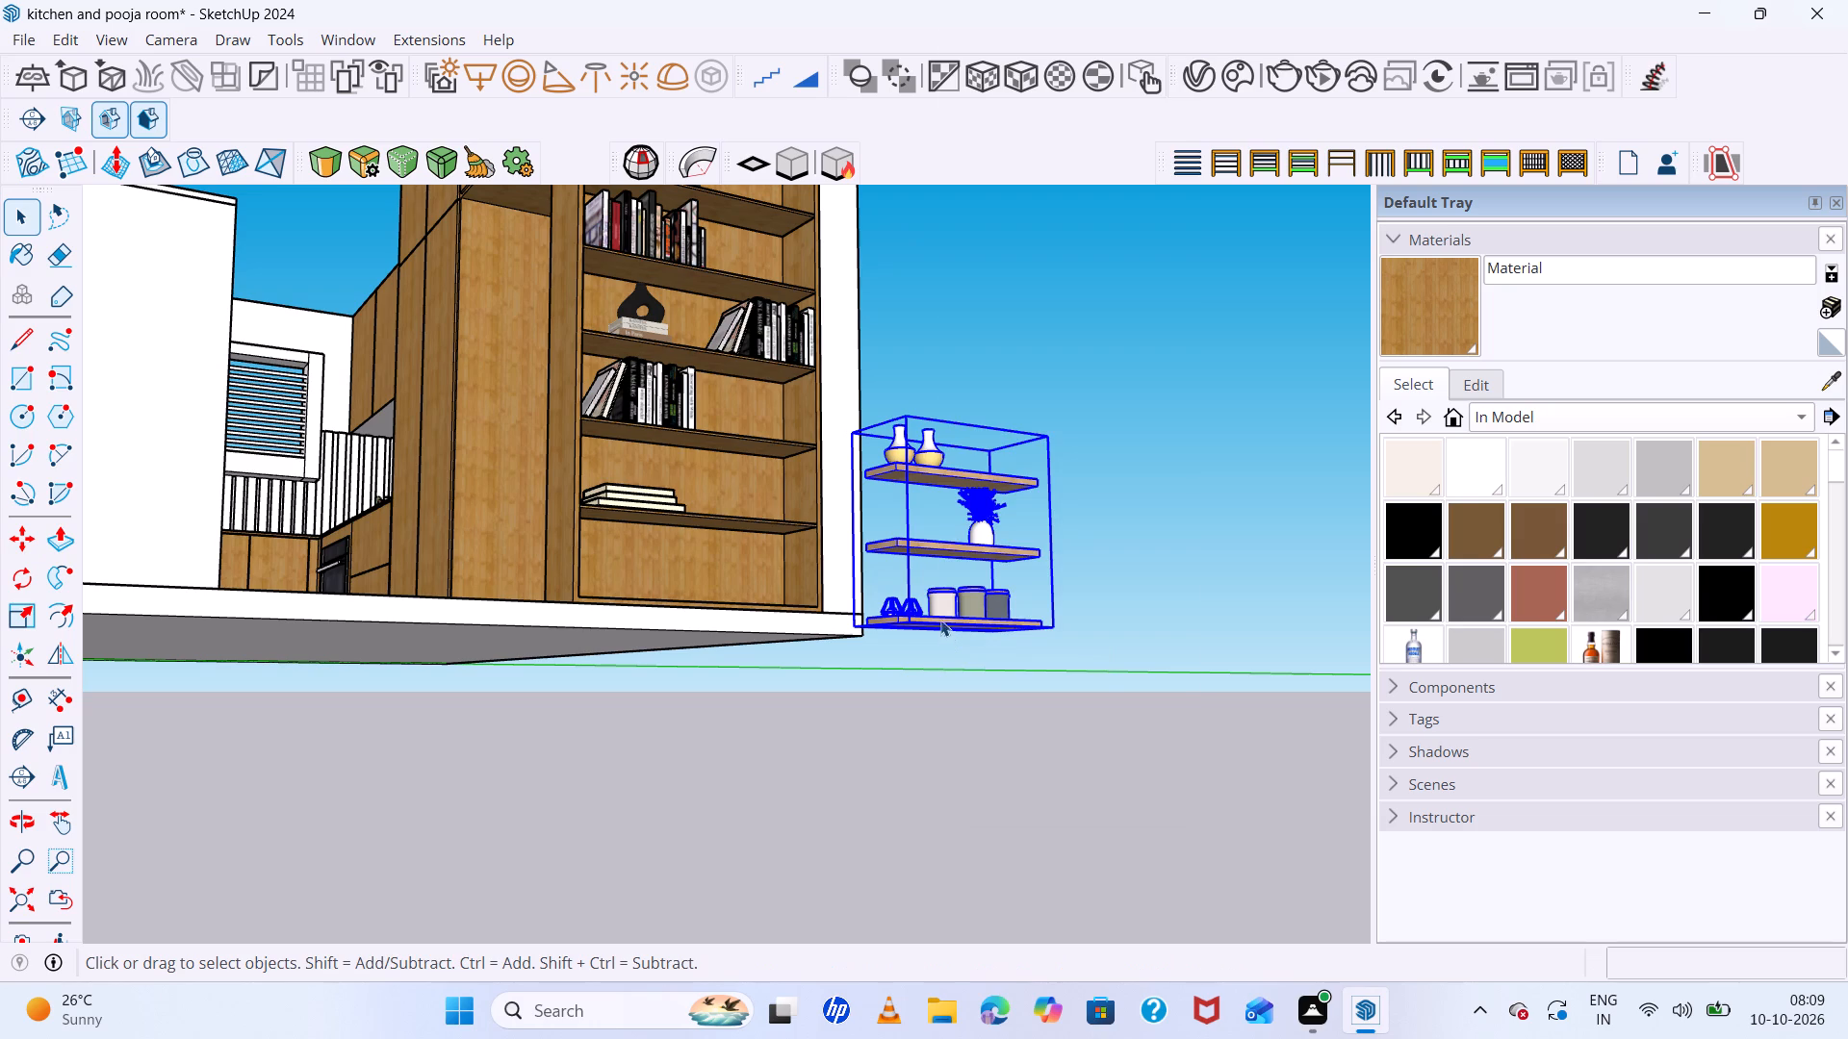
right_click(940, 620)
click(1043, 205)
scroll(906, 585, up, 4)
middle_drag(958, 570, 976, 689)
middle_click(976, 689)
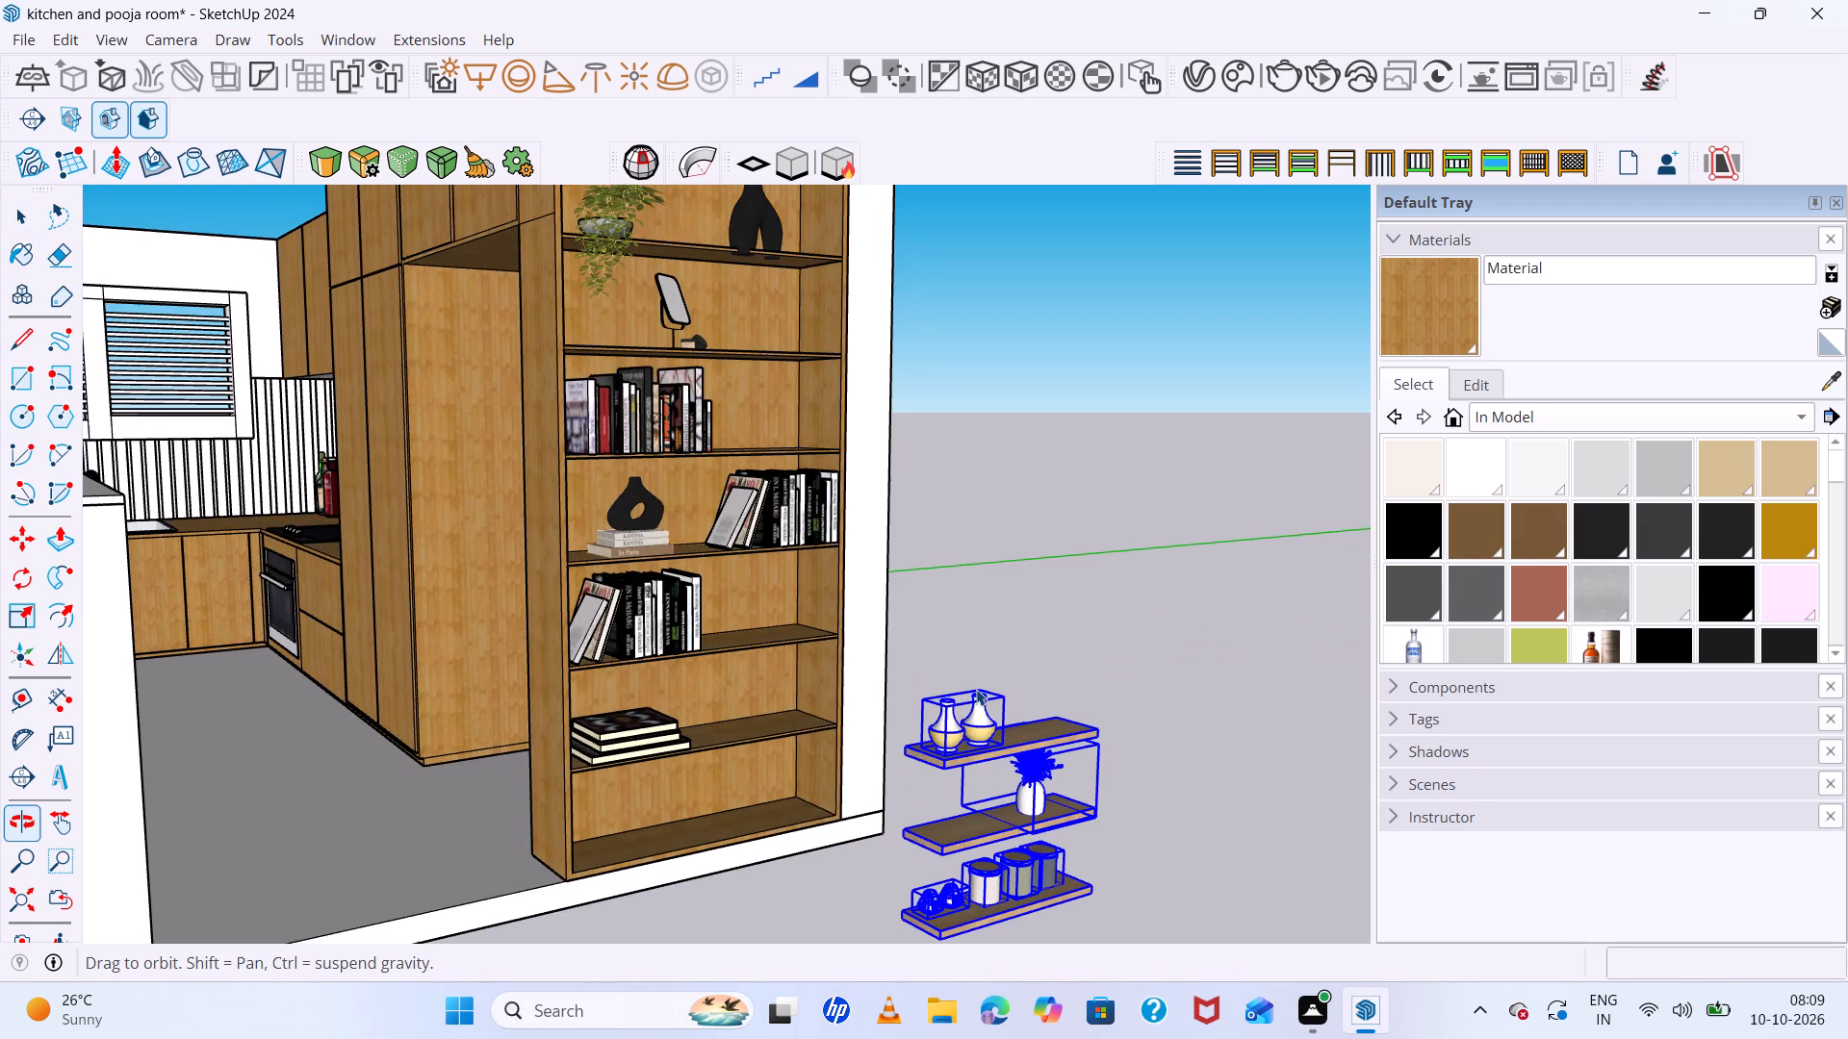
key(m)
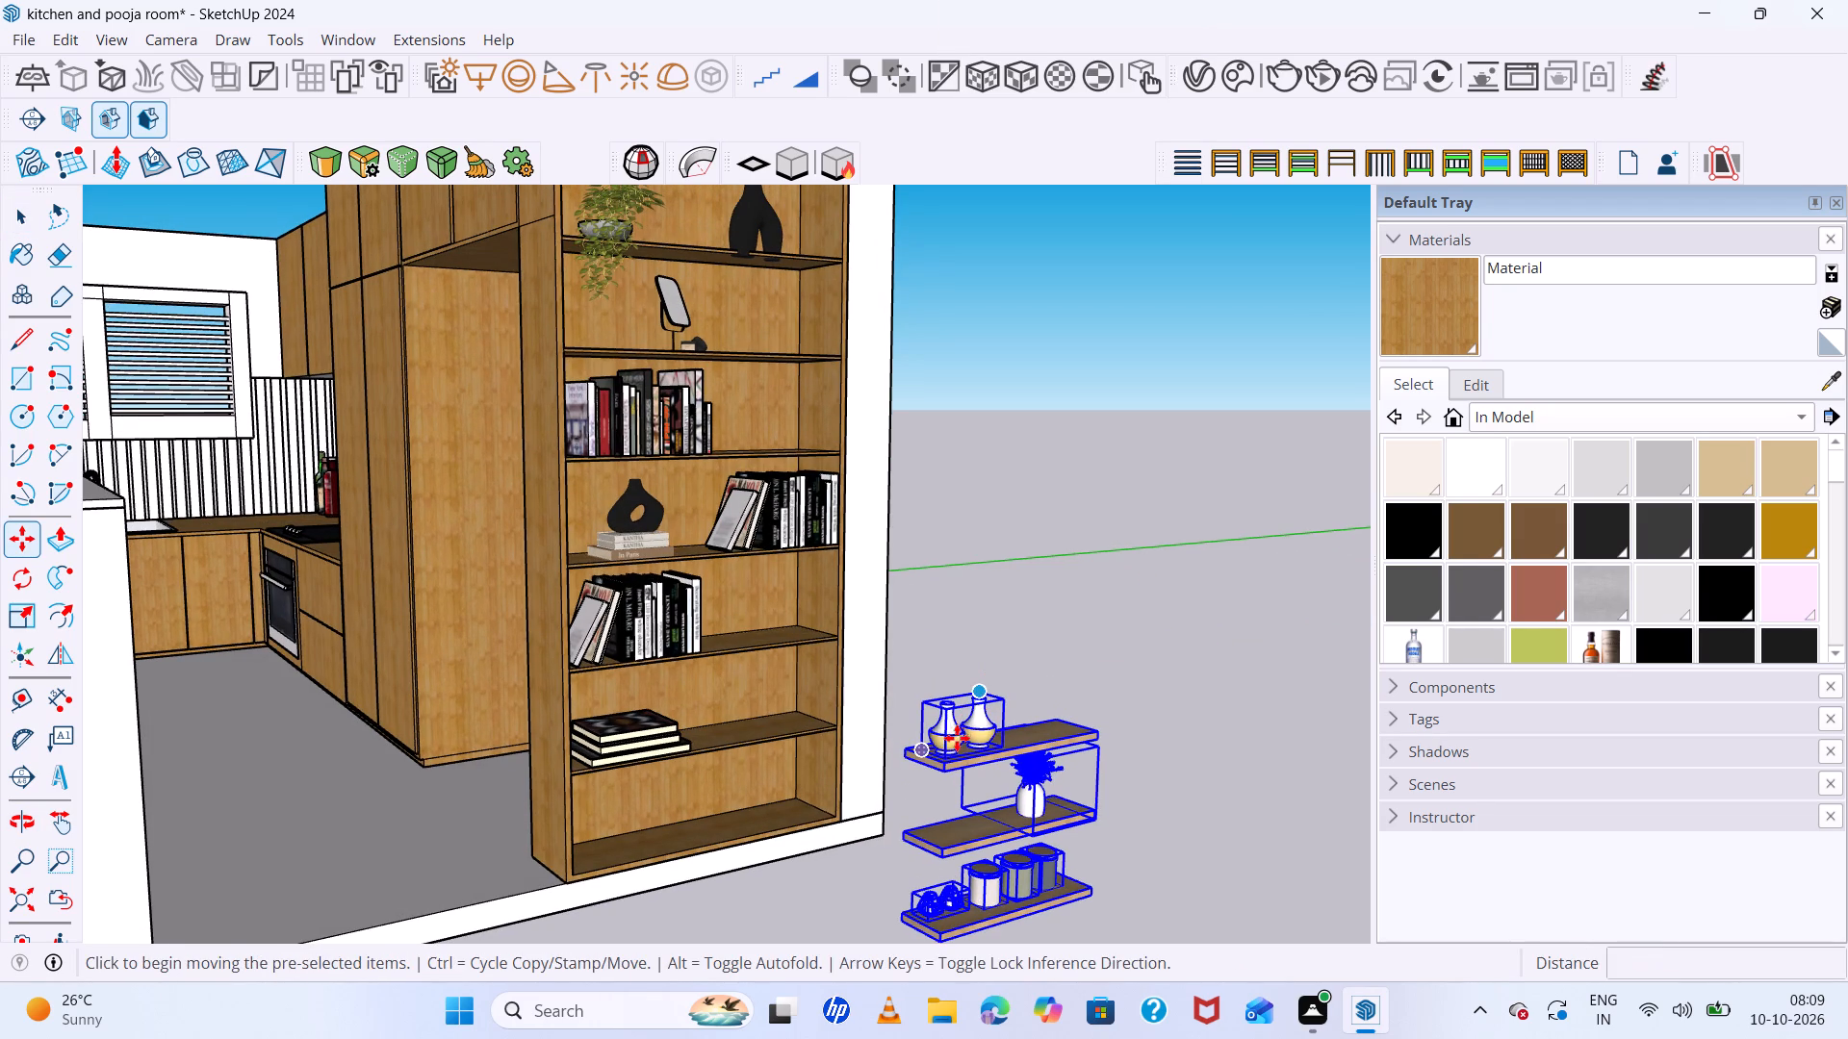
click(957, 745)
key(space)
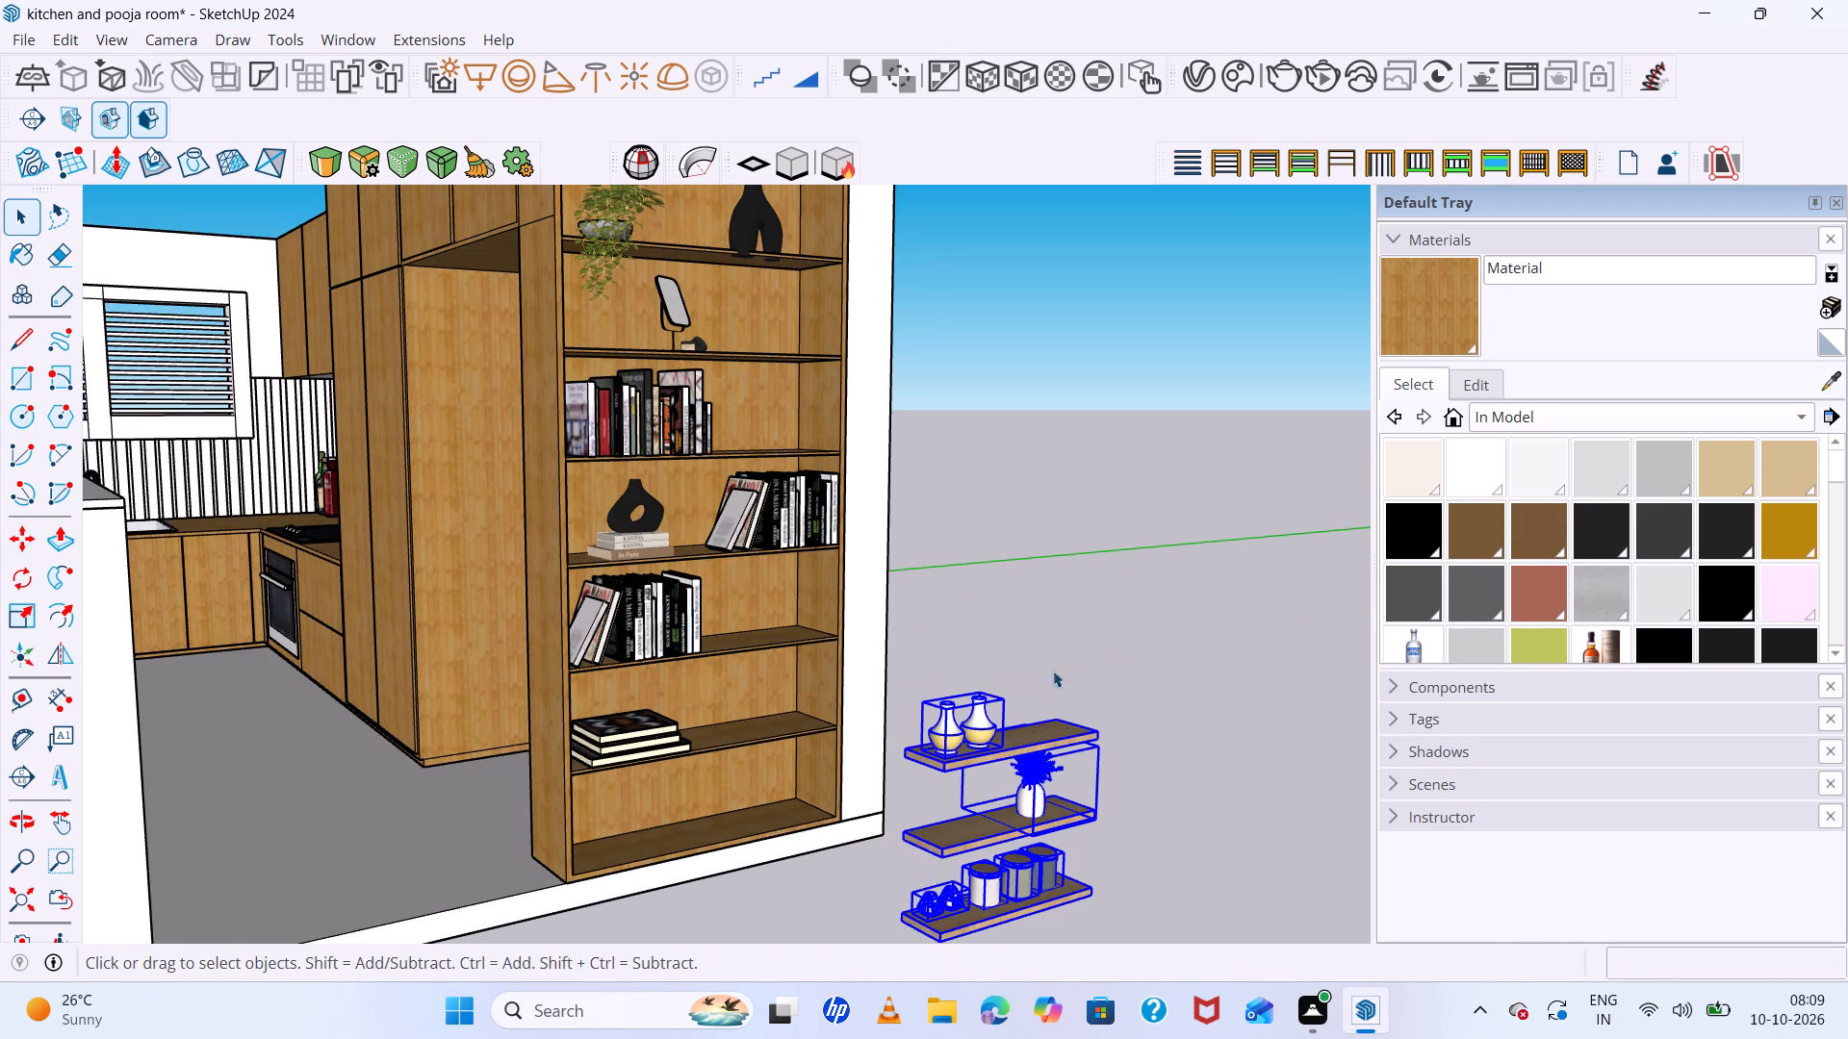
Move the pair of white-and-beige vases from the loose top shelf onto the shelf below the mirror, beside the upright books.
click(1076, 663)
click(981, 712)
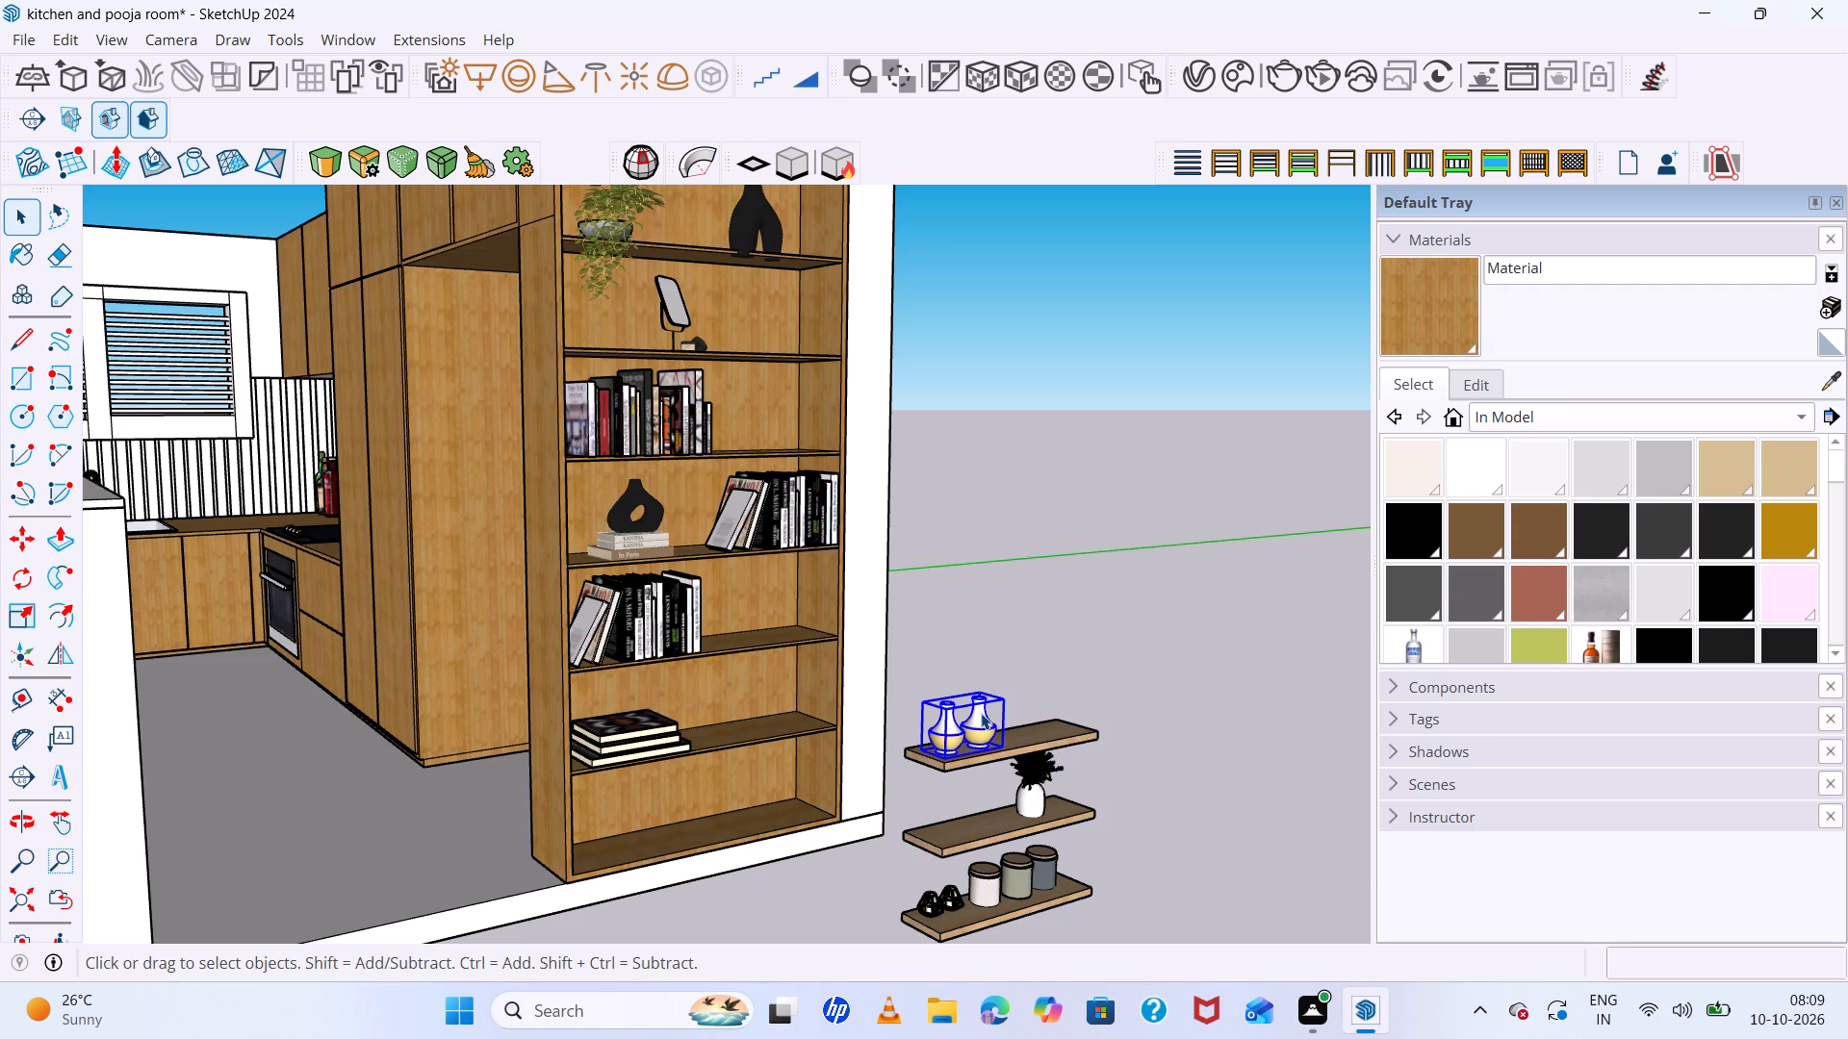
key(m)
click(941, 770)
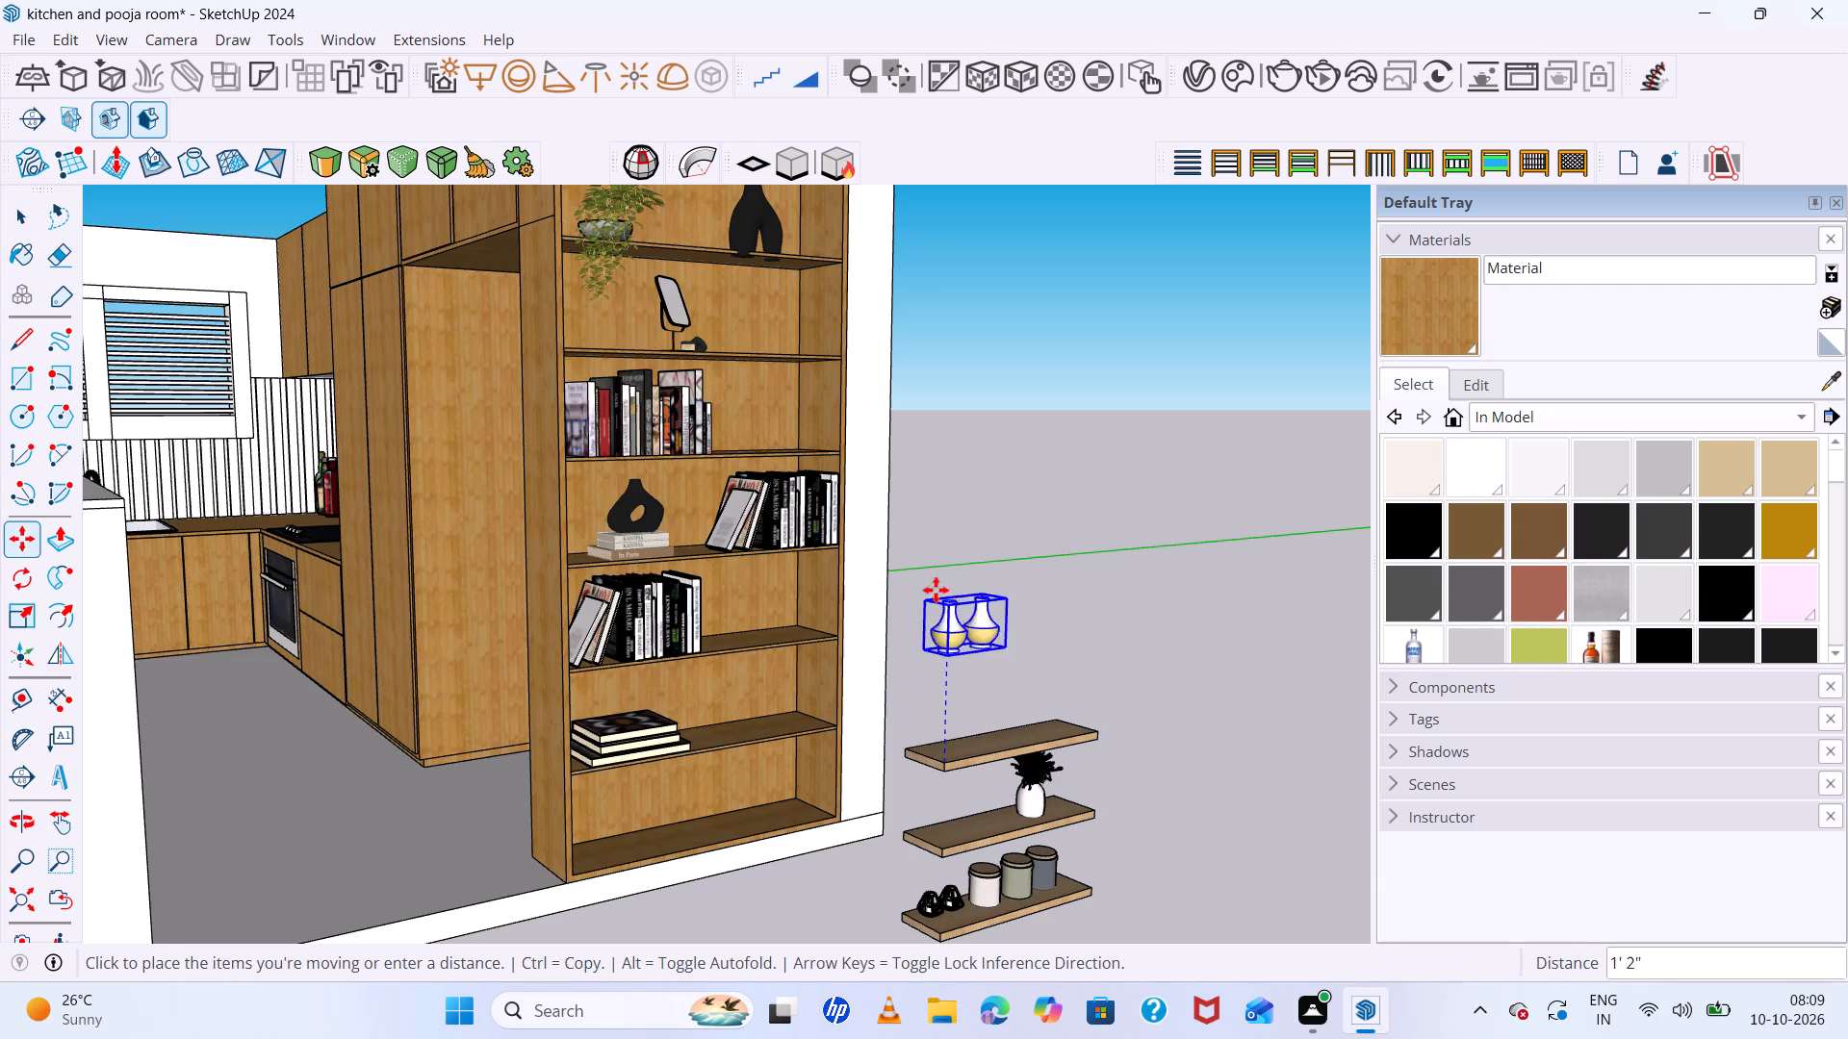
scroll(748, 442, up, 5)
middle_drag(748, 450, 733, 545)
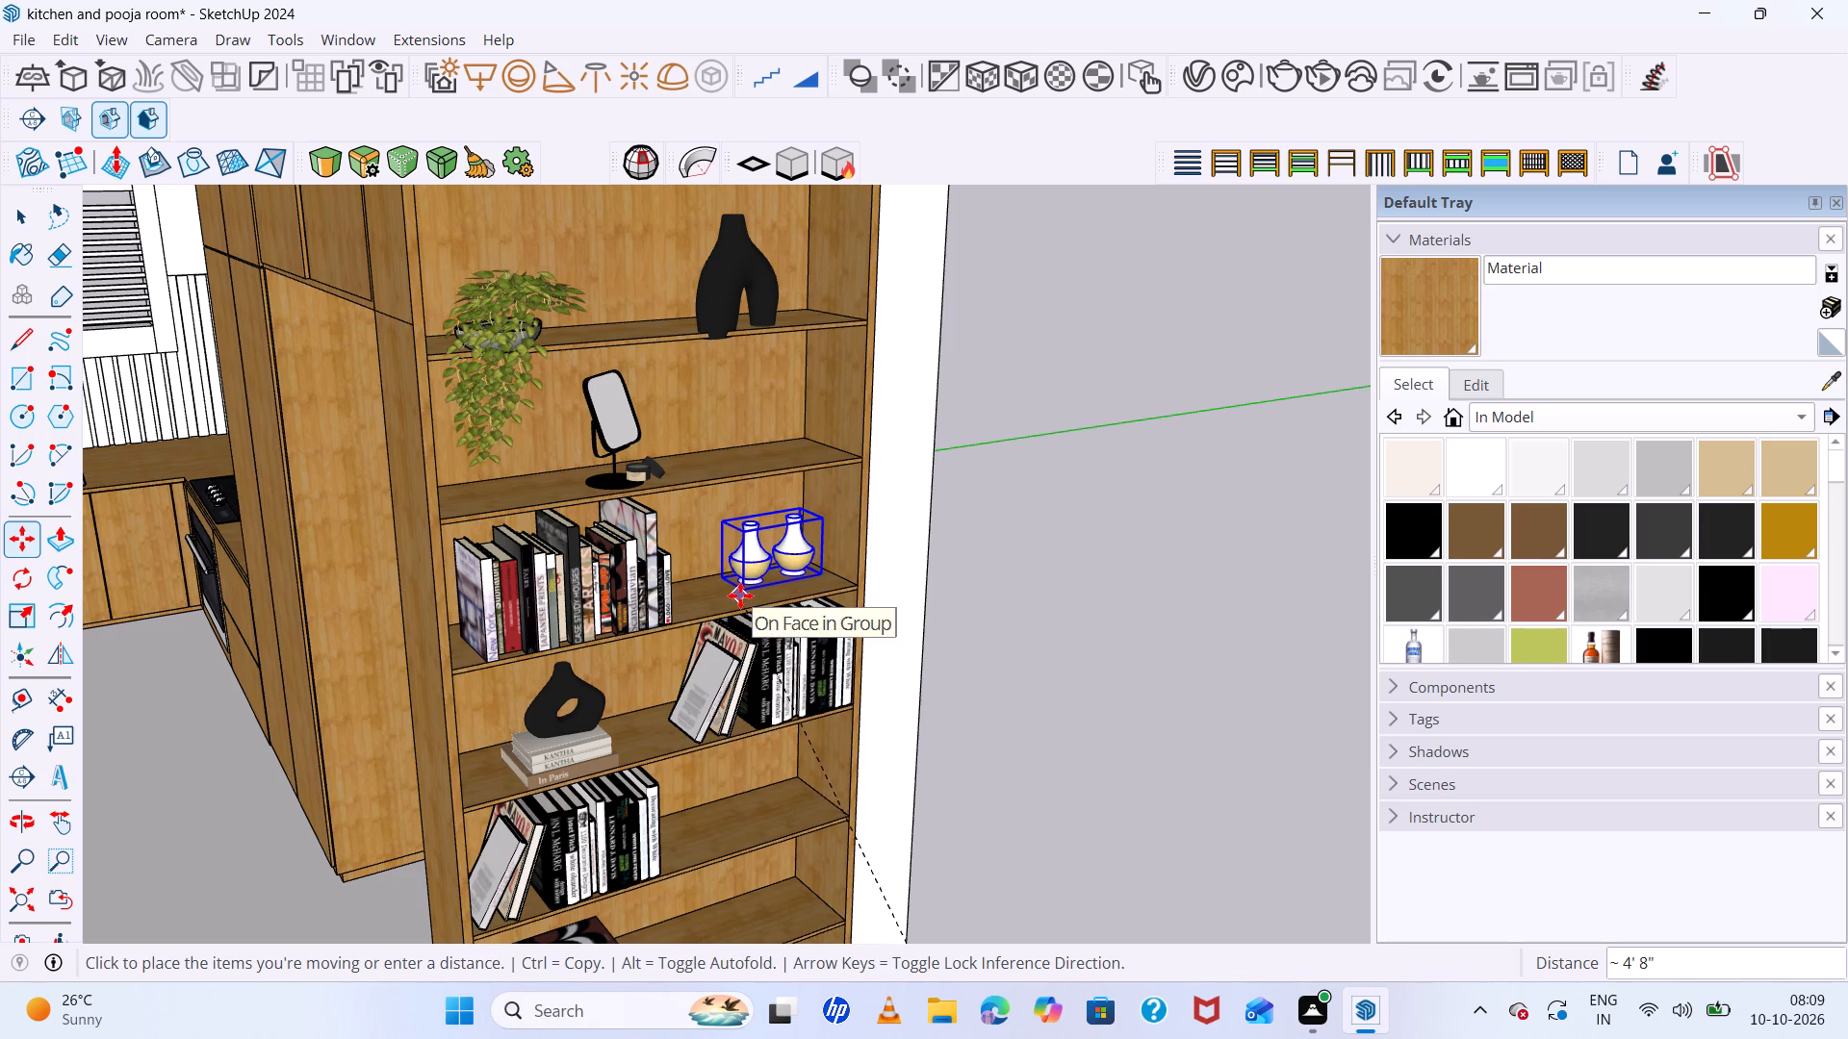
click(737, 596)
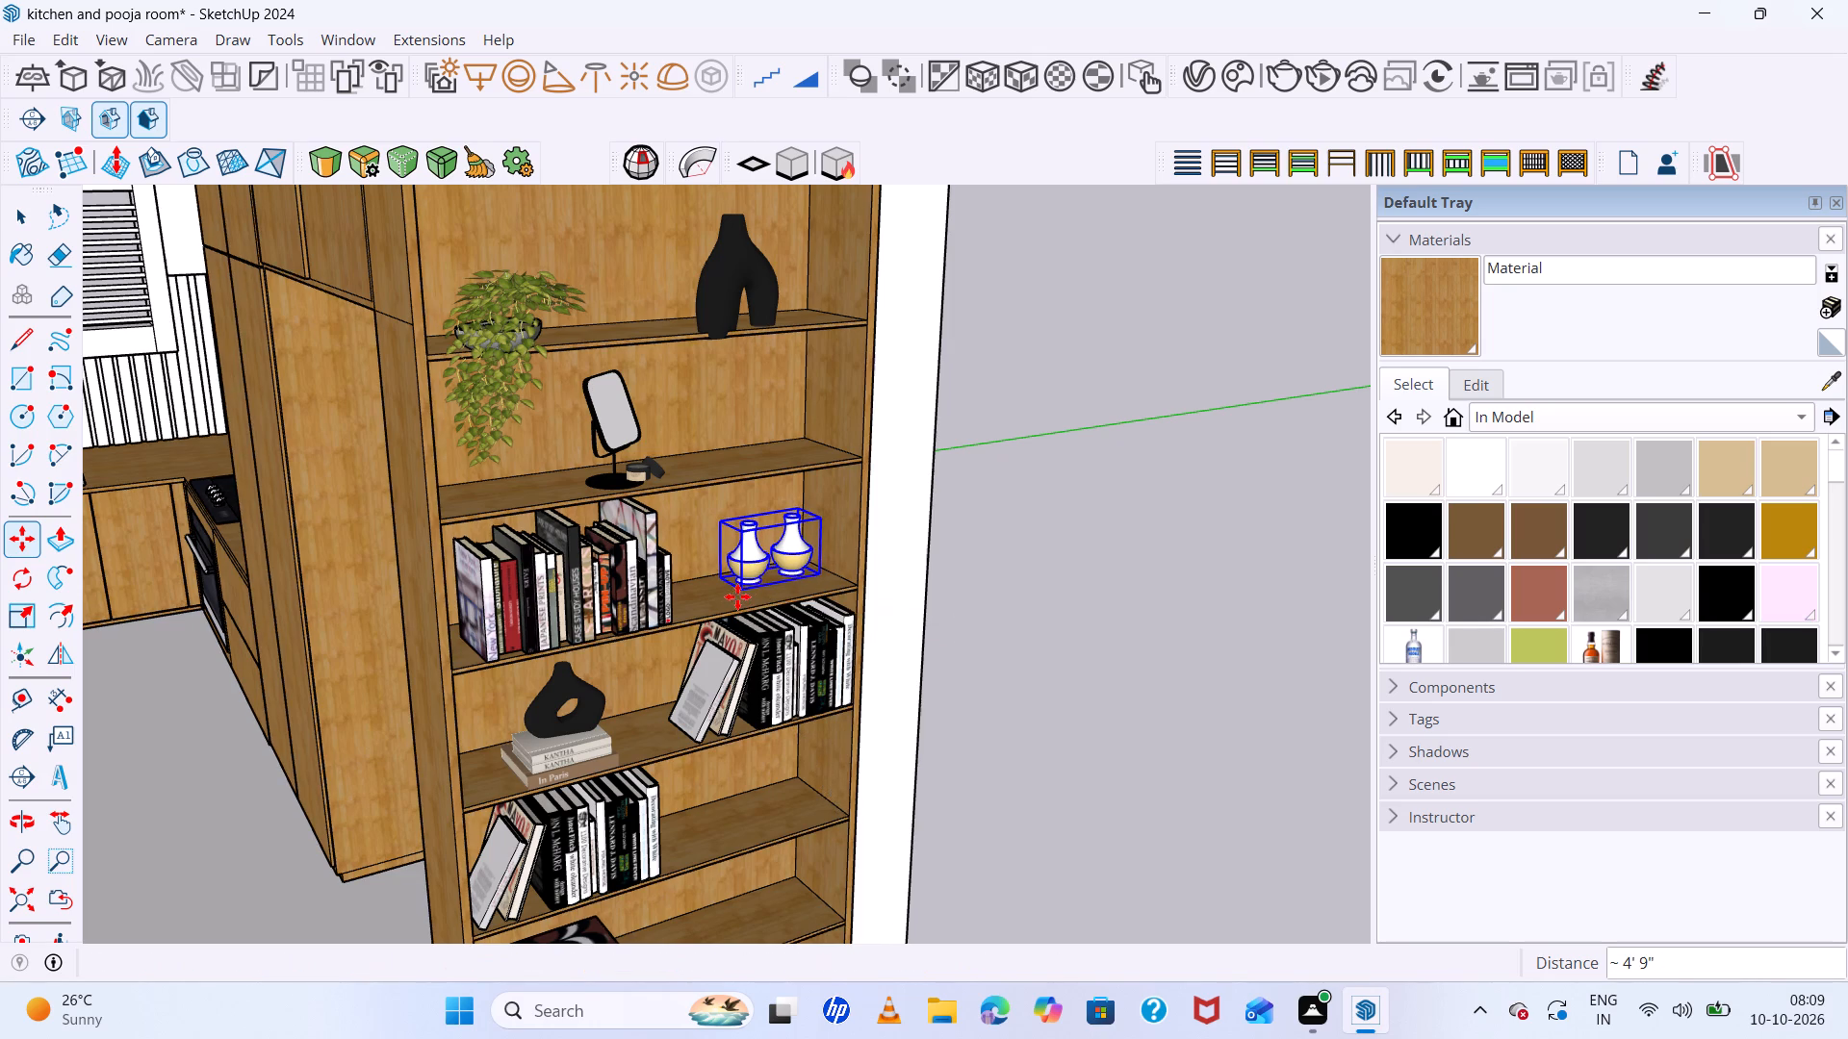
Move the pair of vases 3" forward on their shelf, towards its front edge, and deselect them.
middle_drag(997, 550, 820, 585)
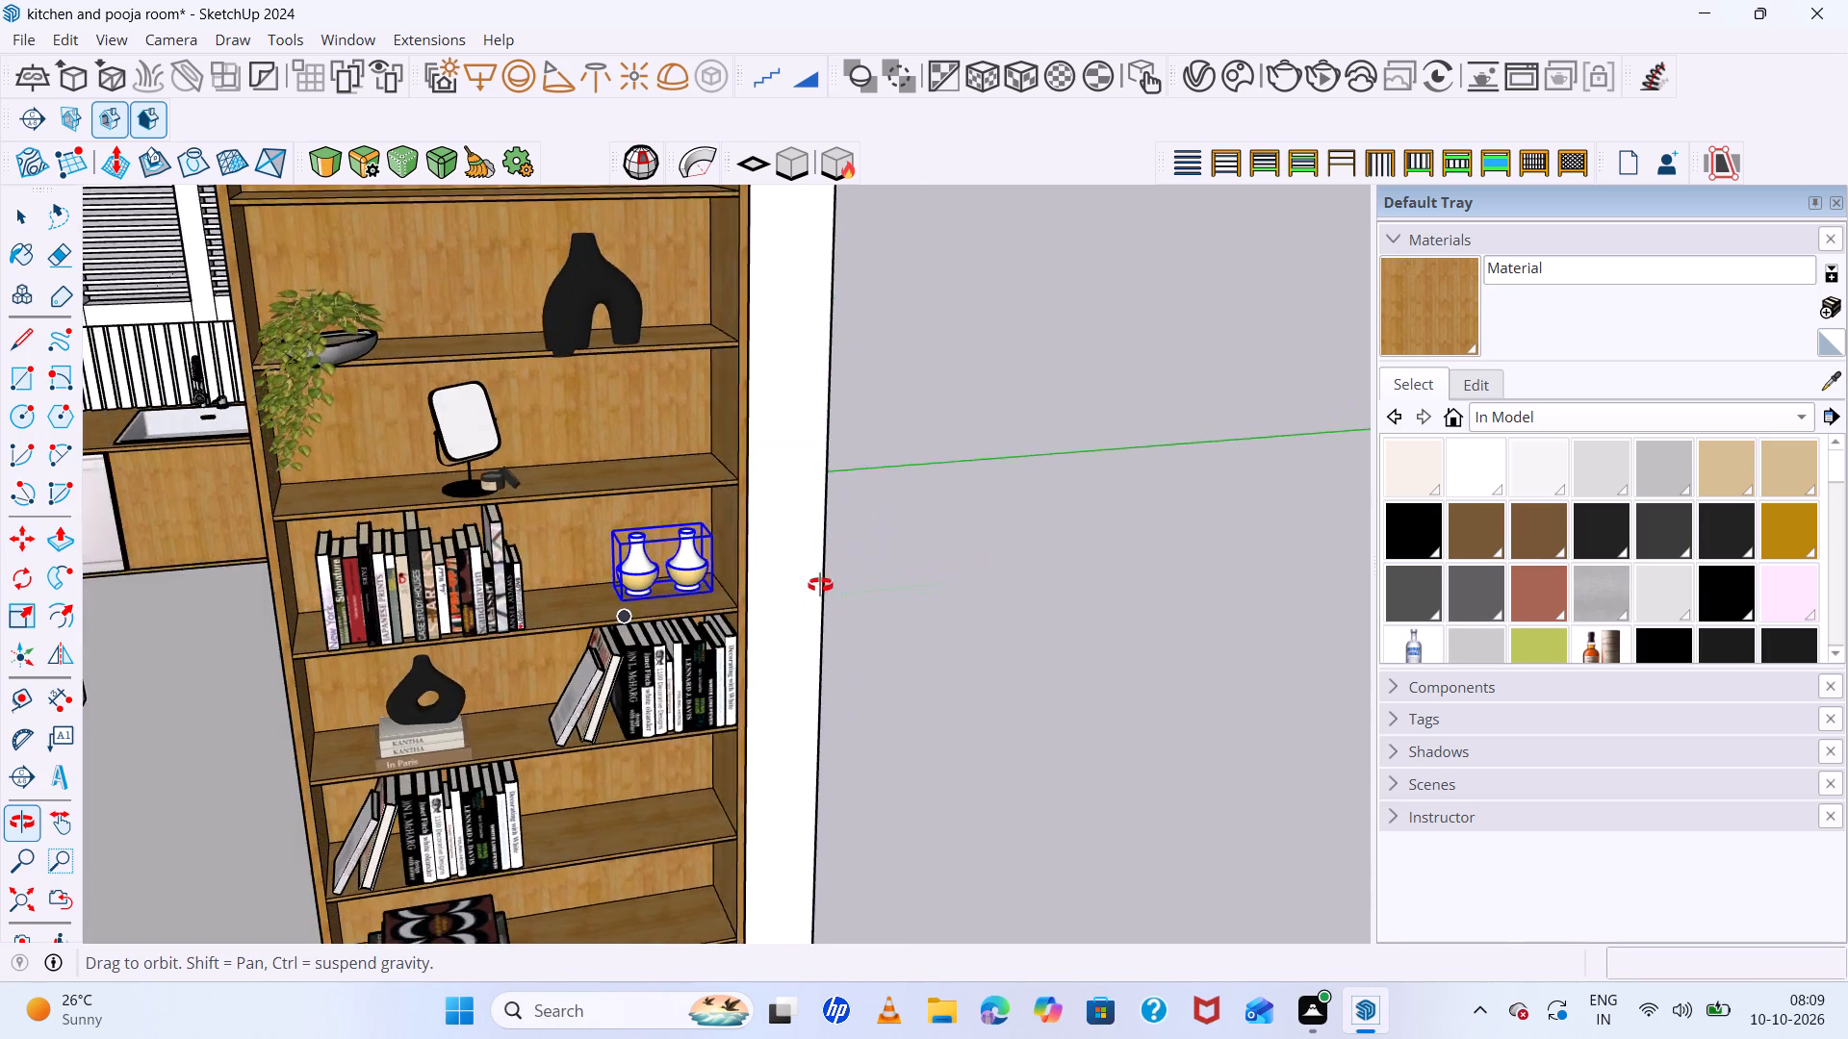
middle_drag(820, 585, 809, 591)
scroll(661, 597, up, 16)
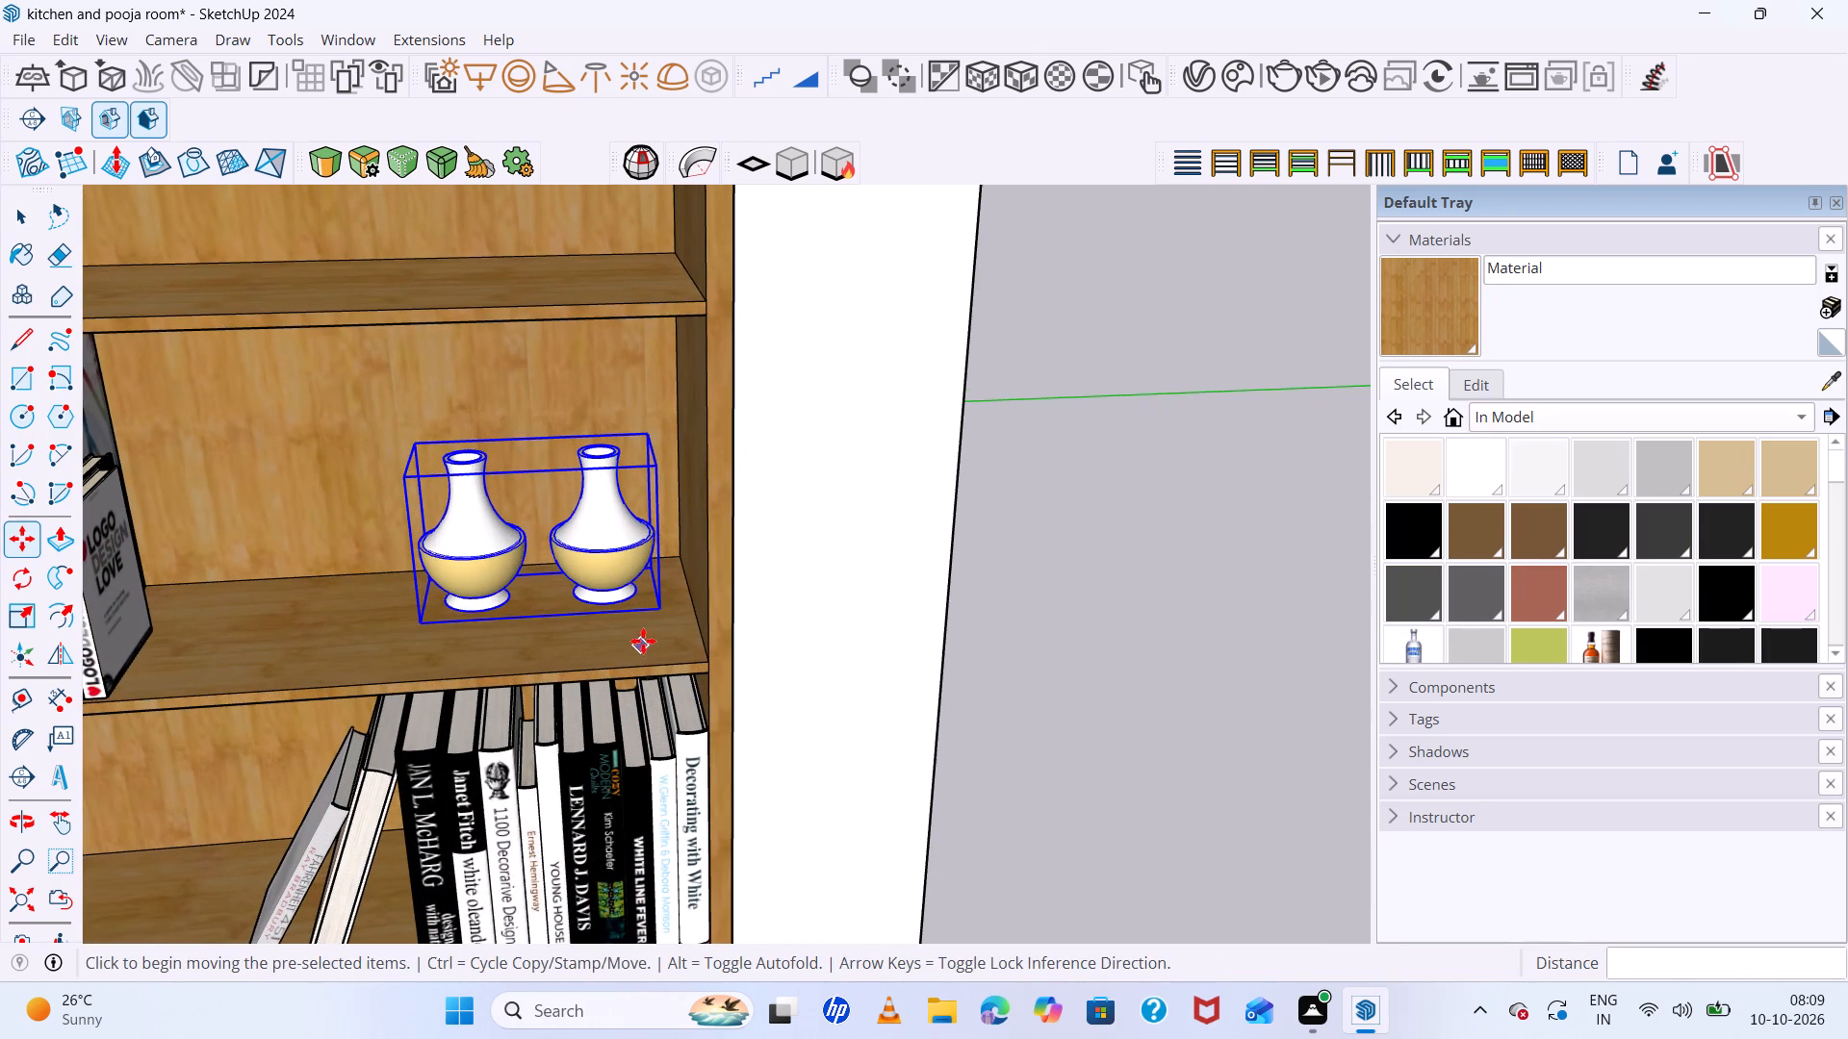
click(658, 614)
click(661, 637)
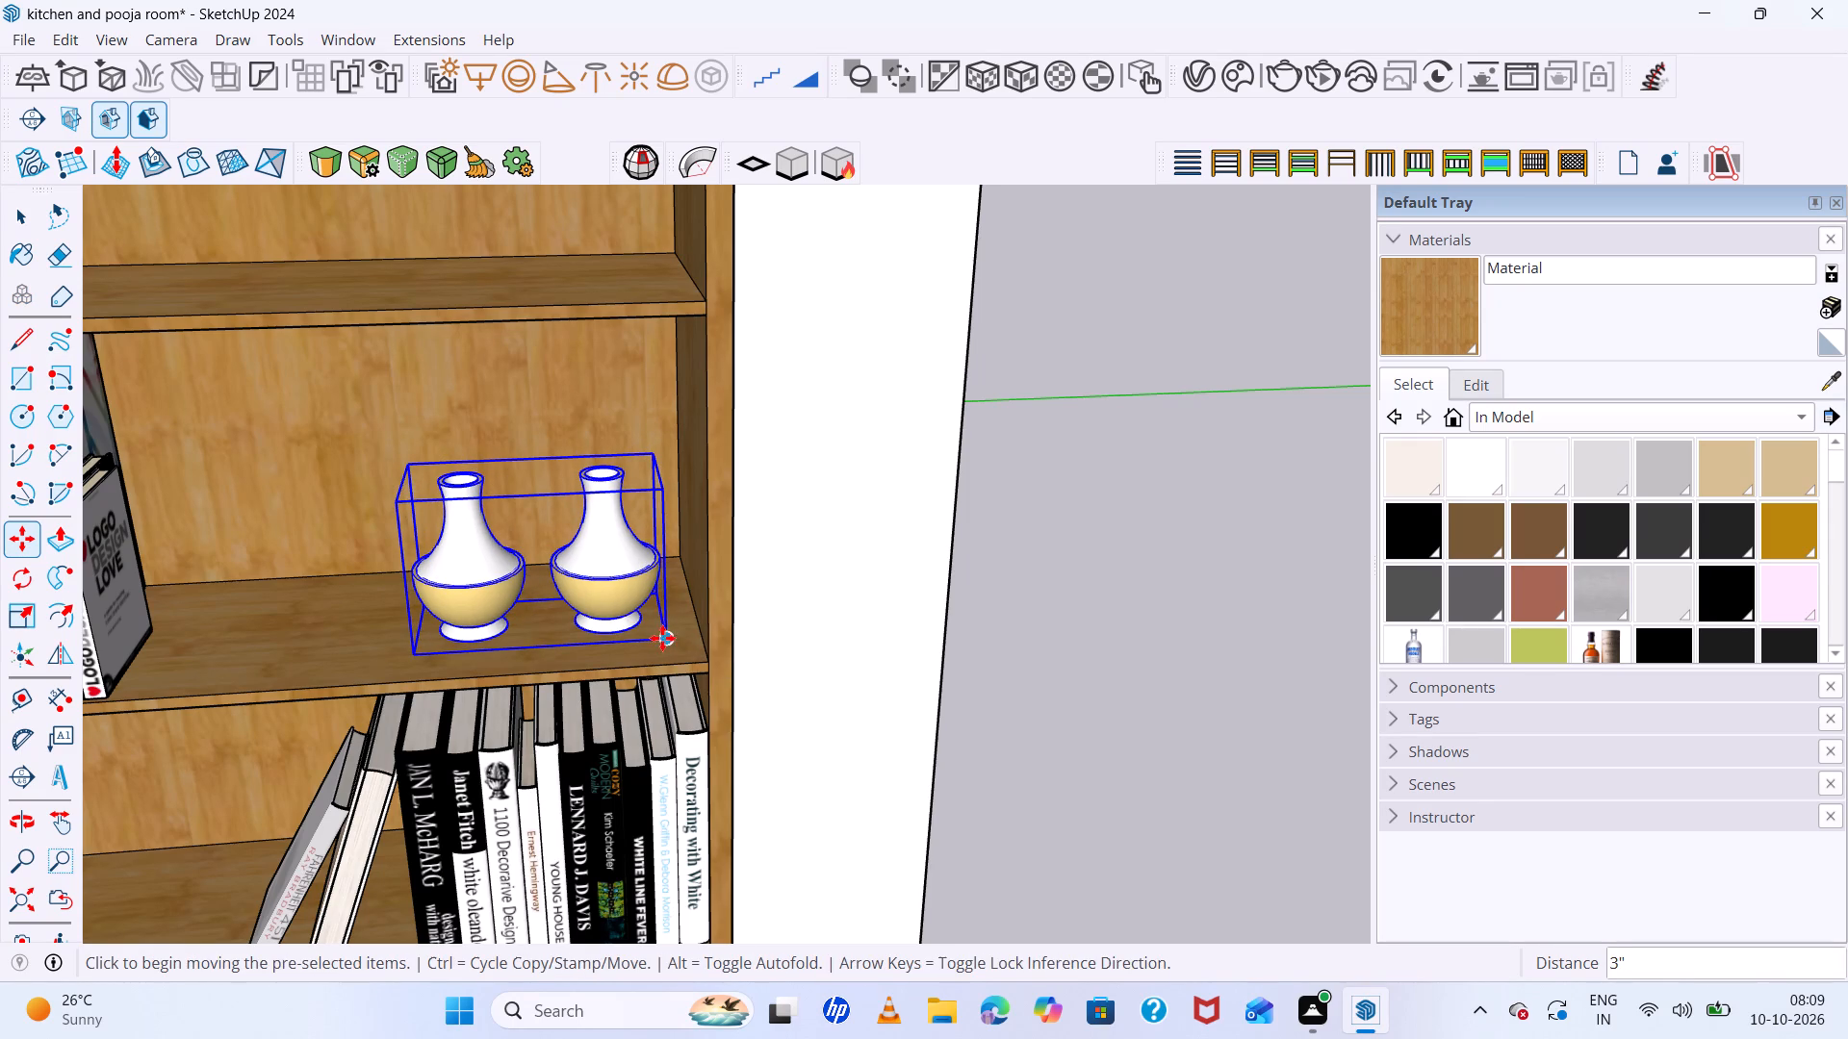
key(space)
click(1063, 608)
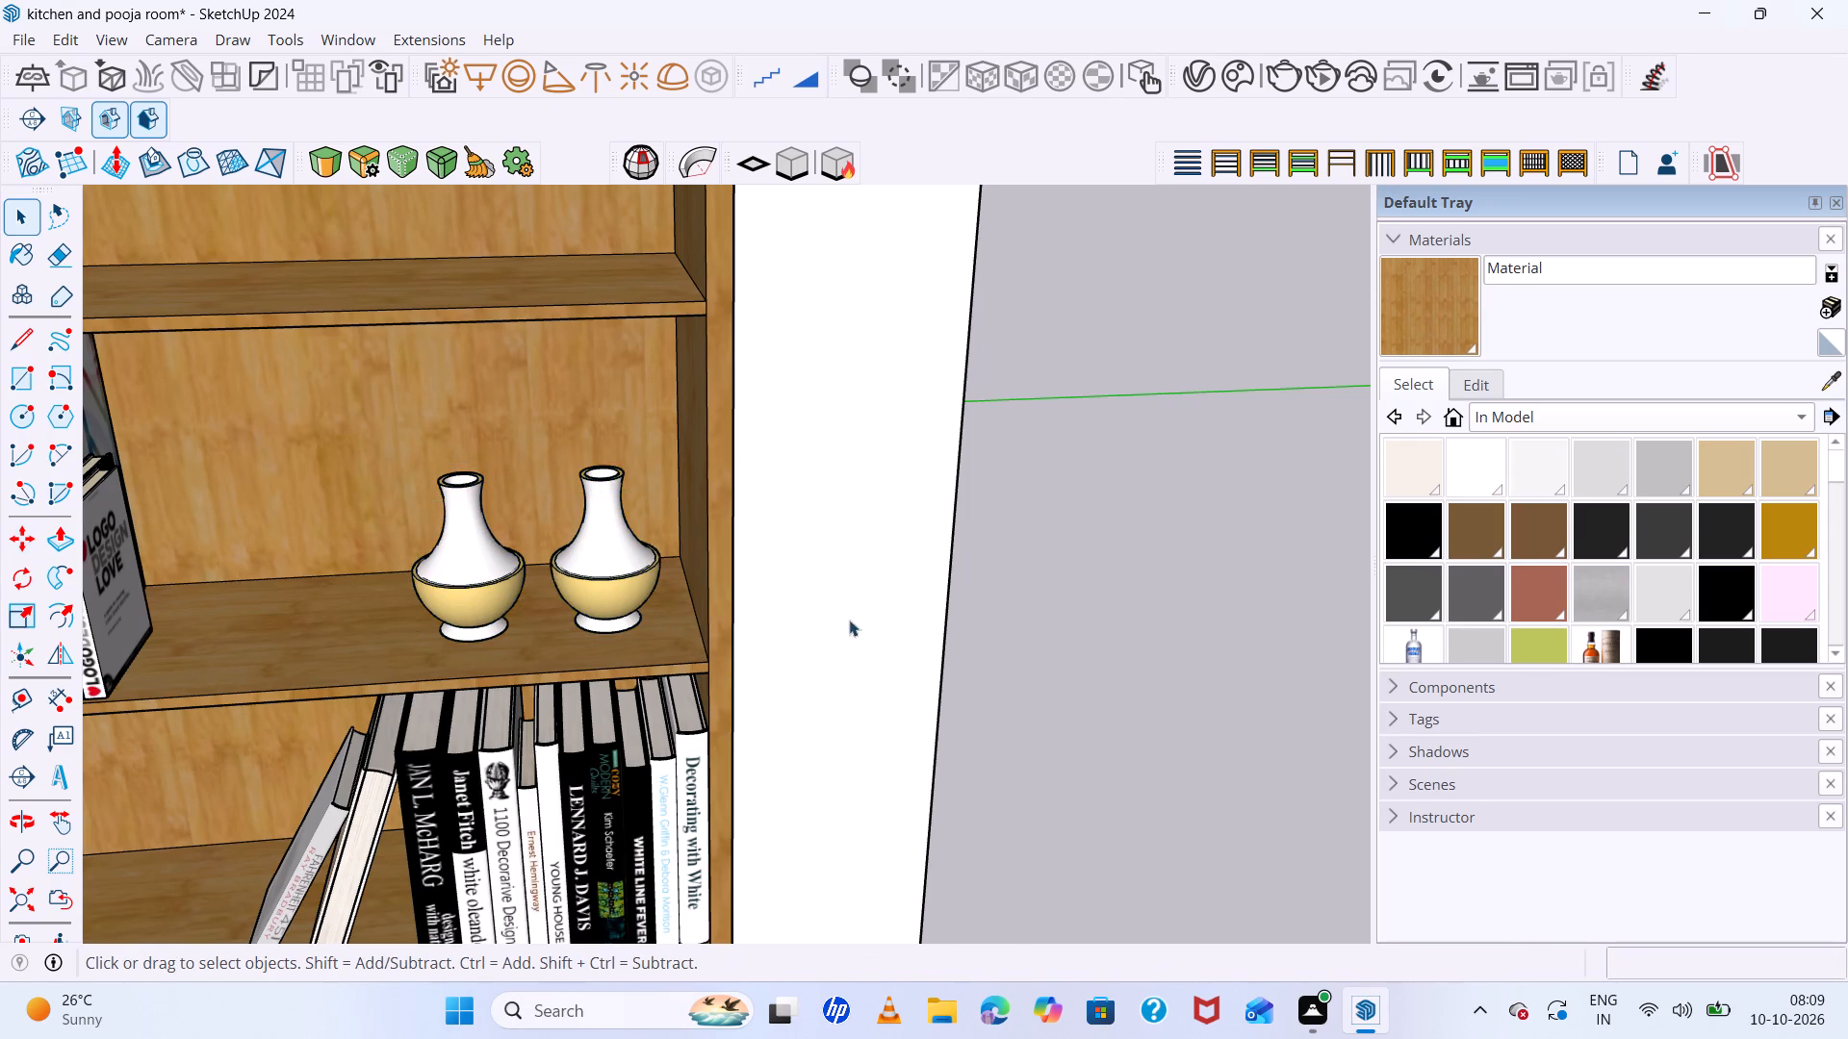
Examine the remaining plant vase, lidded jars and small ornaments on the loose shelves against the empty spaces in the shelving unit.
scroll(846, 619, down, 20)
scroll(846, 619, down, 7)
scroll(615, 496, down, 7)
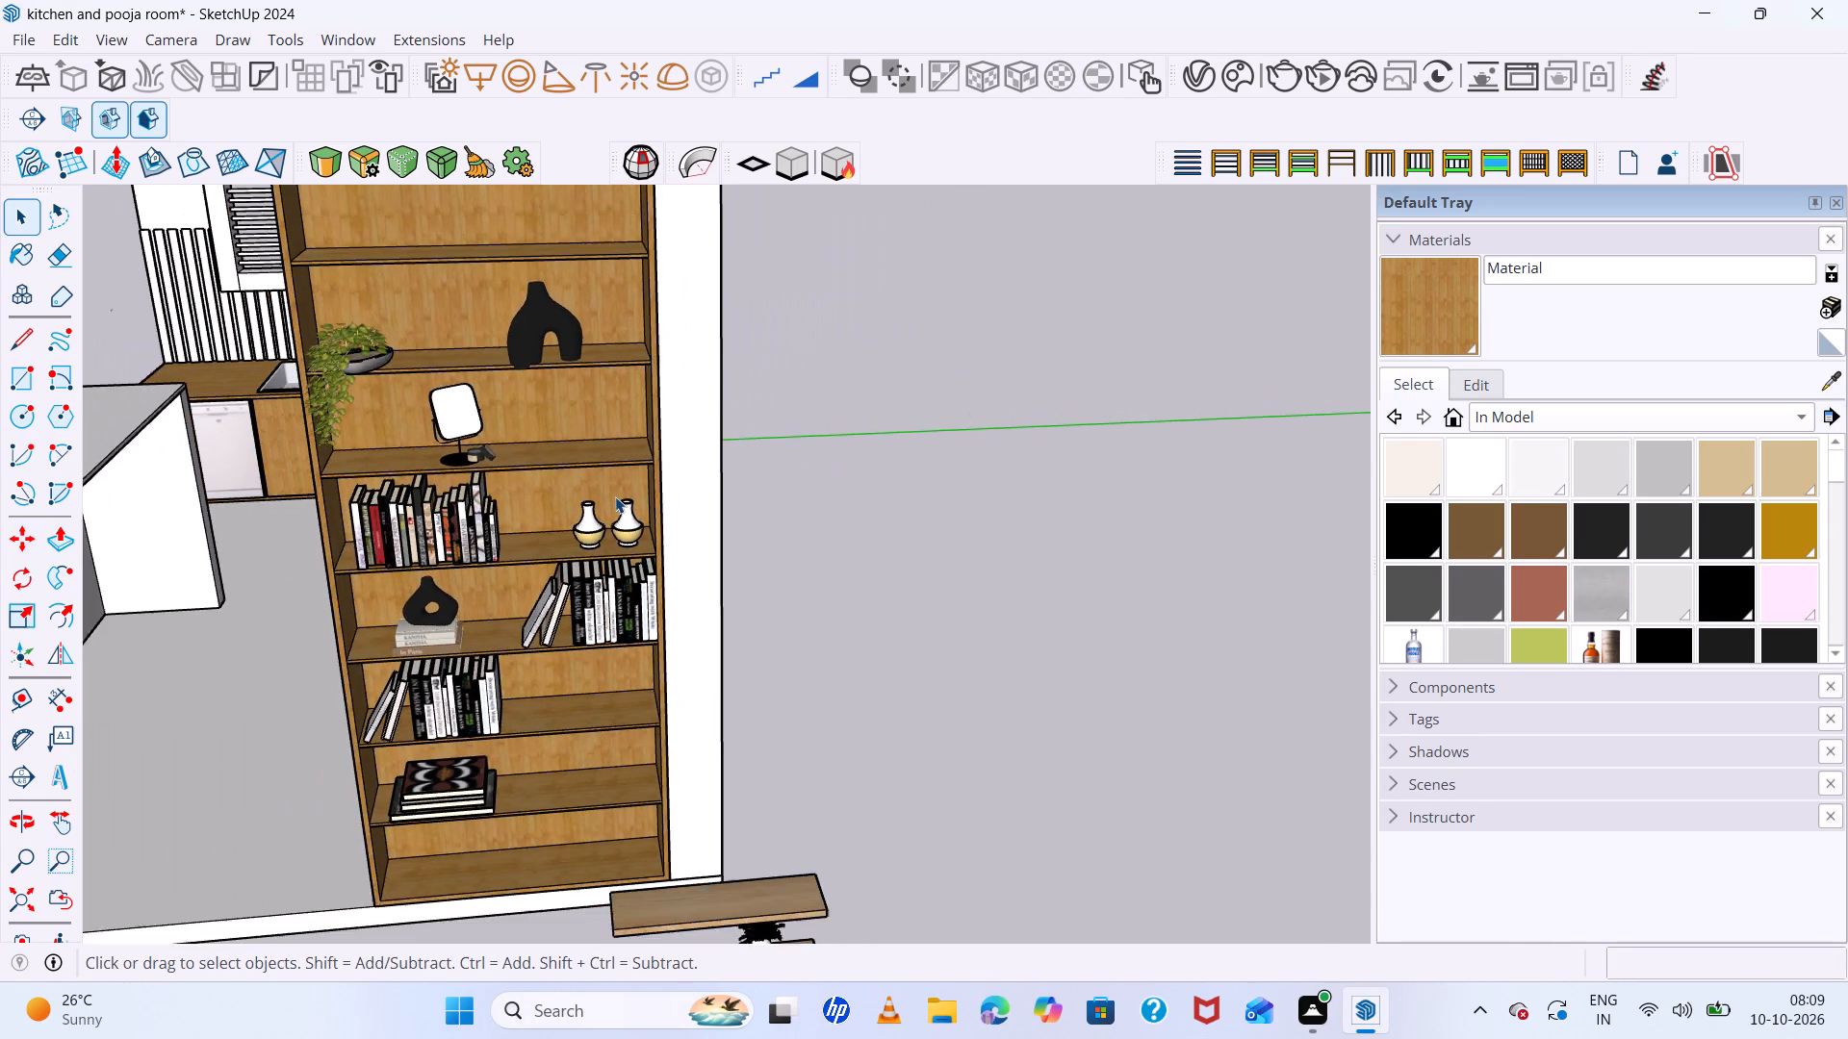
scroll(615, 495, down, 13)
middle_drag(723, 677, 762, 628)
scroll(761, 665, up, 6)
scroll(761, 668, up, 15)
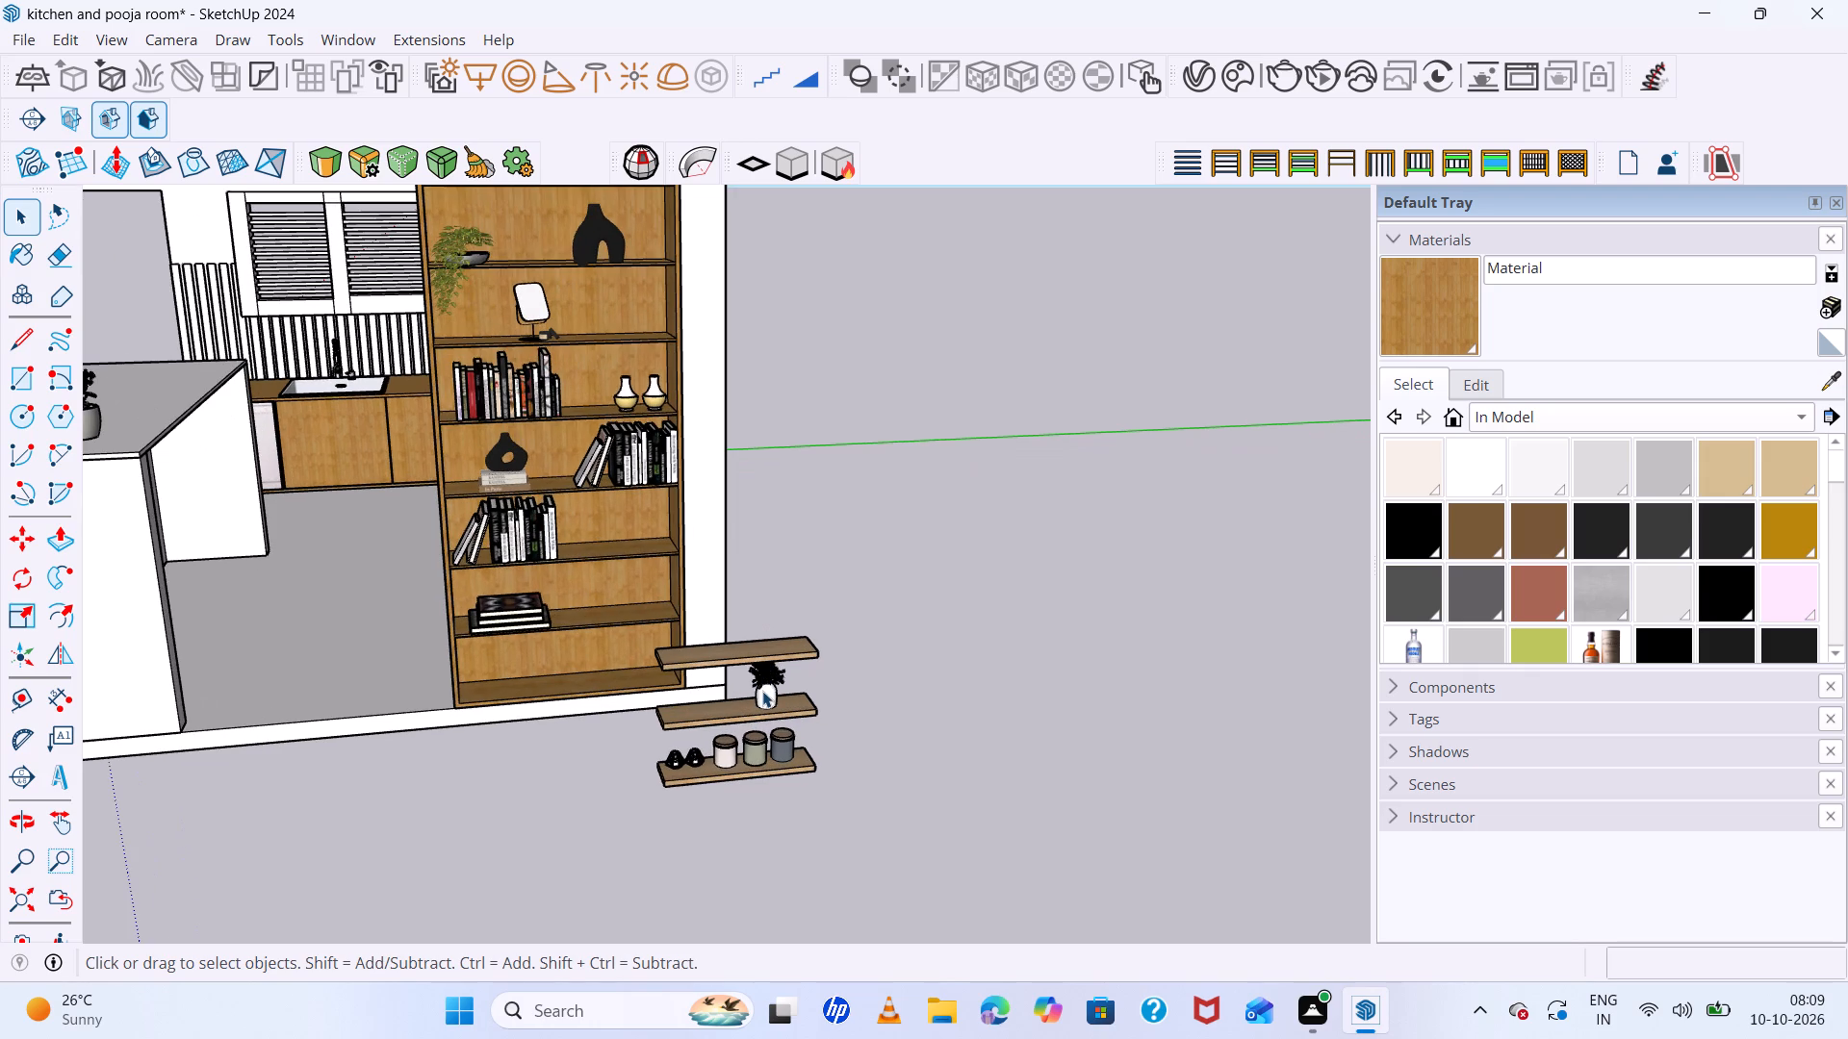
scroll(762, 691, up, 20)
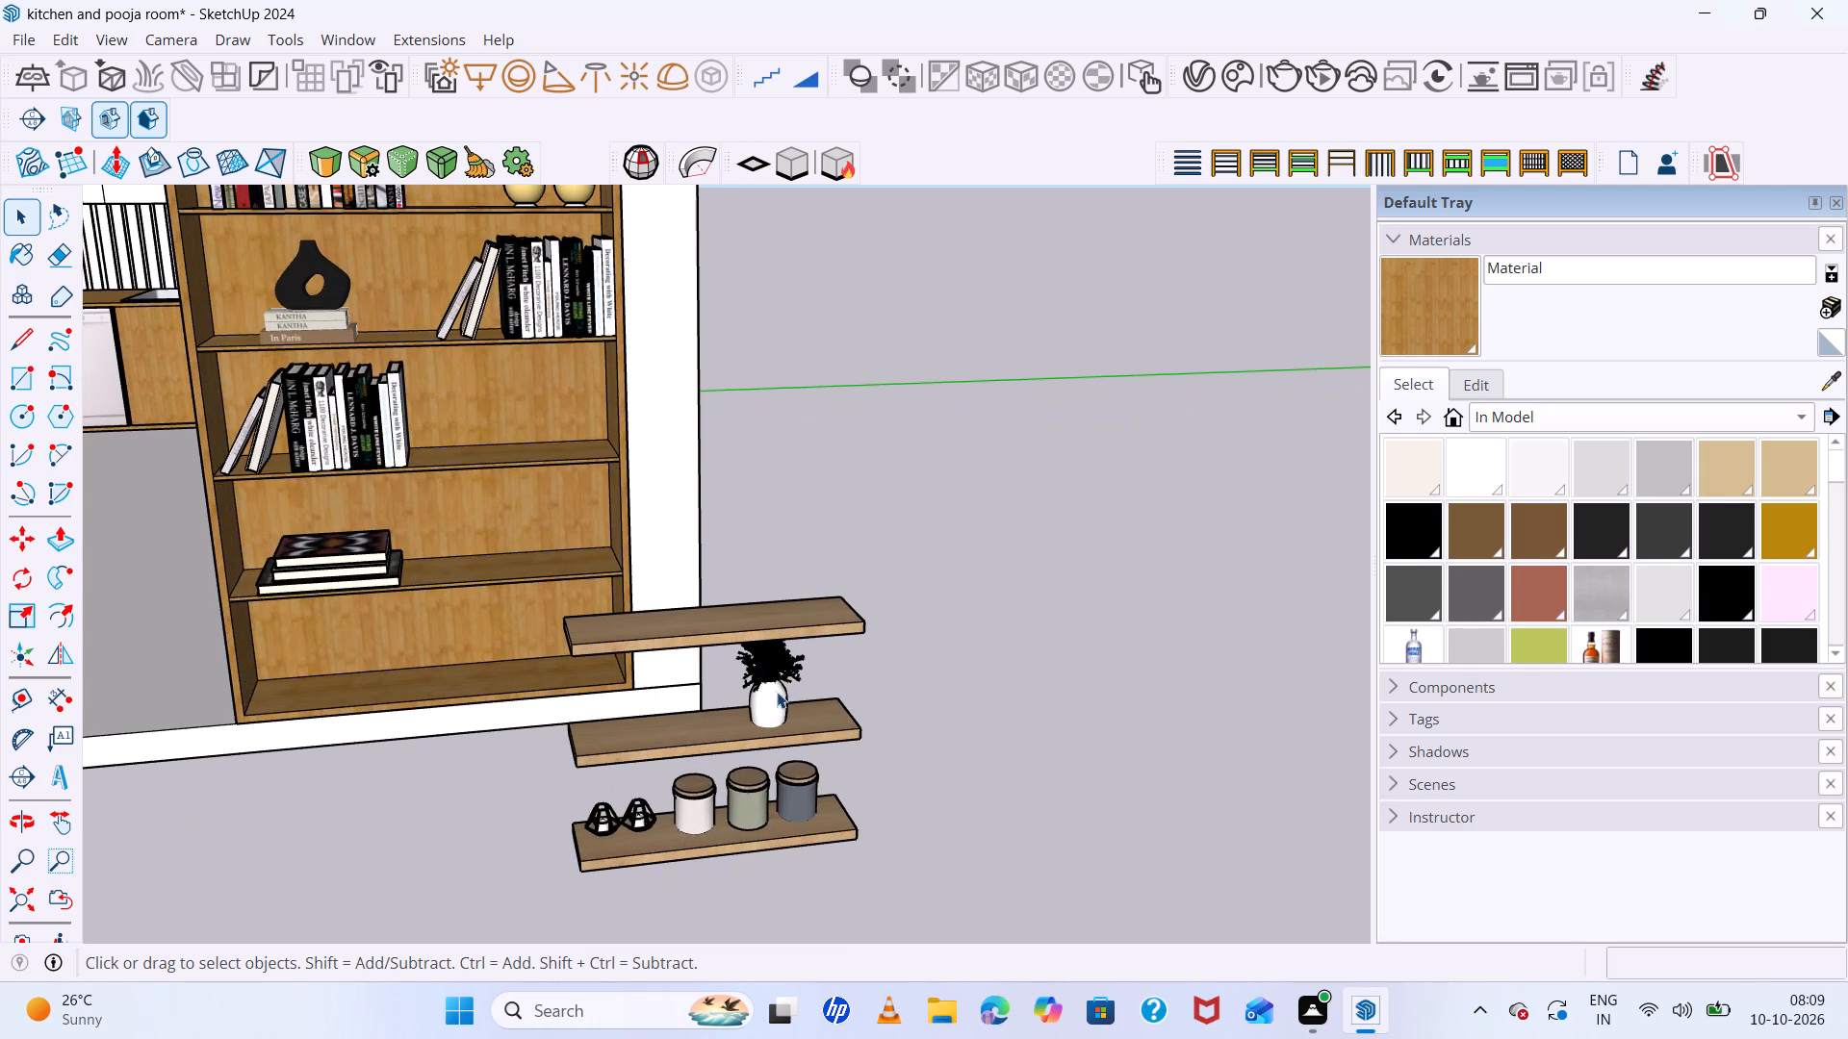
scroll(779, 695, up, 5)
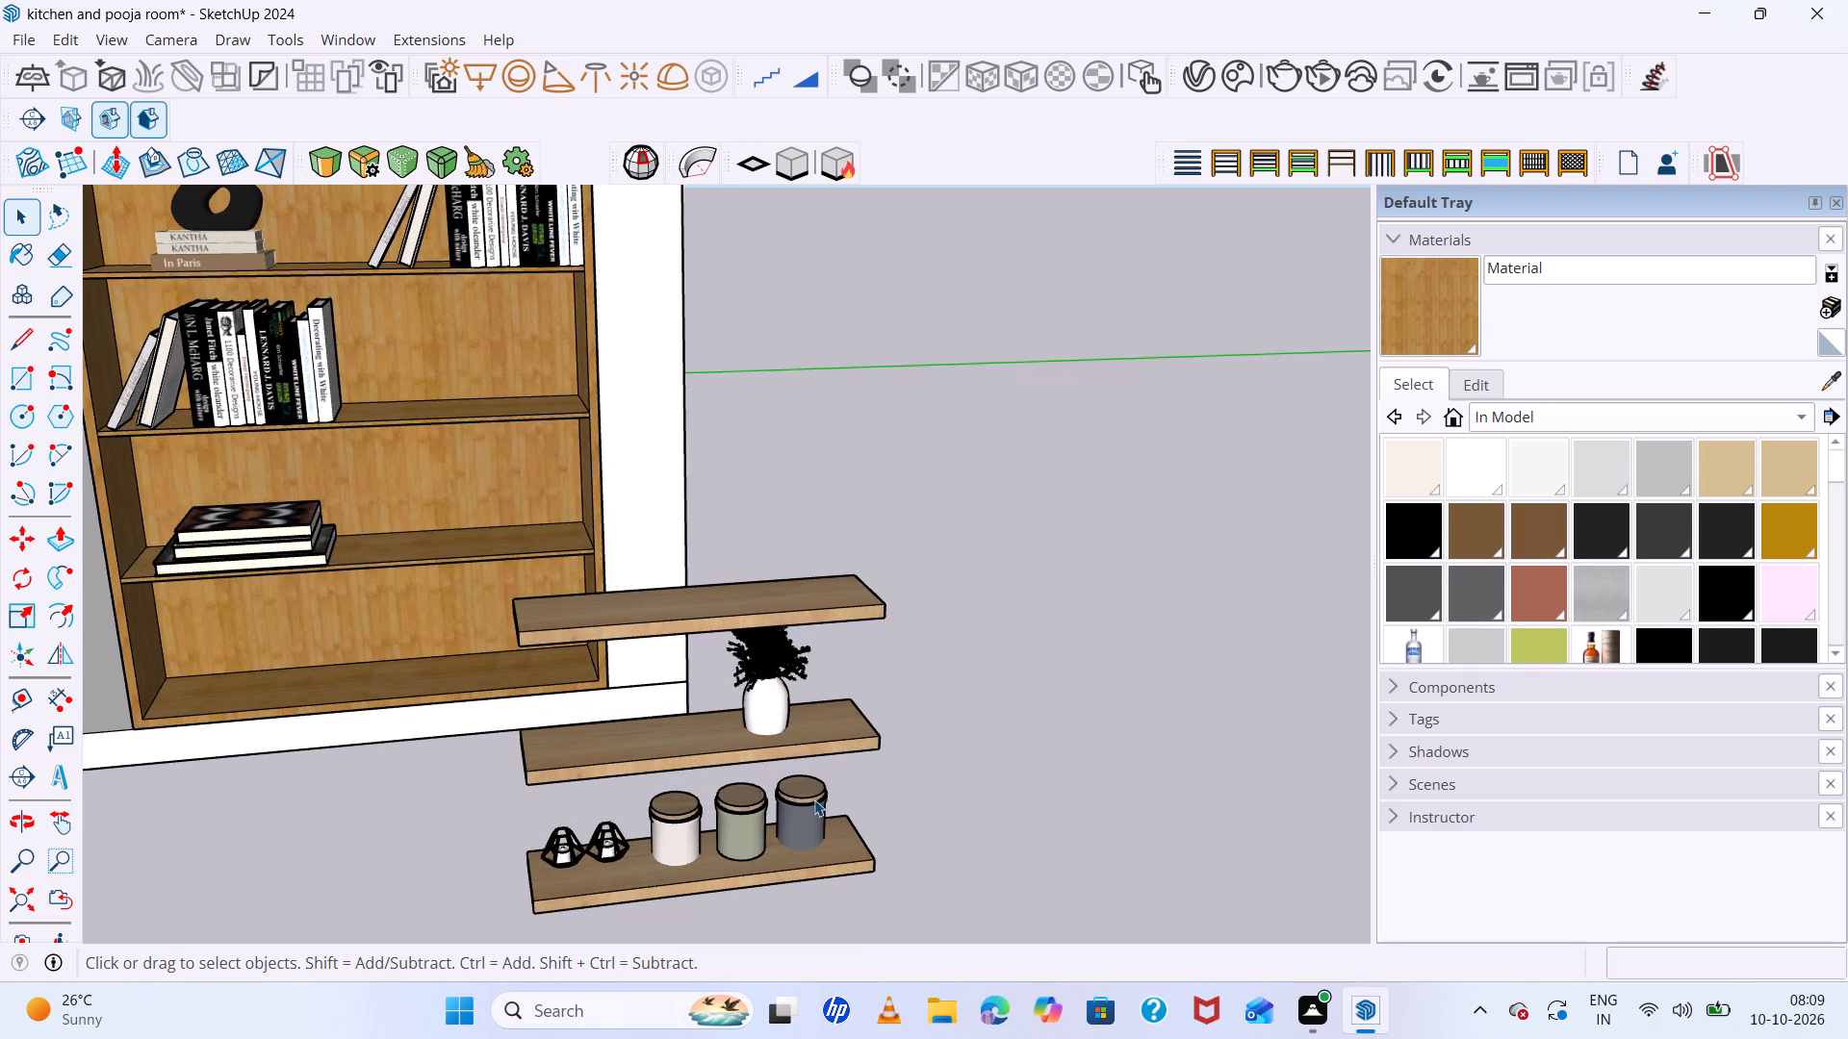
scroll(1063, 714, down, 3)
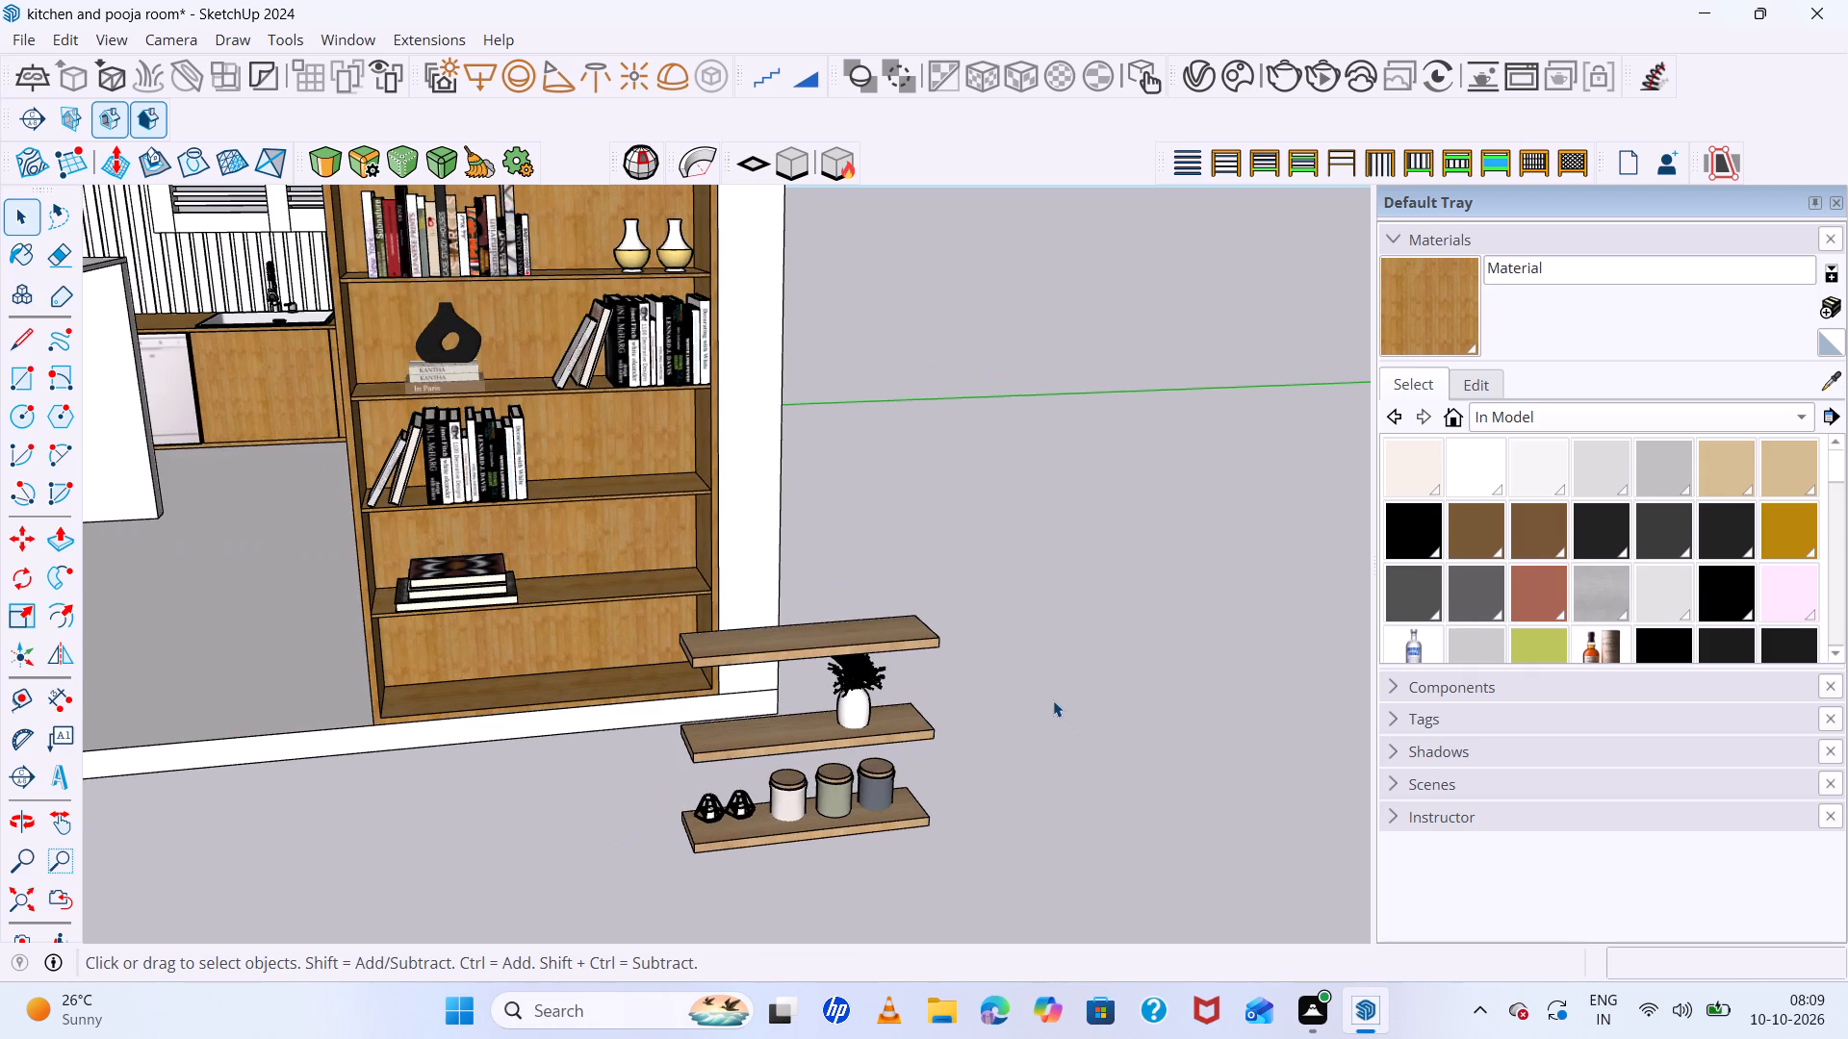
Save the model.
key(ctrl+s)
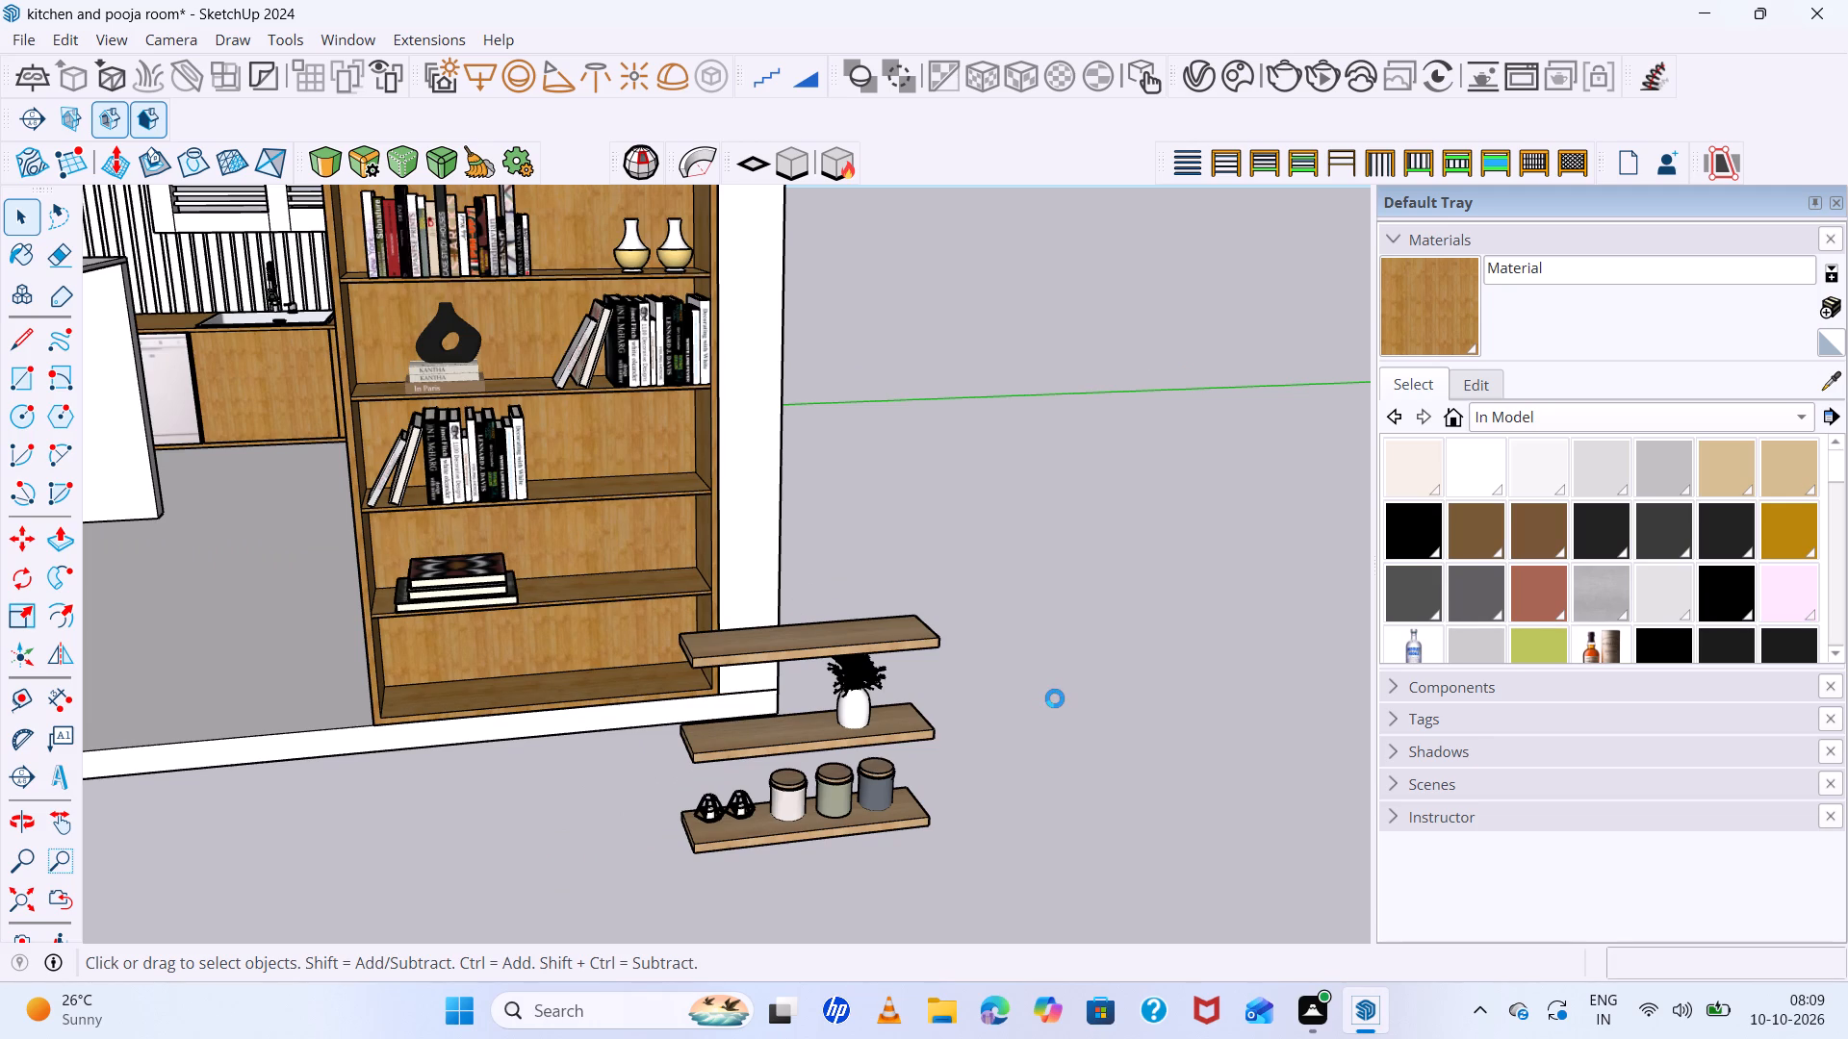
key(ctrl+s)
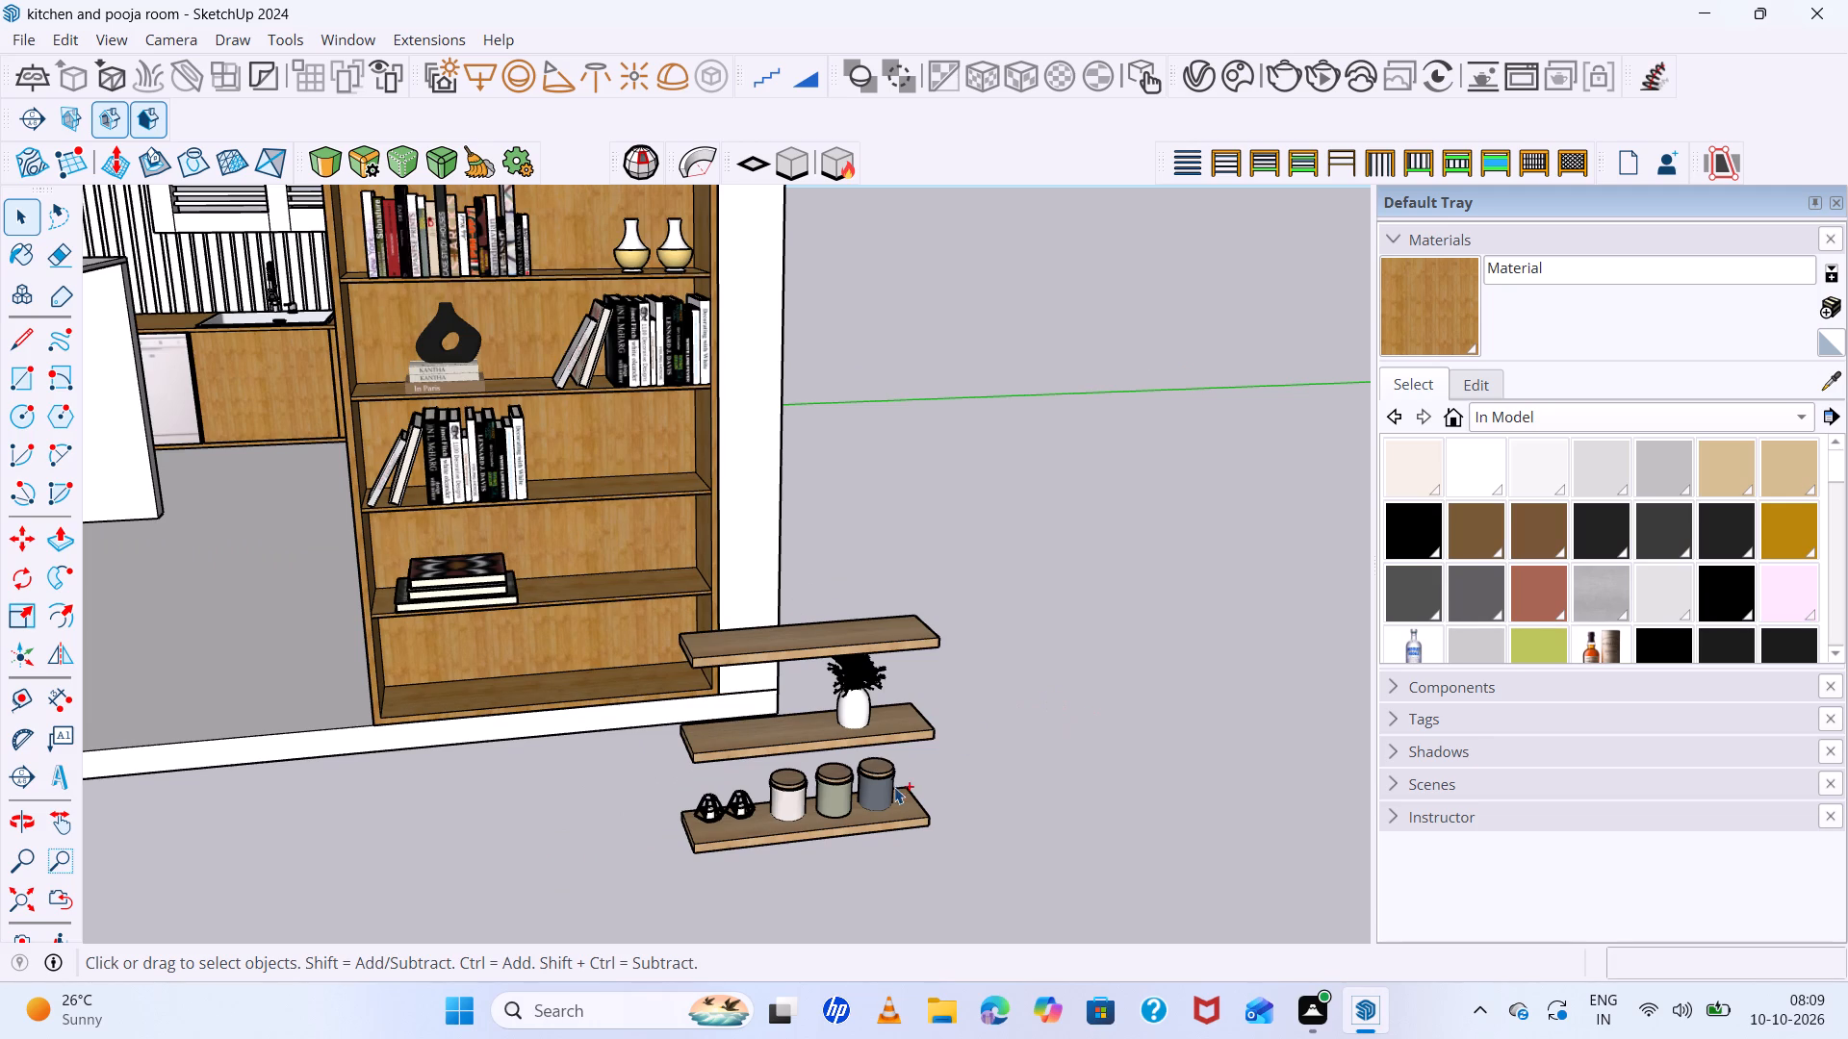
Move the plant vase from the loose middle shelf into the shelving unit, beside the lower row of upright books, and deselect it.
click(871, 781)
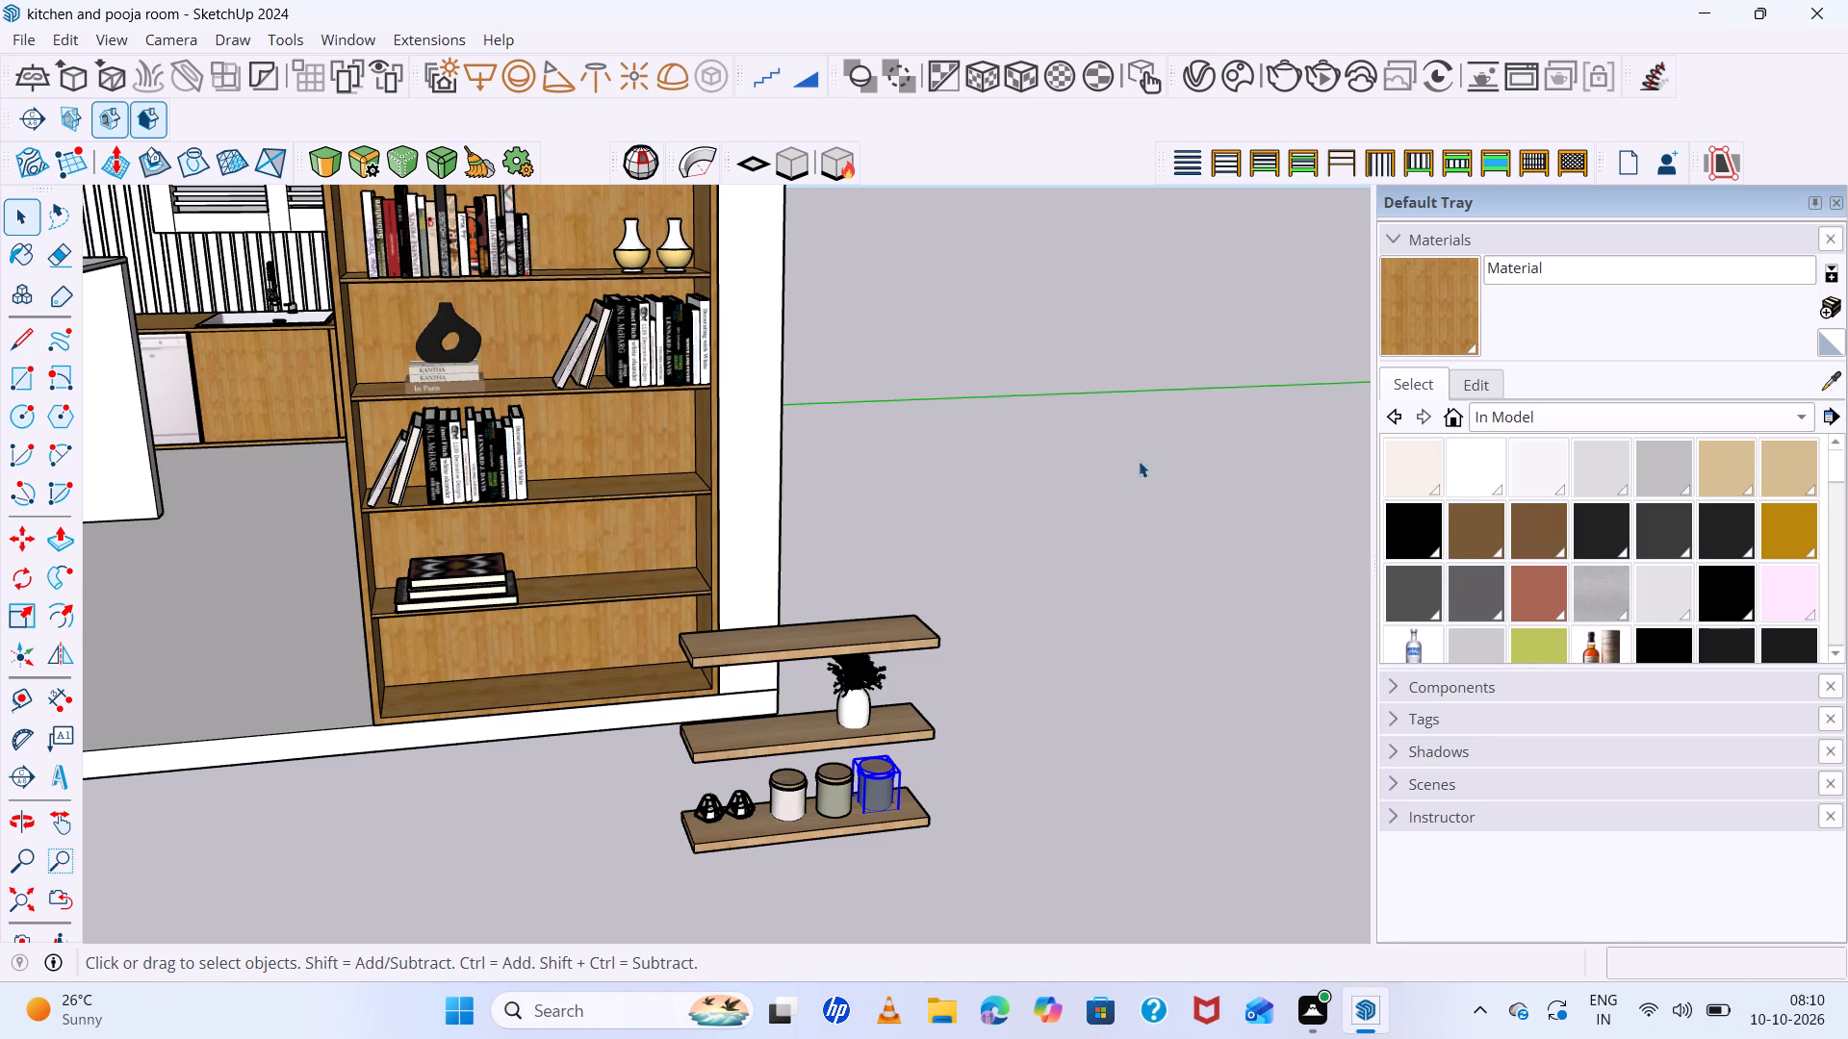
click(836, 793)
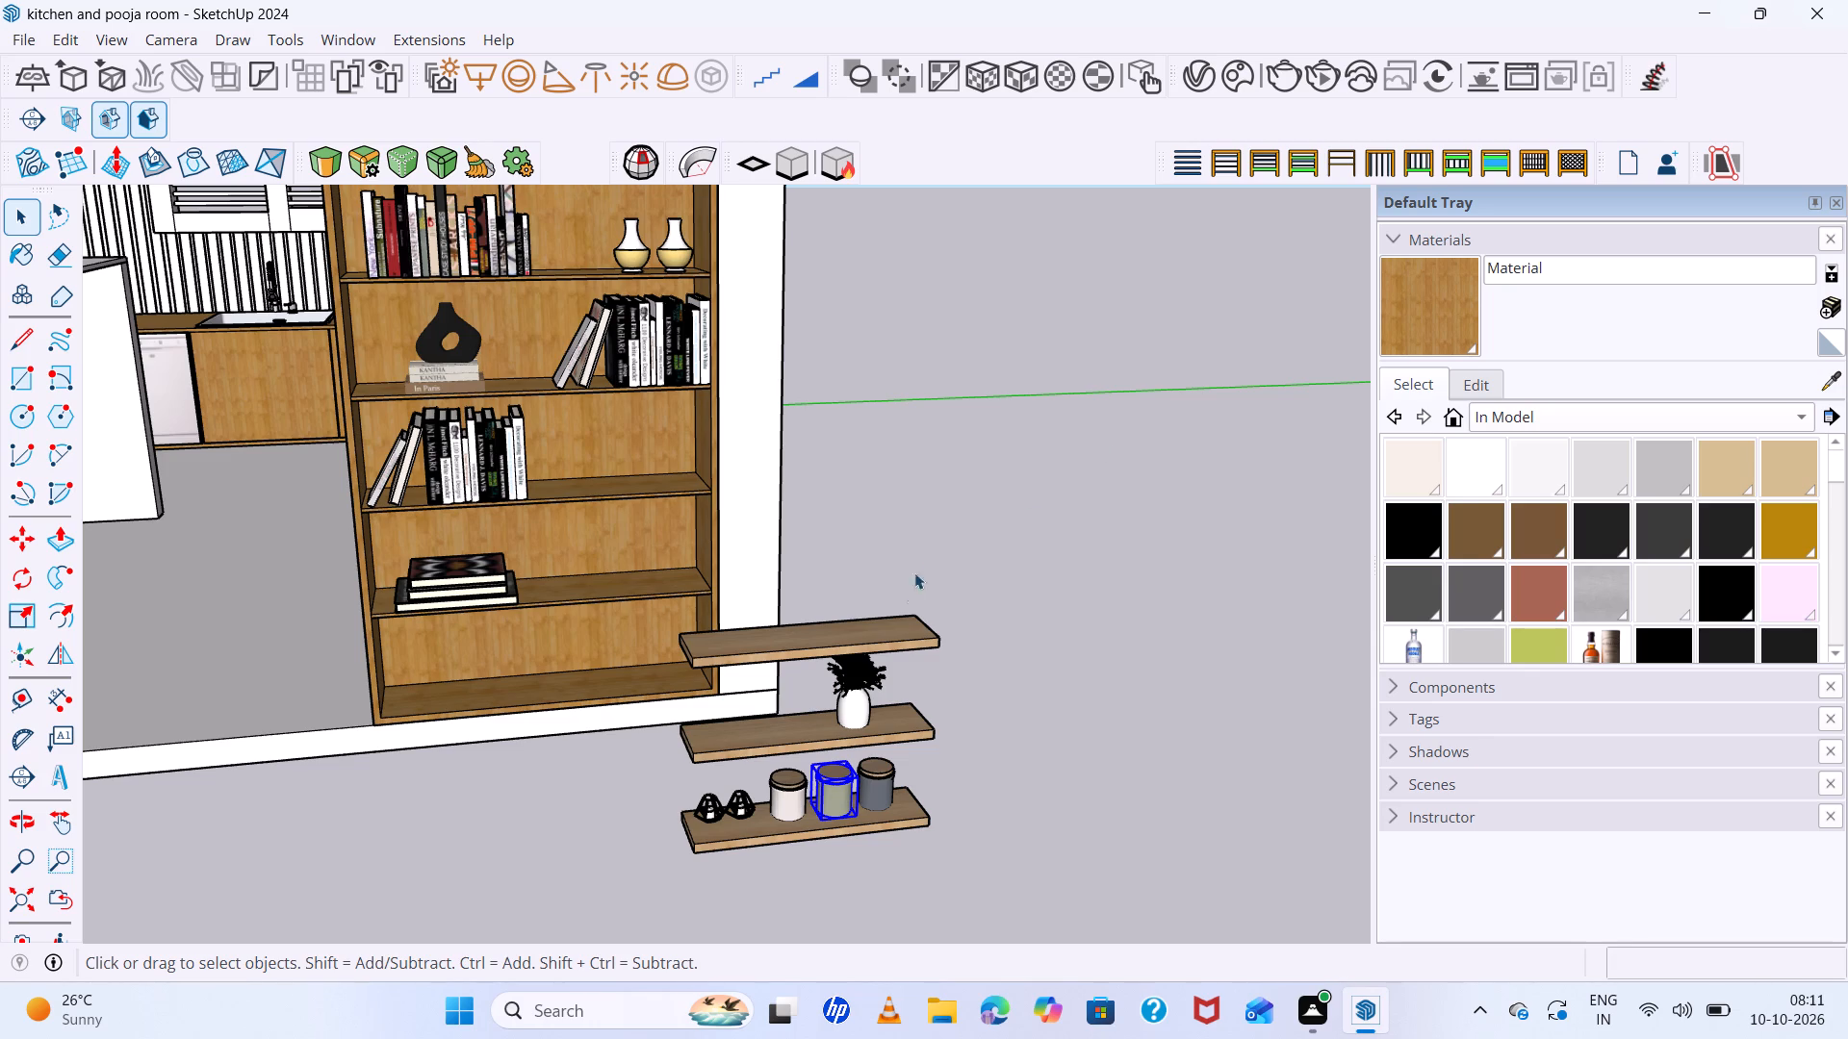
click(856, 690)
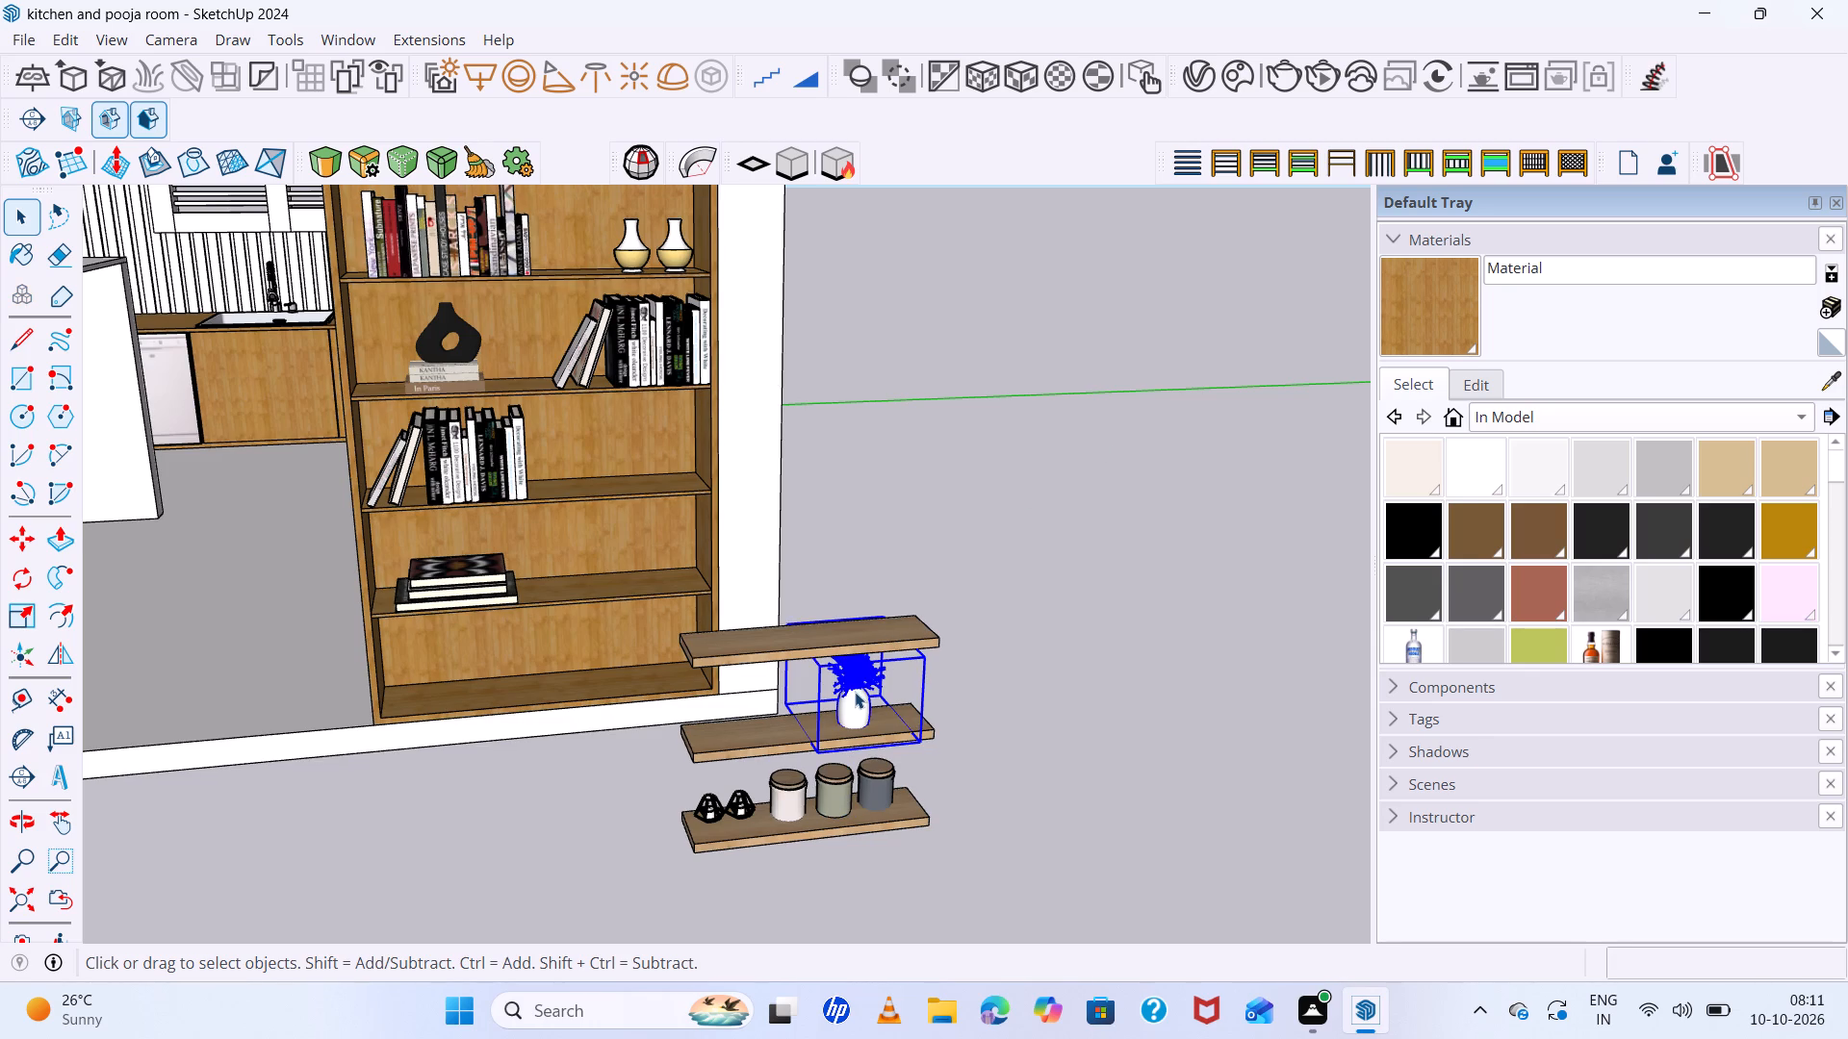
key(m)
click(844, 728)
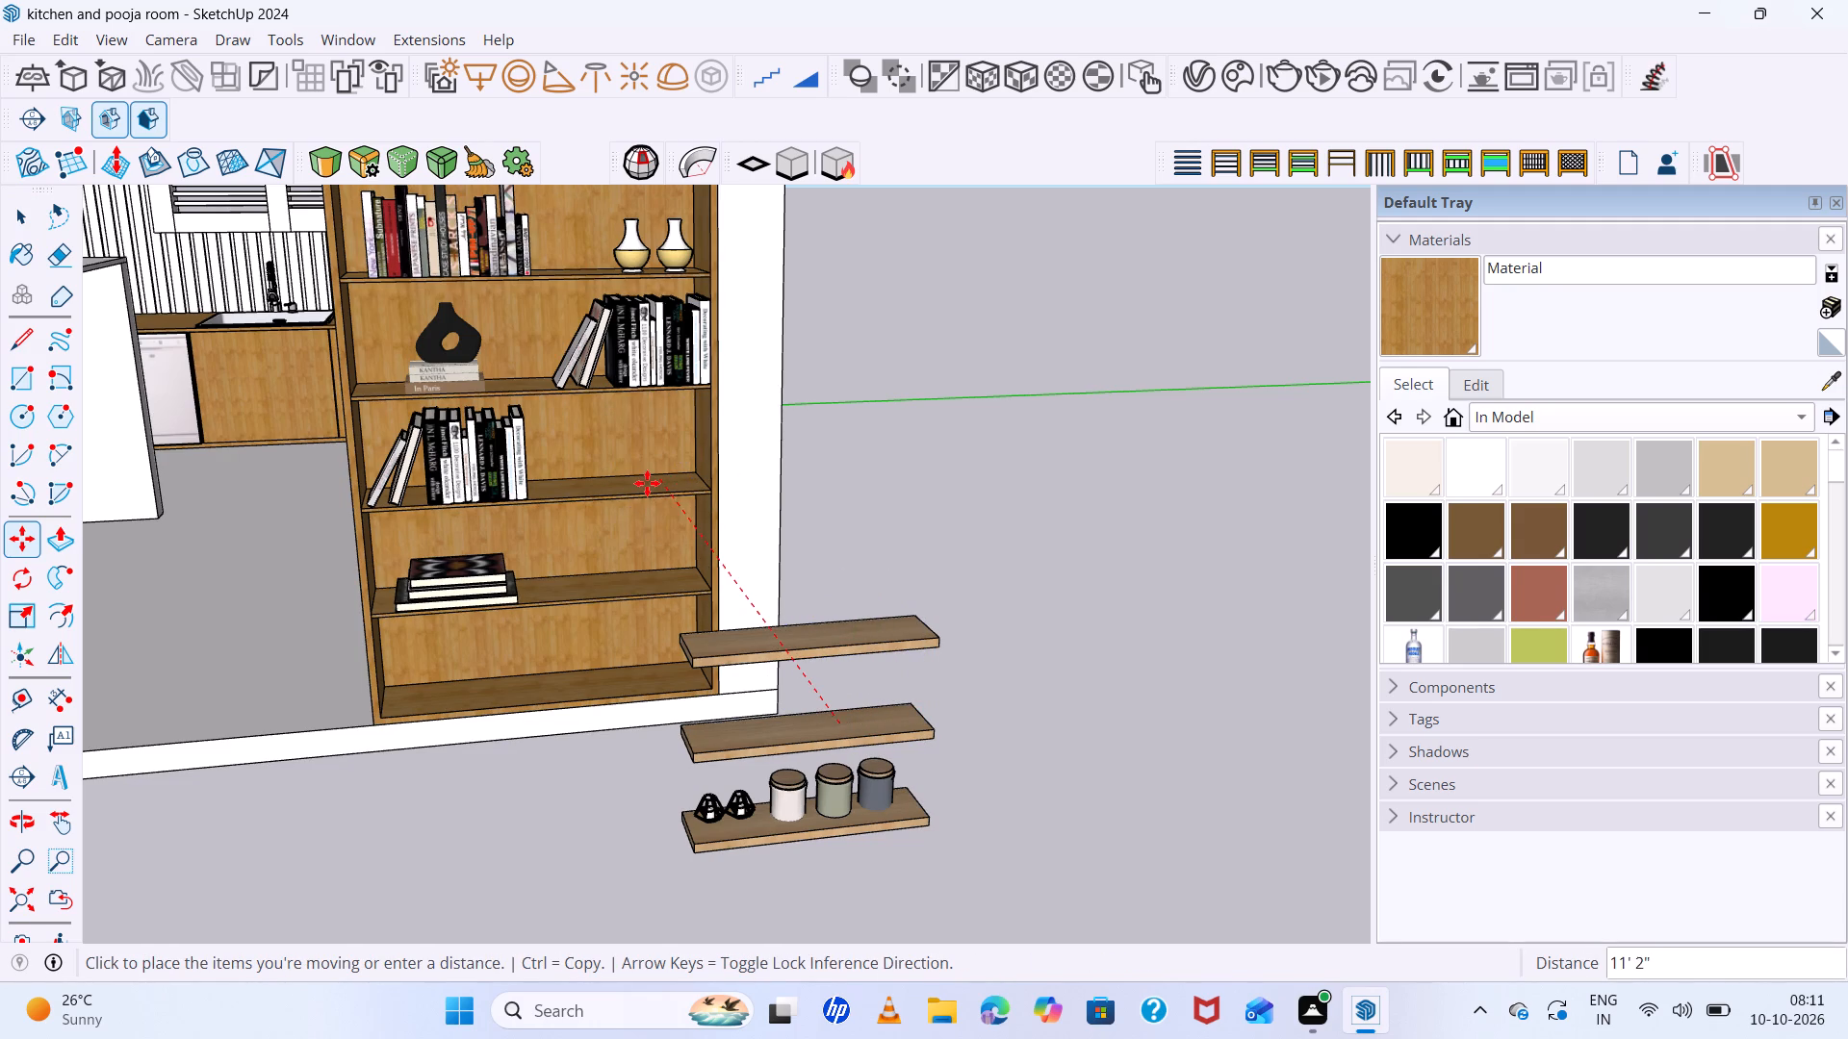
scroll(647, 483, up, 11)
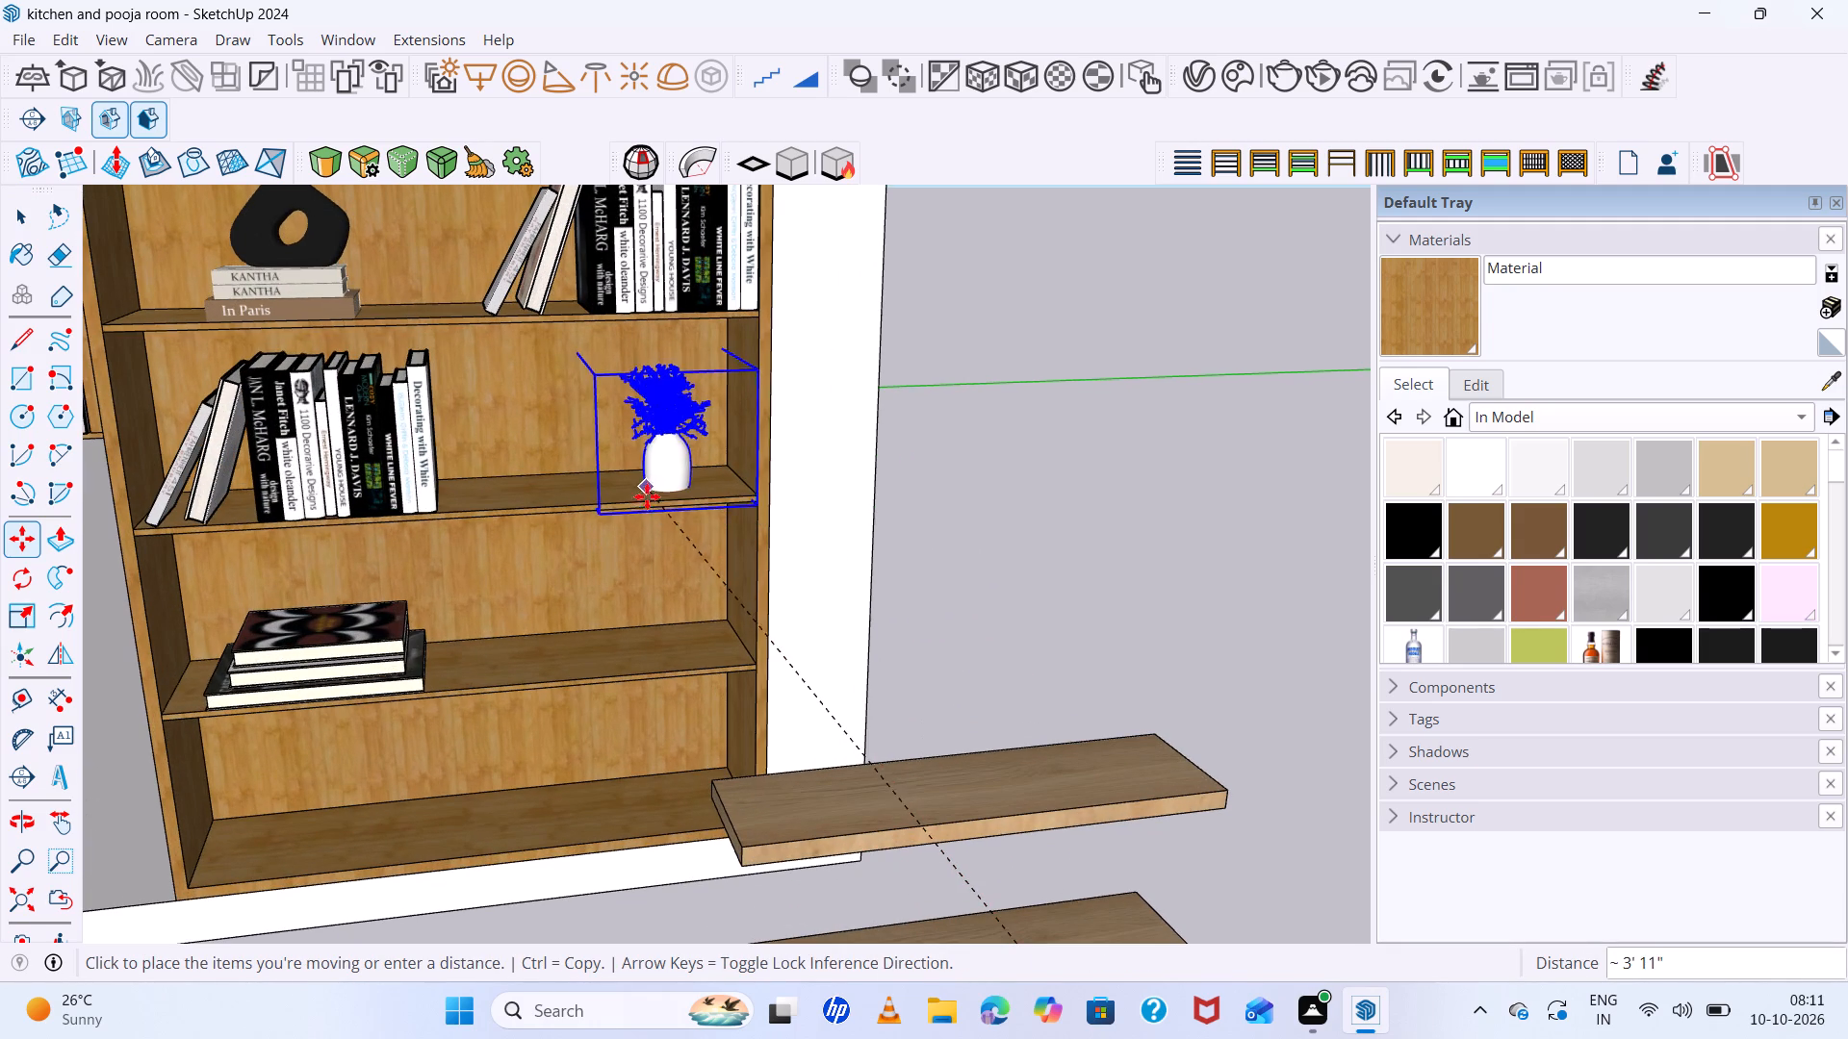
click(646, 490)
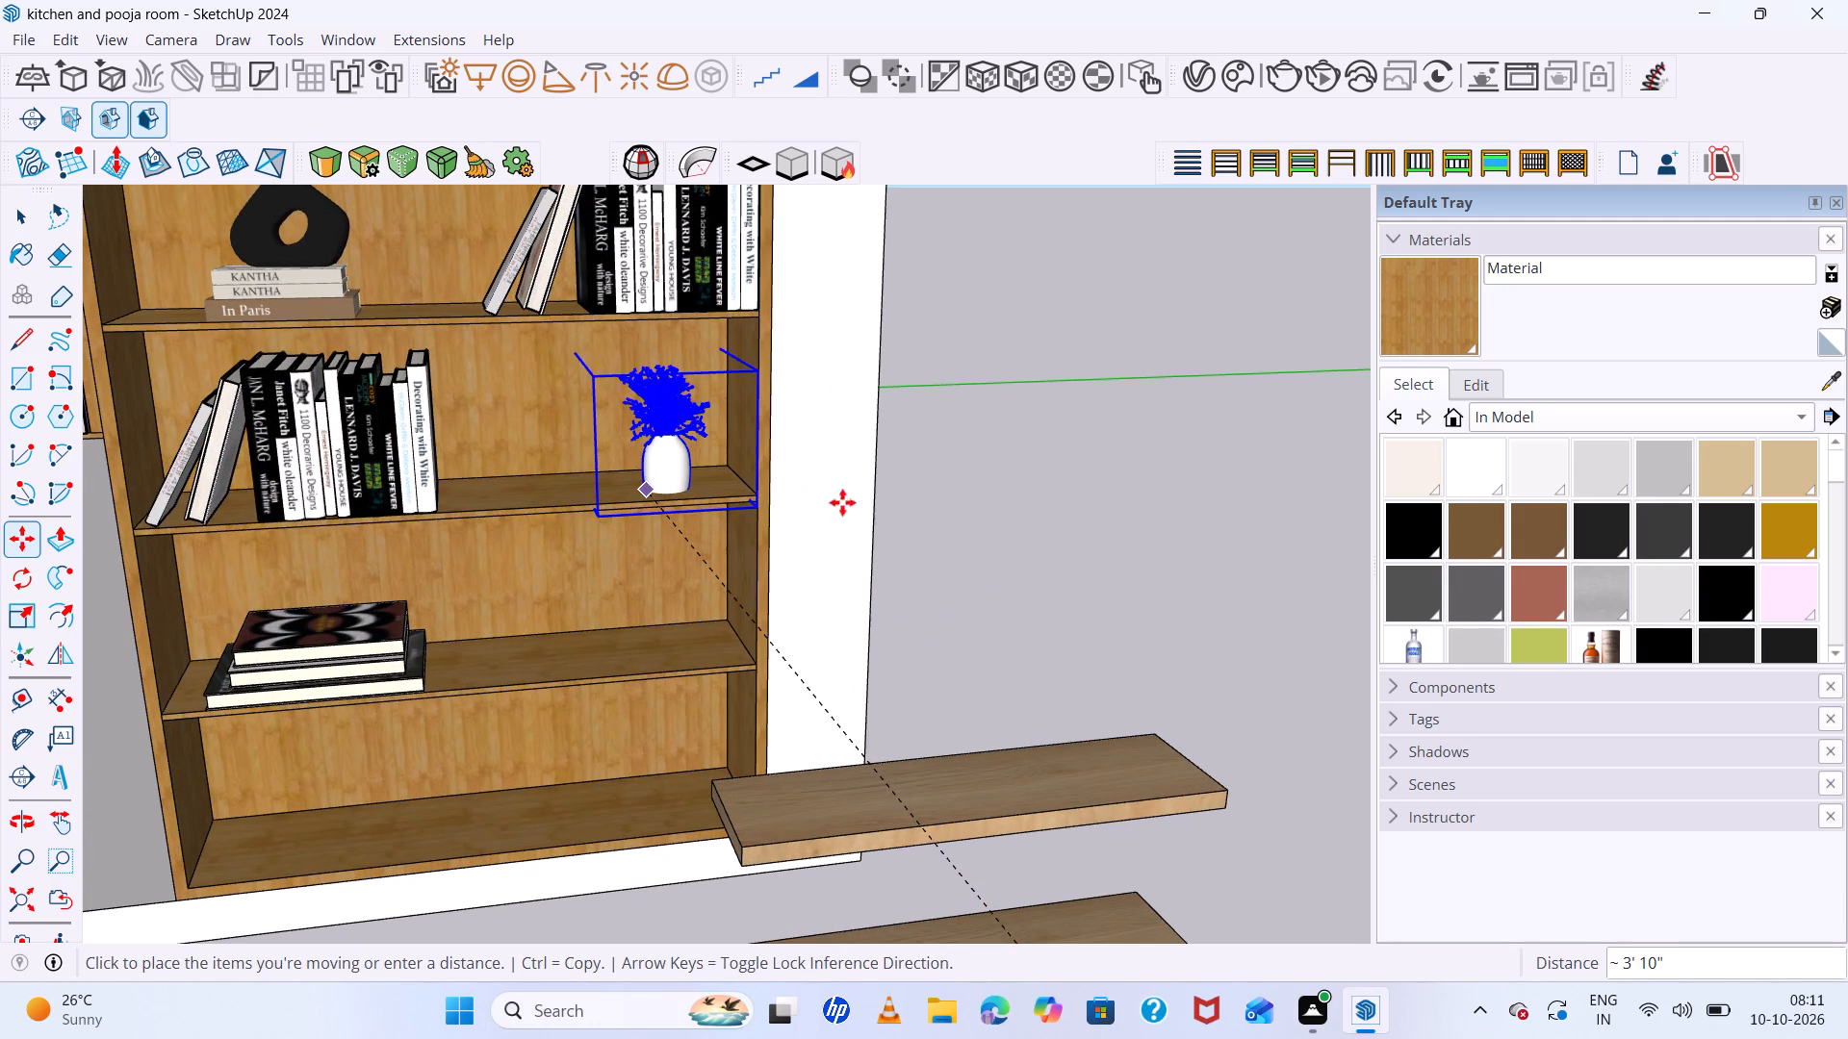
key(space)
click(961, 514)
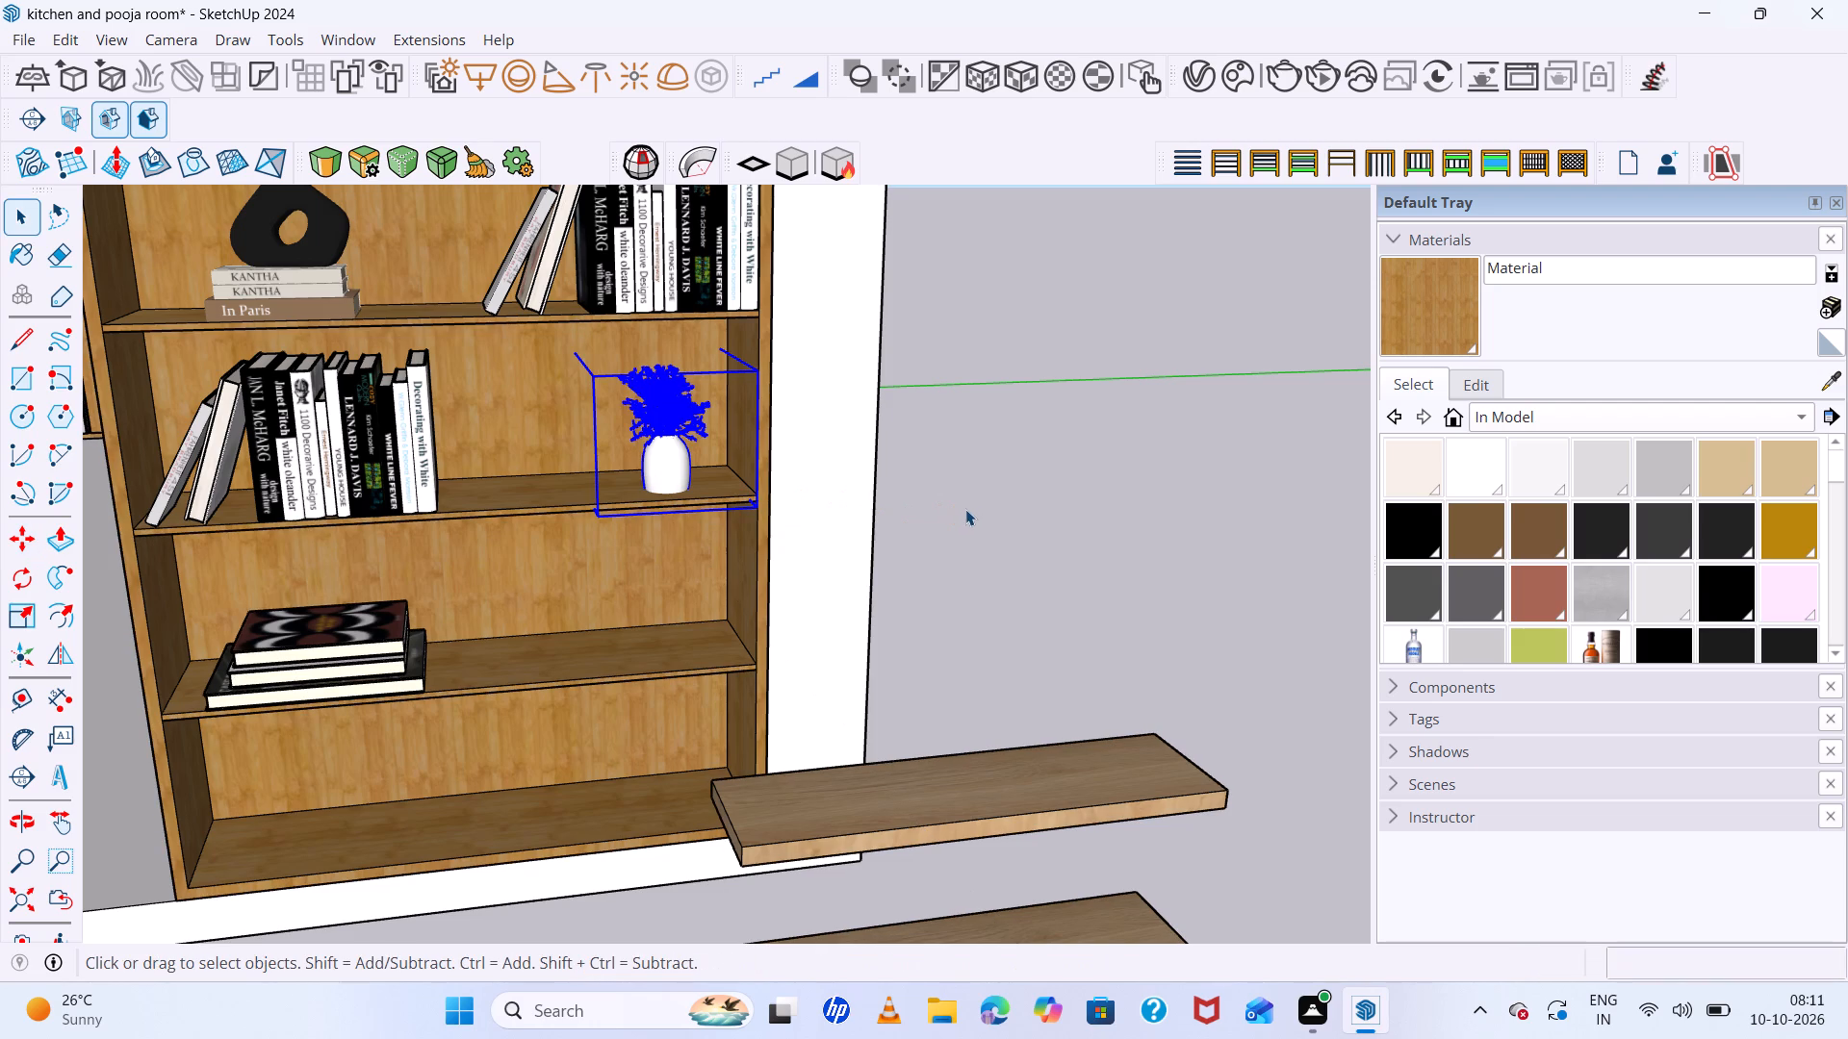
Sample the OAK TO USE 2 material from the loose top shelf and paint the shelving unit's cabinet group with it.
scroll(965, 509, down, 5)
scroll(929, 774, up, 10)
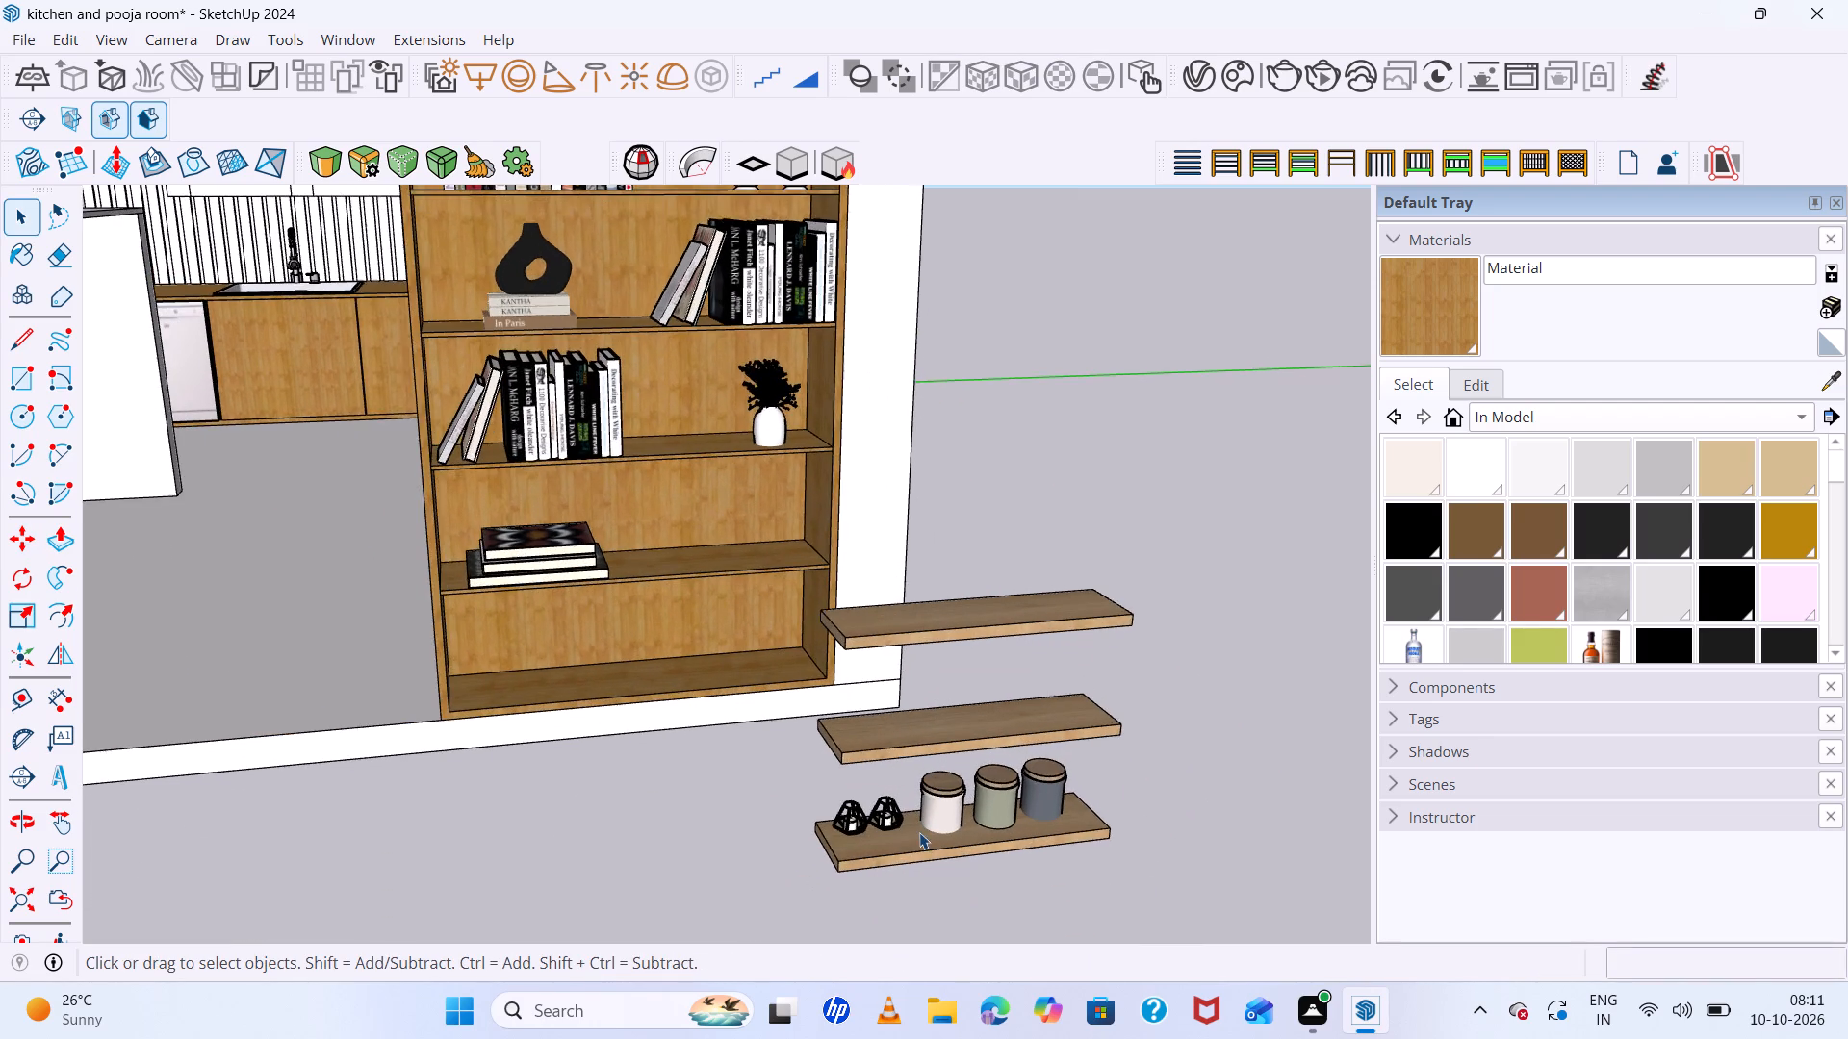
middle_drag(924, 859, 945, 920)
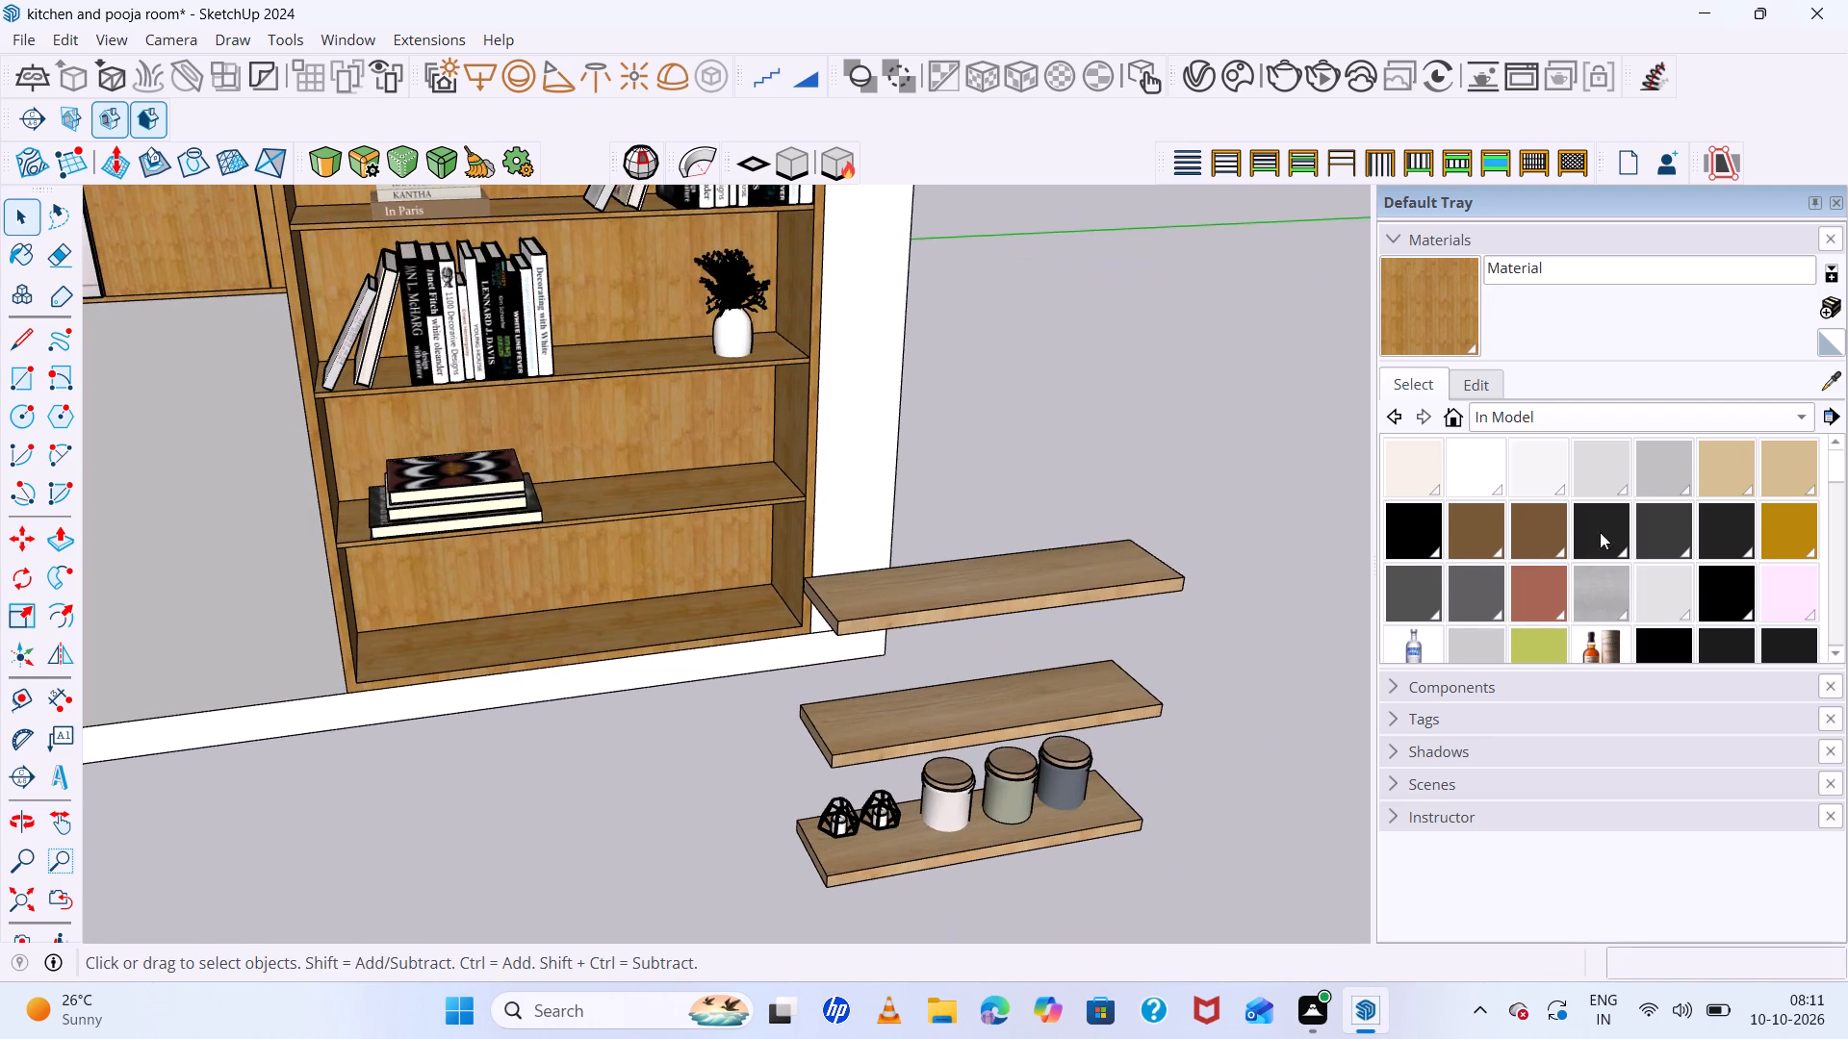
click(1835, 378)
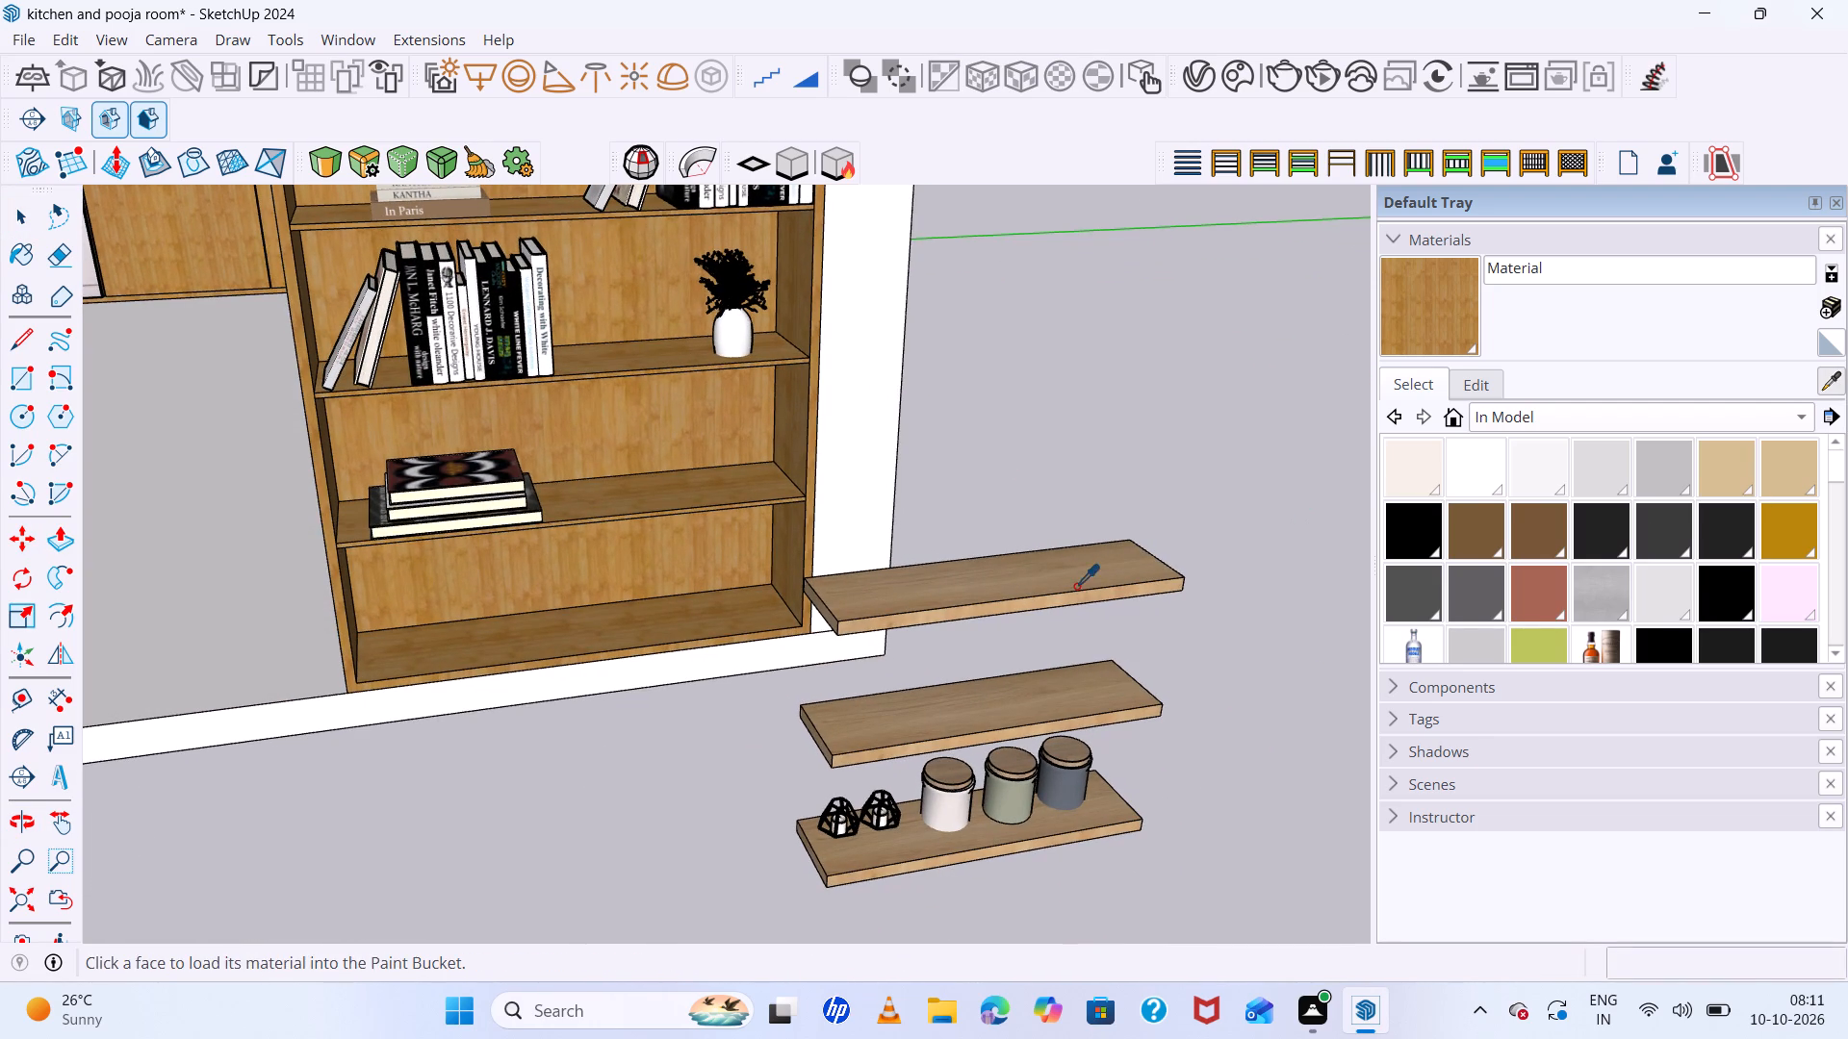
click(1076, 586)
click(681, 607)
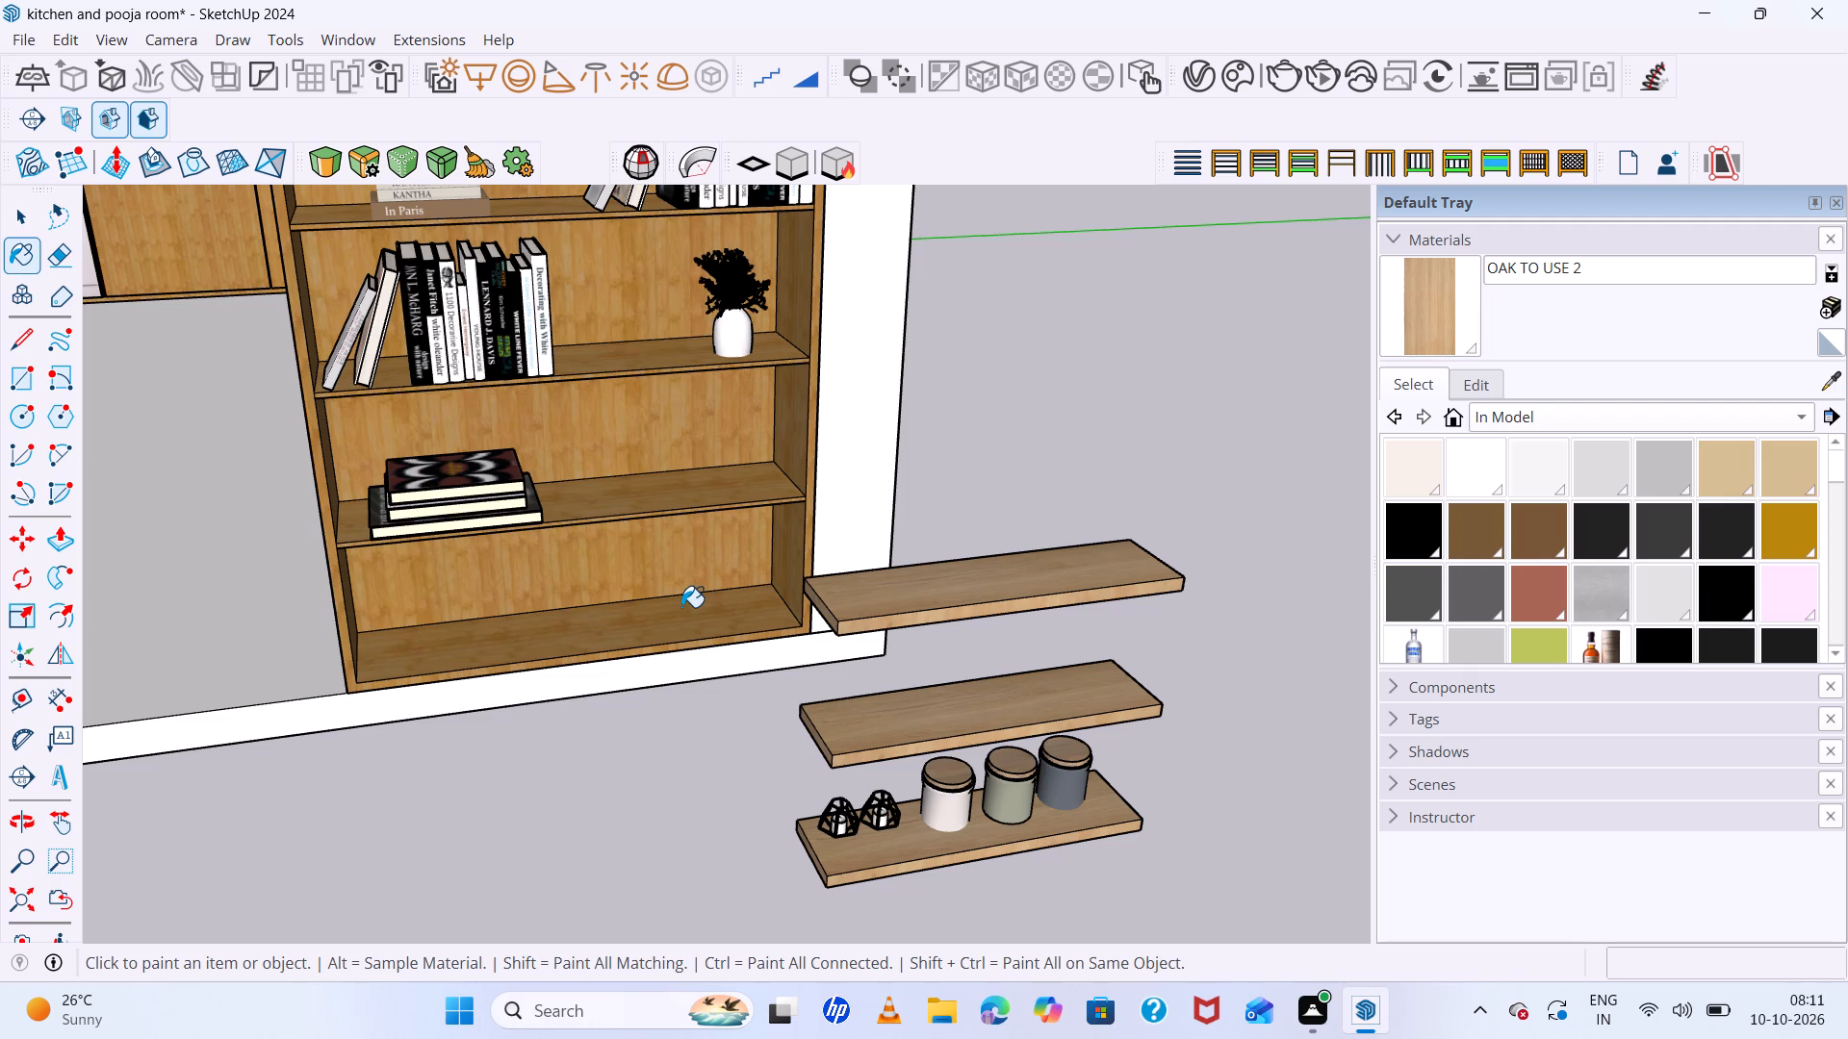
Paint the wall cabinet group above the hob with OAK TO USE 2.
scroll(748, 561, down, 12)
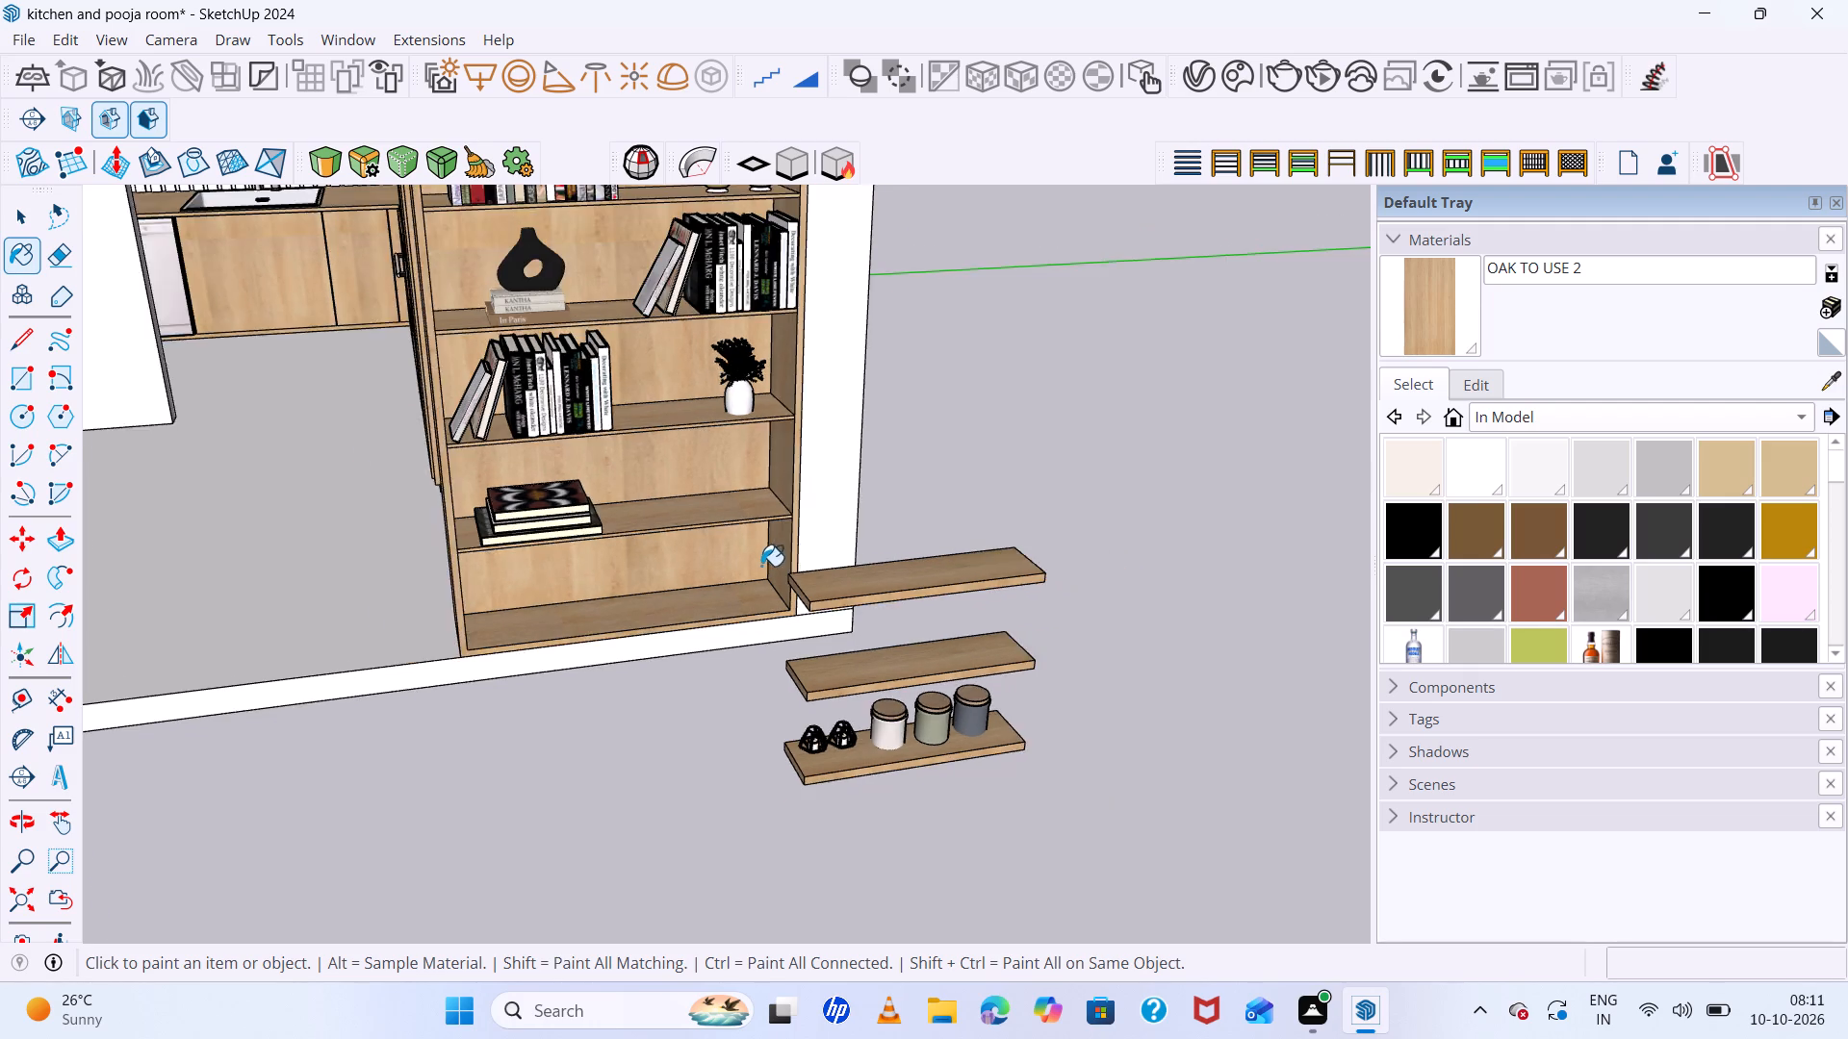
scroll(802, 563, down, 6)
middle_drag(707, 679, 888, 592)
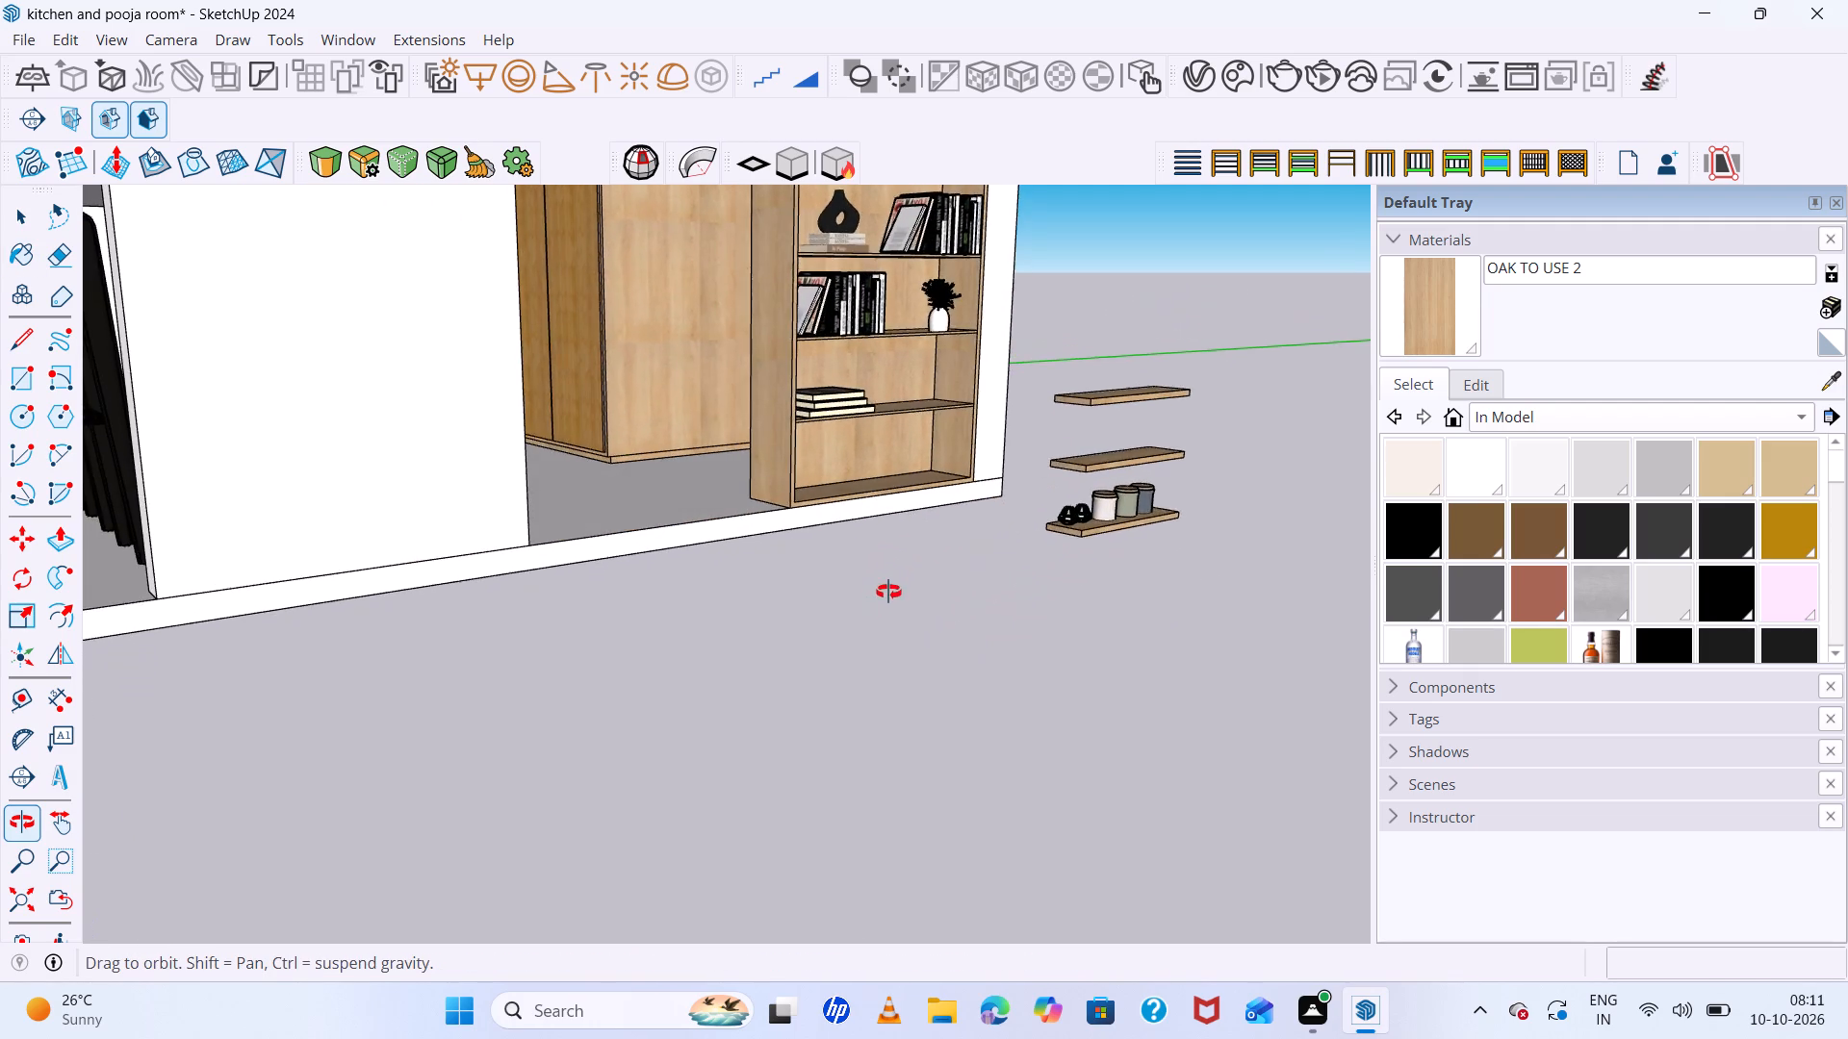
middle_drag(888, 592, 838, 807)
scroll(838, 807, down, 5)
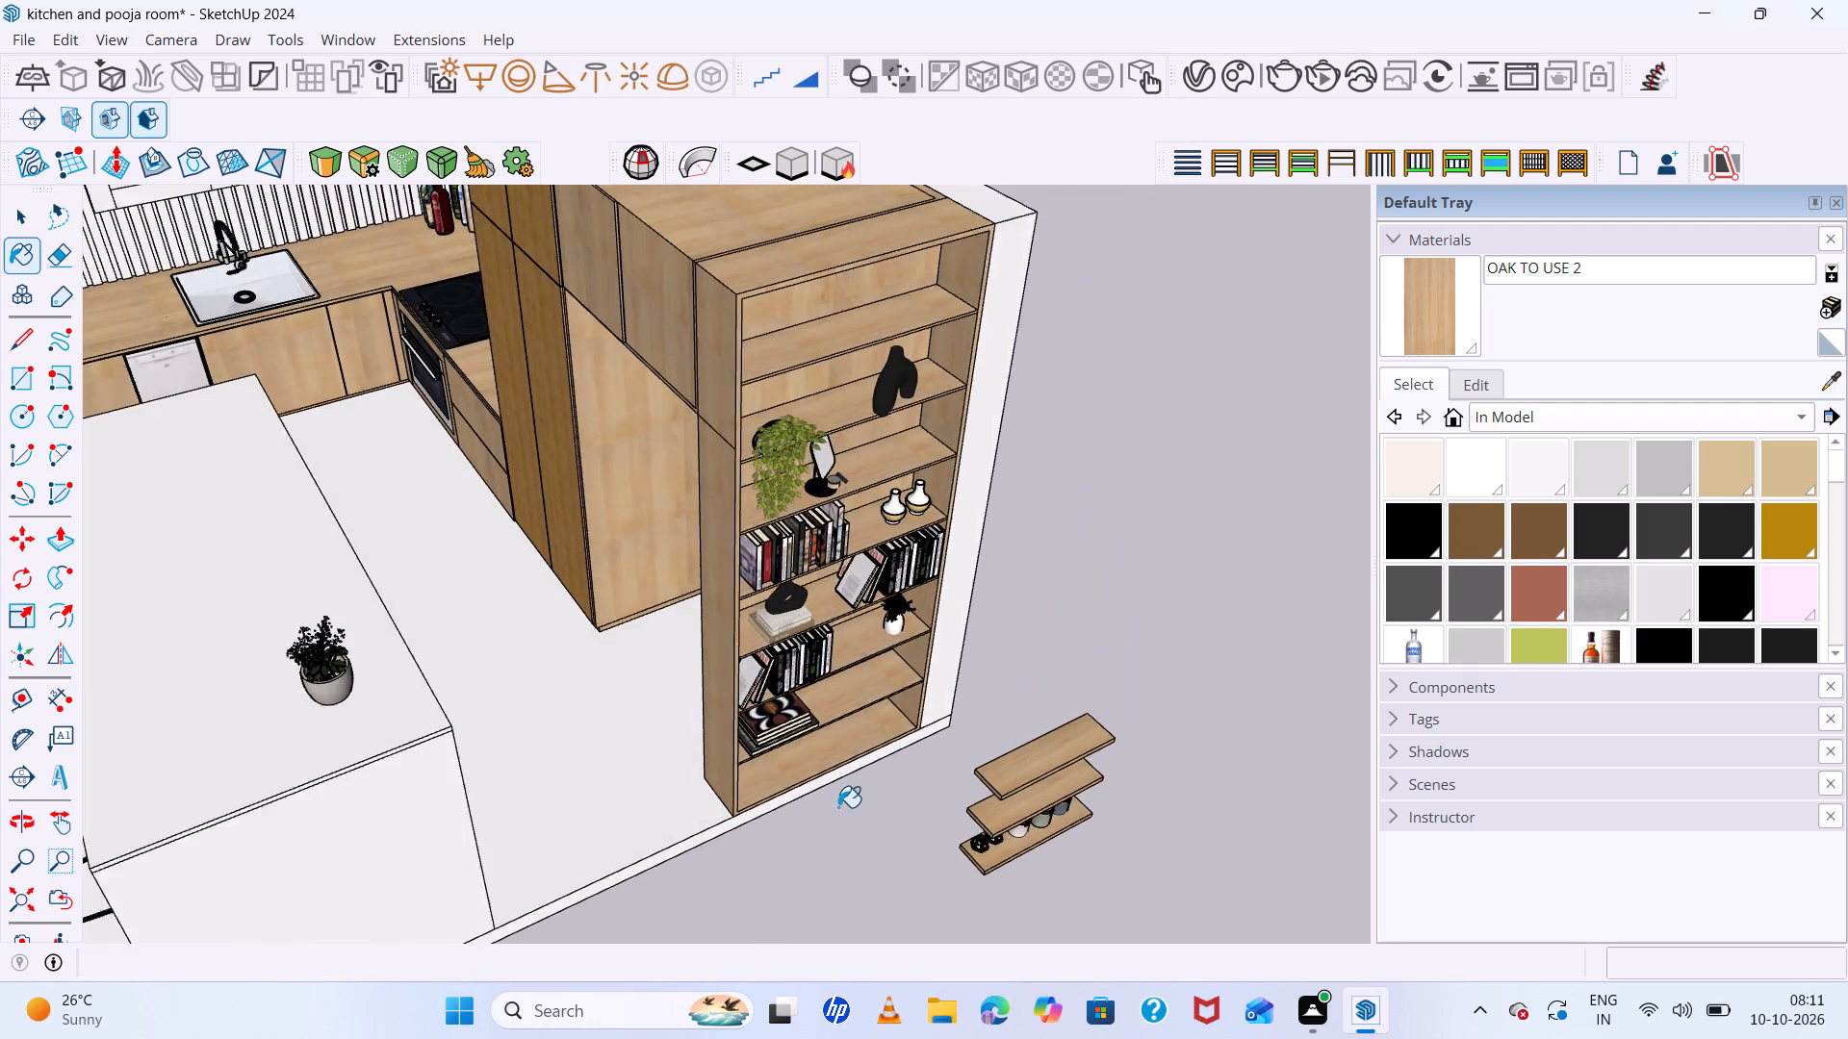
scroll(838, 807, down, 7)
scroll(790, 428, up, 5)
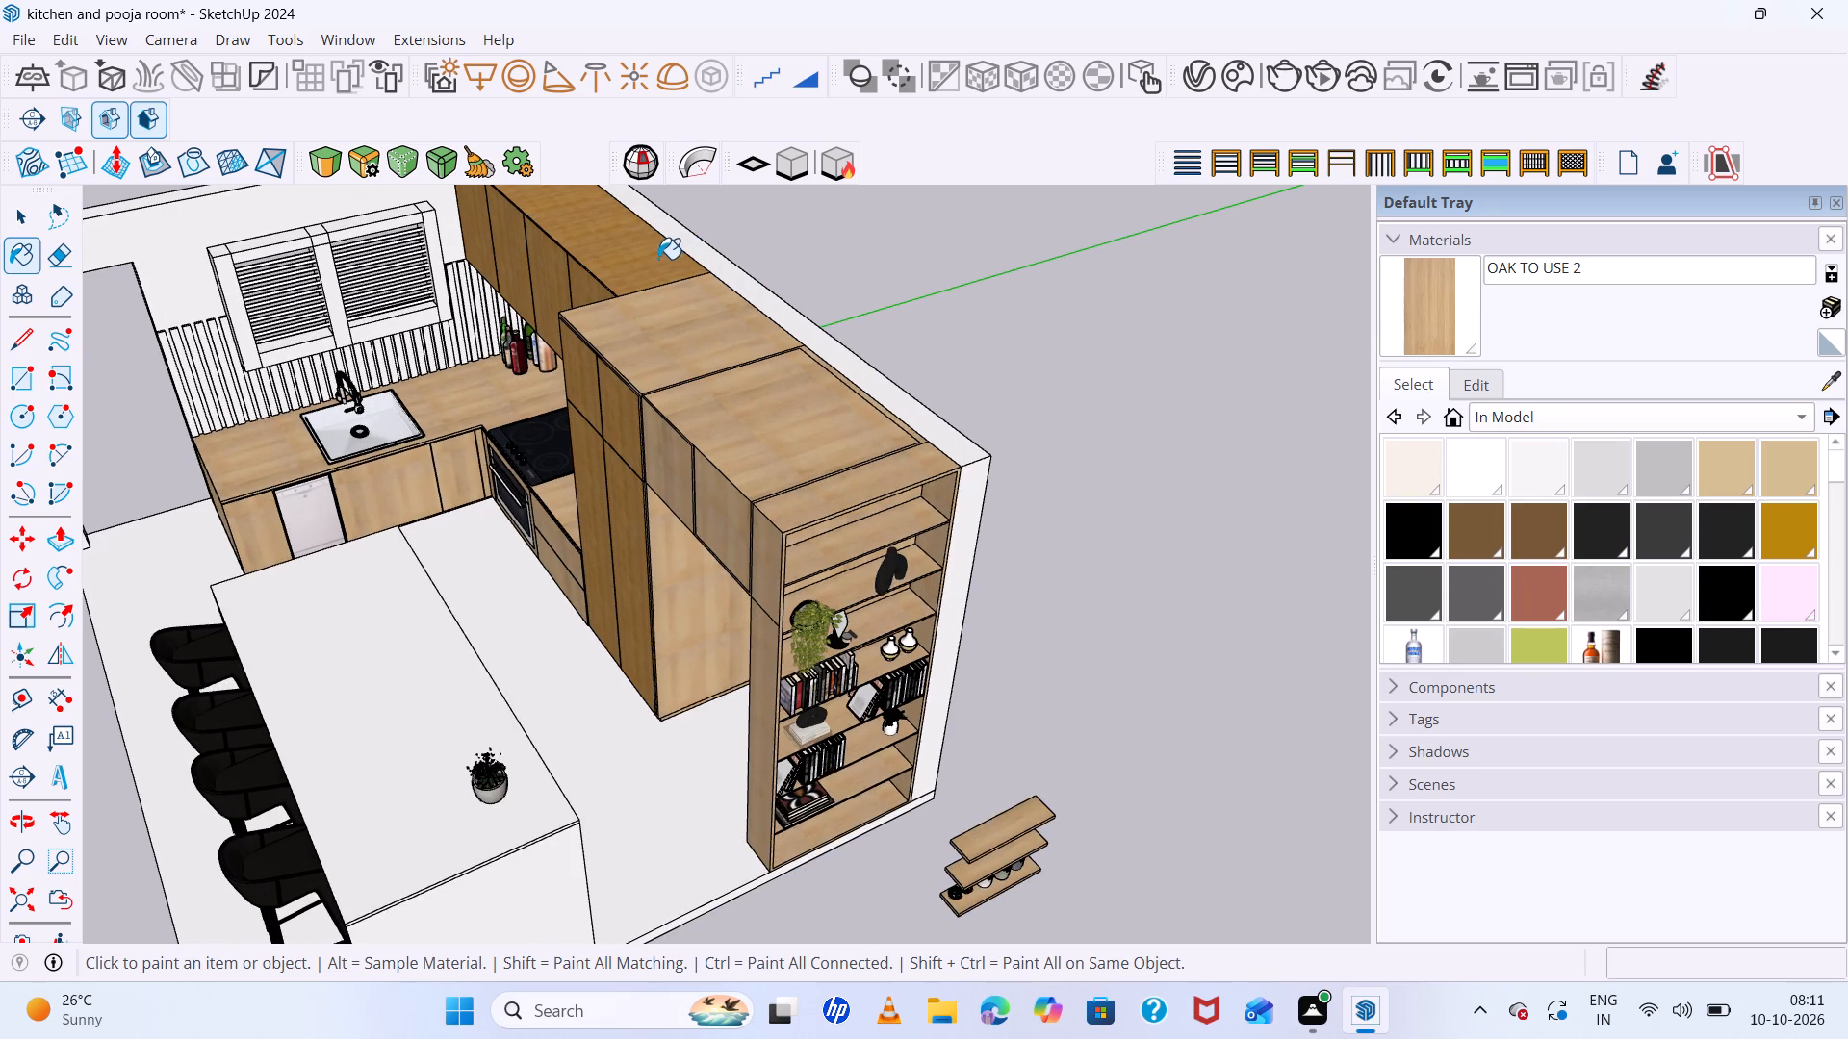
click(655, 260)
middle_drag(641, 298, 918, 304)
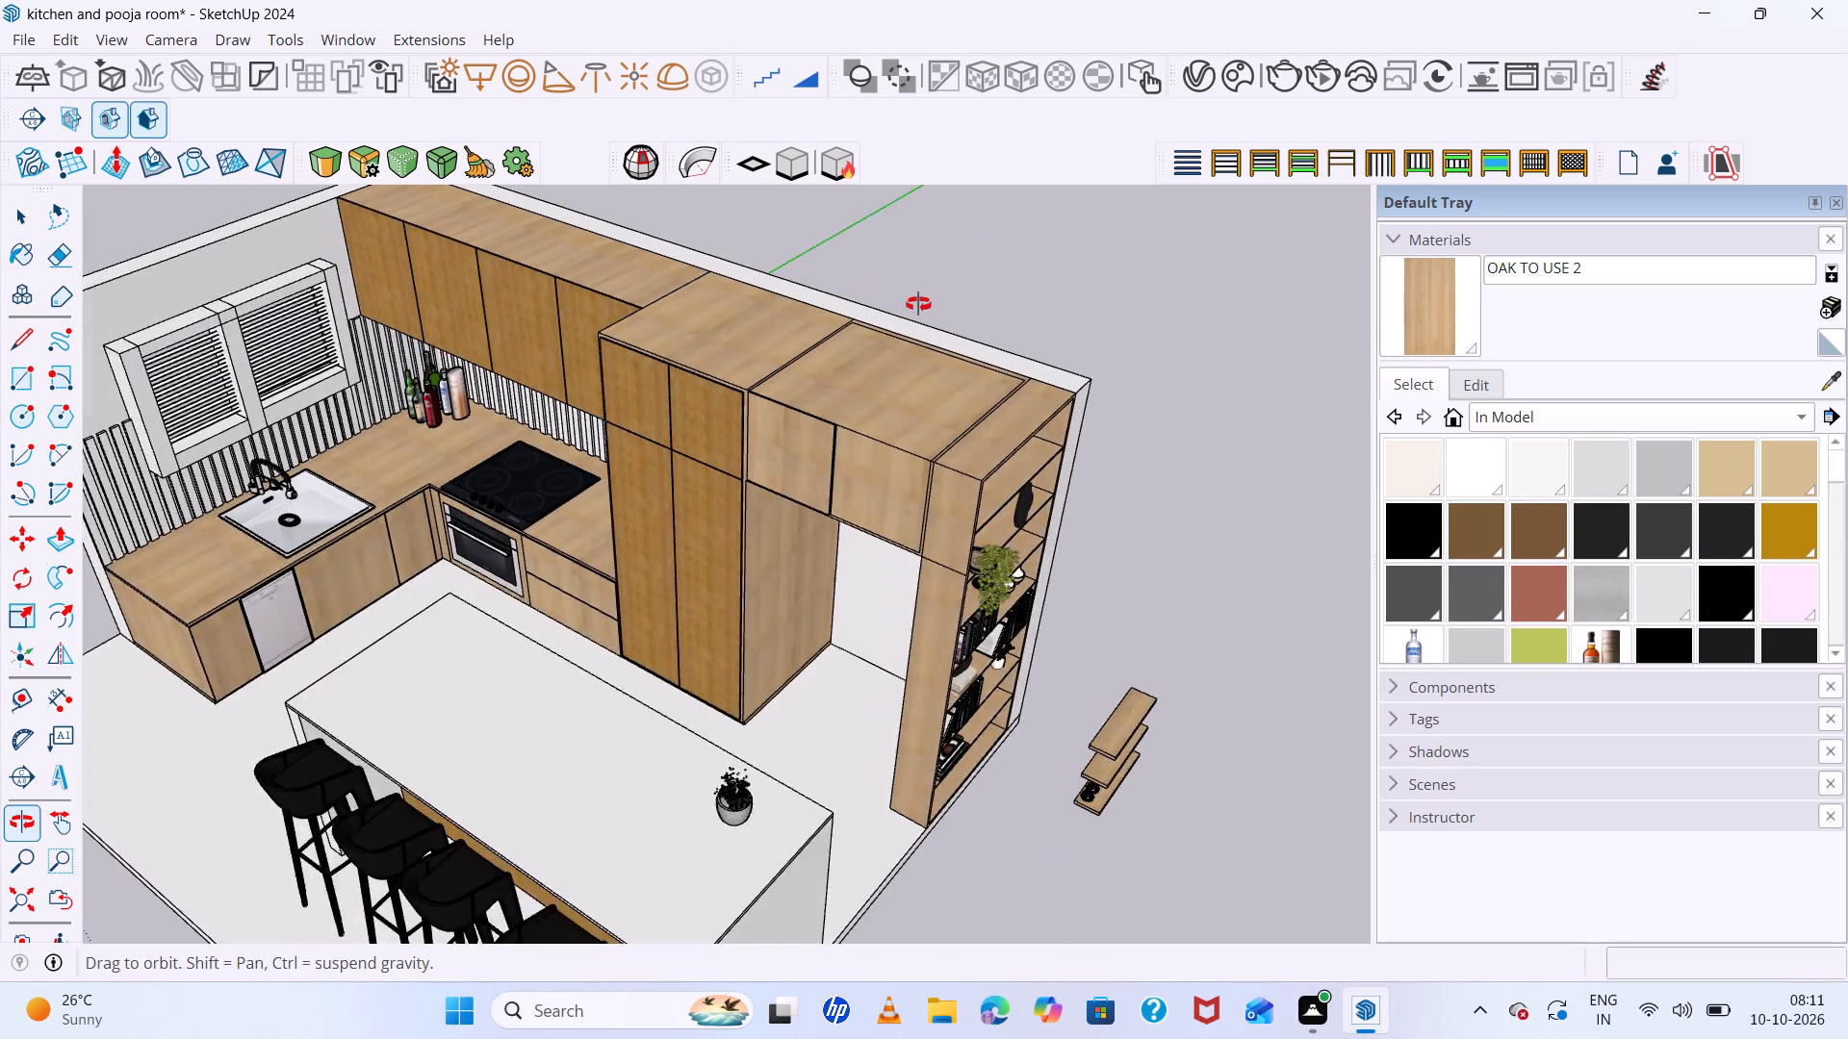
middle_drag(918, 304, 971, 241)
Paint the four tall cabinet doors, upper and lower, with OAK TO USE 2 inside the cabinet group.
click(778, 387)
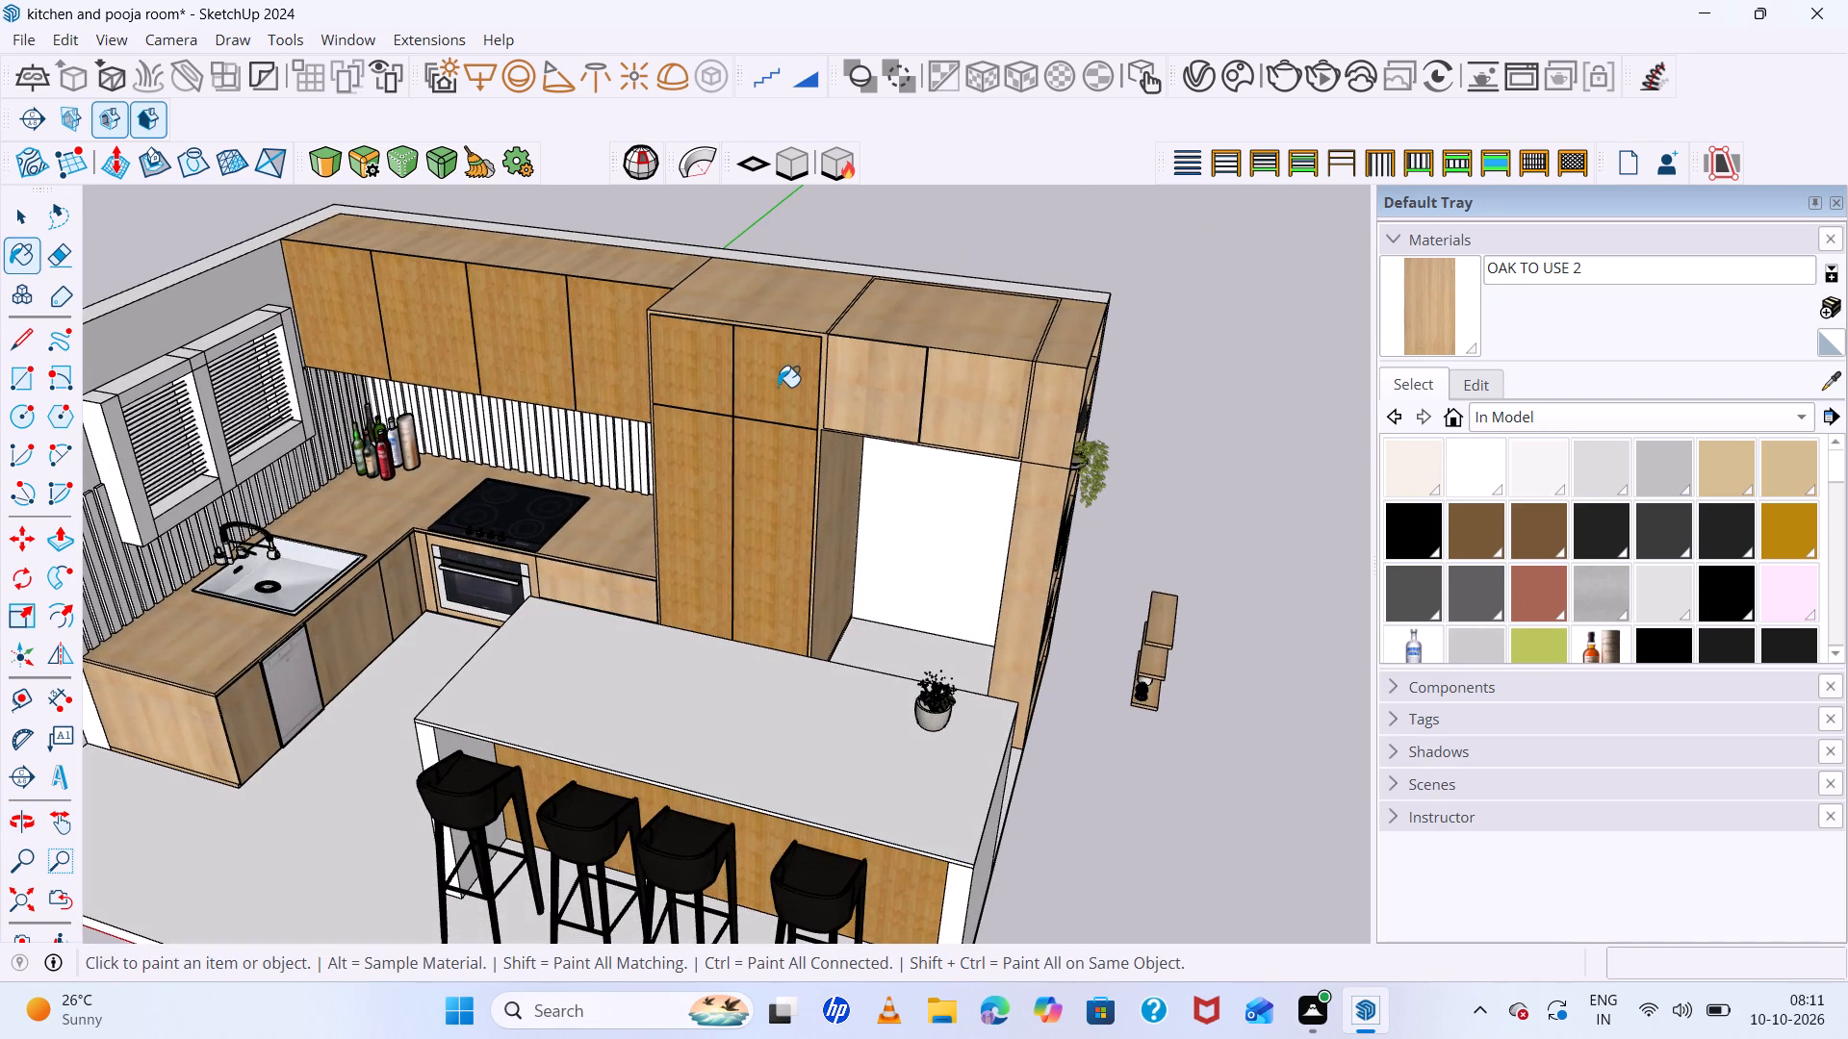
click(759, 488)
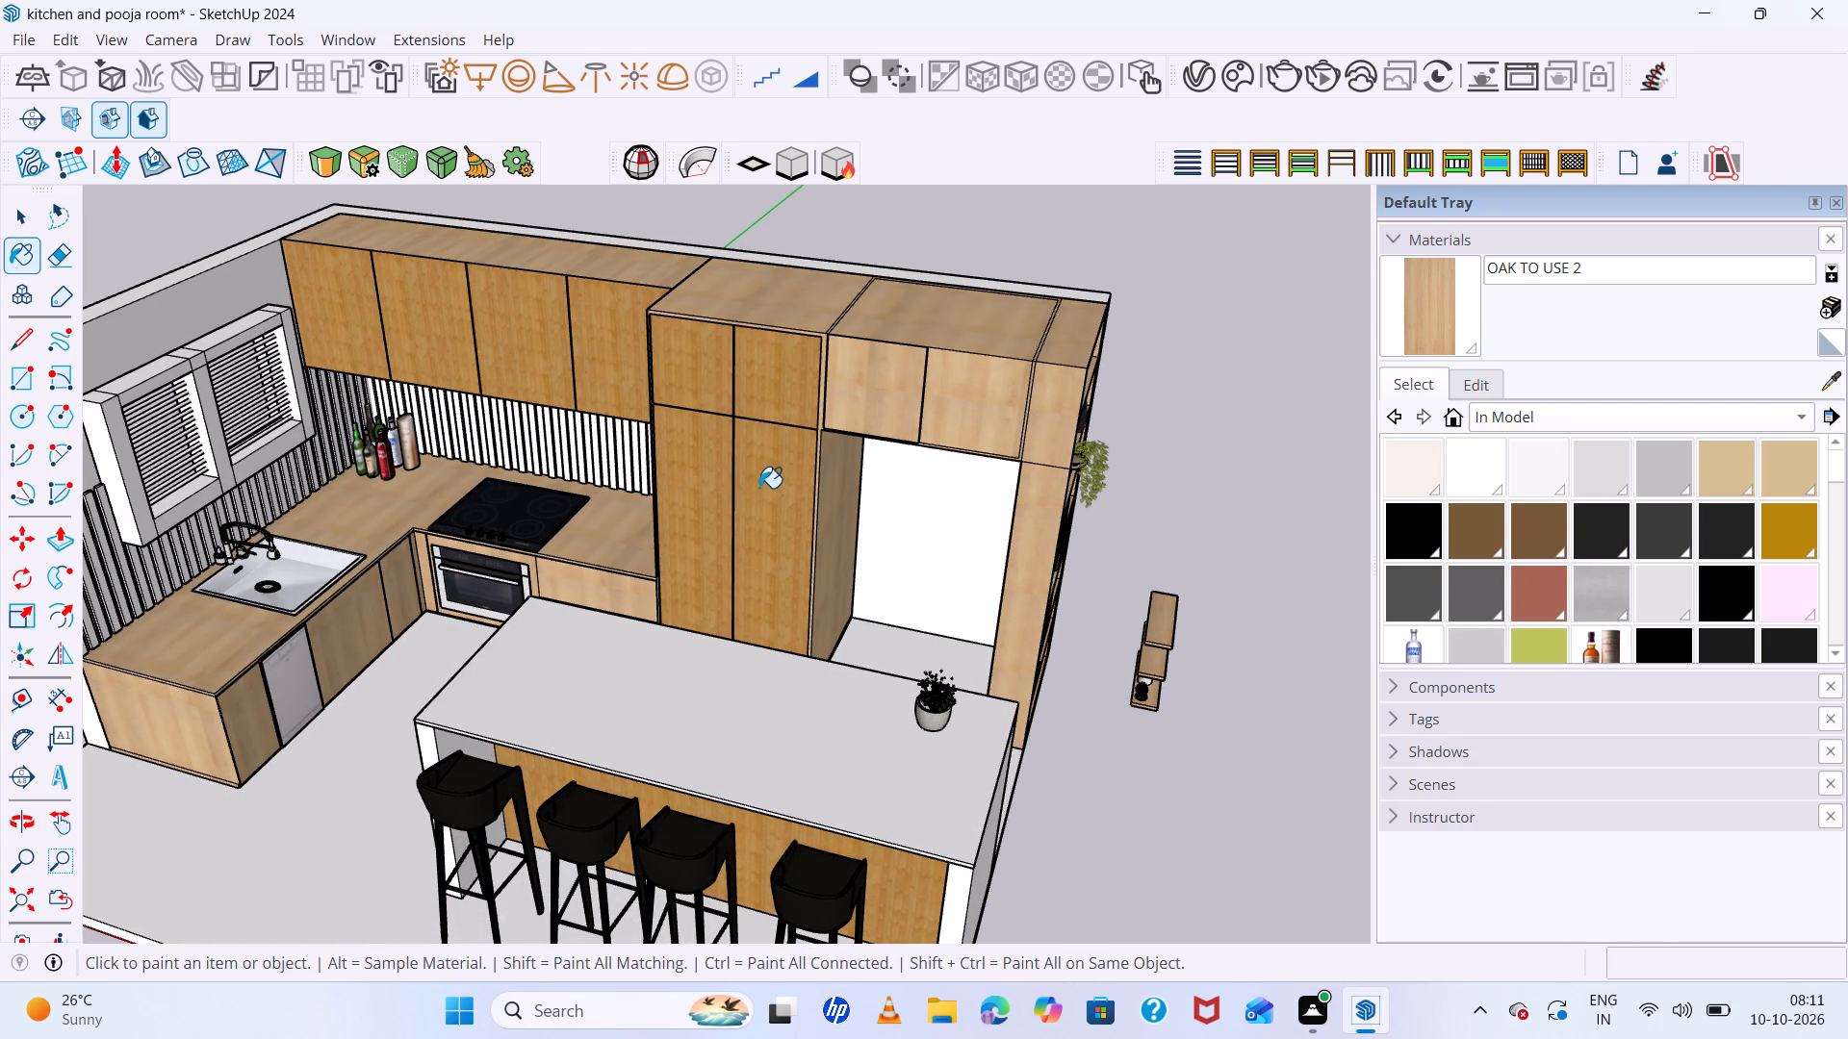
key(space)
double_click(760, 489)
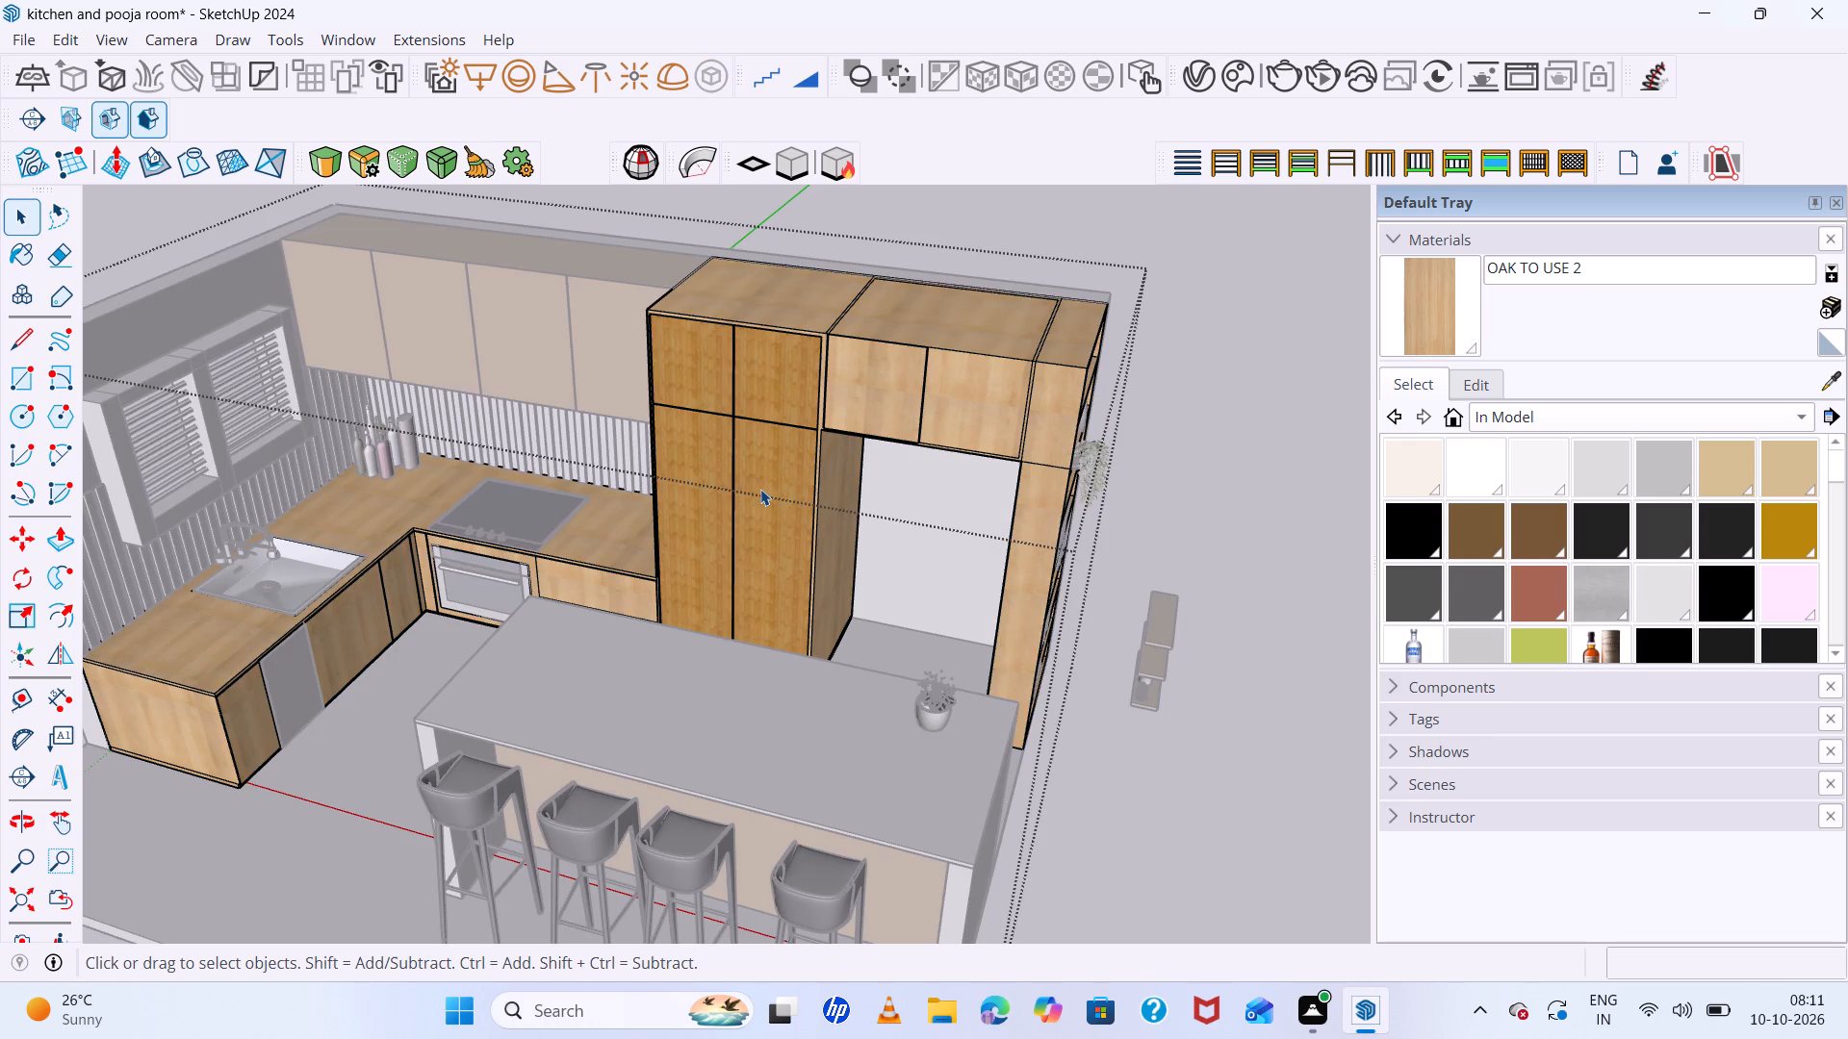
click(1447, 297)
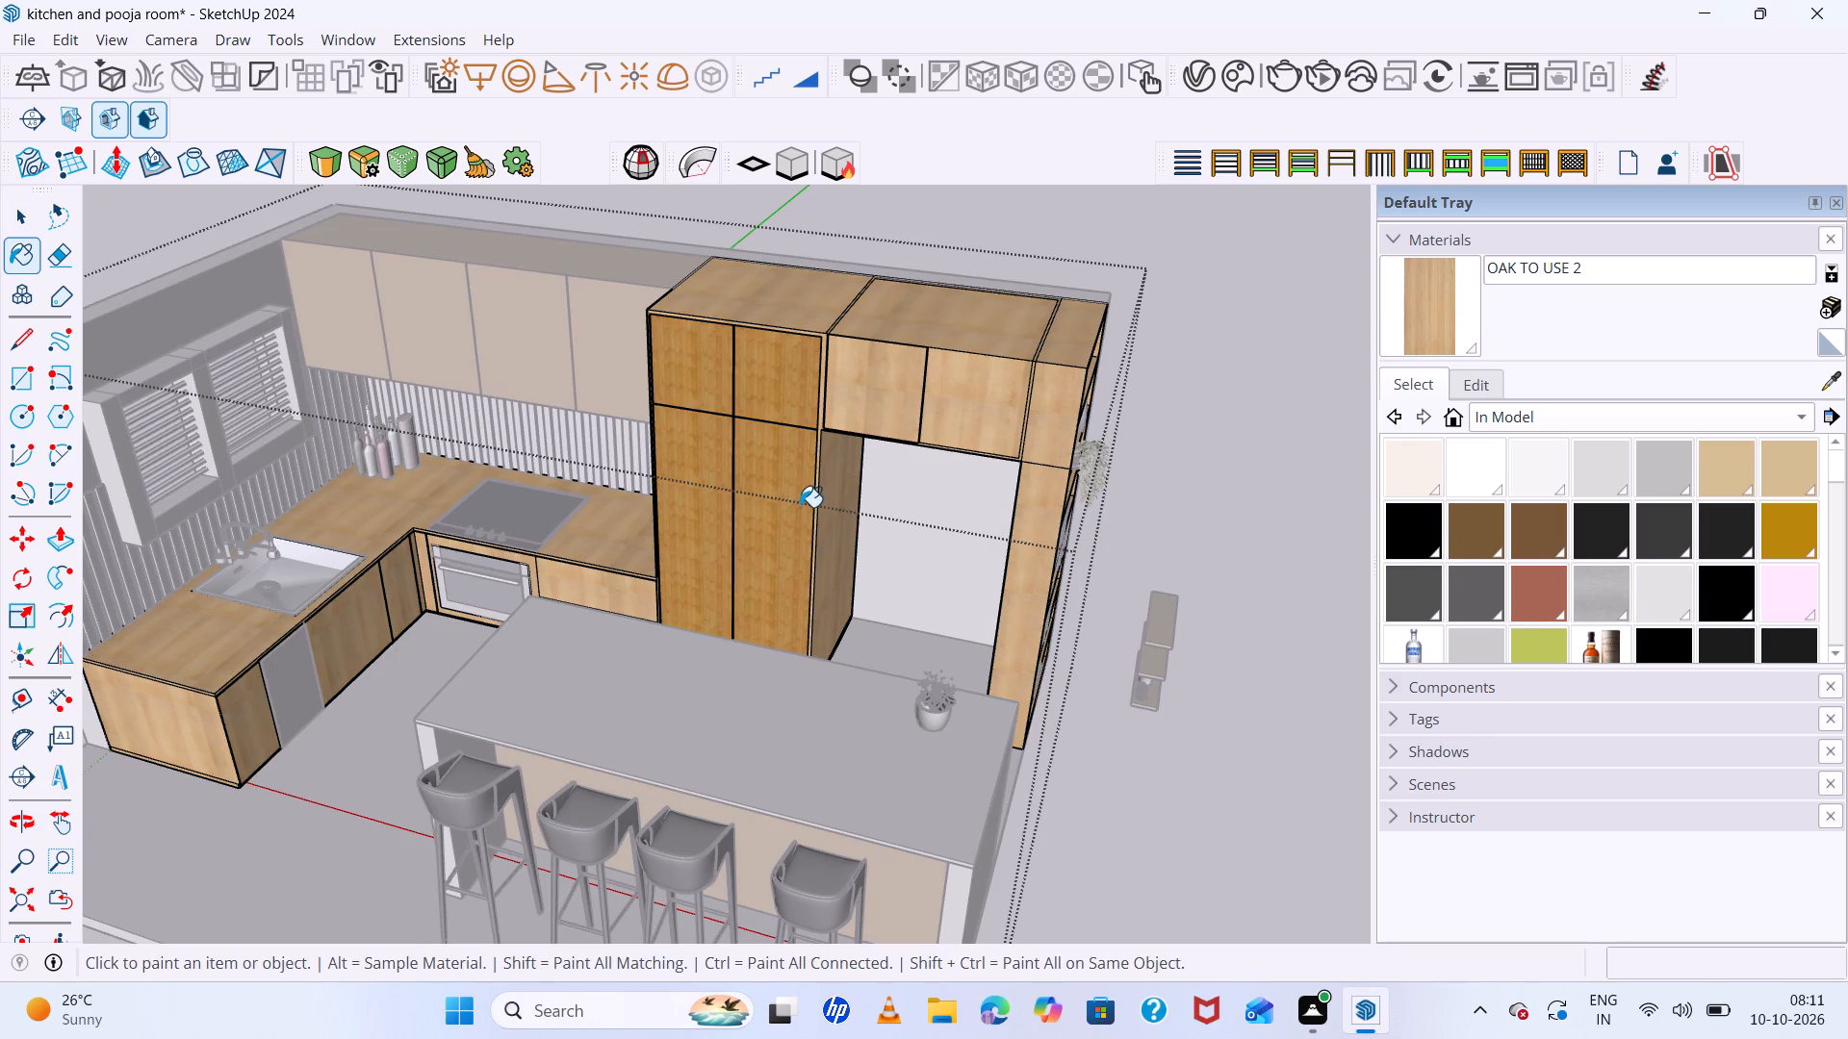
click(800, 507)
click(770, 392)
click(701, 374)
click(699, 459)
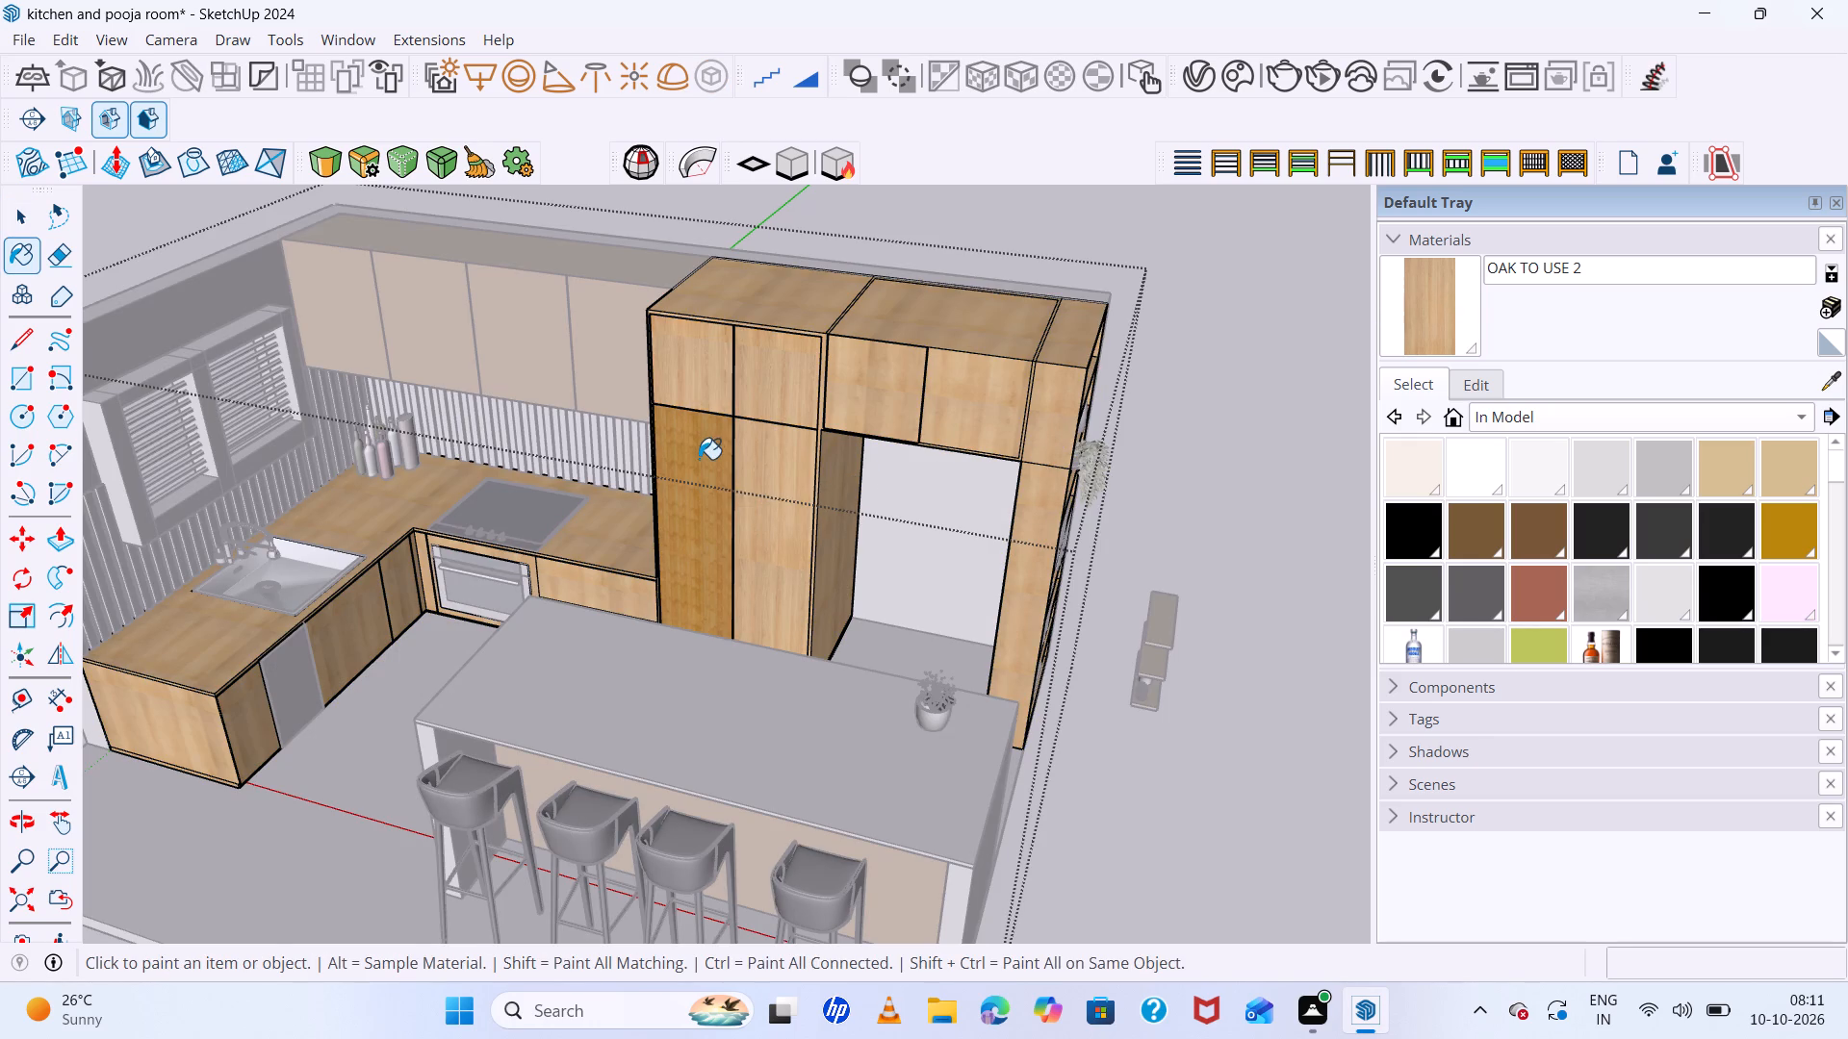
key(space)
click(1217, 295)
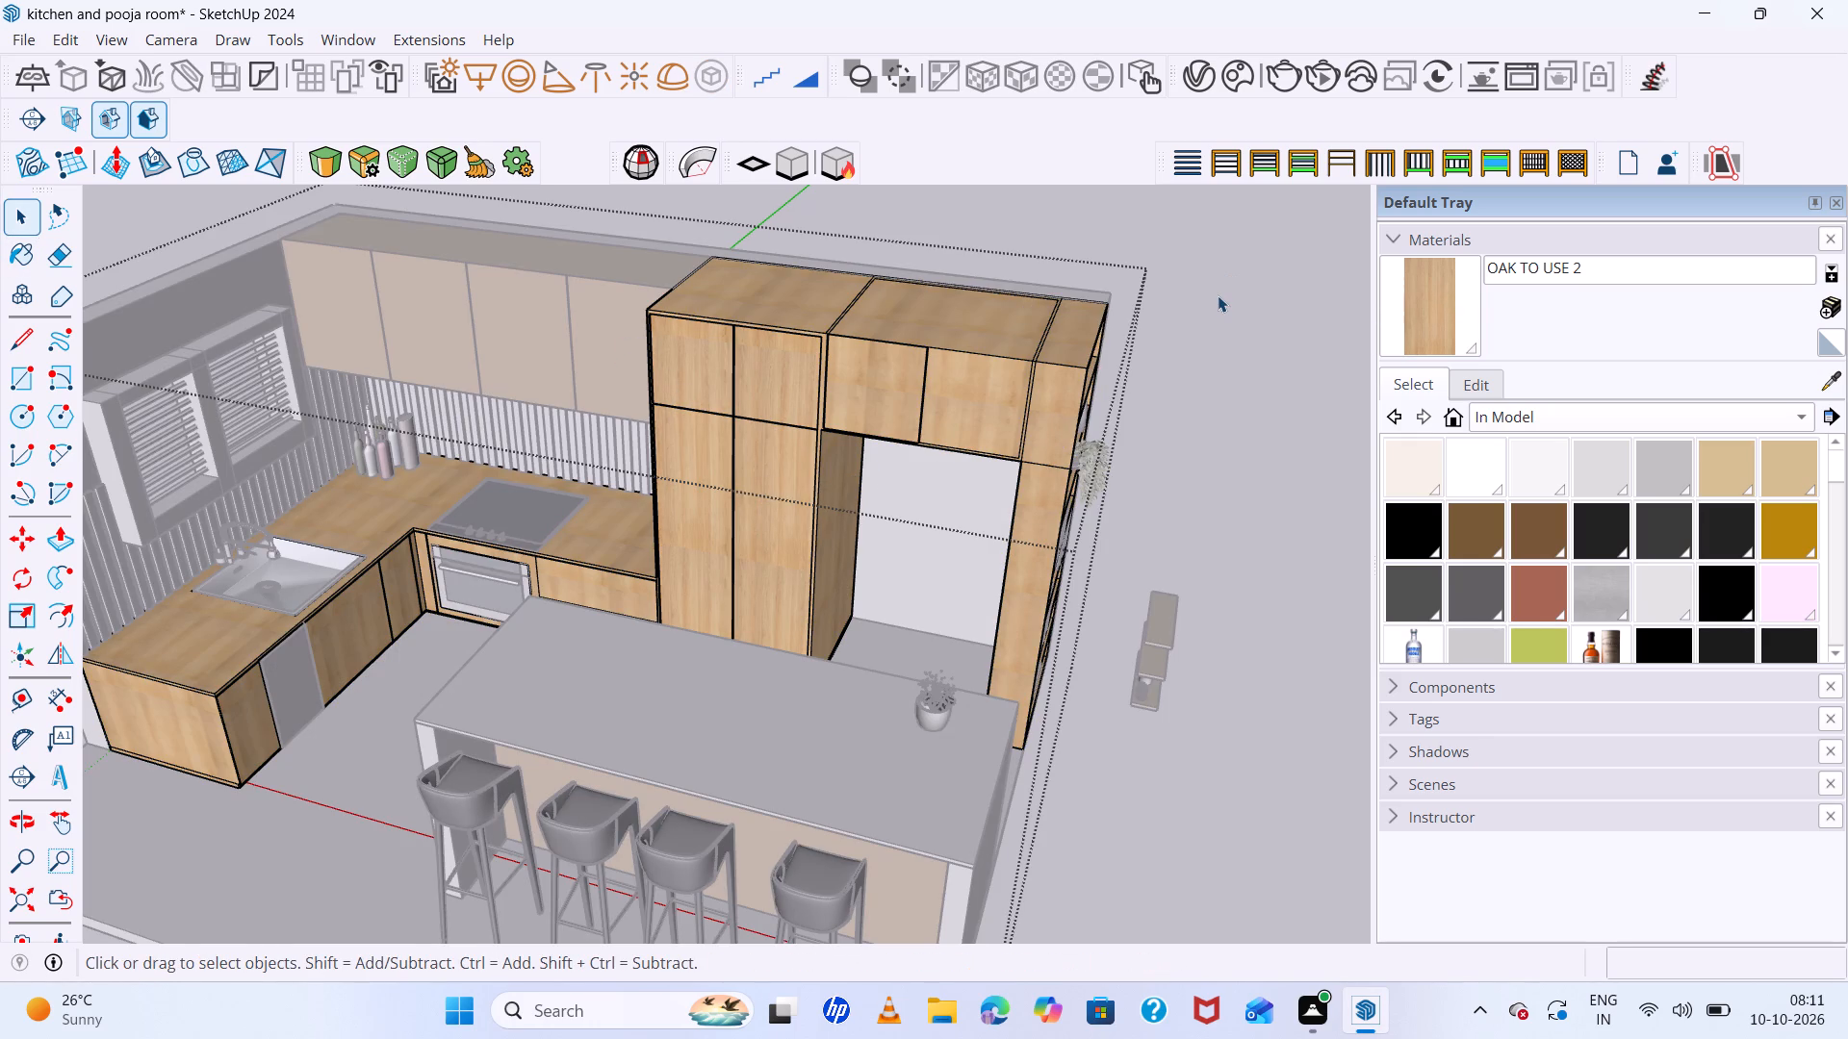
Leave the cabinet group and paint the four wall cabinet doors above the hob with OAK TO USE 2.
click(1433, 290)
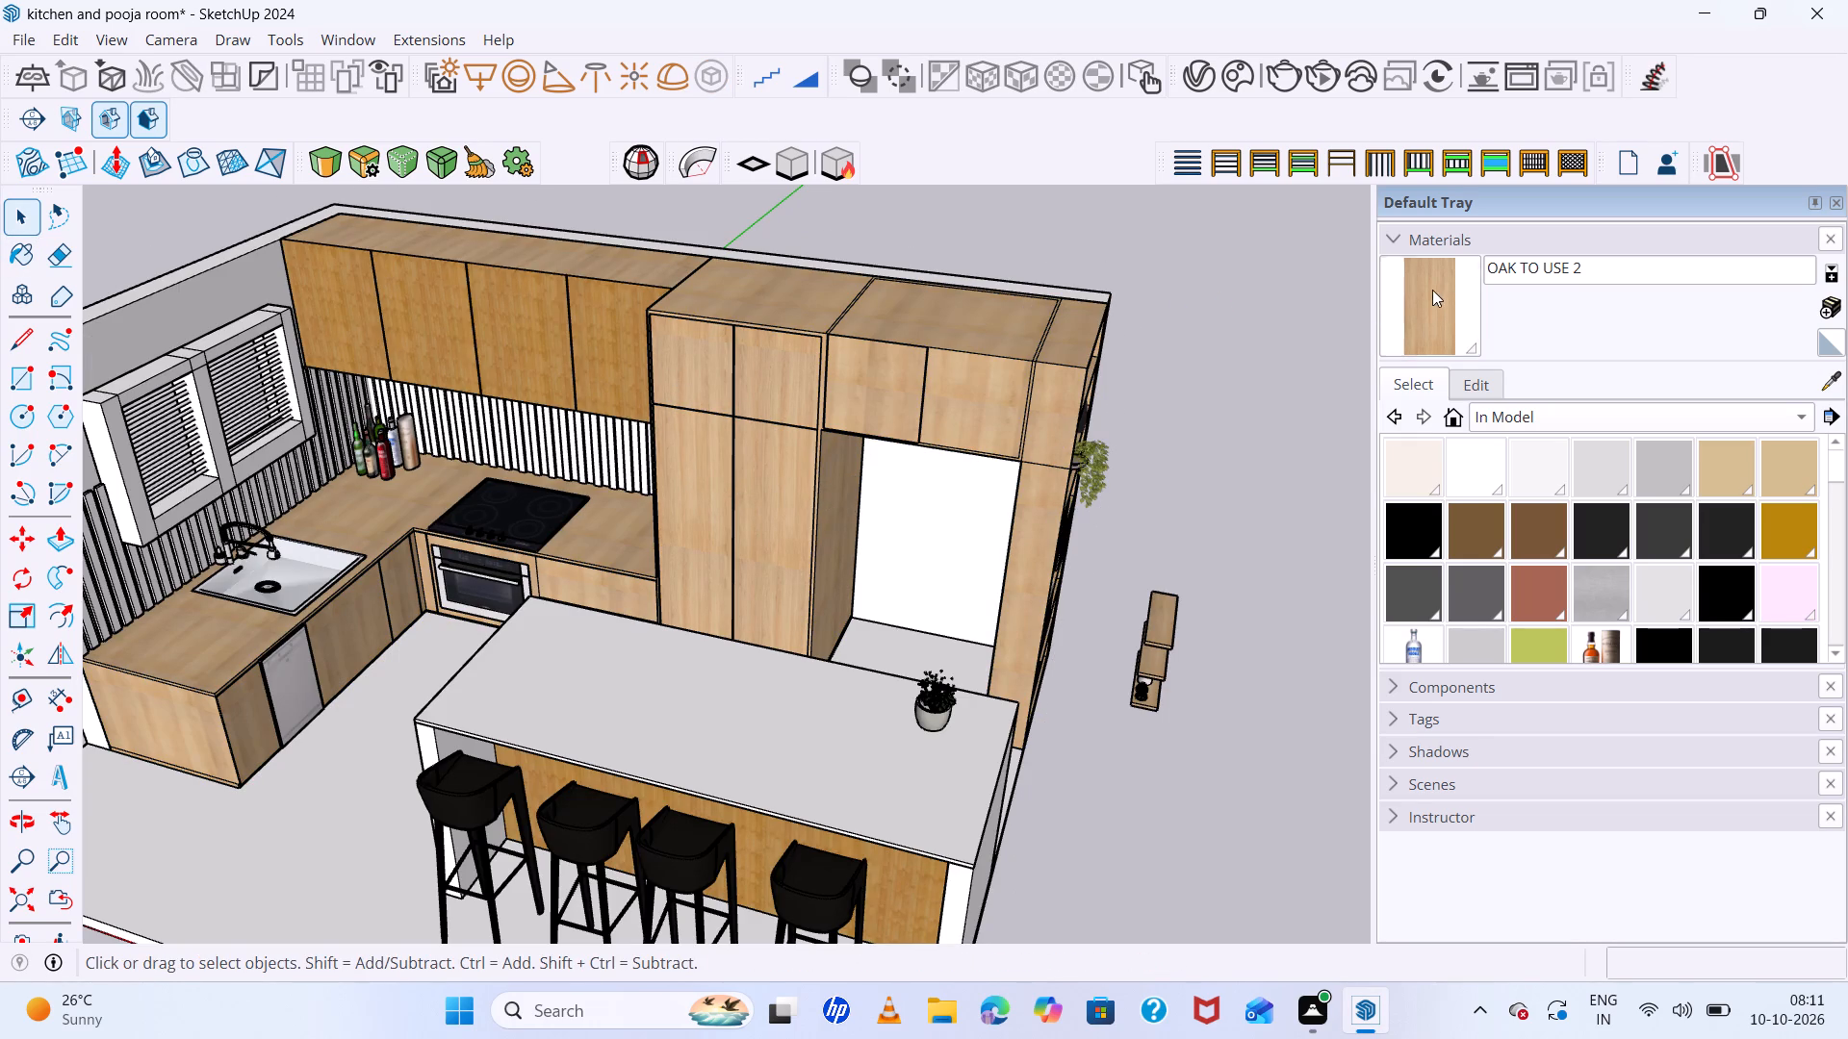
click(597, 338)
click(535, 334)
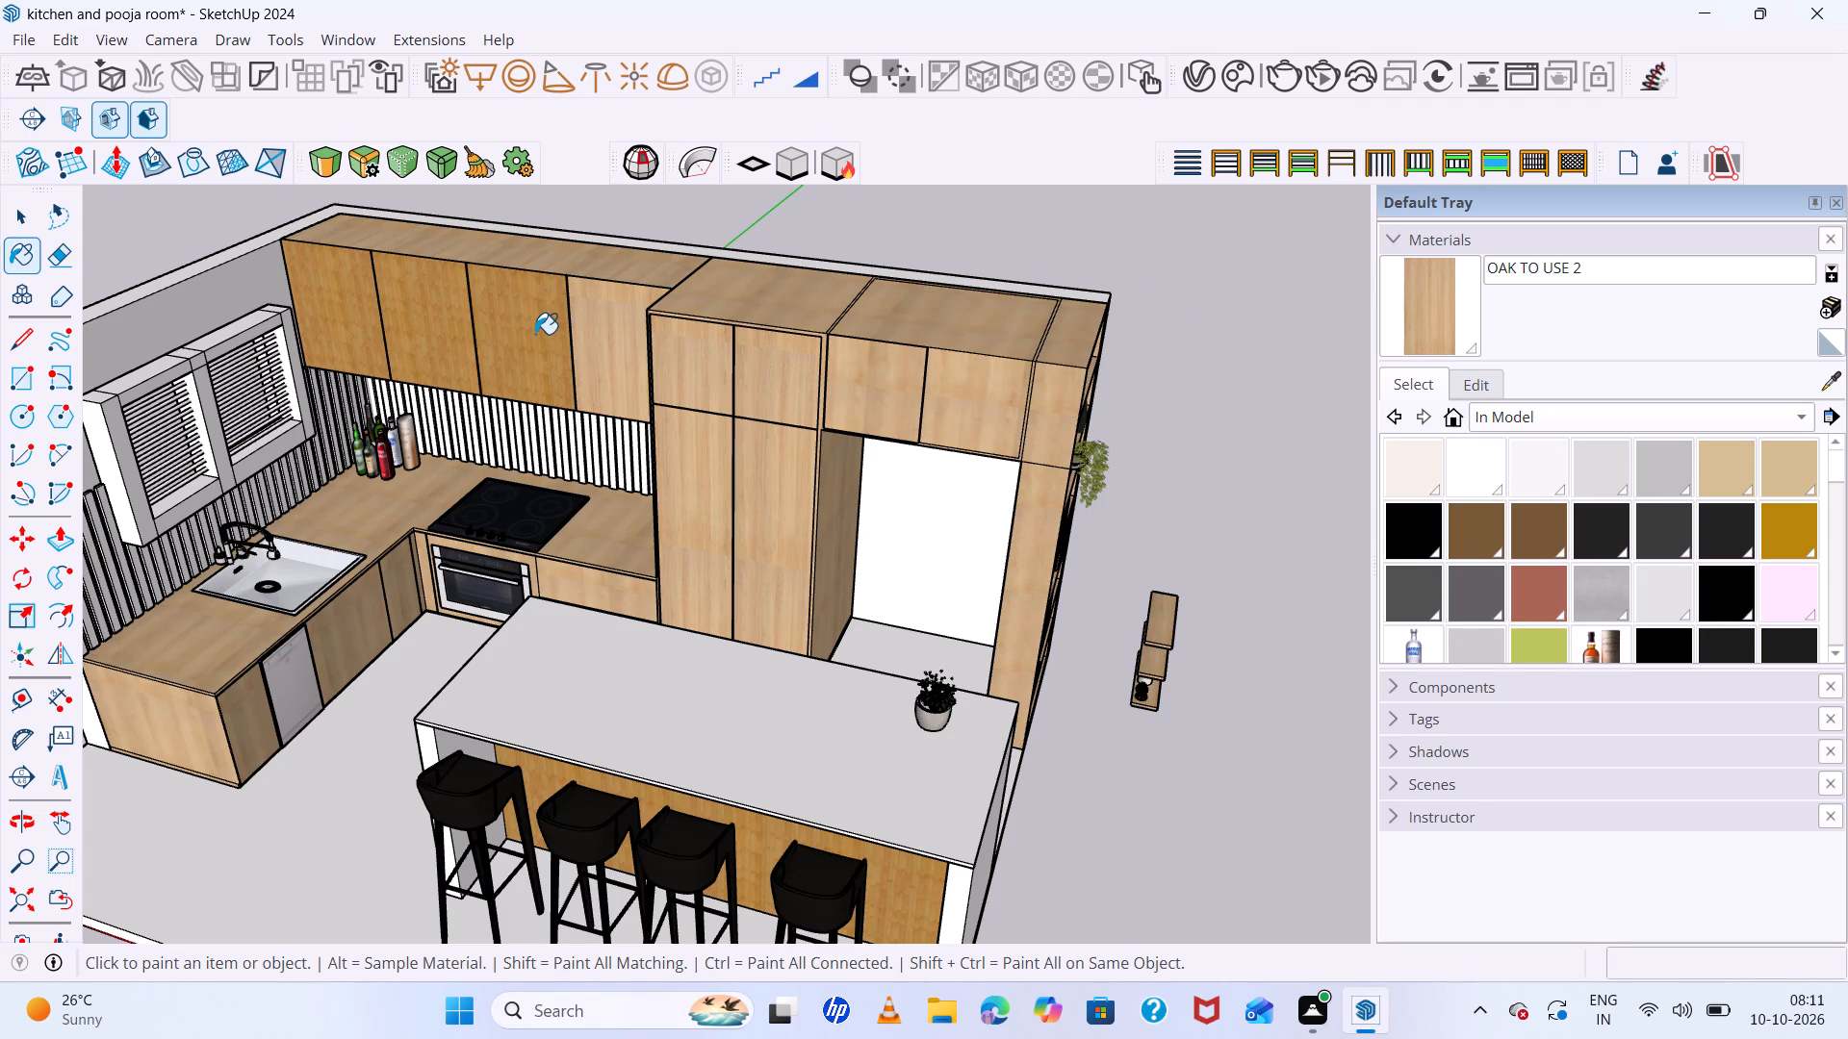
click(402, 332)
click(342, 317)
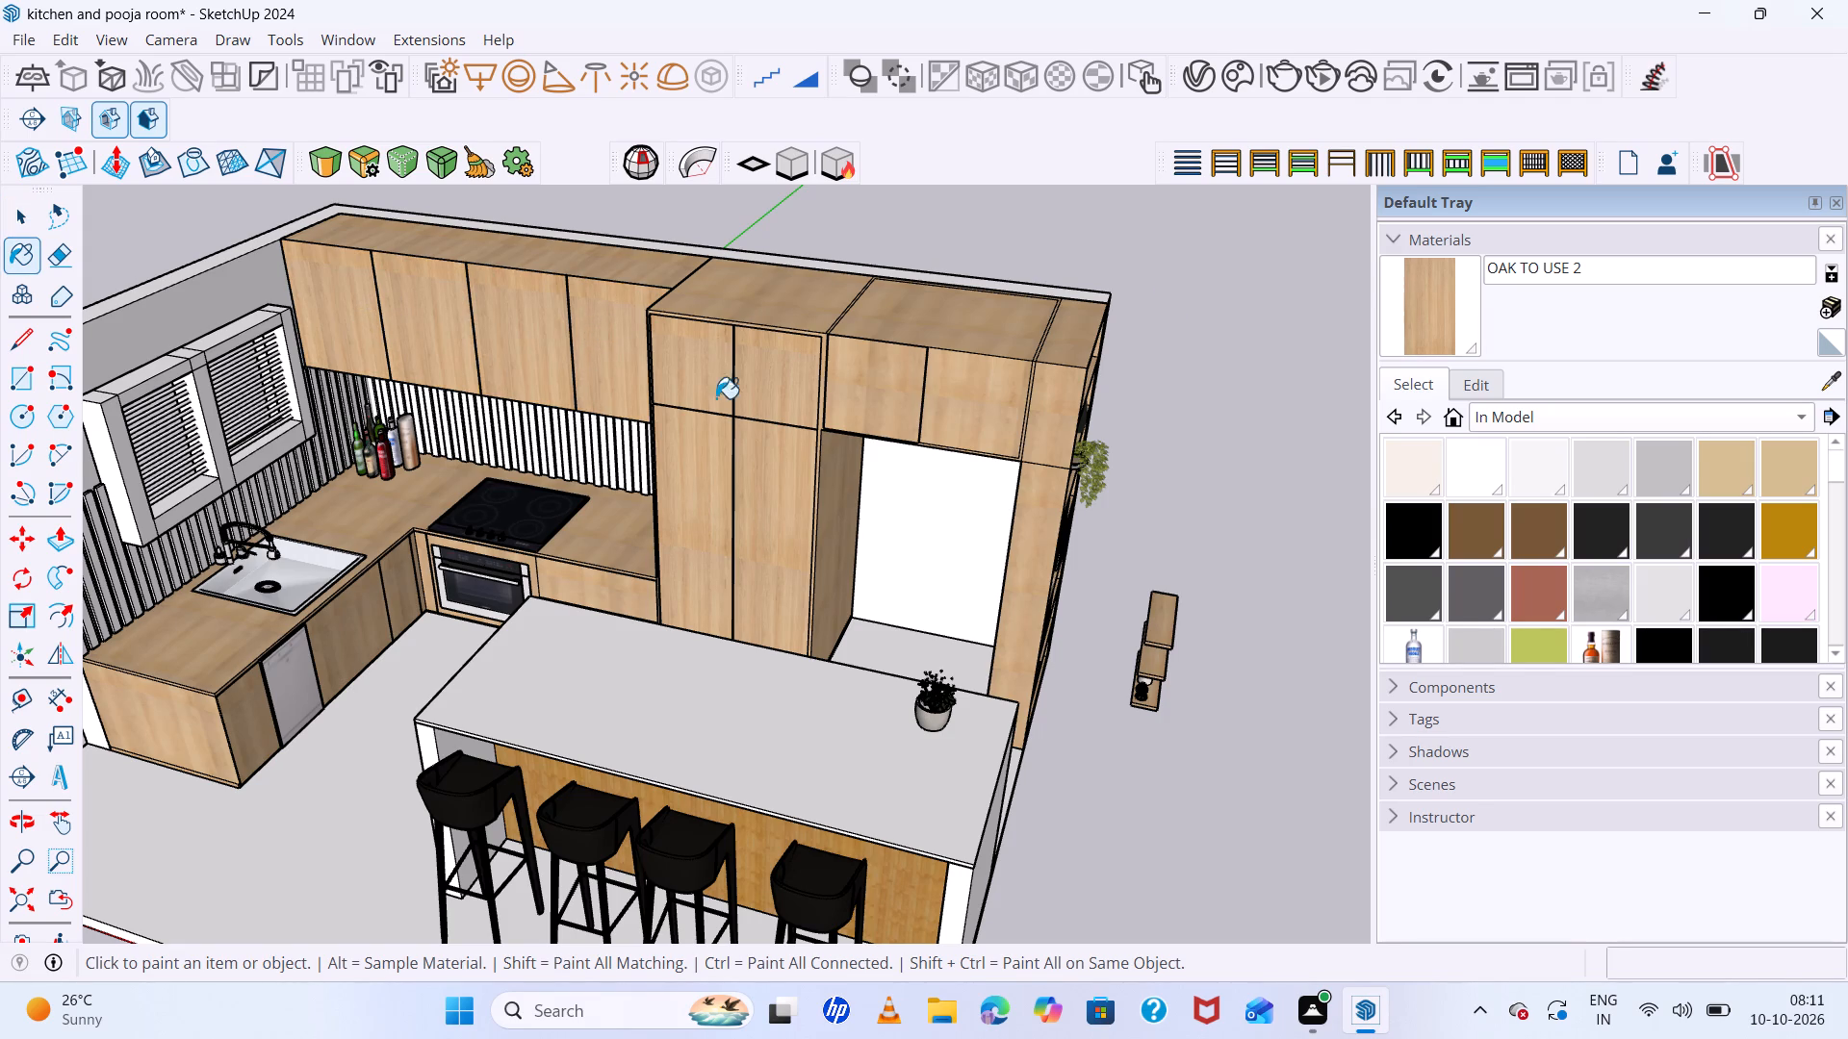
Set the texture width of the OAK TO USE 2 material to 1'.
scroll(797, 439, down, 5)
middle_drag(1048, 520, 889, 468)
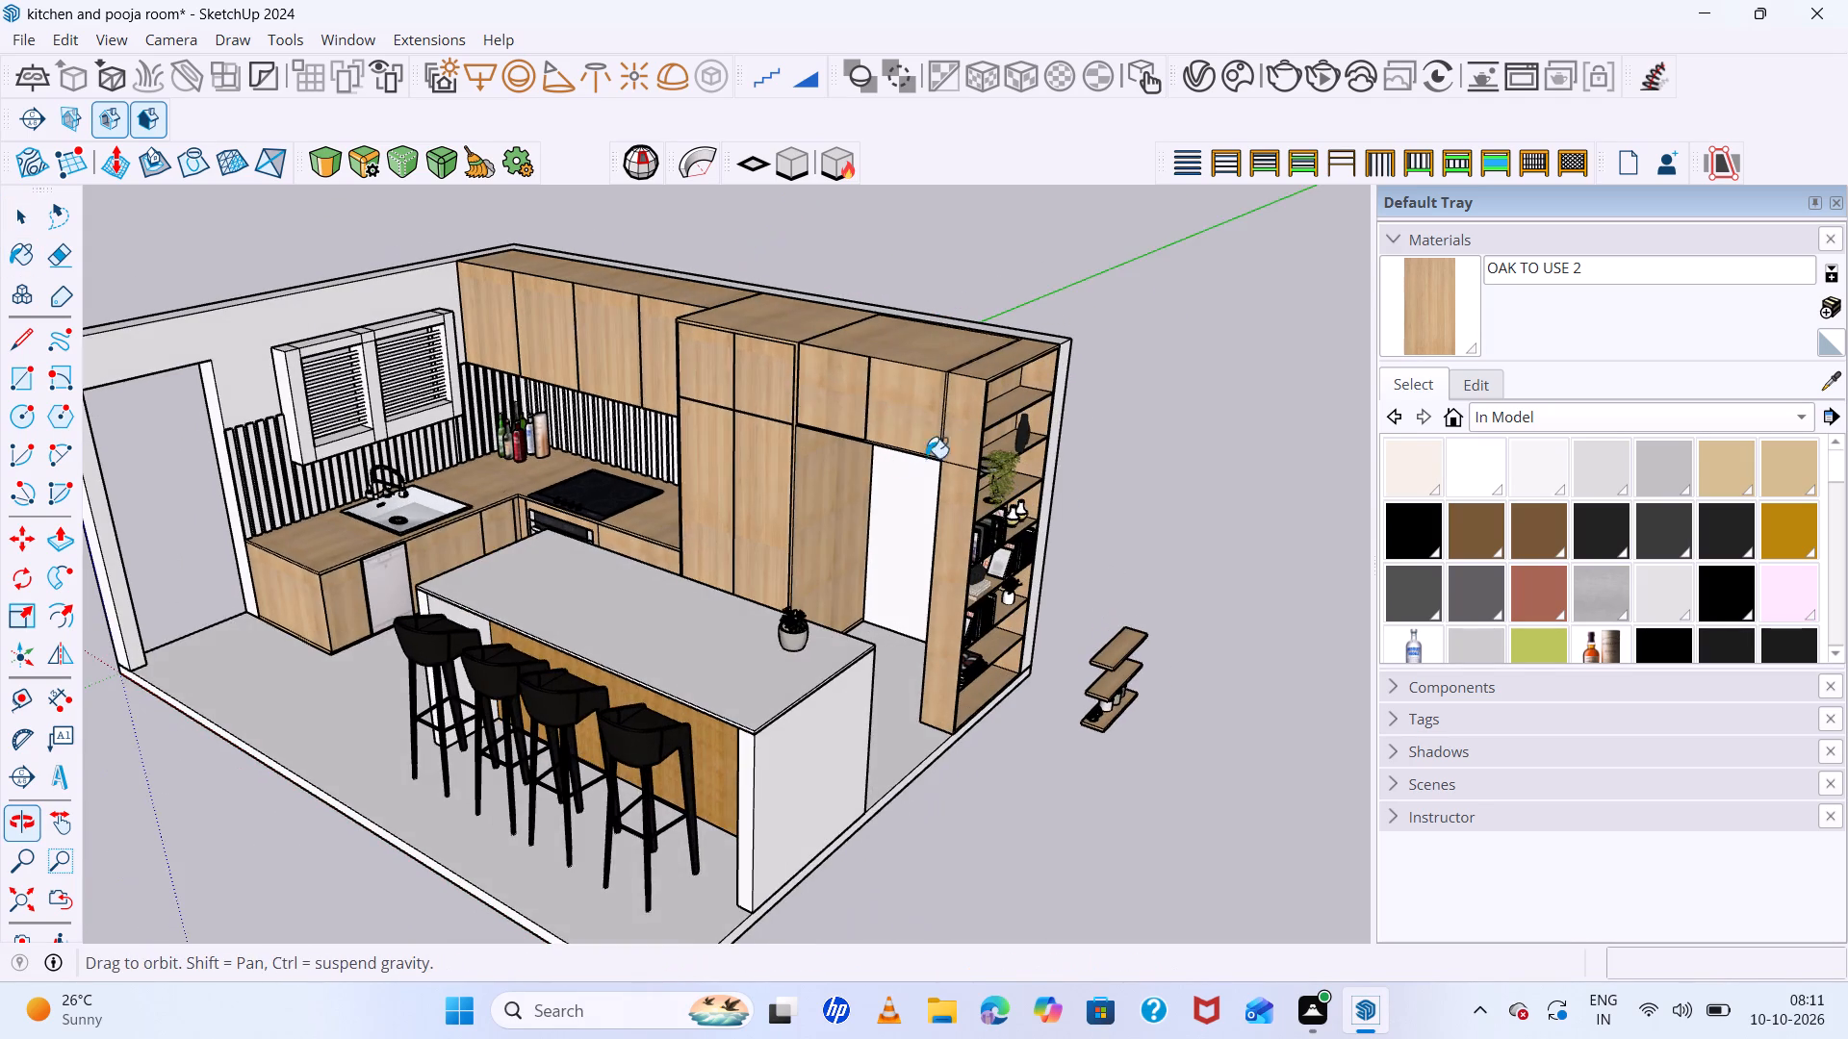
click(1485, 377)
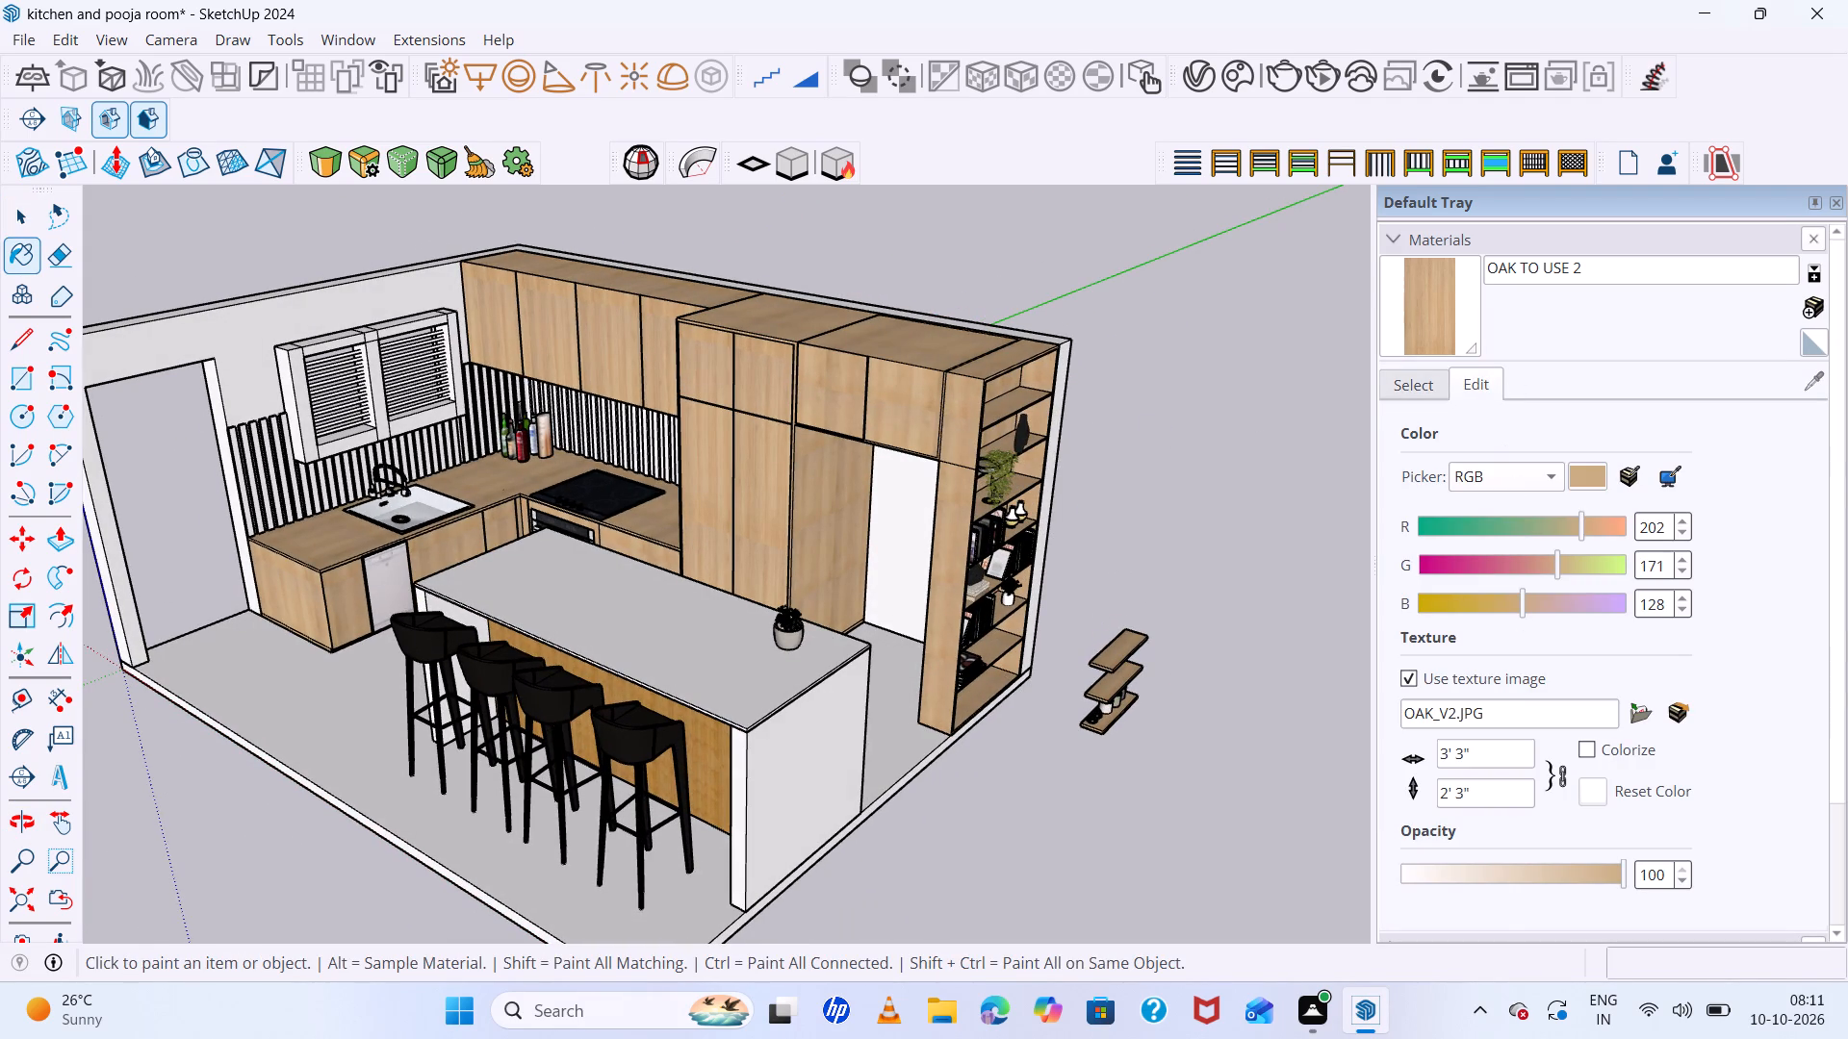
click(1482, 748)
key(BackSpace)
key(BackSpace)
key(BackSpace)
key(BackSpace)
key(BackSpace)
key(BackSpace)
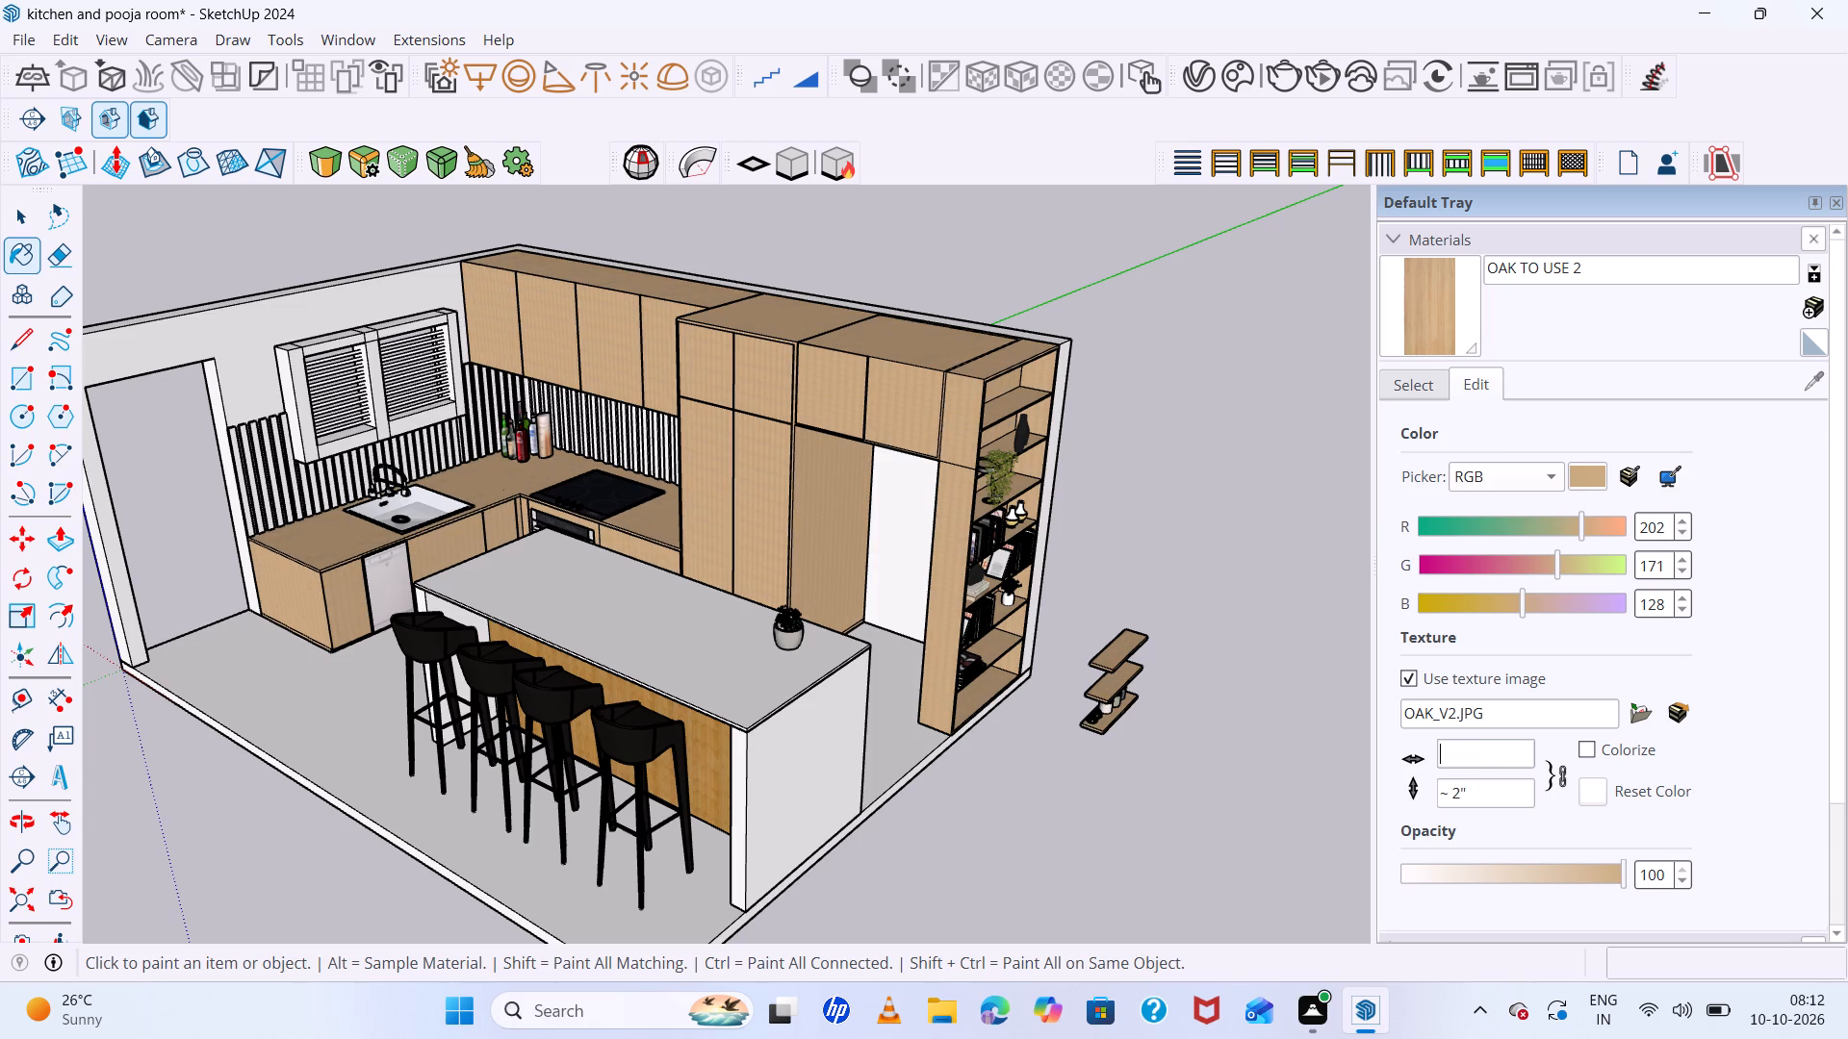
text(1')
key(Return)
Set the texture width of the OAK TO USE 2 material to 4'.
text(4')
key(BackSpace)
key(BackSpace)
key(BackSpace)
key(BackSpace)
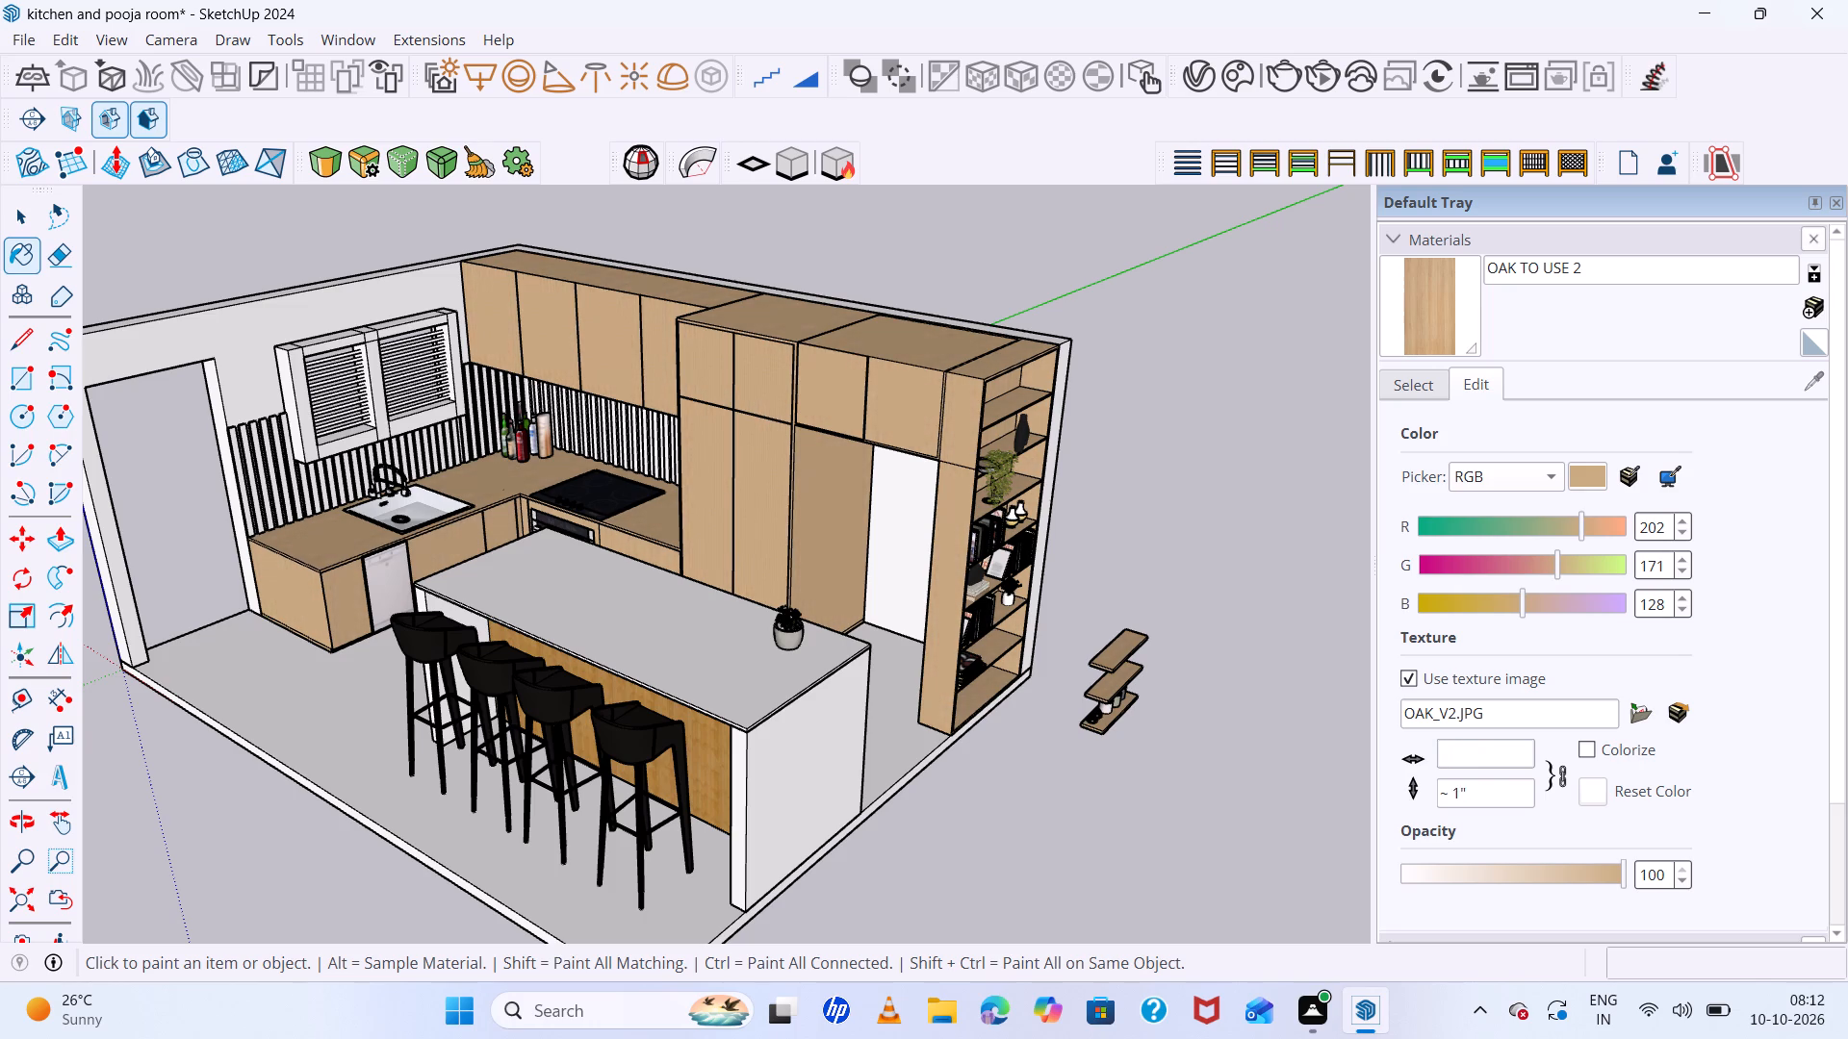
text(4')
key(Return)
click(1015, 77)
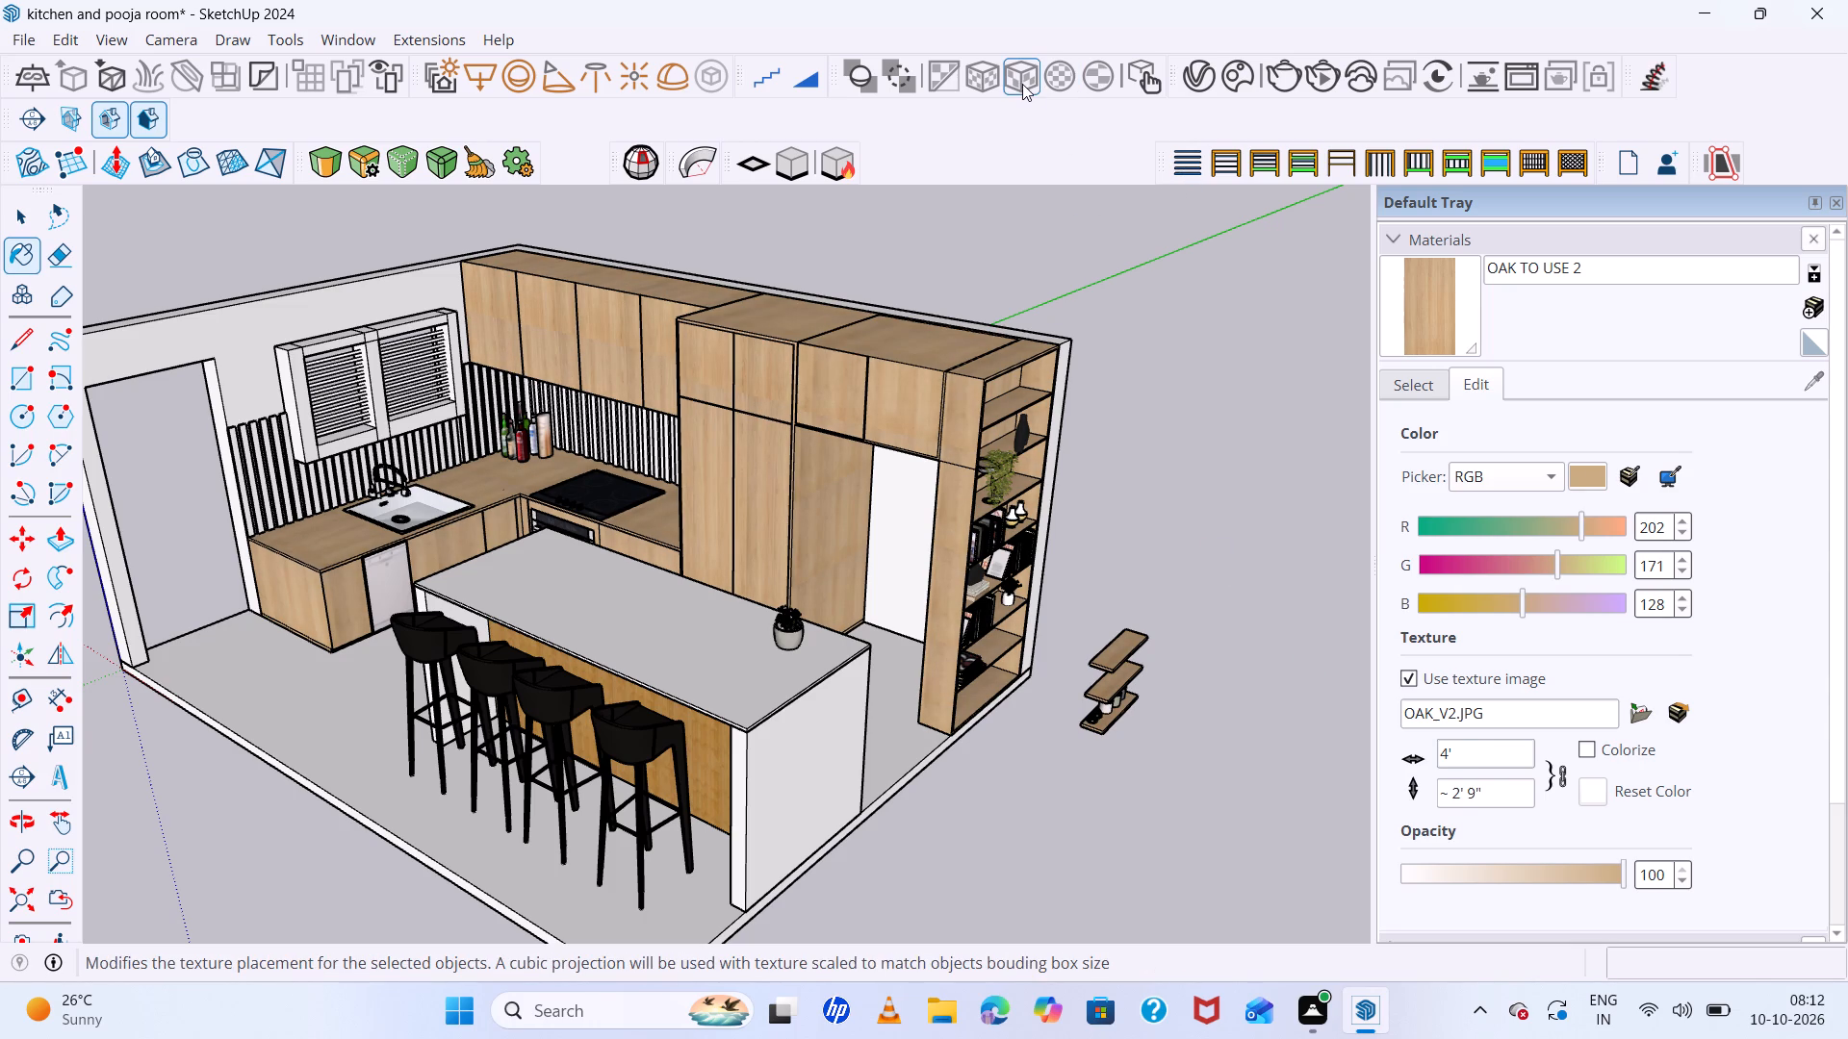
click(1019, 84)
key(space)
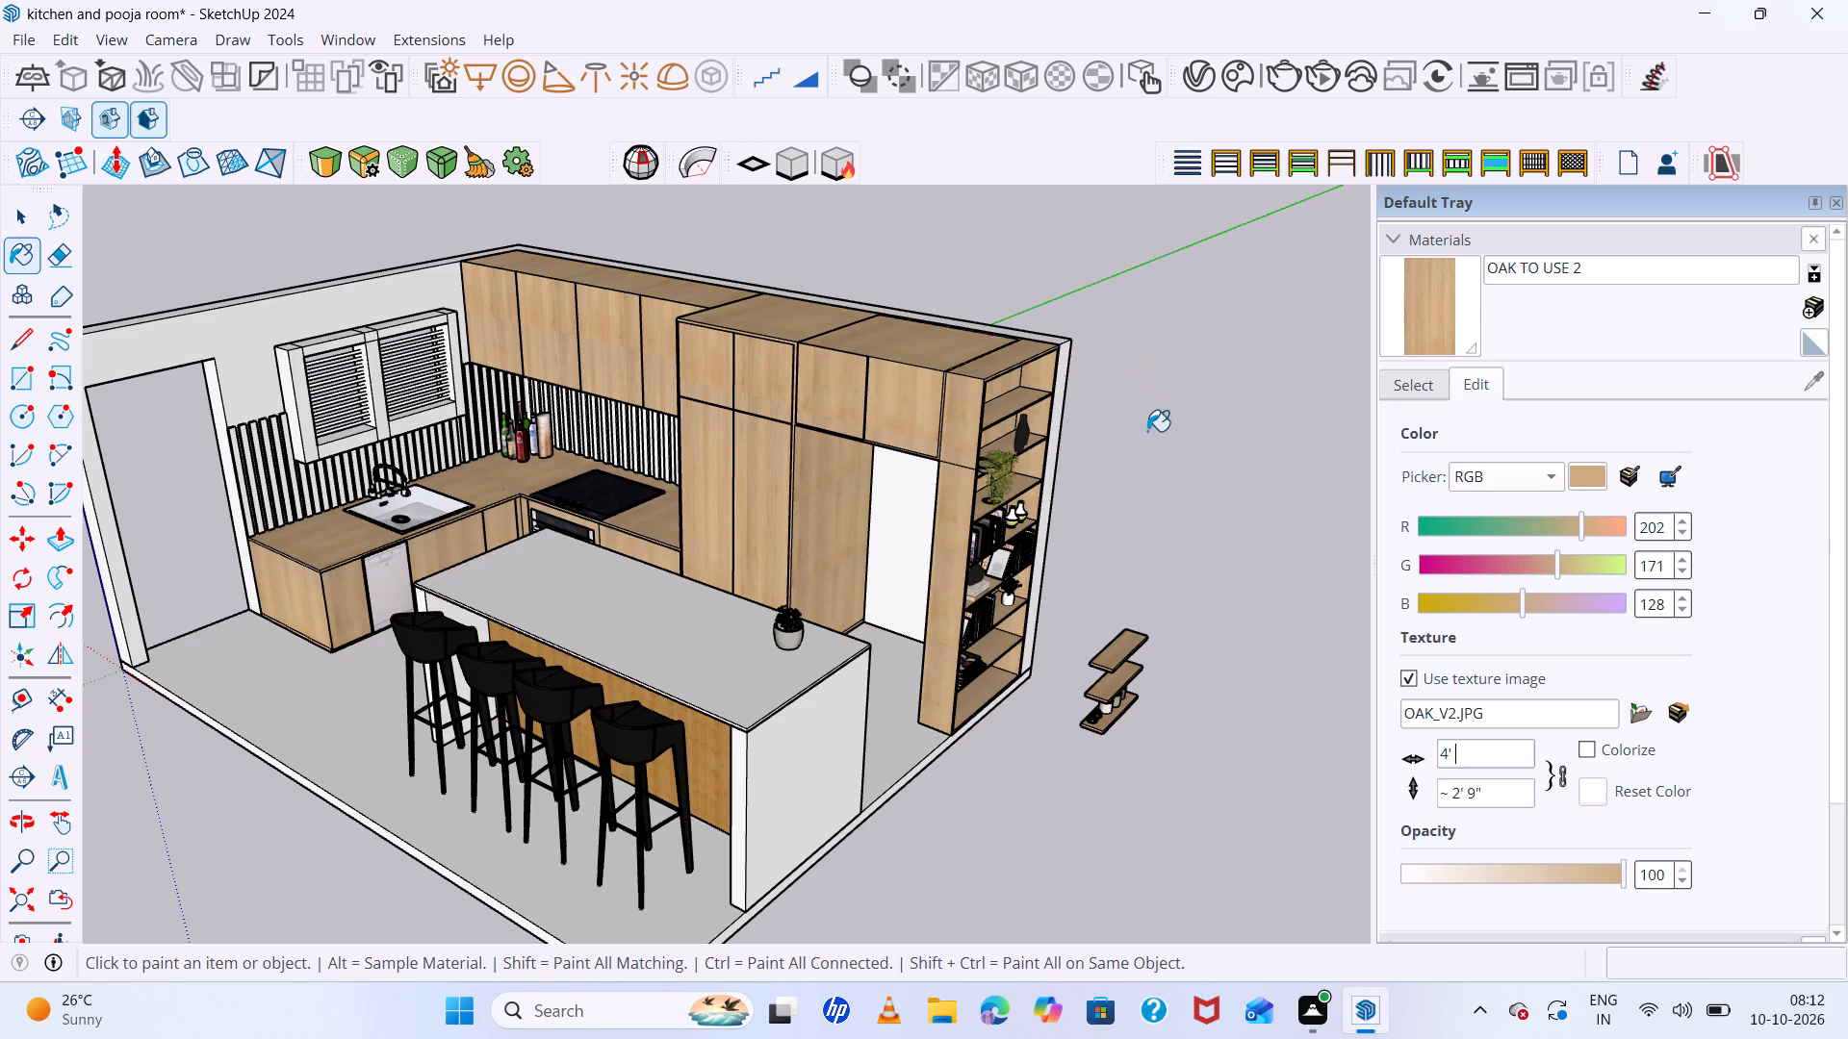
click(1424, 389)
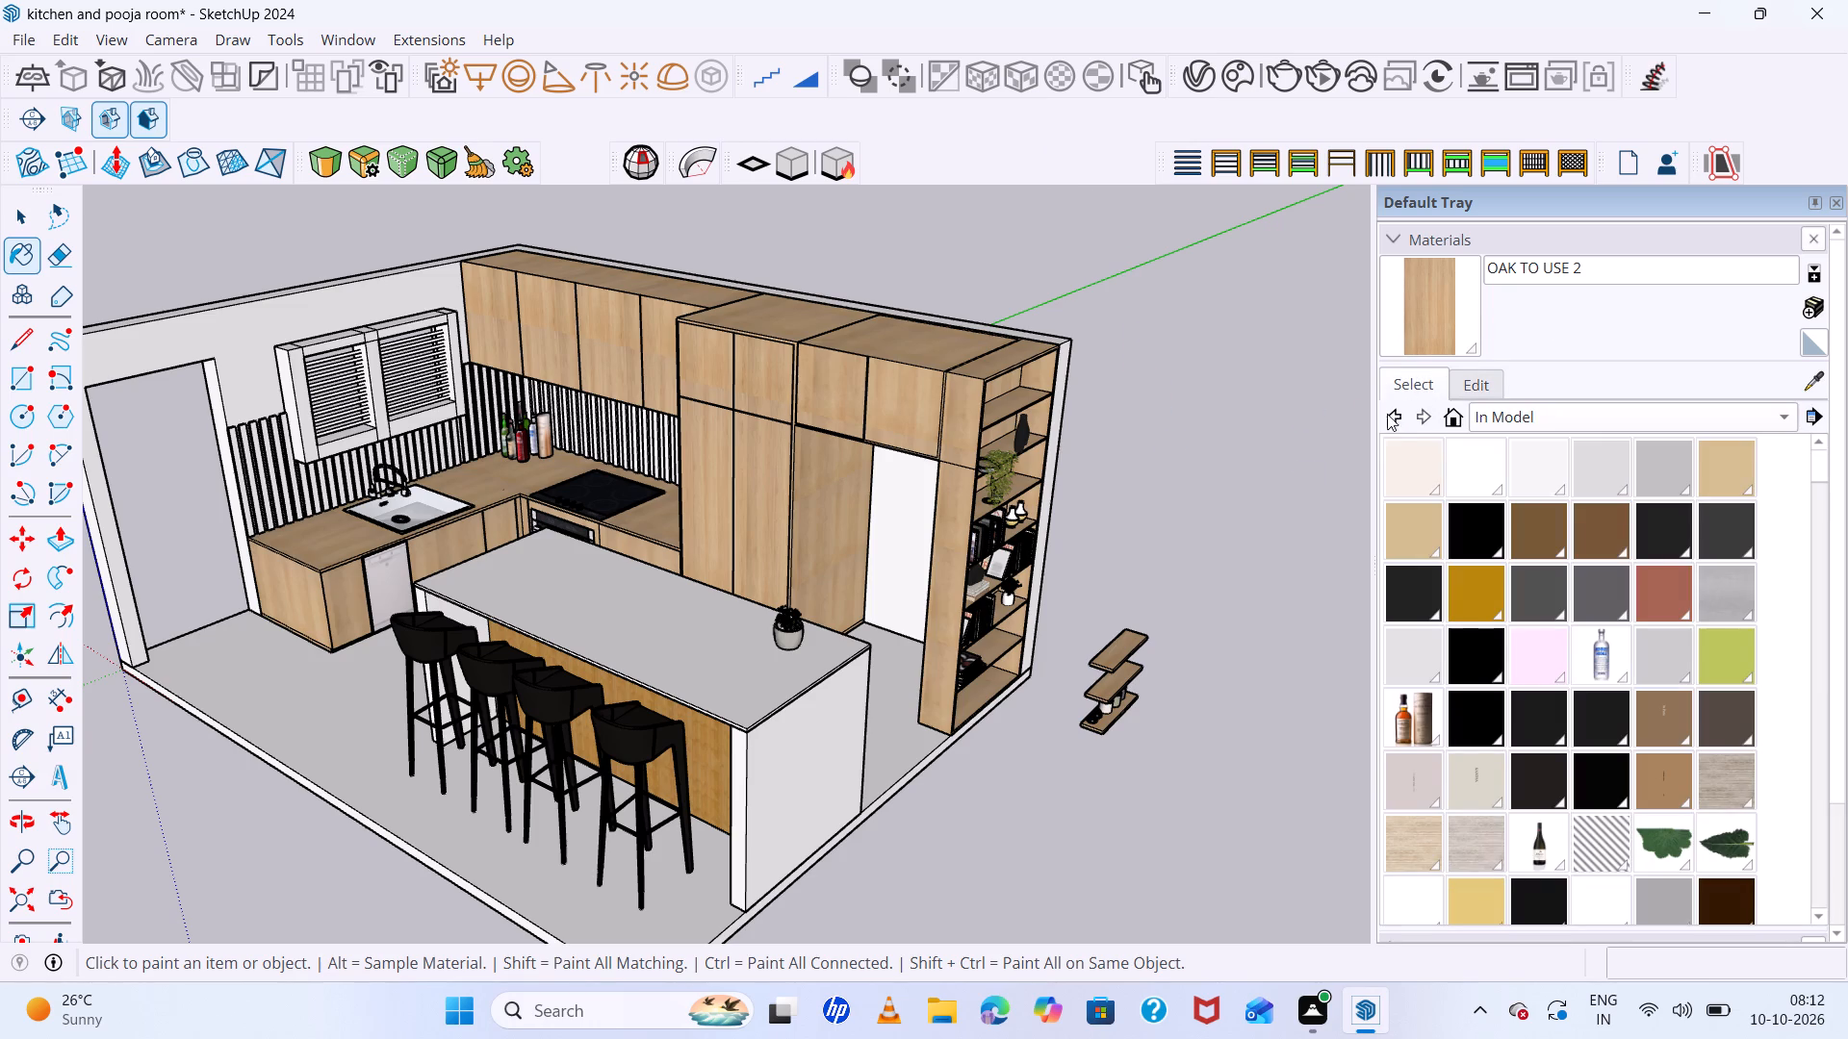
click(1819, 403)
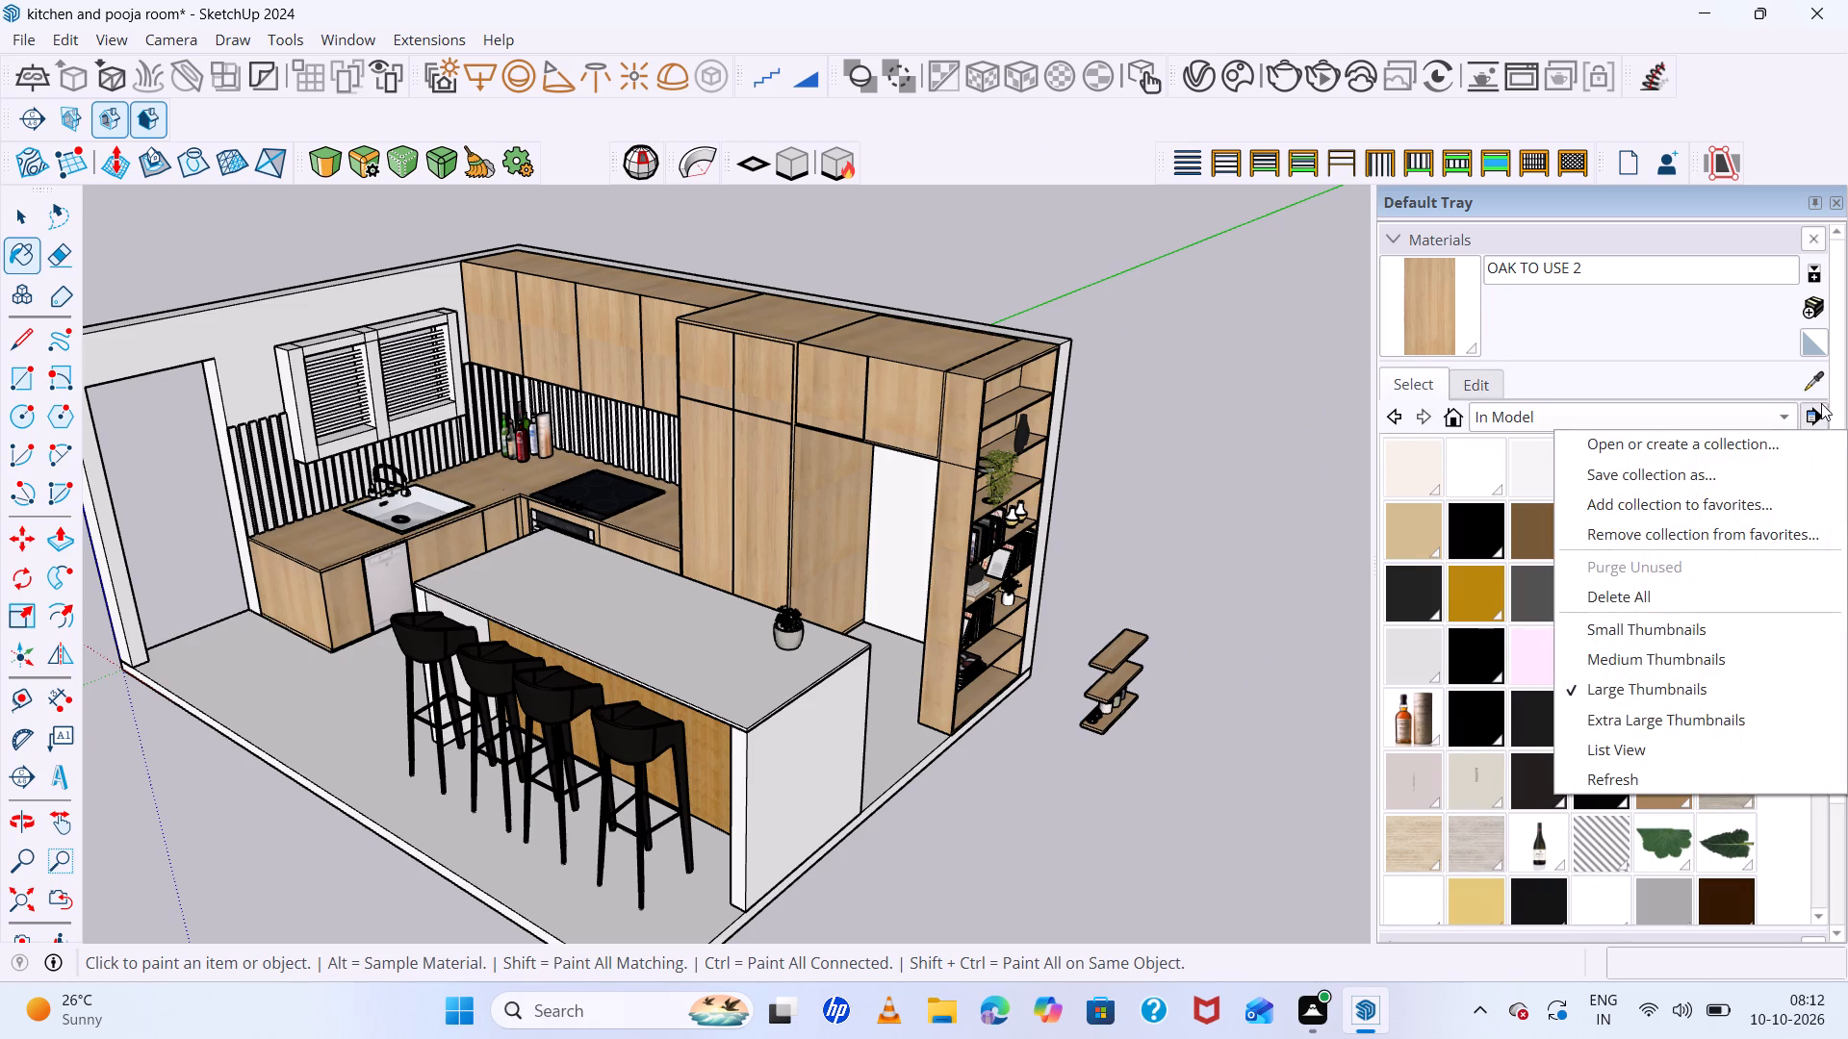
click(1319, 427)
Select the three lidded jars together on the loose bottom shelf.
scroll(1121, 720, up, 17)
middle_drag(1157, 690, 1126, 619)
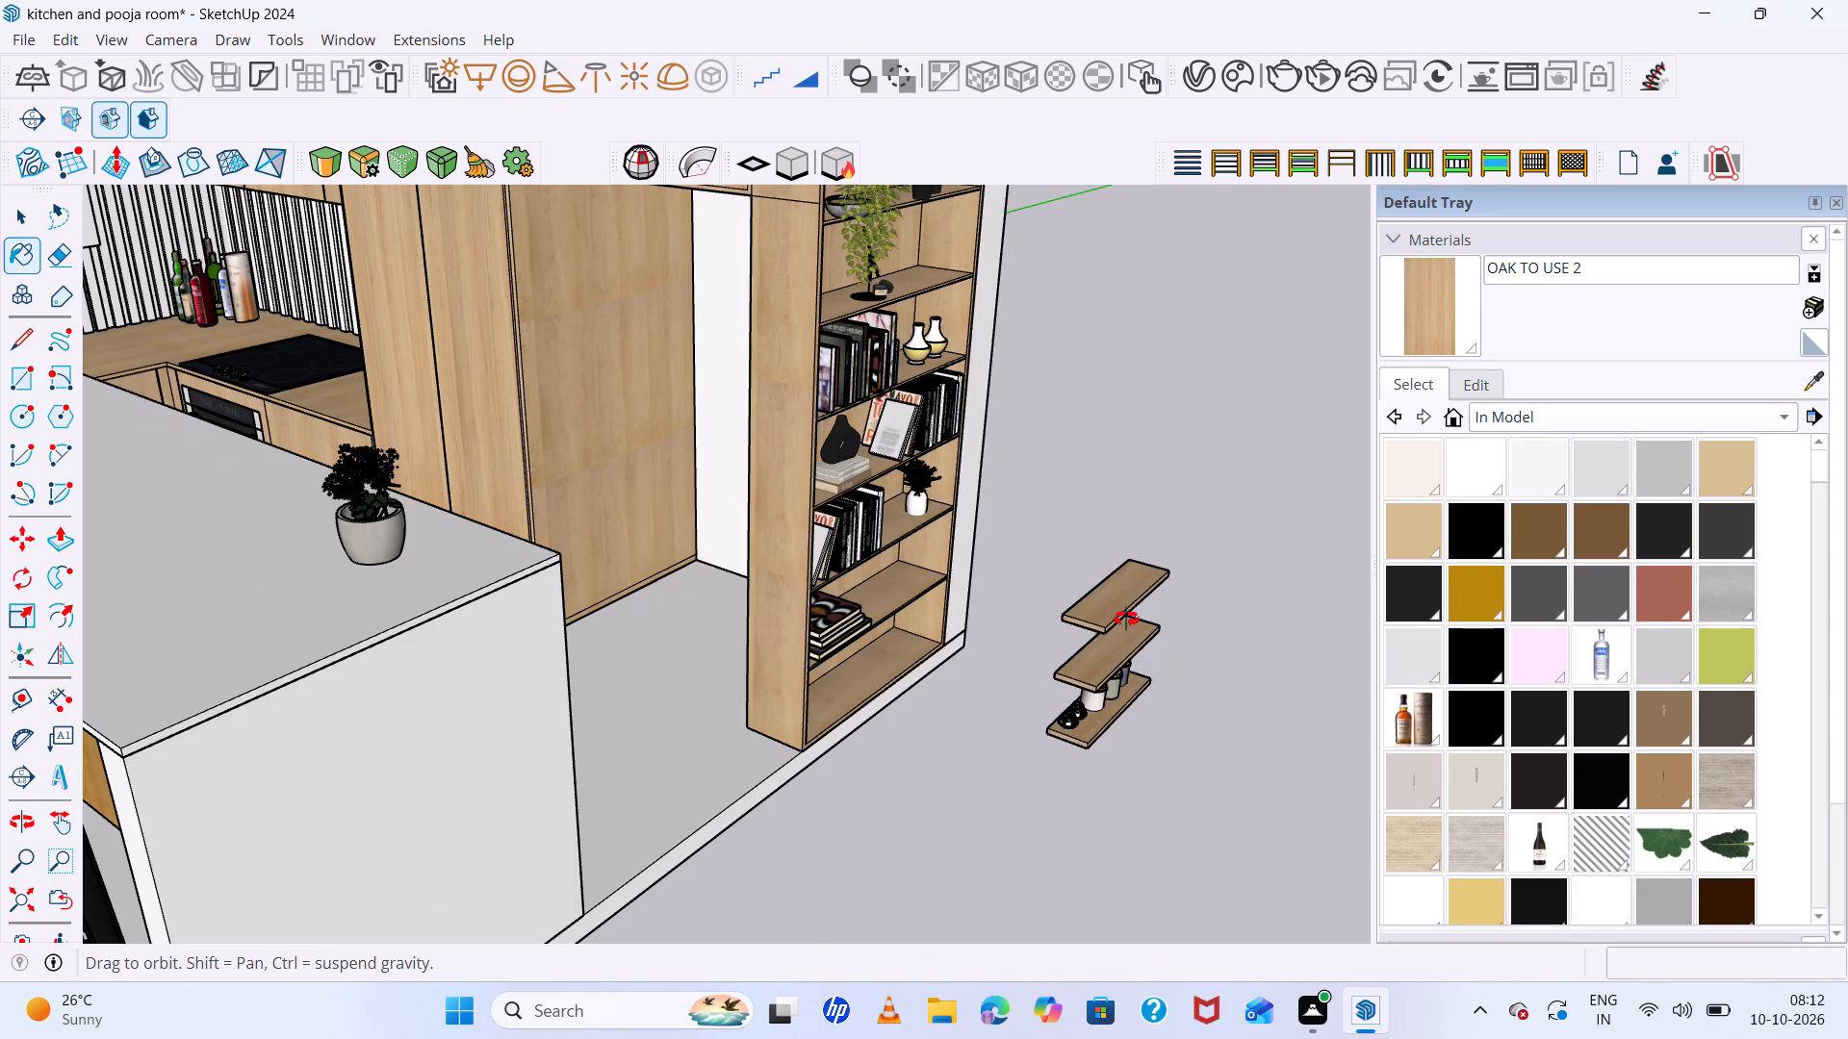
middle_drag(1126, 619, 982, 535)
middle_click(982, 535)
key(space)
scroll(1000, 631, up, 2)
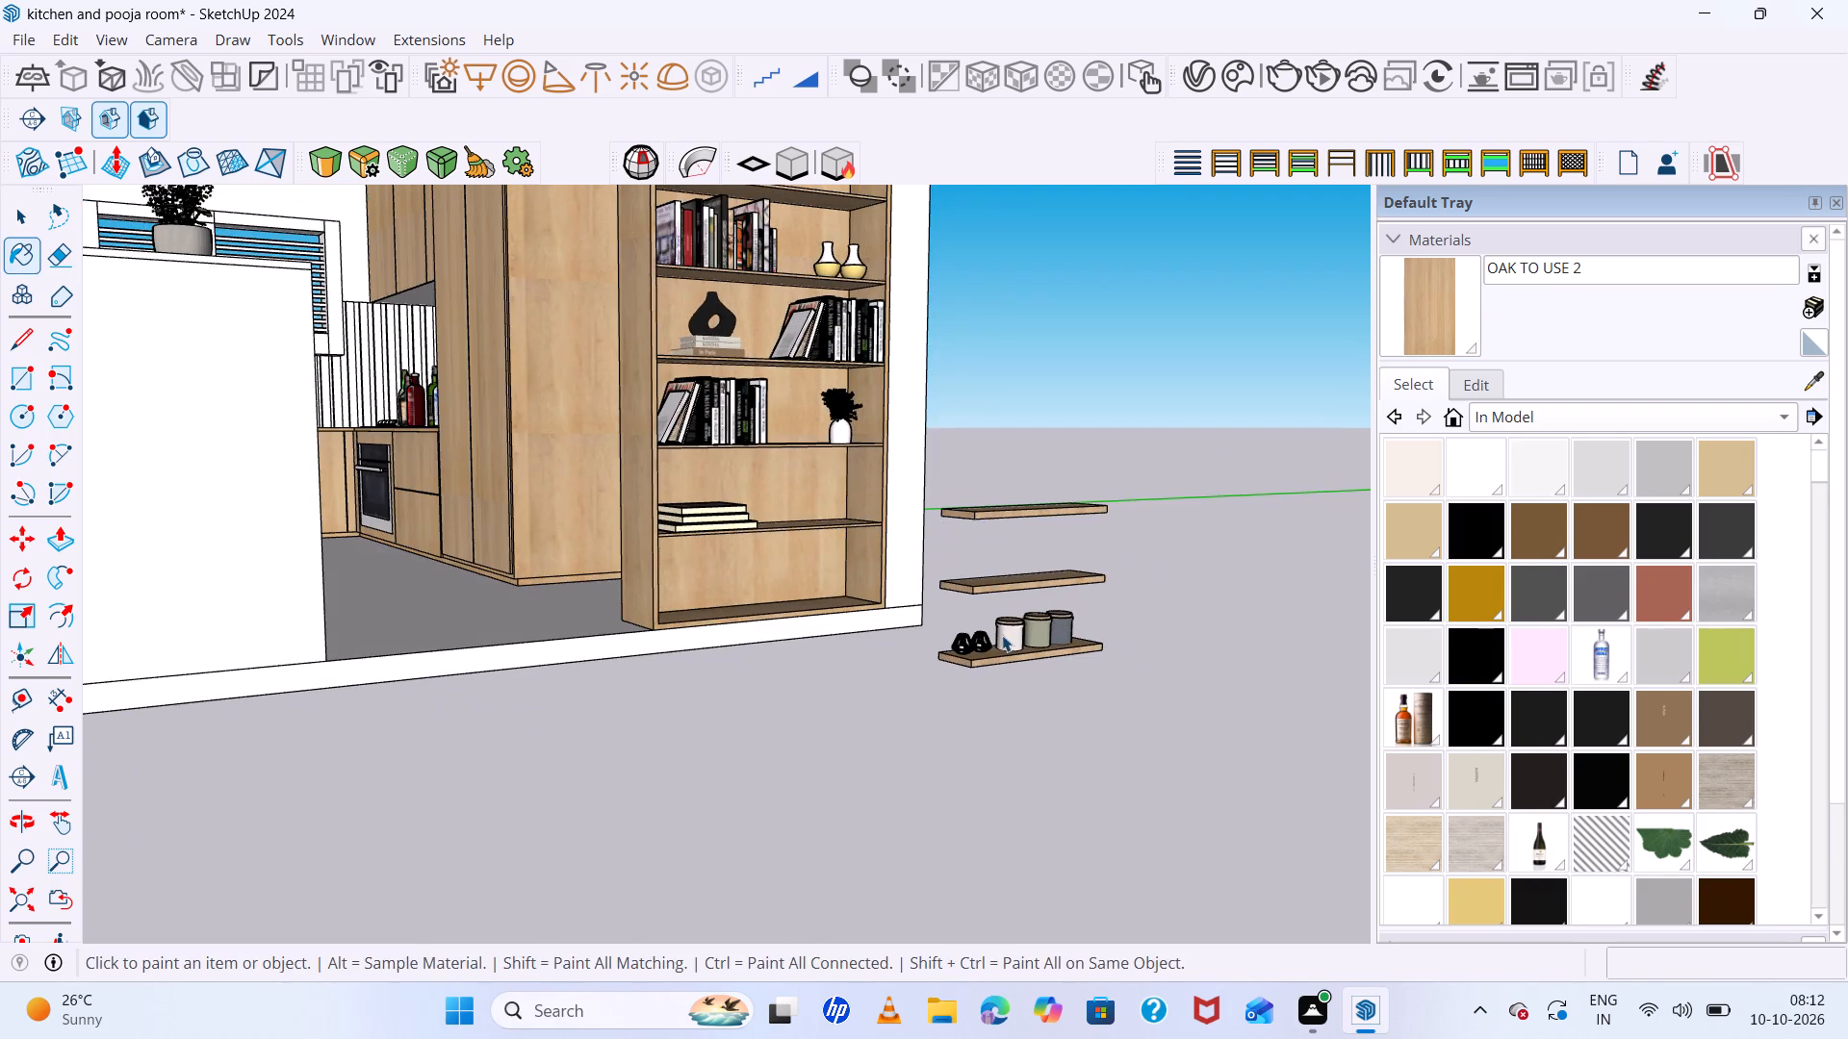
scroll(1002, 635, up, 3)
click(1019, 639)
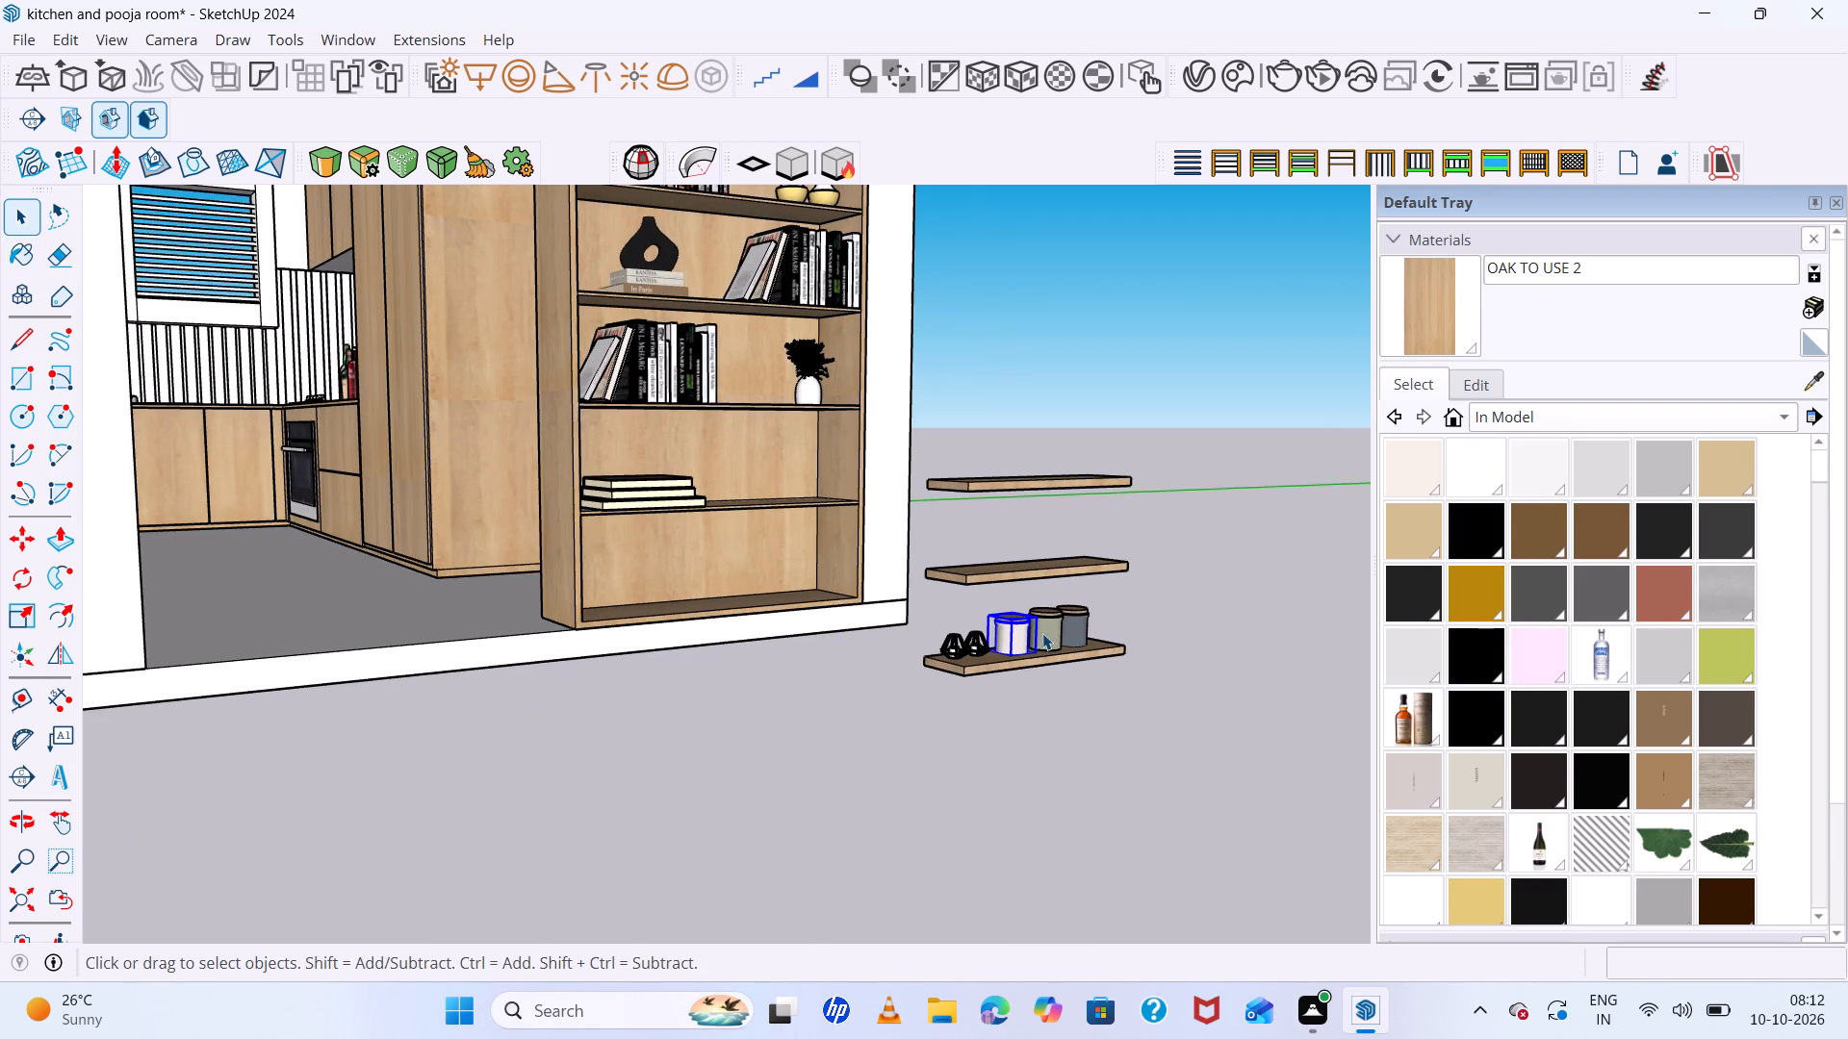
shift+click(1042, 633)
shift+click(1082, 625)
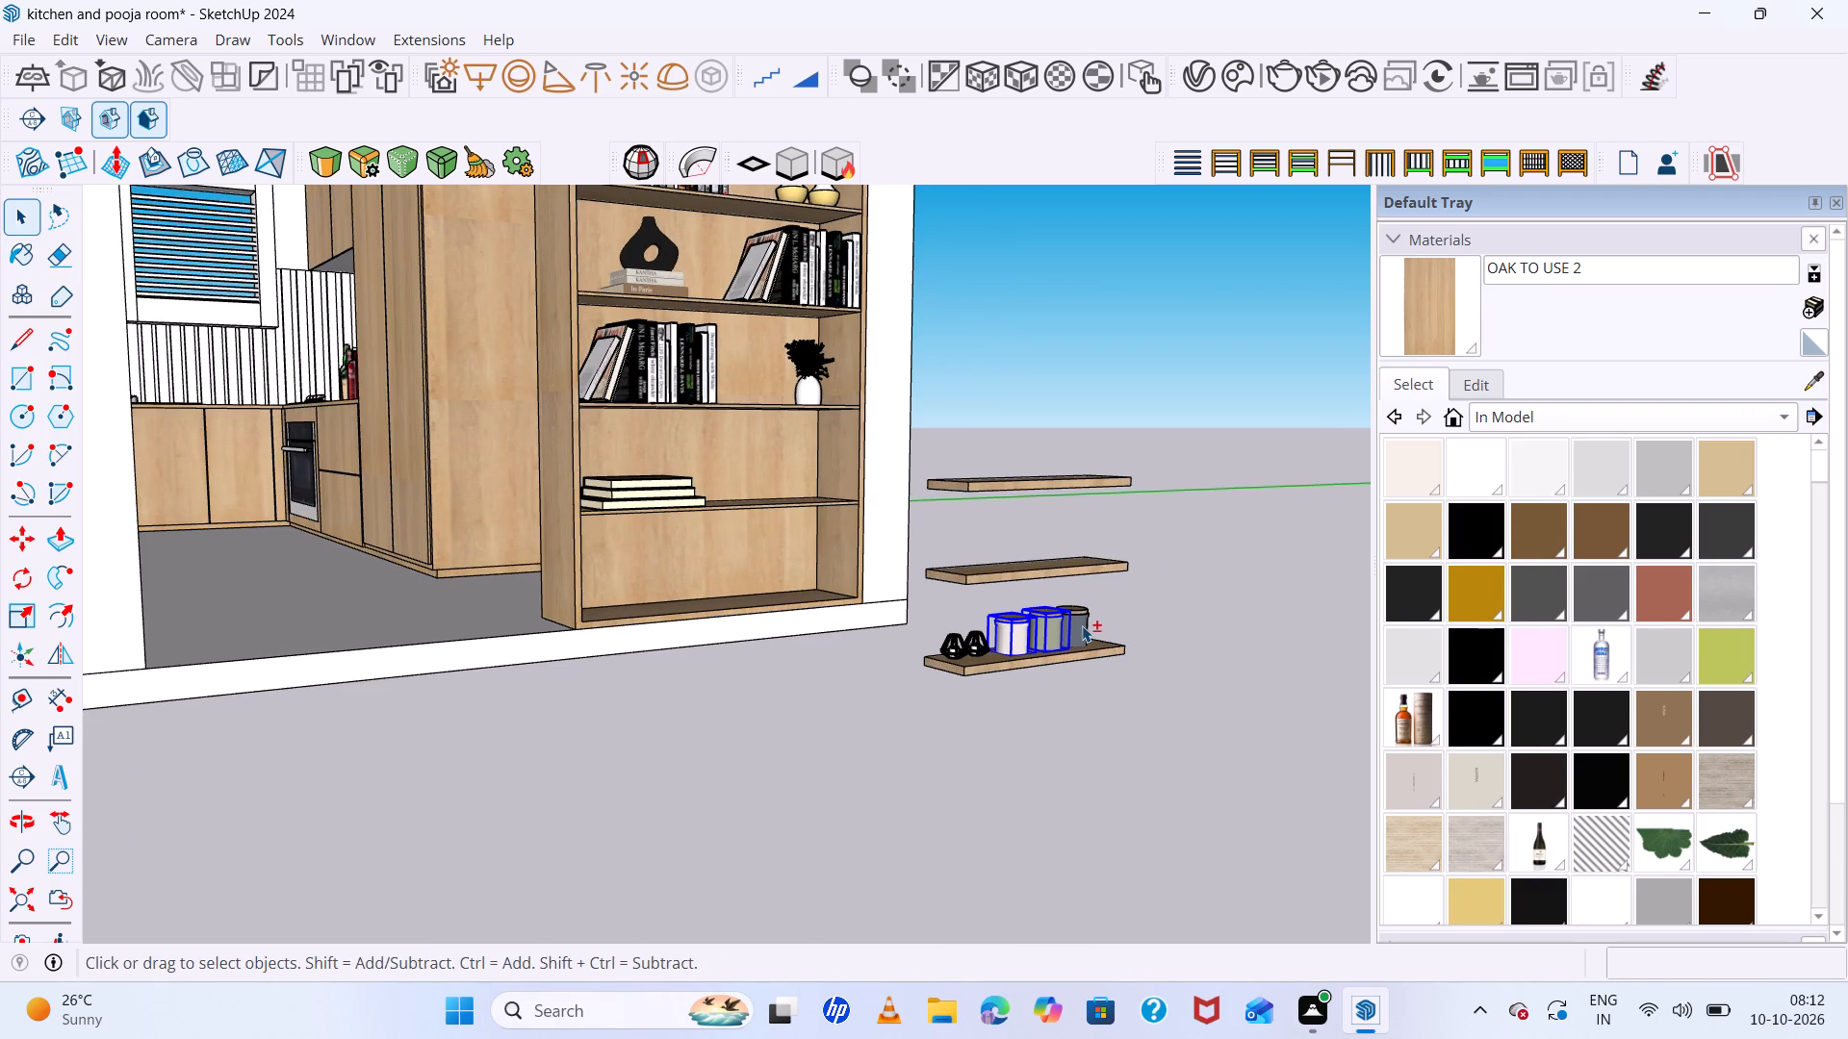
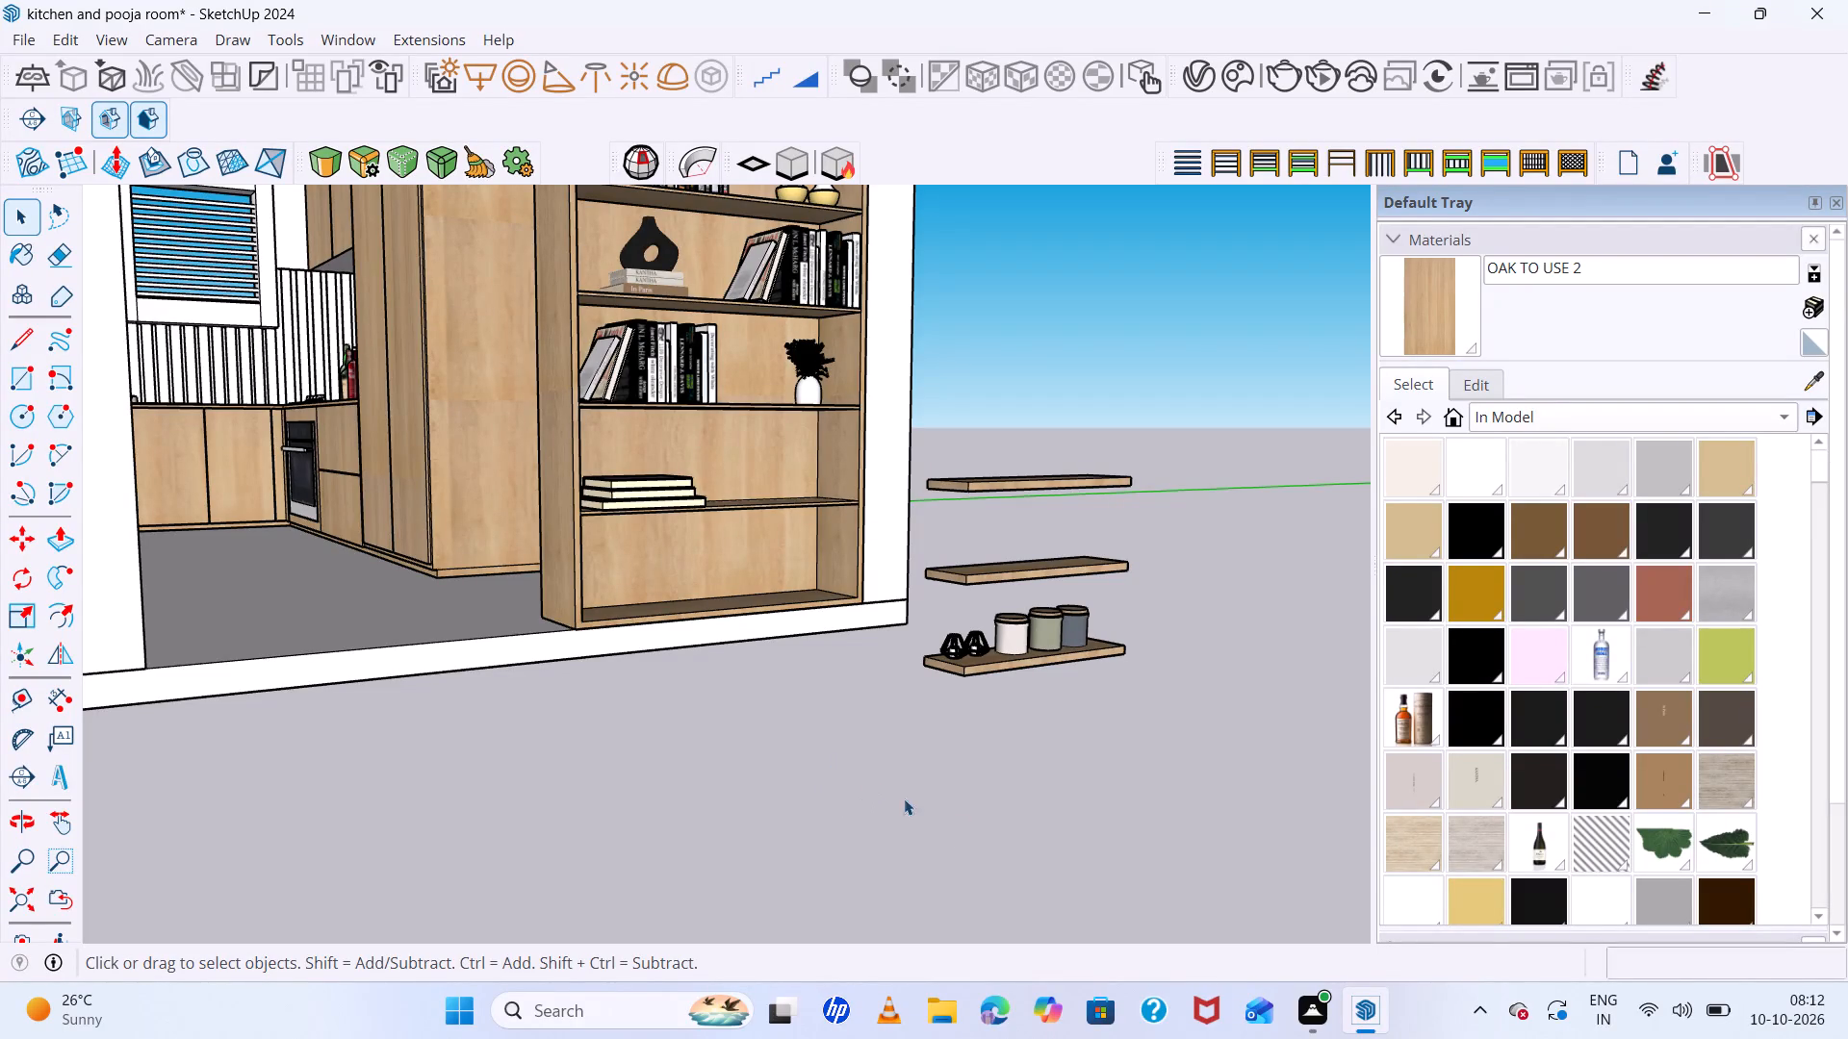
Move the three lidded jars from the loose bottom shelf onto the bookcase shelf beside the stacked flat books.
shift+click(1017, 637)
click(1047, 626)
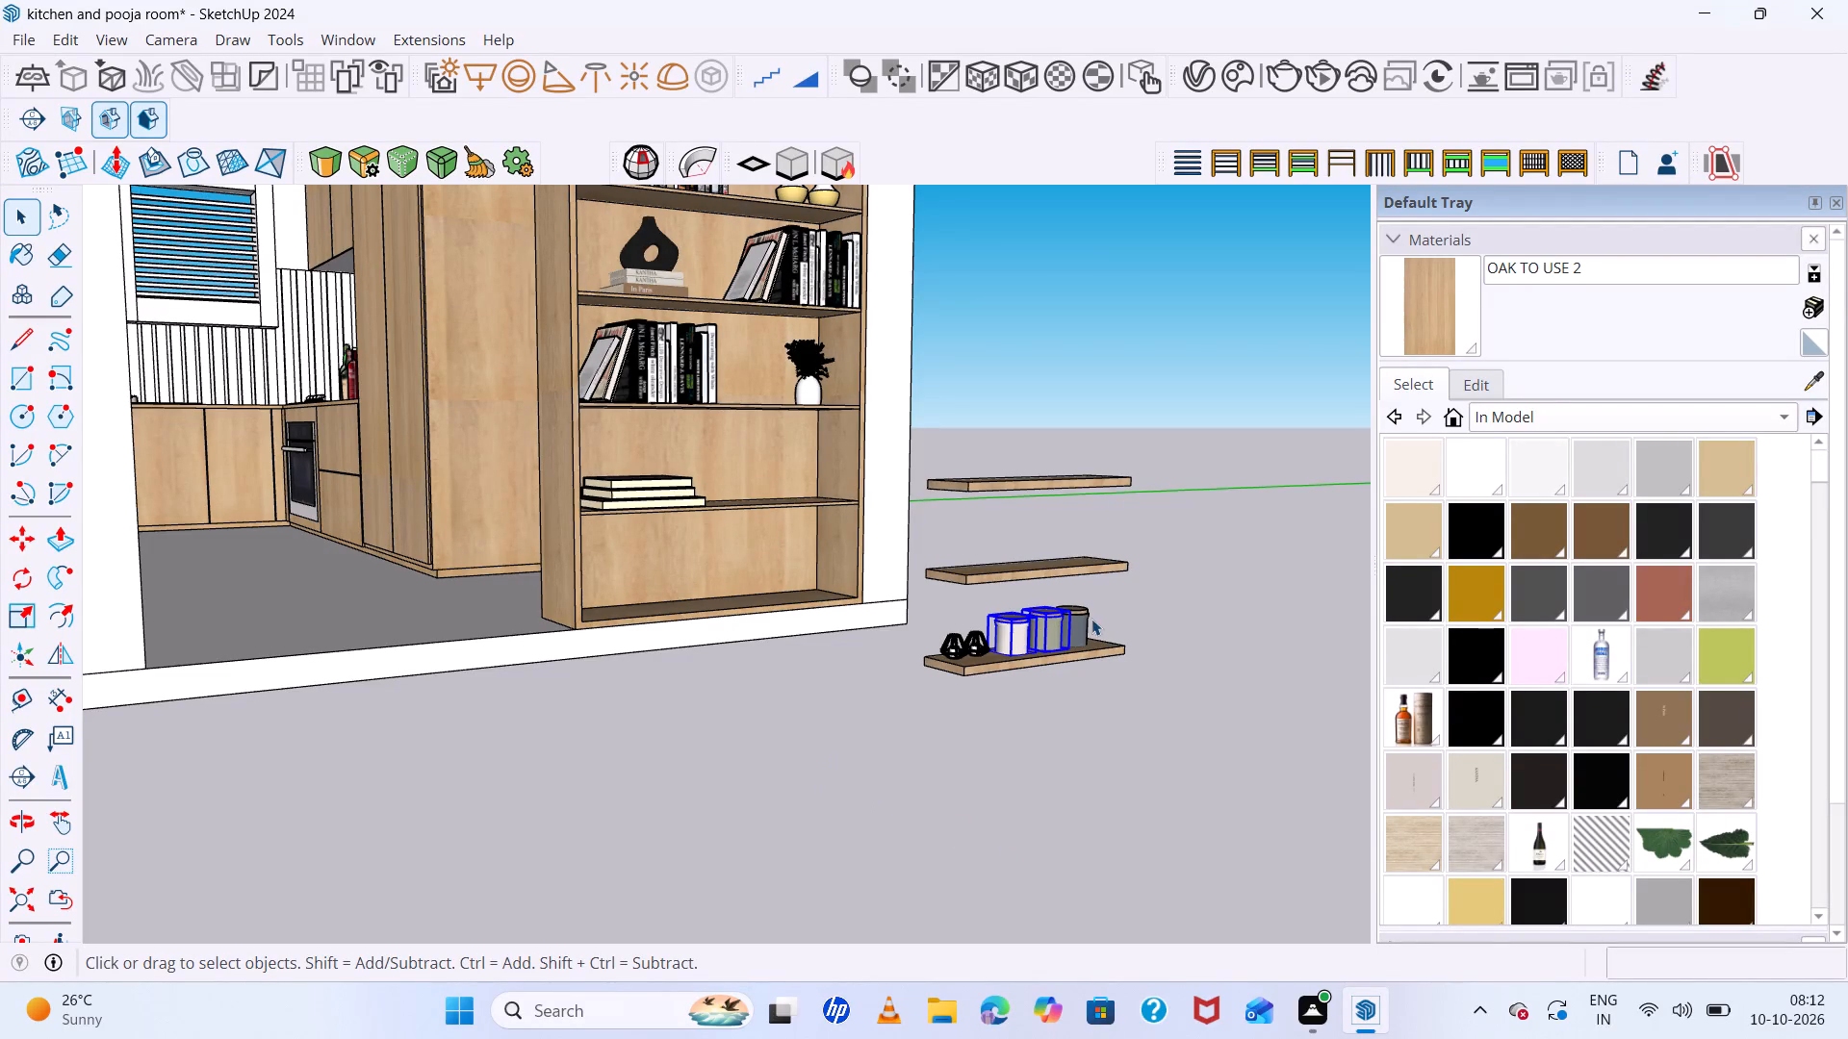
click(1084, 628)
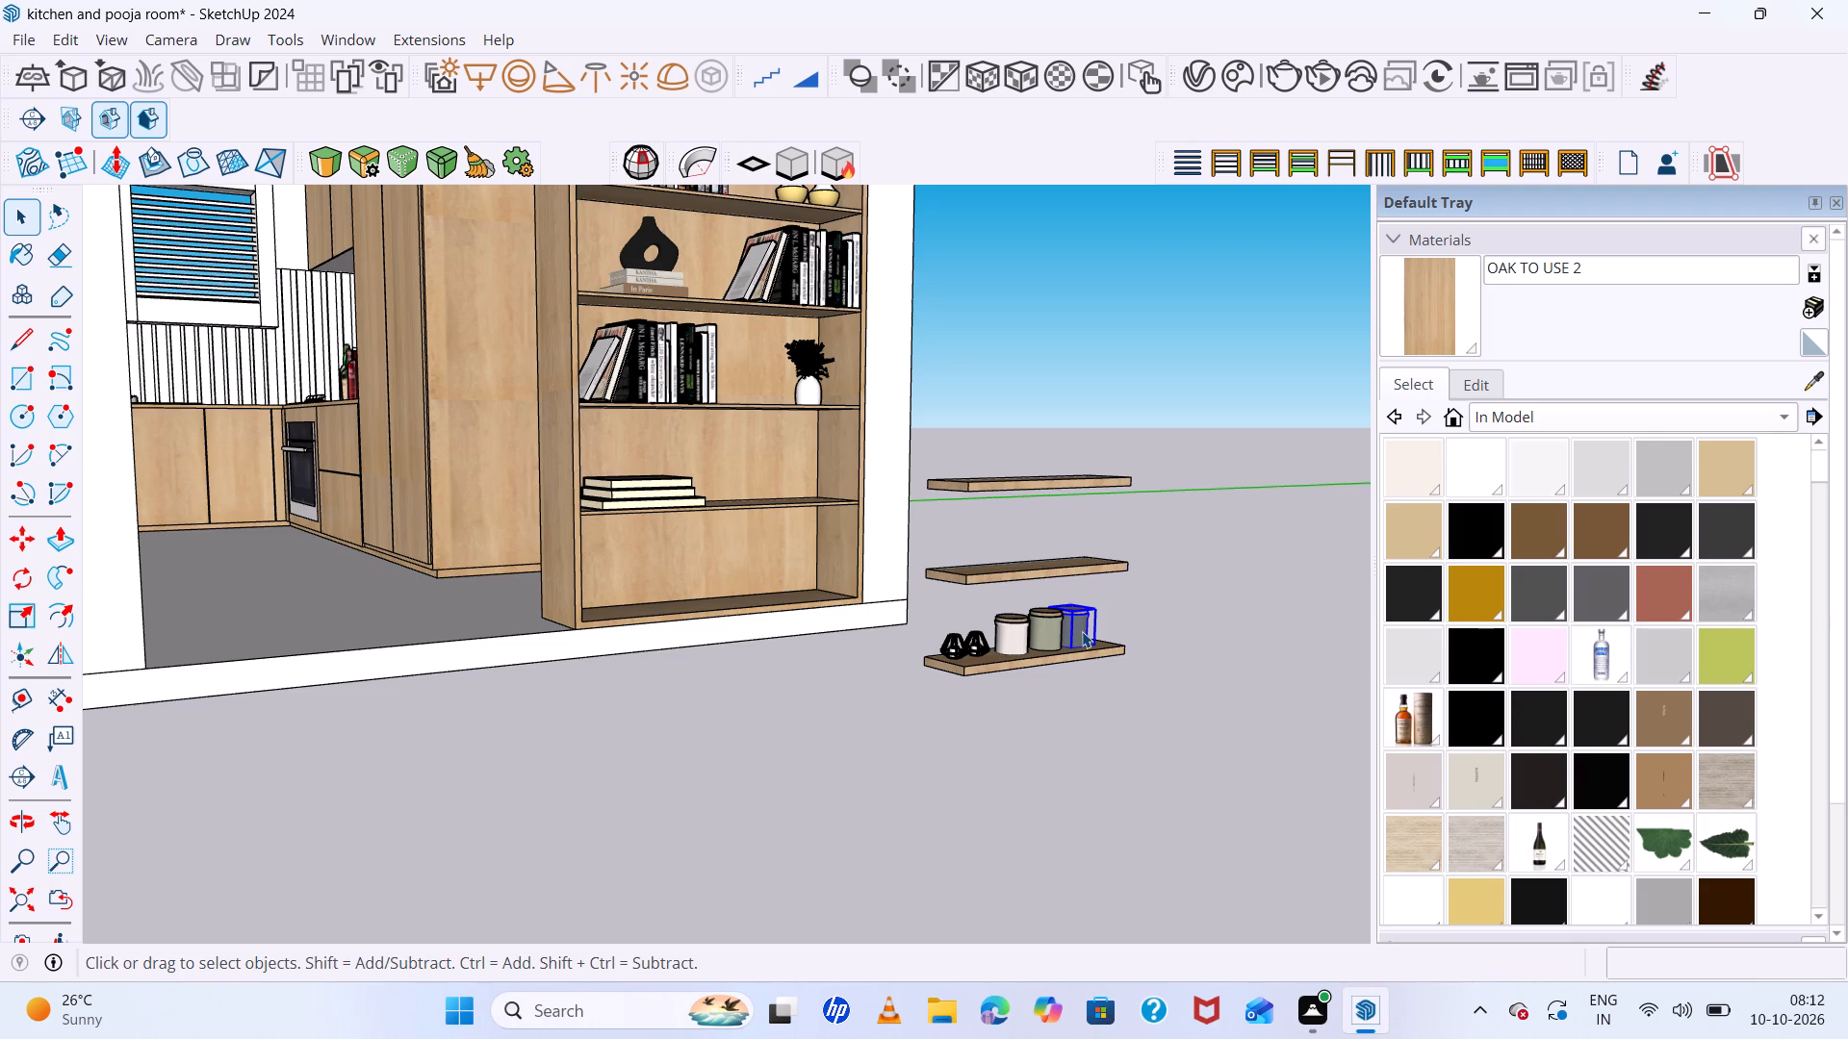
shift+click(1057, 636)
shift+click(1022, 646)
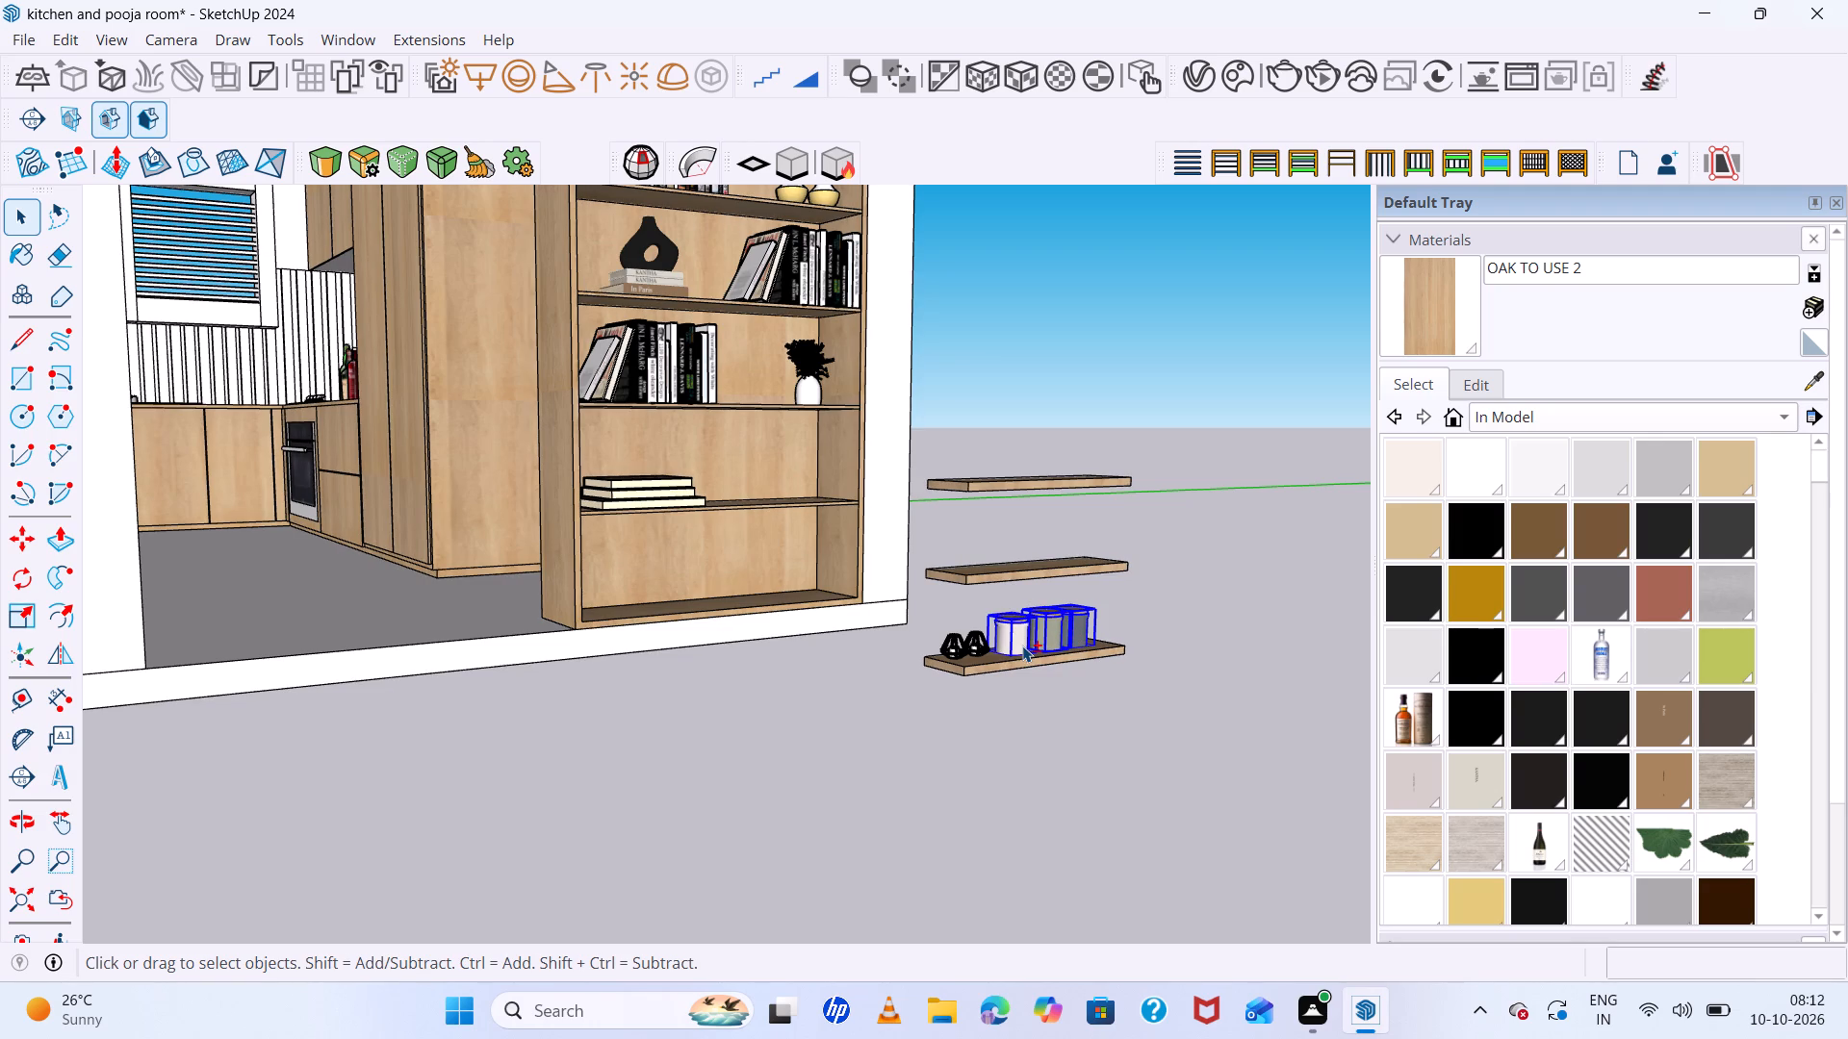
key(m)
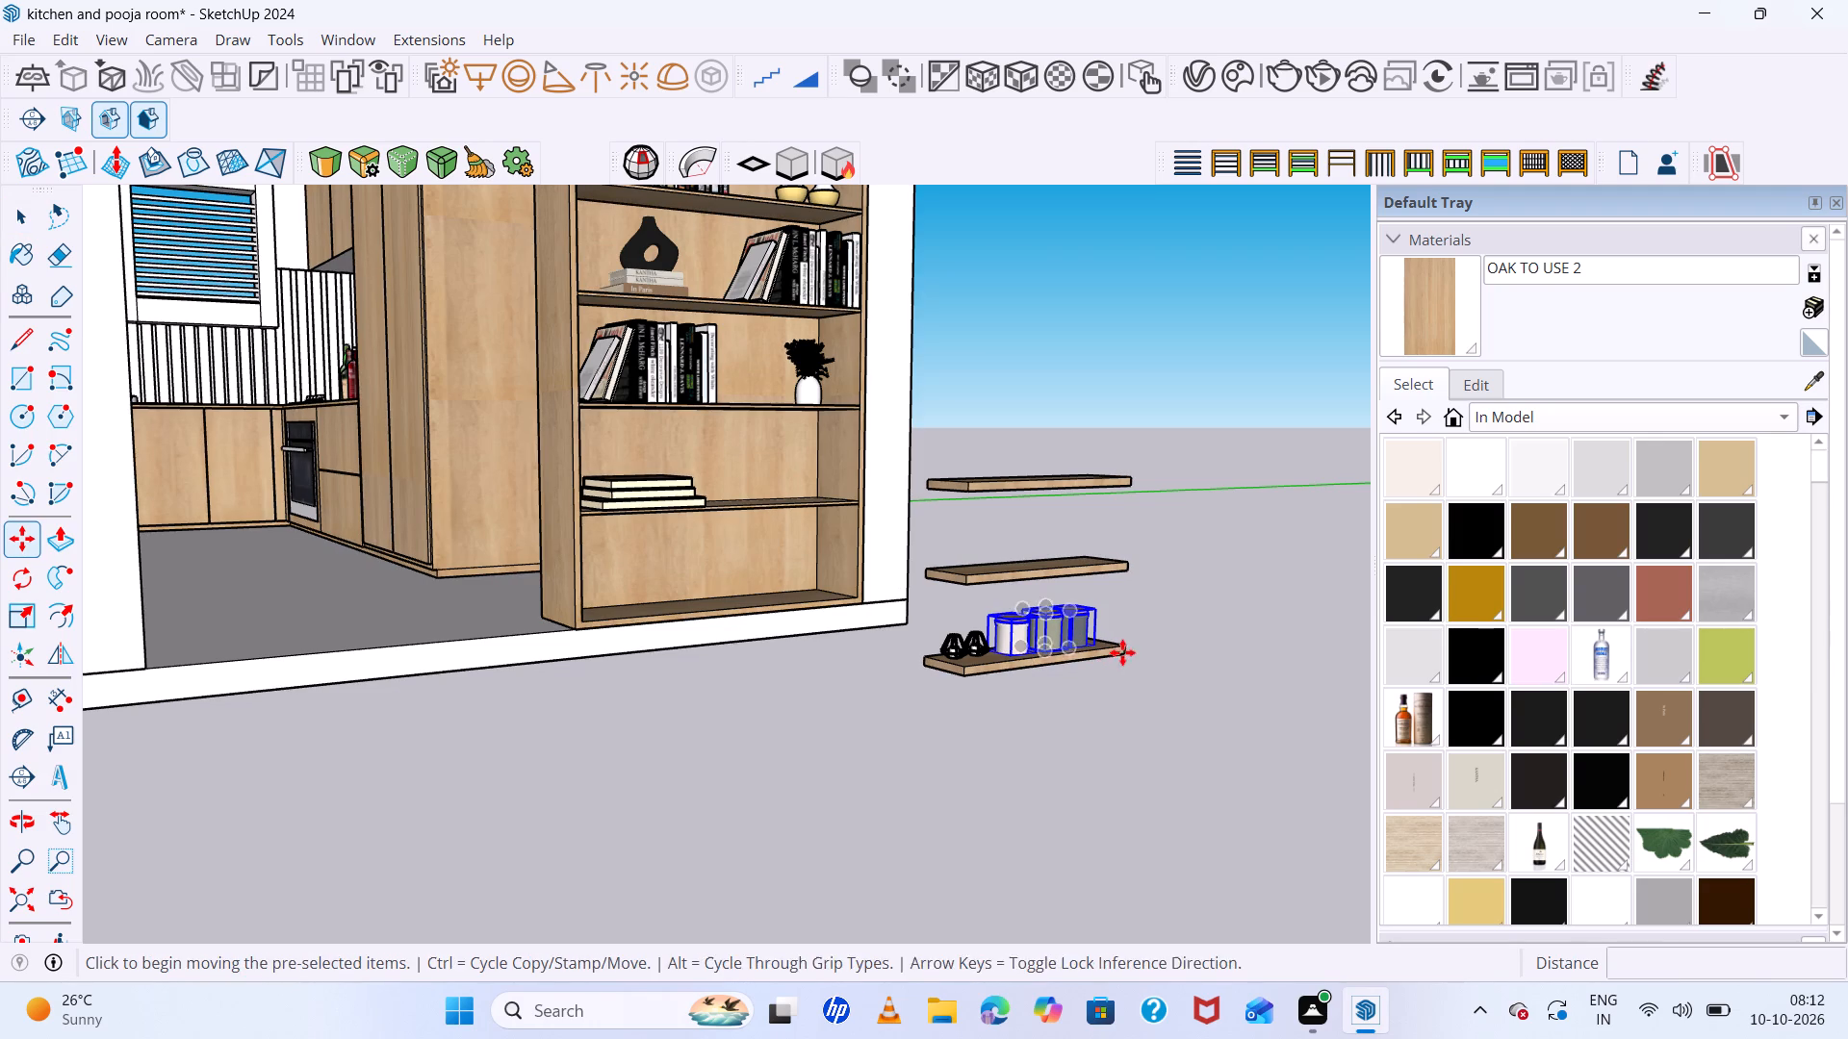
click(1123, 651)
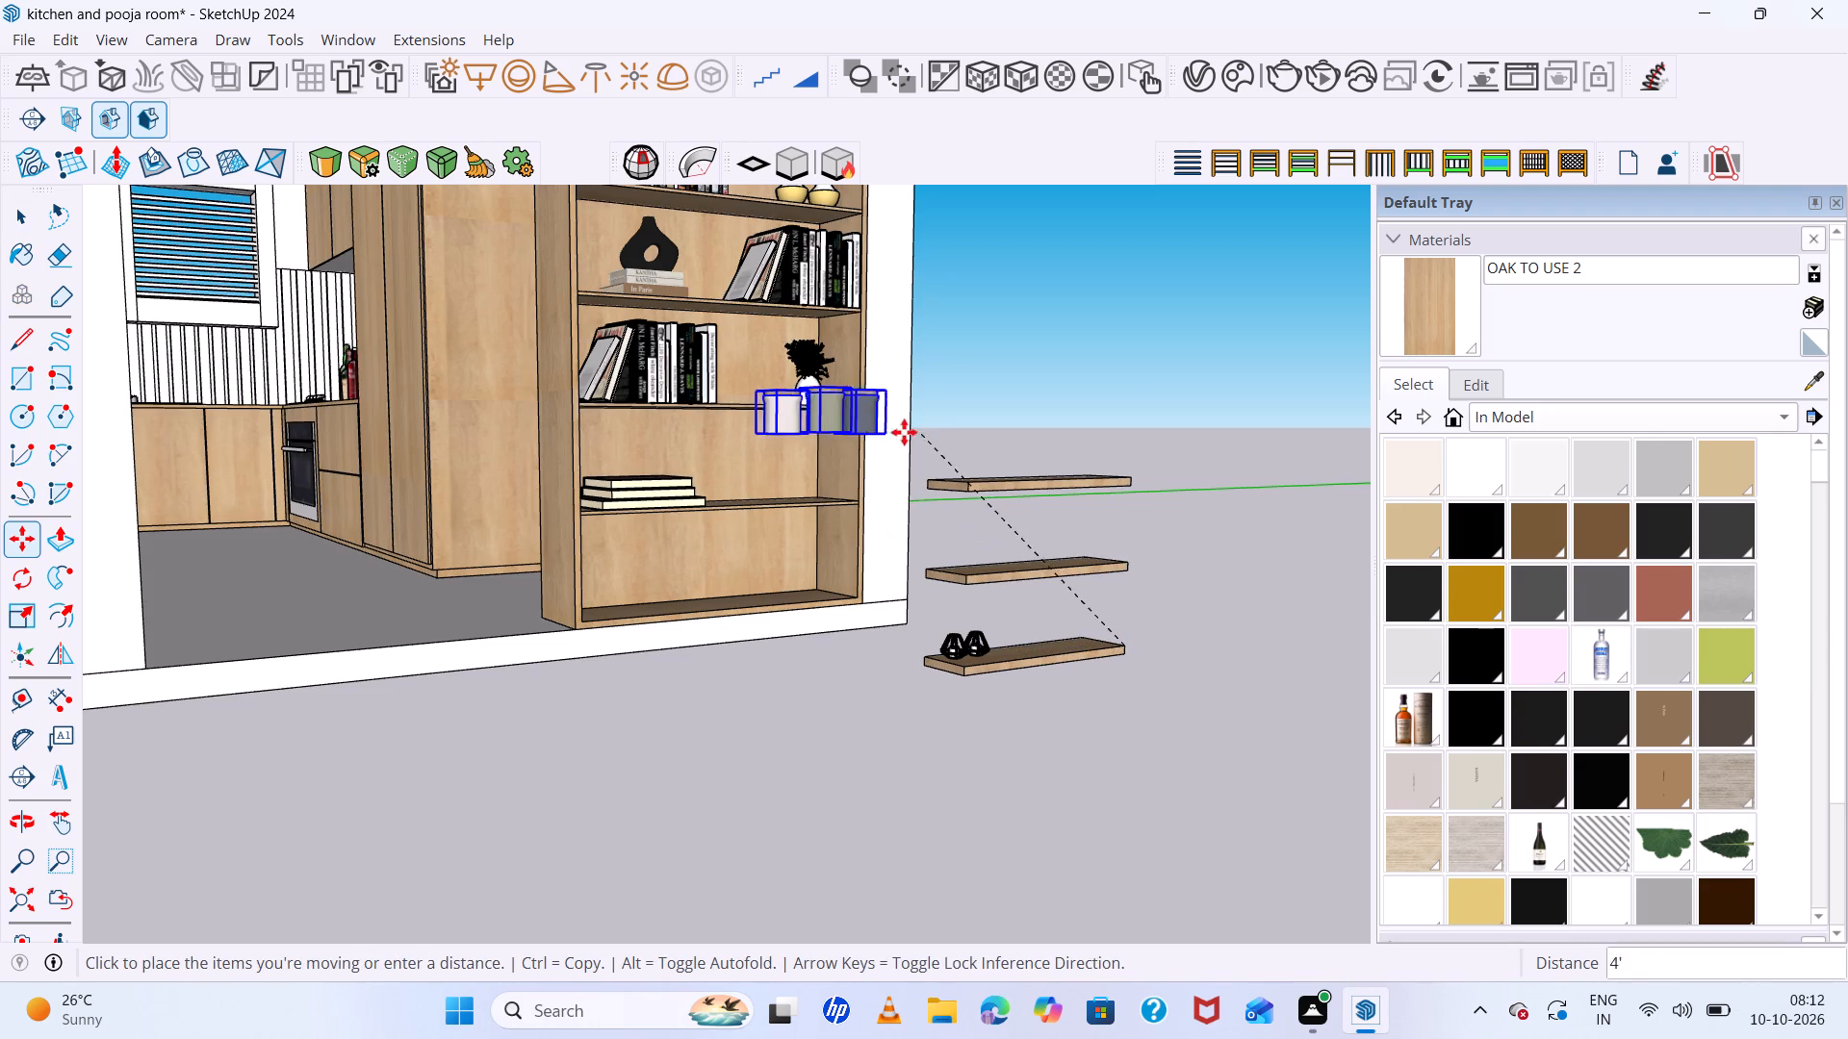
click(861, 494)
key(space)
click(1153, 599)
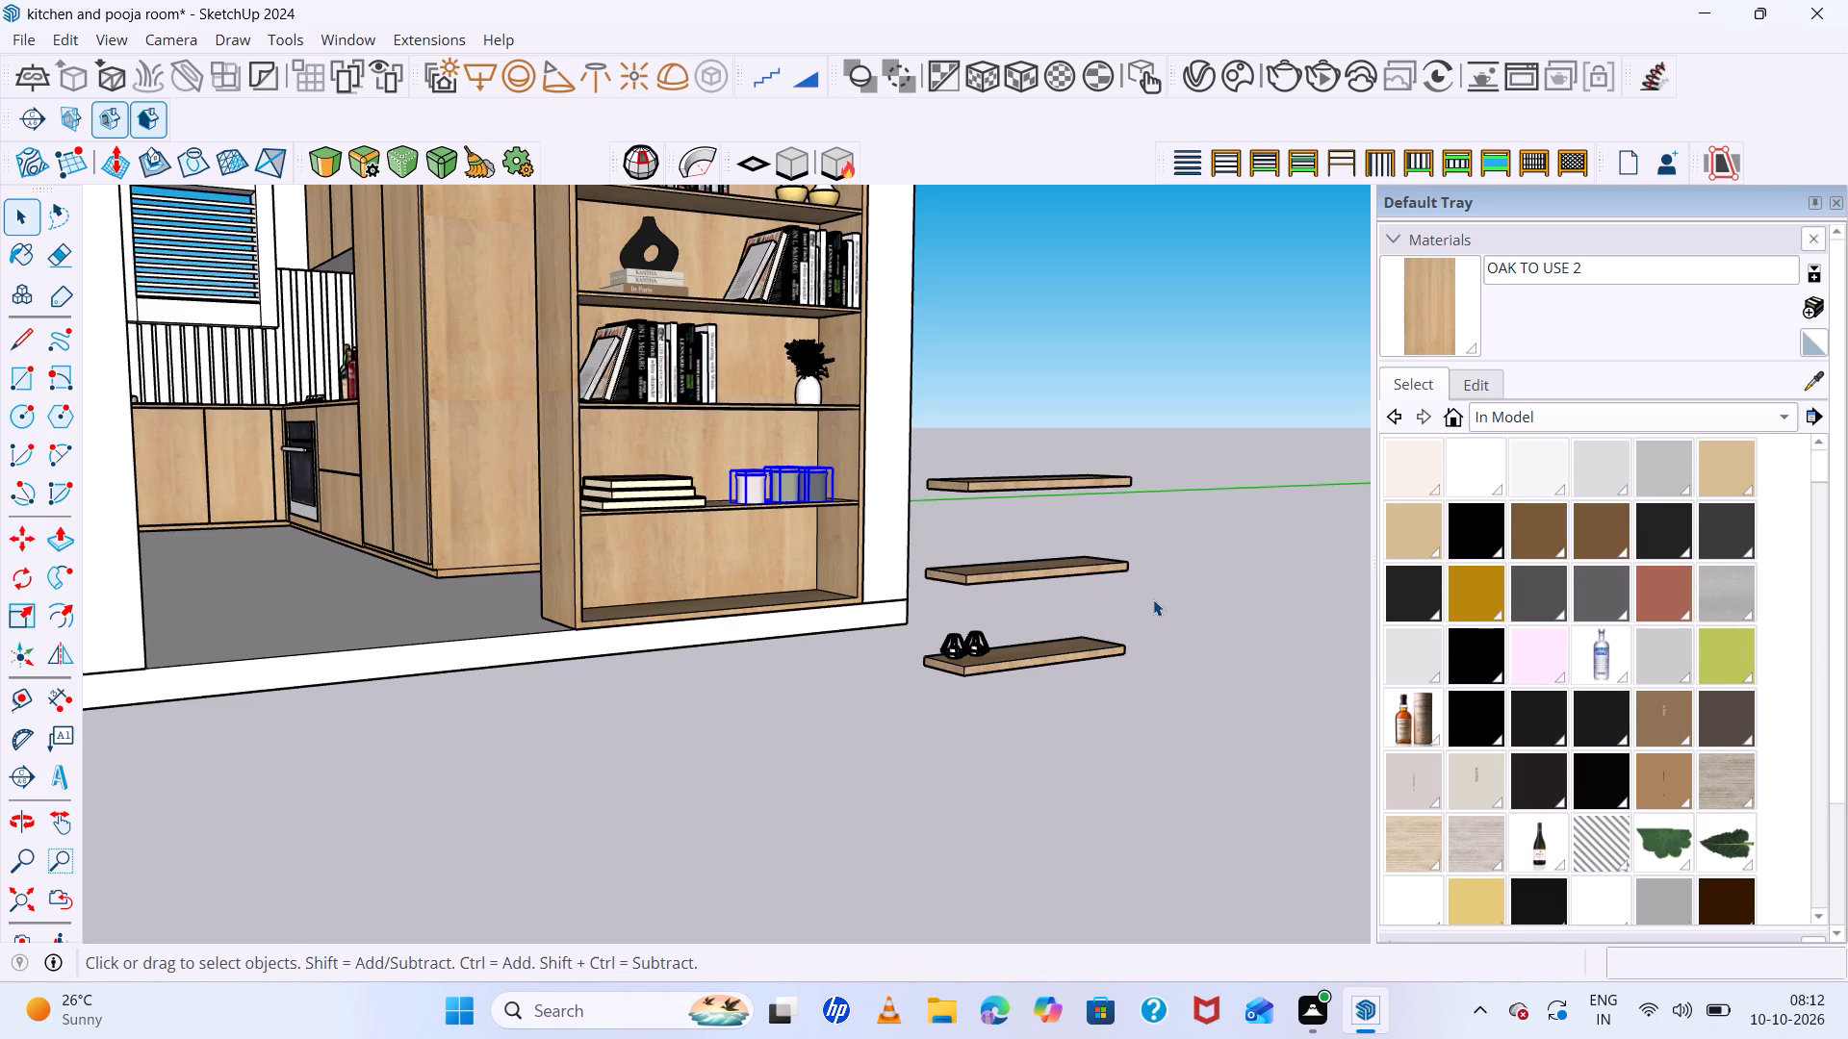
Move the pair of small black ornaments from the loose bottom shelf onto the bookcase shelf beside the mirror.
click(958, 646)
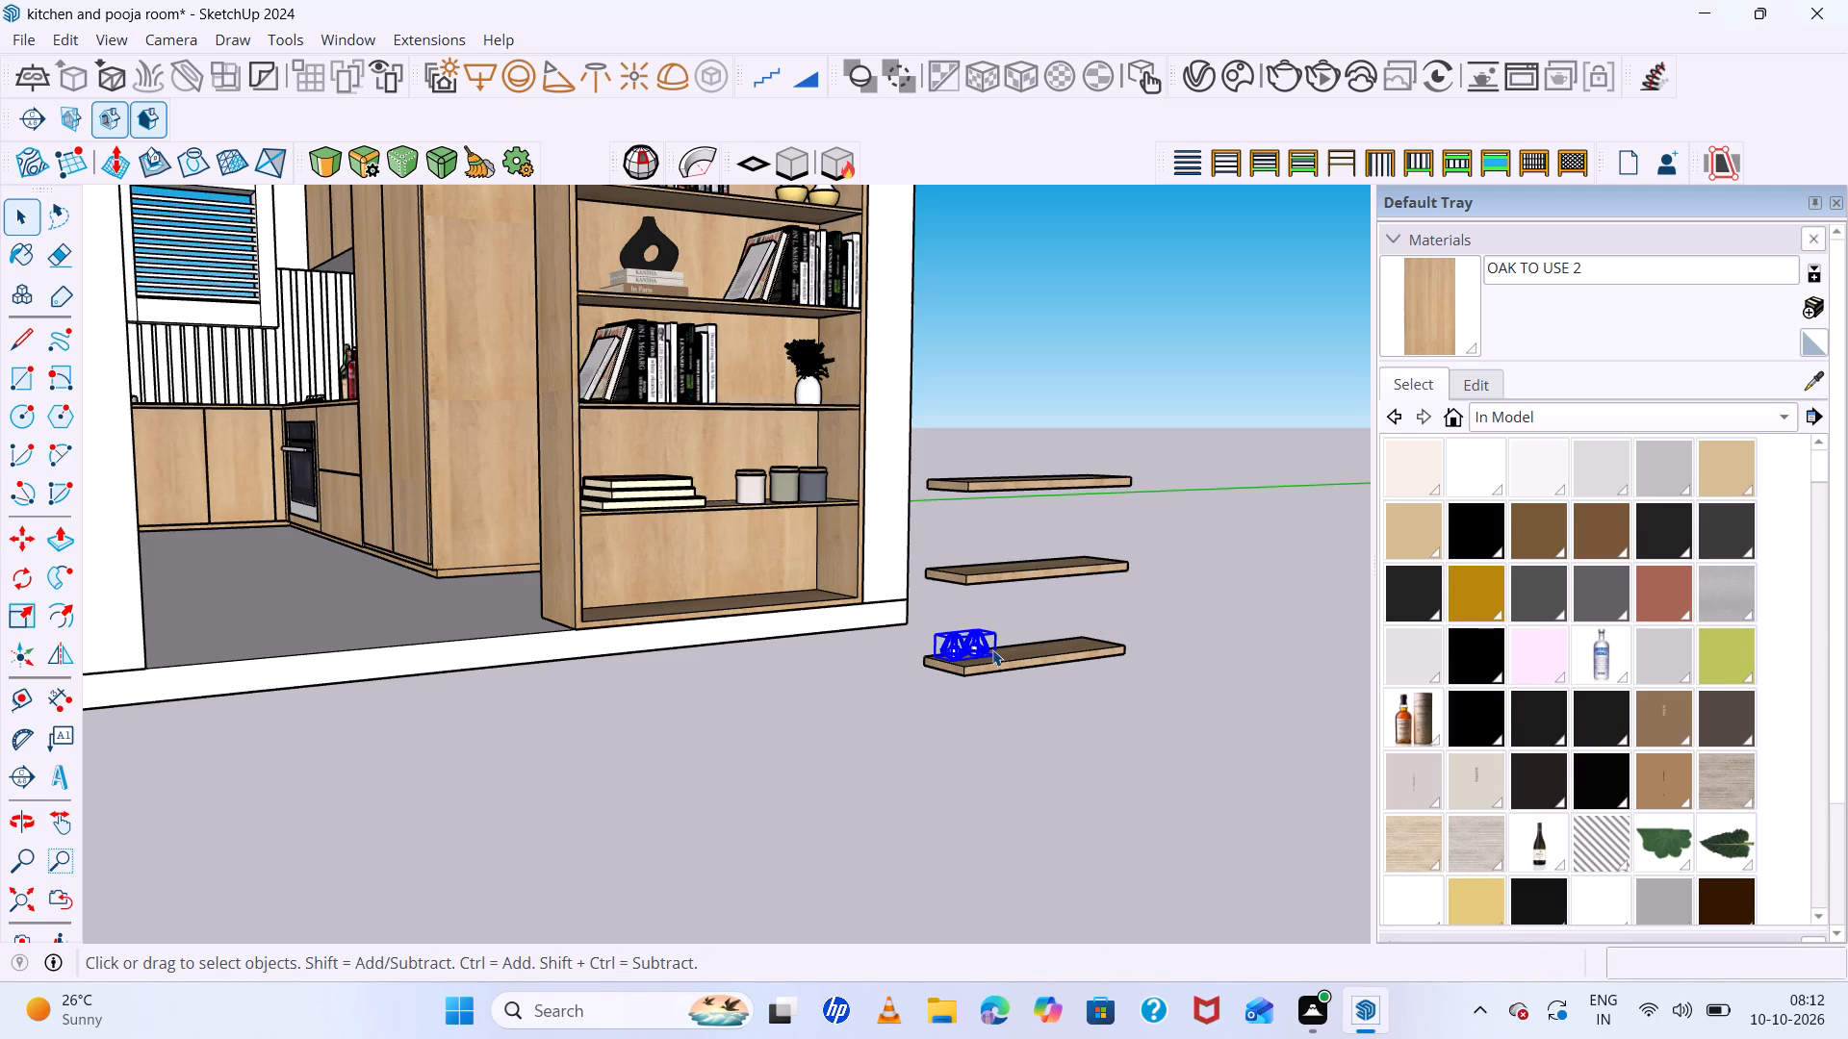
key(m)
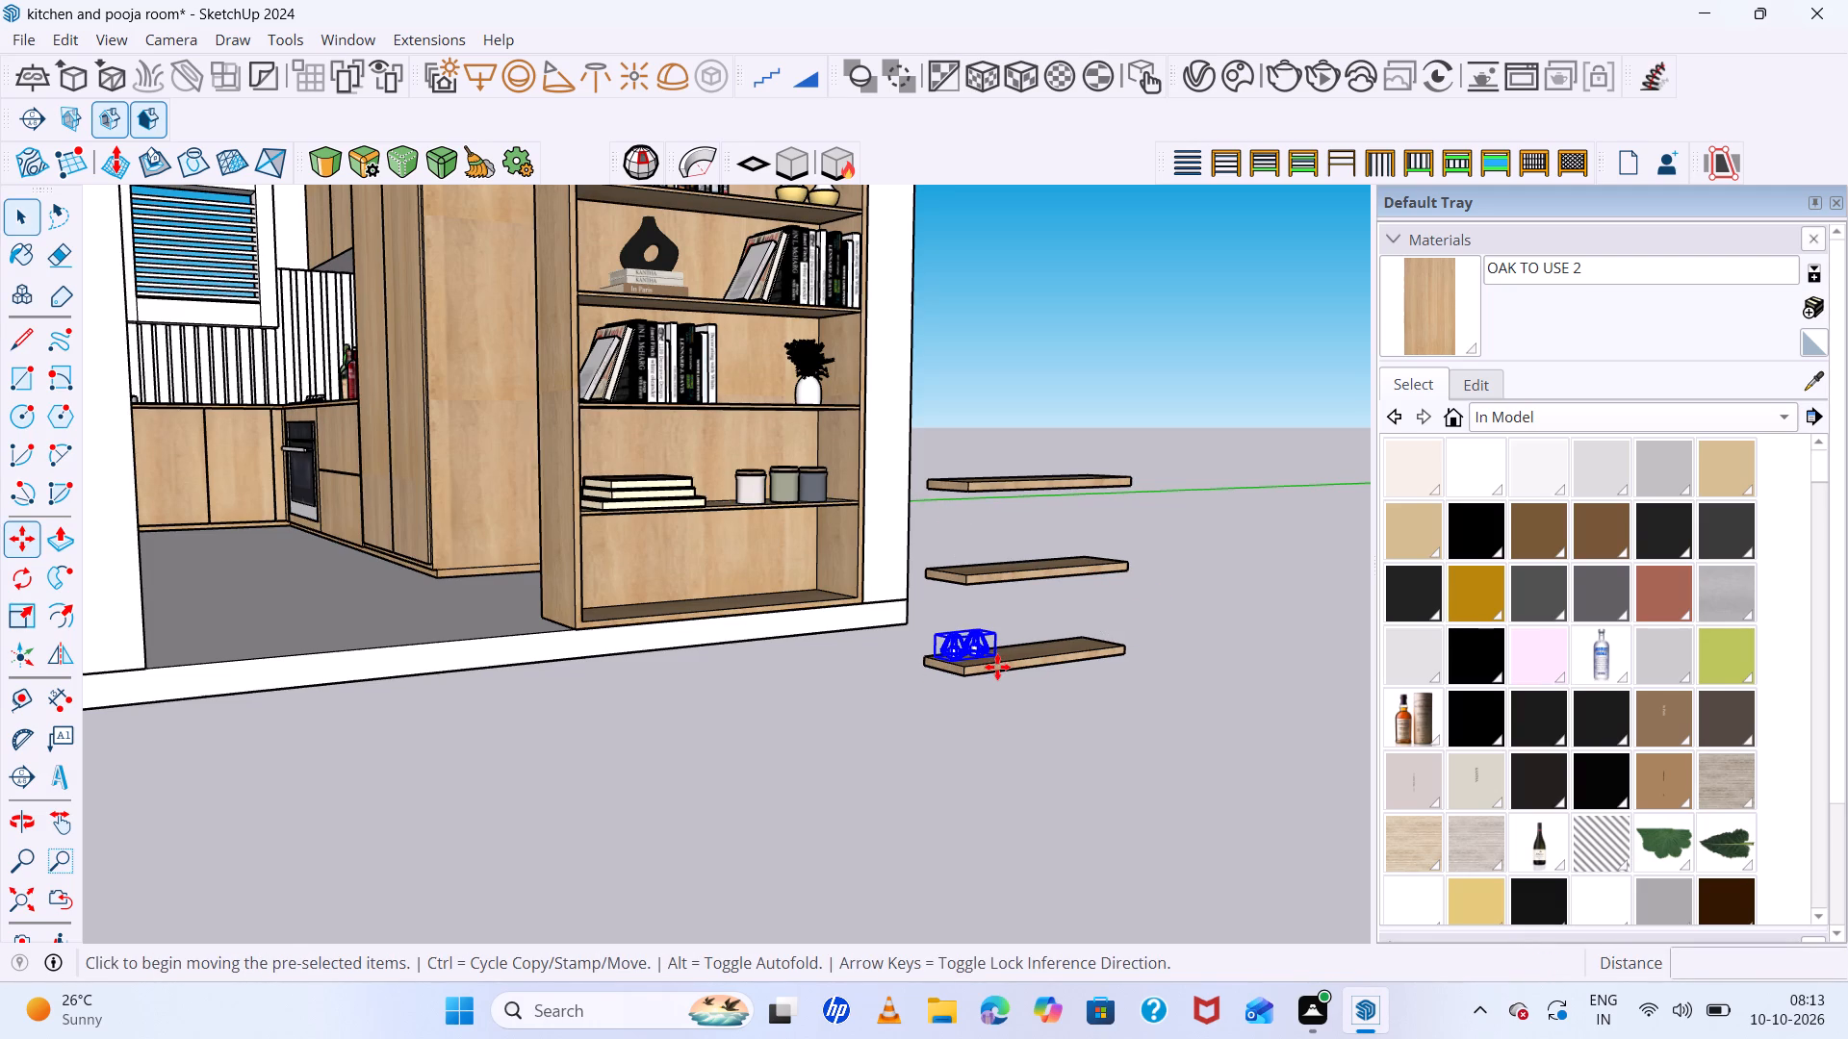
scroll(997, 668, up, 4)
click(964, 667)
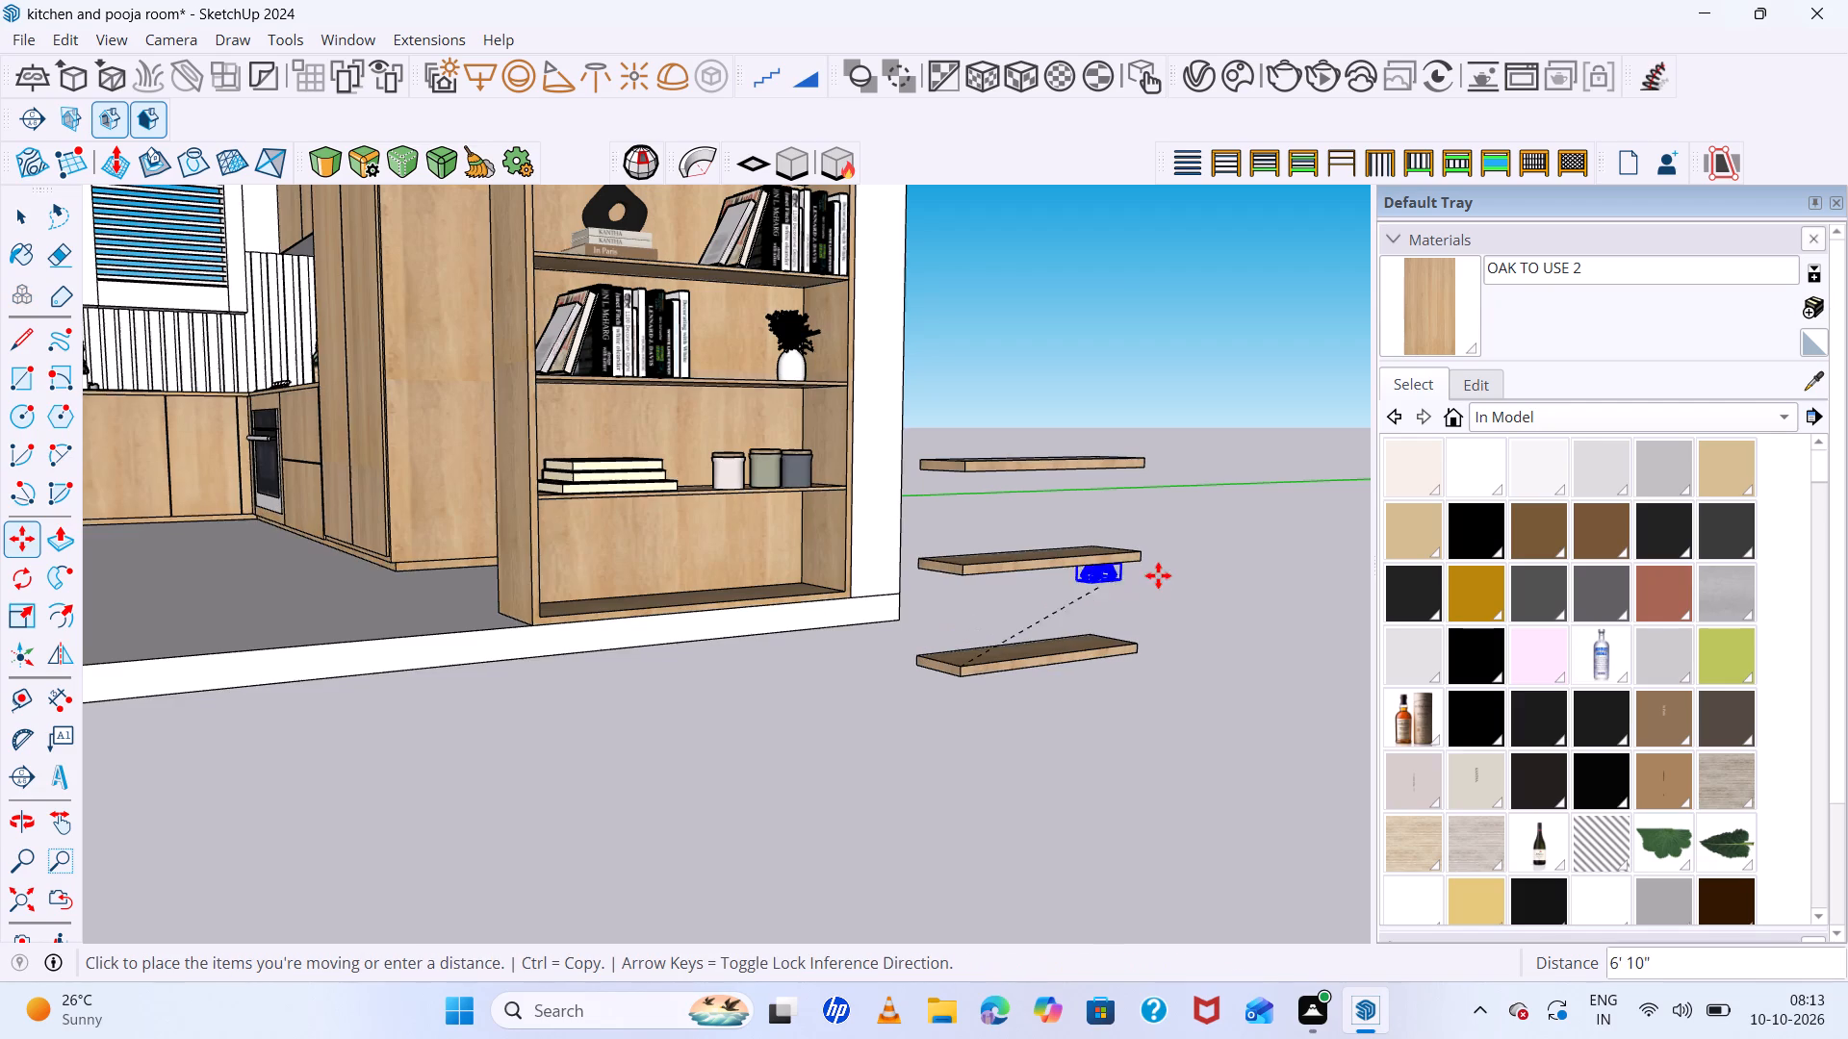
scroll(1168, 572, down, 9)
scroll(910, 699, down, 5)
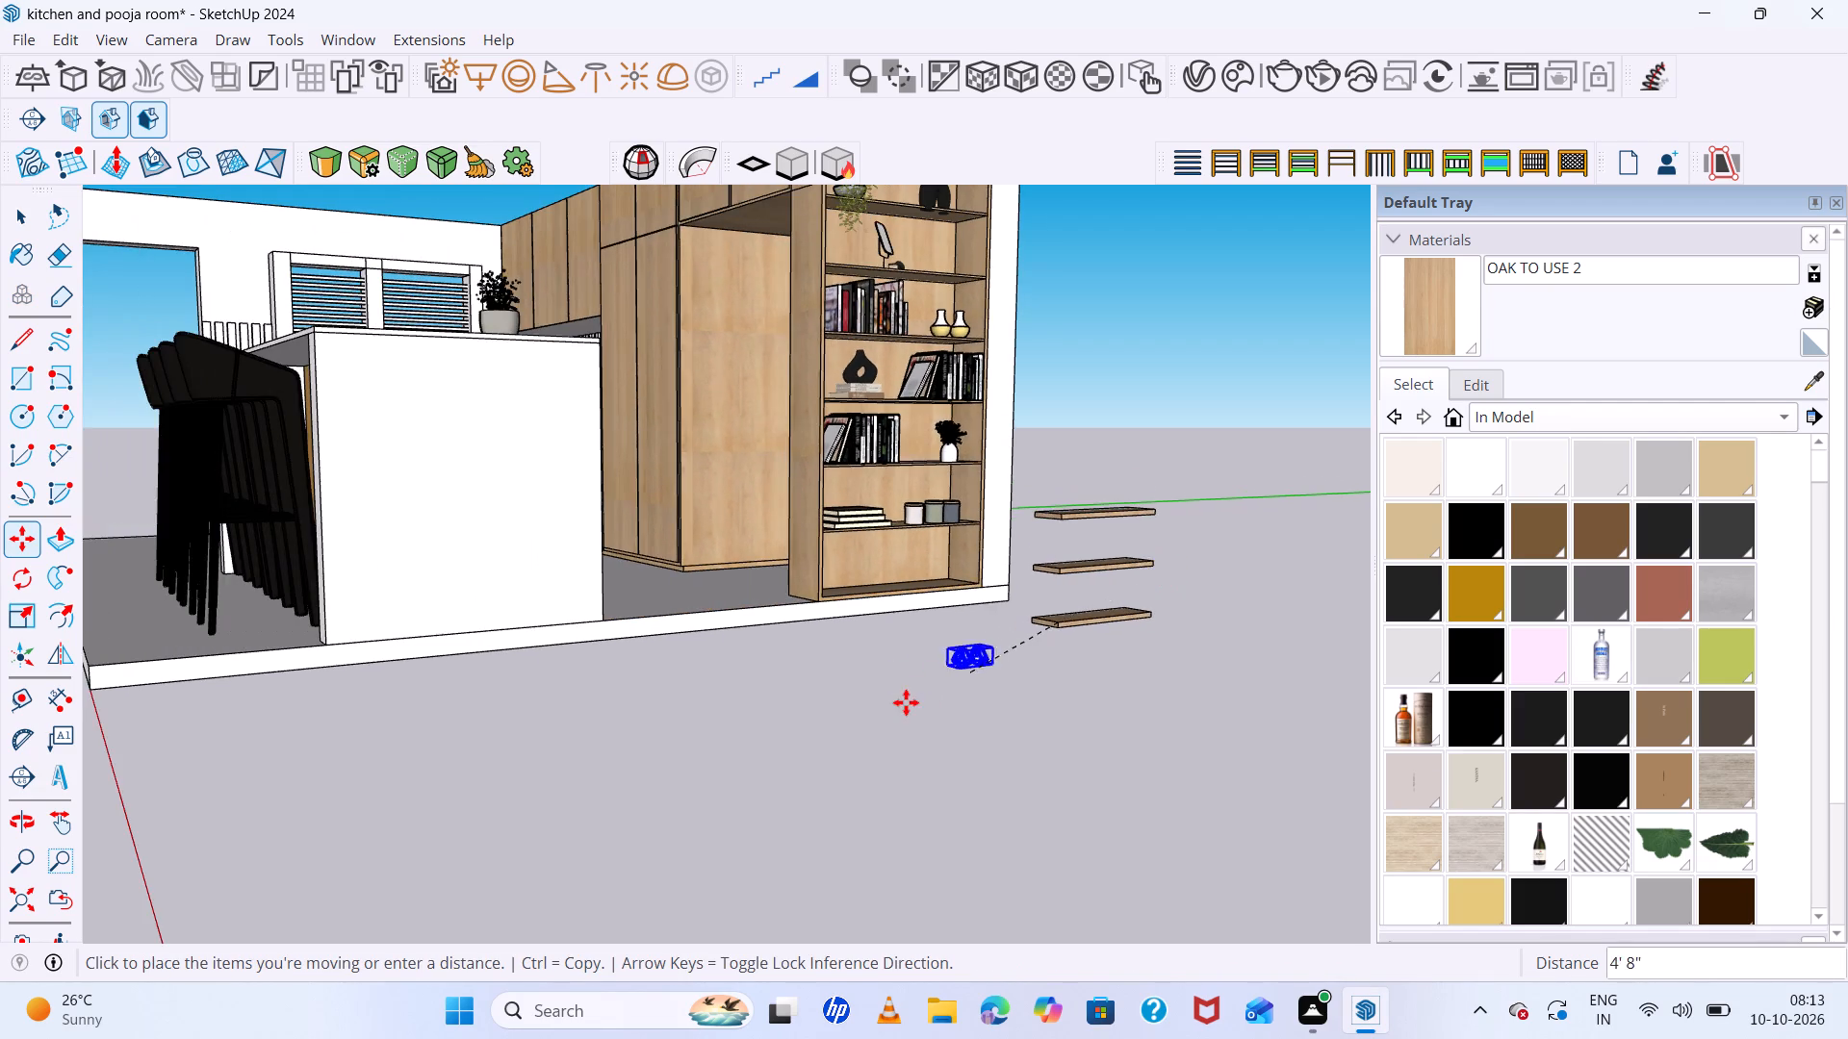
scroll(934, 255, up, 4)
middle_drag(925, 343, 912, 355)
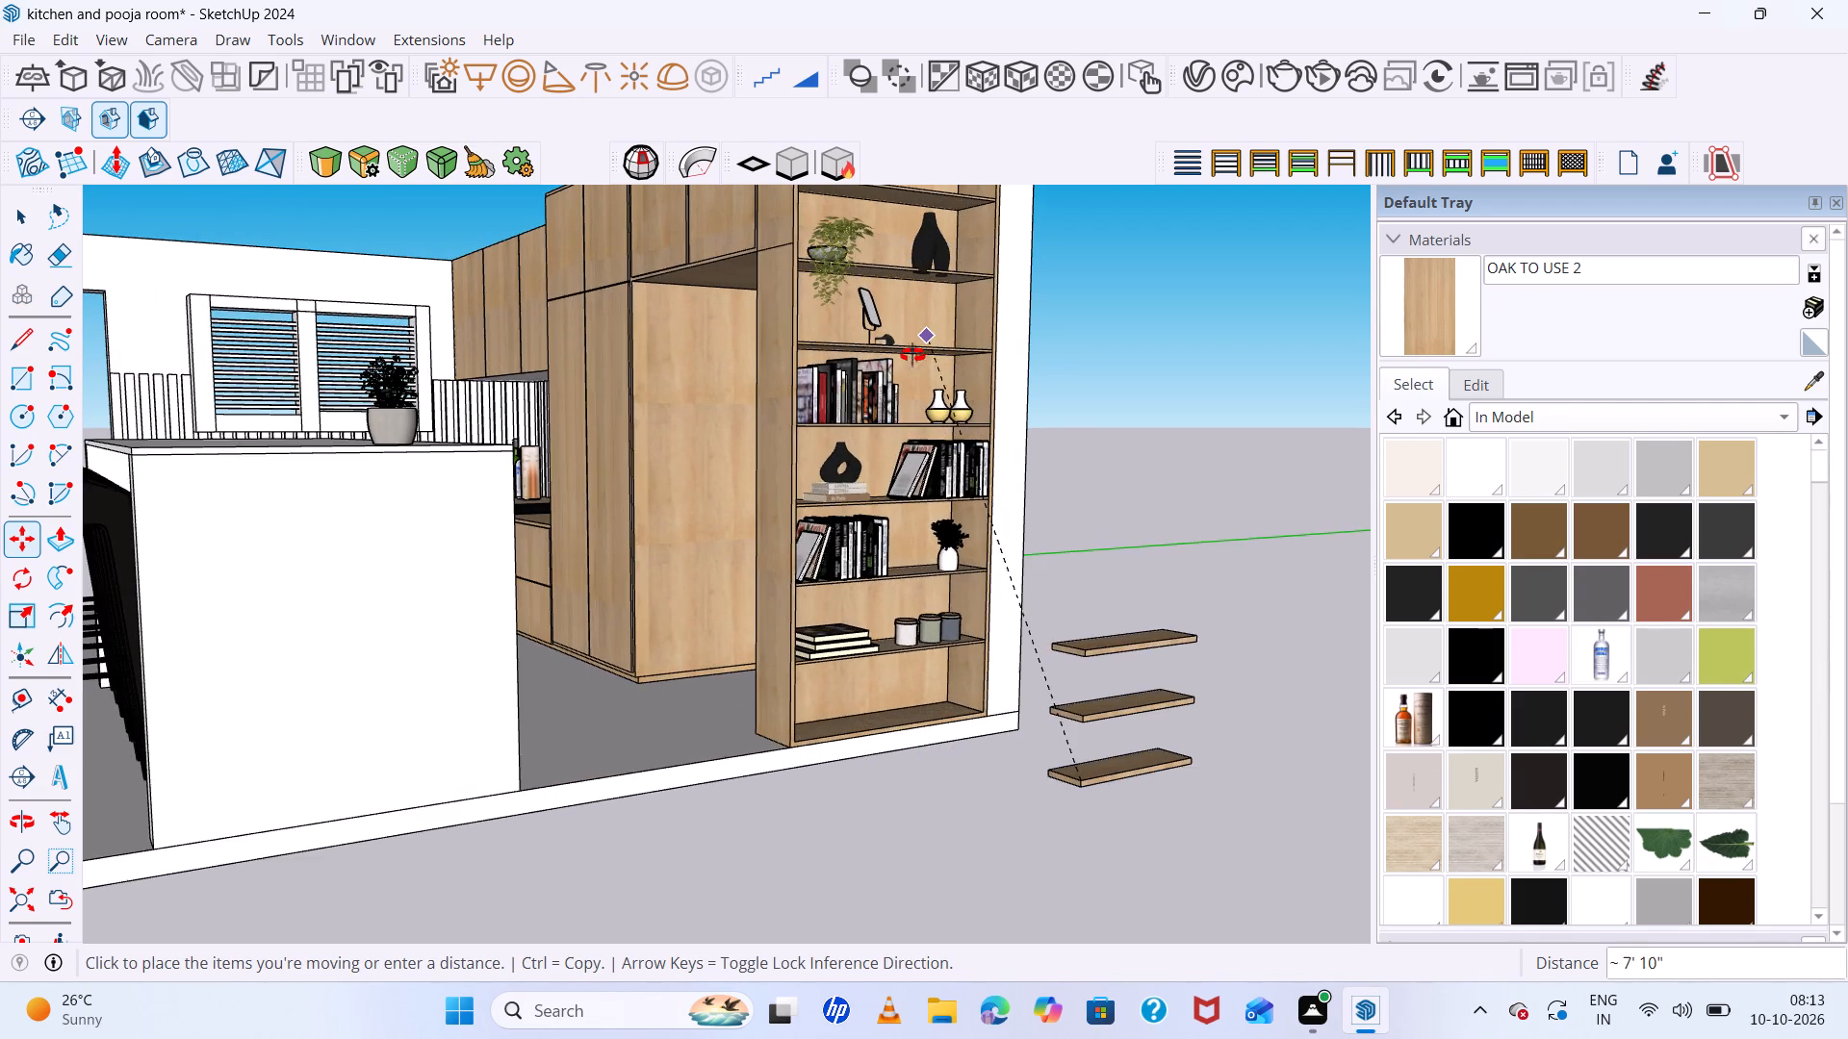
middle_drag(912, 355, 785, 432)
scroll(783, 430, up, 4)
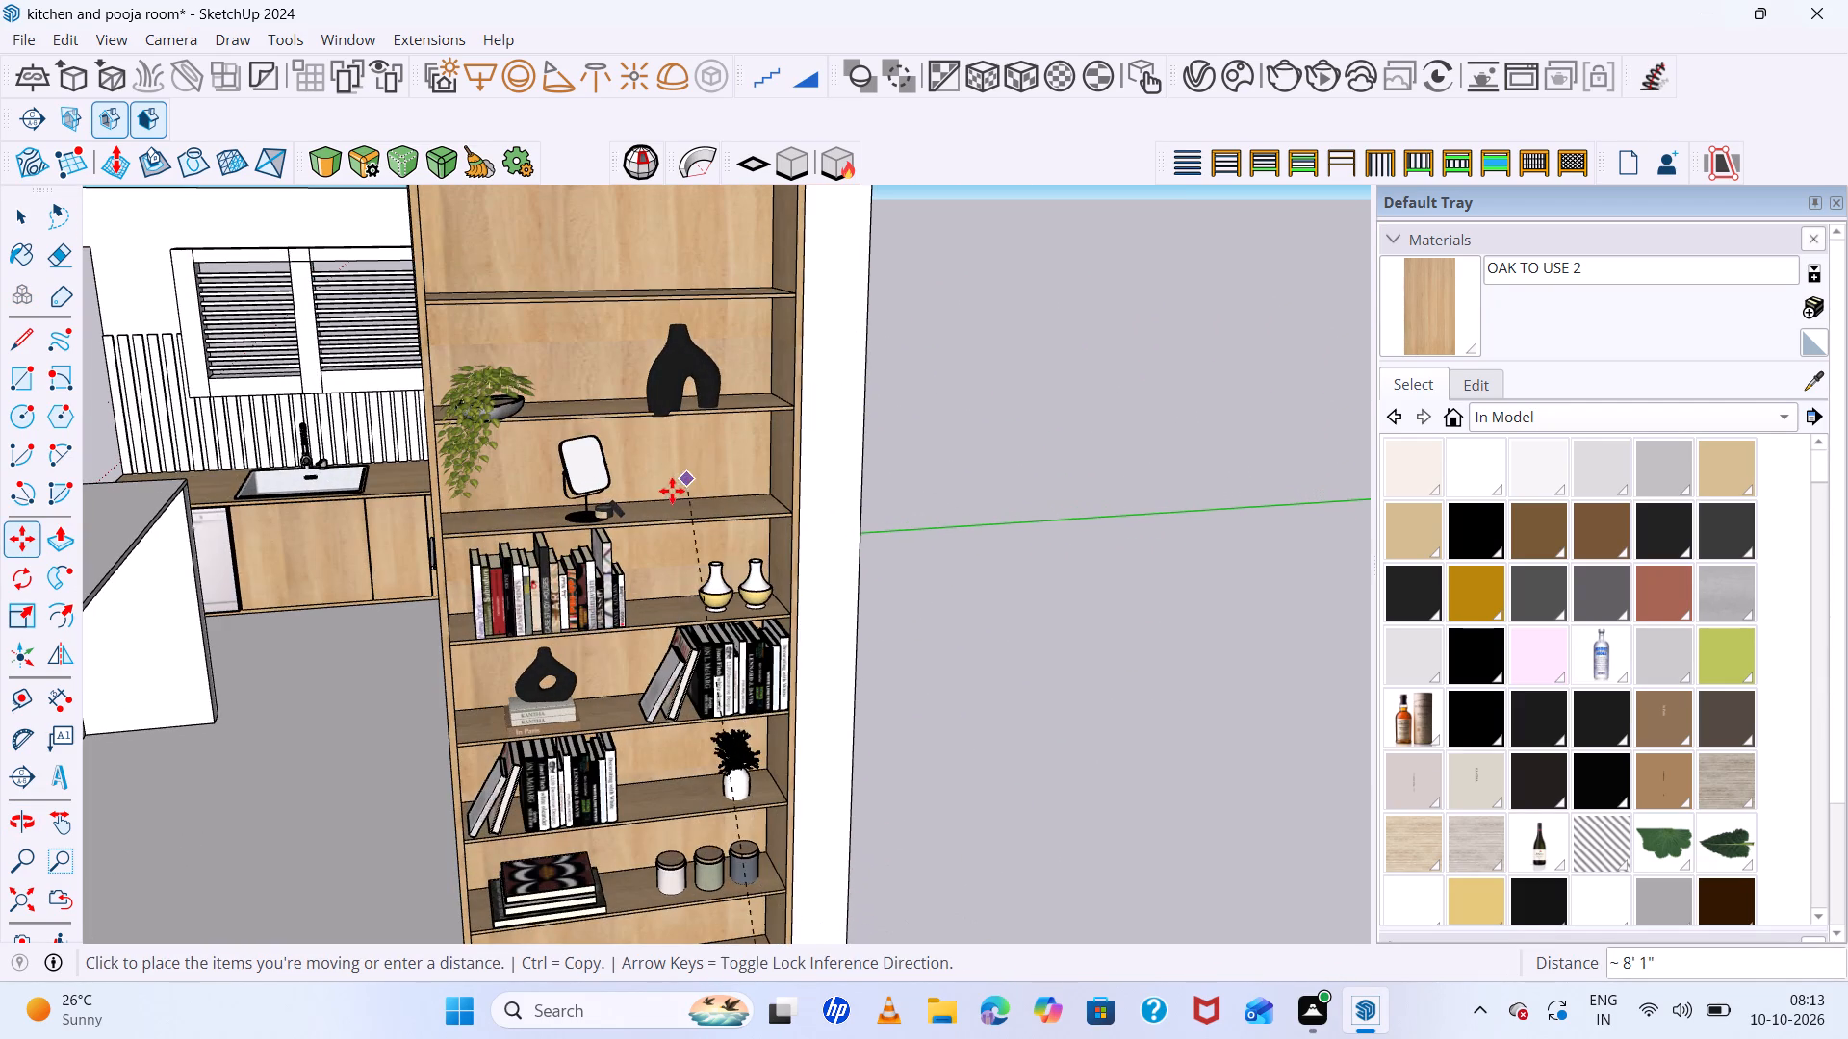
click(677, 521)
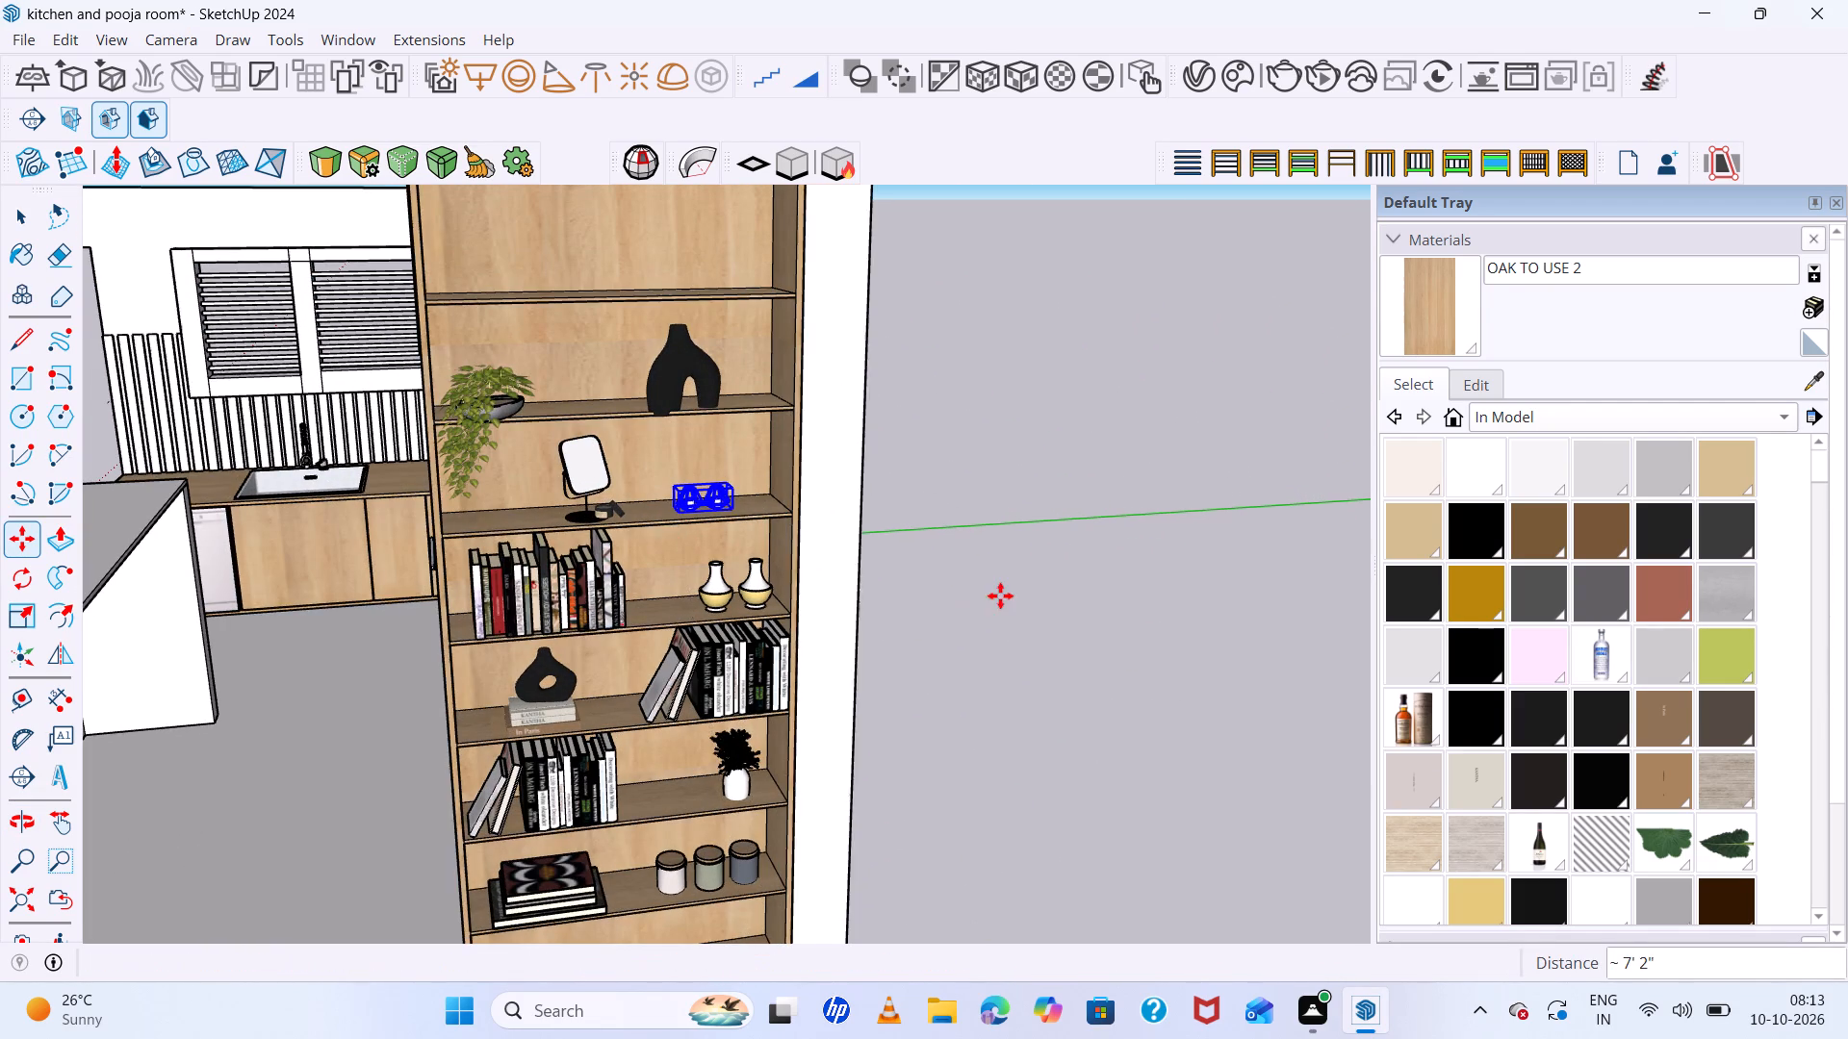
key(space)
click(1001, 568)
Delete the three empty loose shelves standing outside the room next to the bookcase.
scroll(985, 513, down, 5)
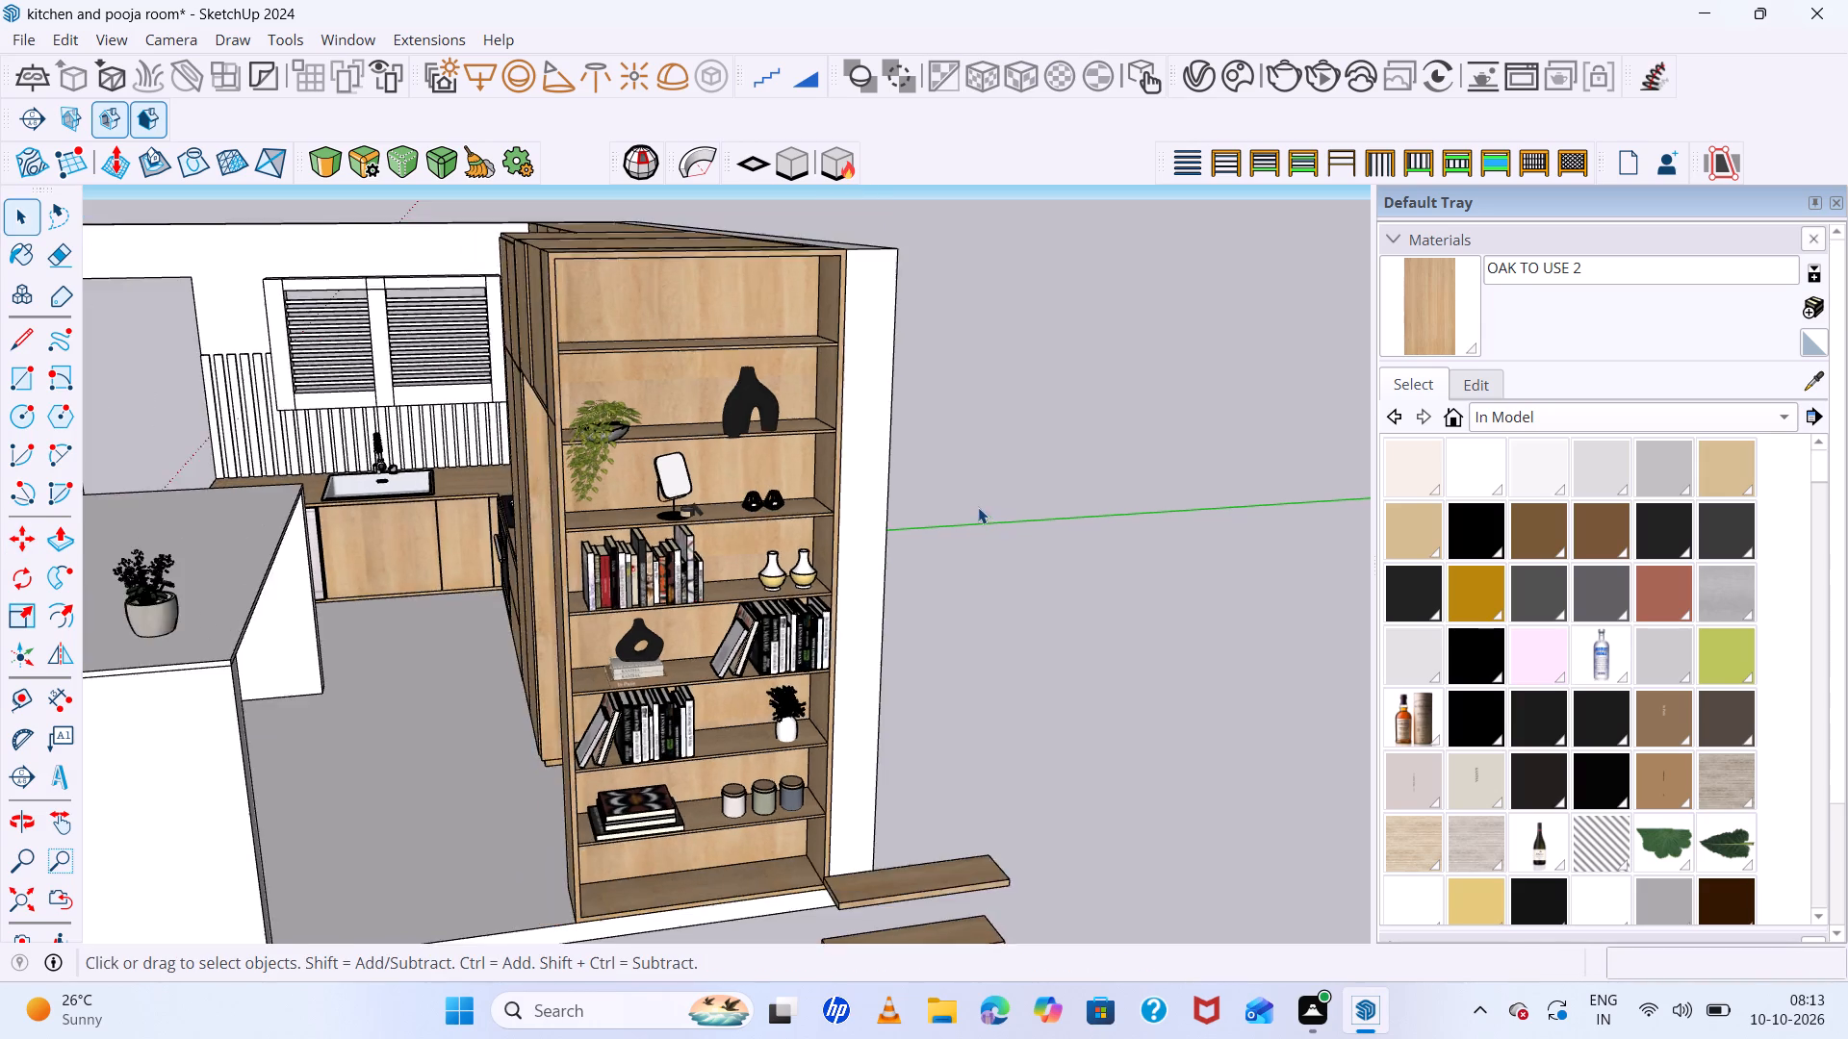
scroll(978, 507, down, 6)
drag(971, 734, 949, 837)
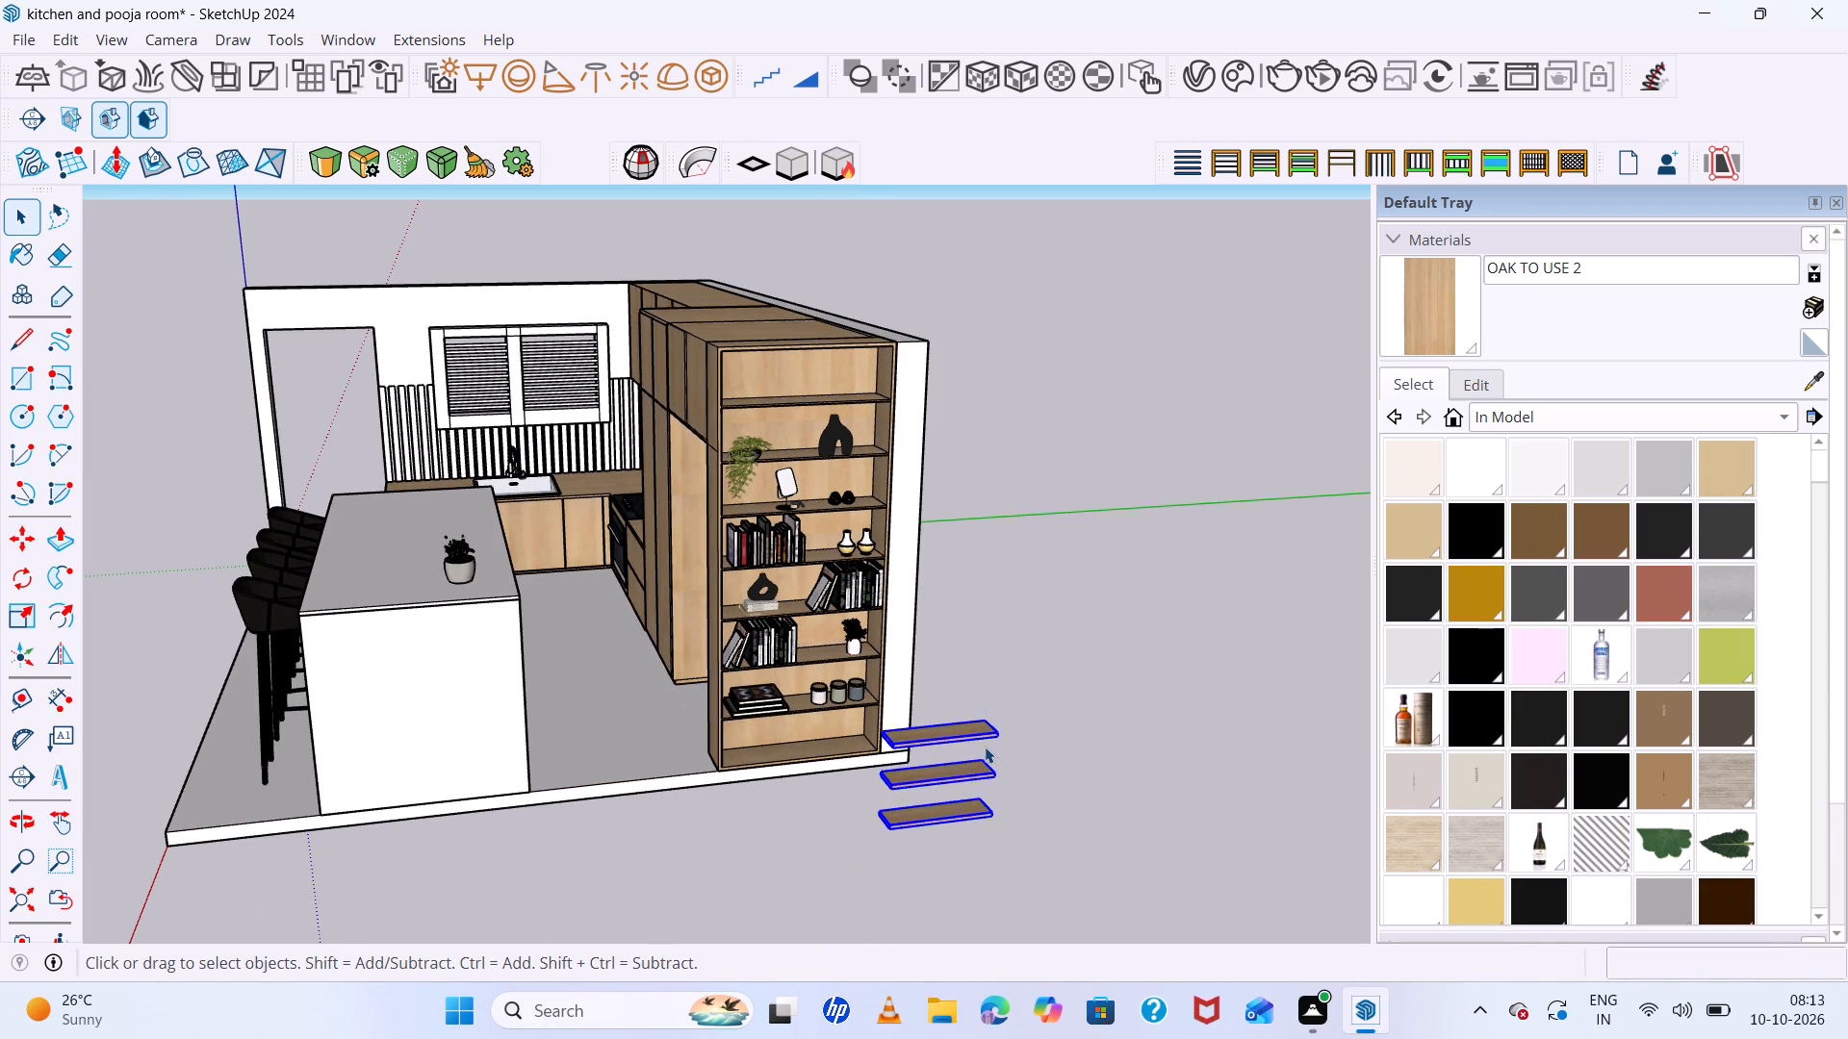
key(Delete)
Examine the whole kitchen from several angles, checking the cabinets, island, stools and filled bookcase.
scroll(432, 579, down, 6)
middle_drag(606, 737, 867, 741)
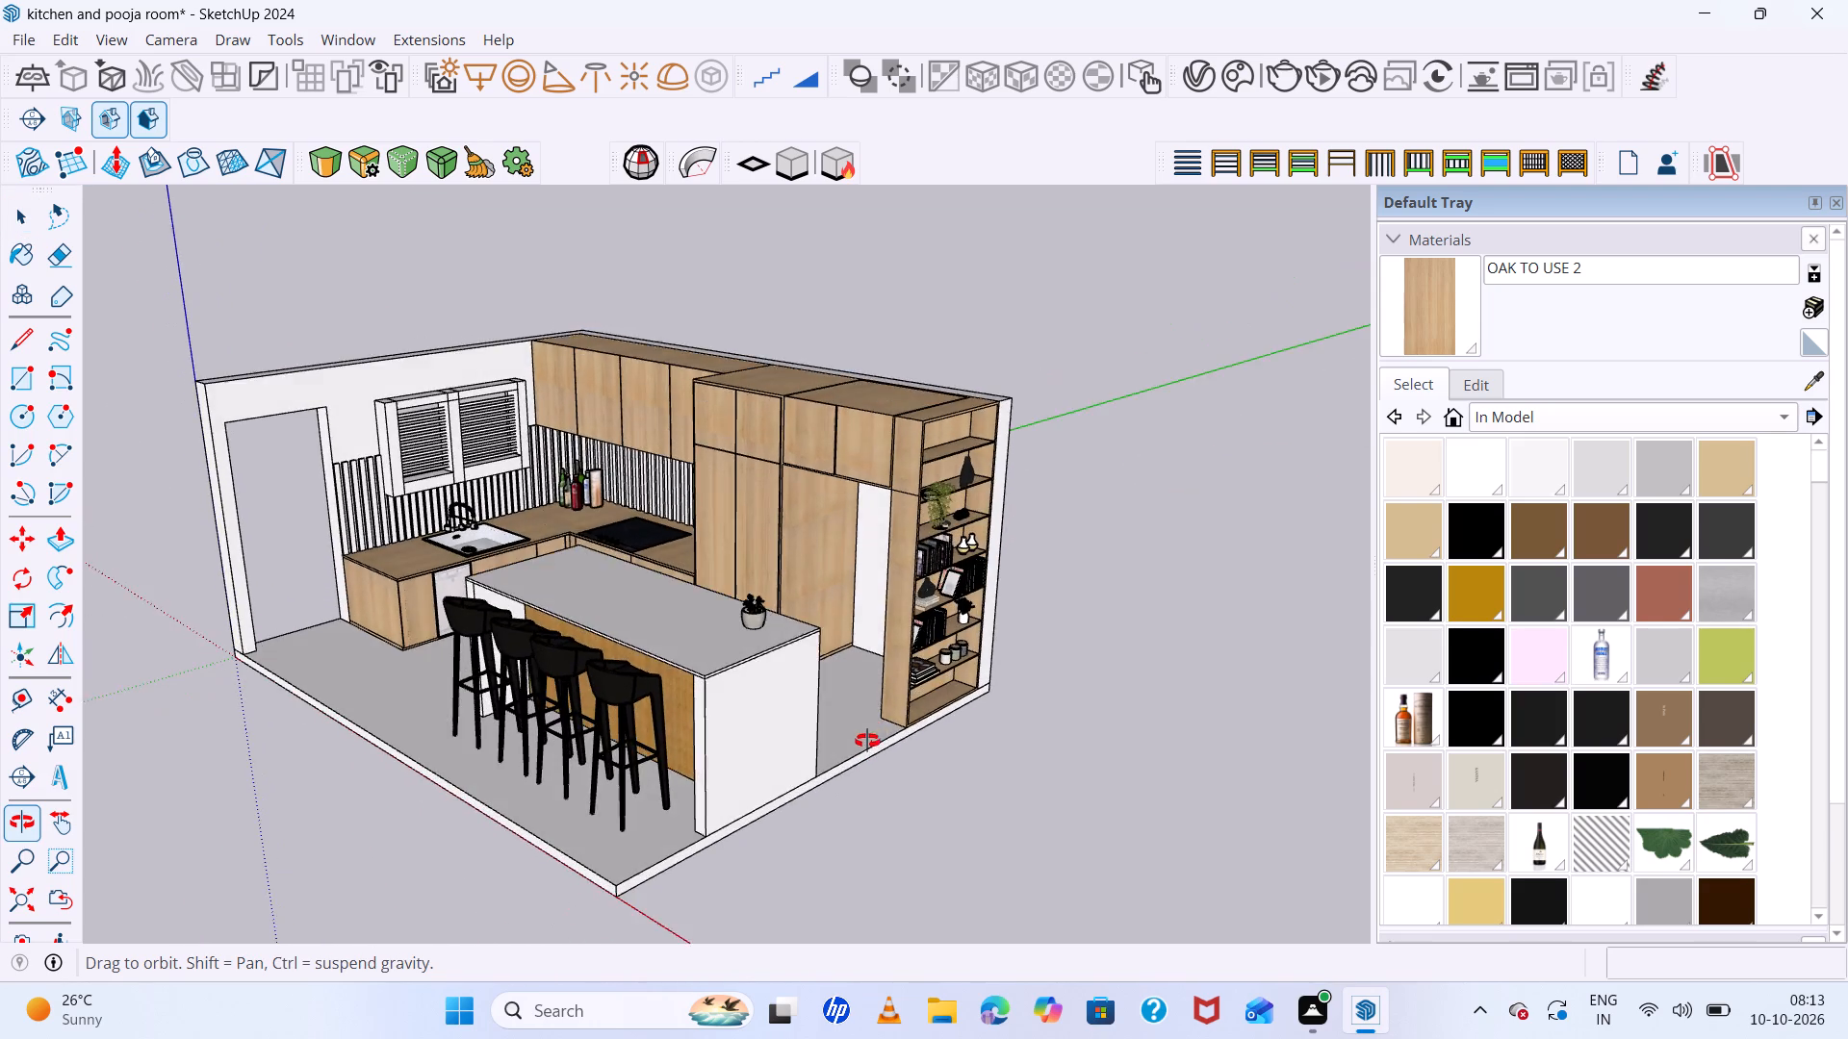
middle_drag(867, 741, 866, 740)
middle_click(866, 740)
scroll(961, 420, up, 6)
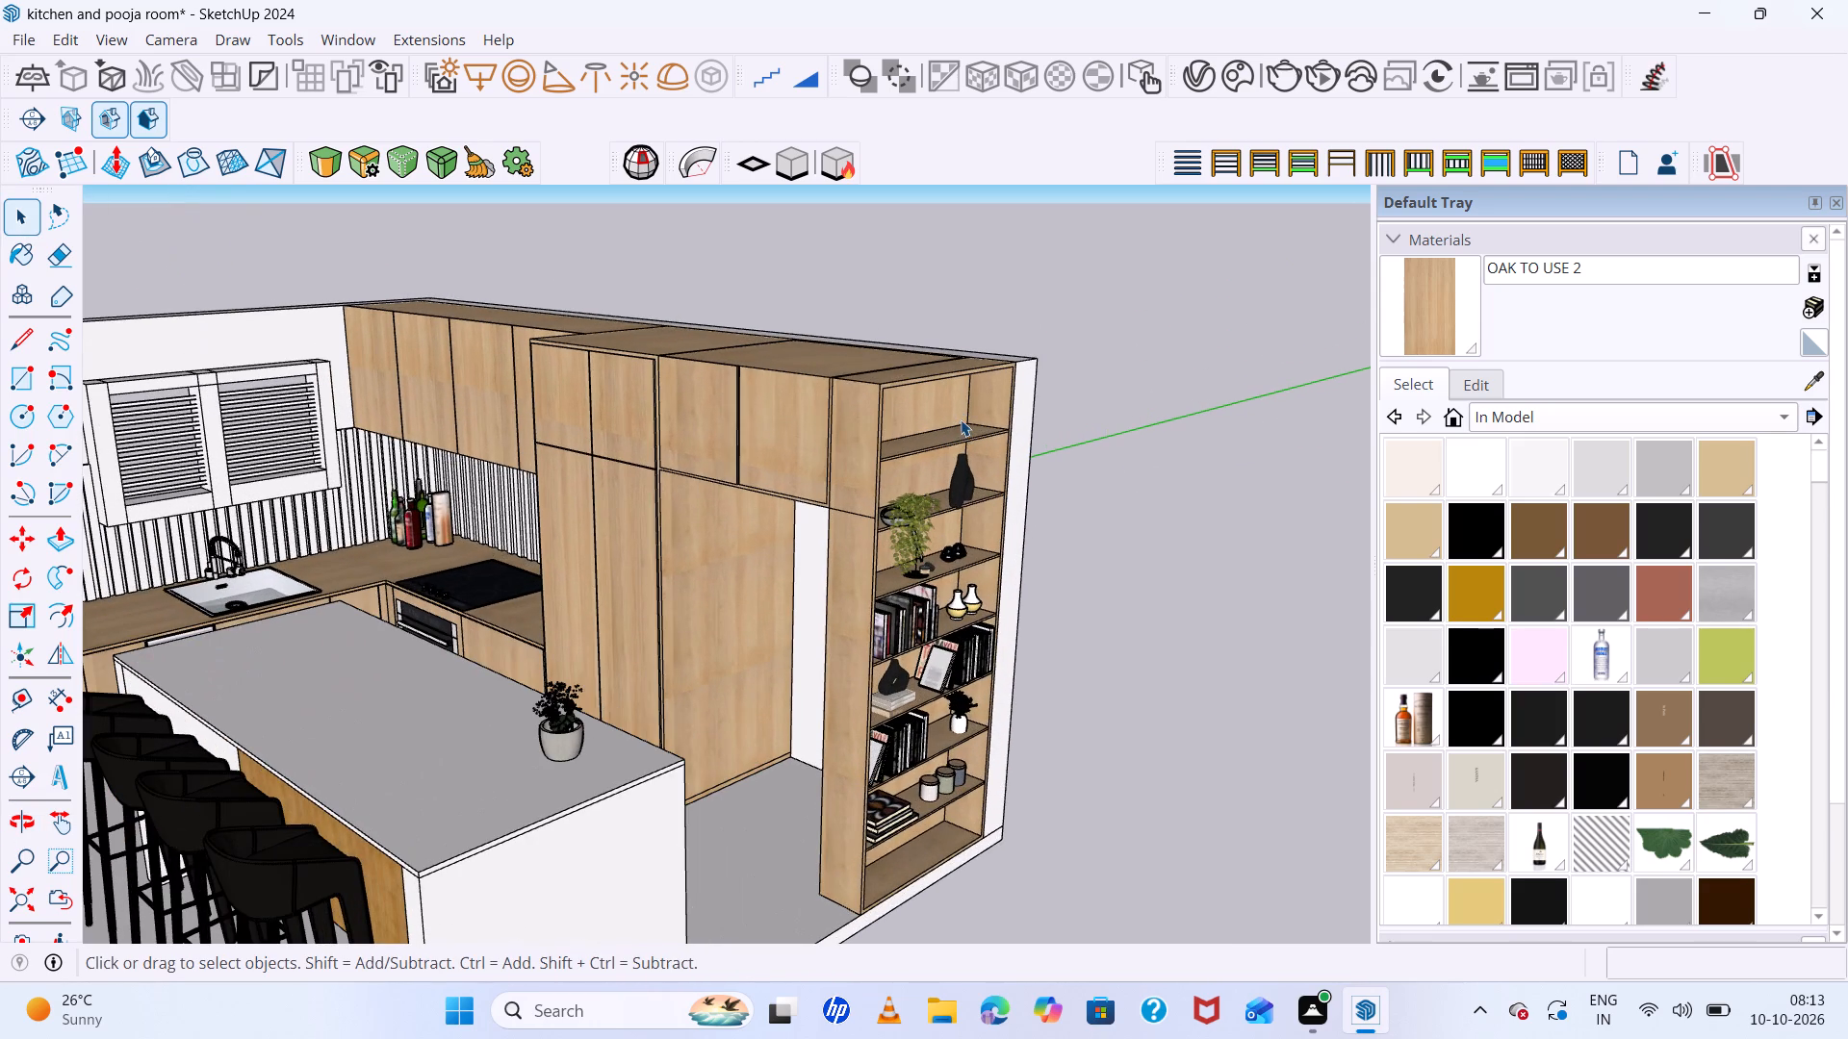
scroll(962, 419, down, 6)
middle_drag(790, 512, 942, 583)
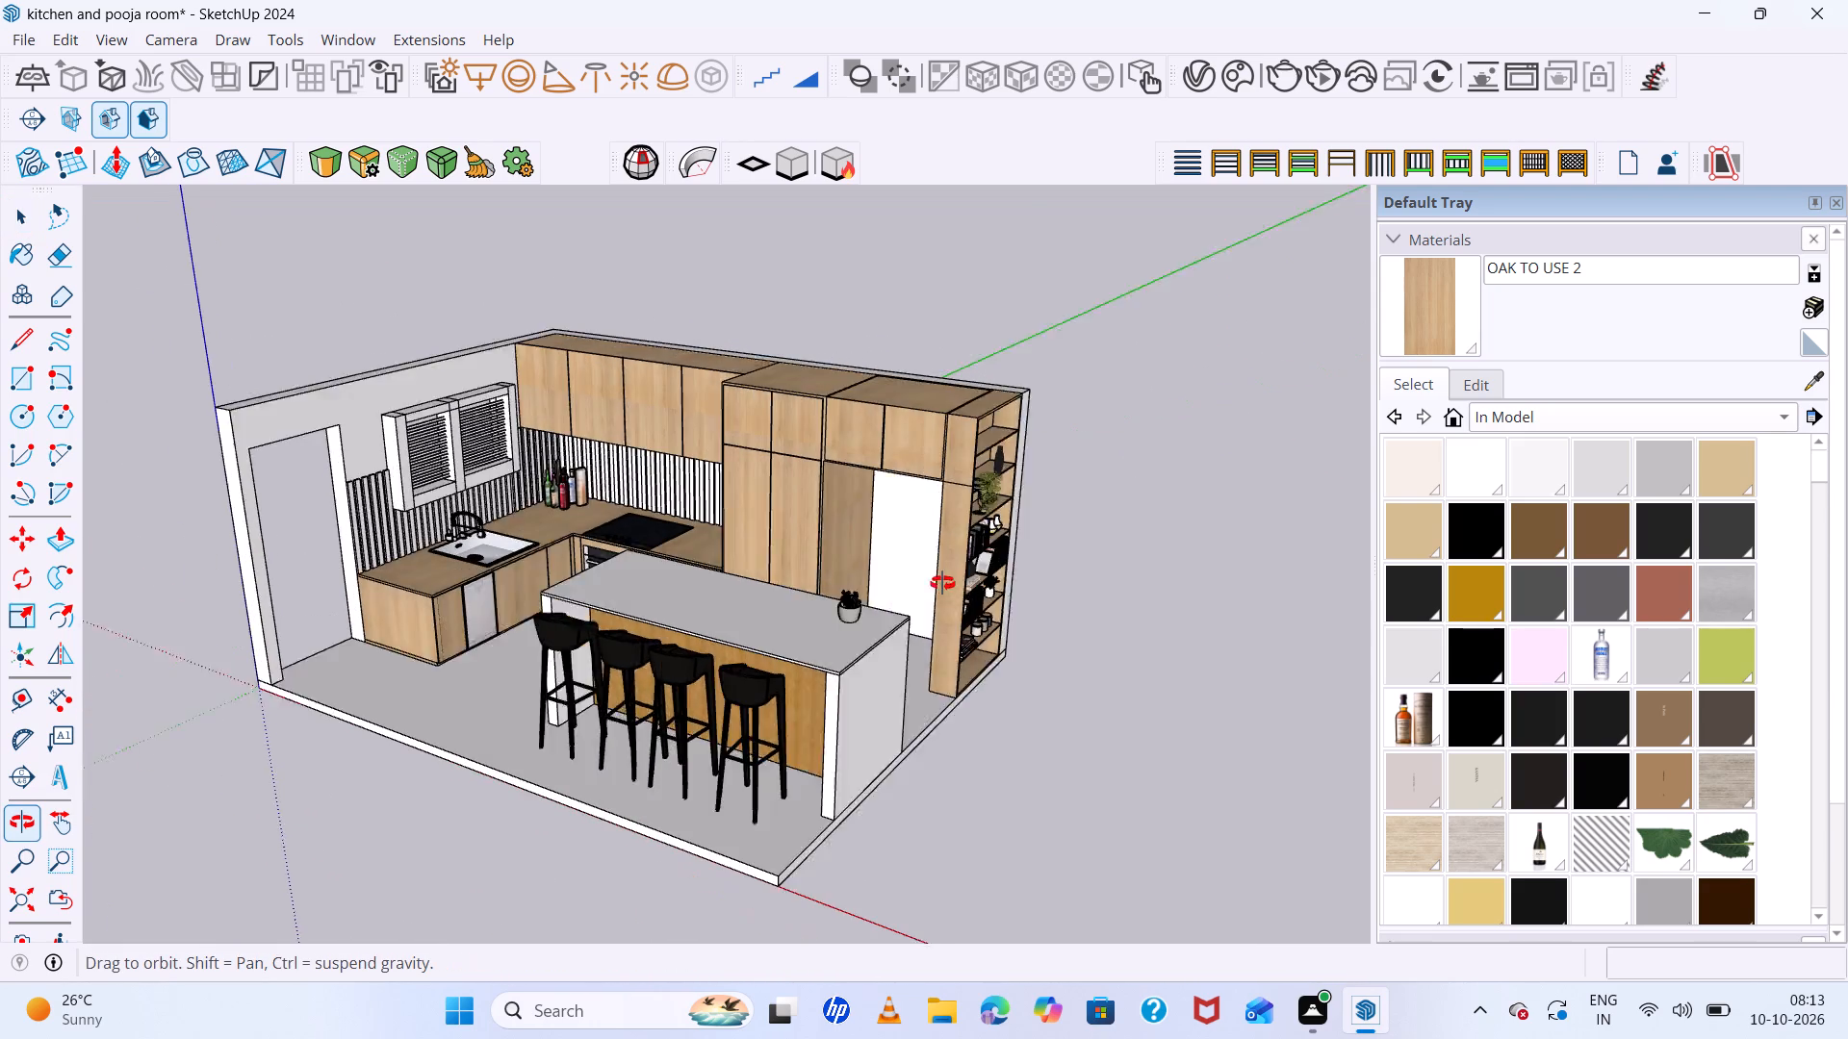
middle_drag(942, 583, 948, 590)
middle_click(948, 590)
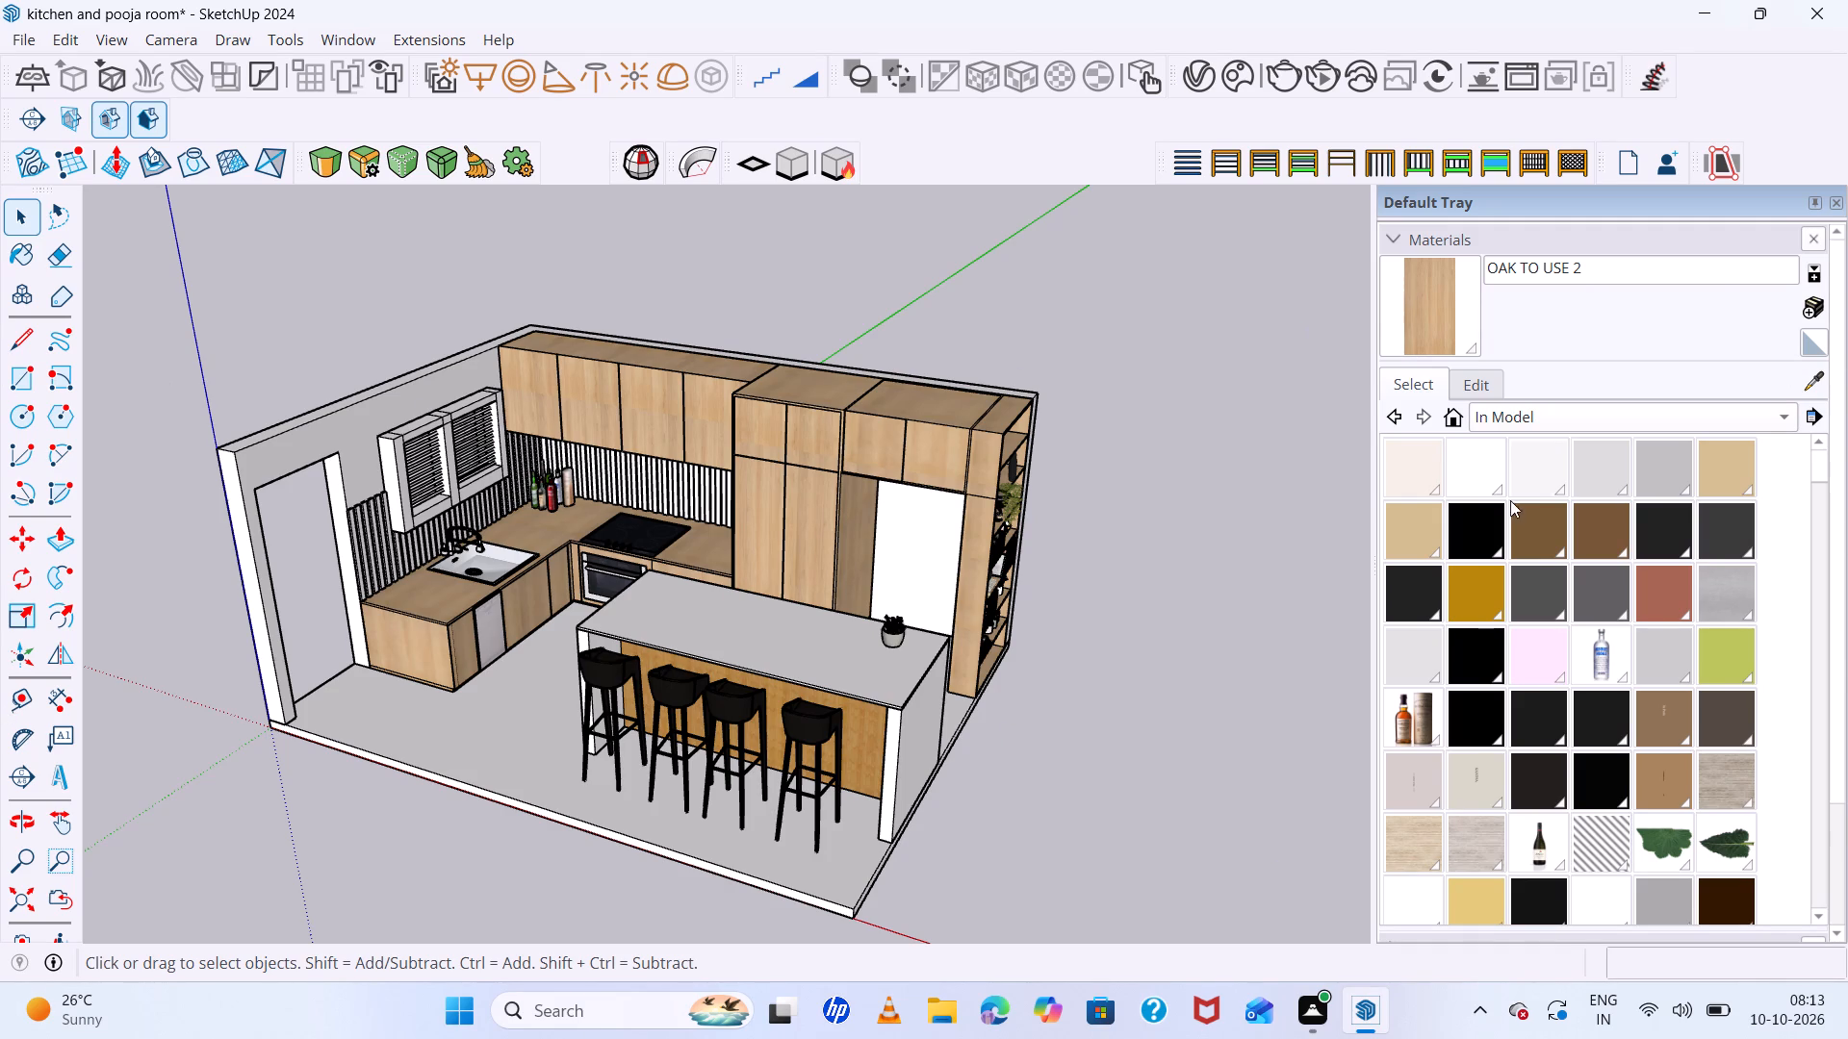
scroll(1293, 407, down, 5)
middle_drag(1169, 438, 918, 341)
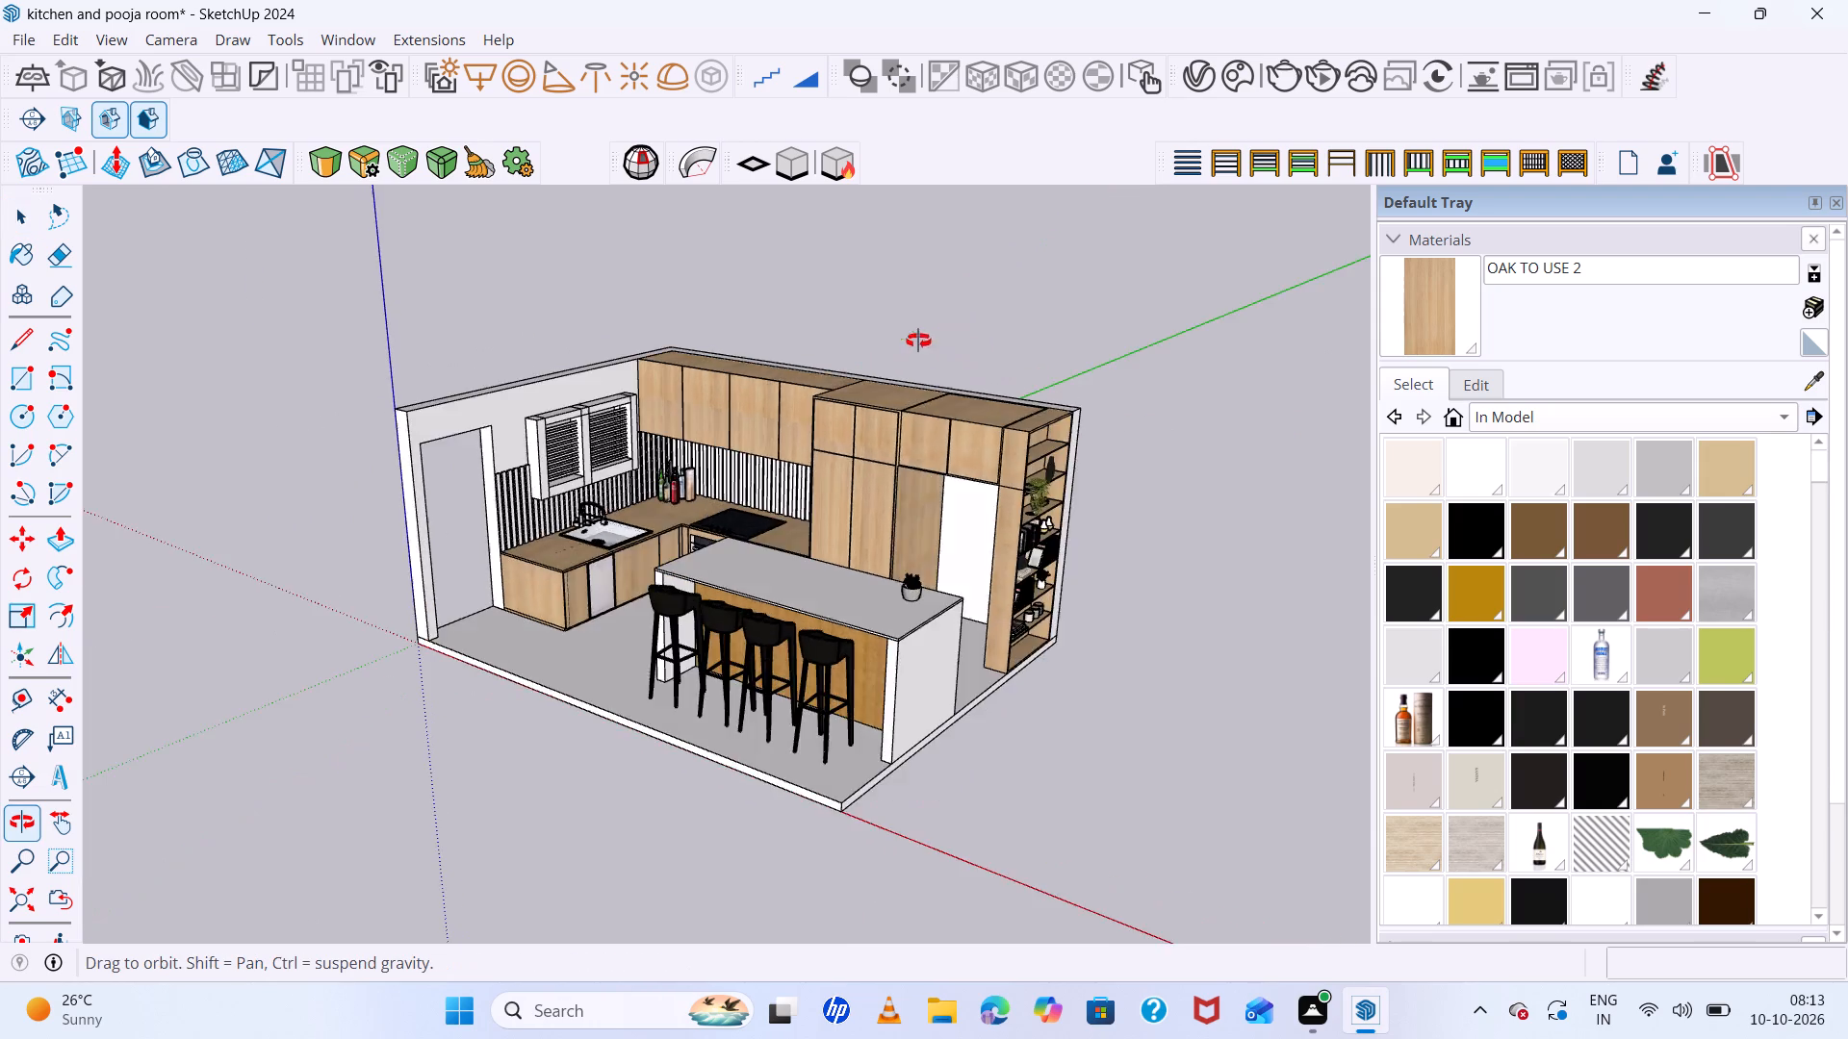
middle_drag(918, 341, 855, 332)
scroll(828, 528, up, 10)
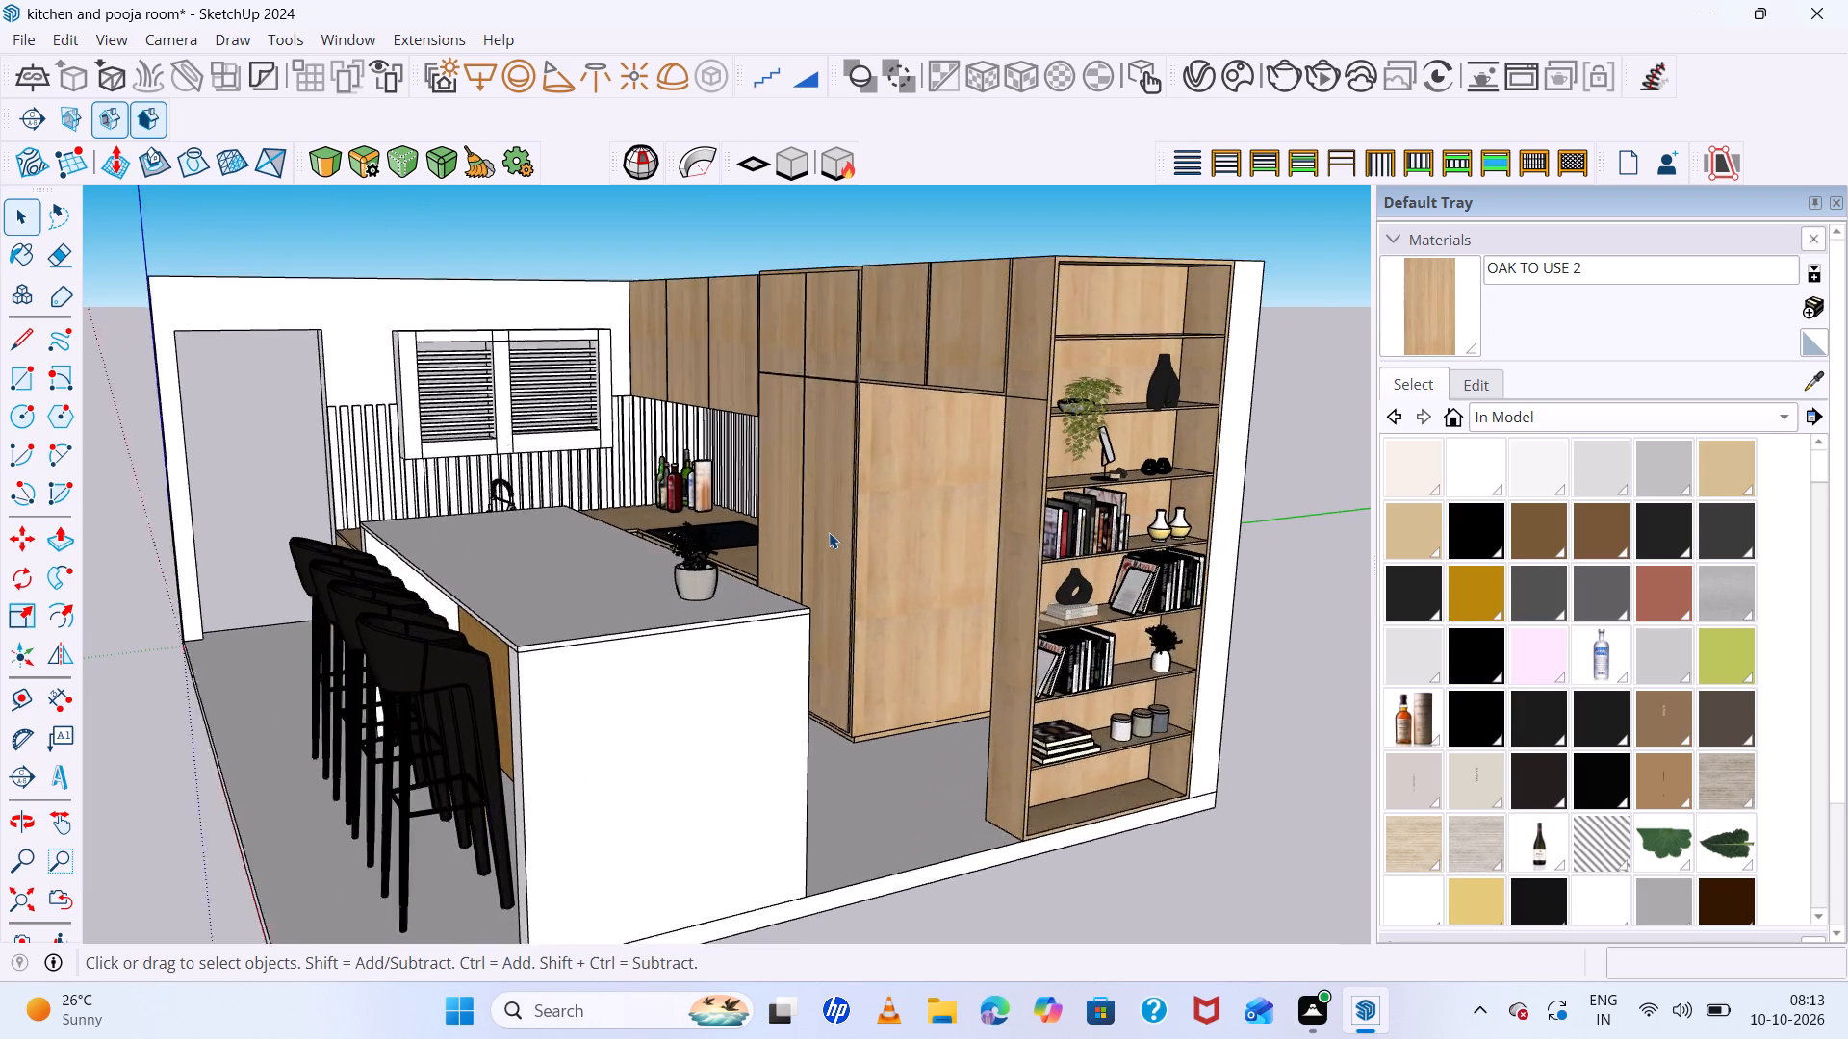
middle_drag(835, 535, 957, 529)
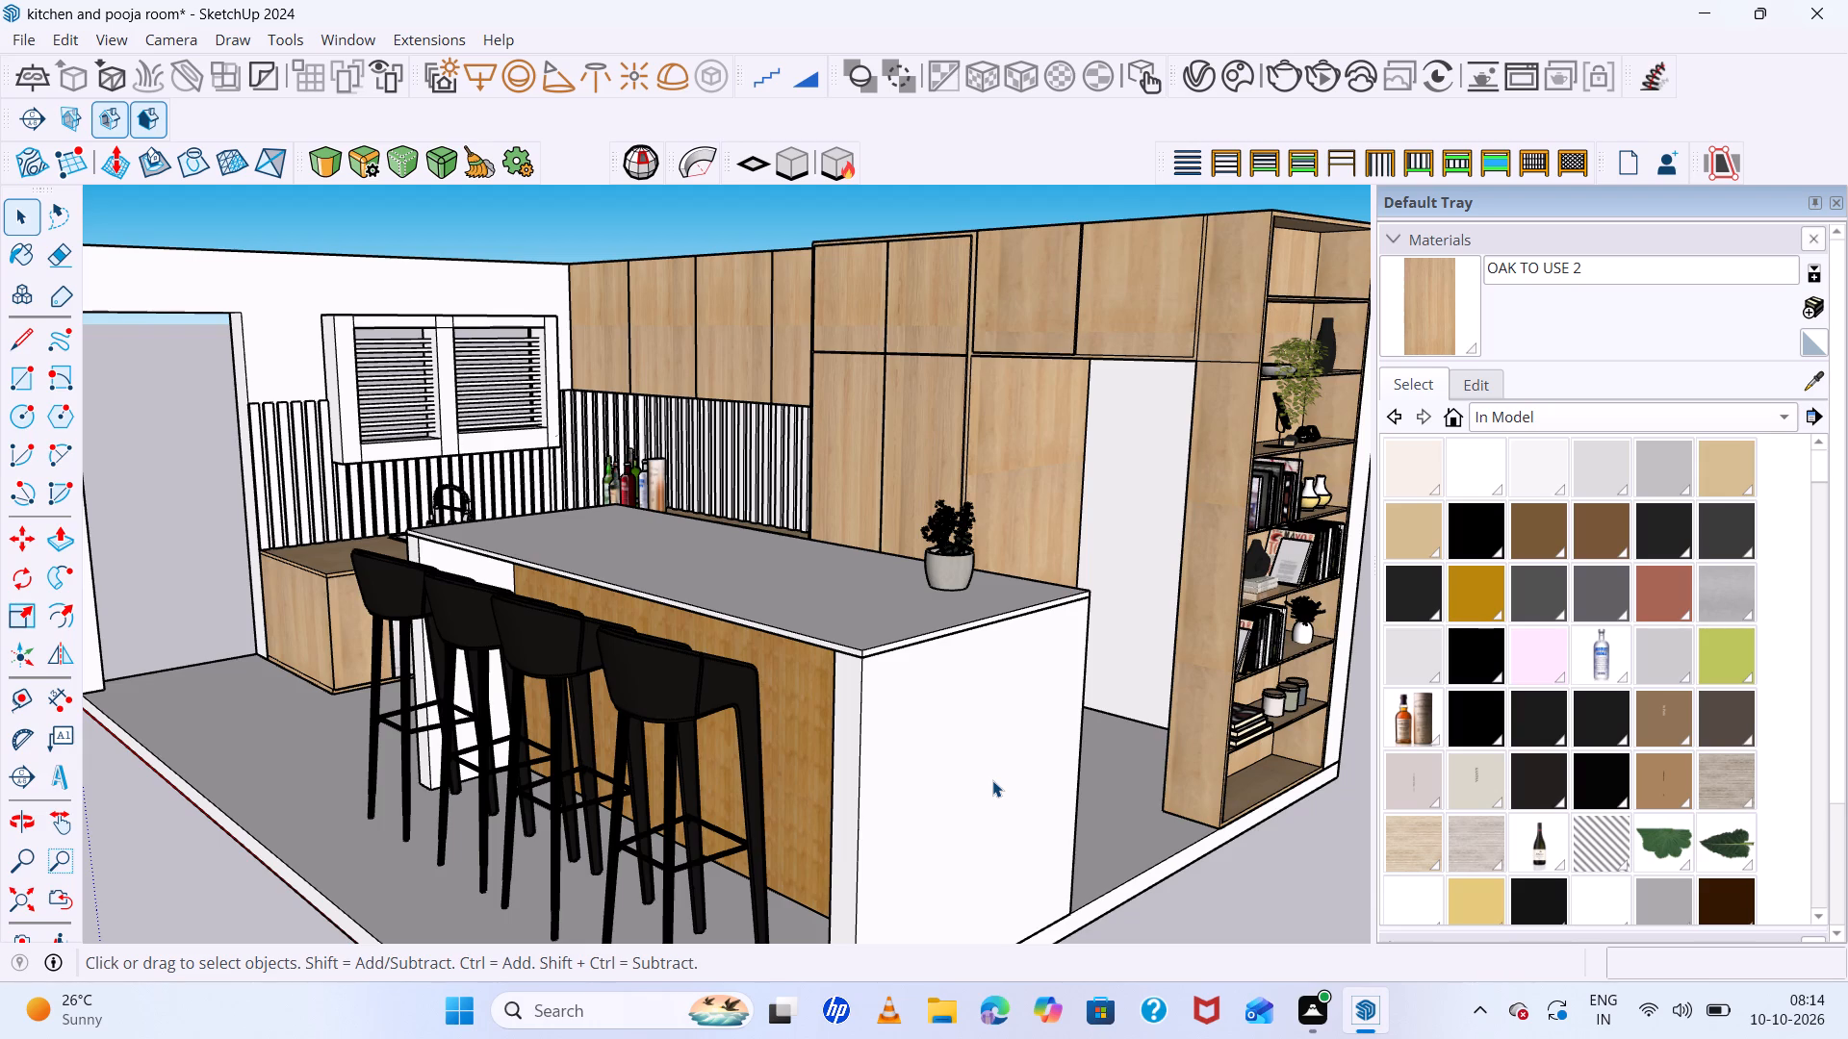
scroll(1049, 594, down, 6)
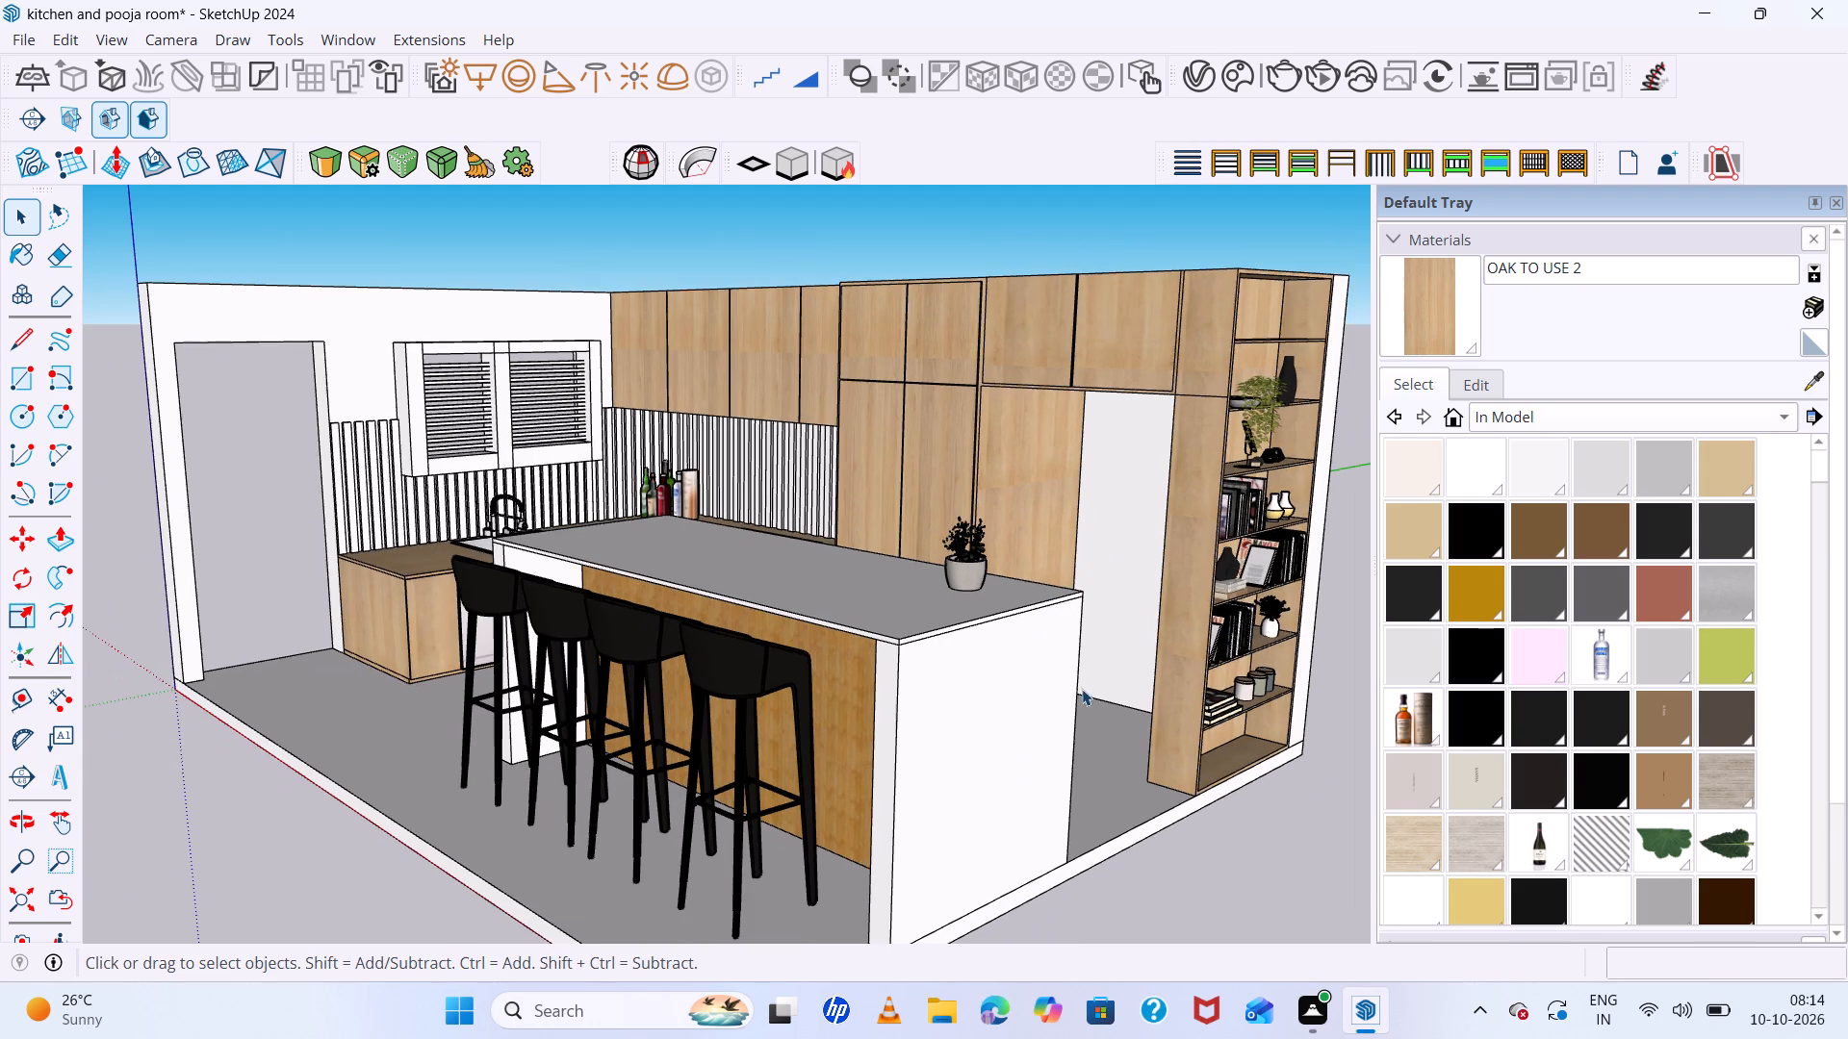
middle_click(1082, 689)
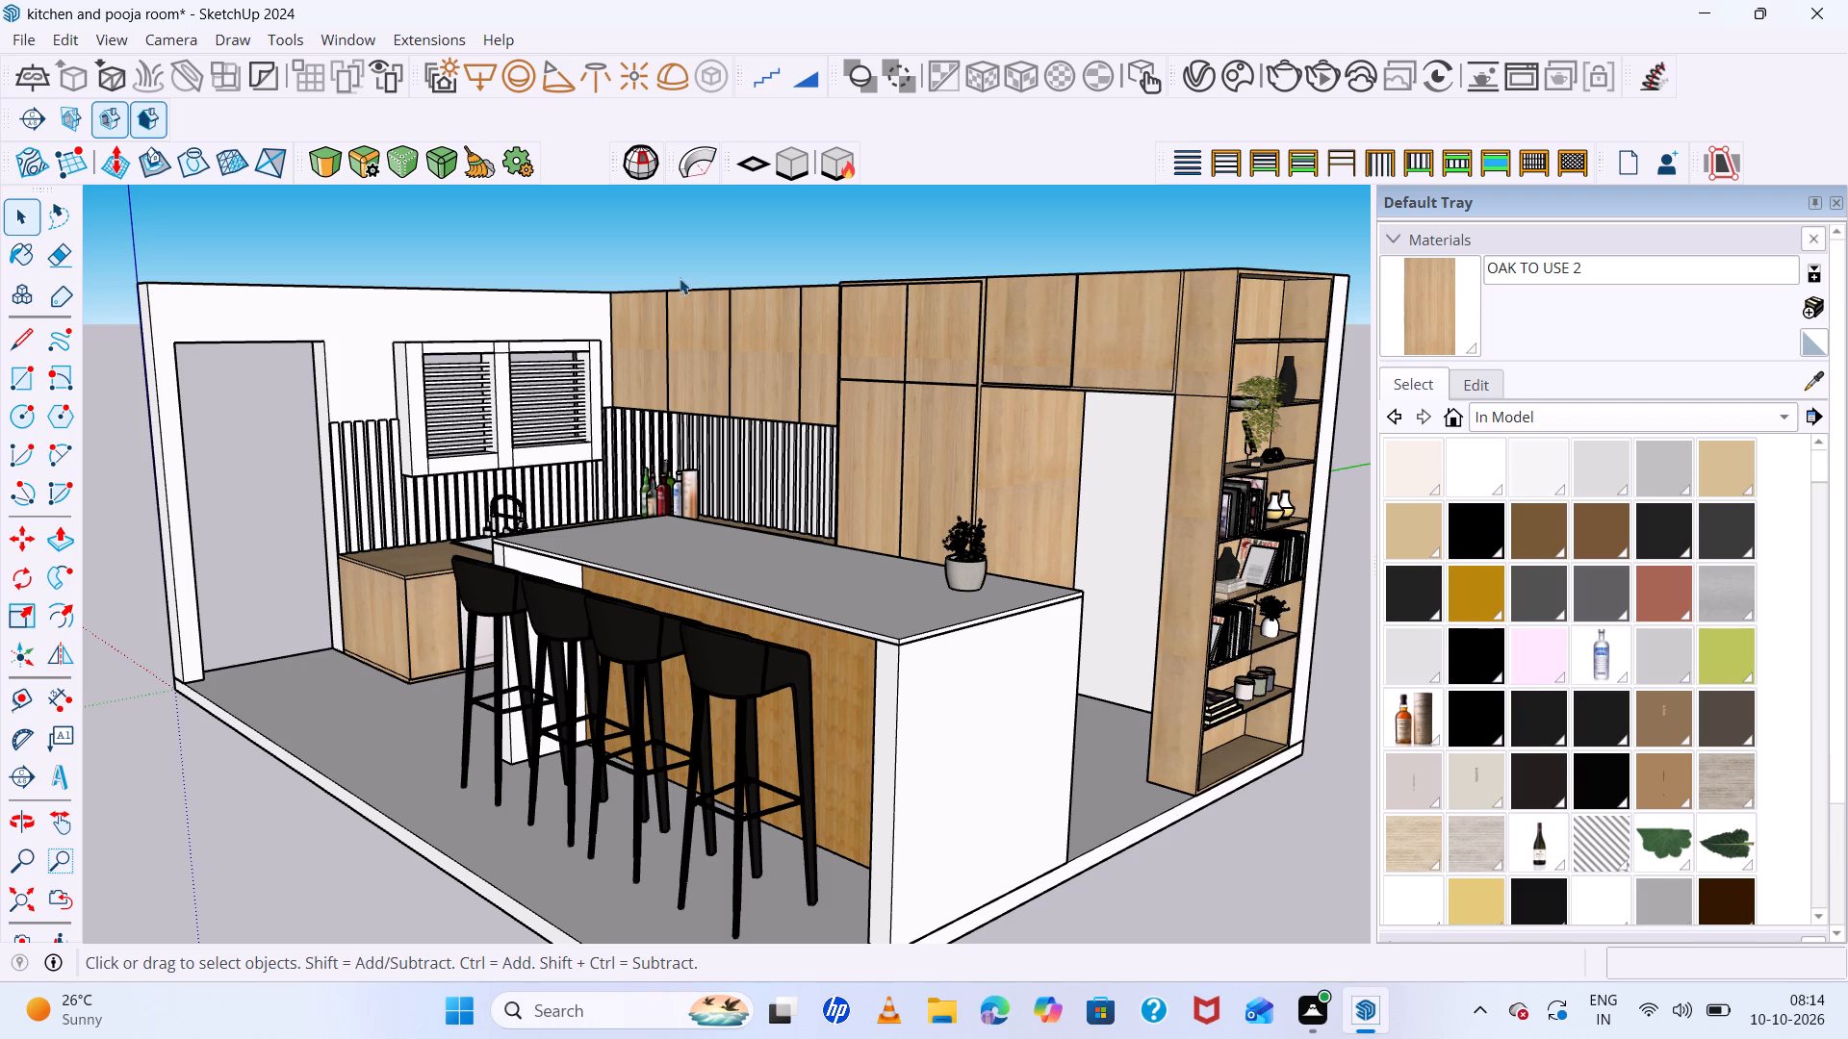
Search 3D Warehouse for "refrigenator", clear the search and close the library.
click(357, 29)
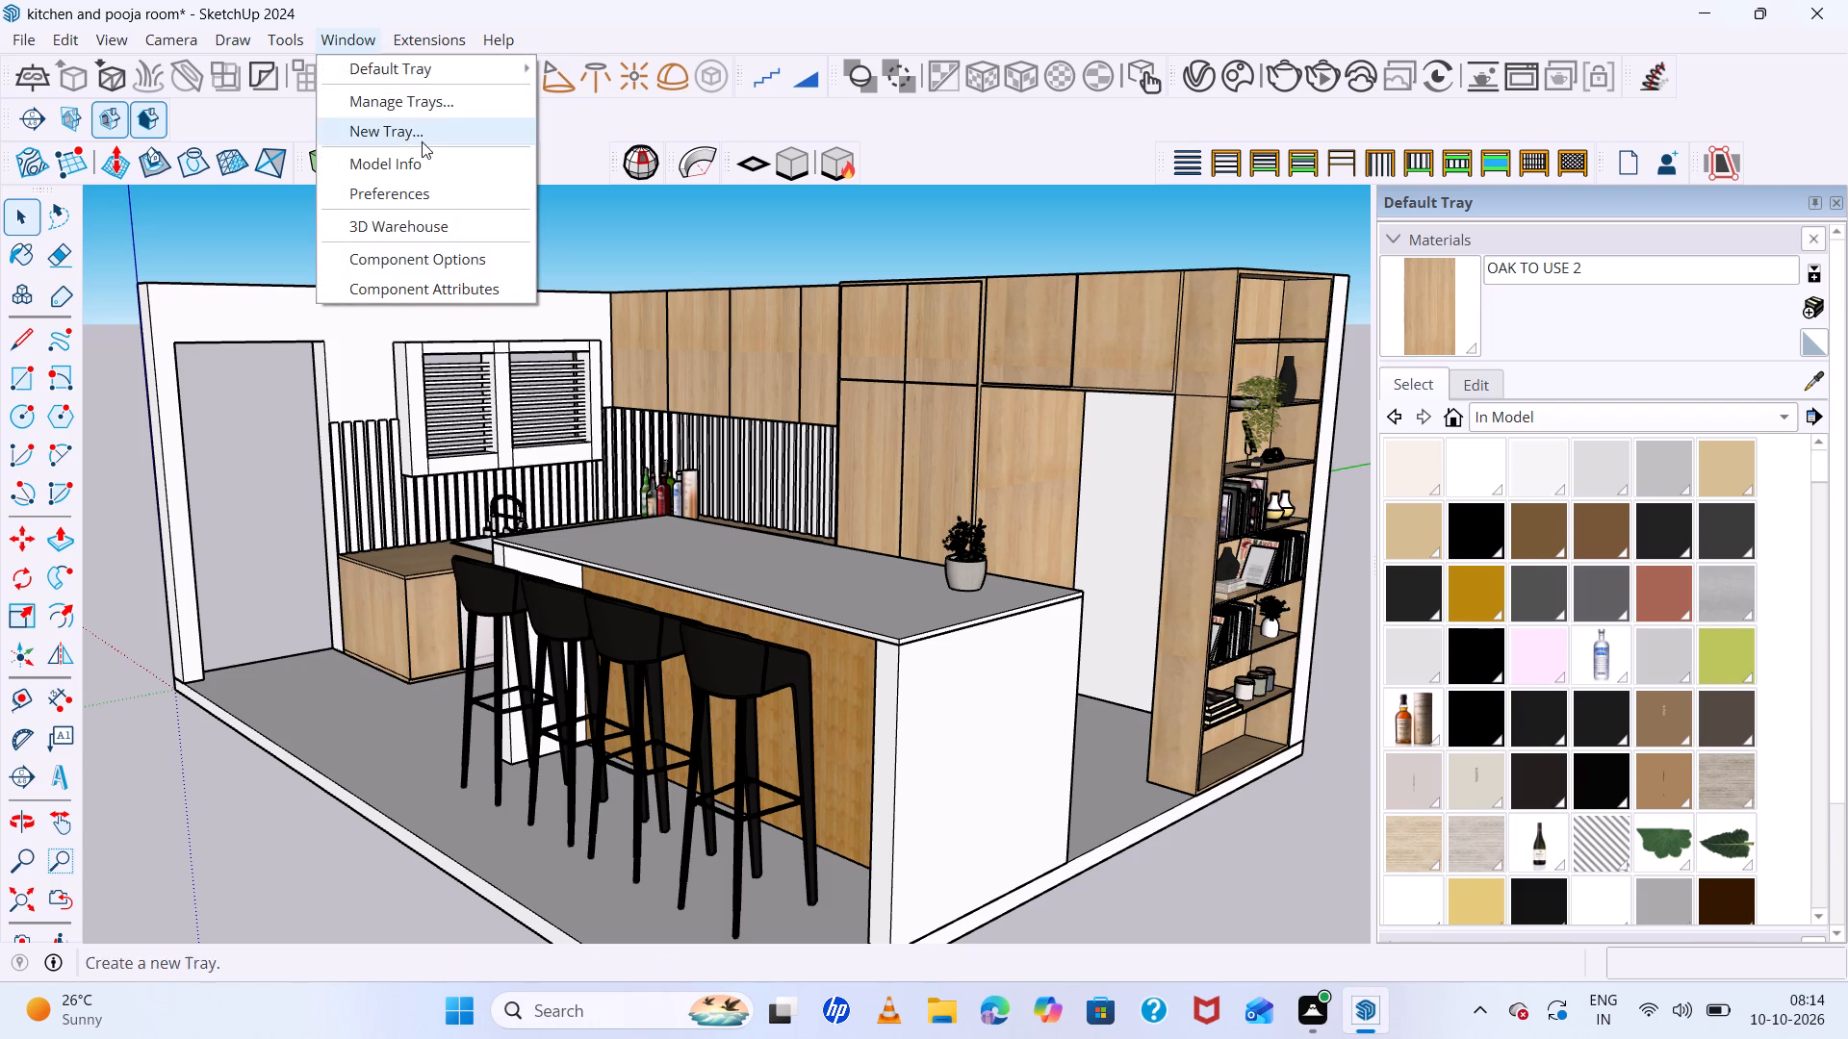
click(444, 228)
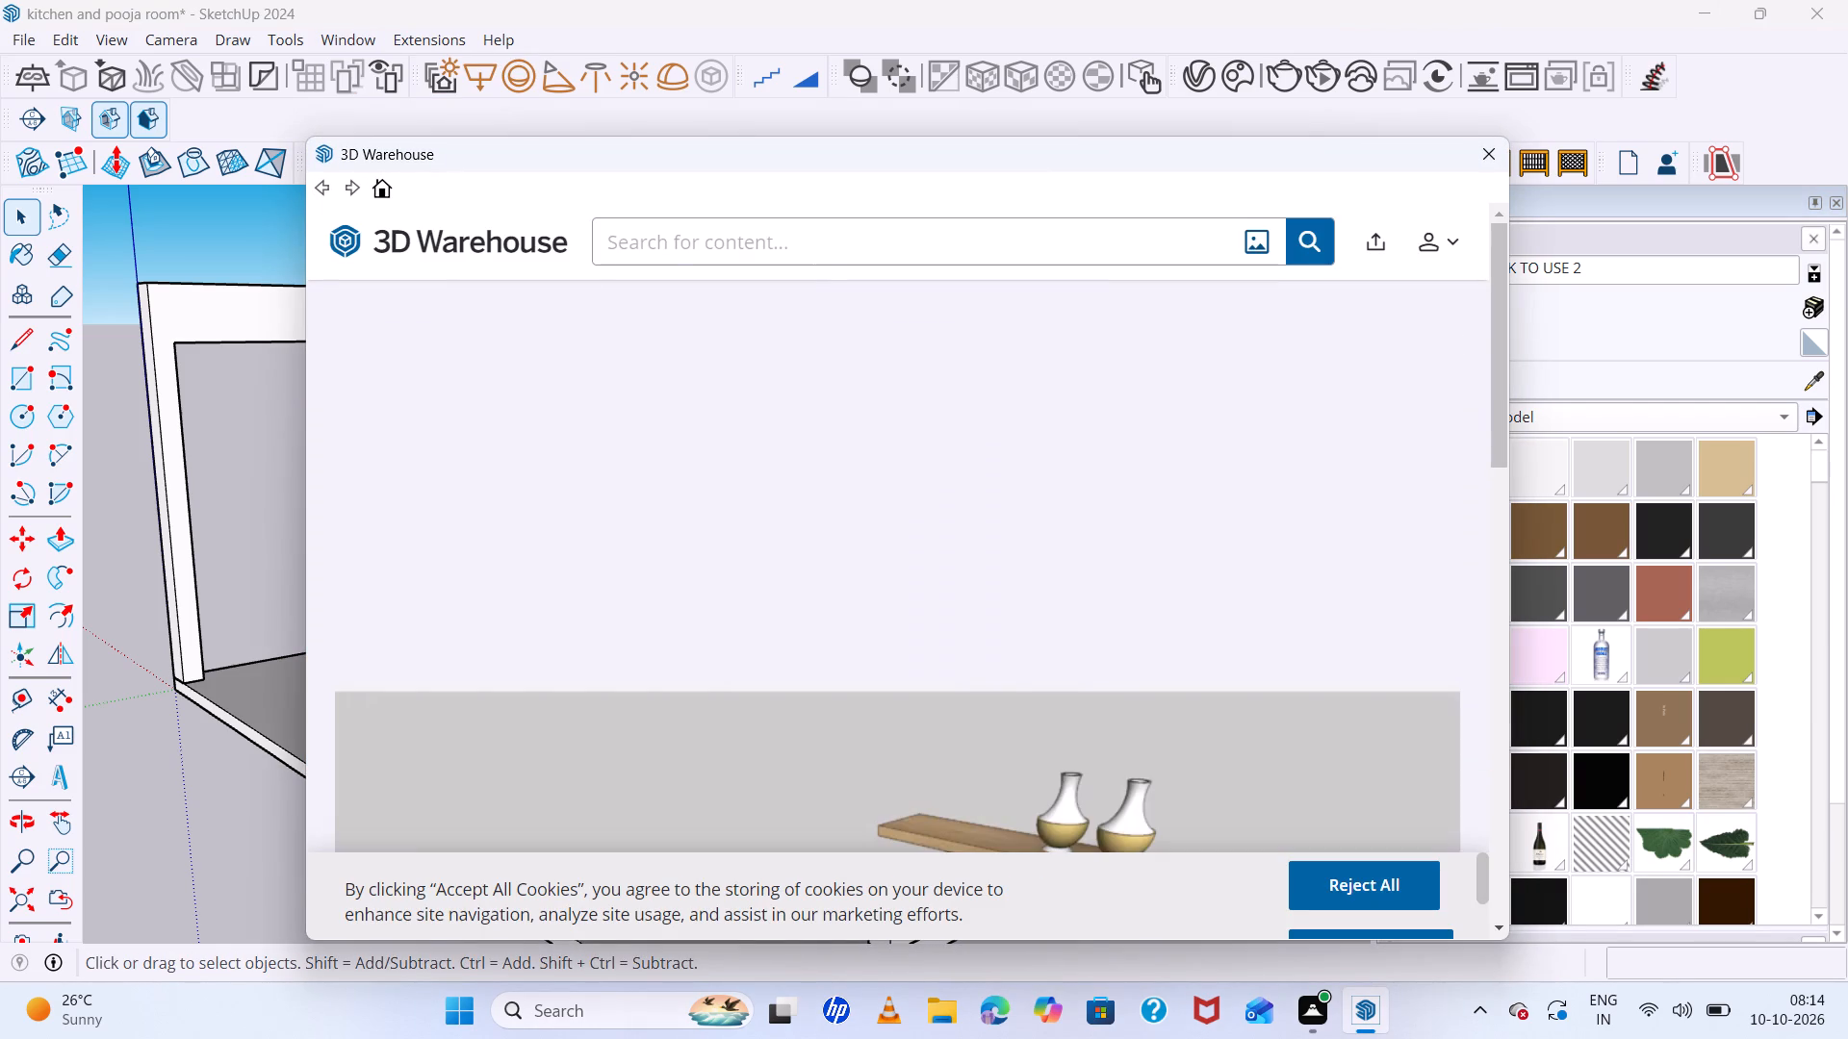
click(808, 249)
text(re)
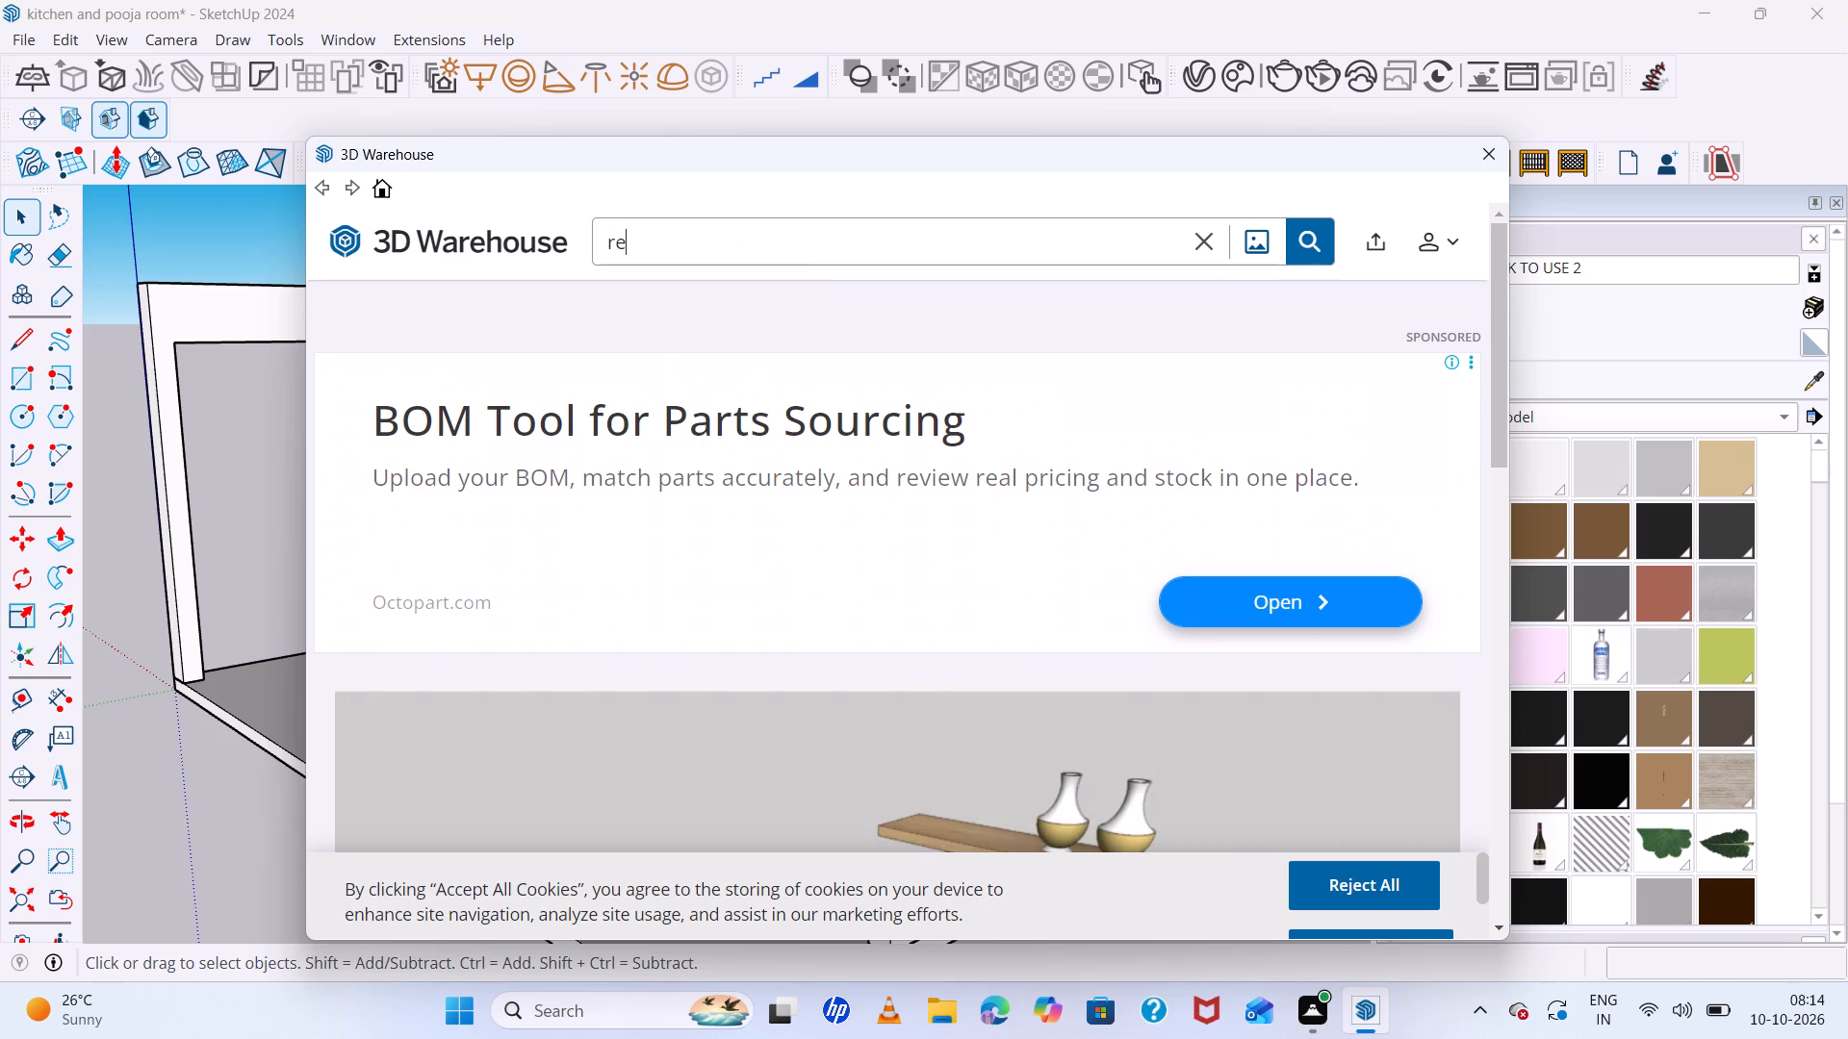
text(fri)
key(g)
key(e)
text(na)
key(t)
text(or)
key(Return)
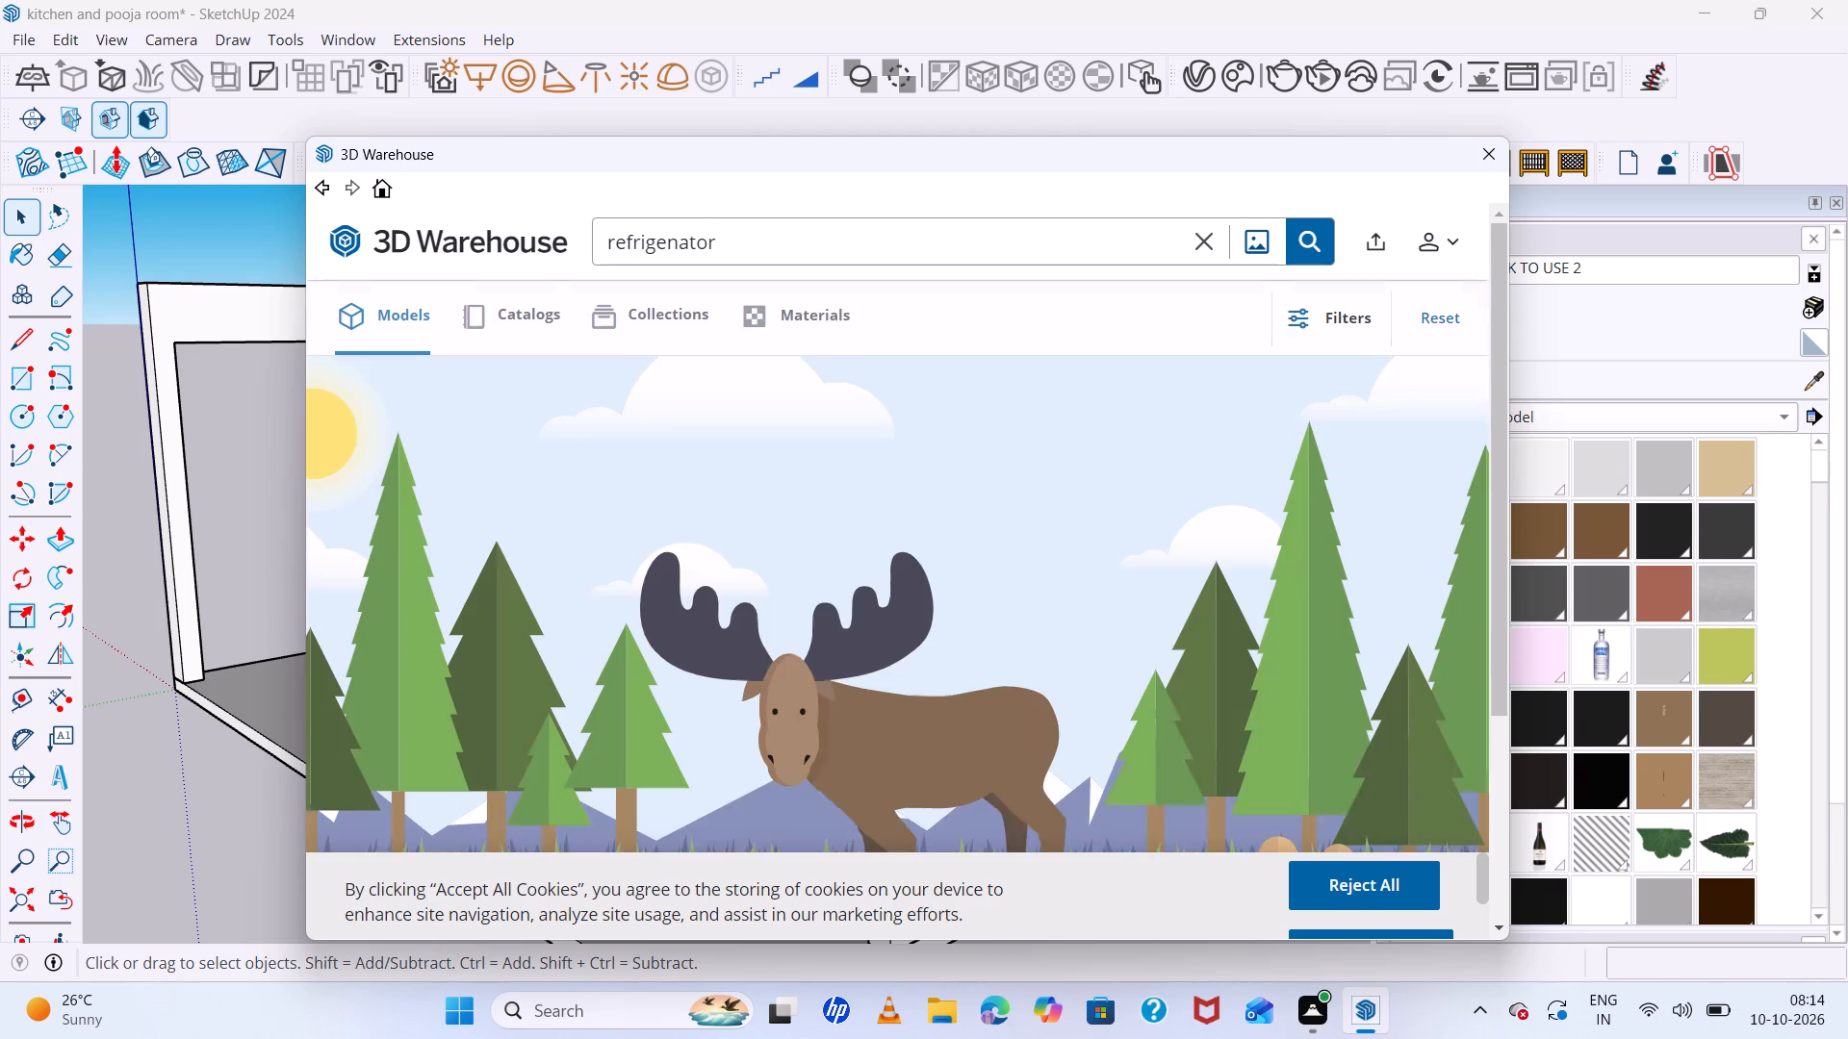
scroll(821, 487, down, 1)
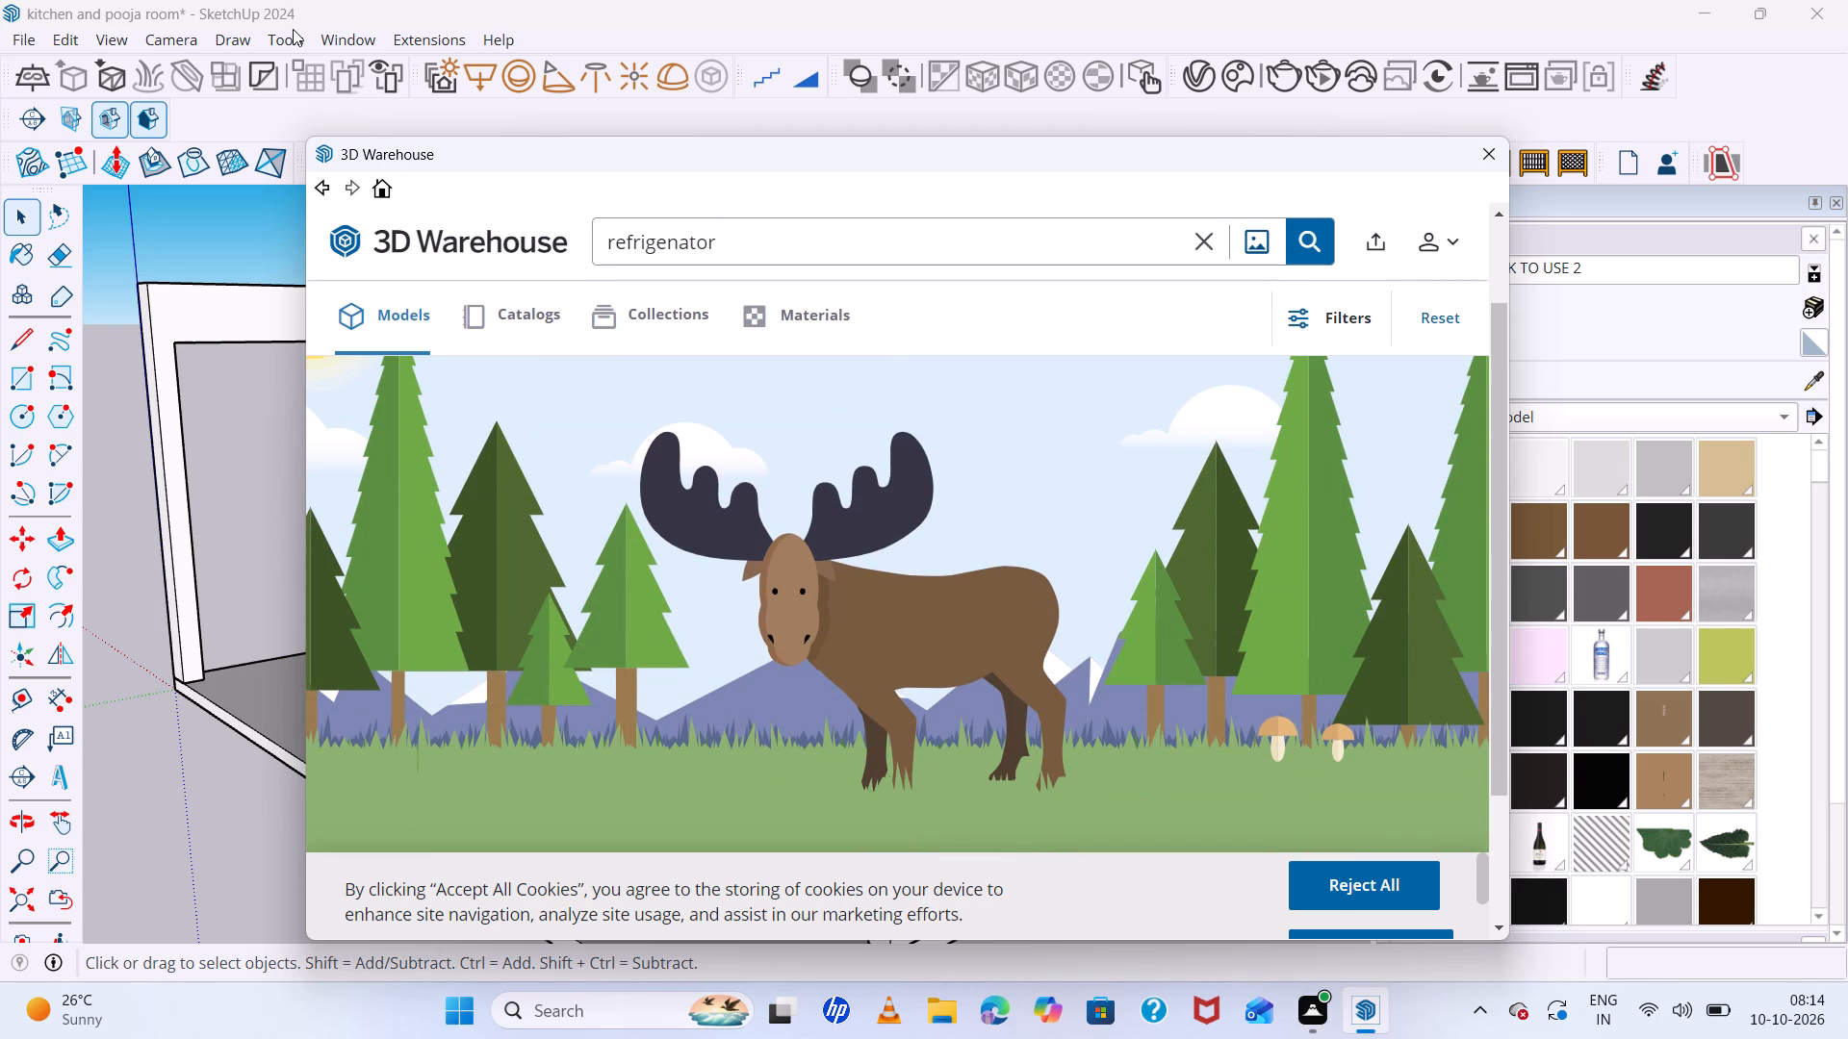
click(1201, 262)
click(1206, 243)
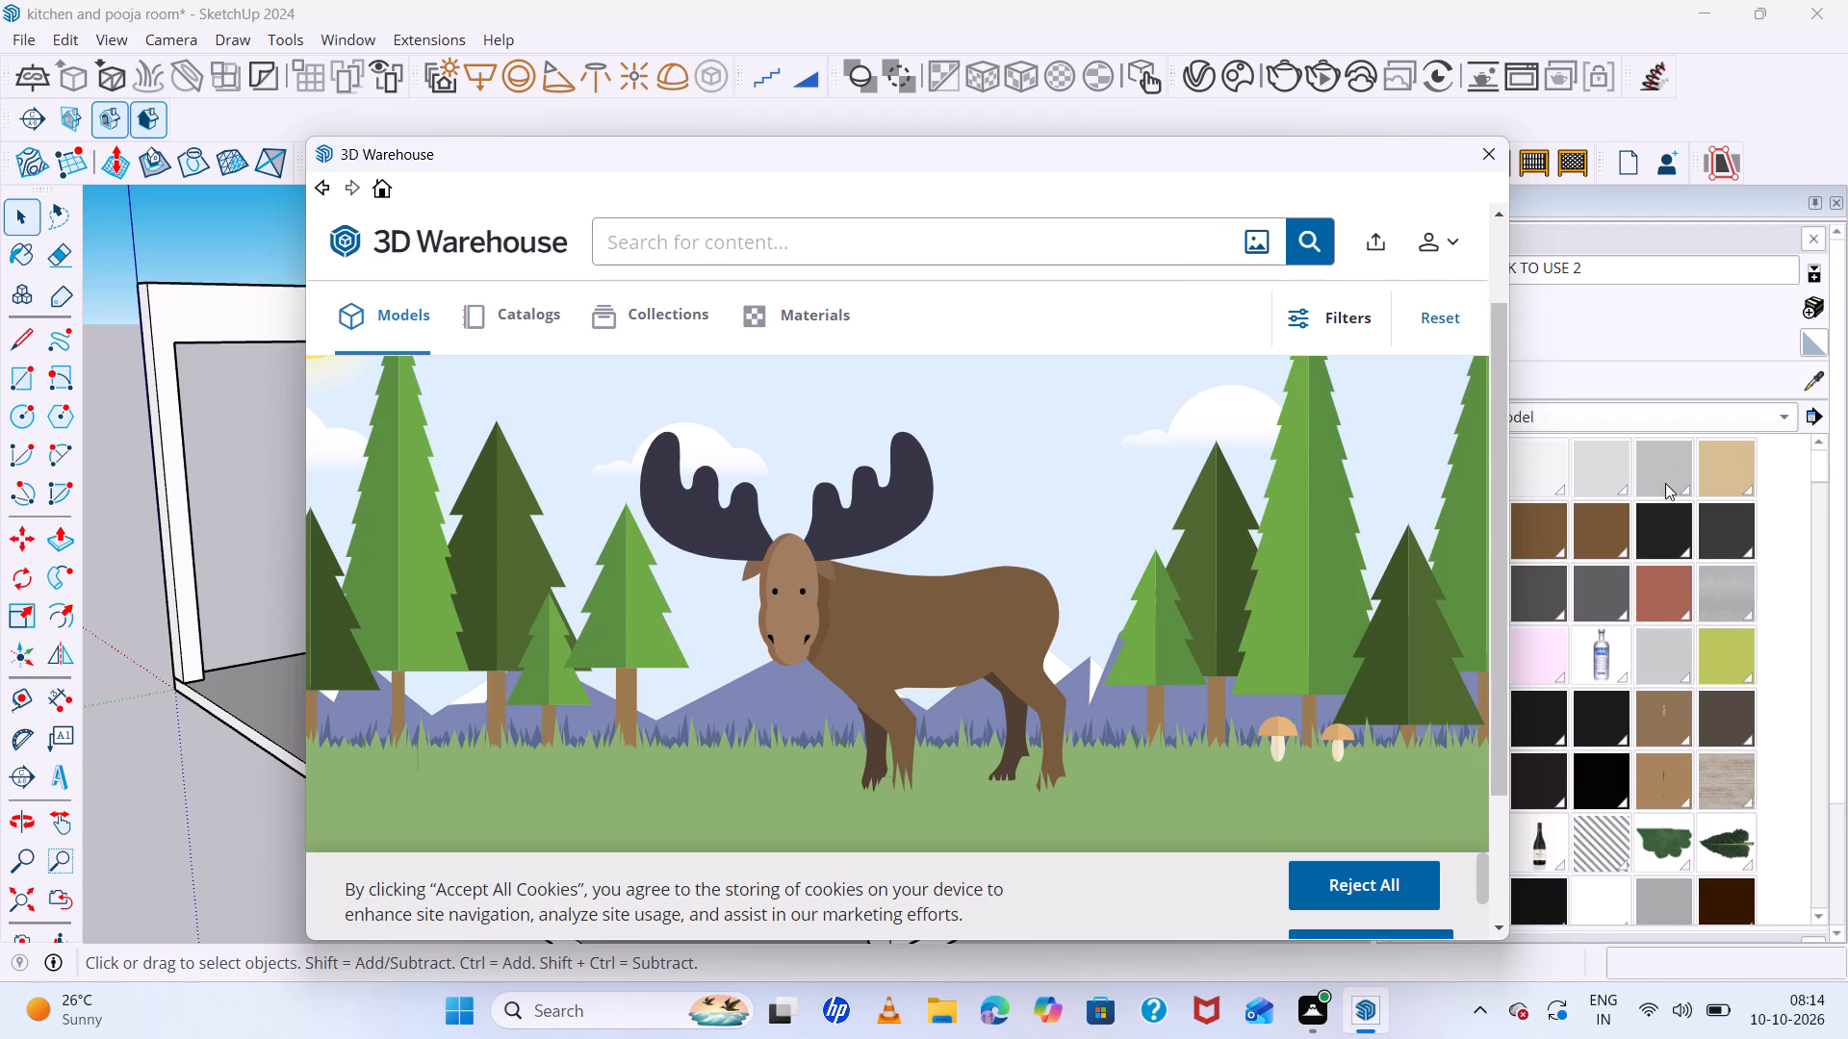
scroll(1580, 773, down, 6)
scroll(1583, 783, up, 6)
scroll(1583, 783, down, 7)
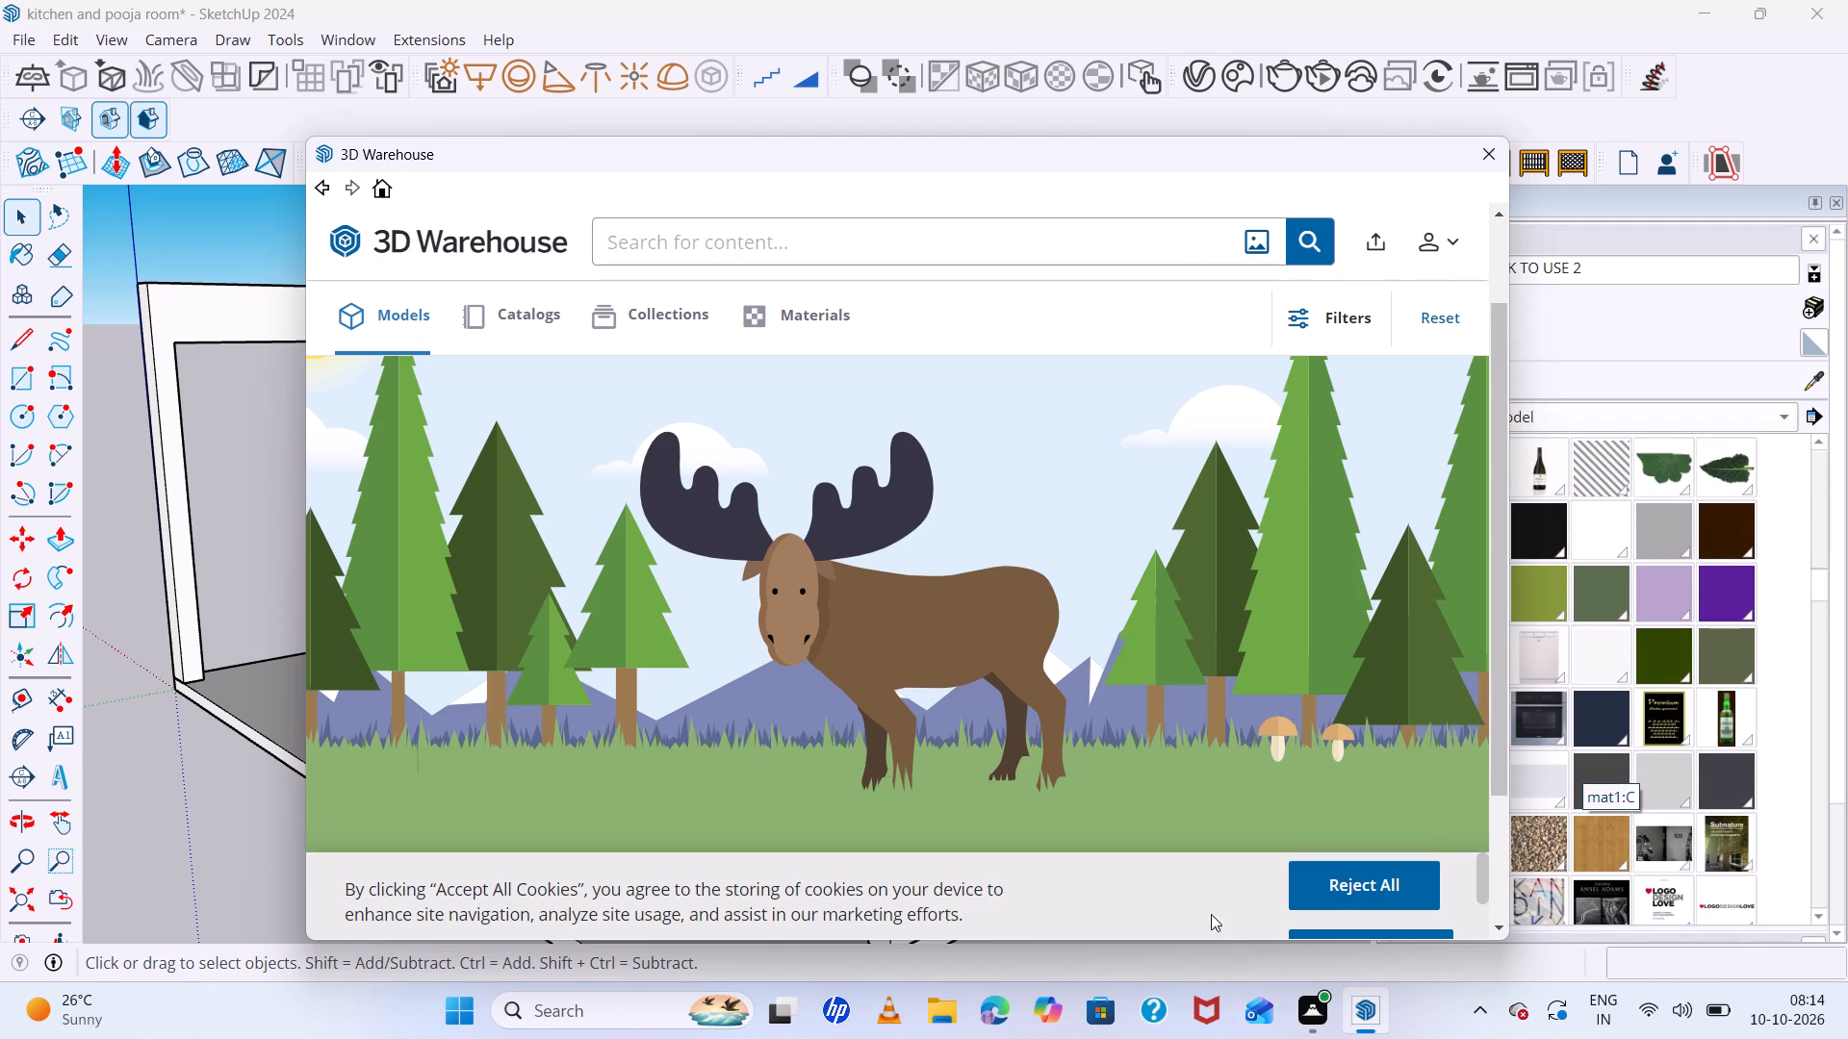
click(1477, 151)
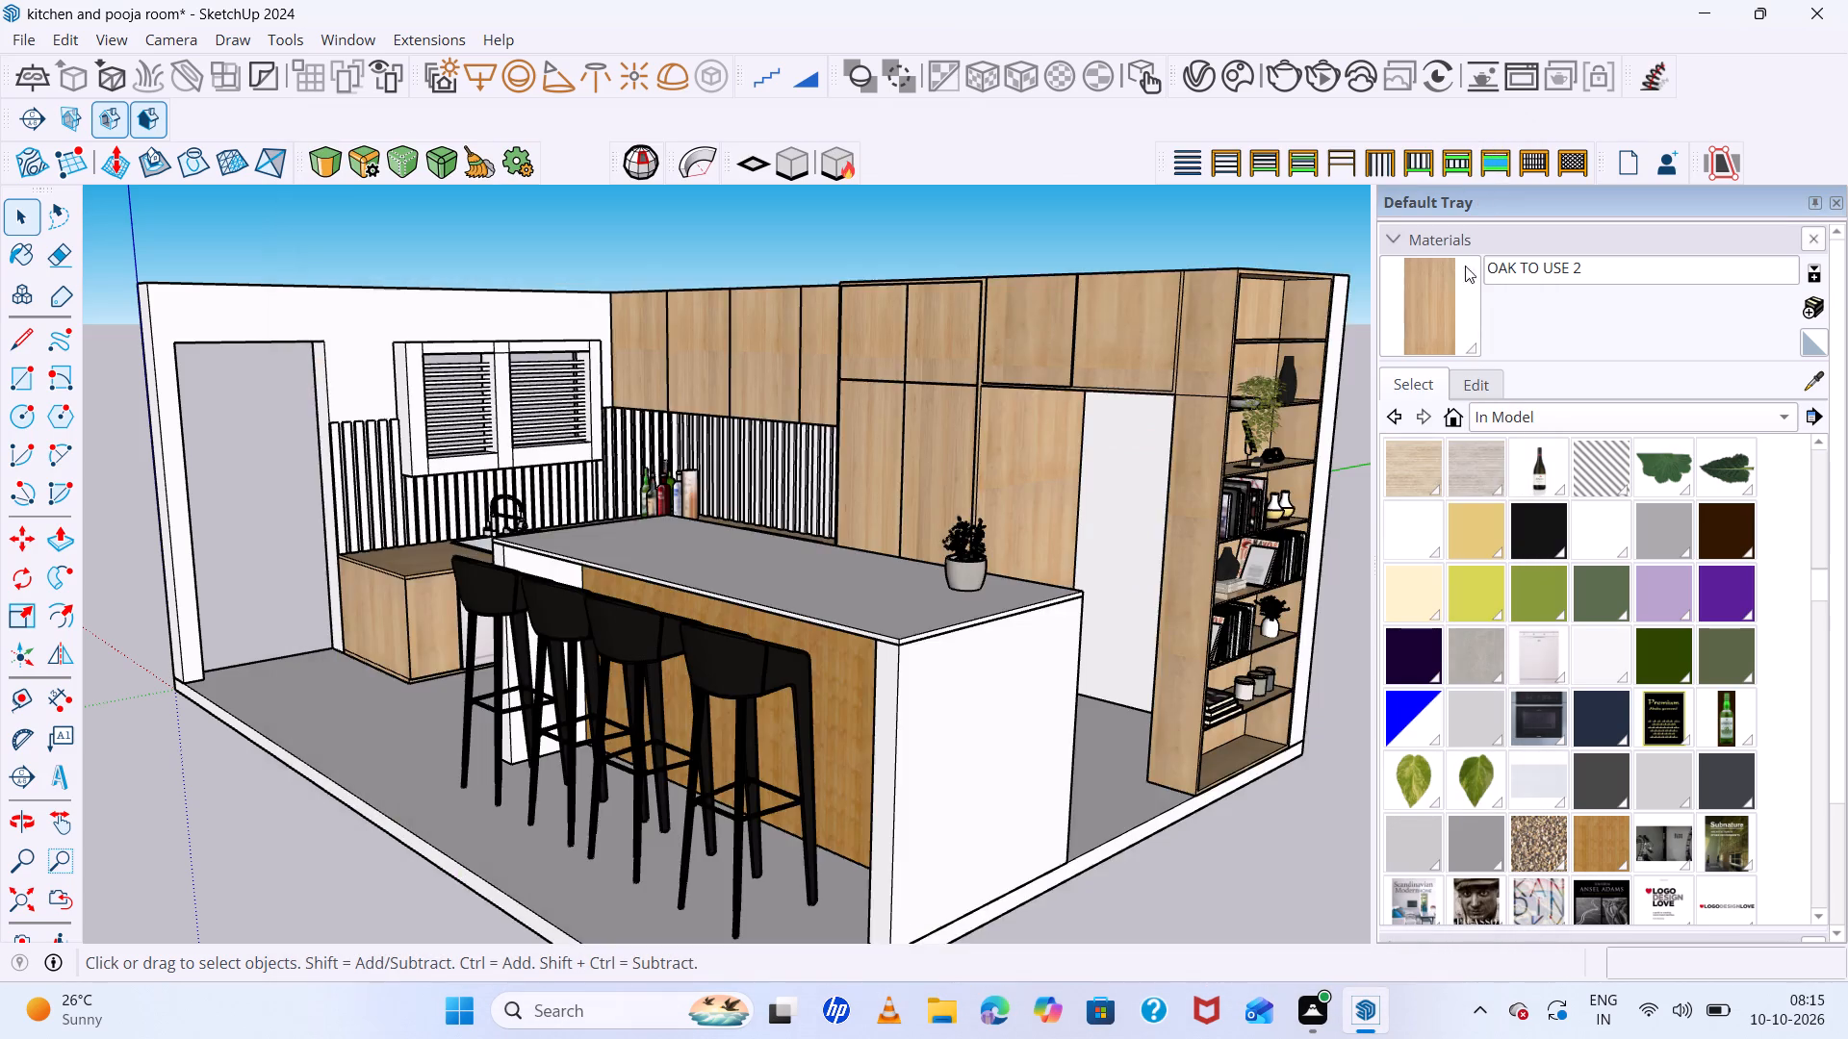
Examine the whole kitchen from eye level and from above, checking the cabinets, island and stools.
scroll(1281, 448, down, 5)
middle_click(1238, 596)
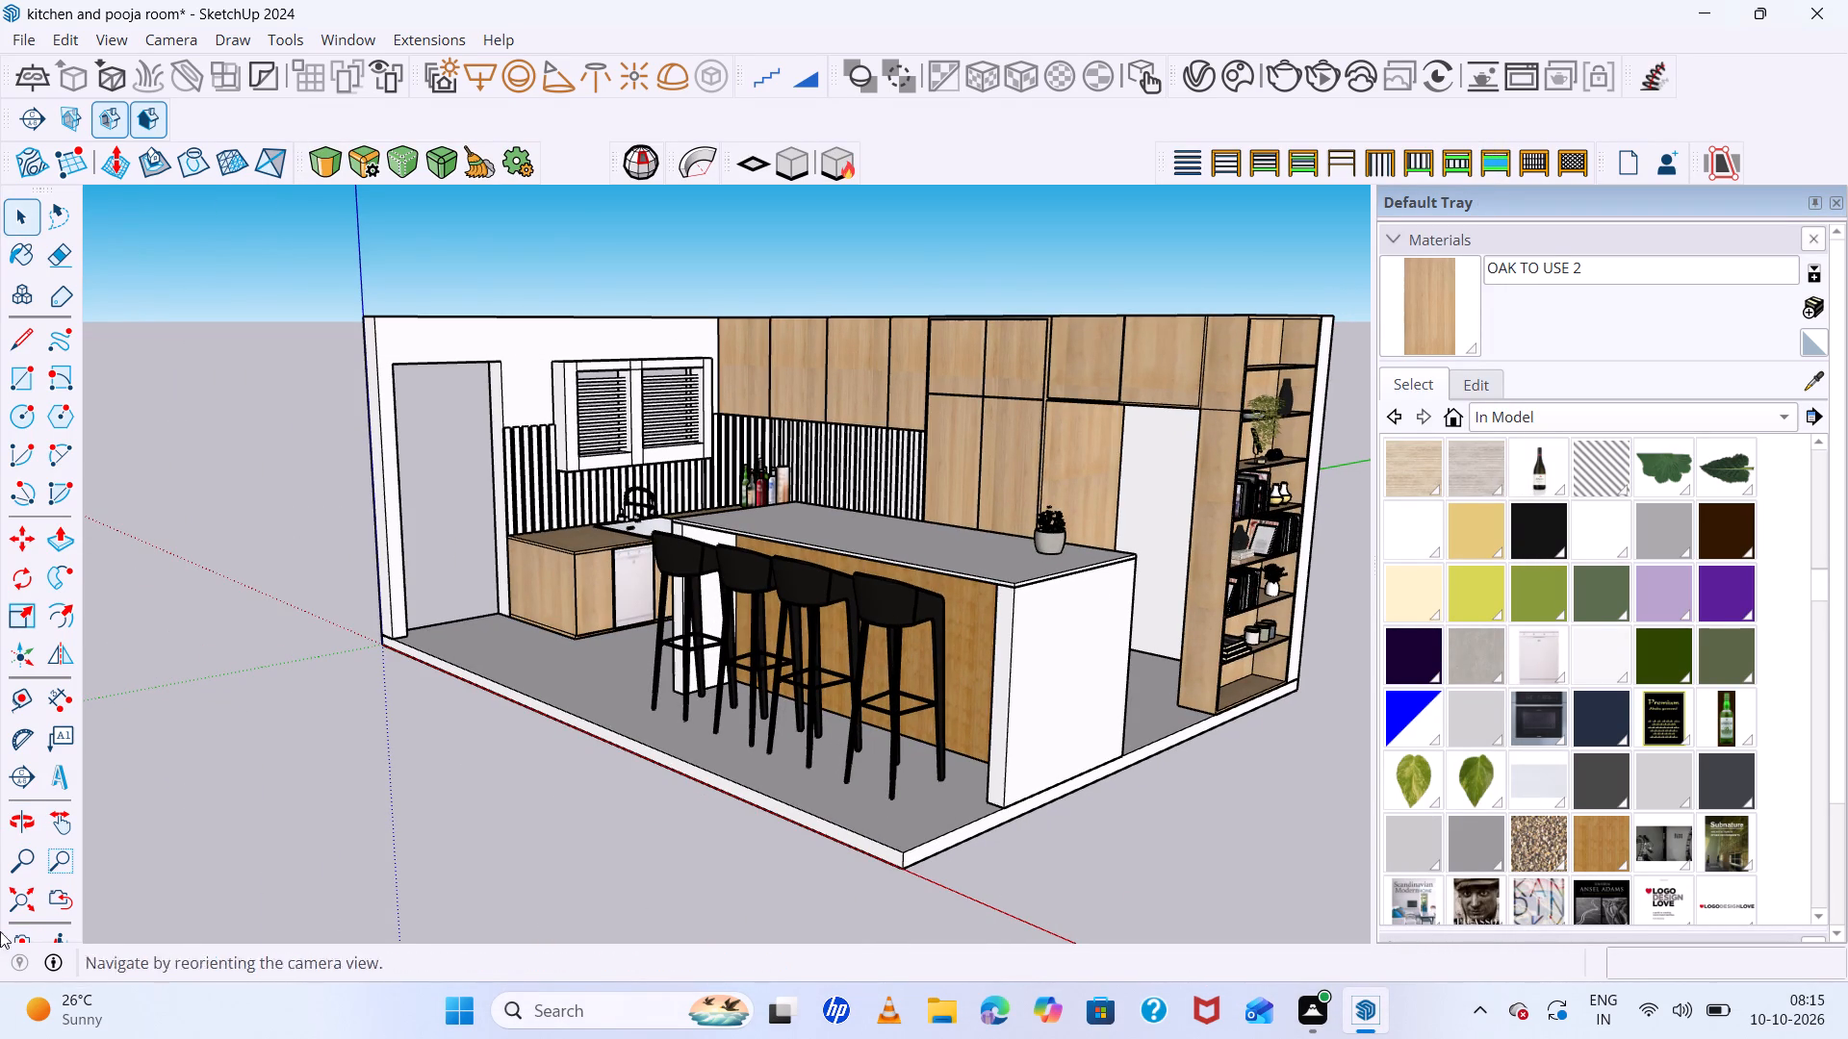
scroll(668, 652, down, 3)
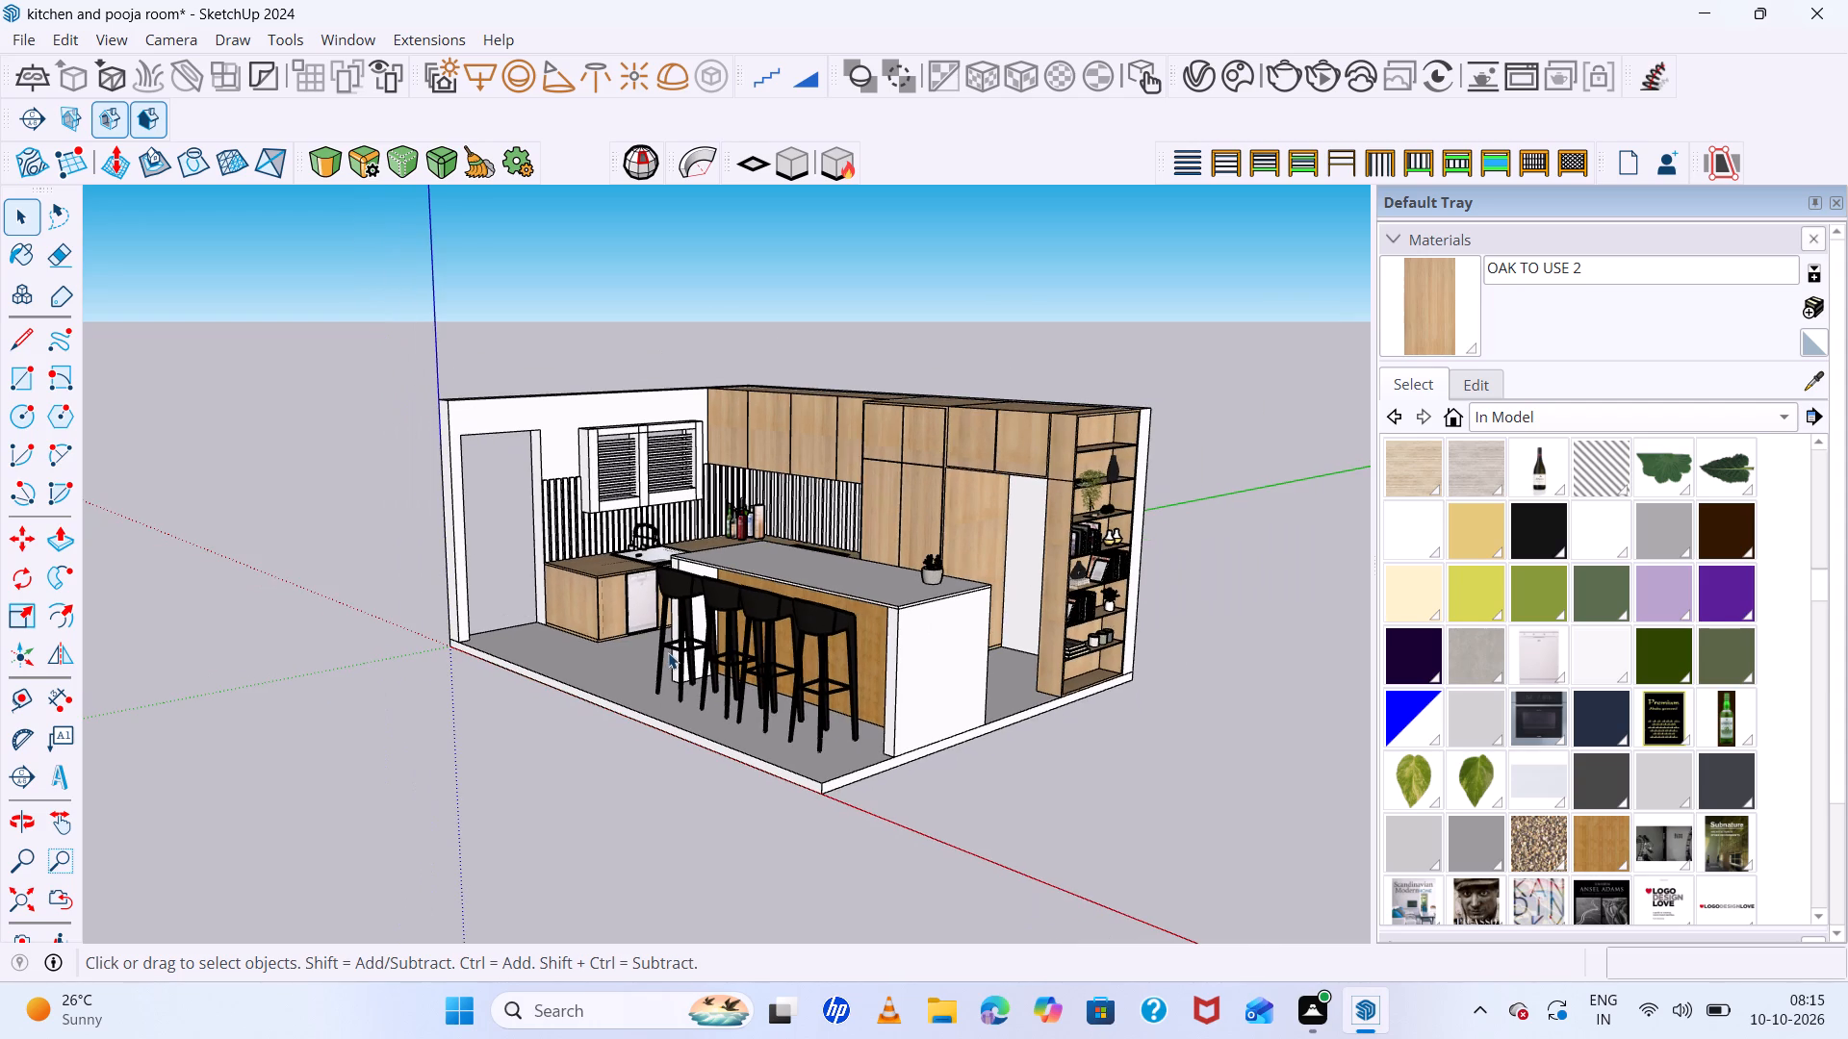
scroll(881, 678, up, 8)
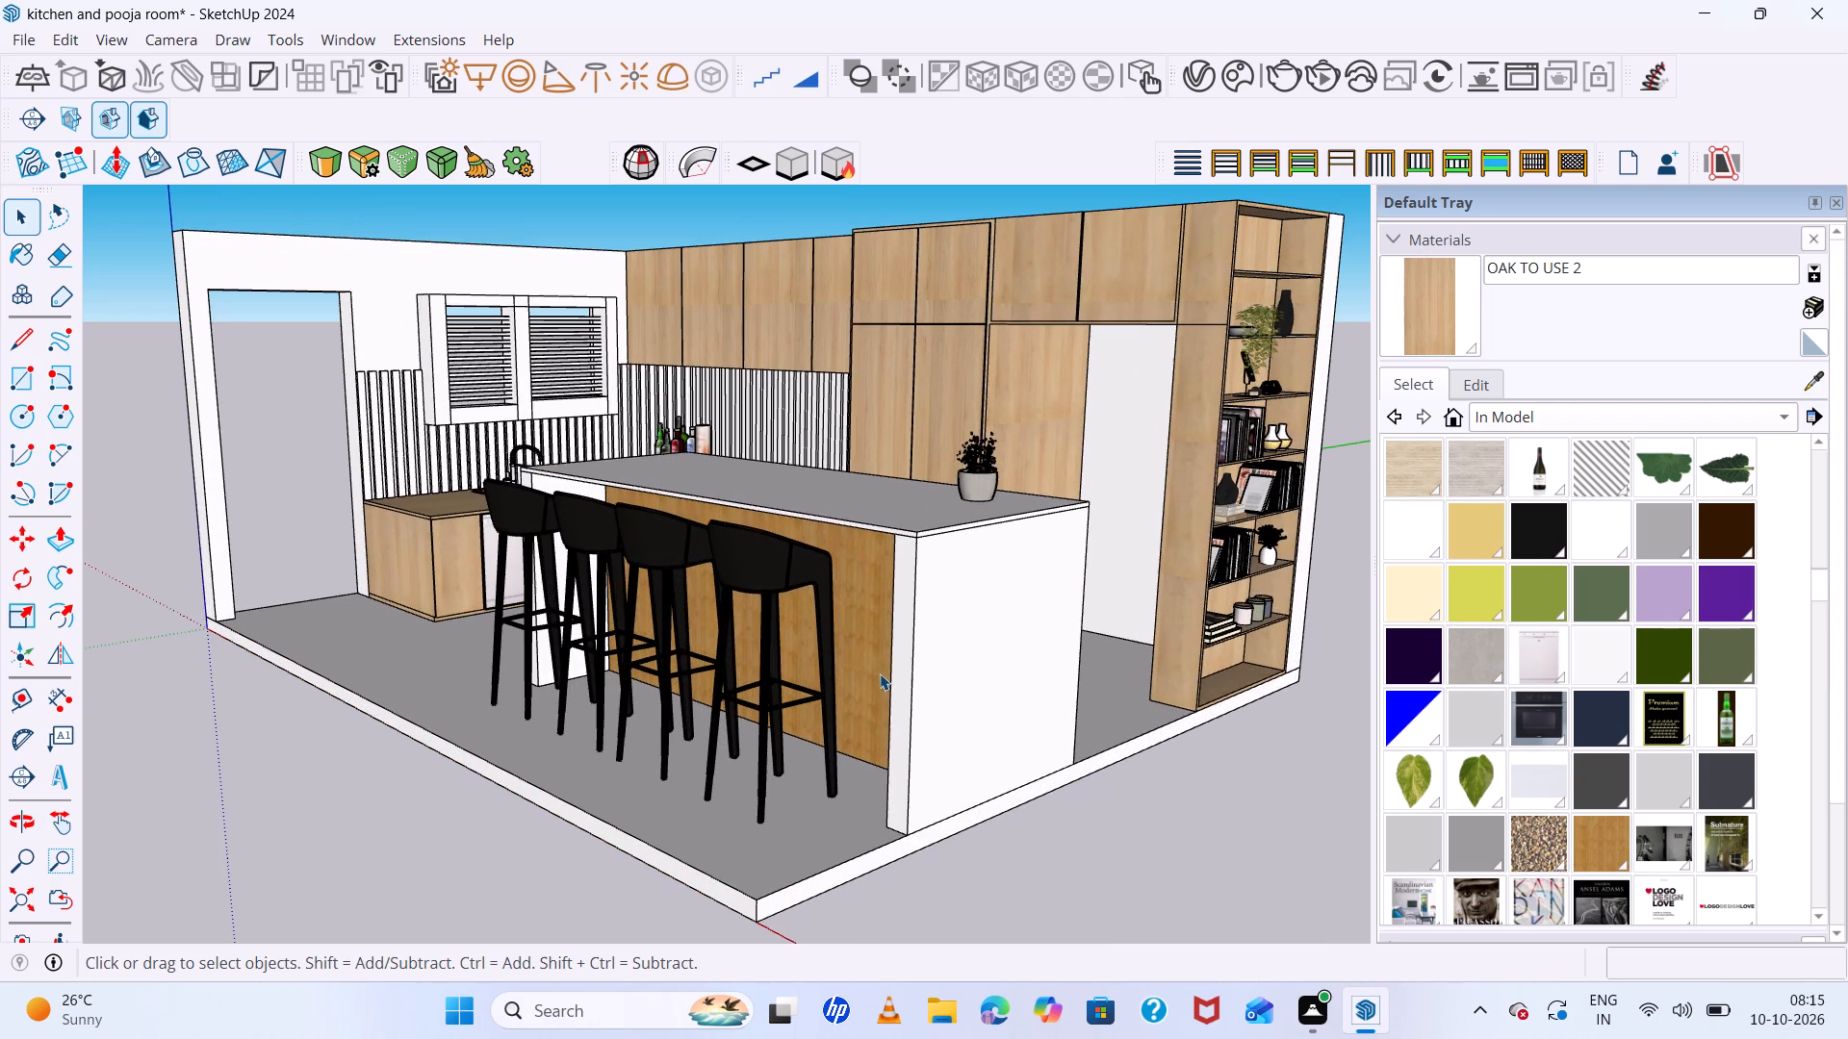
scroll(561, 559, down, 2)
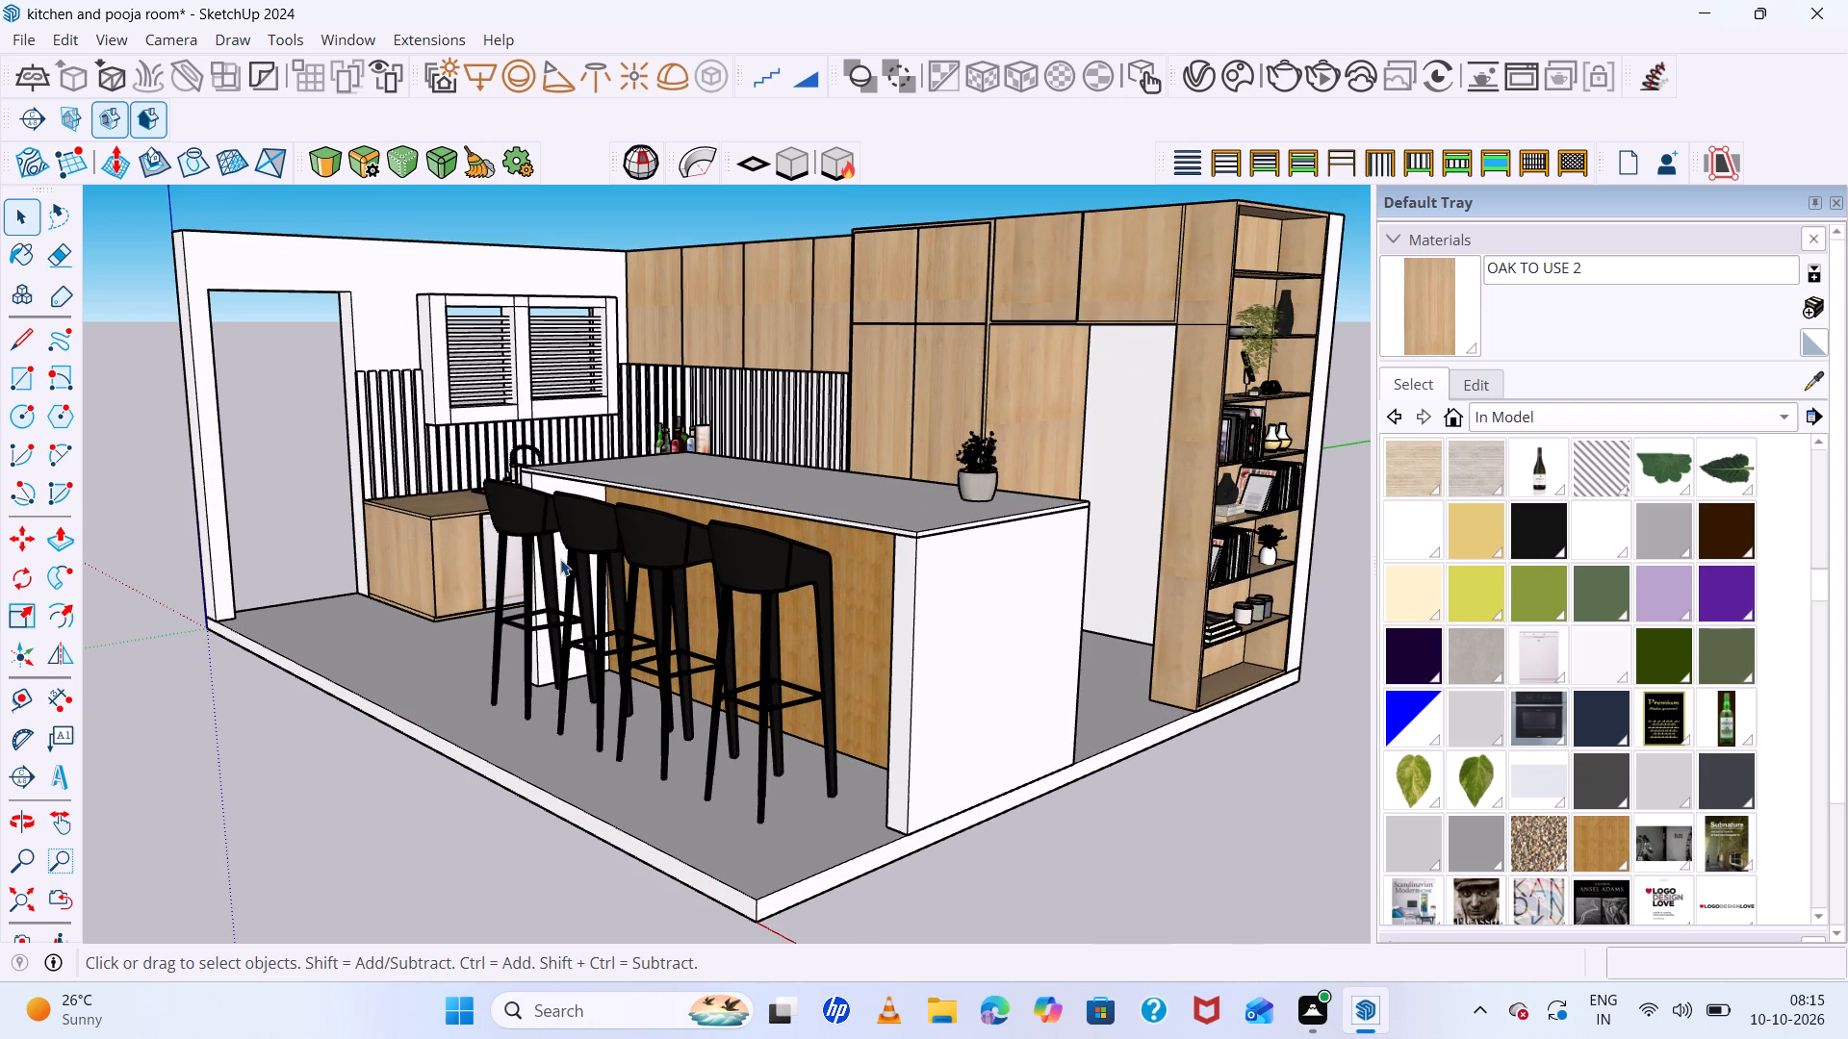
scroll(560, 559, down, 3)
middle_drag(782, 610, 803, 658)
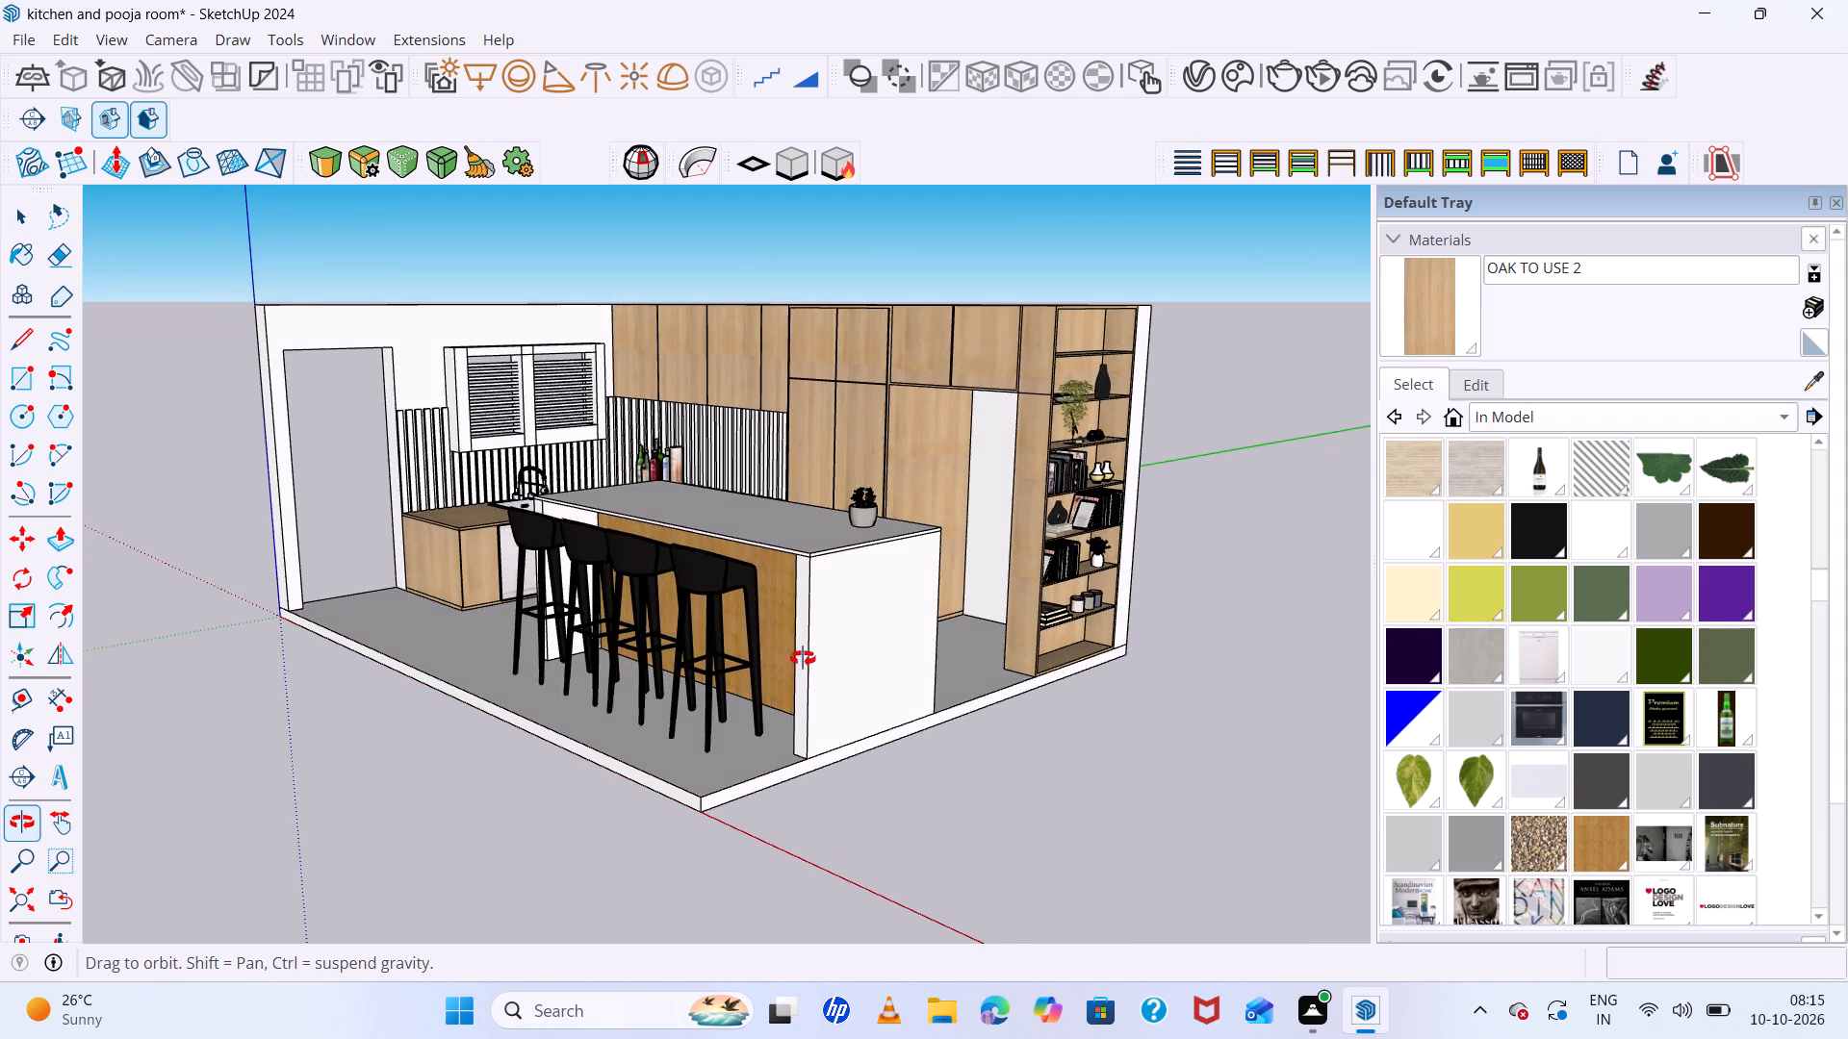
middle_drag(803, 658, 820, 742)
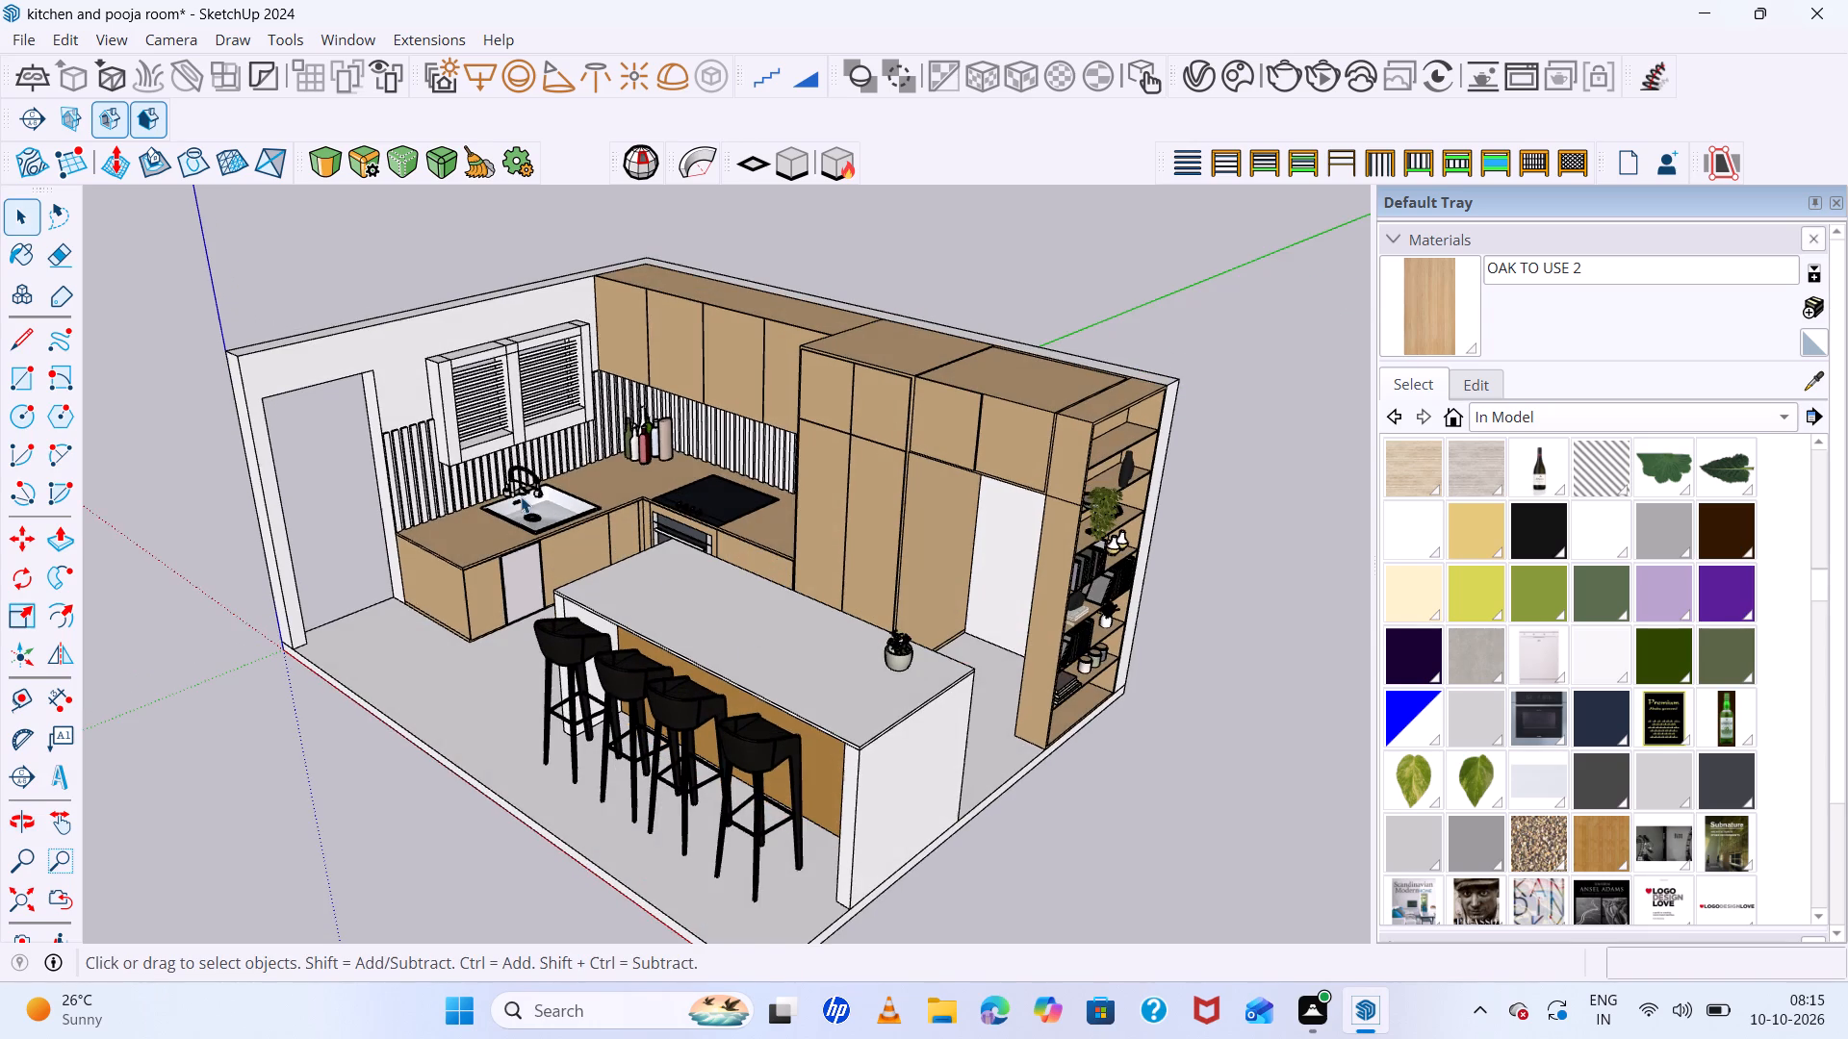
scroll(520, 495, up, 4)
scroll(520, 495, down, 6)
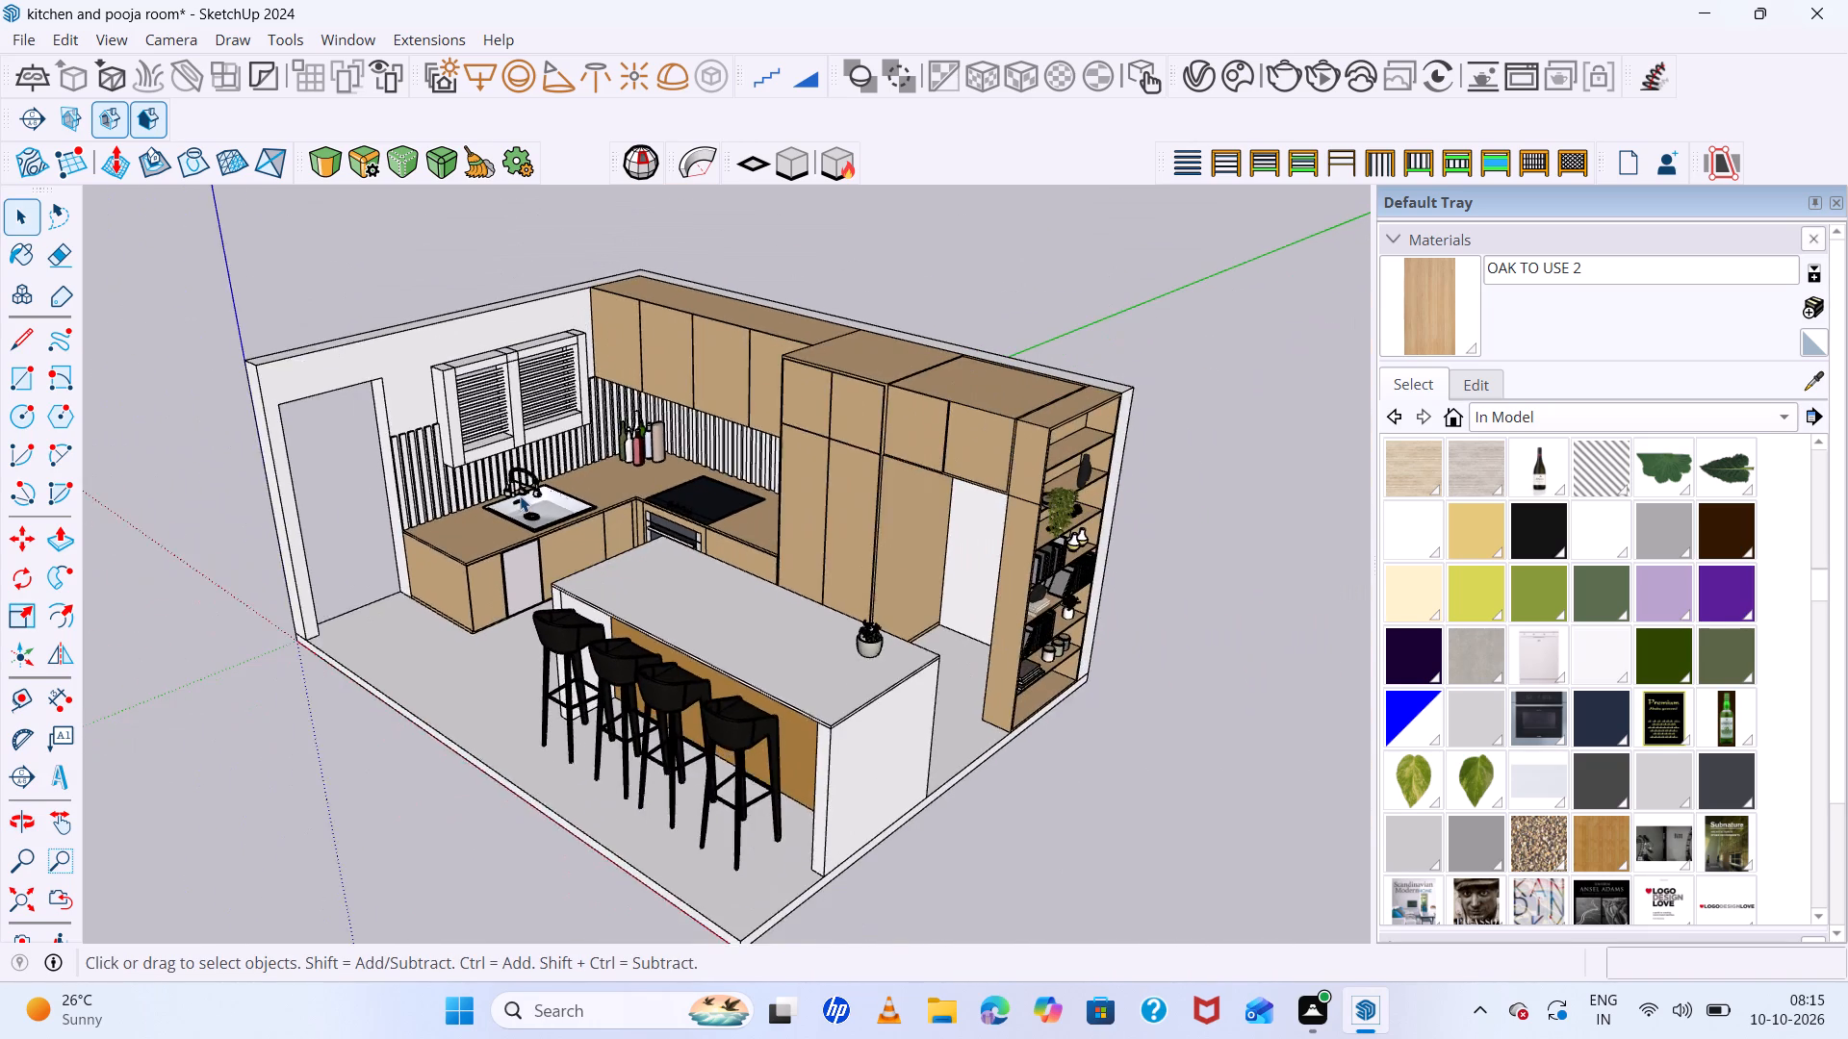
scroll(520, 495, down, 1)
scroll(678, 501, up, 3)
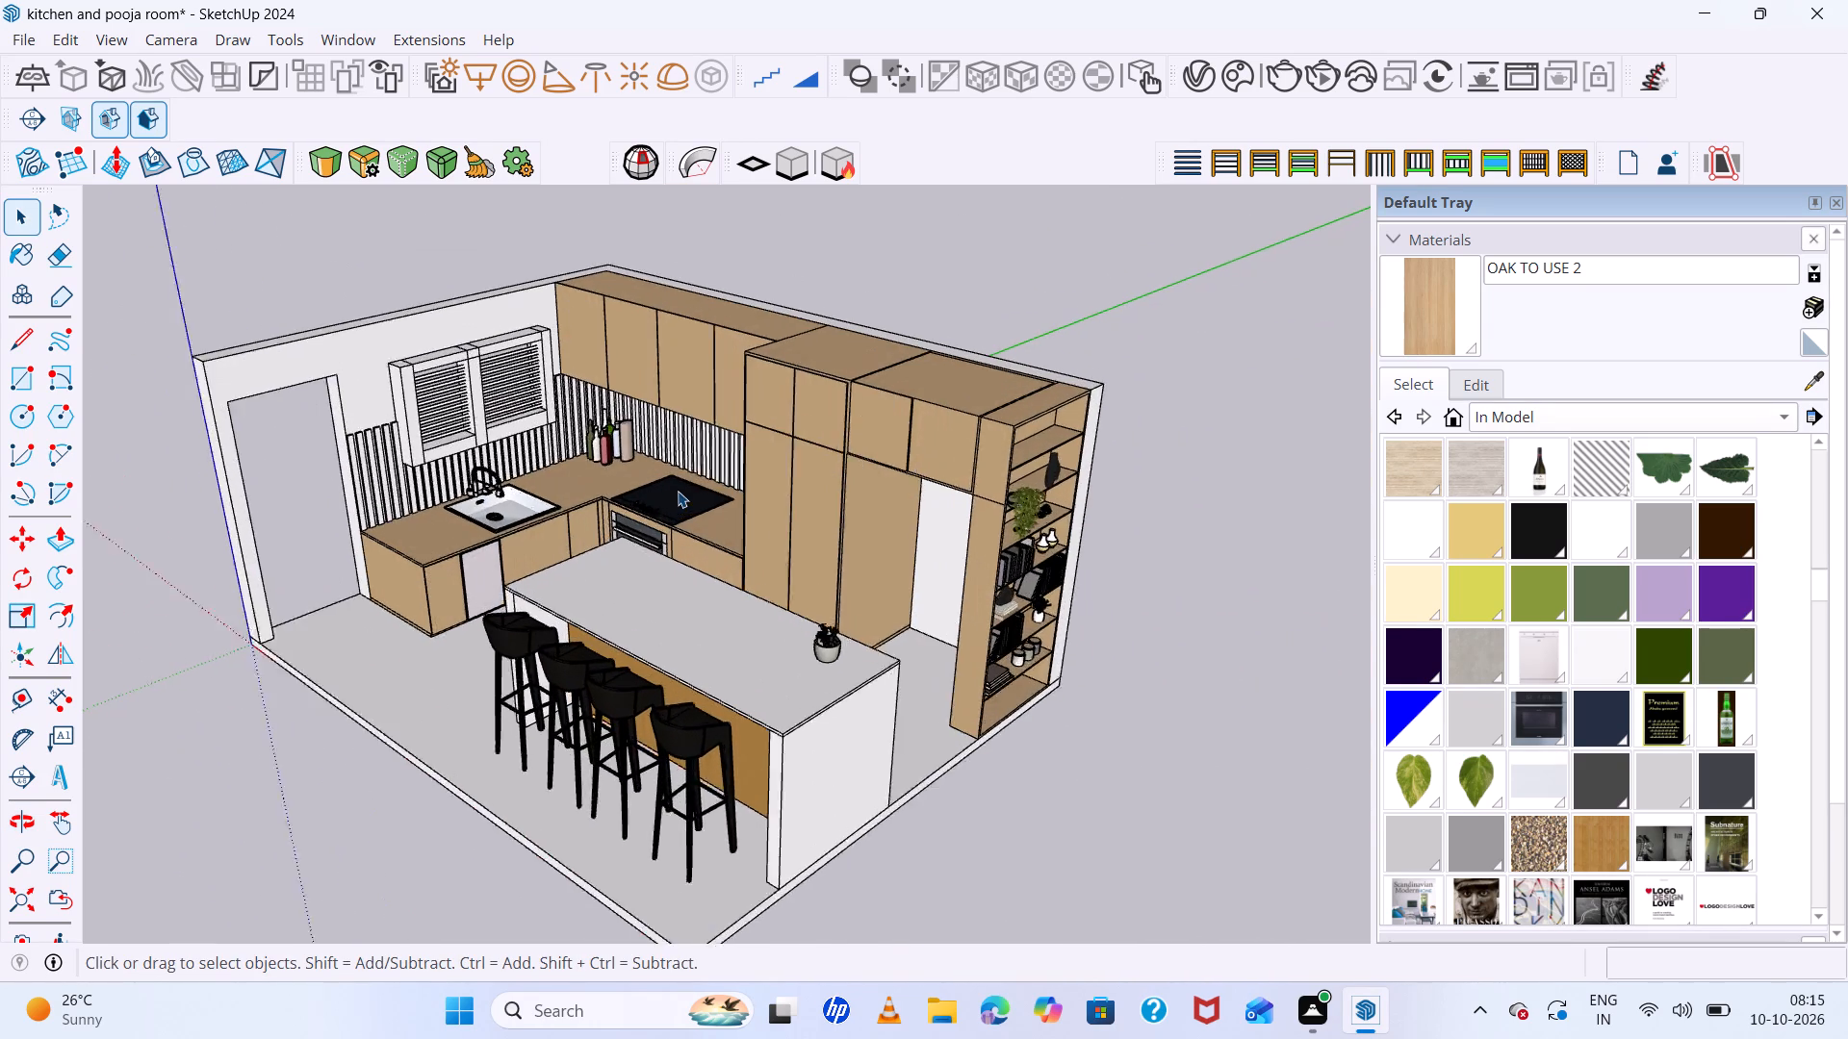
scroll(678, 491, up, 5)
scroll(678, 491, down, 7)
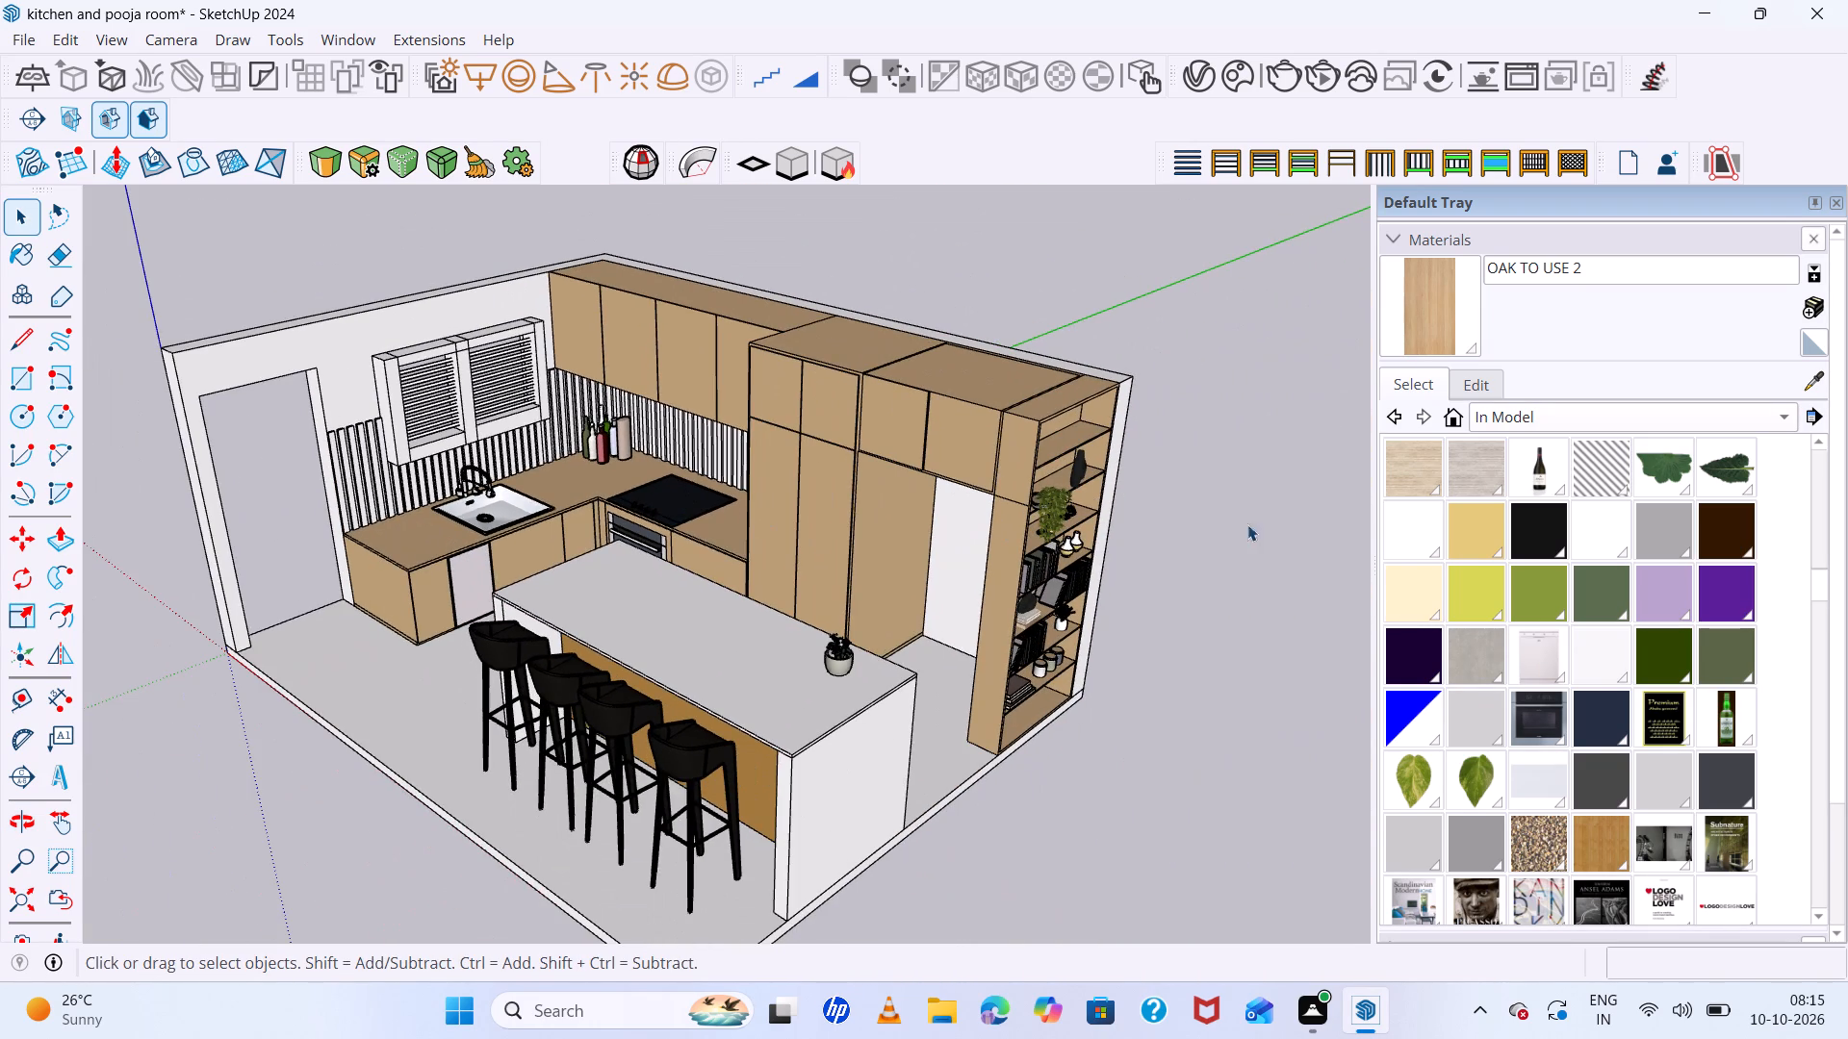
scroll(1098, 424, up, 5)
Inspect the decorated bookcase, the tall oak cabinets and the empty refrigerator opening between them.
middle_drag(1098, 424, 989, 389)
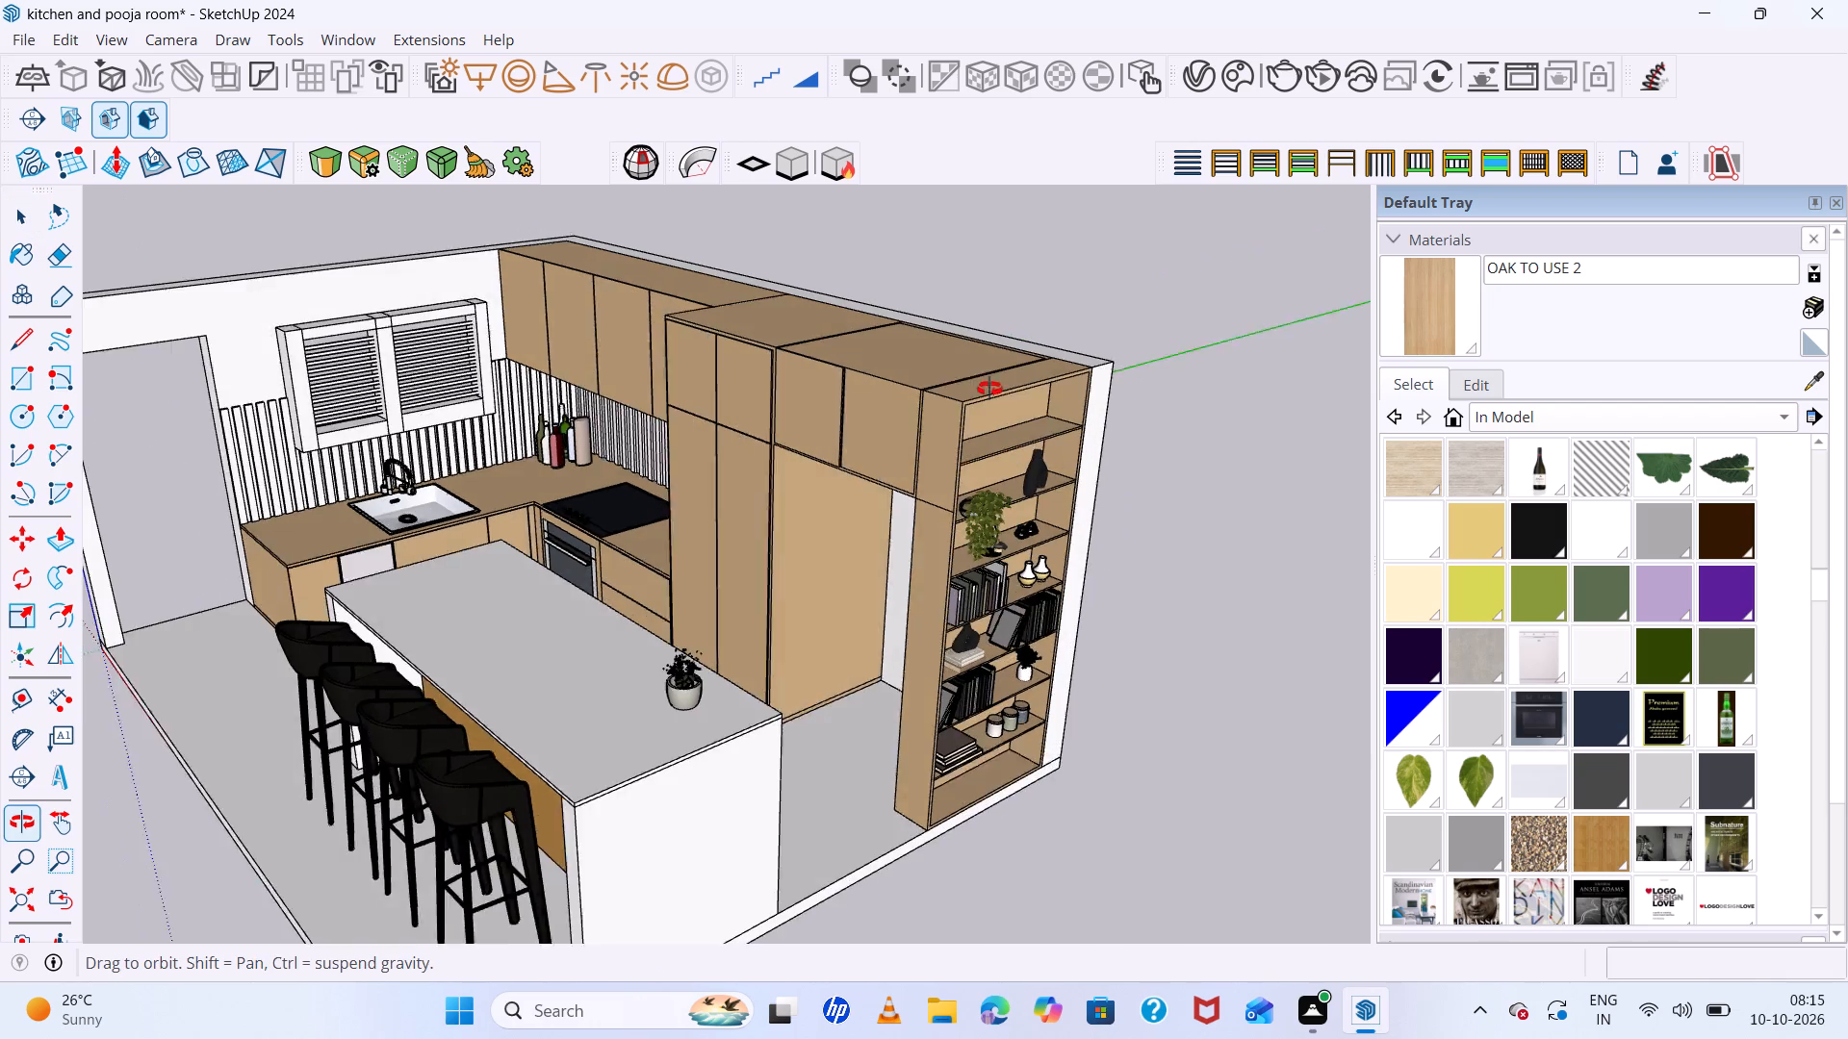
middle_drag(989, 389, 980, 386)
scroll(904, 410, up, 8)
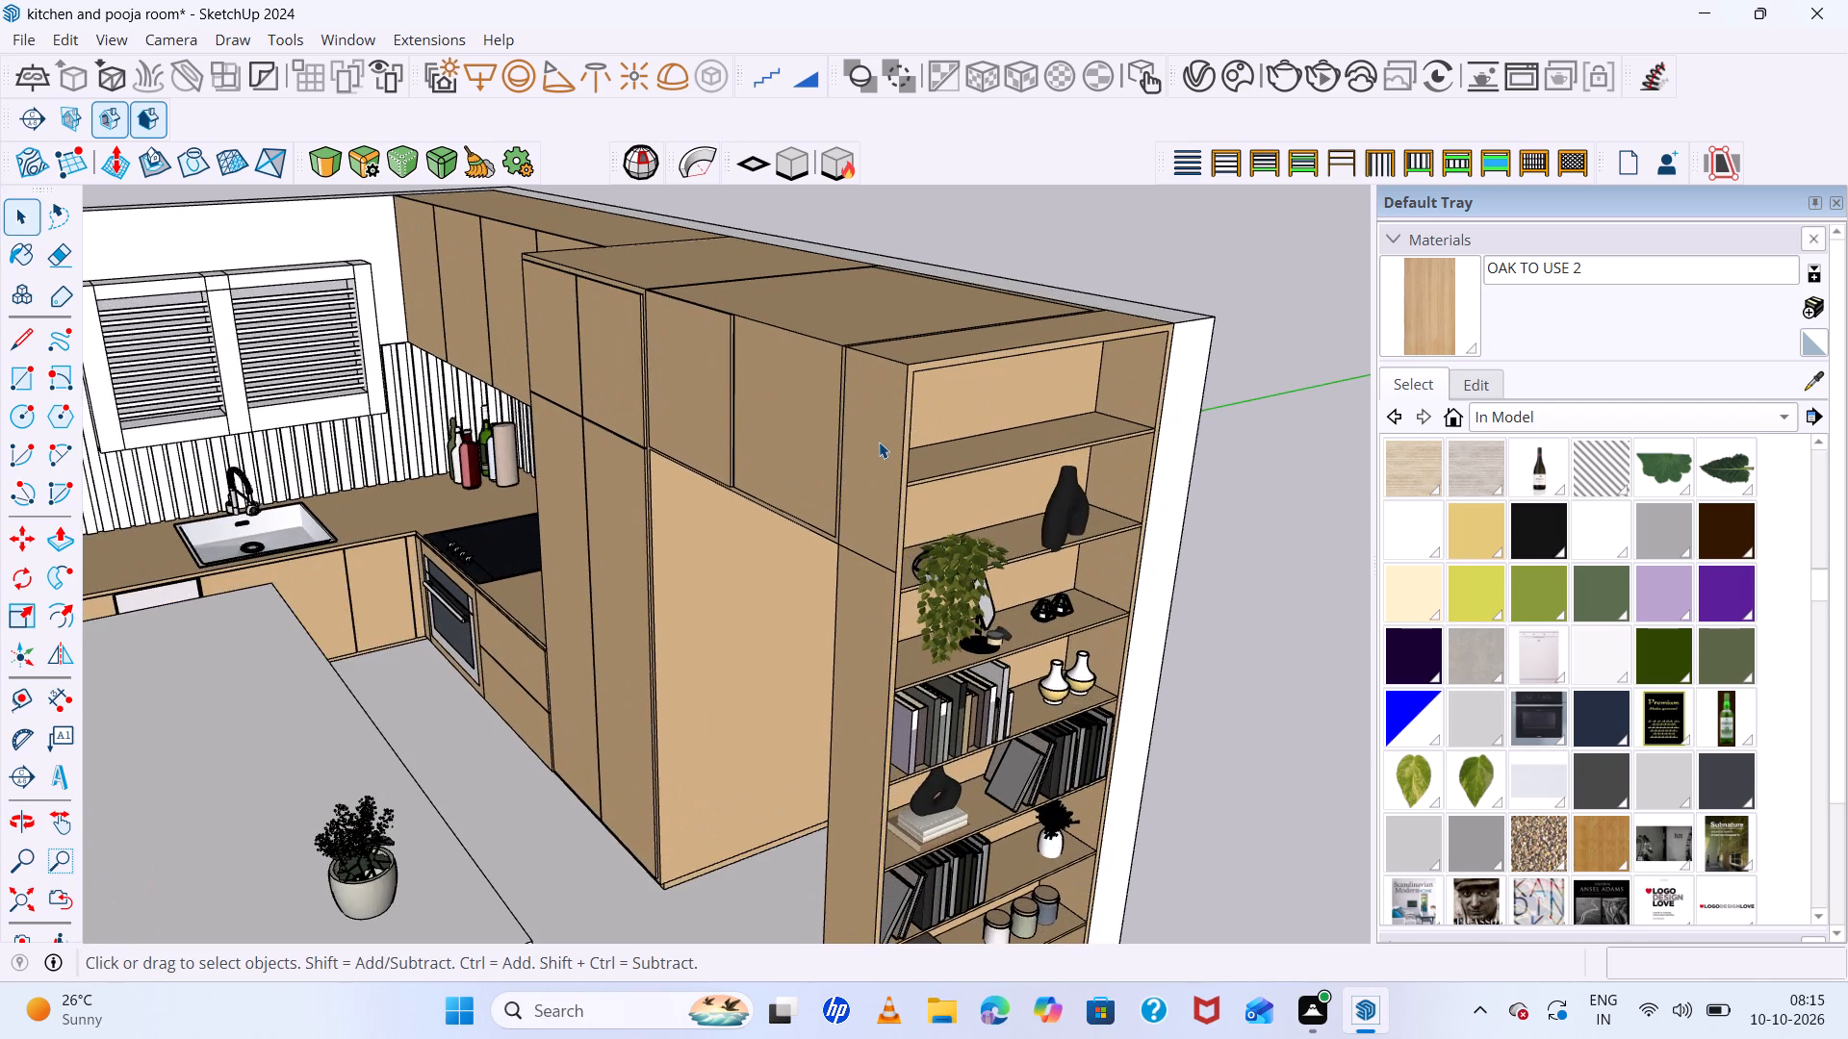
scroll(879, 442, up, 12)
middle_drag(880, 442, 1042, 466)
scroll(889, 500, down, 15)
click(1209, 545)
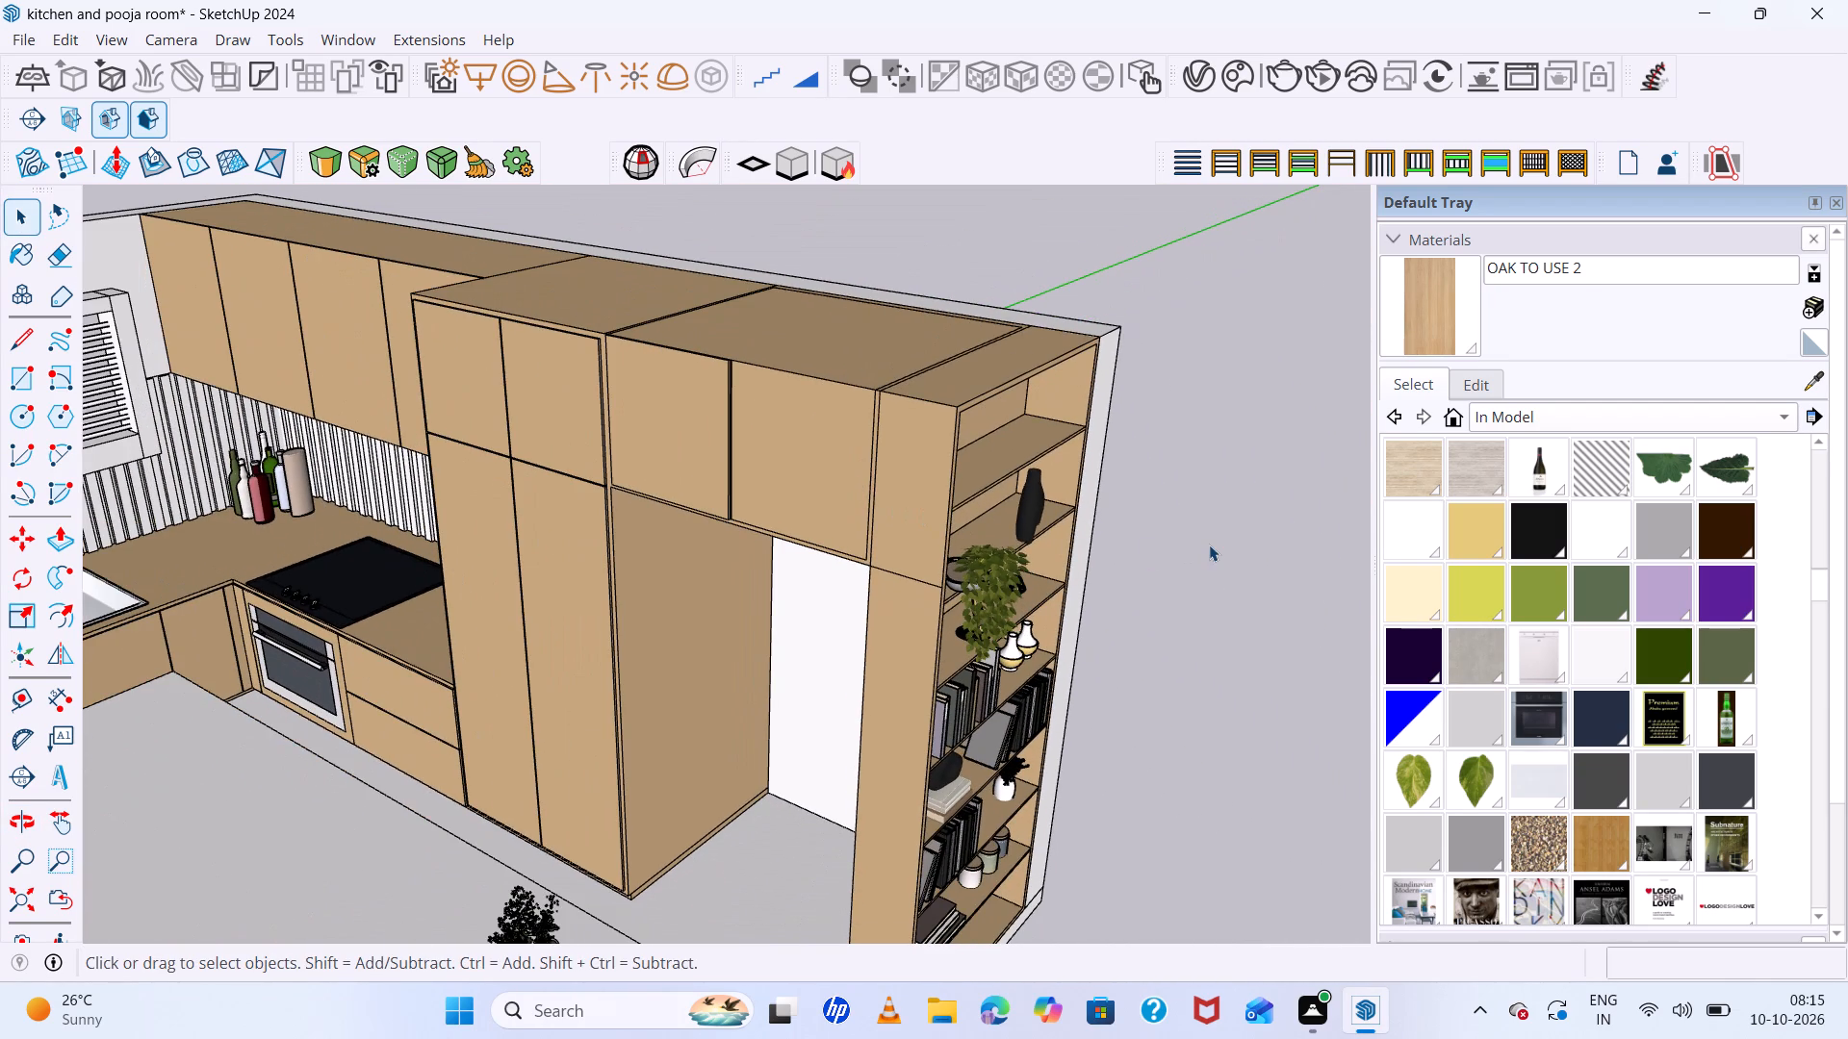
scroll(876, 460, down, 7)
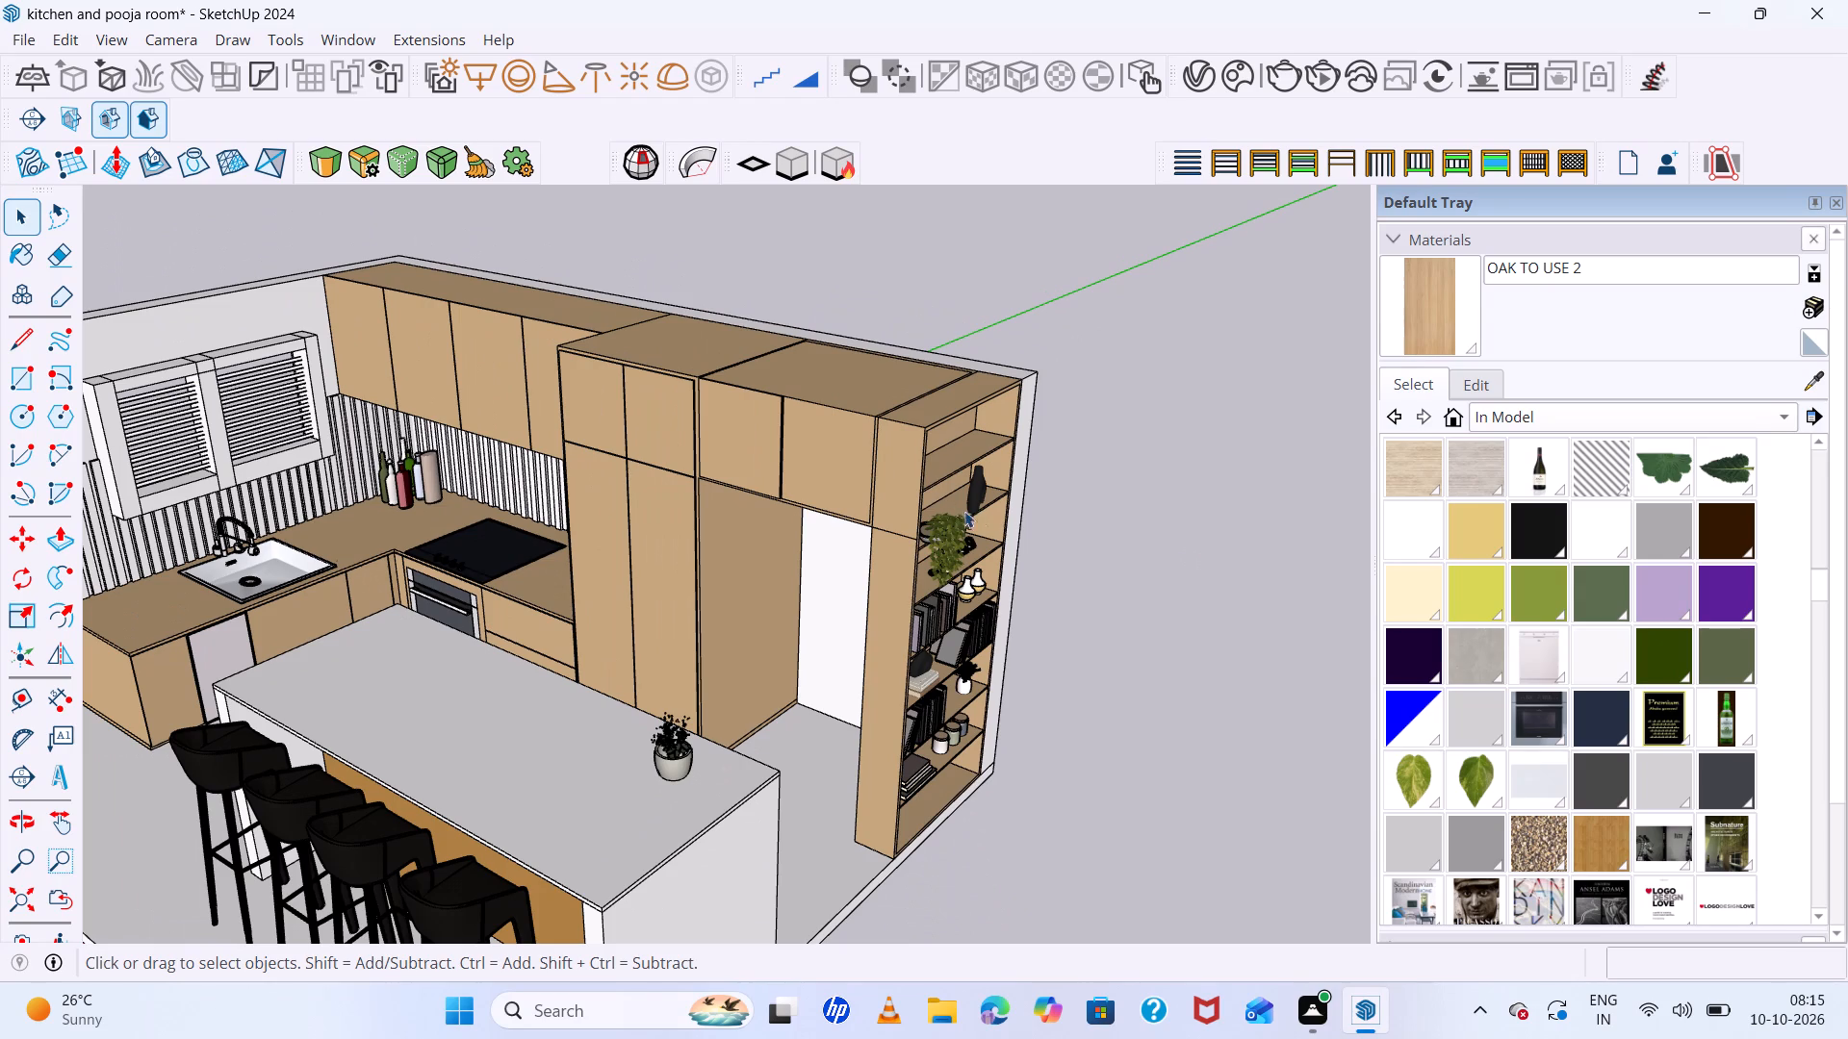
scroll(1039, 554, up, 7)
middle_drag(1047, 571, 960, 481)
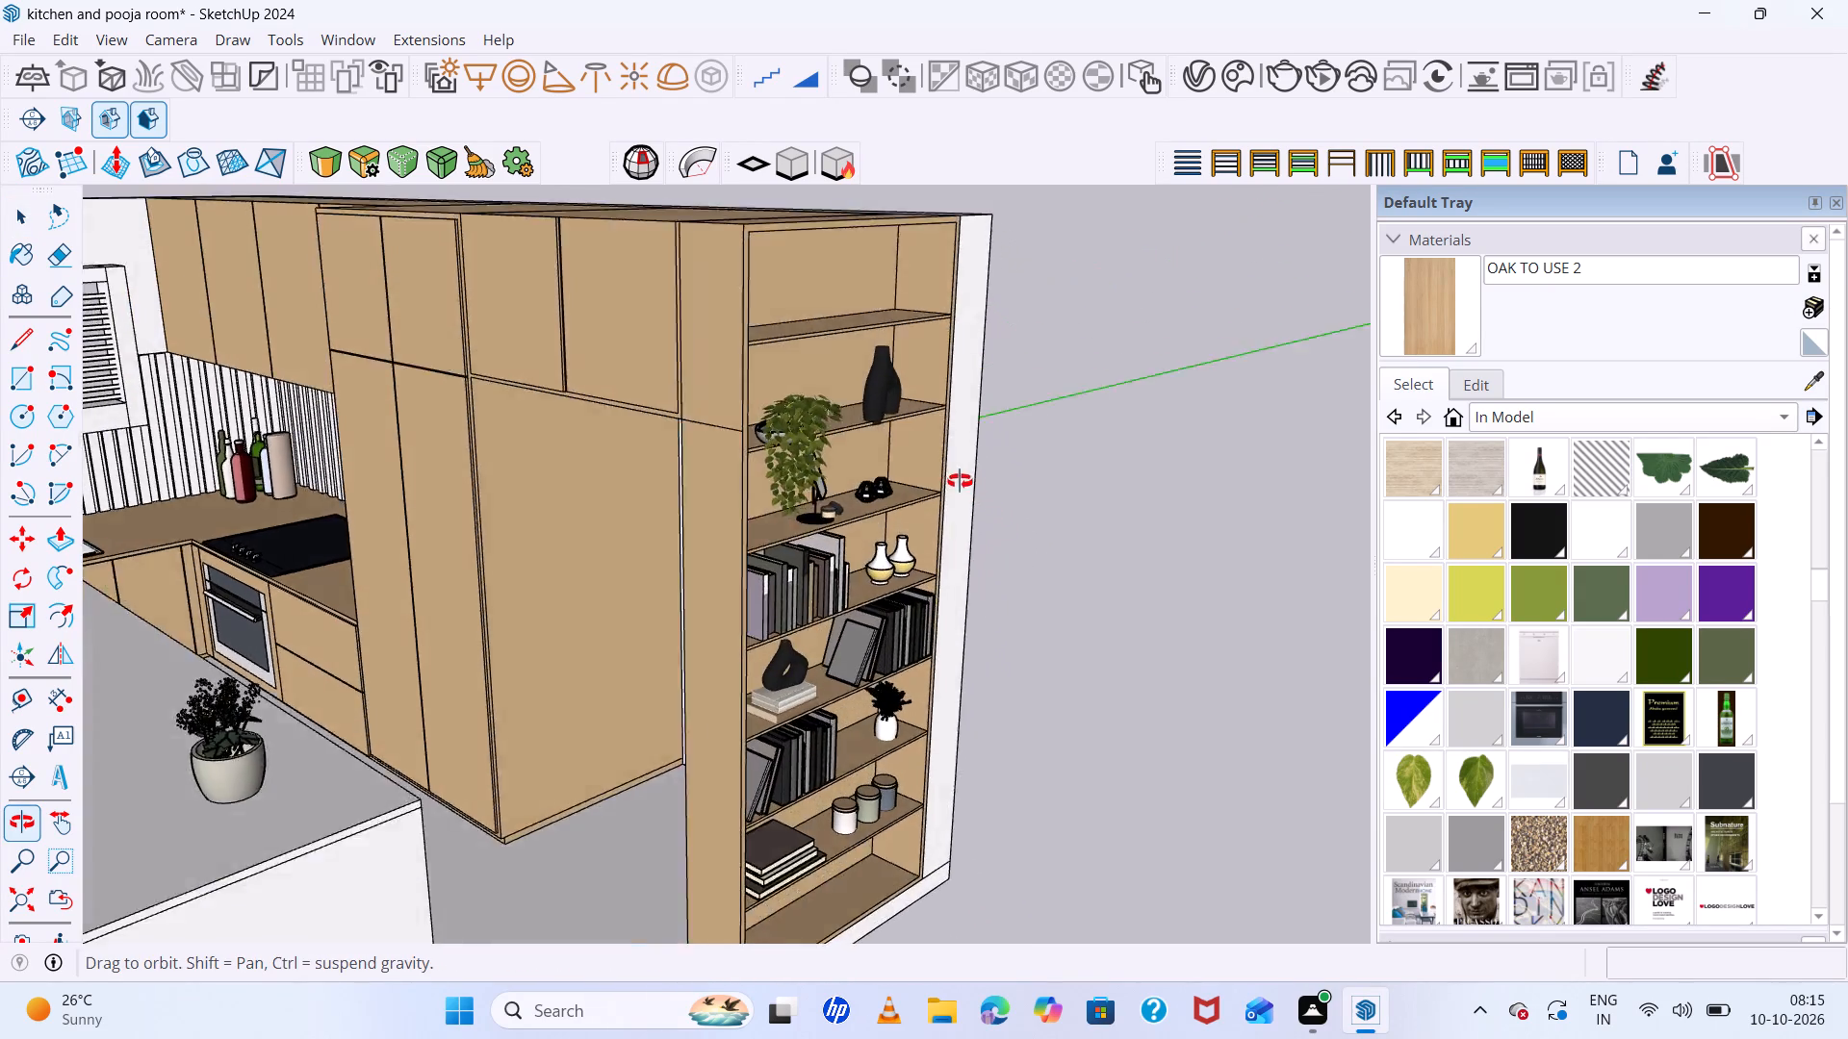
middle_drag(960, 481, 1176, 477)
middle_click(1176, 477)
scroll(987, 516, down, 2)
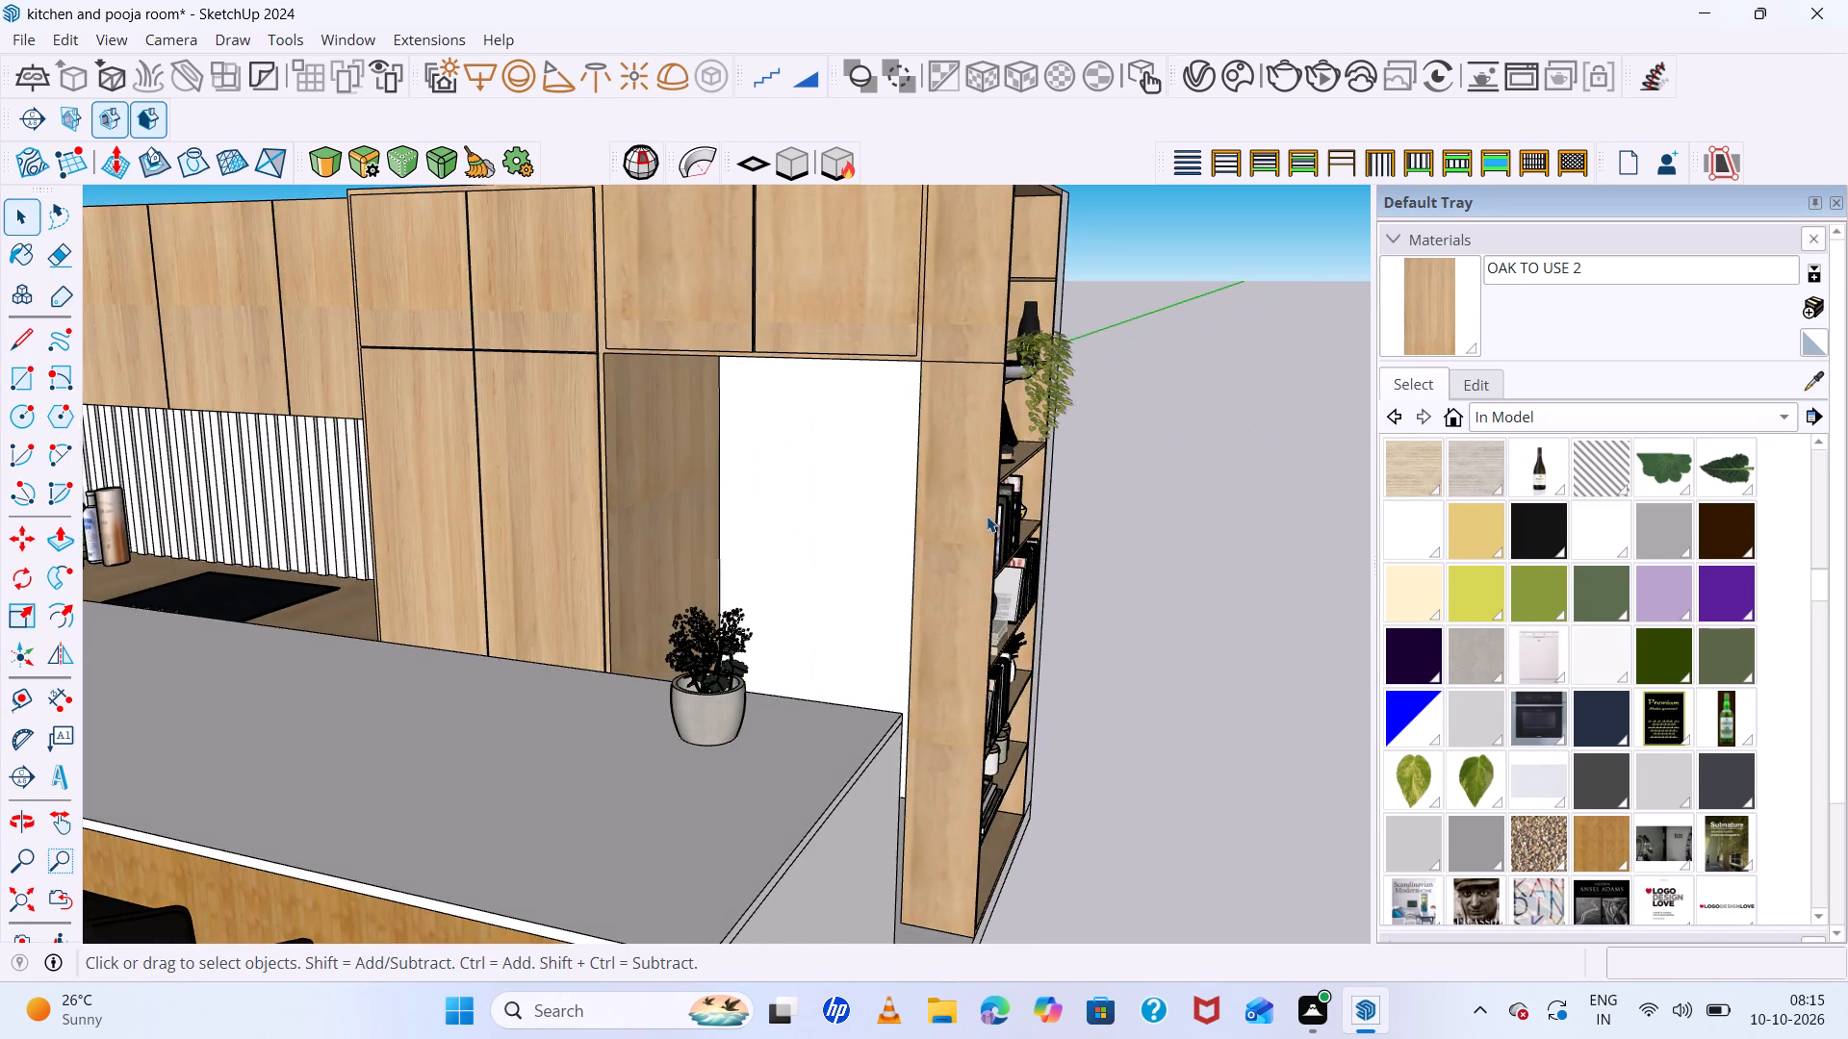
scroll(987, 516, down, 11)
middle_drag(967, 562, 945, 671)
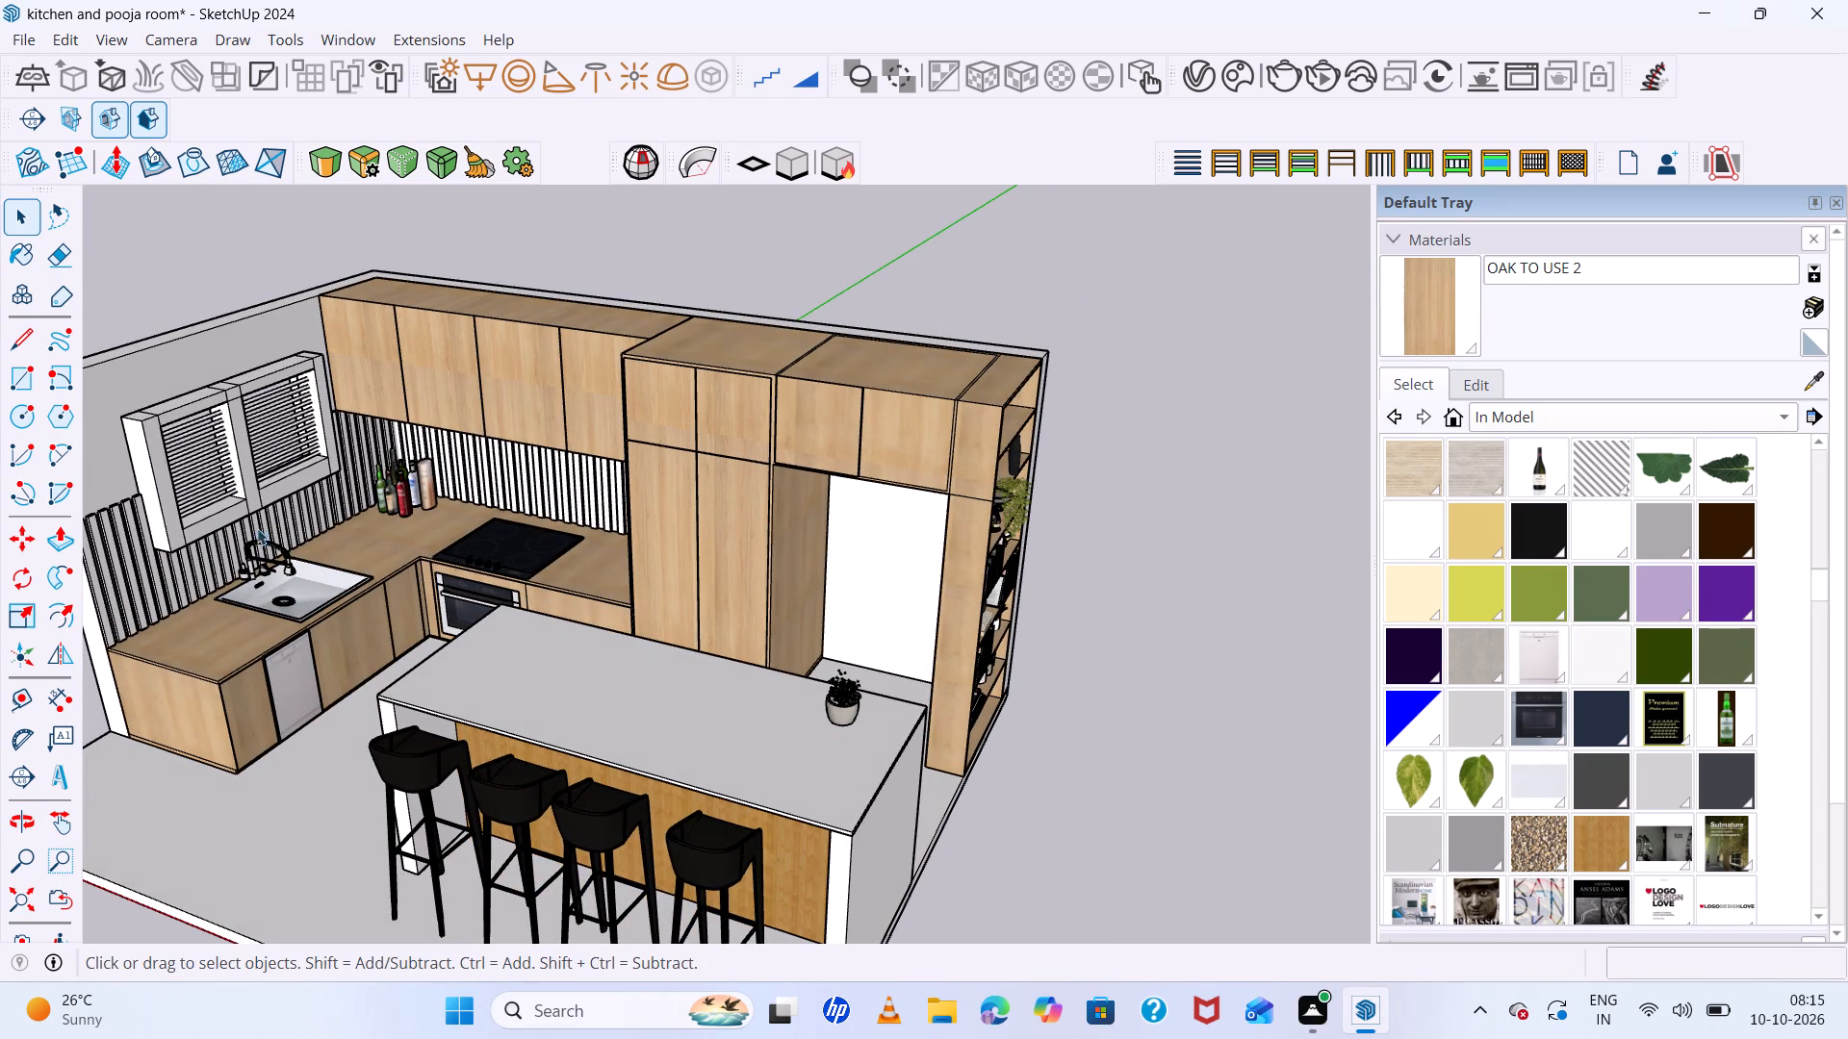
Inspect the corner worktop with the sink, hob, oven and dishwasher, and check it against the overall kitchen.
scroll(259, 598, up, 7)
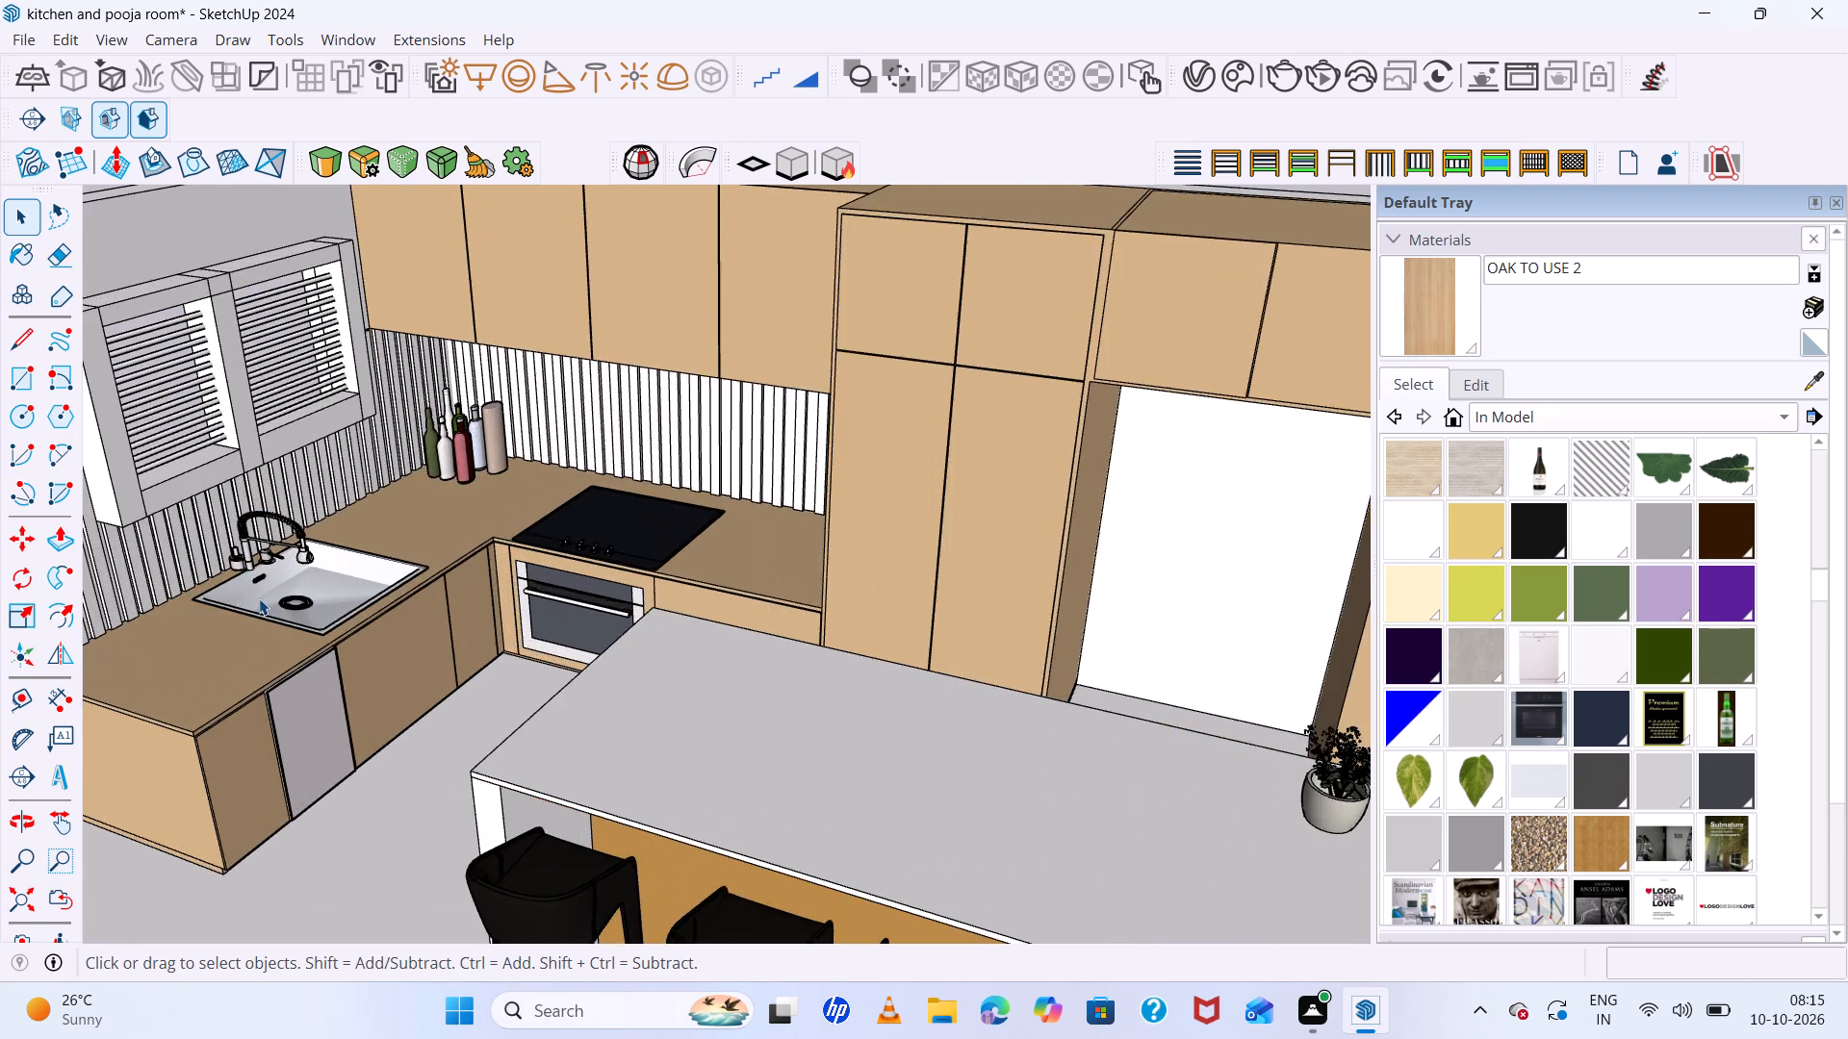
scroll(259, 598, up, 7)
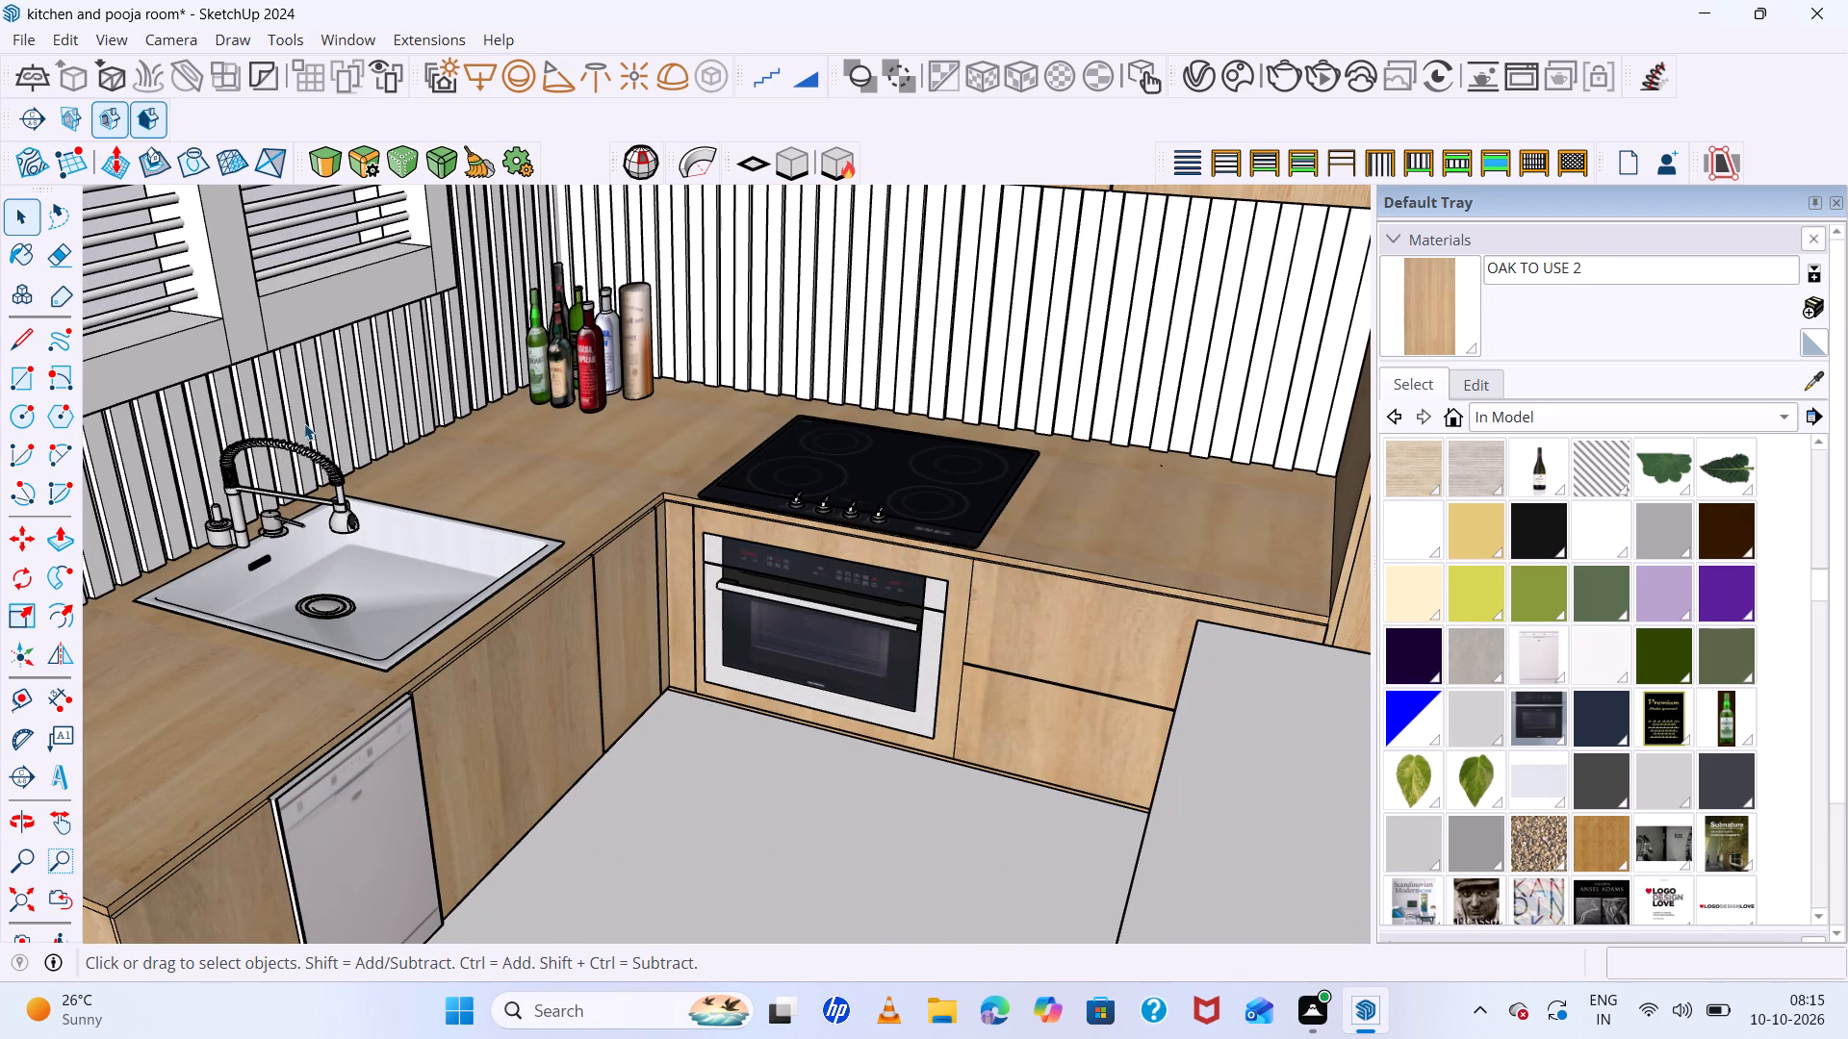
scroll(325, 403, down, 7)
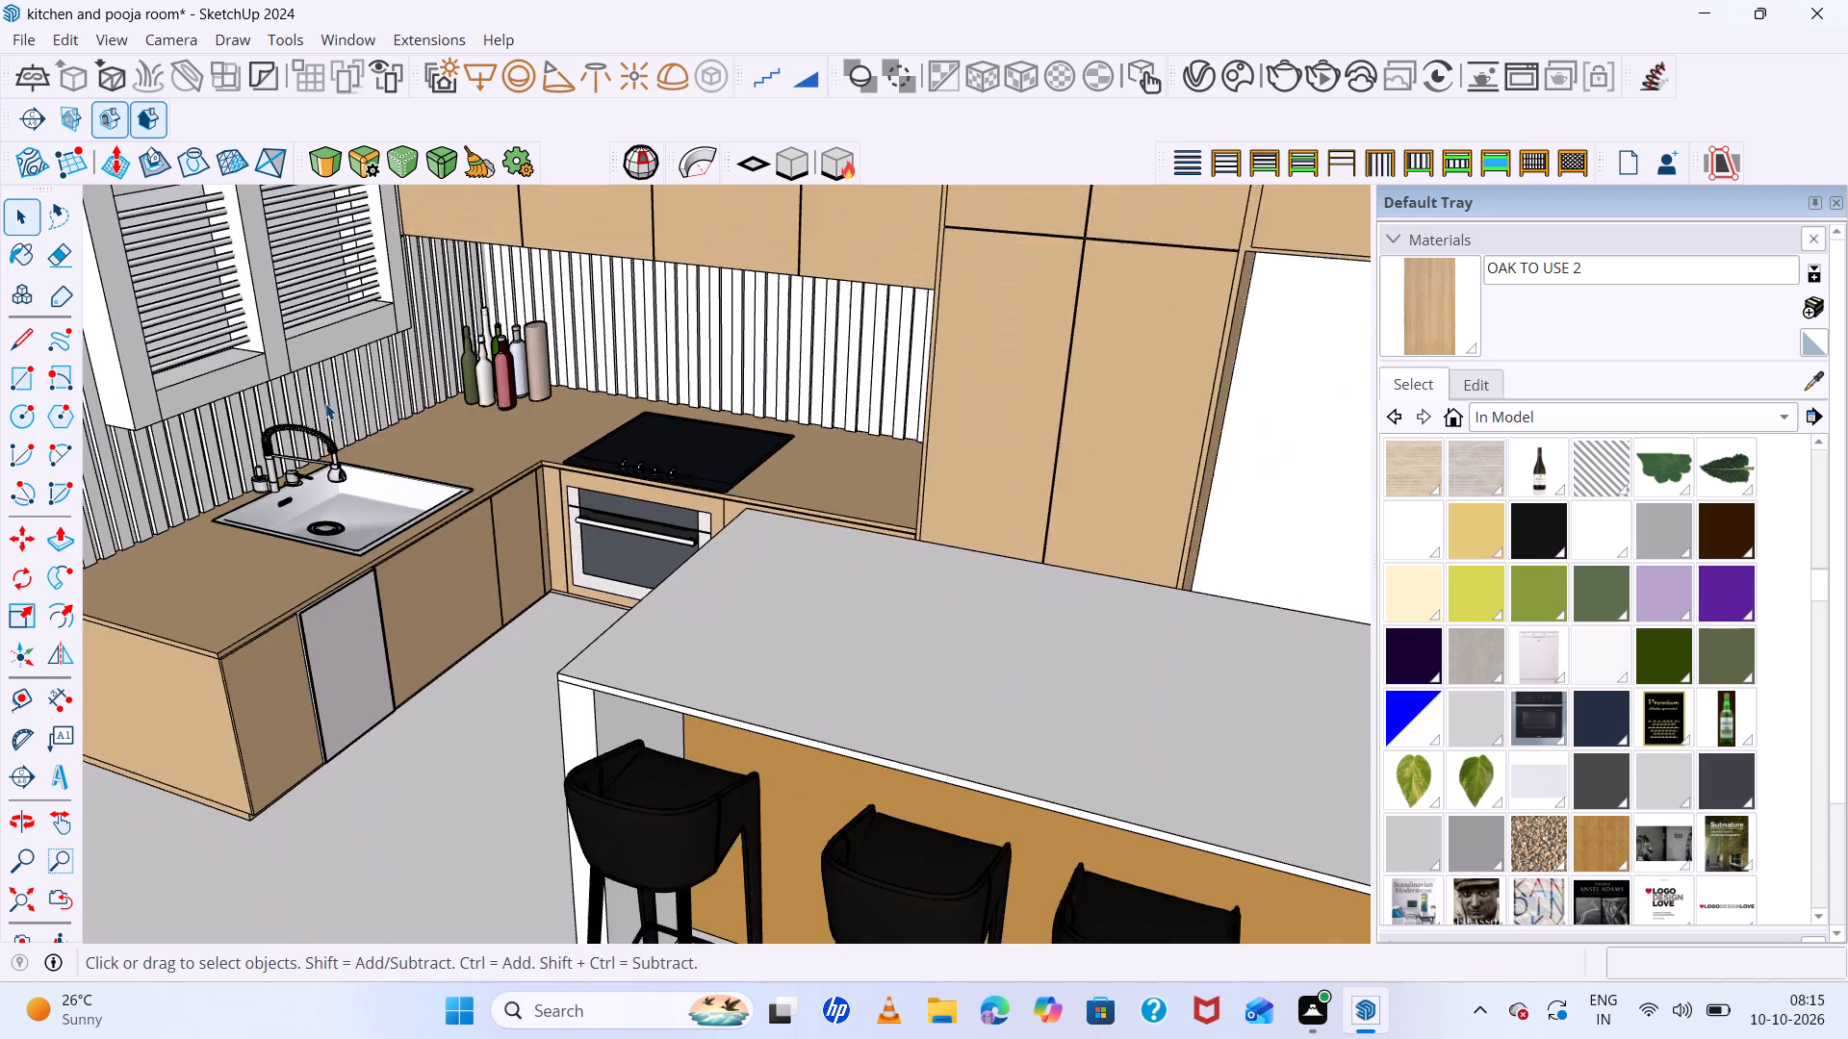
scroll(325, 403, down, 1)
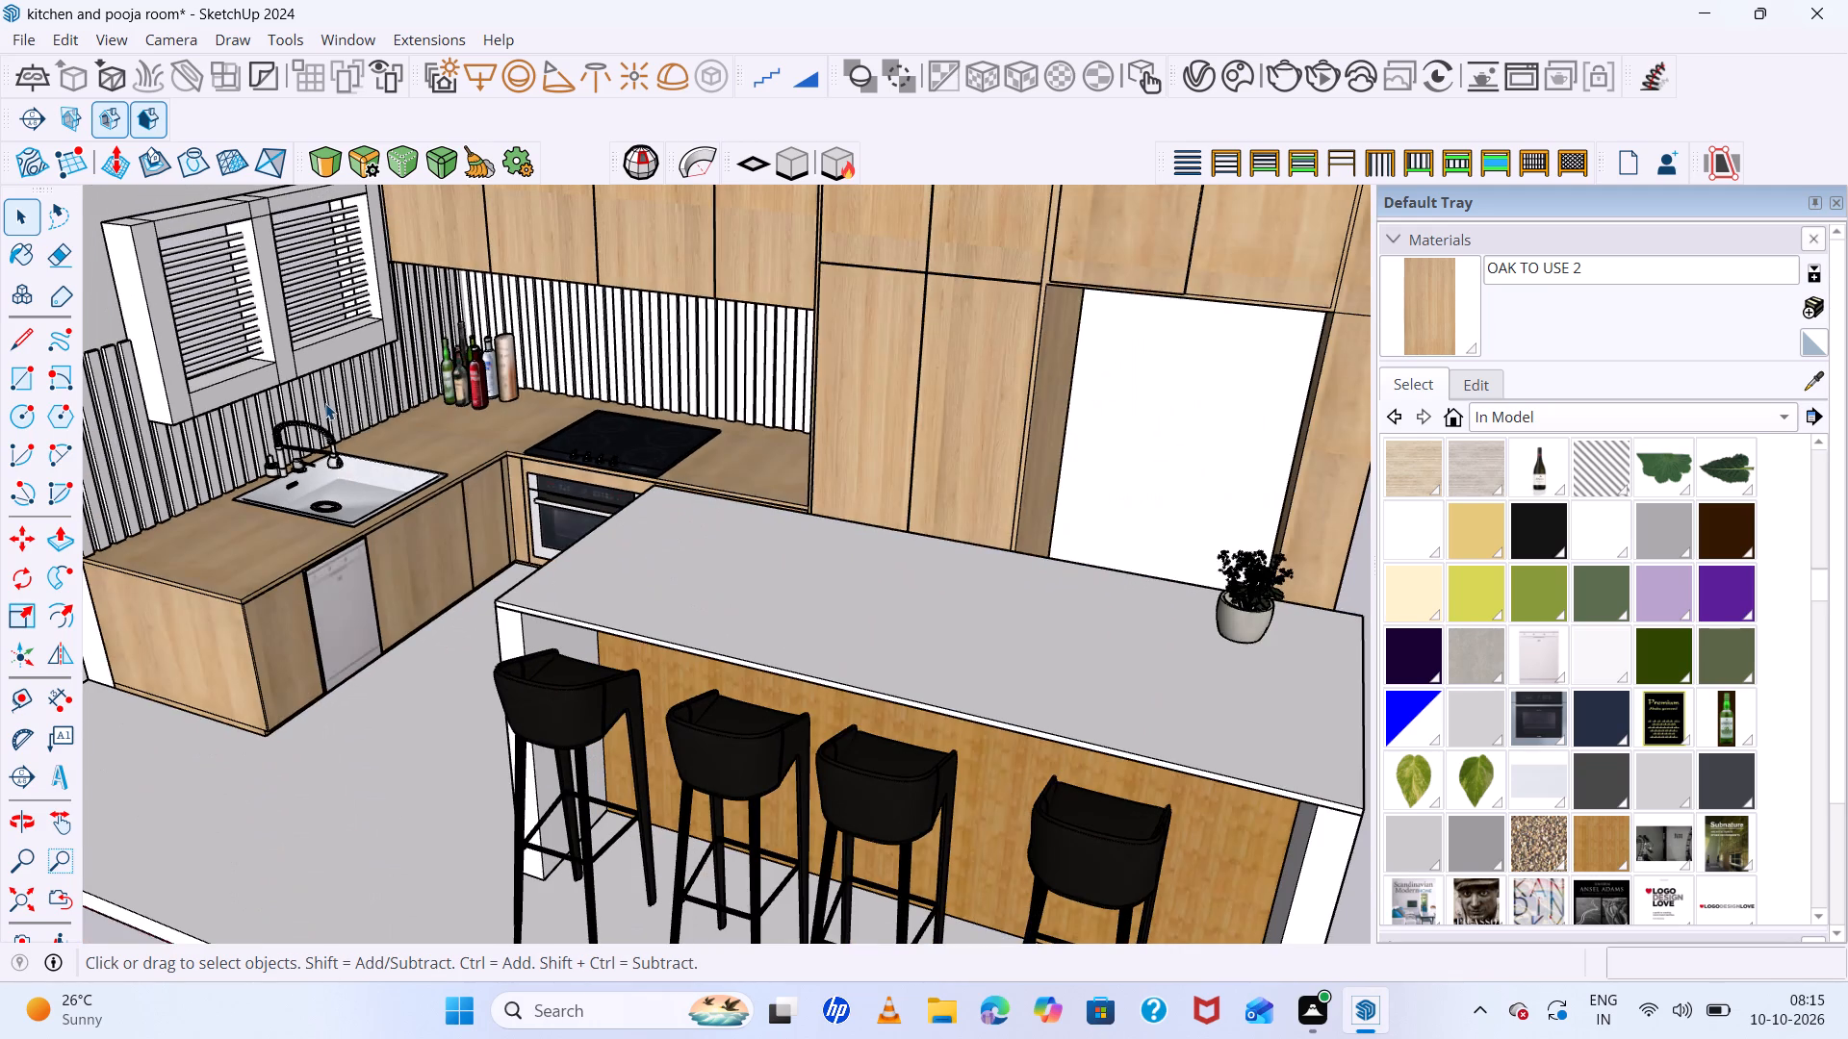
scroll(325, 403, down, 2)
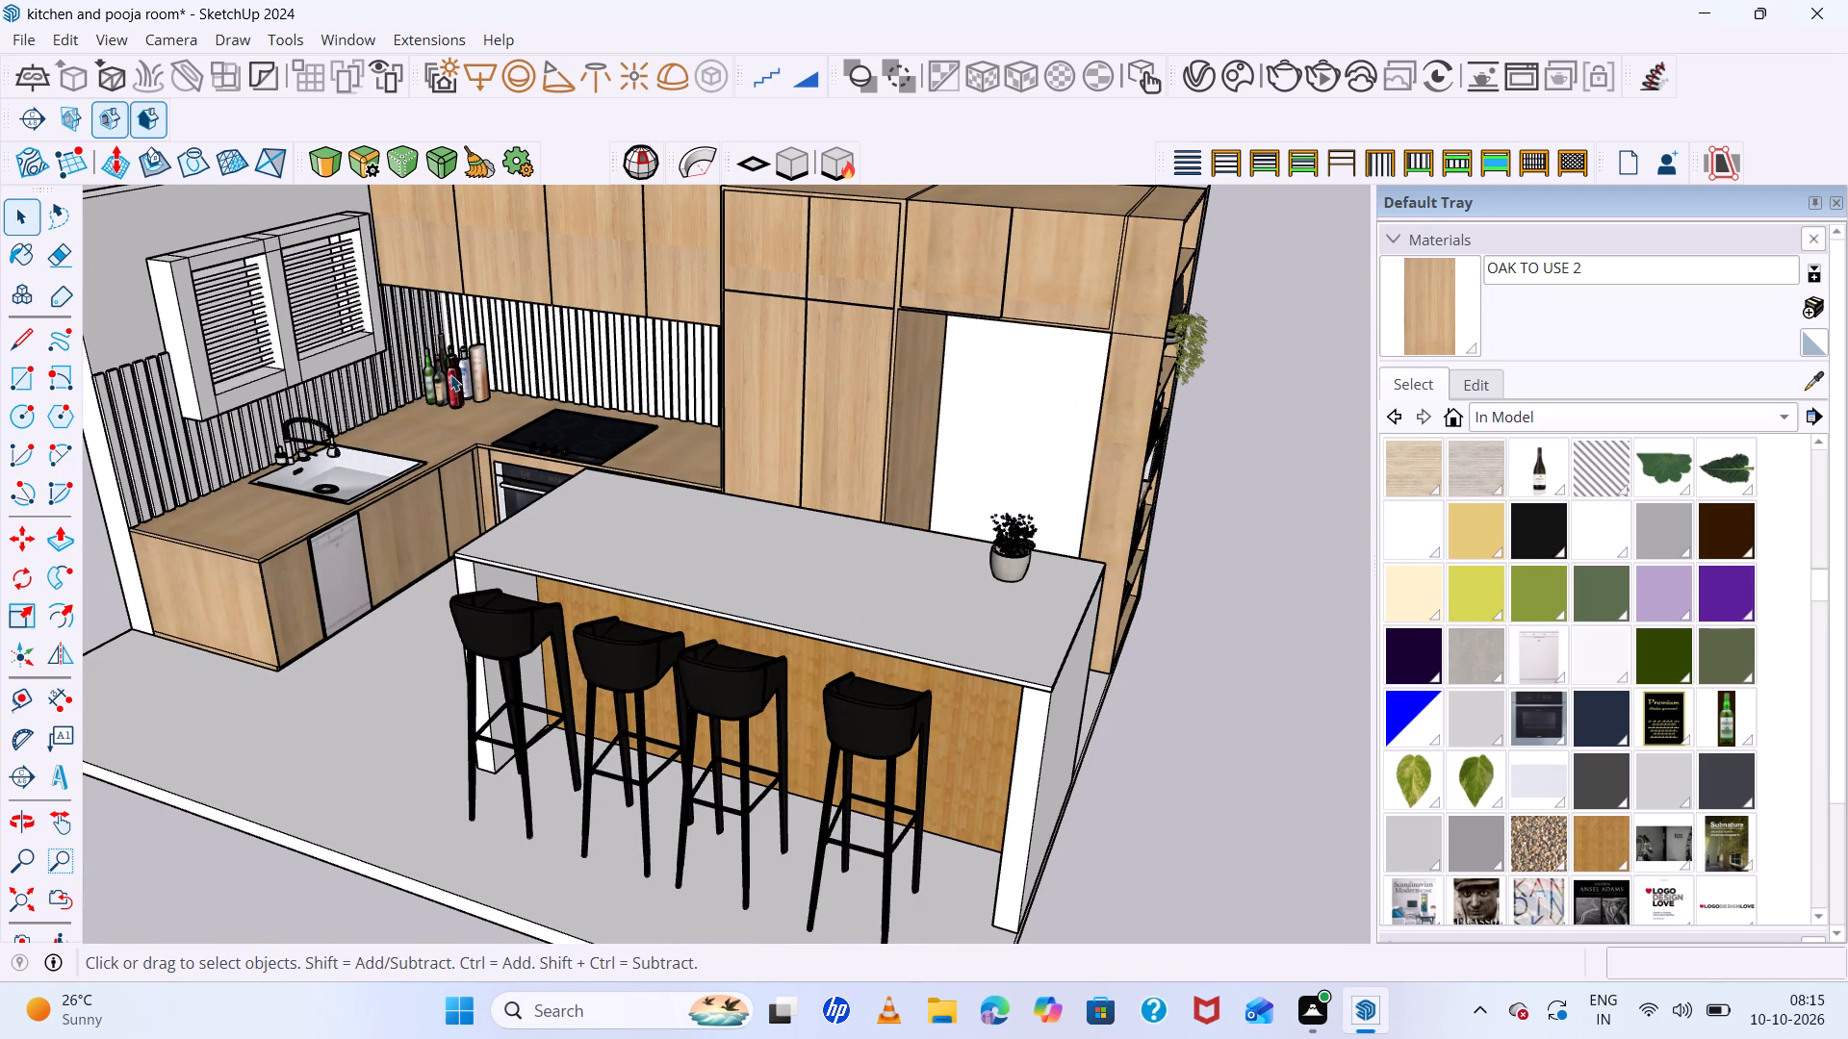
scroll(358, 471, up, 3)
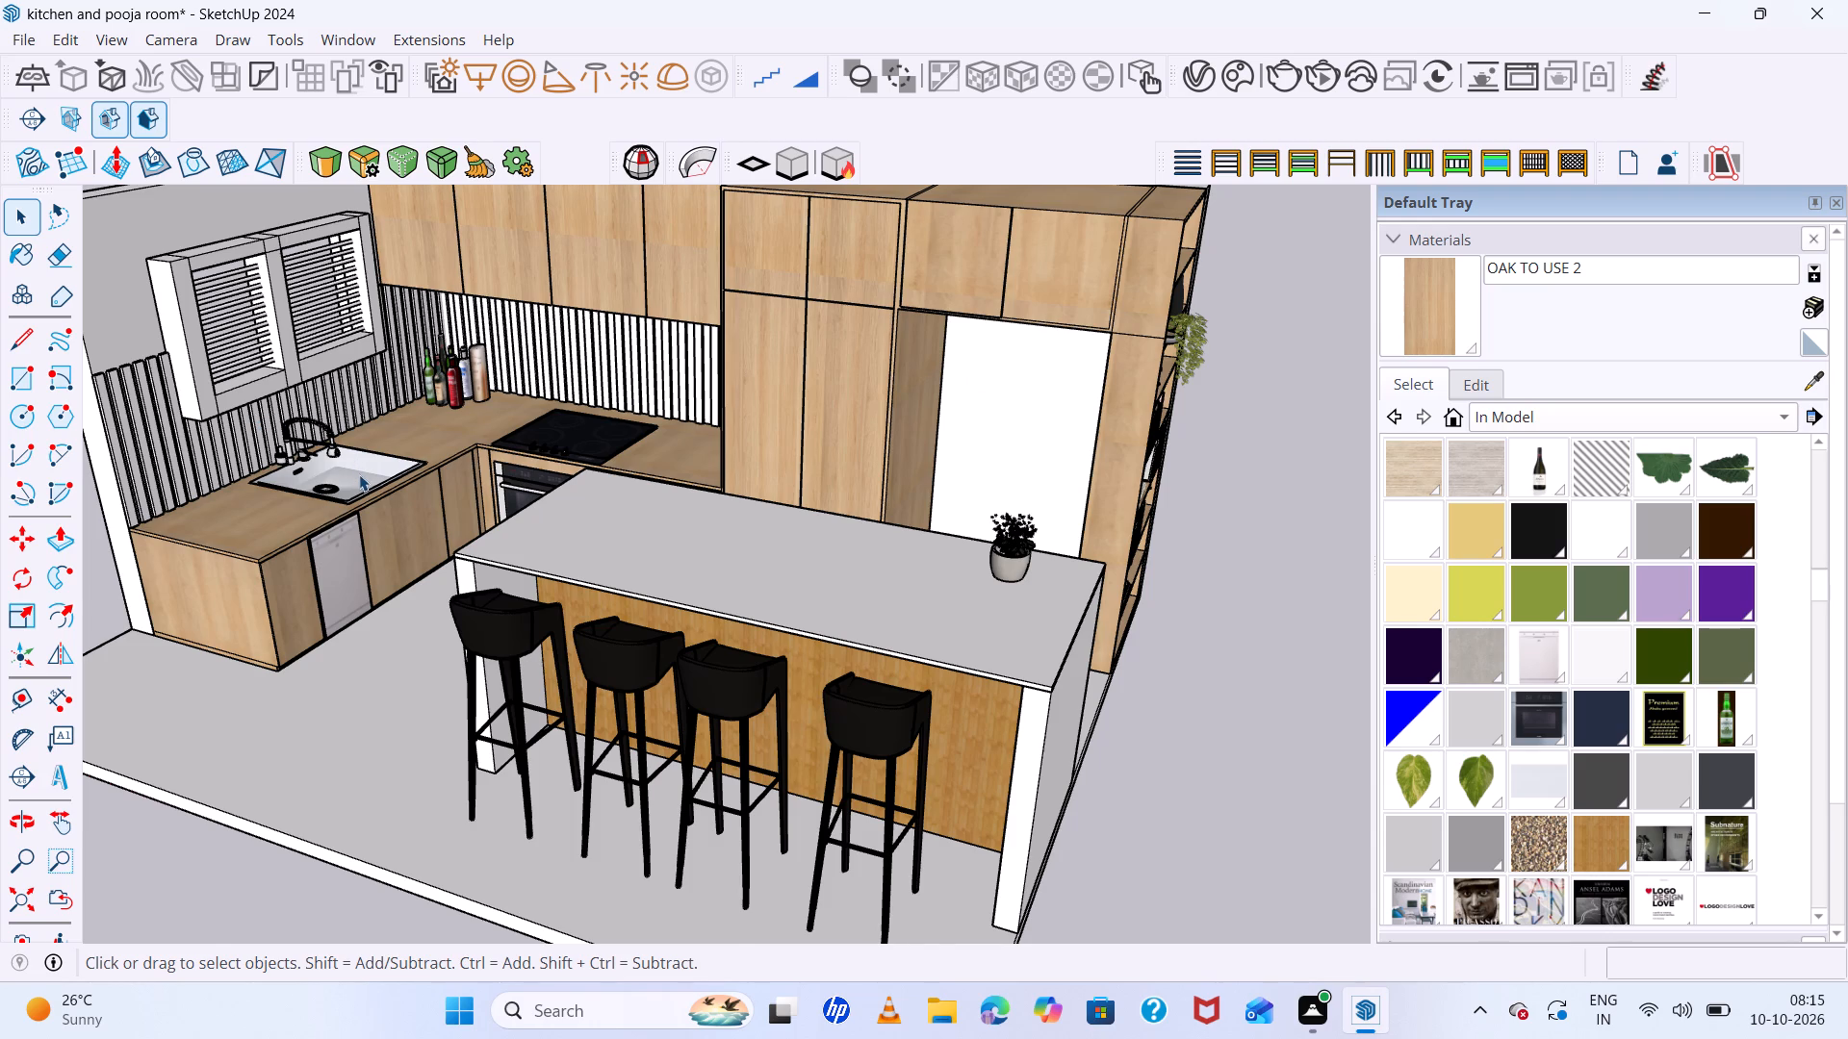
scroll(359, 474, up, 13)
middle_click(363, 474)
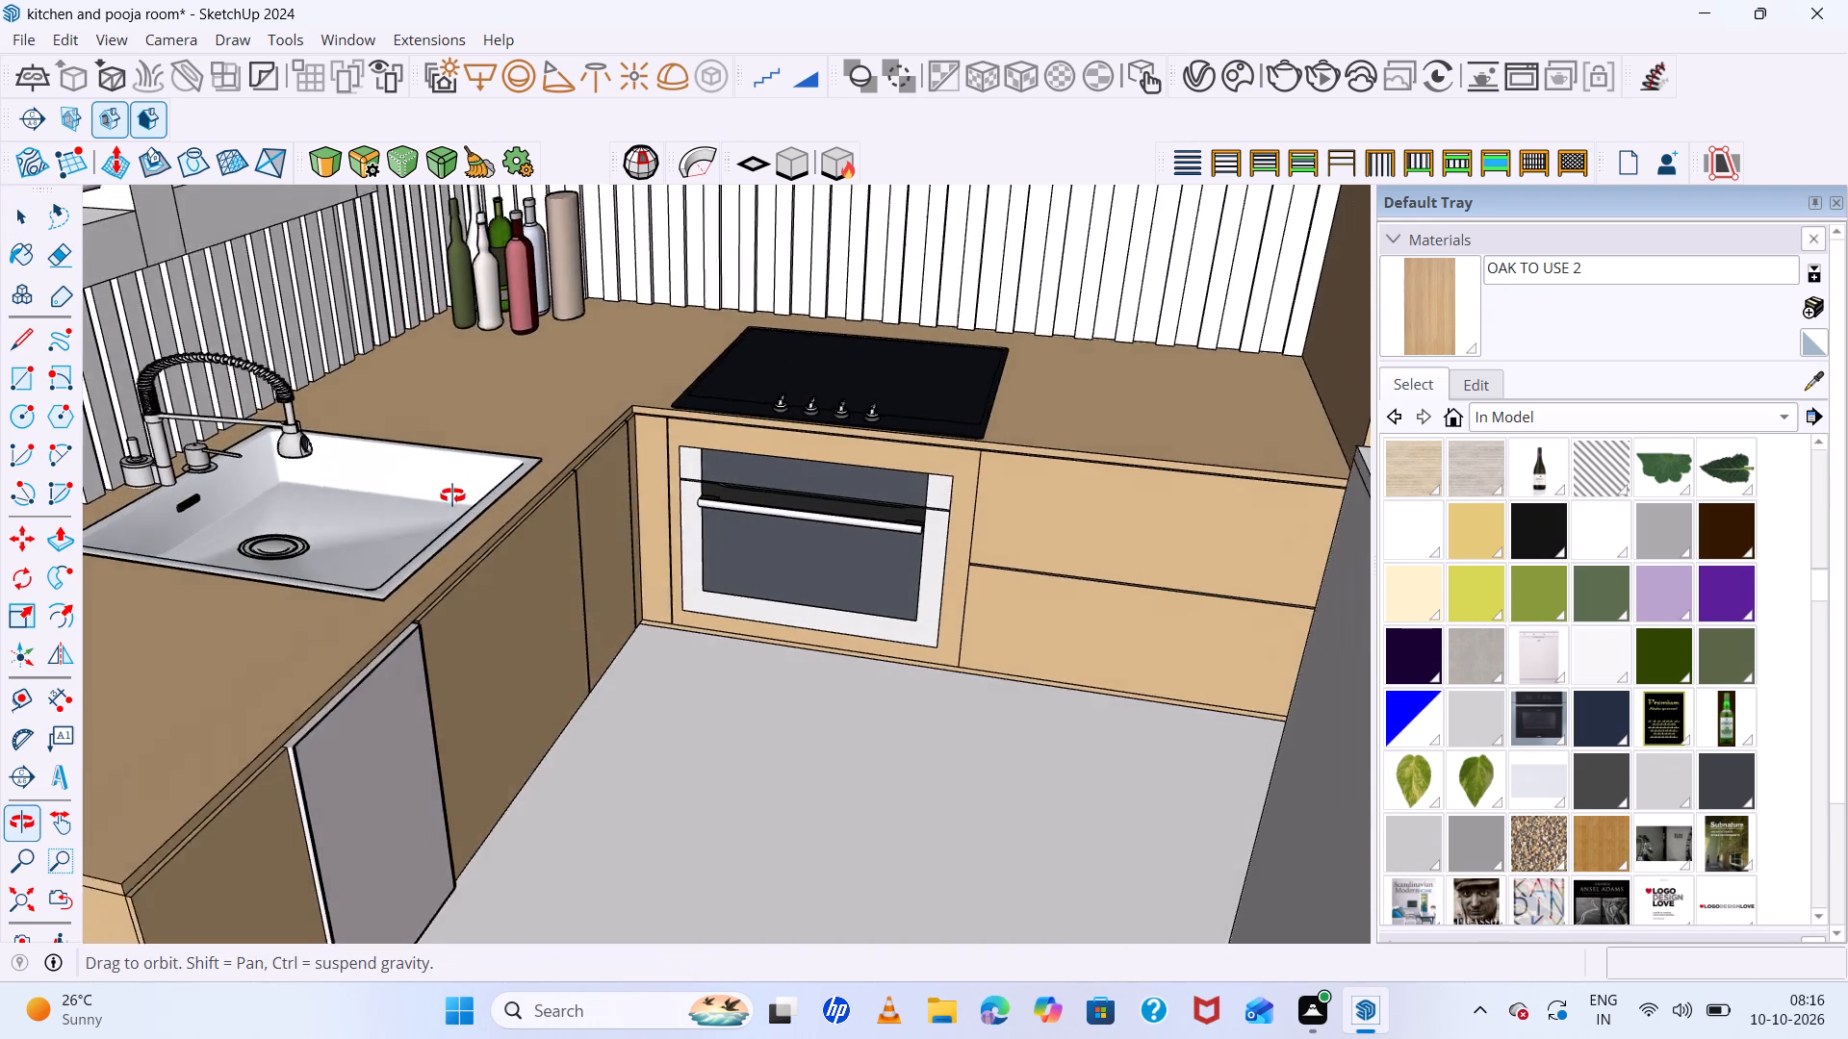
click(556, 746)
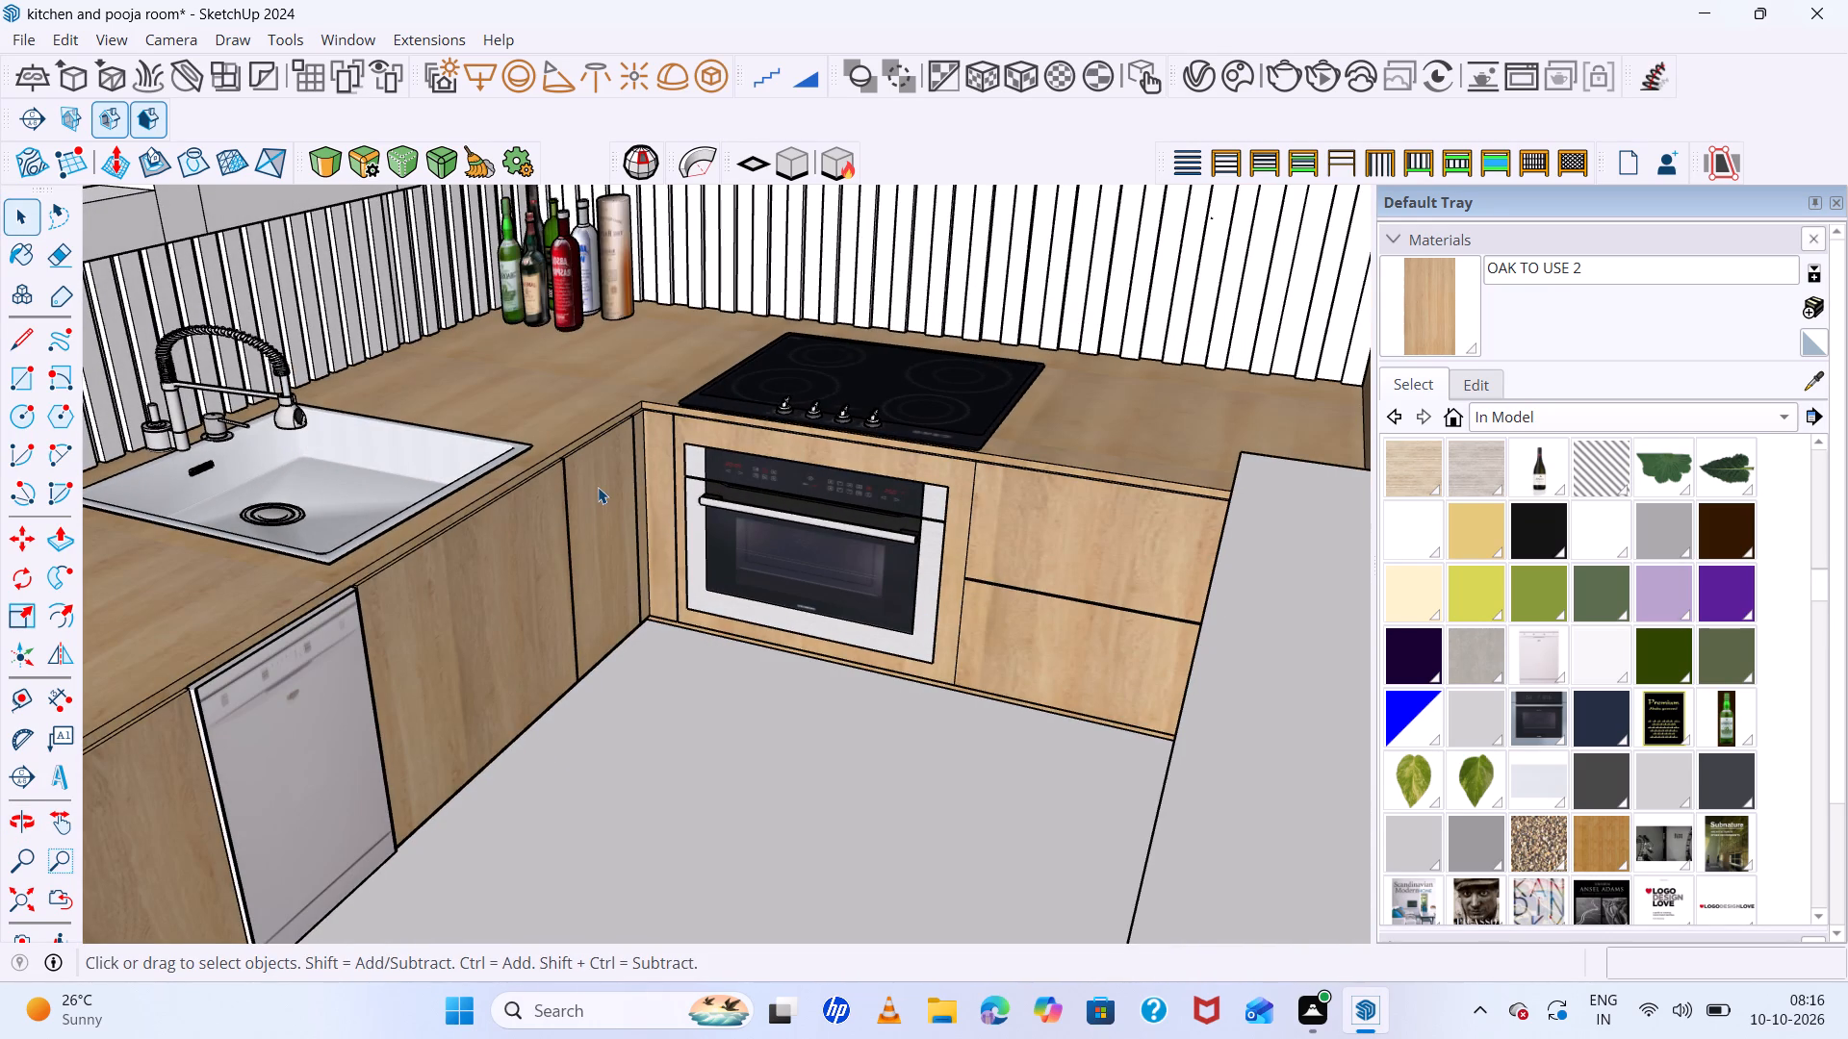
scroll(598, 487, down, 7)
scroll(560, 604, down, 3)
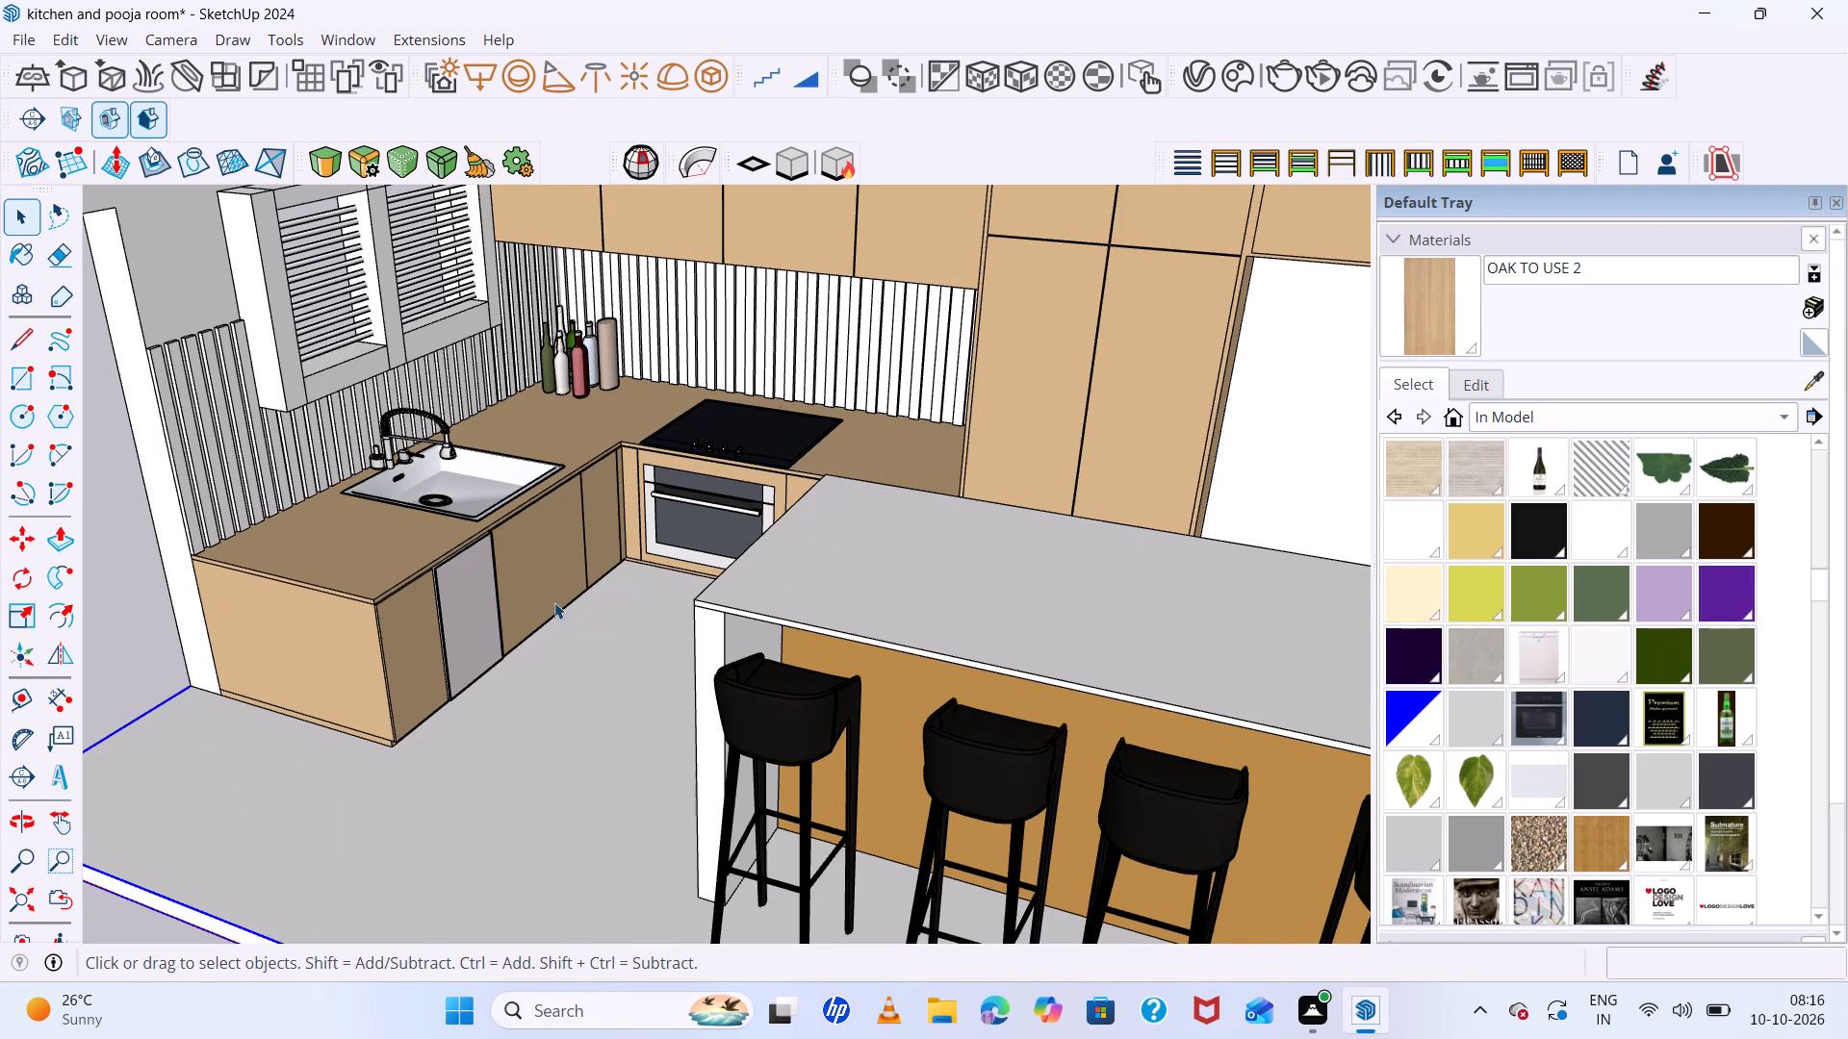
scroll(554, 602, down, 4)
middle_drag(825, 724, 522, 589)
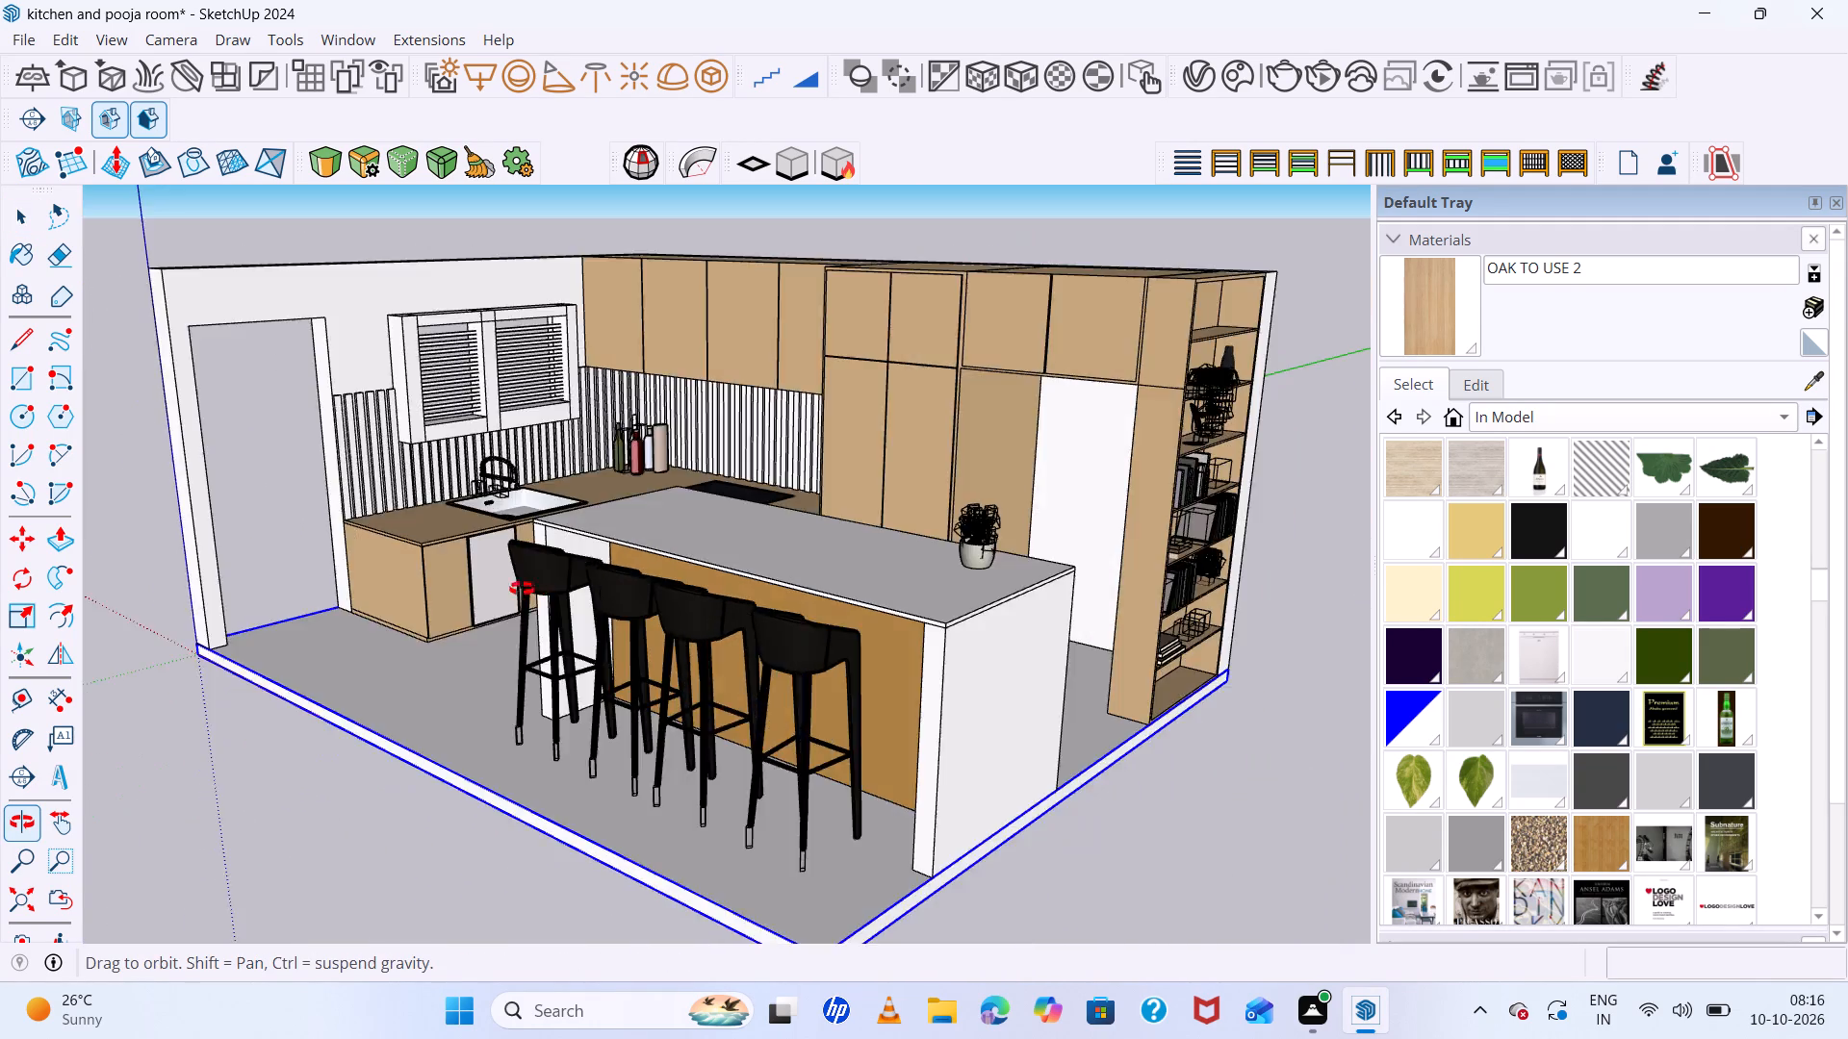
middle_drag(522, 589, 484, 570)
click(1323, 591)
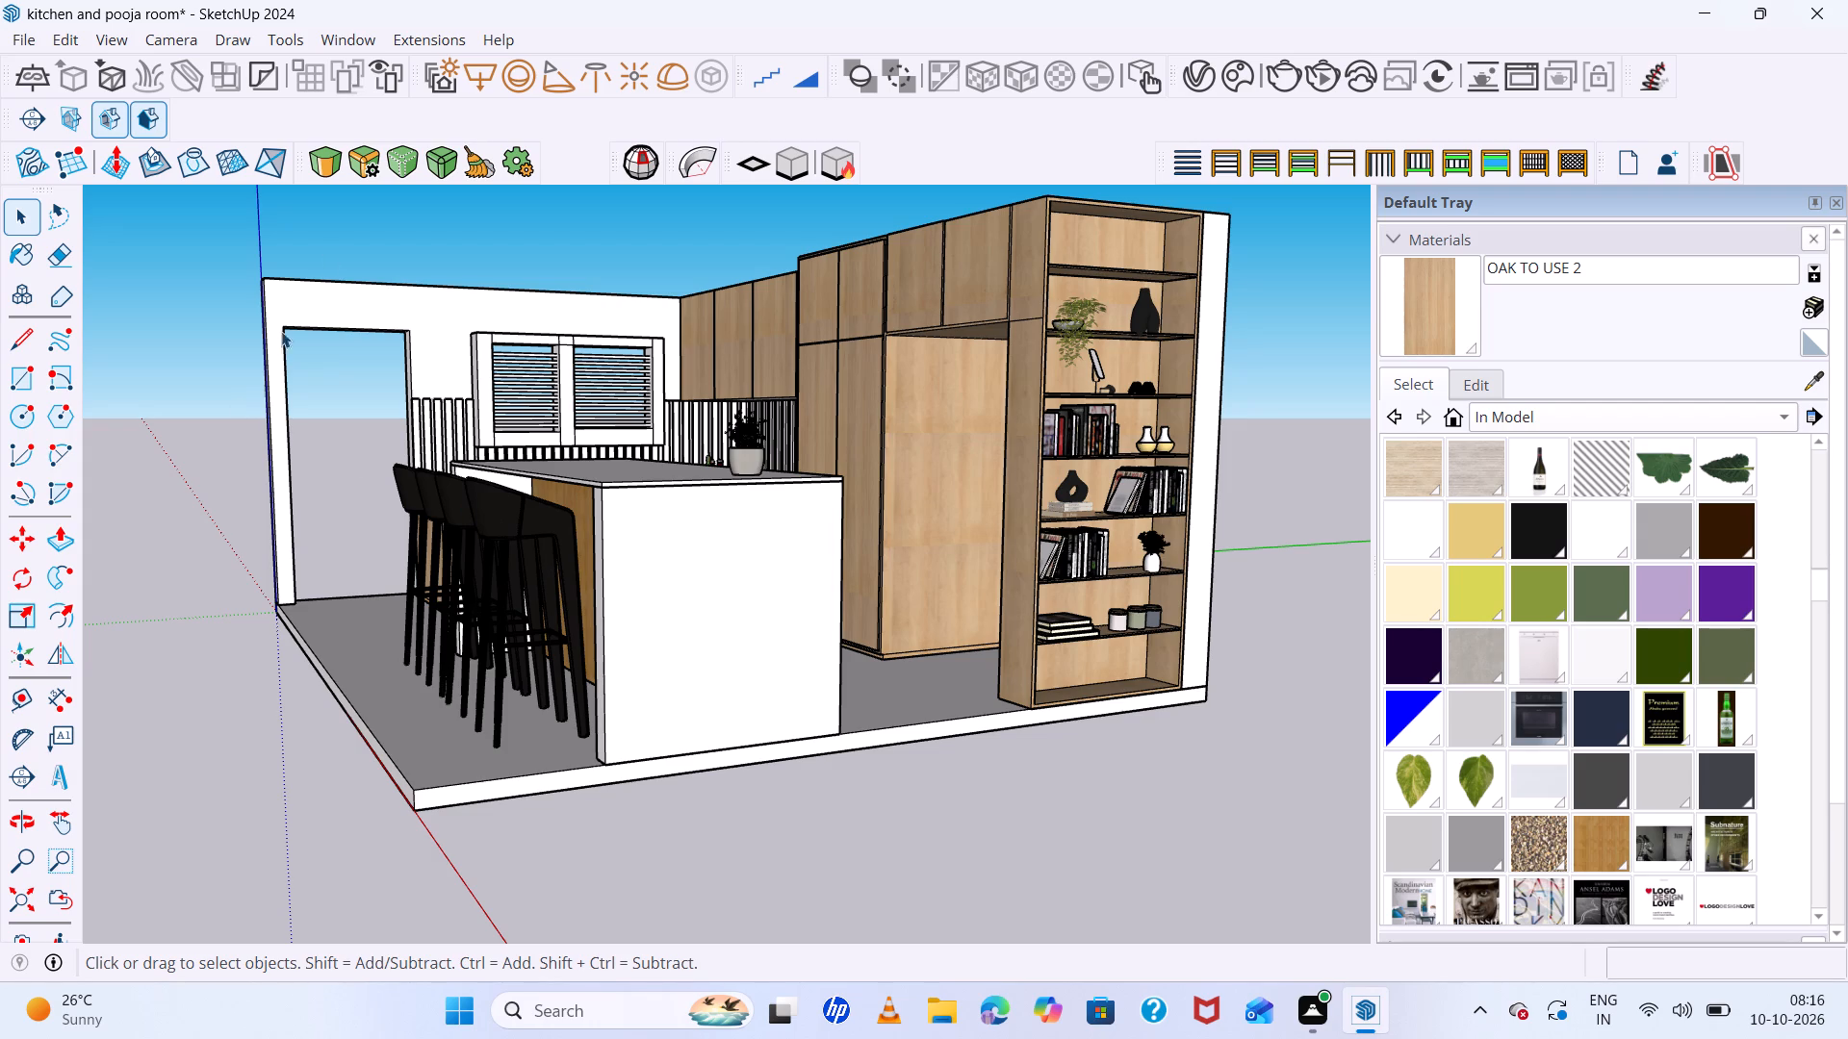
Search 3D Warehouse for "refrigerator", correcting the misspelled search term.
click(346, 38)
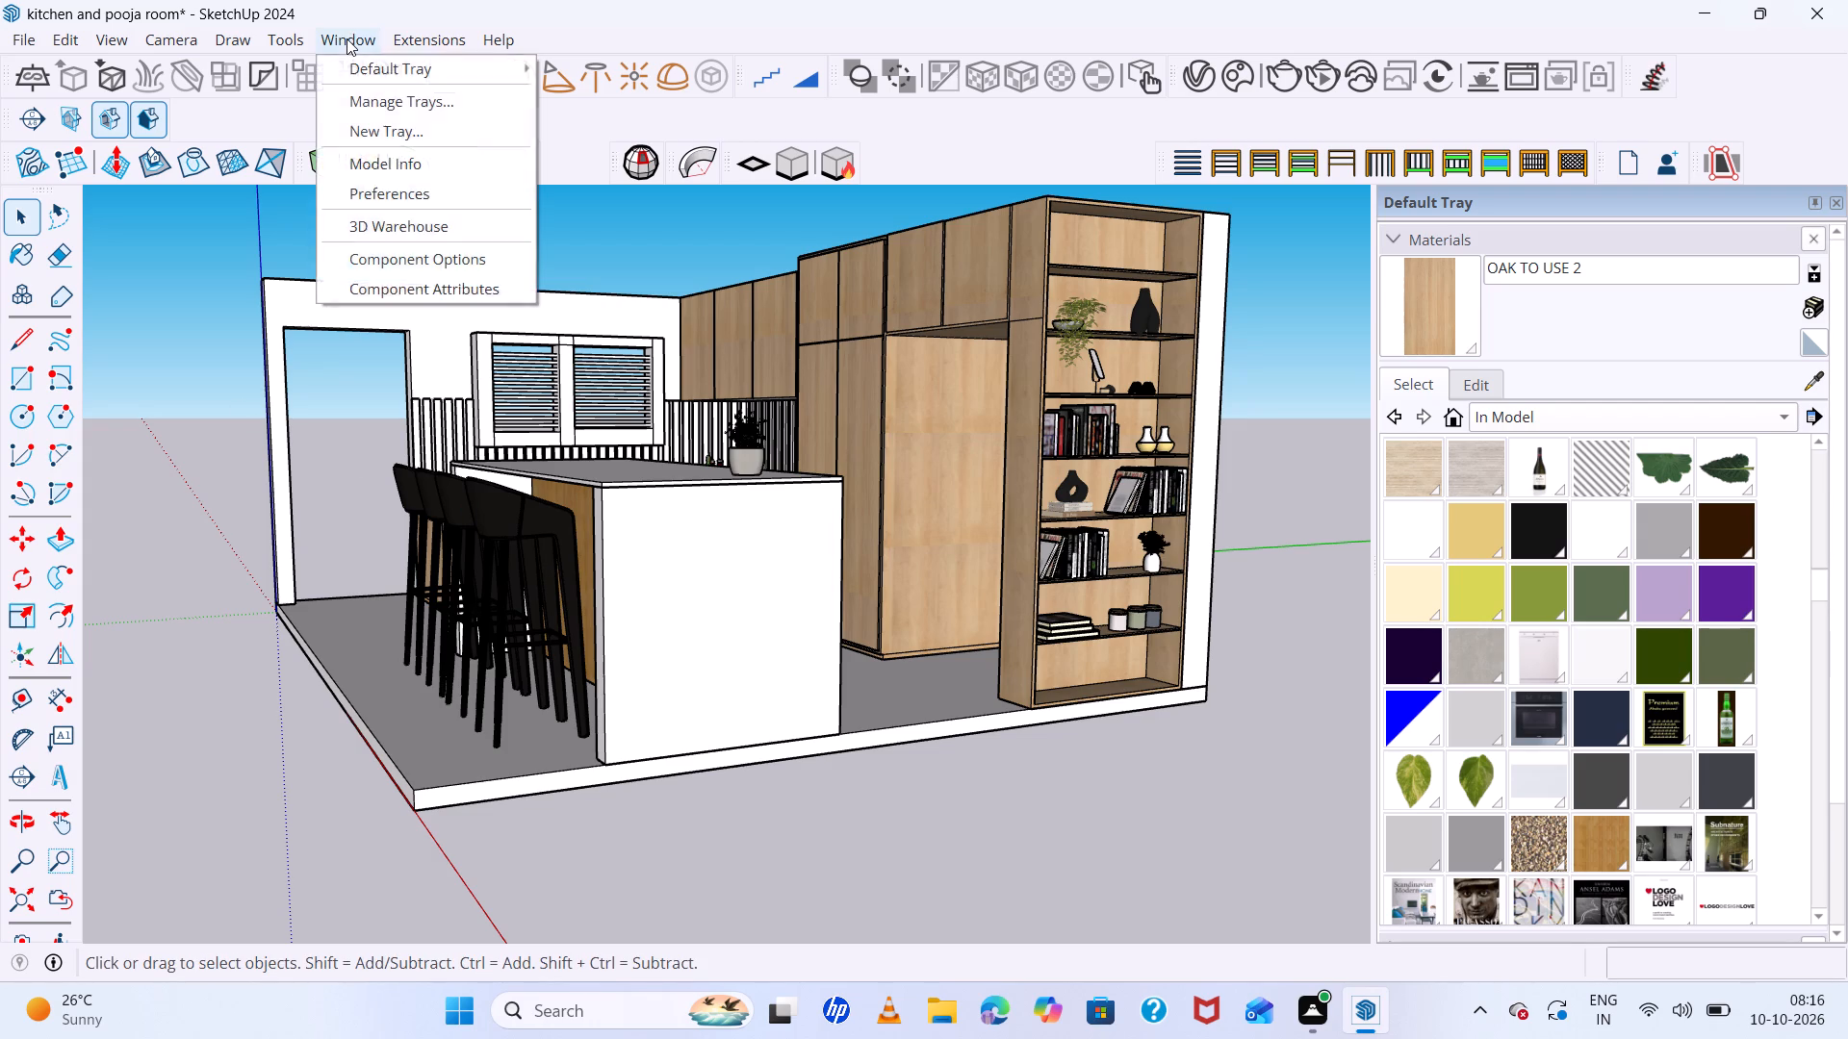
click(399, 228)
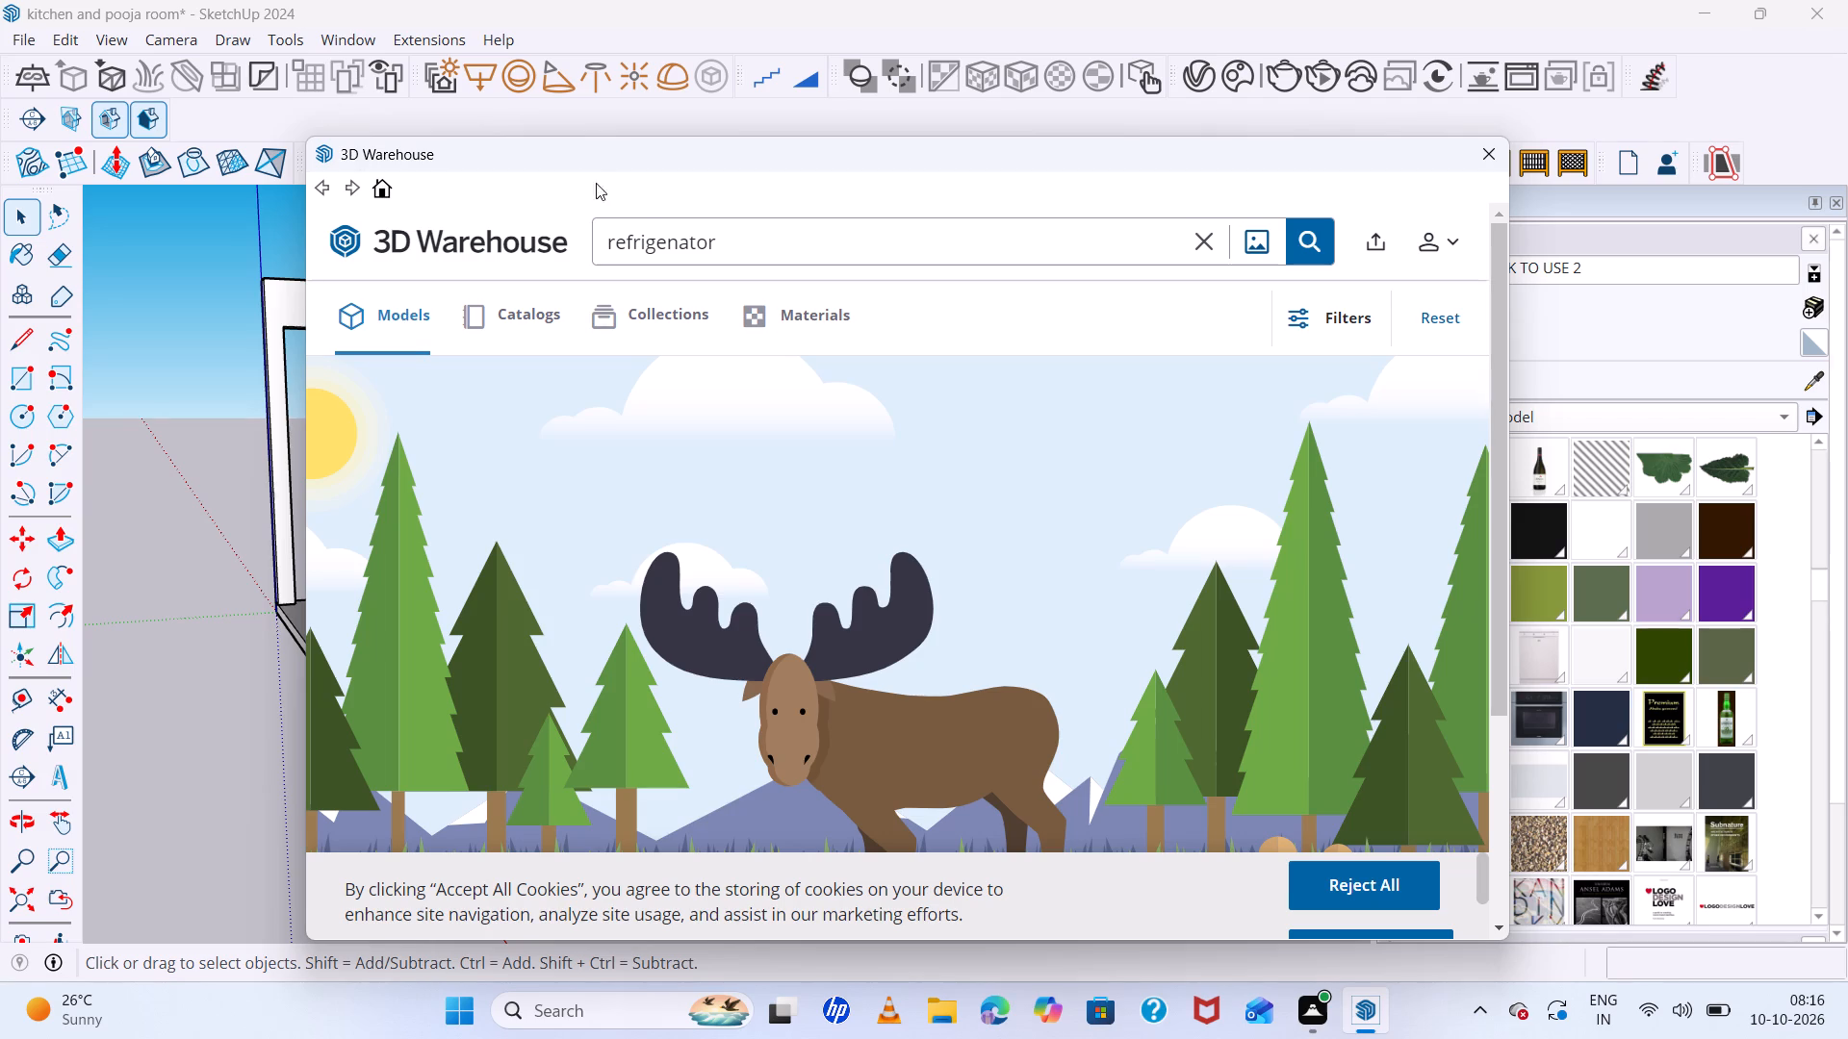
click(680, 246)
key(BackSpace)
key(r)
key(Return)
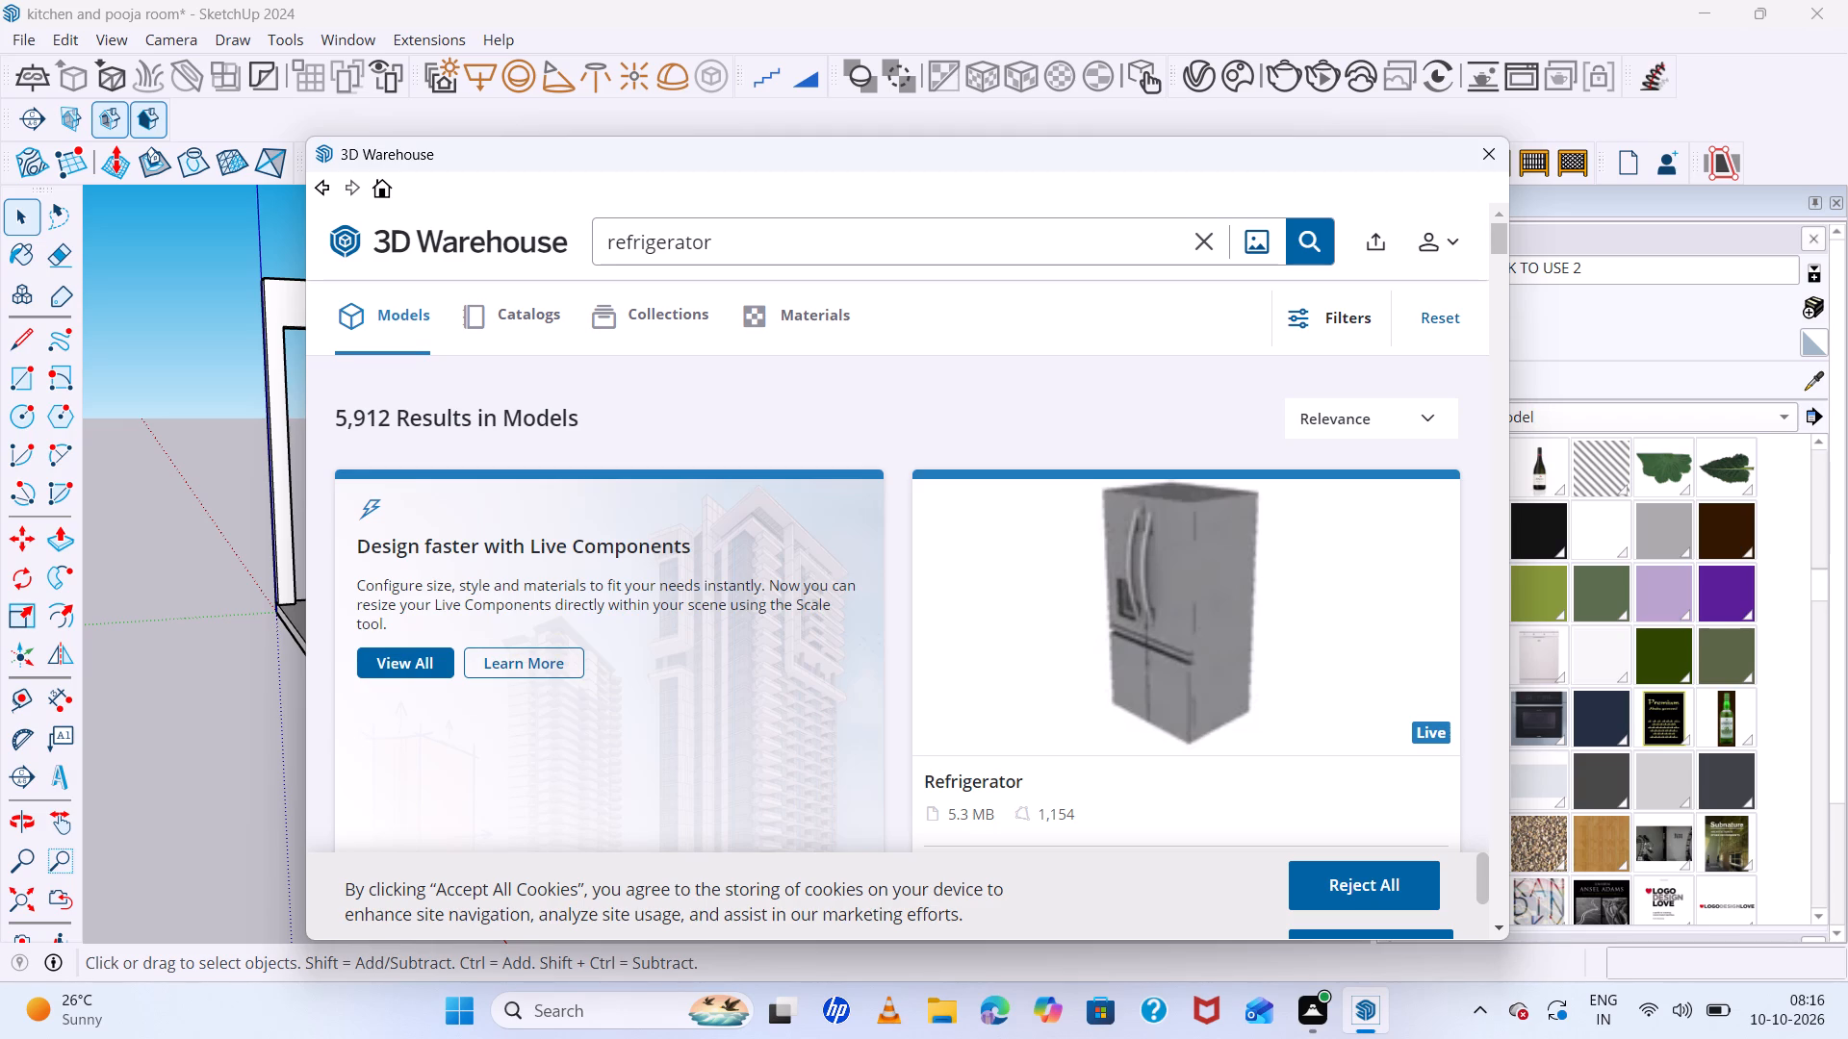
Browse the 3D Warehouse refrigerator results, comparing door styles and finishes for one that suits the kitchen opening.
scroll(990, 585, down, 5)
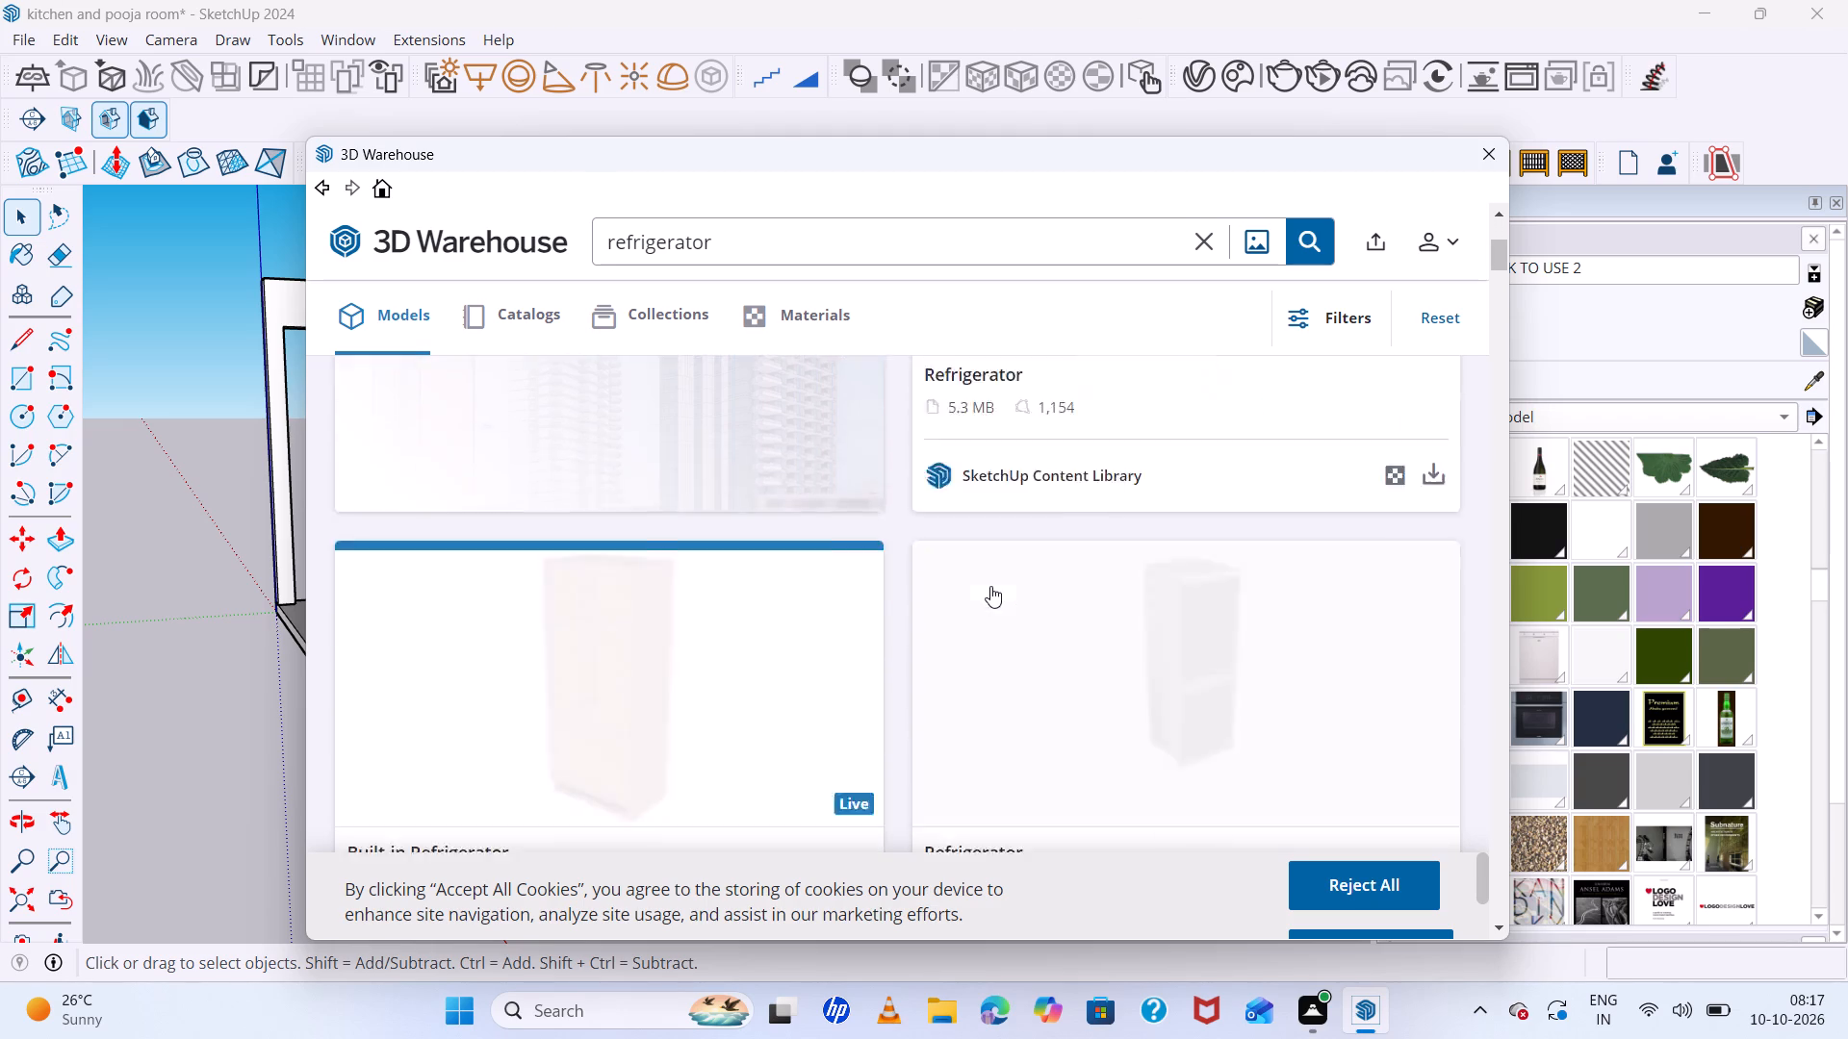
scroll(990, 586, down, 7)
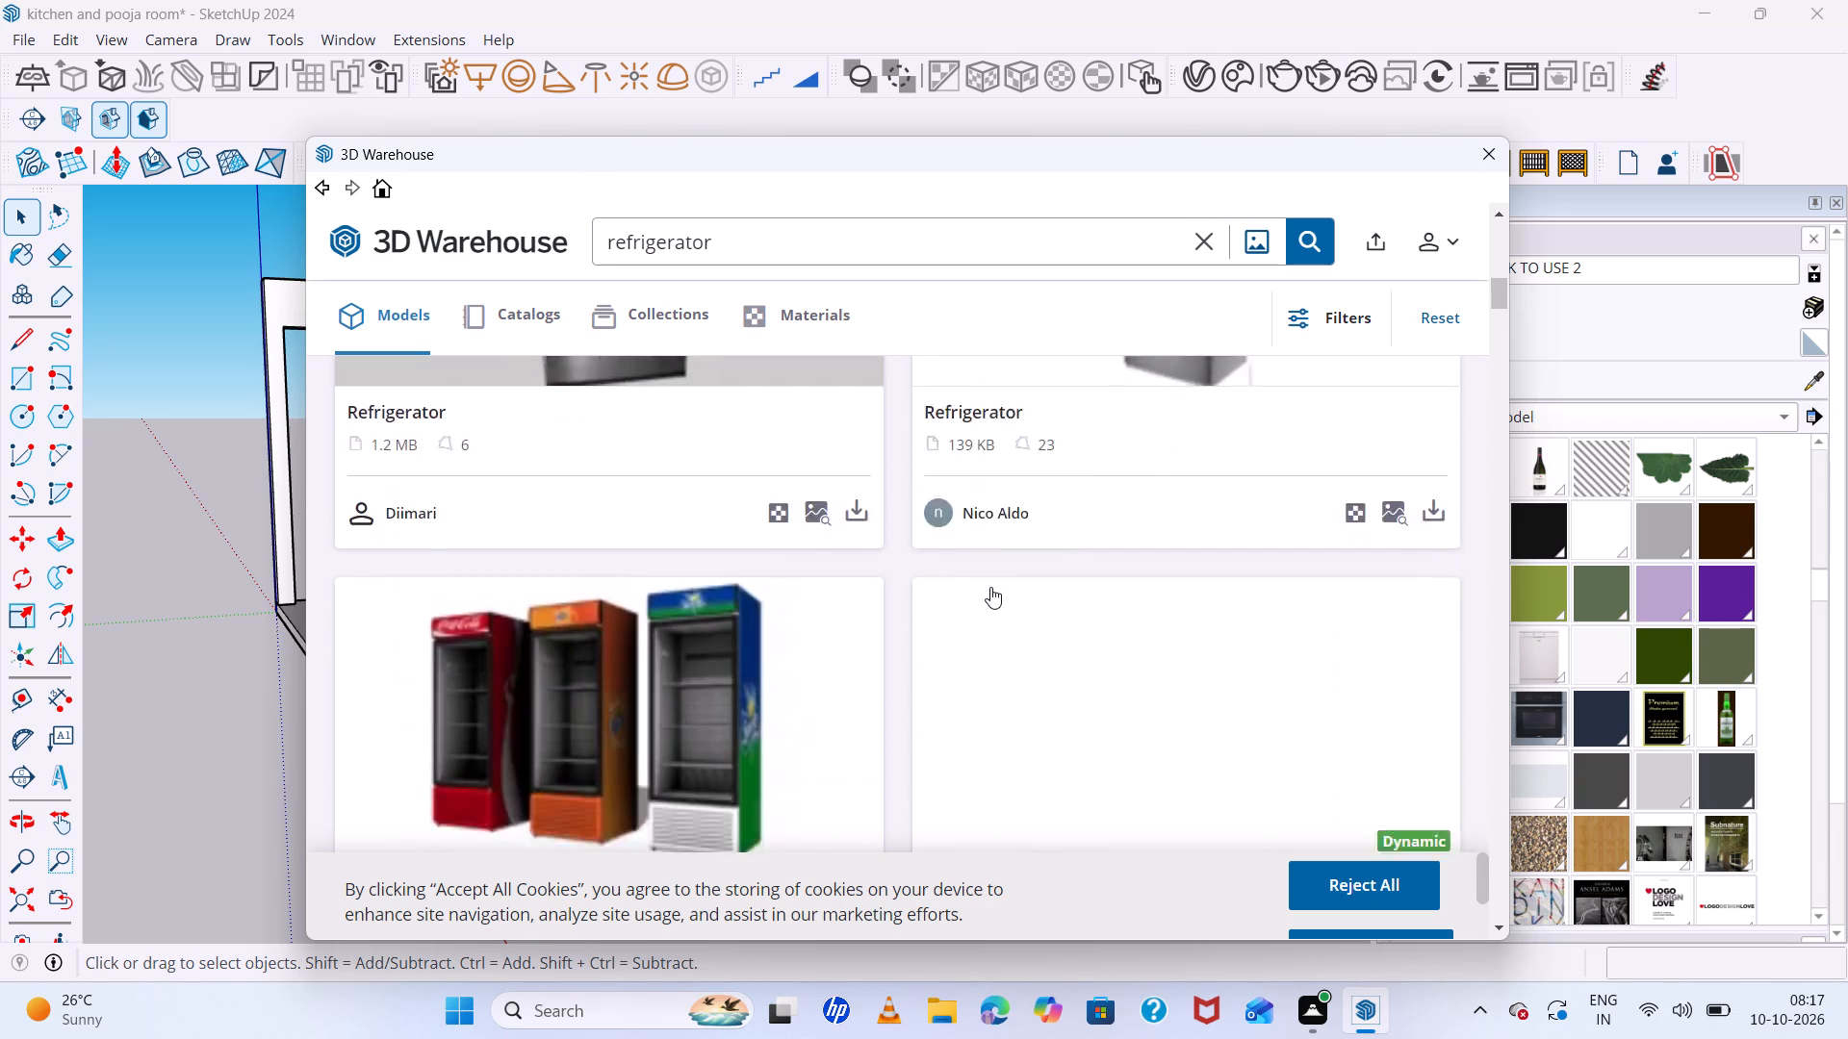
scroll(990, 587, down, 5)
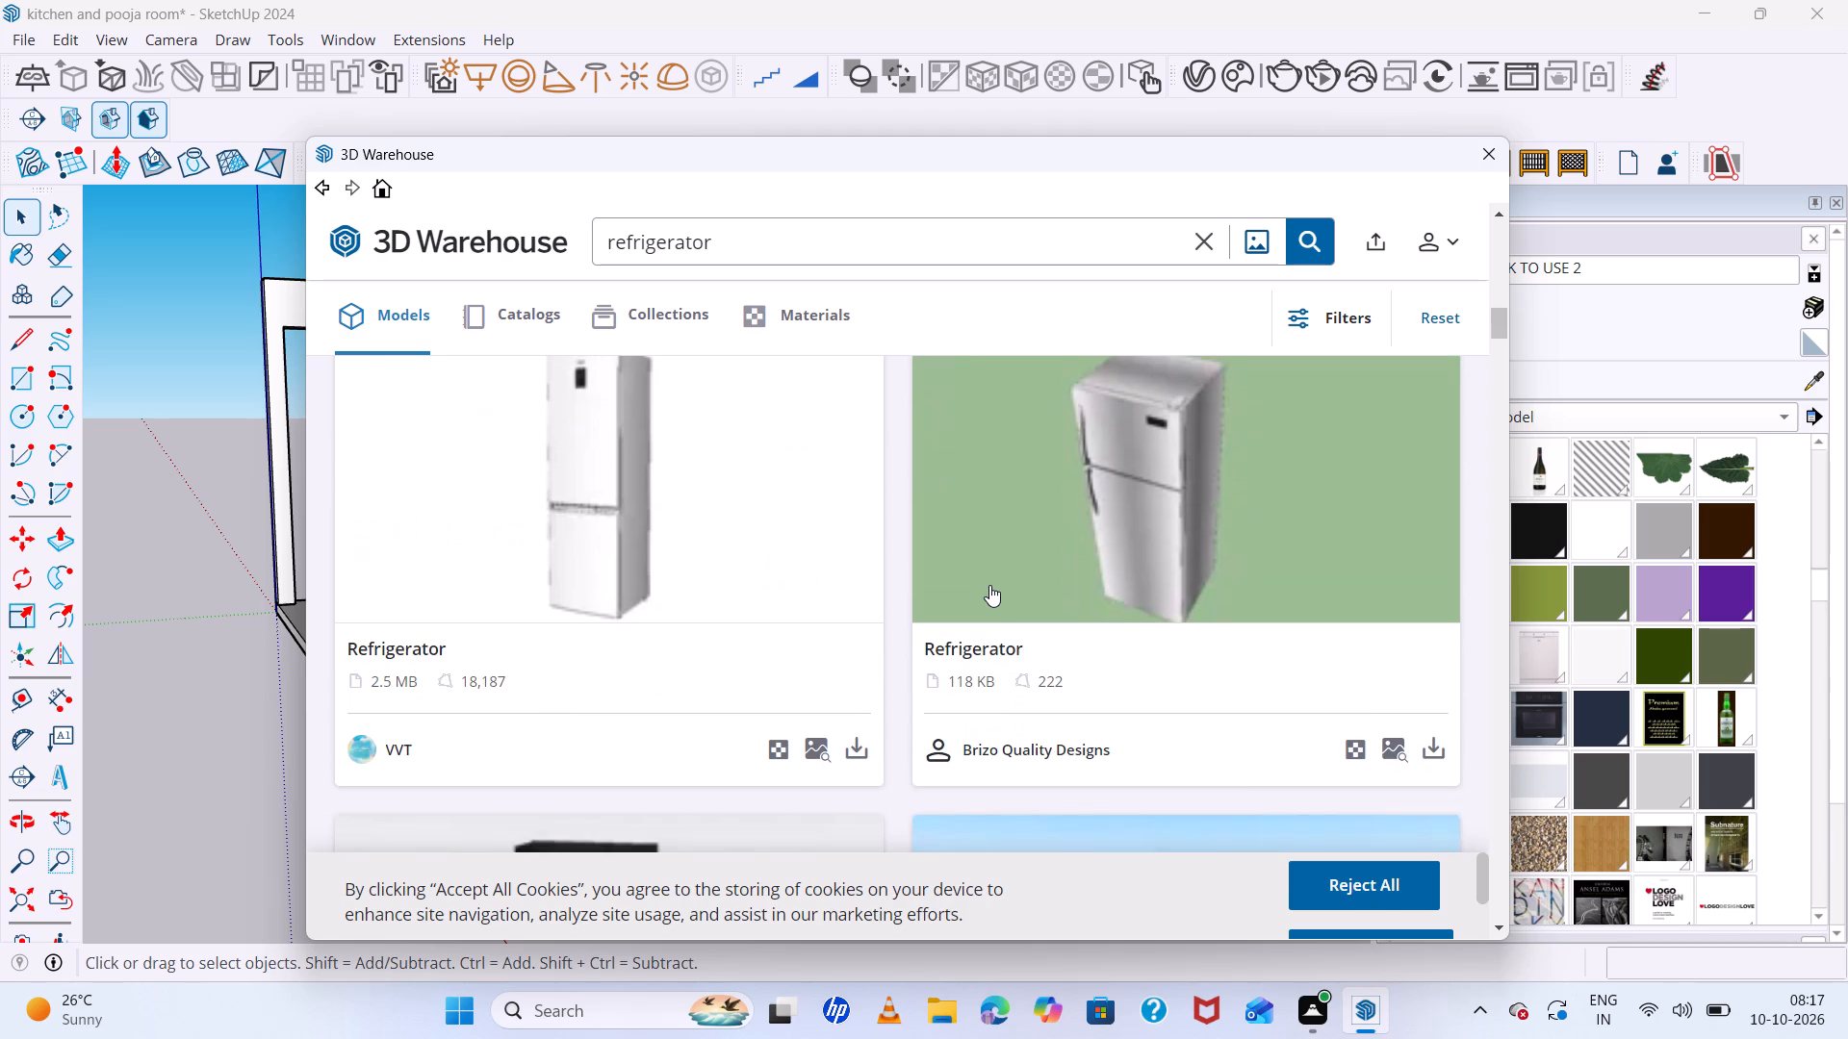
scroll(989, 585, down, 5)
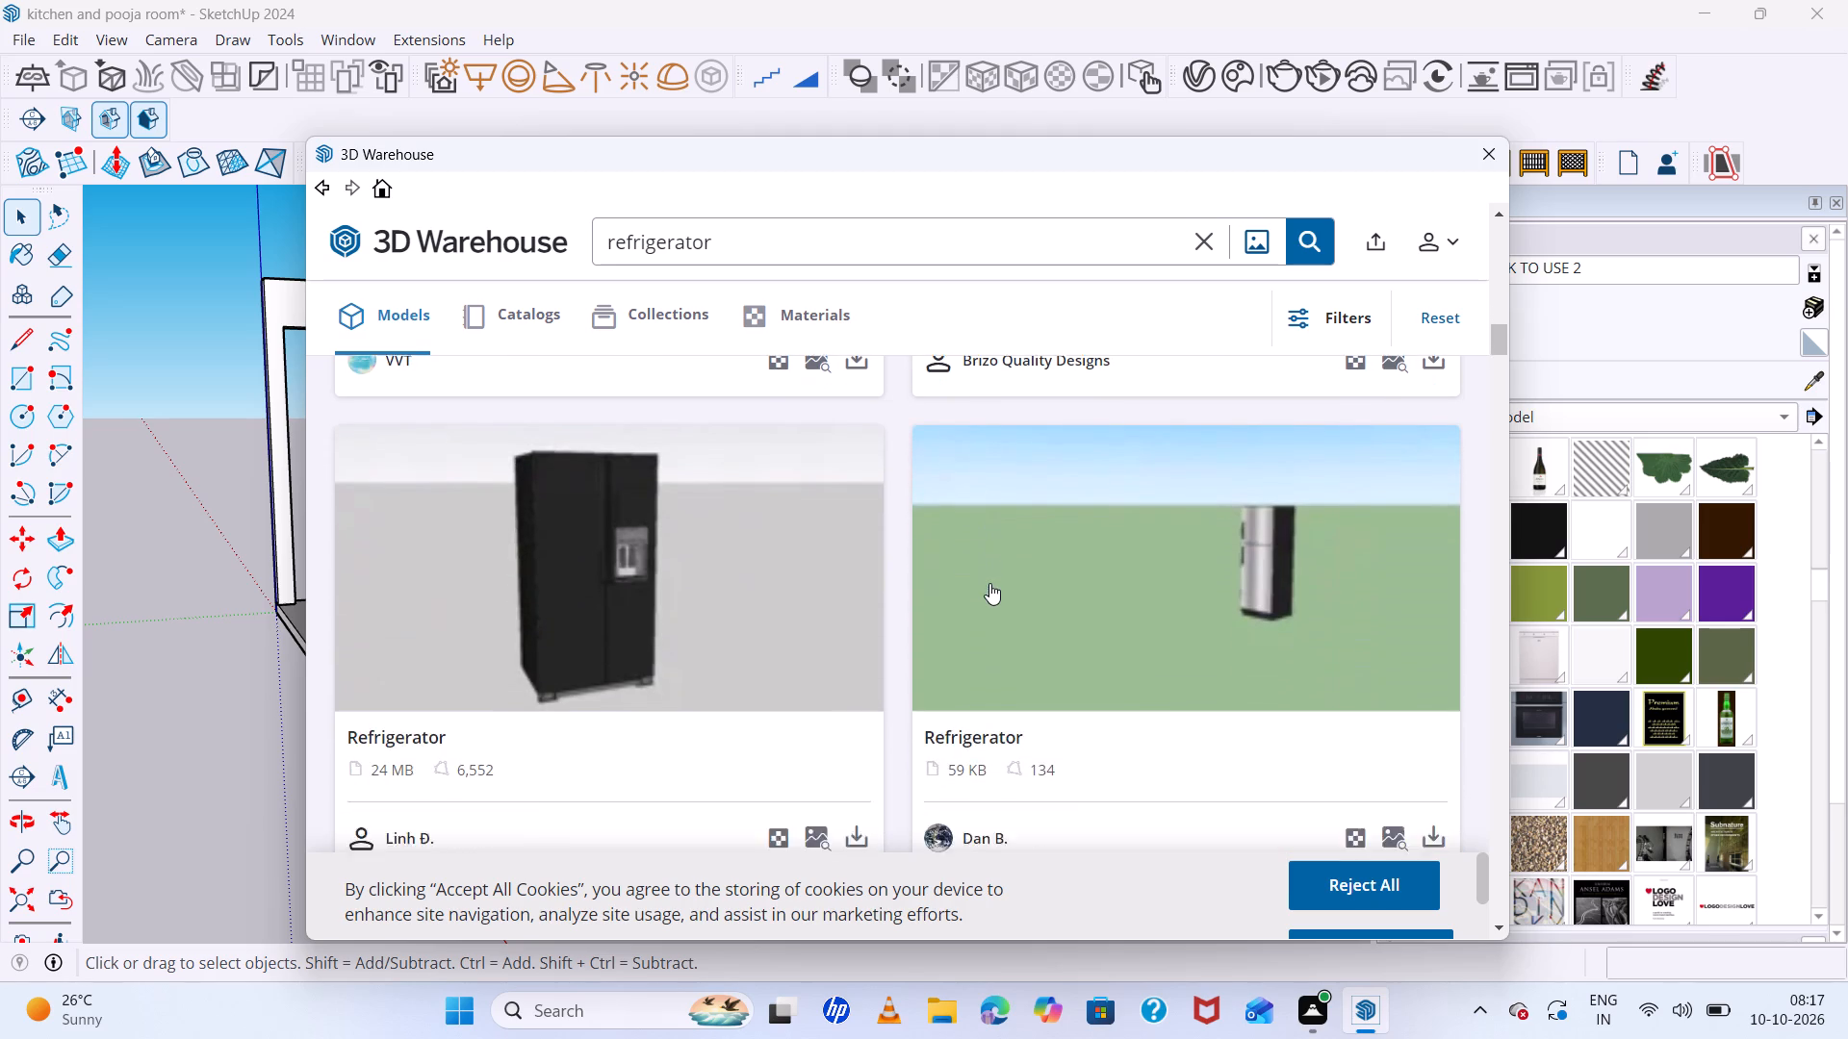
scroll(989, 583, down, 7)
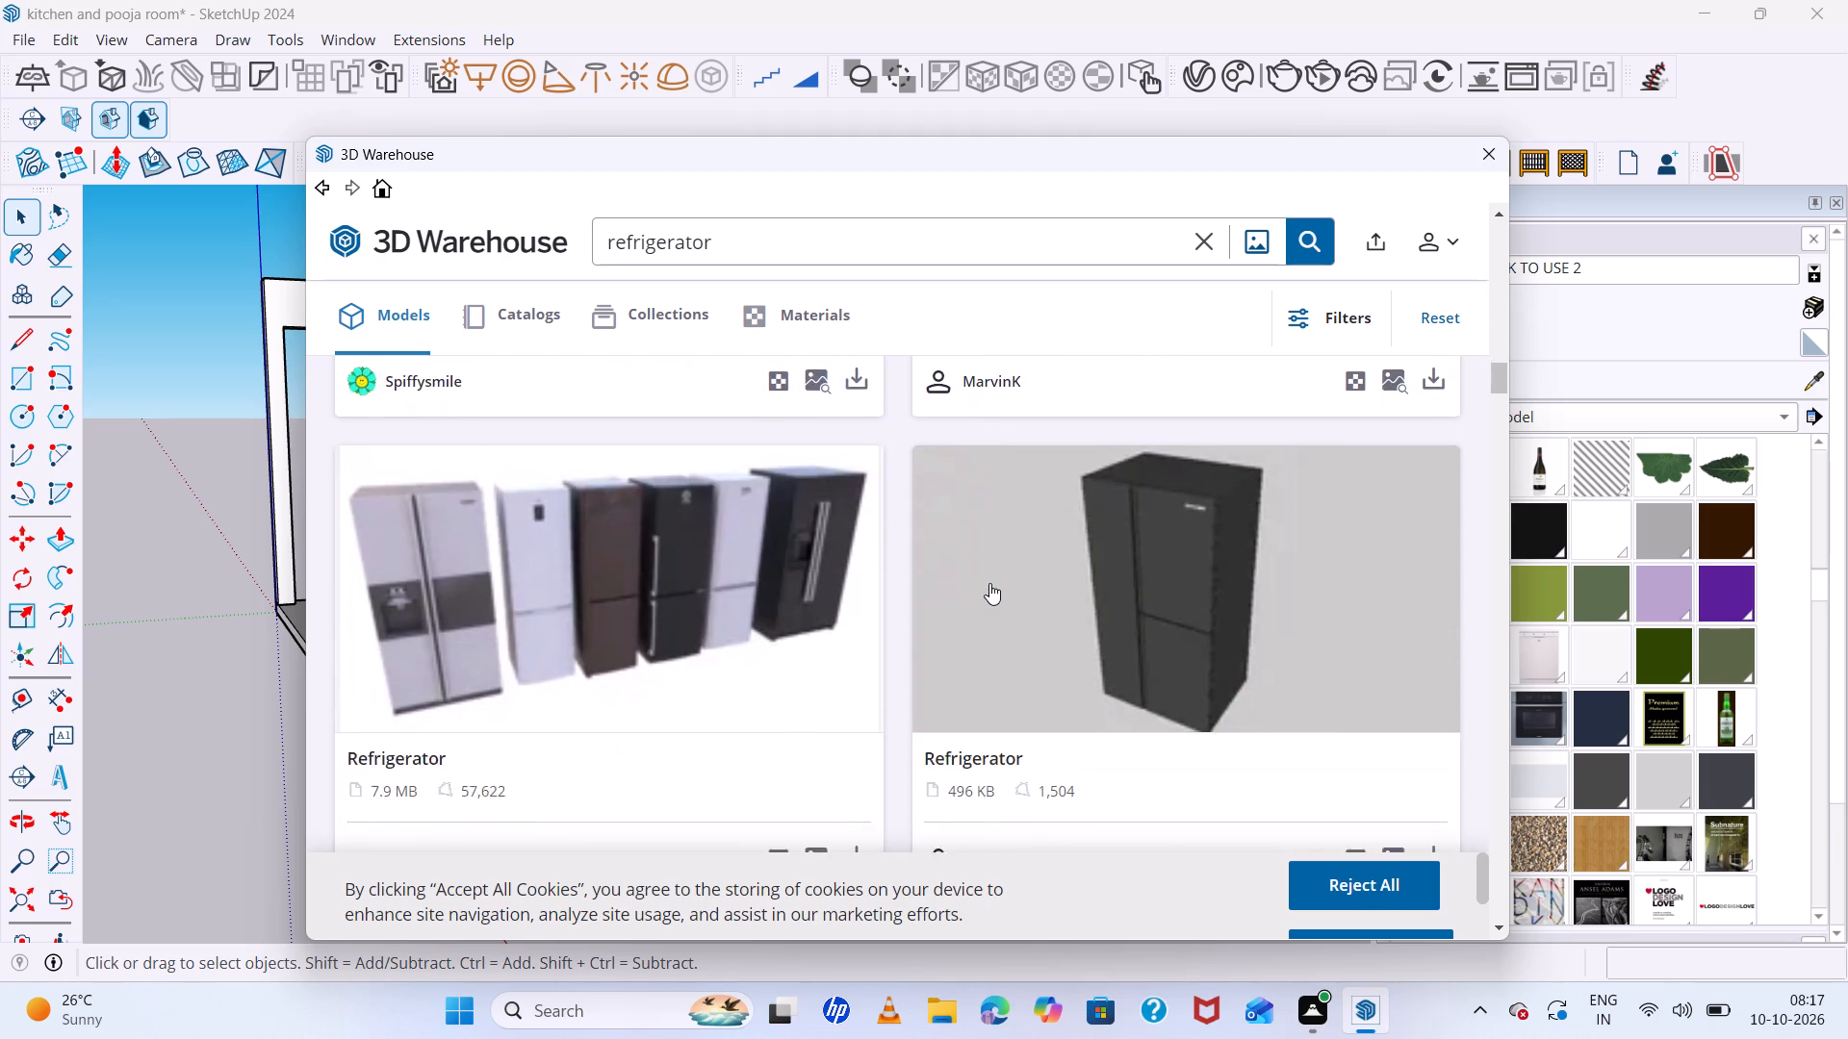
scroll(989, 583, down, 18)
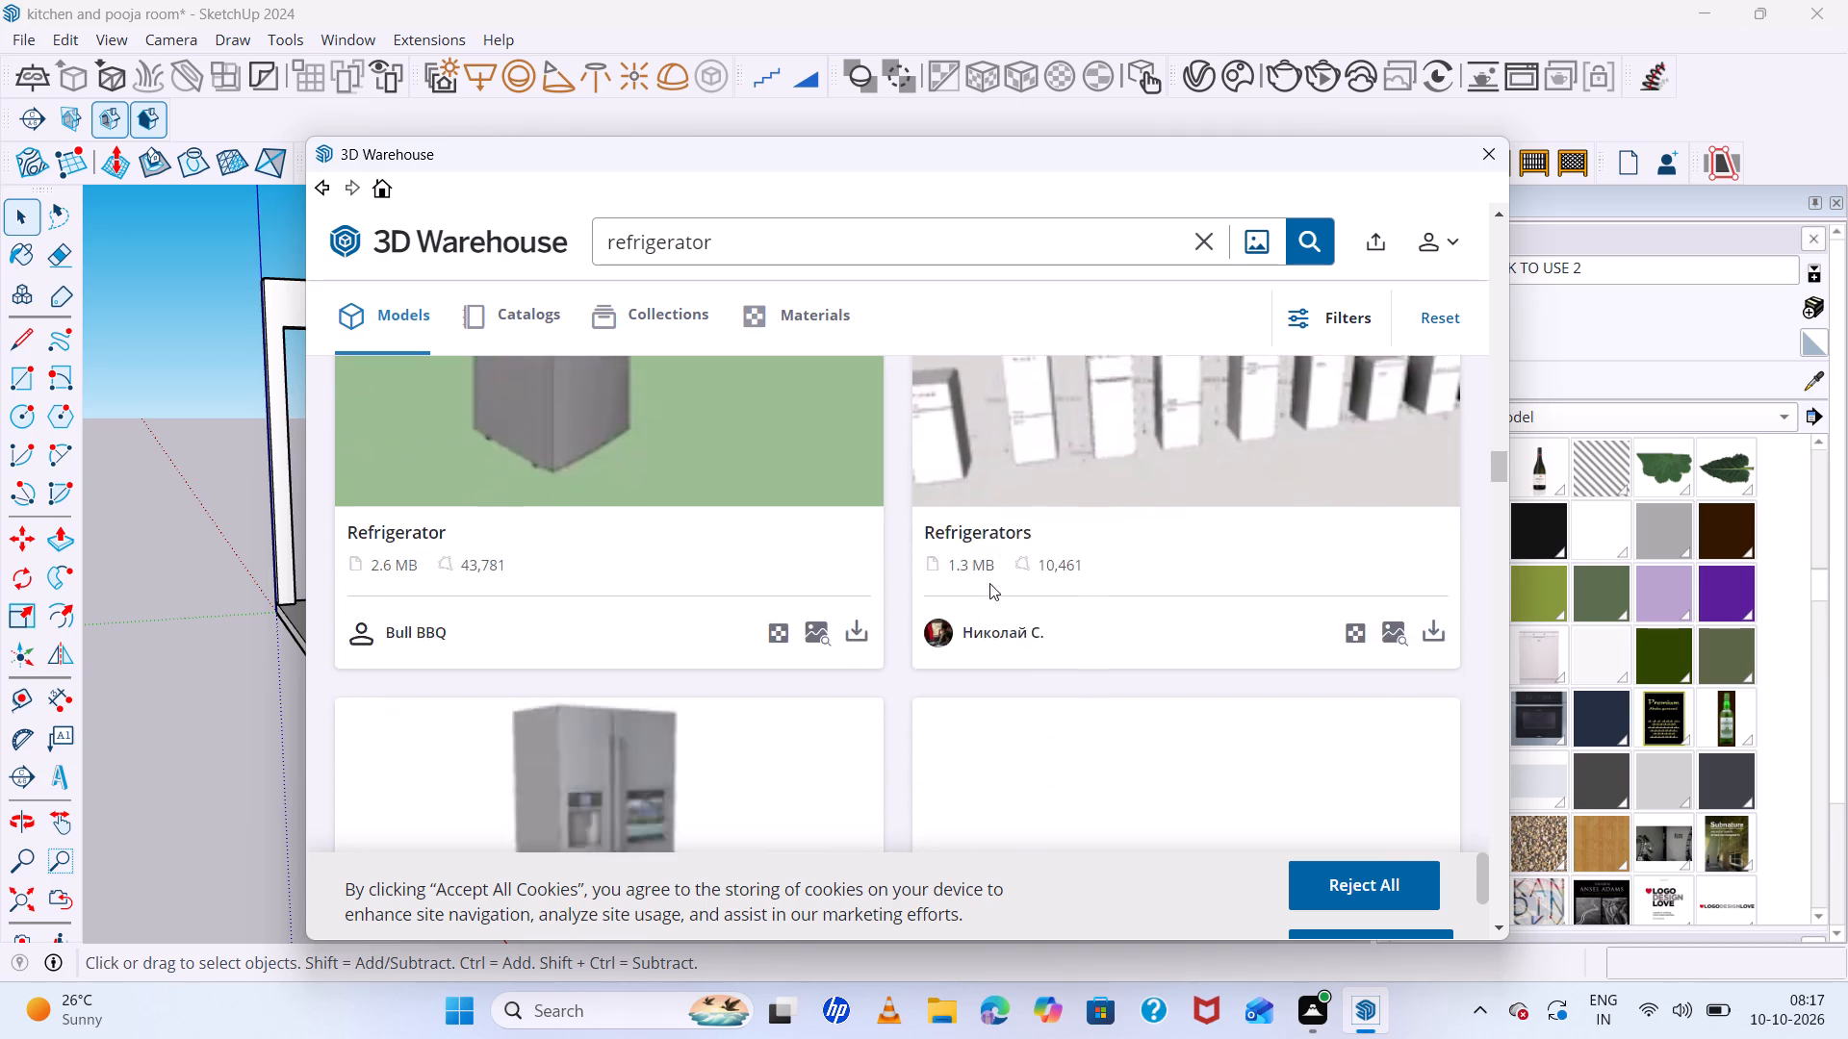
scroll(989, 583, down, 2)
scroll(989, 583, up, 6)
scroll(989, 583, down, 6)
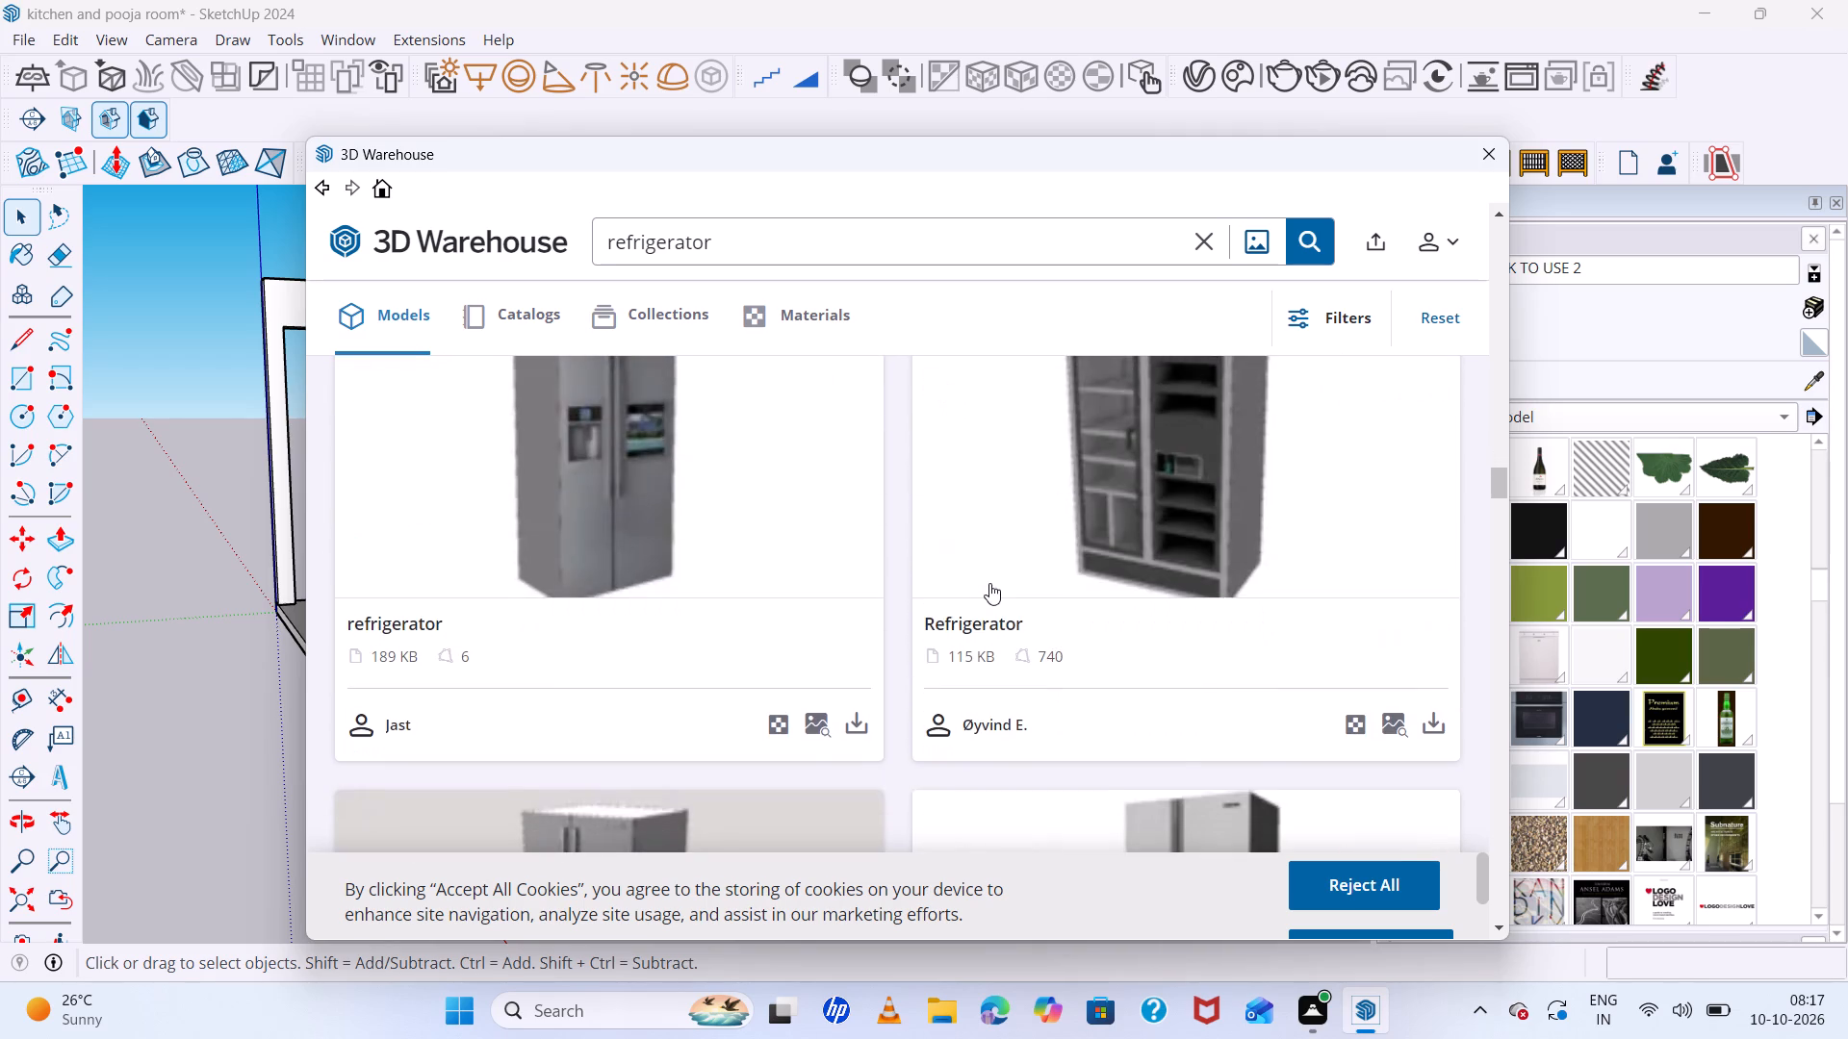
scroll(989, 583, down, 2)
scroll(989, 583, up, 1)
scroll(989, 583, down, 2)
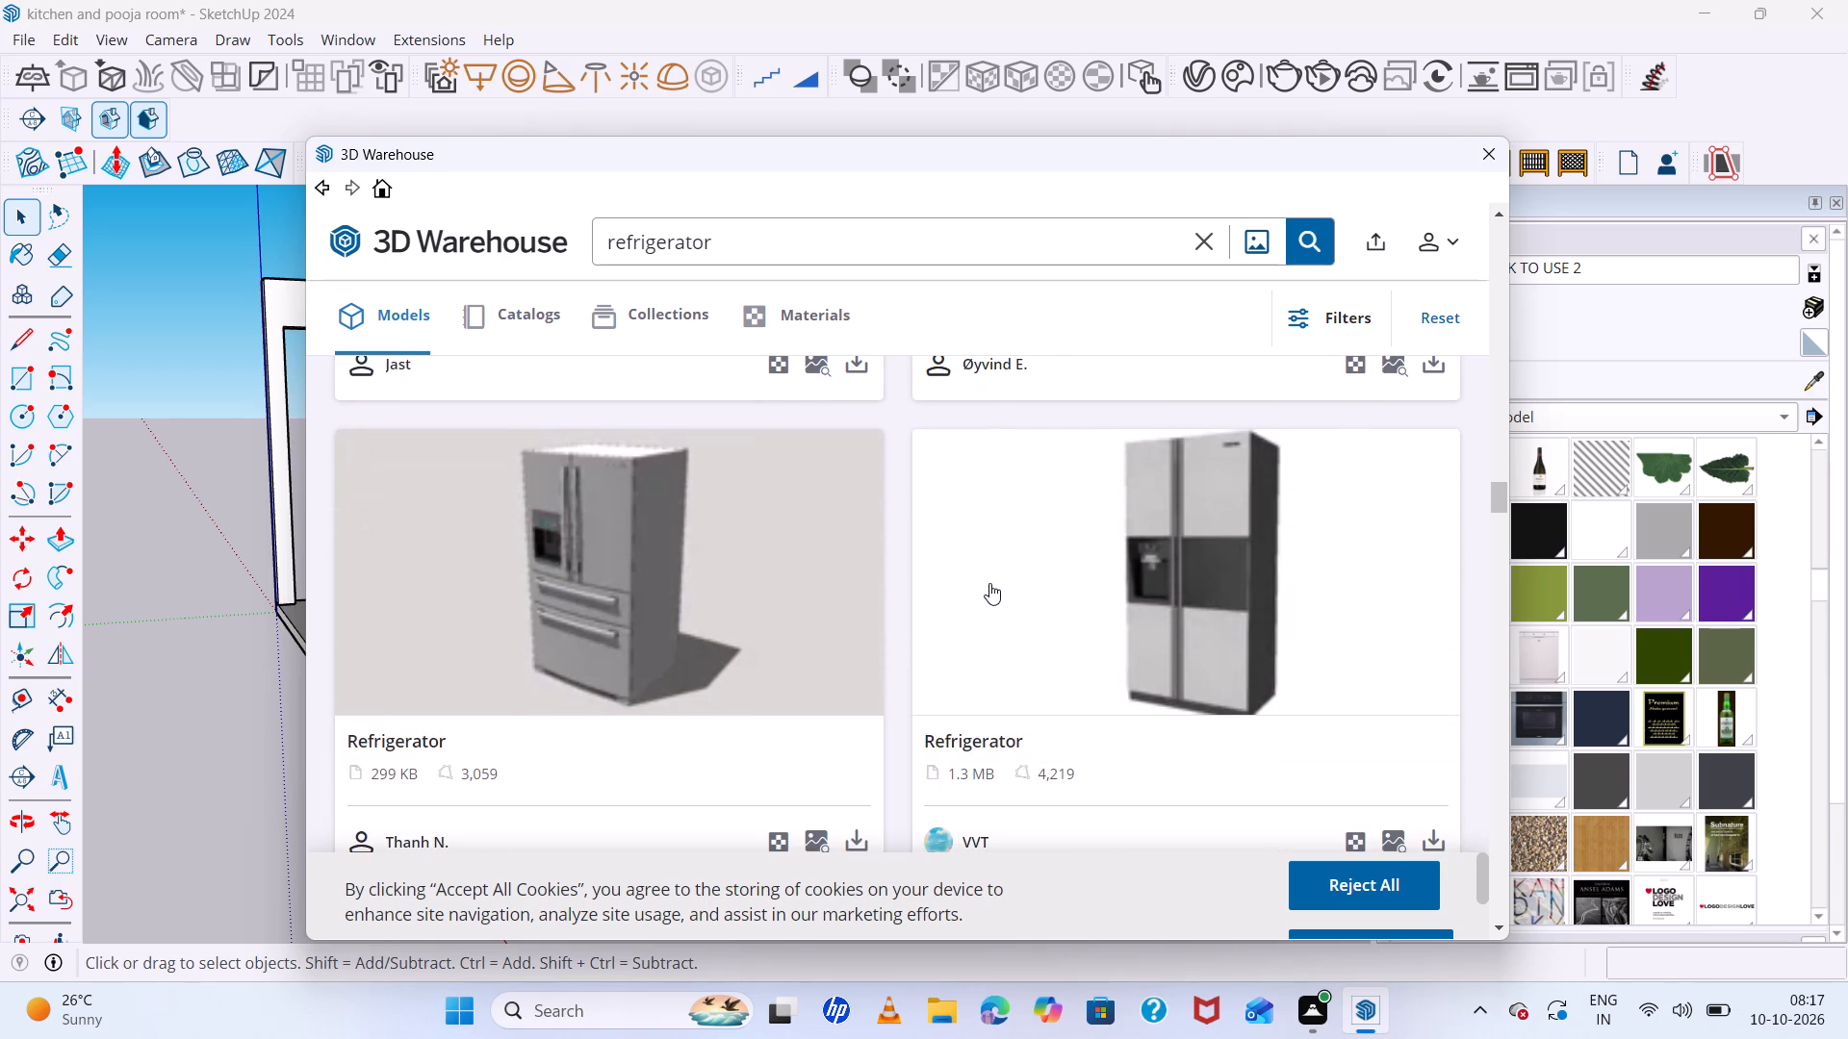
scroll(989, 583, down, 3)
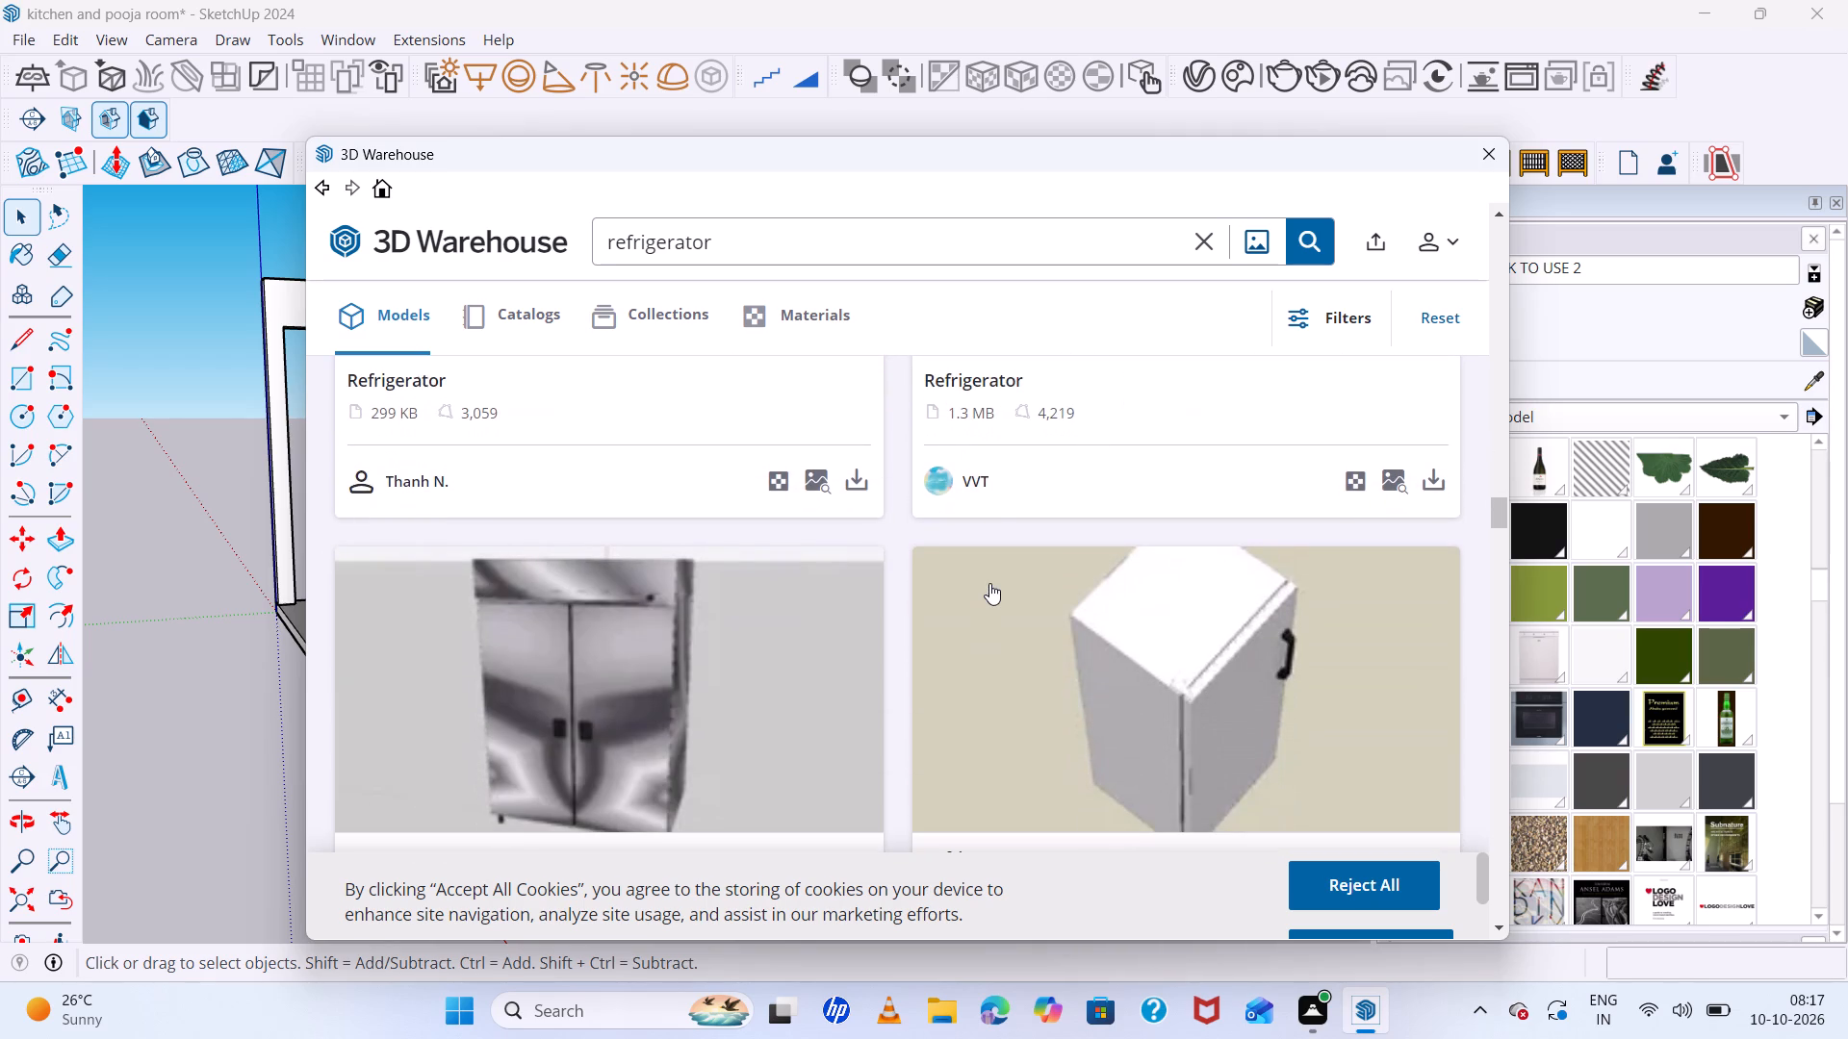
scroll(989, 583, down, 7)
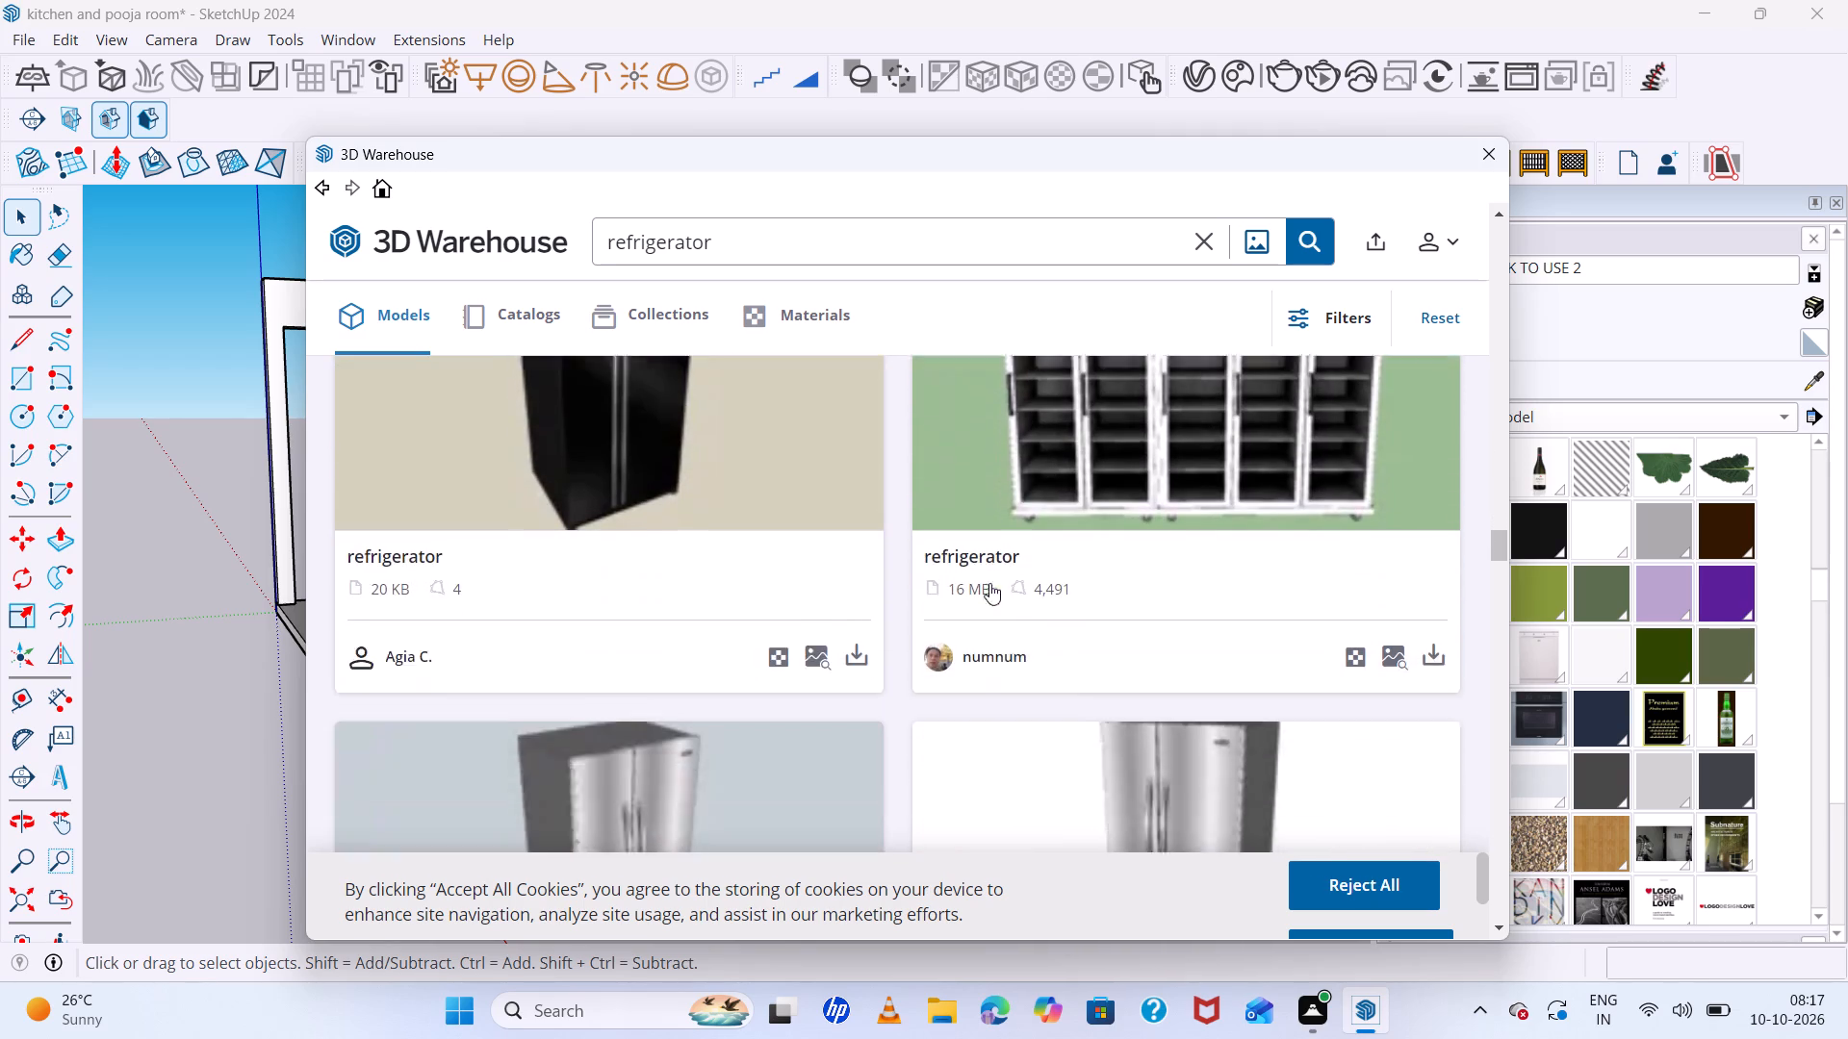
scroll(989, 583, down, 3)
scroll(989, 583, up, 10)
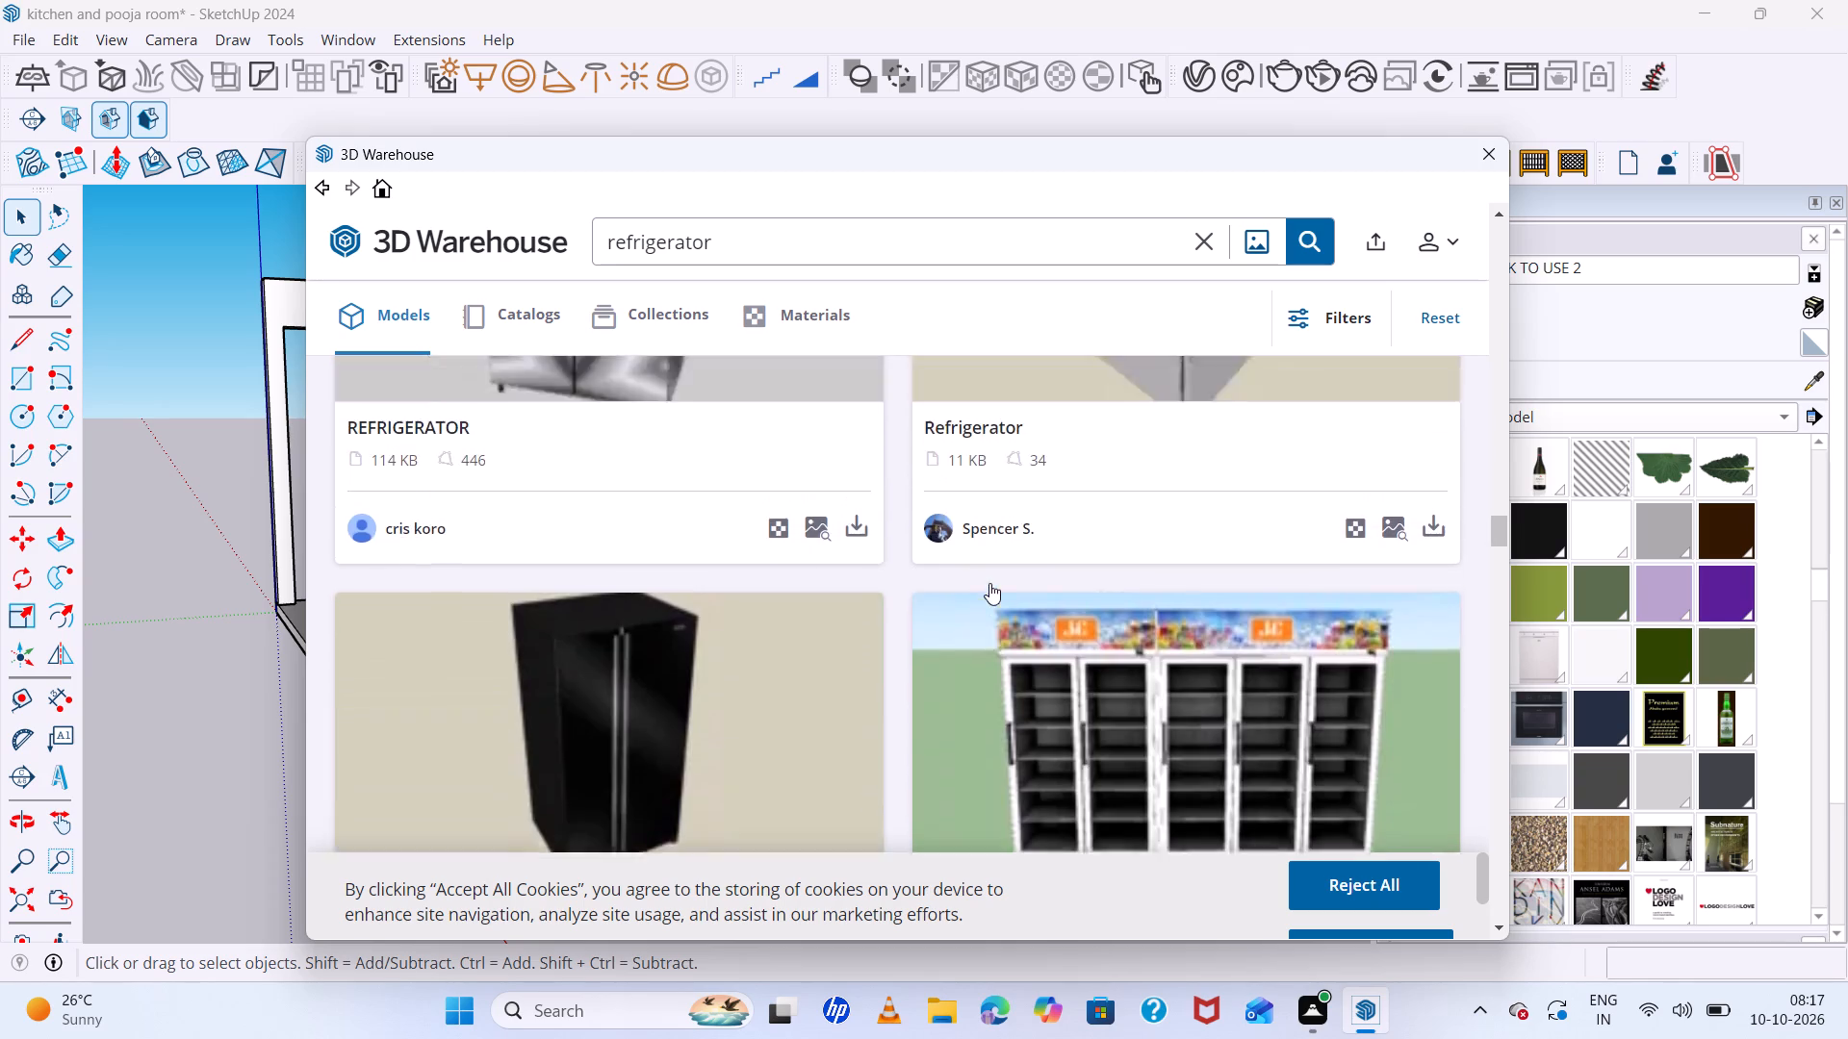
scroll(989, 583, up, 20)
scroll(989, 583, up, 19)
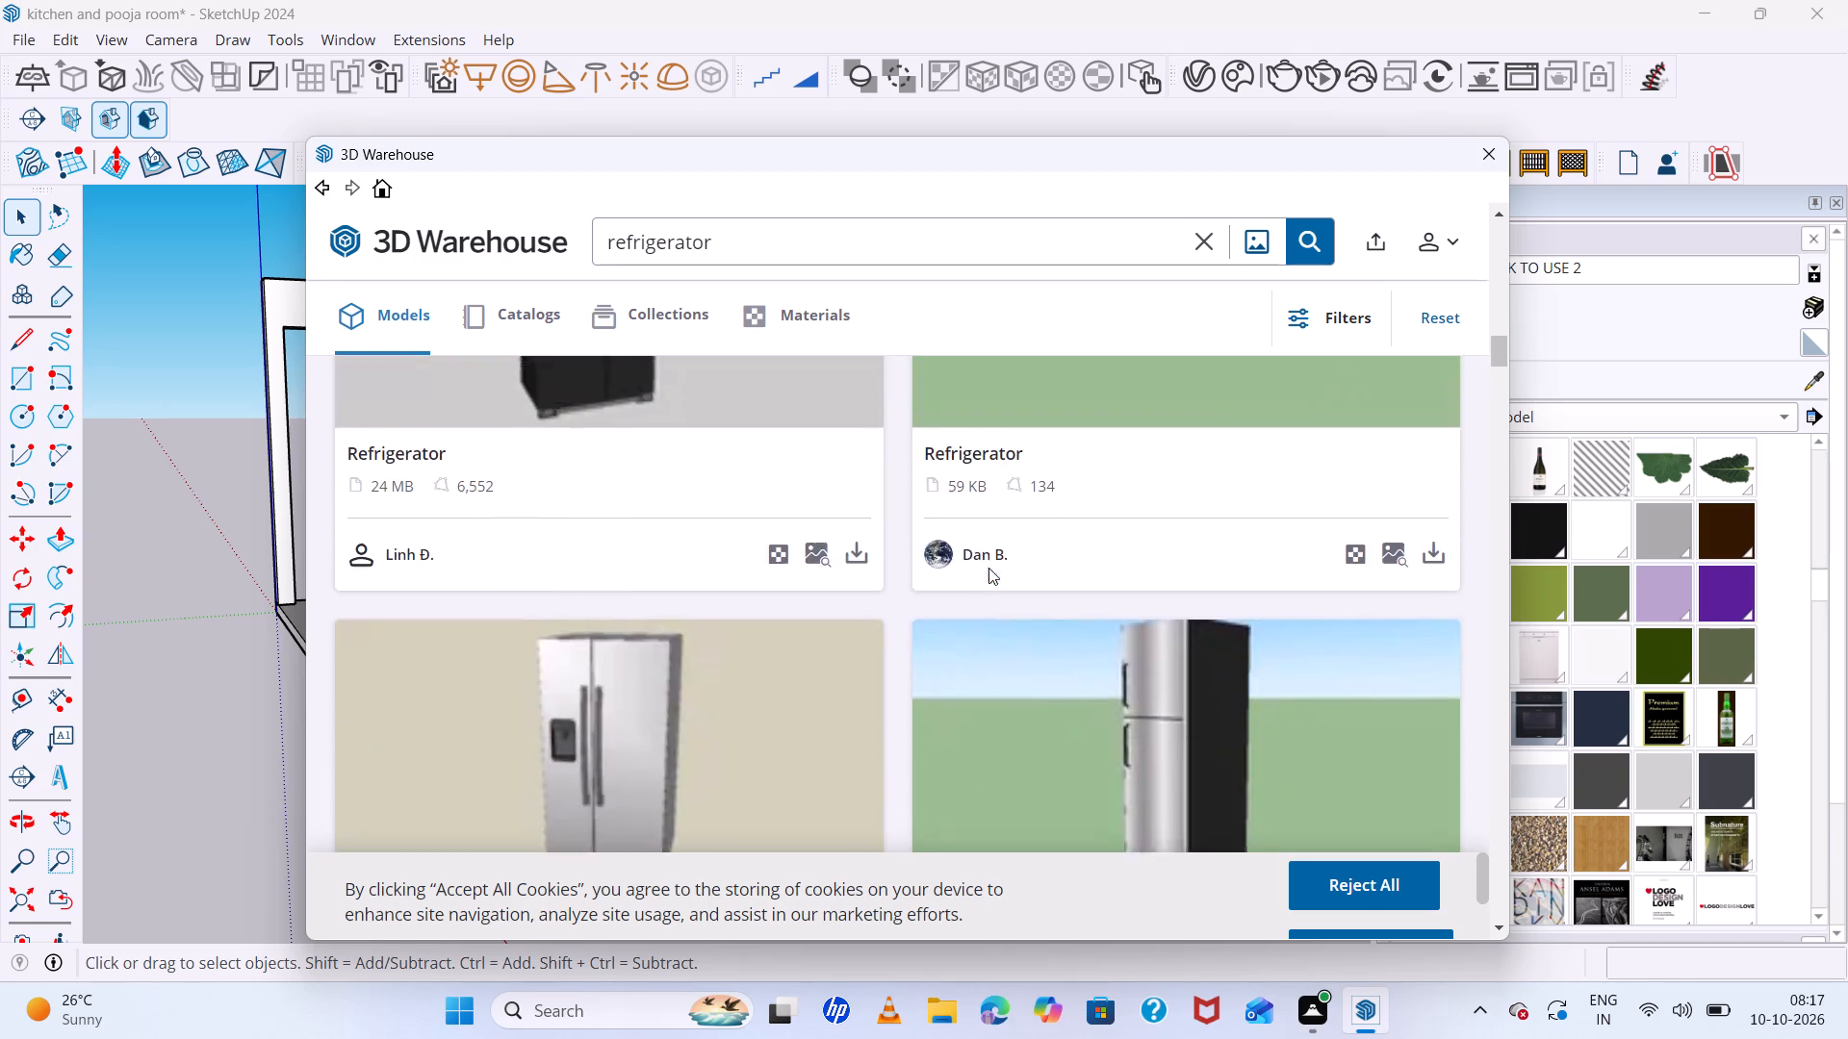
scroll(988, 568, up, 17)
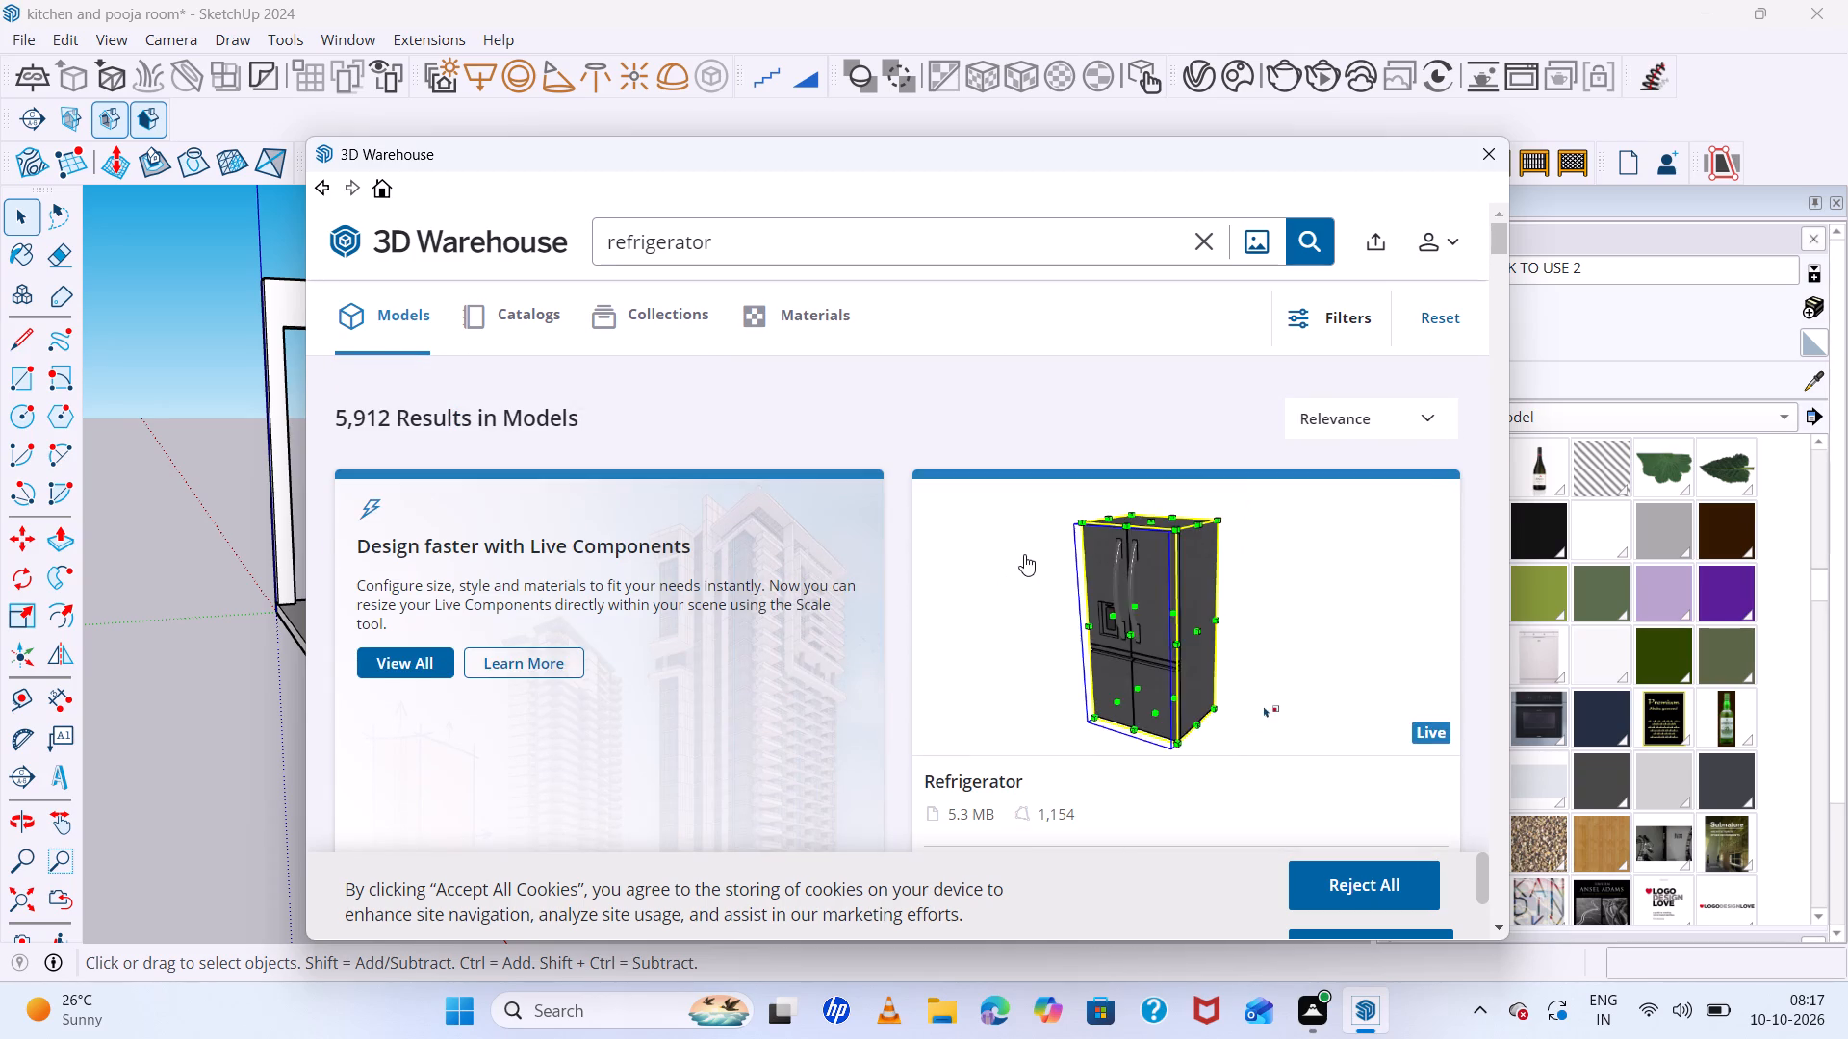
Load the stainless-steel two-door Refrigerator by Brizo Quality Designs directly into the model and place it in front of the kitchen.
scroll(1025, 554, down, 8)
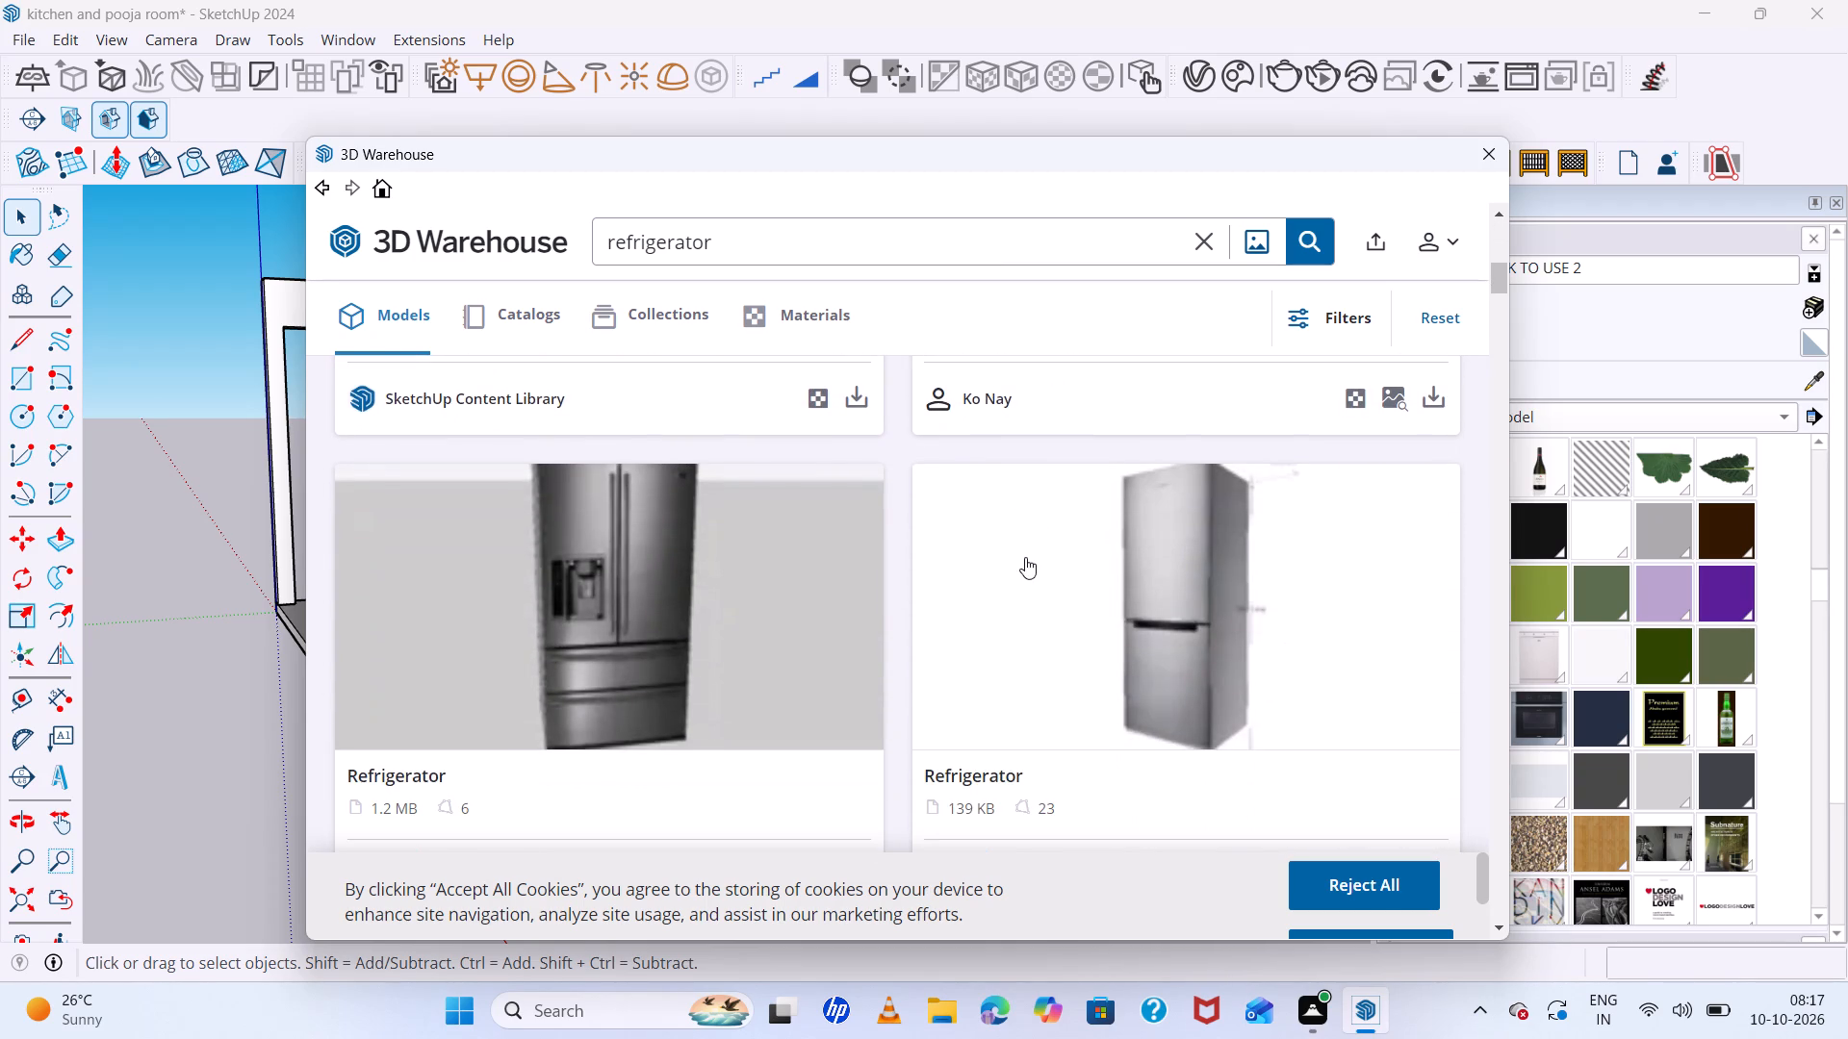
scroll(1025, 557, down, 6)
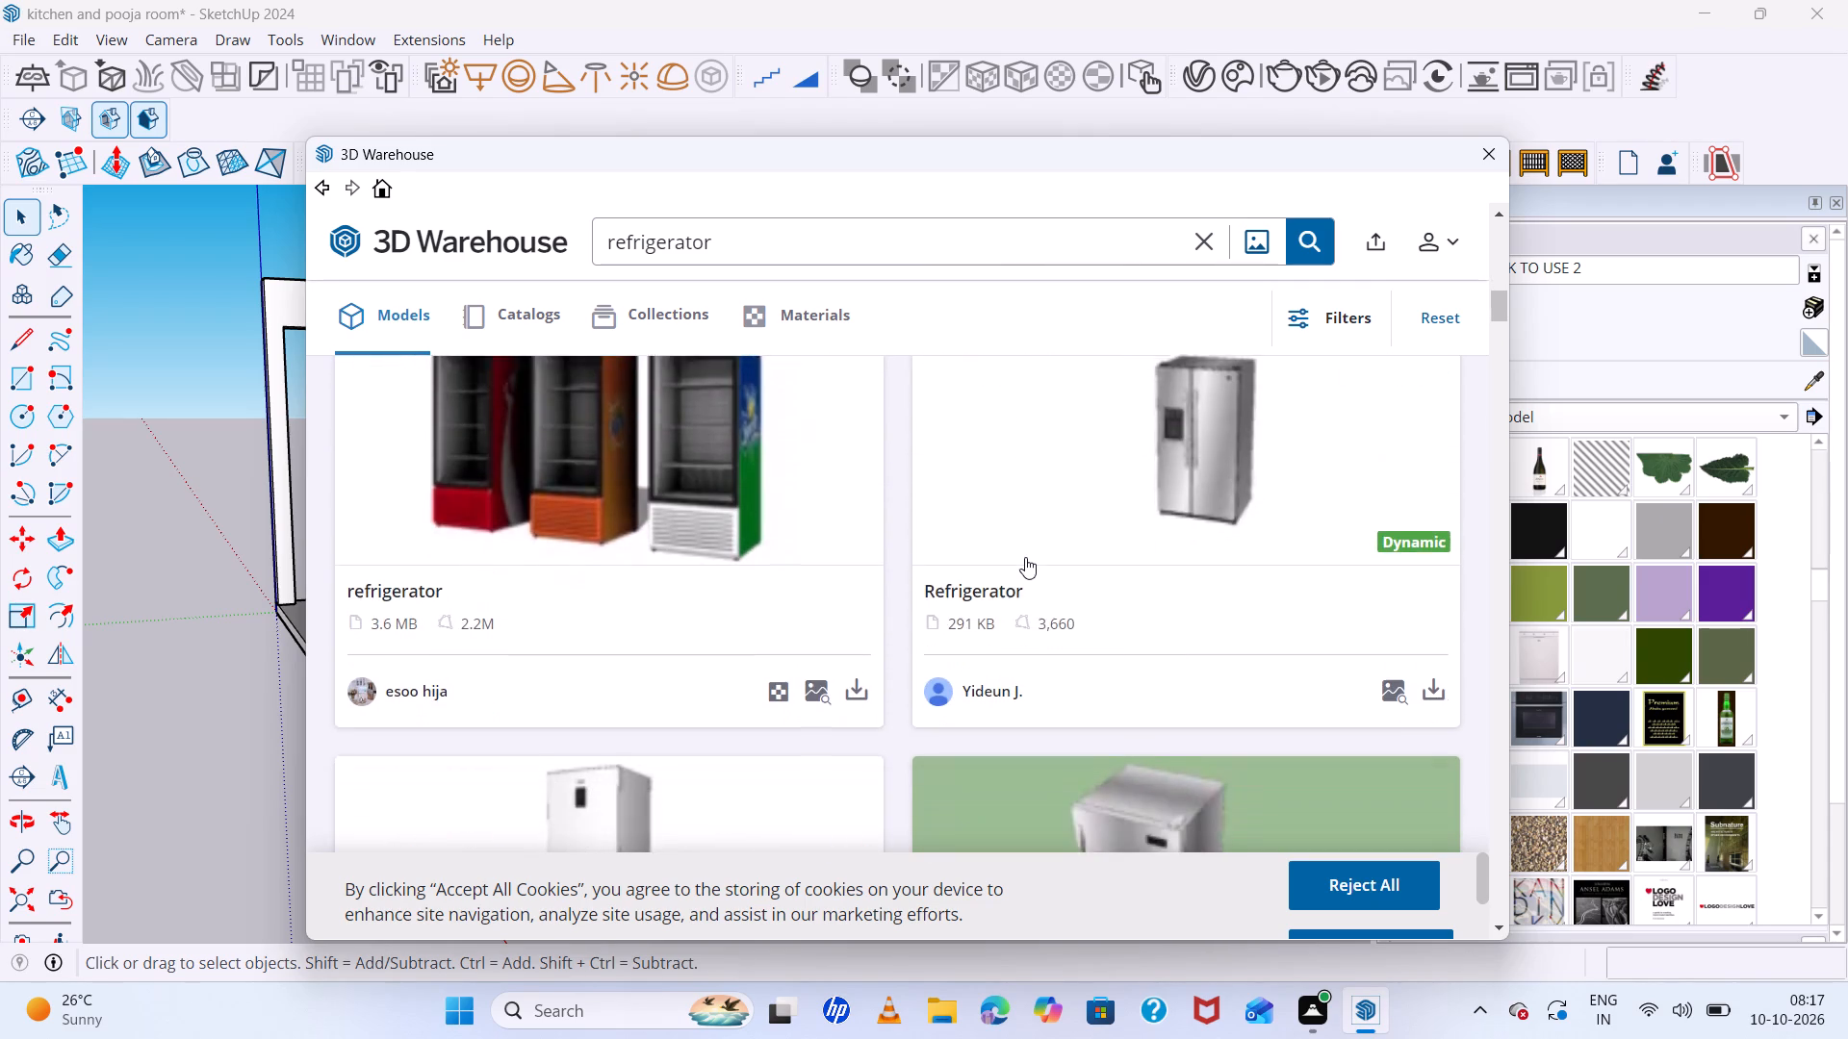
scroll(1025, 557, down, 4)
click(1109, 438)
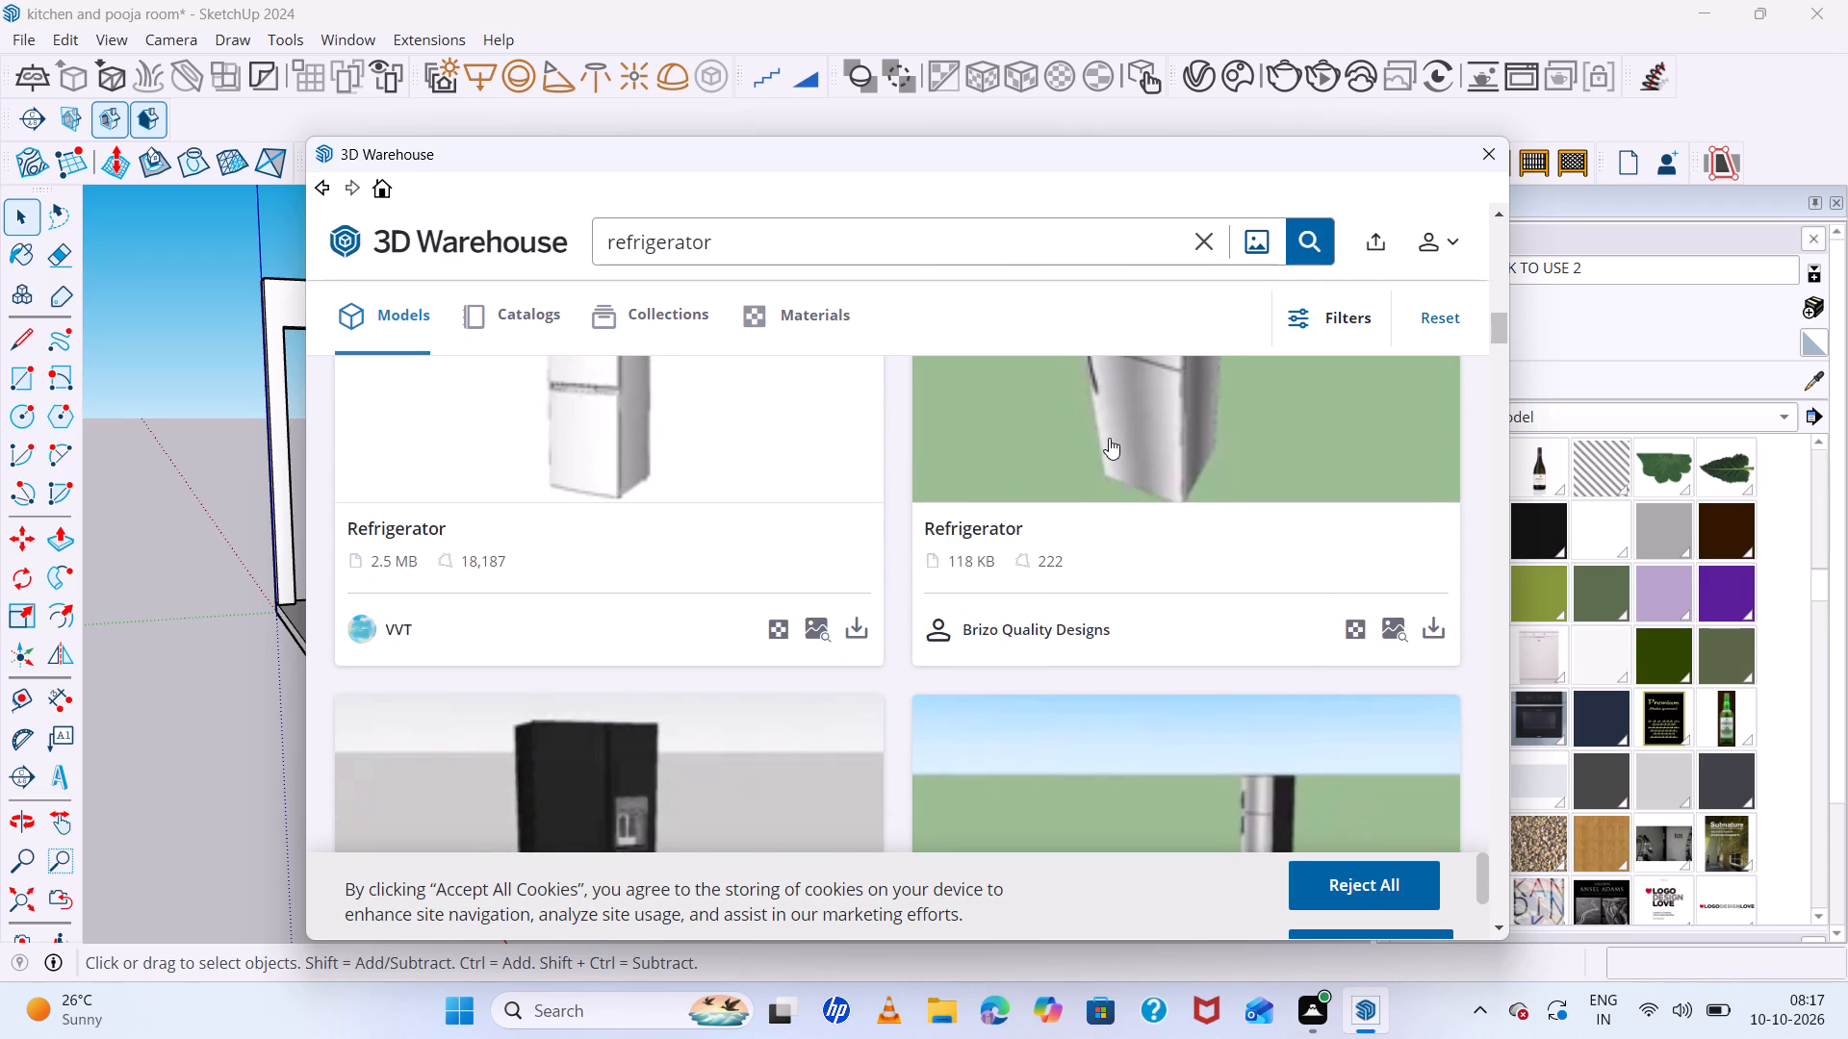
scroll(1066, 488, down, 3)
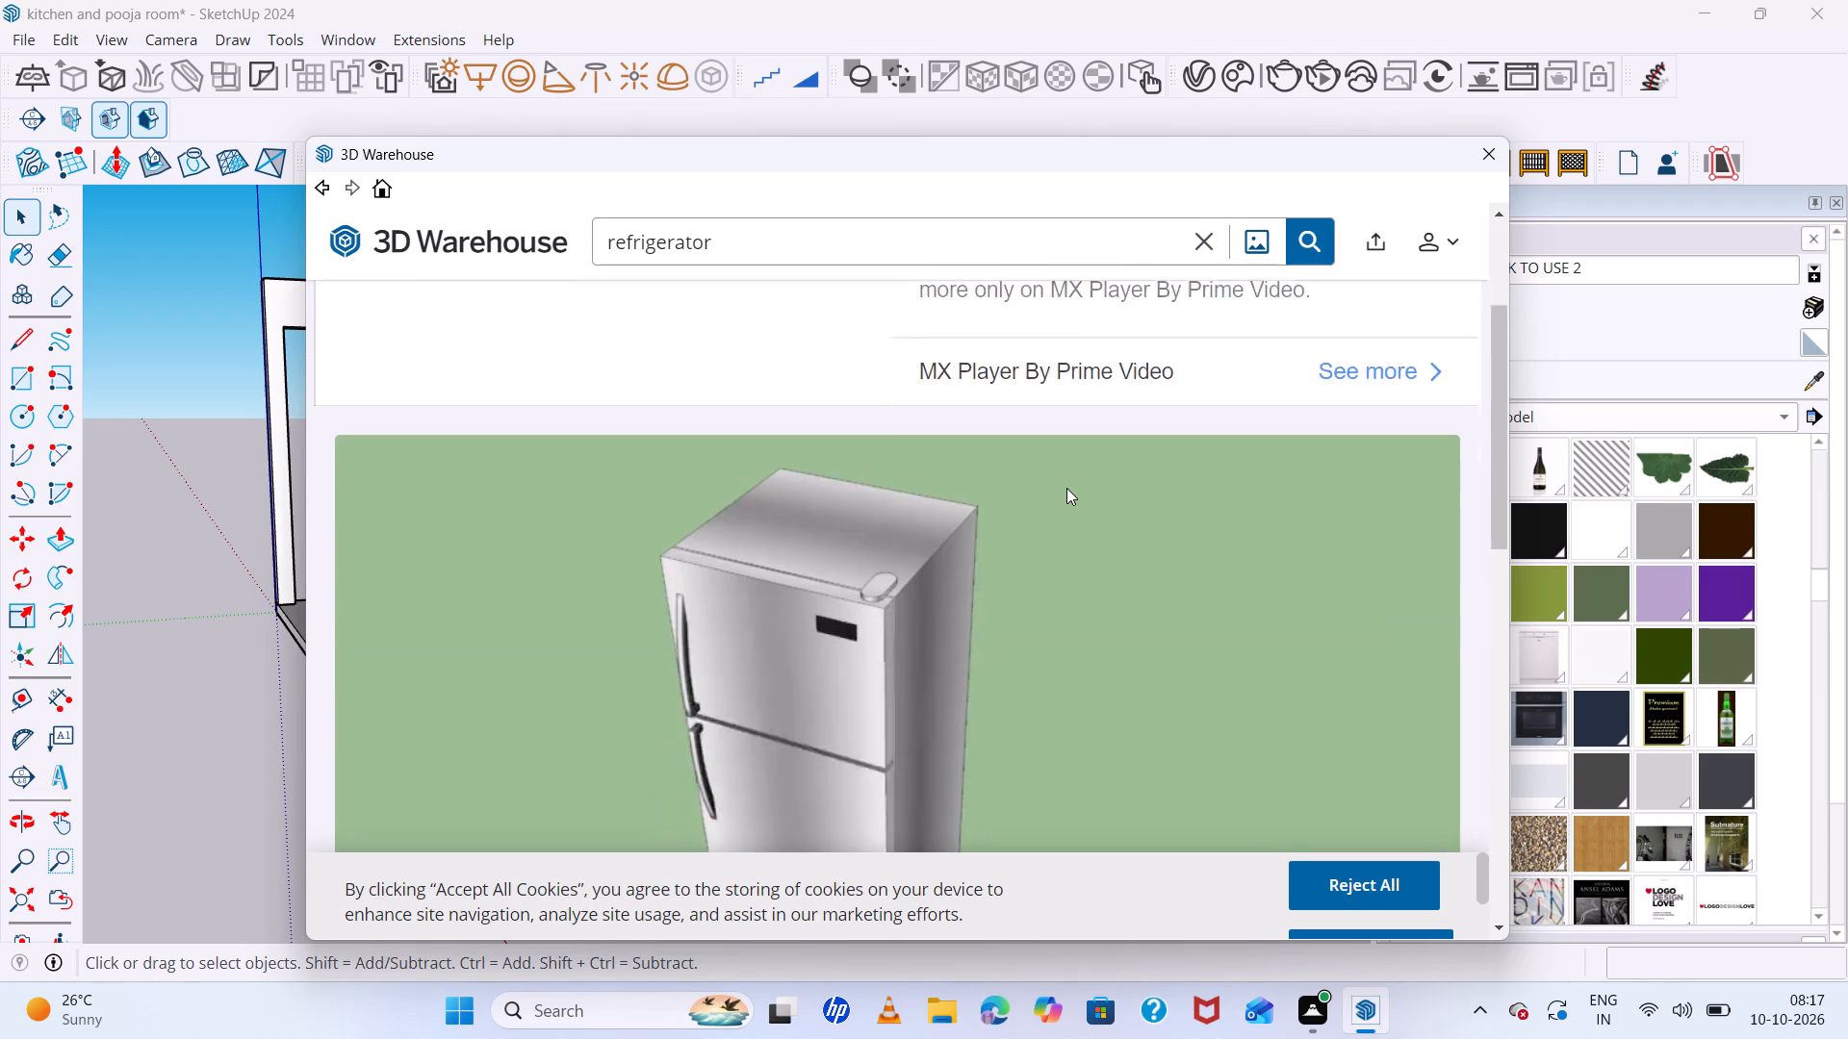
scroll(1066, 488, down, 7)
click(1245, 392)
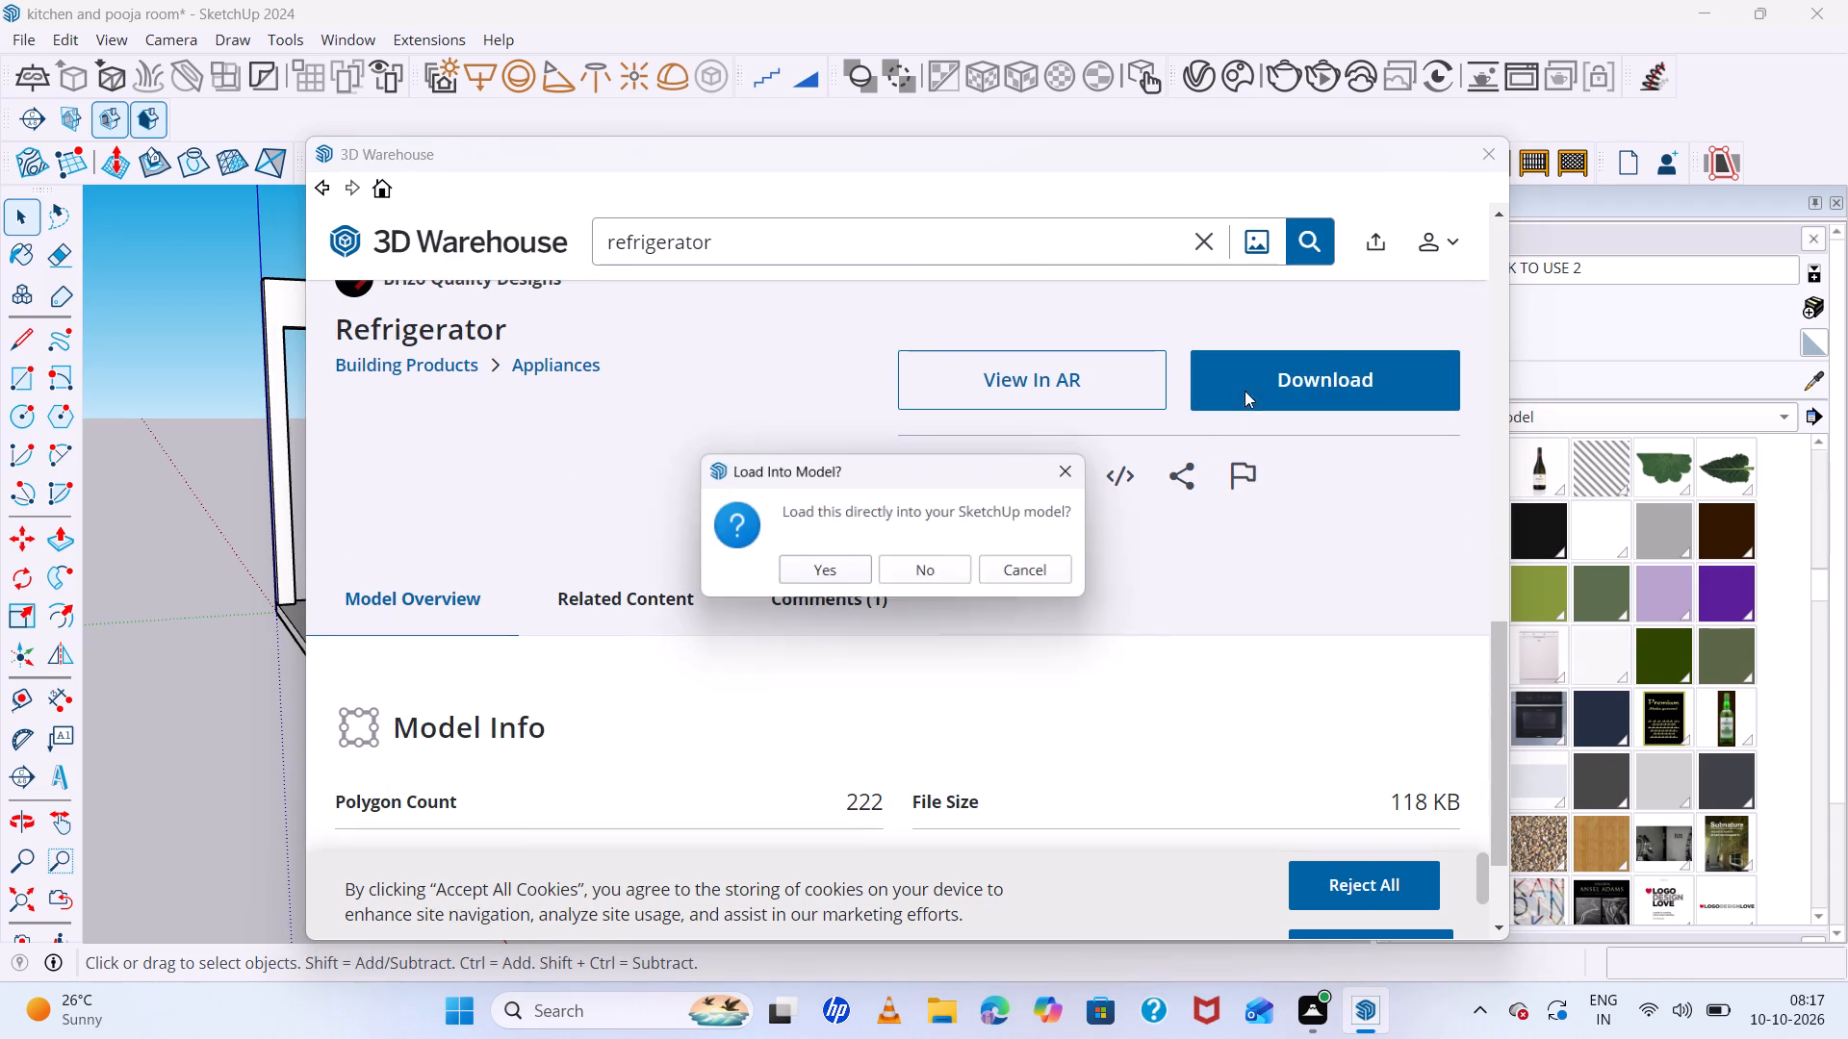
click(835, 566)
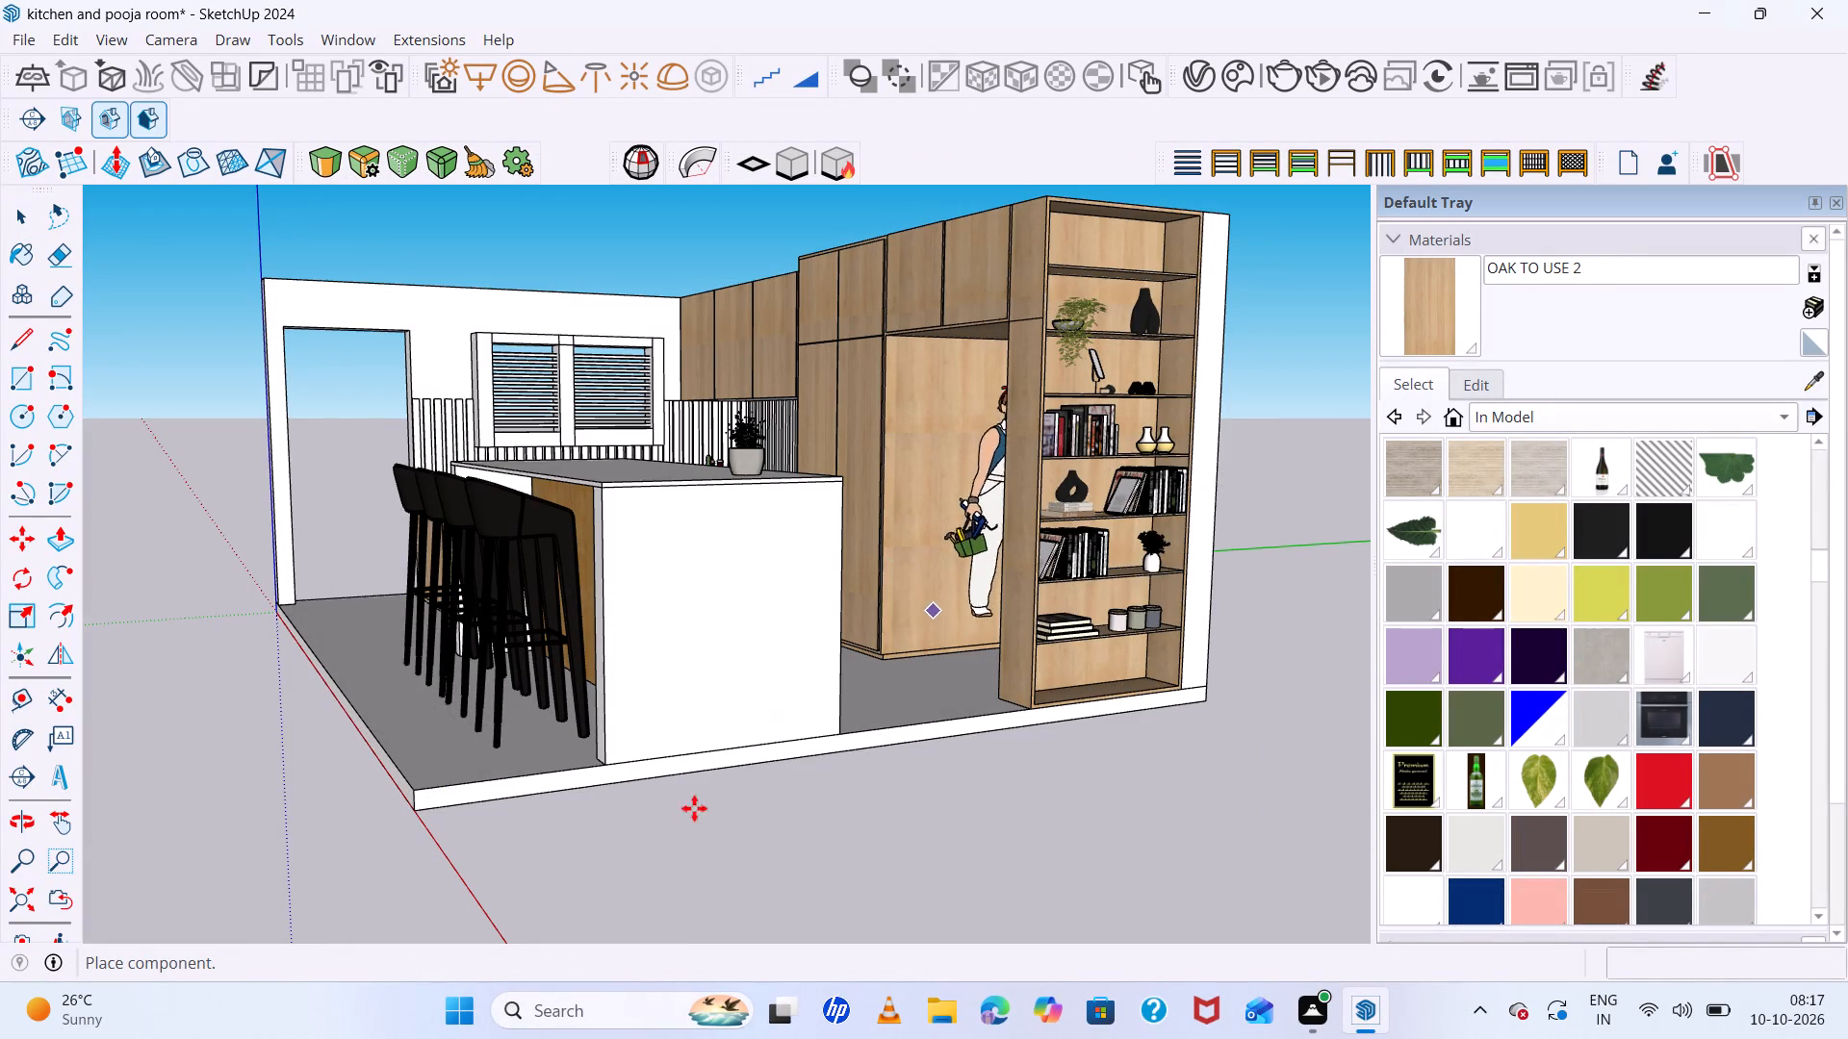
scroll(732, 805, down, 7)
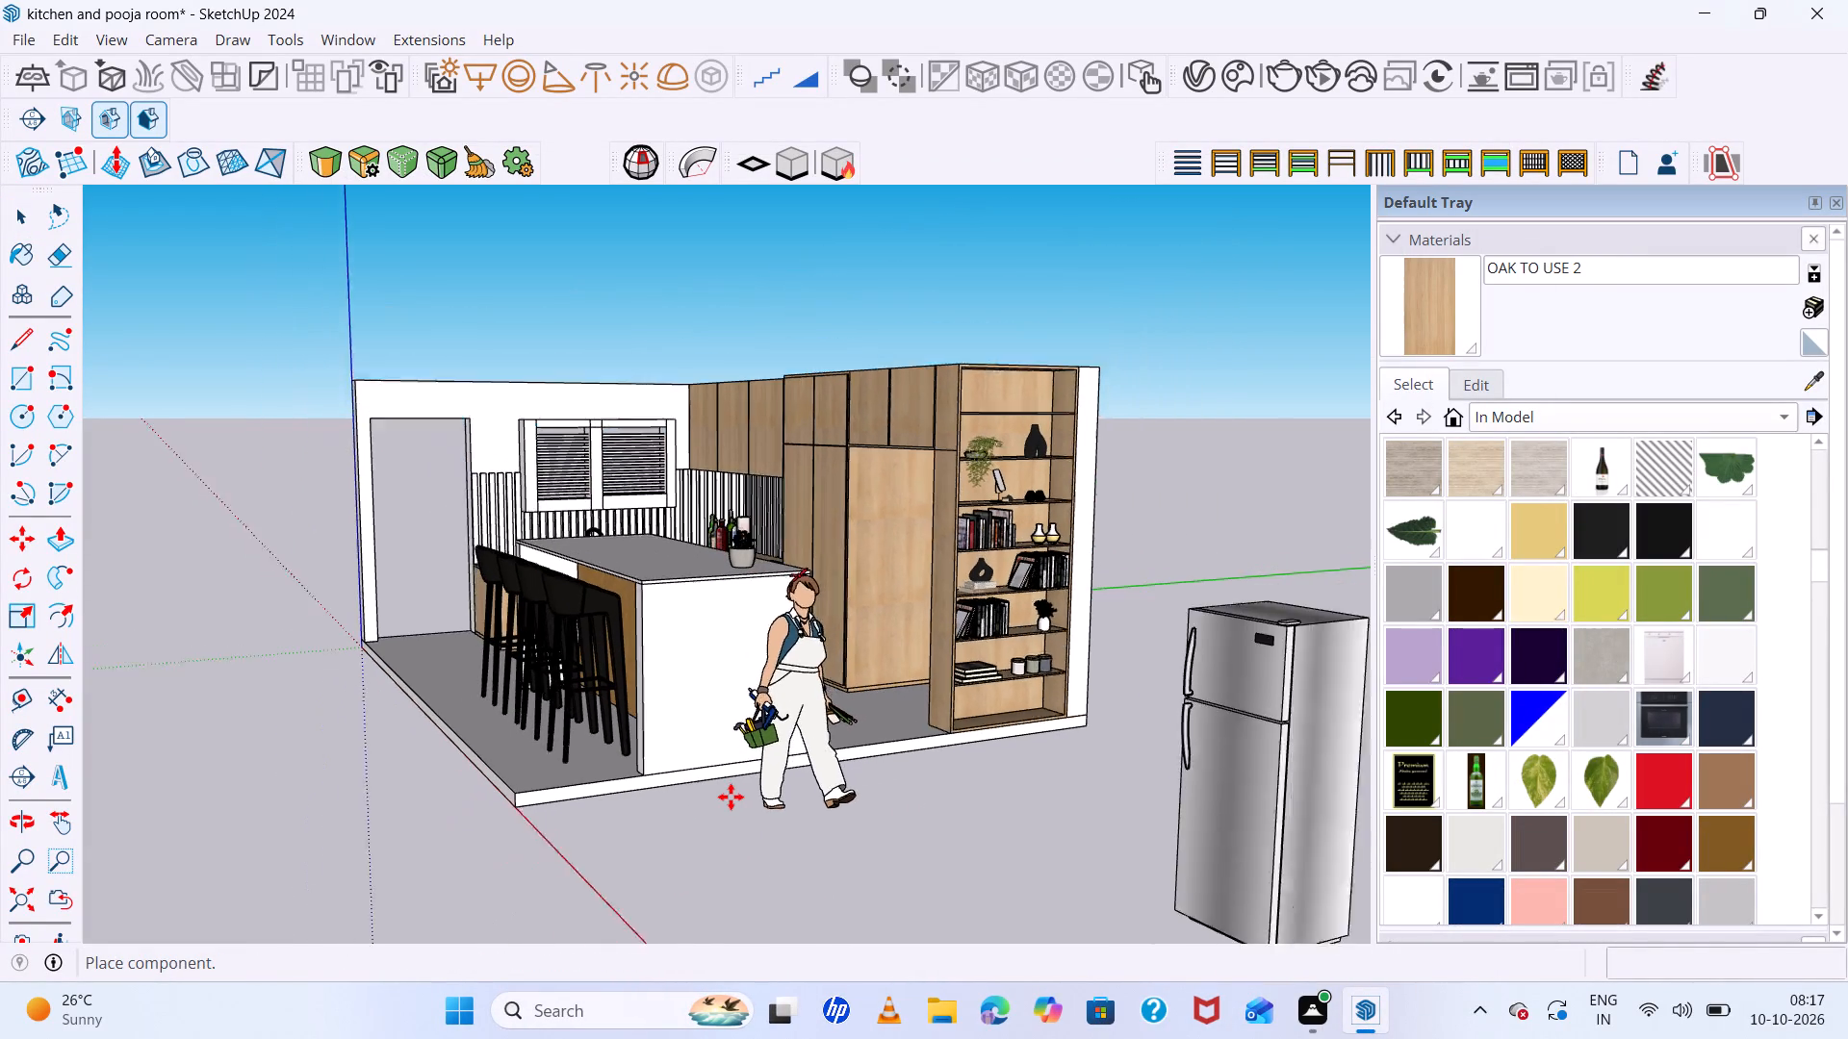
scroll(756, 799, down, 5)
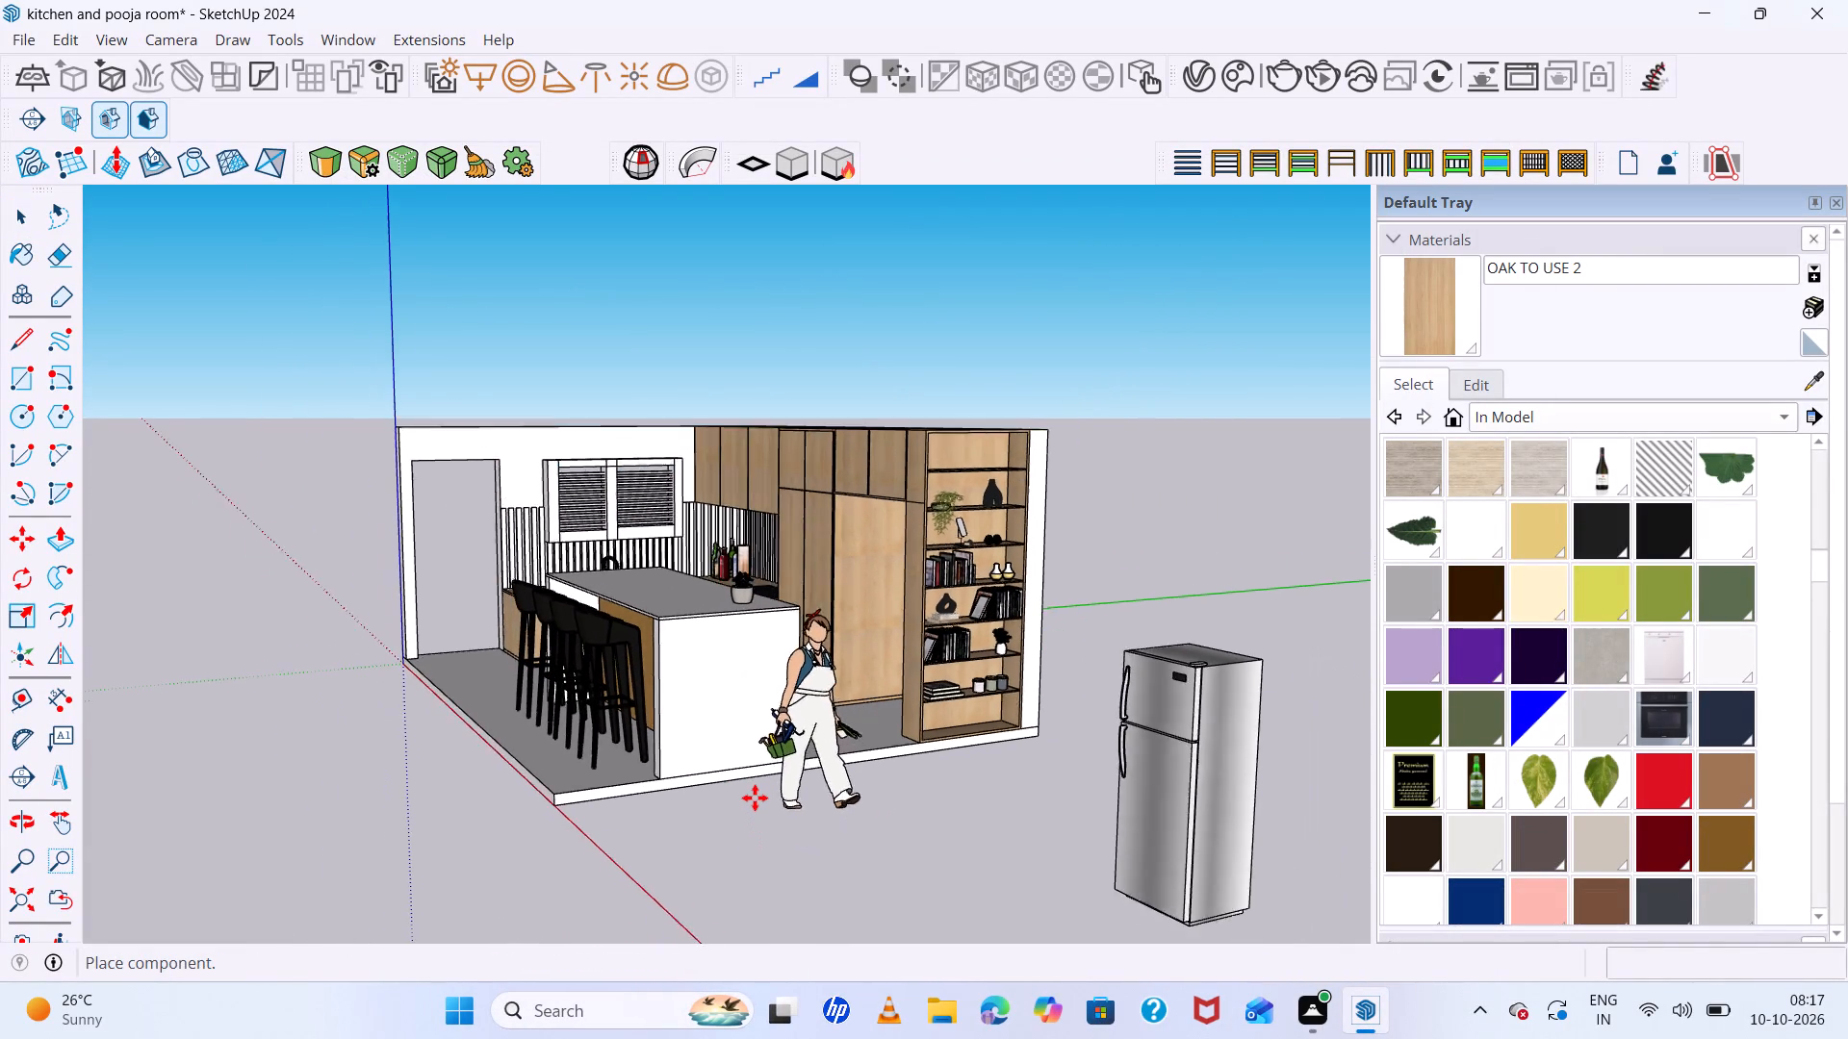
scroll(755, 798, down, 2)
click(767, 825)
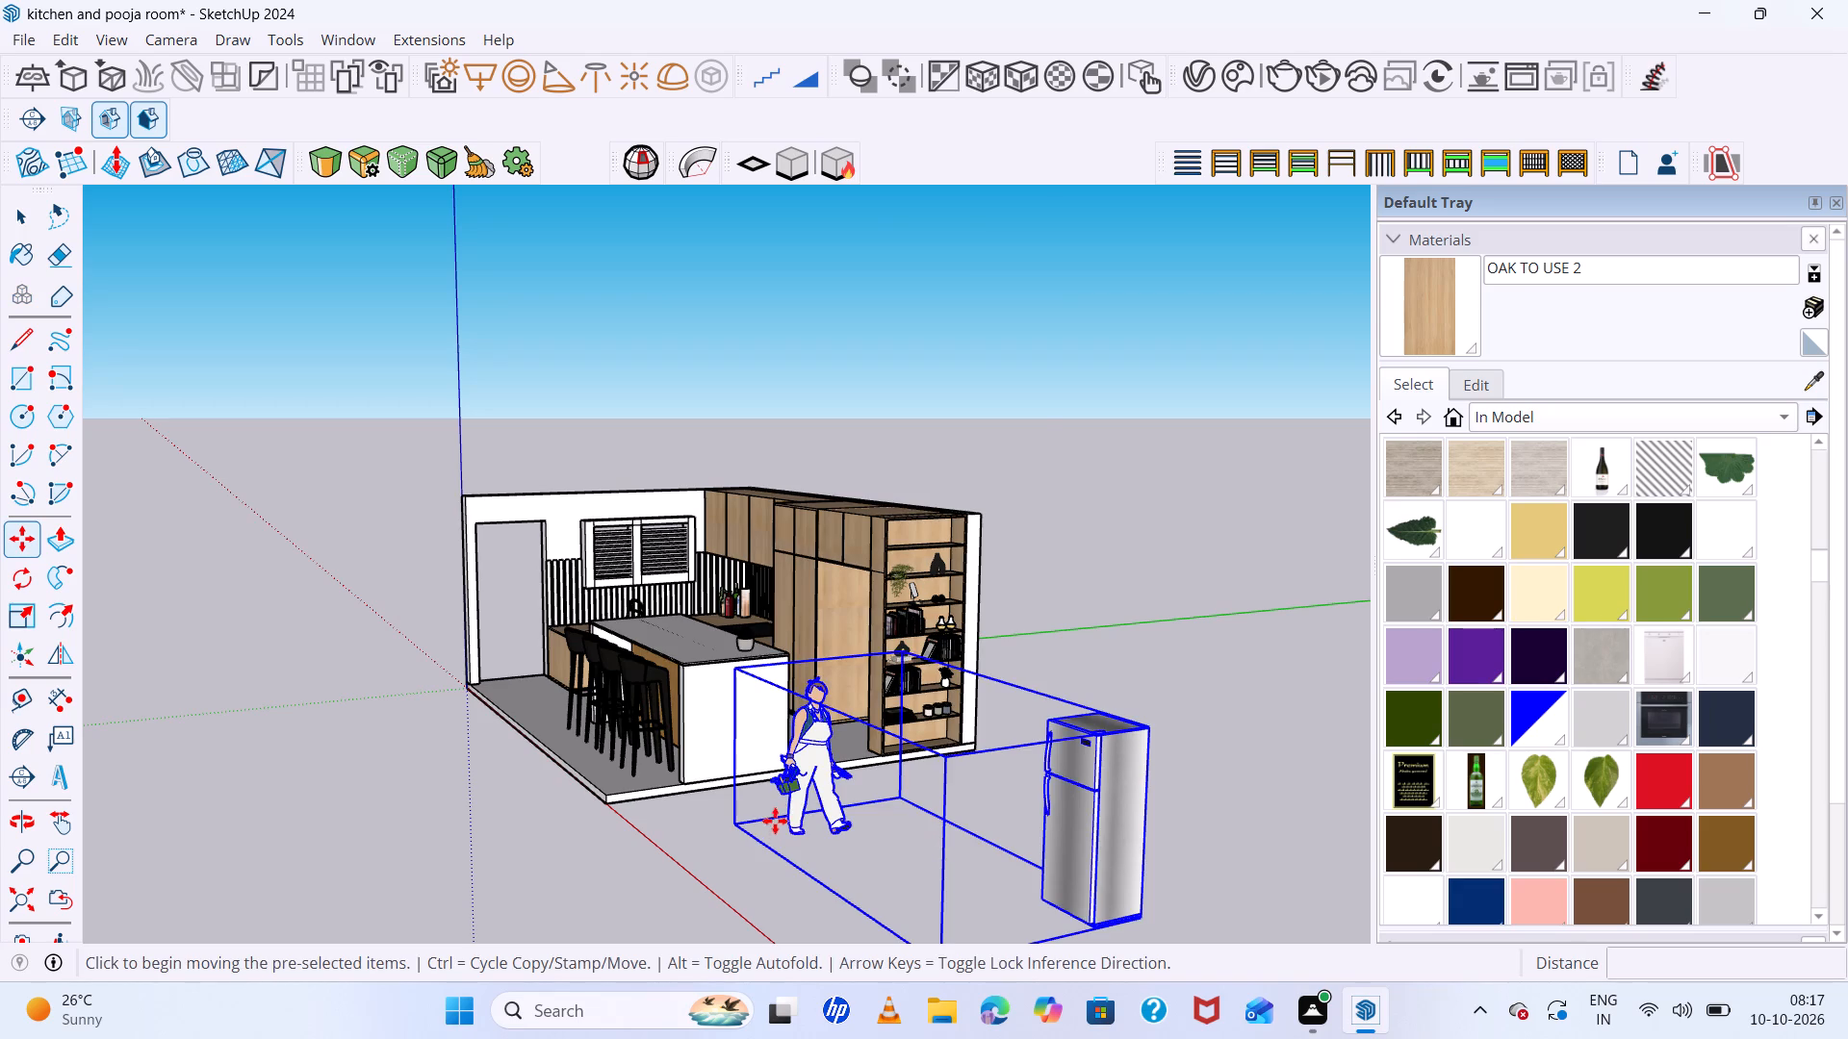
Explode the imported refrigerator component and delete the human figure that came with it.
right_click(794, 798)
click(881, 202)
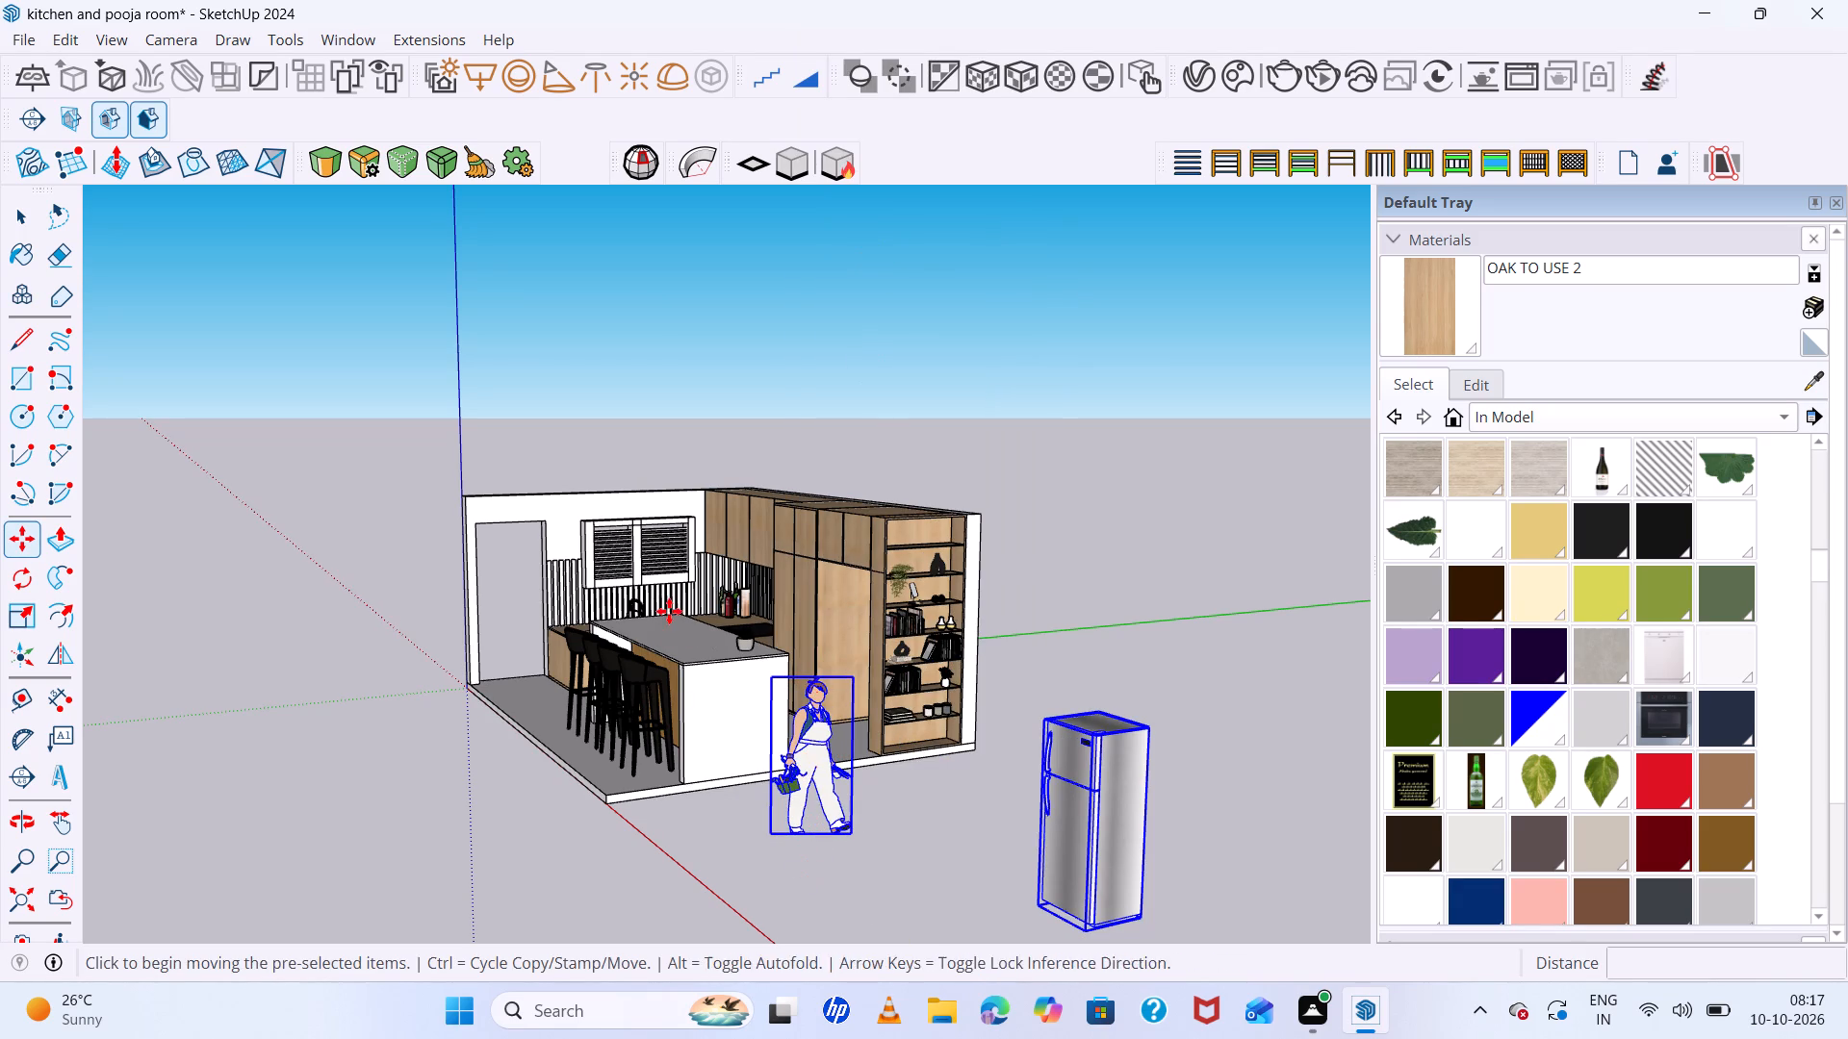
key(space)
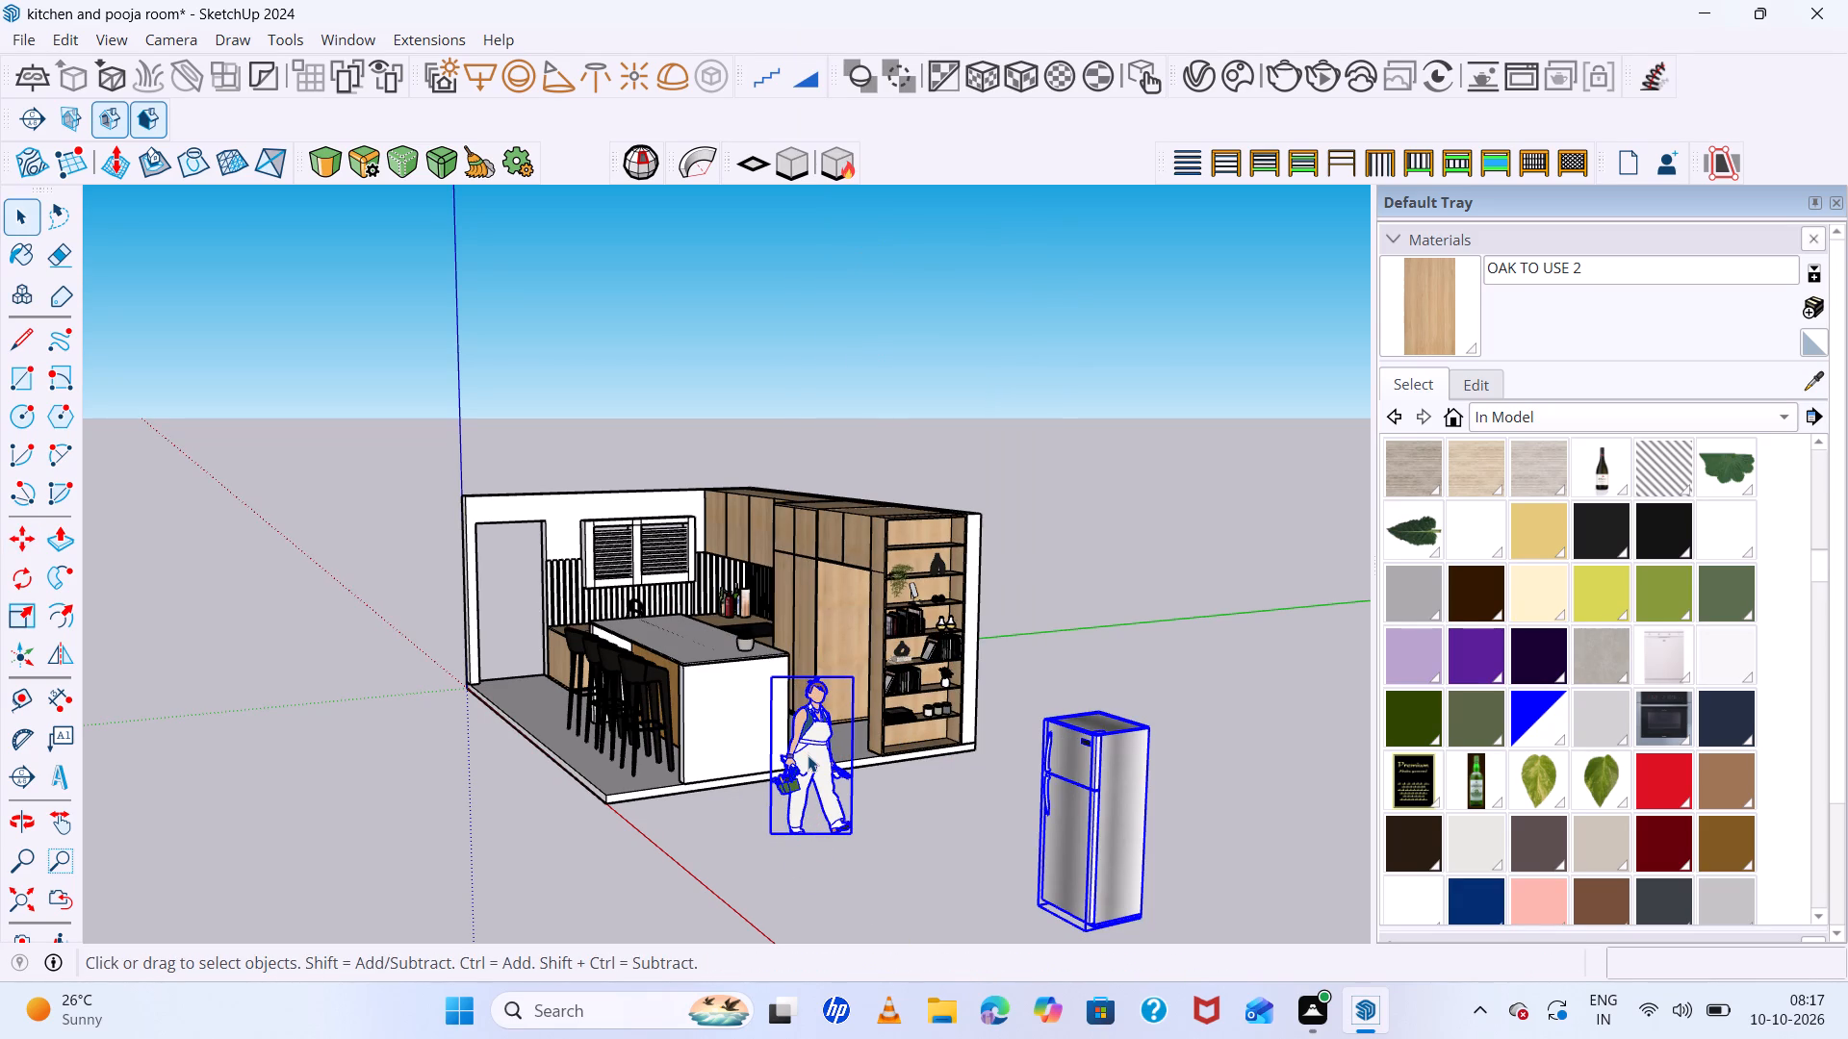
click(808, 755)
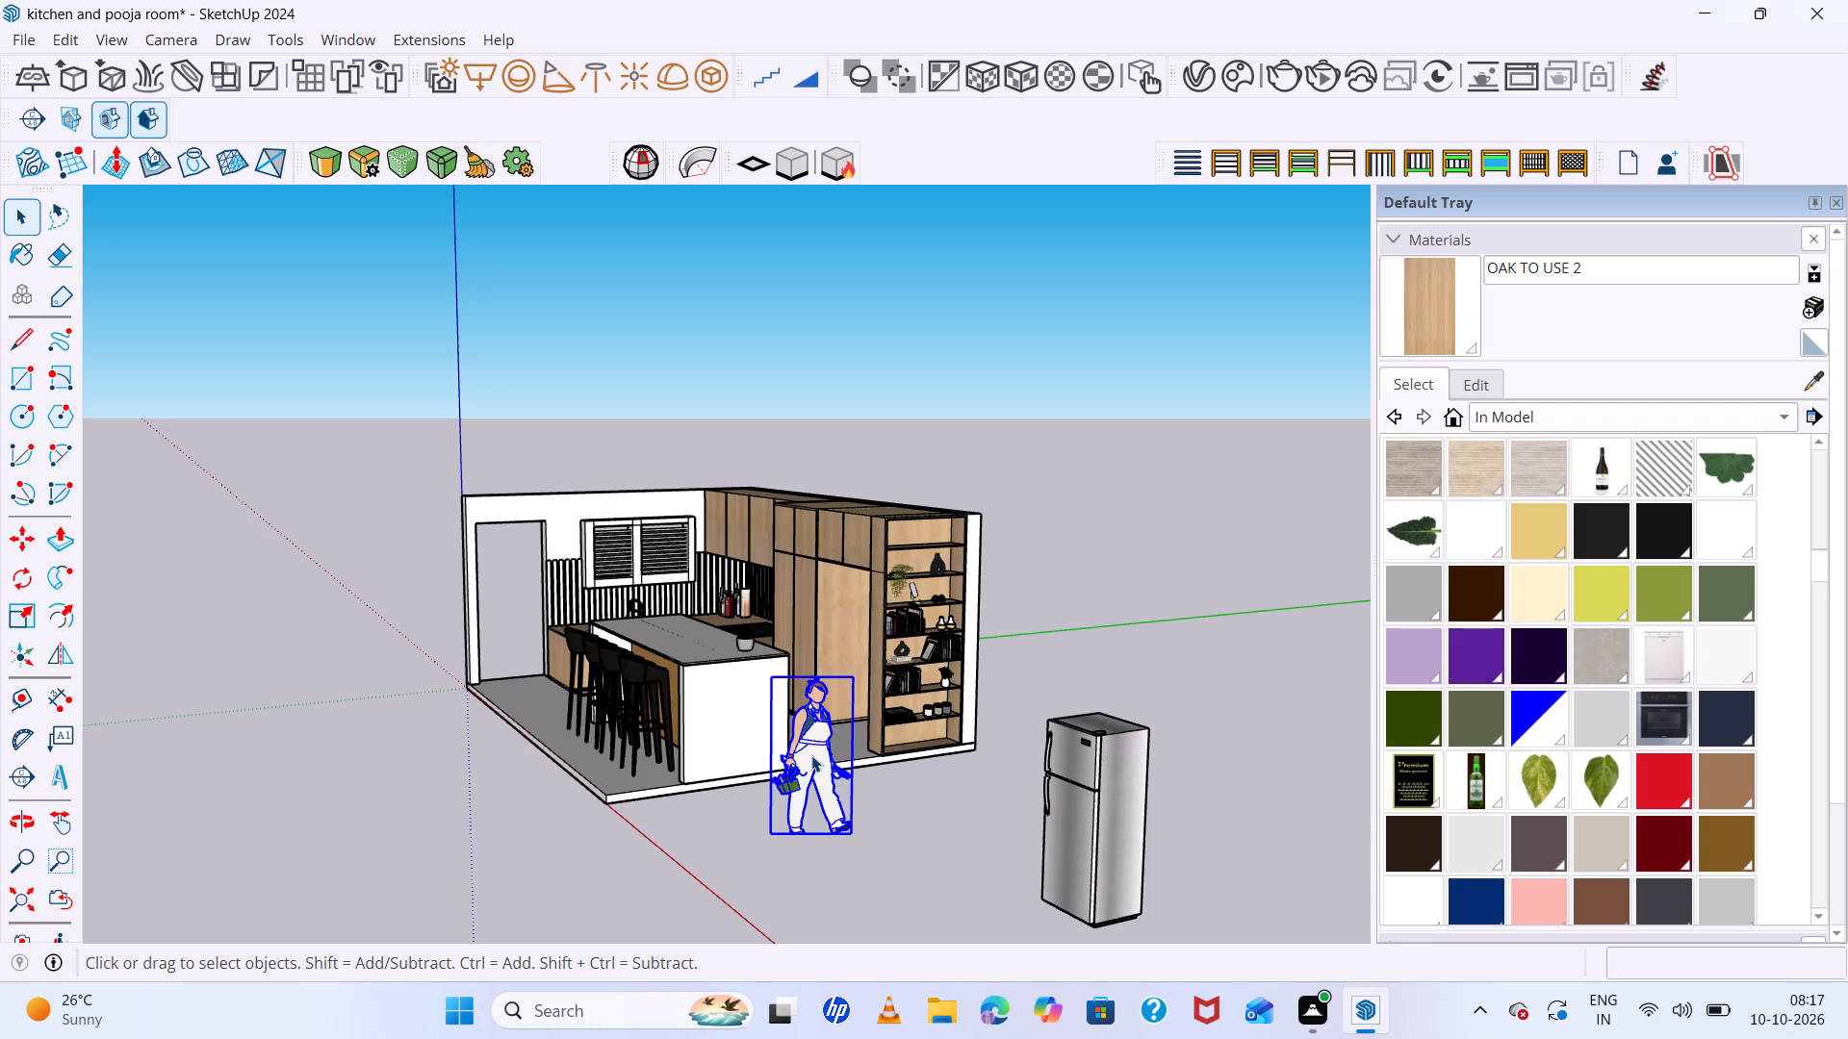
key(Delete)
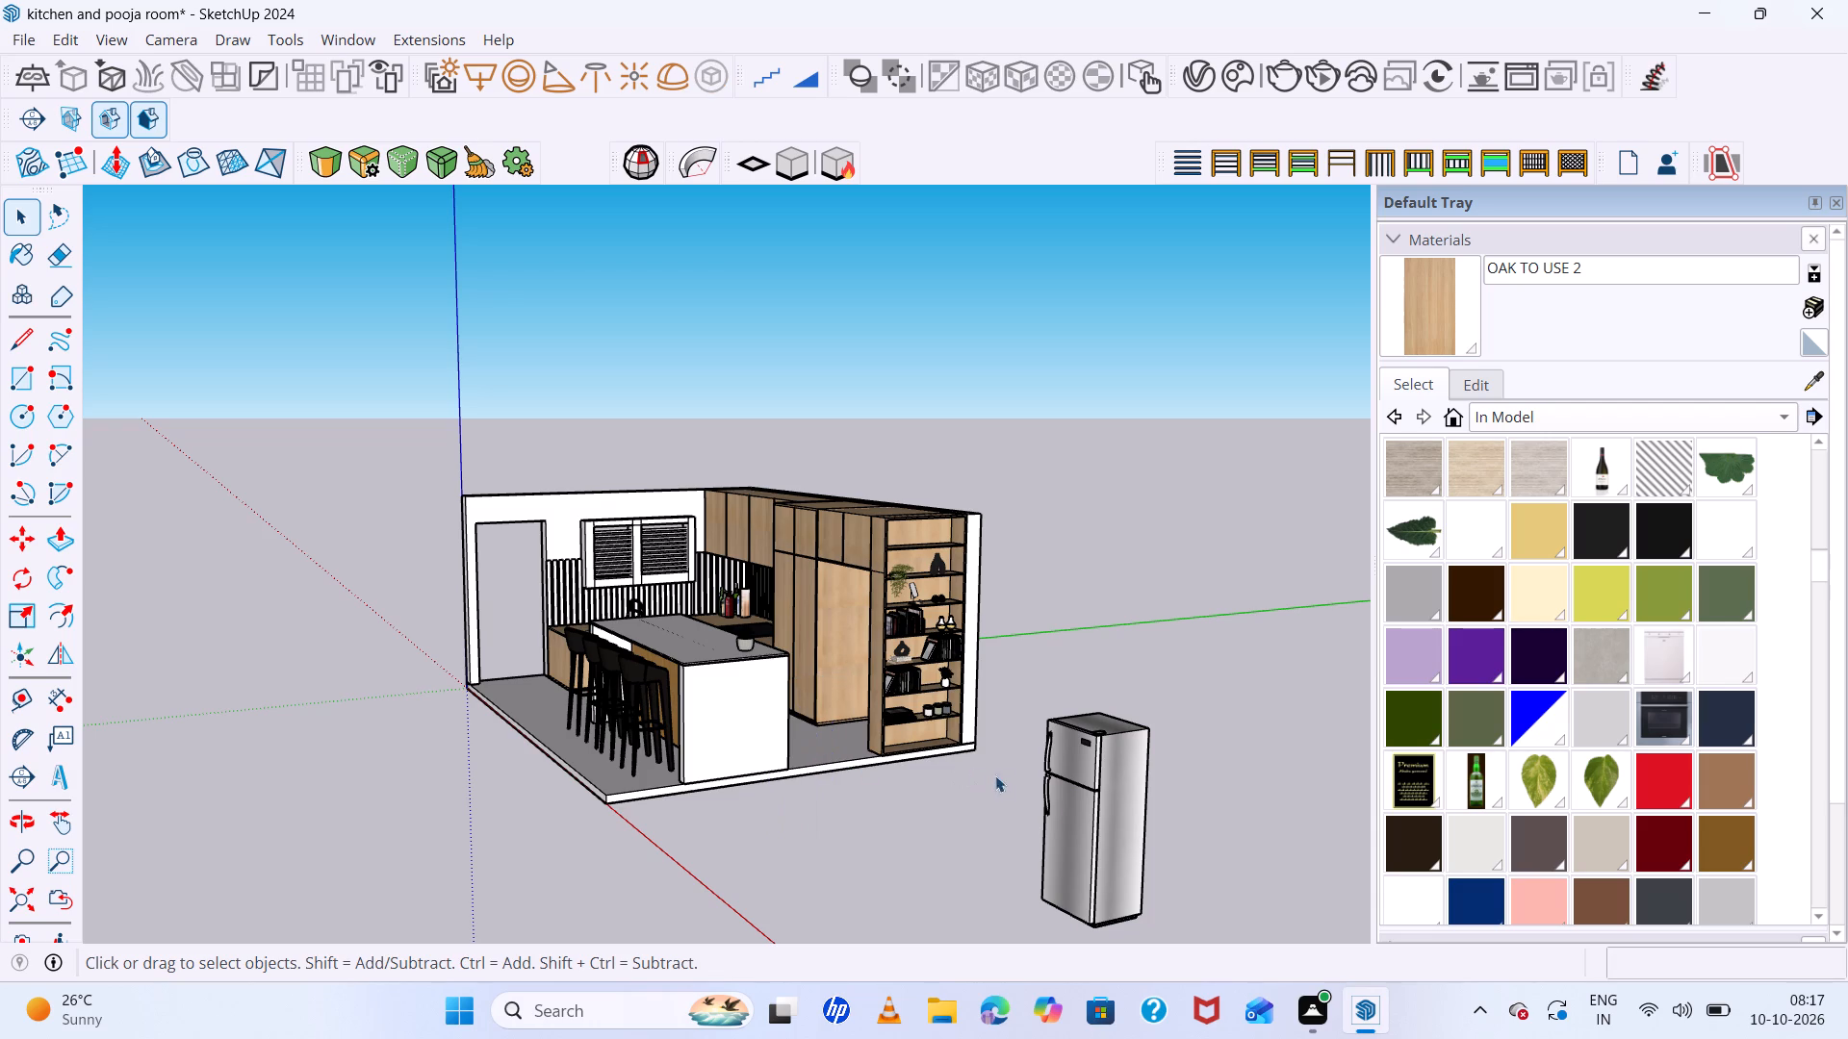
Move the refrigerator about 18' 10" onto the kitchen floor beside the bookcase, and shift it about 11" toward the opening.
click(1096, 825)
key(m)
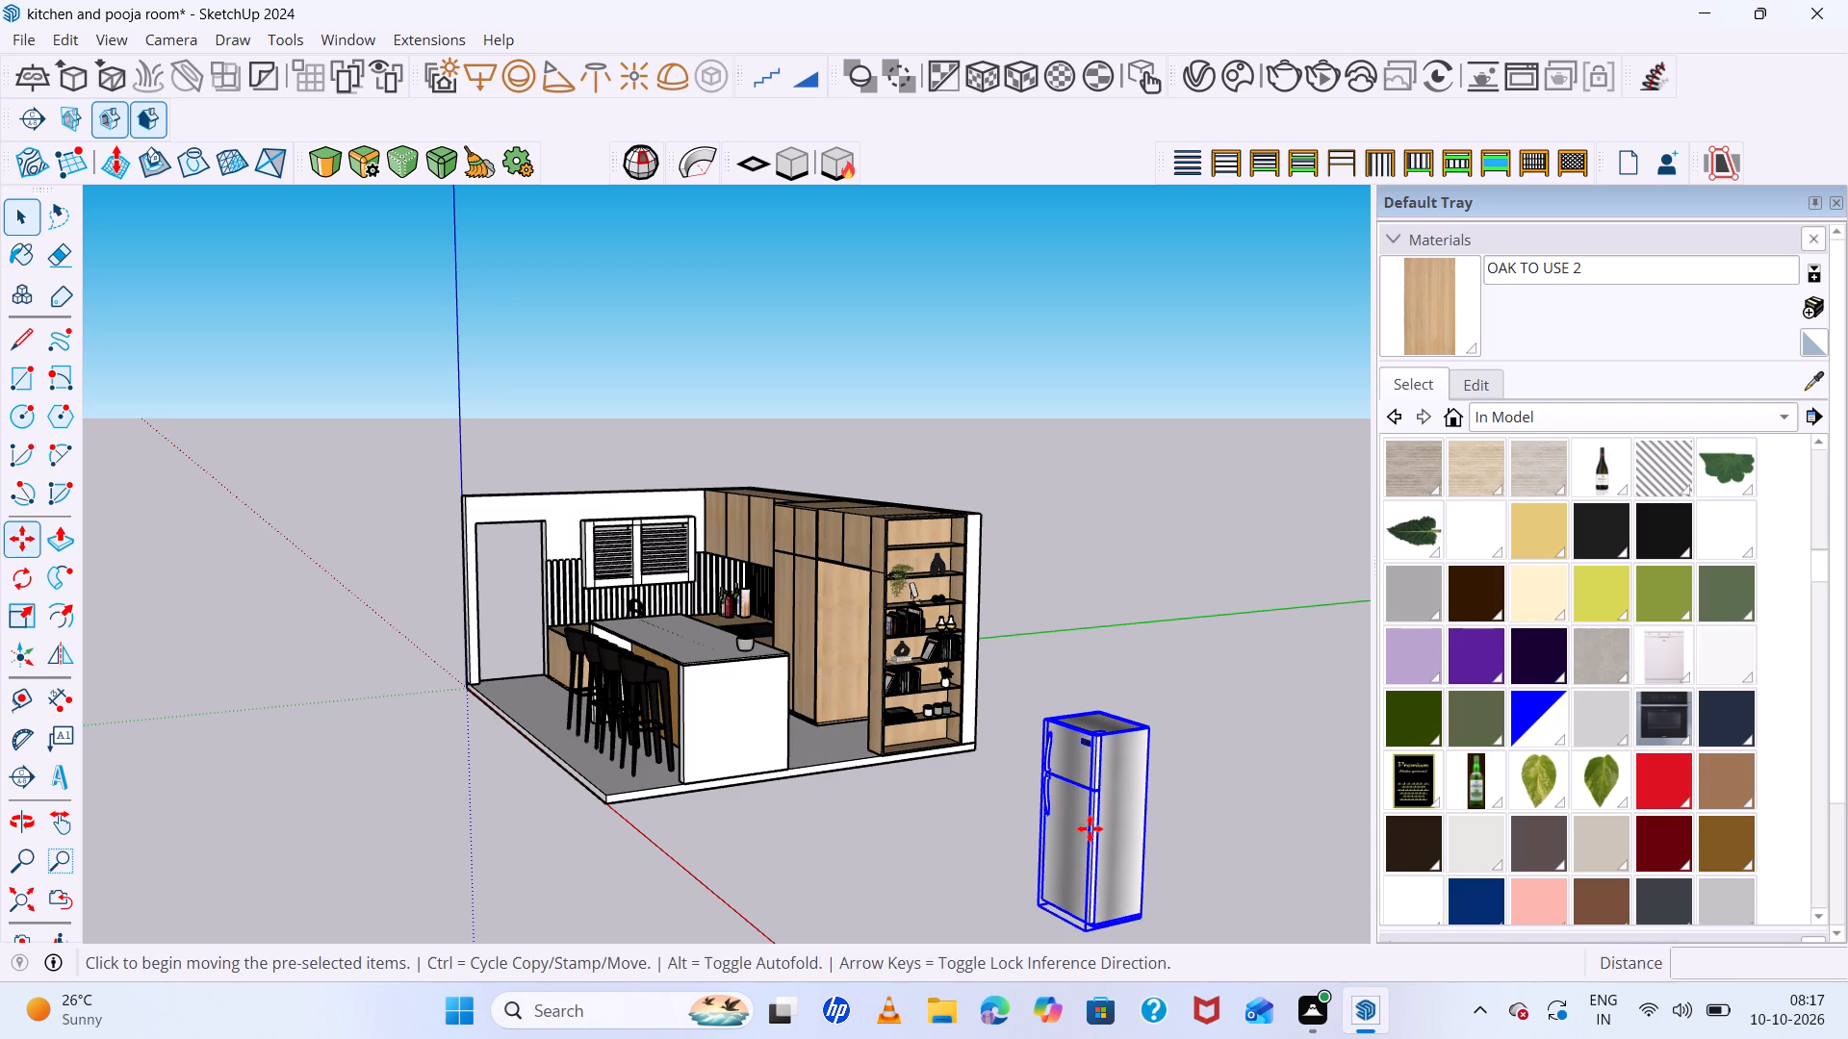
click(1140, 916)
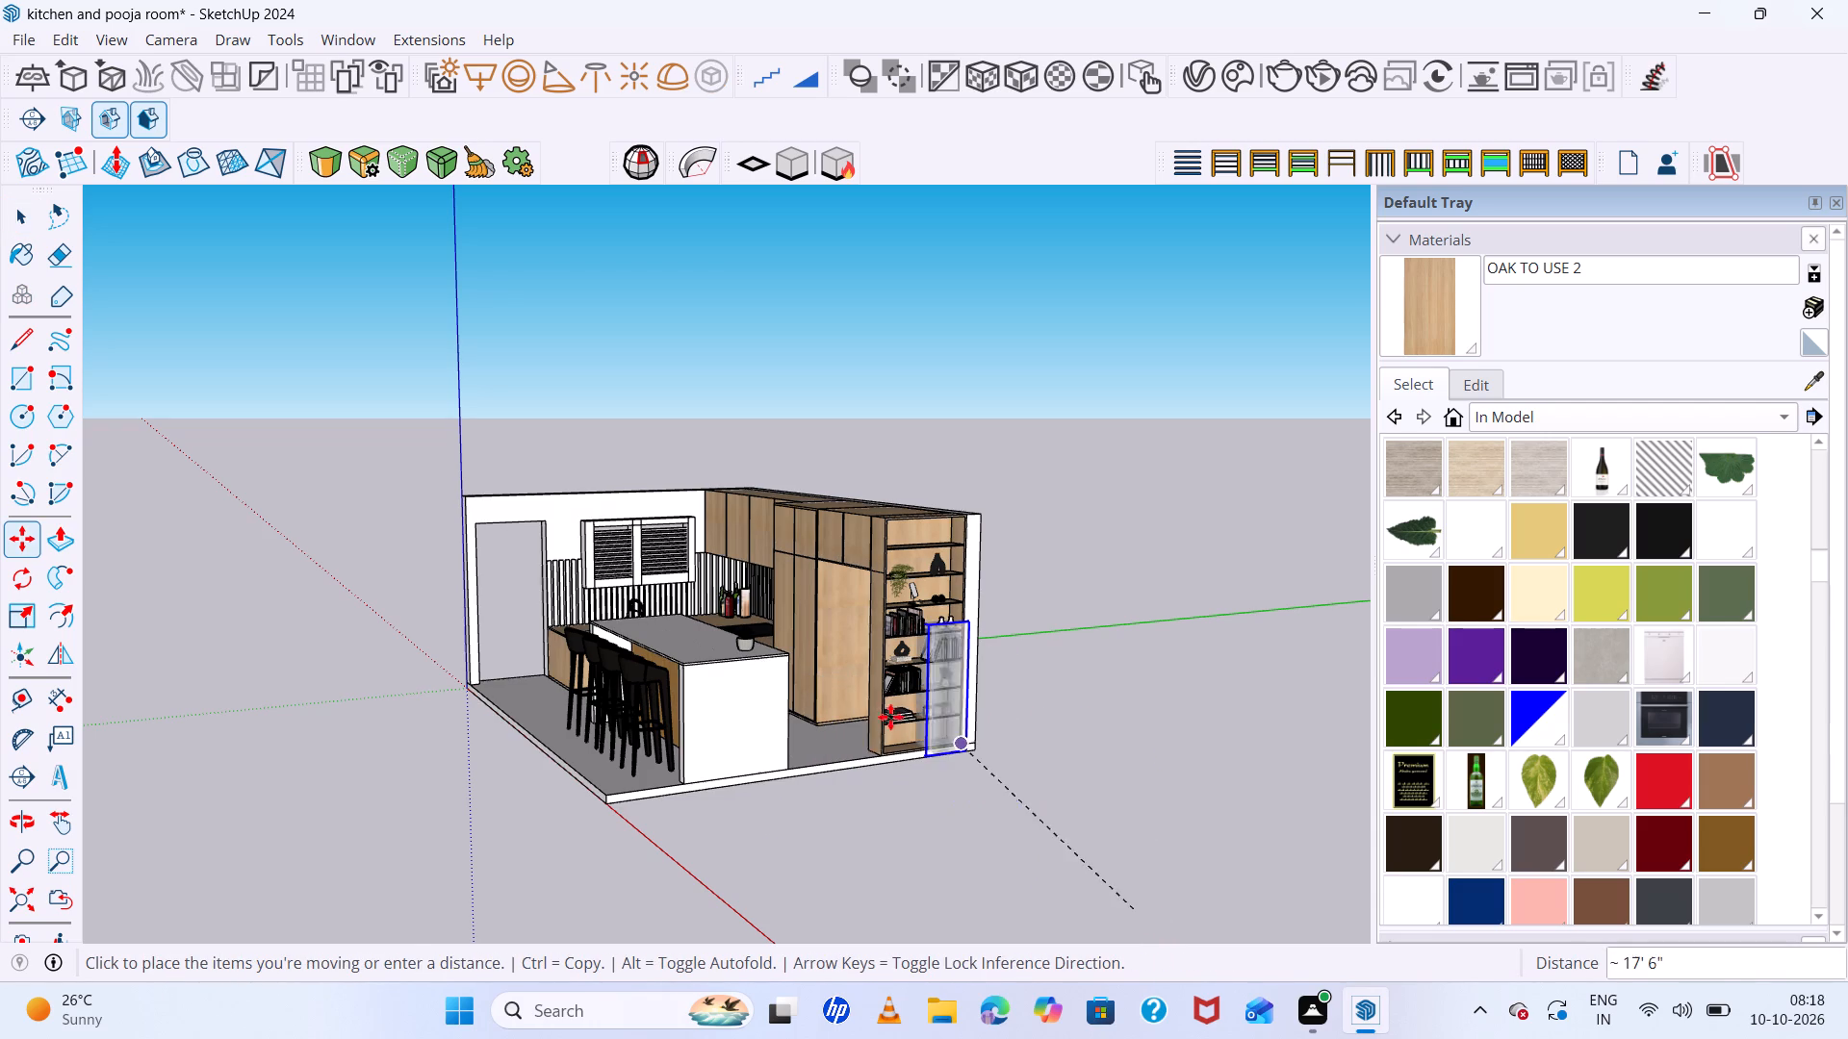
scroll(864, 705, up, 10)
middle_drag(860, 775, 872, 799)
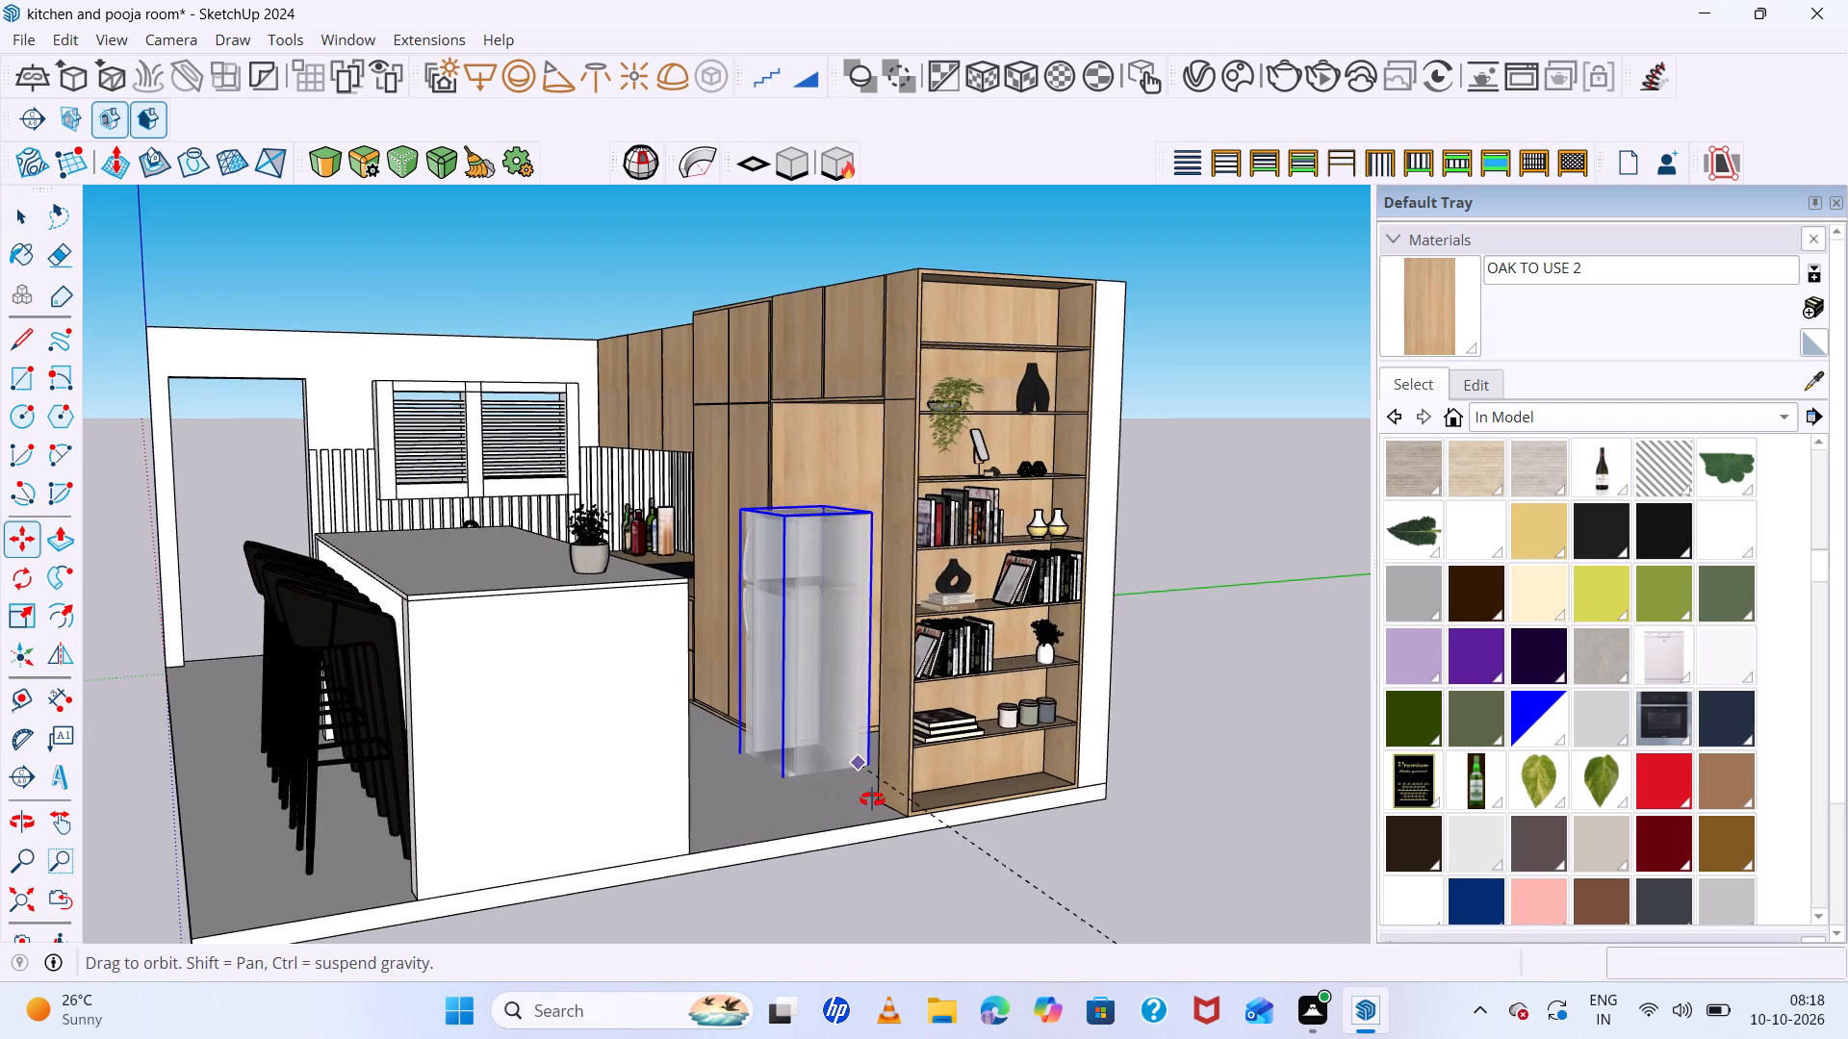
middle_drag(872, 799, 879, 823)
scroll(879, 818, up, 6)
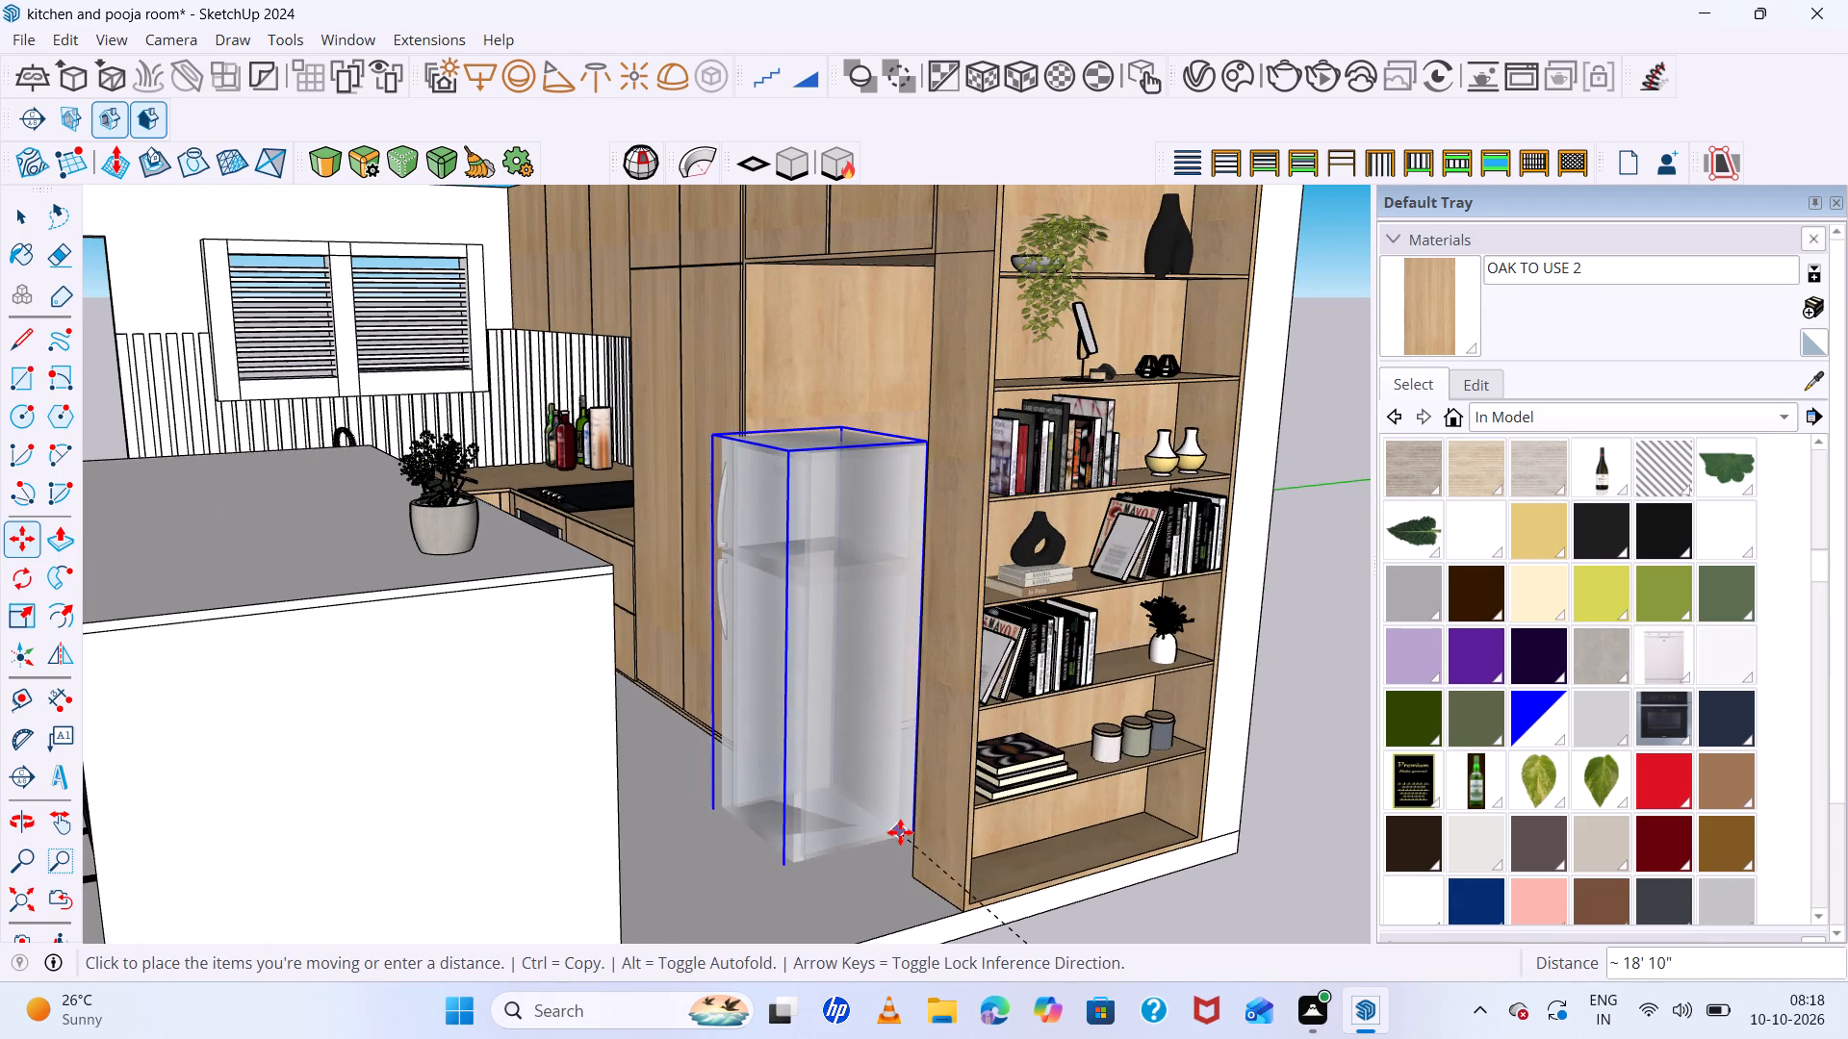
click(900, 832)
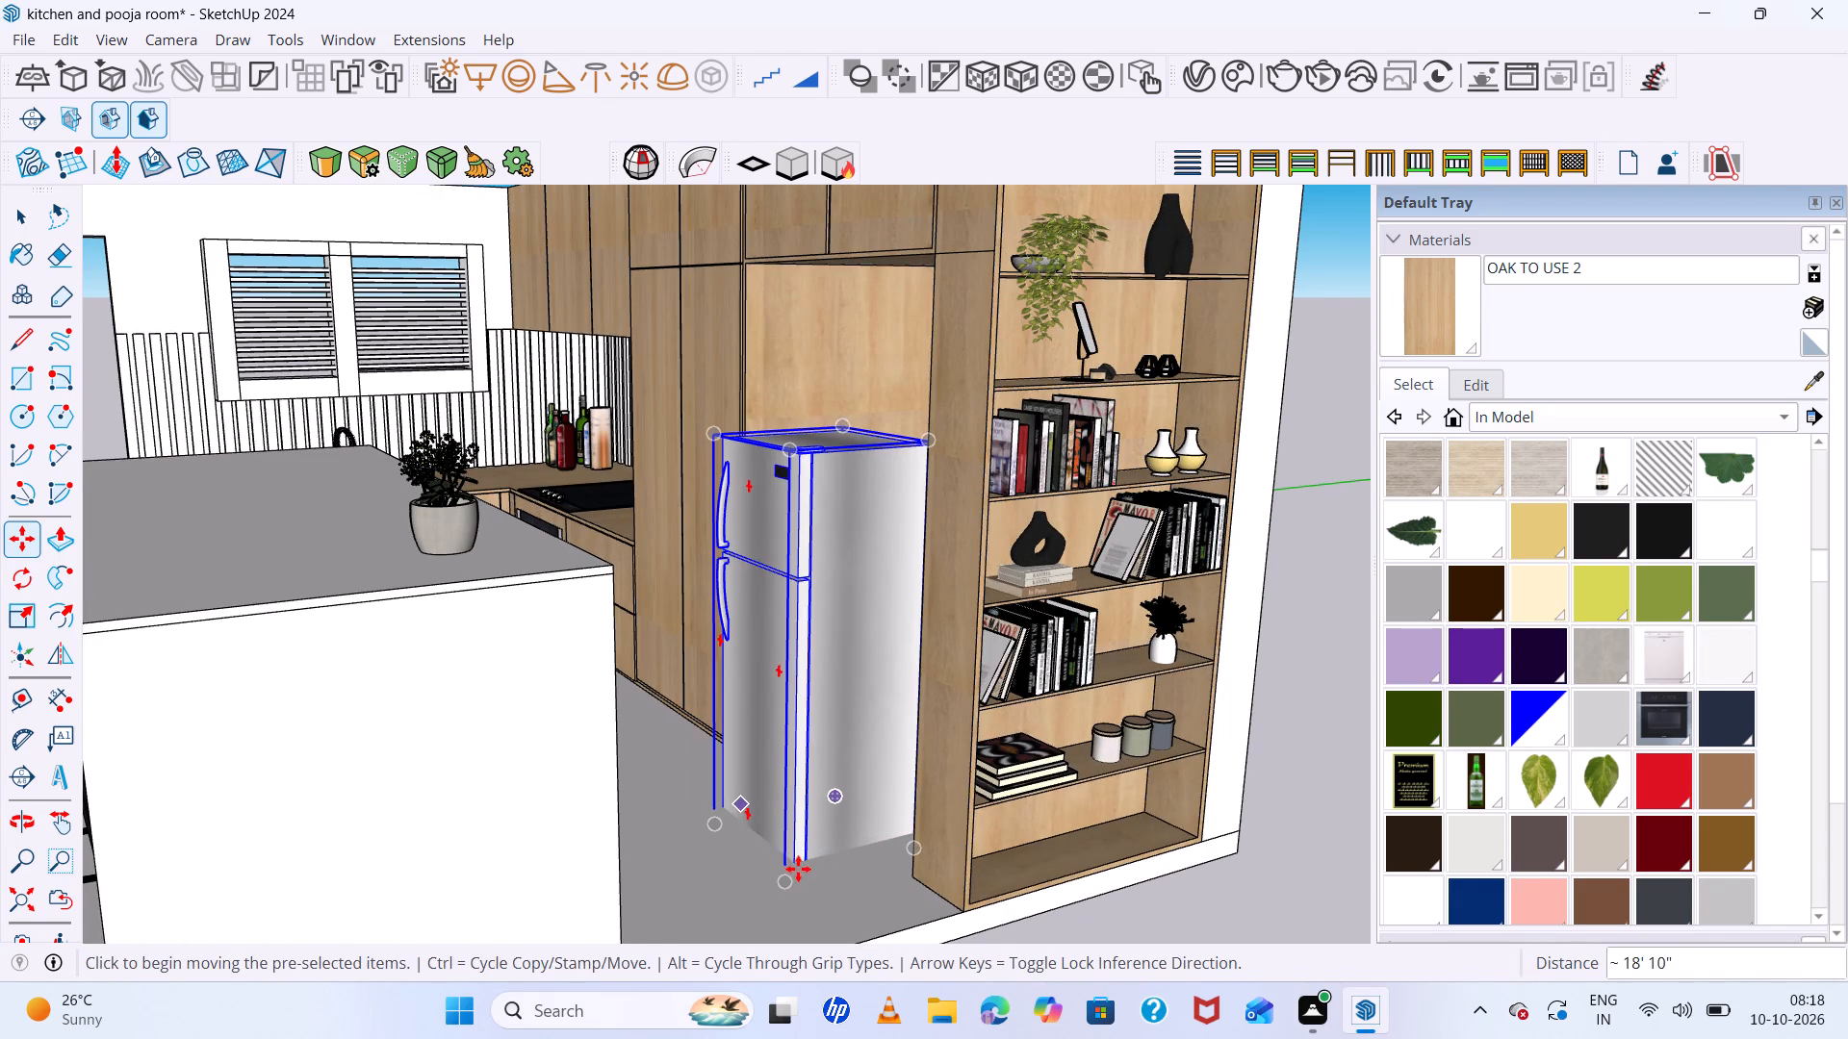
click(794, 866)
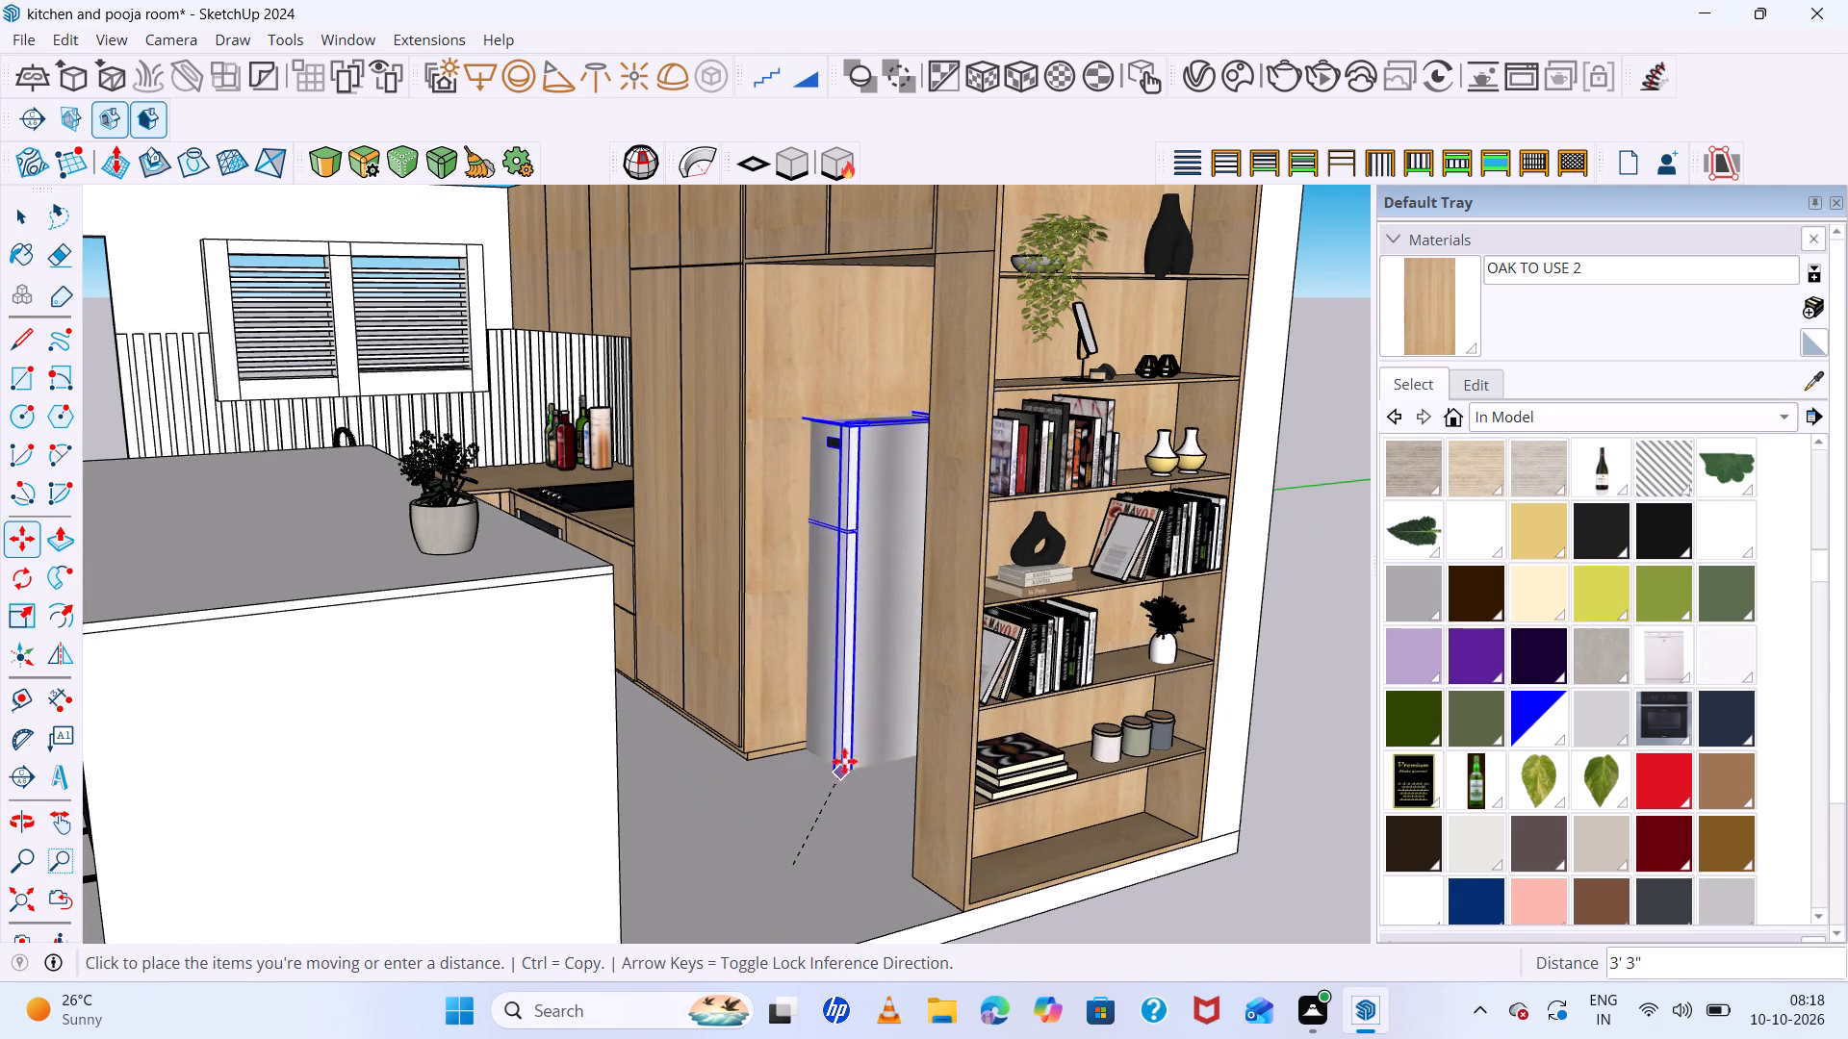
click(852, 853)
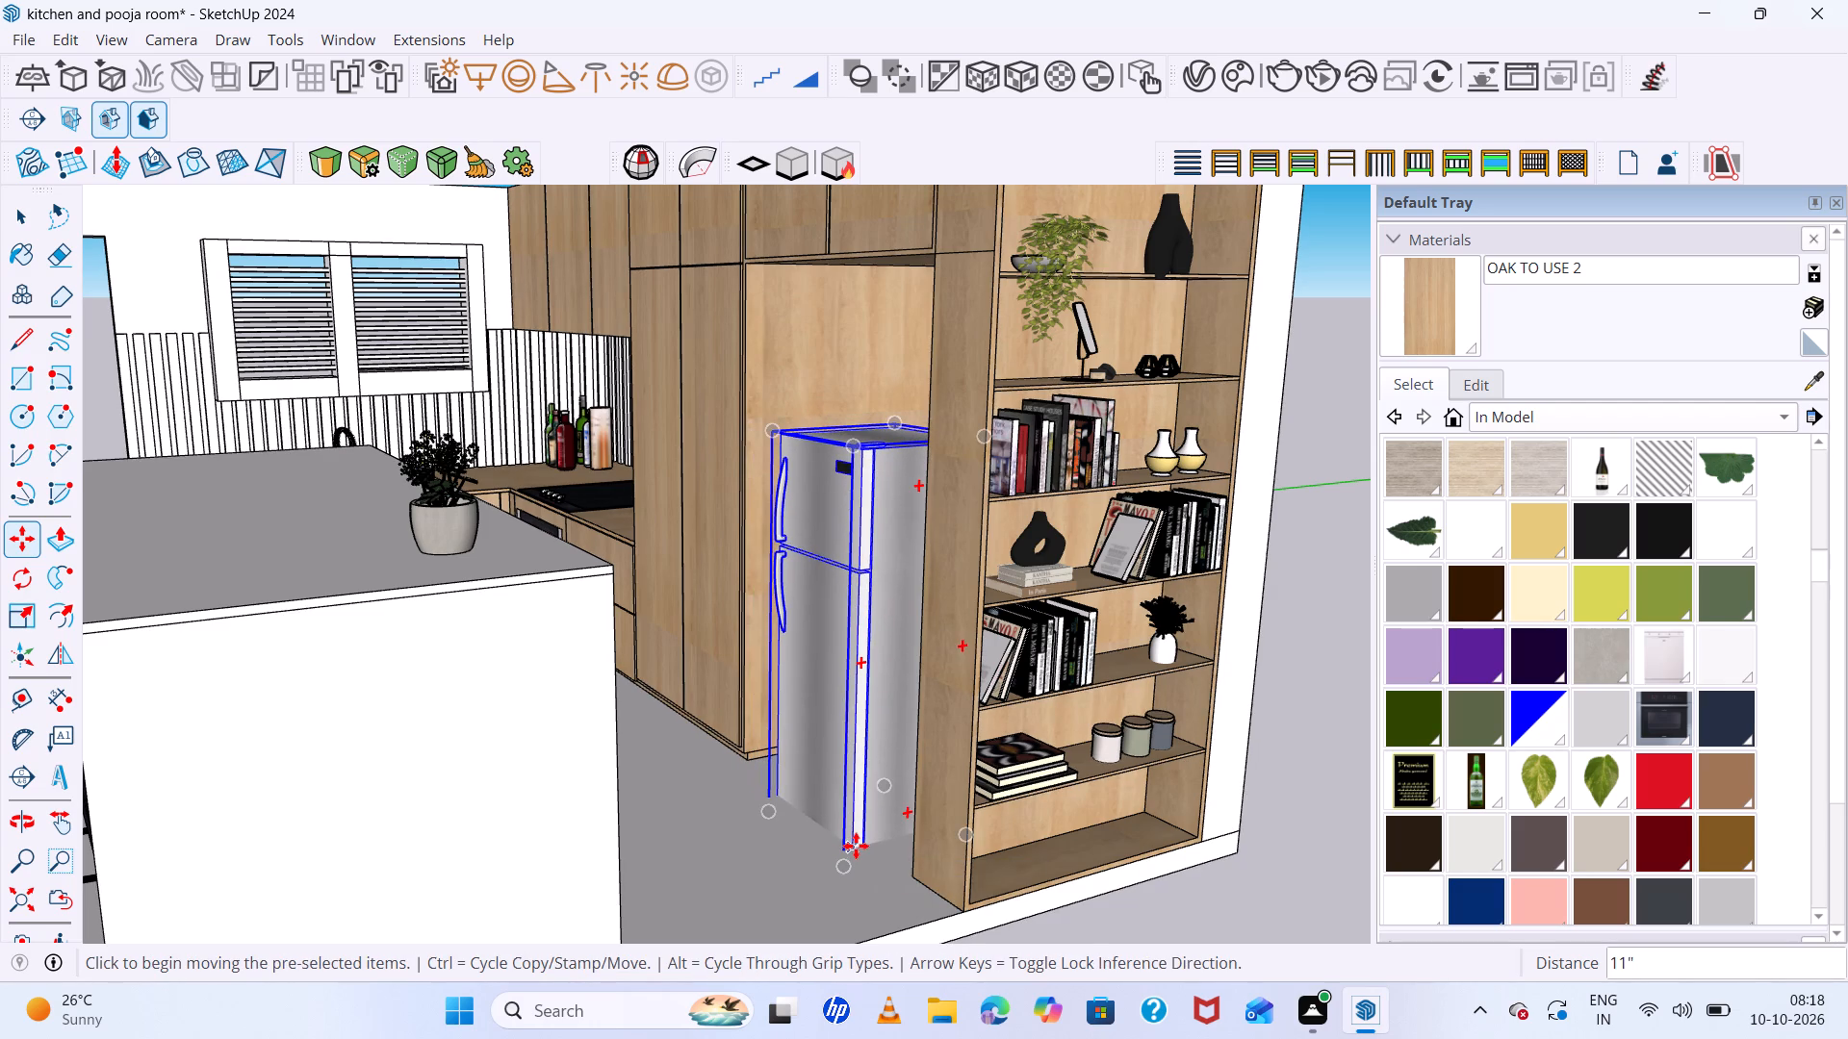
Raise the refrigerator about 6" along the vertical axis to bring its base up to the kitchen floor.
key(Up)
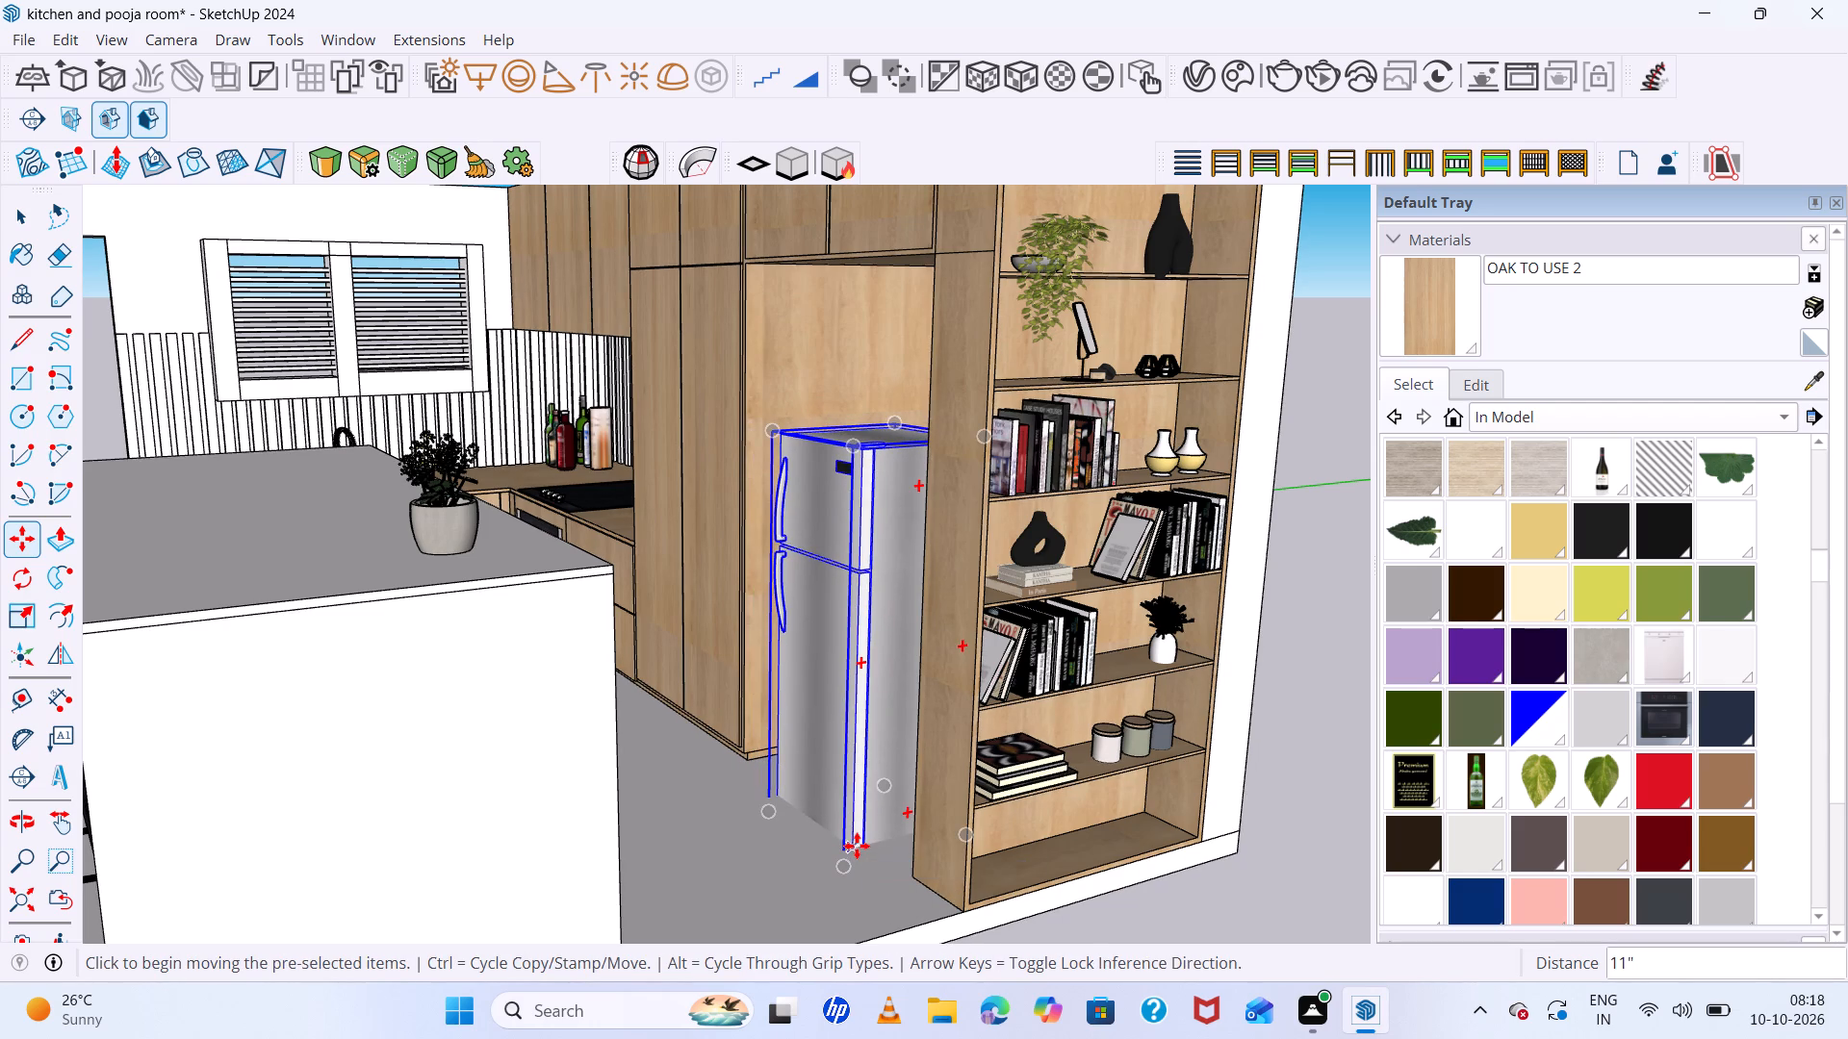
click(857, 846)
click(858, 813)
scroll(862, 838, up, 1)
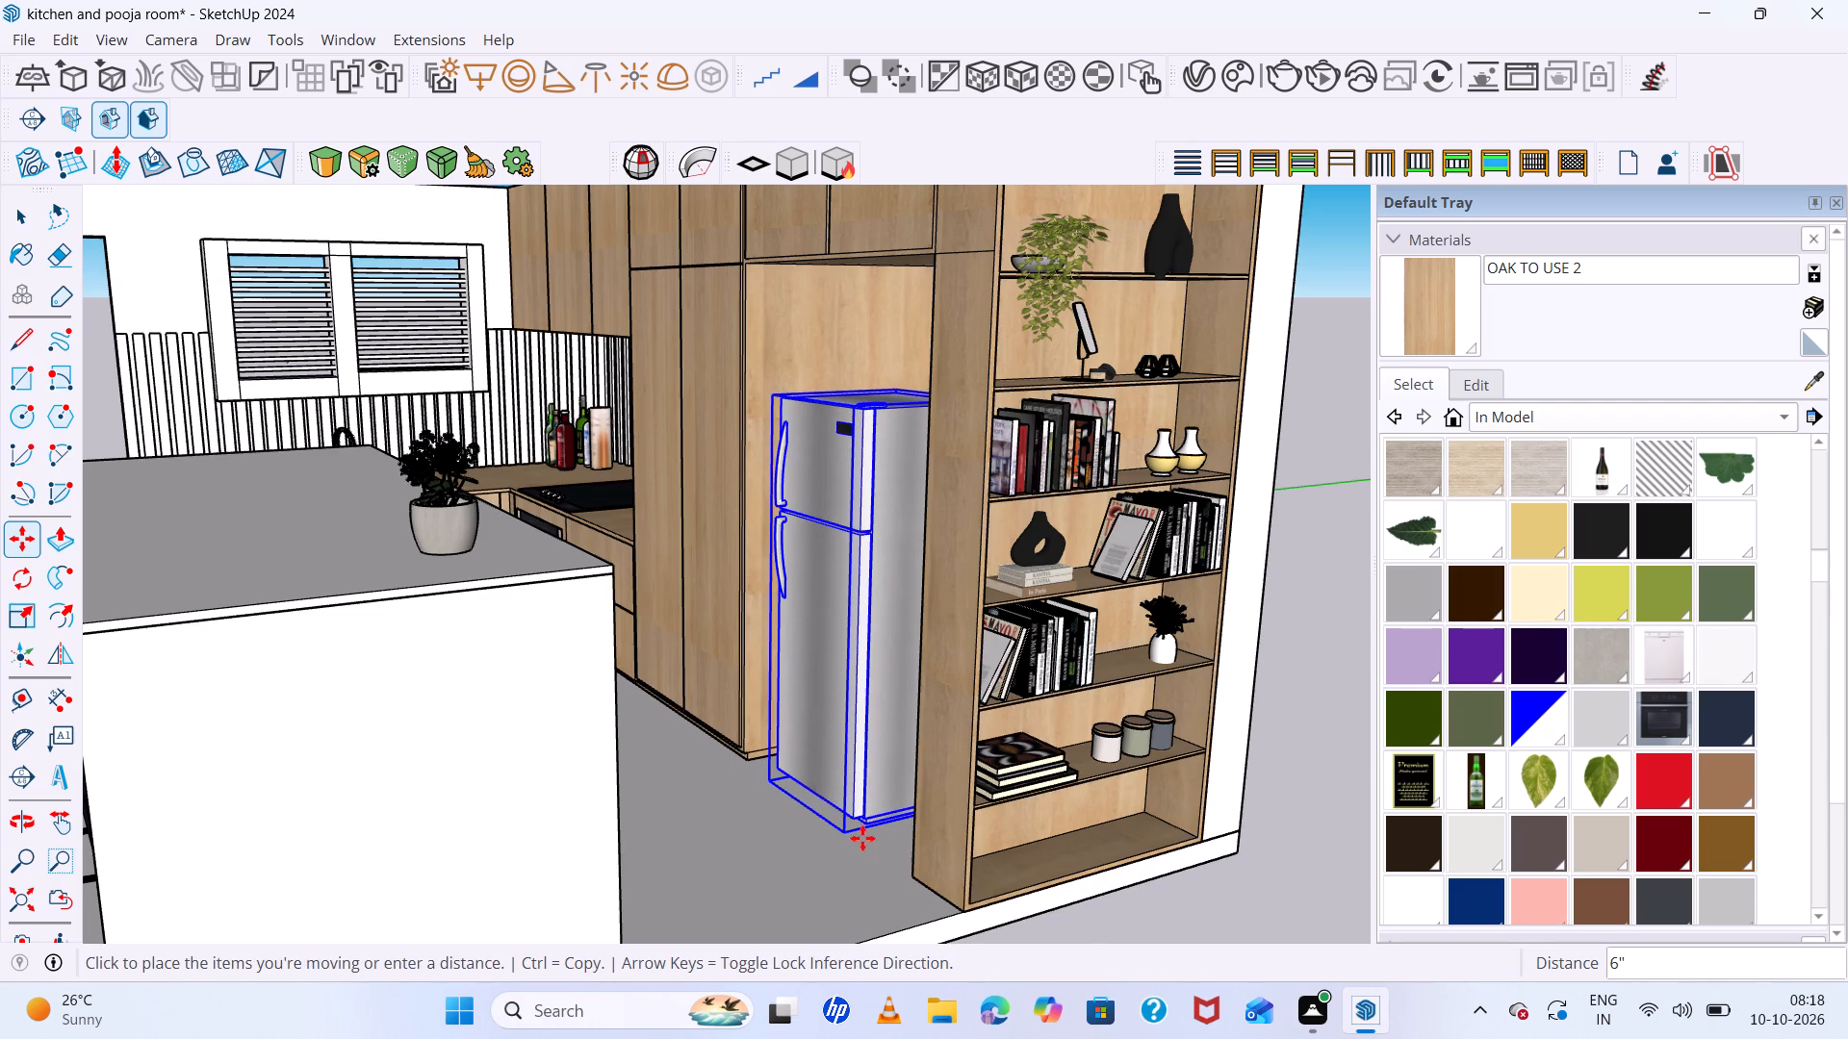
Lower the refrigerator about 1" along the vertical axis so its base sits on the kitchen floor.
scroll(862, 838, up, 11)
middle_drag(862, 838, 871, 786)
scroll(875, 779, up, 12)
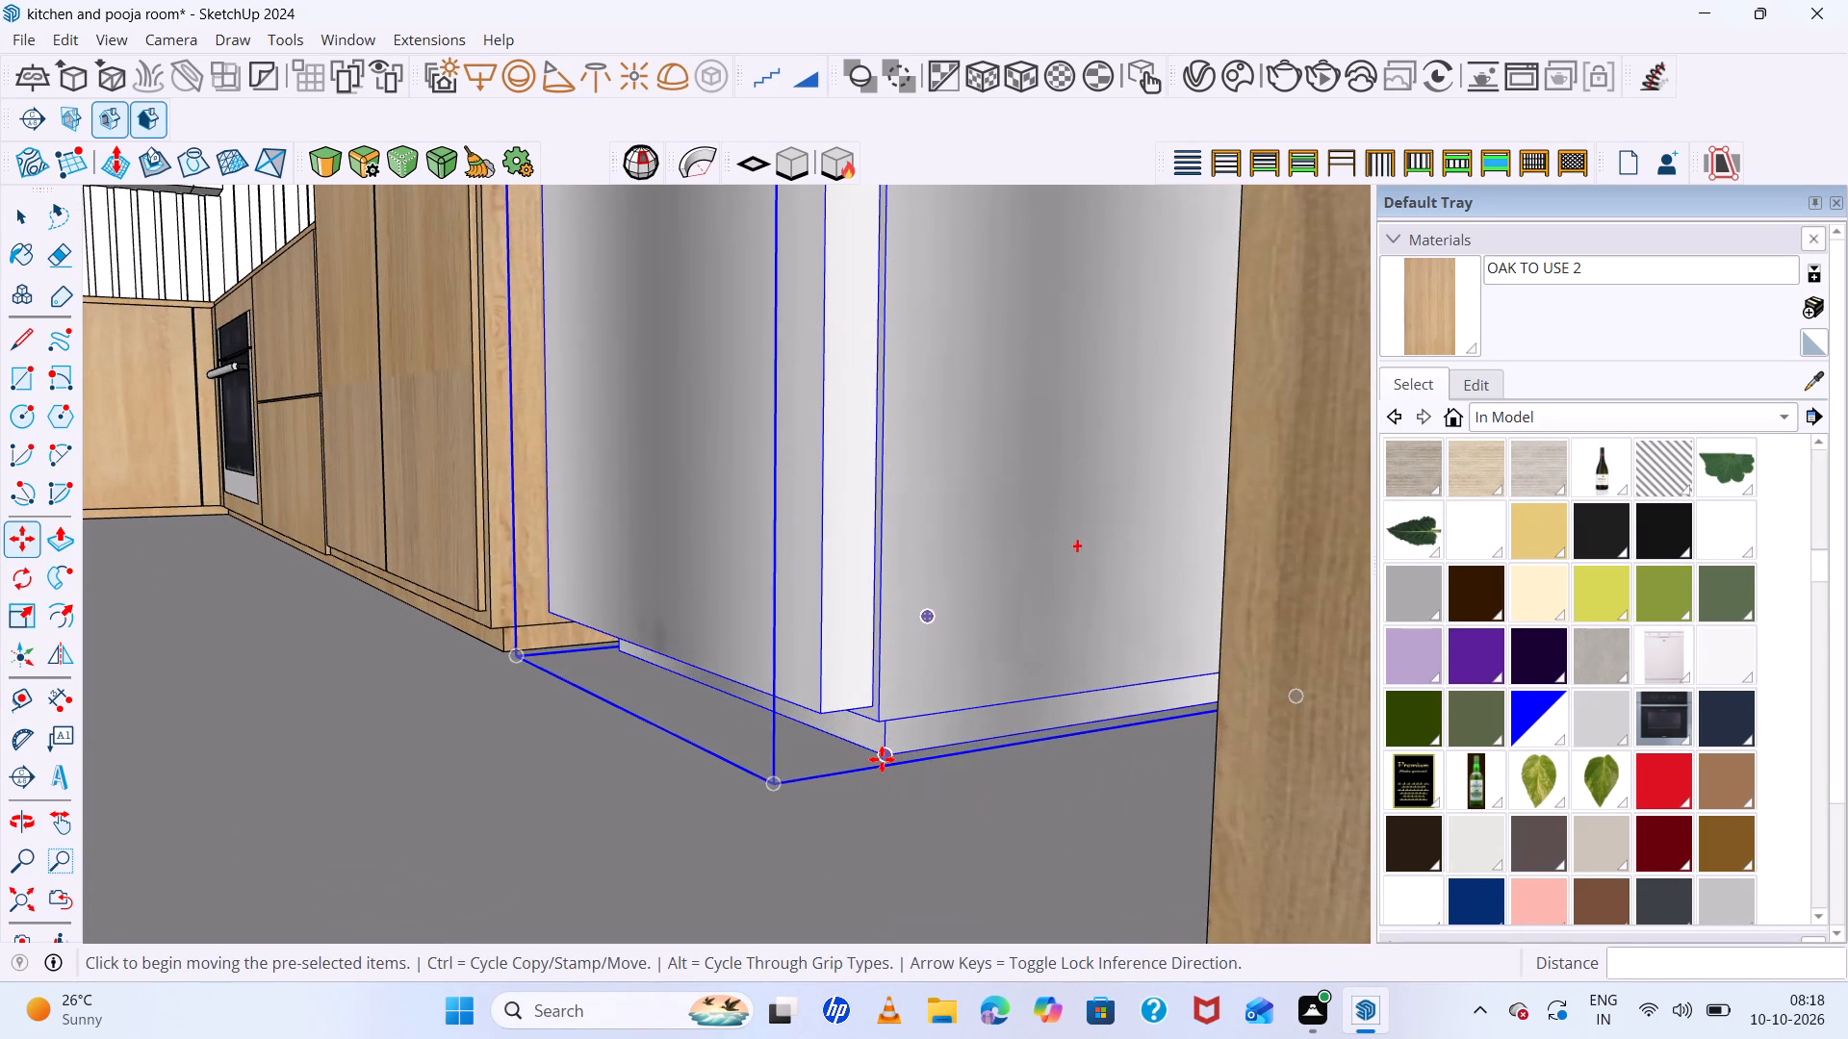
click(882, 759)
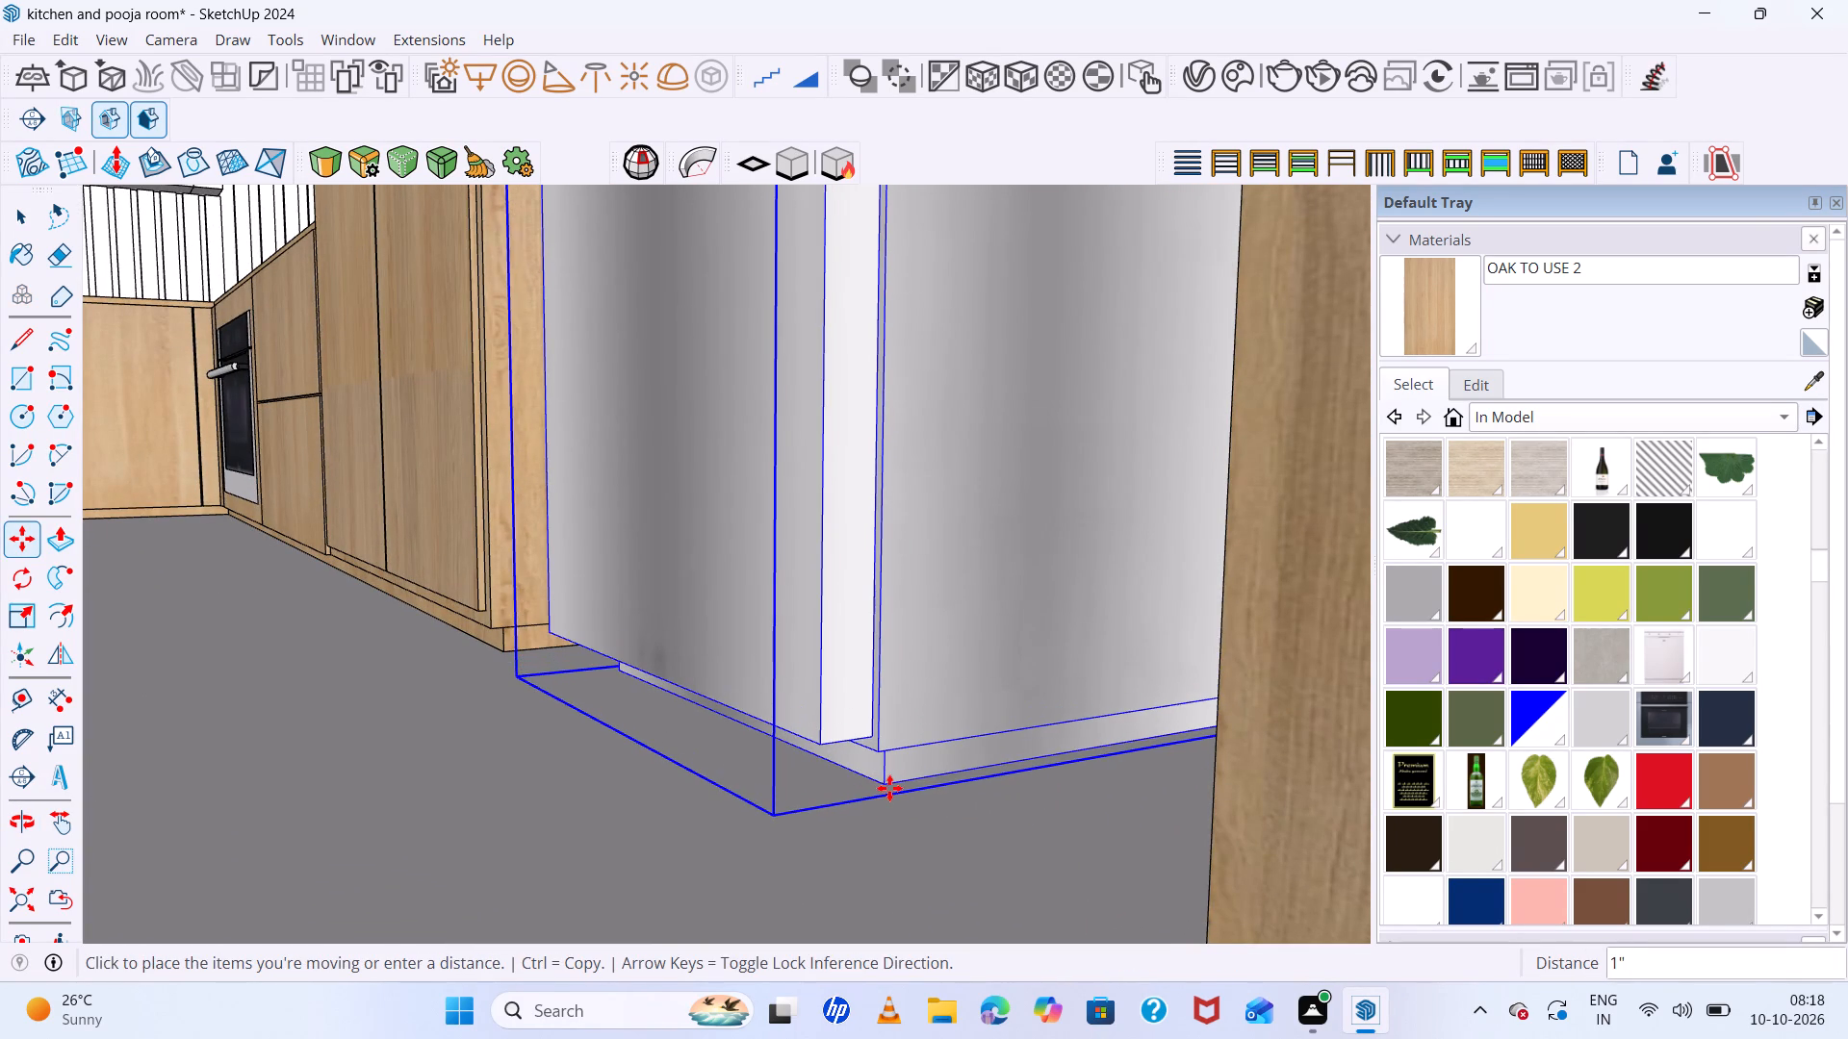
click(890, 799)
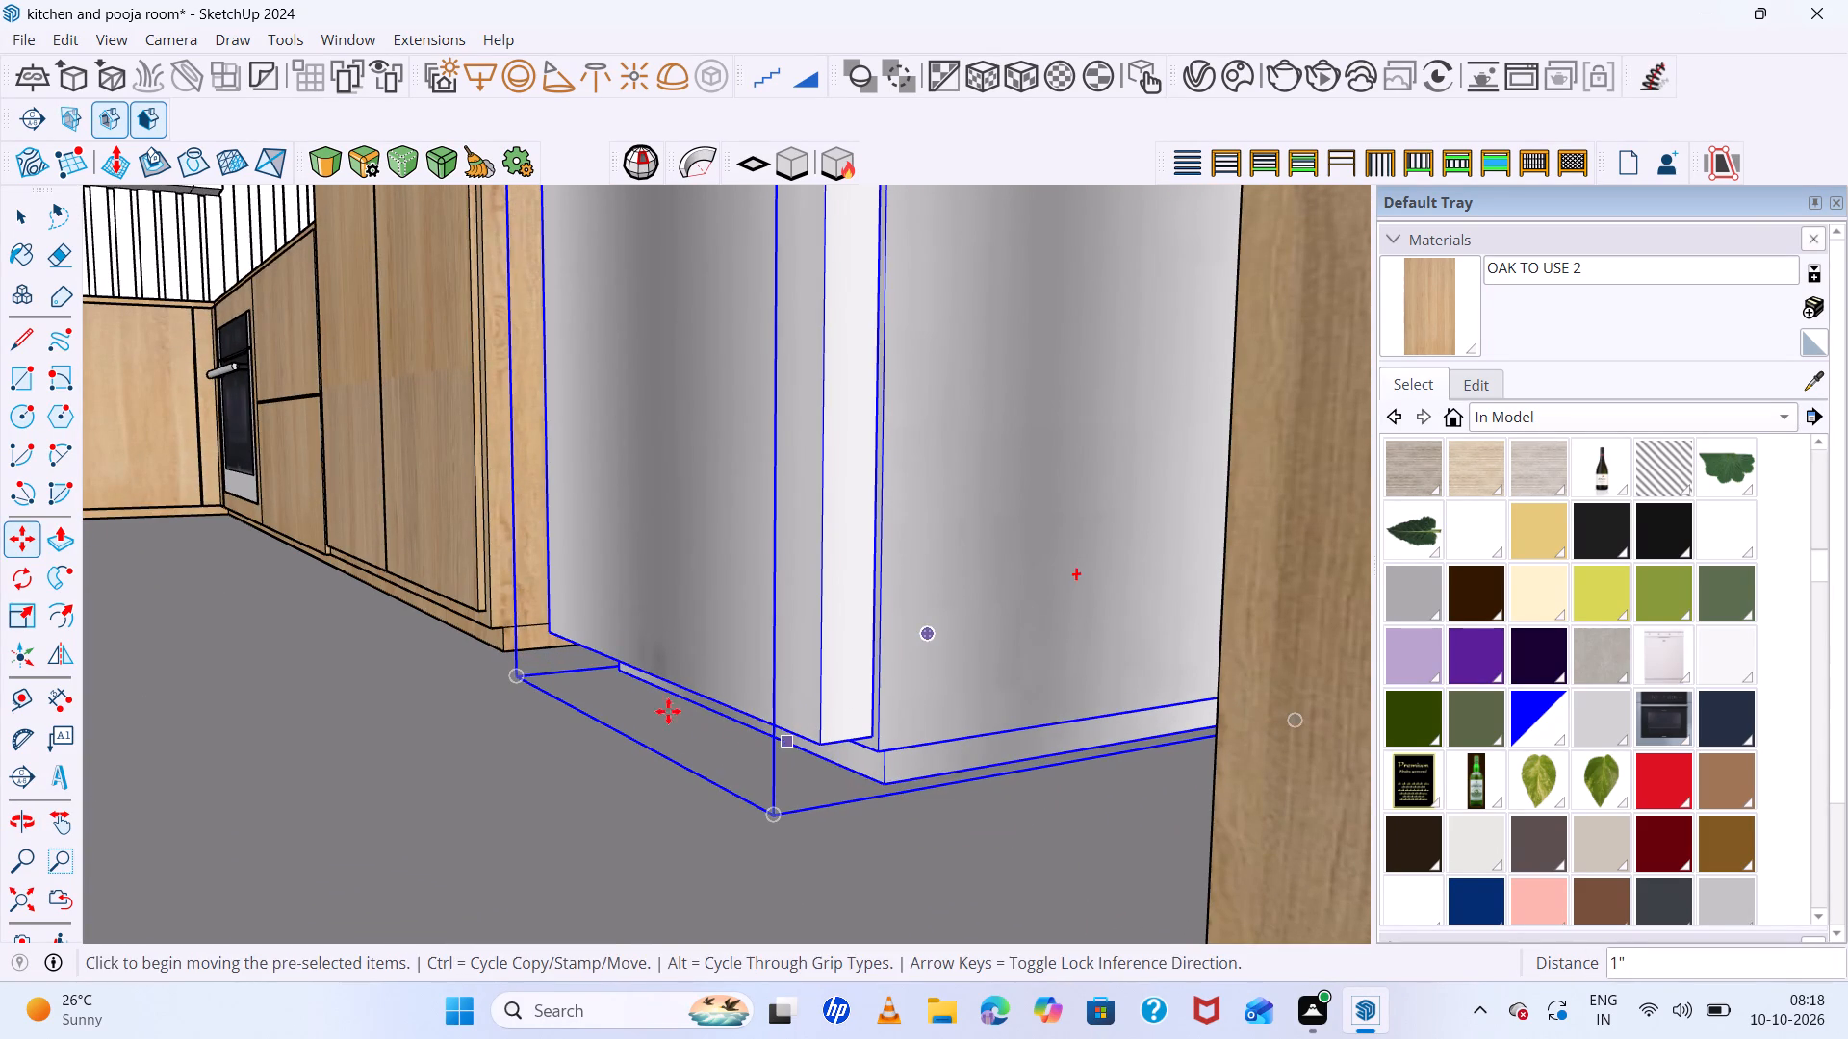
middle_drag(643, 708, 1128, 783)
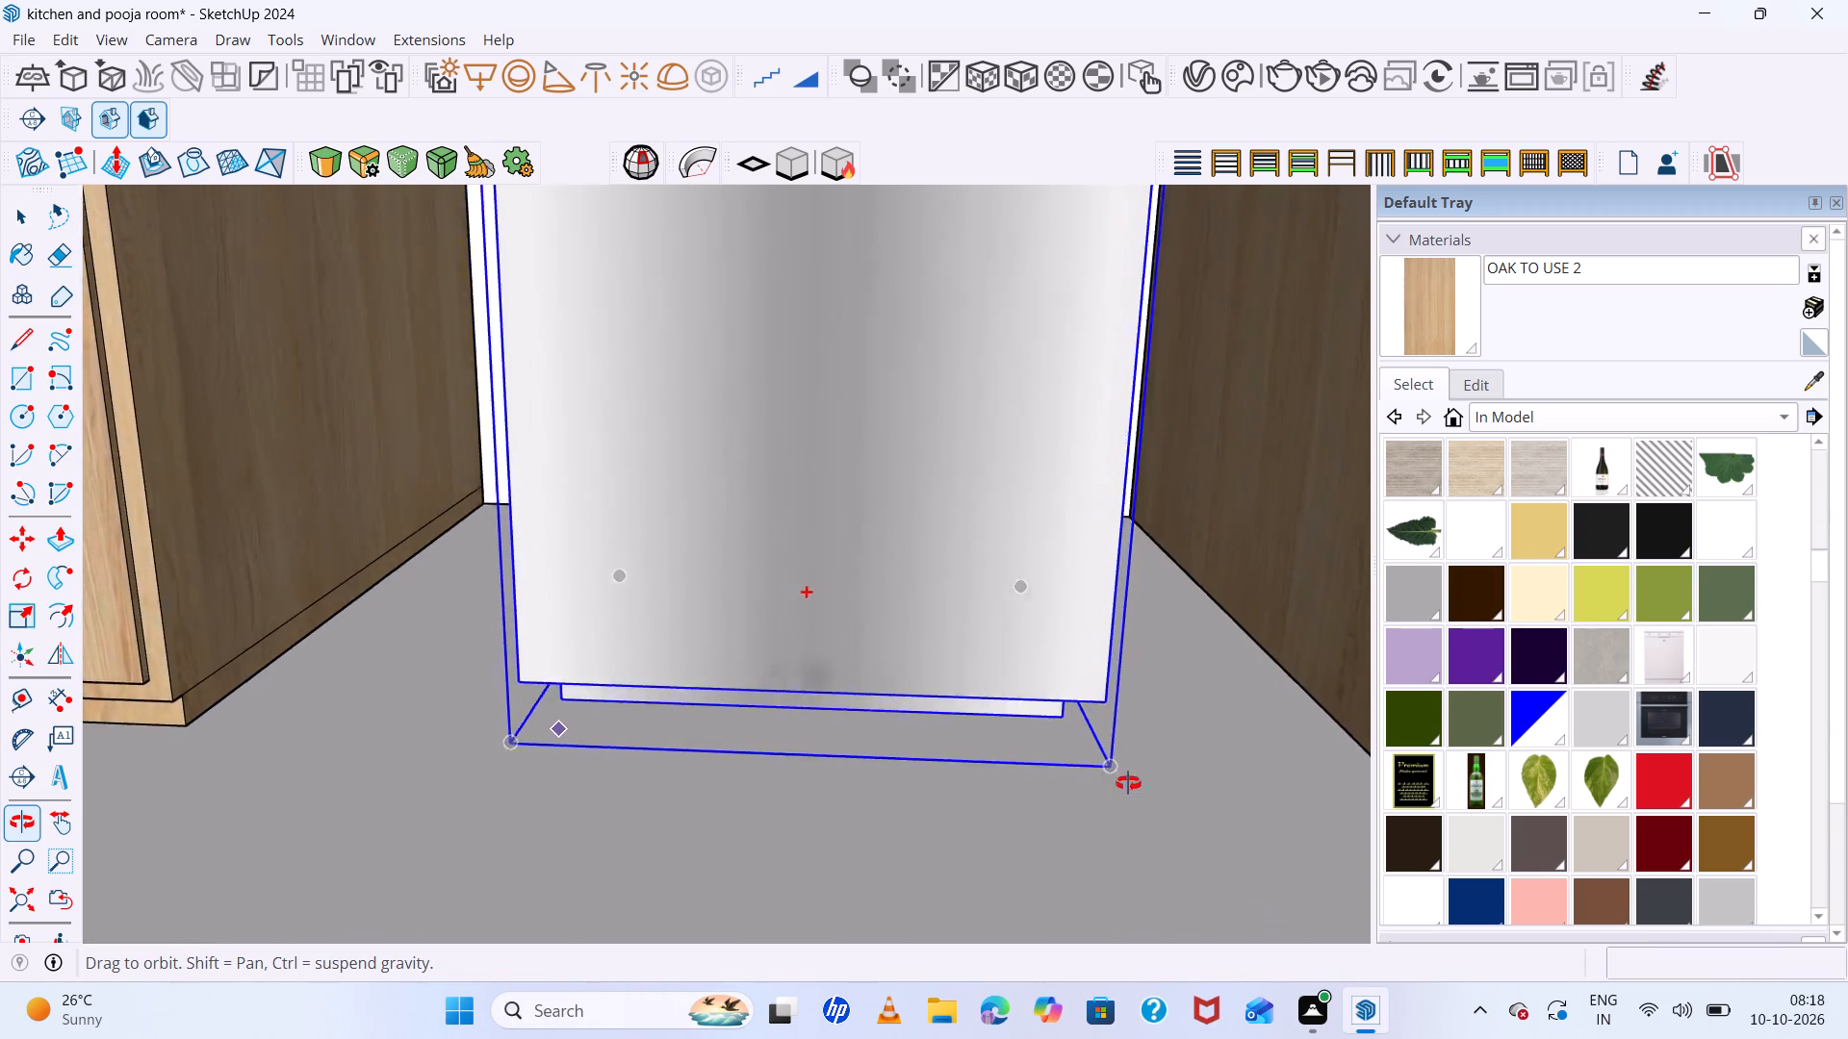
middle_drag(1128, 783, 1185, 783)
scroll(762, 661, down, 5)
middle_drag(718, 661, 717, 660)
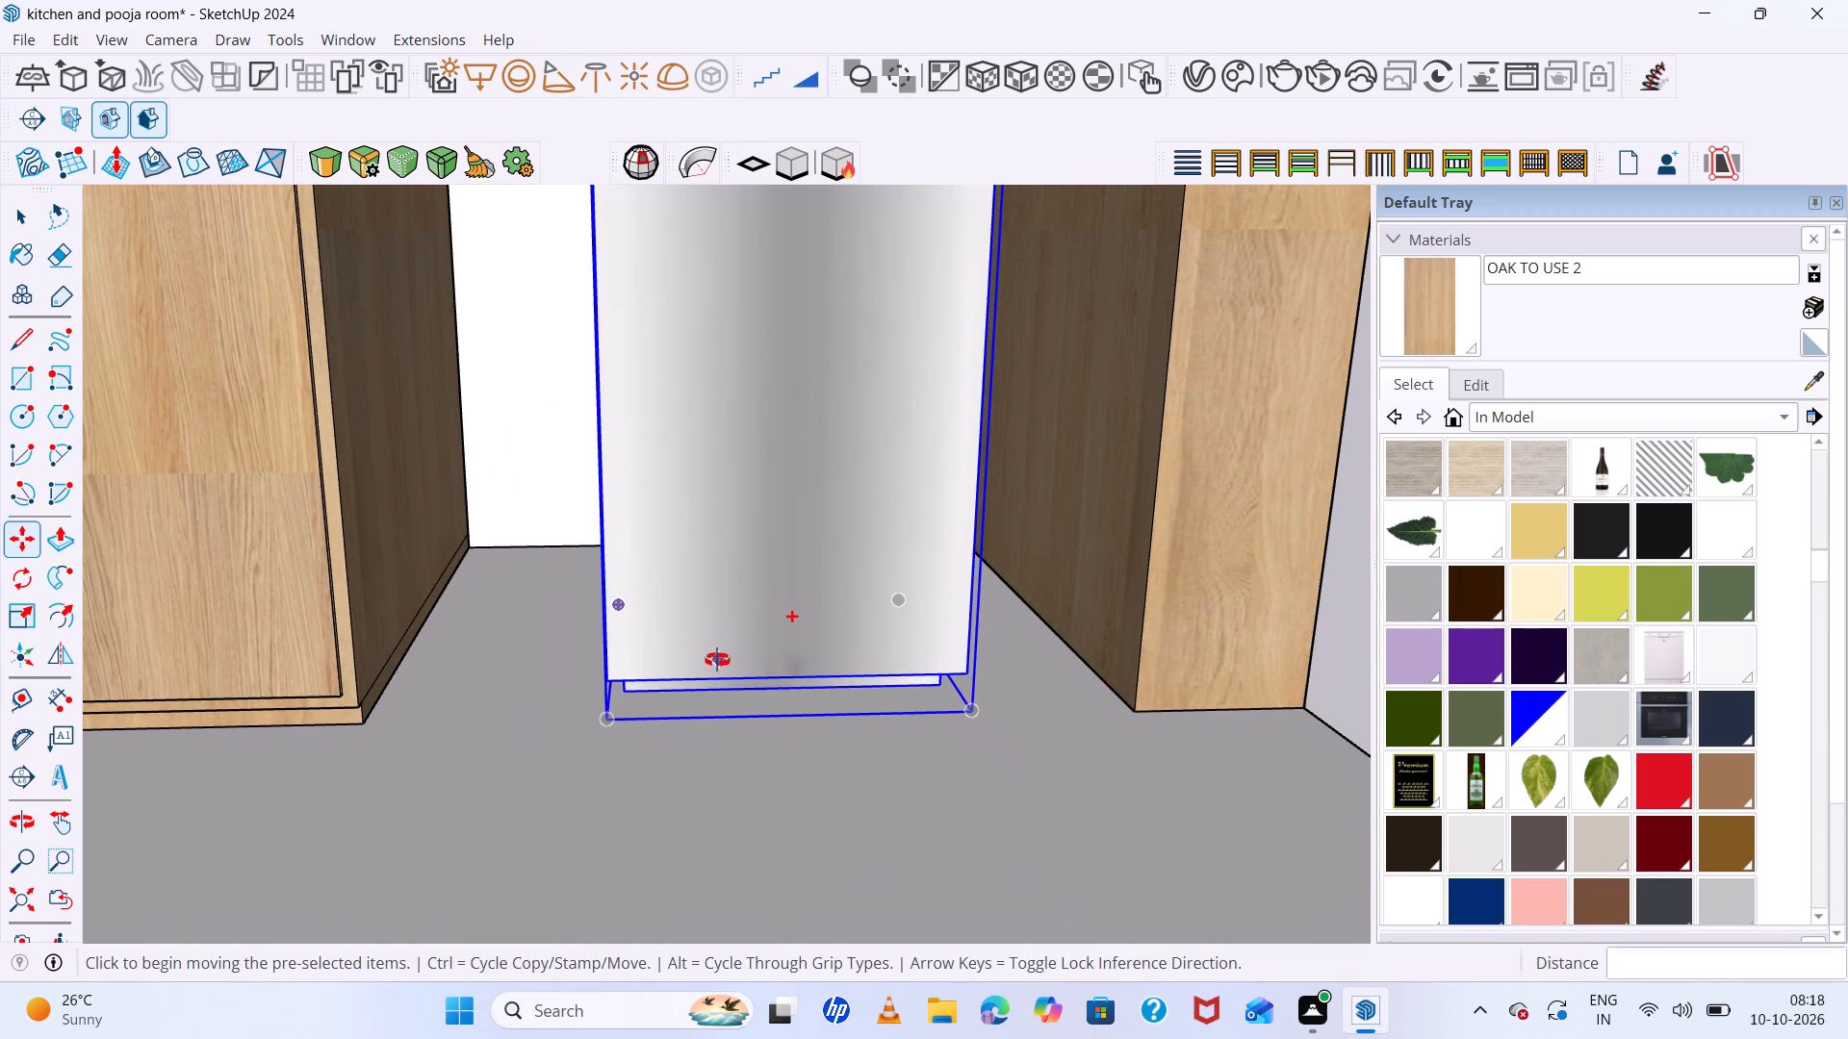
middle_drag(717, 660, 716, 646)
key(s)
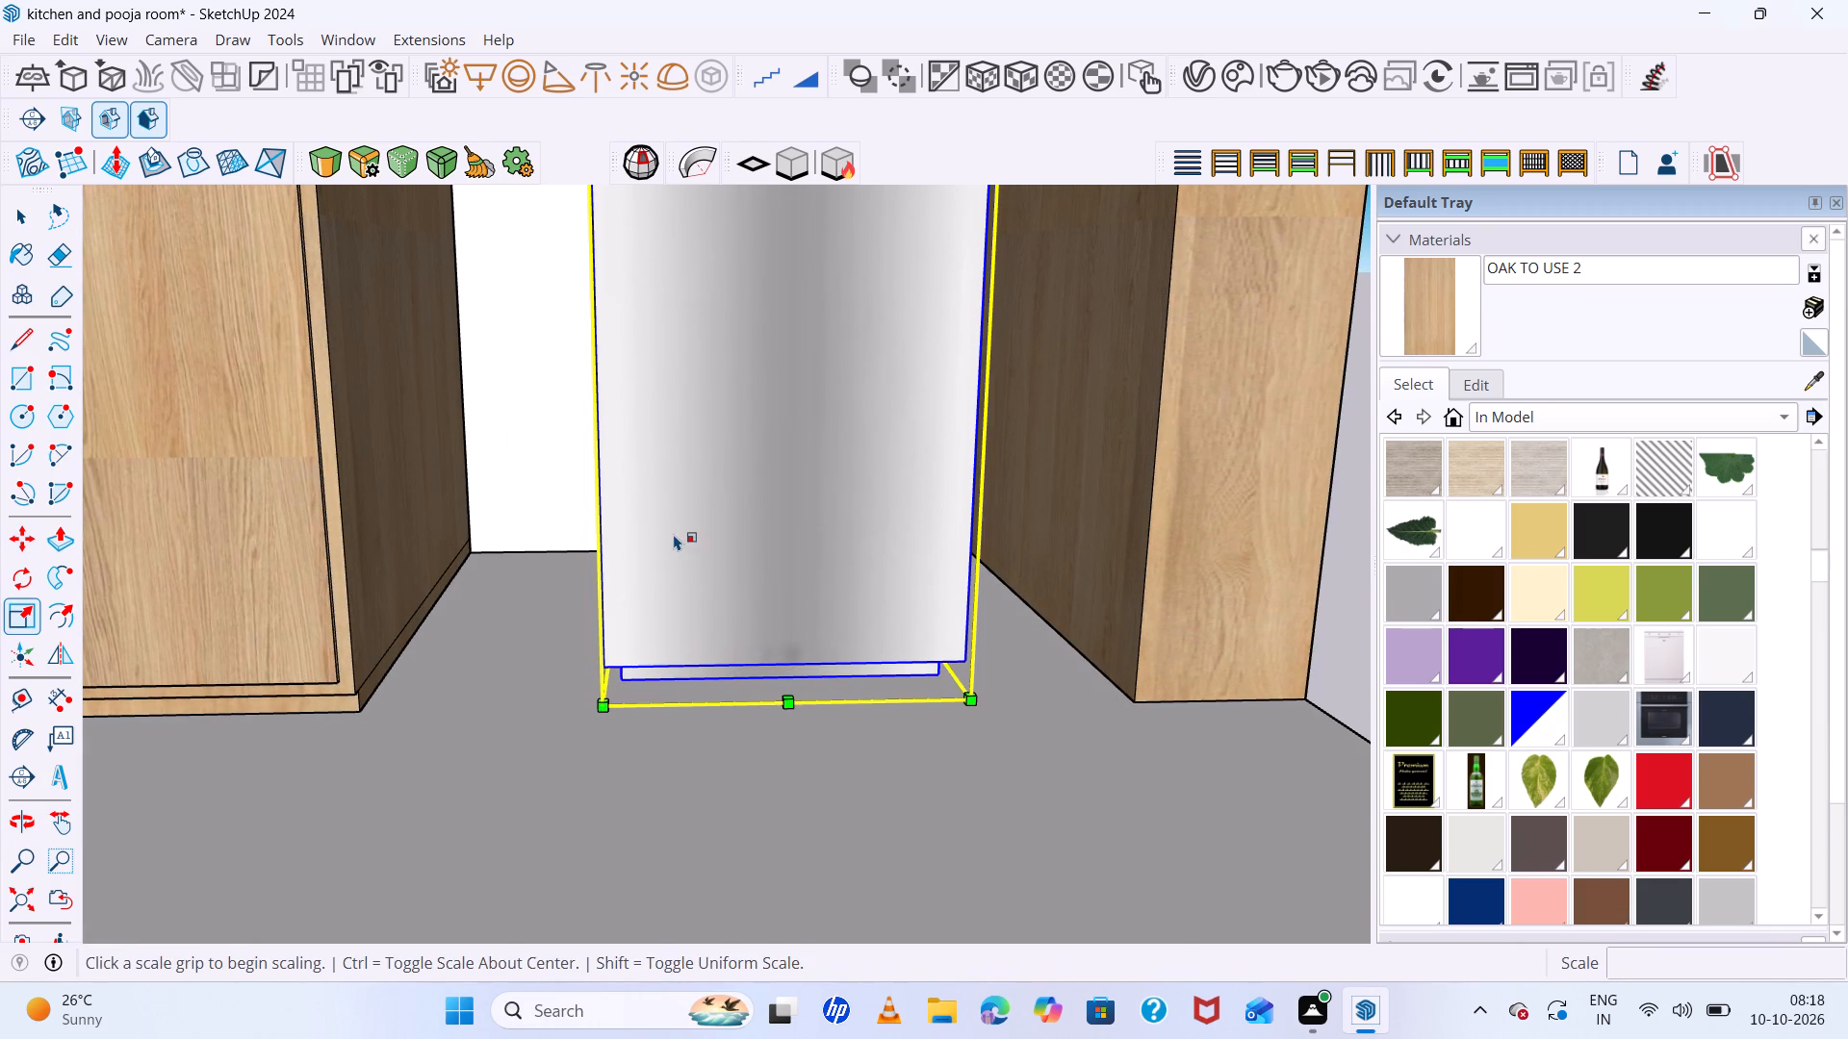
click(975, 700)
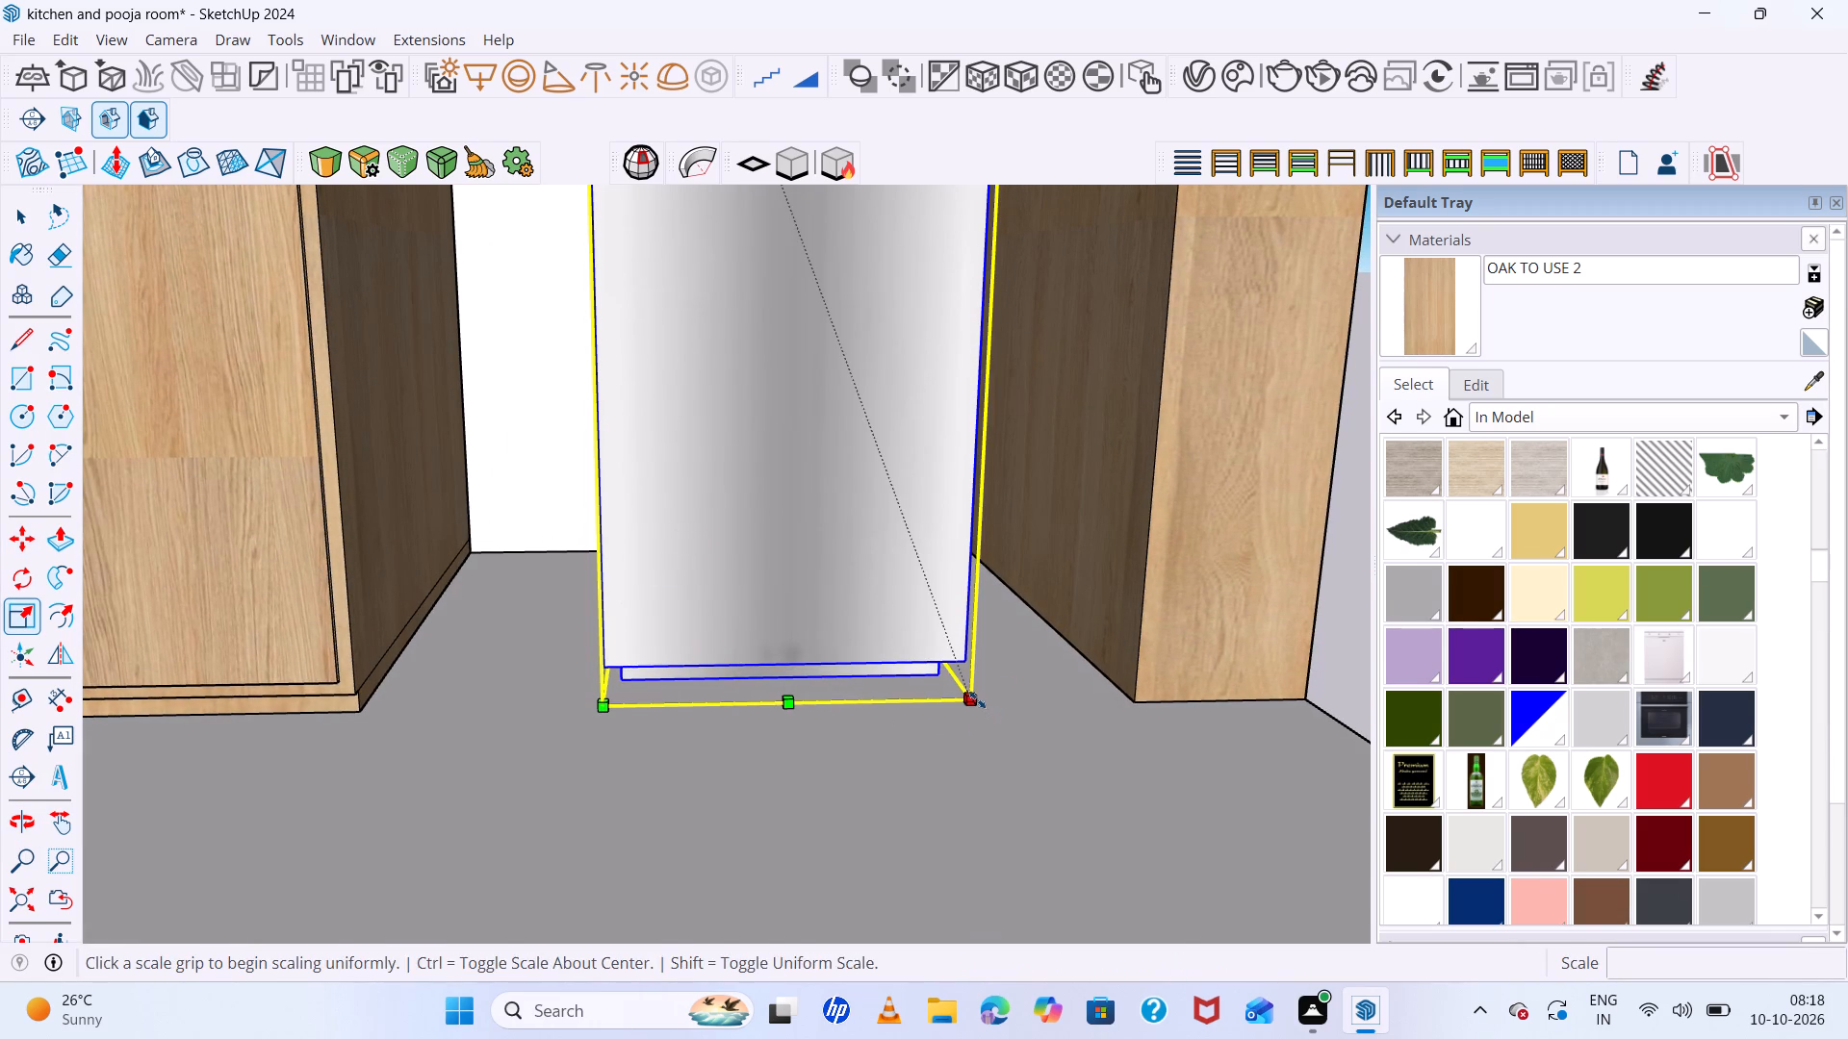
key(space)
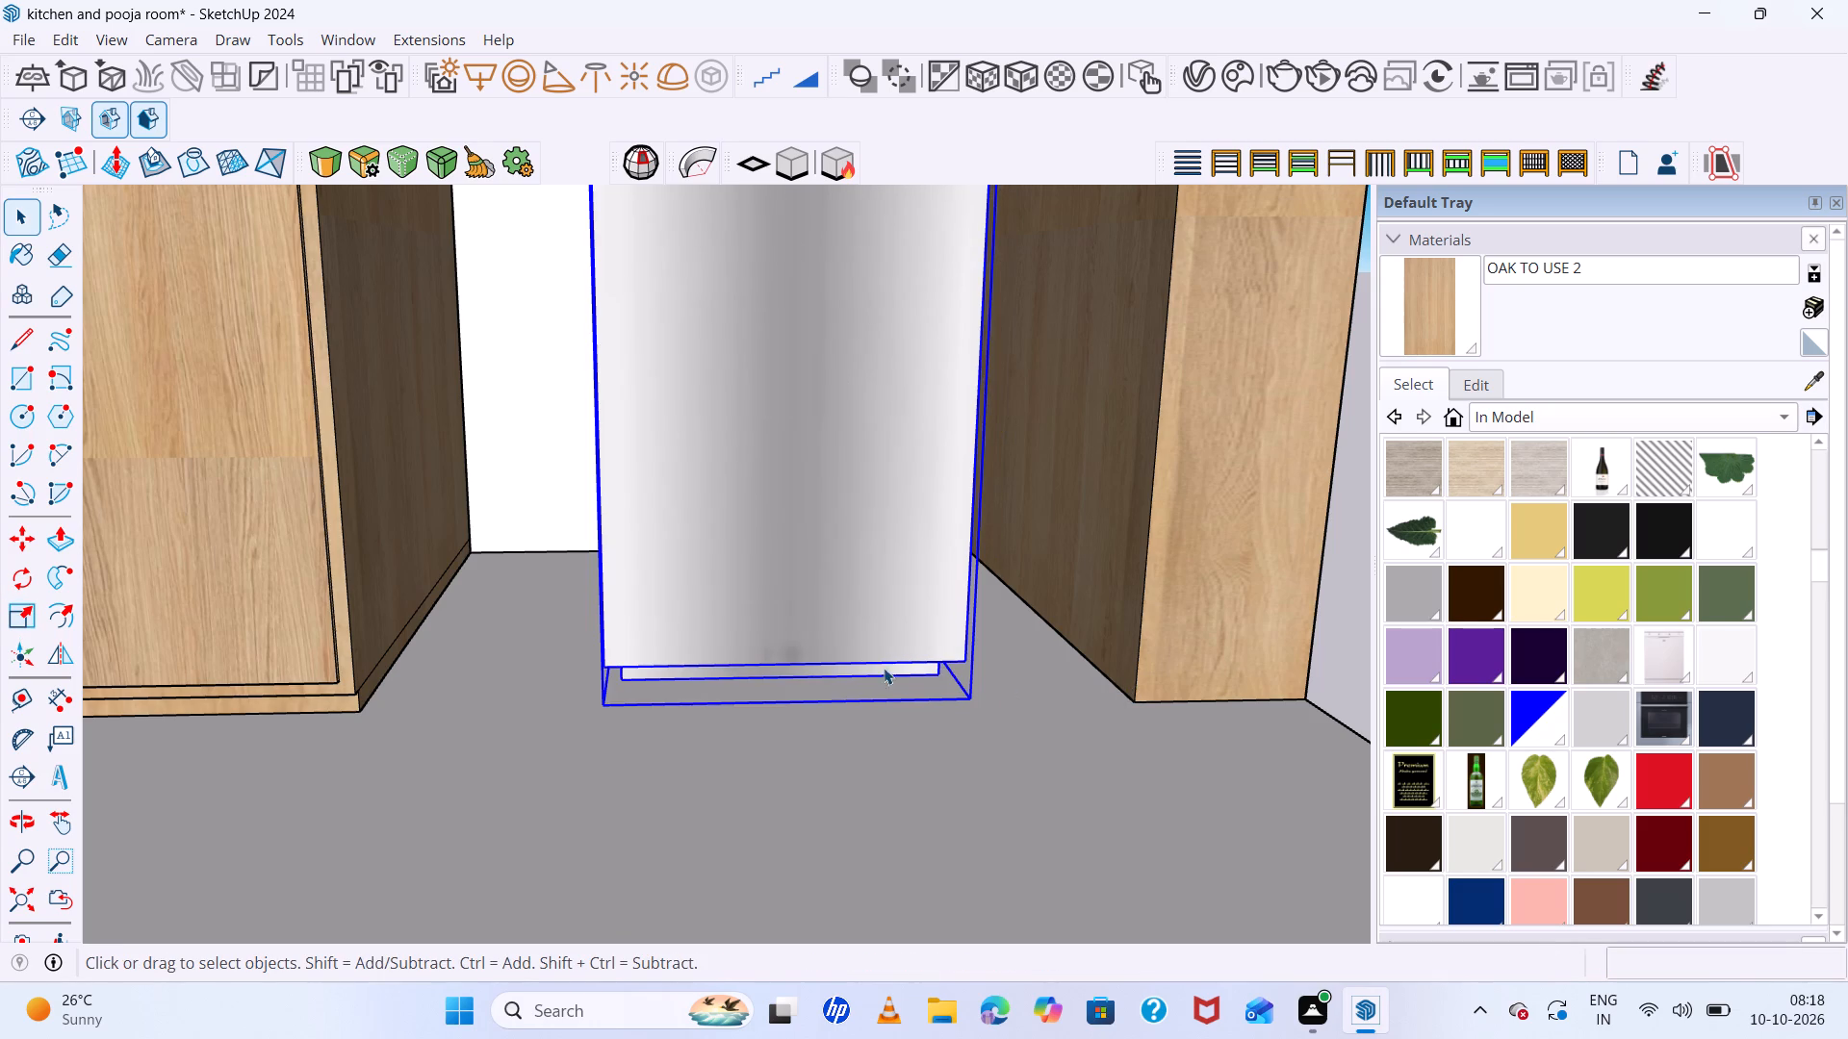
Scale the refrigerator across the opening, about 1.70 in width toward the tall oak cabinet and about 1.34 by 0.95 in height toward the bookcase.
scroll(692, 612, down, 7)
scroll(783, 717, down, 6)
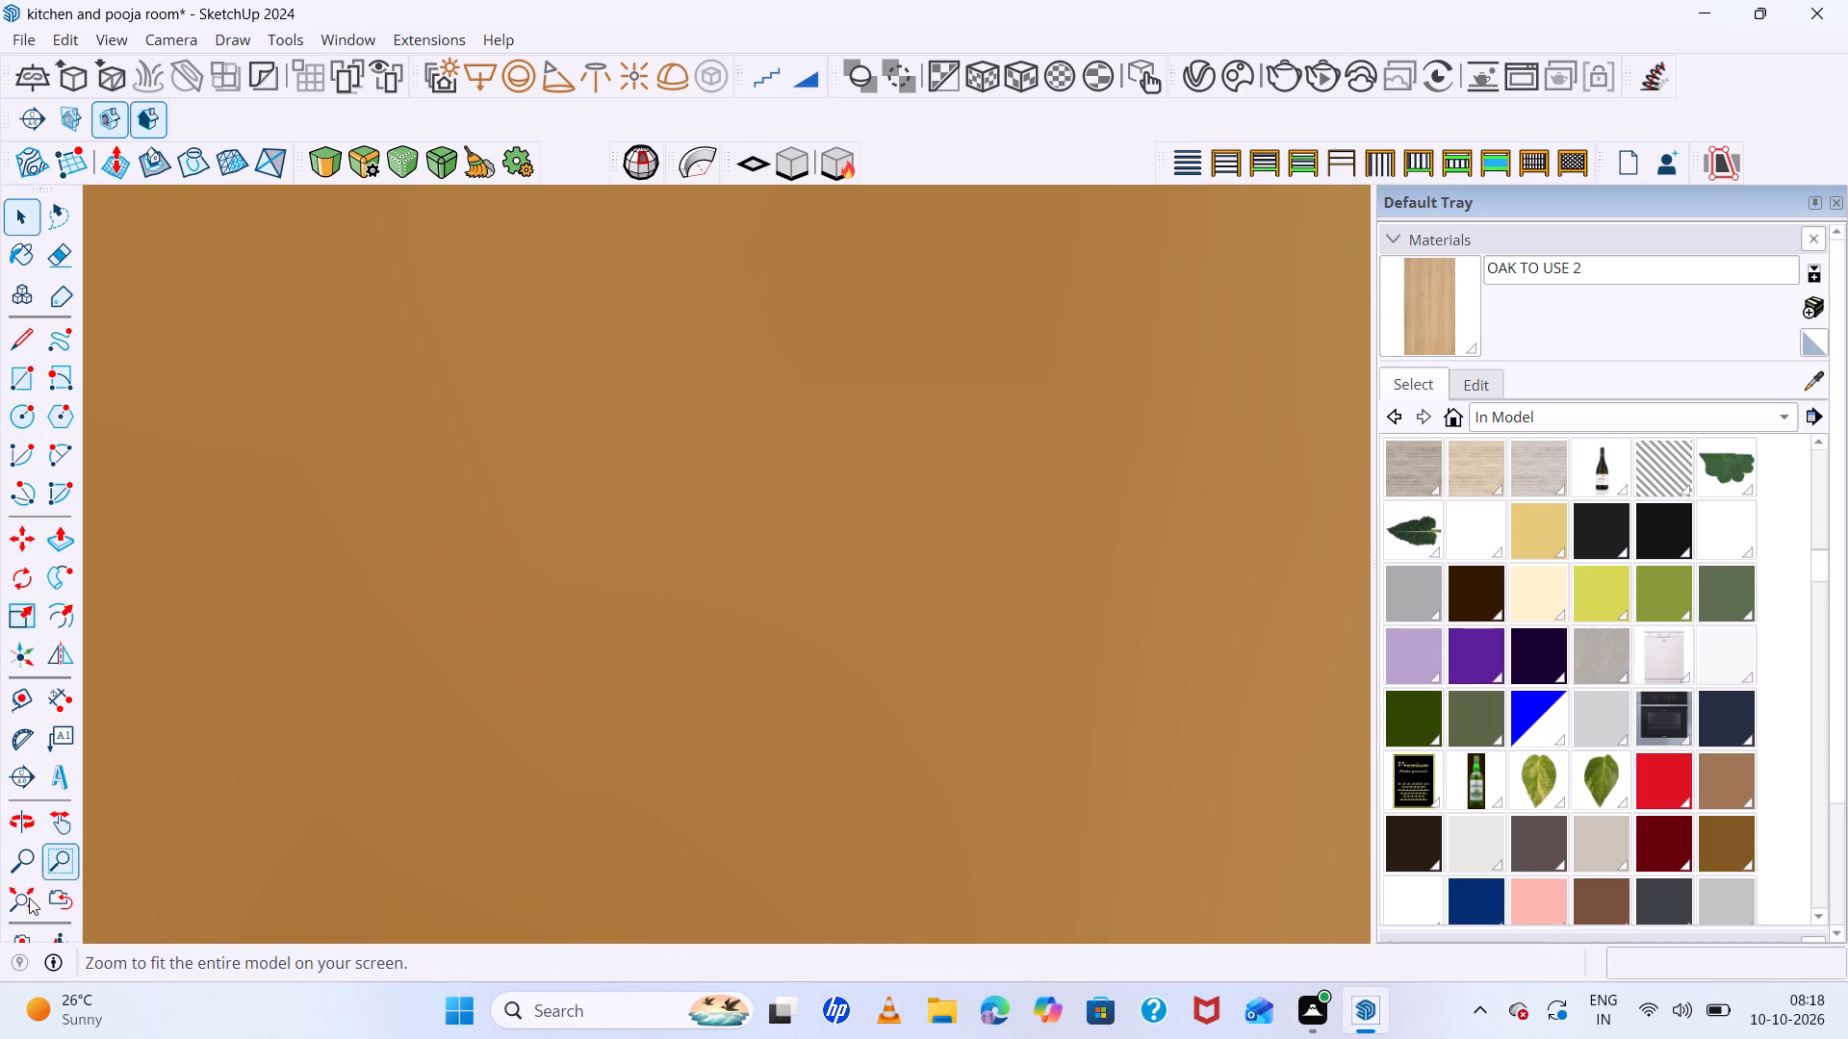
click(29, 898)
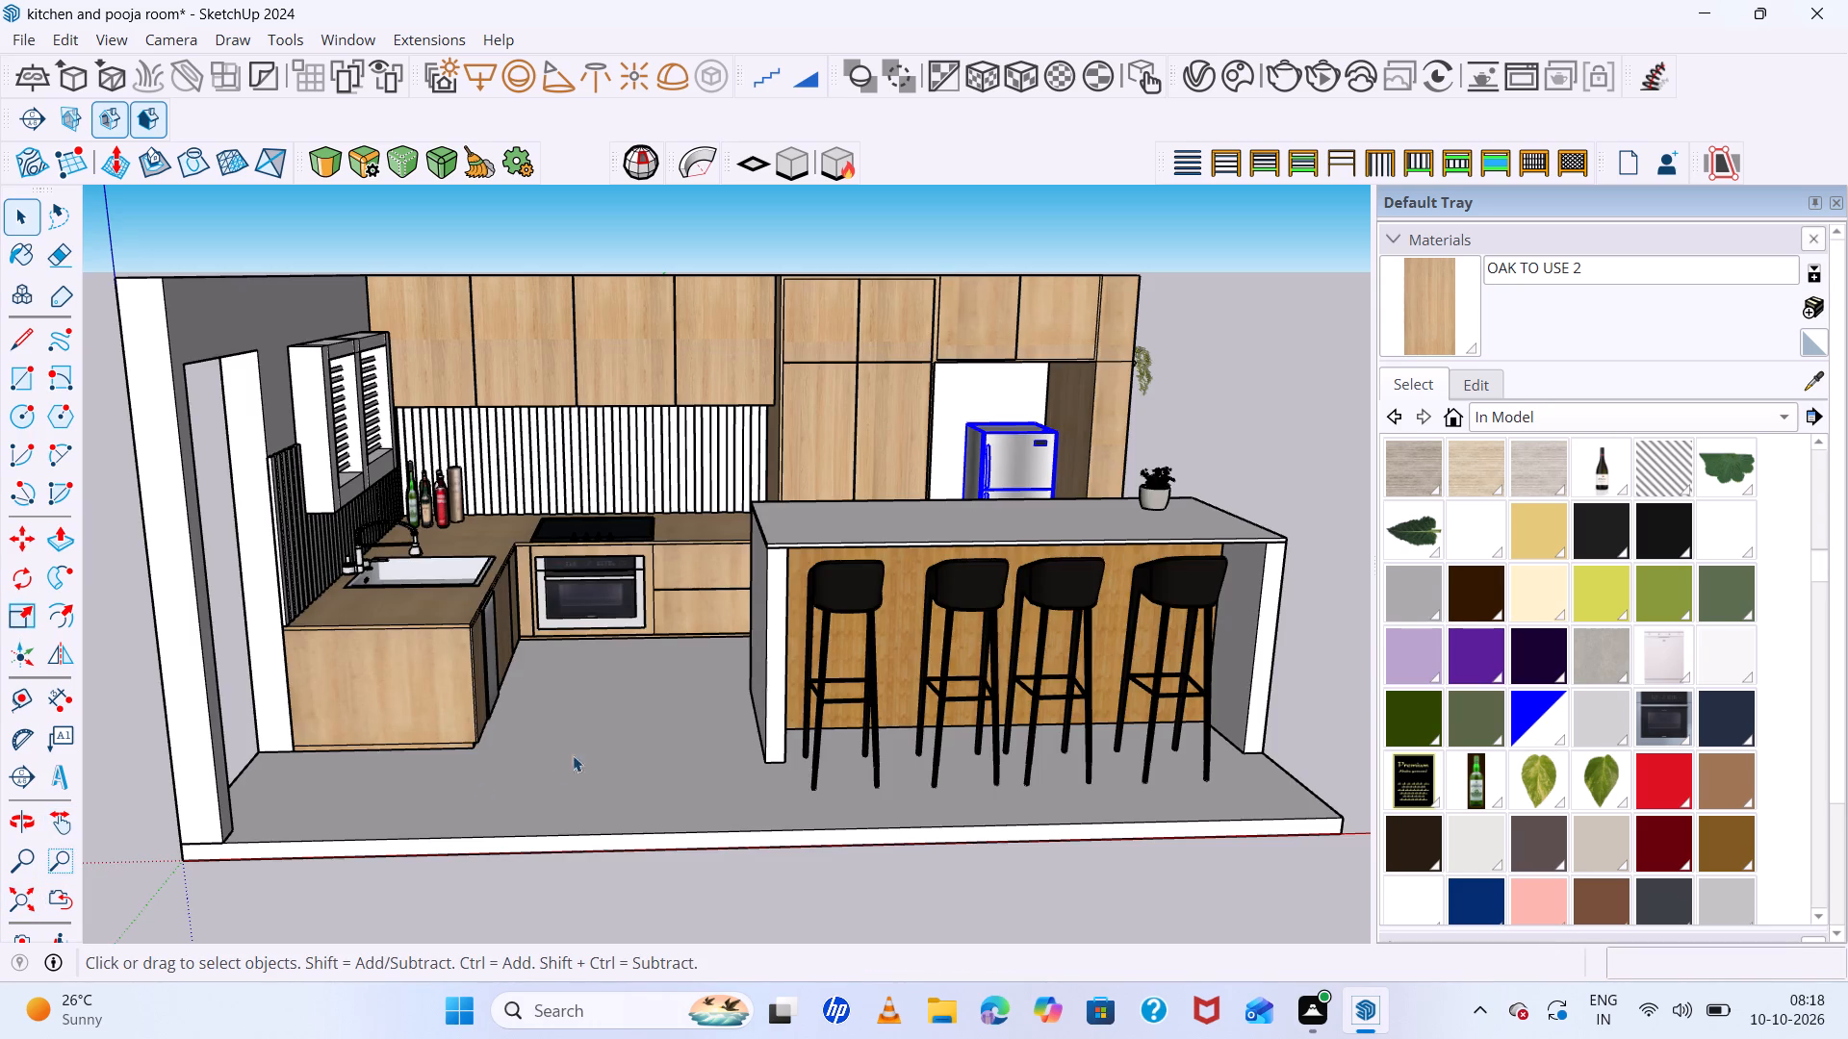
scroll(1055, 418, up, 17)
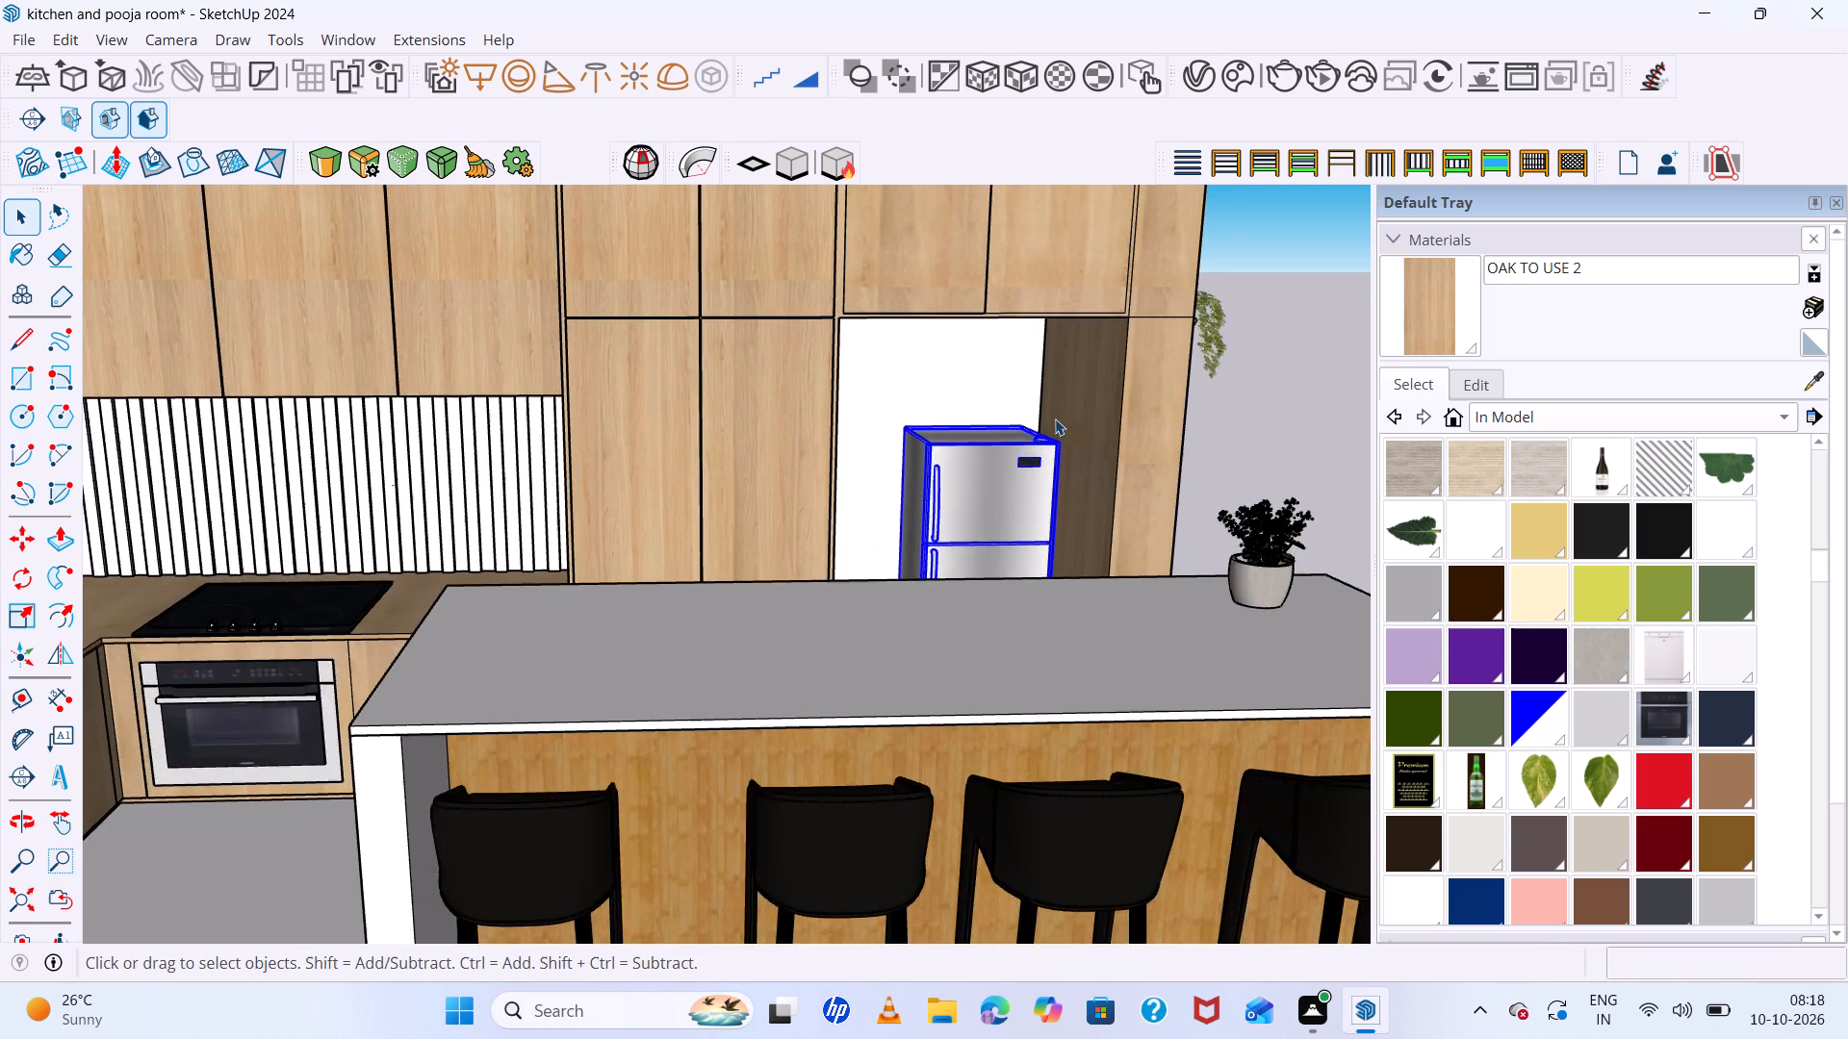
scroll(1055, 418, up, 3)
middle_drag(1077, 448, 929, 570)
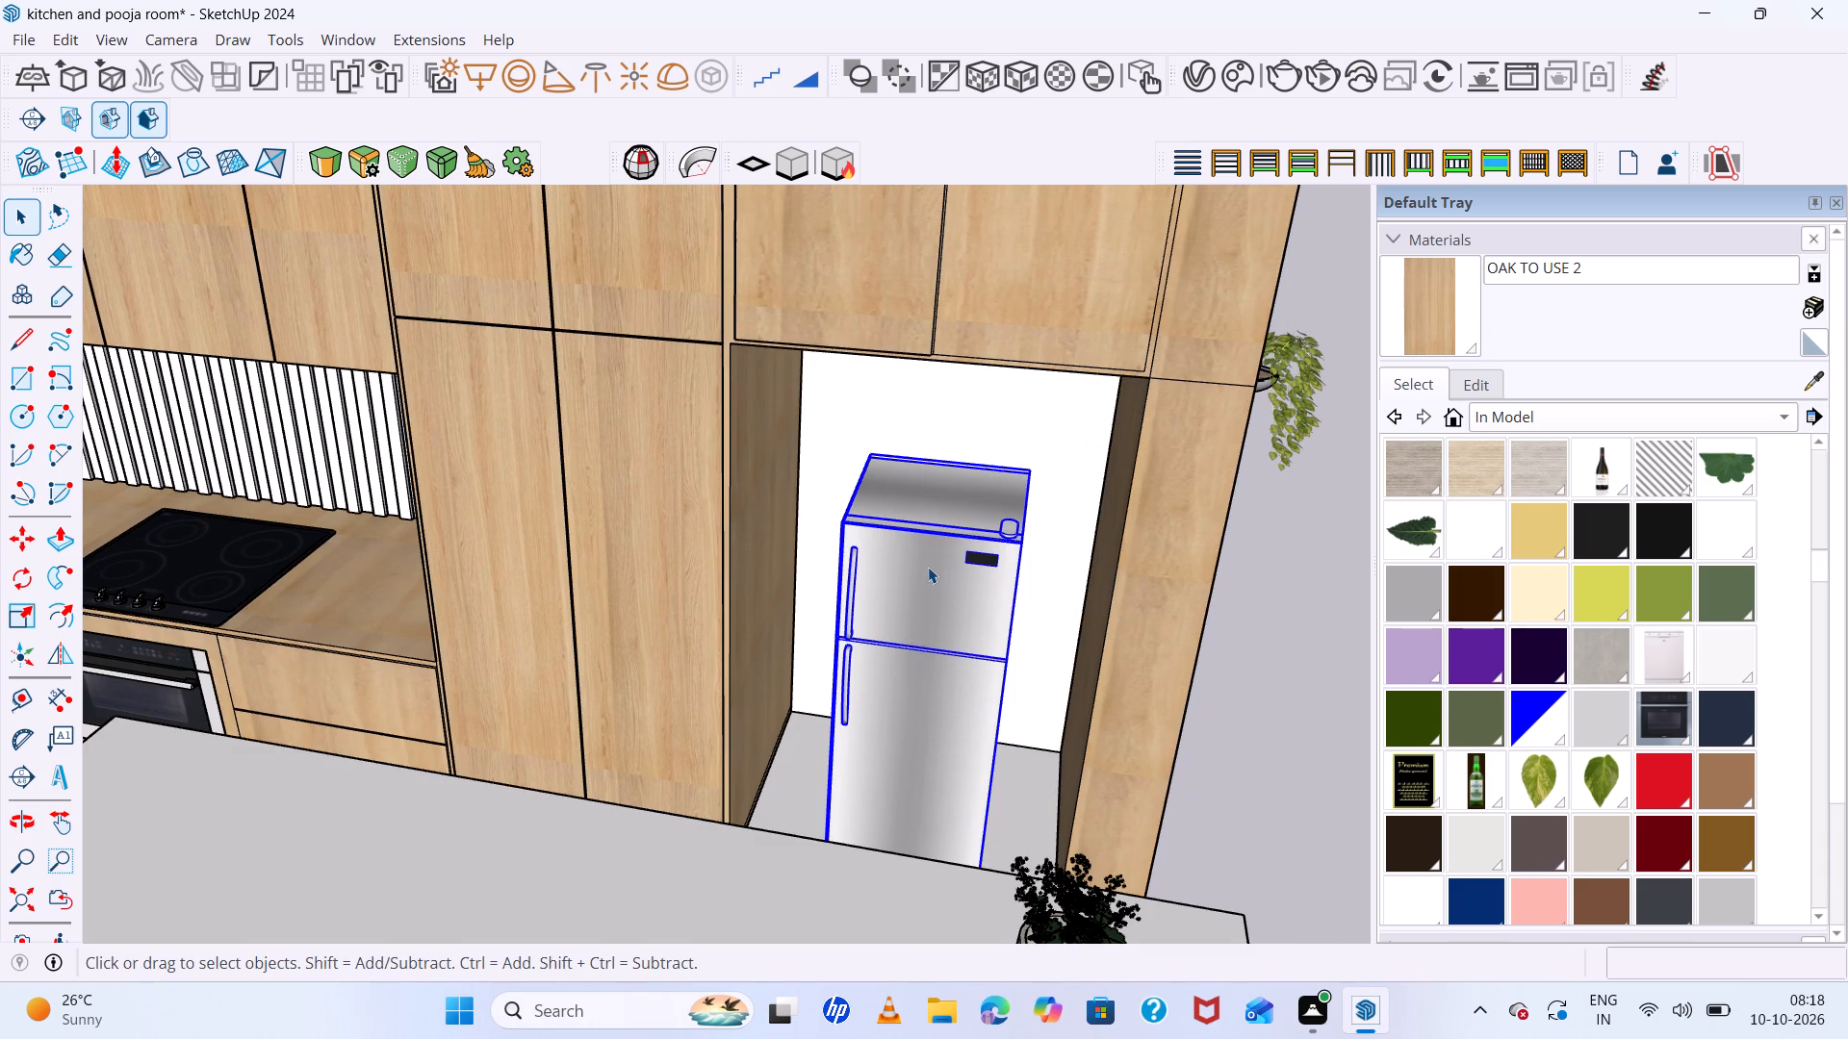
key(s)
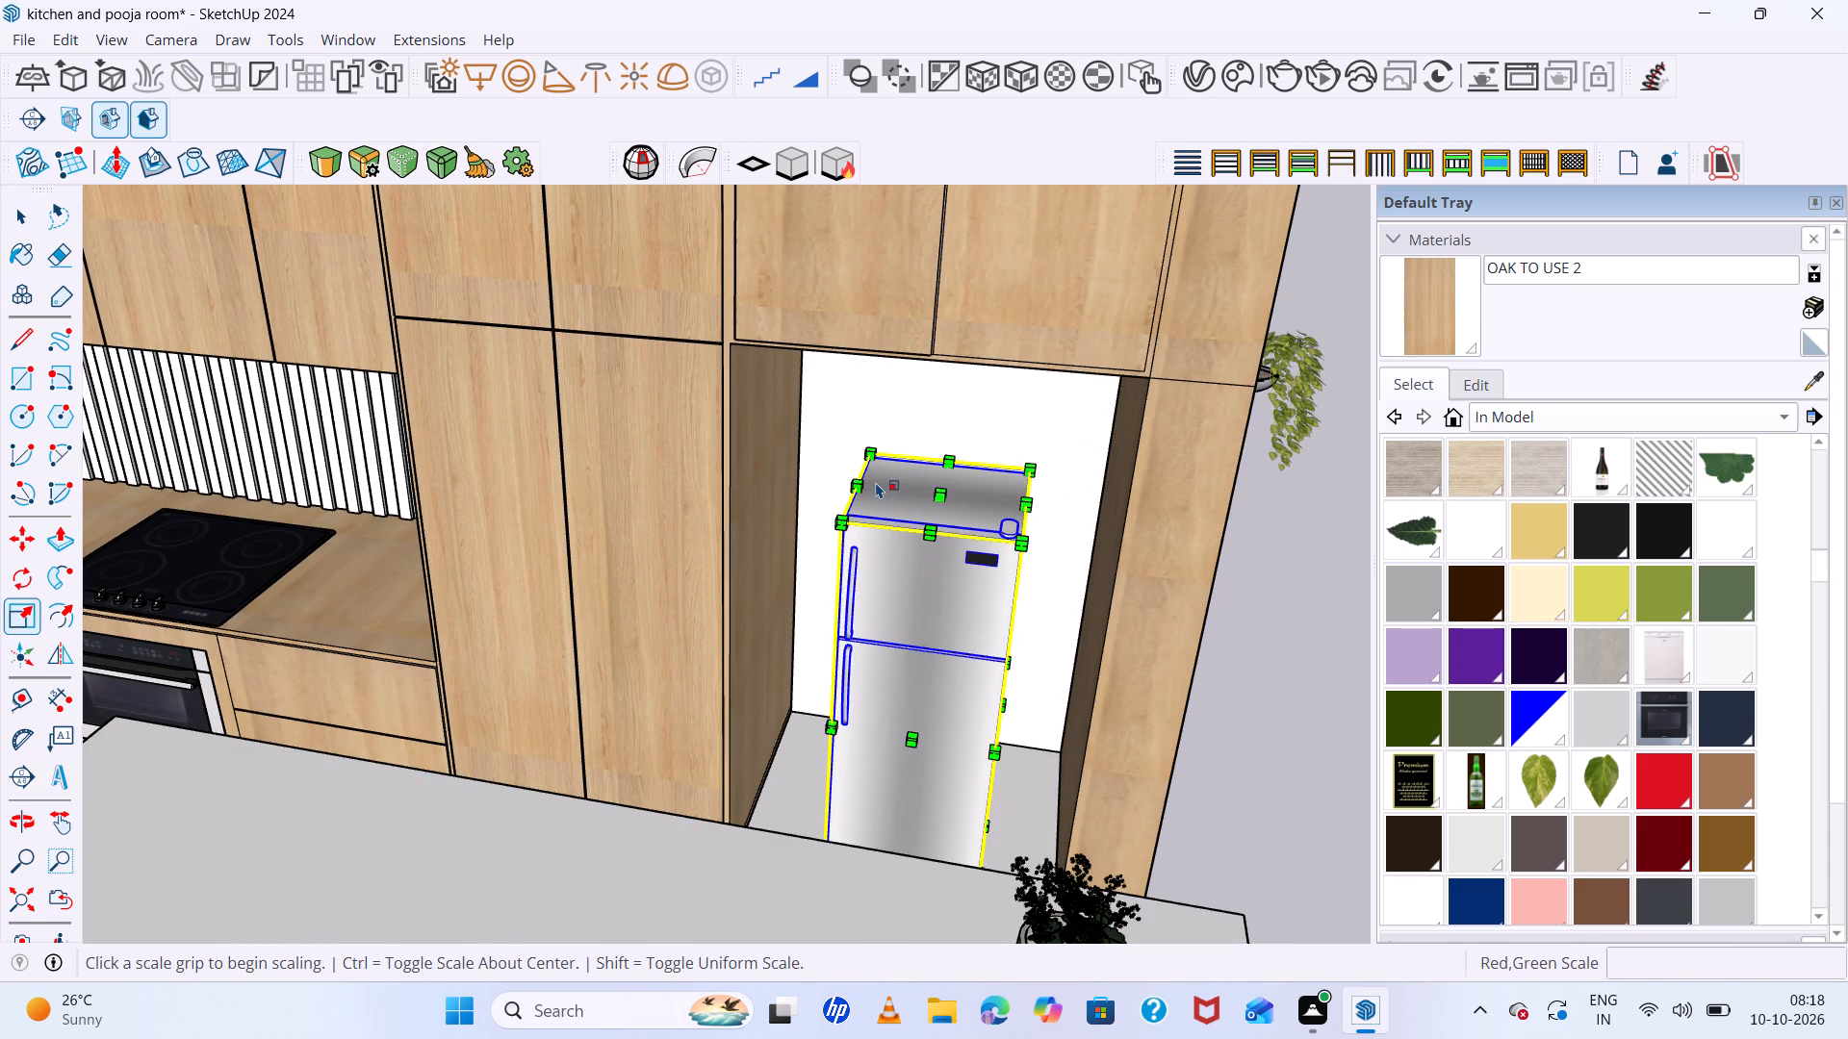
click(855, 482)
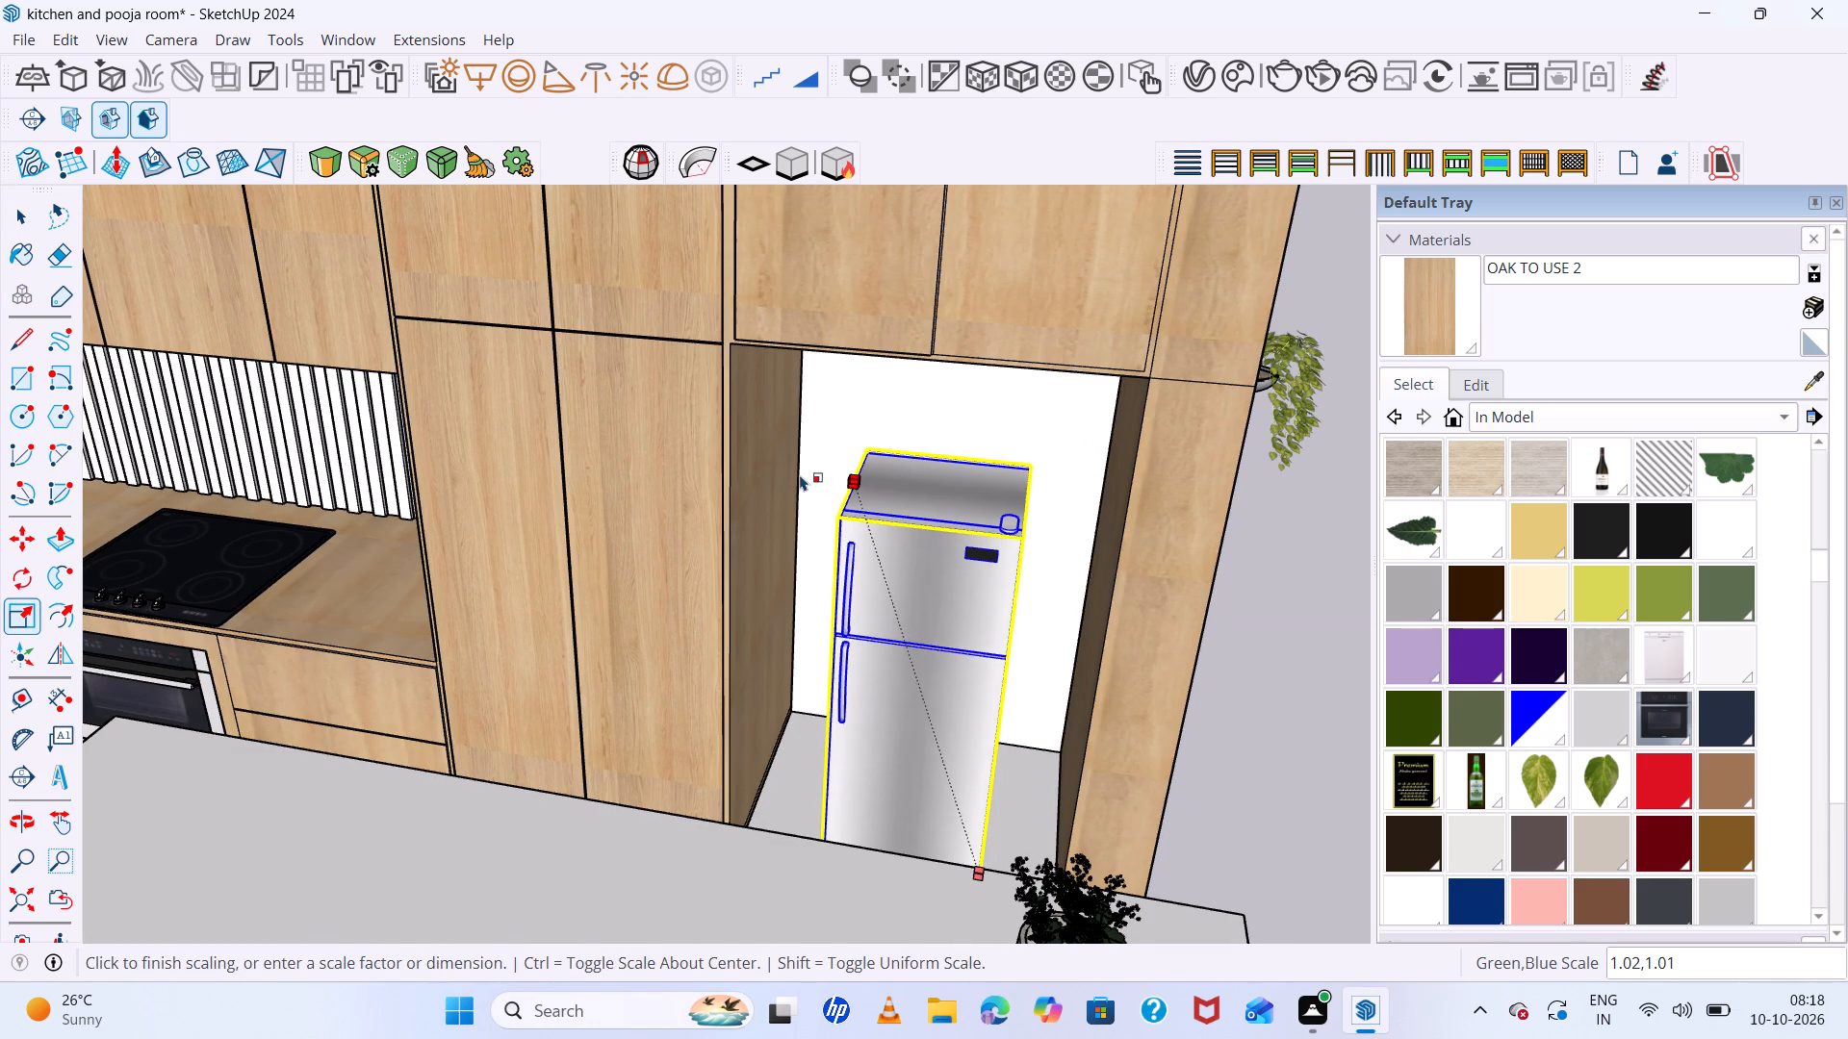
click(783, 403)
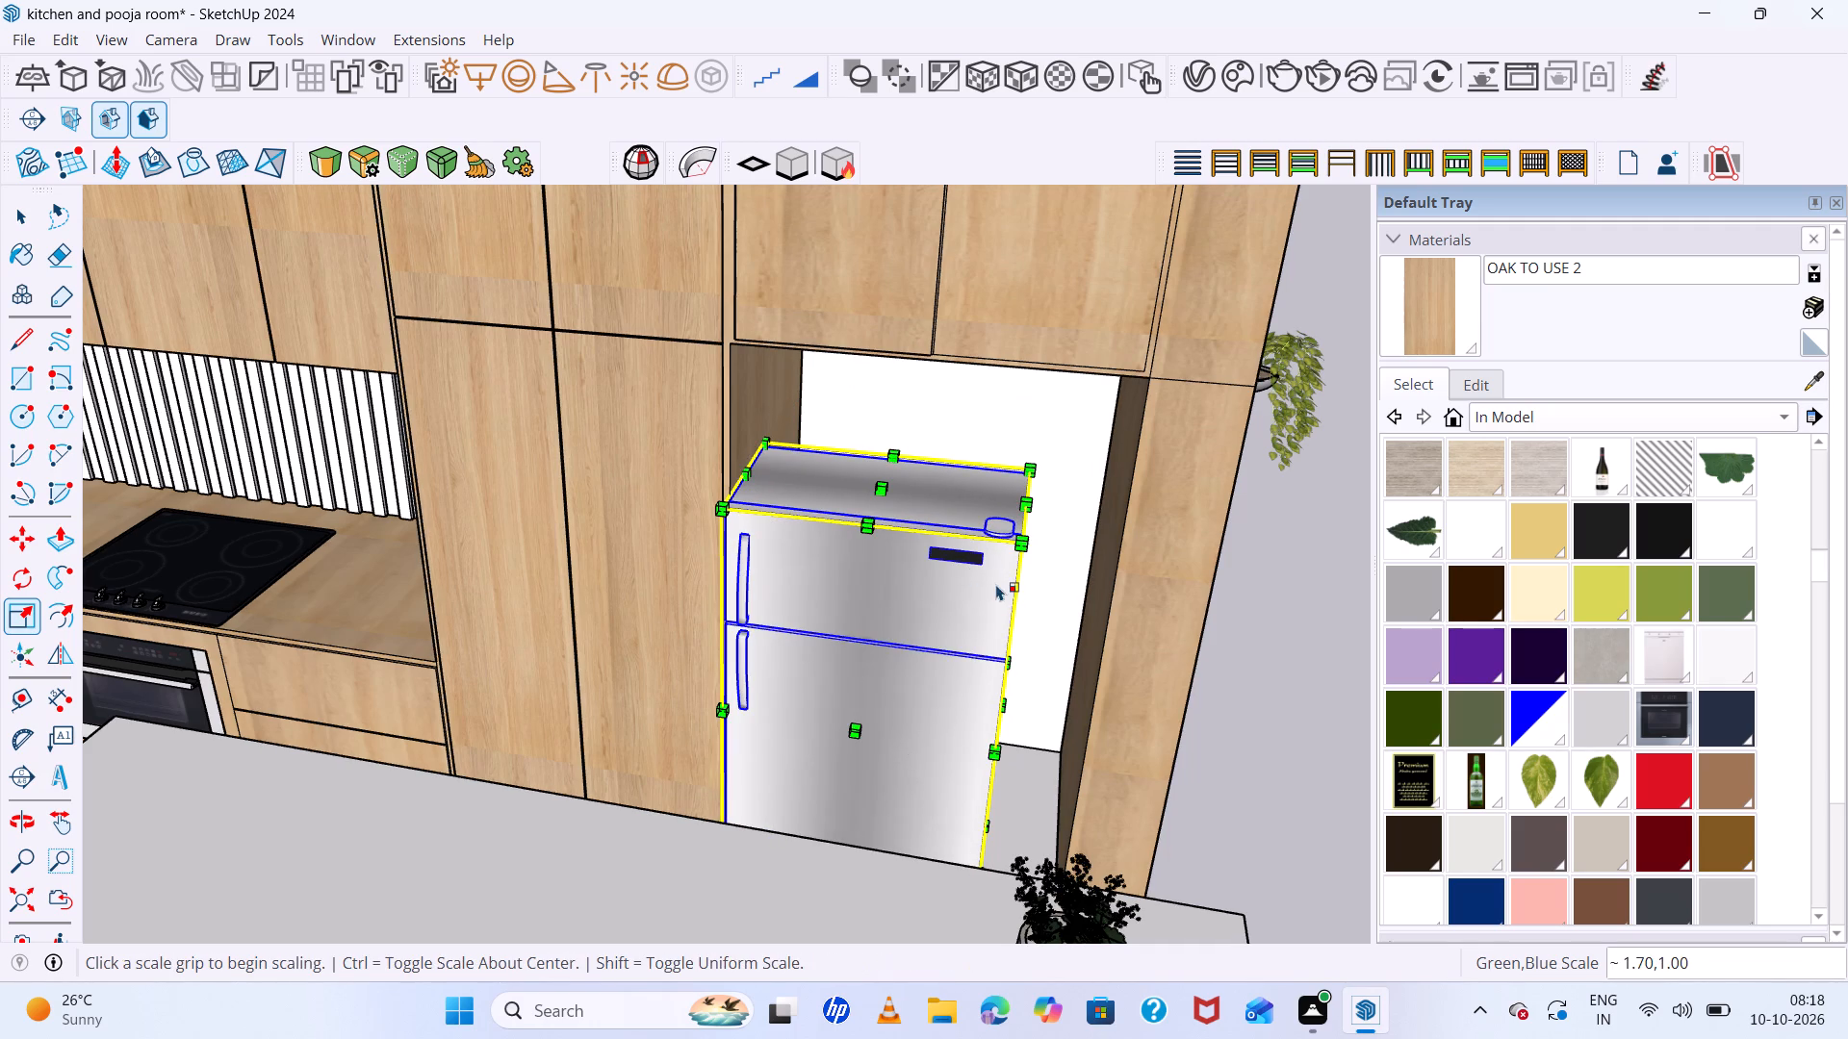
click(1028, 507)
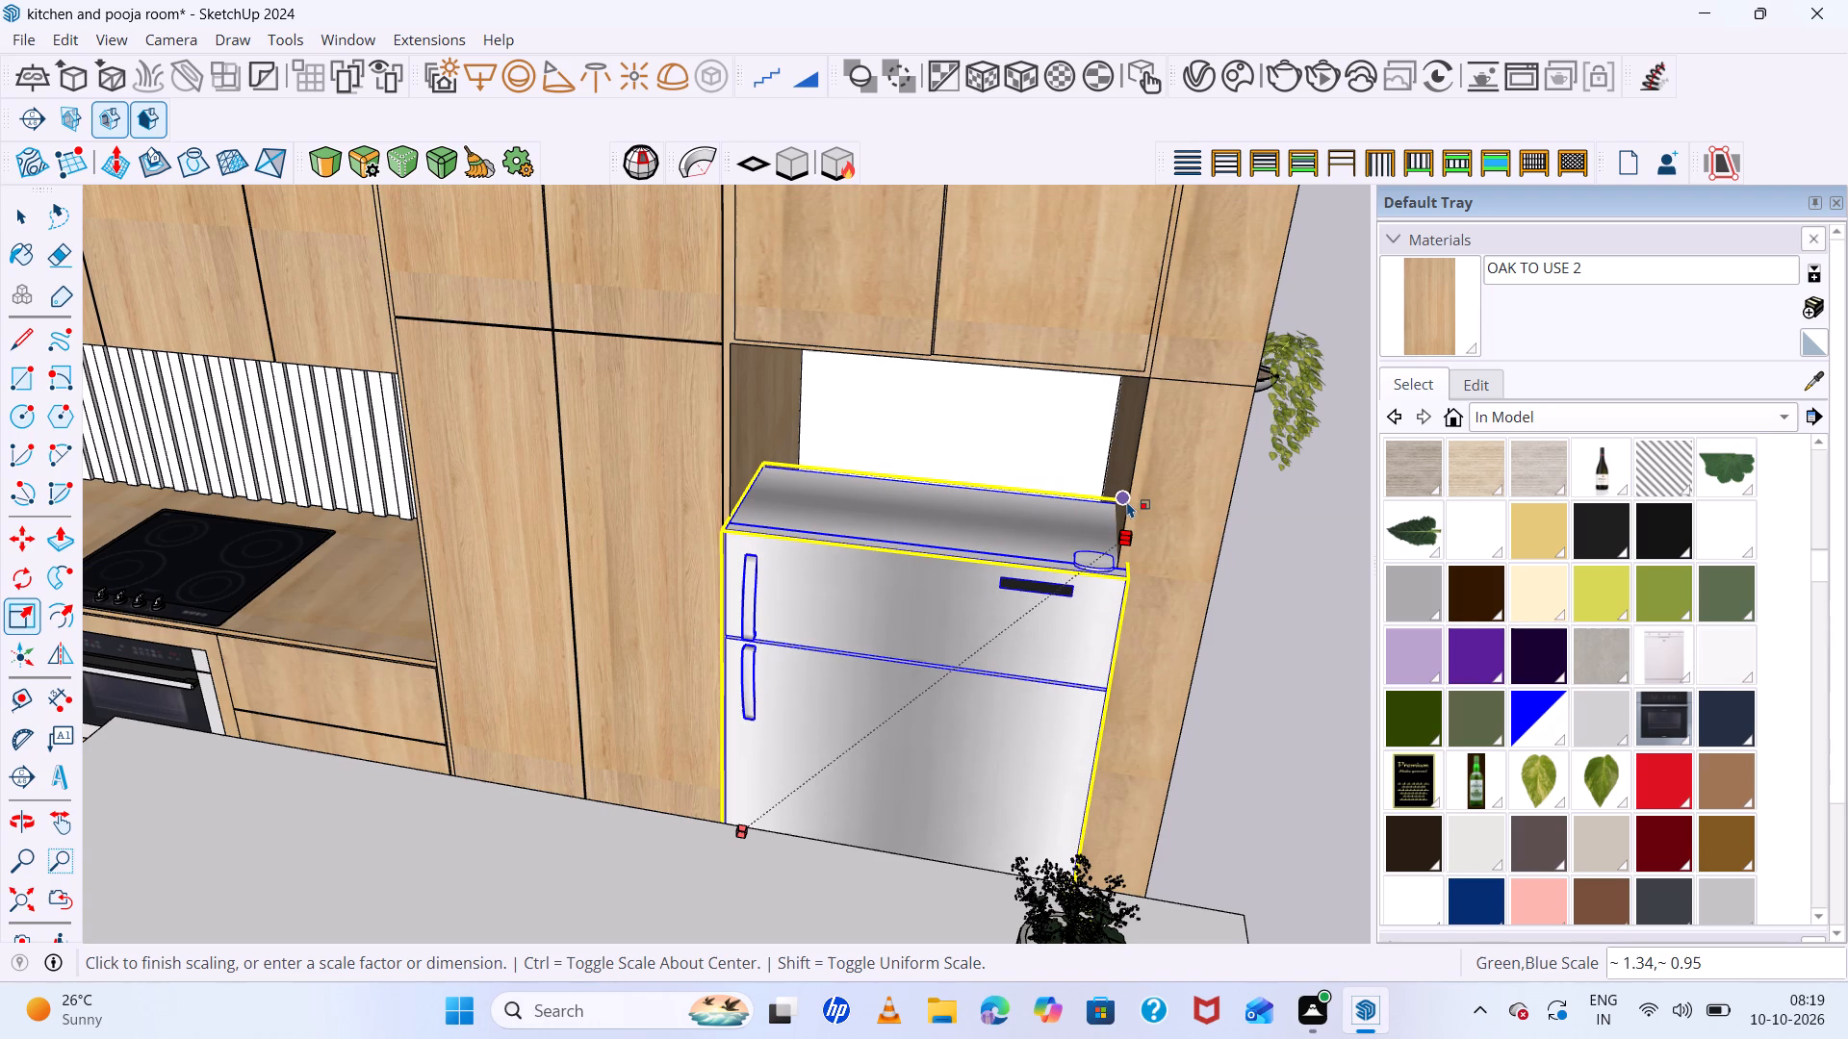
click(1127, 501)
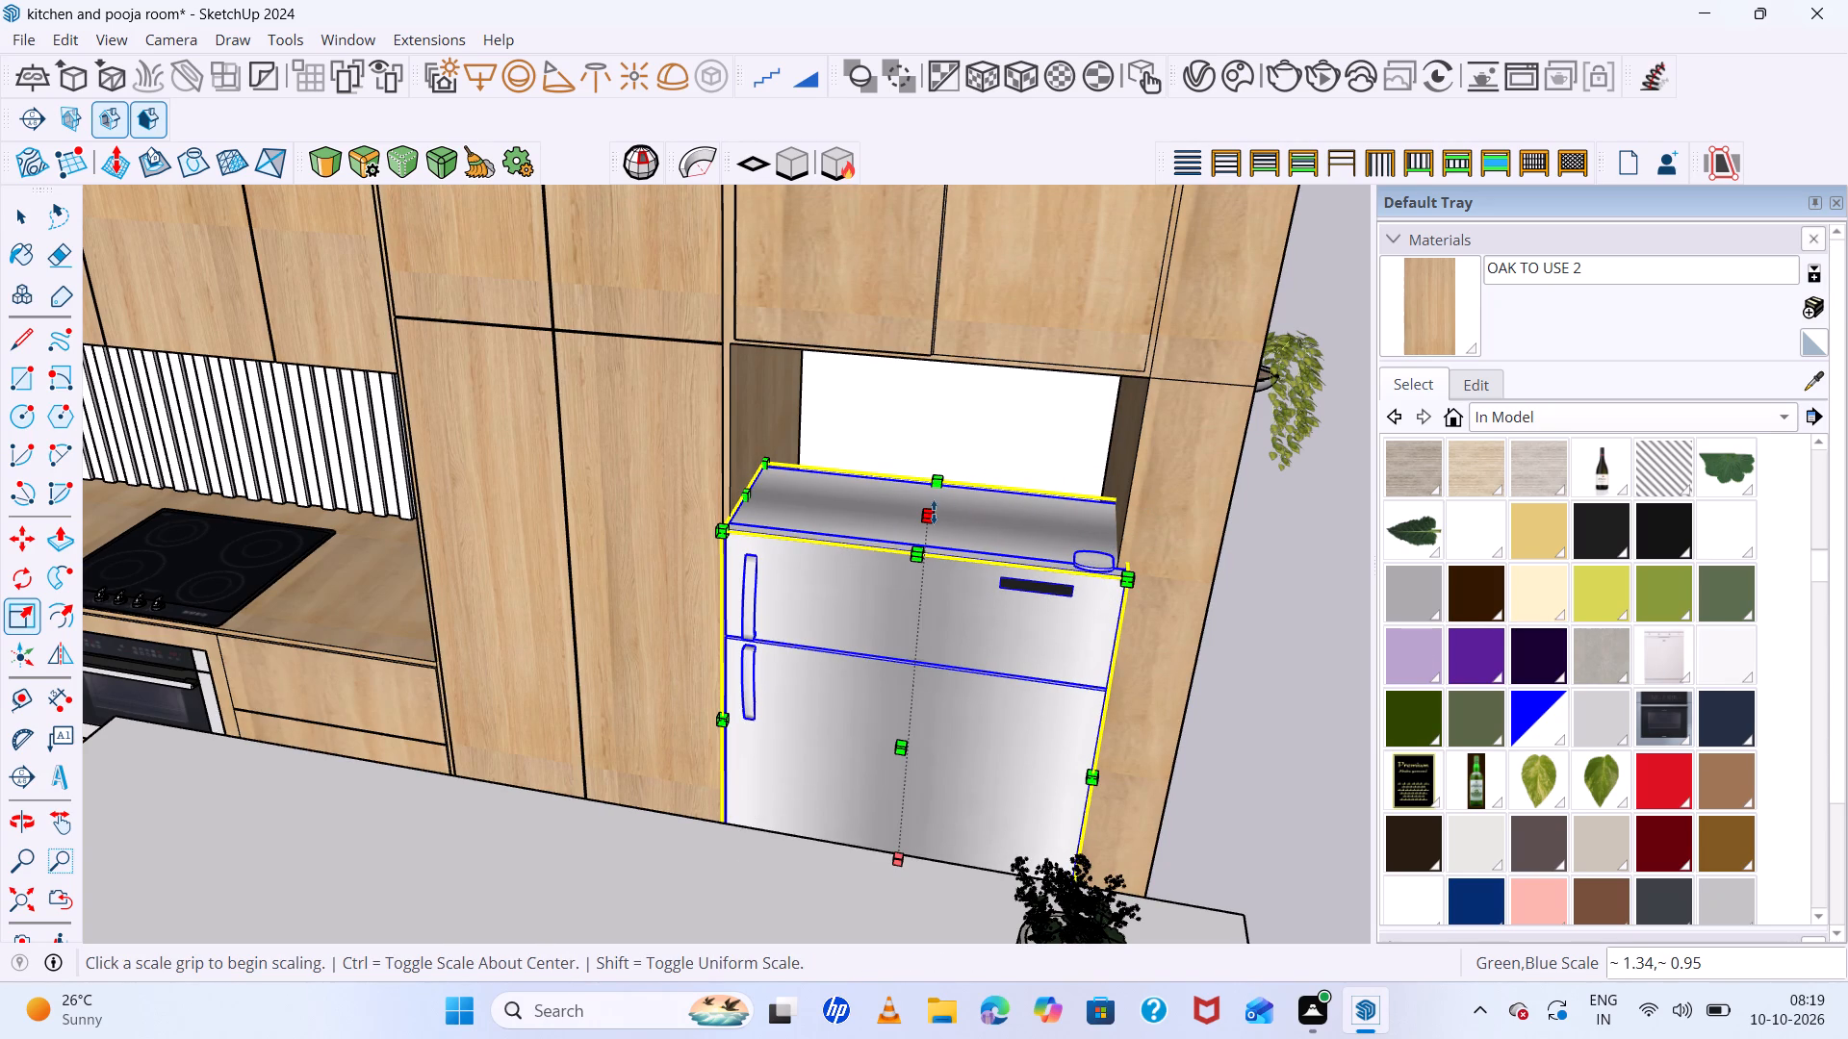
Scale the refrigerator's height by about 1.34 so its top reaches up to the overhead oak cabinets.
click(934, 512)
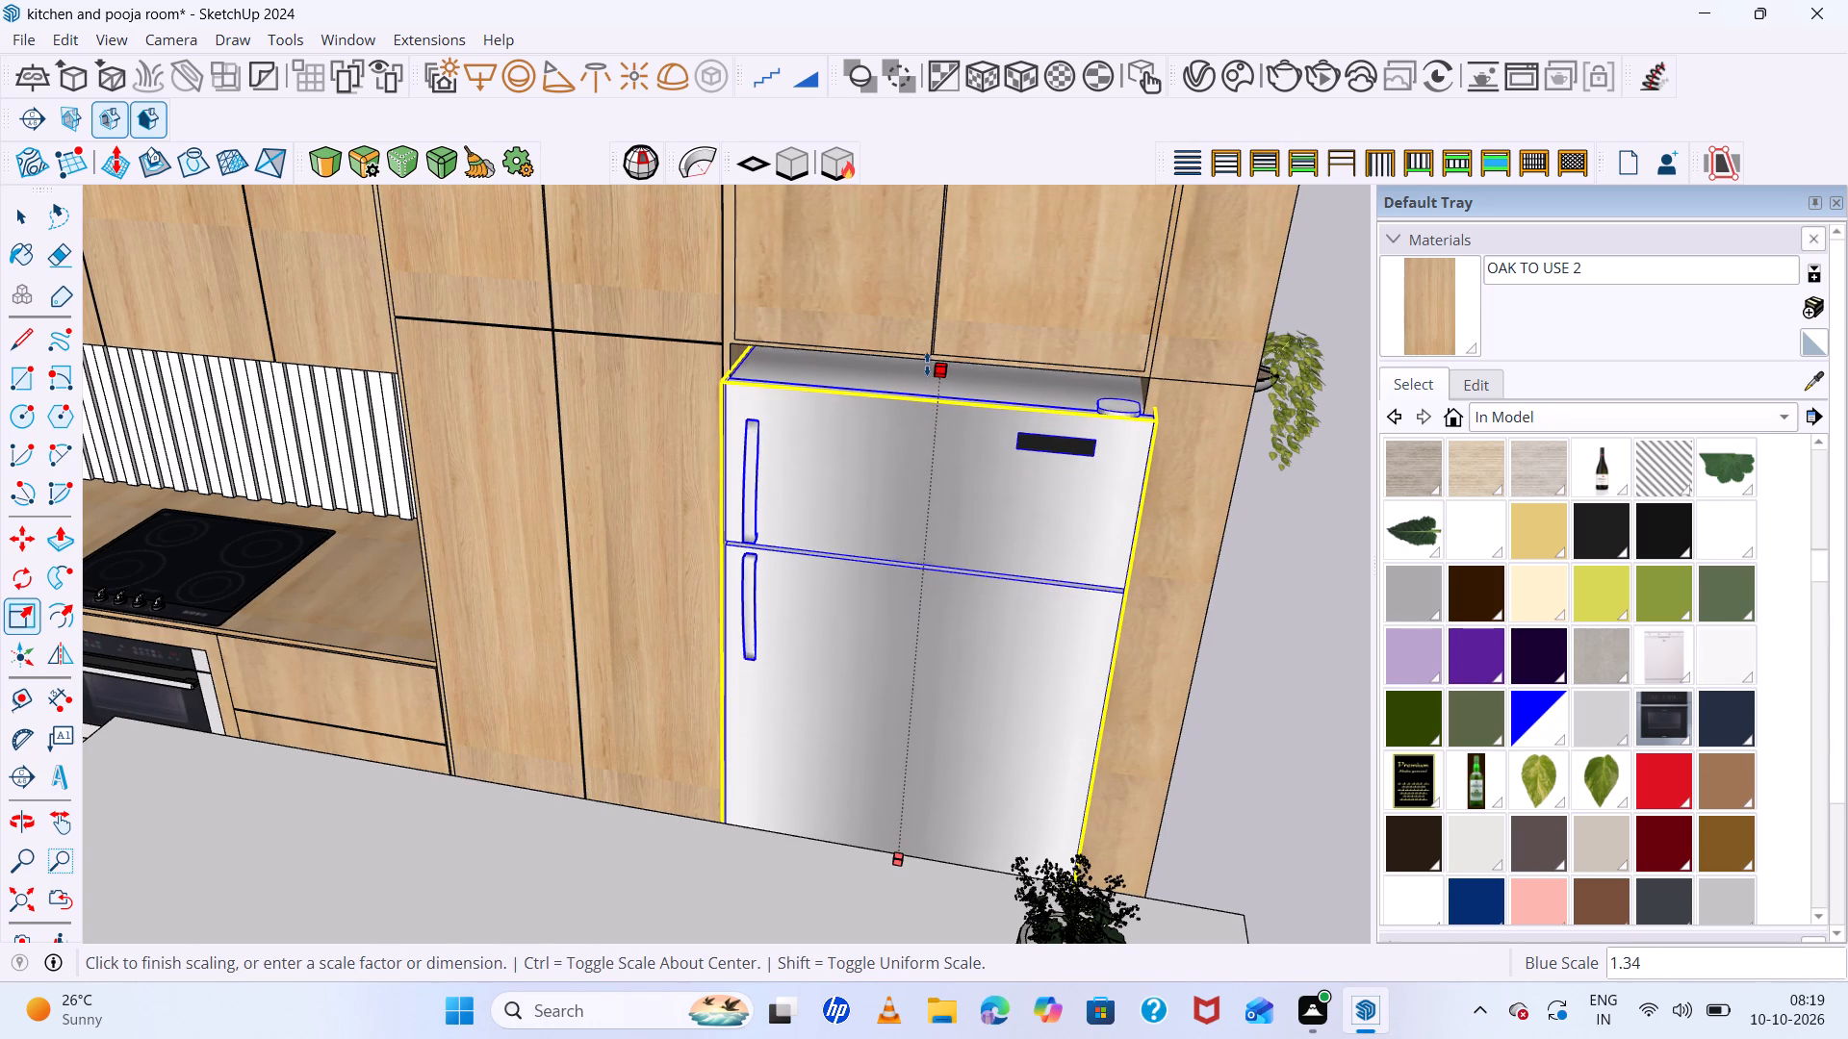
click(923, 371)
Scale the refrigerator's depth from the front to about 0.87 so it sits closer to the cabinet fronts, and deselect it.
middle_drag(1065, 580, 683, 548)
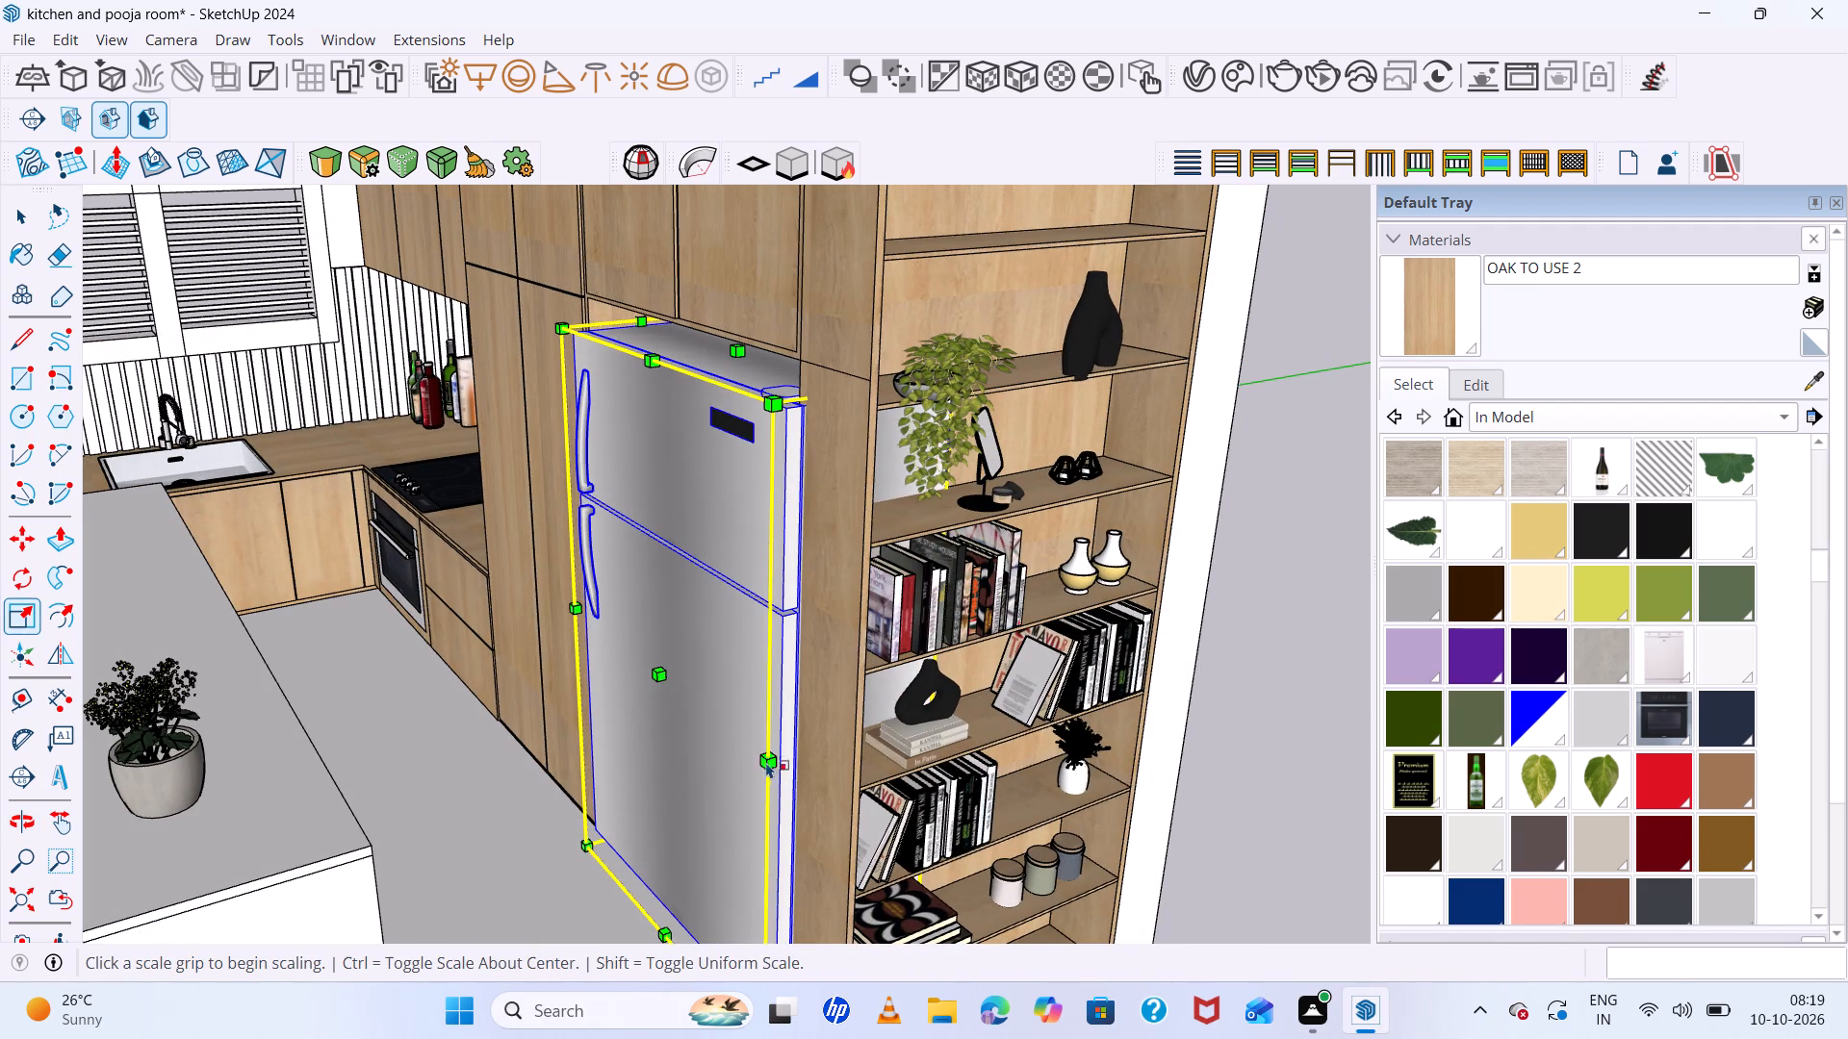
click(655, 675)
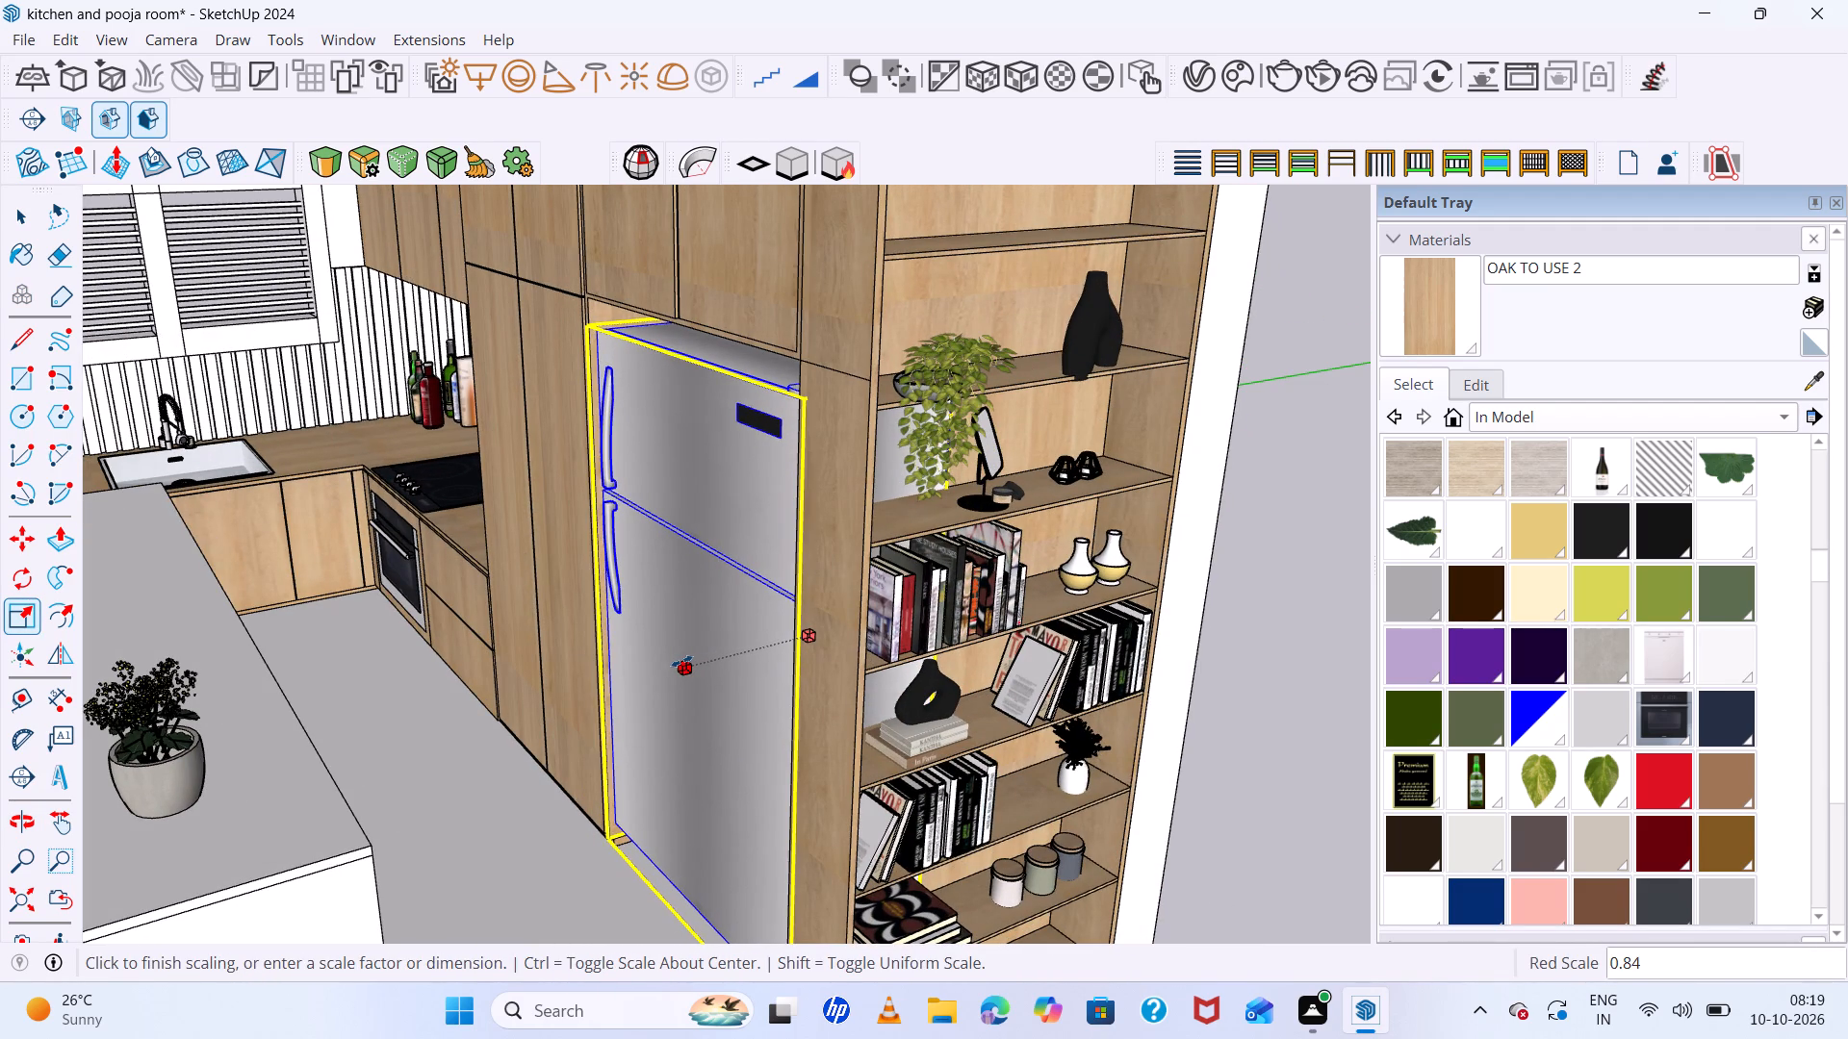
click(676, 664)
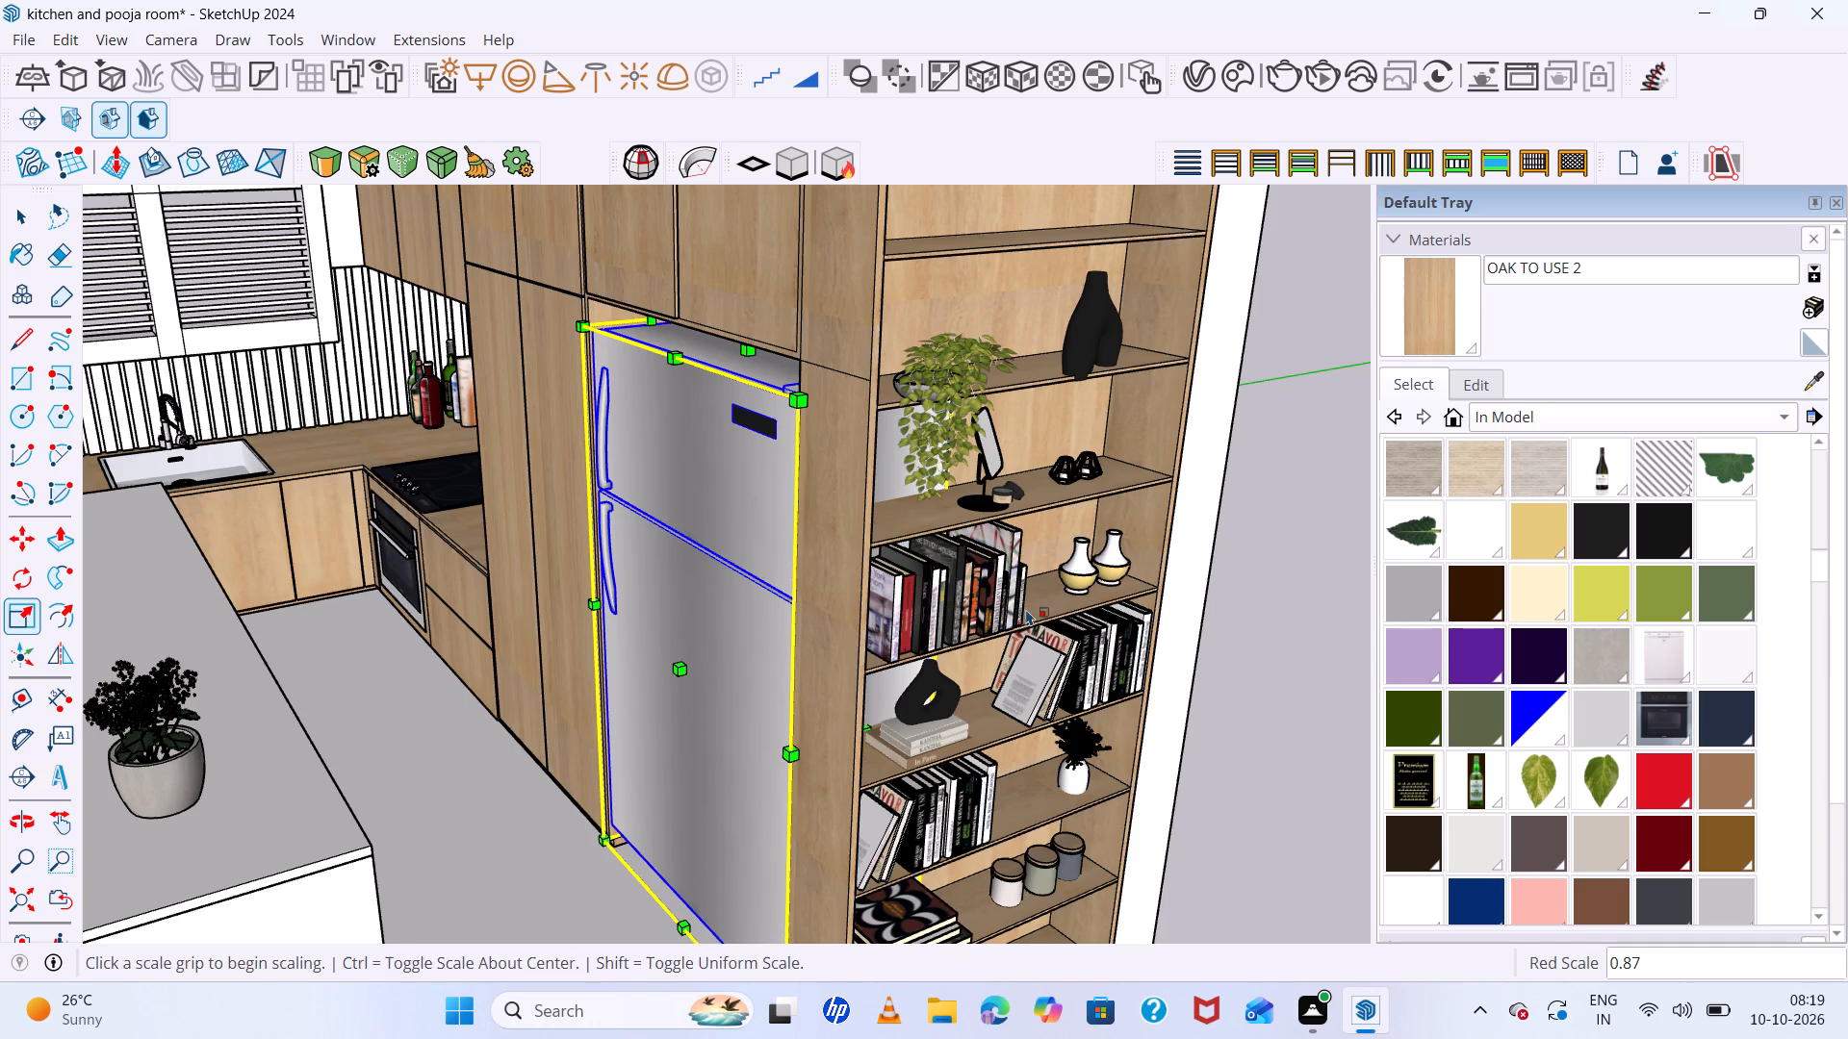
key(space)
click(1287, 520)
Examine the whole kitchen from several angles to check how the refrigerator fits between the tall cabinets and the bookcase.
scroll(907, 523, down, 7)
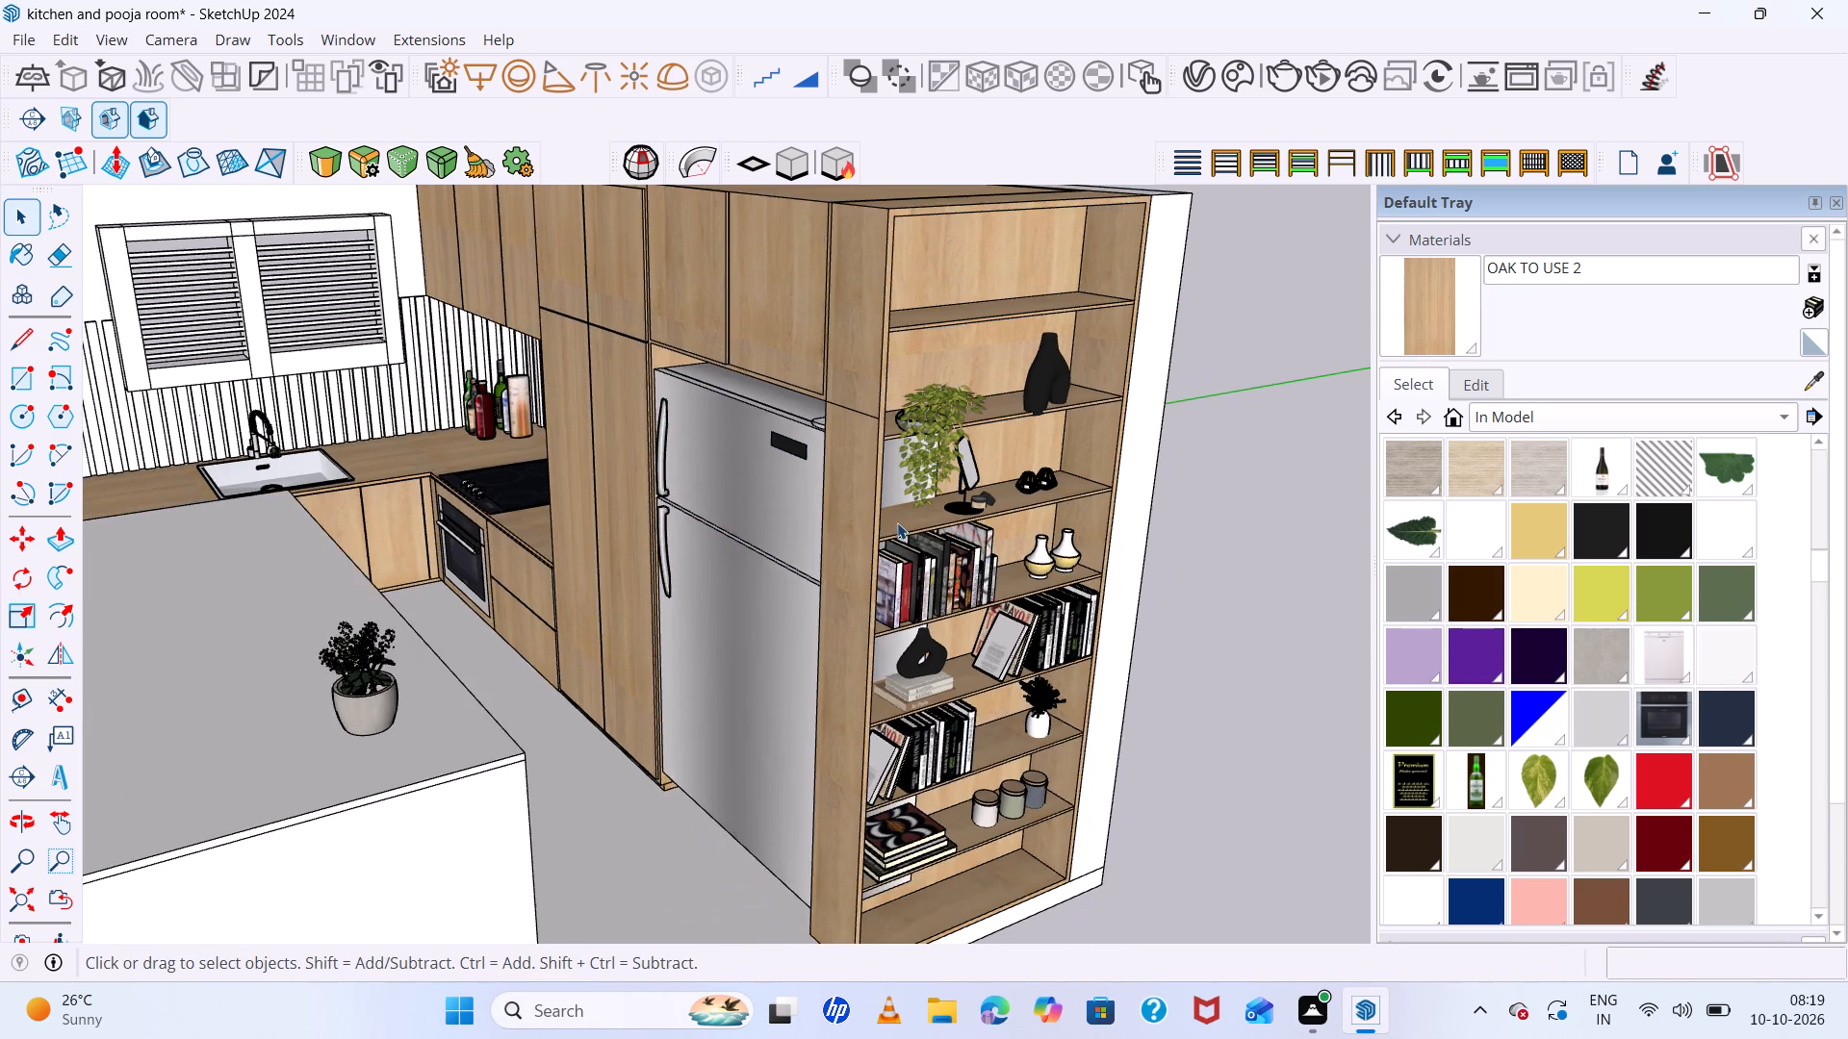
scroll(897, 522, down, 11)
middle_drag(895, 527, 1014, 626)
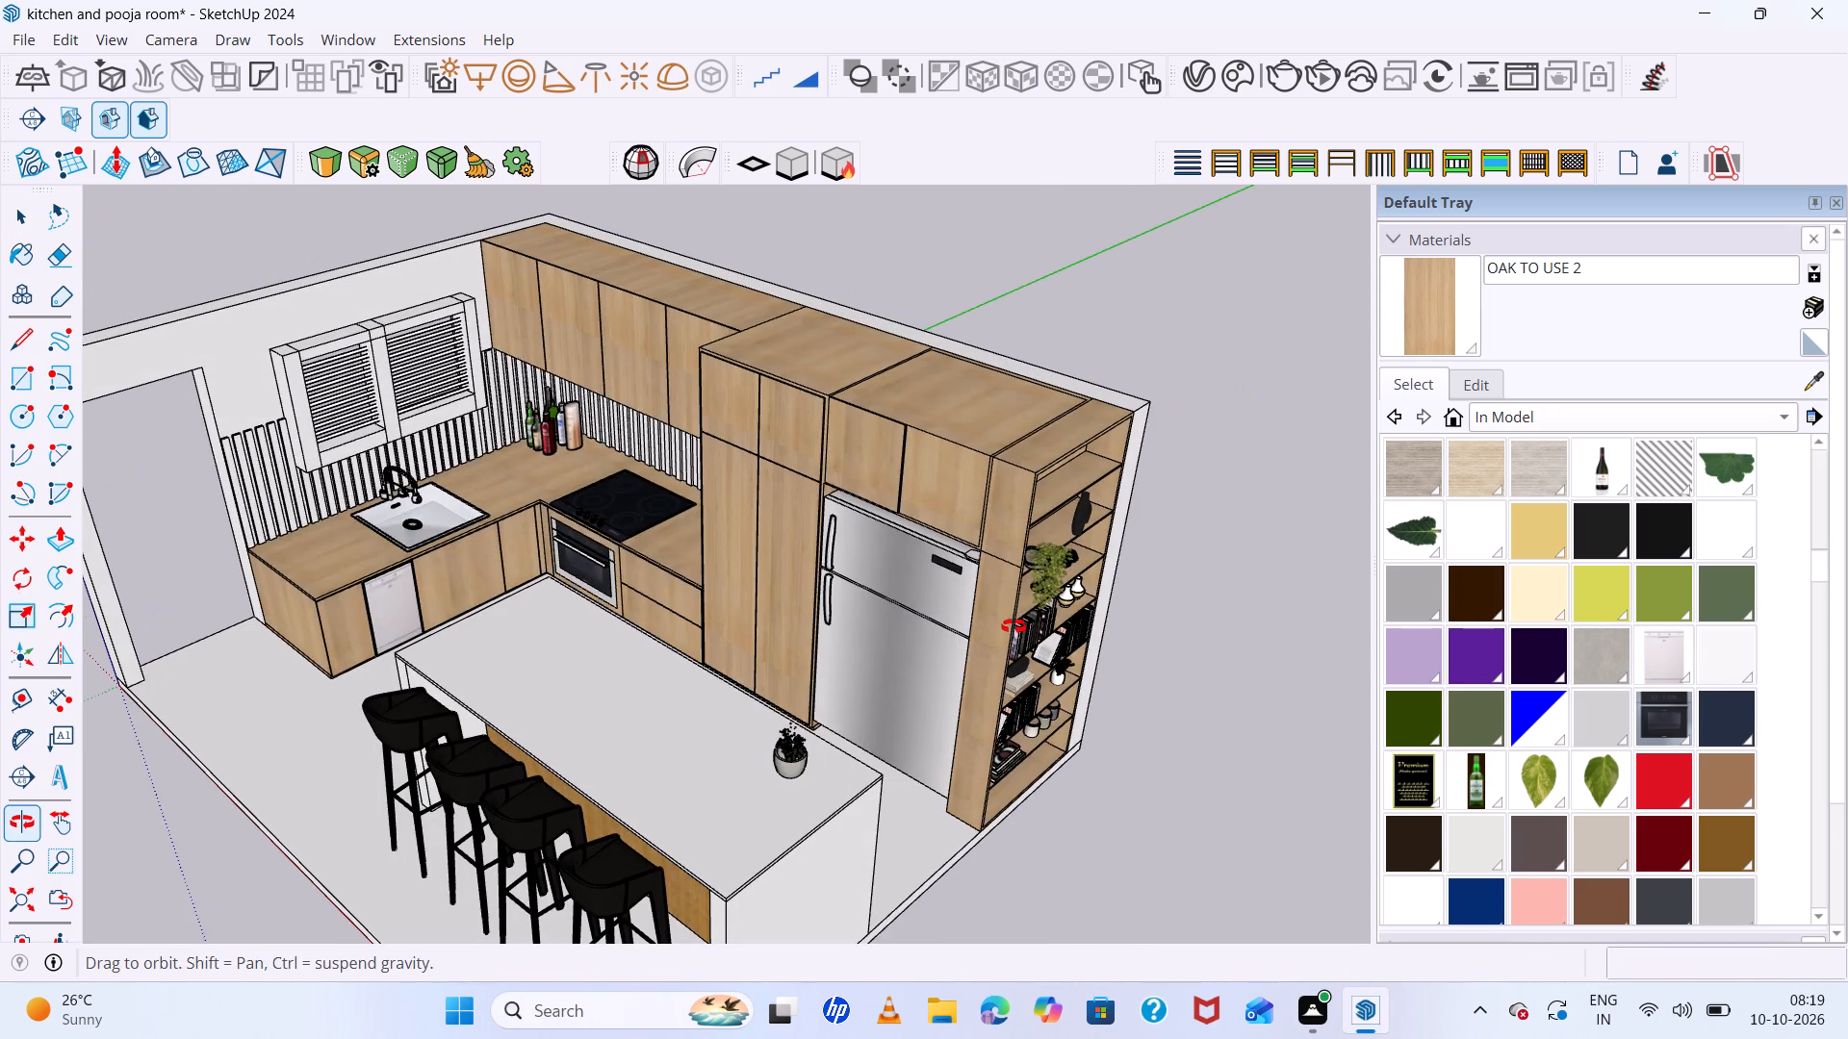
middle_drag(1014, 626, 935, 524)
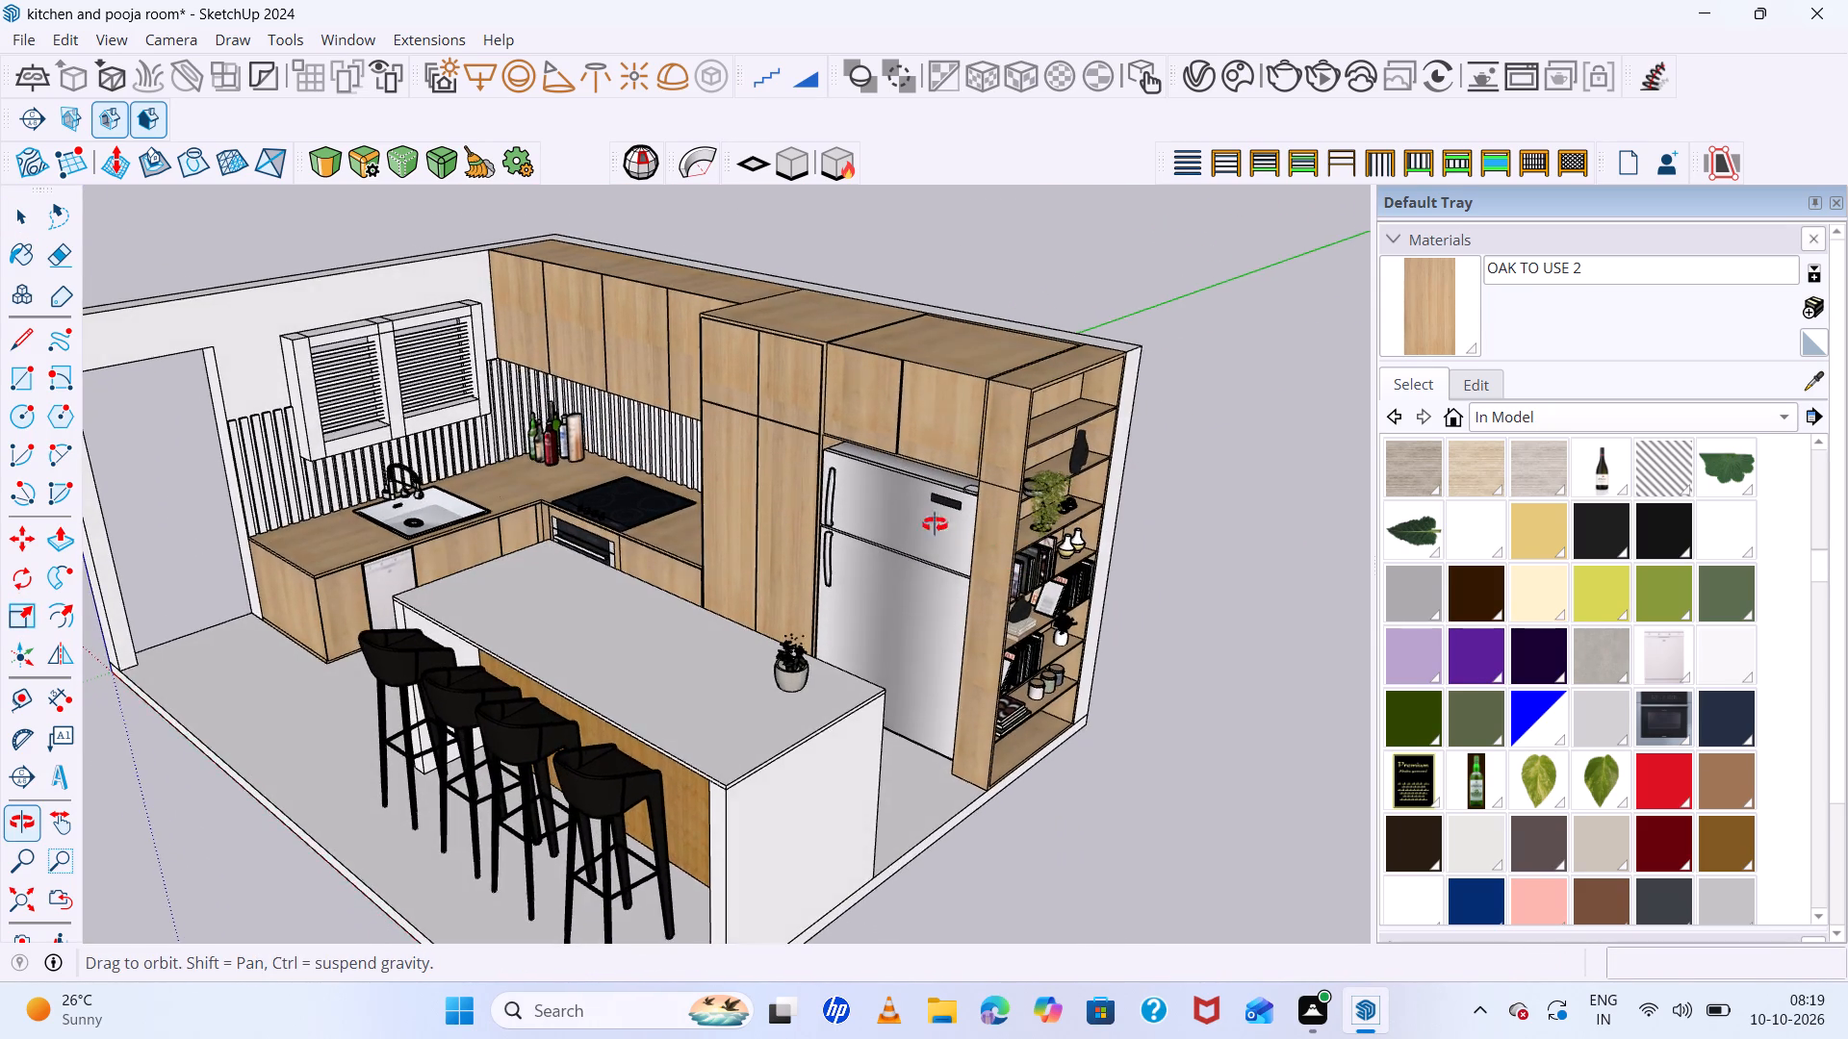
middle_drag(935, 524, 914, 523)
scroll(912, 524, down, 7)
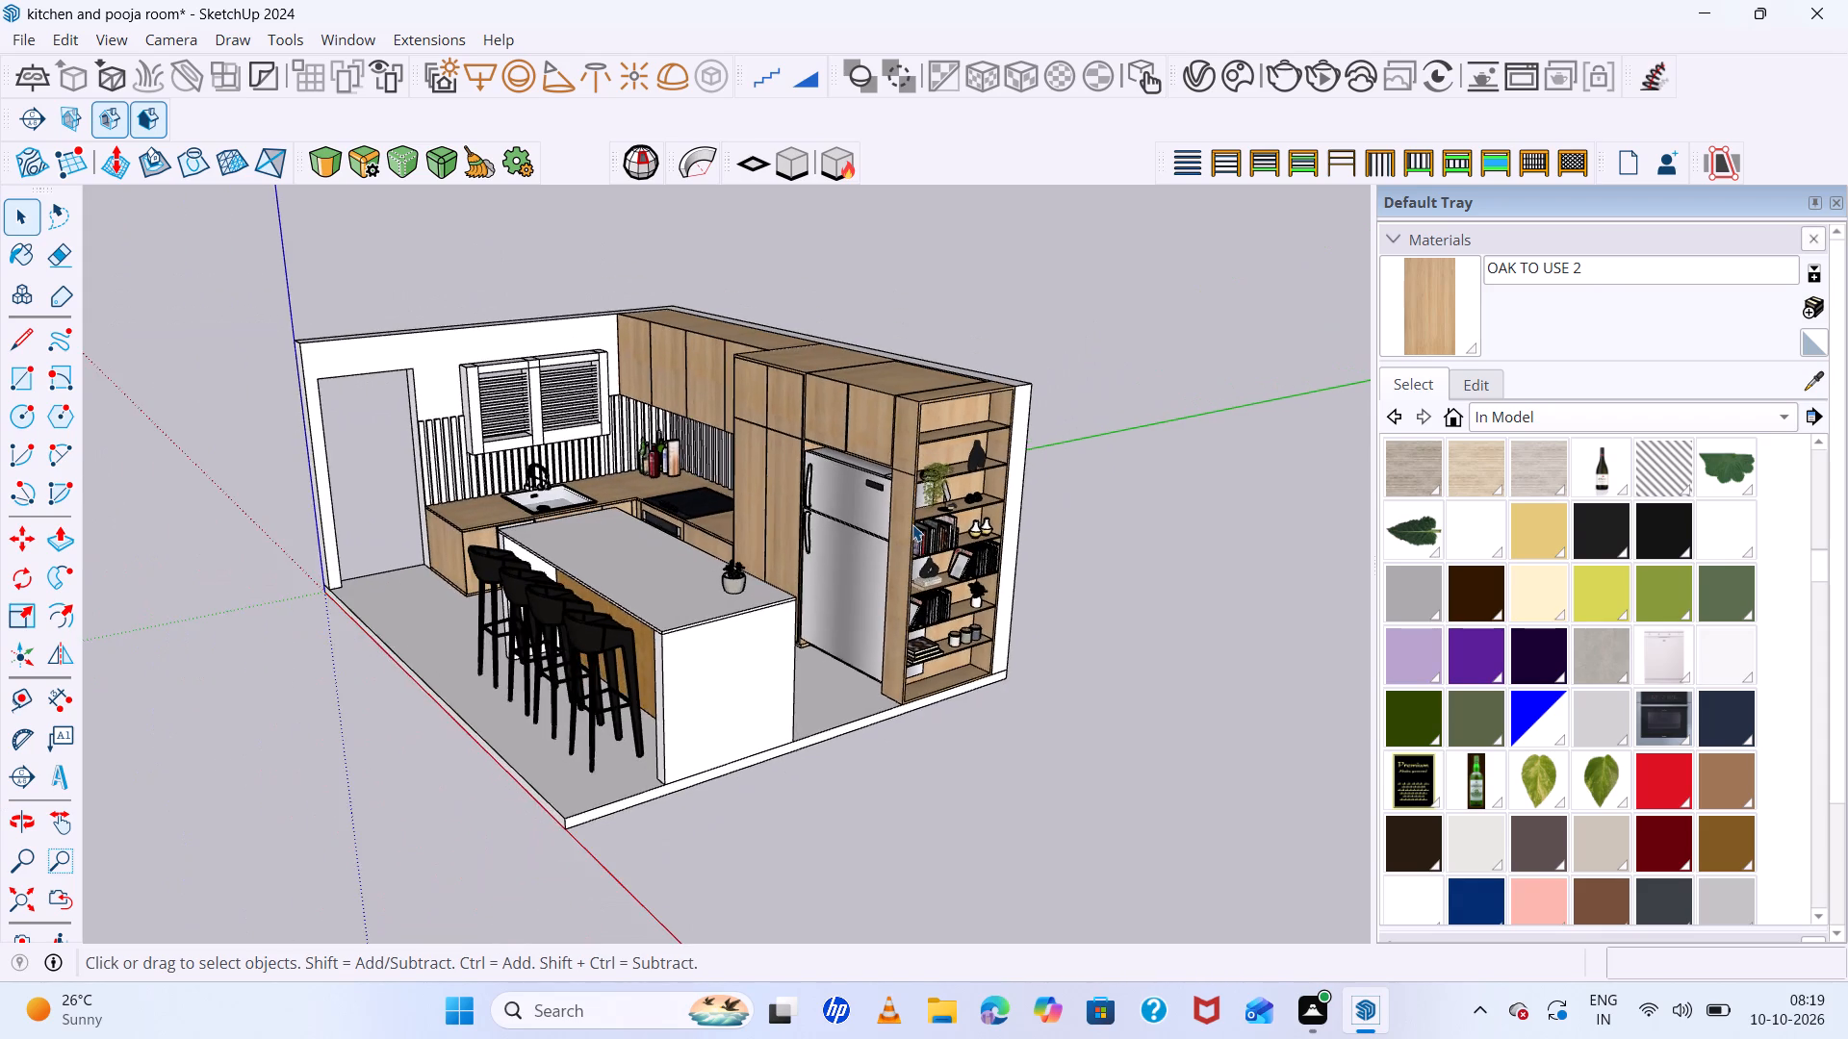
scroll(912, 524, down, 6)
scroll(757, 356, up, 11)
middle_drag(756, 370, 852, 393)
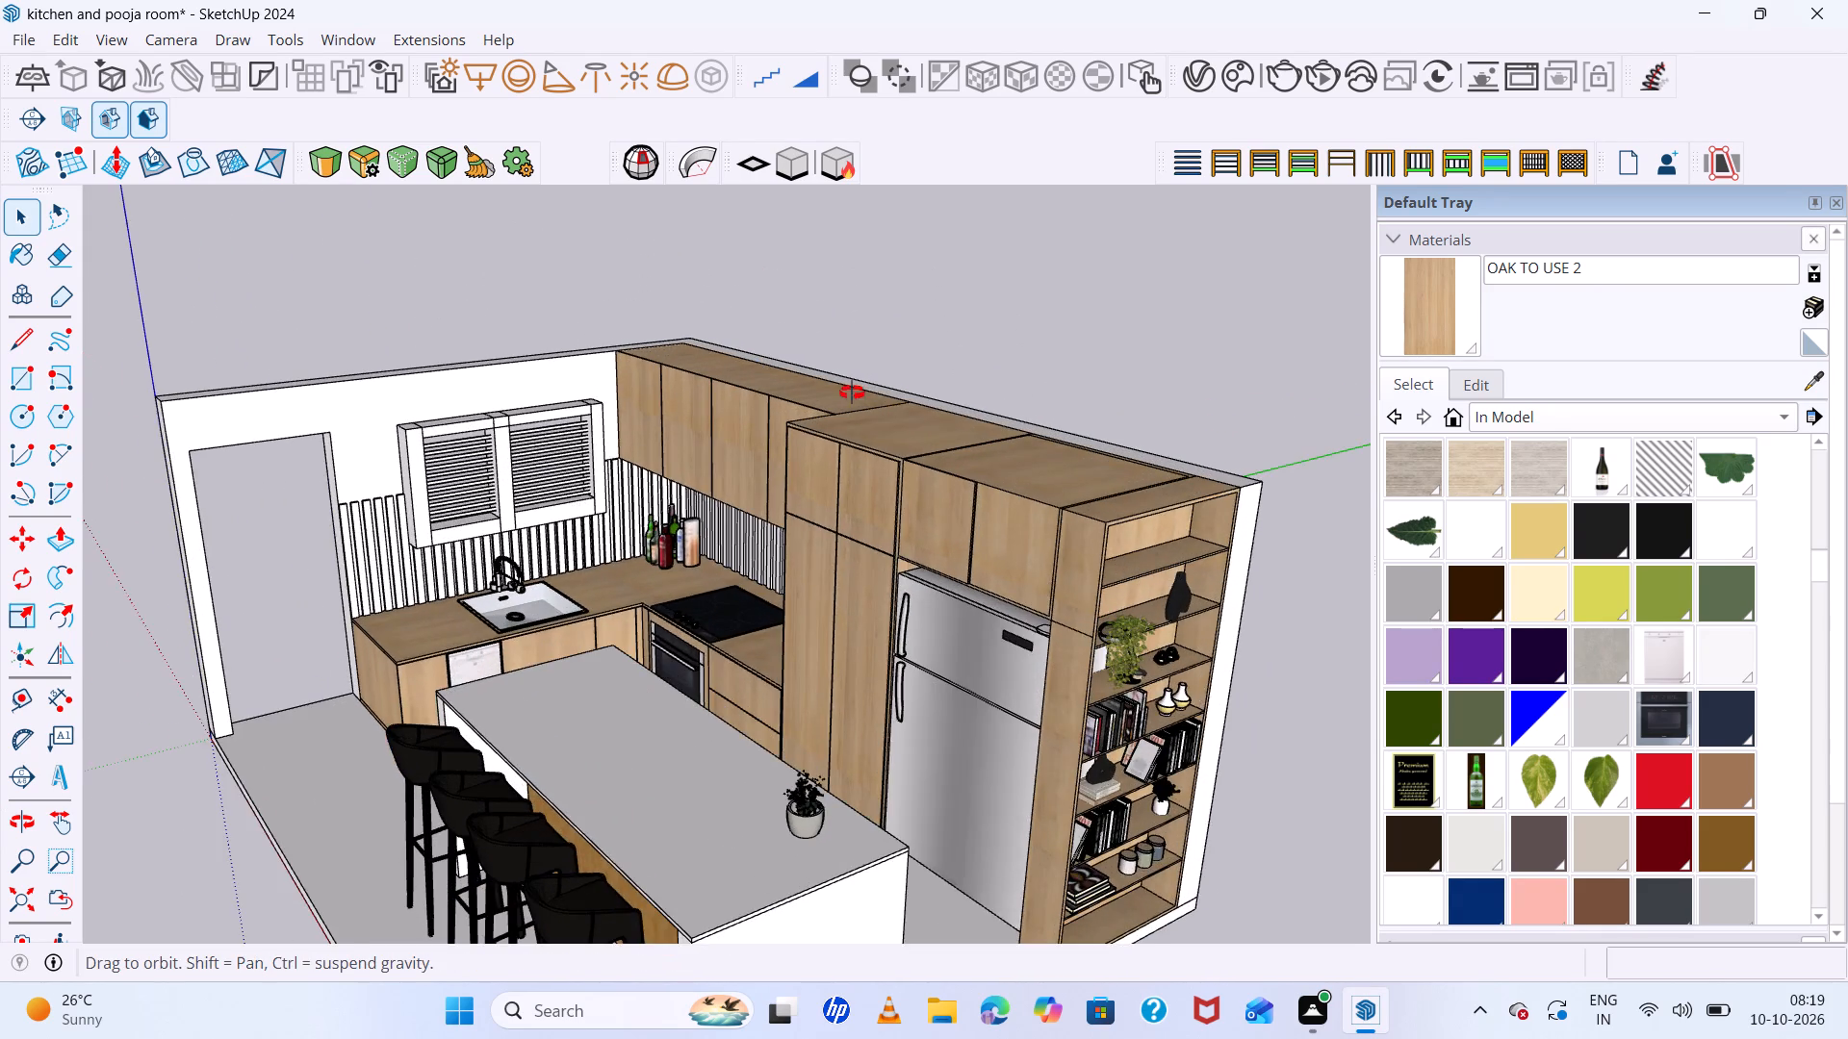
middle_drag(852, 393, 896, 397)
middle_click(896, 397)
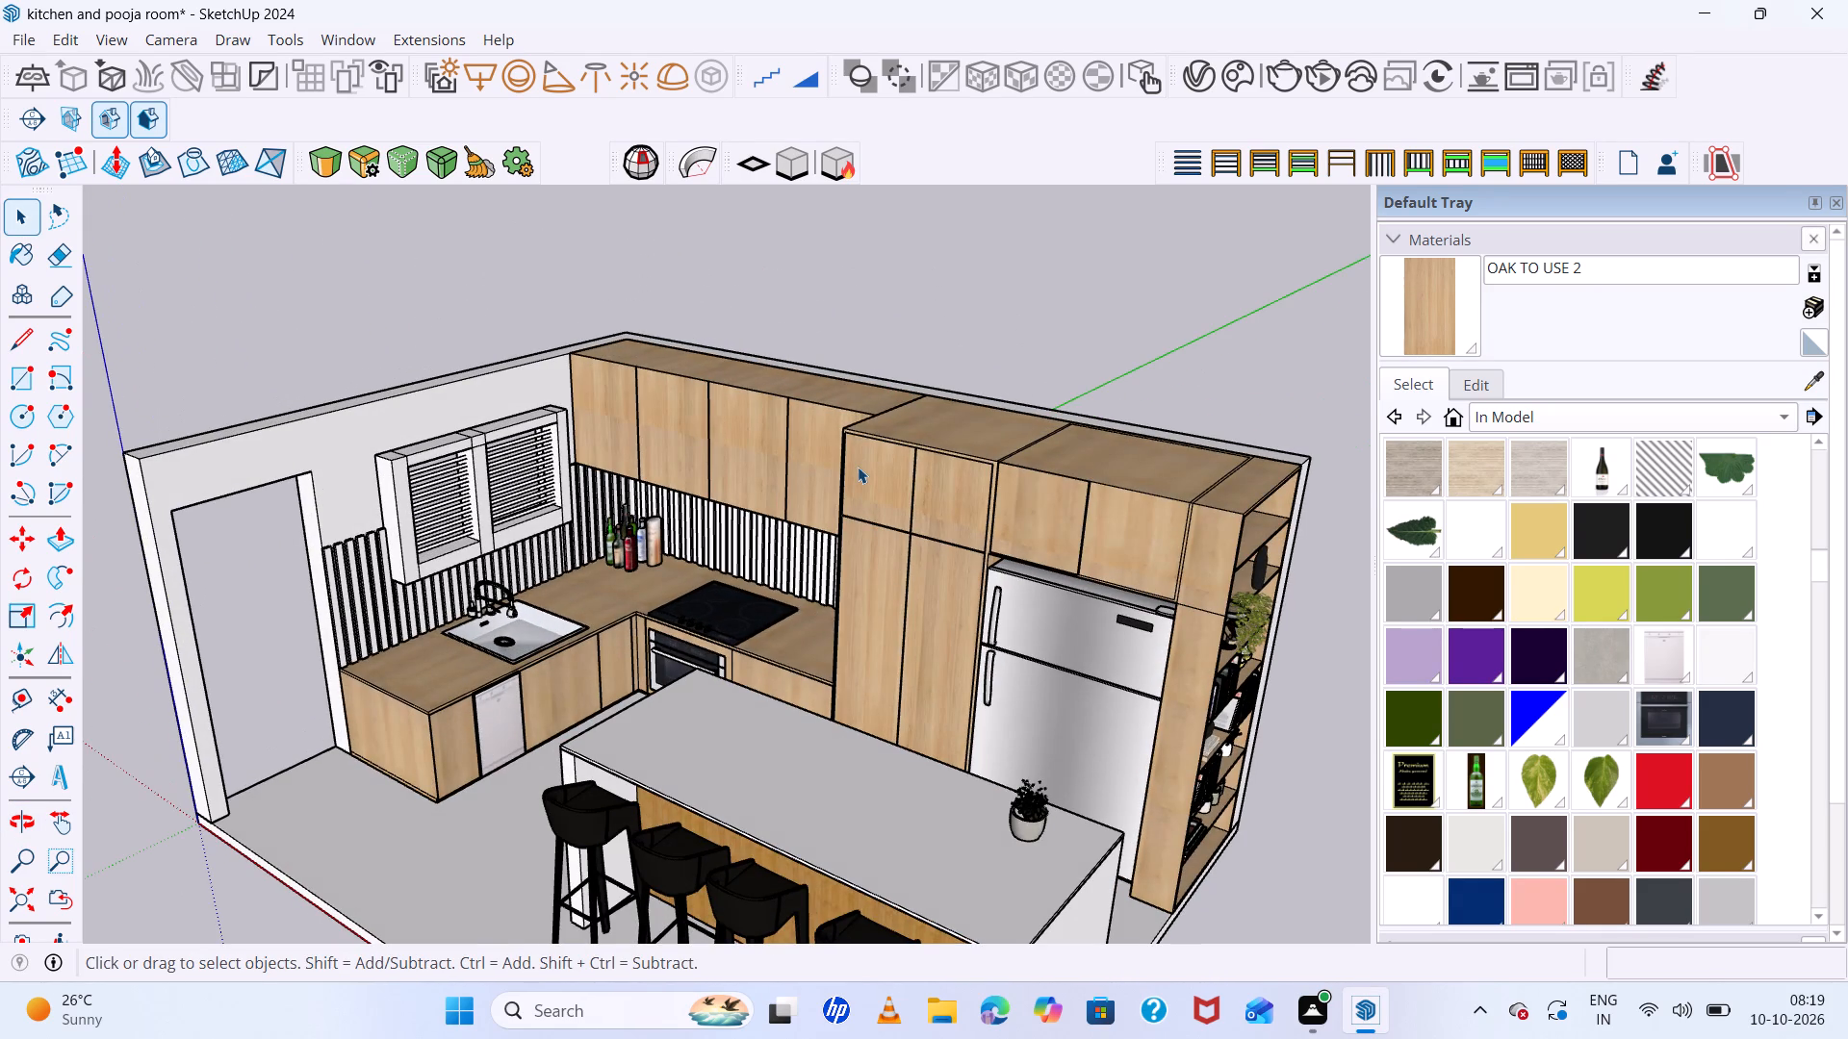